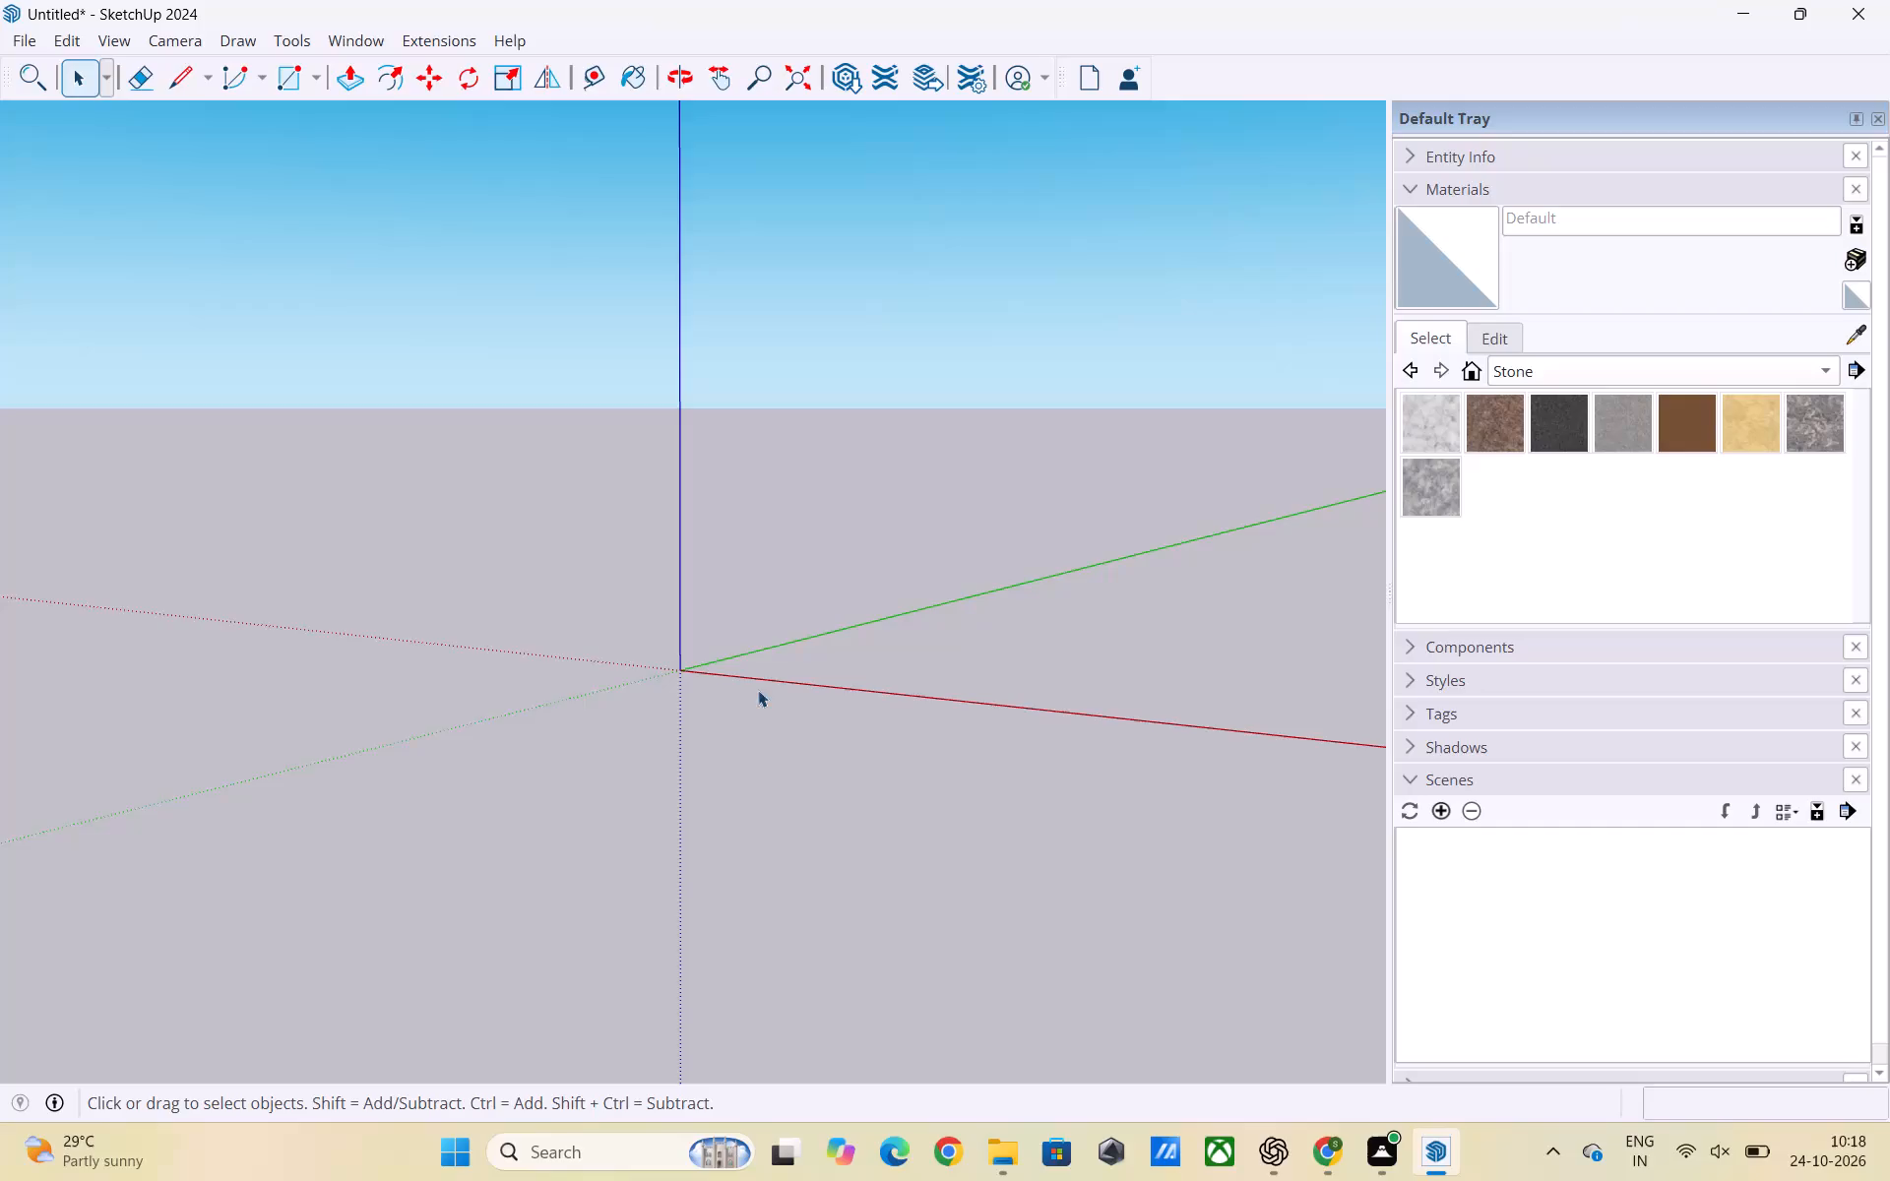
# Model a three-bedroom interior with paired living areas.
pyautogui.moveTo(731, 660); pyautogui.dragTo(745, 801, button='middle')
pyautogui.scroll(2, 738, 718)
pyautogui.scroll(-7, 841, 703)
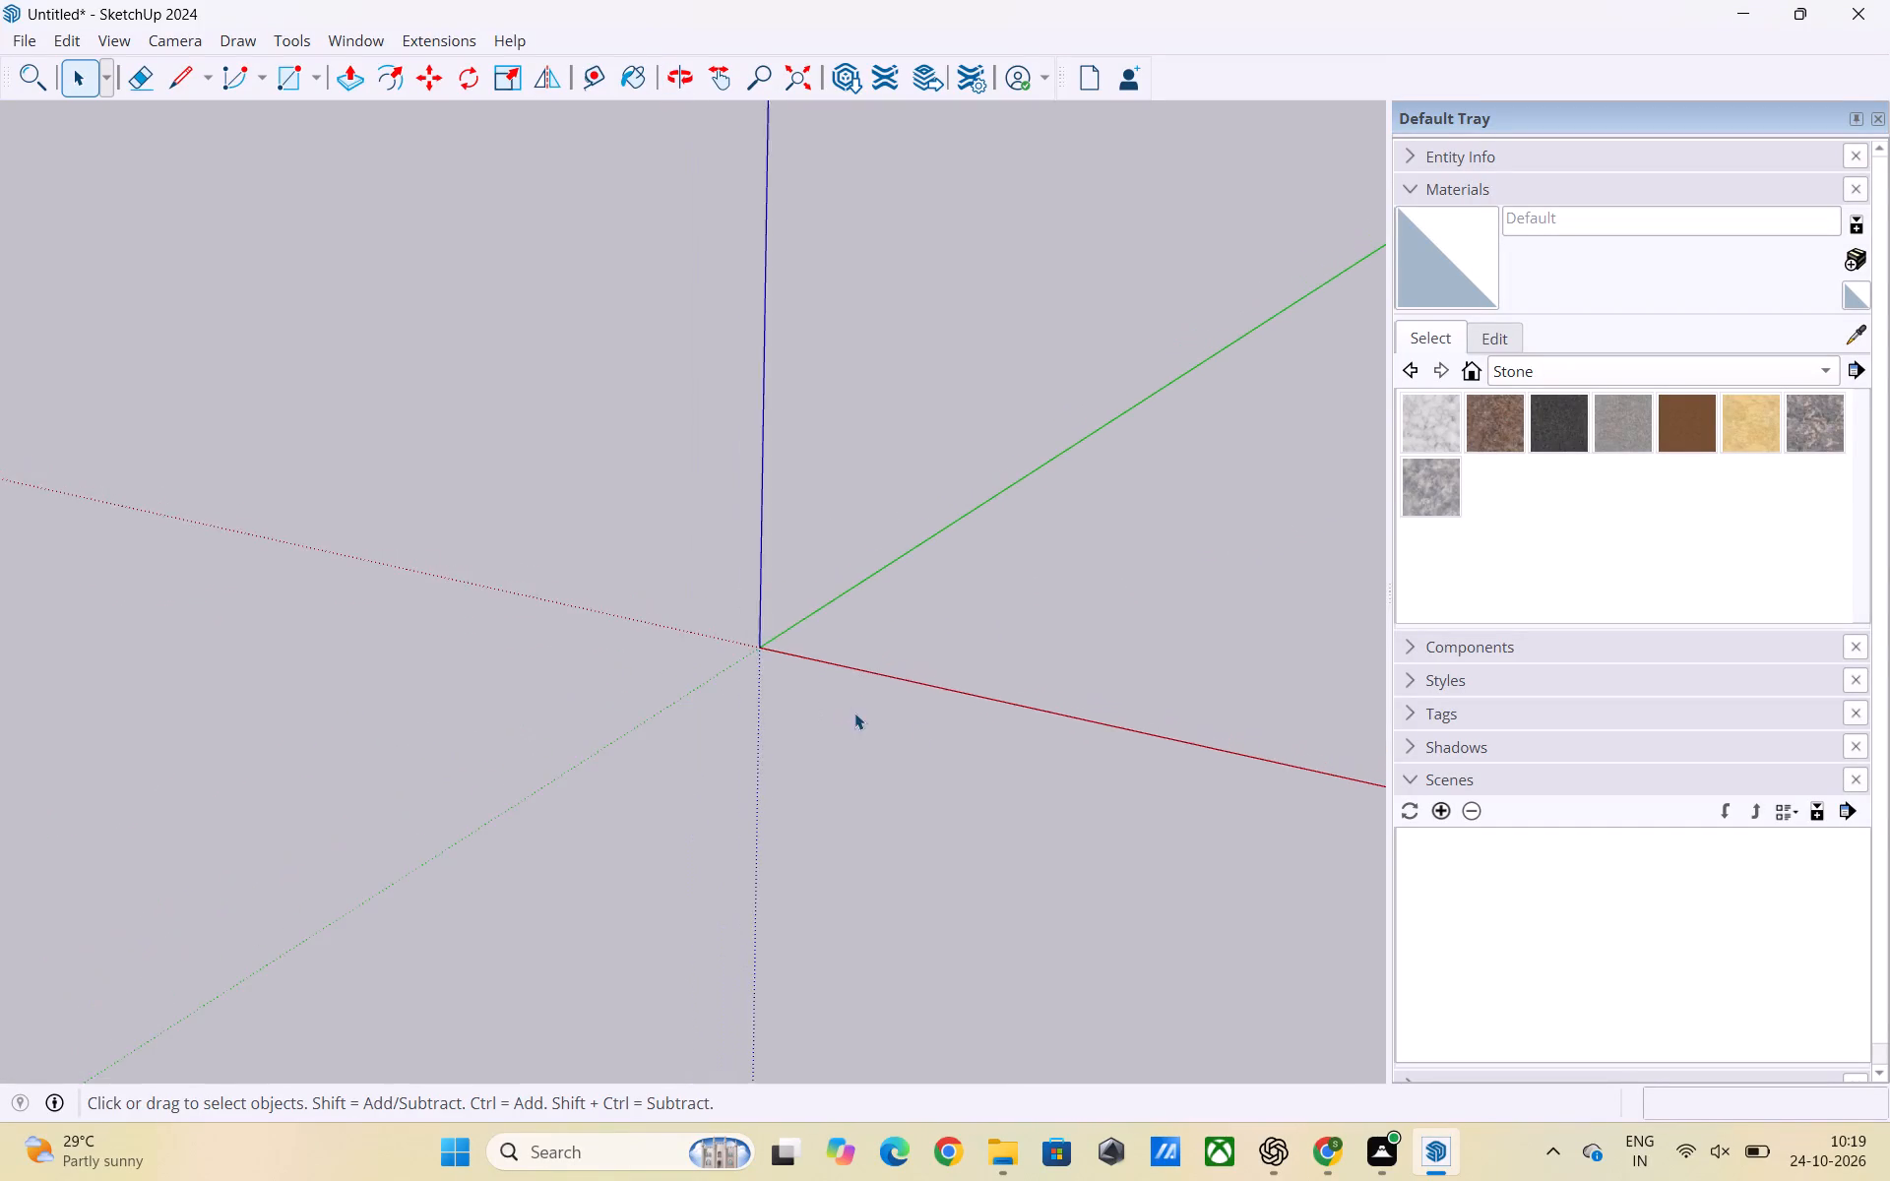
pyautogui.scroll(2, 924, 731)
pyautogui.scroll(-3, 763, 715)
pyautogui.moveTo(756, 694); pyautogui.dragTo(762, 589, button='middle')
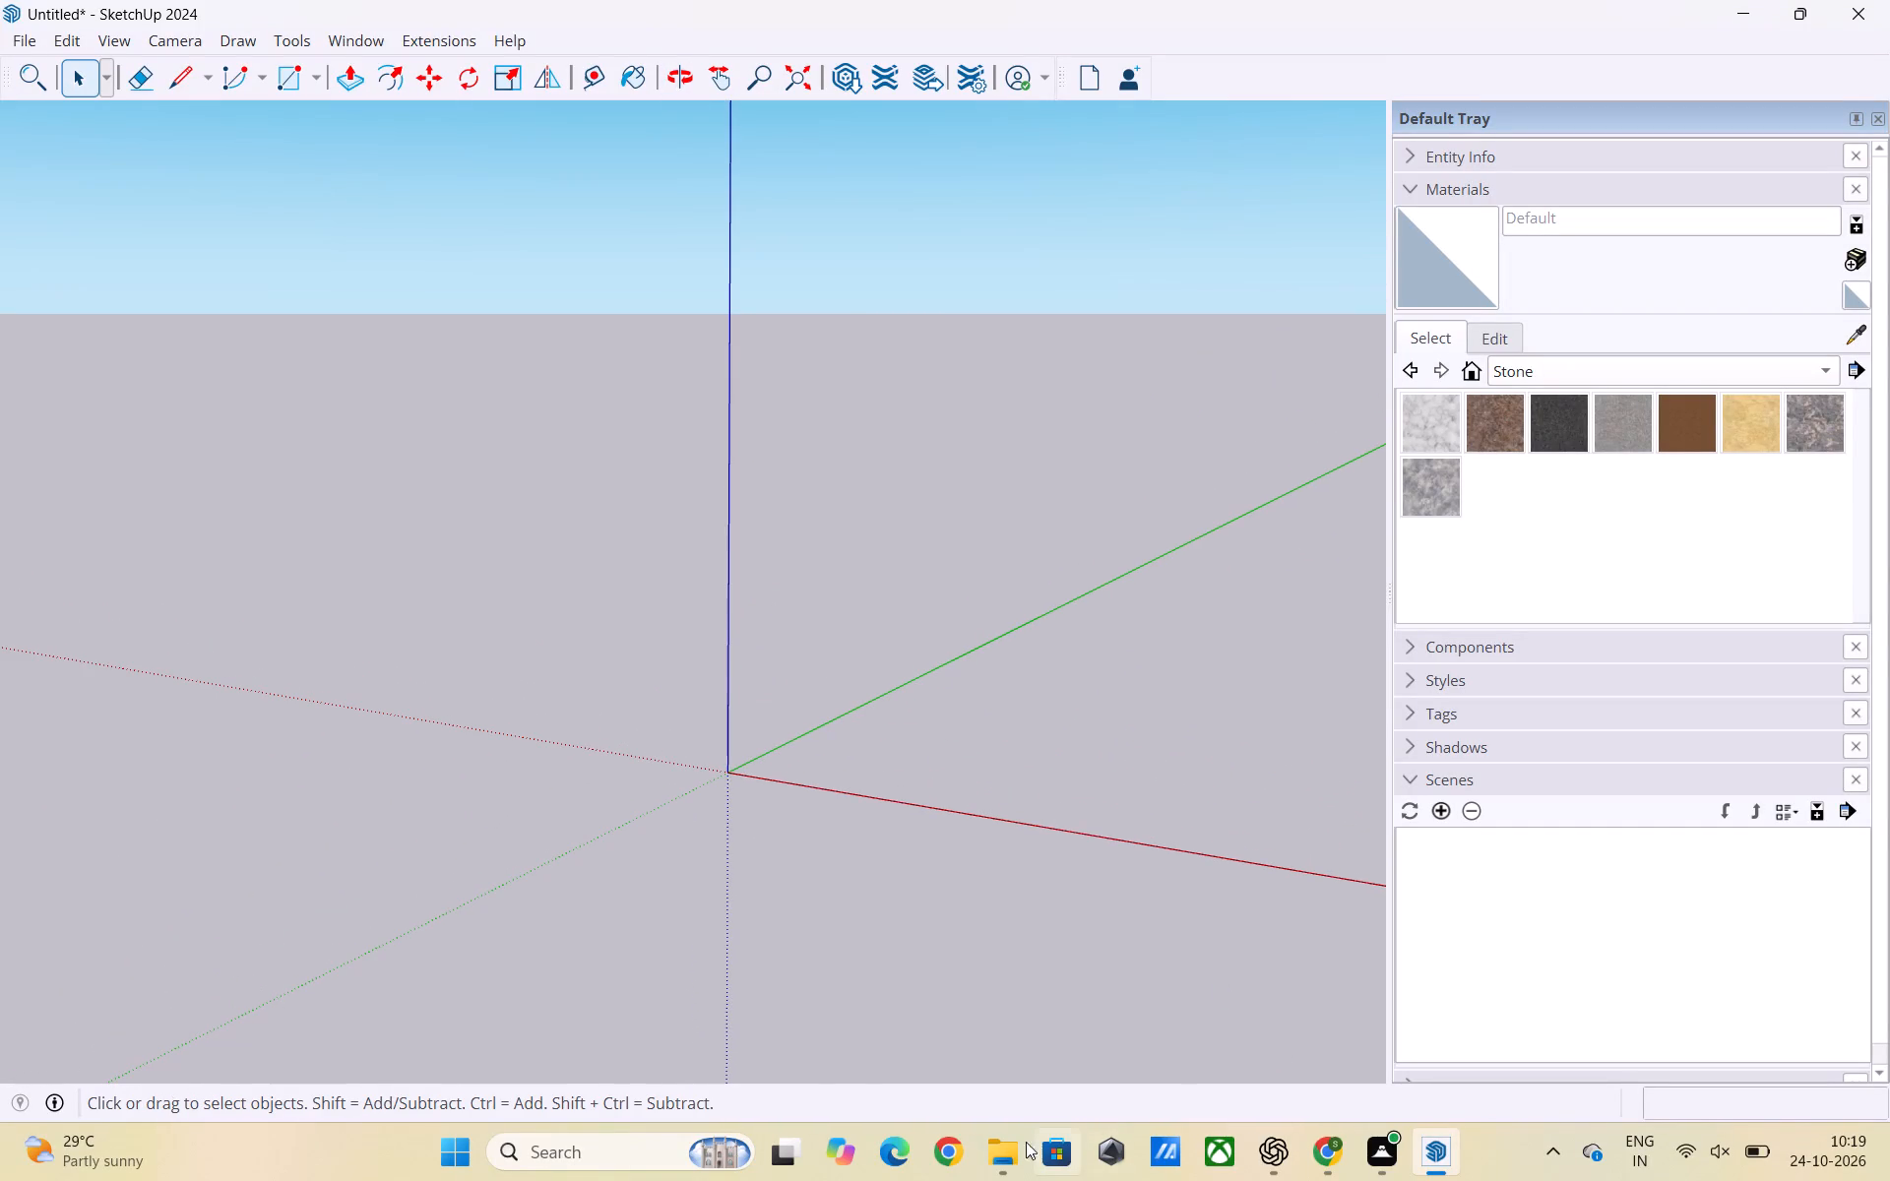
# Open the 1824 SFT-Model PDF from the 6TH folder in File Explorer and enlarge the coloured floor plan.
pyautogui.click(1012, 1144)
pyautogui.doubleClick(593, 523)
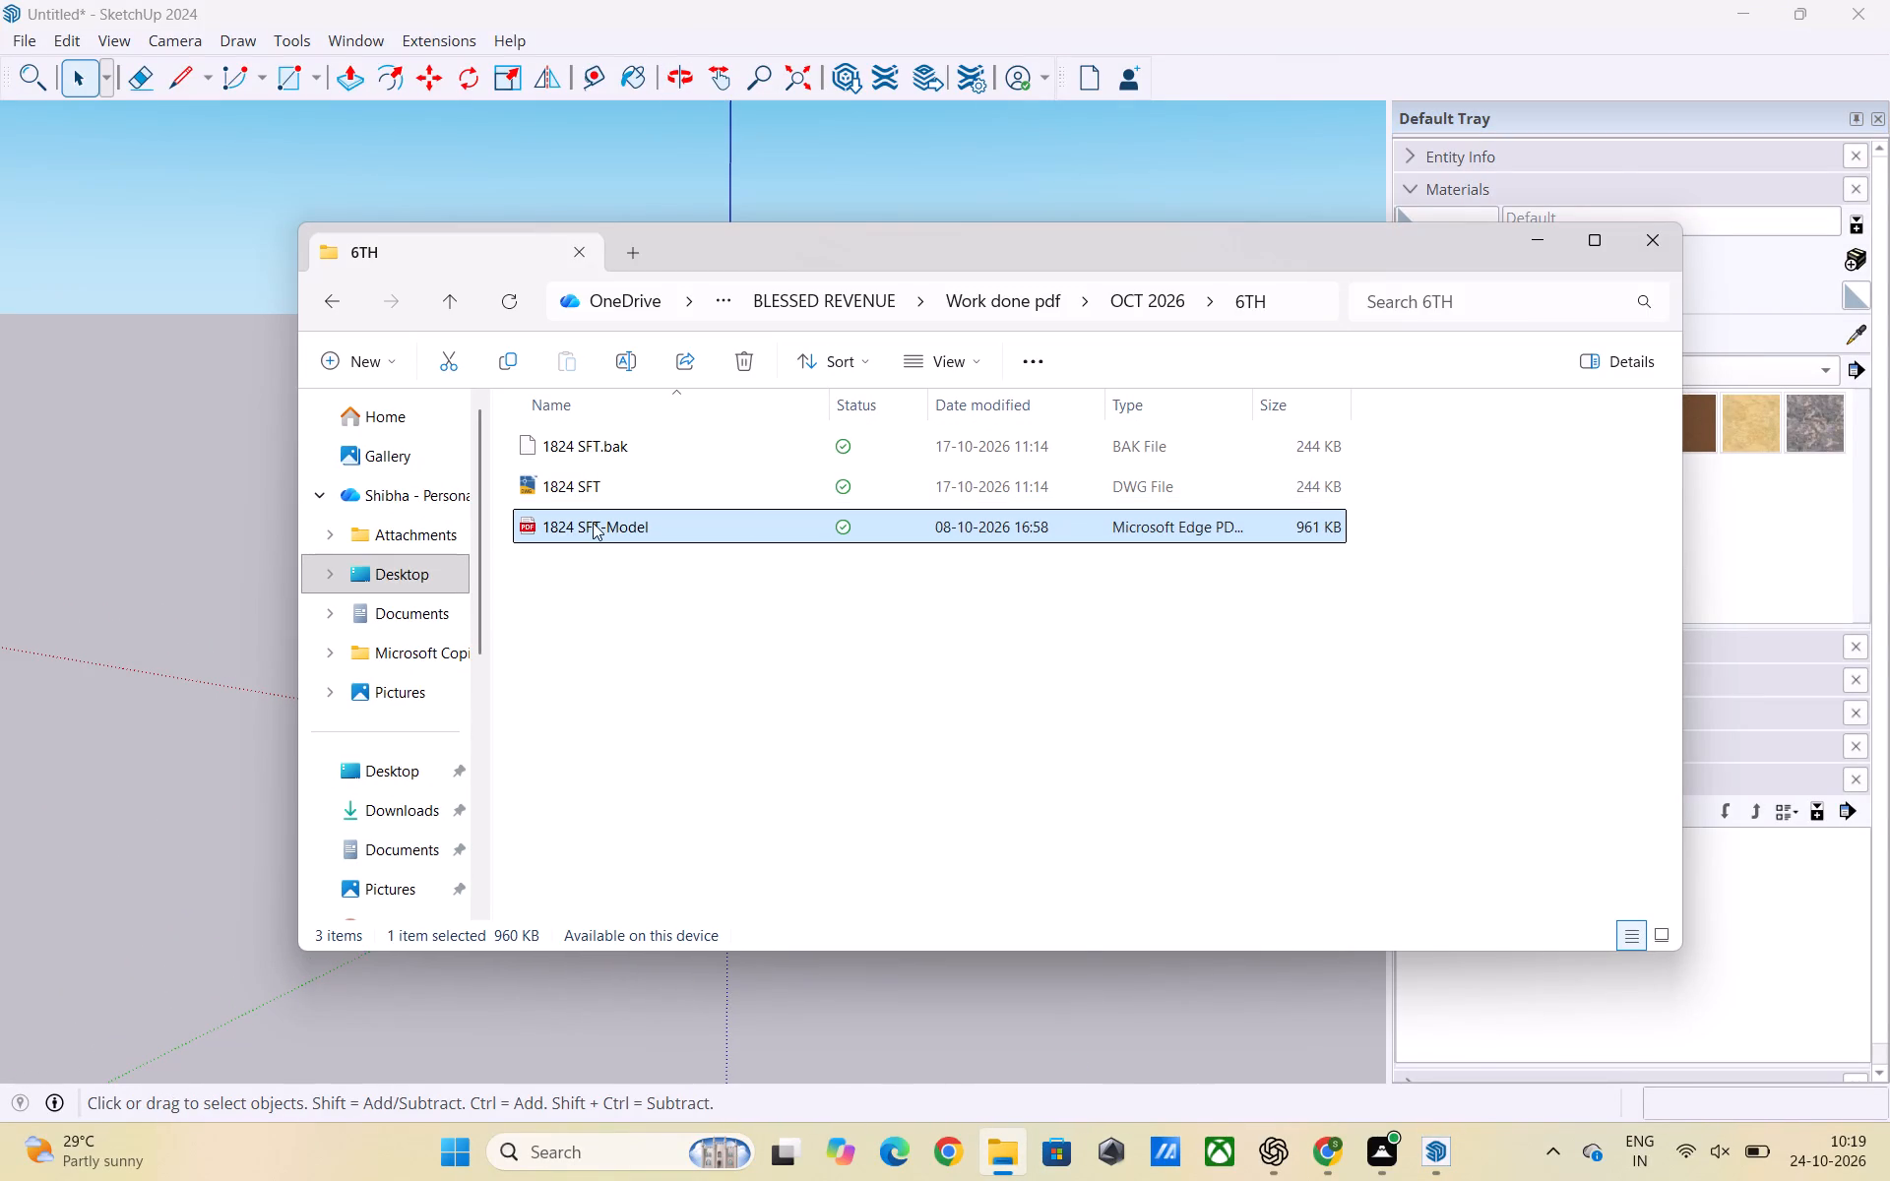
pyautogui.scroll(2, 616, 552)
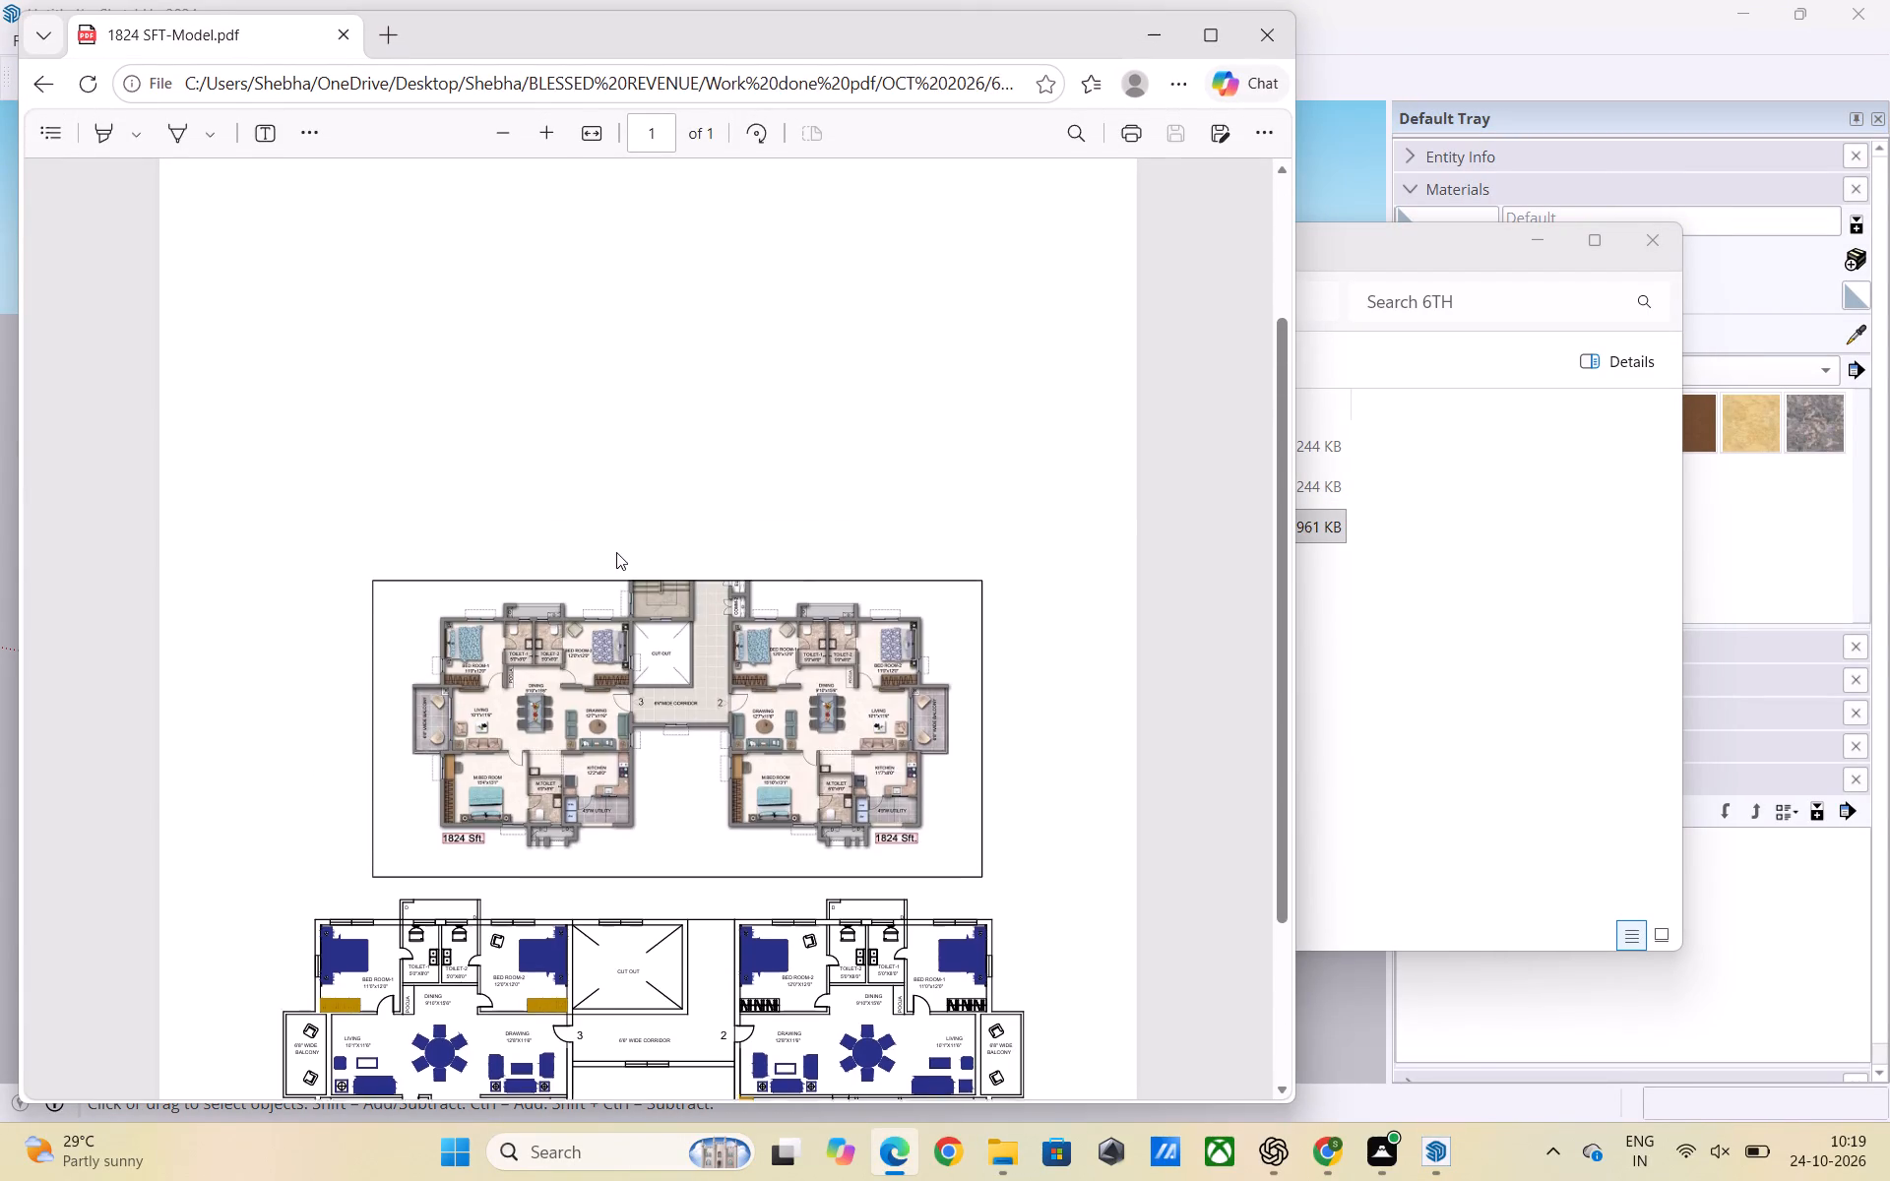
pyautogui.scroll(-3, 839, 542)
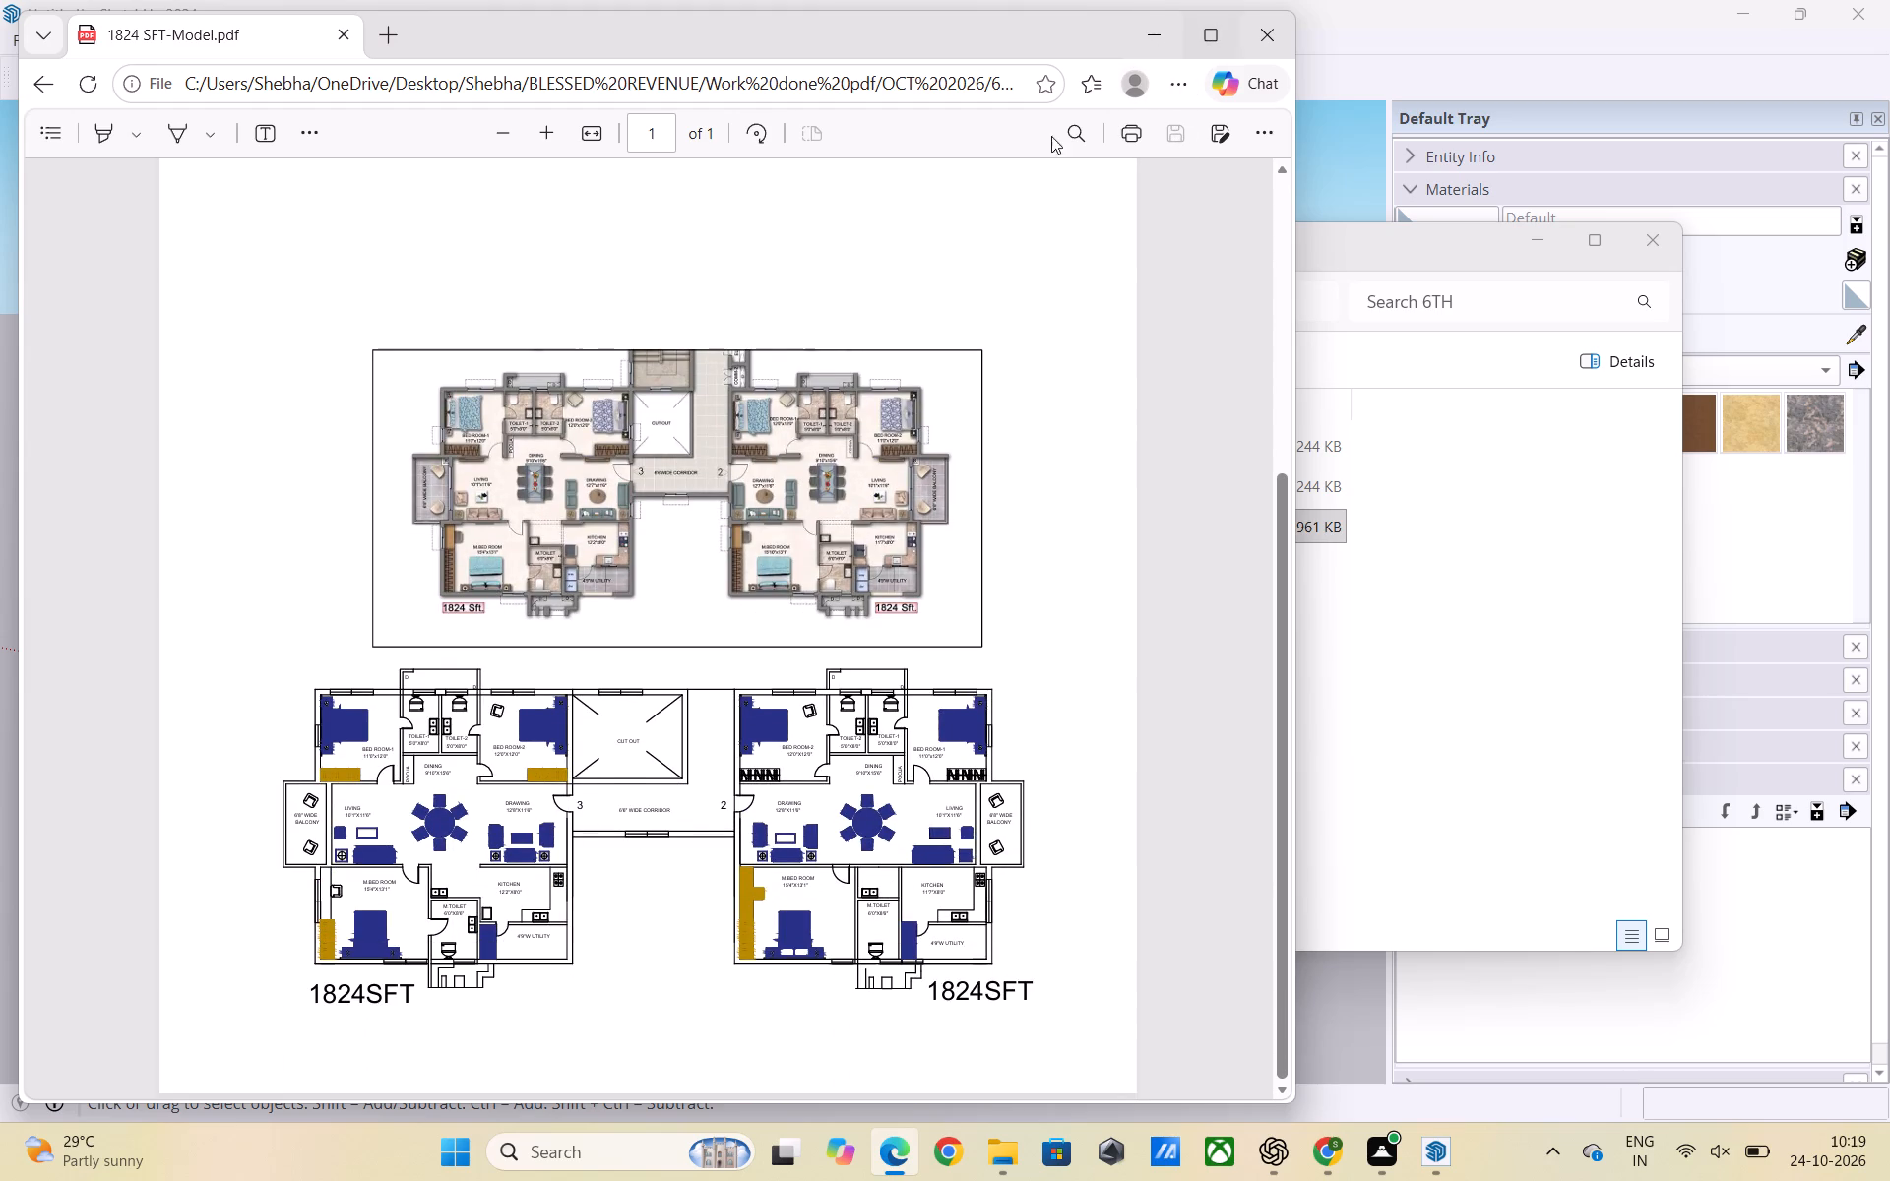
pyautogui.click(552, 137)
pyautogui.click(552, 137)
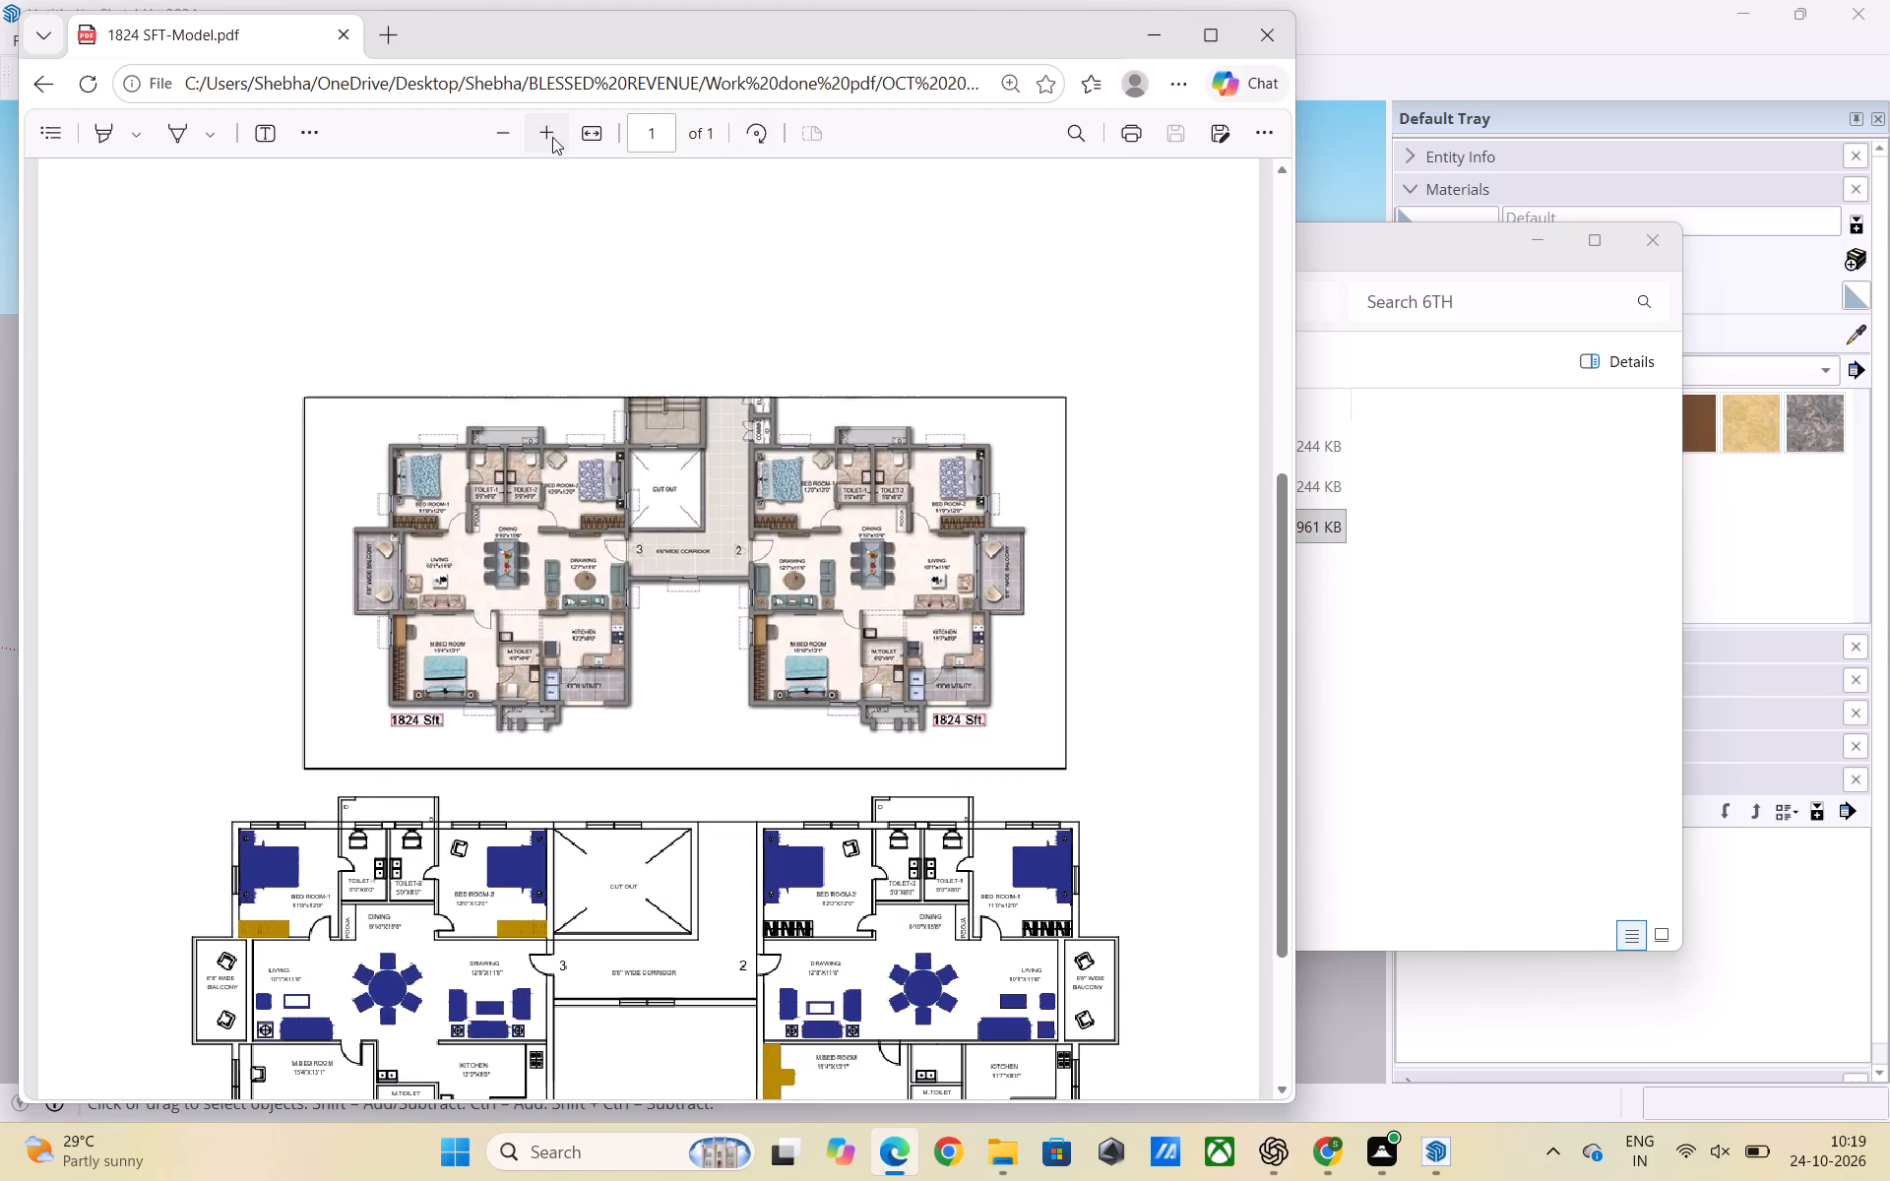
pyautogui.click(552, 137)
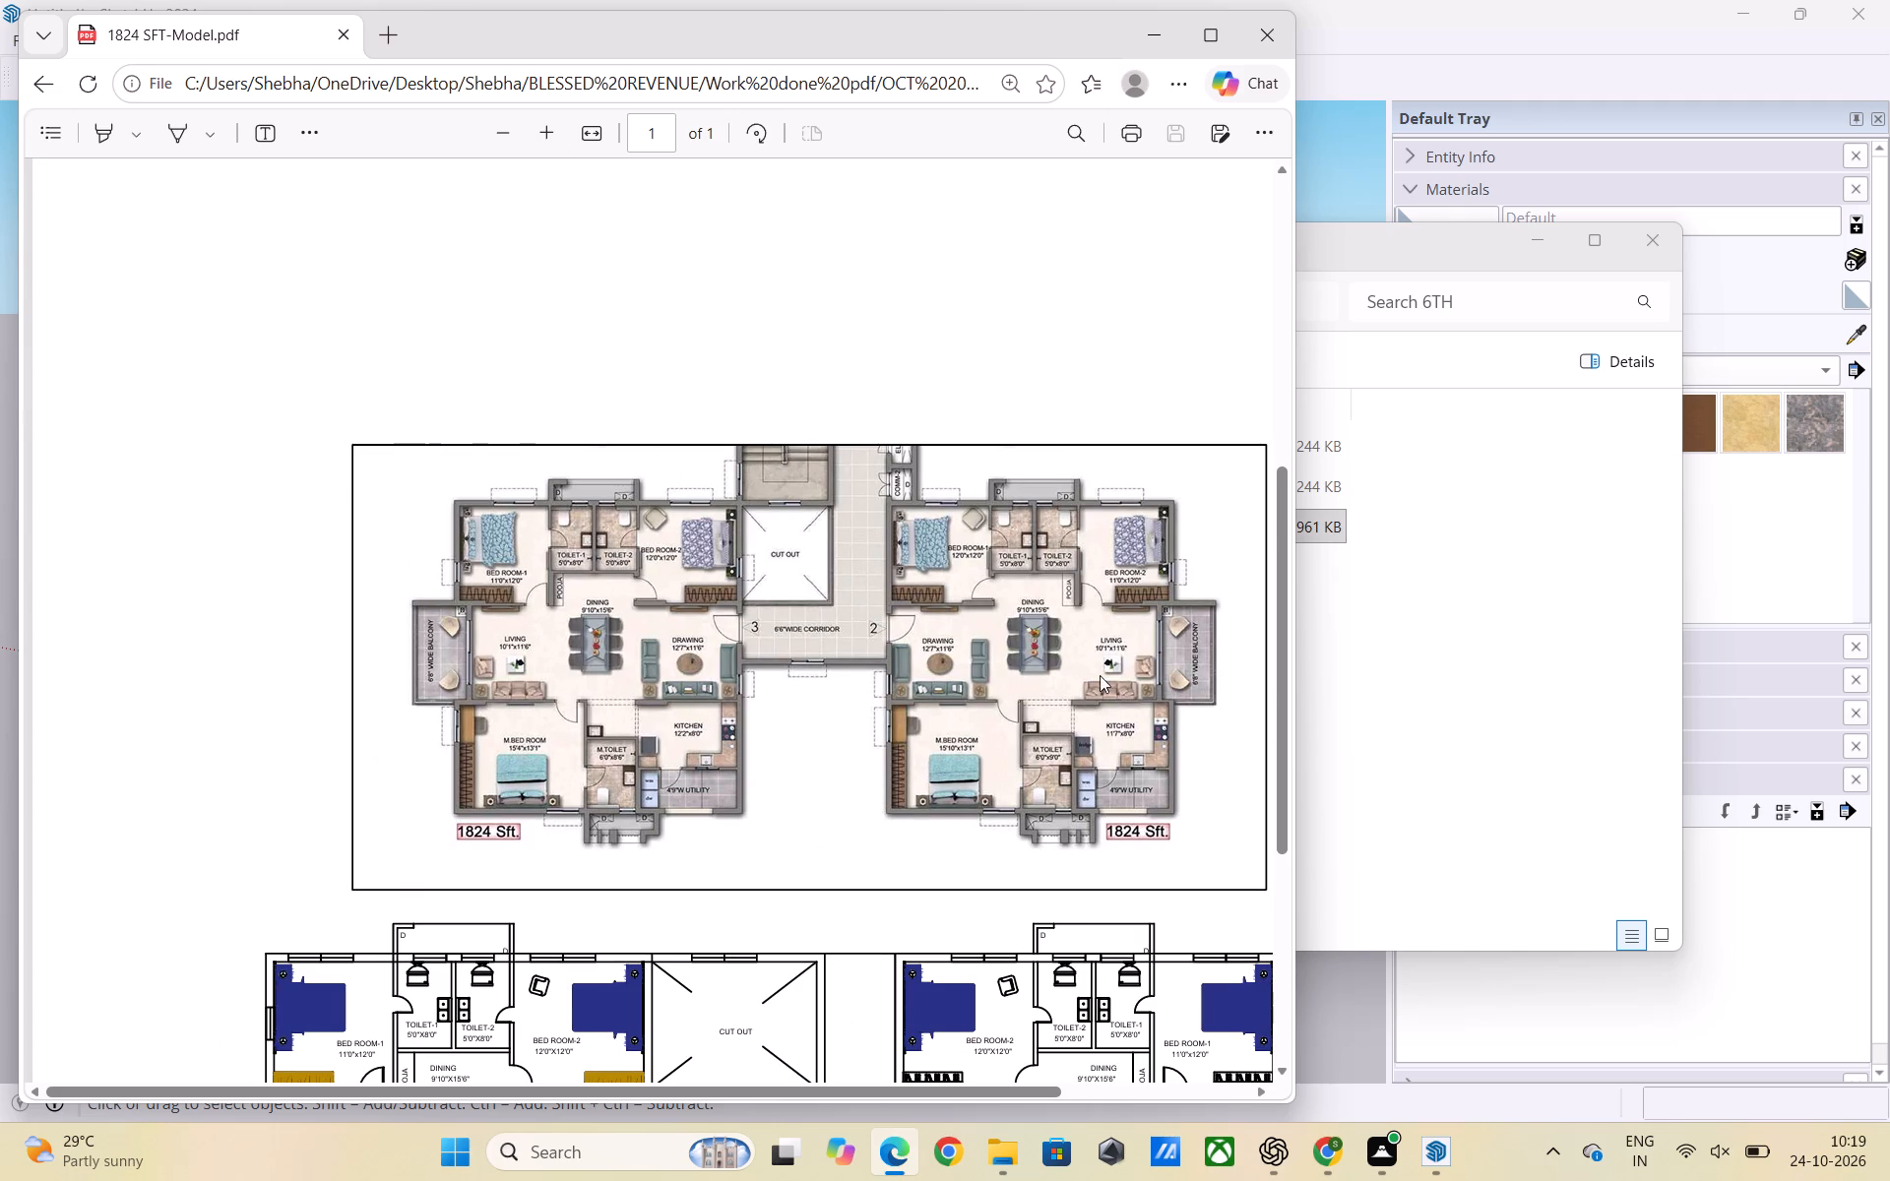
# Capture a rectangular screenshot of the framed, coloured 1824 Sft floor plan in the PDF.
pyautogui.press('Print')
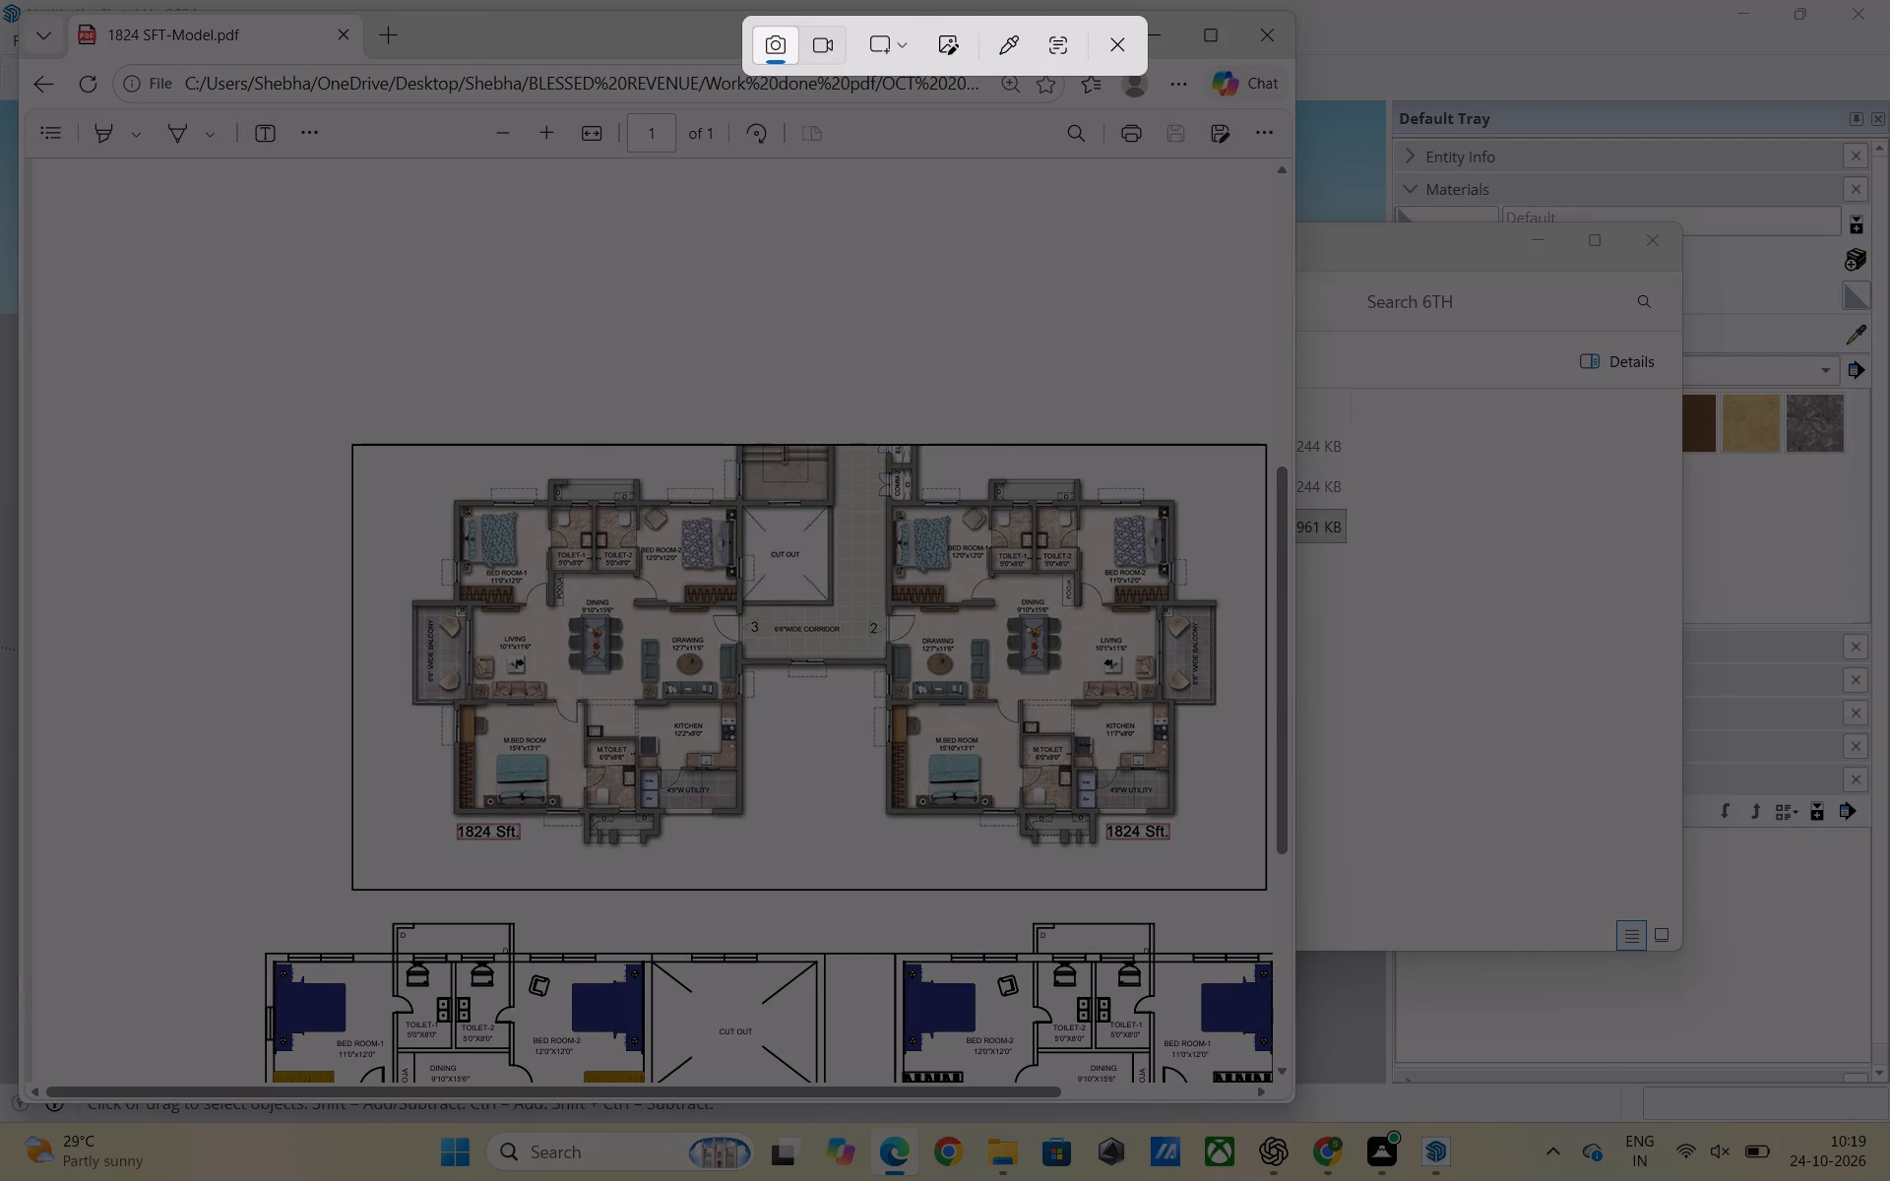
pyautogui.moveTo(350, 442); pyautogui.dragTo(1260, 913)
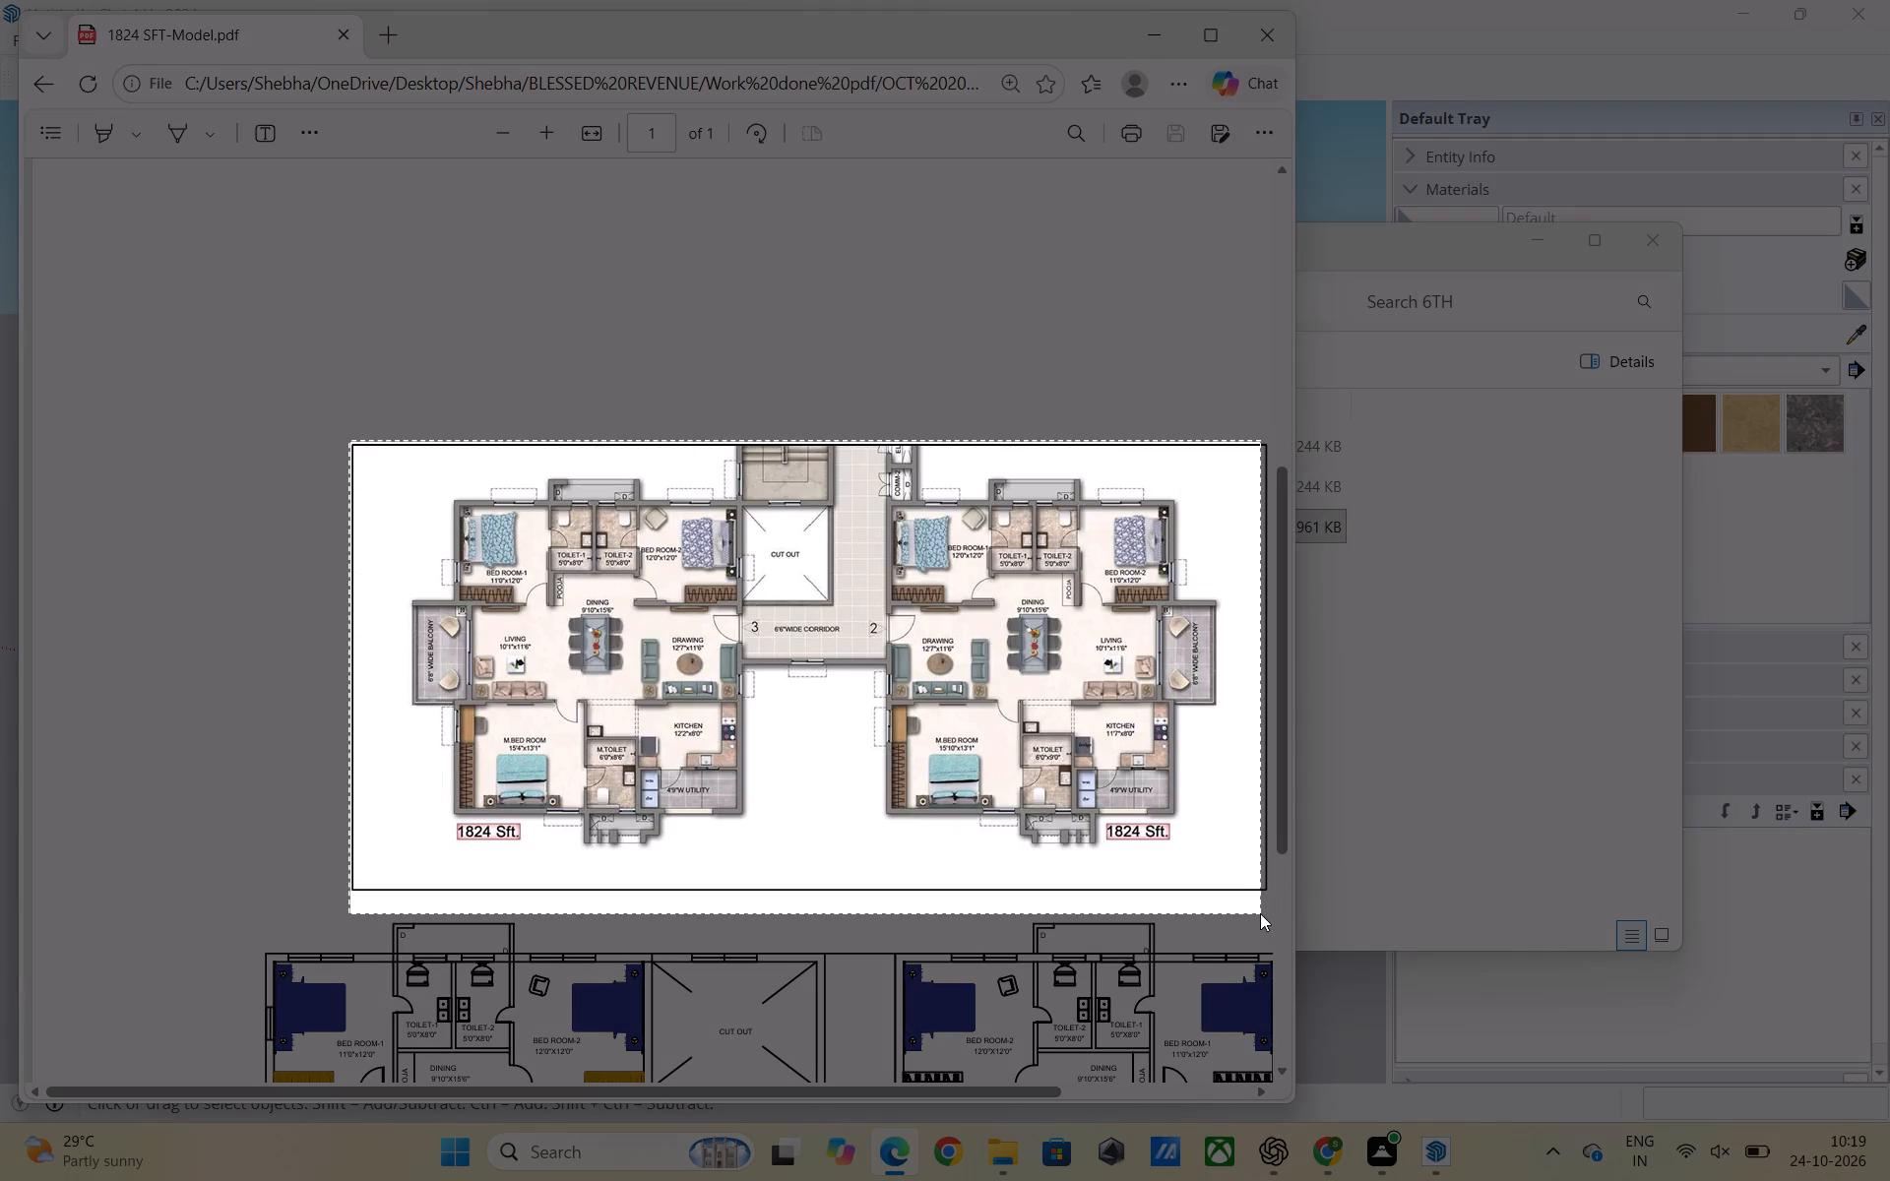
pyautogui.moveTo(1260, 913); pyautogui.dragTo(1260, 894)
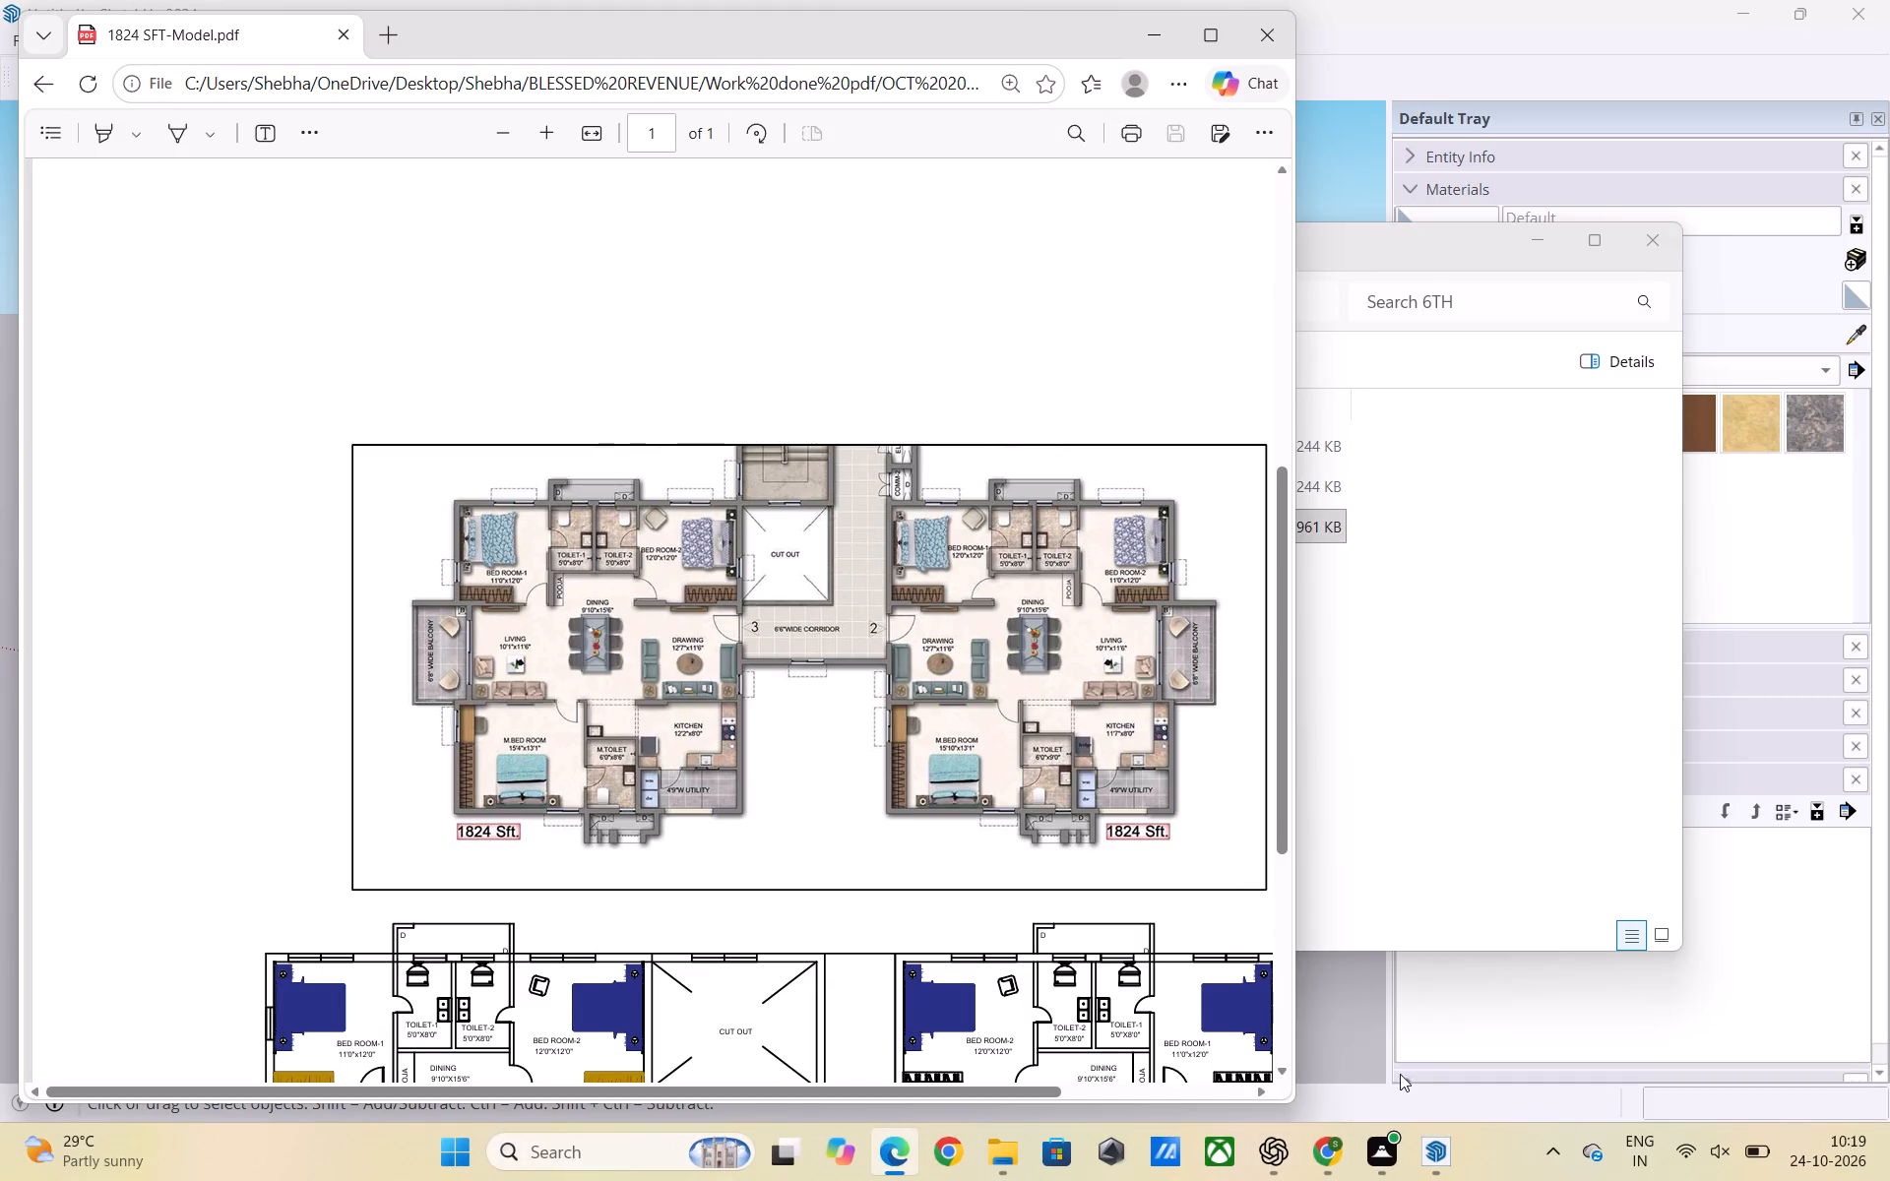
# Switch back to SketchUp and import the 1824 SFT DWG file from the Work done pdf, OCT 2026, 6TH folder.
pyautogui.click(1425, 1147)
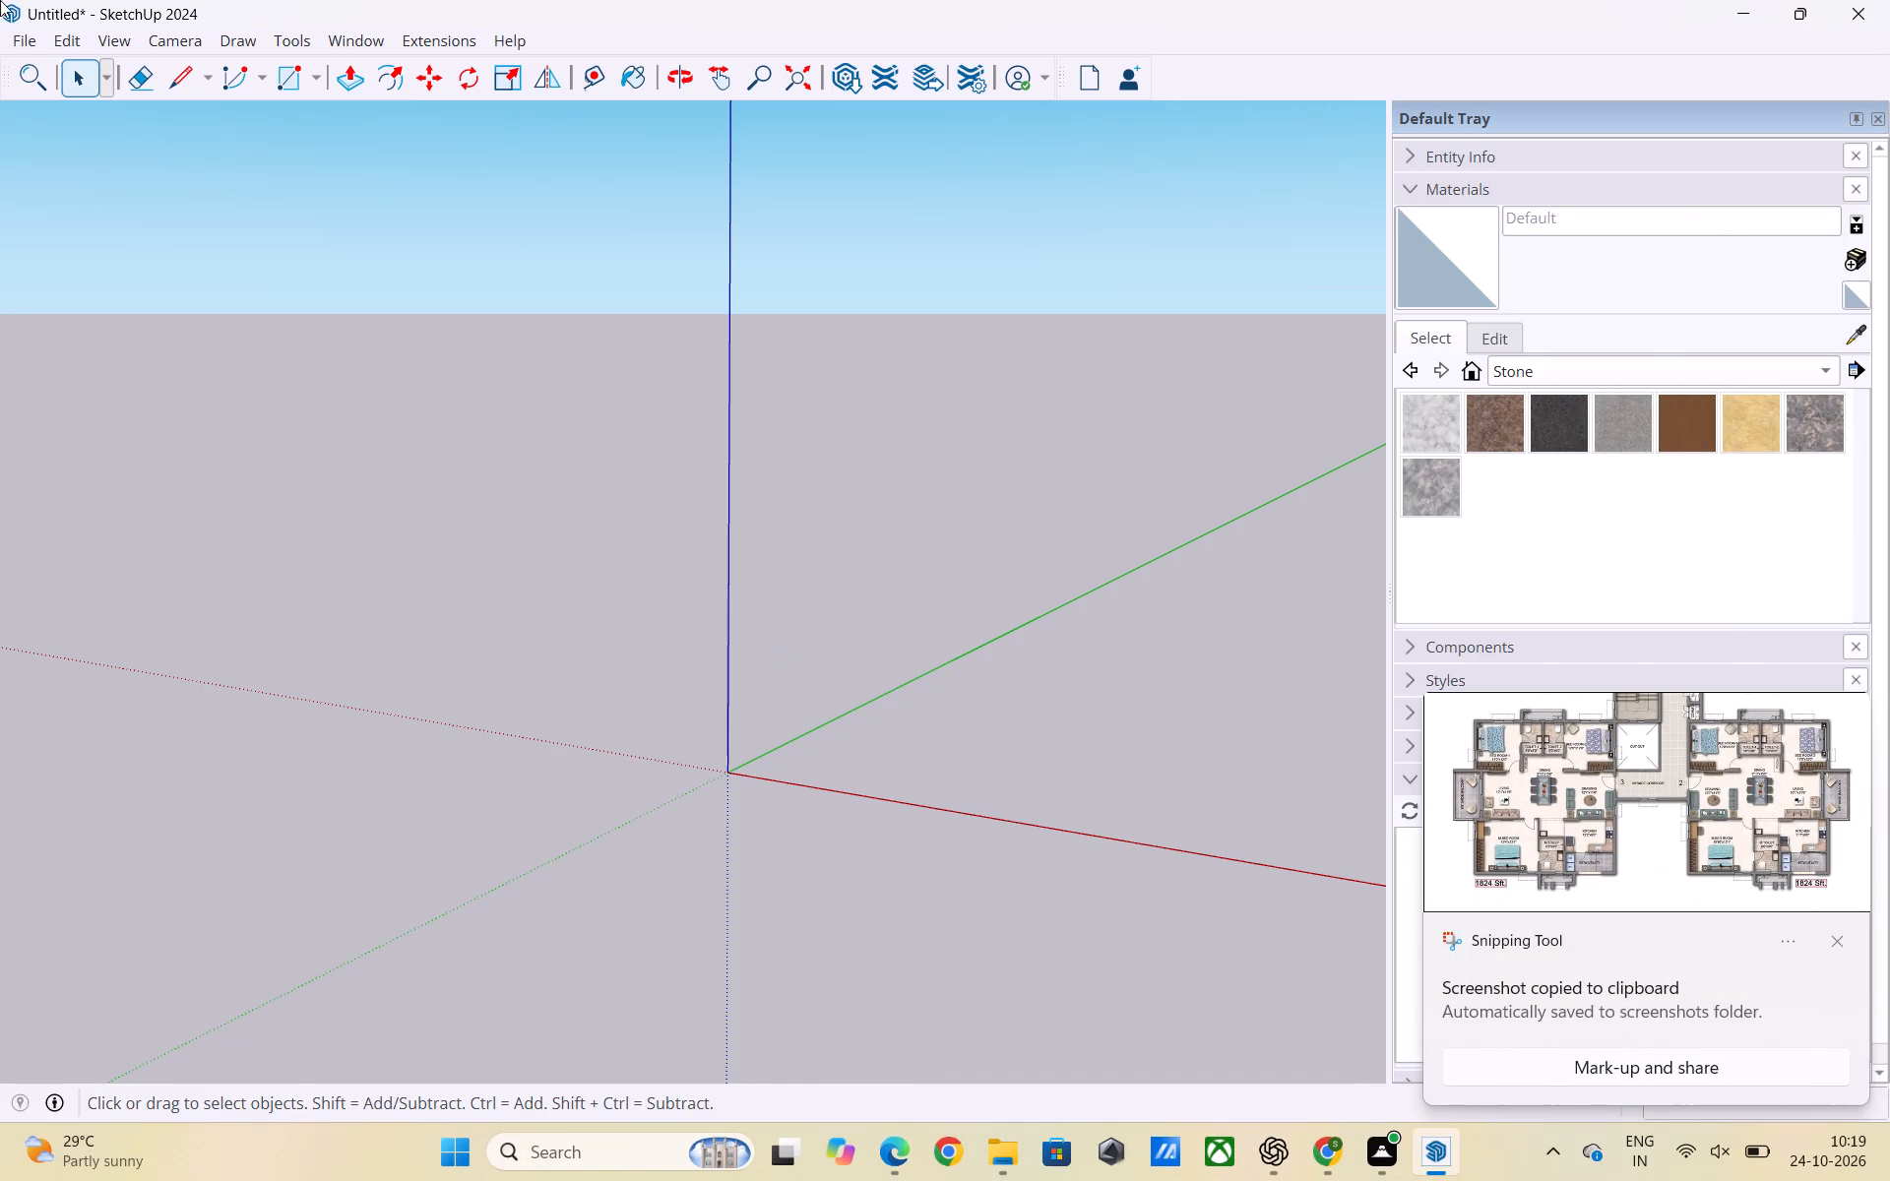
pyautogui.click(14, 31)
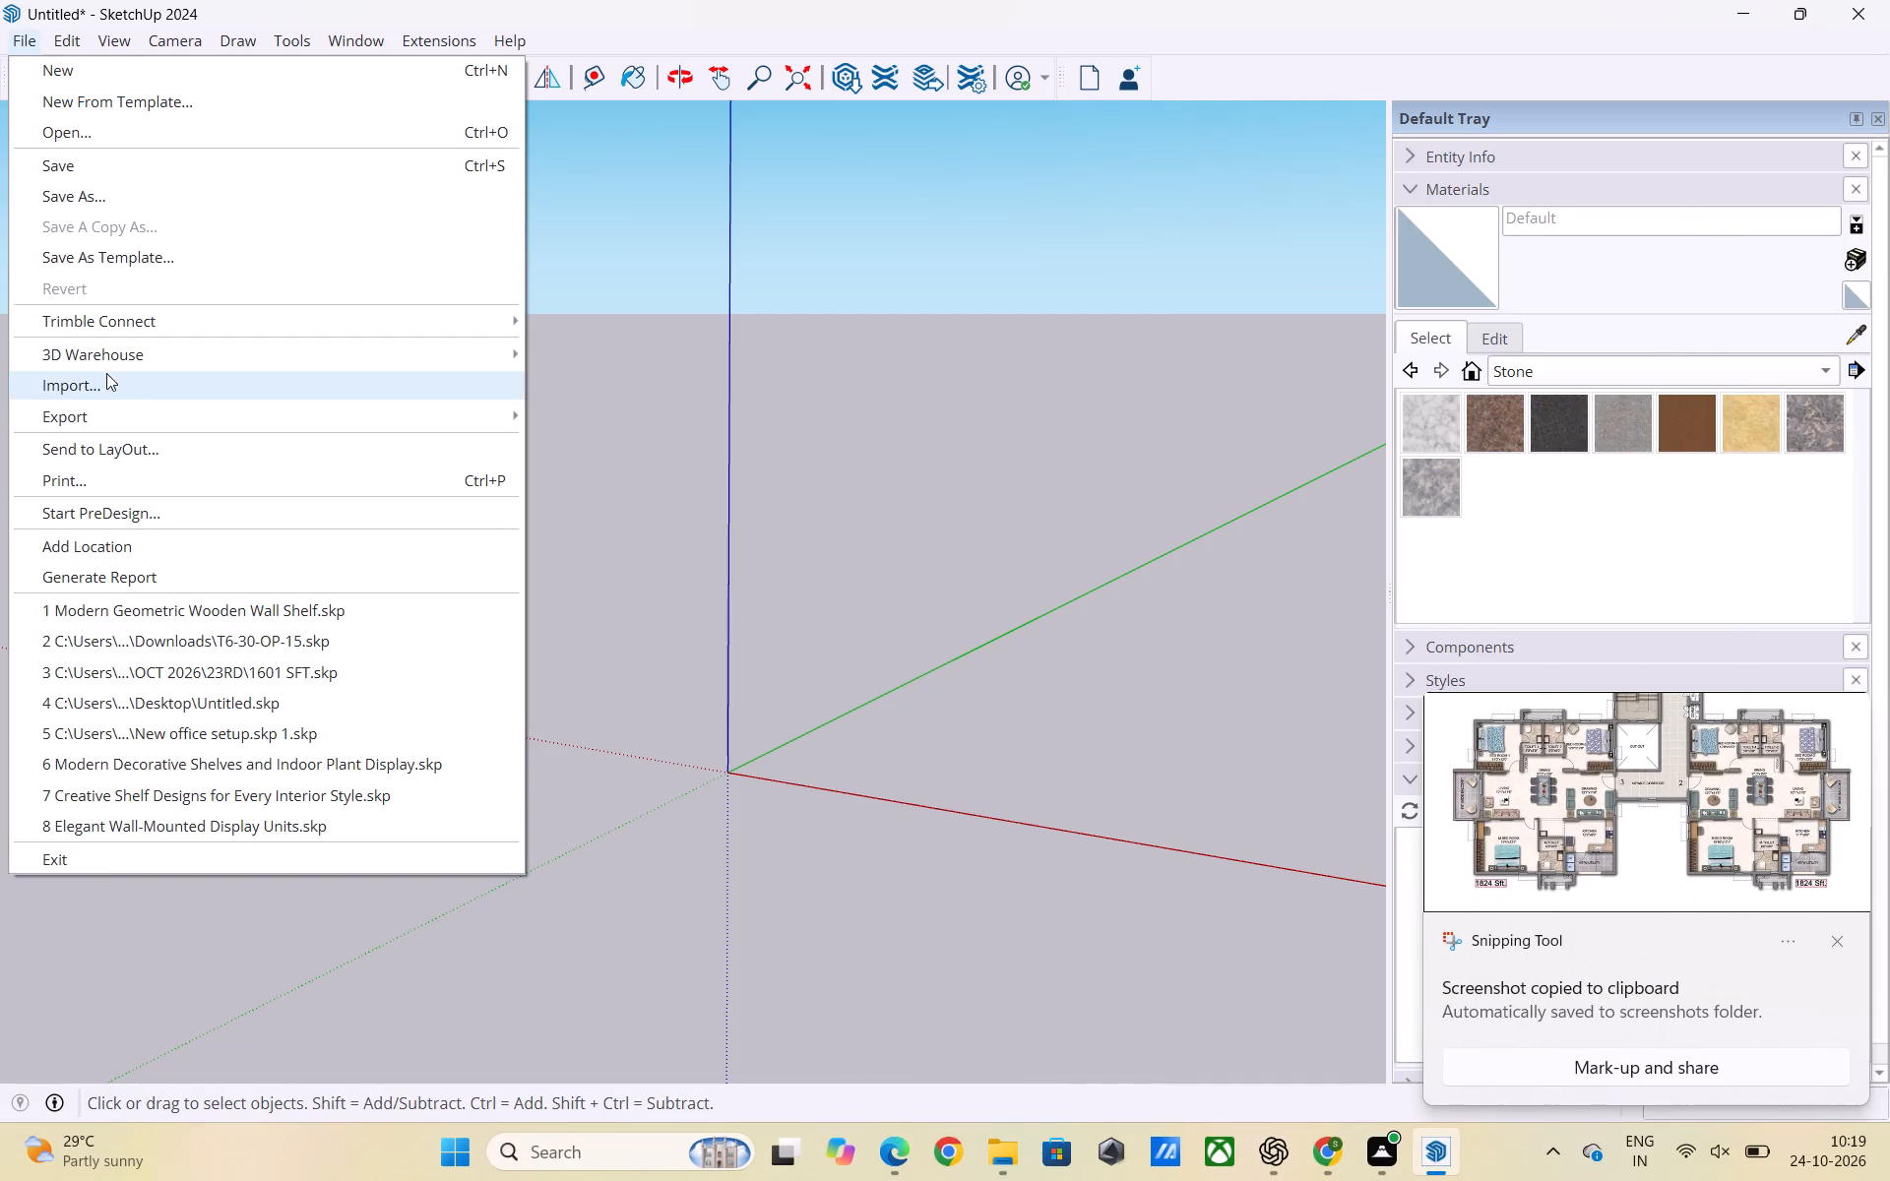
pyautogui.click(89, 392)
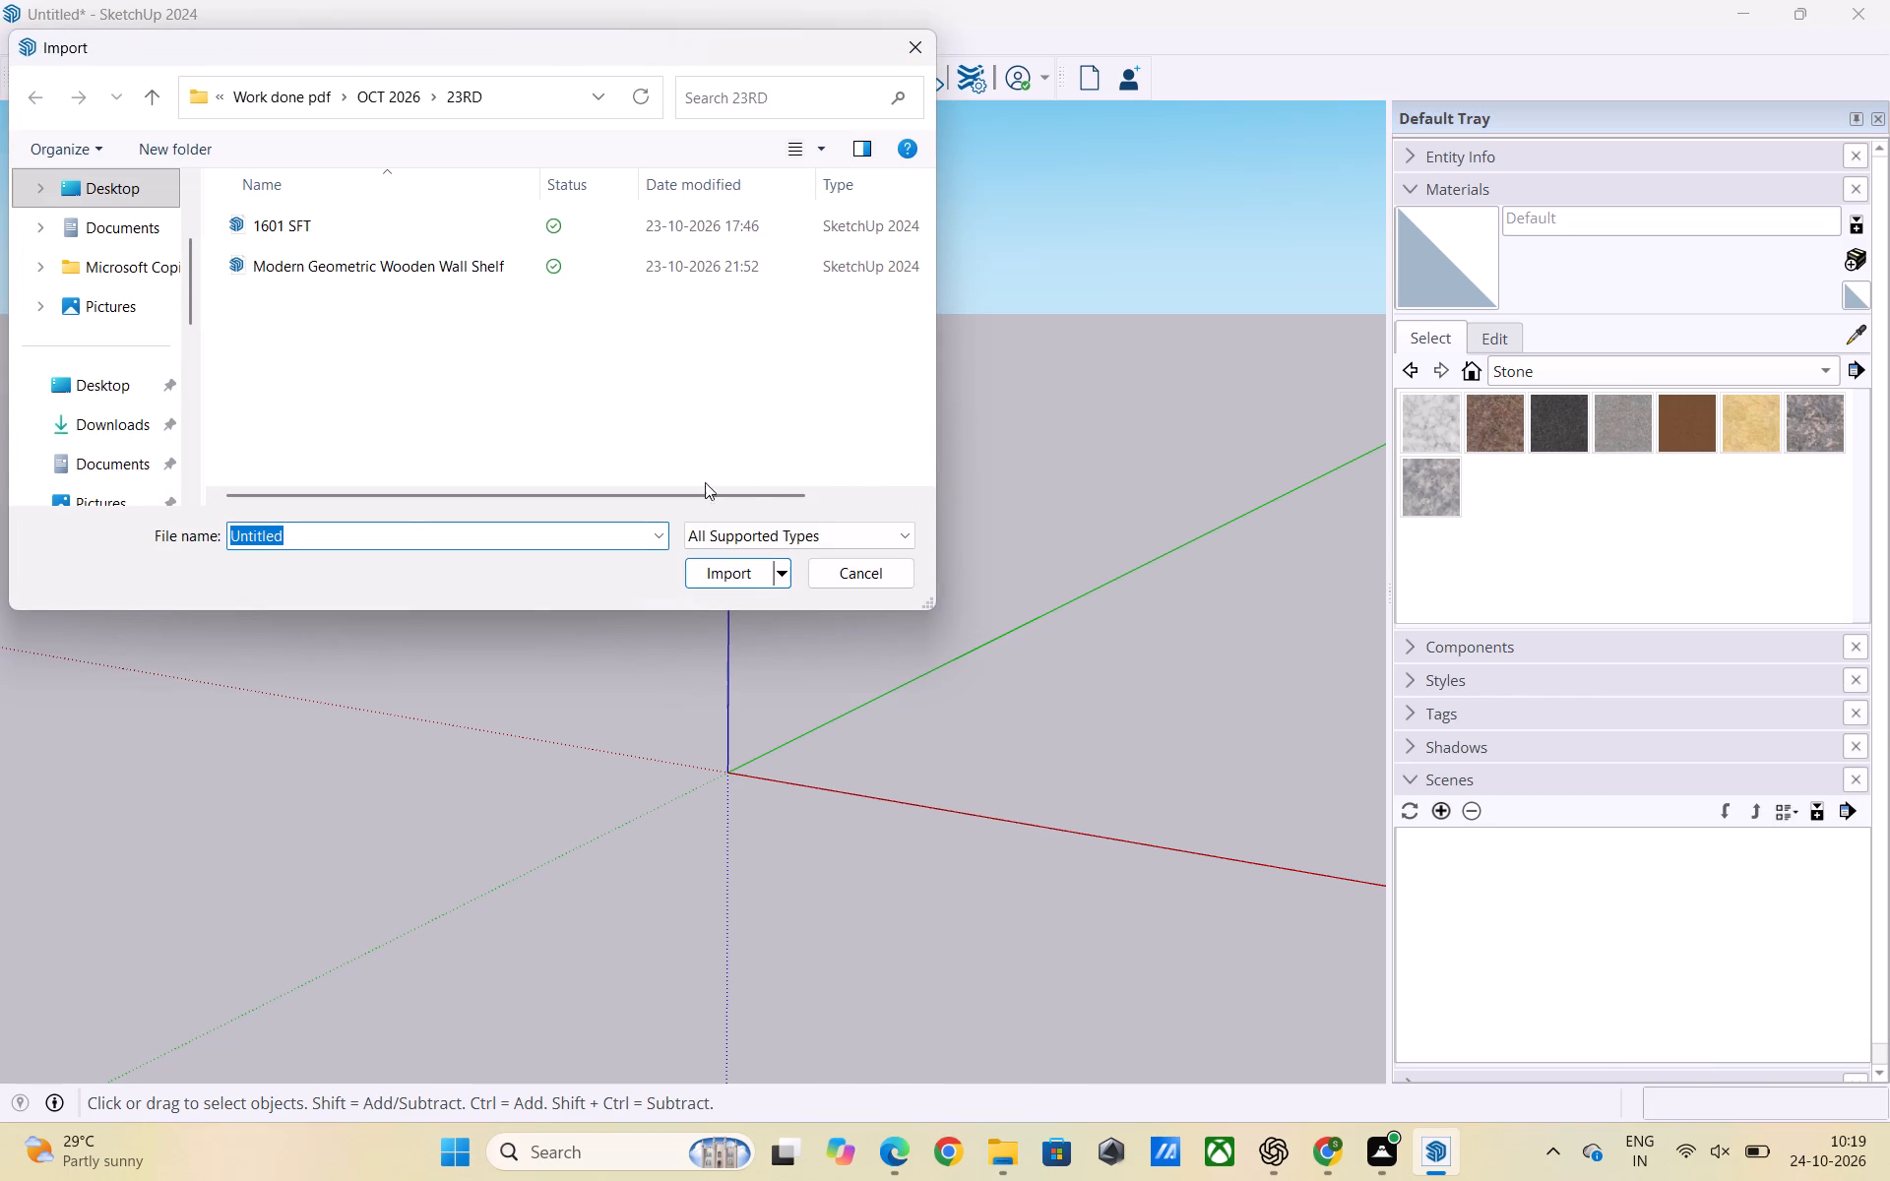
pyautogui.doubleClick(104, 388)
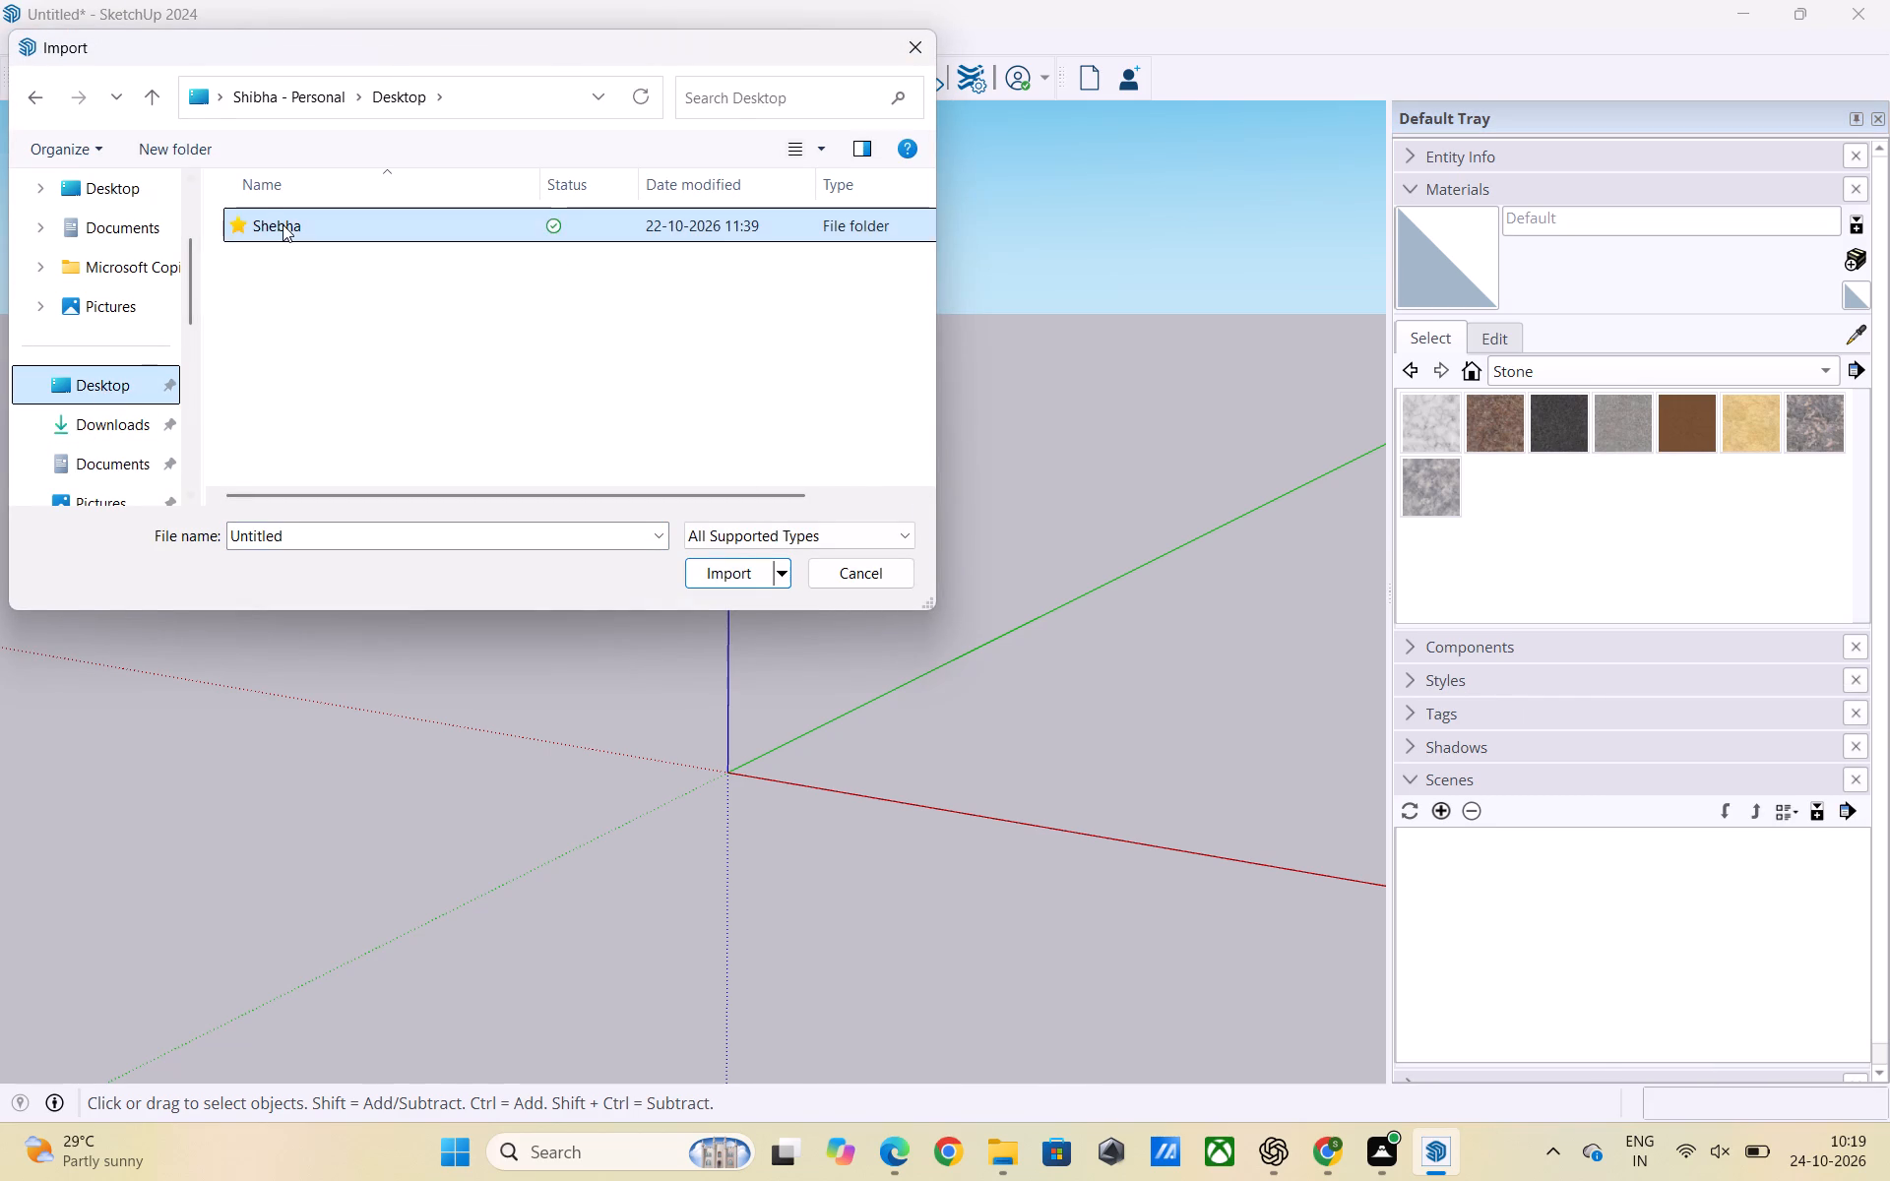
pyautogui.doubleClick(283, 224)
pyautogui.doubleClick(283, 224)
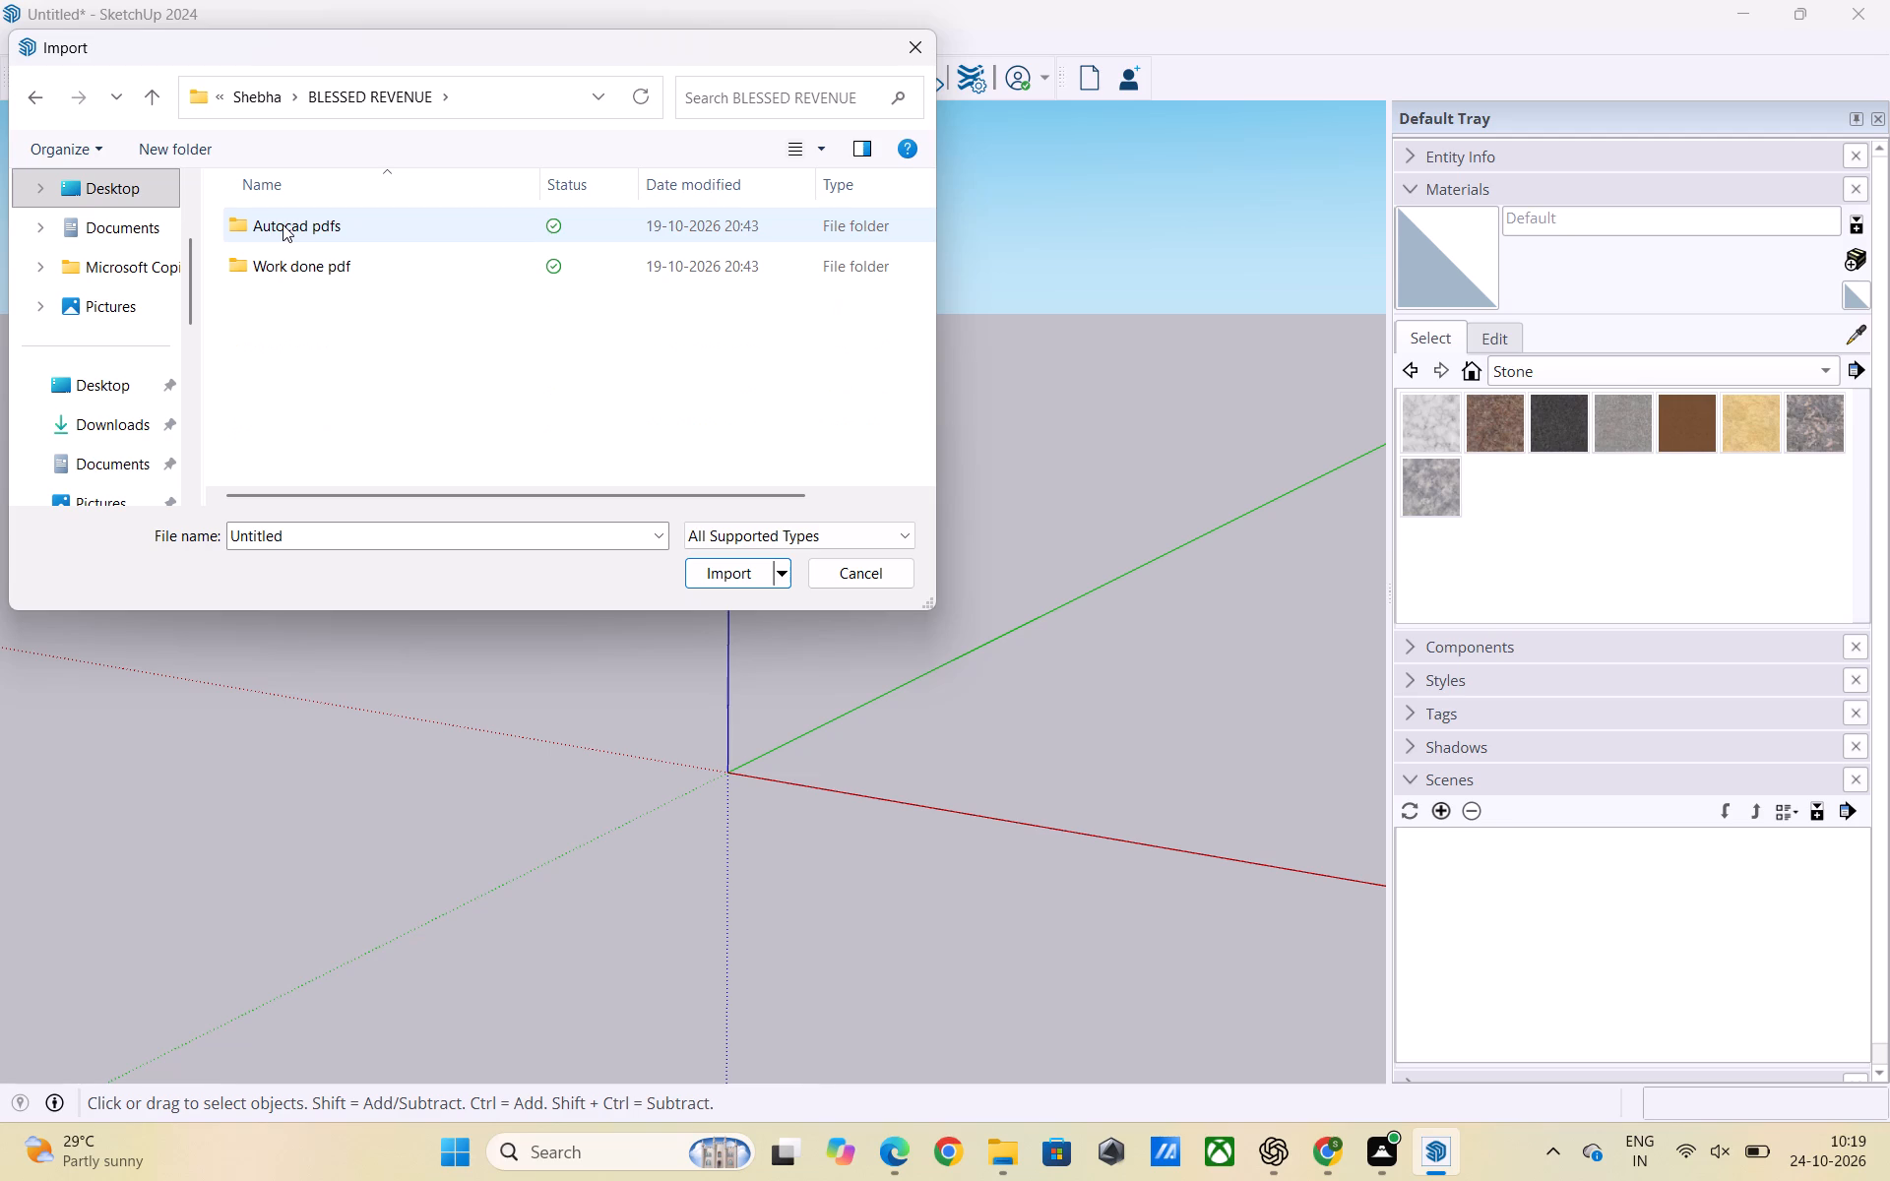
pyautogui.doubleClick(296, 271)
pyautogui.doubleClick(300, 231)
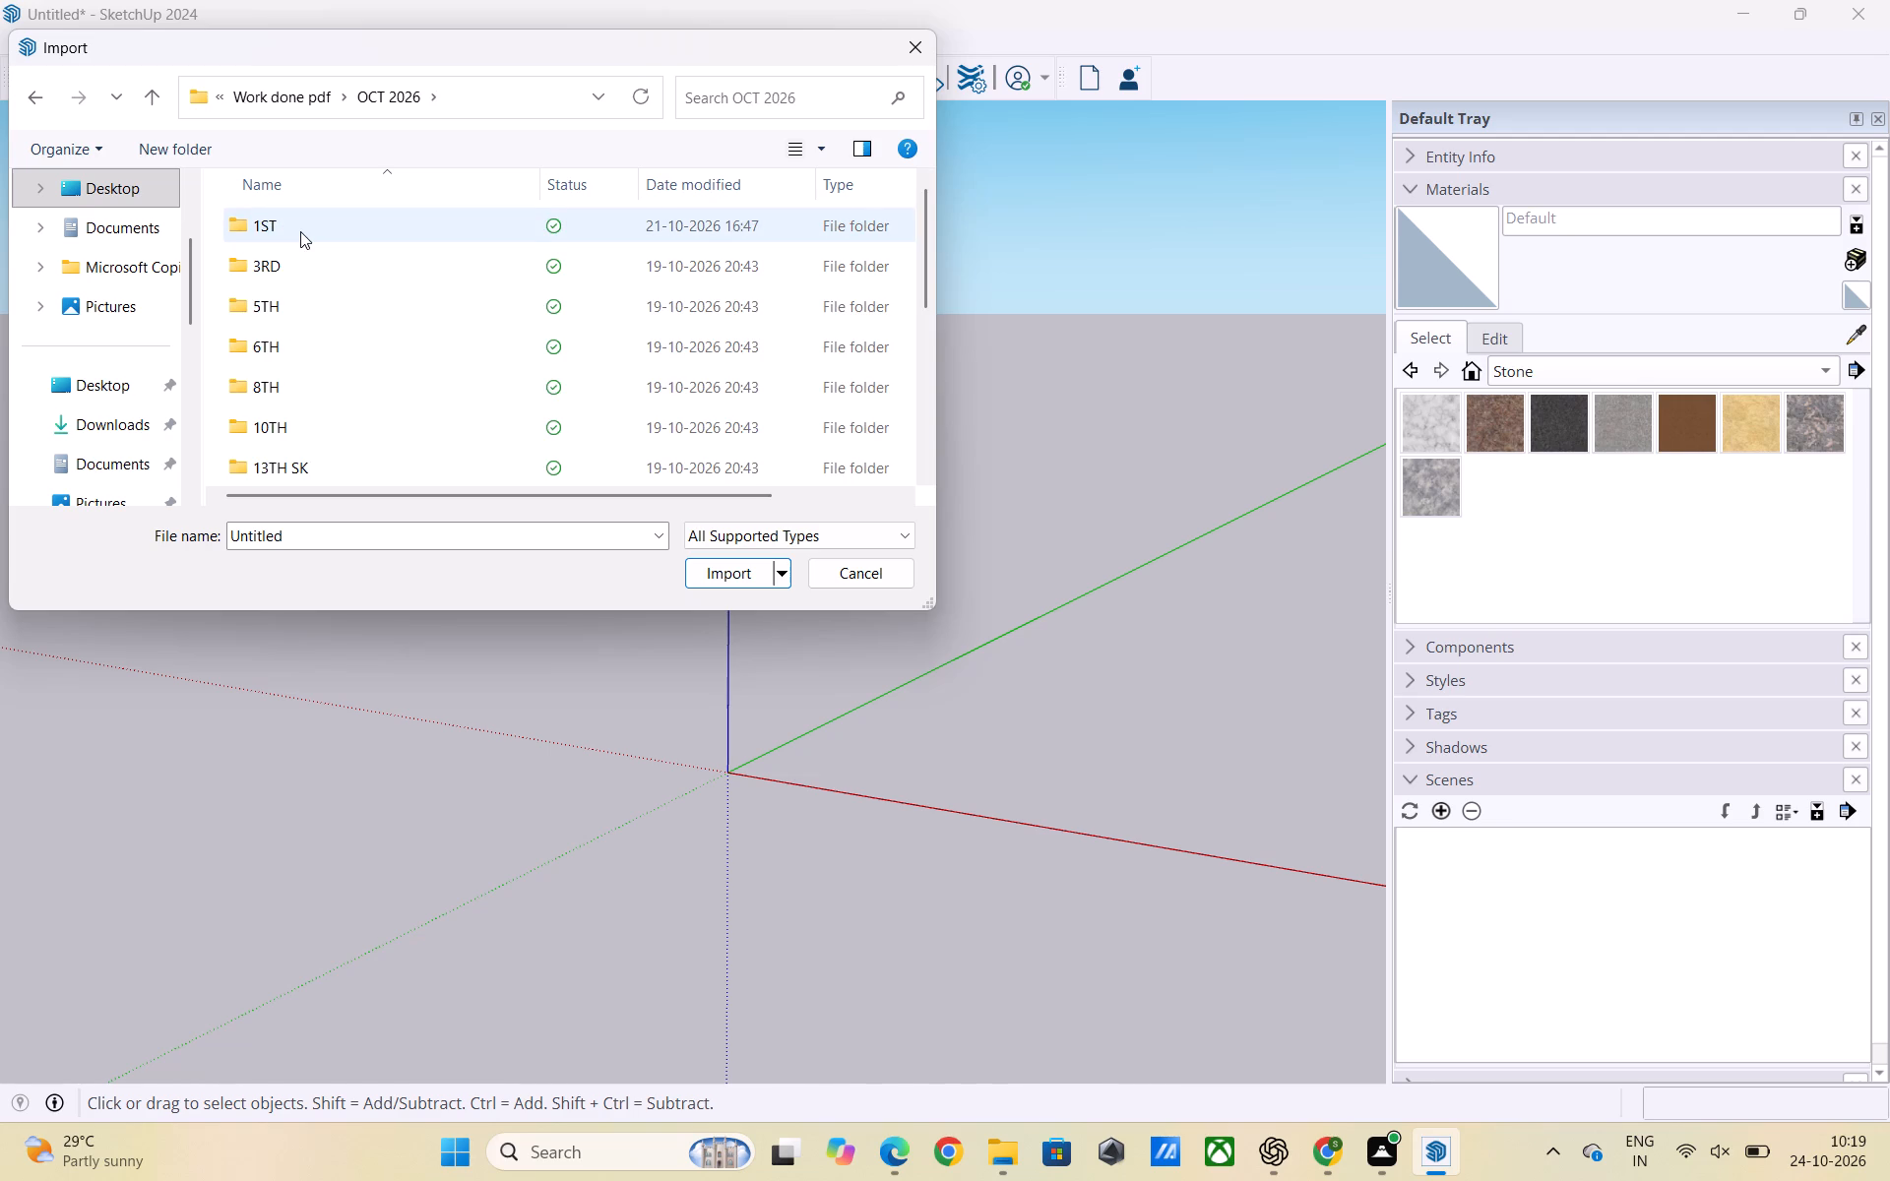
pyautogui.doubleClick(300, 305)
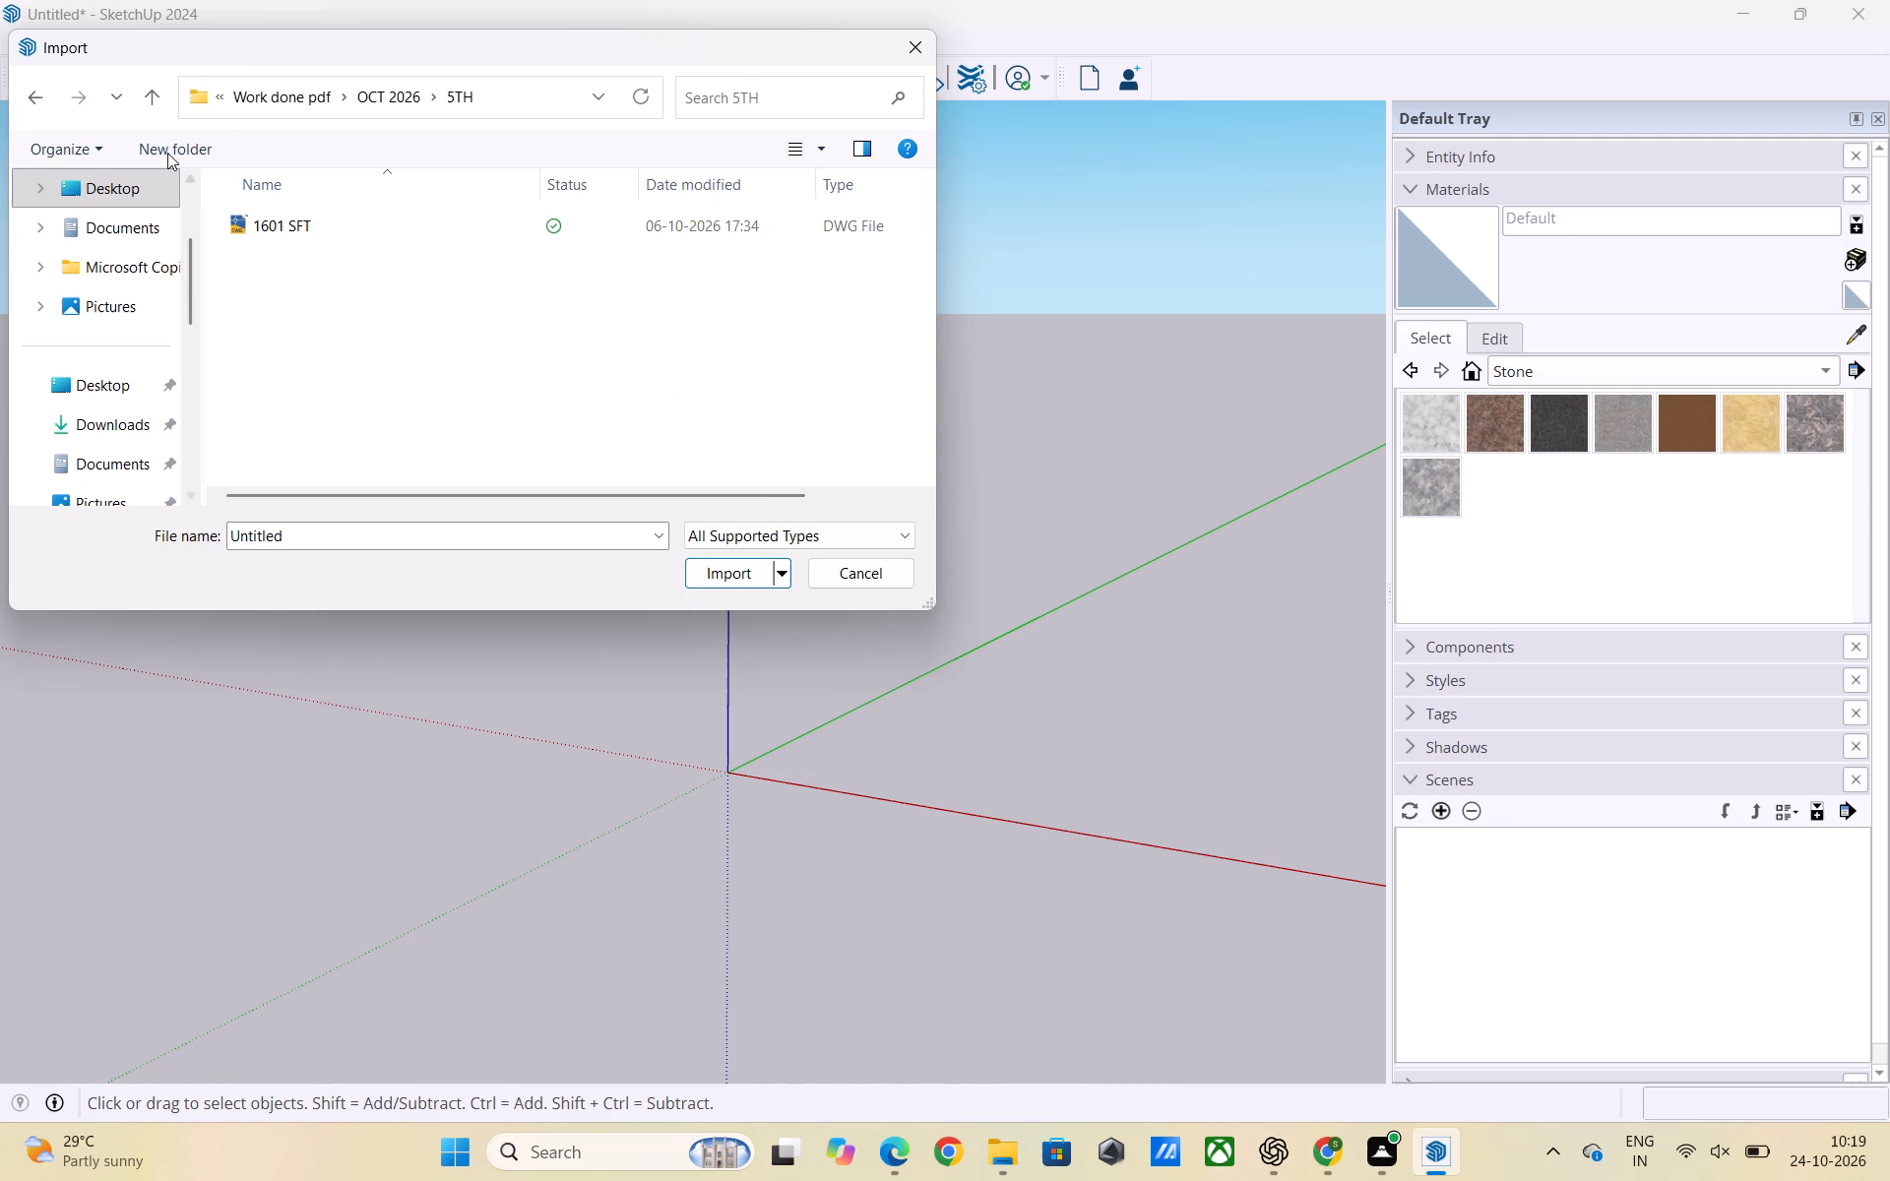
pyautogui.click(141, 111)
pyautogui.doubleClick(294, 347)
pyautogui.doubleClick(284, 221)
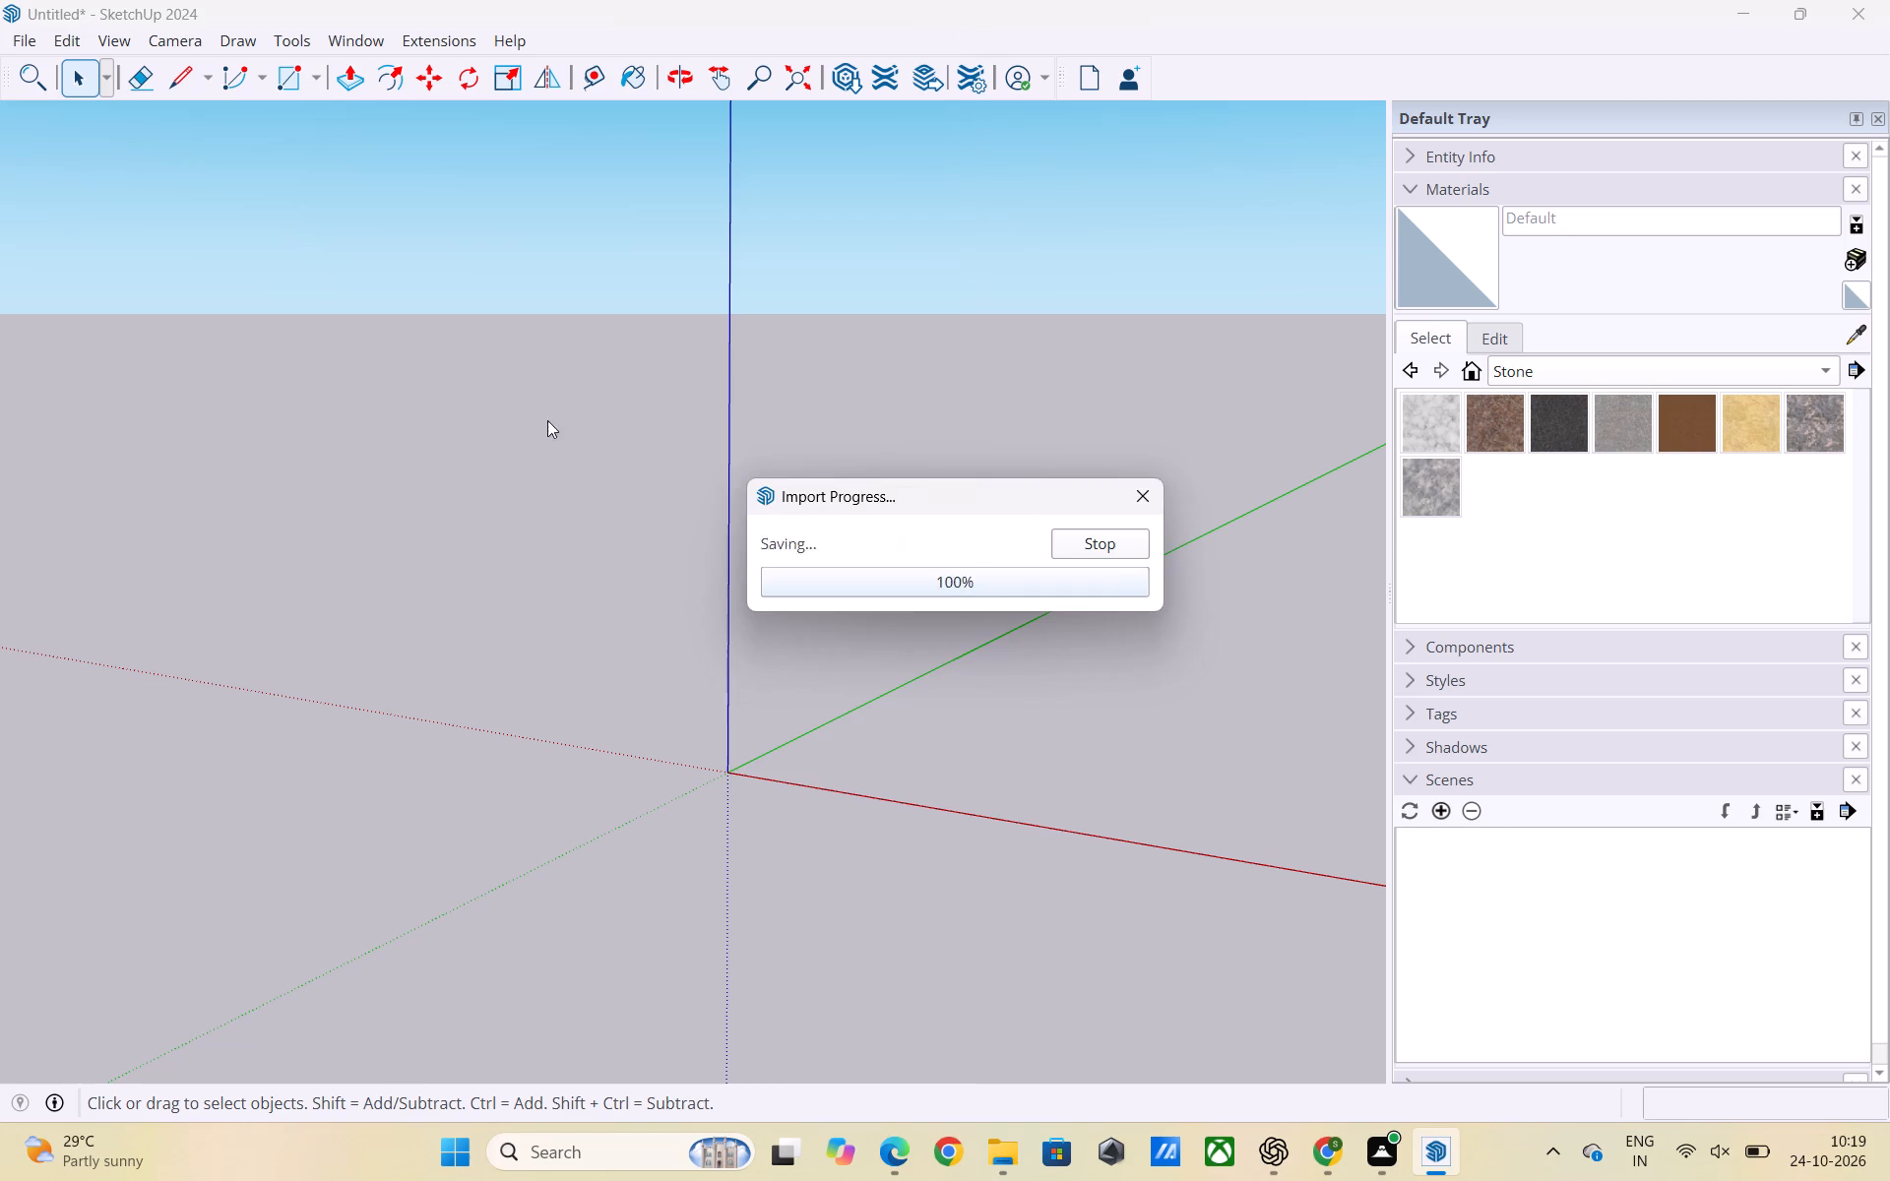
pyautogui.click(1037, 742)
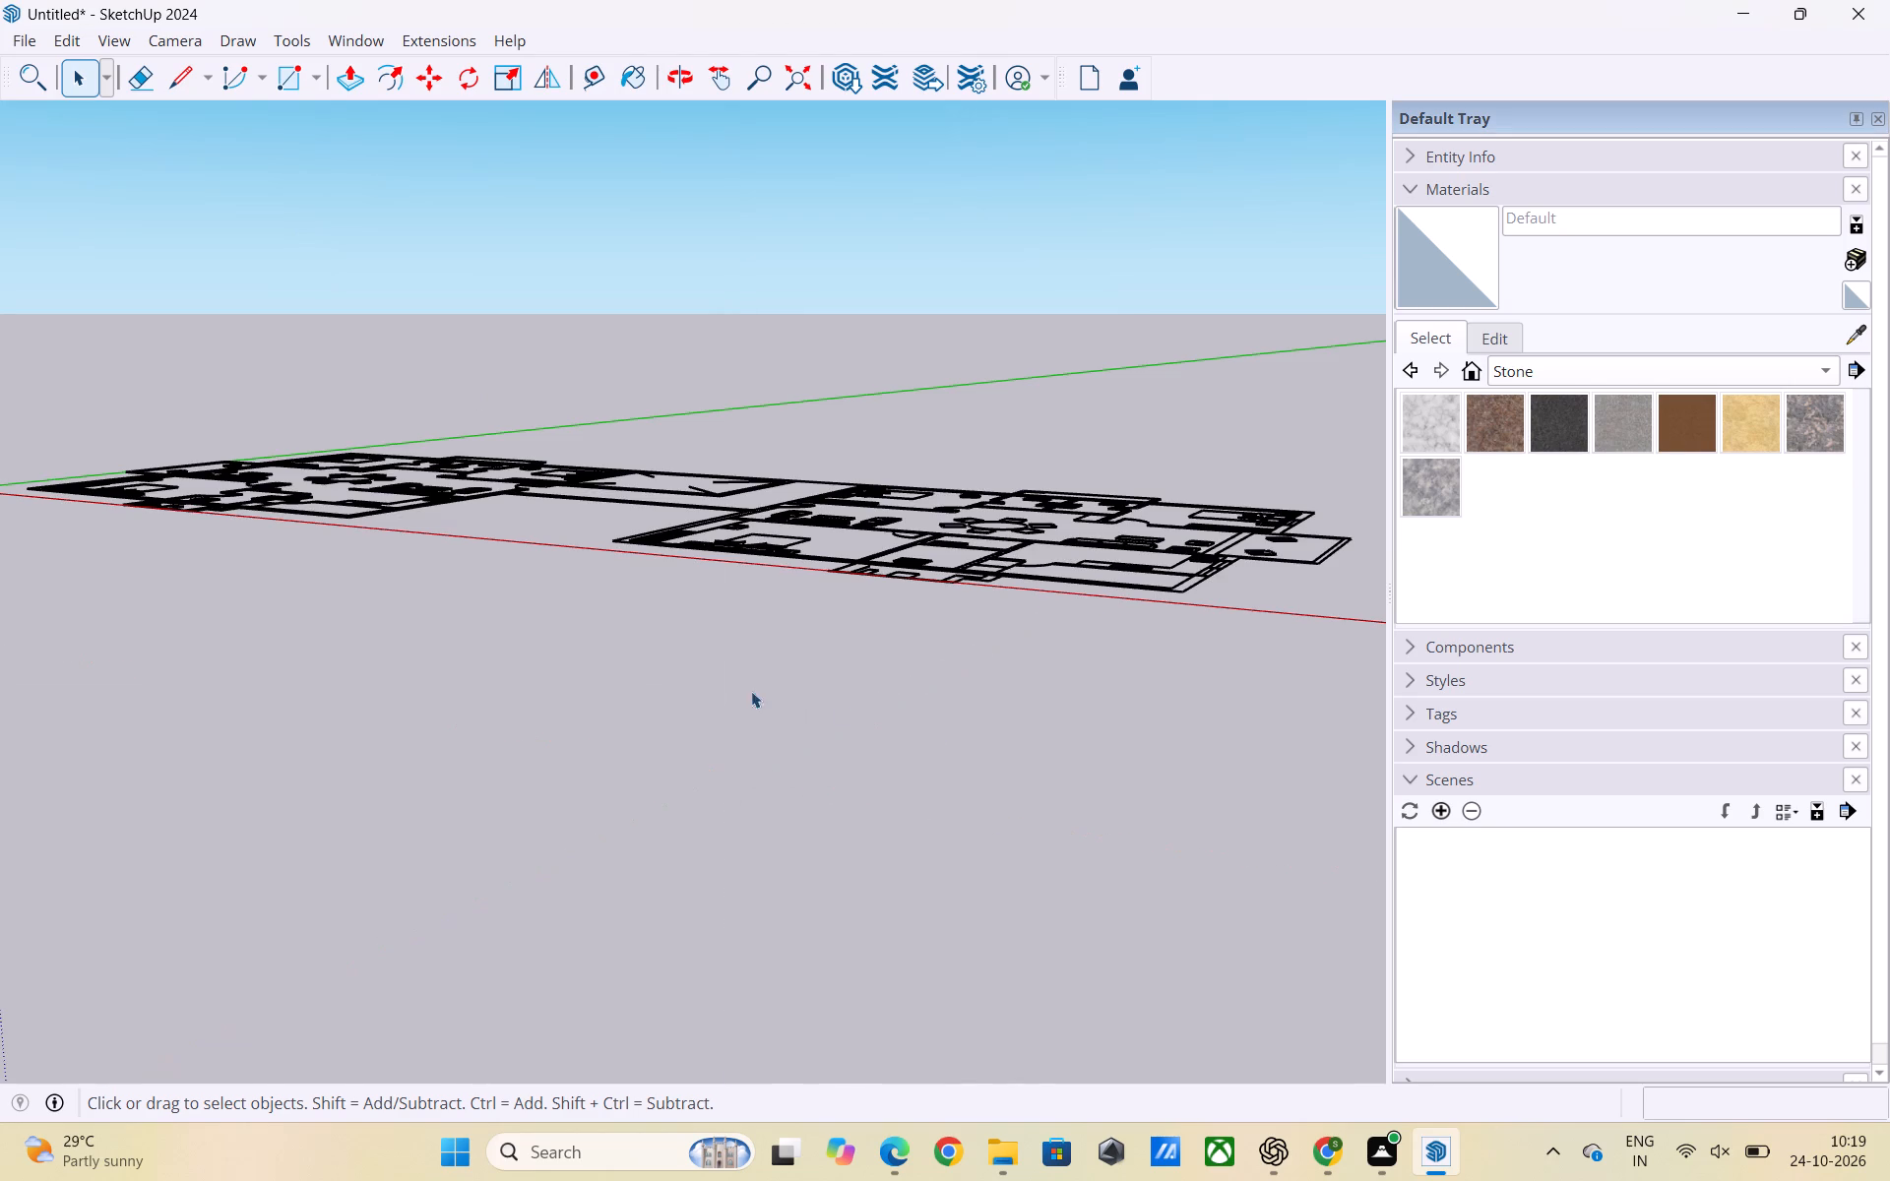
# Examine the imported floor plan from directly above with both flats in view.
pyautogui.scroll(-4, 831, 639)
pyautogui.moveTo(792, 654); pyautogui.dragTo(1012, 827, button='middle')
pyautogui.scroll(-4, 1072, 738)
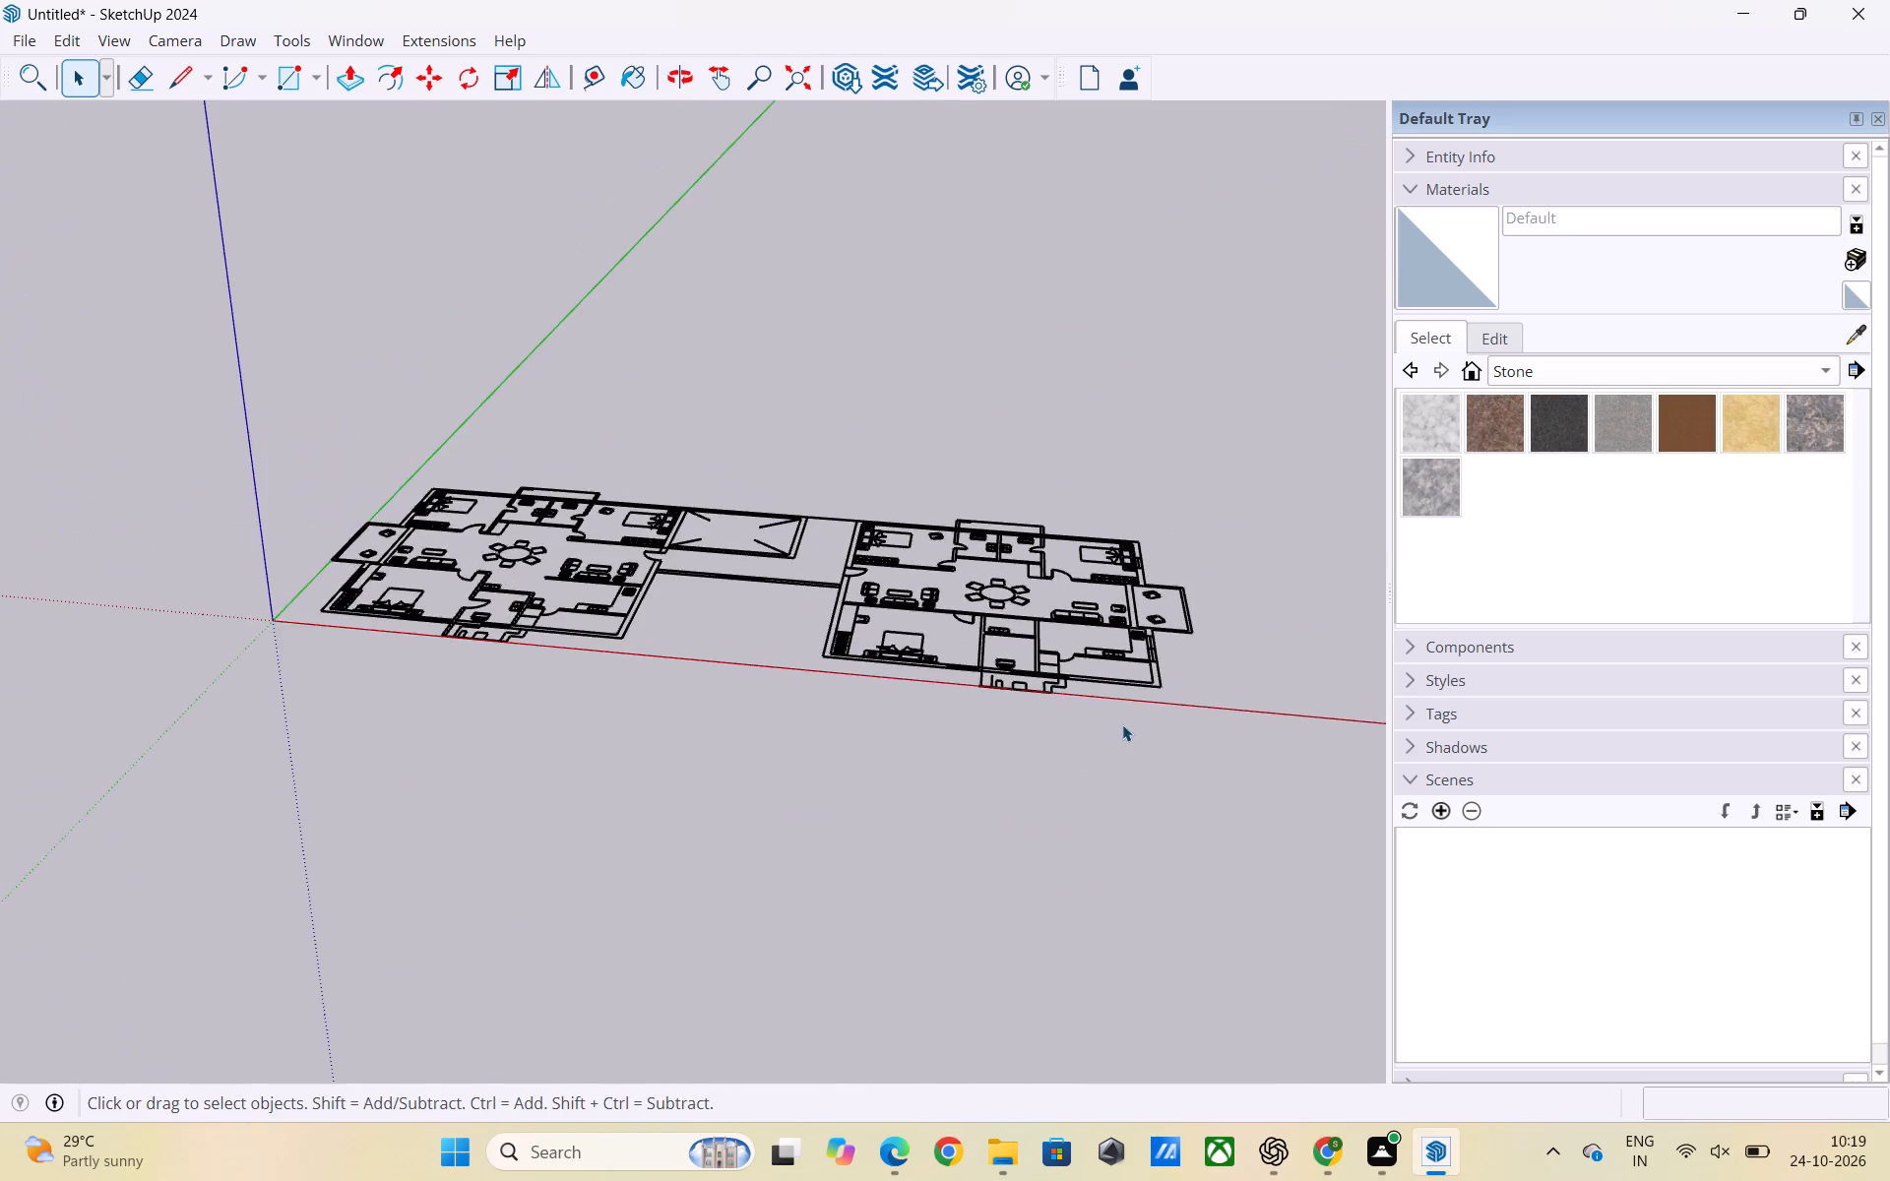
pyautogui.scroll(-2, 1122, 724)
pyautogui.moveTo(724, 665); pyautogui.dragTo(730, 949, button='middle')
pyautogui.scroll(2, 862, 651)
pyautogui.moveTo(822, 700); pyautogui.dragTo(946, 709, button='middle')
pyautogui.scroll(-2, 862, 625)
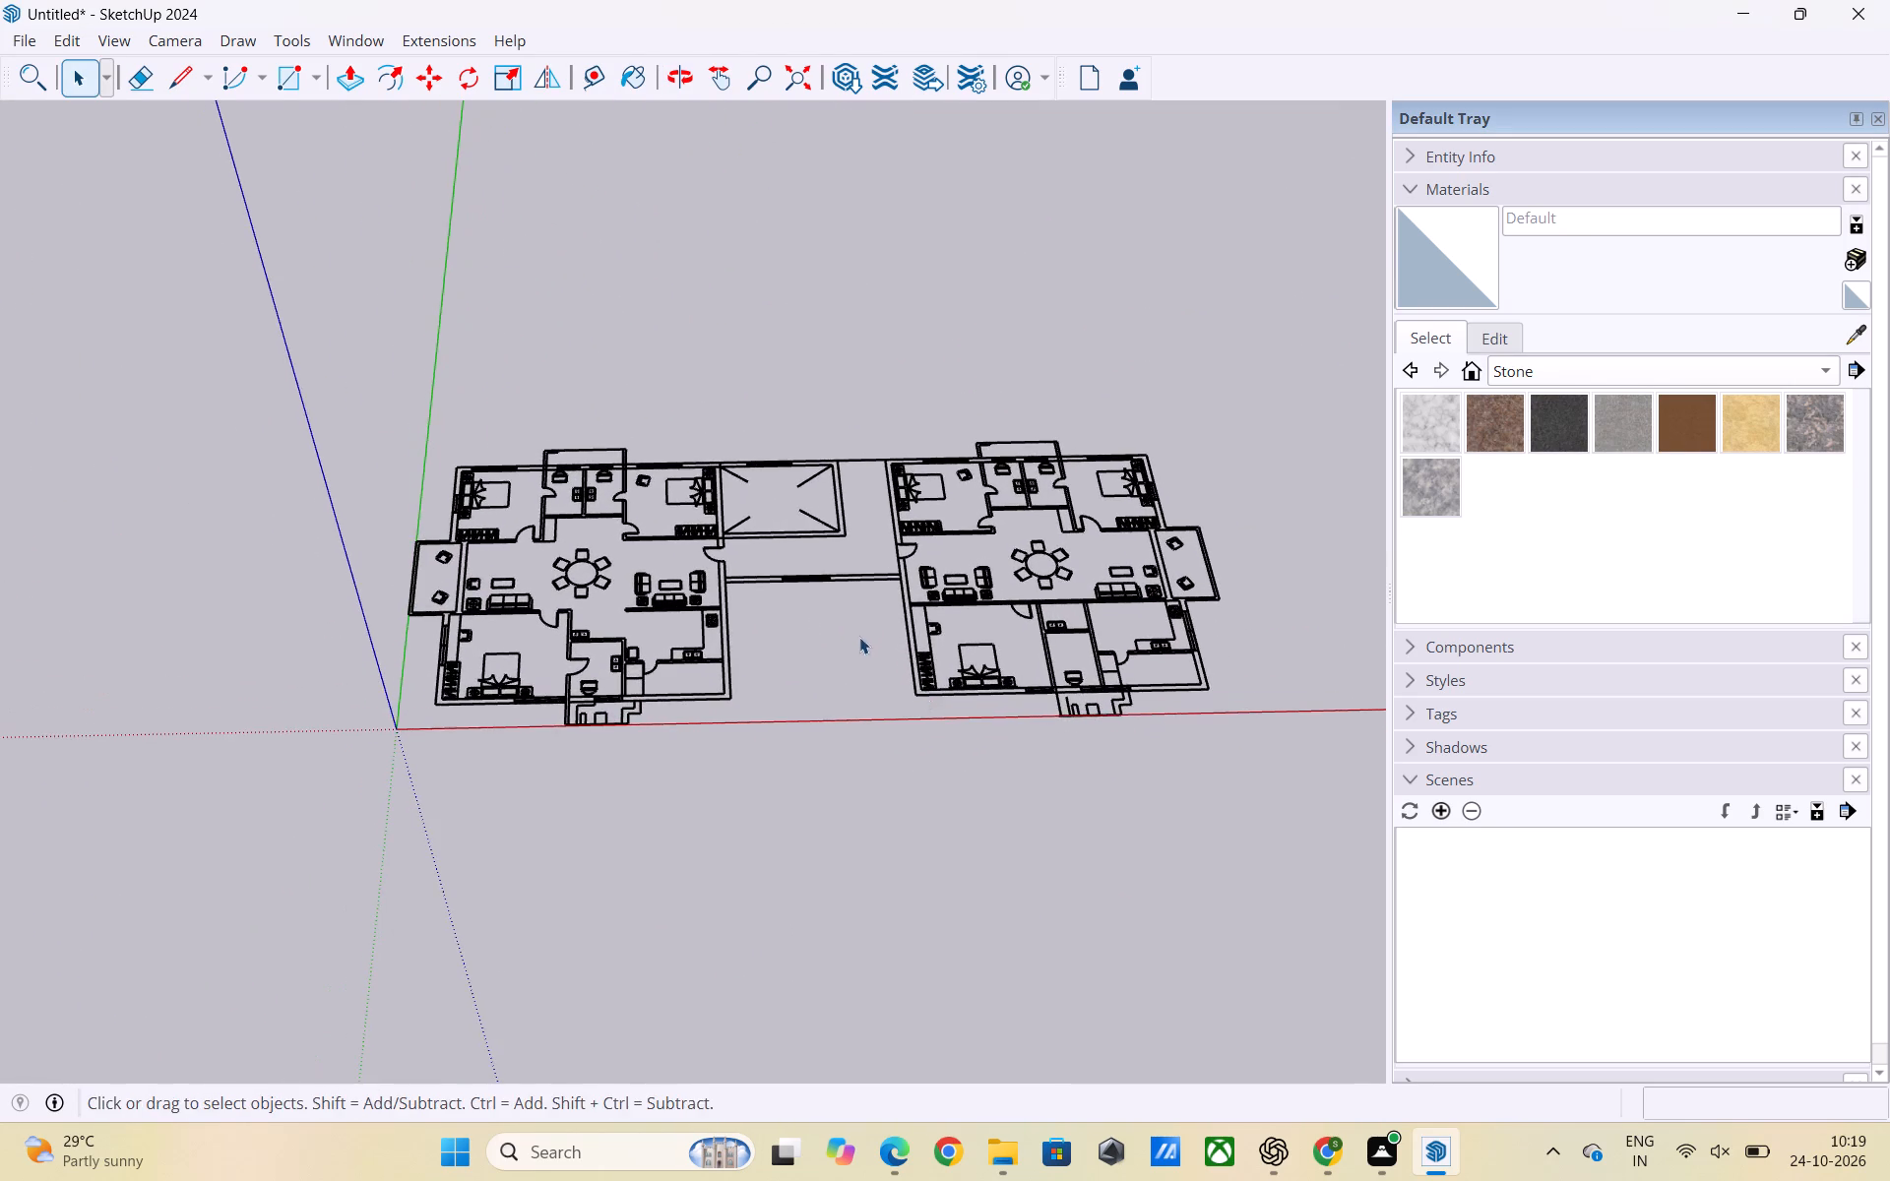
pyautogui.moveTo(859, 645); pyautogui.dragTo(856, 884, button='middle')
pyautogui.scroll(4, 837, 511)
pyautogui.scroll(-2, 1231, 528)
pyautogui.moveTo(1103, 565); pyautogui.dragTo(1102, 649, button='middle')
pyautogui.scroll(-1, 1103, 565)
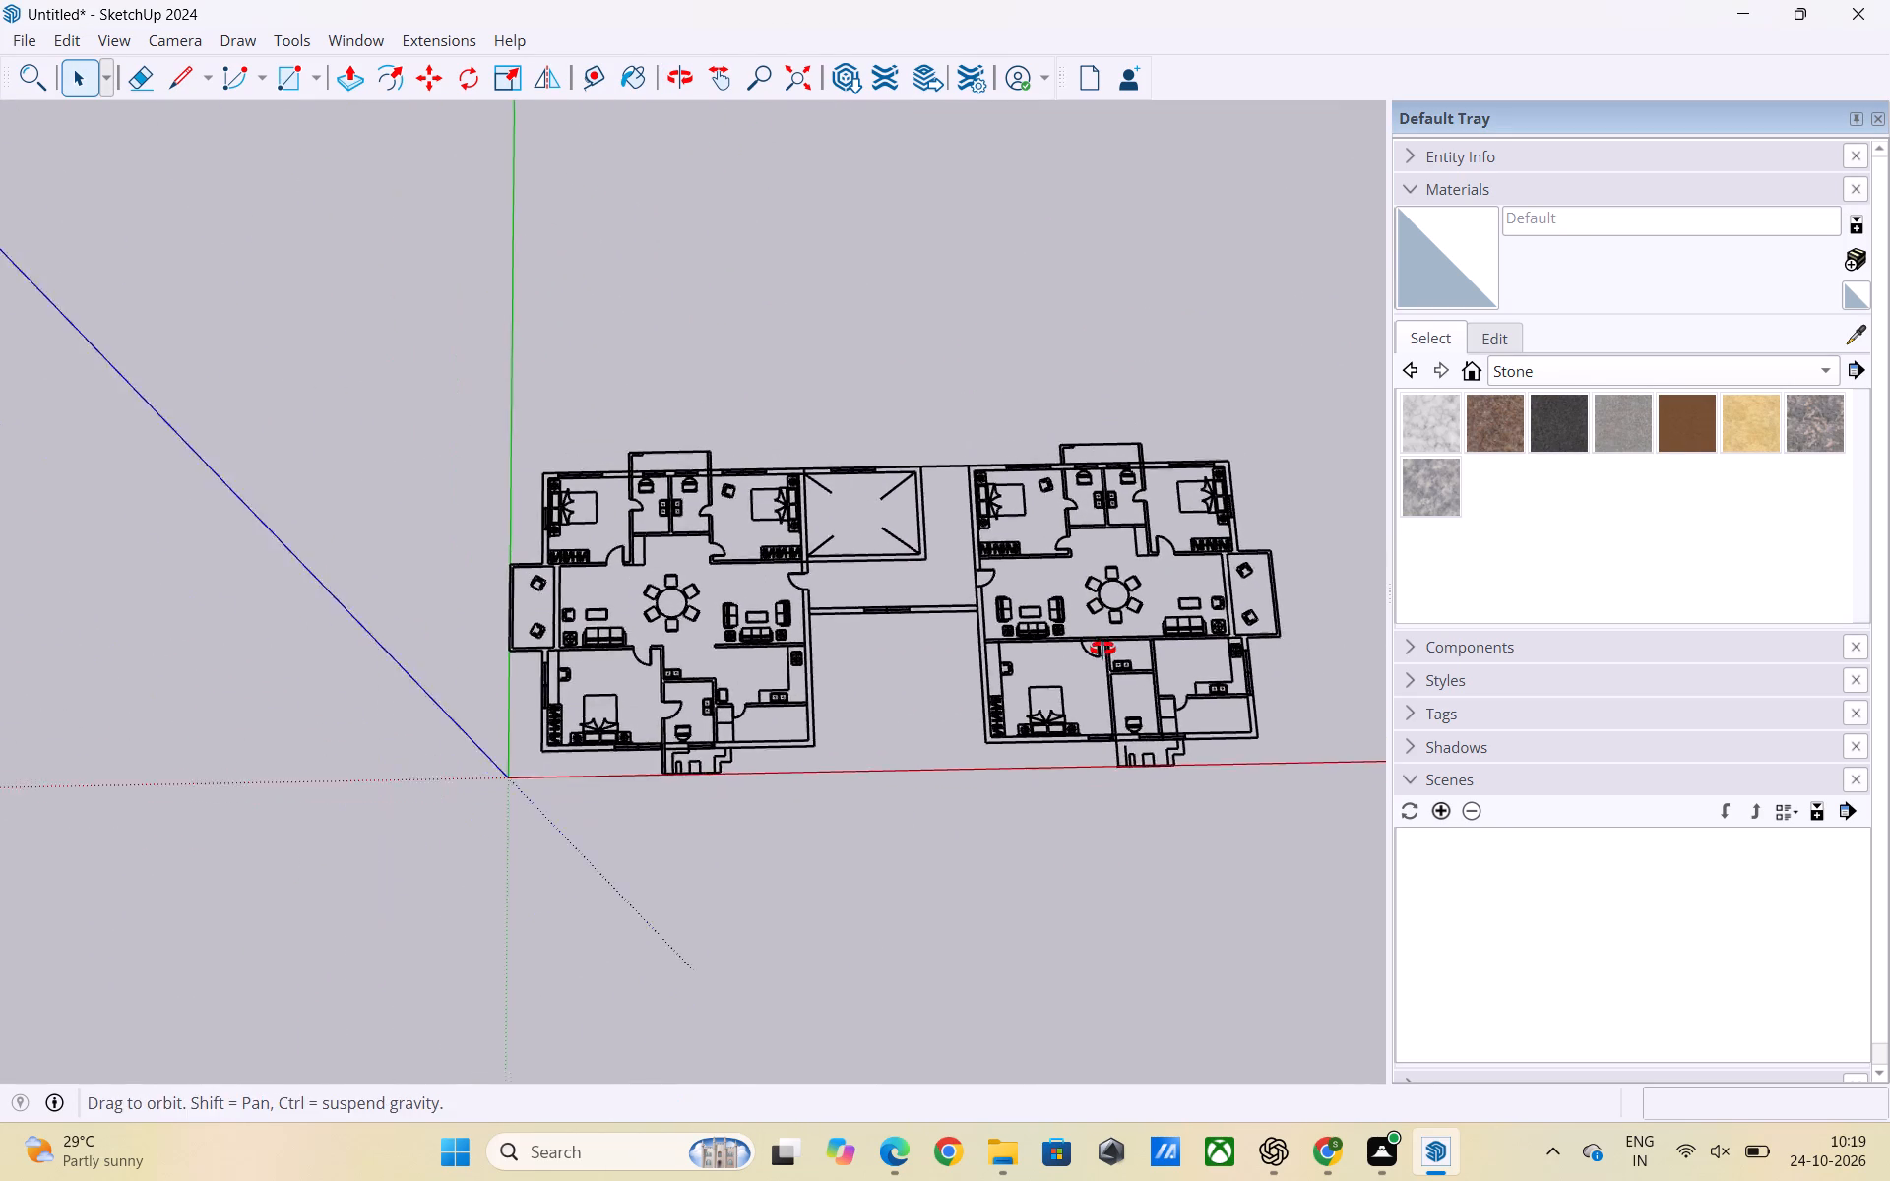
pyautogui.moveTo(1102, 649); pyautogui.dragTo(1091, 693, button='middle')
pyautogui.scroll(2, 992, 643)
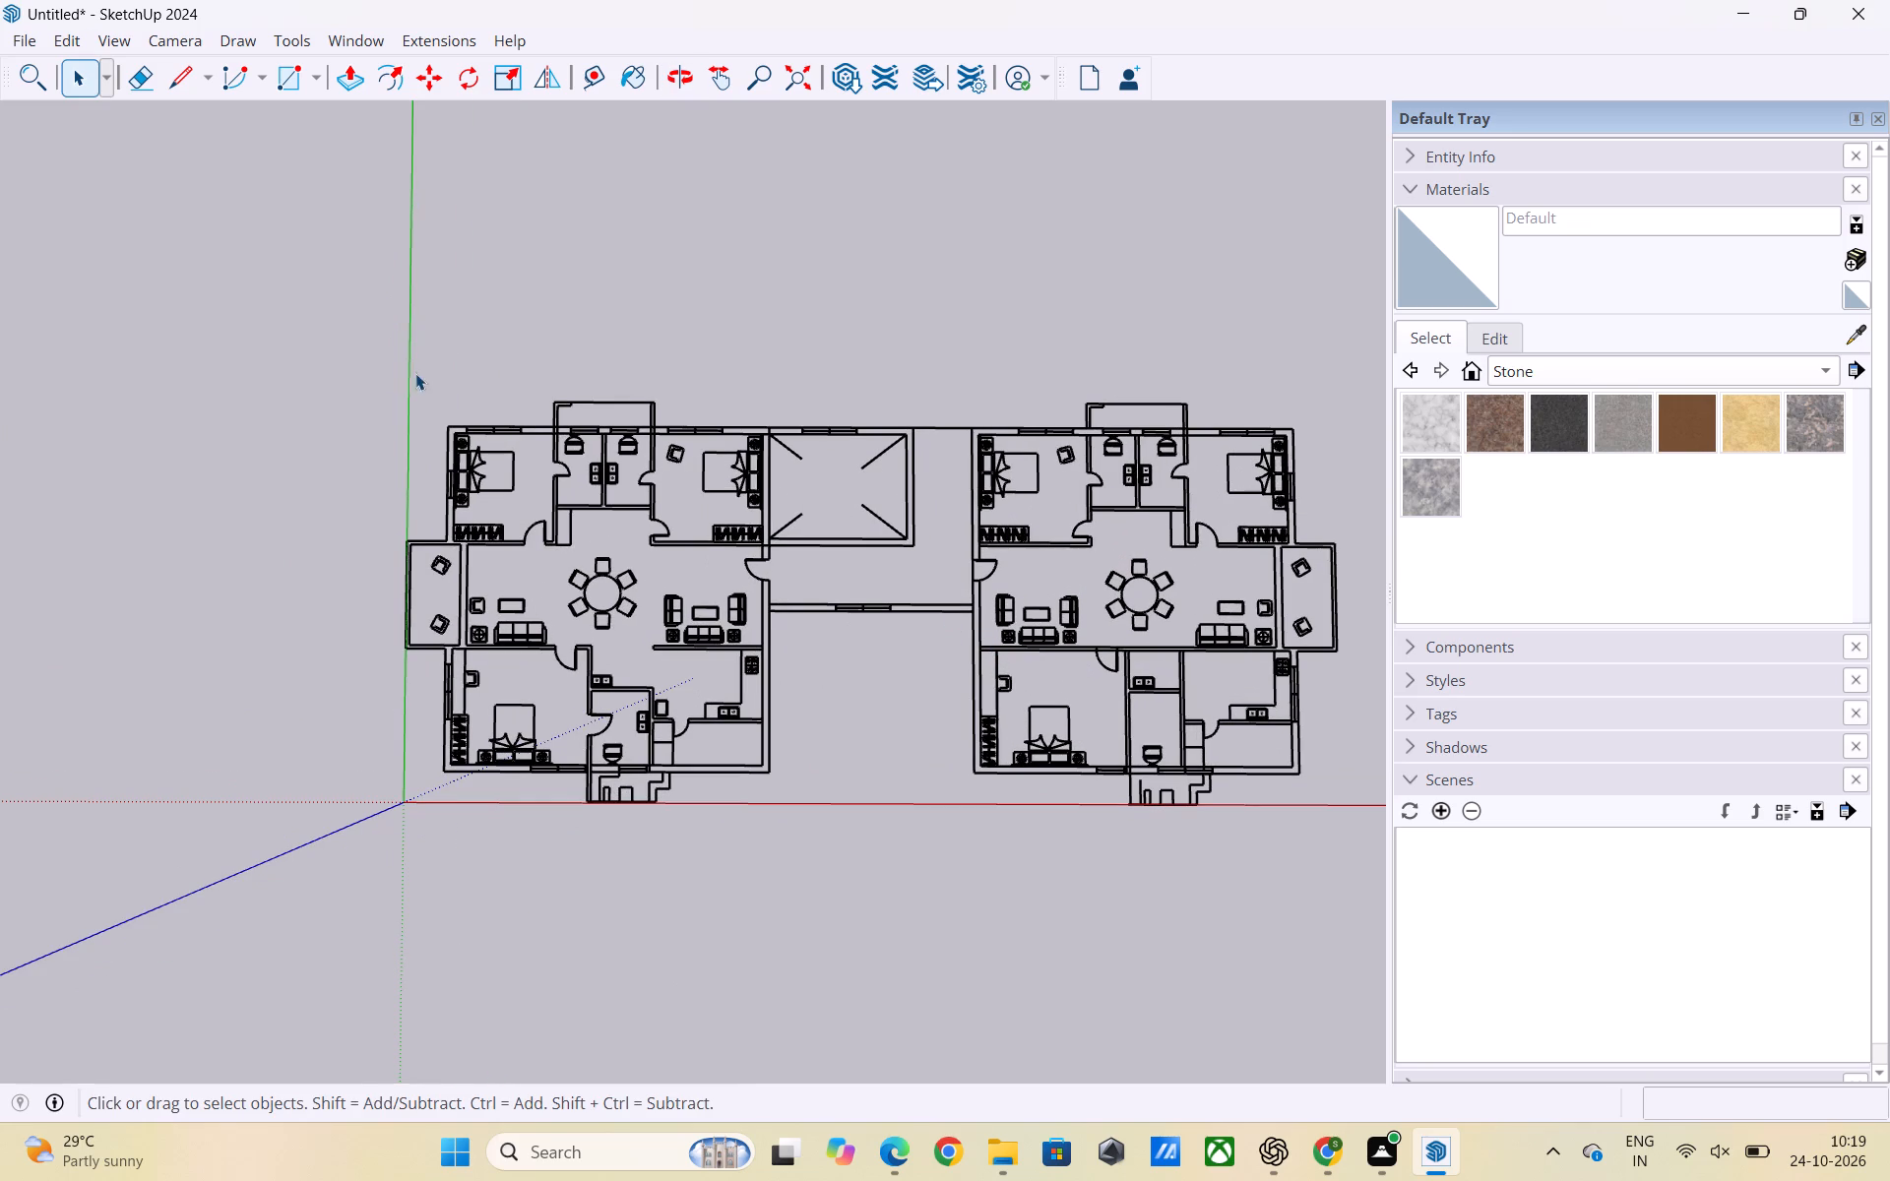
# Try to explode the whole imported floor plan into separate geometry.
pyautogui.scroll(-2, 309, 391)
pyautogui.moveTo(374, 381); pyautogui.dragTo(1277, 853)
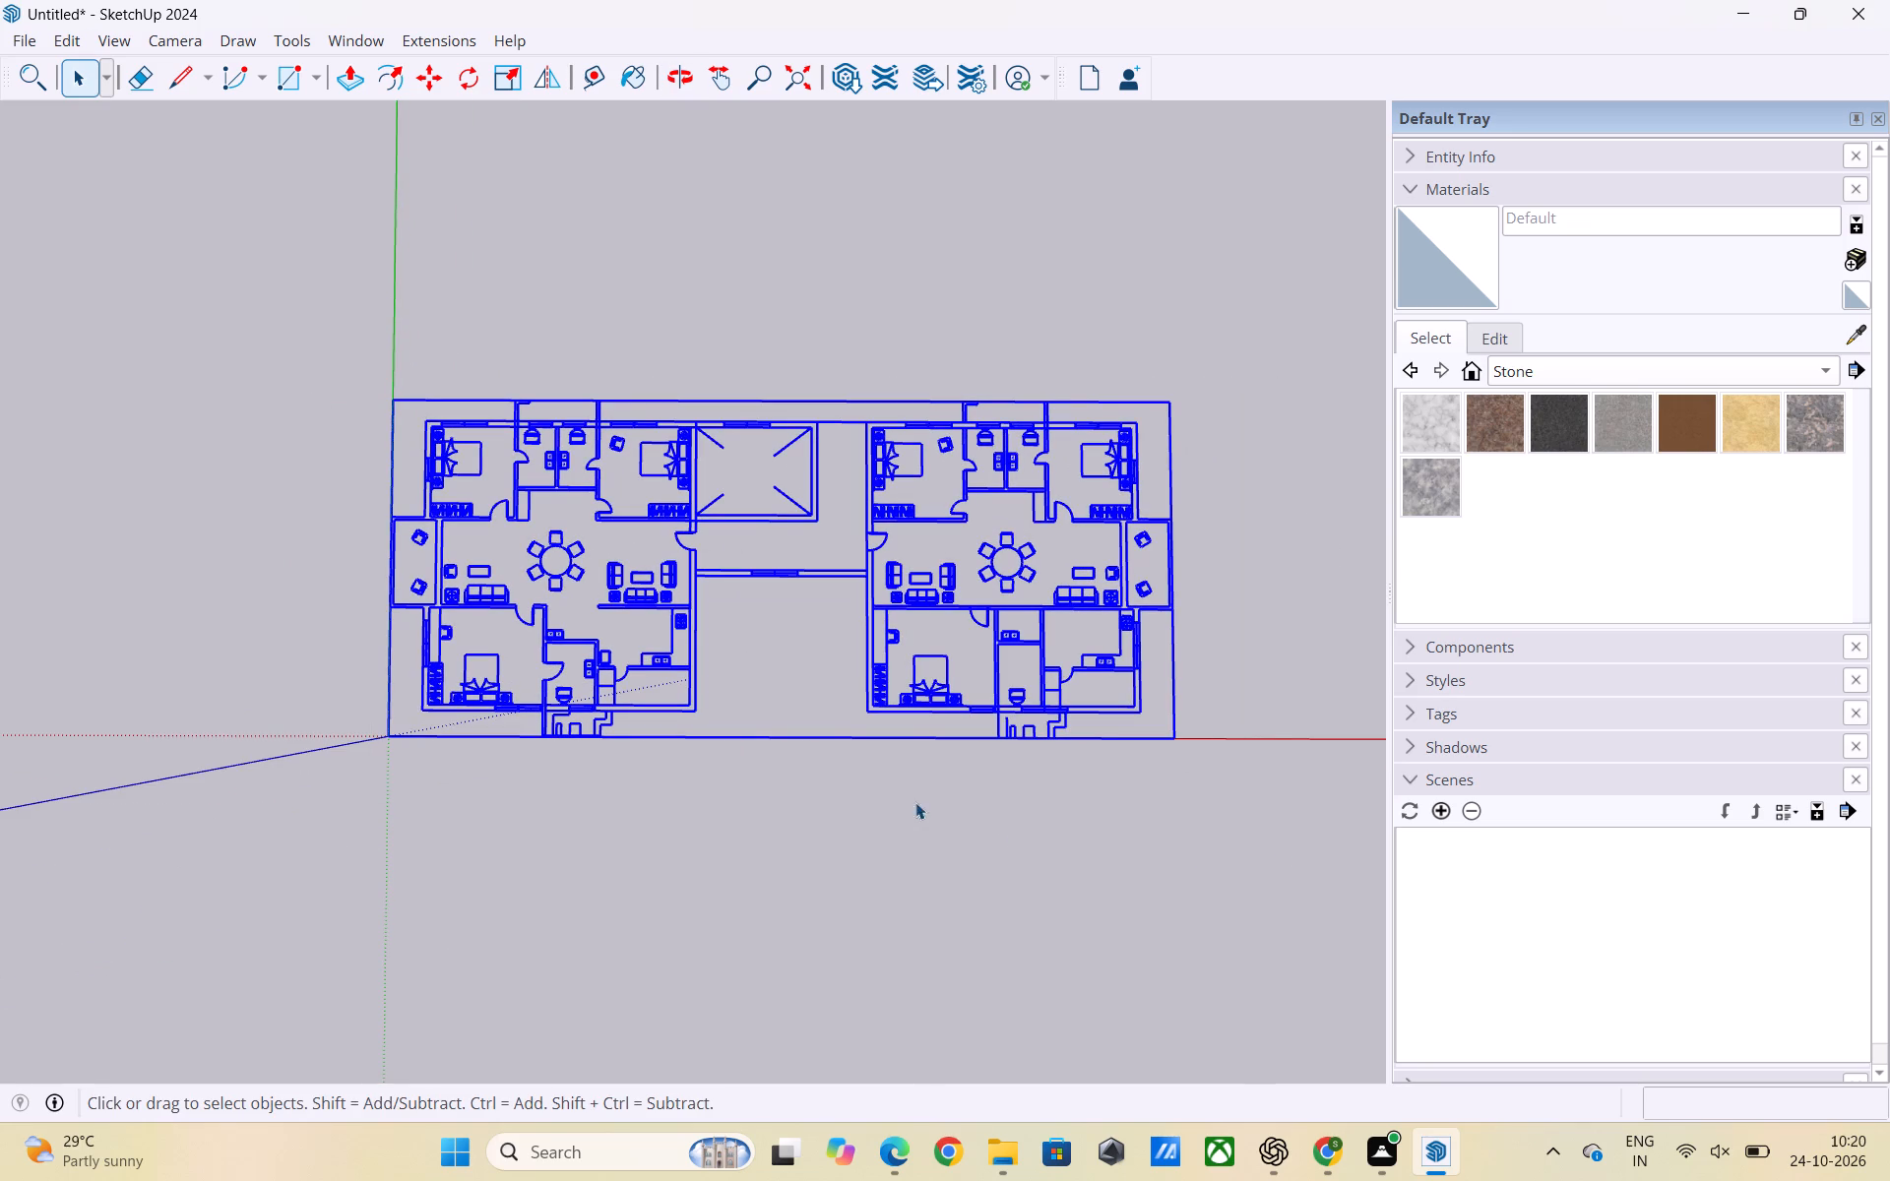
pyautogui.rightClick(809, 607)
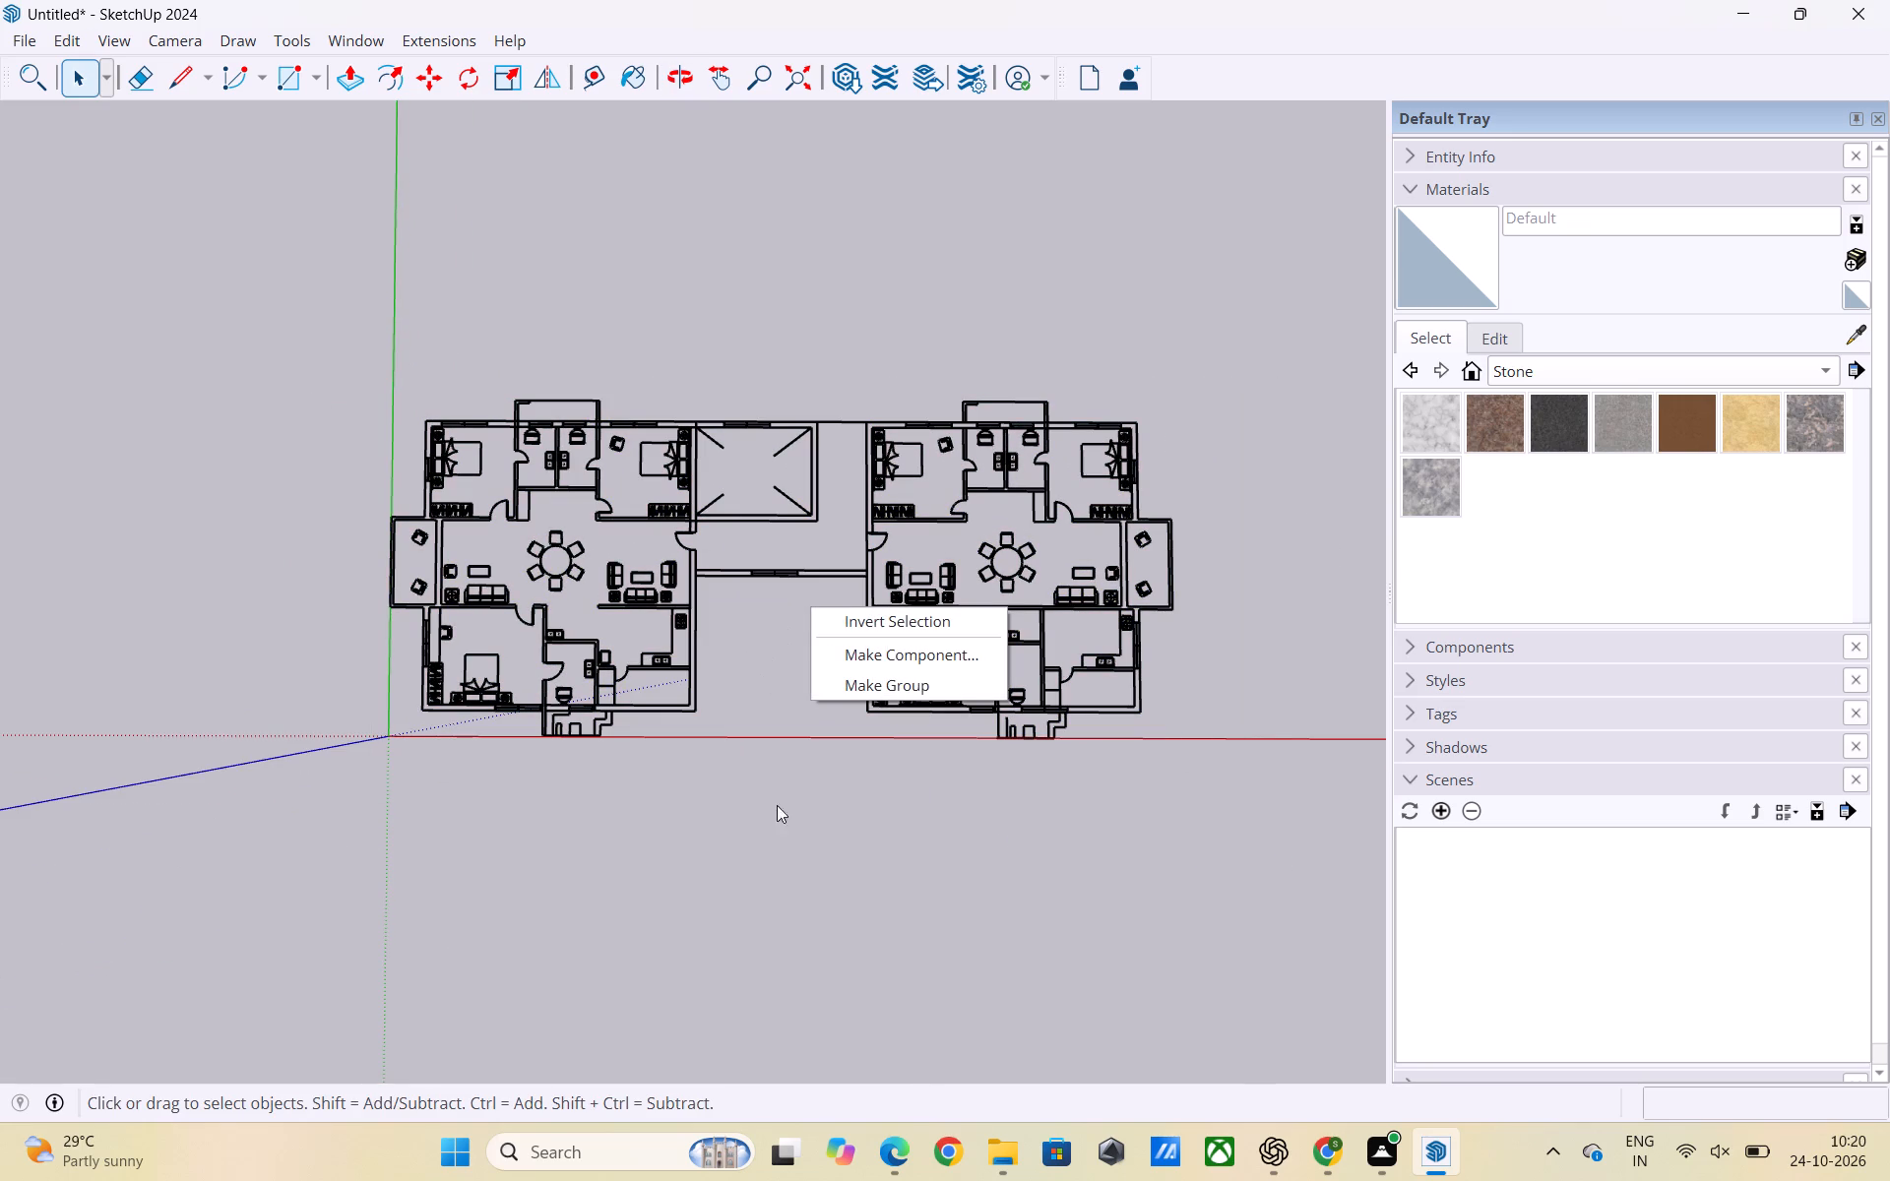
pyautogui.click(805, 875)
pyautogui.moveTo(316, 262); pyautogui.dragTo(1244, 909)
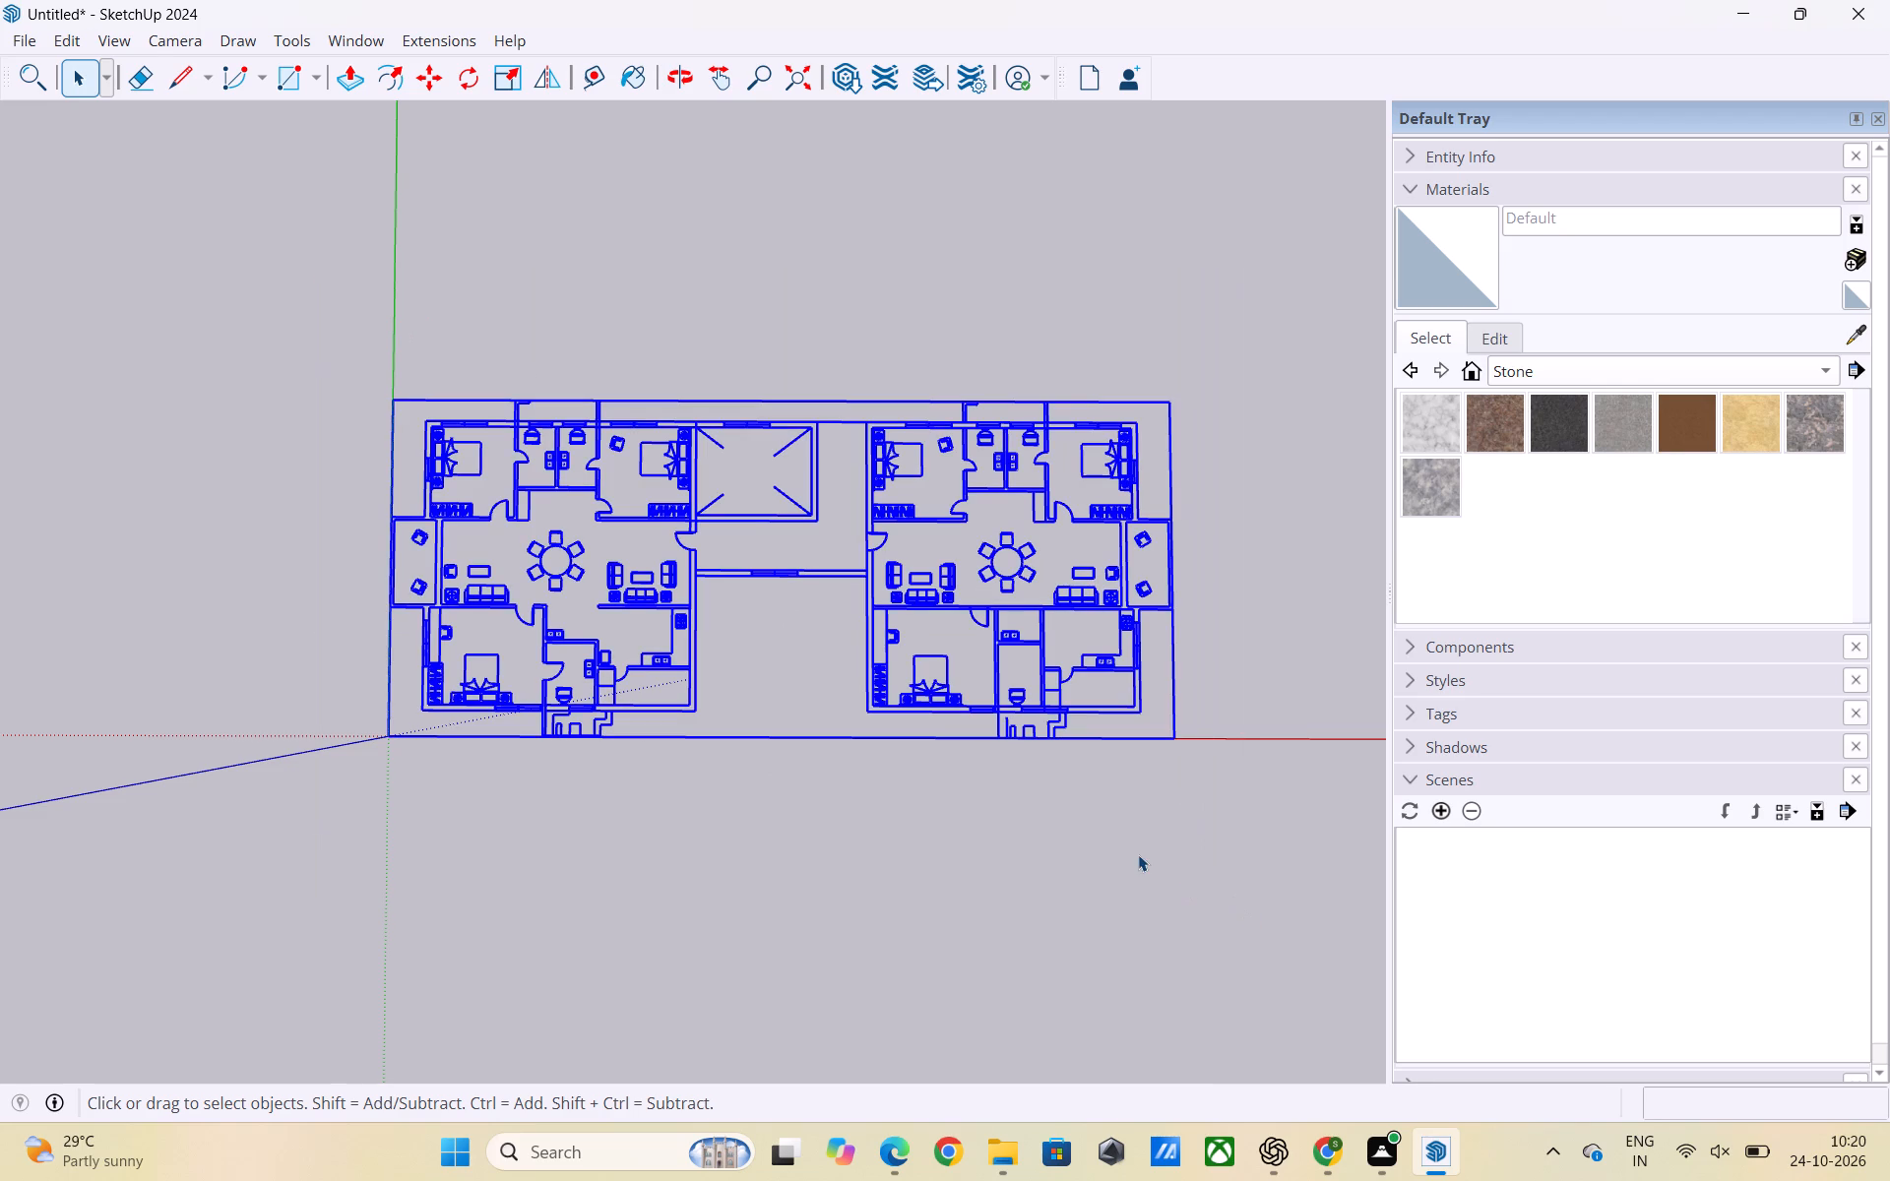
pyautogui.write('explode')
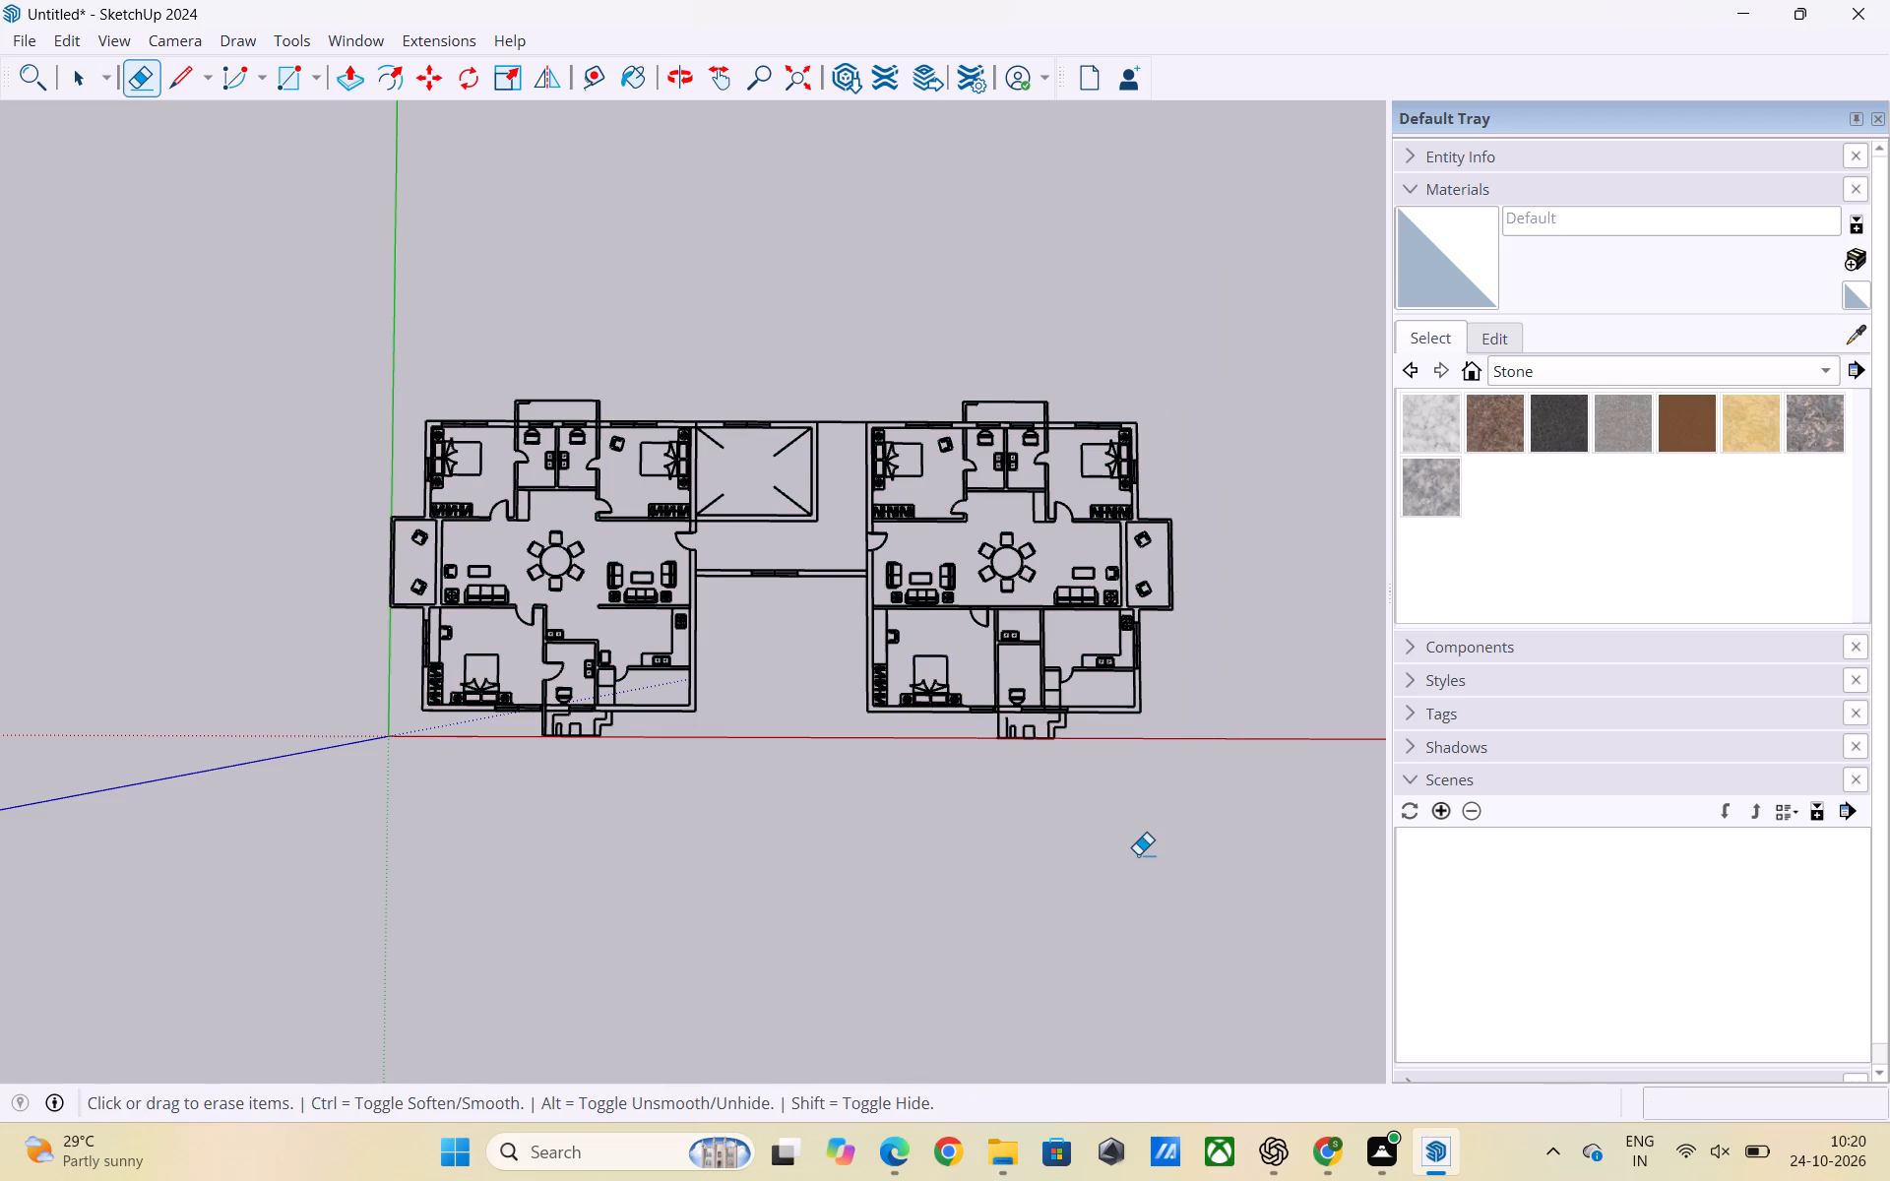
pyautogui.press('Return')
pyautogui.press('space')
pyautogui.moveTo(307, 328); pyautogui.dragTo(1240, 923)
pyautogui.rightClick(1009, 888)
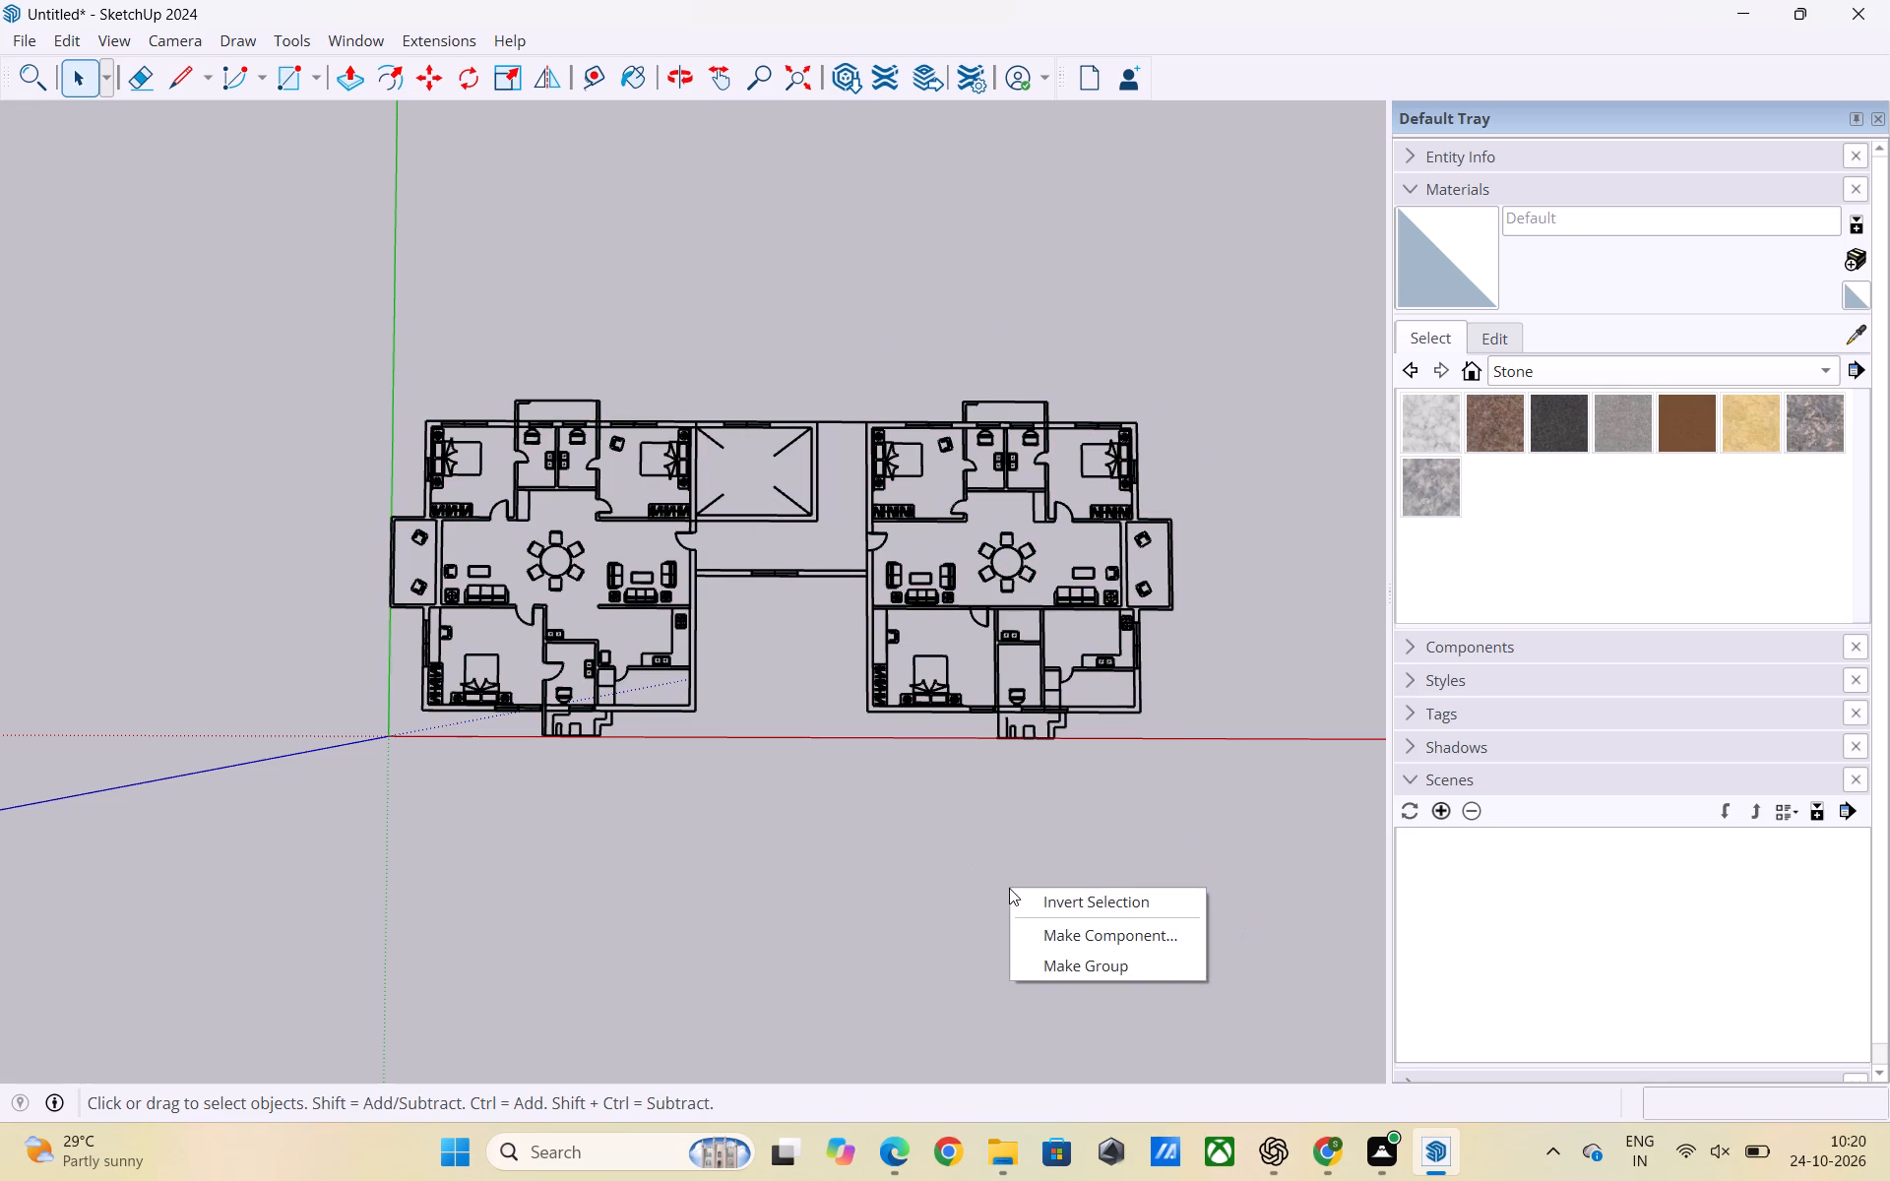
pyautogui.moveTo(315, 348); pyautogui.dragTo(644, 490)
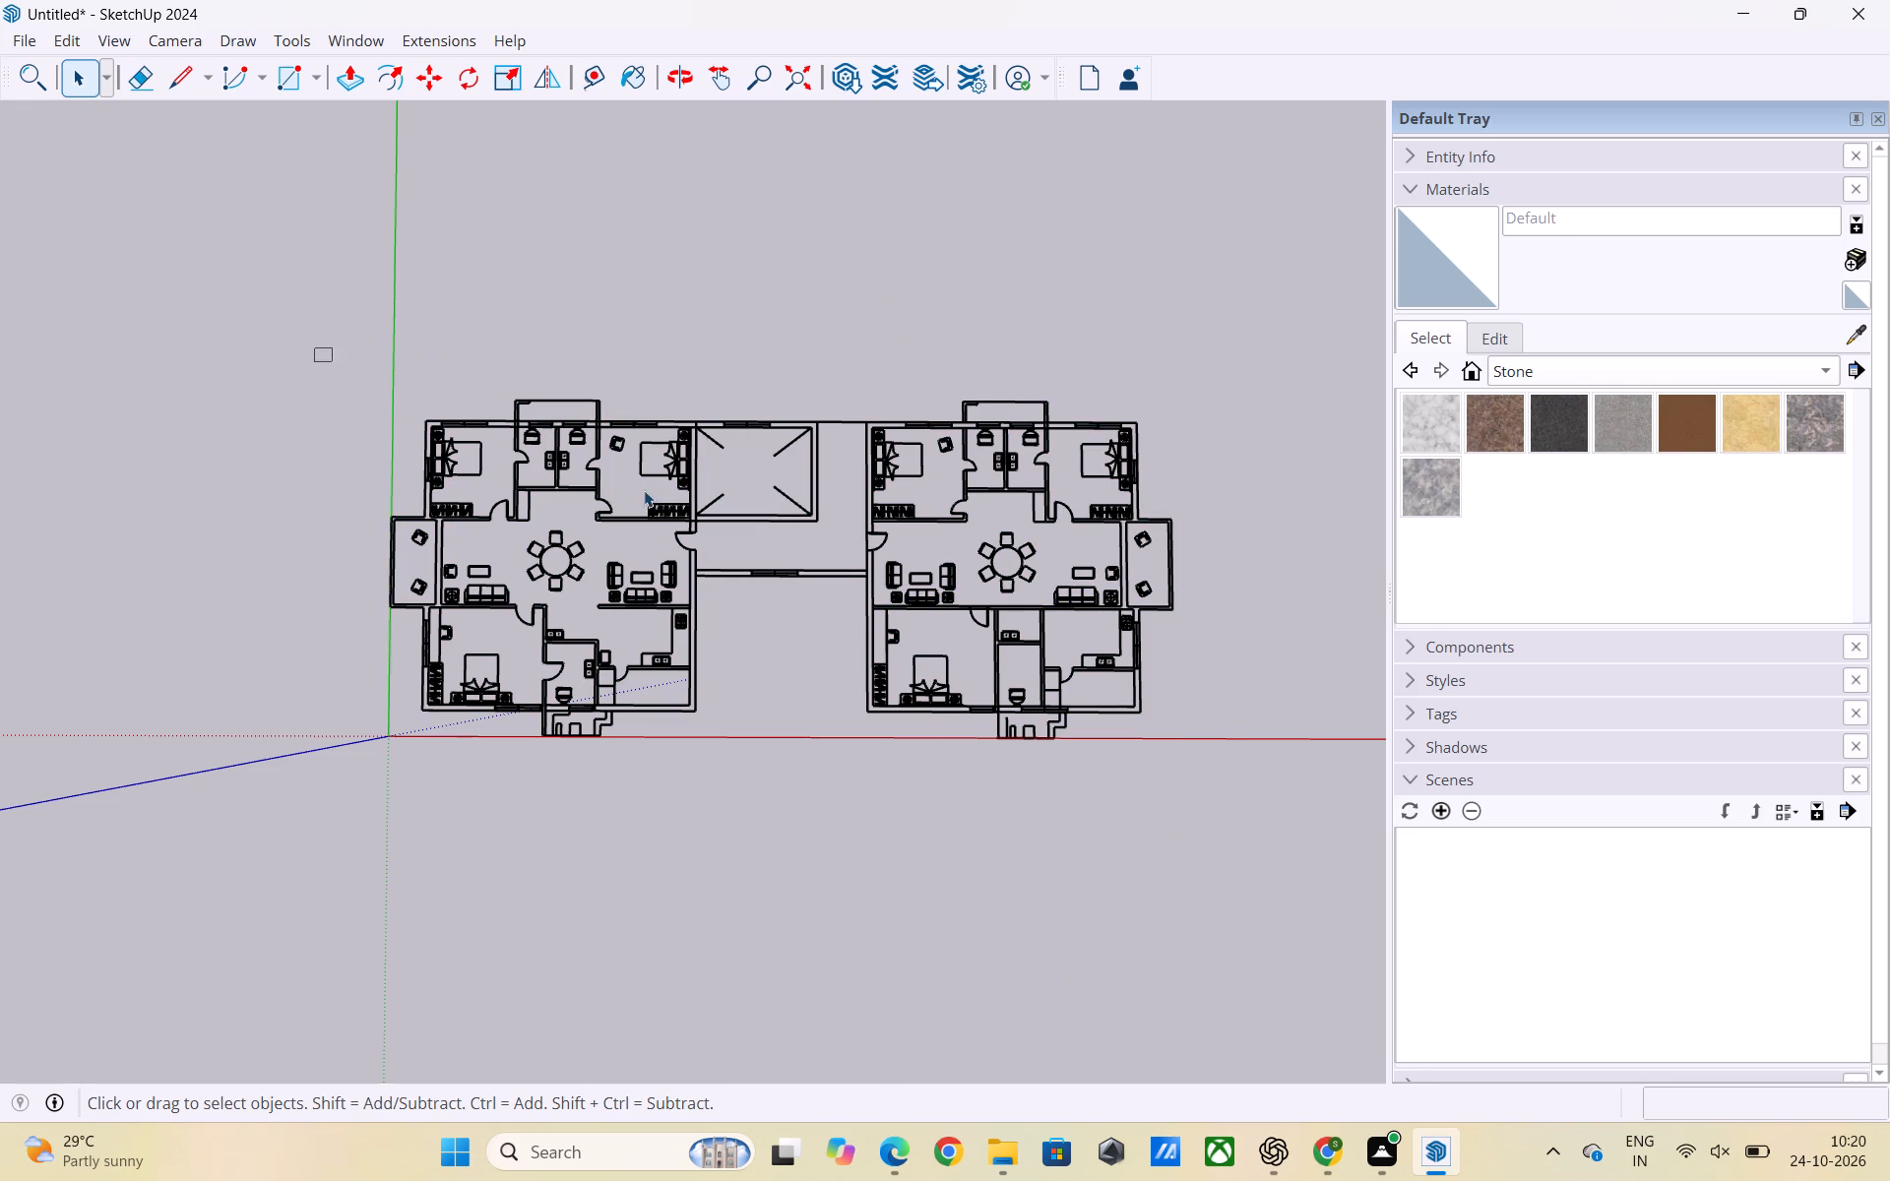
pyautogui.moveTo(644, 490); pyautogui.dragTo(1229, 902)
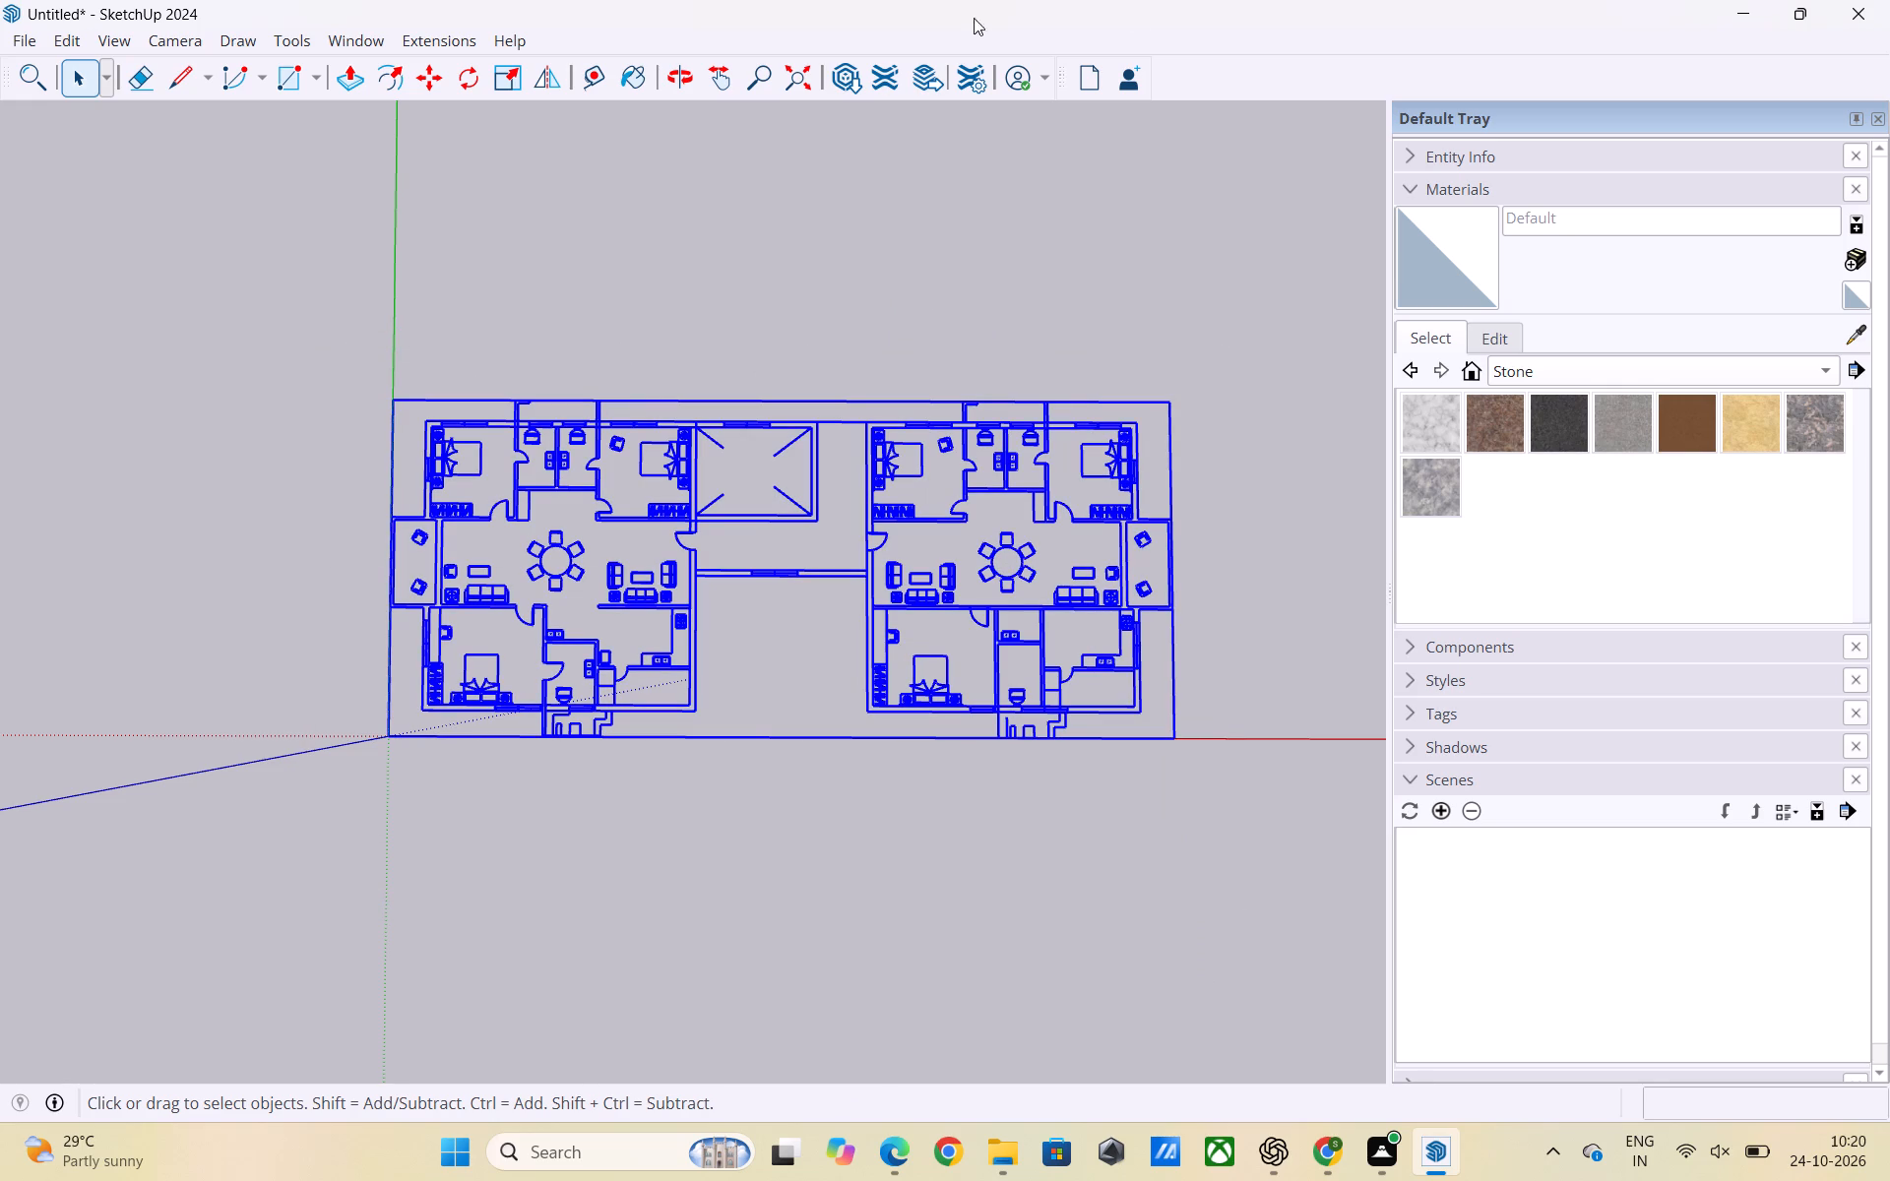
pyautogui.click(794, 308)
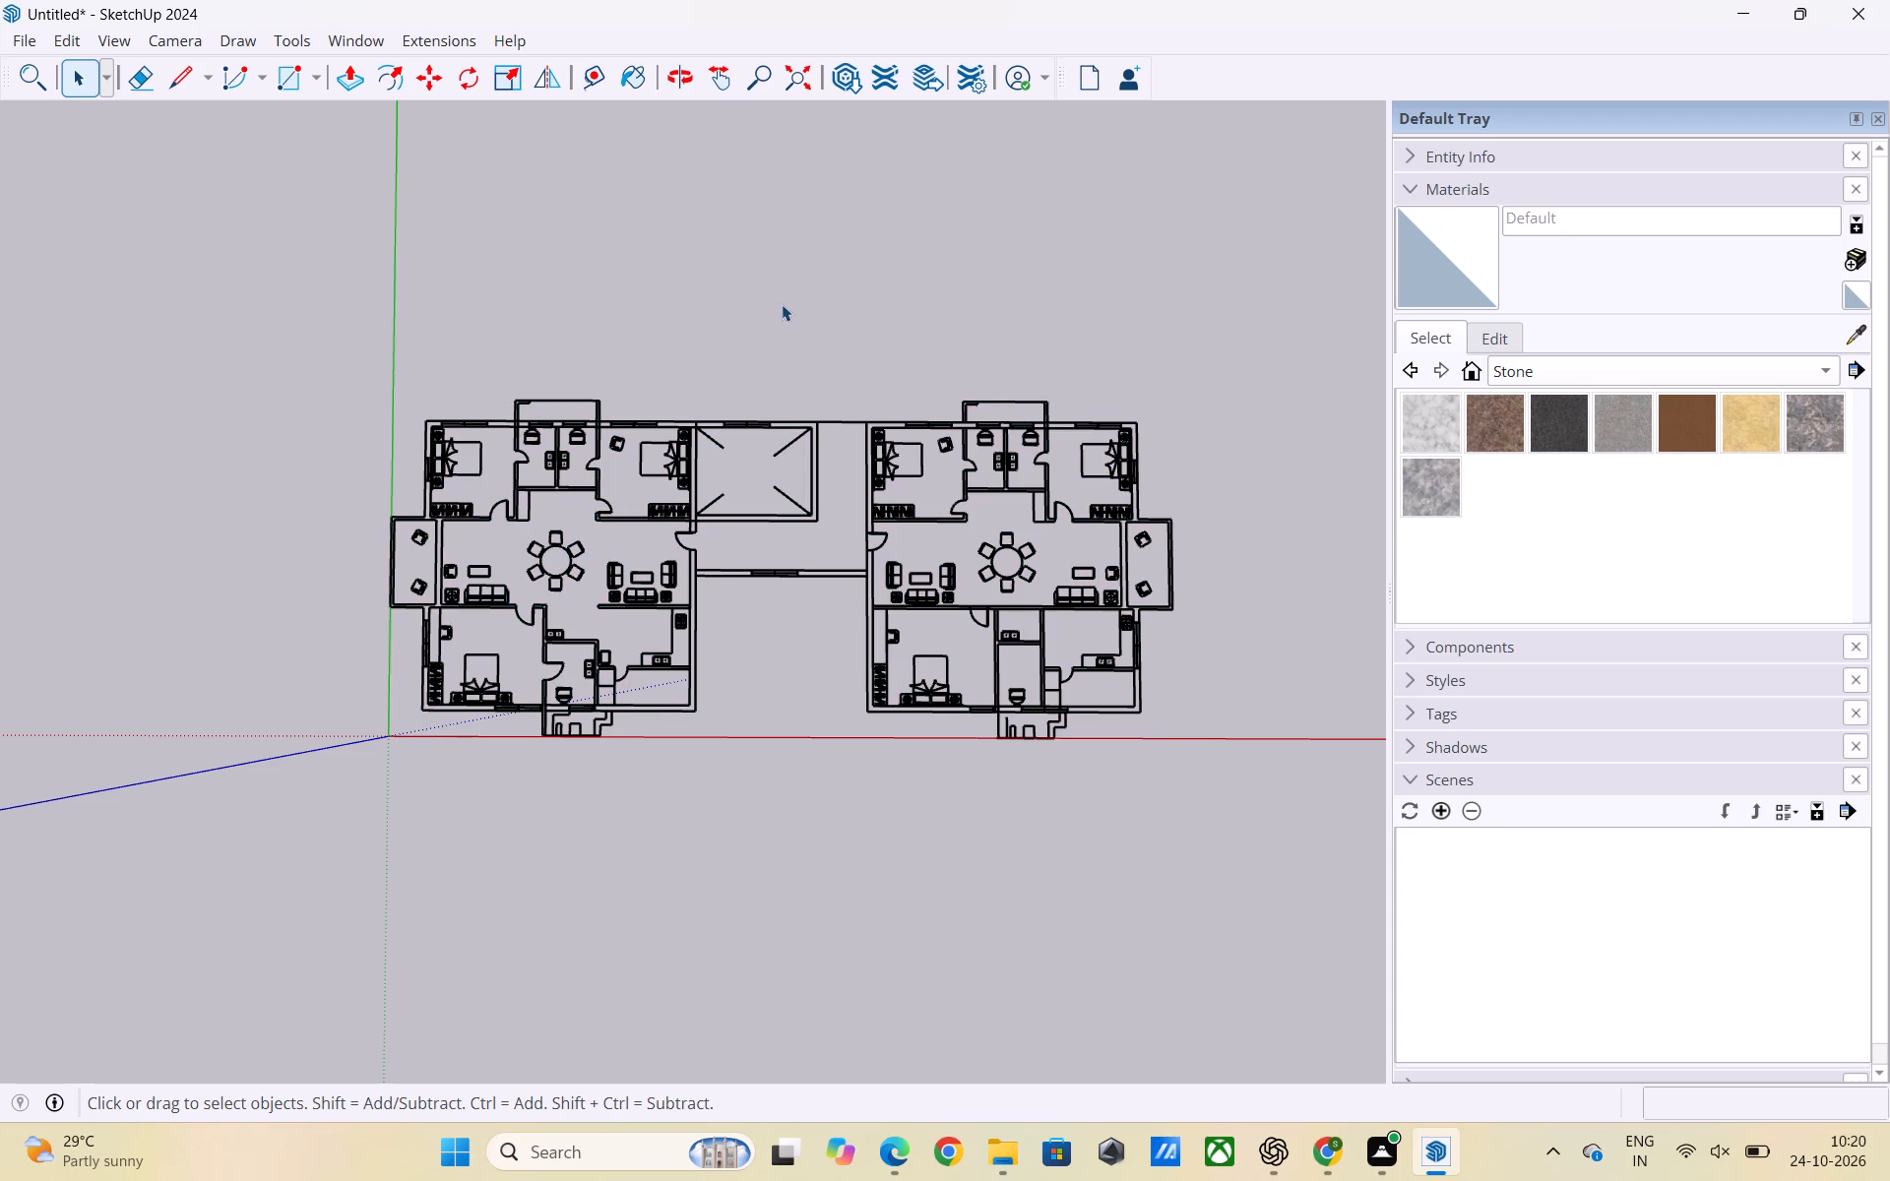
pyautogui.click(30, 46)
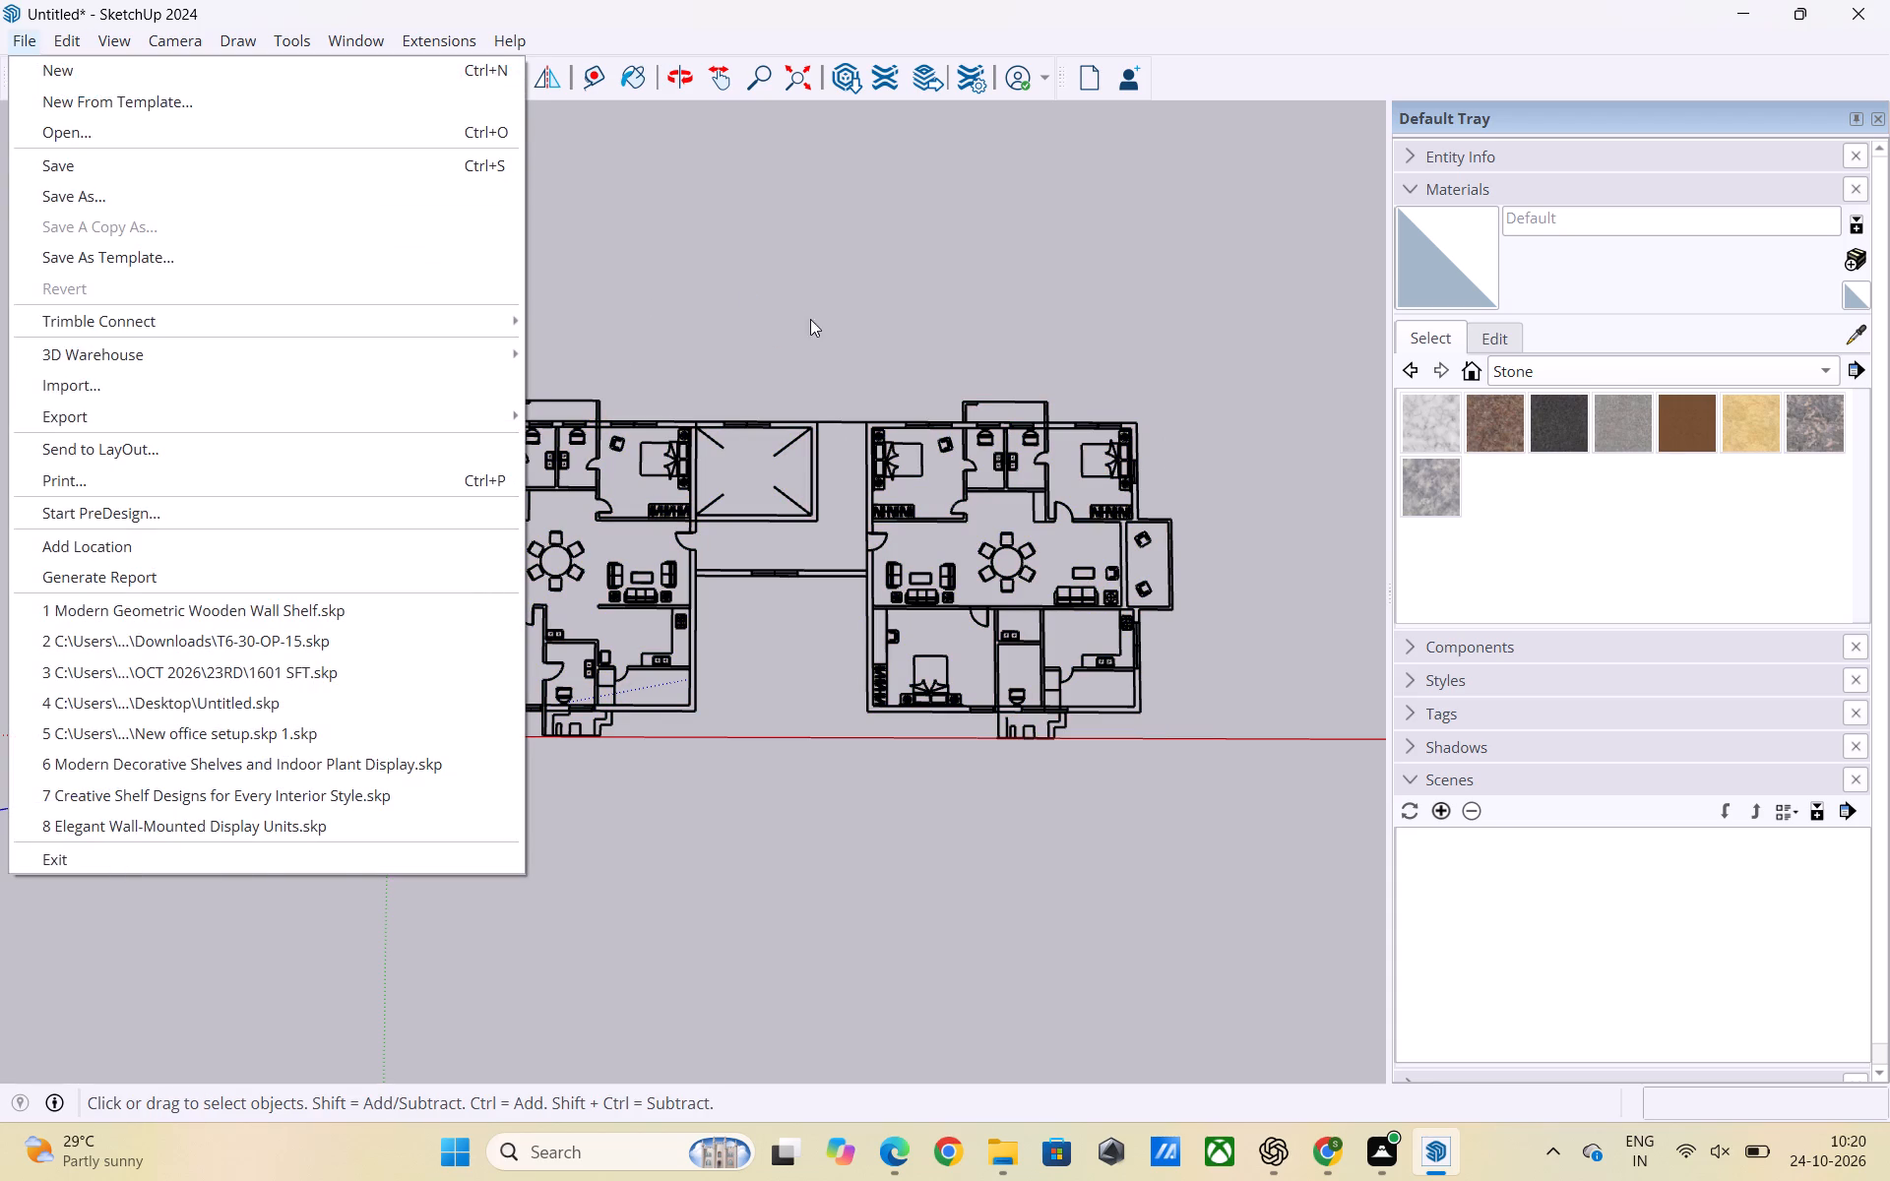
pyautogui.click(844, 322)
# Explode the whole imported floor plan, and explode its nested components once more into loose geometry.
pyautogui.moveTo(236, 300); pyautogui.dragTo(1233, 926)
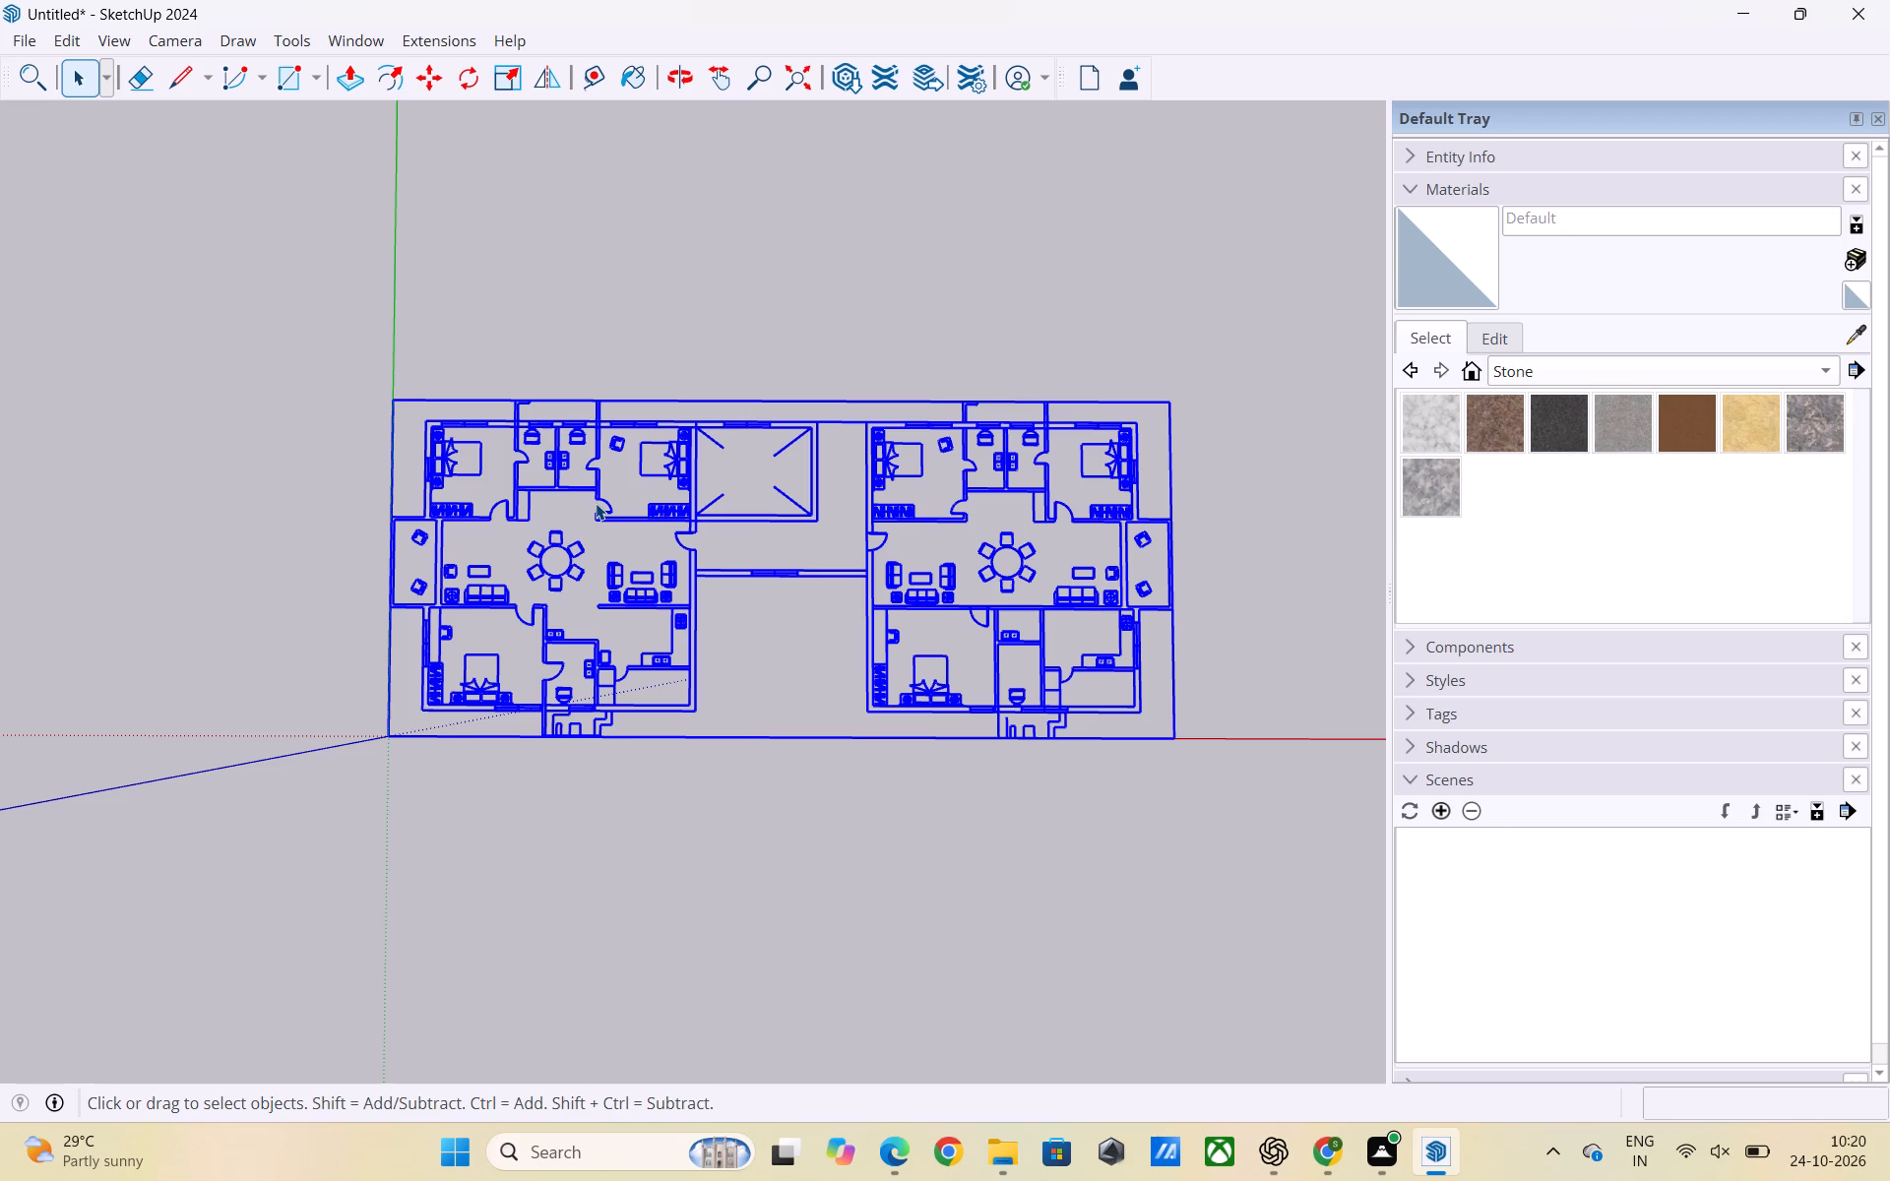
pyautogui.rightClick(596, 515)
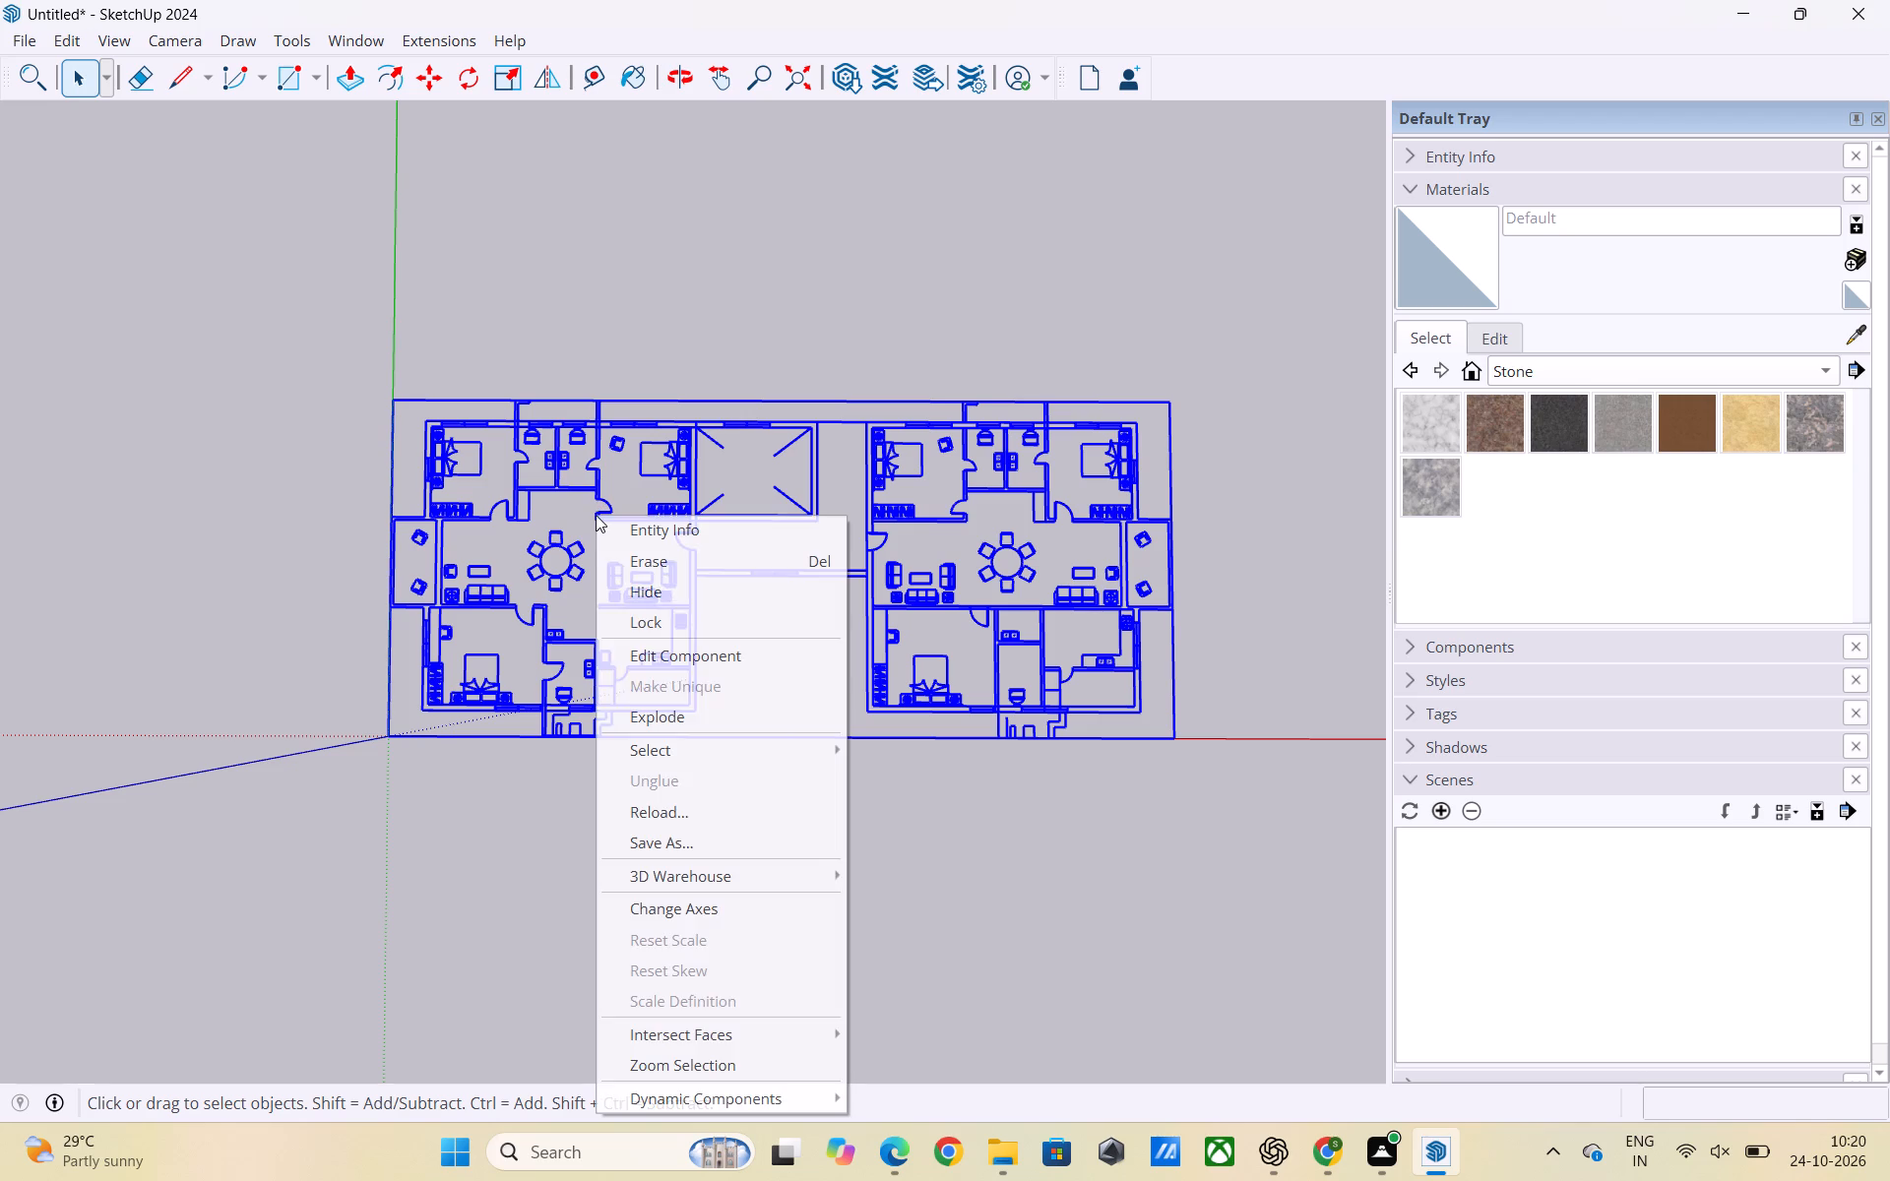
pyautogui.click(692, 709)
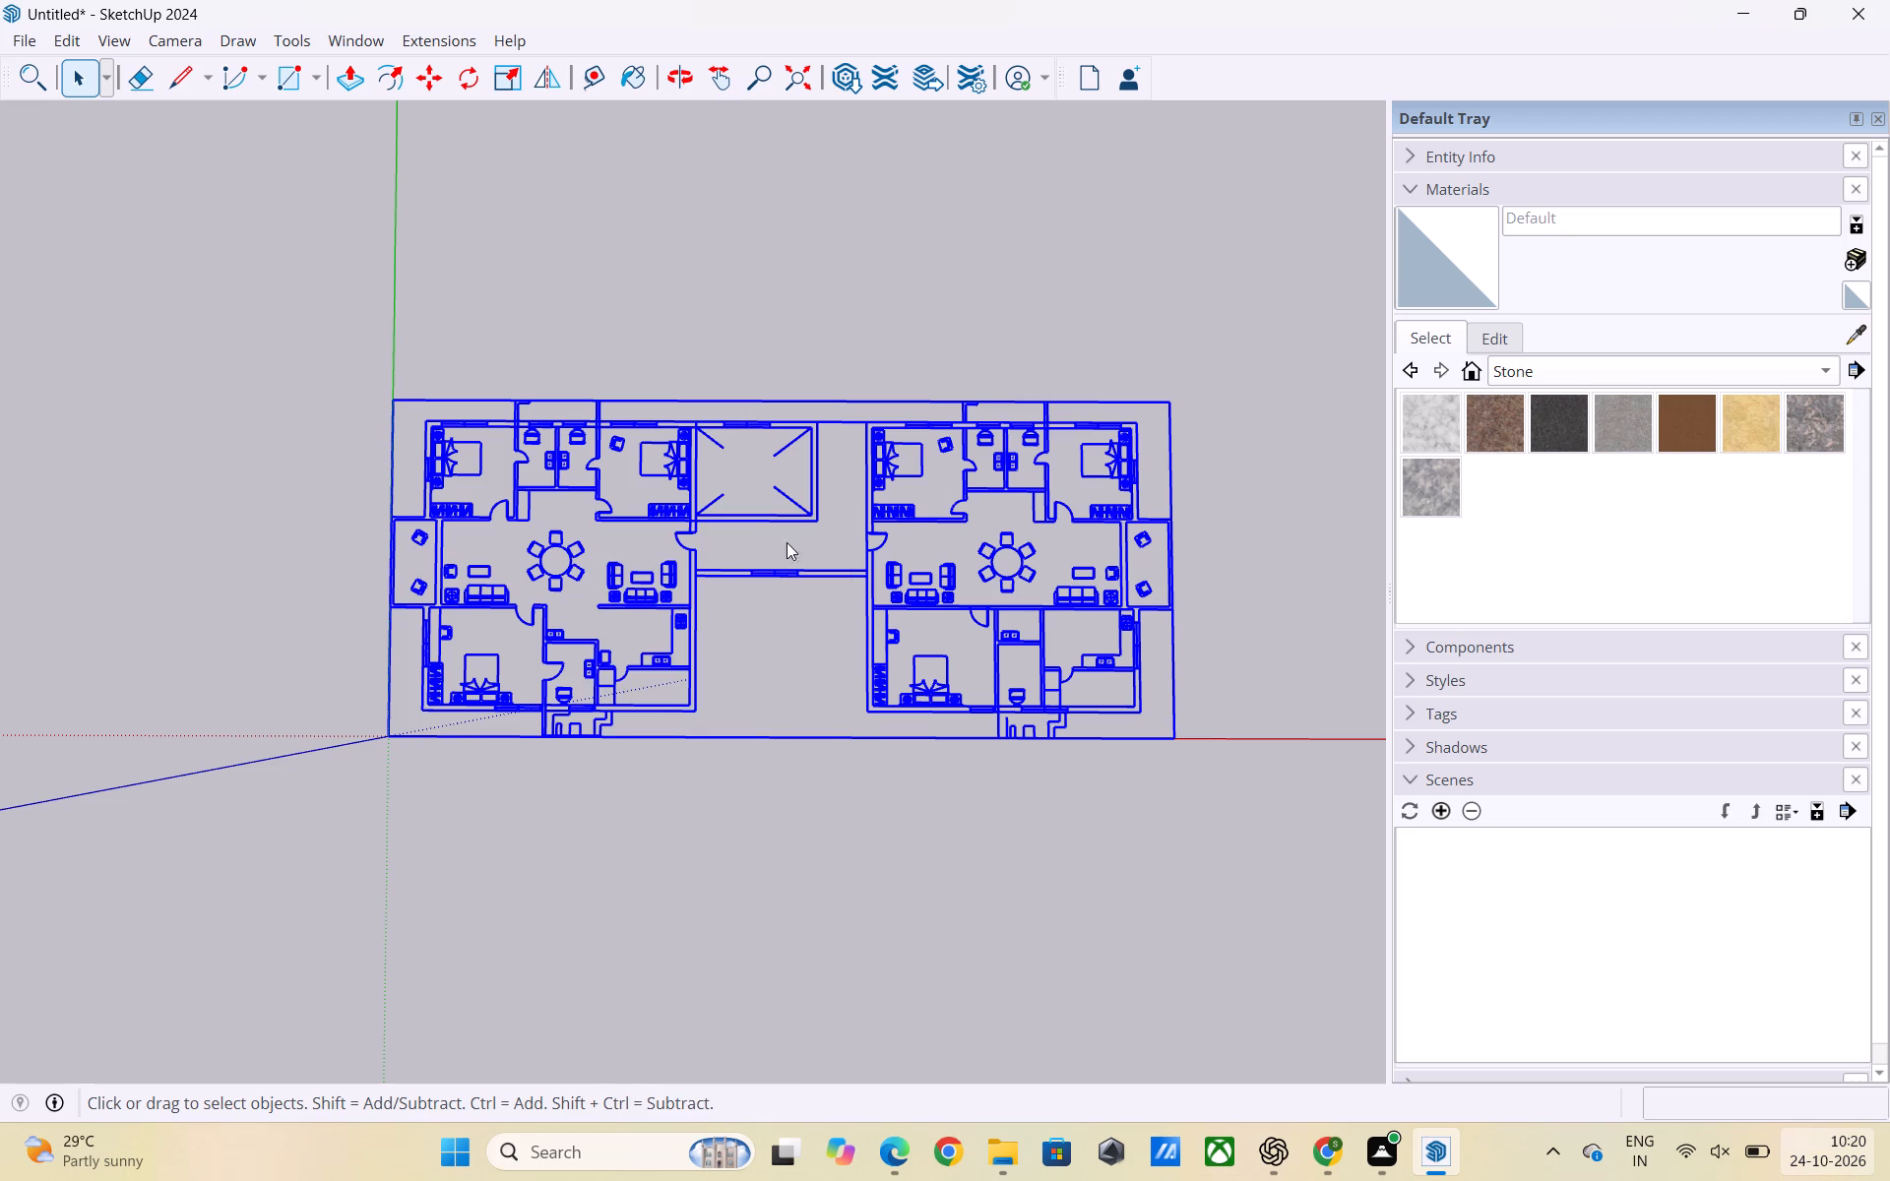
pyautogui.rightClick(539, 550)
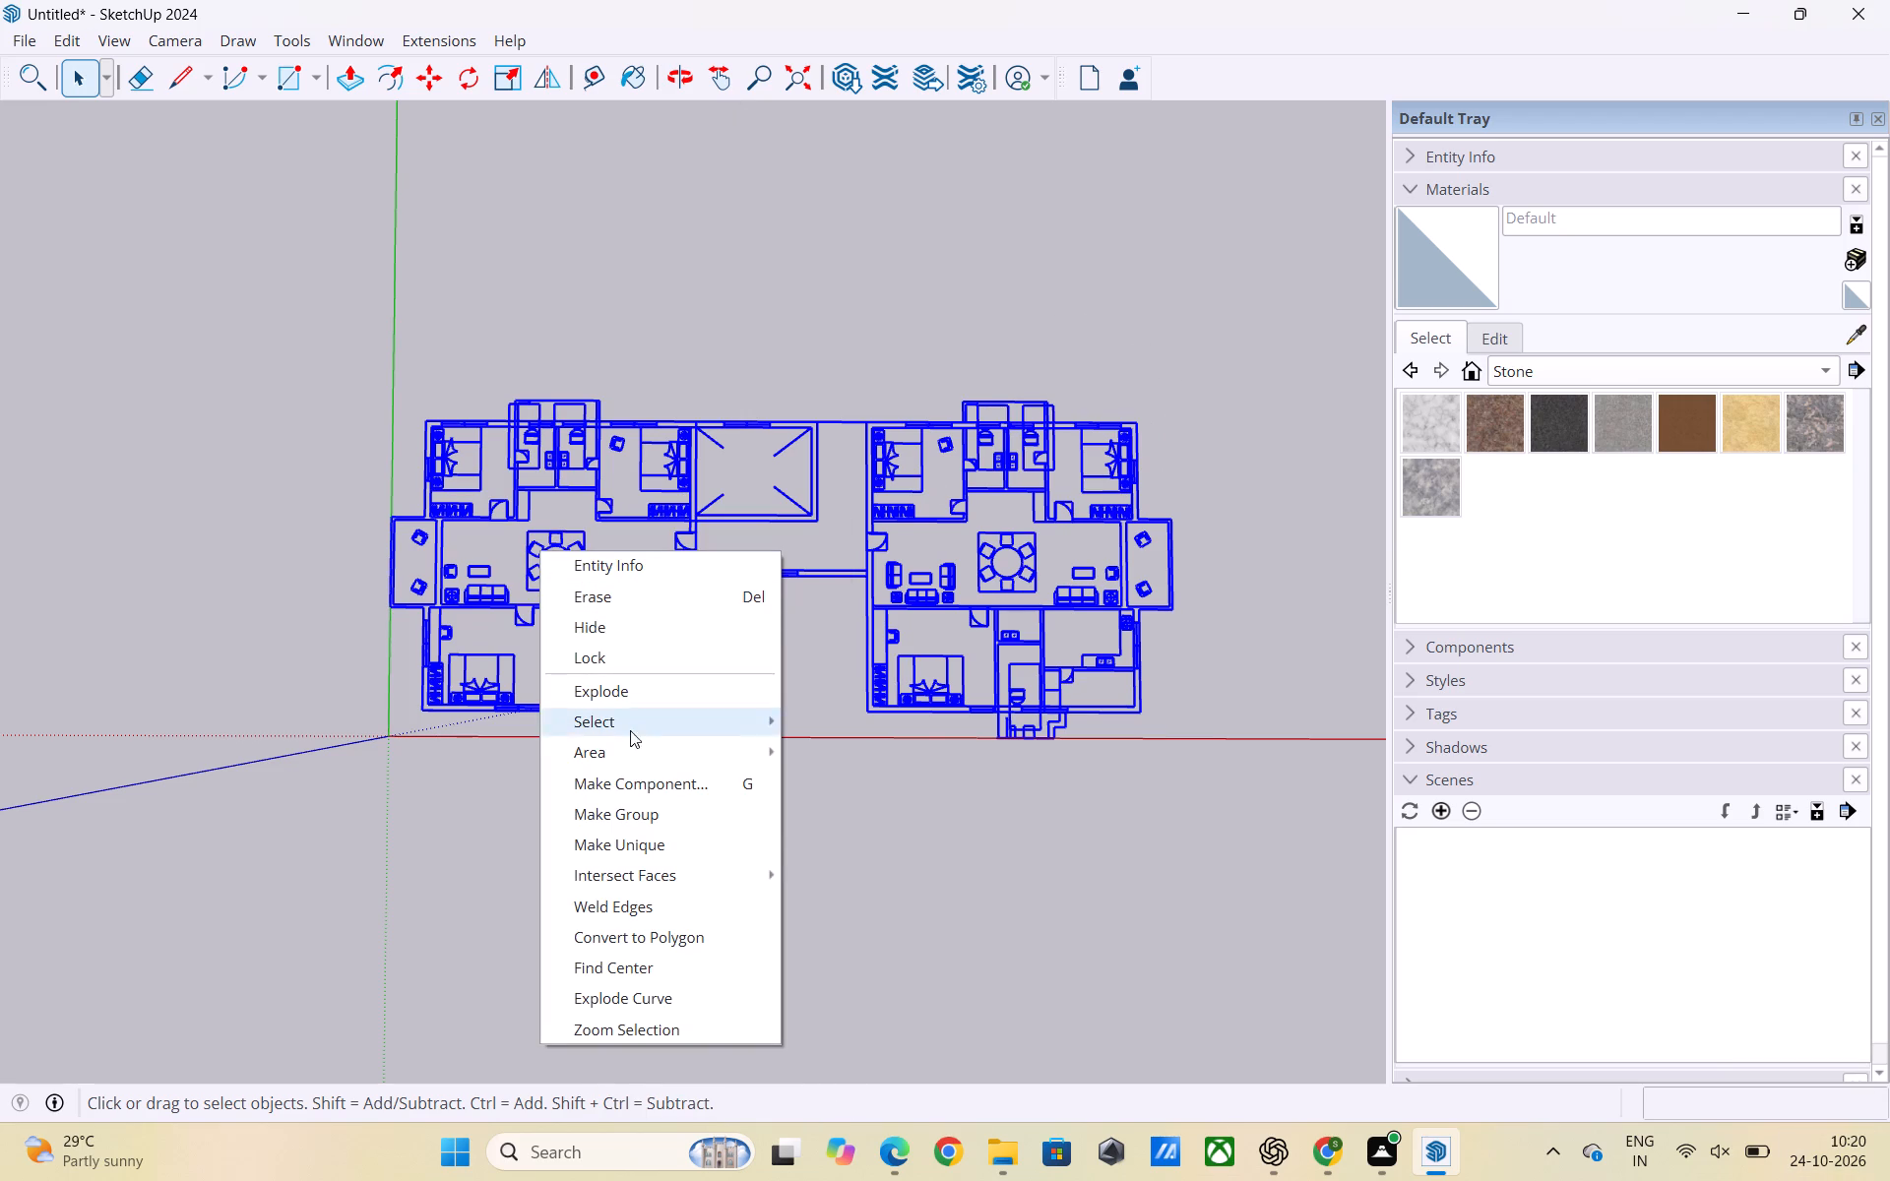
pyautogui.click(607, 694)
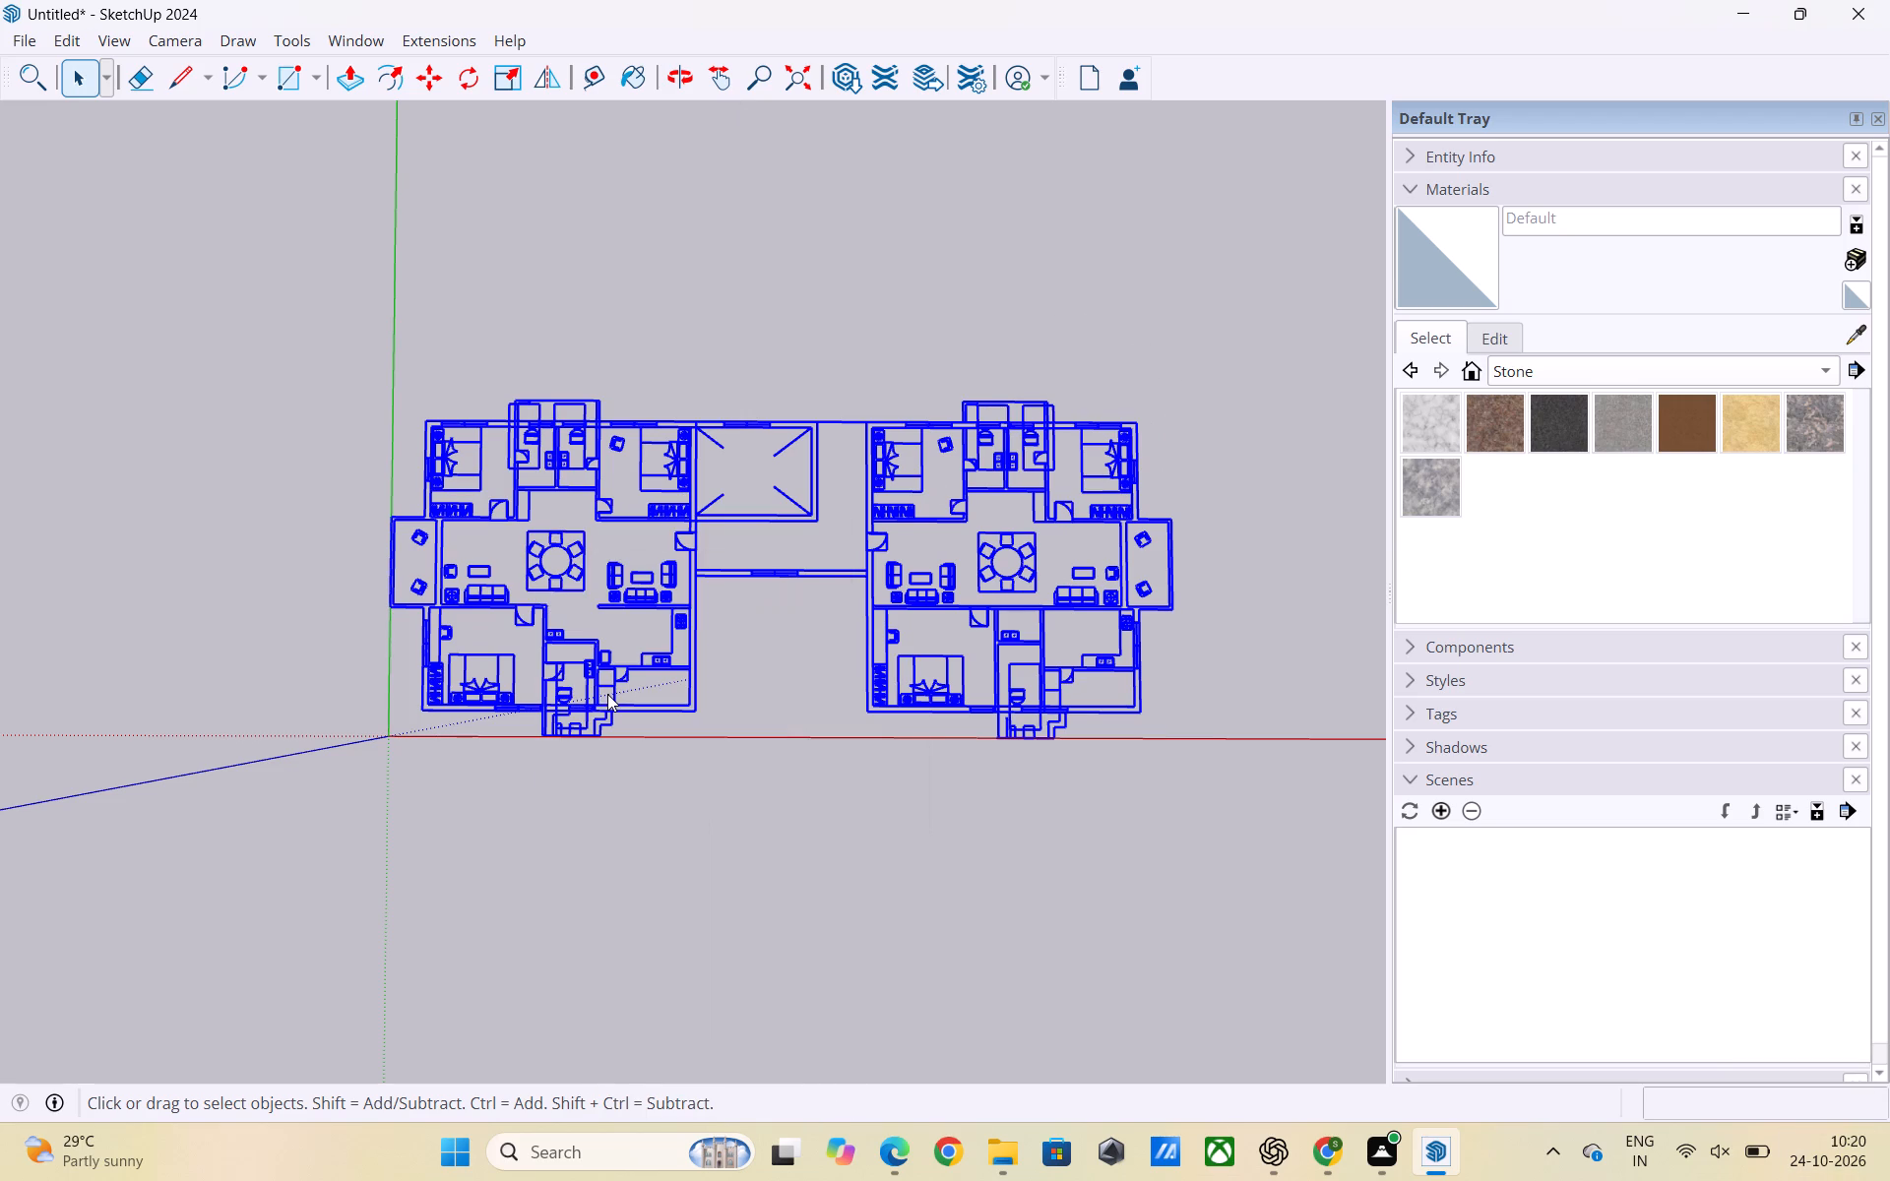
pyautogui.click(778, 855)
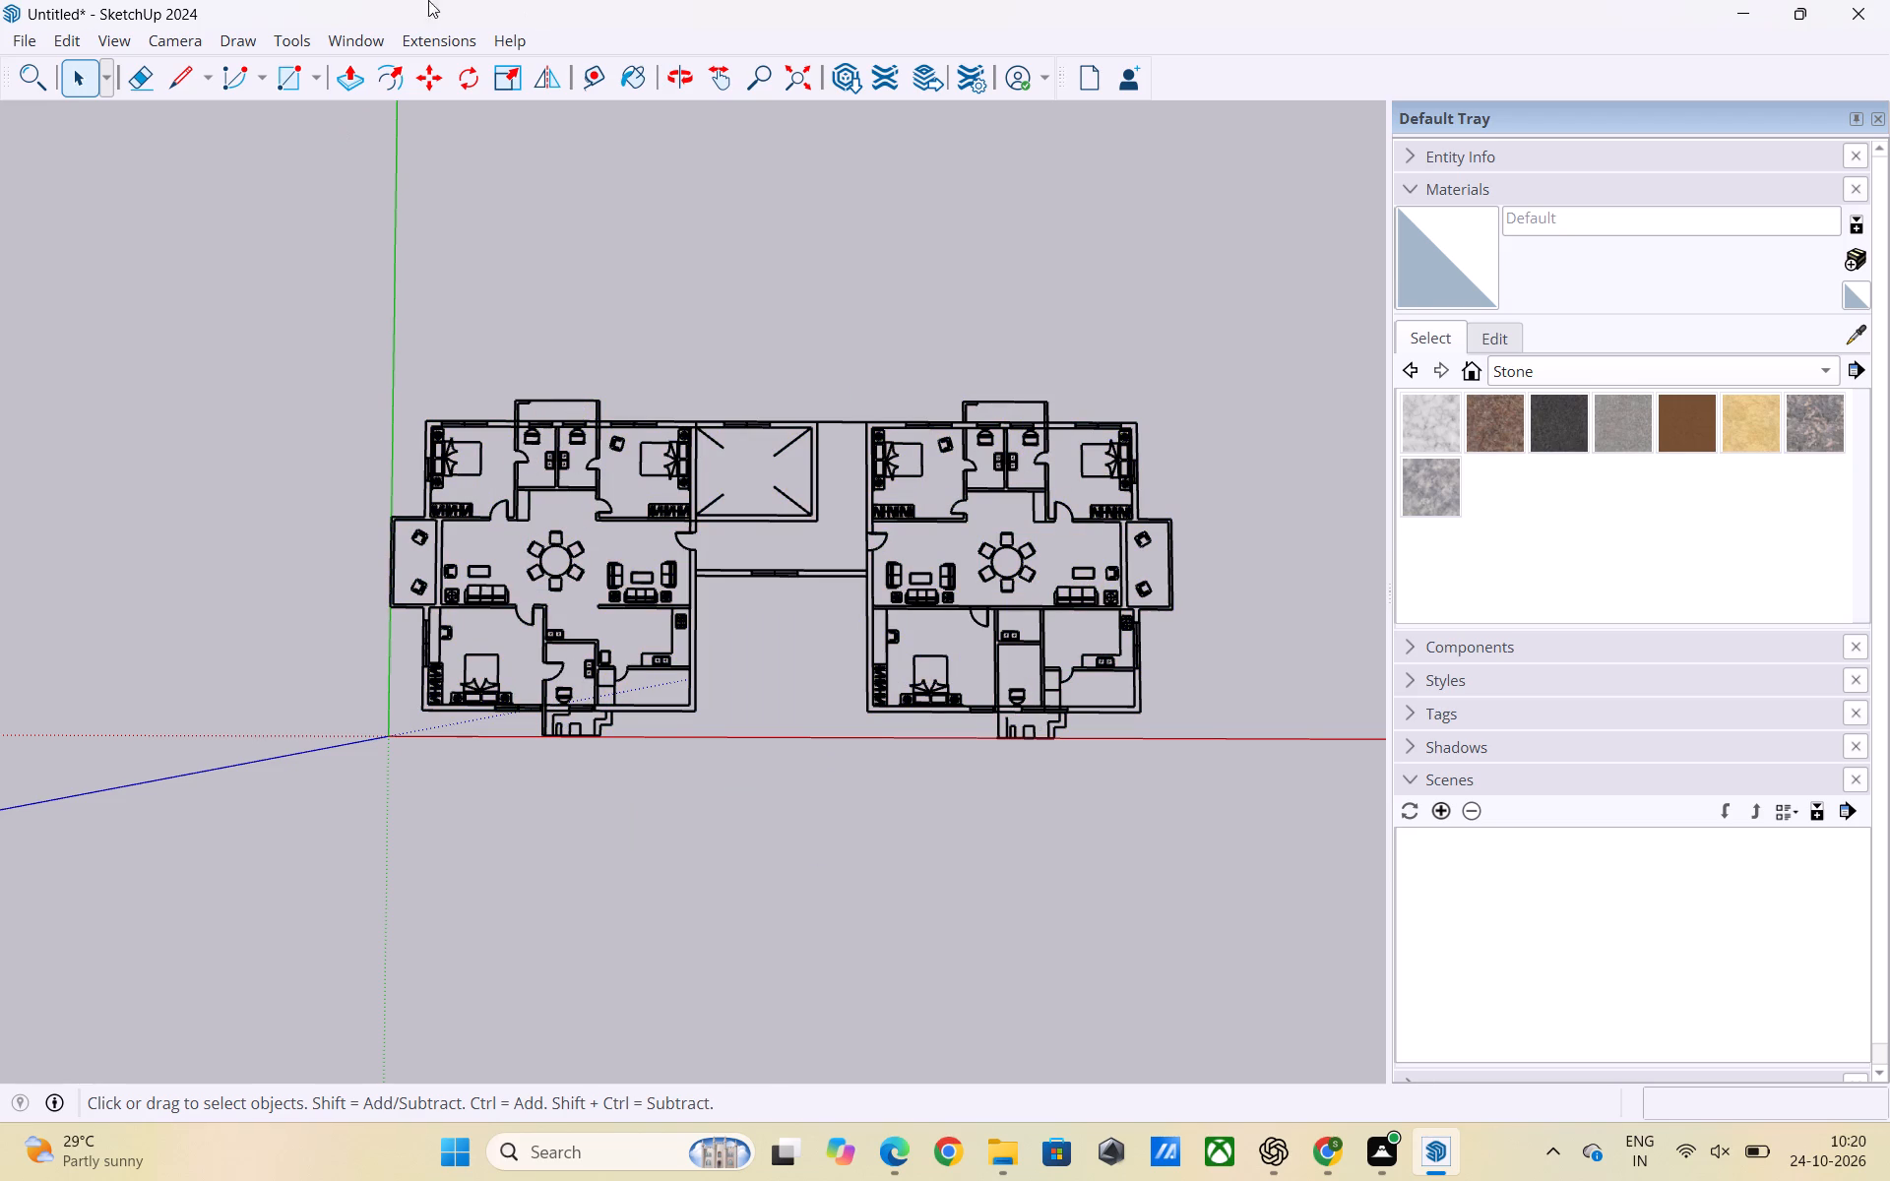
pyautogui.click(32, 44)
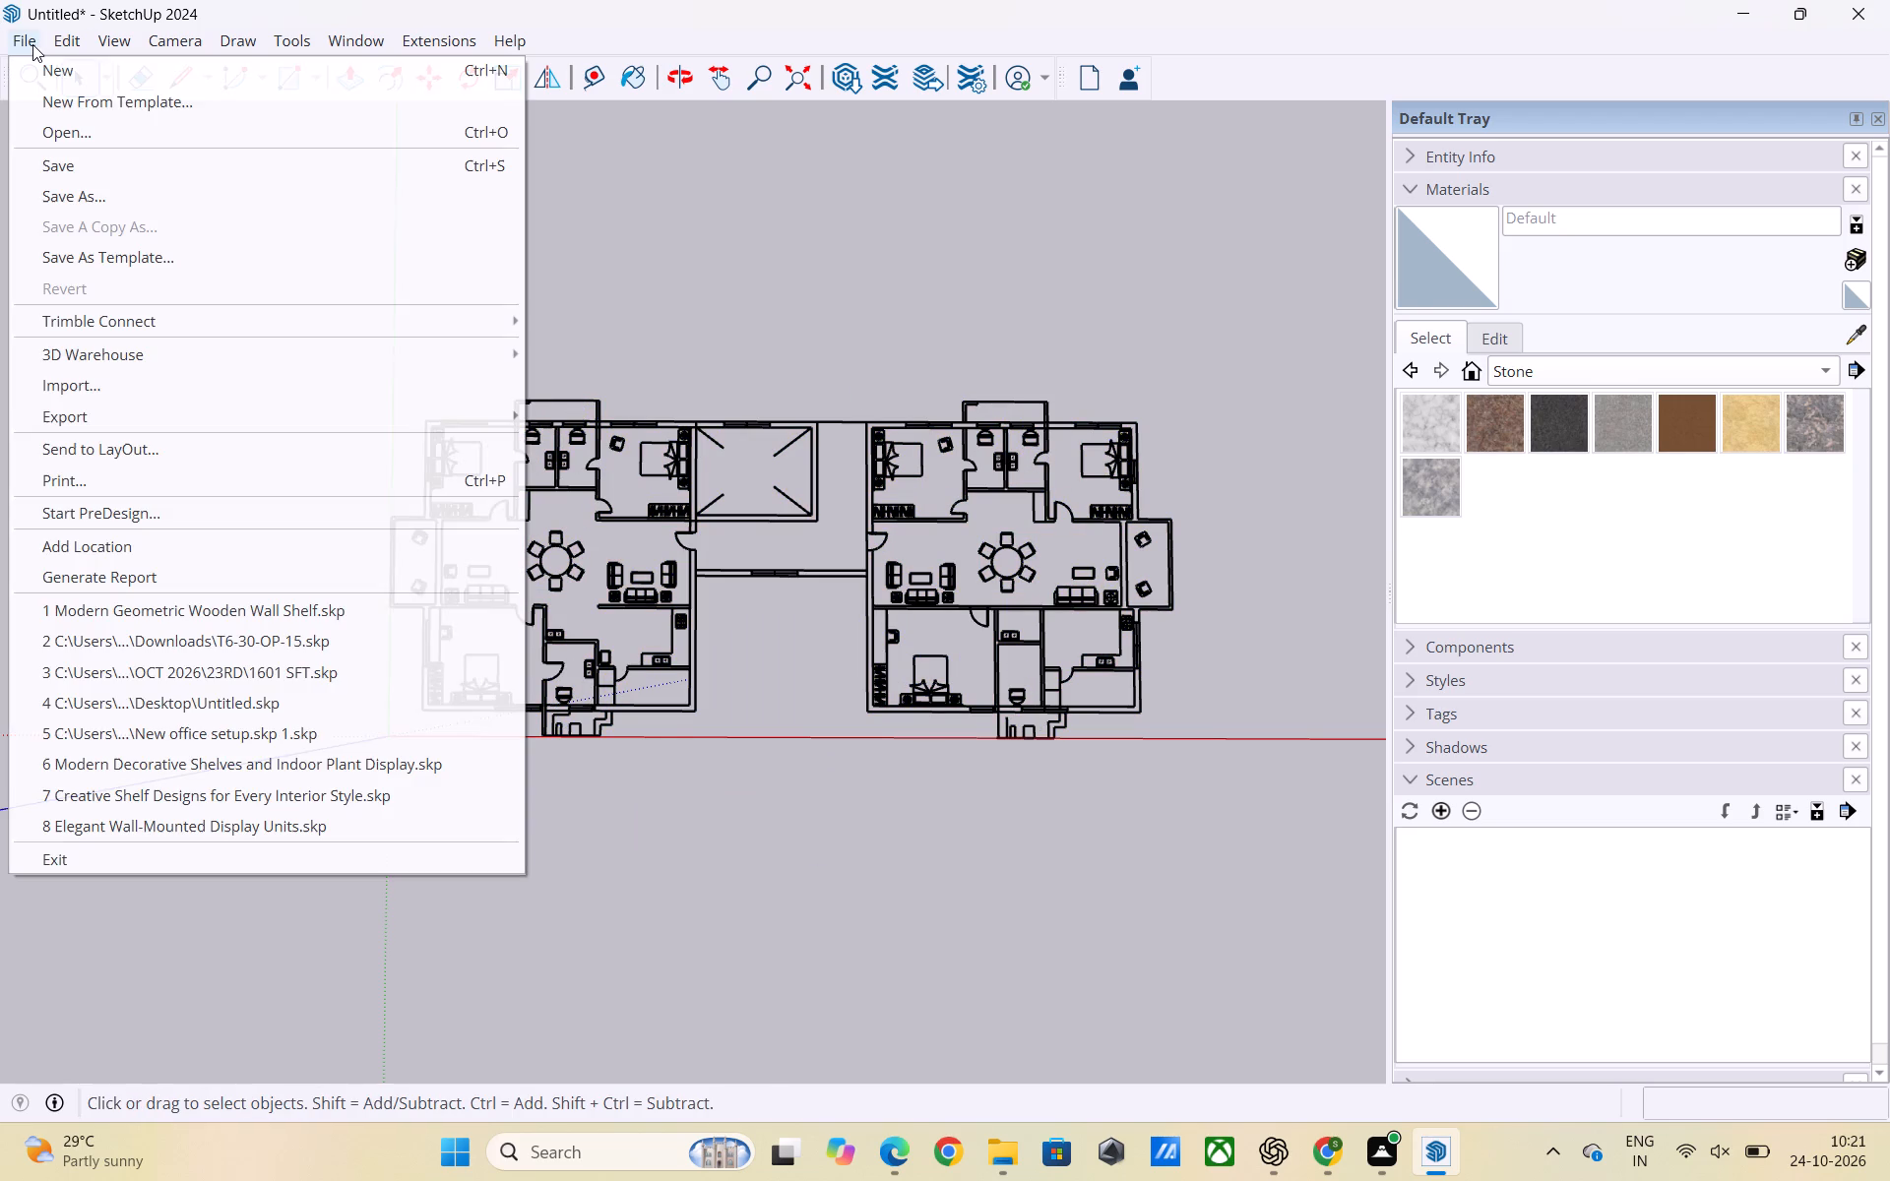
pyautogui.click(106, 385)
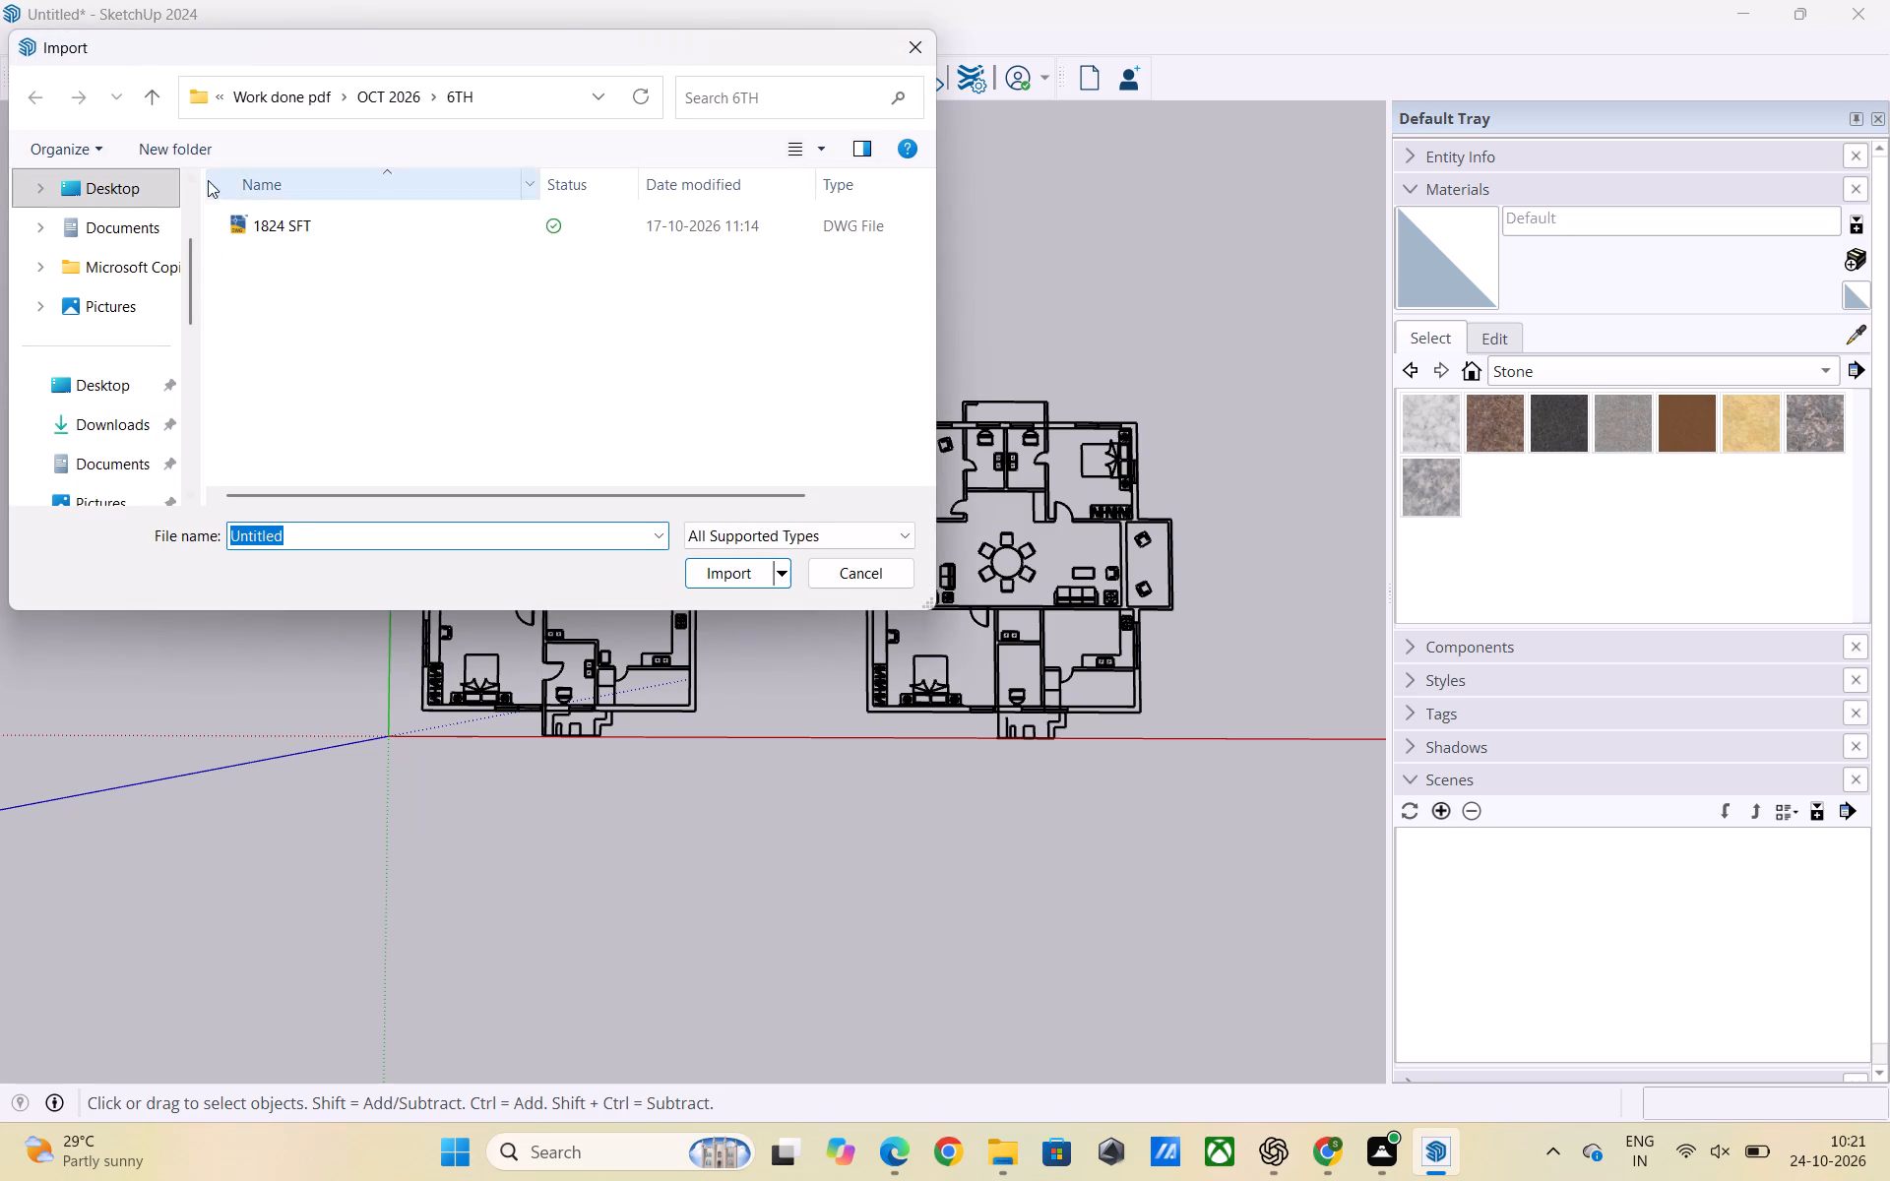
pyautogui.click(102, 394)
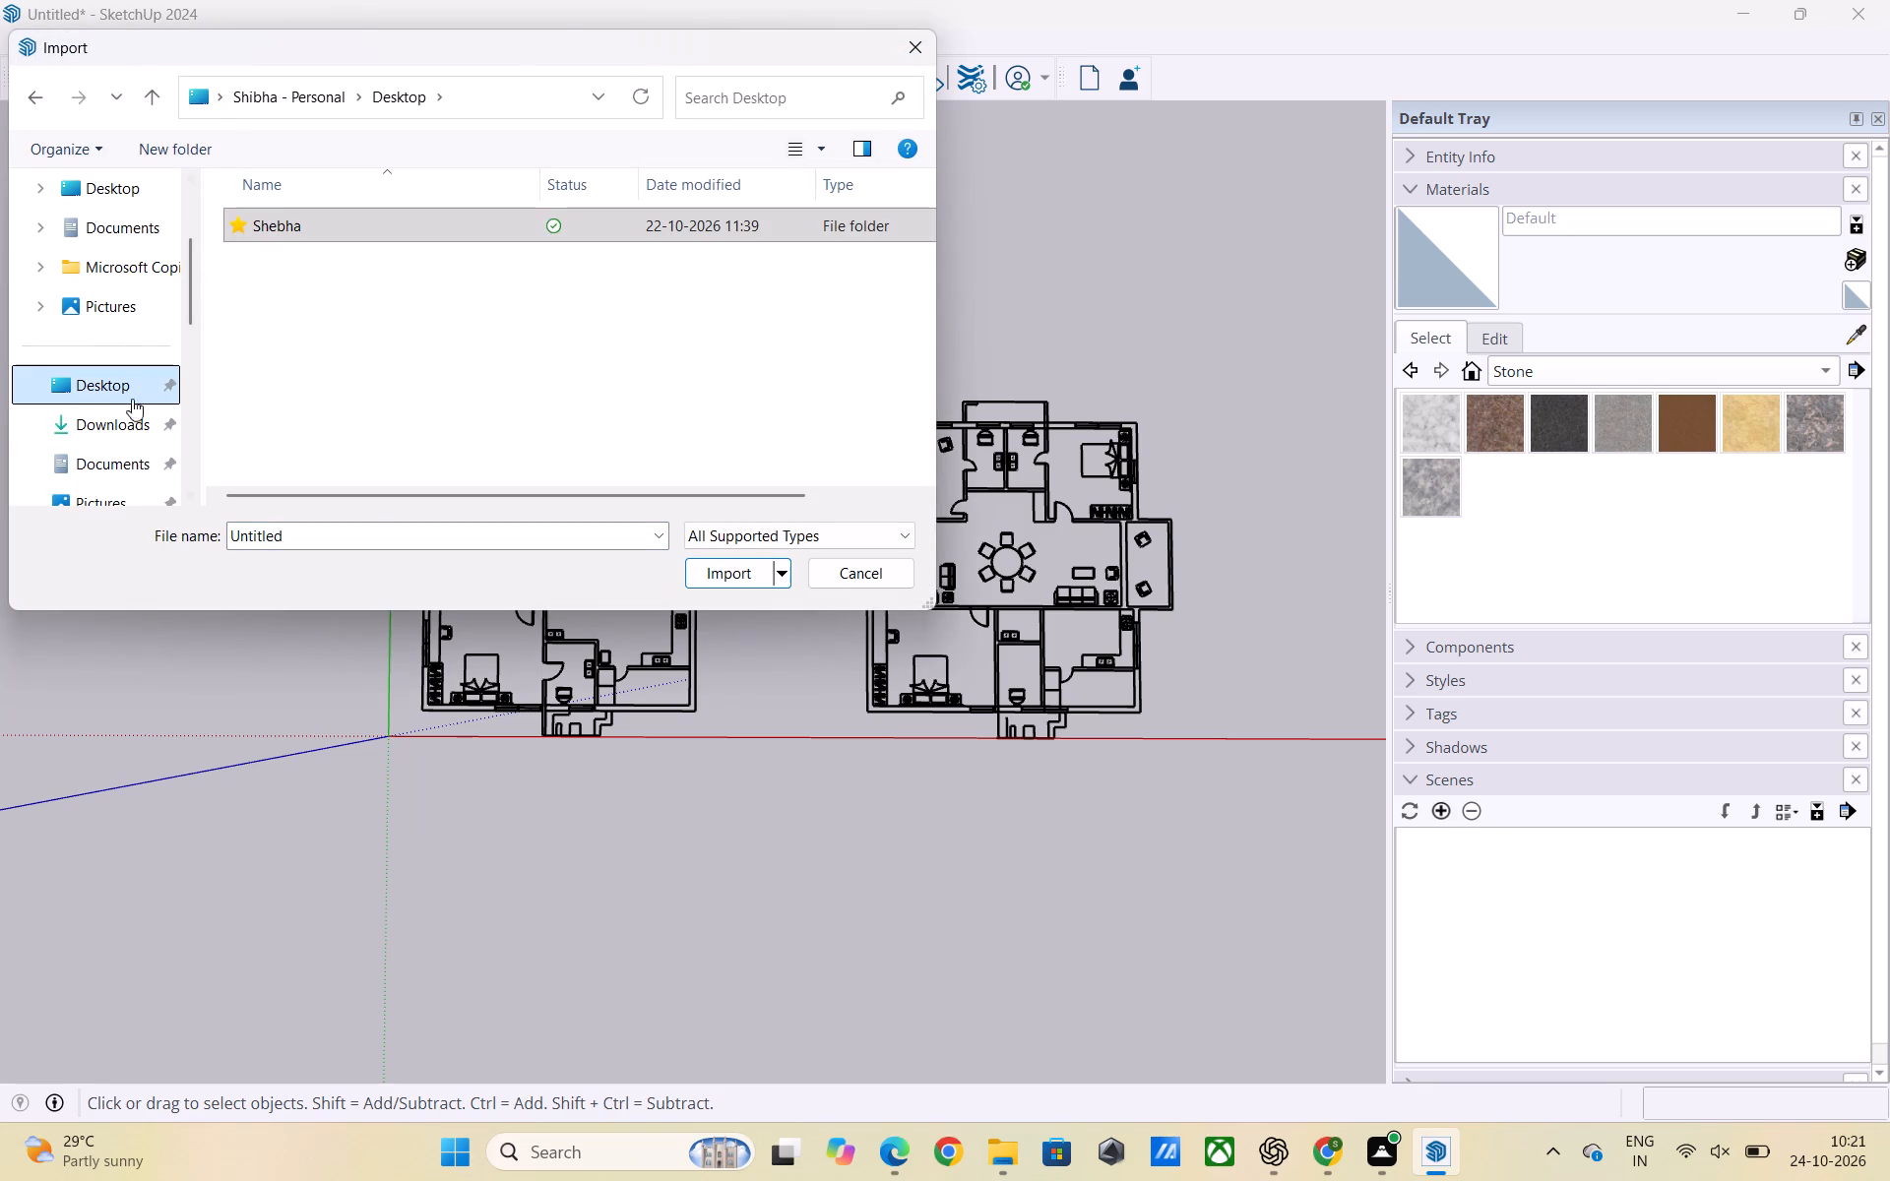
pyautogui.scroll(-1, 105, 458)
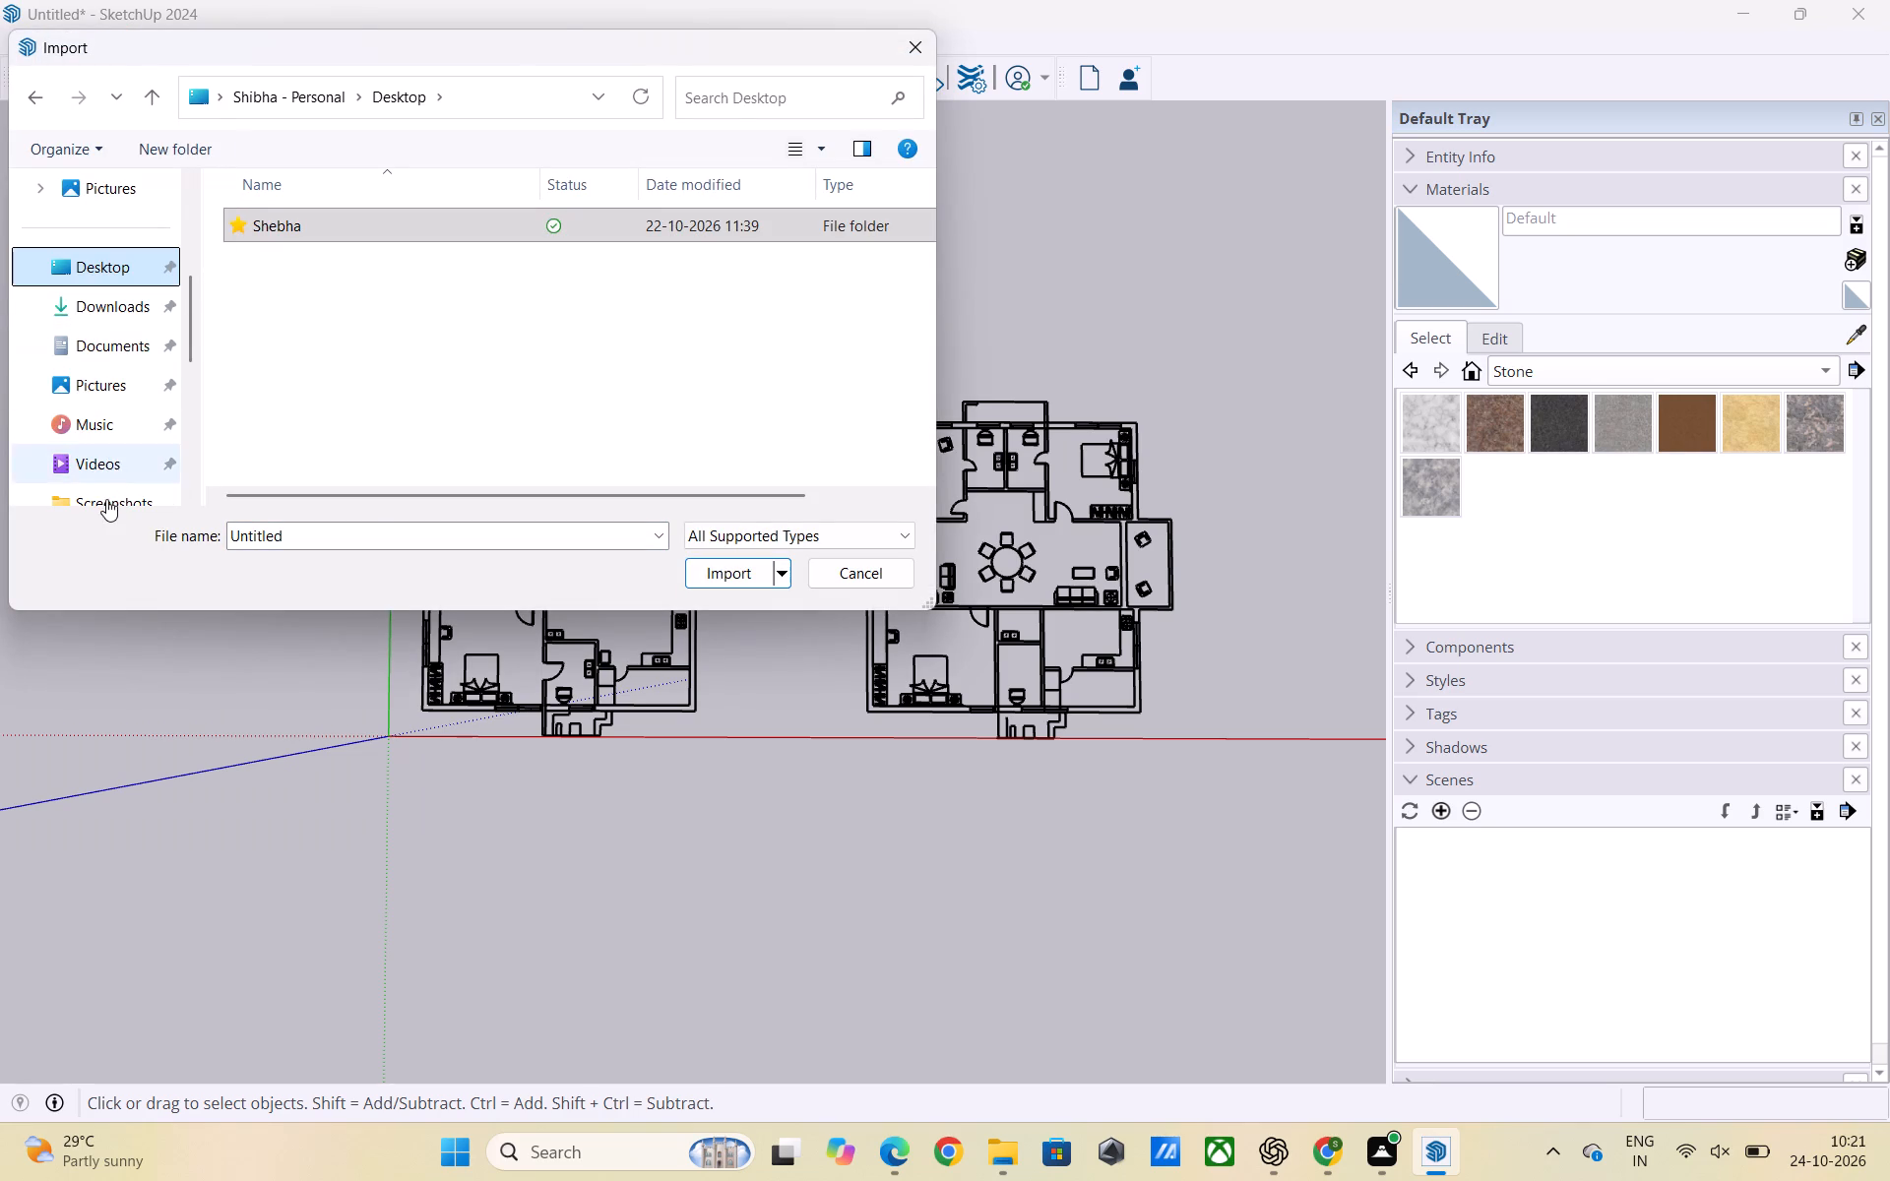
pyautogui.scroll(-1, 124, 473)
pyautogui.doubleClick(103, 391)
pyautogui.scroll(-7, 682, 315)
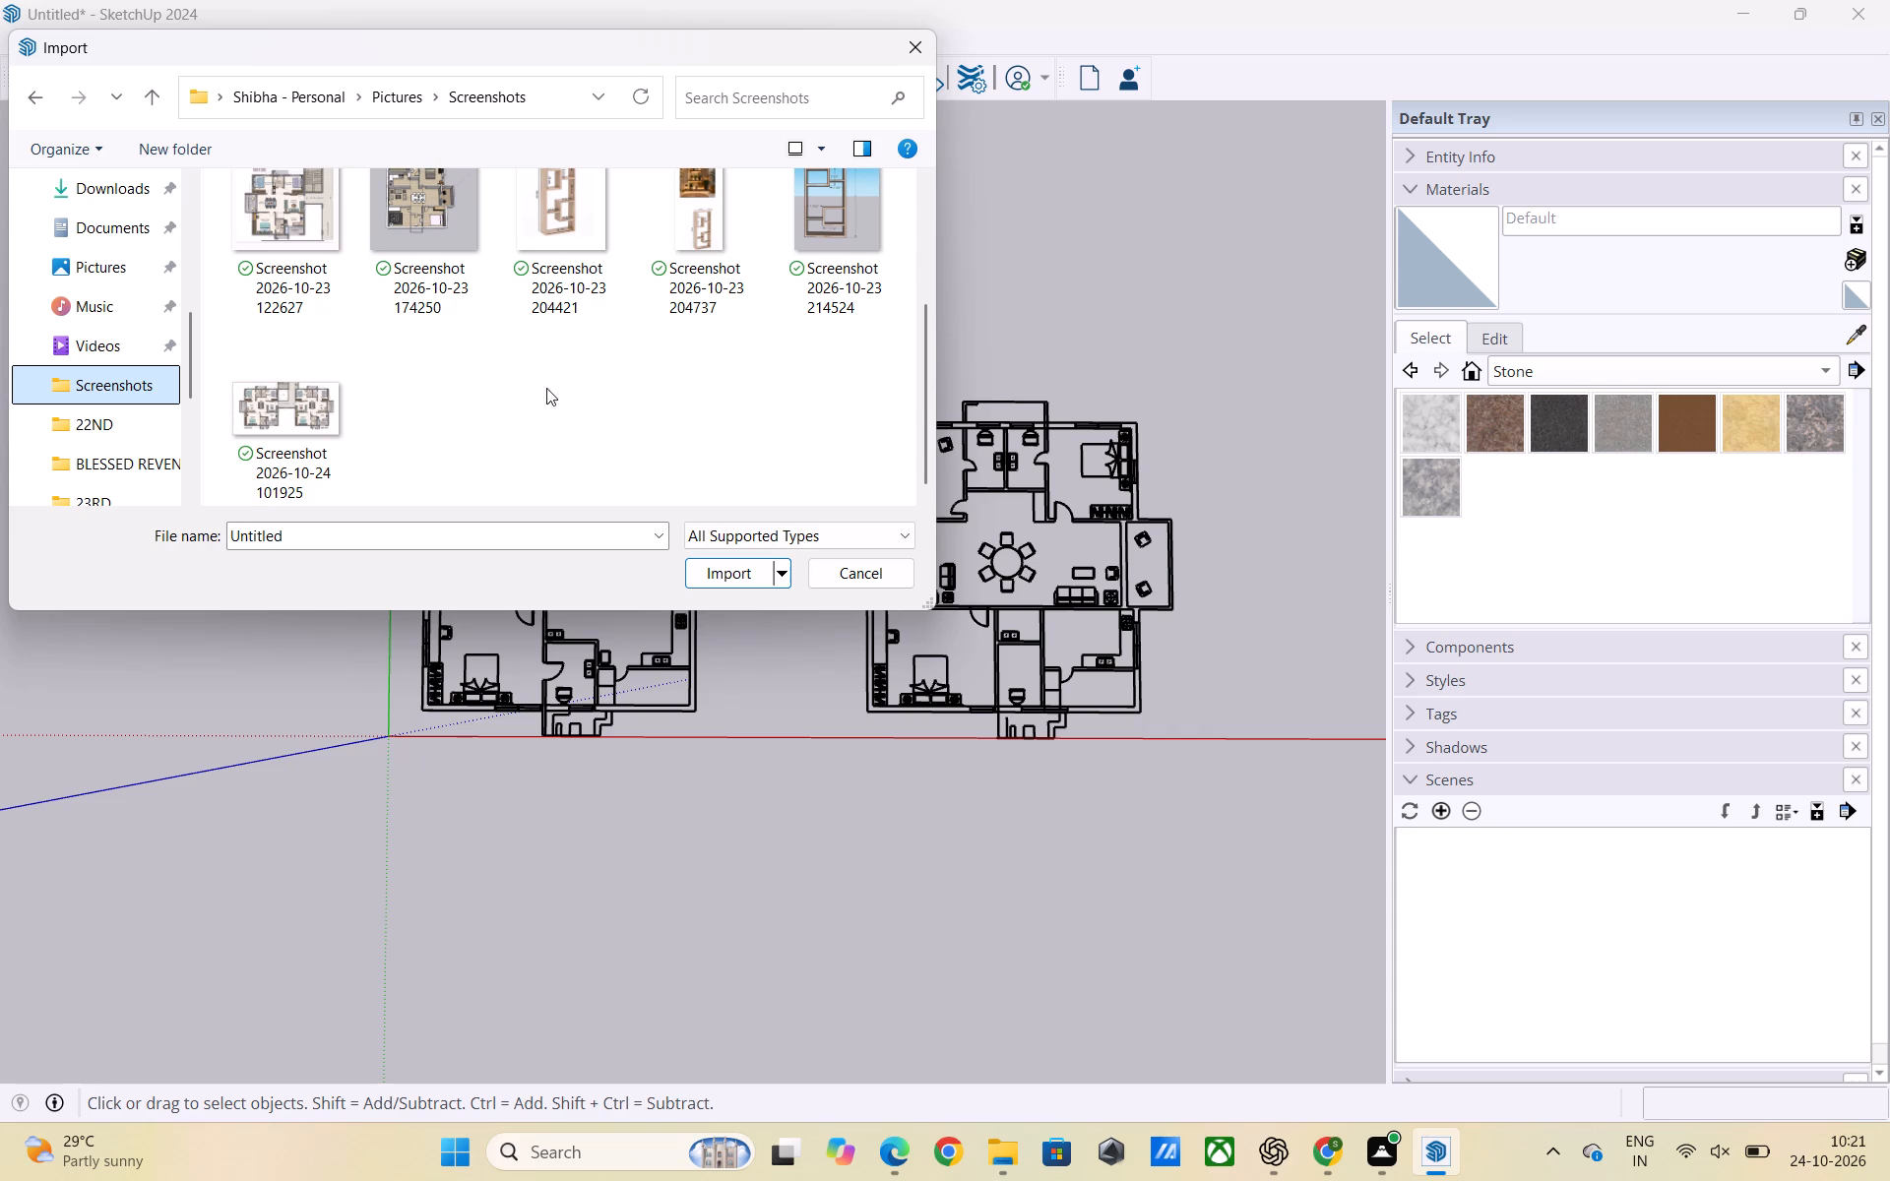
pyautogui.click(283, 409)
pyautogui.click(720, 661)
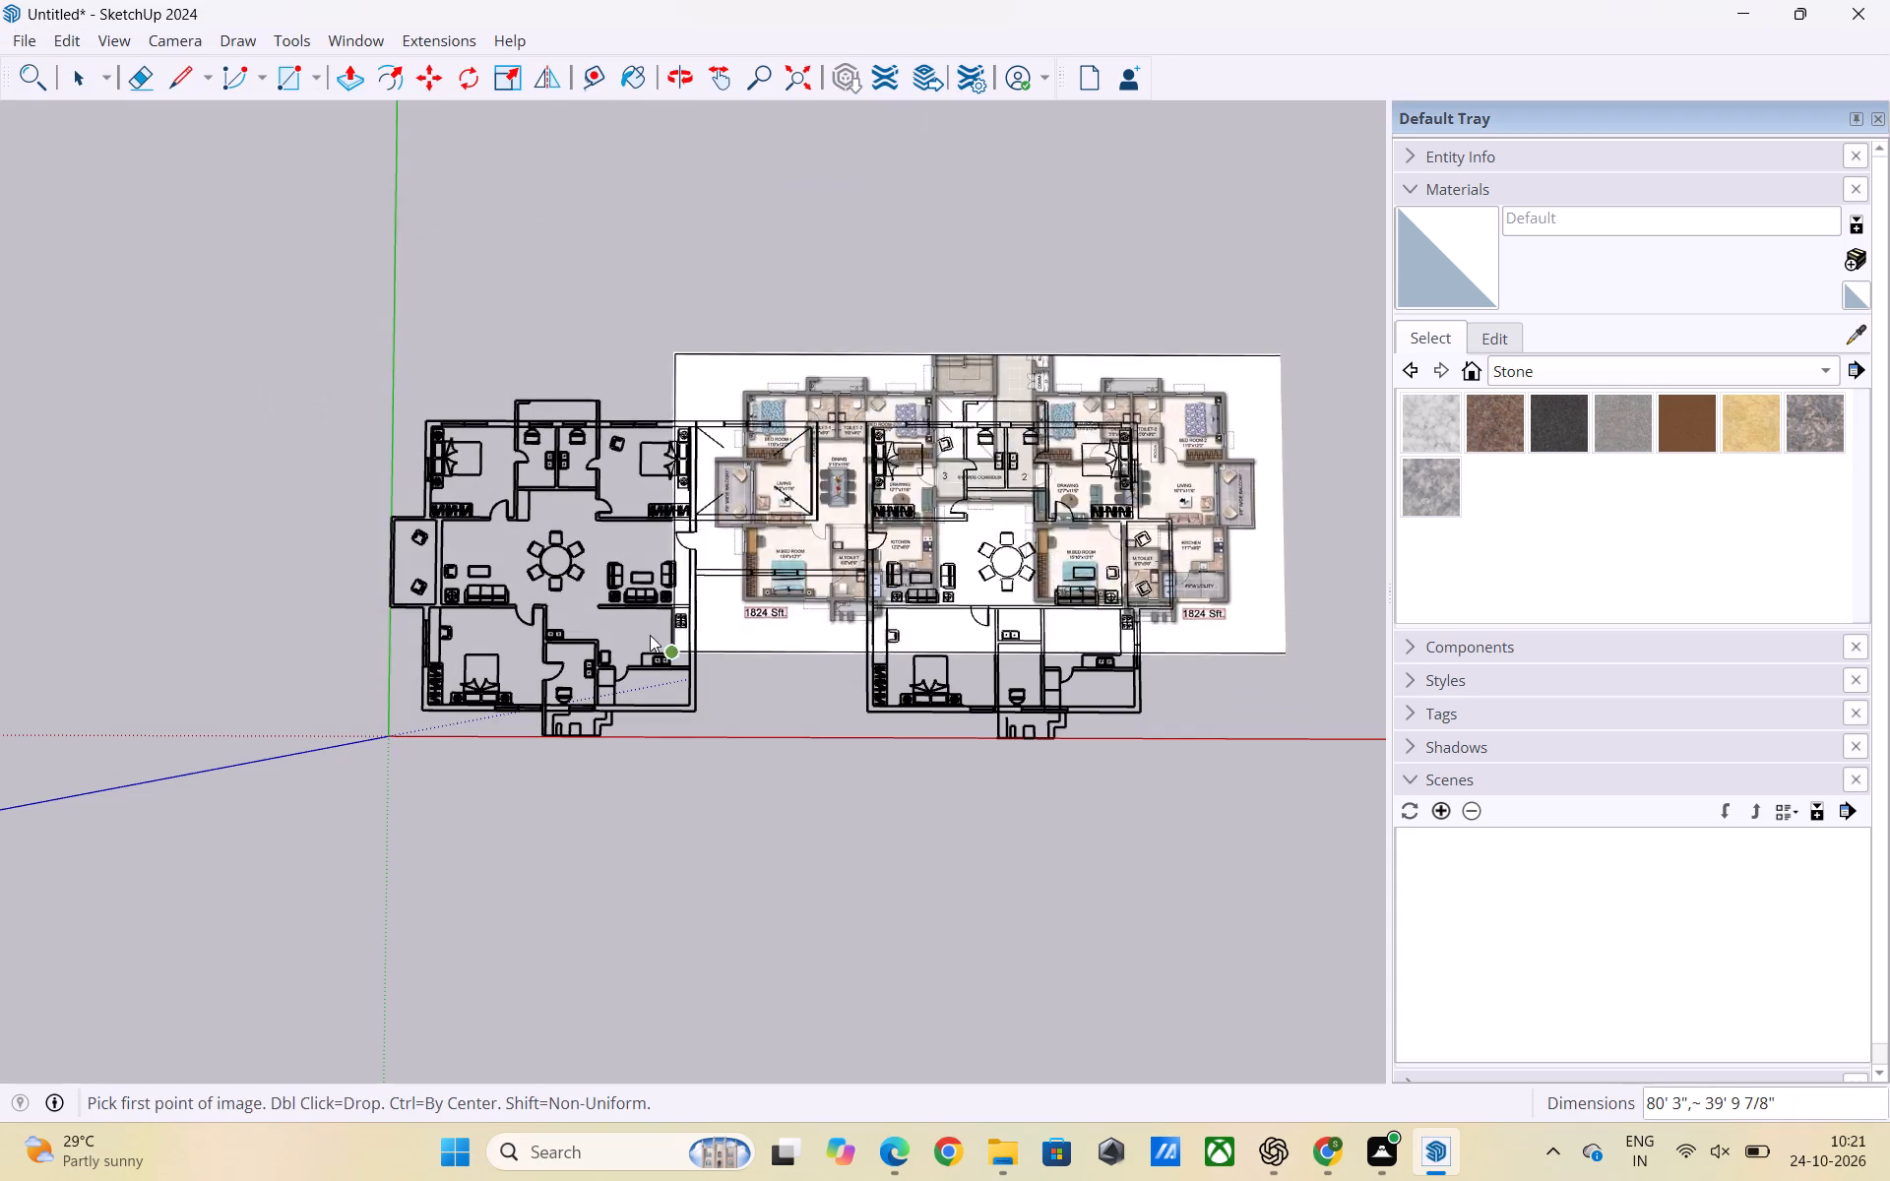
pyautogui.click(414, 382)
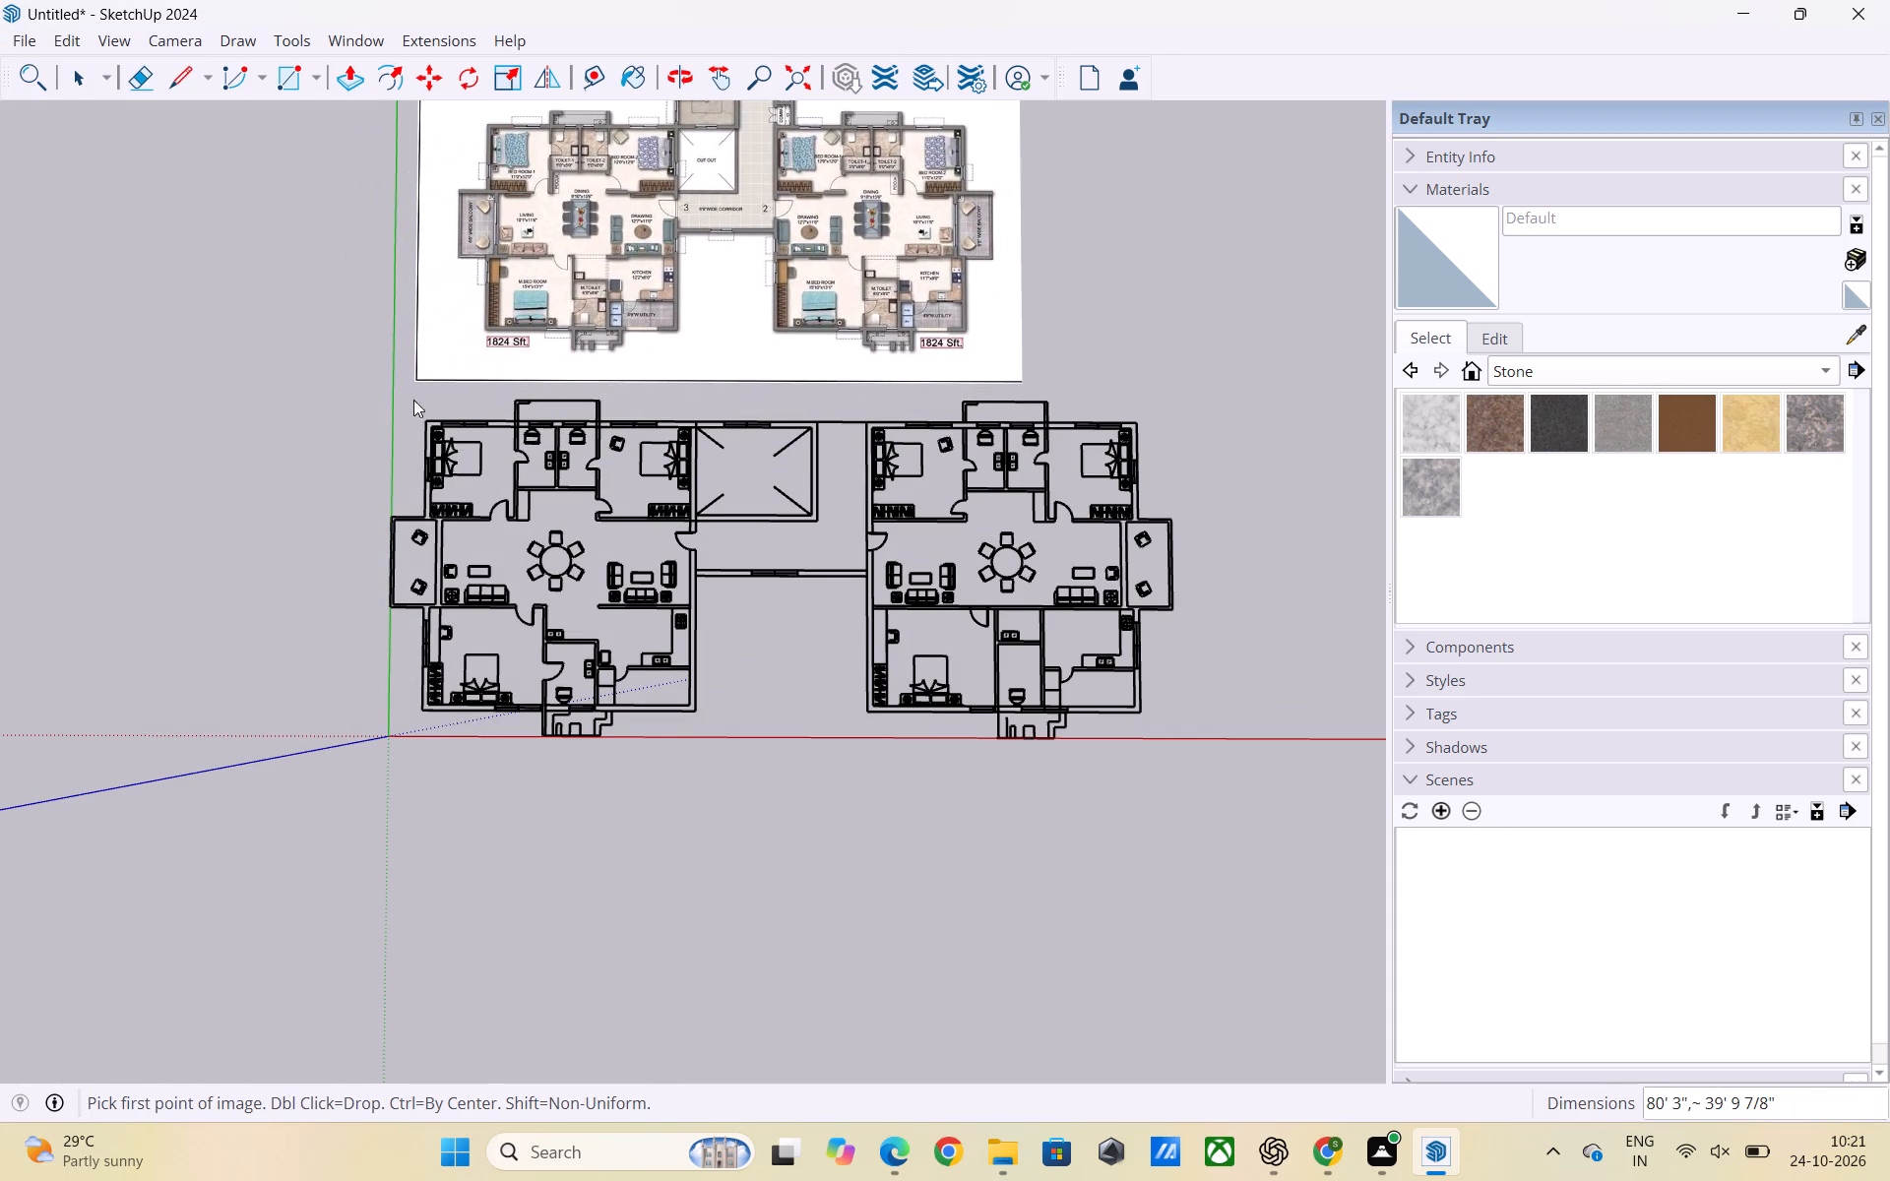
pyautogui.click(1116, 287)
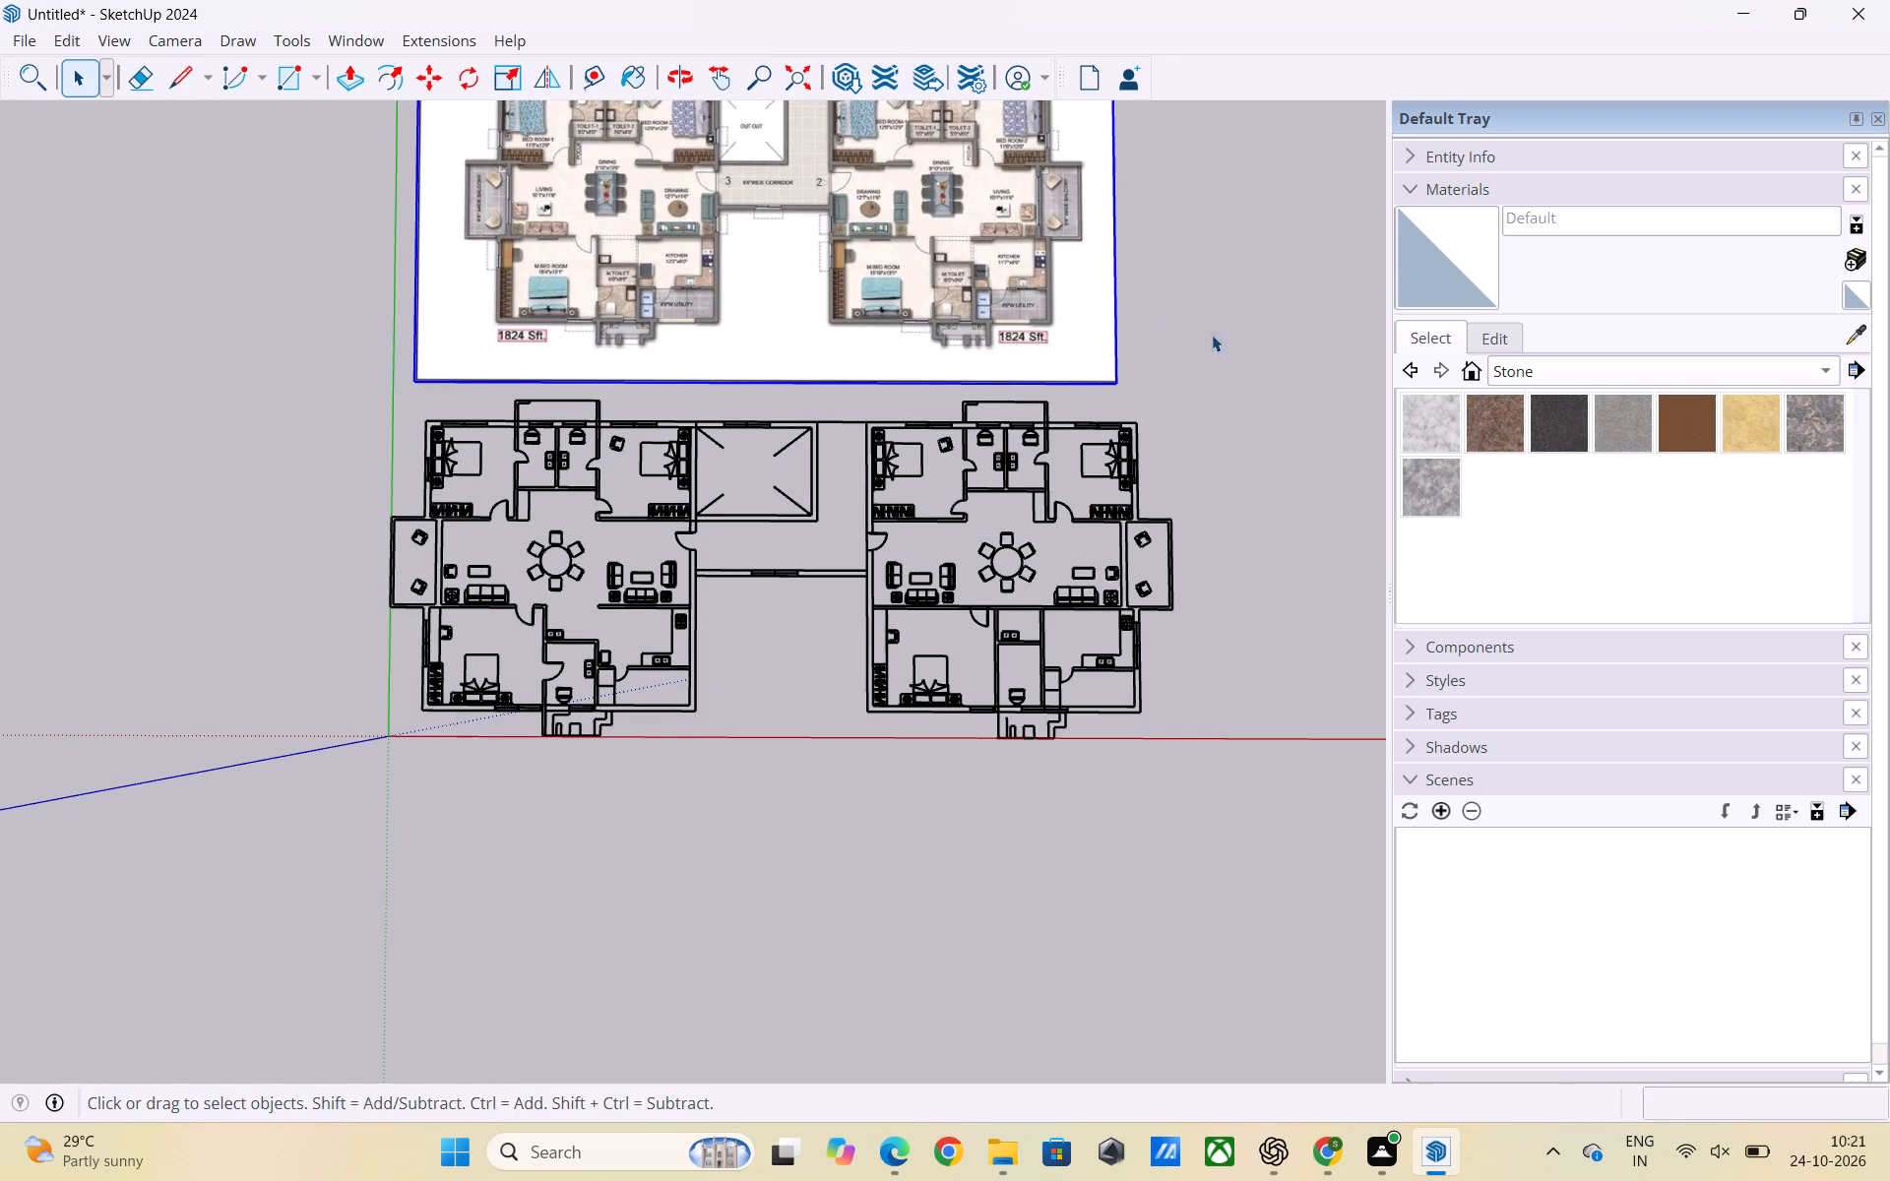
# Move the coloured plan image about 11' 8 5/8" farther away from the line plan.
pyautogui.scroll(-2, 1035, 625)
pyautogui.scroll(2, 1058, 611)
pyautogui.scroll(3, 949, 528)
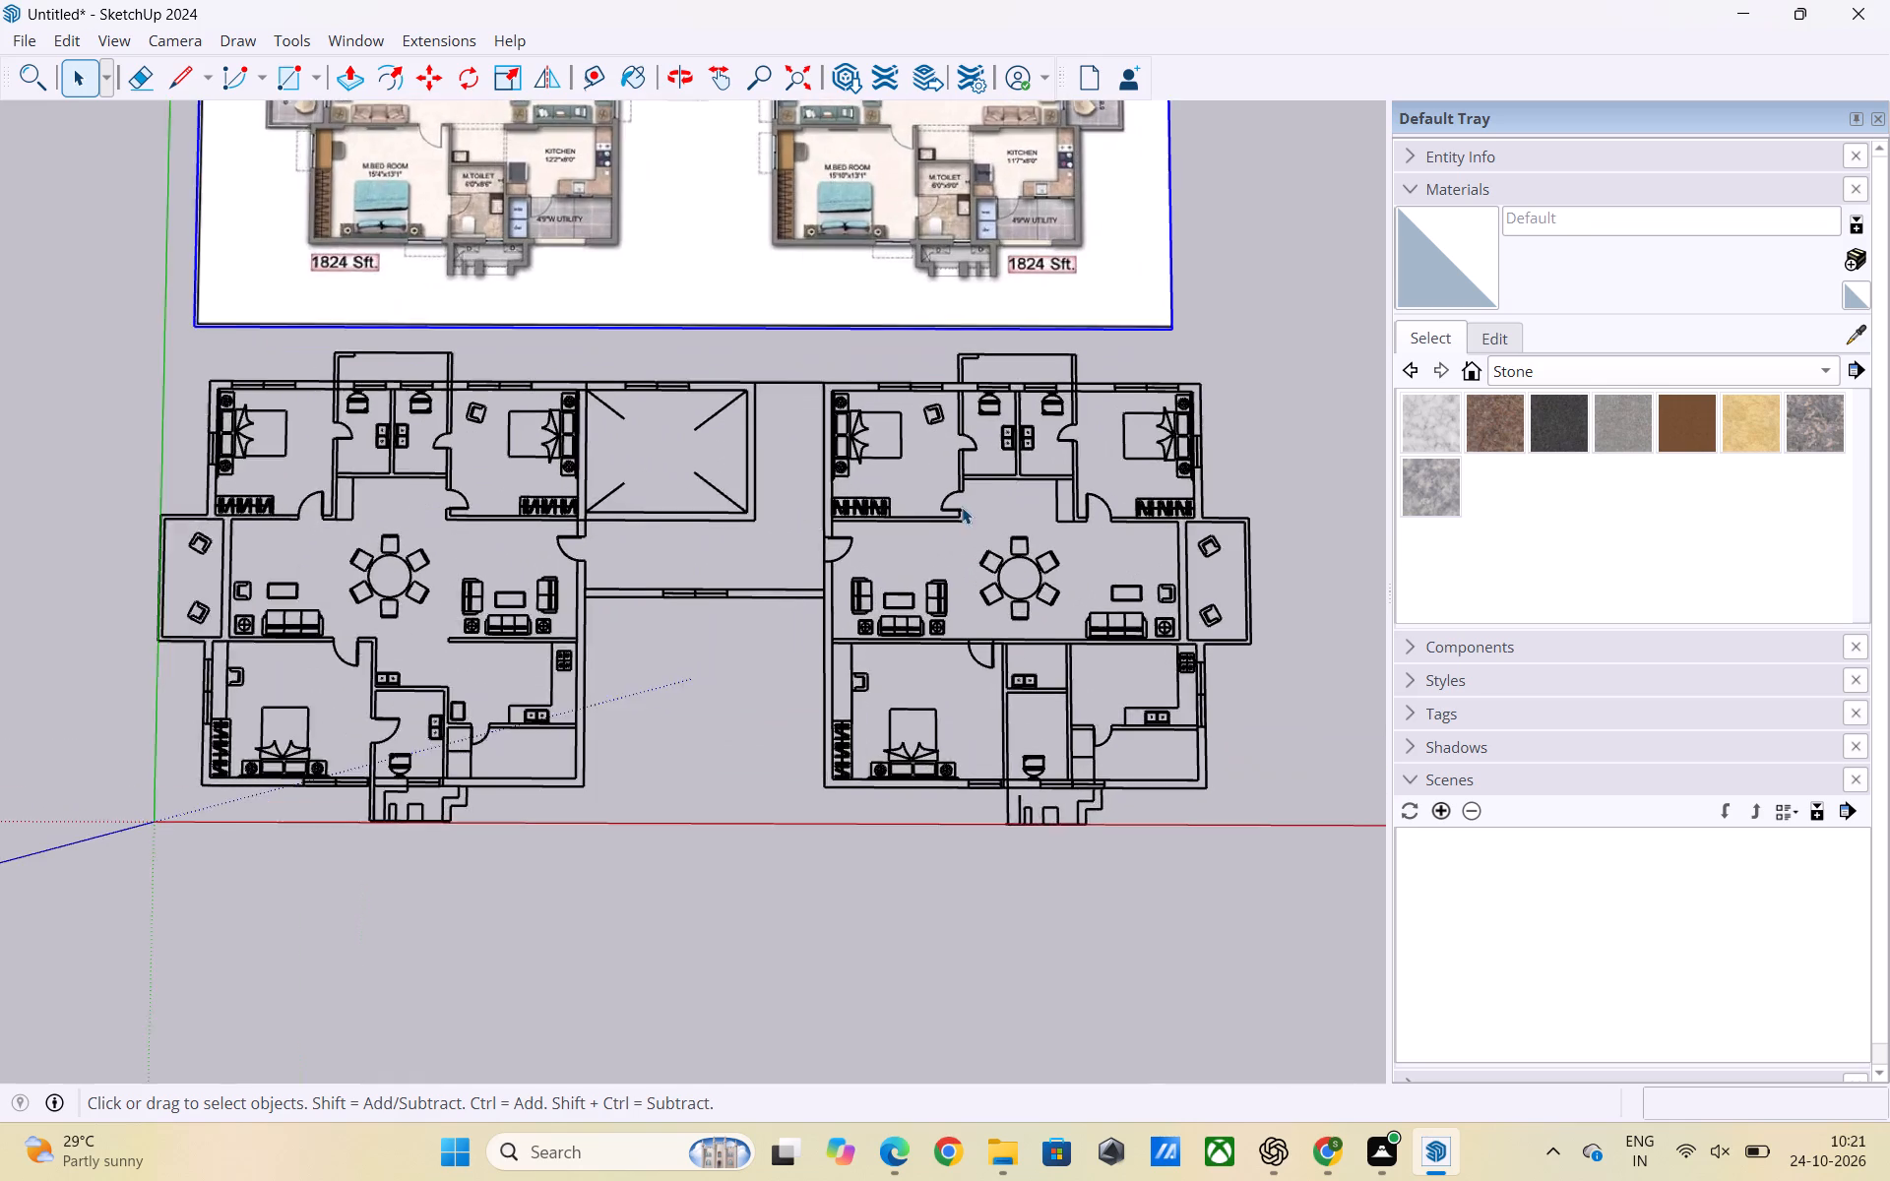
pyautogui.scroll(-3, 1066, 502)
pyautogui.scroll(3, 1201, 332)
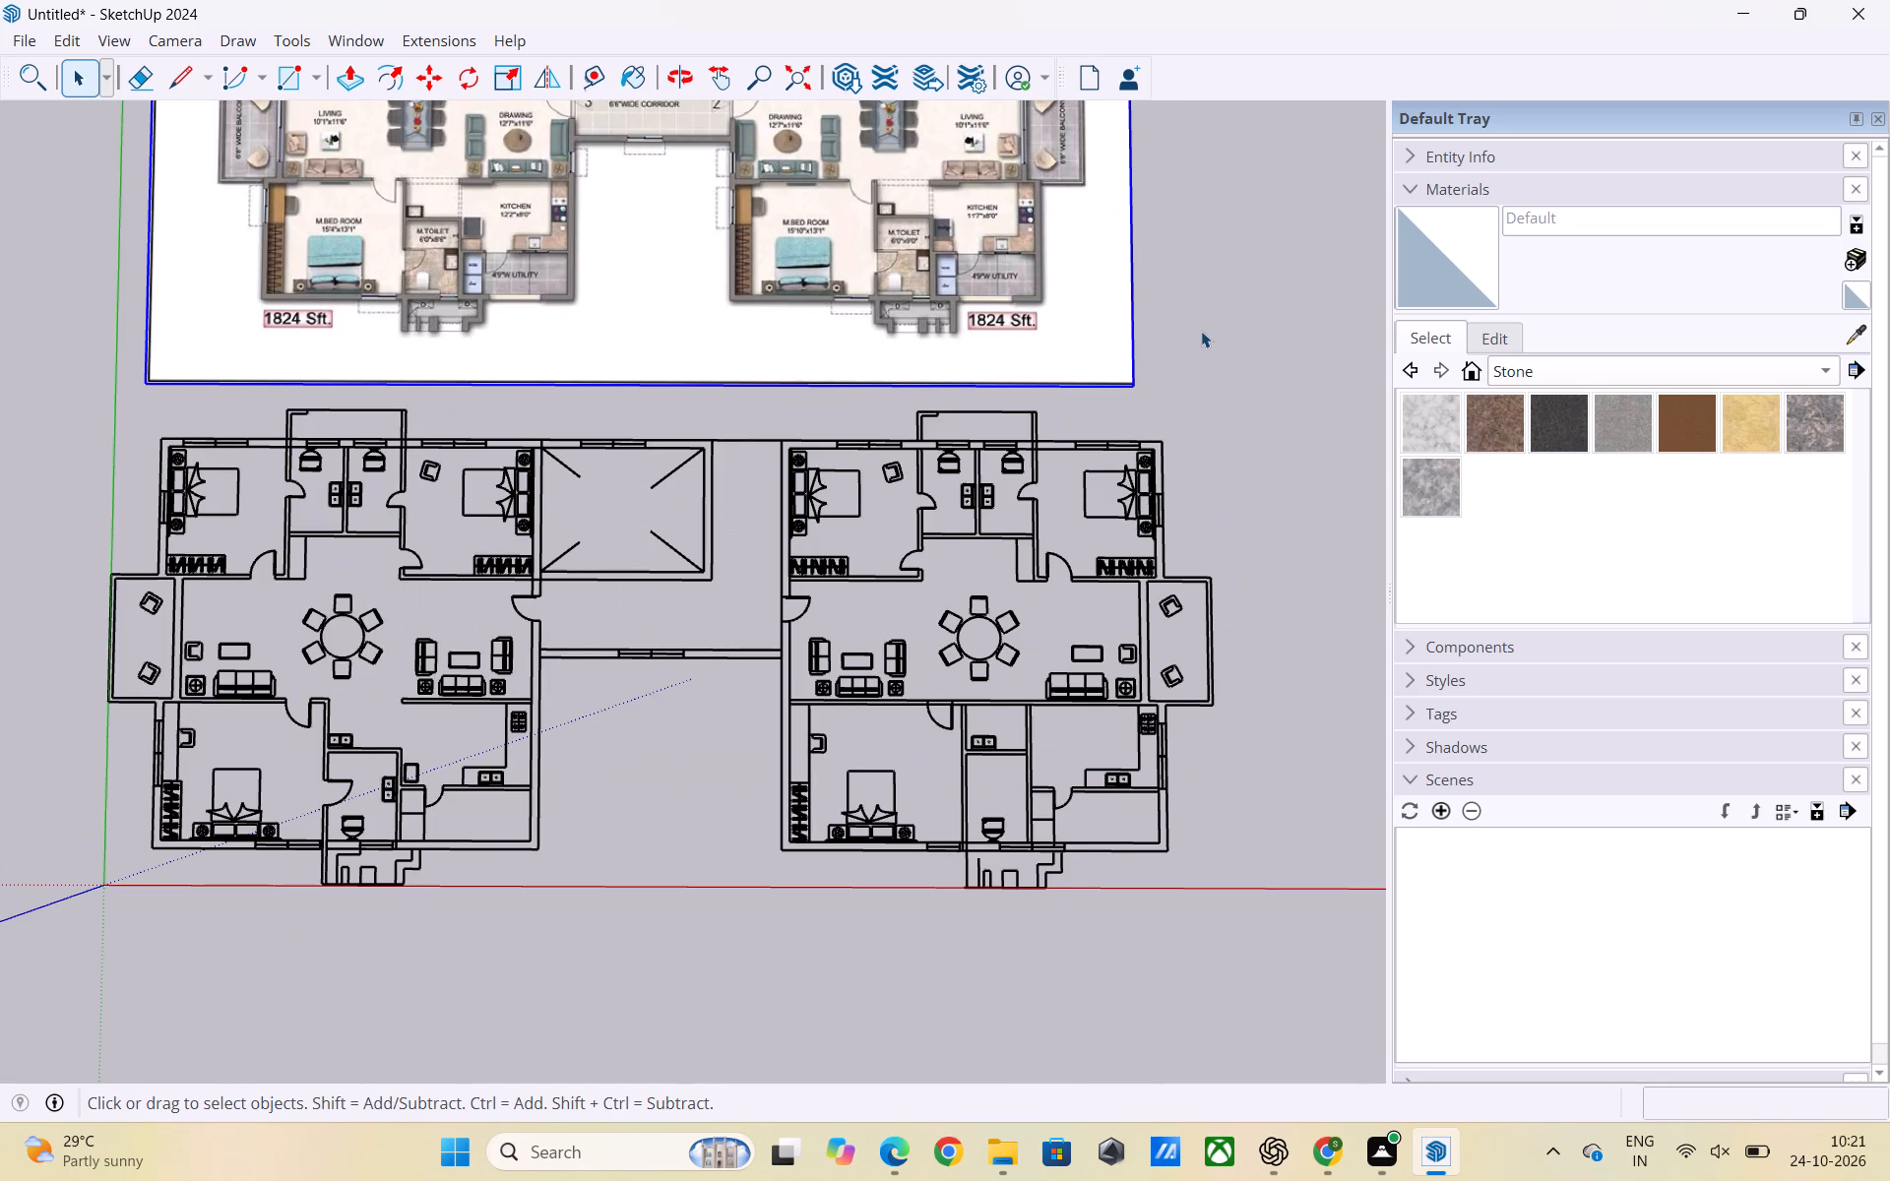
pyautogui.scroll(-2, 1122, 639)
pyautogui.scroll(-2, 1011, 597)
pyautogui.scroll(-3, 1140, 393)
pyautogui.scroll(2, 1177, 127)
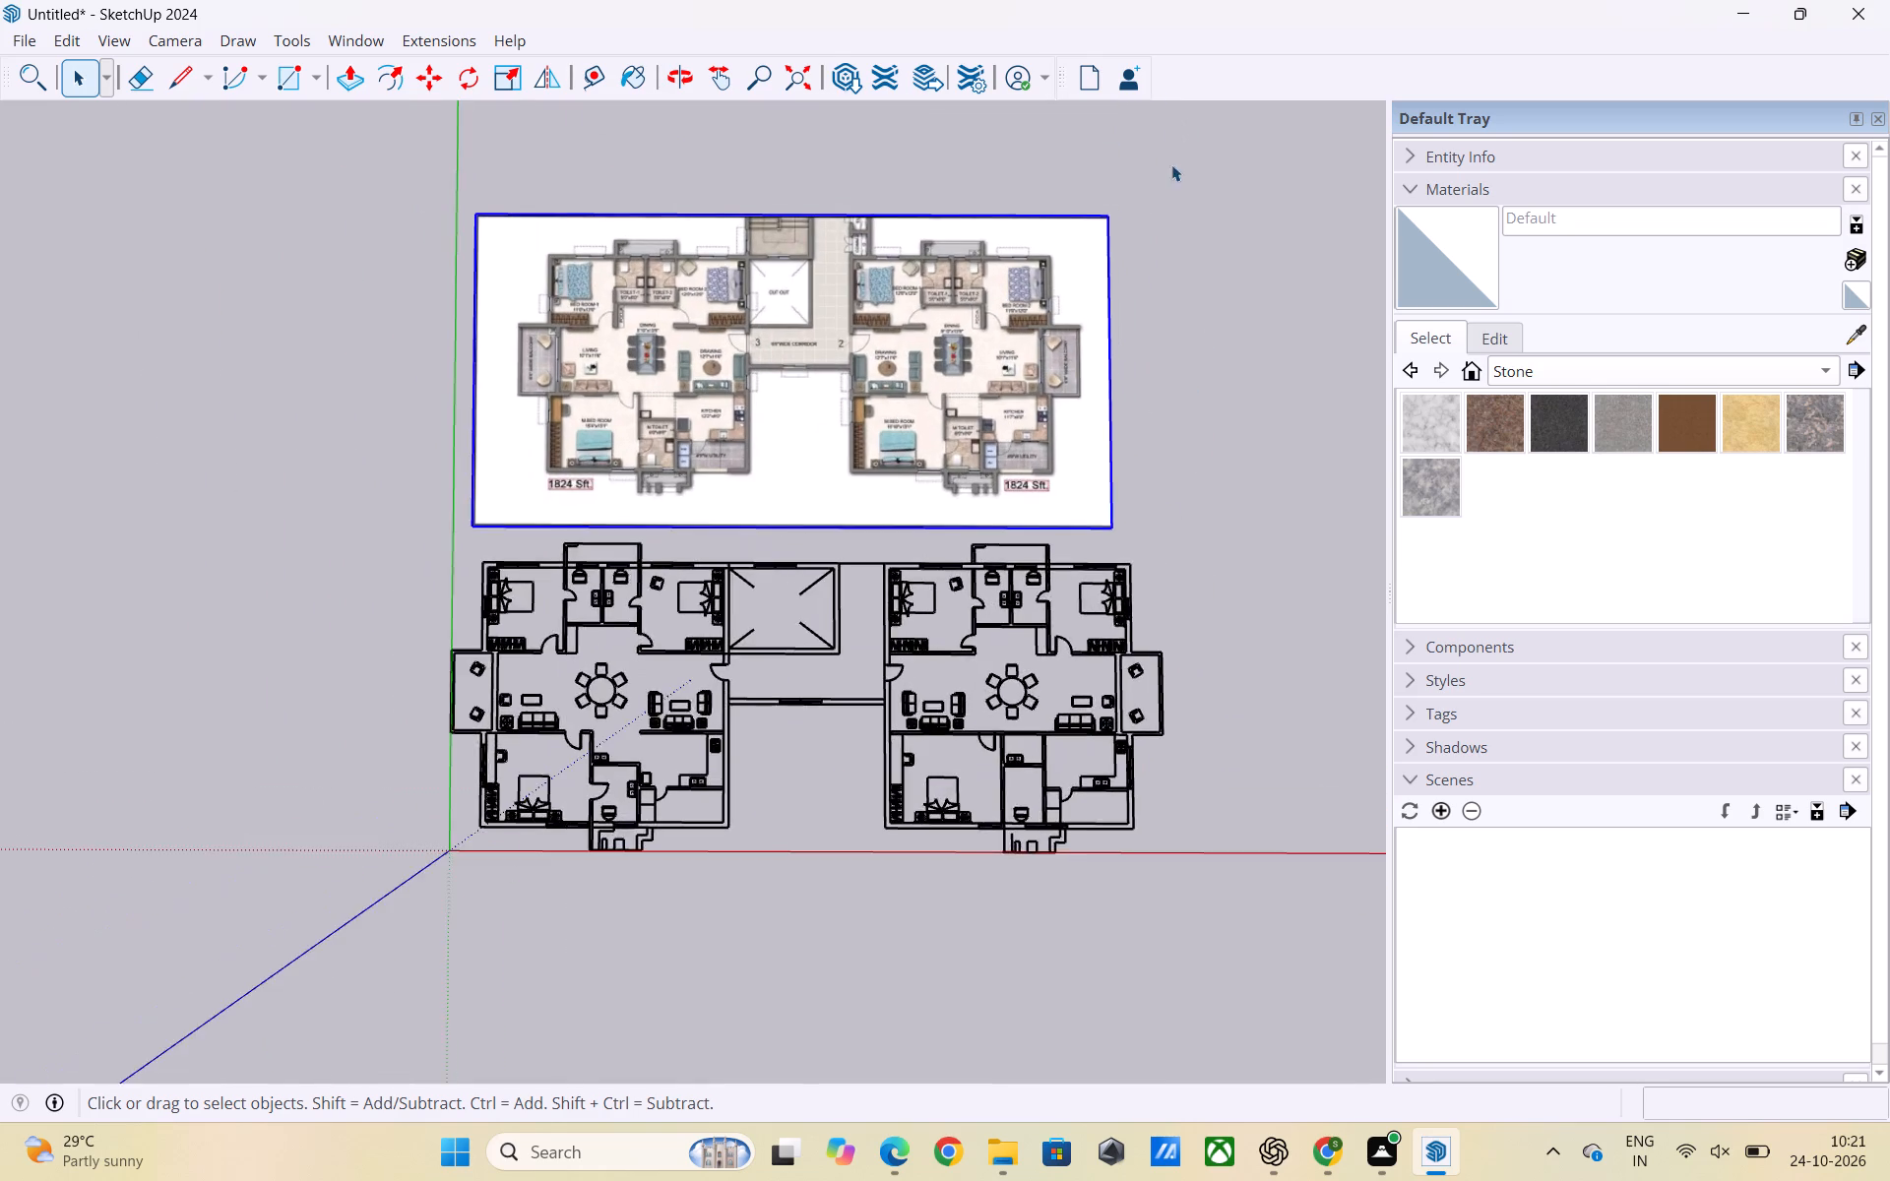
pyautogui.scroll(2, 1171, 164)
pyautogui.press('m')
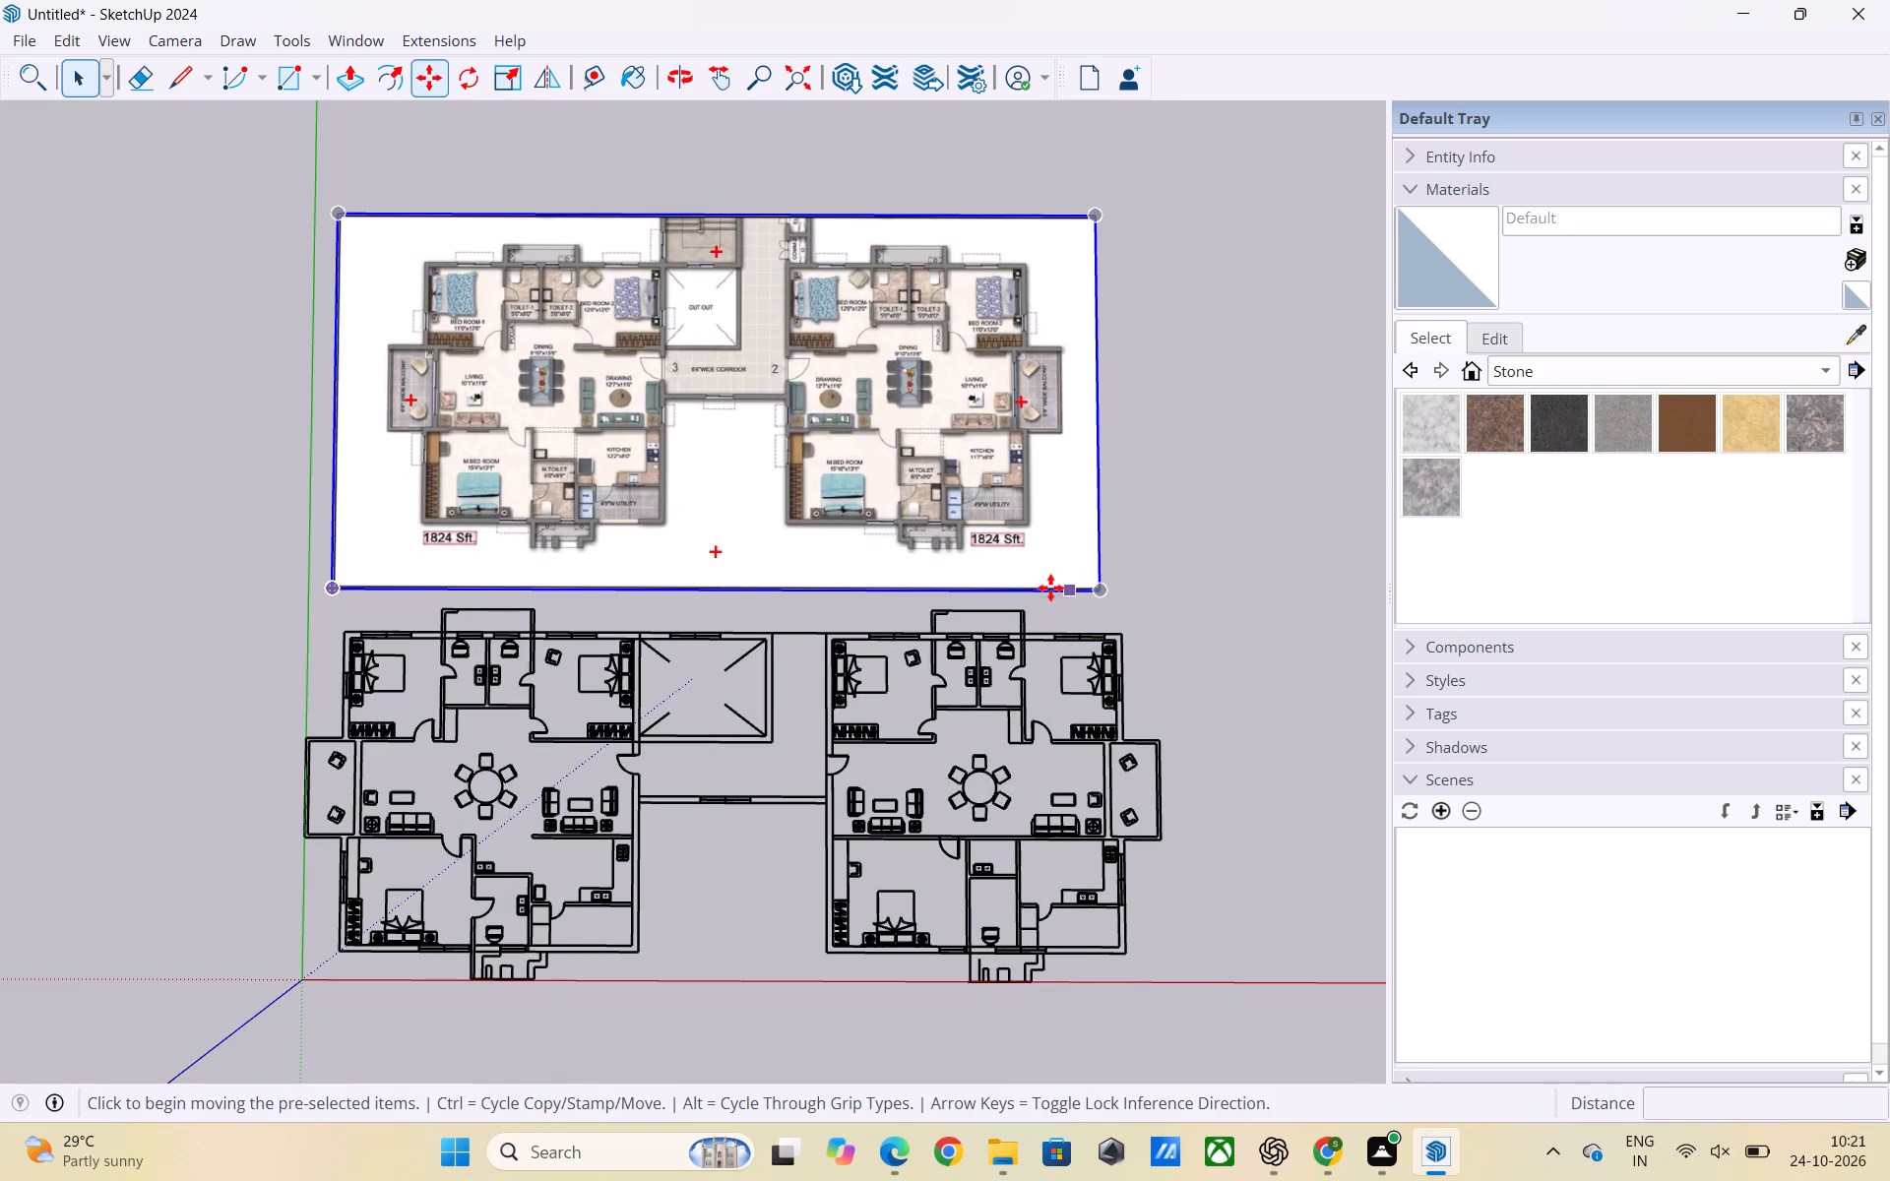
pyautogui.click(1042, 588)
pyautogui.click(1073, 500)
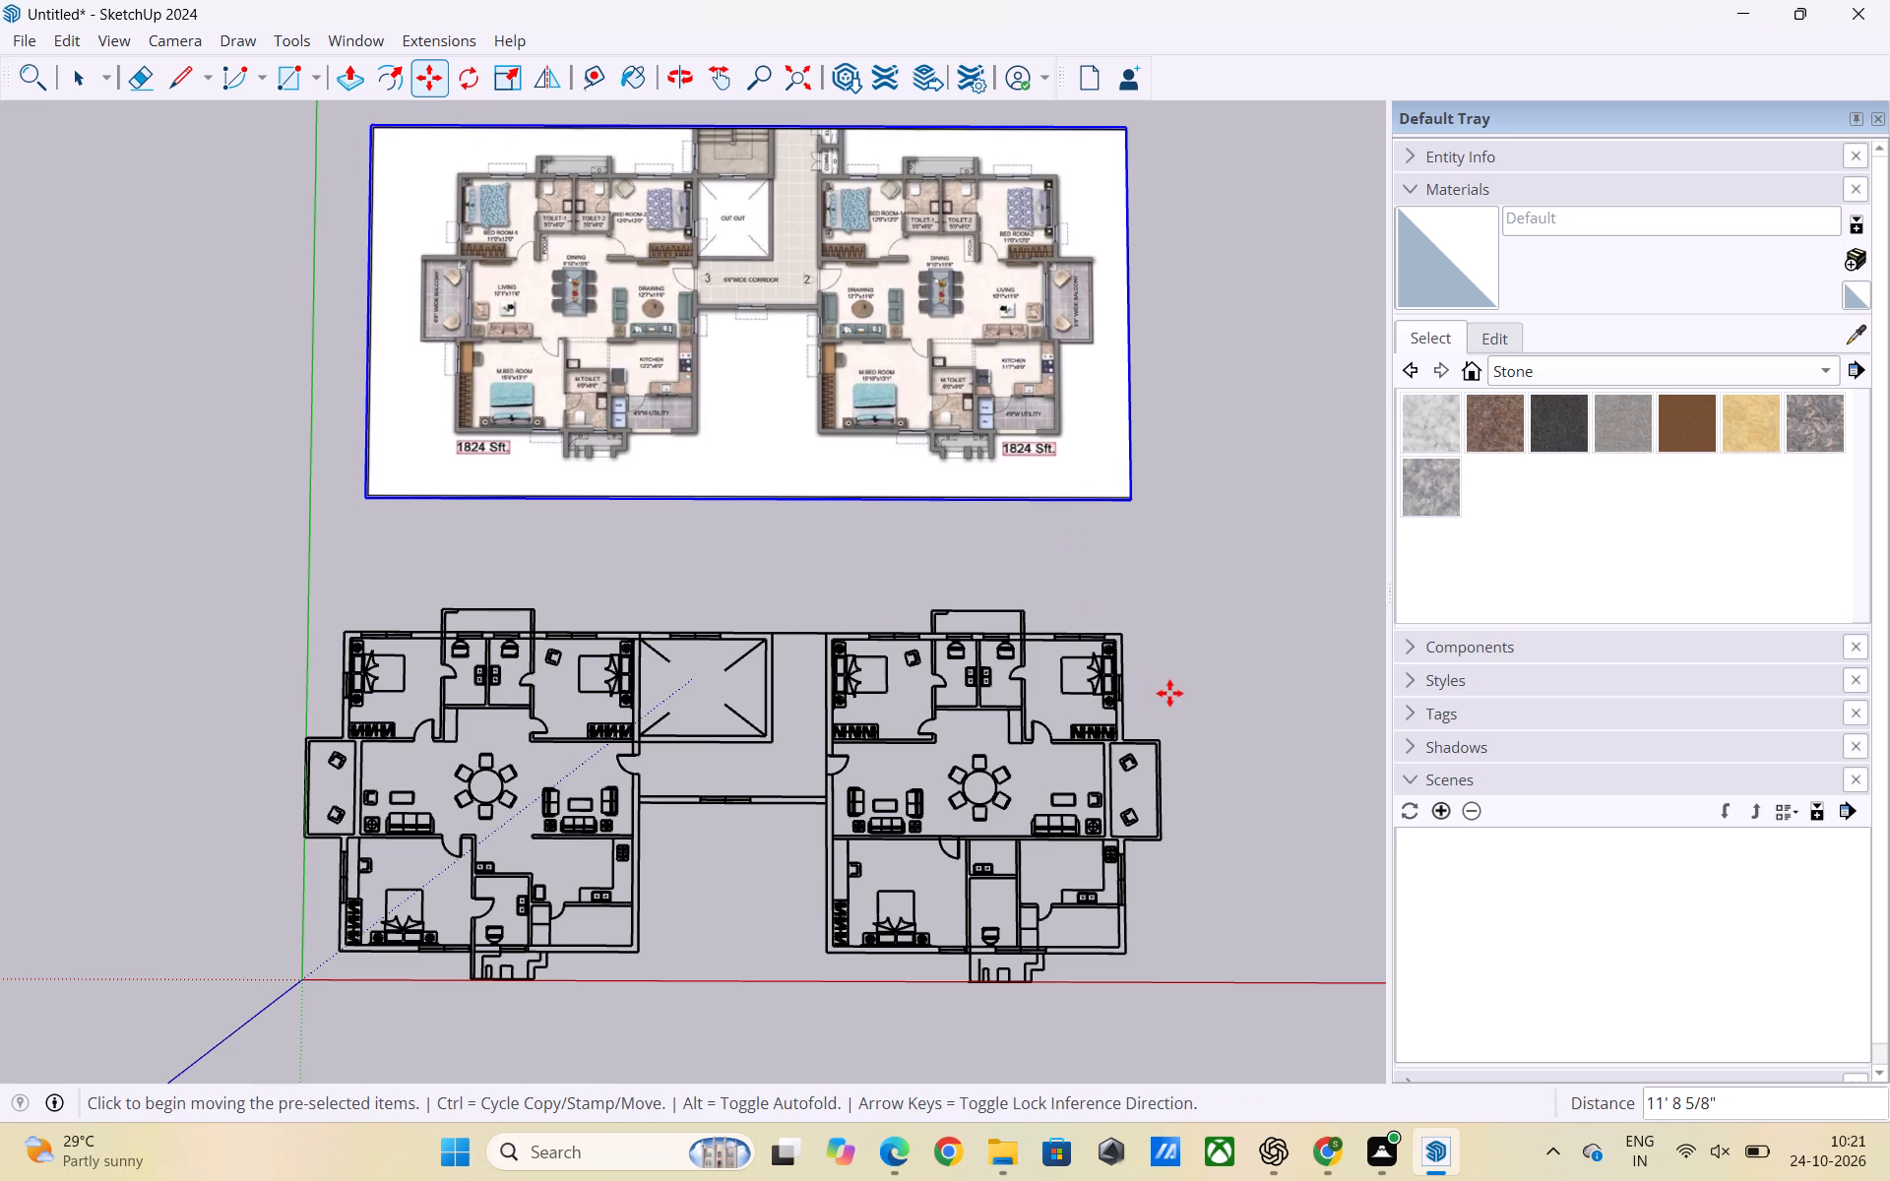
pyautogui.press('space')
# Examine the exploded line plan against the coloured reference image, checking that a single wall edge can be selected.
pyautogui.scroll(-3, 707, 663)
pyautogui.scroll(3, 1093, 436)
pyautogui.scroll(-2, 1228, 490)
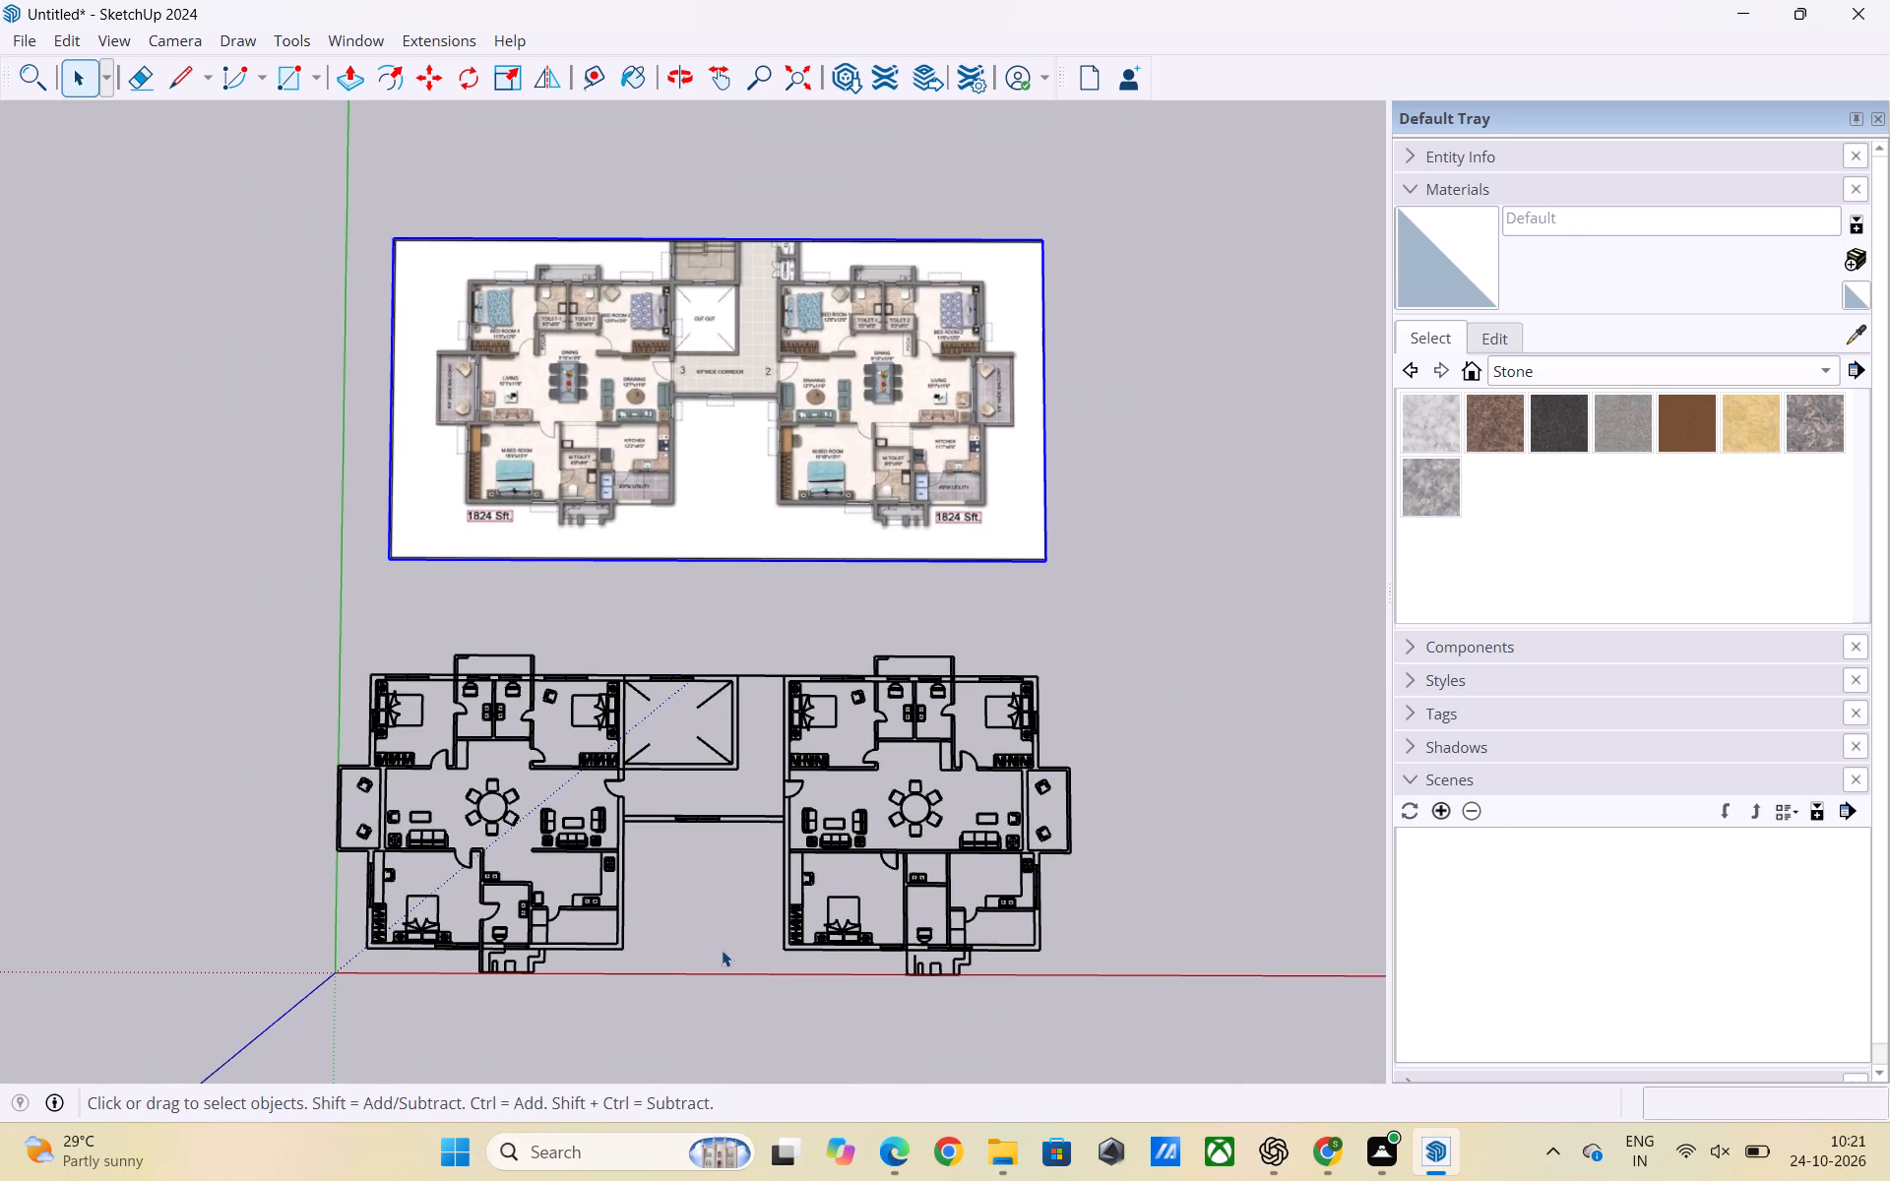
pyautogui.scroll(-2, 799, 683)
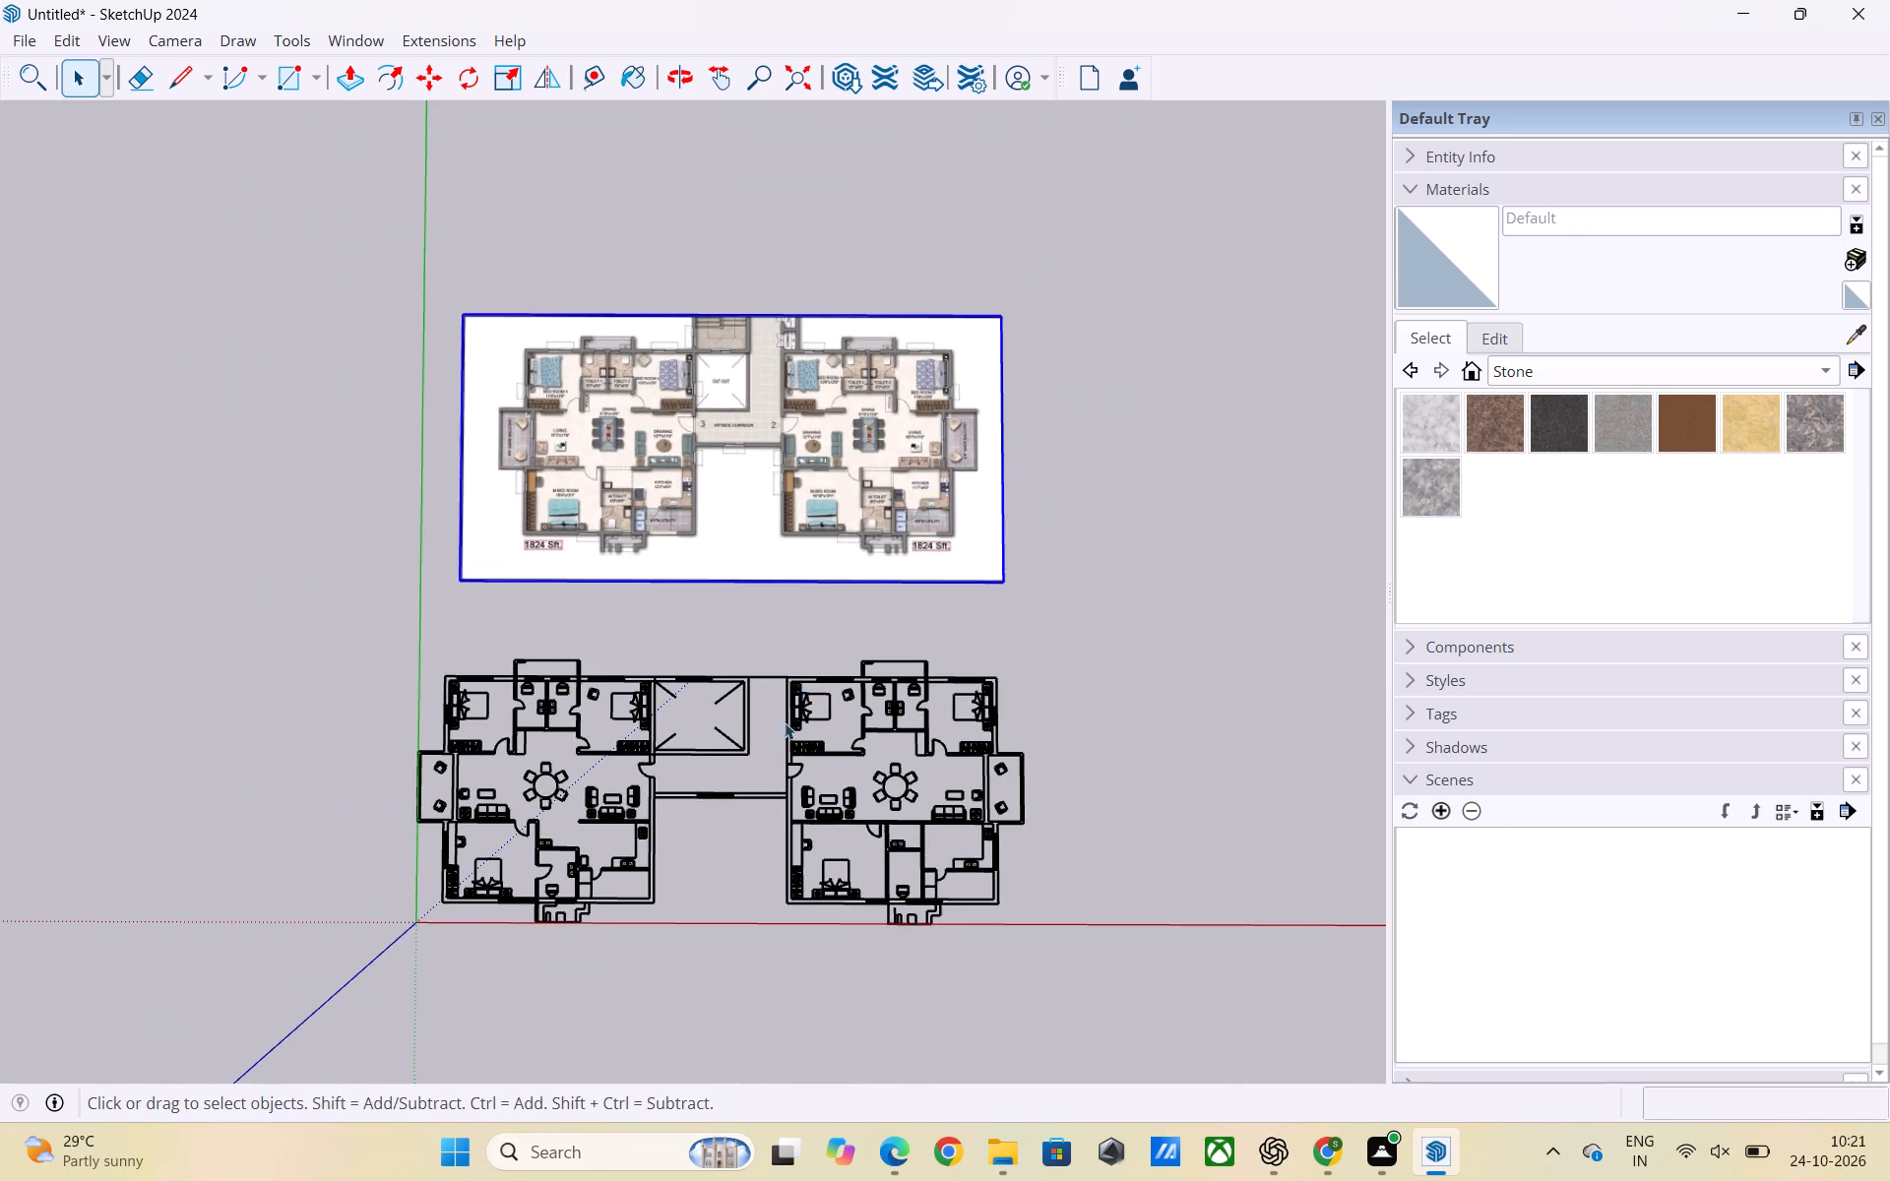
pyautogui.scroll(3, 654, 877)
pyautogui.scroll(-2, 1033, 856)
pyautogui.scroll(3, 316, 894)
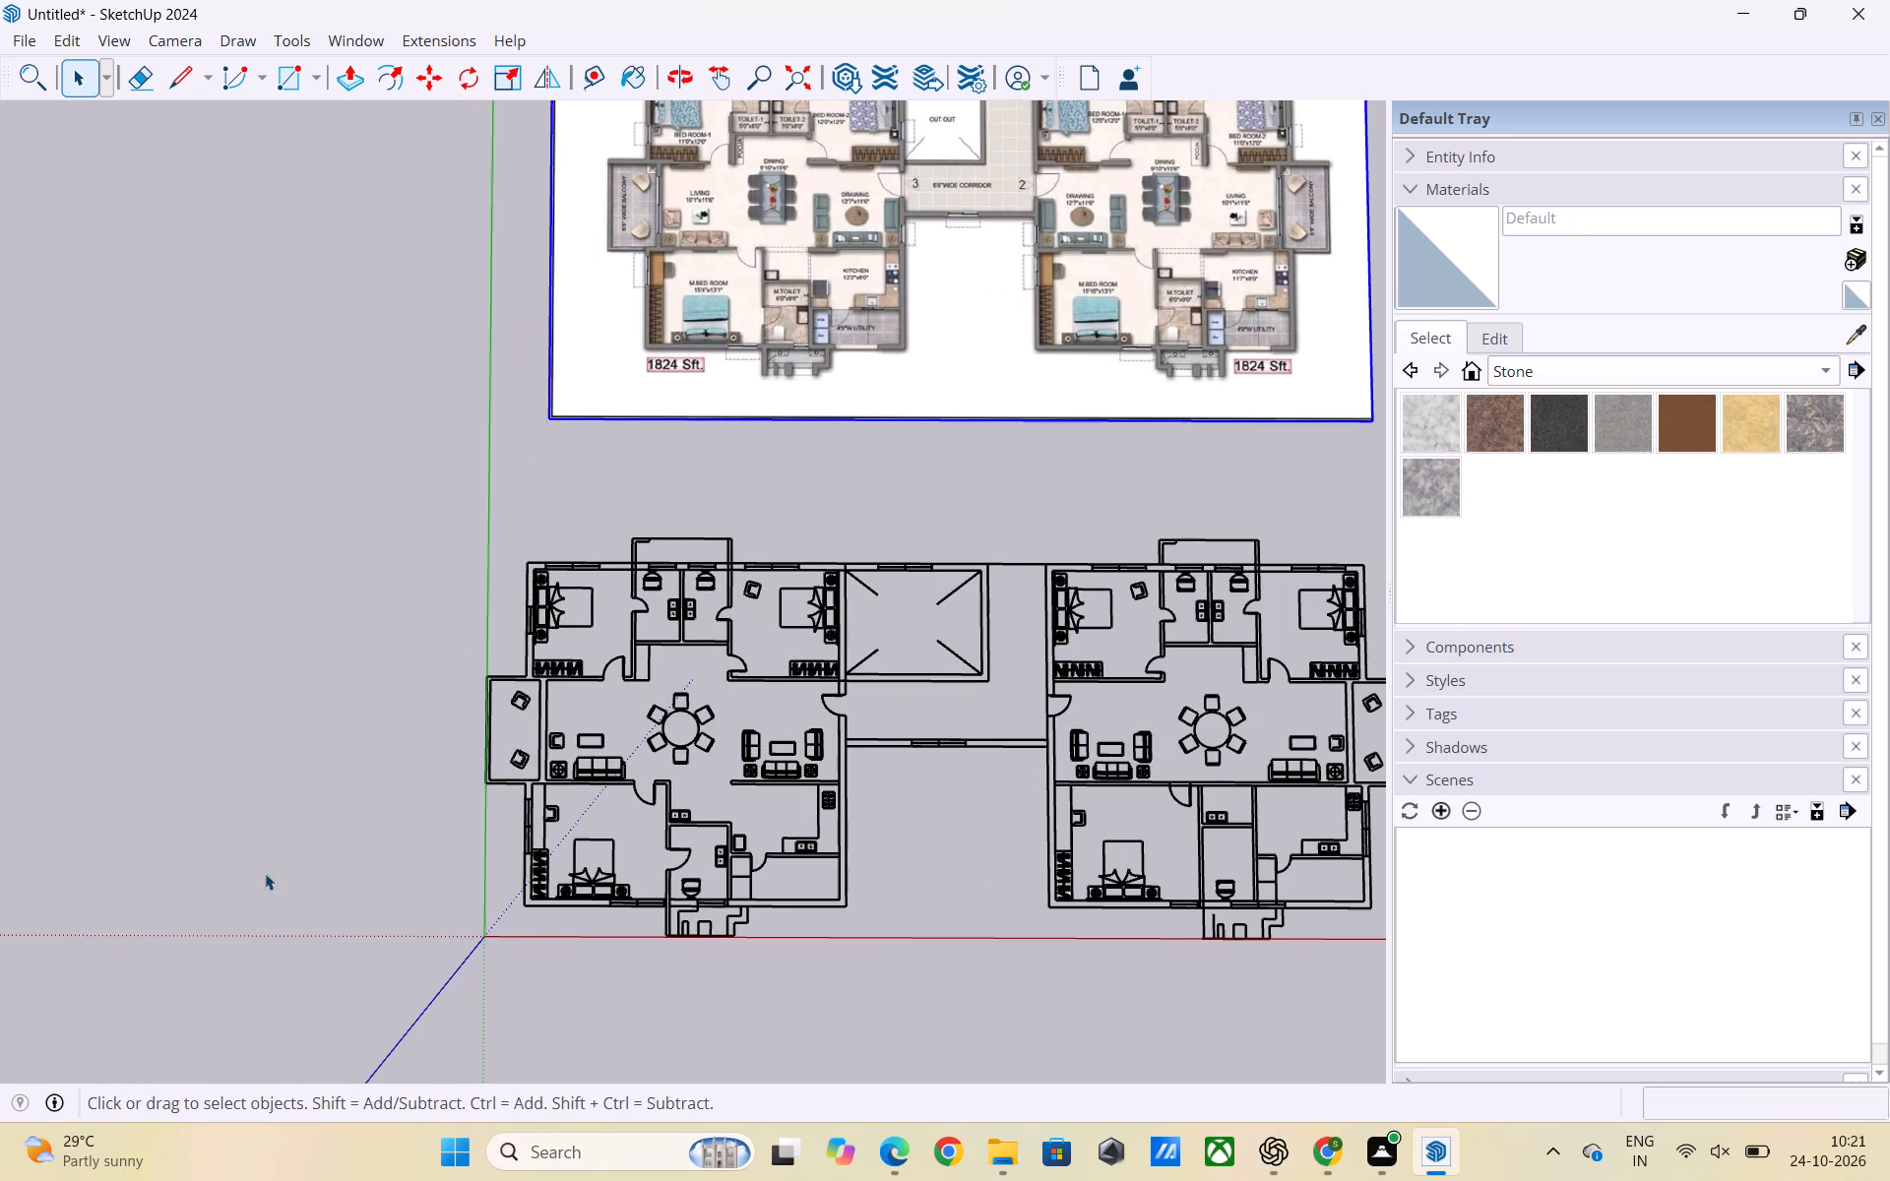
pyautogui.scroll(-1, 194, 847)
pyautogui.scroll(2, 763, 734)
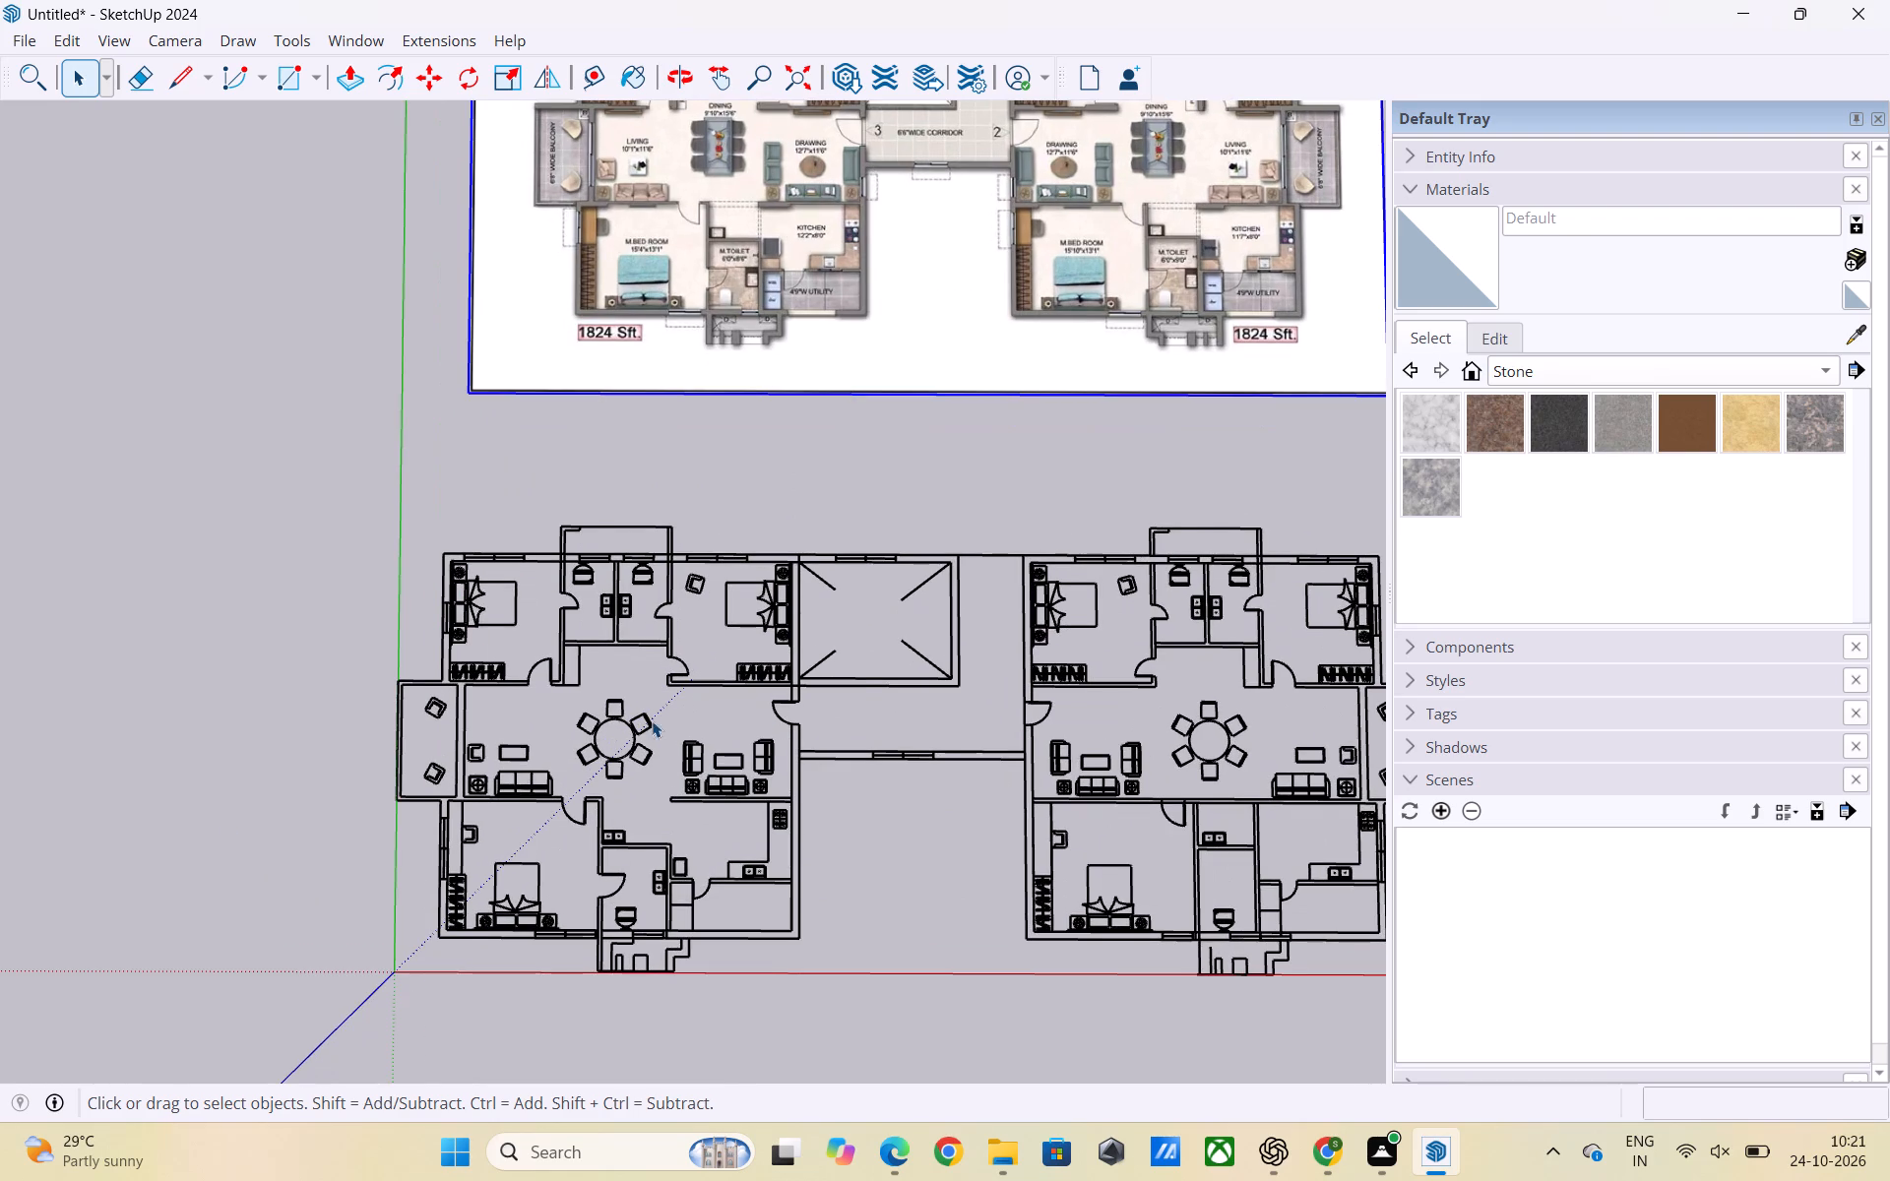
pyautogui.scroll(-1, 596, 703)
pyautogui.click(777, 905)
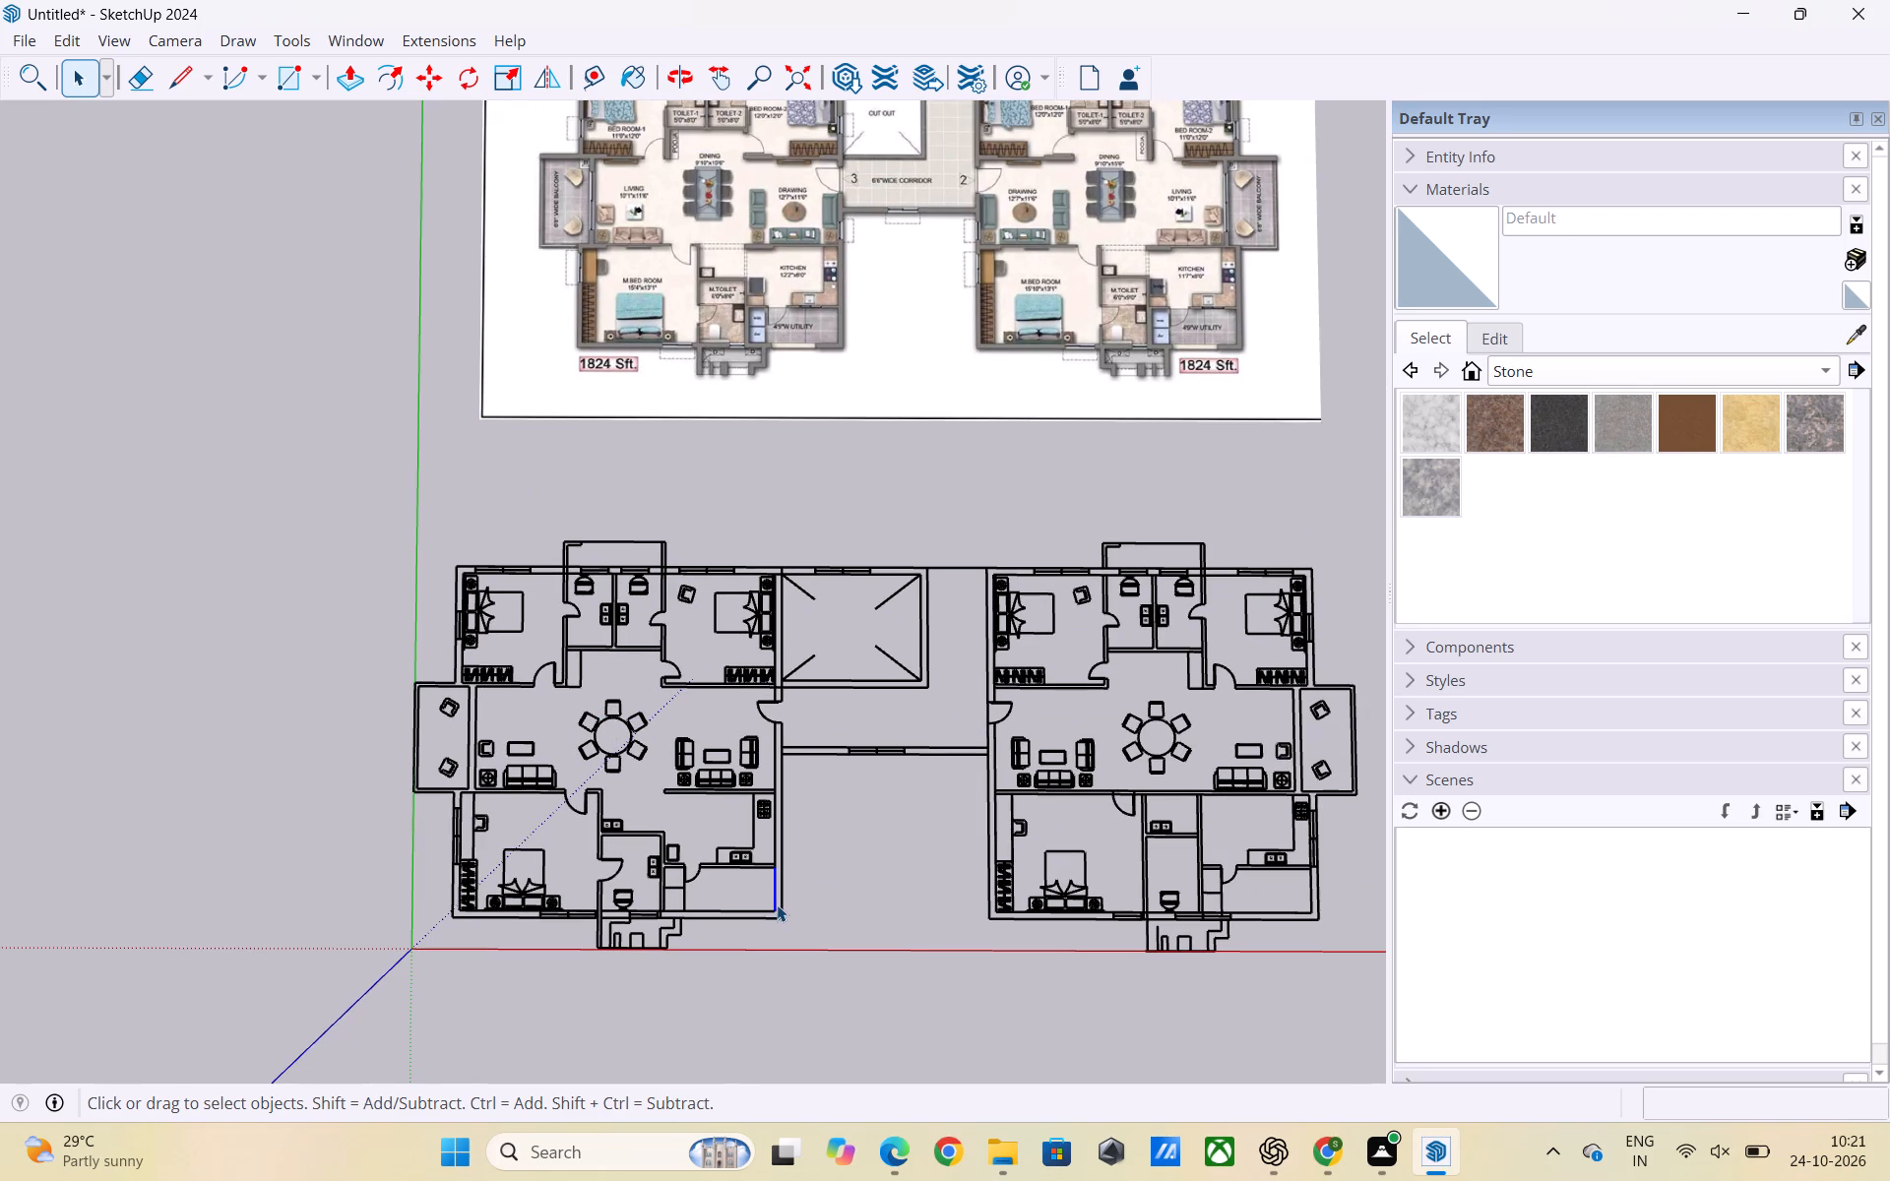
pyautogui.click(861, 841)
pyautogui.scroll(-2, 532, 777)
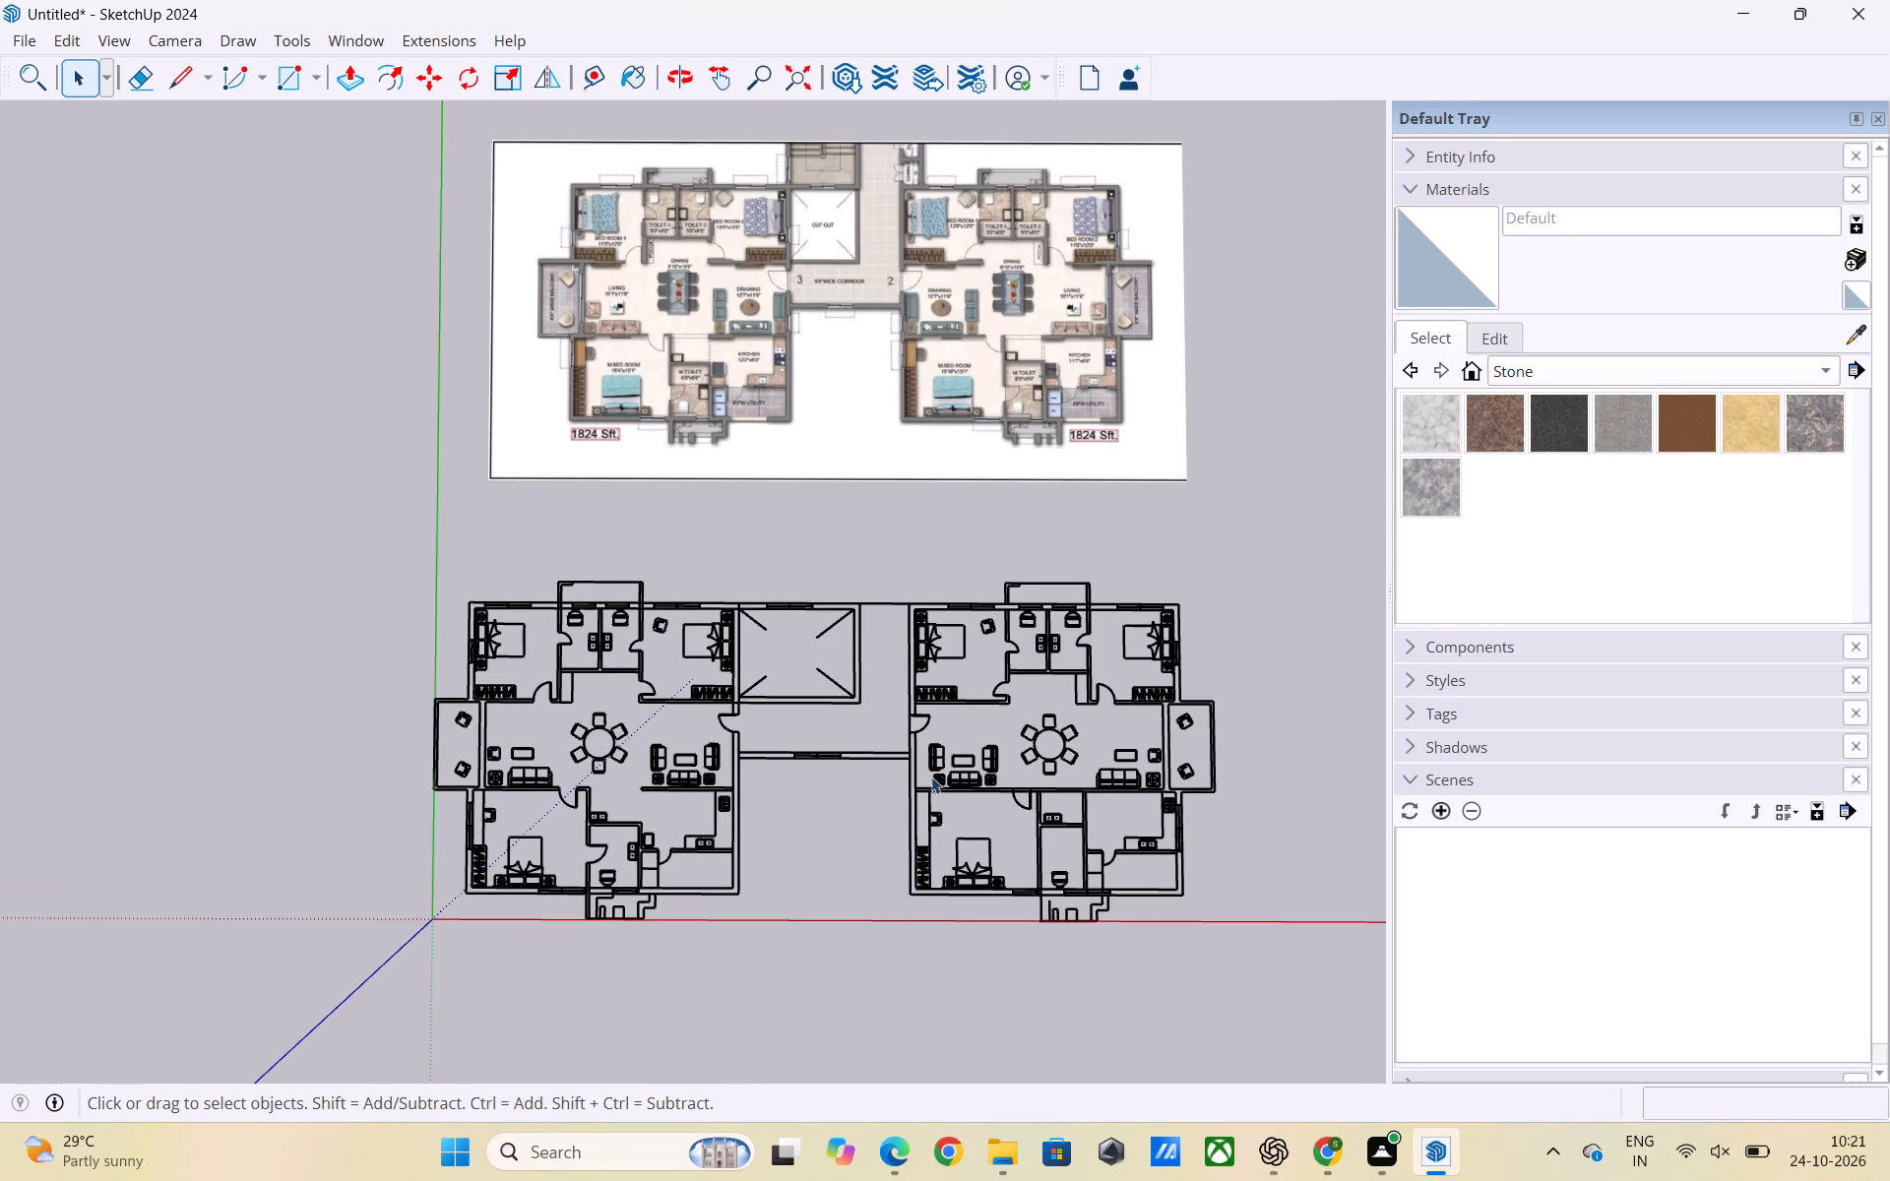
pyautogui.scroll(-2, 931, 777)
pyautogui.scroll(2, 975, 928)
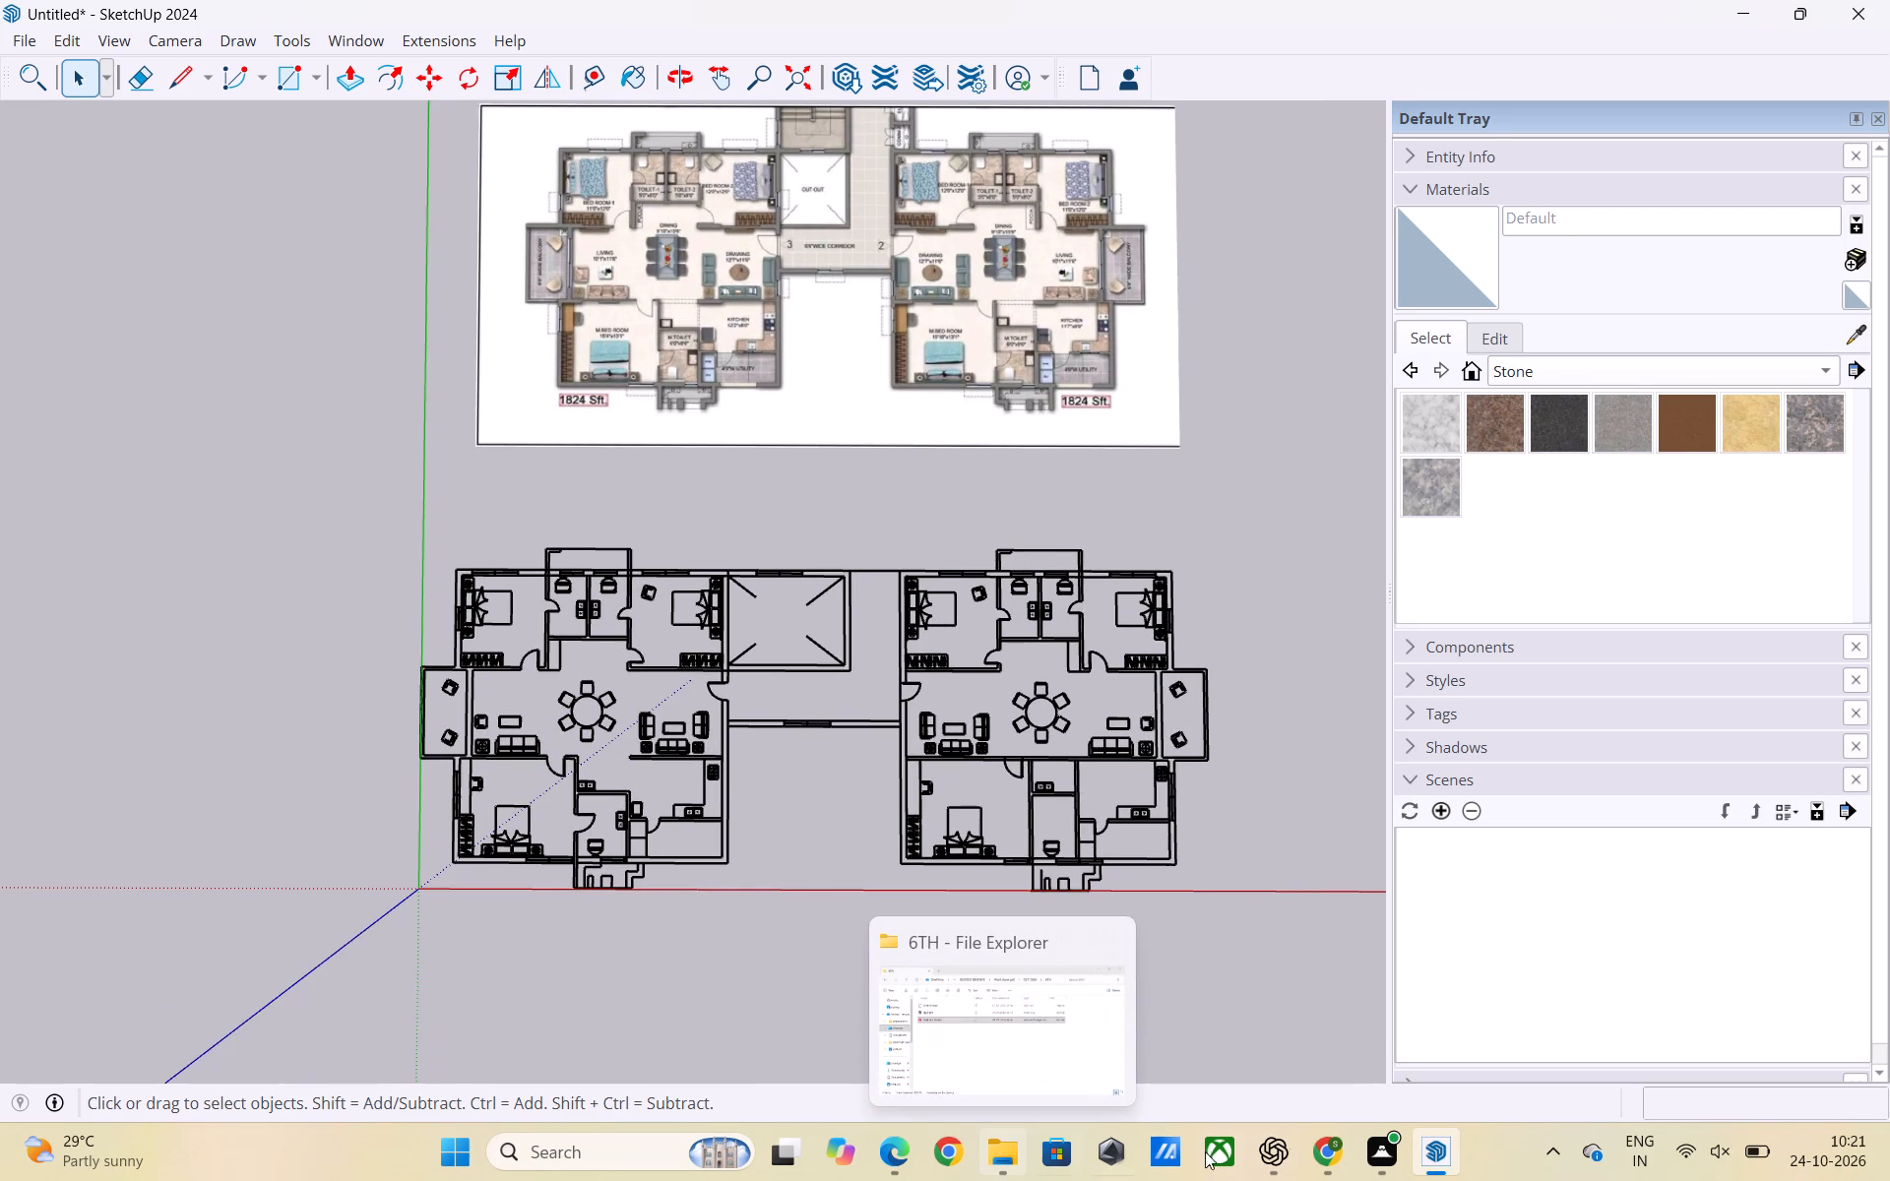
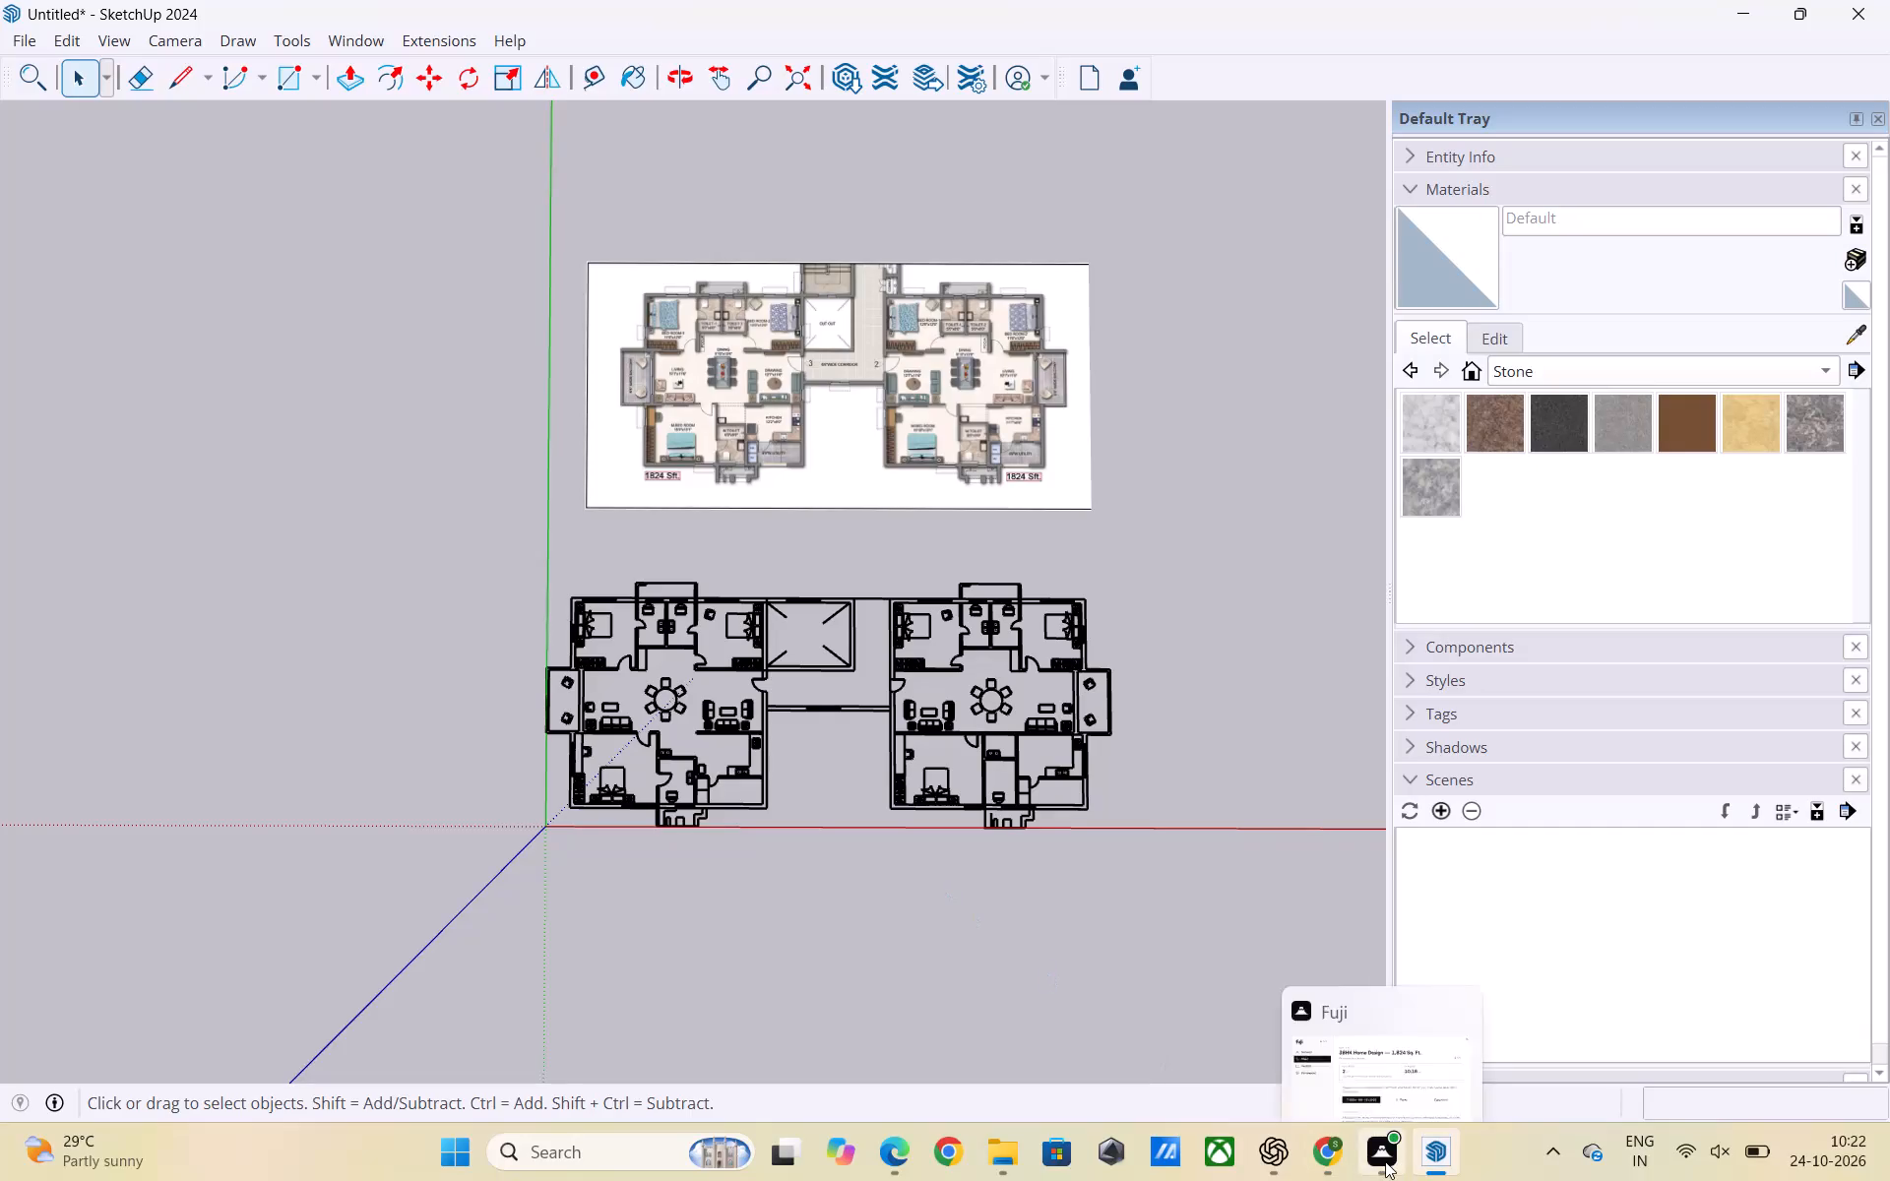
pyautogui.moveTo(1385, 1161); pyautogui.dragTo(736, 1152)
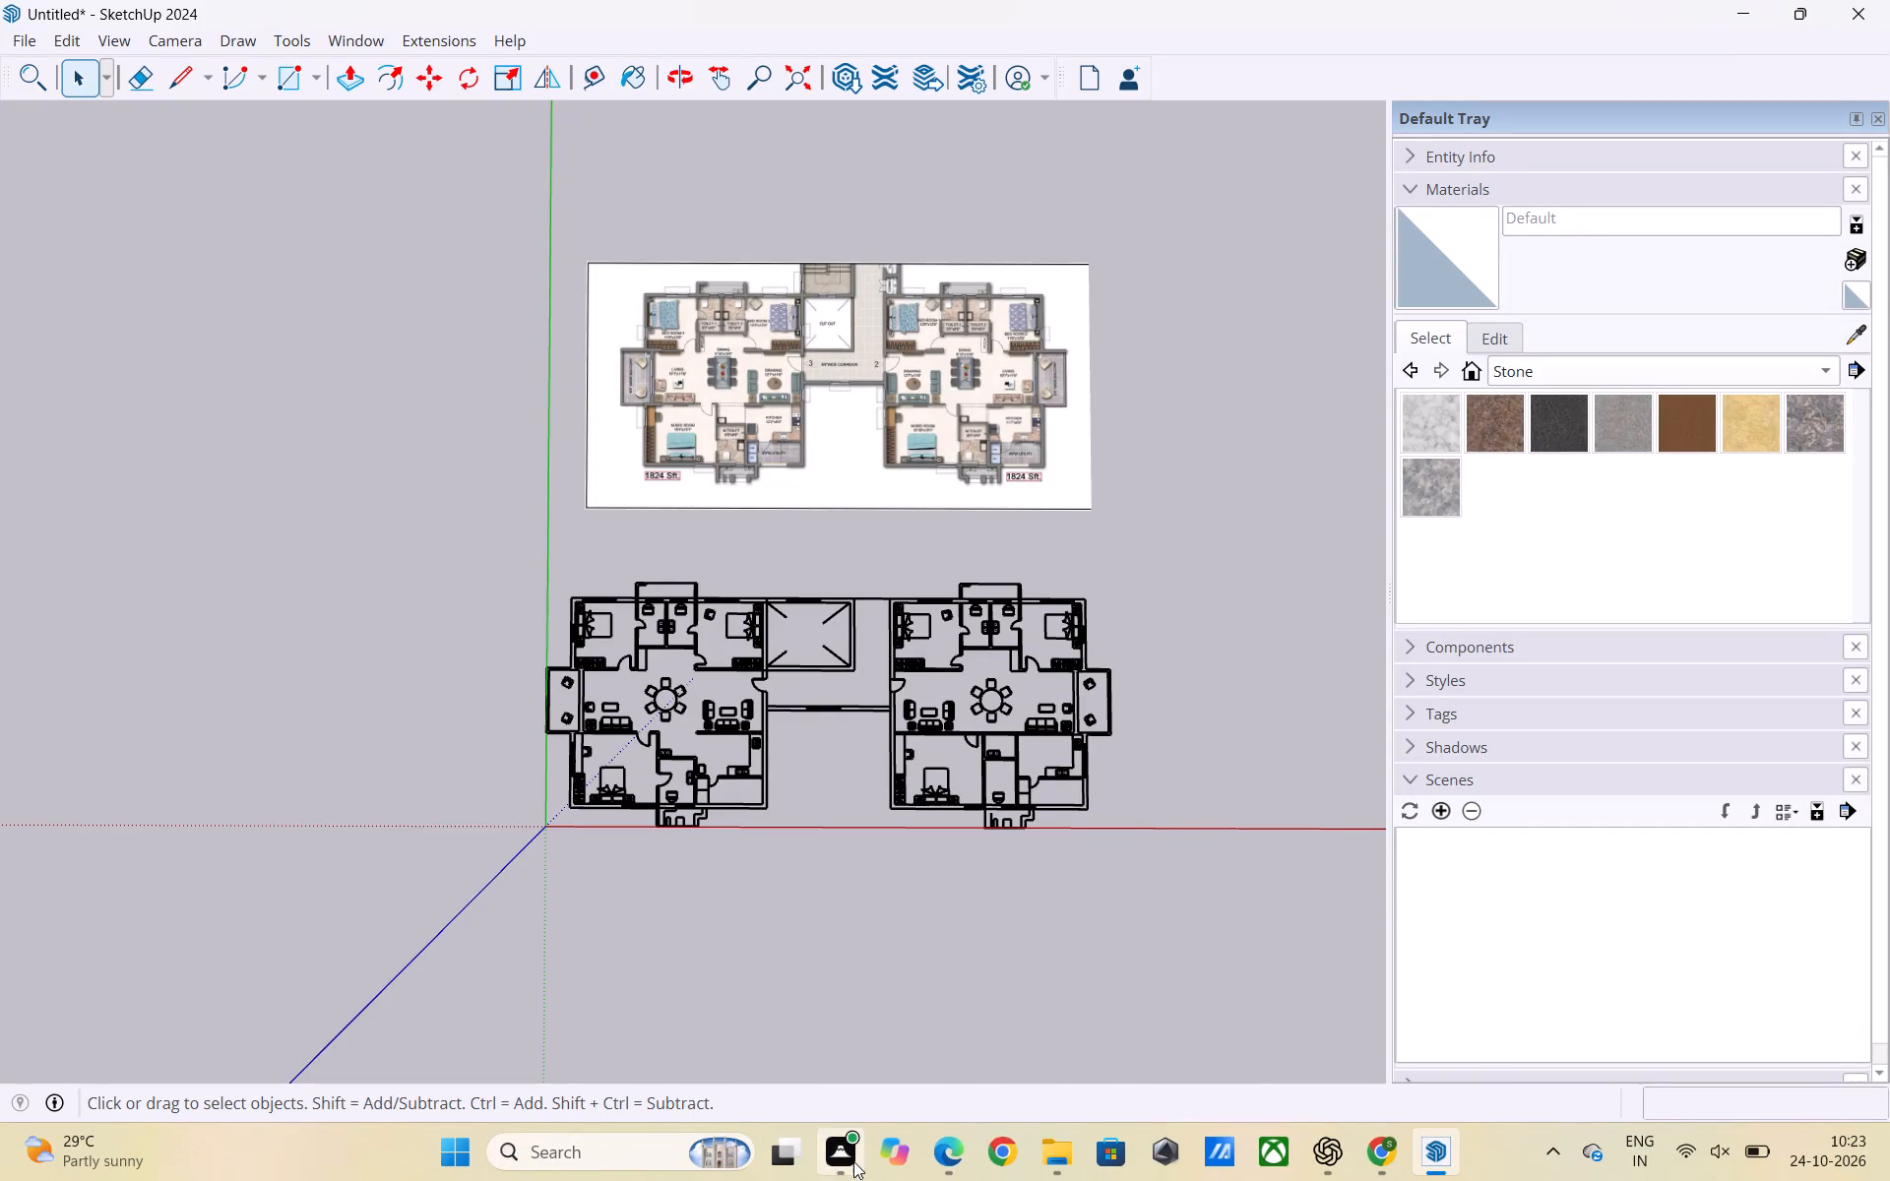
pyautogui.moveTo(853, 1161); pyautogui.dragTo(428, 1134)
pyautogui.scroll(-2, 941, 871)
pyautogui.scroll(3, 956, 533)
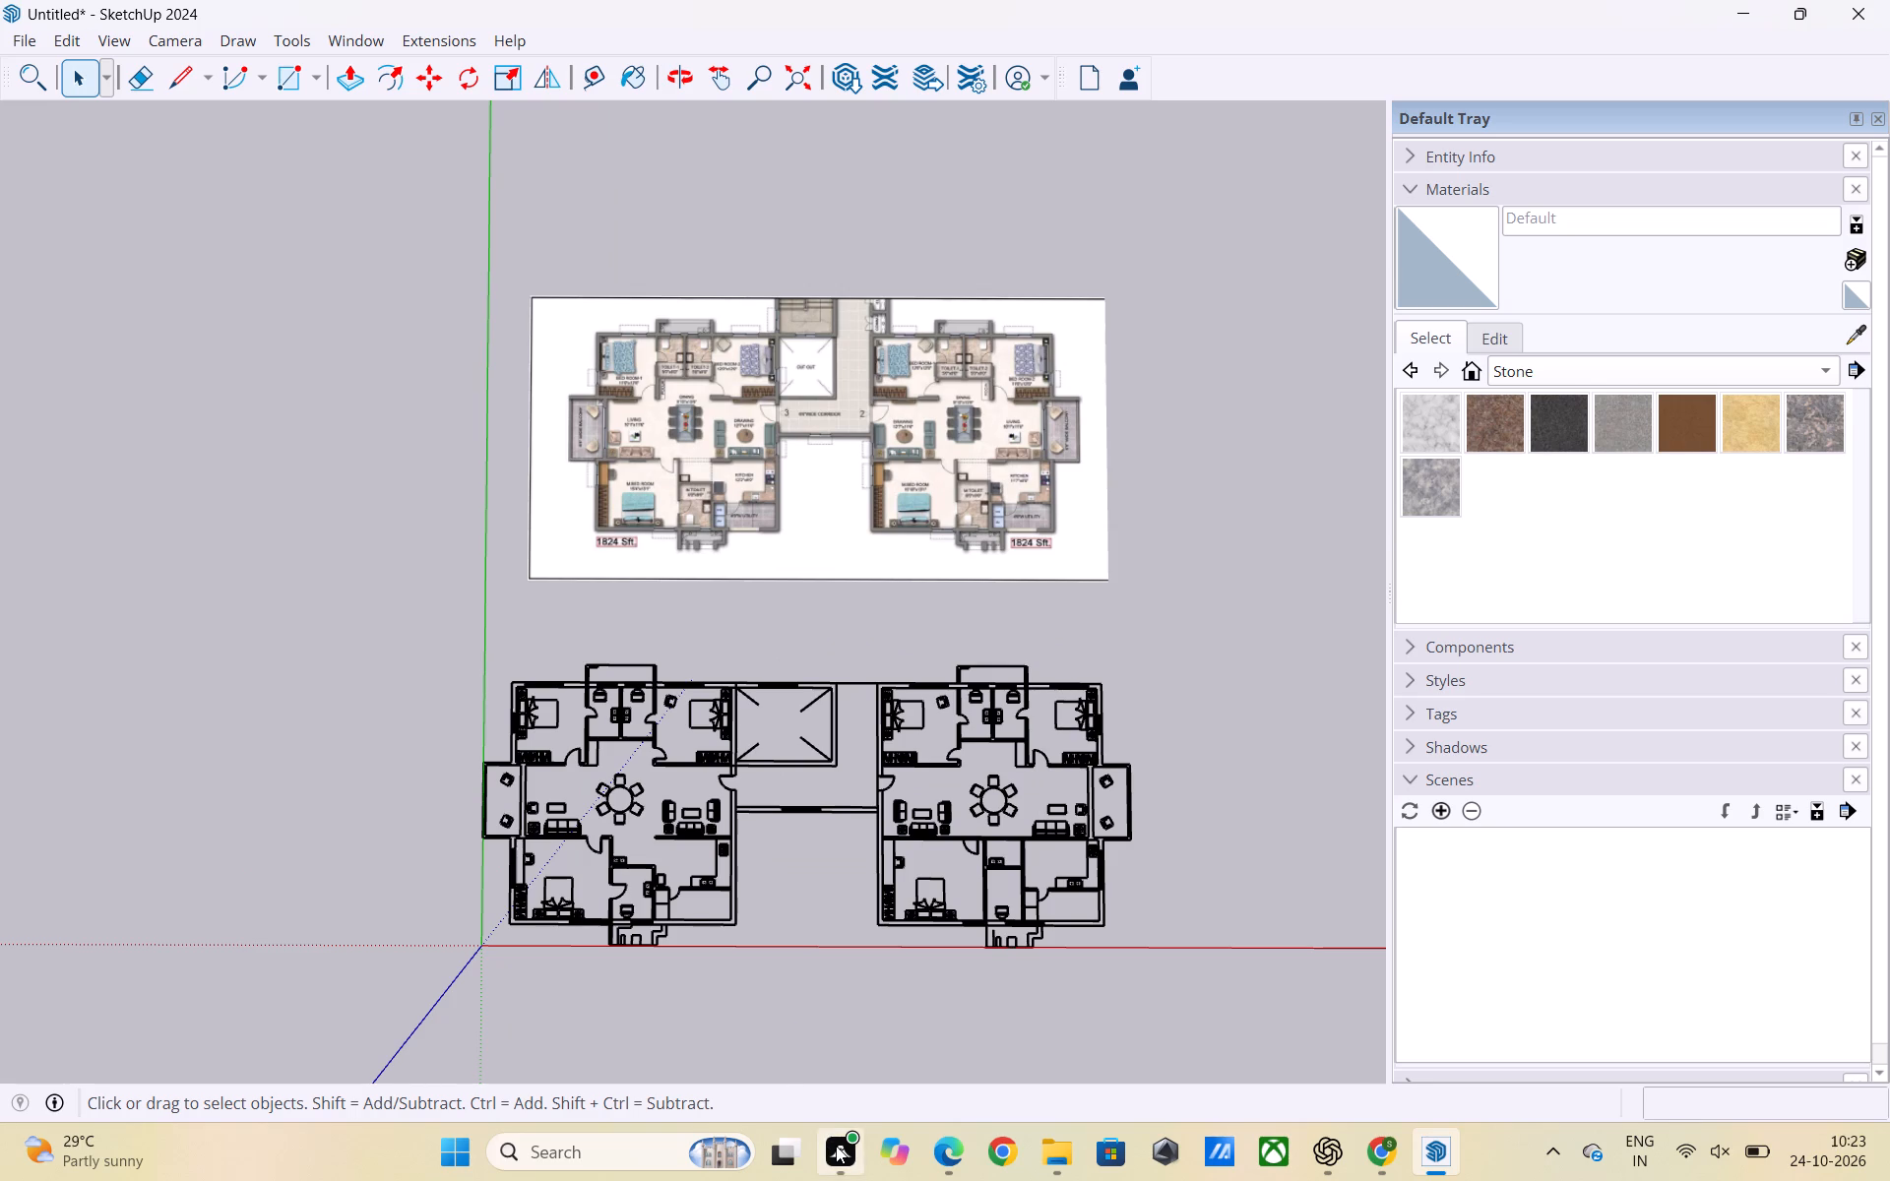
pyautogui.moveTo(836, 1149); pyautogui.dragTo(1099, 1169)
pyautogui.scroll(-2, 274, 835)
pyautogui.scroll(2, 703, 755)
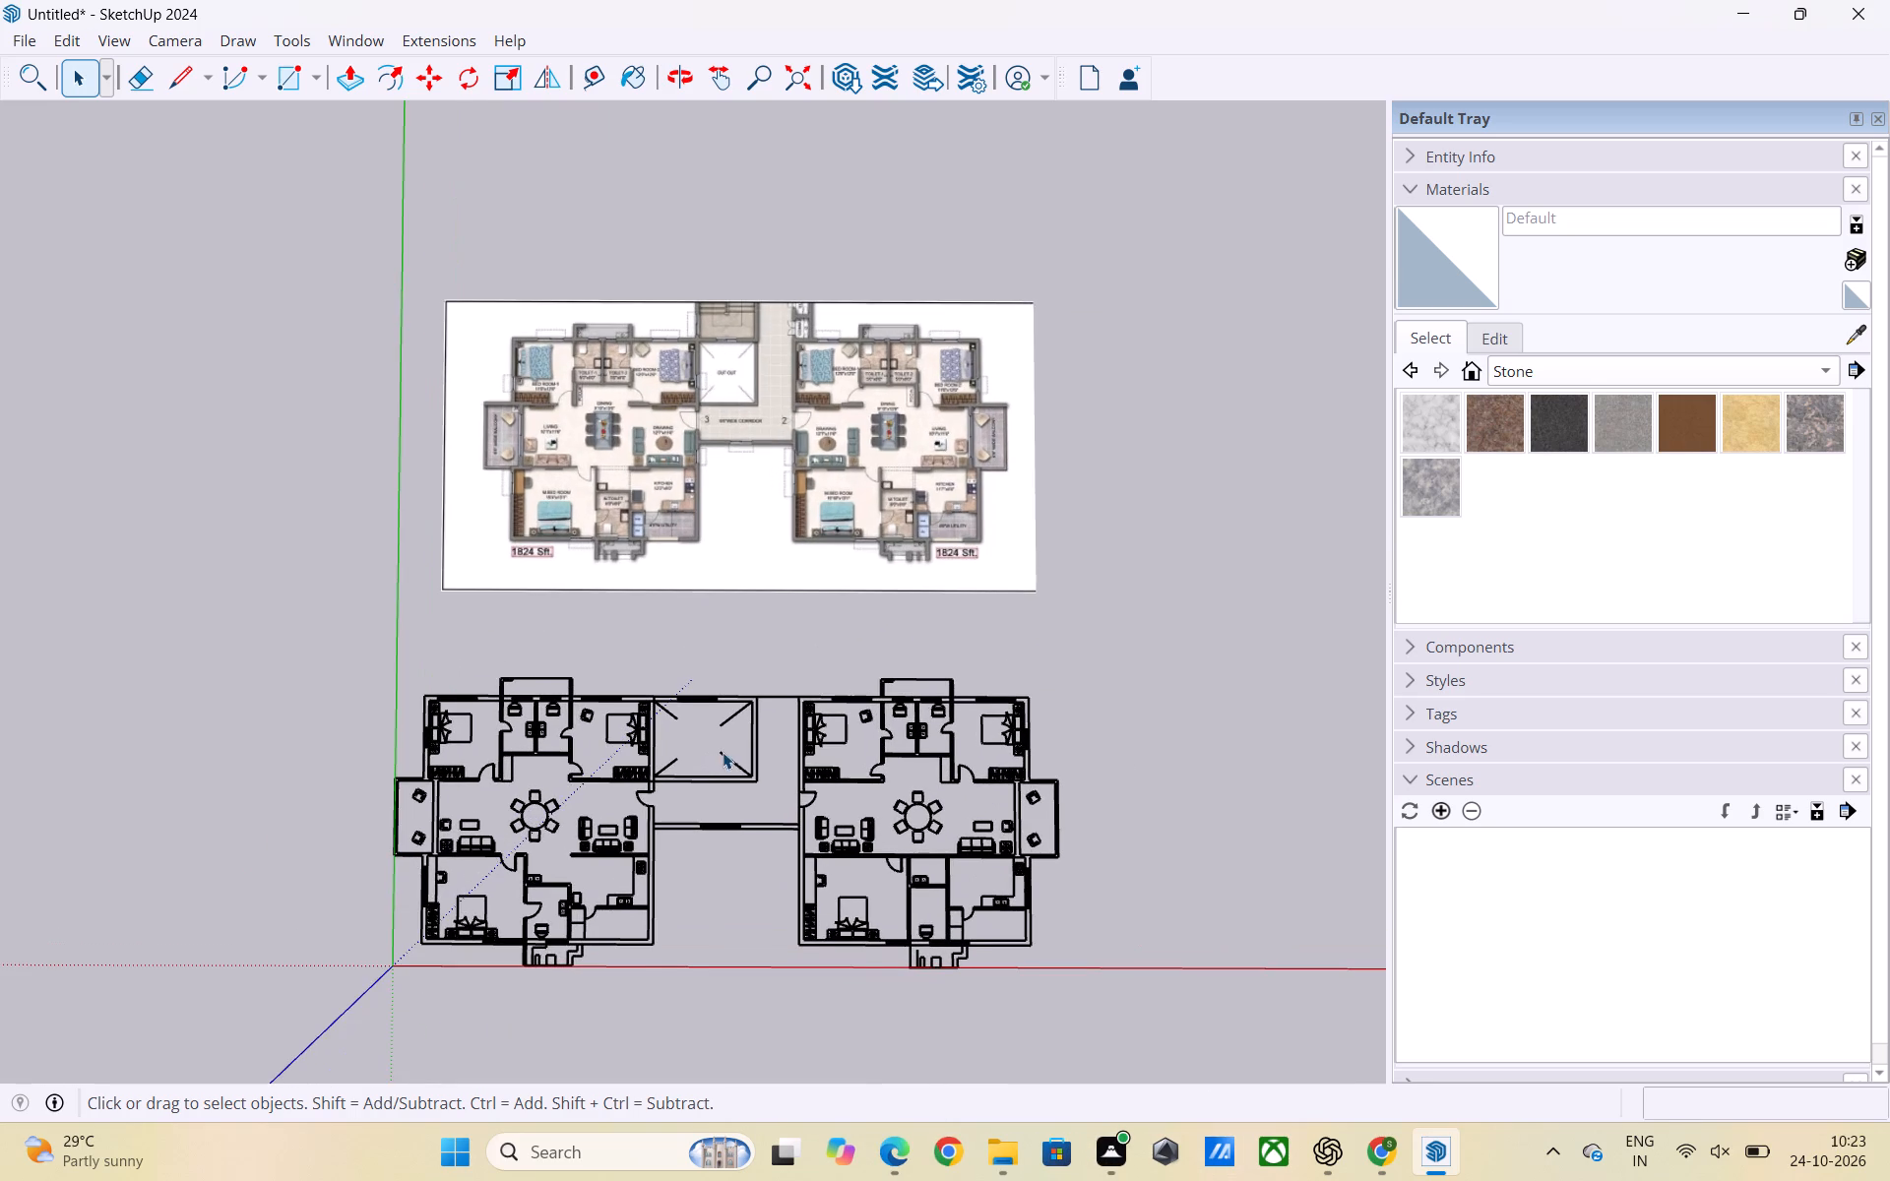
# Examine the line plan of both apartment units against the coloured reference image, focusing on the wall layout.
pyautogui.scroll(-2, 736, 752)
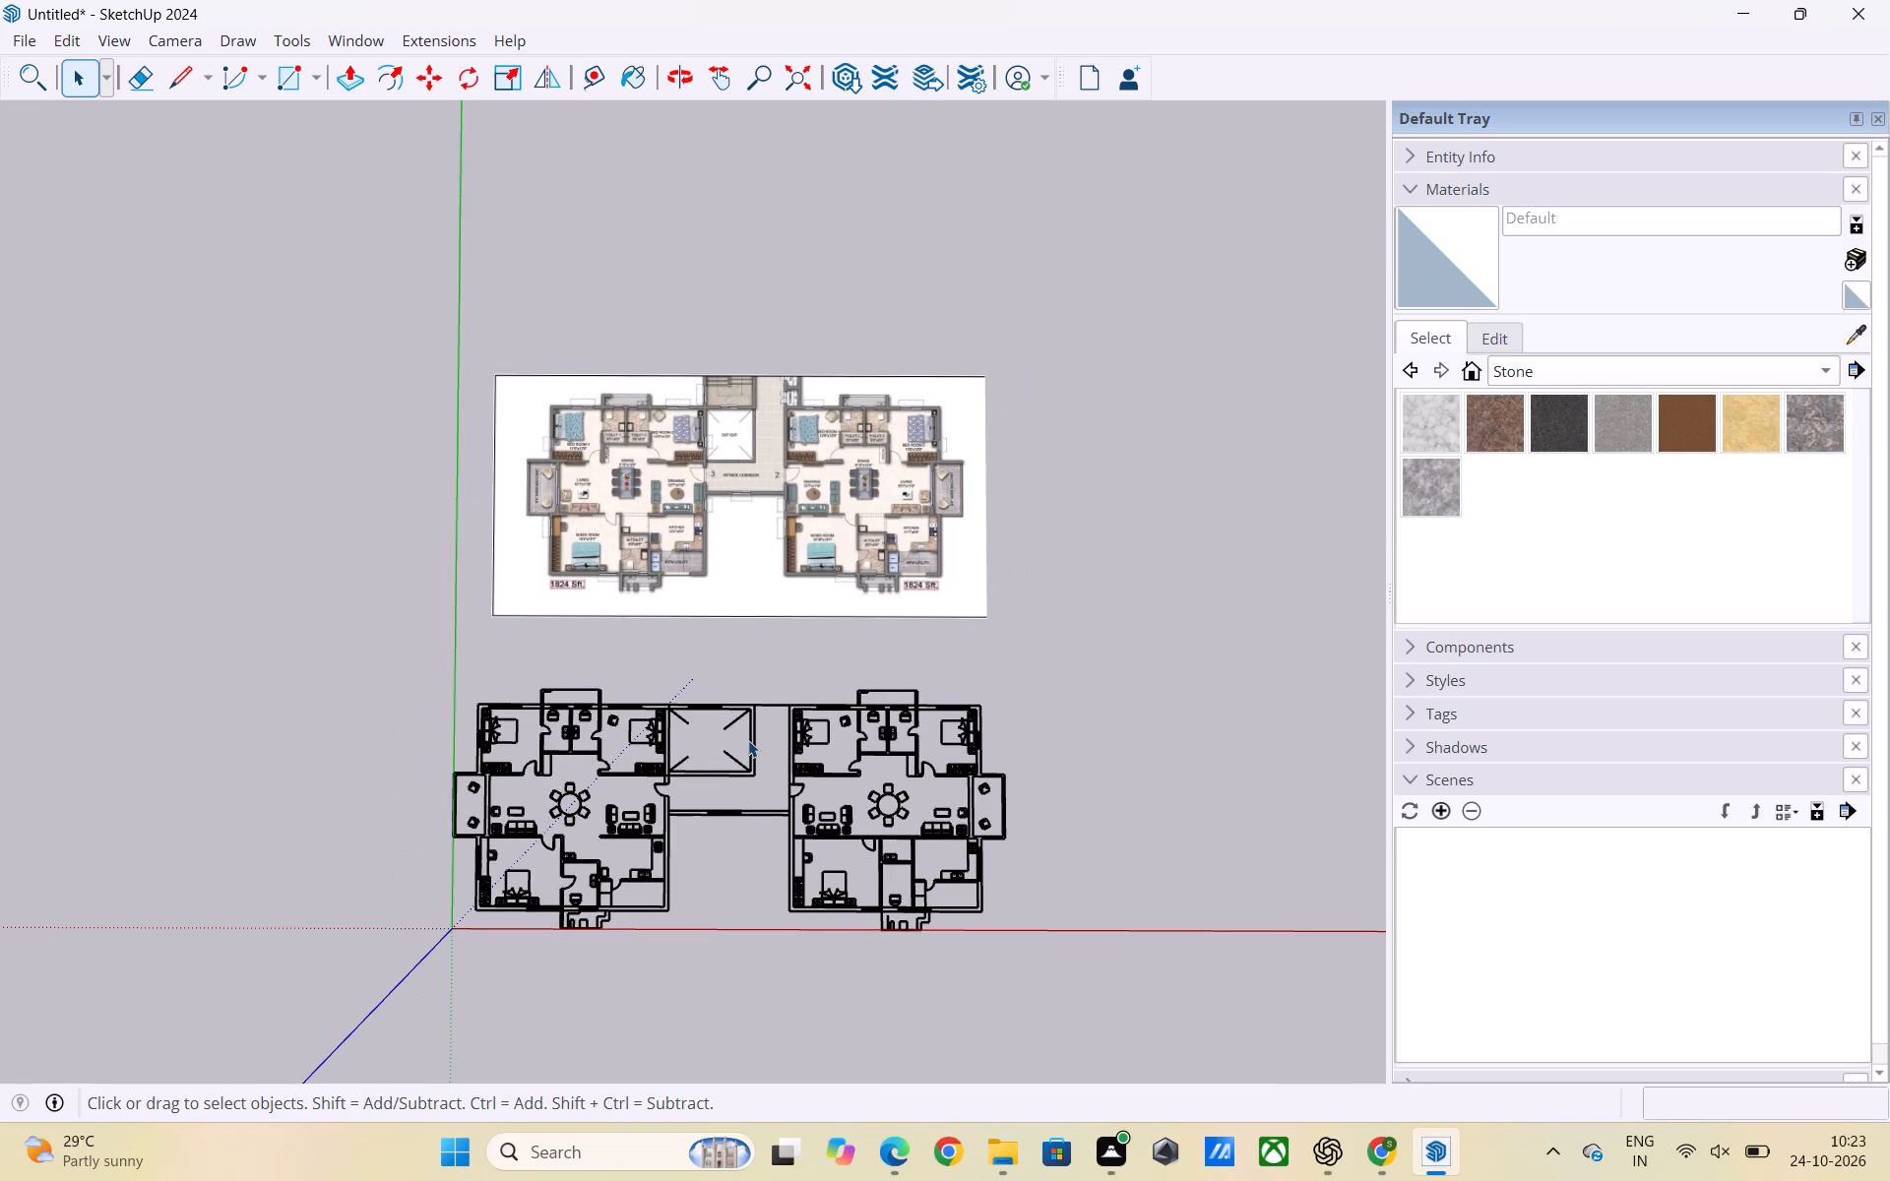
pyautogui.scroll(-2, 976, 698)
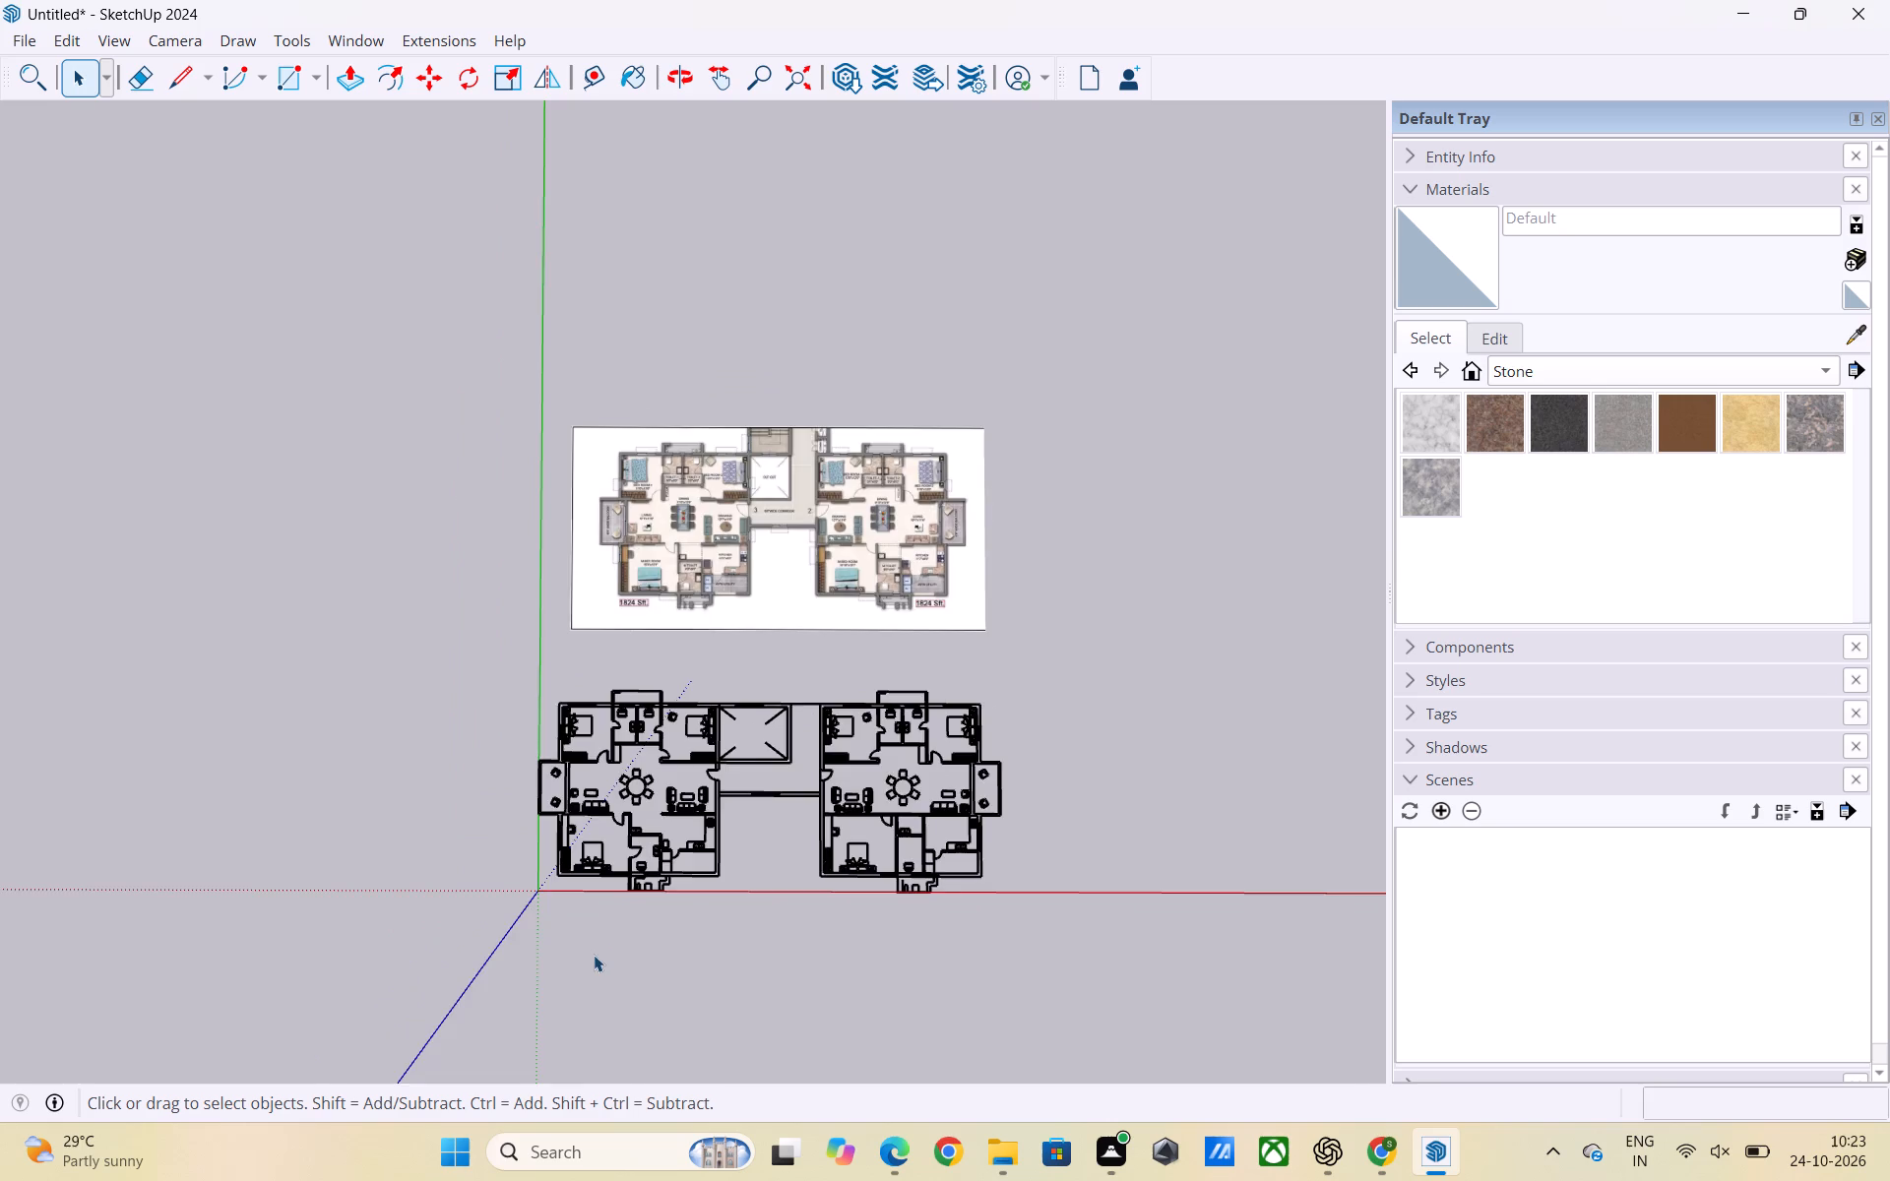
pyautogui.scroll(3, 594, 955)
pyautogui.scroll(-2, 1103, 815)
pyautogui.scroll(3, 891, 804)
pyautogui.scroll(-2, 257, 752)
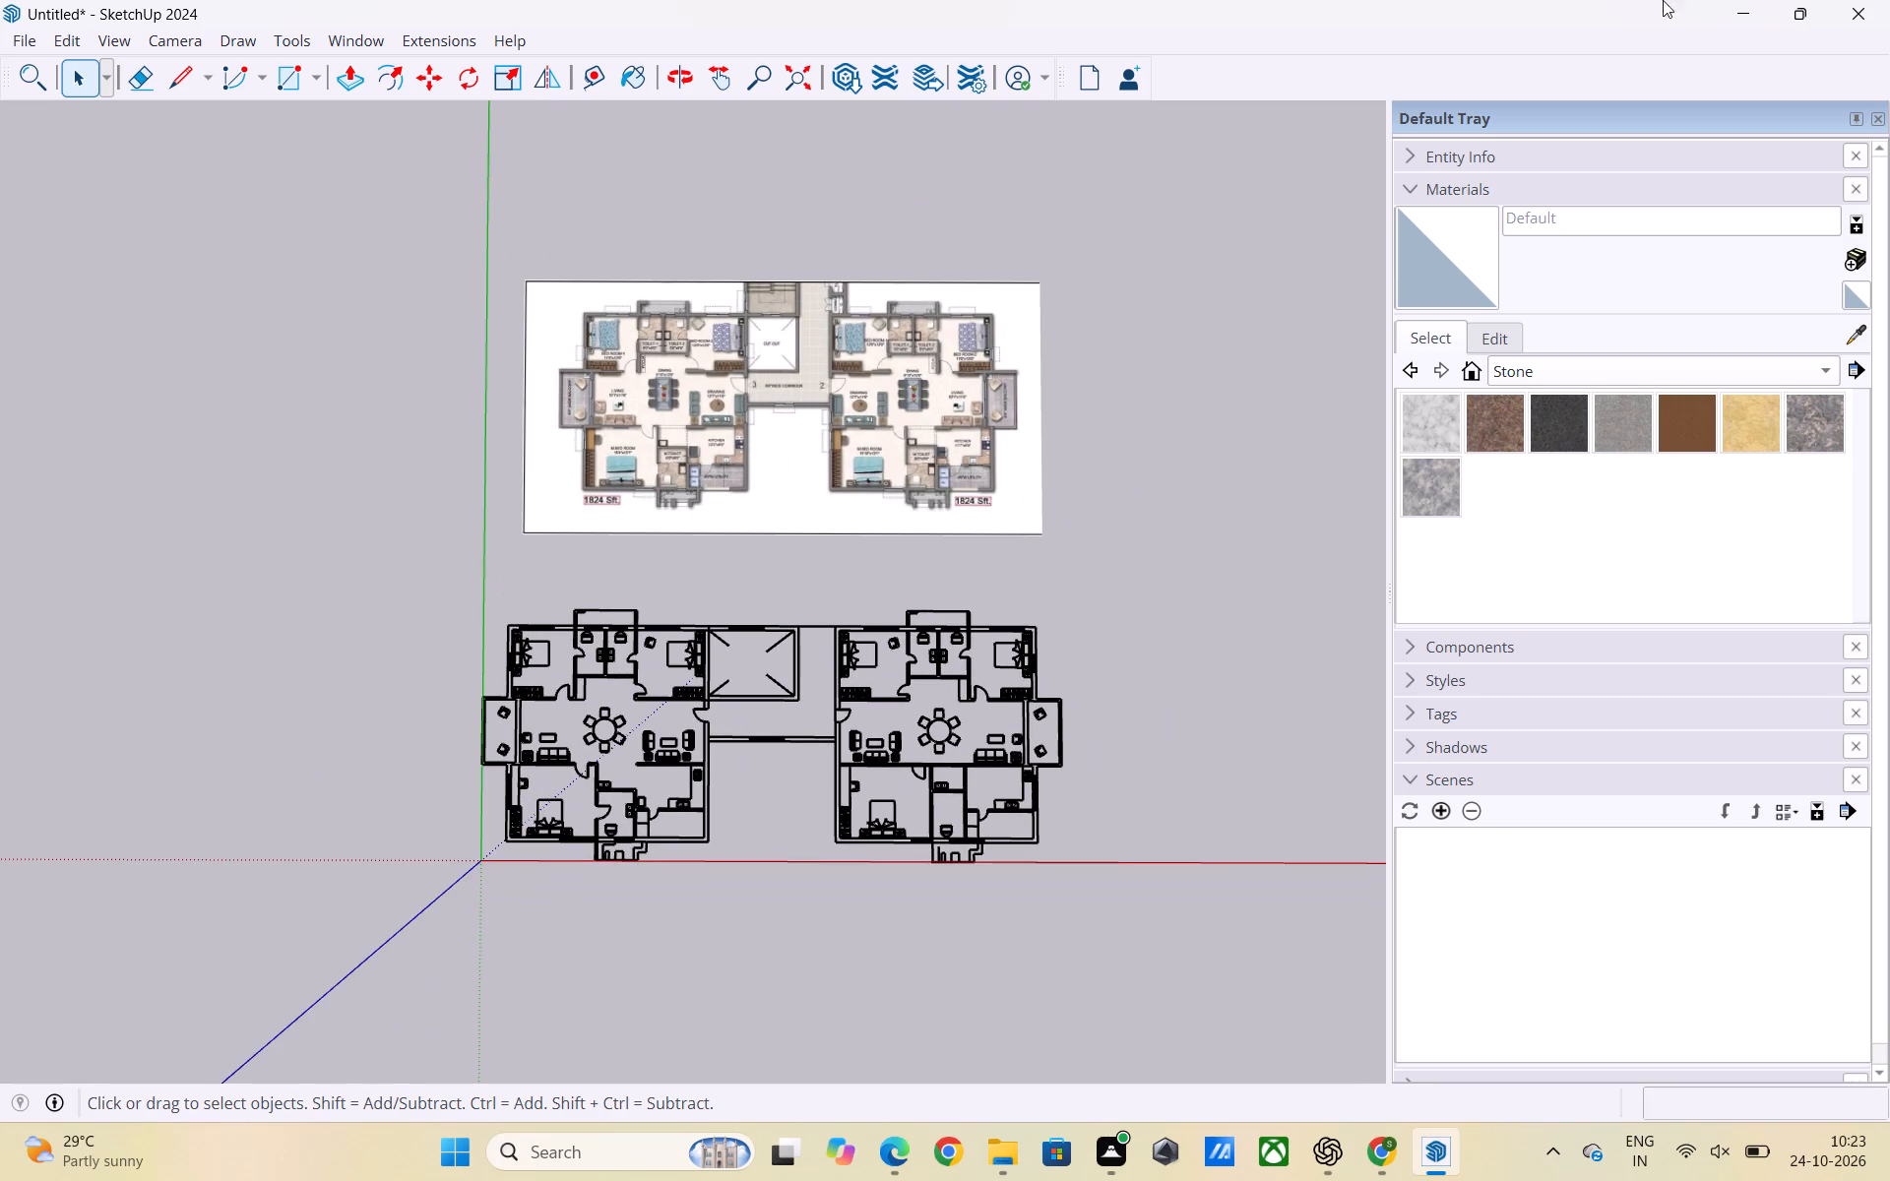
pyautogui.scroll(3, 889, 449)
pyautogui.scroll(-2, 1210, 404)
pyautogui.scroll(4, 877, 806)
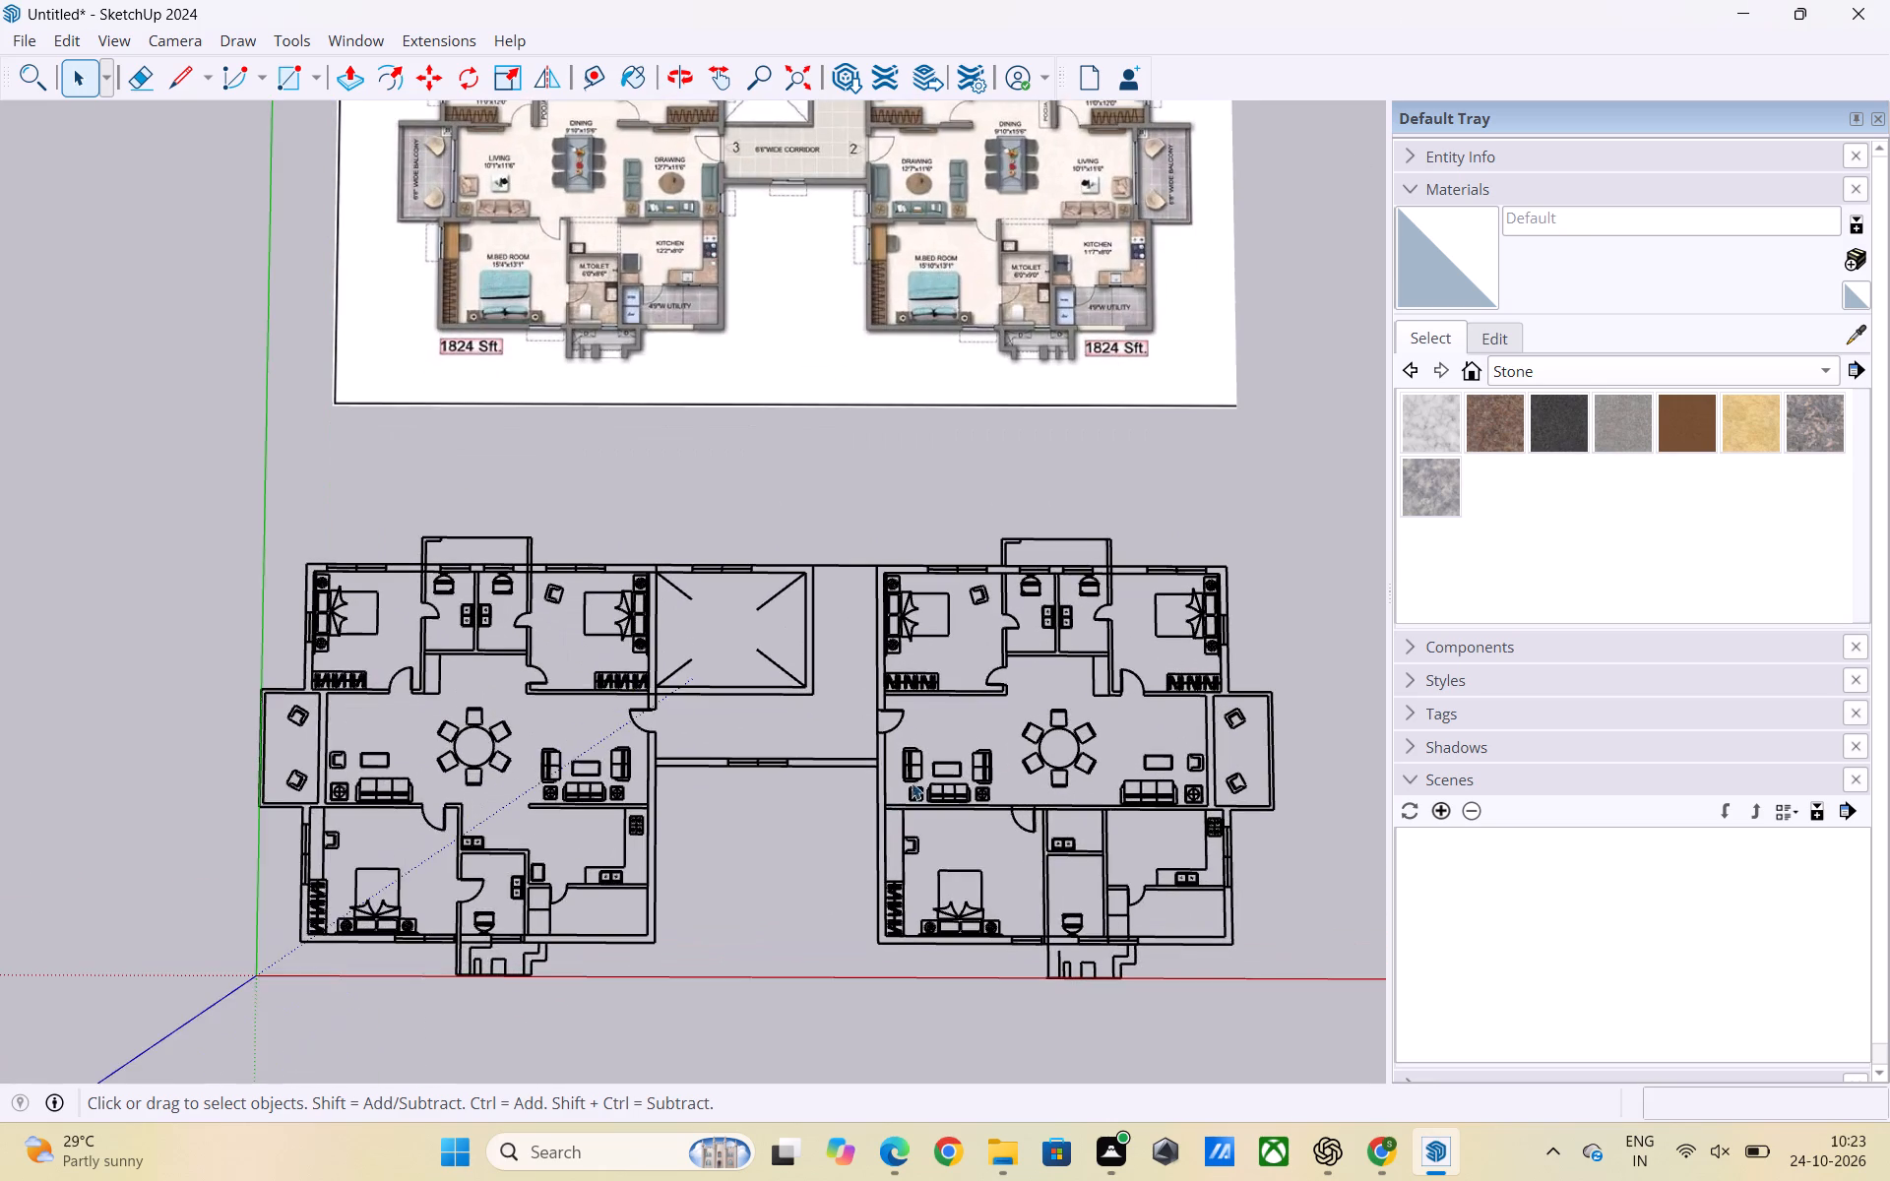
pyautogui.scroll(-2, 1146, 672)
pyautogui.scroll(-4, 933, 609)
pyautogui.scroll(2, 1158, 762)
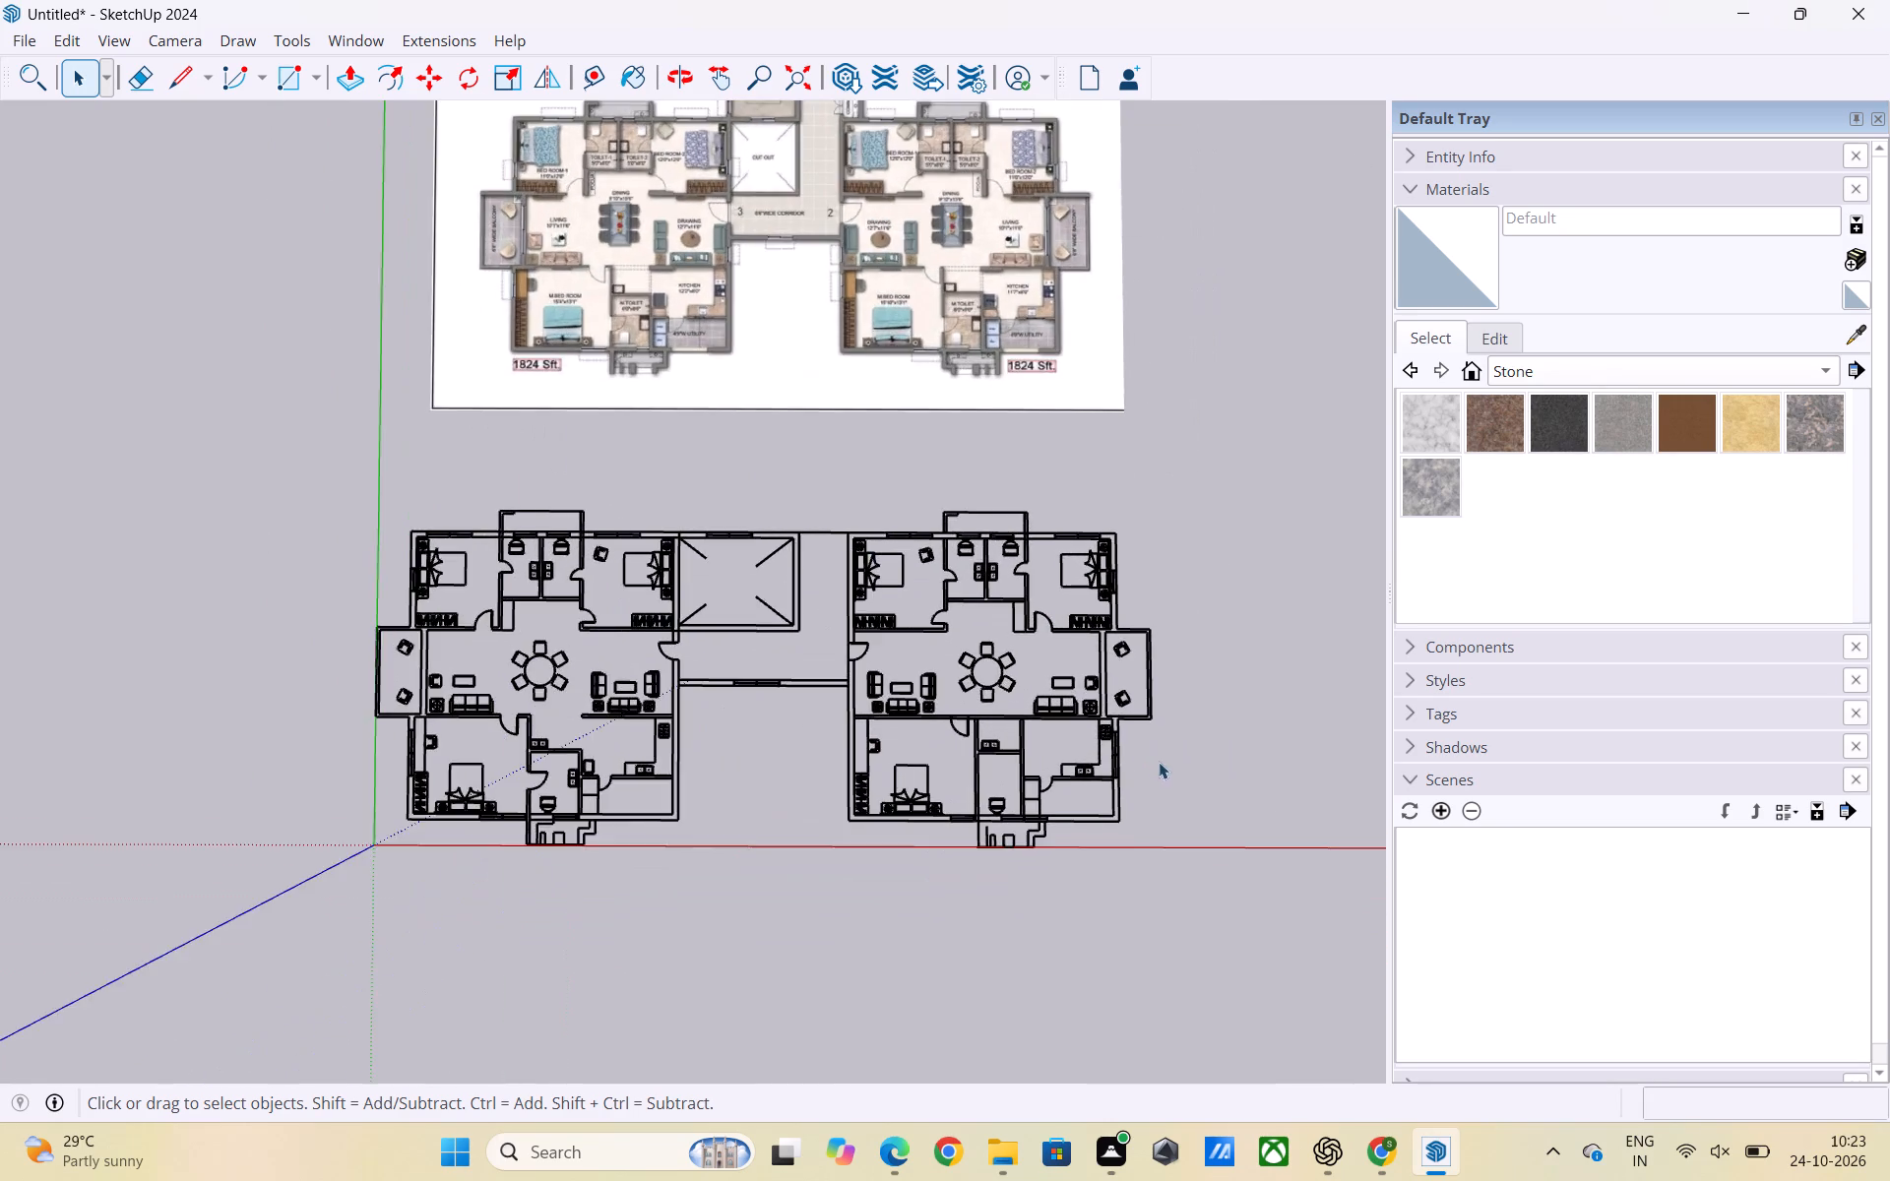
pyautogui.scroll(7, 1159, 762)
pyautogui.scroll(2, 1029, 793)
pyautogui.scroll(-6, 1033, 727)
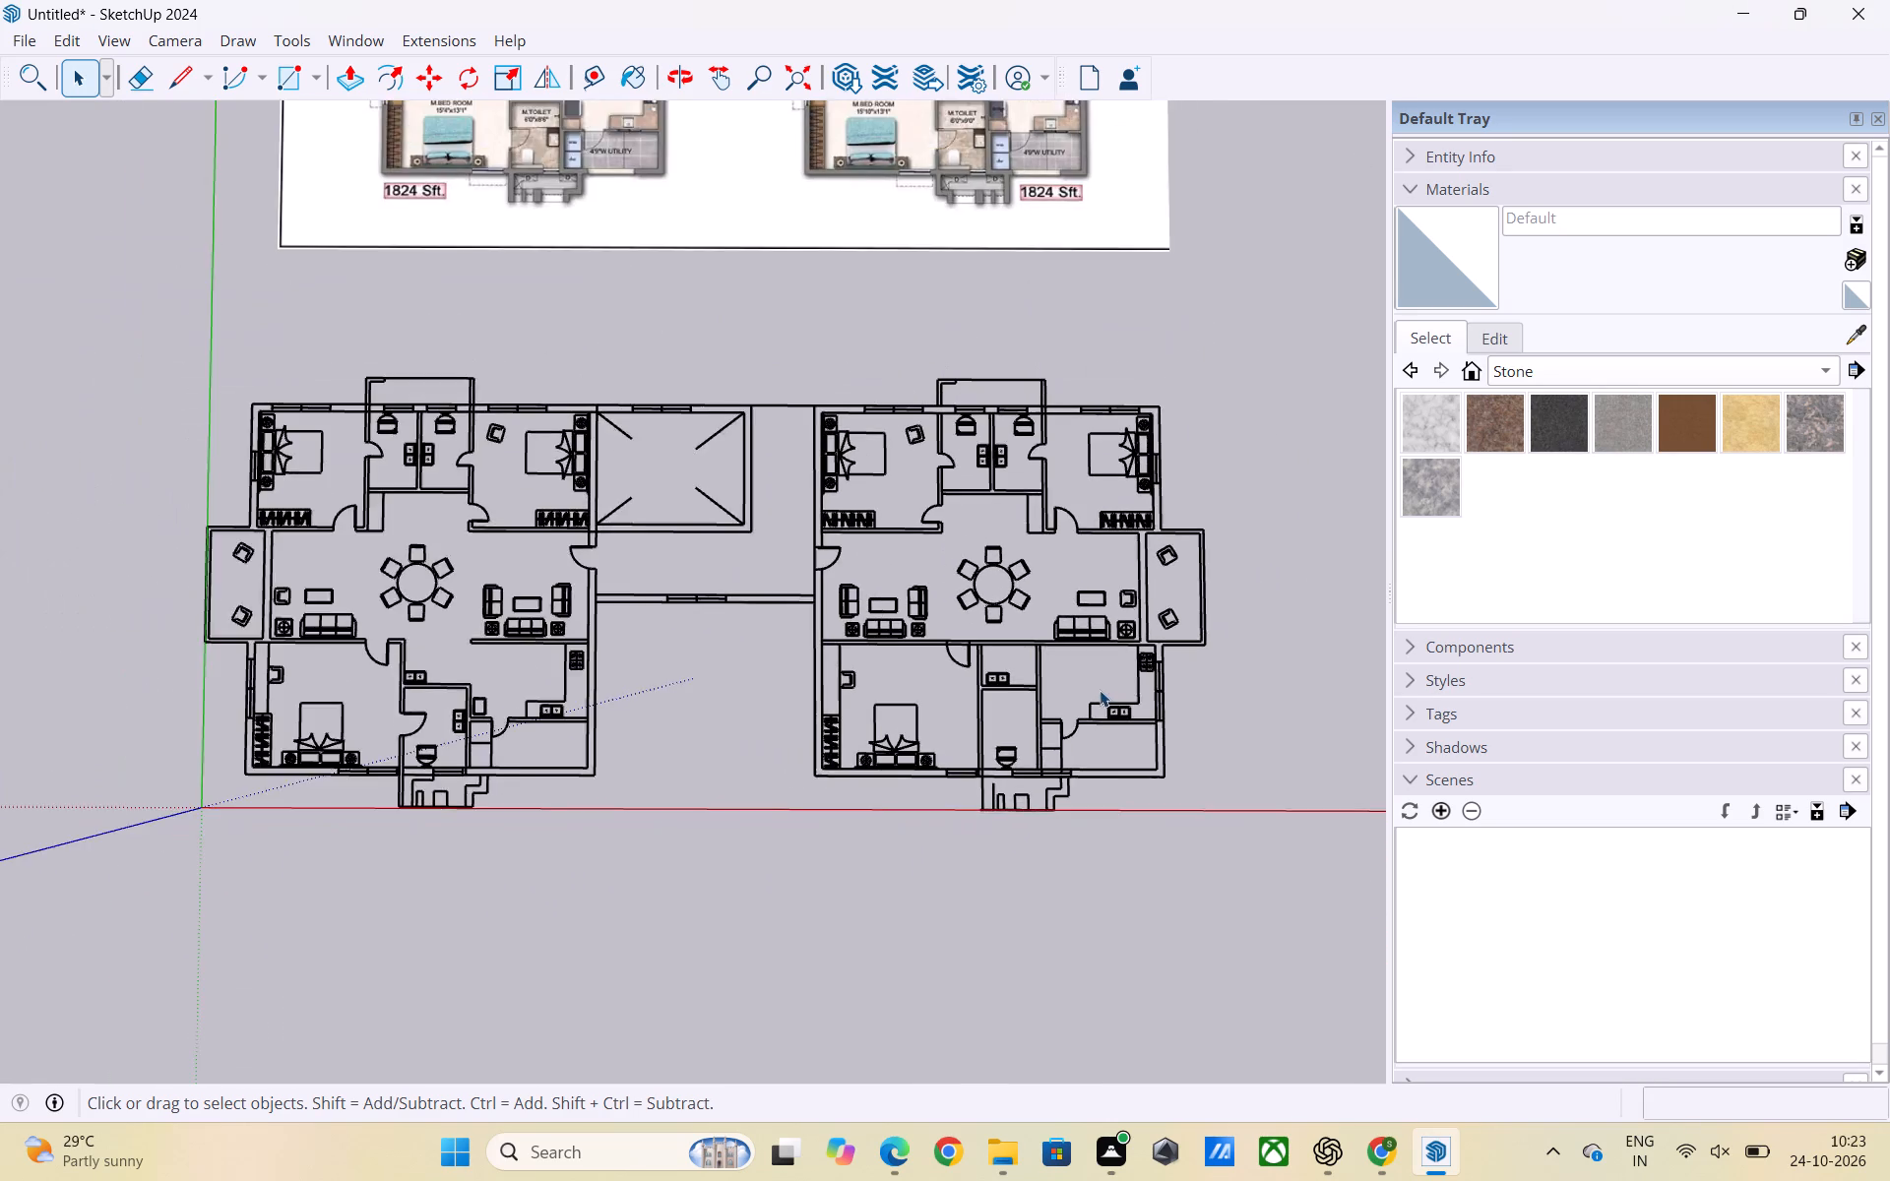
pyautogui.scroll(-2, 1106, 691)
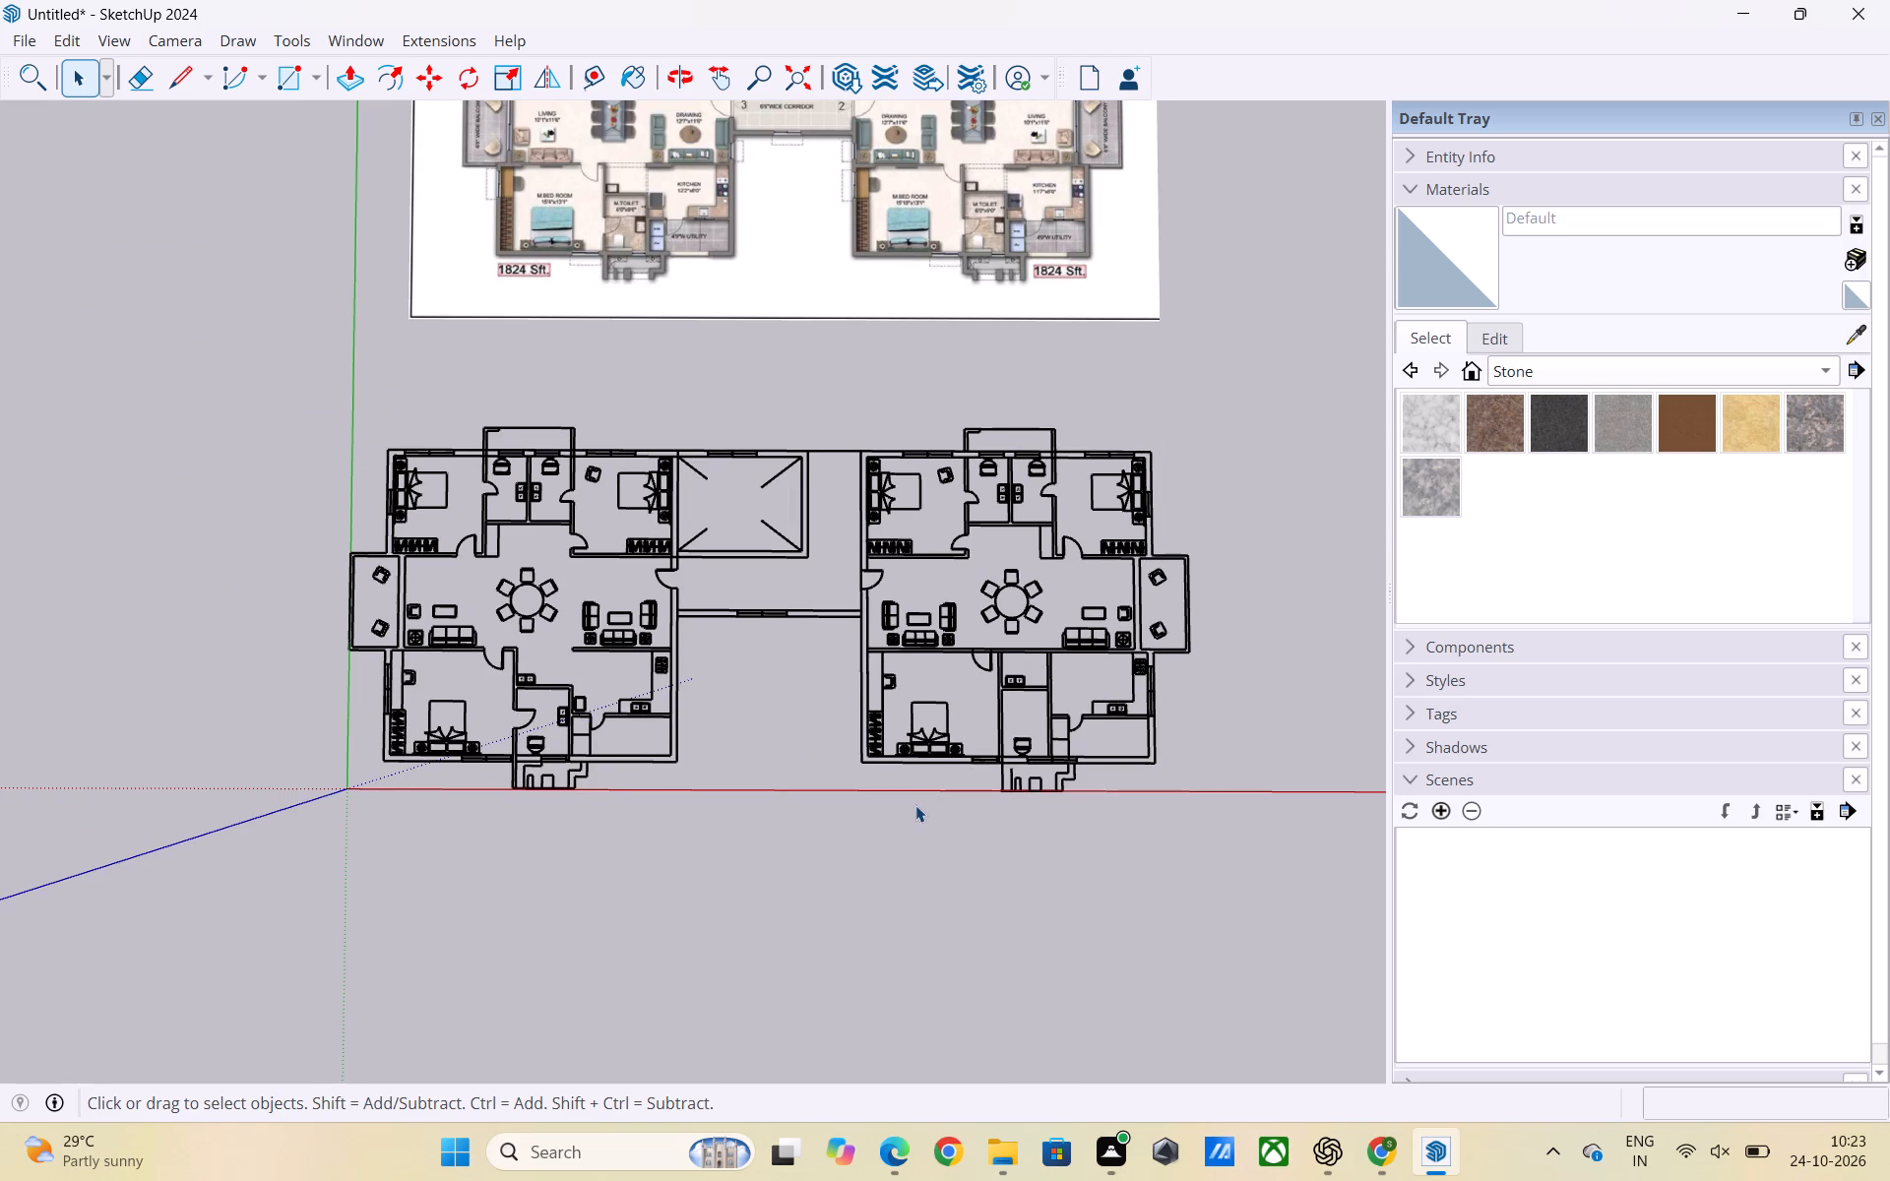
pyautogui.scroll(-3, 915, 805)
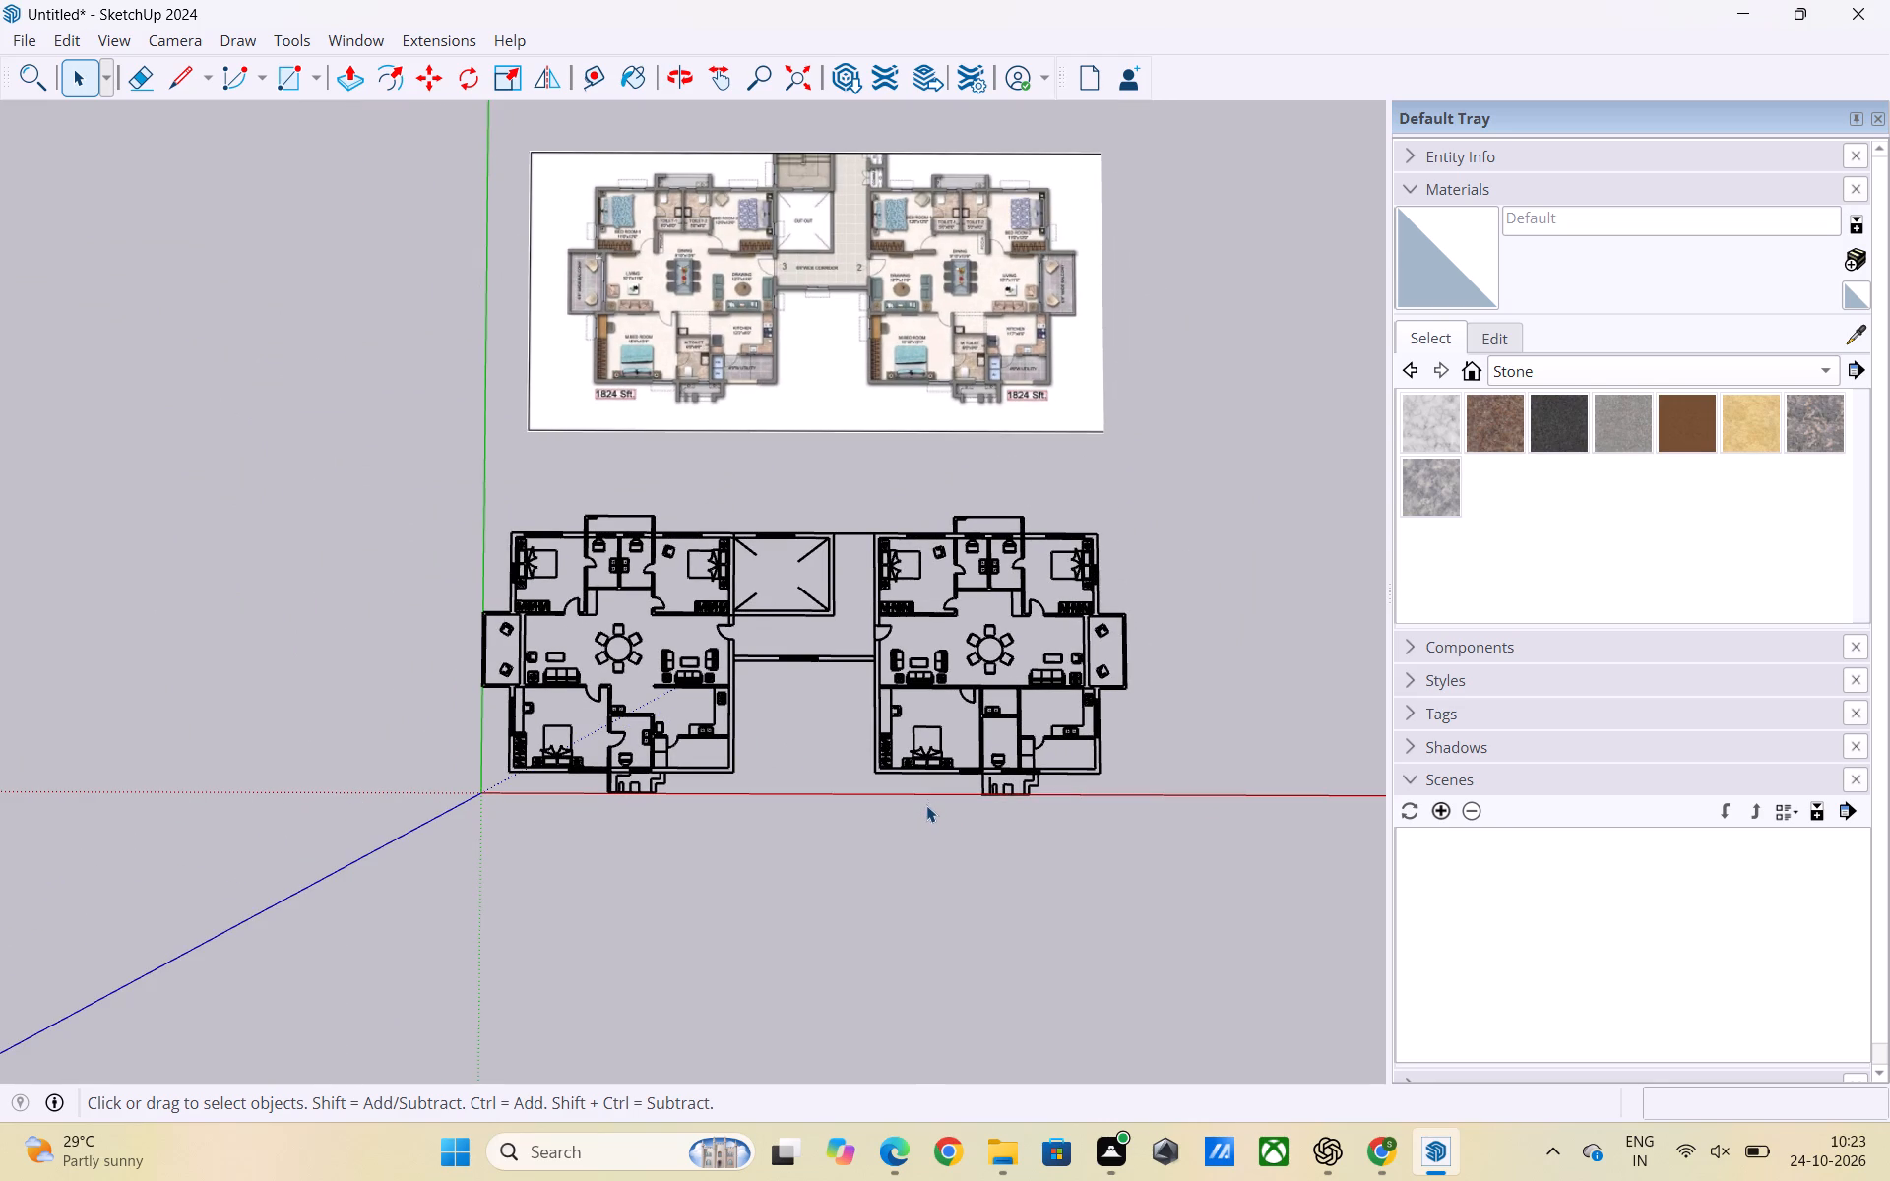
pyautogui.scroll(2, 1096, 589)
pyautogui.scroll(3, 1198, 676)
pyautogui.scroll(-2, 1232, 670)
pyautogui.scroll(2, 963, 797)
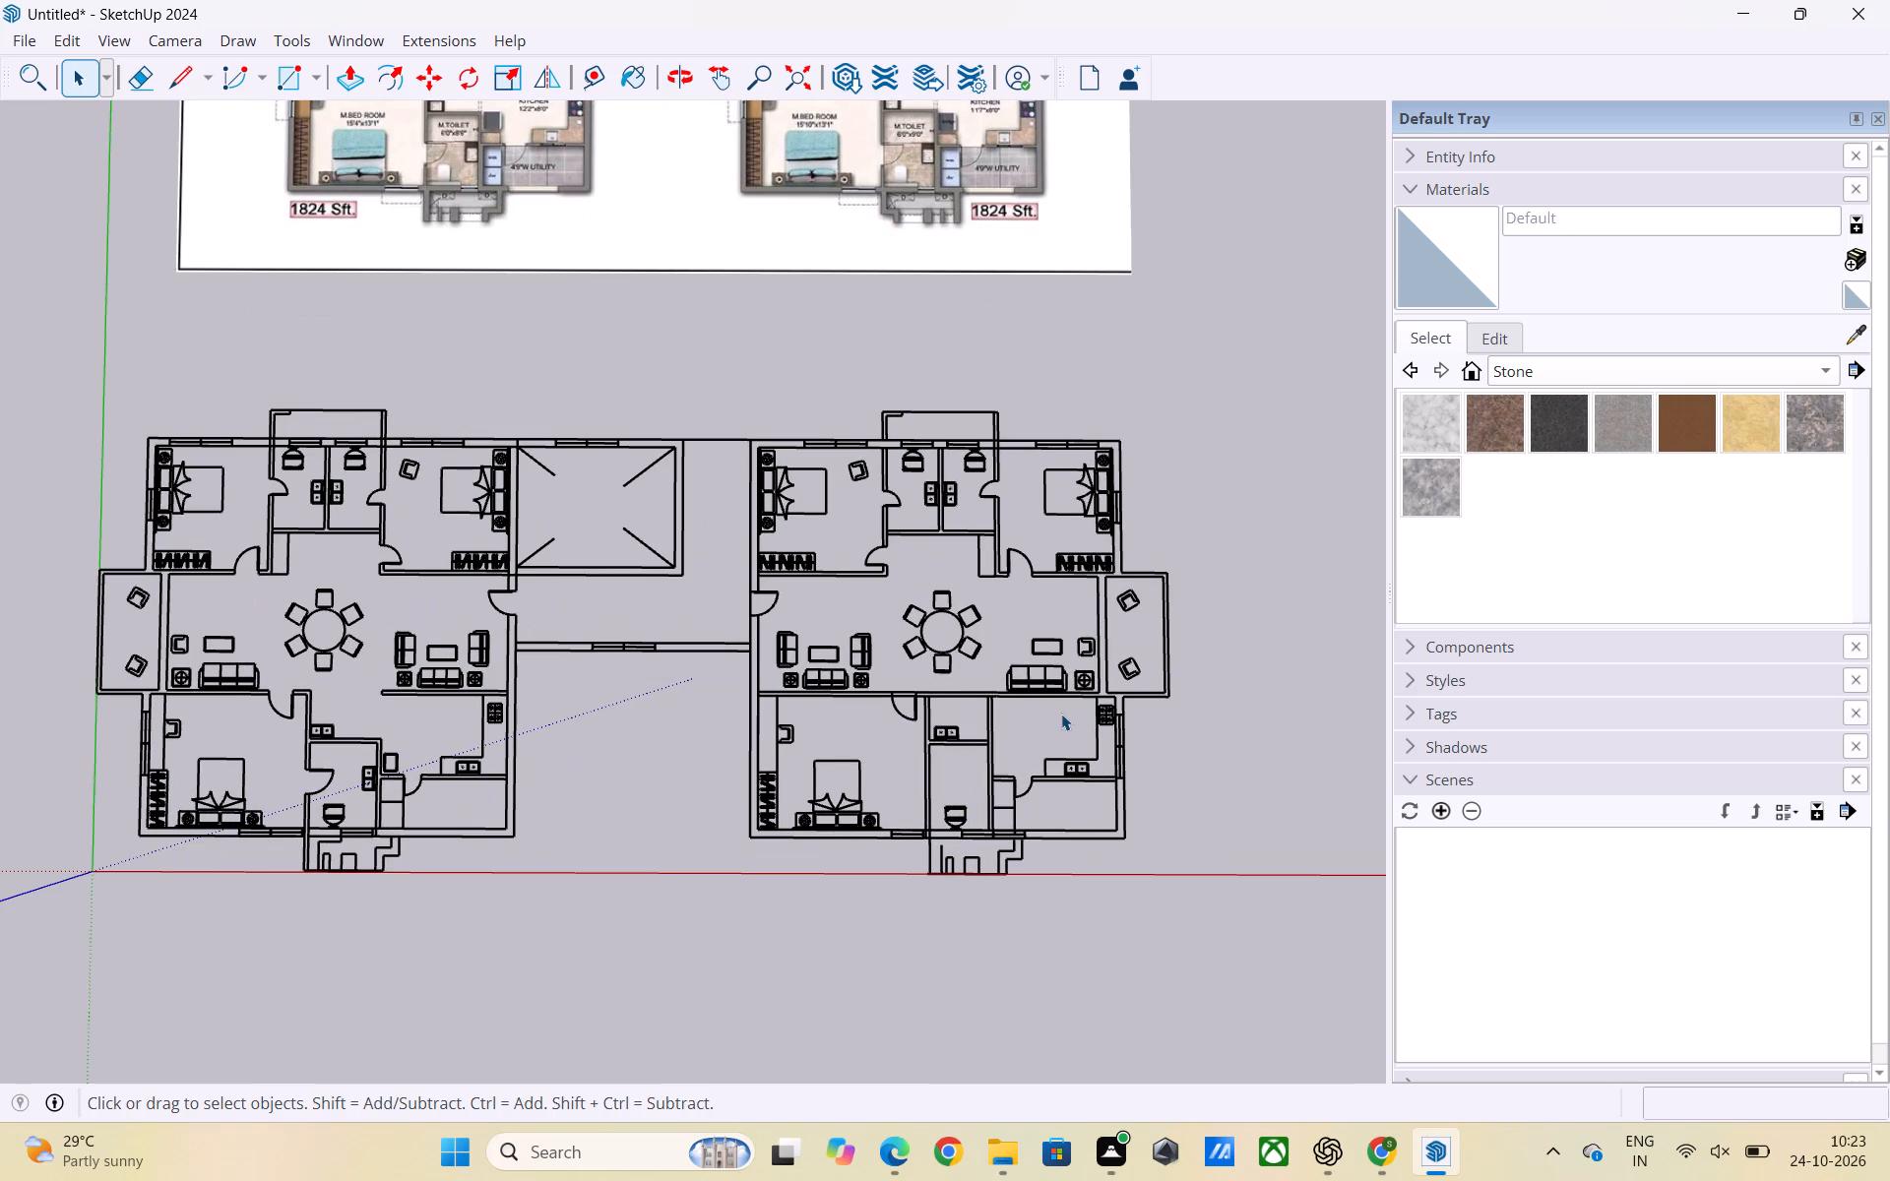
pyautogui.scroll(2, 995, 940)
pyautogui.scroll(-2, 1123, 936)
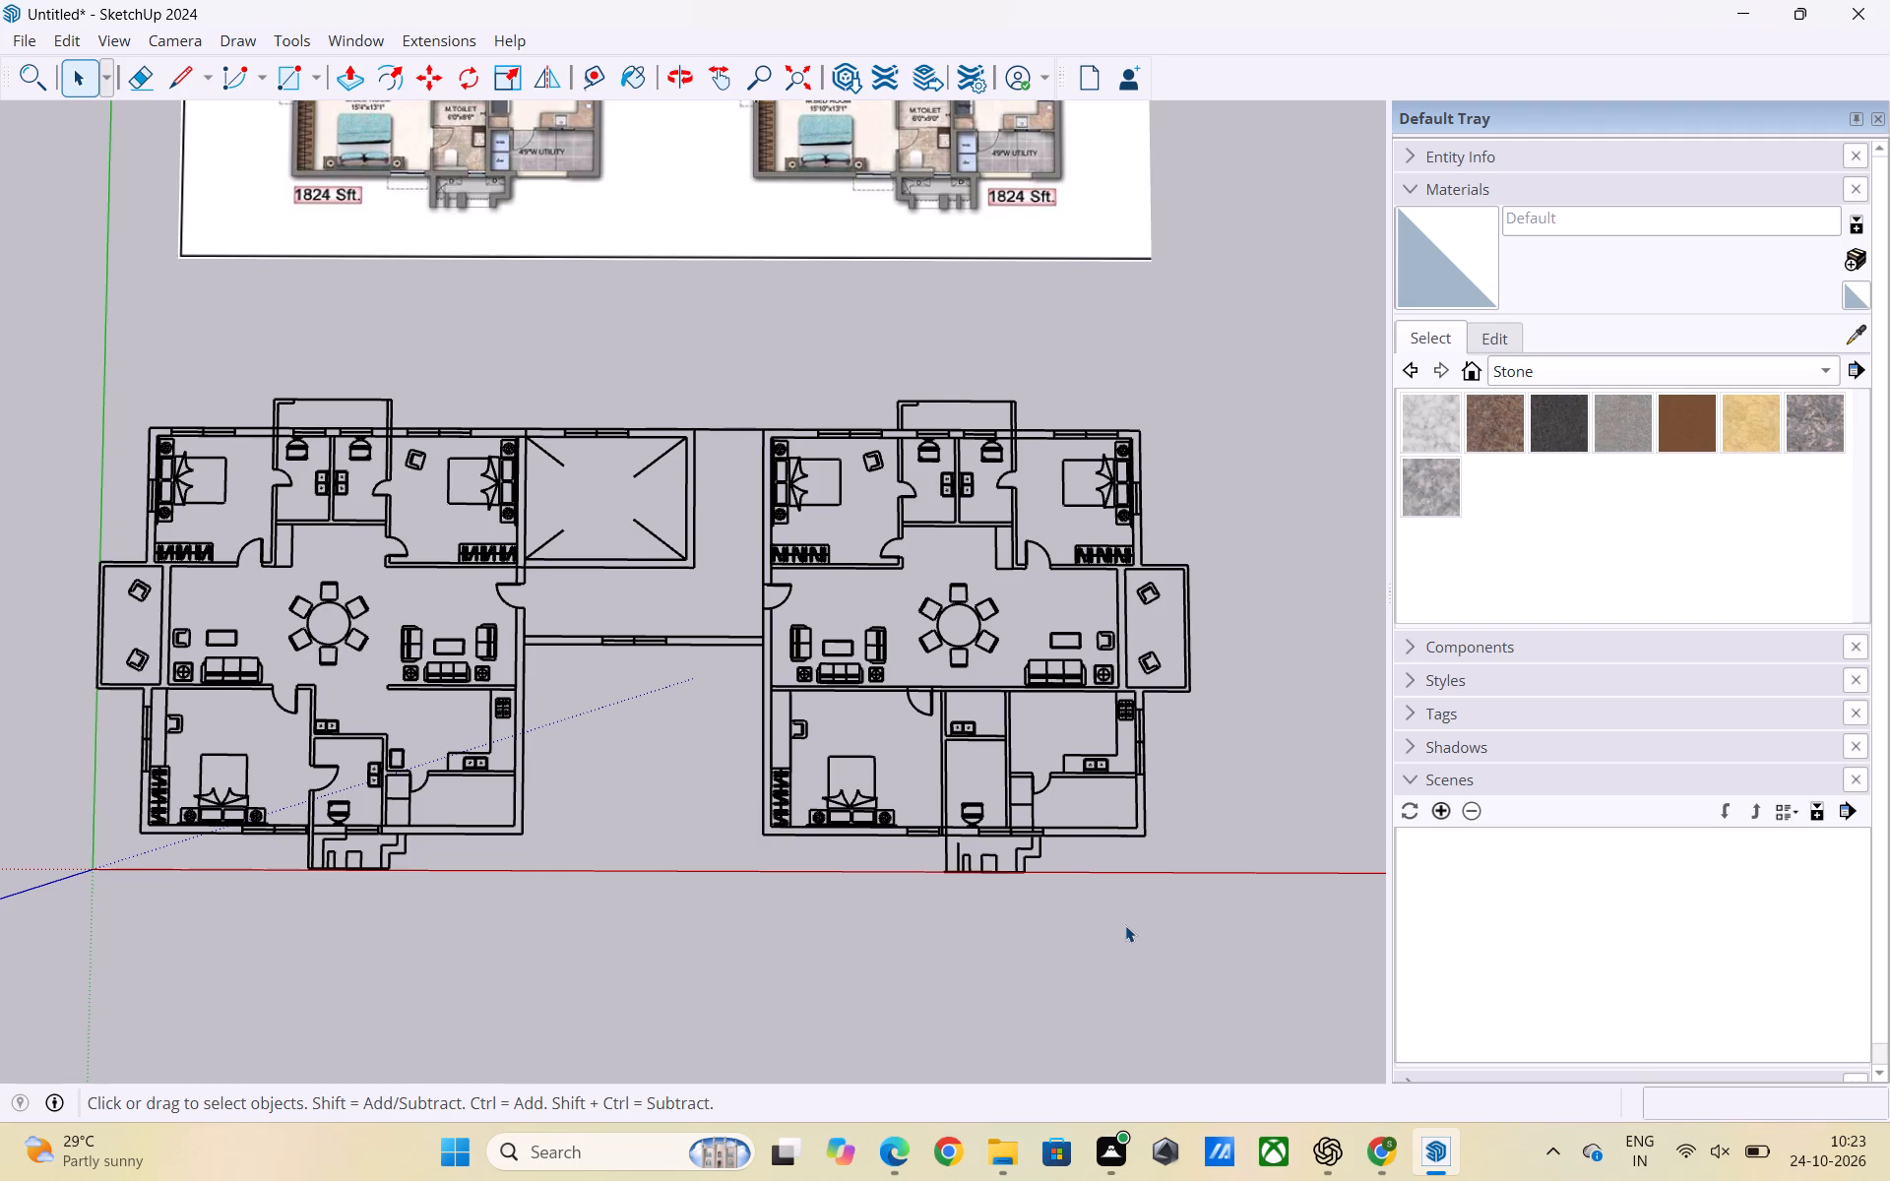
pyautogui.scroll(-2, 1238, 751)
pyautogui.scroll(3, 562, 840)
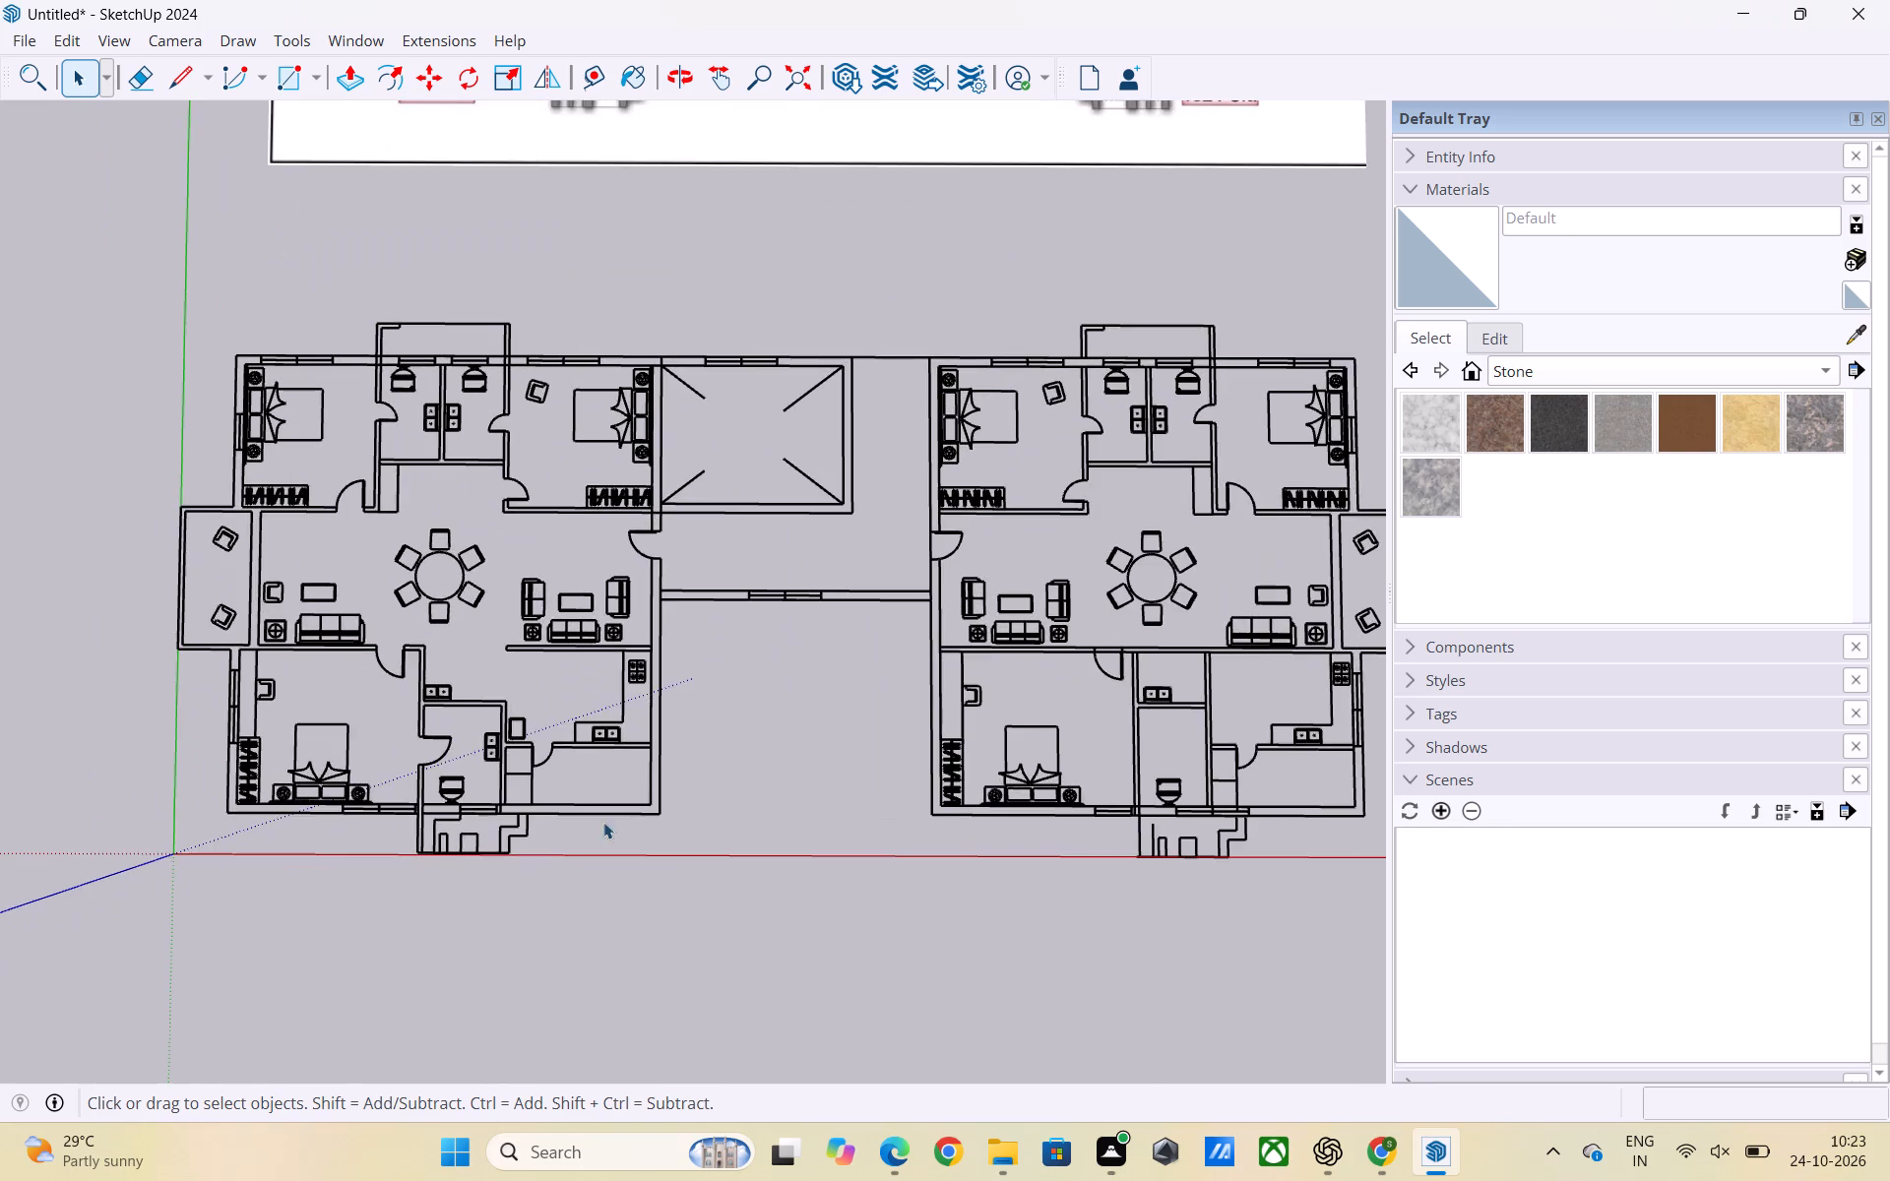
pyautogui.scroll(-2, 1014, 700)
pyautogui.scroll(6, 474, 484)
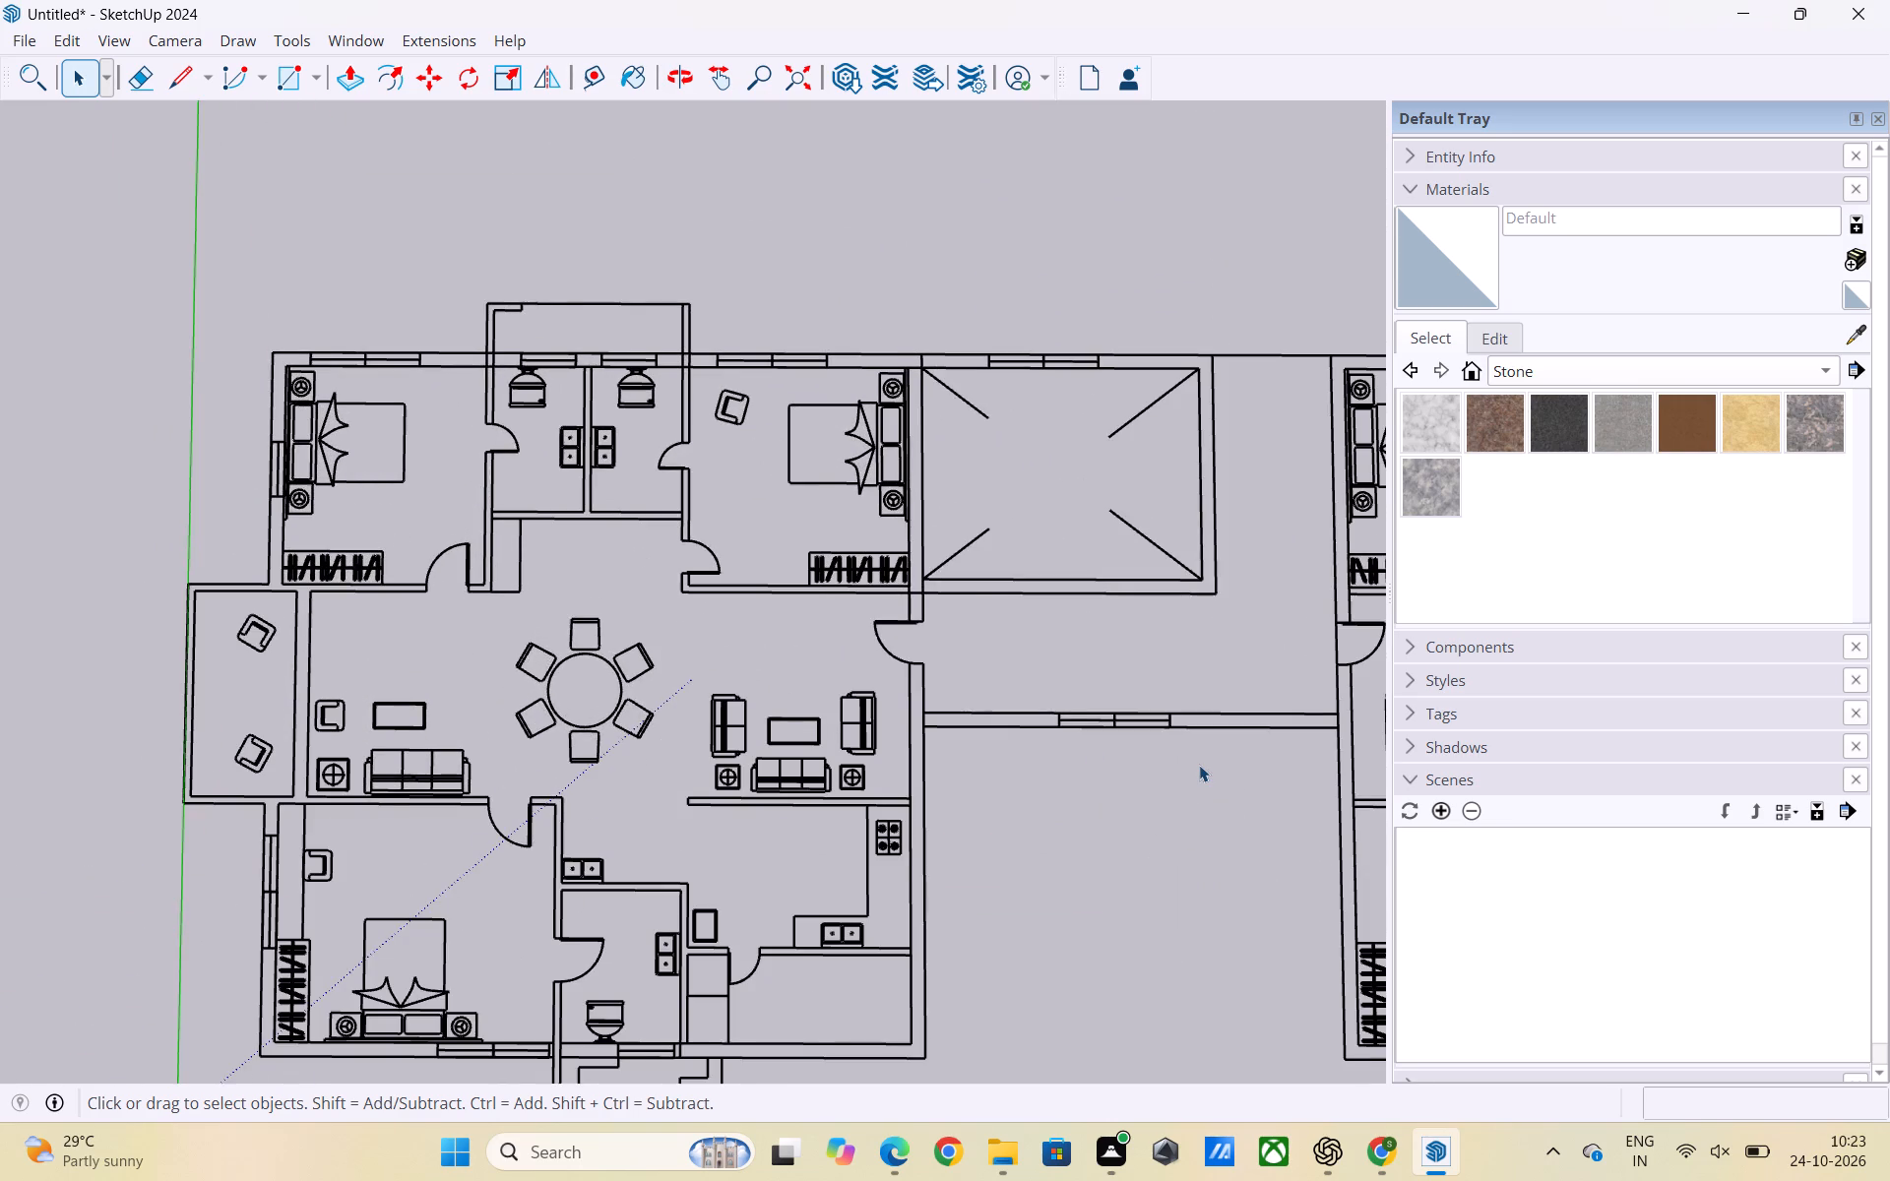
pyautogui.scroll(-2, 1199, 765)
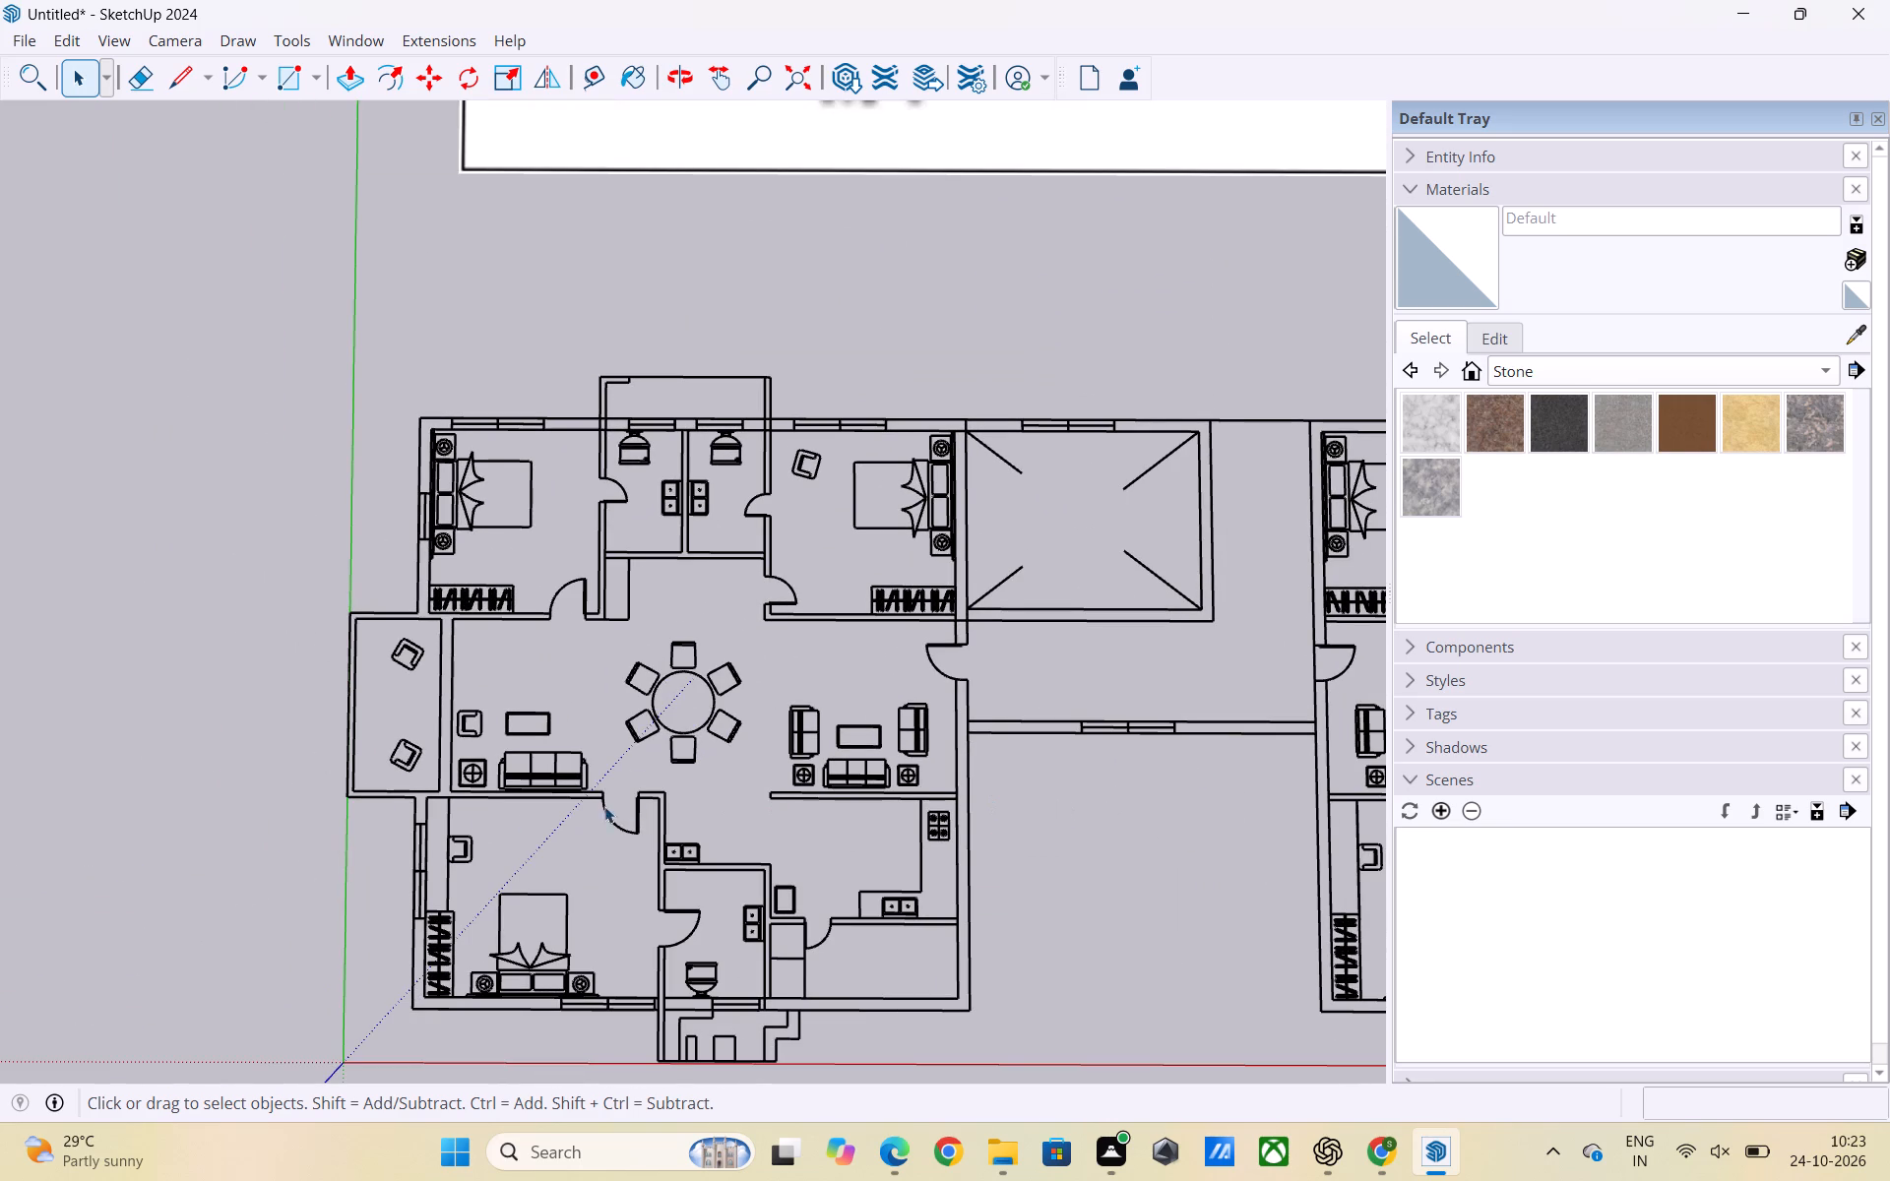
pyautogui.scroll(-1, 1243, 856)
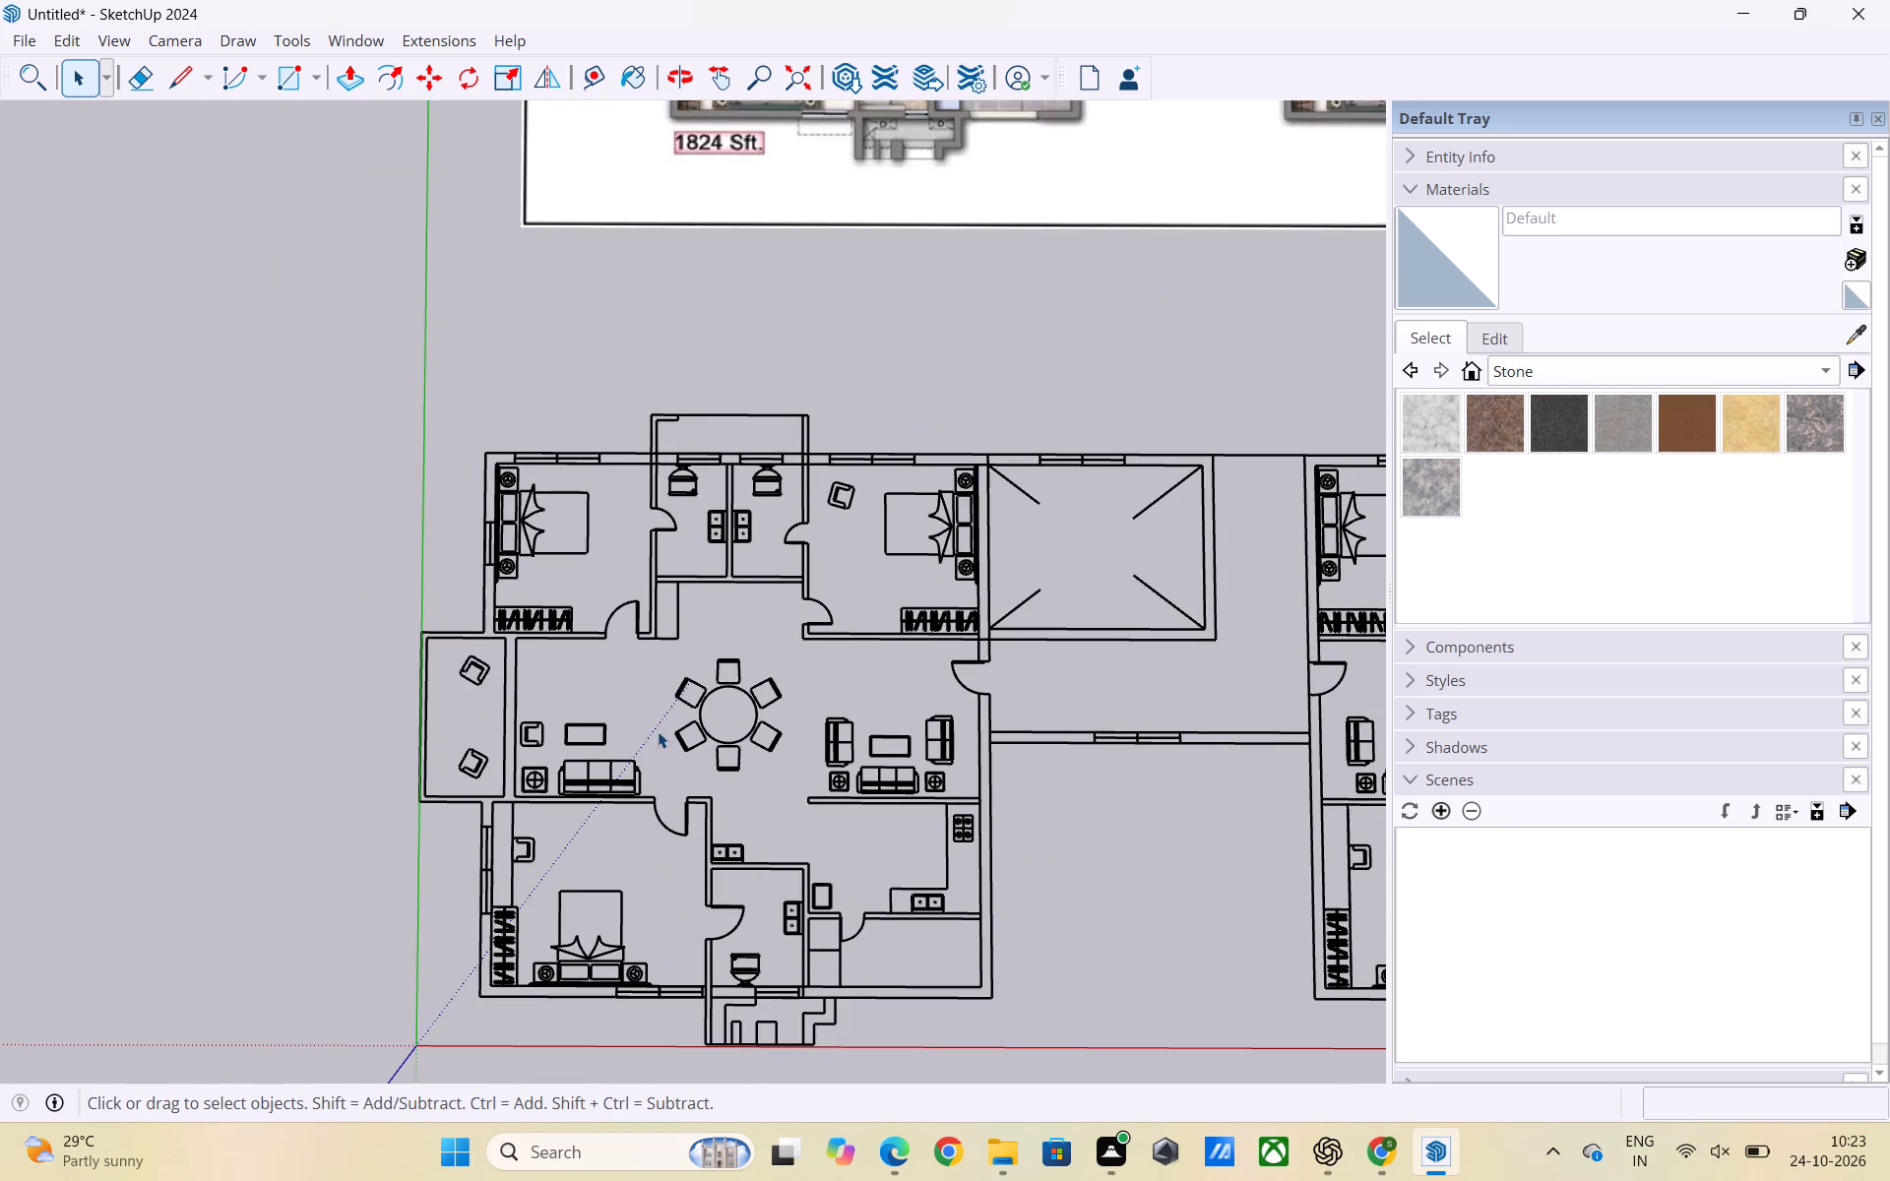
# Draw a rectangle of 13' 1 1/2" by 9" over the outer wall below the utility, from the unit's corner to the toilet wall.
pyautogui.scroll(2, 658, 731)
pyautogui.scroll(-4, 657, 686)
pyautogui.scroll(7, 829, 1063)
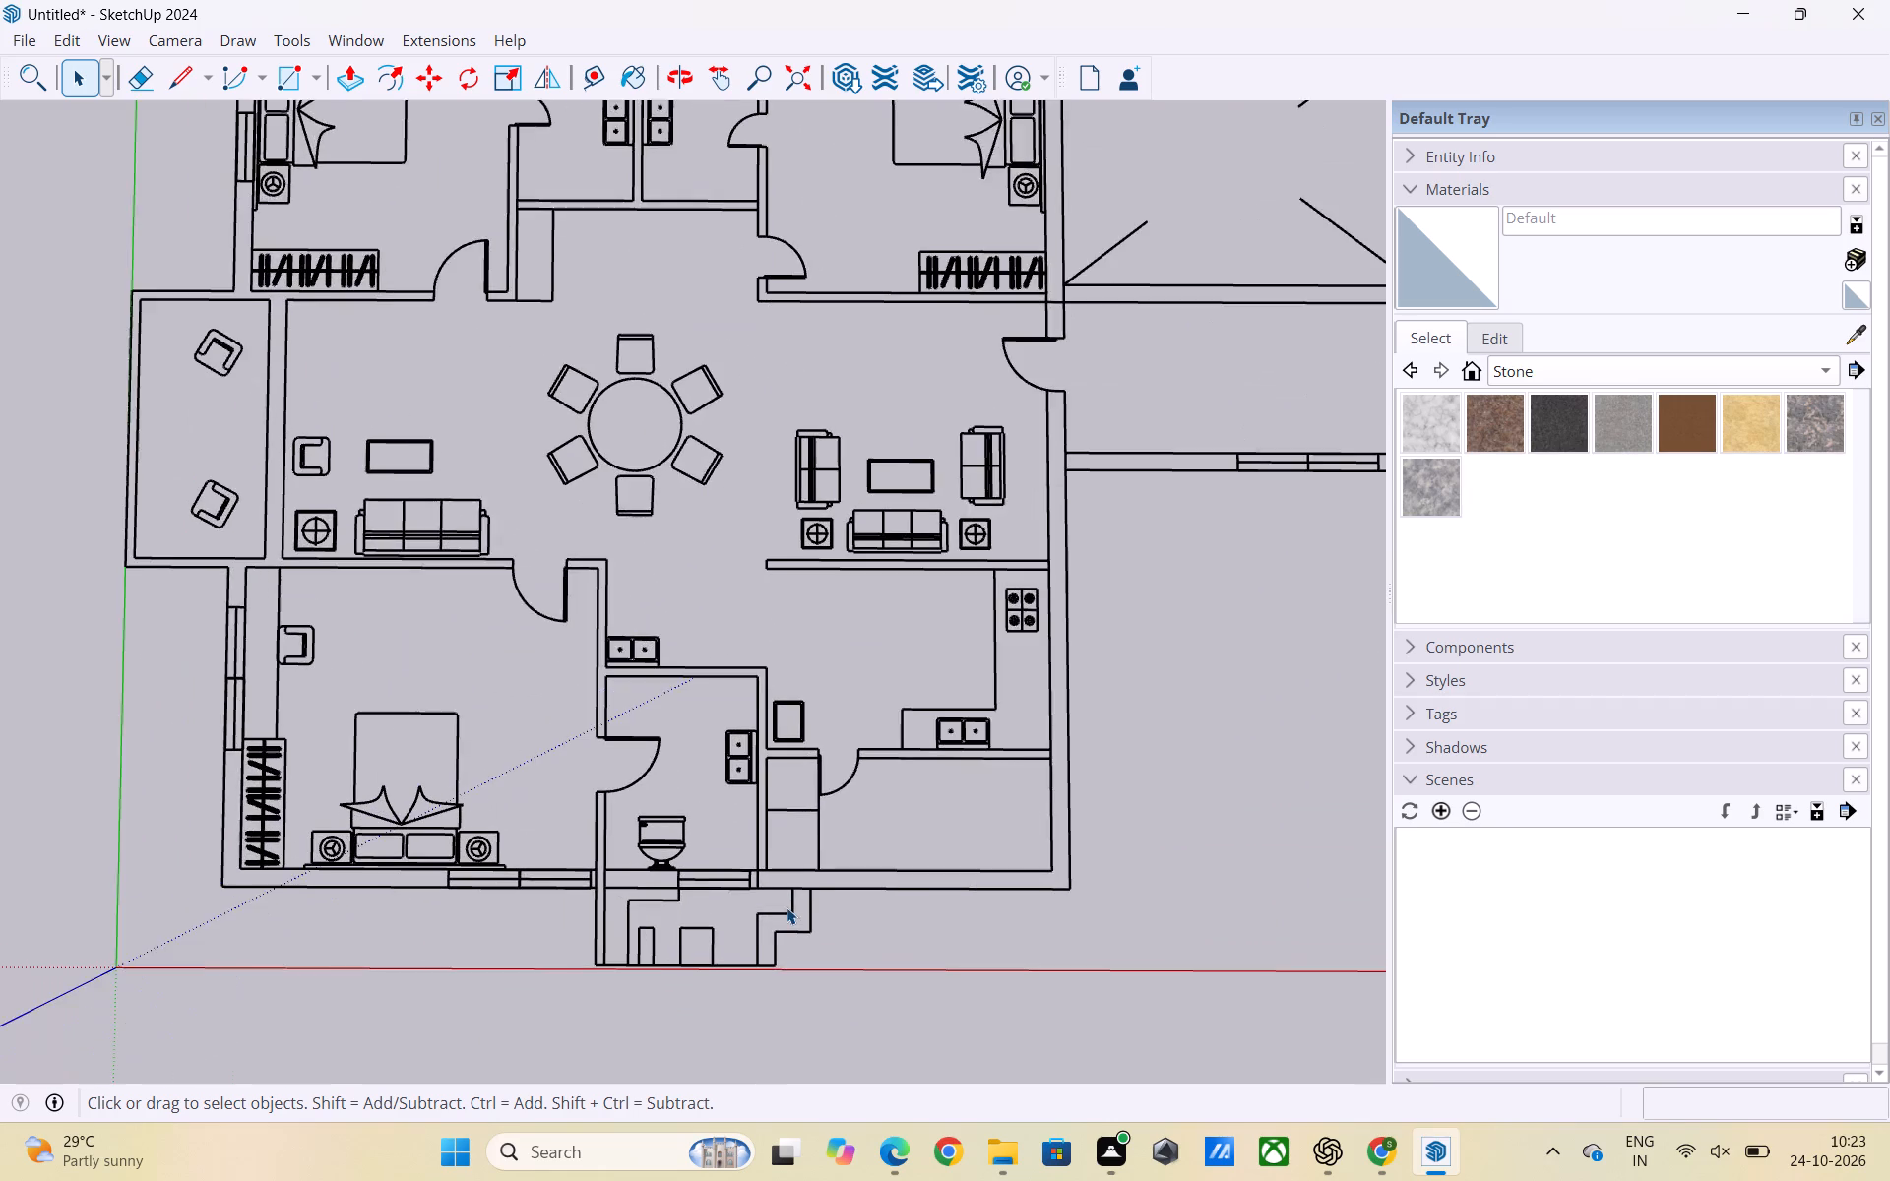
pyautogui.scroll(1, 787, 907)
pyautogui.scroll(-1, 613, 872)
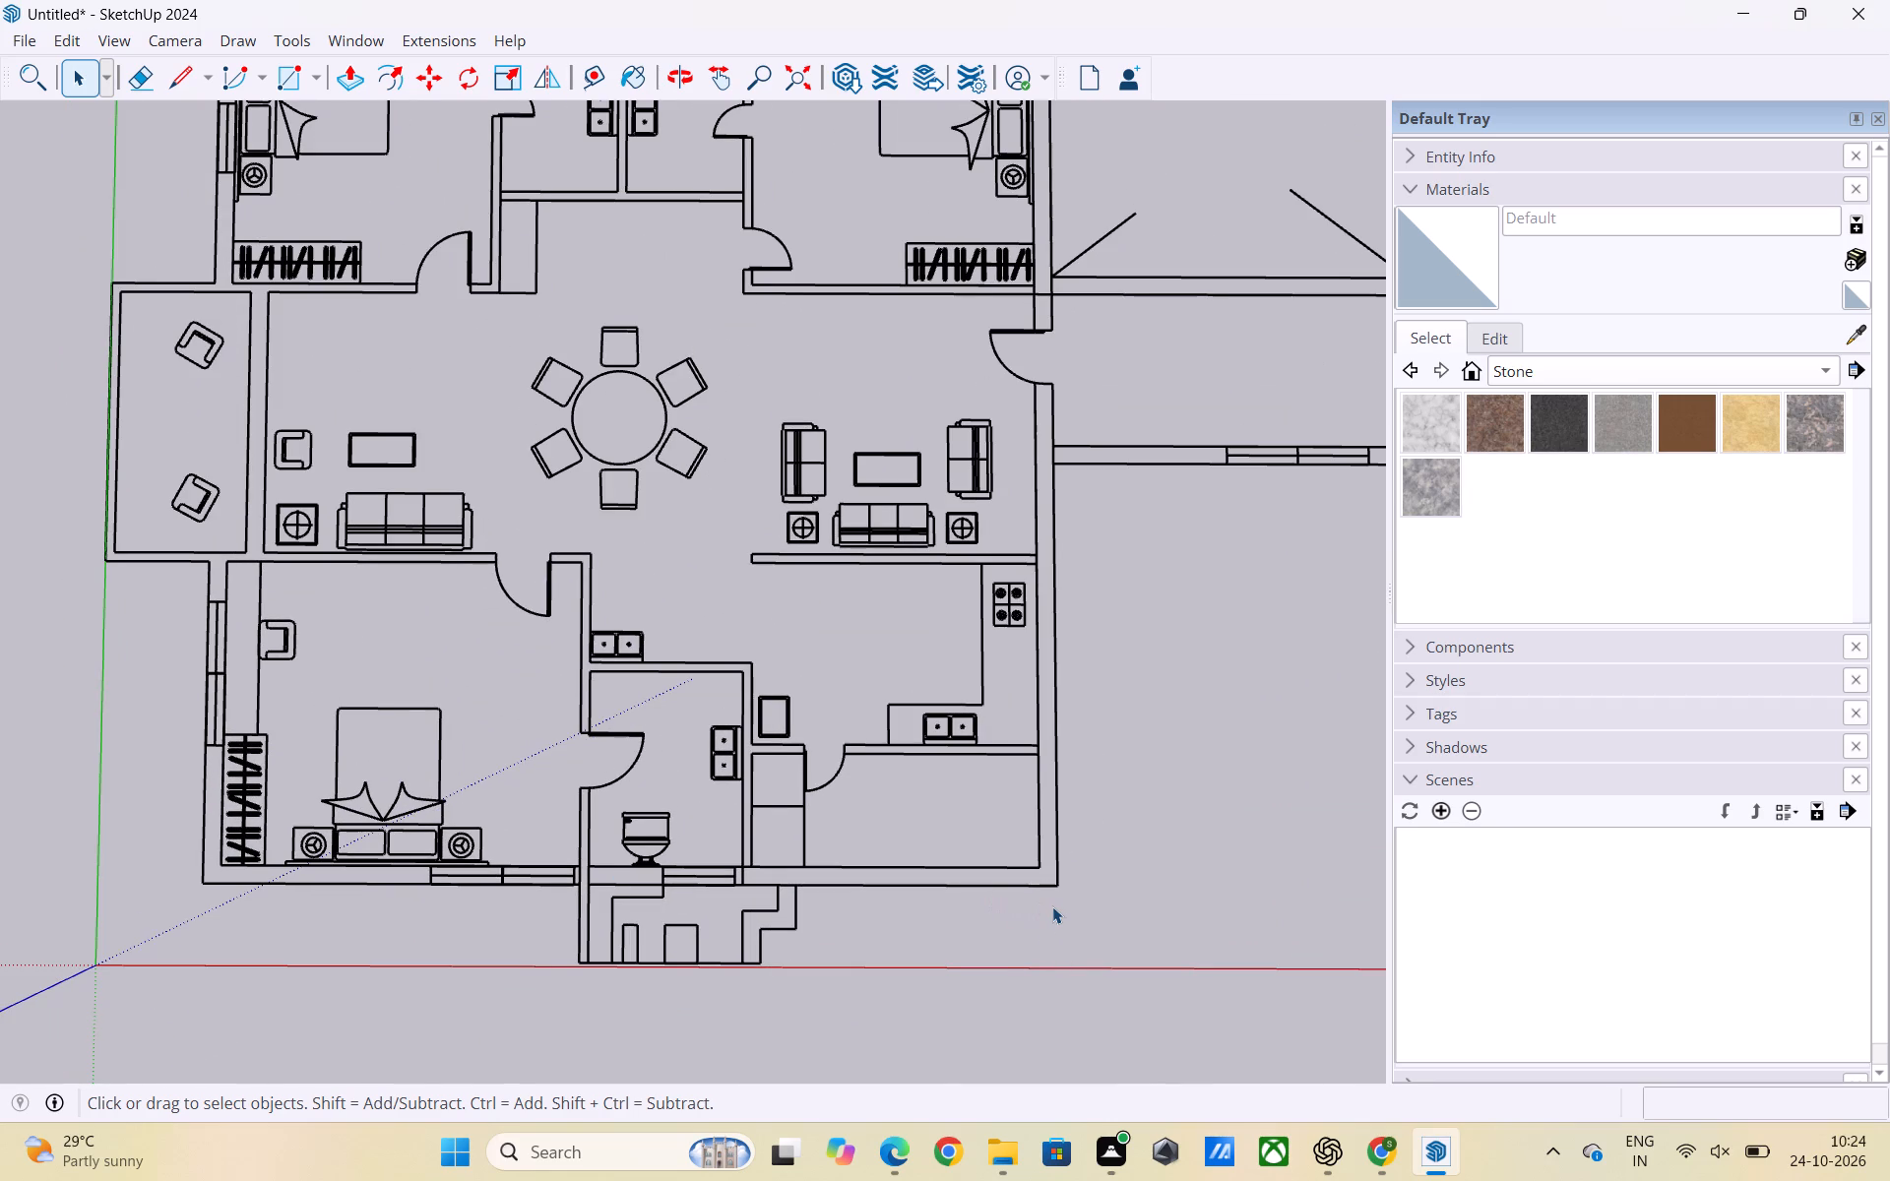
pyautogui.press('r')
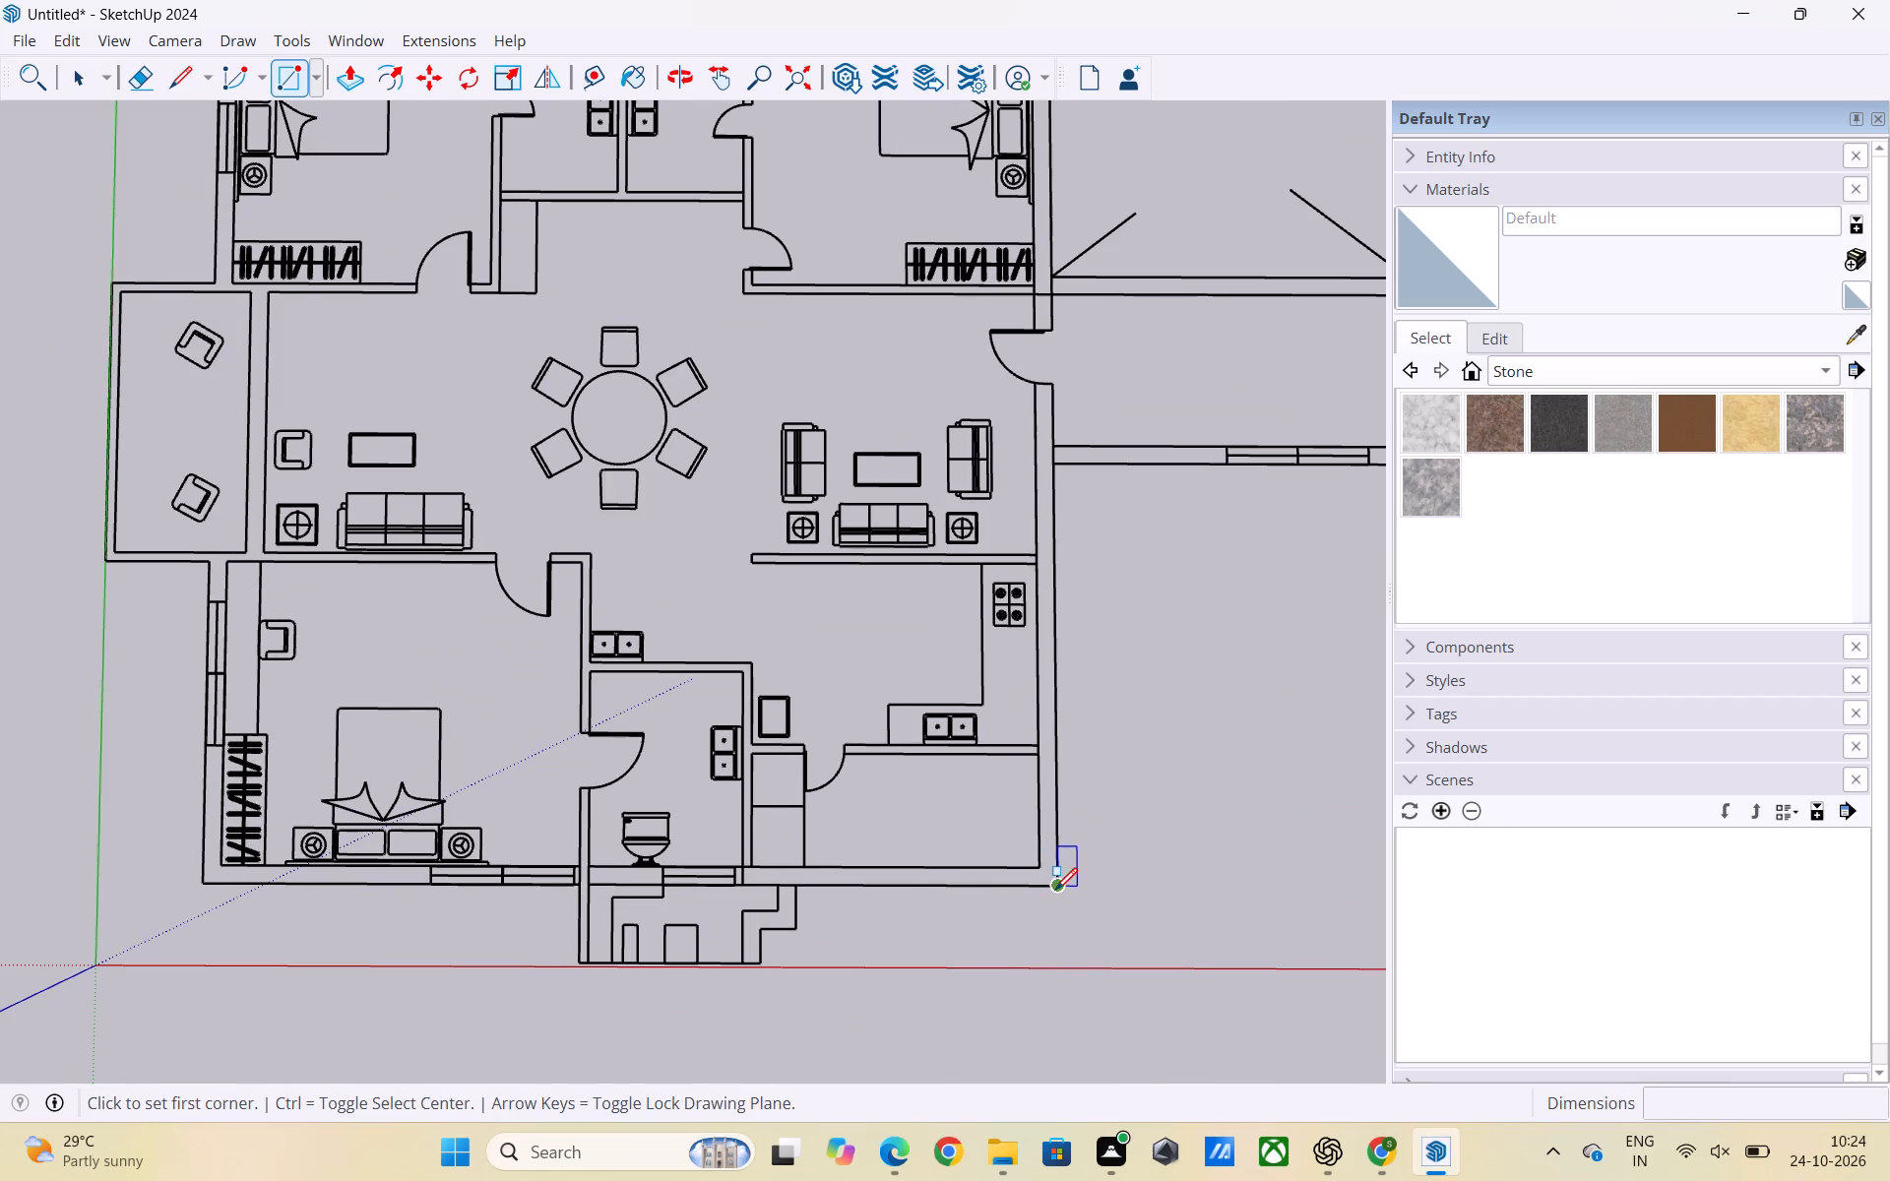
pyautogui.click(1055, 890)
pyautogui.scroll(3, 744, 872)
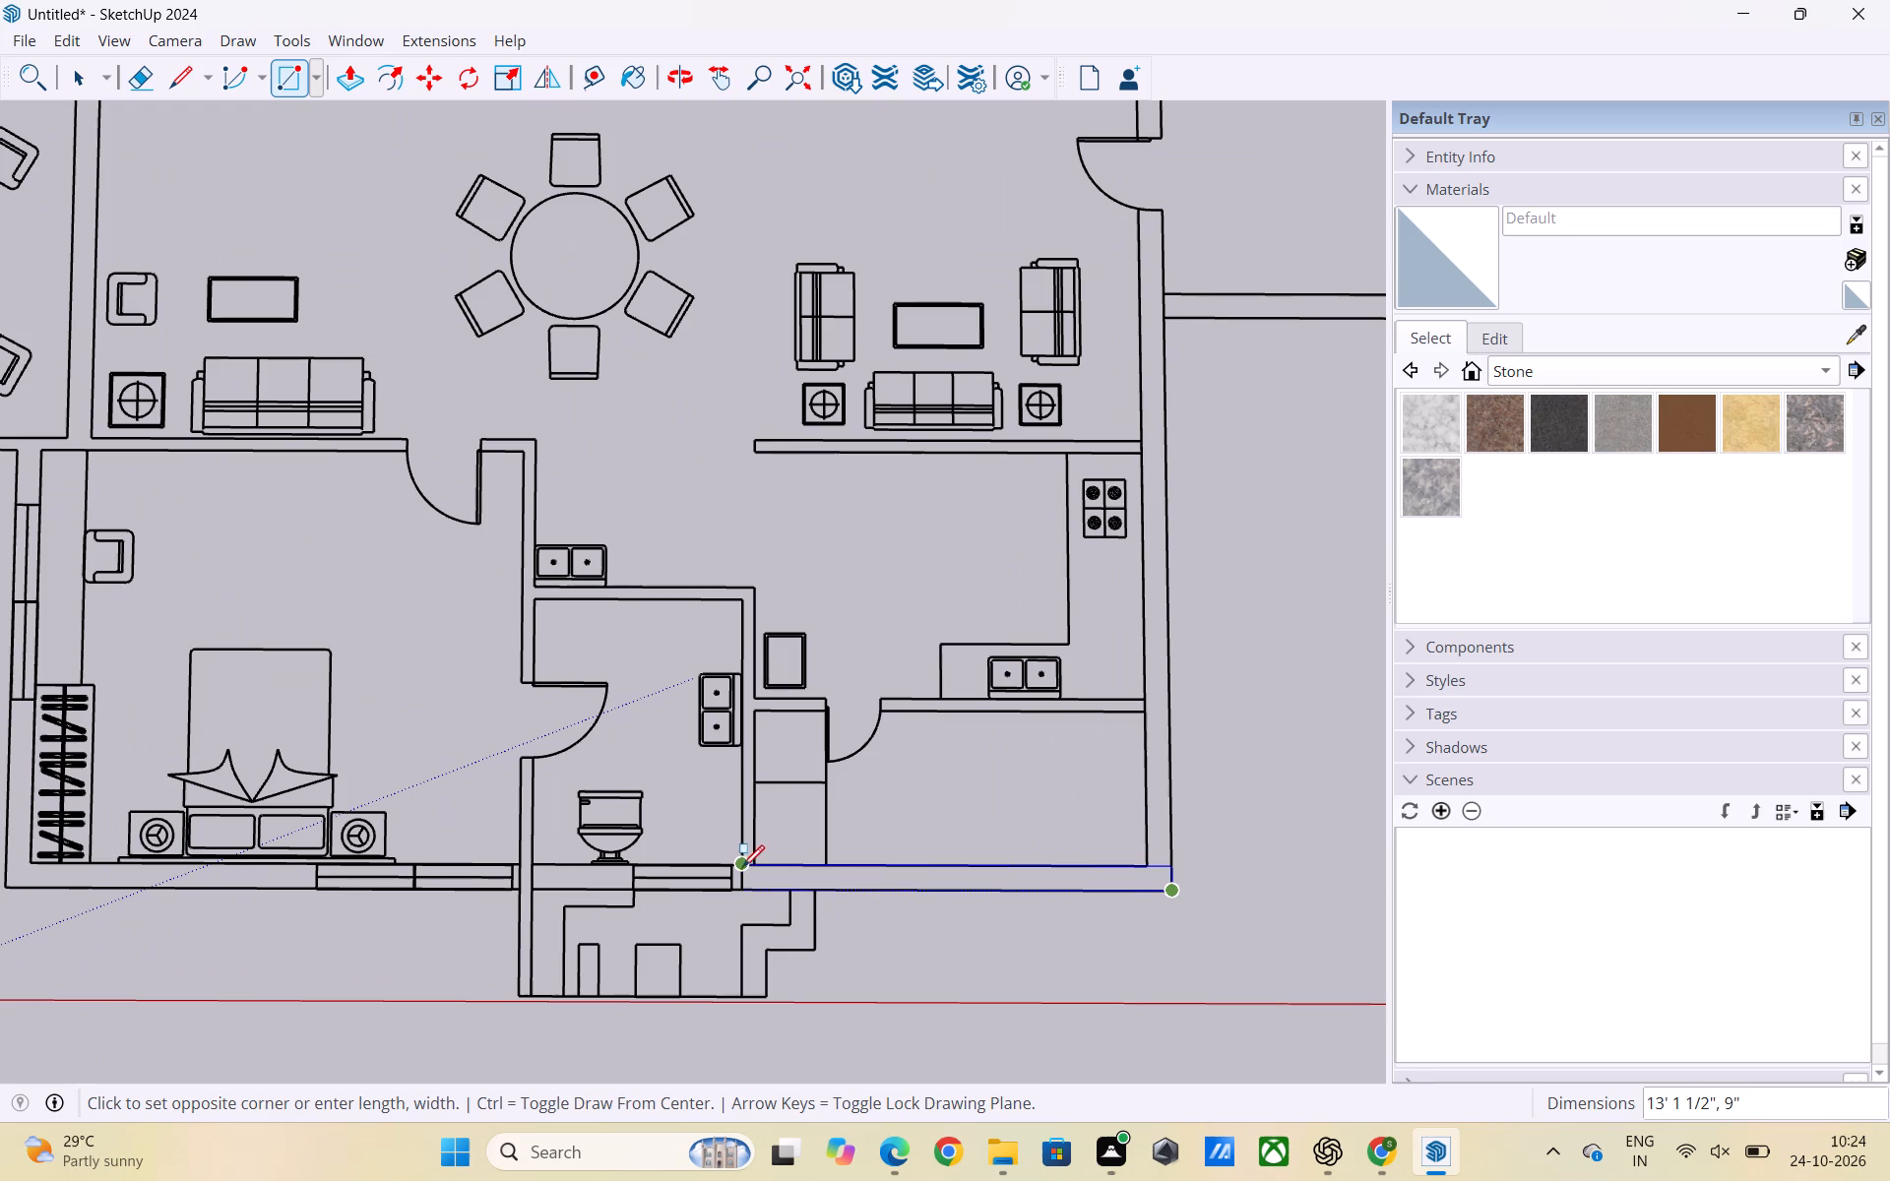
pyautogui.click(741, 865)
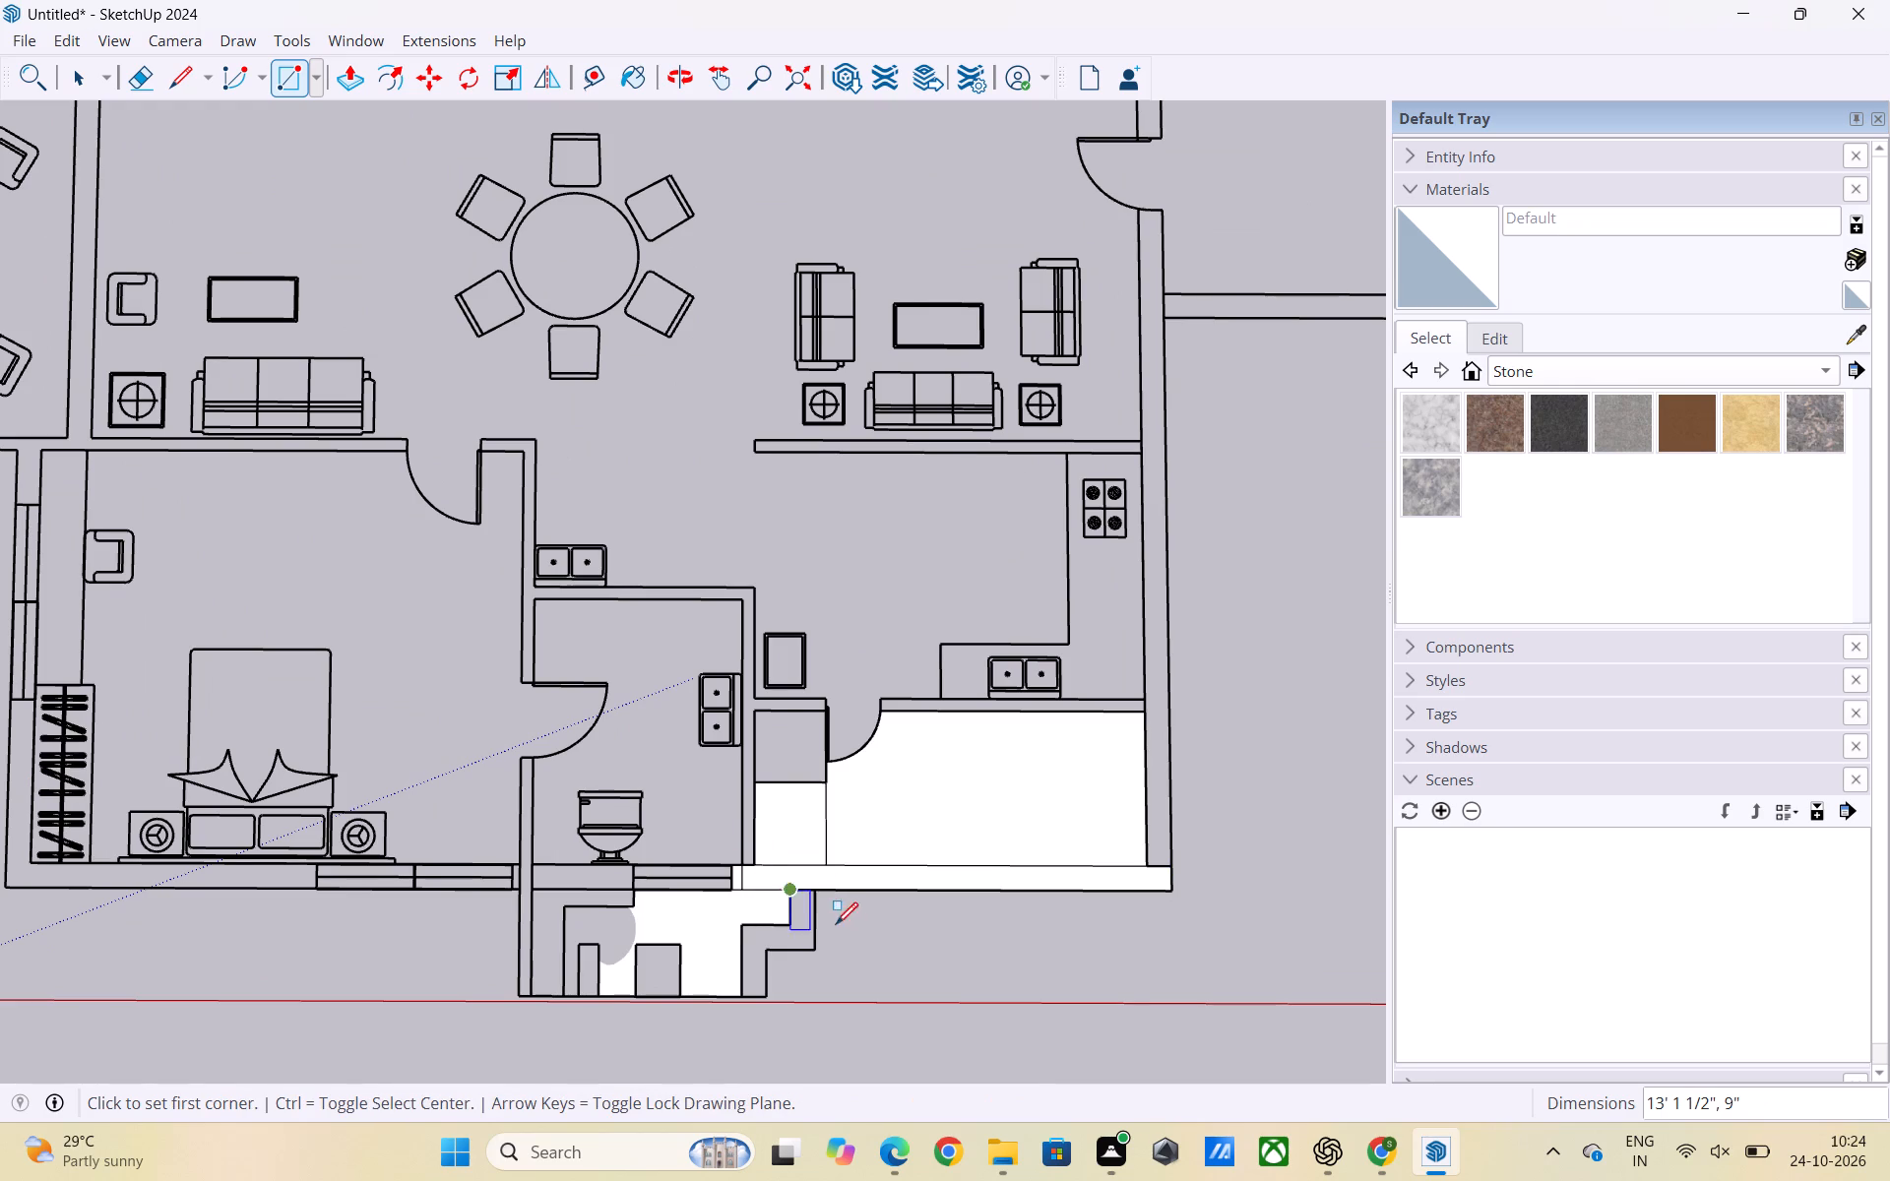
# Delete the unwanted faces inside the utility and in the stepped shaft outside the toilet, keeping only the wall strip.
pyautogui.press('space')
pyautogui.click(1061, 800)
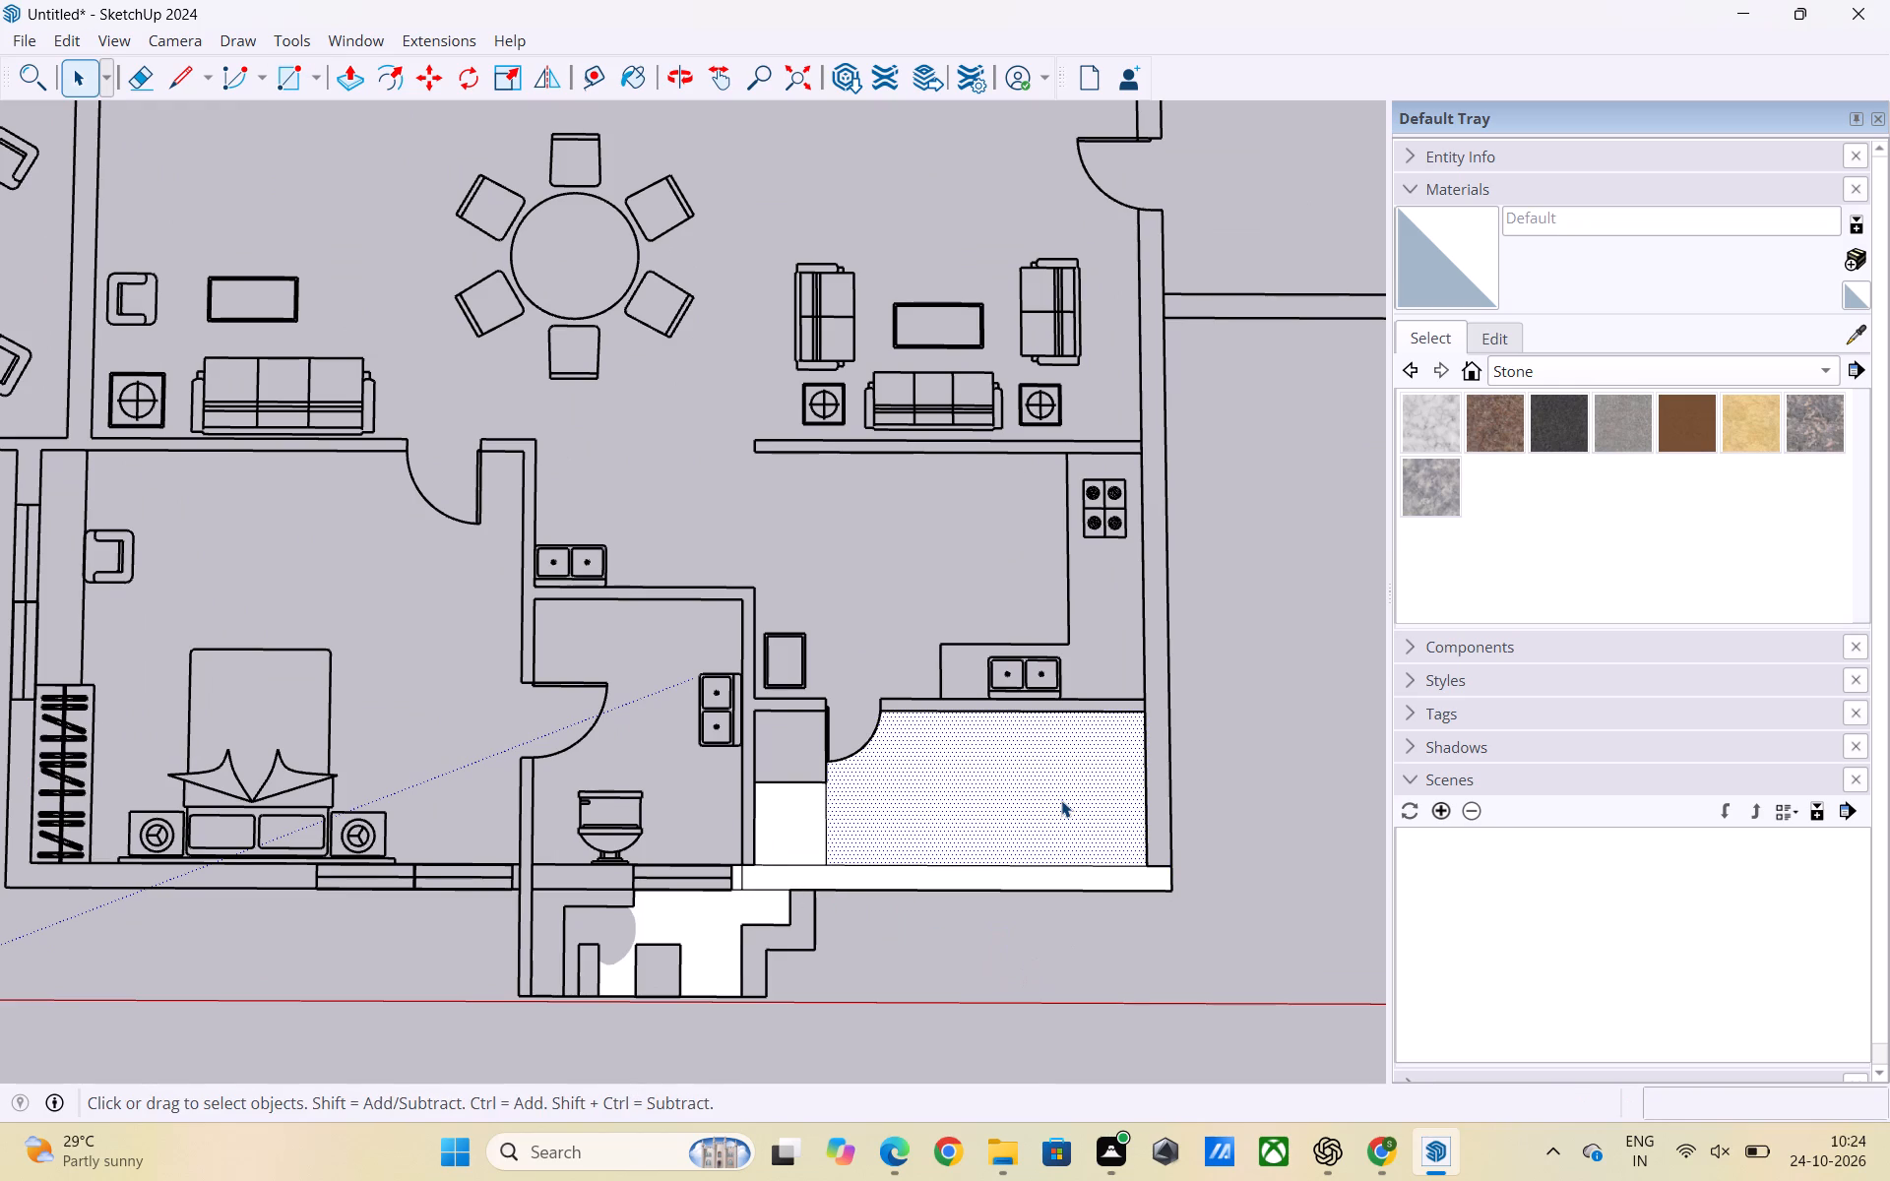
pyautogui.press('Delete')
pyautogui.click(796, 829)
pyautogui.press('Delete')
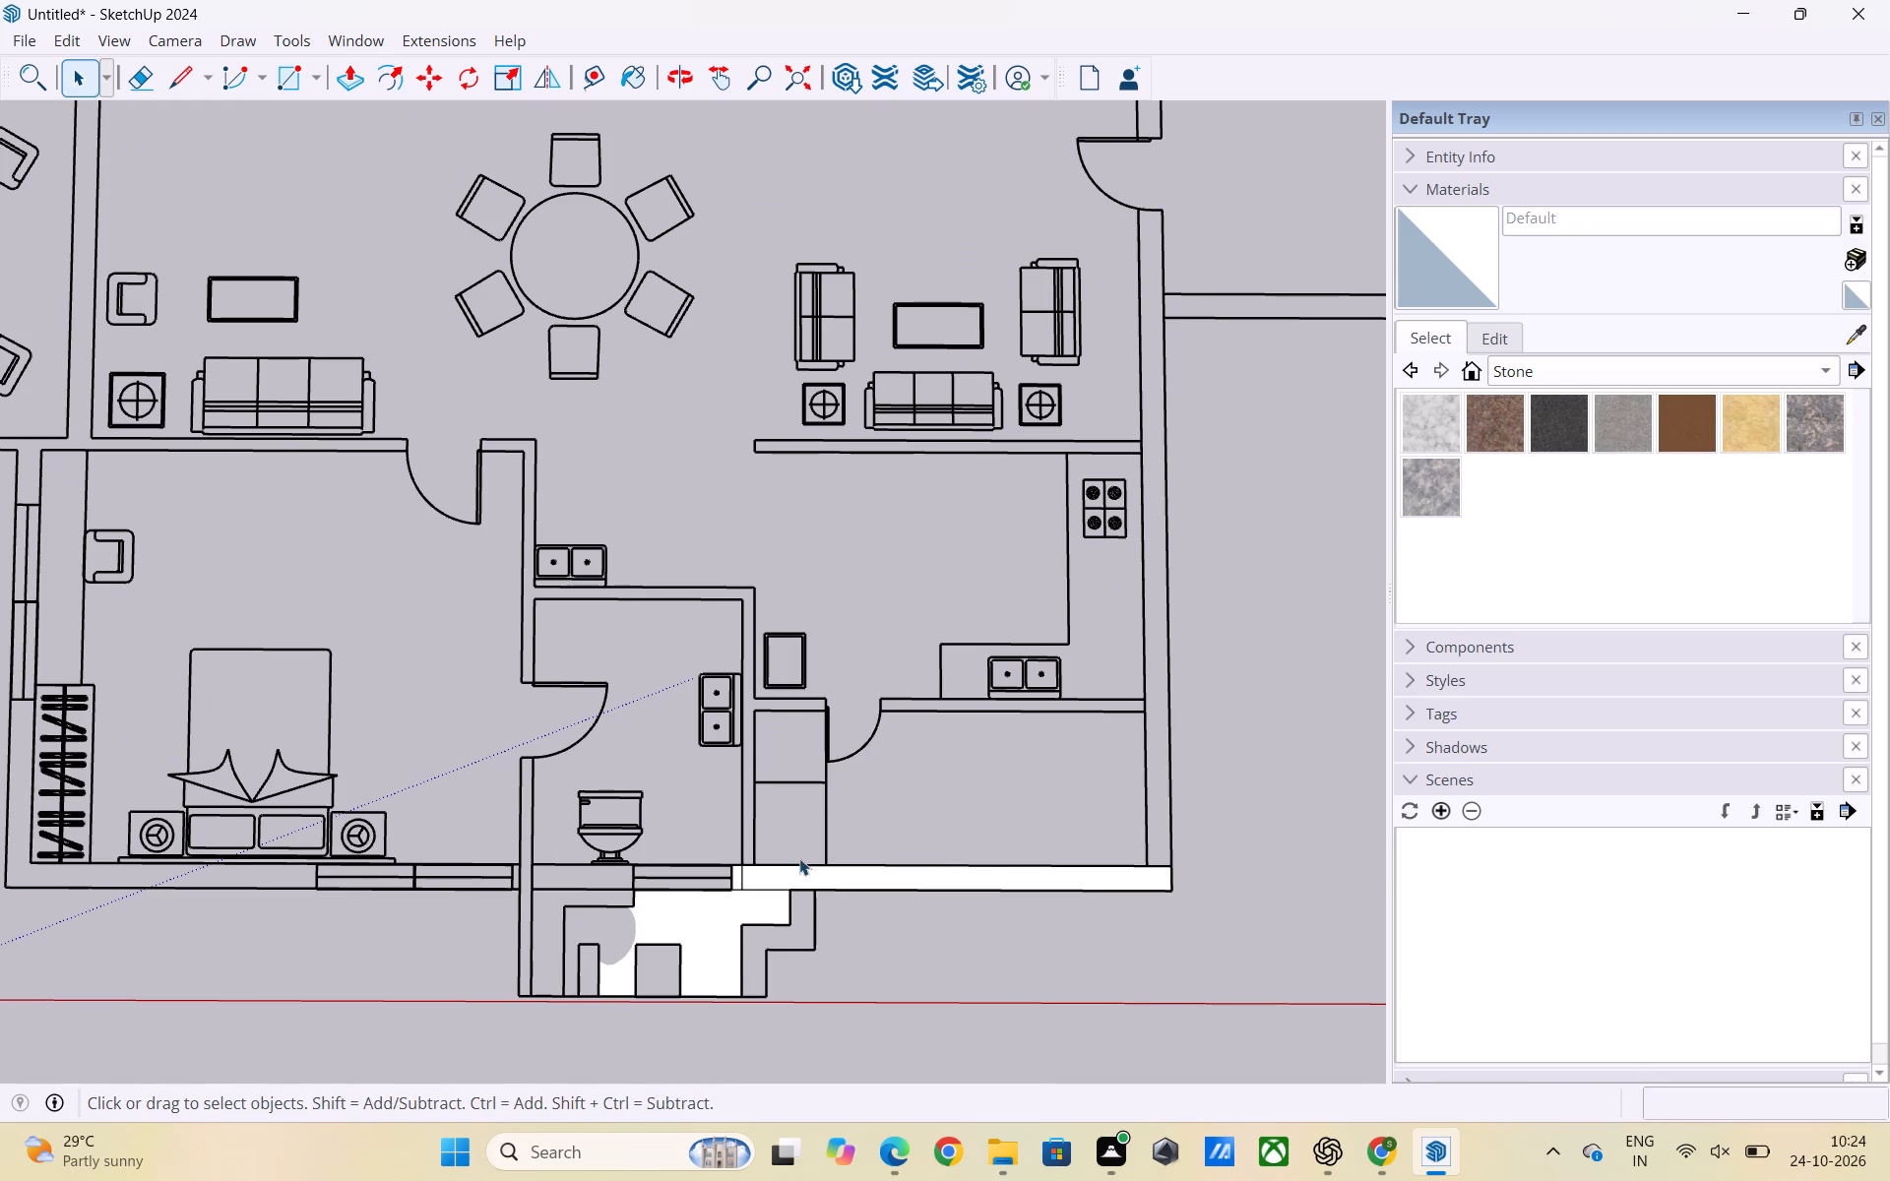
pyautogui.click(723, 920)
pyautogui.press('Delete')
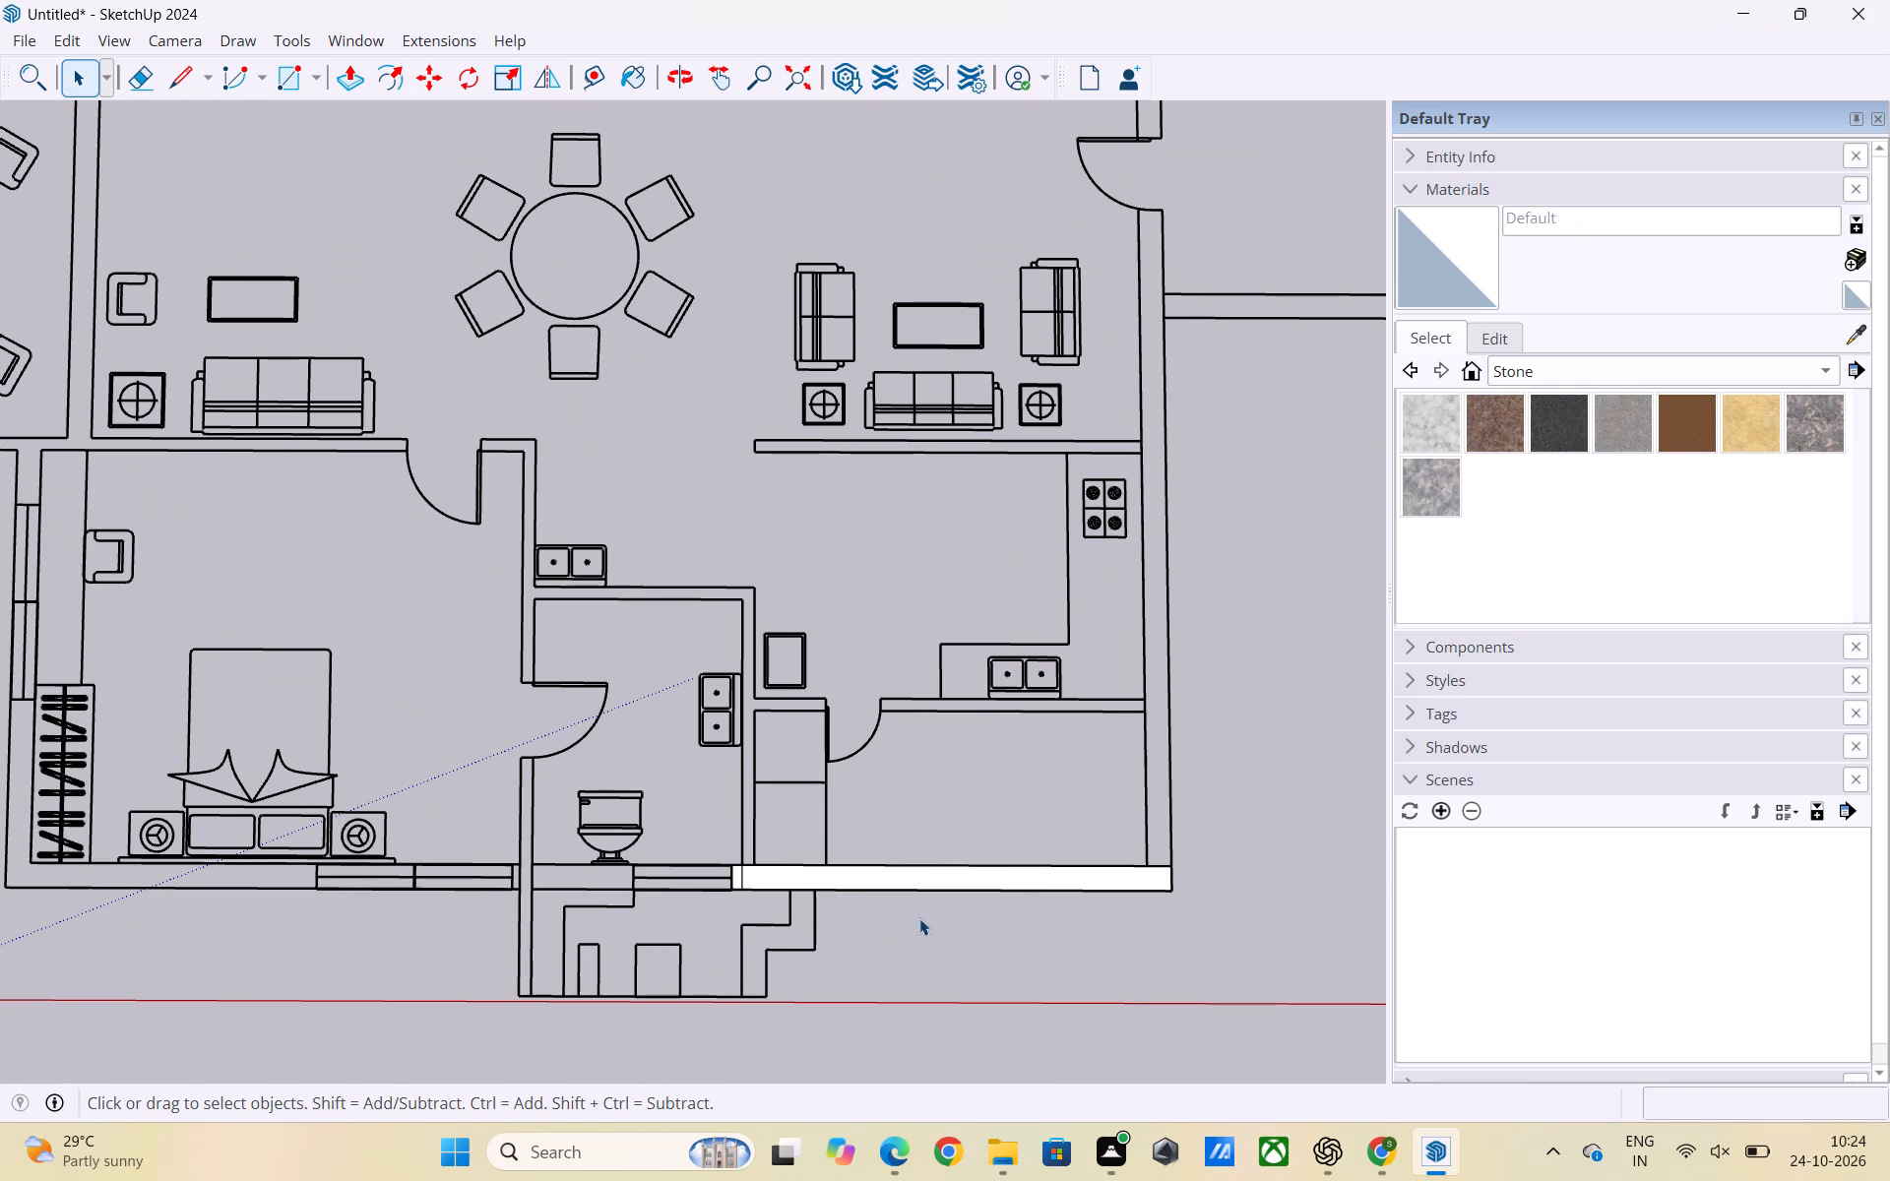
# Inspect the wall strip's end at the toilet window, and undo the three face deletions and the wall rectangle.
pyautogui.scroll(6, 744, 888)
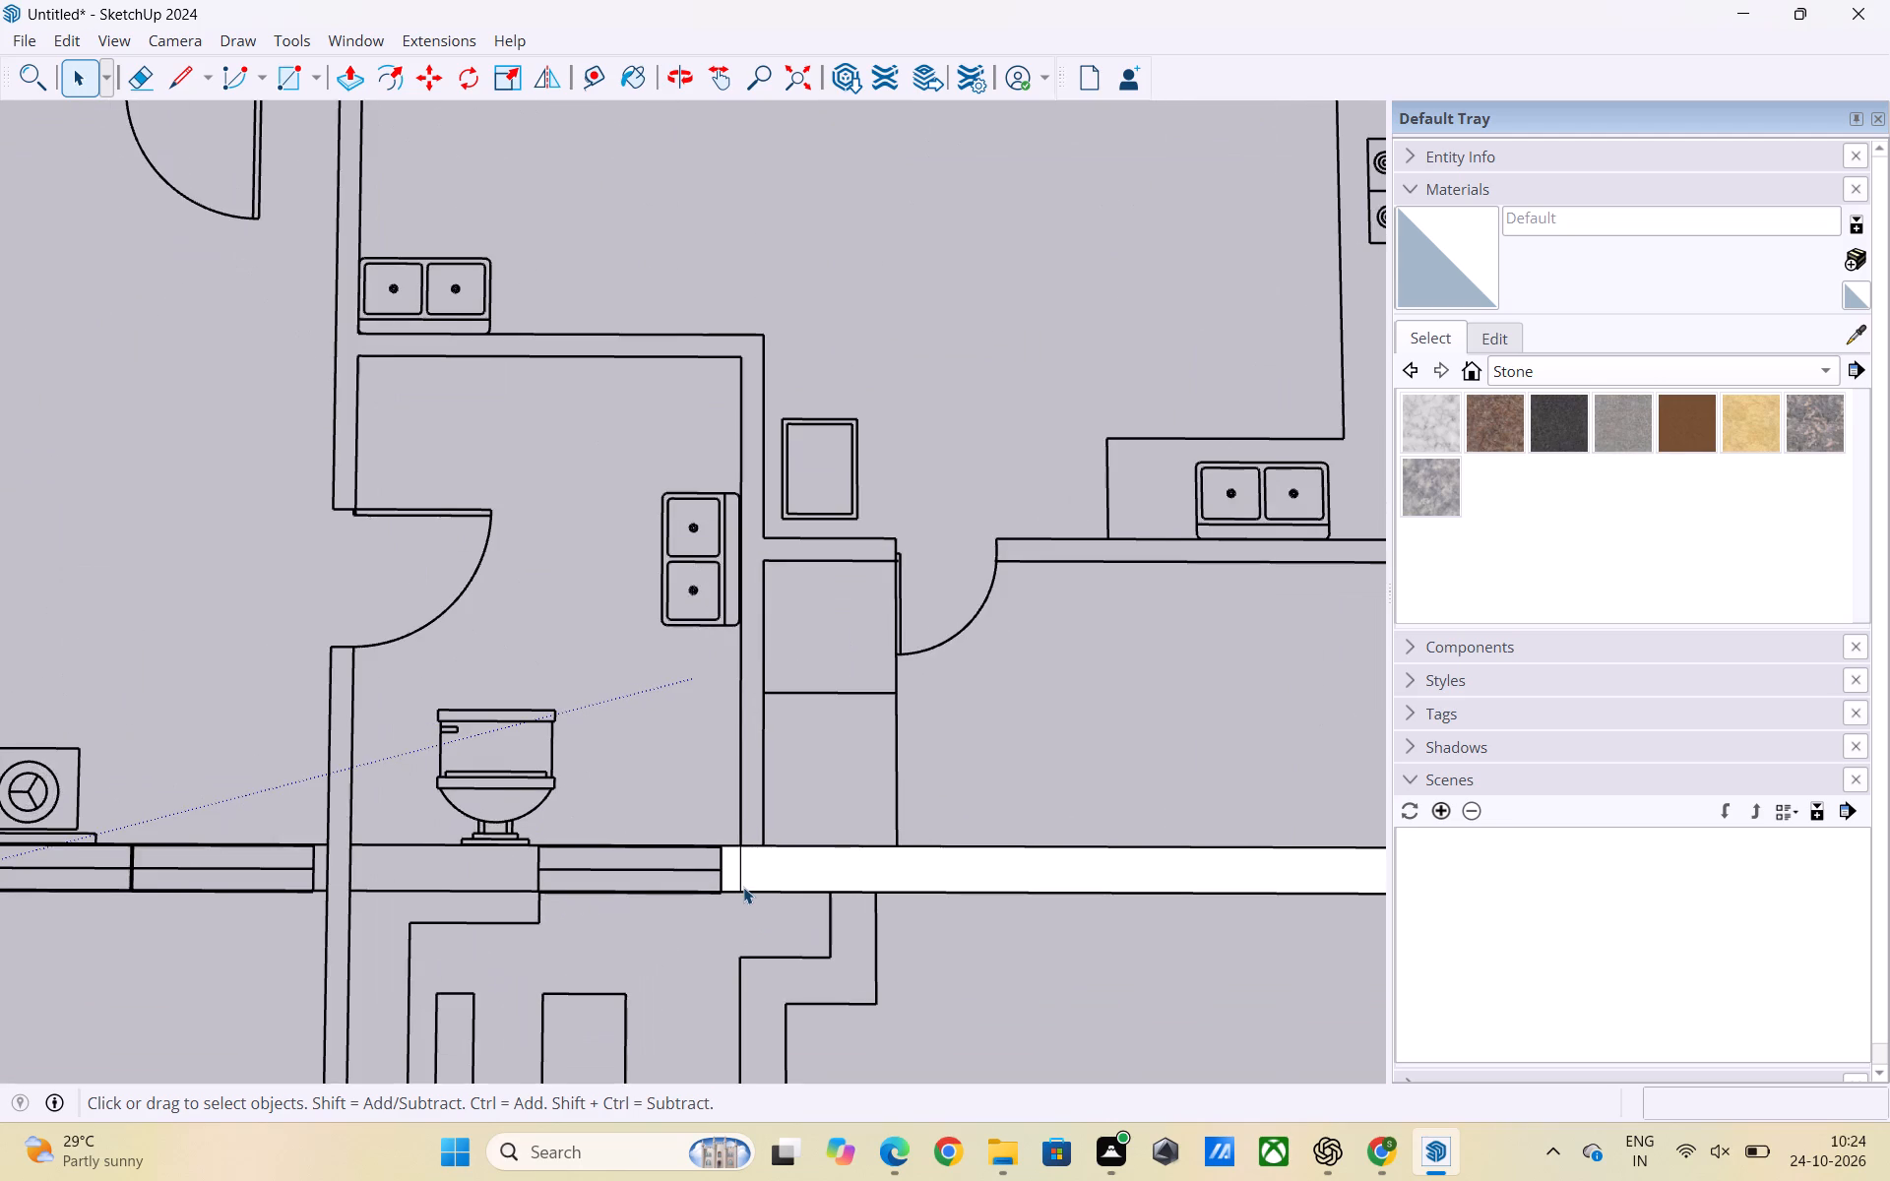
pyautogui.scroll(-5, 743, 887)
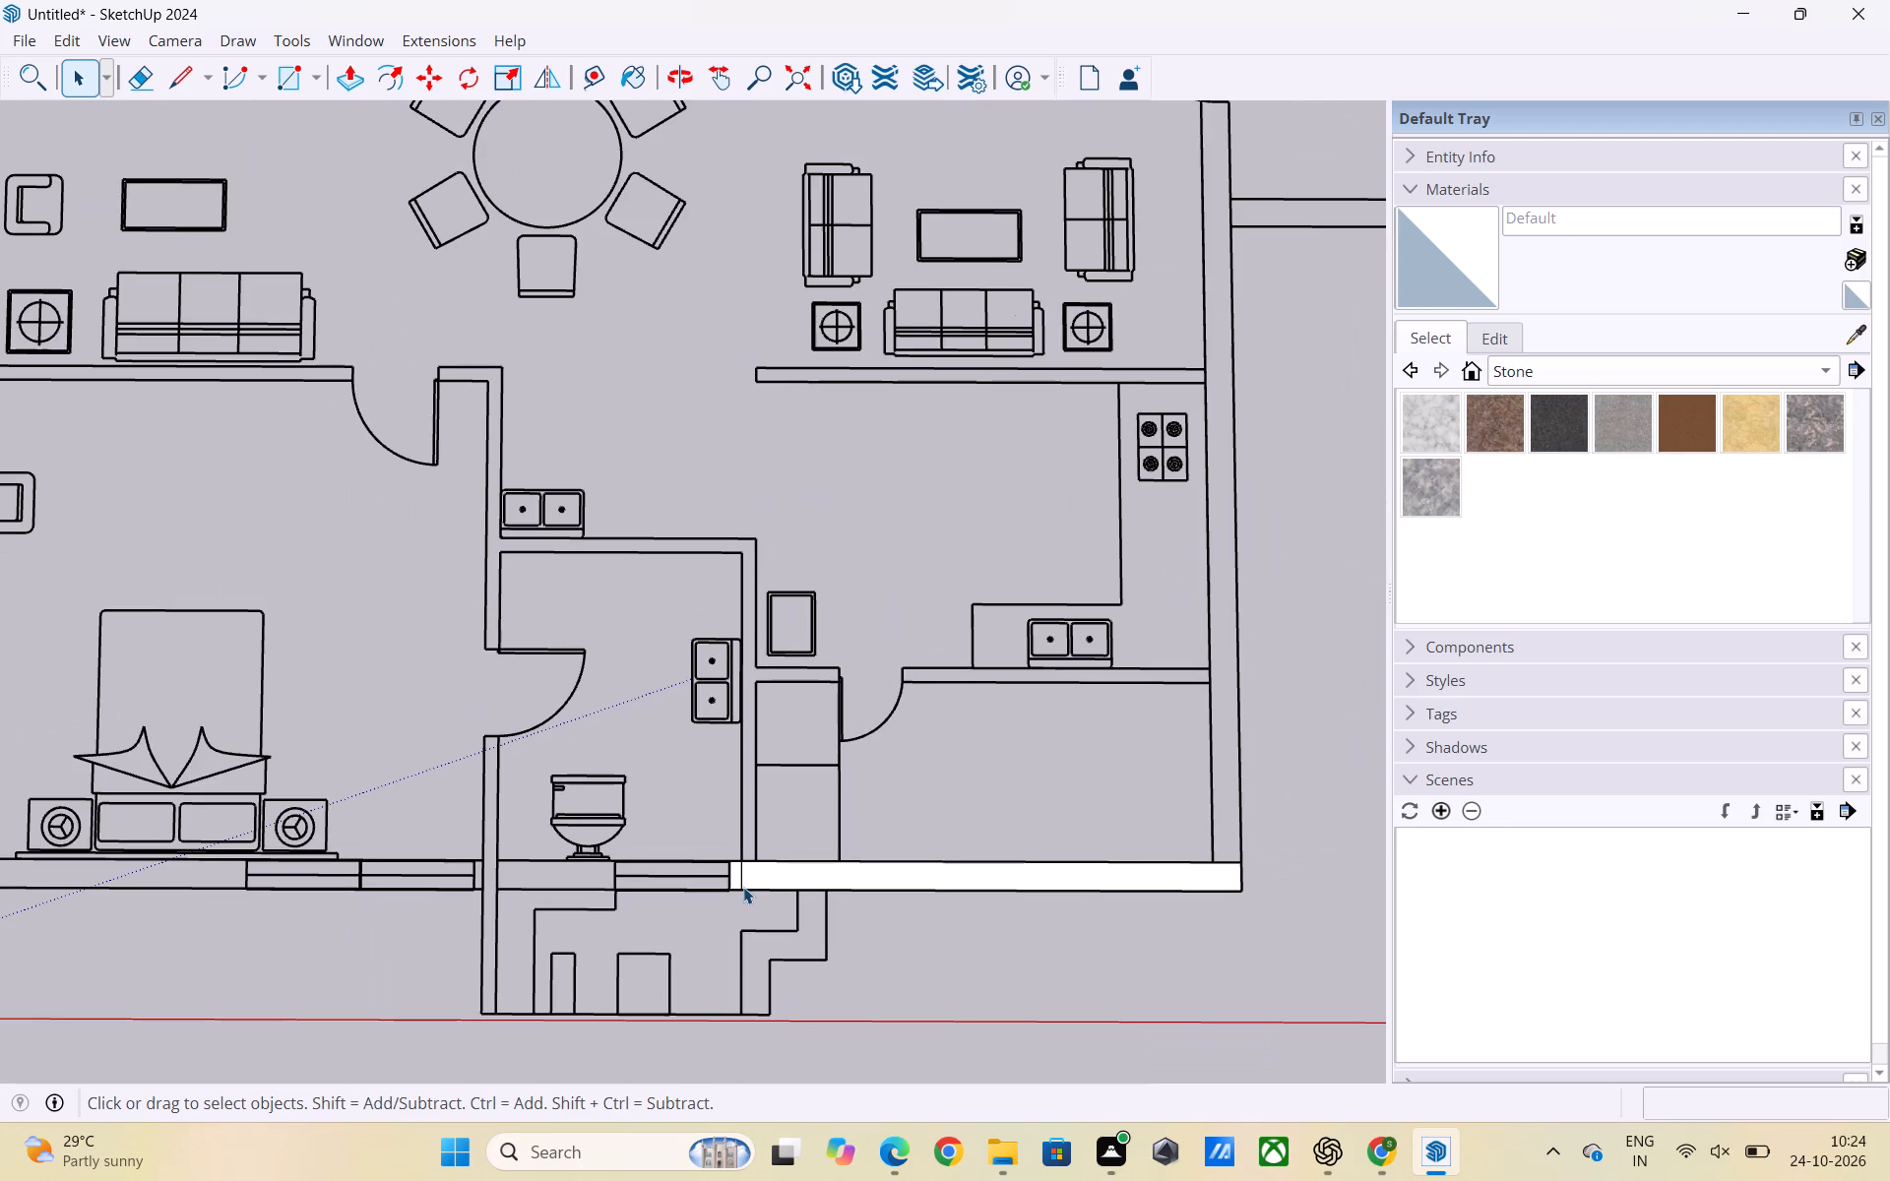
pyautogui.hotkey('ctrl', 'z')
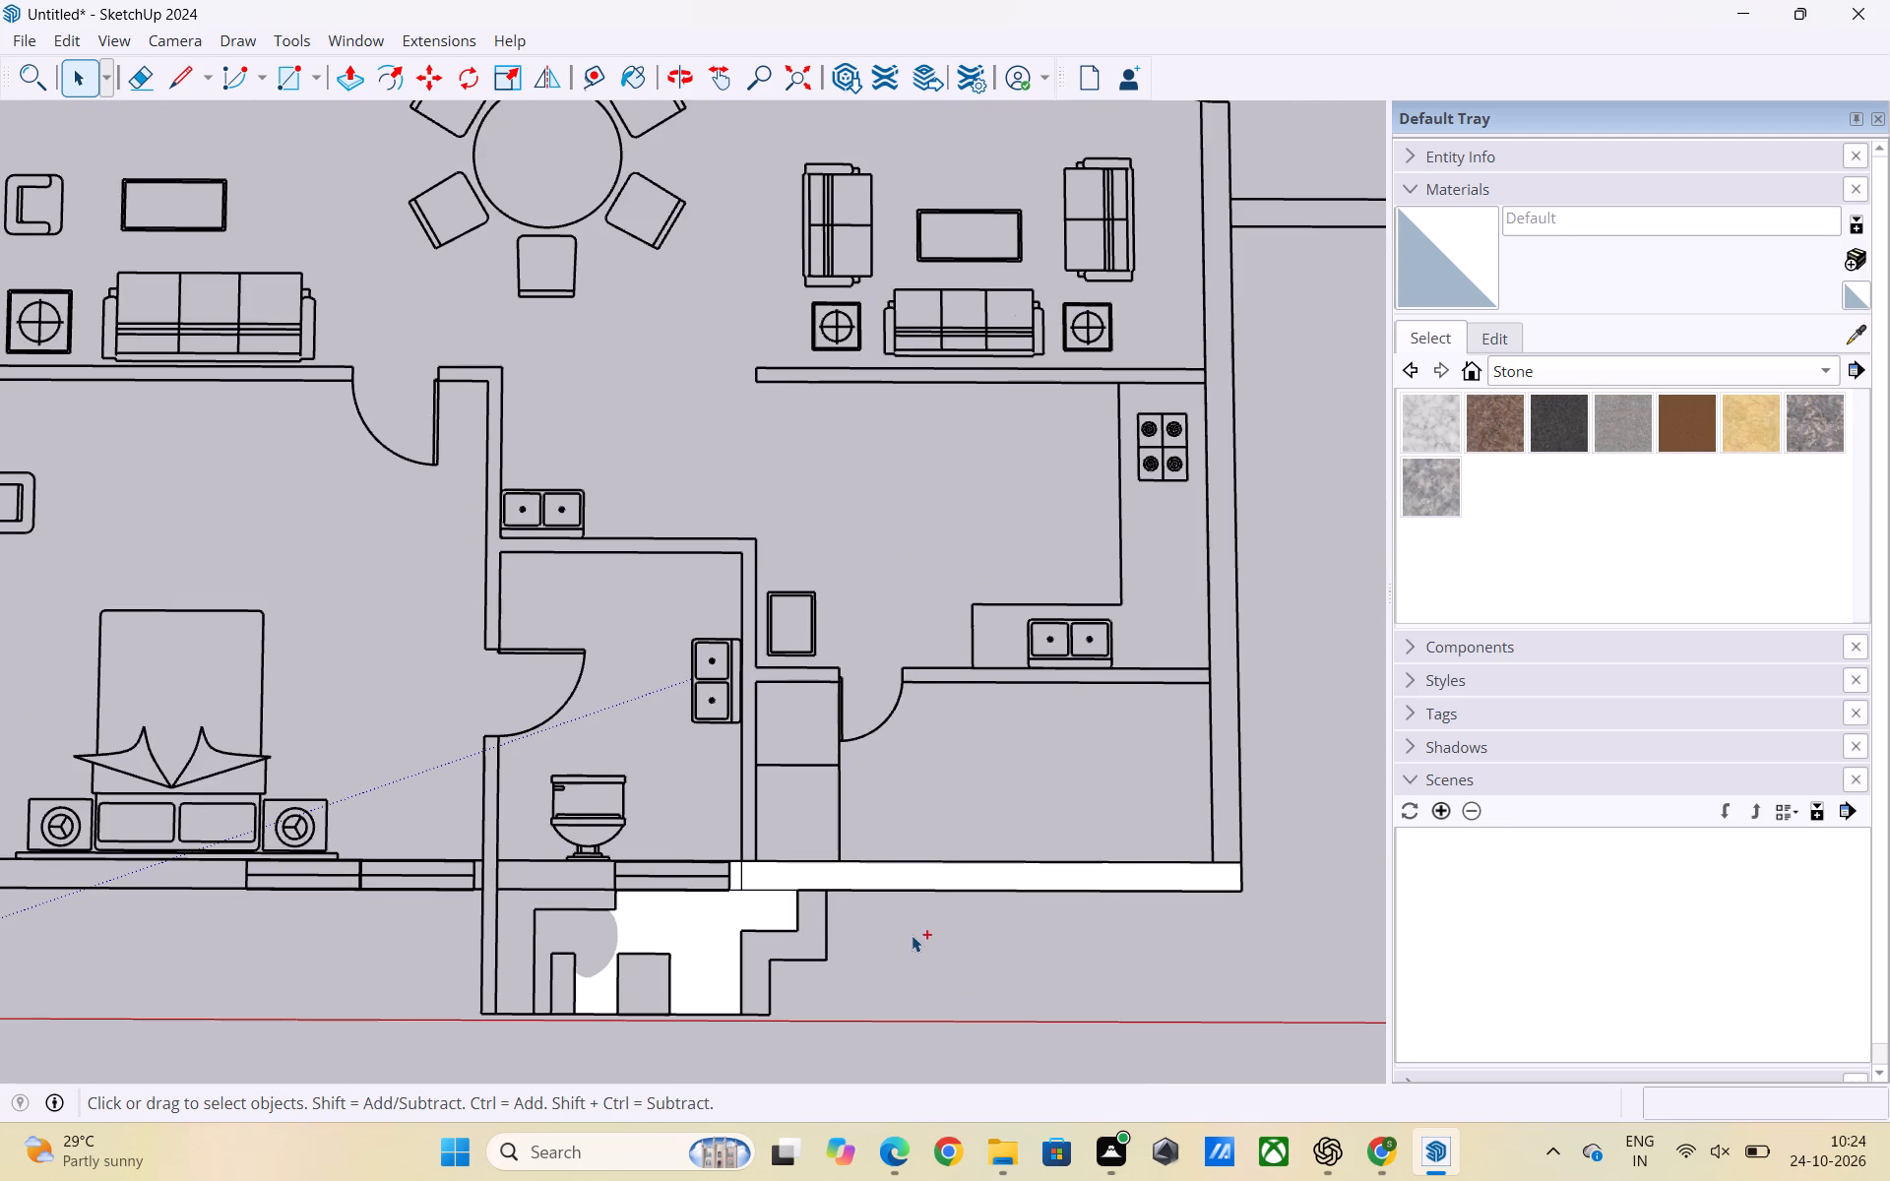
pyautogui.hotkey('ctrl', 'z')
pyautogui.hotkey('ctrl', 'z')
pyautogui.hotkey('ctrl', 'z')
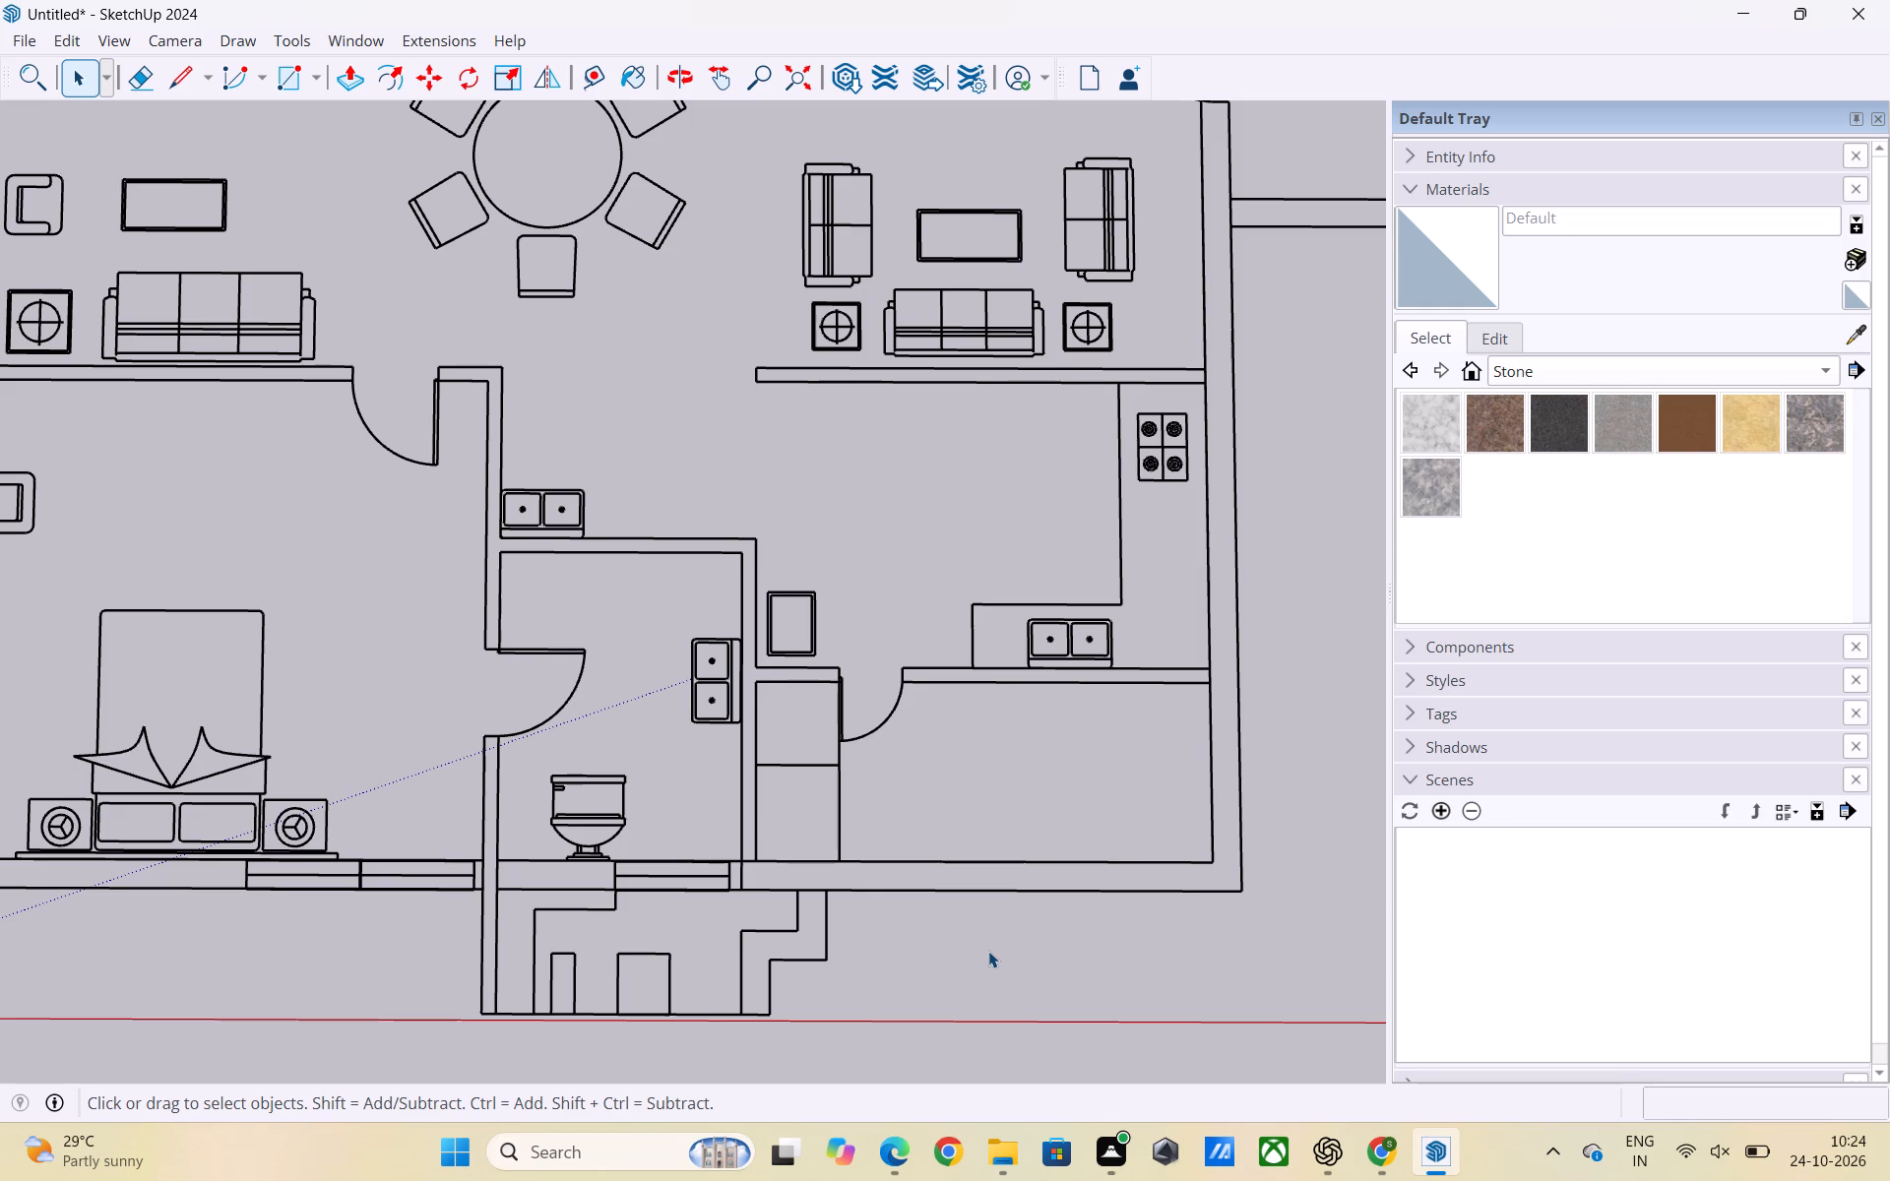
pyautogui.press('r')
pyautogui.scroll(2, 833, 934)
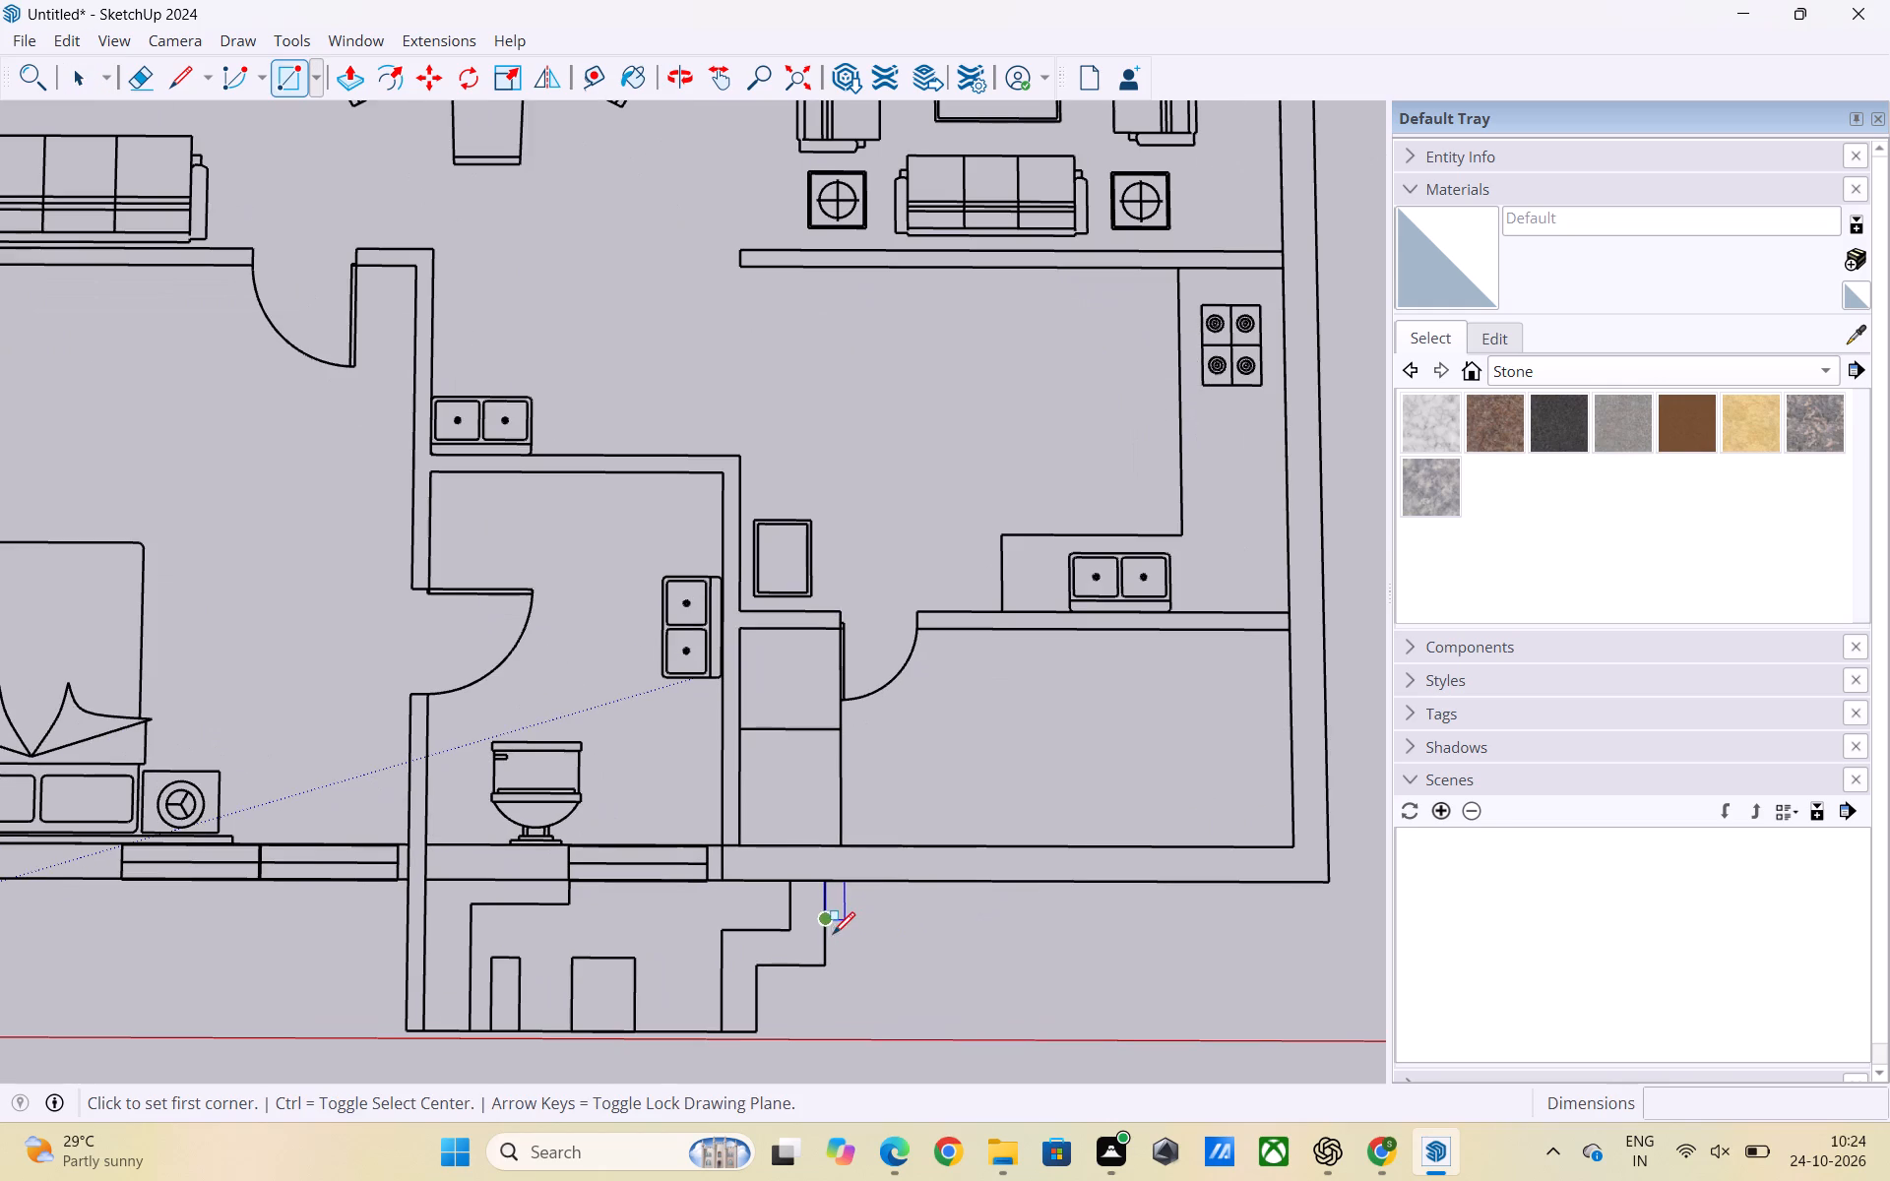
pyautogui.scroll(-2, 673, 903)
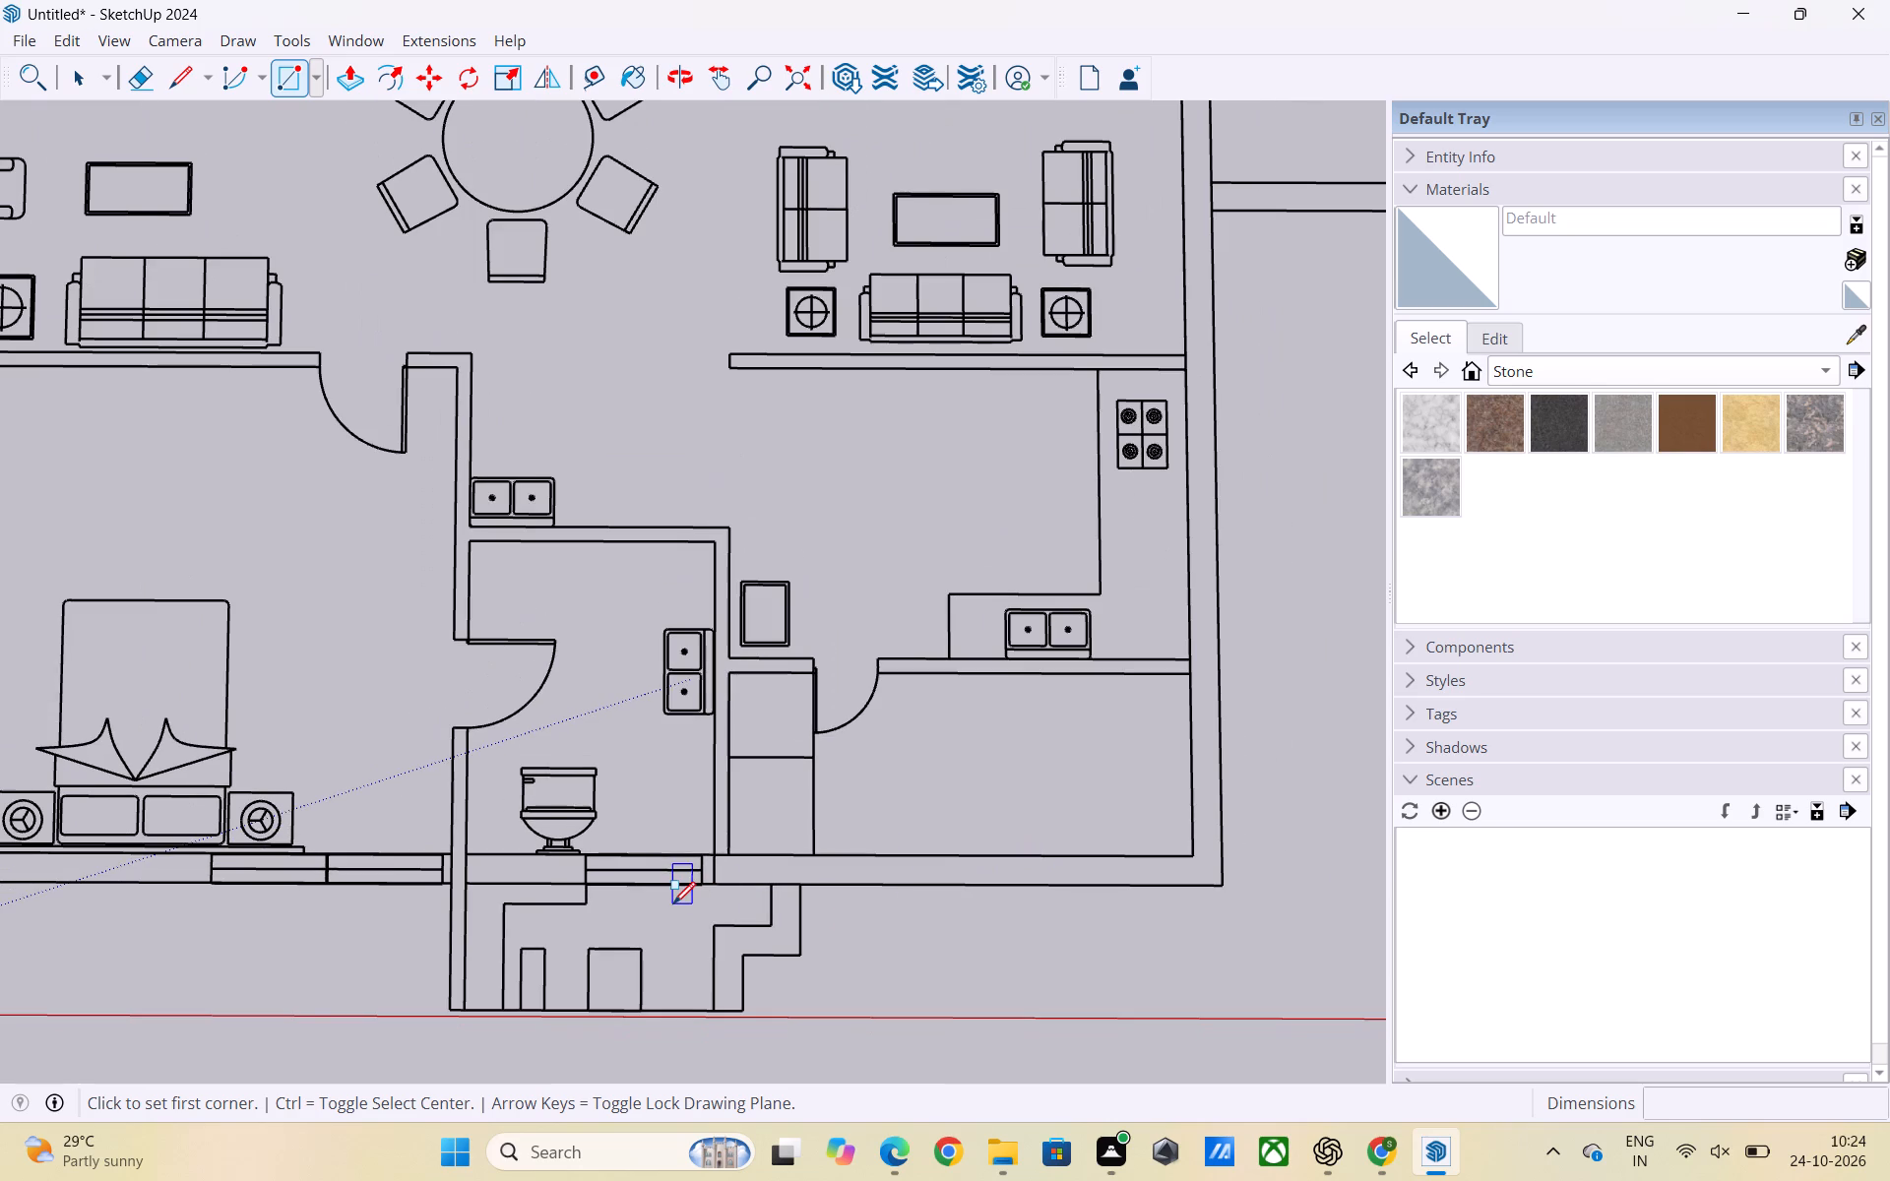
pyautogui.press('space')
# Examine the master bedroom, toilet and utility outer walls in the line plan against the coloured reference image.
pyautogui.scroll(-7, 1264, 956)
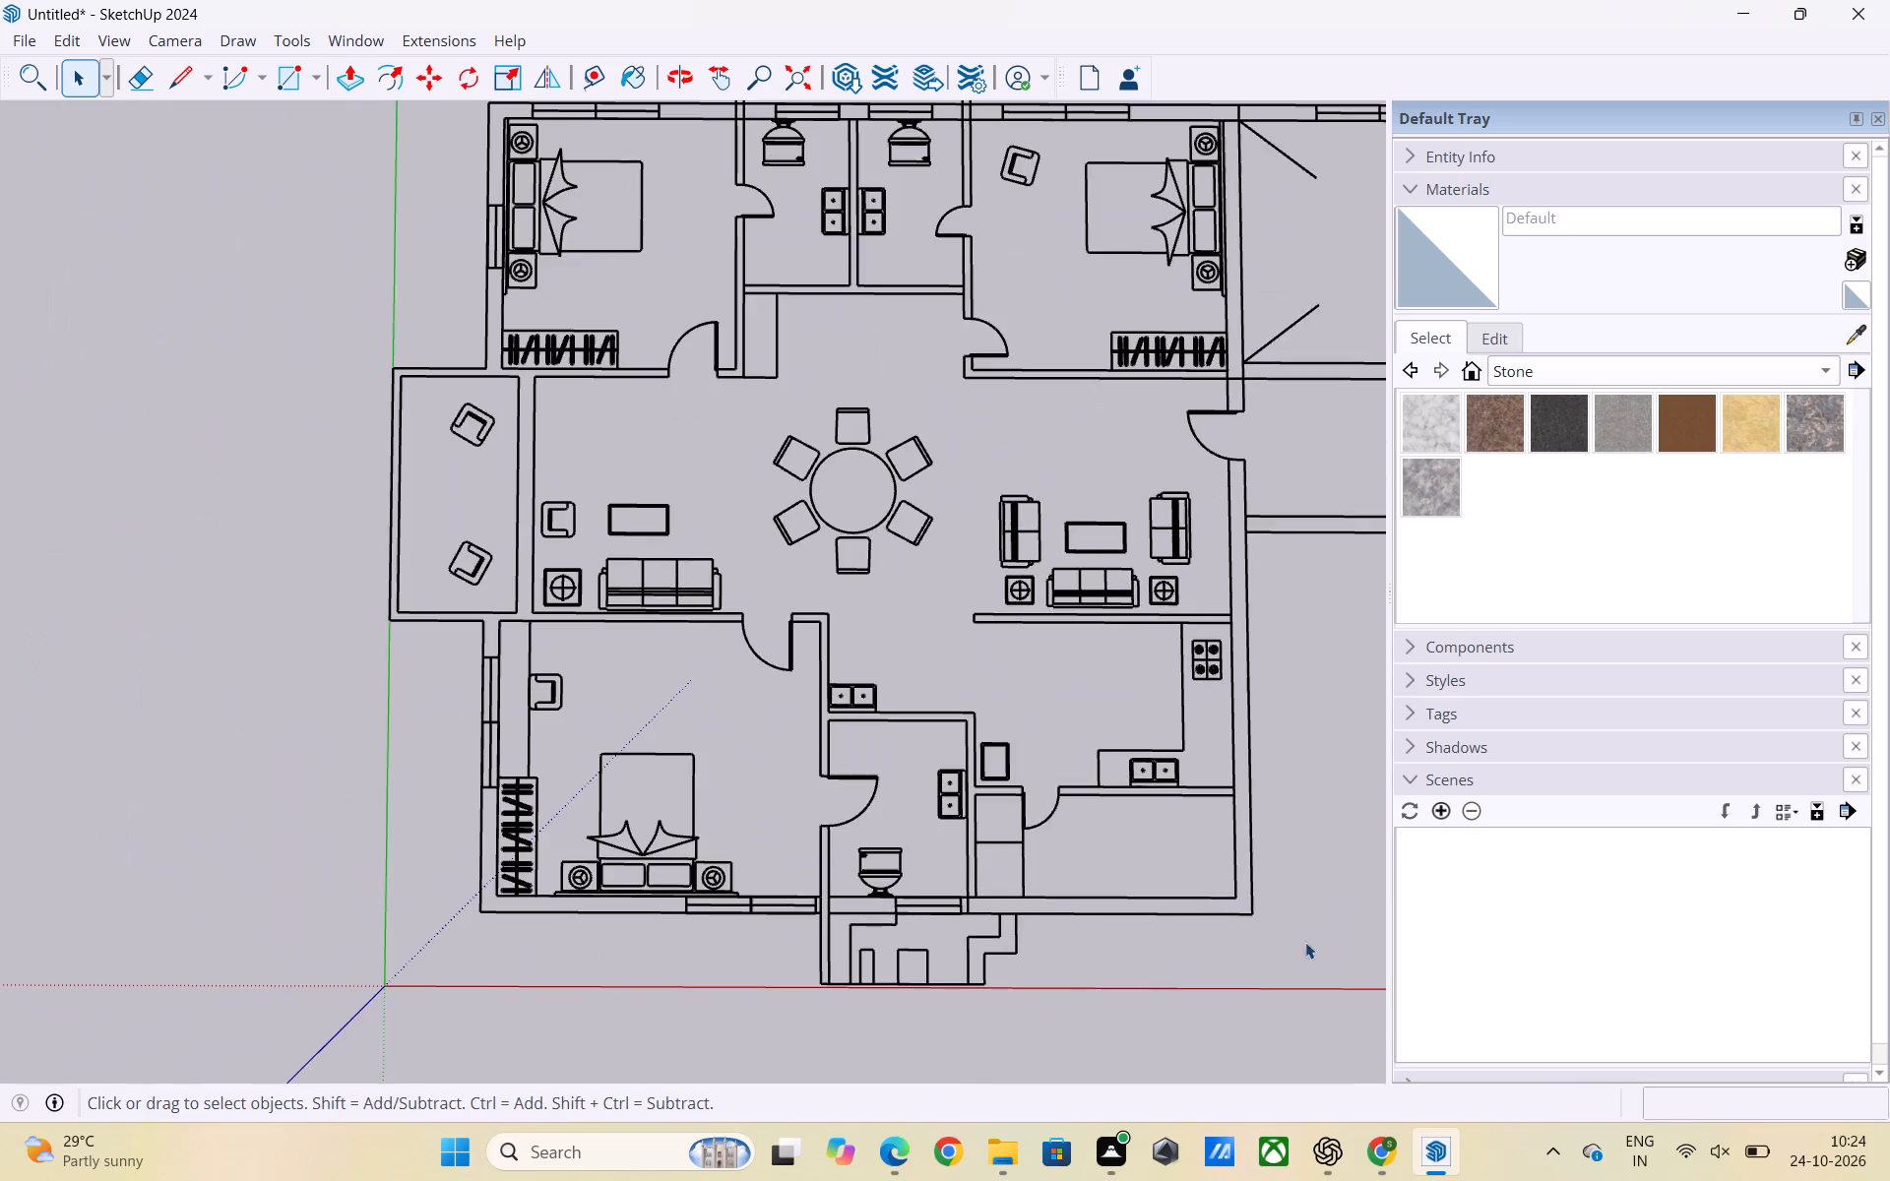
pyautogui.scroll(3, 543, 928)
pyautogui.scroll(-6, 788, 928)
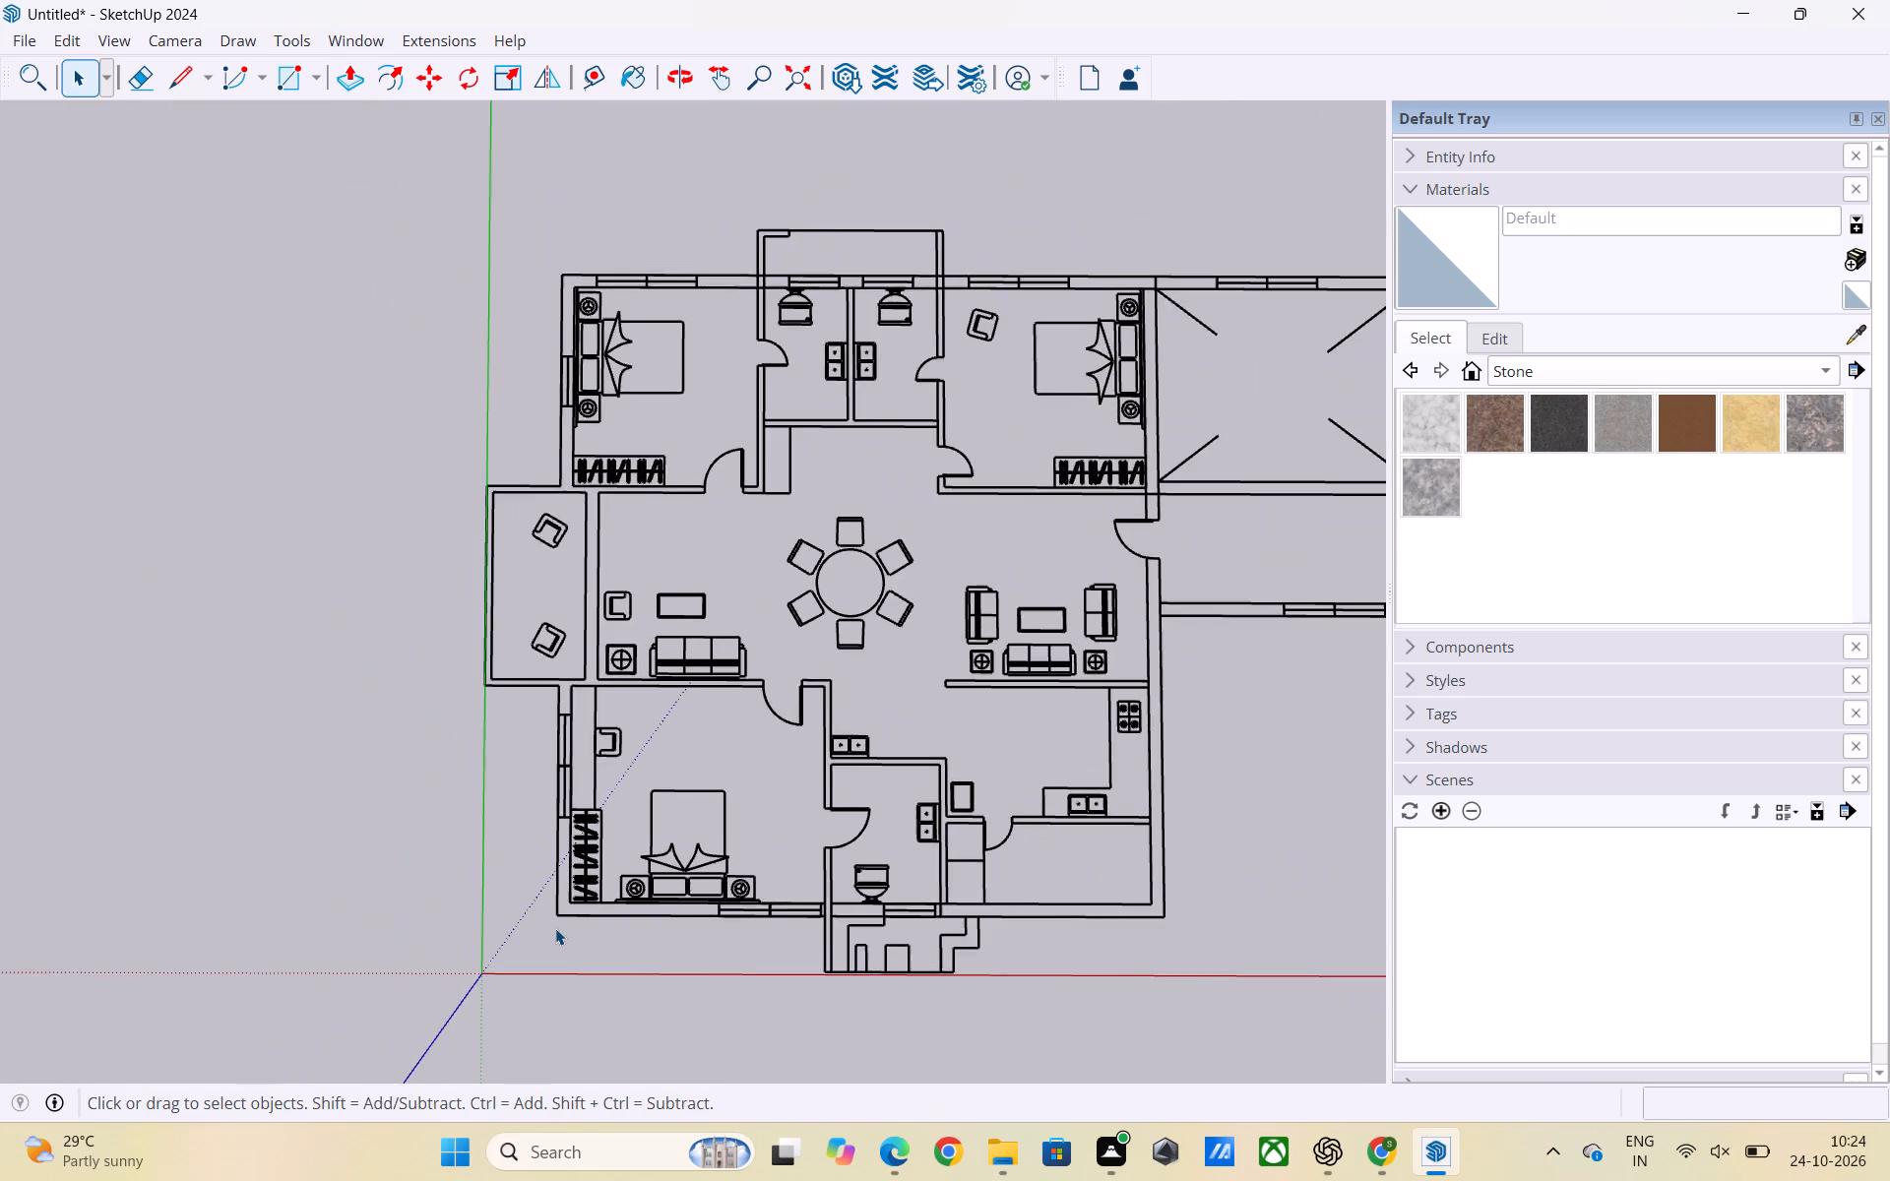
pyautogui.scroll(-5, 569, 929)
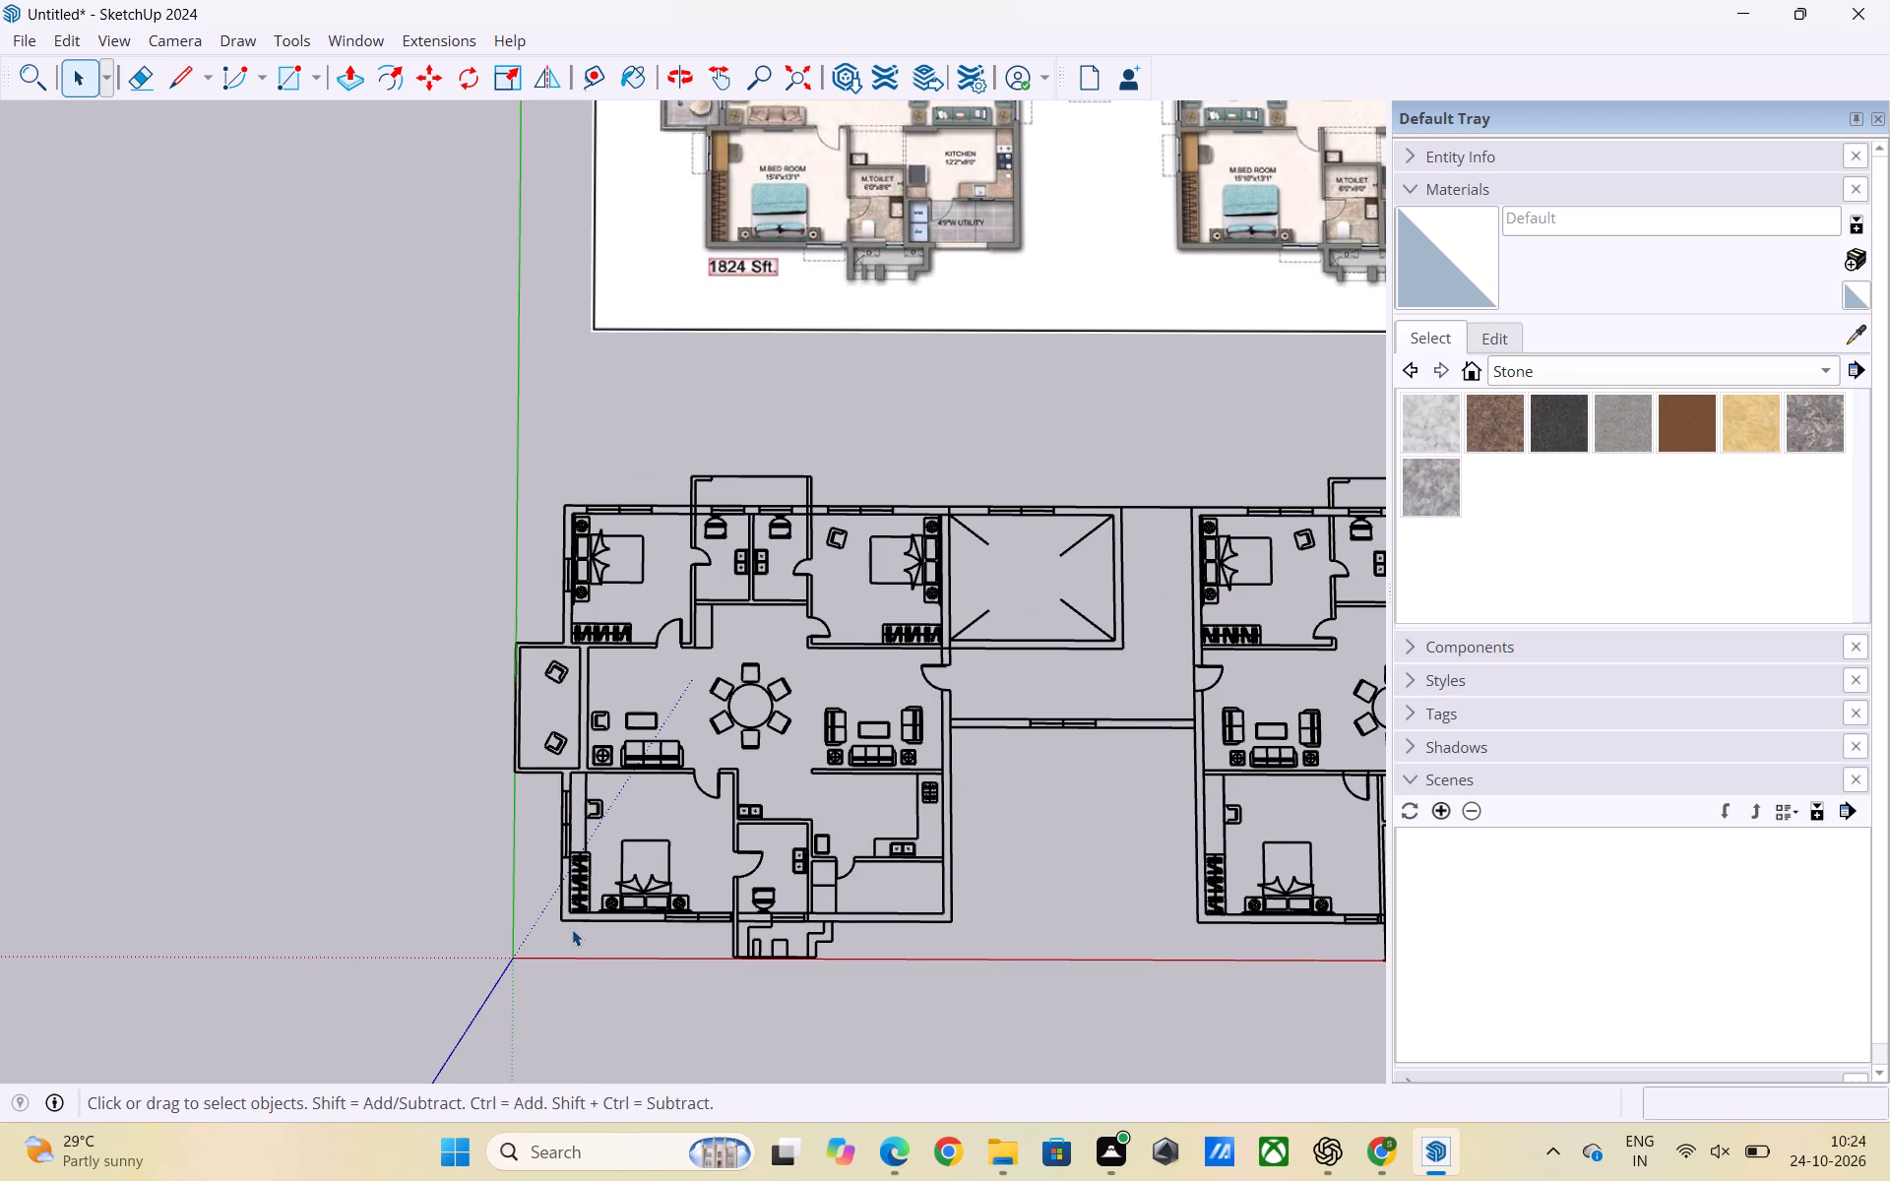
pyautogui.scroll(3, 695, 932)
pyautogui.scroll(-2, 881, 933)
pyautogui.scroll(5, 606, 918)
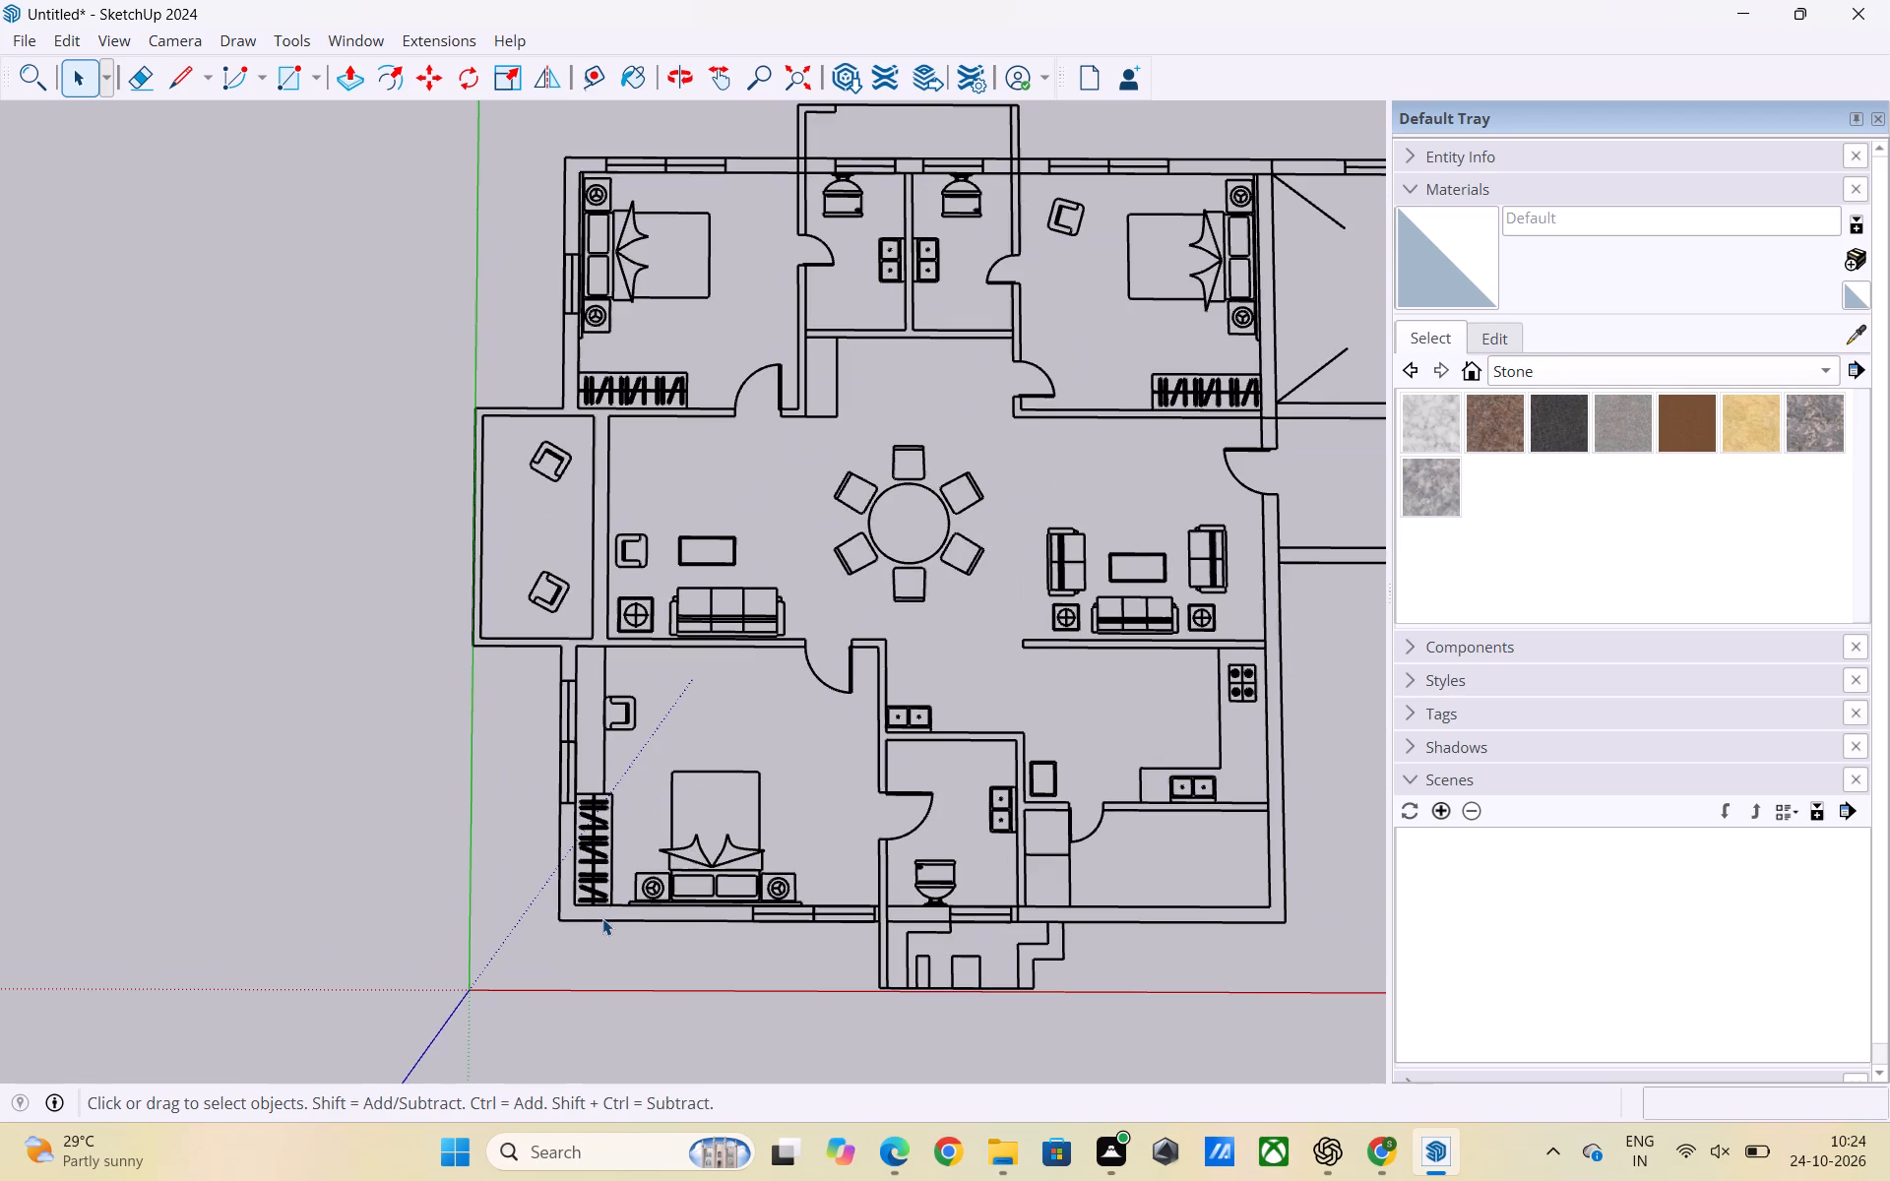
pyautogui.scroll(-2, 678, 930)
pyautogui.scroll(-2, 761, 798)
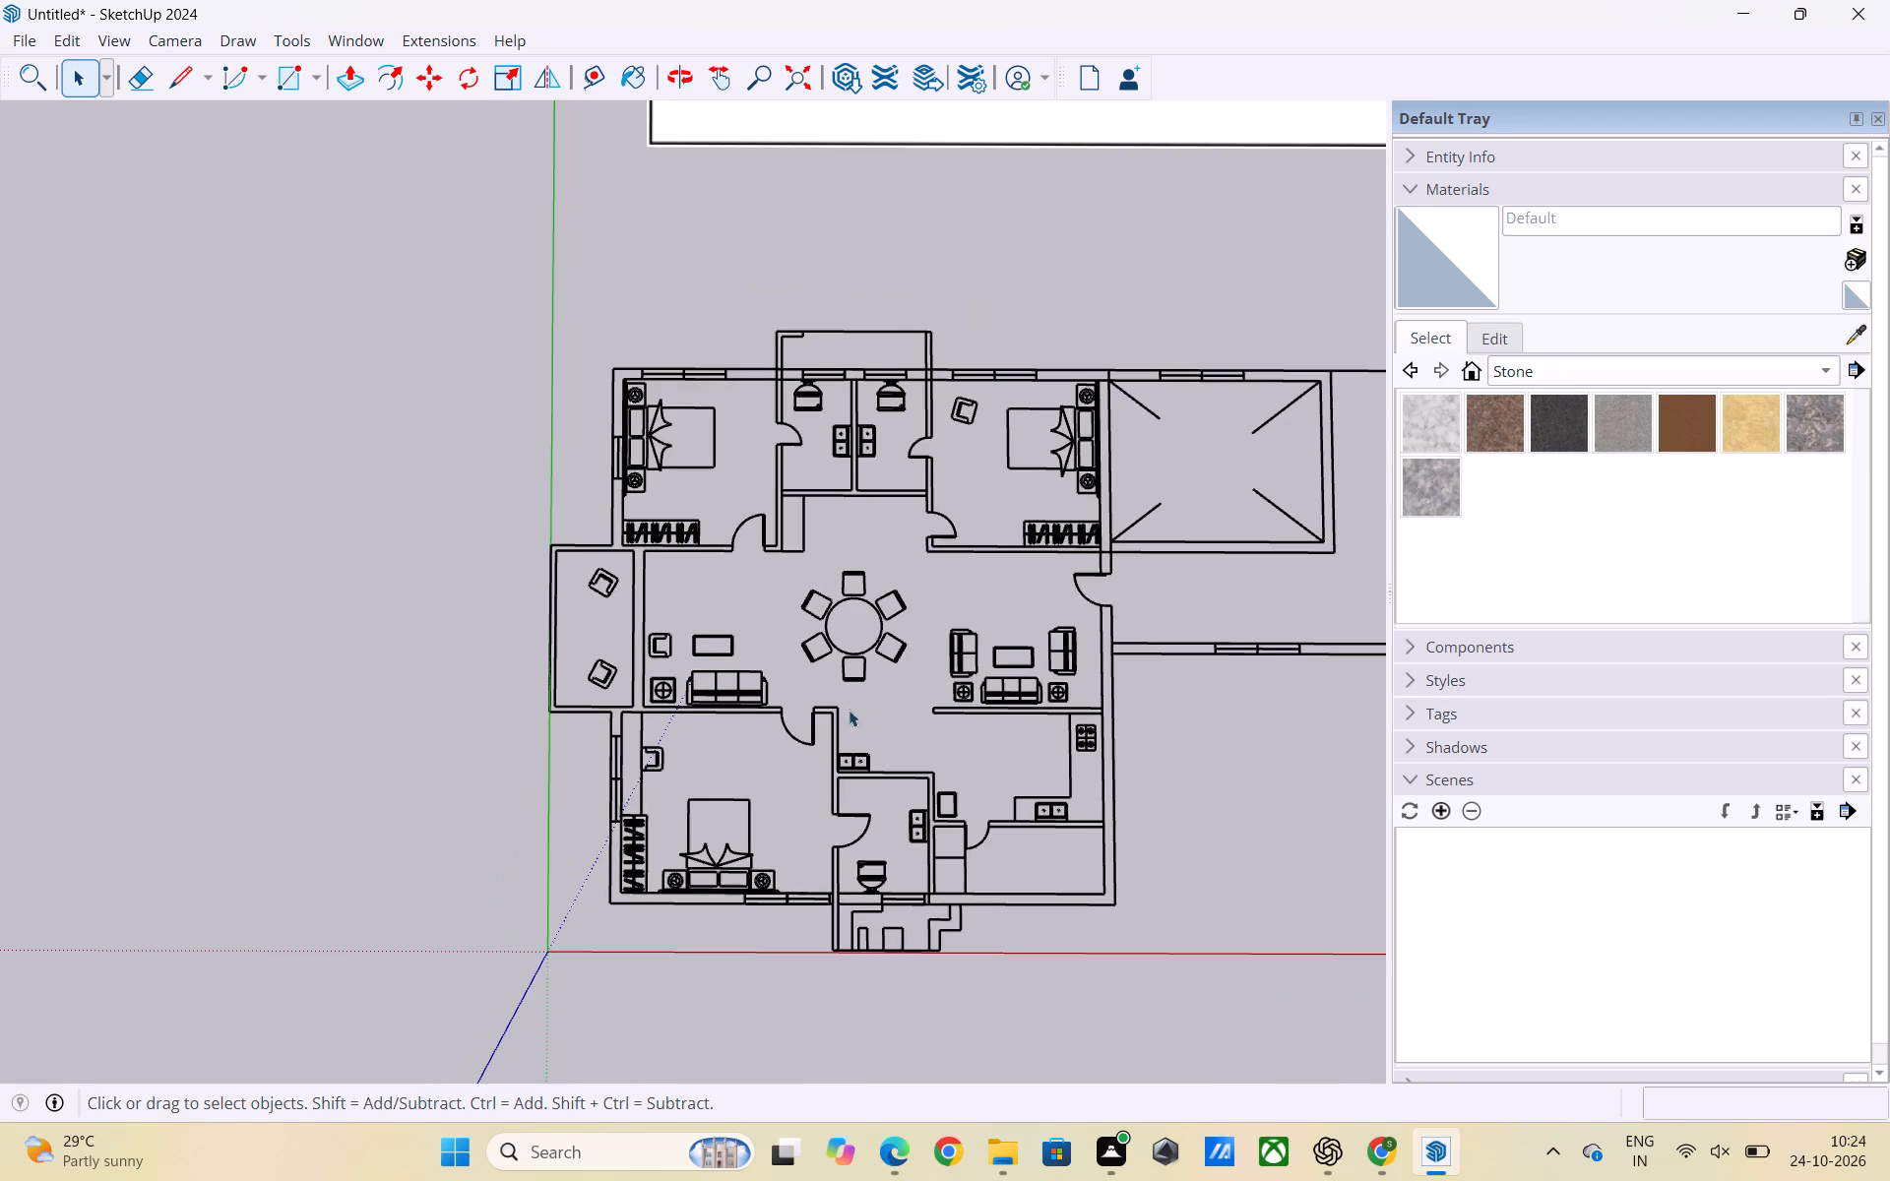
pyautogui.scroll(-3, 929, 629)
pyautogui.scroll(-2, 969, 351)
pyautogui.scroll(9, 1007, 173)
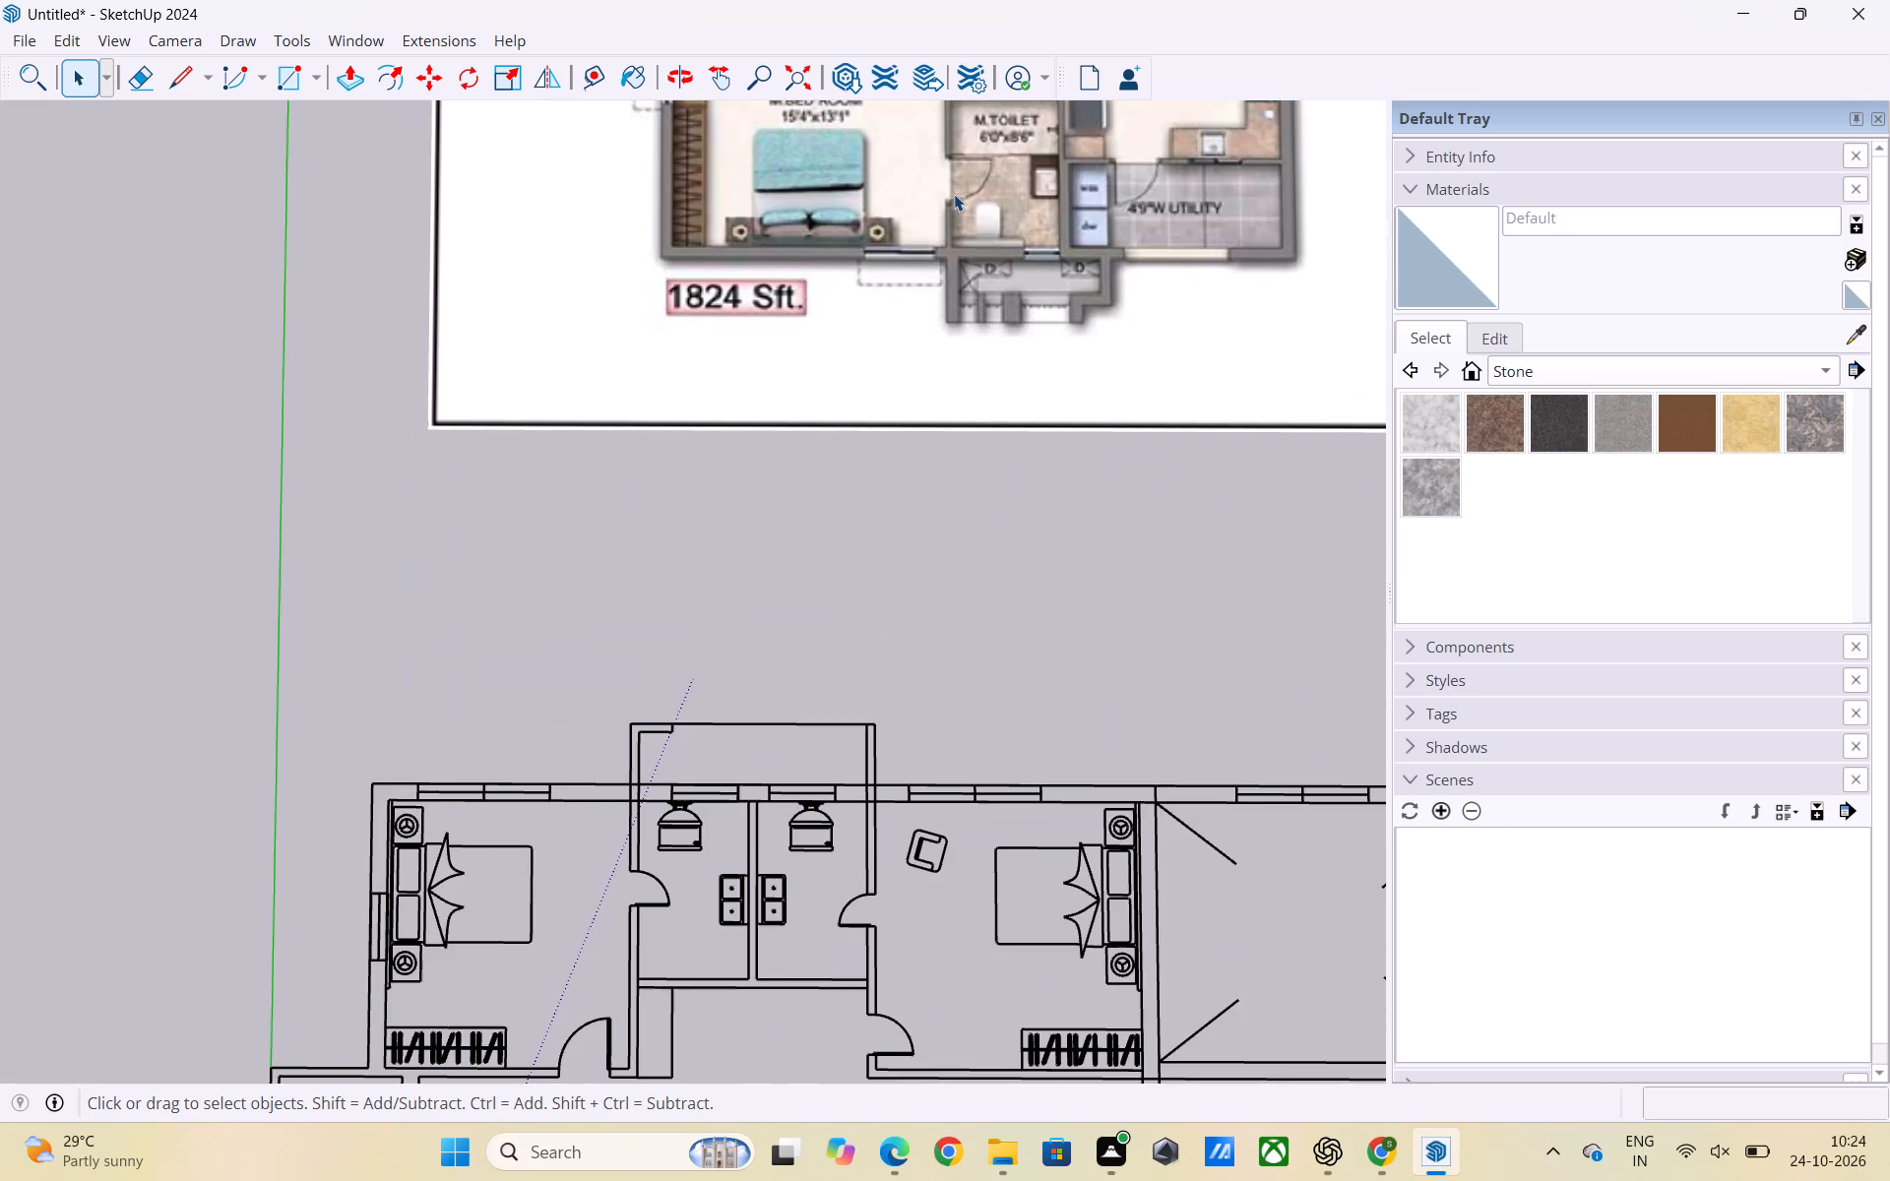
pyautogui.scroll(2, 950, 201)
pyautogui.scroll(-12, 960, 194)
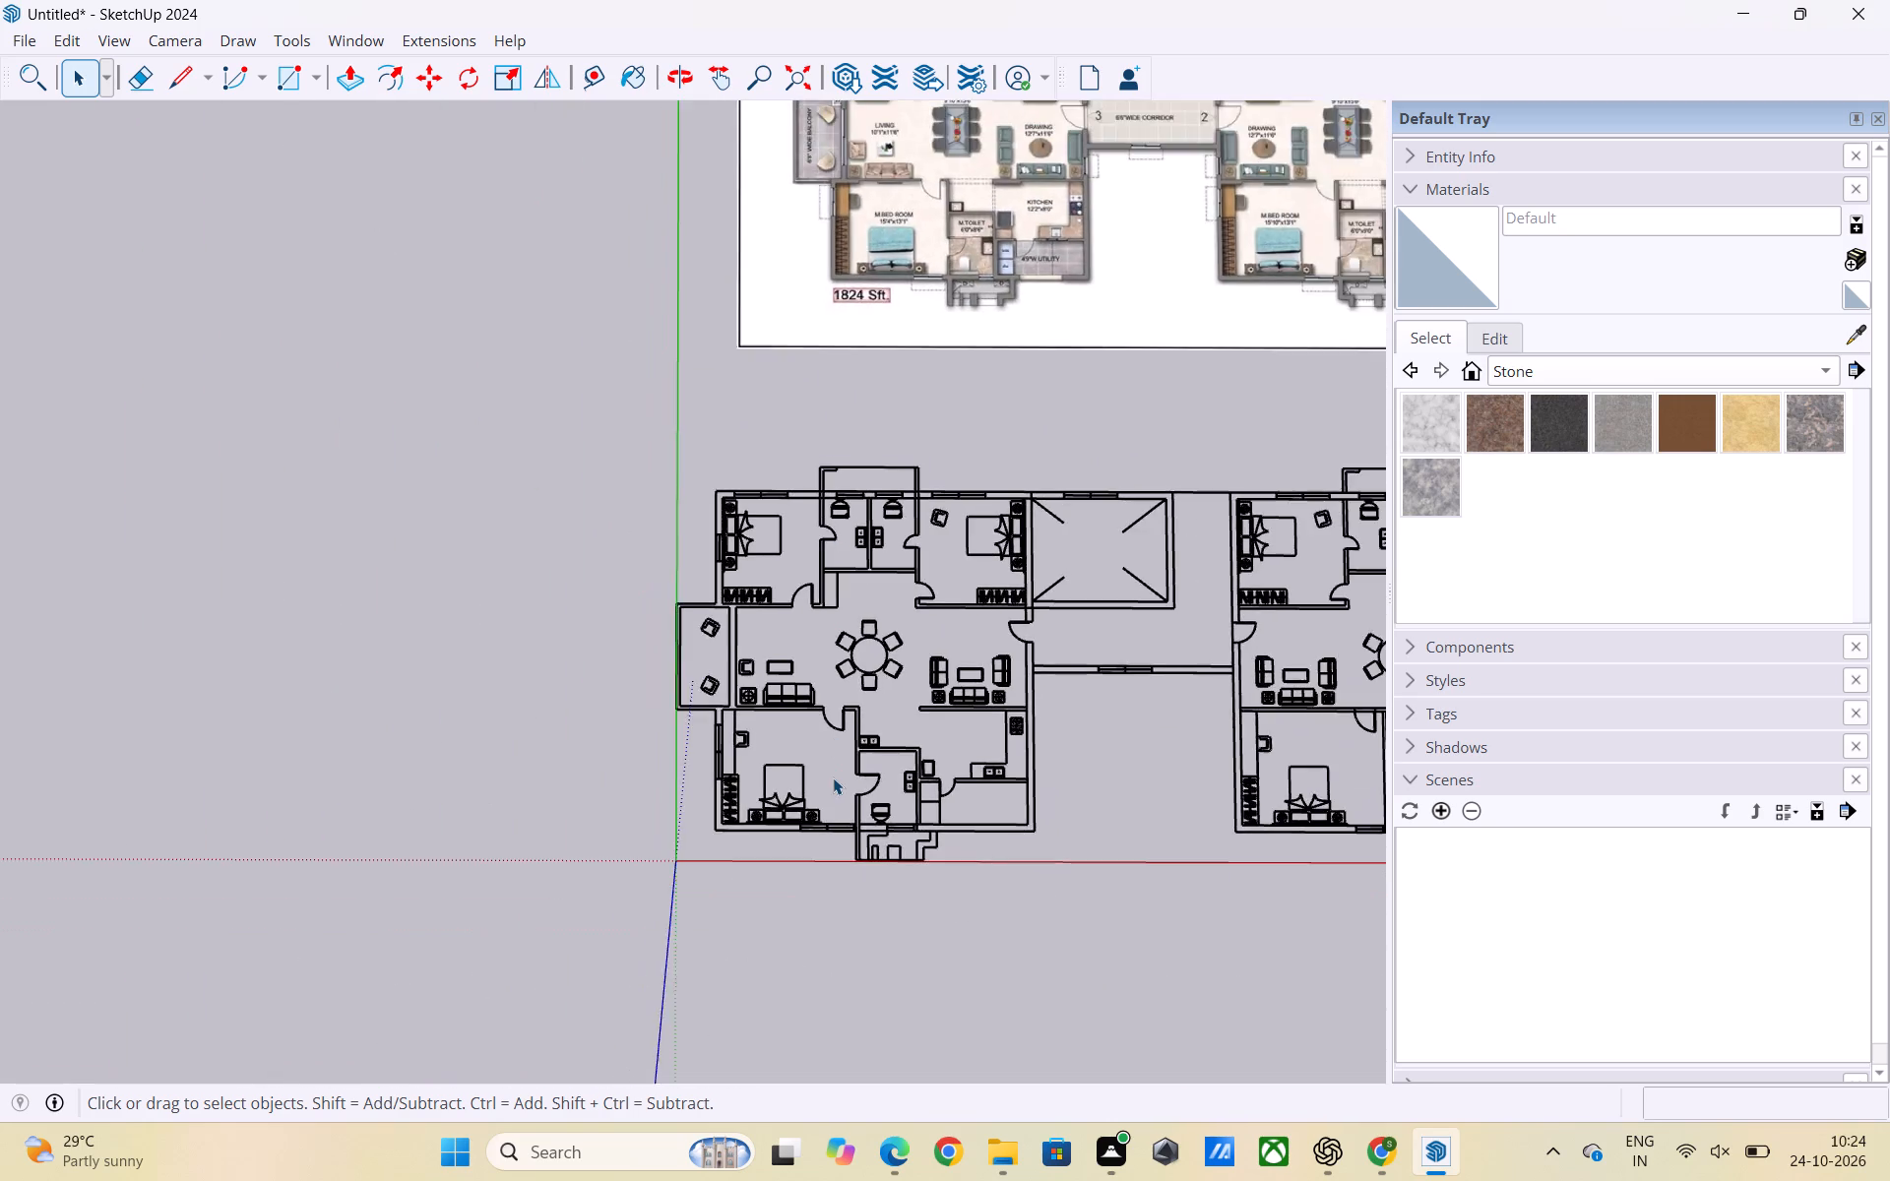
pyautogui.scroll(14, 833, 777)
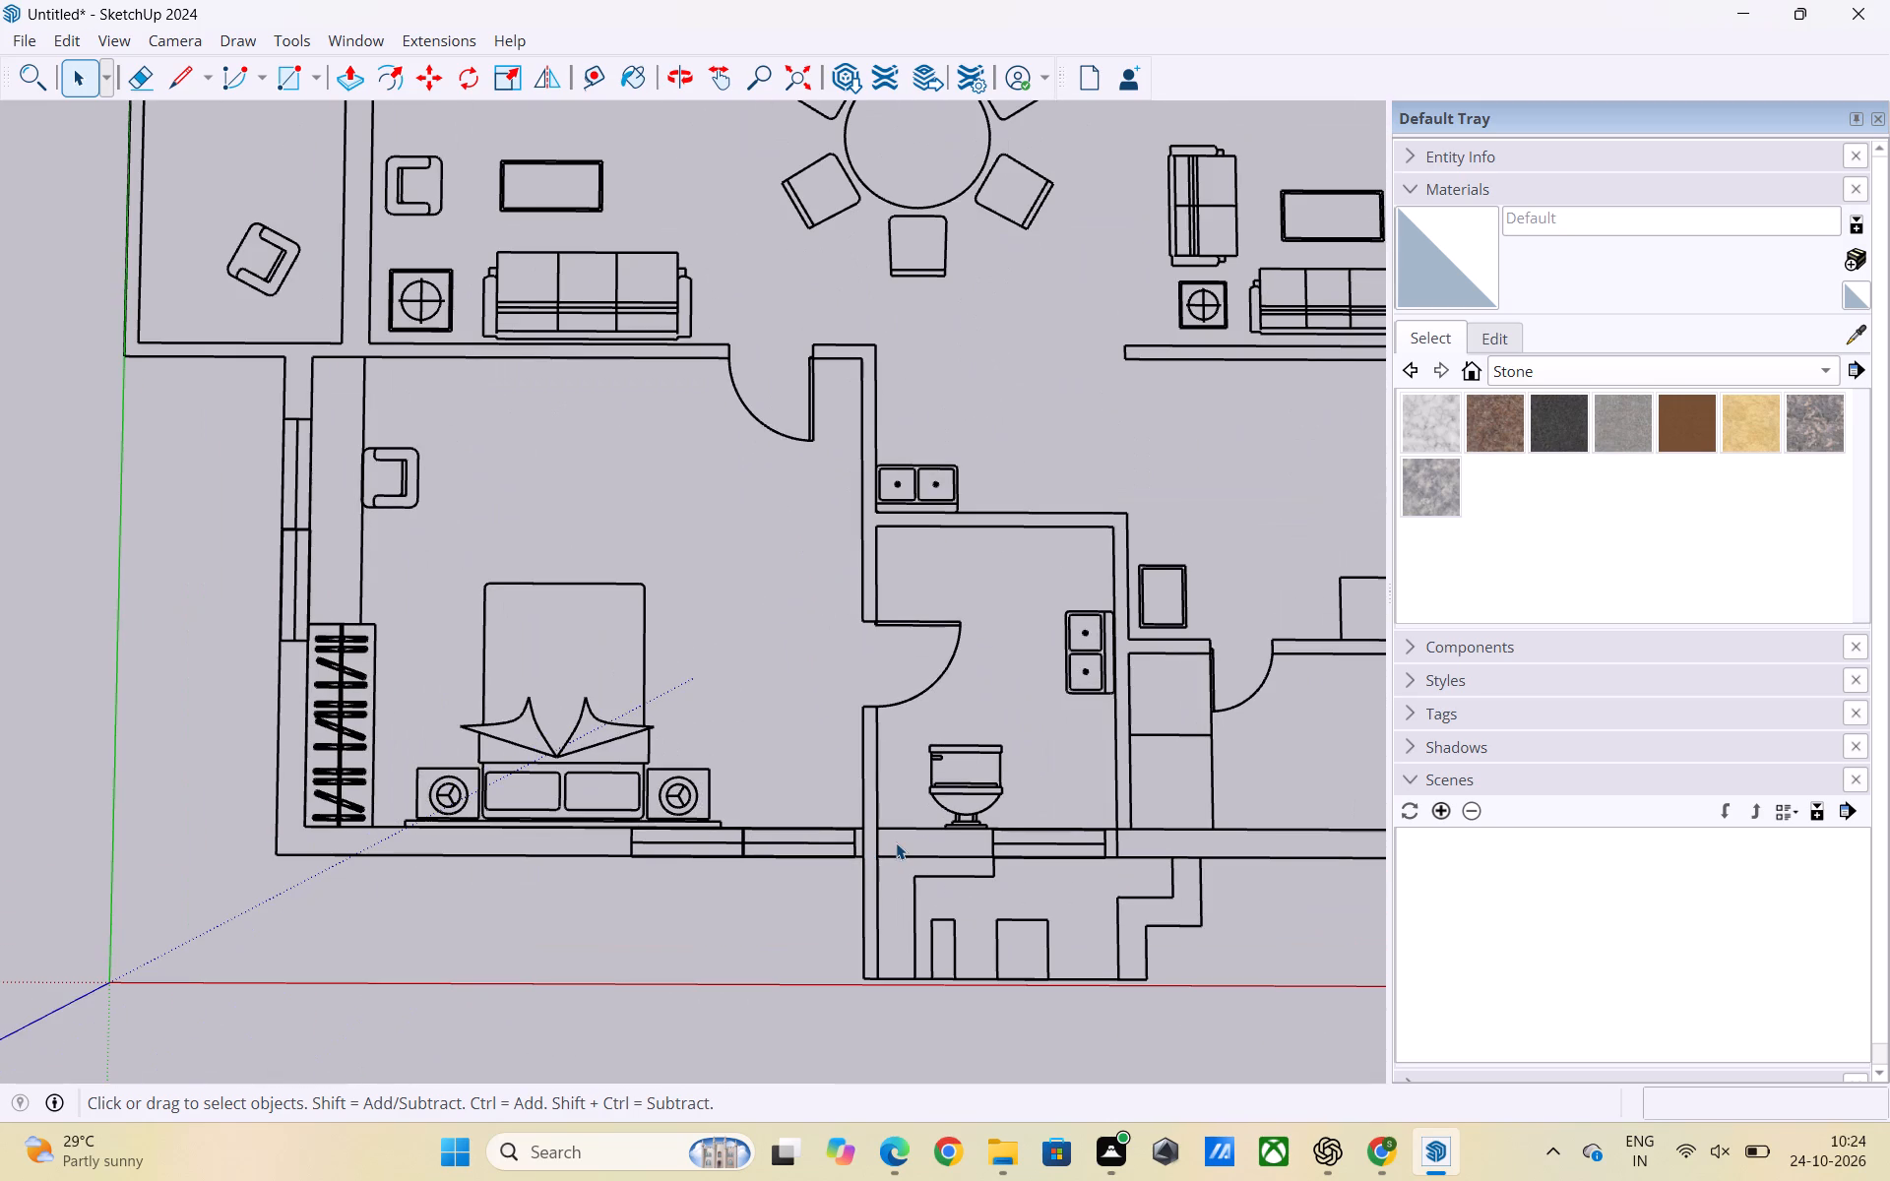
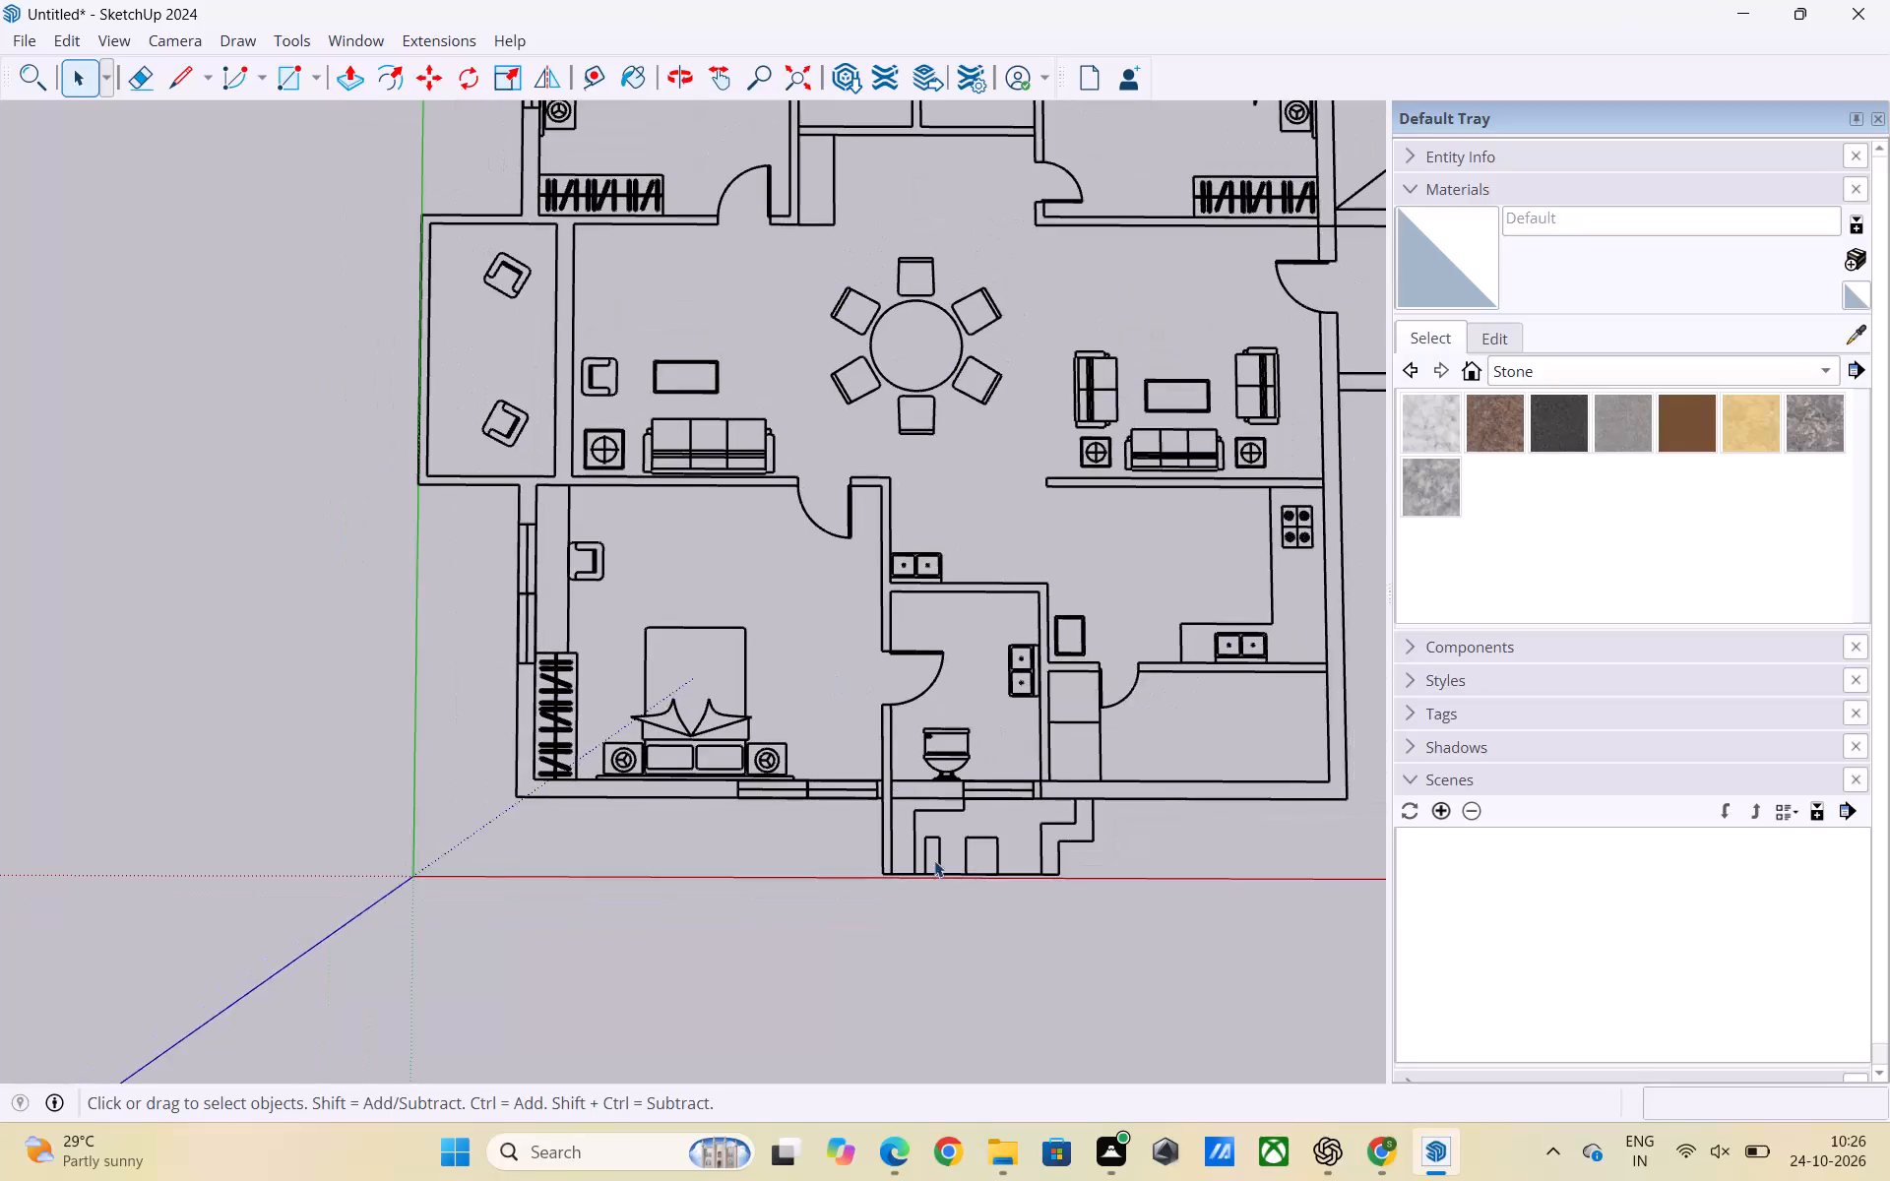
# Draw a rectangle of about 9' 6" by 9" over the master bedroom wall behind the bed, from outer corner to window.
pyautogui.scroll(2, 969, 888)
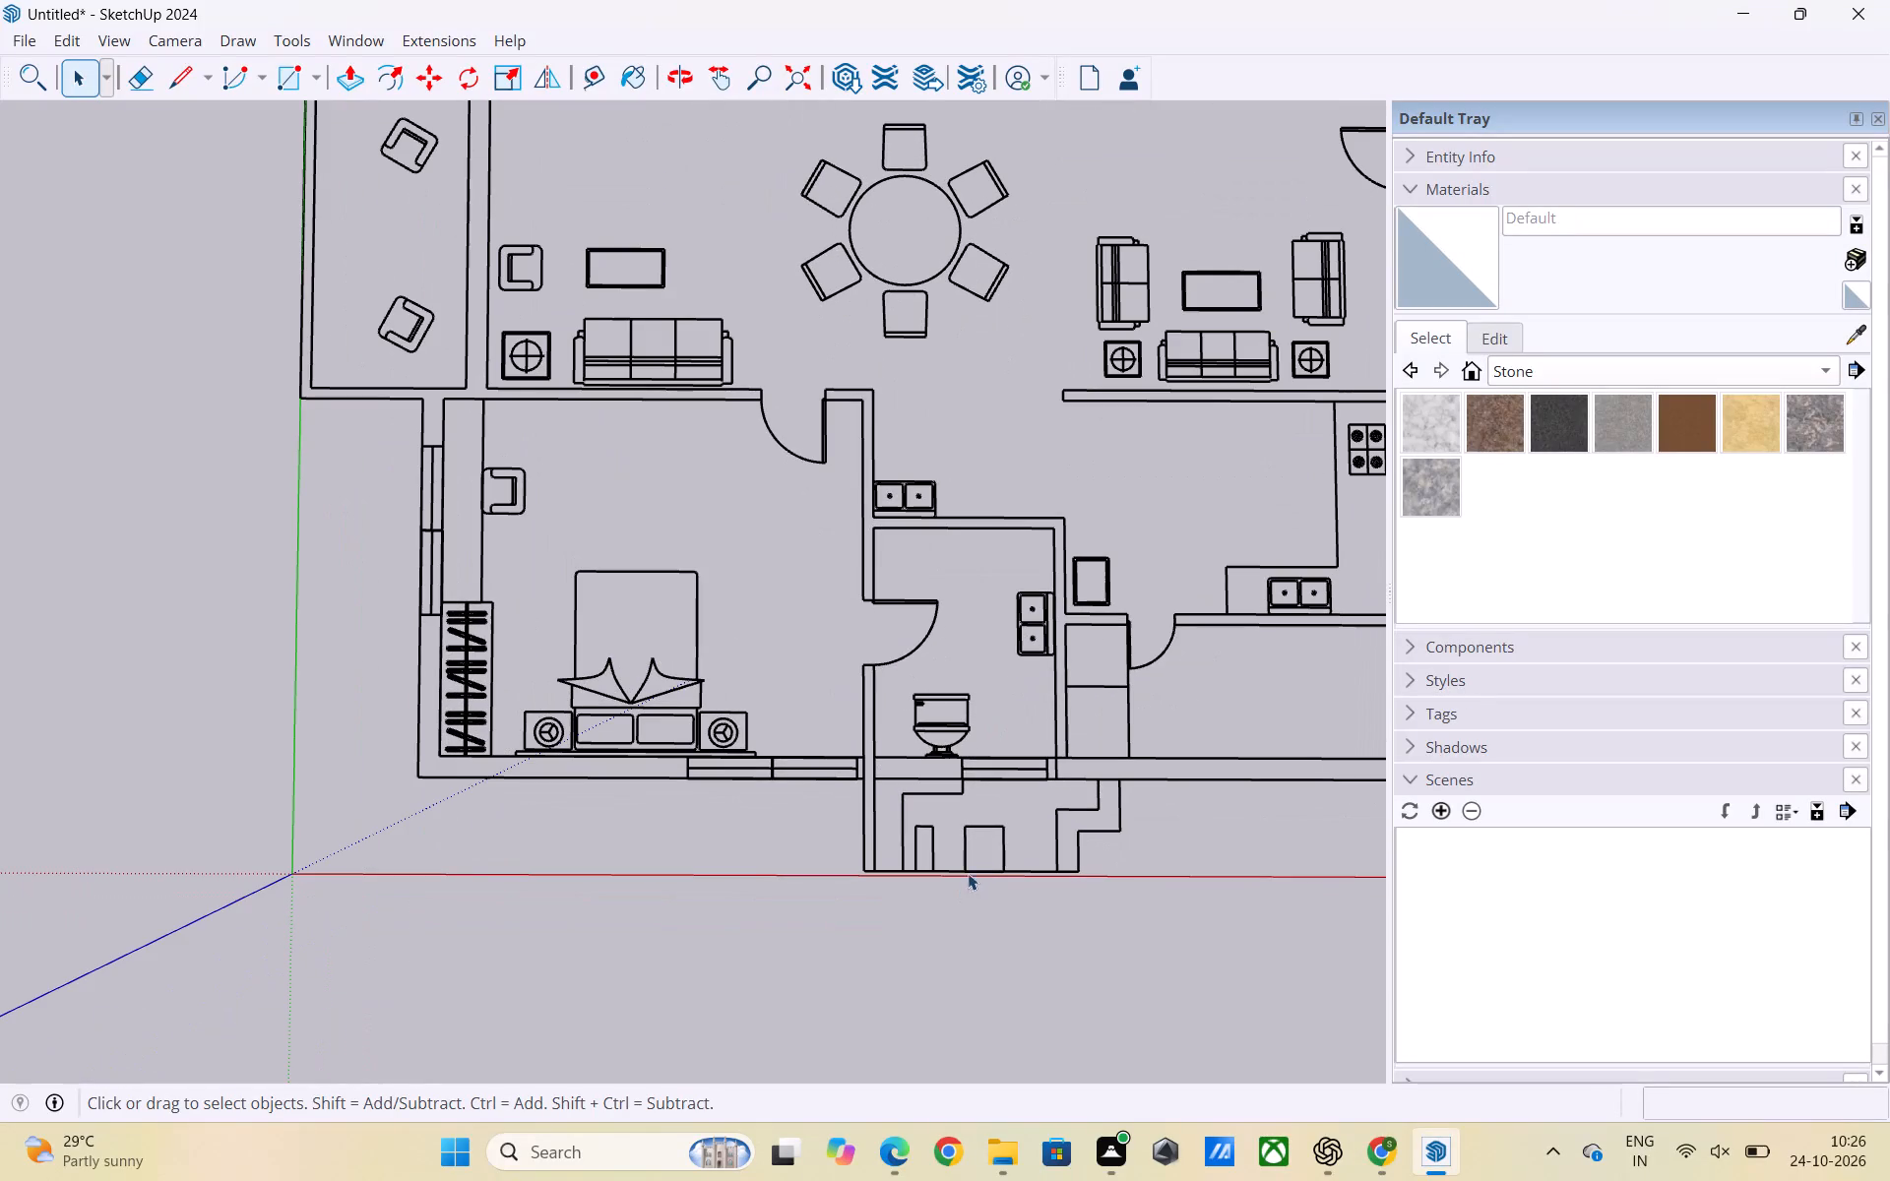
pyautogui.scroll(1, 765, 682)
pyautogui.scroll(-2, 978, 716)
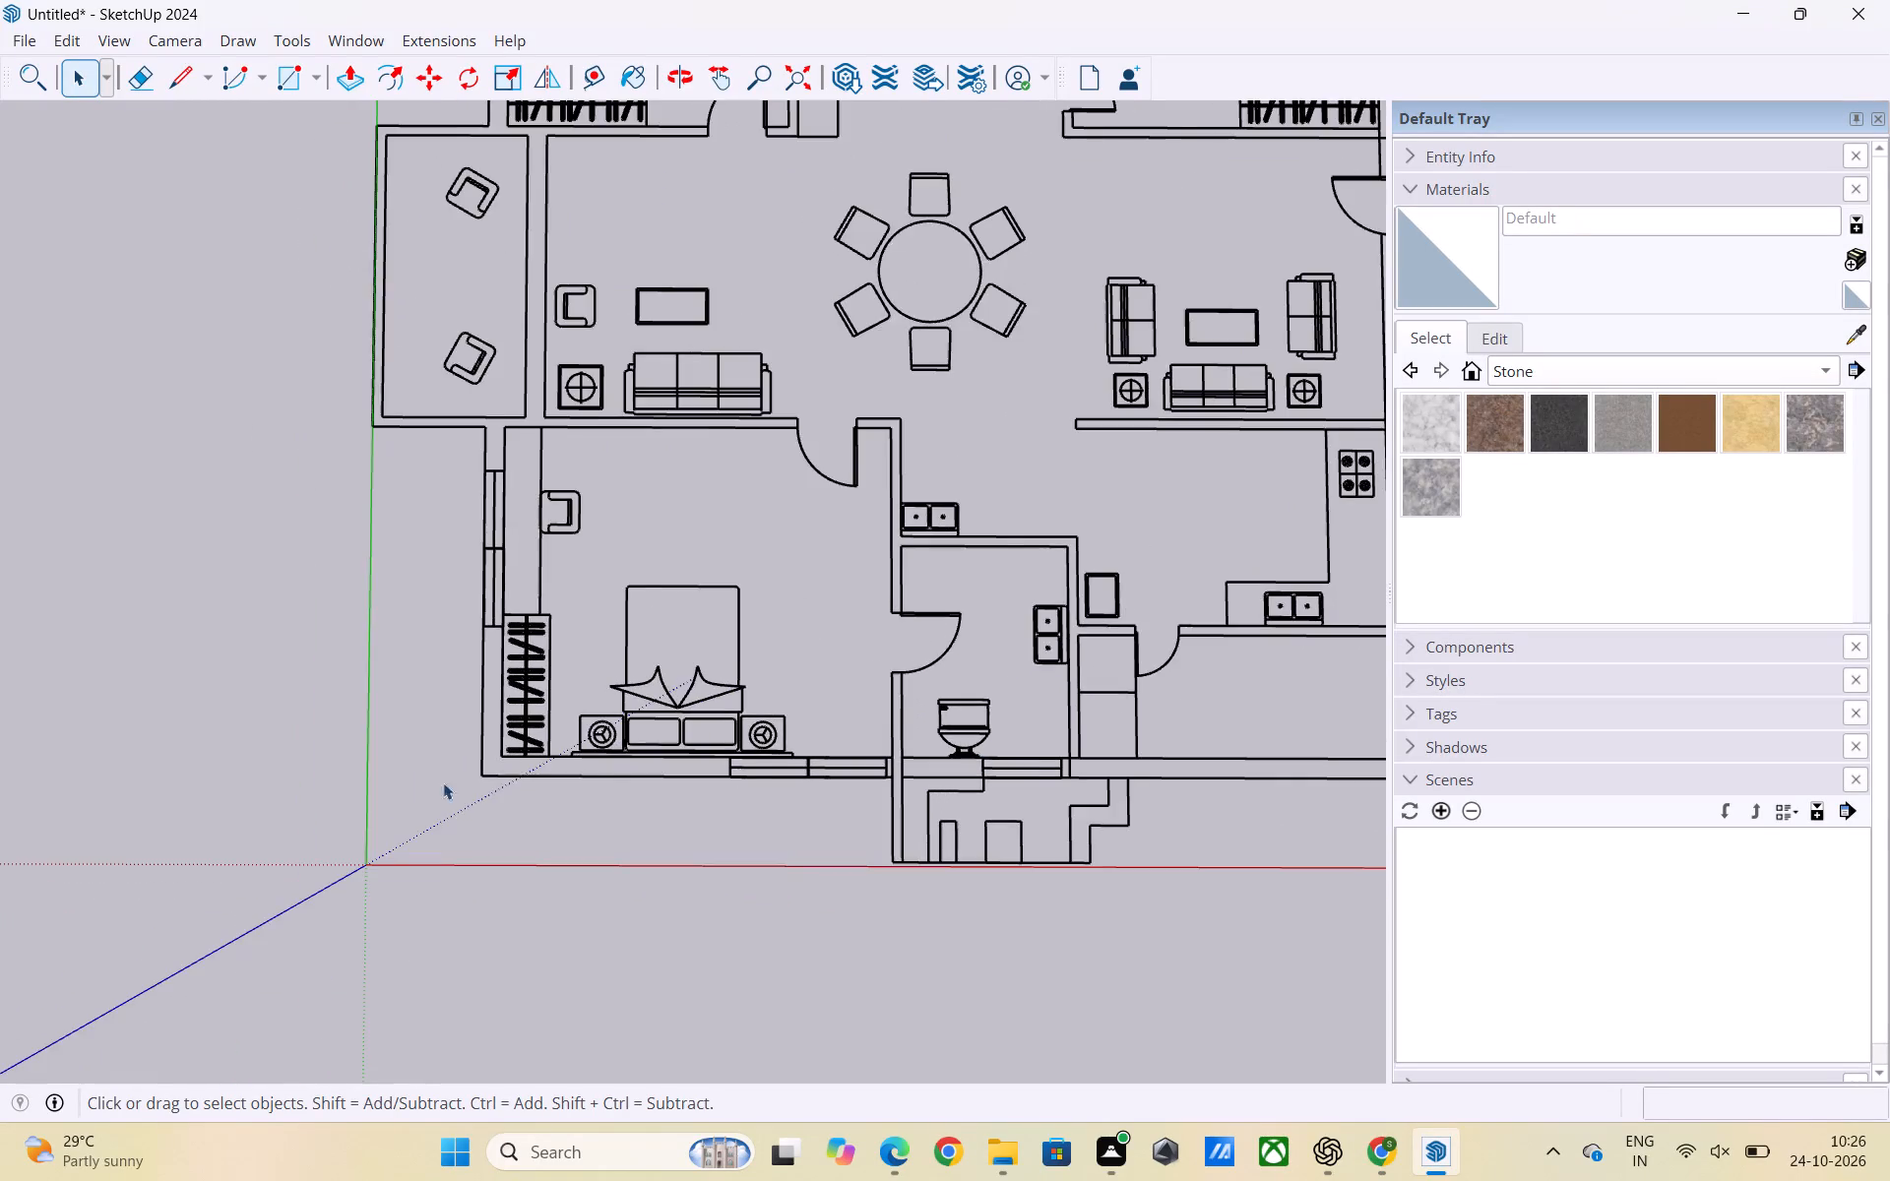
pyautogui.scroll(5, 441, 779)
pyautogui.press('r')
pyautogui.scroll(3, 509, 757)
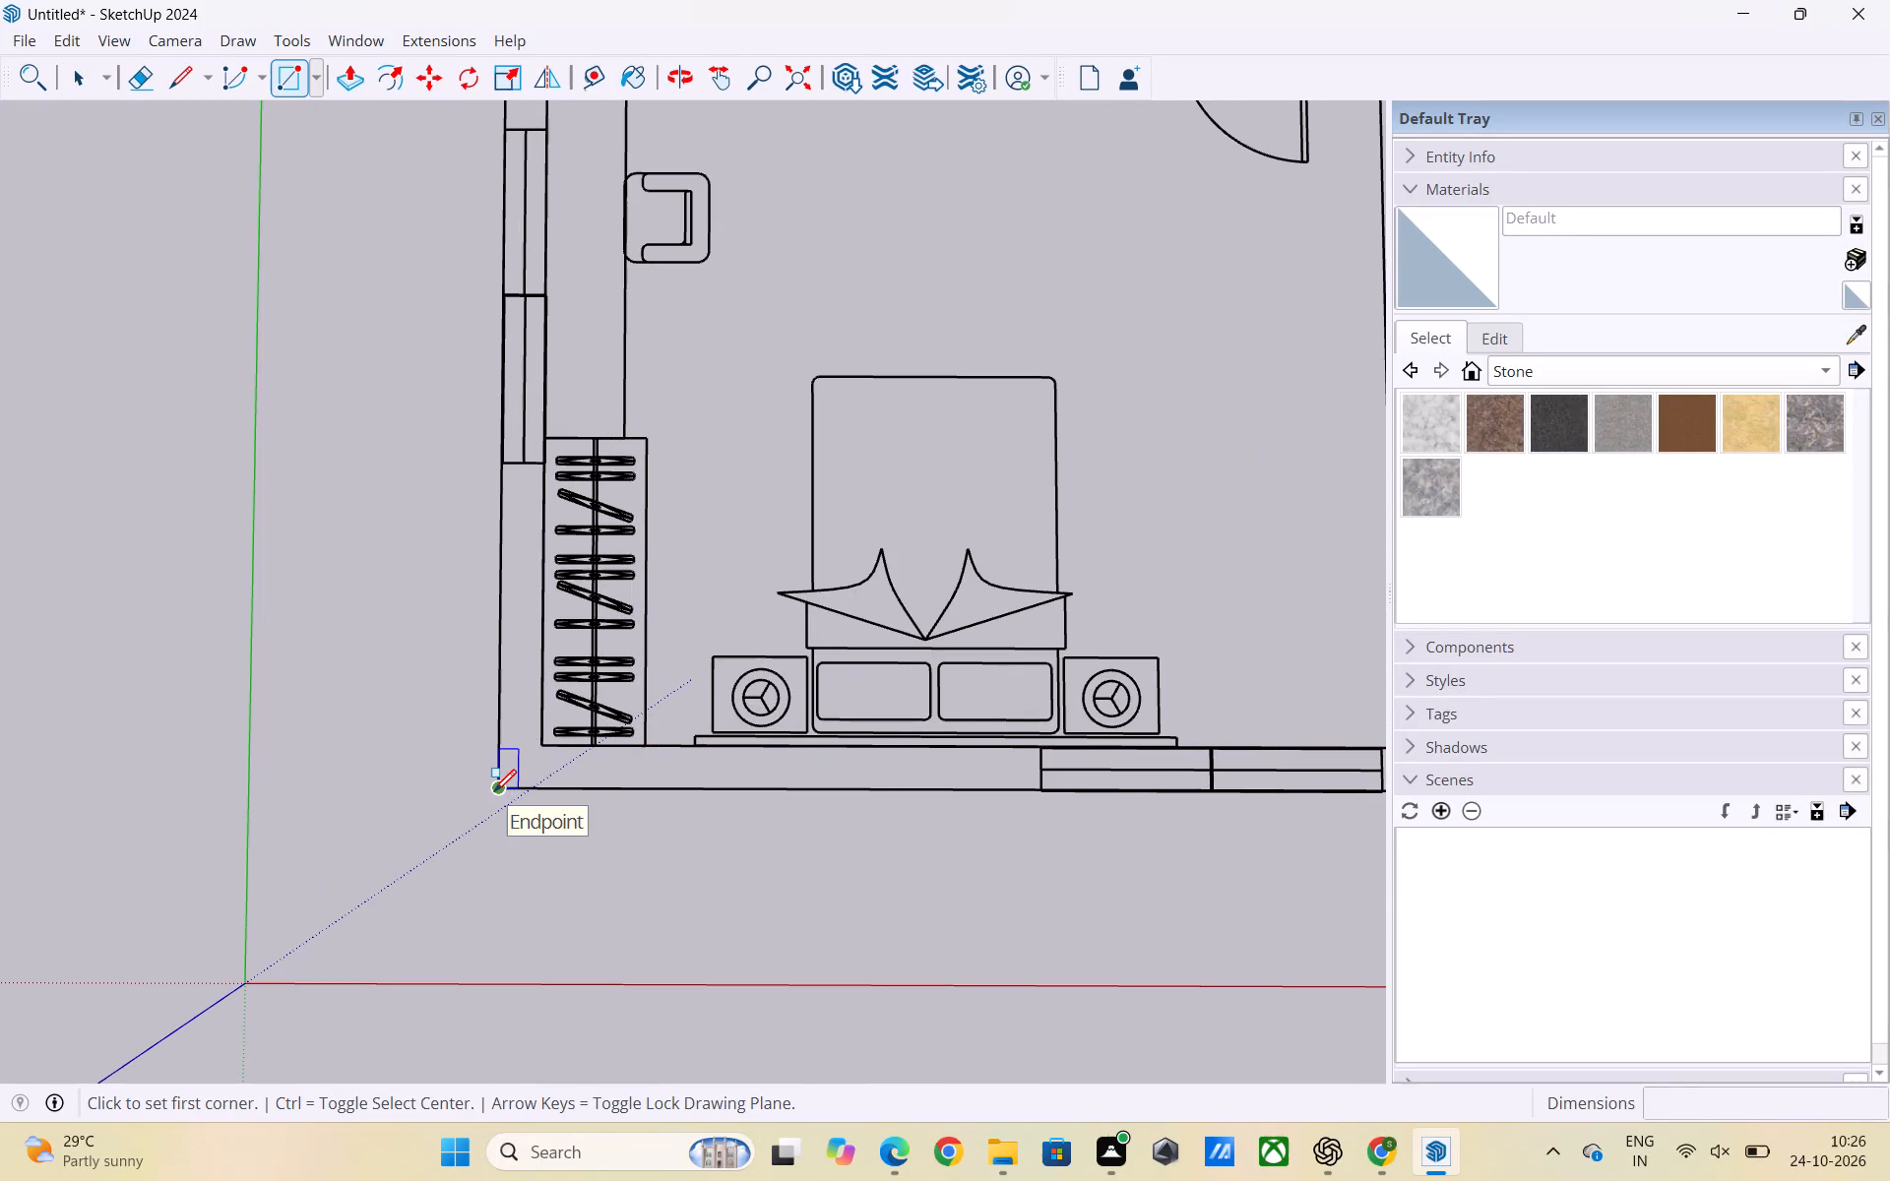
pyautogui.click(494, 791)
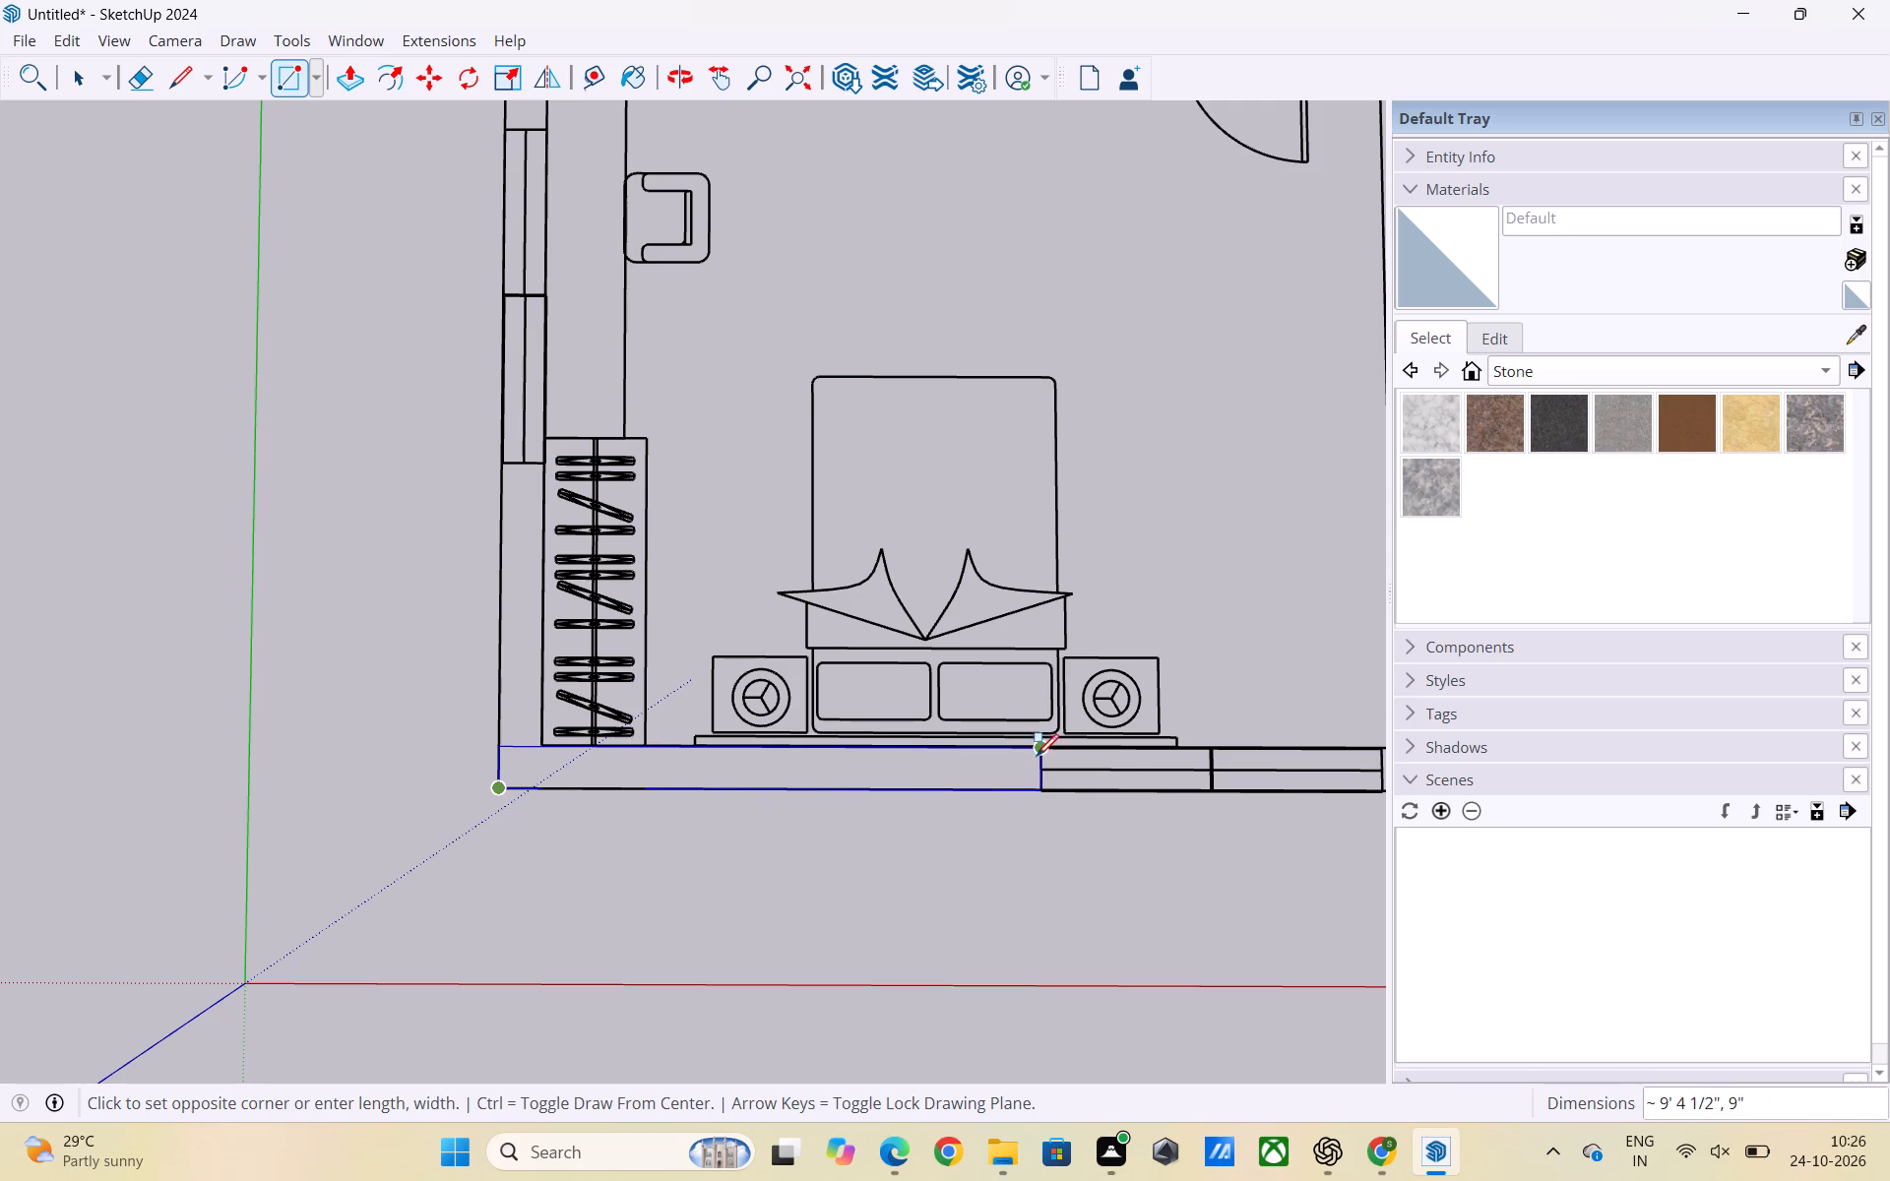
pyautogui.click(1043, 753)
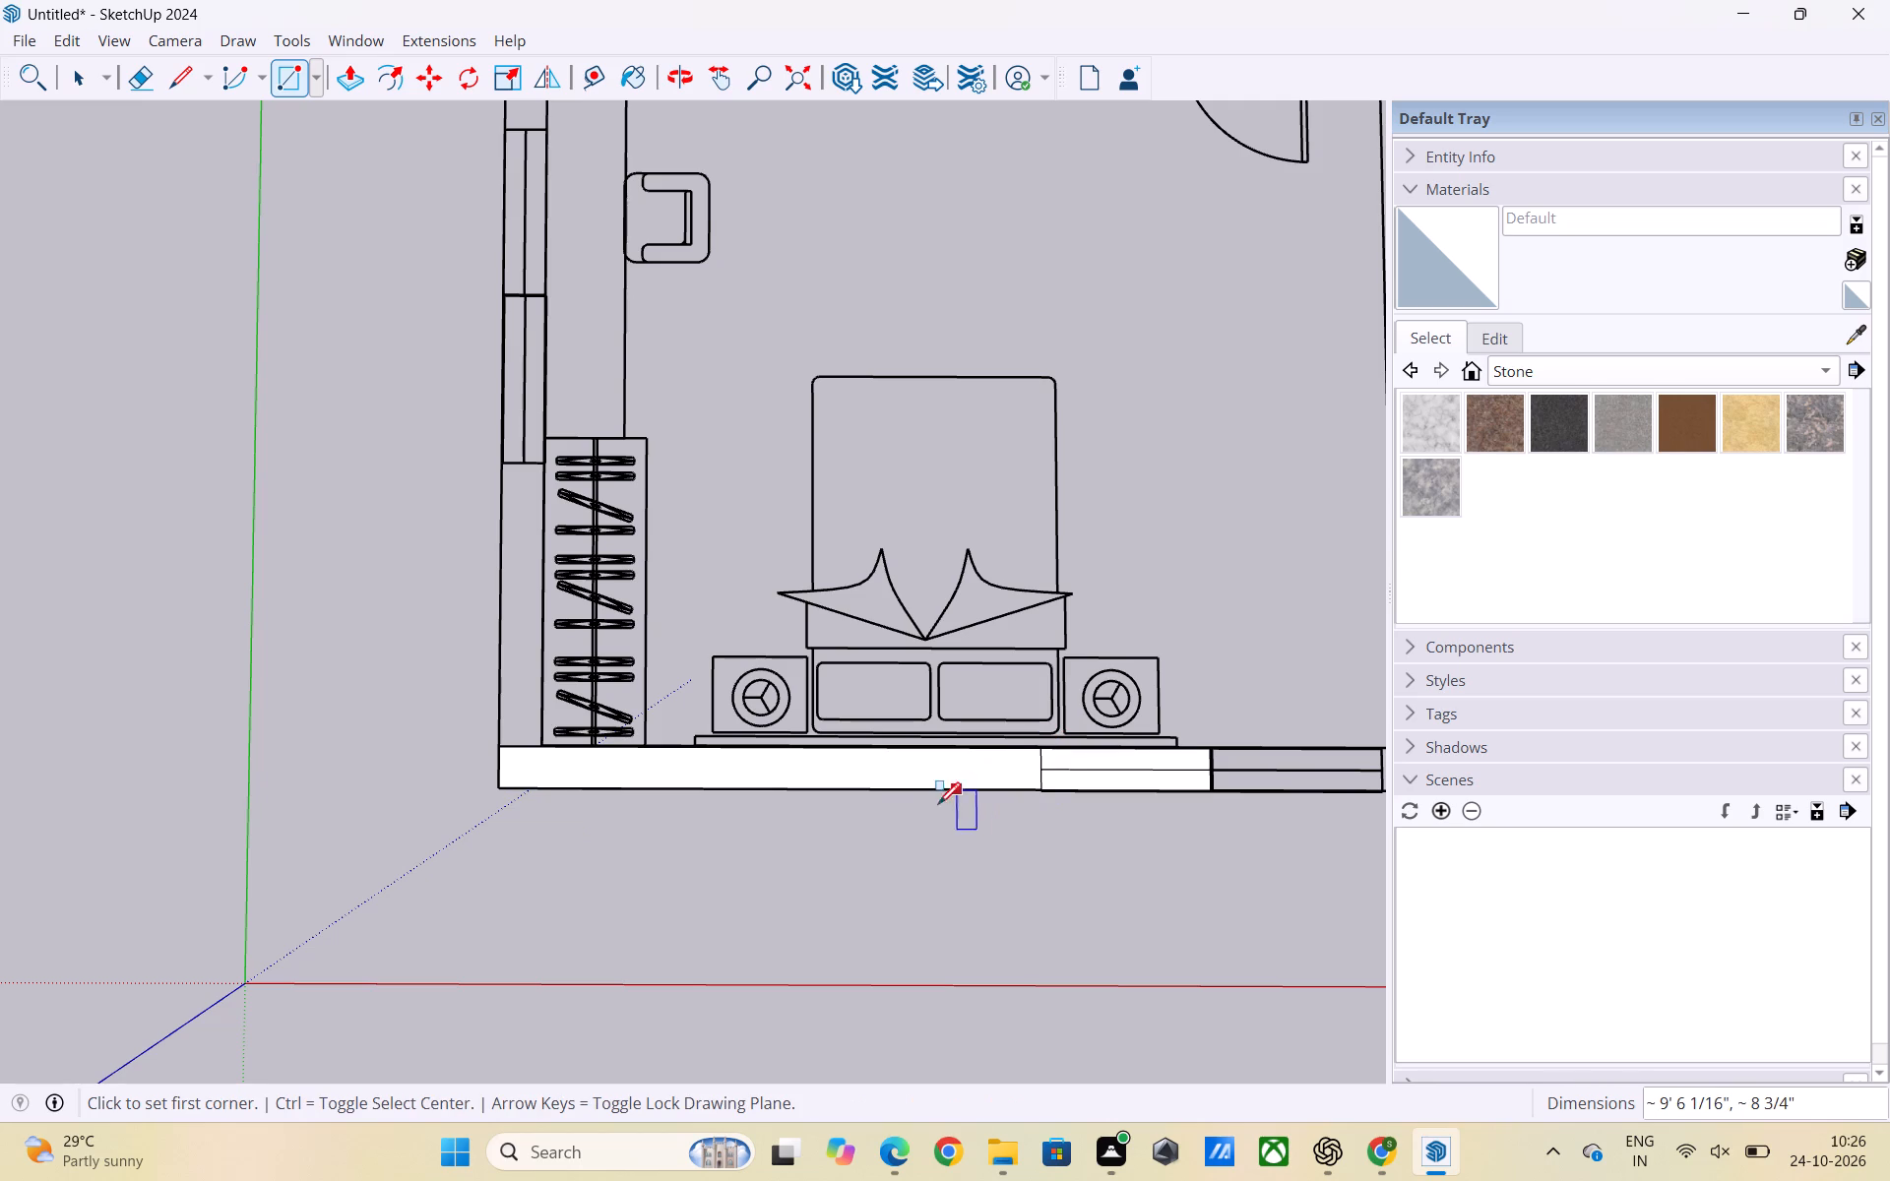
pyautogui.press('space')
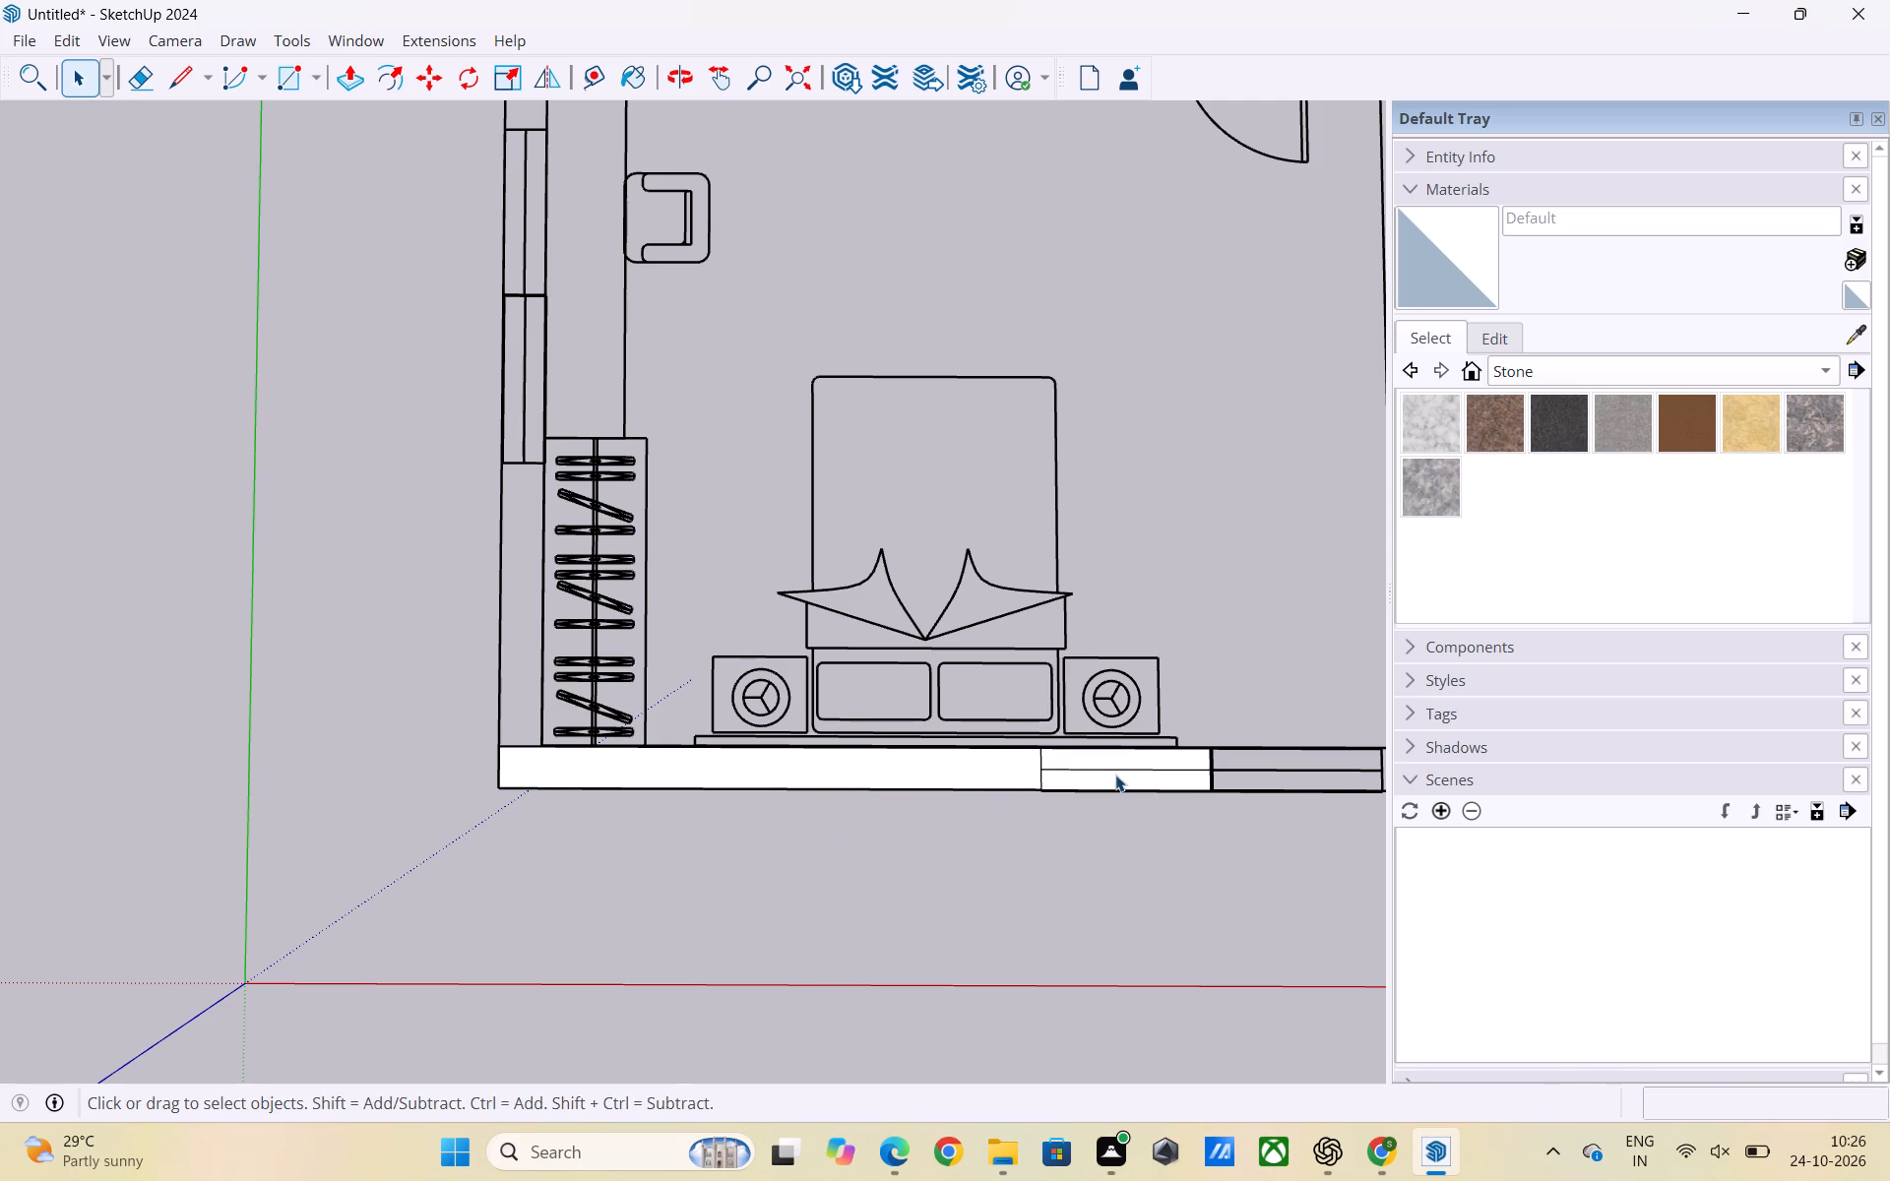
# Delete the two unwanted faces in the window panel beside the new wall strip behind the bed.
pyautogui.click(1115, 775)
pyautogui.press('Delete')
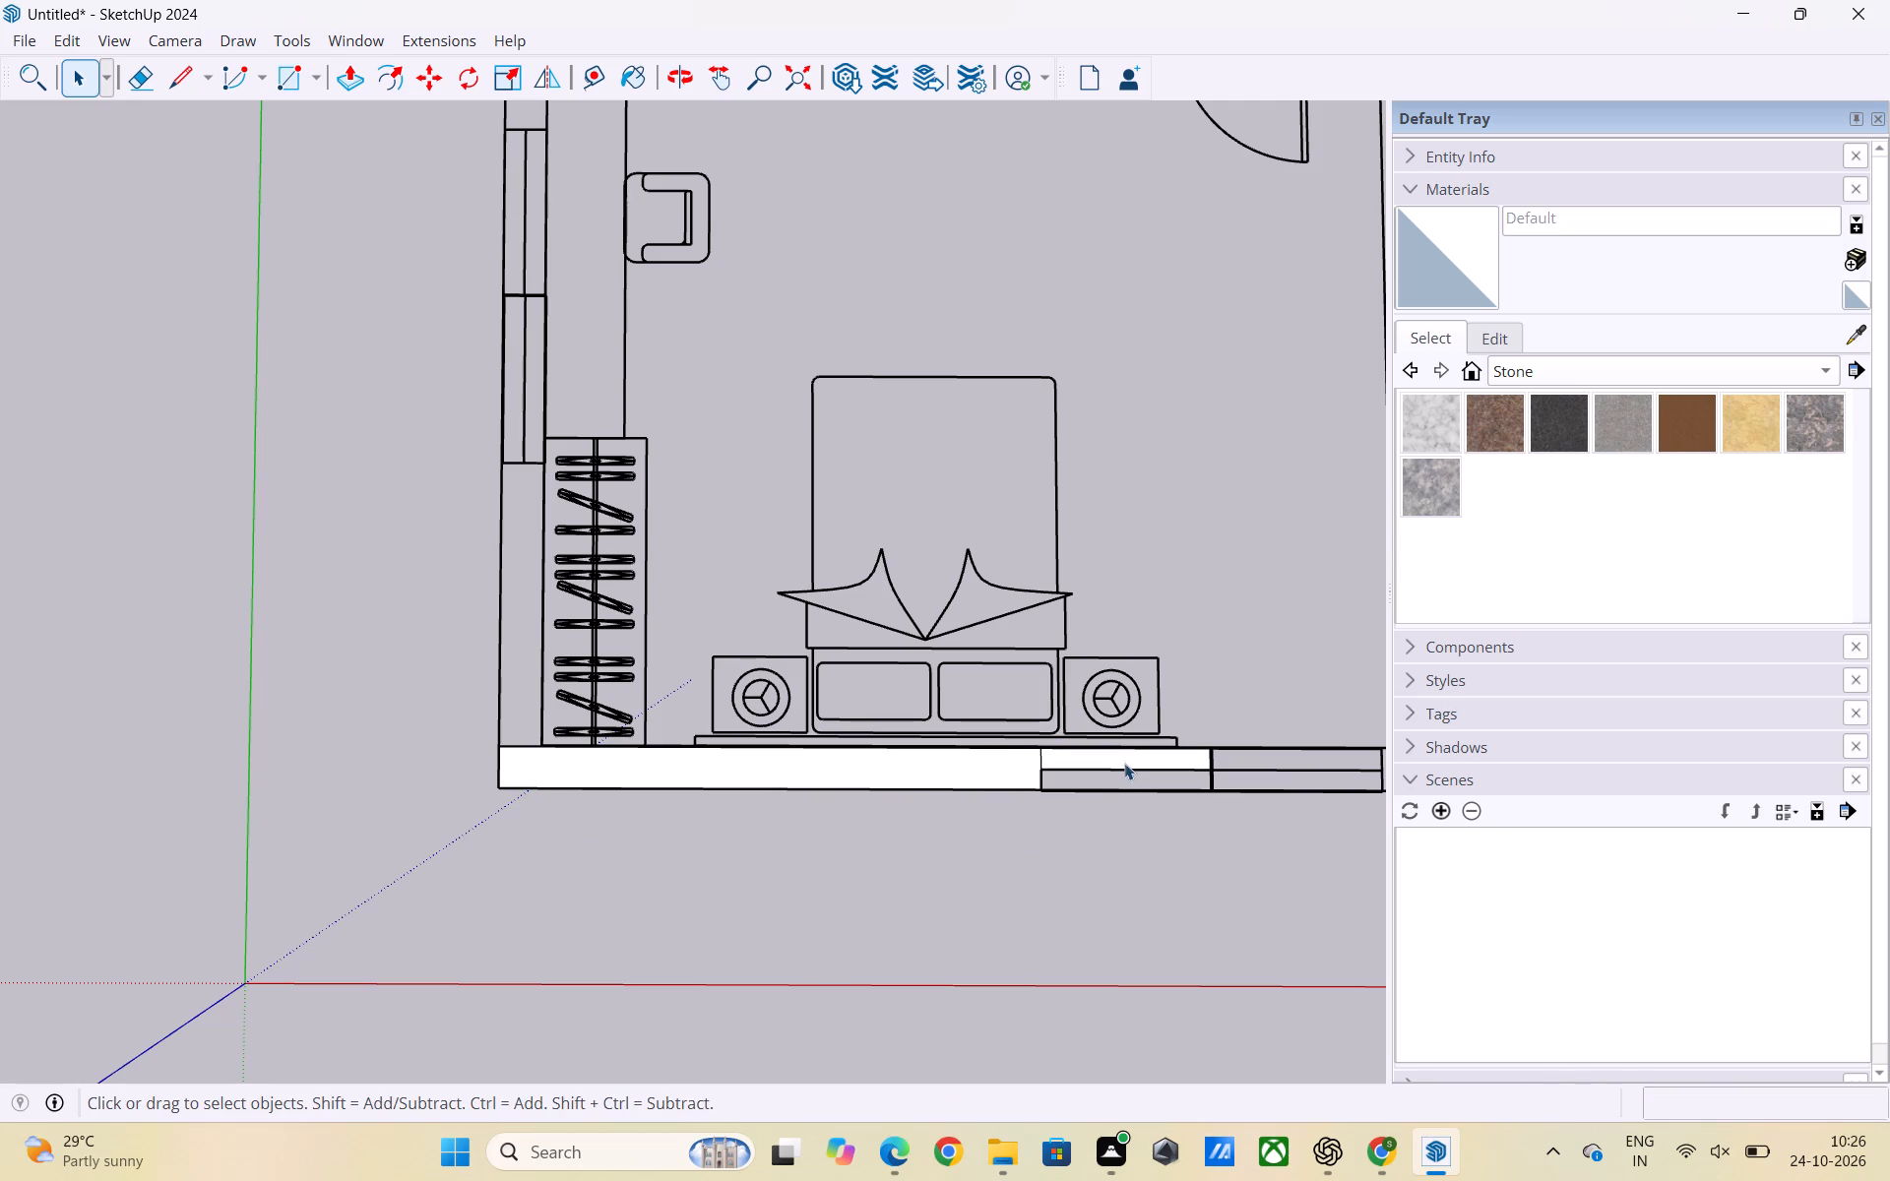
pyautogui.click(1124, 755)
pyautogui.press('Delete')
# Draw a rectangle of about 9" by 5' over the master bedroom's outer wall beside the wardrobe, from window to corner.
pyautogui.scroll(-5, 844, 853)
pyautogui.scroll(-1, 634, 857)
pyautogui.scroll(1, 598, 708)
pyautogui.press('r')
pyautogui.scroll(1, 638, 671)
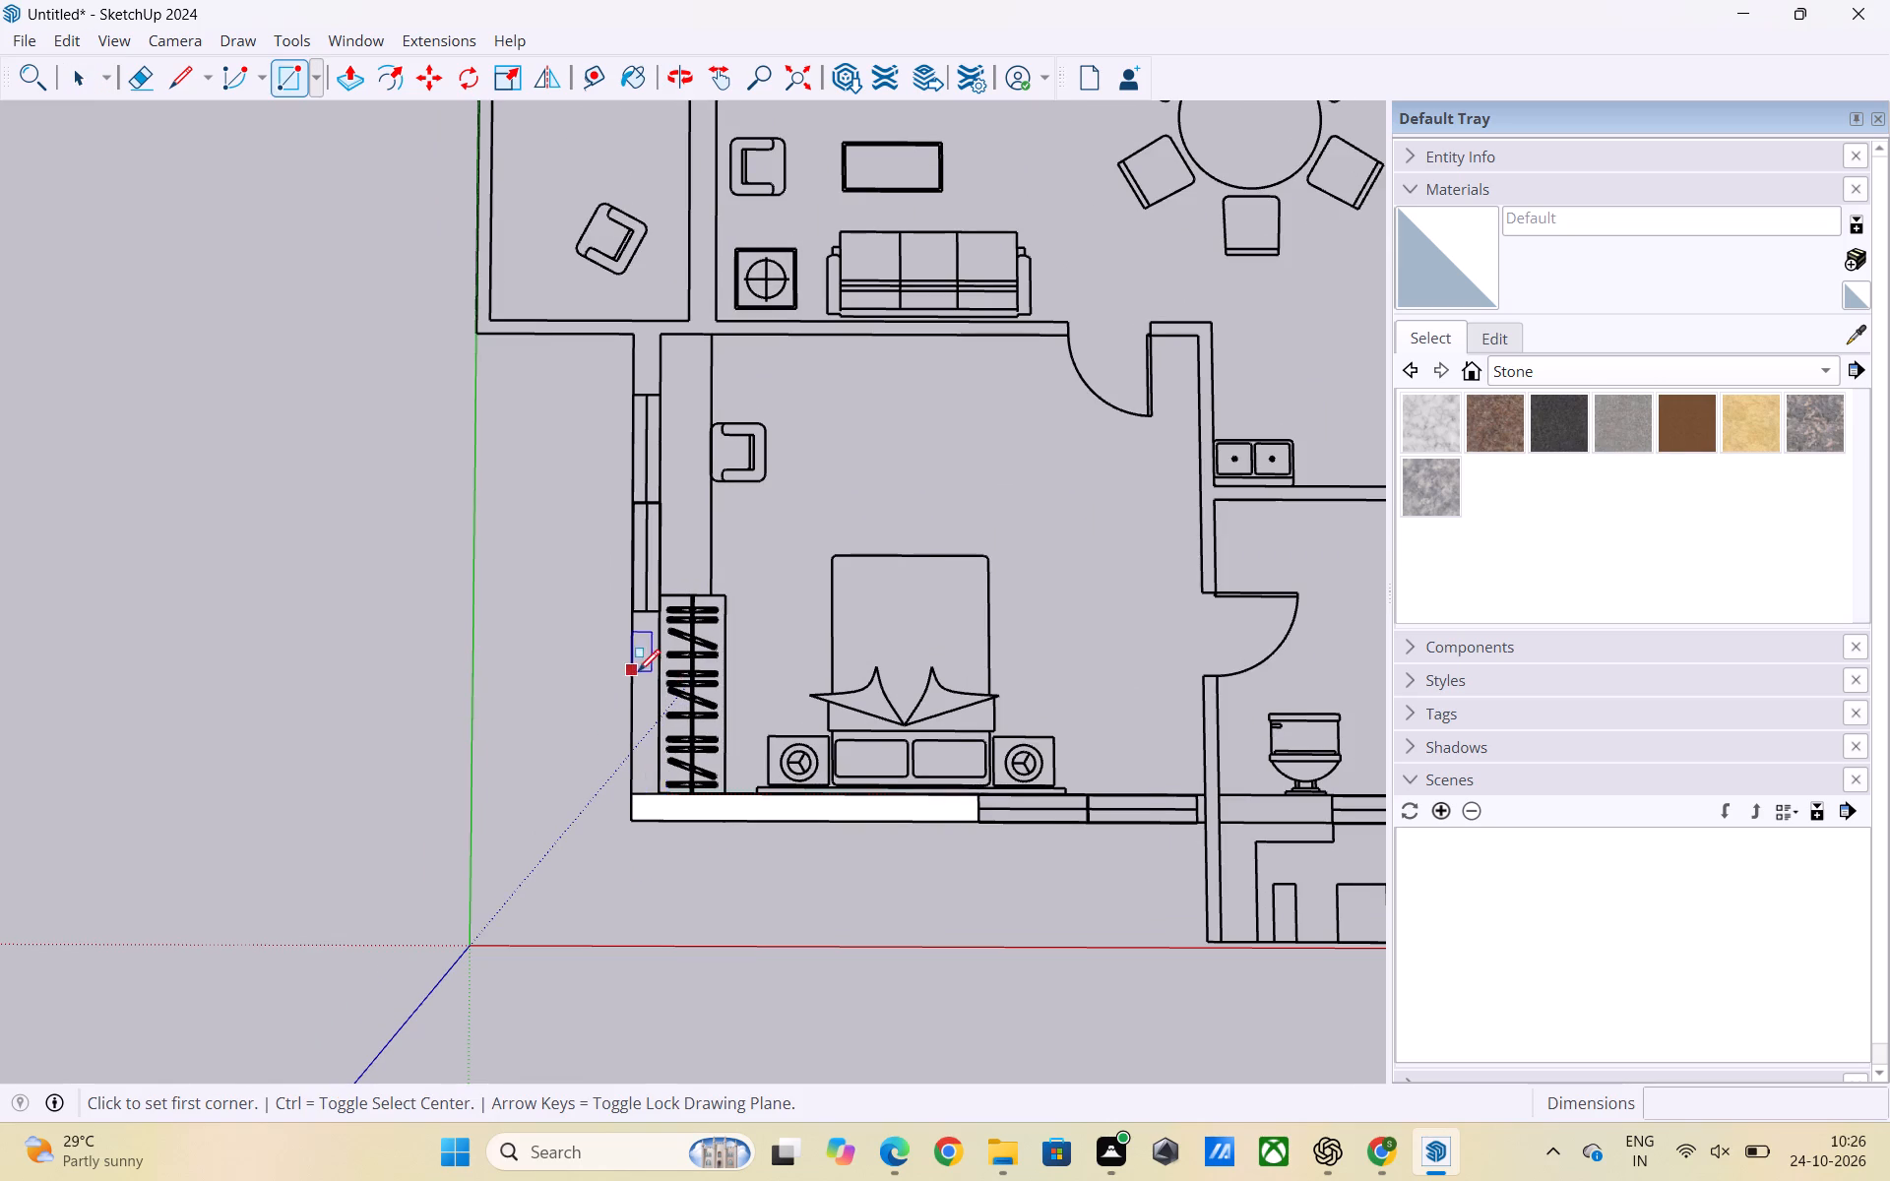
pyautogui.scroll(2, 638, 671)
pyautogui.click(628, 598)
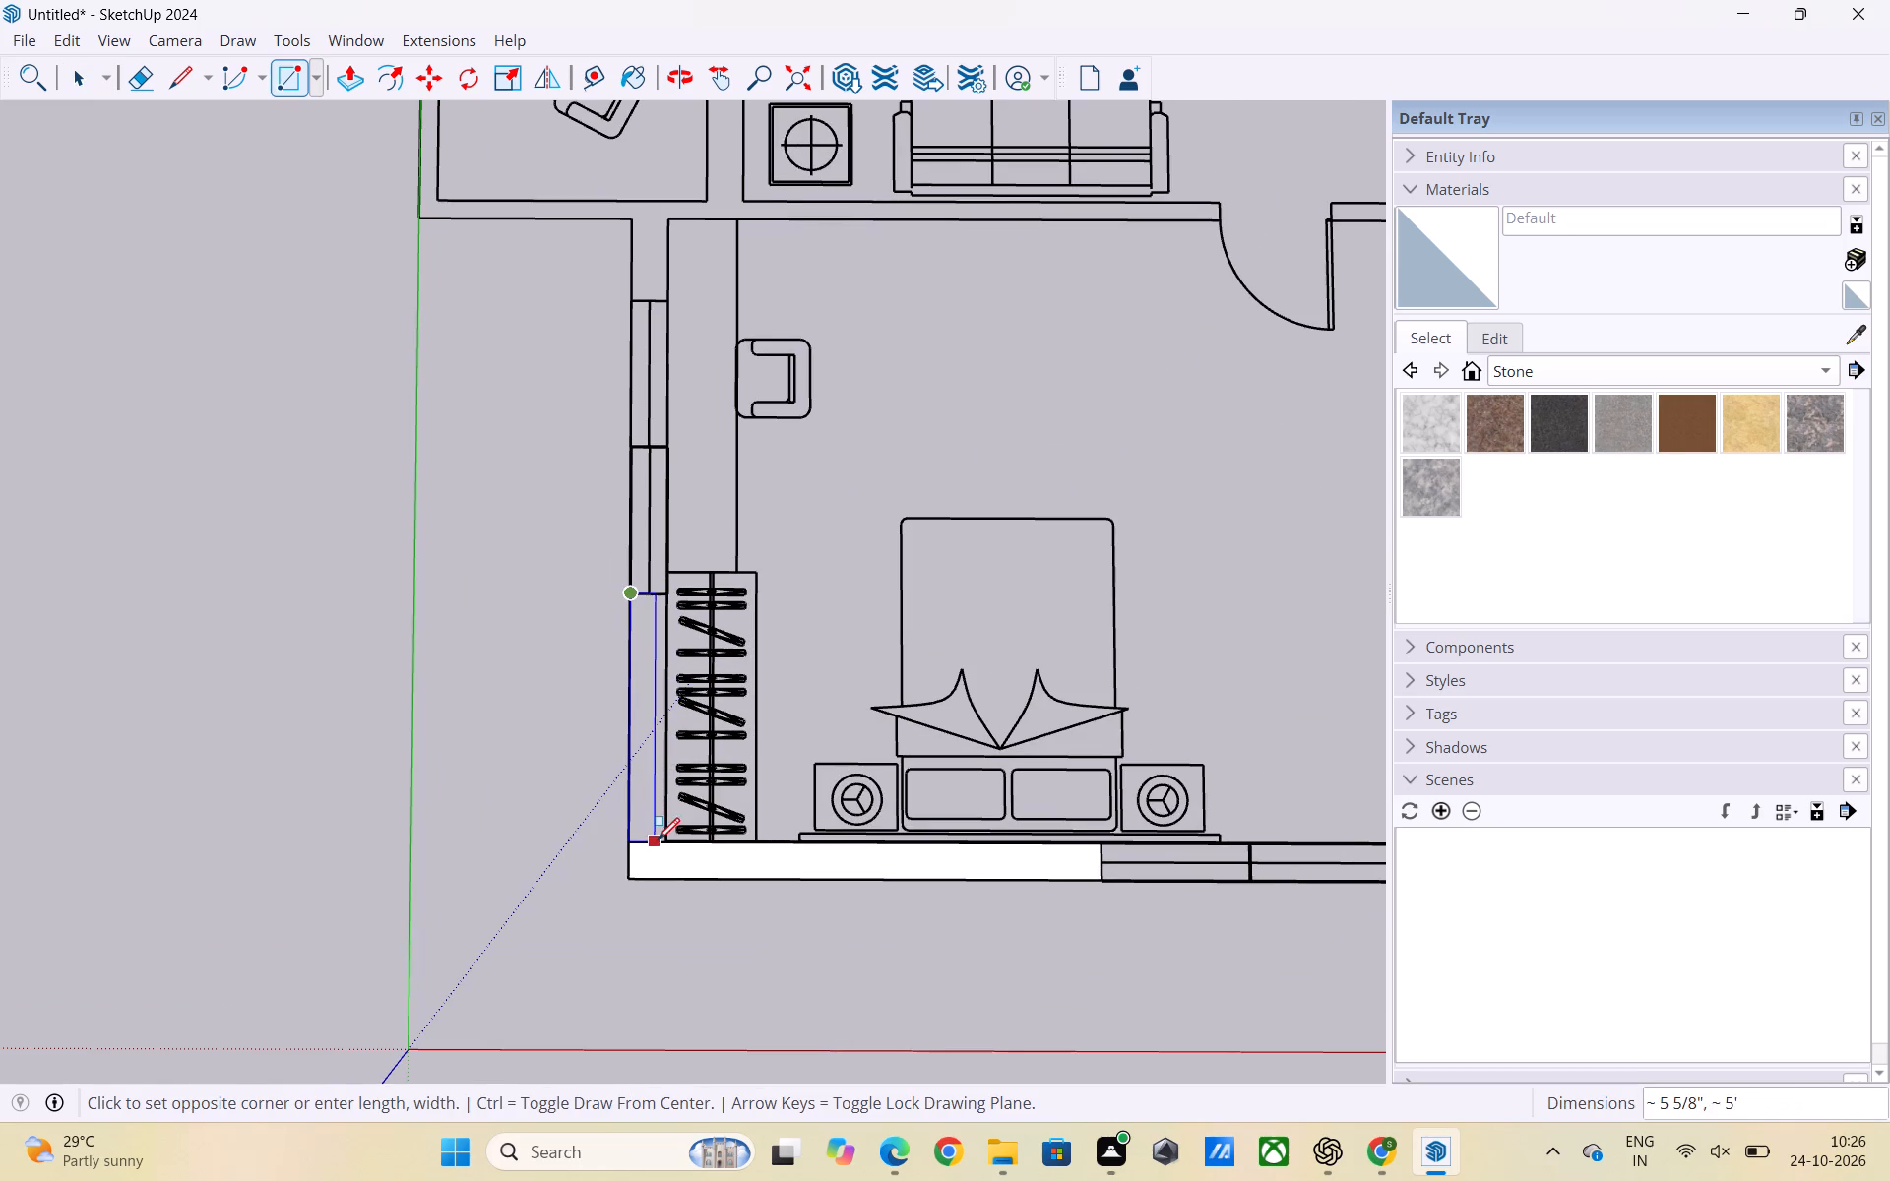
pyautogui.click(665, 843)
pyautogui.press('space')
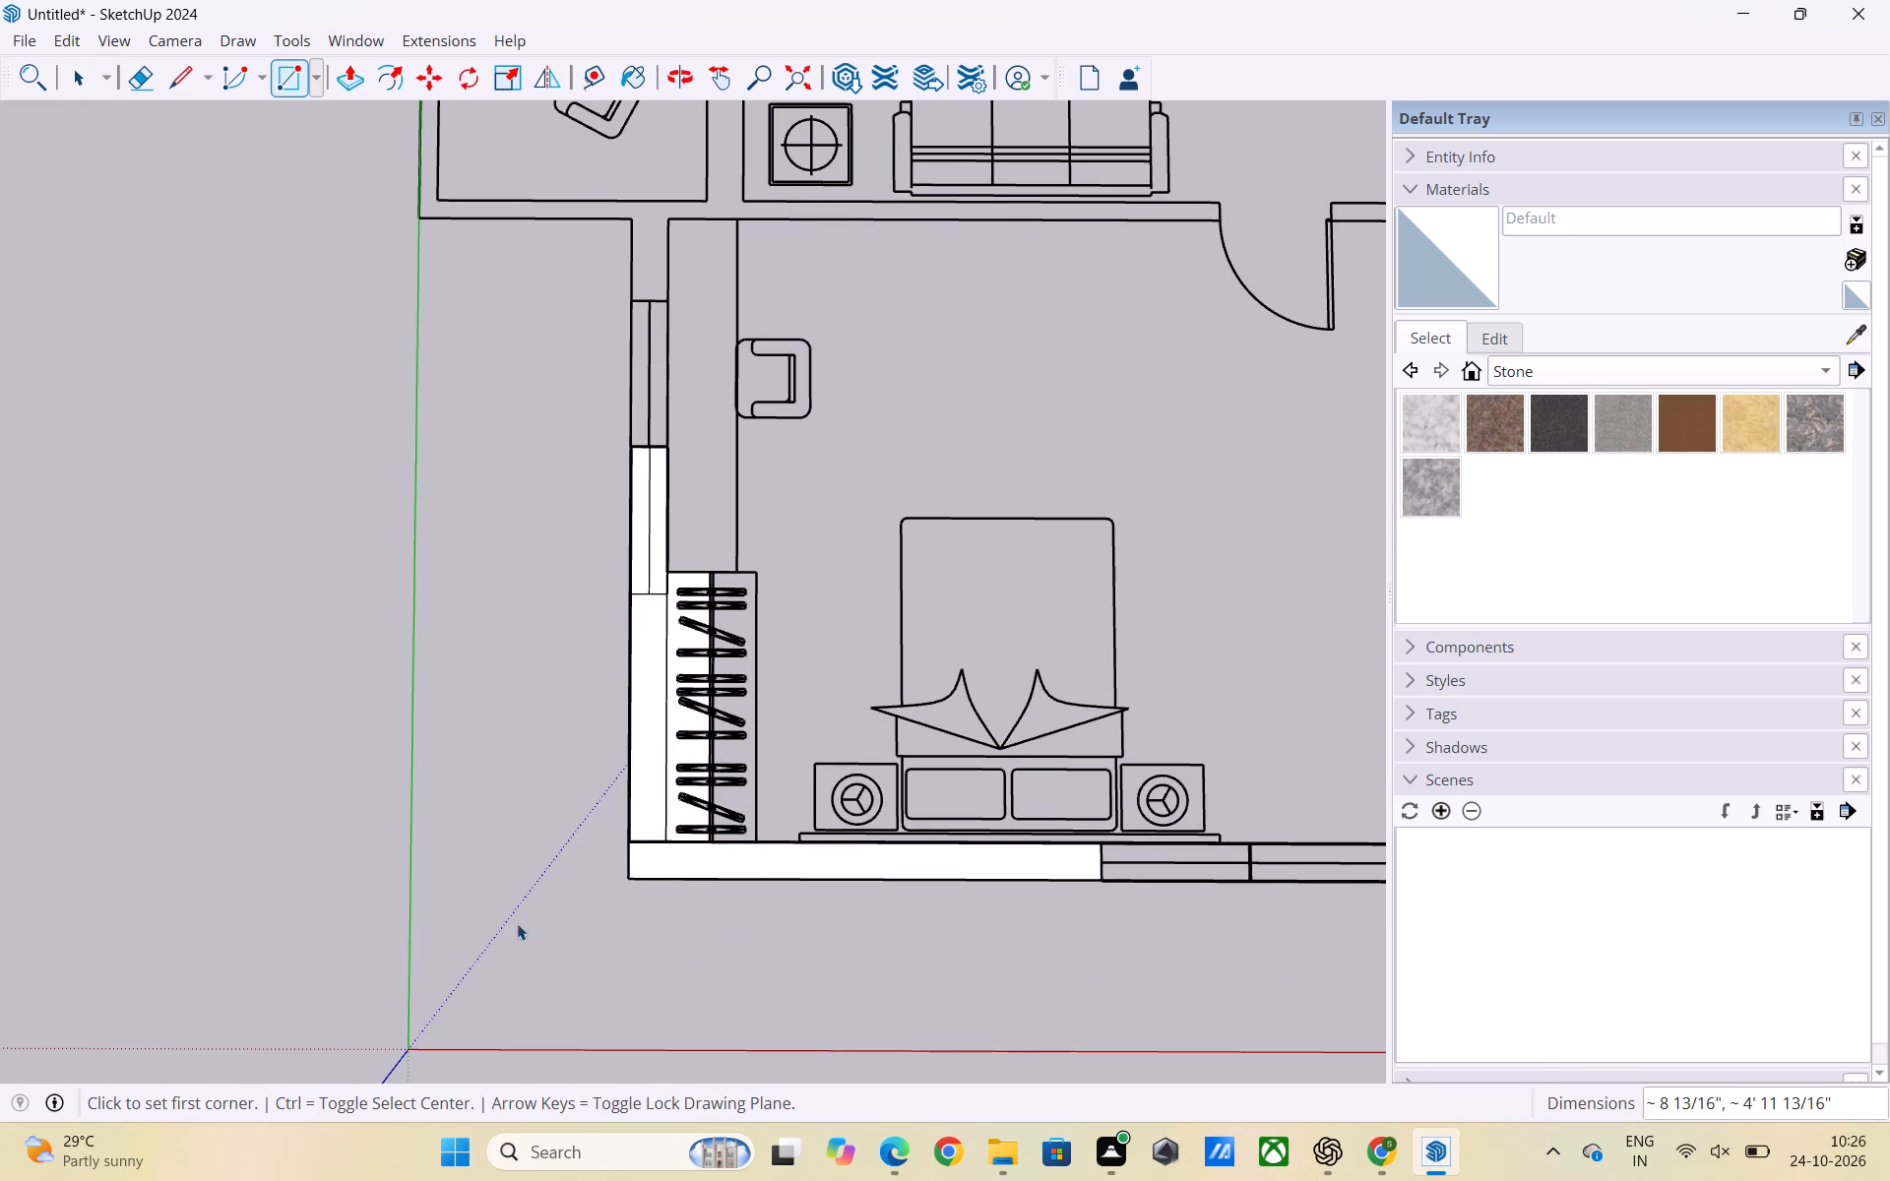
# Delete the unwanted faces in the wardrobe and in the adjoining window panel, keeping only the wall strip.
pyautogui.click(684, 715)
pyautogui.press('Delete')
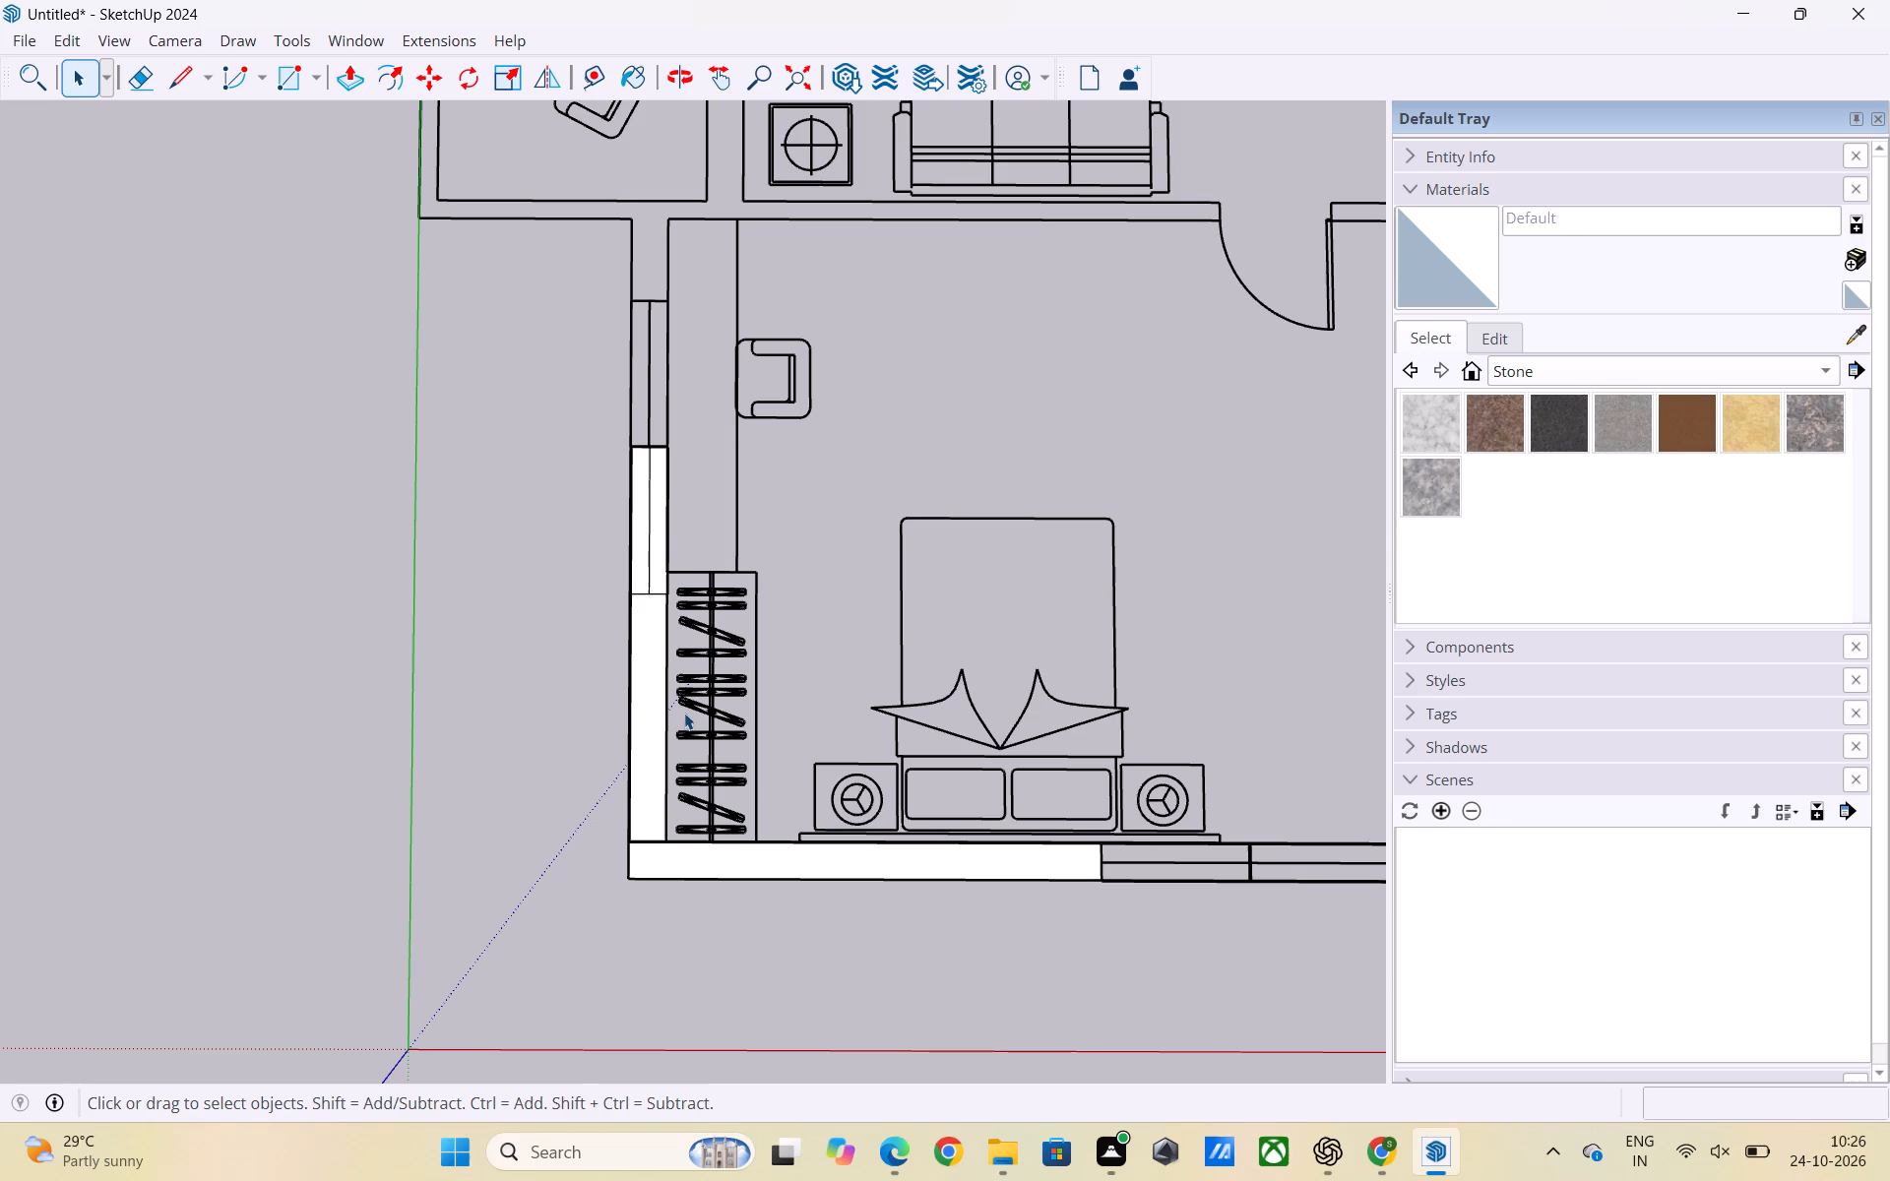
pyautogui.click(658, 573)
pyautogui.press('Delete')
pyautogui.click(642, 570)
pyautogui.press('Delete')
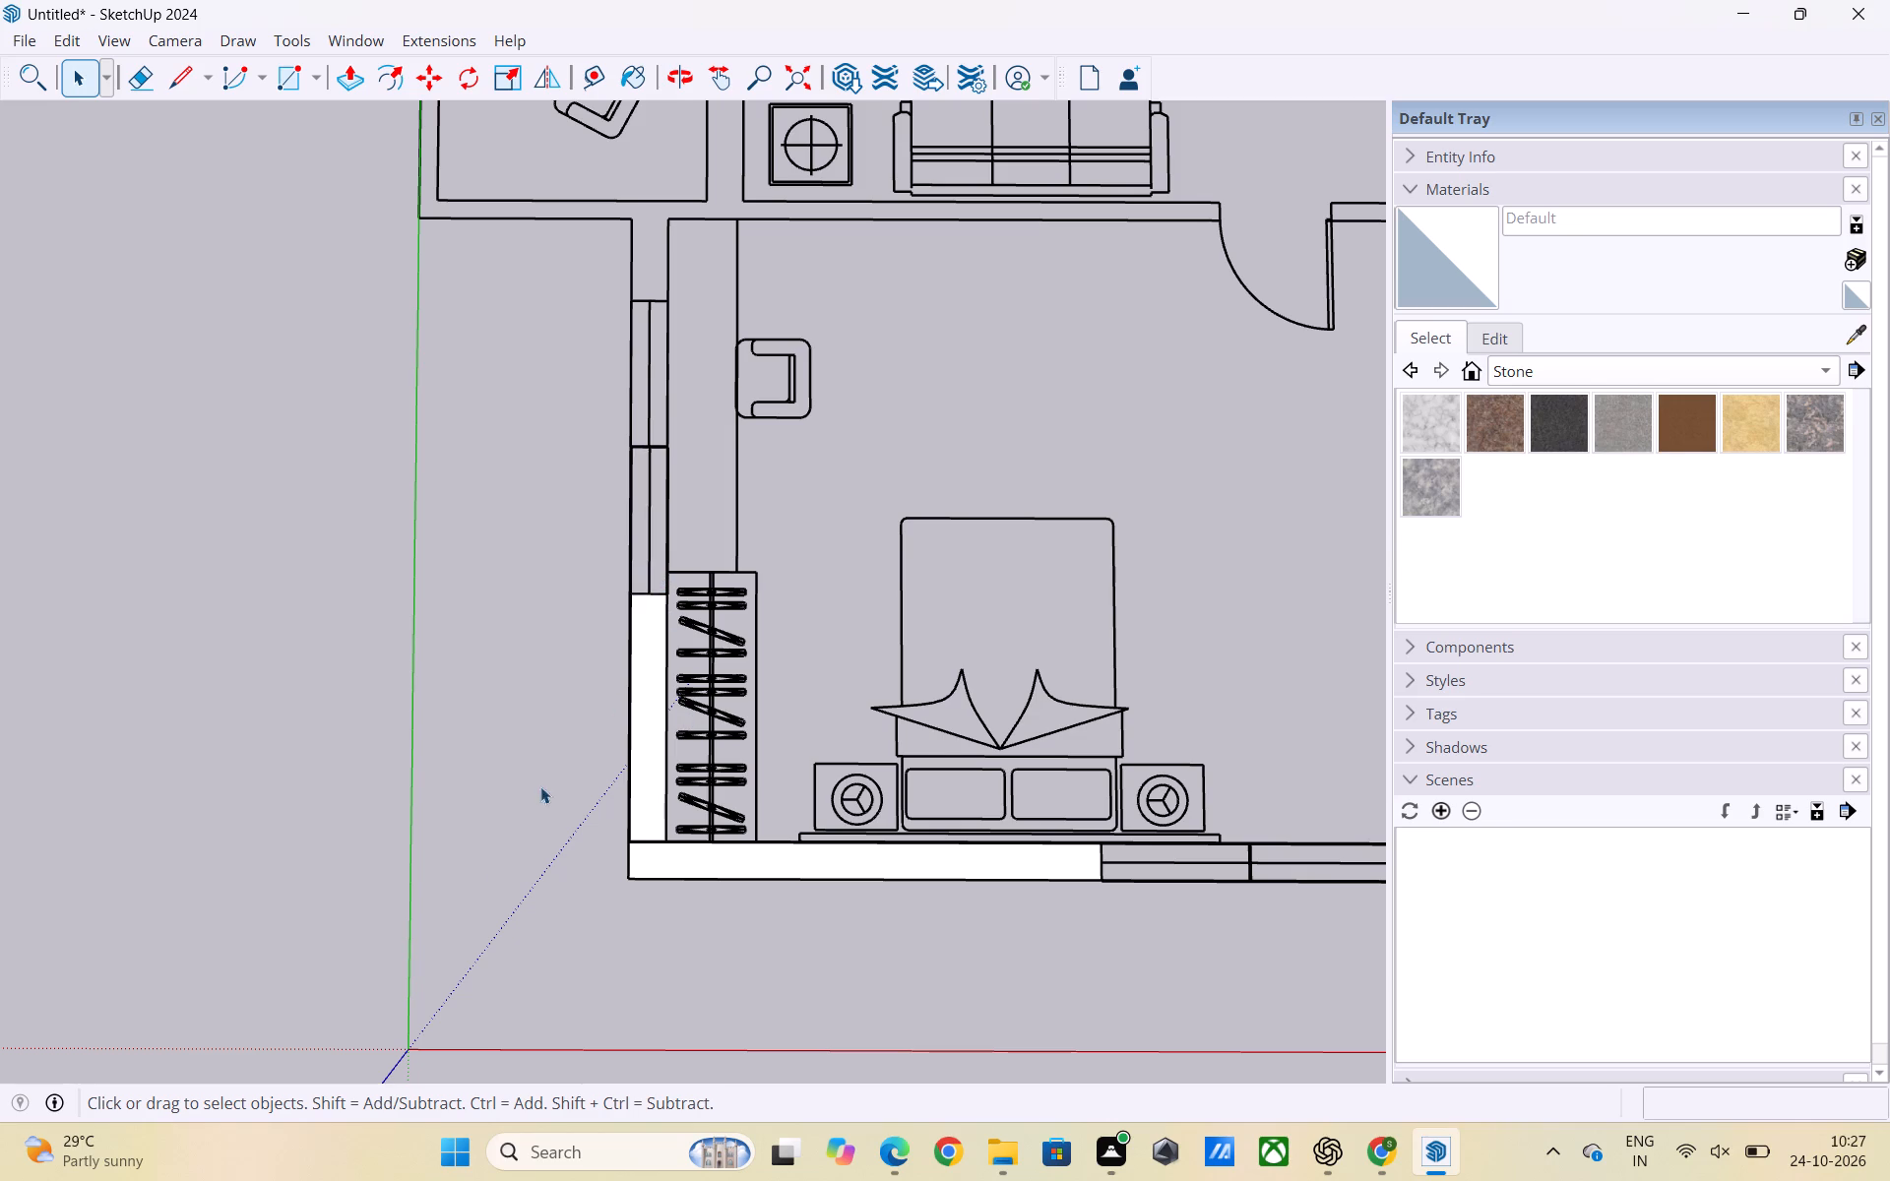
# Draw a rectangle of about 9" by 1' 8 1/2" over the master bedroom's outer wall, between the balcony wall and the window.
pyautogui.scroll(-3, 497, 884)
pyautogui.scroll(-2, 669, 895)
pyautogui.scroll(2, 645, 727)
pyautogui.scroll(-2, 643, 794)
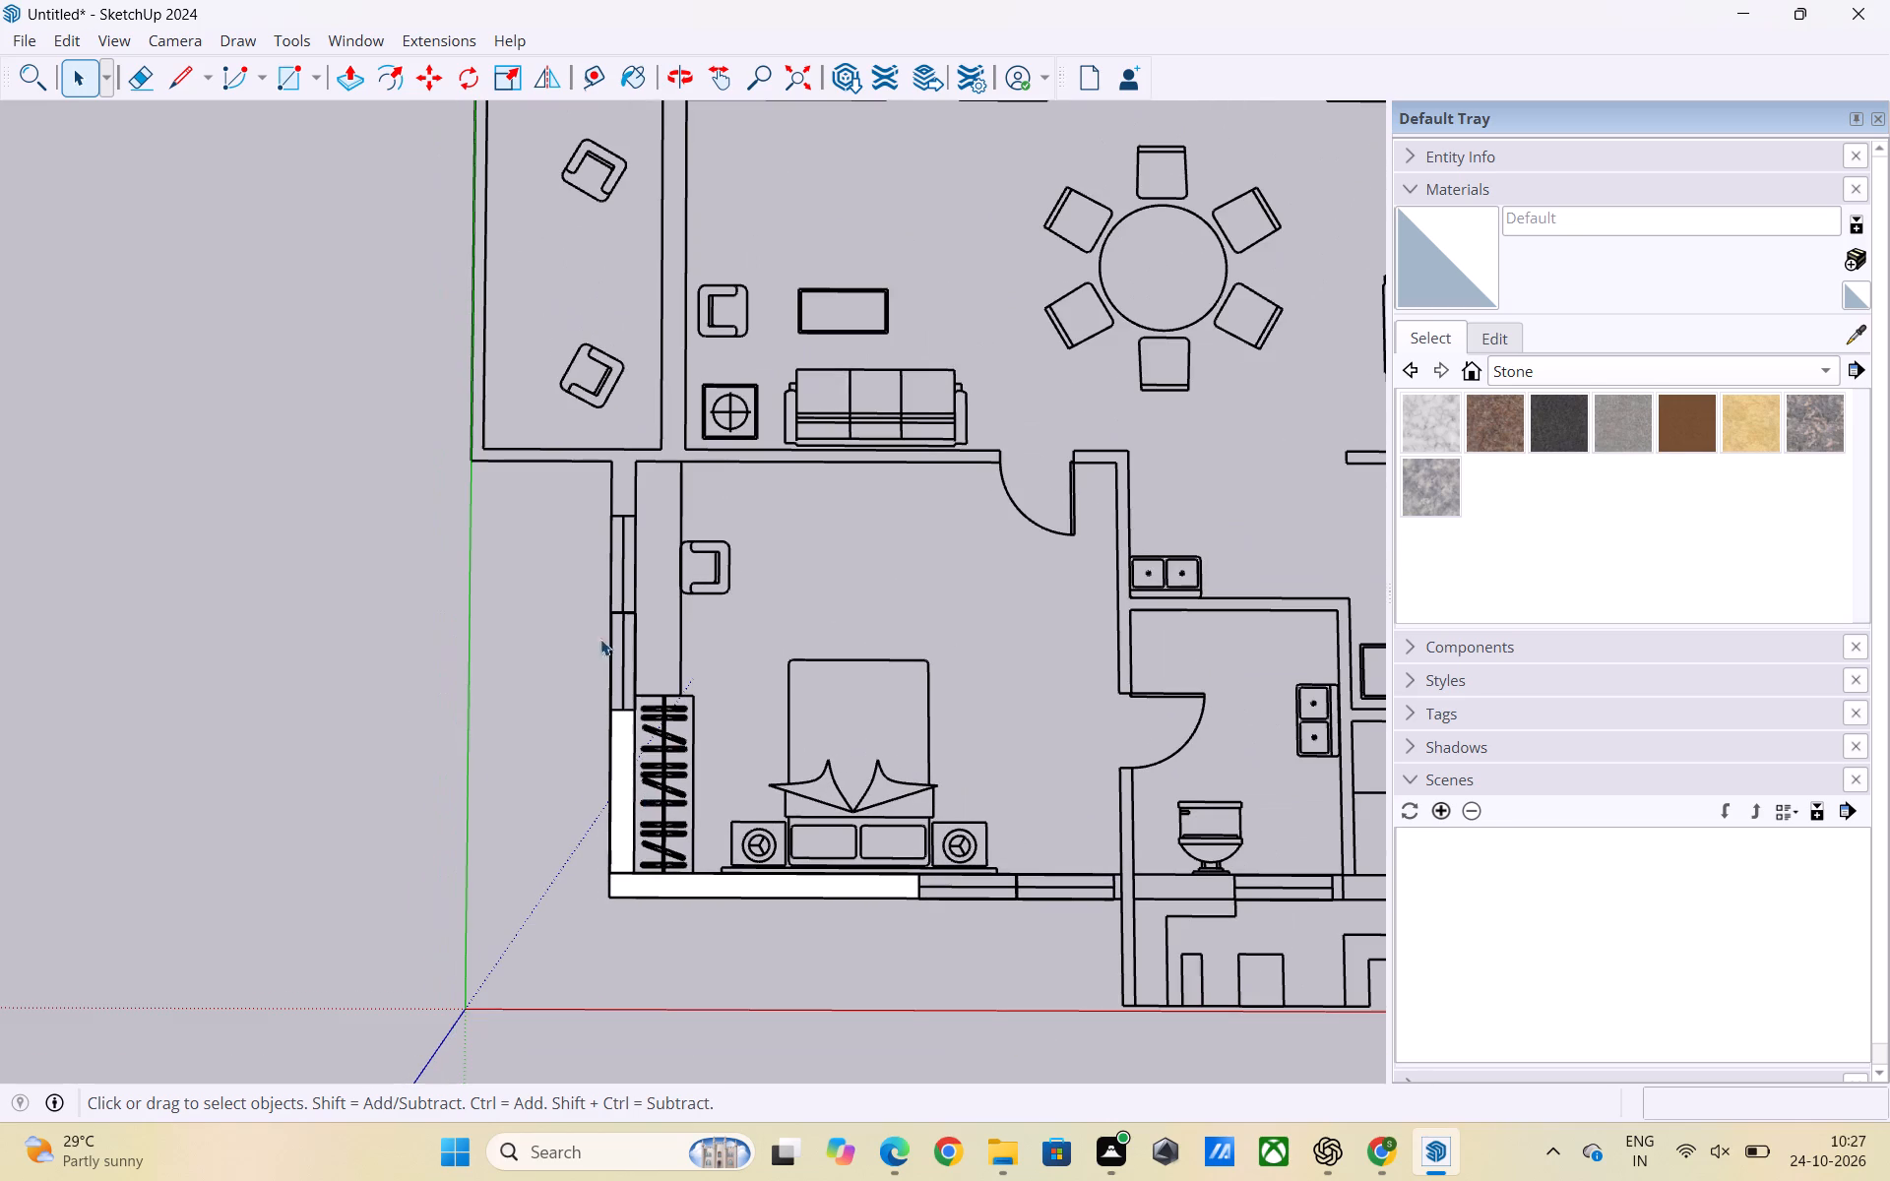
pyautogui.press('r')
pyautogui.scroll(3, 585, 446)
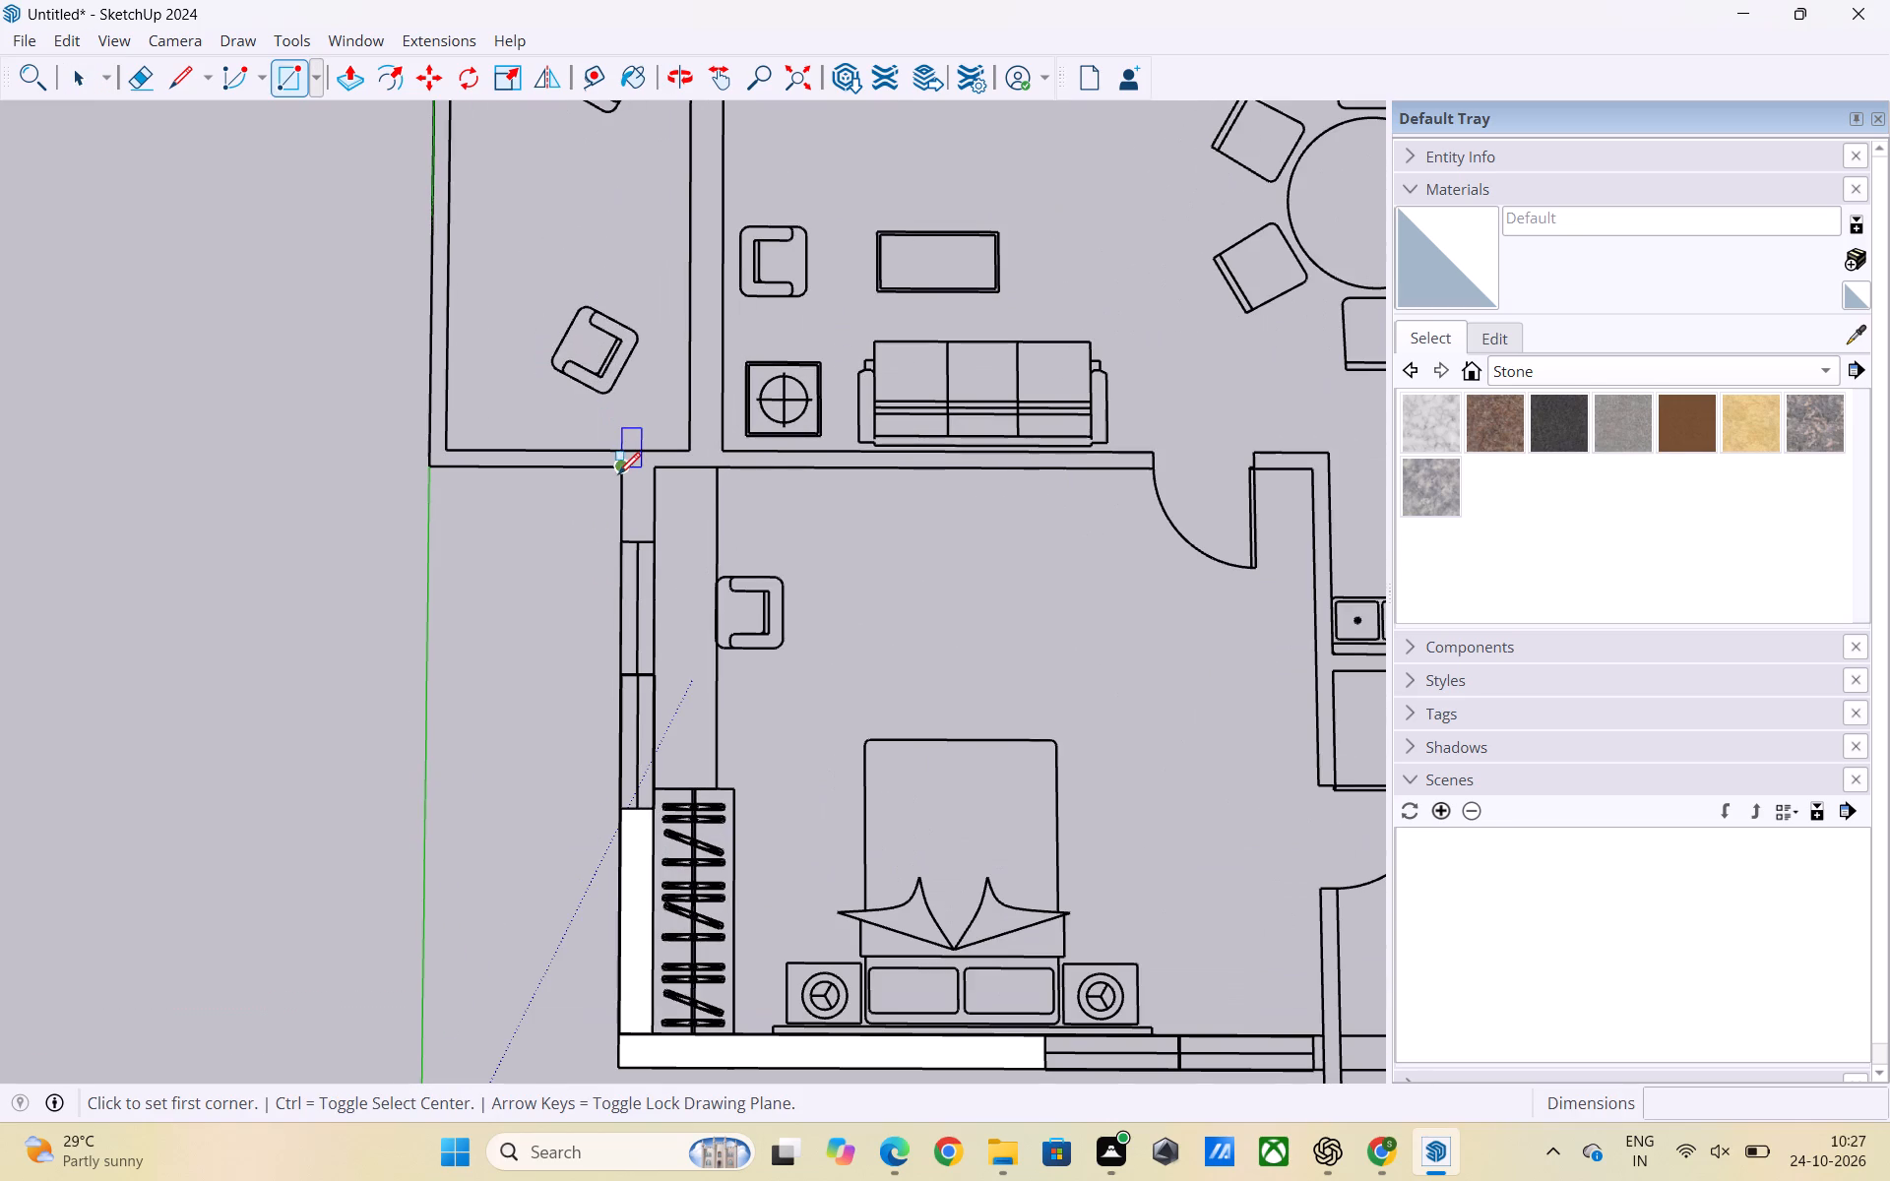
pyautogui.scroll(-2, 617, 474)
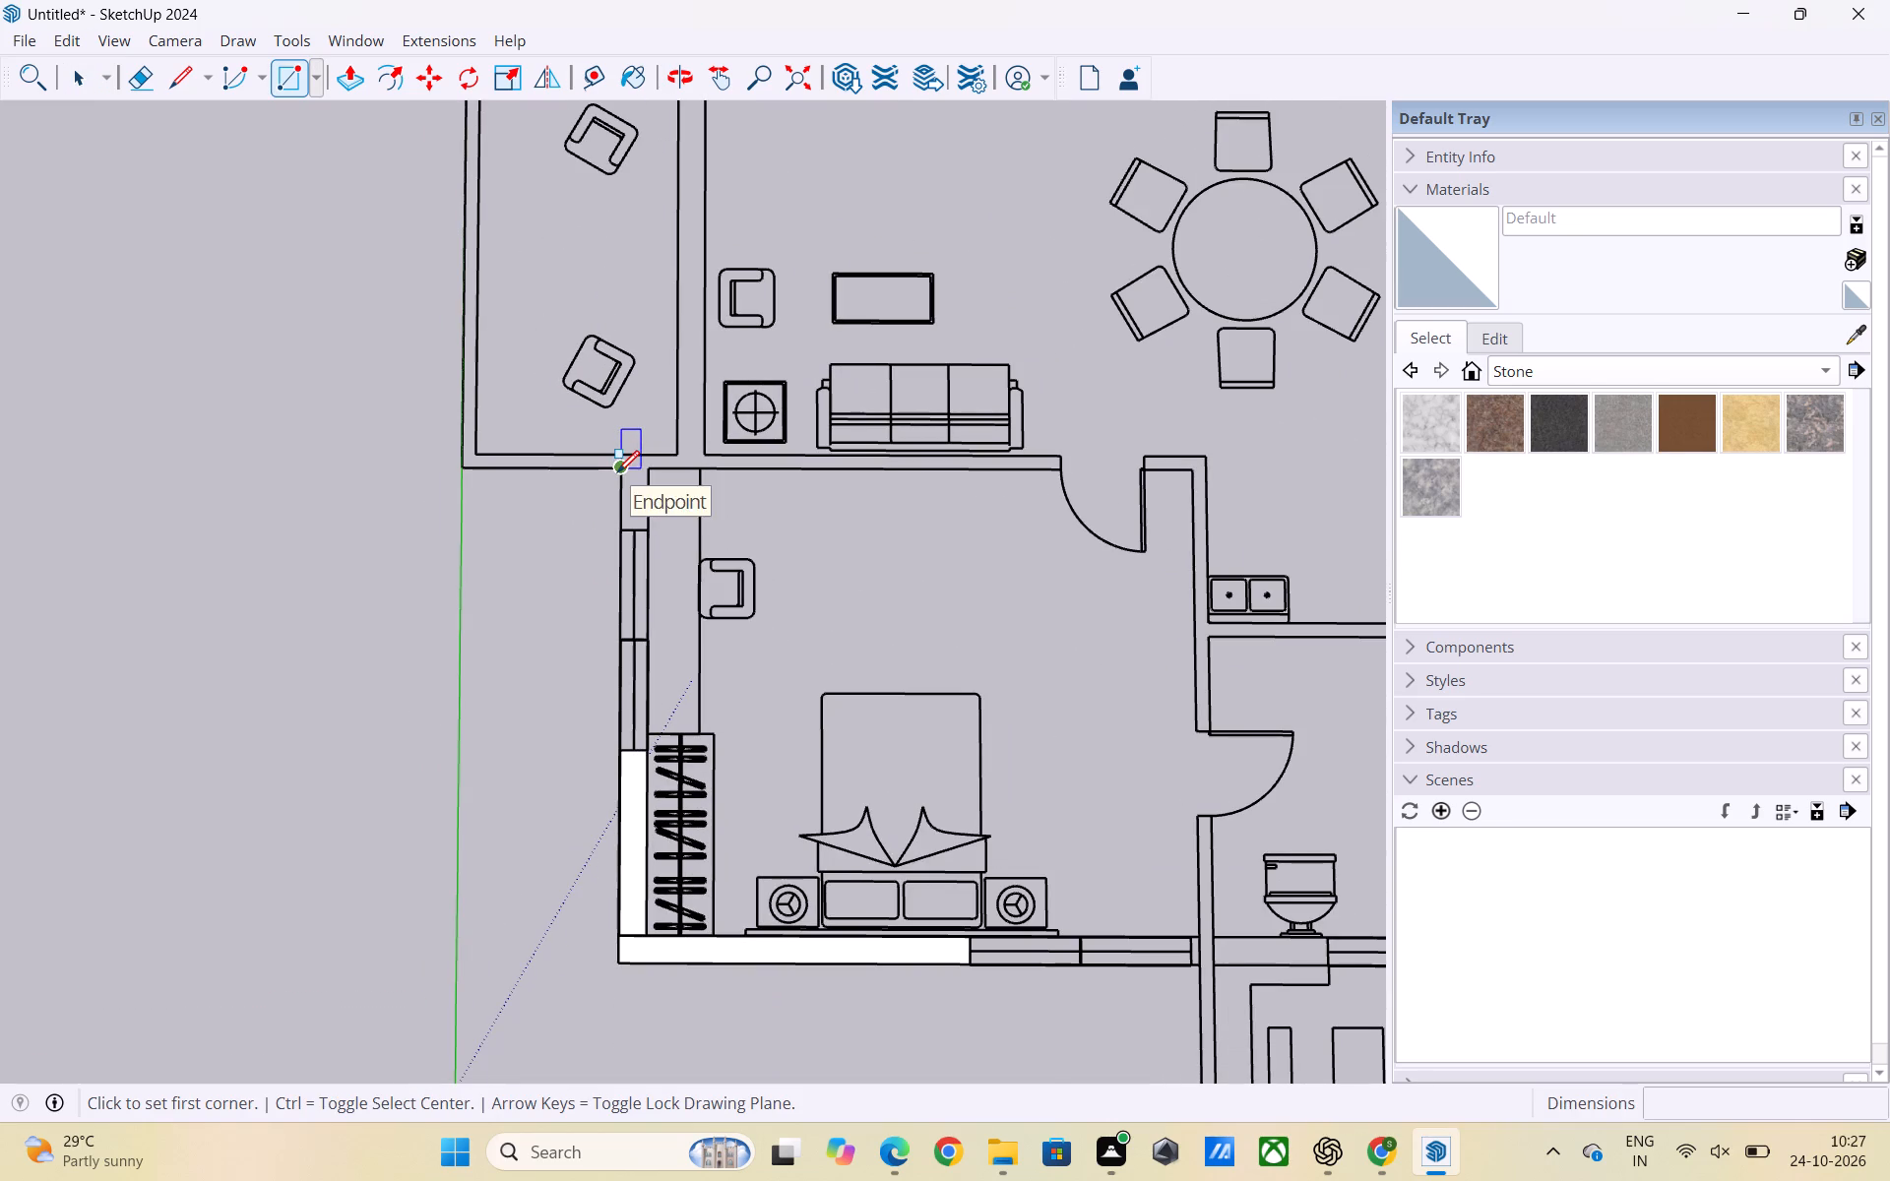
pyautogui.click(617, 469)
pyautogui.click(648, 530)
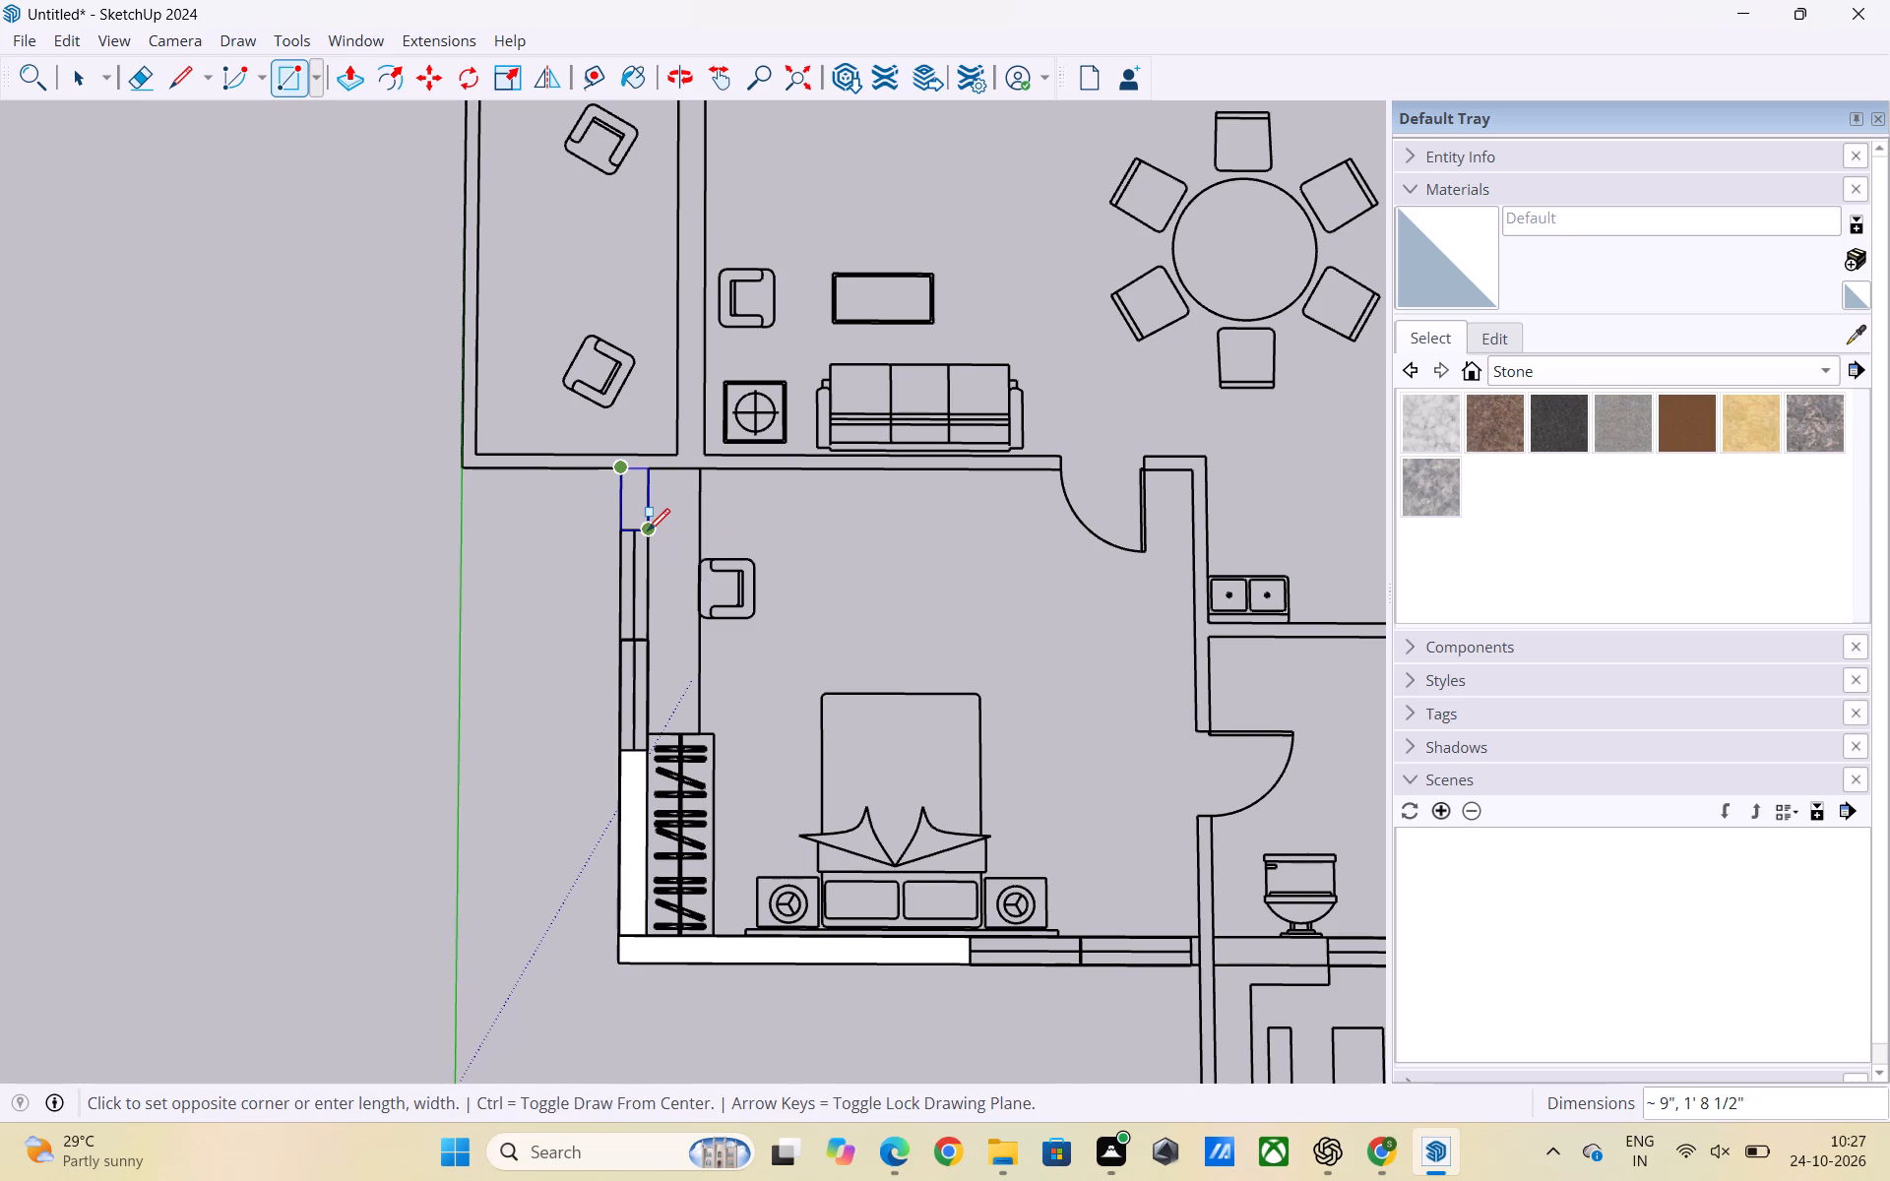
pyautogui.press('space')
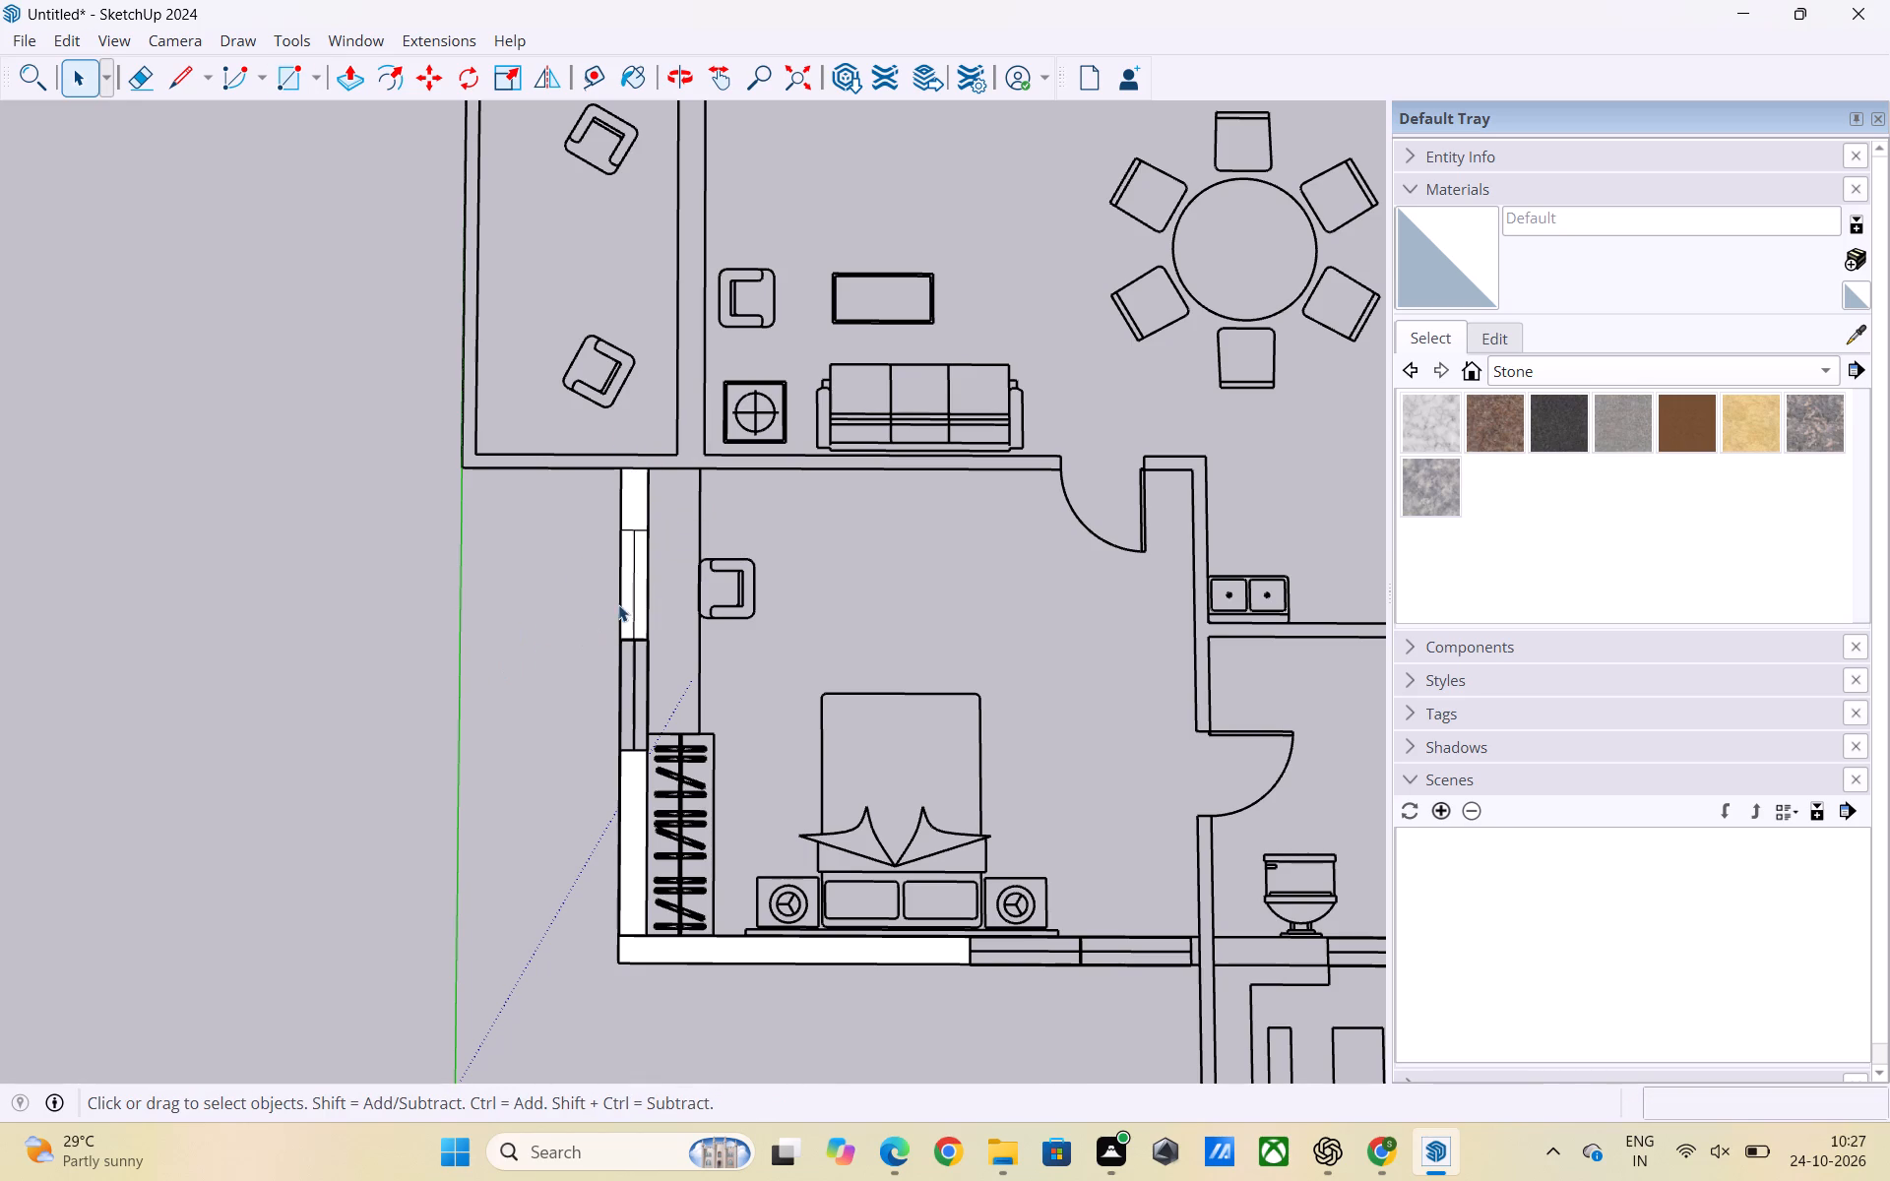
# Delete the two unwanted faces in the window panel adjoining the short wall strip below the balcony.
pyautogui.click(623, 600)
pyautogui.click(635, 602)
pyautogui.click(385, 540)
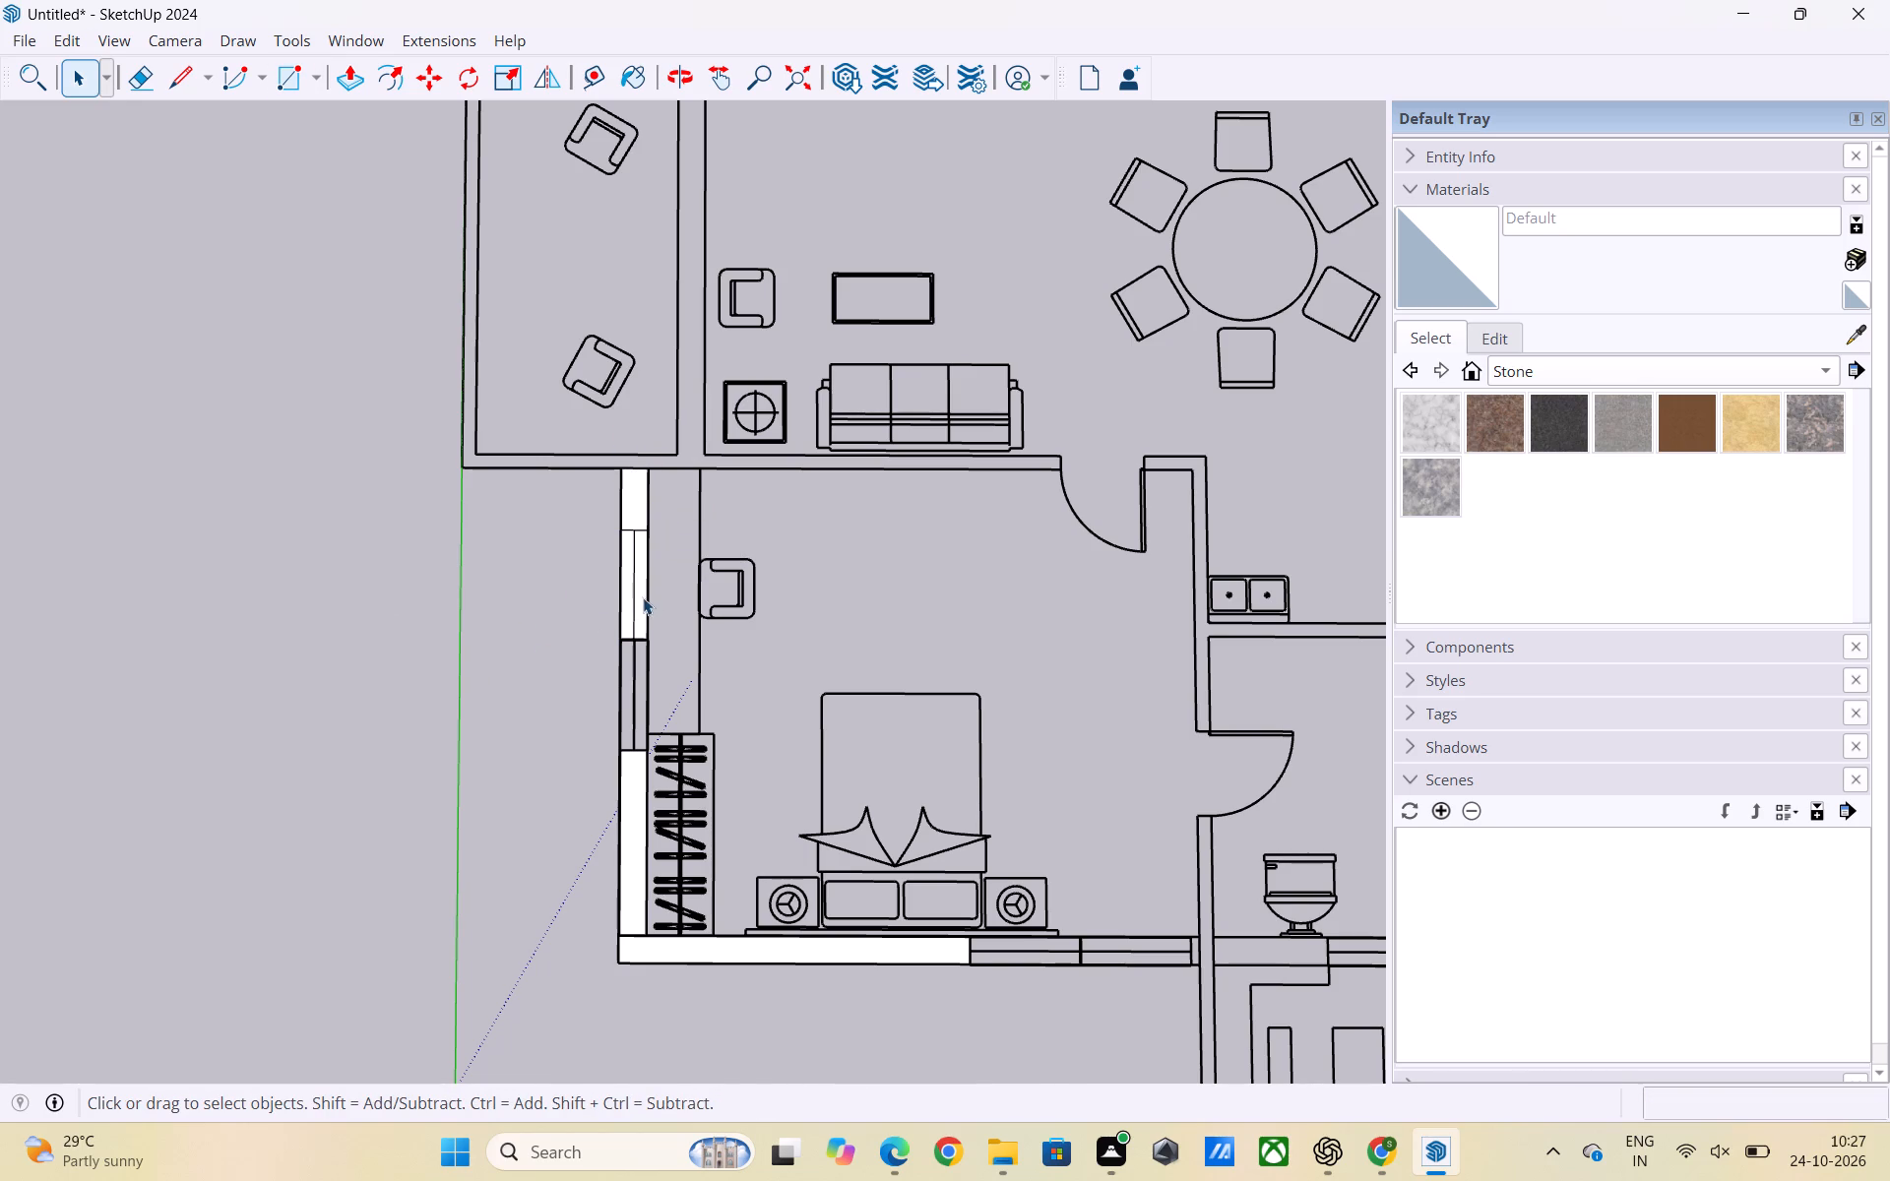
pyautogui.click(640, 598)
pyautogui.press('Delete')
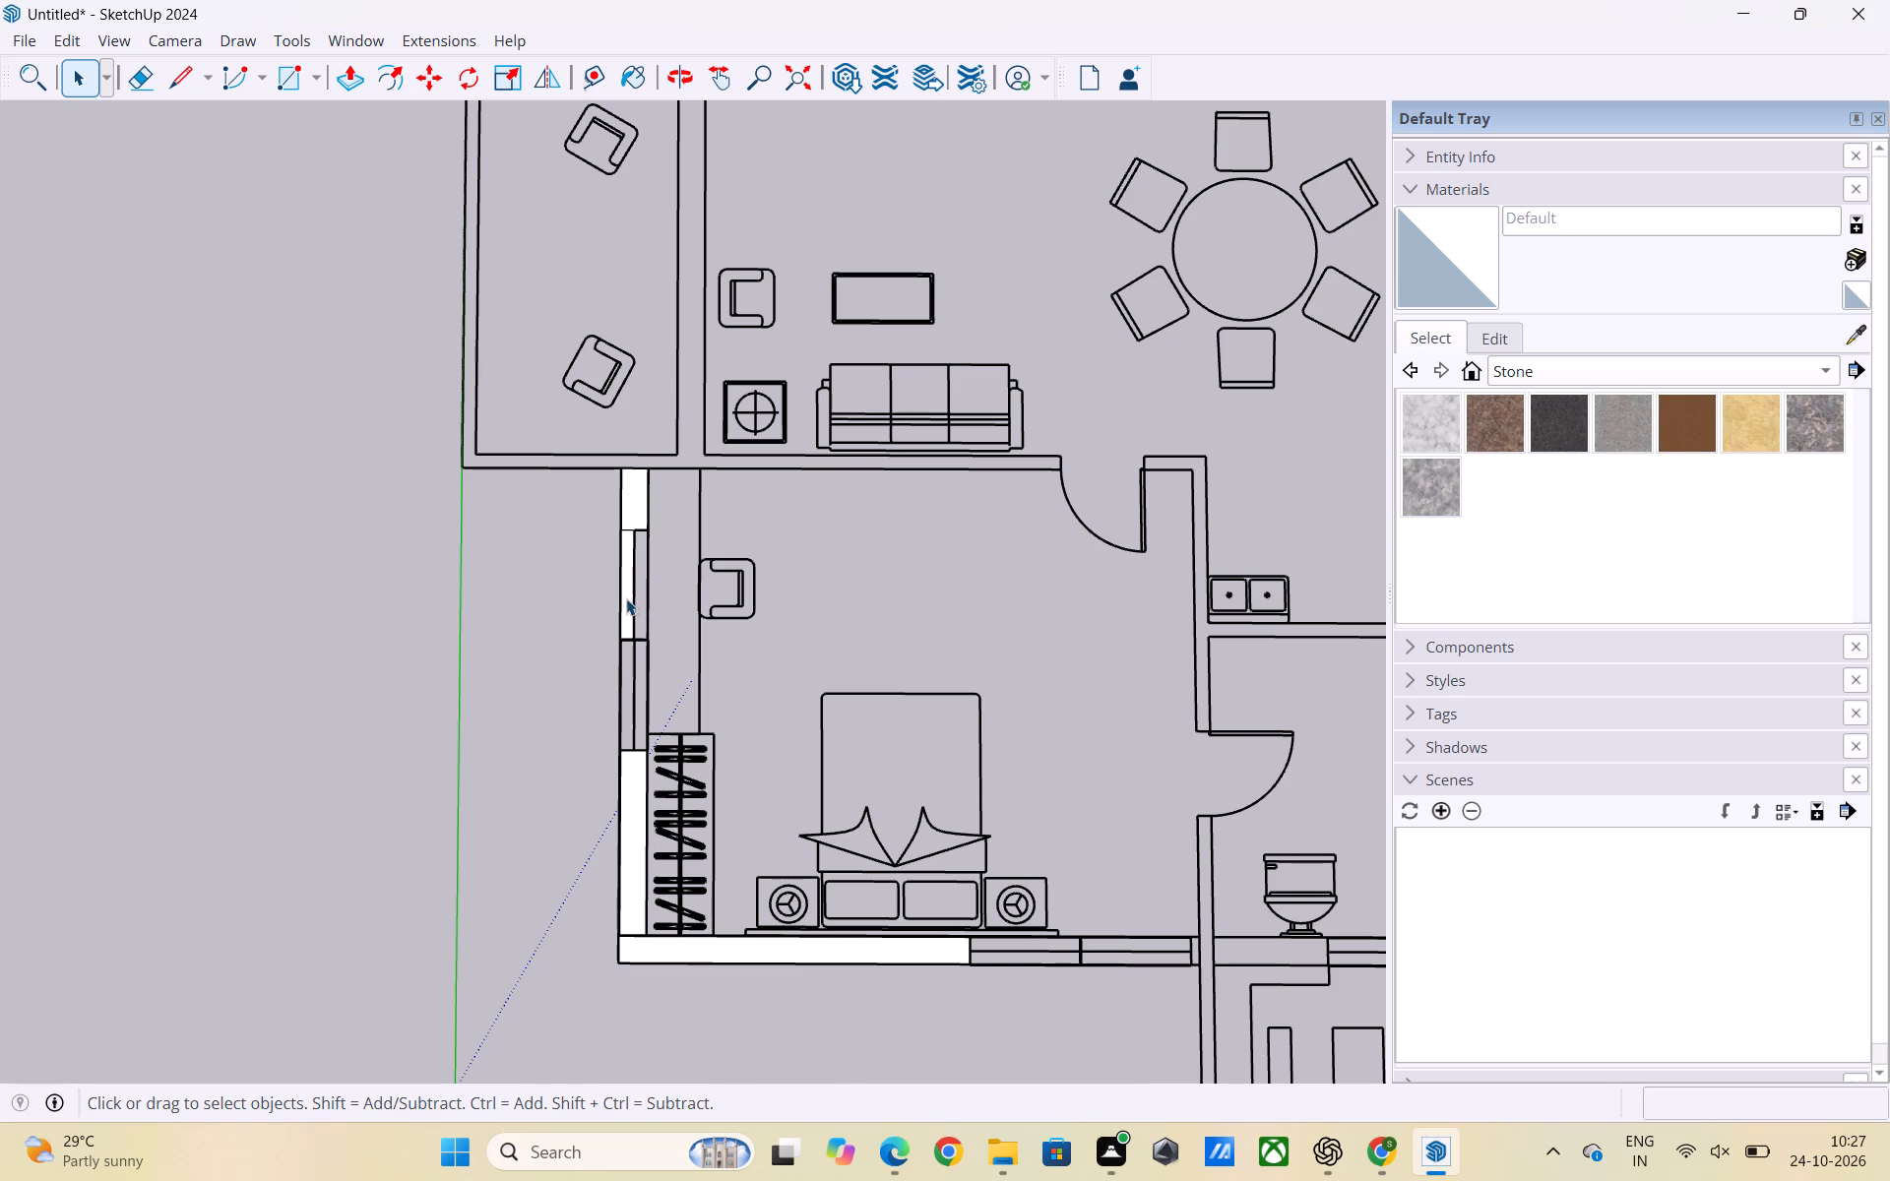
pyautogui.click(626, 598)
pyautogui.press('Delete')
# Look over the whole floor plan to locate the untraced outer walls around the upper bedrooms.
pyautogui.scroll(-3, 447, 652)
pyautogui.scroll(-2, 933, 734)
pyautogui.scroll(-2, 745, 876)
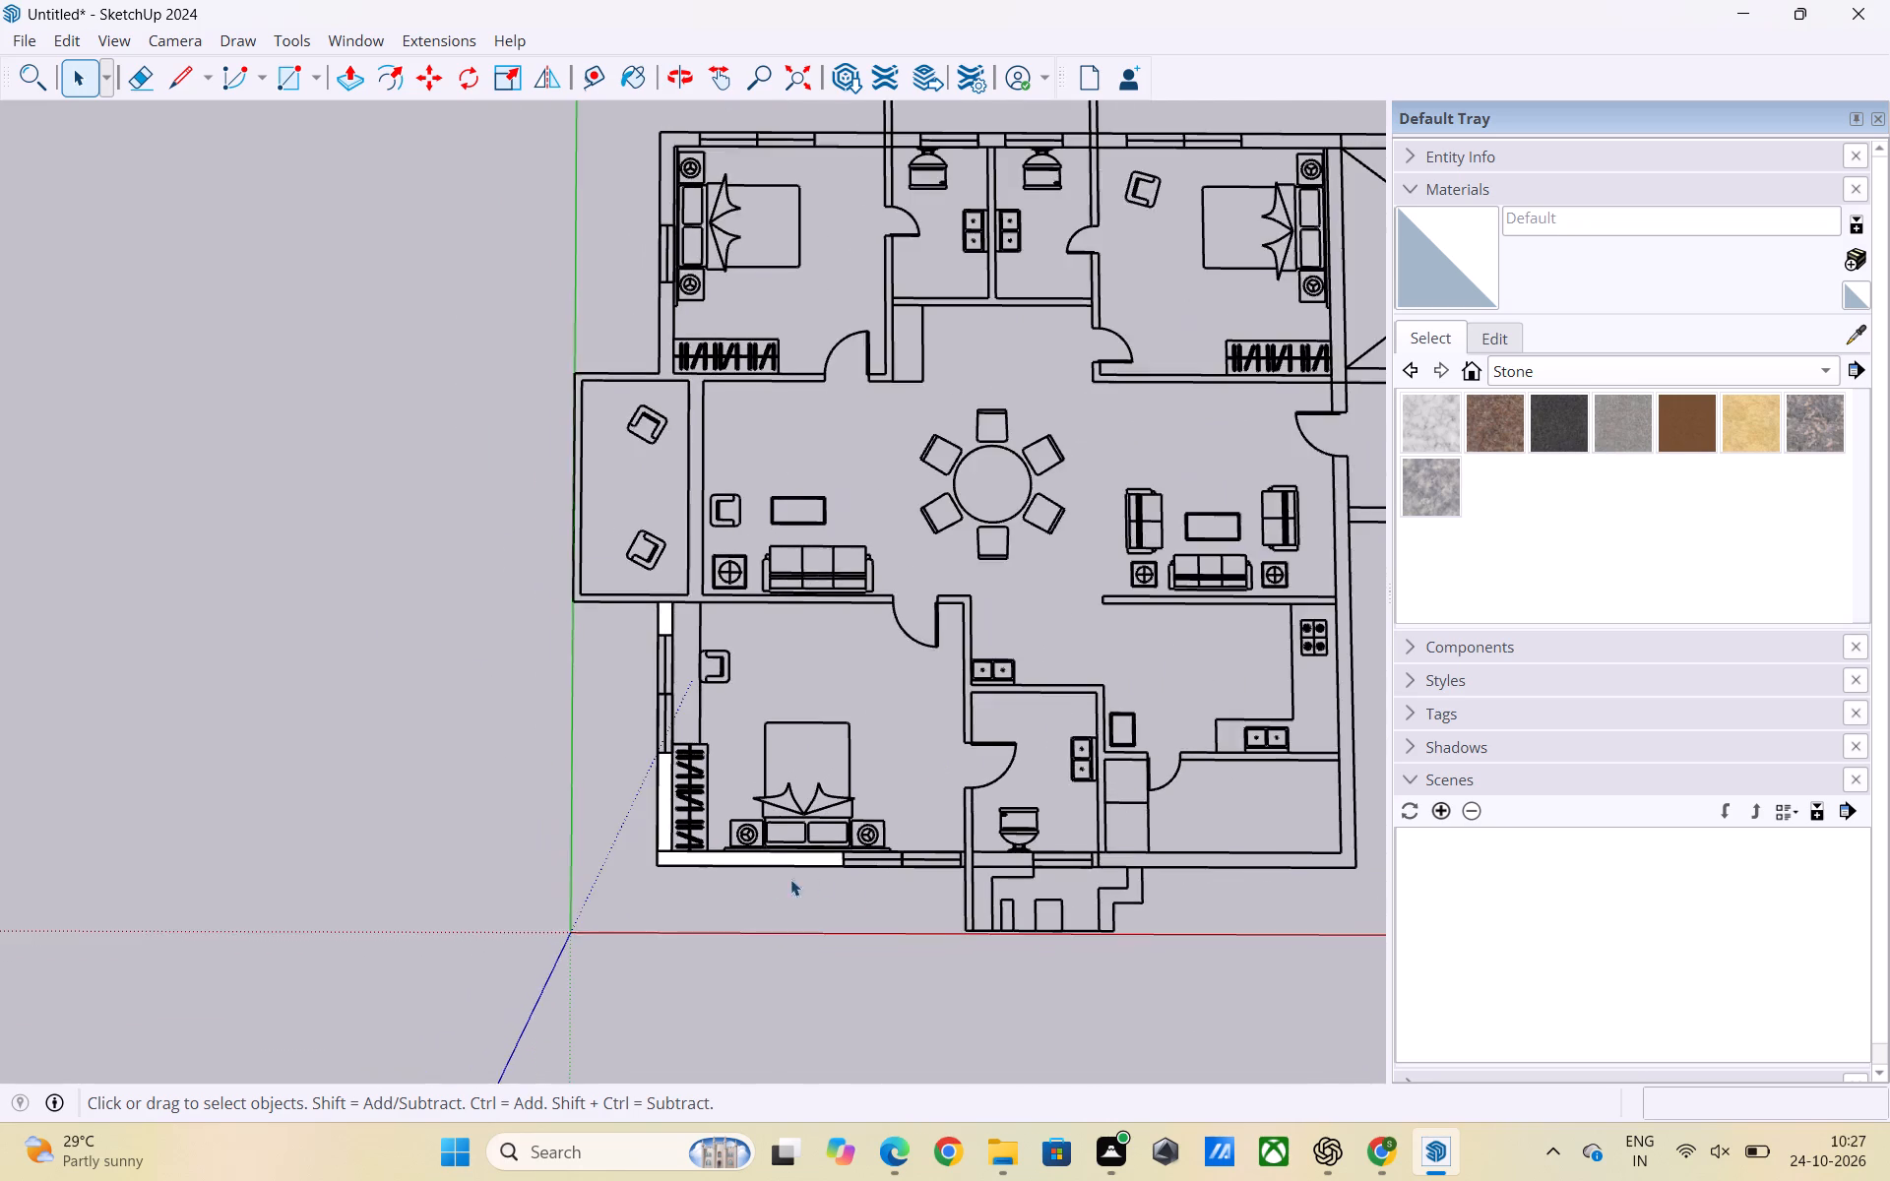
pyautogui.scroll(2, 896, 890)
pyautogui.scroll(-3, 935, 838)
pyautogui.scroll(-2, 681, 831)
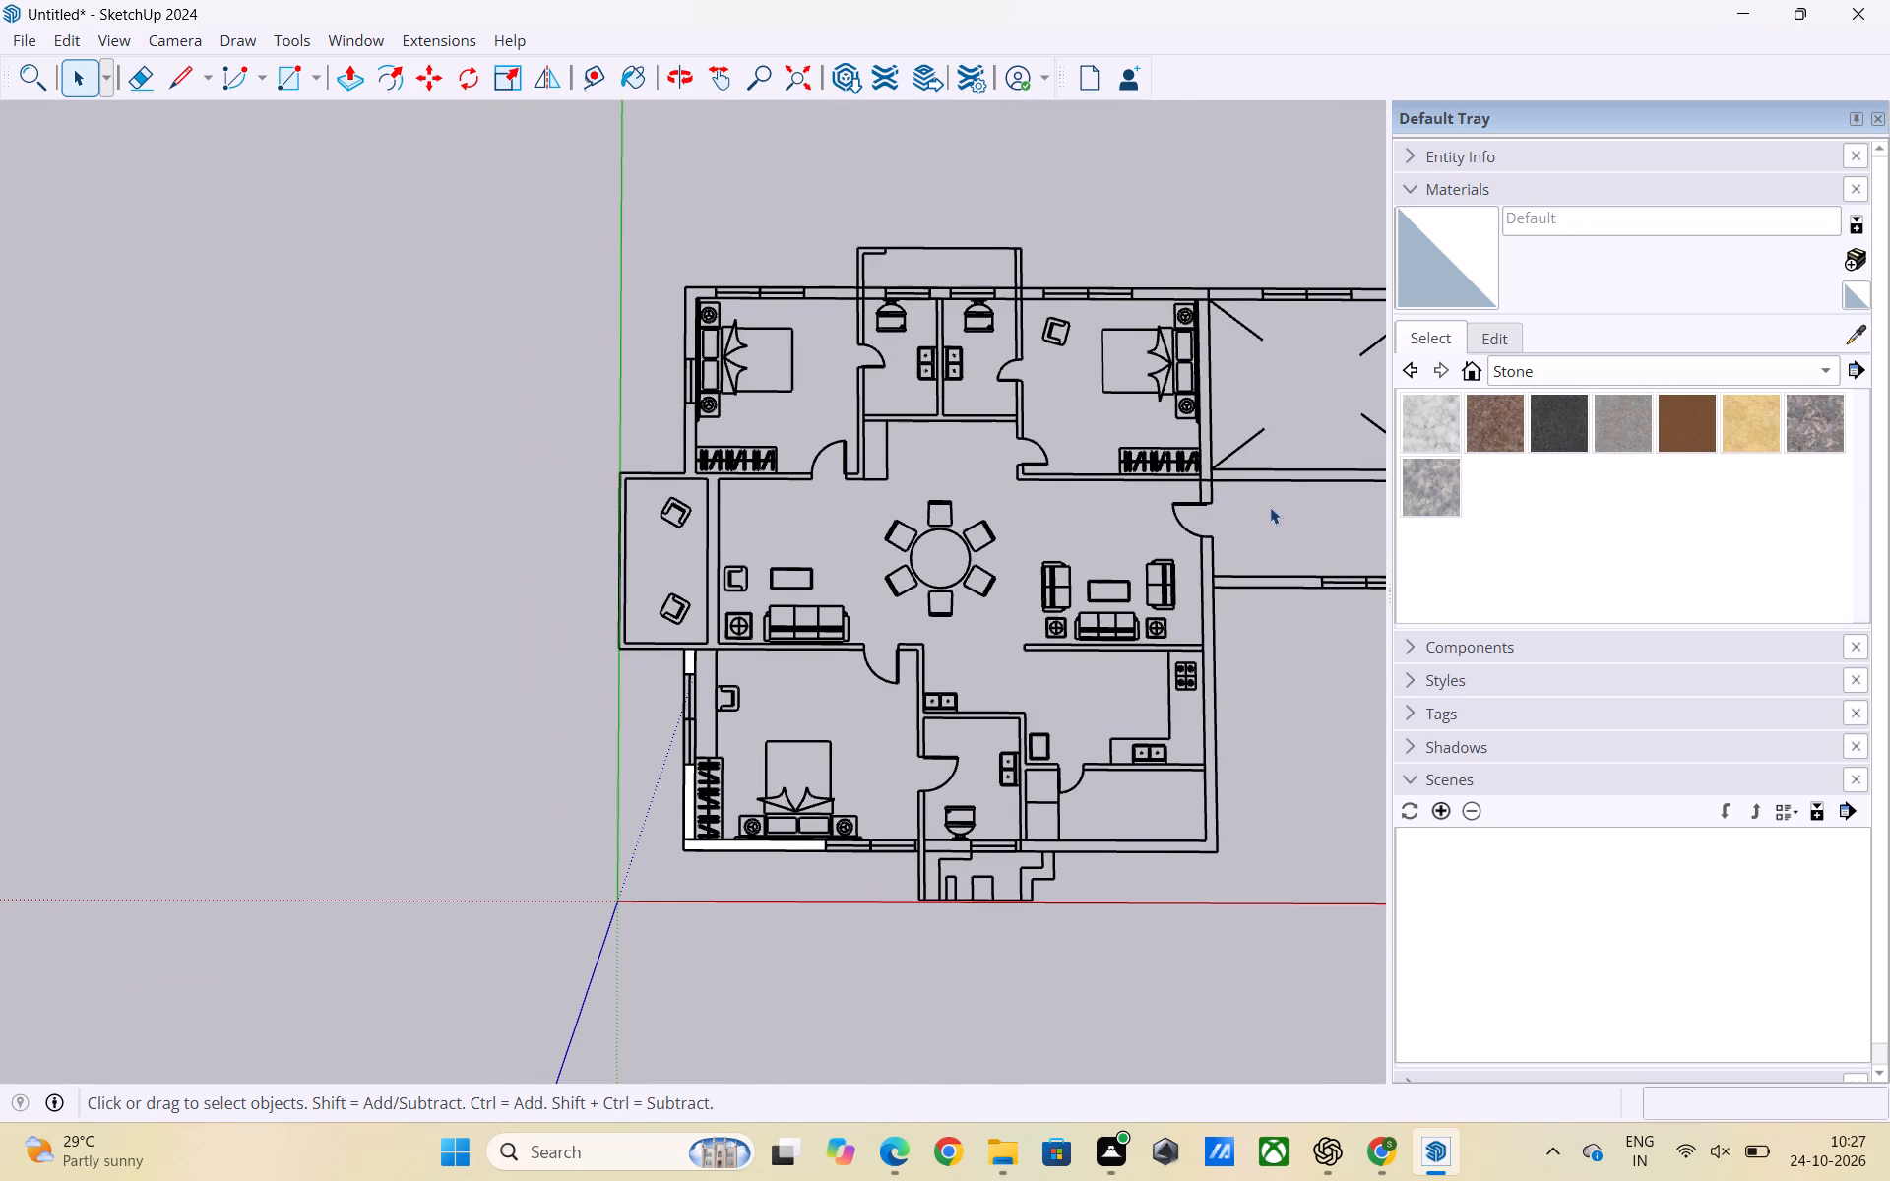
pyautogui.scroll(1, 1289, 520)
pyautogui.scroll(-2, 970, 519)
pyautogui.scroll(-2, 1092, 833)
pyautogui.scroll(2, 787, 414)
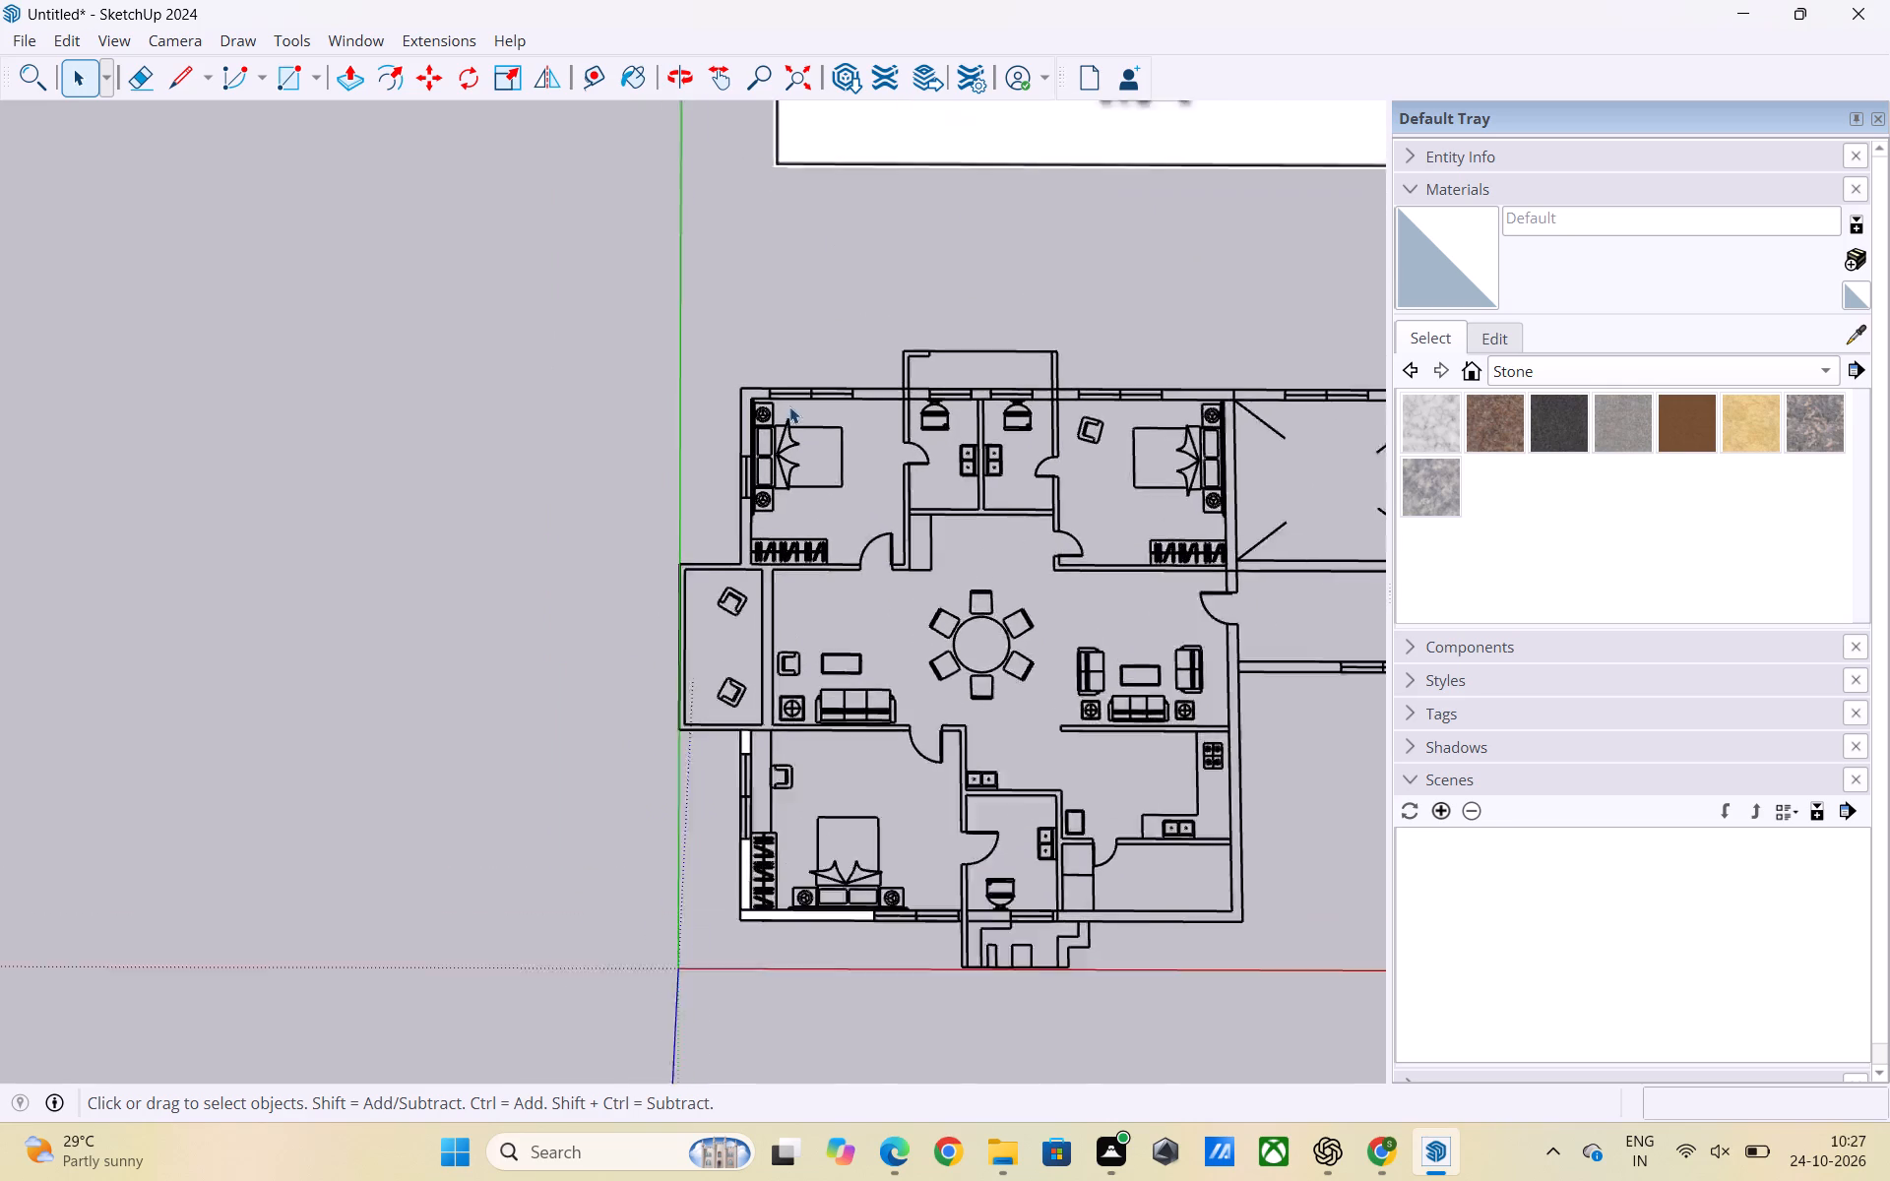
# Erase the short line crossing the outer wall where the toilet wall meets the bedroom above the balcony.
pyautogui.scroll(3, 789, 406)
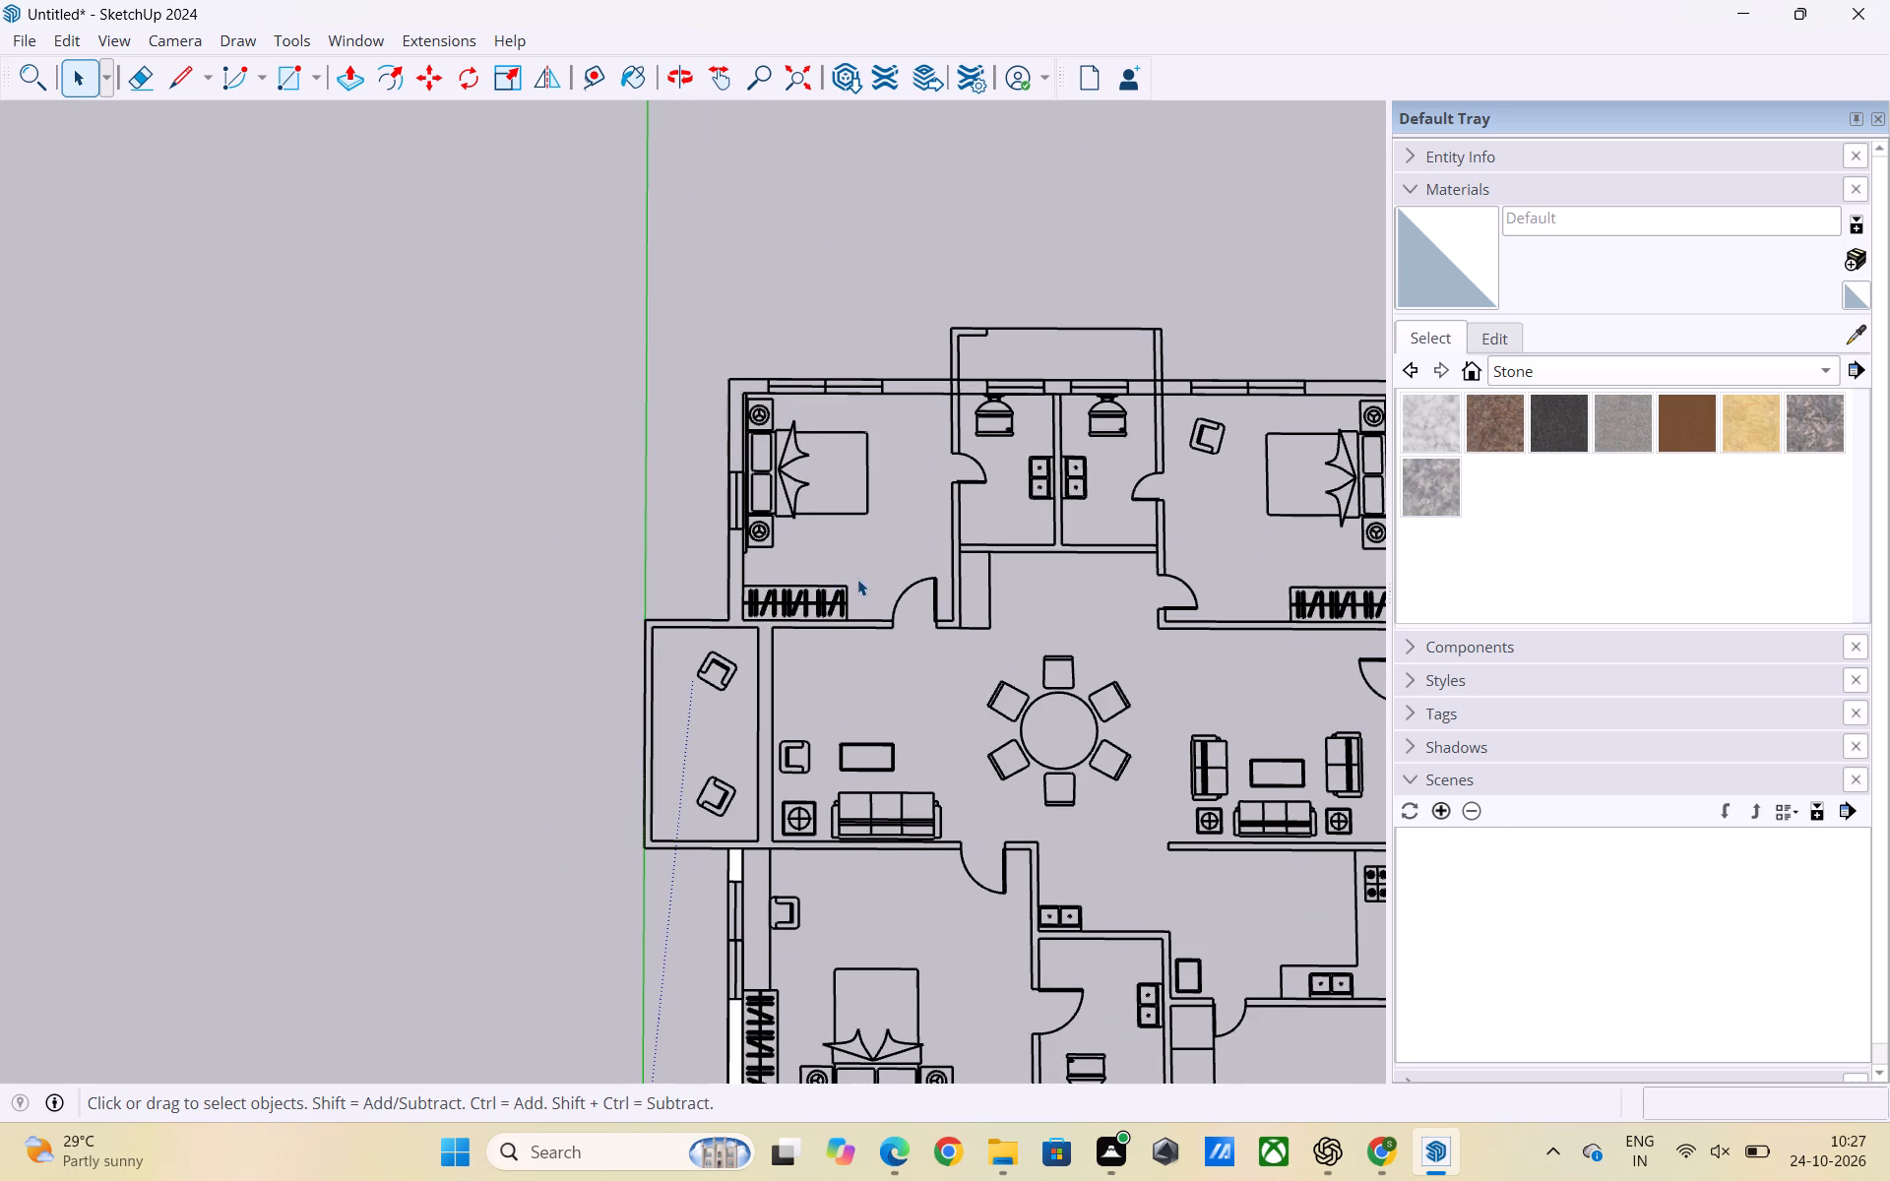
pyautogui.press('r')
pyautogui.scroll(5, 893, 404)
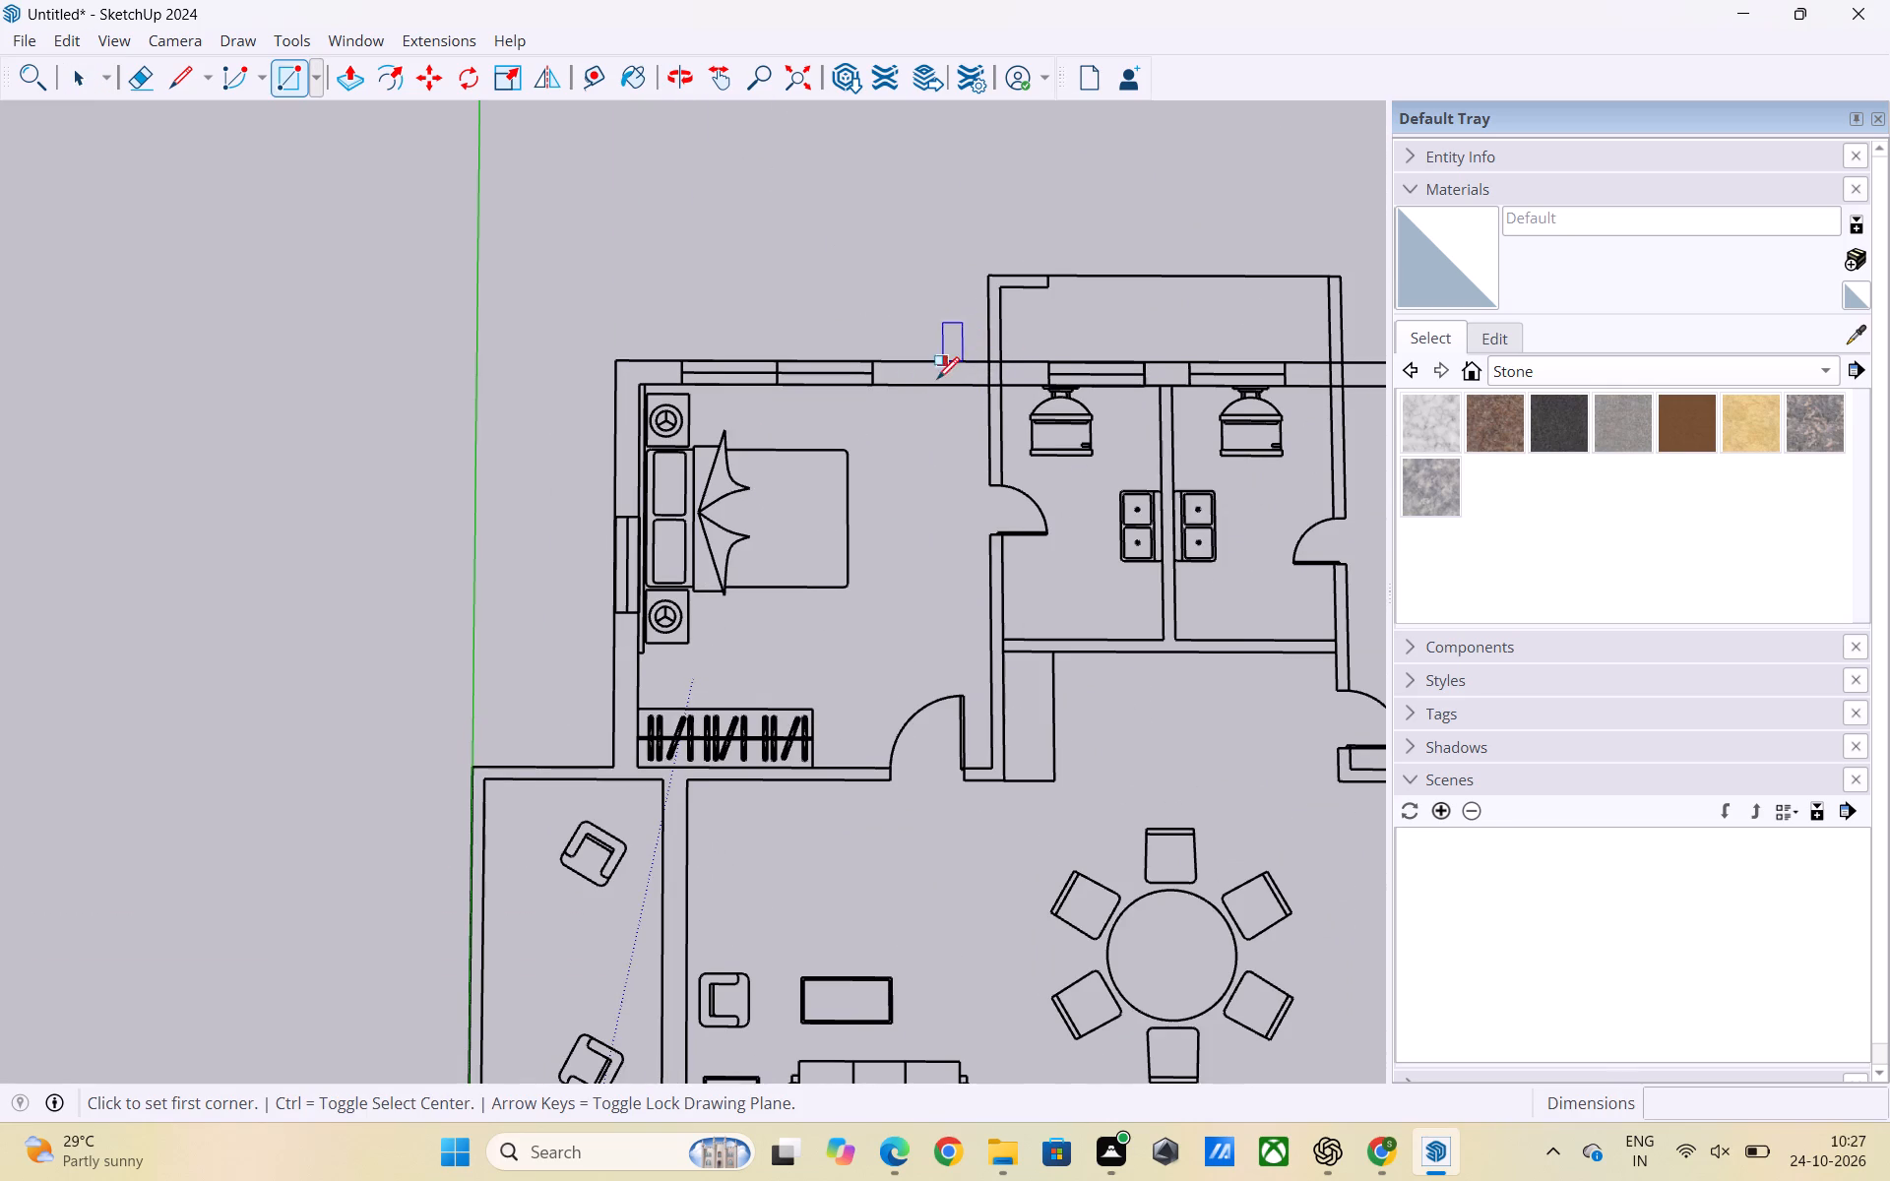
pyautogui.scroll(-1, 936, 423)
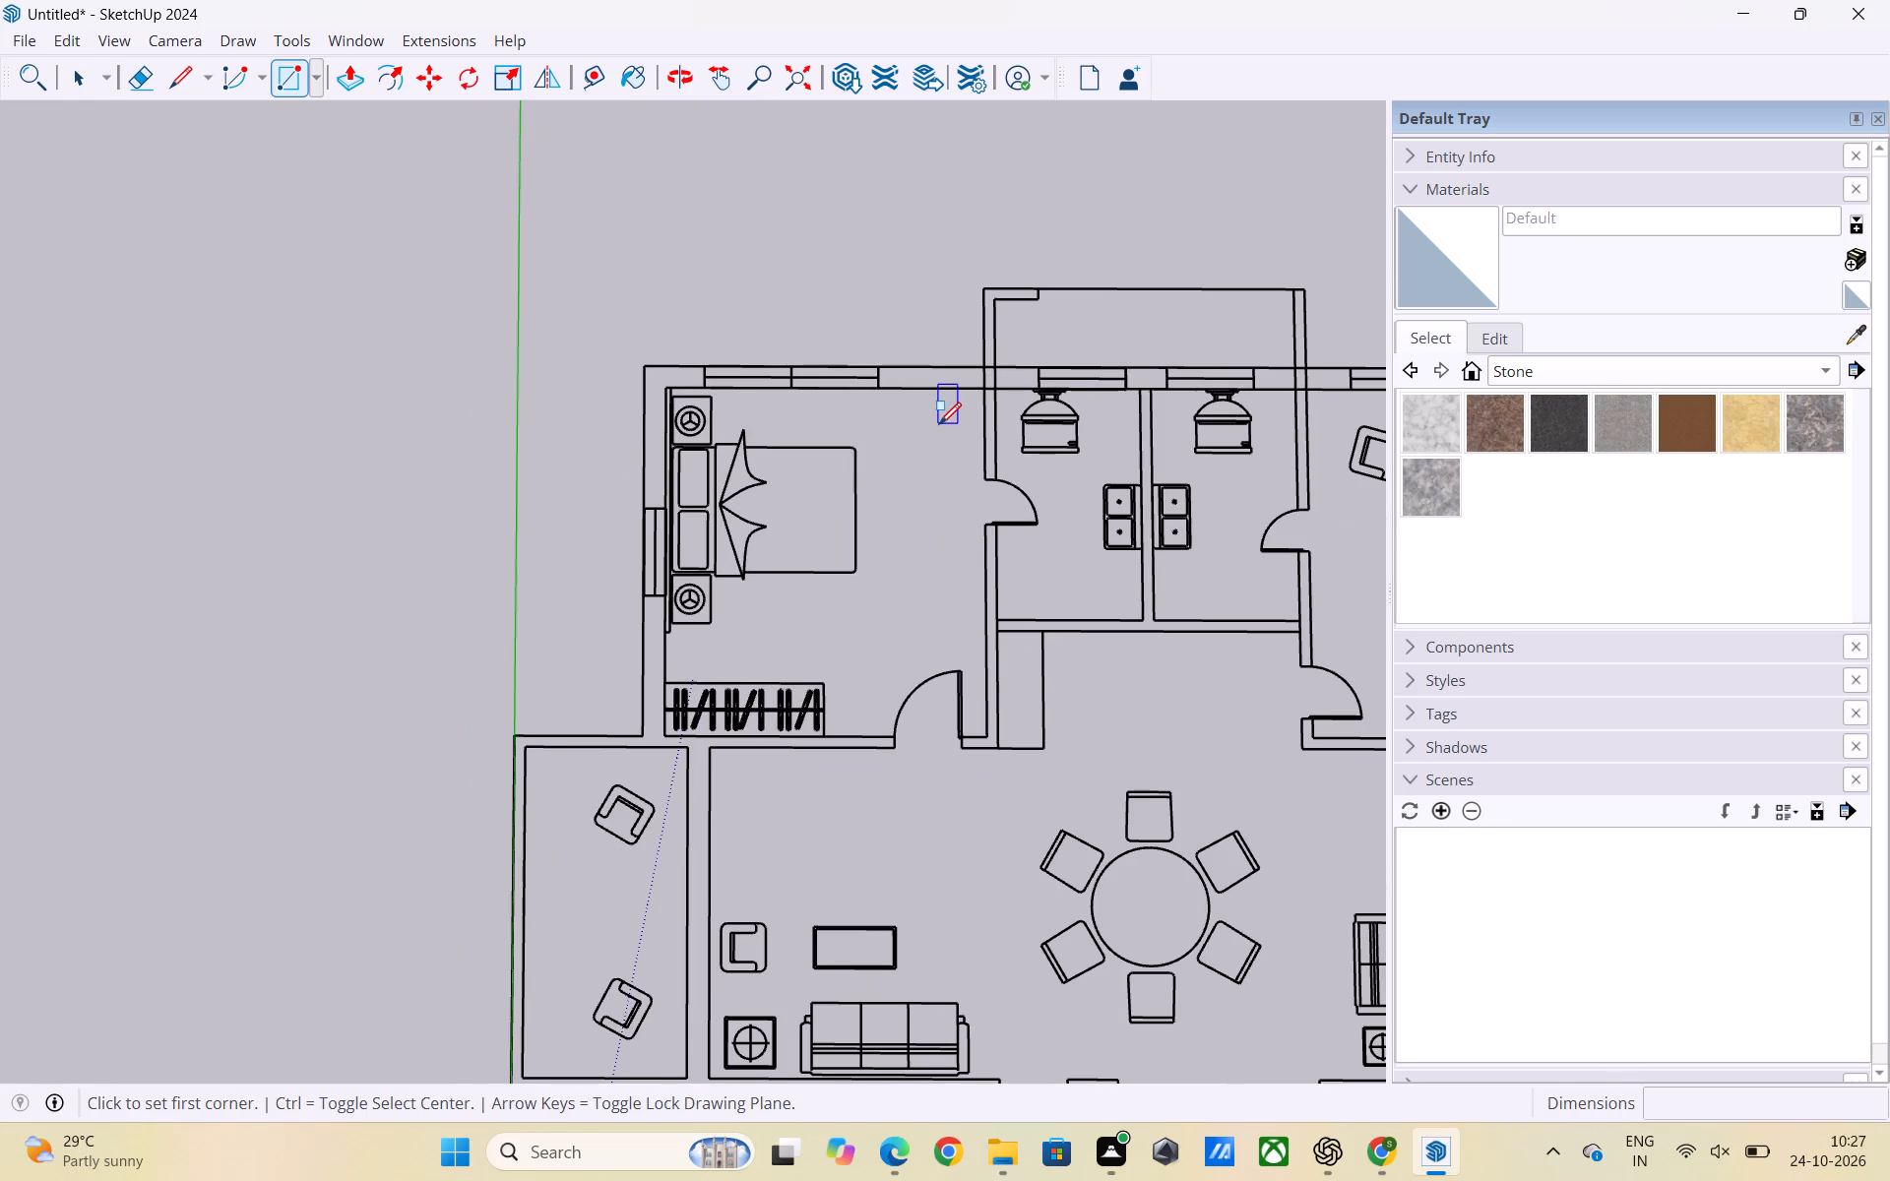
pyautogui.press('space')
pyautogui.scroll(-2, 865, 420)
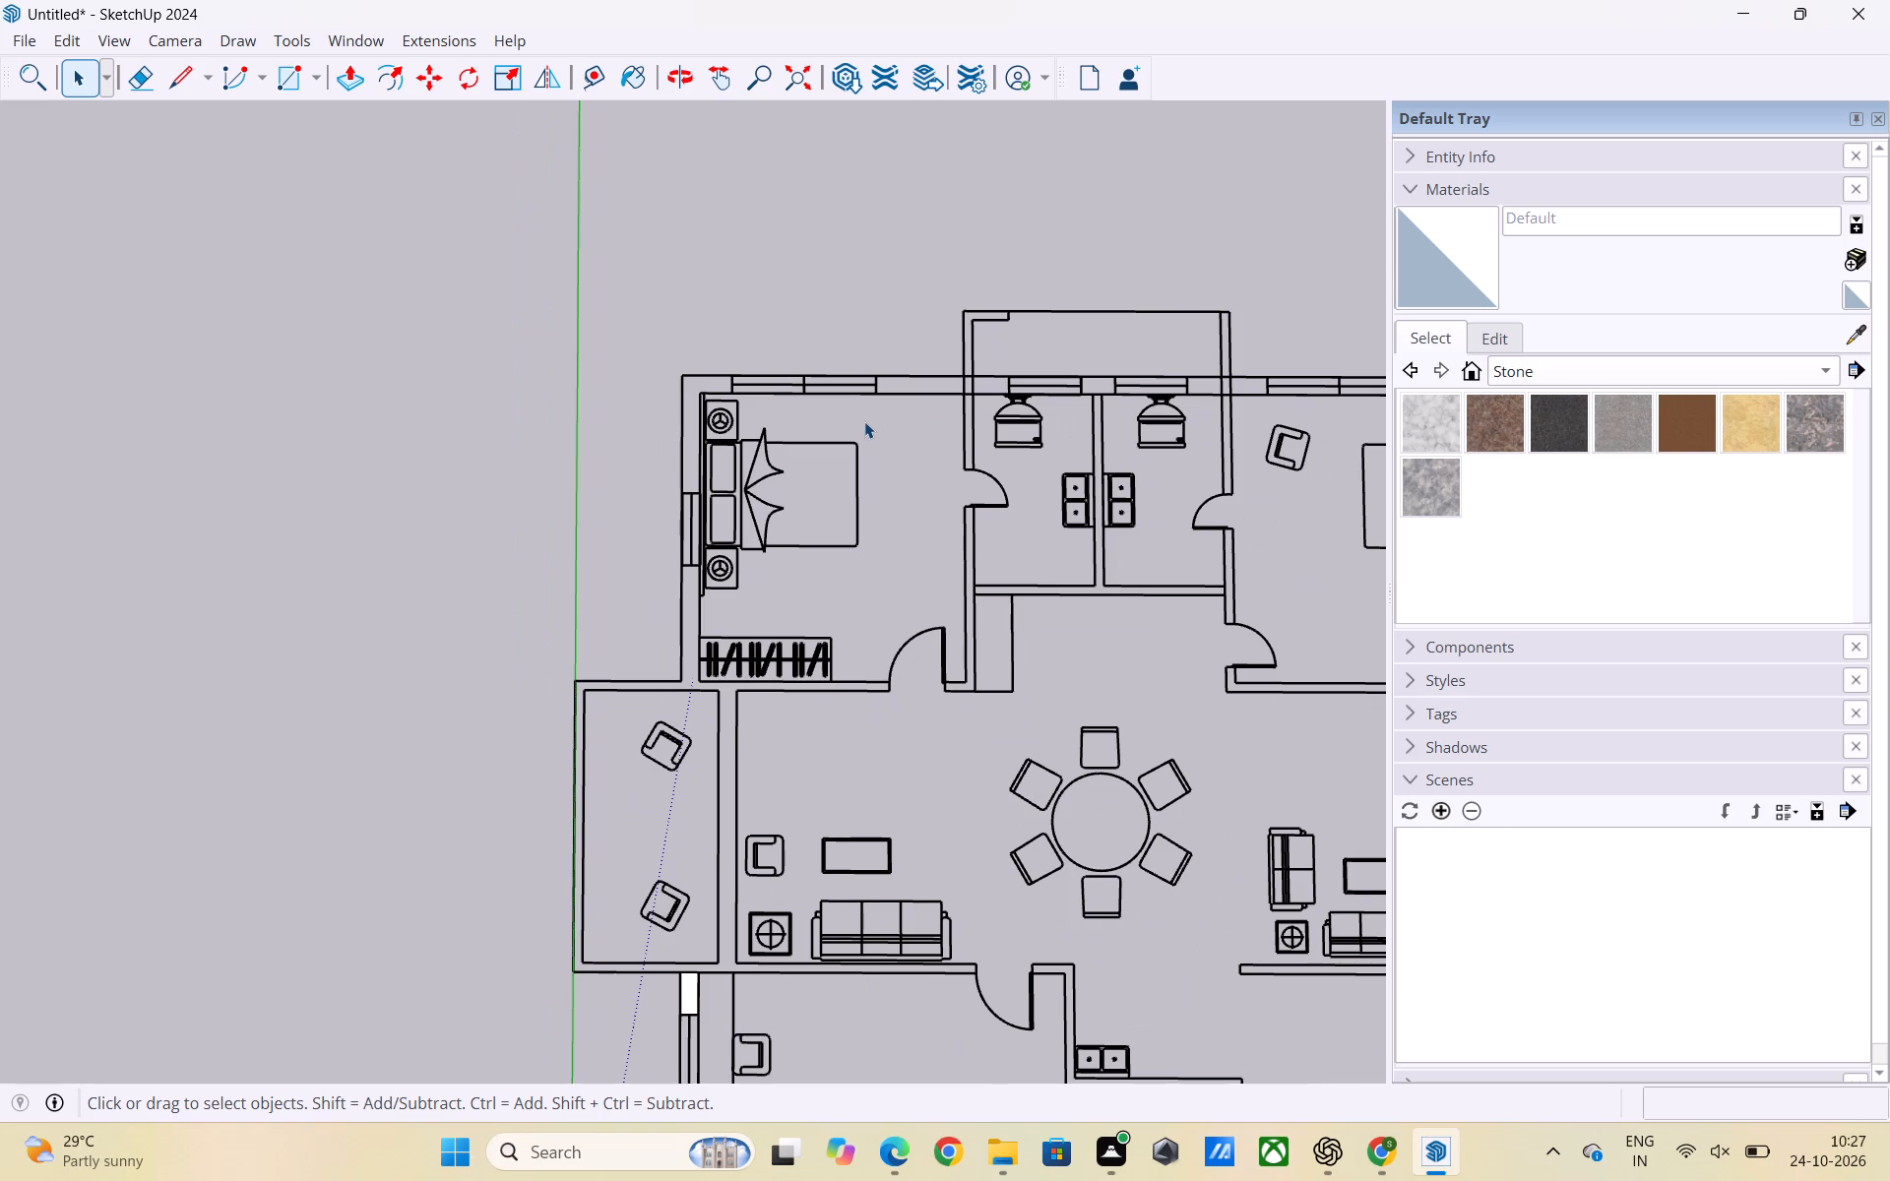
pyautogui.scroll(4, 978, 378)
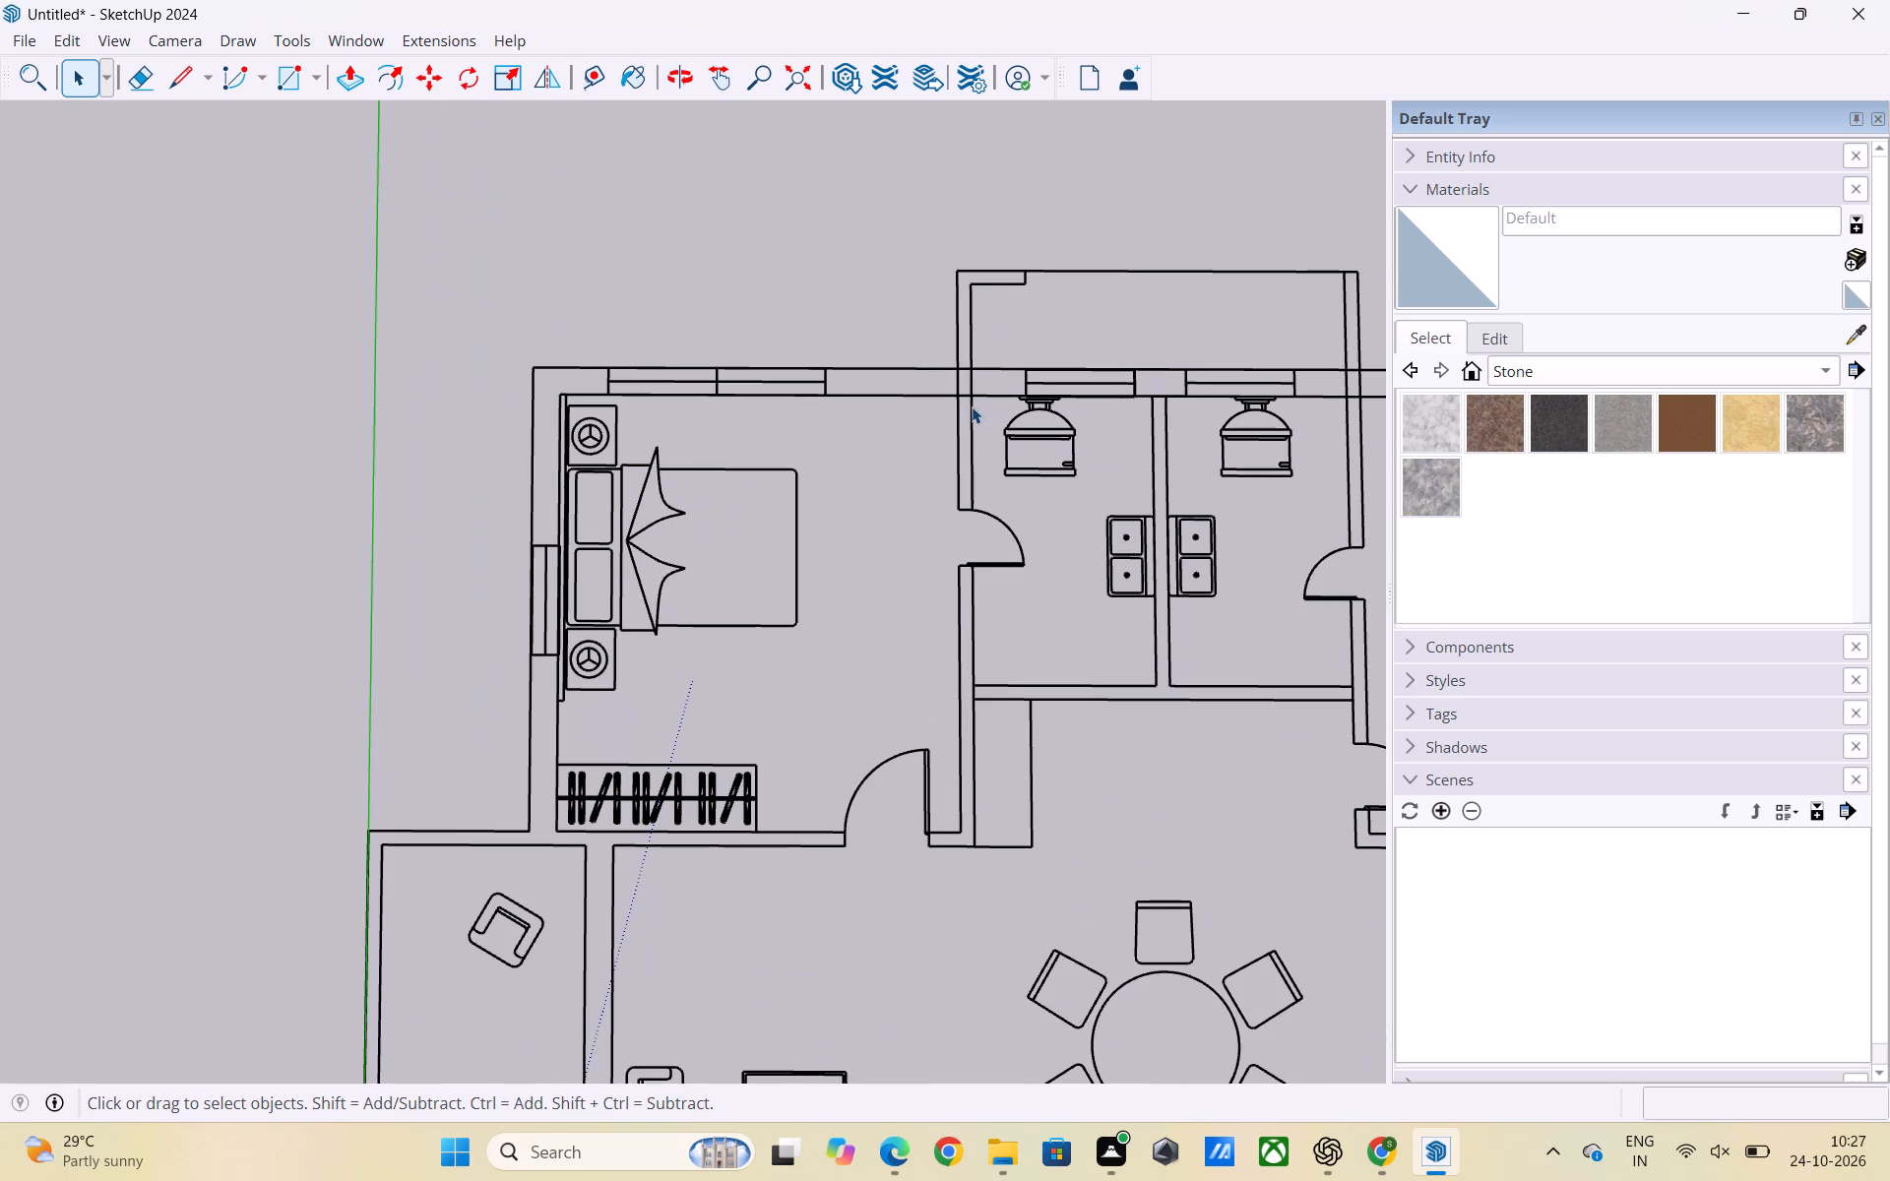
pyautogui.press('e')
pyautogui.scroll(2, 976, 382)
pyautogui.click(951, 381)
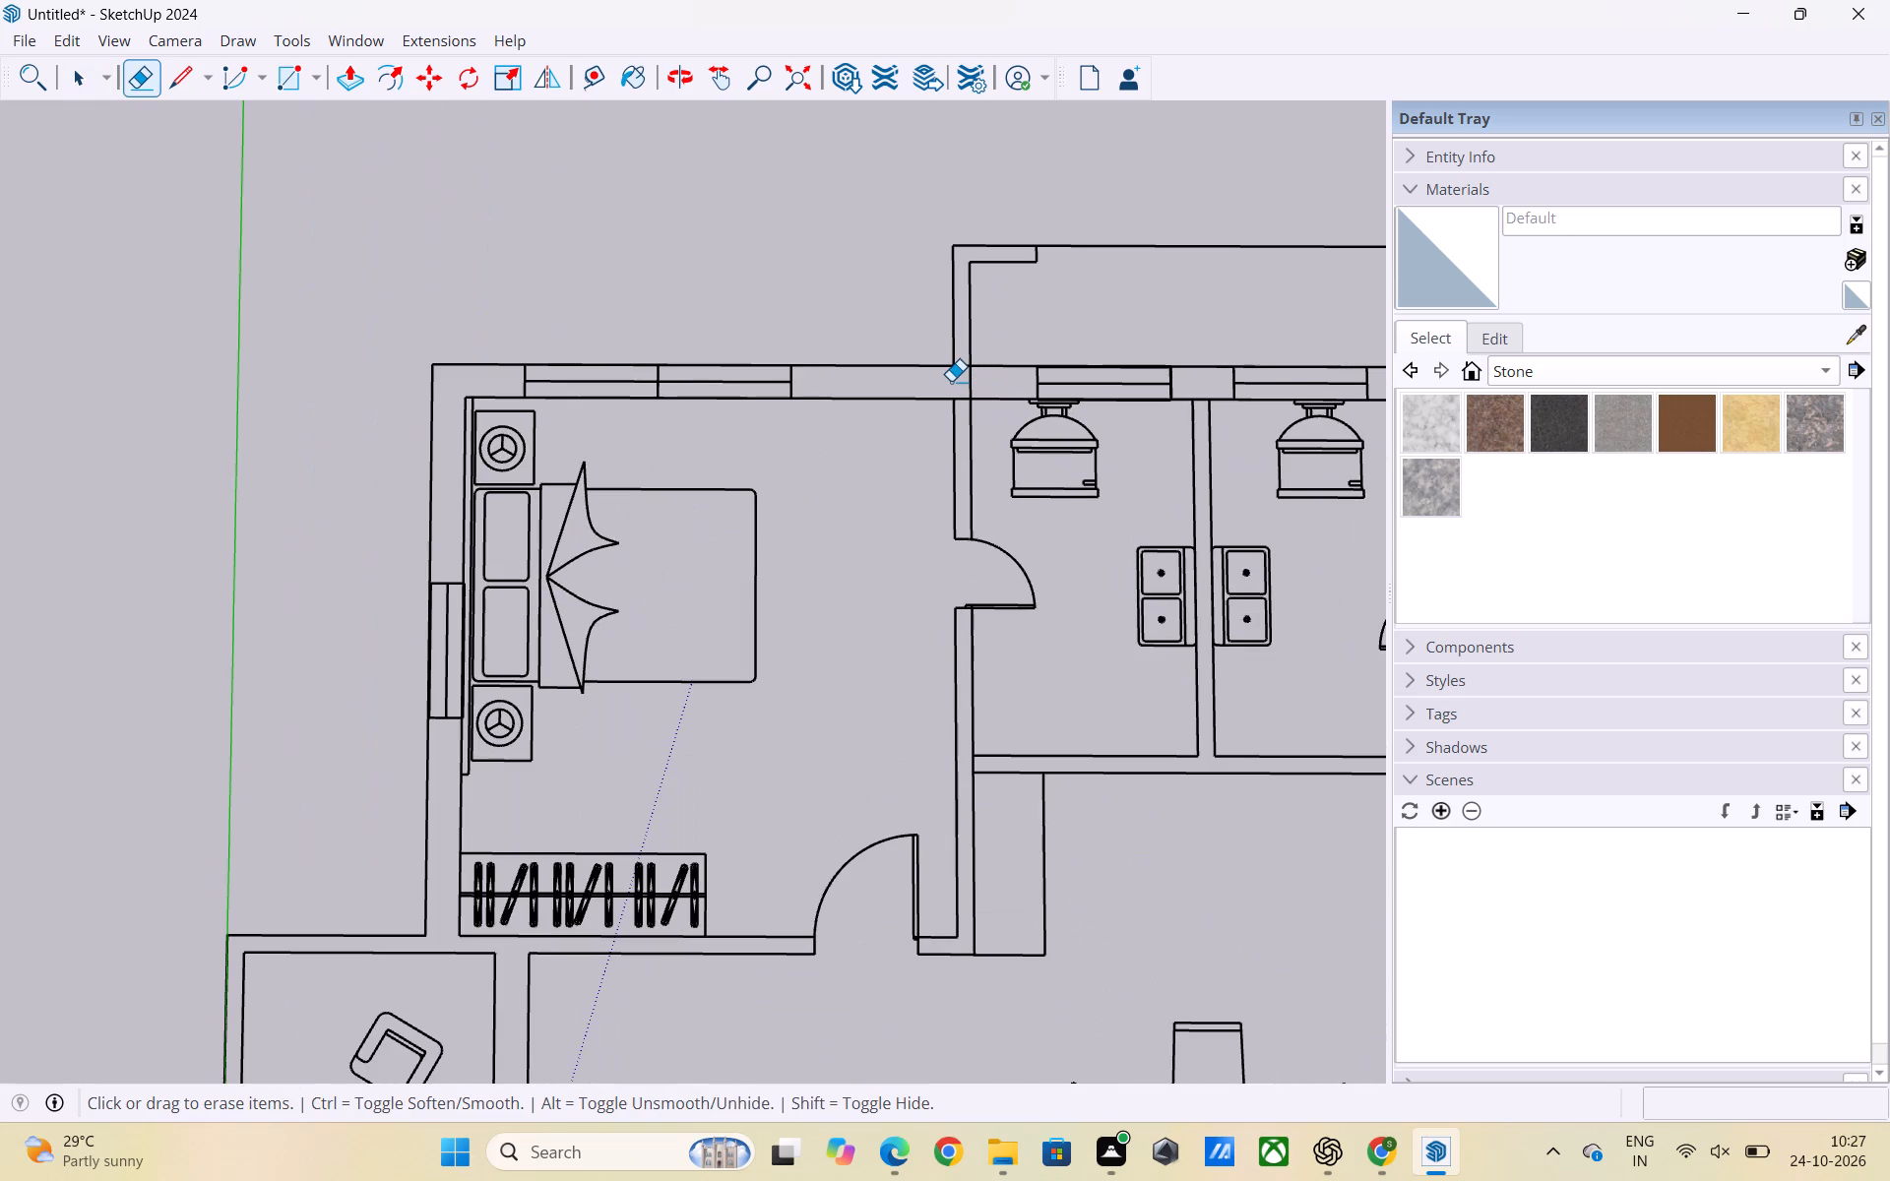
pyautogui.press('space')
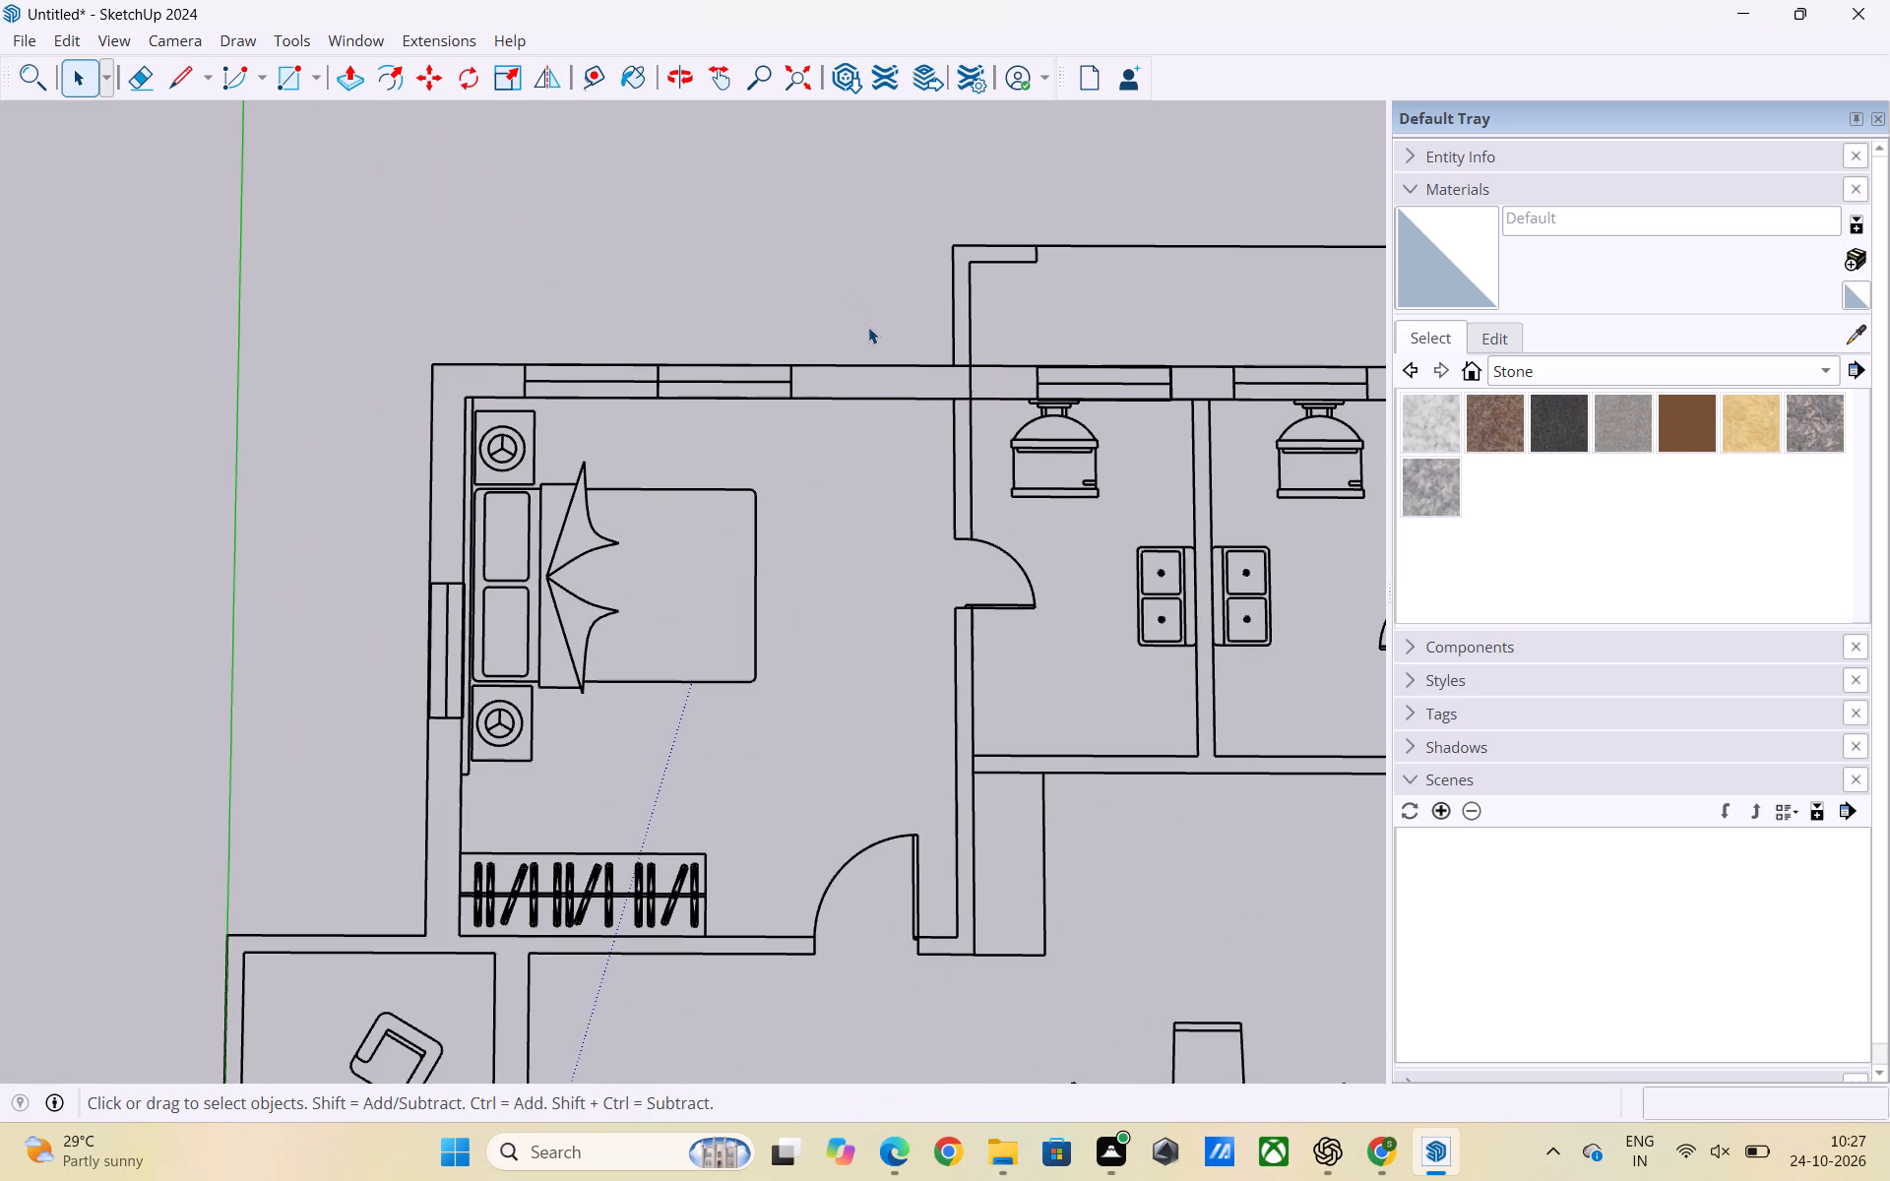
# Draw a rectangle of about 4' 1/2" by 9" over the upper bedroom's outer wall, from the toilet wall to the window.
pyautogui.scroll(-2, 868, 328)
pyautogui.press('r')
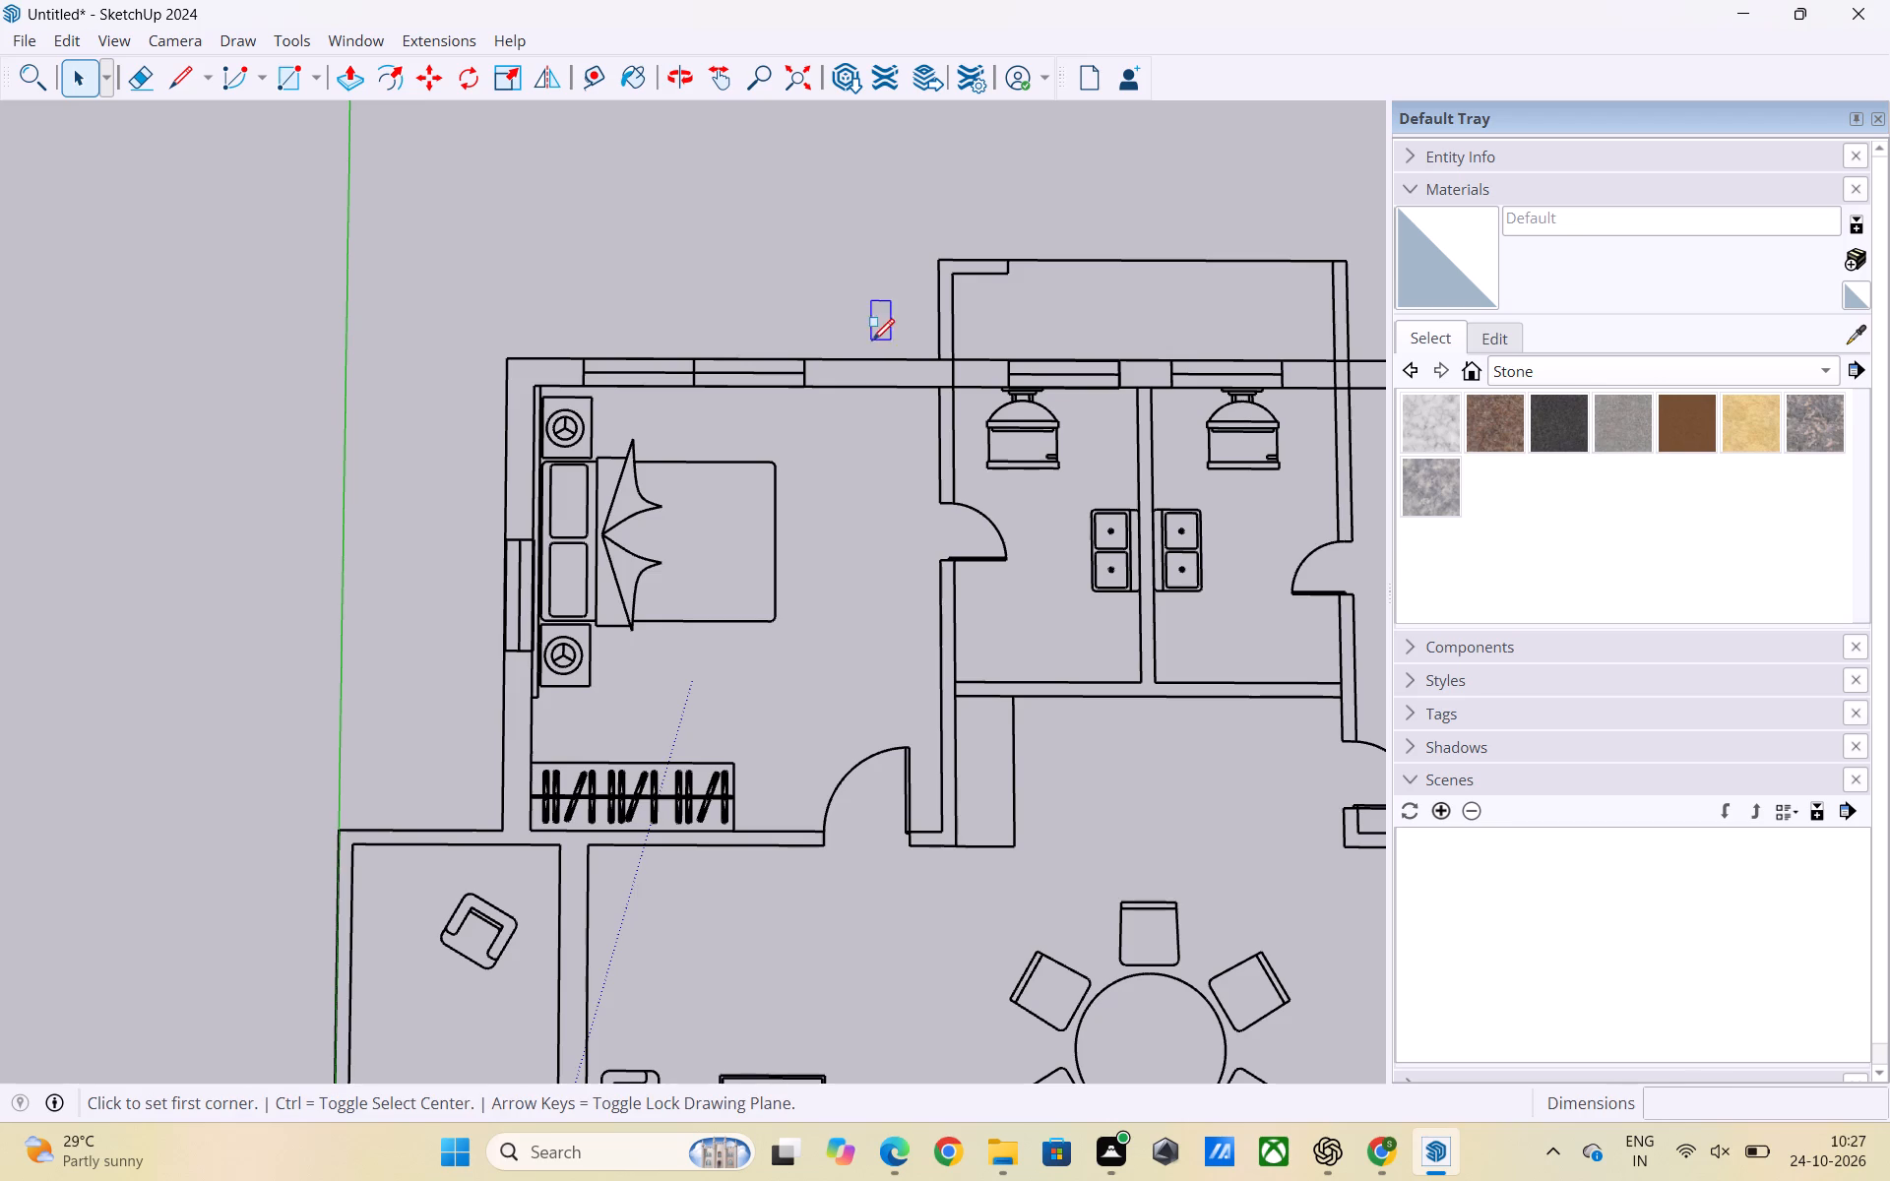
pyautogui.scroll(2, 955, 352)
pyautogui.click(956, 357)
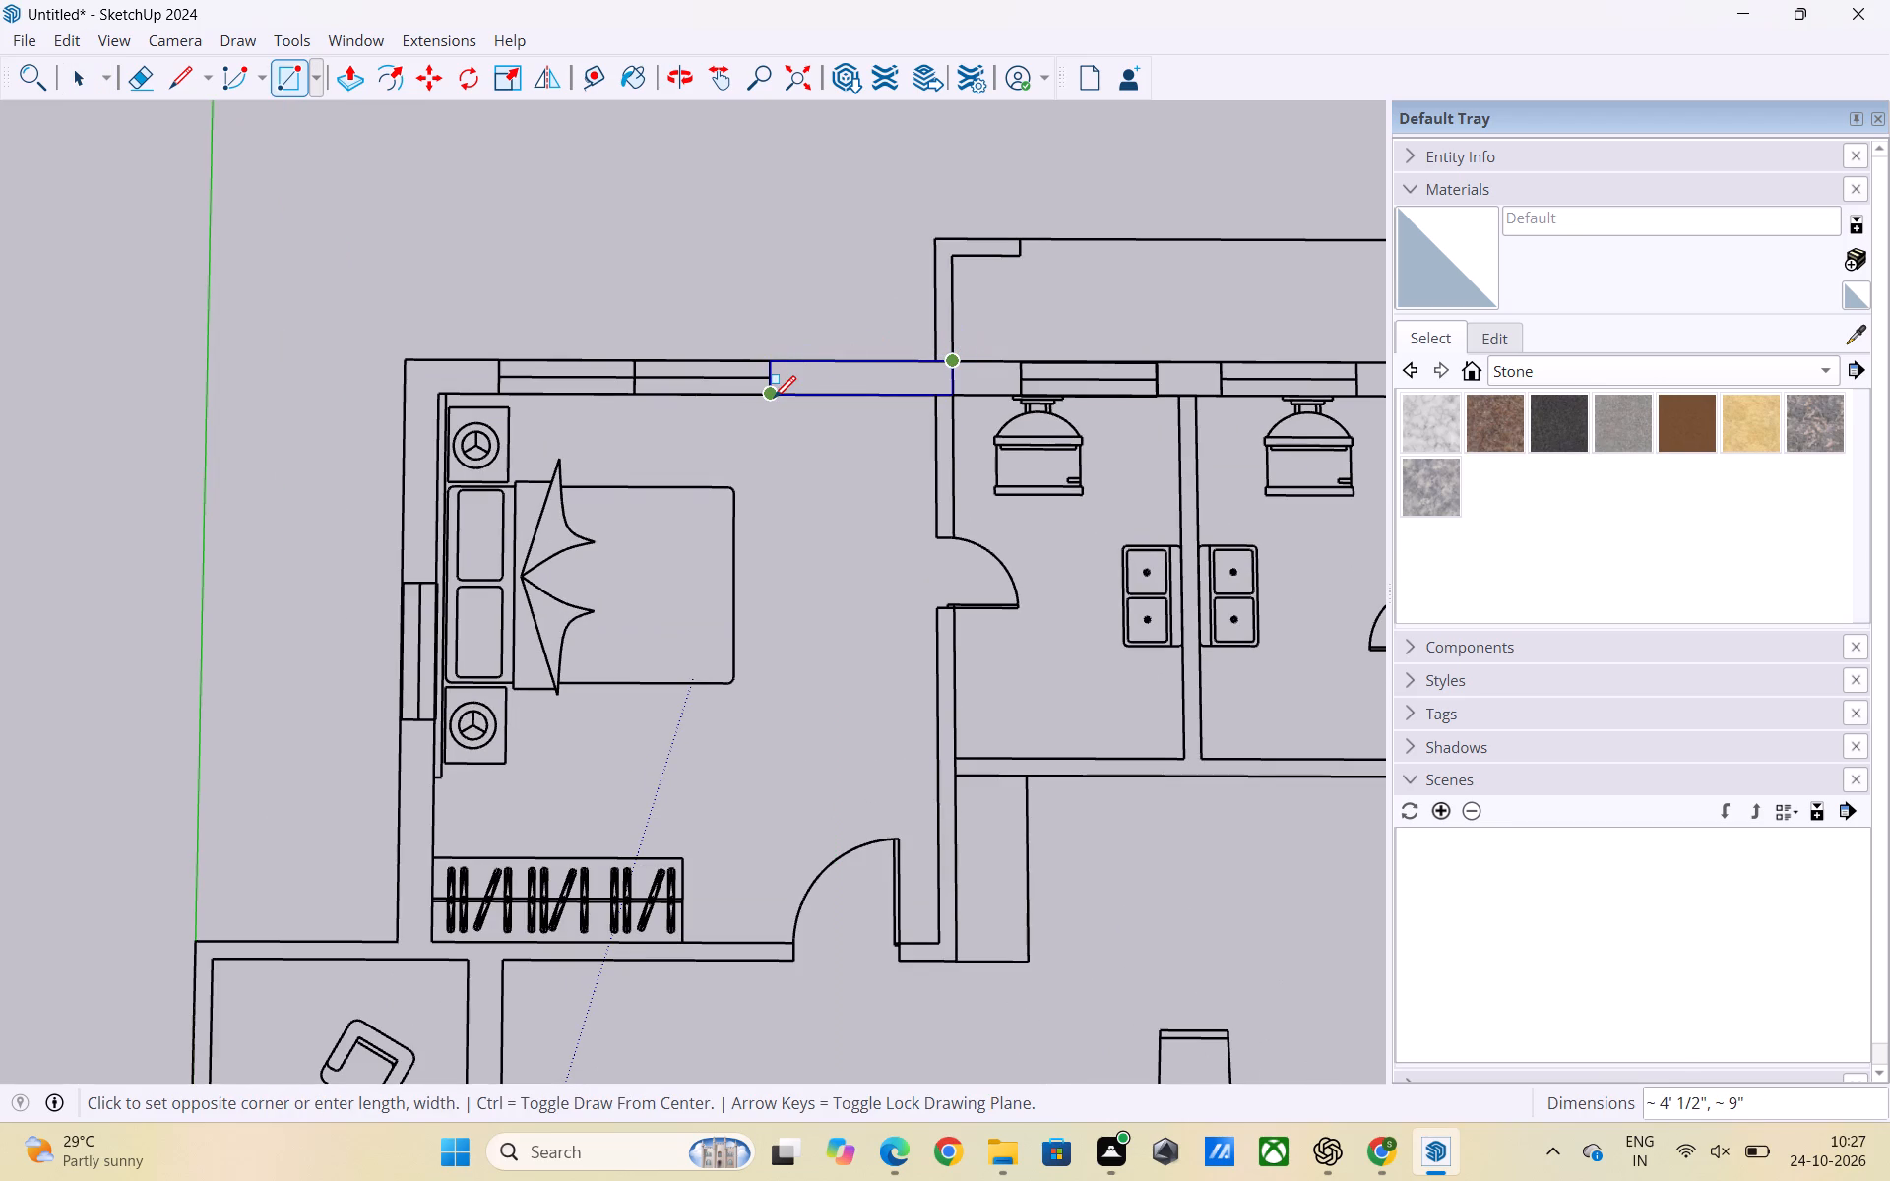
pyautogui.click(774, 398)
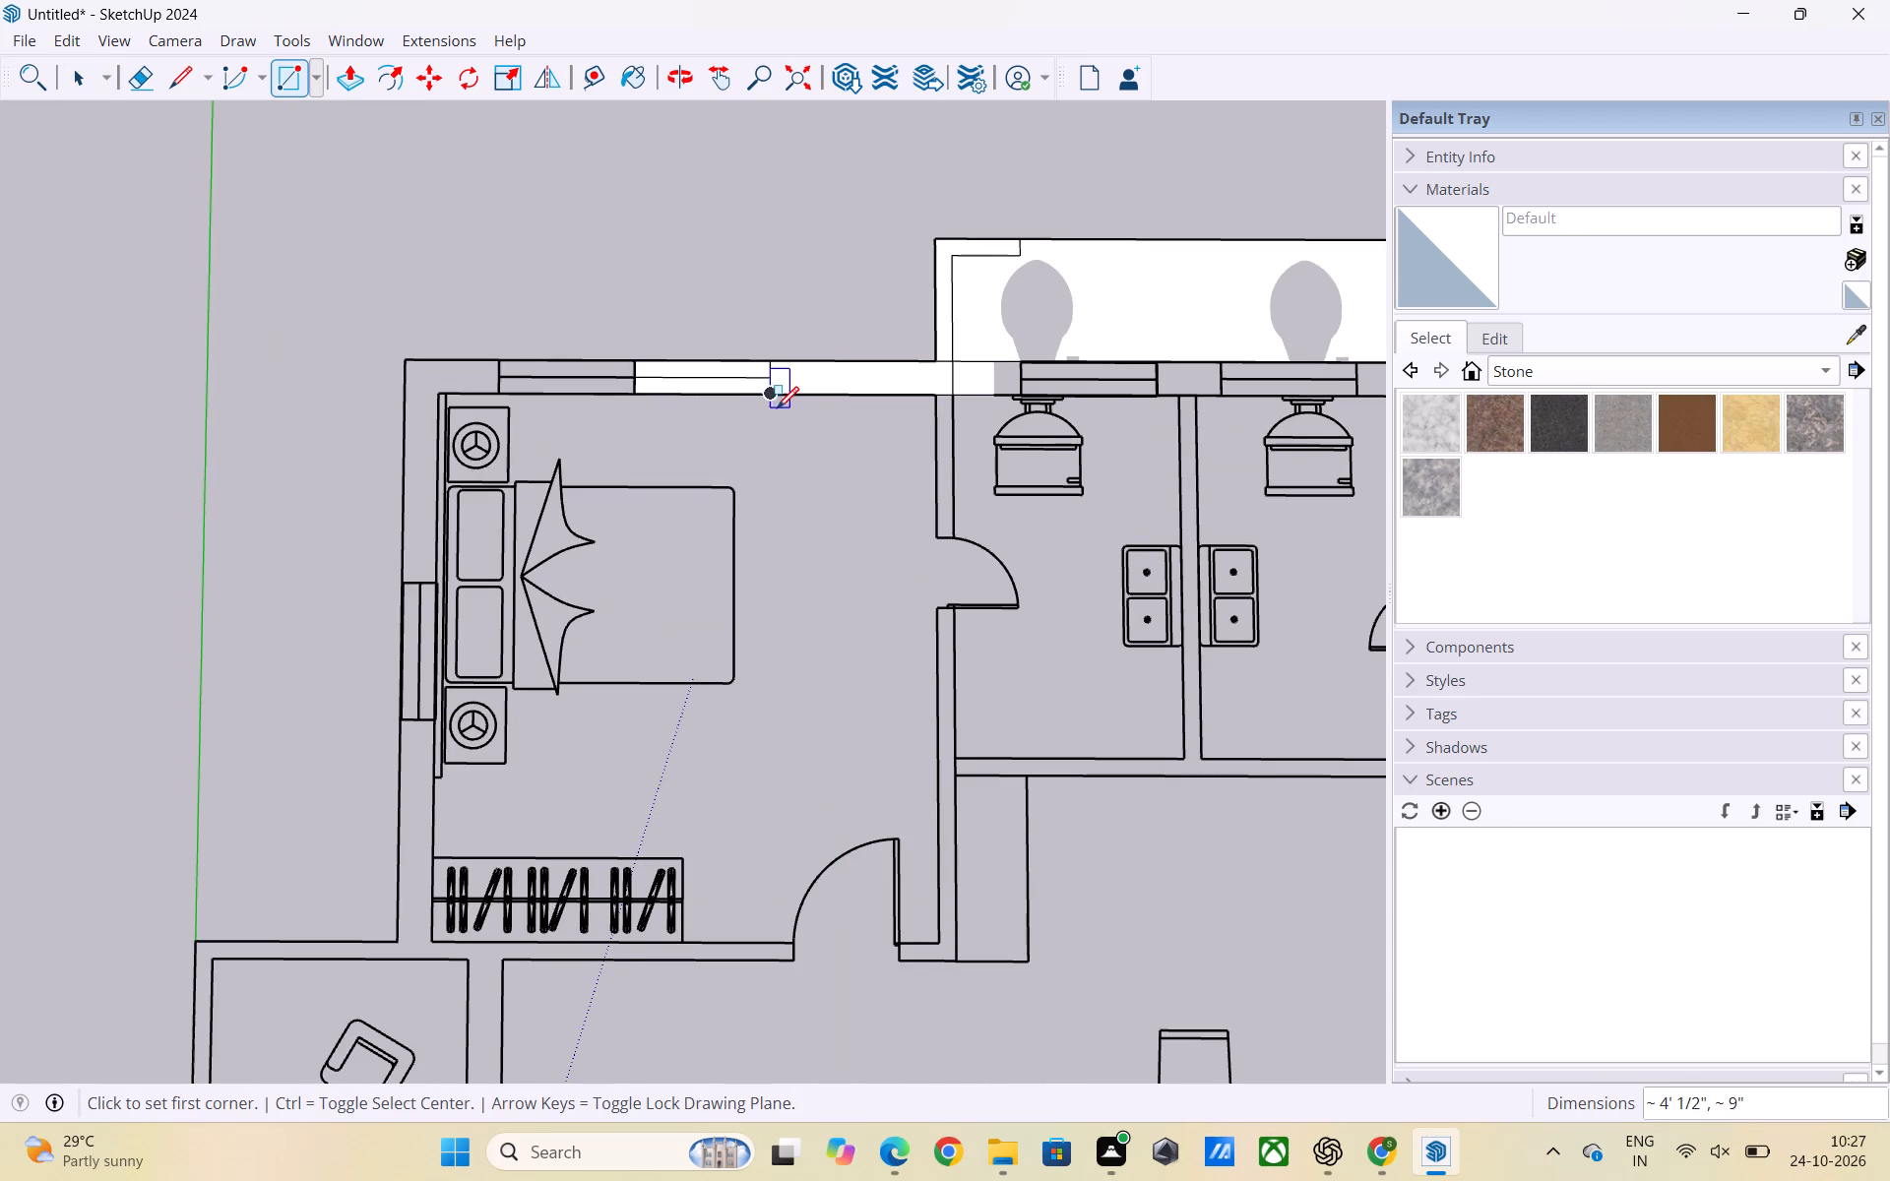
pyautogui.press('space')
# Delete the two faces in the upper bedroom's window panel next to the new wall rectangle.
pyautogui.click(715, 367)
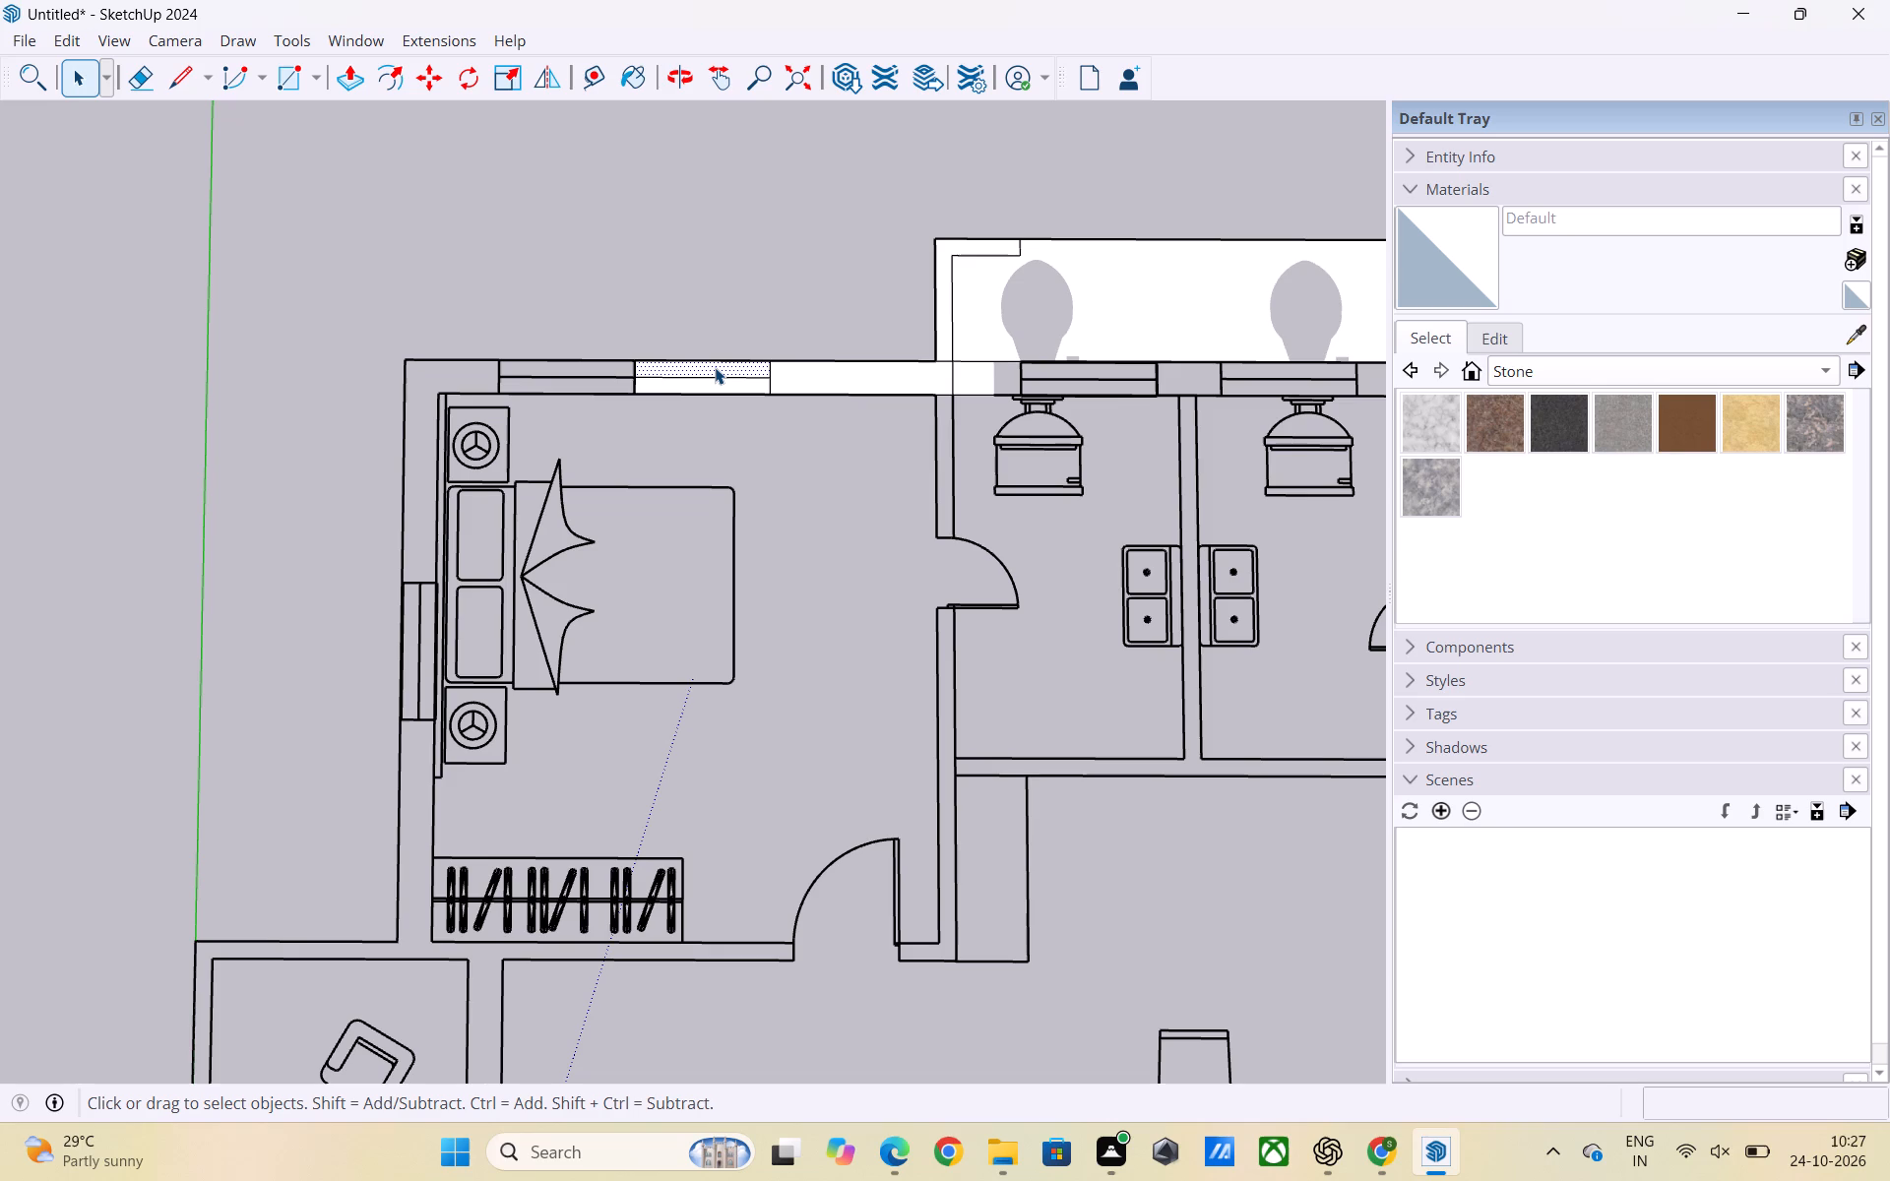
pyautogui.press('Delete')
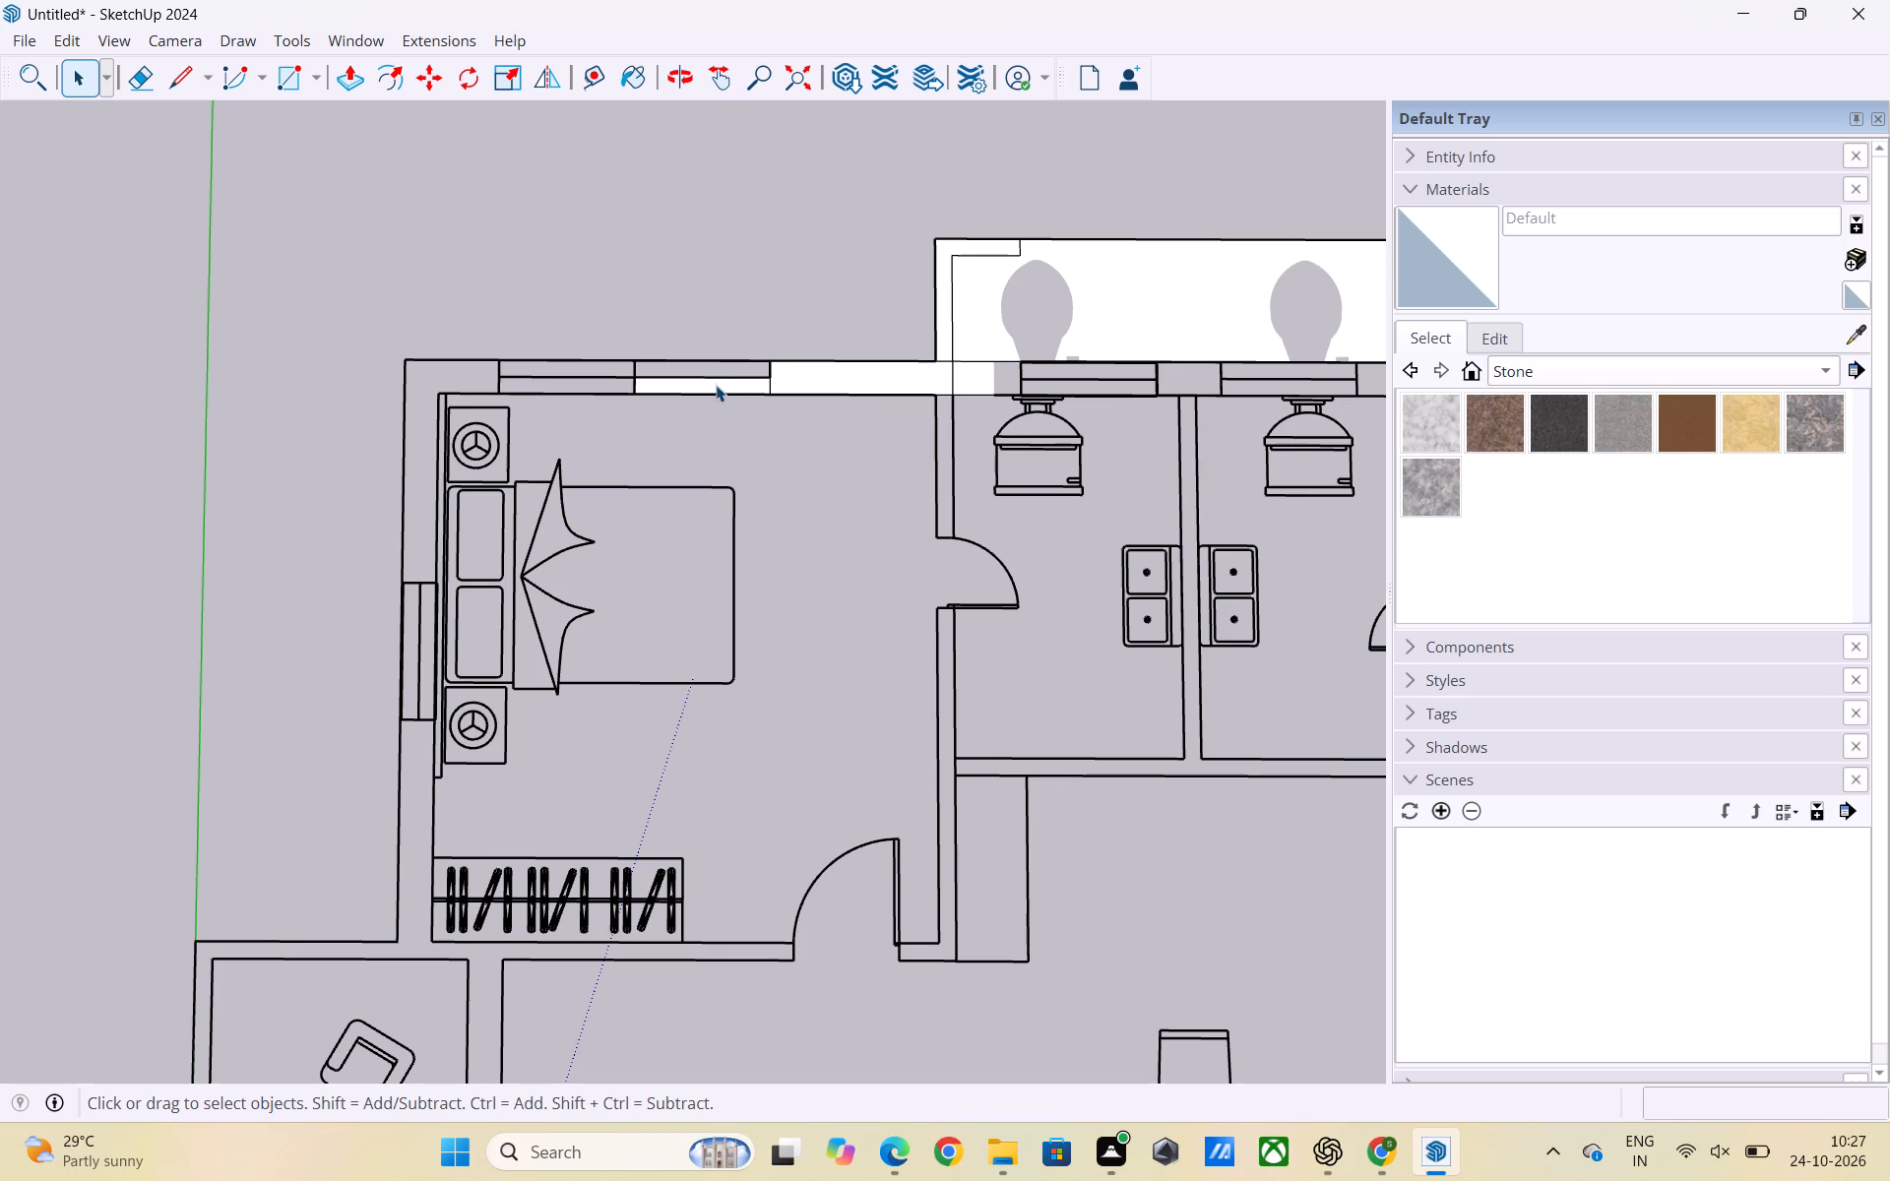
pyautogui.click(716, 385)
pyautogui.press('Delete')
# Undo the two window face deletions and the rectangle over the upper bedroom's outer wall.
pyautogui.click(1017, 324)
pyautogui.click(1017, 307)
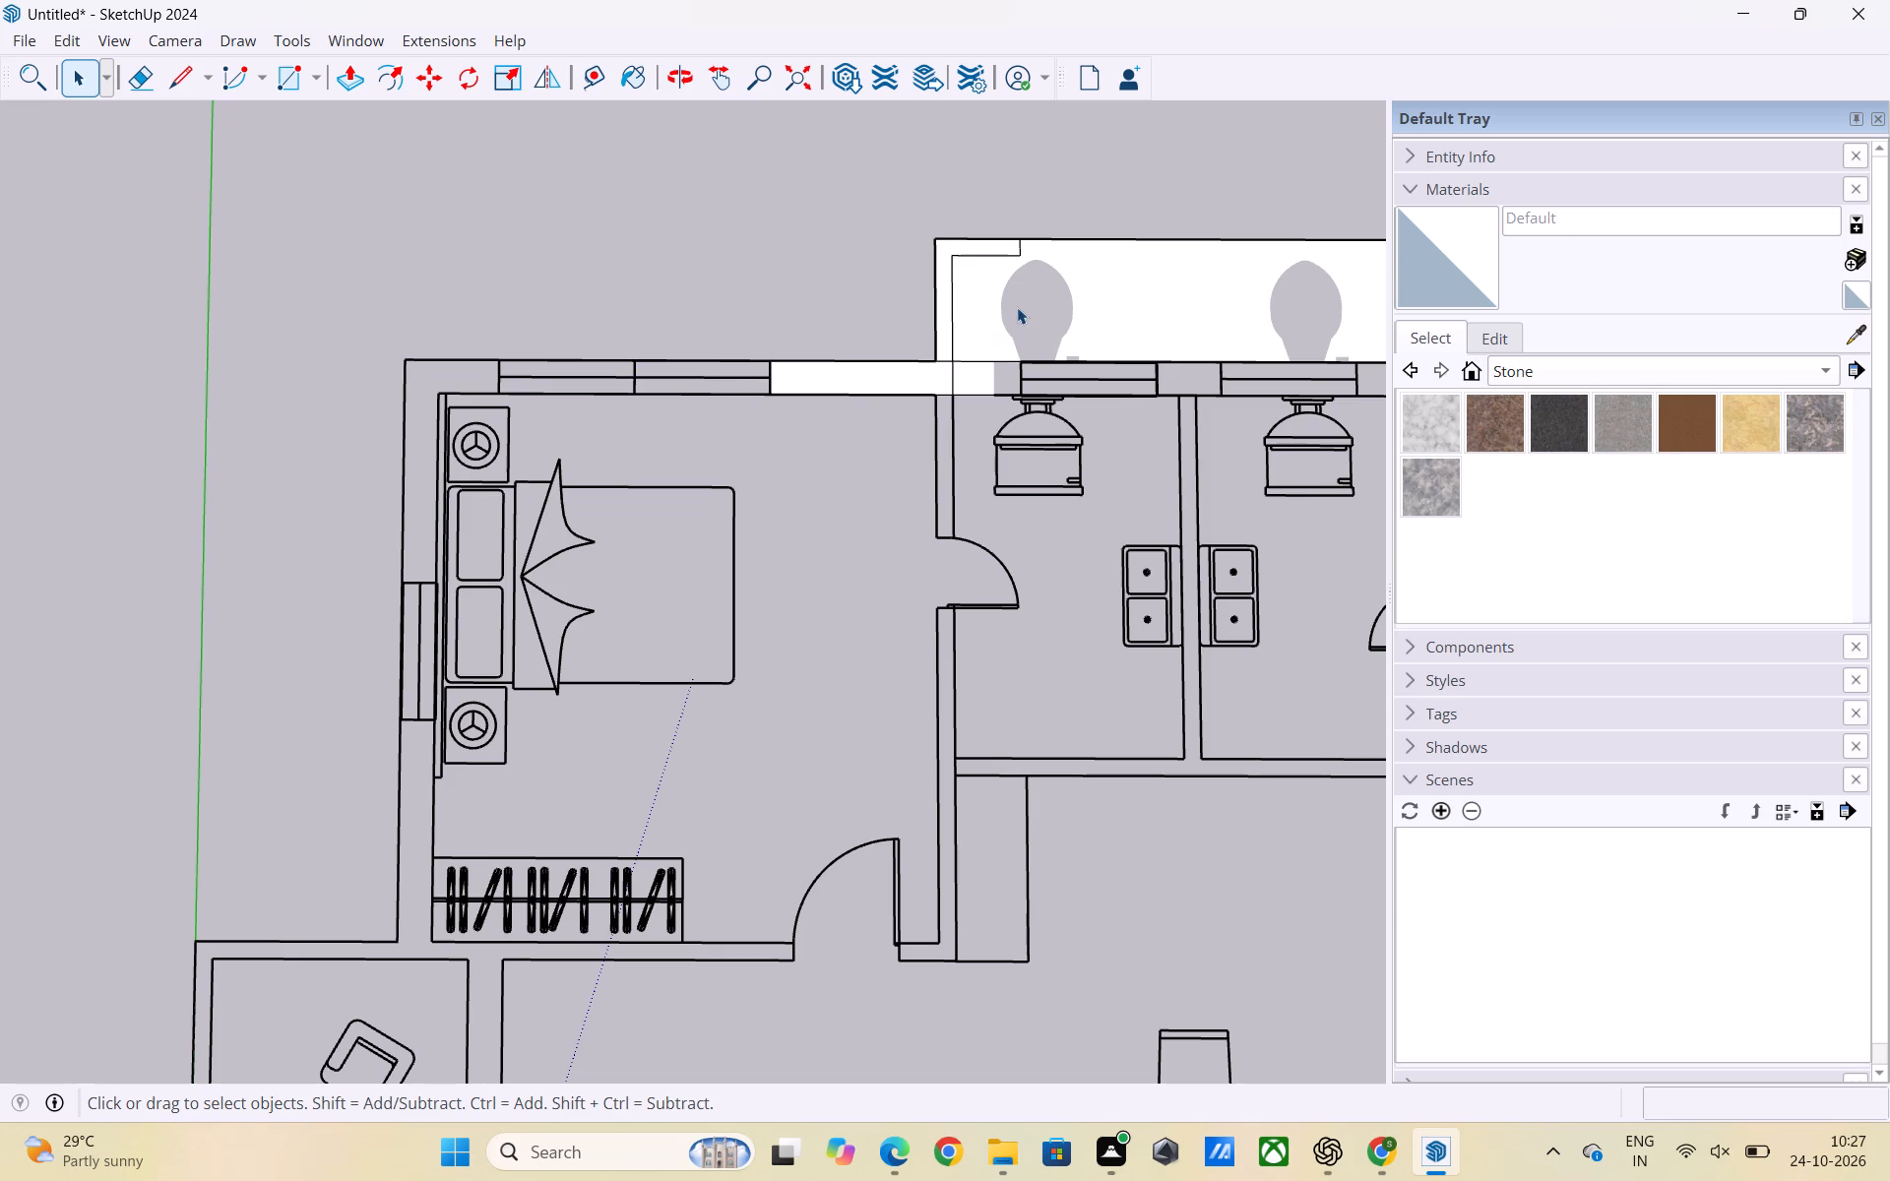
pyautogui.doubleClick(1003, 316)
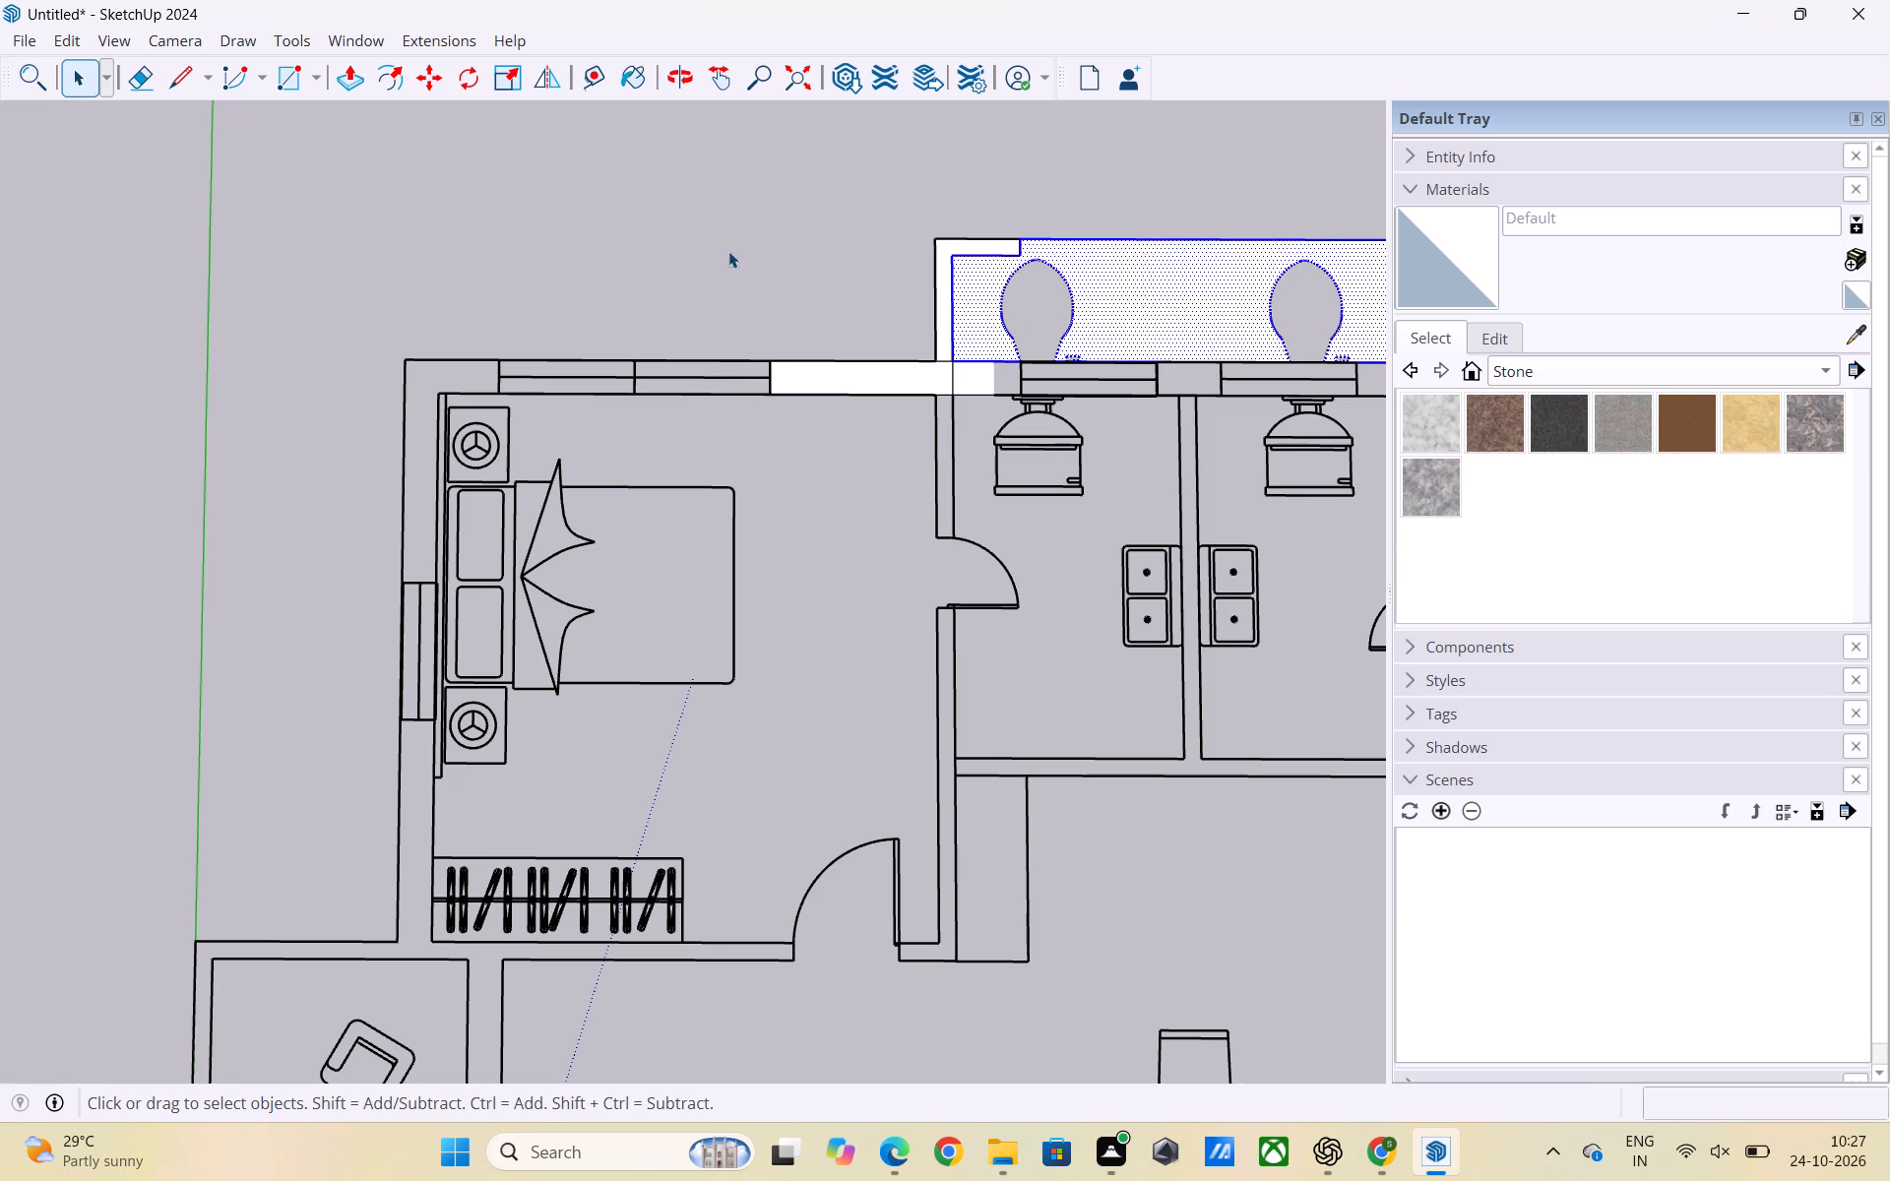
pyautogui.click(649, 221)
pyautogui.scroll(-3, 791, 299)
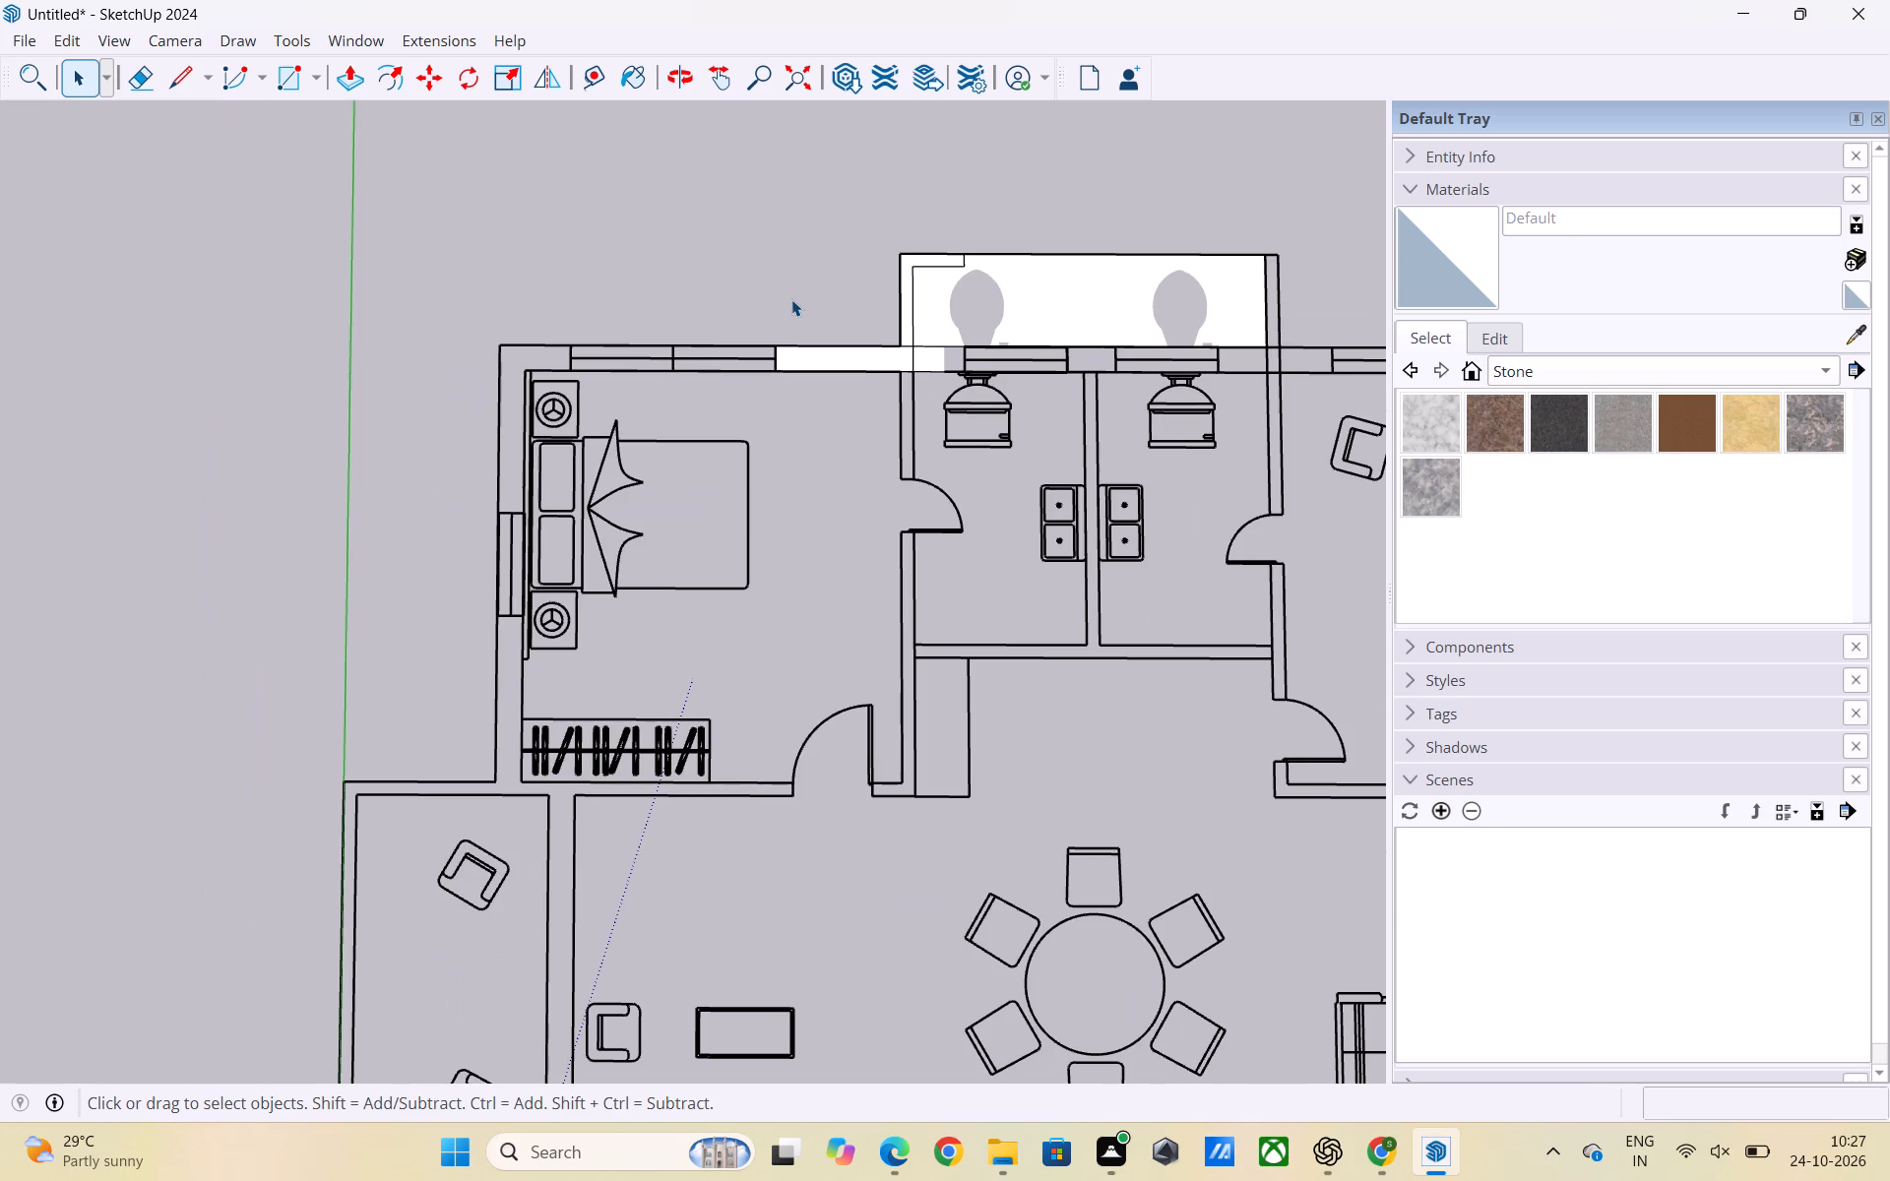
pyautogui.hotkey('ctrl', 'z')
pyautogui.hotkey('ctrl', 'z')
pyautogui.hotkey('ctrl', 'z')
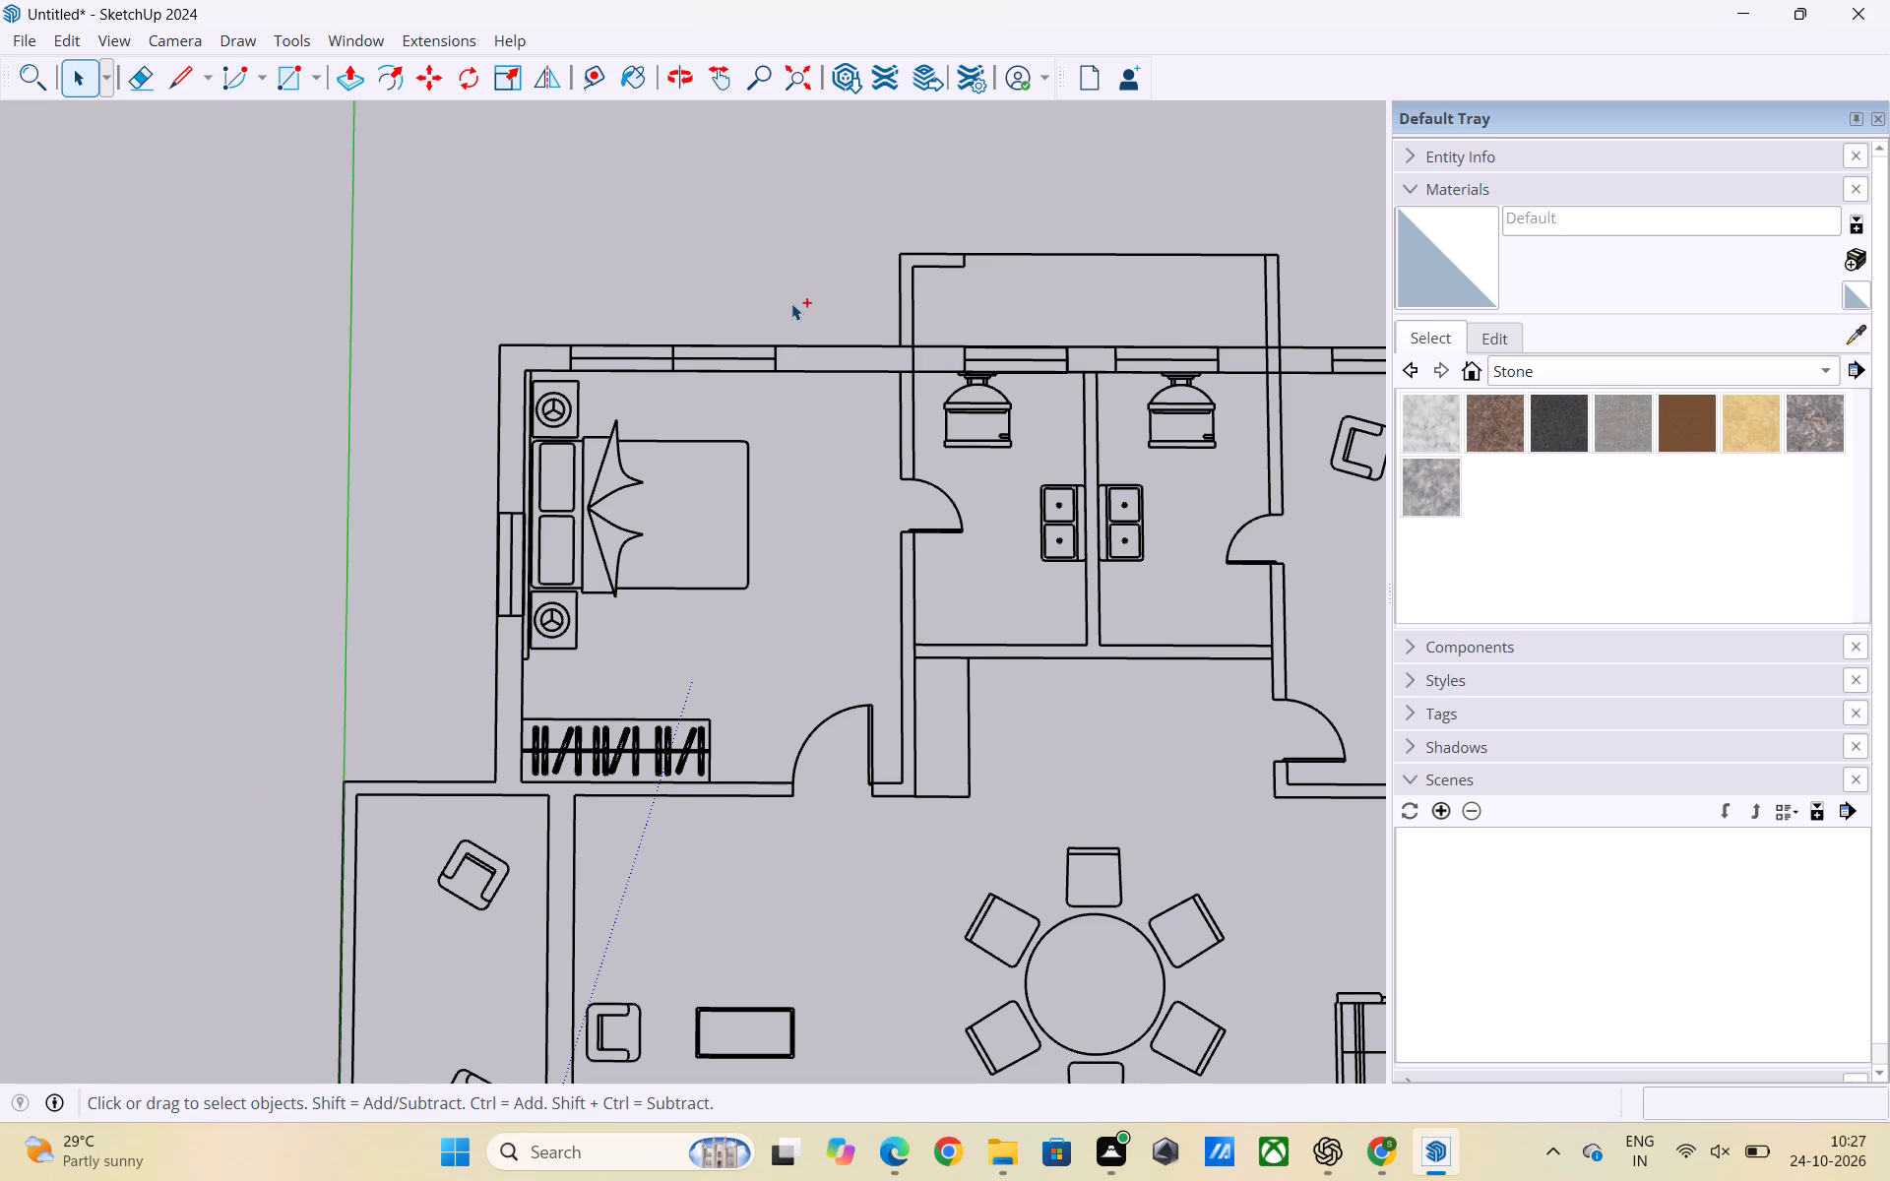
# Draw a rectangle of about 4' 1/2" by 9" over the upper bedroom's outer wall, from the window to the toilet wall.
pyautogui.press('r')
pyautogui.scroll(3, 775, 377)
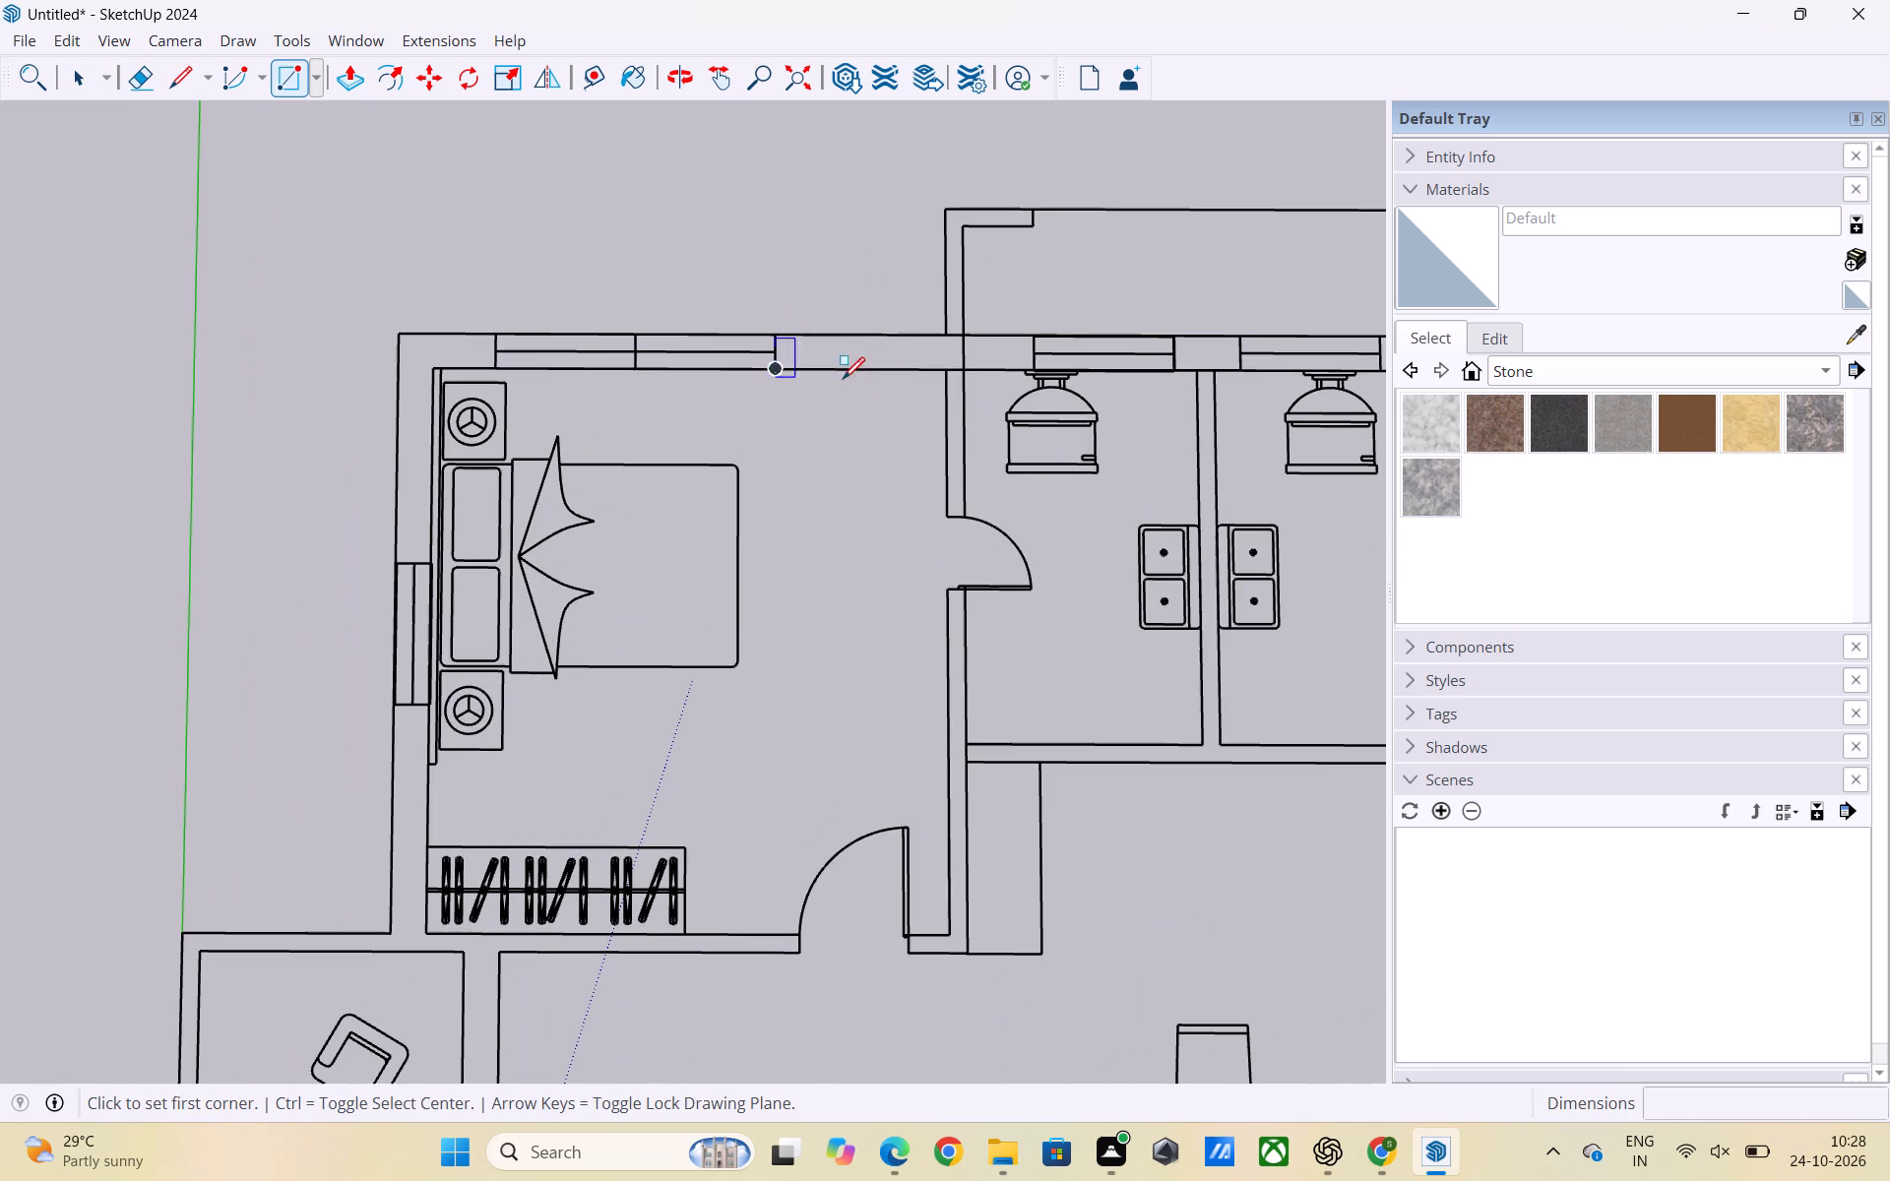
pyautogui.click(777, 336)
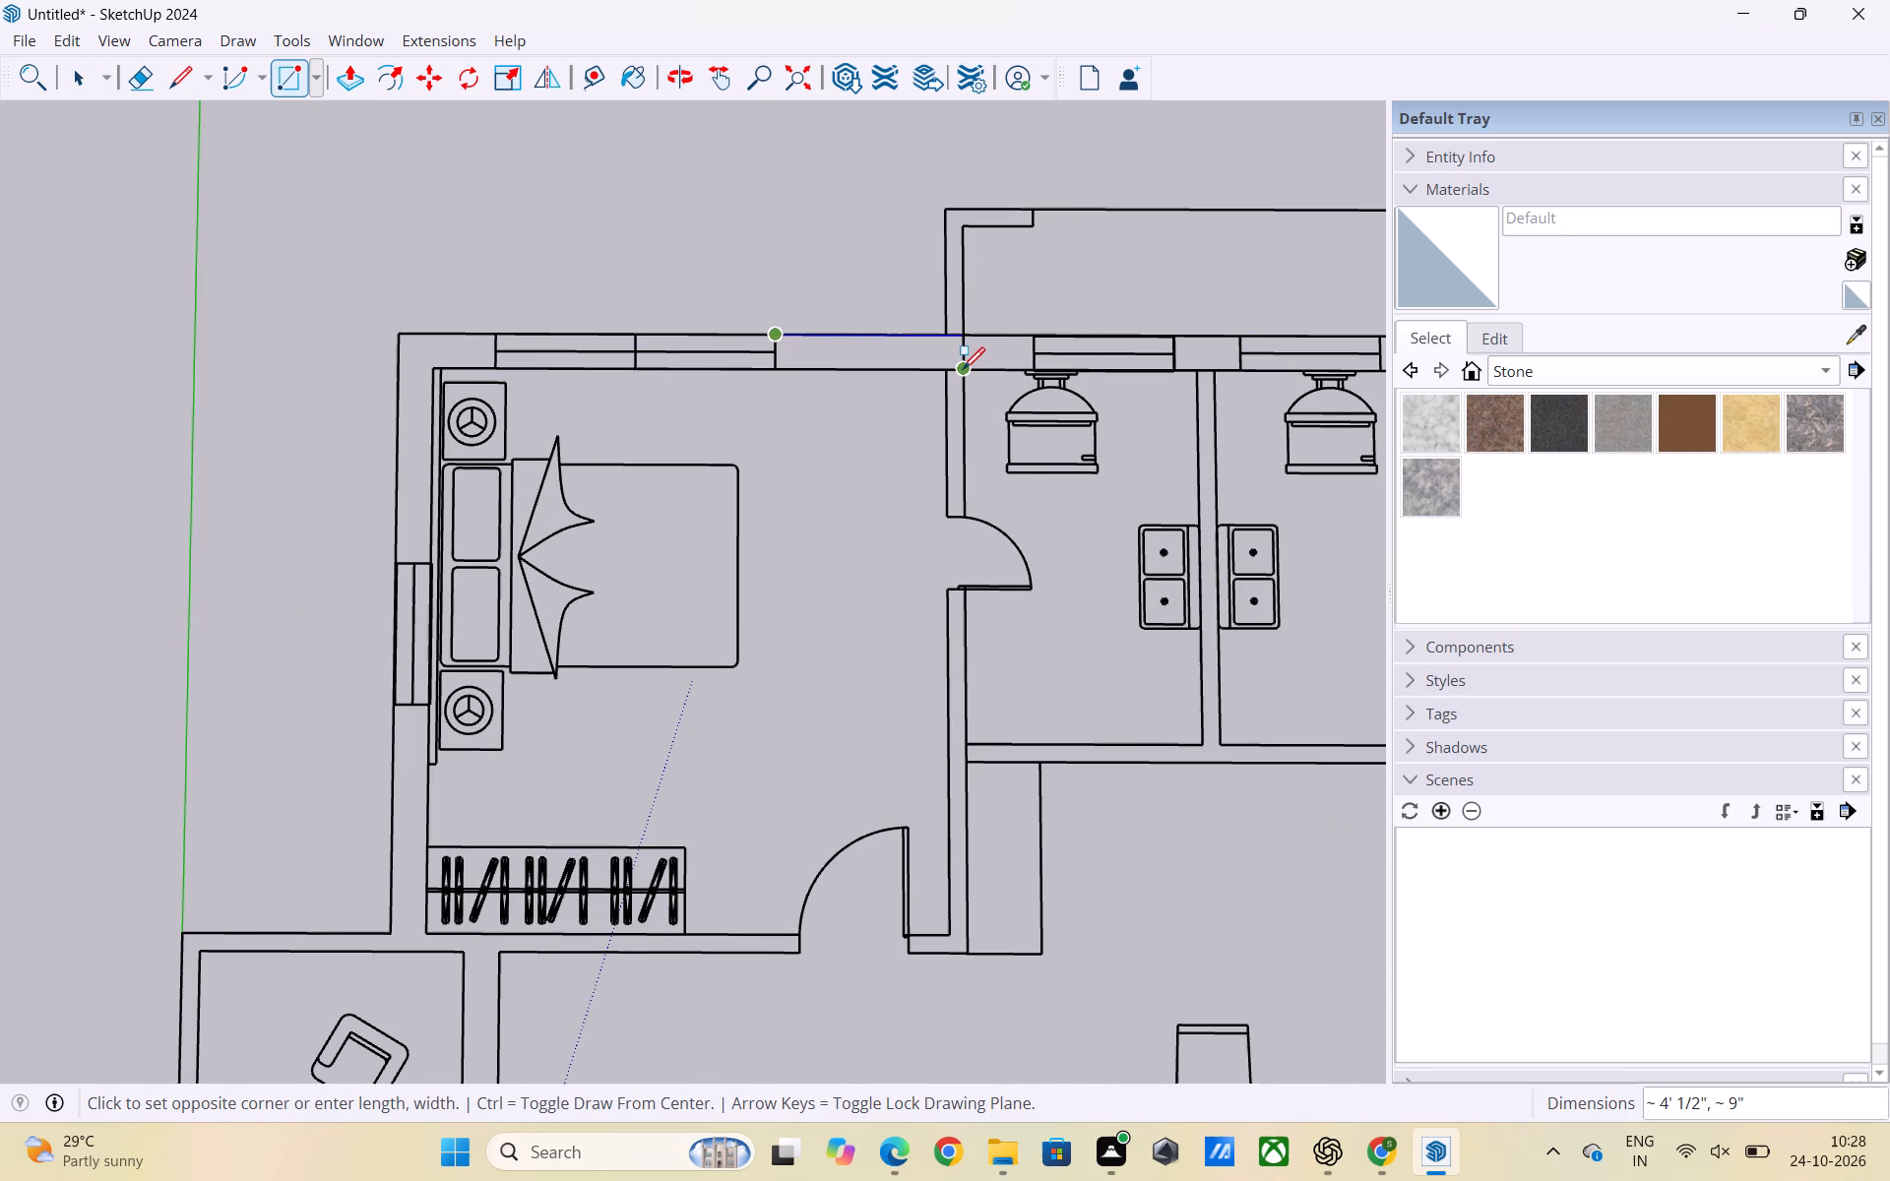
pyautogui.click(963, 369)
pyautogui.press('space')
# Delete the unwanted face beside the toilet window and the two faces in the bedroom window panel adjoining the new wall piece.
pyautogui.click(989, 353)
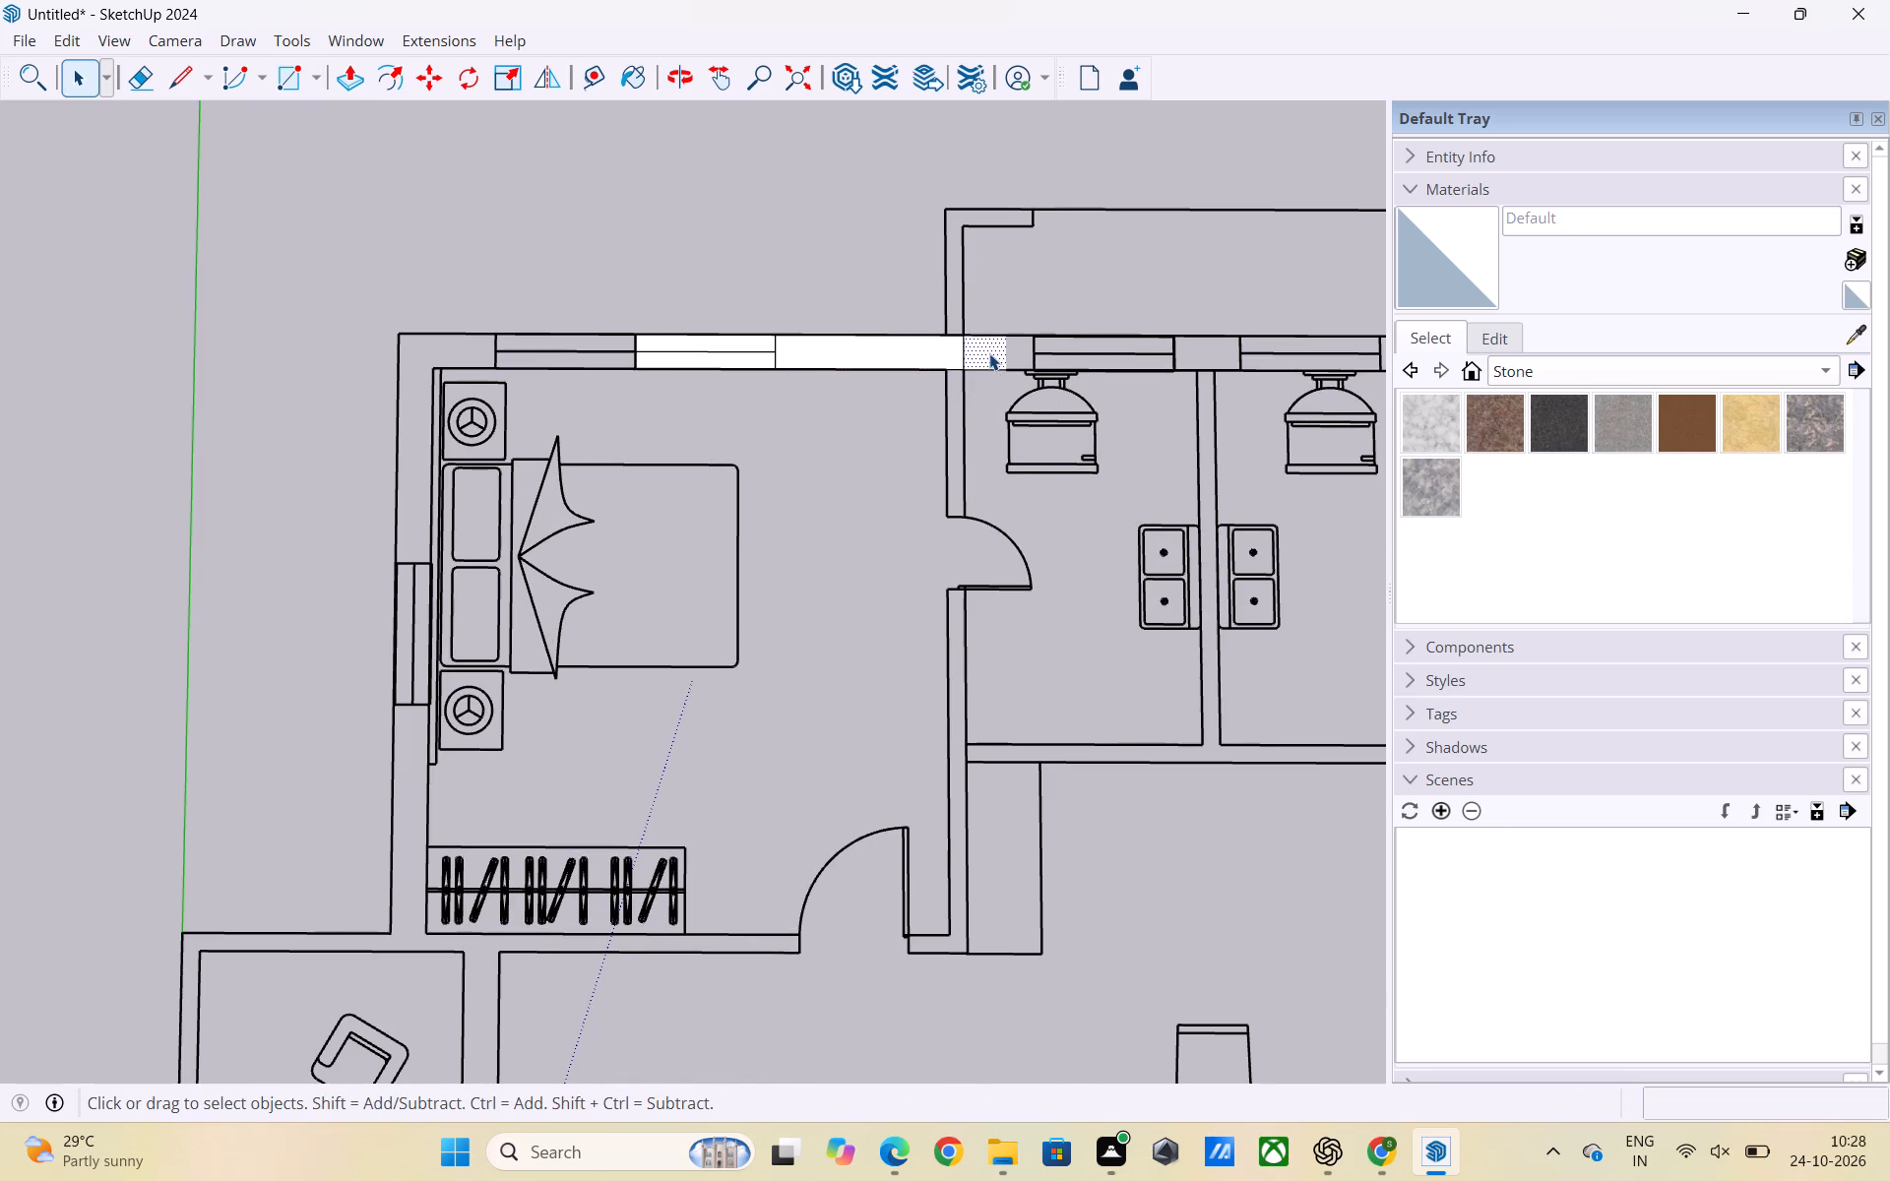
pyautogui.press('Delete')
pyautogui.click(739, 357)
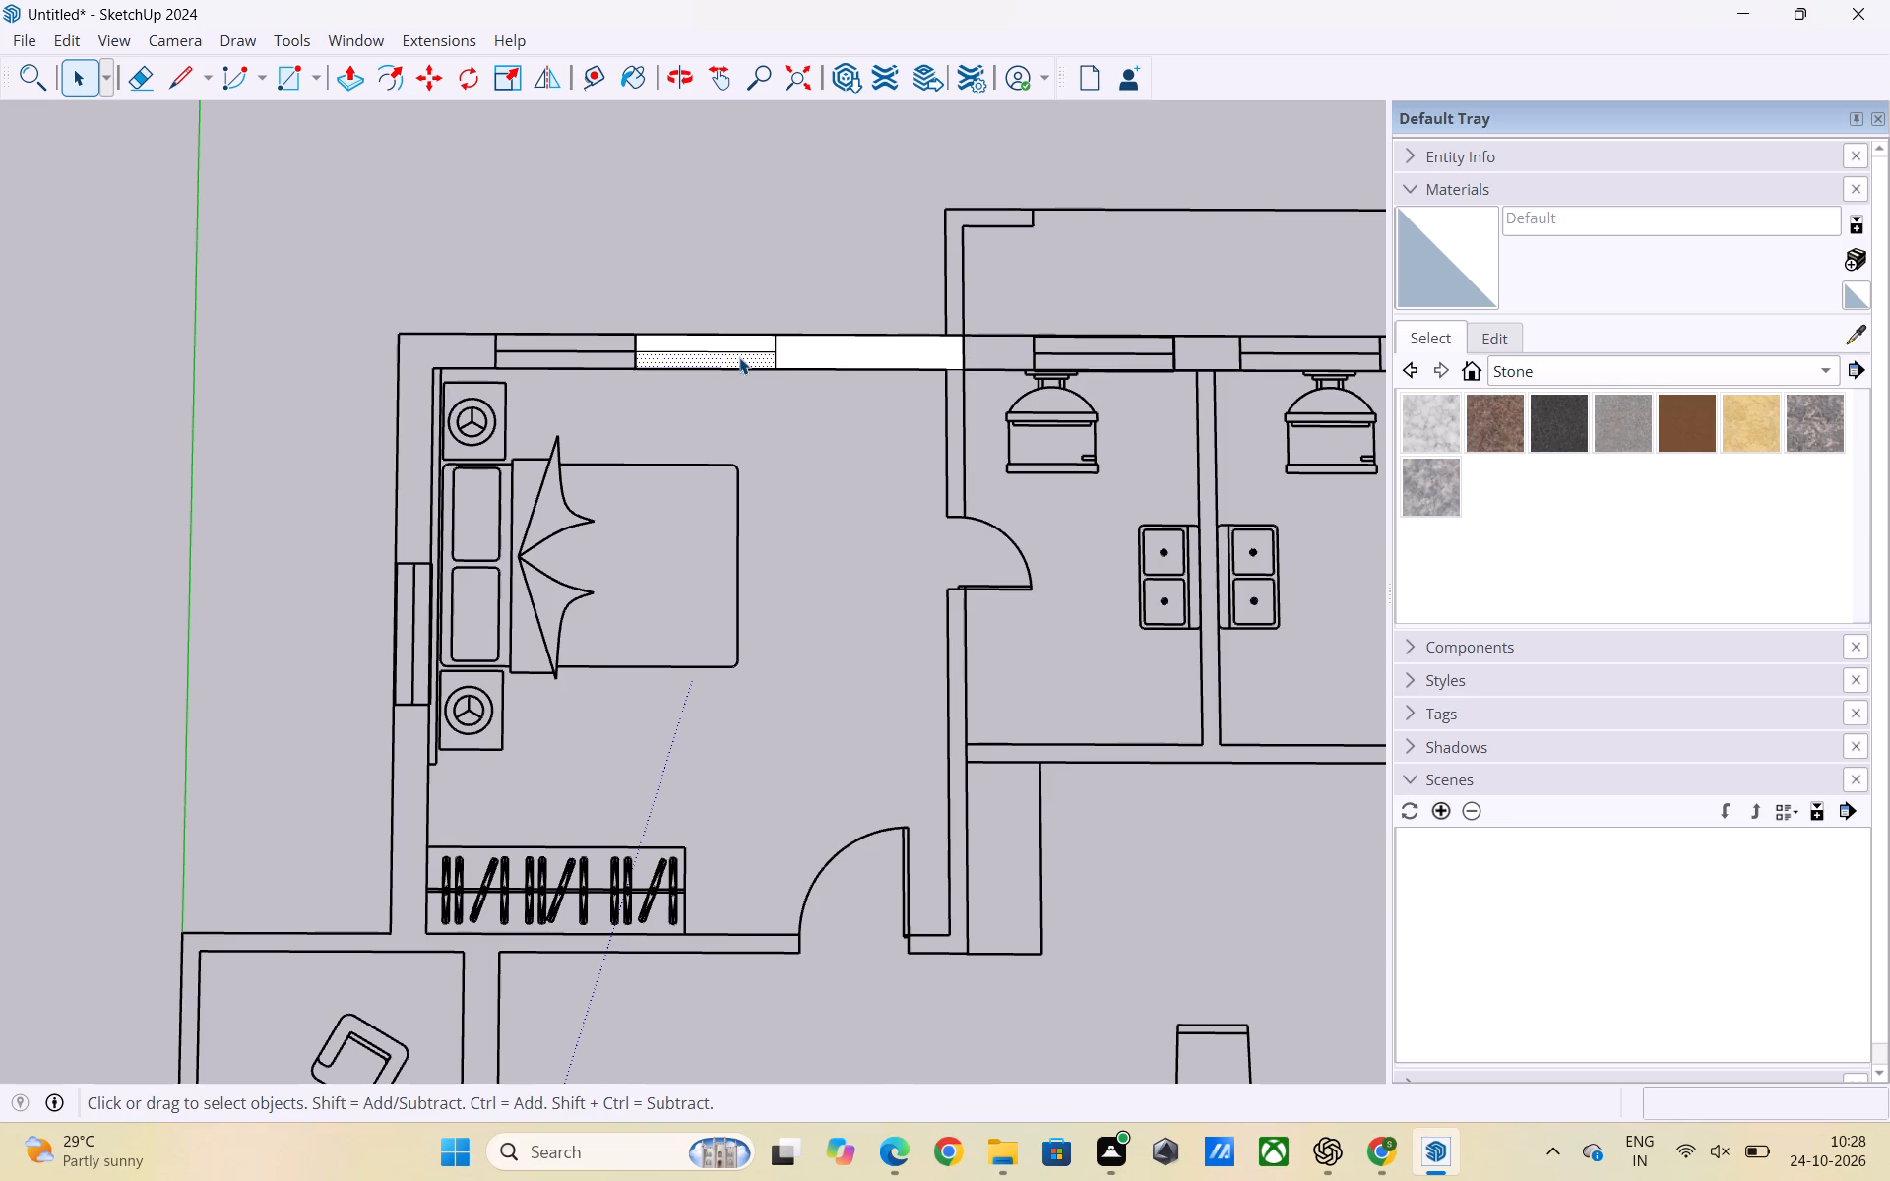
pyautogui.press('Delete')
pyautogui.click(739, 346)
pyautogui.press('Delete')
# Draw a rectangle of about 2' 1" by 9" over the outer wall, from the bedroom window to the bedroom's outer corner.
pyautogui.scroll(-3, 772, 476)
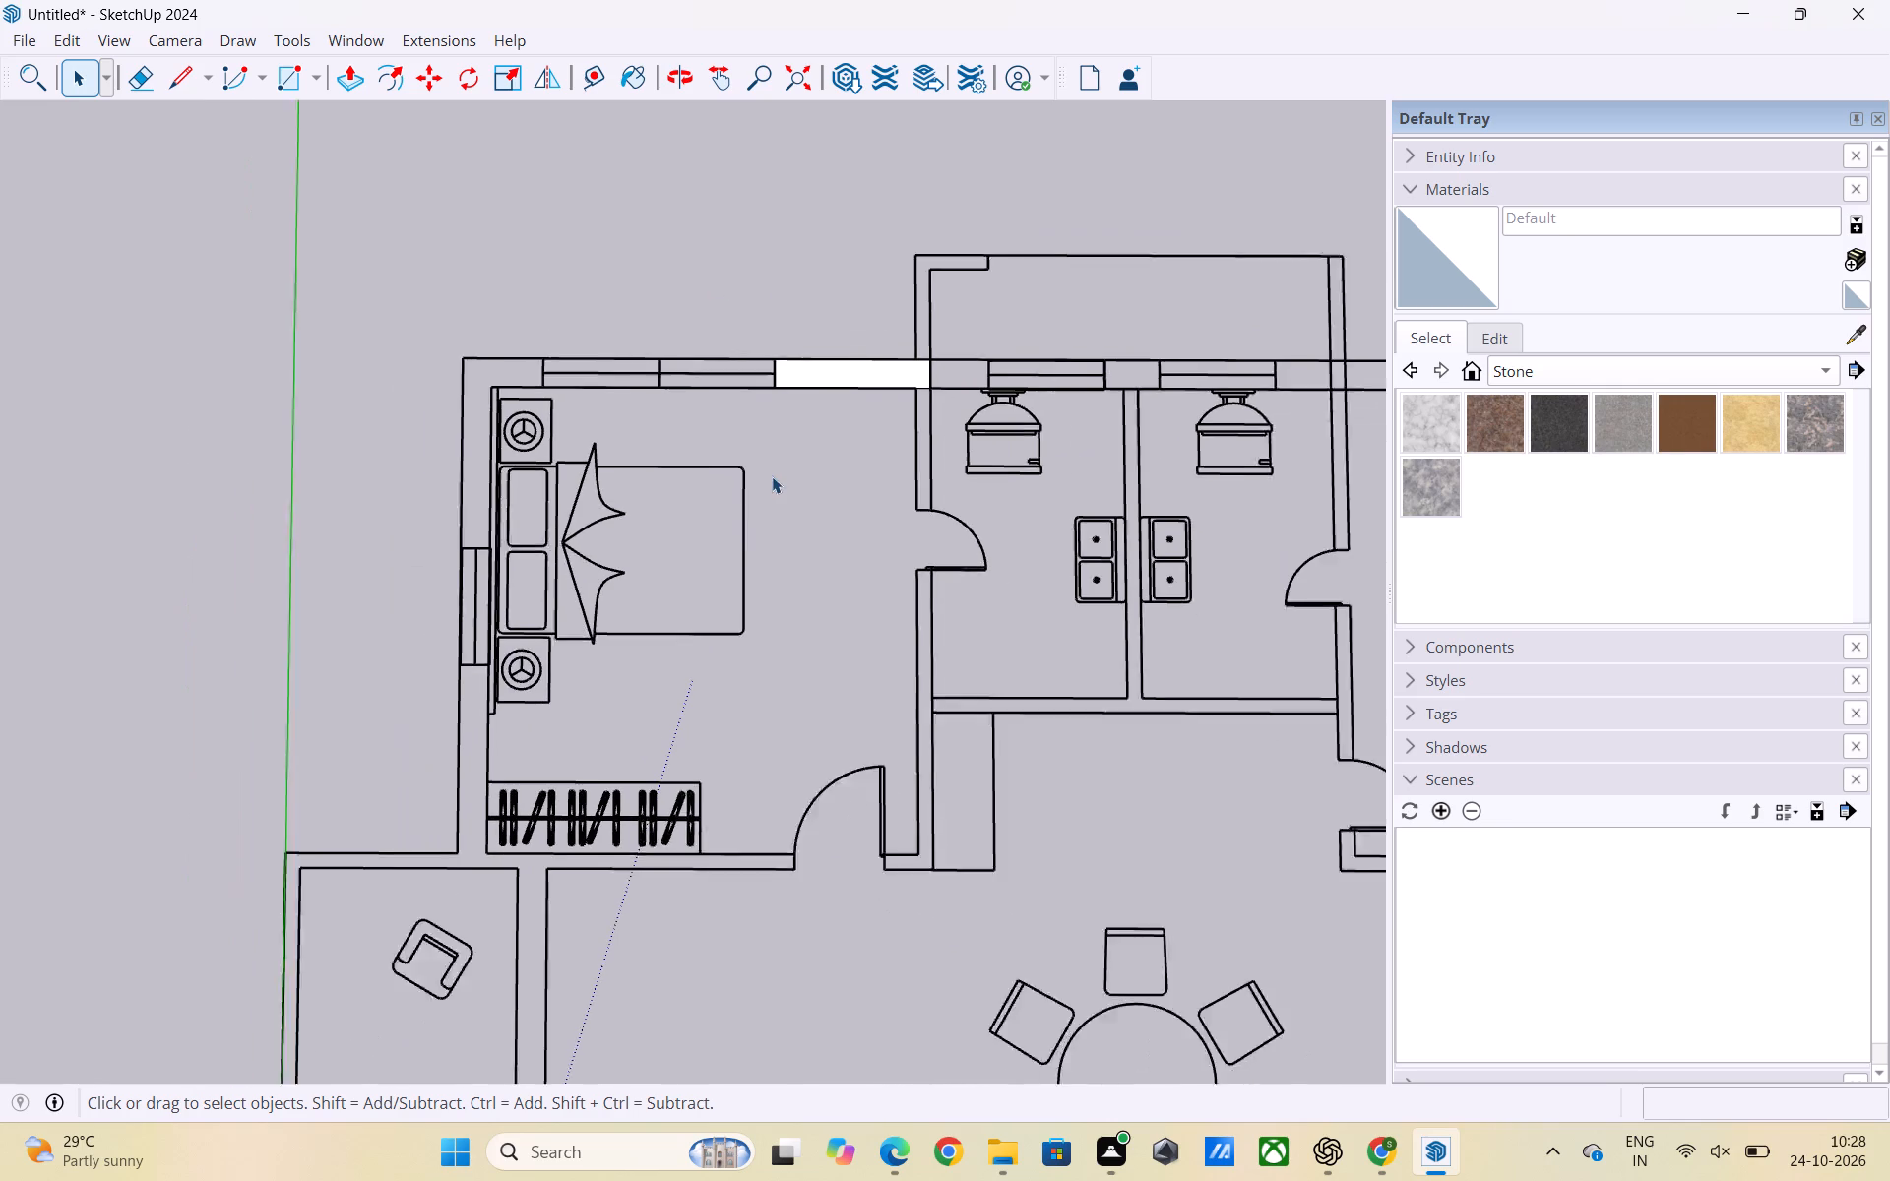
pyautogui.scroll(-1, 542, 385)
pyautogui.scroll(2, 444, 414)
pyautogui.scroll(-3, 1240, 415)
pyautogui.scroll(2, 658, 359)
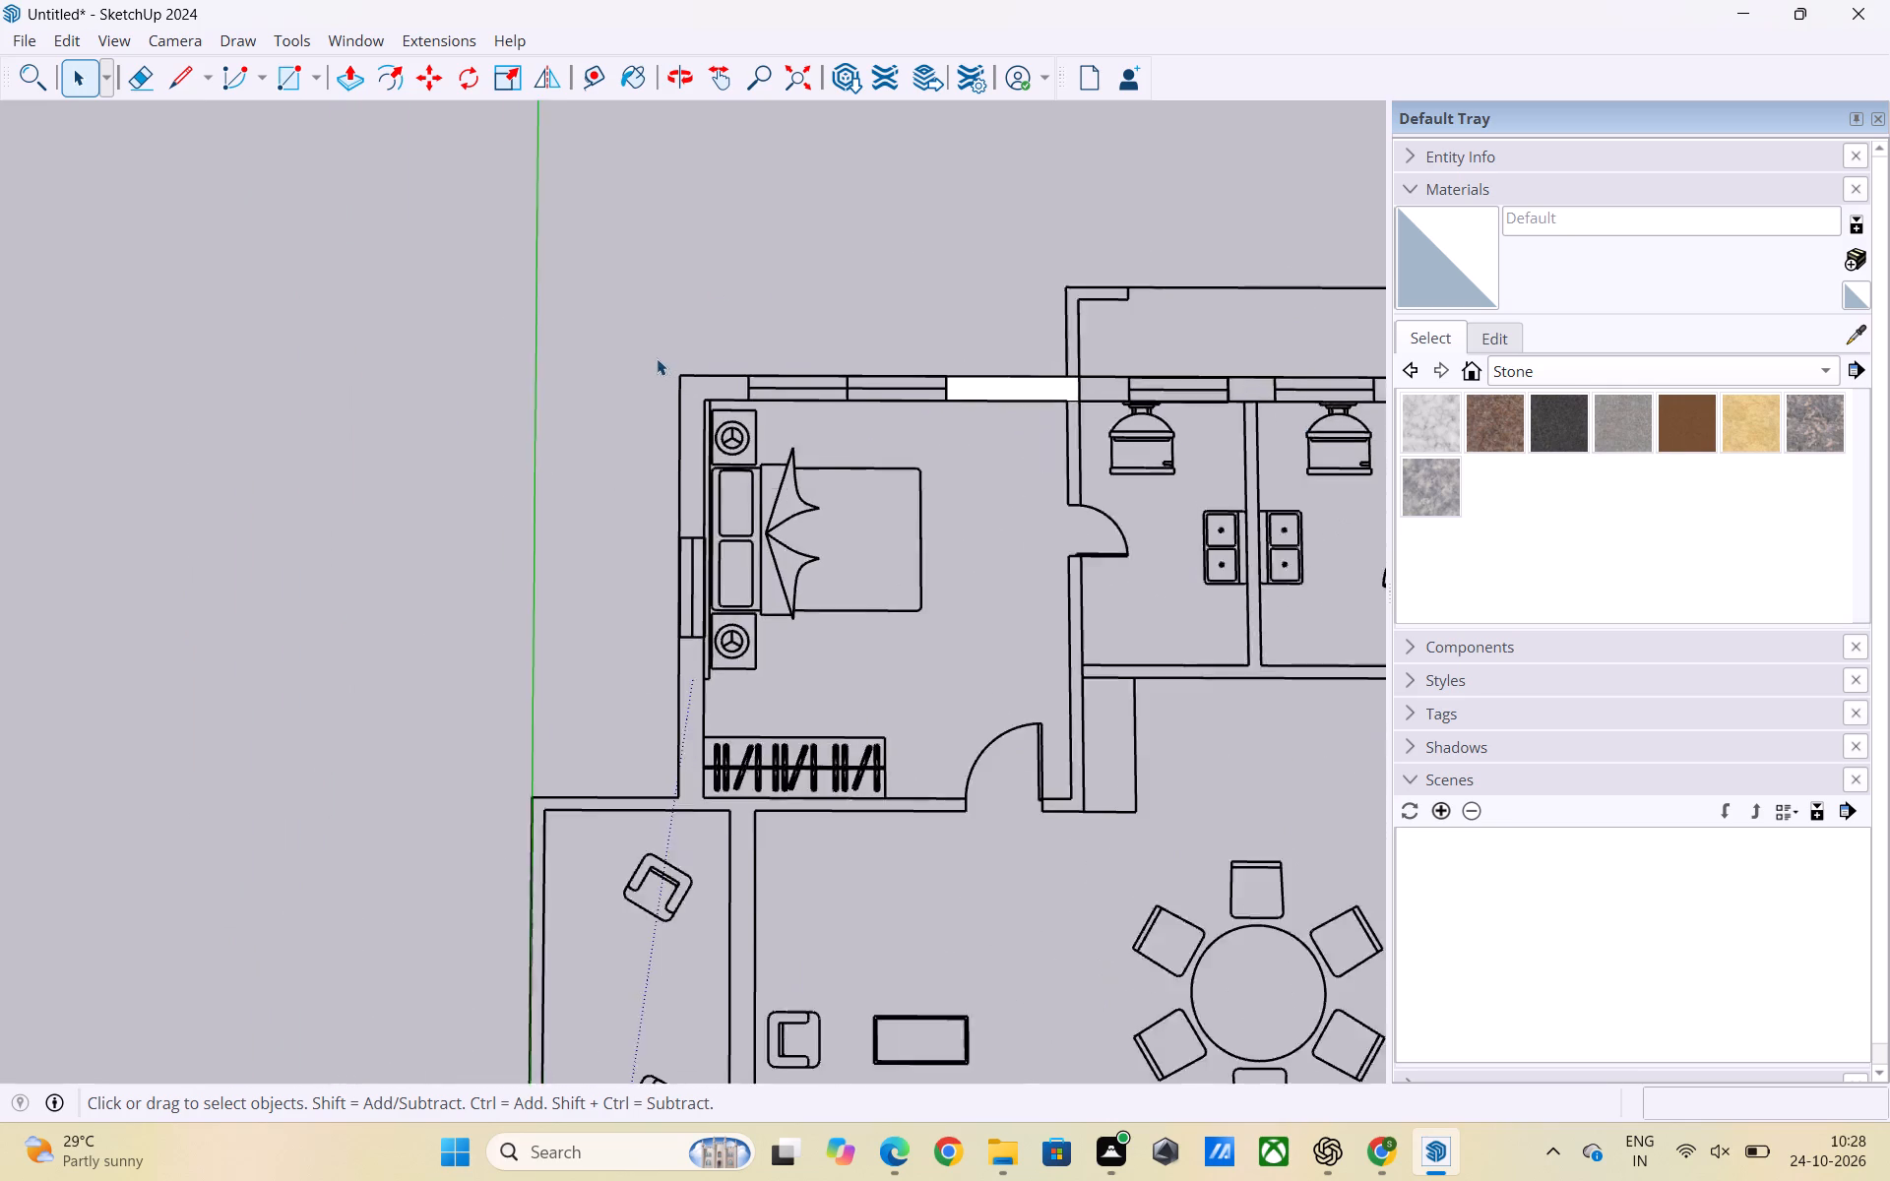
pyautogui.scroll(1, 657, 358)
pyautogui.press('r')
pyautogui.scroll(3, 754, 366)
pyautogui.click(770, 386)
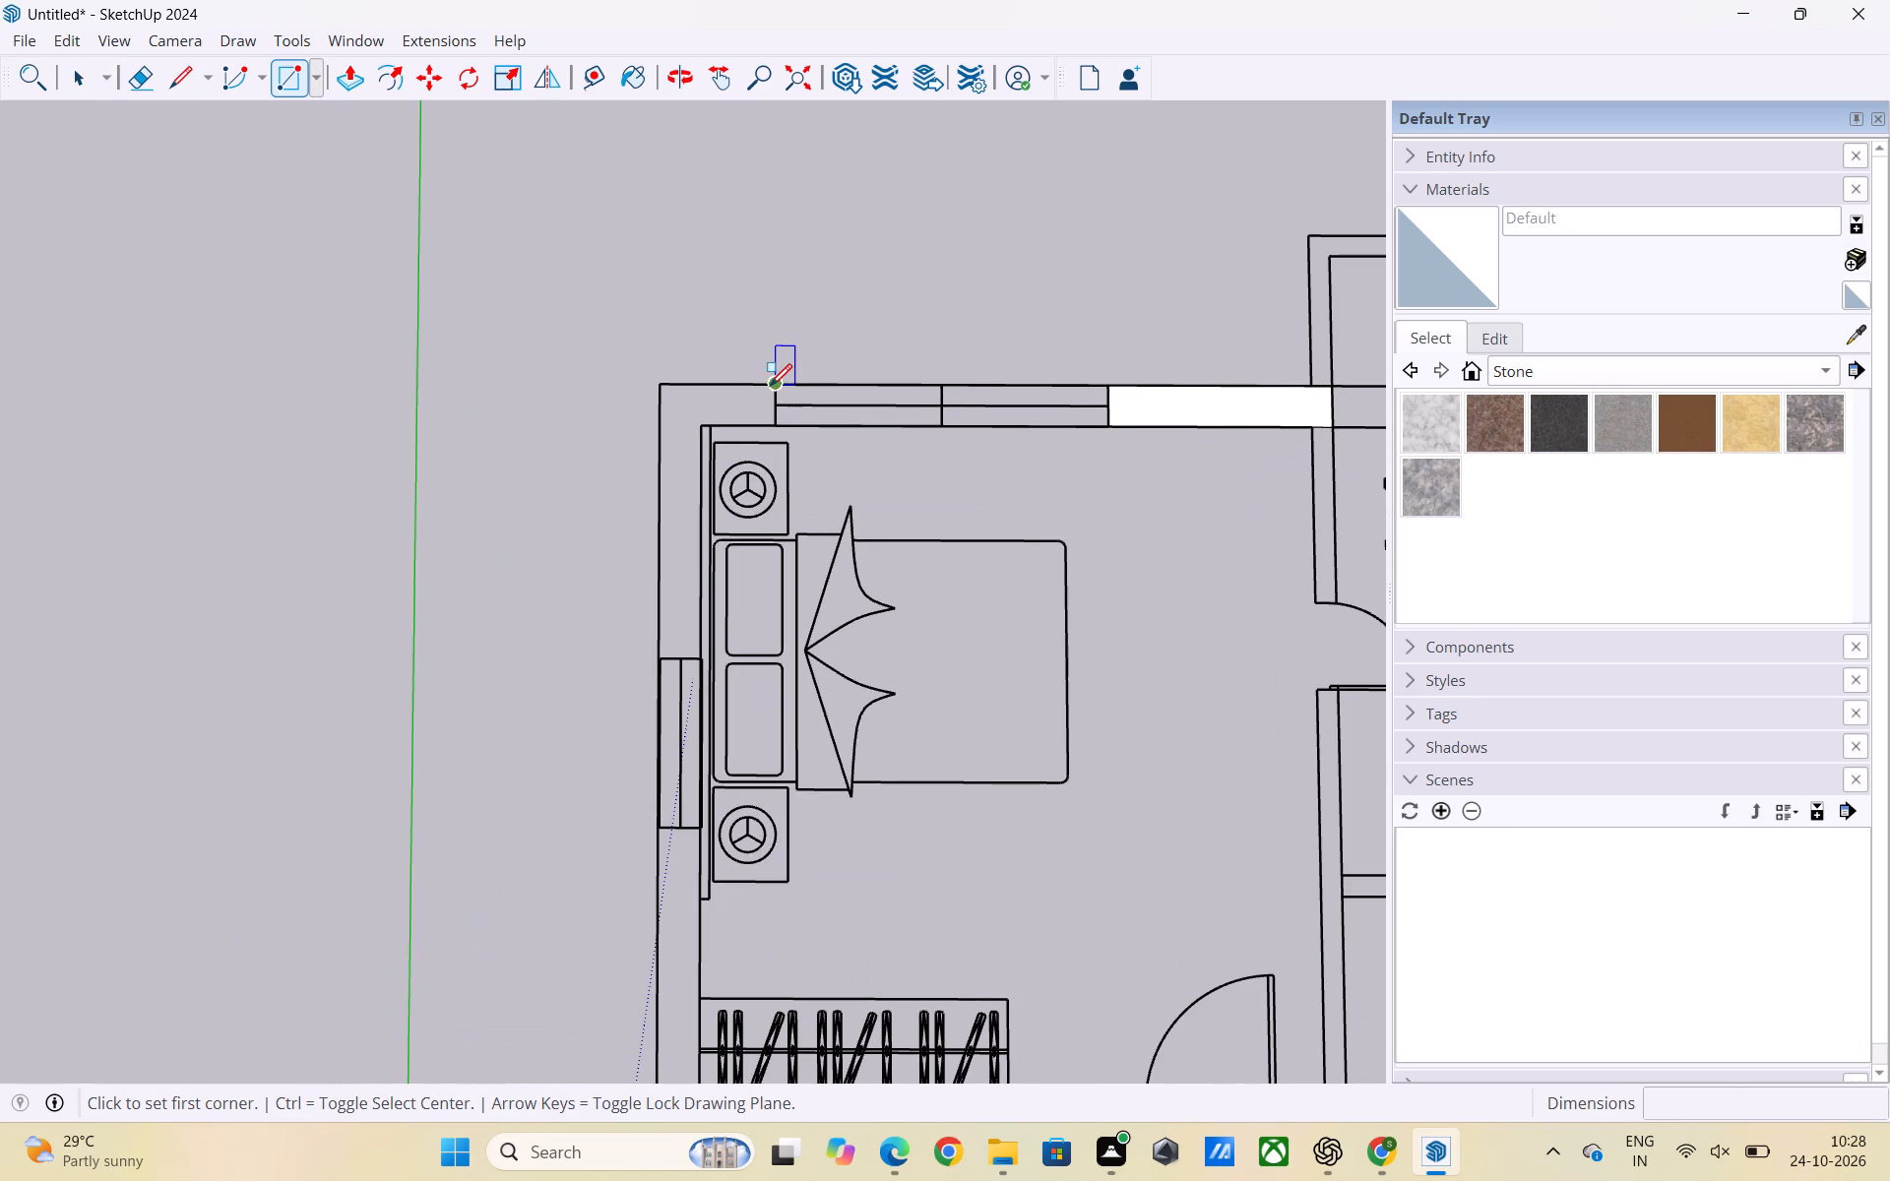
pyautogui.click(665, 420)
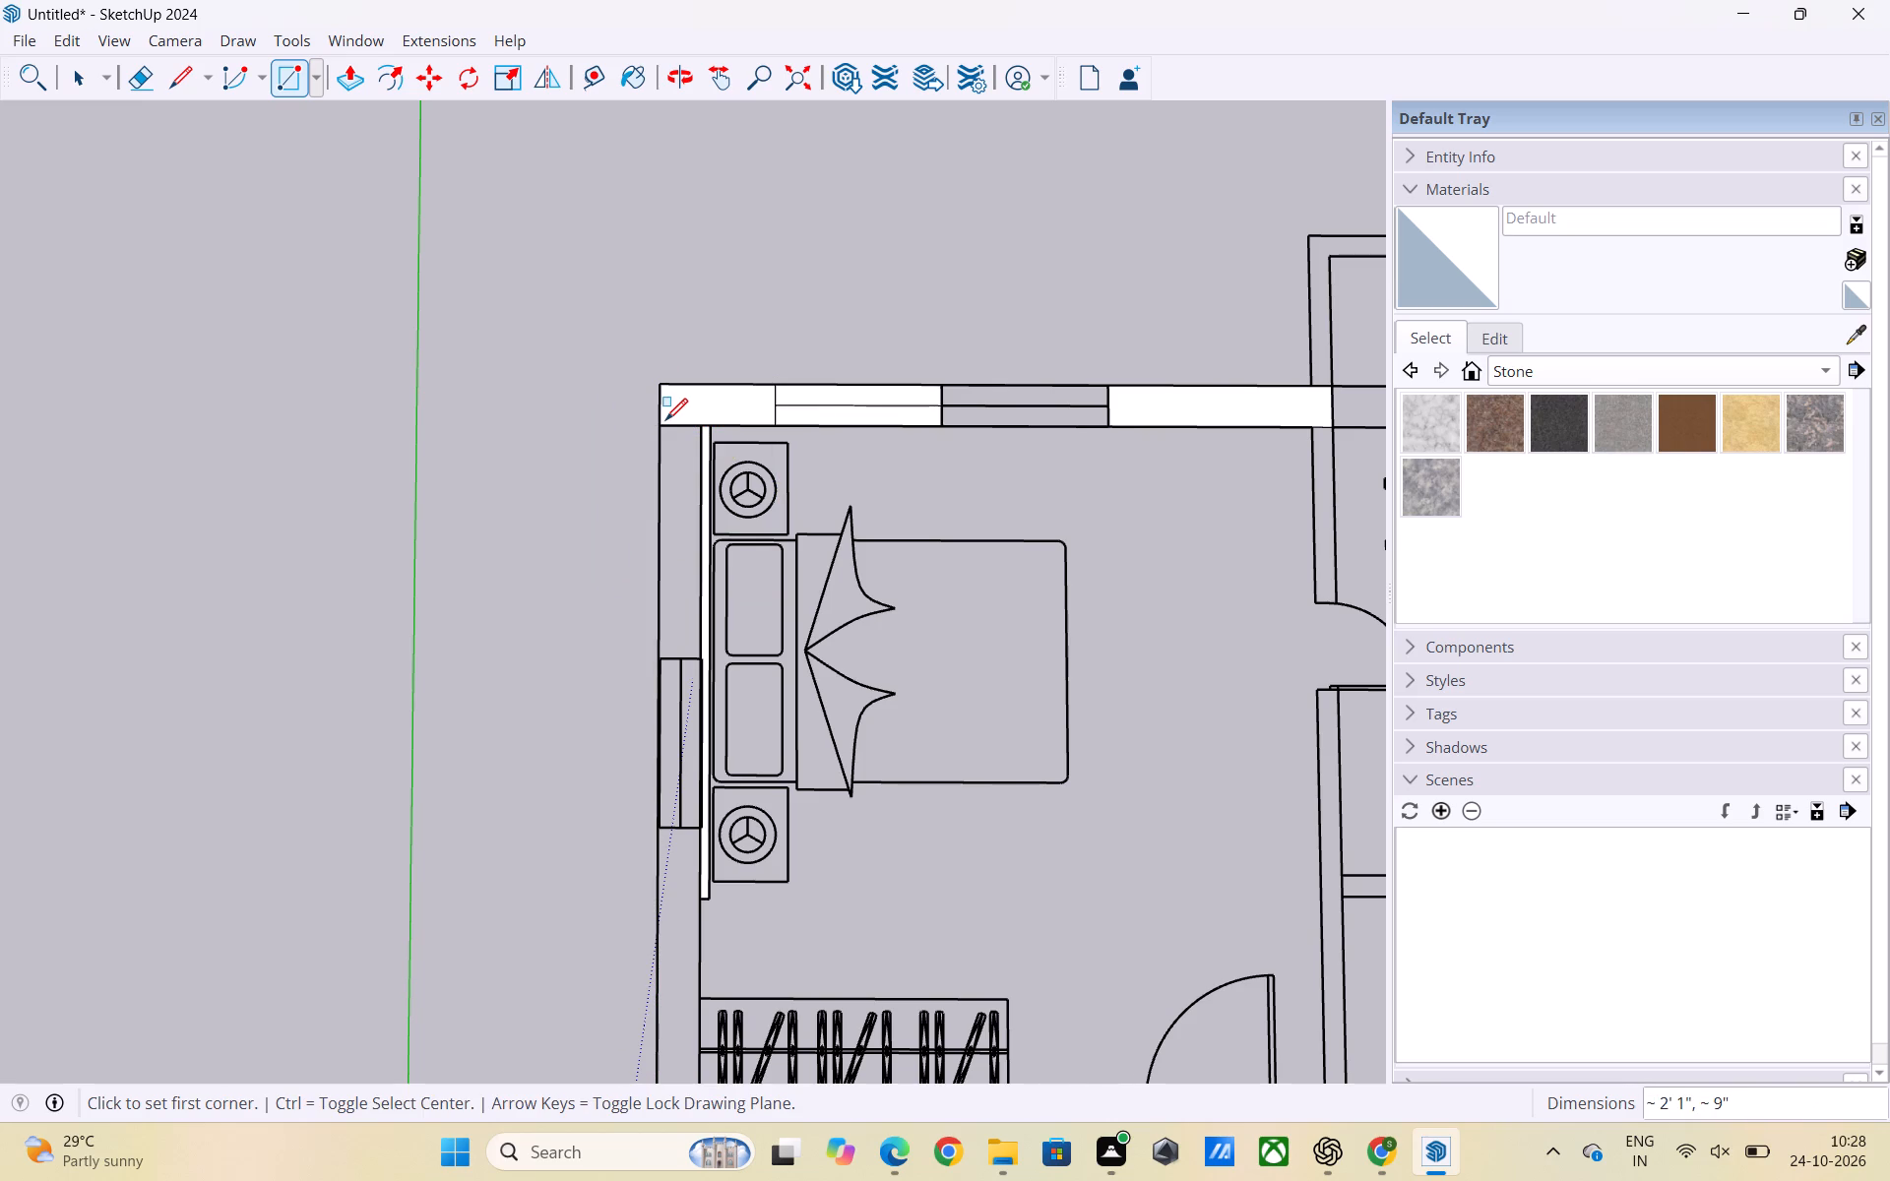
pyautogui.press('space')
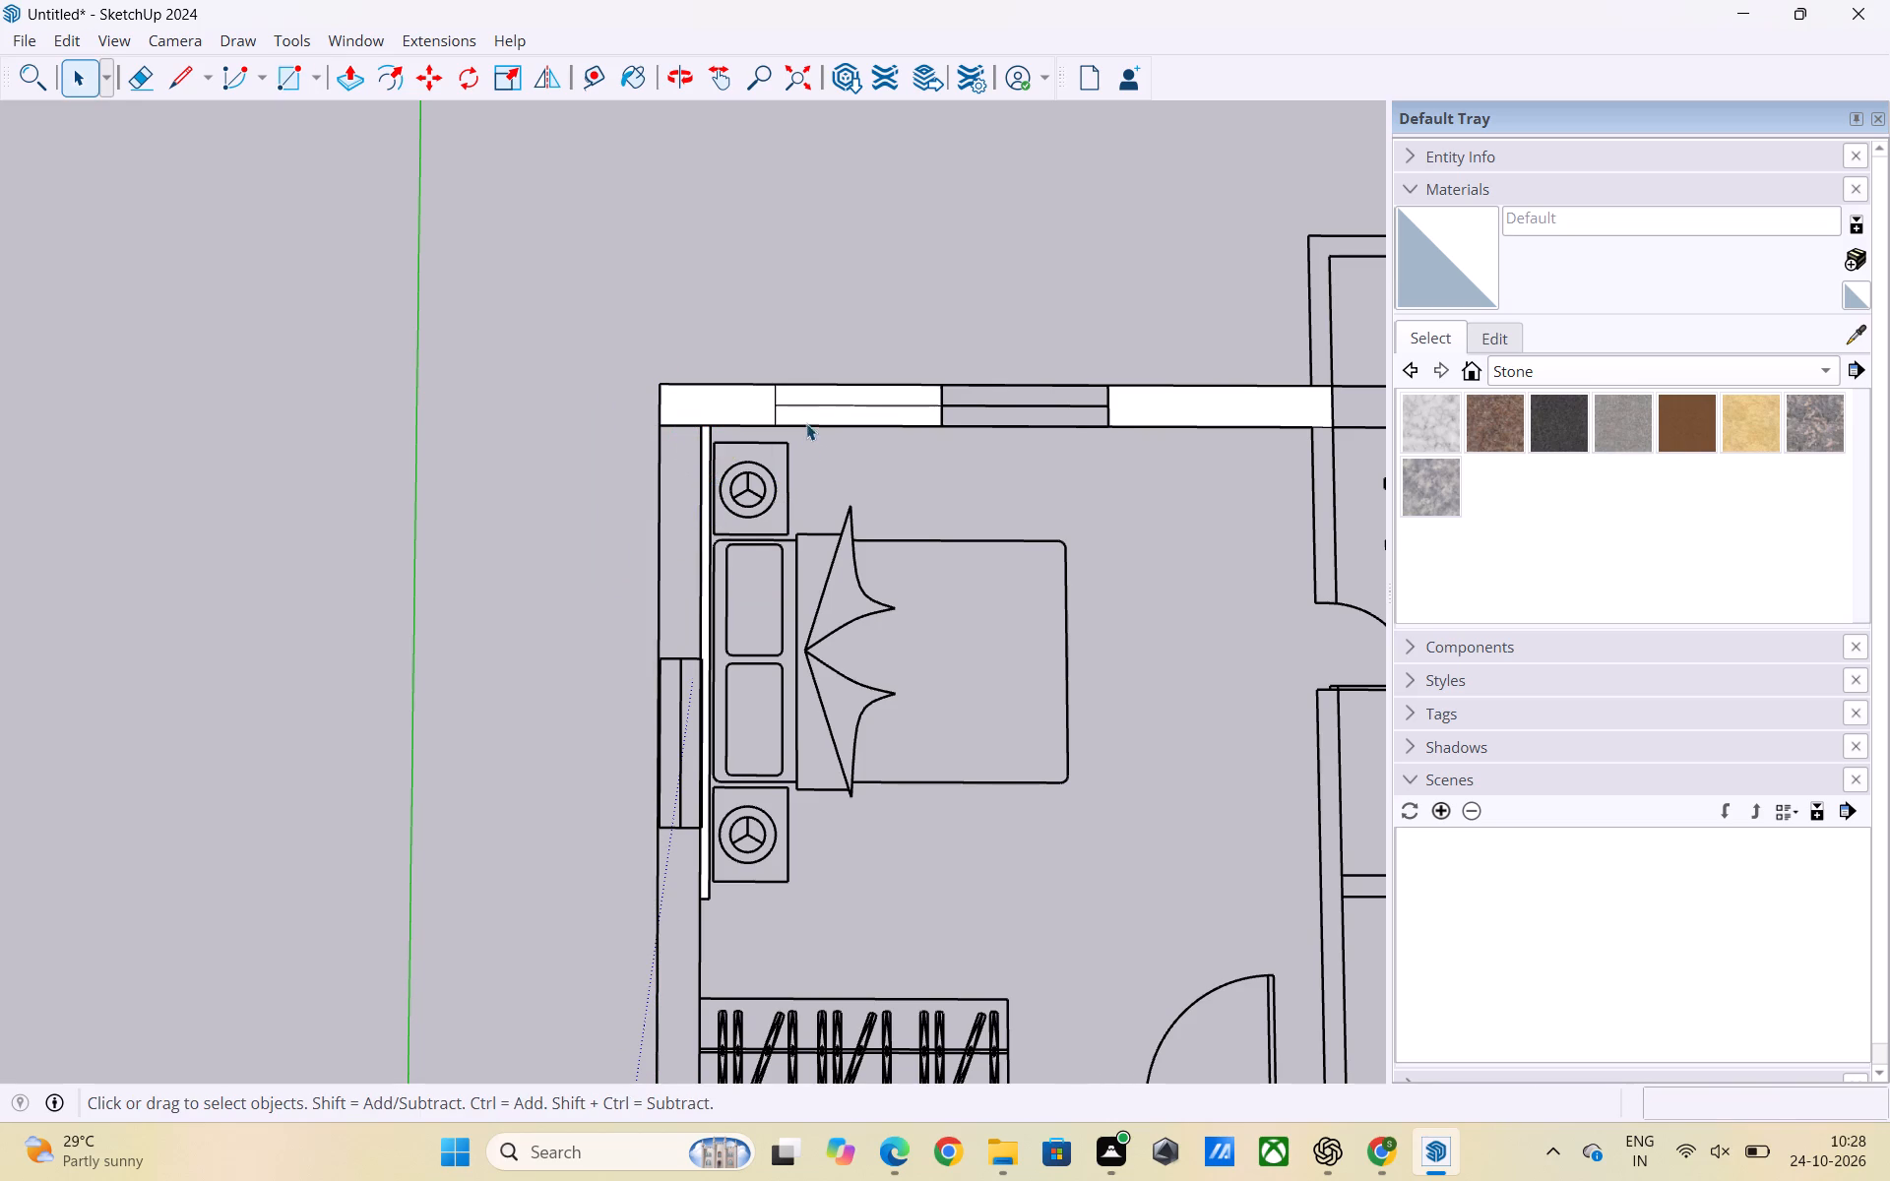
# Delete the two faces in the window panel near the bedroom corner and the thin strip face behind the bed.
pyautogui.click(824, 393)
pyautogui.press('Delete')
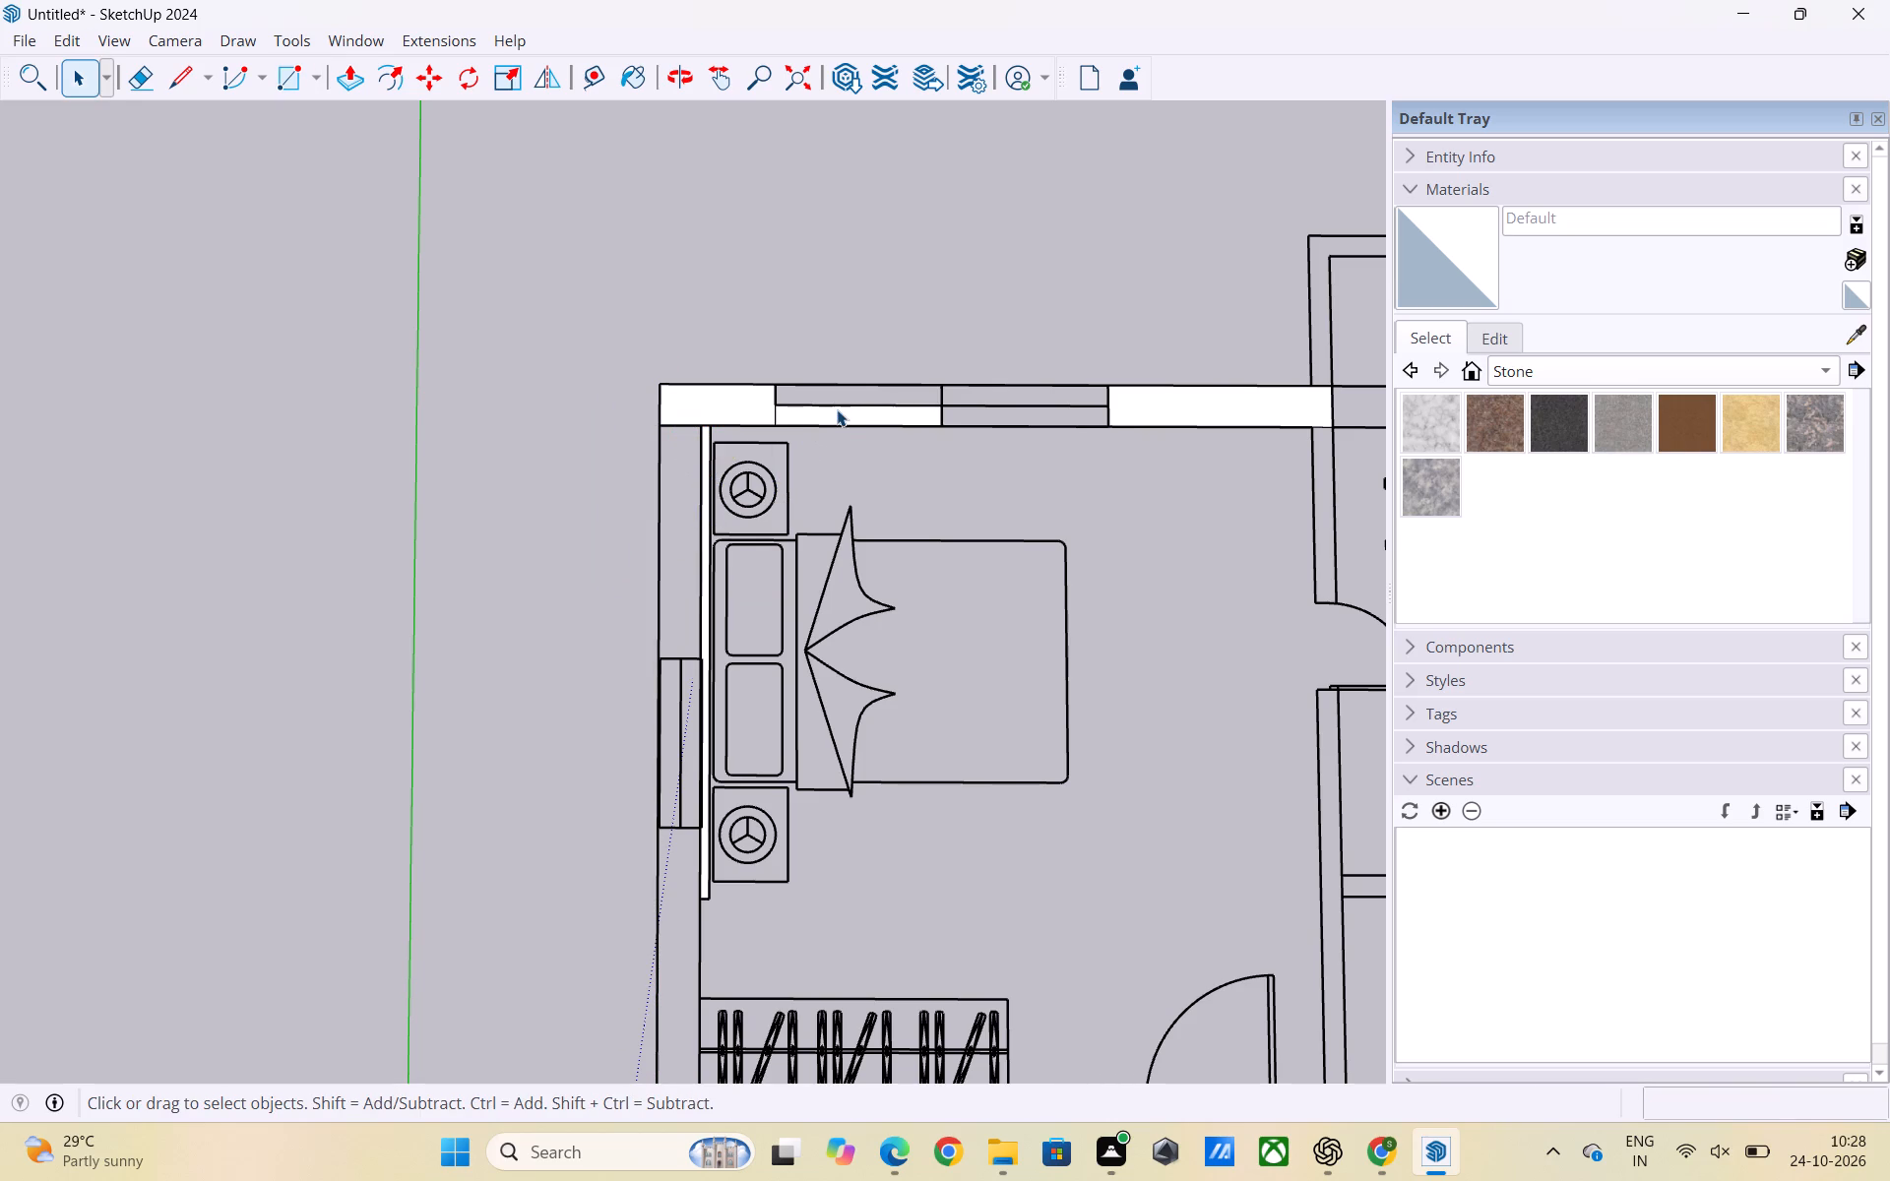
pyautogui.click(841, 414)
pyautogui.press('Delete')
pyautogui.scroll(2, 714, 518)
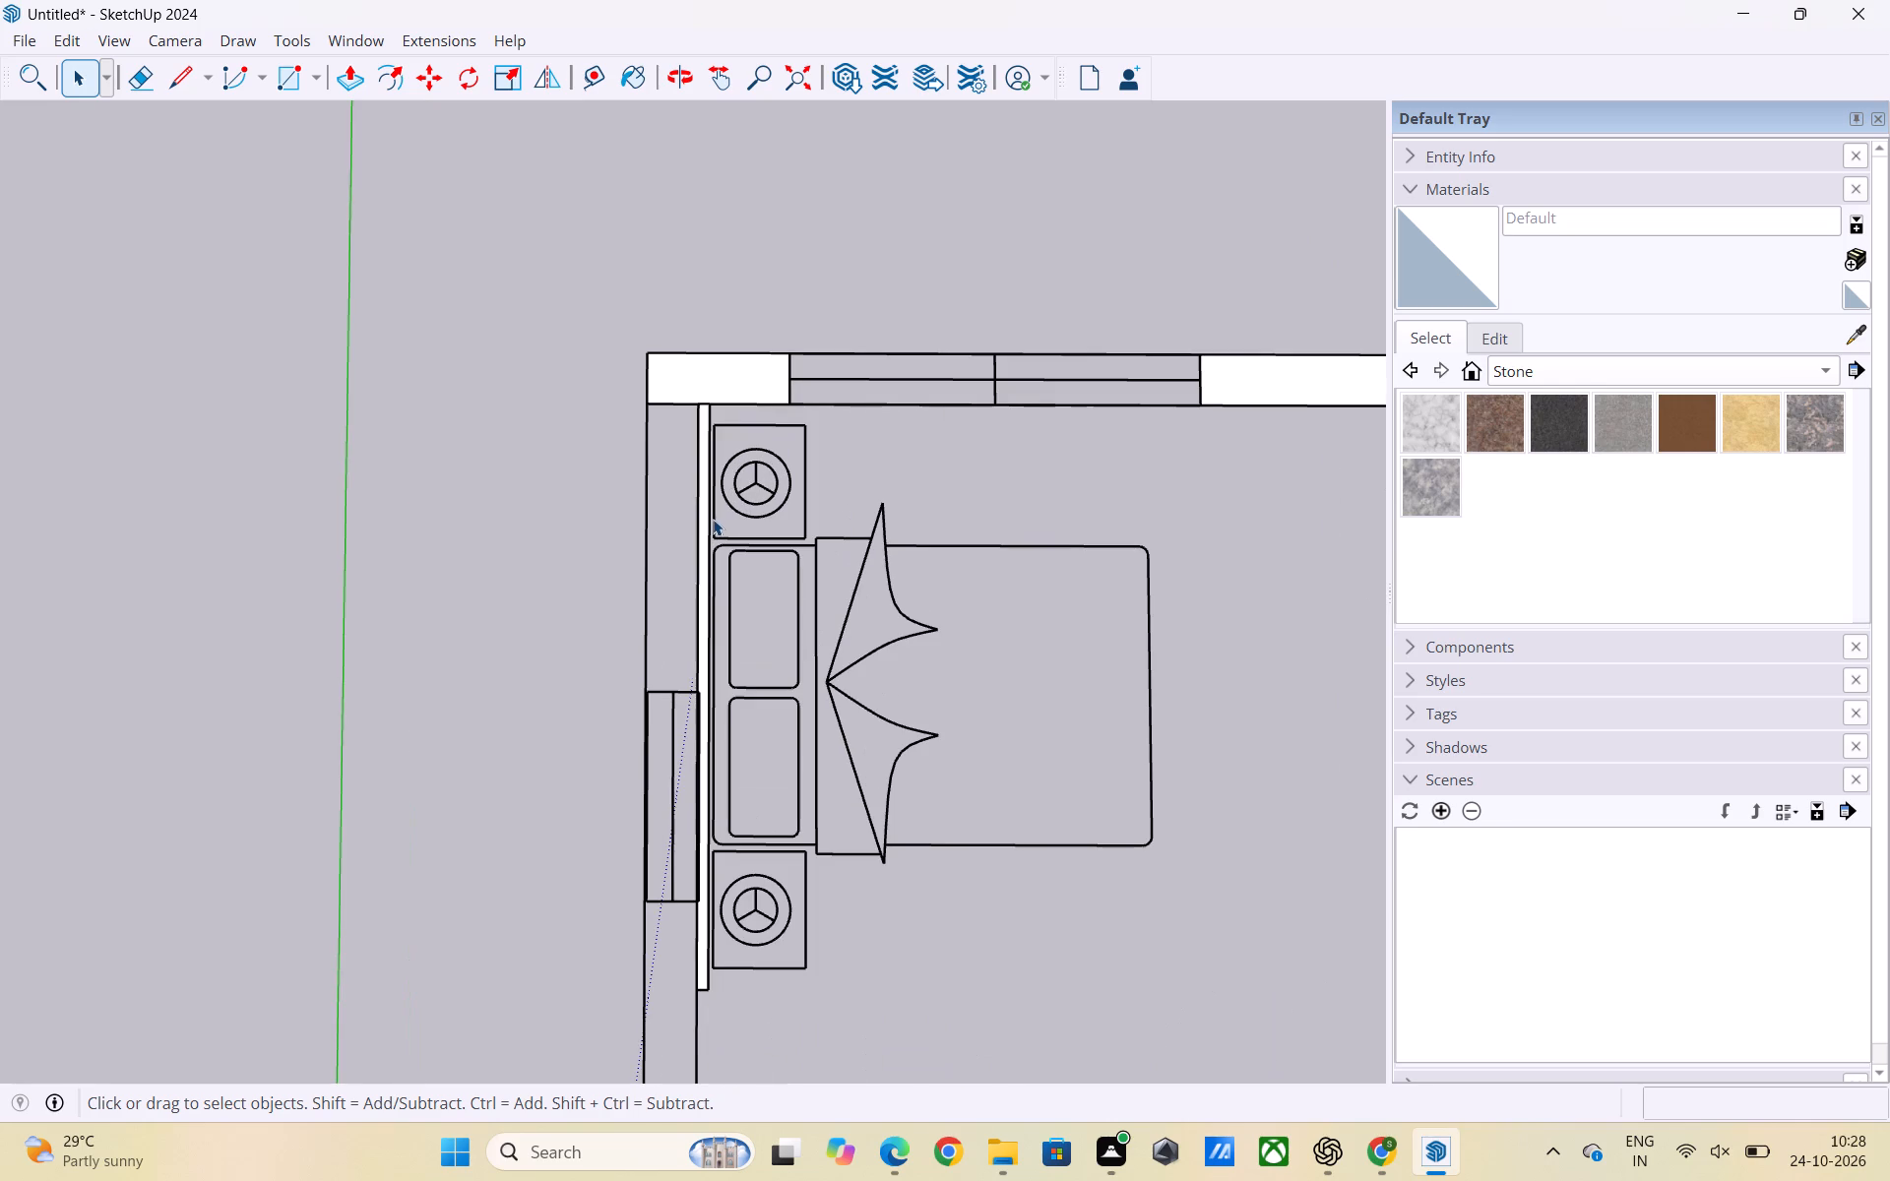
pyautogui.click(704, 513)
pyautogui.press('Pause')
pyautogui.press('Delete')
# Draw a rectangle of about 4' 2 3/8" by 9" over the wall behind the bed, from the corner piece to the side window.
pyautogui.scroll(-3, 981, 504)
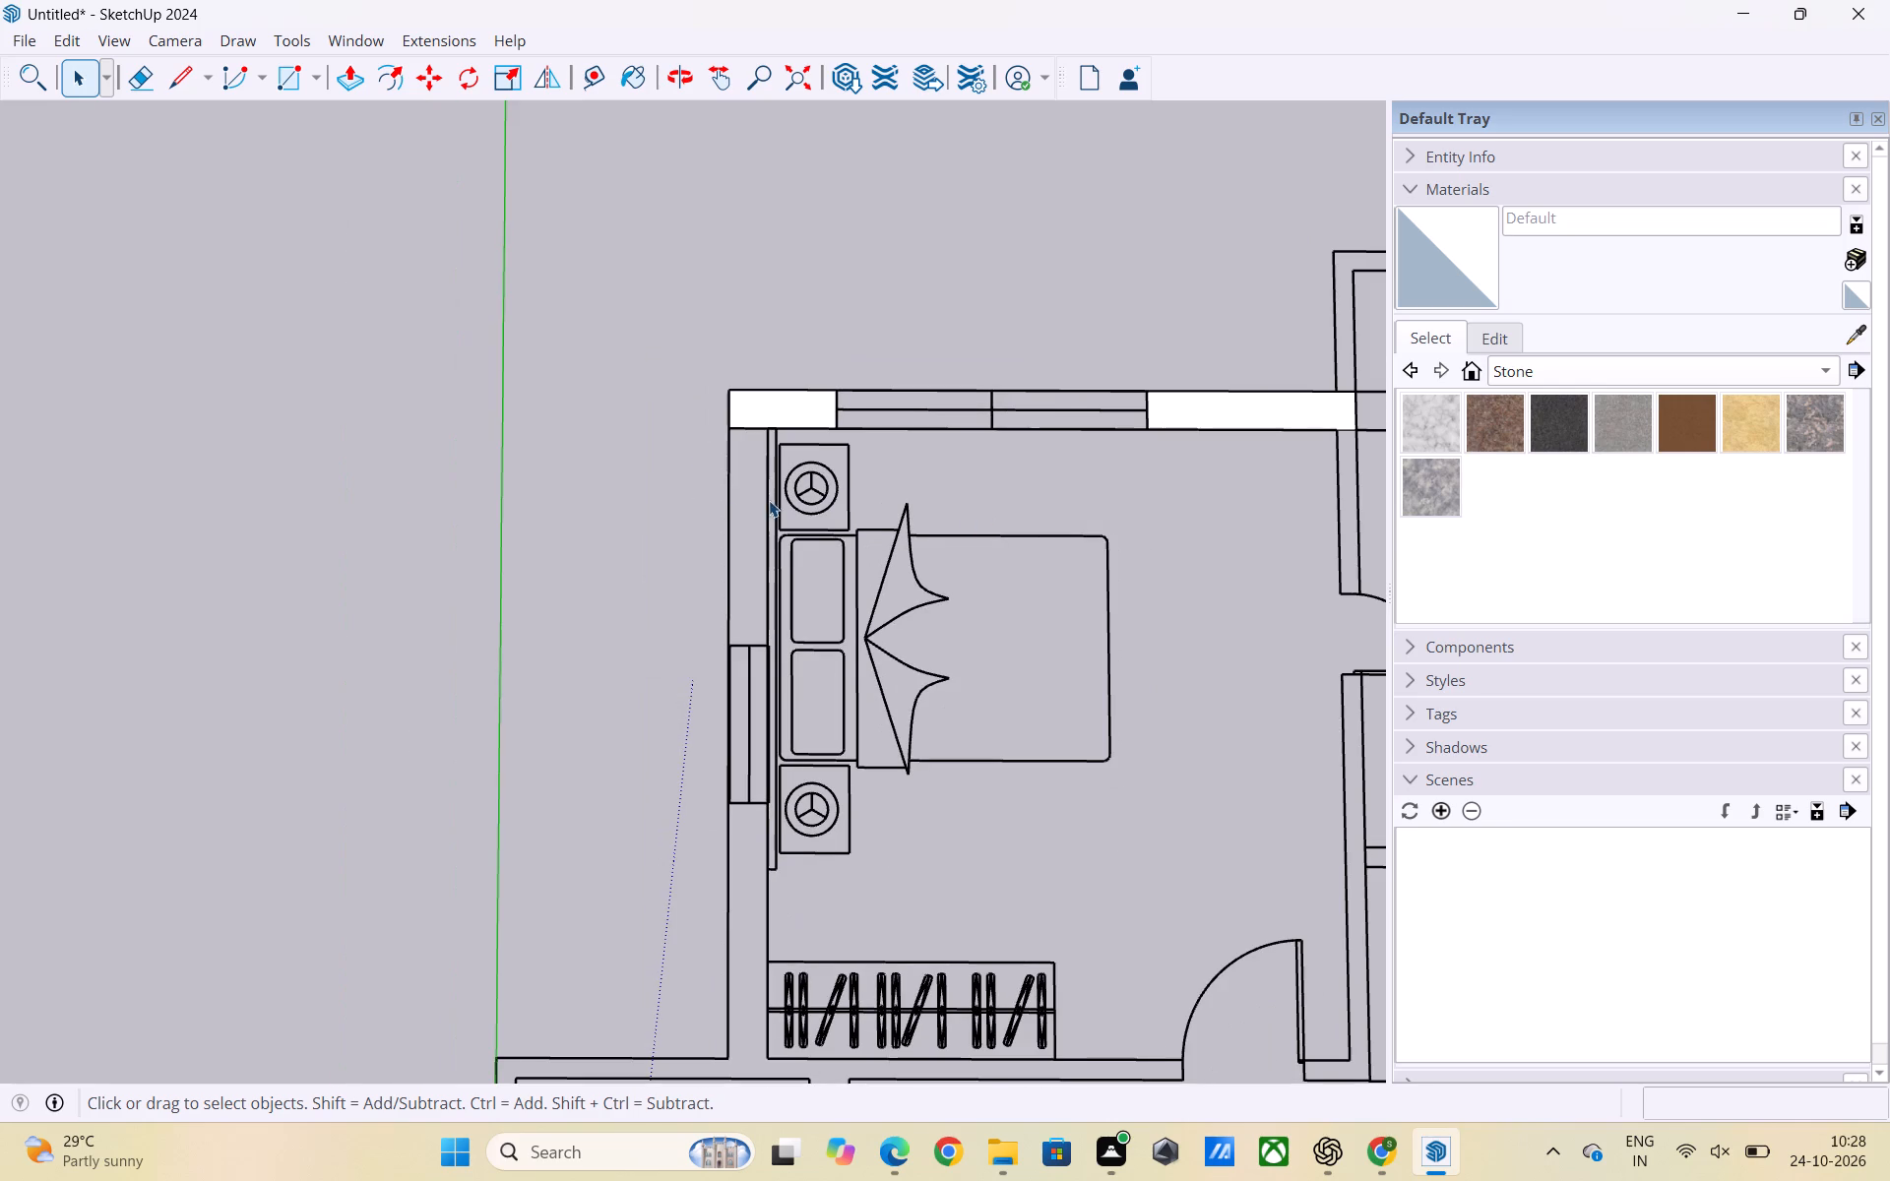
pyautogui.press('r')
pyautogui.scroll(3, 704, 453)
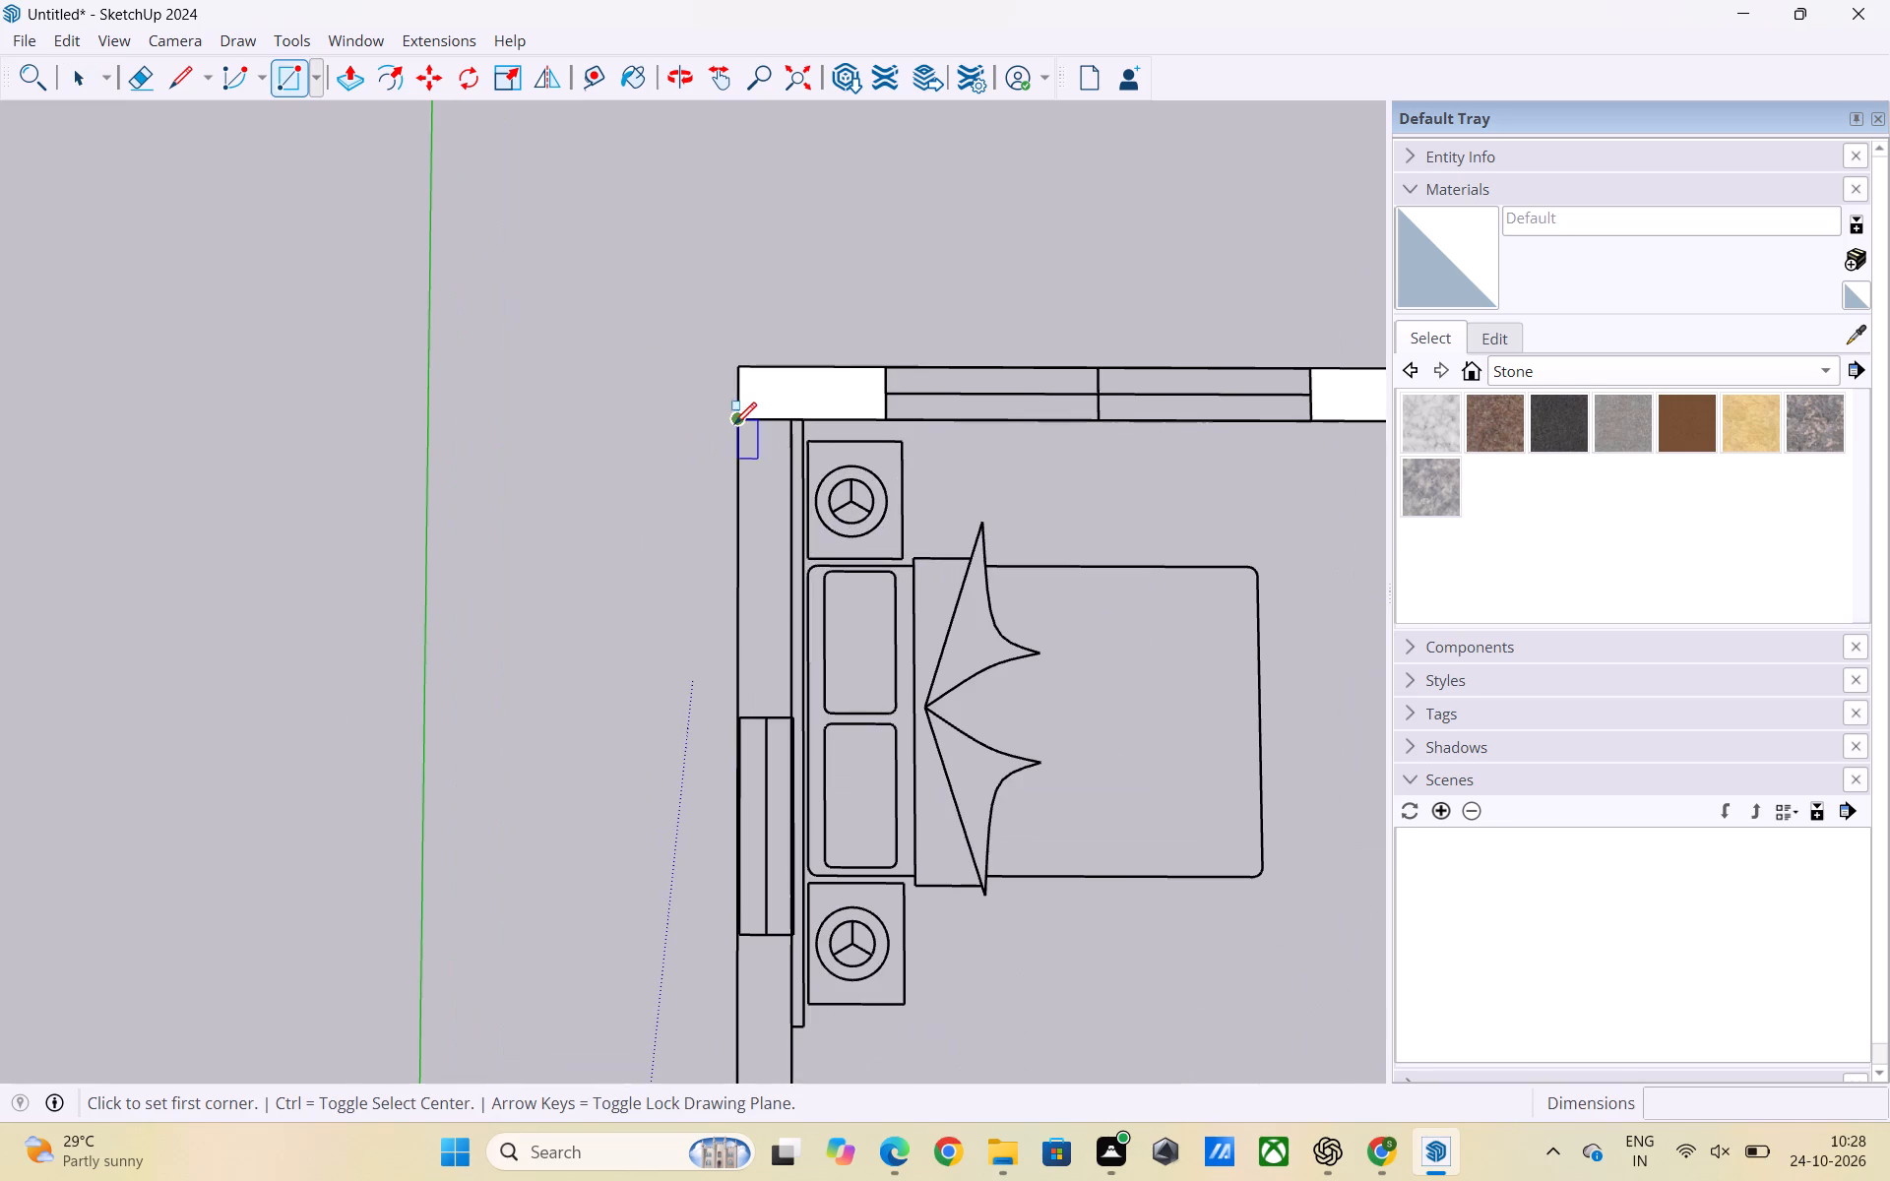
pyautogui.click(732, 420)
pyautogui.click(796, 711)
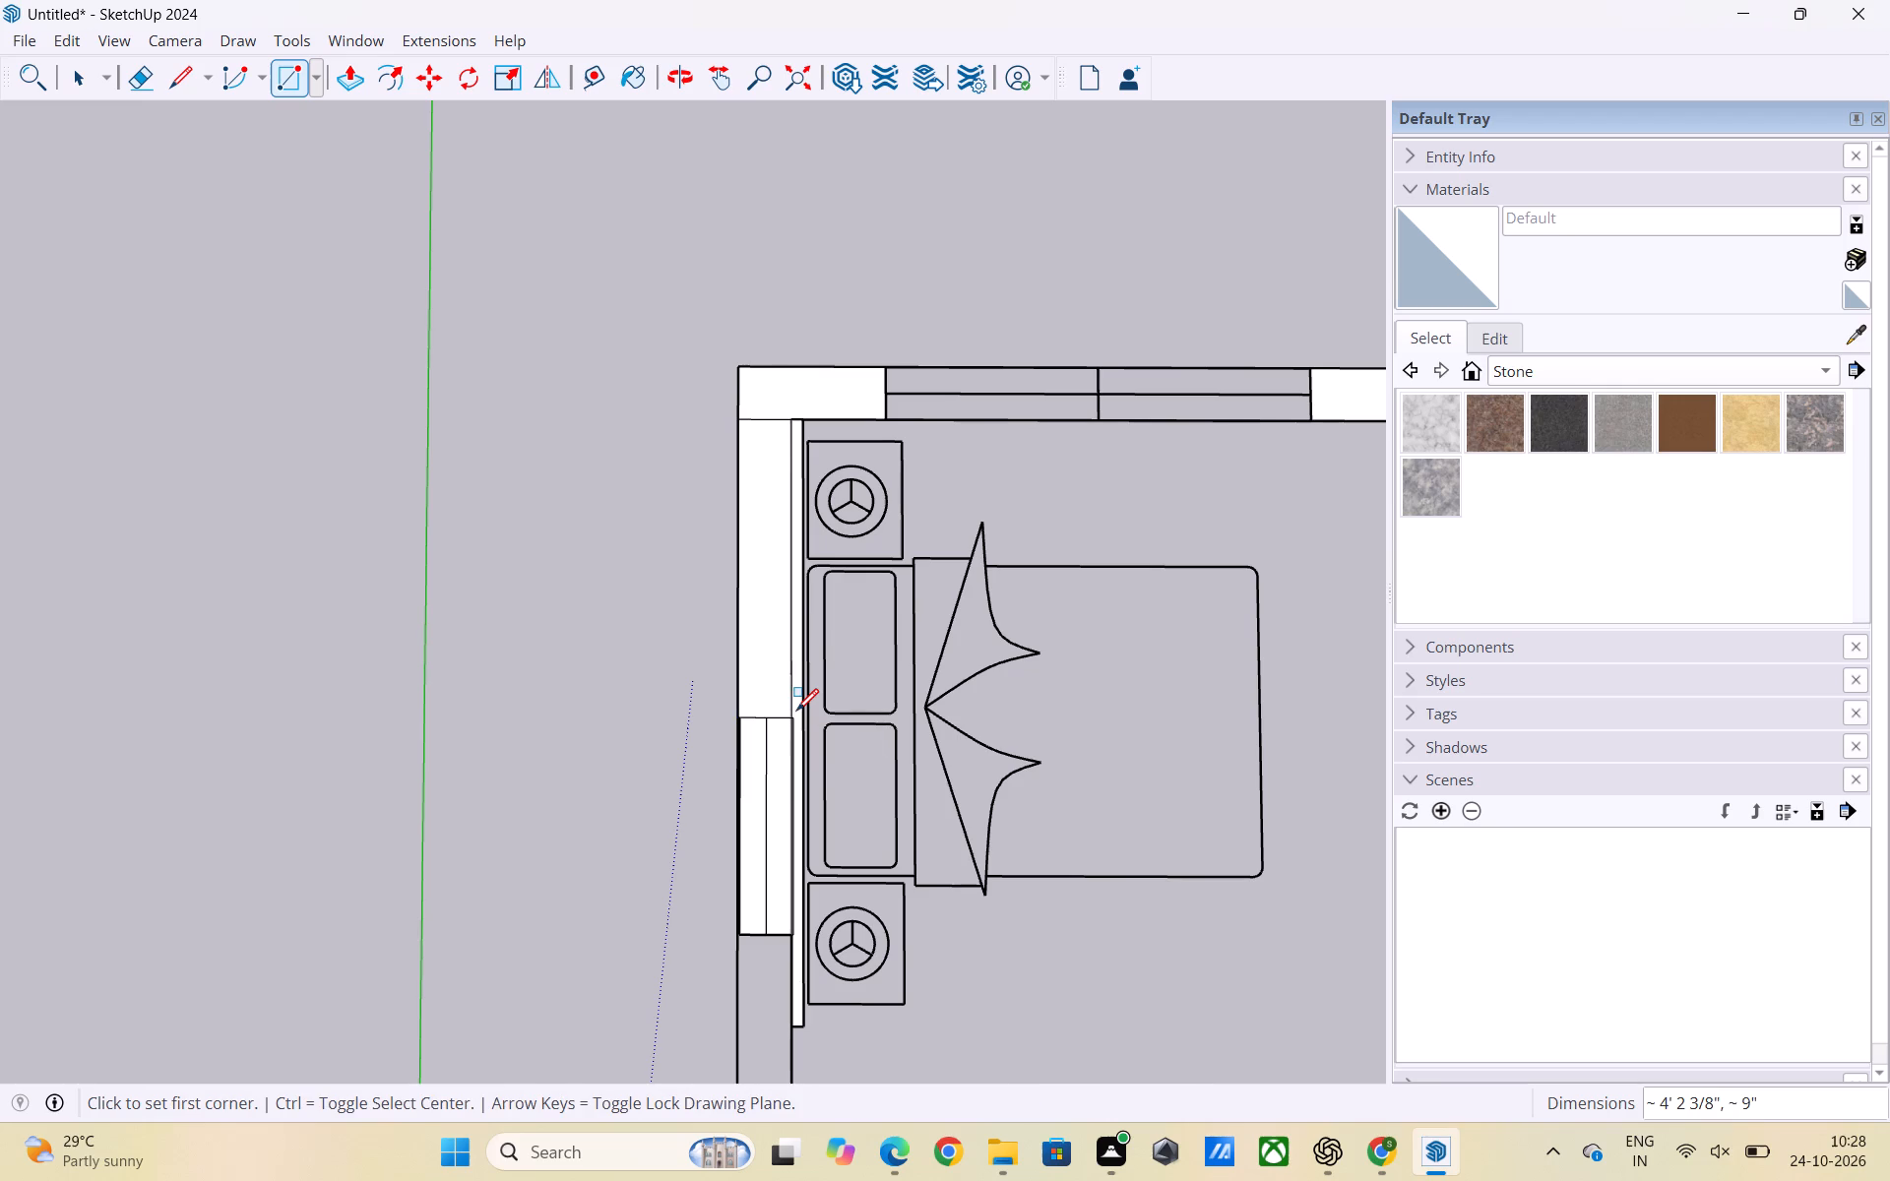
pyautogui.press('space')
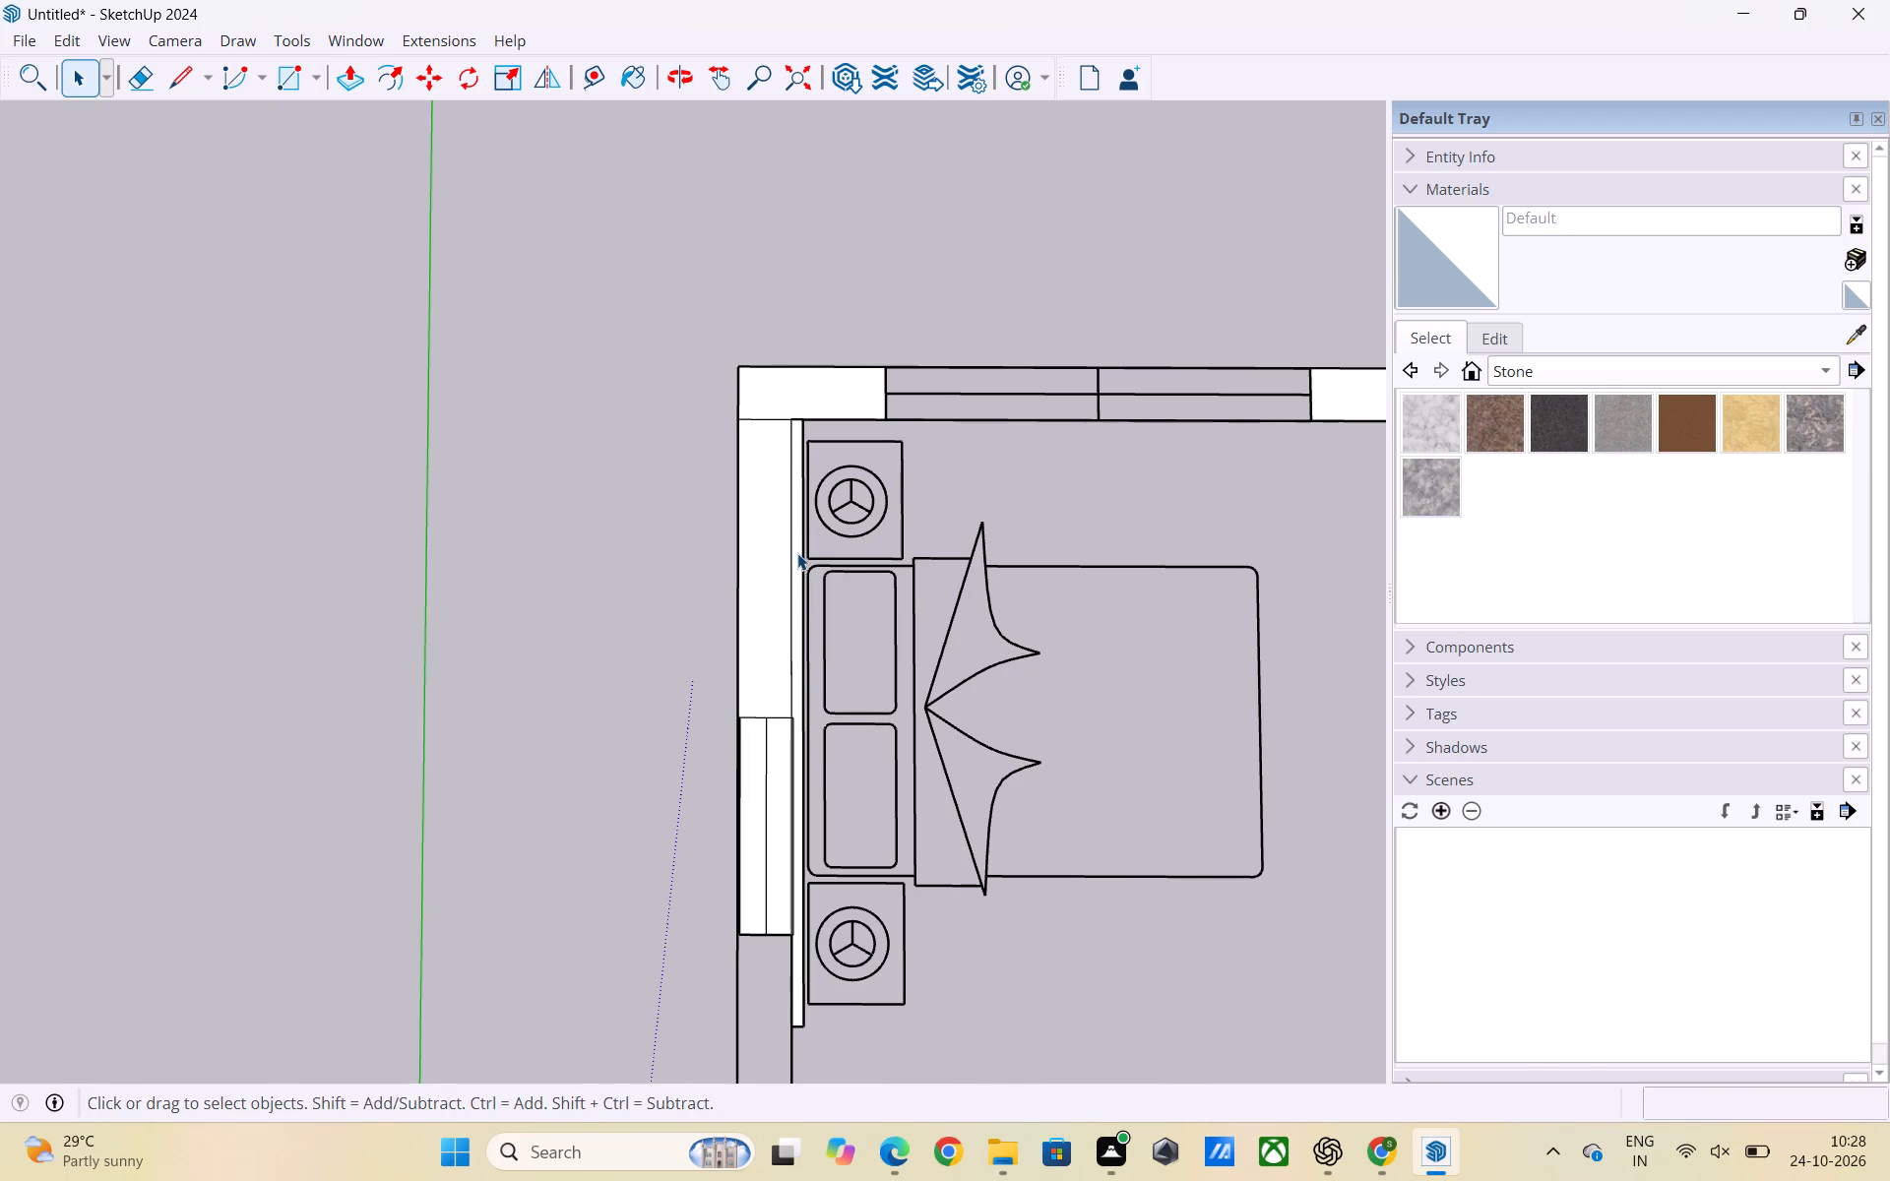
# Delete the thin strip face behind the bed and the two faces inside the side window opening.
pyautogui.click(797, 553)
pyautogui.press('Delete')
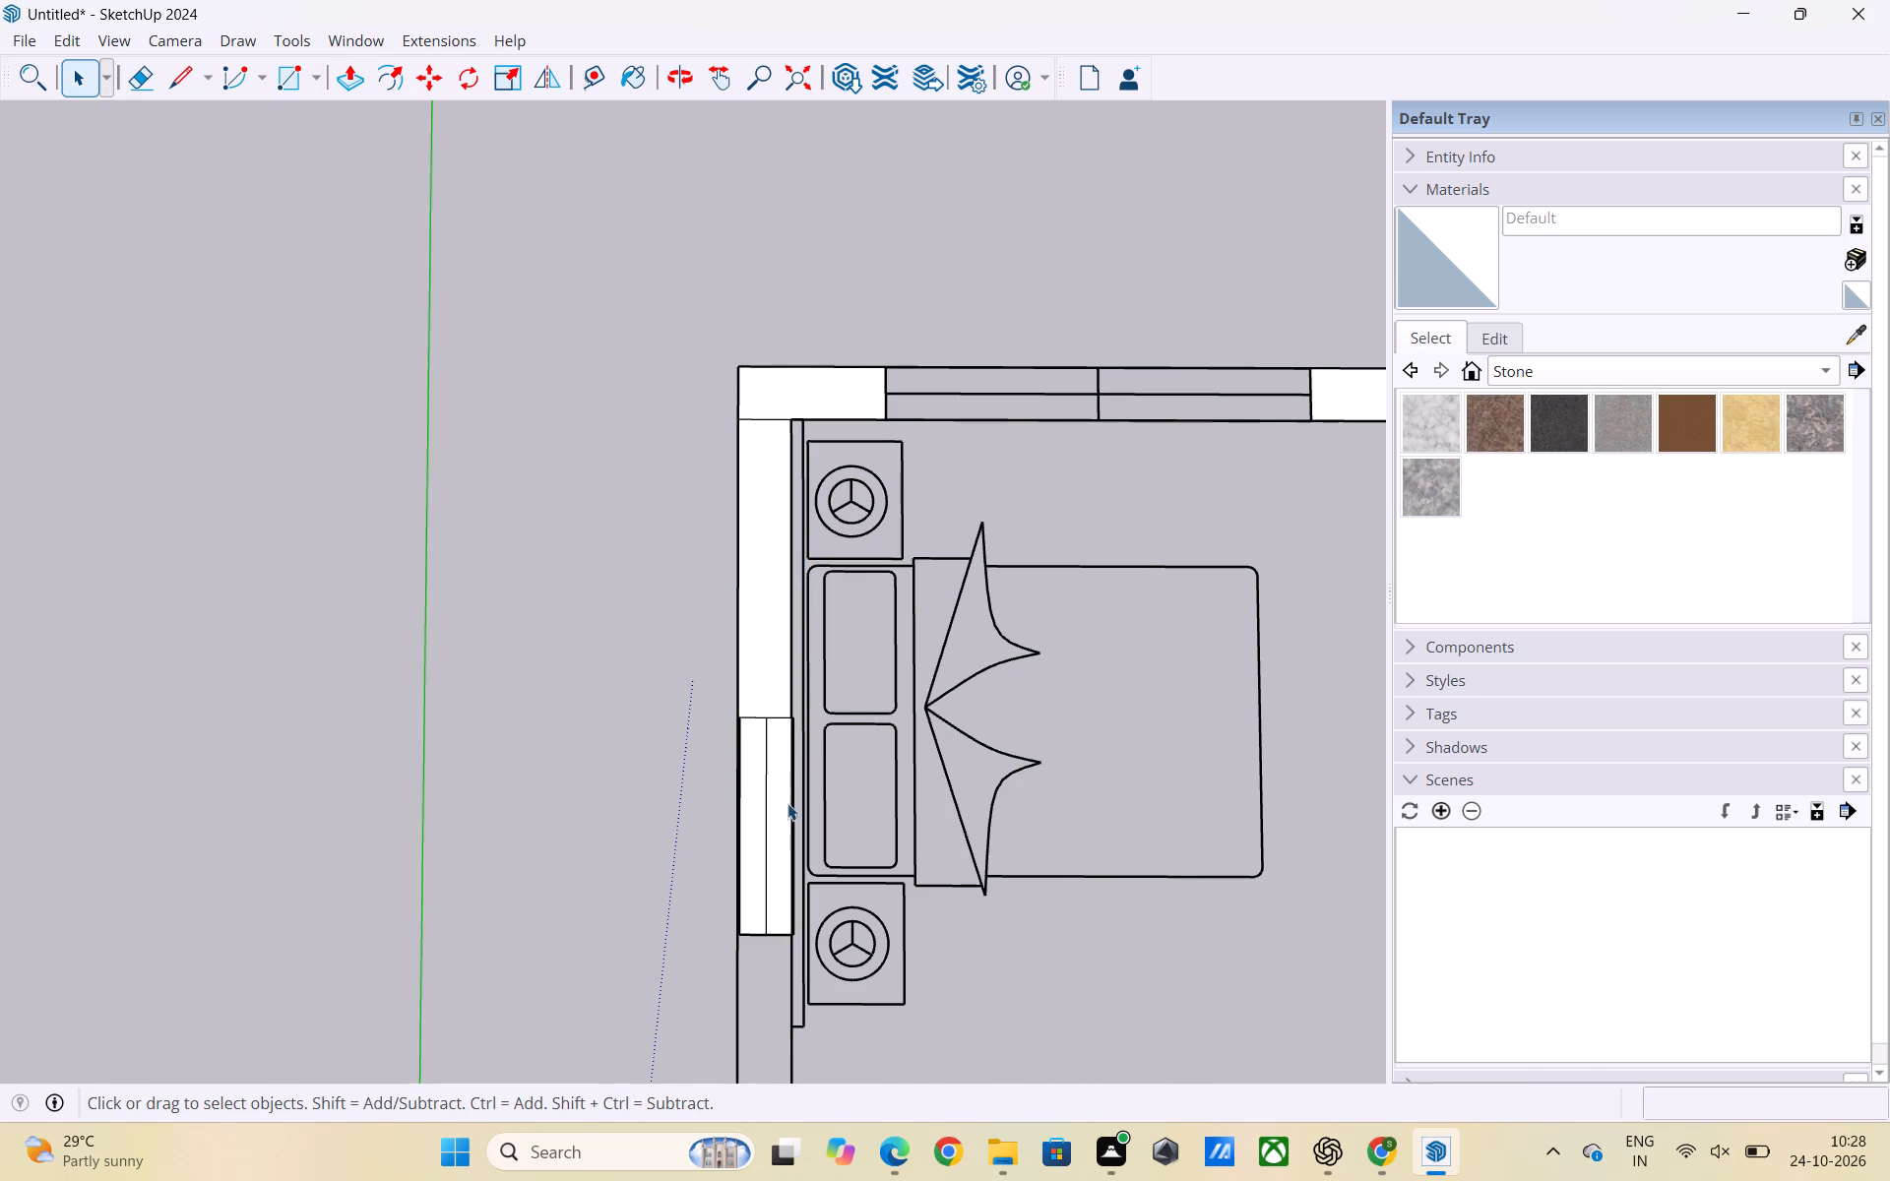
pyautogui.click(780, 805)
pyautogui.press('Delete')
pyautogui.click(749, 808)
pyautogui.press('Delete')
# Draw a line of about 9" across the bedroom's side wall where it meets the balcony, closing the wall below the side window.
pyautogui.scroll(-3, 544, 545)
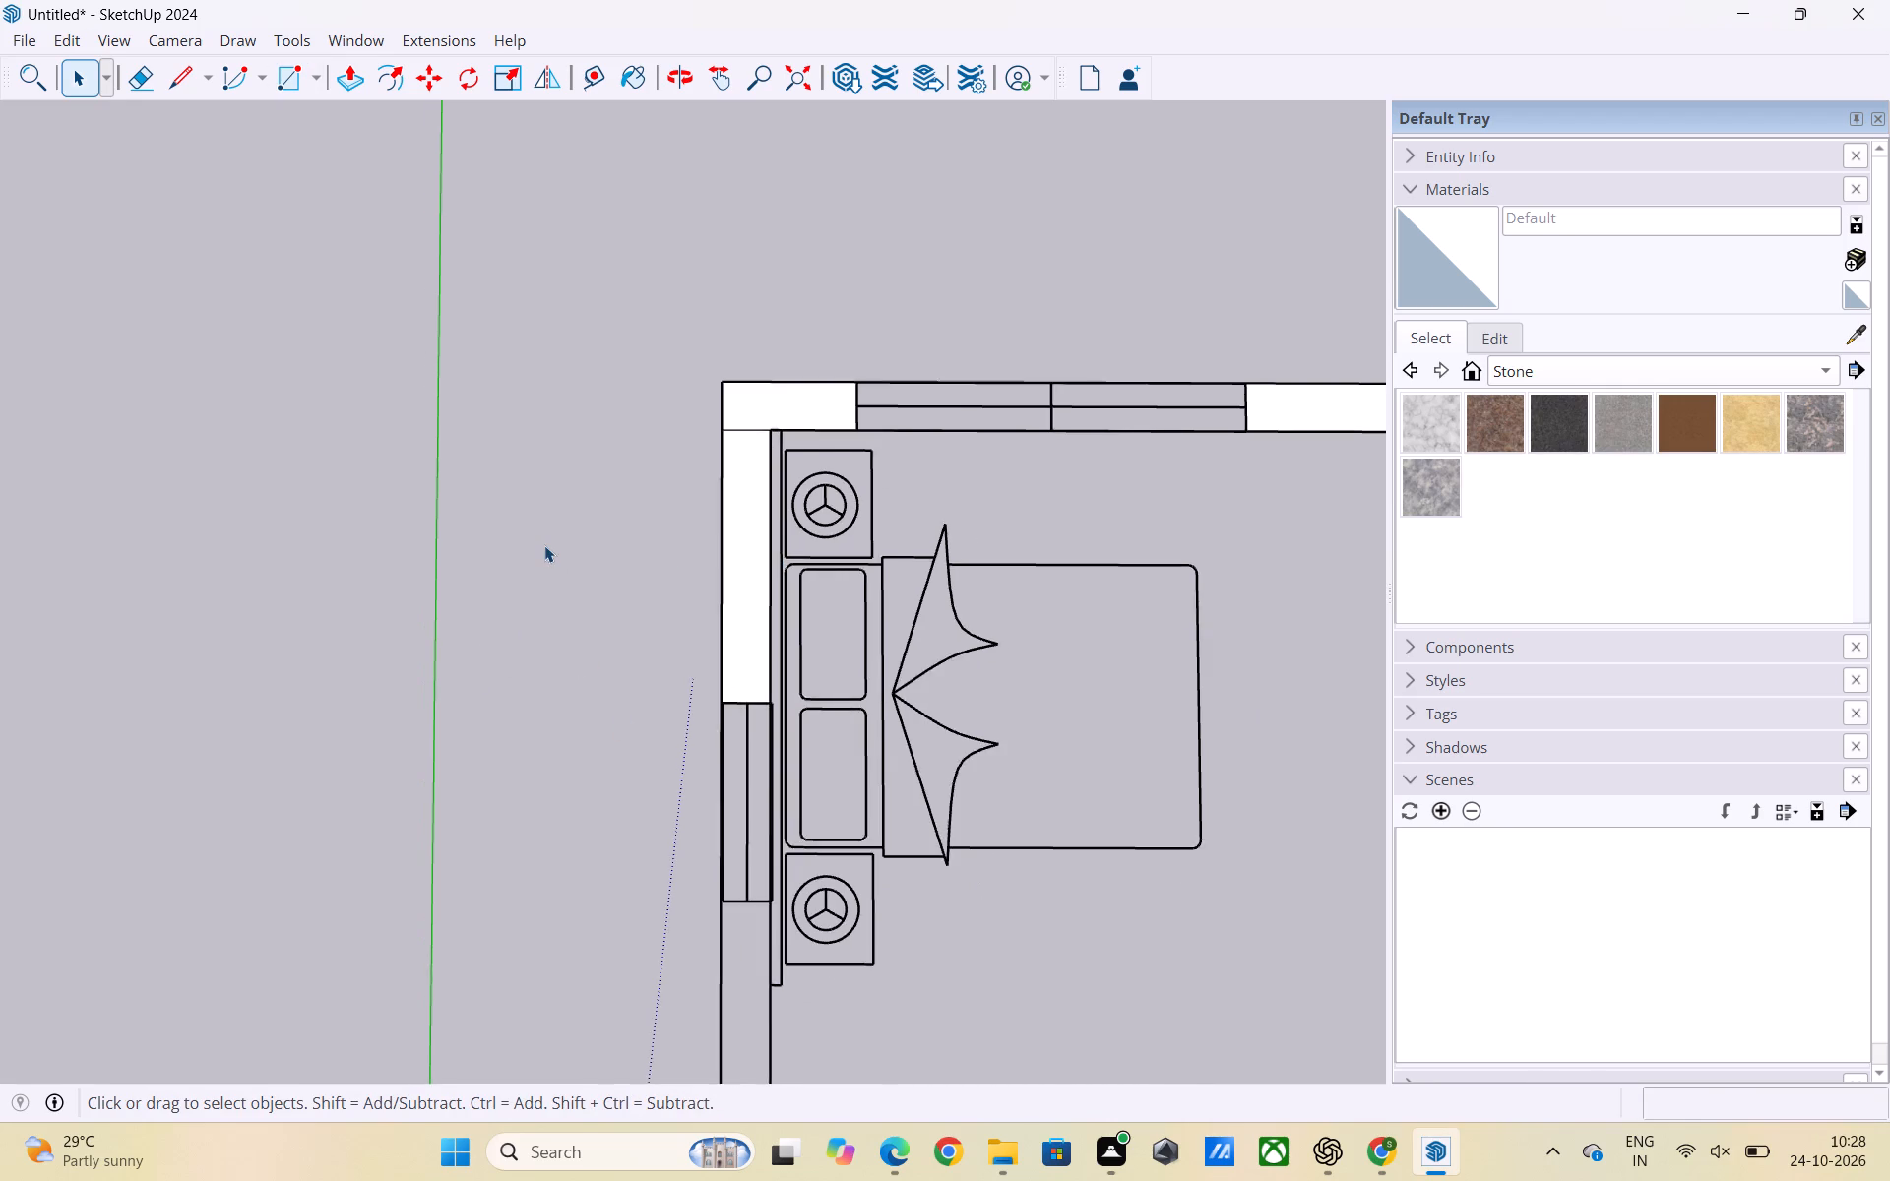
pyautogui.scroll(-2, 544, 545)
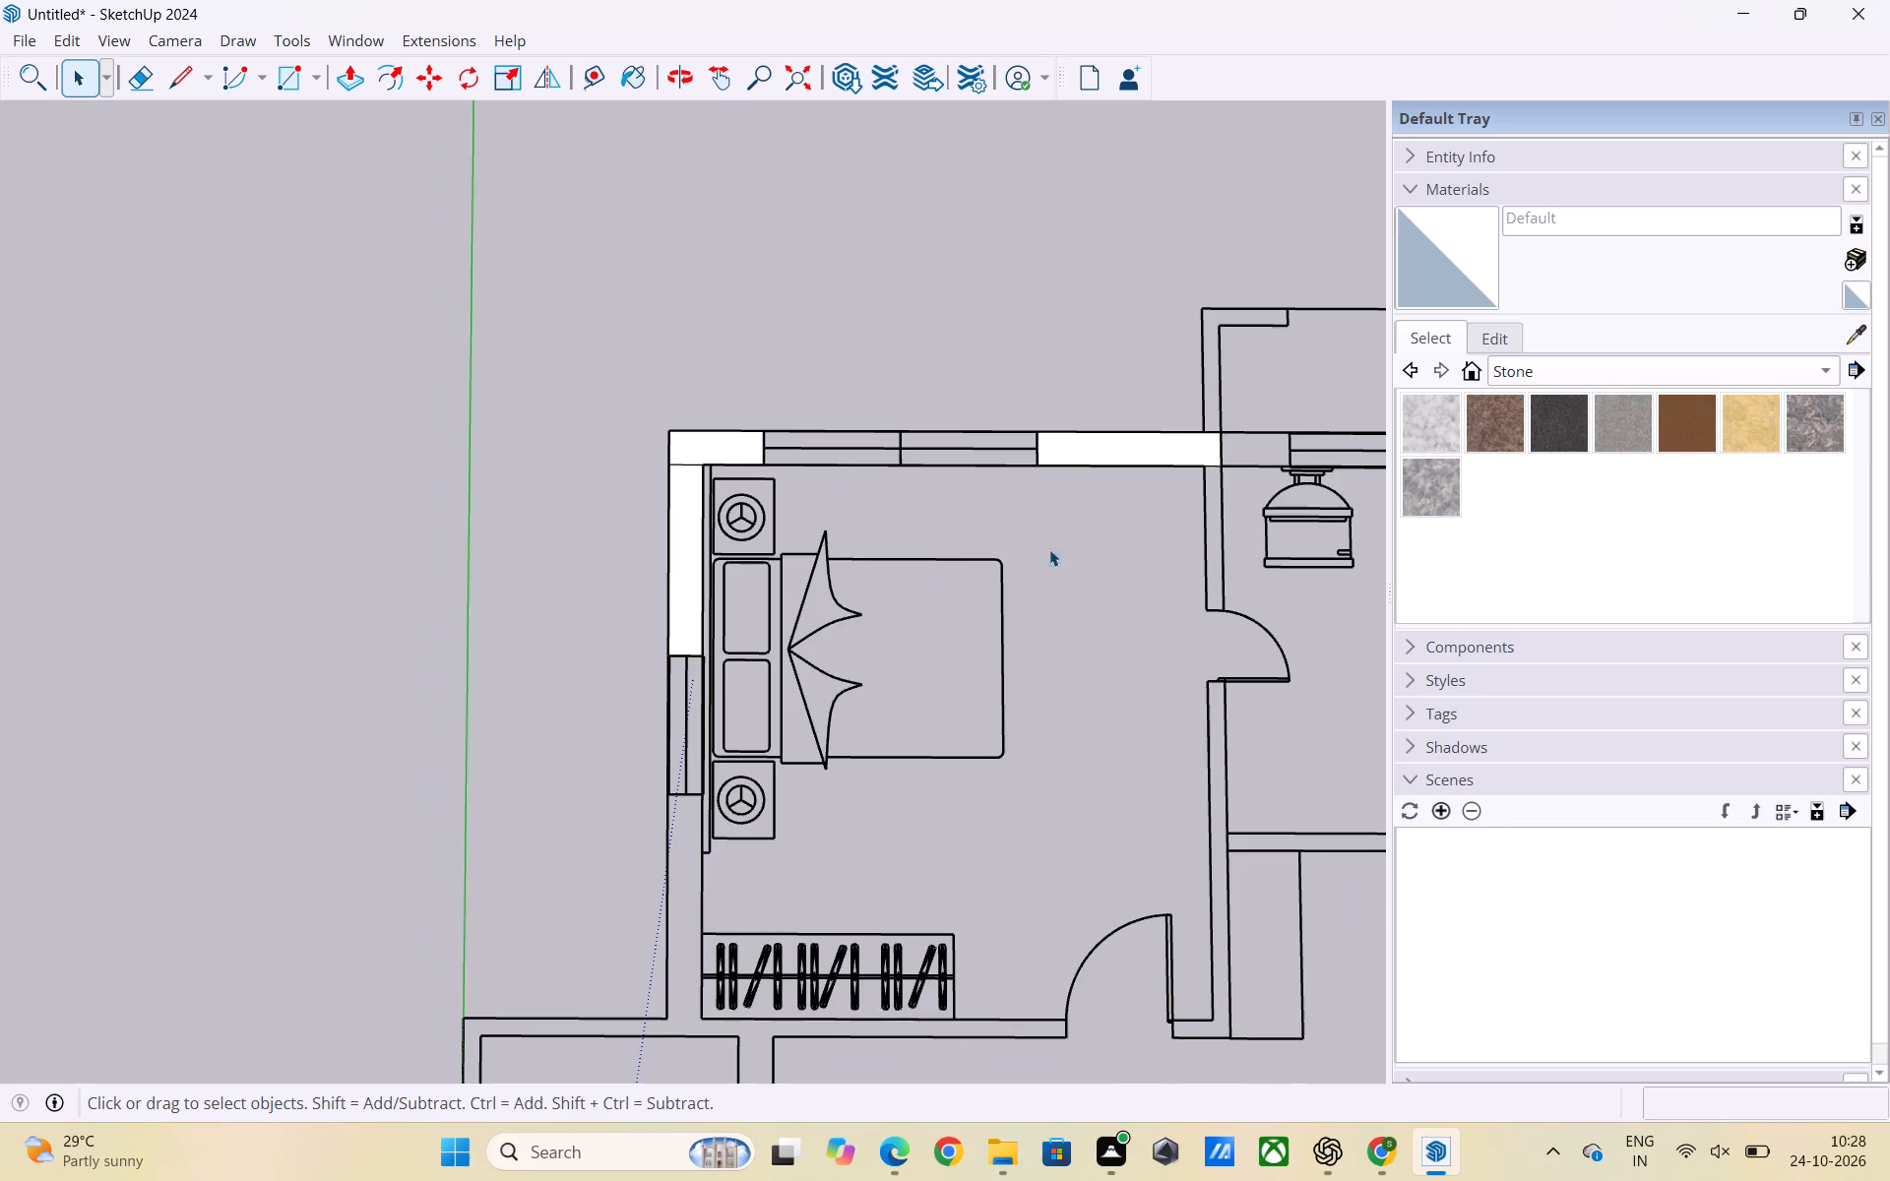
pyautogui.scroll(-2, 1188, 553)
pyautogui.scroll(2, 837, 725)
pyautogui.scroll(-3, 689, 580)
pyautogui.scroll(-2, 701, 665)
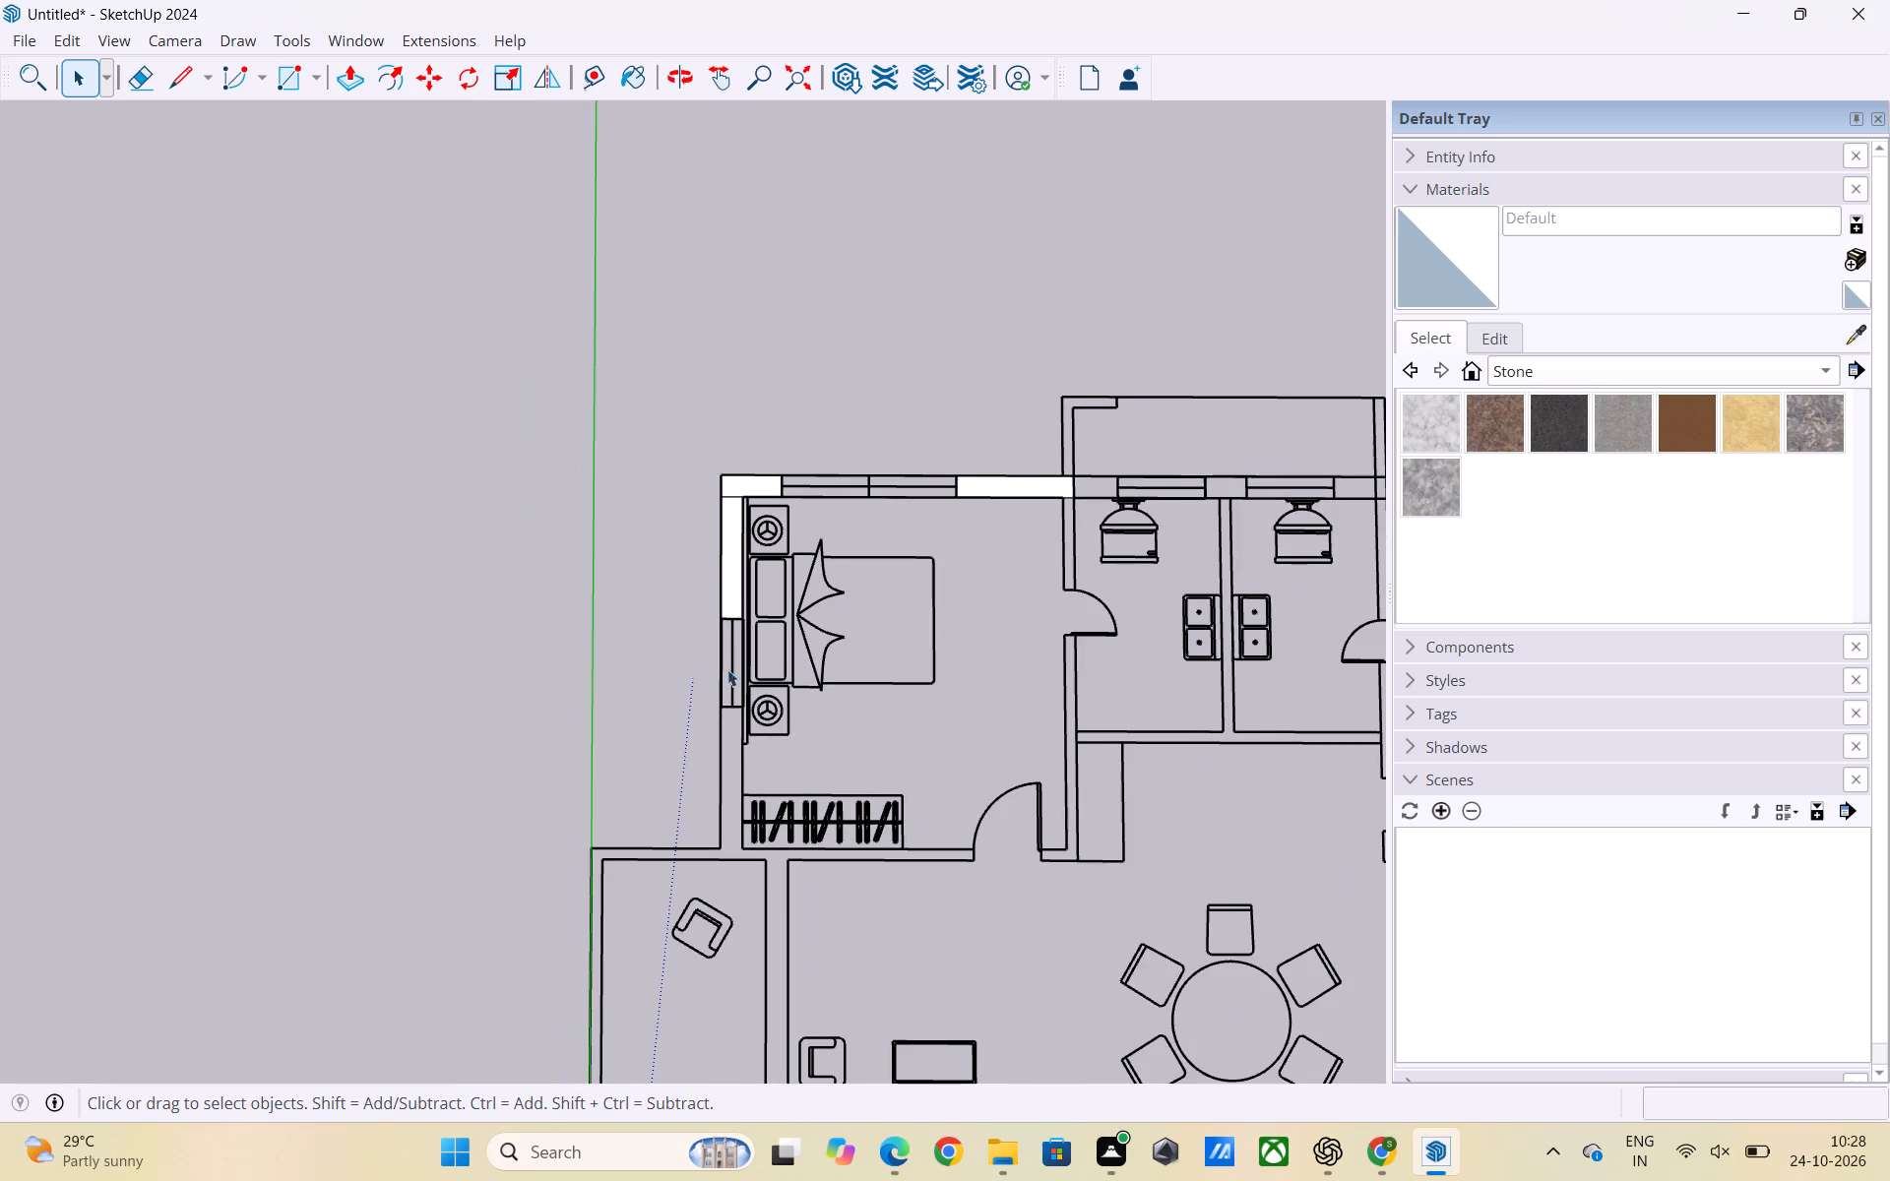
pyautogui.scroll(1, 746, 863)
pyautogui.scroll(-3, 929, 672)
pyautogui.scroll(3, 783, 839)
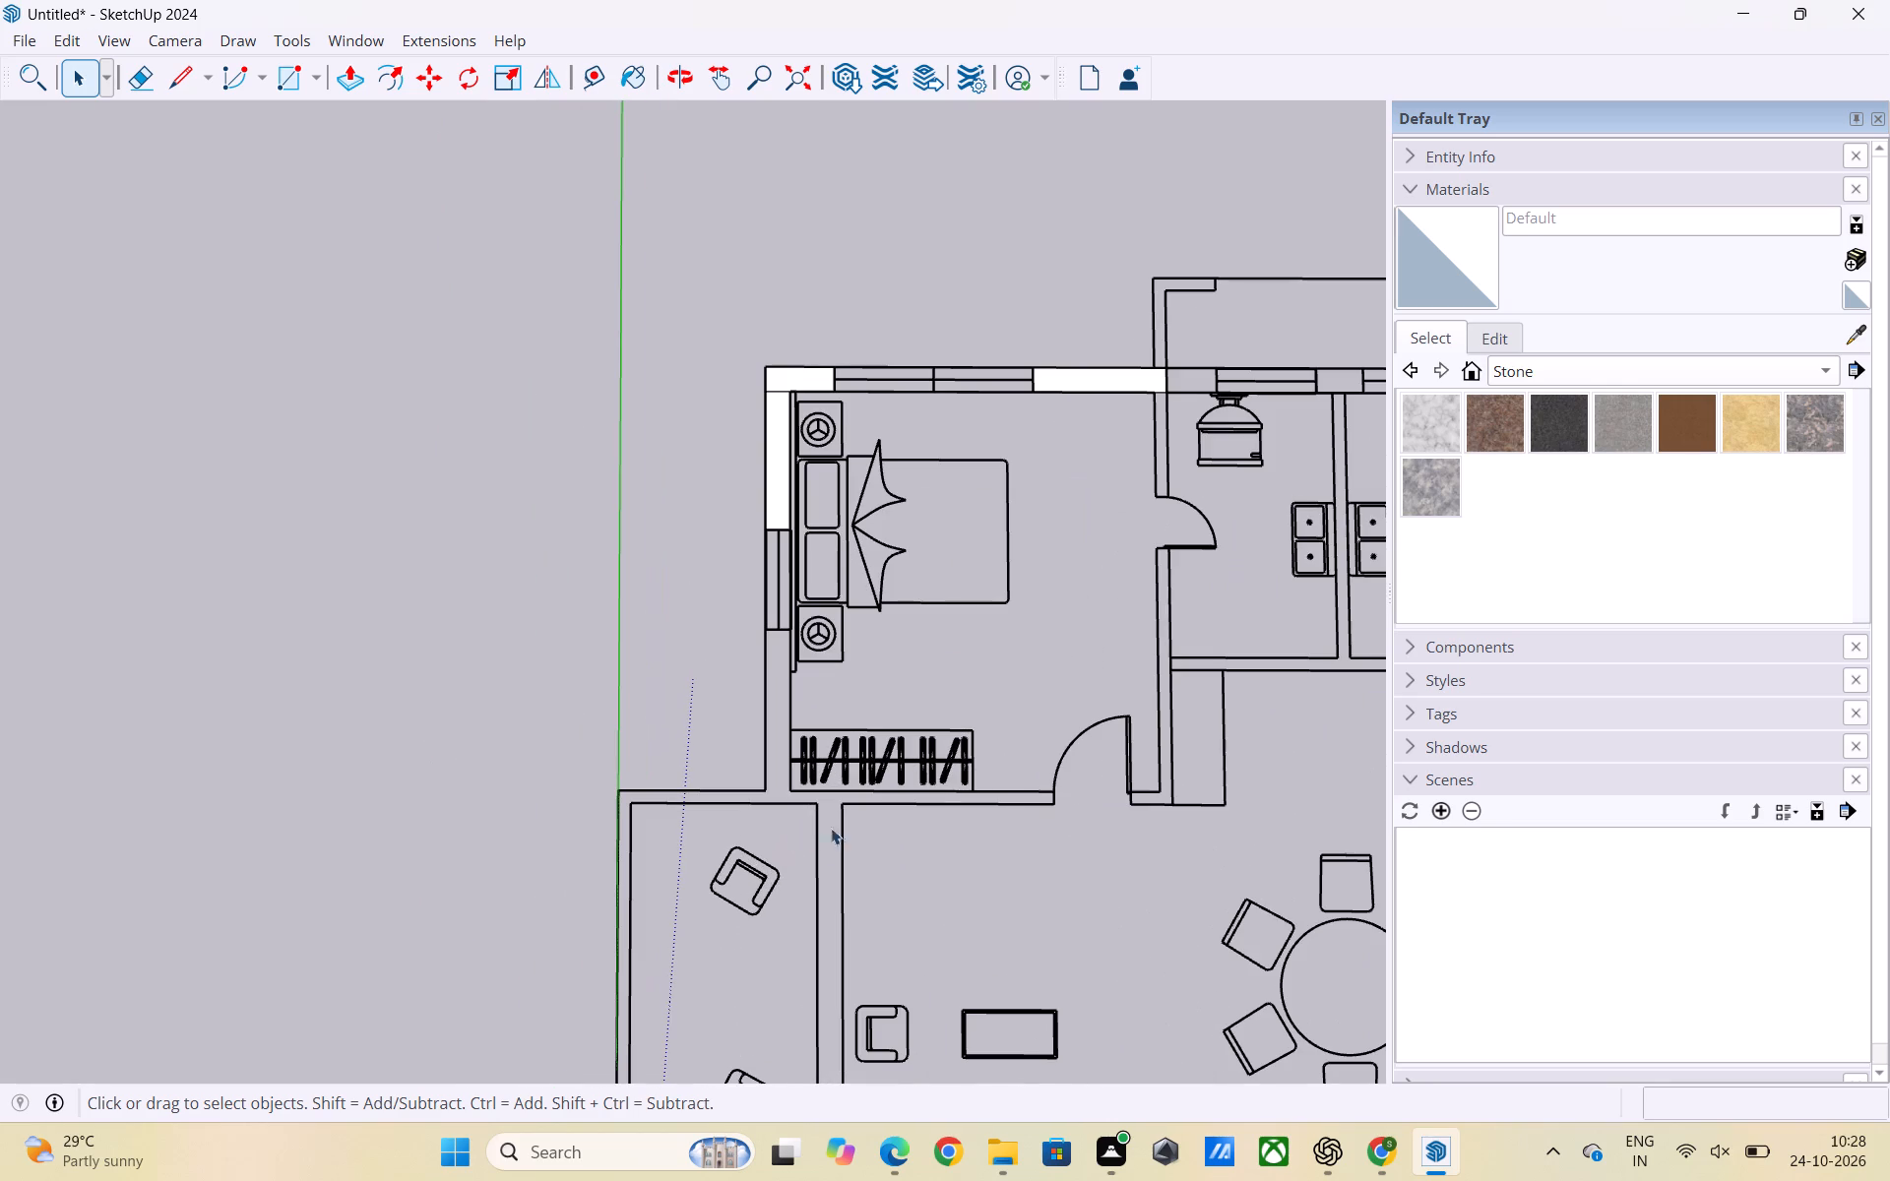
pyautogui.press('l')
pyautogui.scroll(3, 965, 869)
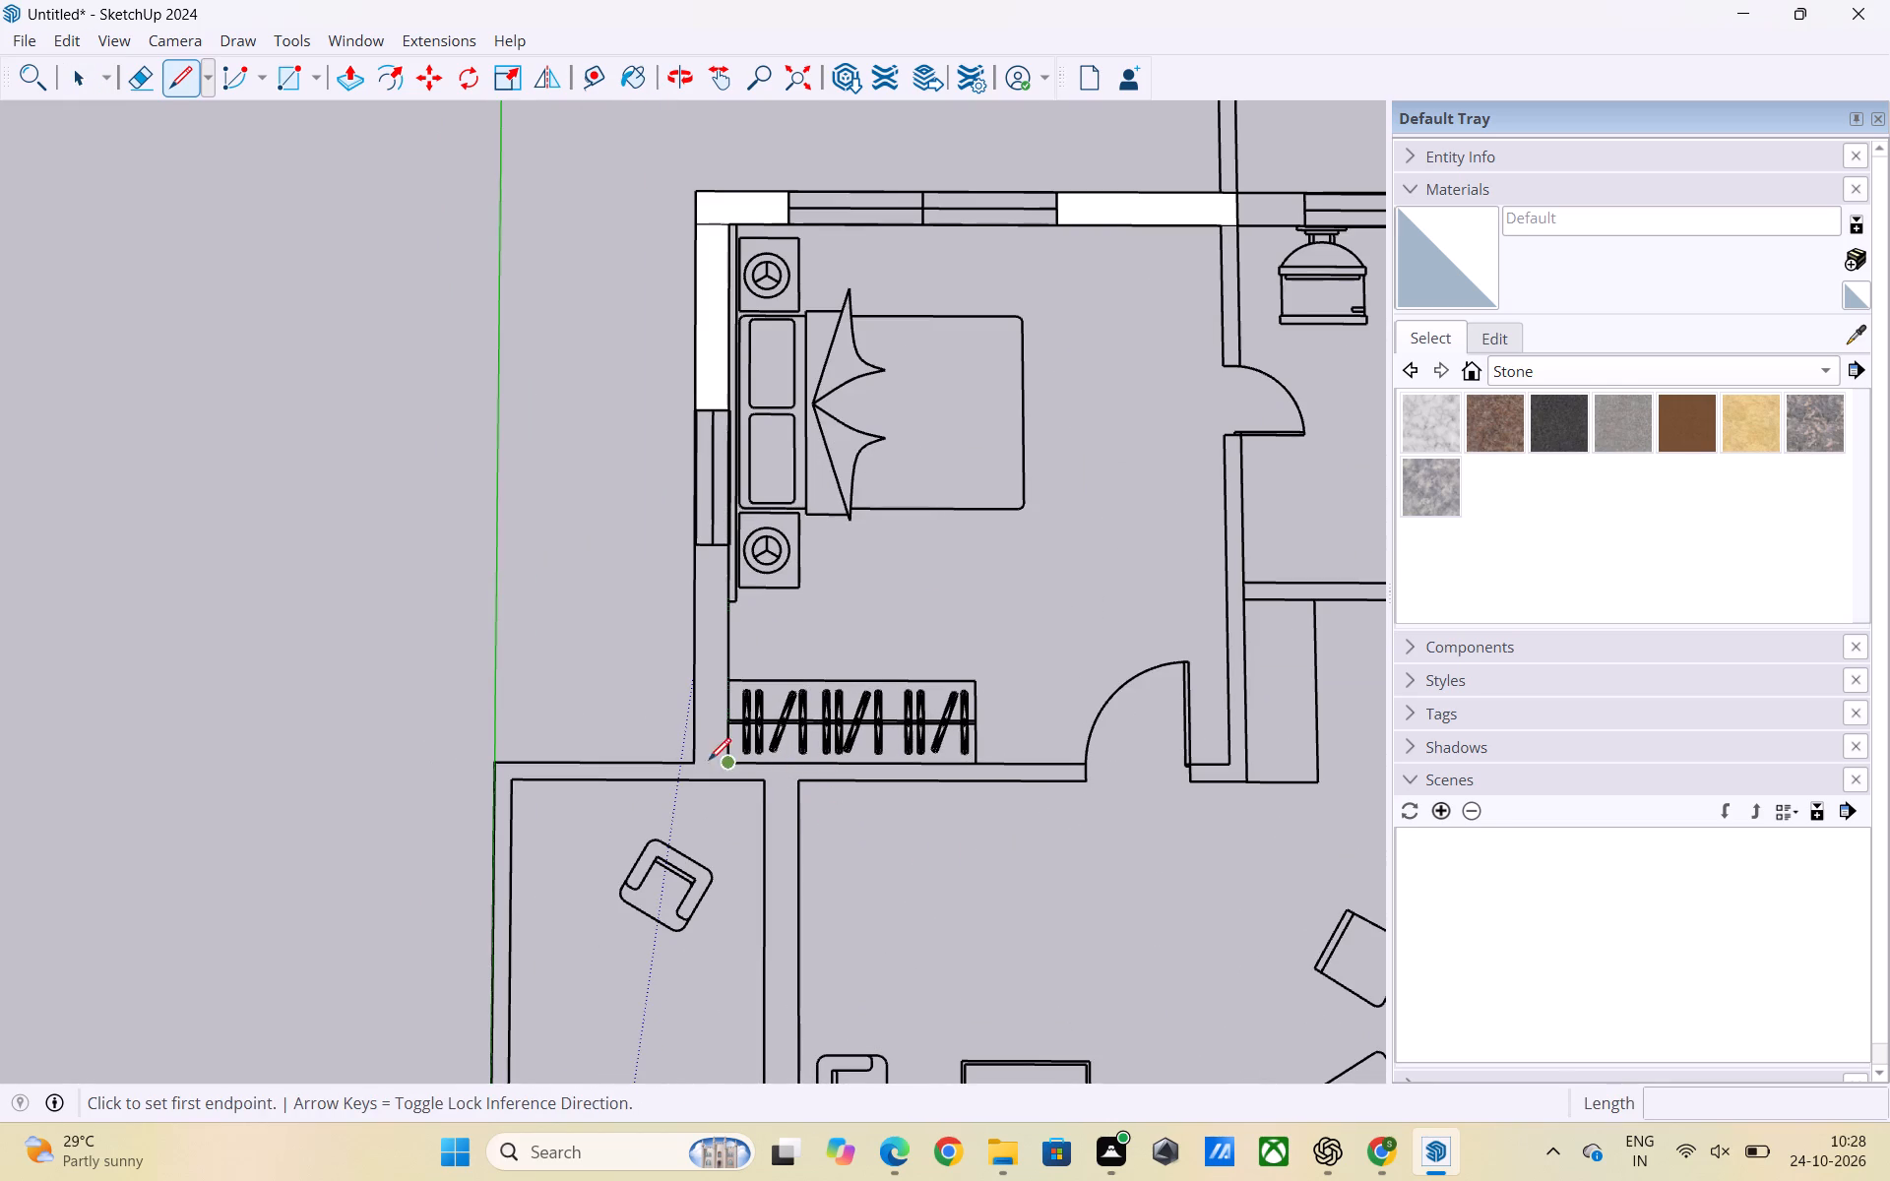
pyautogui.click(691, 761)
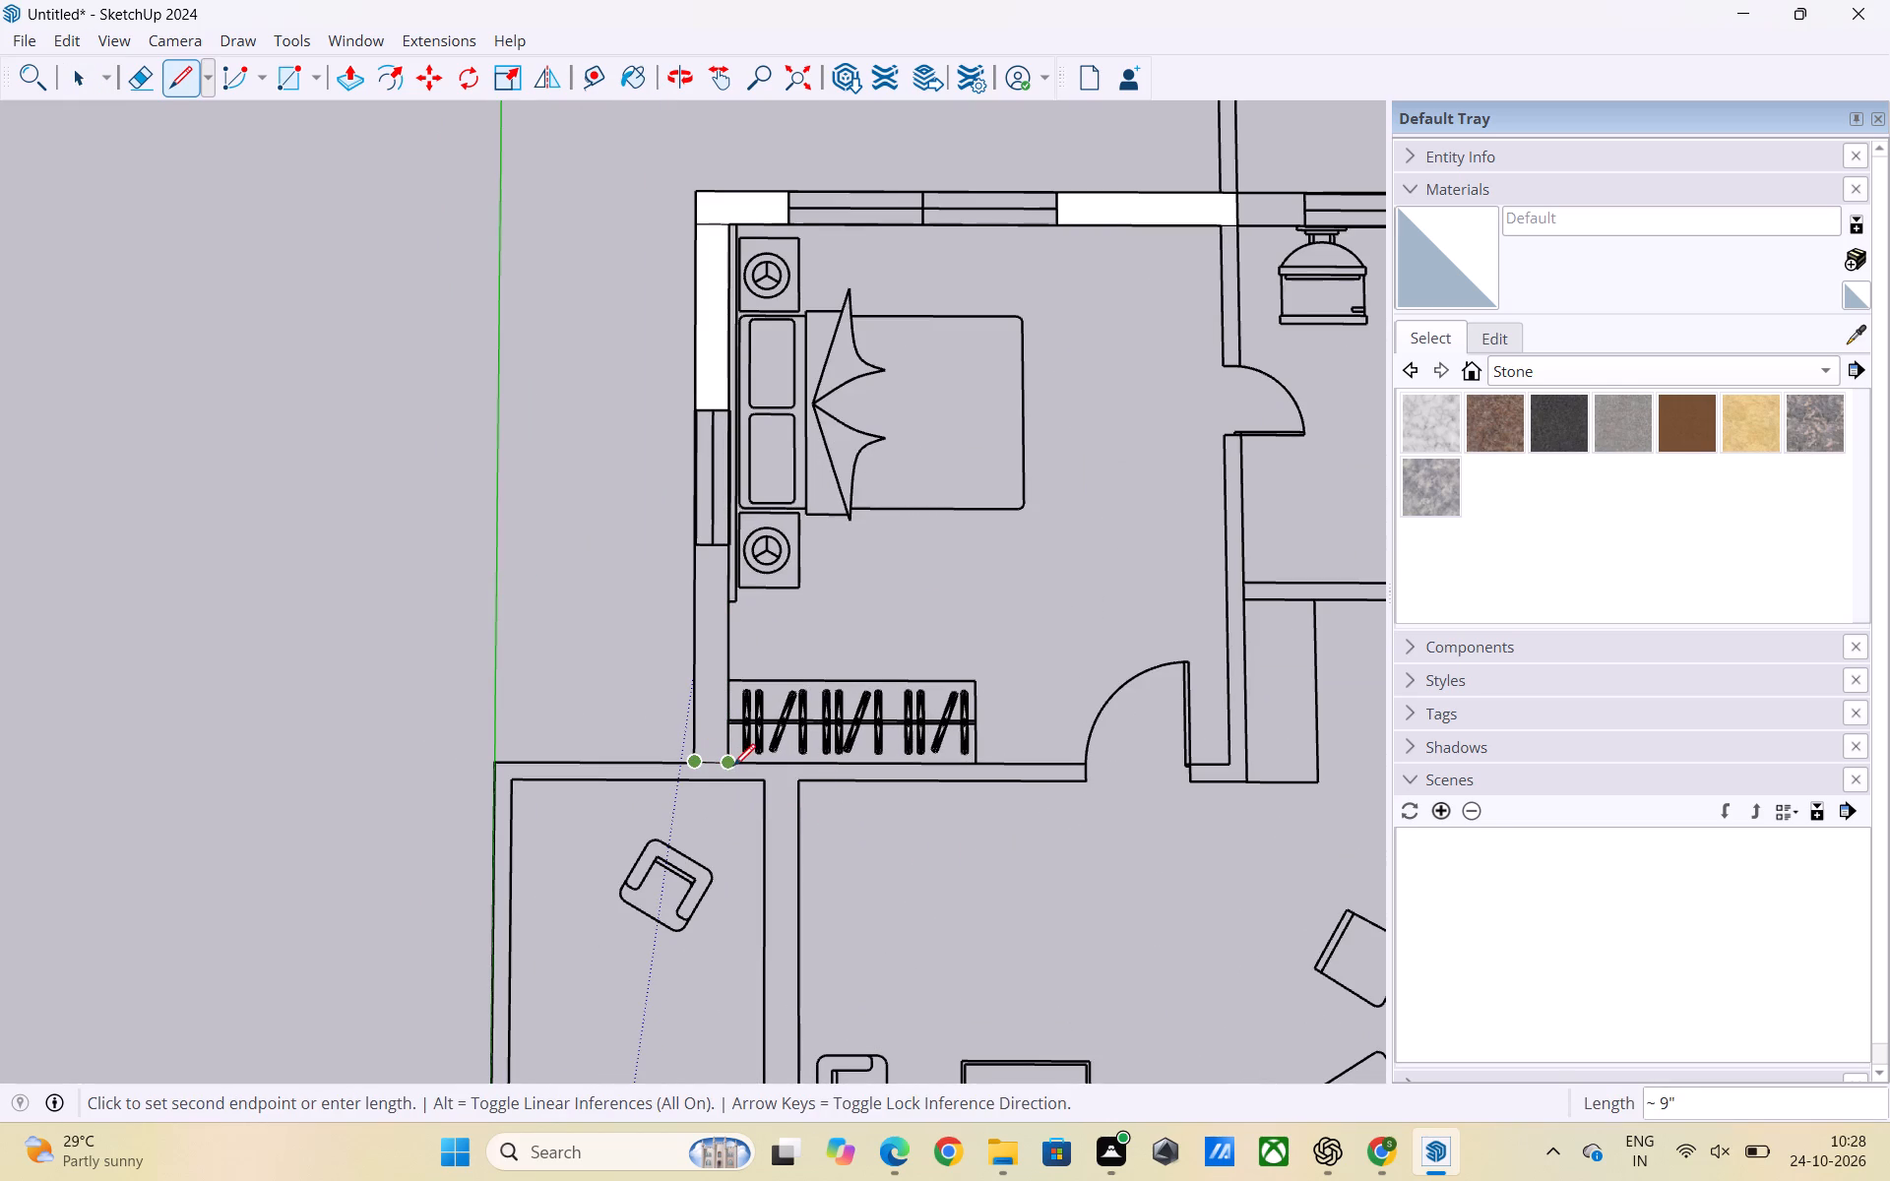
pyautogui.click(727, 766)
pyautogui.press('space')
# Draw a rectangle of about 1' 6 1/8" by 9 1/16" over the outer wall between the bedroom partition and the first bathroom's window.
pyautogui.scroll(-3, 545, 663)
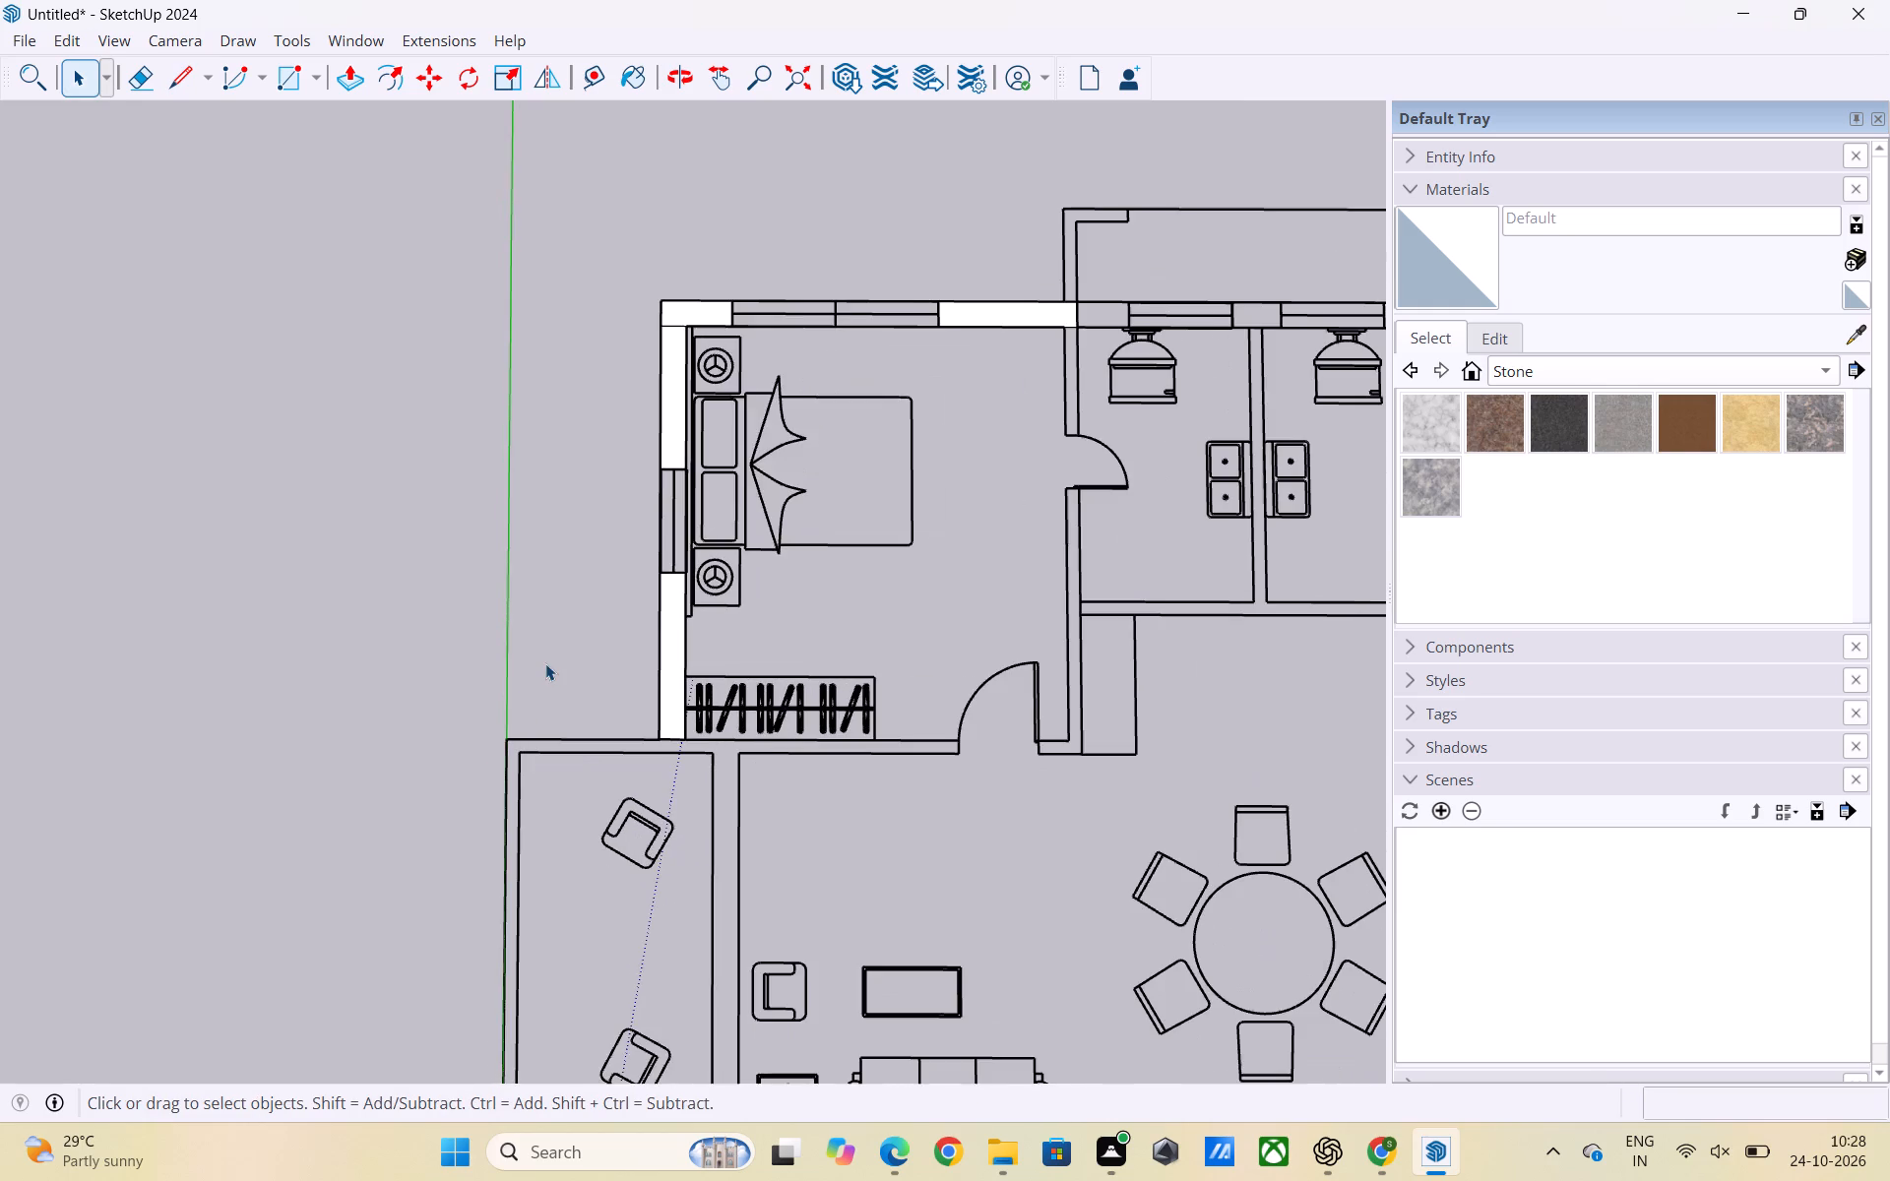
pyautogui.scroll(-2, 1188, 639)
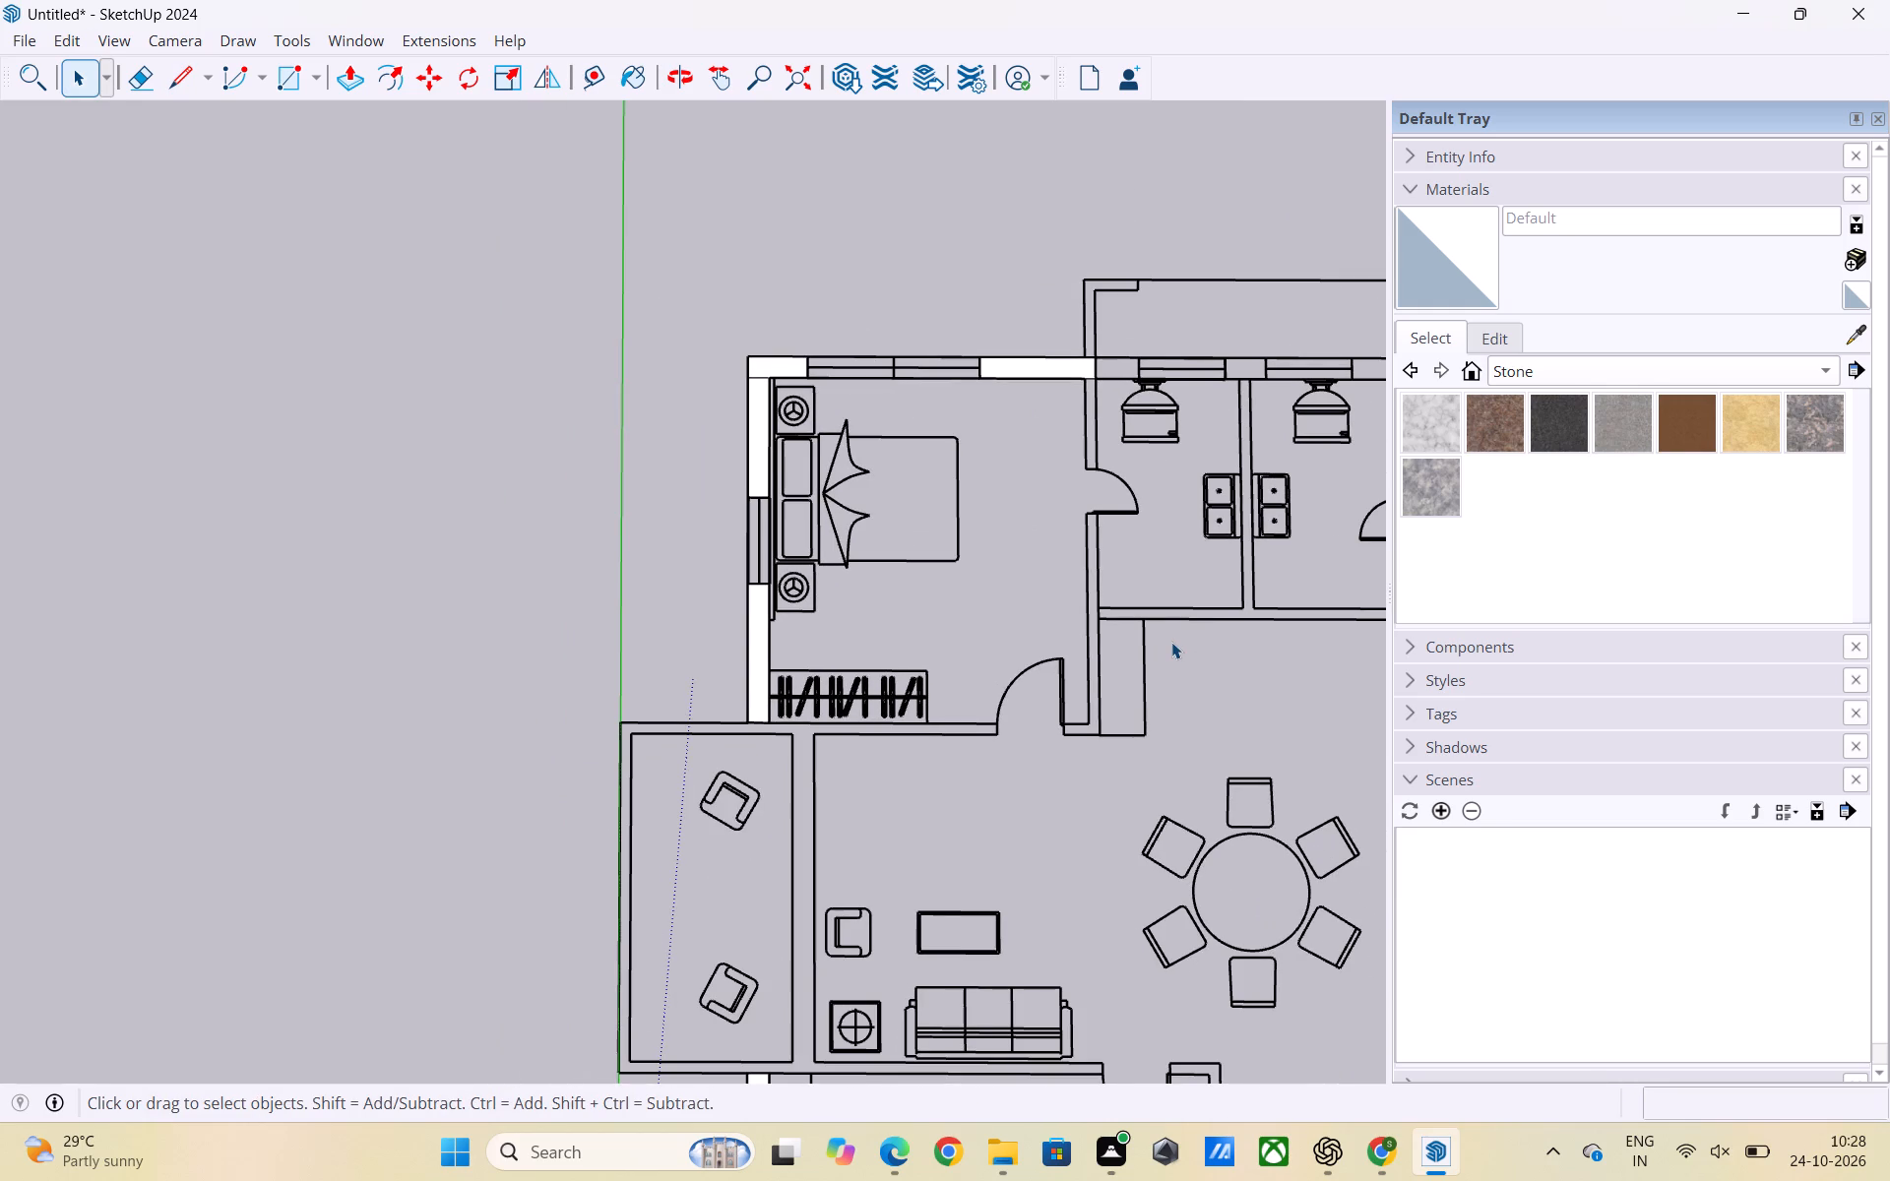
pyautogui.scroll(-1, 997, 670)
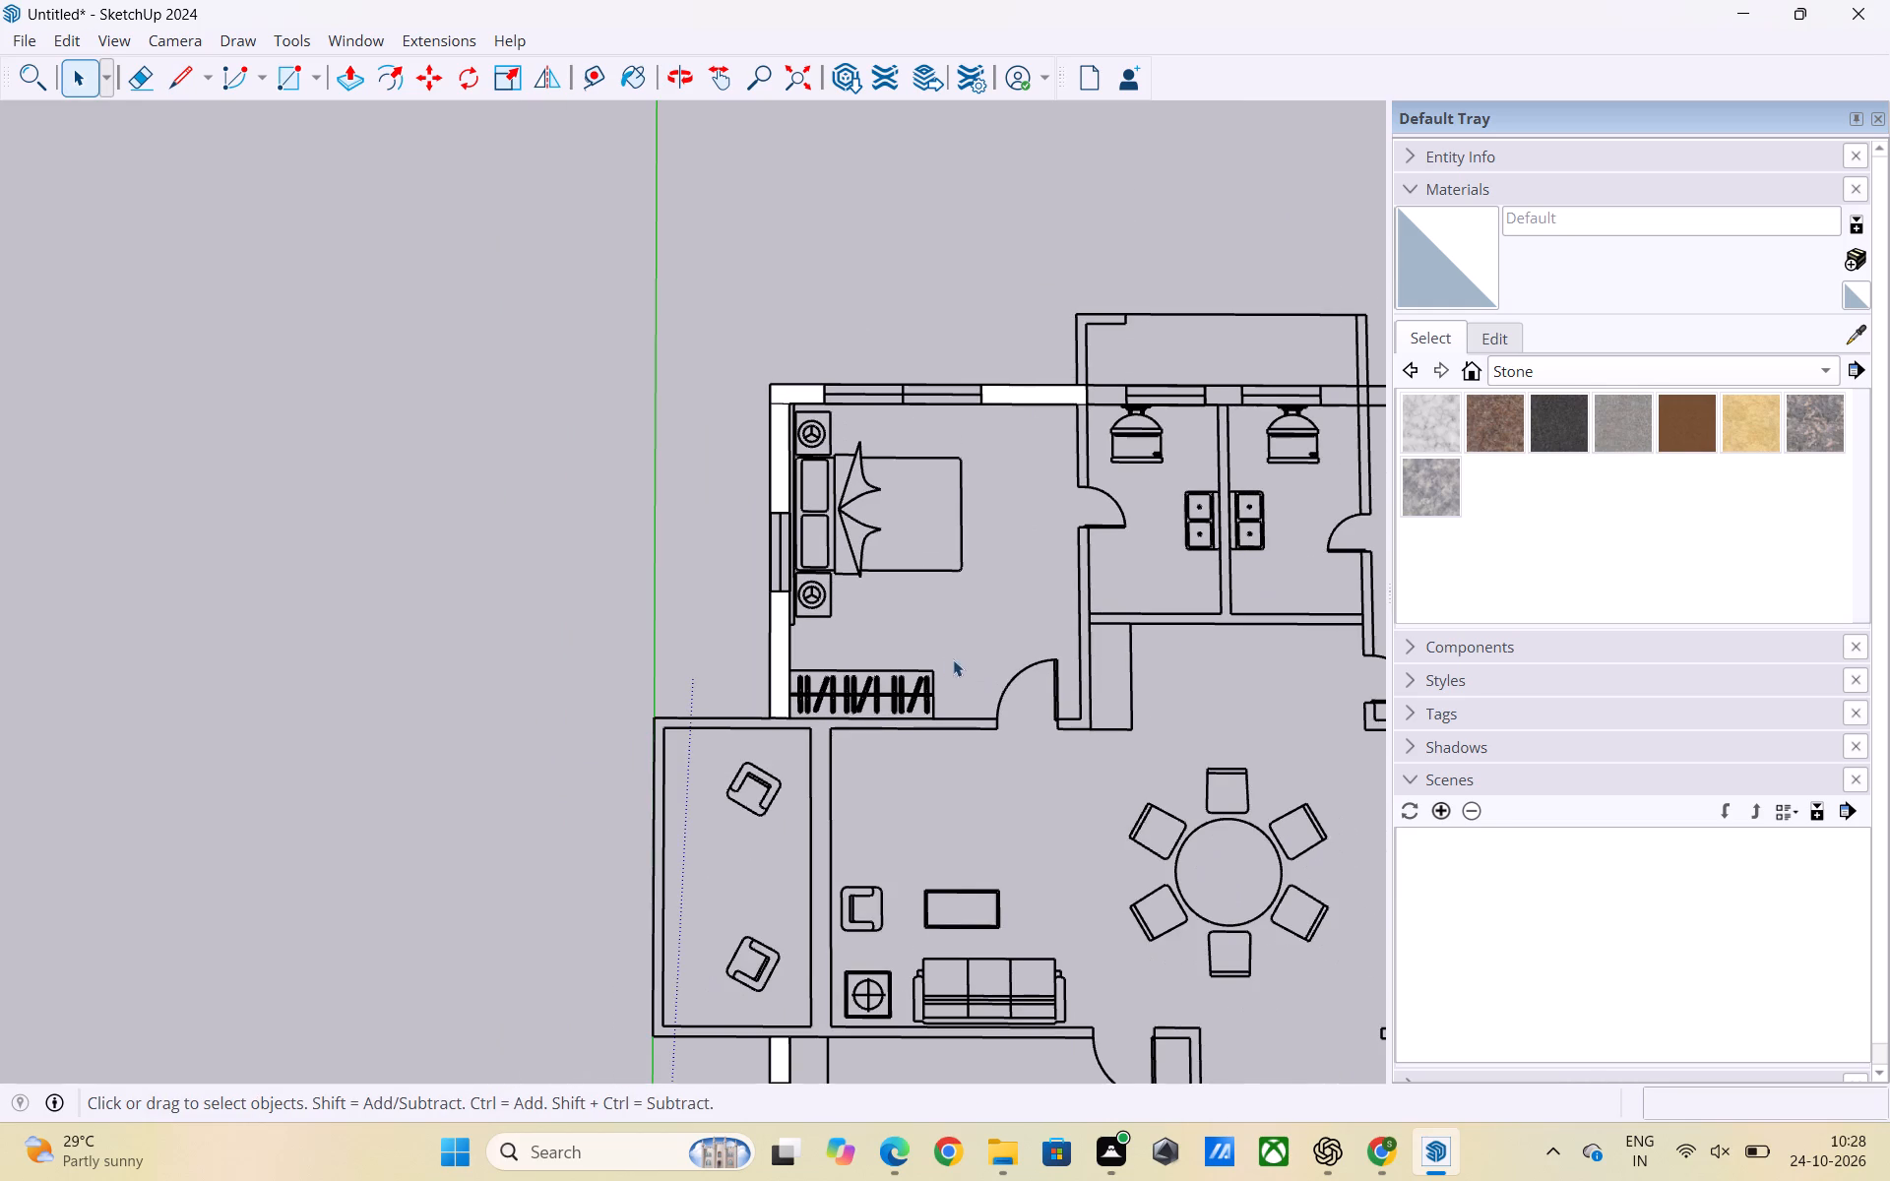
pyautogui.scroll(-5, 657, 612)
pyautogui.scroll(-2, 444, 601)
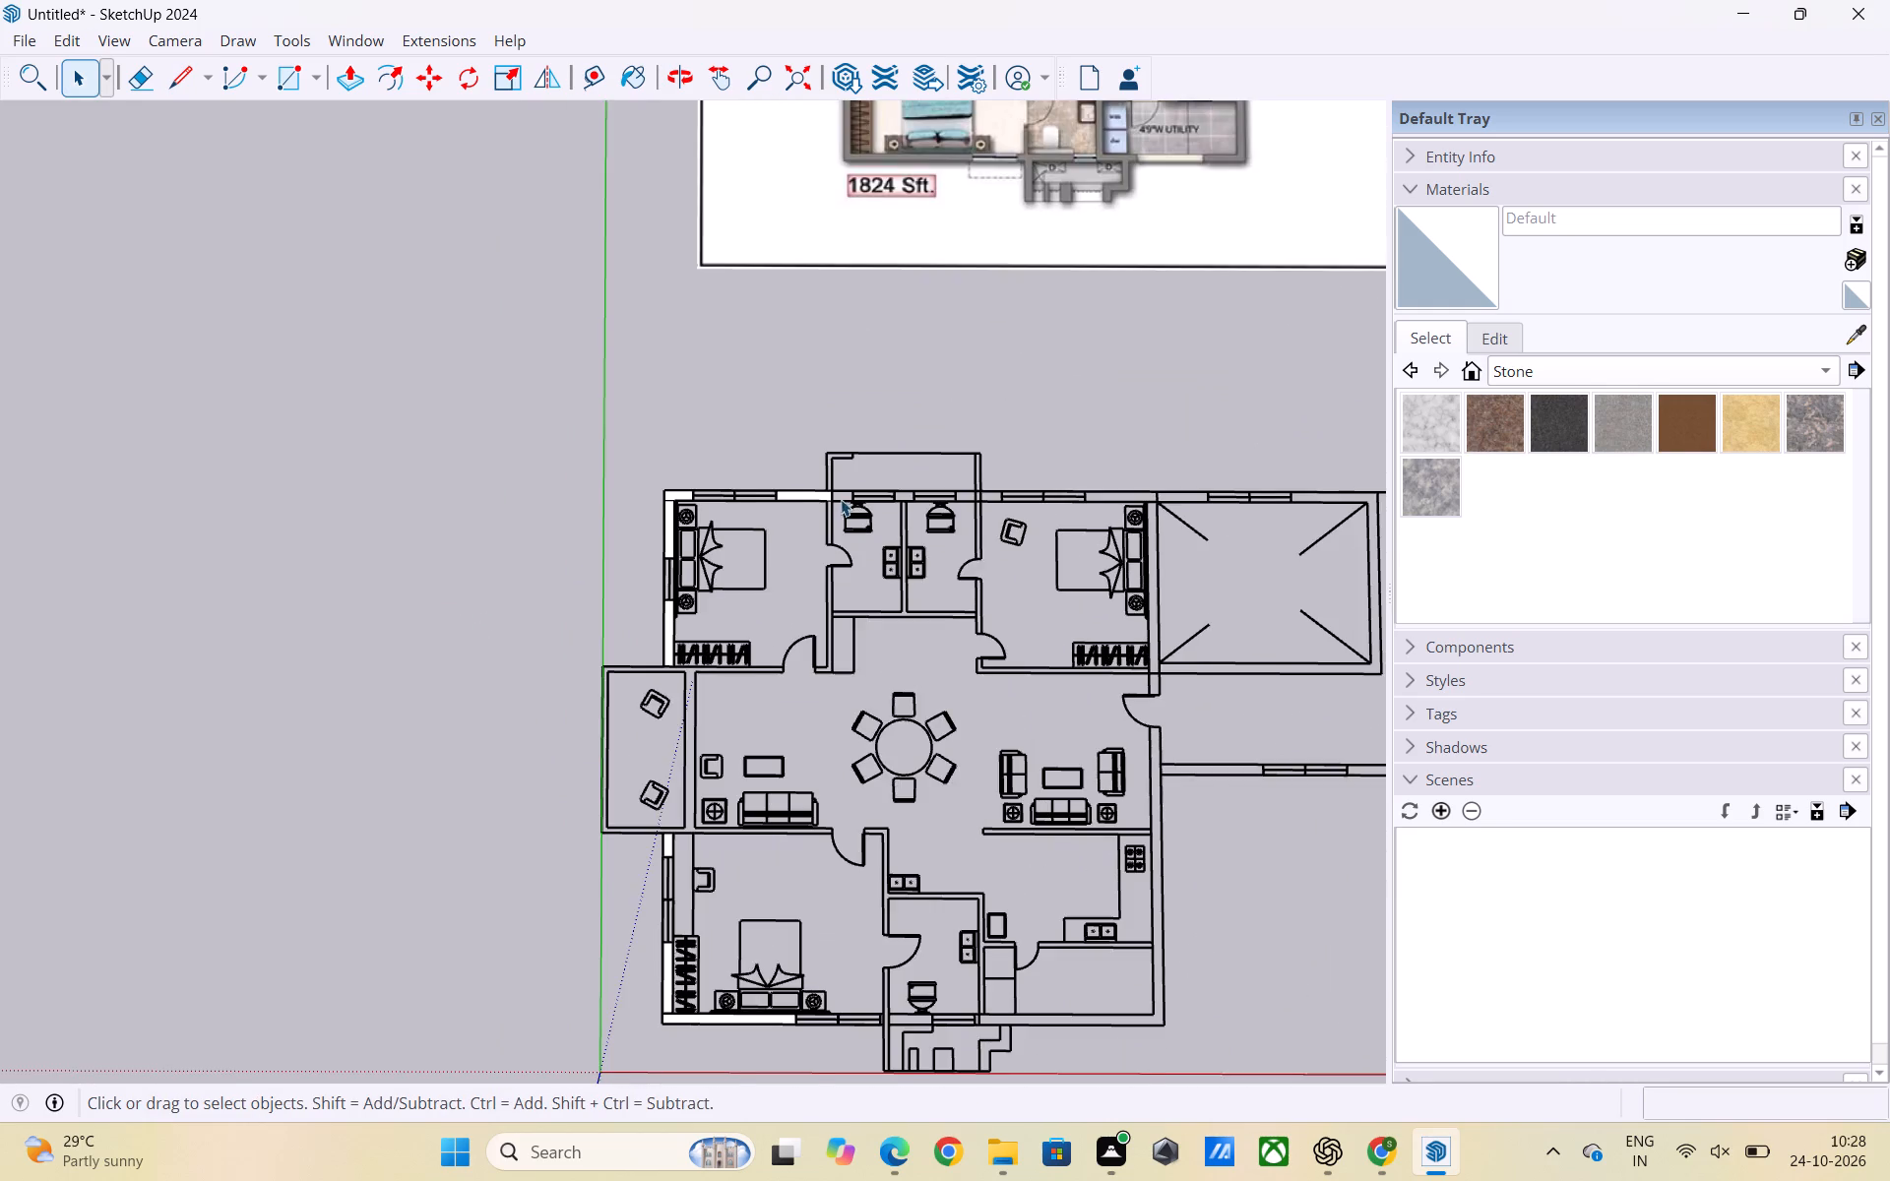
pyautogui.scroll(9, 839, 477)
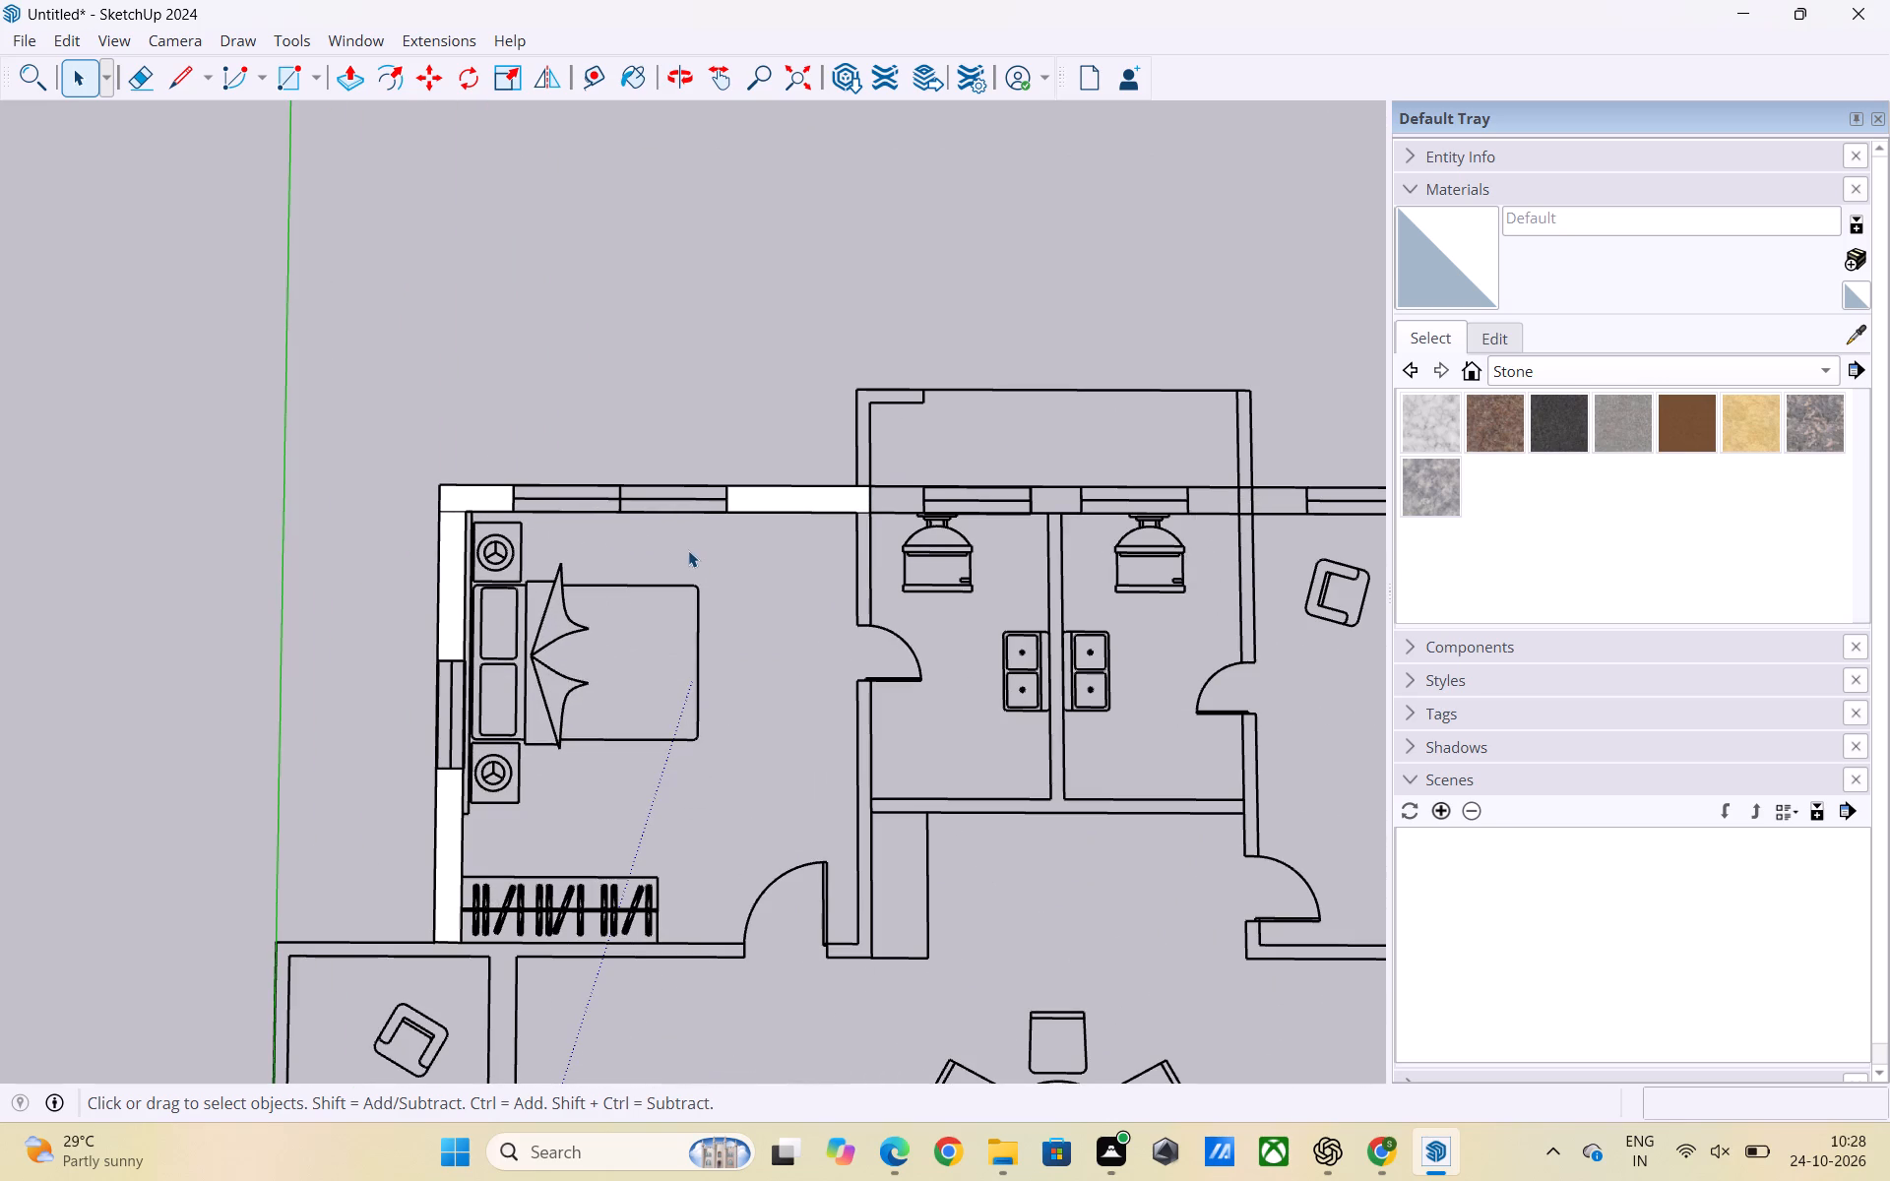
pyautogui.press('r')
pyautogui.click(872, 487)
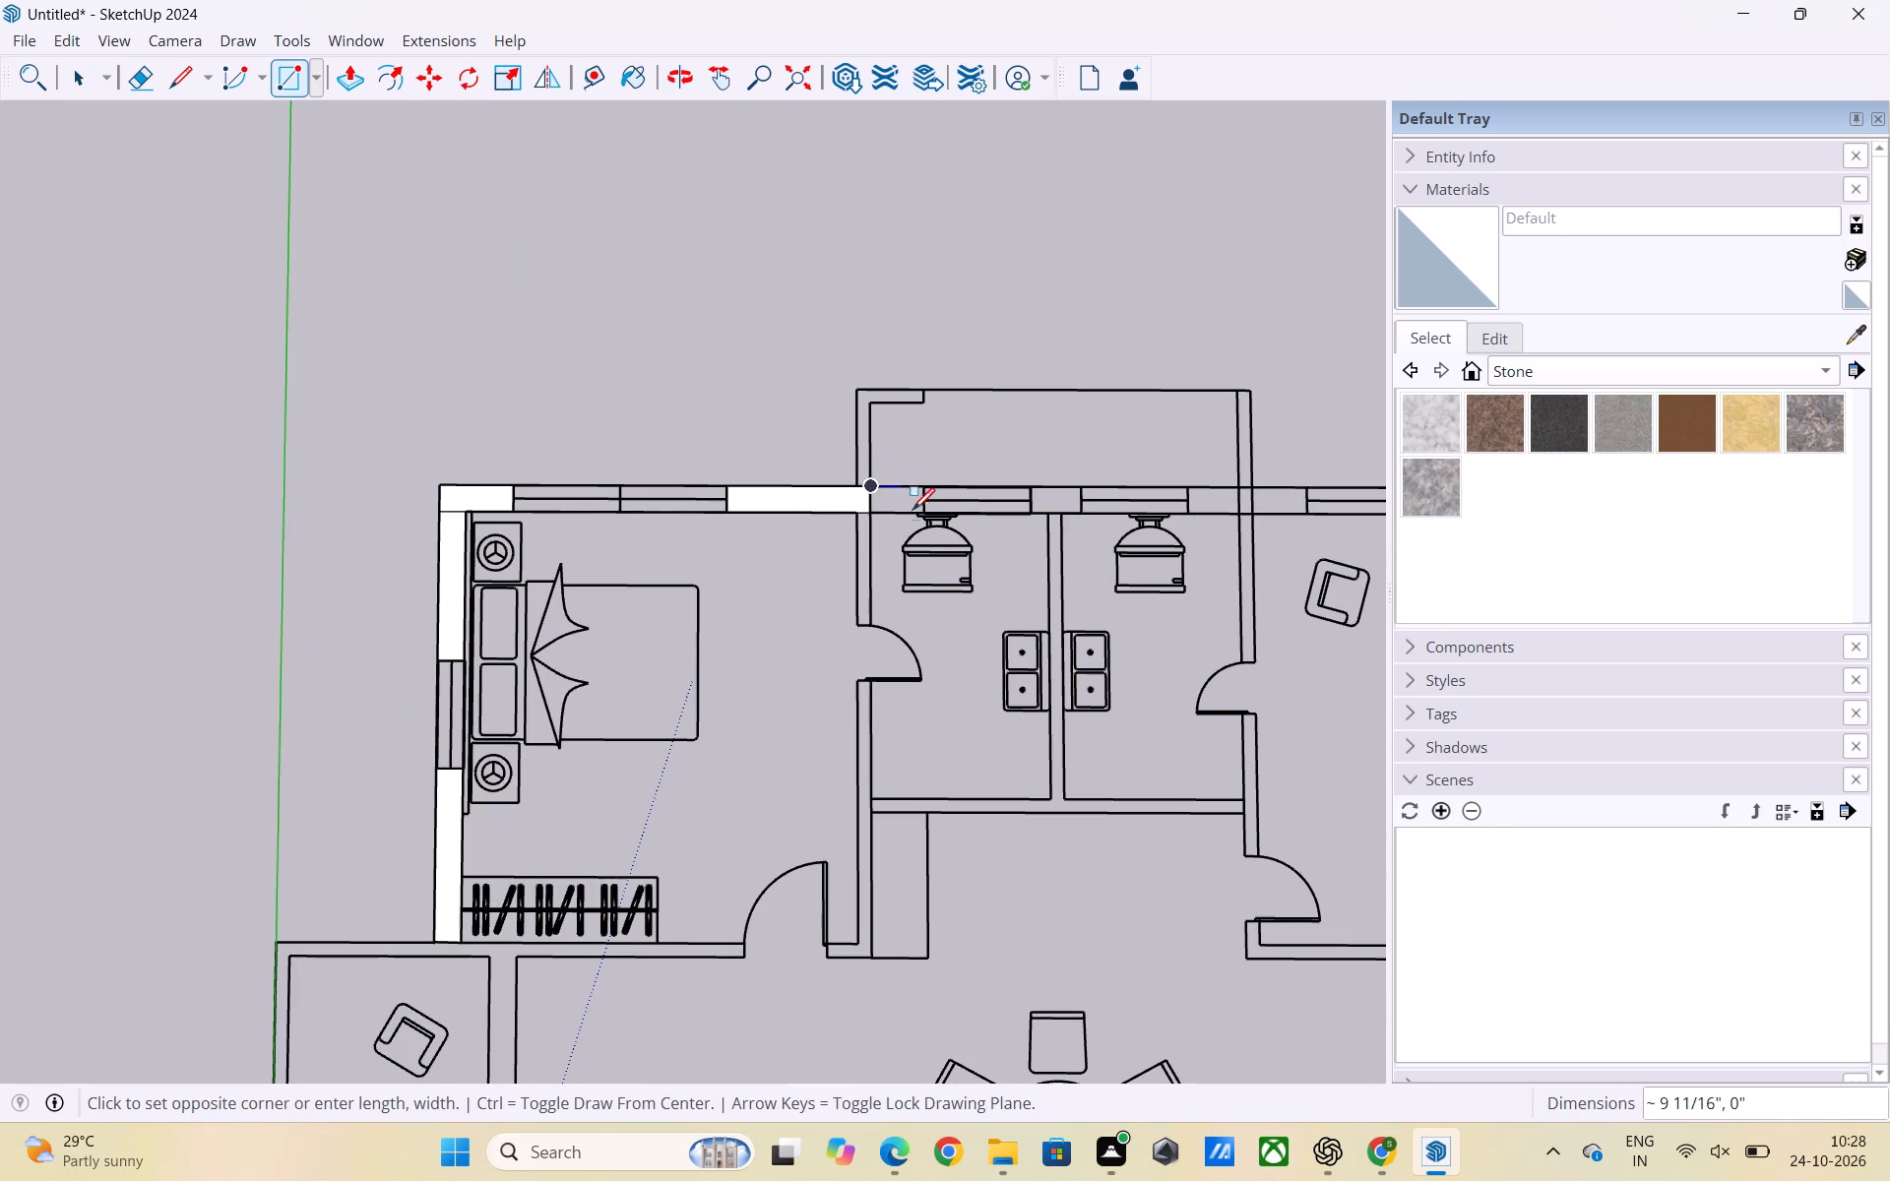
pyautogui.scroll(7, 920, 510)
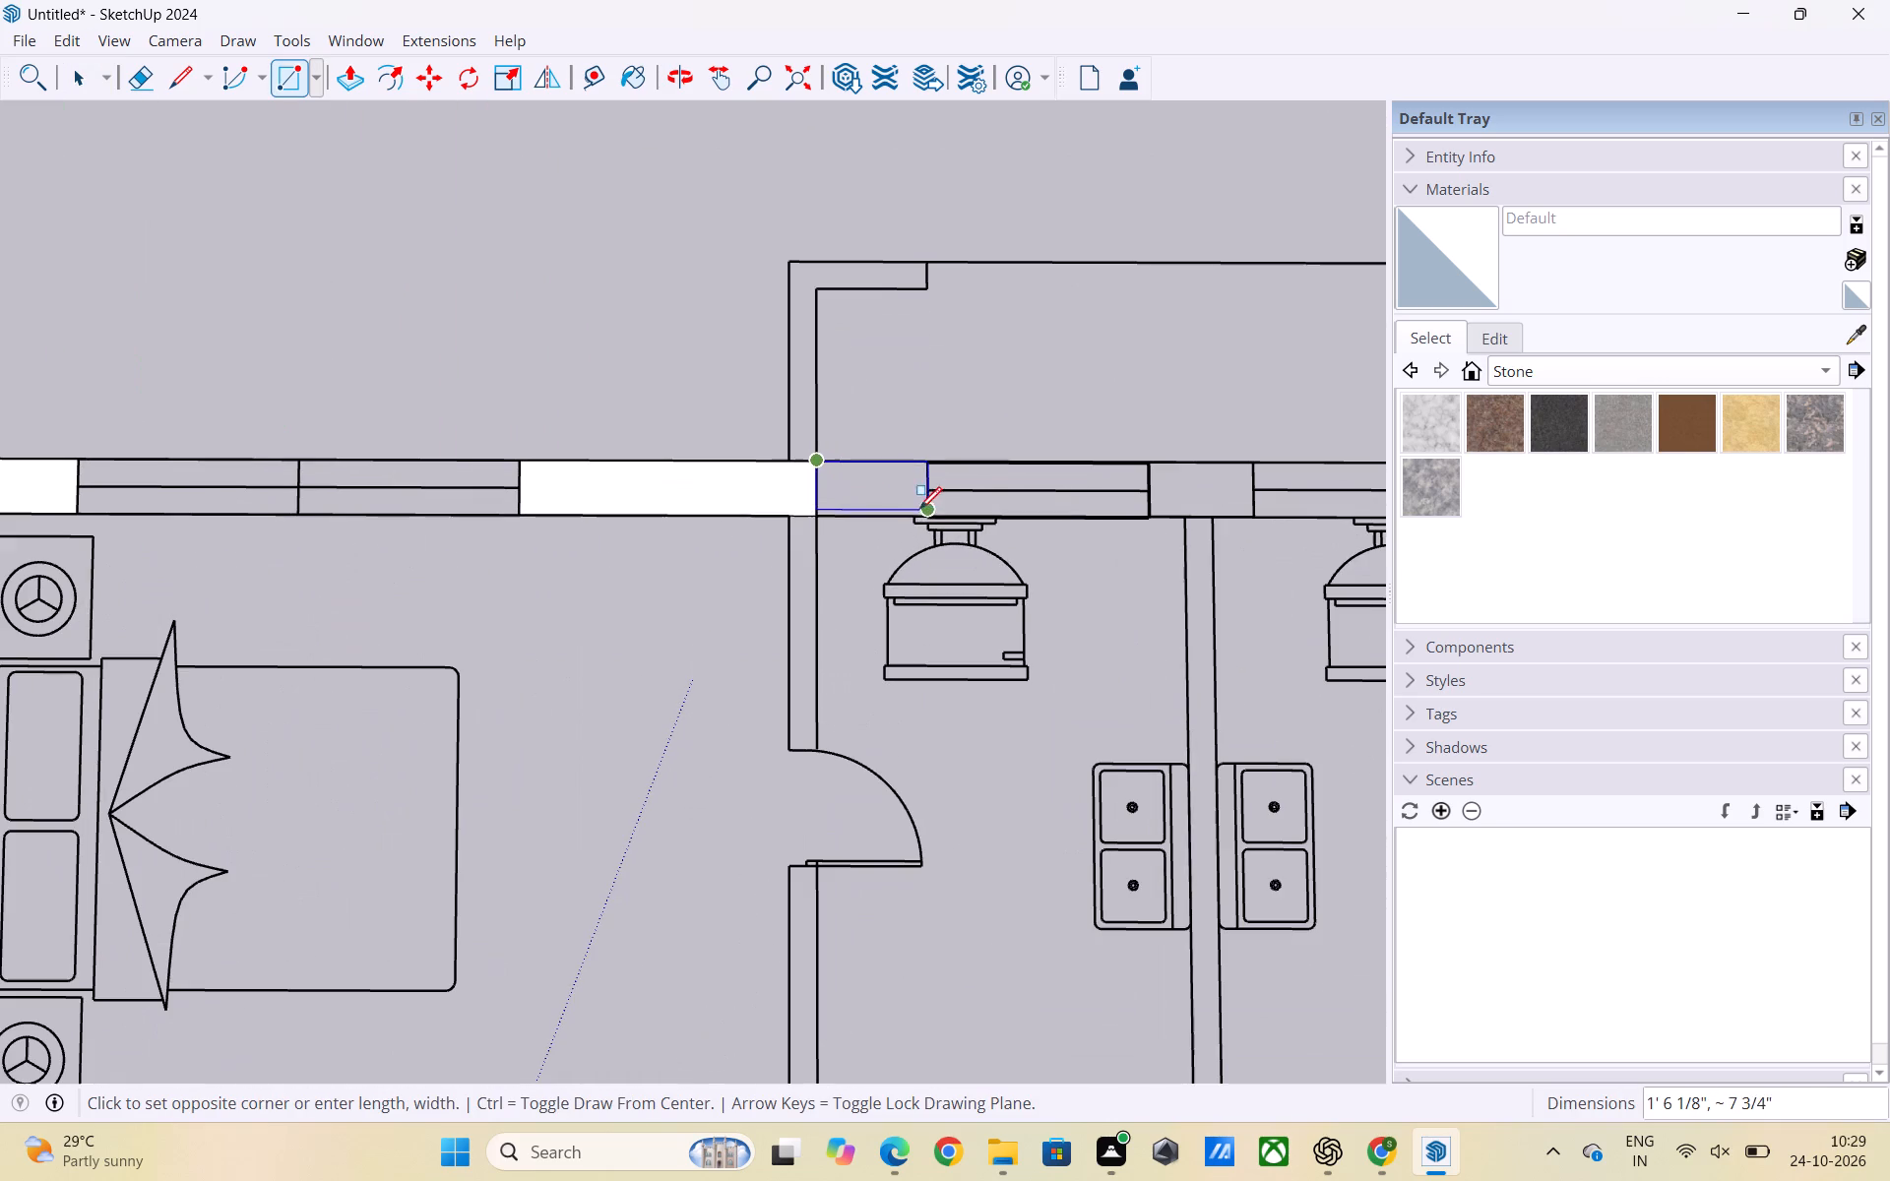
pyautogui.click(930, 516)
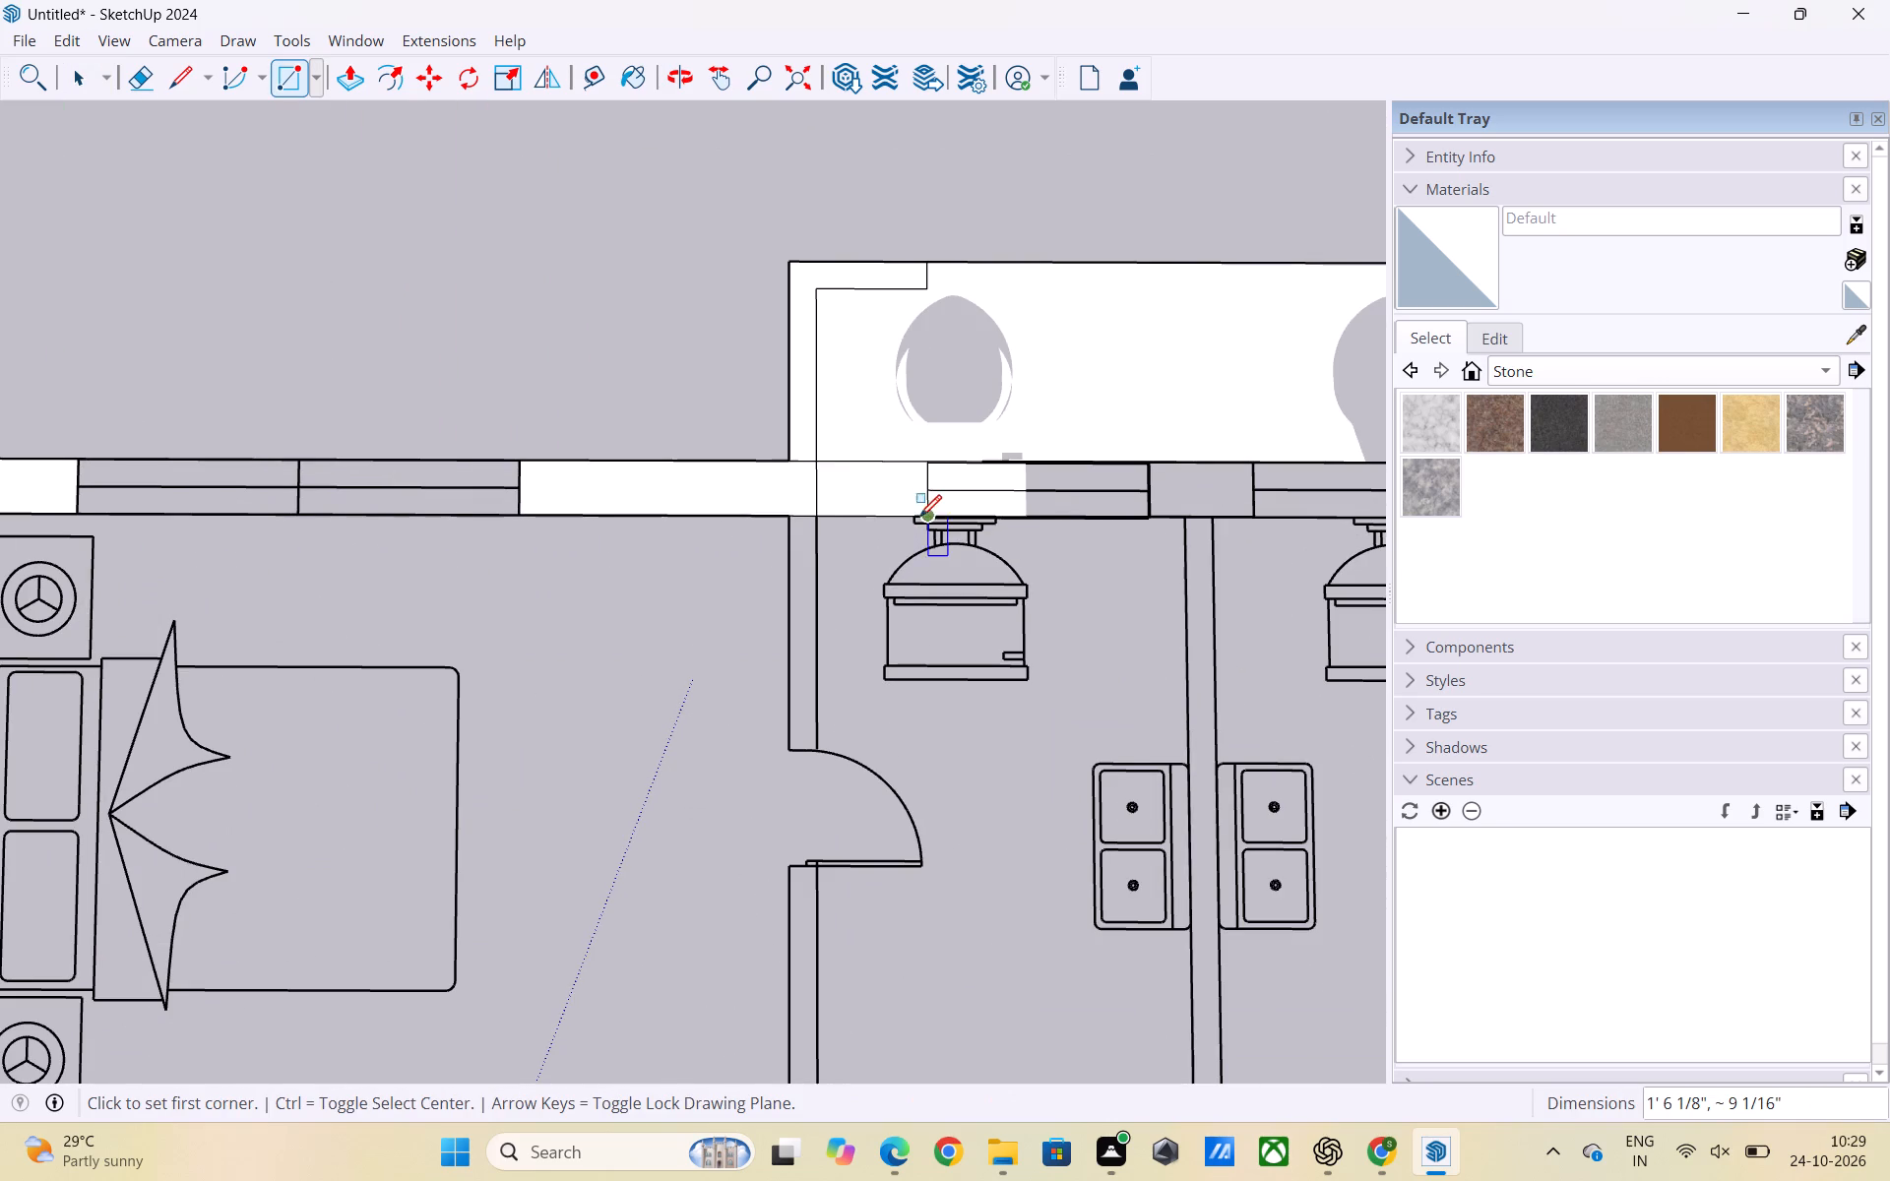
# Delete the face filling the shaft outside the bathrooms, the two faces in the first bathroom's window and the curved WC-shaped face above it.
pyautogui.press('space')
pyautogui.click(1104, 400)
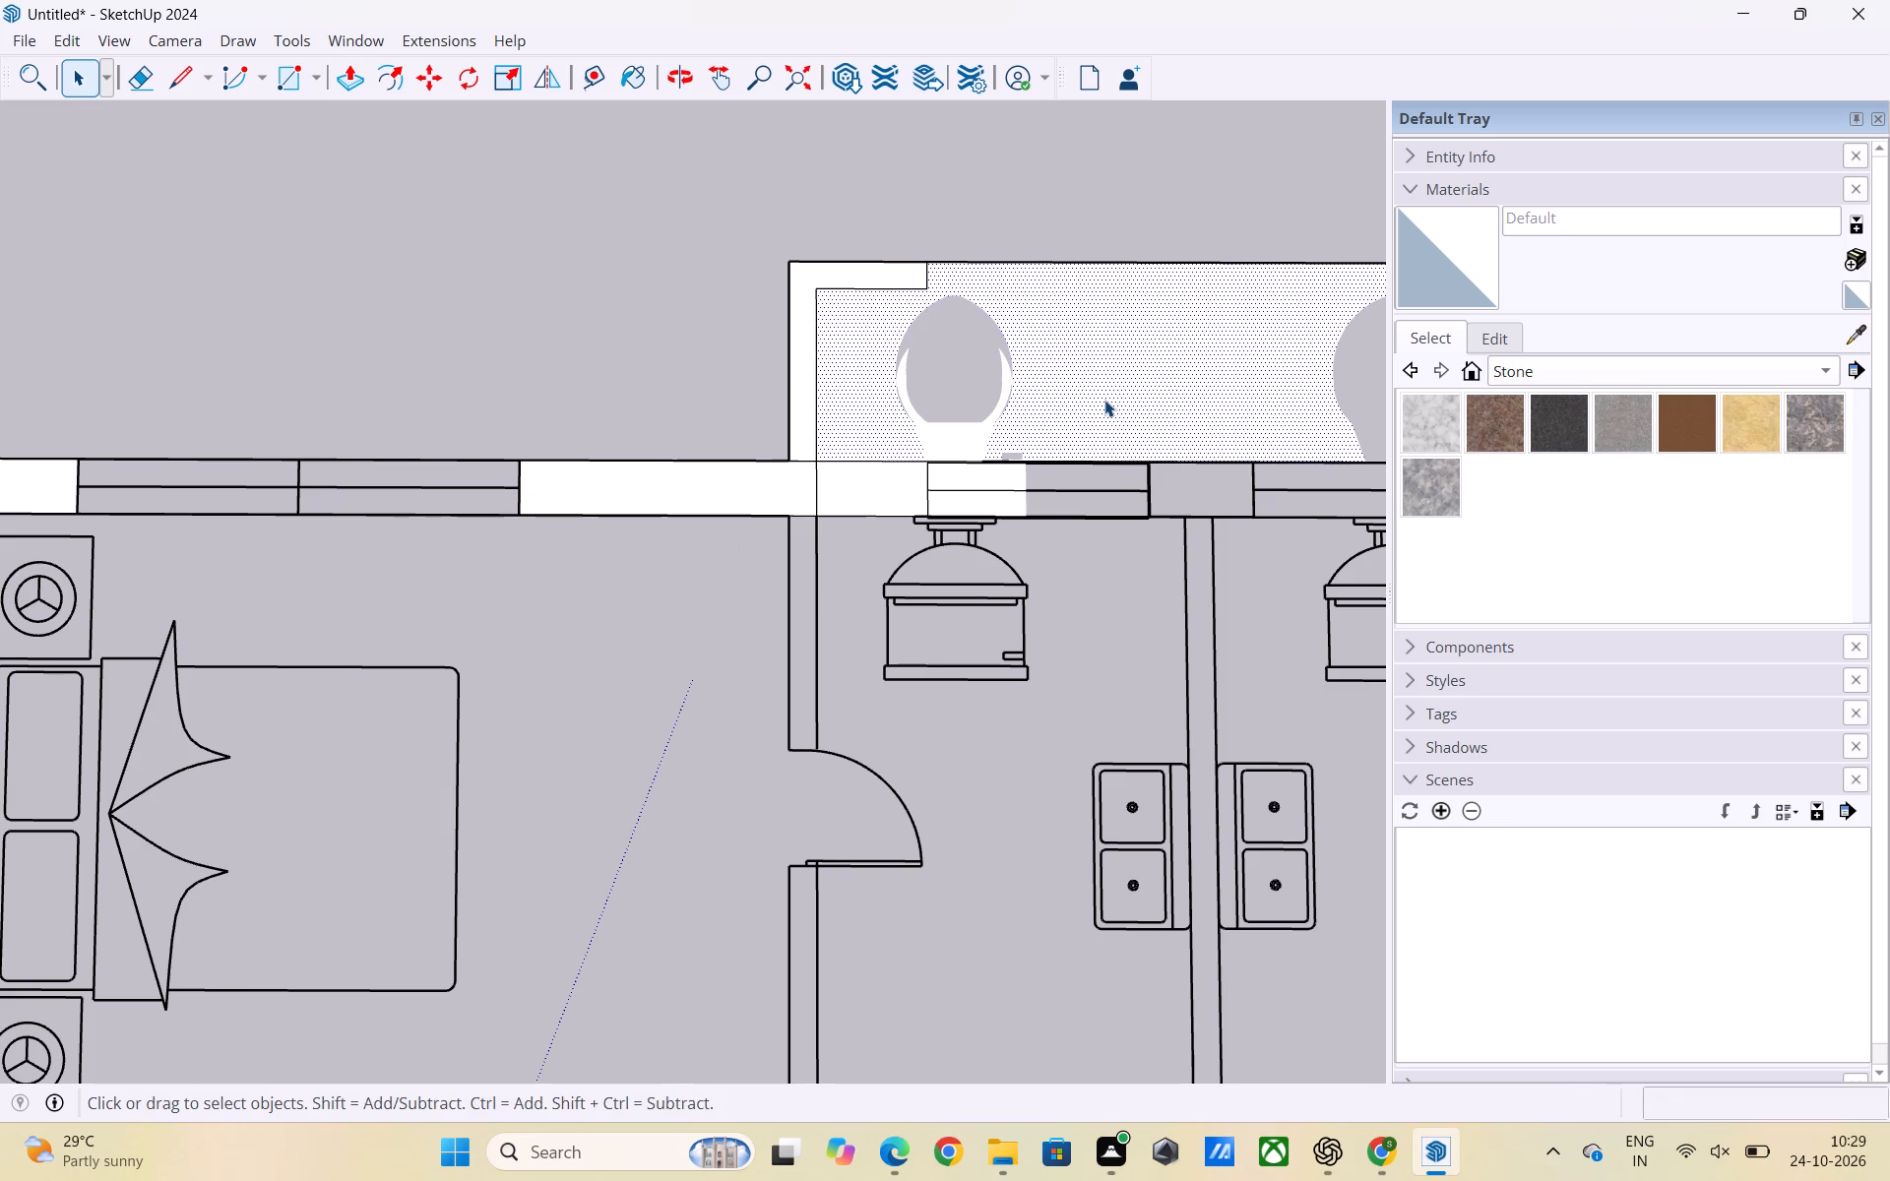
pyautogui.press('Delete')
pyautogui.scroll(-2, 725, 429)
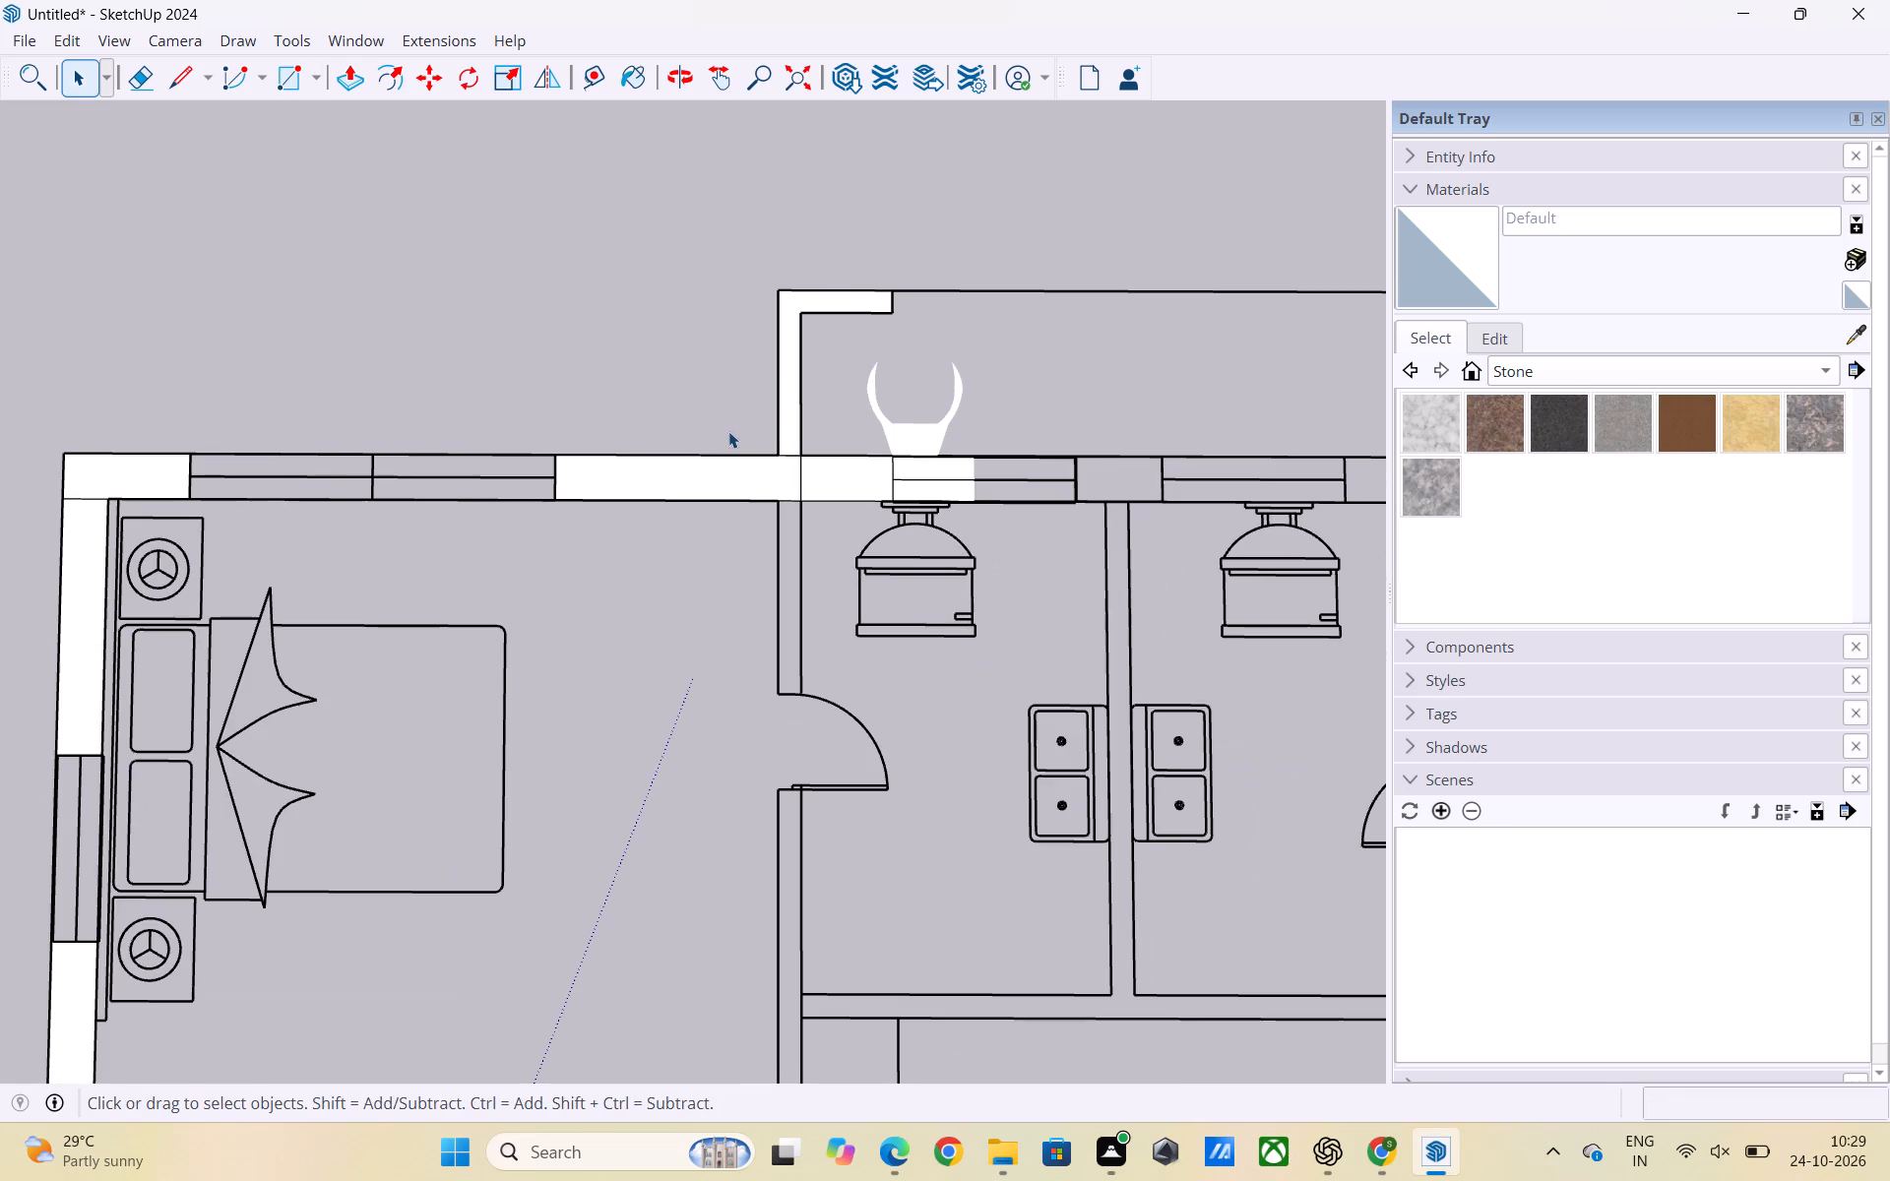
pyautogui.click(928, 469)
pyautogui.press('Delete')
pyautogui.click(933, 487)
pyautogui.press('Delete')
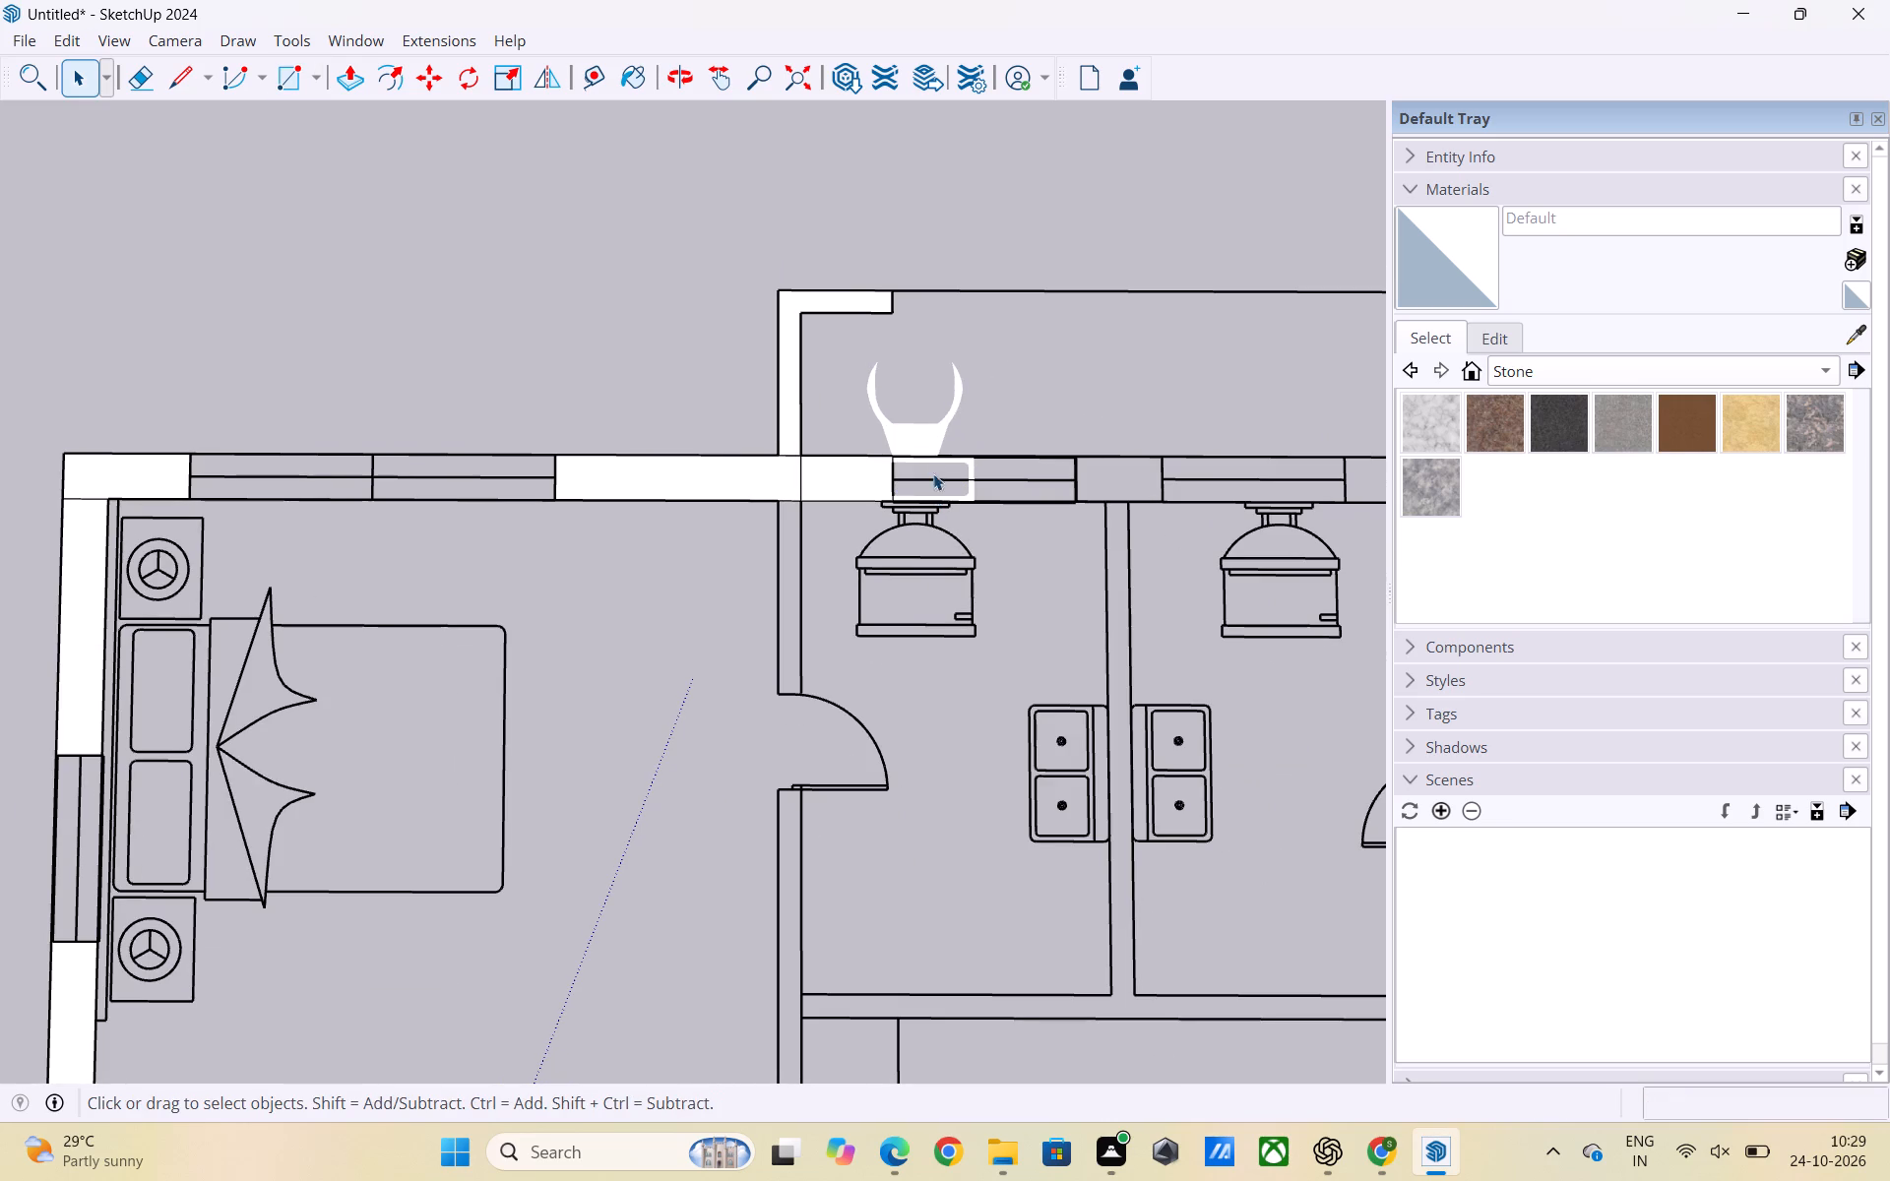
pyautogui.click(924, 439)
pyautogui.press('Delete')
pyautogui.scroll(-3, 615, 522)
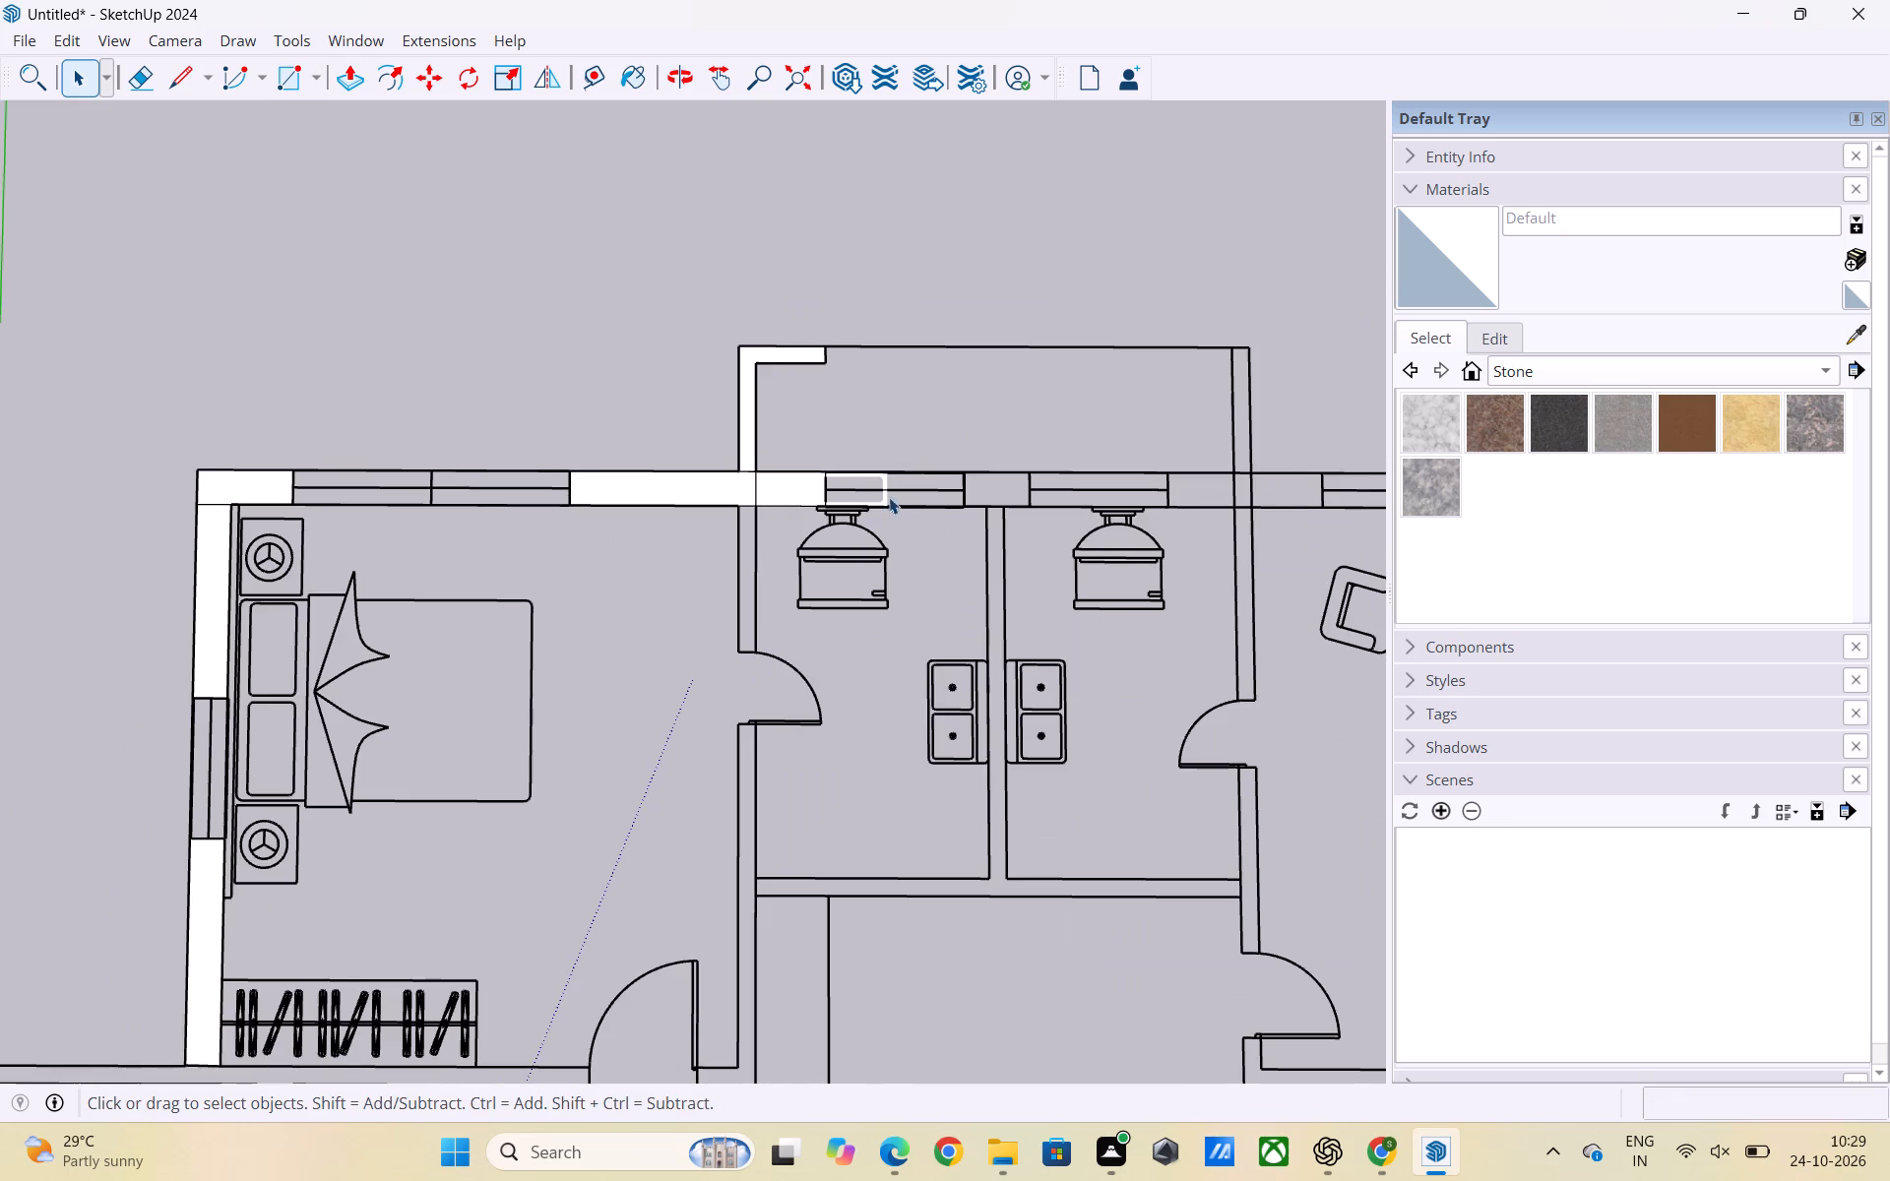
# Delete the two leftover sliver faces inside the first bathroom's window opening.
pyautogui.scroll(3, 885, 487)
pyautogui.scroll(-1, 883, 486)
pyautogui.scroll(2, 883, 490)
pyautogui.click(884, 504)
pyautogui.press('Delete')
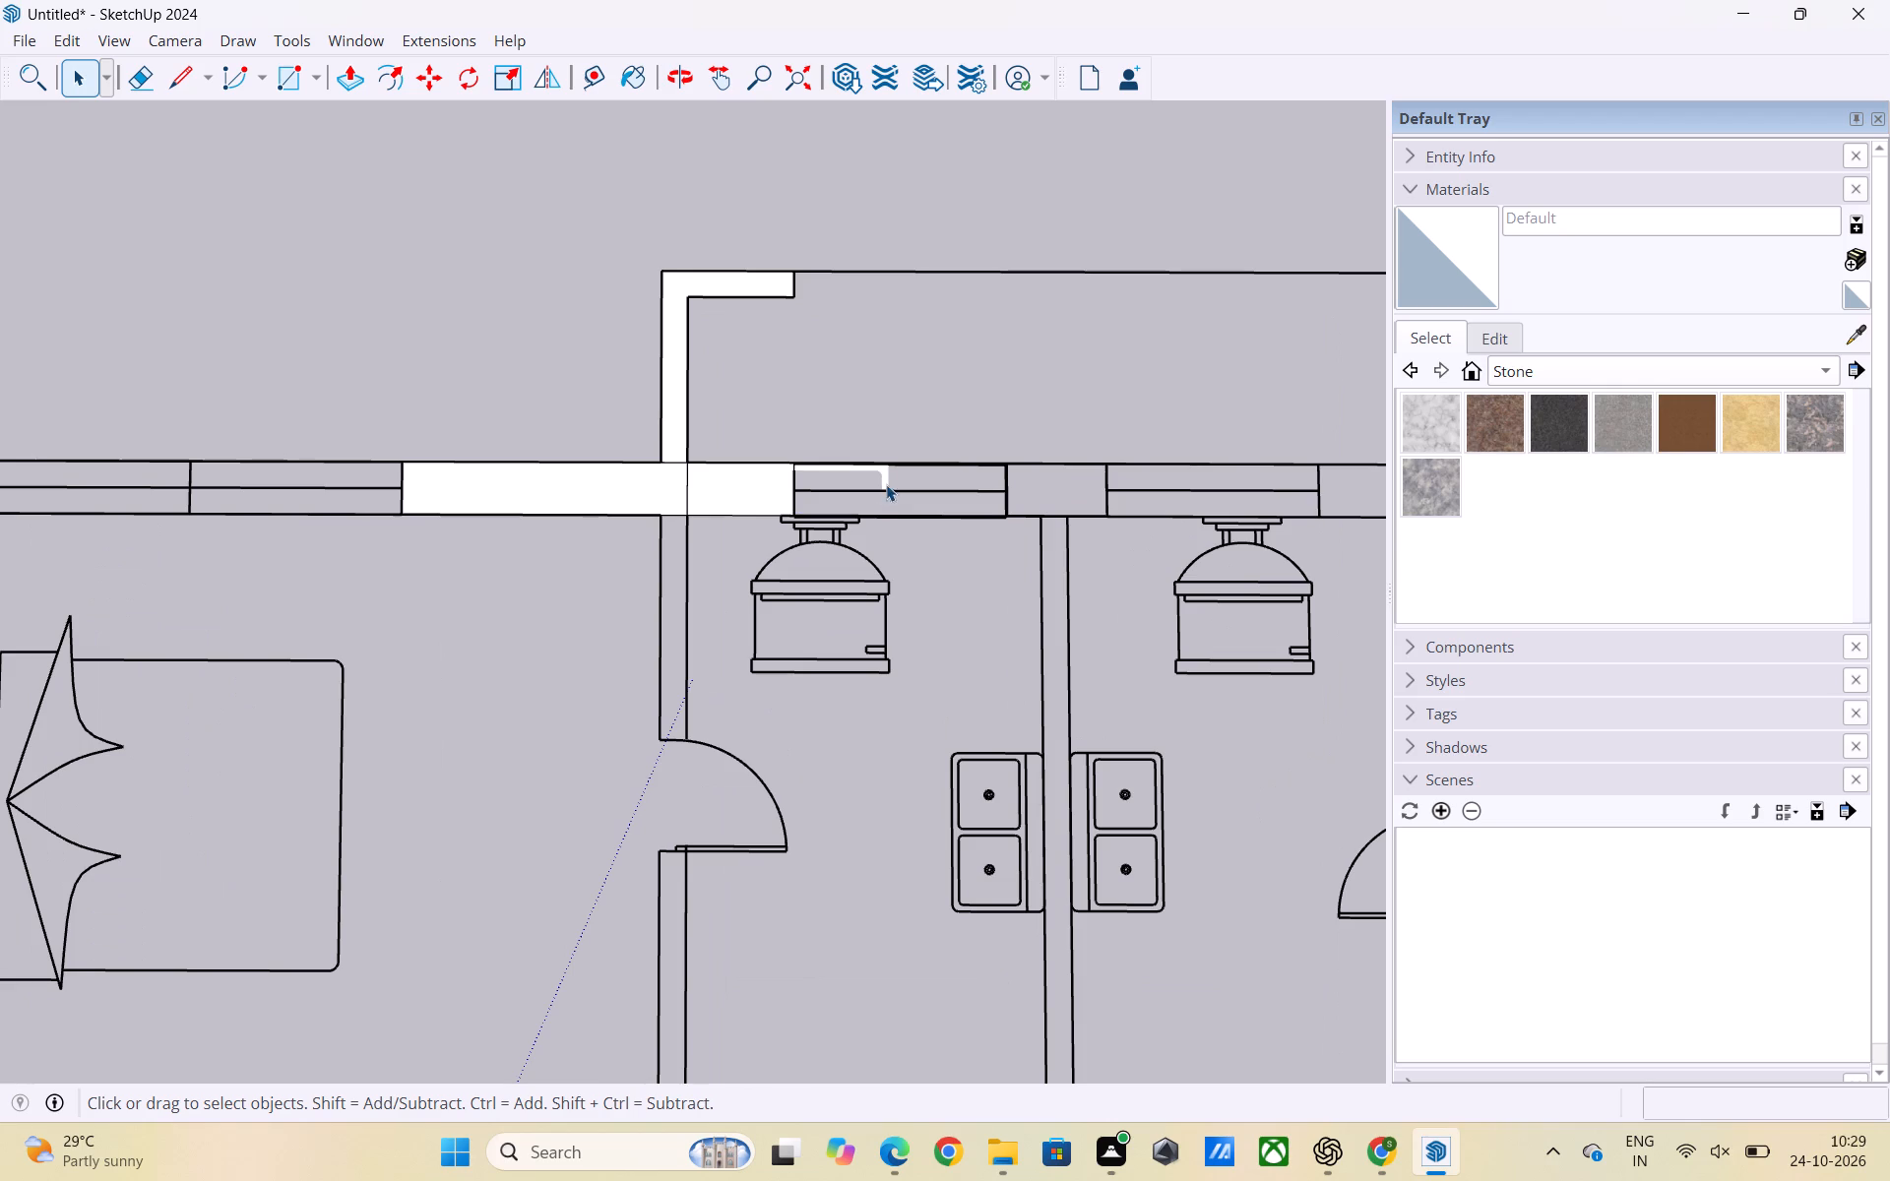
pyautogui.click(886, 477)
pyautogui.press('Delete')
pyautogui.scroll(-2, 715, 544)
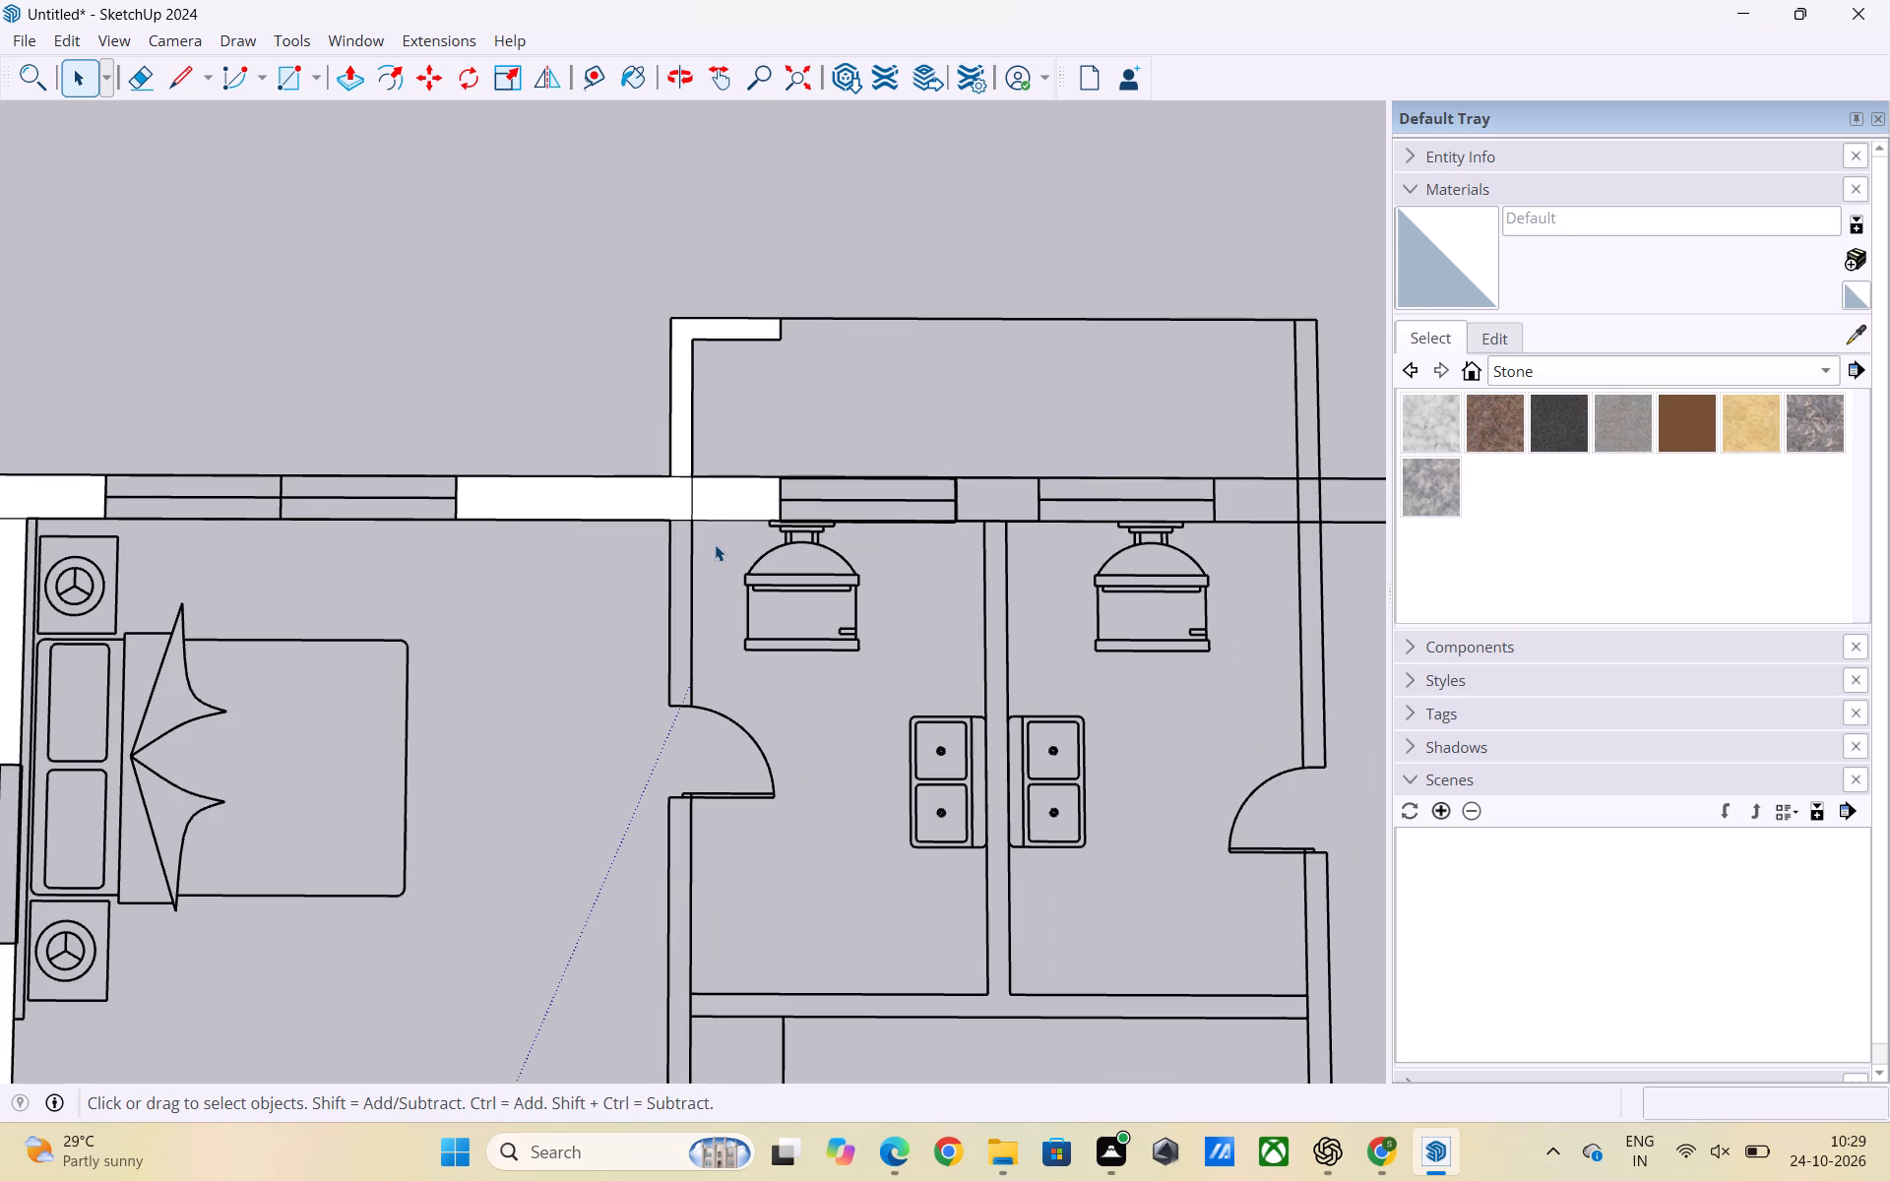
# Draw a rectangle of about 1' 5 1/8" by 8 11/16" over the outer wall between the two bathroom windows.
pyautogui.press('r')
pyautogui.scroll(3, 1096, 453)
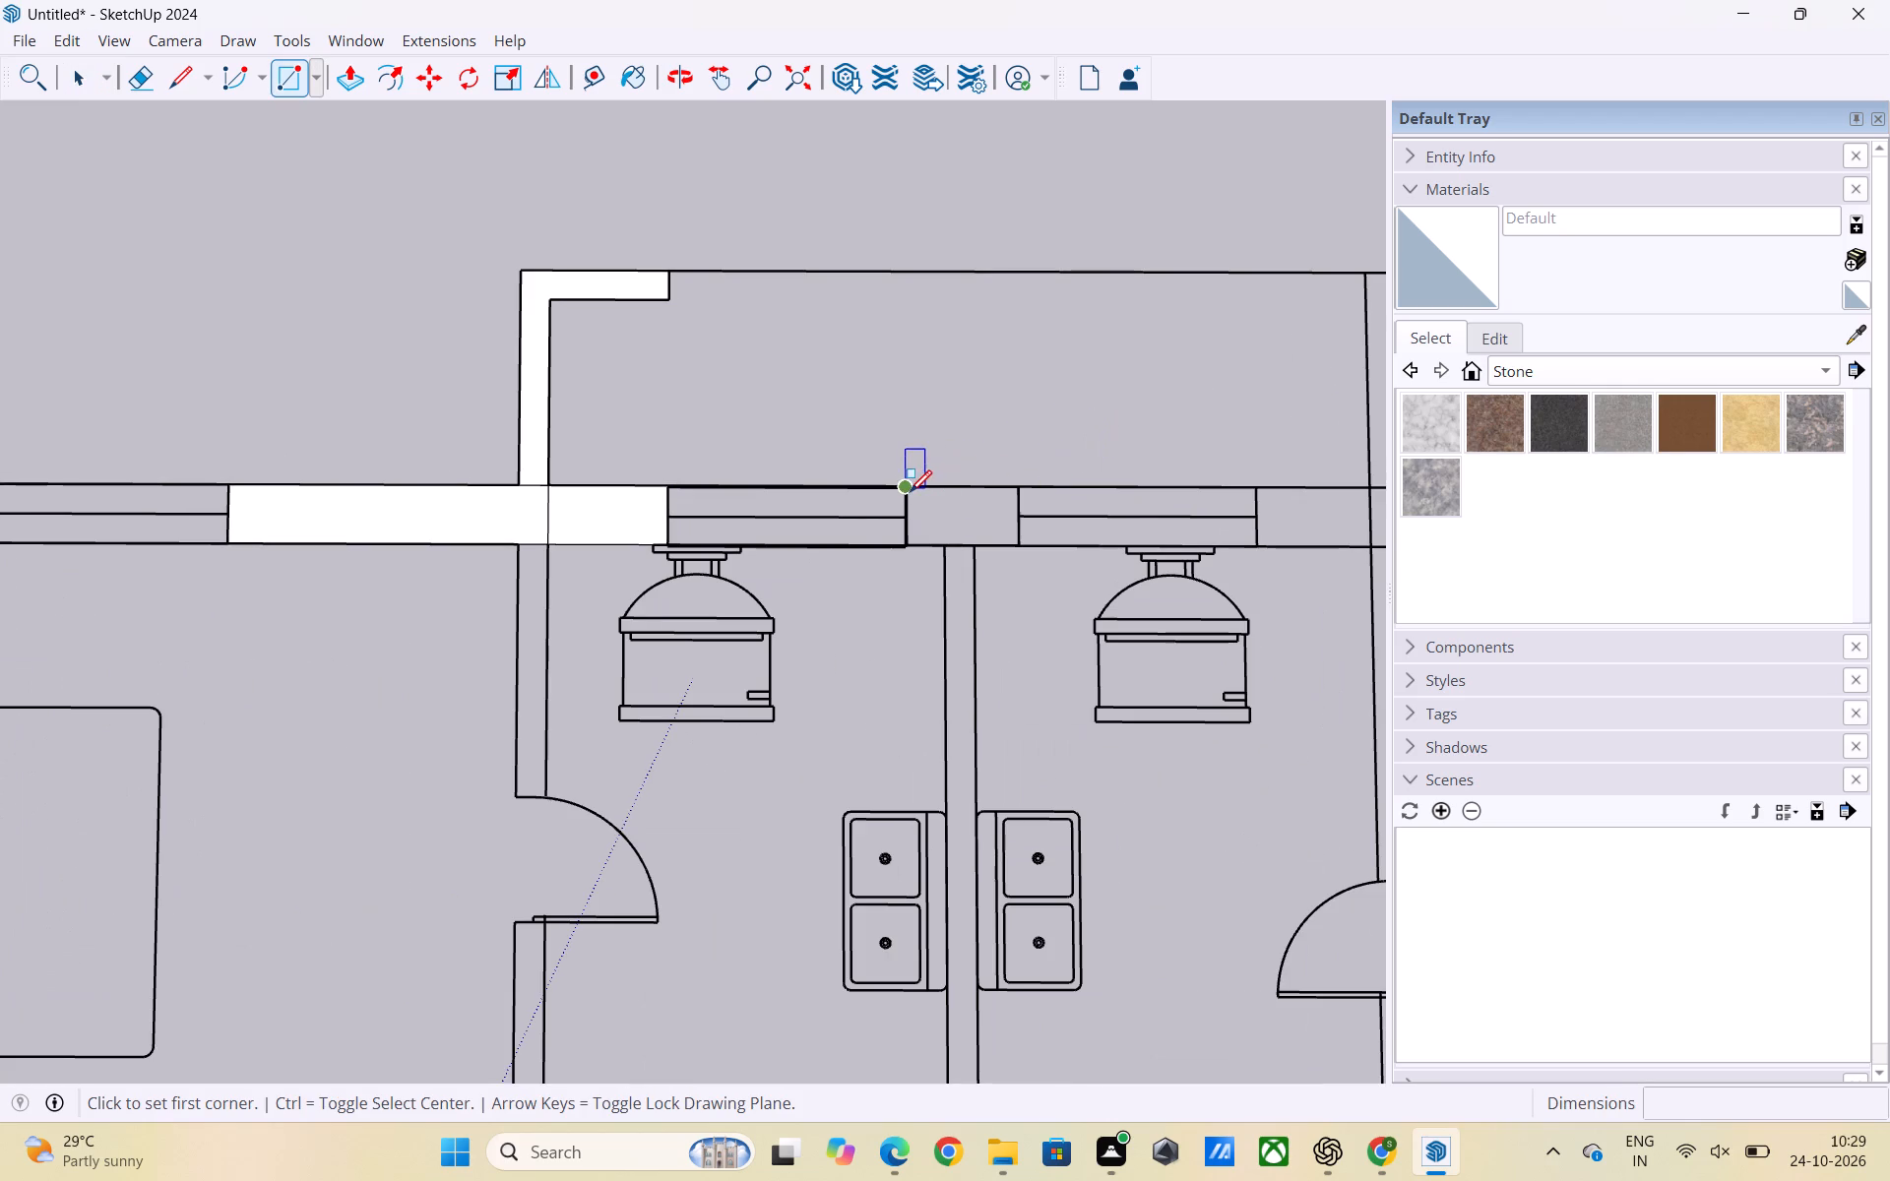
pyautogui.click(910, 492)
pyautogui.click(1018, 533)
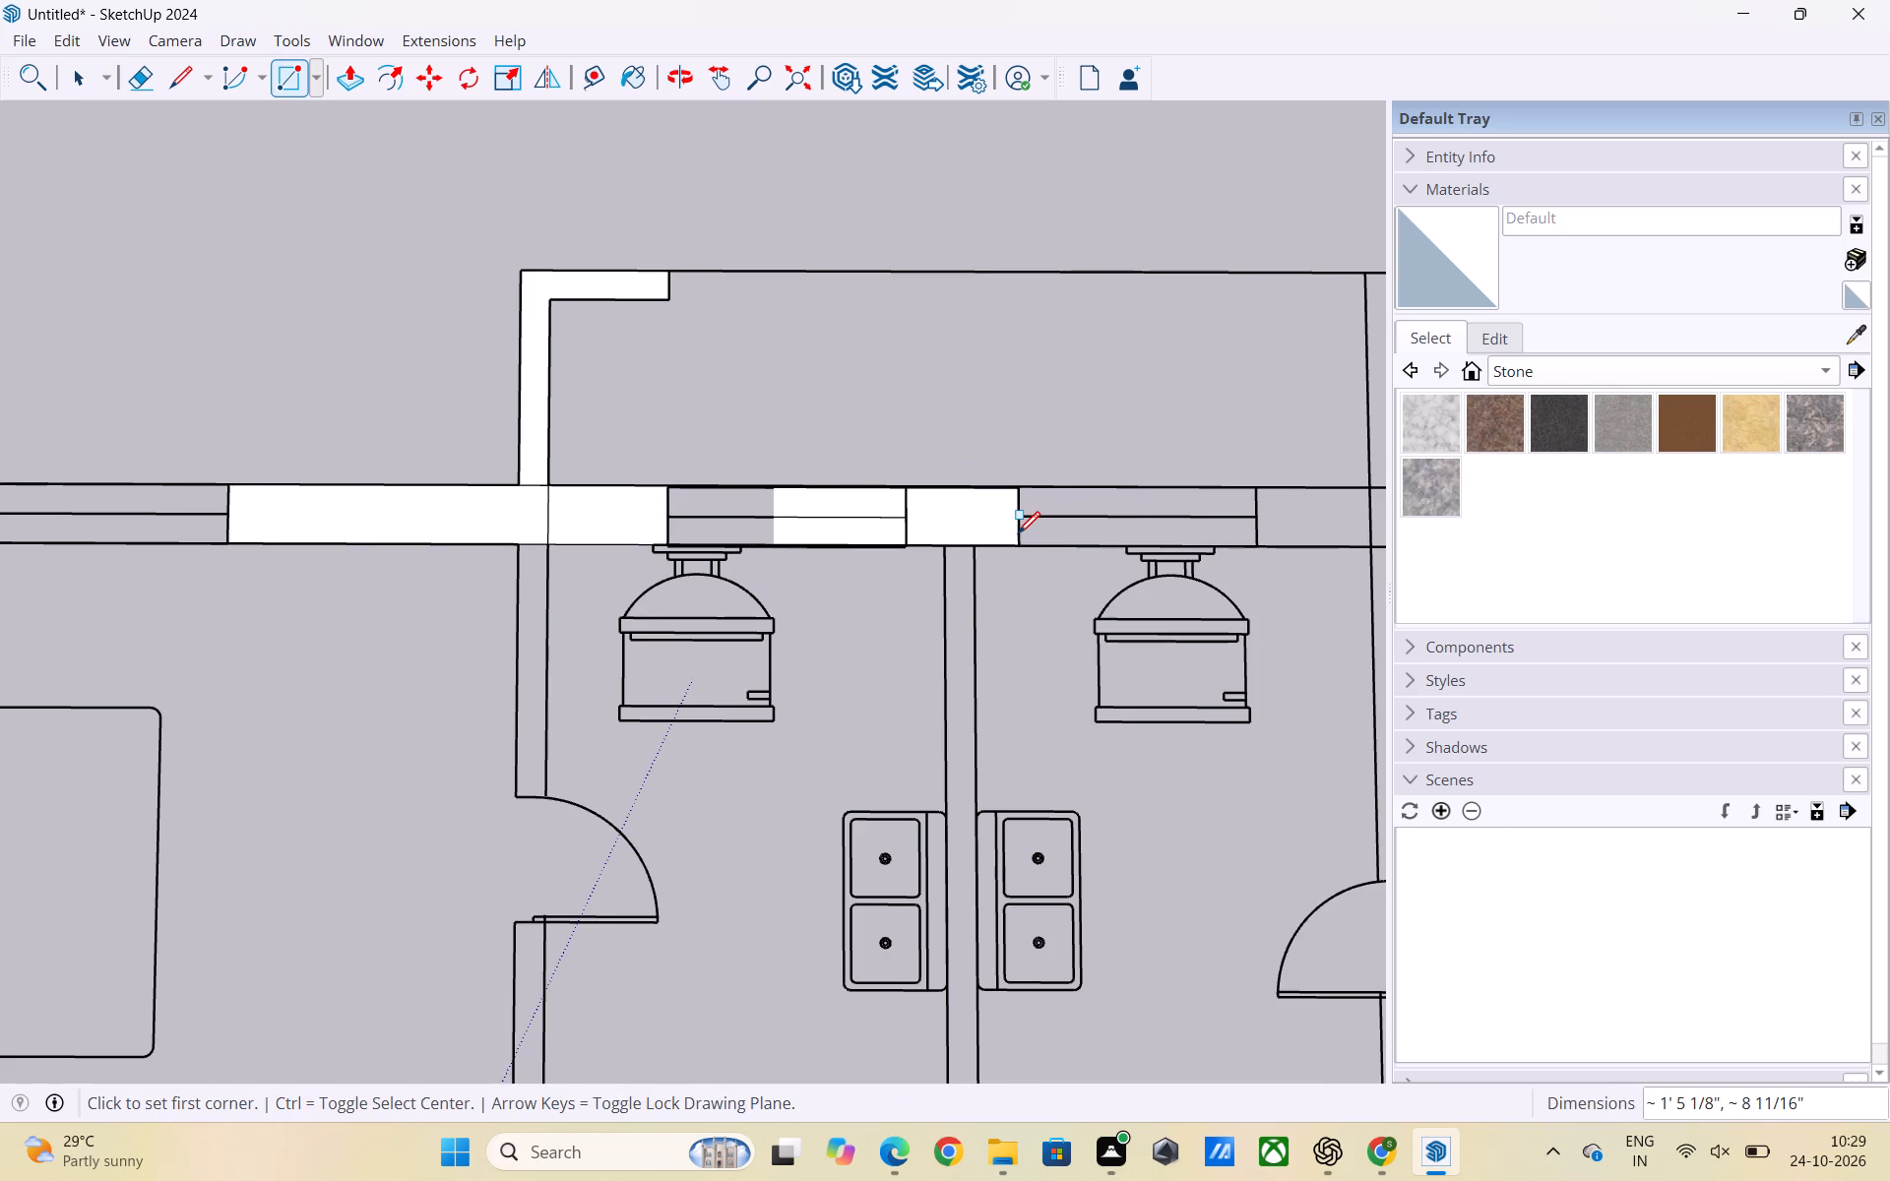
# Delete the two stray faces inside the first bathroom's window opening.
pyautogui.press('space')
pyautogui.click(862, 508)
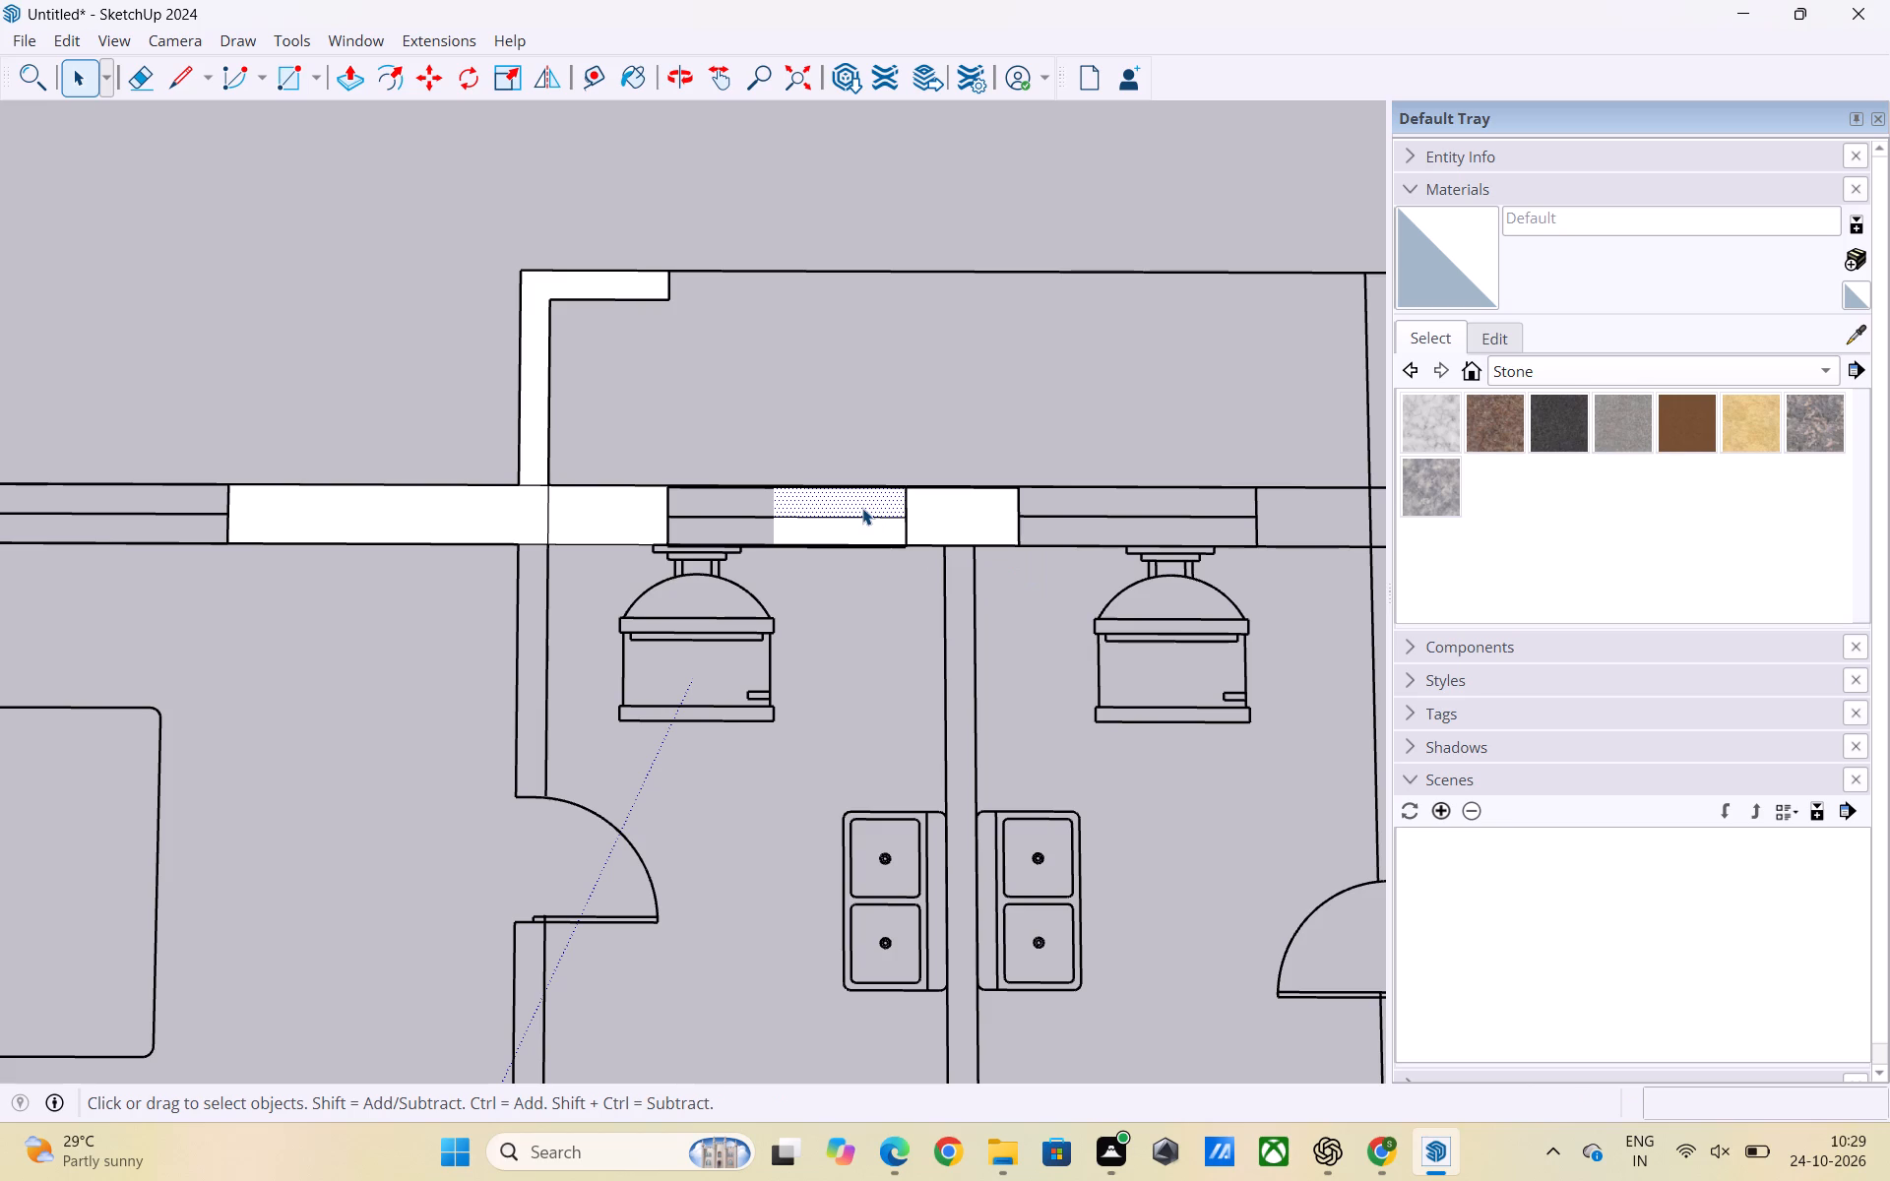
pyautogui.keyDown('ctrl'); pyautogui.click(857, 529); pyautogui.keyUp('ctrl')
pyautogui.press('Delete')
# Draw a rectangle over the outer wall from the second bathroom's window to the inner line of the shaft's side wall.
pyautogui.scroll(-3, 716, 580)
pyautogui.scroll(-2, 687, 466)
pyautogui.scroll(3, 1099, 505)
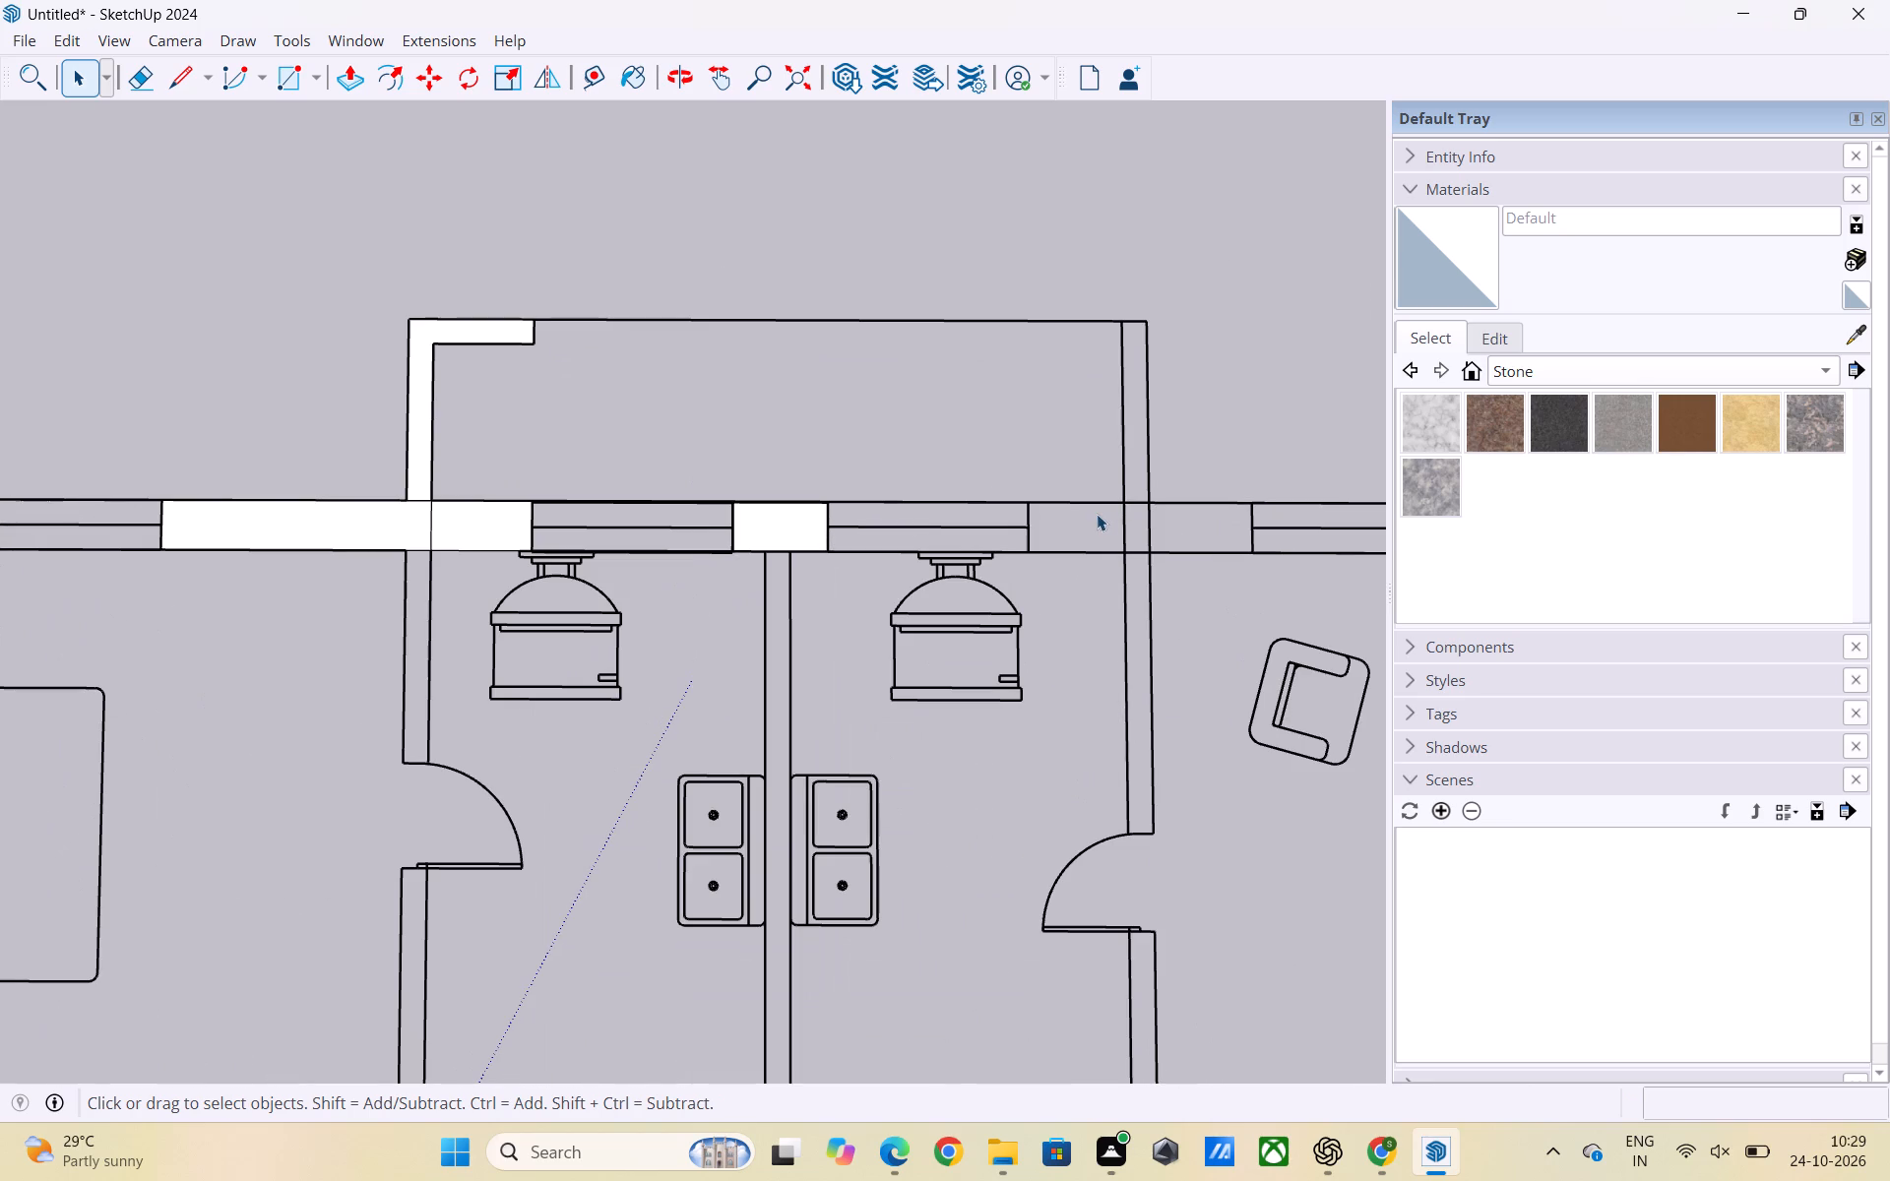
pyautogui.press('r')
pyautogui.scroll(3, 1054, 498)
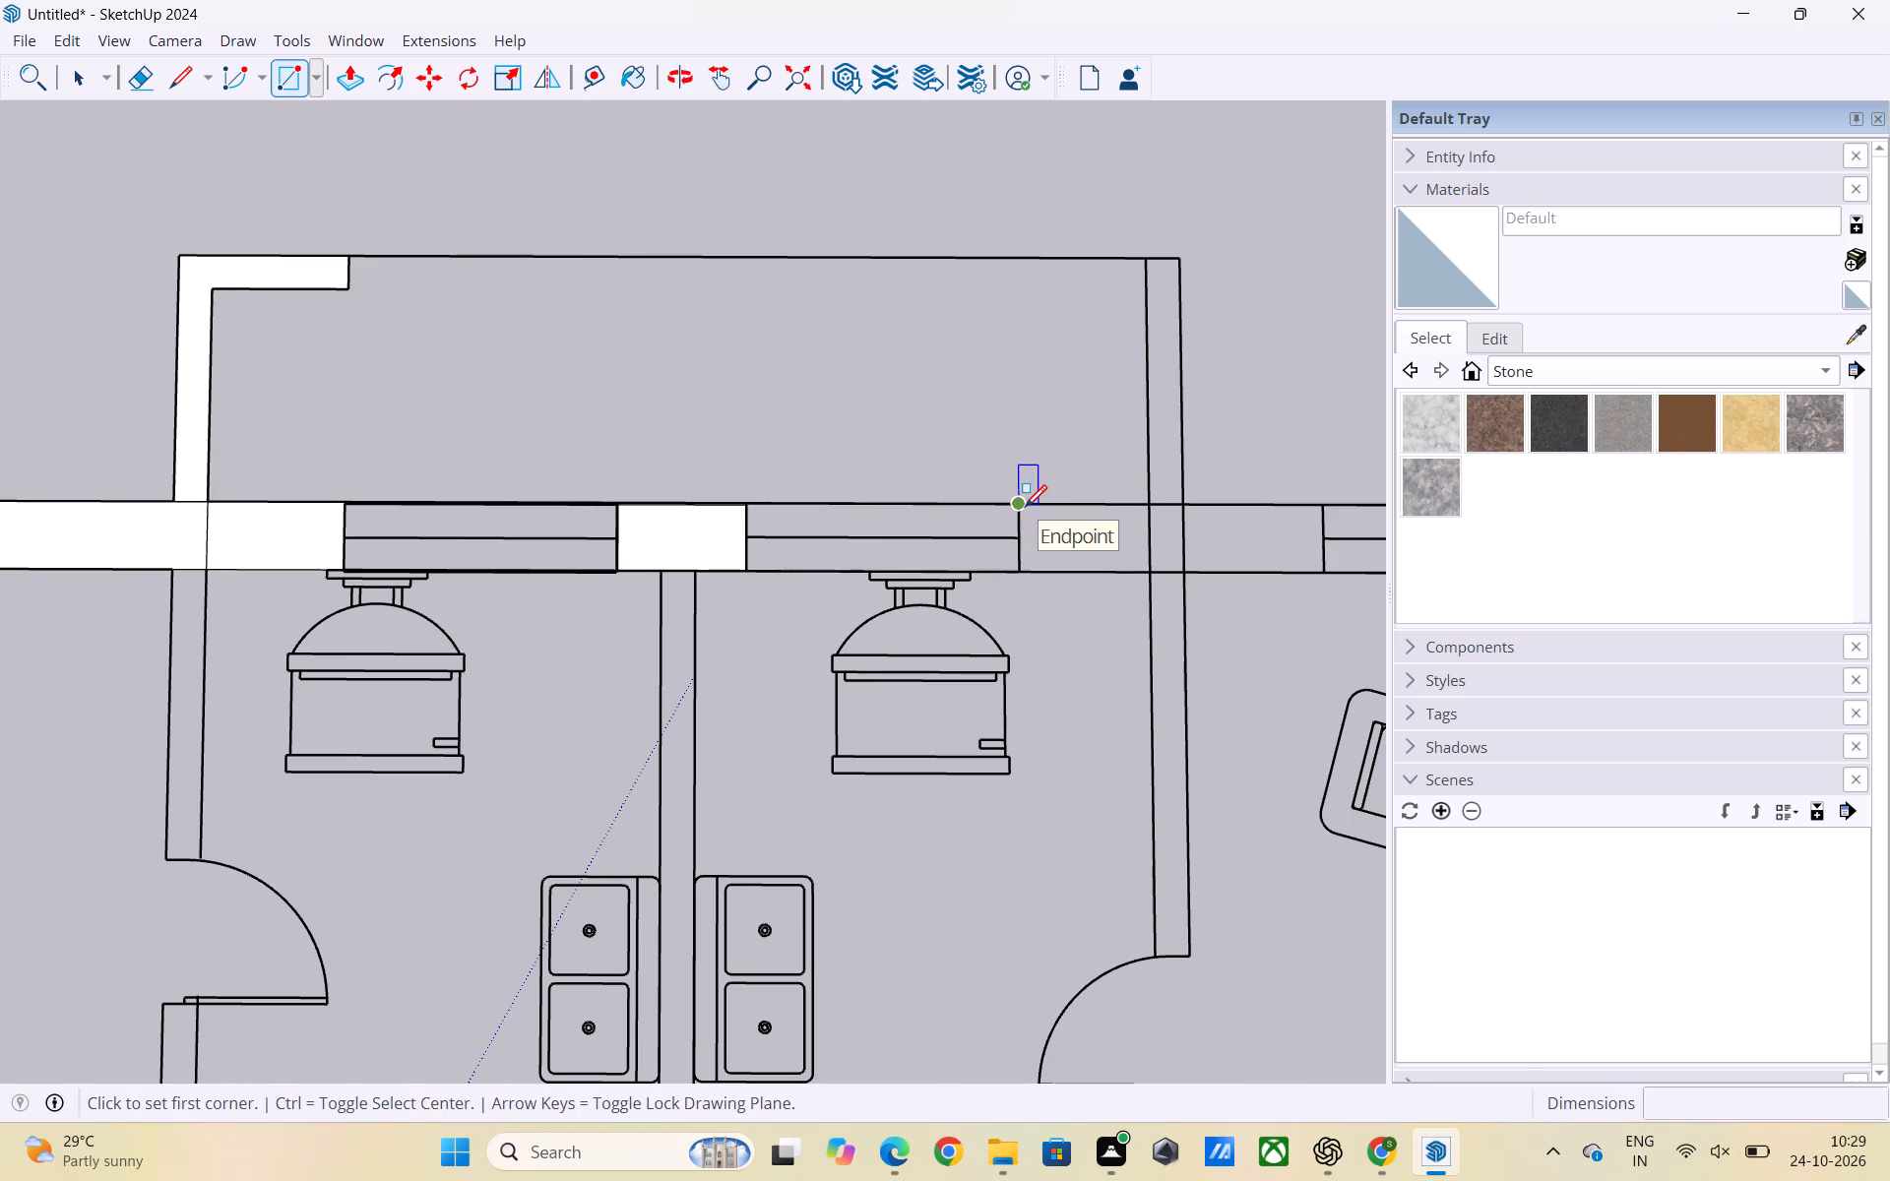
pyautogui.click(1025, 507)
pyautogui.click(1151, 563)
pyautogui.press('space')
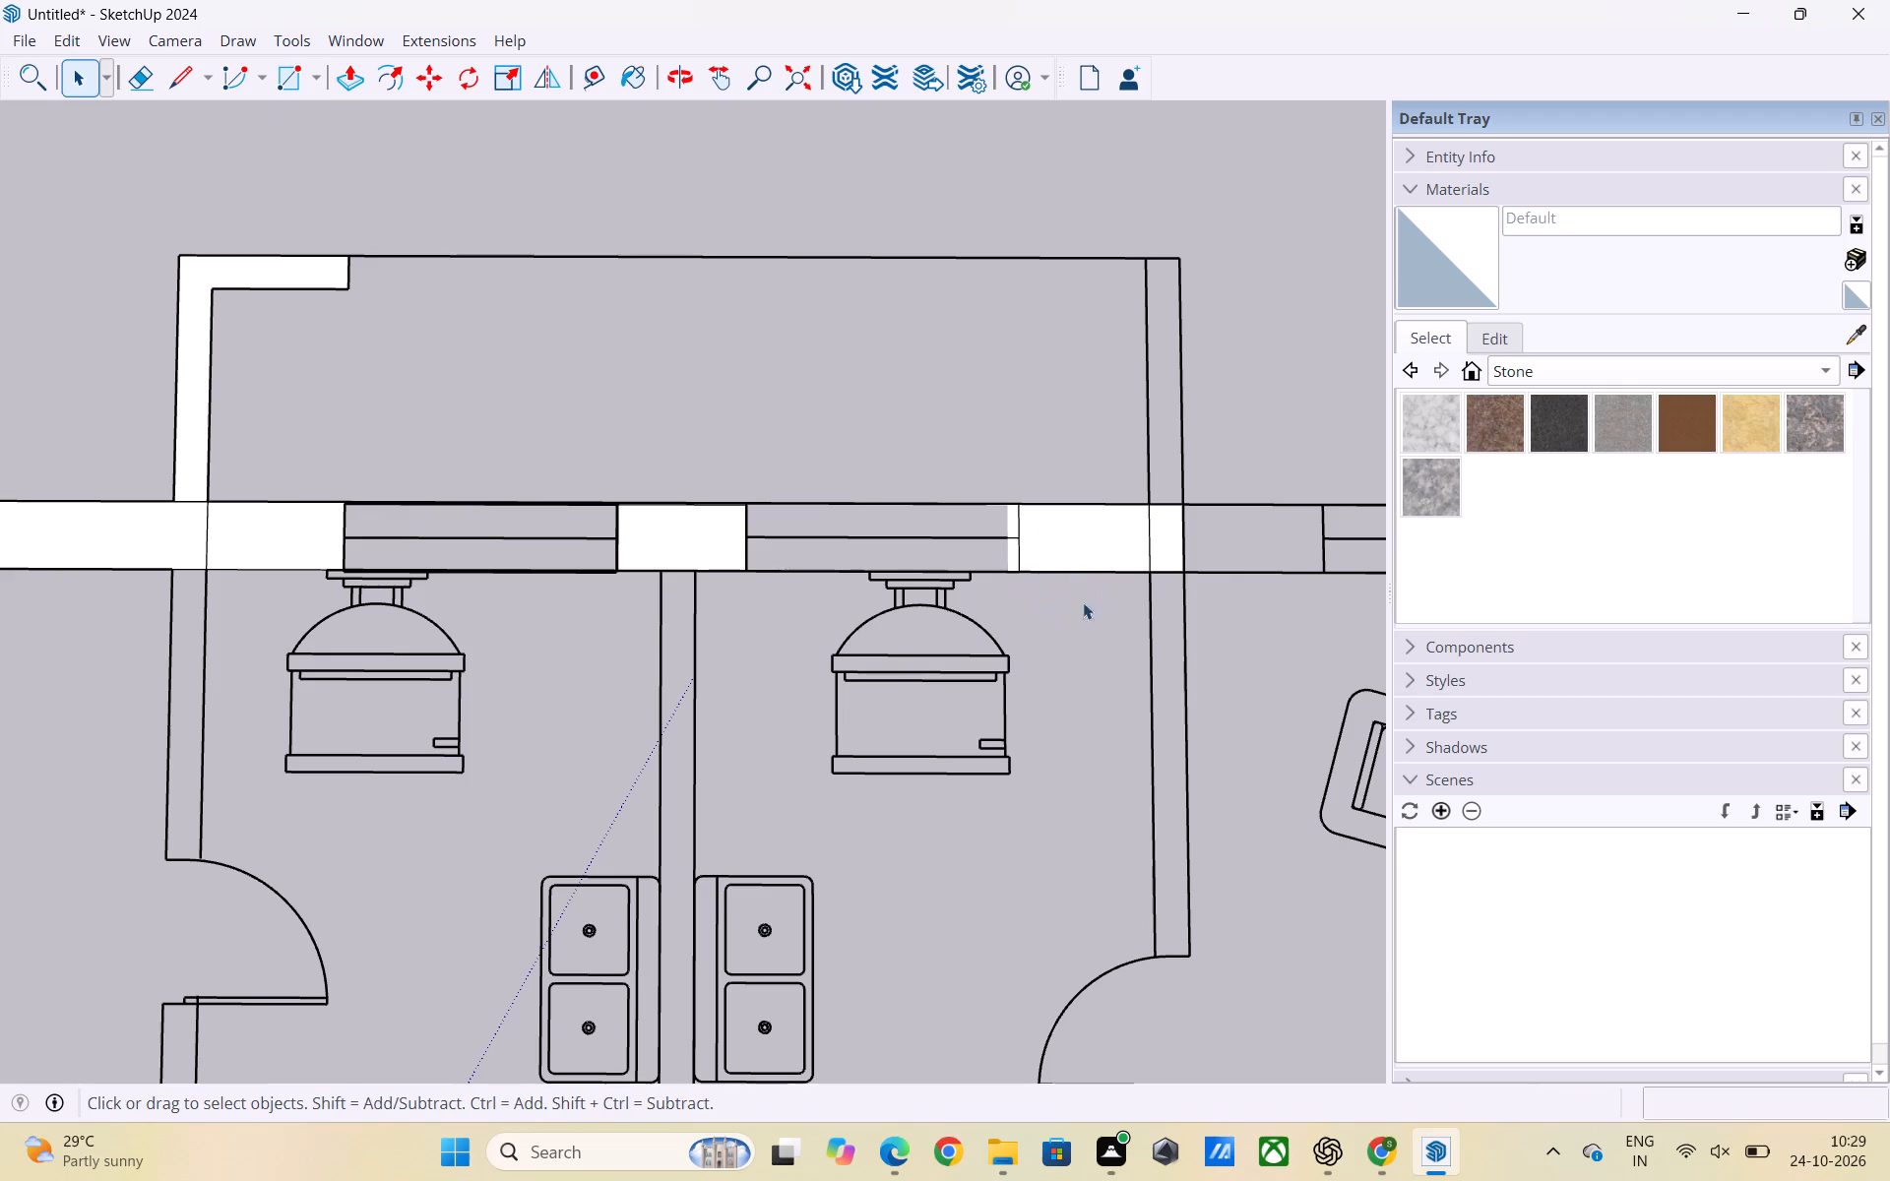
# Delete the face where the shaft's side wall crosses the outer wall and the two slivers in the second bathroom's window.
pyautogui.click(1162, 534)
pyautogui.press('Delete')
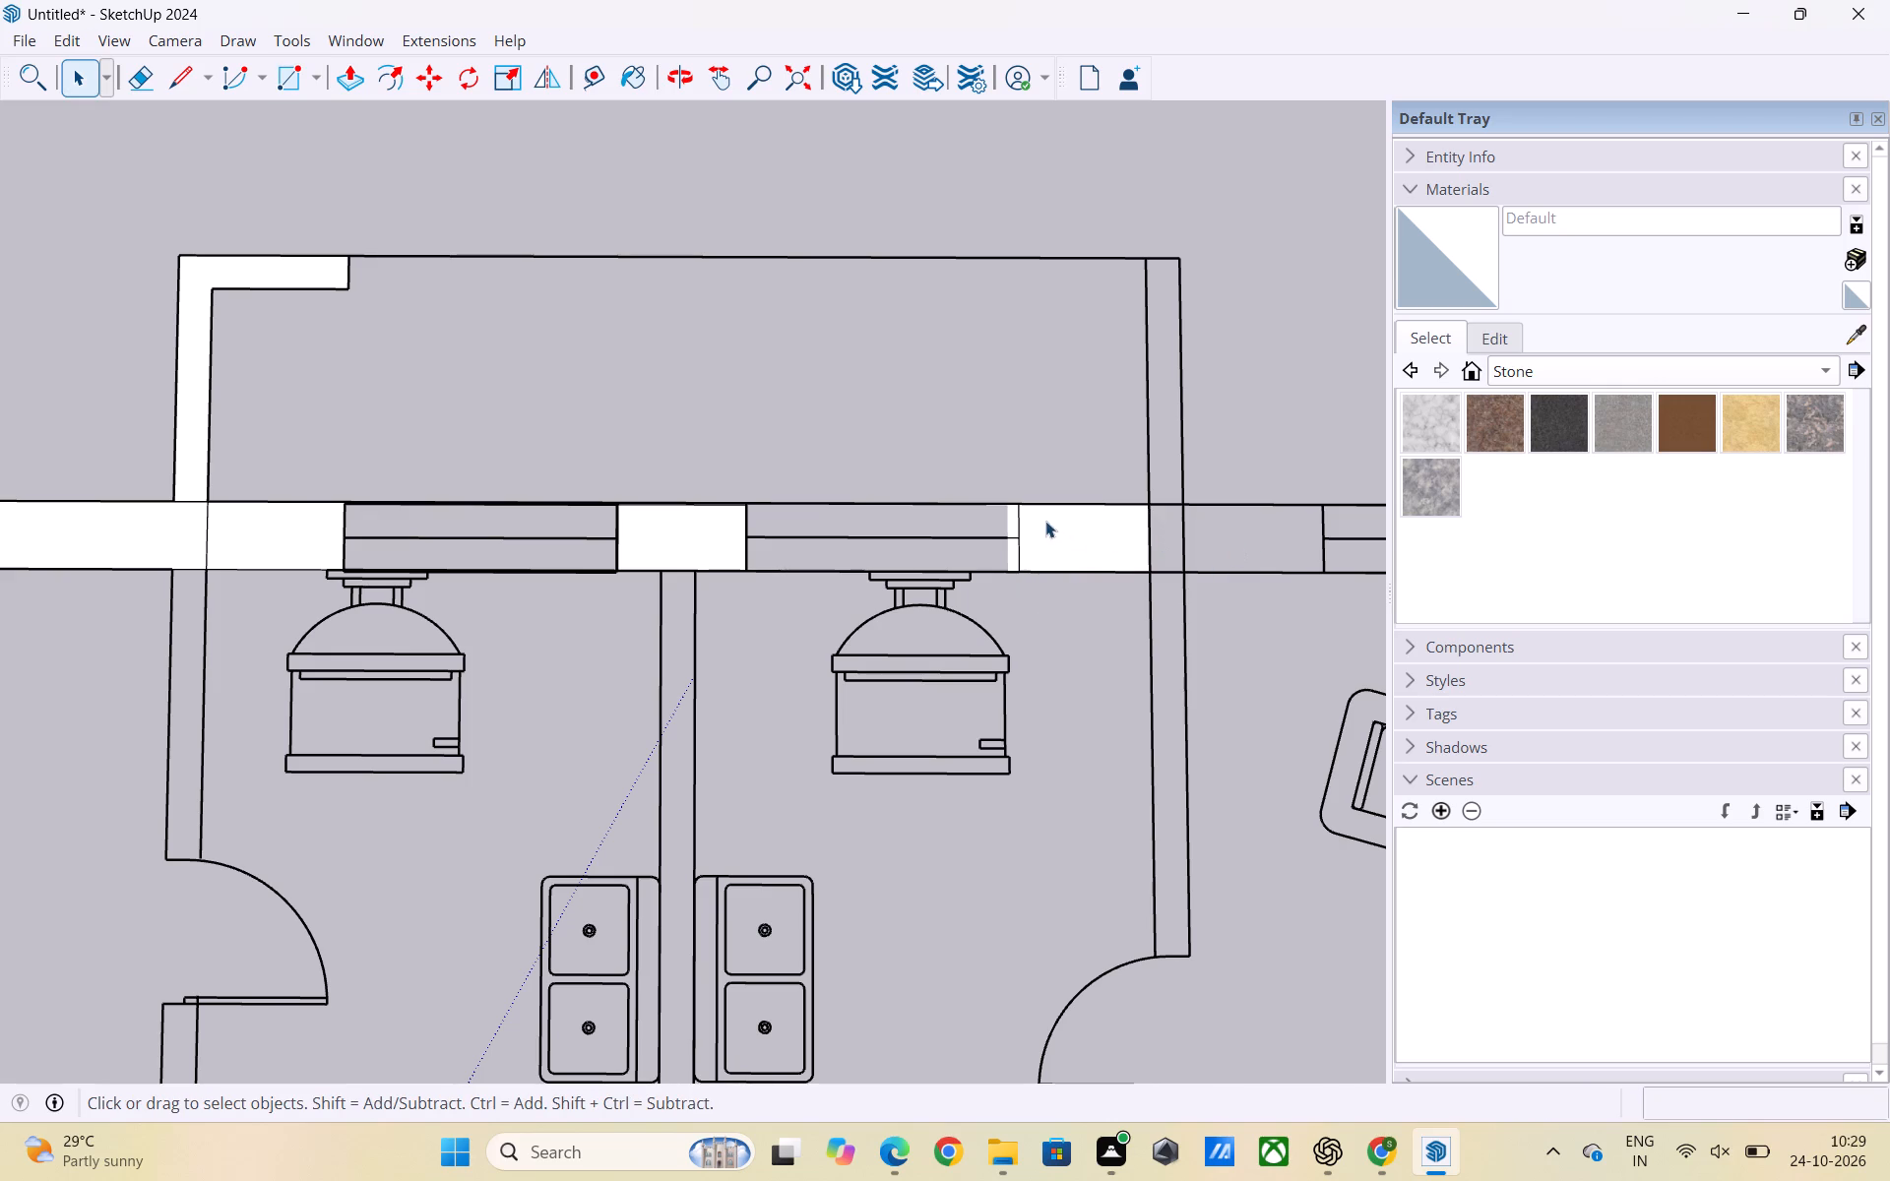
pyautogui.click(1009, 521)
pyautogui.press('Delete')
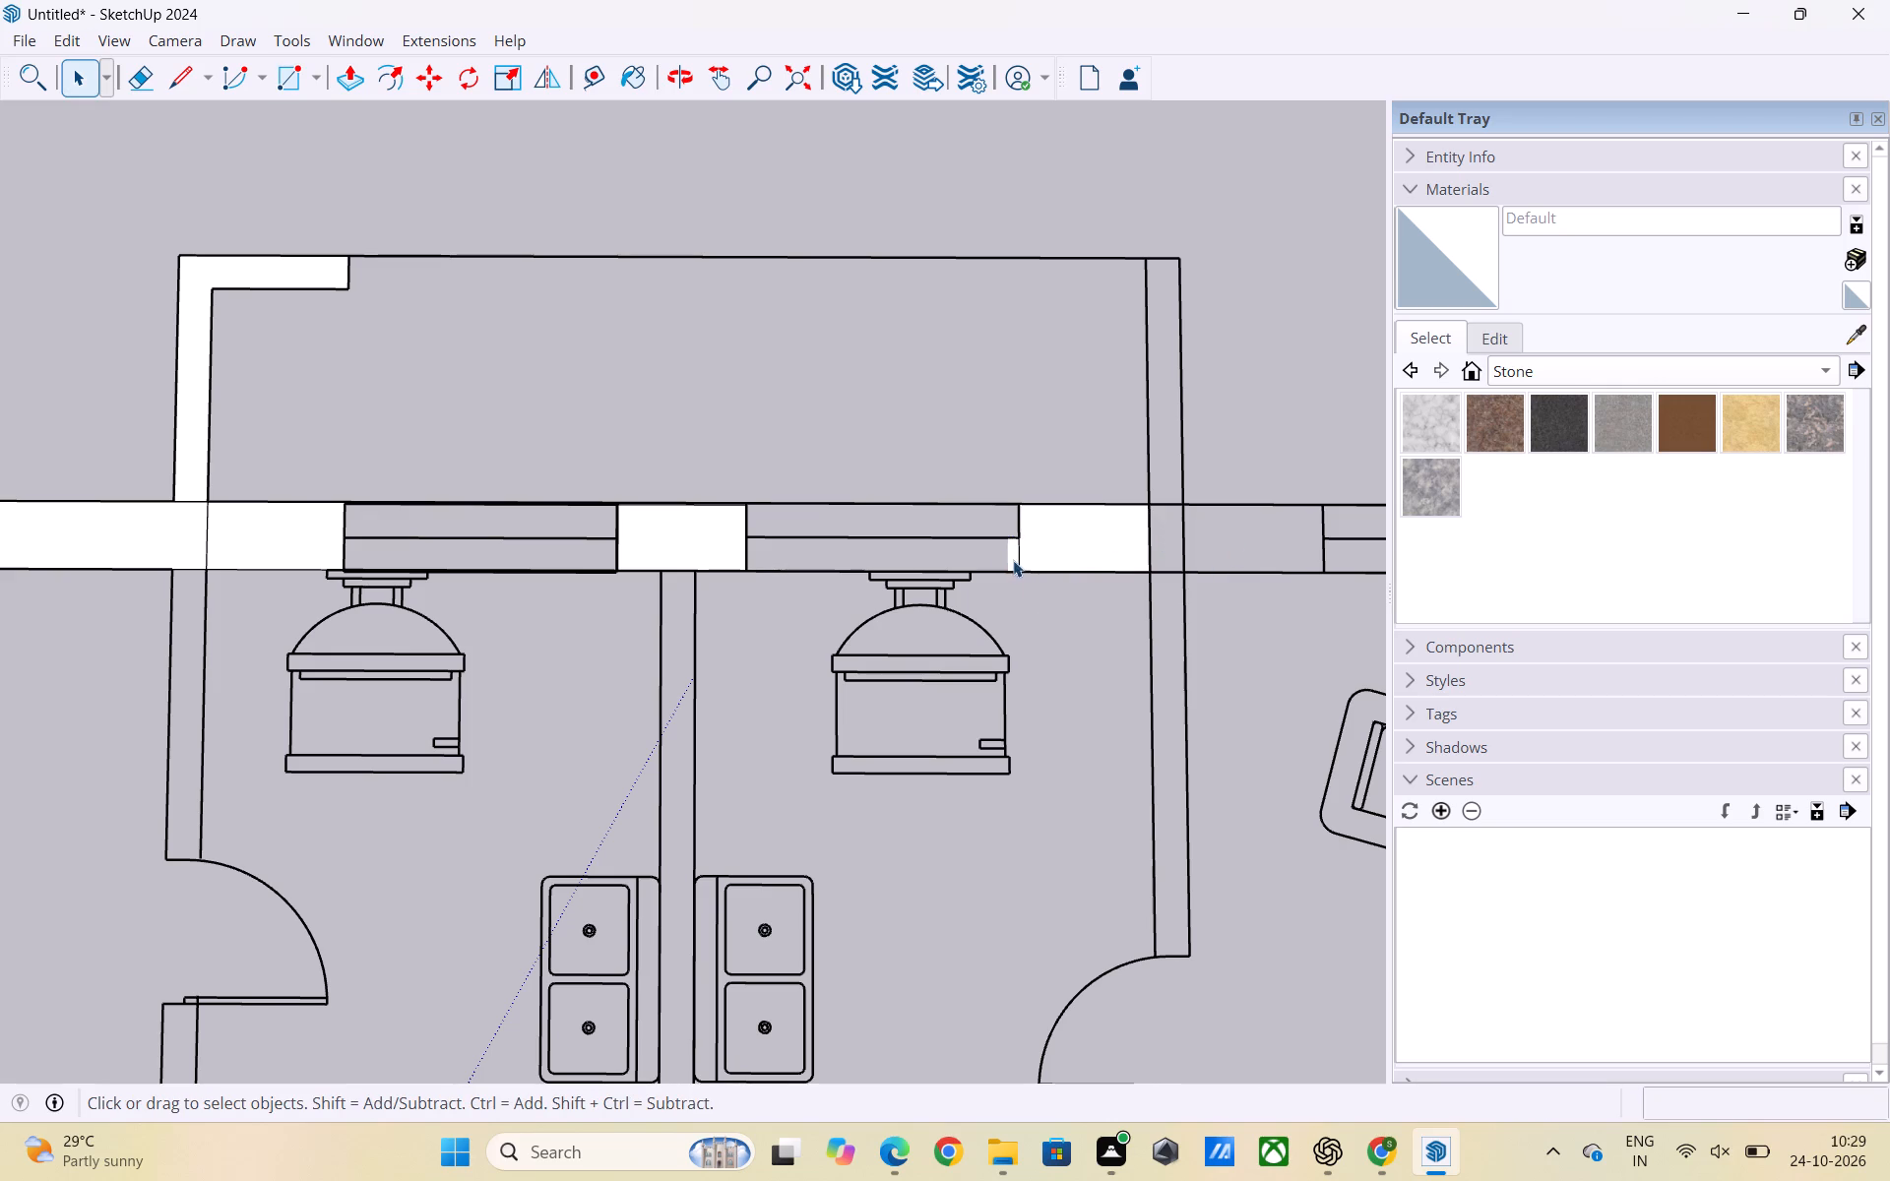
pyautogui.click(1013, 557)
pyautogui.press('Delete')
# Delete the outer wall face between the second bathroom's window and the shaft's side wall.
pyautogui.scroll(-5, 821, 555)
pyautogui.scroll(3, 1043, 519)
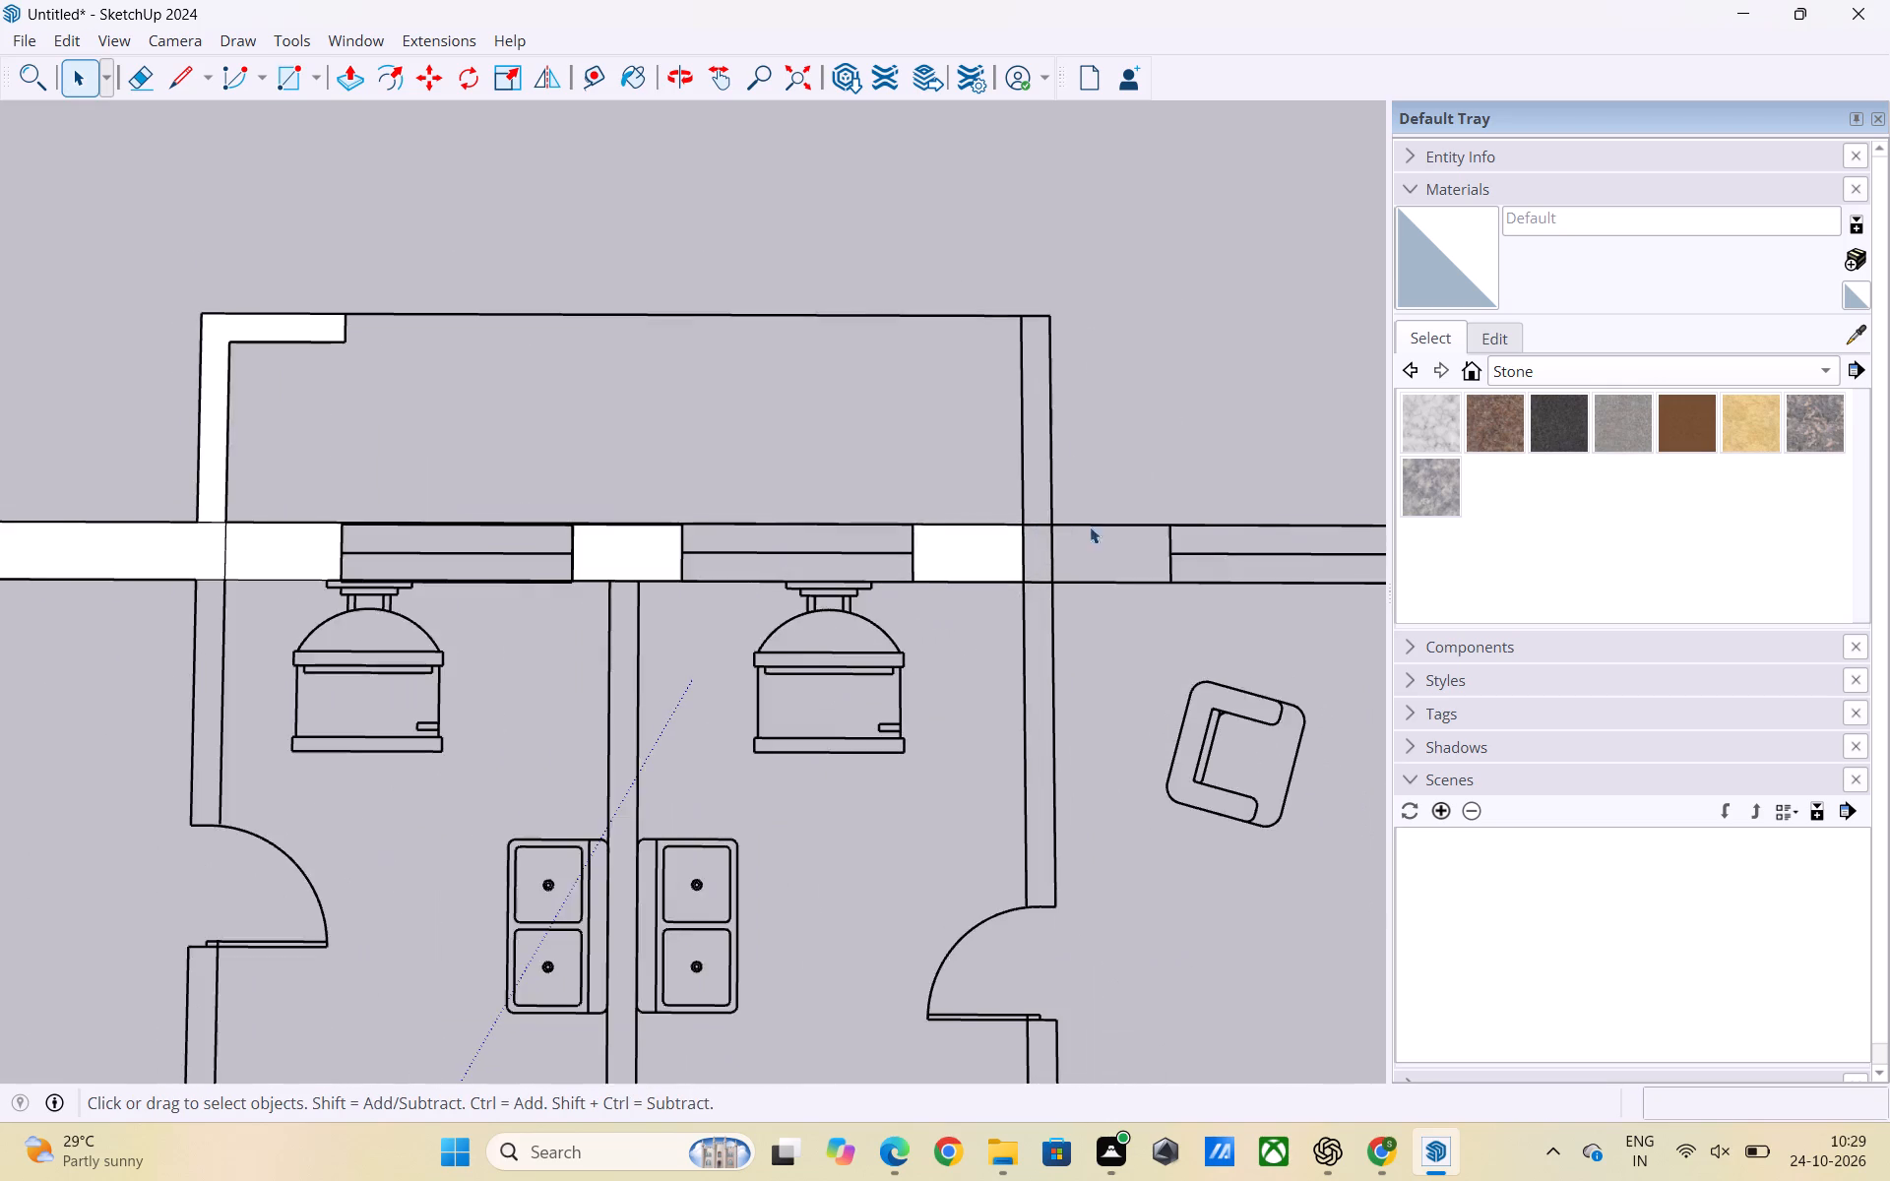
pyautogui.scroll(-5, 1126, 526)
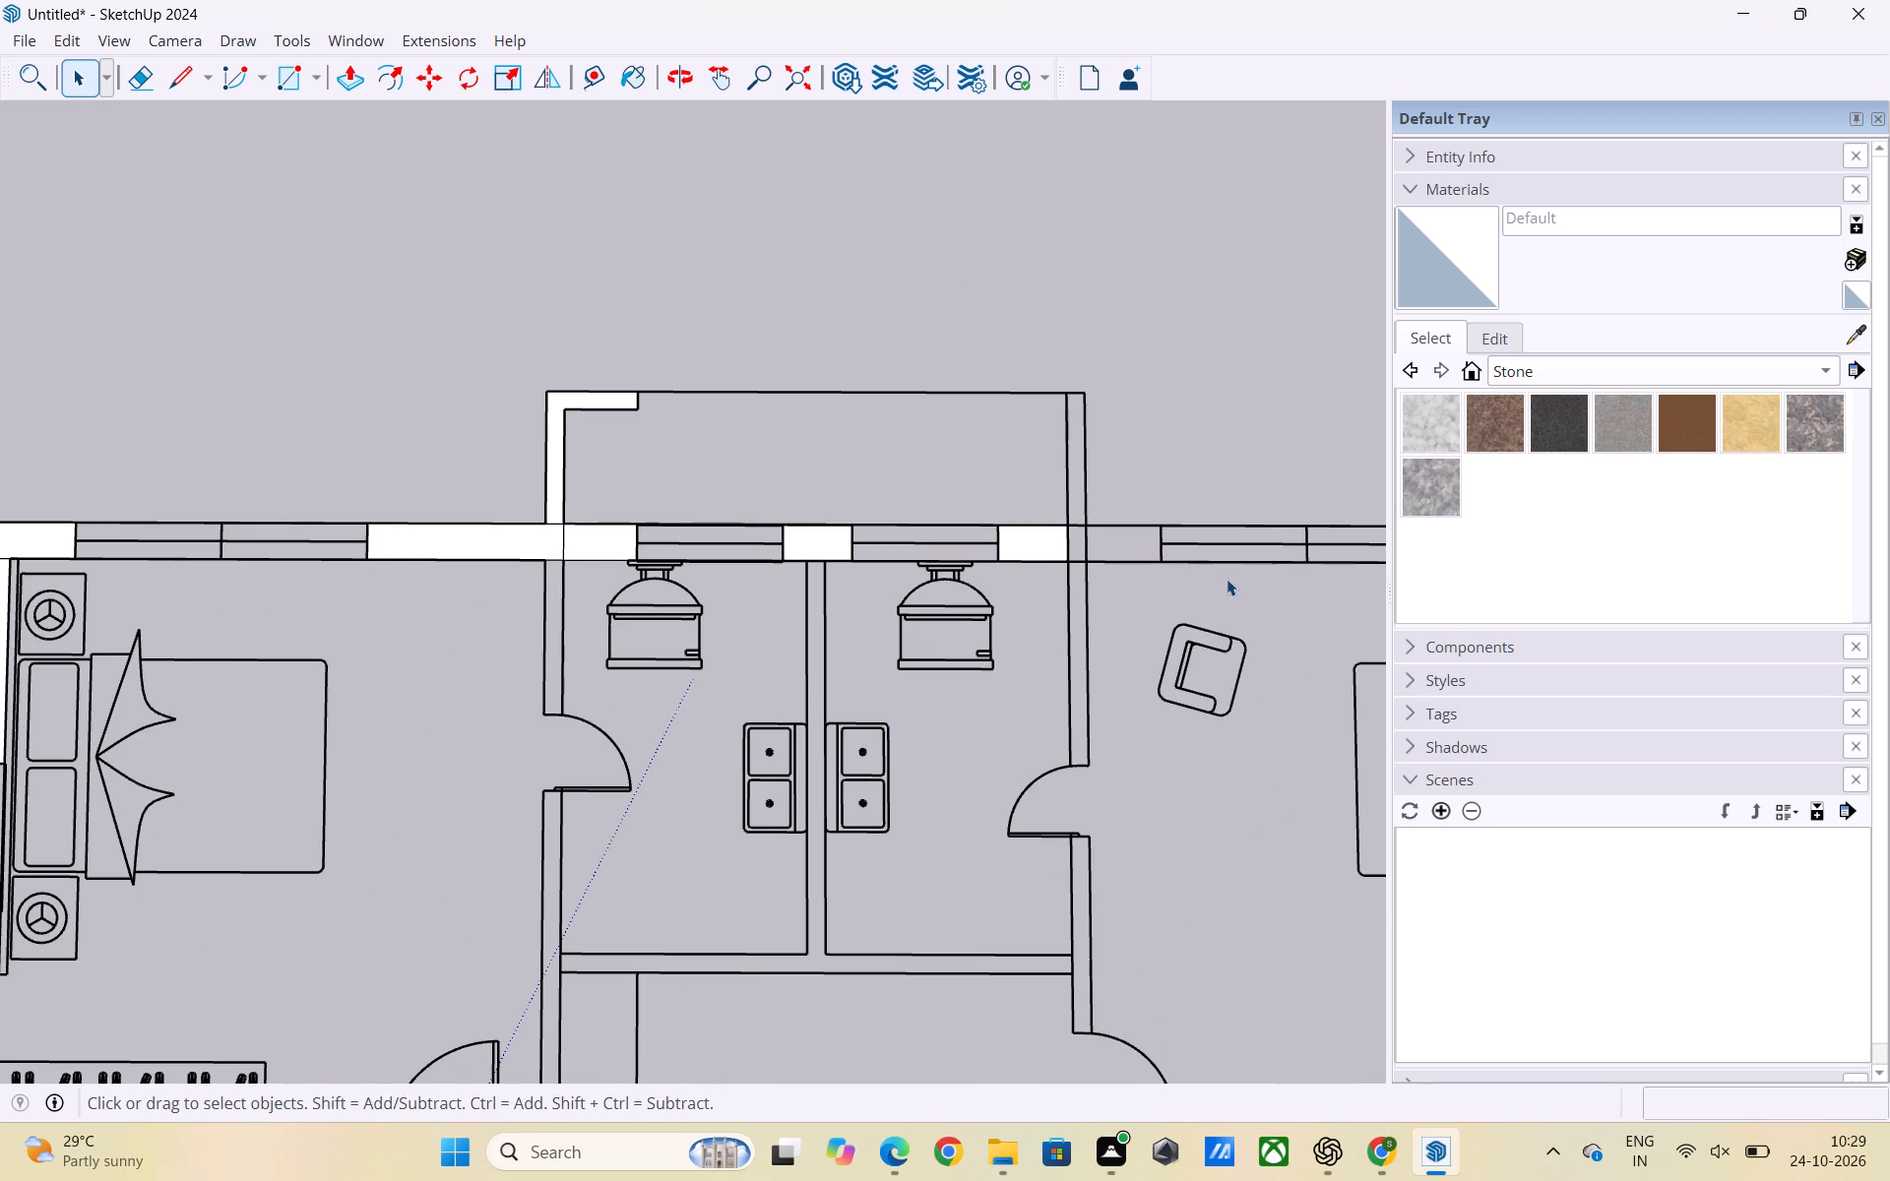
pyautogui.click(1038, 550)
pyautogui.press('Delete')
# Erase the inner line of the shaft's side wall where it crosses the outer wall beside the second bathroom's window.
pyautogui.press('e')
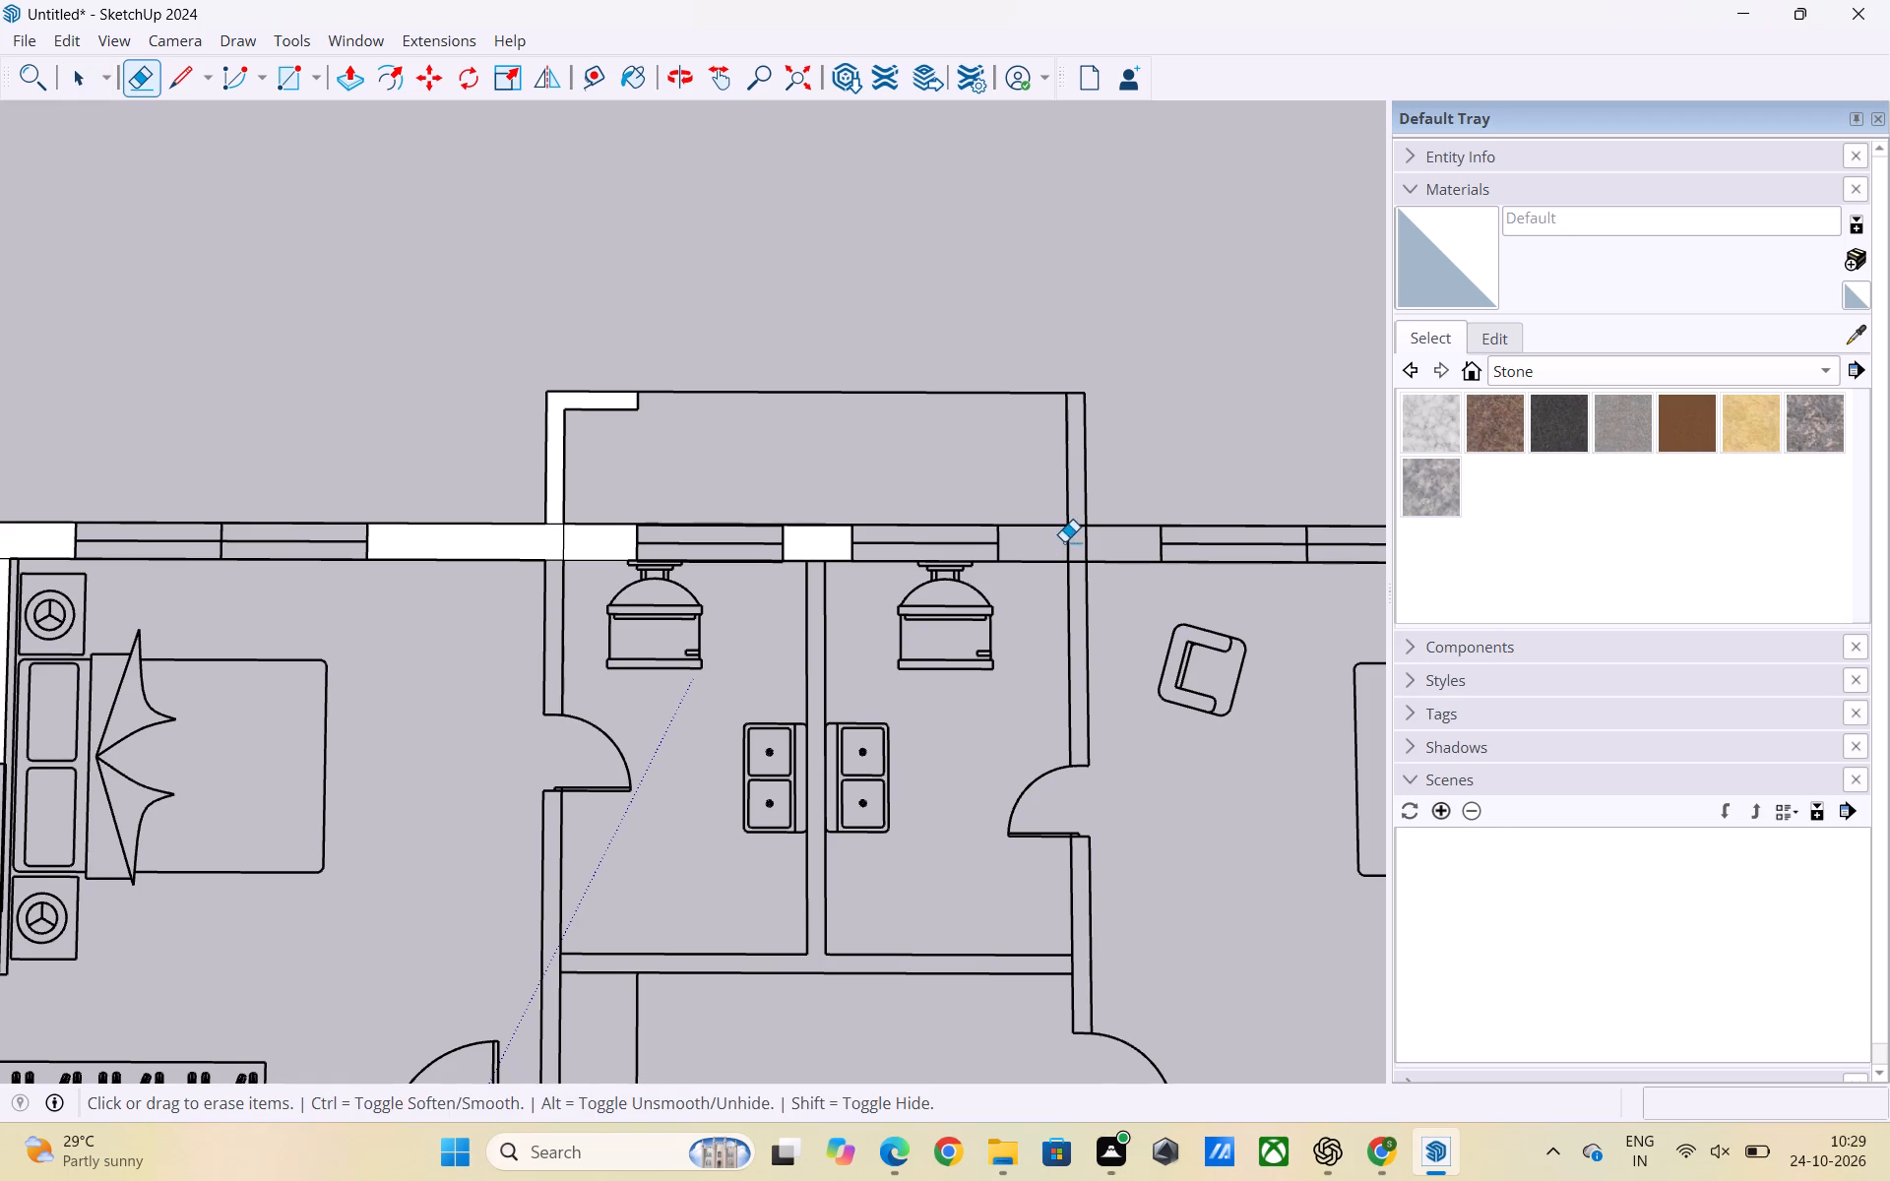
pyautogui.scroll(2, 1067, 540)
pyautogui.click(1068, 545)
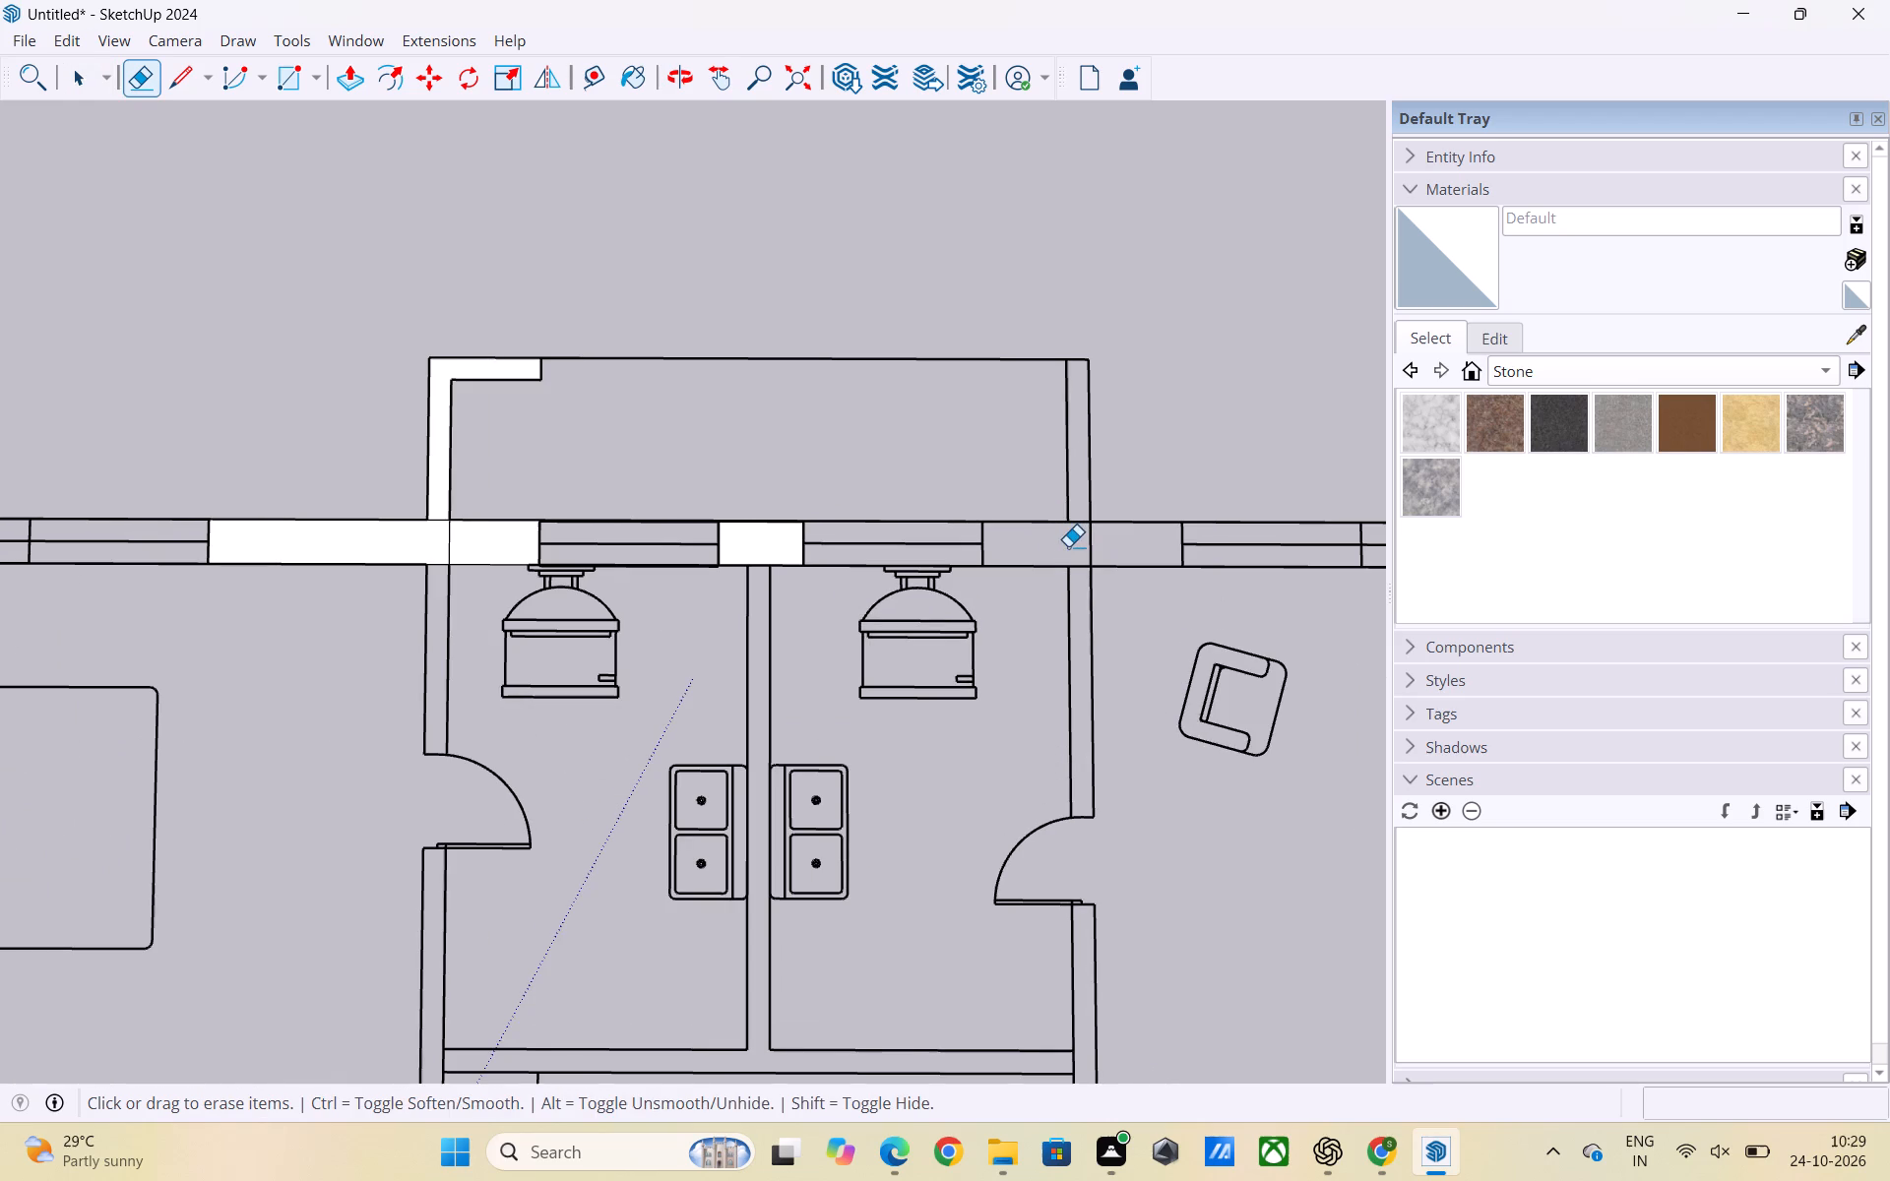
pyautogui.press('space')
pyautogui.click(1181, 482)
# Draw a rectangle of about 1' 9 3/4" by 9" over the outer wall from the second bathroom's window to the partition's bedroom side.
pyautogui.press('r')
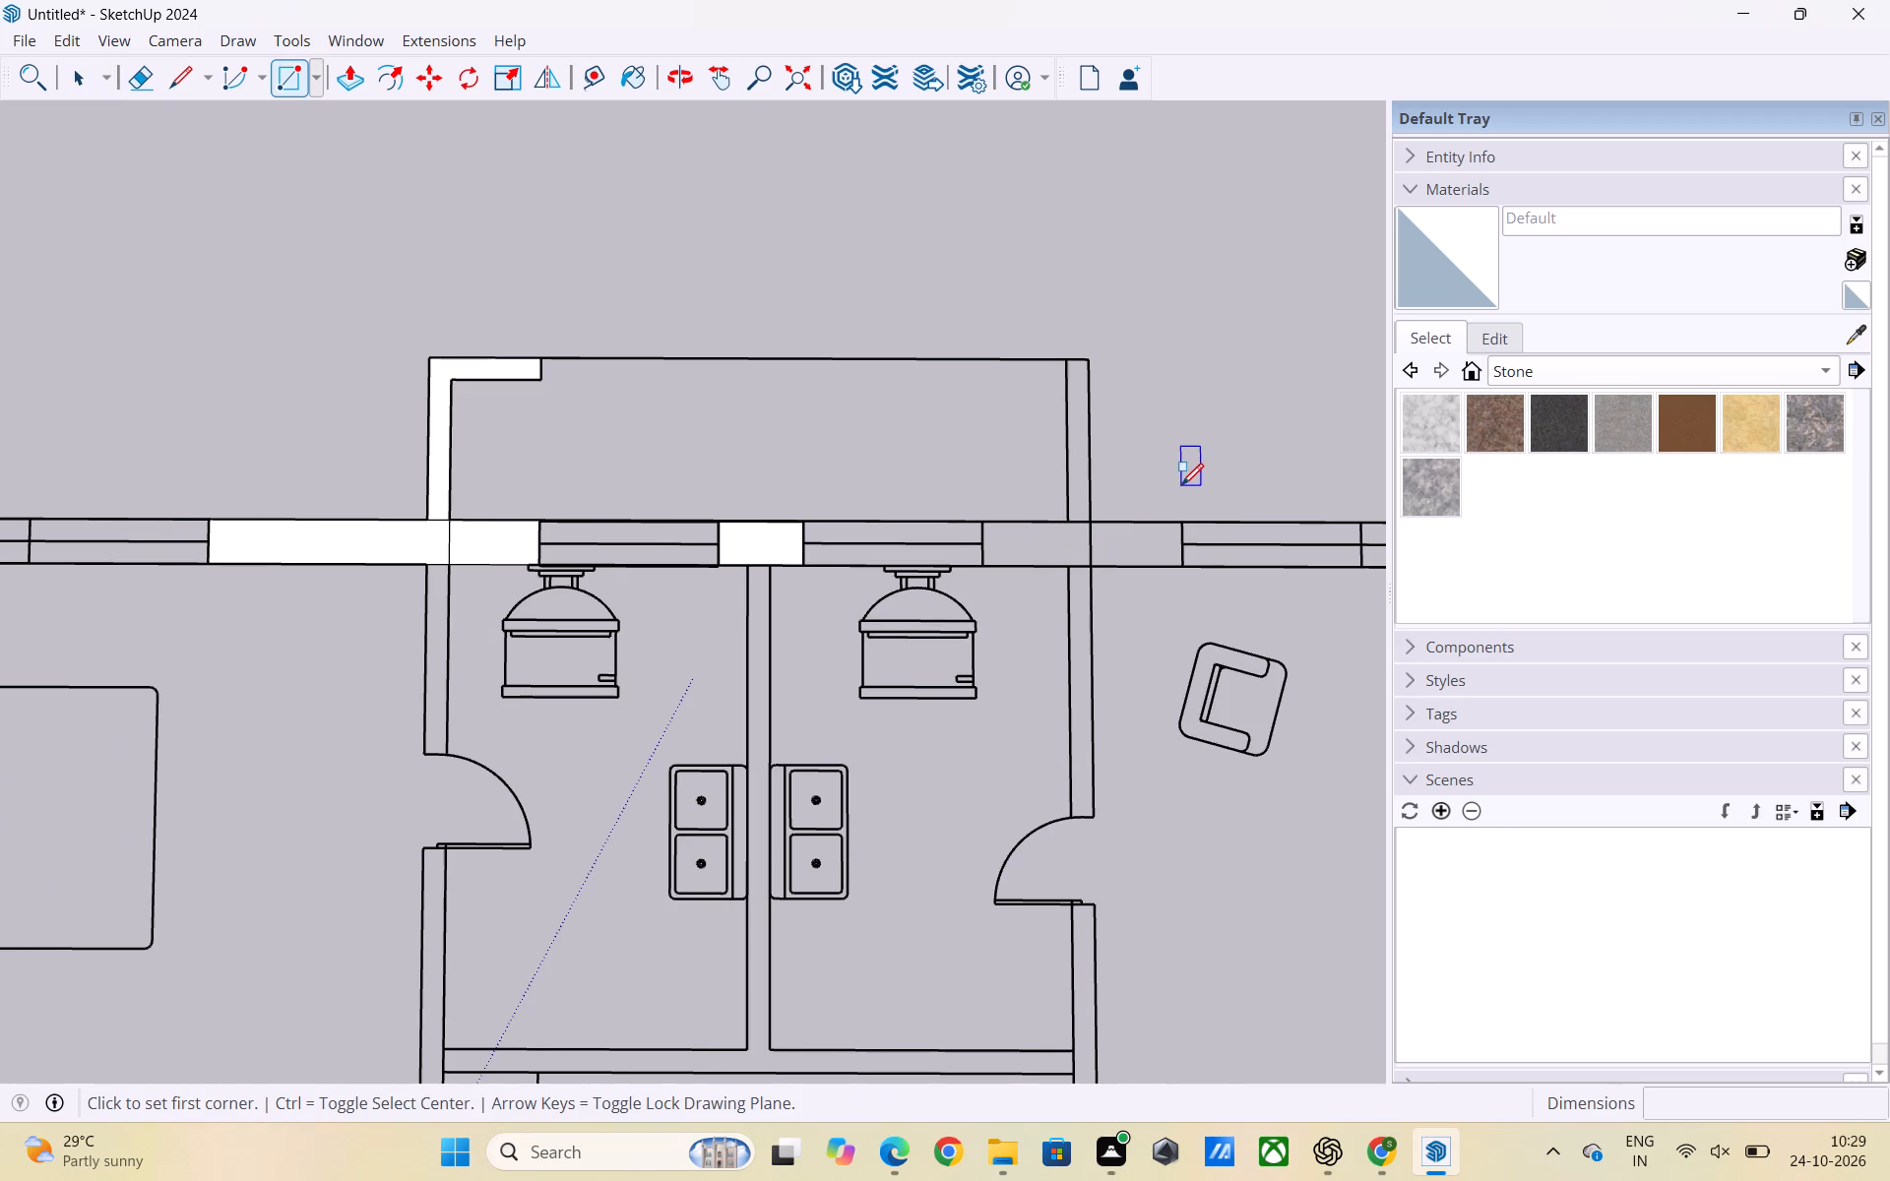
pyautogui.click(981, 526)
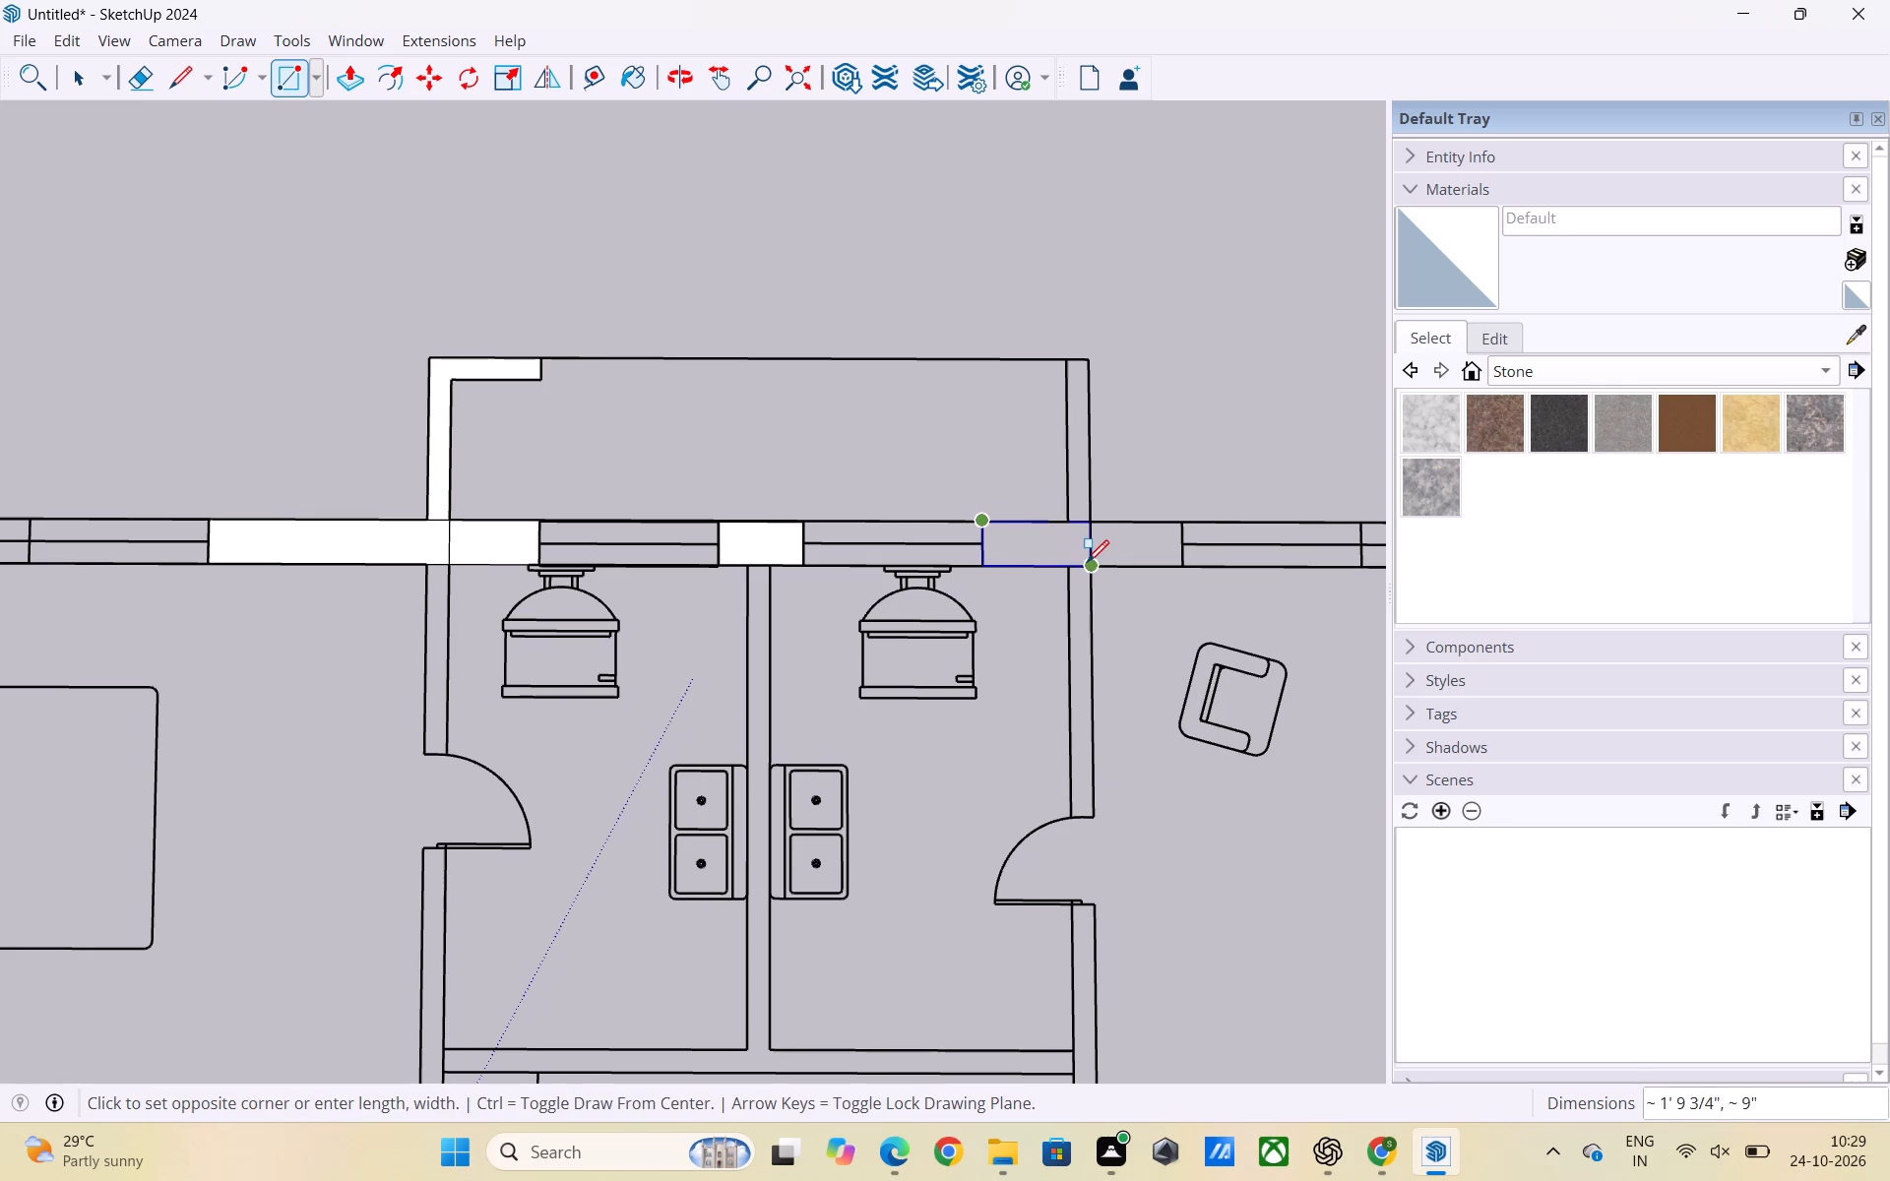
pyautogui.click(1087, 562)
# Delete the outer wall face between the second bathroom's partition and the adjoining bedroom's window.
pyautogui.press('space')
pyautogui.click(1147, 538)
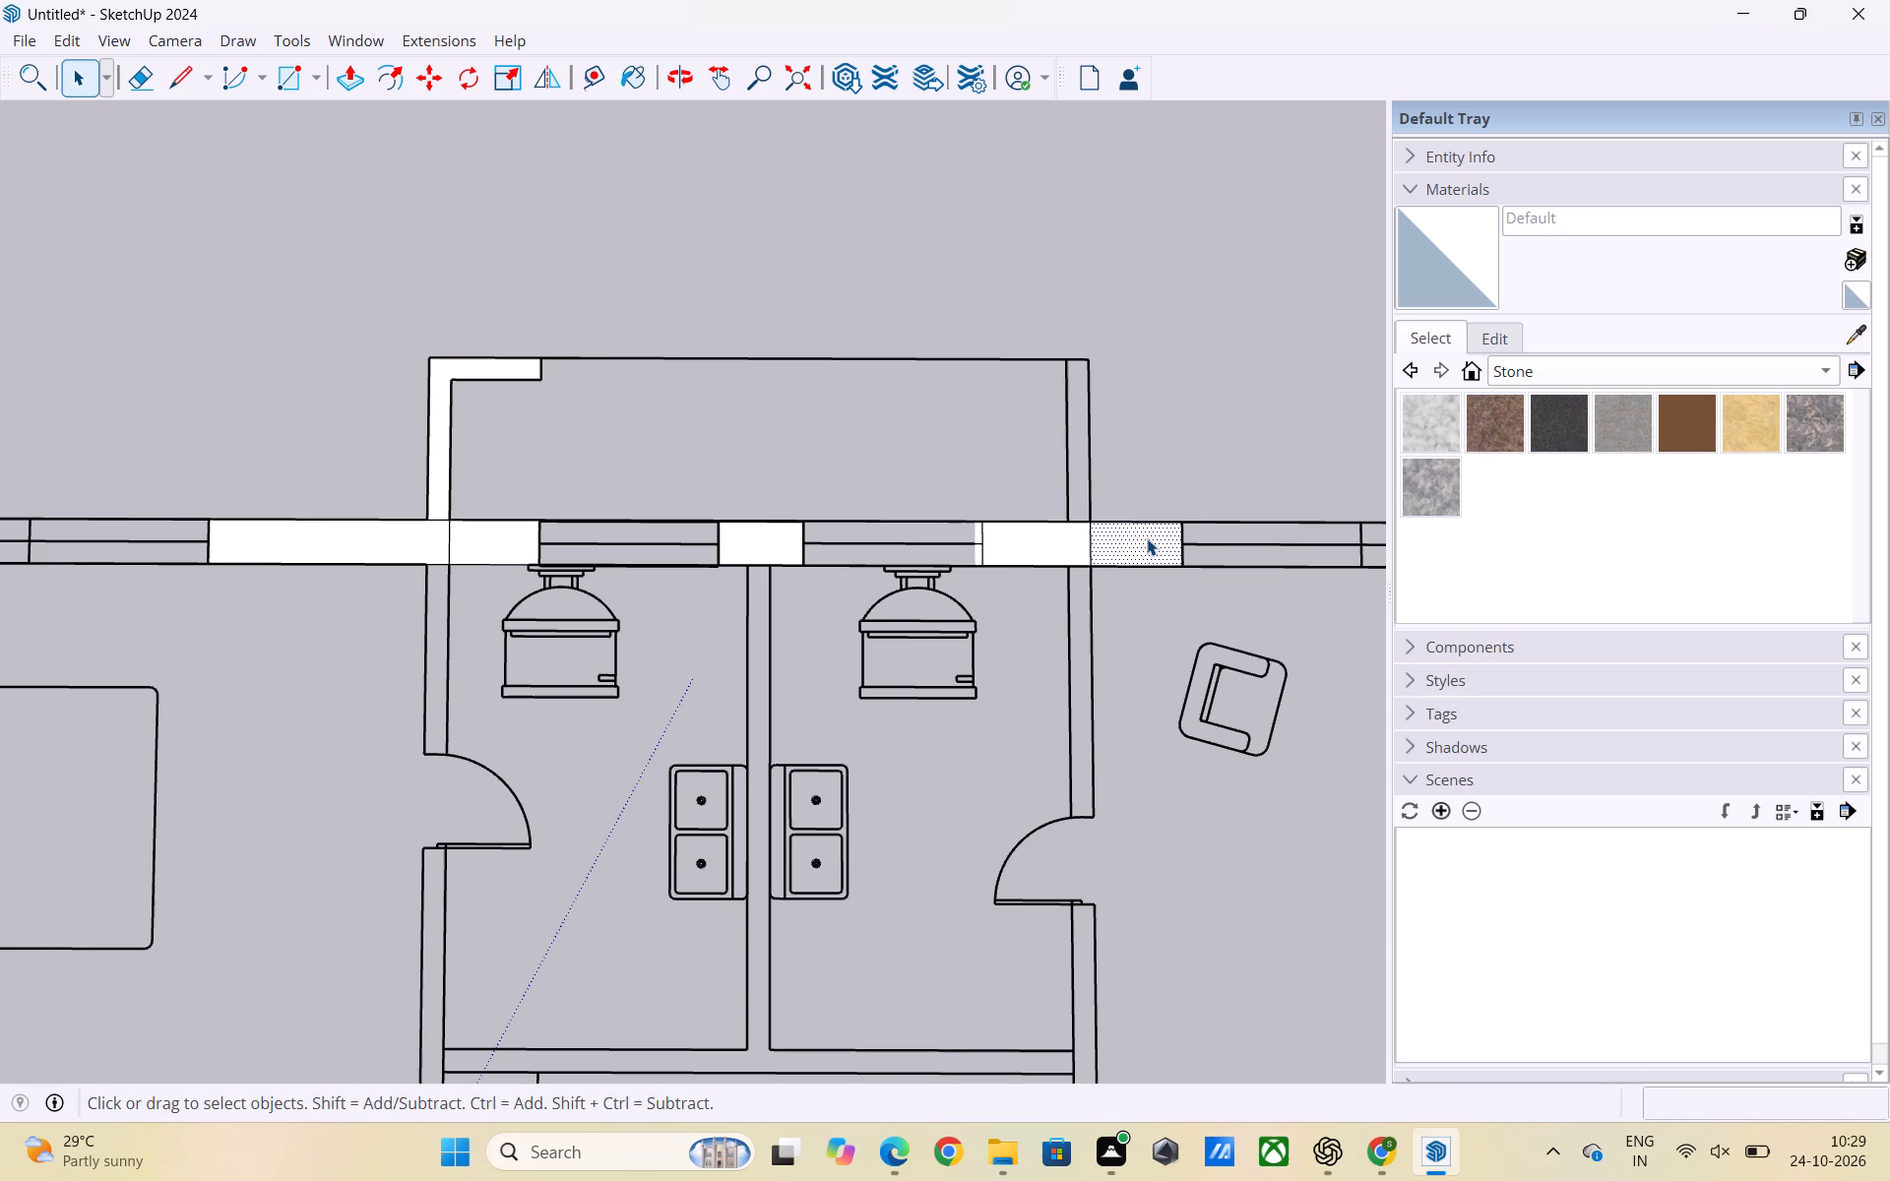
pyautogui.press('Delete')
# Draw a rectangle over the partition between the second bathroom and the adjoining bedroom, from the outer wall to the bathroom door.
pyautogui.scroll(-5, 1130, 475)
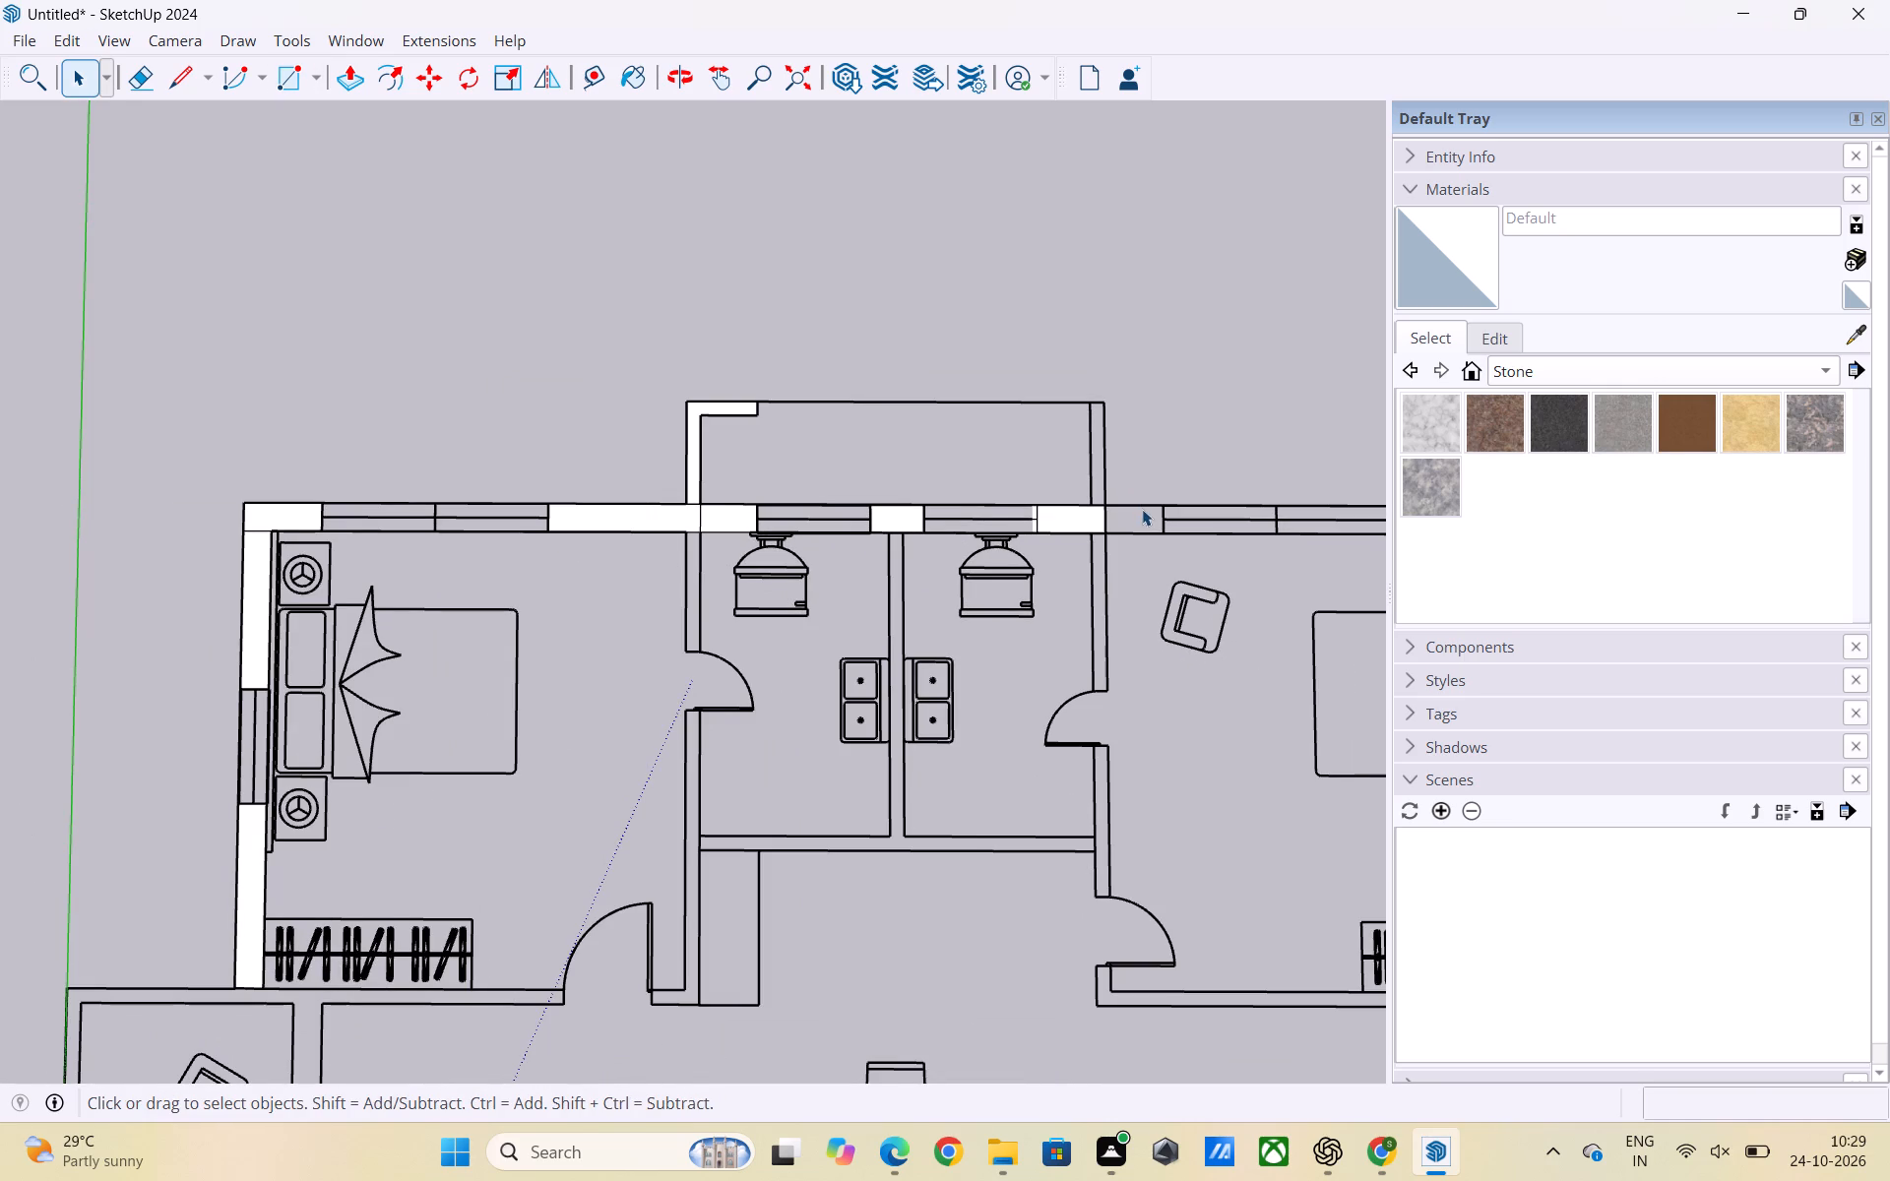
pyautogui.scroll(-2, 1142, 509)
pyautogui.scroll(-2, 1118, 599)
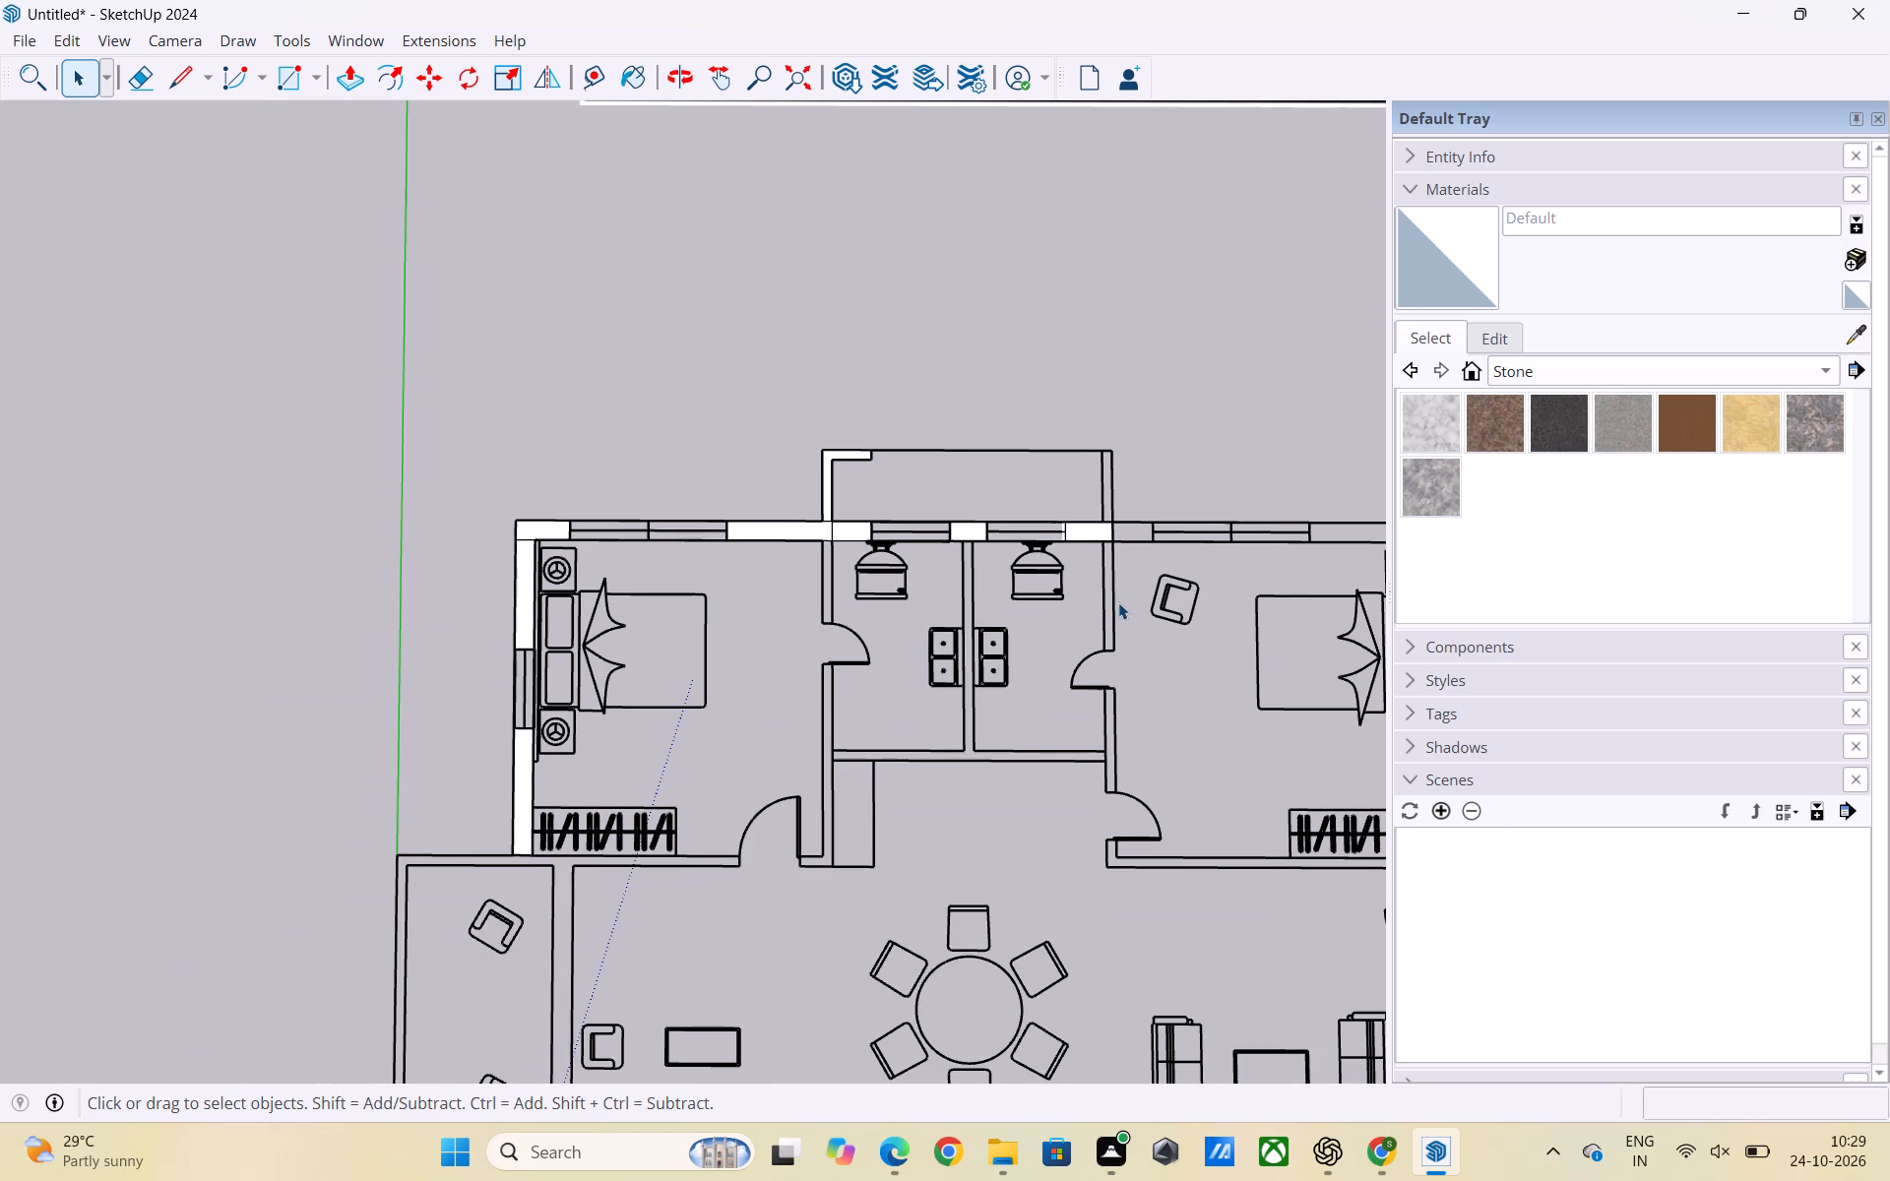
pyautogui.press('r')
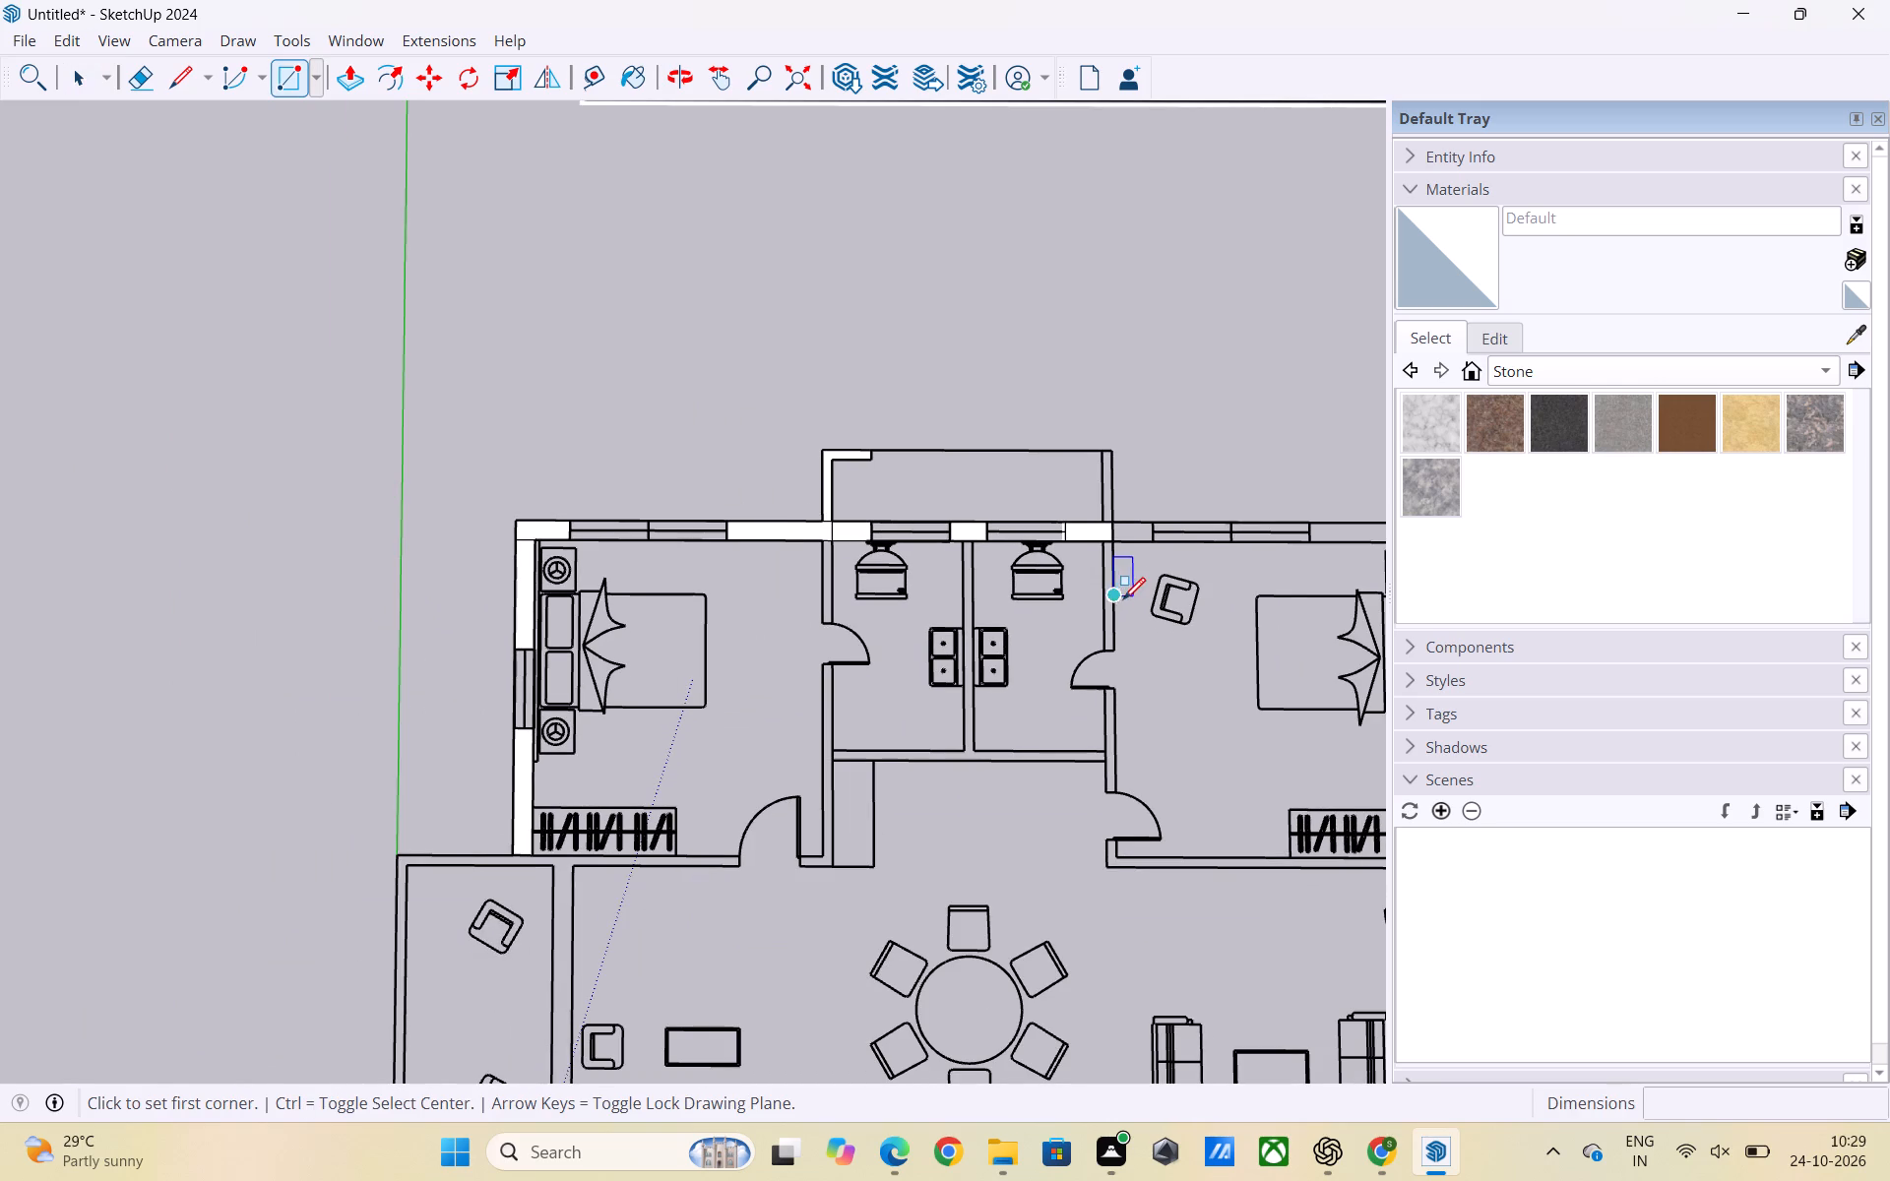
pyautogui.scroll(2, 1123, 582)
pyautogui.click(1098, 536)
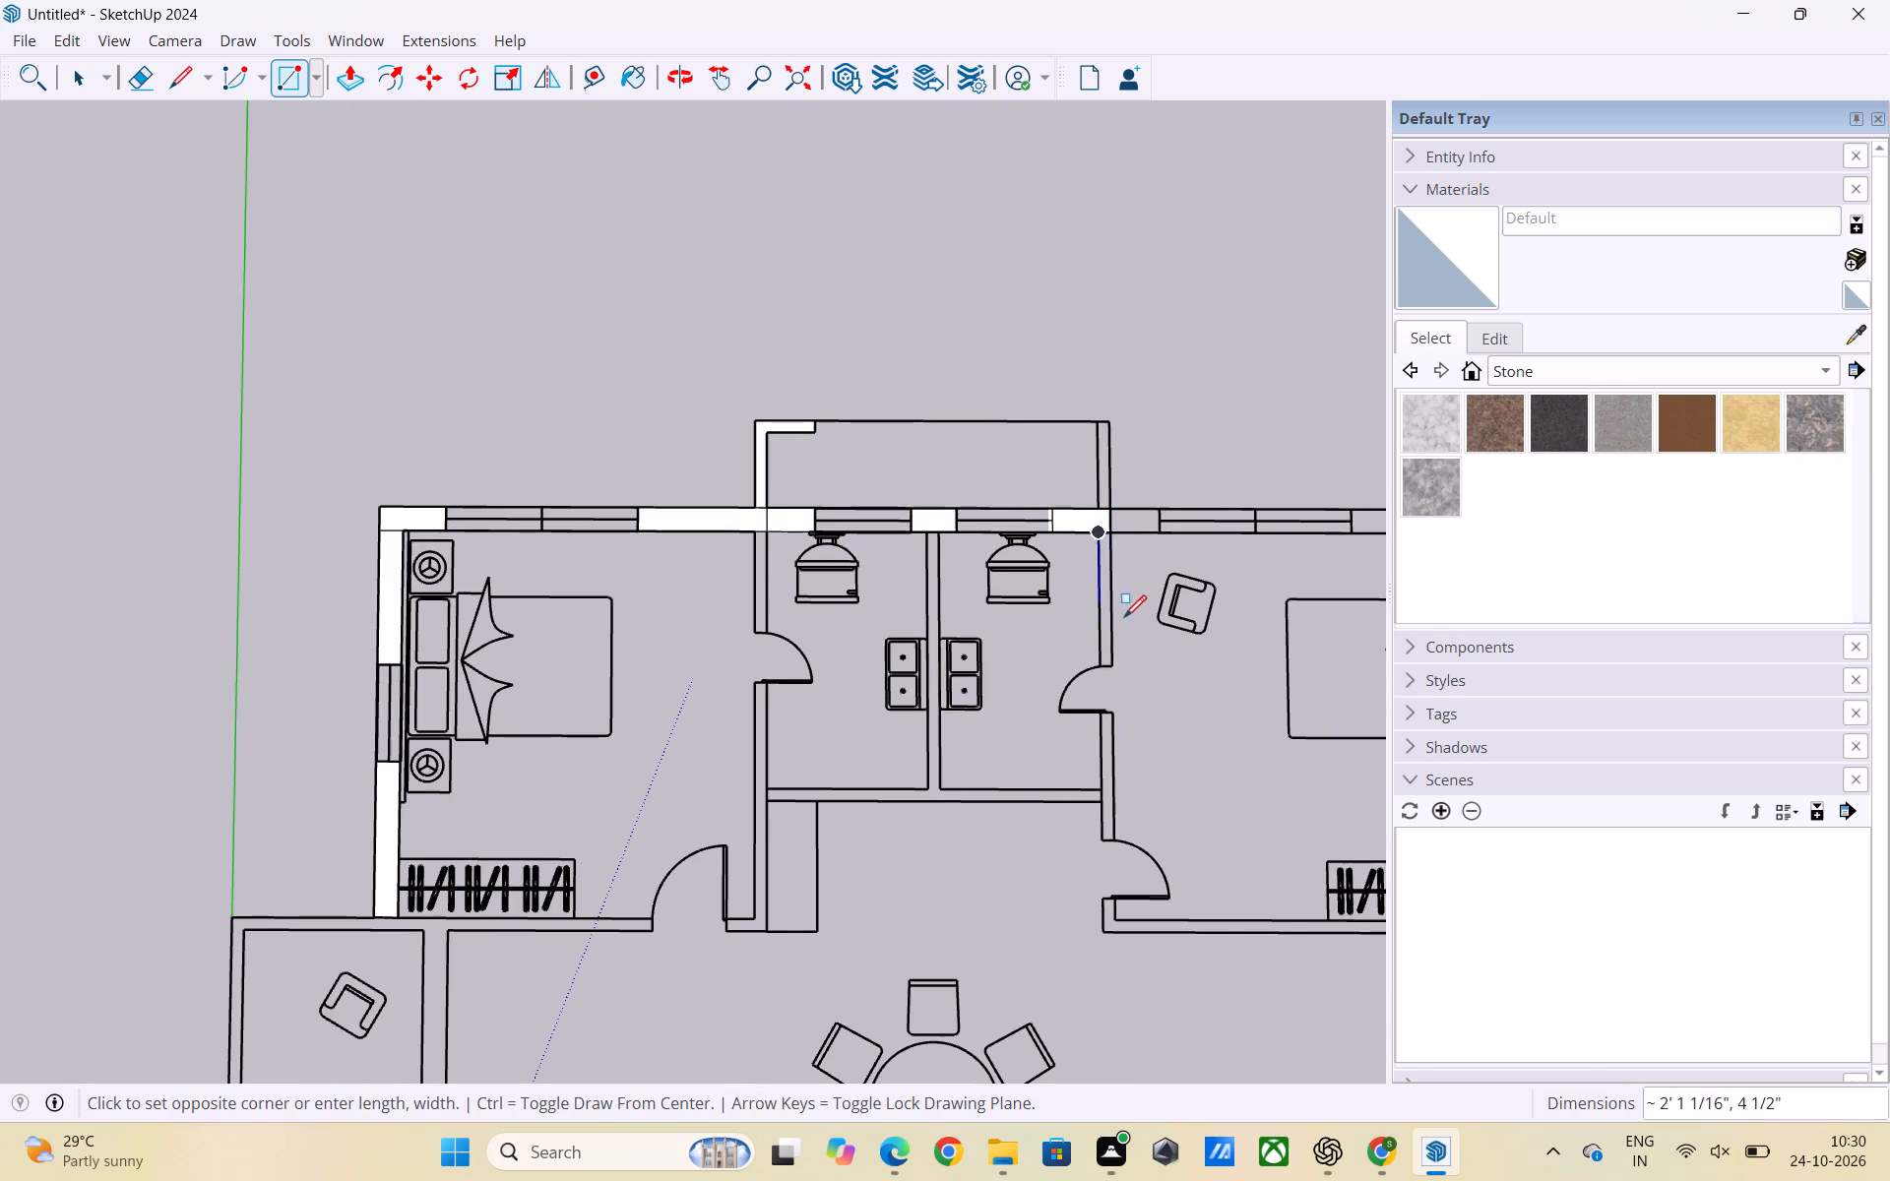
pyautogui.click(1114, 660)
pyautogui.press('space')
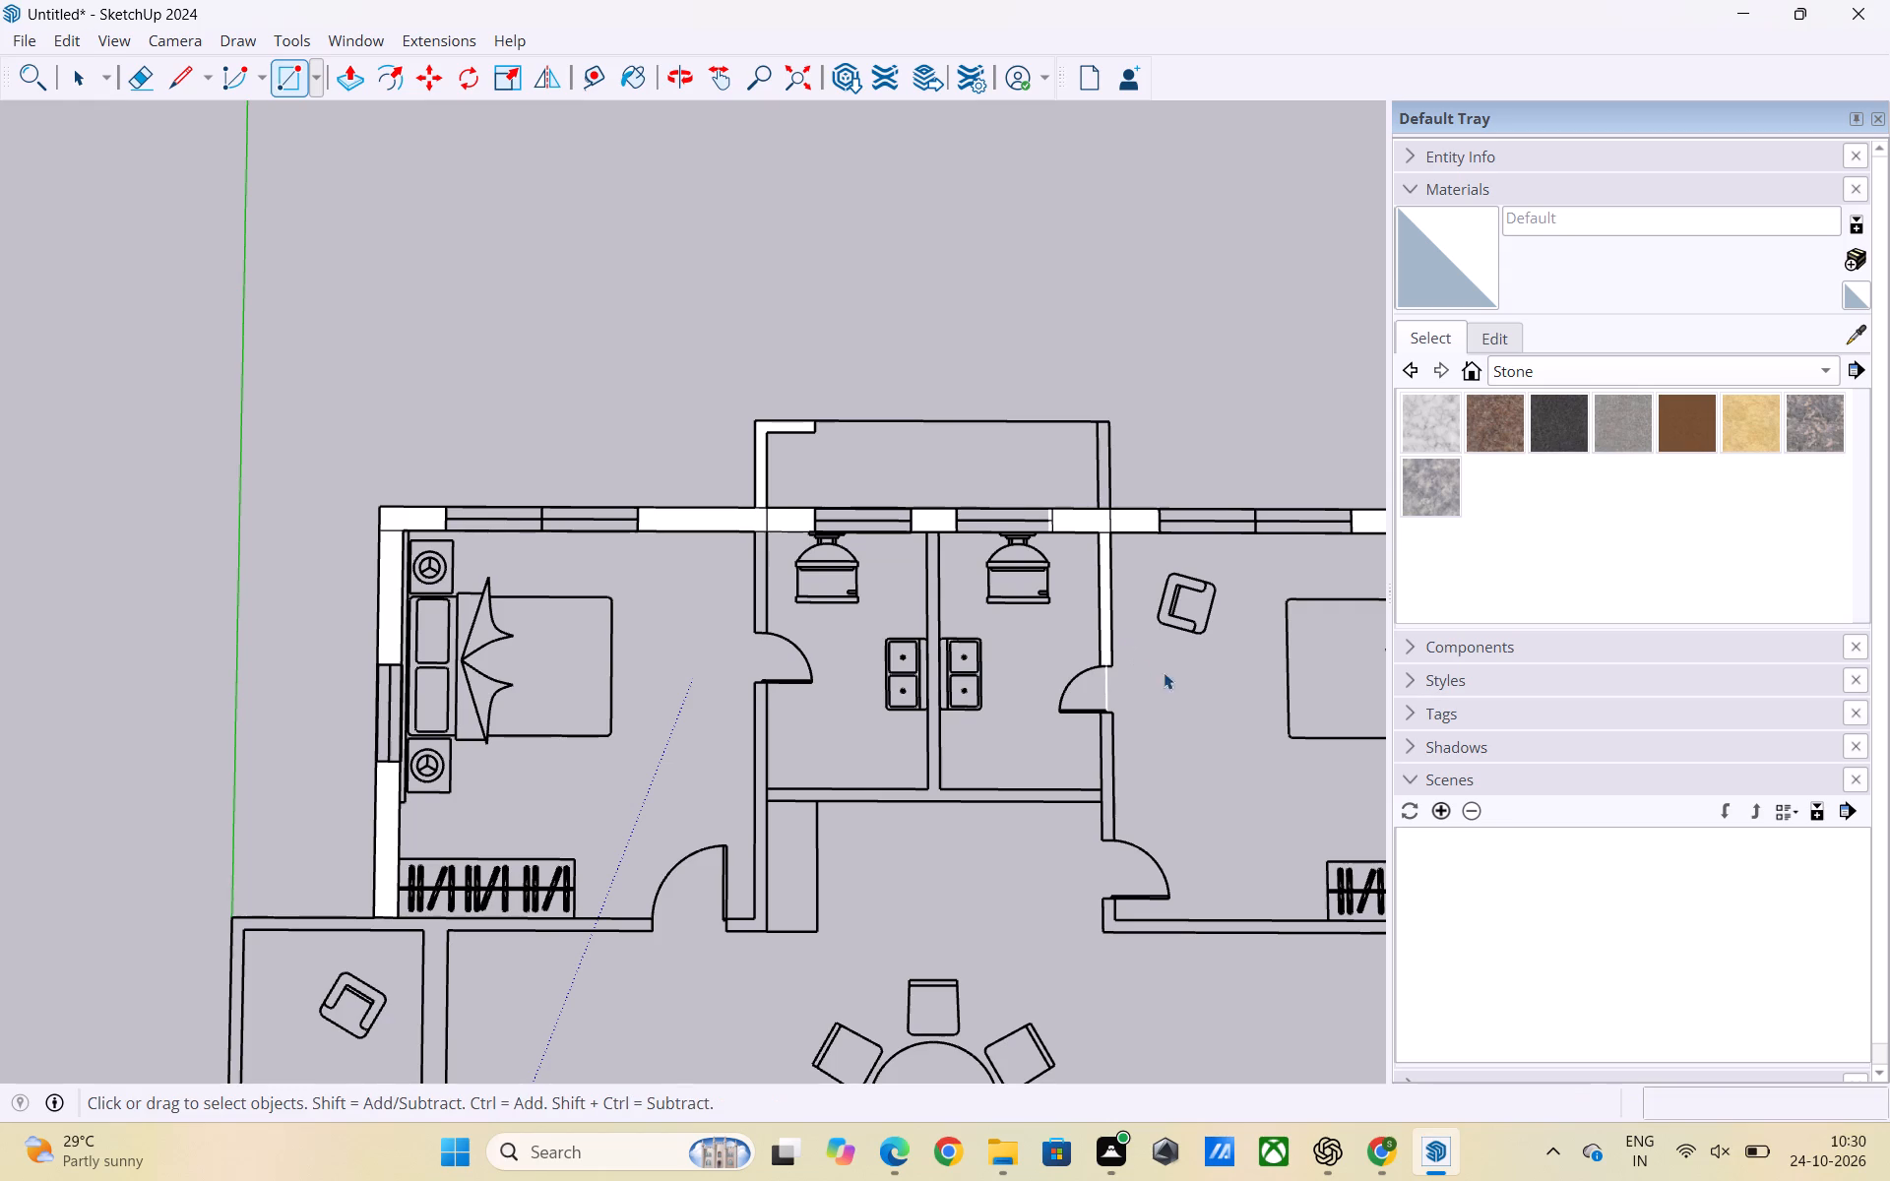
# Delete the stray face strip inside the second bathroom's door opening.
pyautogui.click(1106, 694)
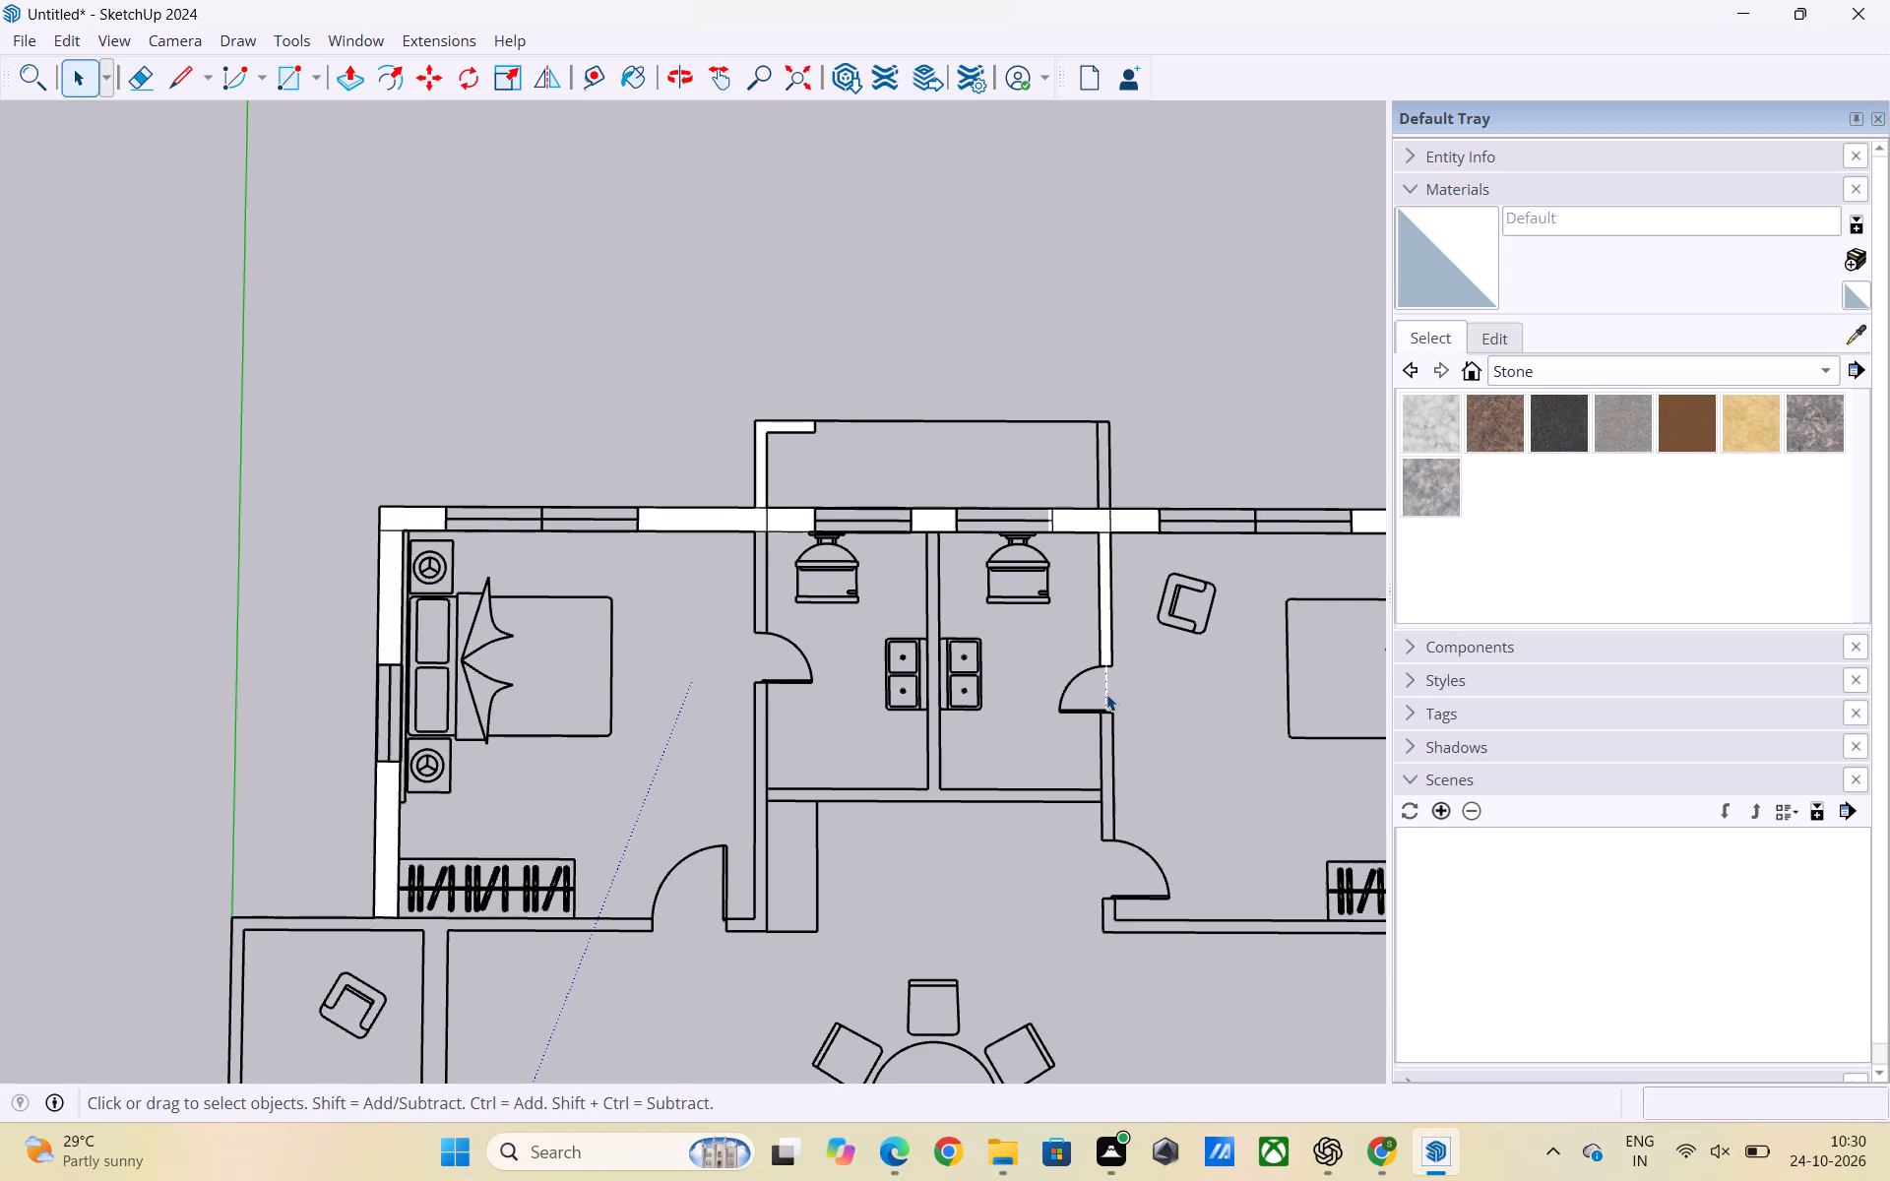
pyautogui.press('Delete')
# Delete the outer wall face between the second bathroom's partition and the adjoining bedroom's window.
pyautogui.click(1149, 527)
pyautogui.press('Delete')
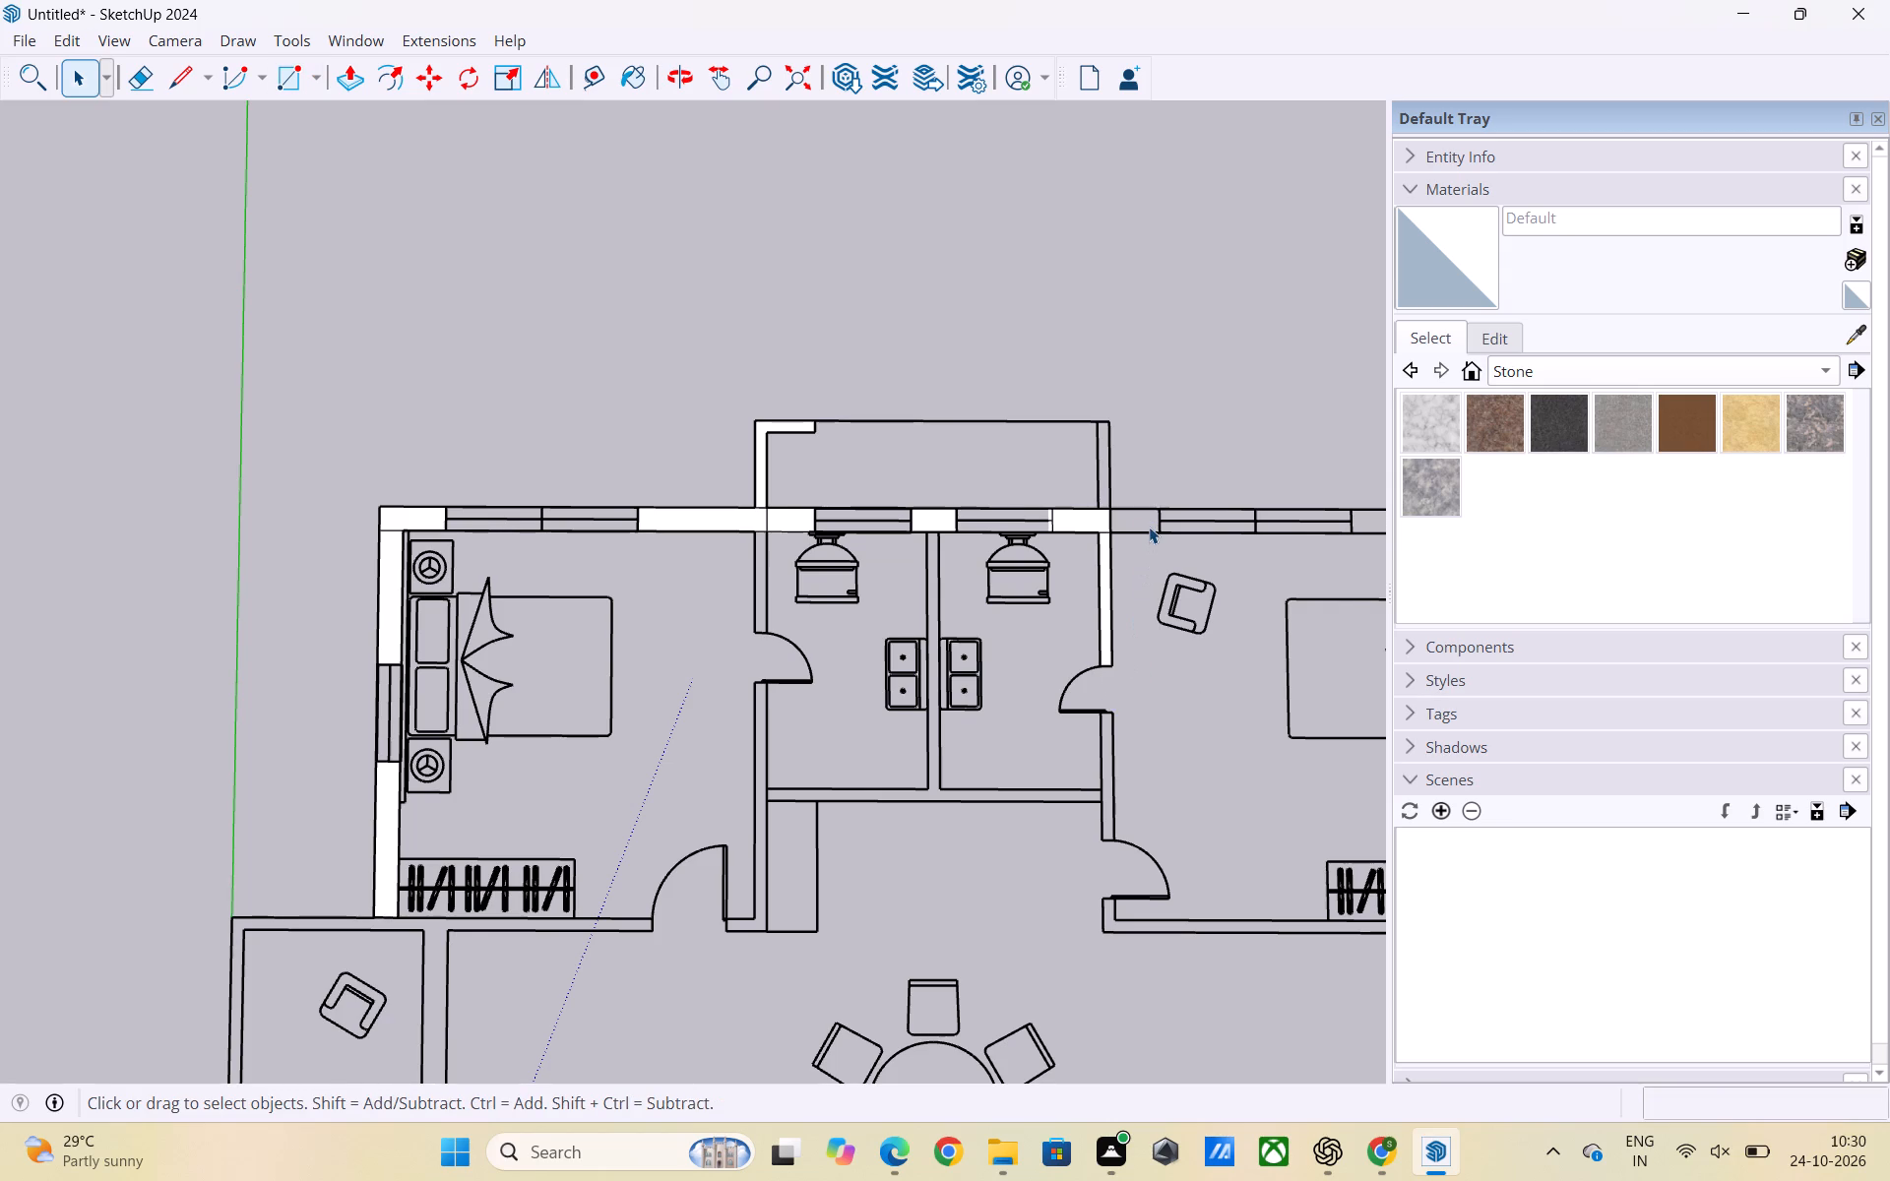
# Draw a rectangle of about 1' 6 1/2" by 9" over the outer wall from the partition's bedroom side to the bedroom's window.
pyautogui.scroll(-2, 794, 616)
pyautogui.press('r')
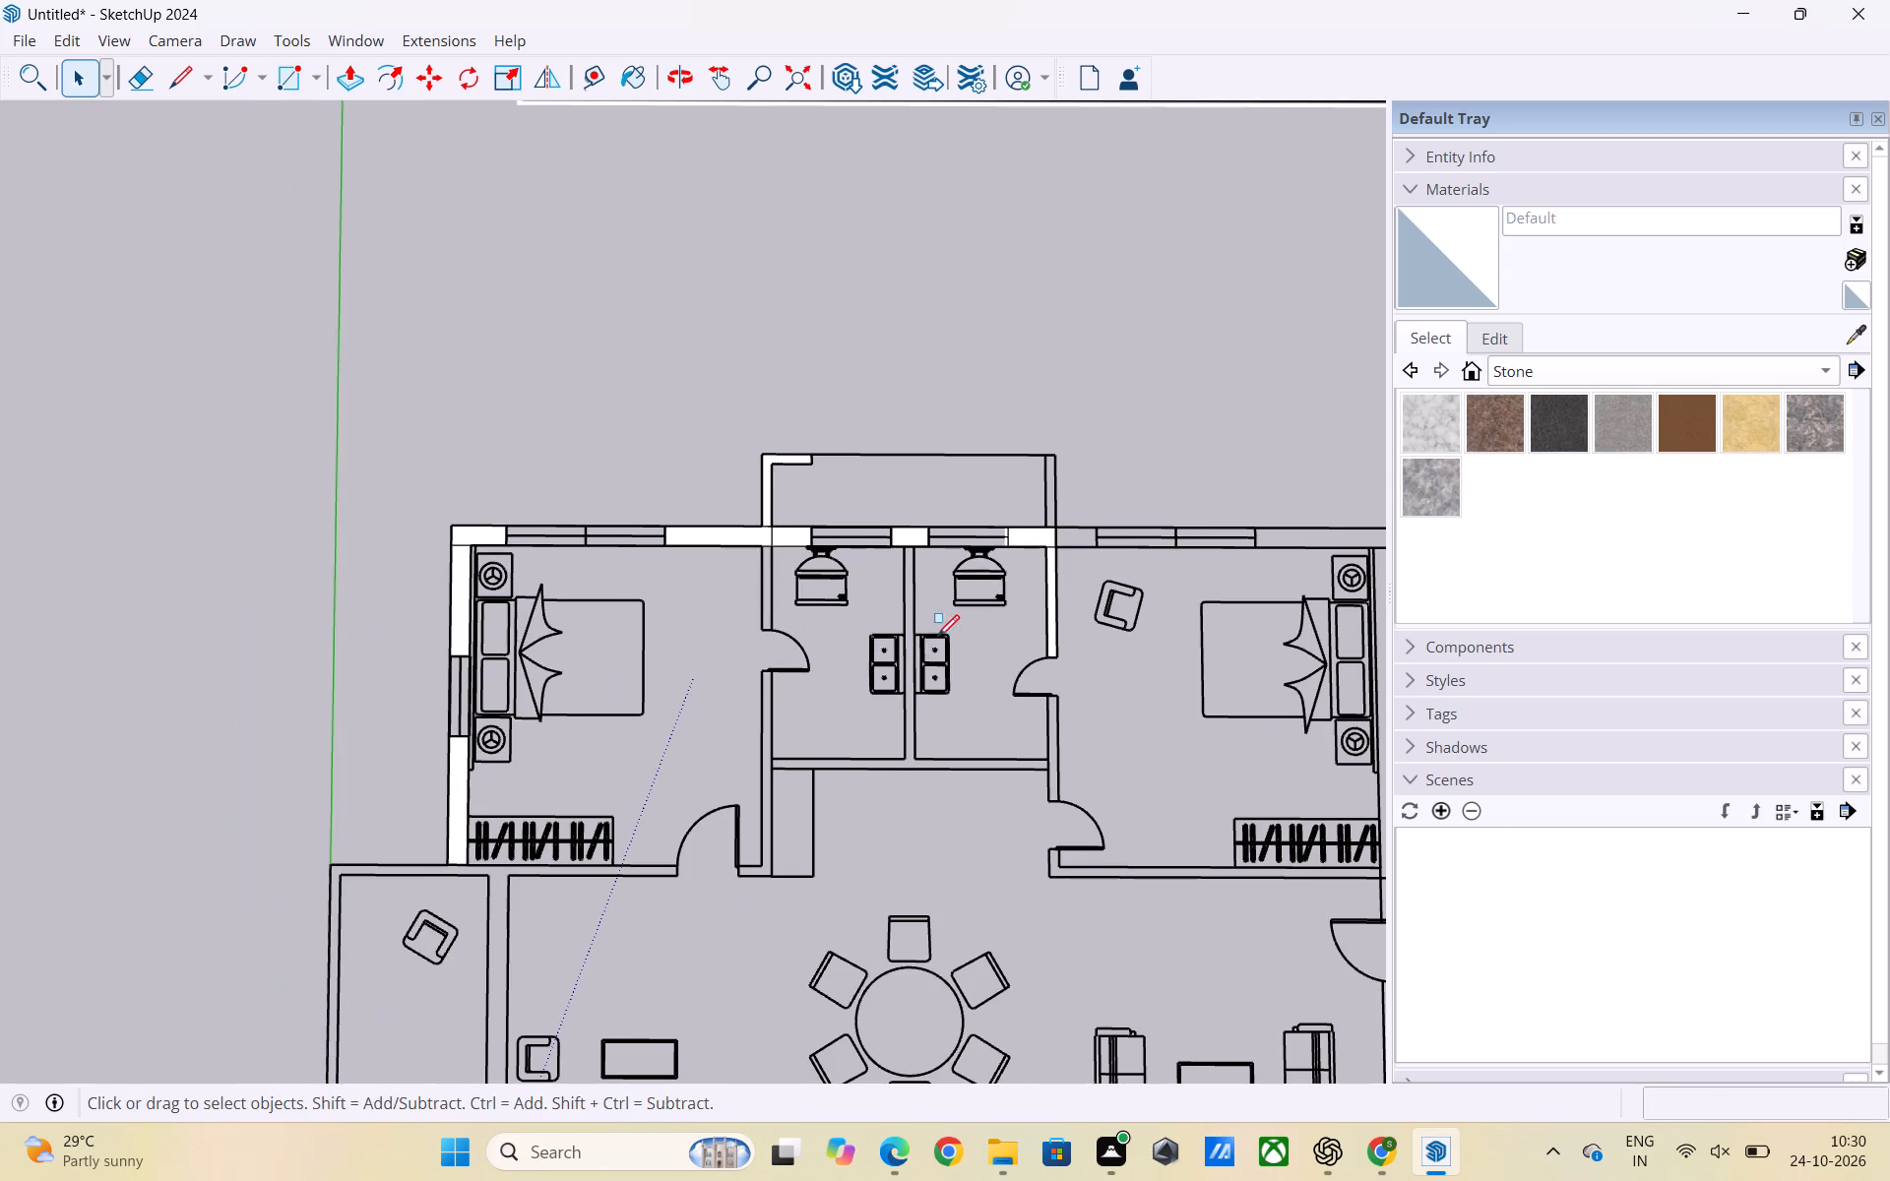
pyautogui.scroll(3, 1072, 555)
pyautogui.click(1052, 518)
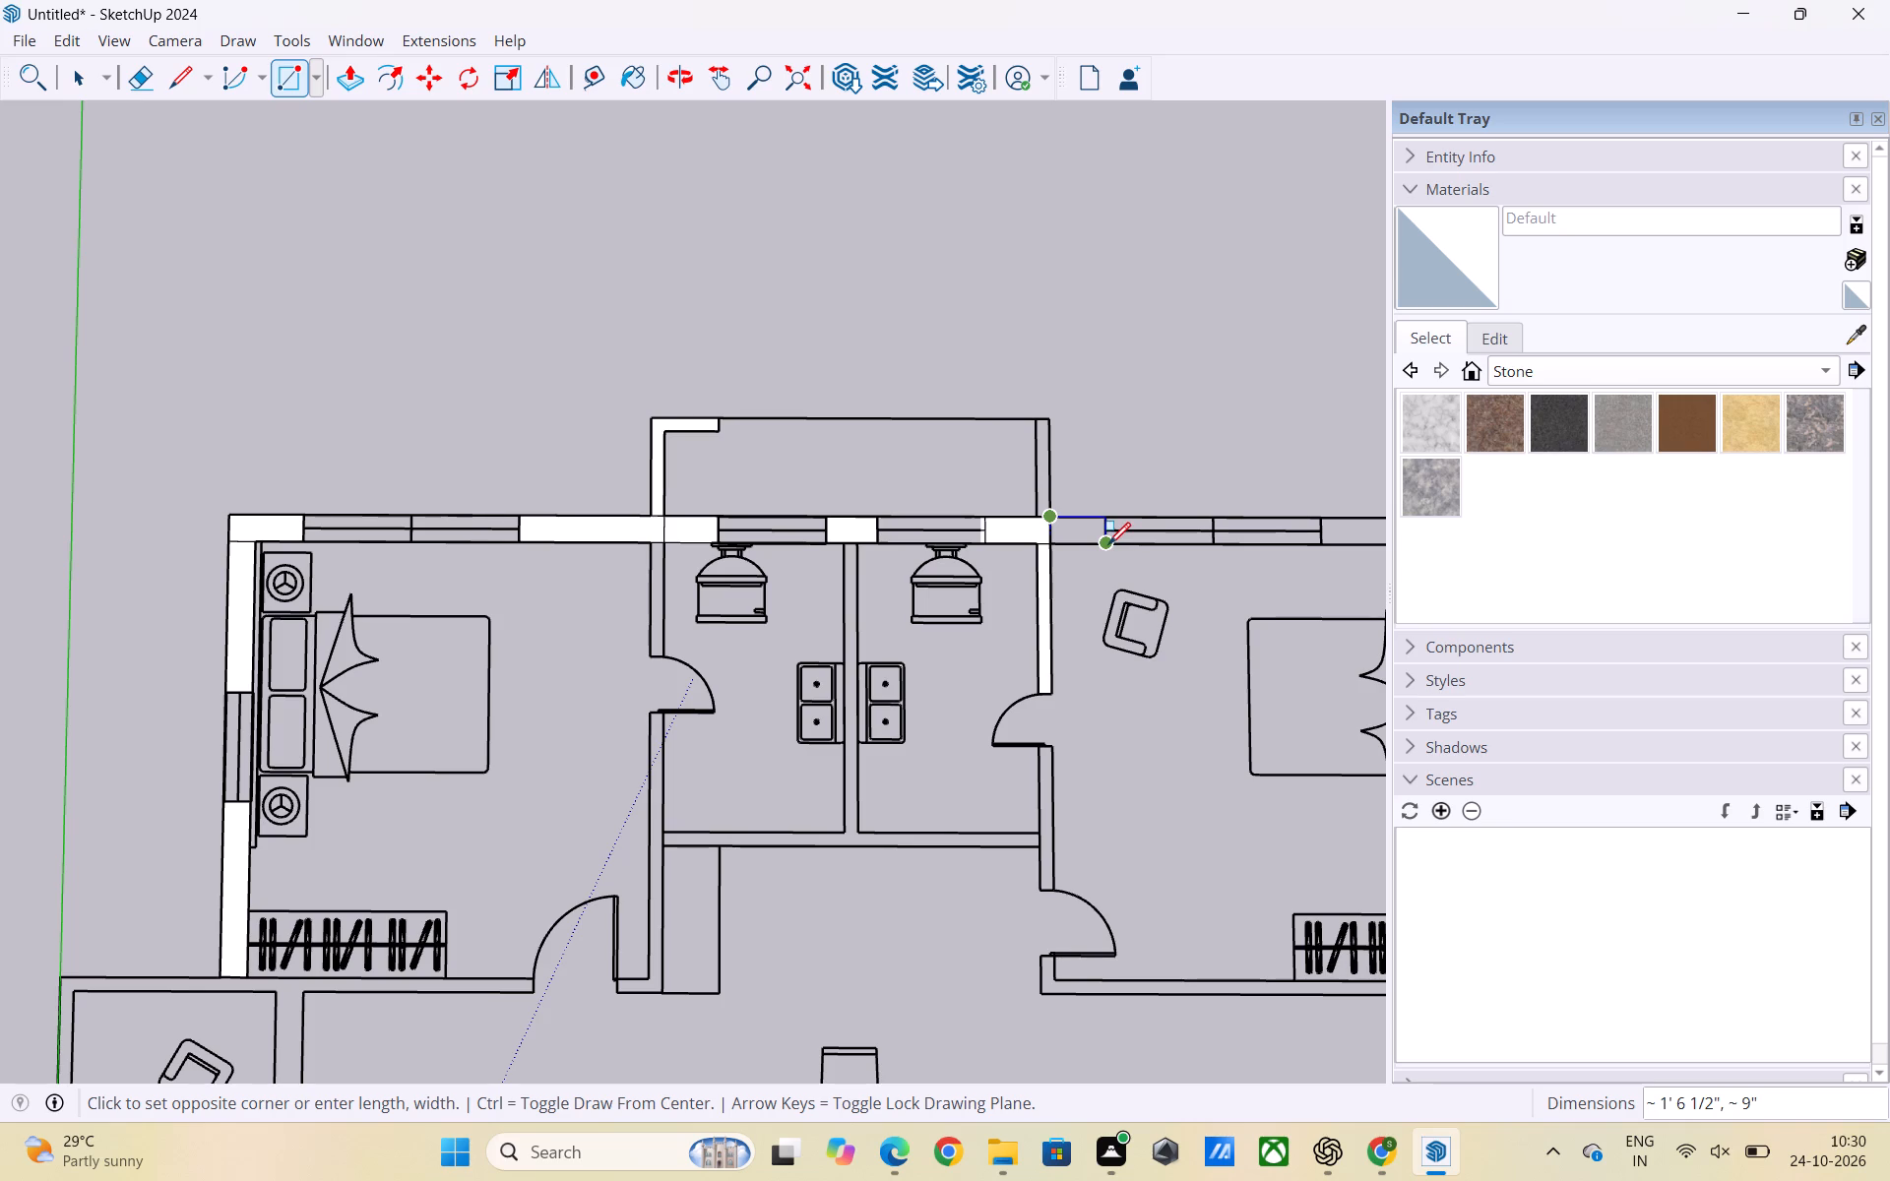
pyautogui.scroll(4, 1101, 544)
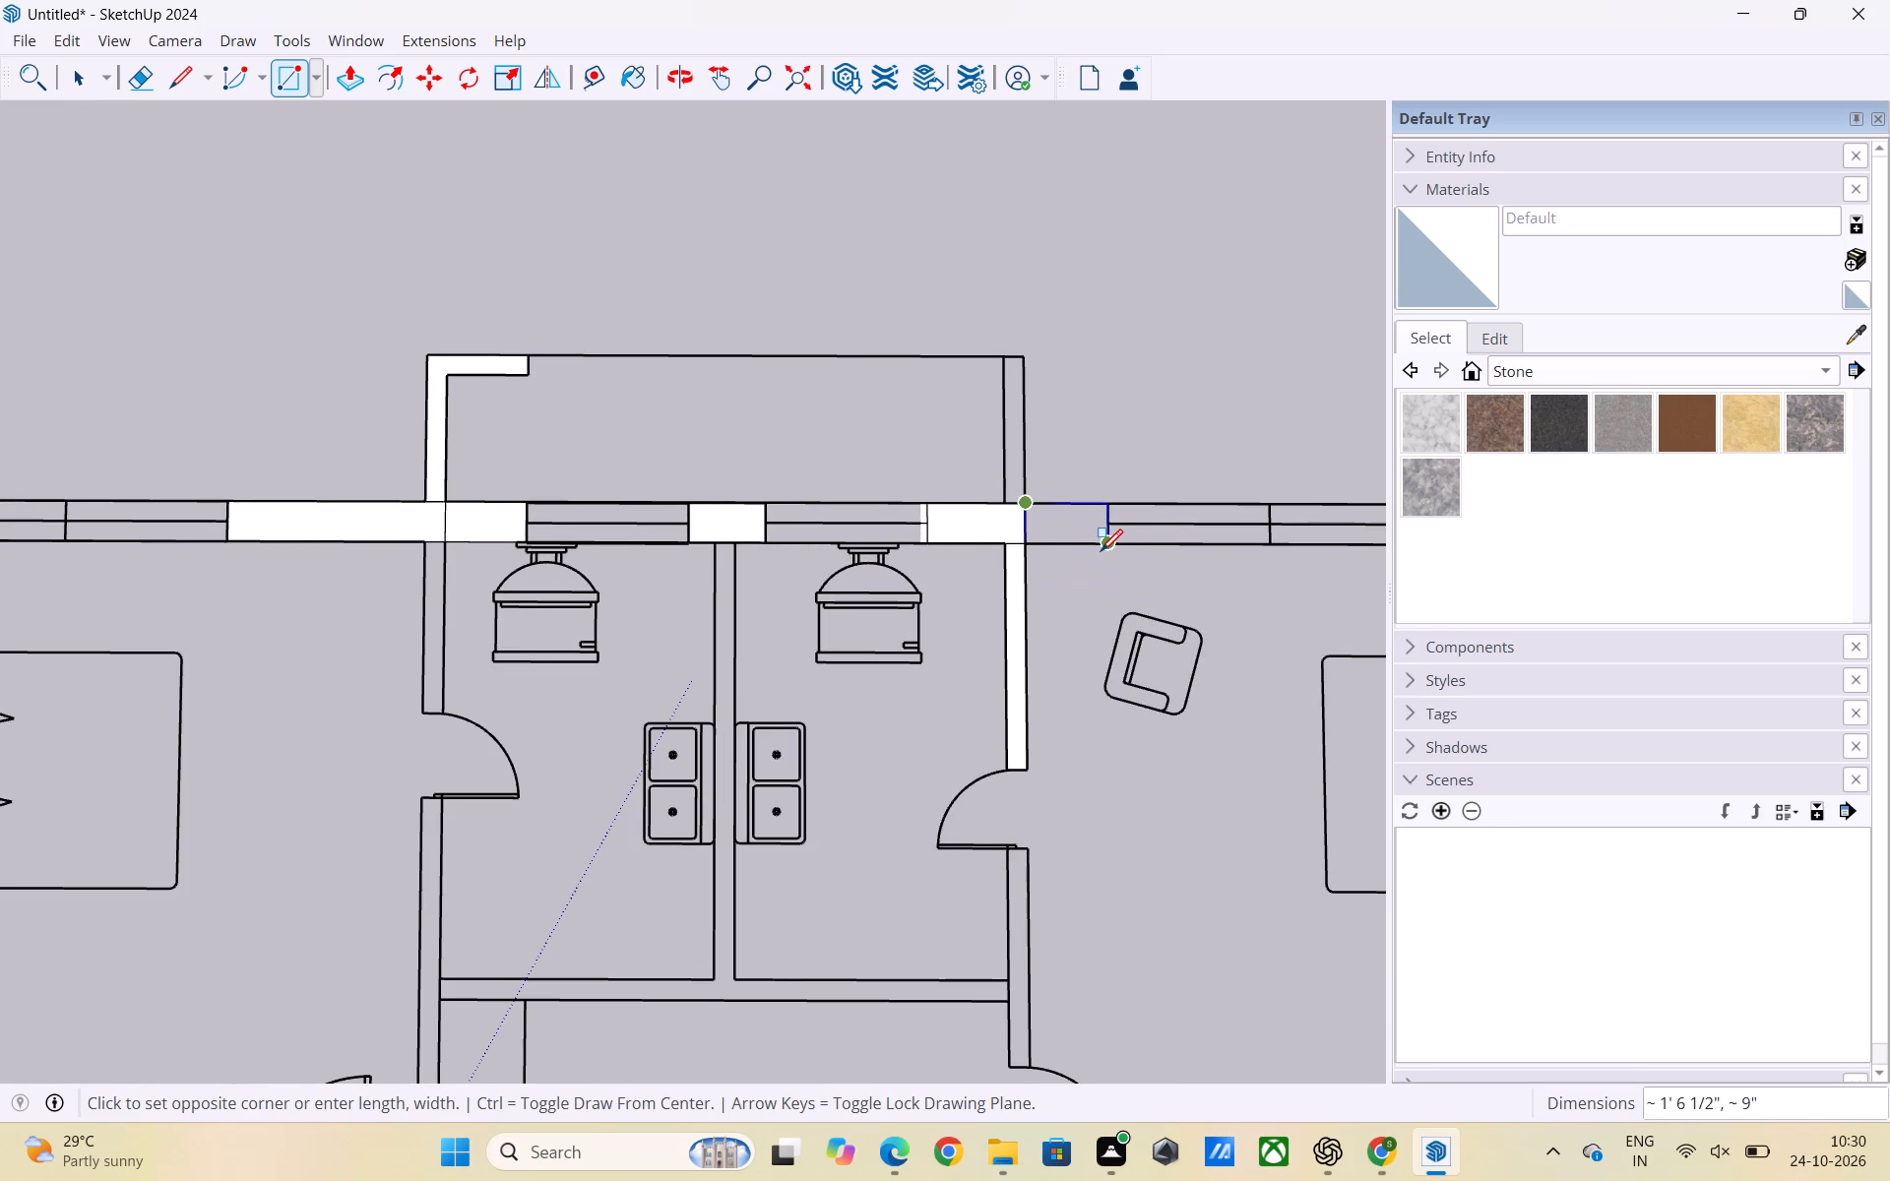
pyautogui.click(1102, 549)
pyautogui.press('space')
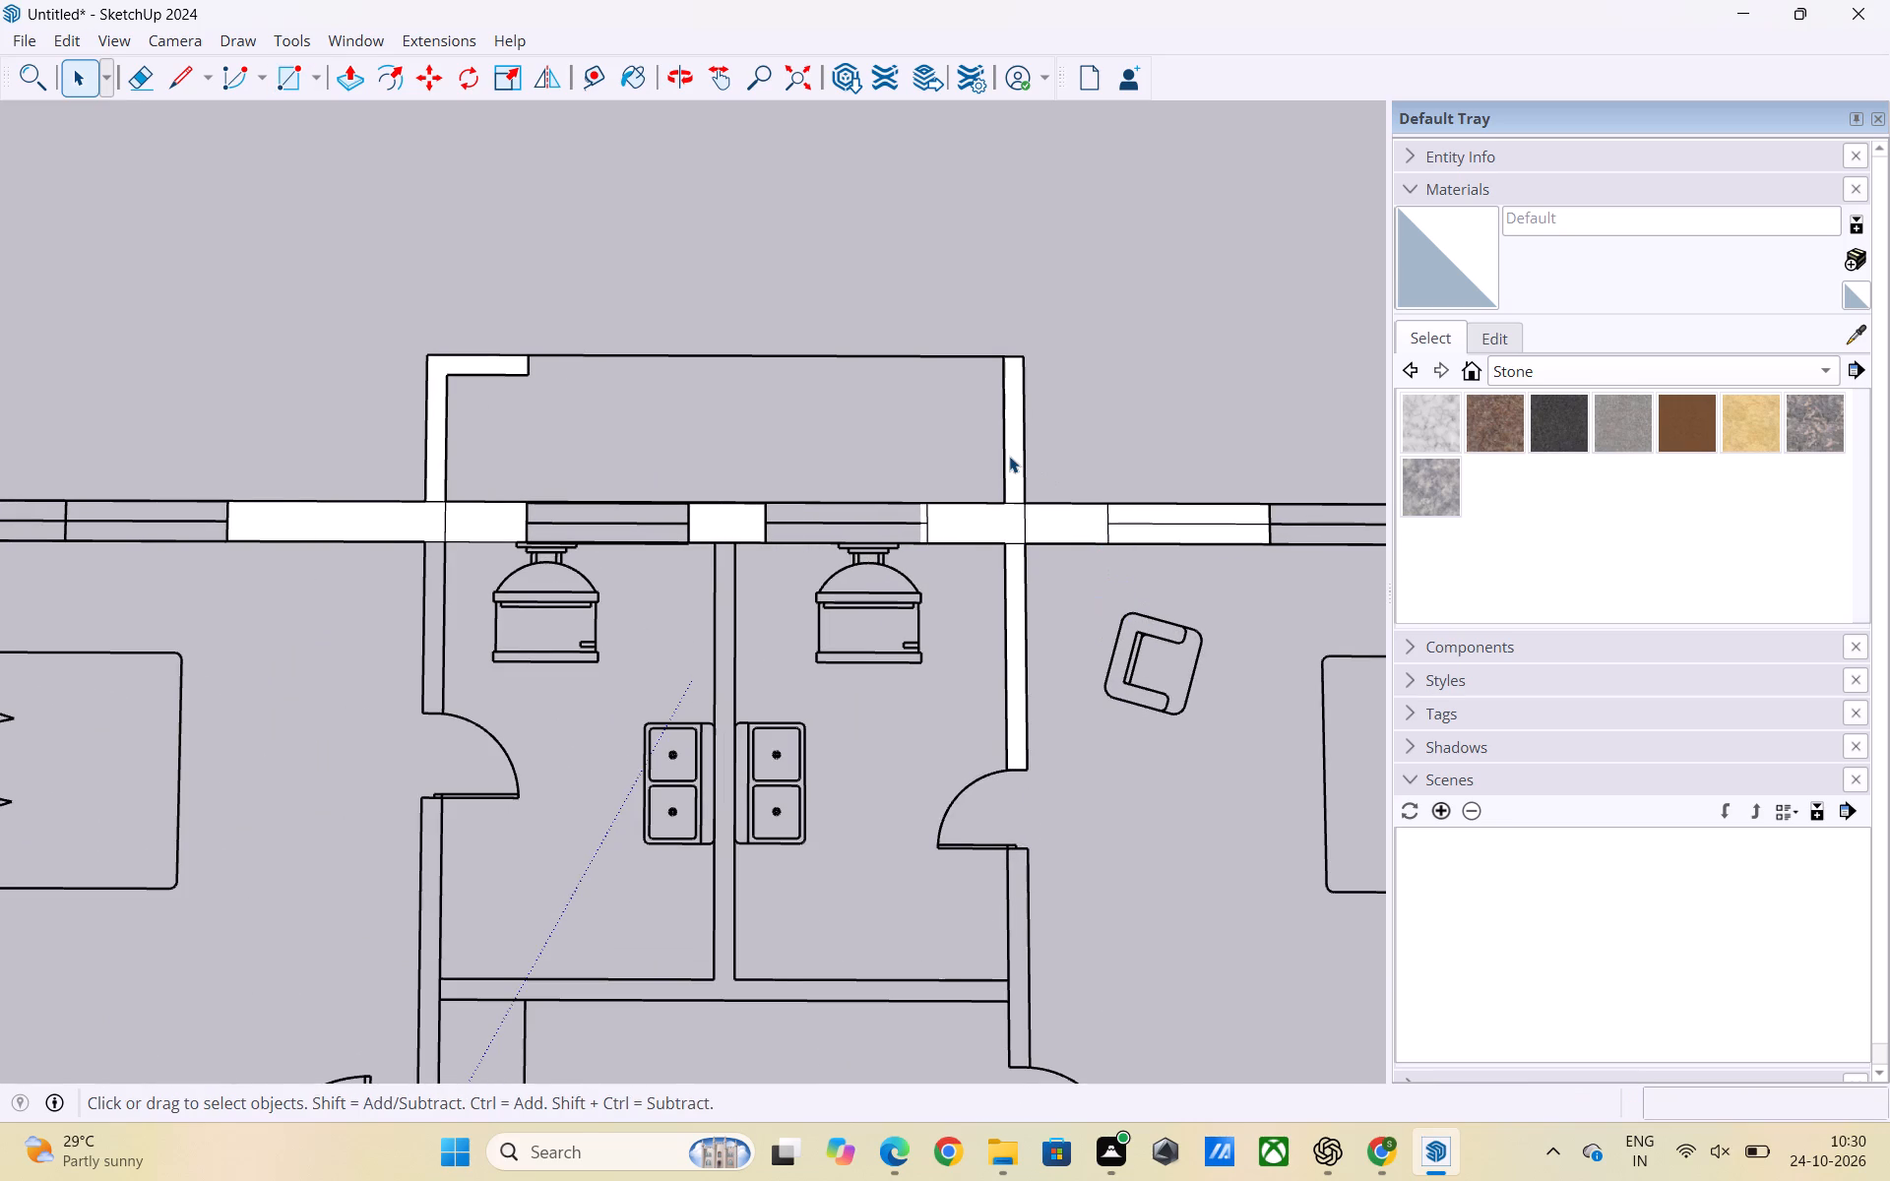
# Delete the unwanted faces filling the shaft's side wall and both strips of the adjoining bedroom's window.
pyautogui.click(1009, 456)
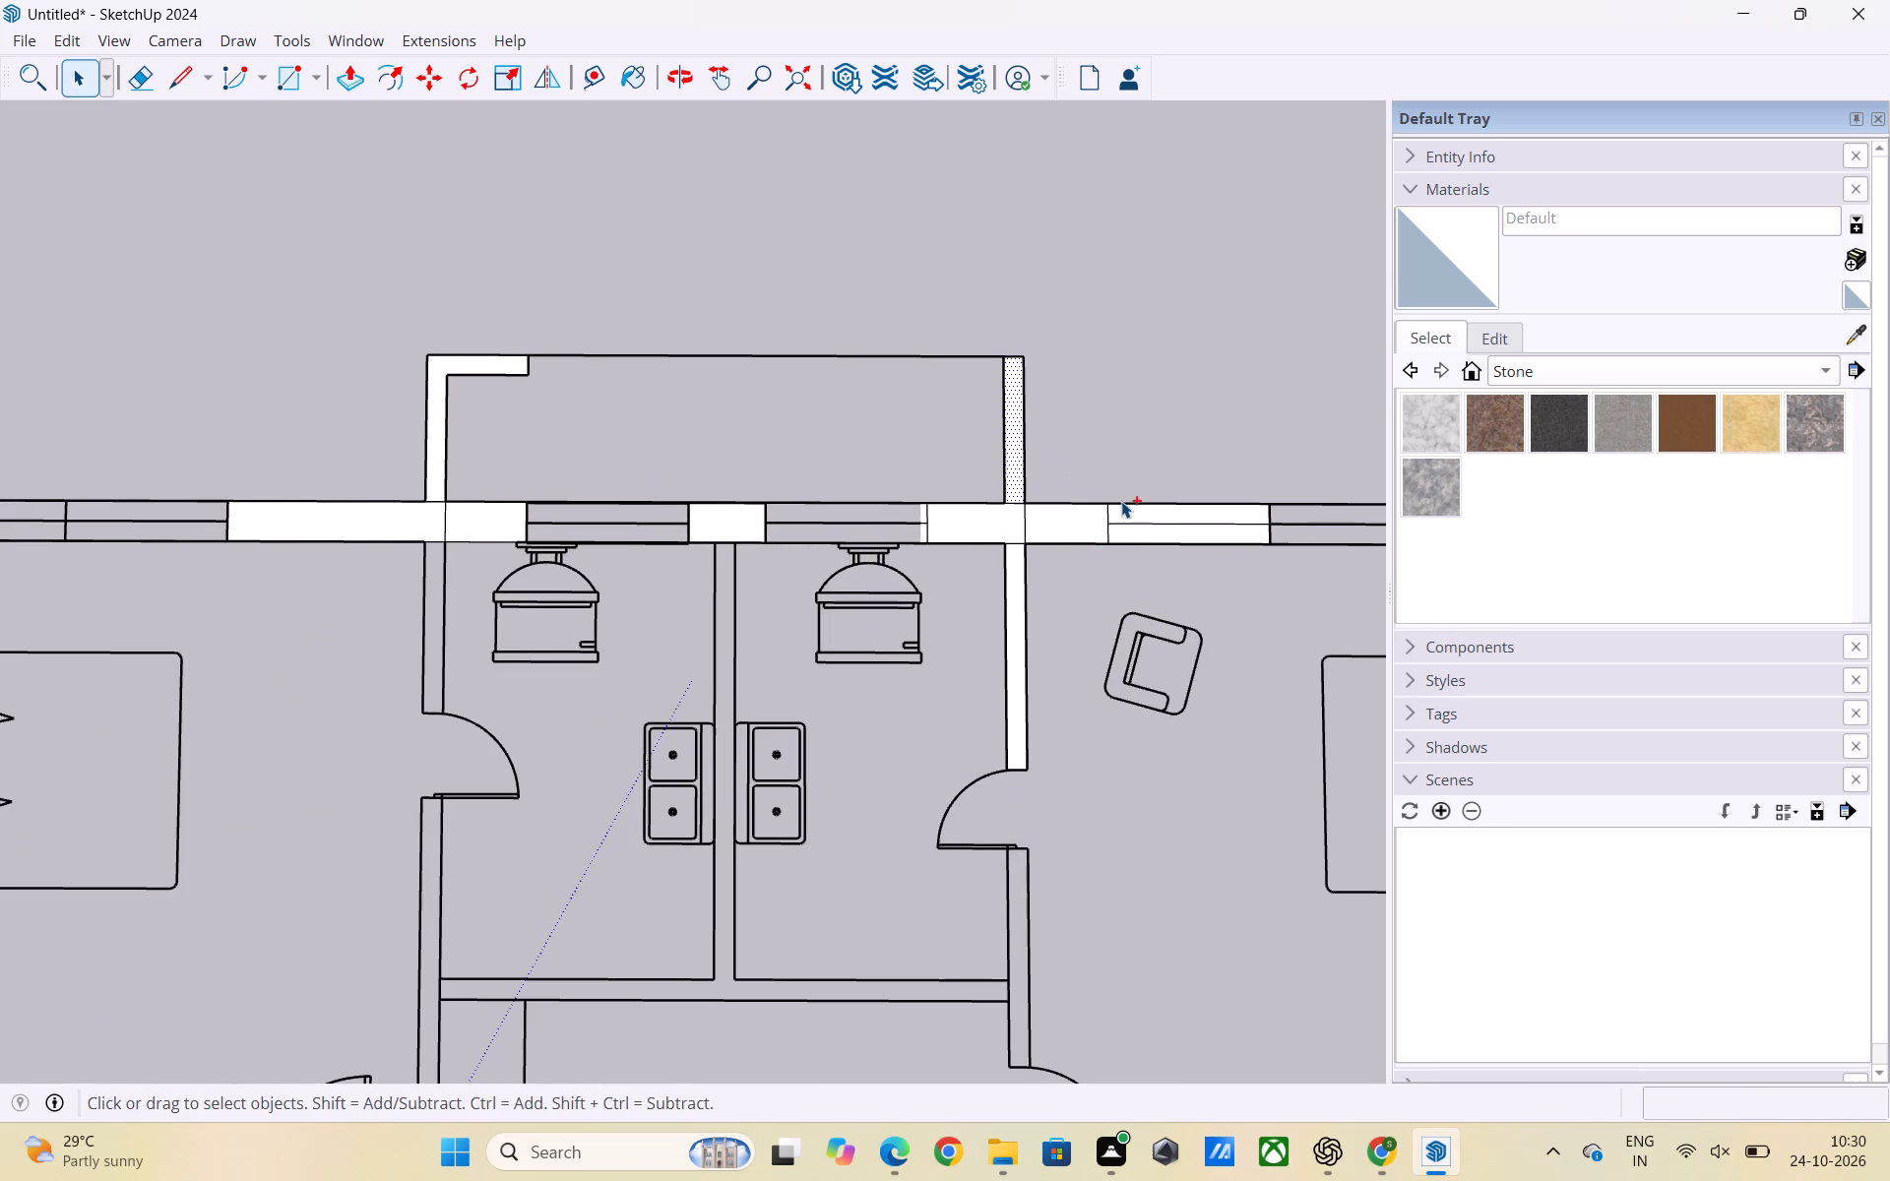
pyautogui.keyDown('ctrl'); pyautogui.click(1143, 507); pyautogui.keyUp('ctrl')
pyautogui.click(1152, 383)
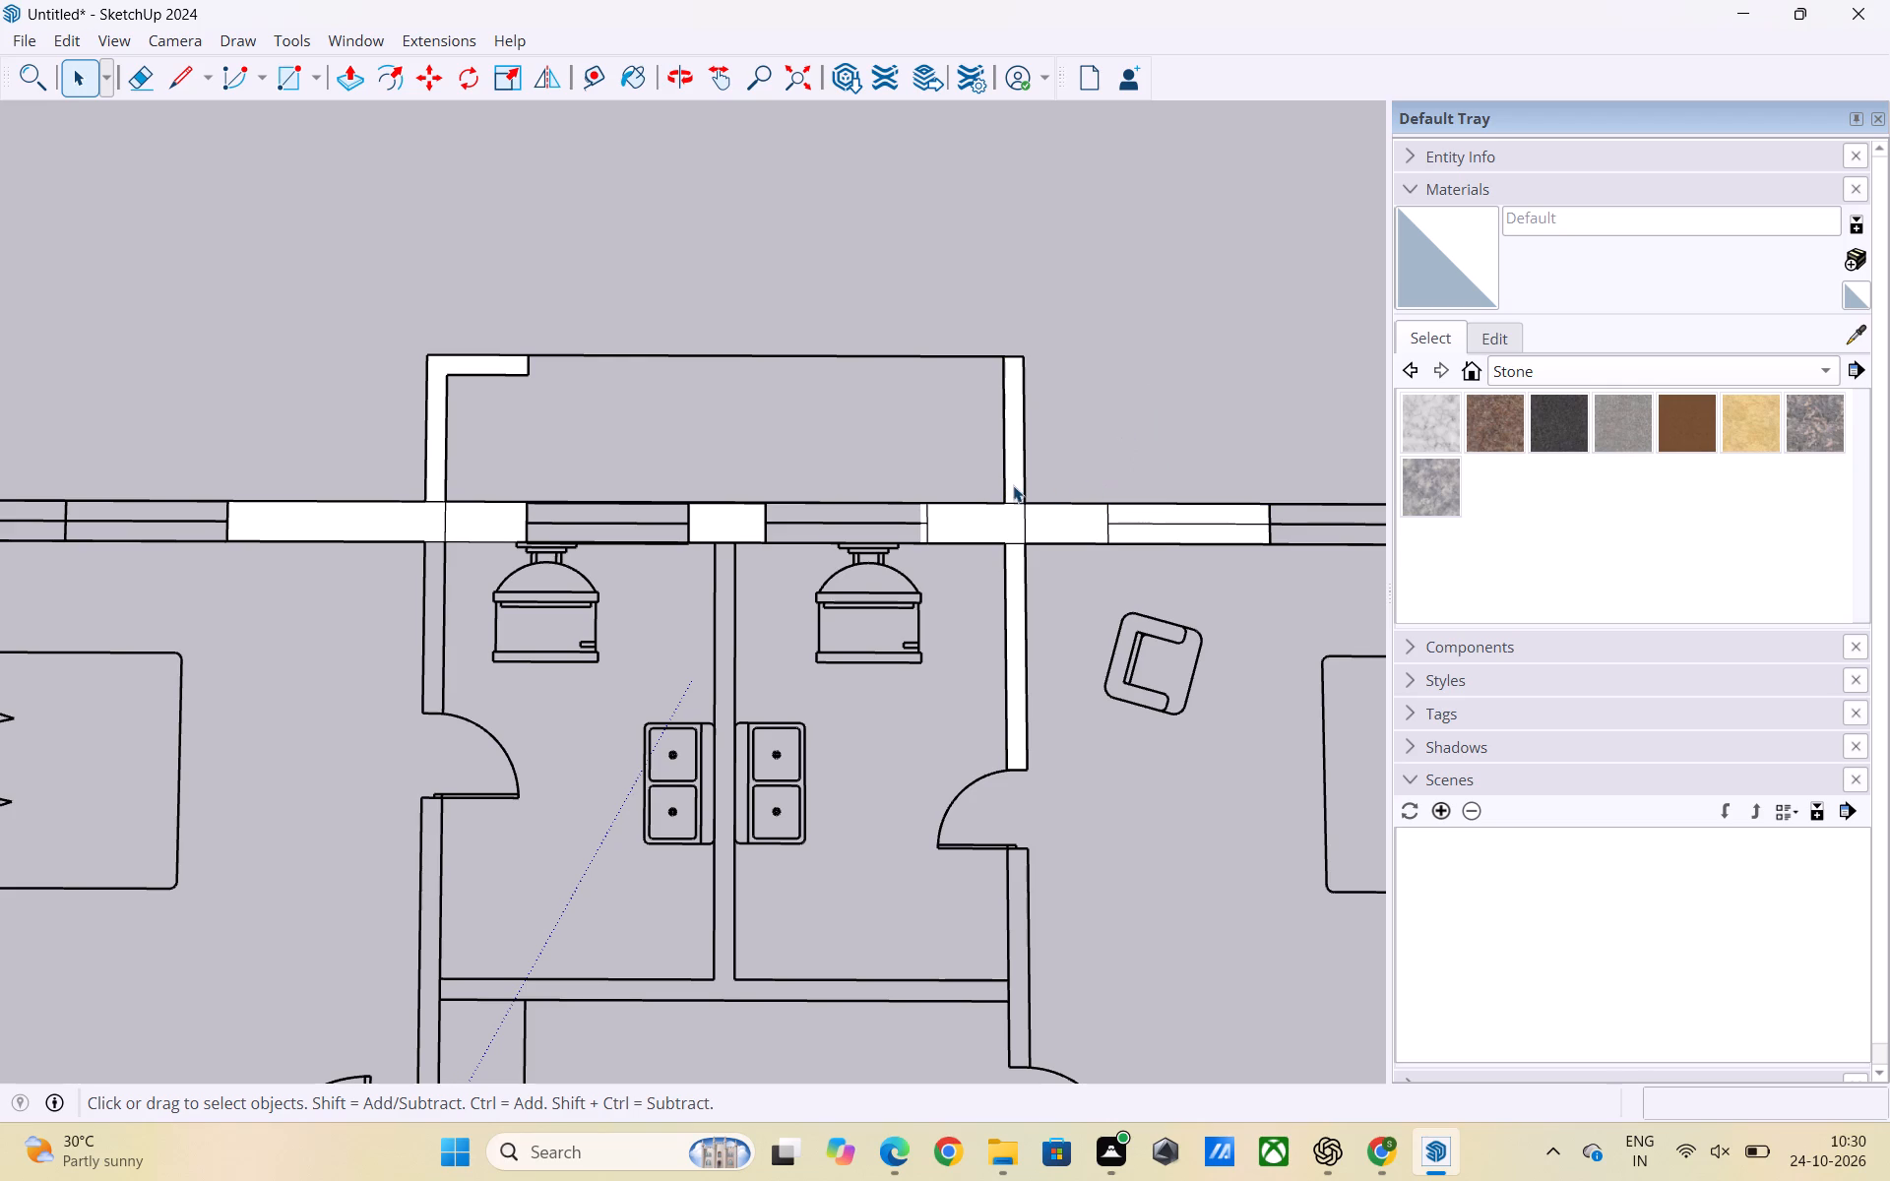
pyautogui.click(1013, 478)
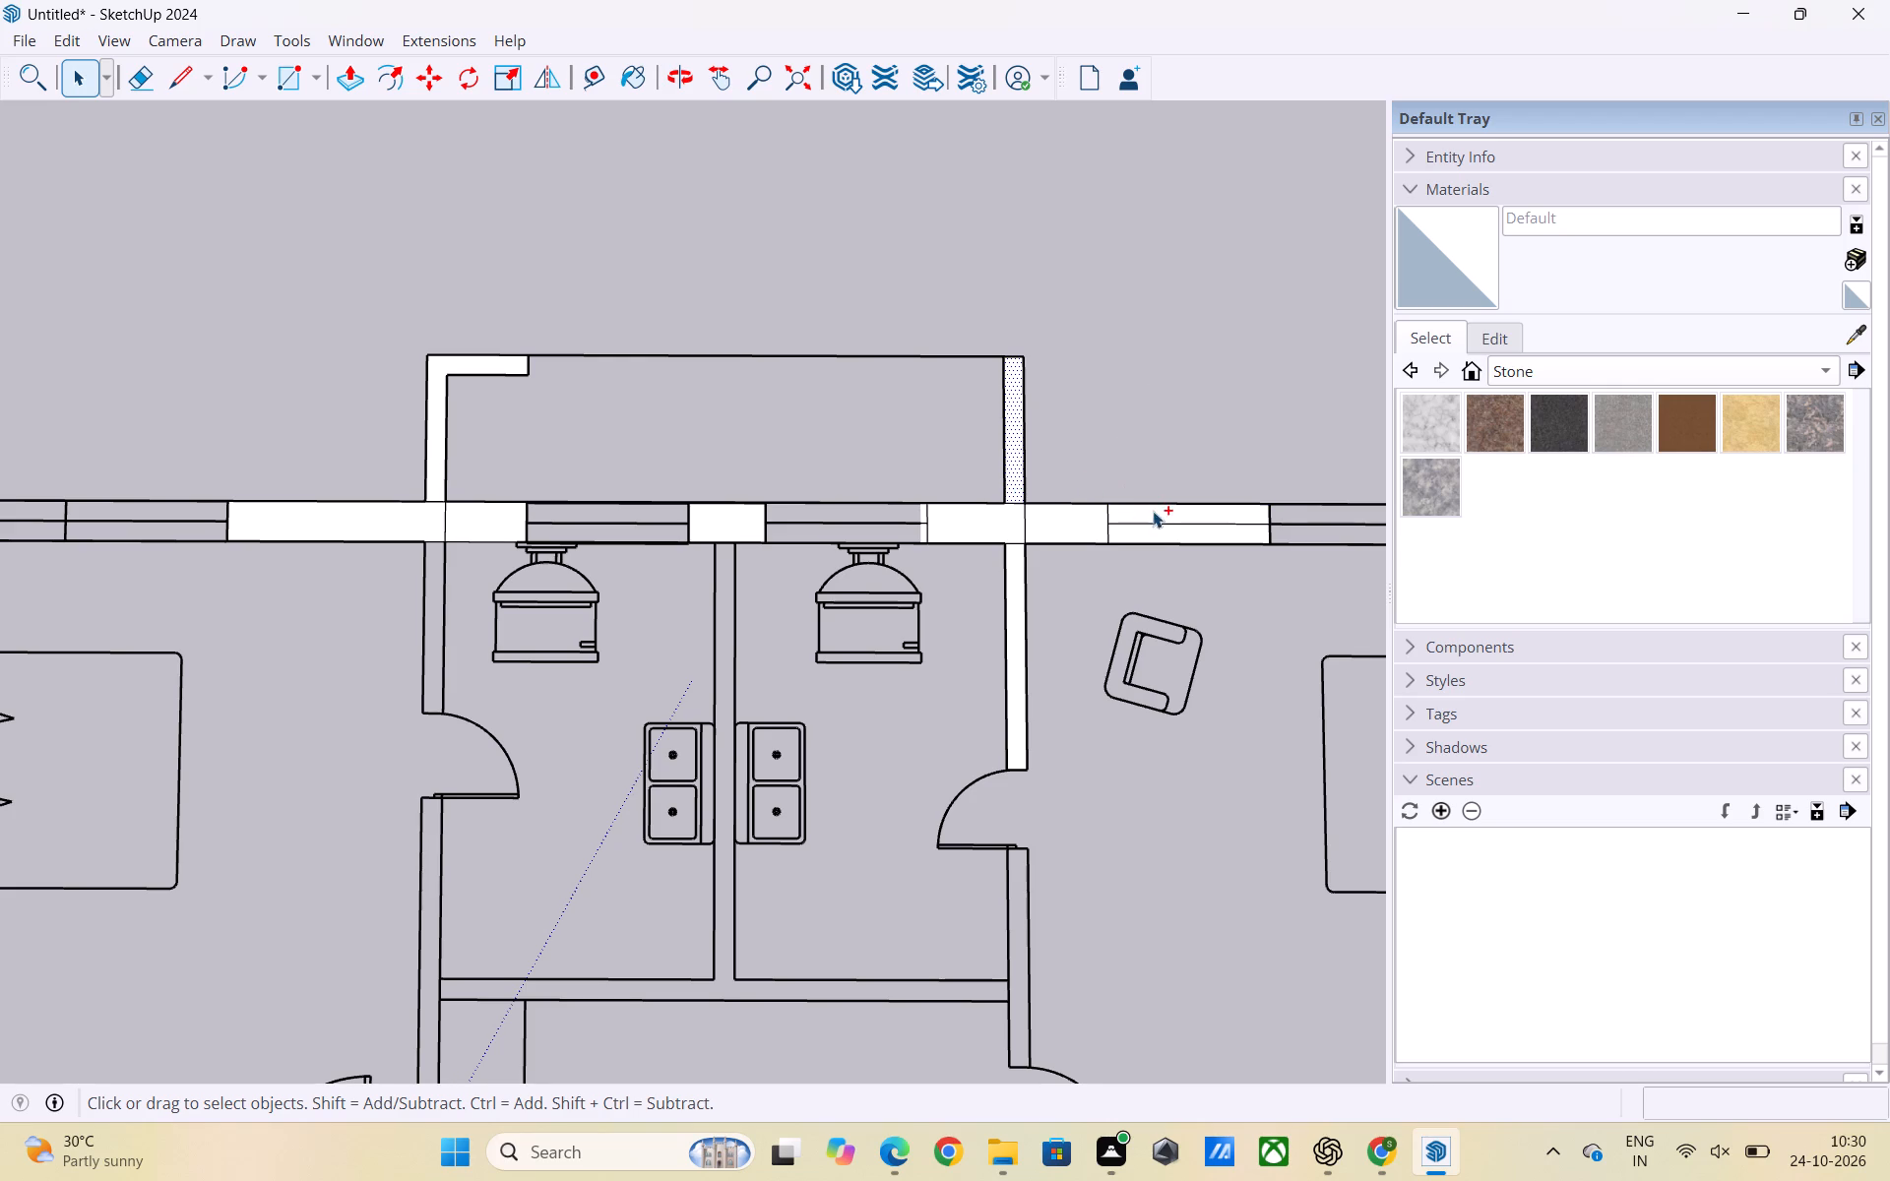
pyautogui.keyDown('ctrl'); pyautogui.click(1153, 511); pyautogui.keyUp('ctrl')
pyautogui.keyDown('ctrl'); pyautogui.click(1158, 530); pyautogui.keyUp('ctrl')
pyautogui.press('Delete')
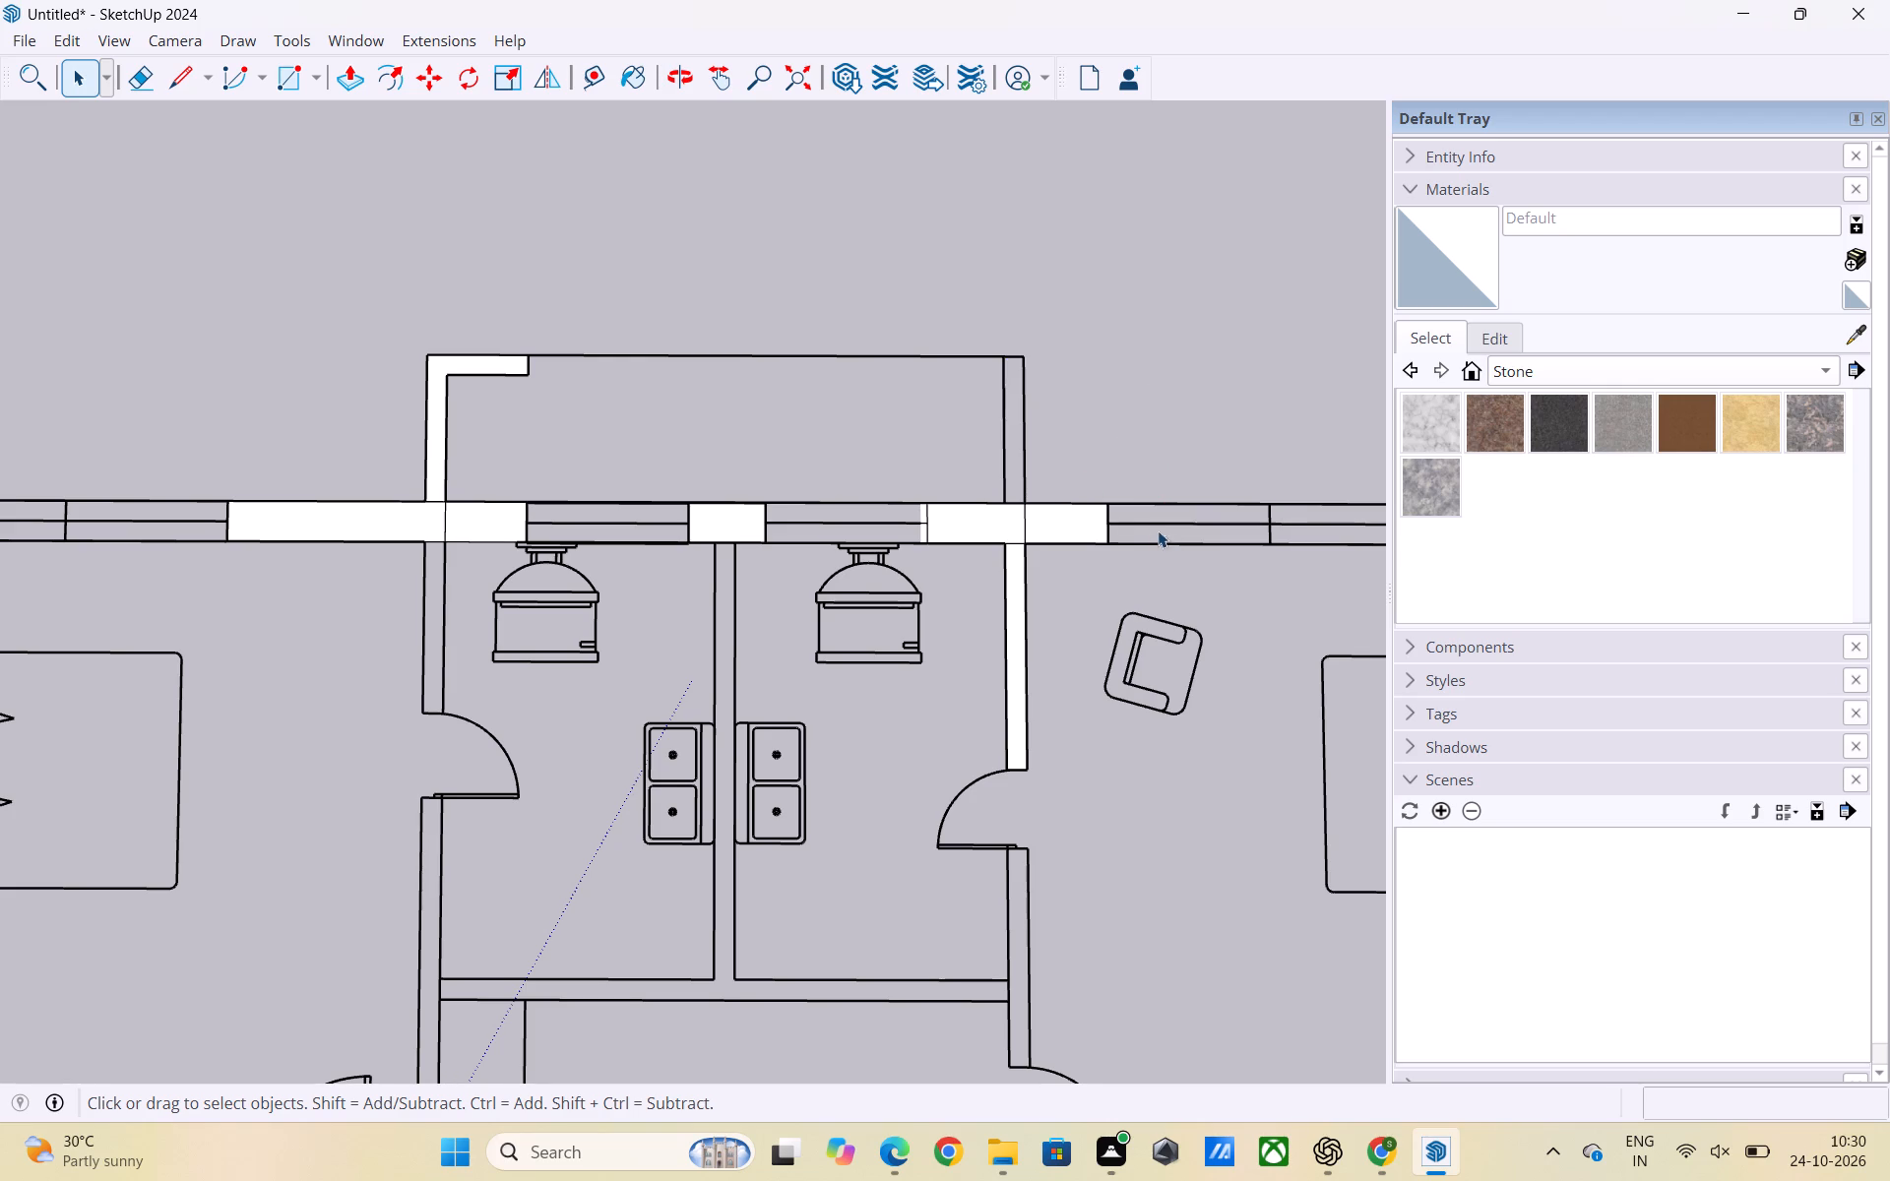
# Delete the two leftover face slivers at the end of the second bathroom's window opening.
pyautogui.click(919, 533)
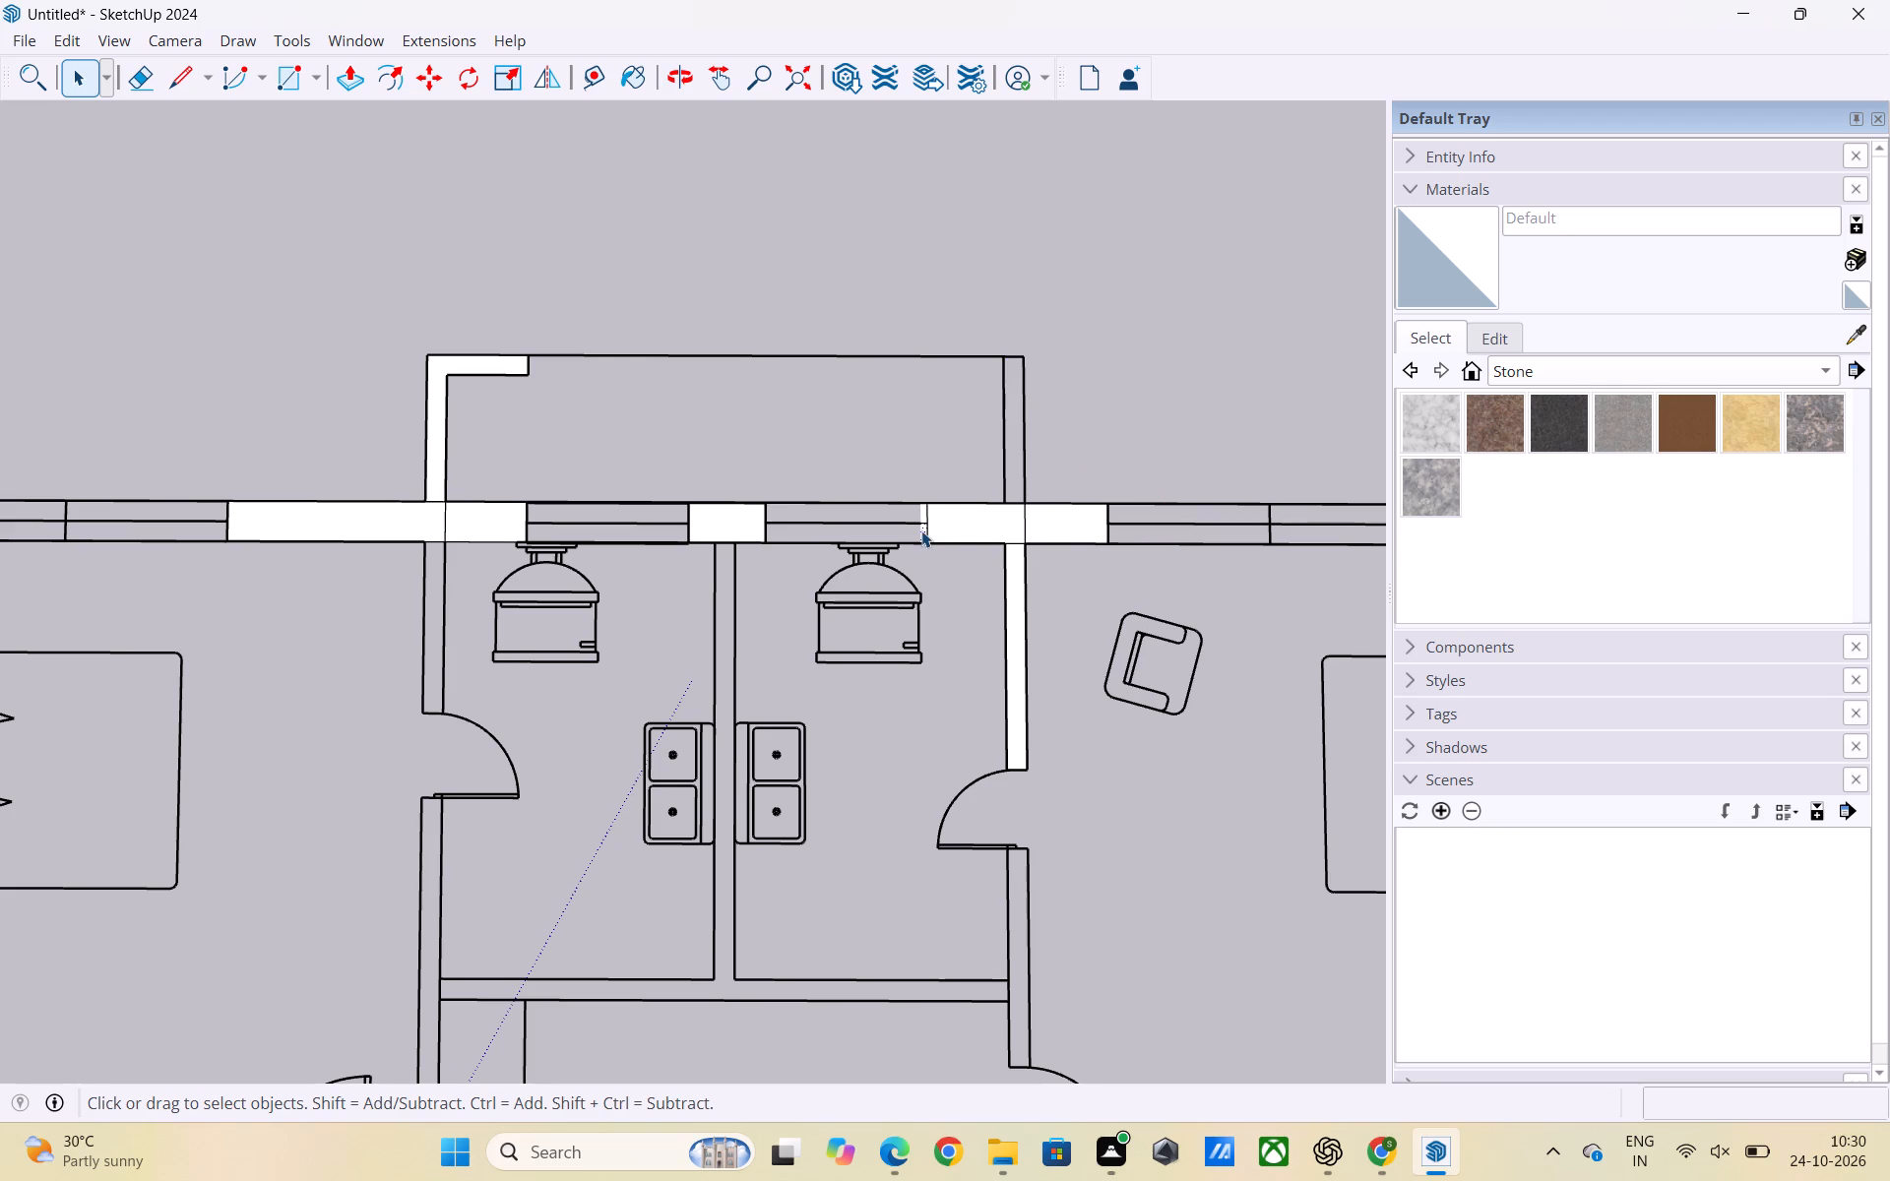
pyautogui.press('Delete')
pyautogui.click(922, 508)
pyautogui.press('Delete')
# Draw a rectangle of 9" by about 12' 4 1/2" over the adjoining bedroom's side wall behind the bed, down from the outer wall.
pyautogui.scroll(-5, 873, 535)
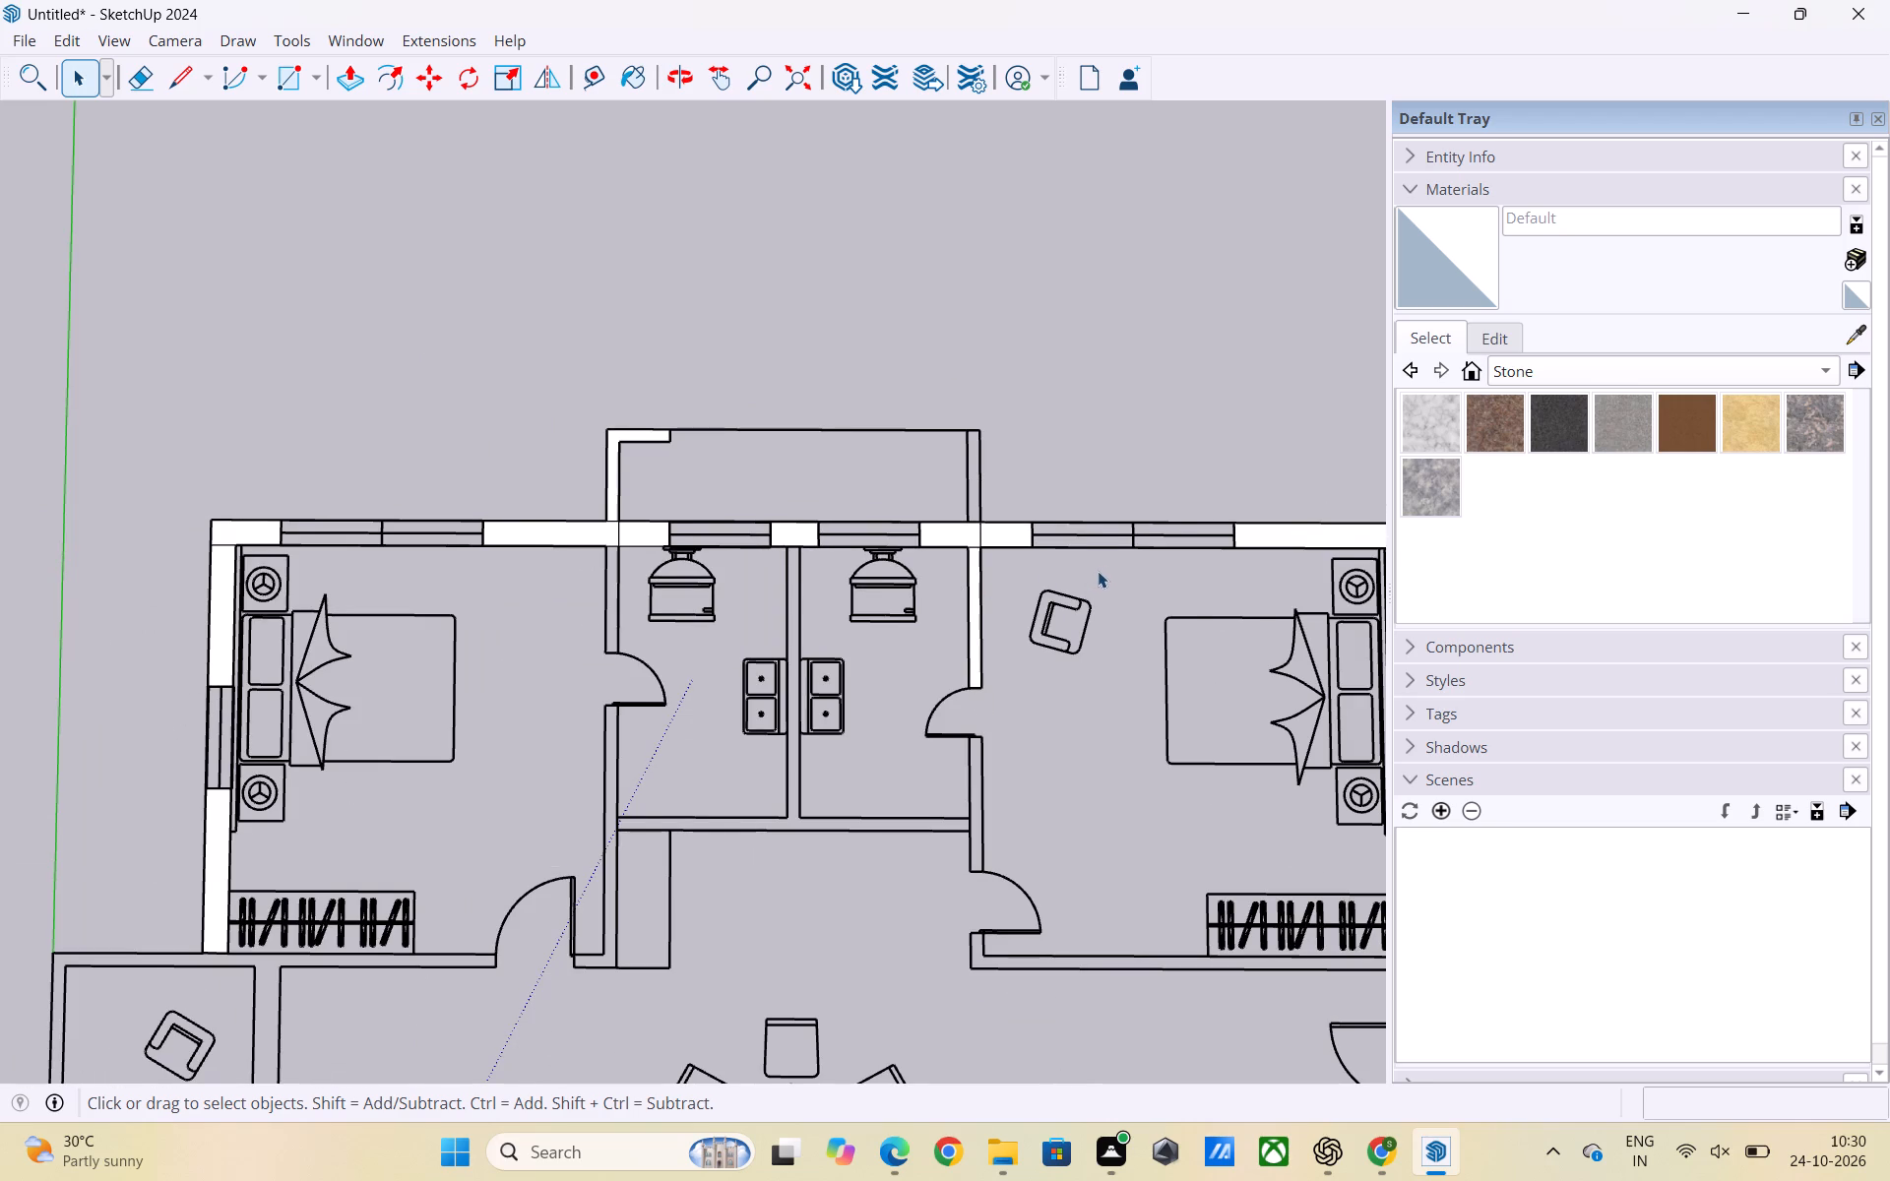
pyautogui.scroll(-6, 915, 572)
pyautogui.scroll(2, 1295, 573)
pyautogui.scroll(-3, 775, 573)
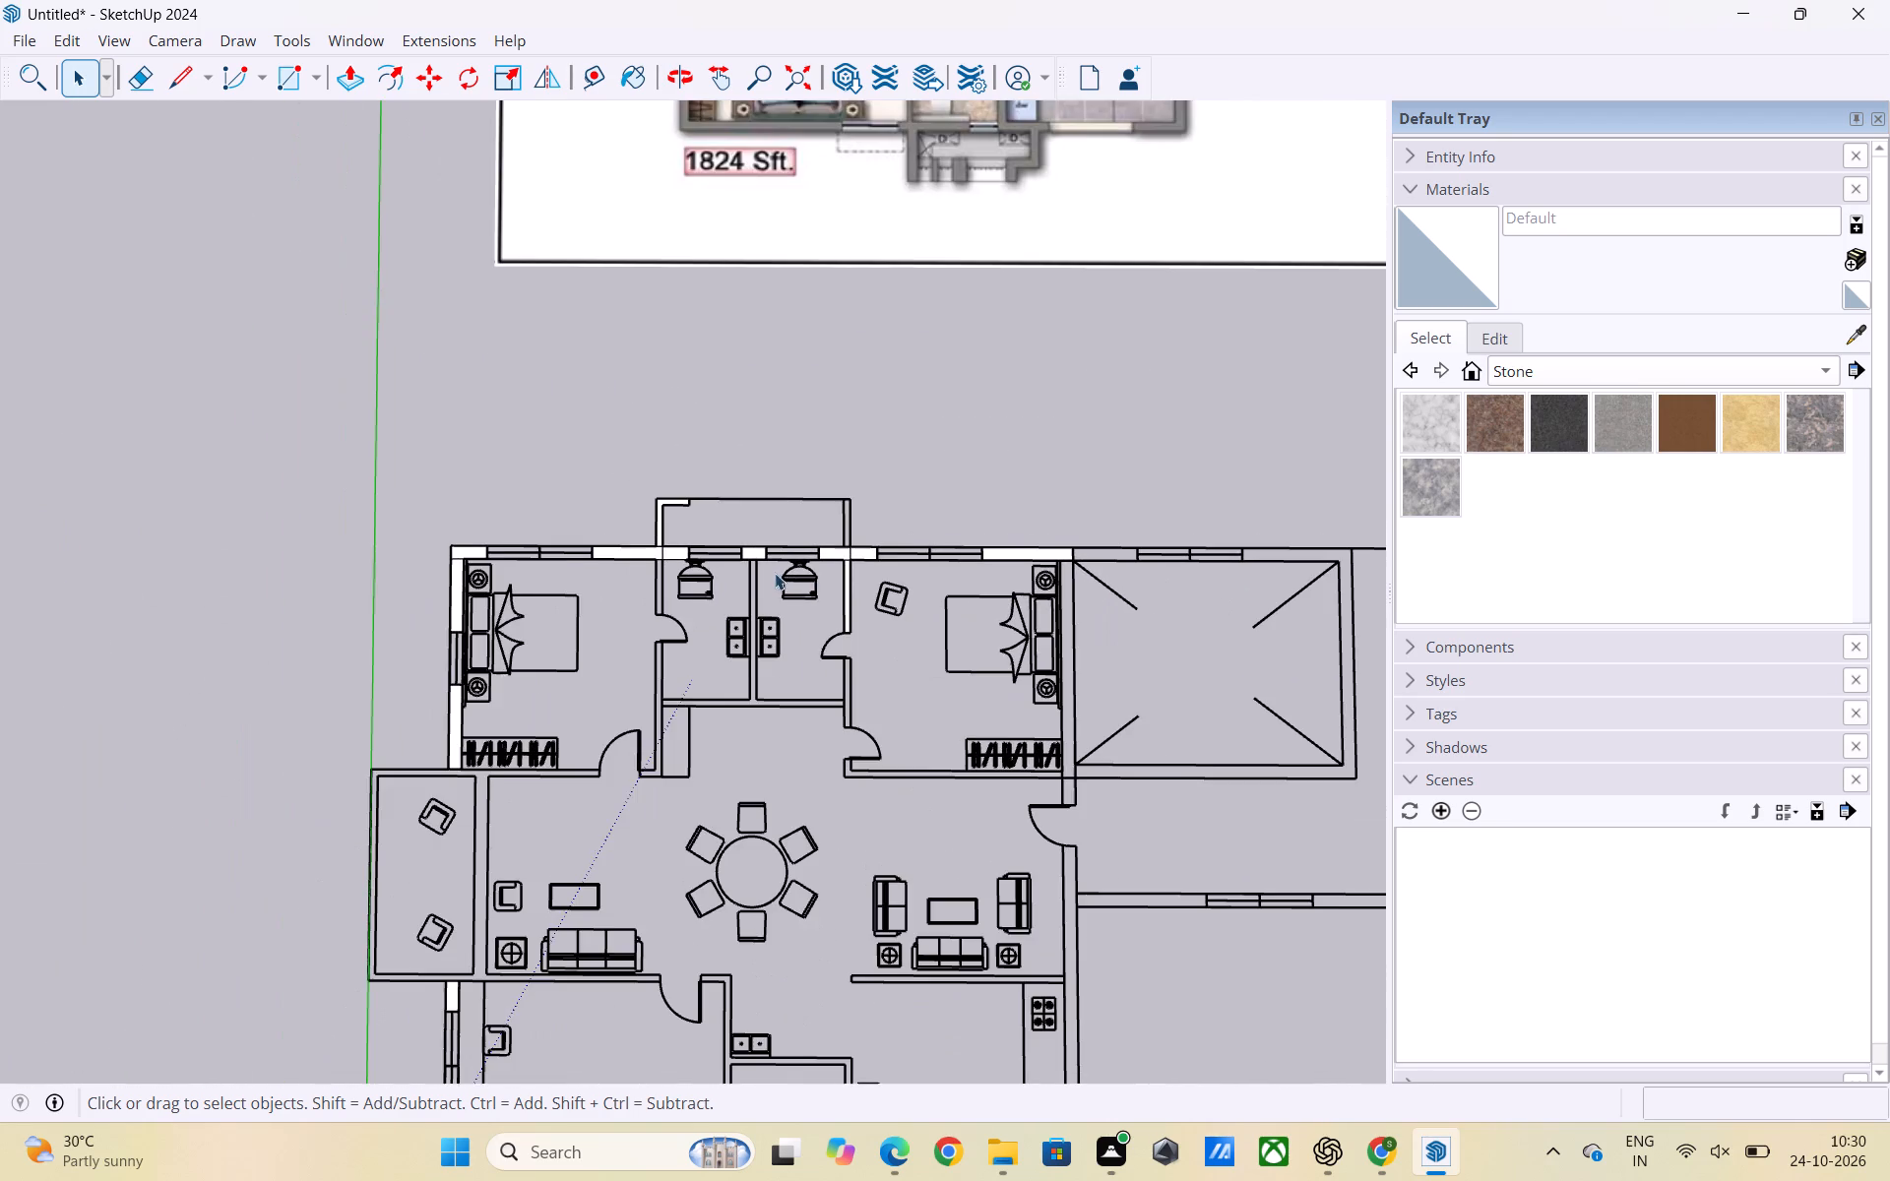
pyautogui.scroll(-1, 1167, 571)
pyautogui.scroll(-2, 1270, 536)
pyautogui.scroll(5, 1045, 575)
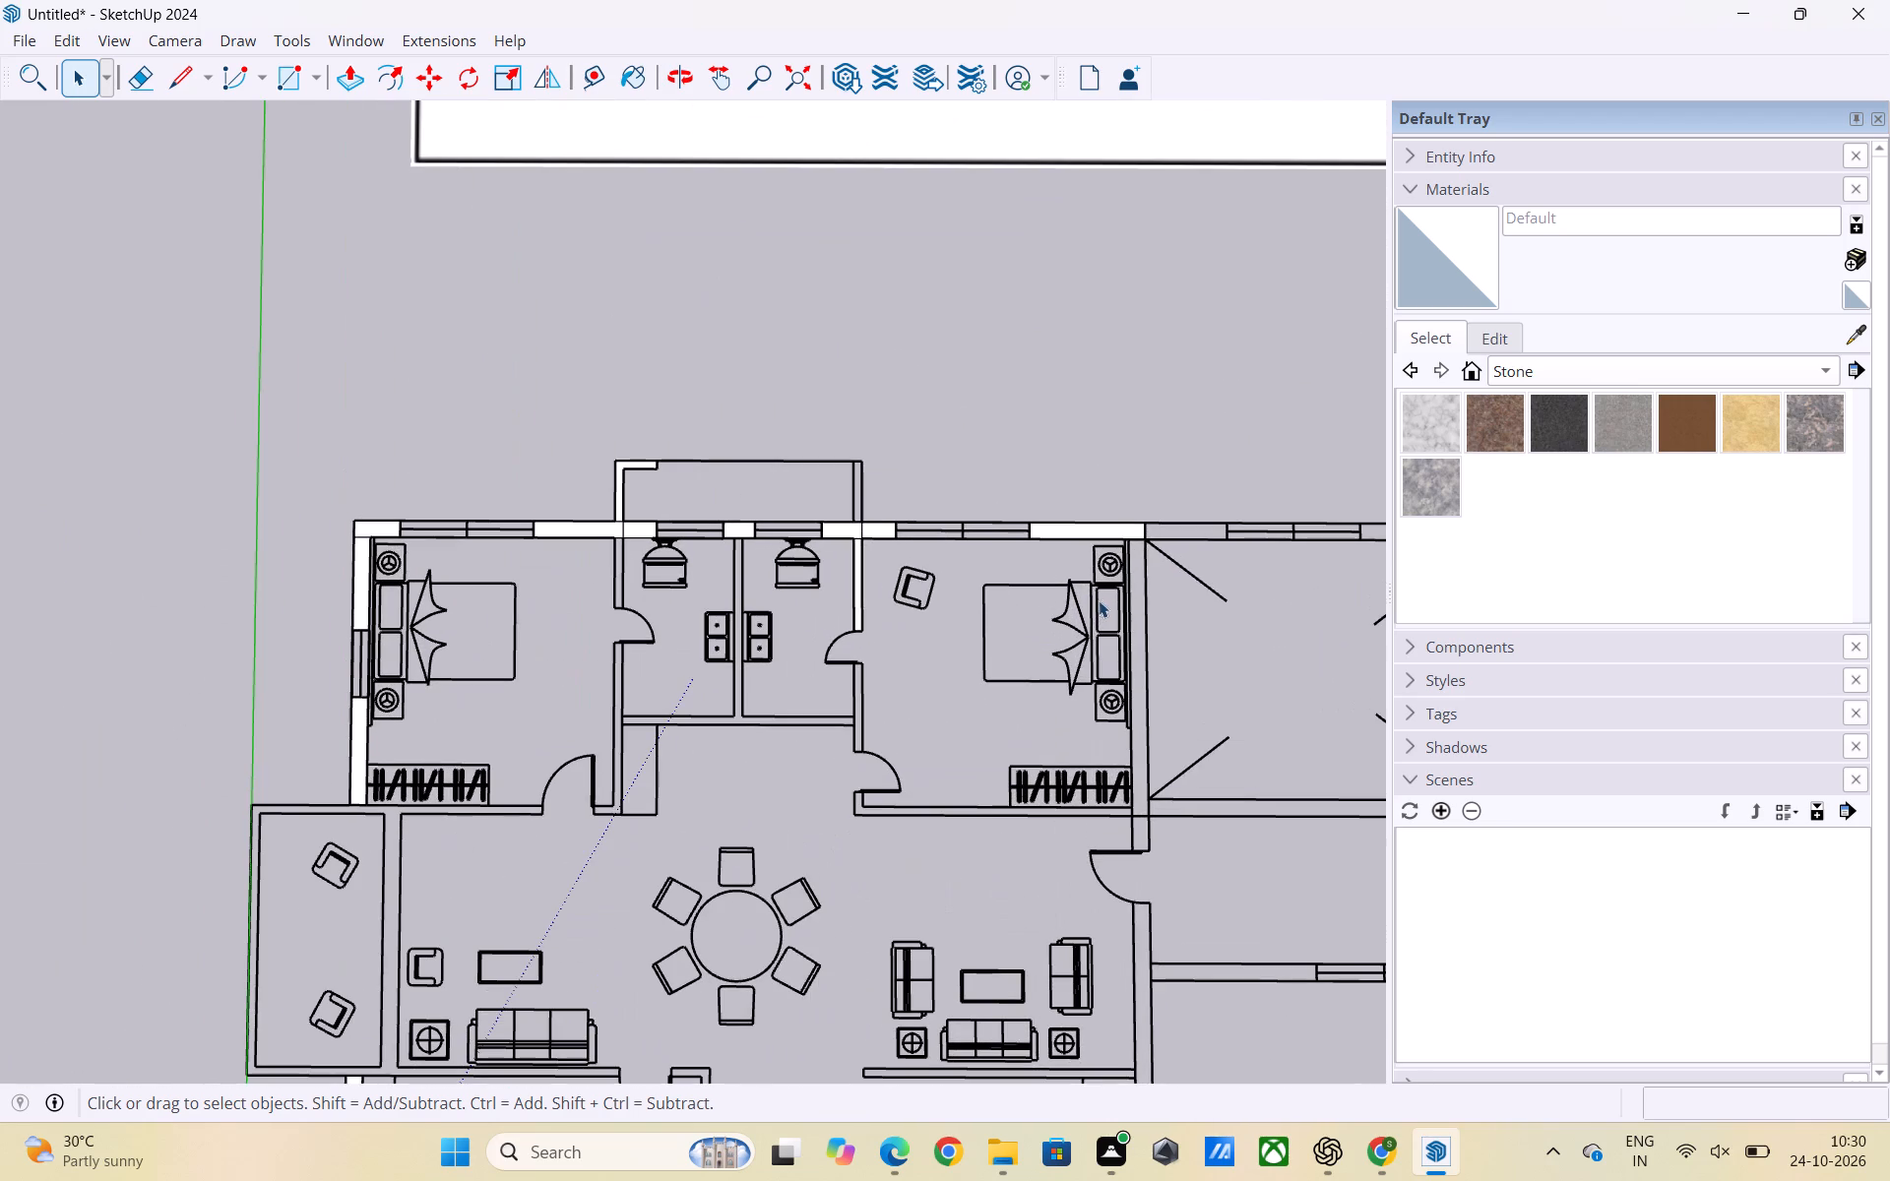
pyautogui.press('r')
pyautogui.scroll(5, 1247, 575)
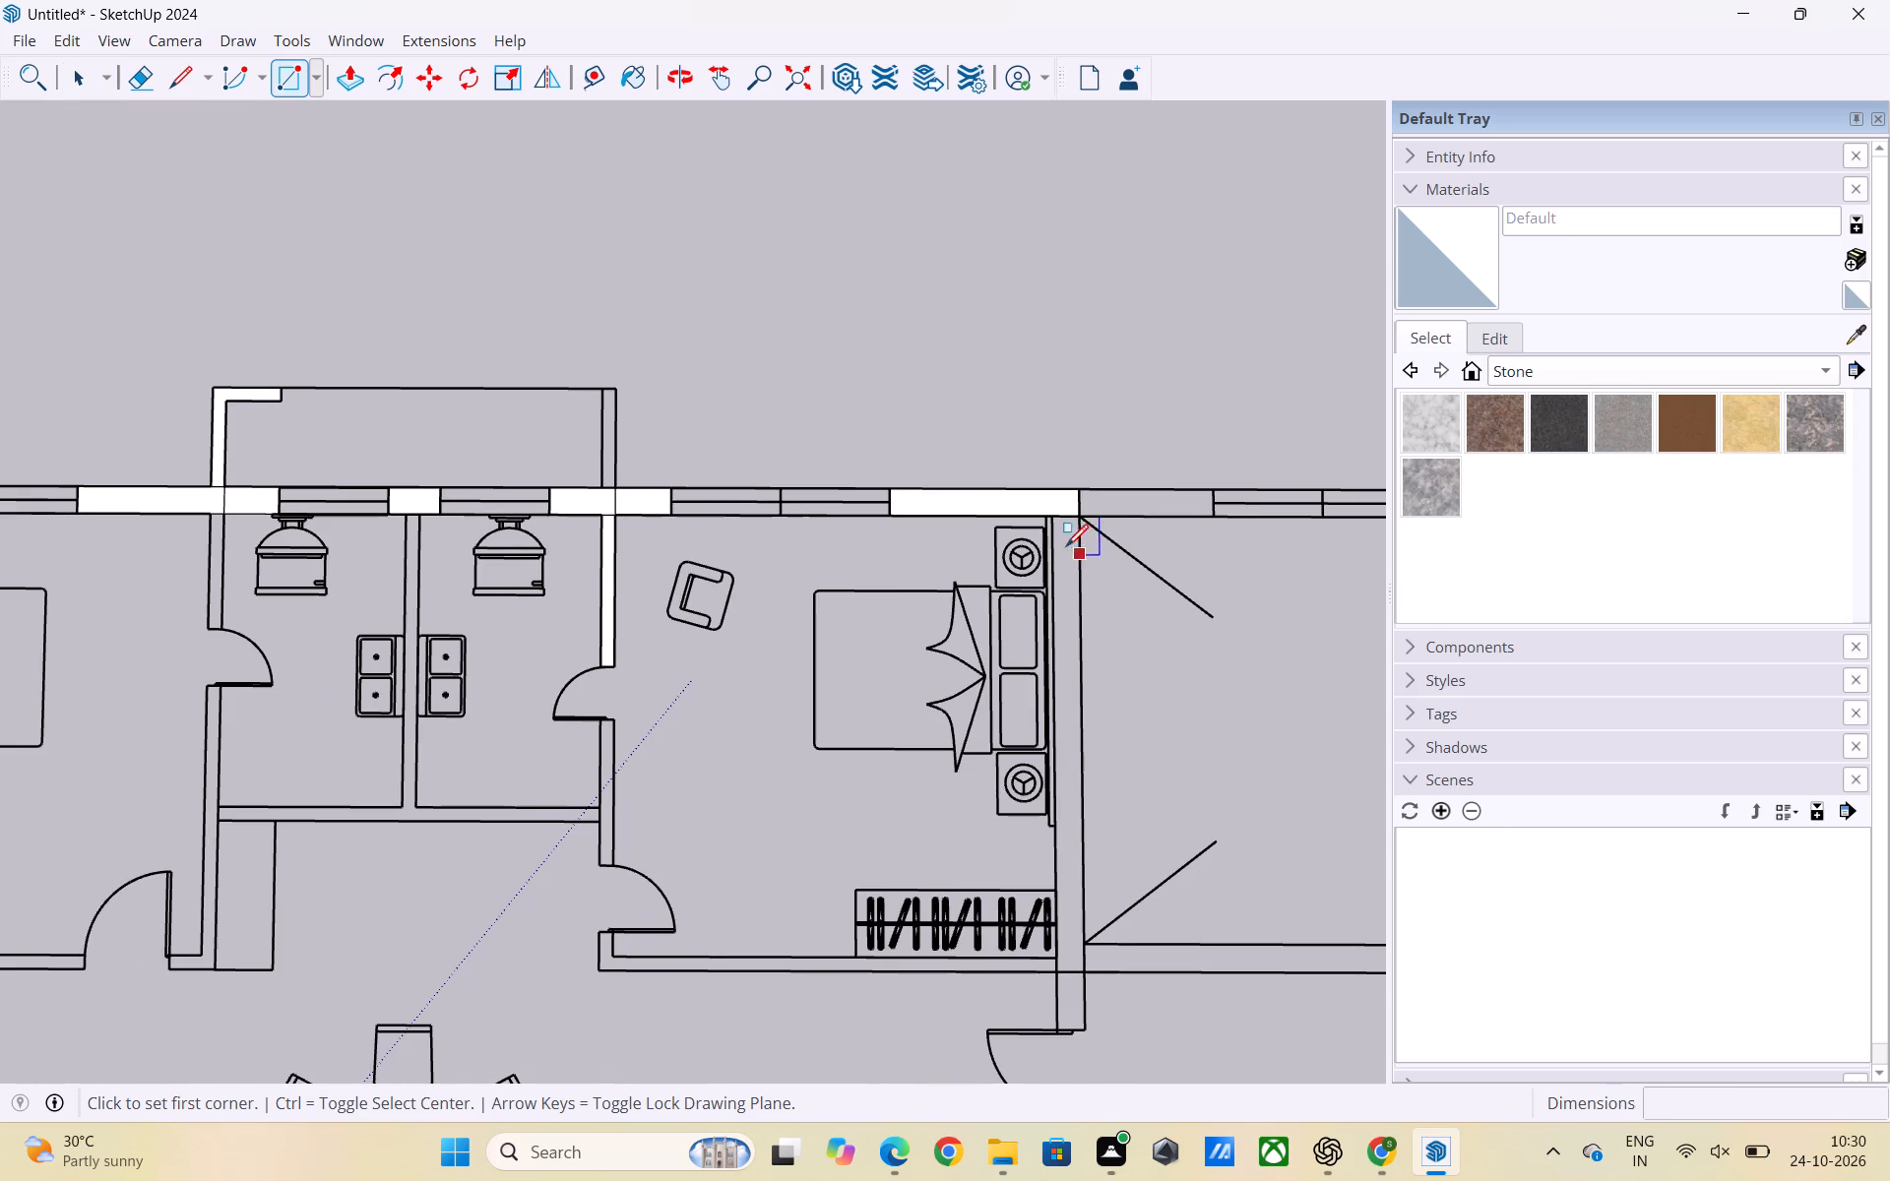
pyautogui.click(1052, 522)
pyautogui.scroll(-3, 1084, 604)
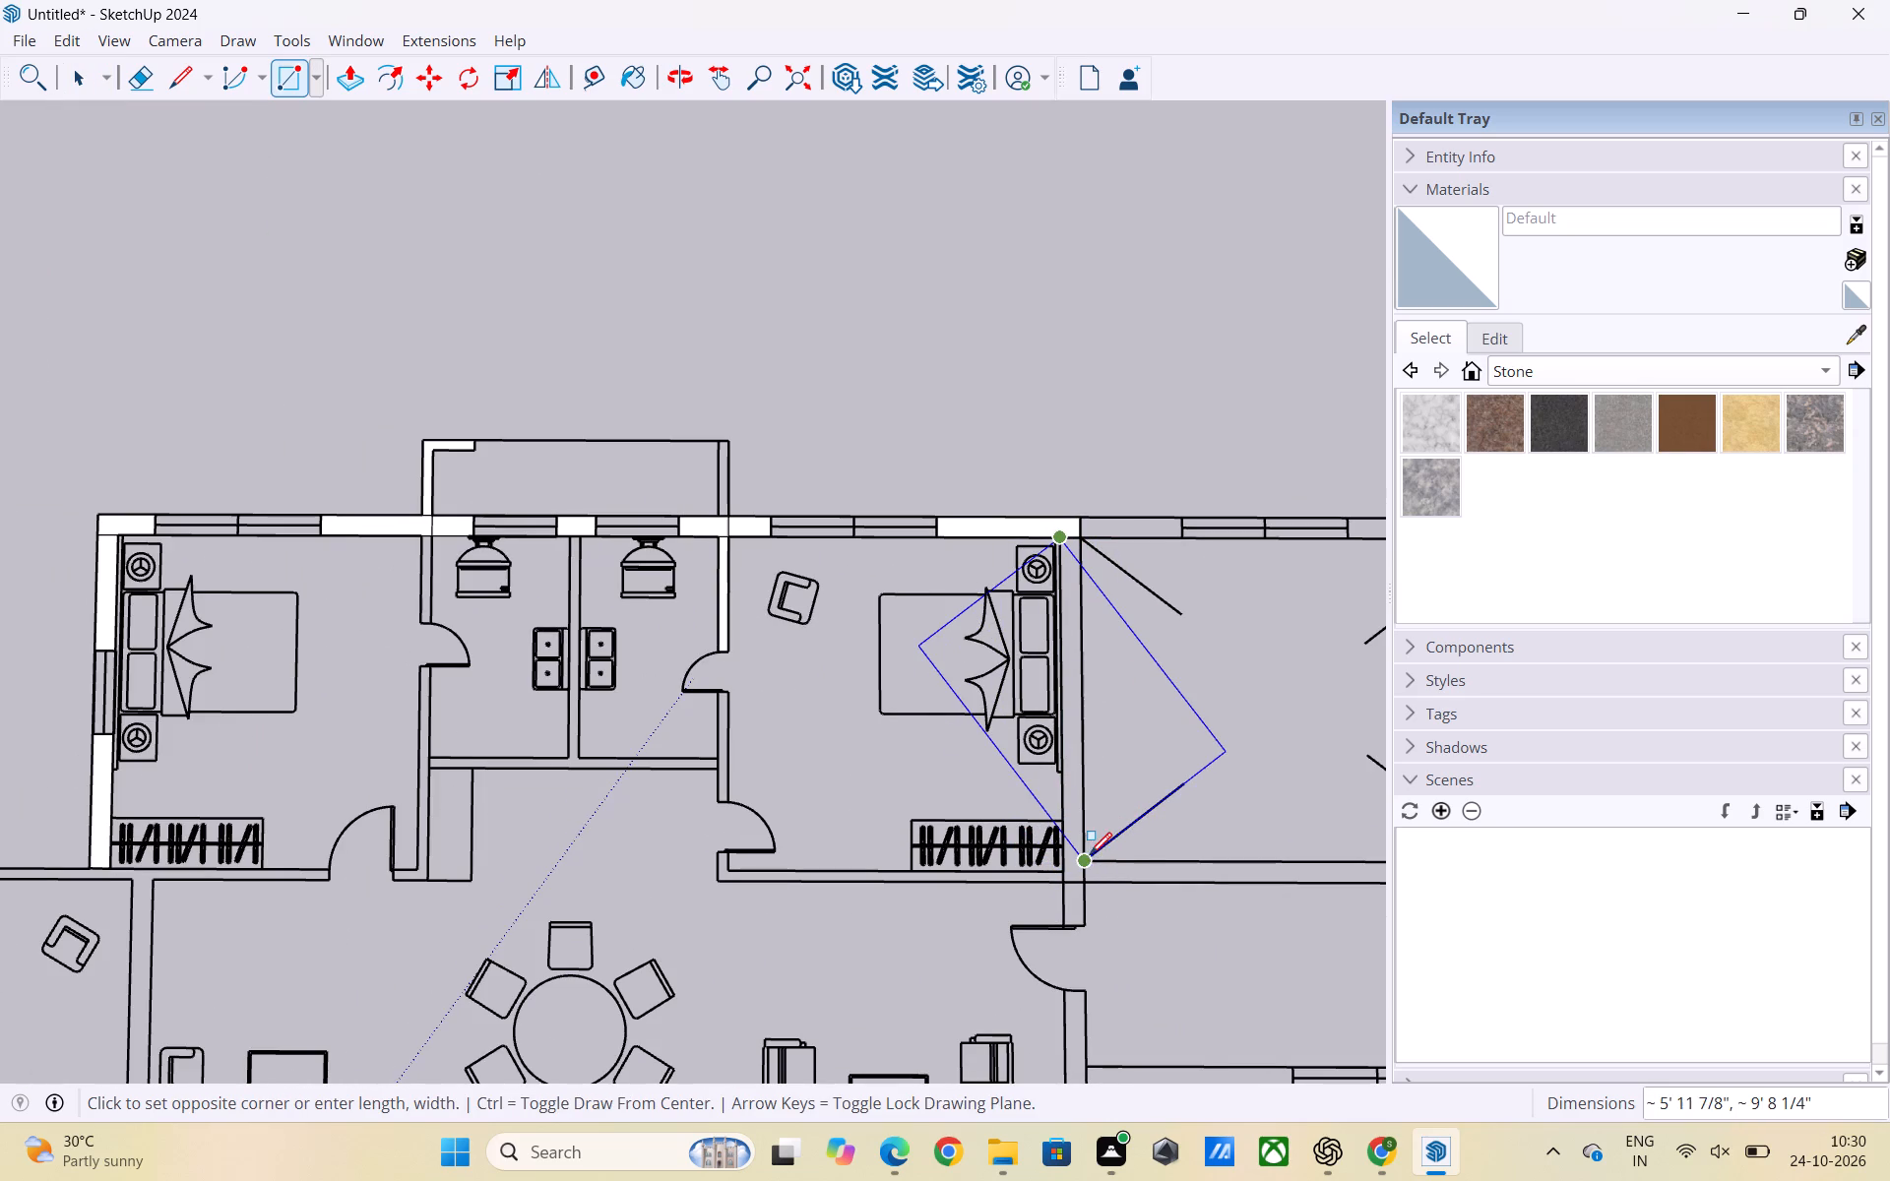
pyautogui.press('Up')
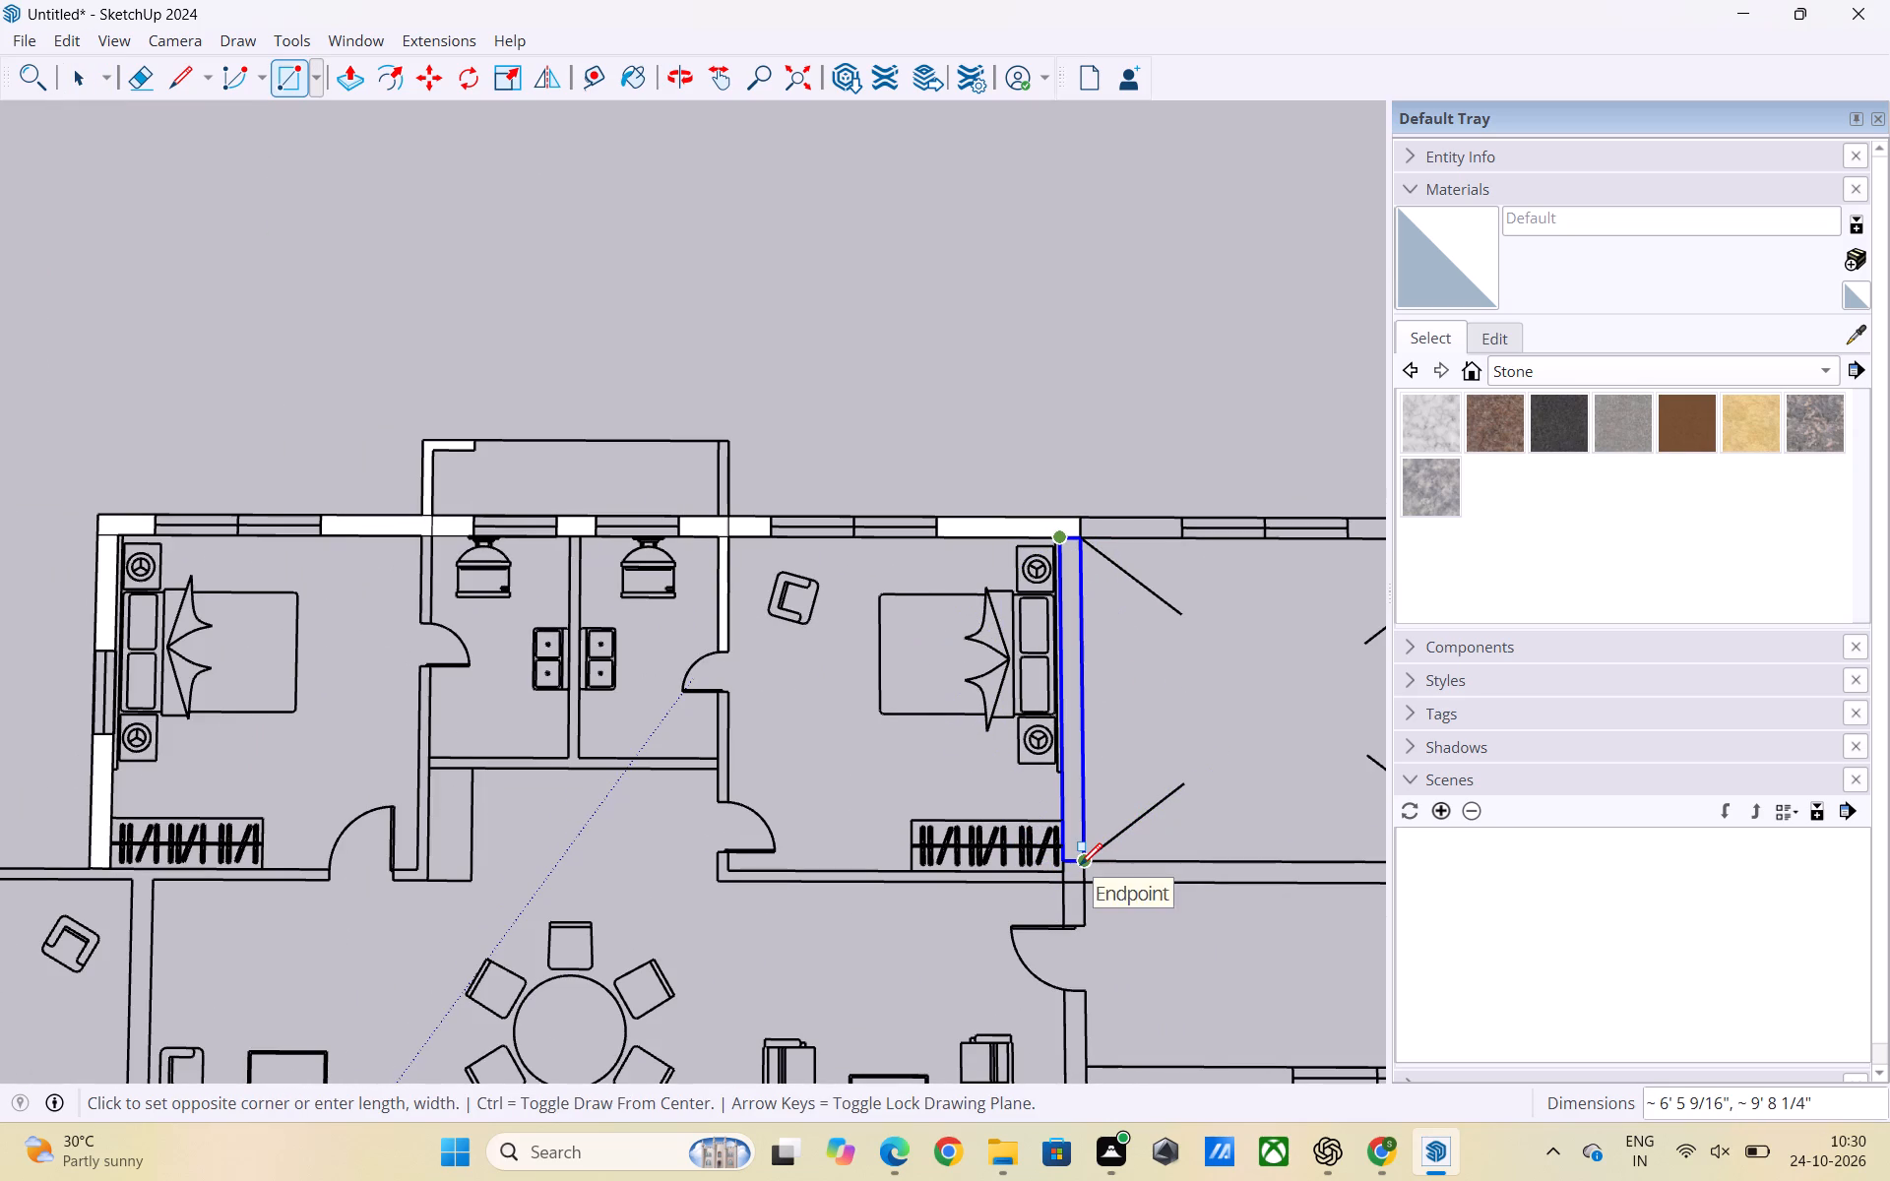
pyautogui.scroll(3, 1078, 878)
pyautogui.click(1082, 887)
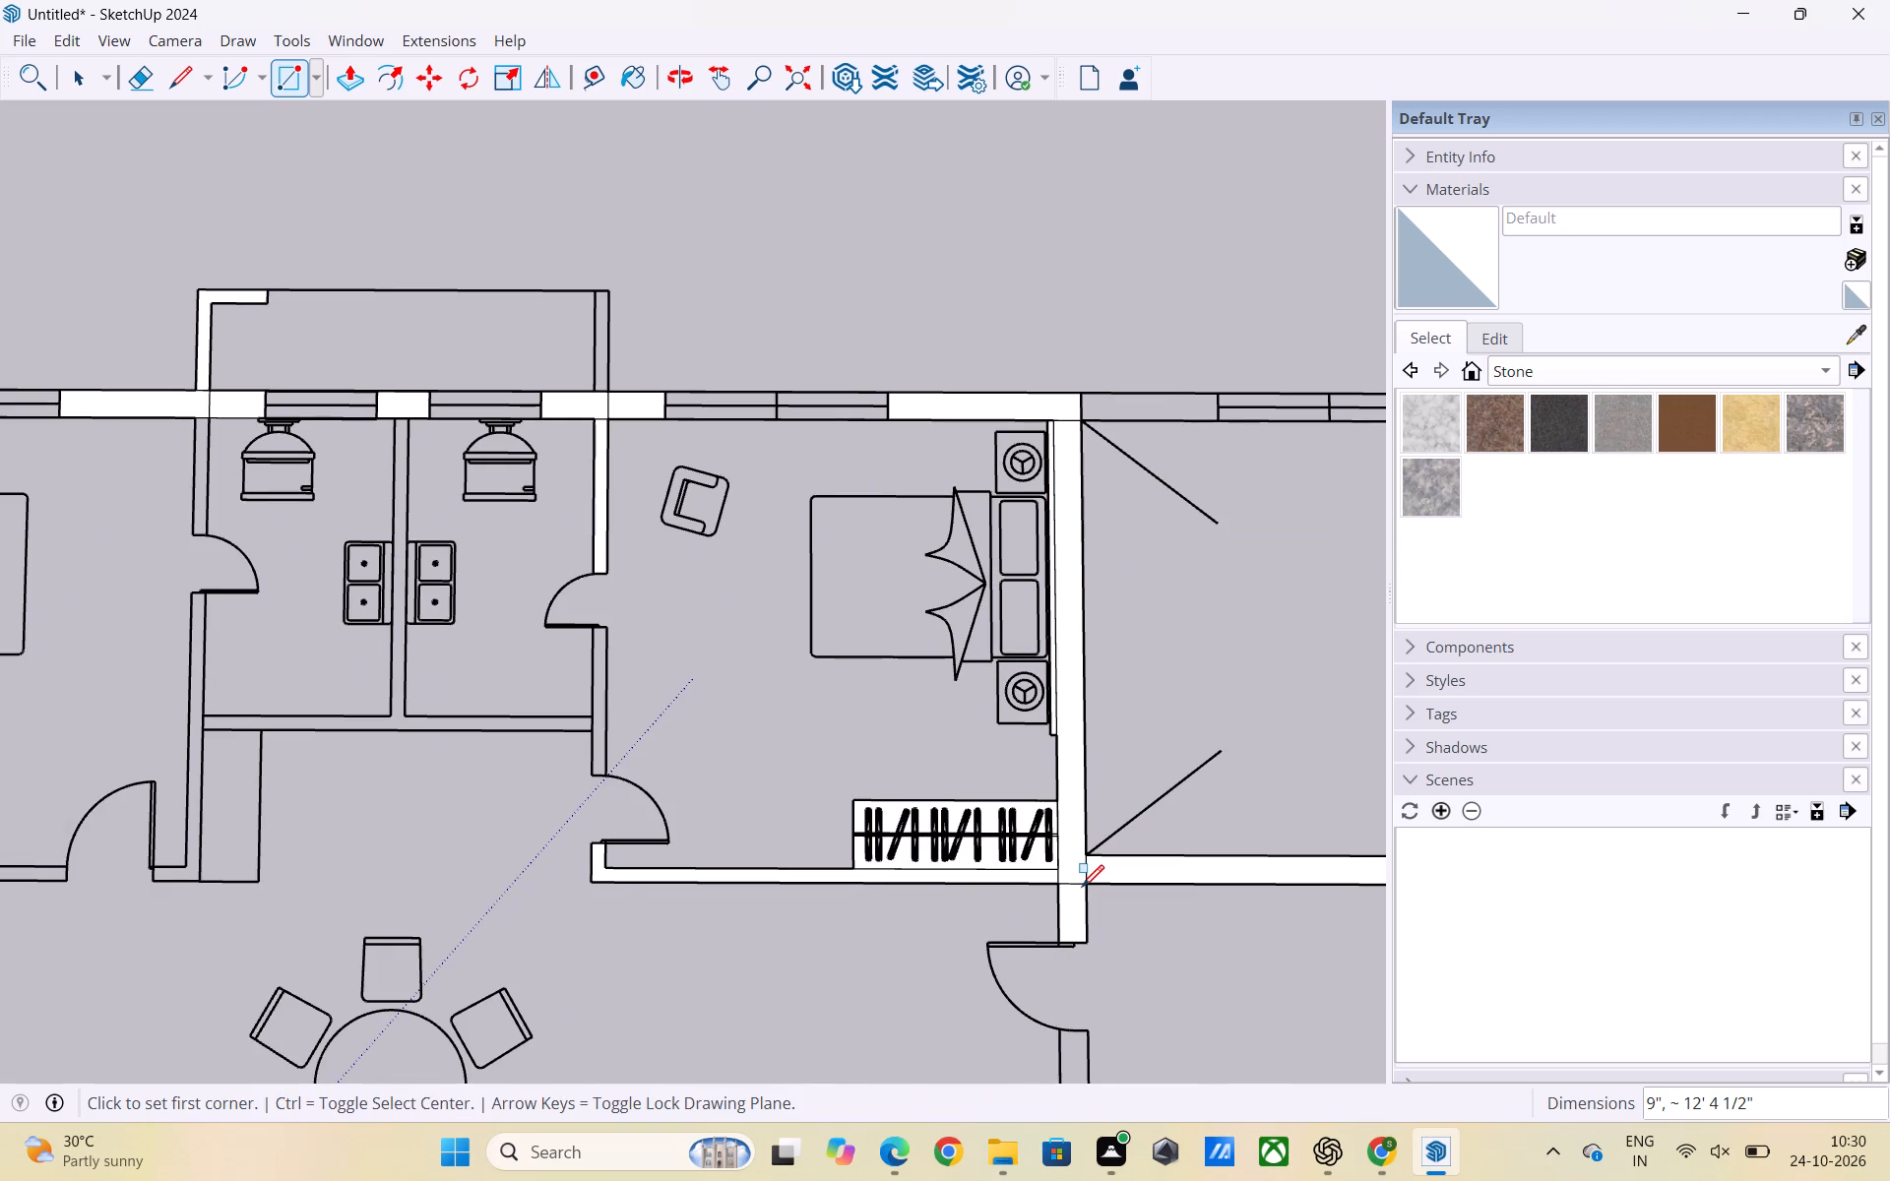
pyautogui.press('space')
# Delete the unwanted faces filling the adjoining bedroom's wardrobe.
pyautogui.scroll(-3, 892, 744)
pyautogui.scroll(-2, 1121, 729)
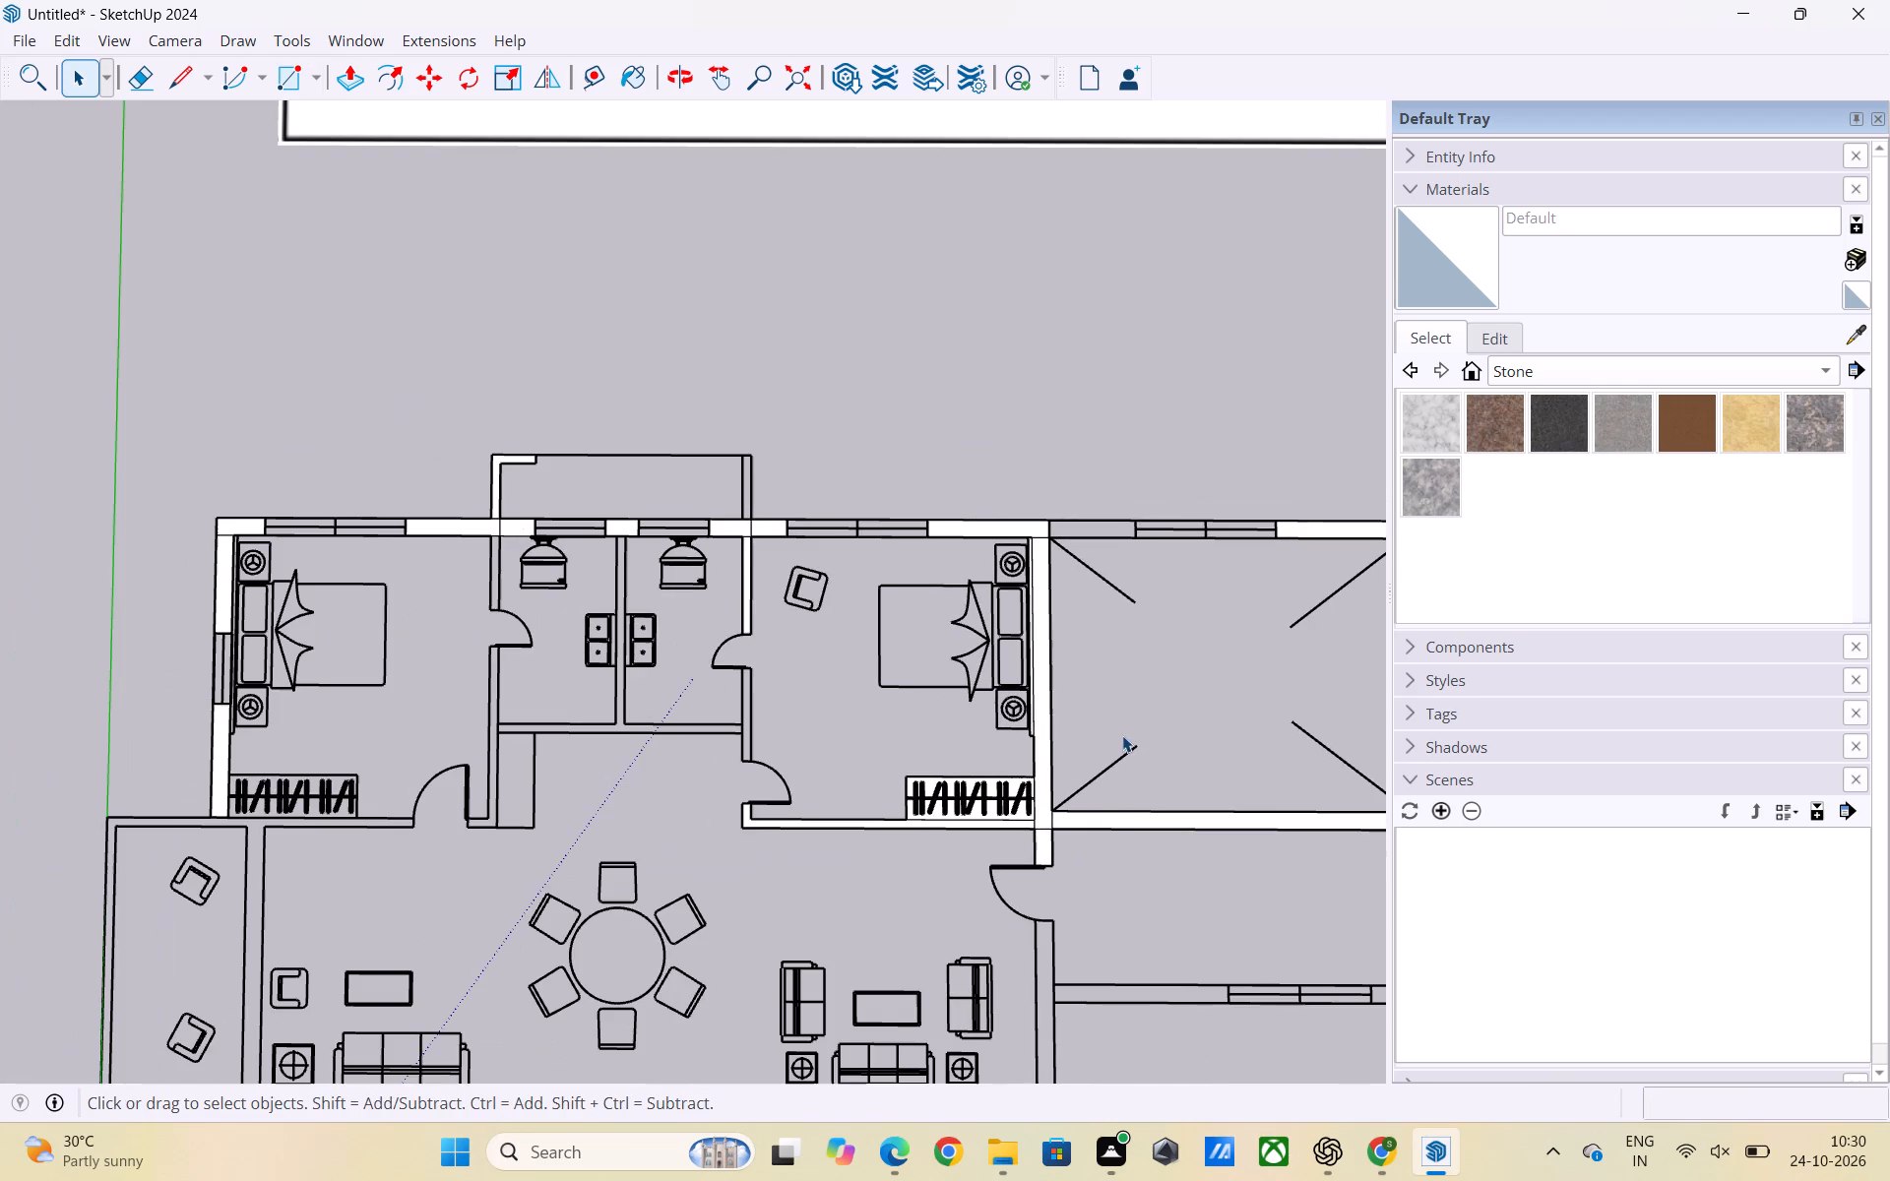
pyautogui.click(986, 813)
pyautogui.click(991, 810)
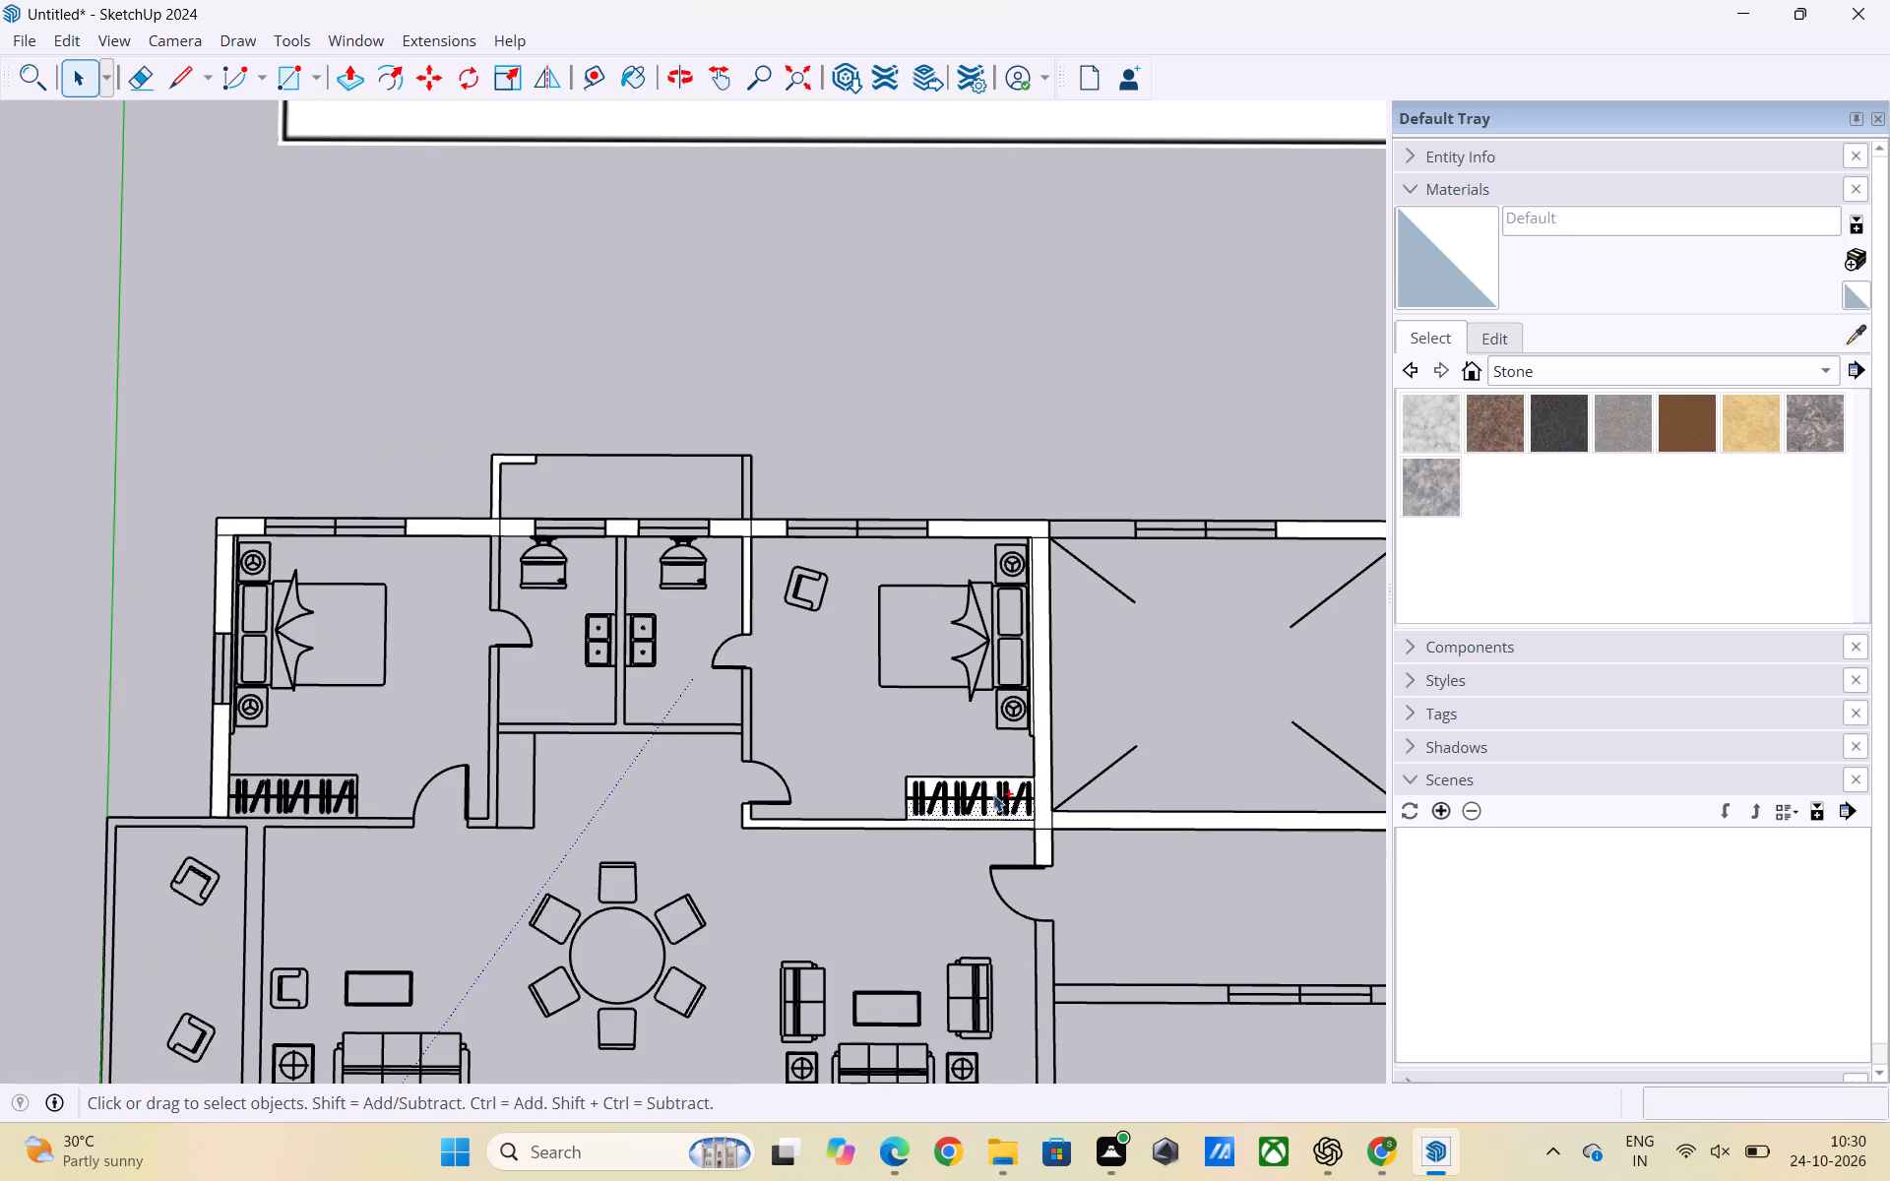
pyautogui.keyDown('ctrl'); pyautogui.click(992, 786); pyautogui.keyUp('ctrl')
pyautogui.press('Delete')
# Draw a rectangle over the partition wall between the second bathroom's door and the adjoining bedroom's door.
pyautogui.scroll(-3, 1016, 759)
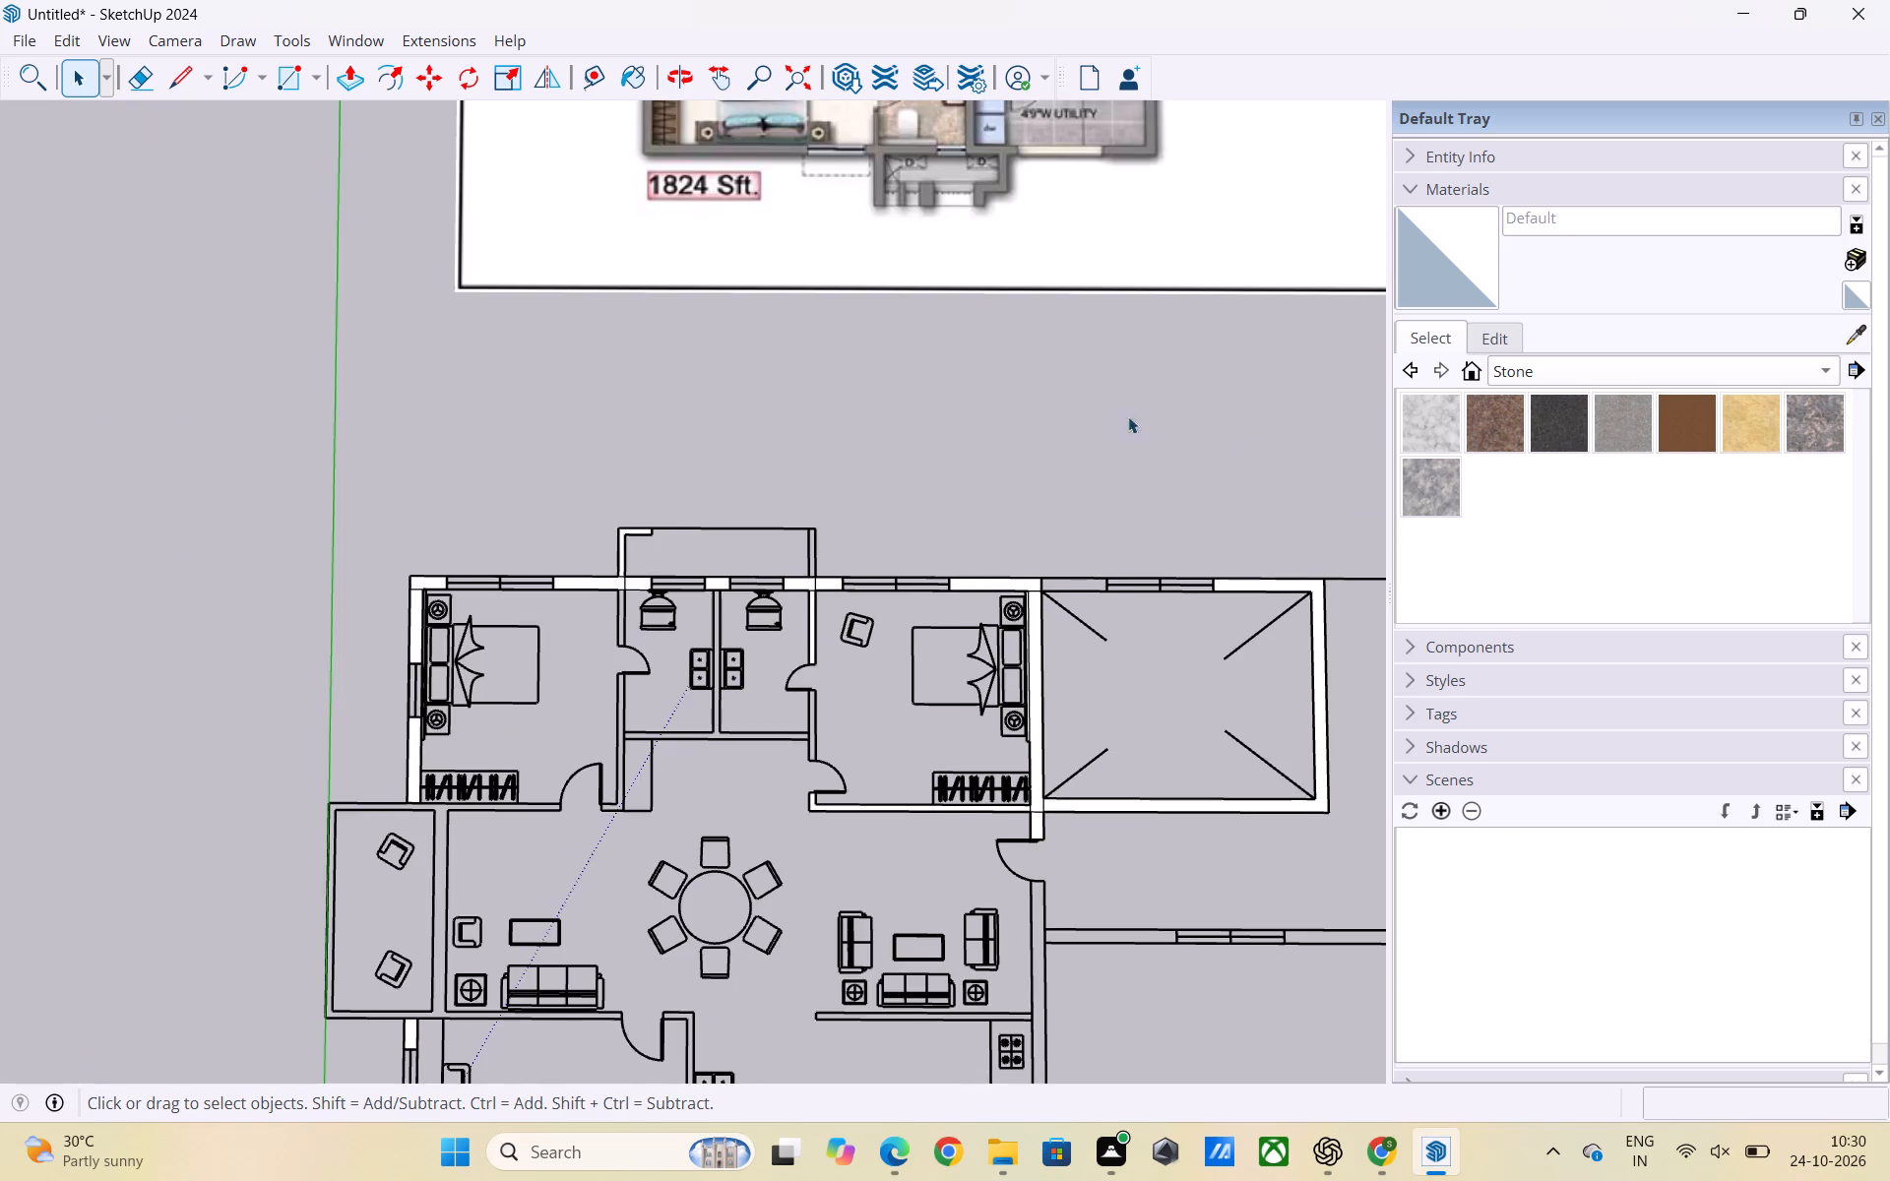
pyautogui.scroll(-2, 1283, 516)
pyautogui.scroll(-1, 1056, 577)
pyautogui.scroll(-1, 1227, 556)
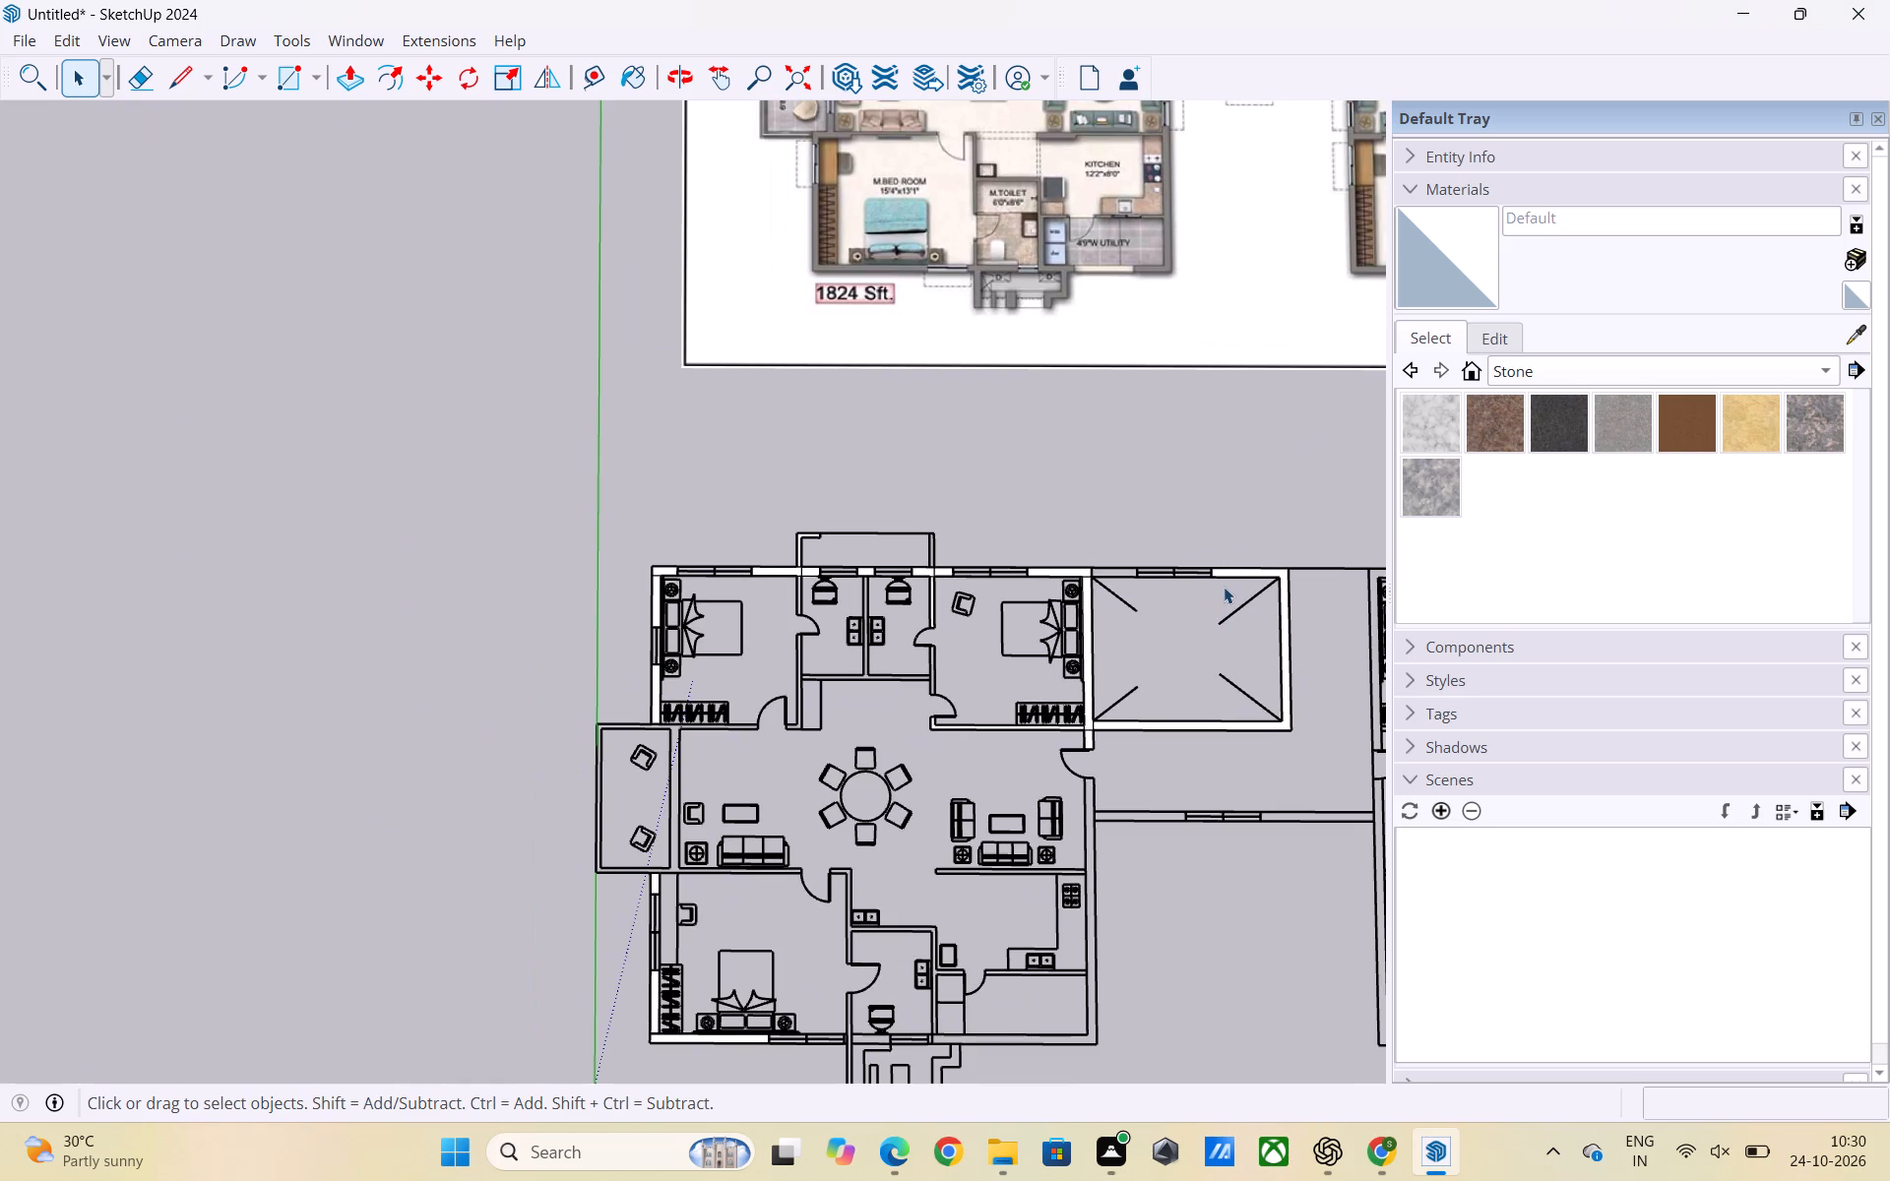
pyautogui.scroll(3, 936, 750)
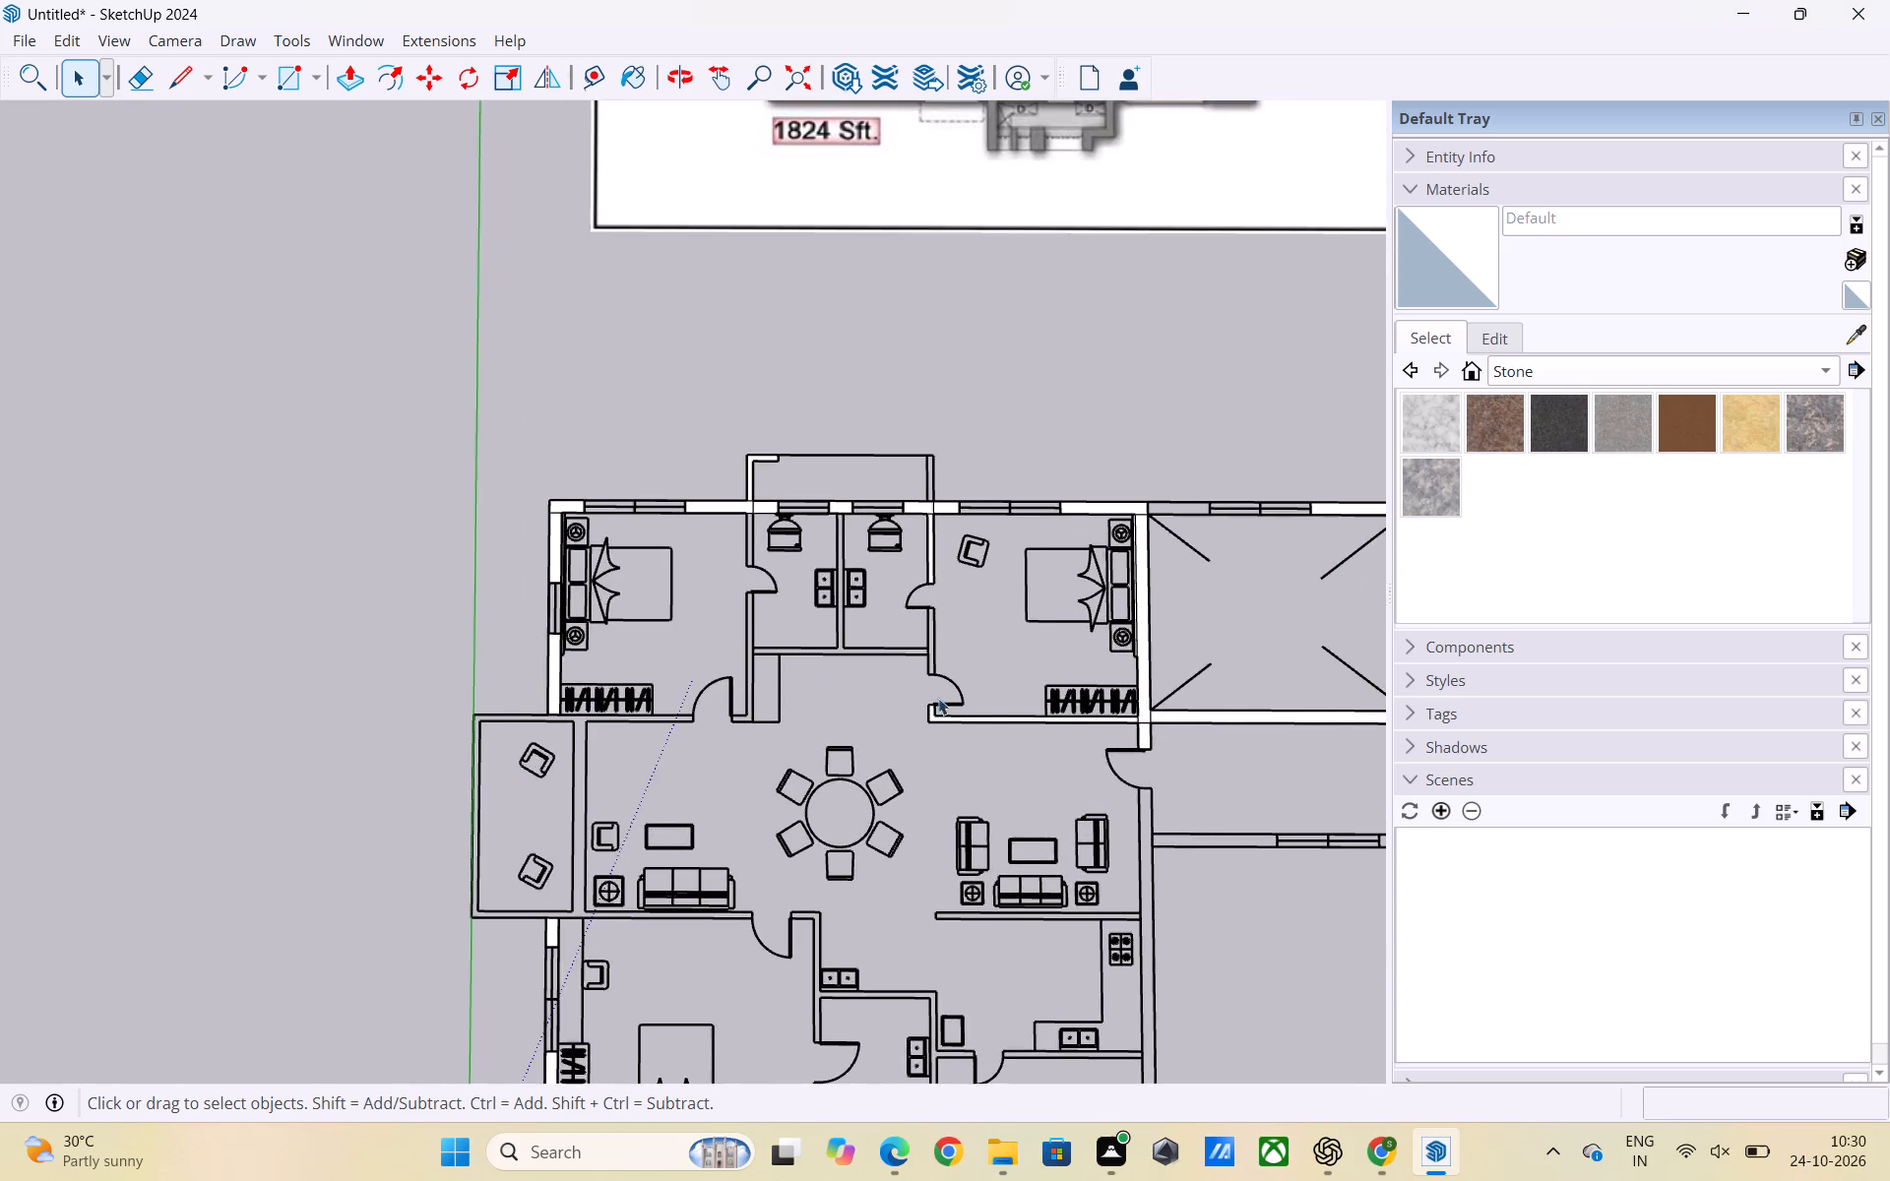
pyautogui.scroll(3, 938, 688)
pyautogui.press('r')
pyautogui.scroll(5, 922, 592)
pyautogui.click(925, 574)
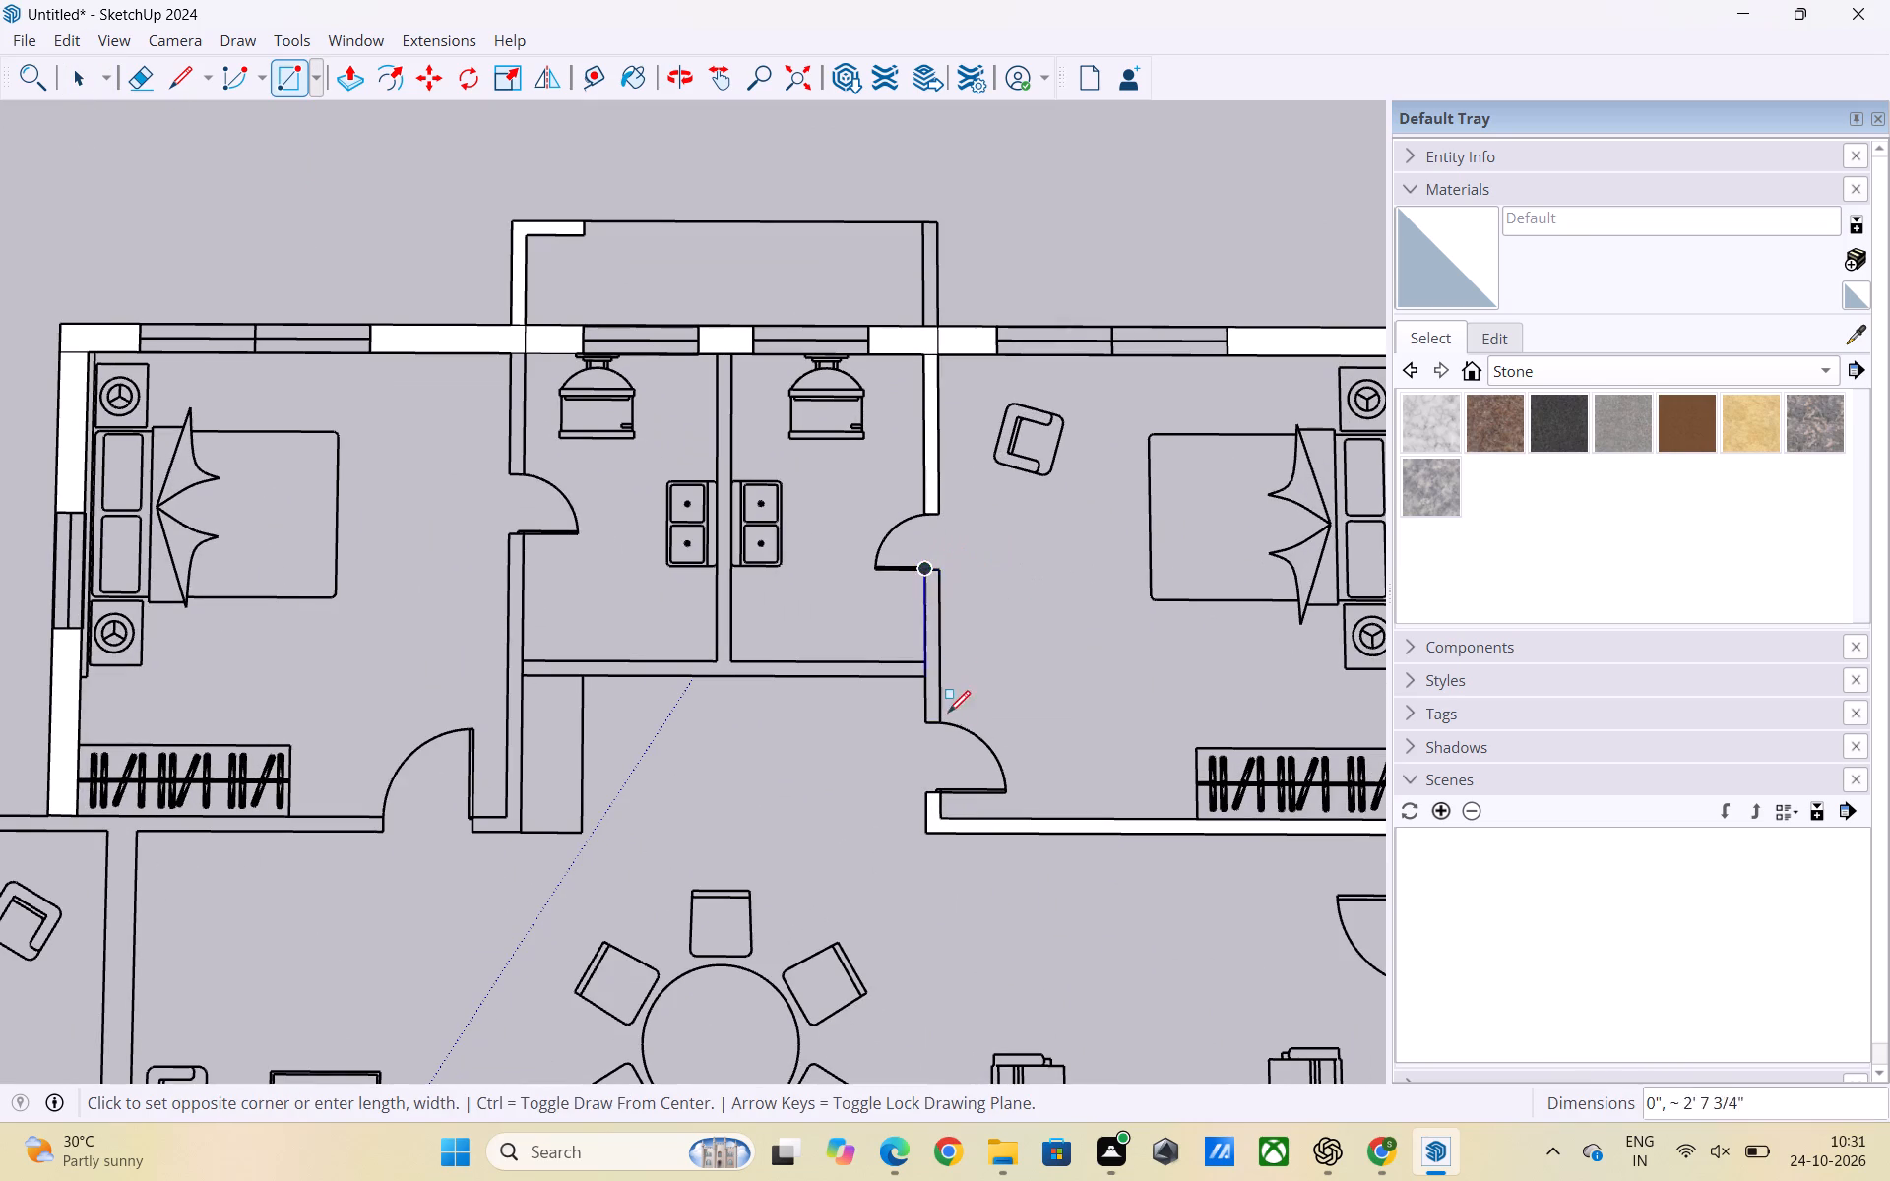
pyautogui.click(944, 721)
pyautogui.press('space')
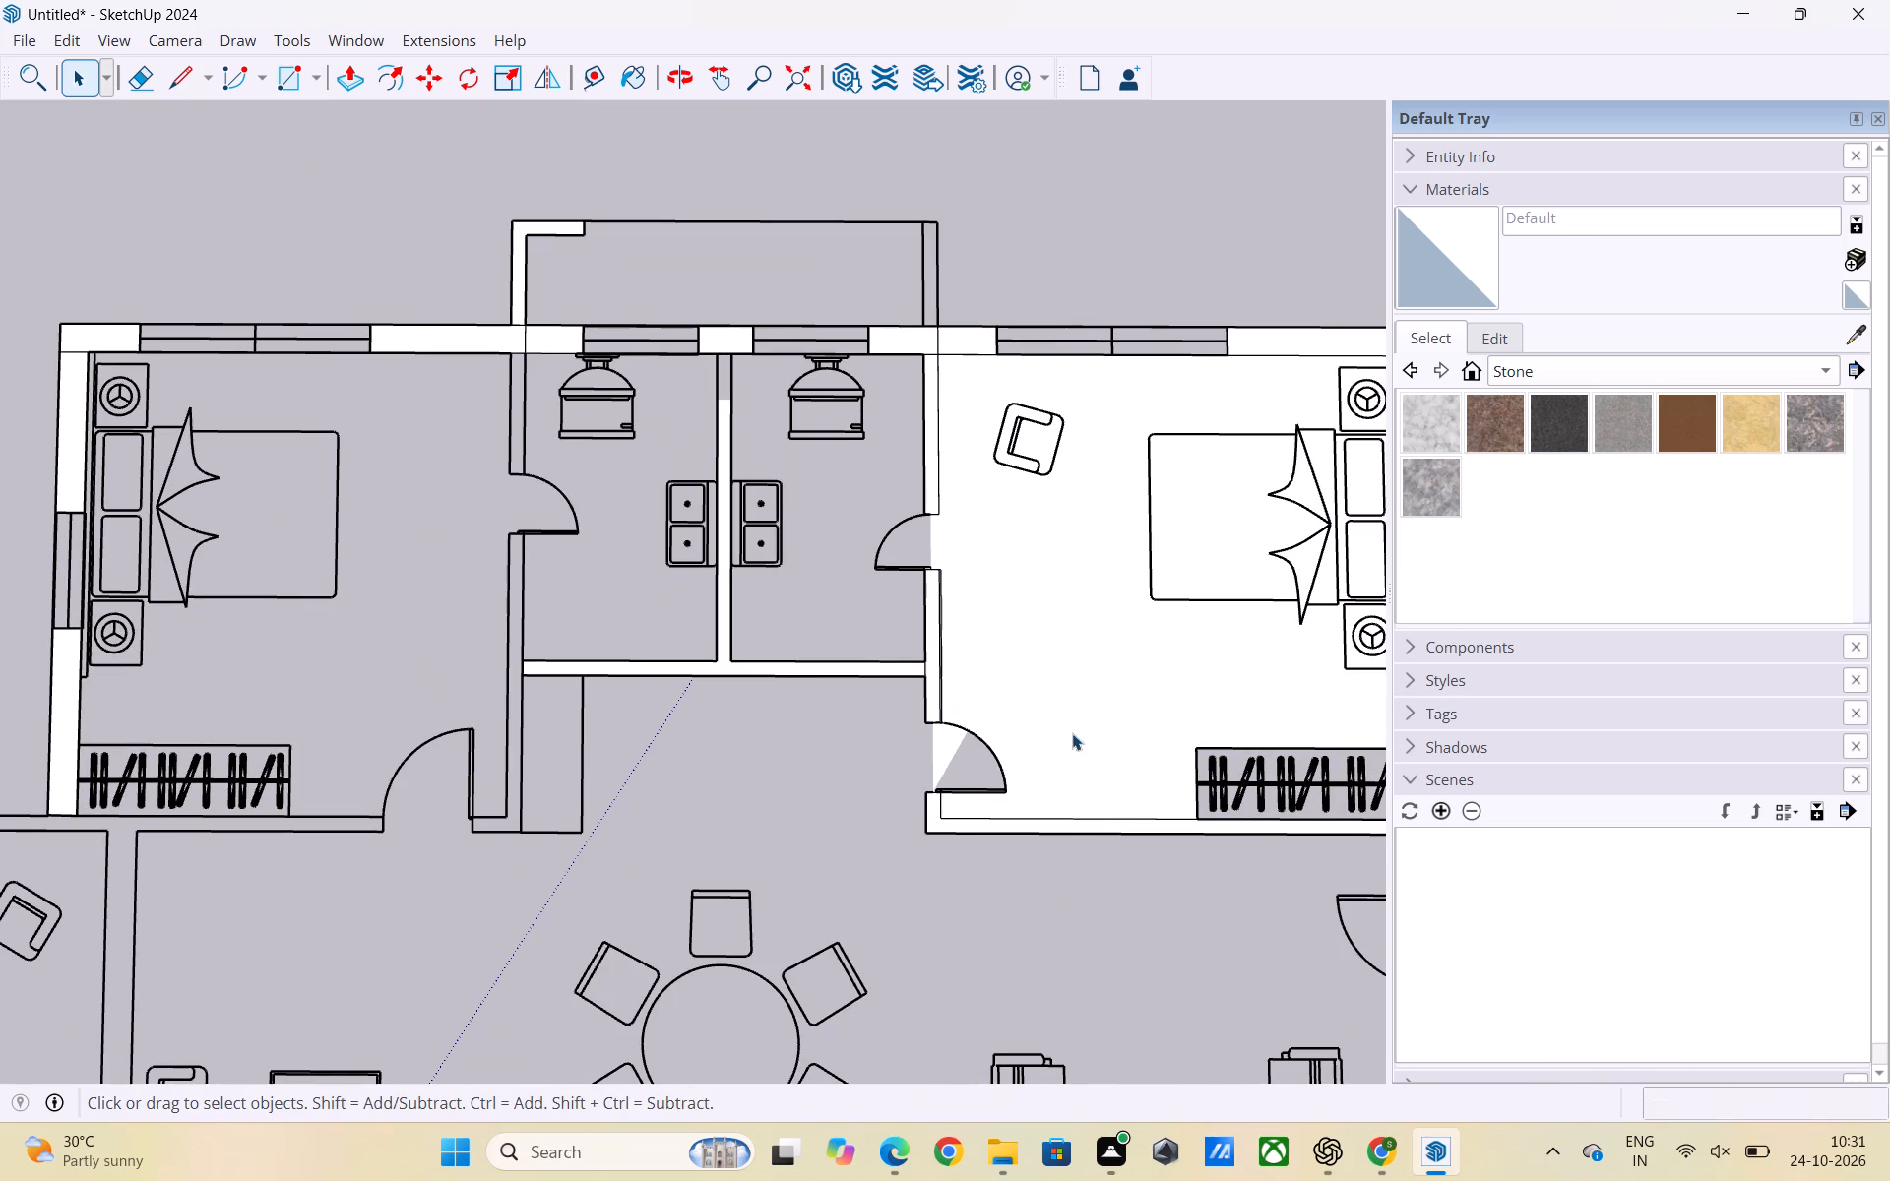
# Delete the unwanted faces filling the adjoining bedroom's floor and its door swing.
pyautogui.click(1052, 705)
pyautogui.press('Delete')
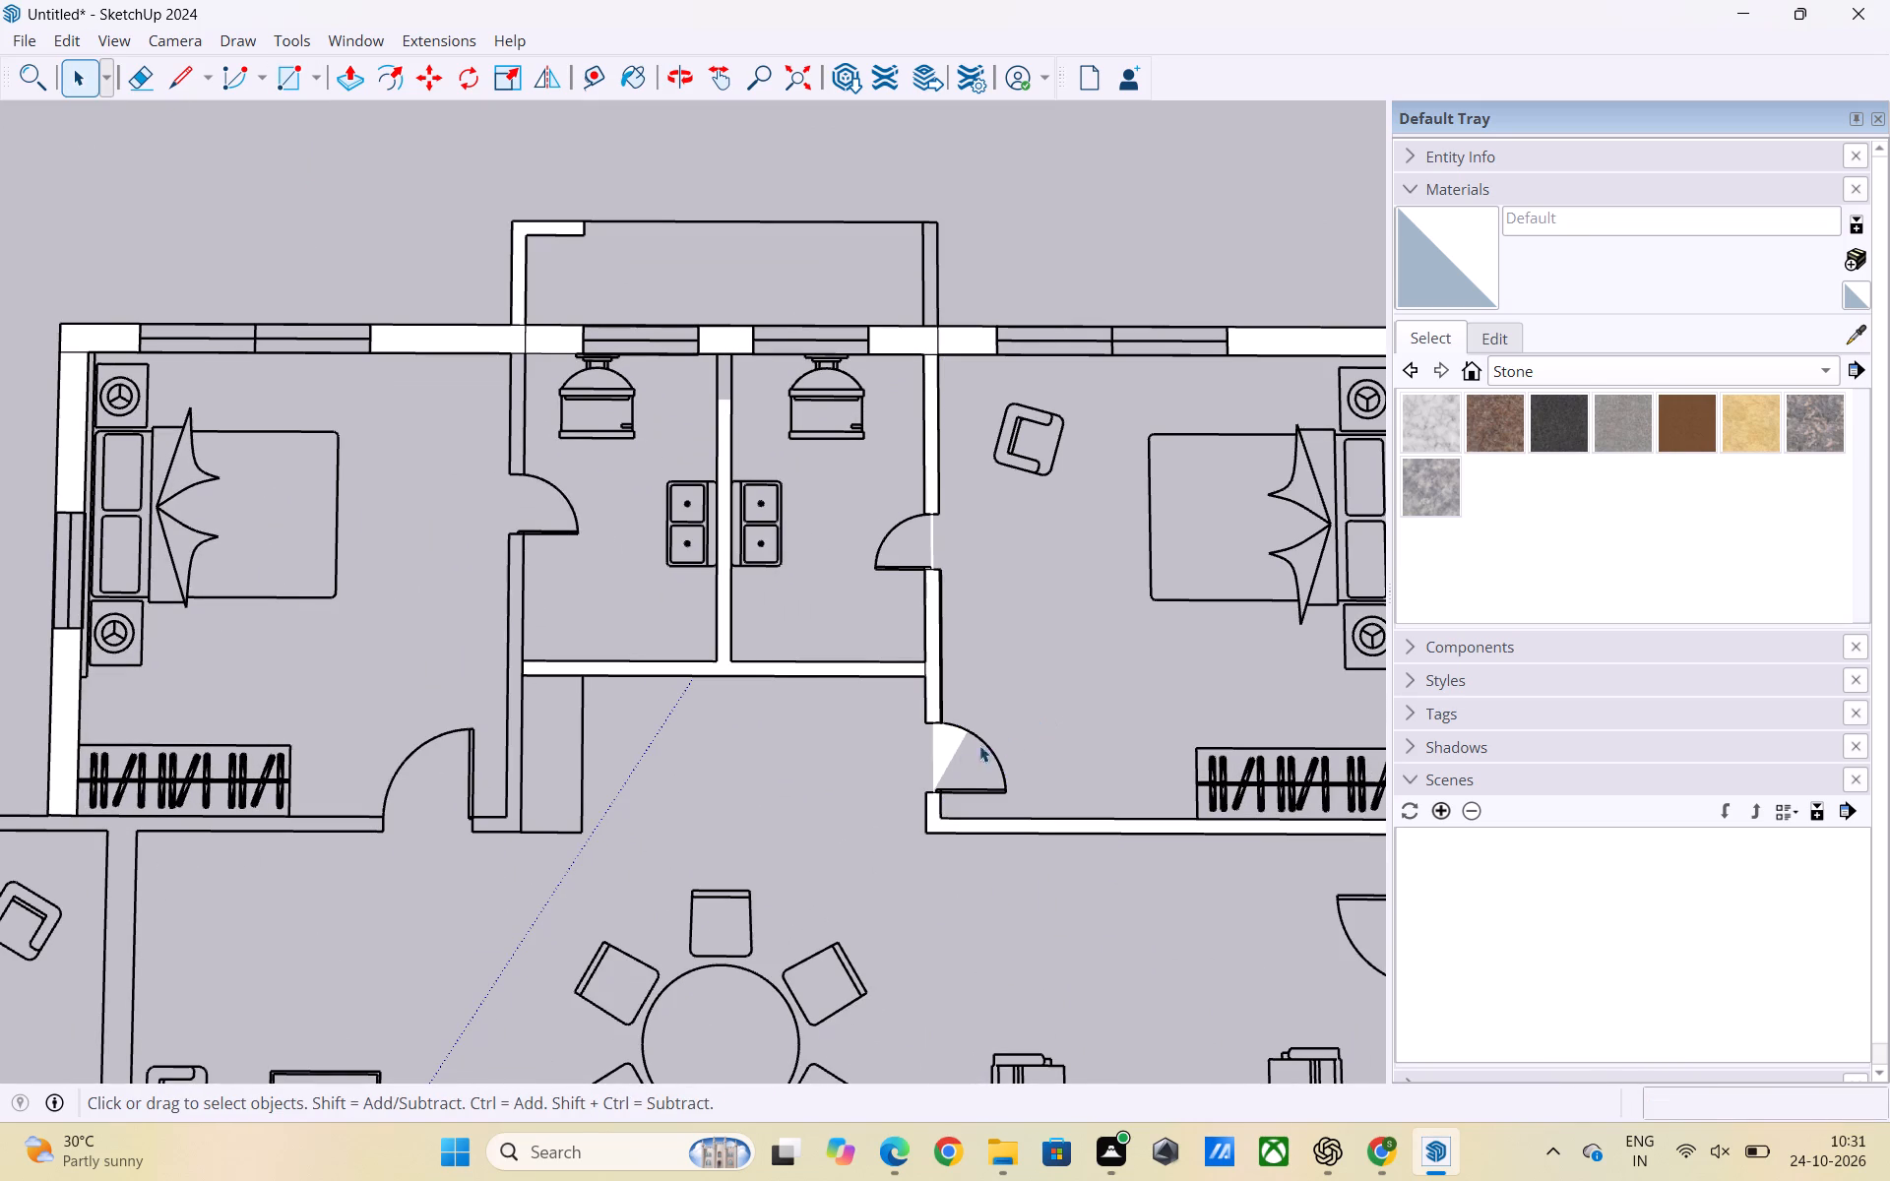
pyautogui.click(947, 745)
pyautogui.press('Delete')
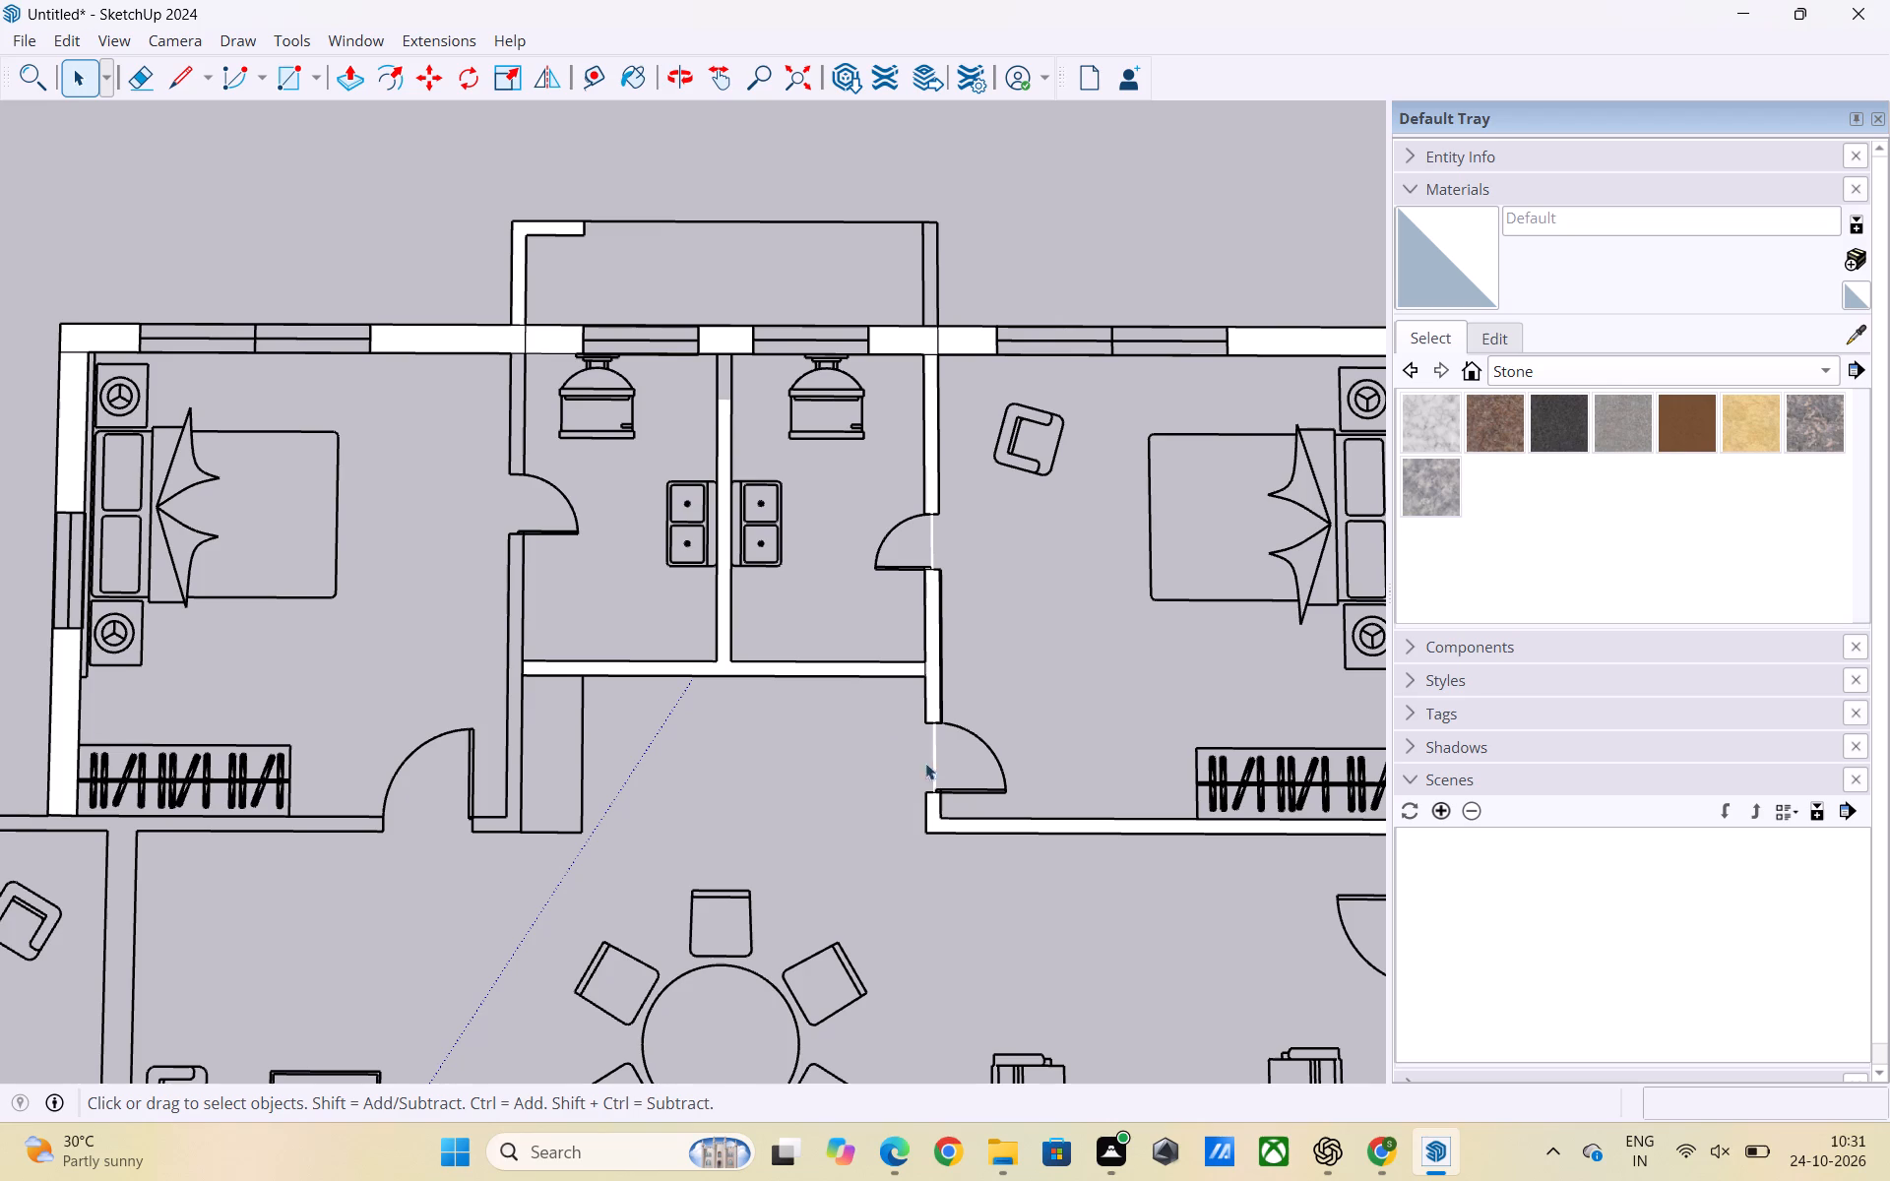
# Delete the unwanted face filling the adjoining bedroom's door opening.
pyautogui.click(935, 767)
pyautogui.press('Delete')
# Draw a rectangle of 4 1/2" by 8' over the partition wall between the two bathrooms, down from the outer wall.
pyautogui.scroll(-2, 1013, 722)
pyautogui.scroll(-2, 1109, 727)
pyautogui.scroll(4, 829, 486)
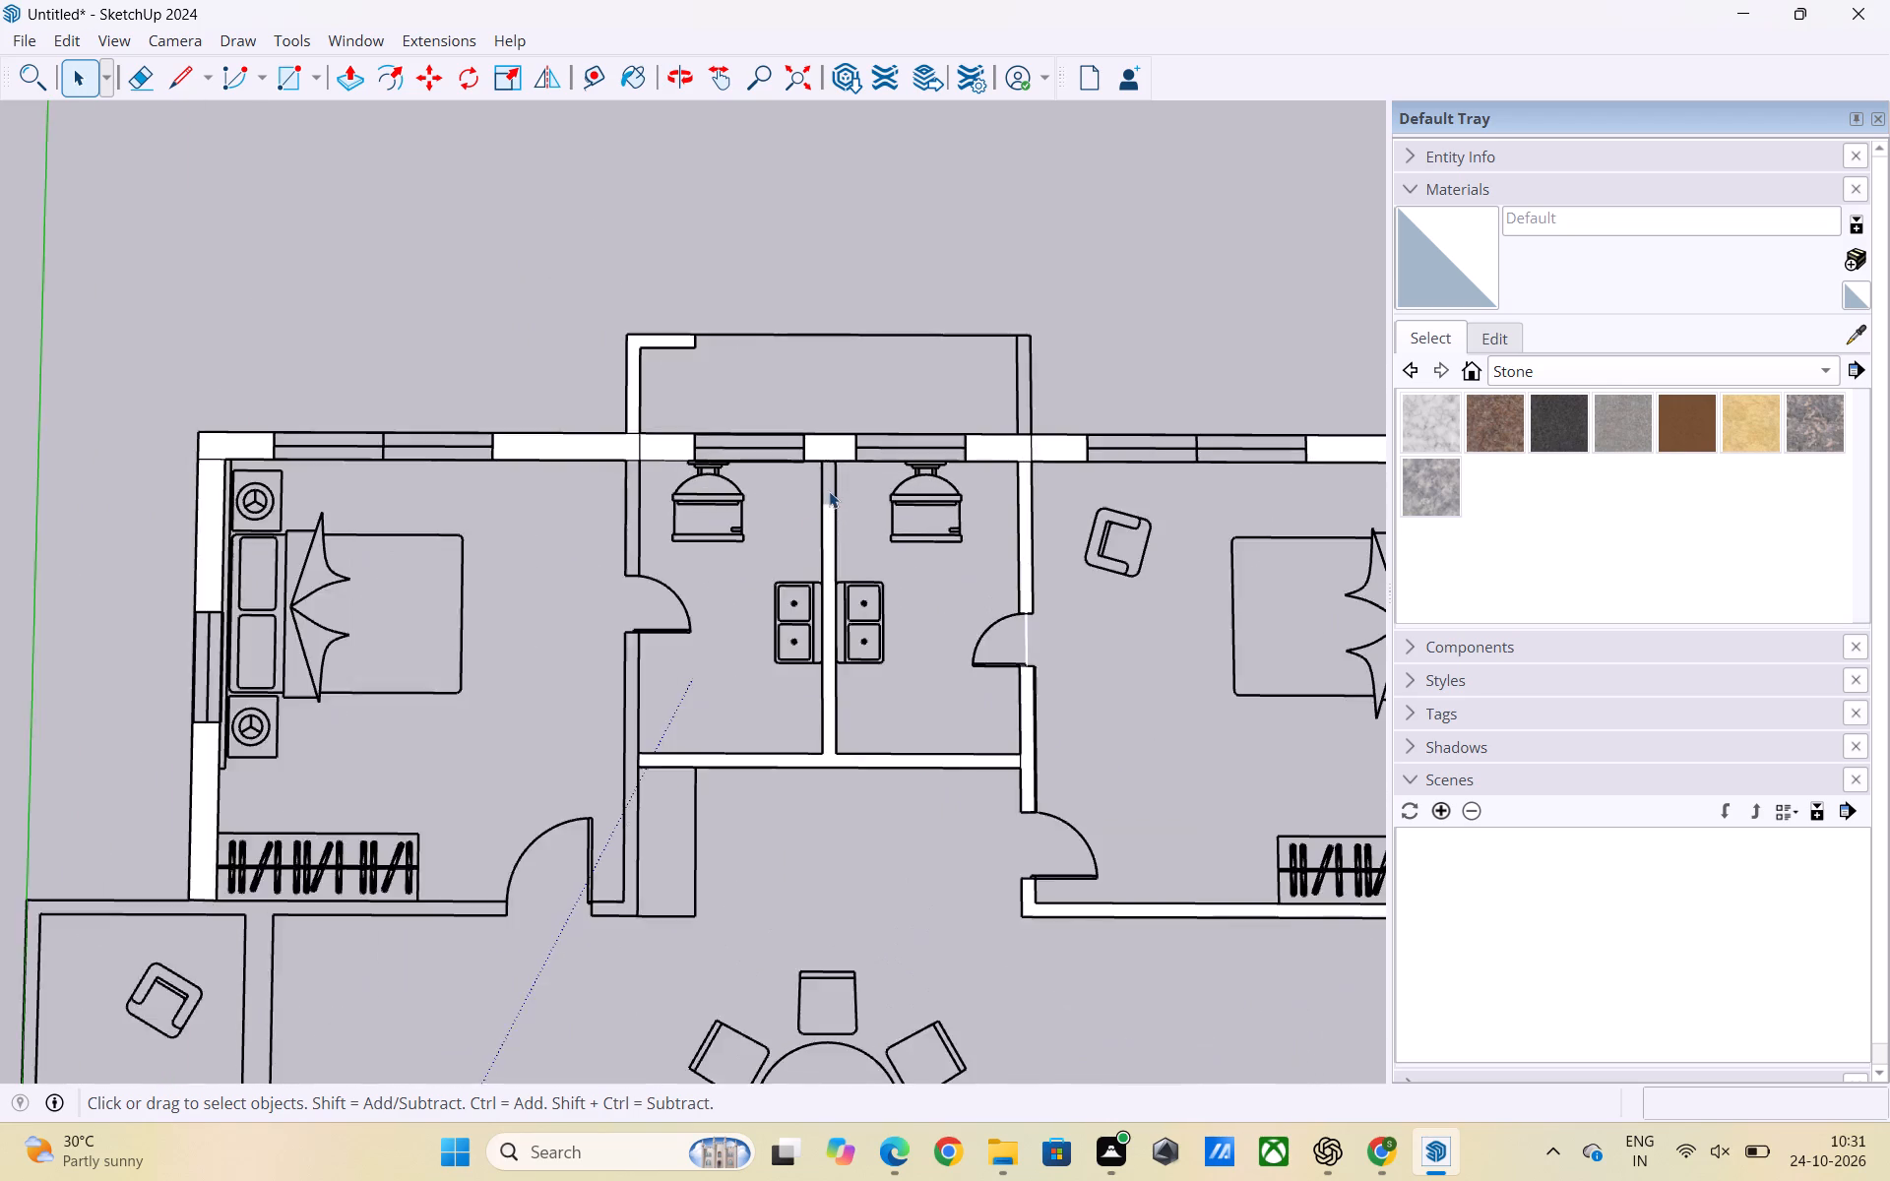
pyautogui.scroll(2, 829, 491)
pyautogui.press('r')
pyautogui.scroll(3, 816, 472)
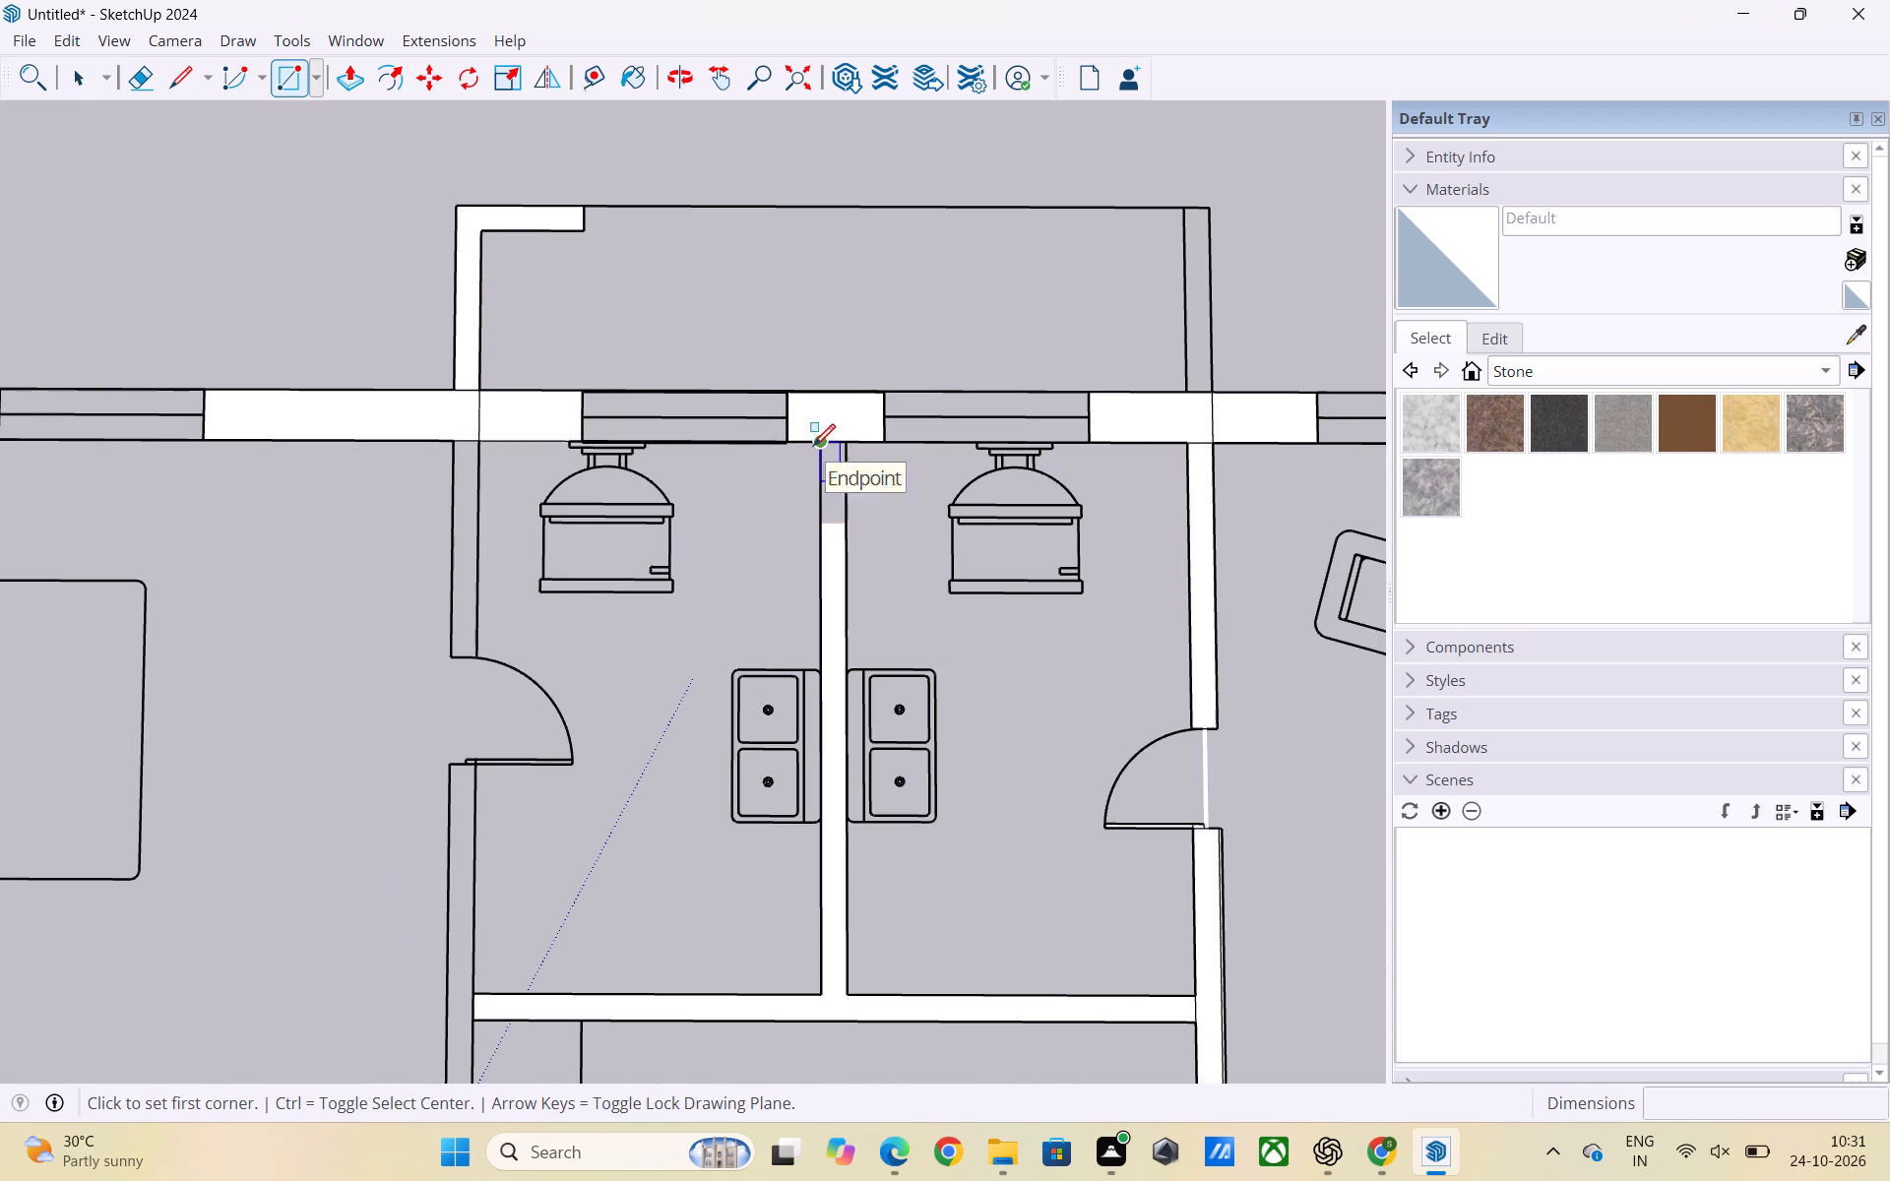
pyautogui.click(818, 443)
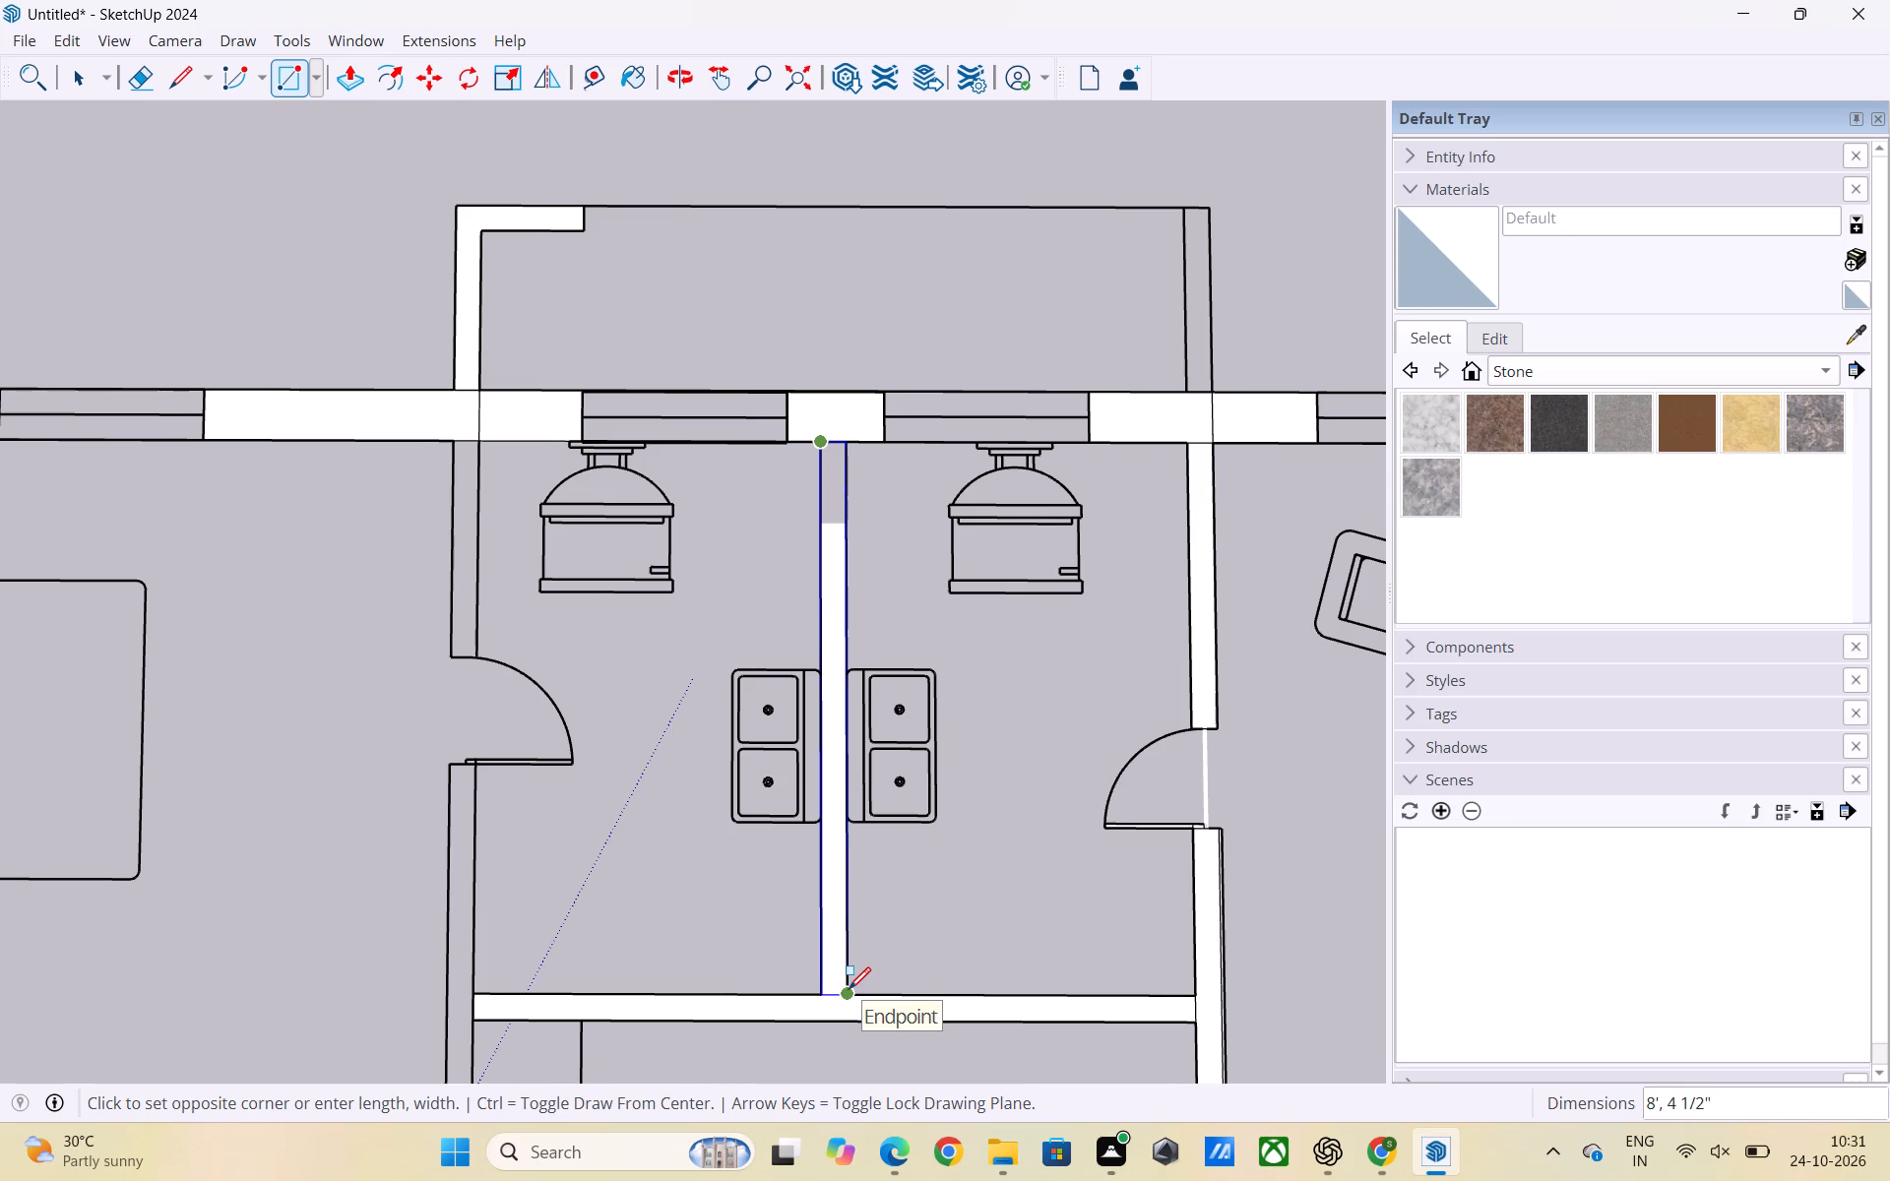
pyautogui.click(849, 989)
pyautogui.press('space')
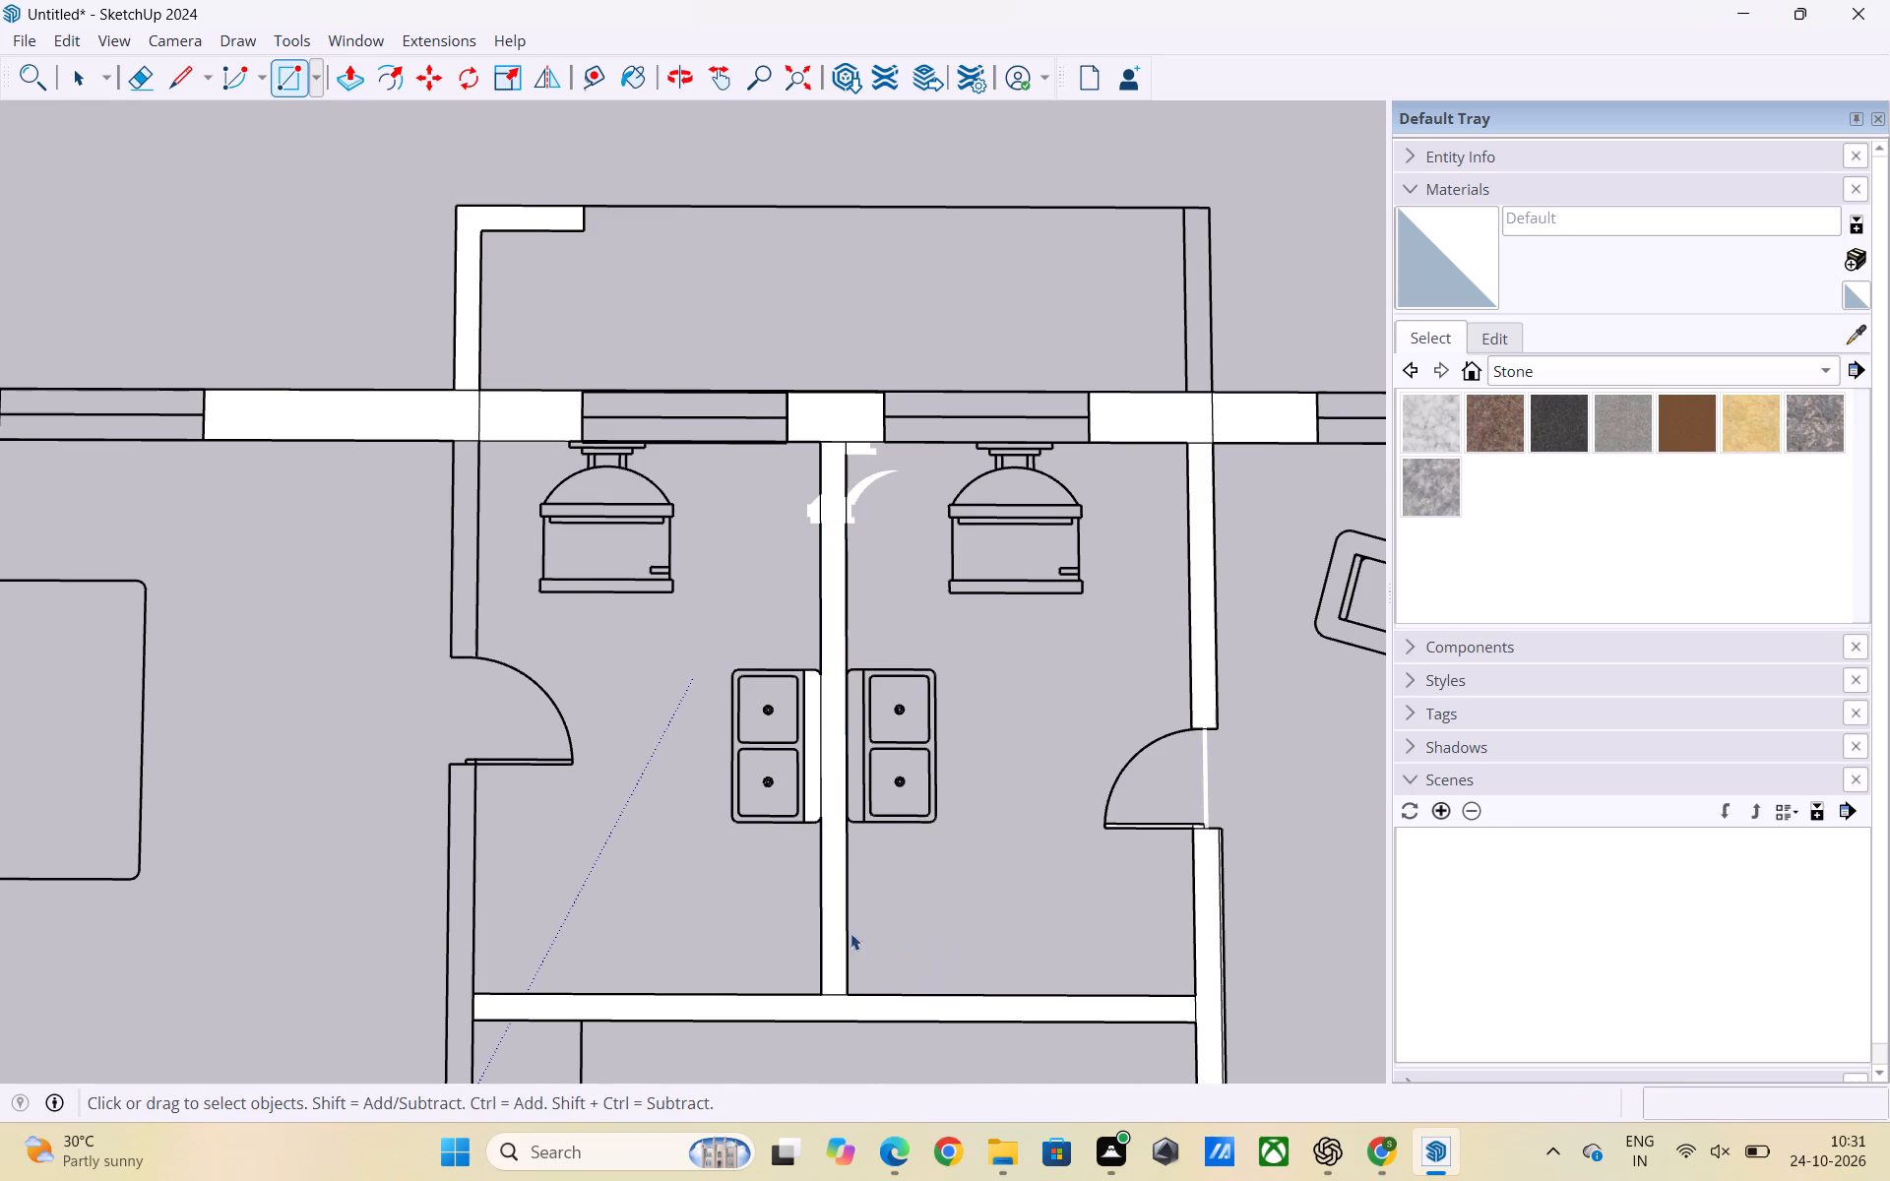
# Delete the unwanted faces behind the first bathroom's washbasin and beside its toilet against the partition wall.
pyautogui.click(813, 723)
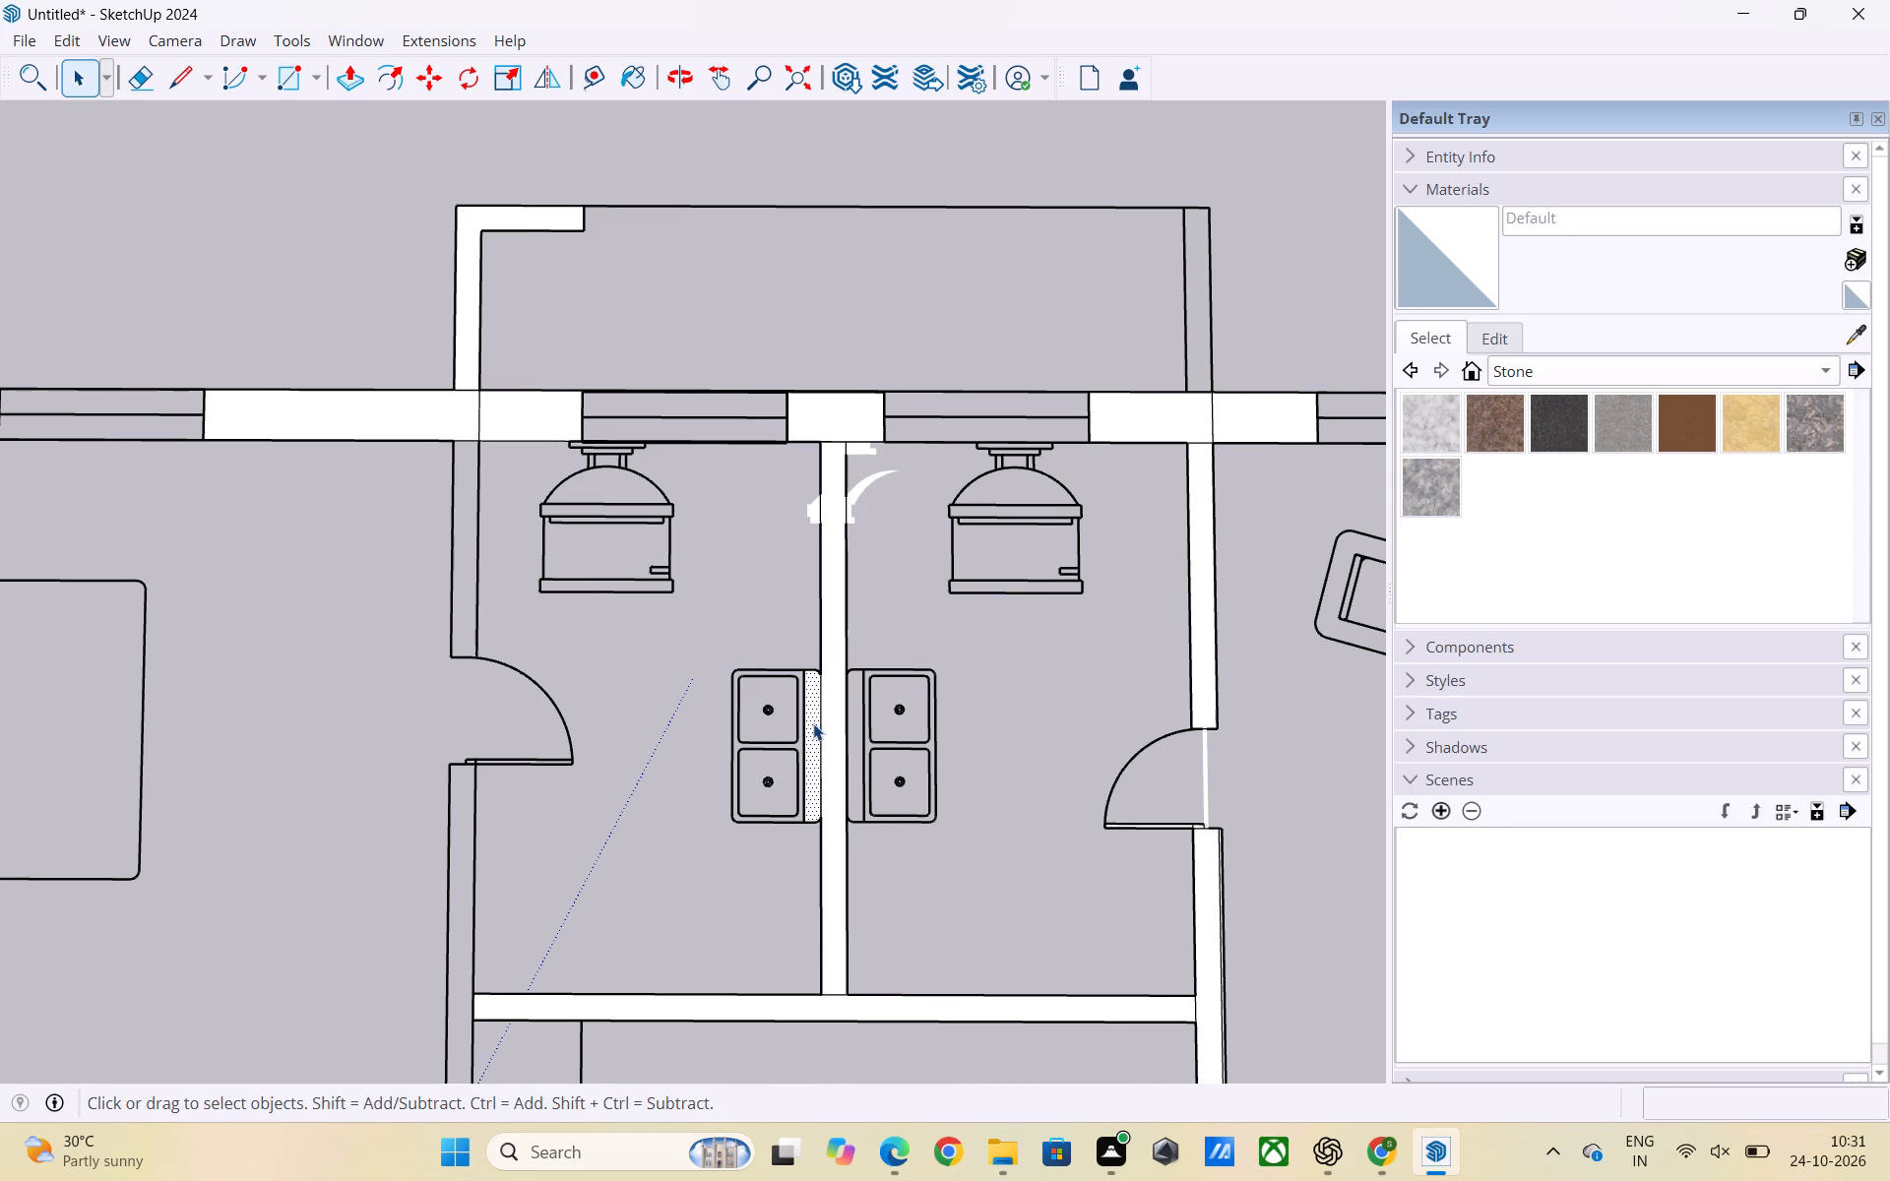
pyautogui.keyDown('ctrl'); pyautogui.click(854, 492); pyautogui.keyUp('ctrl')
pyautogui.keyDown('ctrl'); pyautogui.click(814, 509); pyautogui.keyUp('ctrl')
pyautogui.keyDown('ctrl'); pyautogui.click(850, 519); pyautogui.keyUp('ctrl')
pyautogui.click(961, 637)
pyautogui.keyDown('ctrl'); pyautogui.click(809, 780); pyautogui.keyUp('ctrl')
pyautogui.keyDown('ctrl'); pyautogui.click(855, 450); pyautogui.keyUp('ctrl')
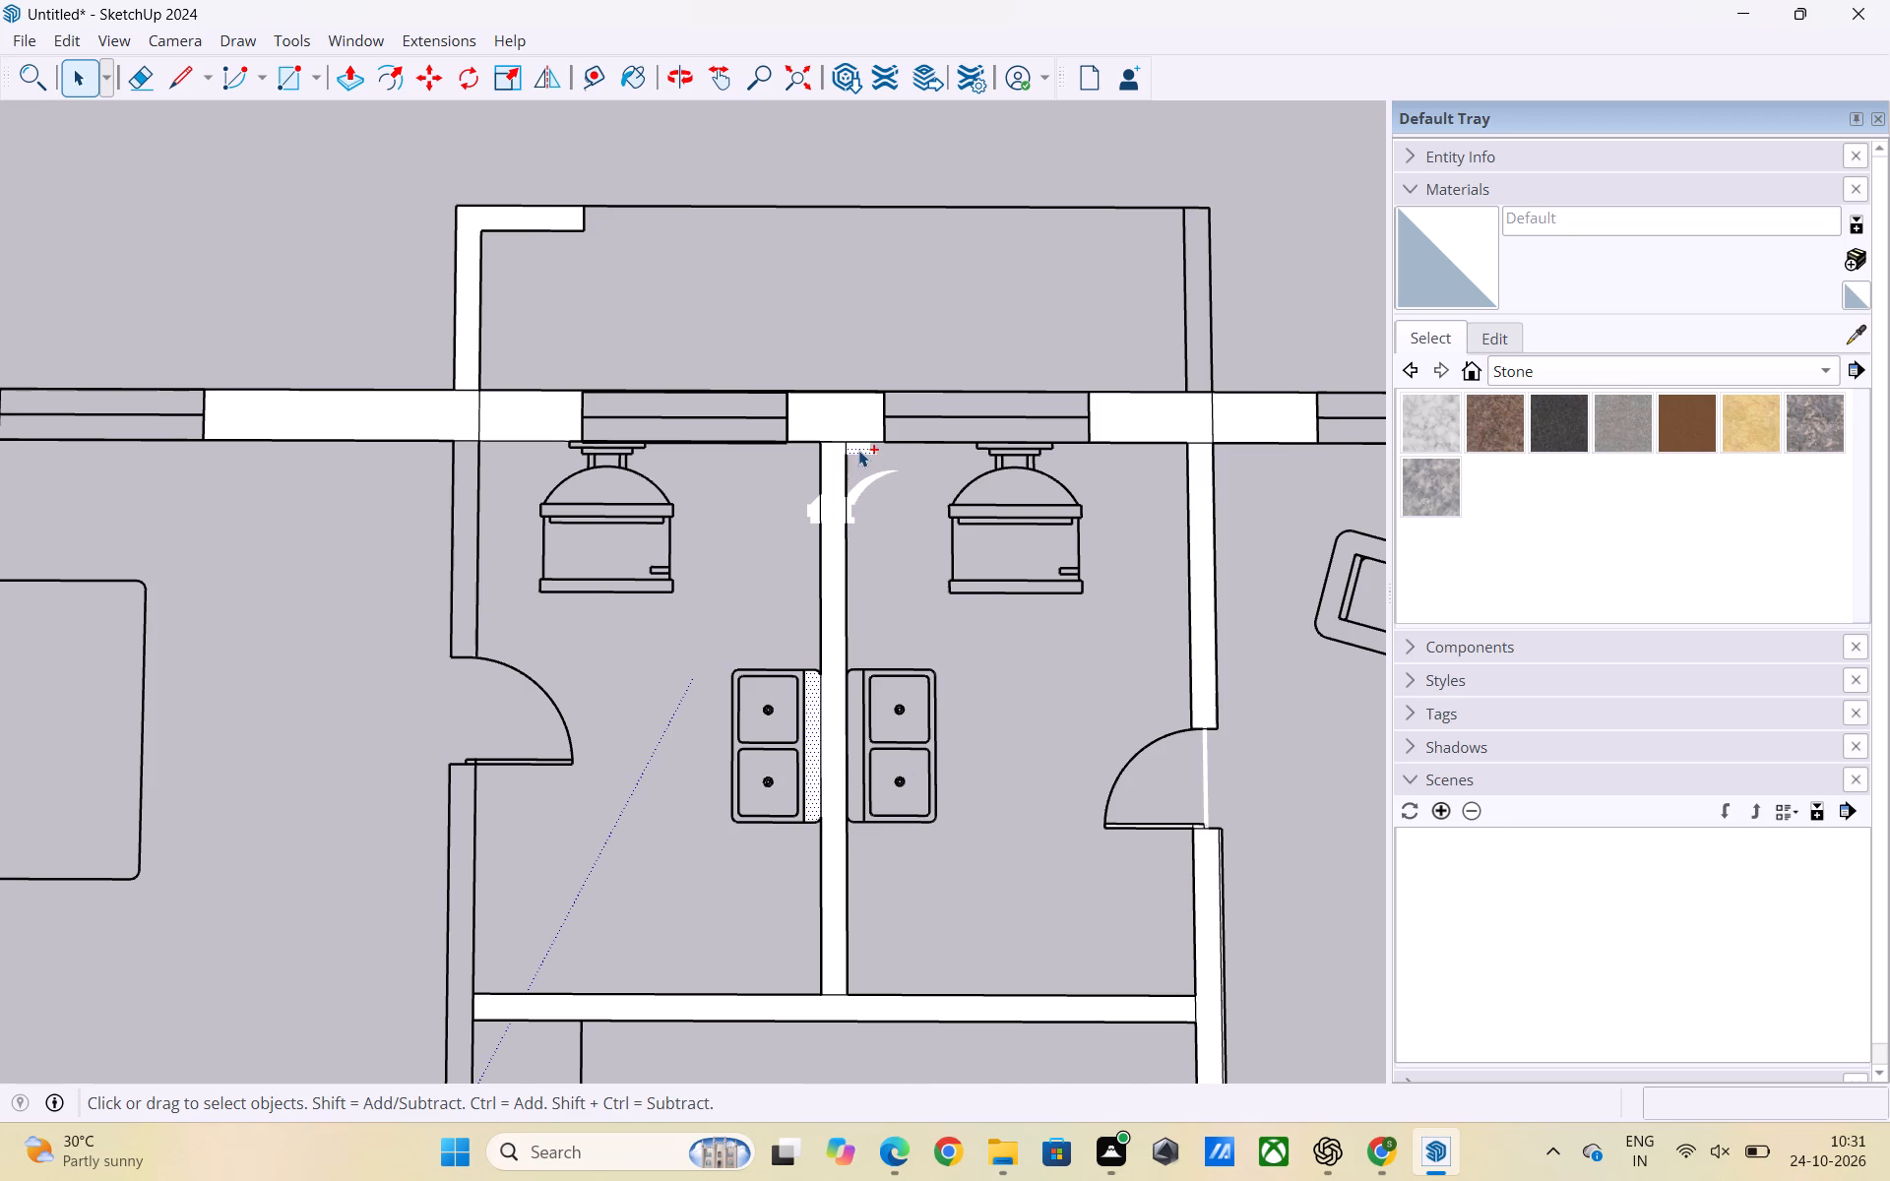
pyautogui.keyDown('ctrl'); pyautogui.click(863, 443); pyautogui.keyUp('ctrl')
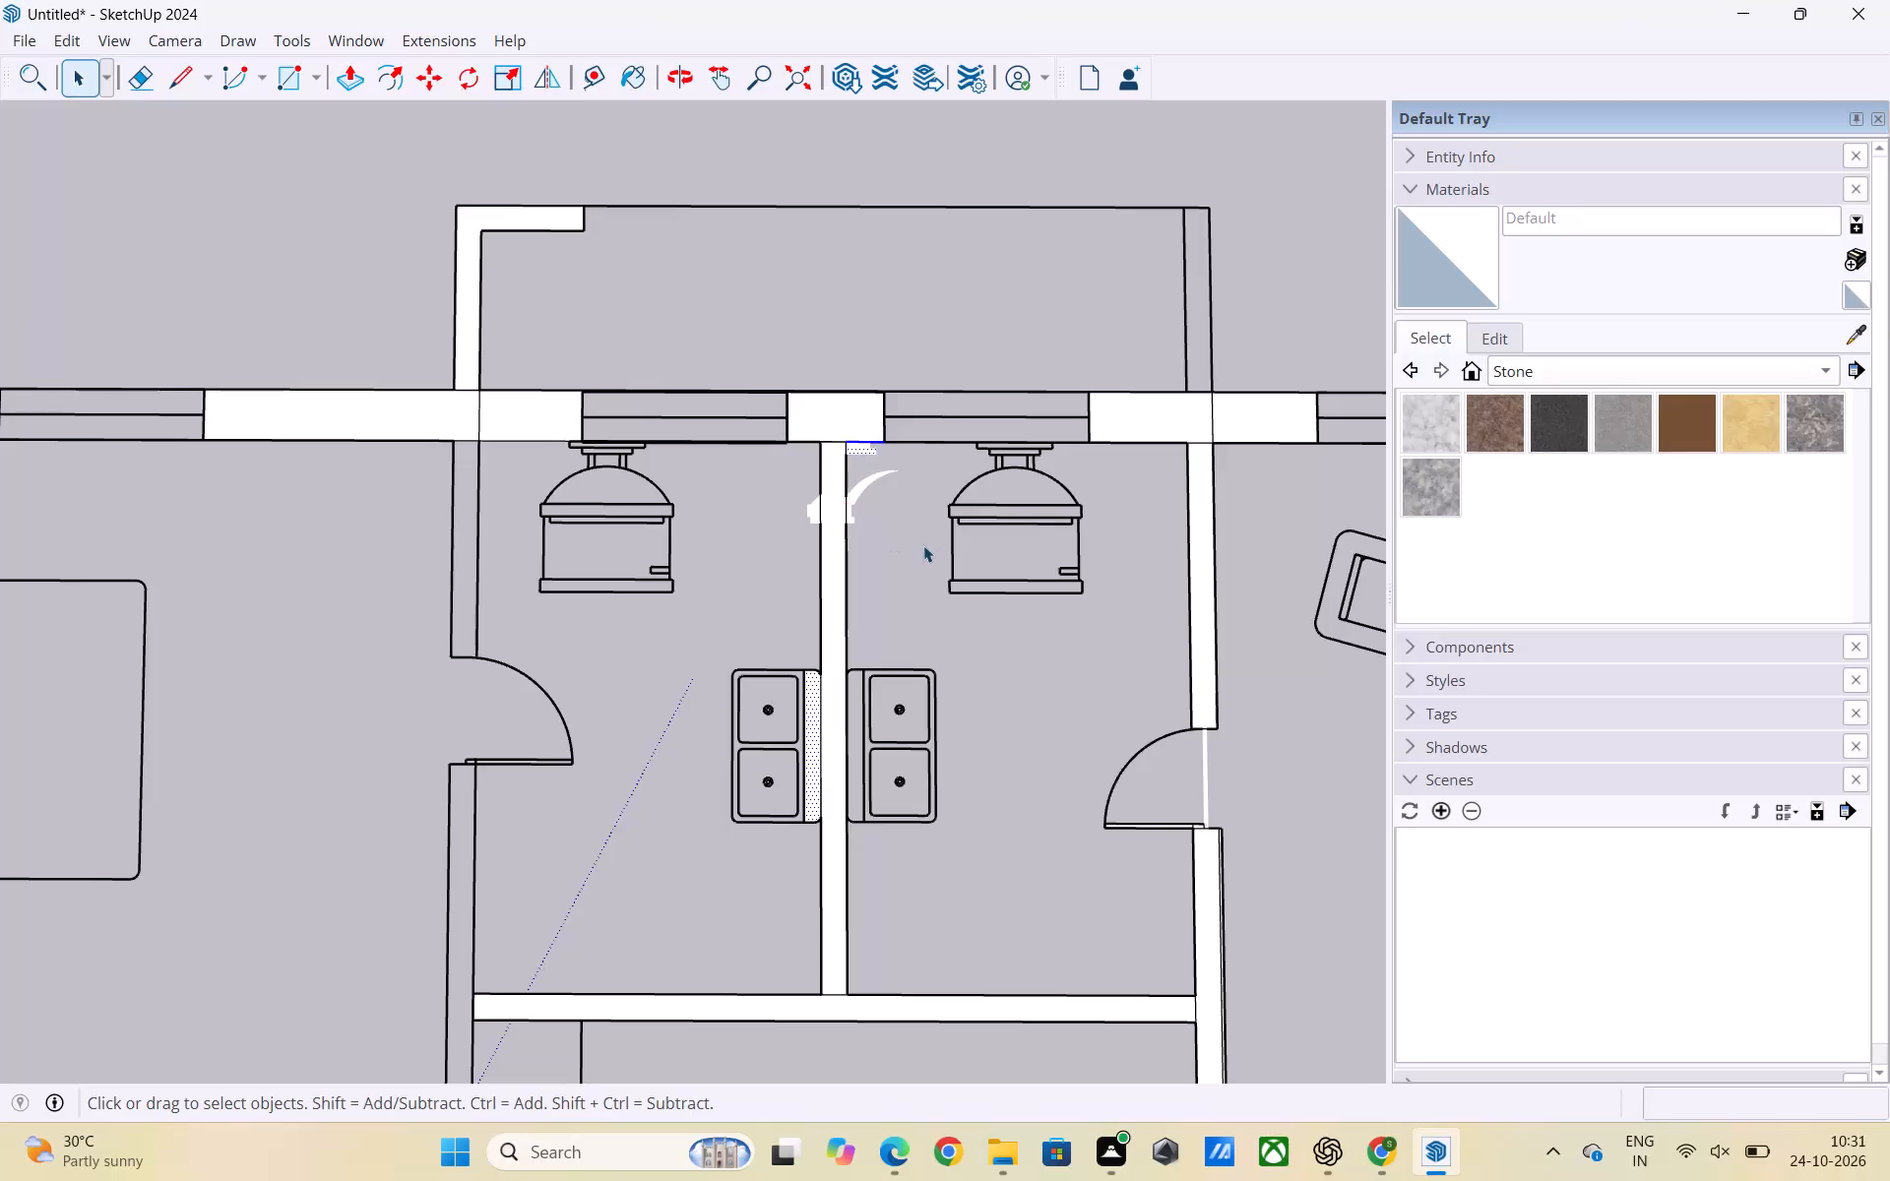
pyautogui.click(970, 612)
pyautogui.keyDown('ctrl'); pyautogui.click(814, 711); pyautogui.keyUp('ctrl')
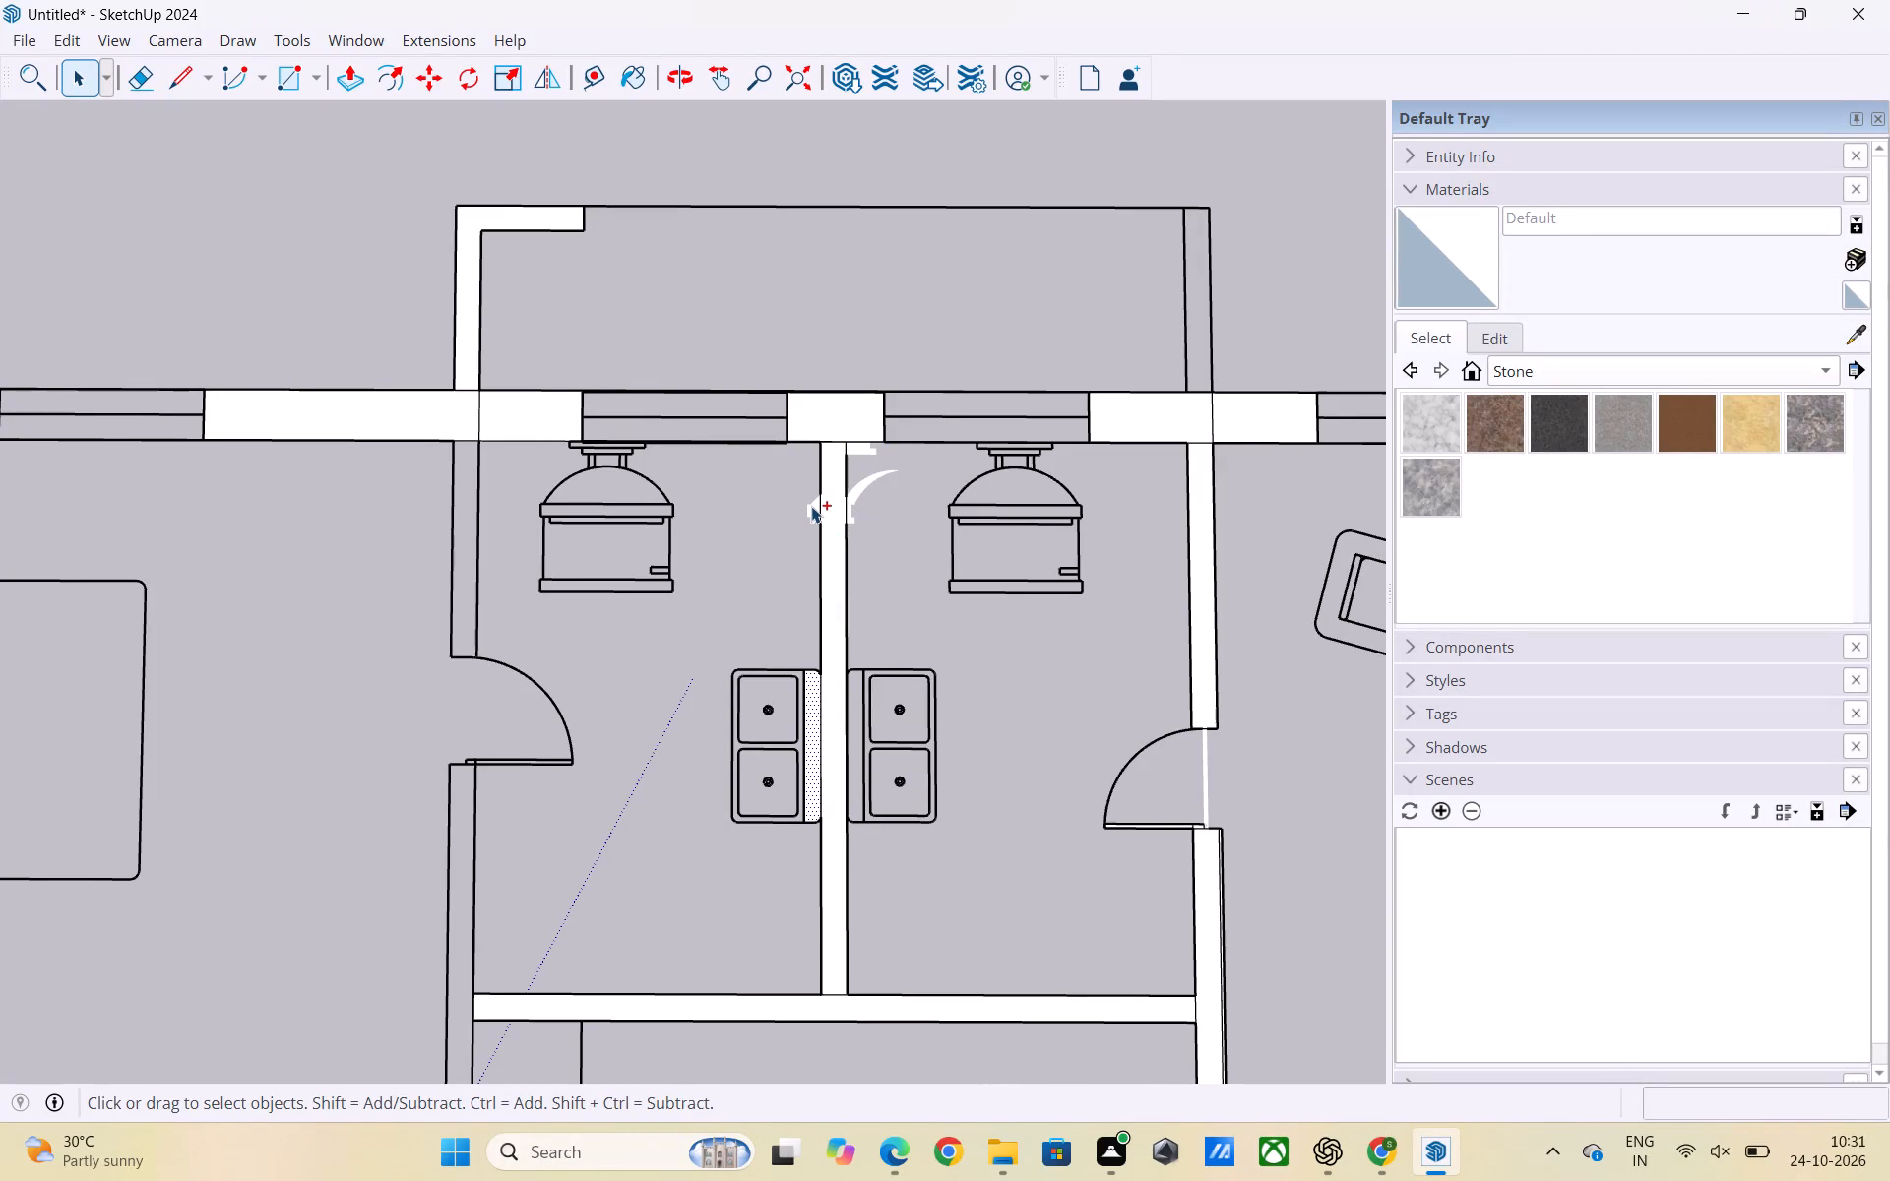
pyautogui.keyDown('ctrl'); pyautogui.click(811, 506); pyautogui.keyUp('ctrl')
pyautogui.press('Delete')
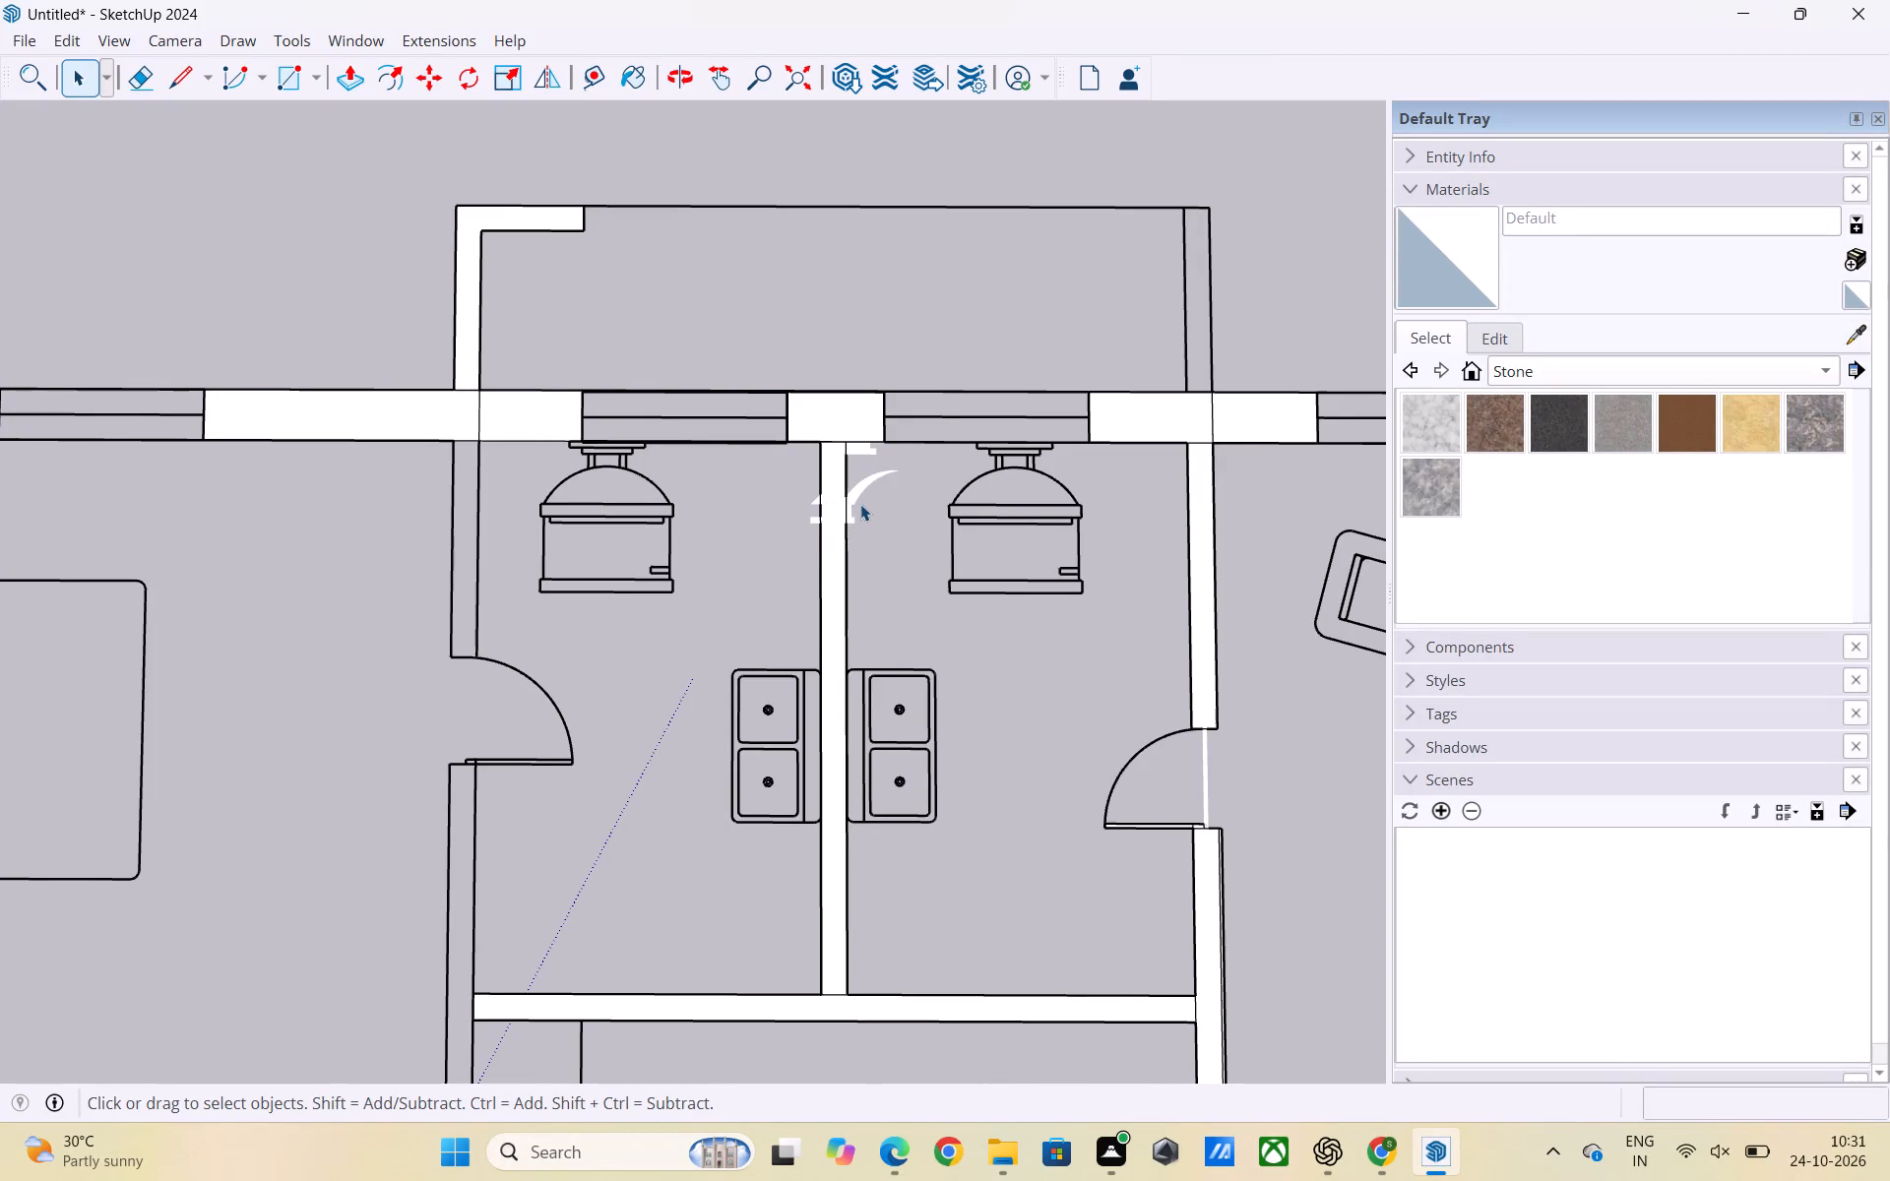
# Delete the stray arc-shaped face and the small leftover faces on both sides of the bathroom partition wall.
pyautogui.click(858, 488)
pyautogui.press('Delete')
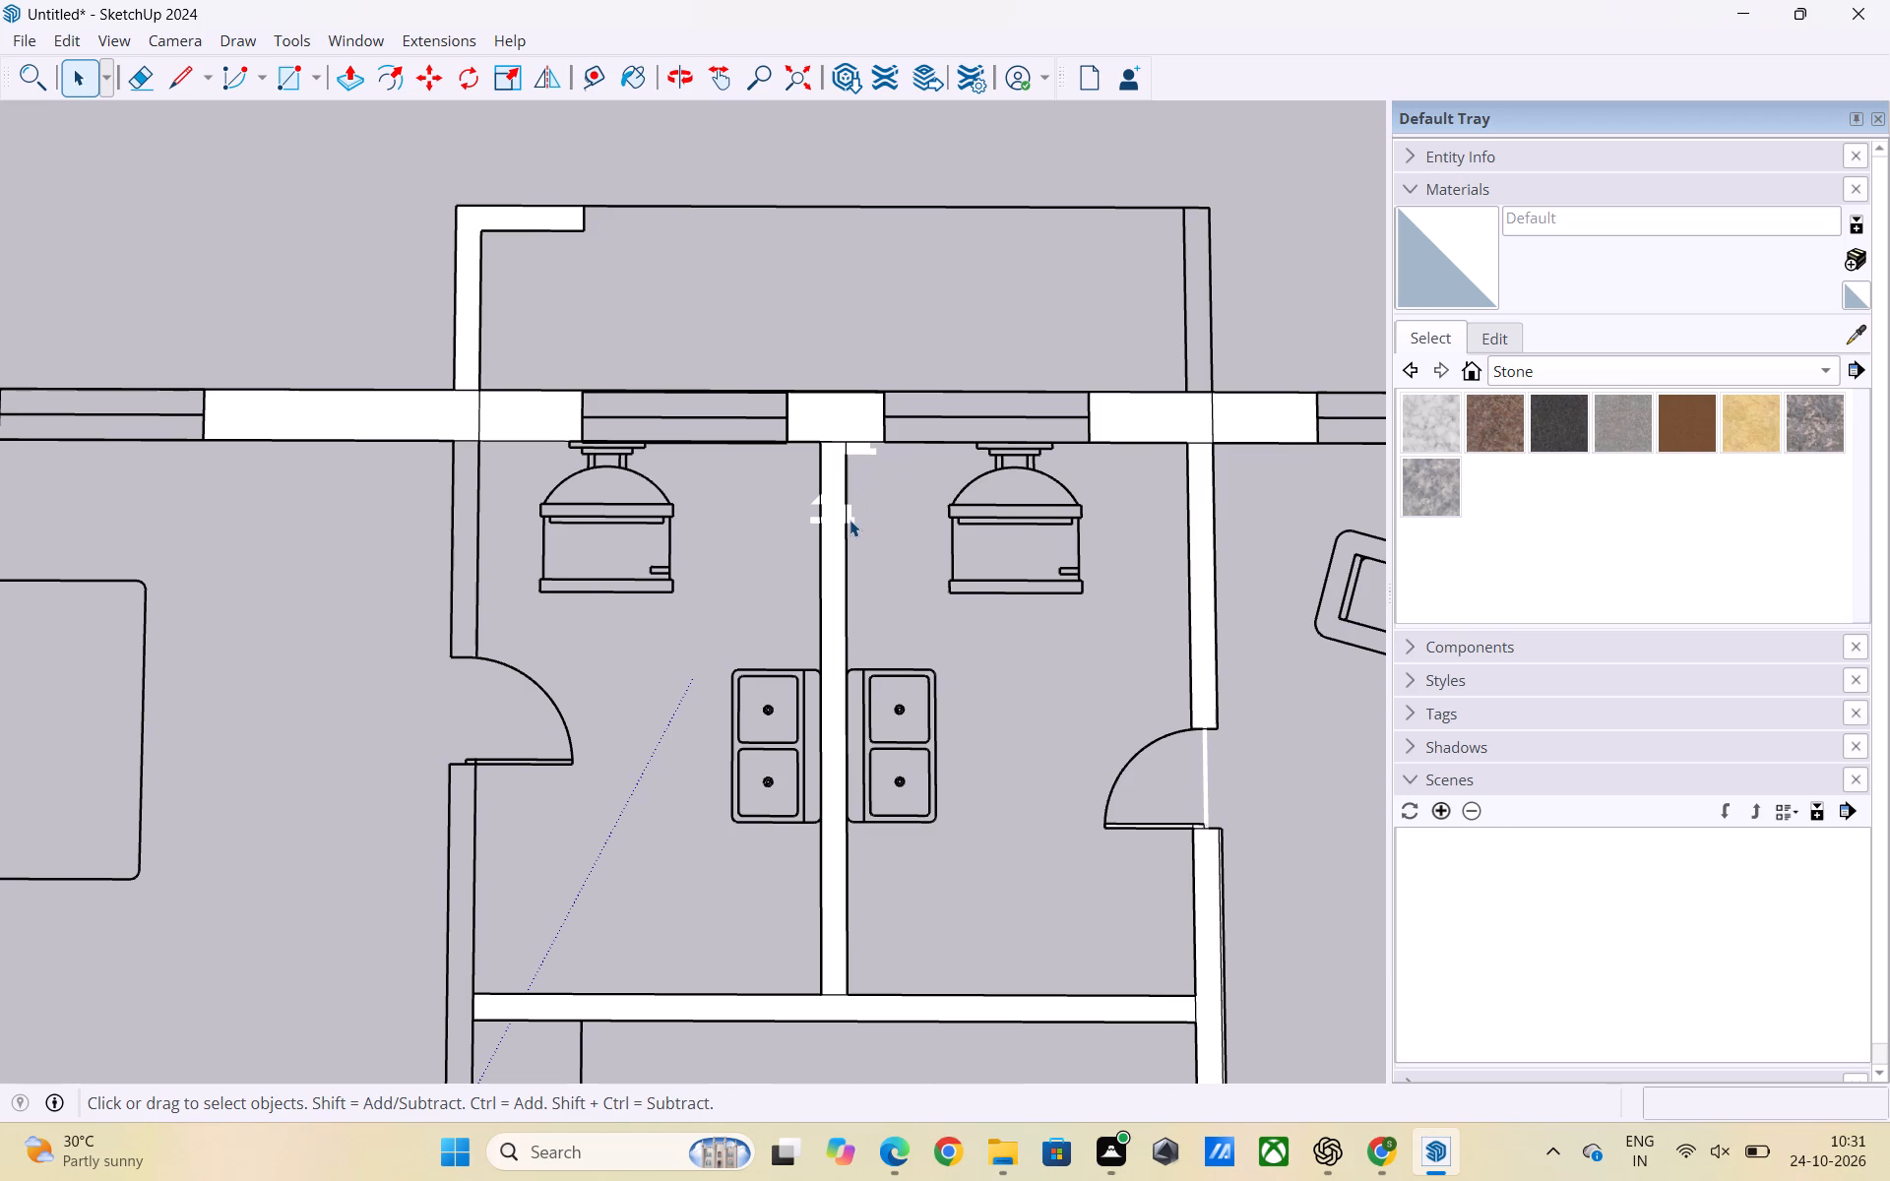
pyautogui.click(850, 520)
pyautogui.click(941, 581)
pyautogui.scroll(5, 865, 502)
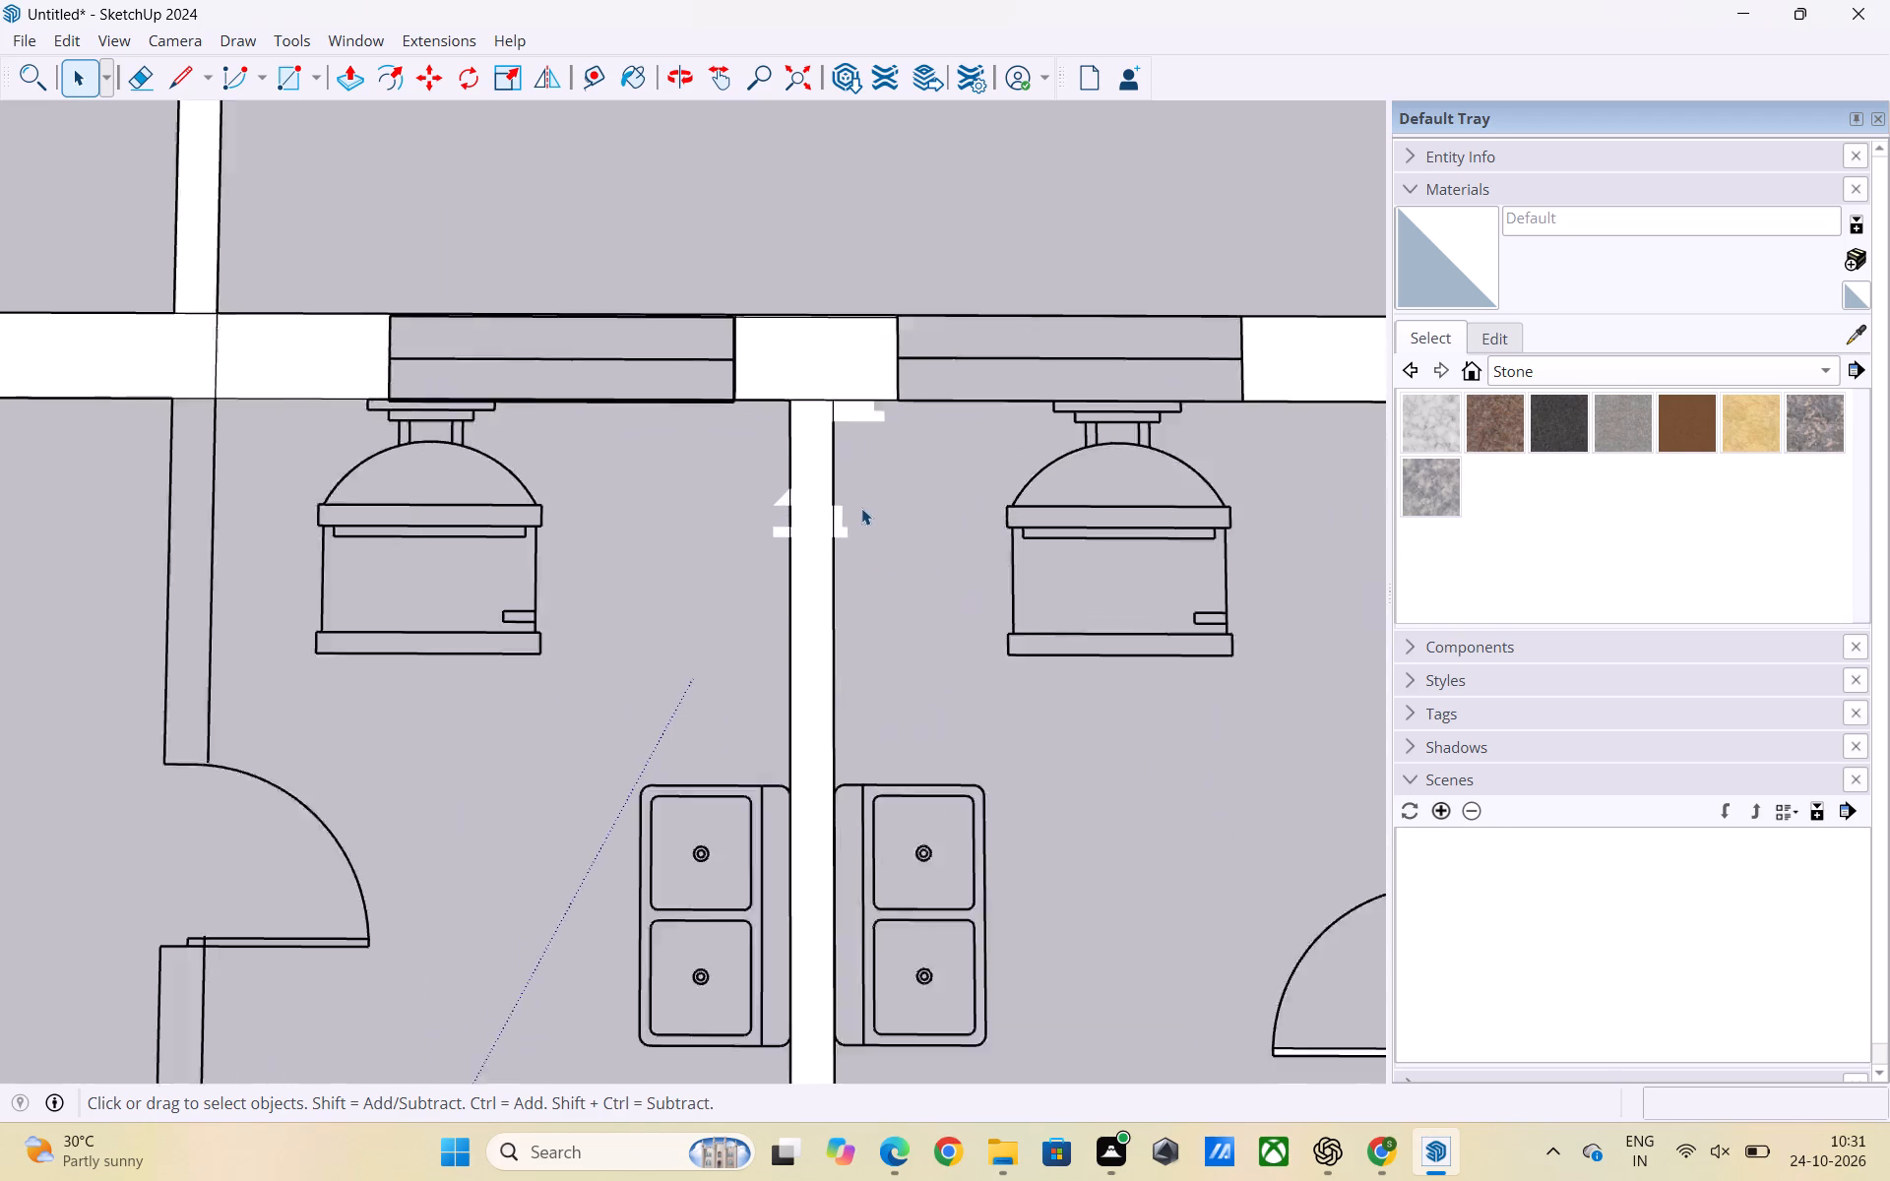
pyautogui.scroll(5, 861, 508)
pyautogui.click(825, 538)
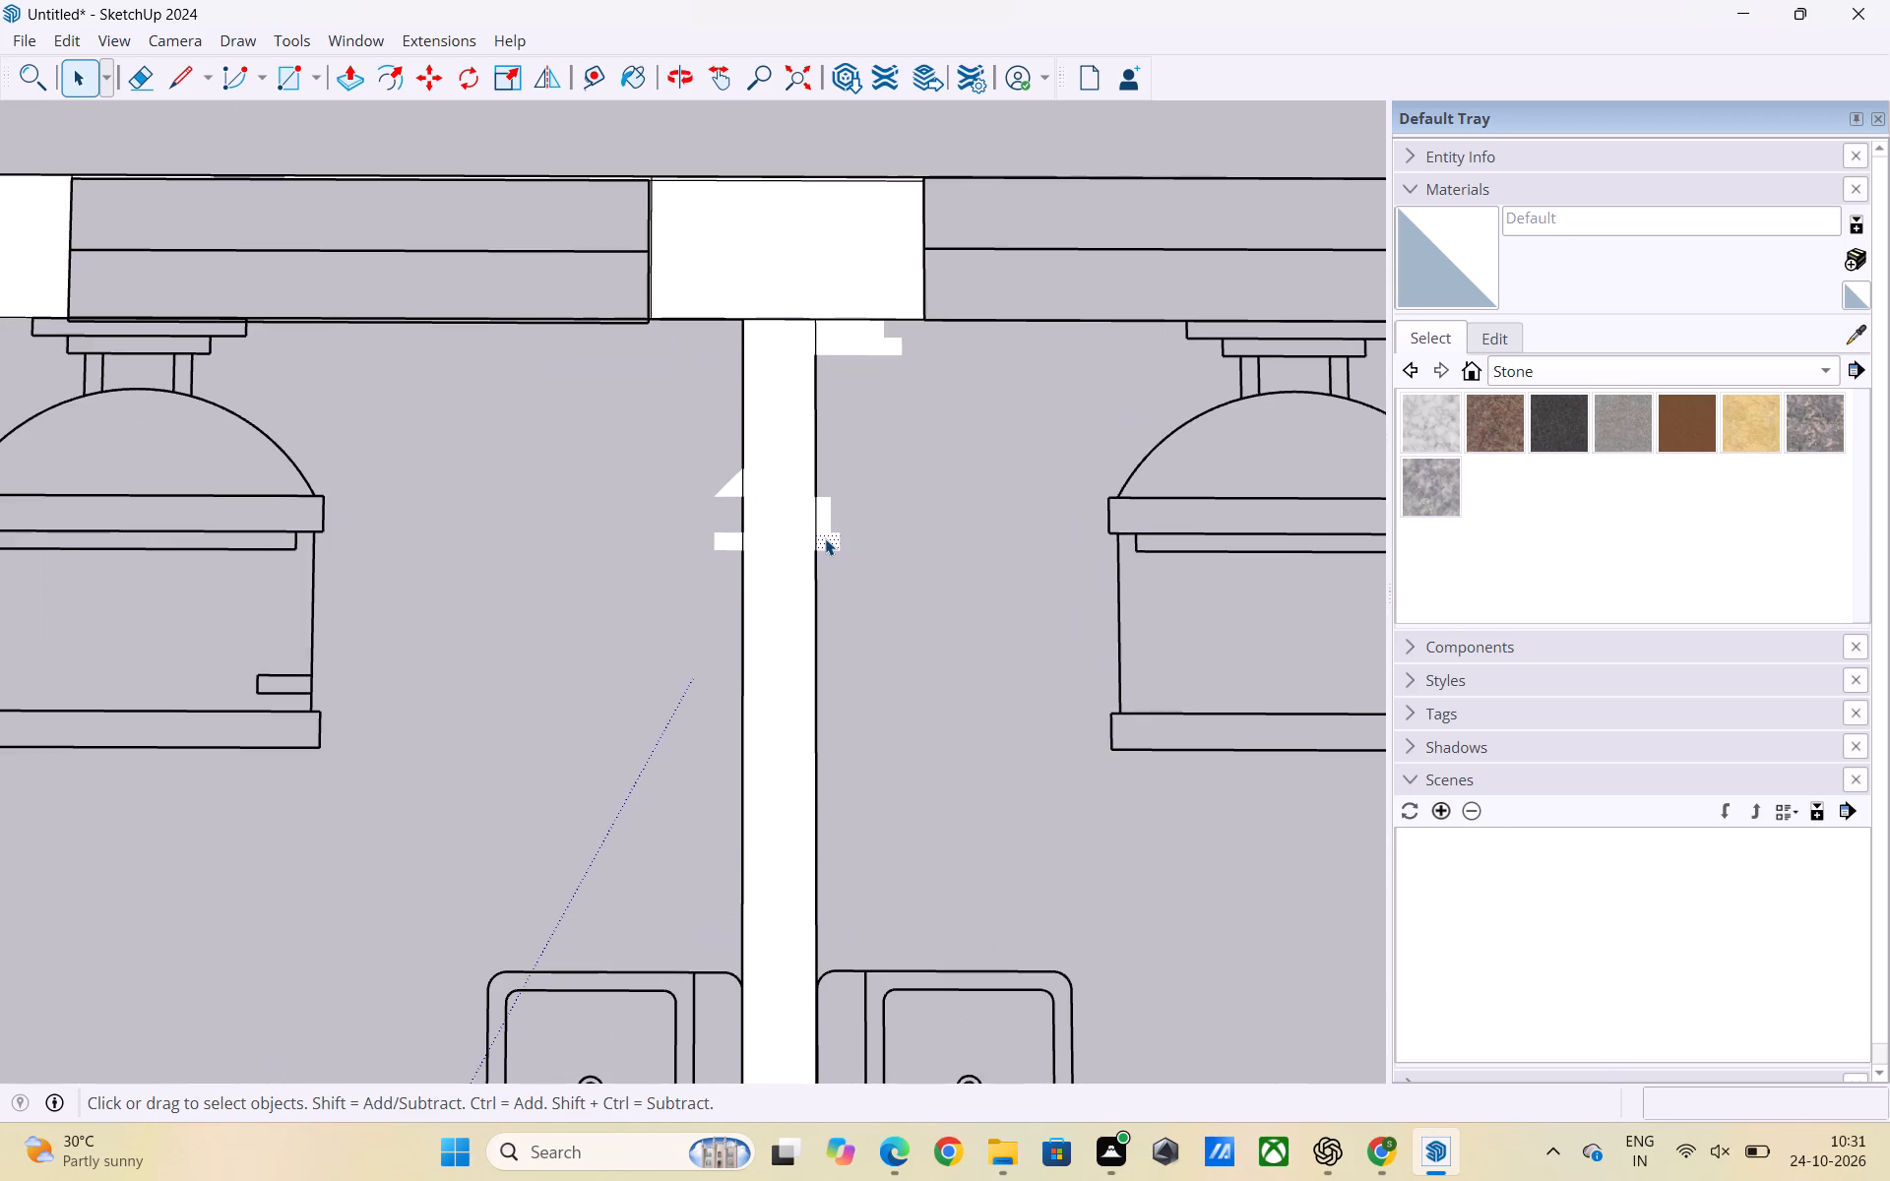
pyautogui.press('Delete')
pyautogui.click(823, 524)
pyautogui.press('Delete')
pyautogui.click(717, 539)
pyautogui.press('Delete')
pyautogui.click(724, 498)
pyautogui.press('Delete')
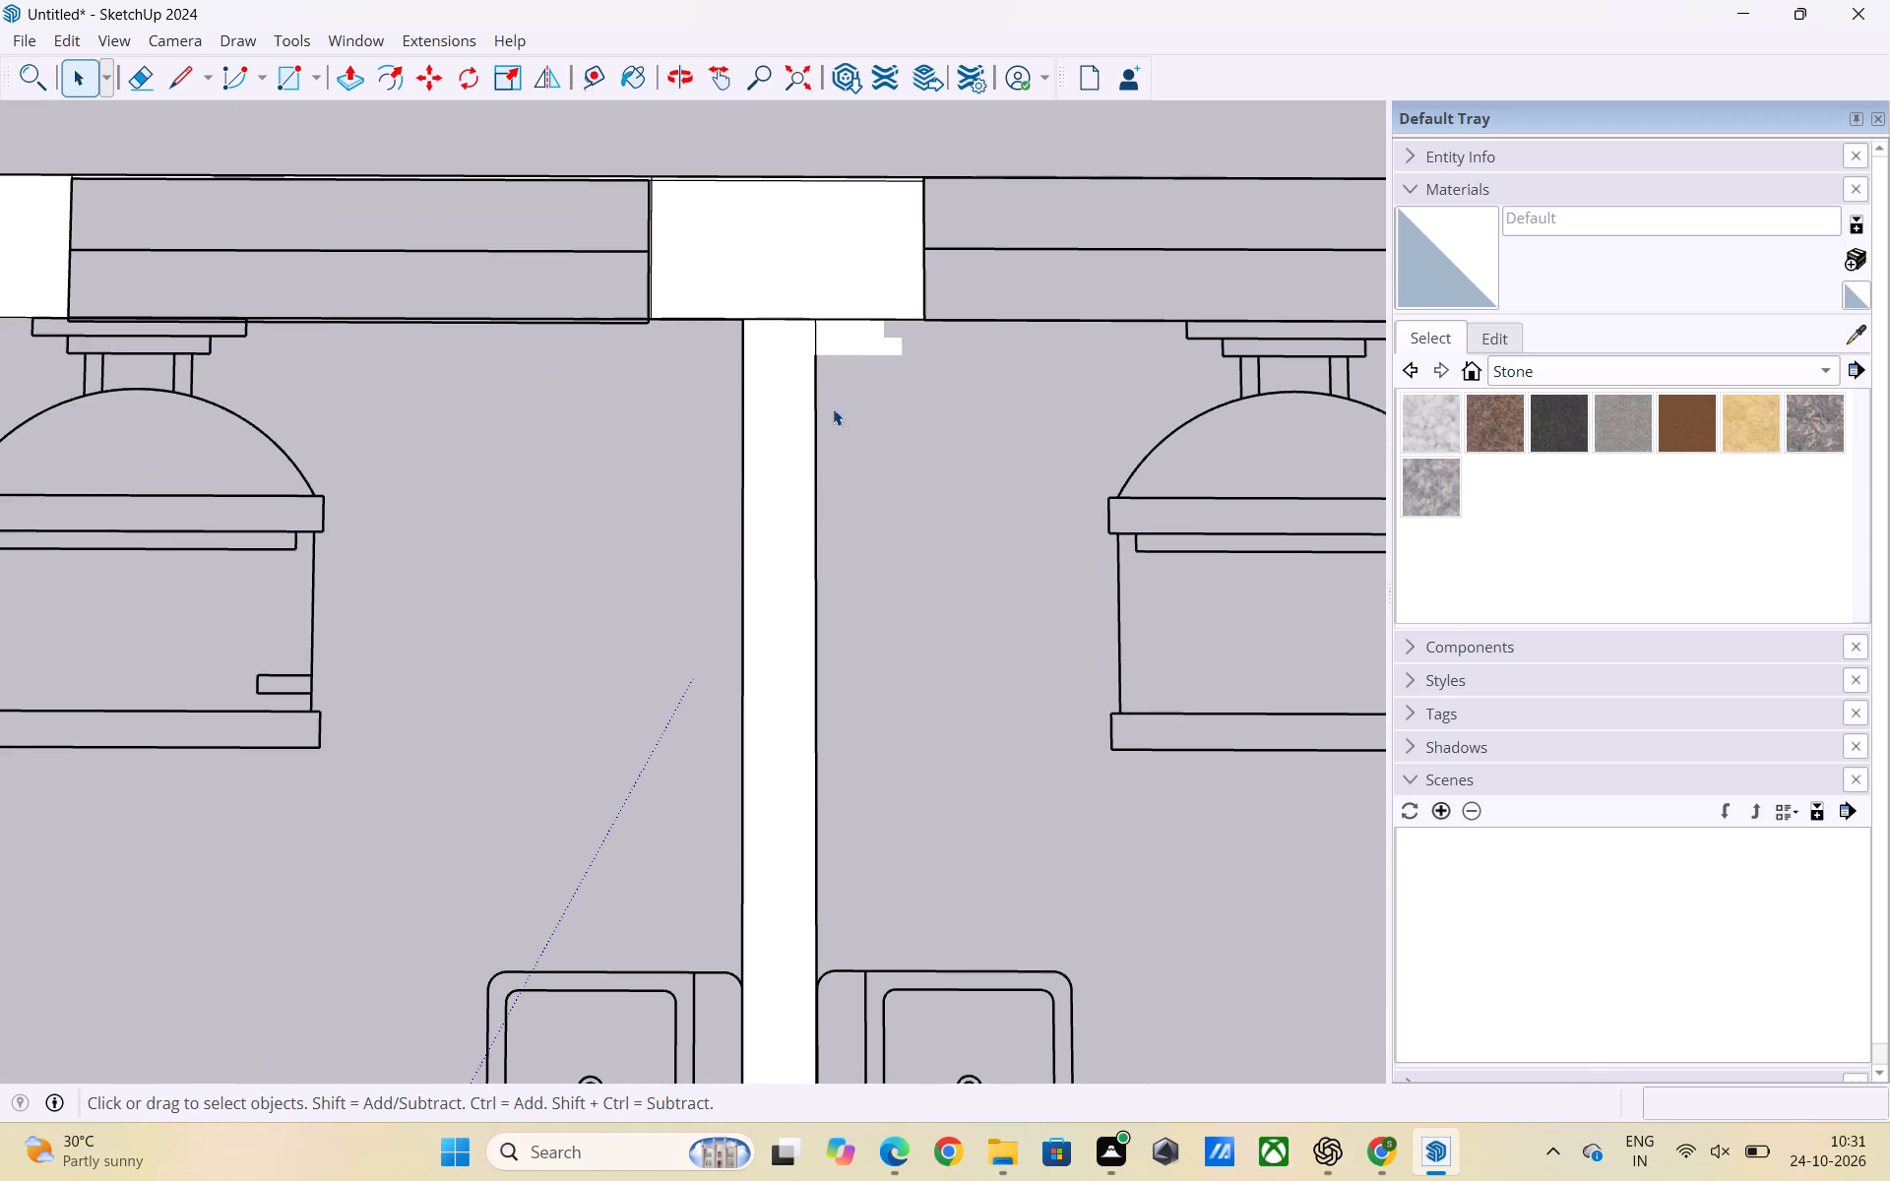
# Delete the two stray faces in the second bathroom's corner between the outer wall and the partition wall.
pyautogui.click(847, 352)
pyautogui.press('Delete')
pyautogui.click(850, 326)
pyautogui.press('Delete')
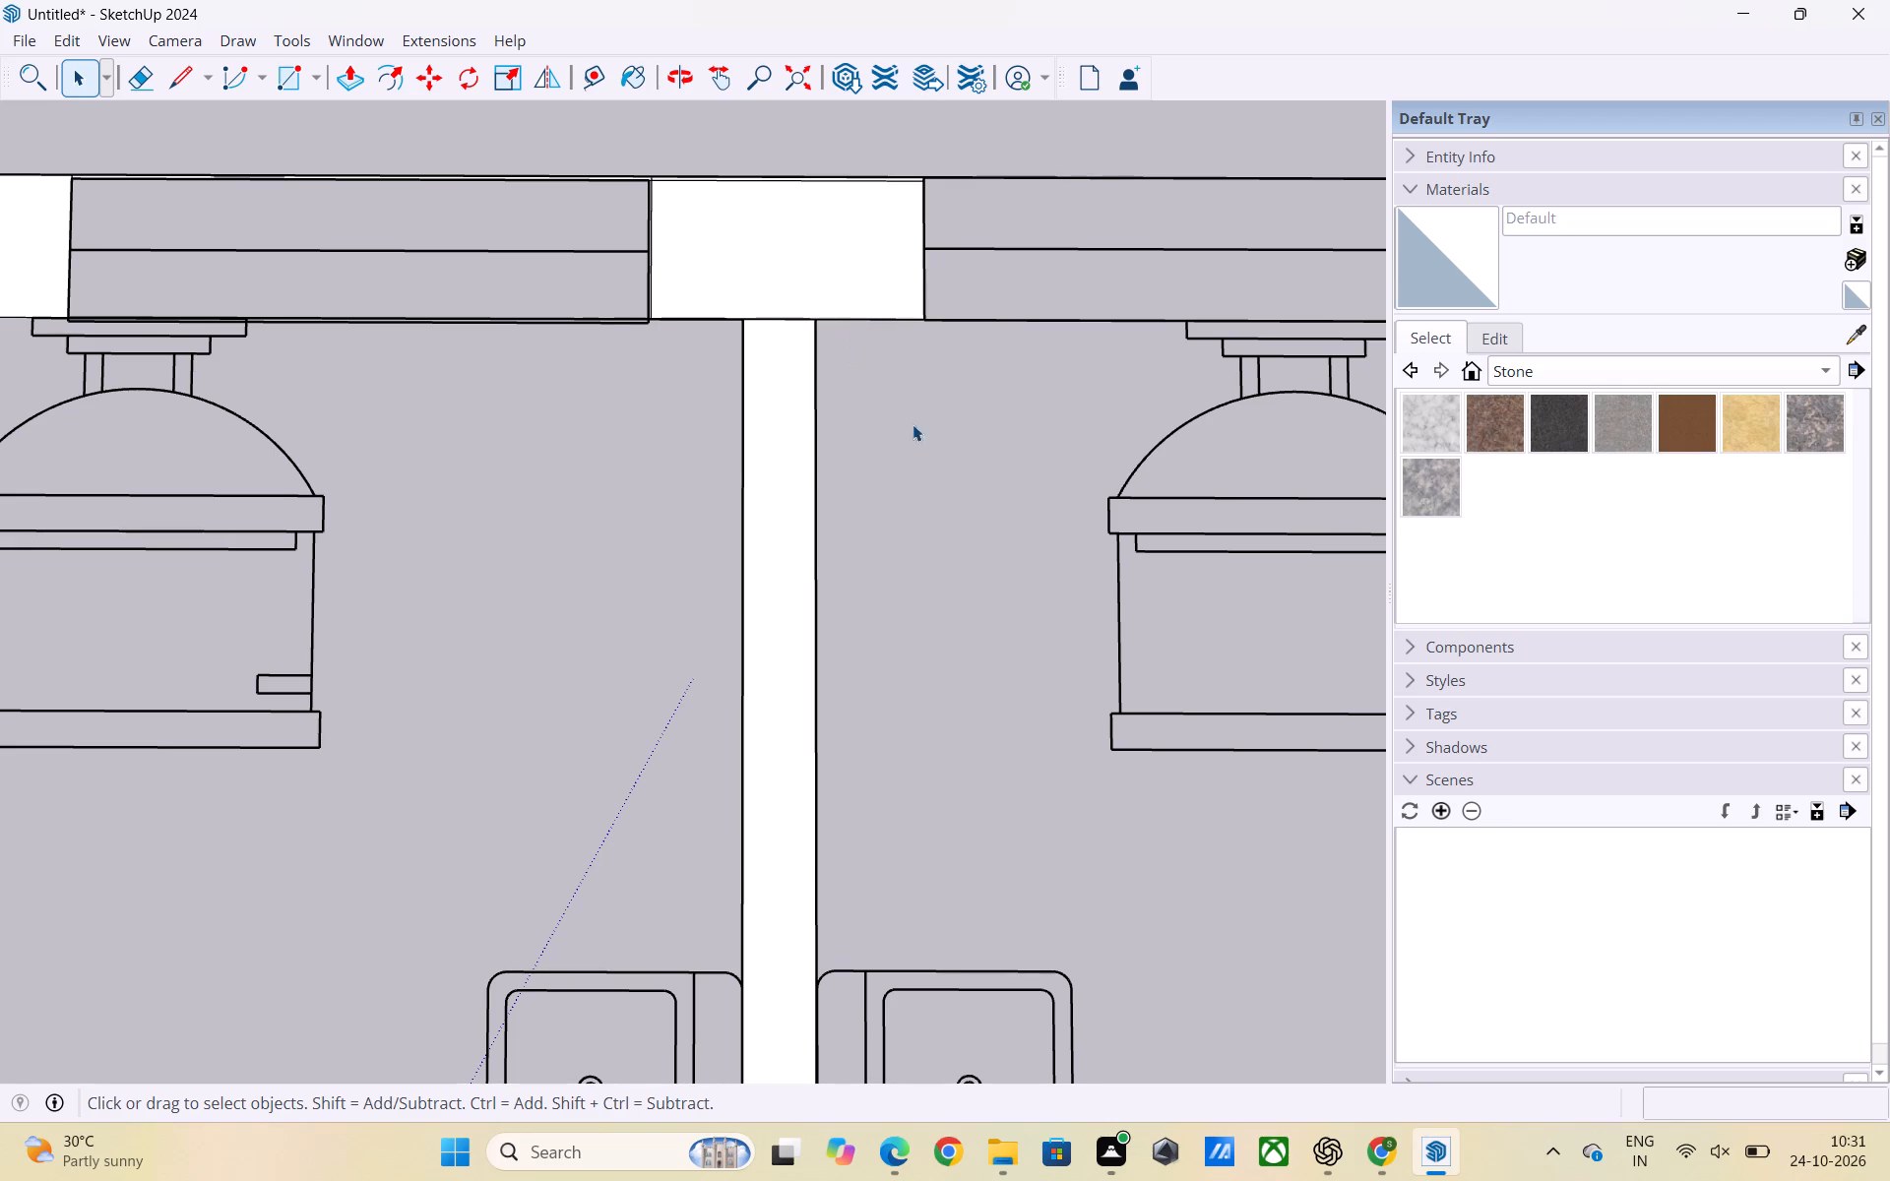
# Delete the unwanted face filling the second bathroom's door opening.
pyautogui.scroll(-13, 910, 439)
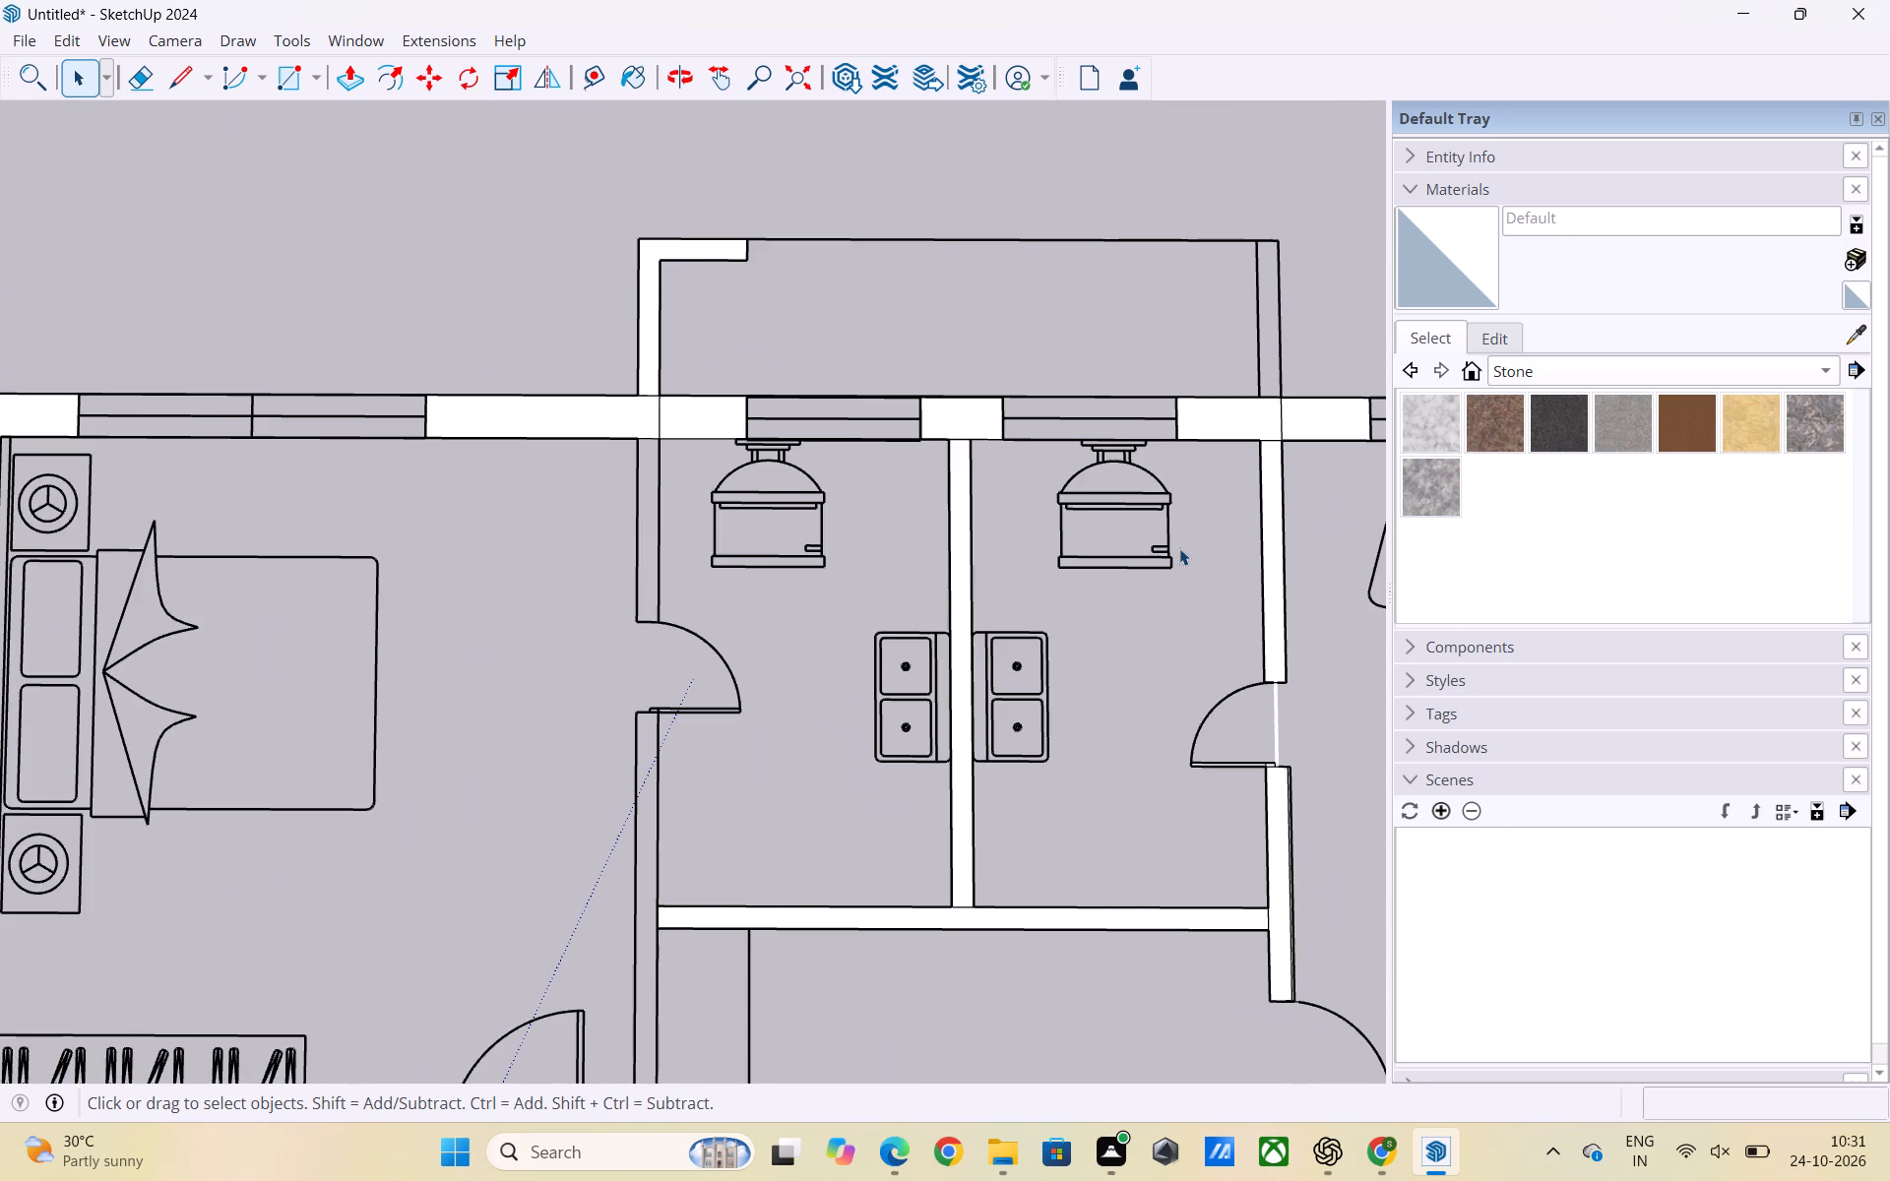
pyautogui.scroll(-5, 1179, 548)
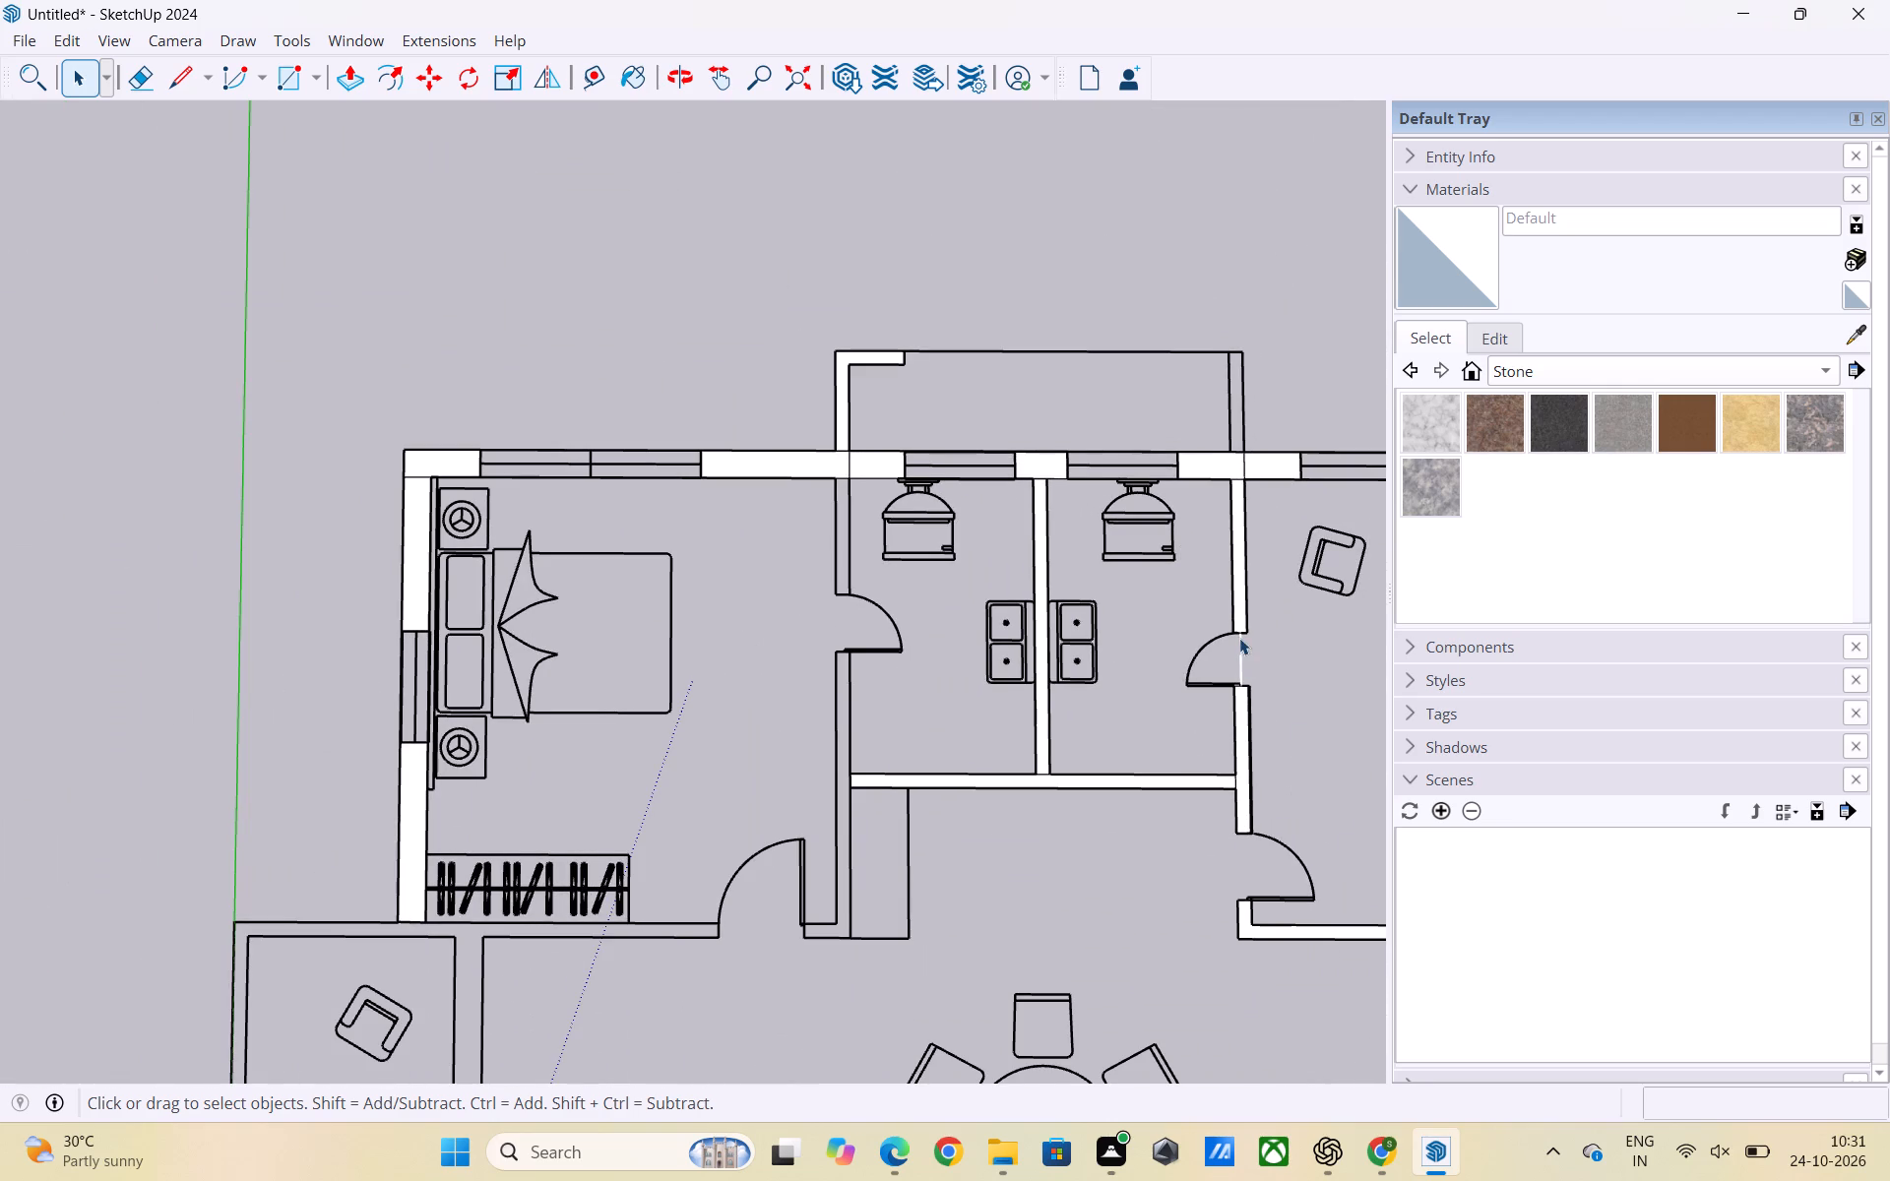
pyautogui.click(1243, 652)
pyautogui.press('Delete')
# Draw a rectangle of about 2 3/4" by 9" over the master bedroom's outer wall between its window and the toilet wall.
pyautogui.scroll(-5, 1165, 653)
pyautogui.scroll(-3, 872, 637)
pyautogui.scroll(-2, 738, 642)
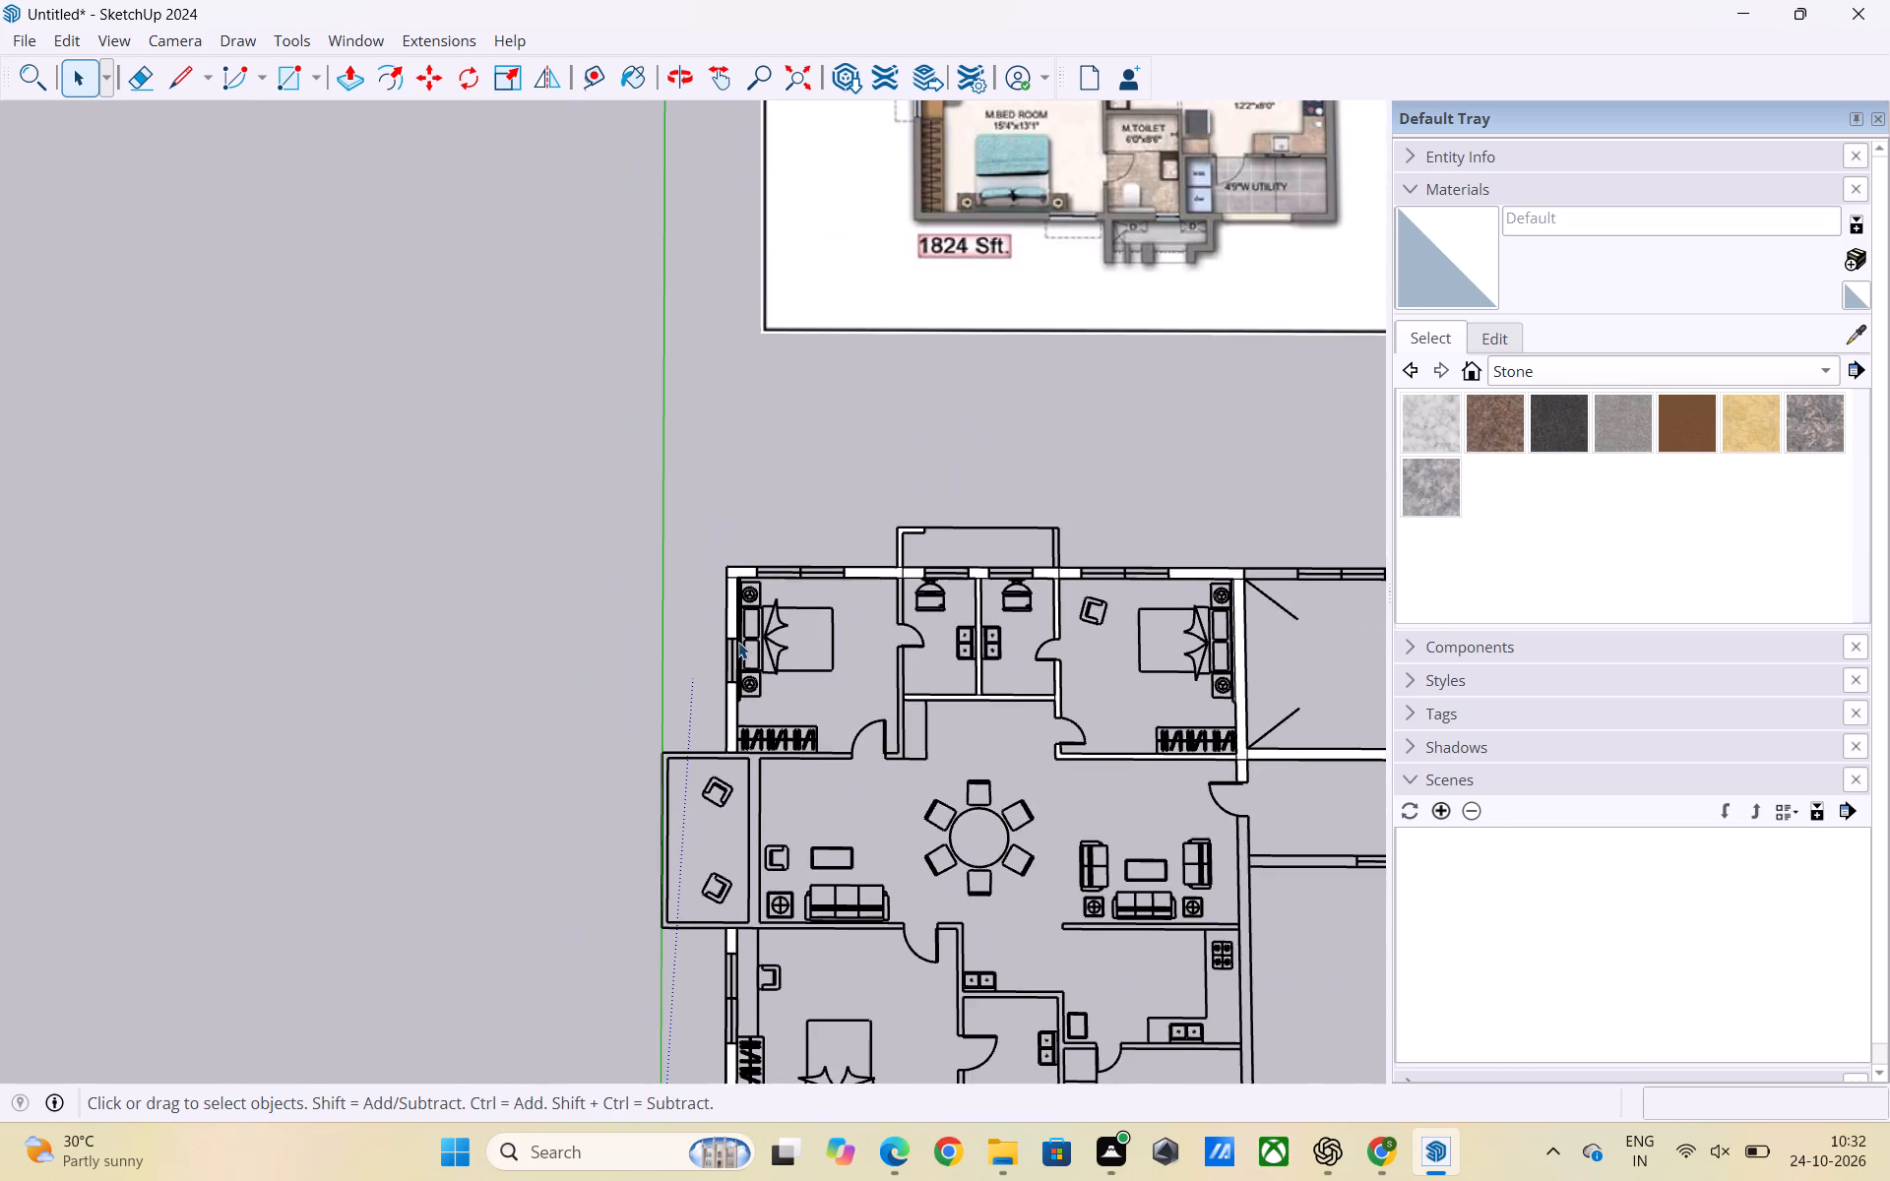
pyautogui.scroll(-4, 1172, 603)
pyautogui.scroll(-2, 977, 636)
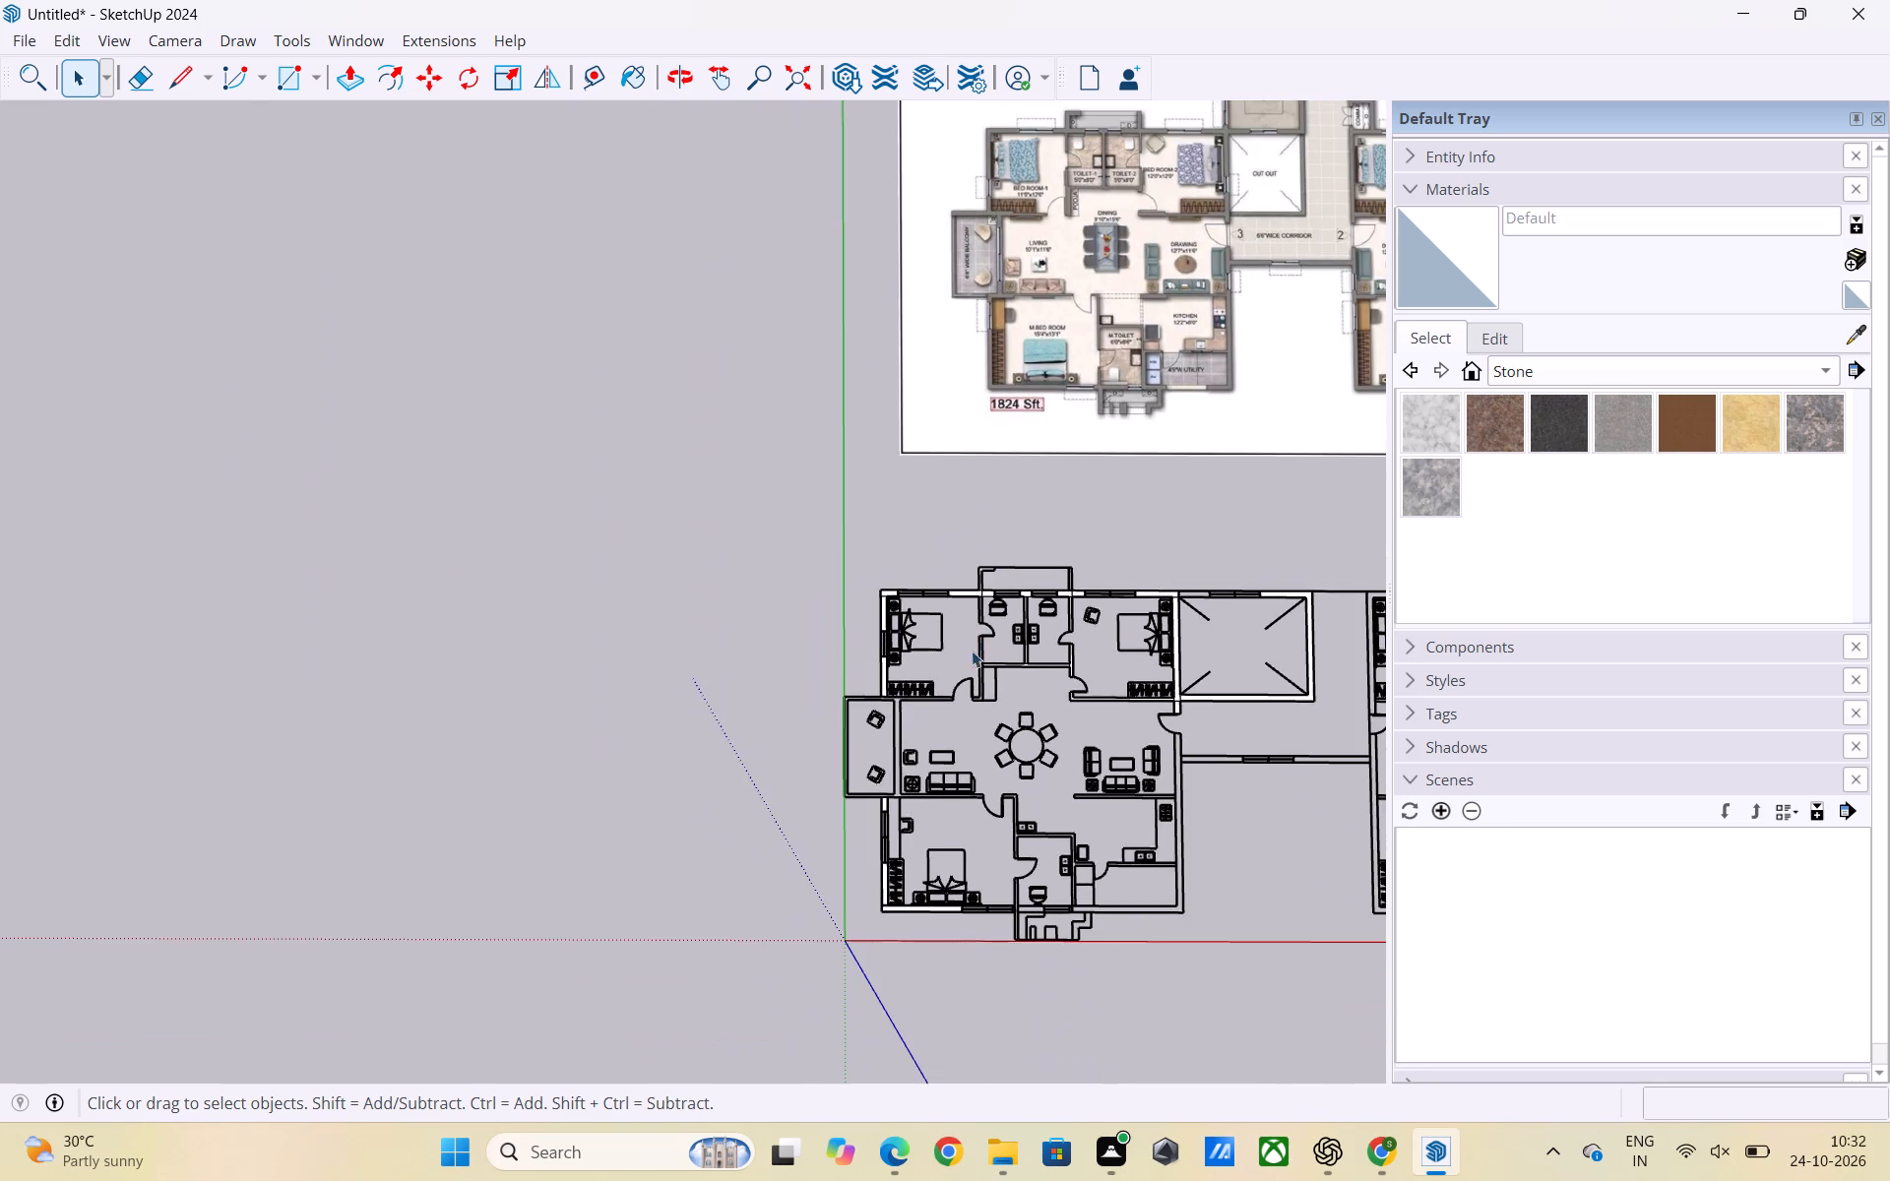
pyautogui.scroll(6, 928, 793)
pyautogui.scroll(-3, 771, 790)
pyautogui.scroll(-1, 861, 764)
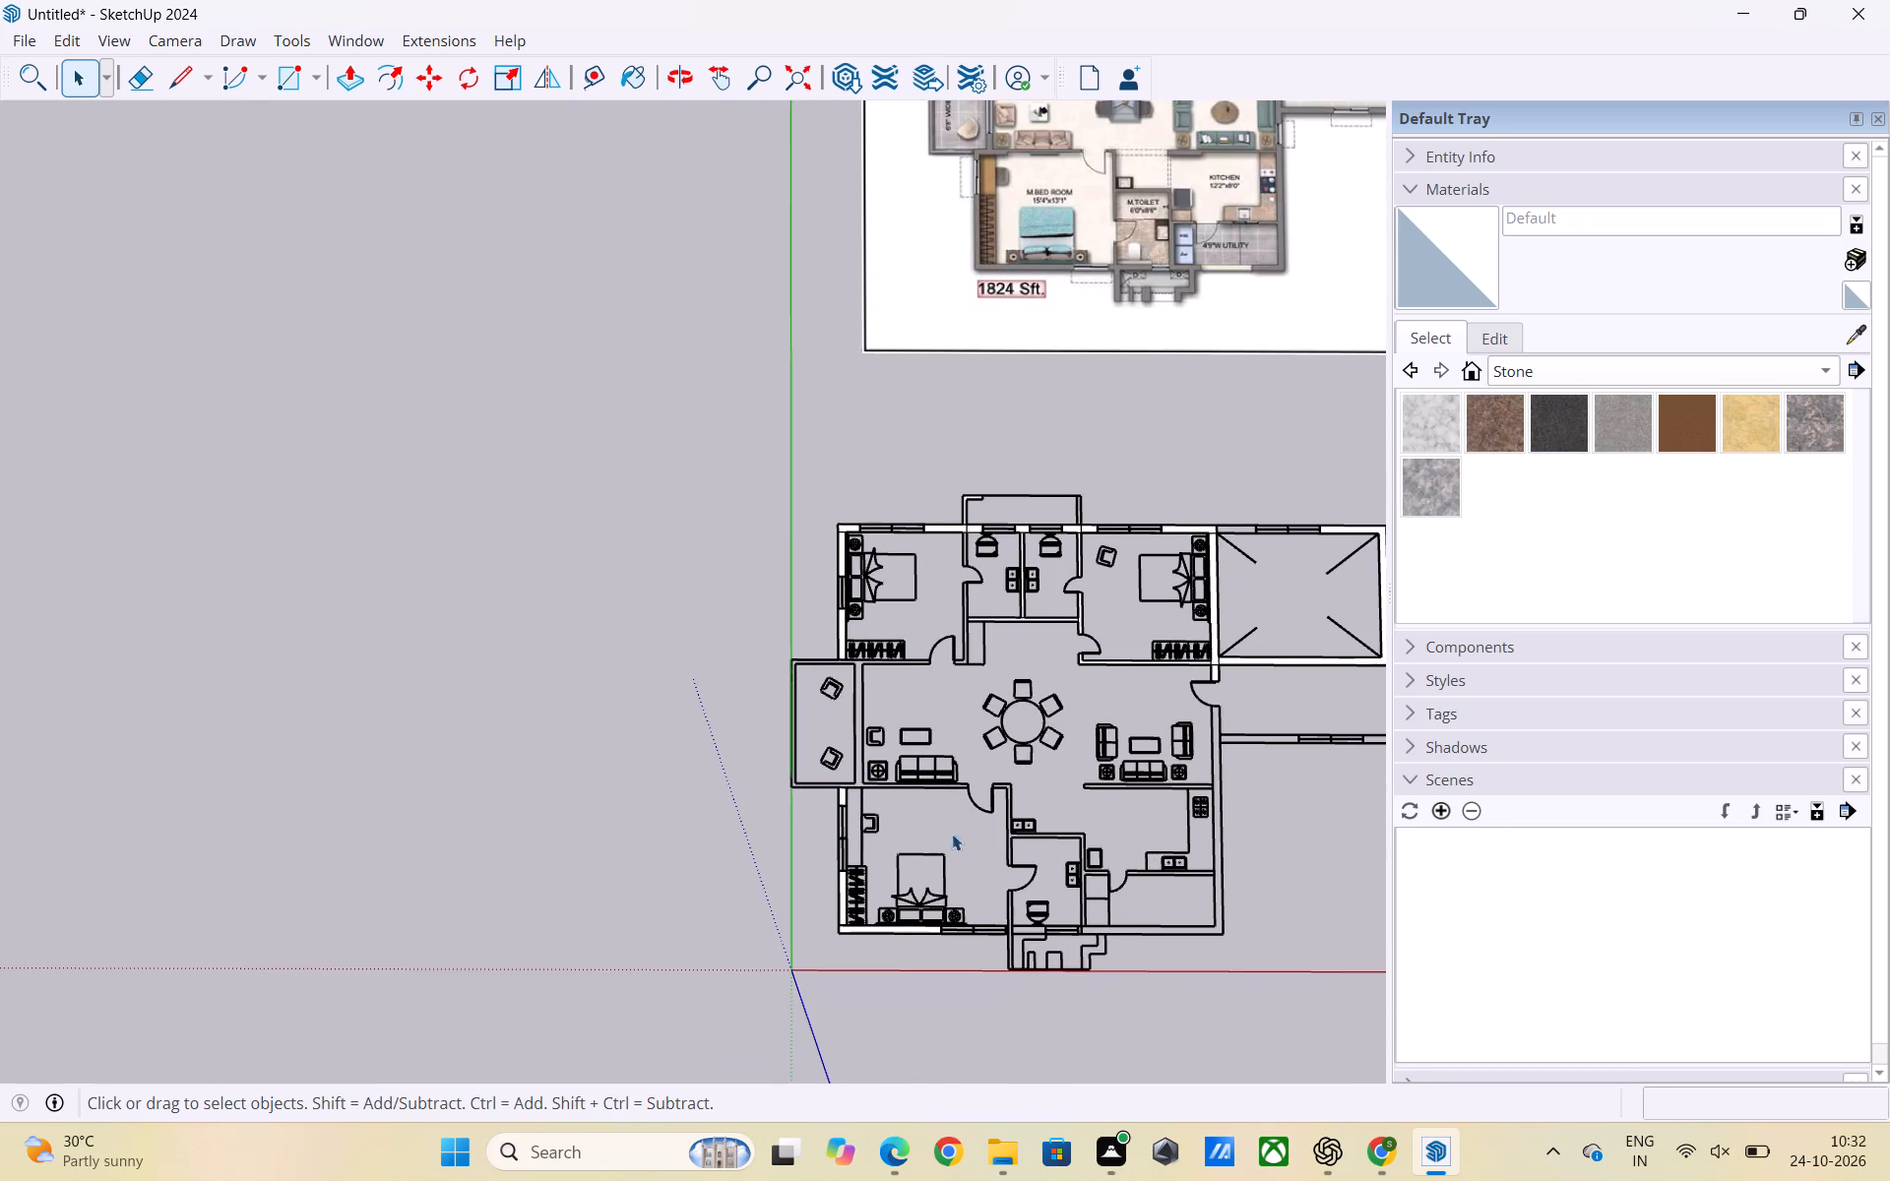
pyautogui.scroll(3, 1081, 954)
pyautogui.scroll(4, 934, 935)
pyautogui.scroll(-2, 746, 886)
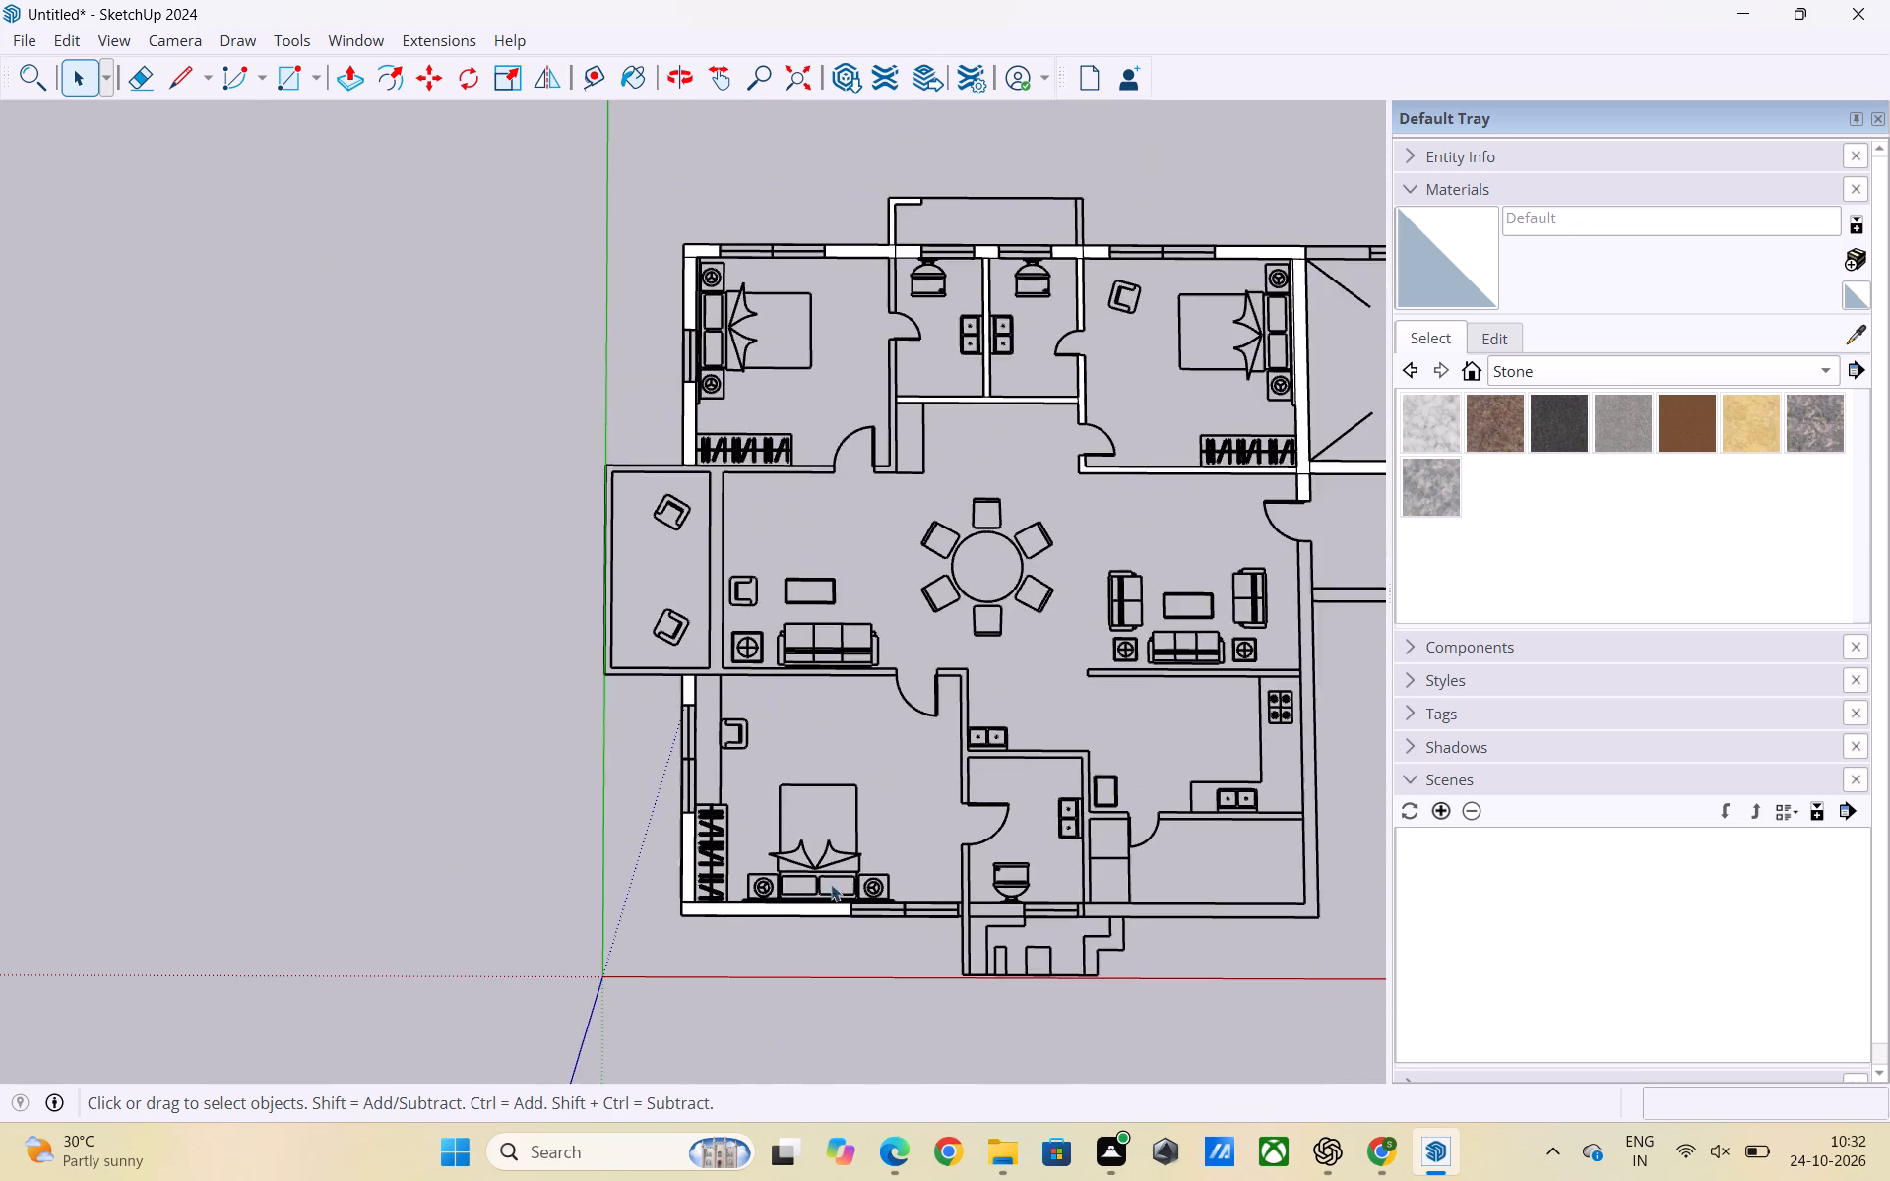
pyautogui.scroll(7, 986, 907)
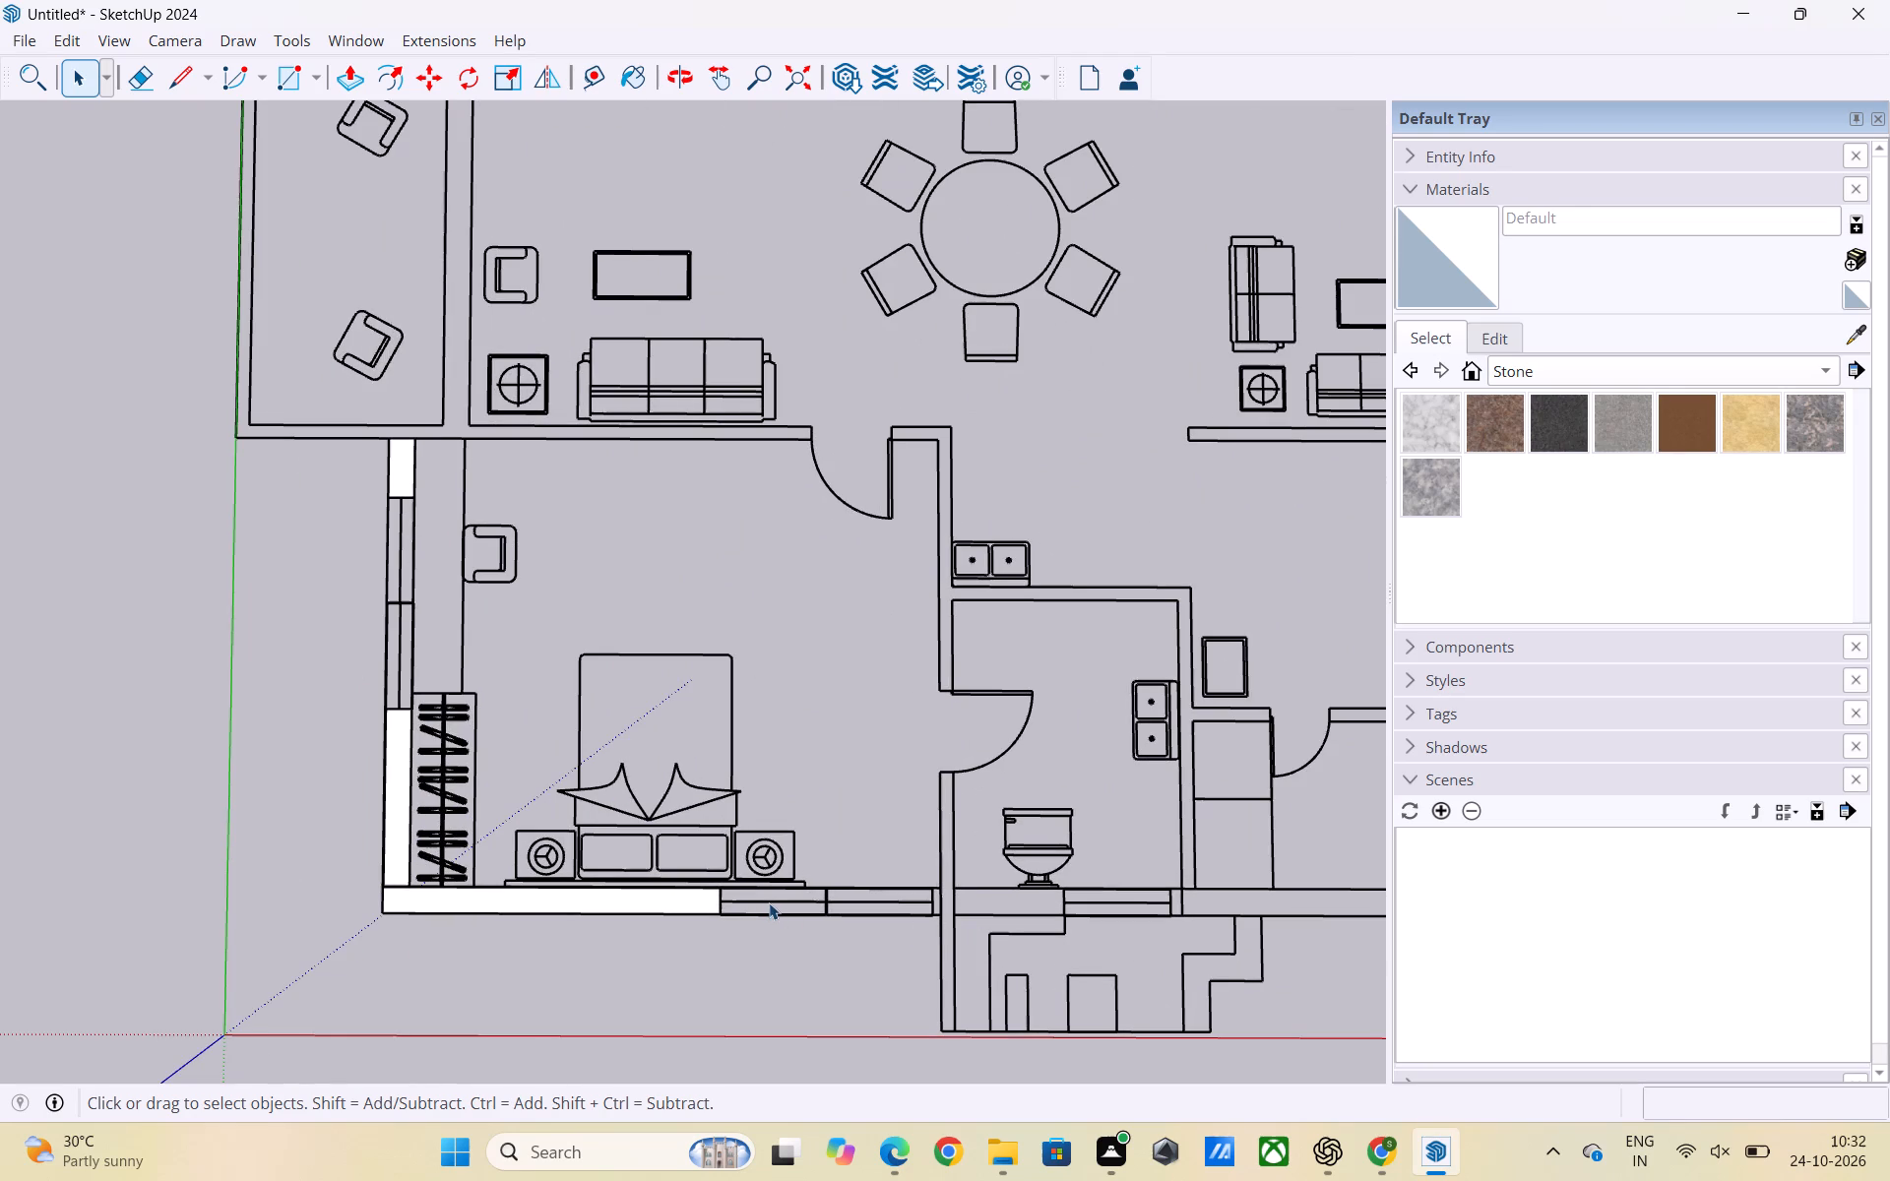
pyautogui.scroll(11, 974, 912)
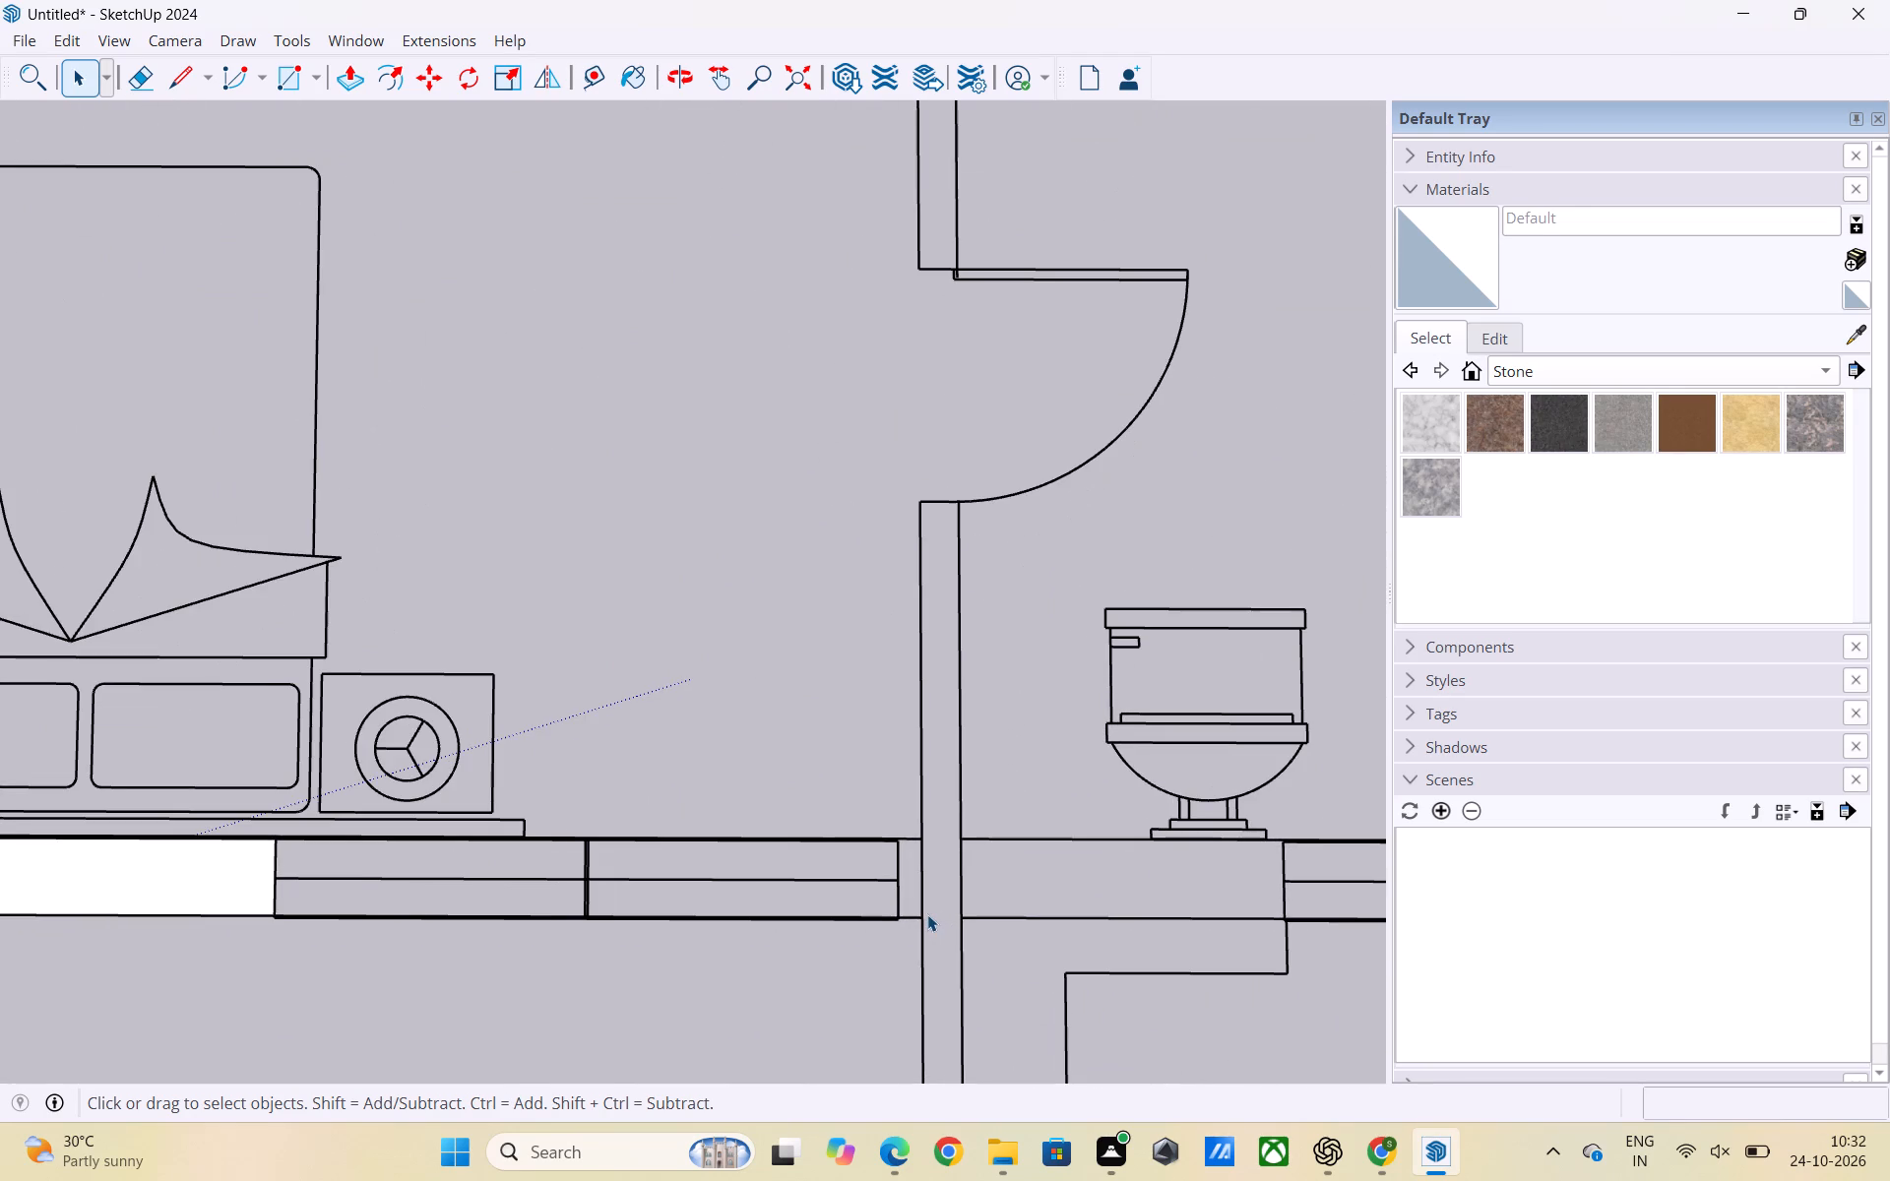
pyautogui.scroll(1, 922, 917)
pyautogui.press('r')
pyautogui.scroll(2, 922, 912)
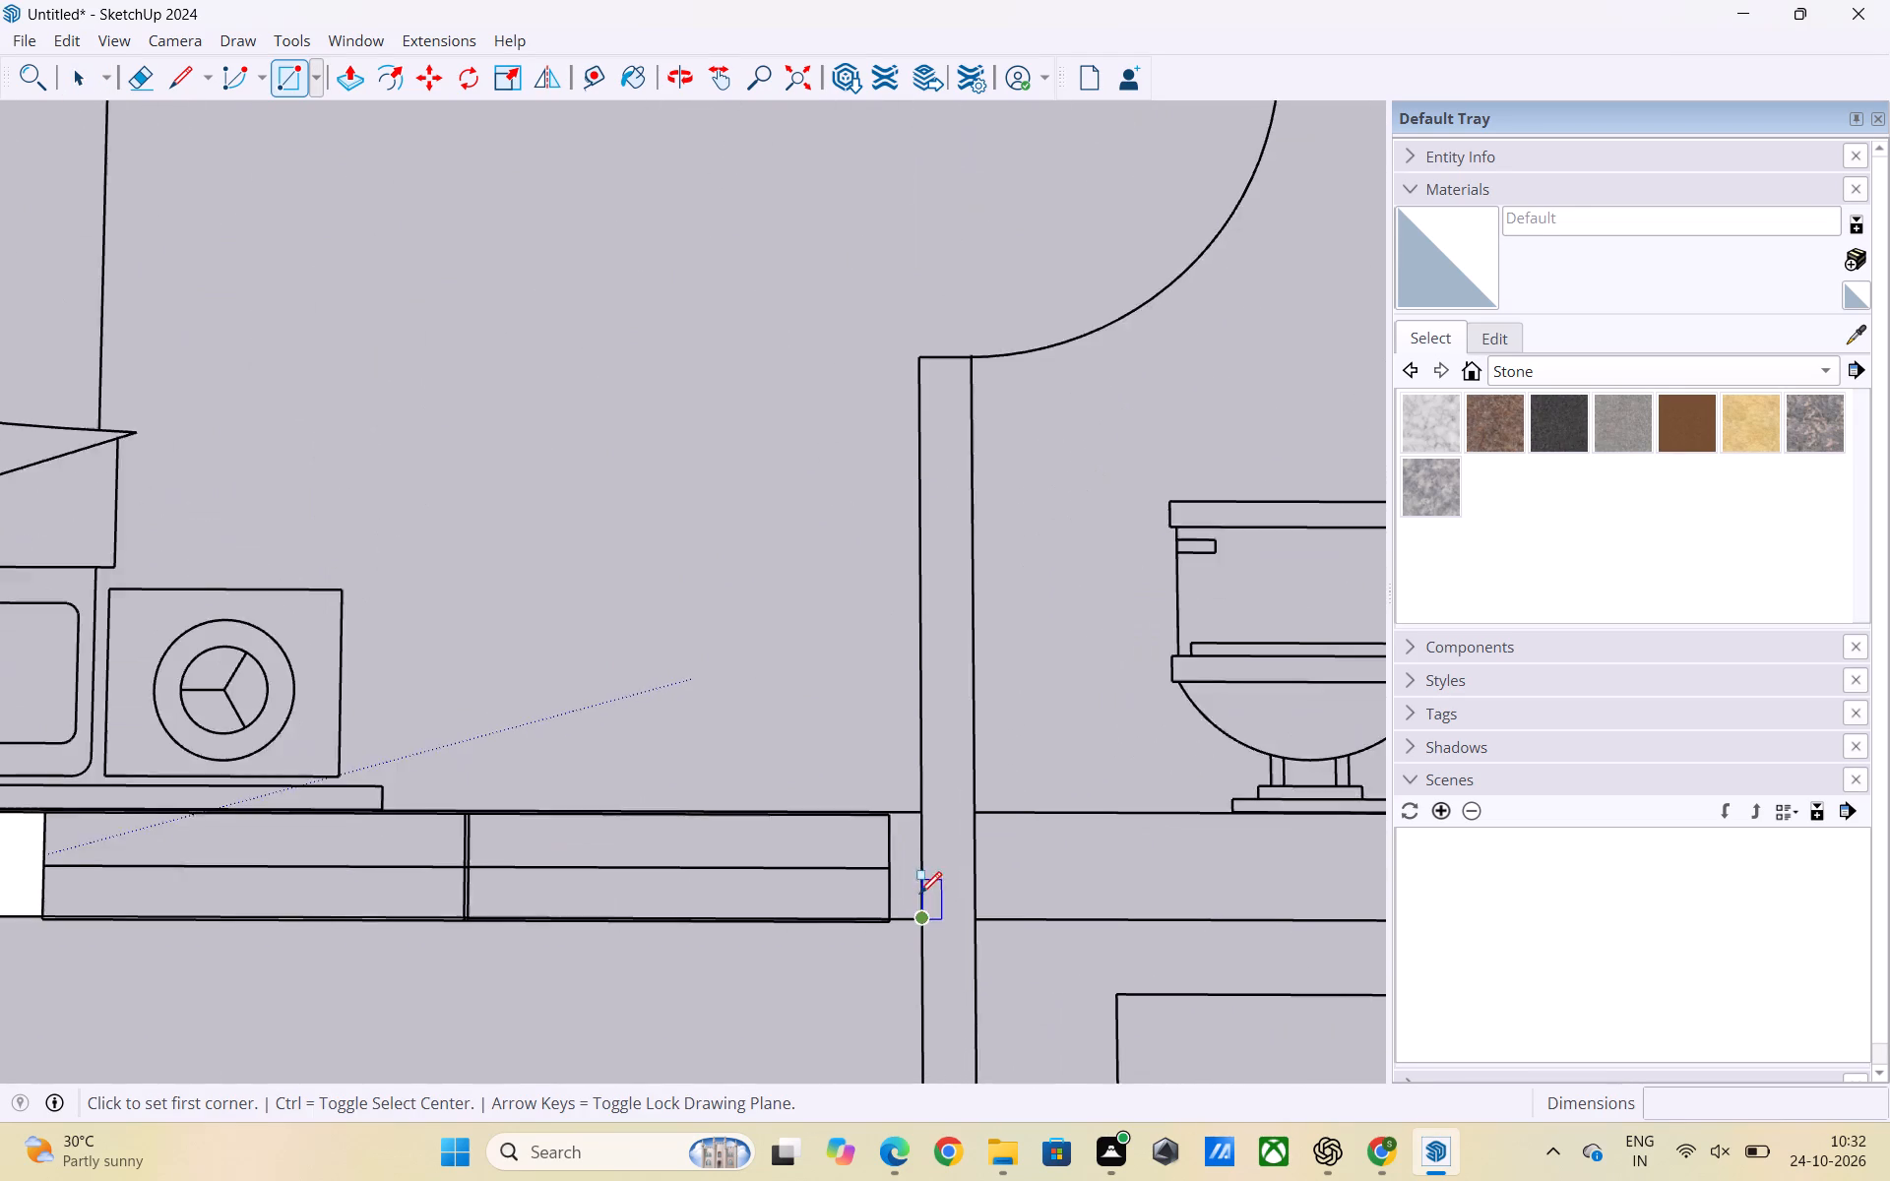
pyautogui.scroll(5, 919, 894)
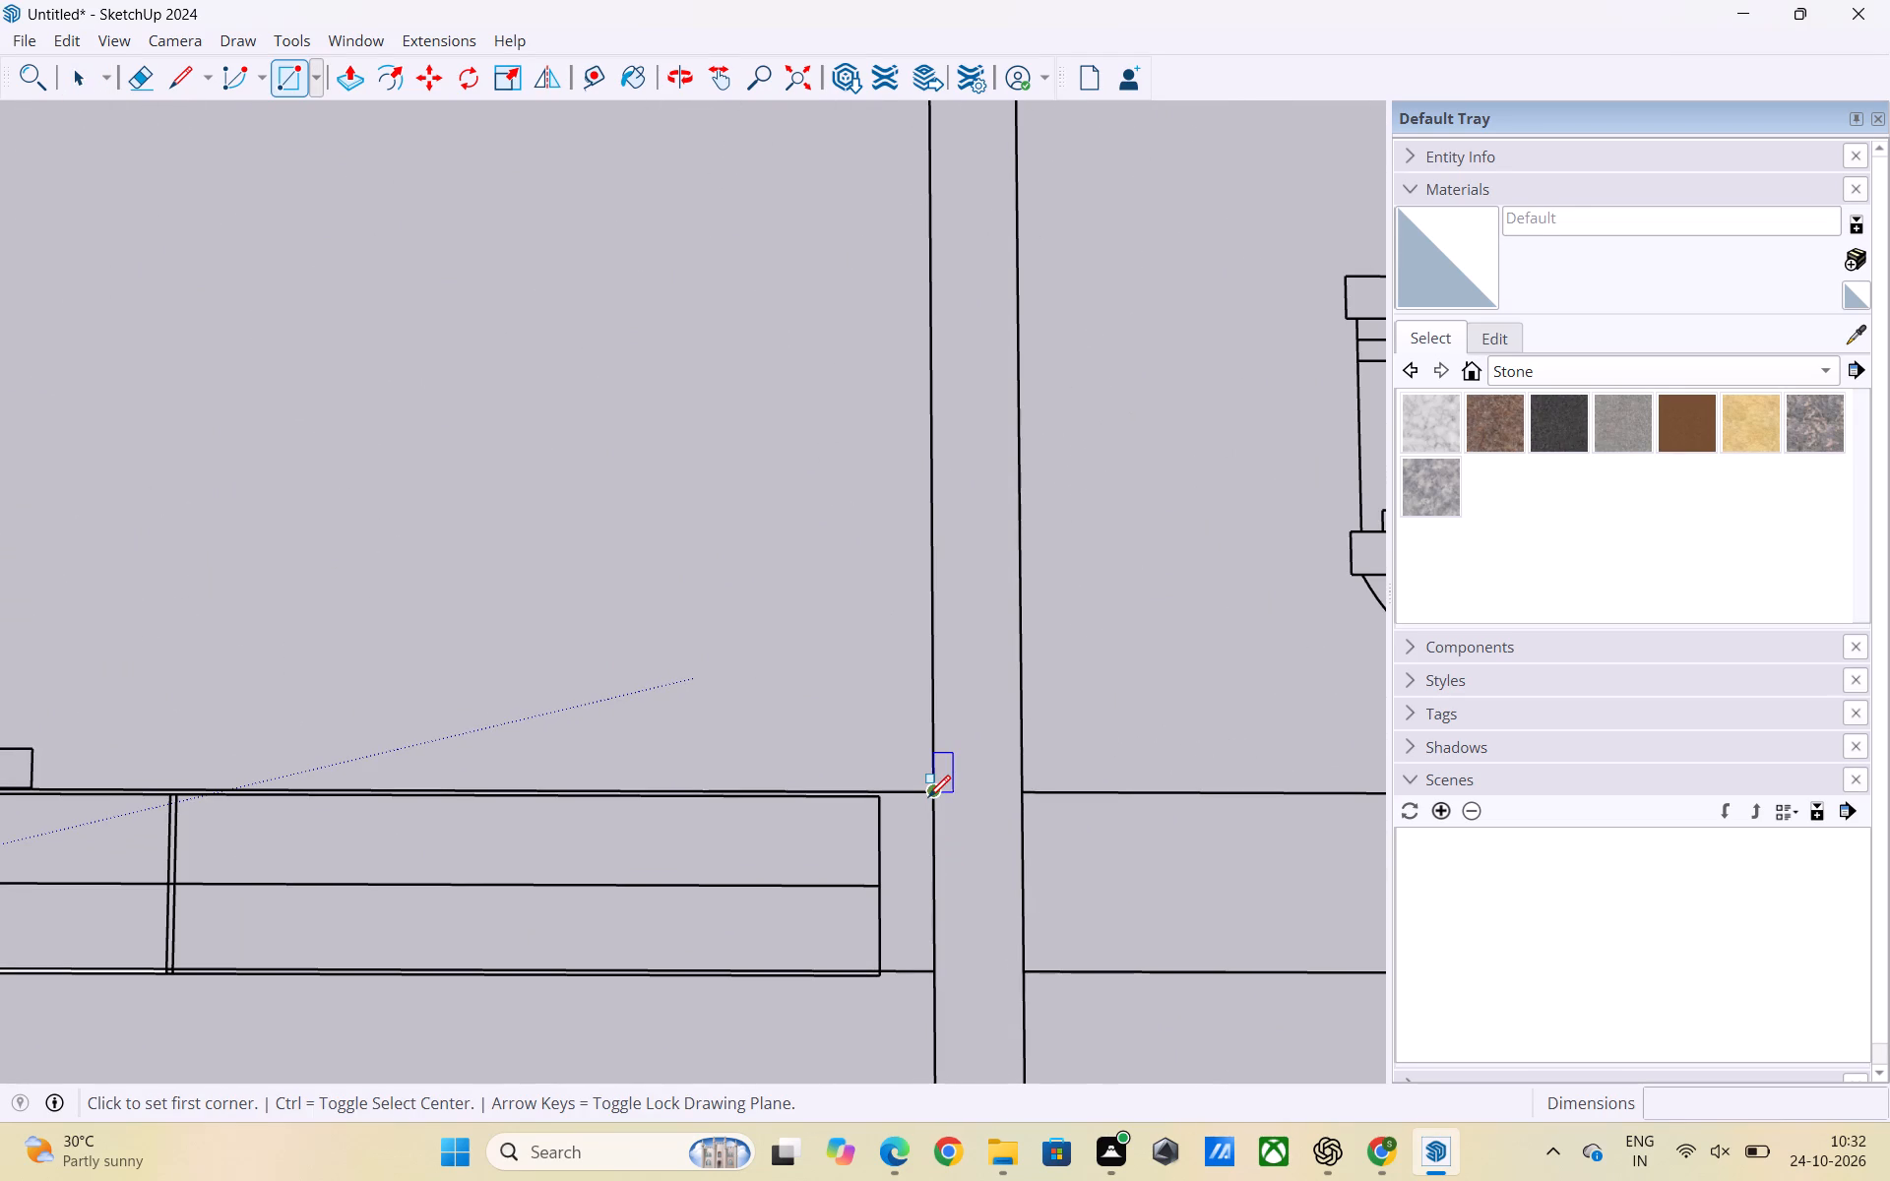
pyautogui.click(934, 796)
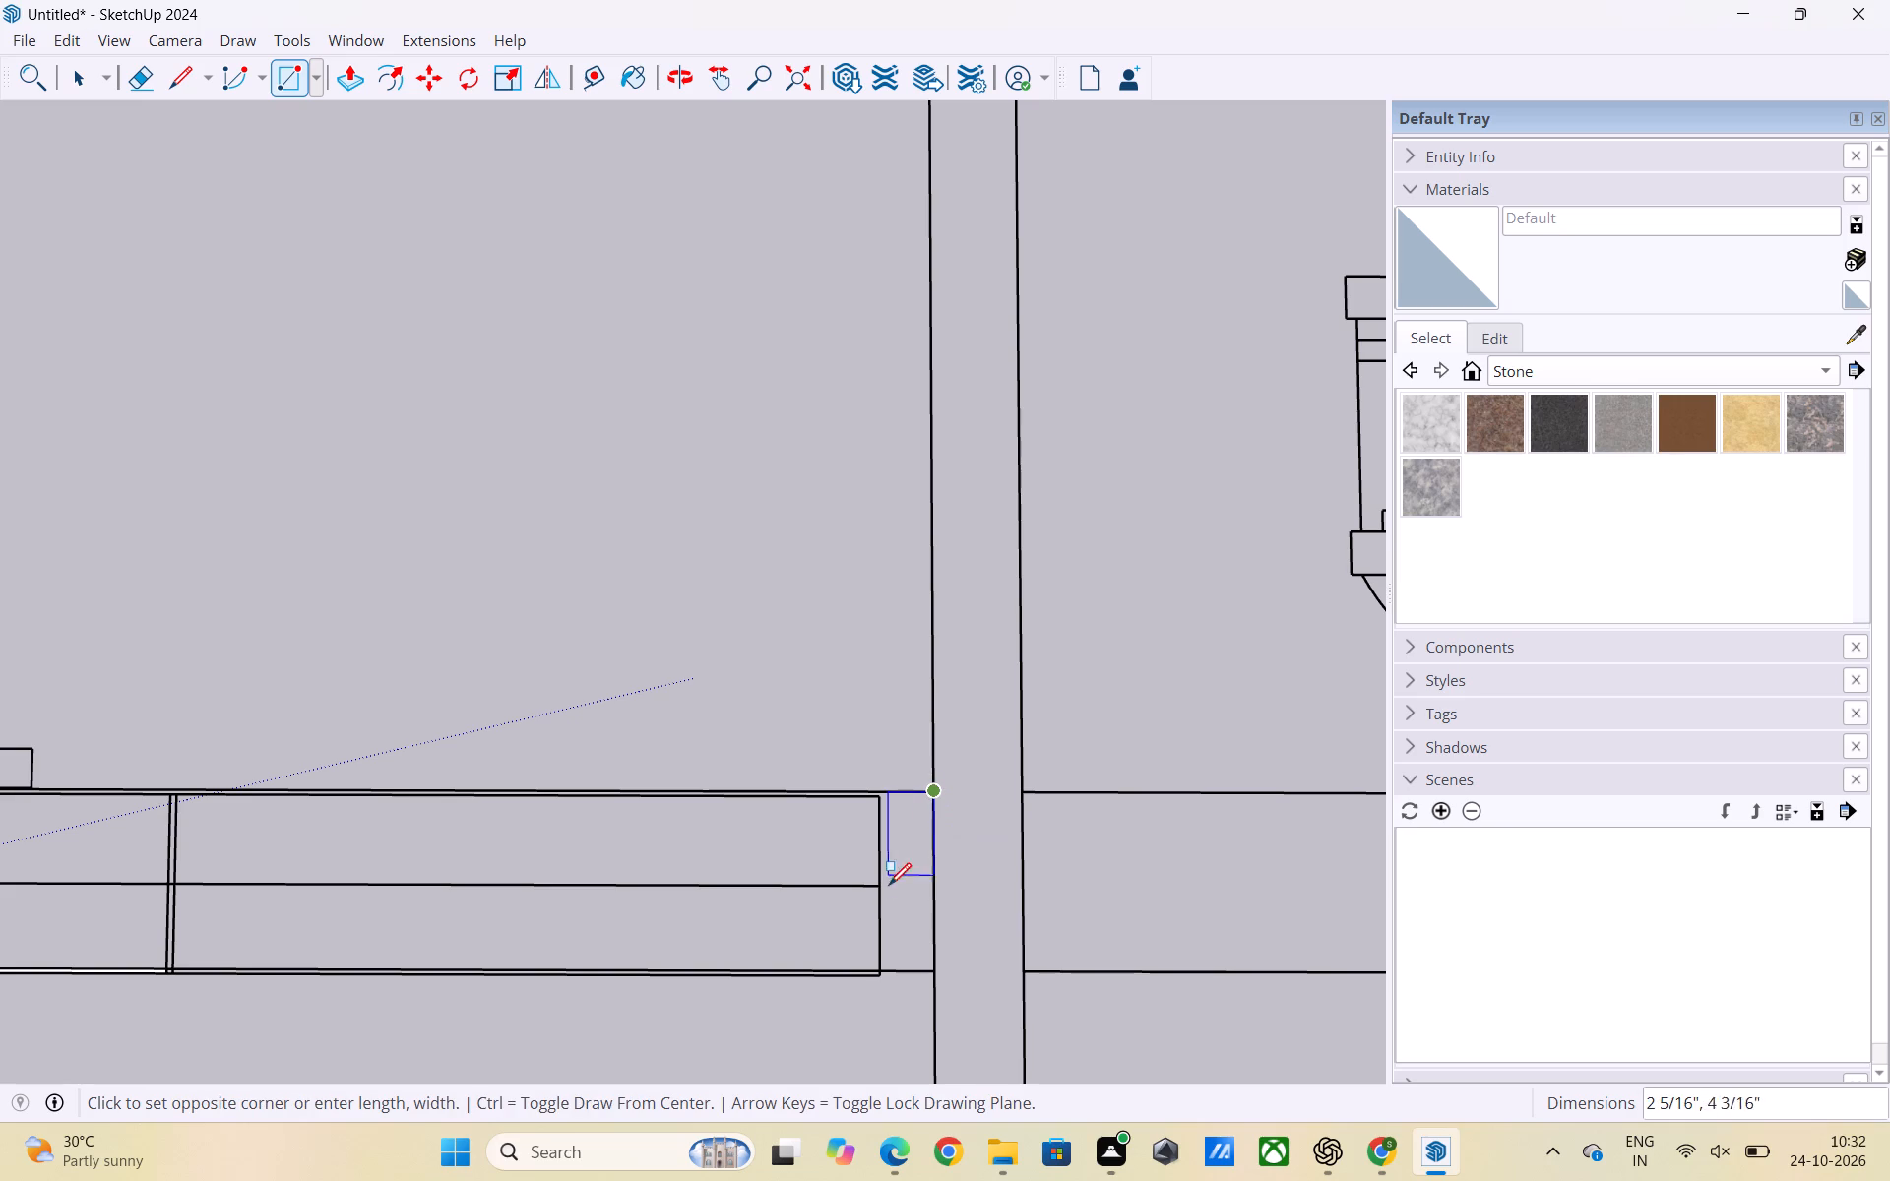
pyautogui.click(884, 970)
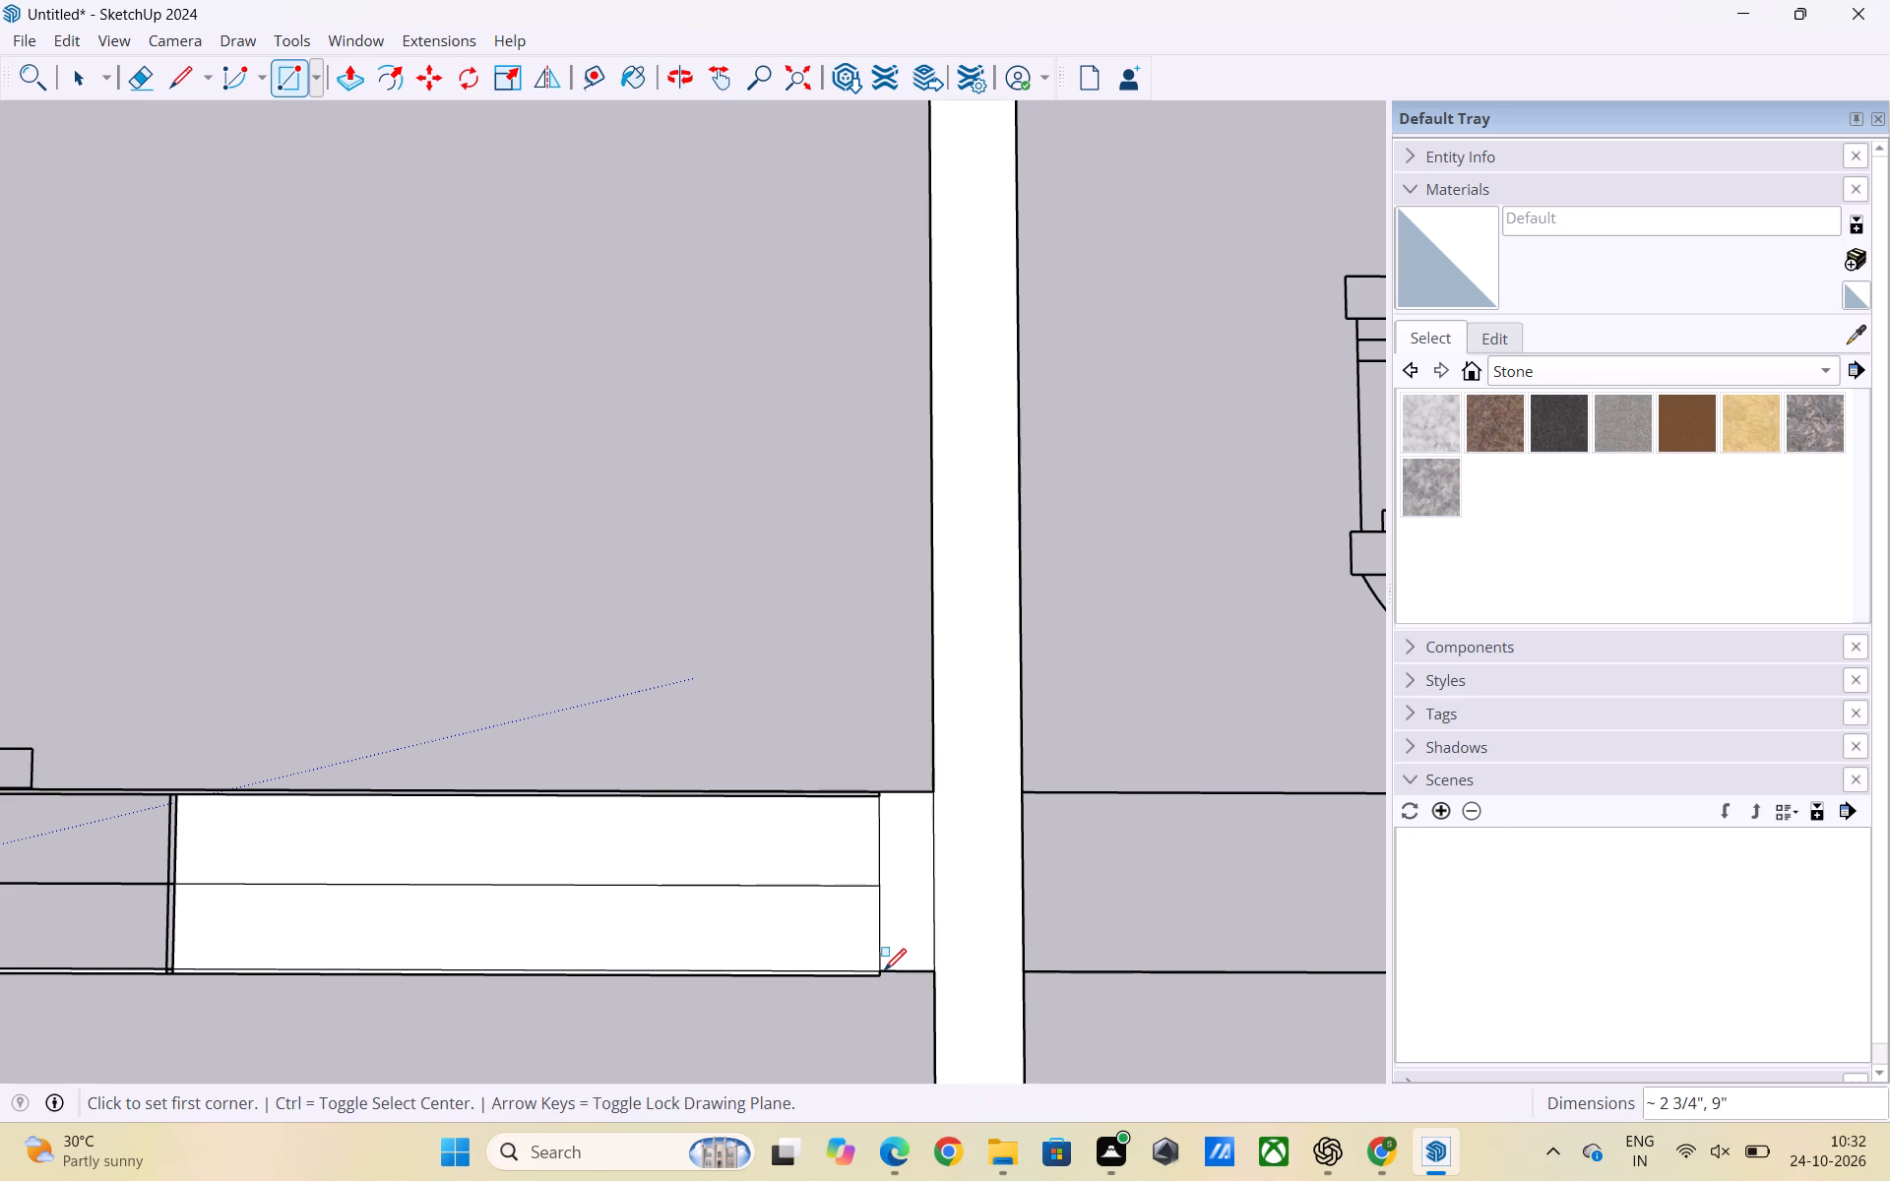
pyautogui.press('space')
# Delete the two unwanted faces filling the window opening half nearest the toilet wall in the master bedroom's outer wall.
pyautogui.click(800, 859)
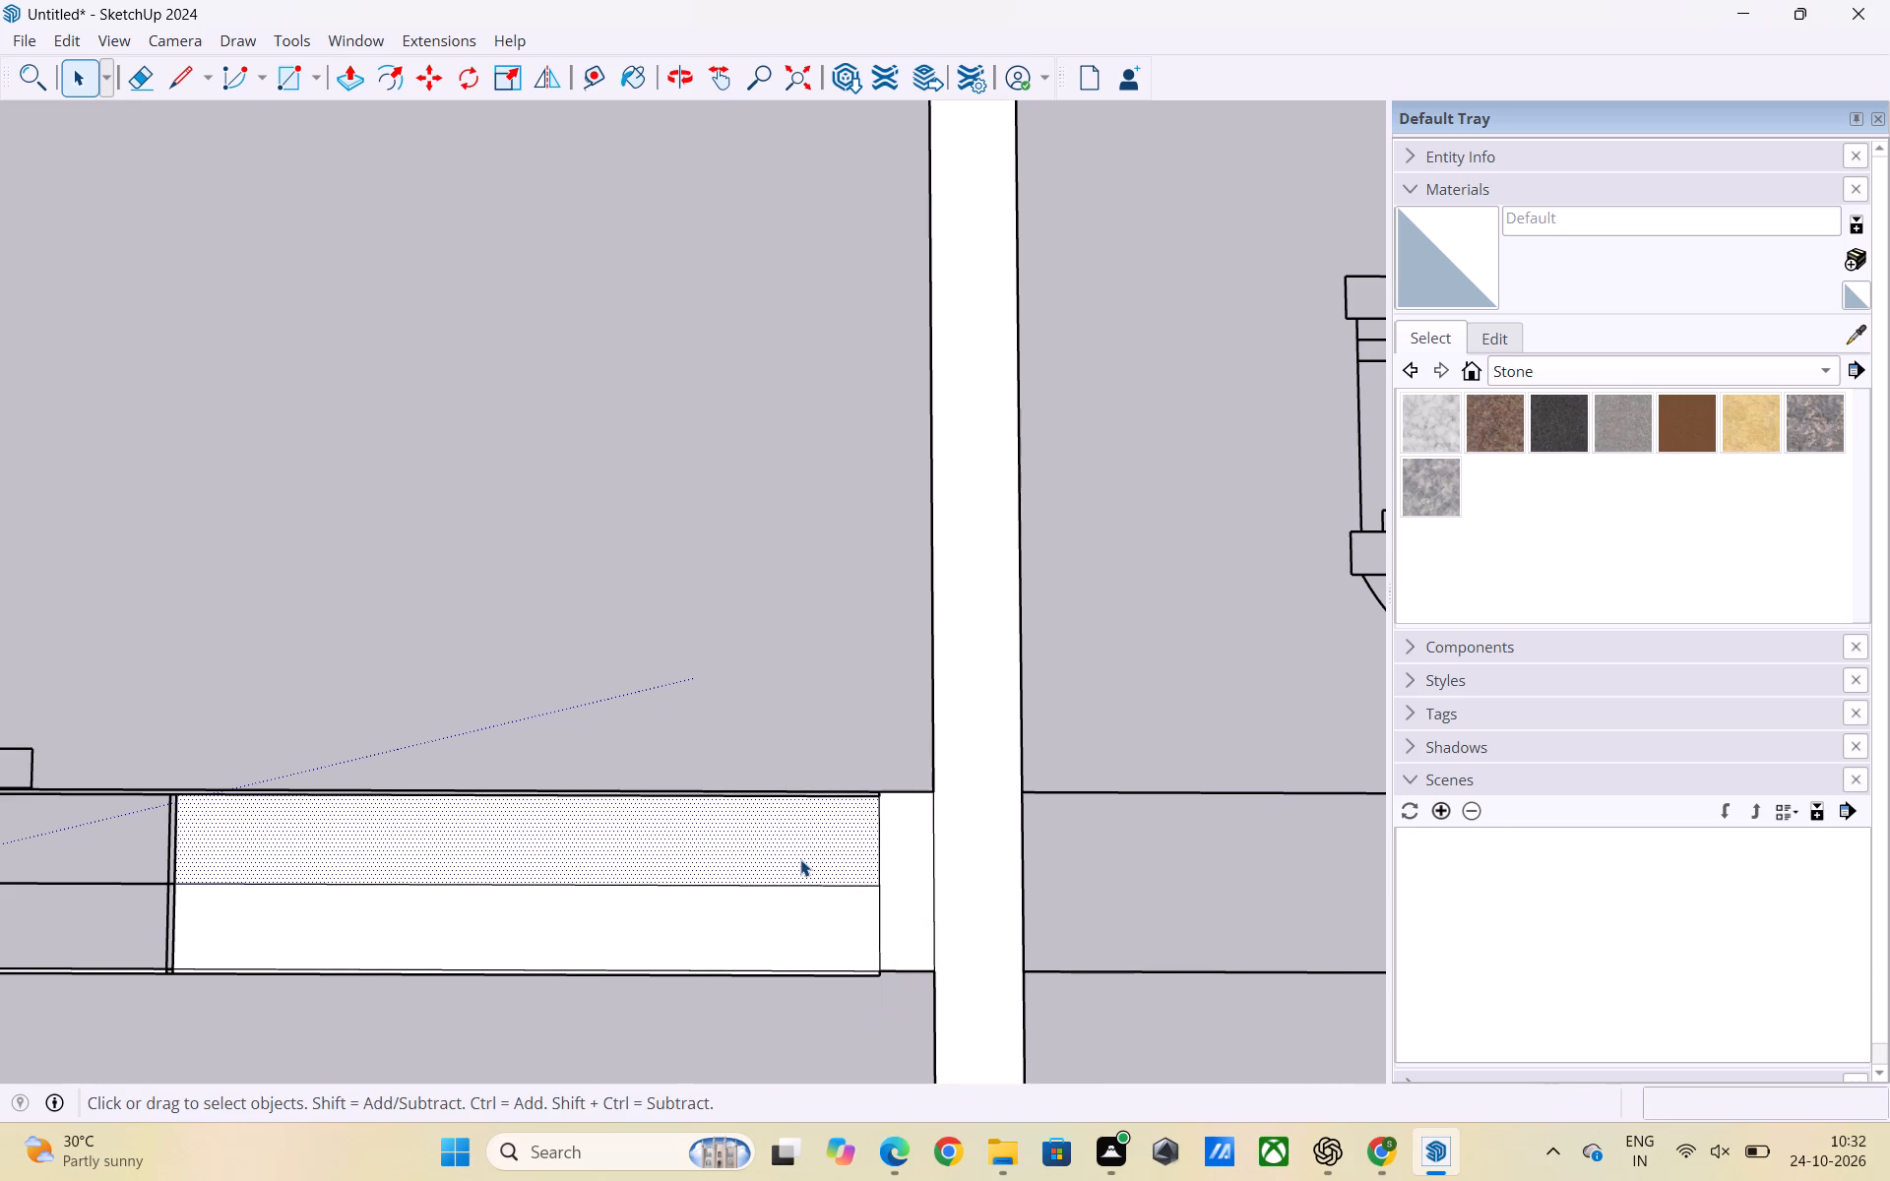
pyautogui.keyDown('ctrl'); pyautogui.click(804, 918); pyautogui.keyUp('ctrl')
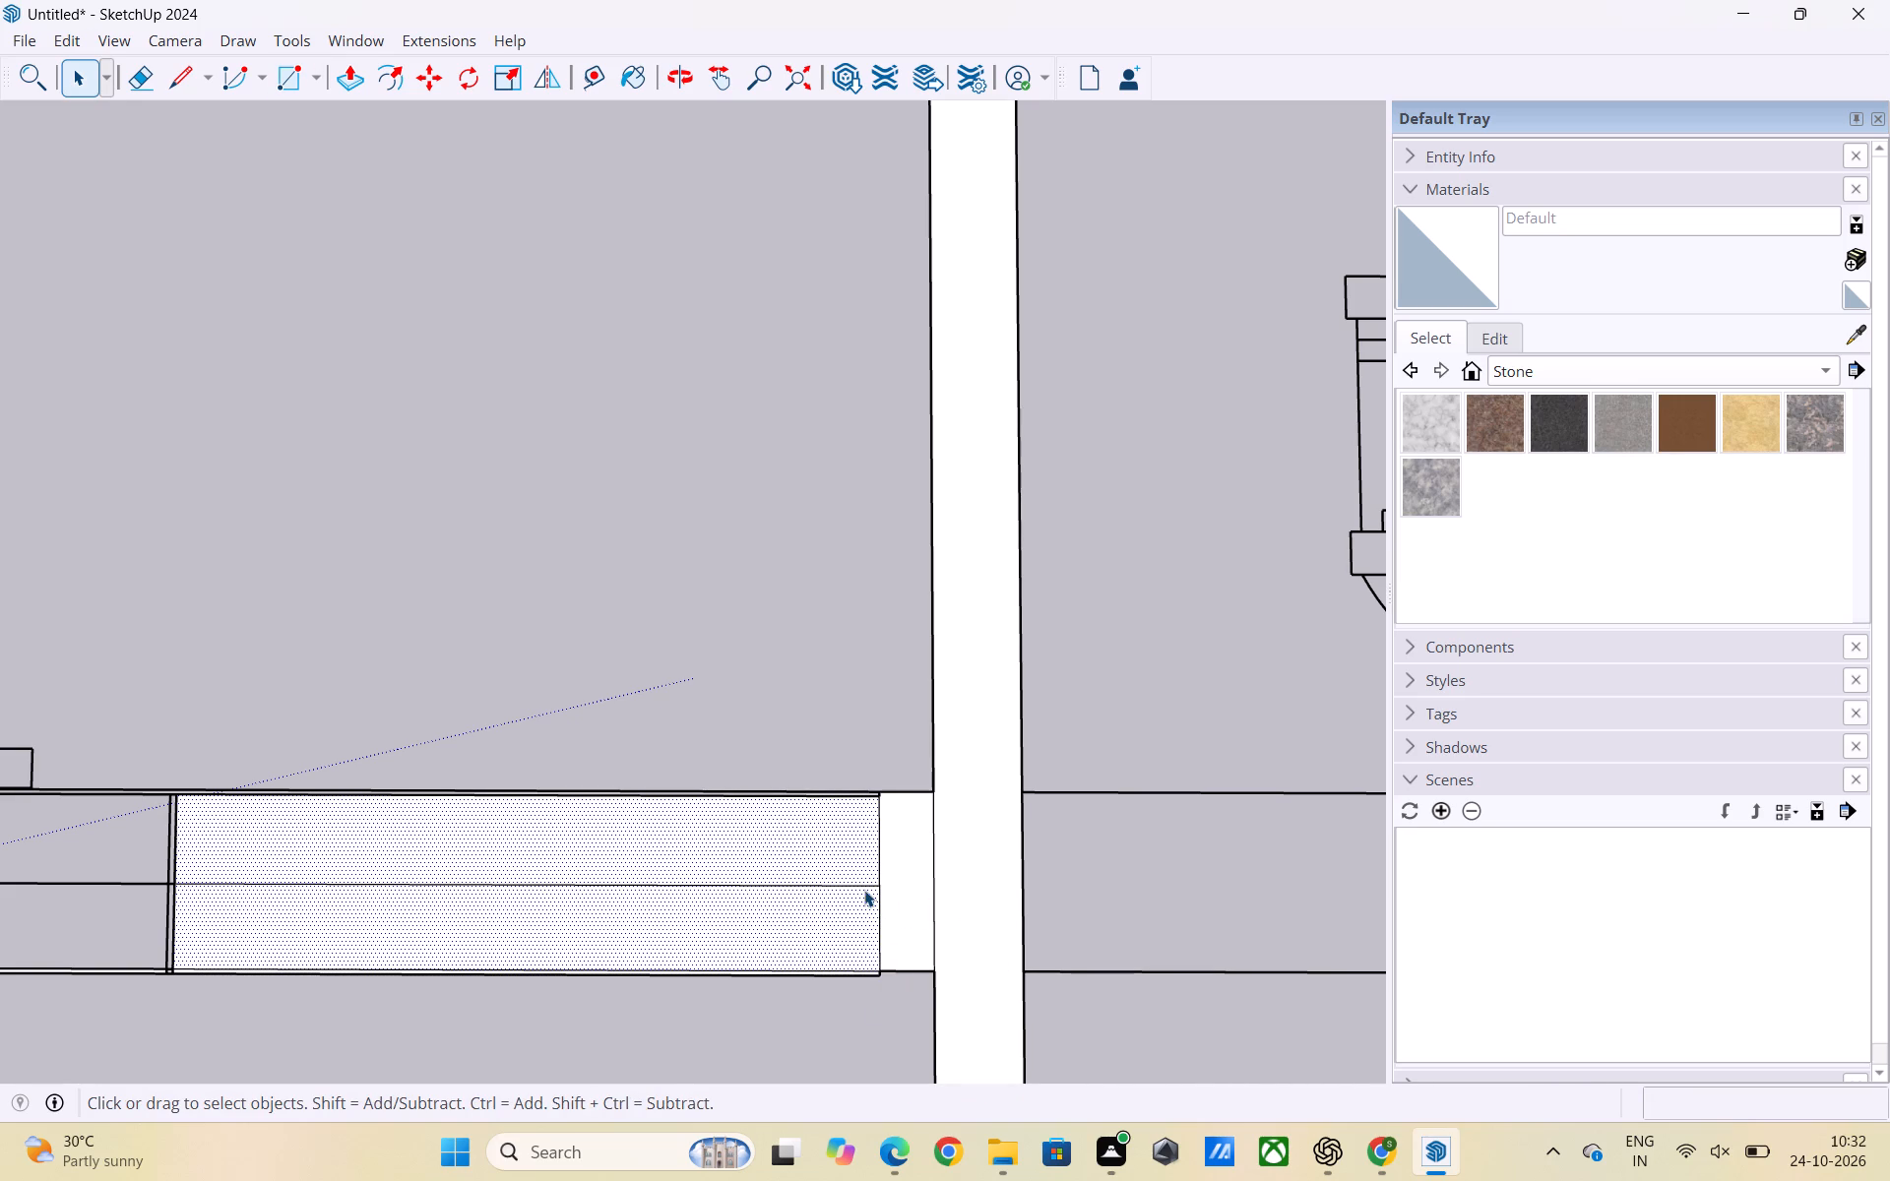
pyautogui.press('Delete')
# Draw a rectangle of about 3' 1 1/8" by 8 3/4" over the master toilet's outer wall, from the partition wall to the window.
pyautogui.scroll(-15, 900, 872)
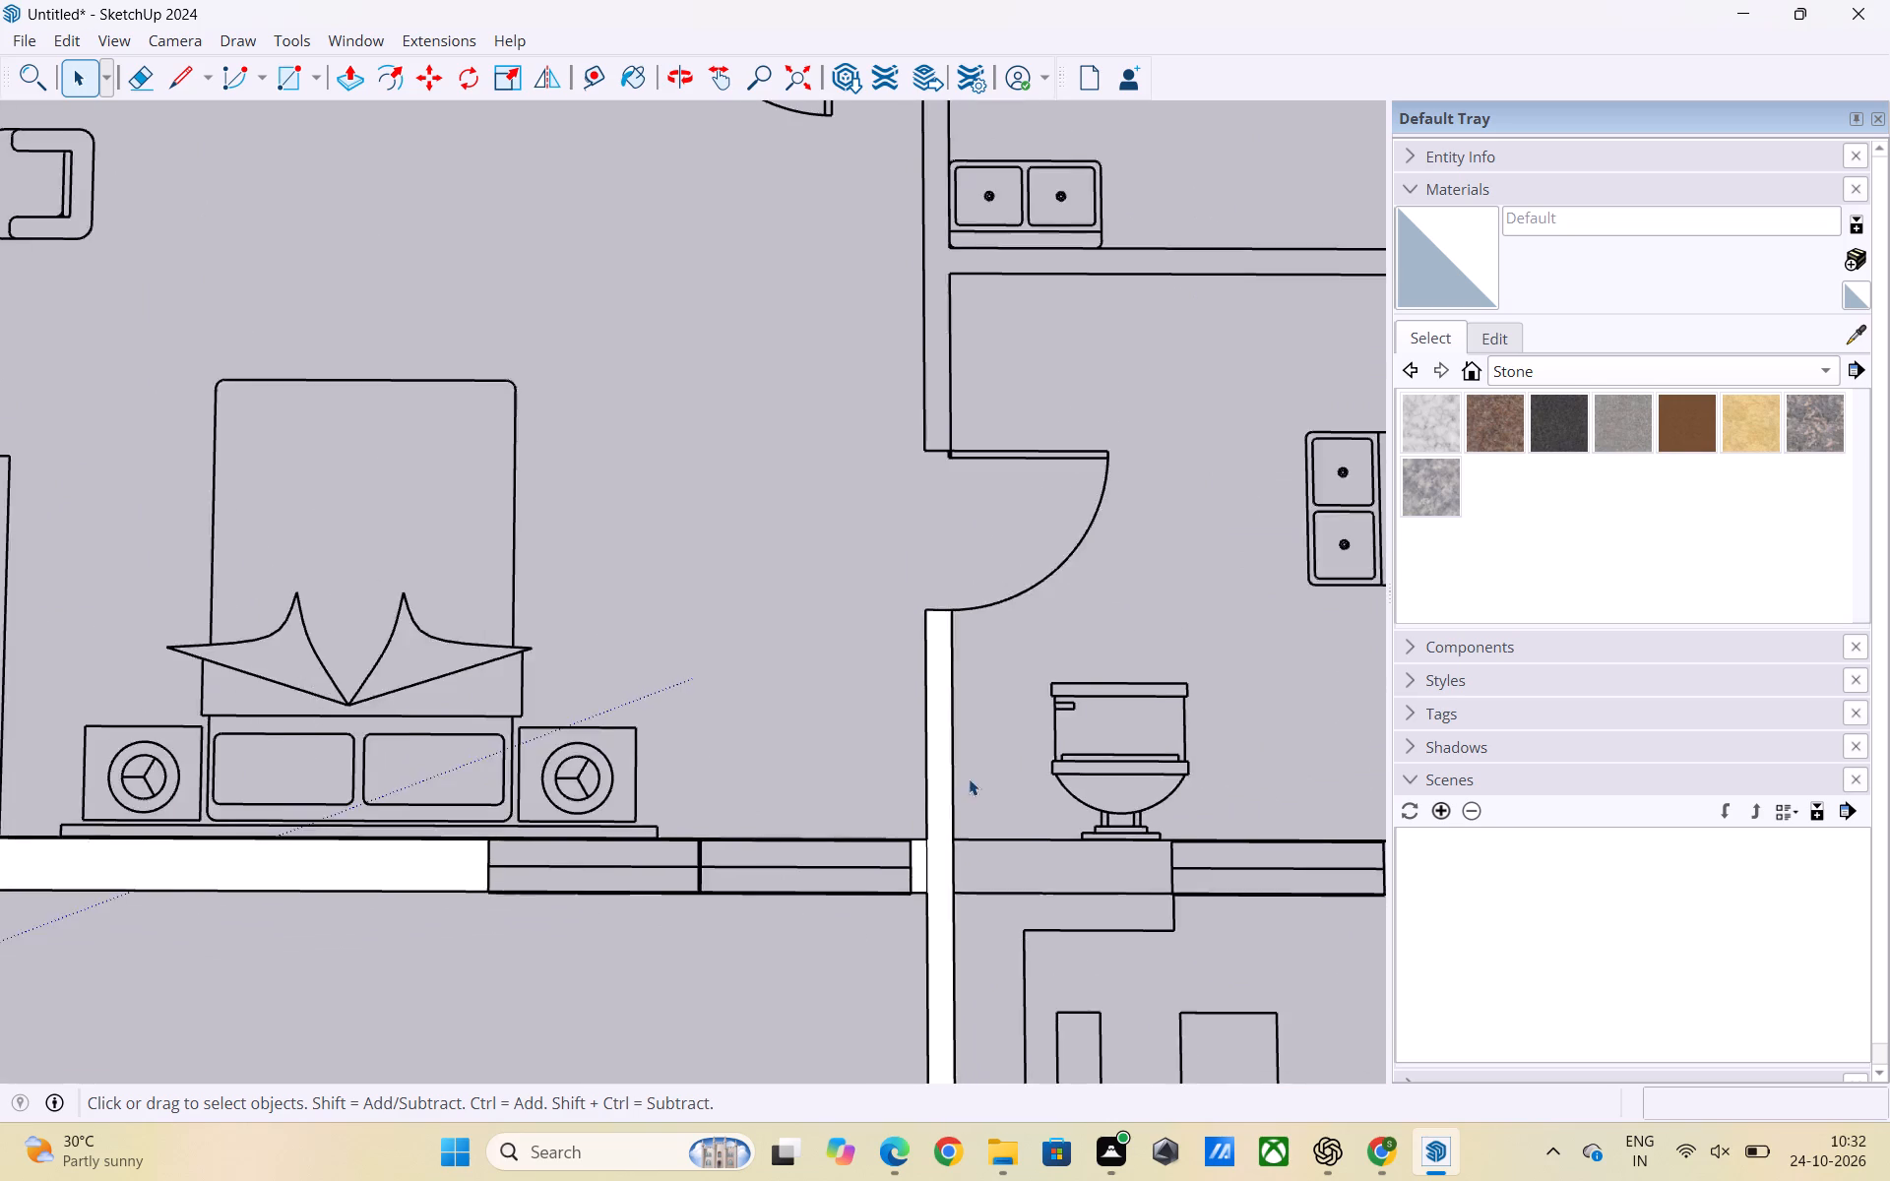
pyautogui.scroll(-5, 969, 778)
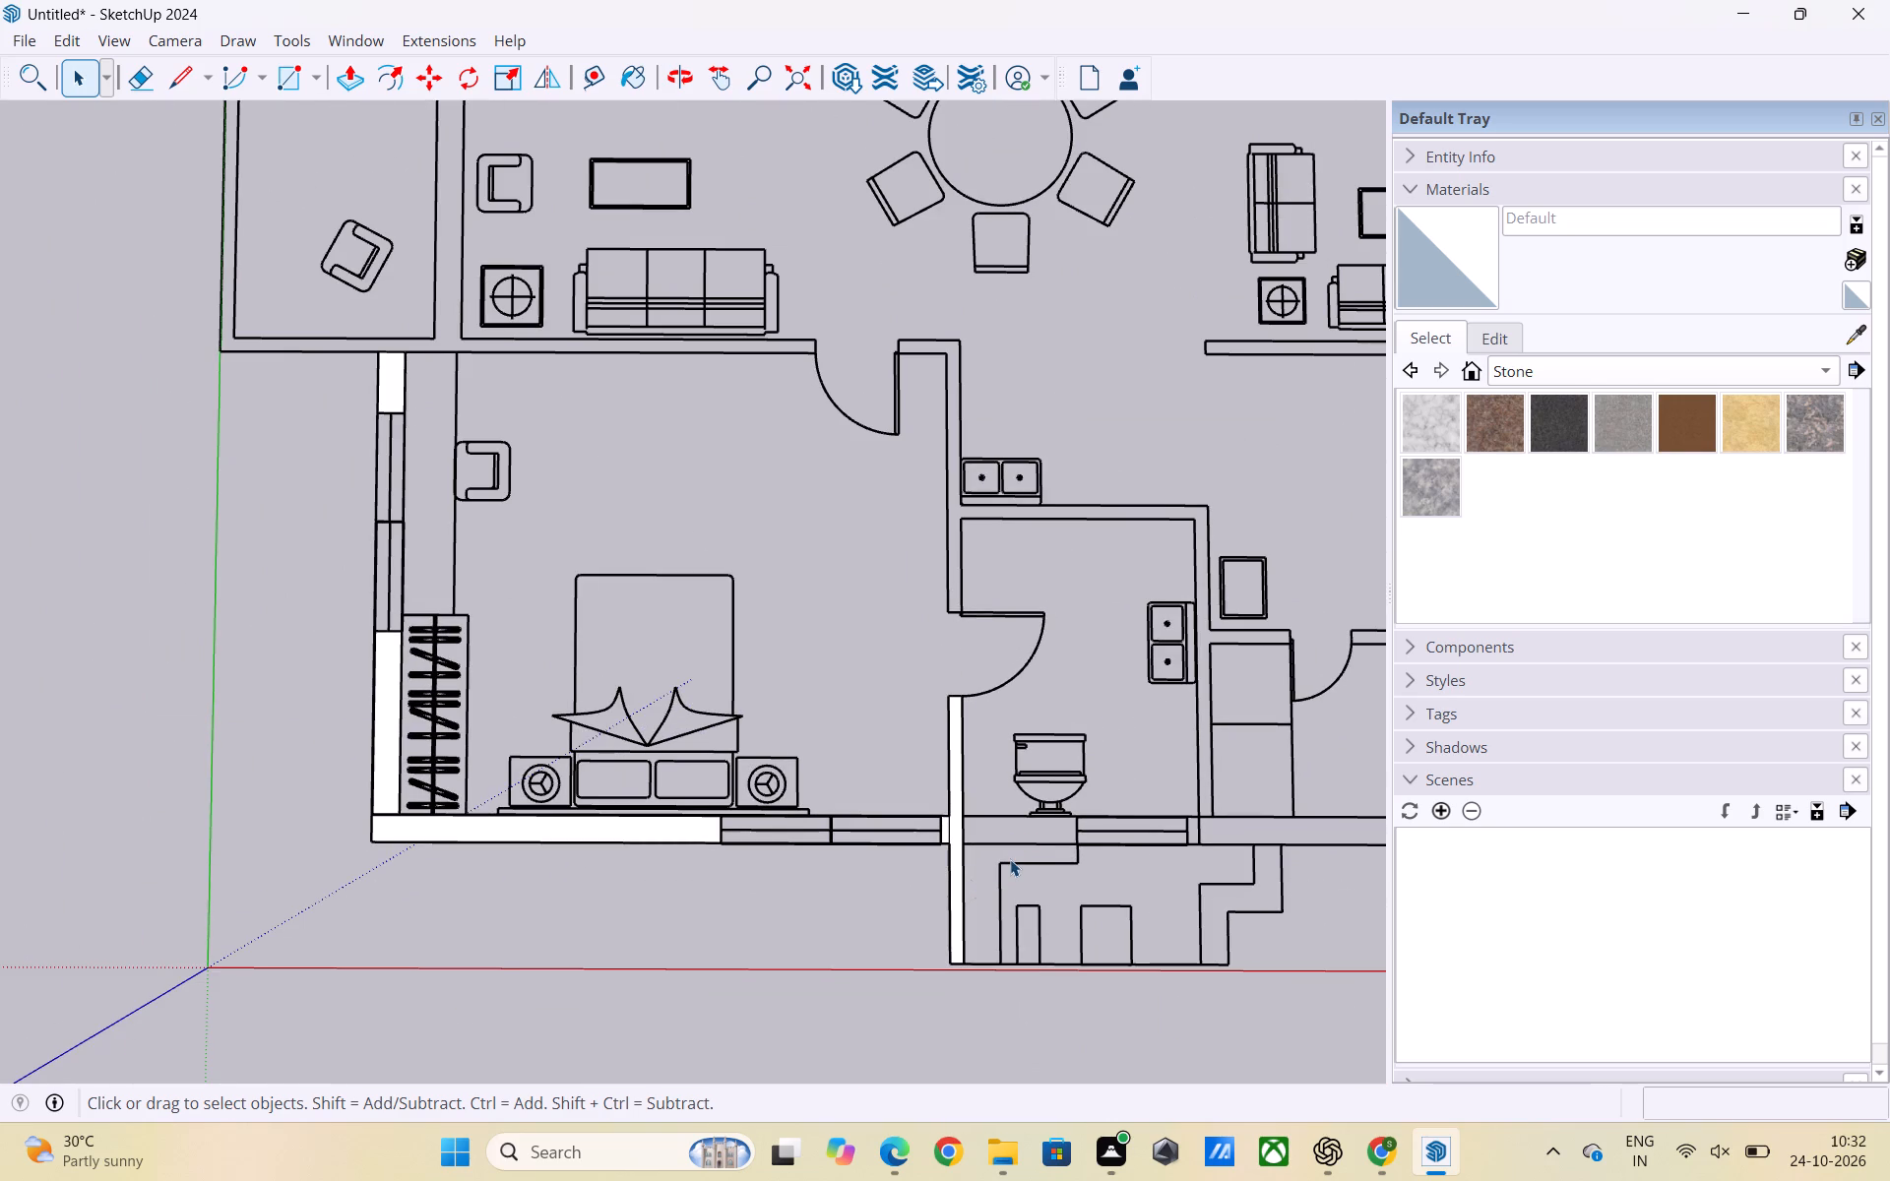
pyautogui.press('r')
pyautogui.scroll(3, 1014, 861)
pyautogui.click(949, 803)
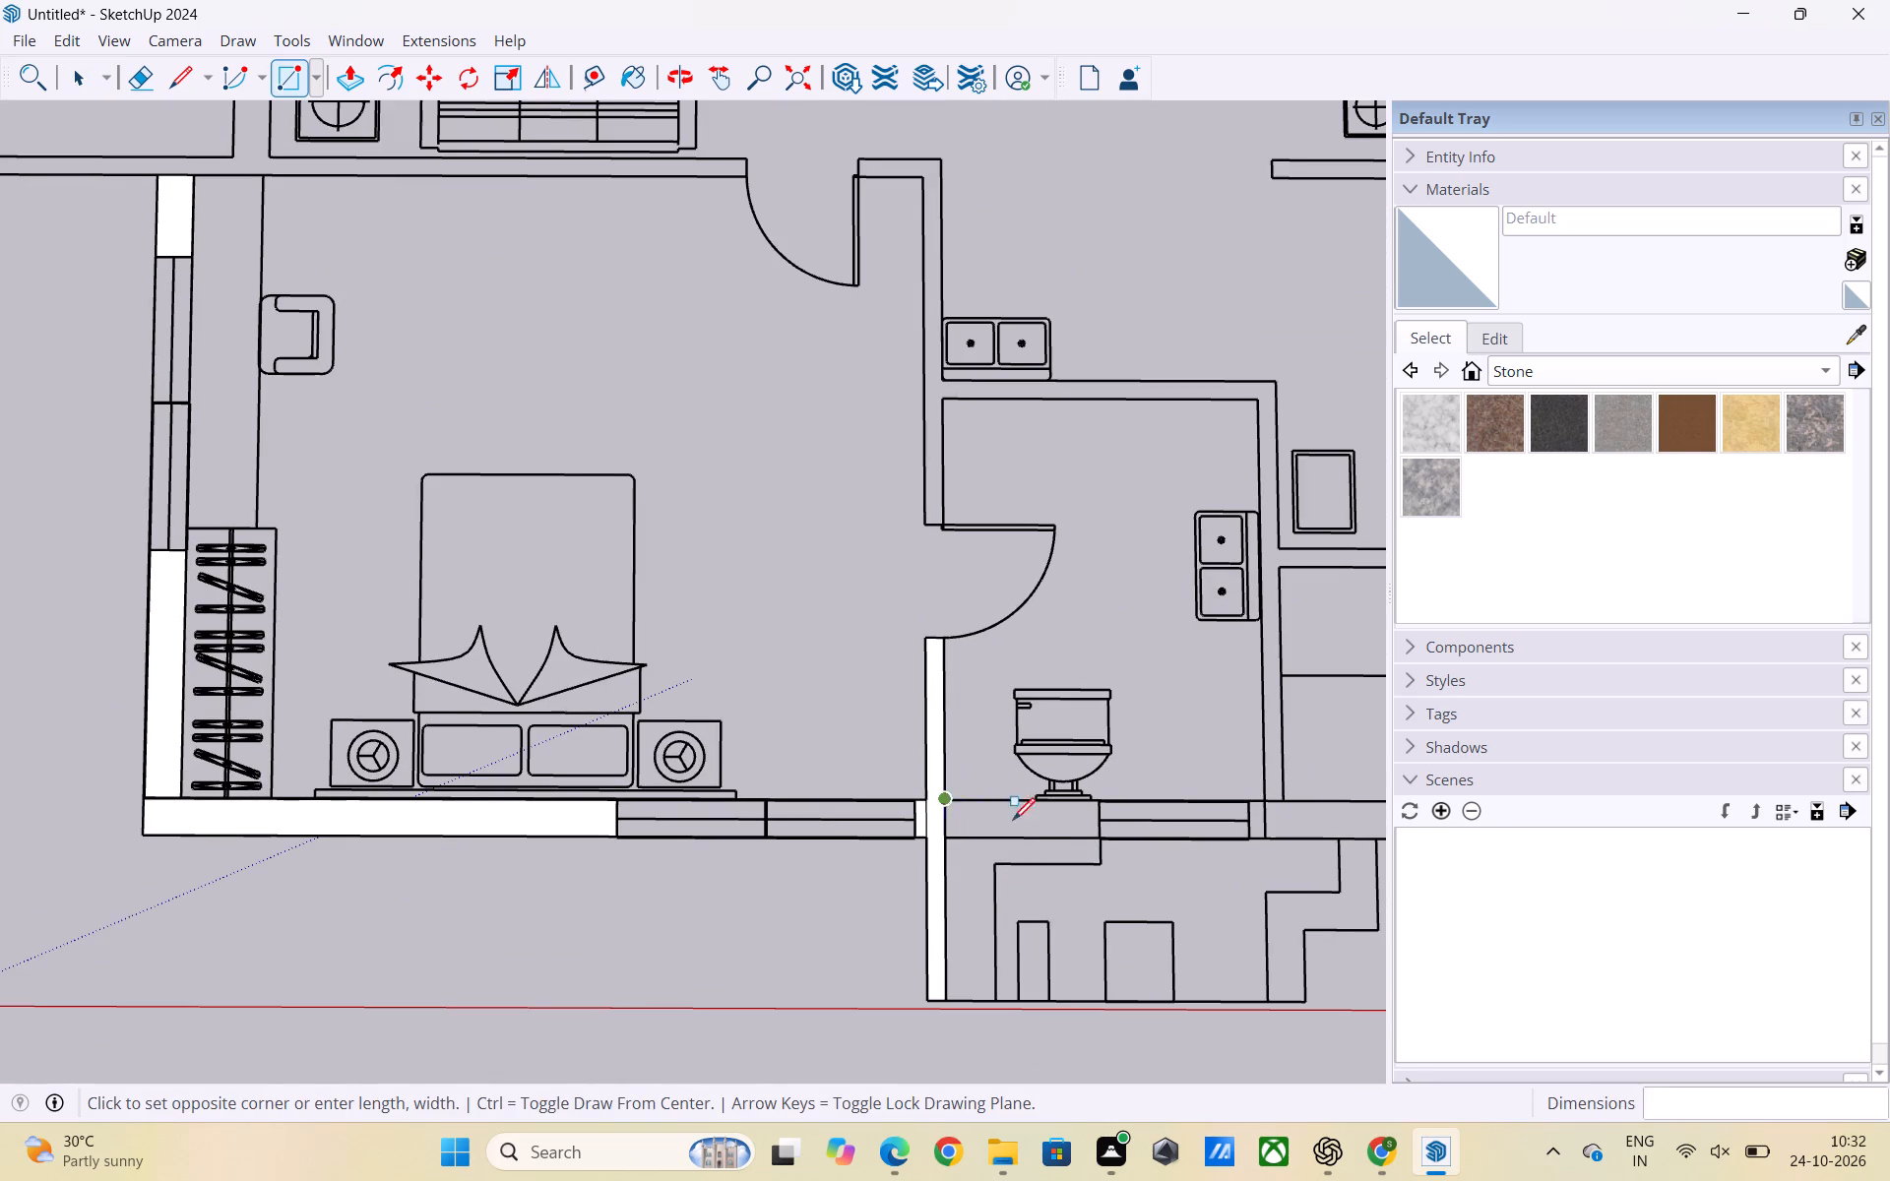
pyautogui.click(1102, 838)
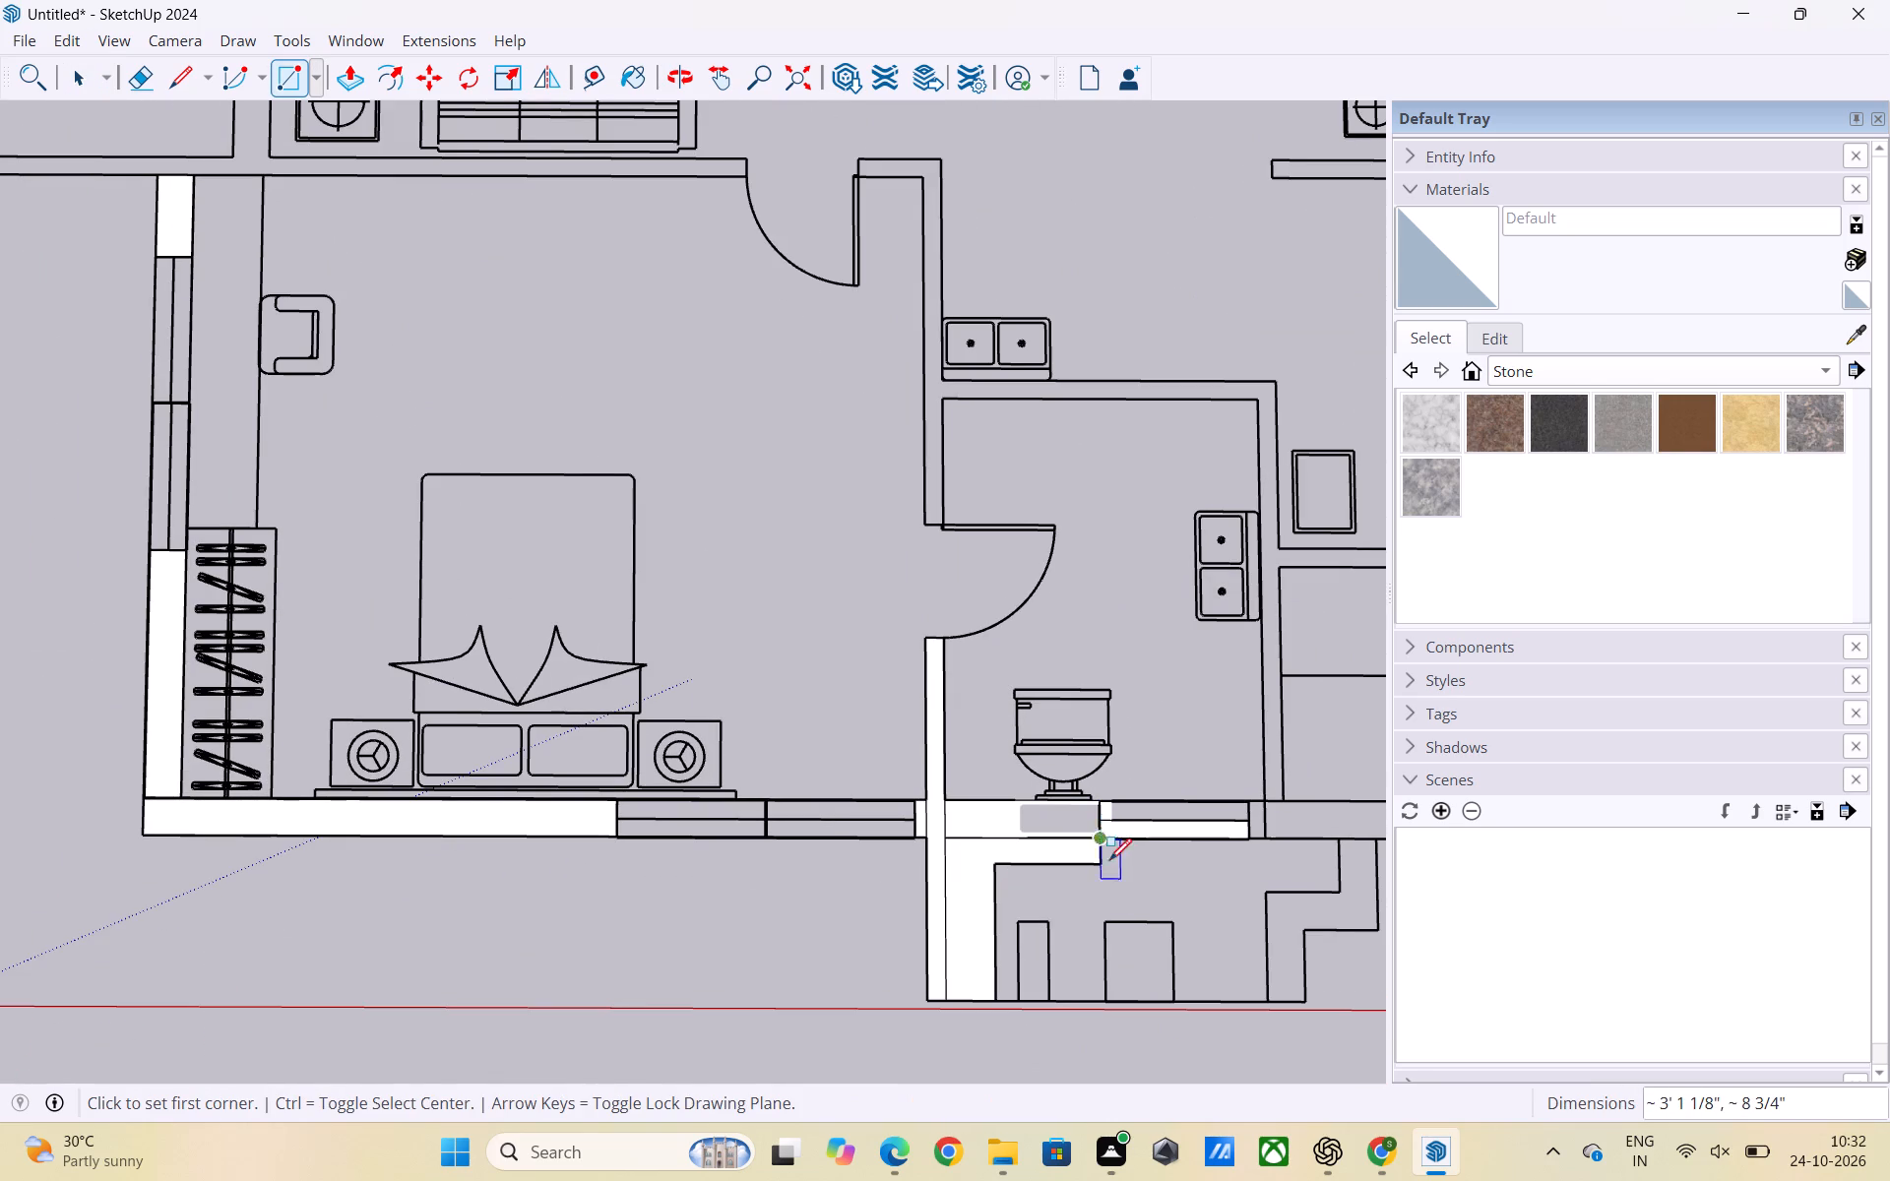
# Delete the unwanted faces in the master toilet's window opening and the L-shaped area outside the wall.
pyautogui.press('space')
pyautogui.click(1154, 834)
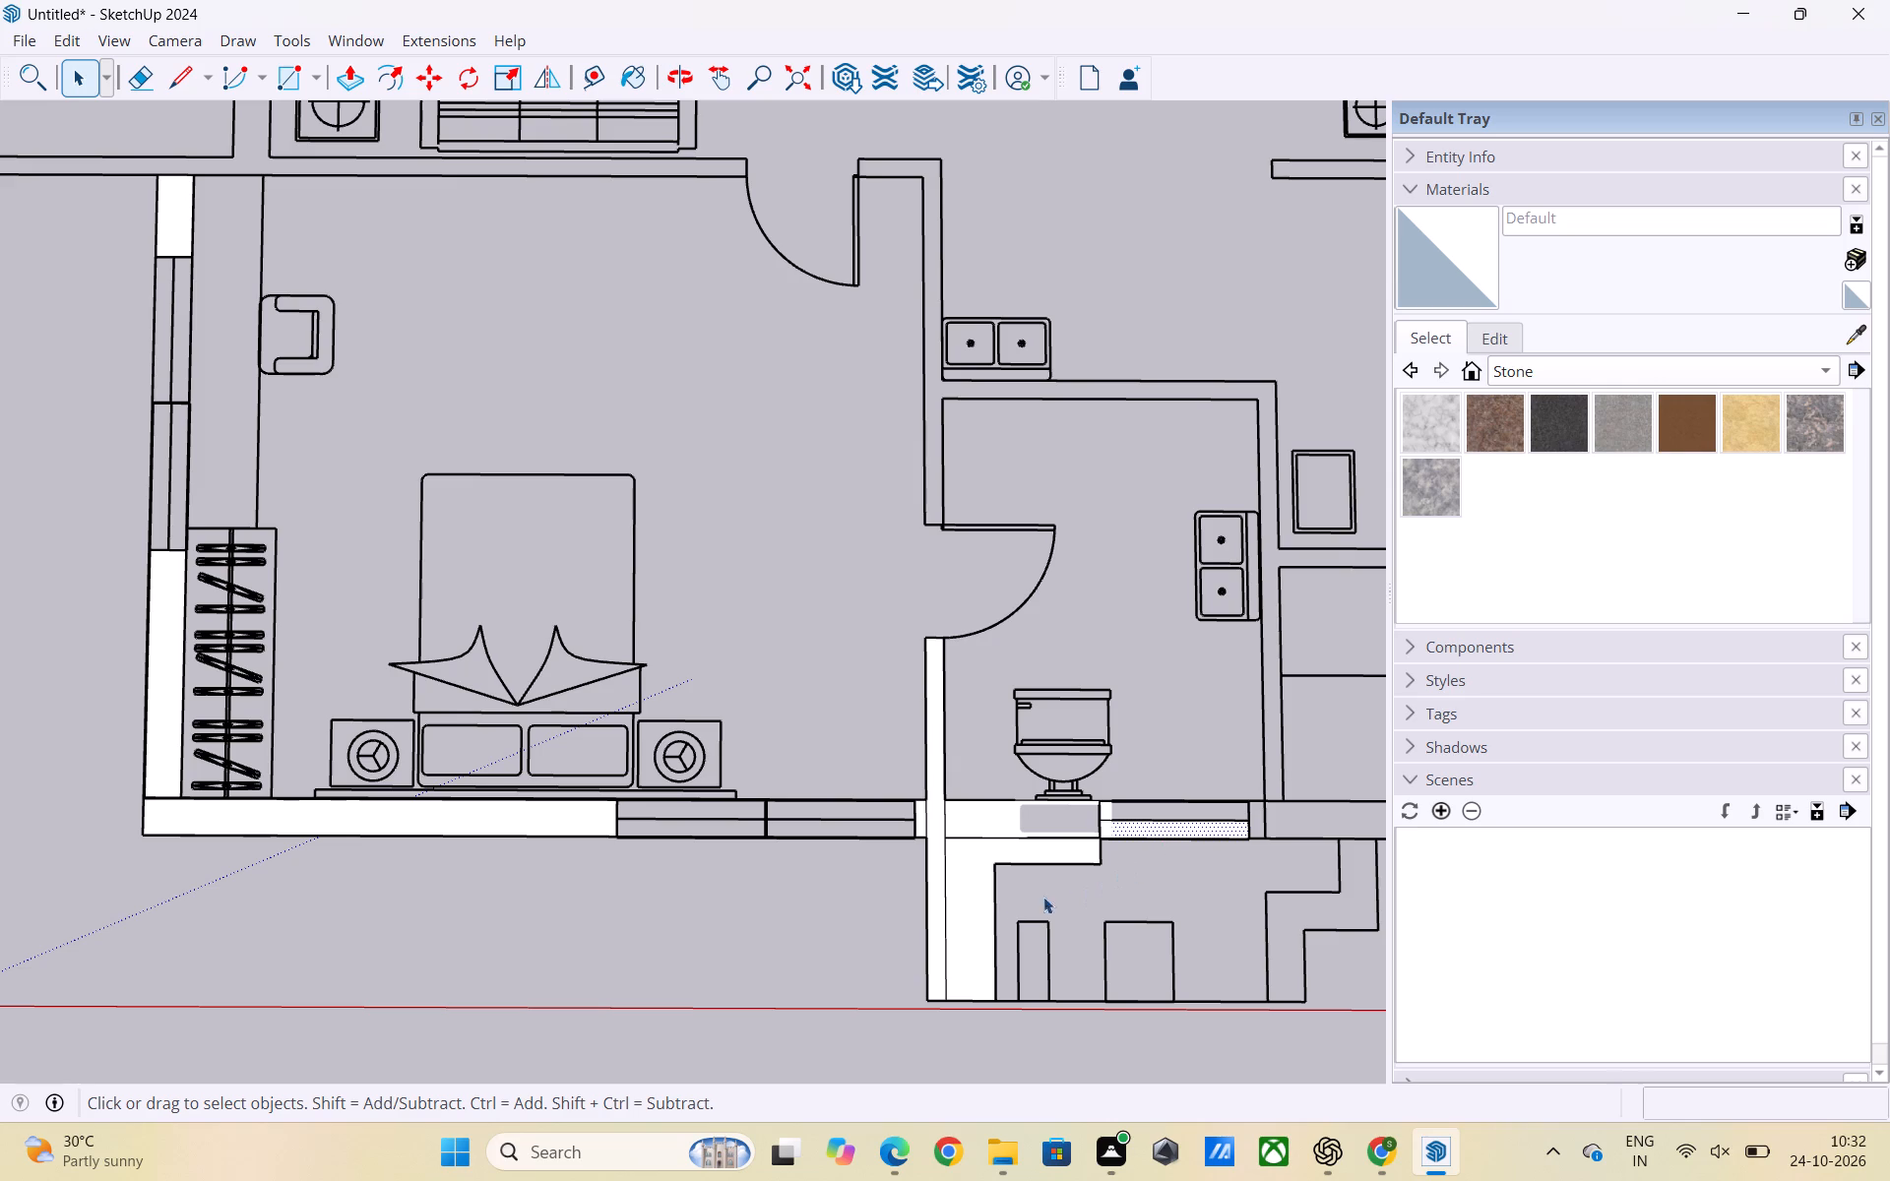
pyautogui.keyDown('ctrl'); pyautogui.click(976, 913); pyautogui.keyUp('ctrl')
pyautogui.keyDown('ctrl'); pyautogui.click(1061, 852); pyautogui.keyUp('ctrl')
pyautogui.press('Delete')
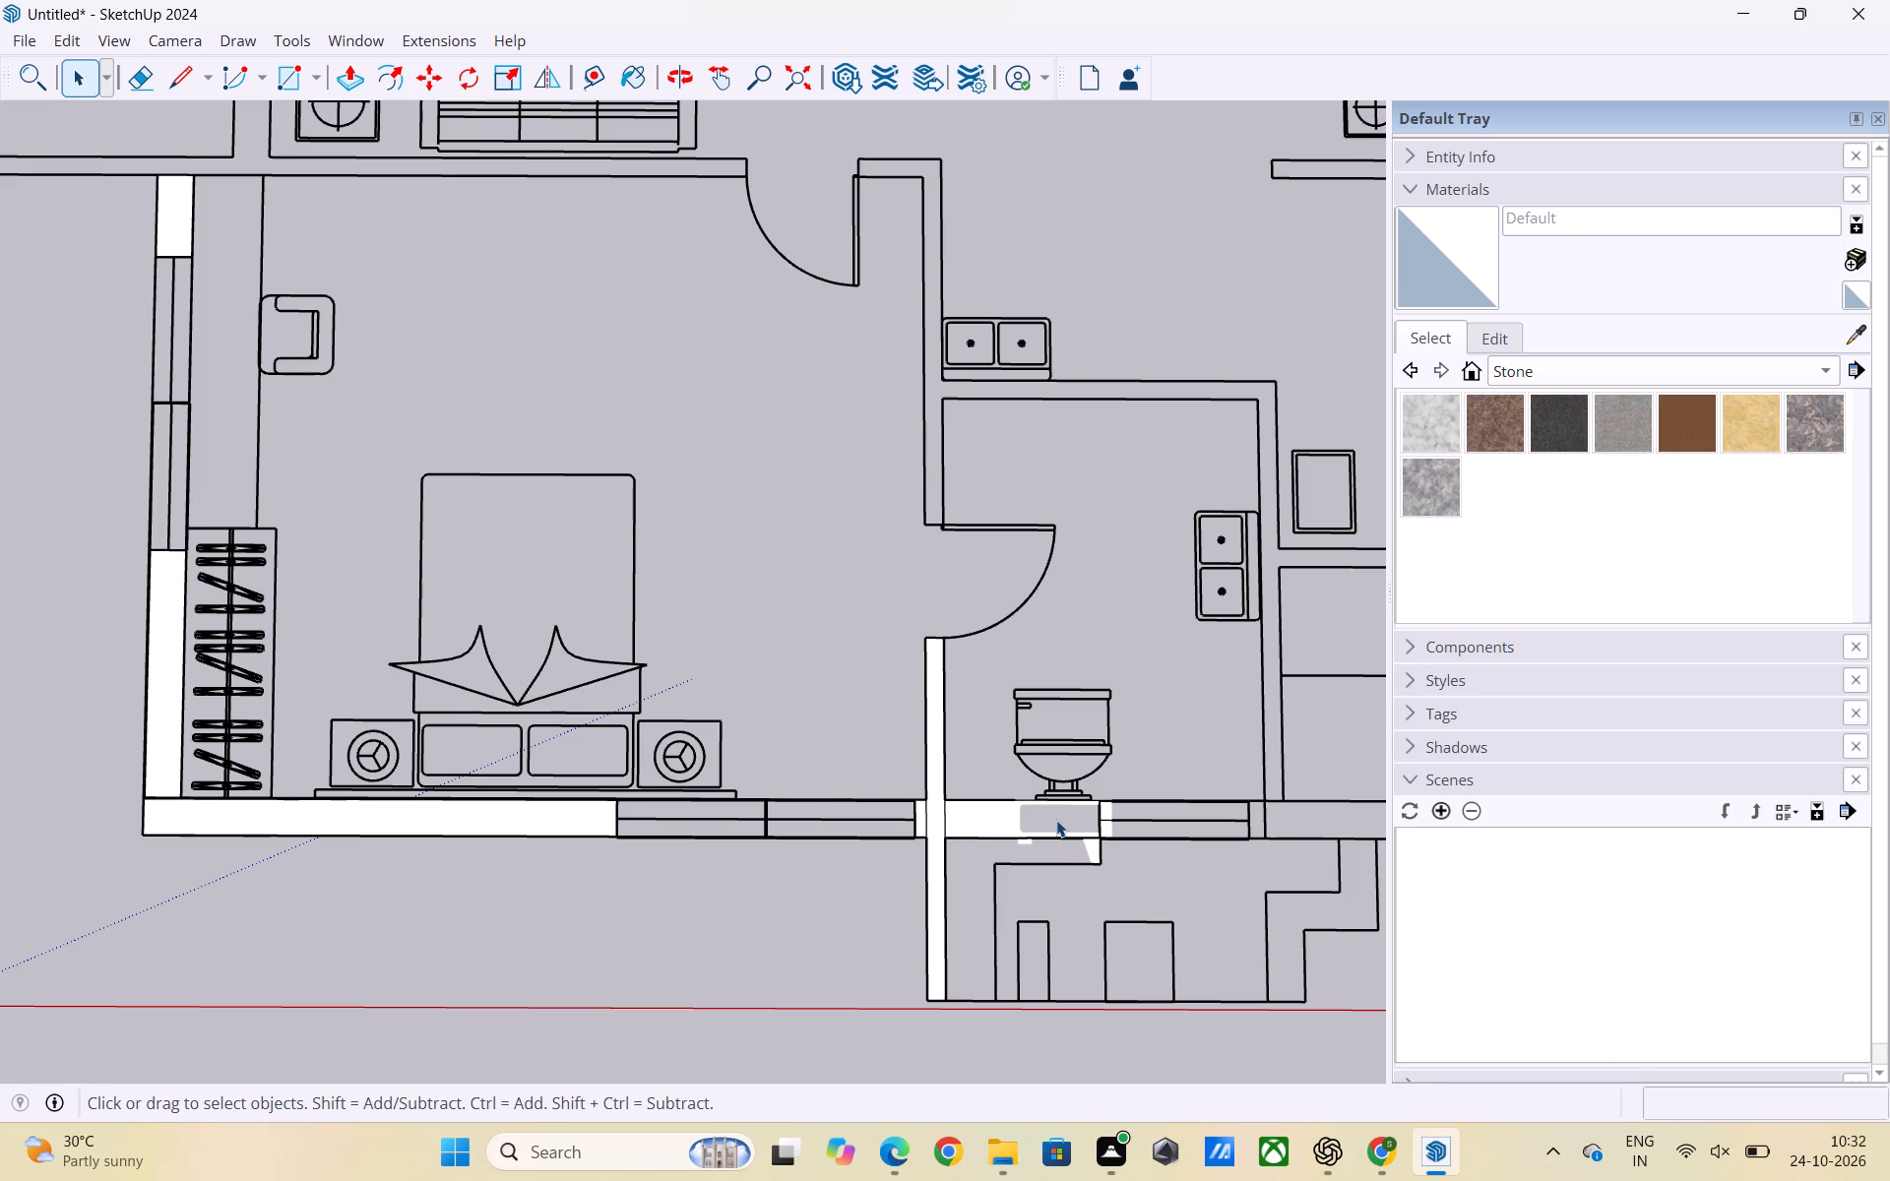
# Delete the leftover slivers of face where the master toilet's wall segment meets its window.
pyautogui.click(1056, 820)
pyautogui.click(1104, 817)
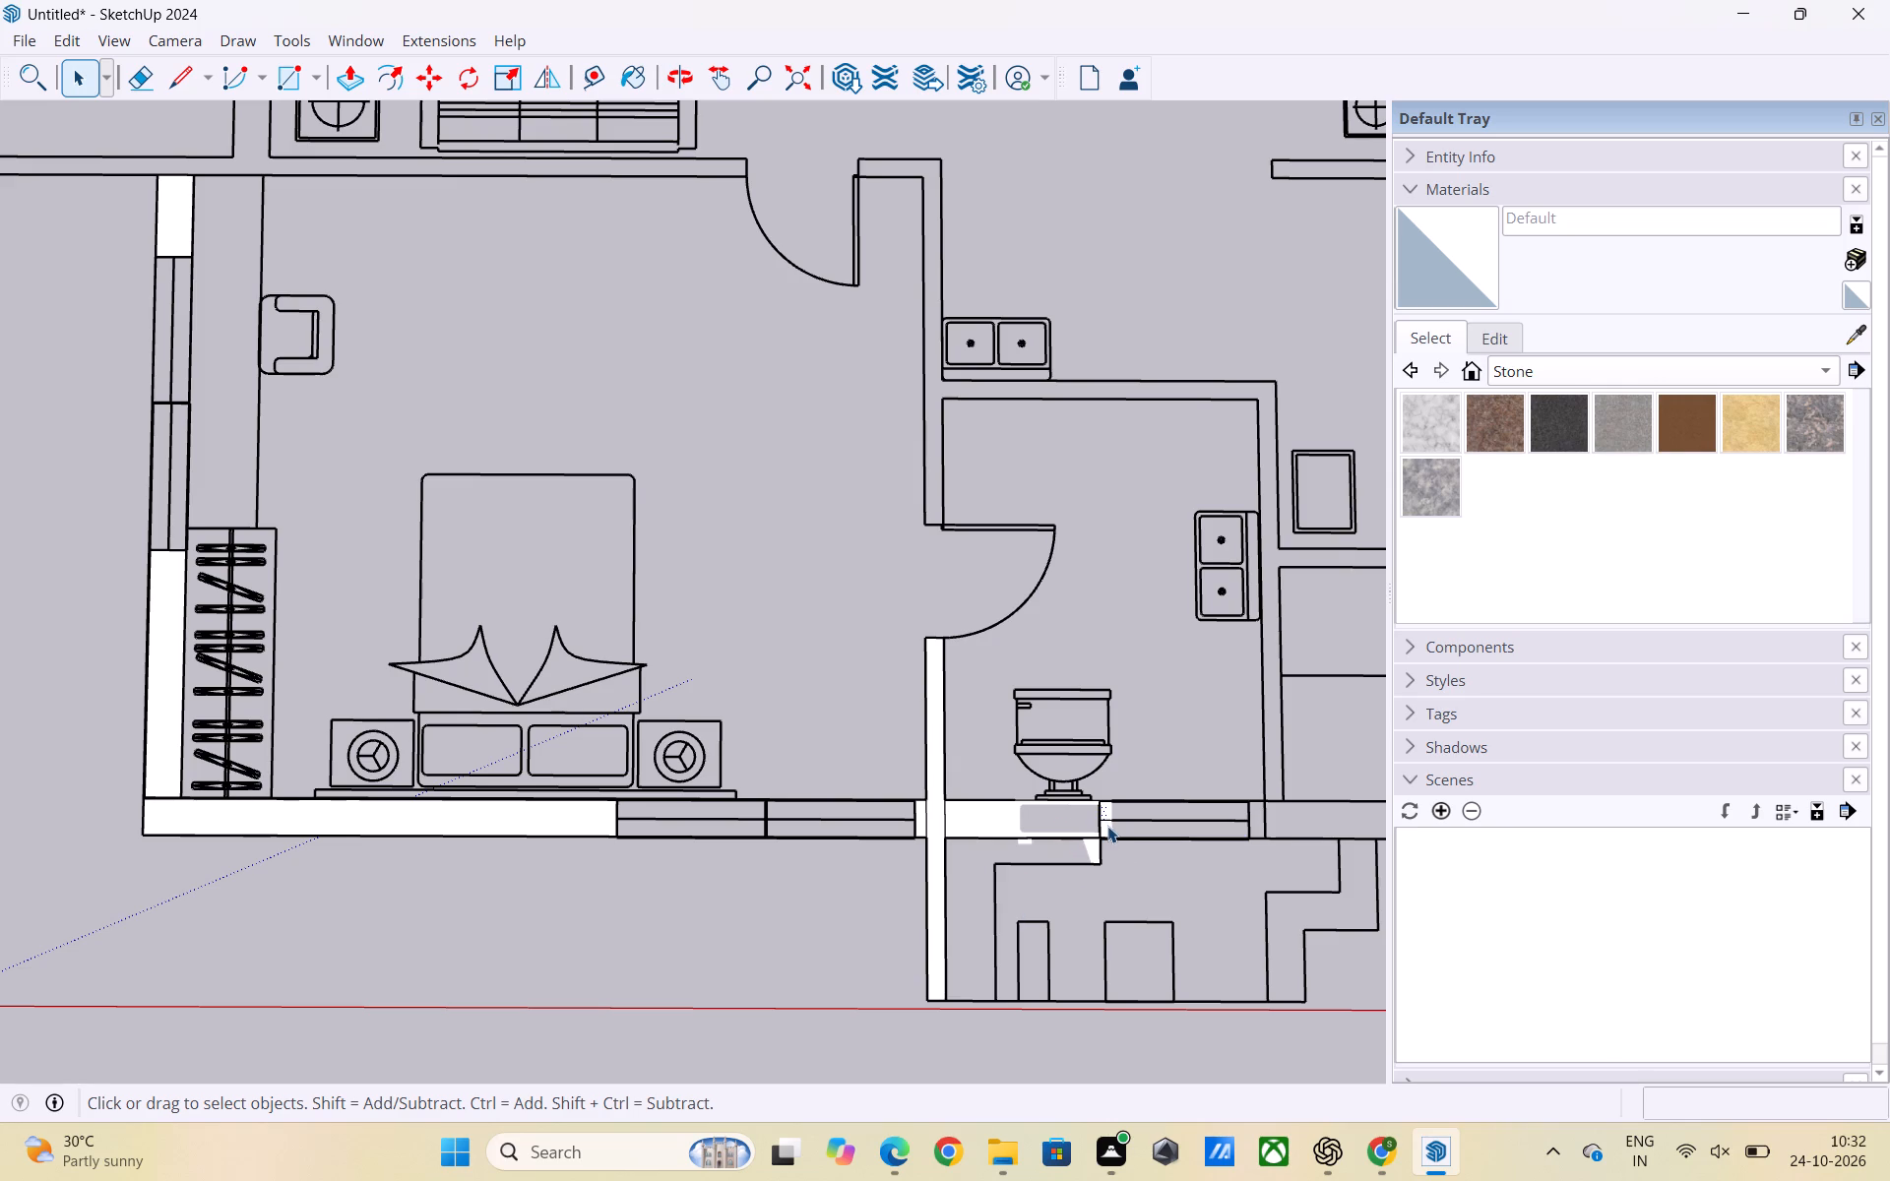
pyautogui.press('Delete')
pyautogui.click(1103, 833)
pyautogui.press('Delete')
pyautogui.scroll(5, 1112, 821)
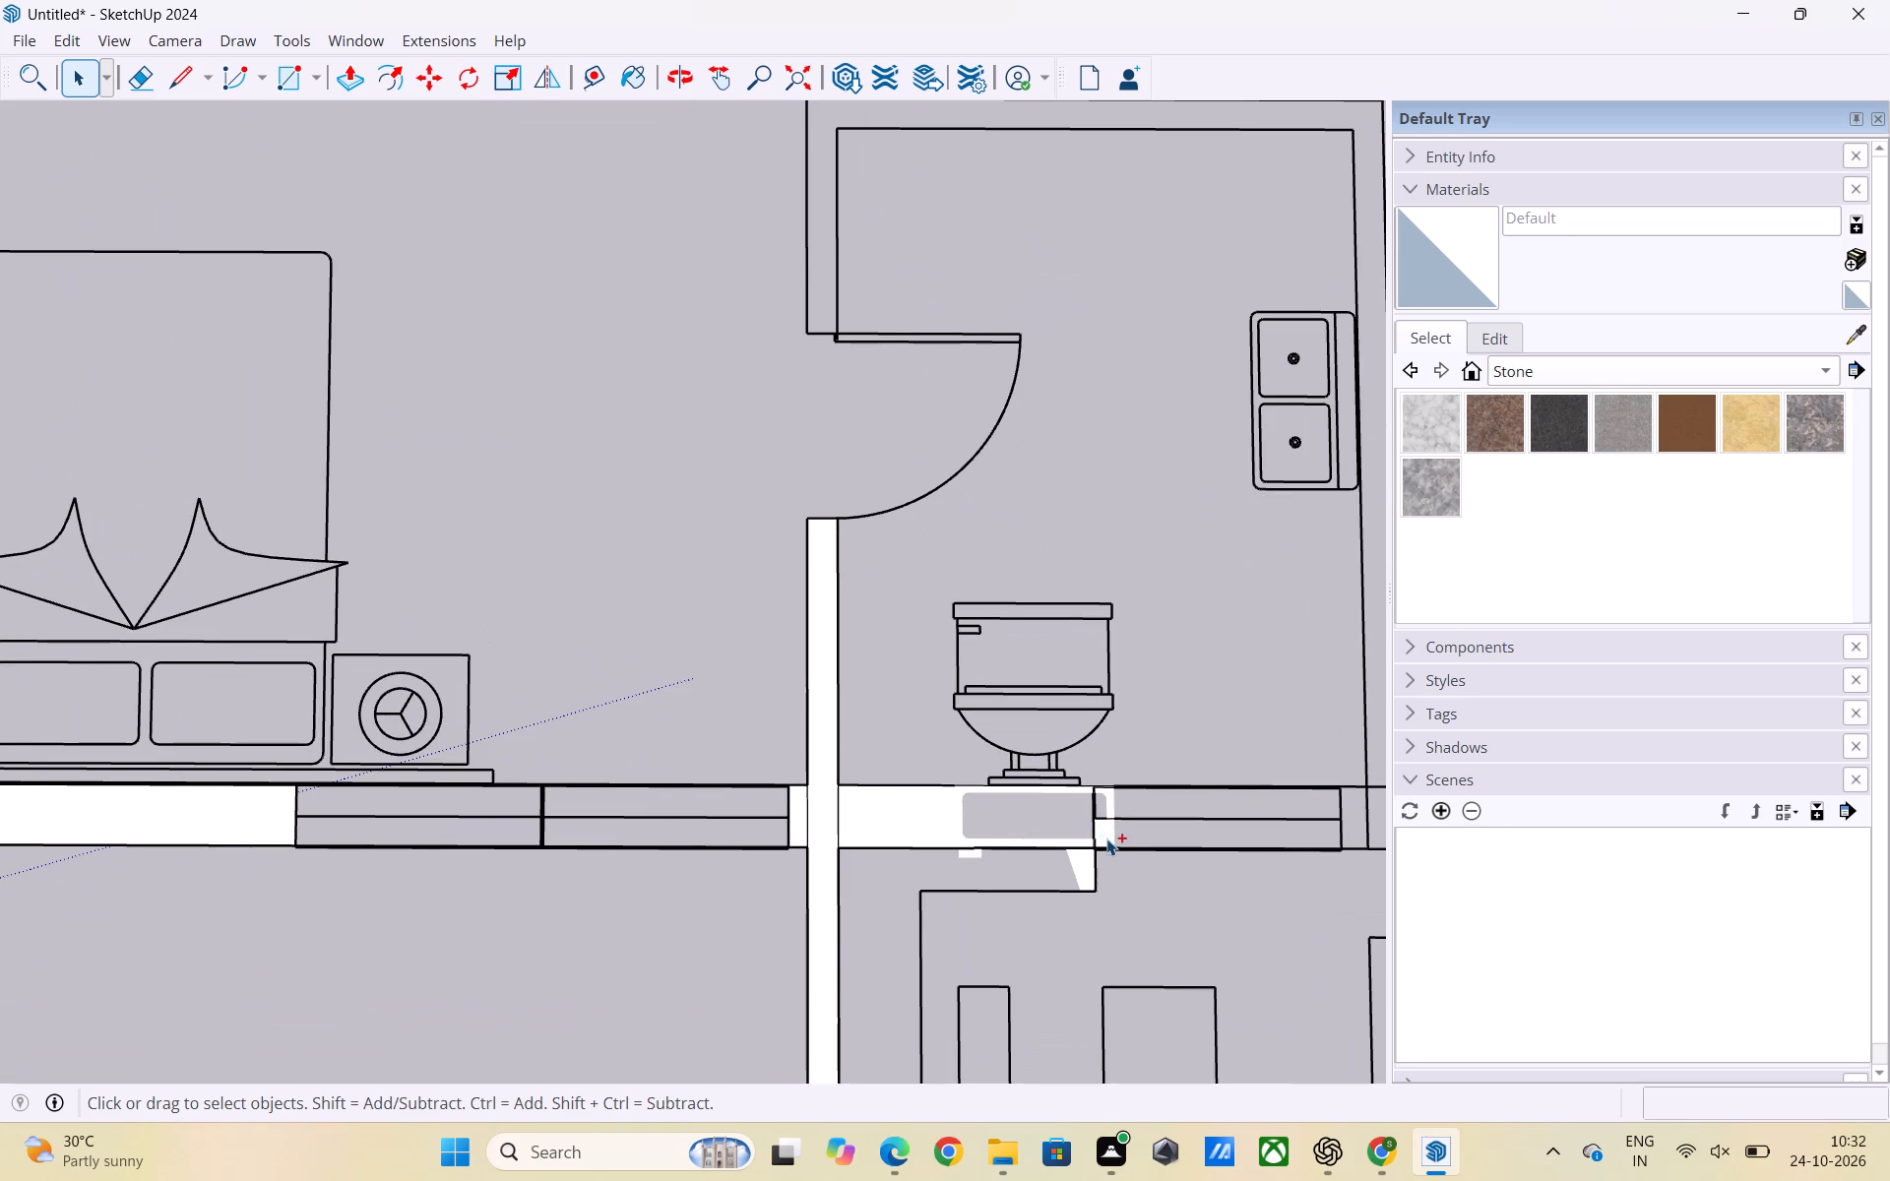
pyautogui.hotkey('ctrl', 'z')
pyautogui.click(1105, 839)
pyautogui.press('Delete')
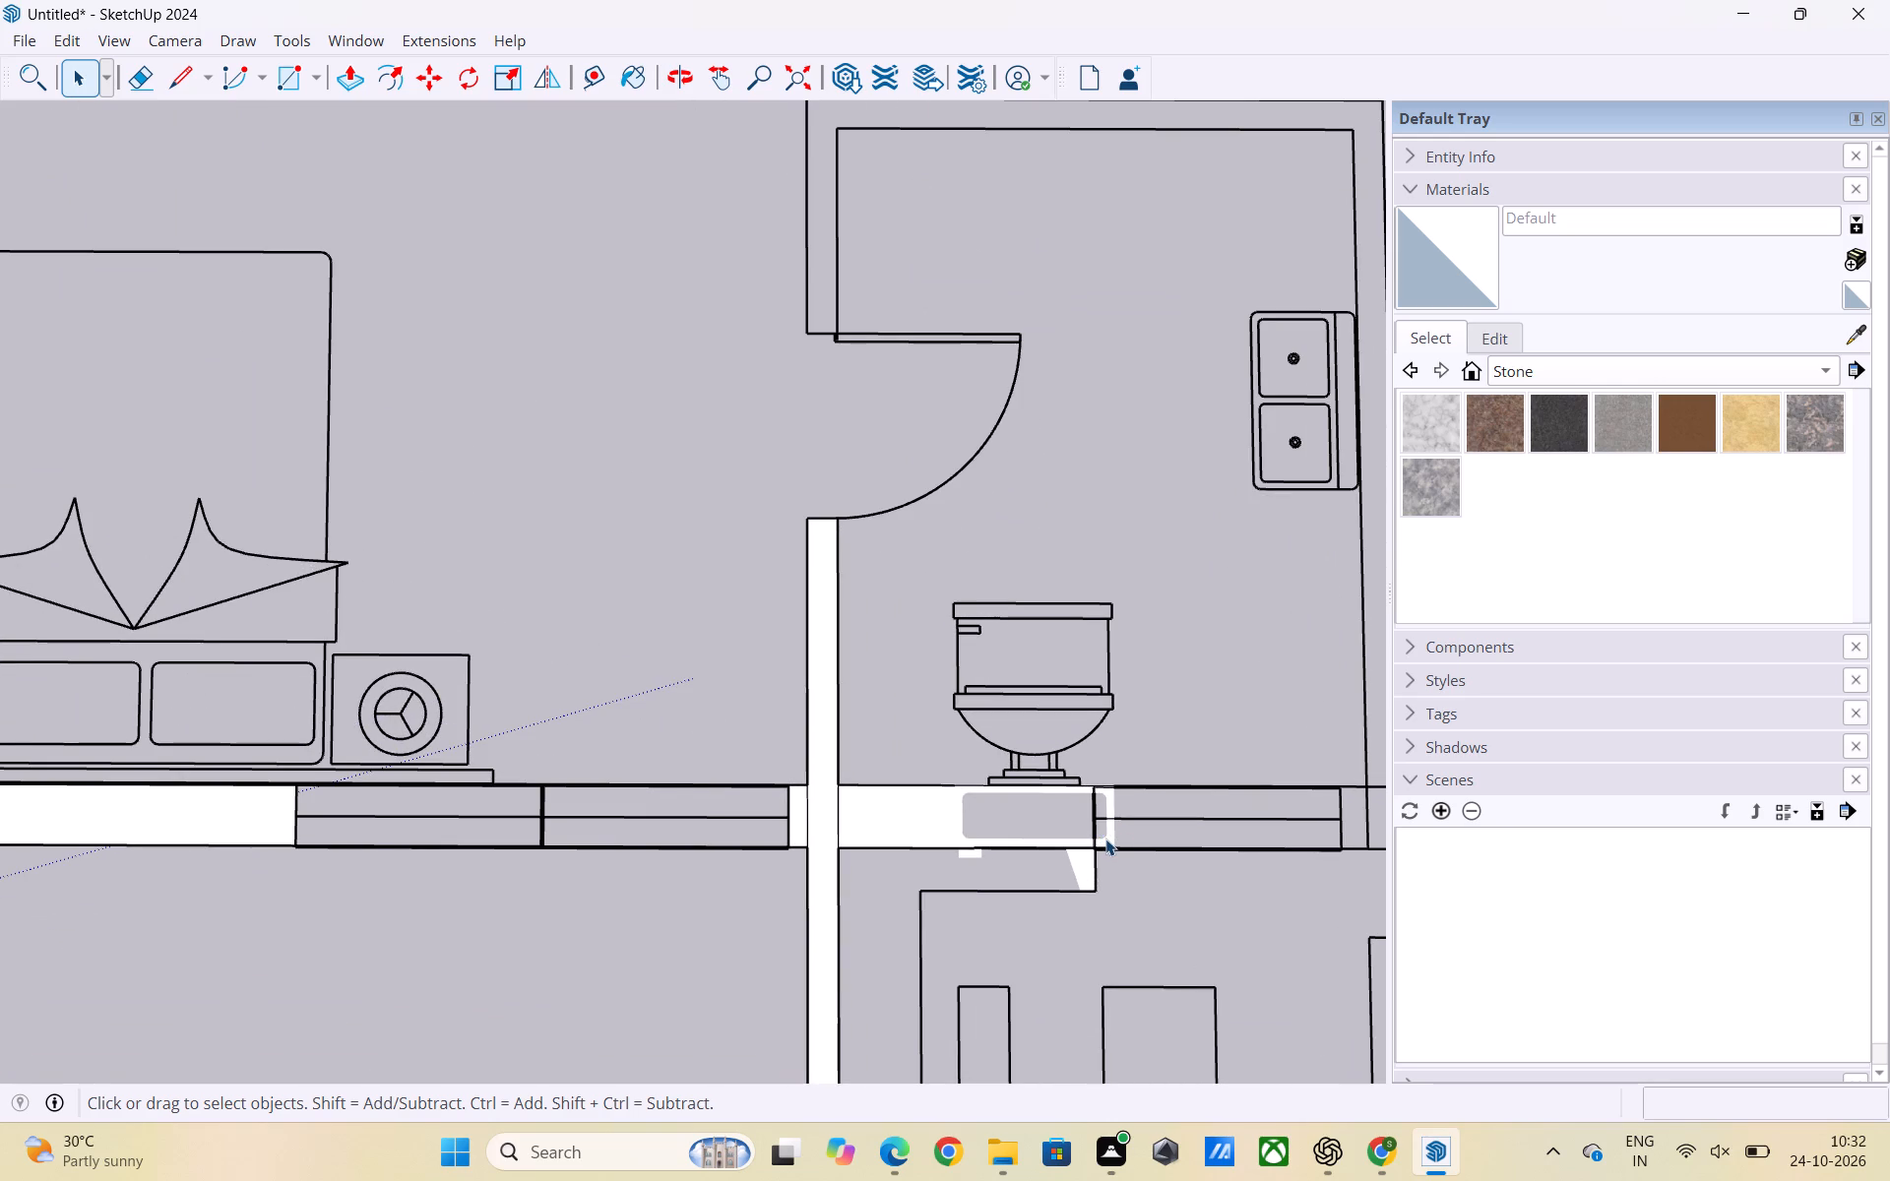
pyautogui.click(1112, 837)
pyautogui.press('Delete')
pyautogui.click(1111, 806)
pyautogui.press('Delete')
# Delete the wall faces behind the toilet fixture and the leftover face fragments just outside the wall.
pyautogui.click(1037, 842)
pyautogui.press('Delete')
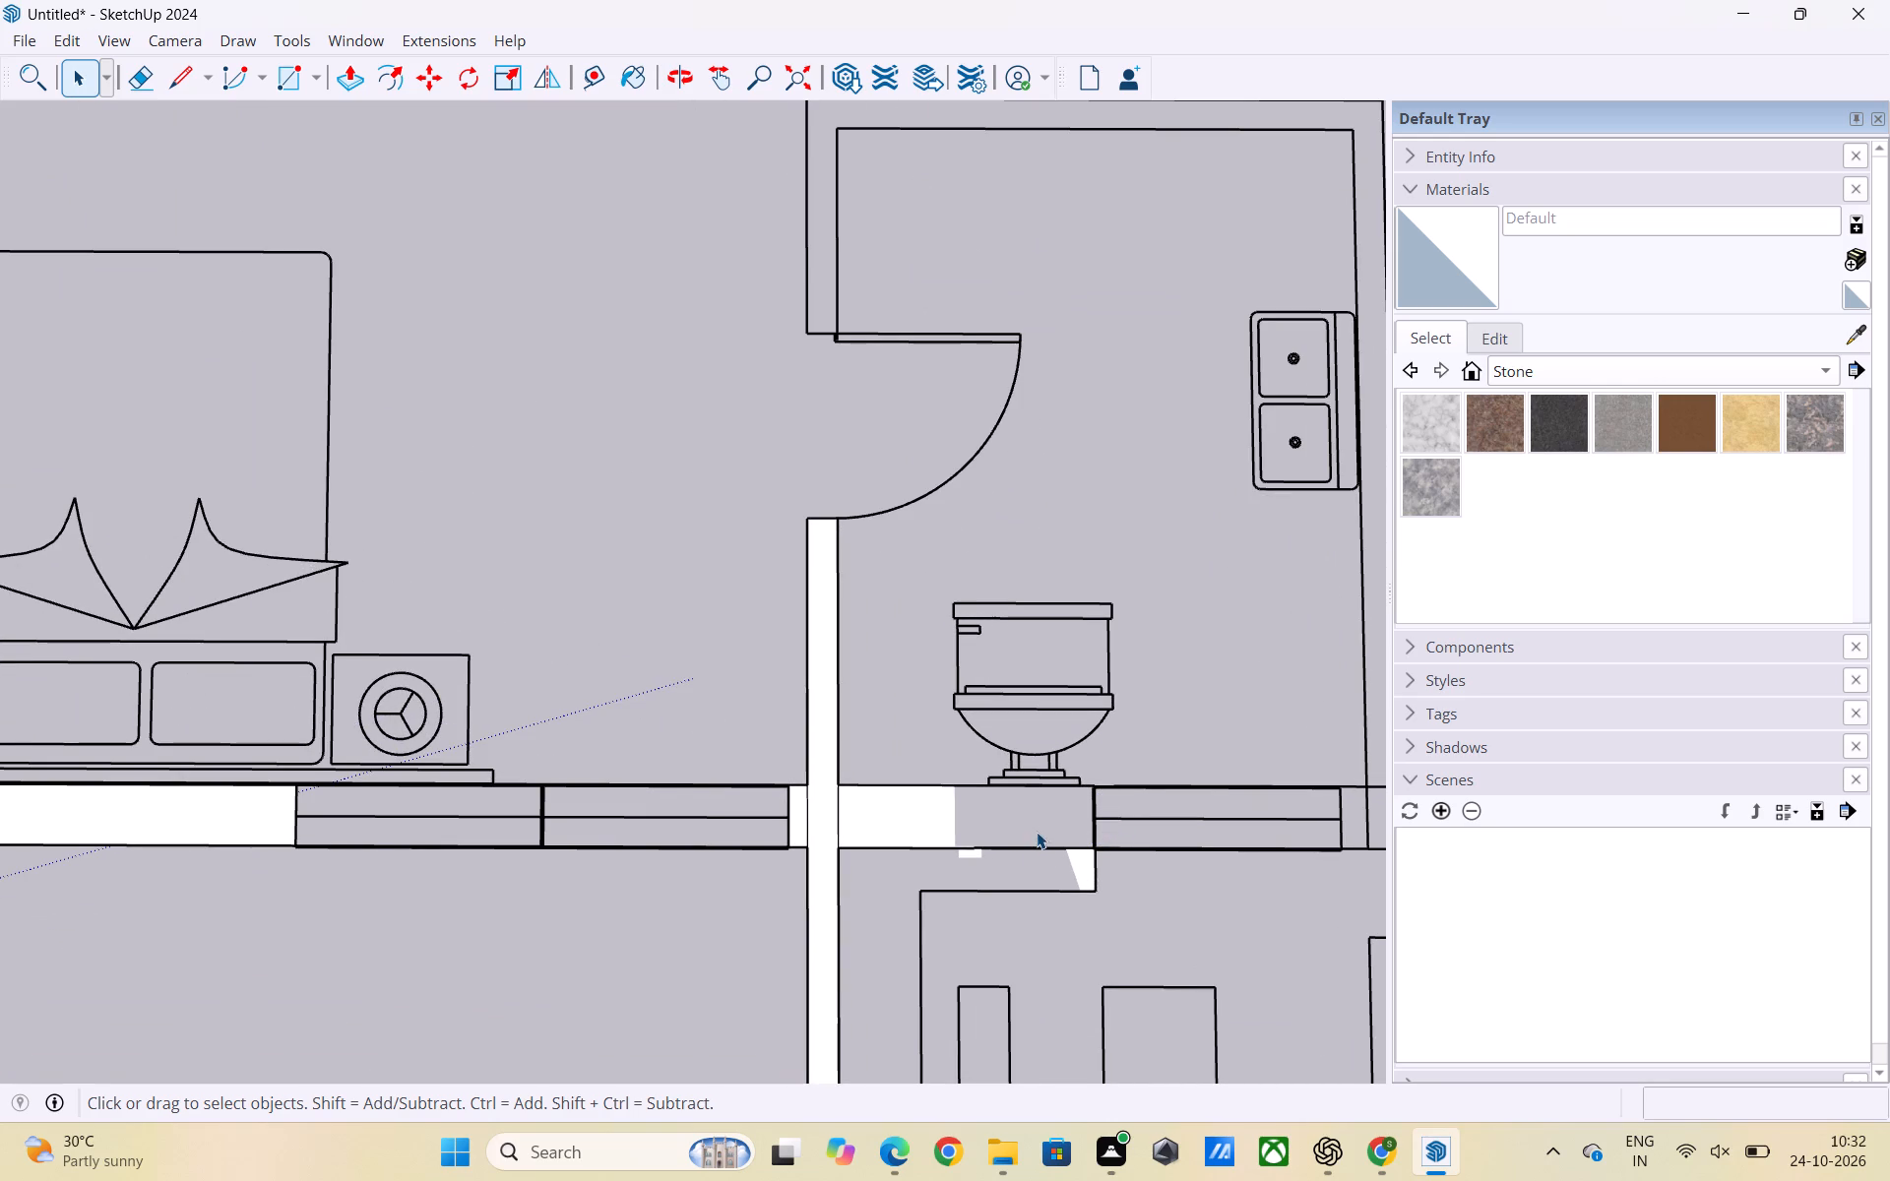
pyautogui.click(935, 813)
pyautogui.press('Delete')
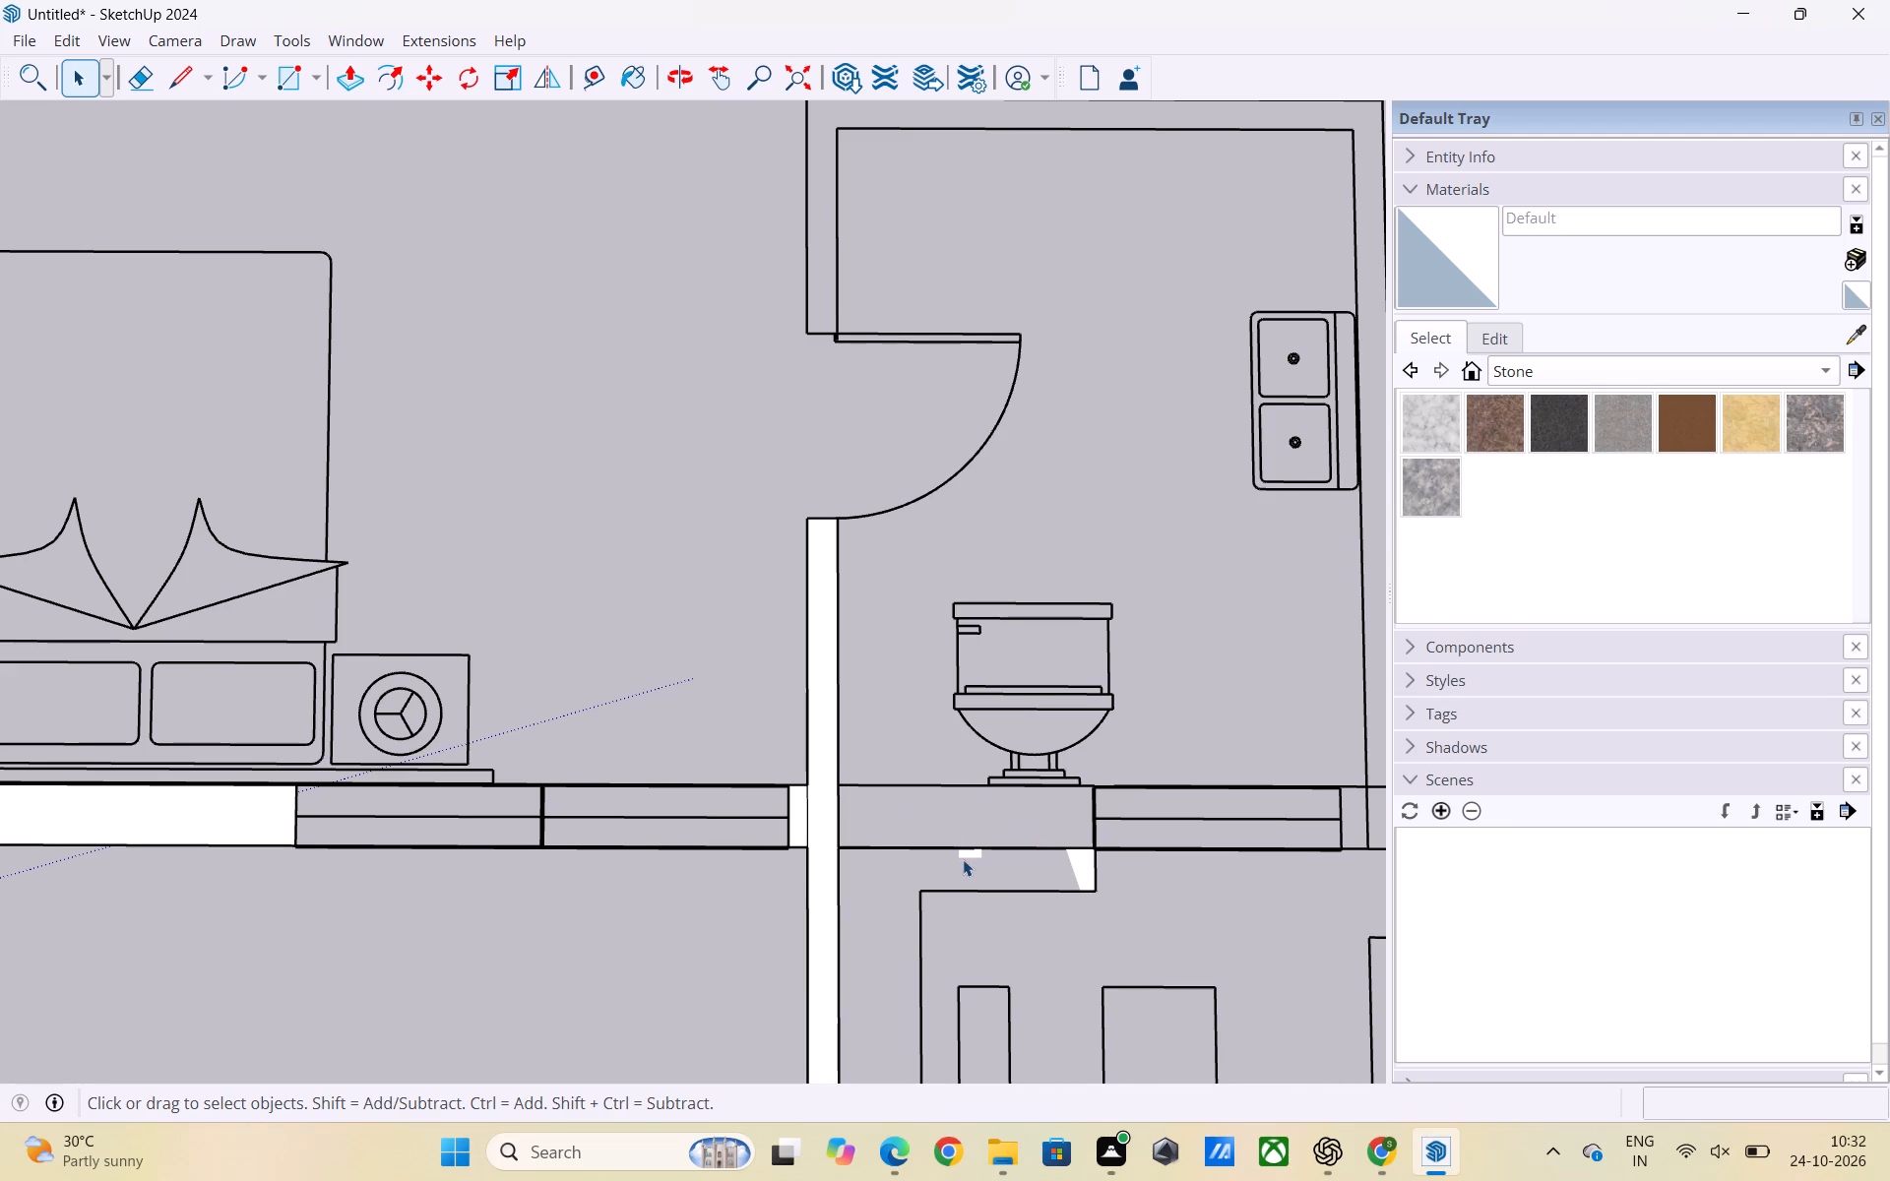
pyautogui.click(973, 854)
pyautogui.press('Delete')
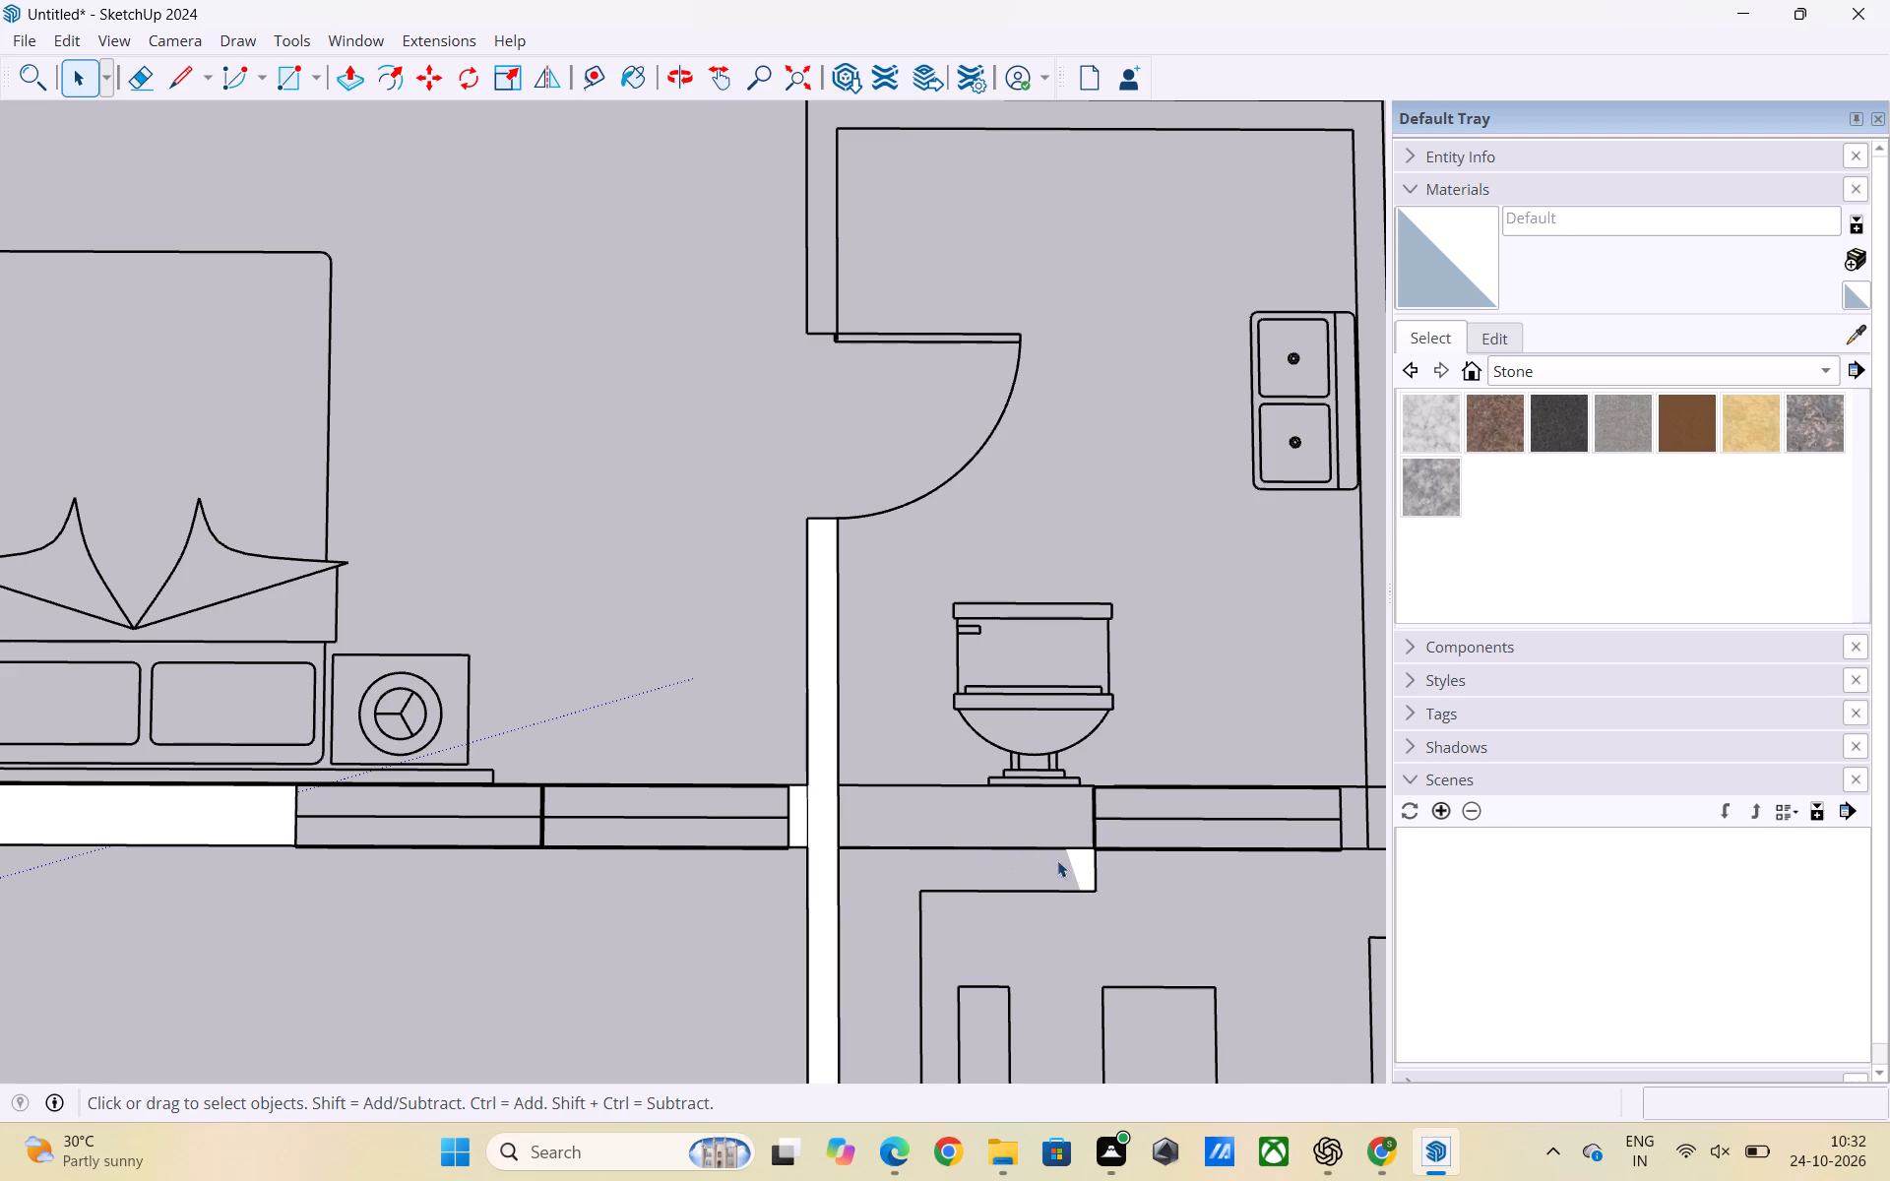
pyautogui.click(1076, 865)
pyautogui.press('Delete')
# Draw a rectangle of about 3' 1 1/8" by 9 1/4" over the master toilet's outer wall, from the partition wall to the window.
pyautogui.press('r')
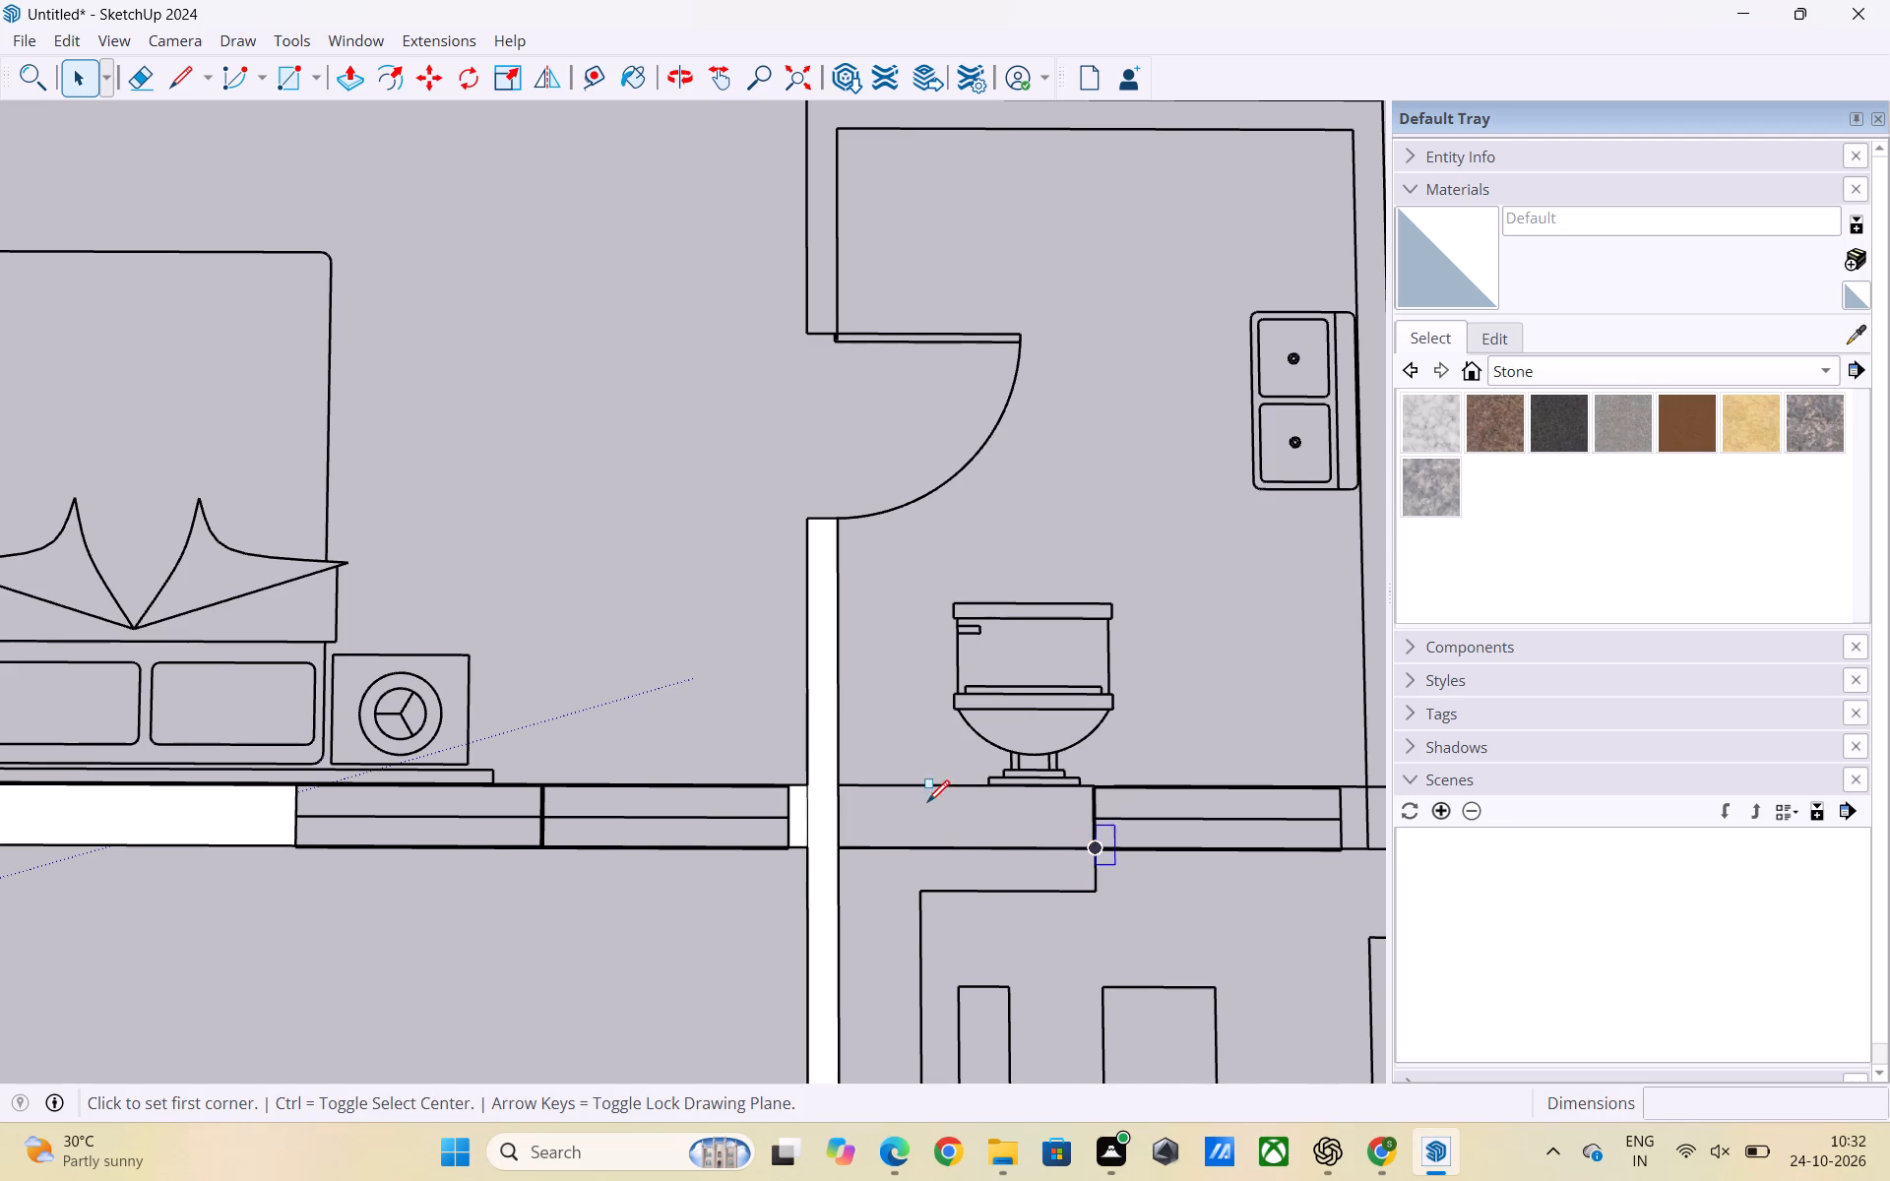
pyautogui.click(841, 786)
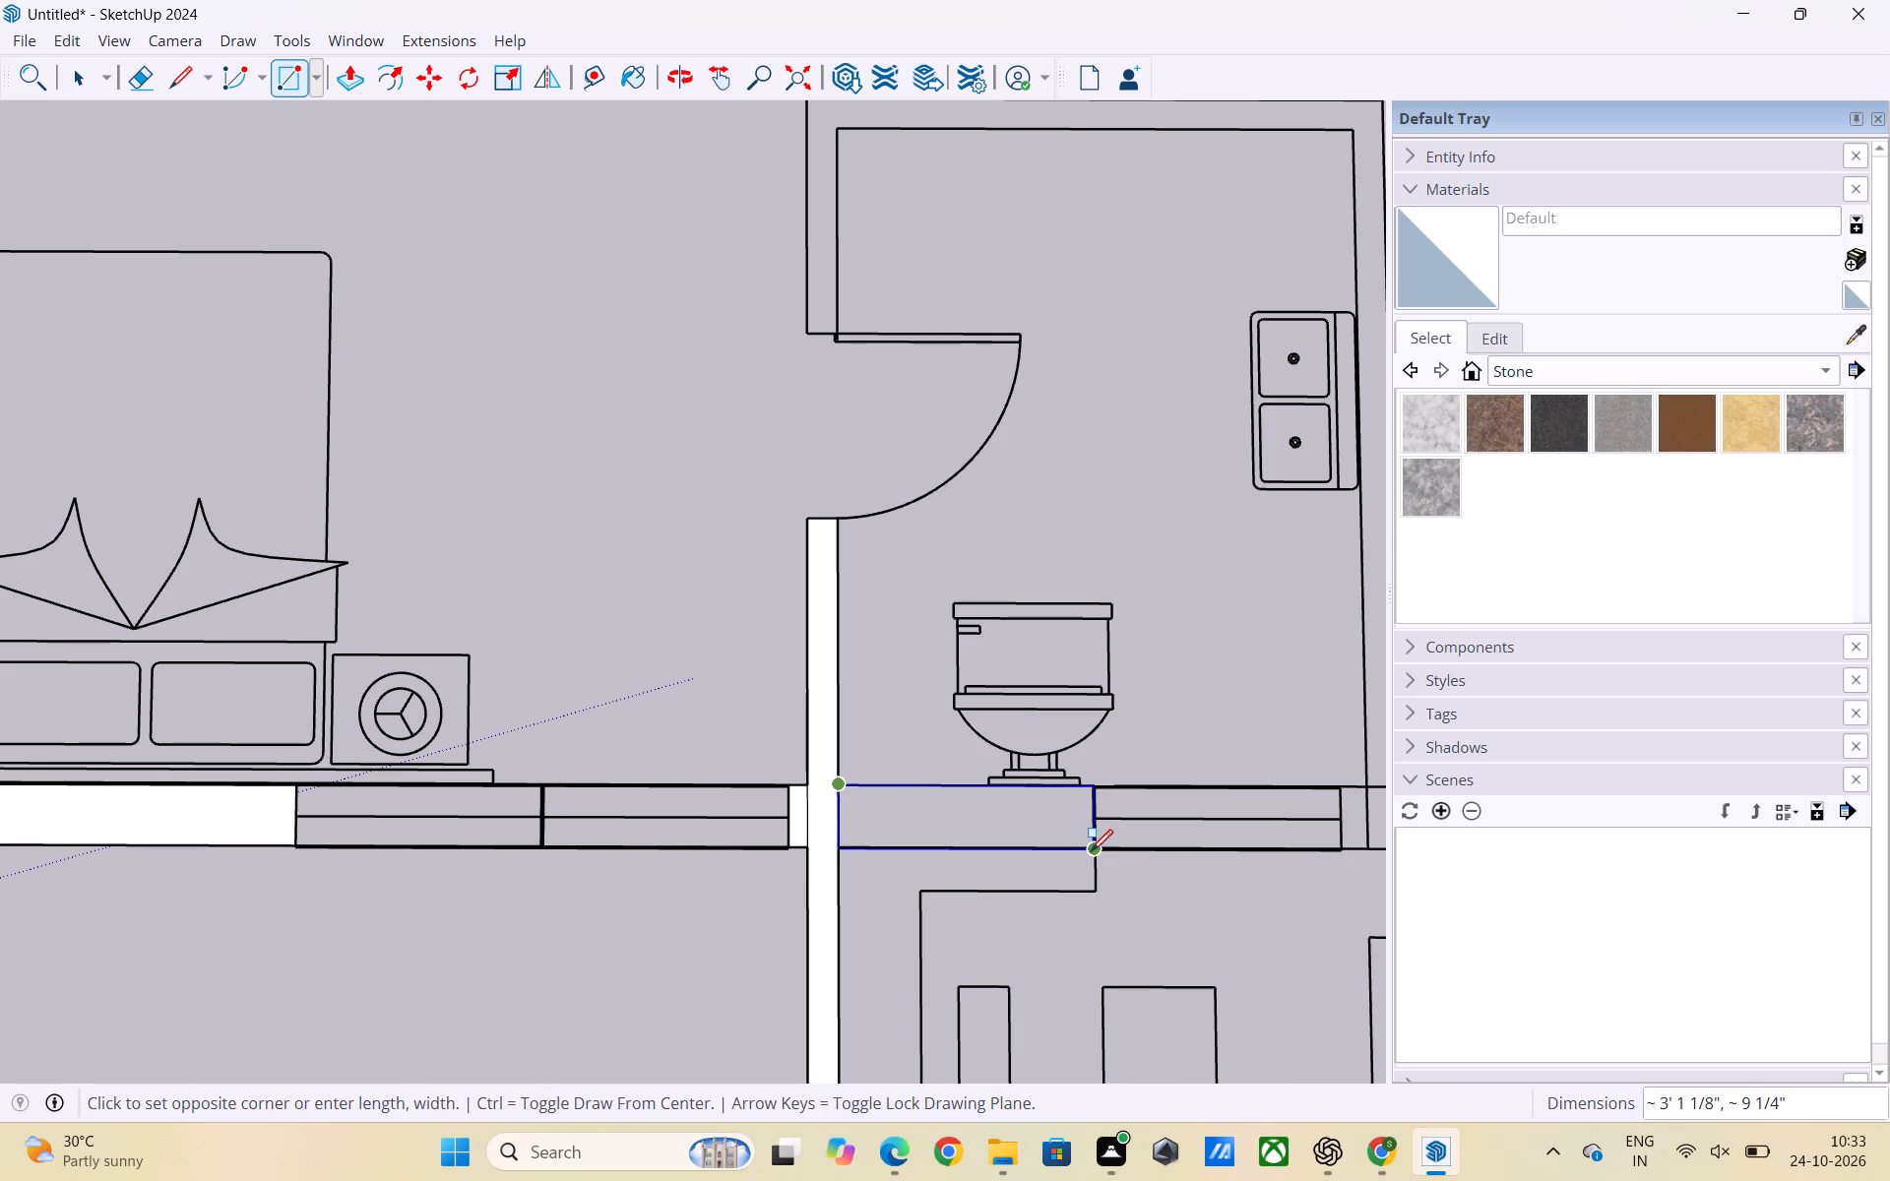
pyautogui.click(1091, 851)
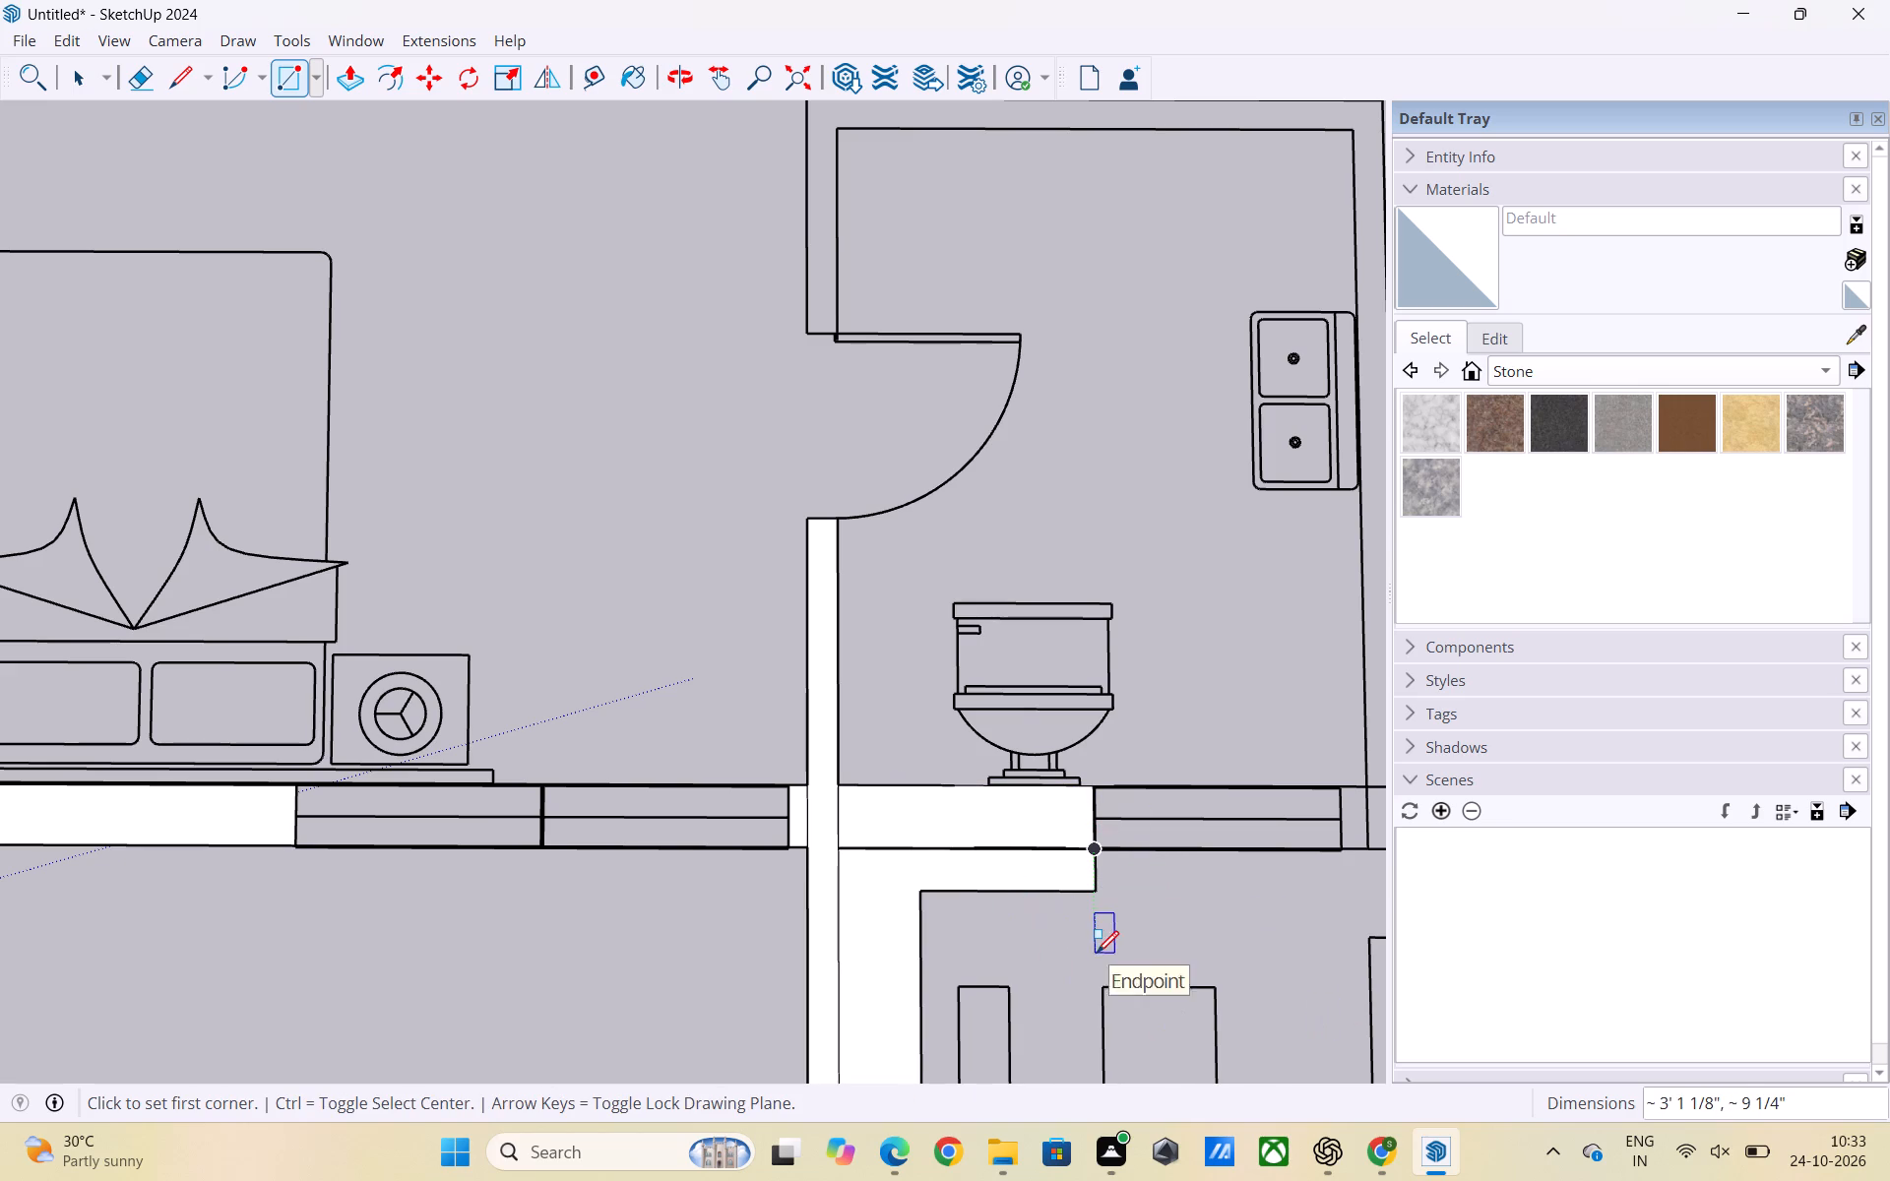
# Delete the L-shaped face and its leftover fragments outside the master toilet's outer wall.
pyautogui.press('space')
pyautogui.click(1026, 880)
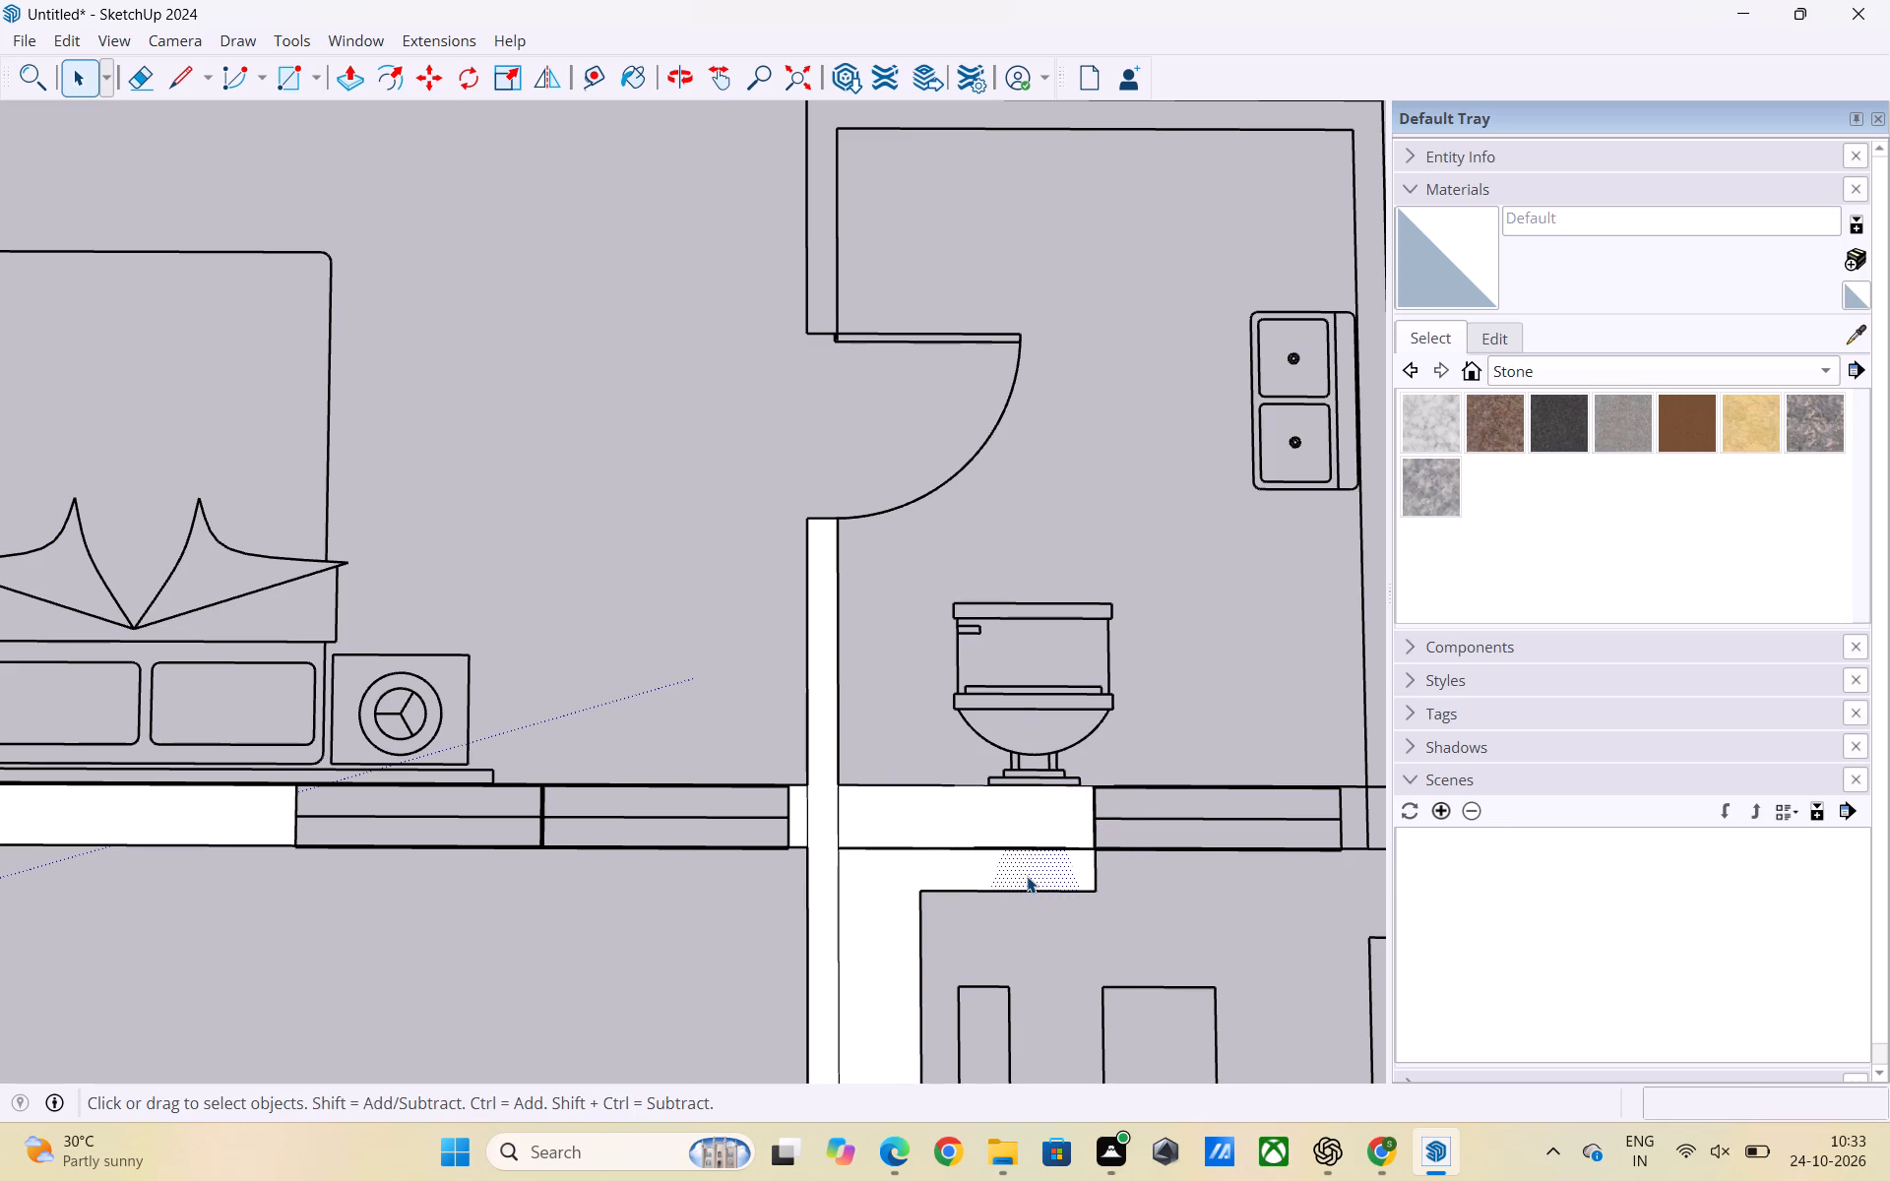
pyautogui.keyDown('ctrl'); pyautogui.click(899, 904); pyautogui.keyUp('ctrl')
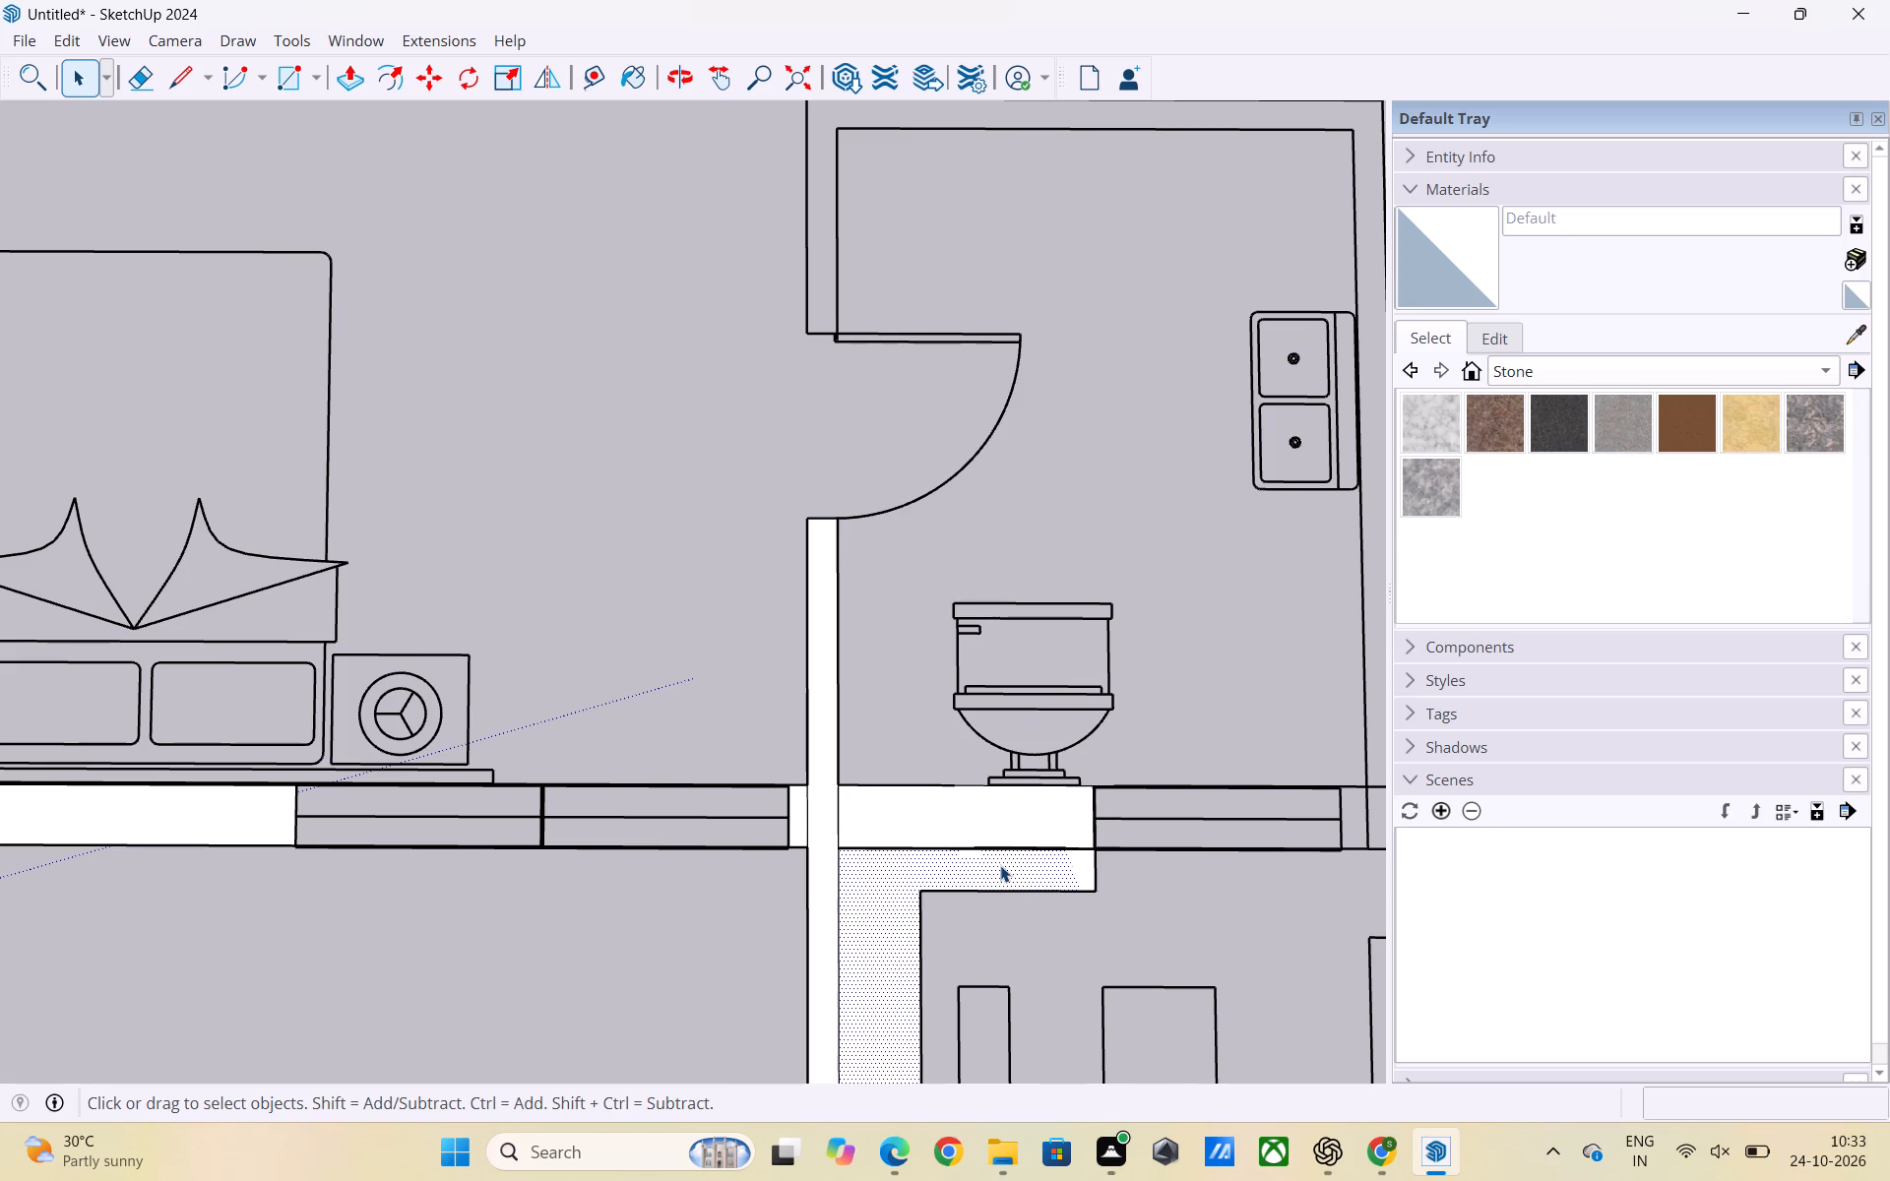
pyautogui.press('Delete')
pyautogui.scroll(-1, 1140, 841)
pyautogui.click(1082, 865)
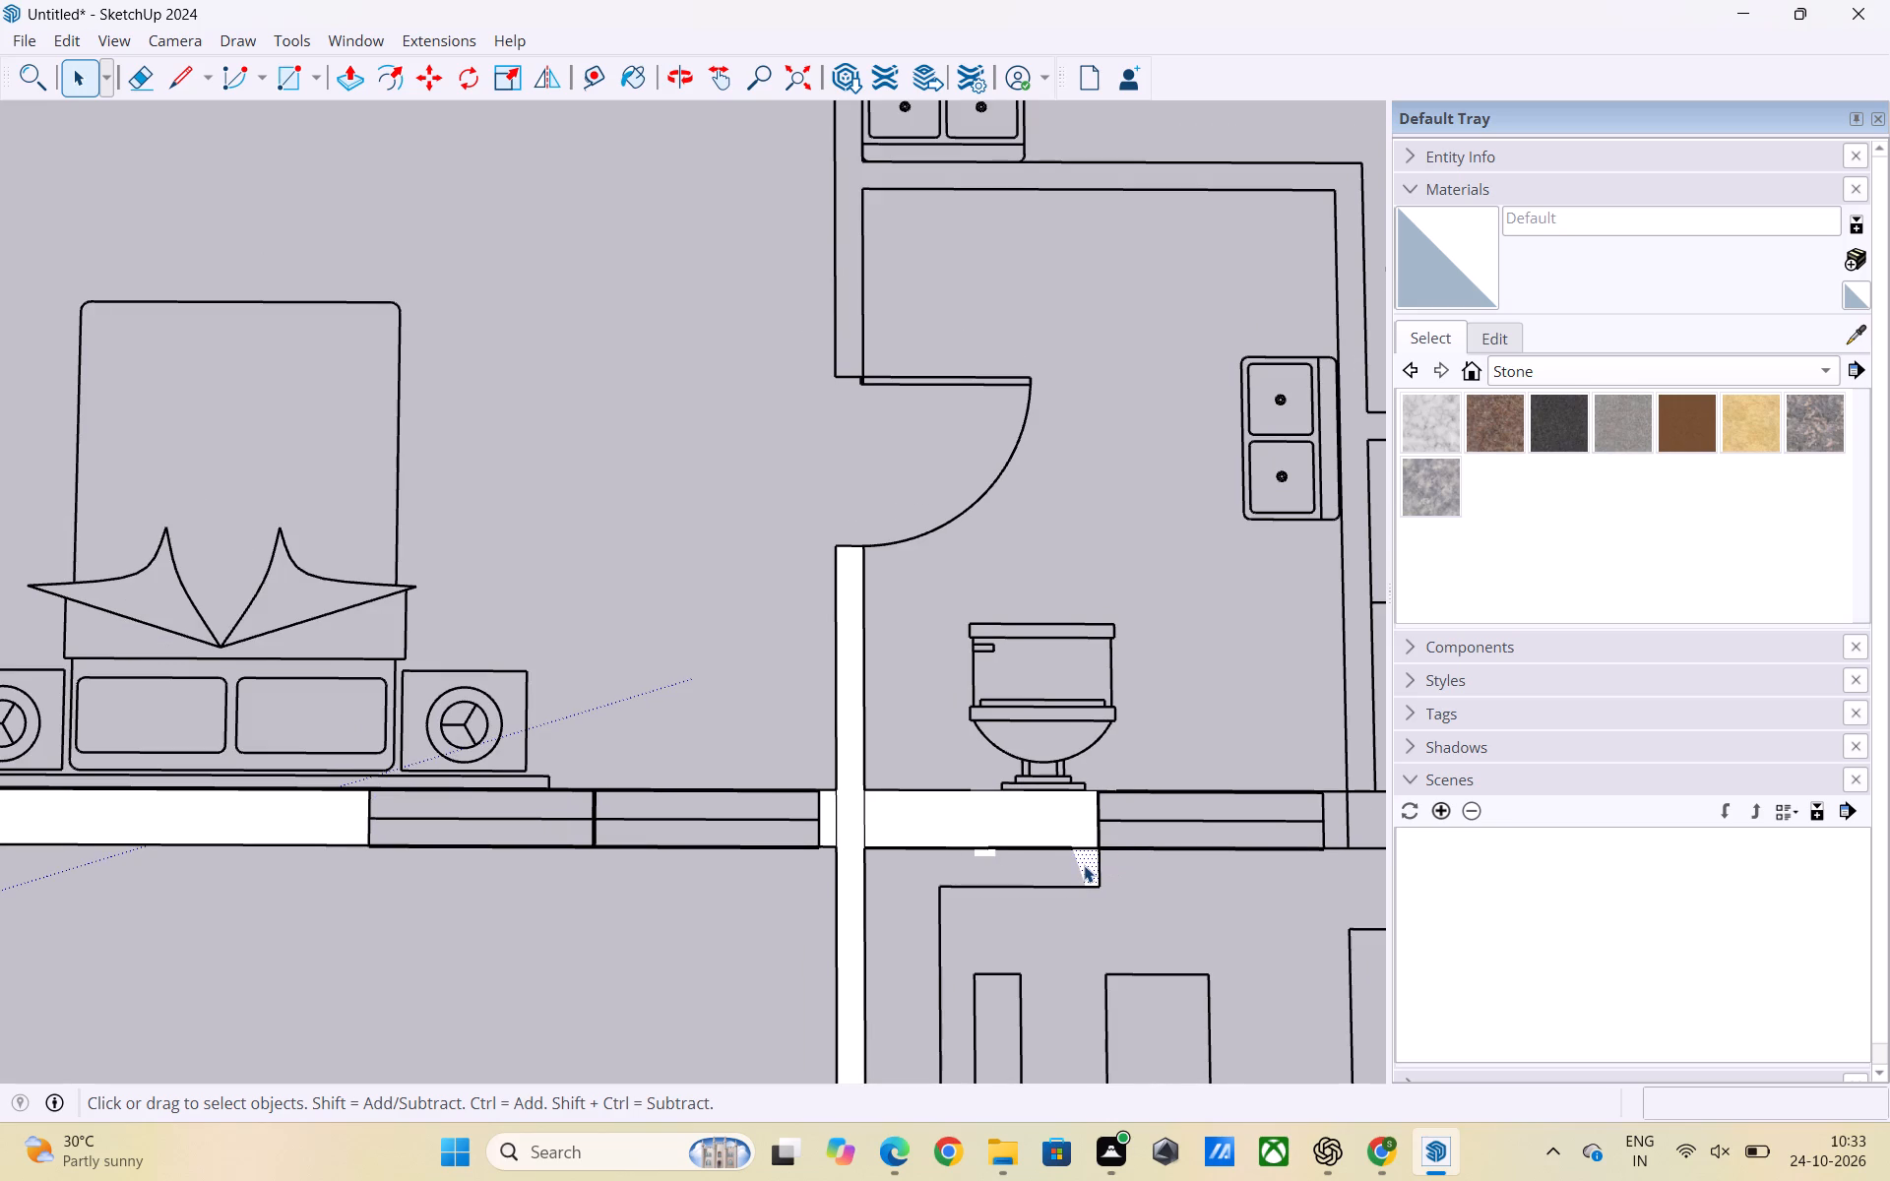
pyautogui.press('Delete')
pyautogui.click(989, 854)
pyautogui.press('Delete')
# Examine the traced walls across both apartment units and compare them with the reference floor plan image.
pyautogui.scroll(-3, 1069, 858)
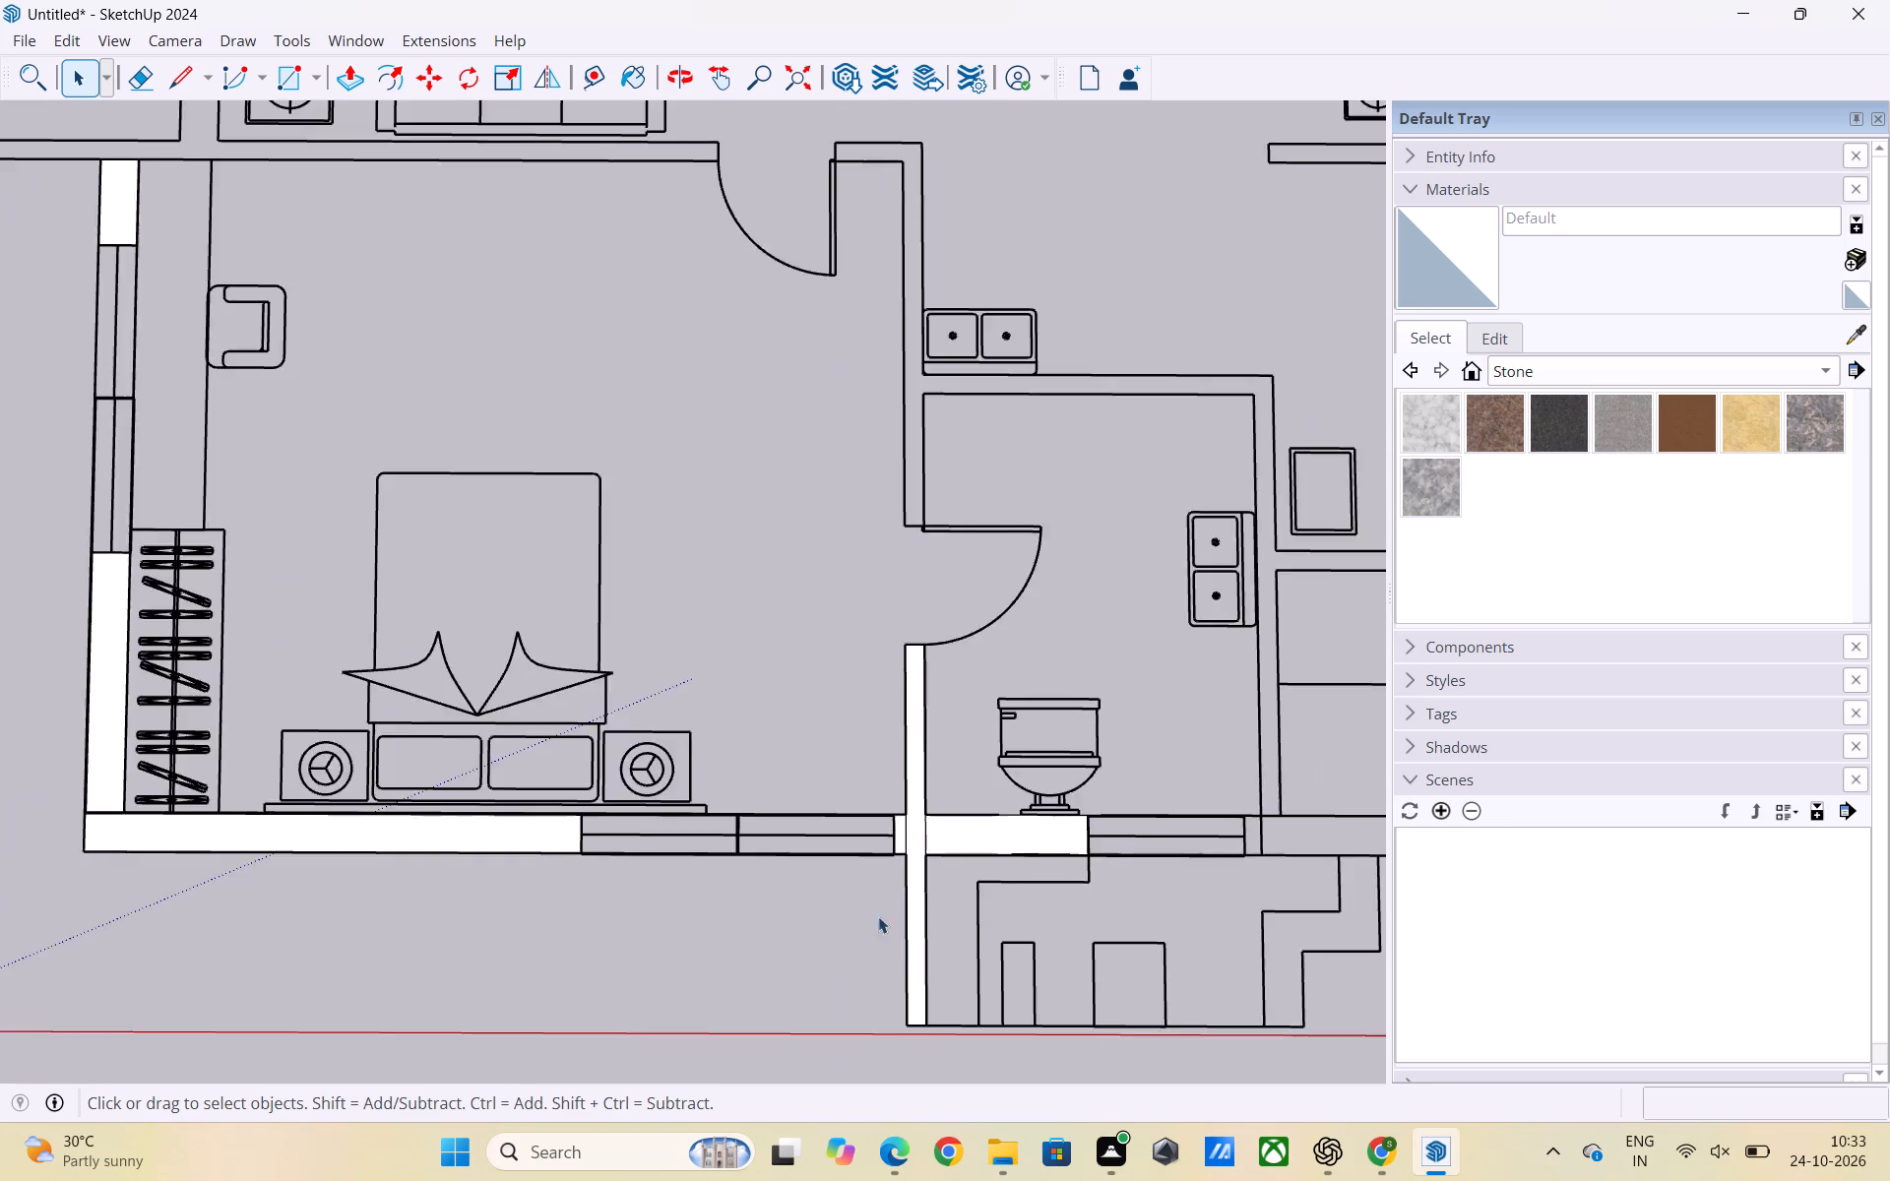
pyautogui.scroll(-10, 878, 916)
pyautogui.scroll(-3, 722, 831)
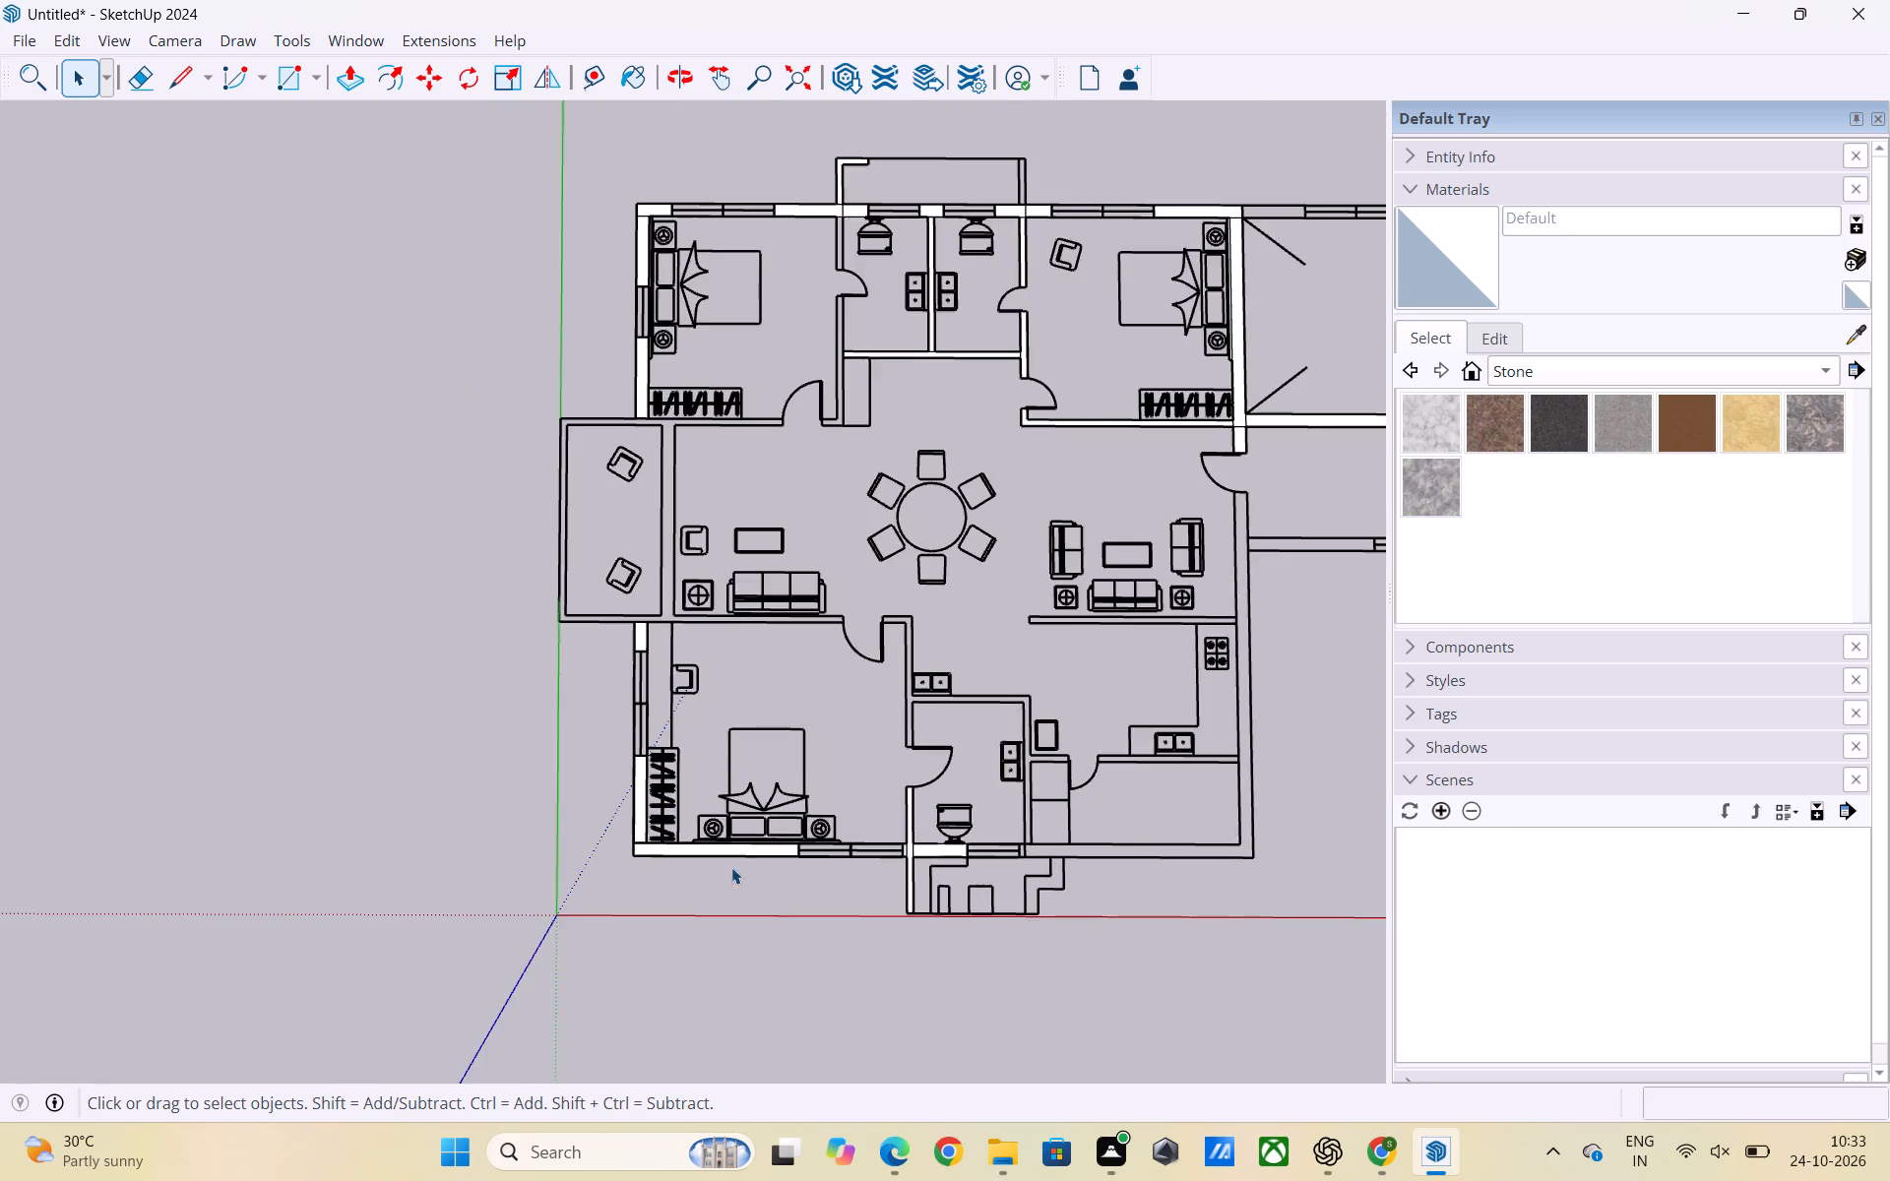
pyautogui.scroll(-11, 733, 868)
pyautogui.scroll(2, 787, 853)
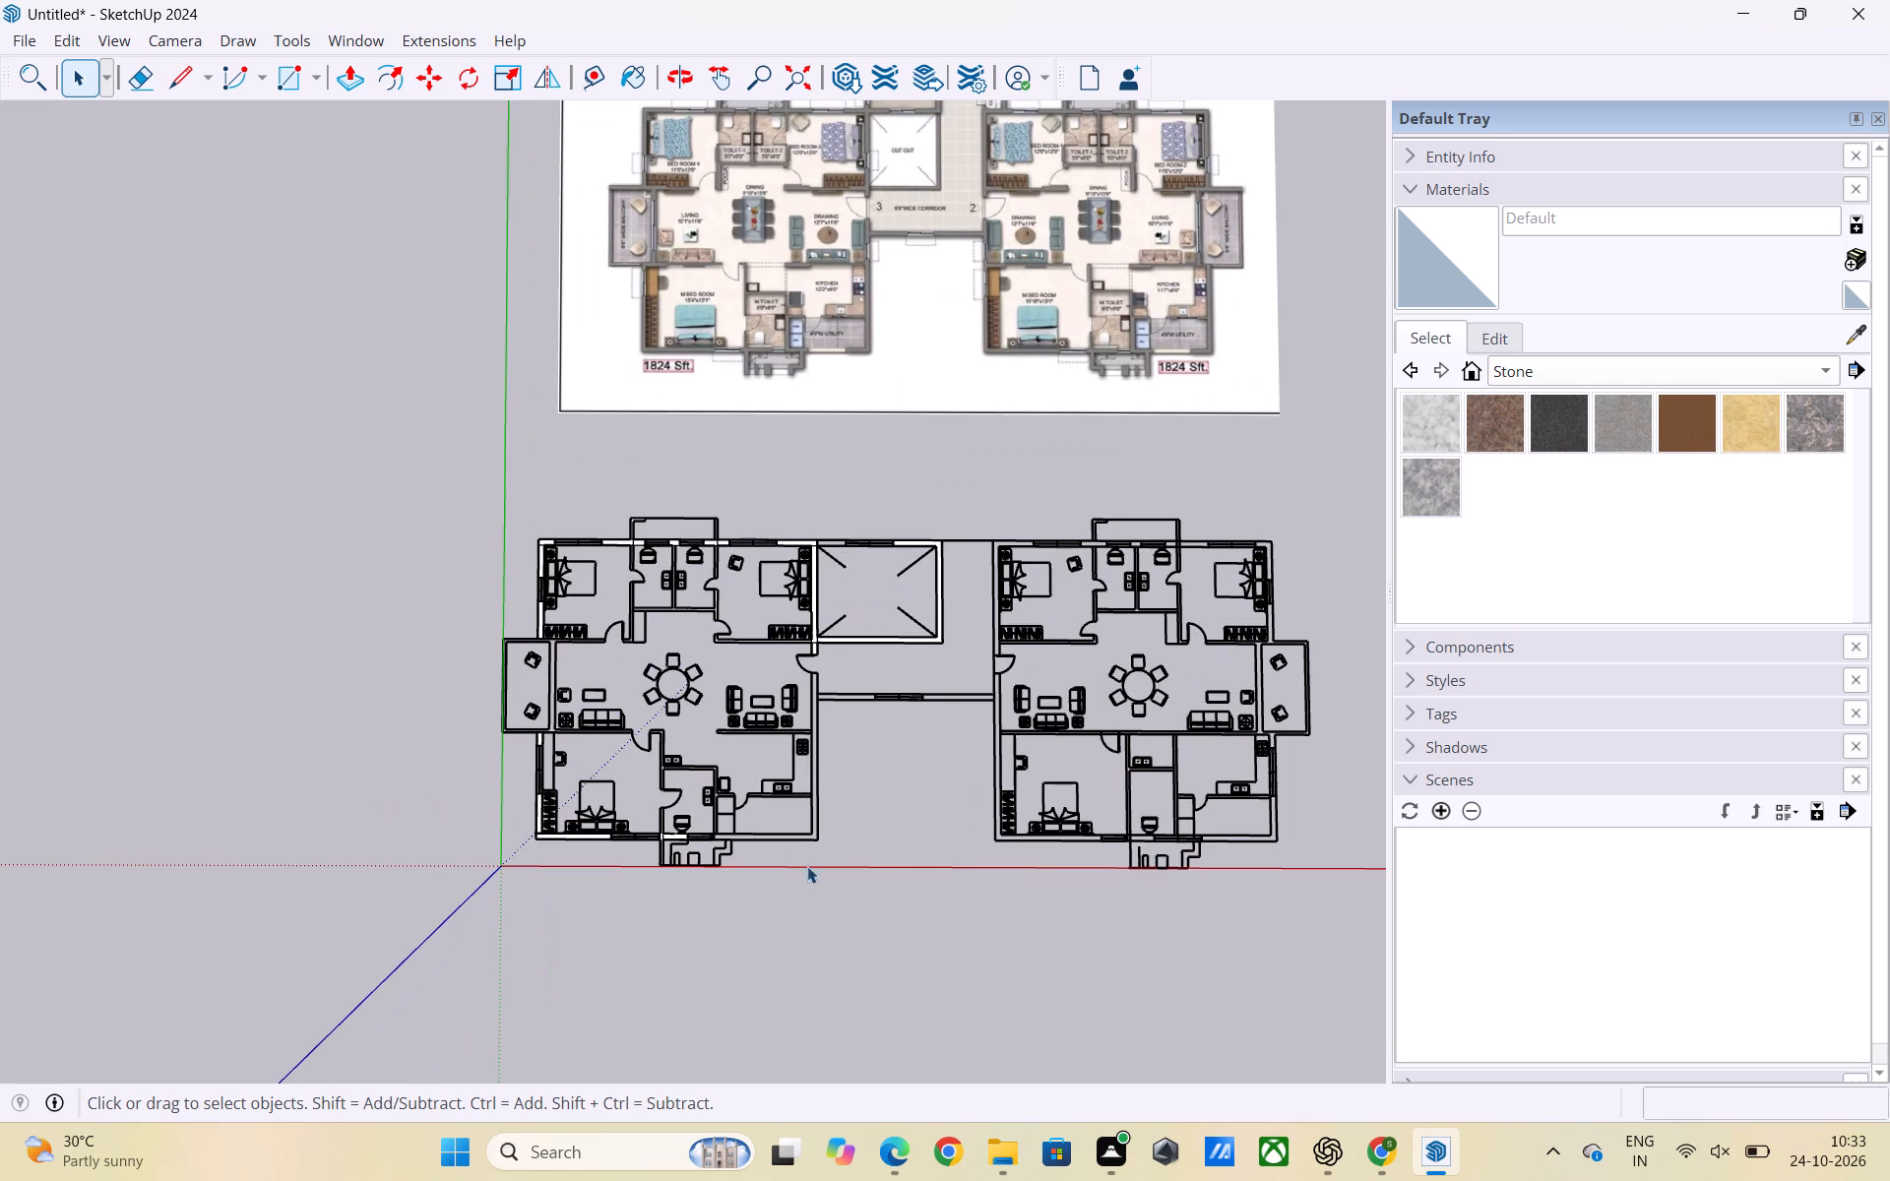
pyautogui.scroll(5, 1194, 844)
pyautogui.scroll(-3, 805, 793)
pyautogui.scroll(-2, 1285, 790)
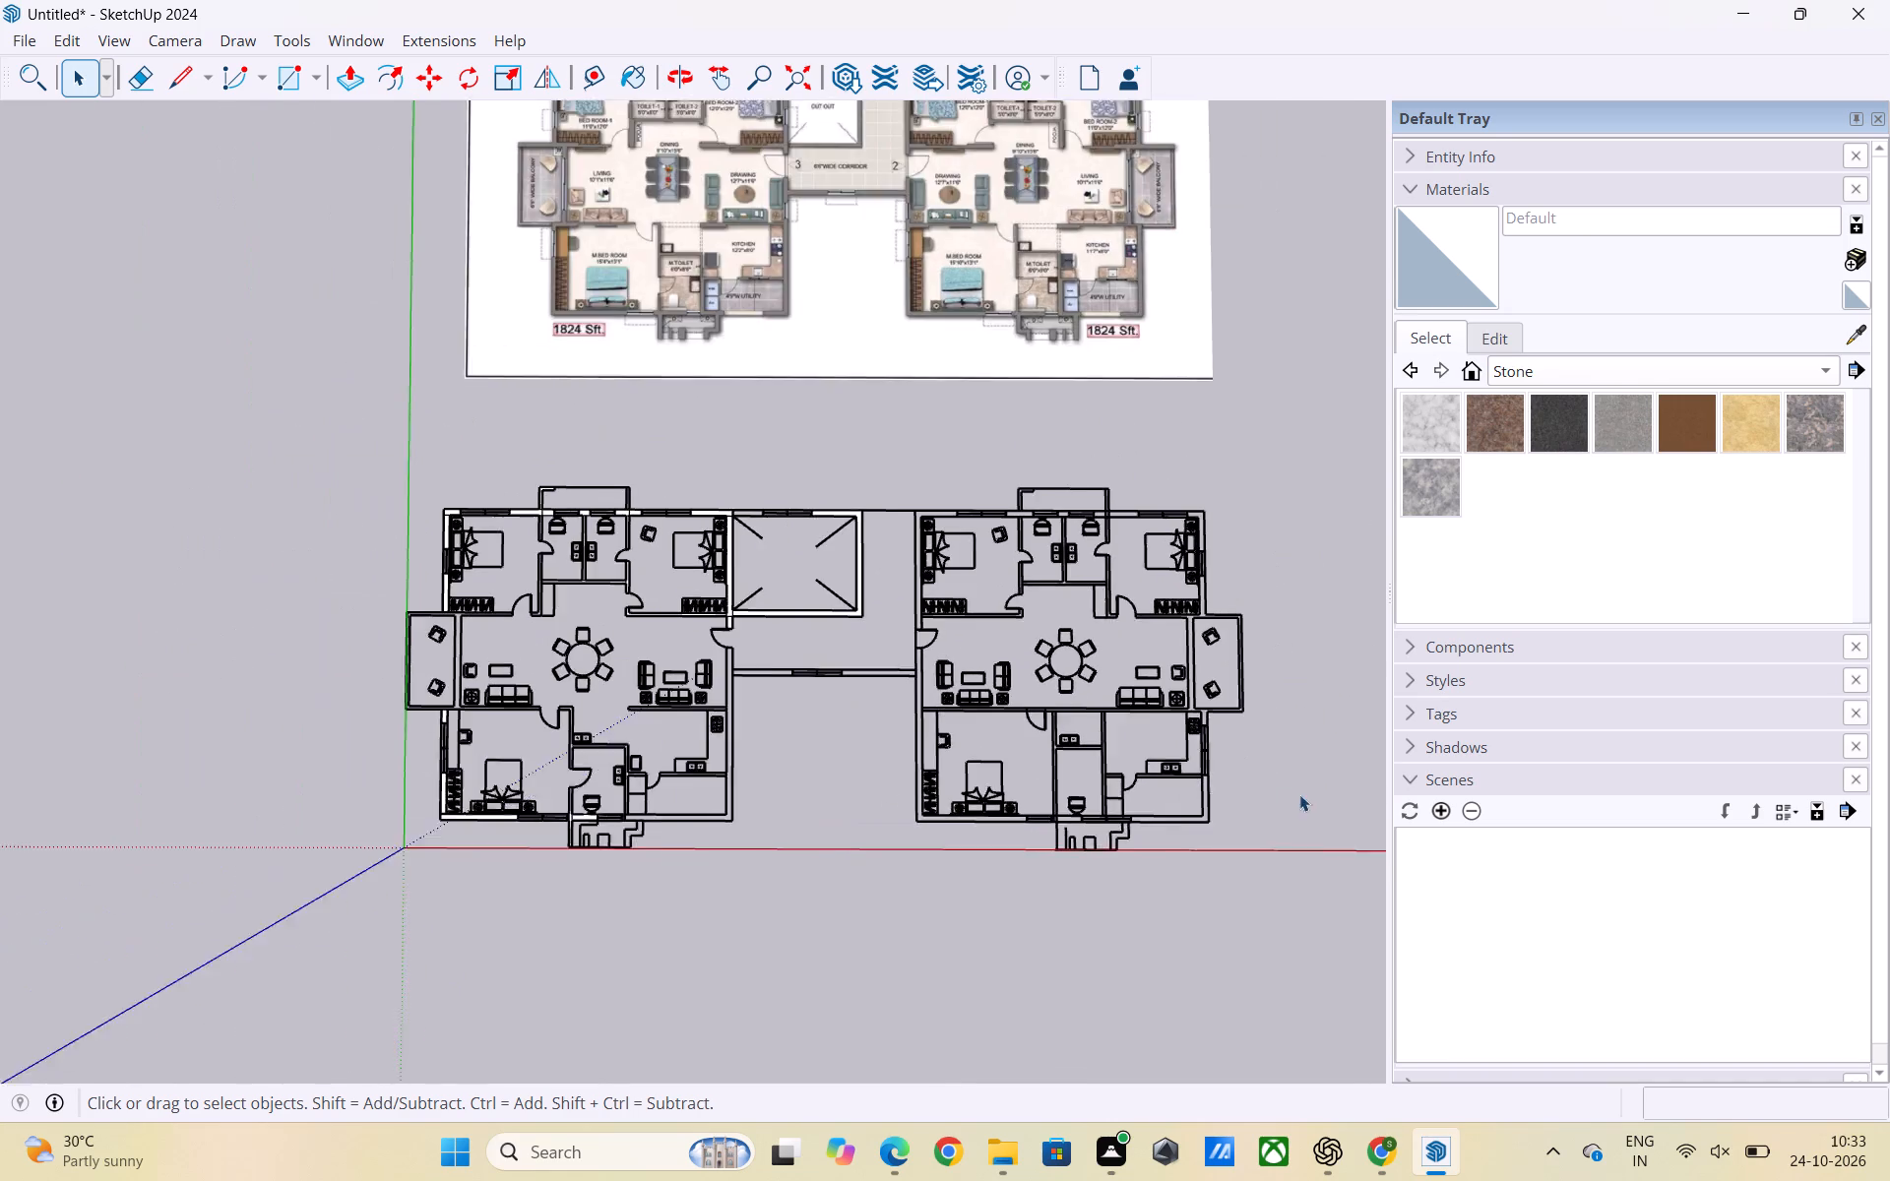
pyautogui.scroll(-1, 1299, 794)
# Draw a rectangle of 13' 1 1/2" by 9" over the outer wall from the master toilet's inner corner to the utility's outer corner.
pyautogui.scroll(7, 631, 779)
pyautogui.scroll(3, 684, 853)
pyautogui.scroll(-3, 931, 824)
pyautogui.scroll(3, 746, 832)
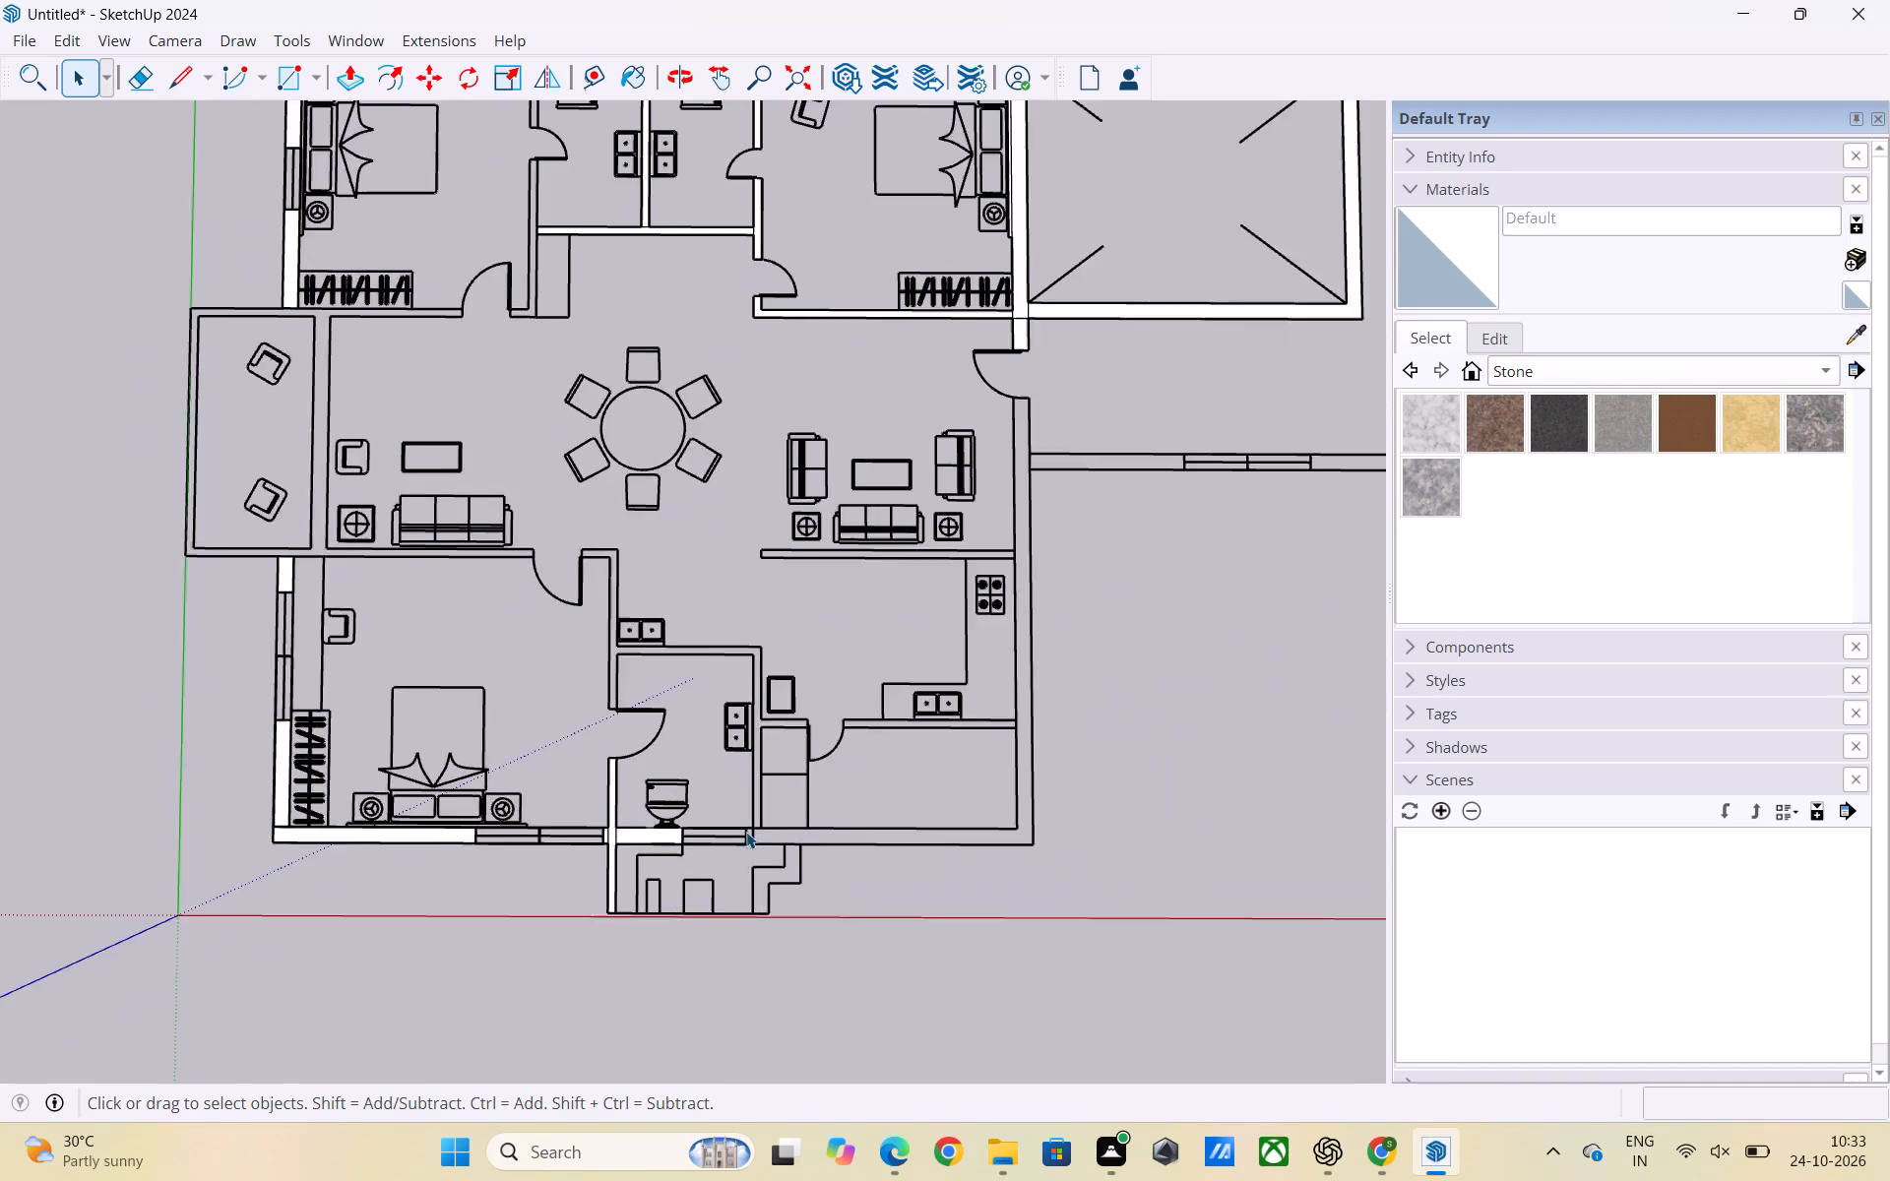
pyautogui.scroll(6, 746, 832)
pyautogui.scroll(-1, 855, 839)
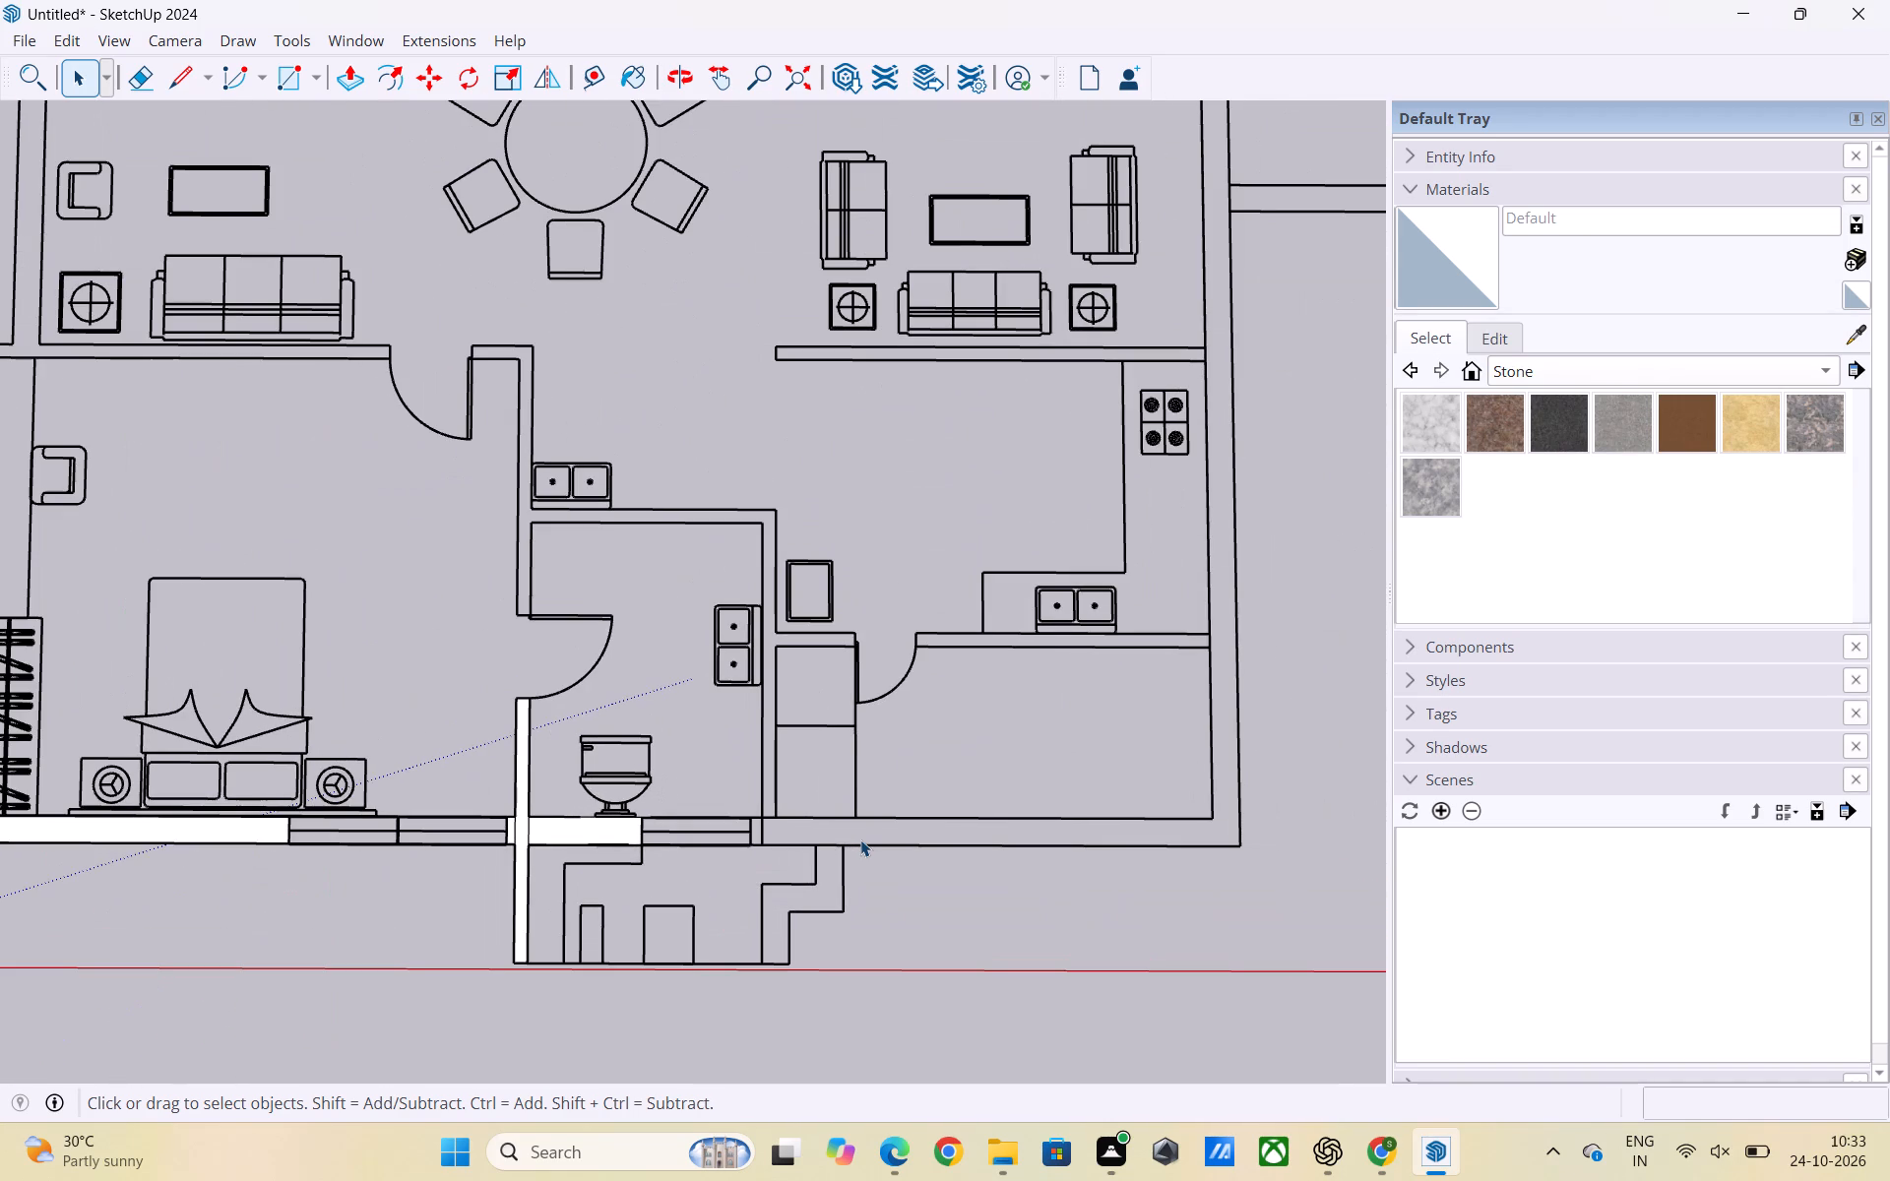
pyautogui.press('r')
pyautogui.scroll(4, 785, 842)
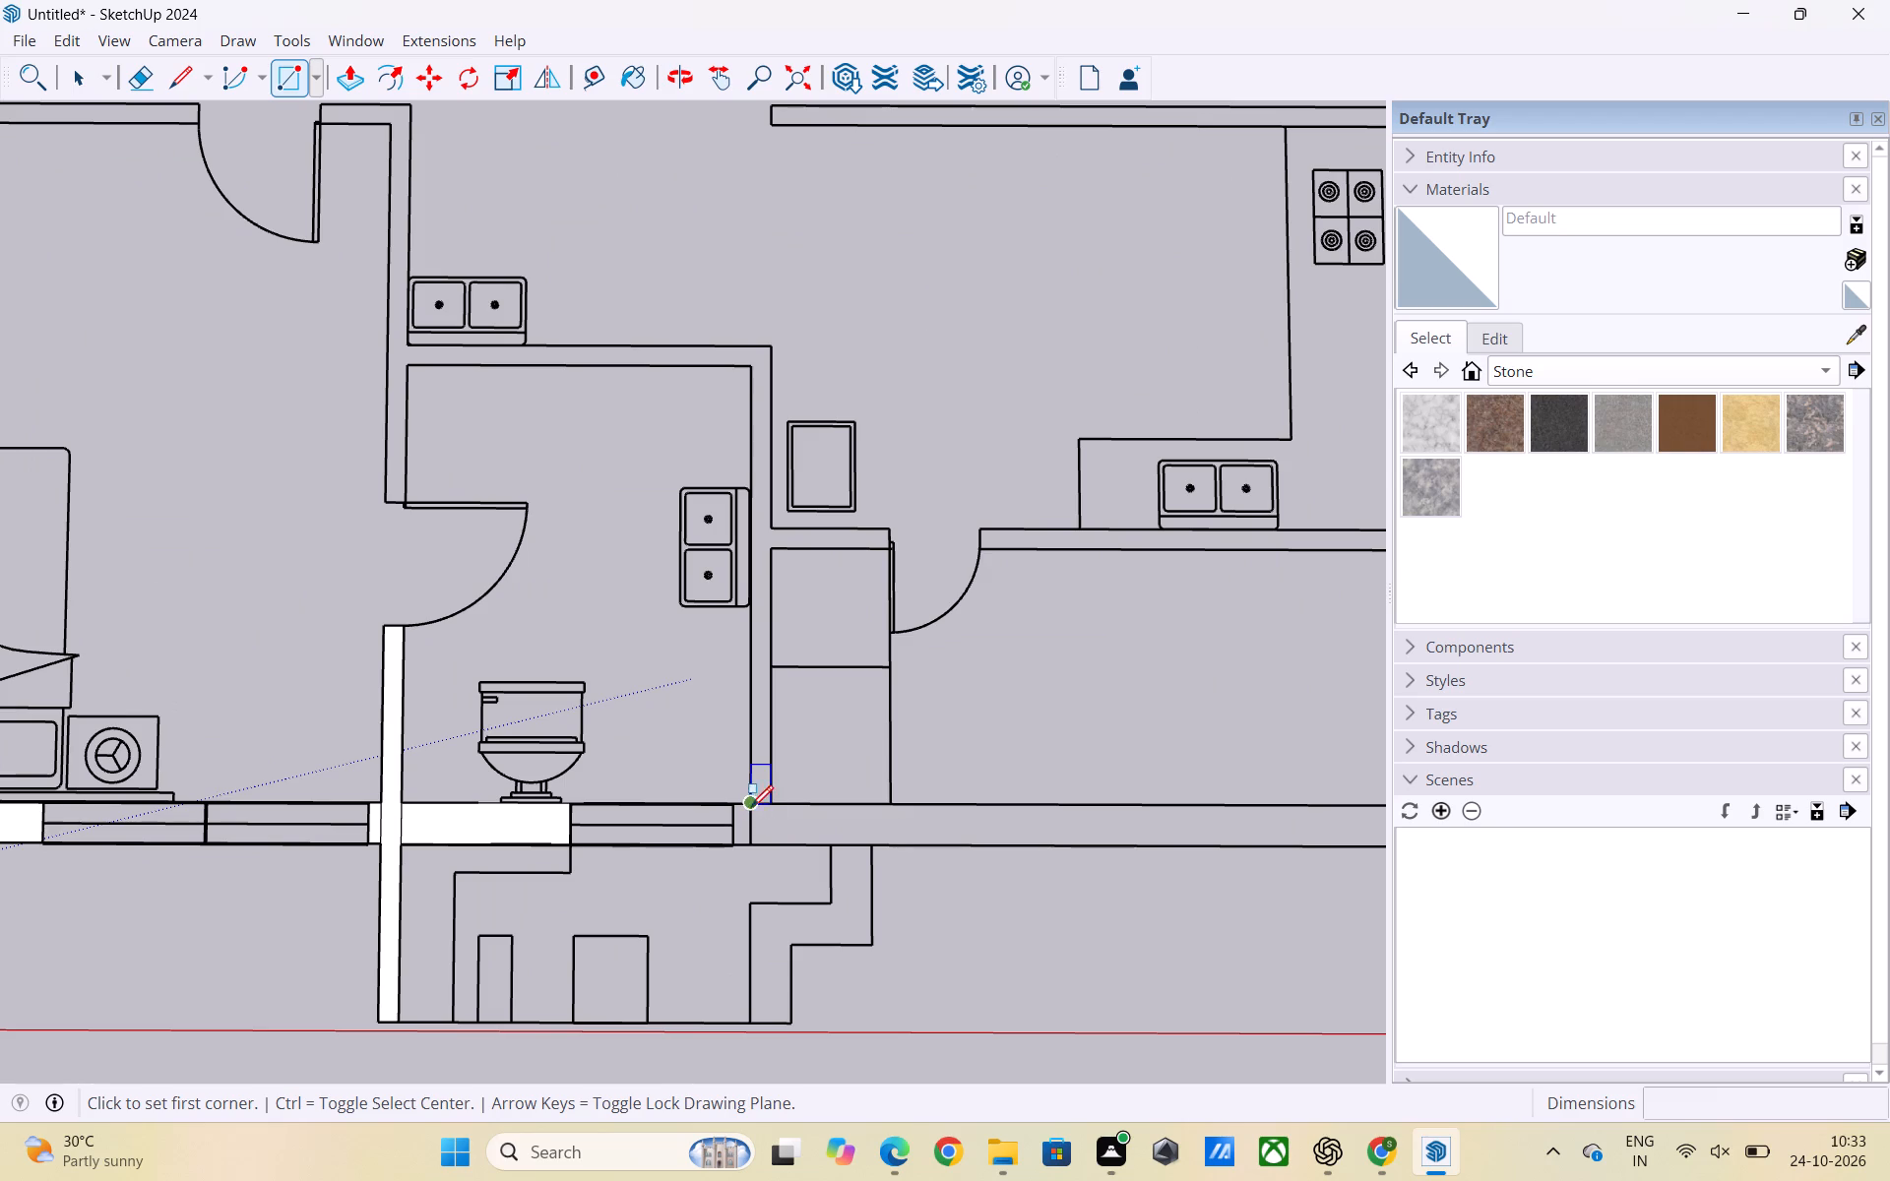
pyautogui.click(748, 806)
pyautogui.scroll(-5, 602, 835)
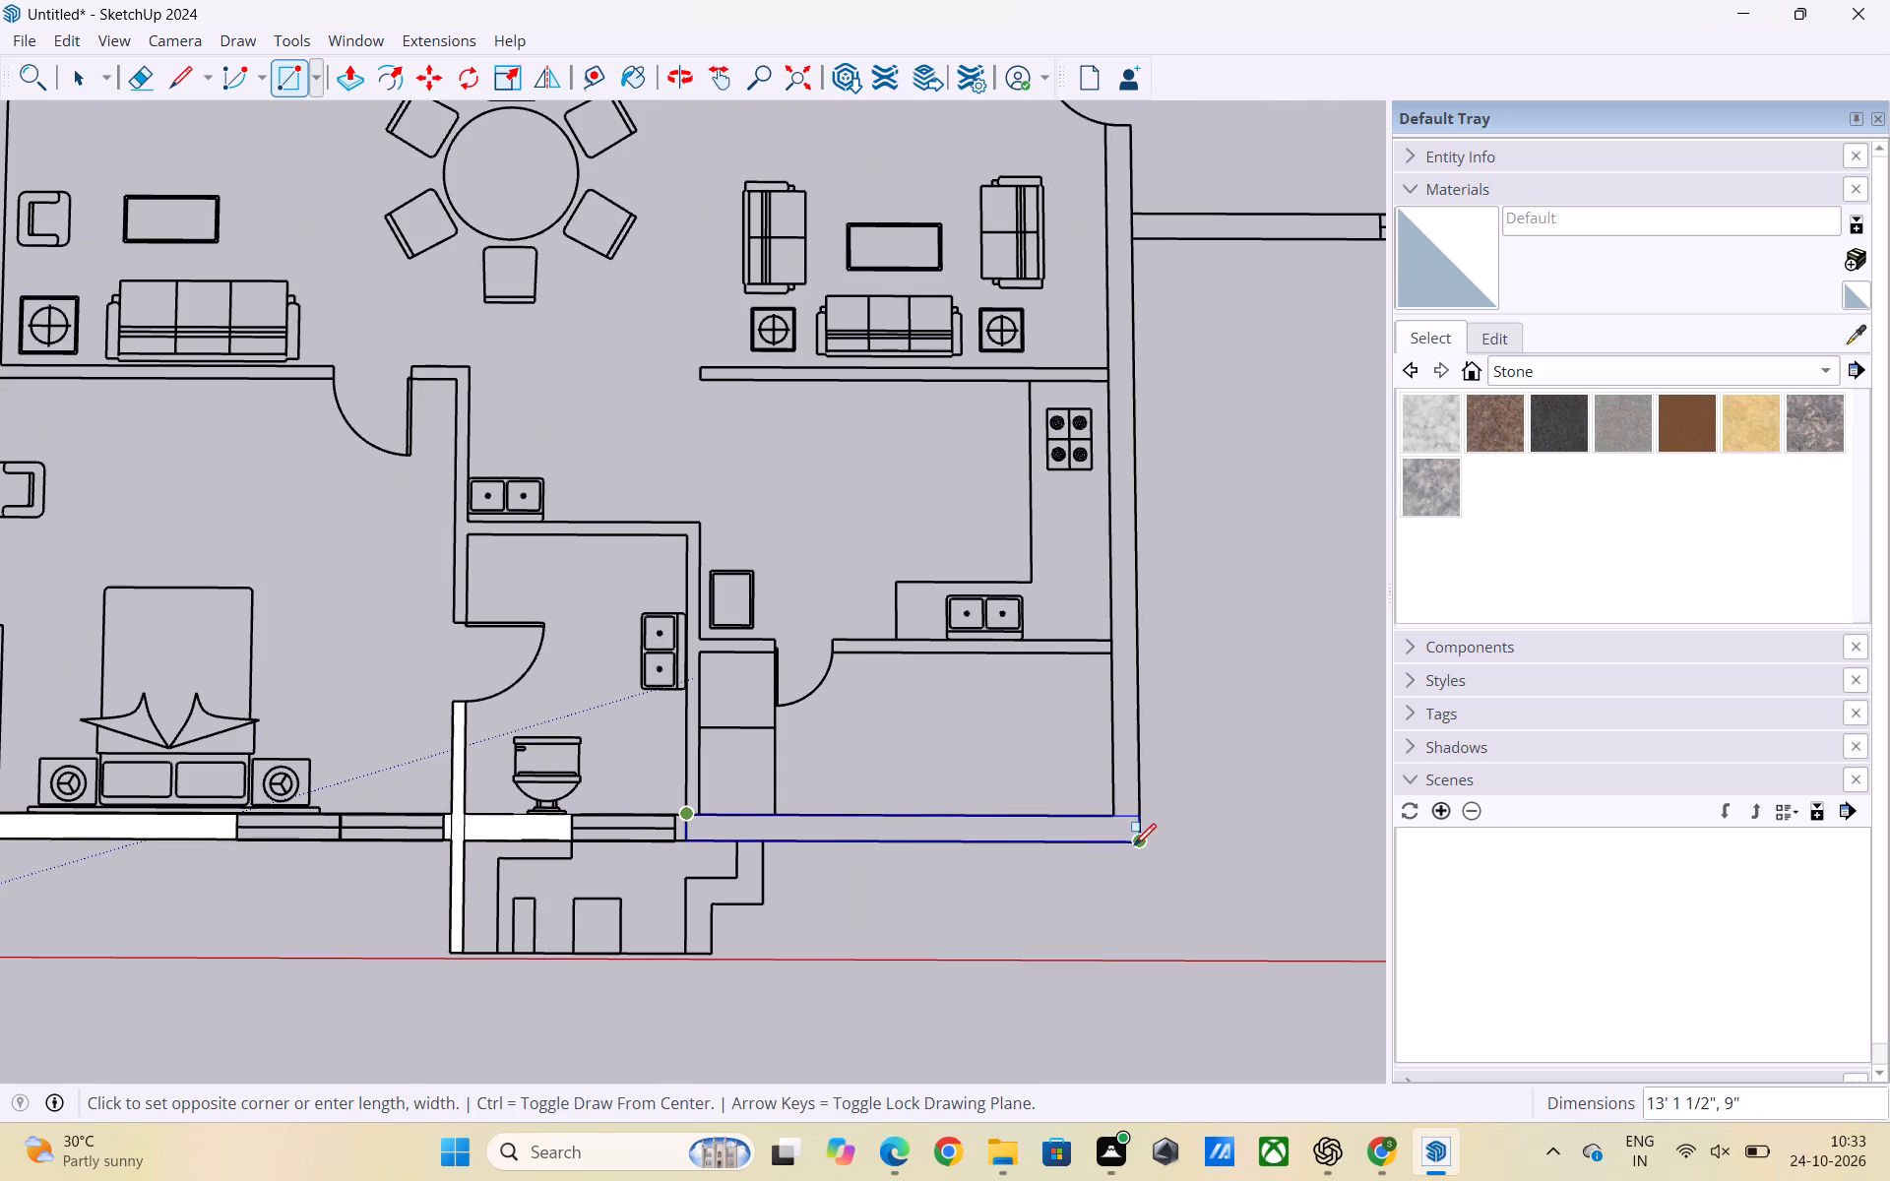
pyautogui.click(1139, 845)
# Delete the stray faces covering the utility floor, its small side bay and the area outside the master toilet.
pyautogui.press('space')
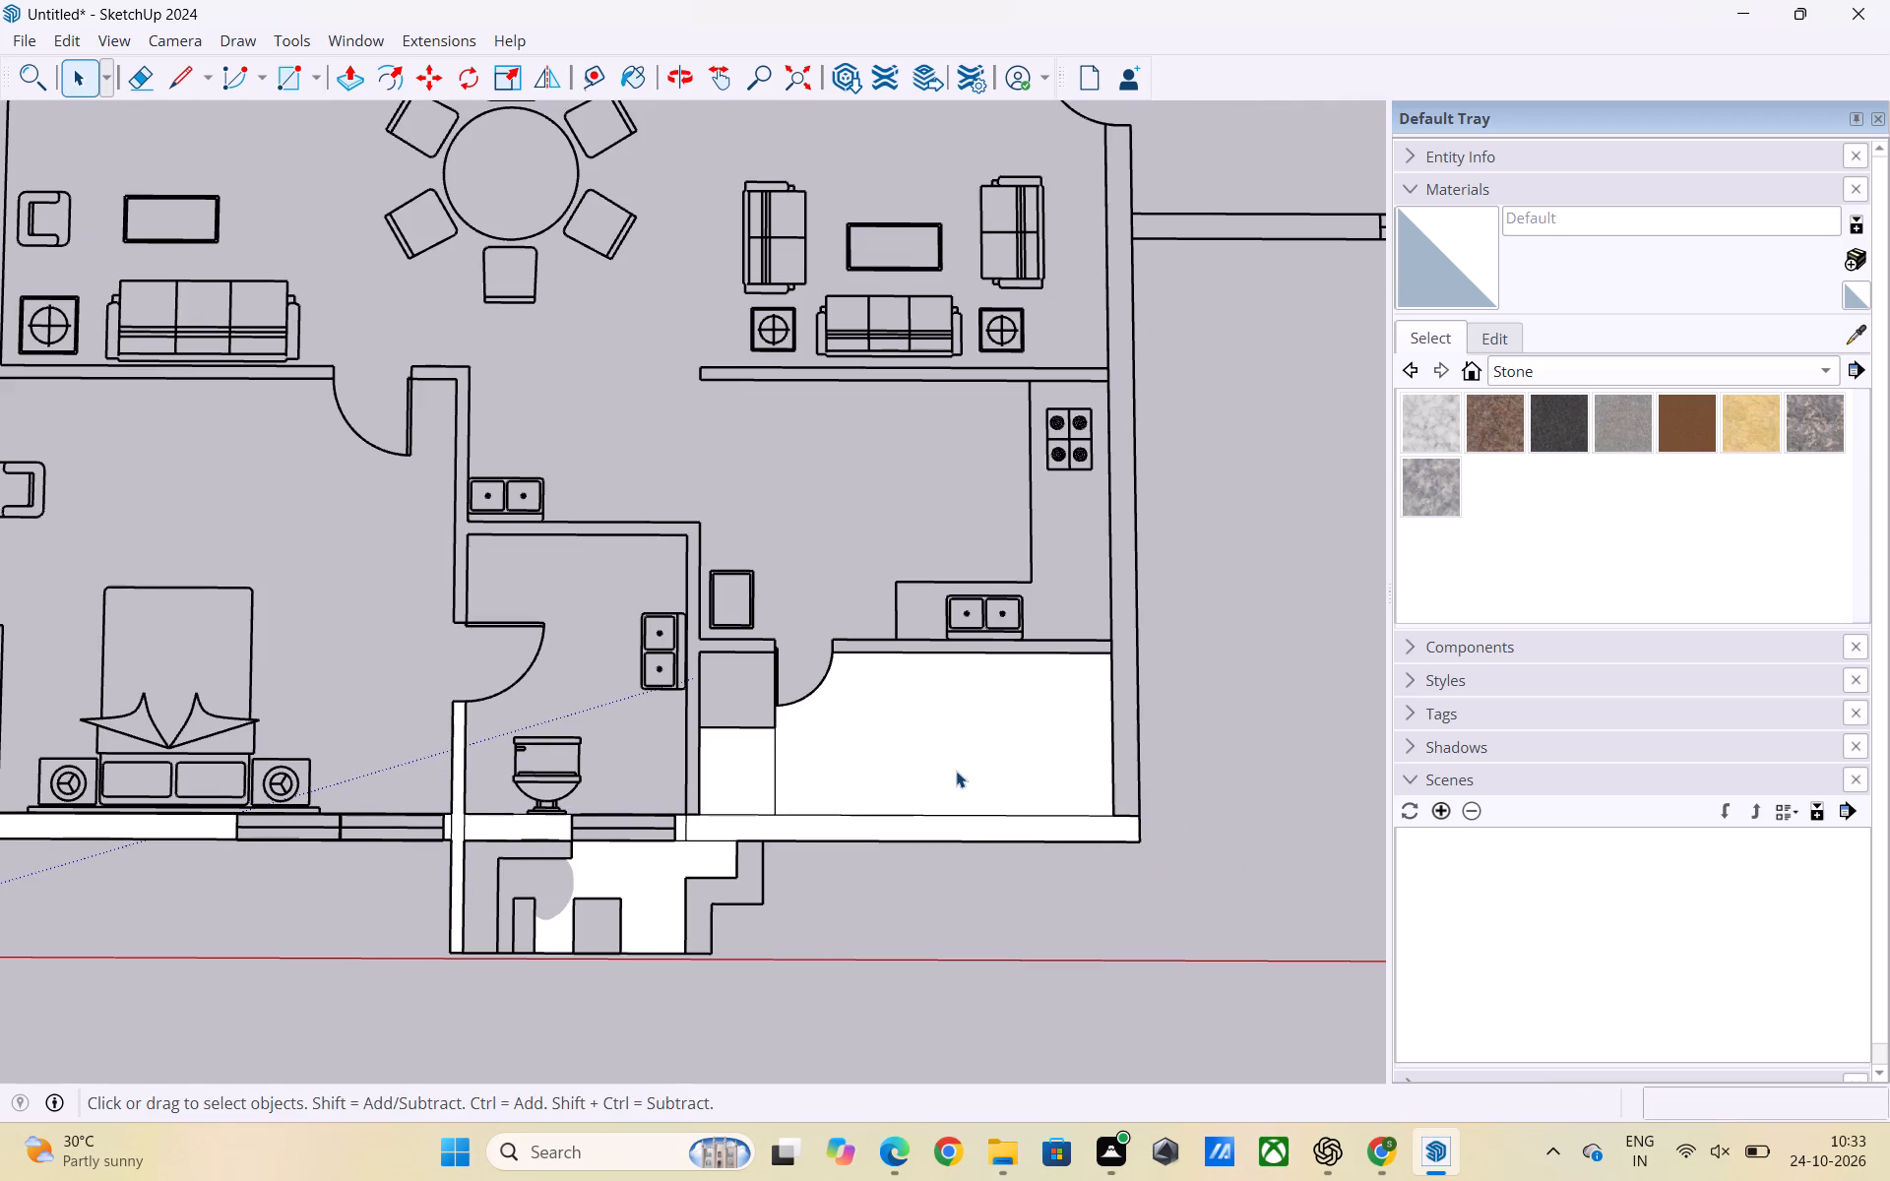
pyautogui.click(956, 771)
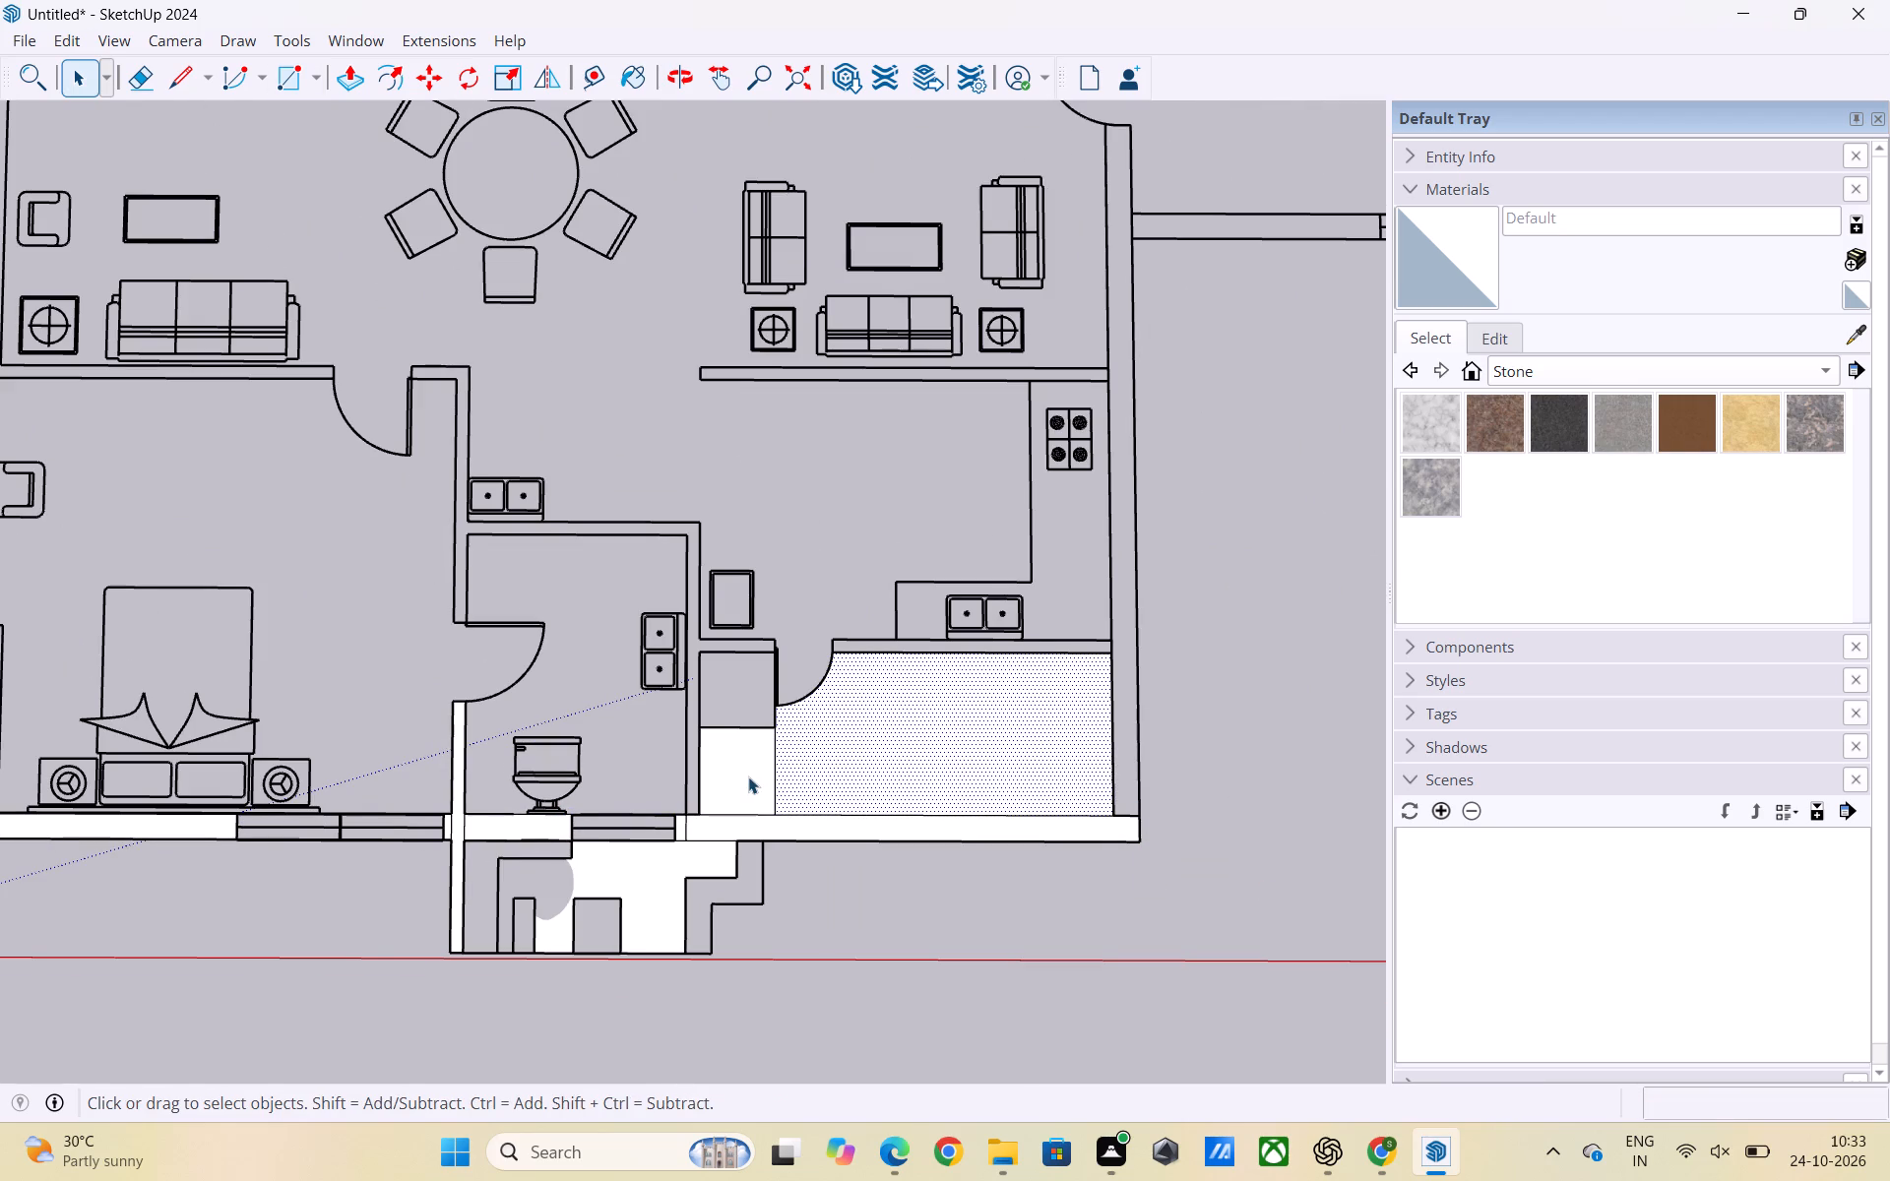
pyautogui.keyDown('ctrl'); pyautogui.click(744, 777); pyautogui.keyUp('ctrl')
pyautogui.keyDown('ctrl'); pyautogui.click(657, 865); pyautogui.keyUp('ctrl')
pyautogui.press('Delete')
# Draw a 9" line across the outer side wall's thickness at the kitchen–utility partition to close the utility wall face.
pyautogui.scroll(-3, 1137, 863)
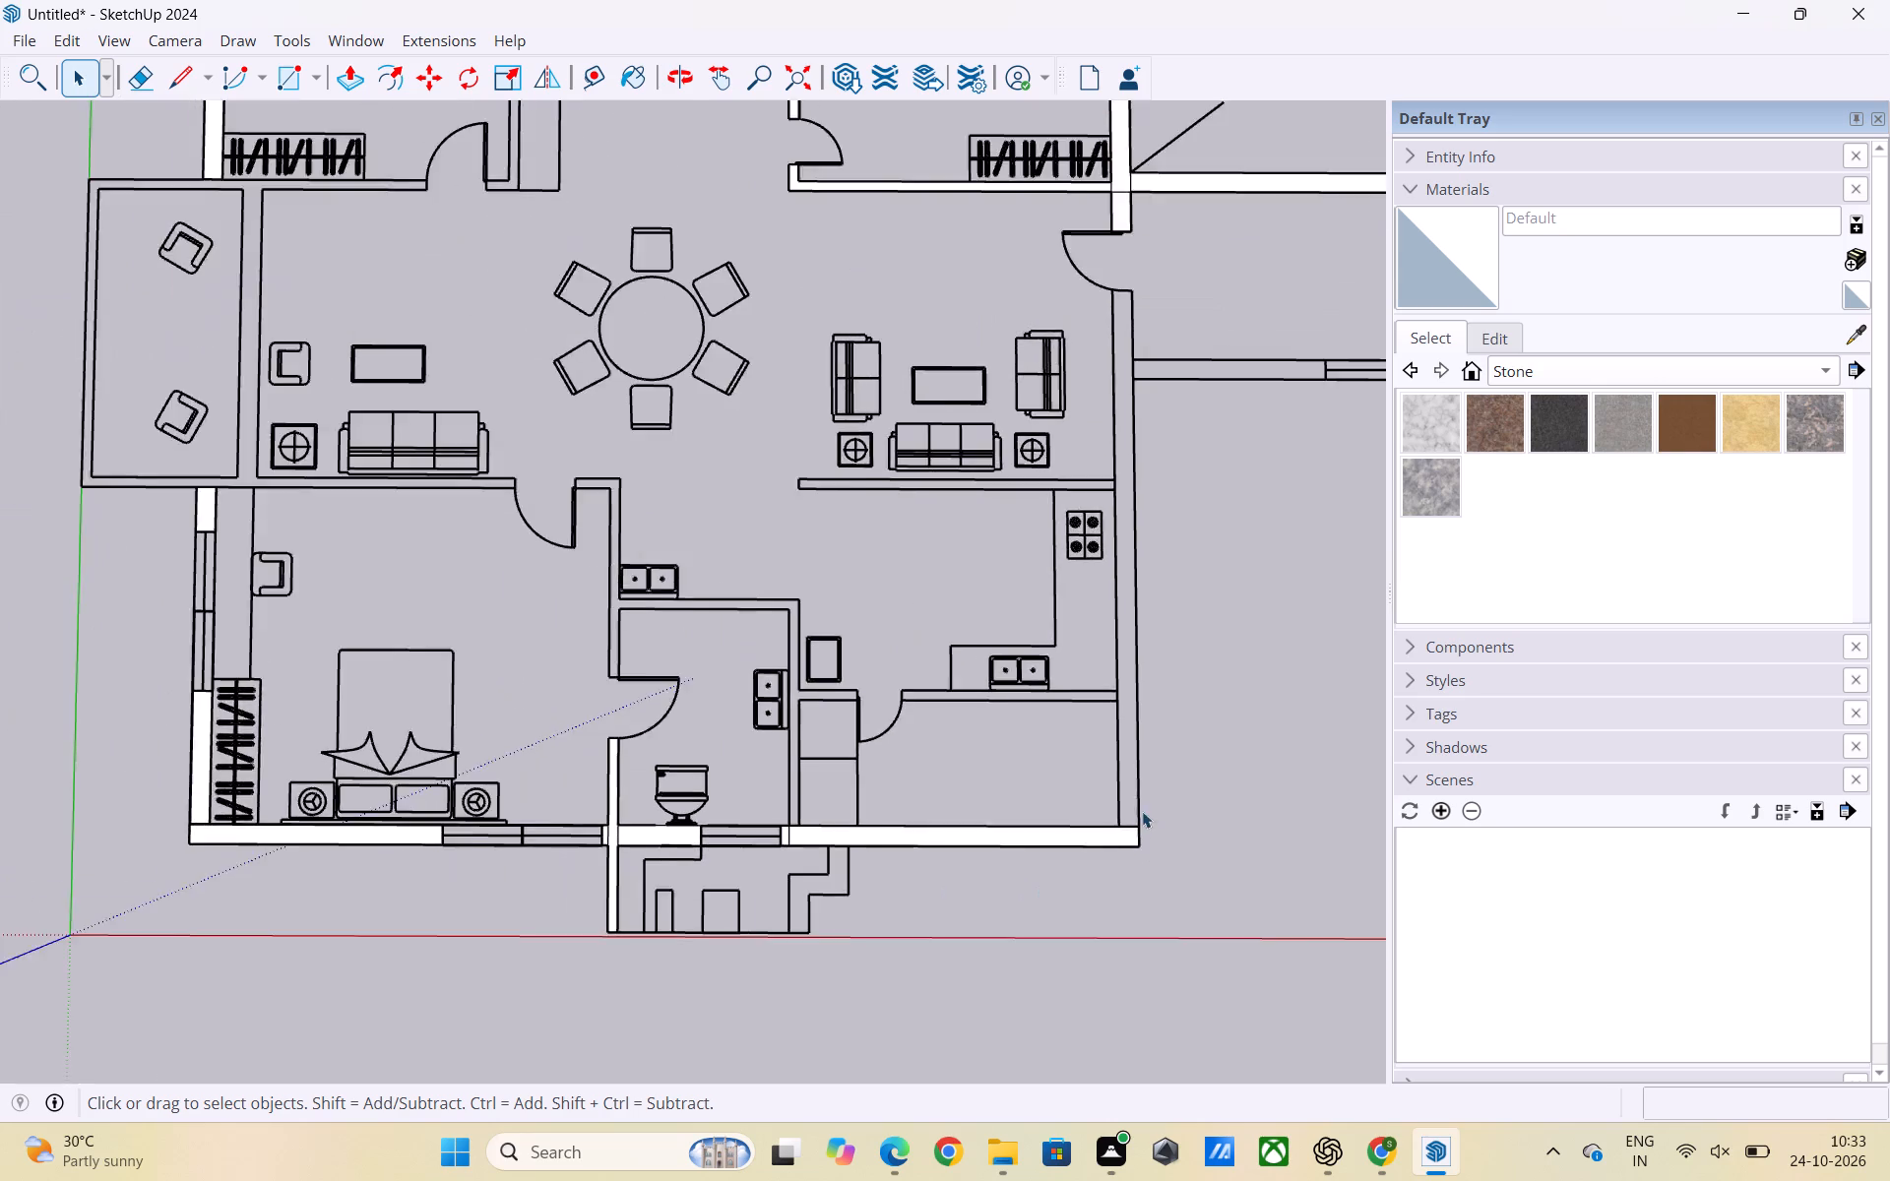
pyautogui.scroll(-2, 1142, 811)
pyautogui.scroll(5, 1142, 803)
pyautogui.scroll(-6, 1152, 836)
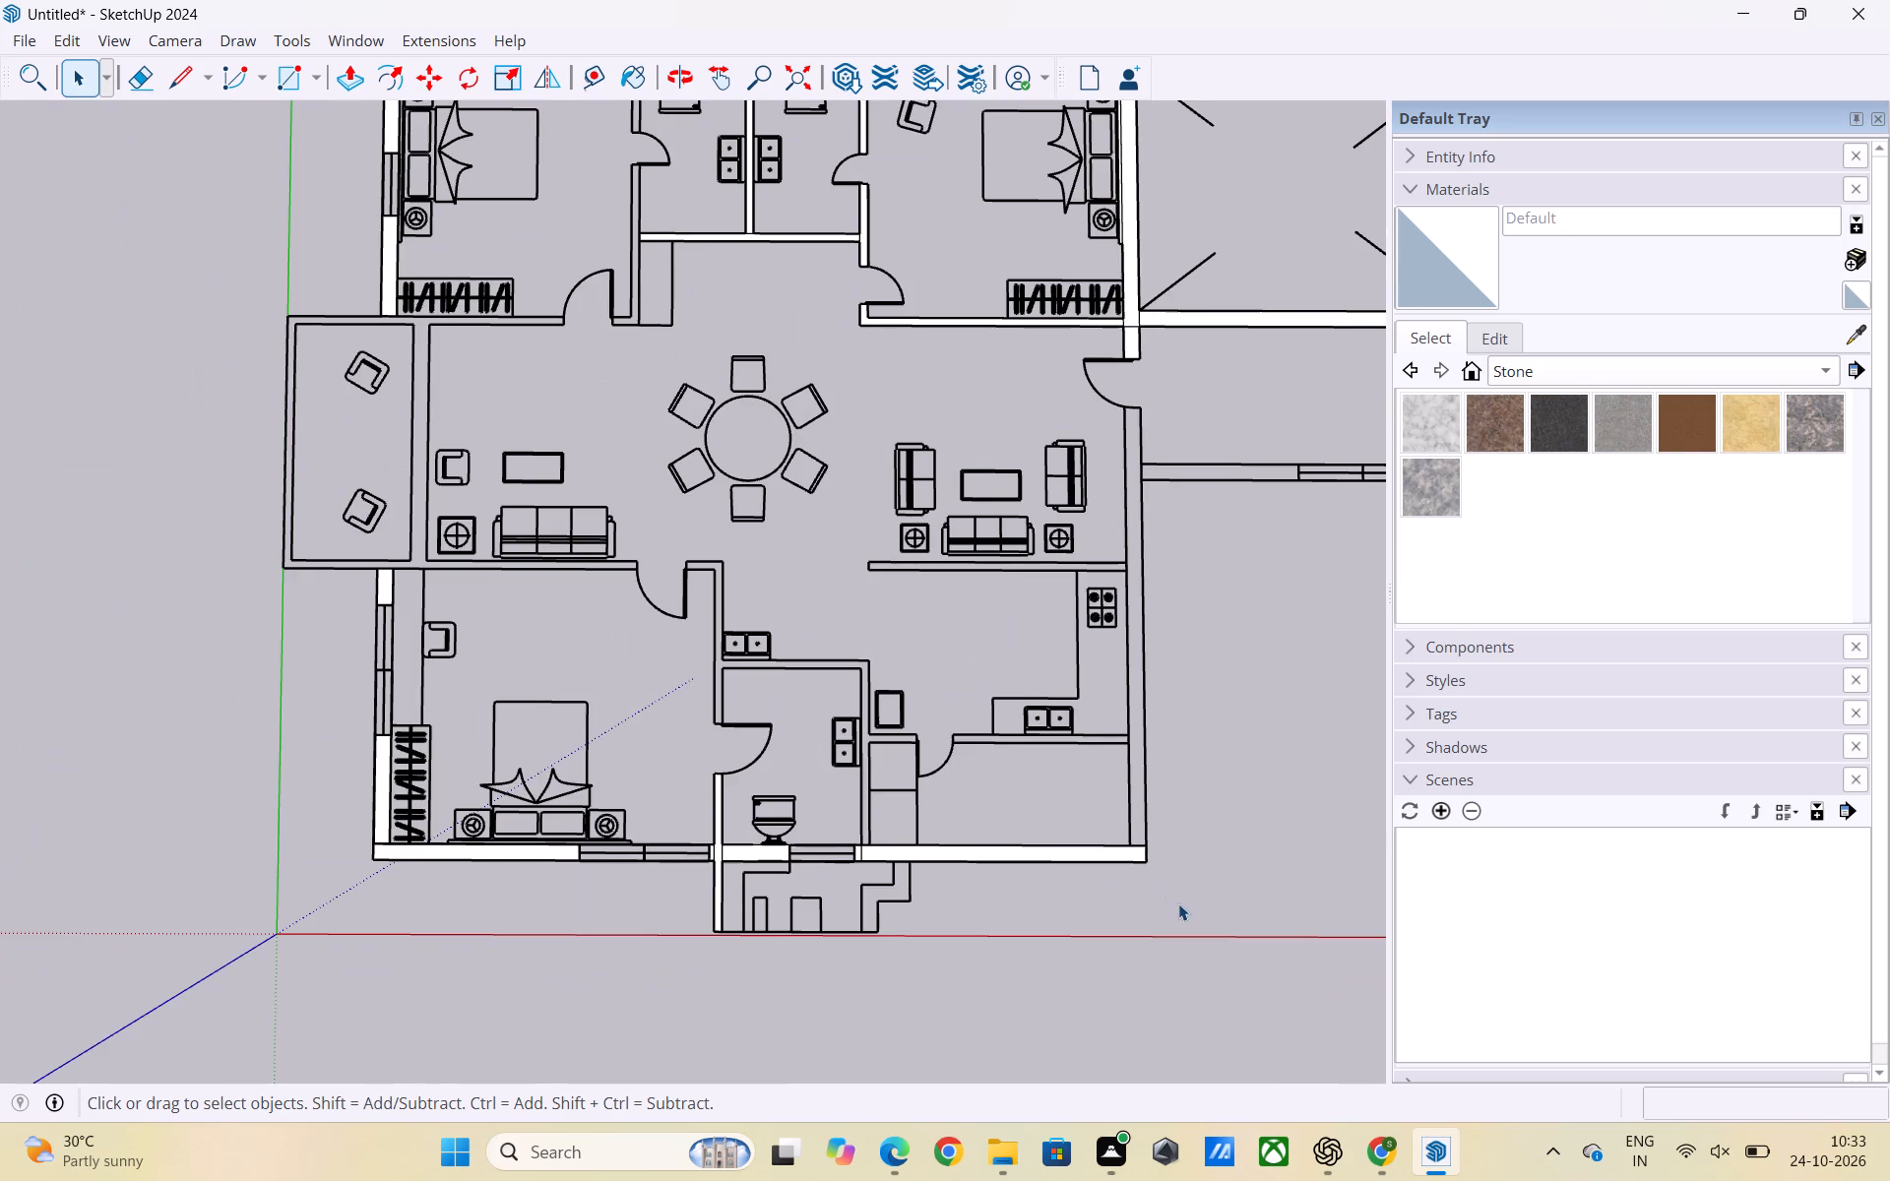
pyautogui.press('l')
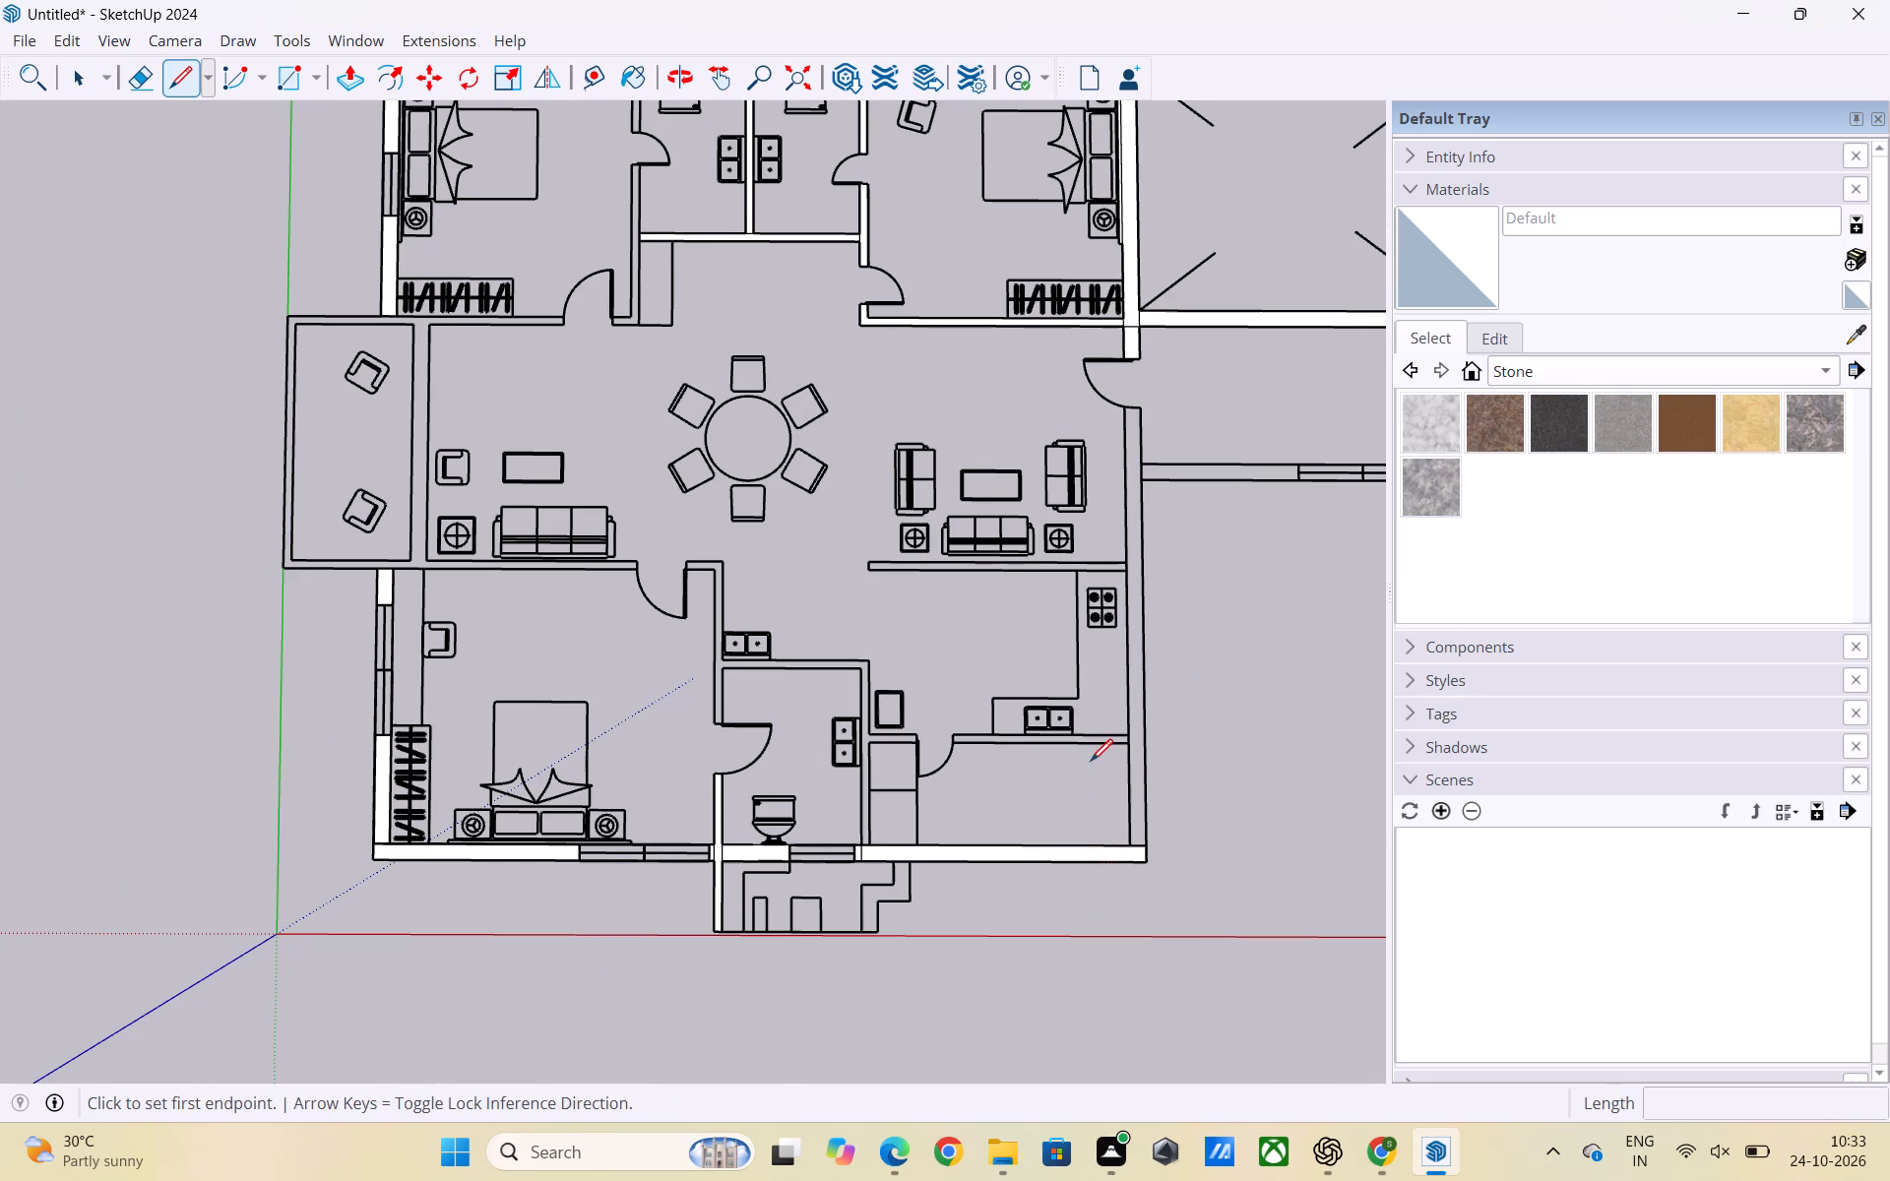
pyautogui.scroll(-1, 950, 819)
pyautogui.scroll(3, 1153, 762)
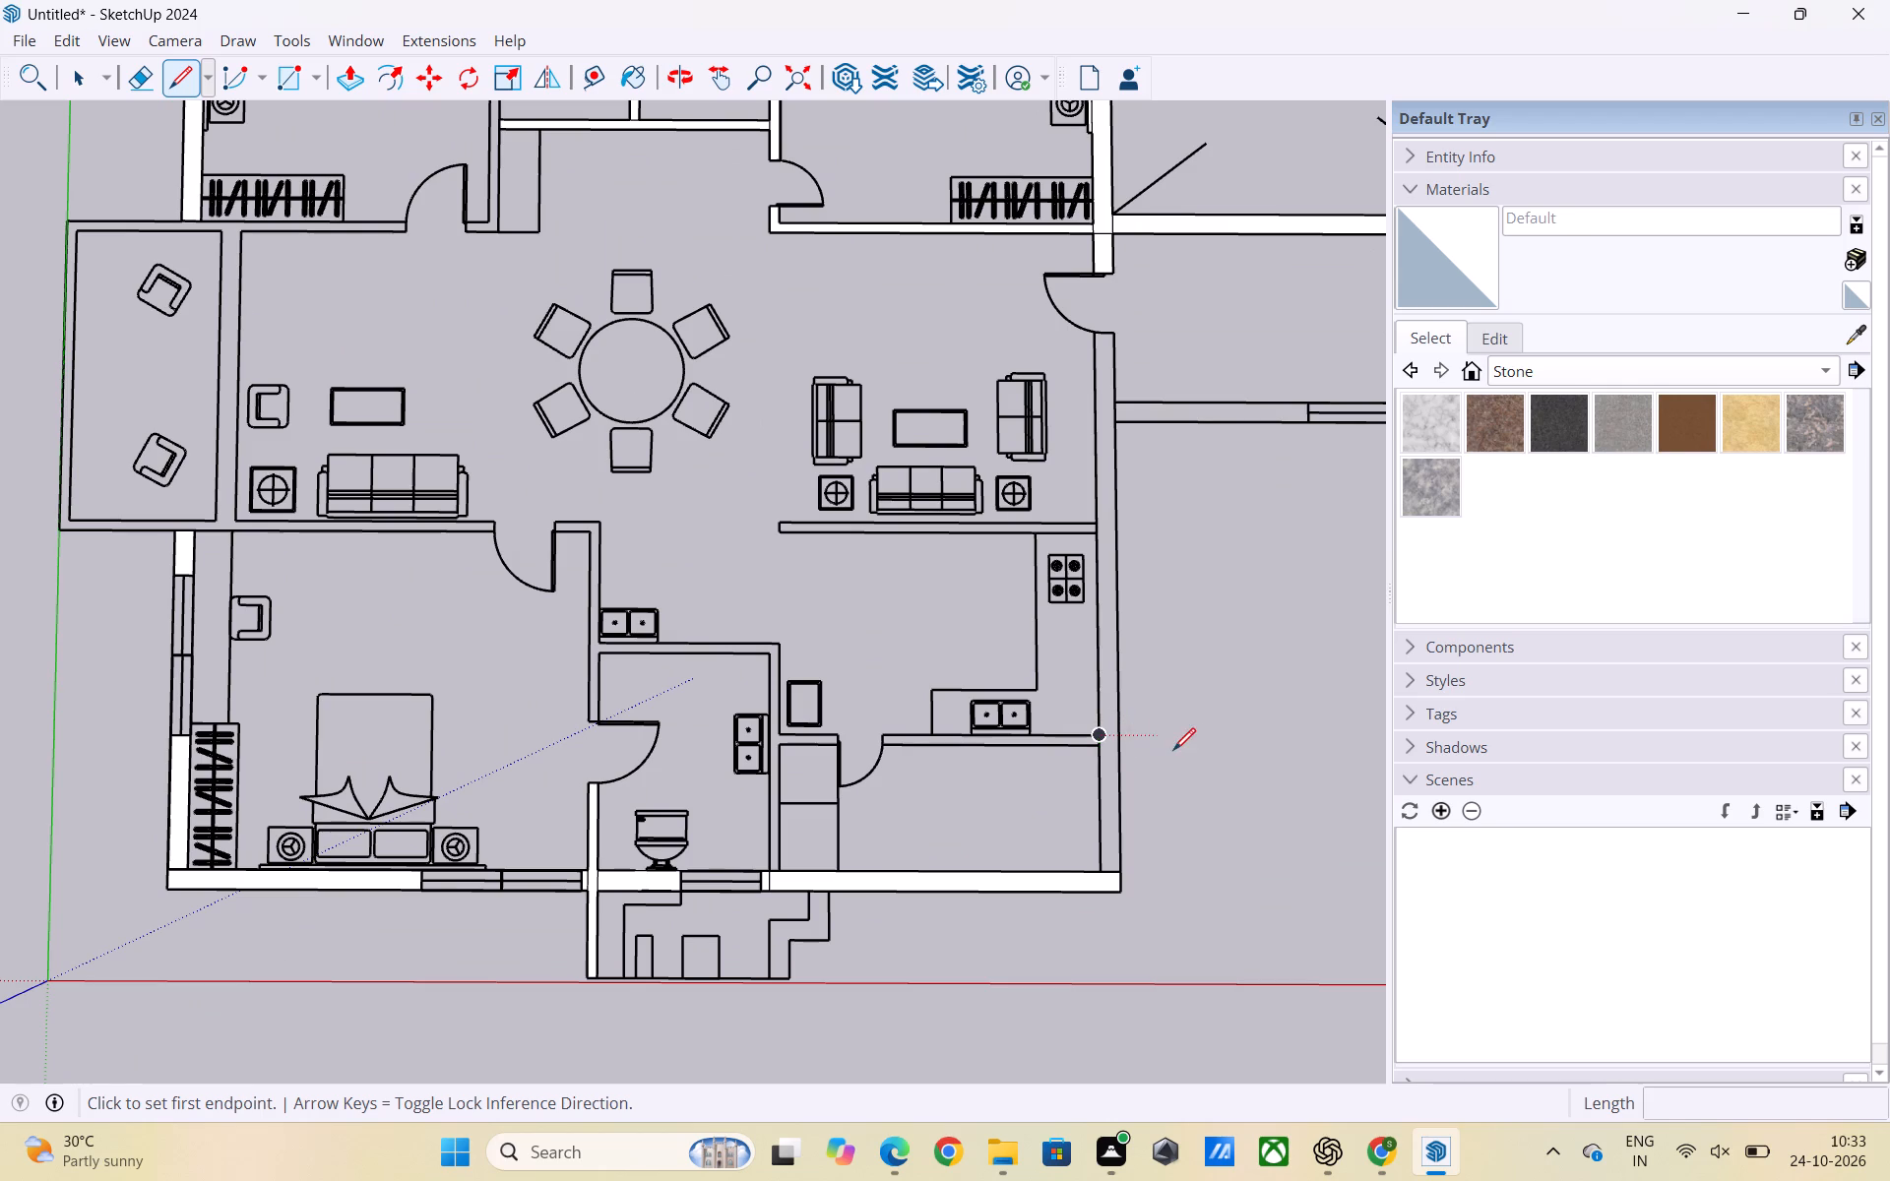
pyautogui.click(1101, 749)
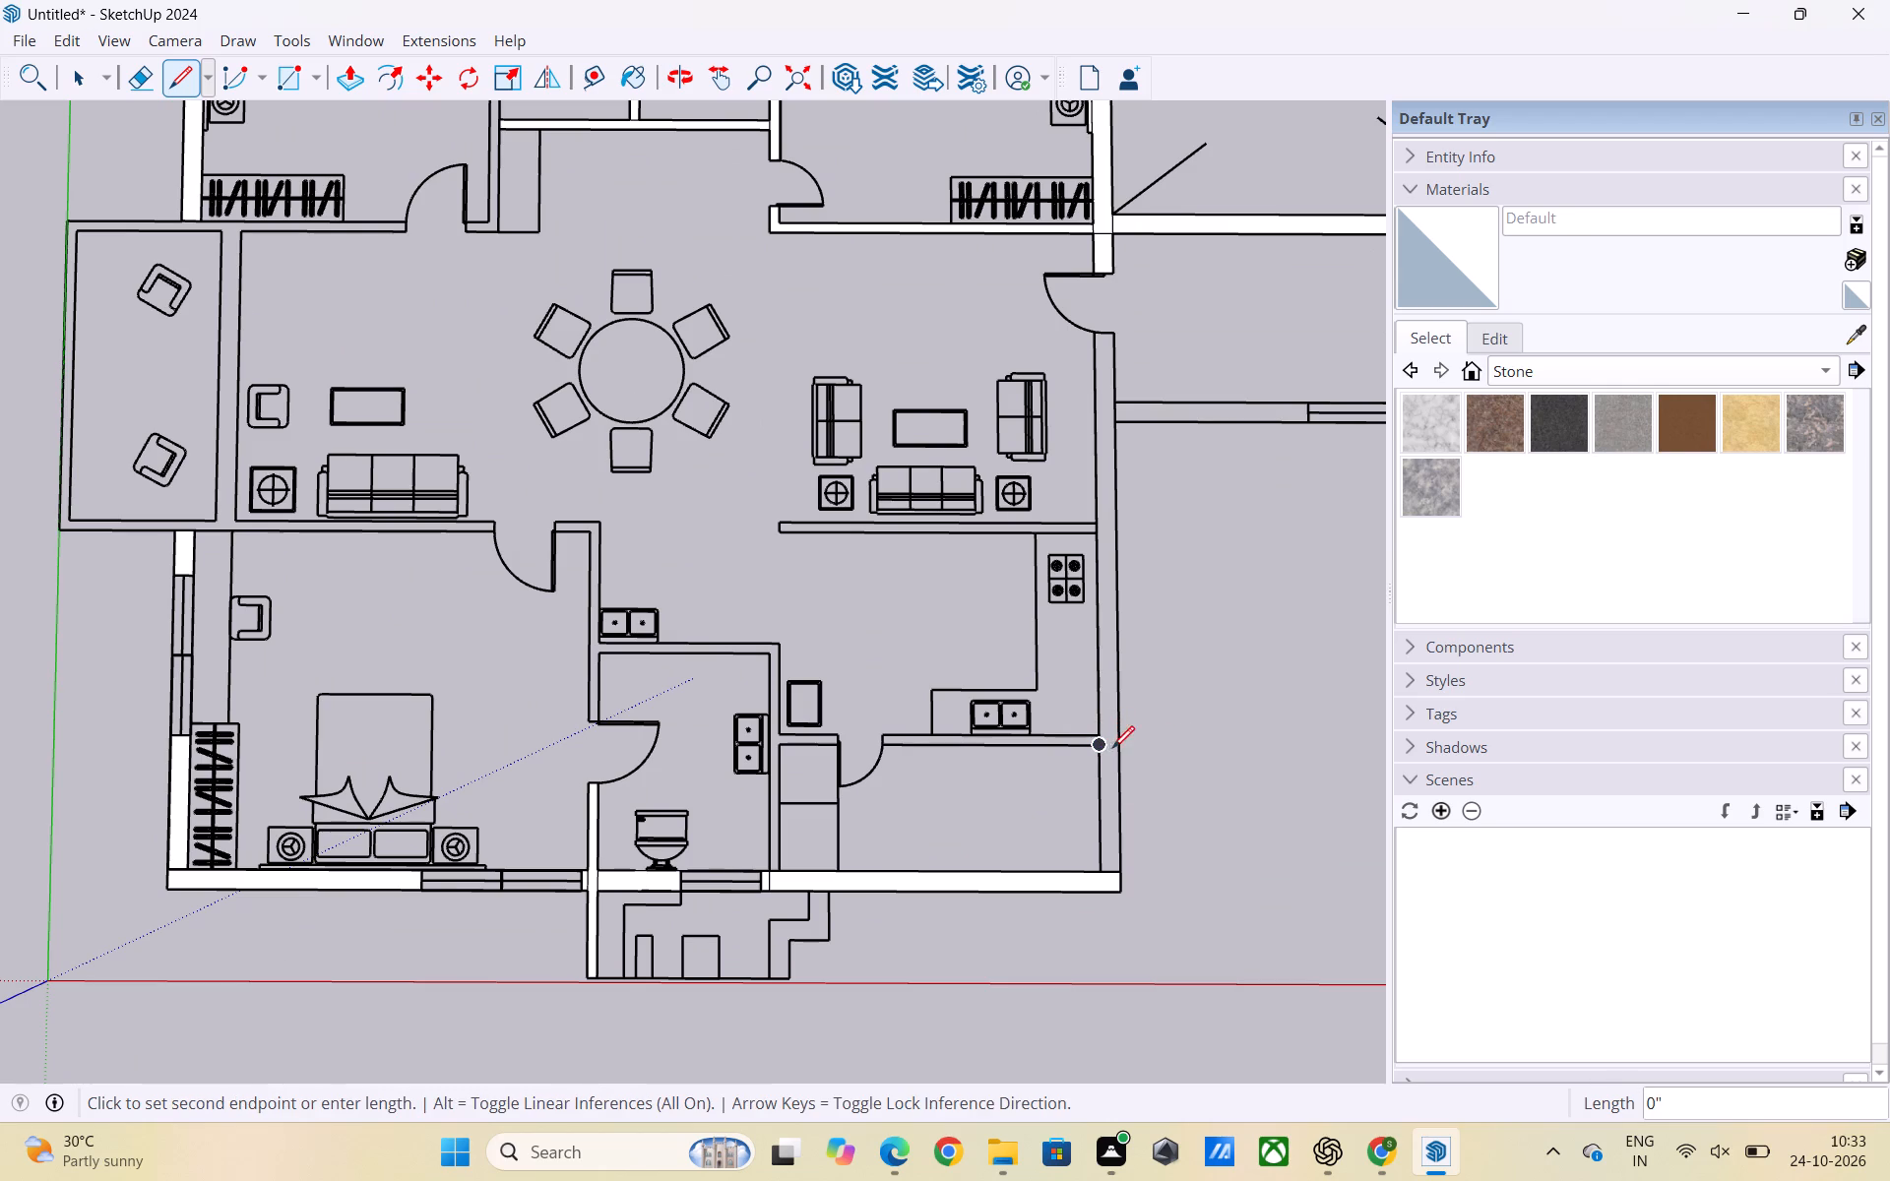
pyautogui.click(1123, 746)
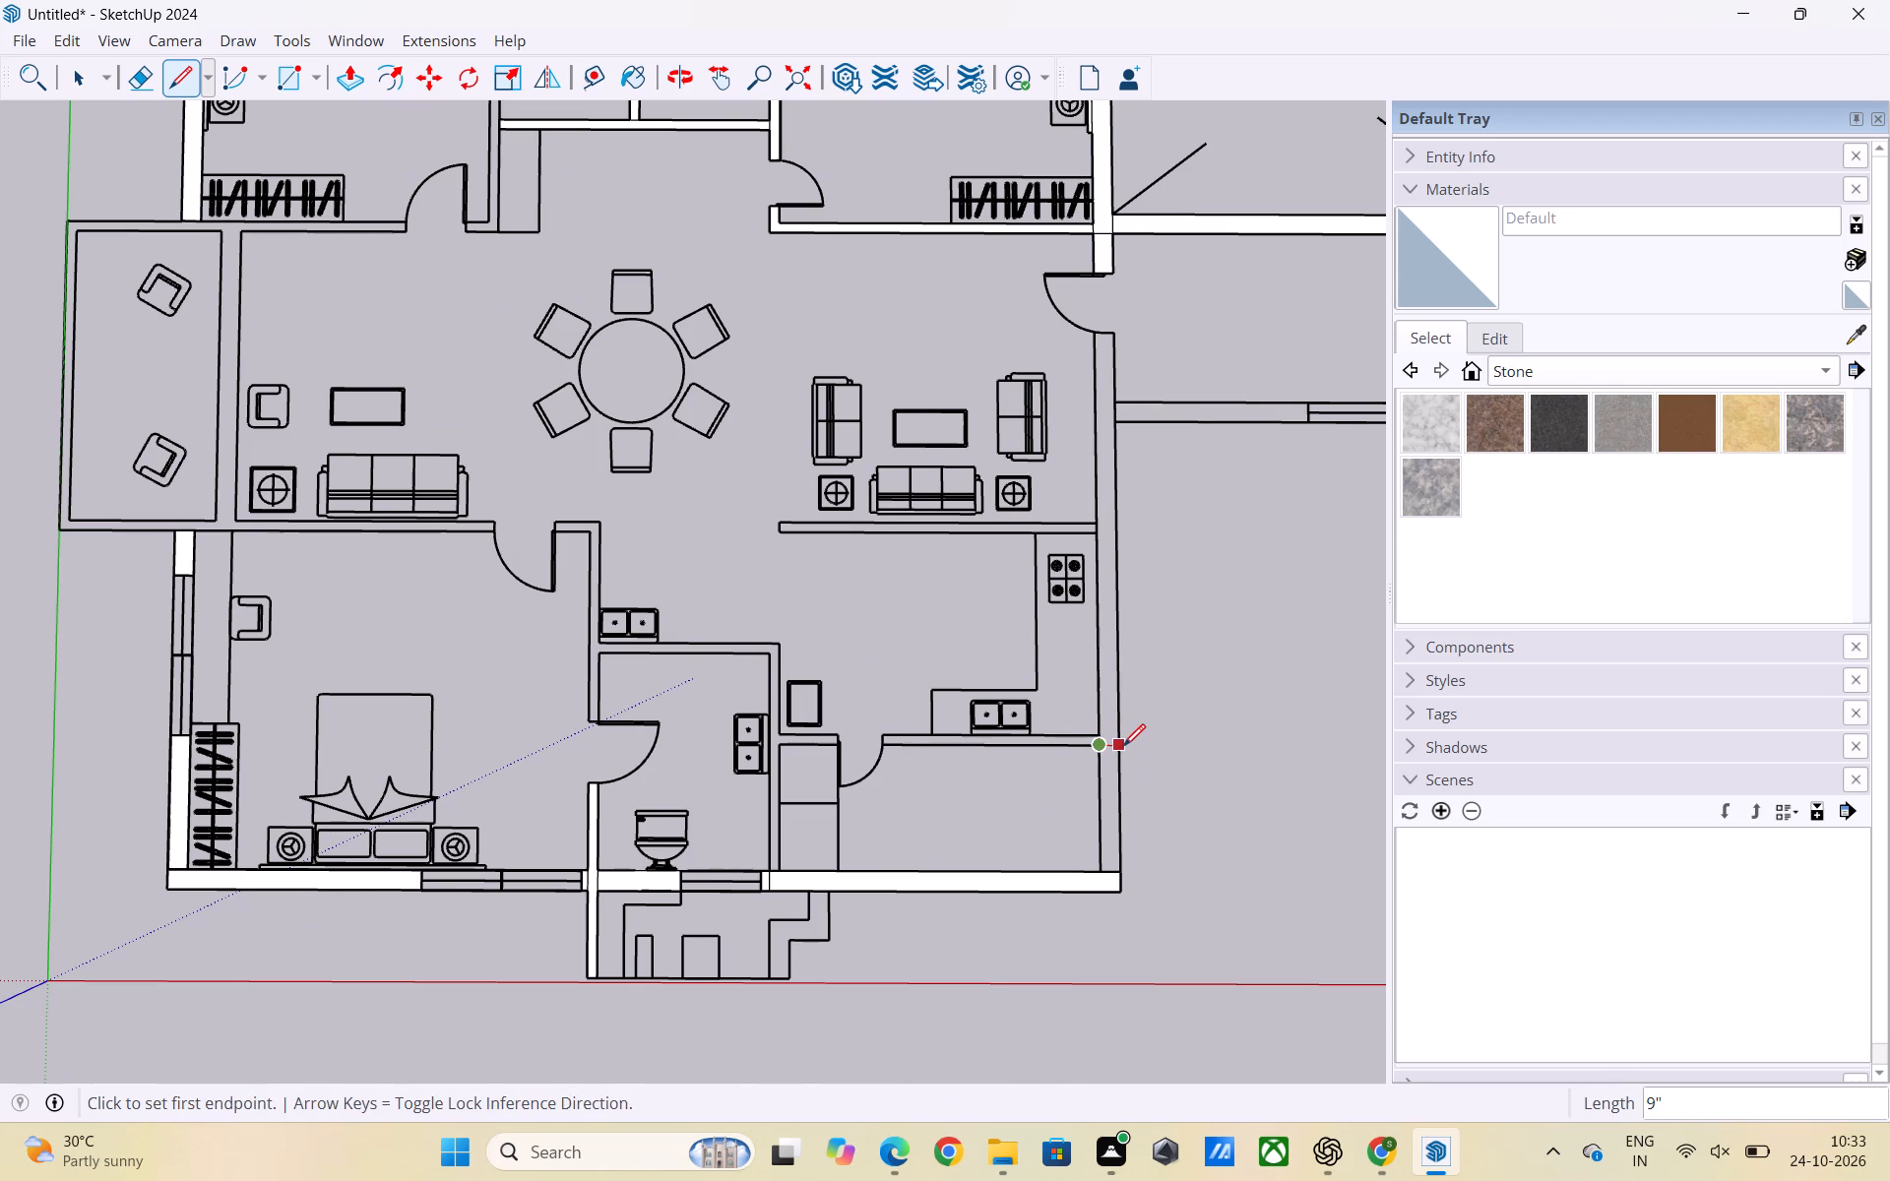
pyautogui.press('space')
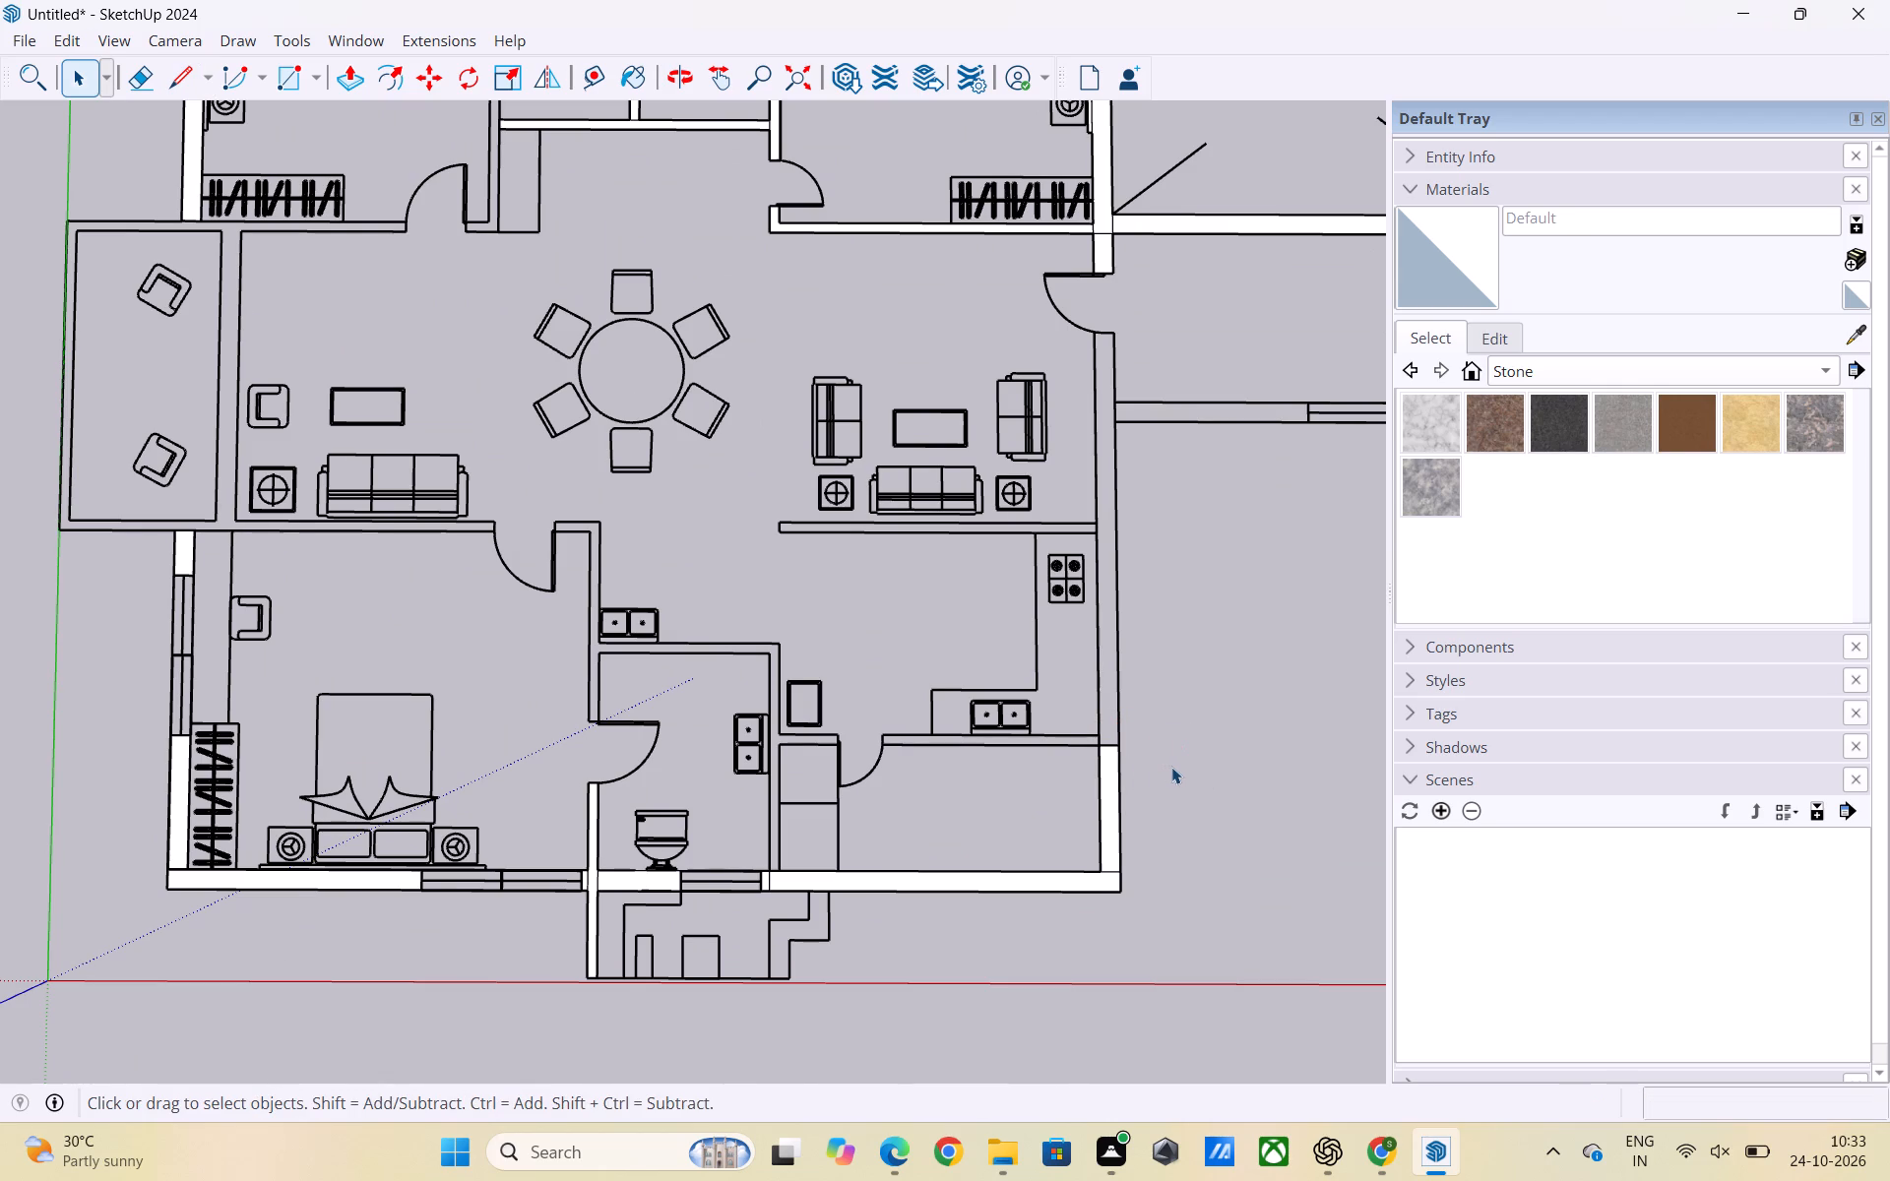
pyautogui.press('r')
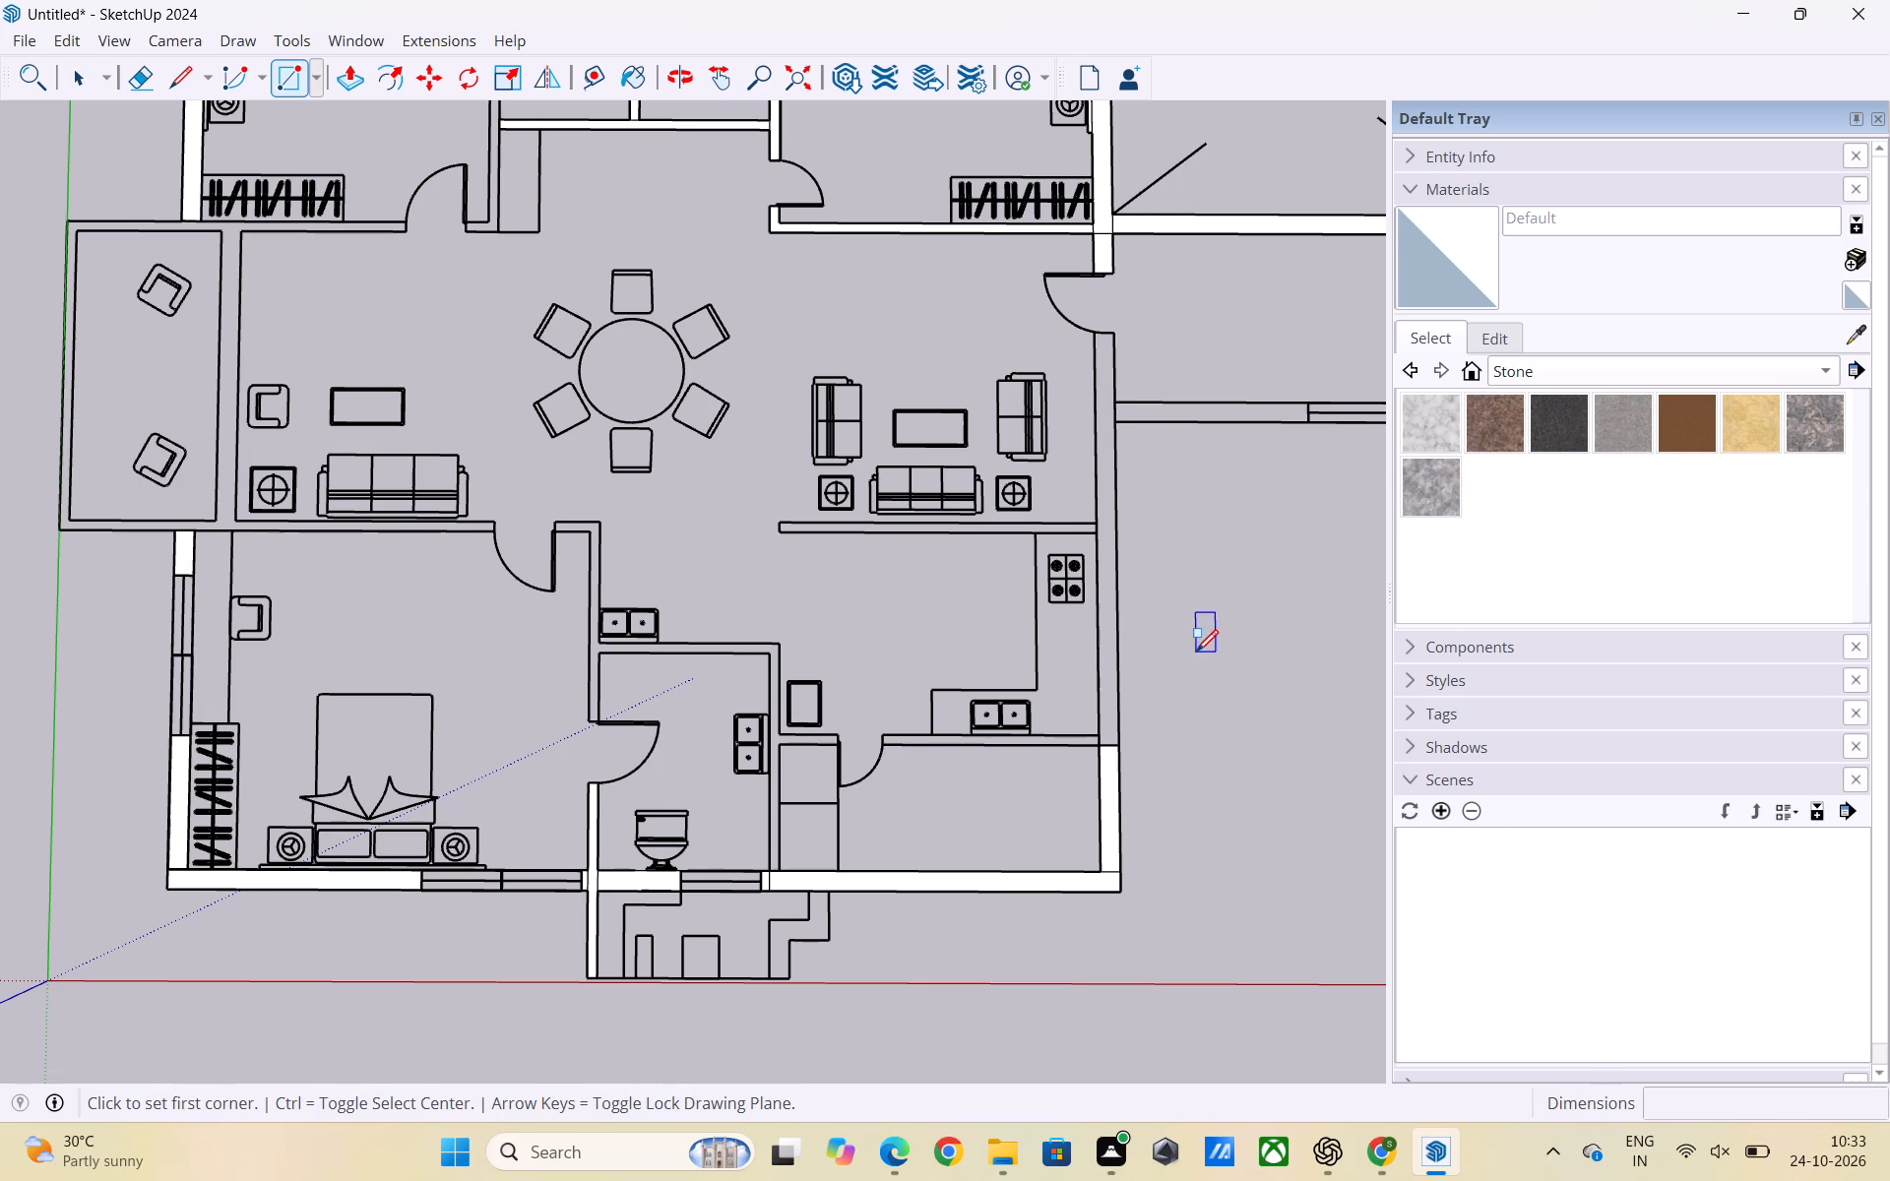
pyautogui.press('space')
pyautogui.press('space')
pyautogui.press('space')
# Draw a line across the outer side wall's thickness at the partition between the kitchen and drawing room.
pyautogui.press('l')
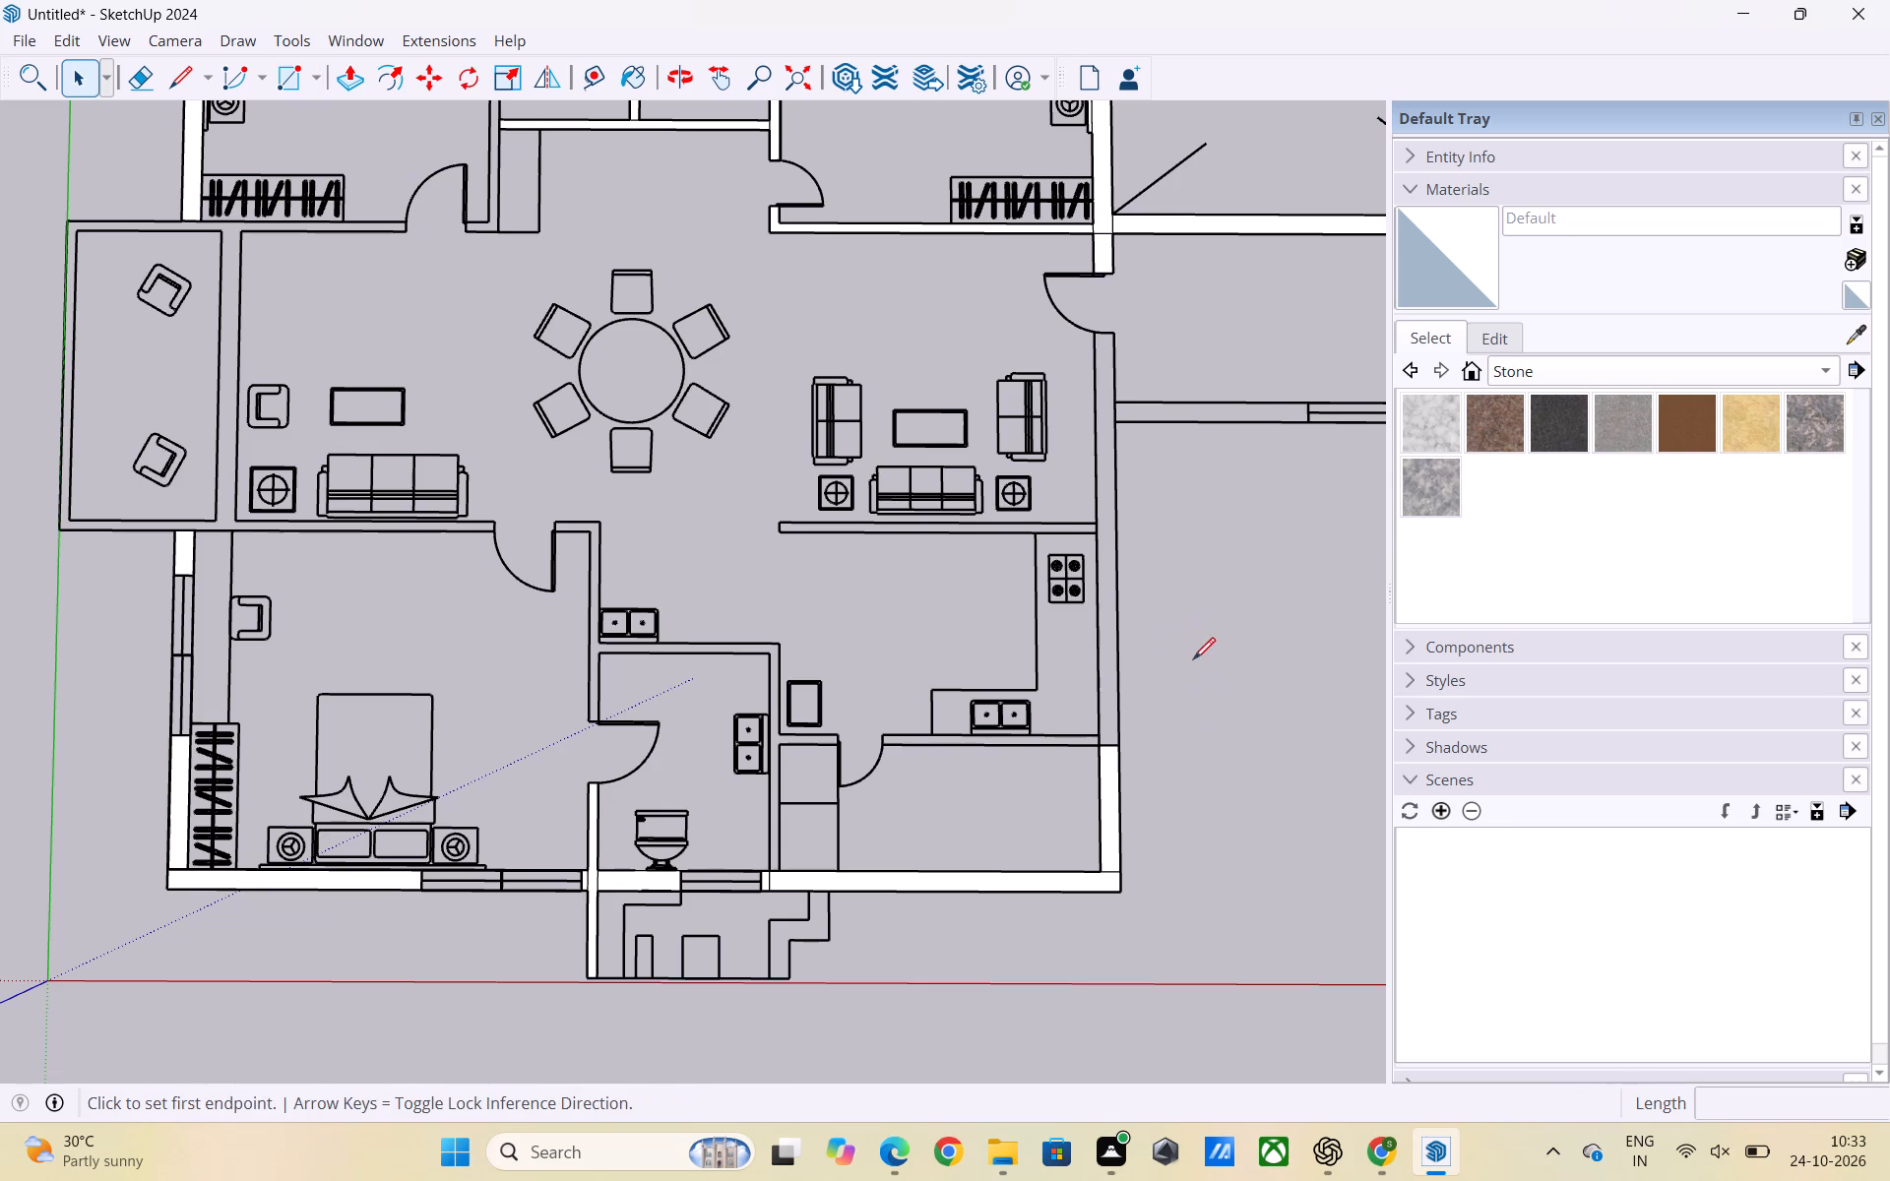
pyautogui.click(1100, 536)
pyautogui.click(1119, 531)
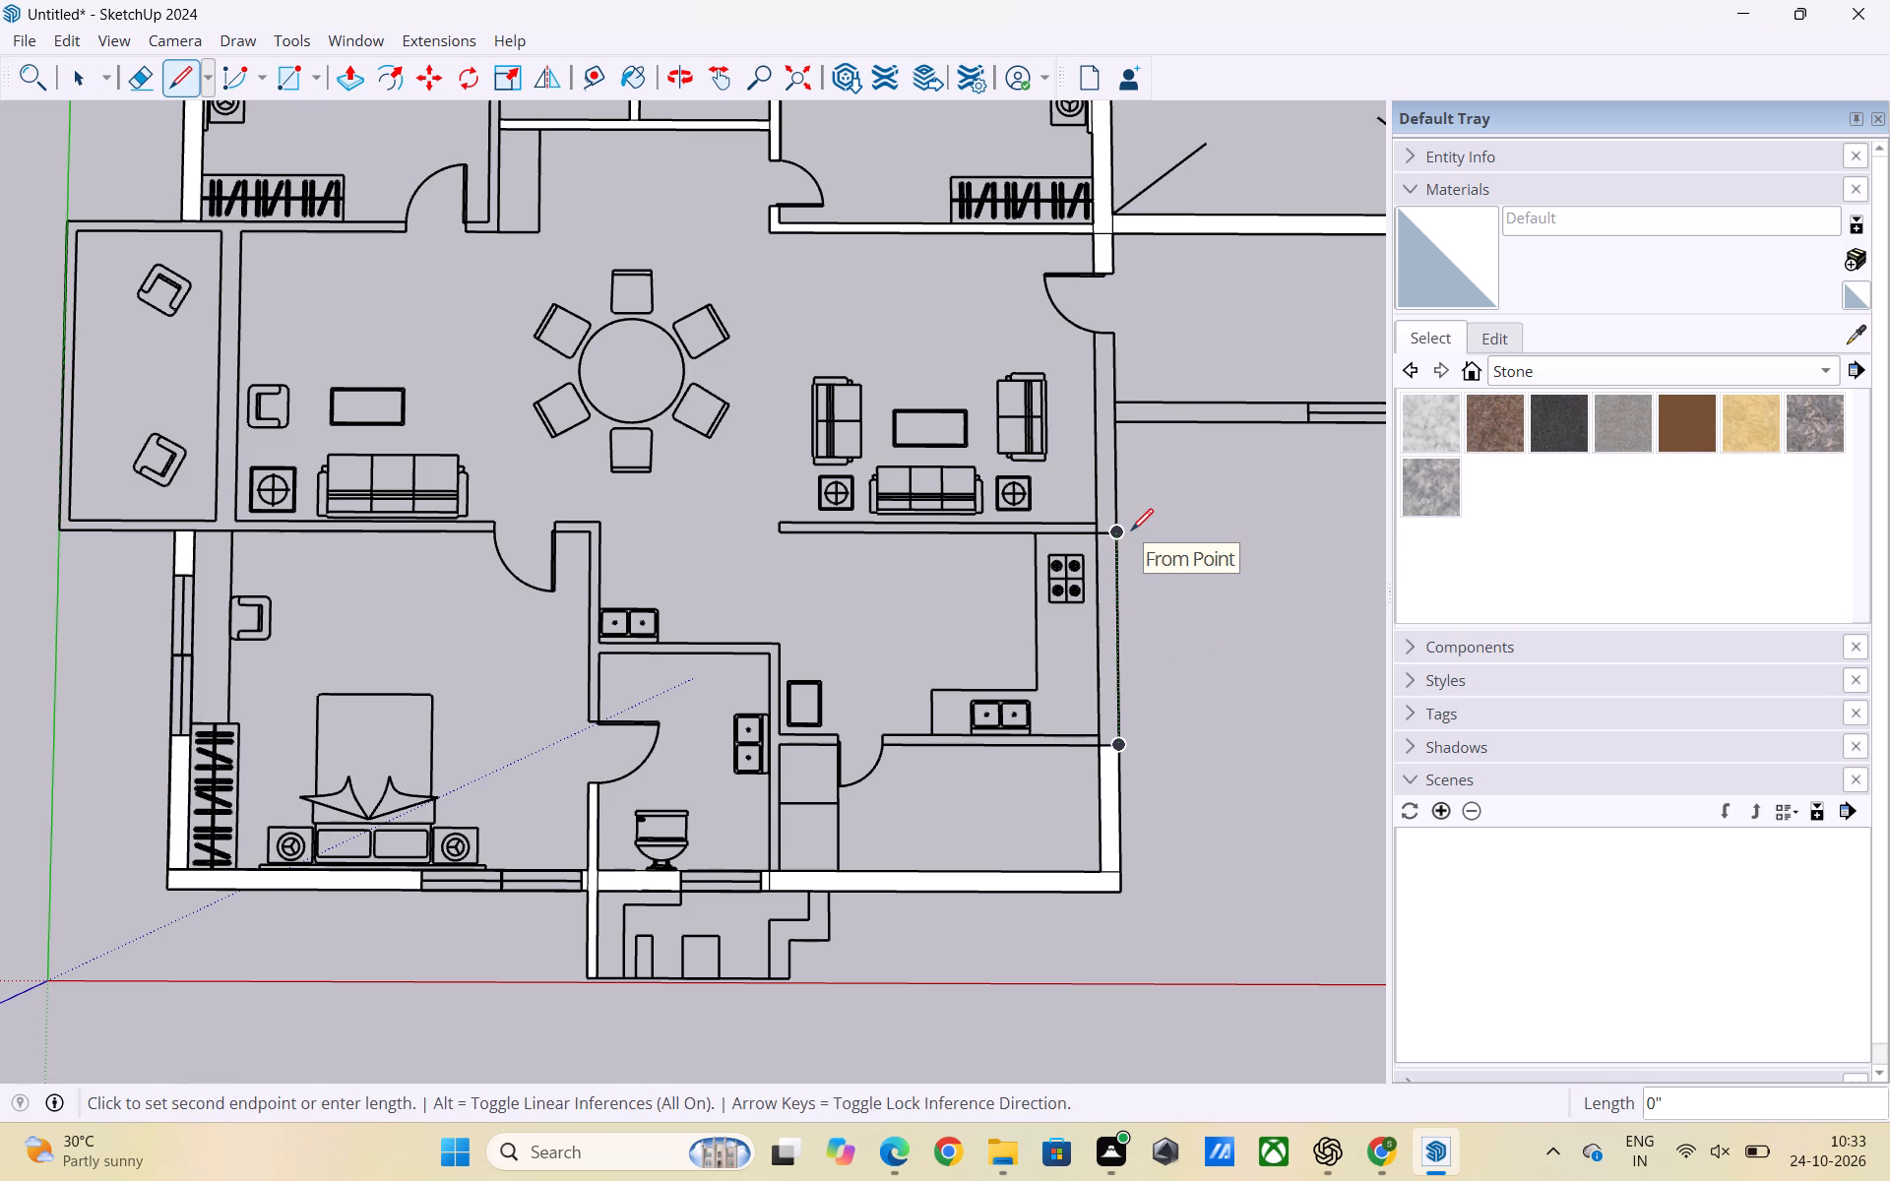
pyautogui.press('space')
# Draw a rectangle of 9" by 8' over the kitchen's outer side wall, between the drawing room and utility partitions.
pyautogui.press('r')
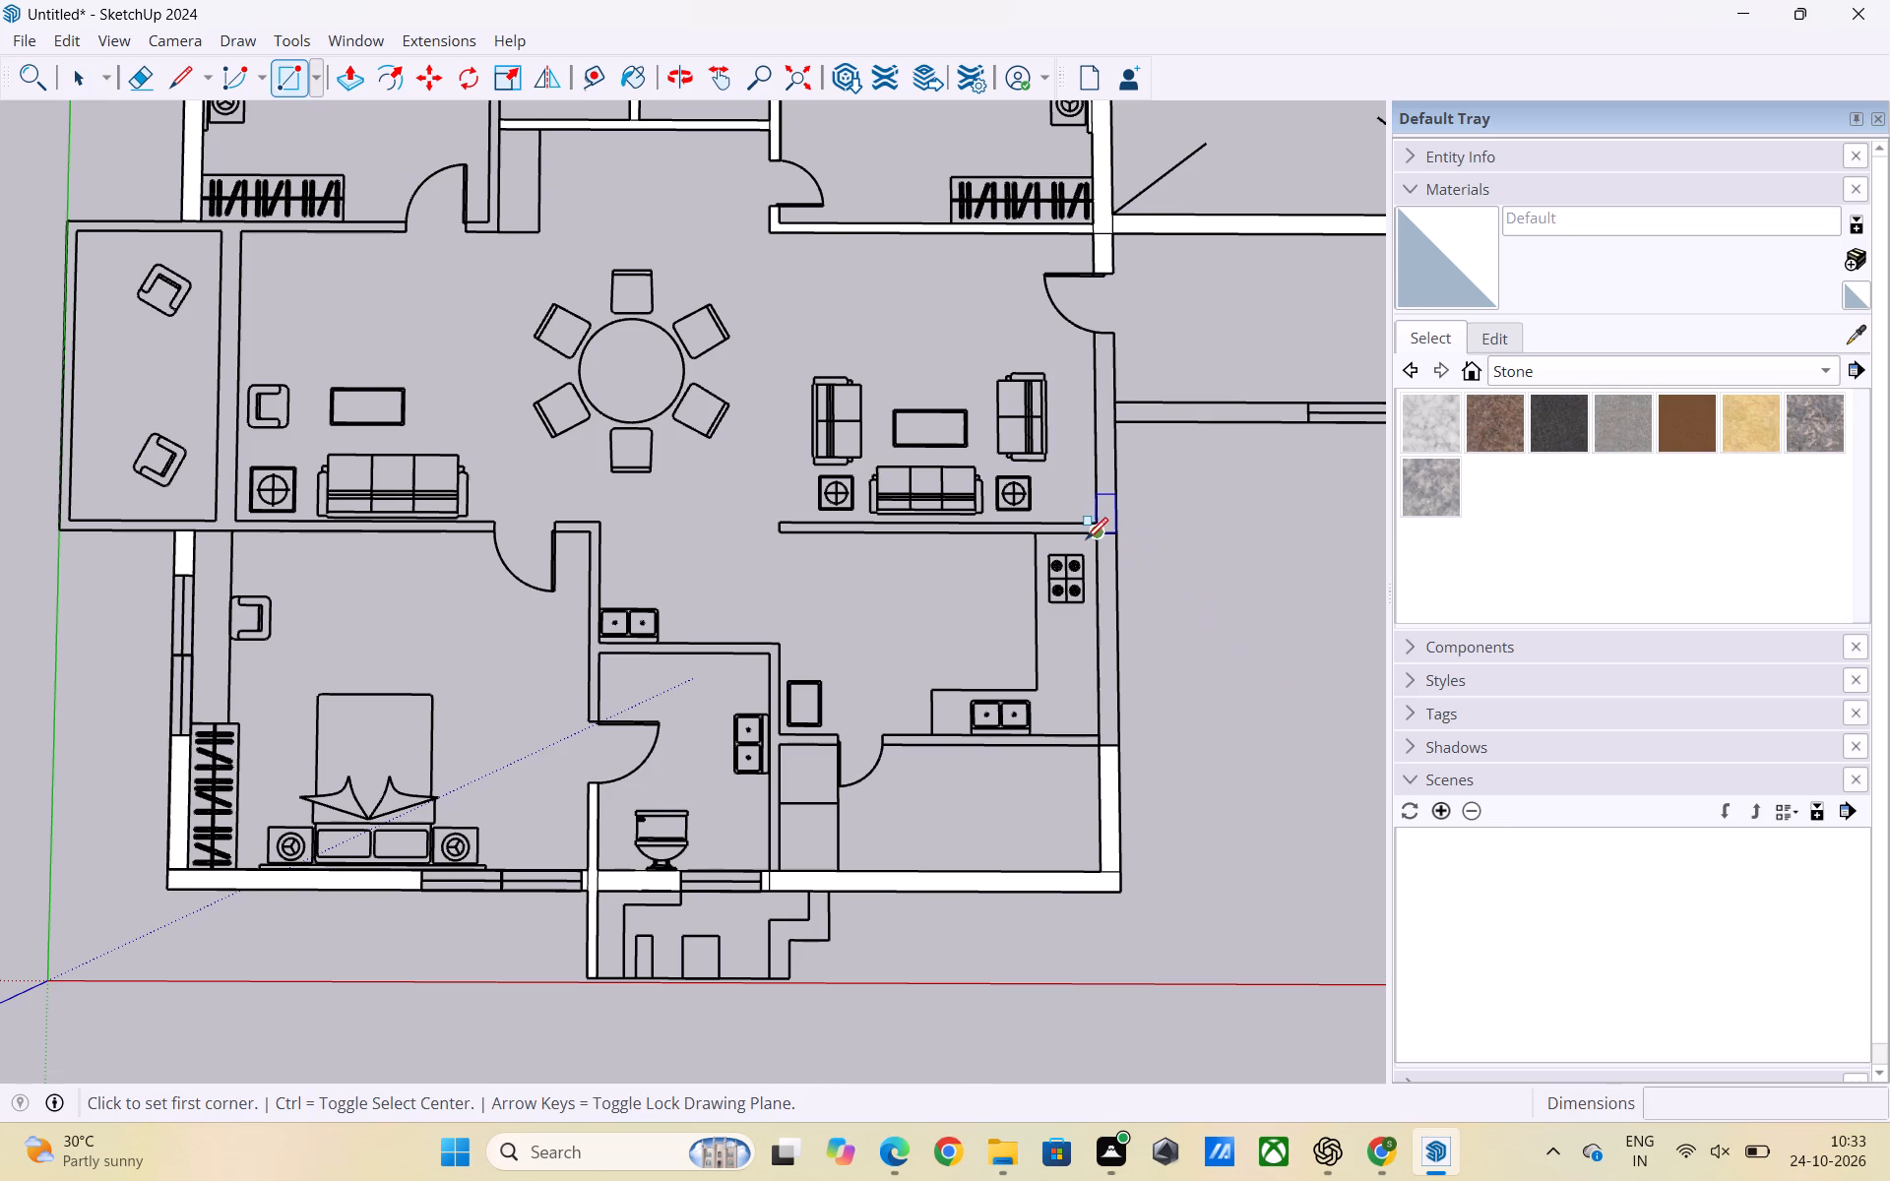
pyautogui.click(1096, 534)
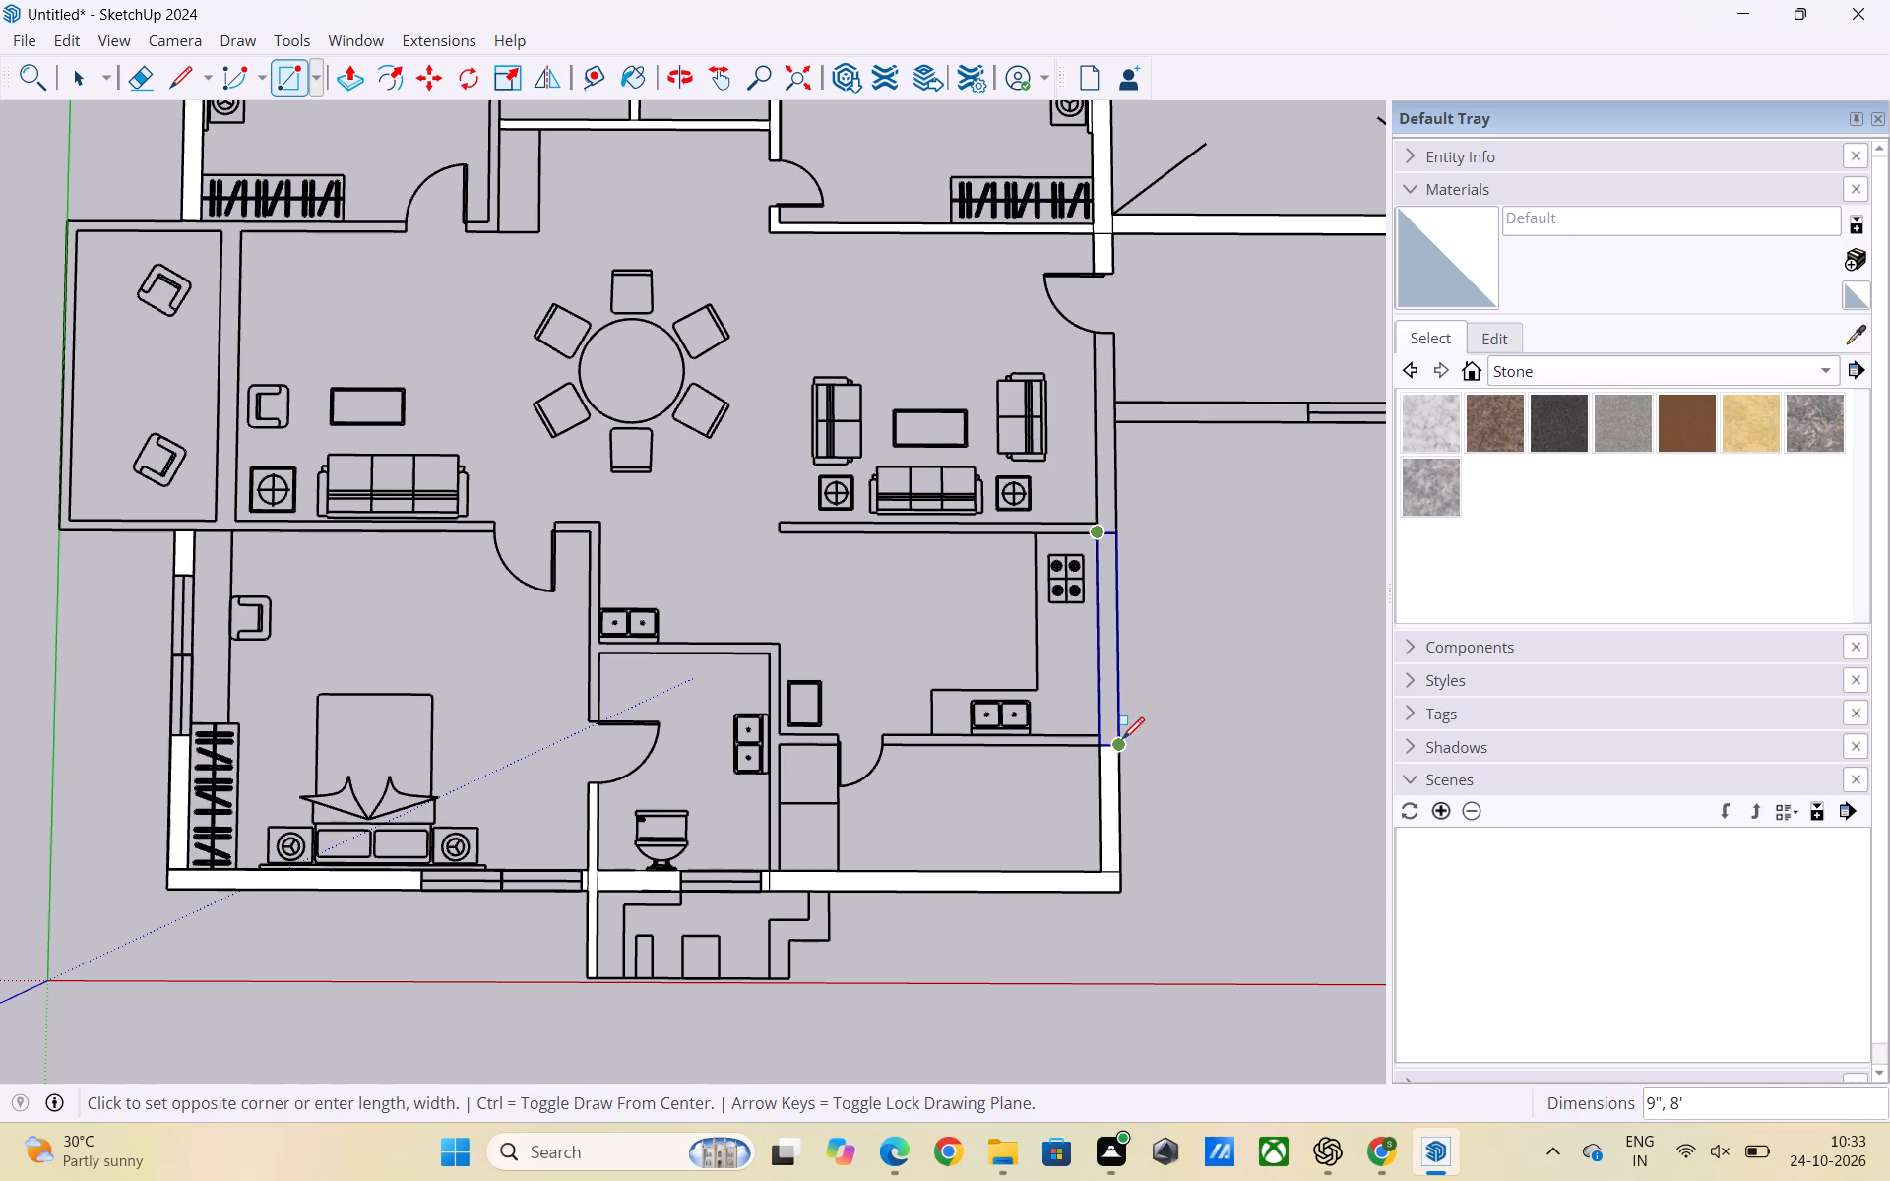
pyautogui.click(1121, 740)
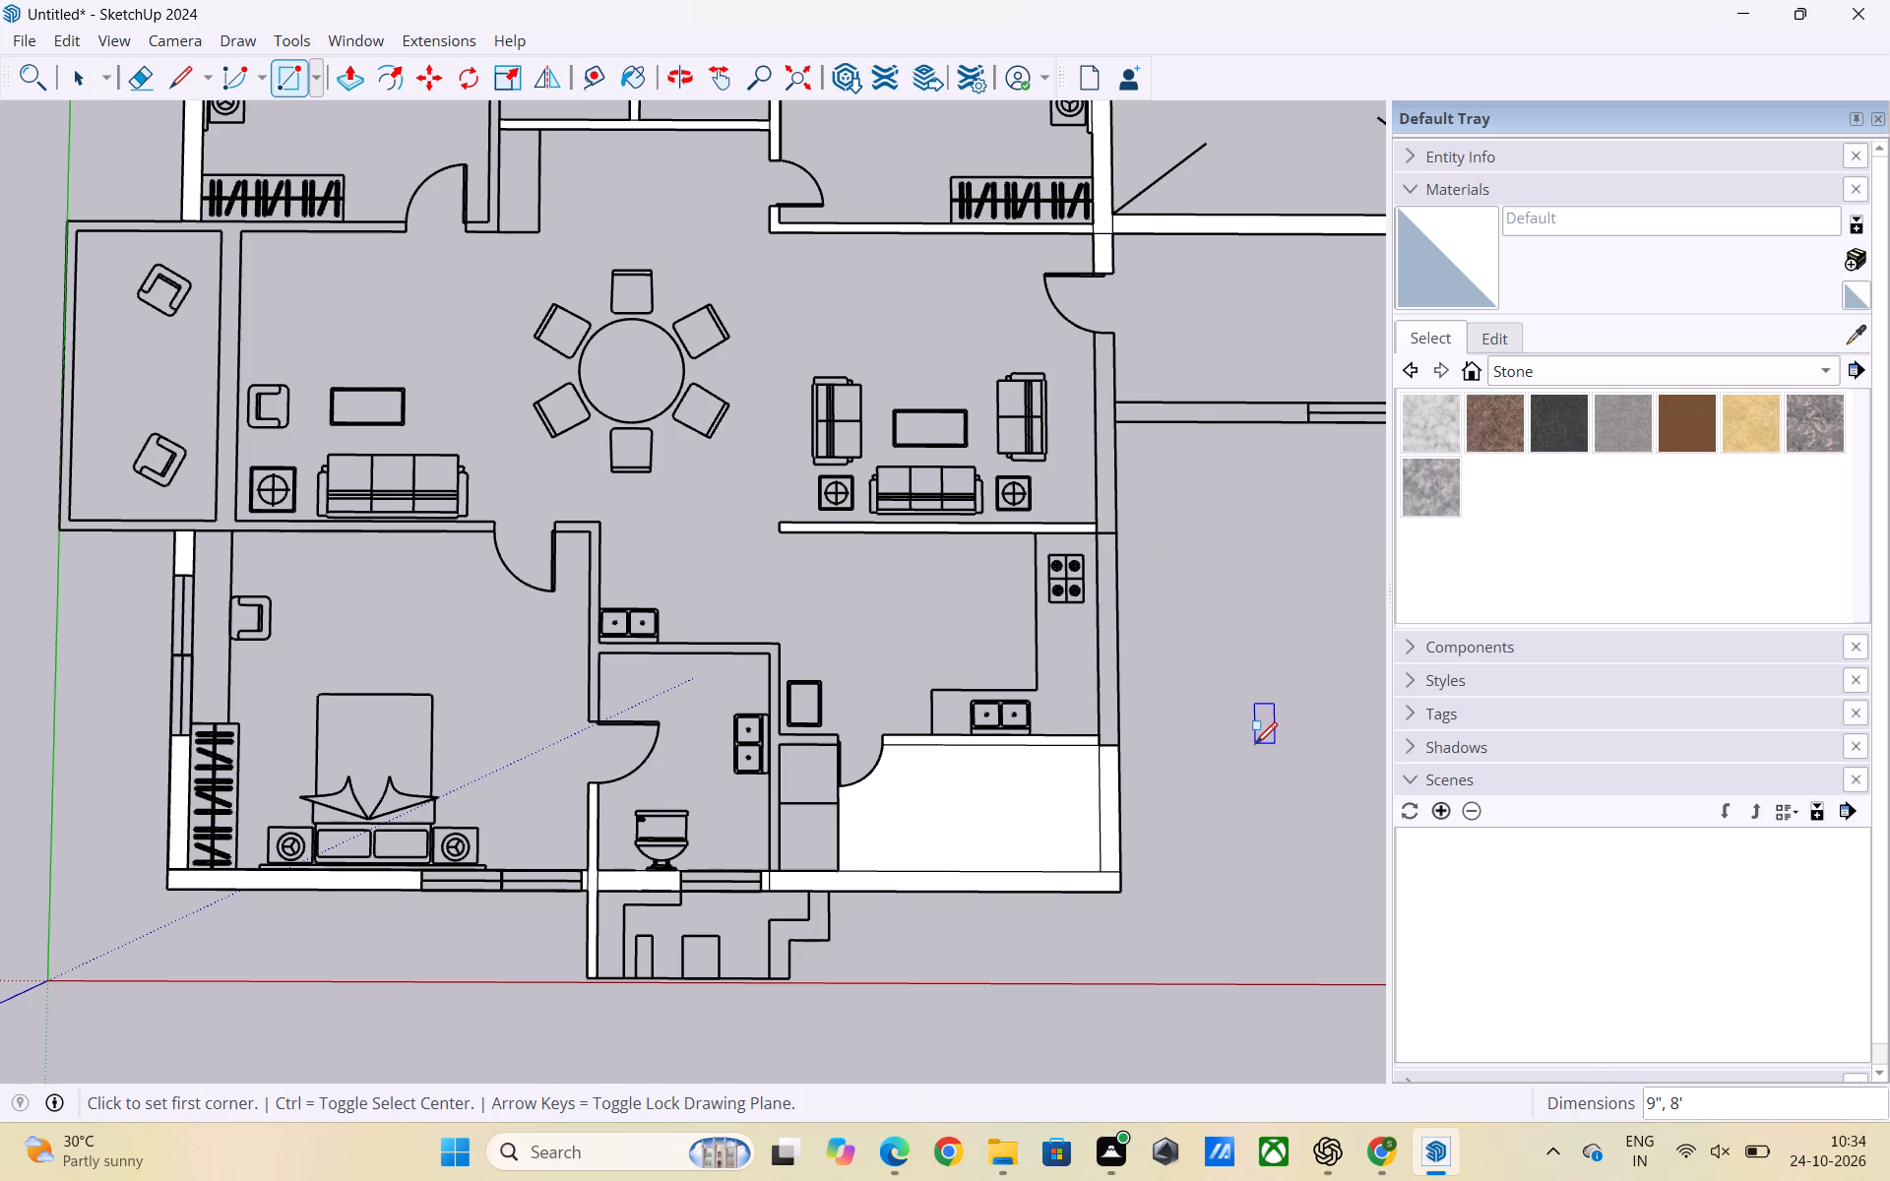
# Delete the stray face covering the utility floor.
pyautogui.press('space')
pyautogui.click(1005, 783)
pyautogui.press('Delete')
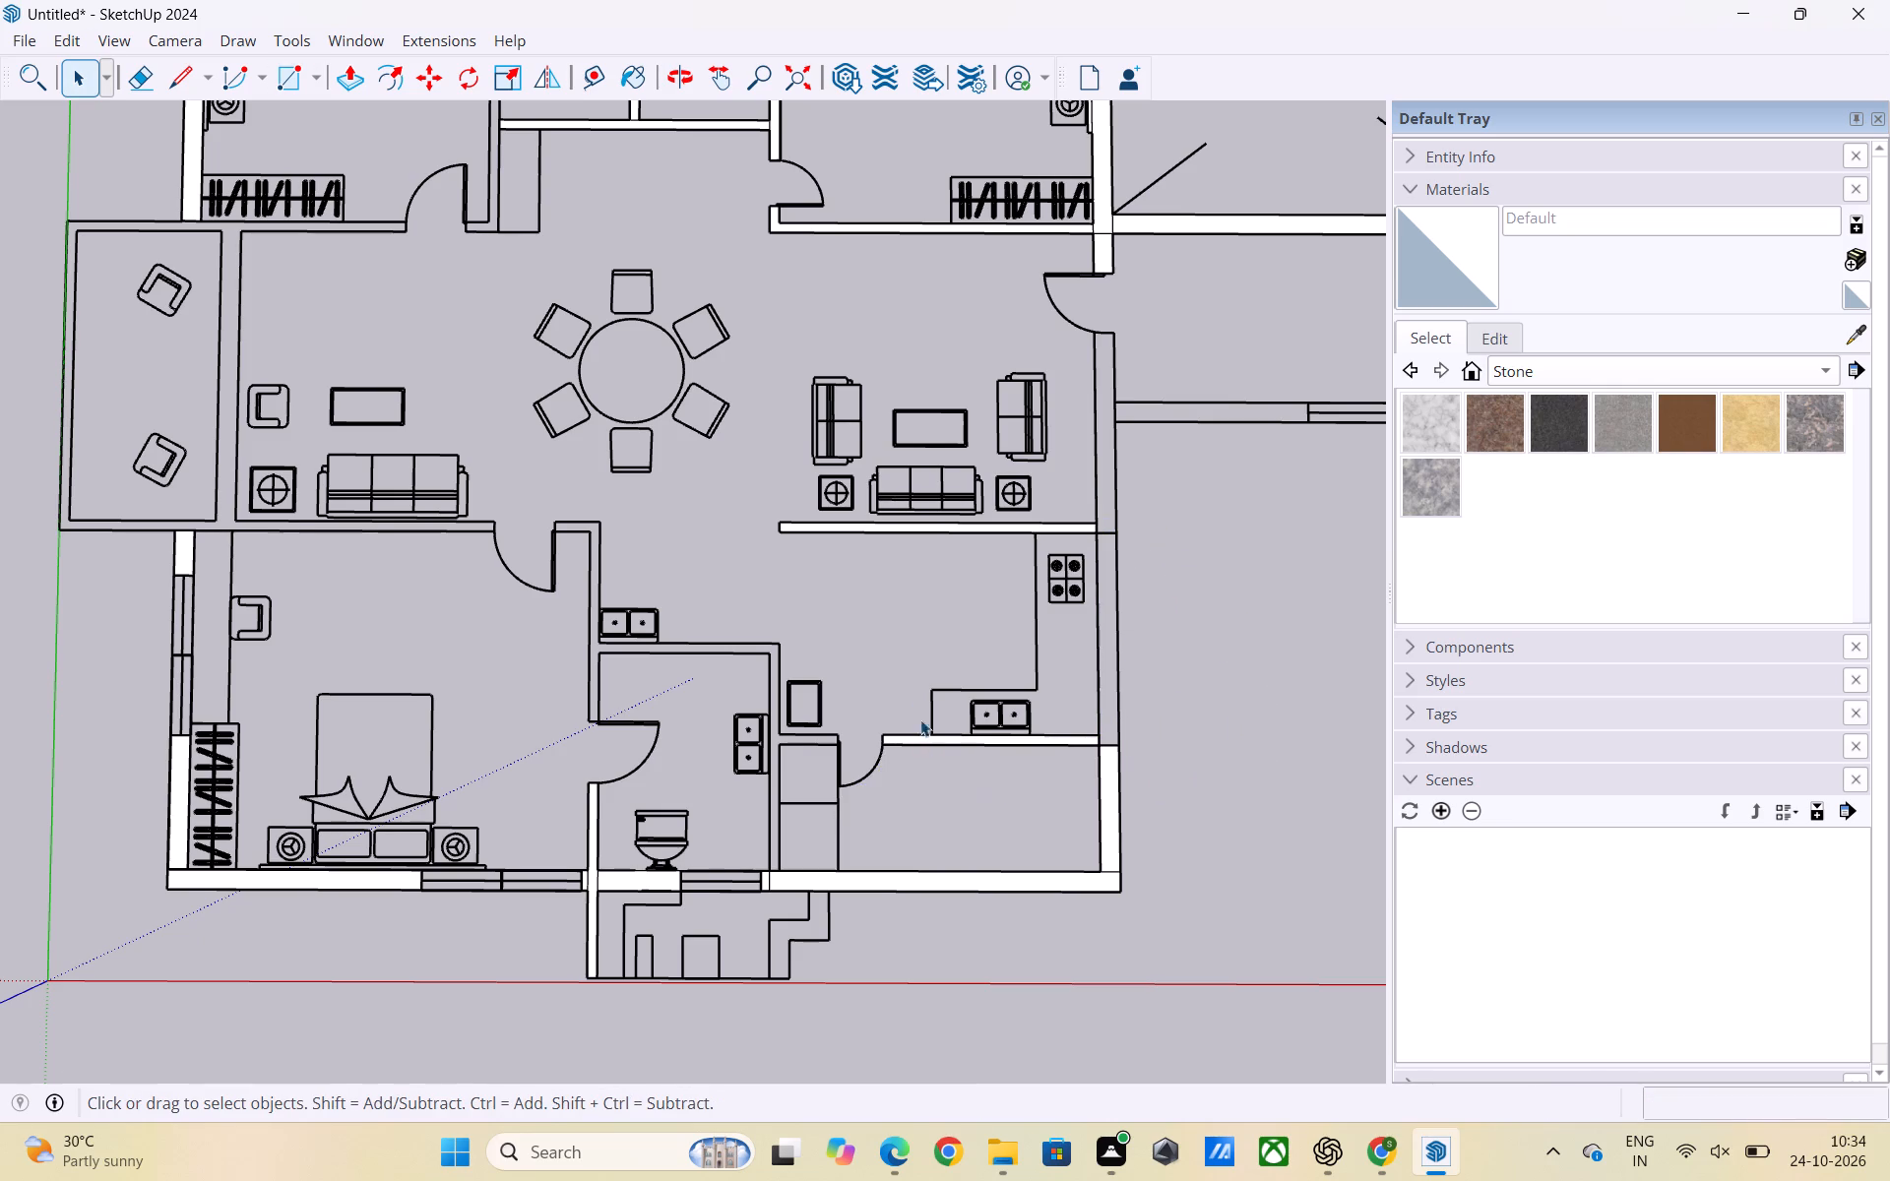
# Redraw the rectangle of 8' by about 9" over the kitchen's outer side wall, between the two partitions.
pyautogui.press('r')
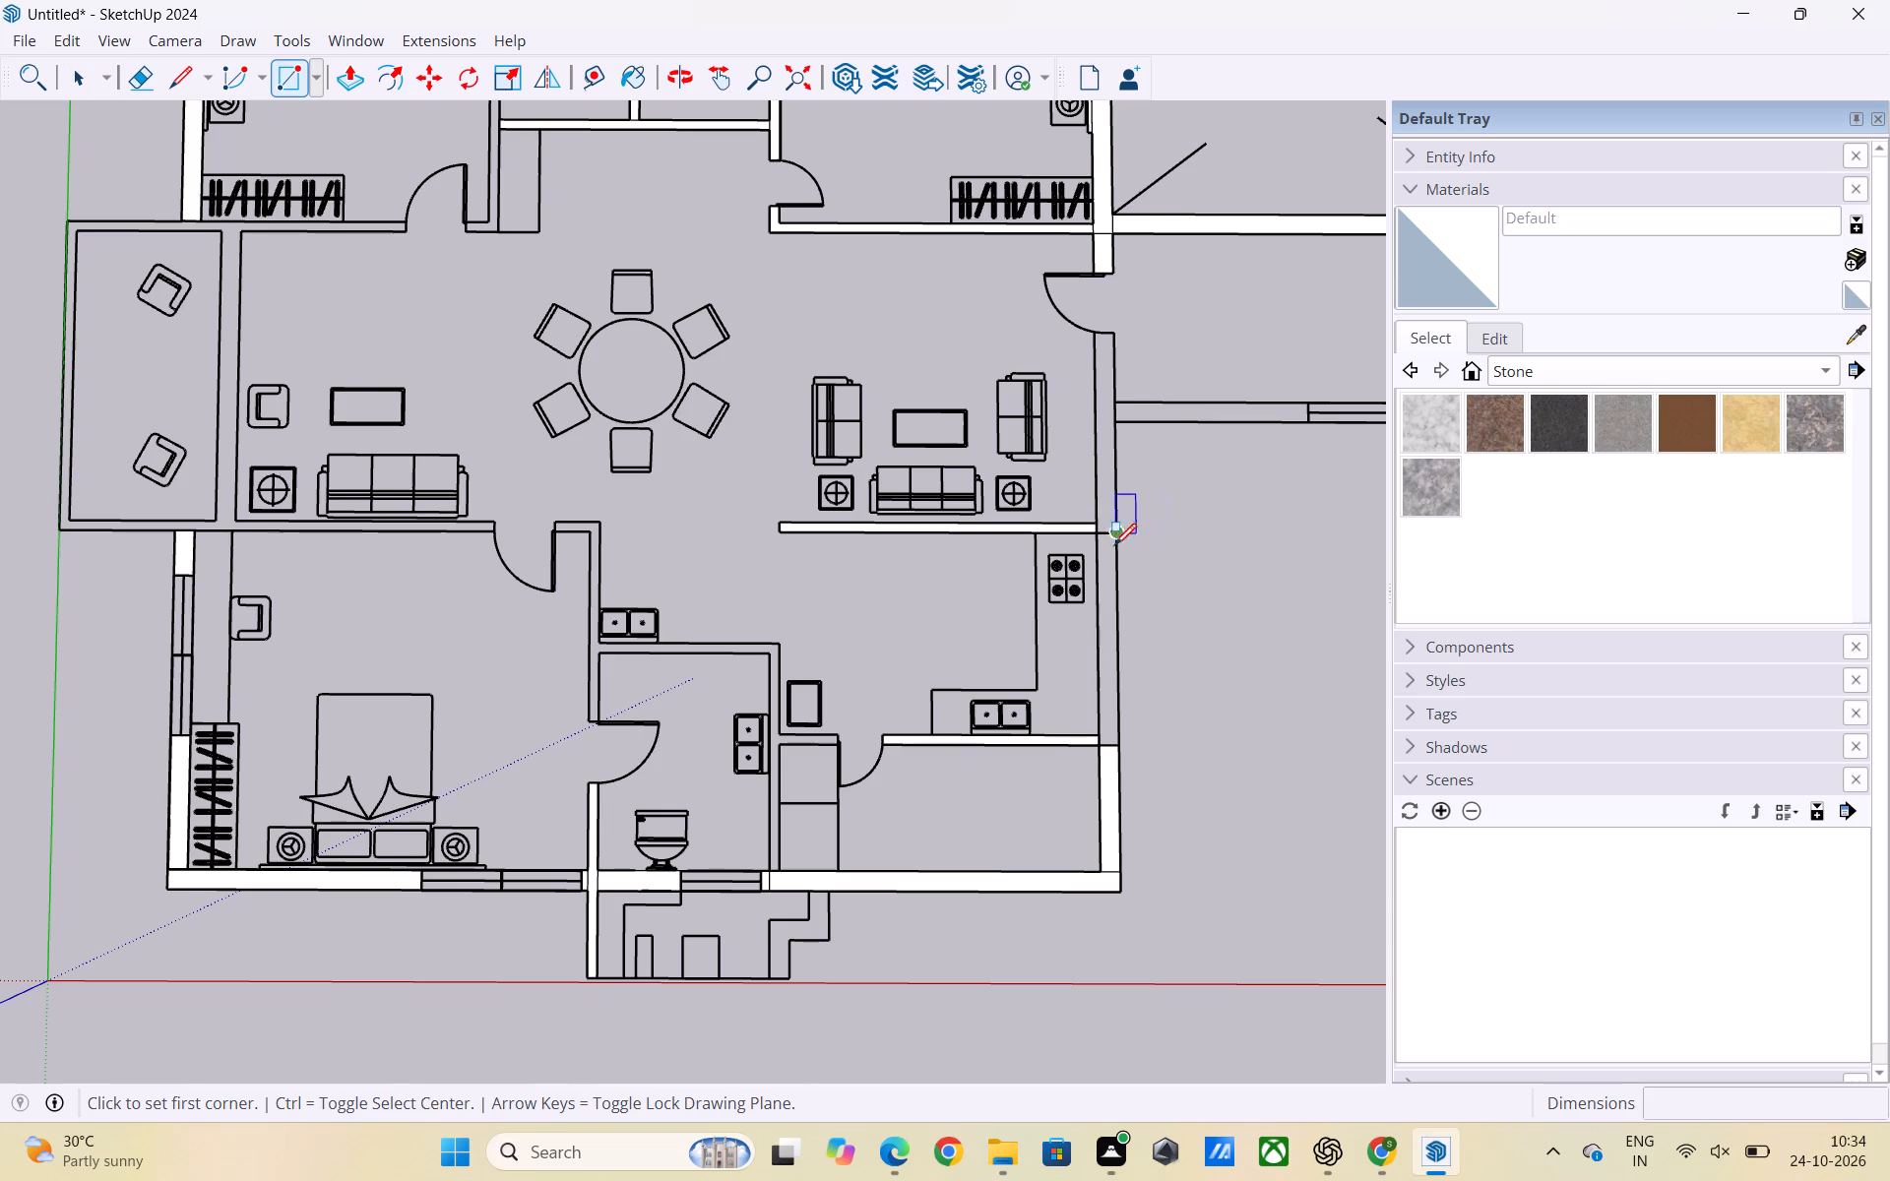
pyautogui.click(1099, 537)
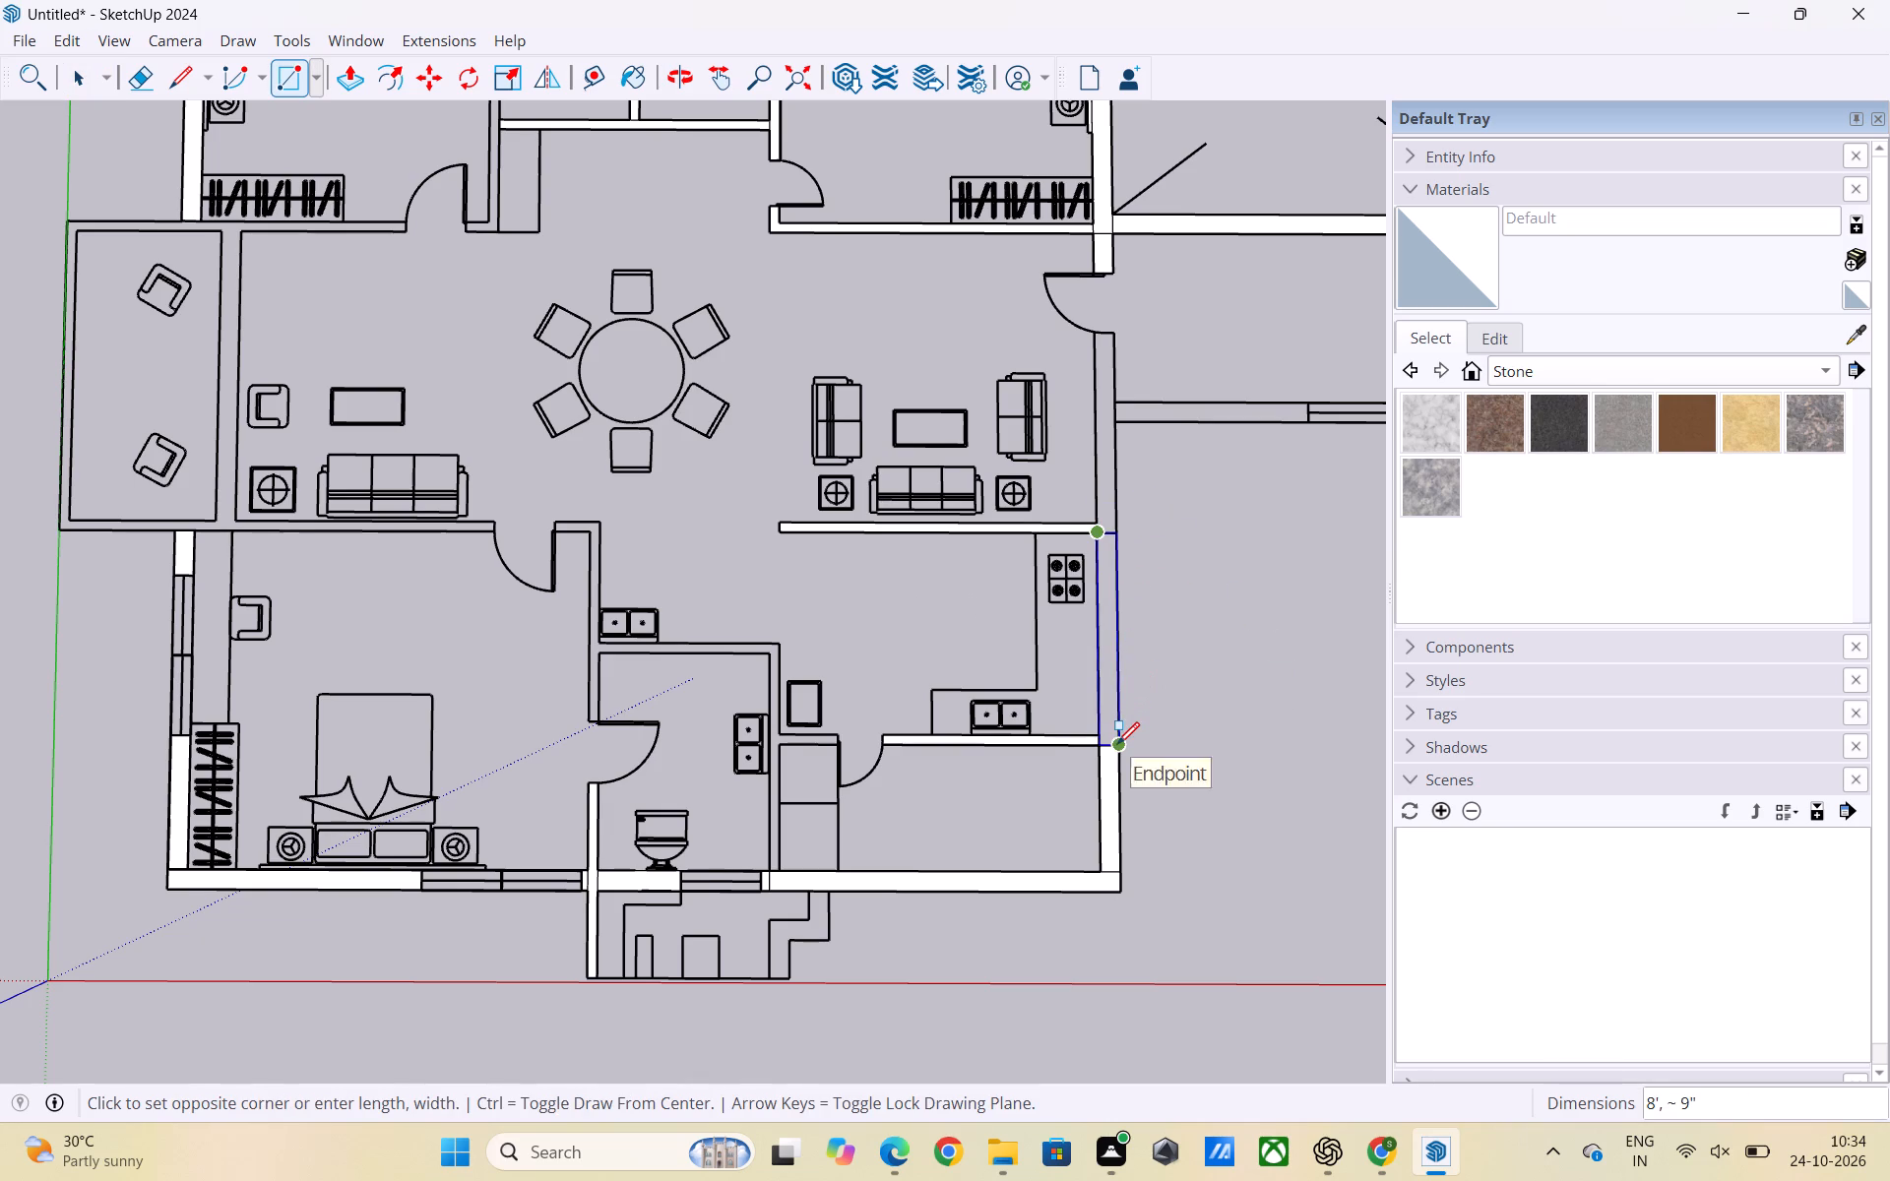
pyautogui.click(1117, 744)
pyautogui.press('space')
# Draw a rectangle over the drawing room's outer side wall, from the entrance door jamb to the top of the kitchen wall.
pyautogui.scroll(-4, 950, 906)
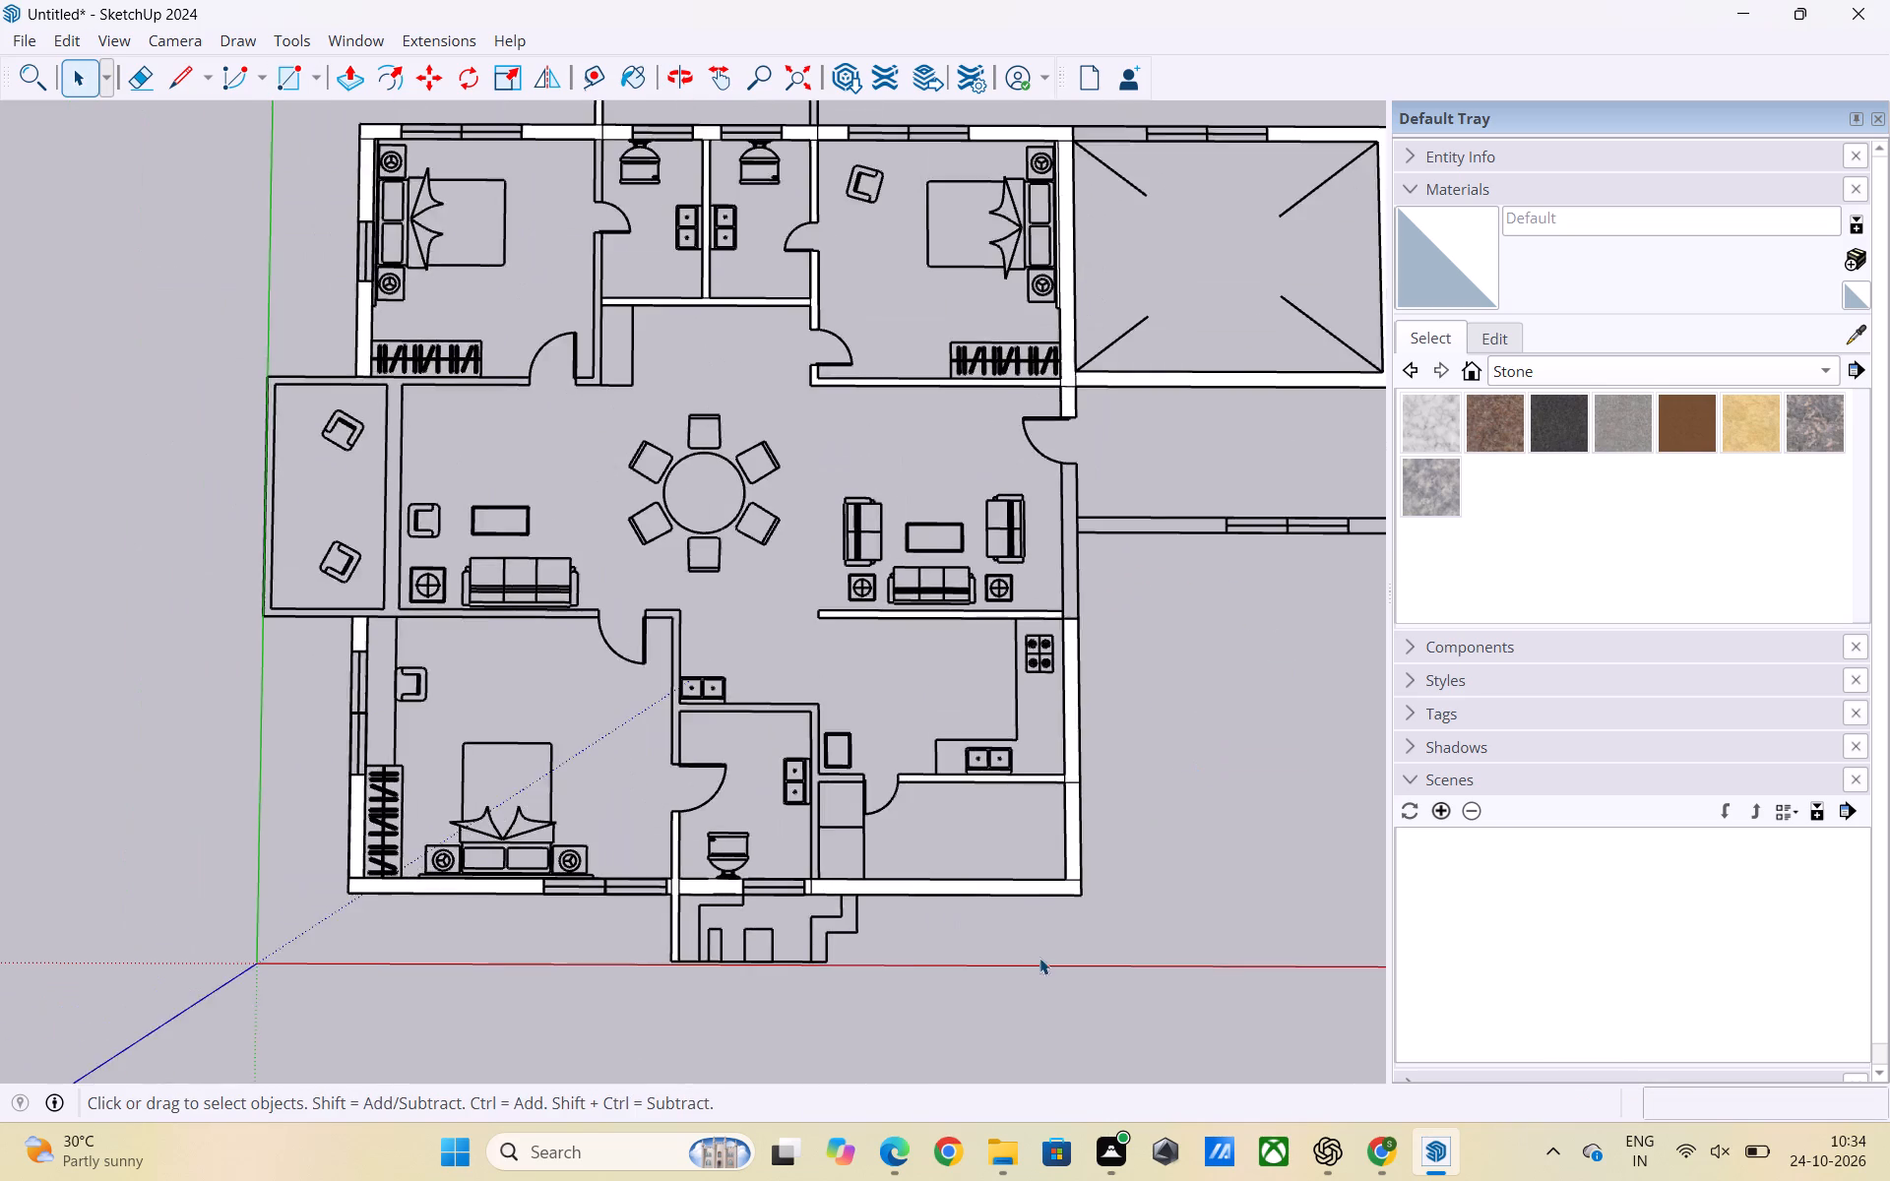
pyautogui.scroll(-1, 1039, 958)
pyautogui.scroll(-2, 1164, 935)
pyautogui.scroll(3, 1076, 689)
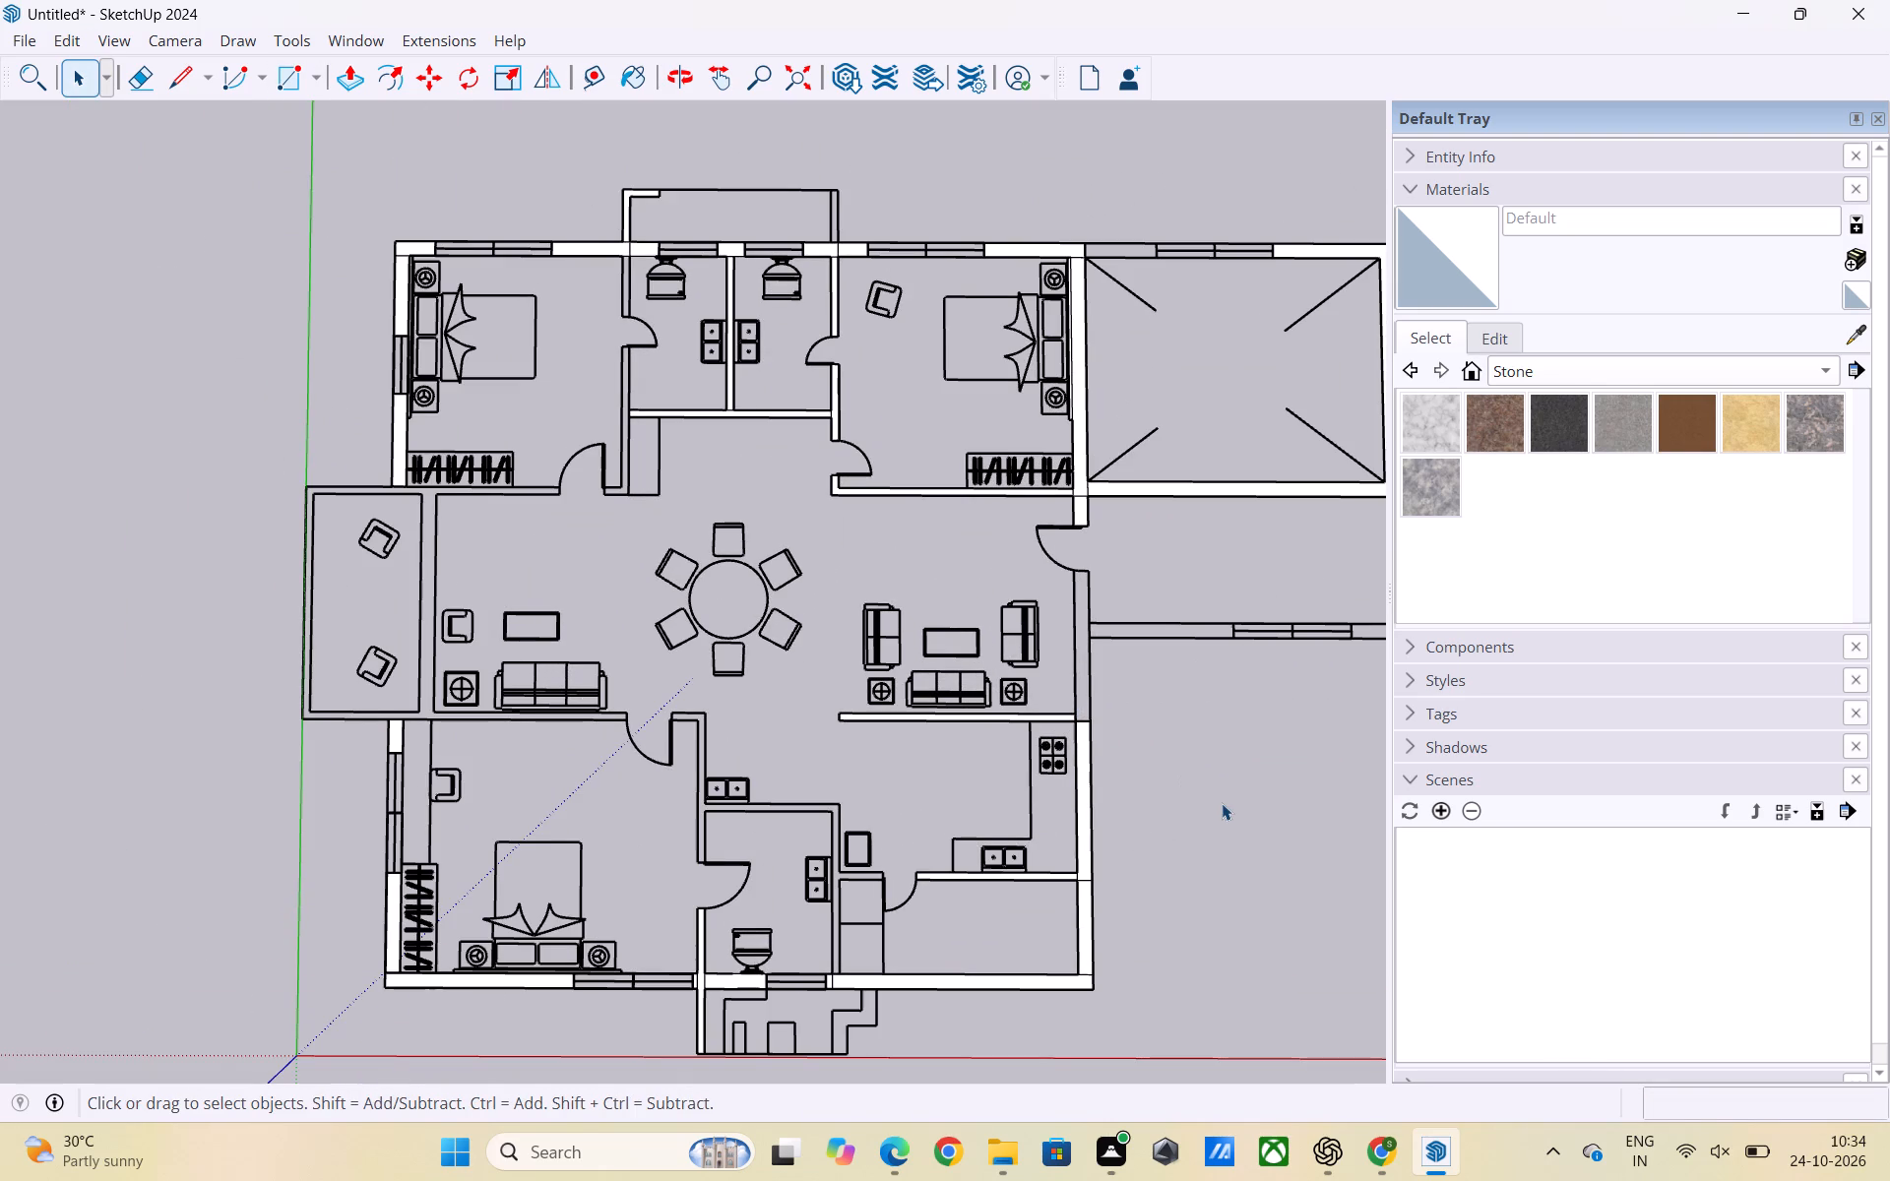
pyautogui.press('r')
pyautogui.scroll(2, 1092, 607)
pyautogui.click(1071, 568)
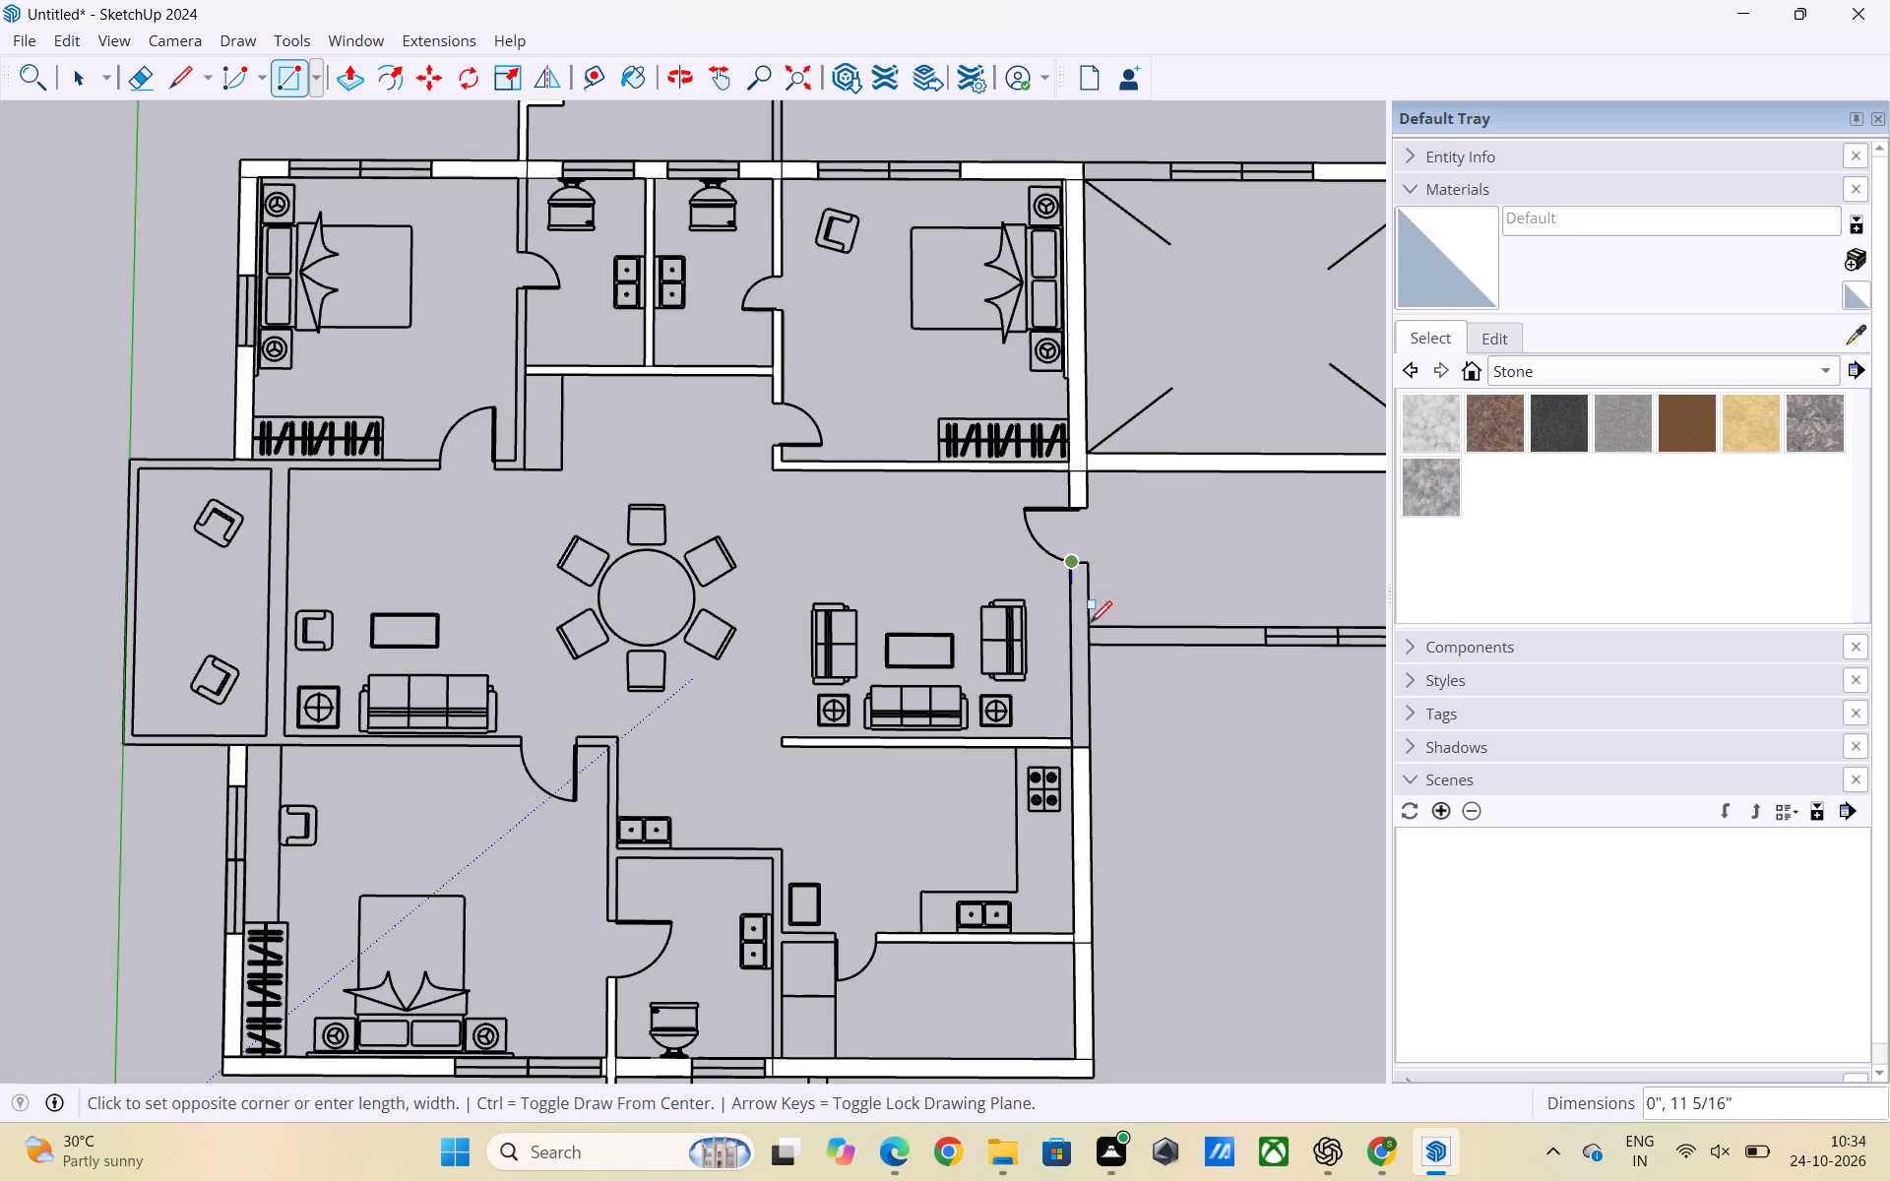
pyautogui.click(1088, 750)
pyautogui.press('space')
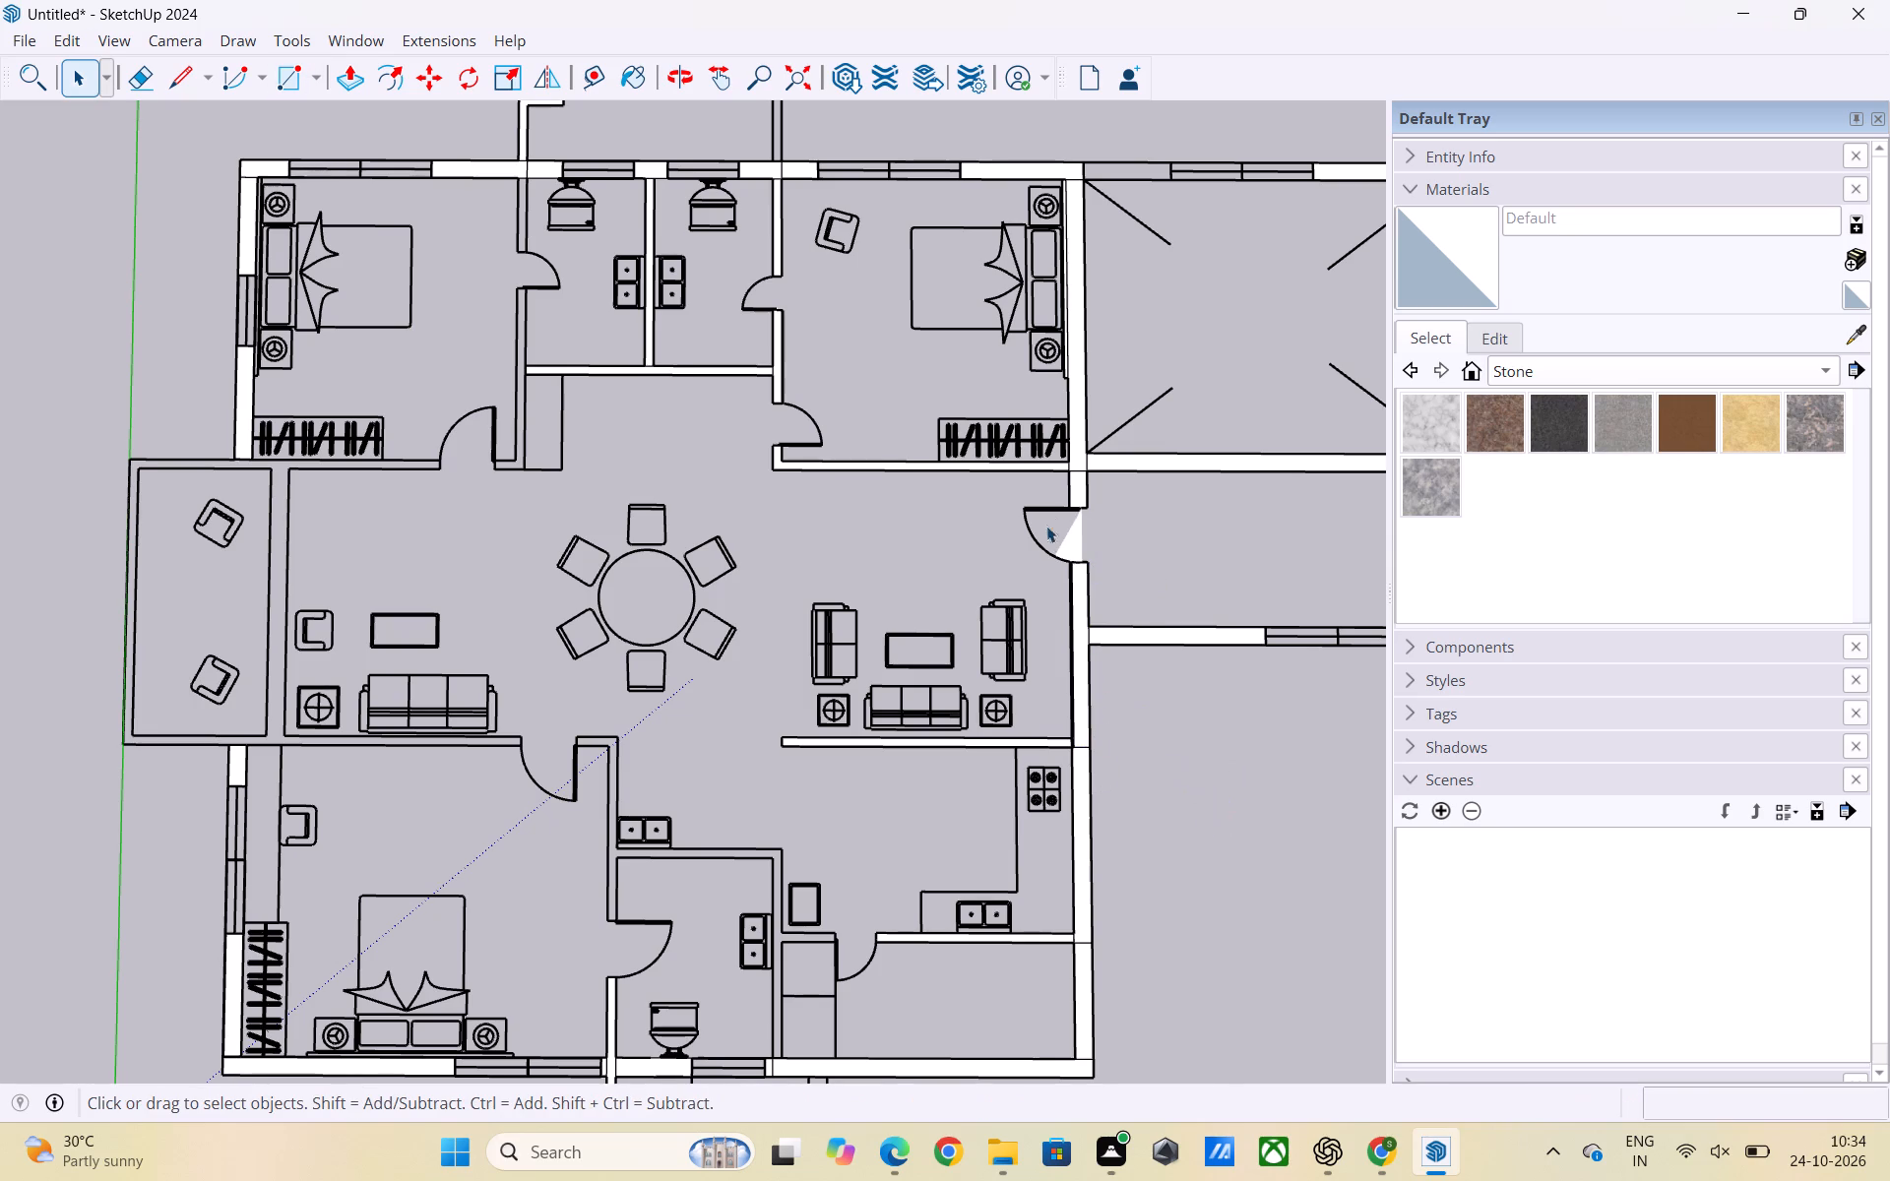
# Delete the leftover face and edge inside the entrance door opening.
pyautogui.click(1077, 534)
pyautogui.press('Delete')
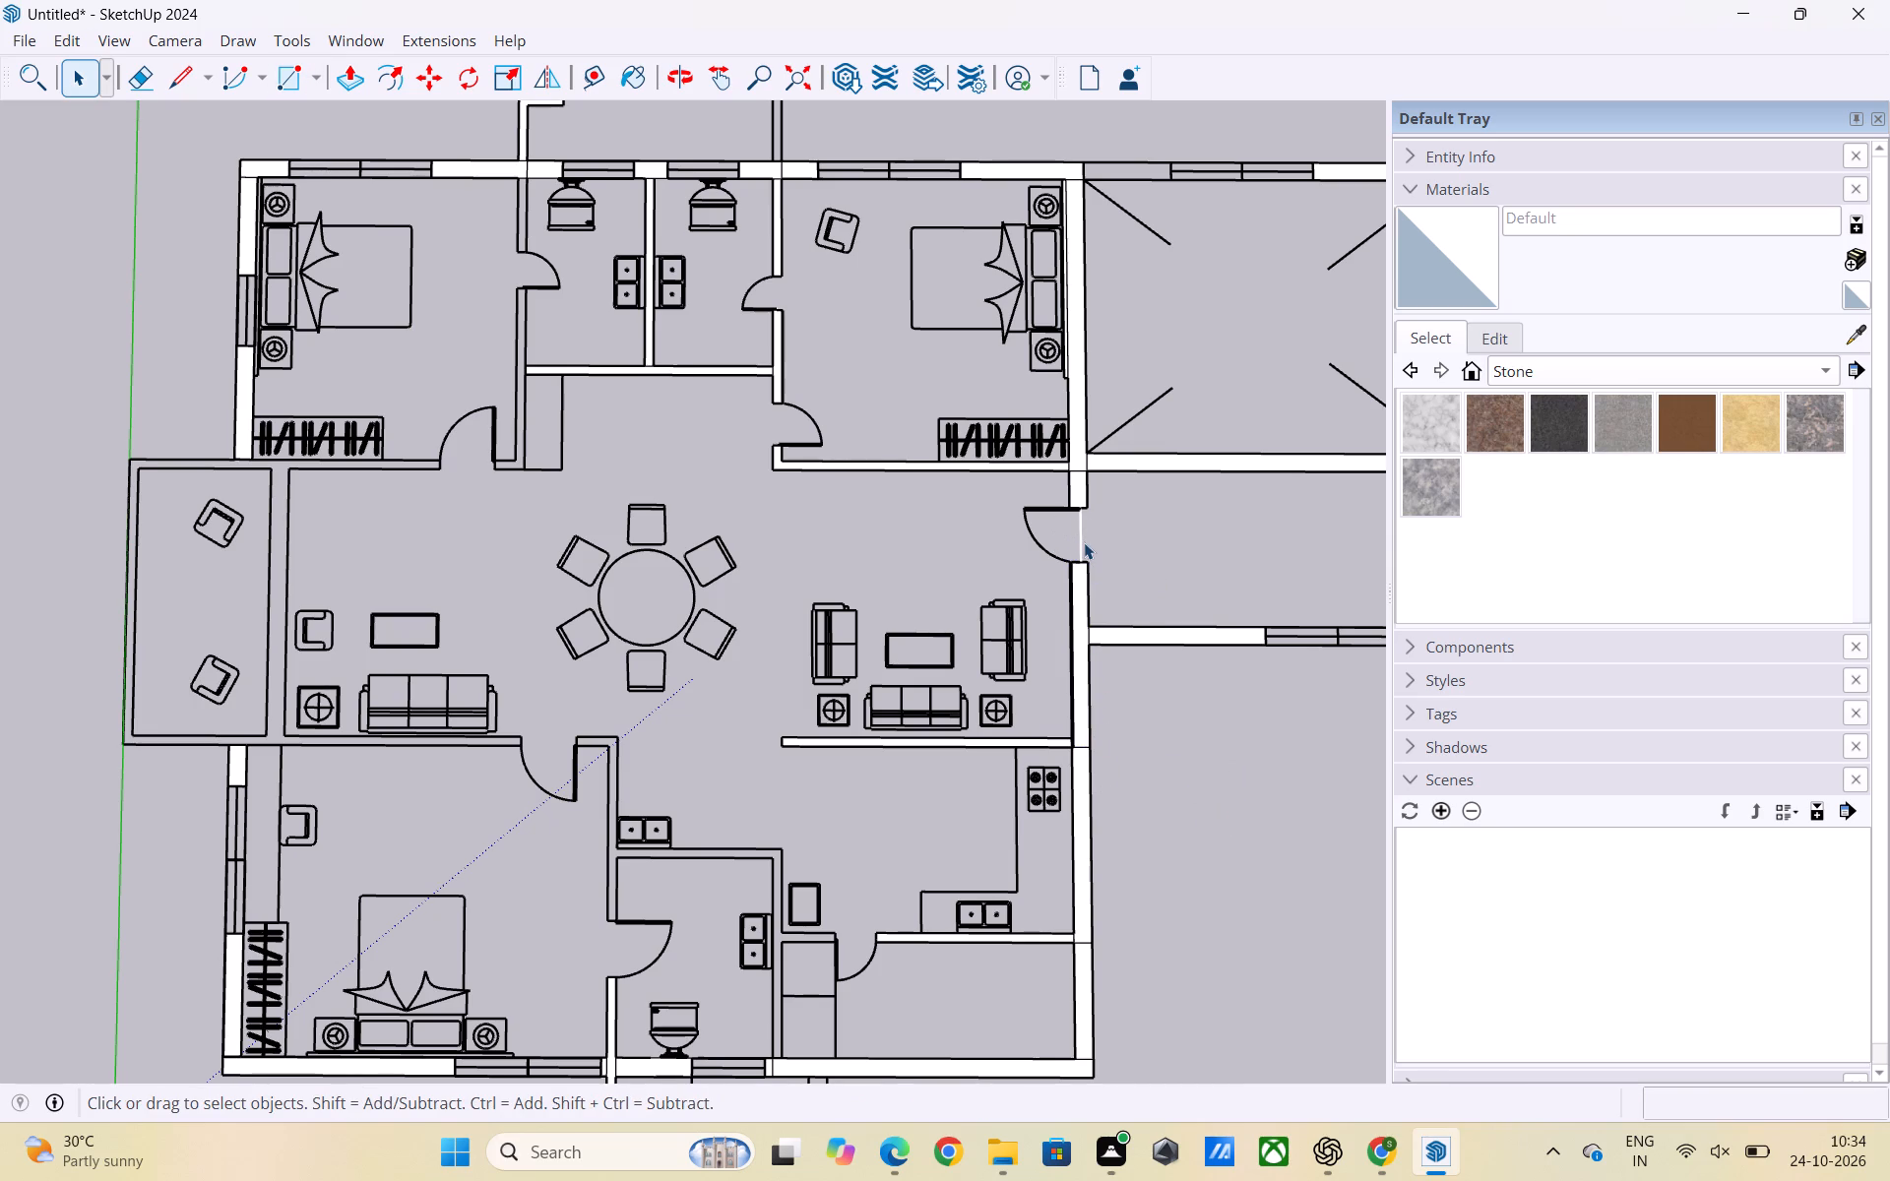
pyautogui.click(1082, 540)
pyautogui.press('Delete')
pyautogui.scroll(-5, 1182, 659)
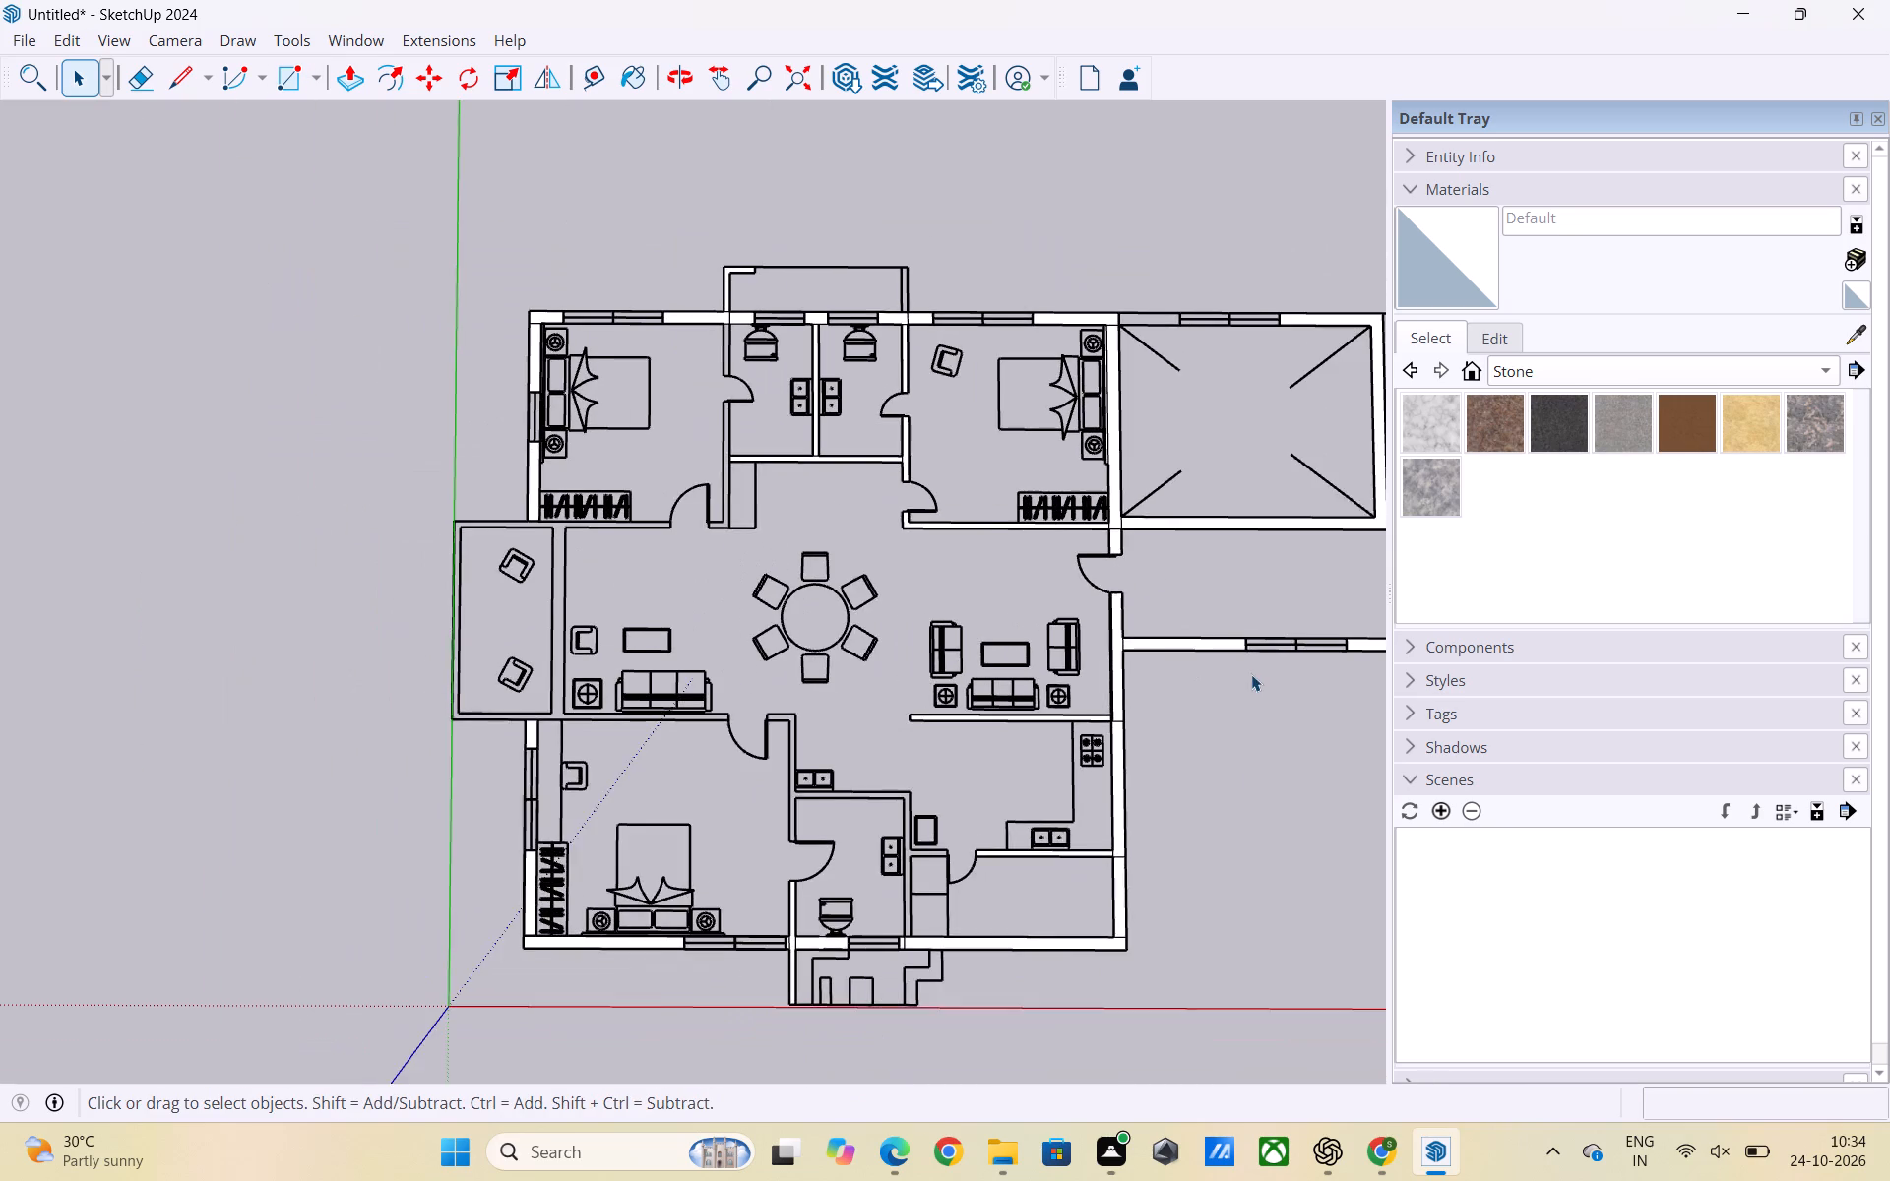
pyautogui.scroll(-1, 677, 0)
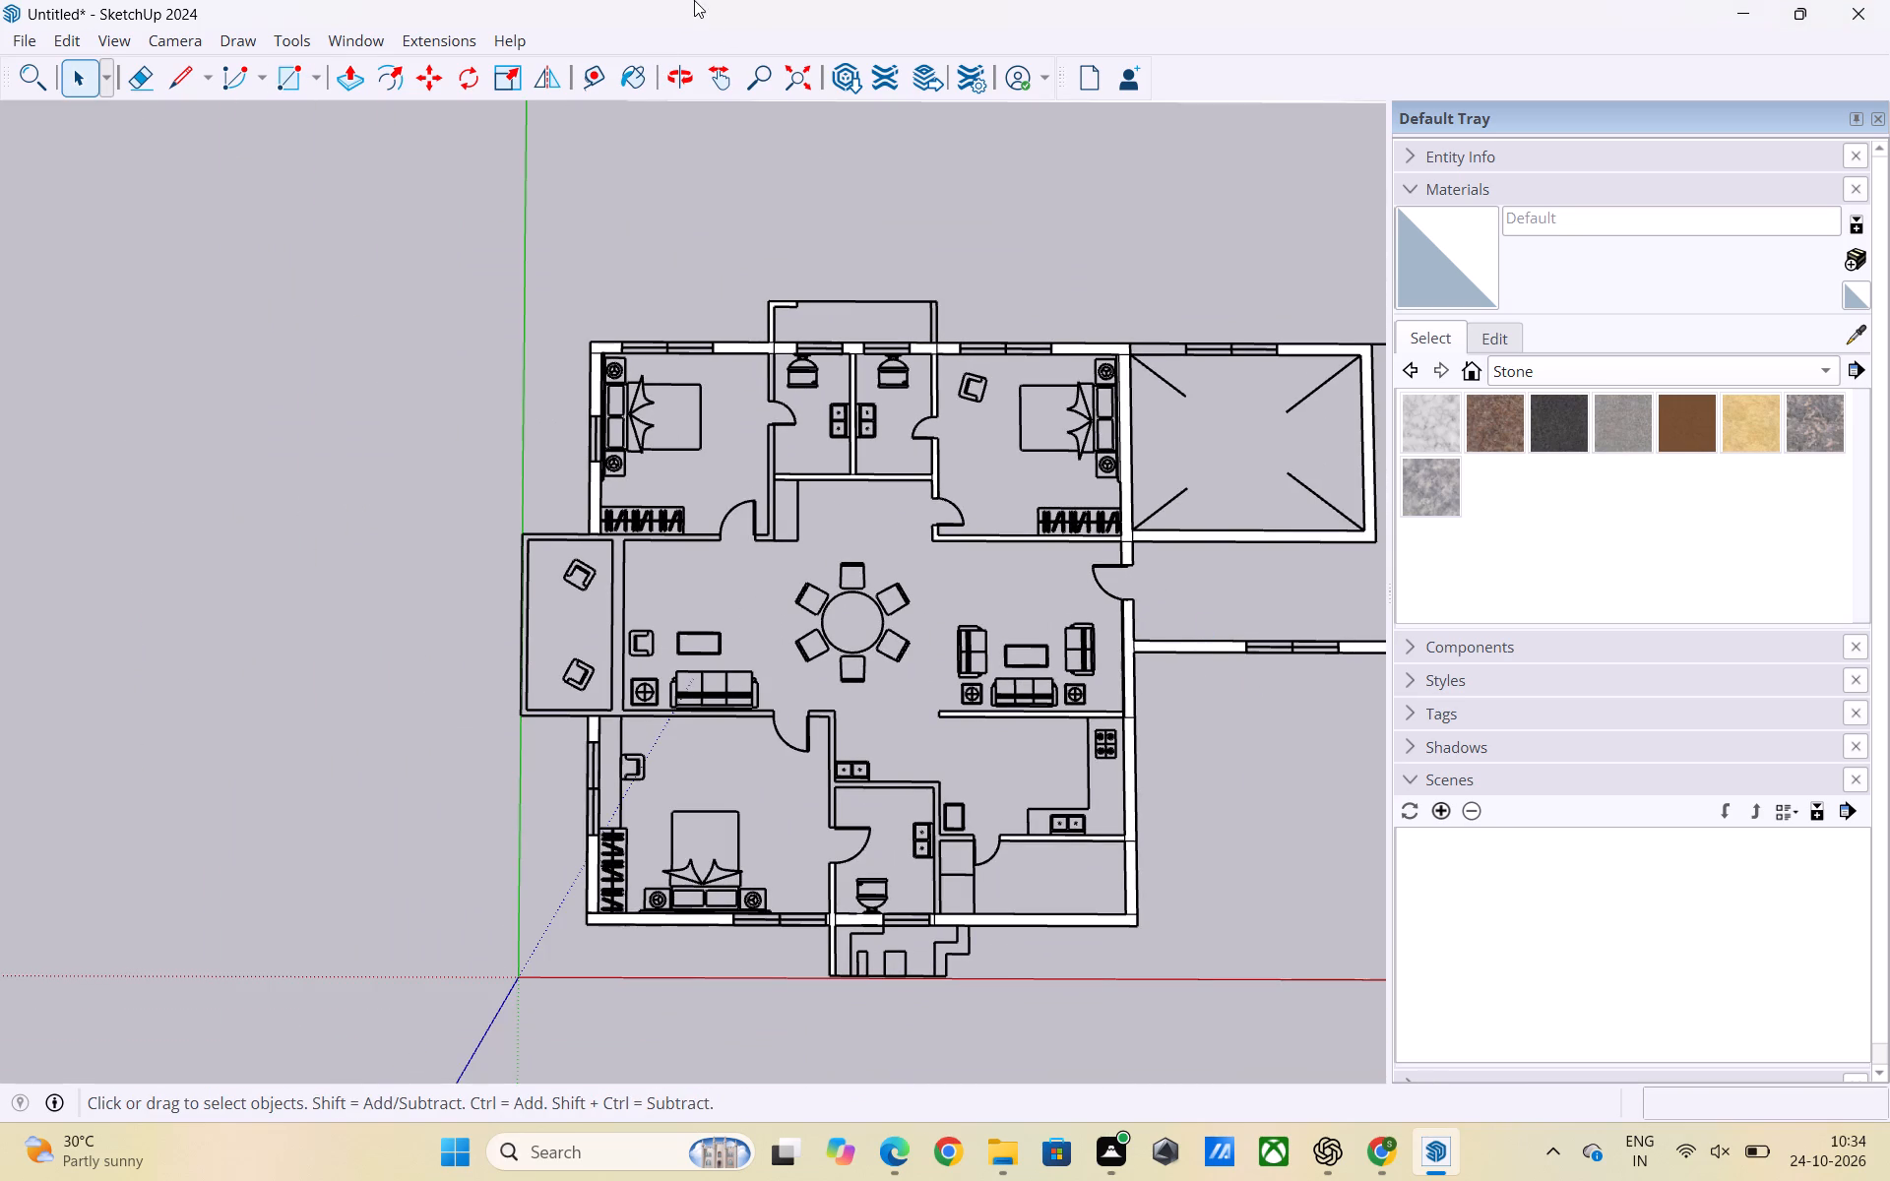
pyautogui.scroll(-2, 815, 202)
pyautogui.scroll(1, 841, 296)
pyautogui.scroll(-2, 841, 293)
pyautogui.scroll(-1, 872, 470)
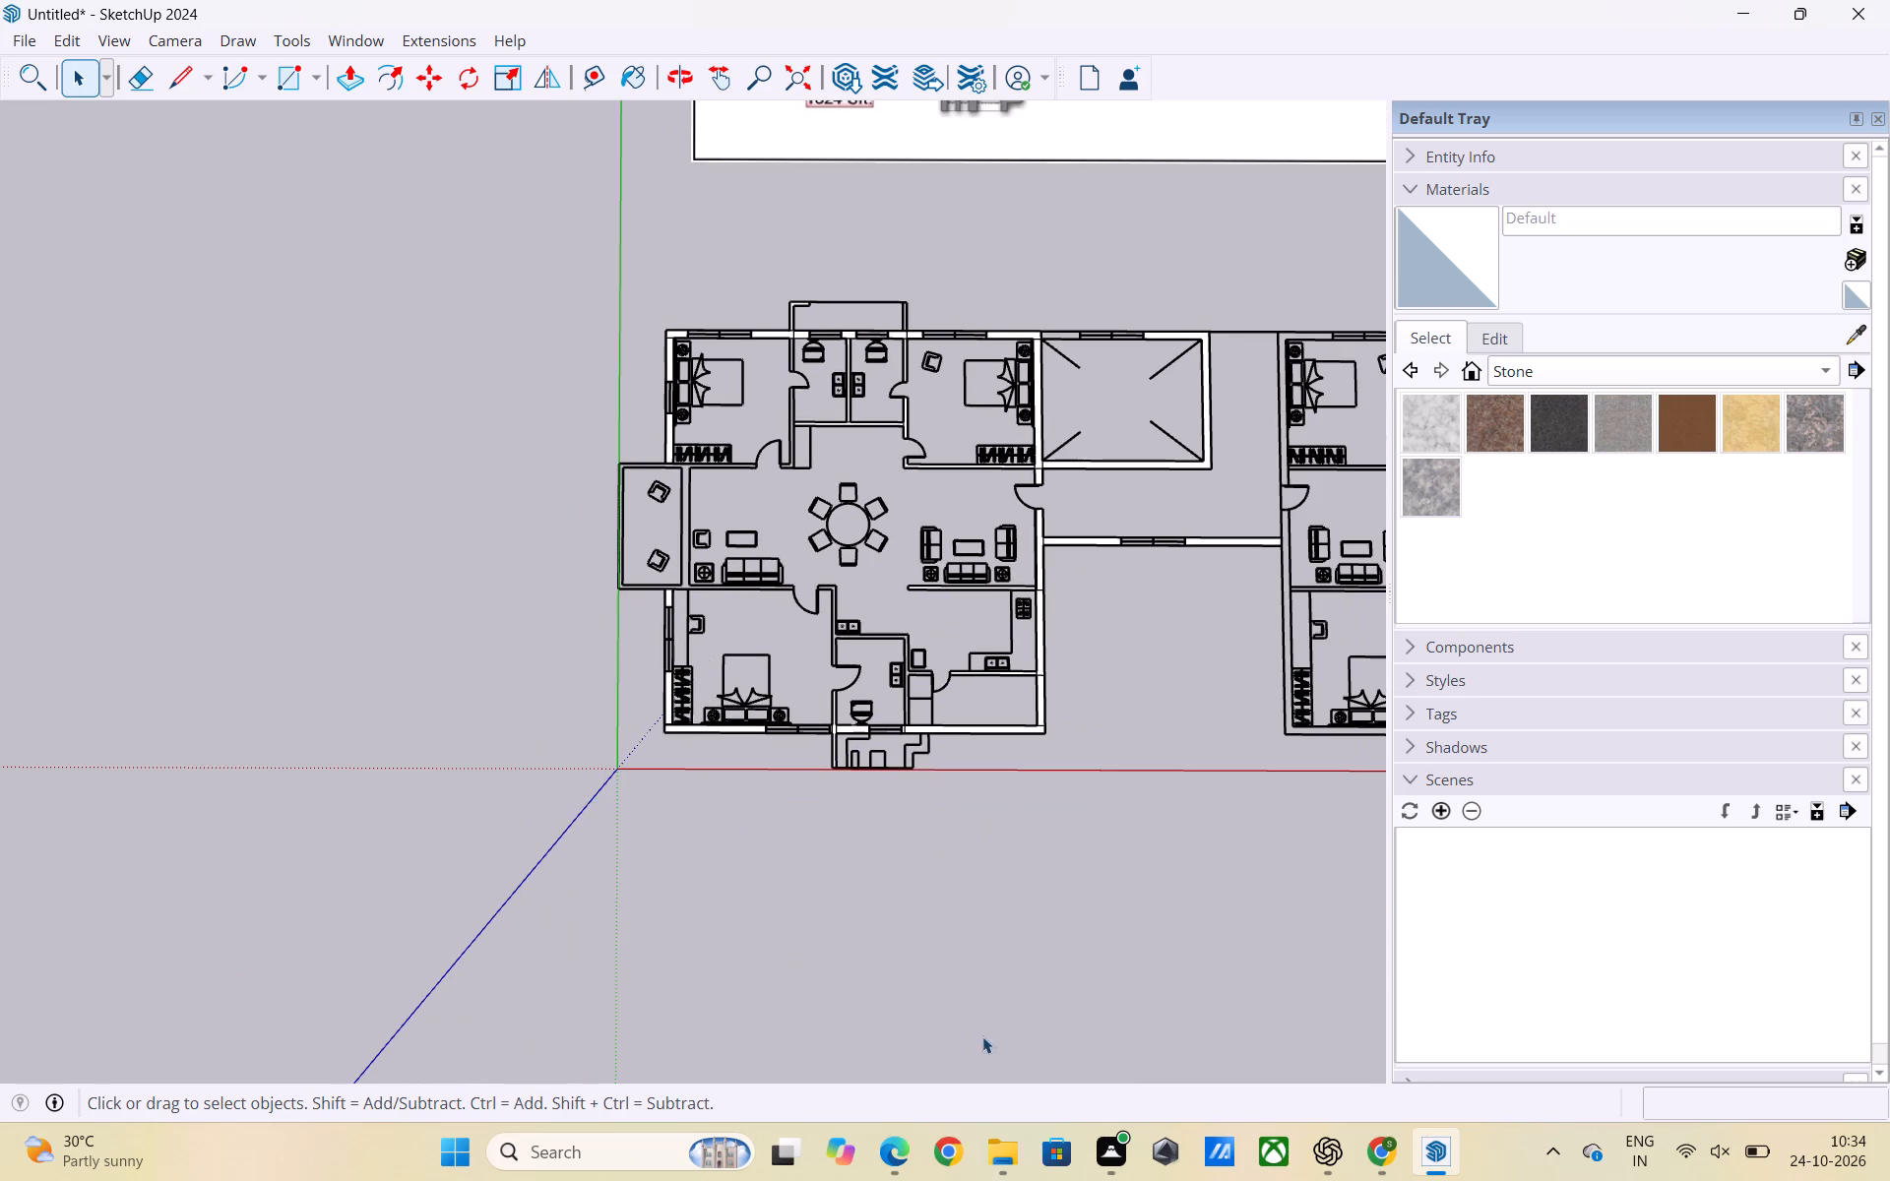
# Open the 1601 SFT SketchUp model from the 23RD folder under Work done pdf, OCT 2026, in File Explorer.
pyautogui.click(1010, 1137)
pyautogui.doubleClick(452, 311)
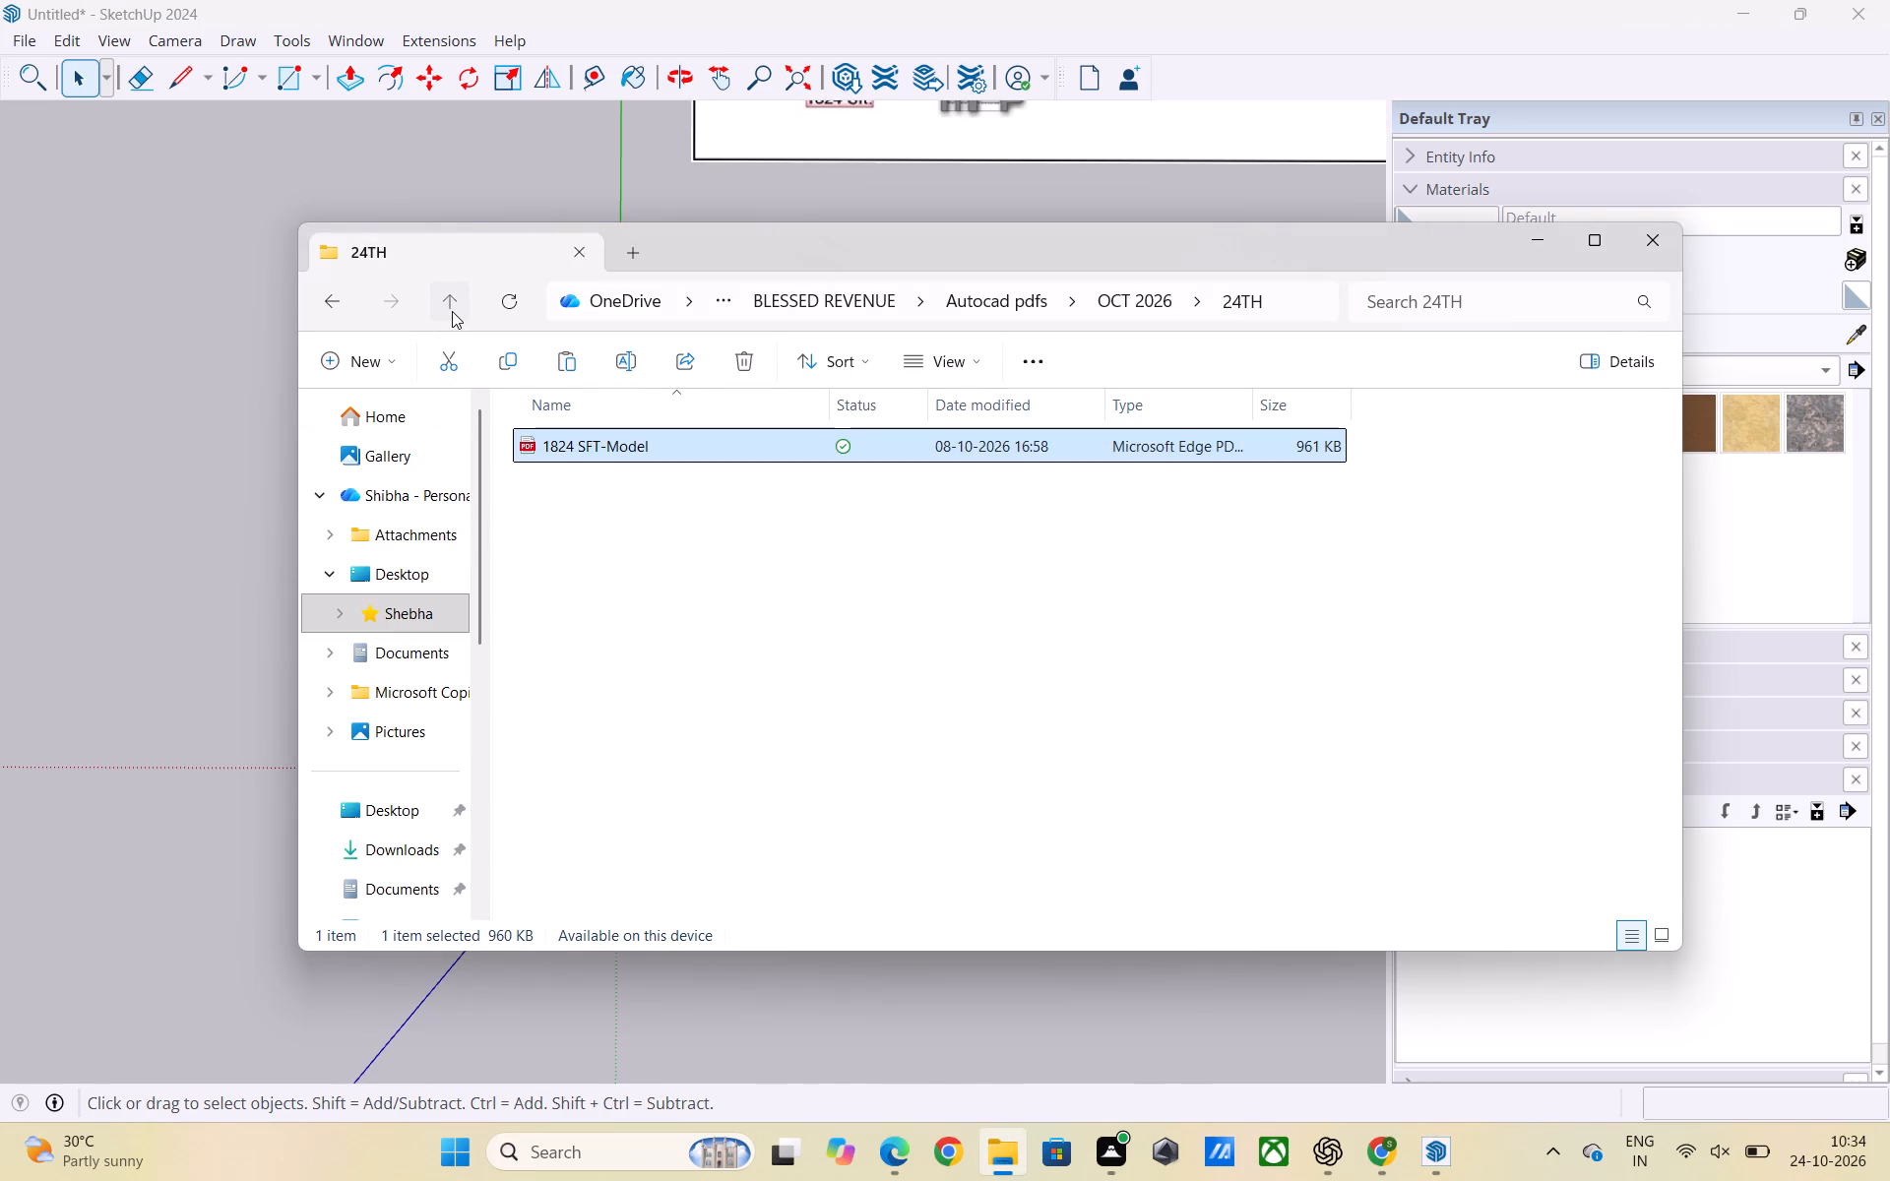
pyautogui.click(452, 311)
pyautogui.doubleClick(601, 484)
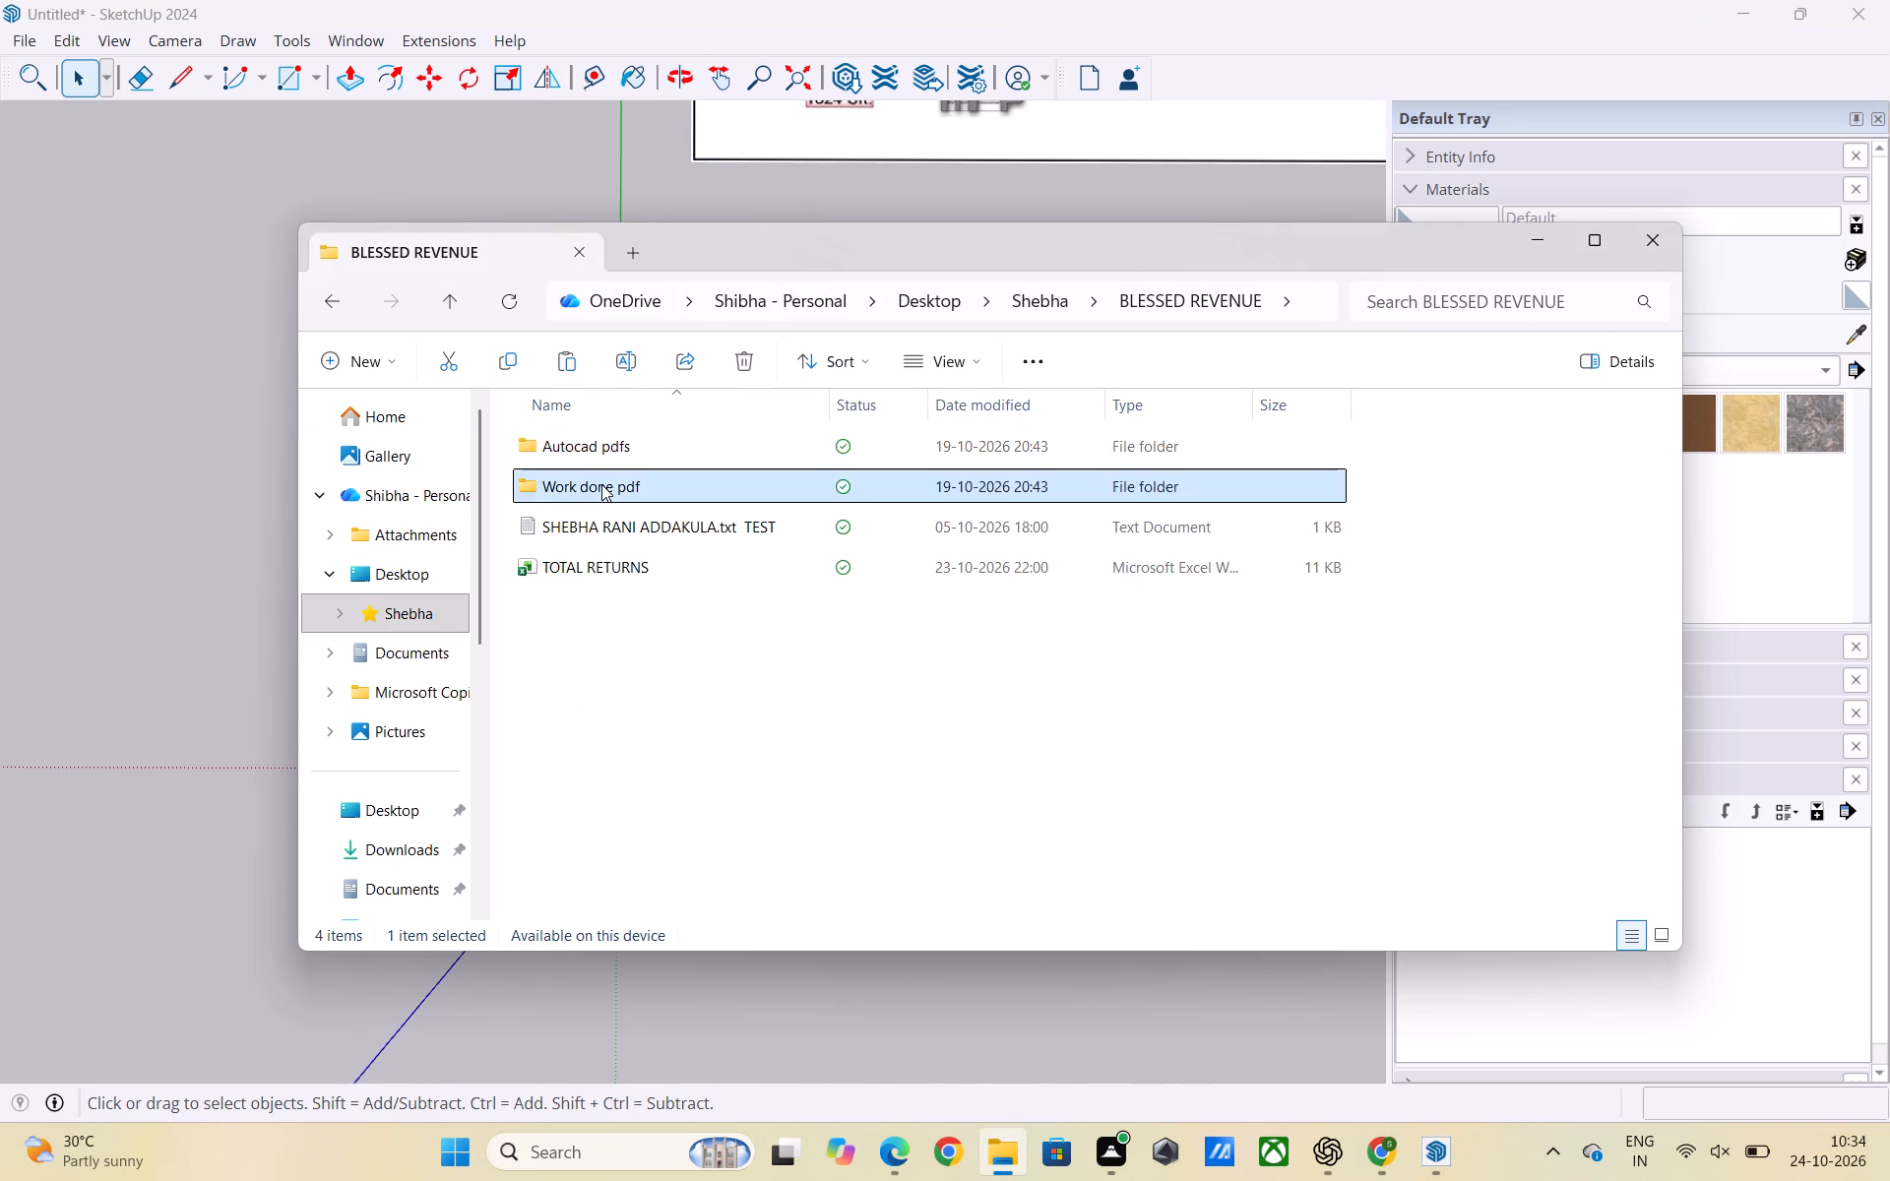
pyautogui.doubleClick(590, 444)
pyautogui.scroll(-6, 680, 697)
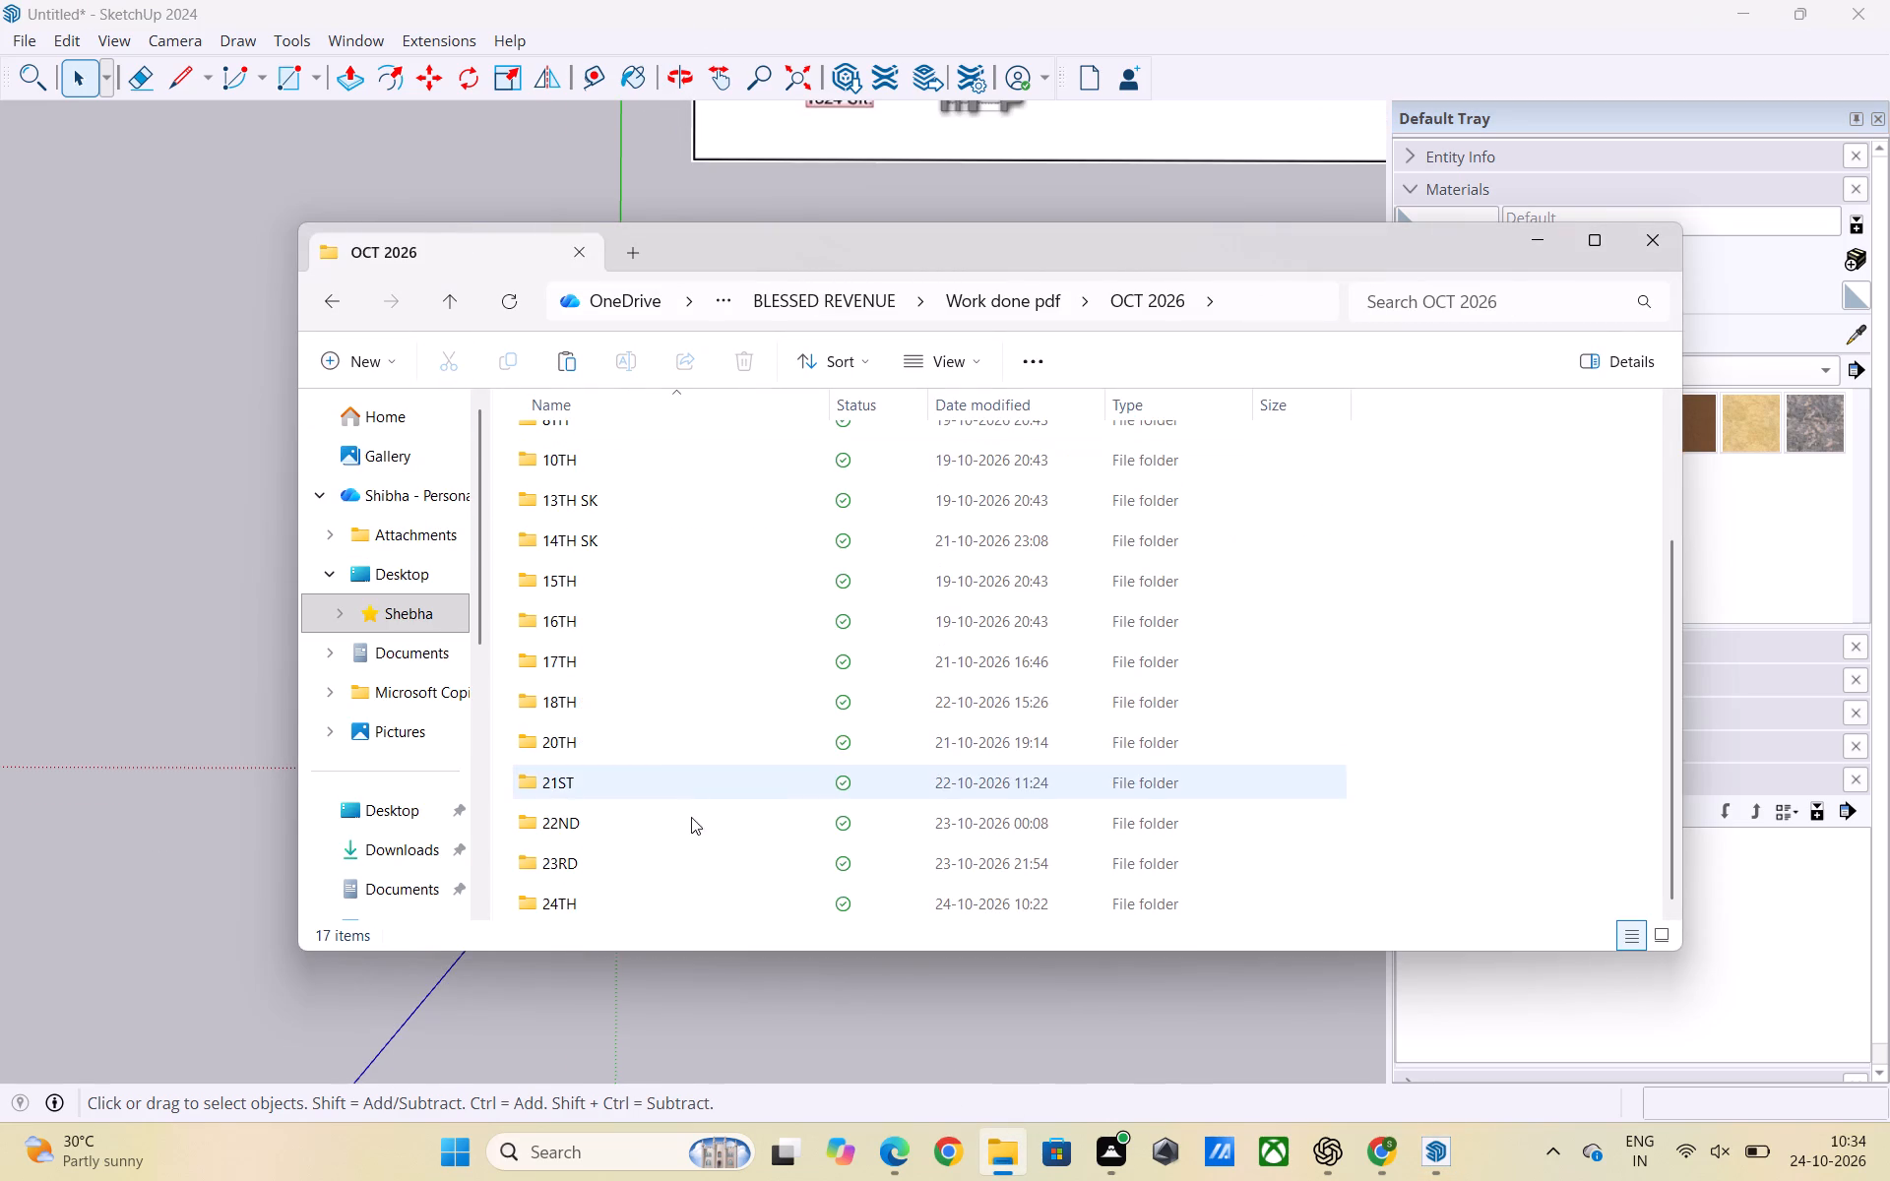
pyautogui.doubleClick(585, 869)
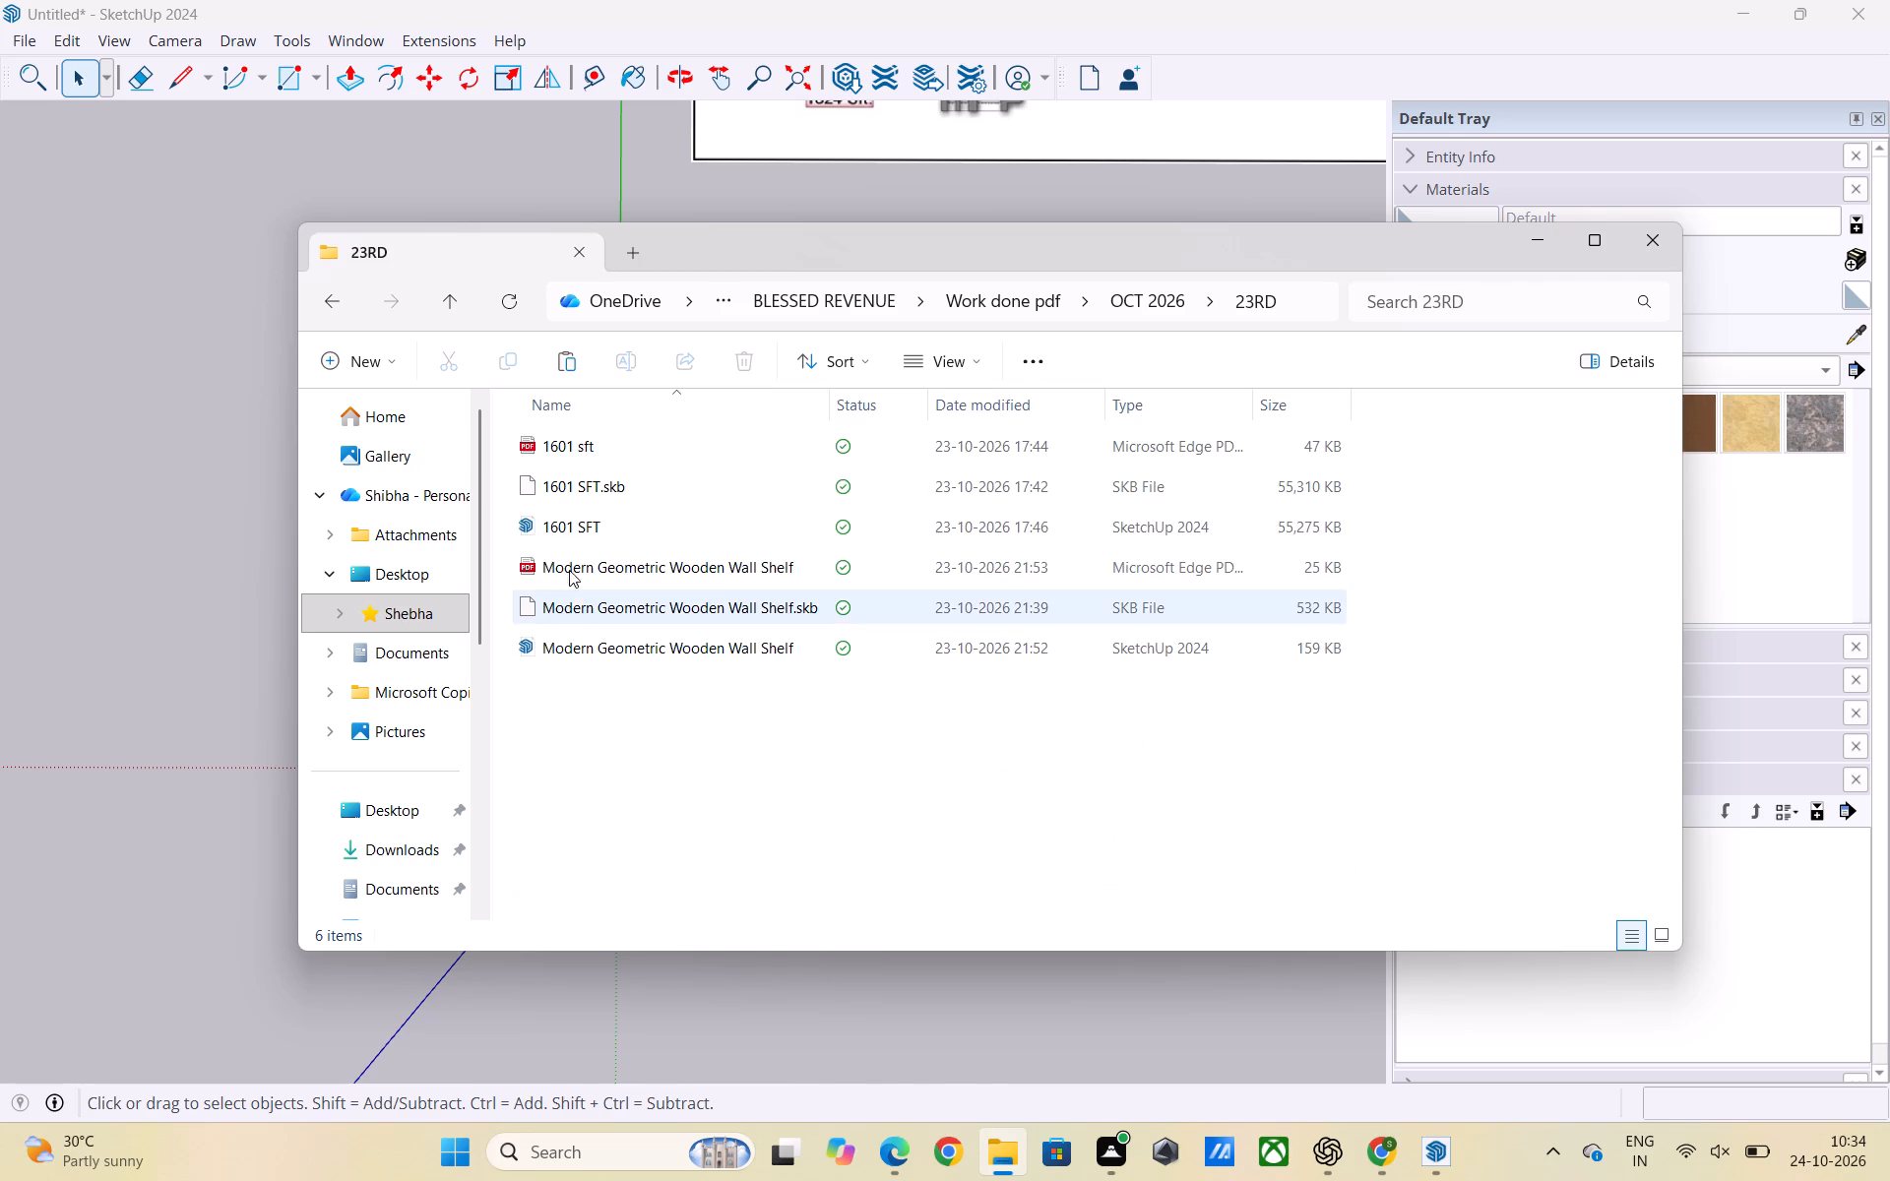
pyautogui.doubleClick(566, 529)
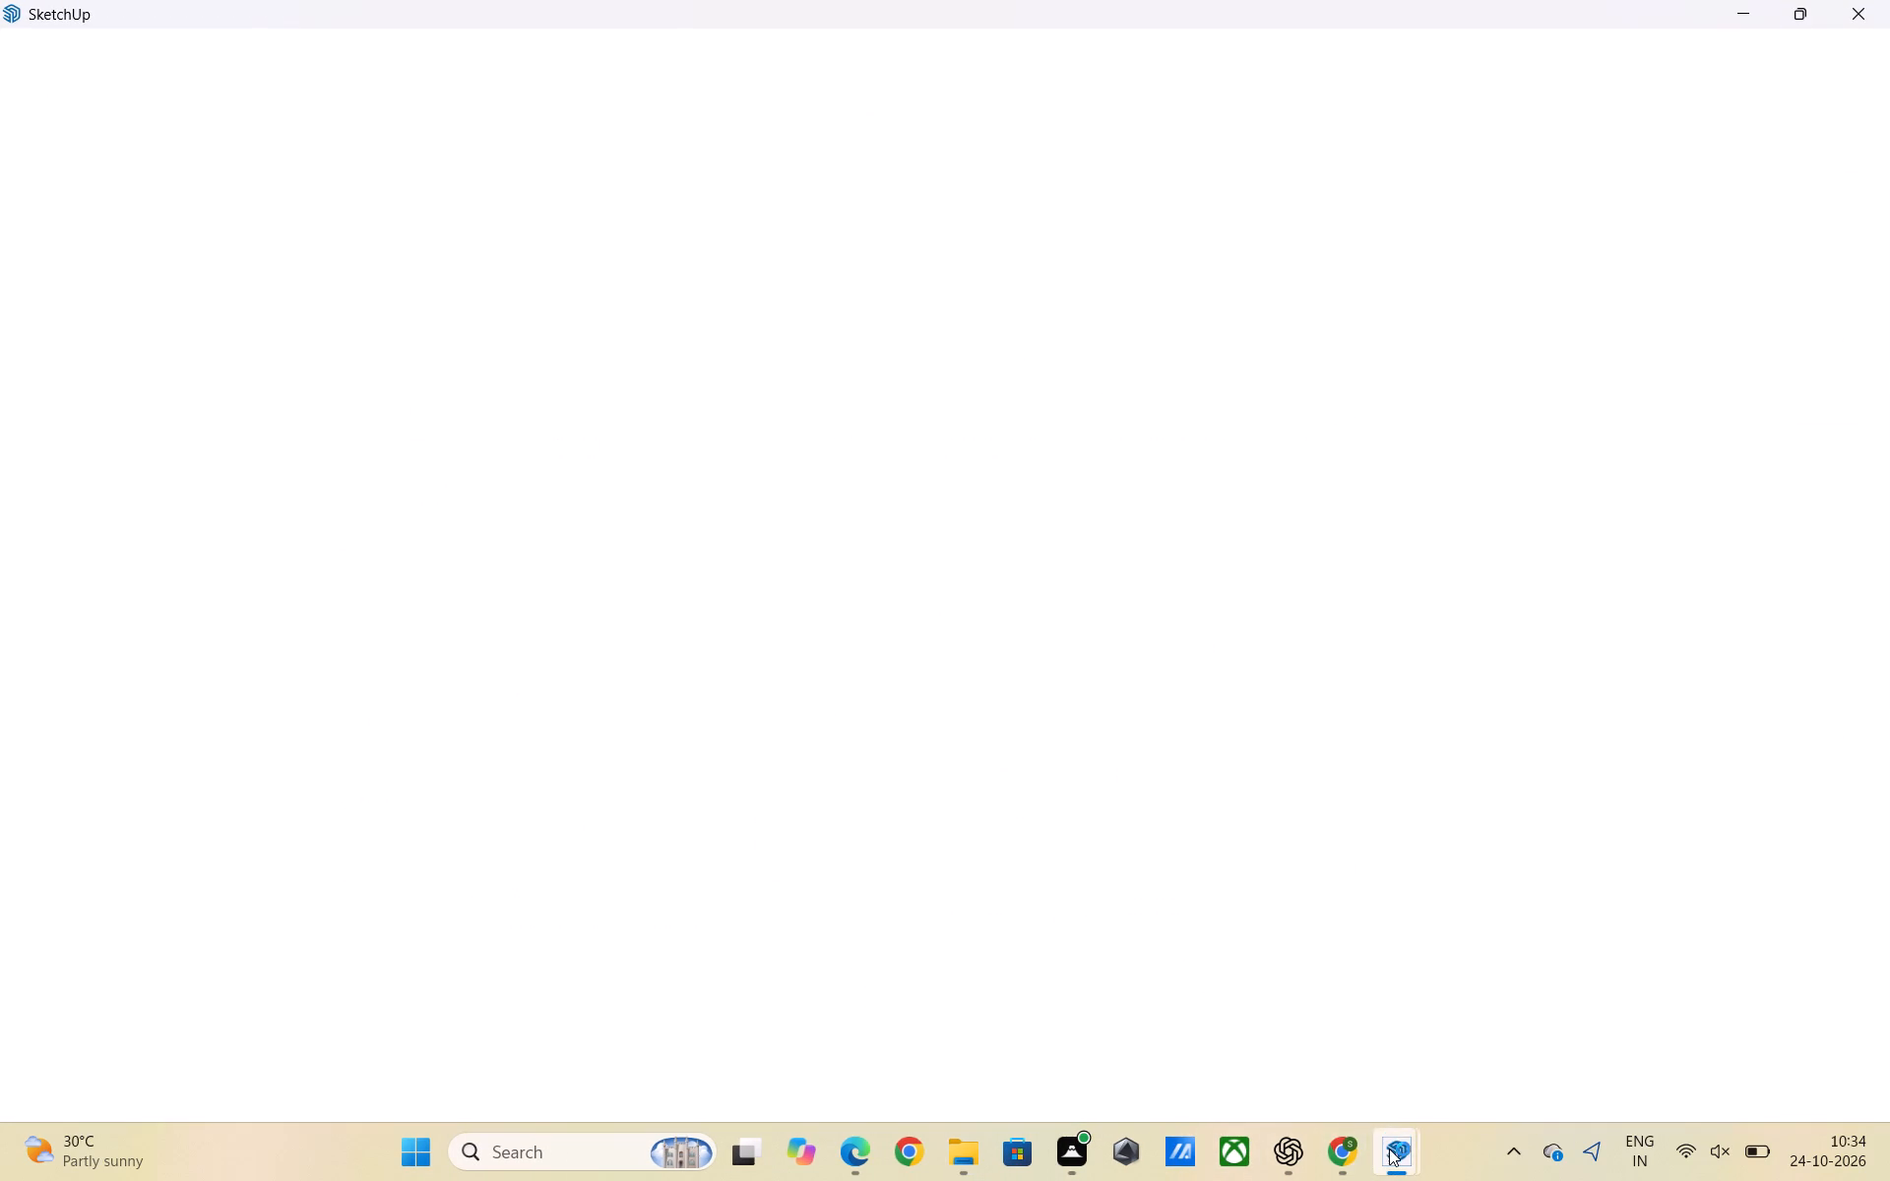
# Switch back to the untitled floor plan model and examine both apartment units alongside the reference plan image.
pyautogui.click(1210, 1026)
pyautogui.scroll(-3, 964, 737)
pyautogui.scroll(-4, 645, 734)
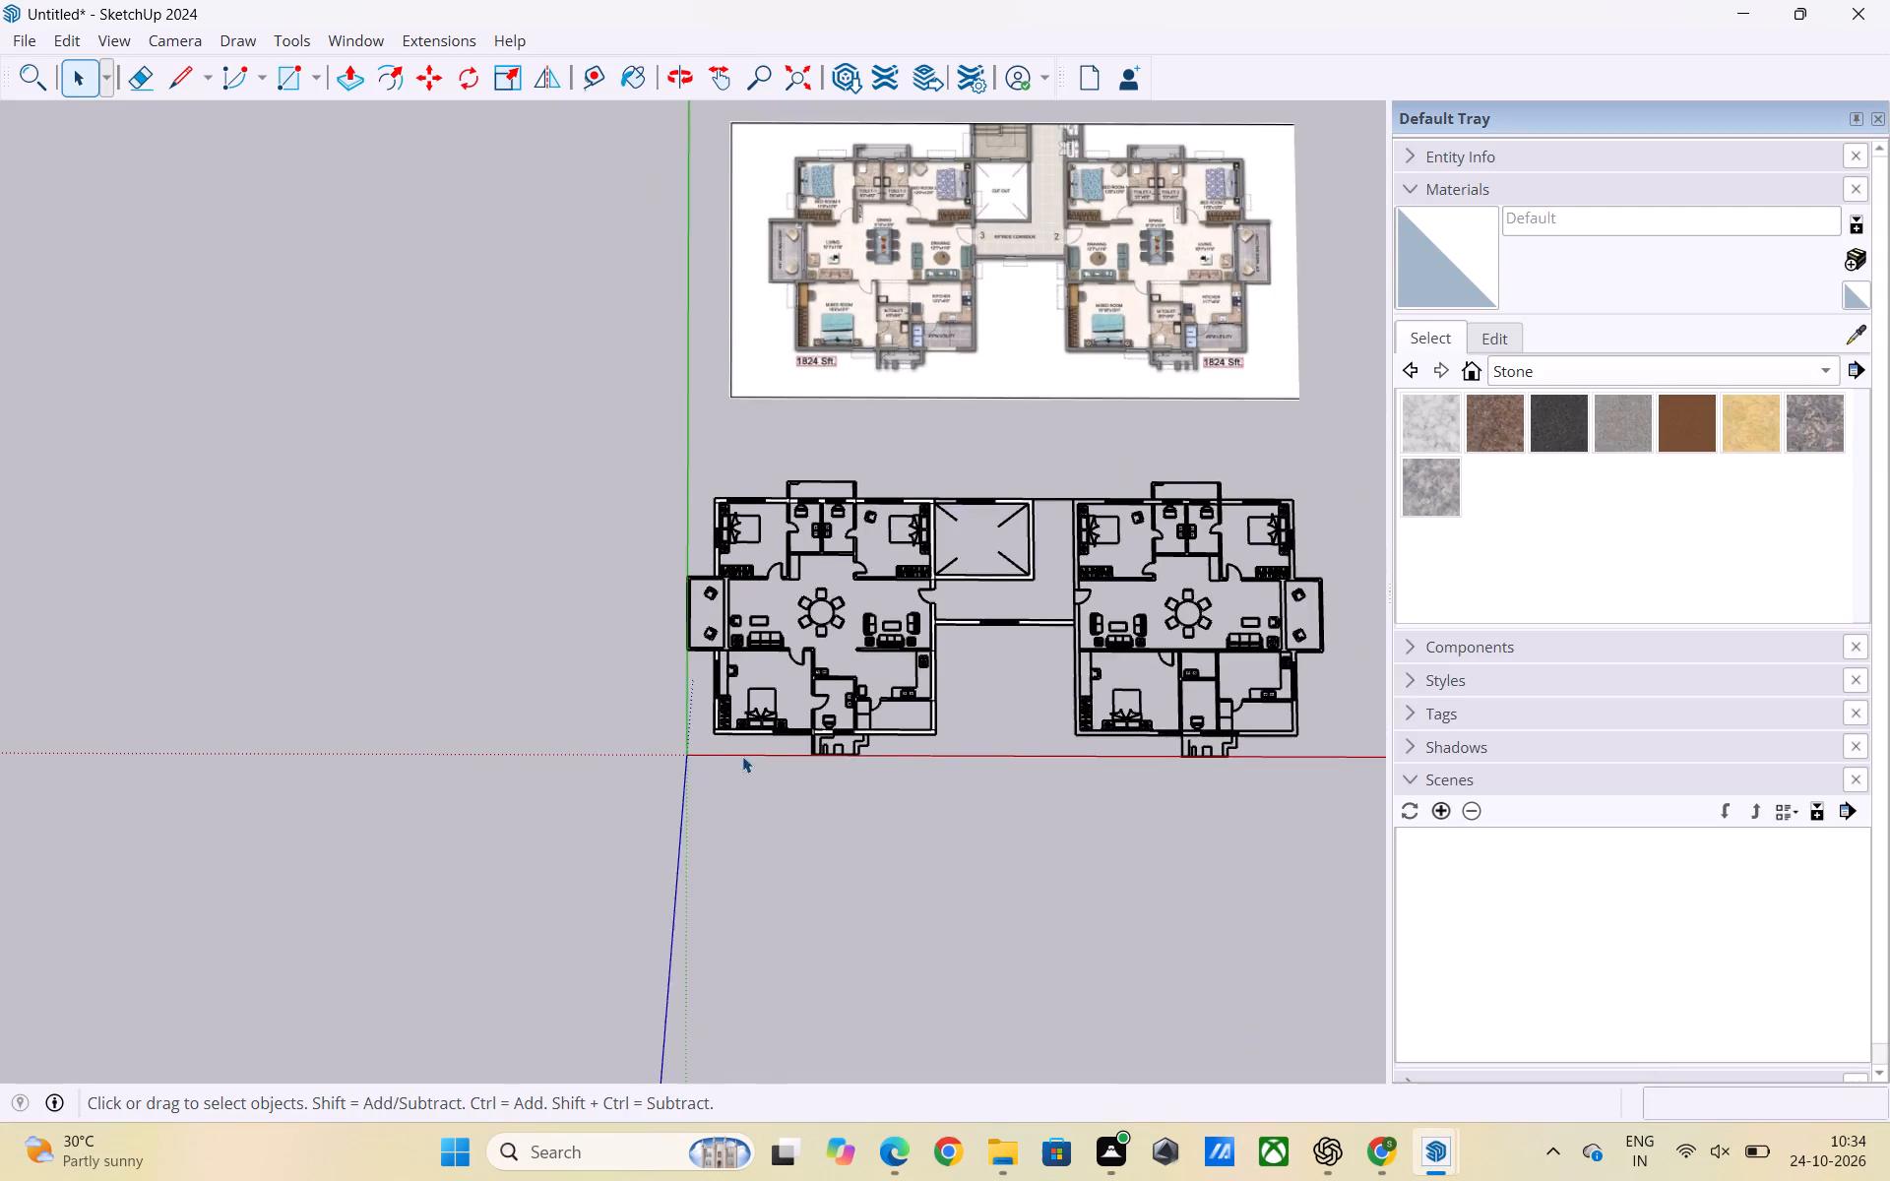
pyautogui.scroll(-2, 742, 756)
pyautogui.scroll(7, 970, 529)
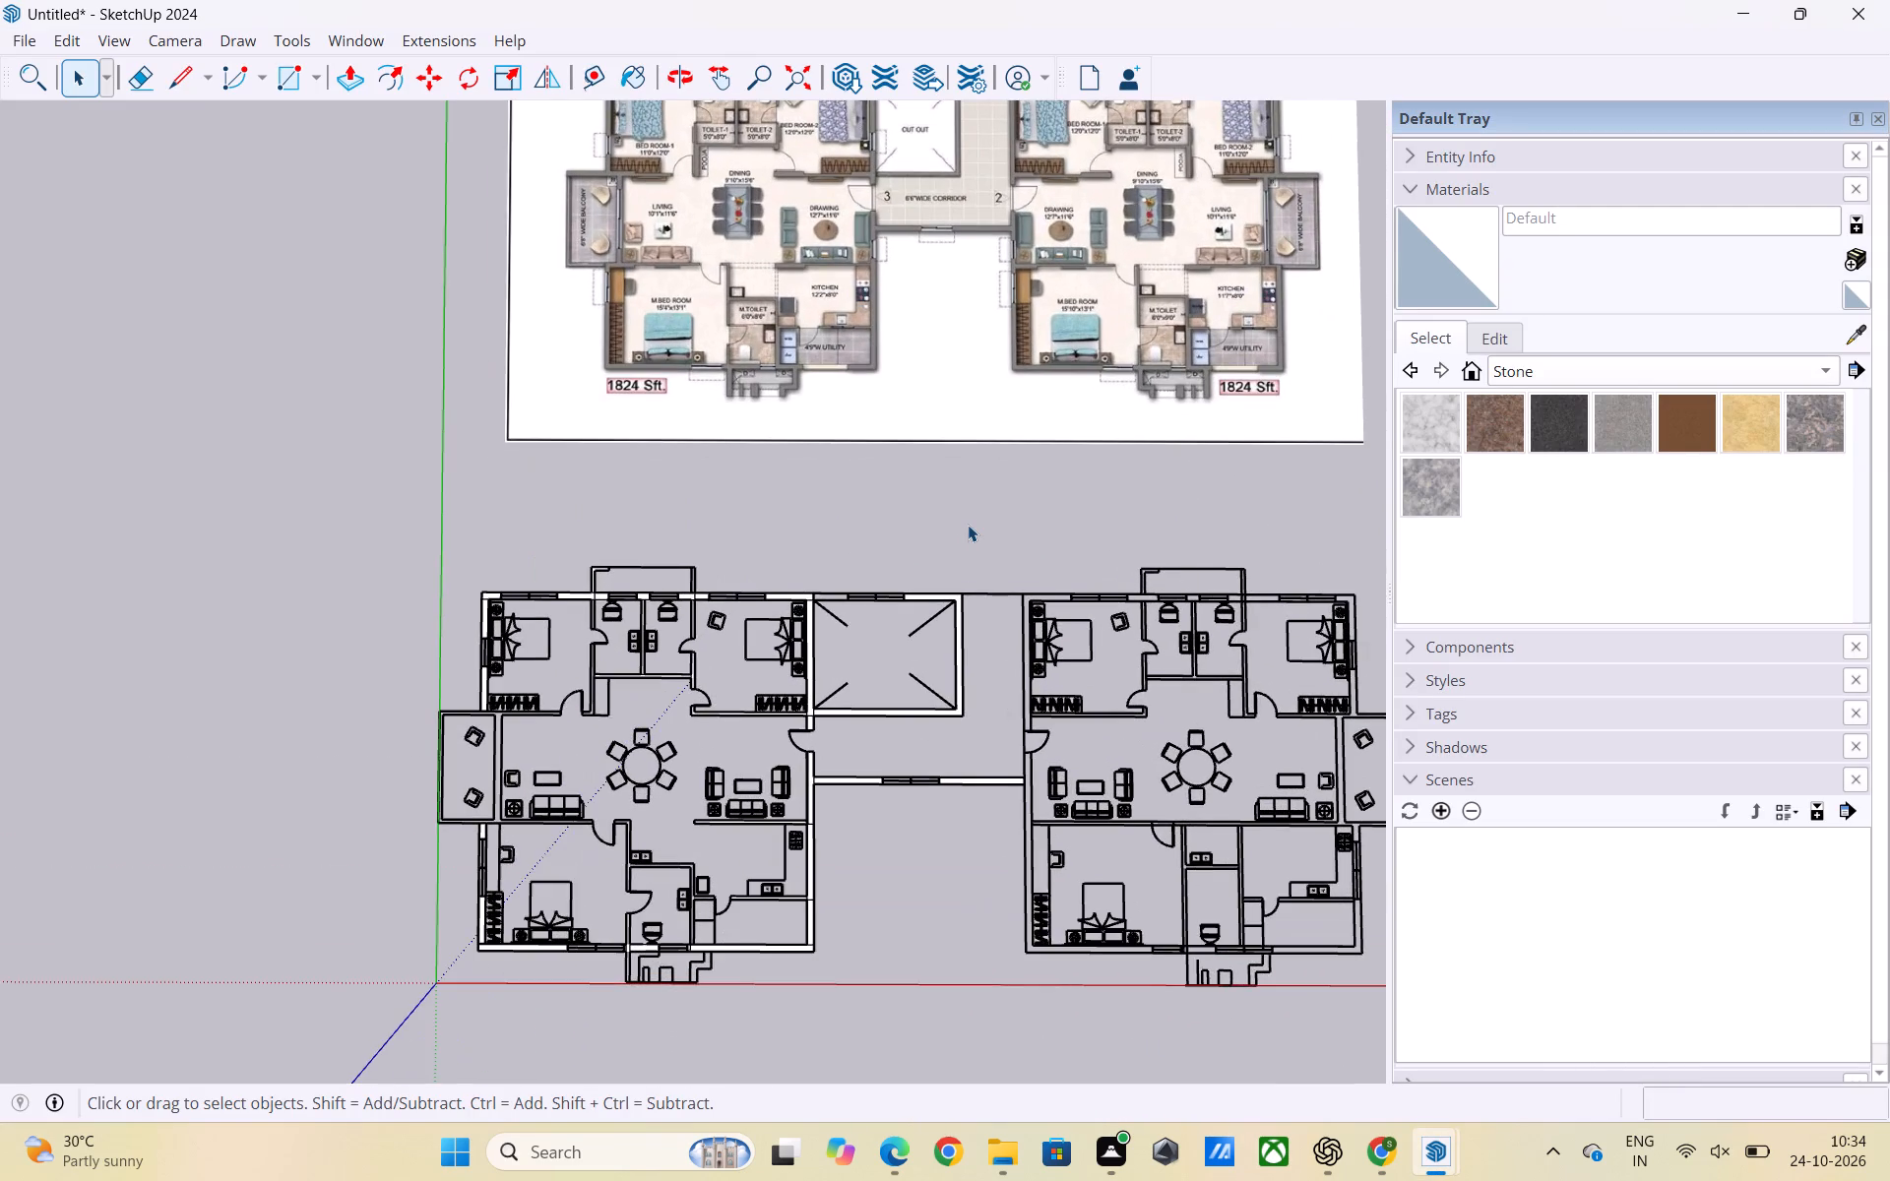
pyautogui.scroll(-3, 968, 525)
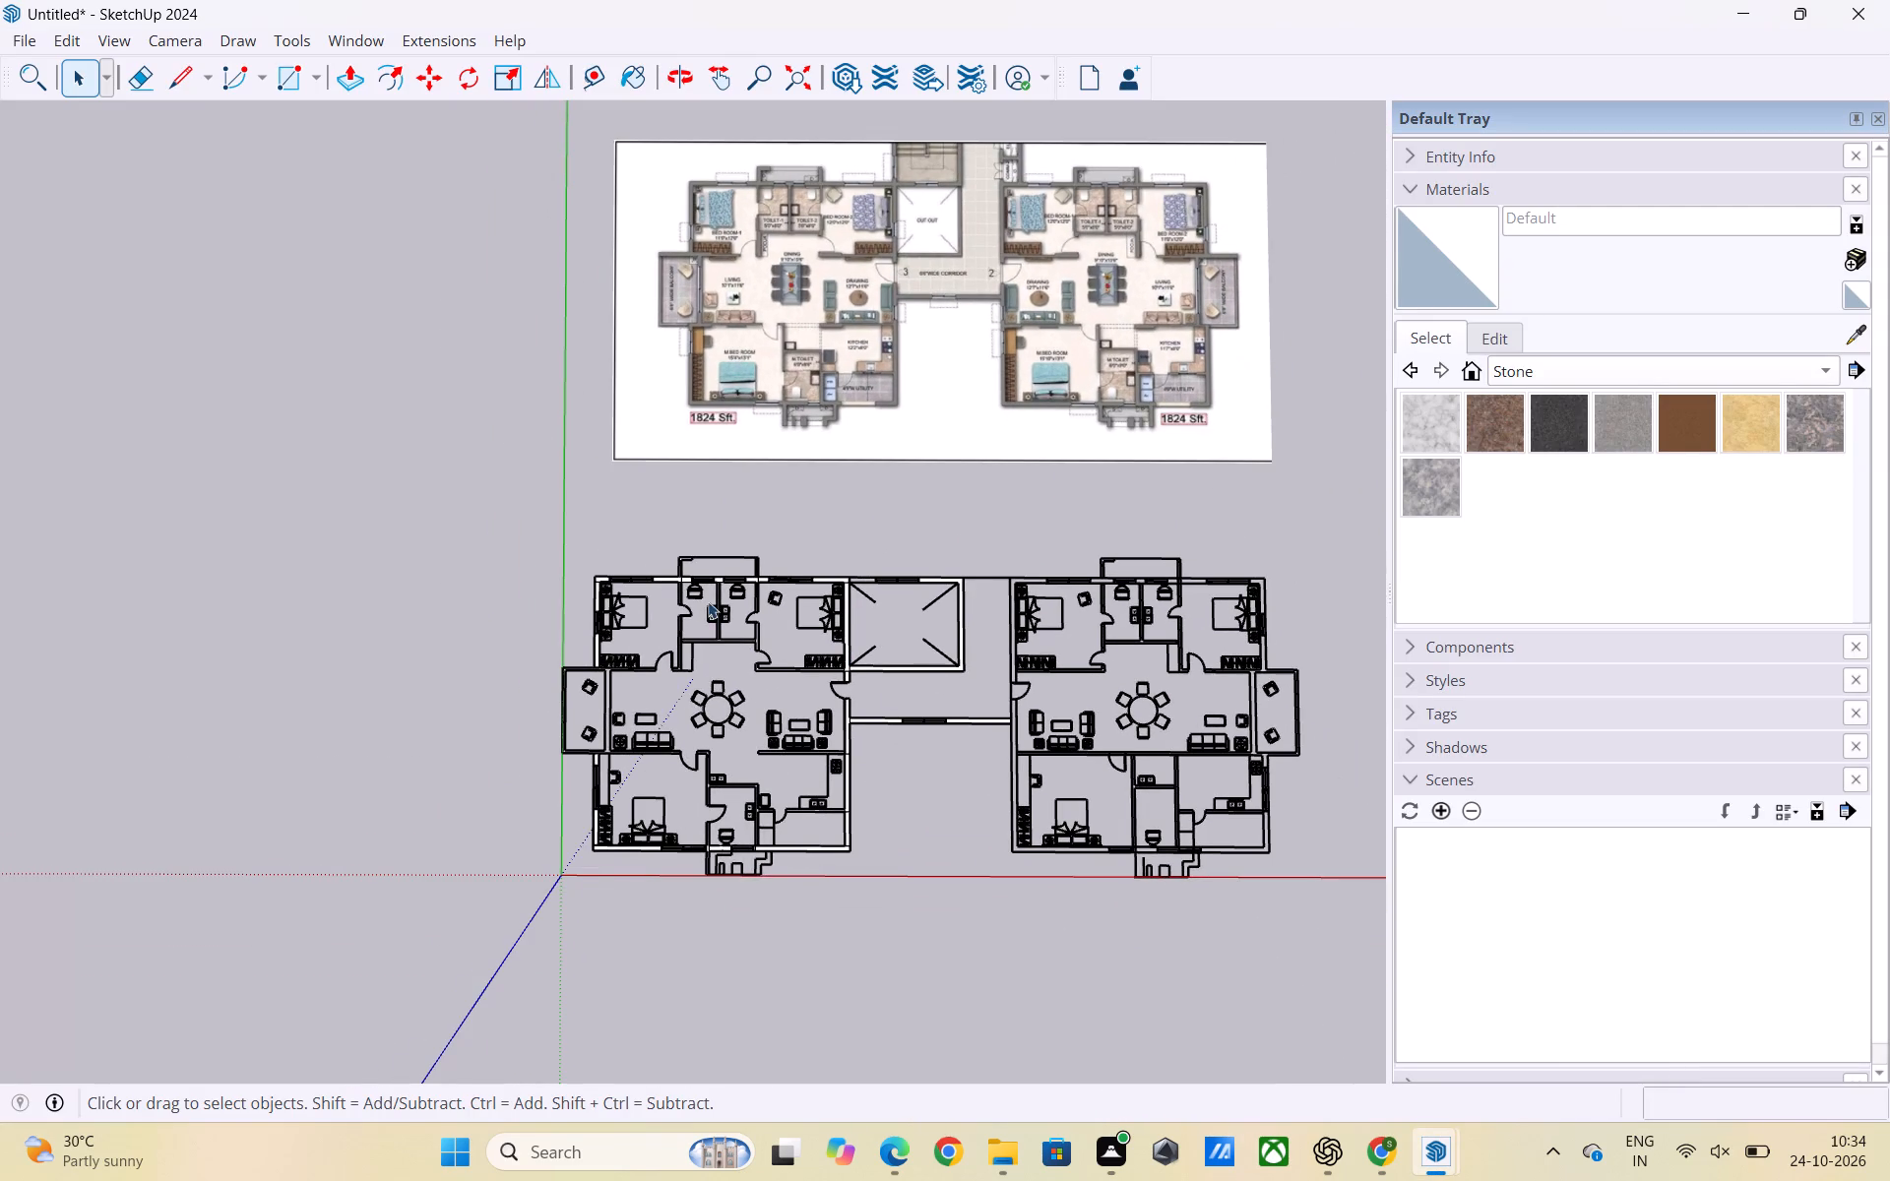
# Examine the left apartment unit's lower bedroom, toilet and kitchen area for wall stretches still without faces.
pyautogui.scroll(-2, 964, 588)
pyautogui.scroll(3, 788, 648)
pyautogui.scroll(-2, 923, 572)
pyautogui.scroll(7, 923, 783)
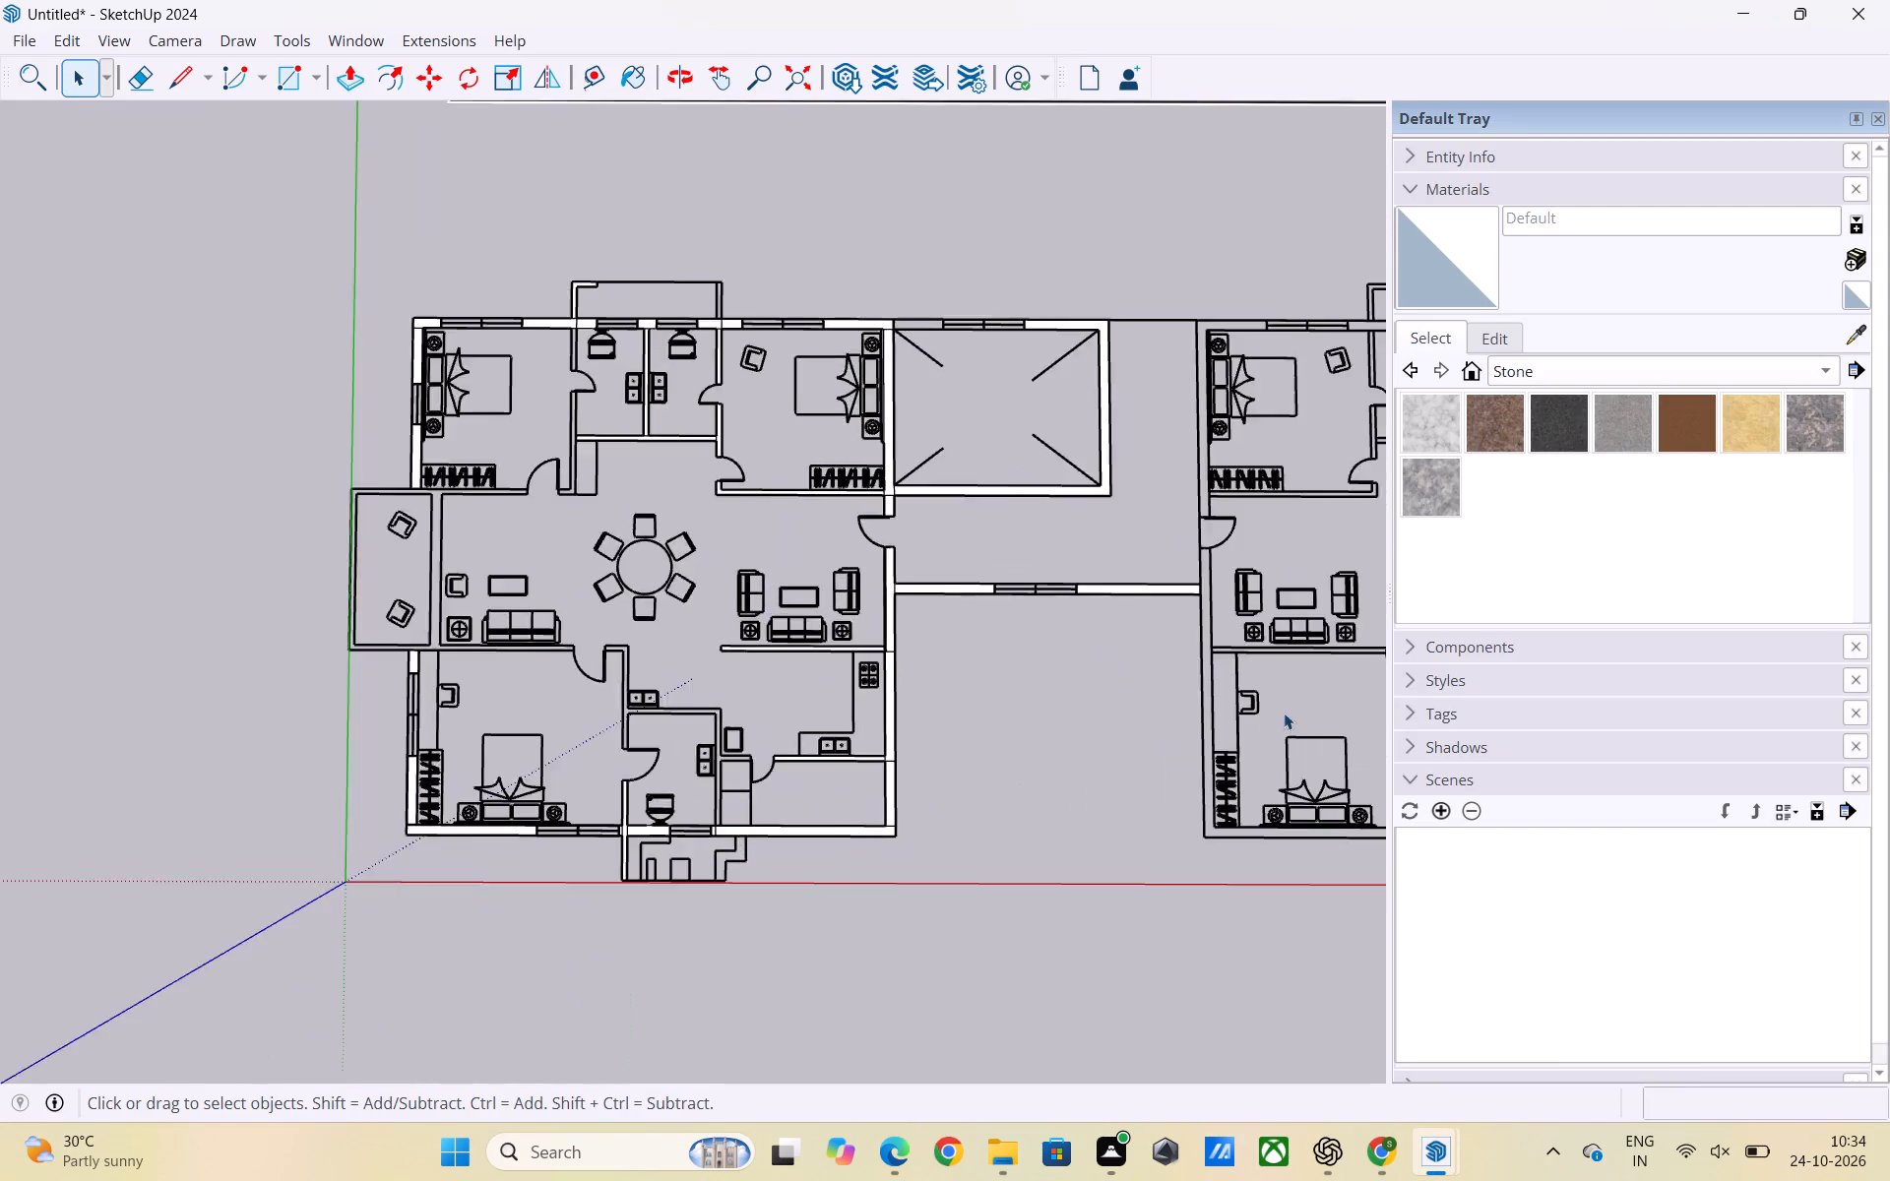
pyautogui.scroll(-3, 1284, 713)
pyautogui.scroll(6, 783, 692)
pyautogui.scroll(-4, 730, 596)
pyautogui.scroll(3, 754, 615)
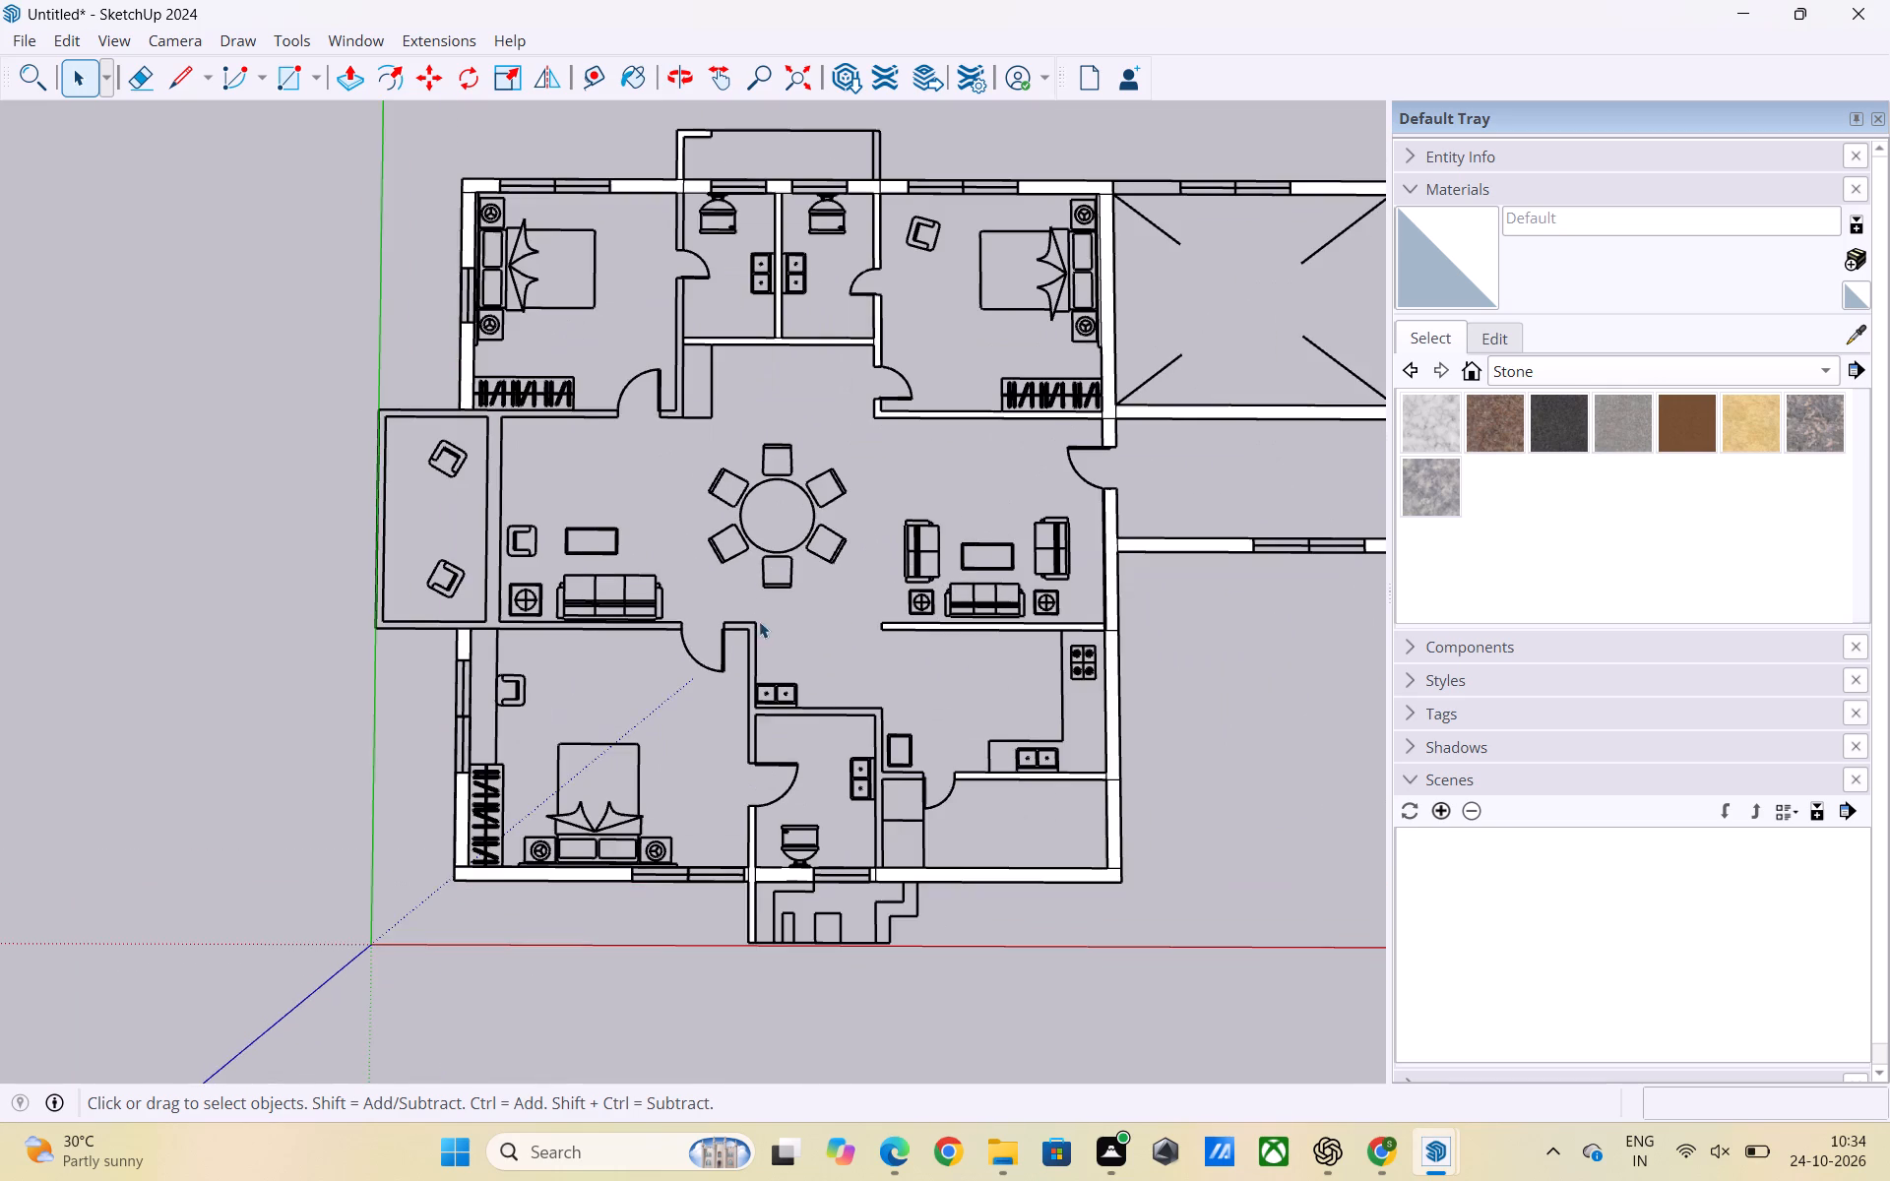
pyautogui.scroll(-1, 948, 643)
pyautogui.scroll(2, 765, 825)
pyautogui.scroll(3, 785, 710)
pyautogui.scroll(-2, 1126, 663)
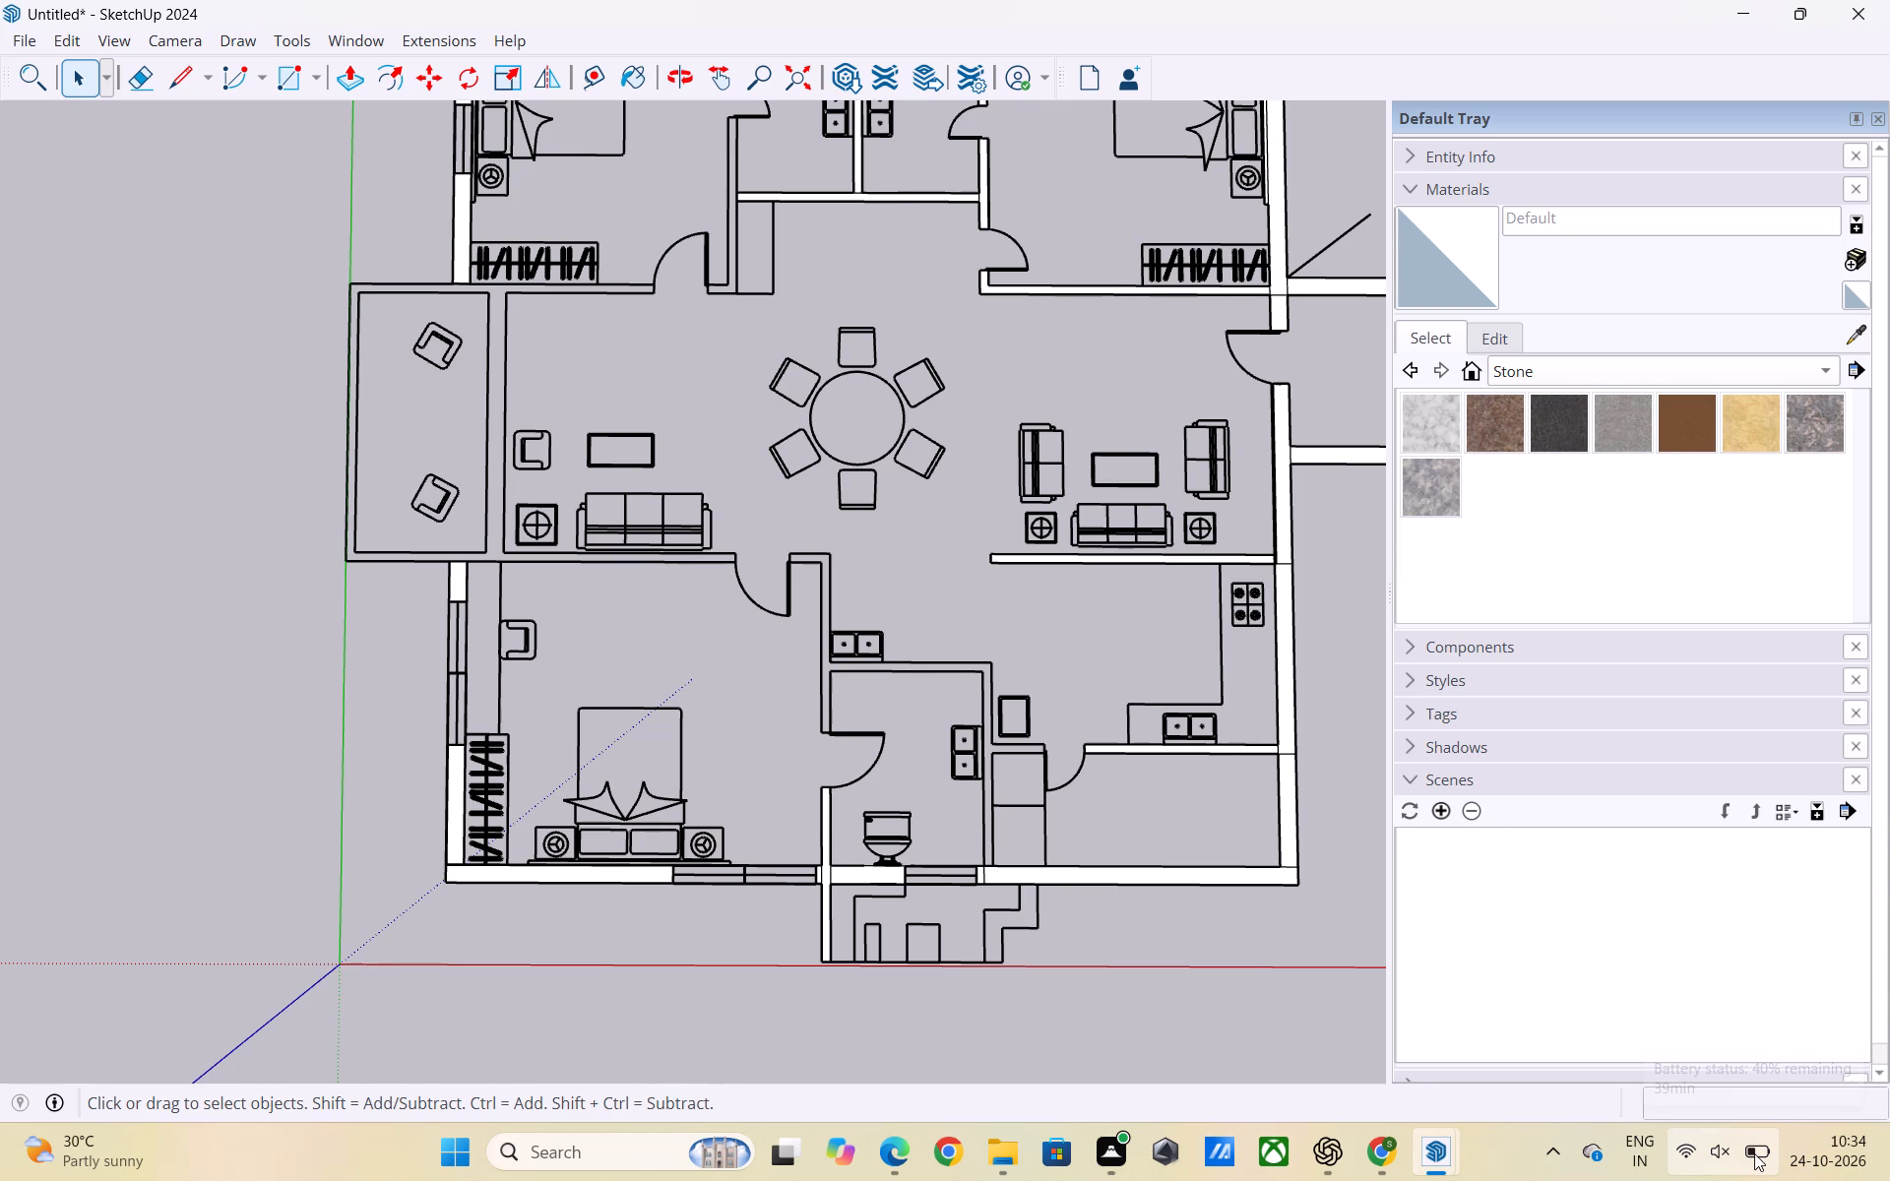
pyautogui.scroll(-2, 915, 407)
pyautogui.scroll(4, 427, 477)
pyautogui.scroll(-2, 400, 497)
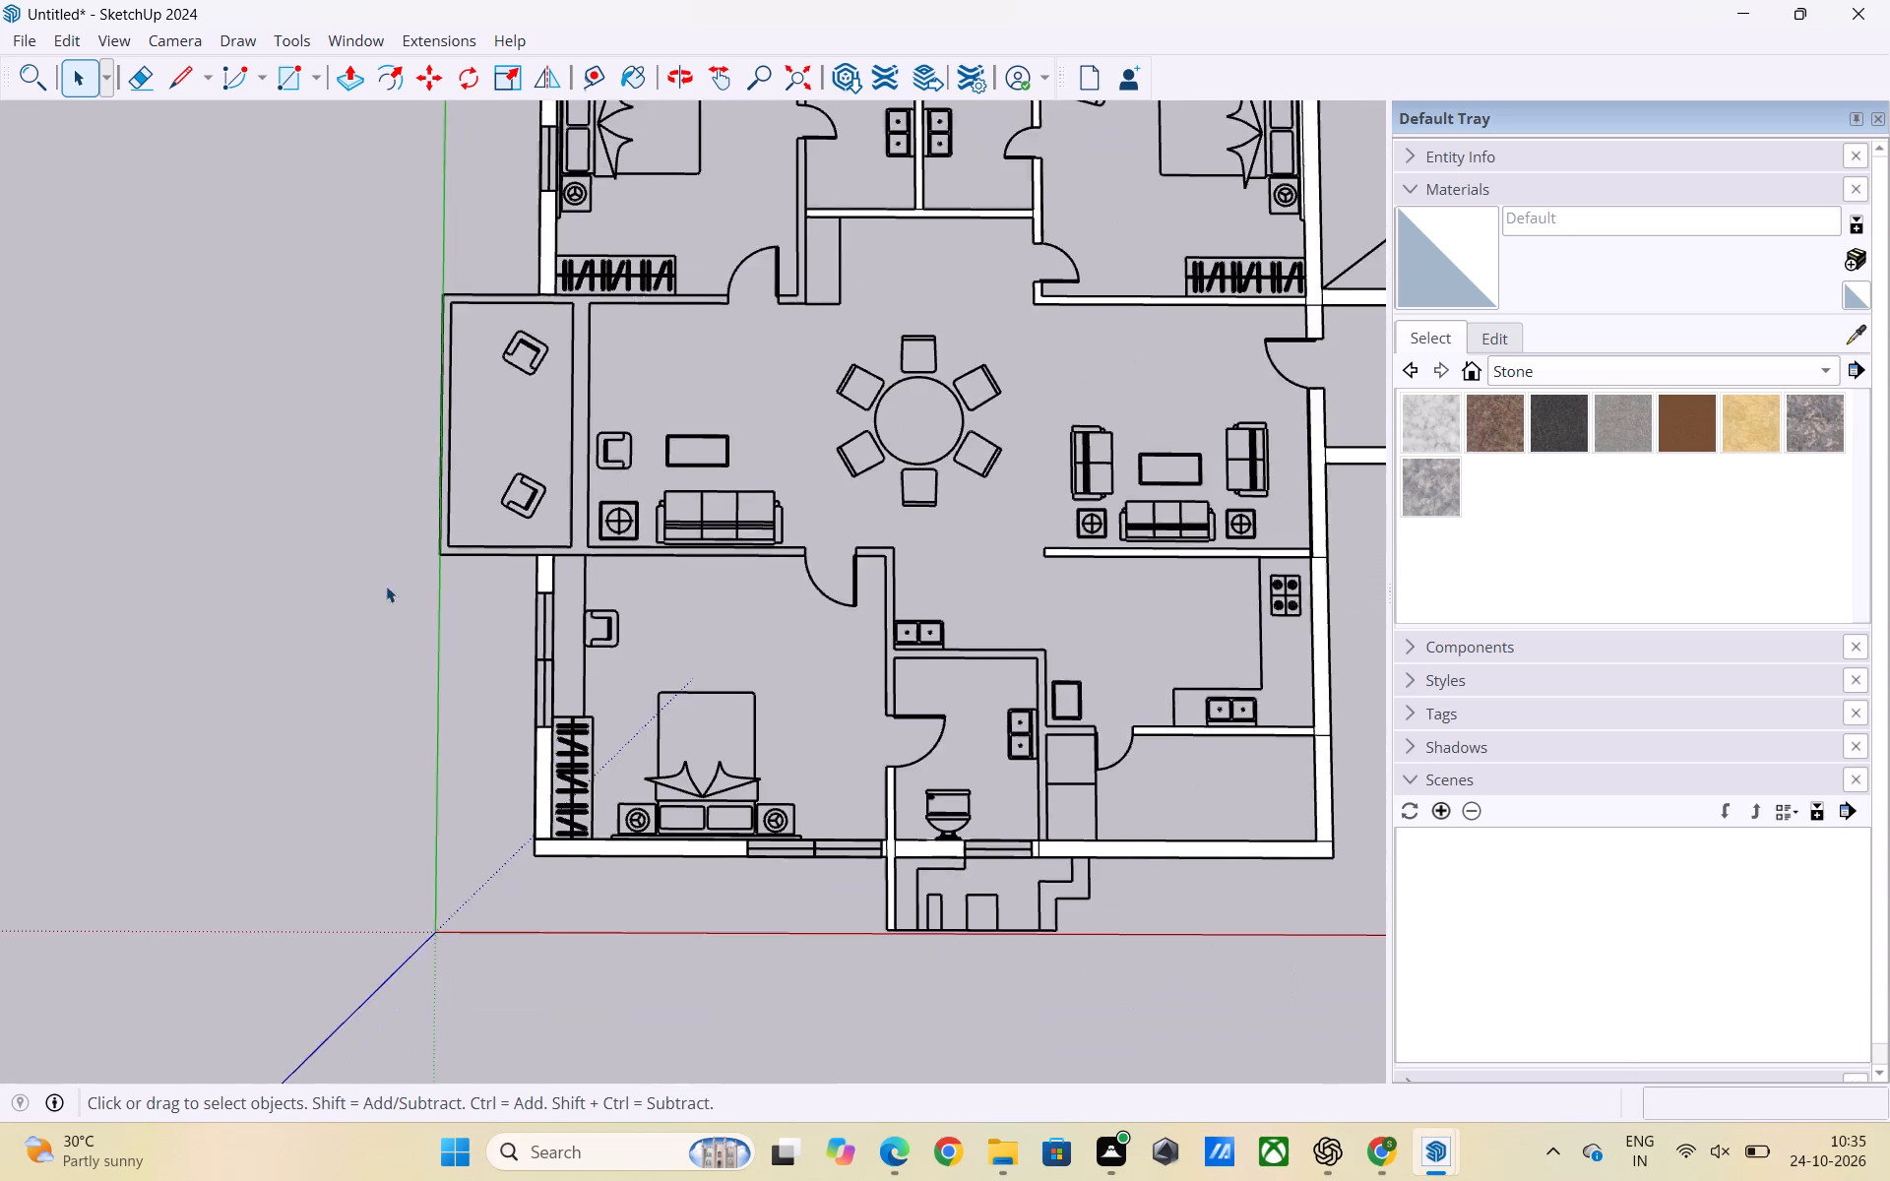
pyautogui.scroll(-3, 386, 586)
pyautogui.scroll(2, 886, 561)
pyautogui.scroll(2, 848, 760)
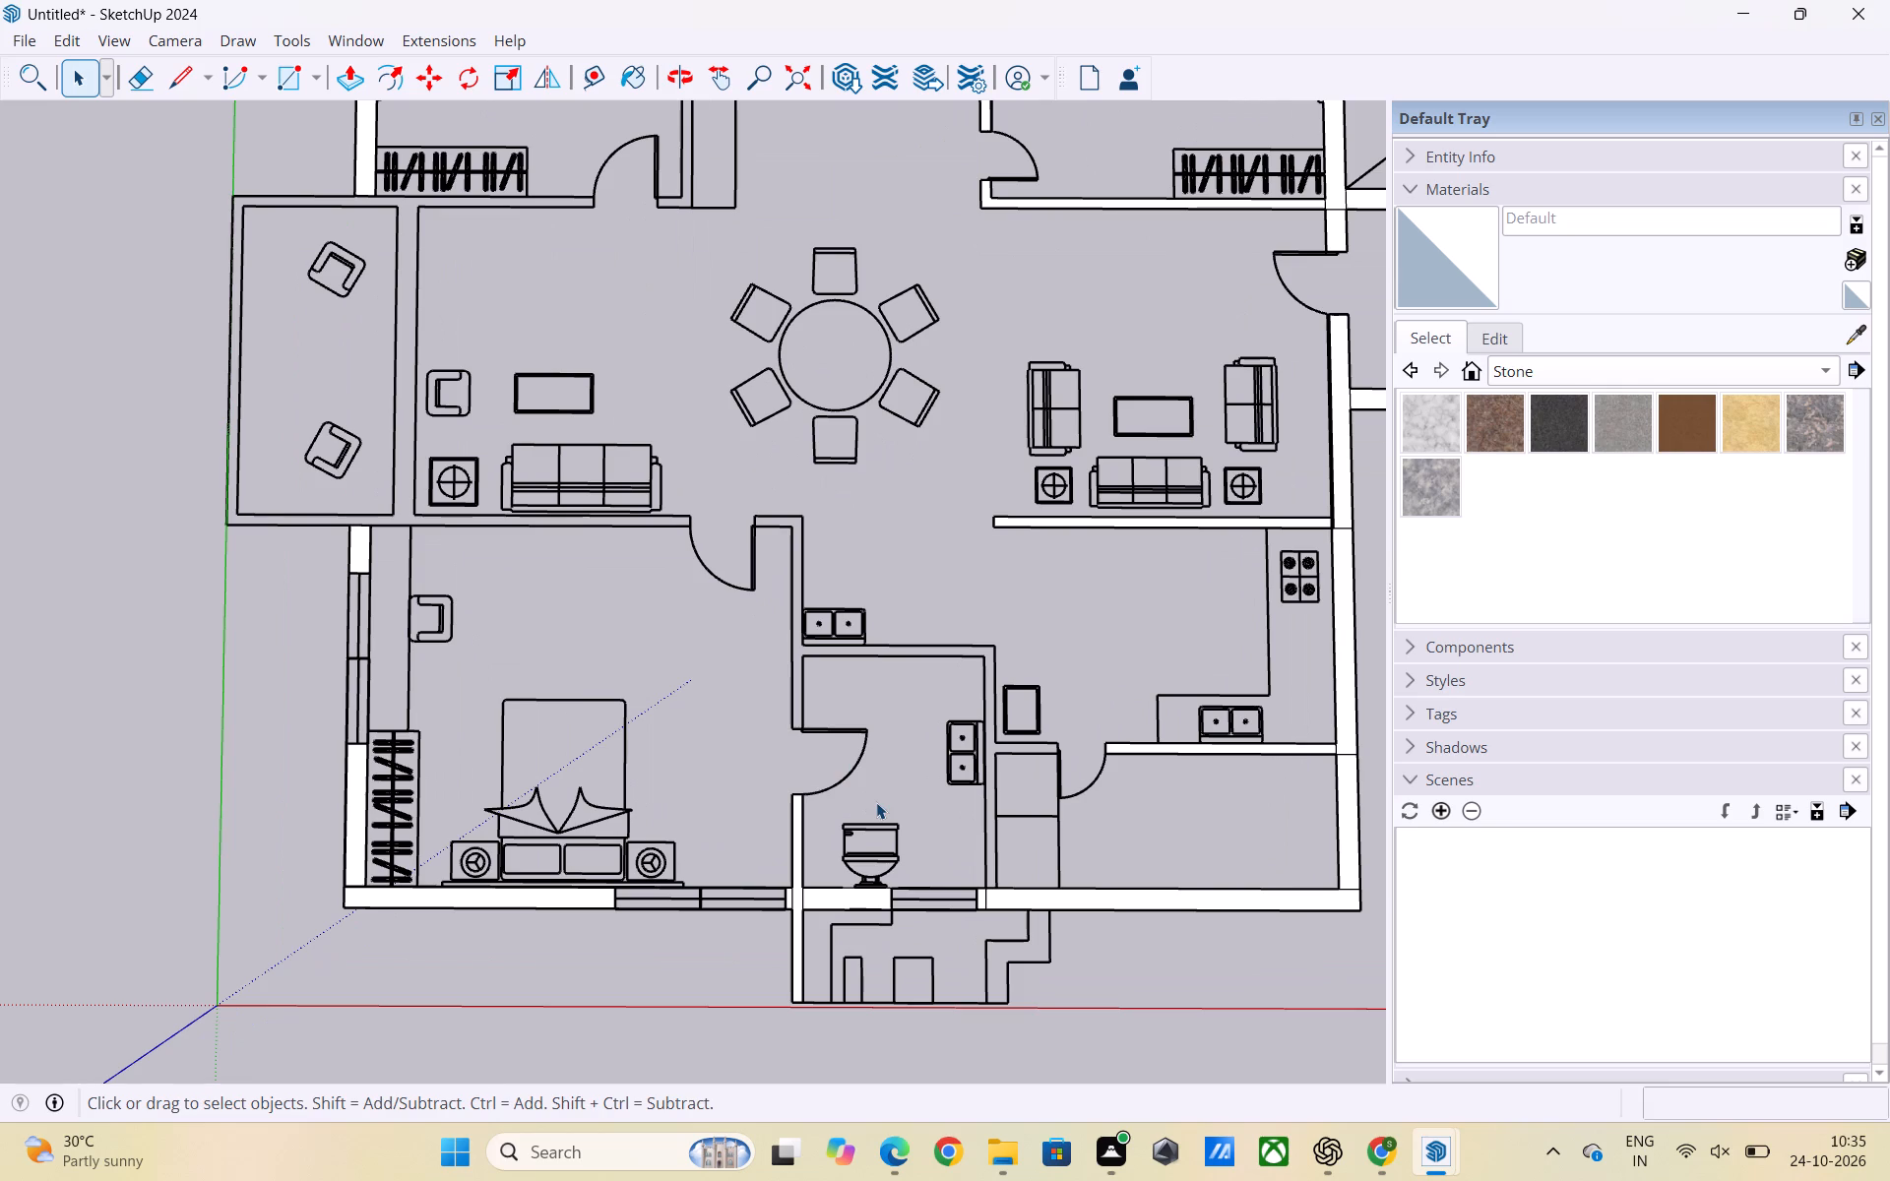
# Draw a rectangle over the wall beside the lower bedroom, from the toilet door jamb up to the corner near the bedroom door.
pyautogui.press('r')
pyautogui.scroll(2, 841, 735)
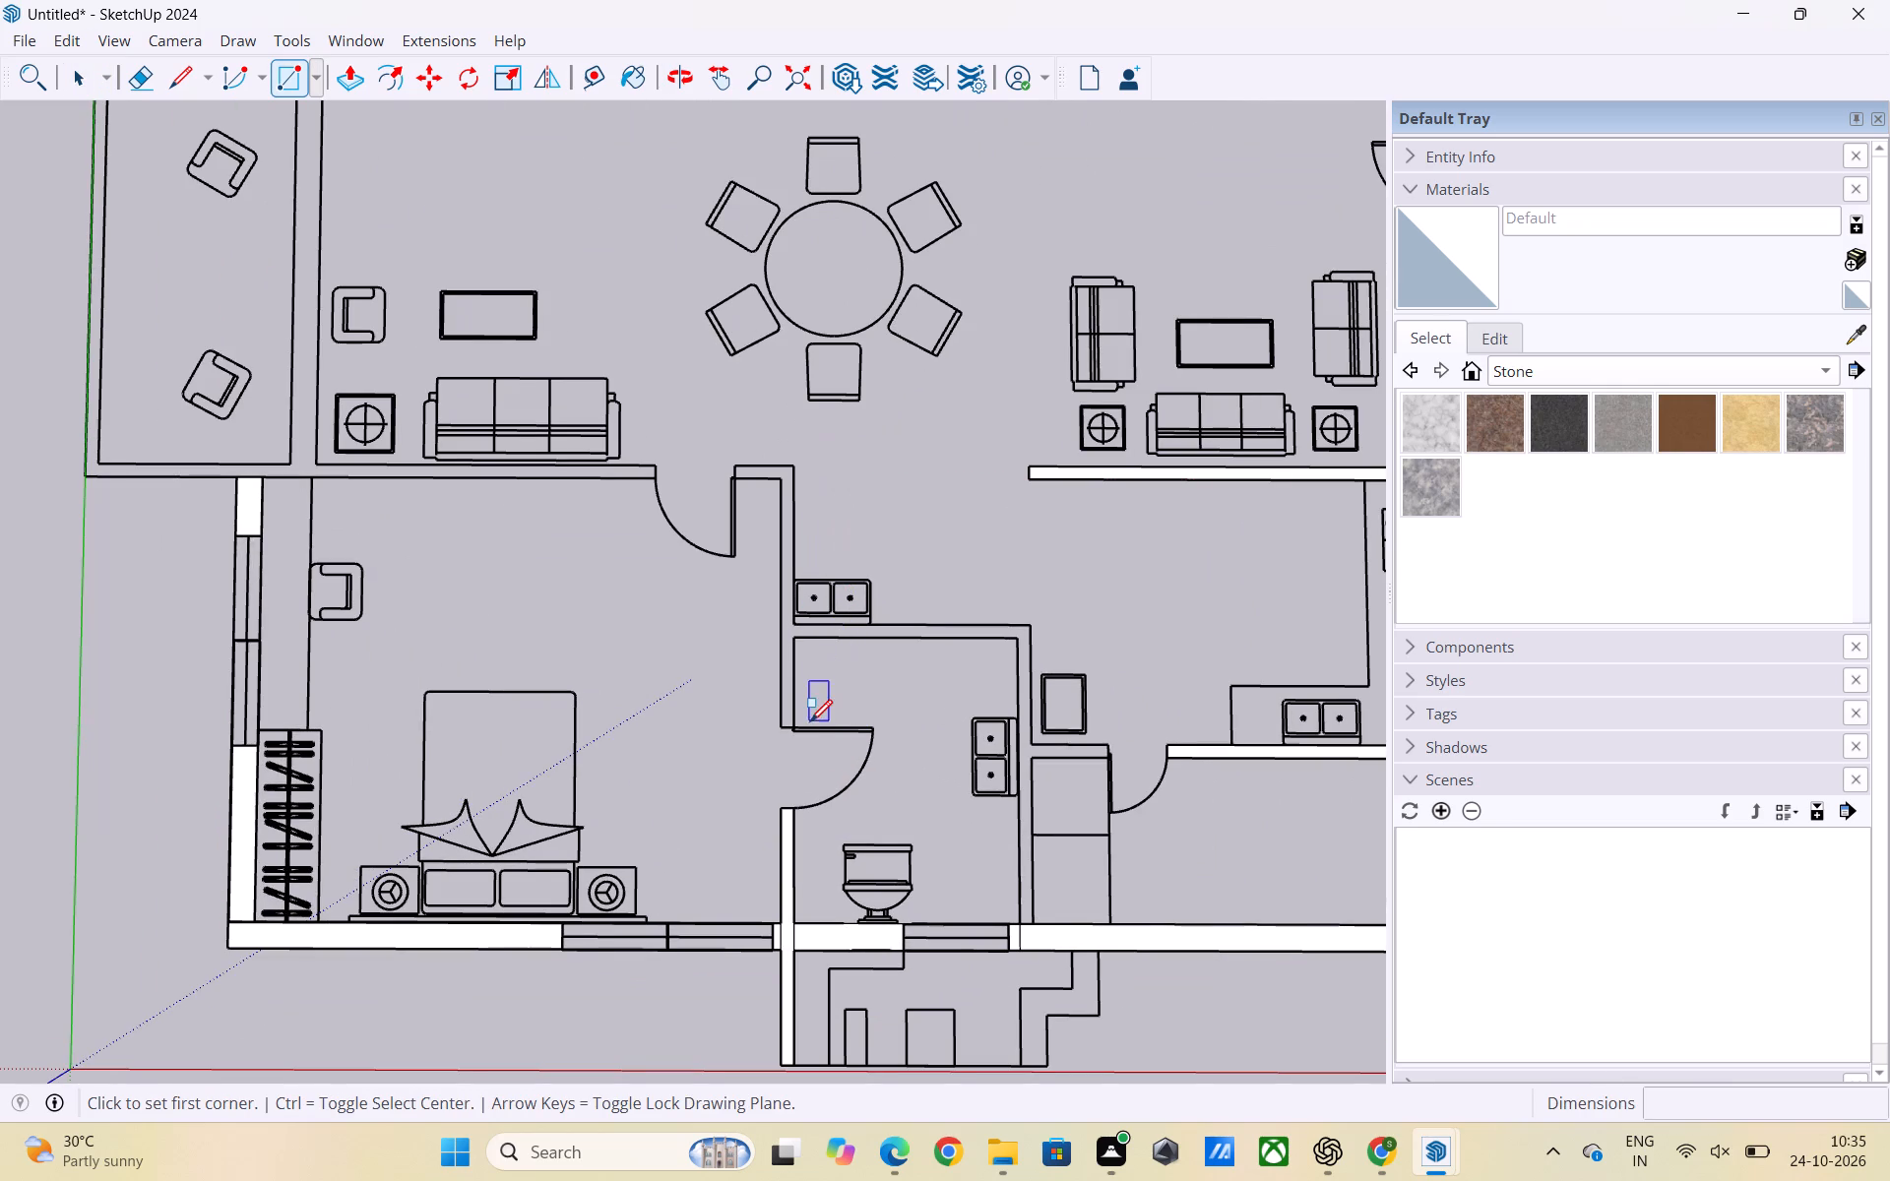
pyautogui.scroll(4, 761, 730)
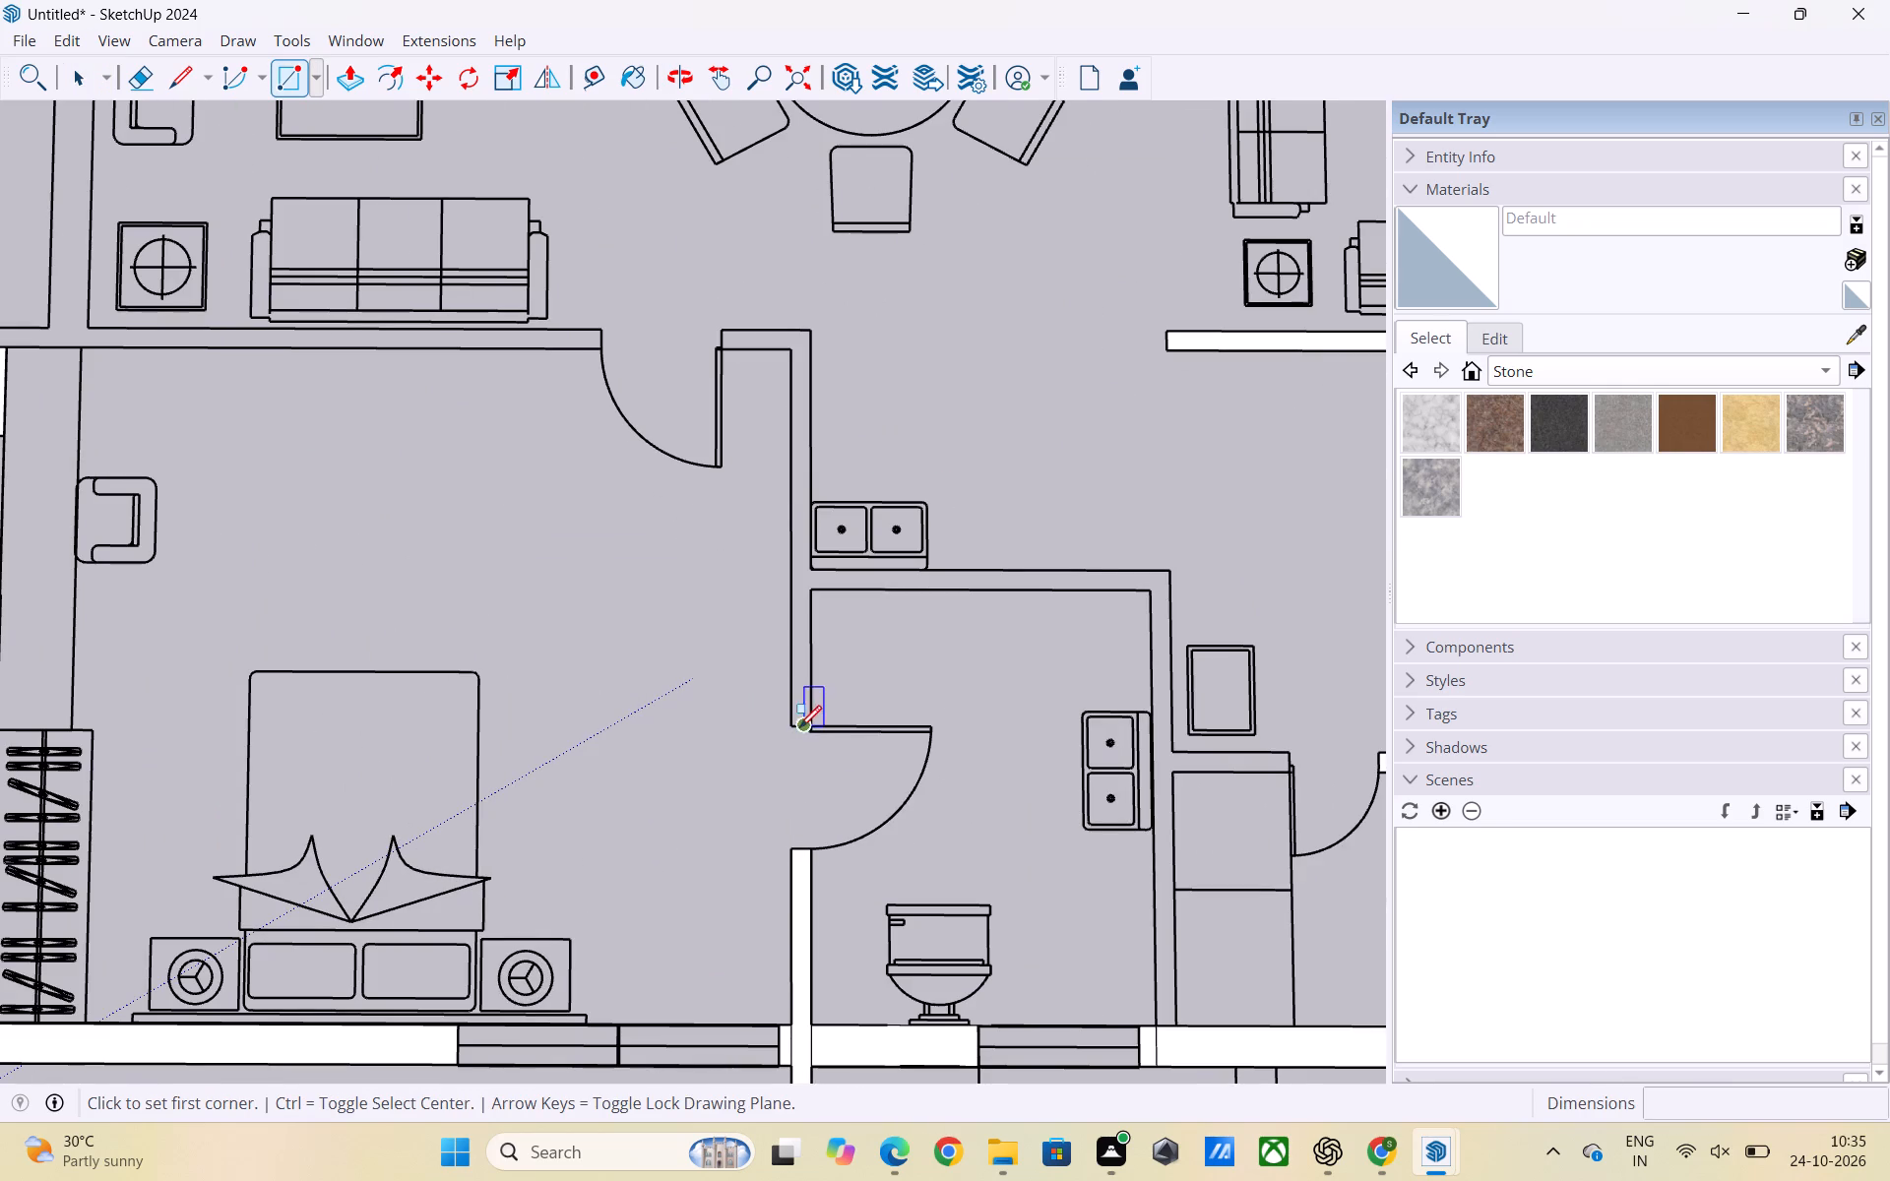
pyautogui.click(791, 729)
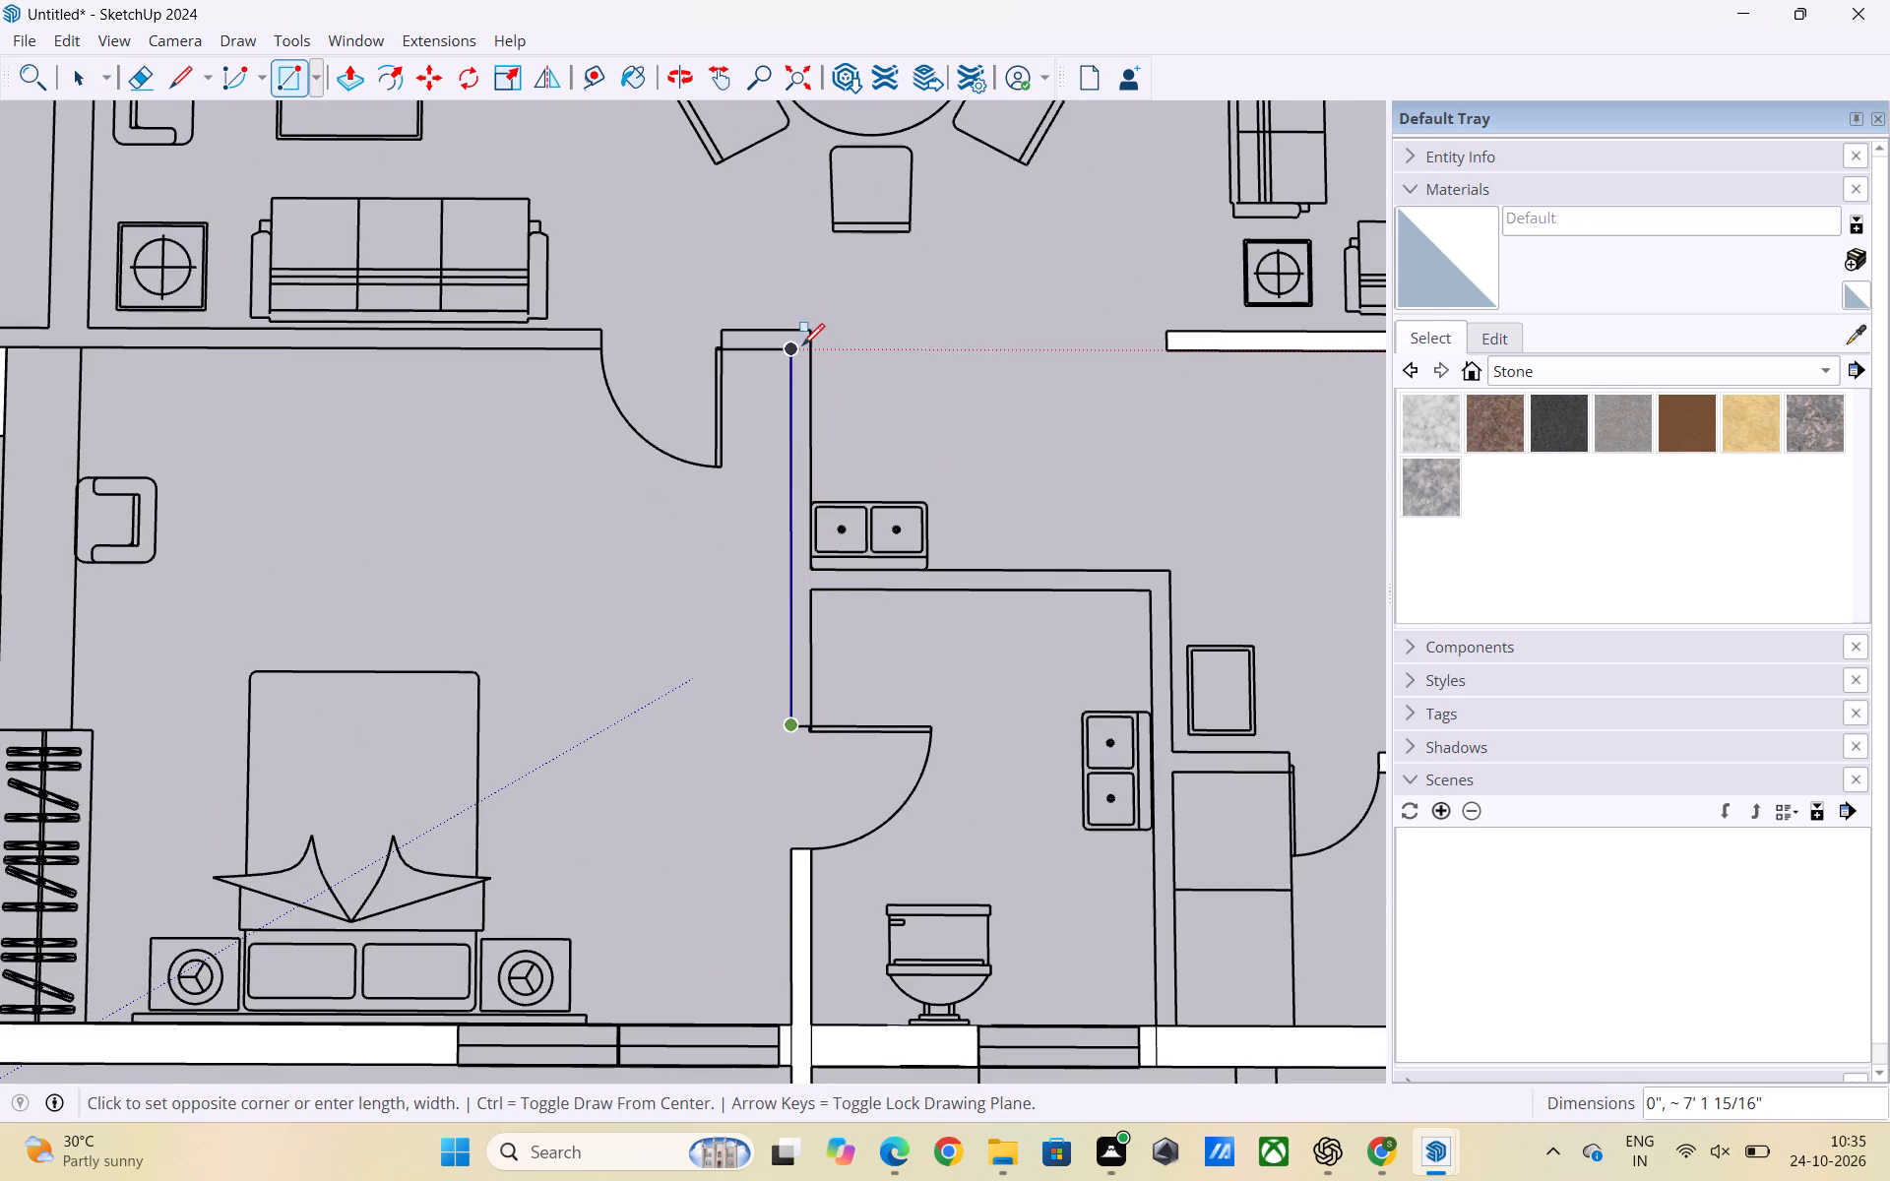
pyautogui.click(803, 331)
pyautogui.press('space')
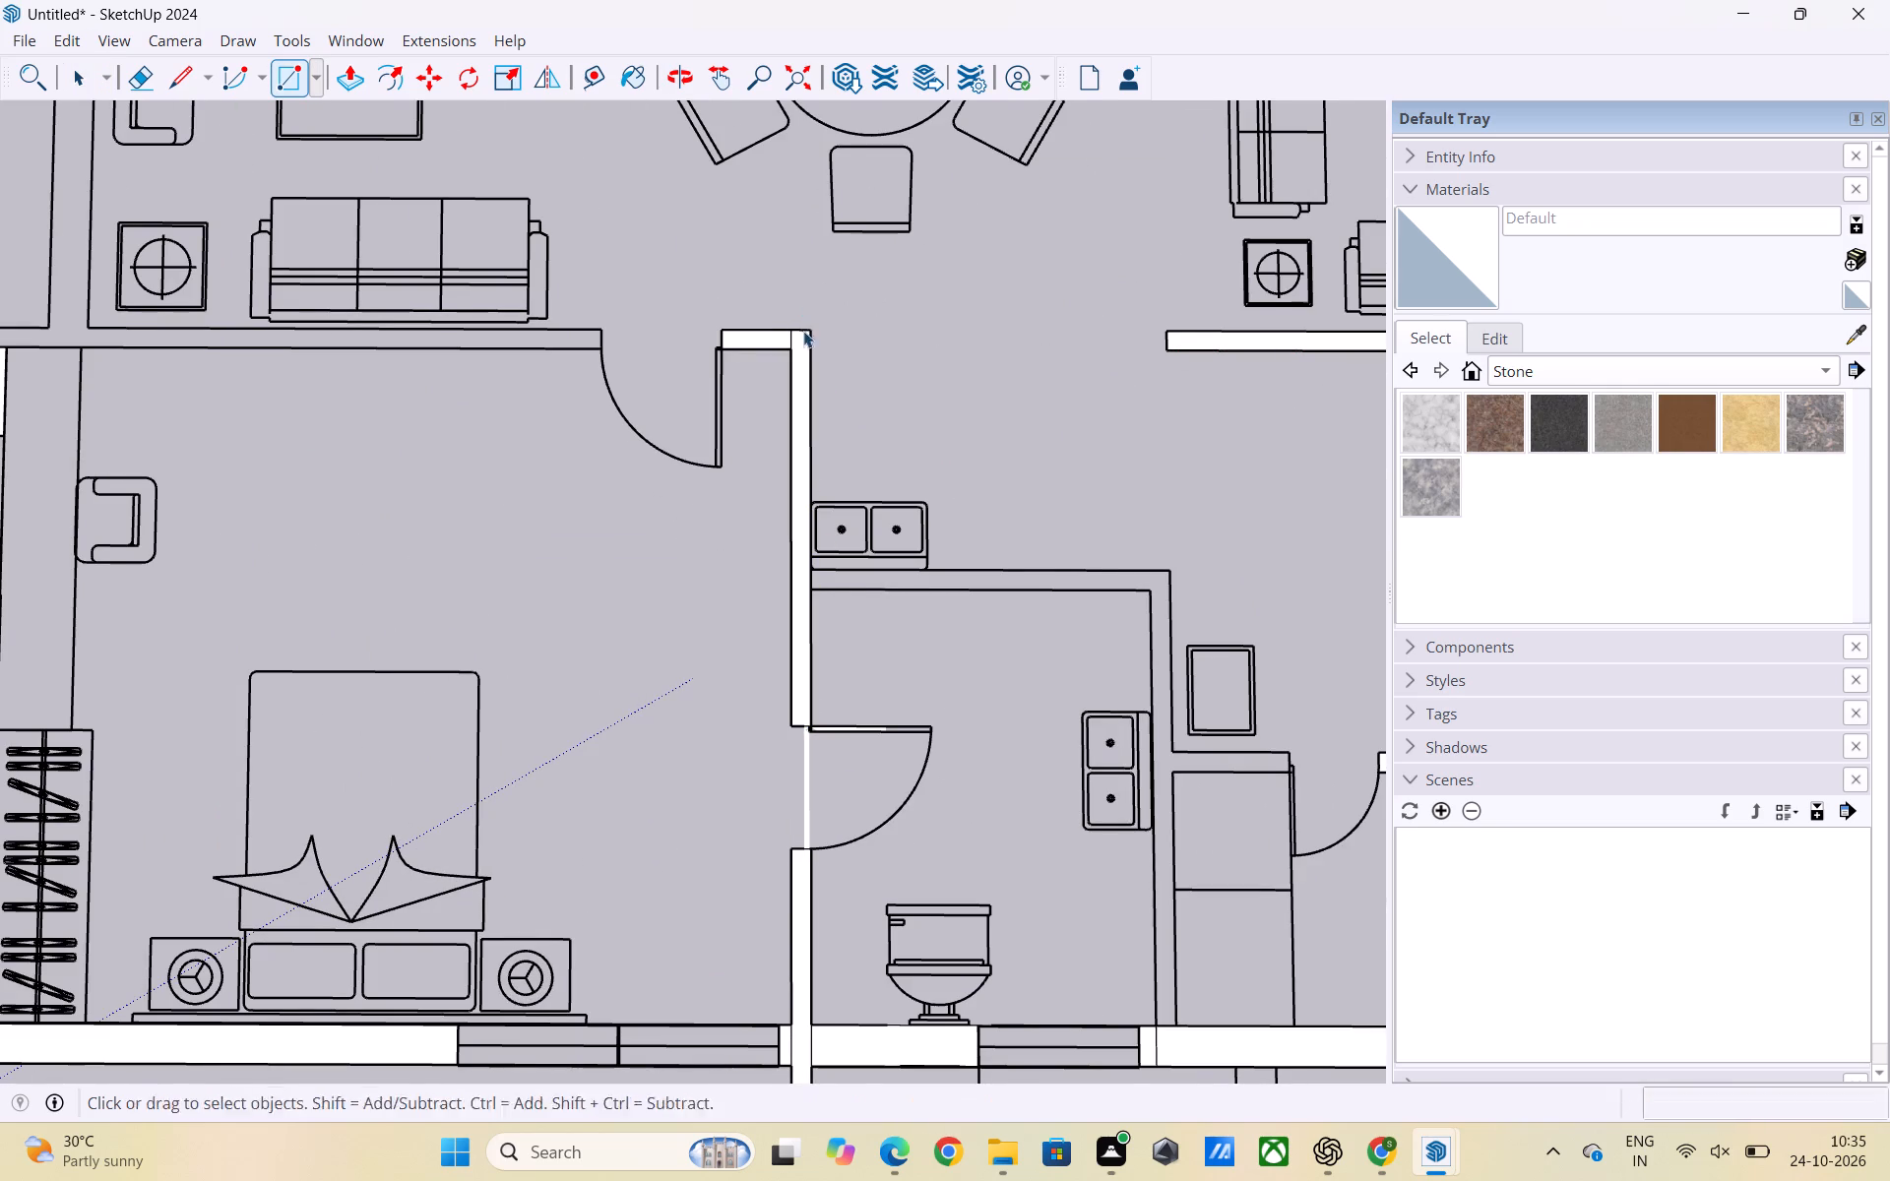
# Delete the leftover face strip across the lower bedroom's toilet door opening.
pyautogui.scroll(-4, 870, 400)
pyautogui.press('space')
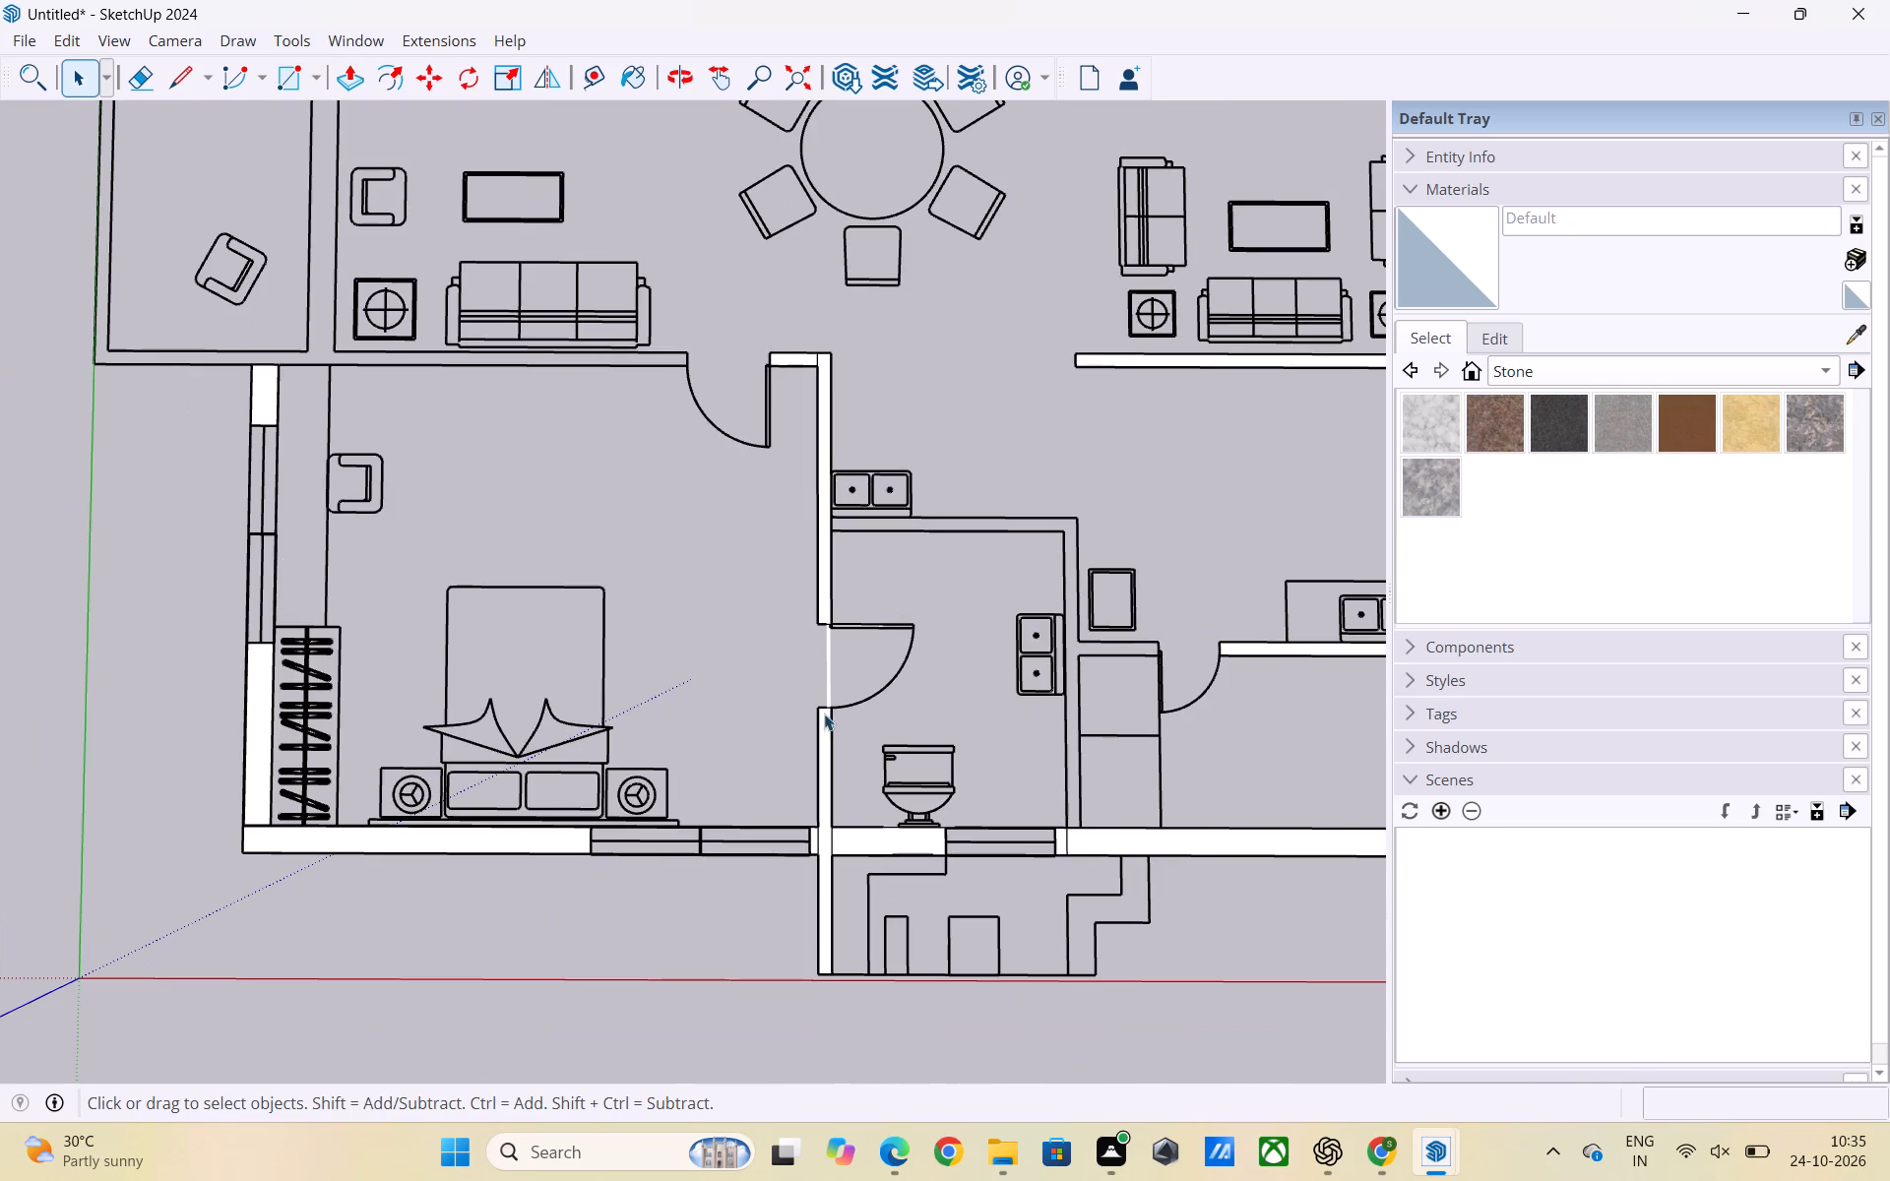
pyautogui.click(826, 677)
pyautogui.press('Delete')
# Delete the leftover faces on the toilet door leaf and the small slivers at its hinge corner.
pyautogui.scroll(-2, 810, 647)
pyautogui.scroll(14, 848, 632)
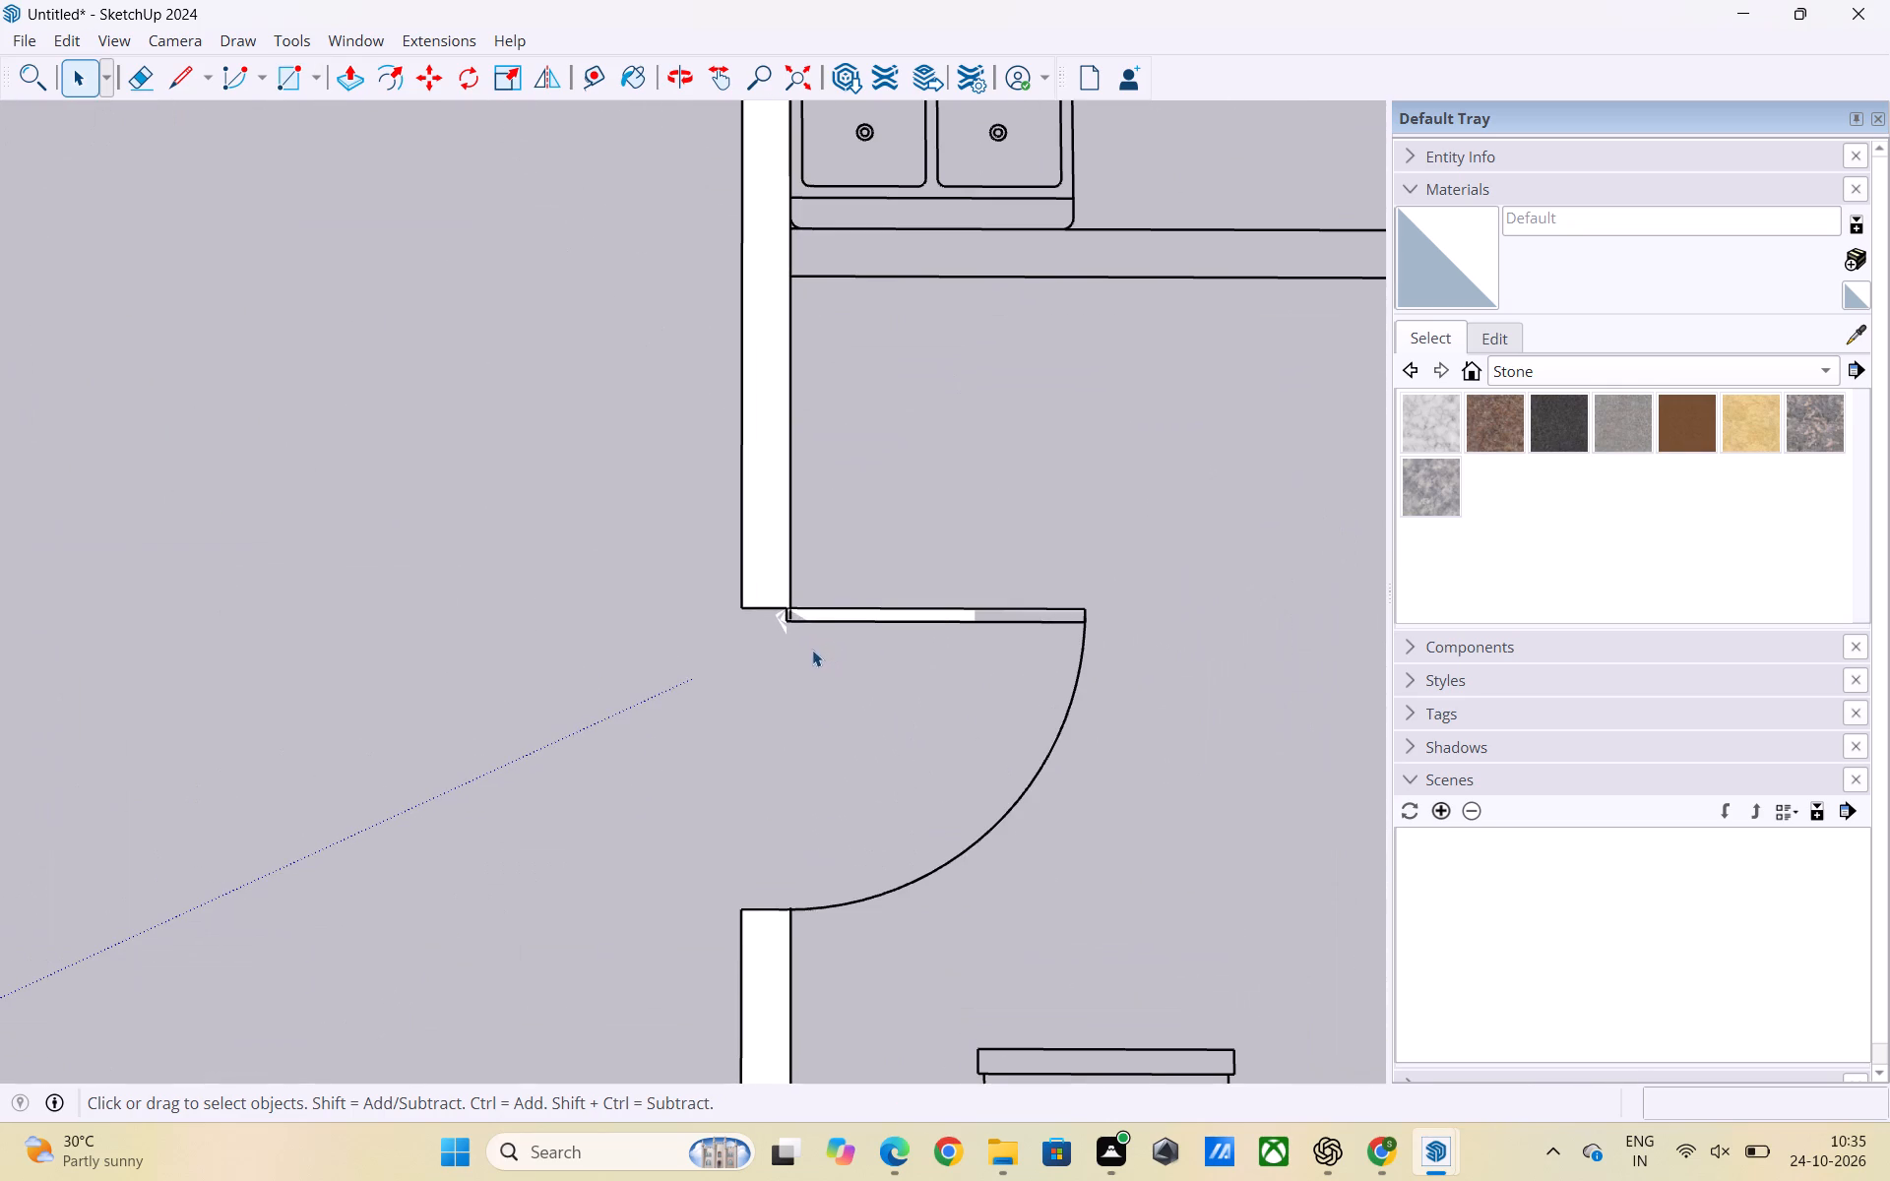
pyautogui.click(860, 614)
pyautogui.press('Delete')
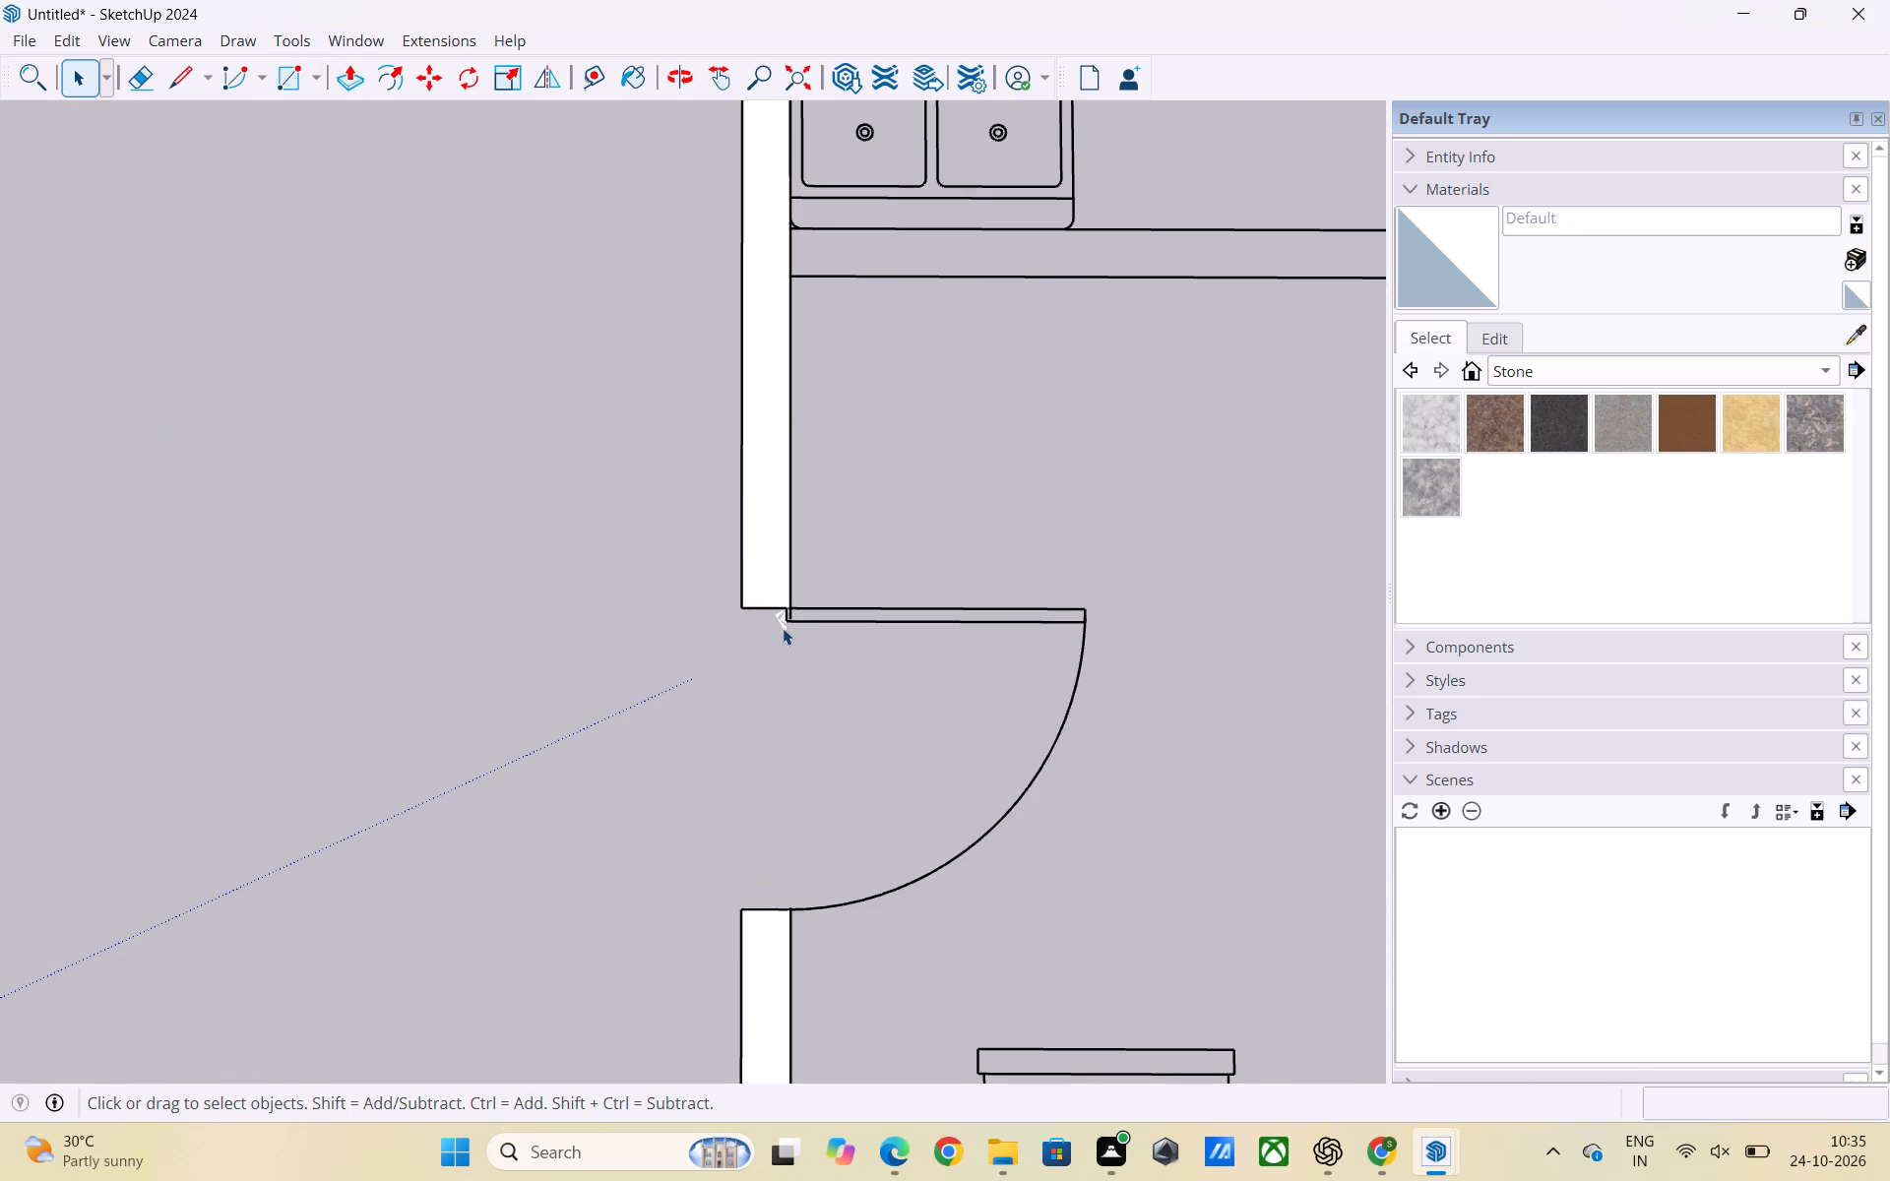
pyautogui.click(784, 628)
pyautogui.press('Delete')
pyautogui.click(785, 620)
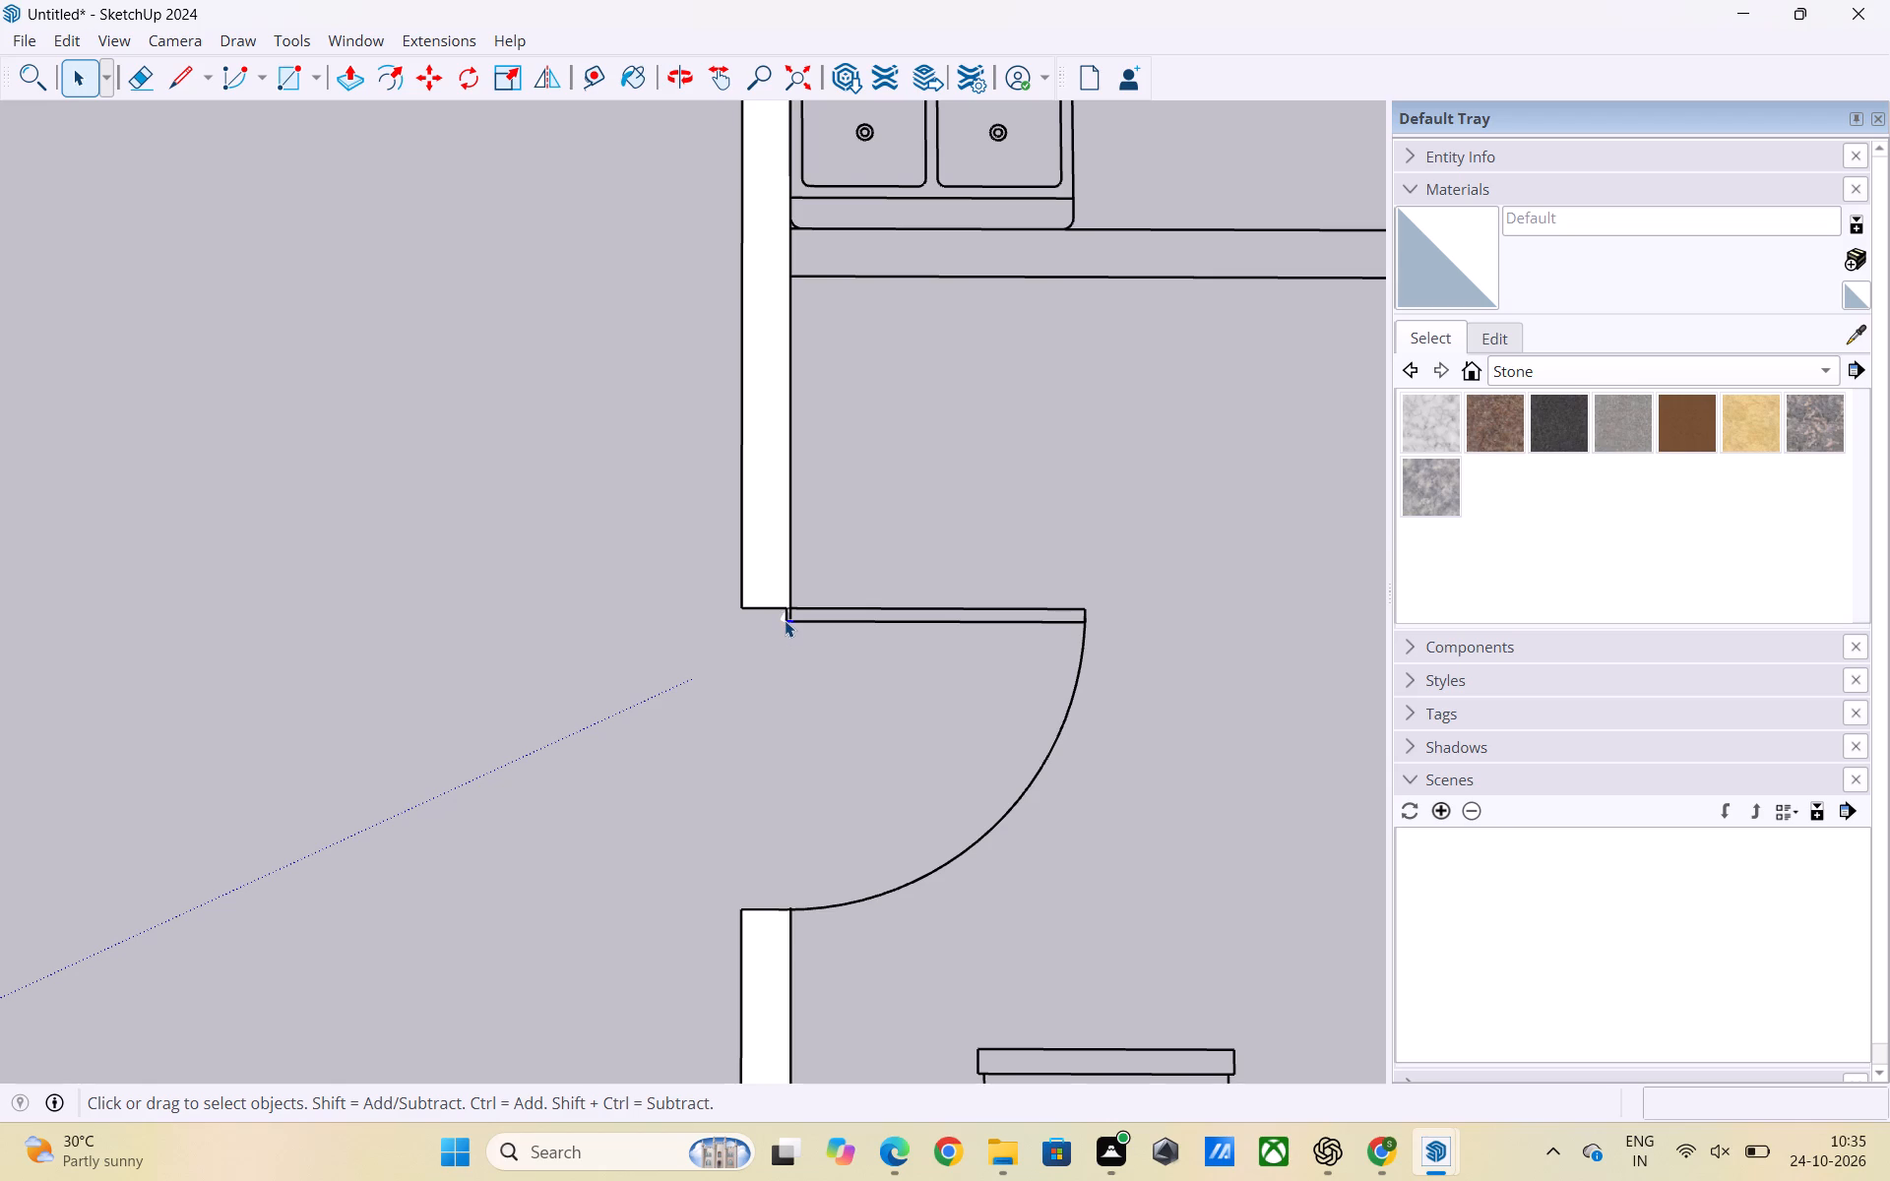
pyautogui.scroll(6, 785, 620)
pyautogui.click(785, 613)
pyautogui.press('Delete')
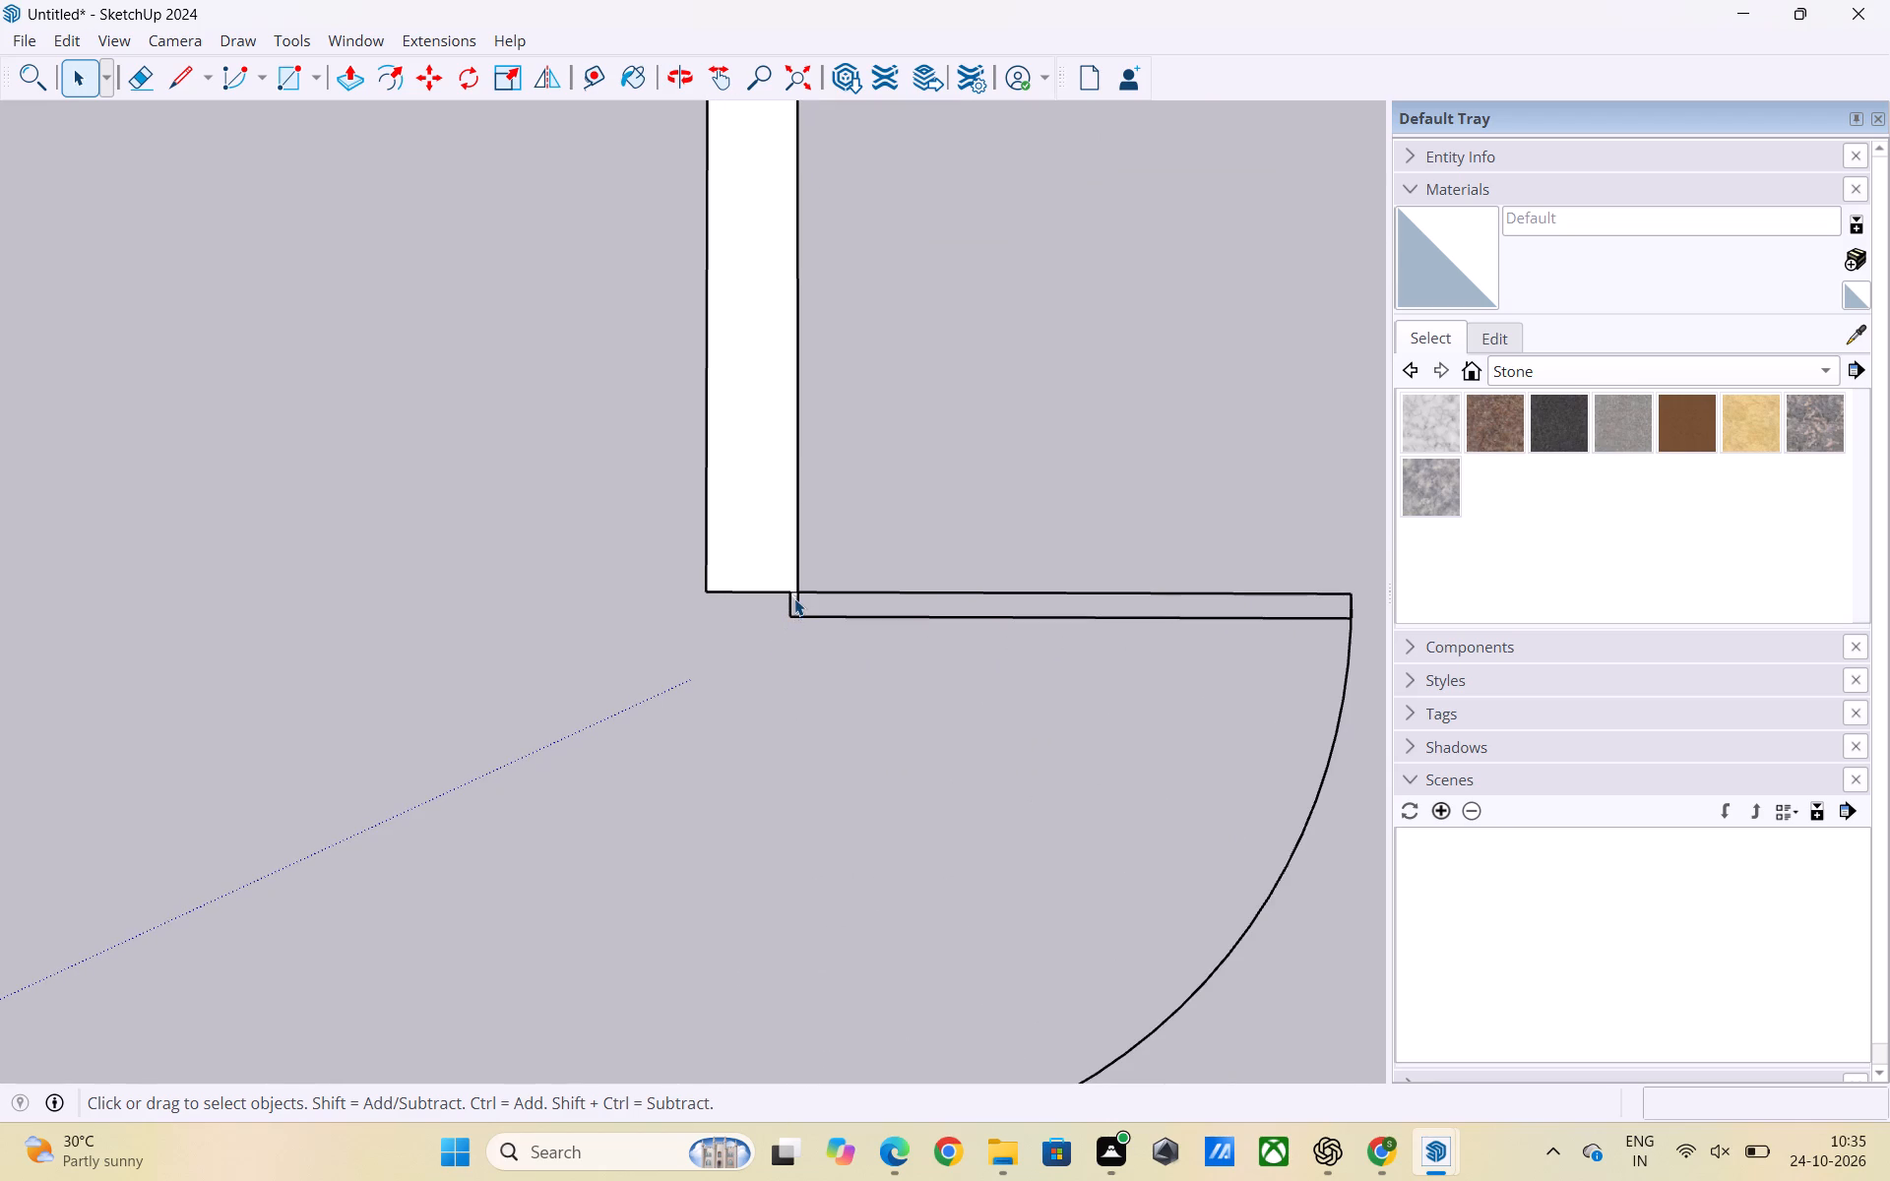
pyautogui.scroll(7, 794, 598)
pyautogui.click(793, 596)
pyautogui.press('Delete')
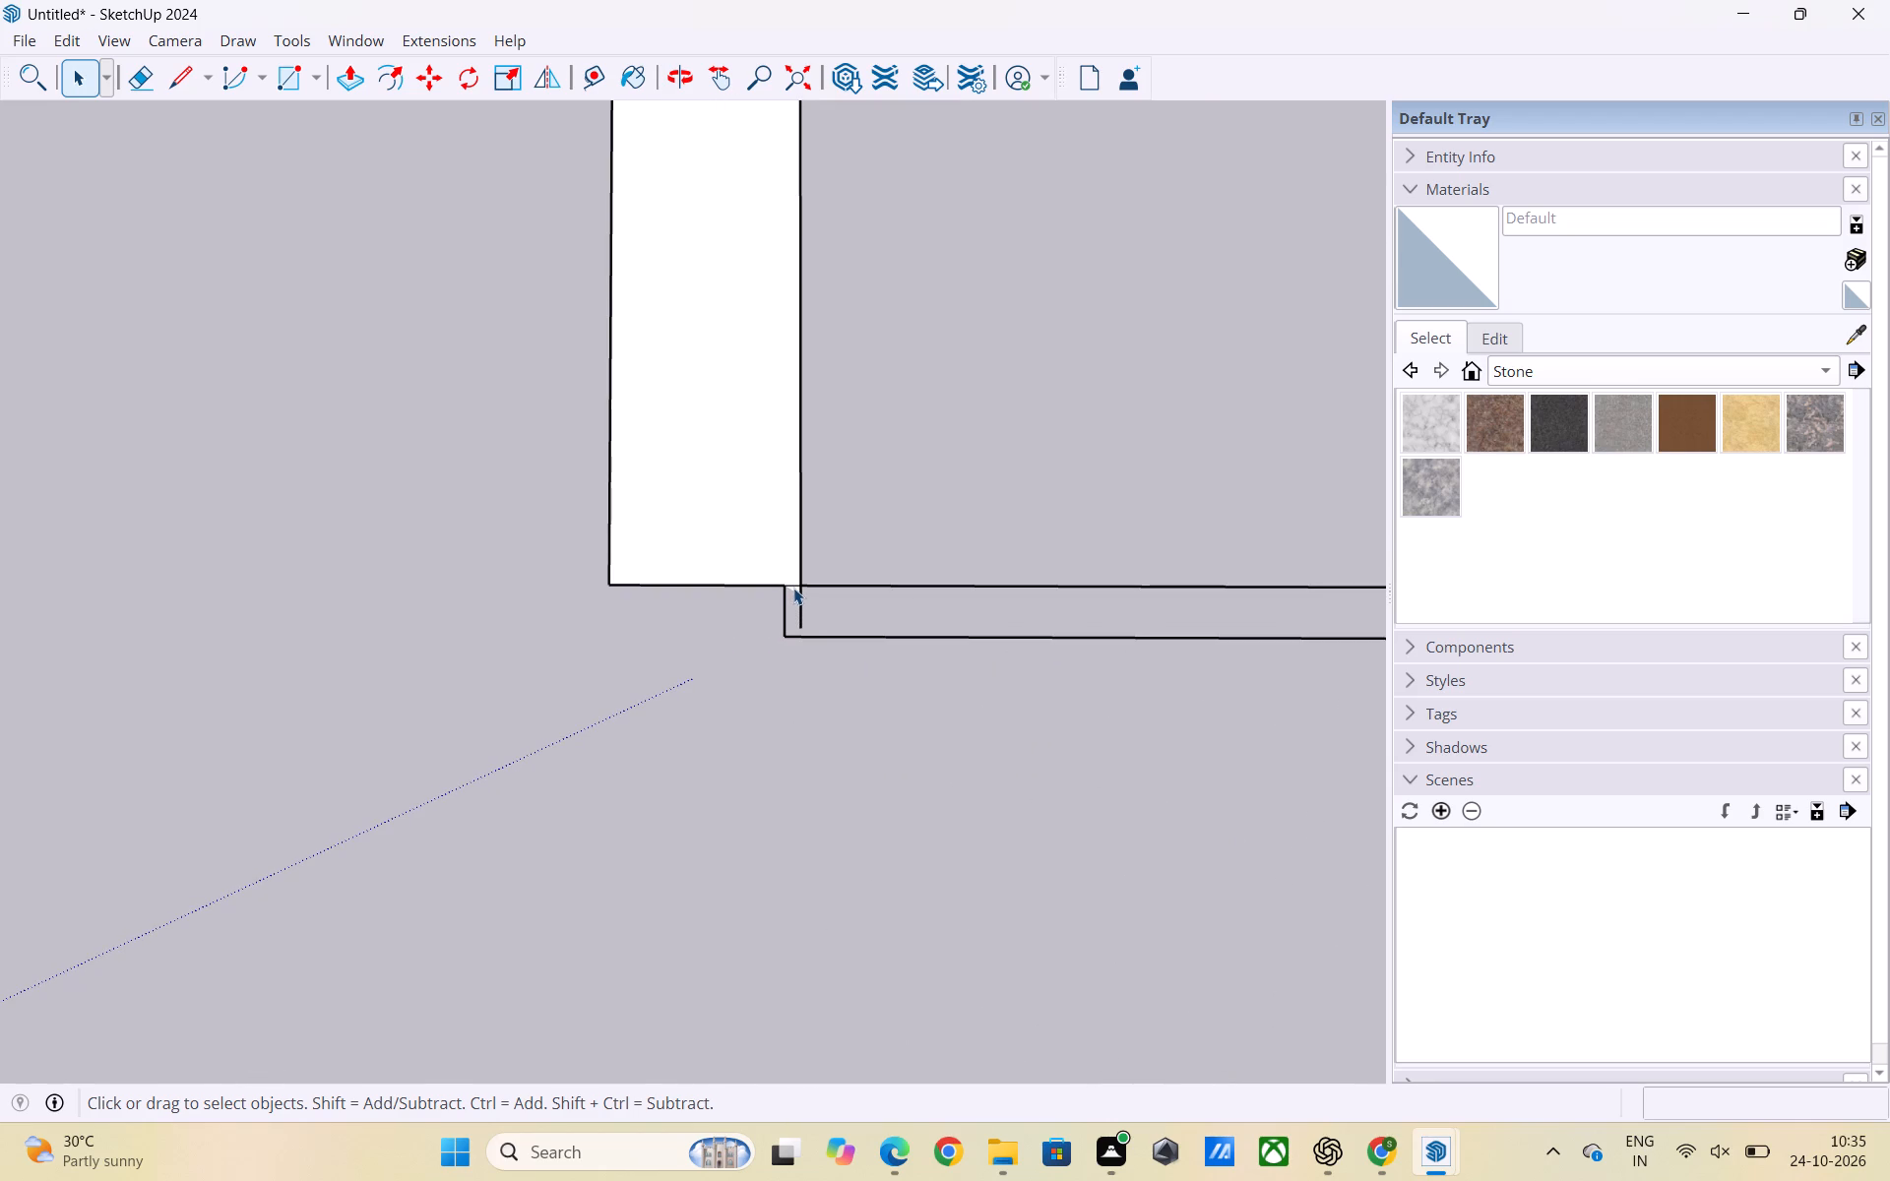
pyautogui.click(793, 588)
pyautogui.scroll(4, 795, 588)
pyautogui.click(987, 485)
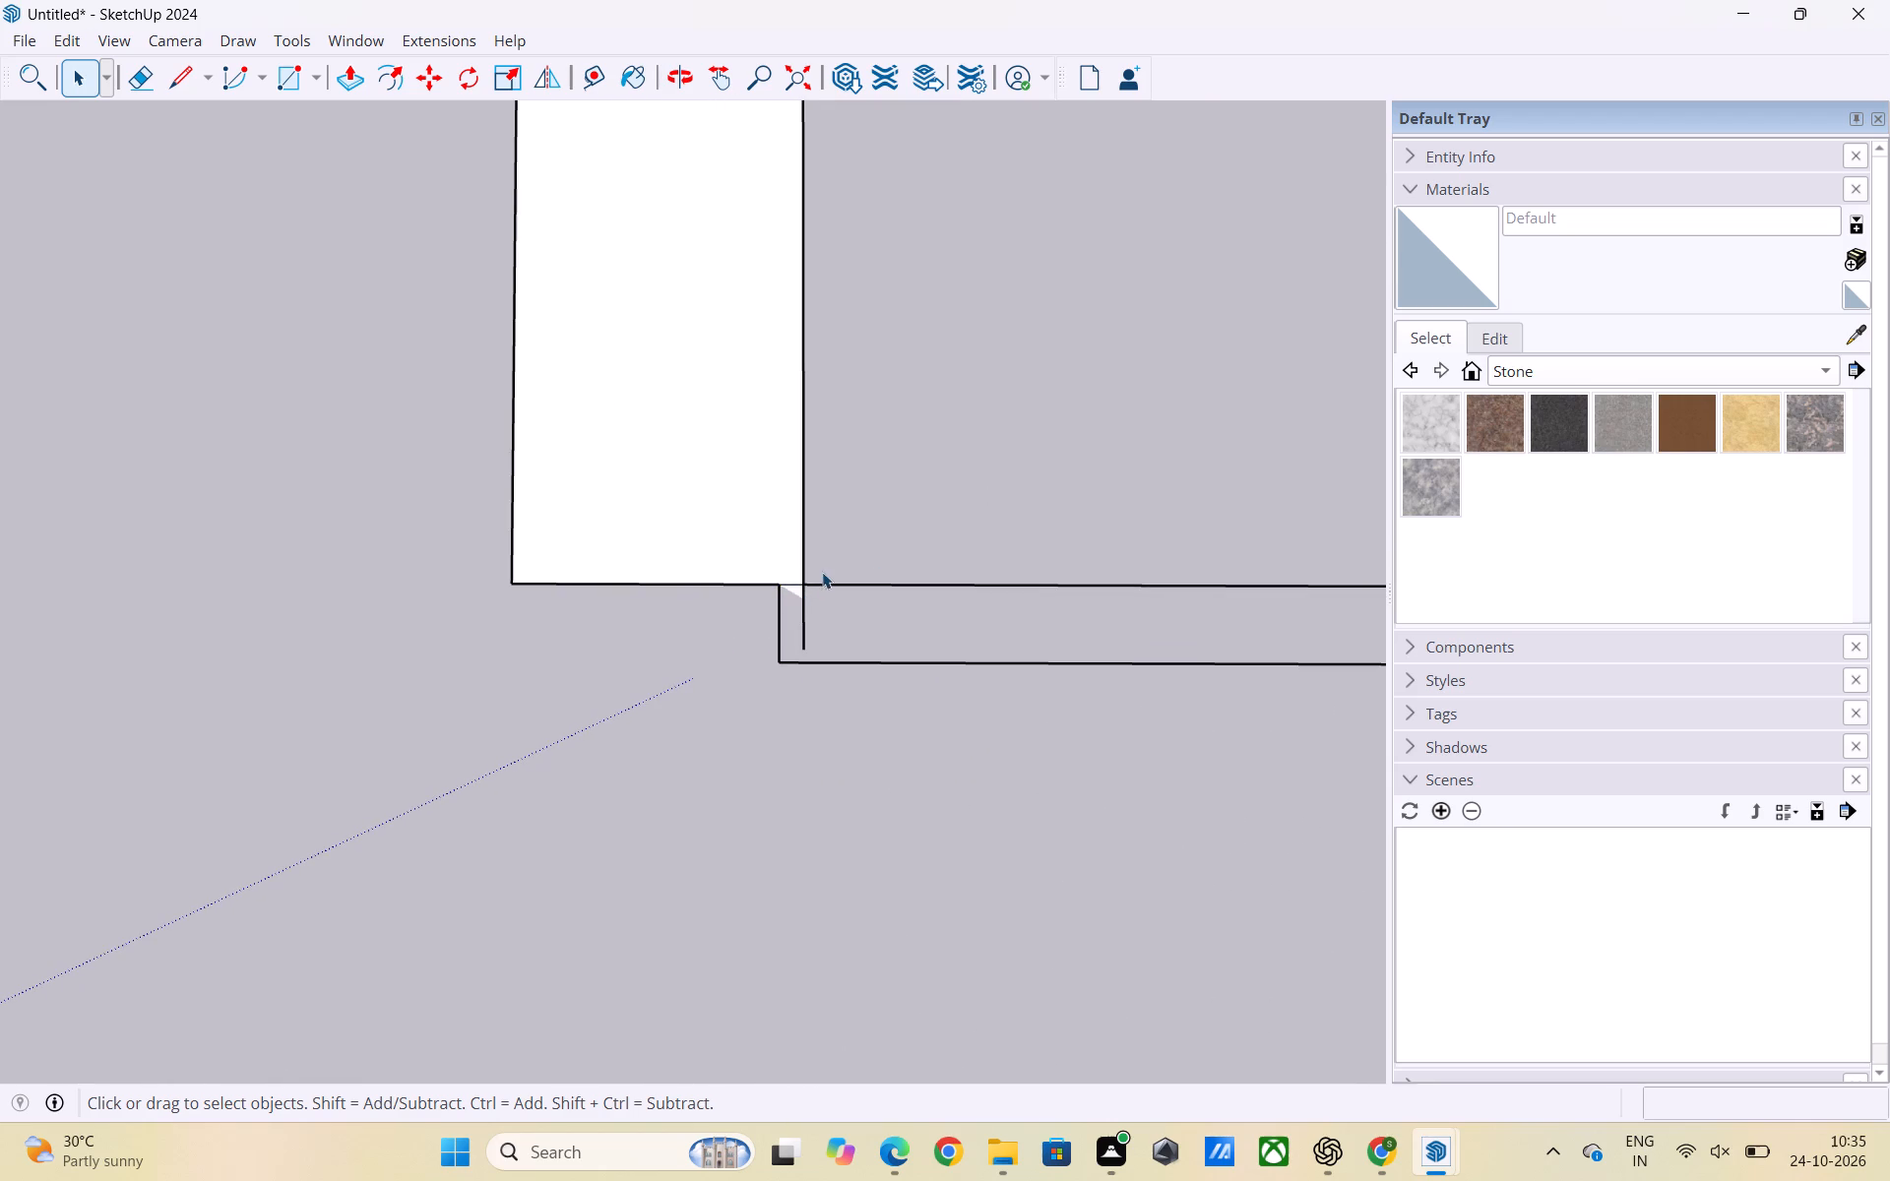
pyautogui.scroll(5, 821, 572)
pyautogui.click(773, 598)
pyautogui.press('Delete')
pyautogui.scroll(-4, 843, 562)
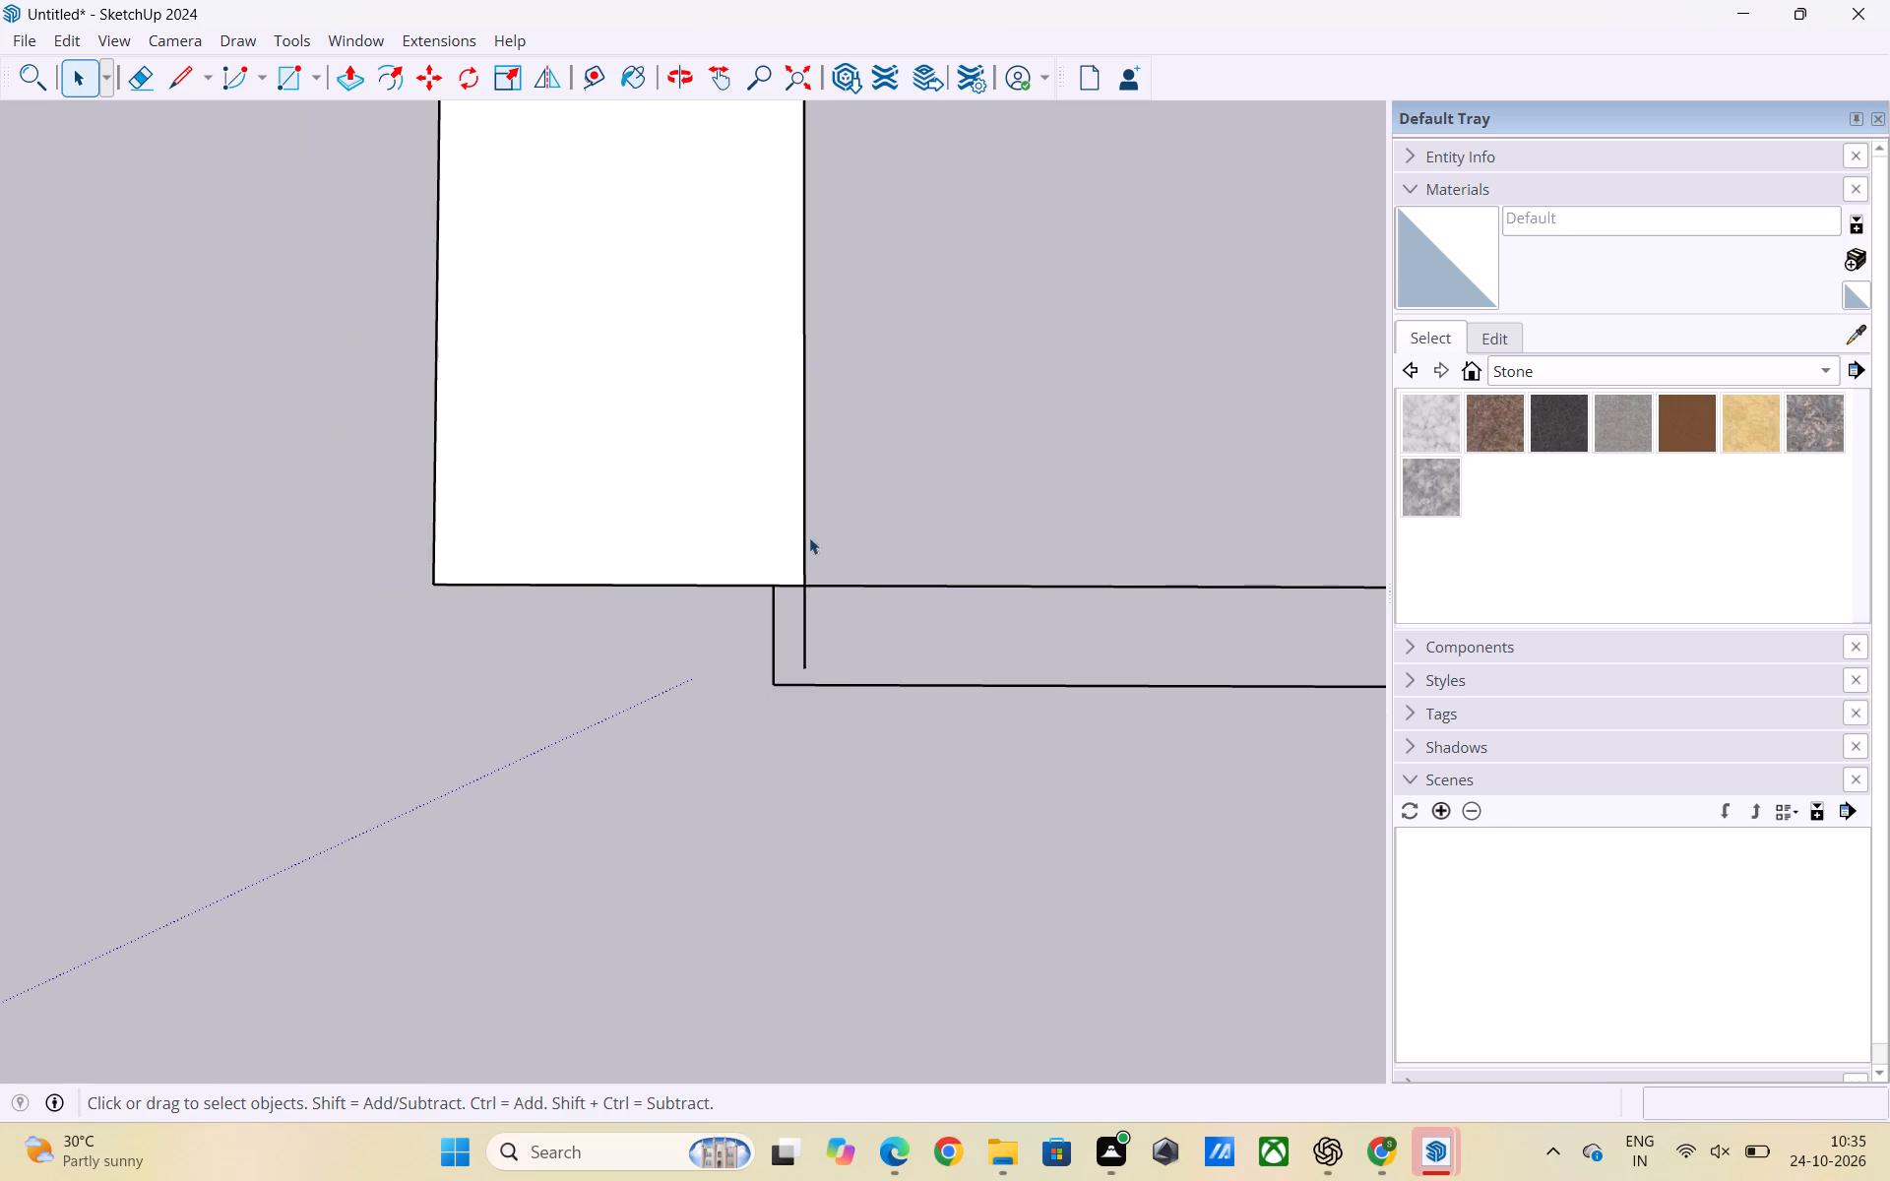
# Examine the left apartment unit's layout for the remaining walls without faces, including around the upper bedroom toilets.
pyautogui.scroll(-5, 809, 537)
pyautogui.scroll(1, 827, 711)
pyautogui.scroll(-12, 908, 669)
pyautogui.scroll(2, 938, 719)
pyautogui.scroll(-7, 938, 719)
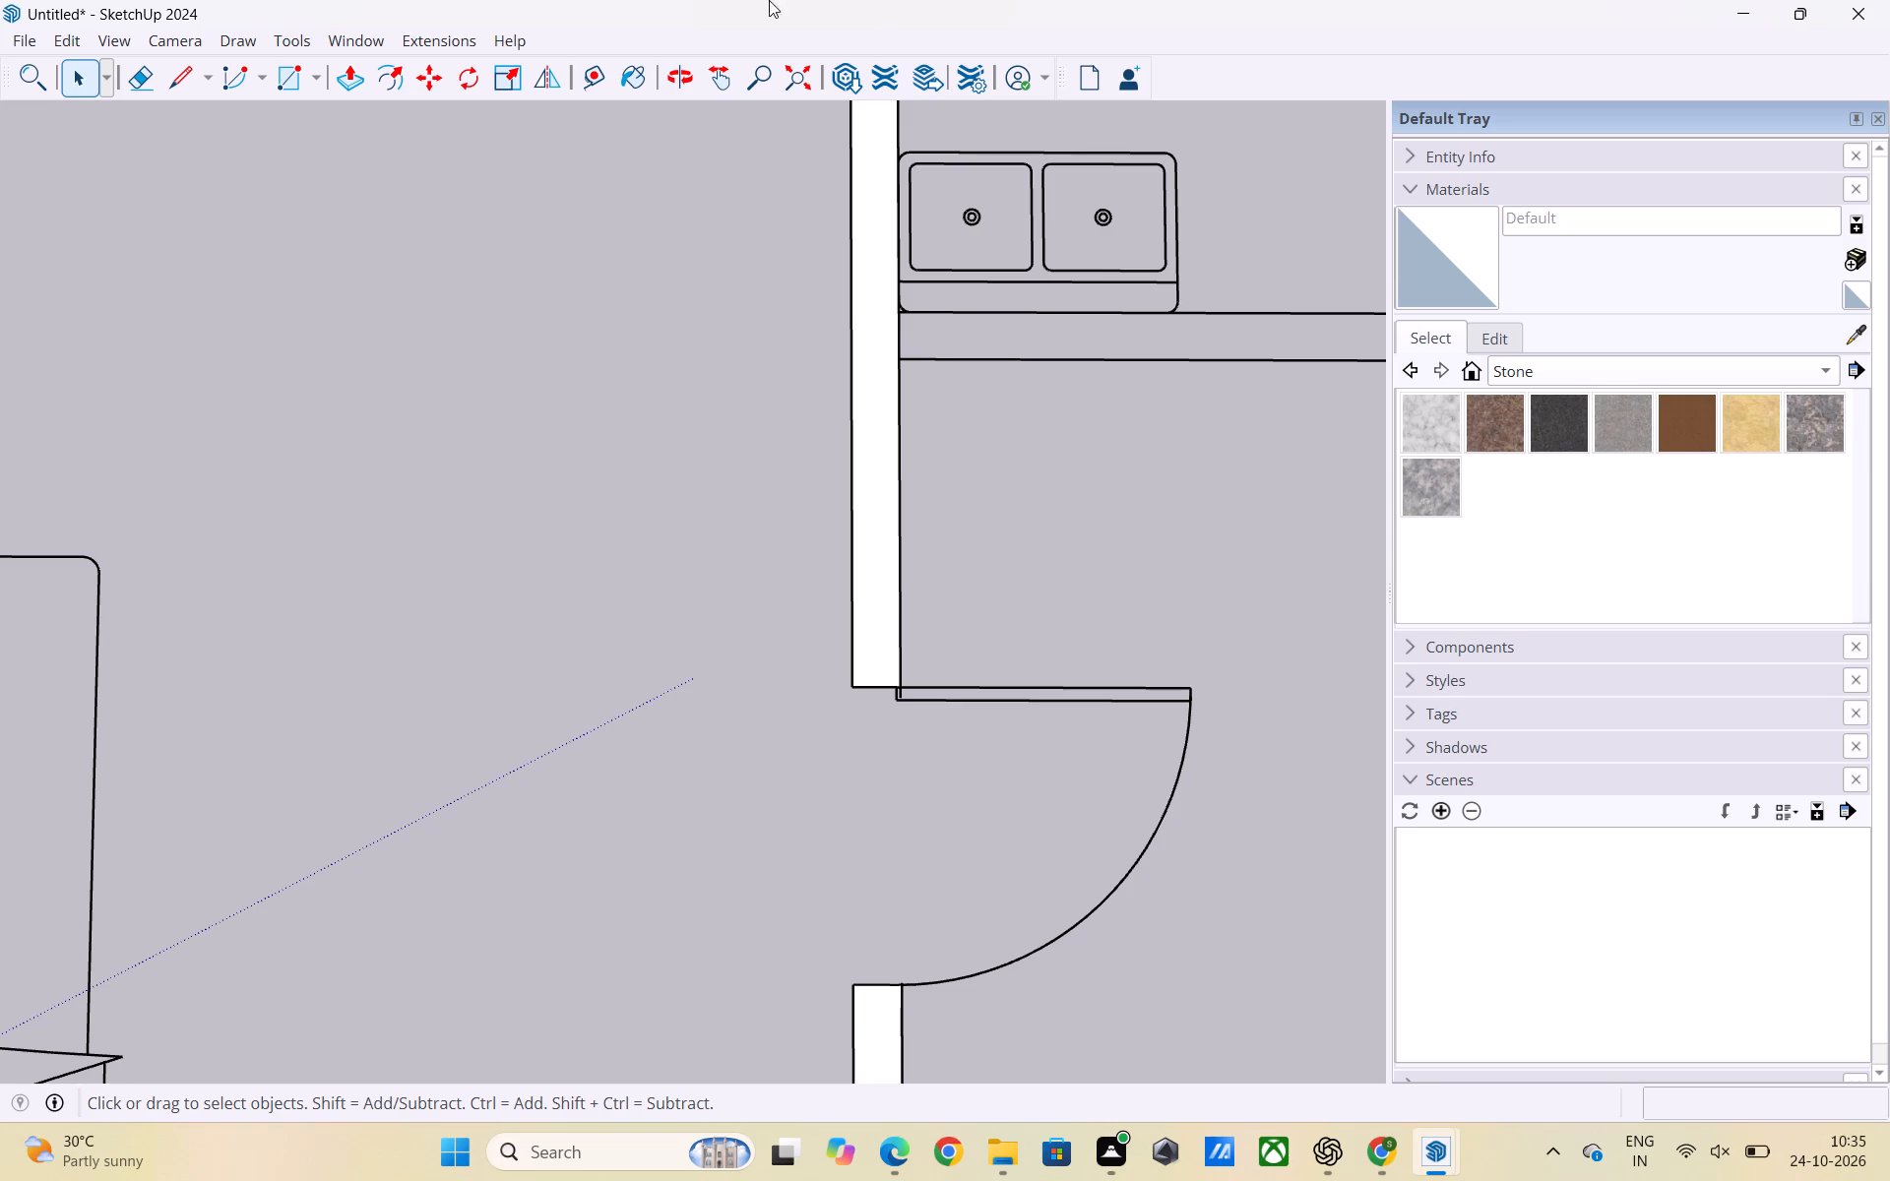
pyautogui.scroll(-11, 280, 731)
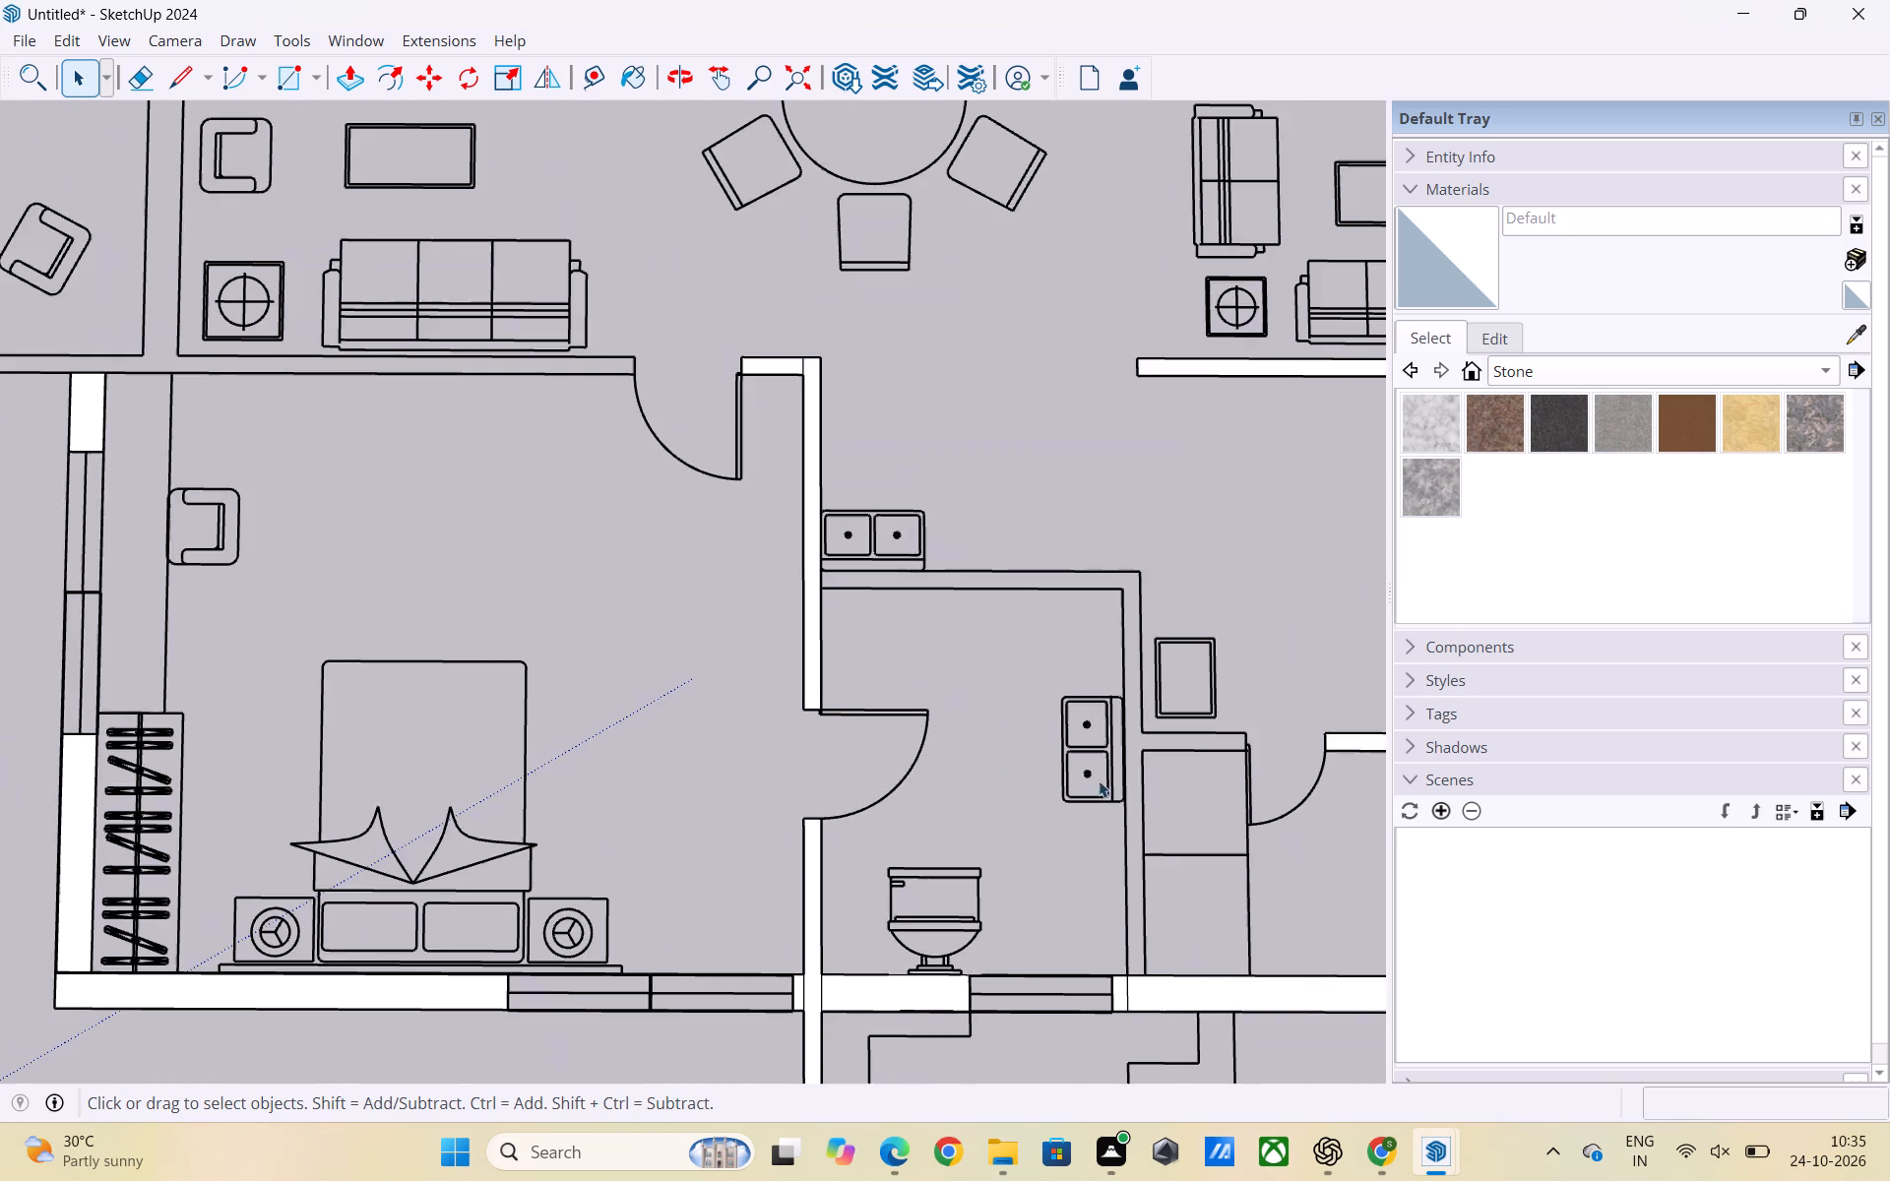
pyautogui.scroll(-15, 1099, 780)
pyautogui.scroll(-2, 862, 758)
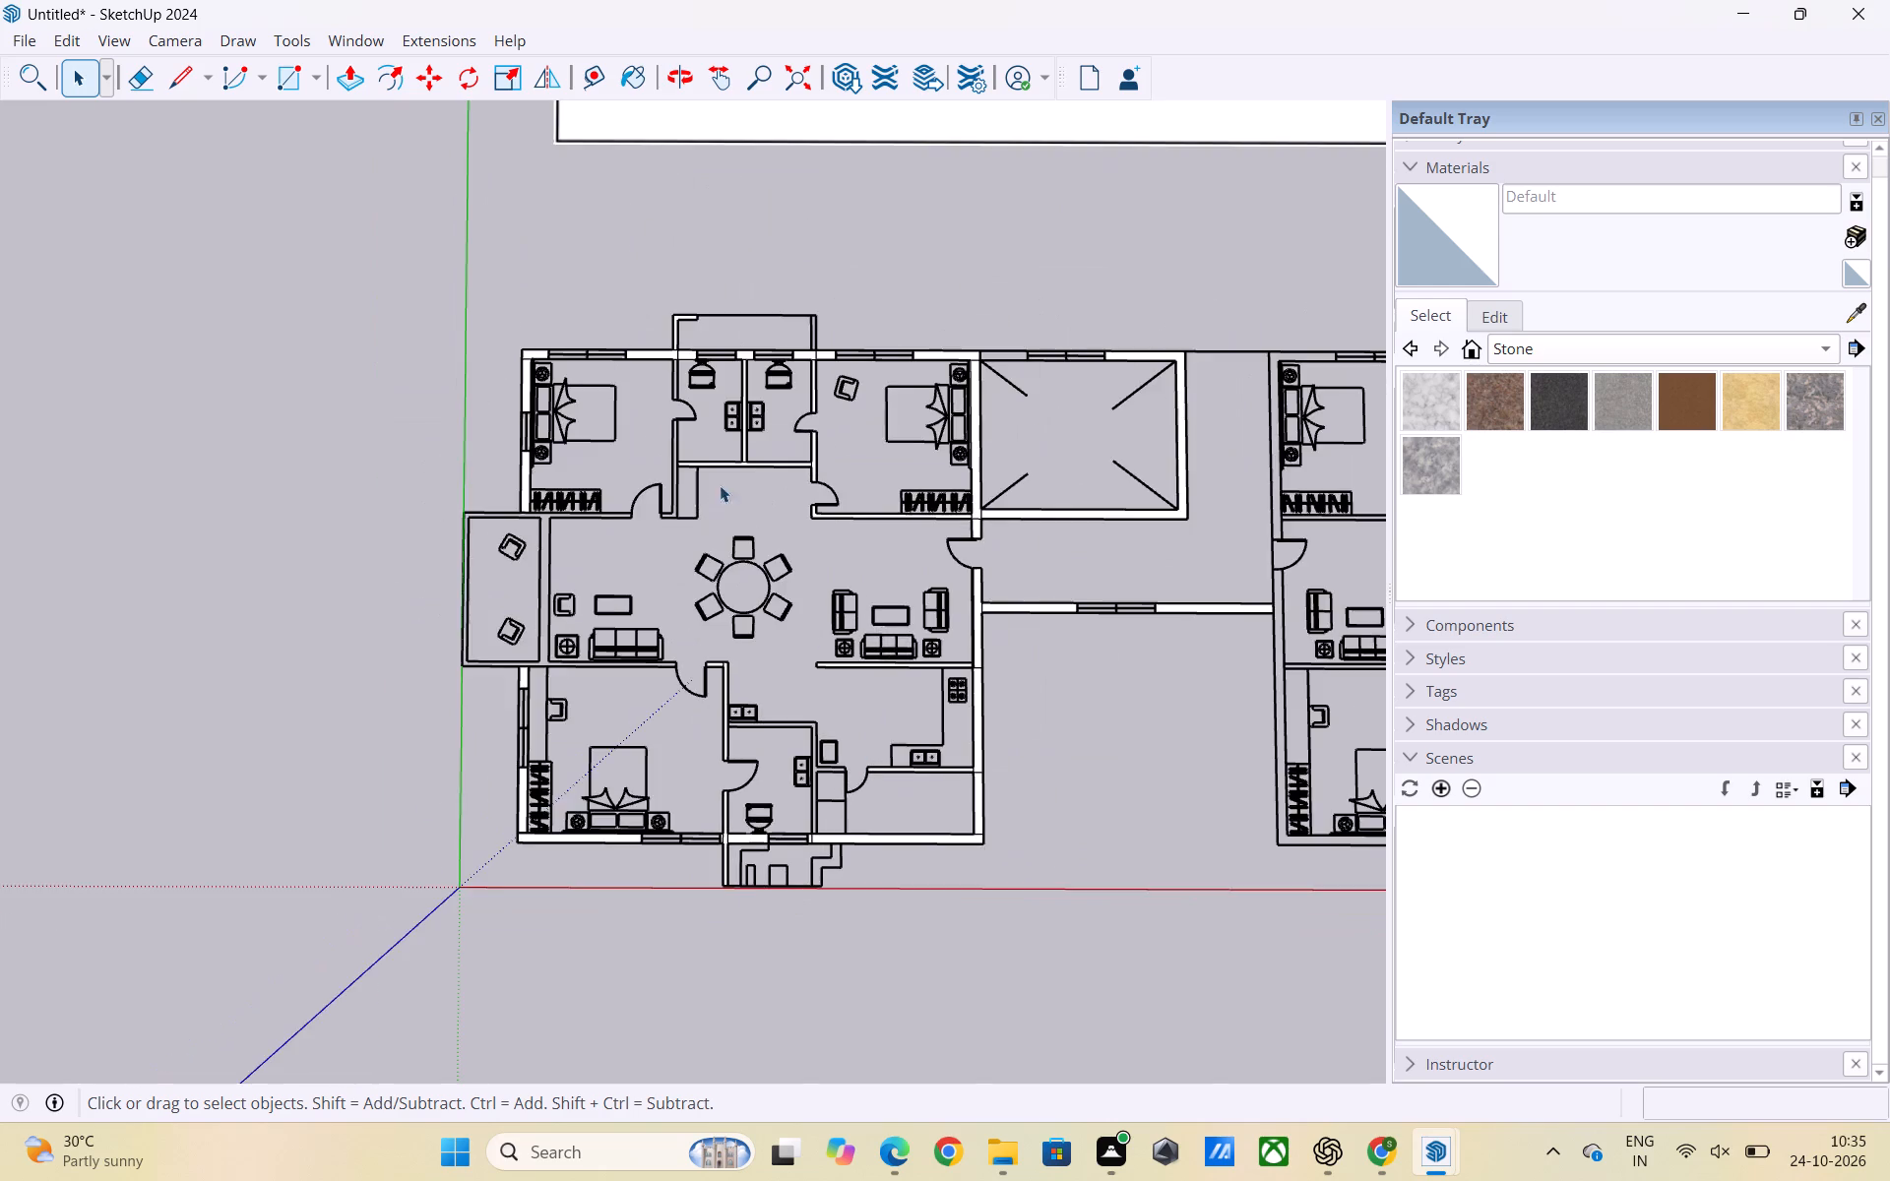
pyautogui.scroll(8, 646, 416)
pyautogui.scroll(-2, 529, 402)
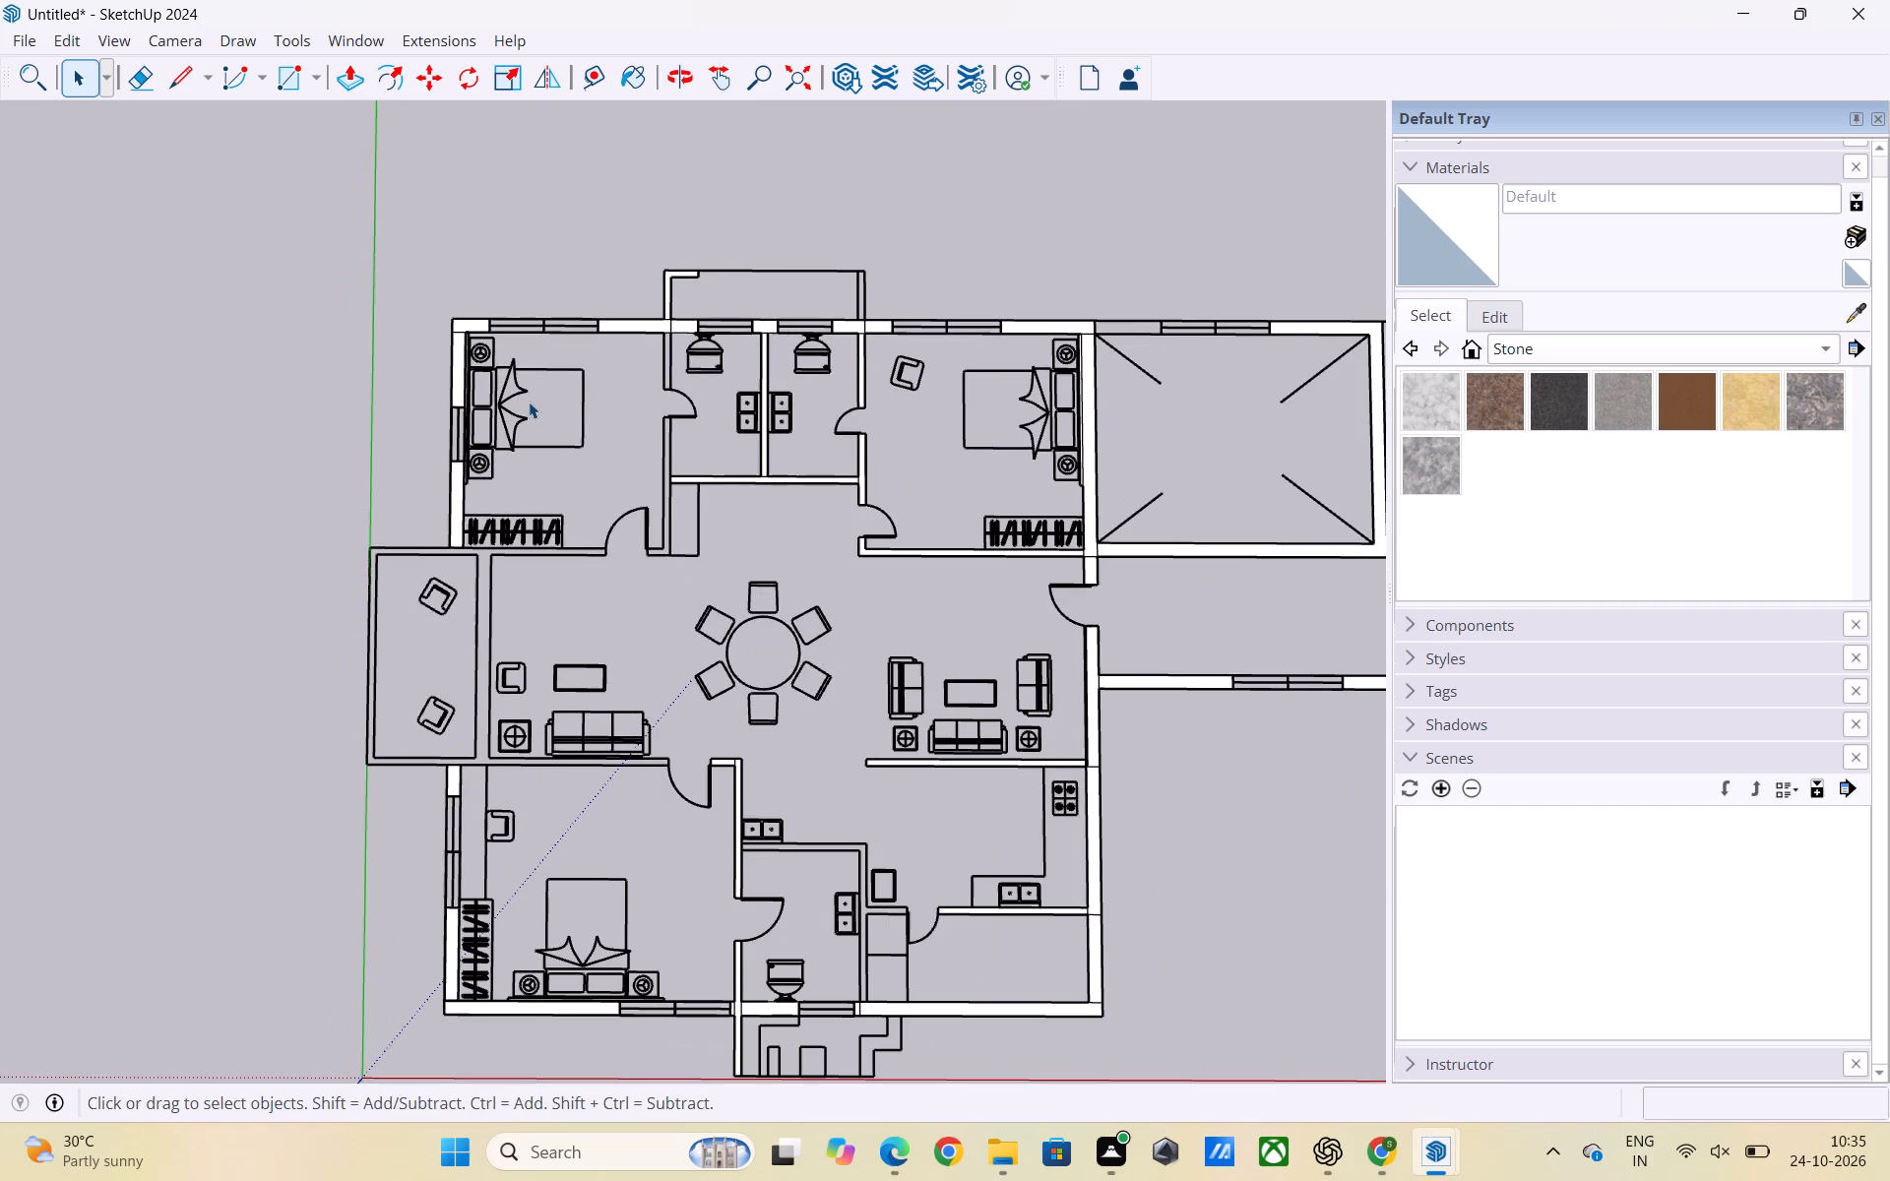
pyautogui.scroll(-2, 582, 458)
pyautogui.scroll(2, 777, 576)
pyautogui.scroll(-2, 966, 581)
pyautogui.scroll(2, 648, 487)
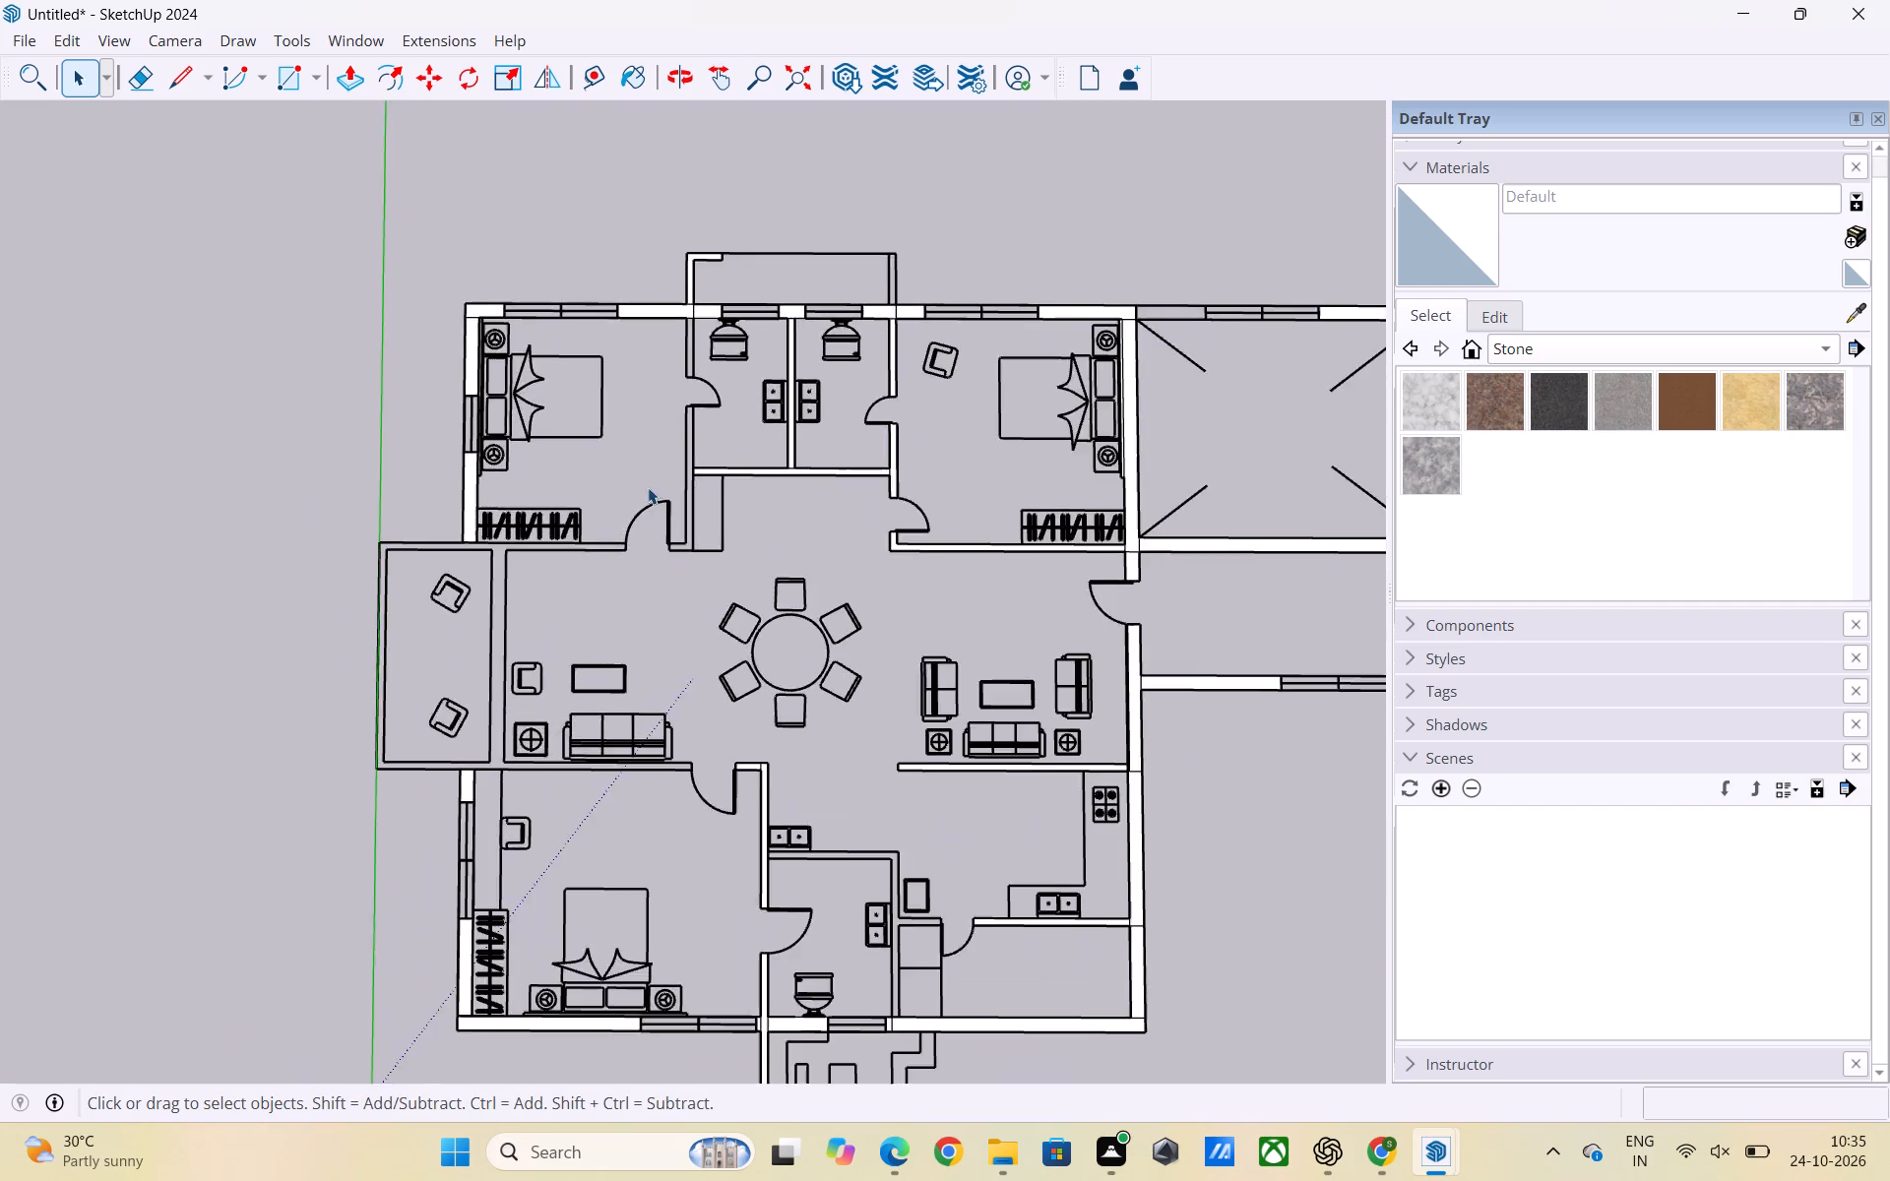
pyautogui.scroll(-3, 845, 677)
pyautogui.scroll(7, 740, 408)
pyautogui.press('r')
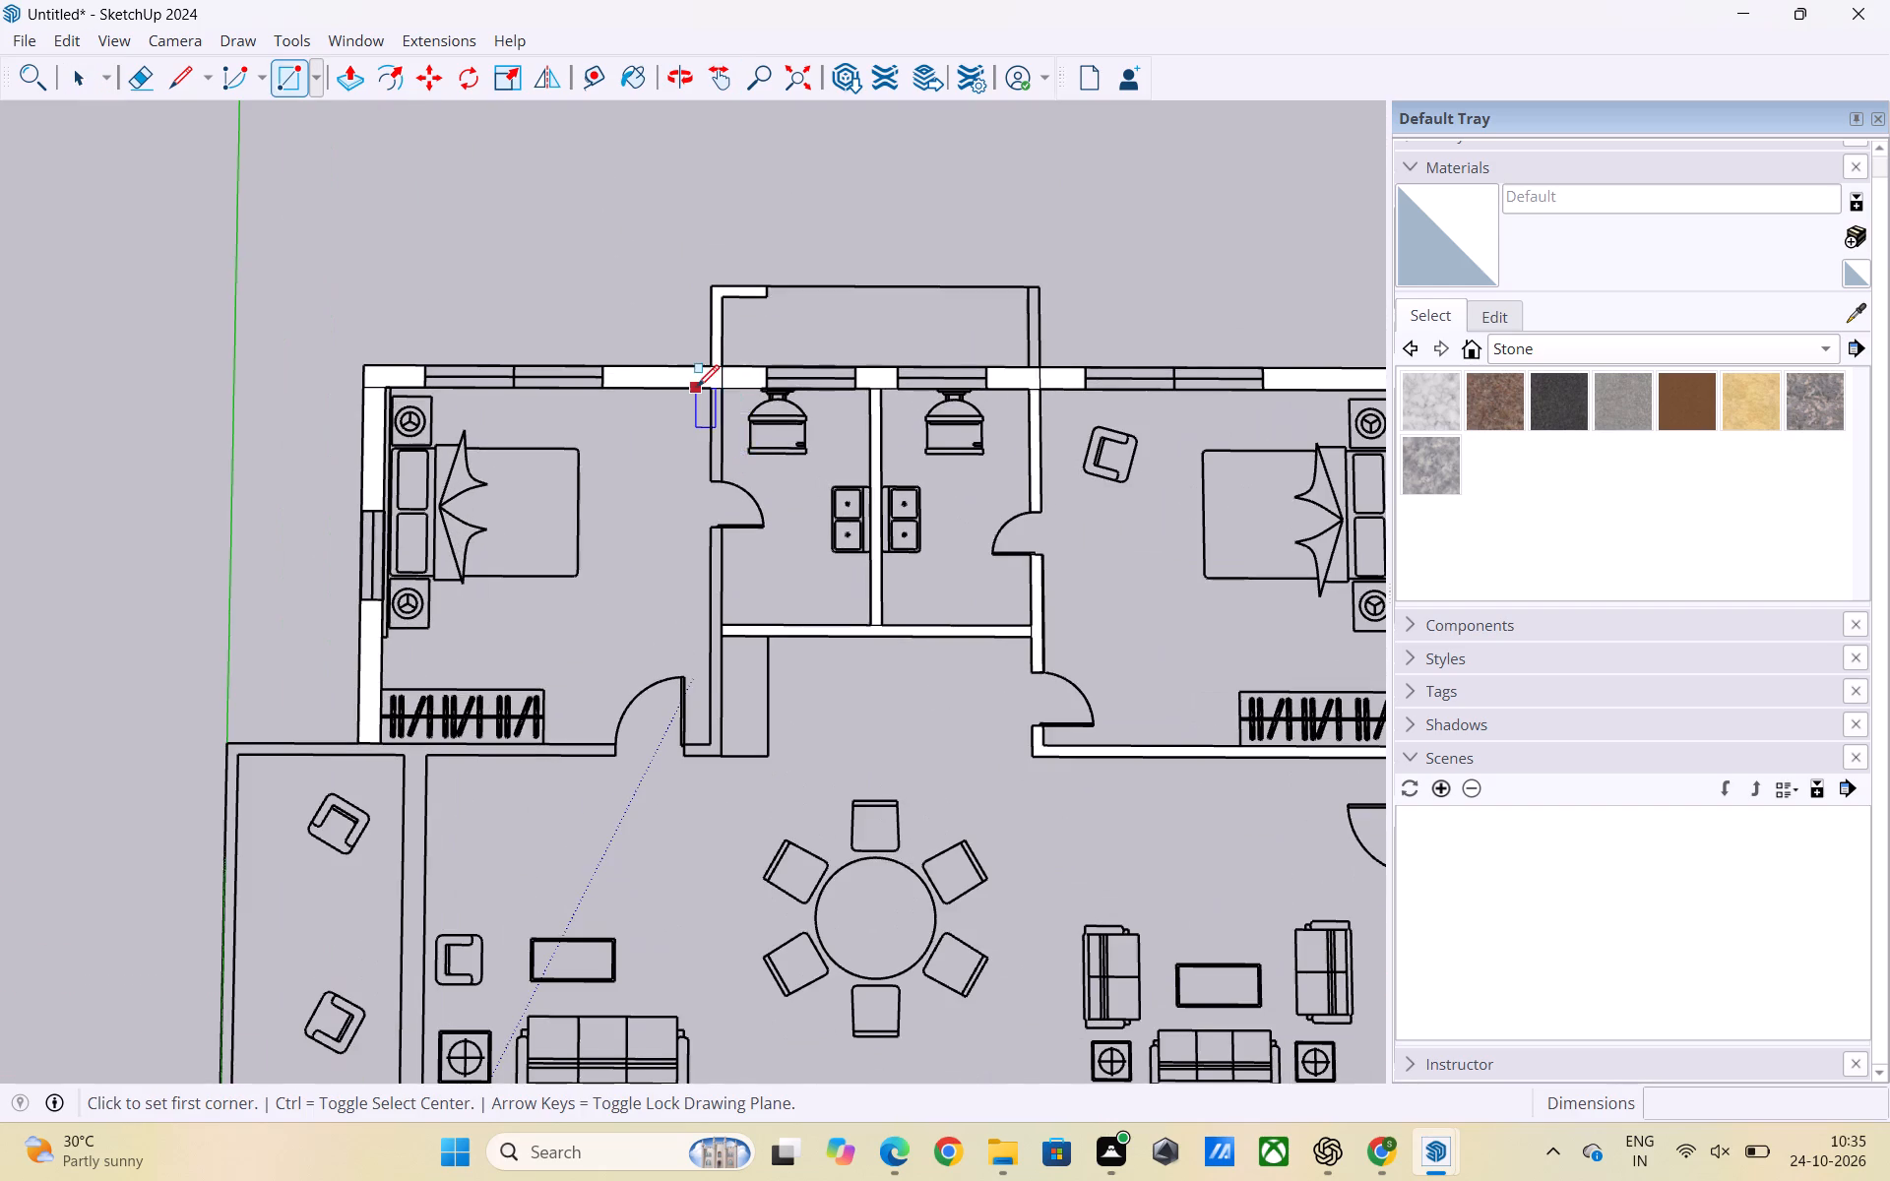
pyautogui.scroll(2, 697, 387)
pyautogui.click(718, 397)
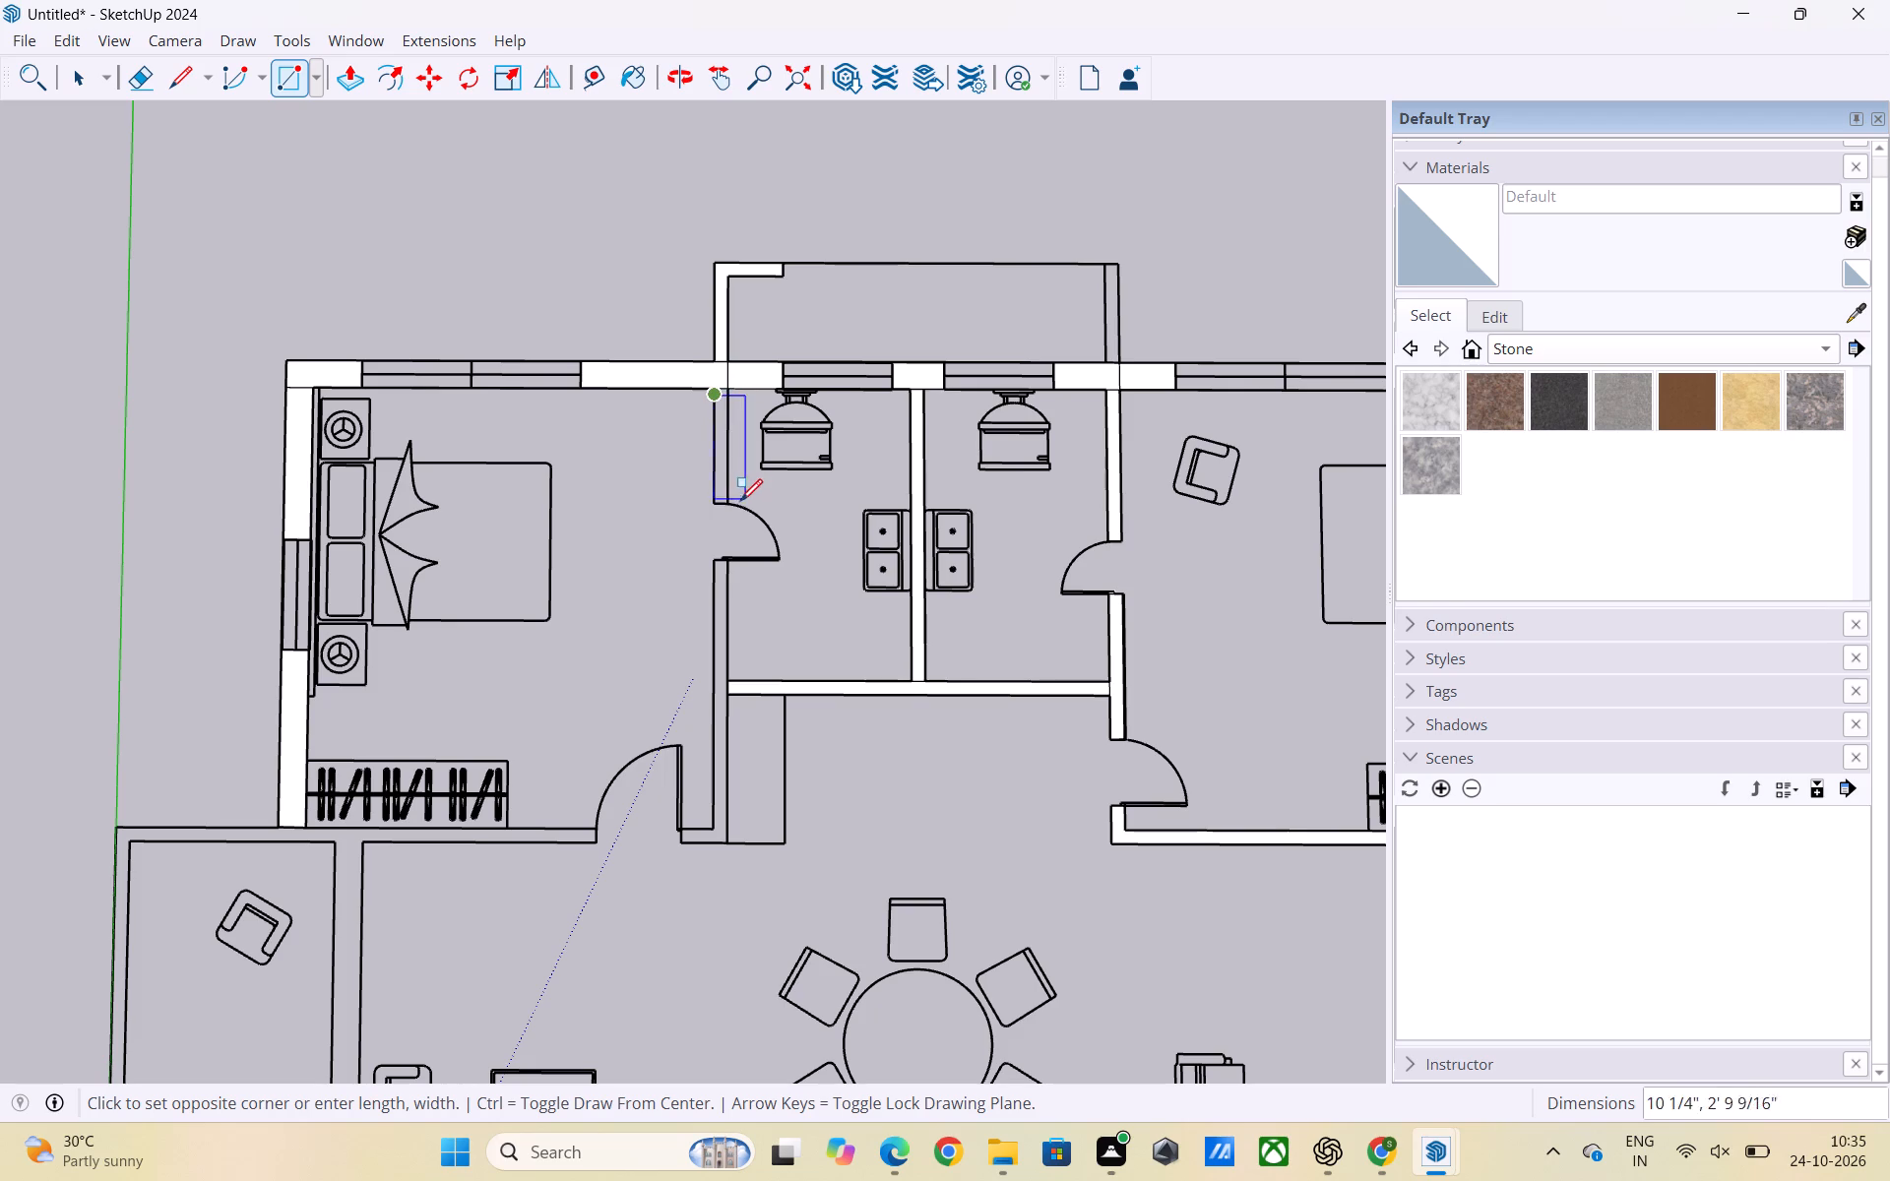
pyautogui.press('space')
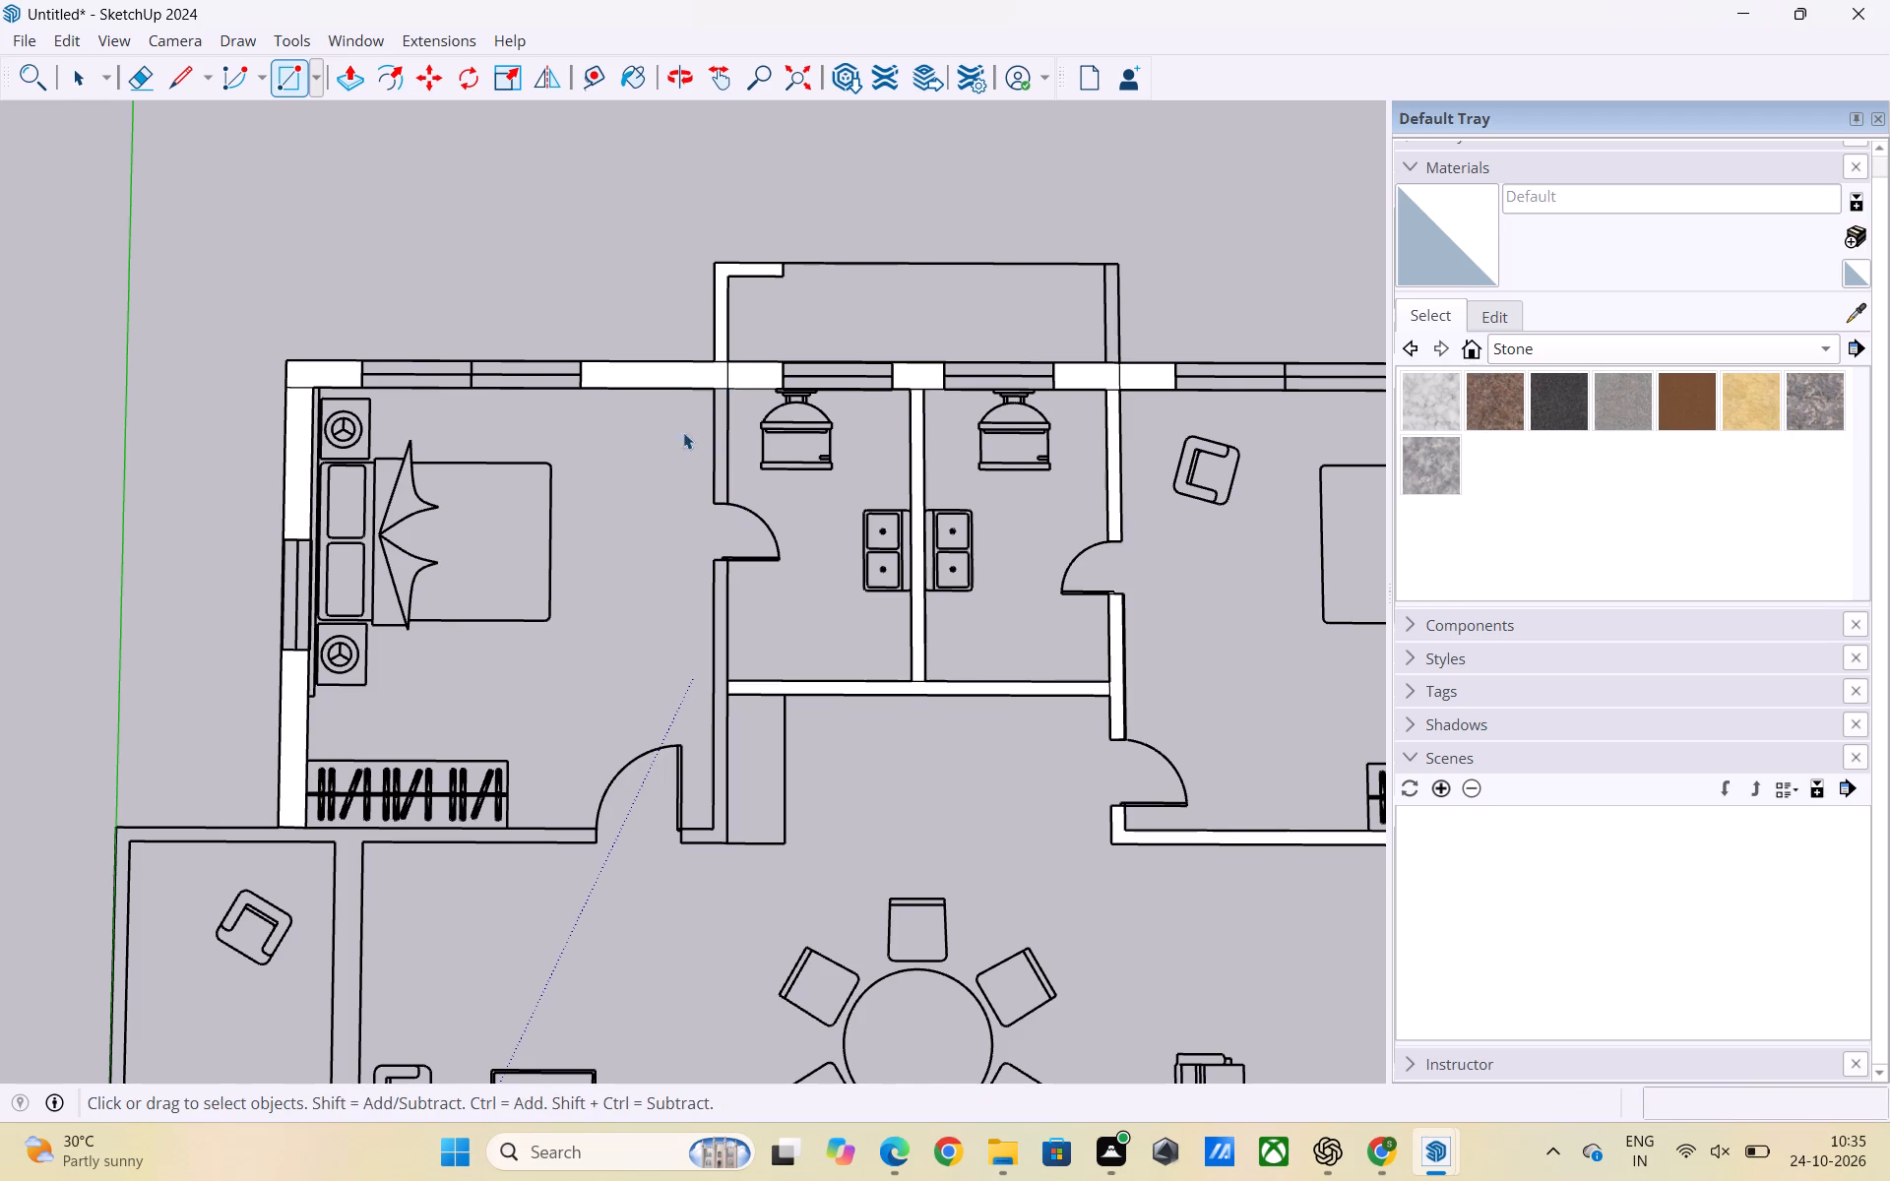
# Draw a rectangle about 3' 3/4" by 4 1/2" over the wall between the upper-left bedroom and its toilet, from outer wall to toilet door.
pyautogui.press('r')
pyautogui.scroll(3, 616, 344)
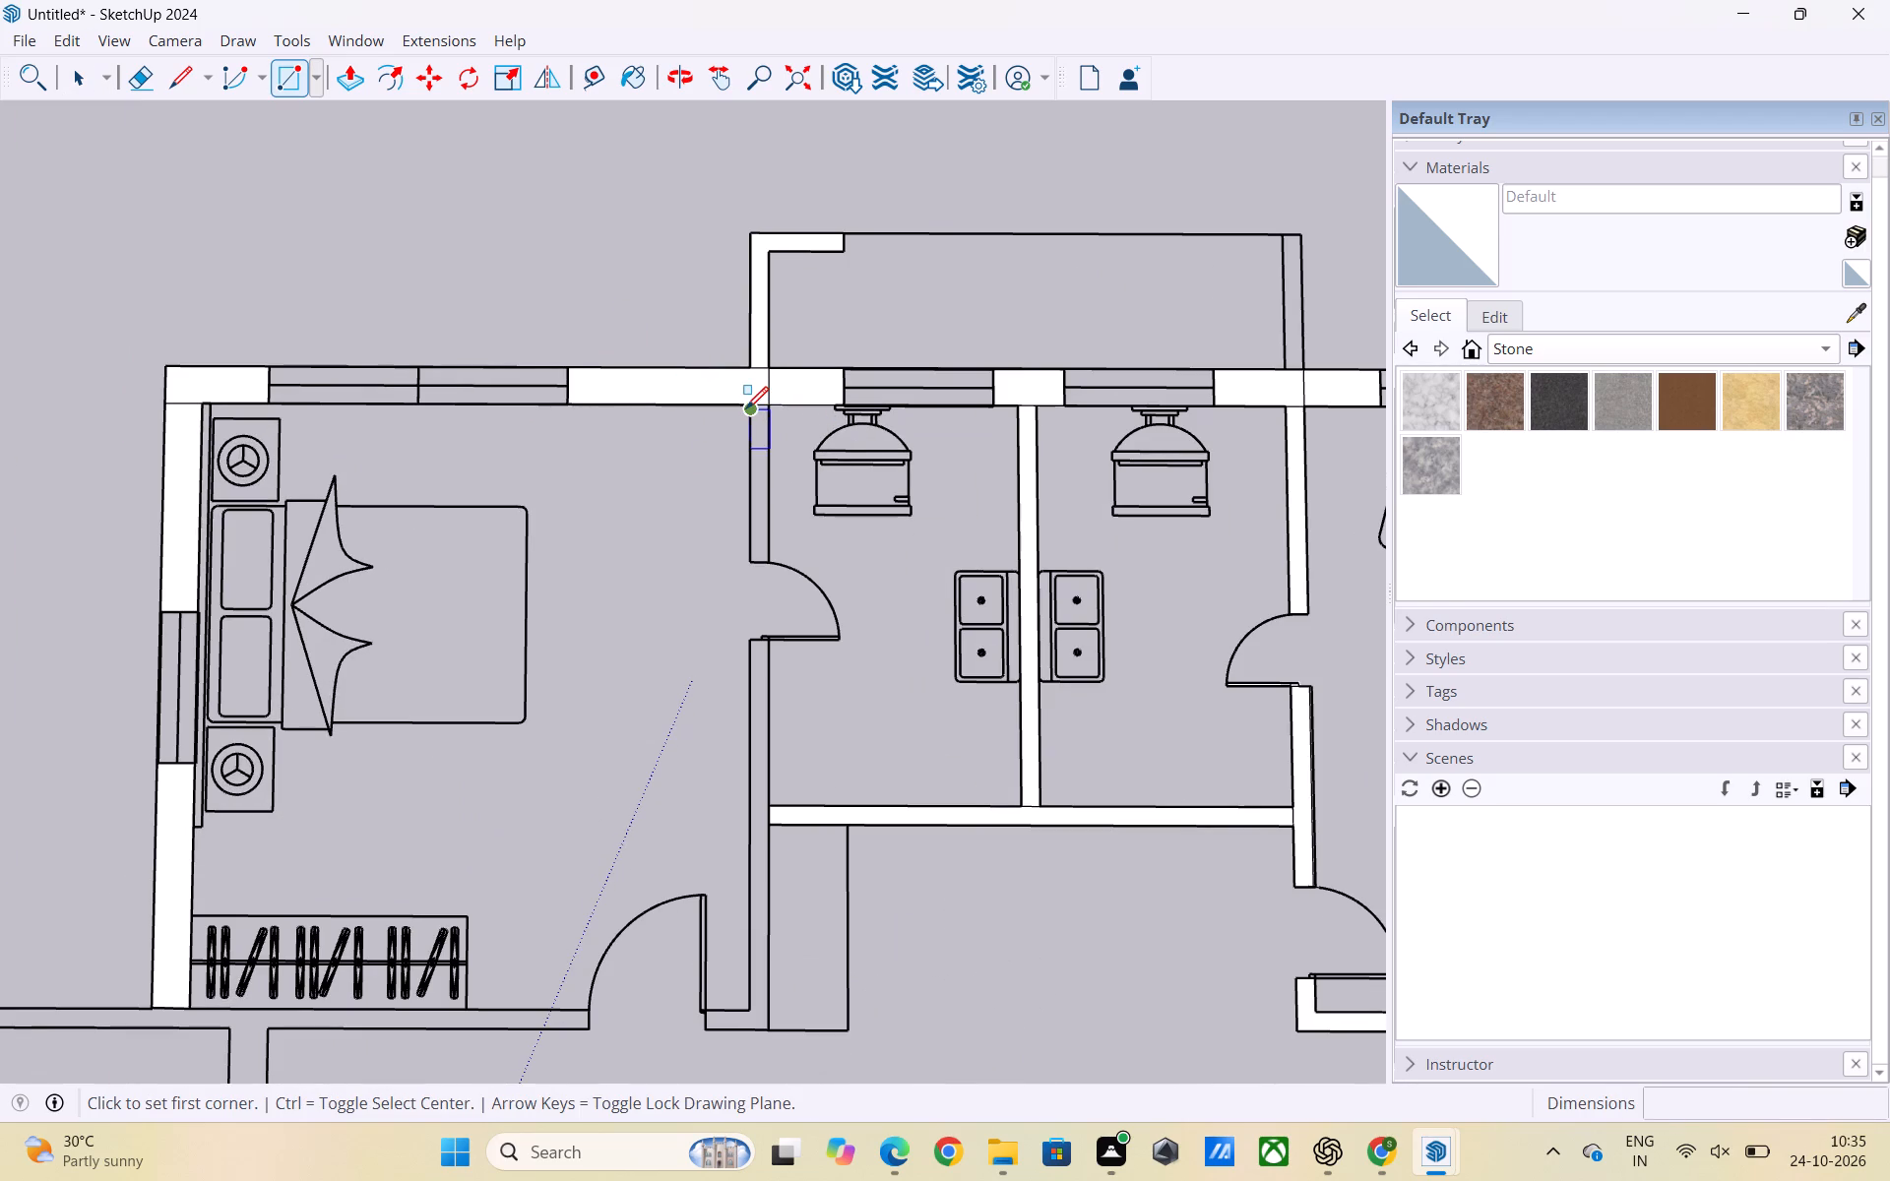
pyautogui.click(746, 408)
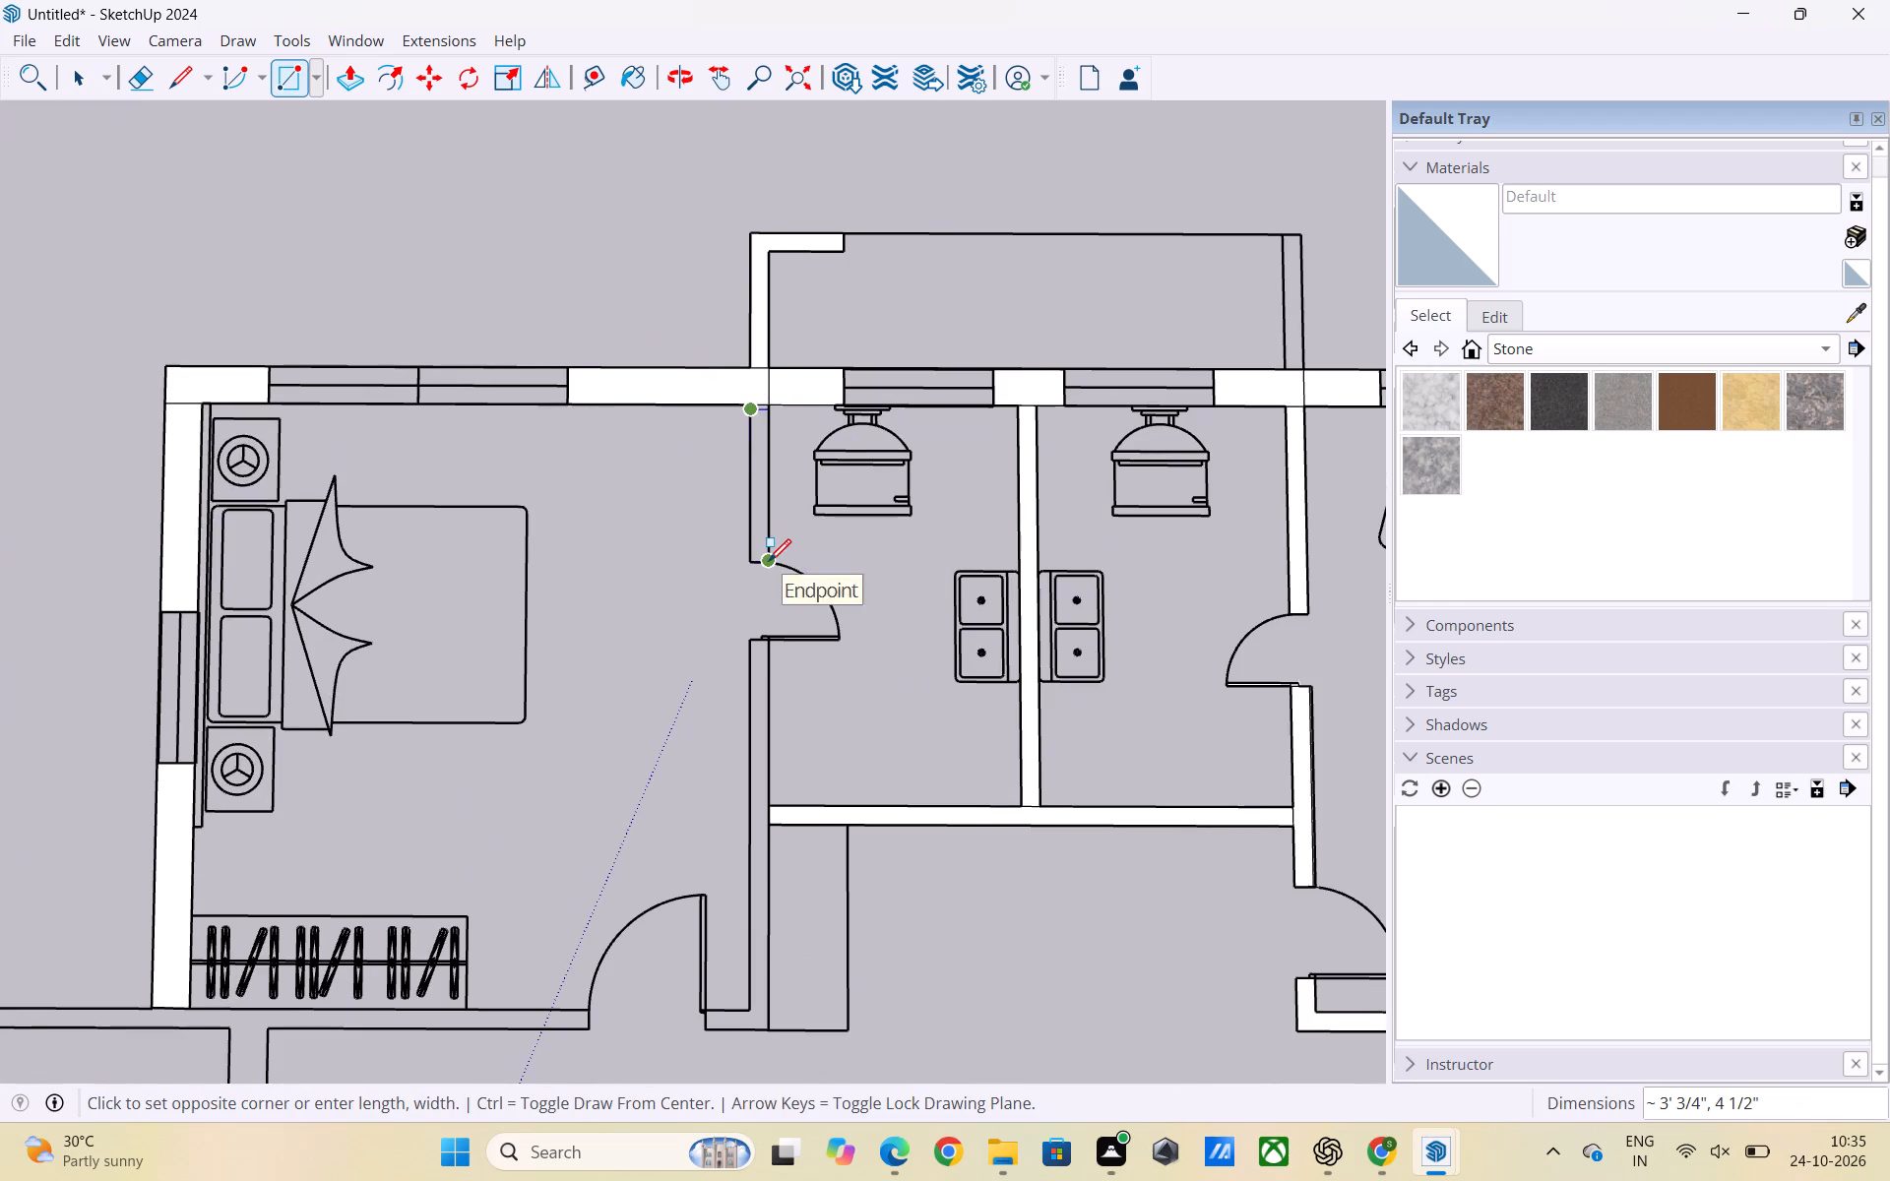
pyautogui.click(769, 561)
pyautogui.press('space')
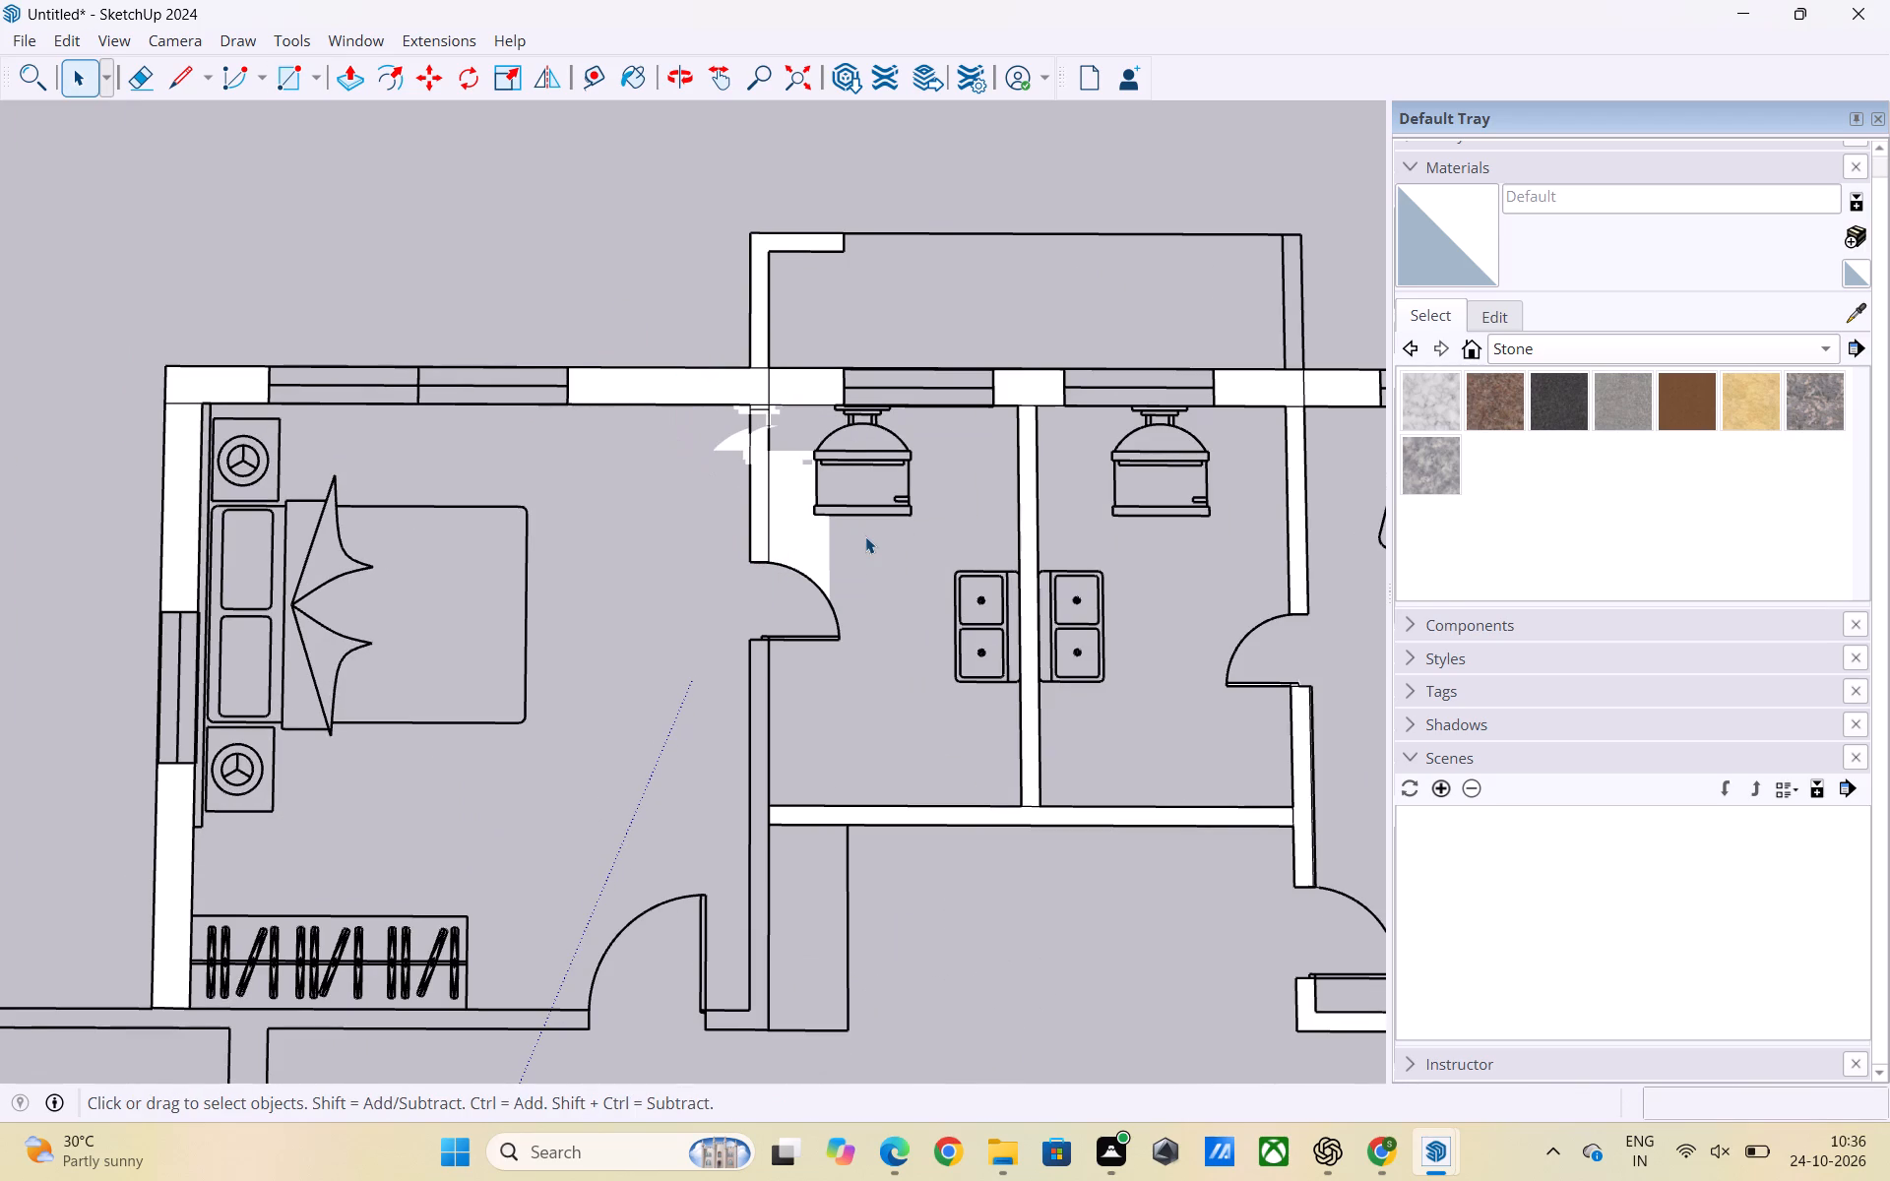
# Delete the stray faces on the toilet floor between the new wall face and the WC.
pyautogui.keyDown('ctrl'); pyautogui.click(797, 523); pyautogui.keyUp('ctrl')
pyautogui.hotkey('ctrl', 'Delete')
pyautogui.press('Delete')
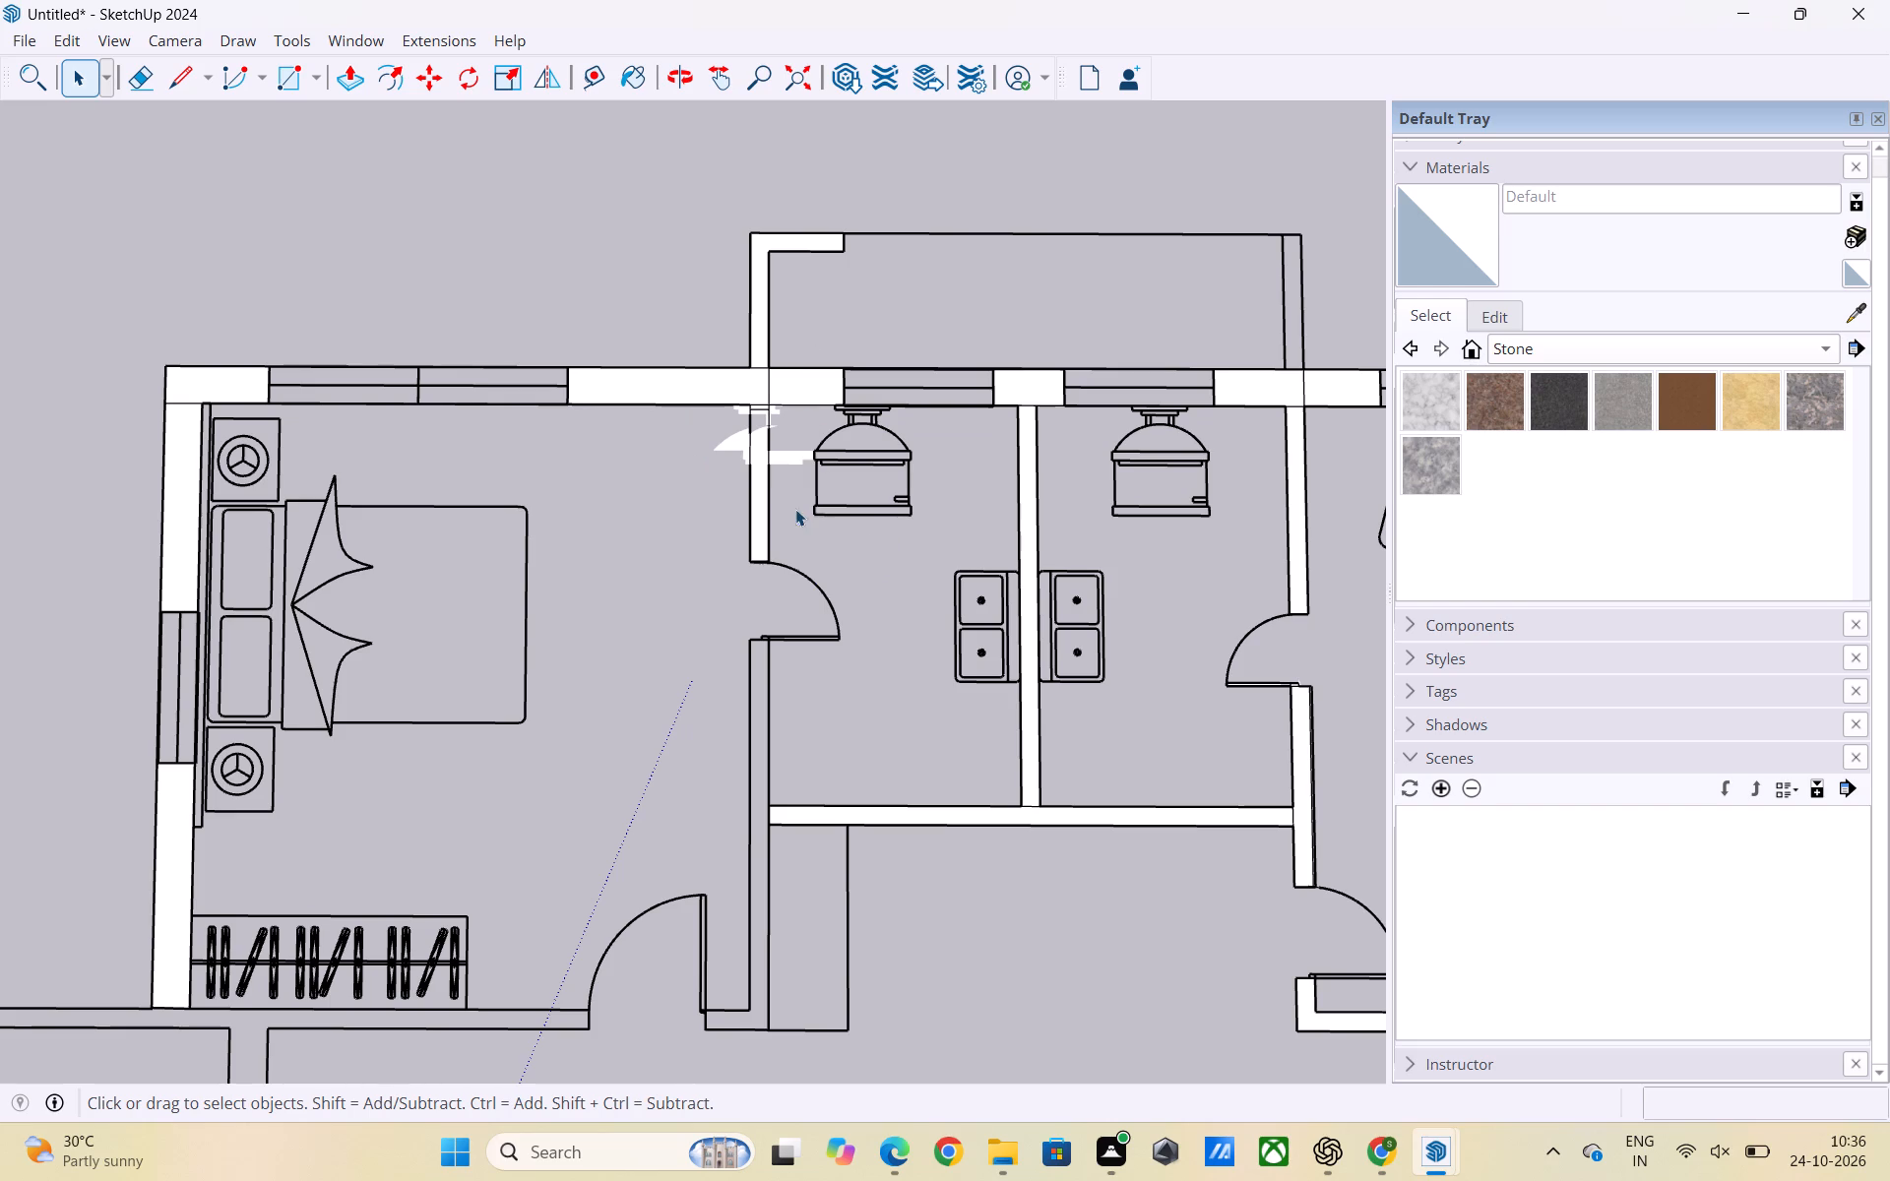
pyautogui.click(789, 457)
pyautogui.press('Delete')
pyautogui.click(789, 454)
pyautogui.press('Delete')
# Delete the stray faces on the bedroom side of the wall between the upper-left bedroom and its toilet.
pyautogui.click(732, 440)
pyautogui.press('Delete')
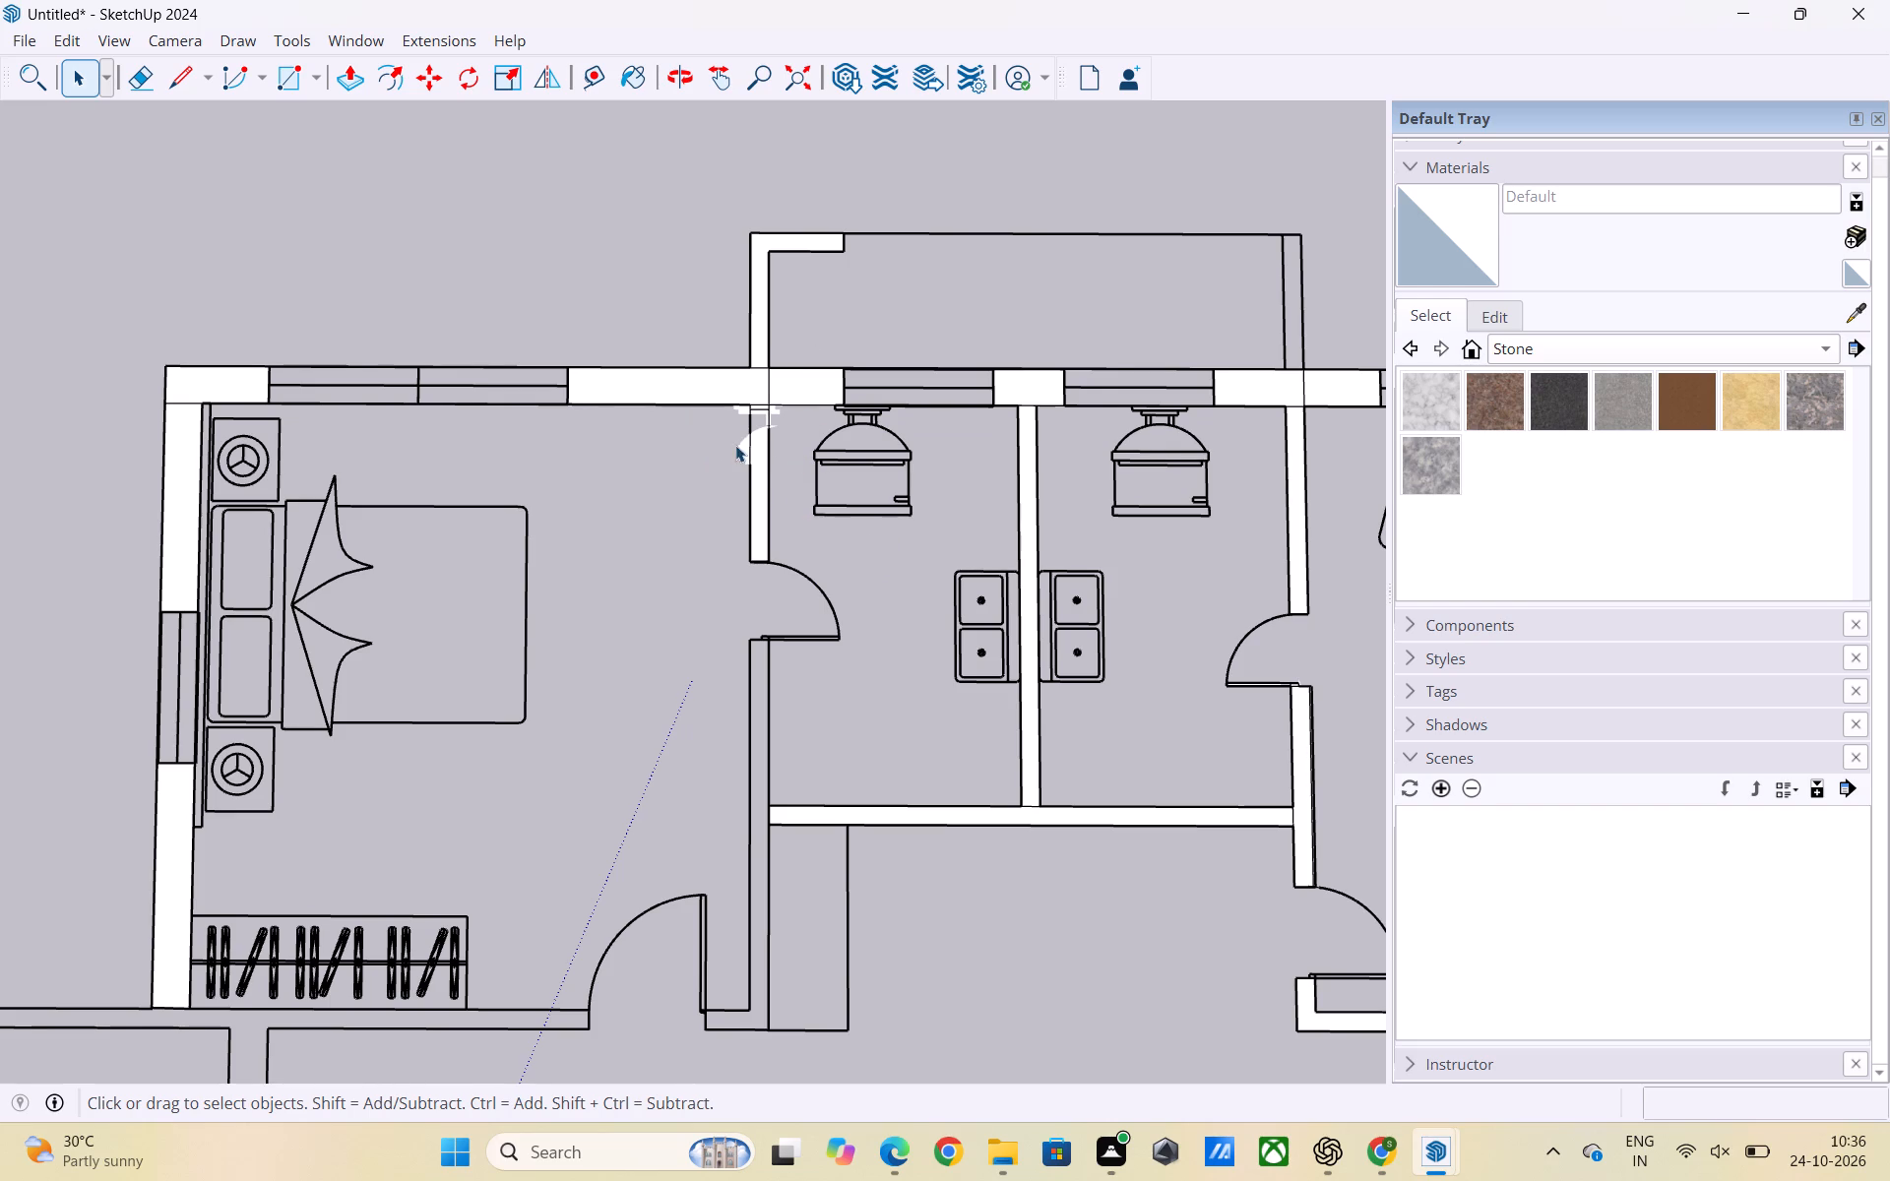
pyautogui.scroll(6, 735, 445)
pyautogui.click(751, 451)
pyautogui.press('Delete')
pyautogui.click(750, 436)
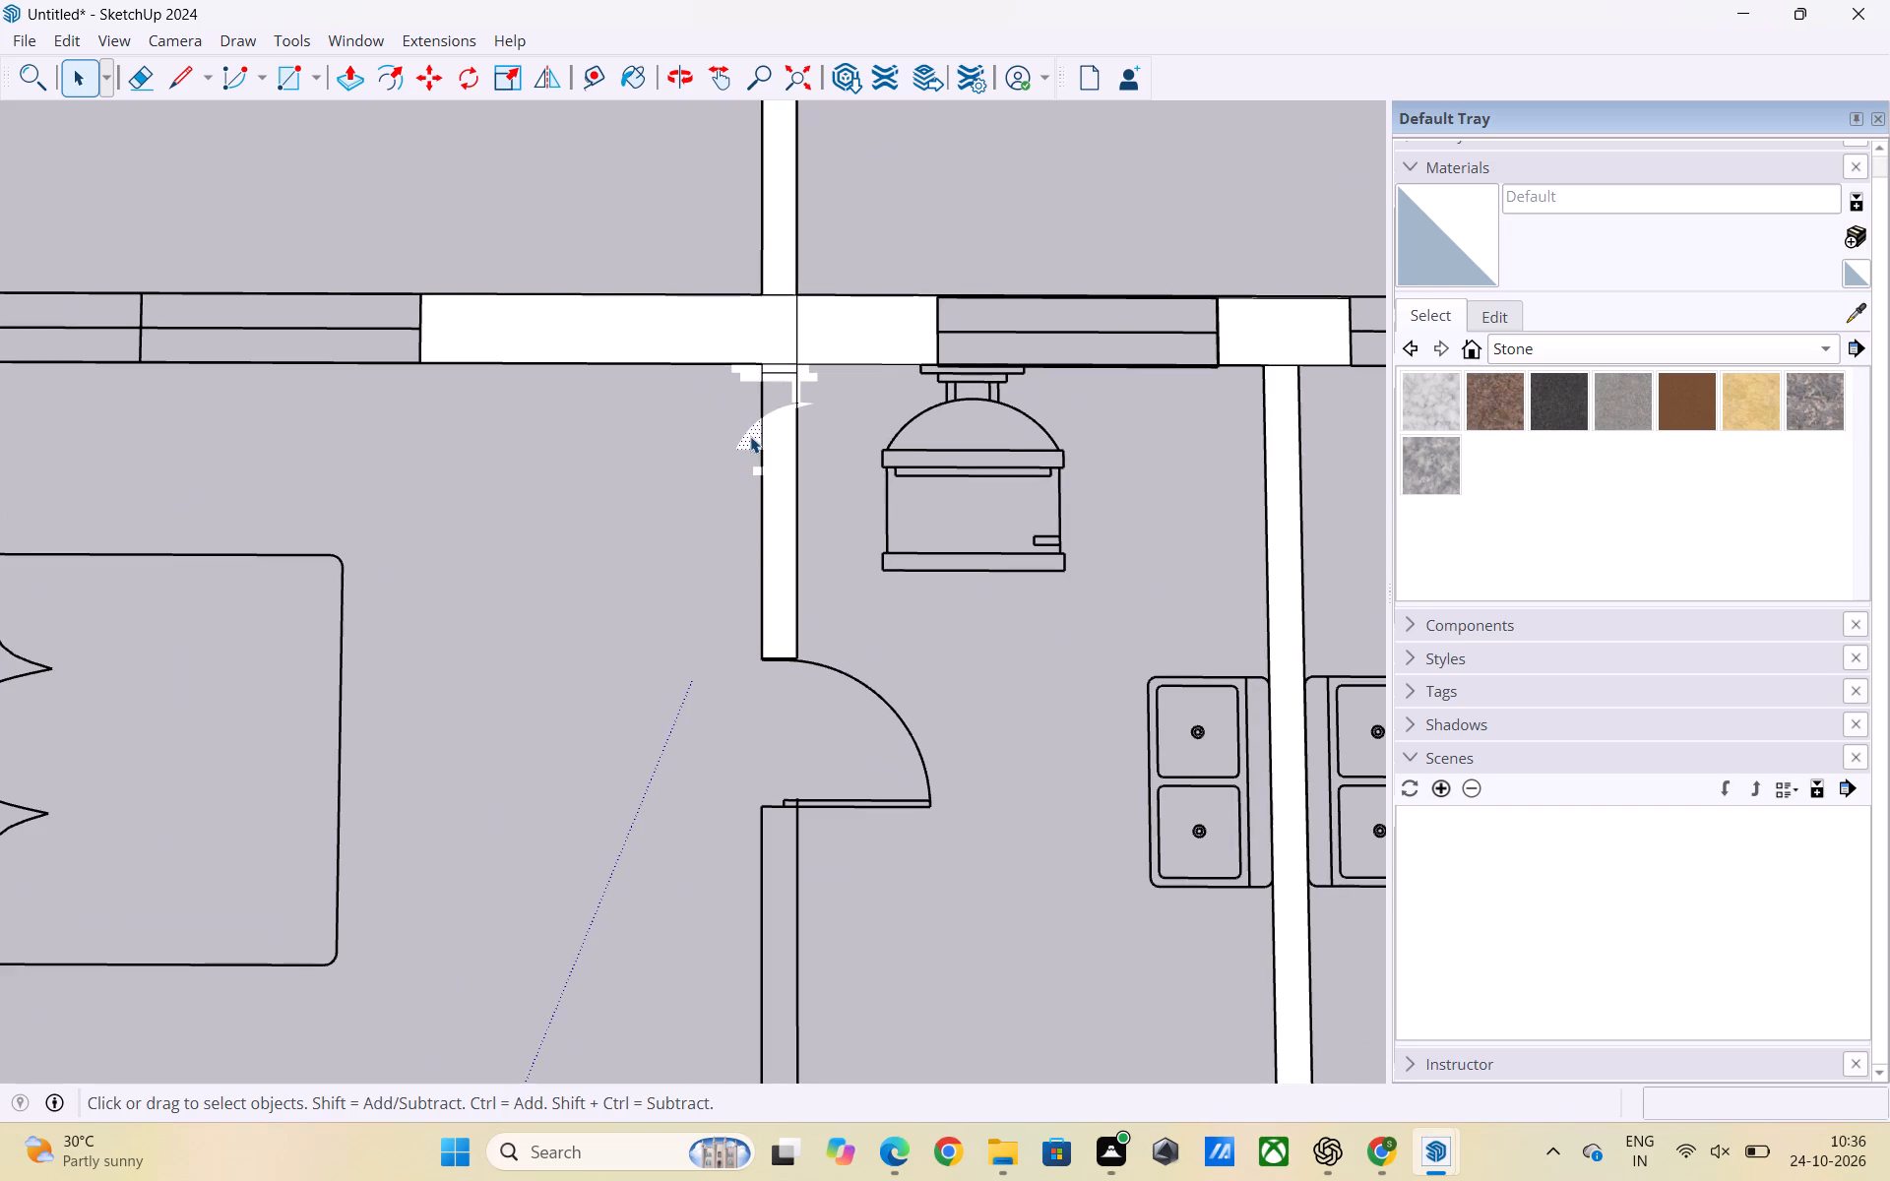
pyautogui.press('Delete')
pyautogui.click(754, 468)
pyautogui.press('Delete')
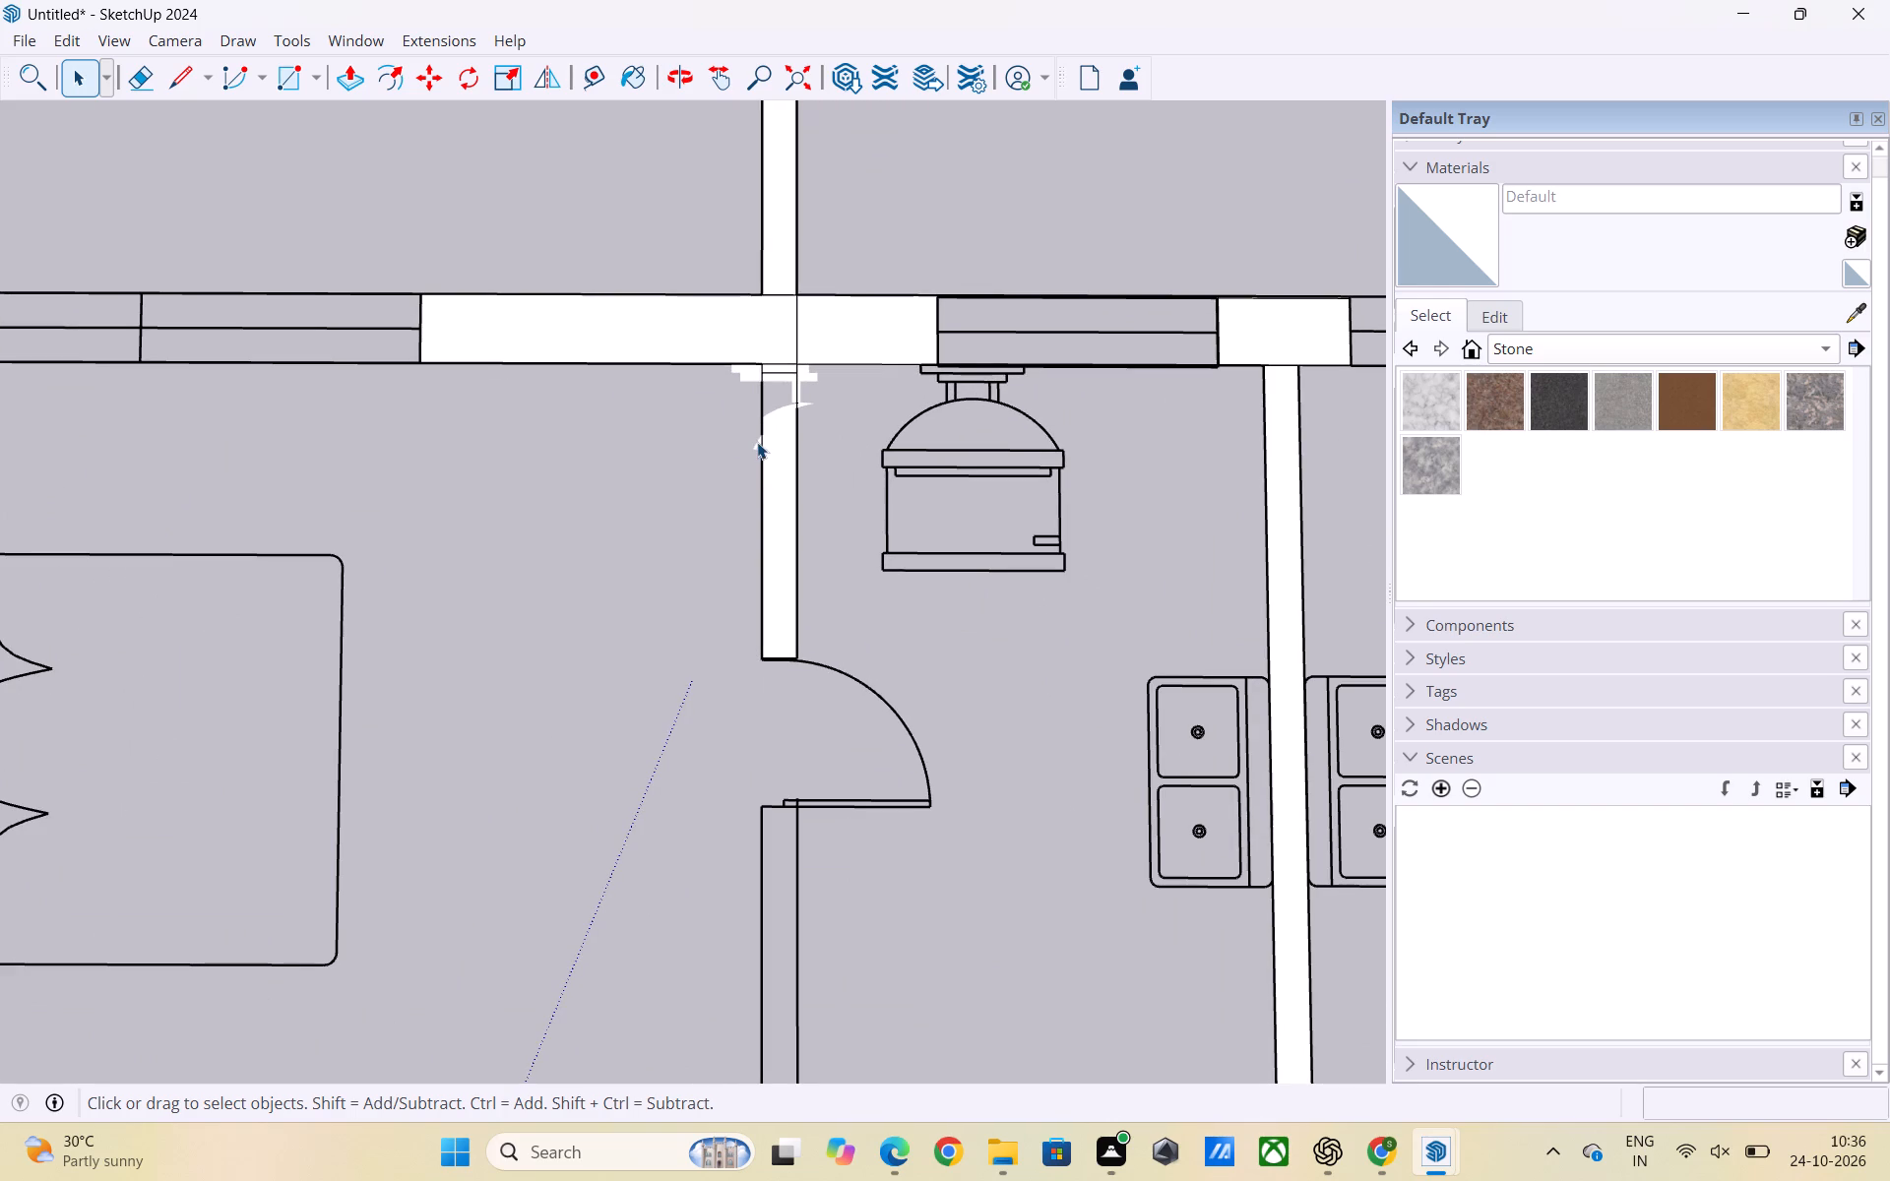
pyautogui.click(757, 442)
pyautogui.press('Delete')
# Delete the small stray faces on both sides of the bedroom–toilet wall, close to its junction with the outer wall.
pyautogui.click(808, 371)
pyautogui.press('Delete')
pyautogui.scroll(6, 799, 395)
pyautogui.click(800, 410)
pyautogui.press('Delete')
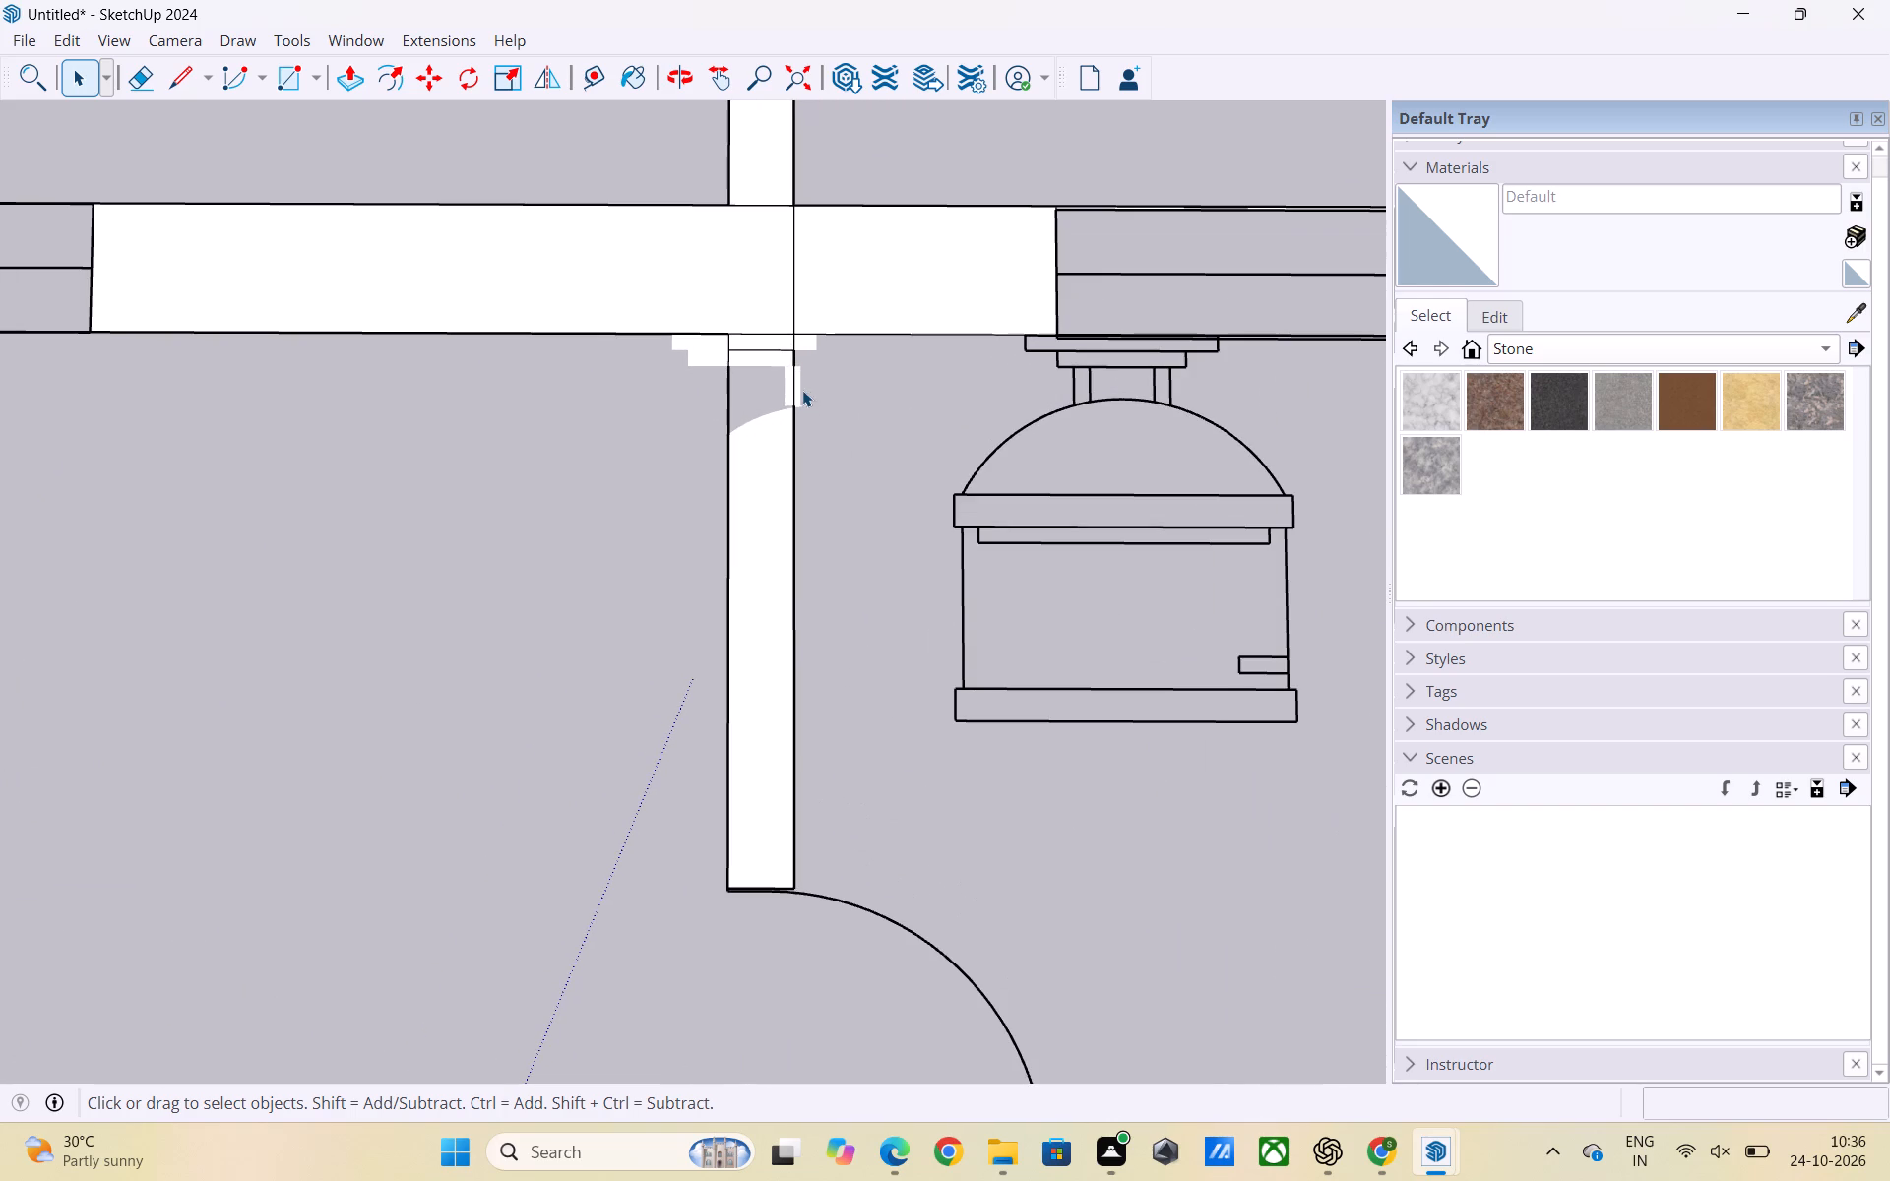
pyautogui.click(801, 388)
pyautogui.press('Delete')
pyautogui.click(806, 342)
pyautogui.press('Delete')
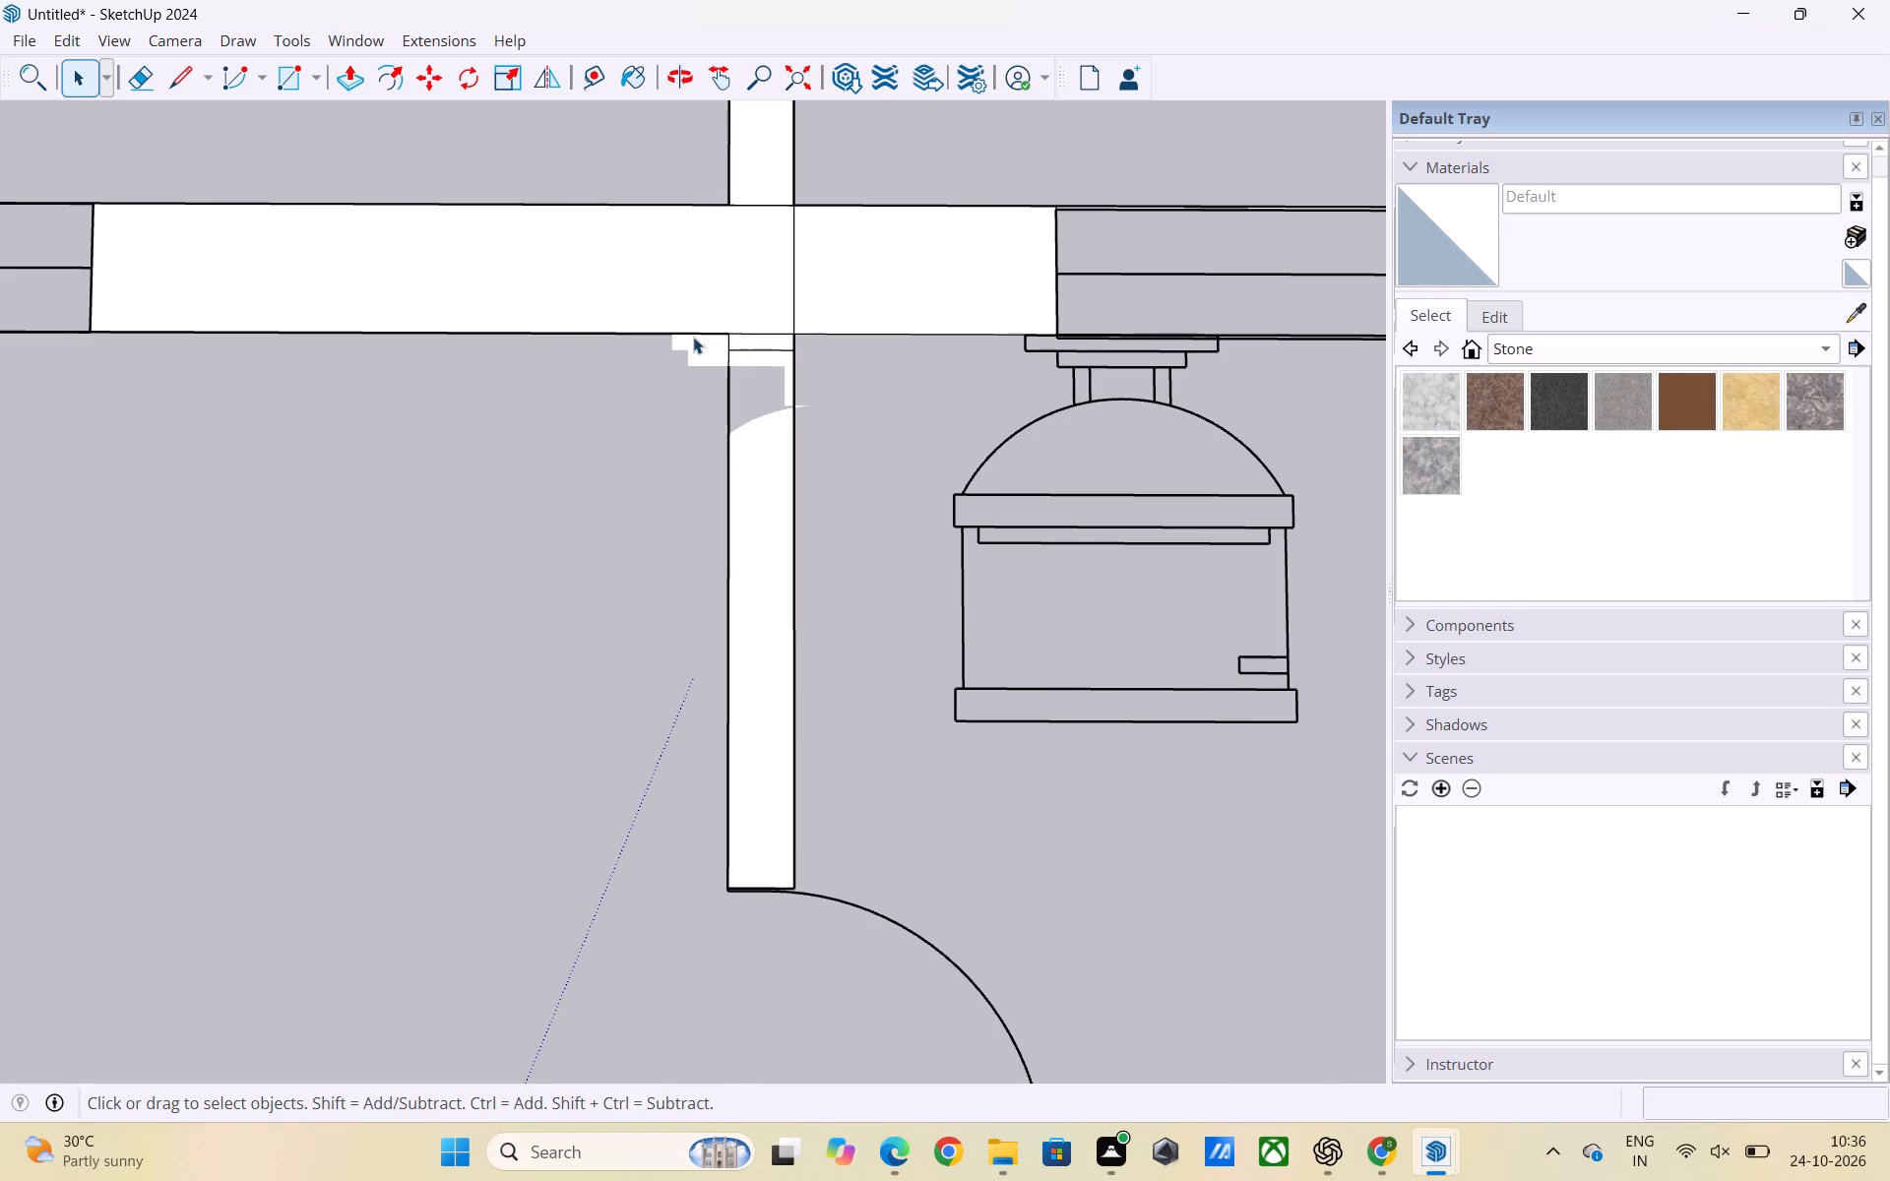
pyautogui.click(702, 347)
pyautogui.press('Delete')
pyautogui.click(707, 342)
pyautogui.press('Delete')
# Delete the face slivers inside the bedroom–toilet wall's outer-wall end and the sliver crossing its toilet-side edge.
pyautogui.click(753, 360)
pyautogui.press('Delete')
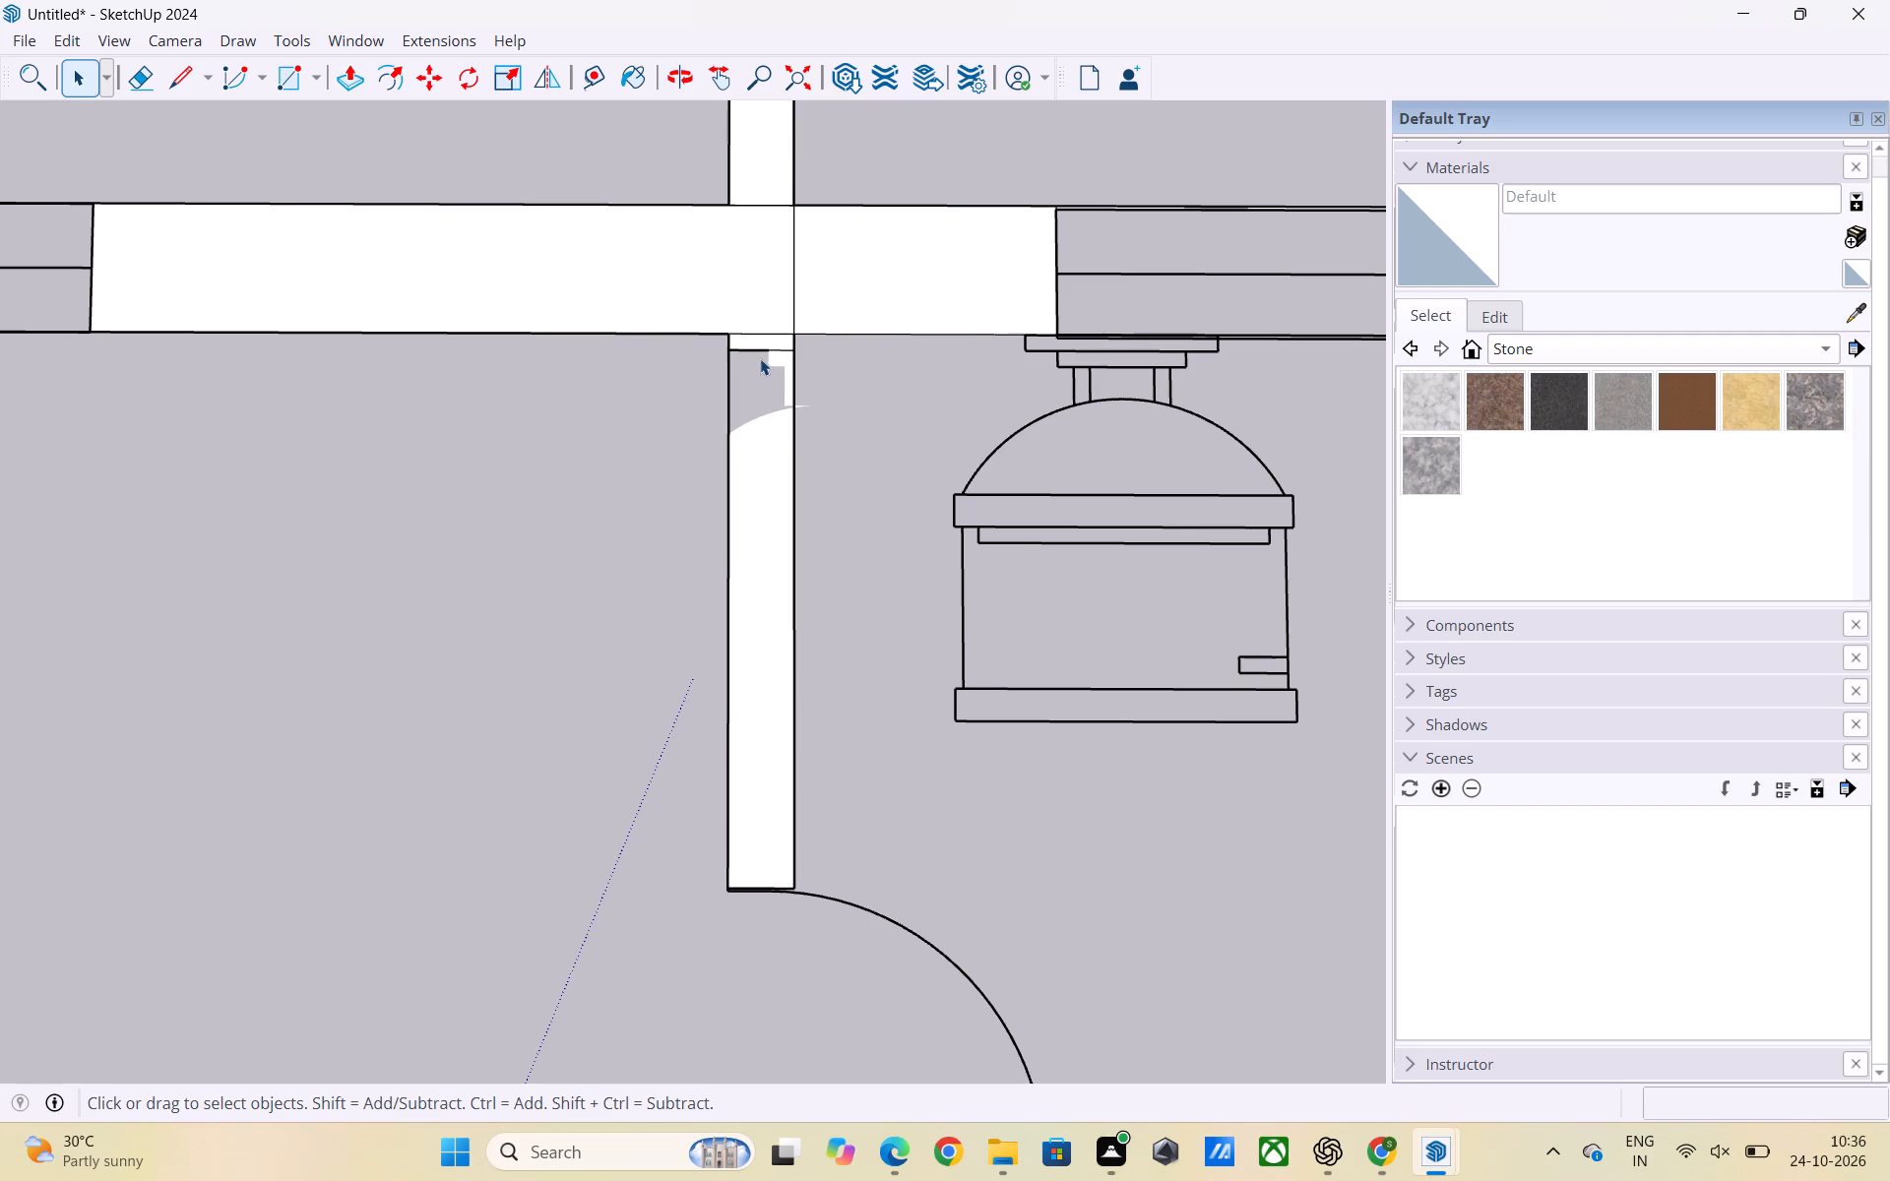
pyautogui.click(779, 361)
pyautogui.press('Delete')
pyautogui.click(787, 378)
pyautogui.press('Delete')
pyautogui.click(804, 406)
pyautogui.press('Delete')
# Delete all the fragmented faces filling the bedroom–toilet wall, from the outer wall to the toilet door.
pyautogui.scroll(-4, 857, 524)
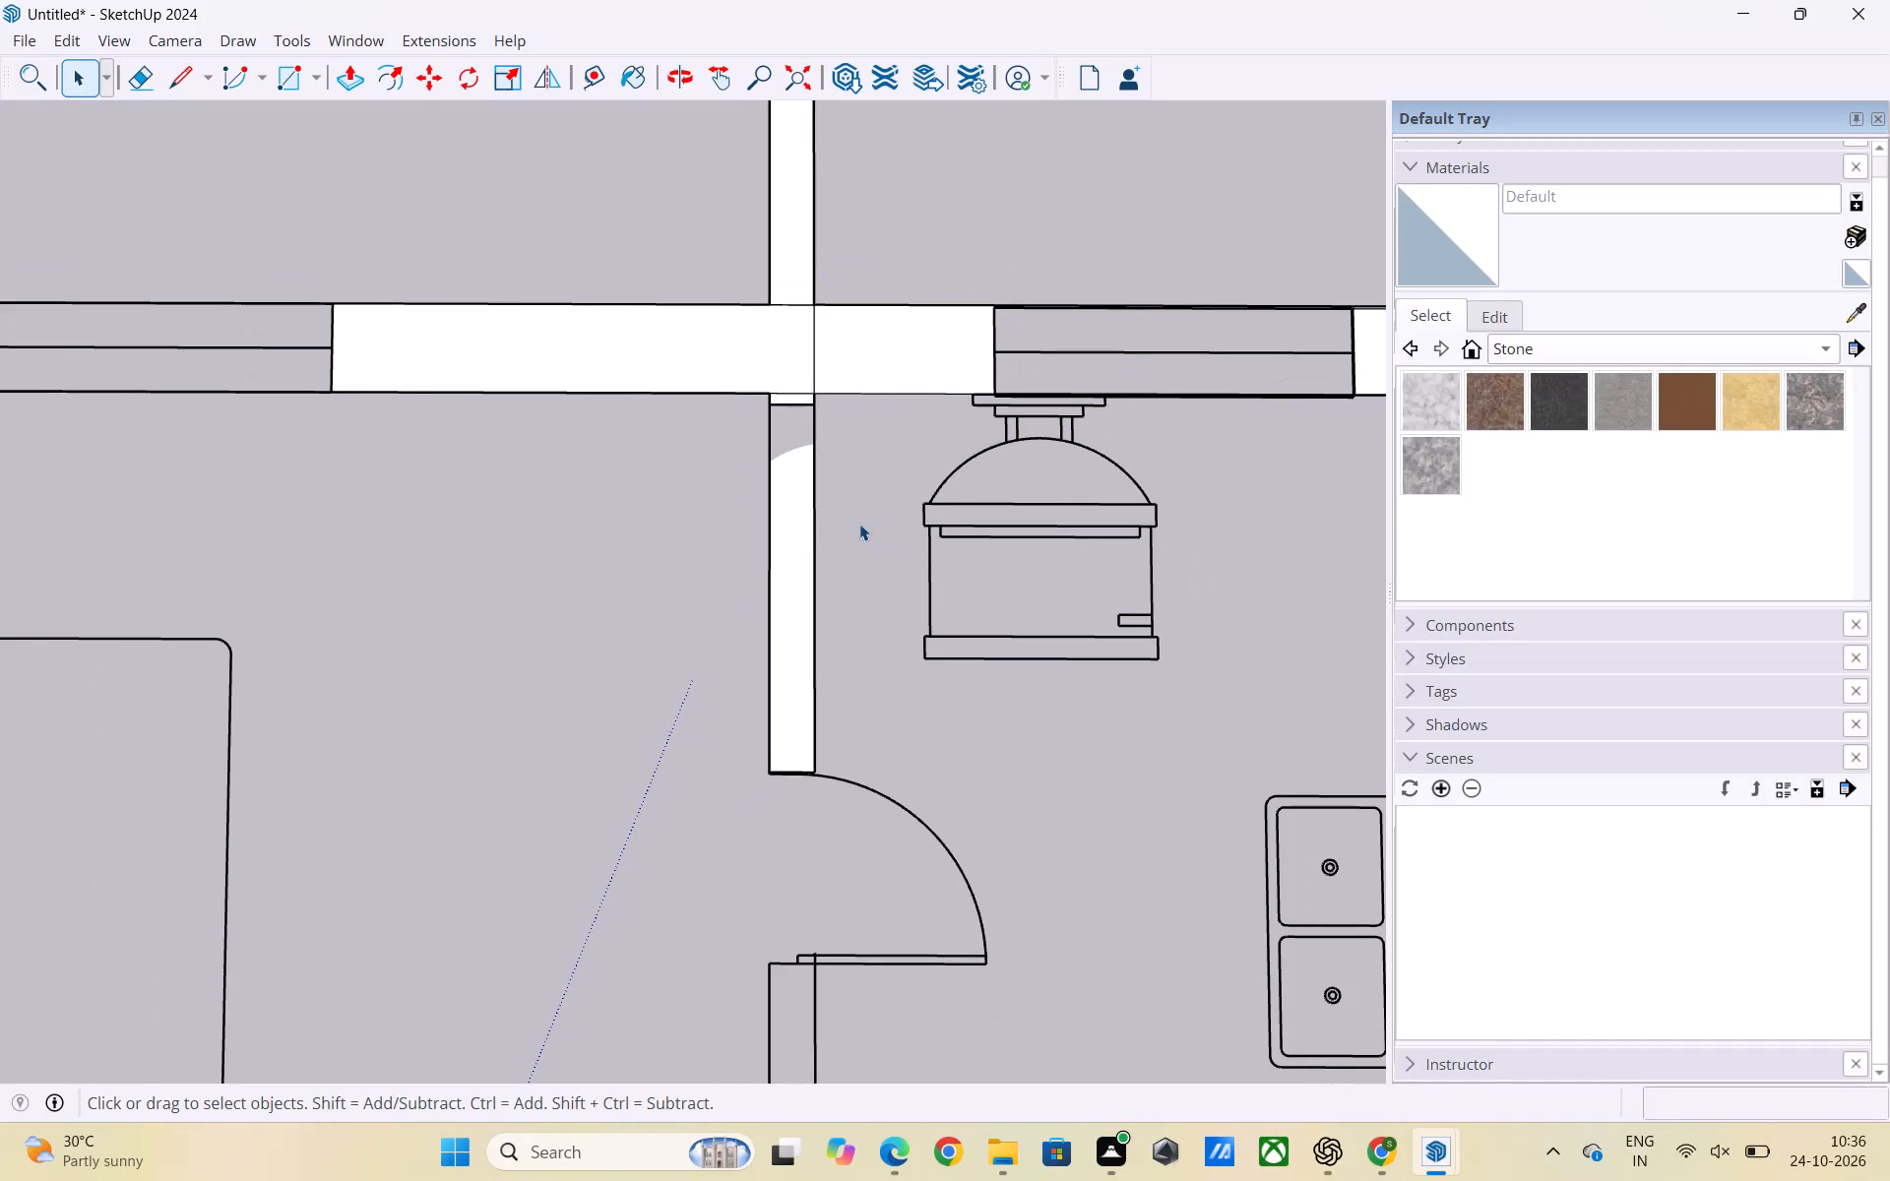
pyautogui.click(790, 522)
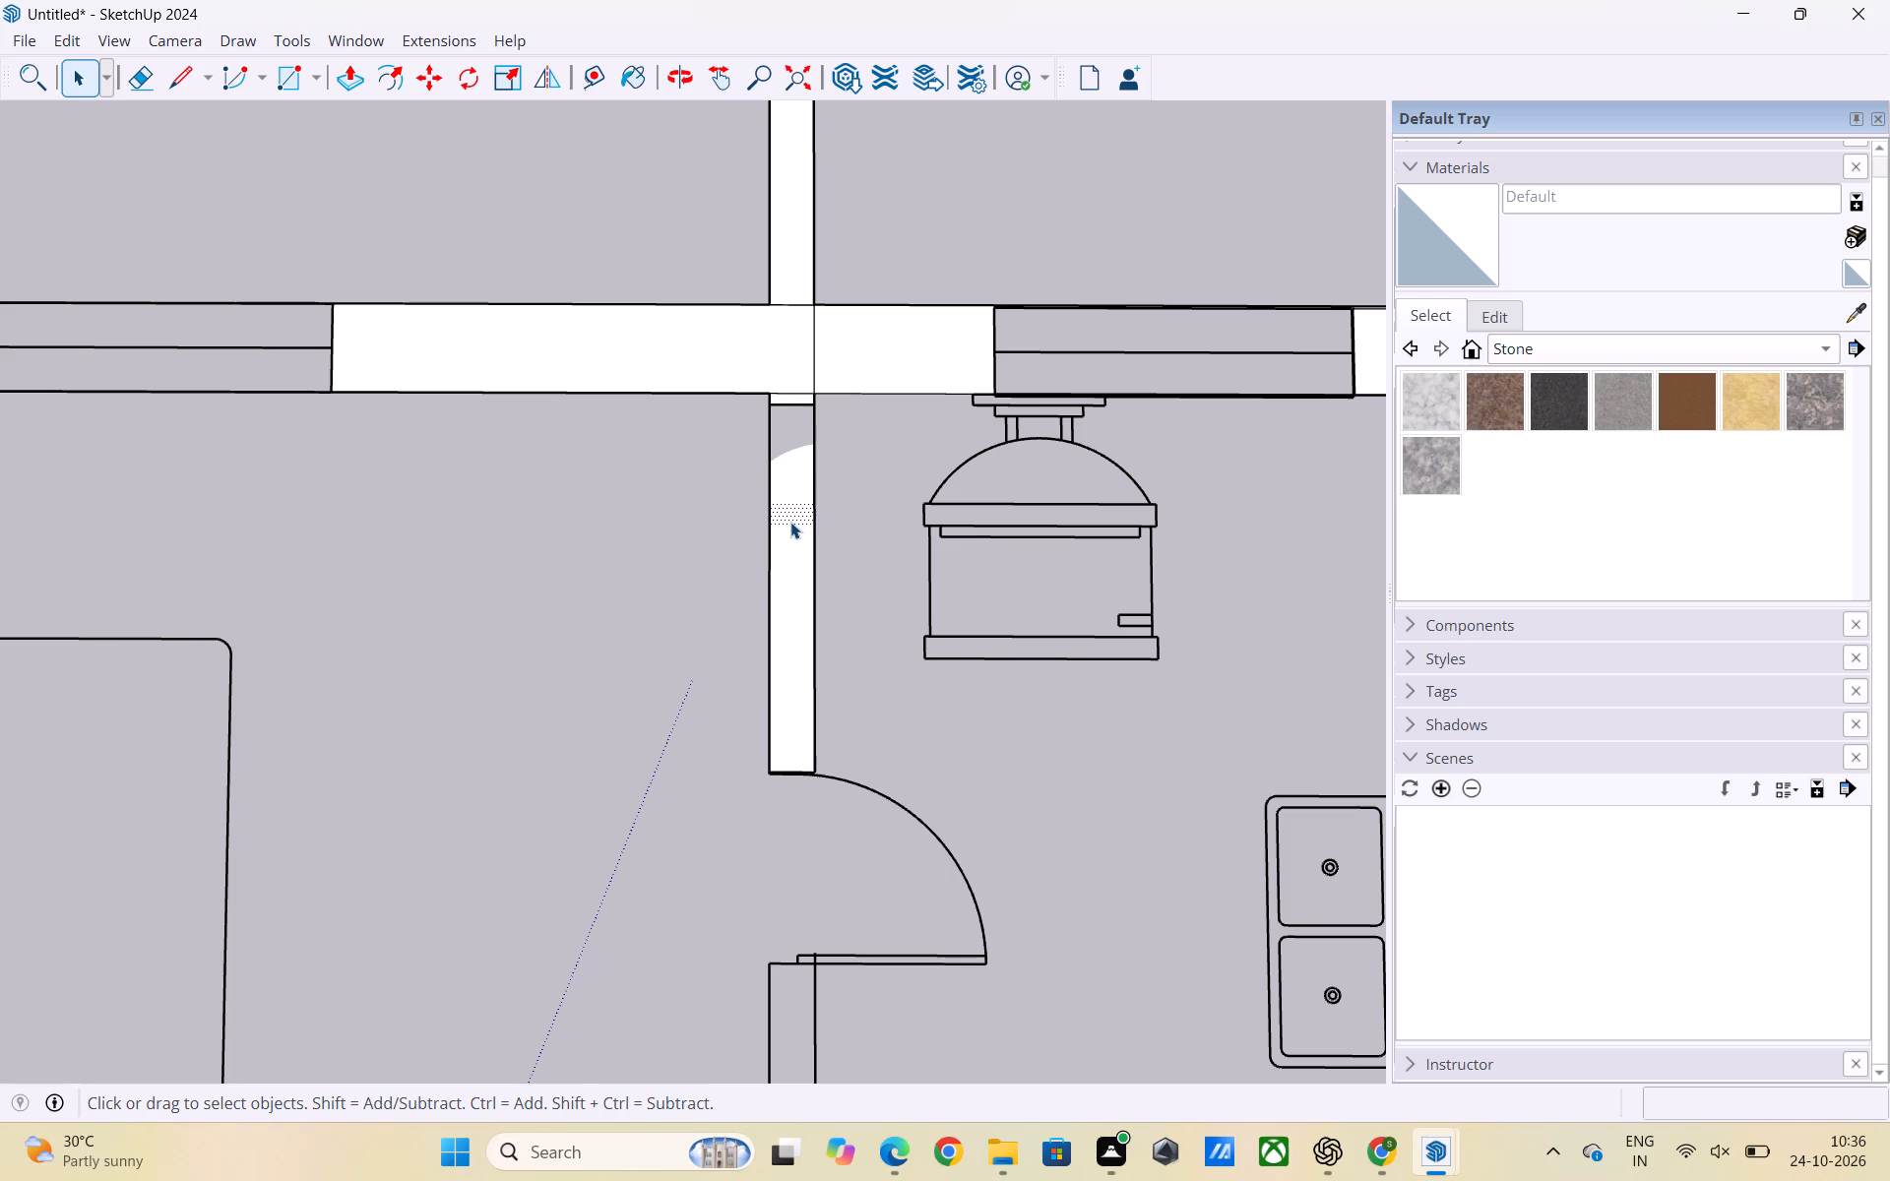
pyautogui.press('Delete')
pyautogui.click(787, 473)
pyautogui.press('Delete')
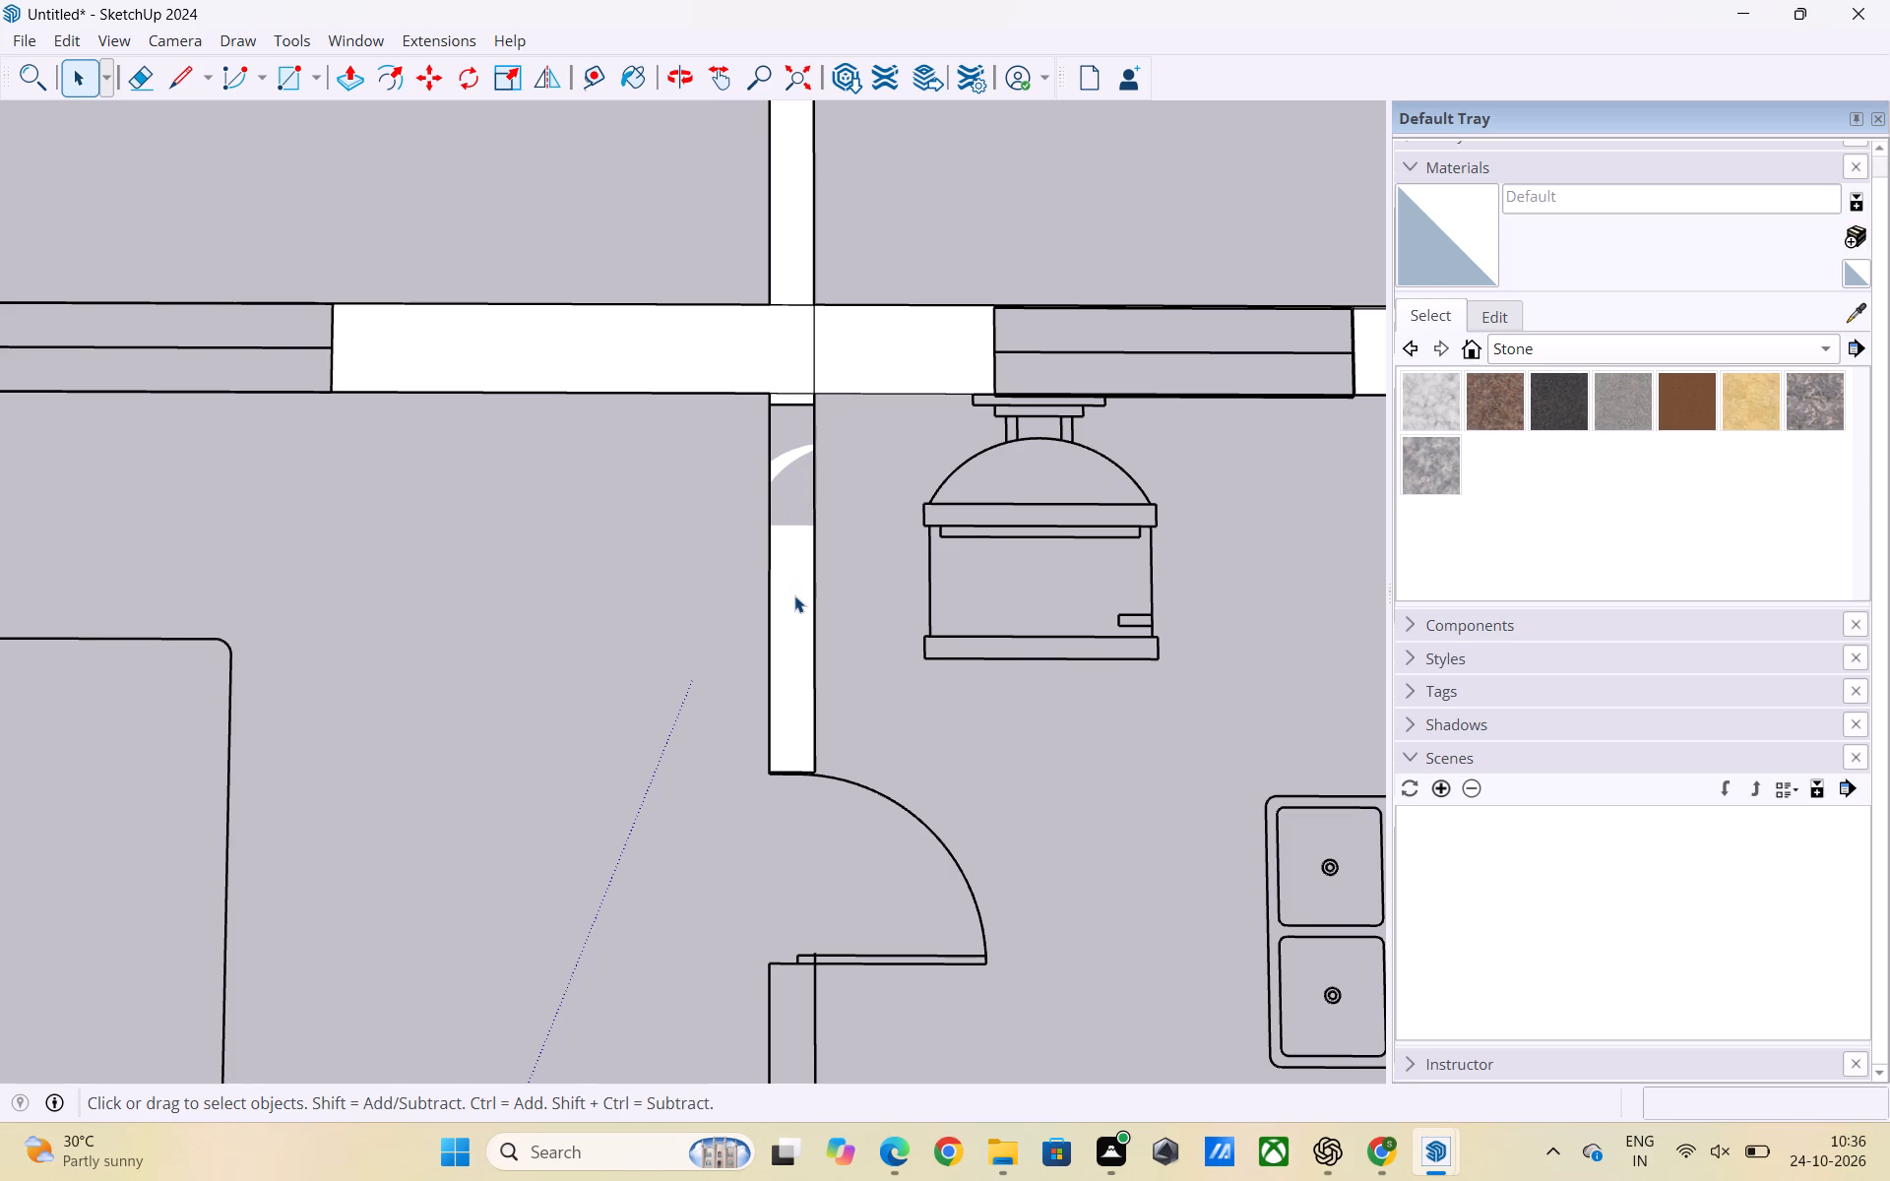
pyautogui.click(794, 595)
pyautogui.press('Delete')
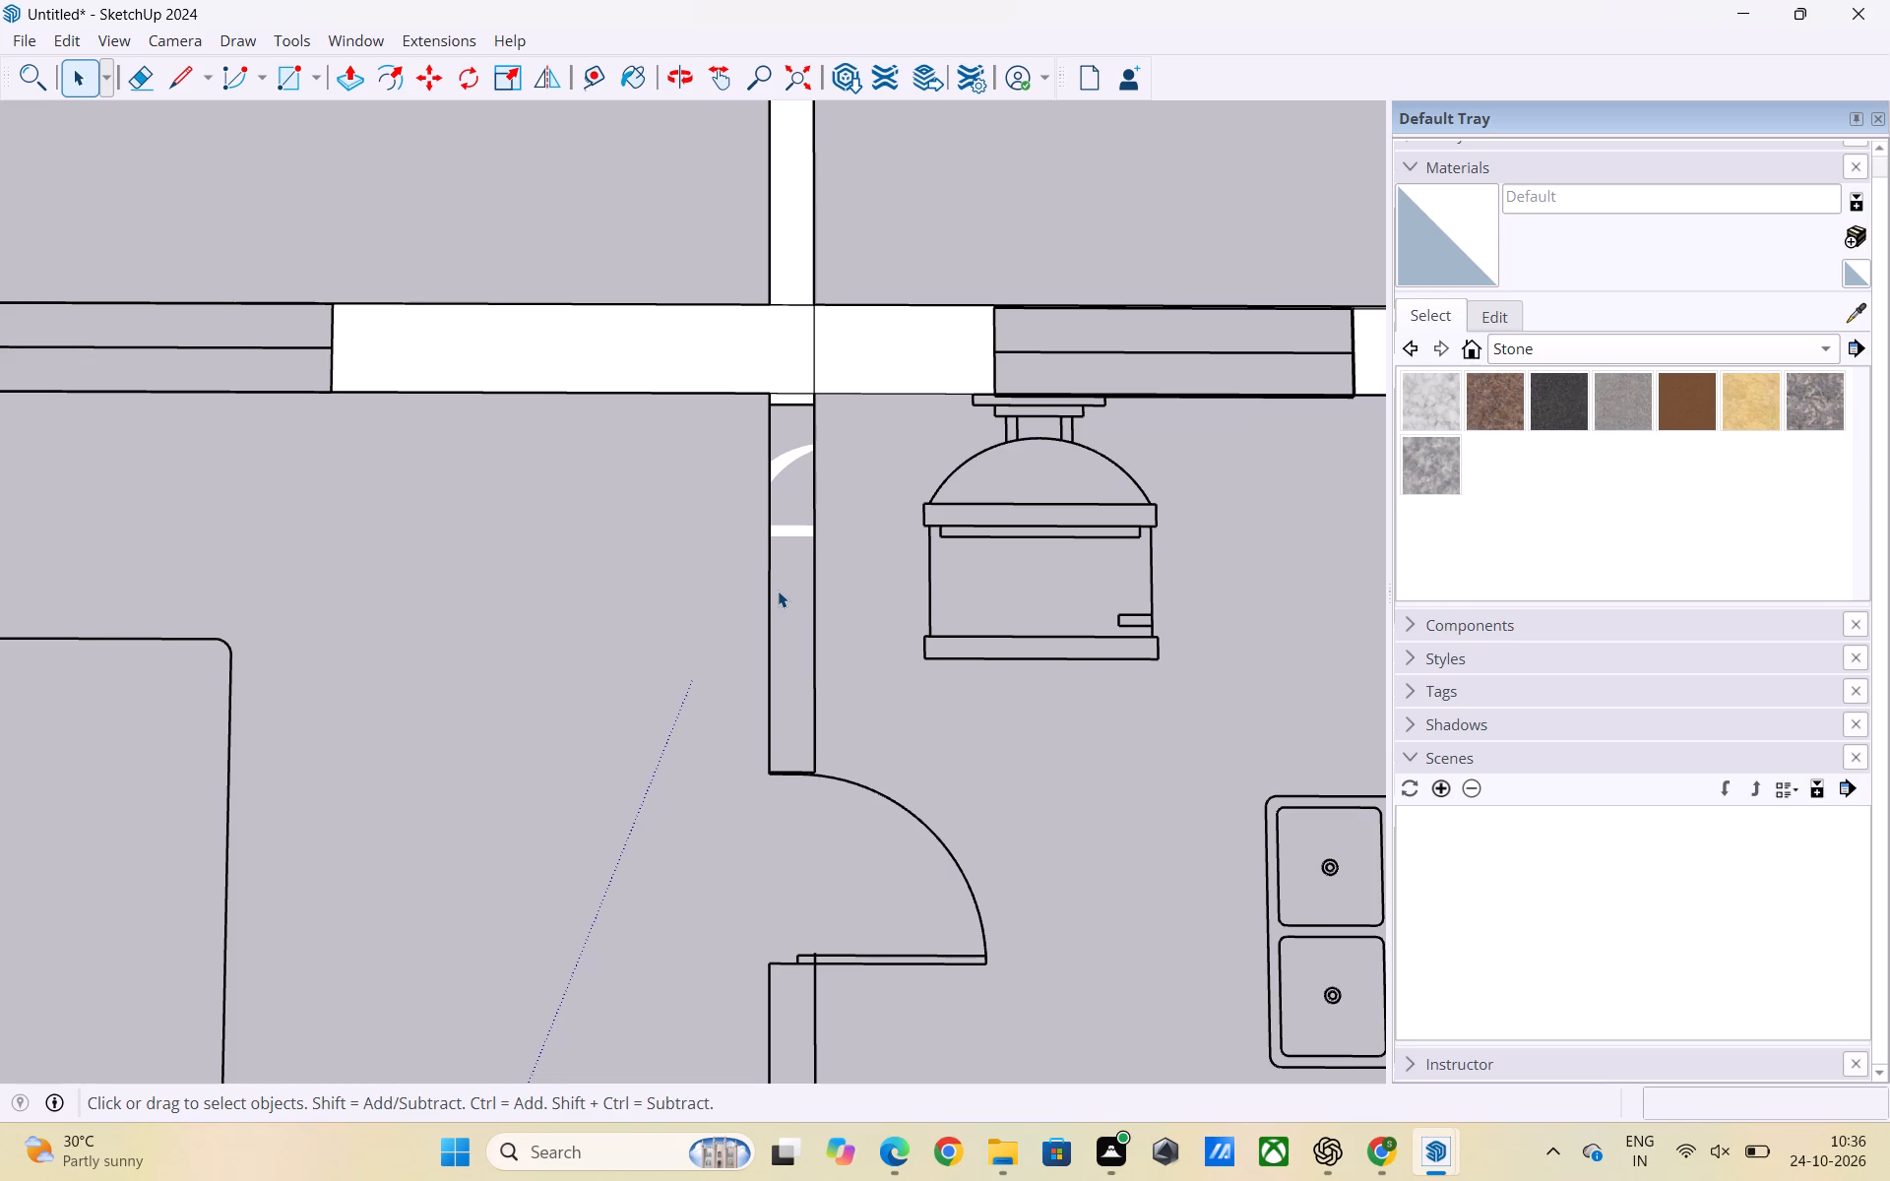
pyautogui.scroll(3, 804, 554)
pyautogui.click(768, 525)
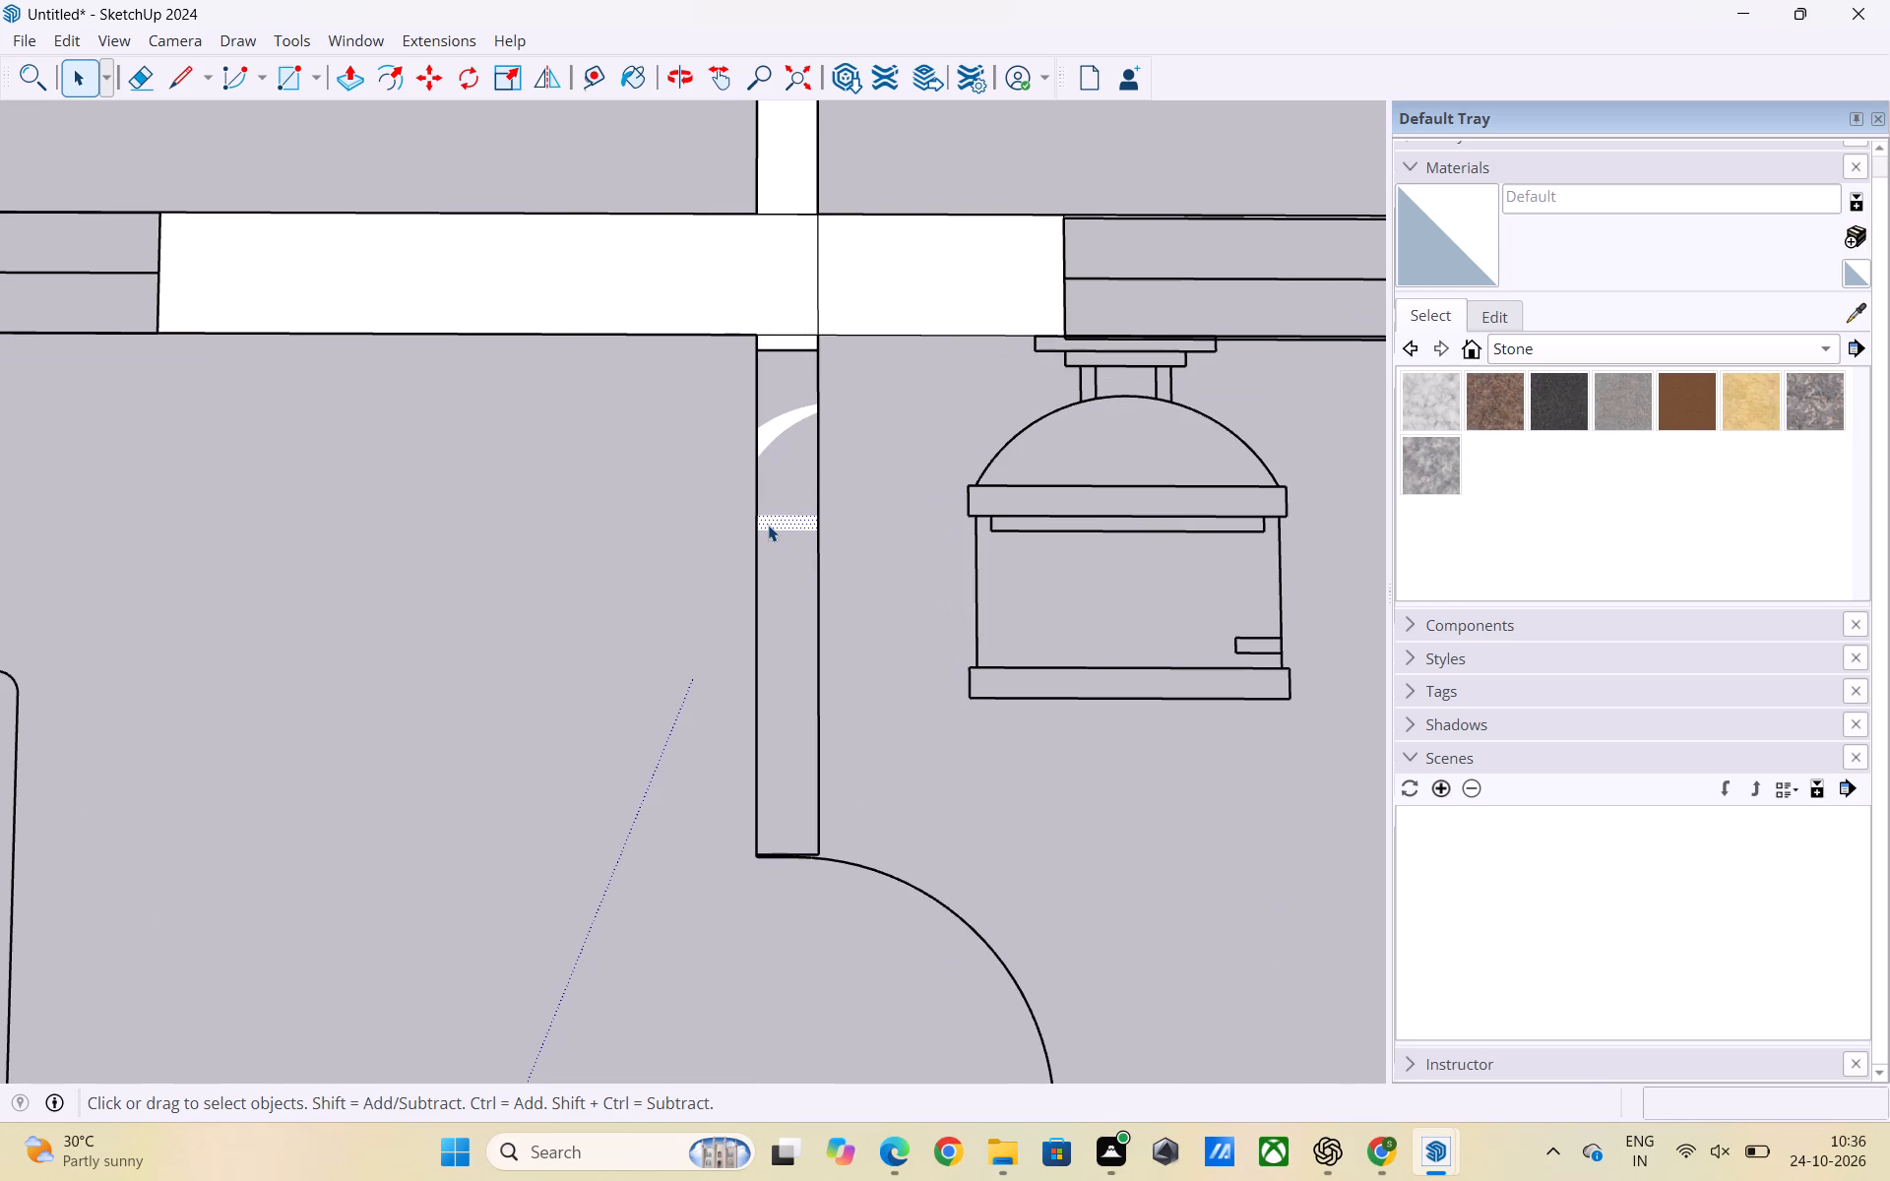
pyautogui.press('Delete')
pyautogui.click(772, 424)
pyautogui.press('Delete')
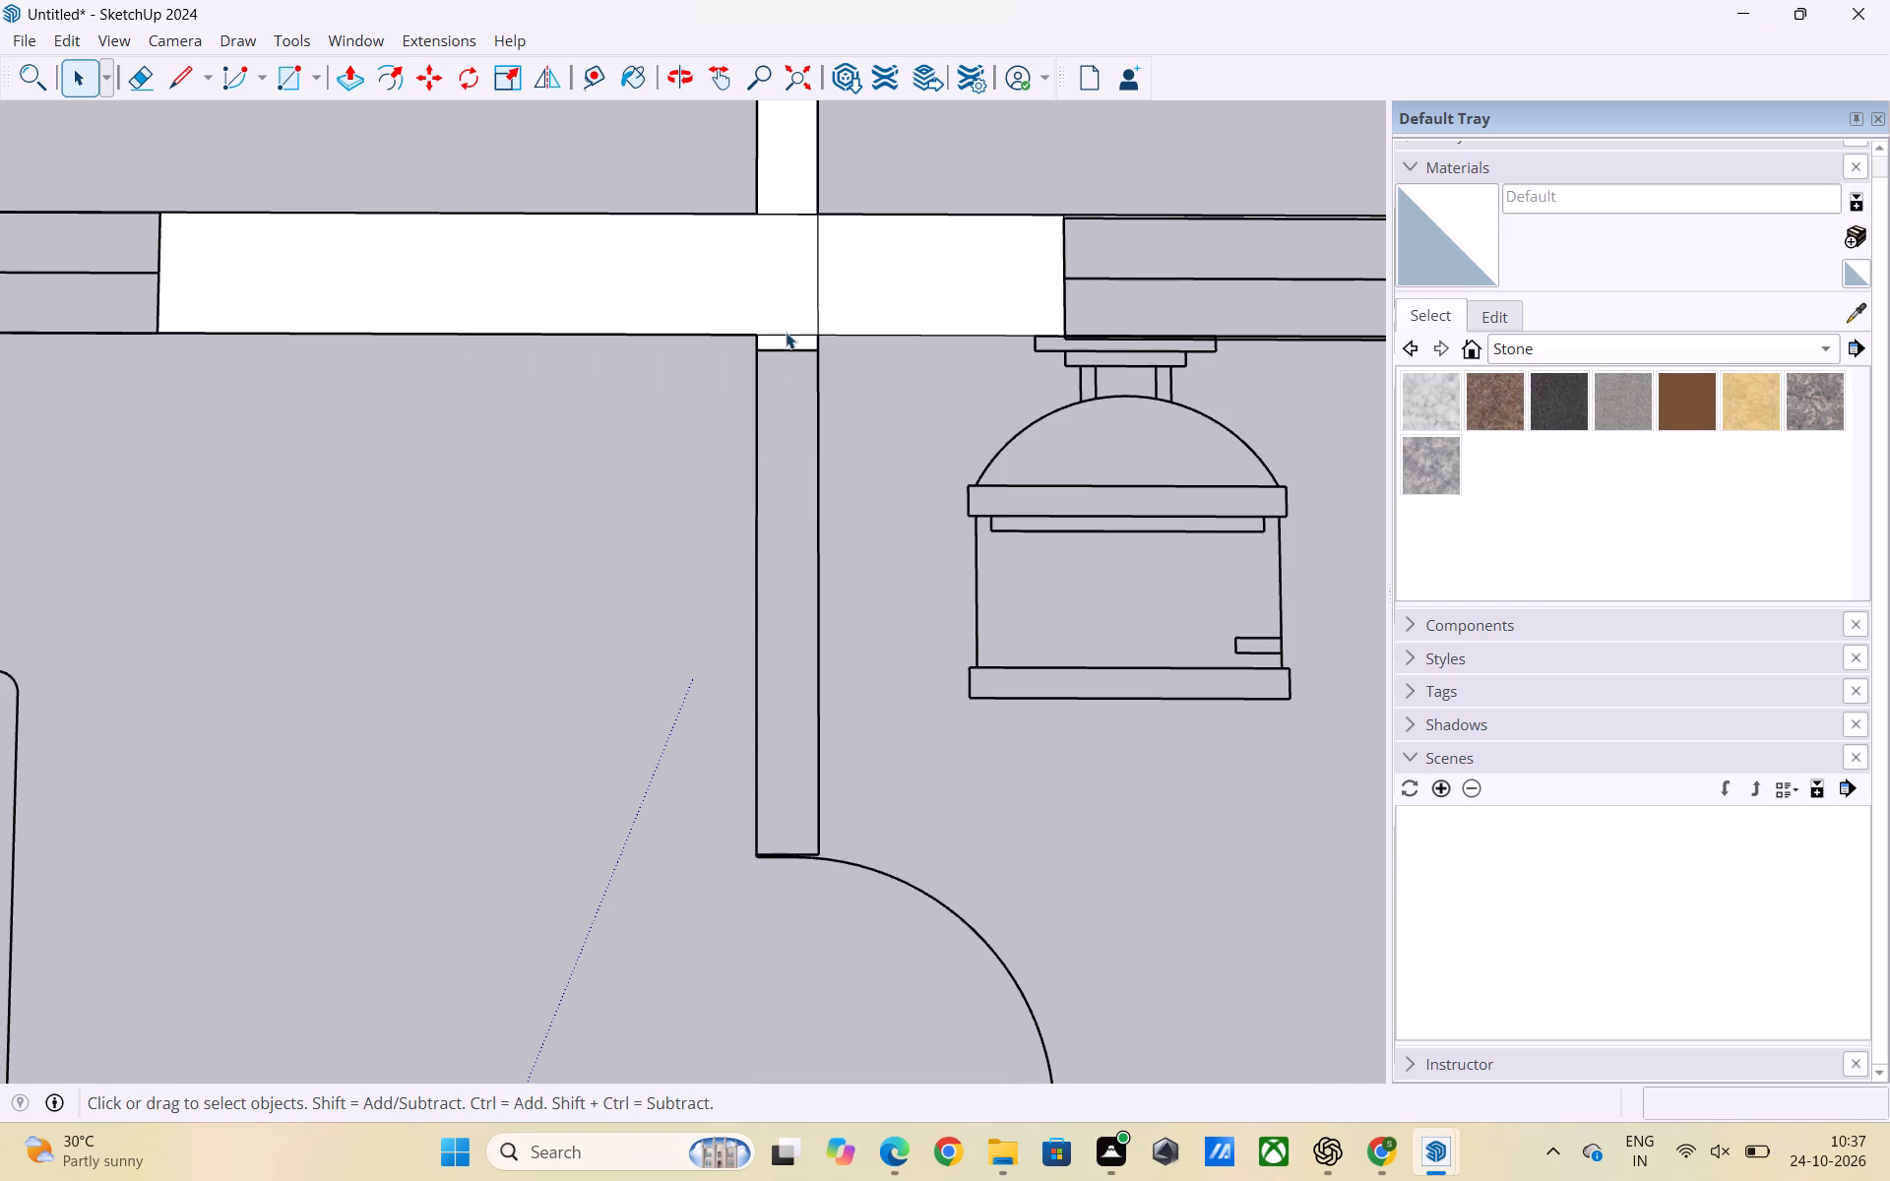
pyautogui.click(786, 342)
pyautogui.press('Delete')
pyautogui.click(764, 343)
pyautogui.press('Delete')
# Delete the short line segments crossing the bedroom–toilet wall just below the outer wall.
pyautogui.scroll(-8, 956, 575)
pyautogui.scroll(3, 876, 502)
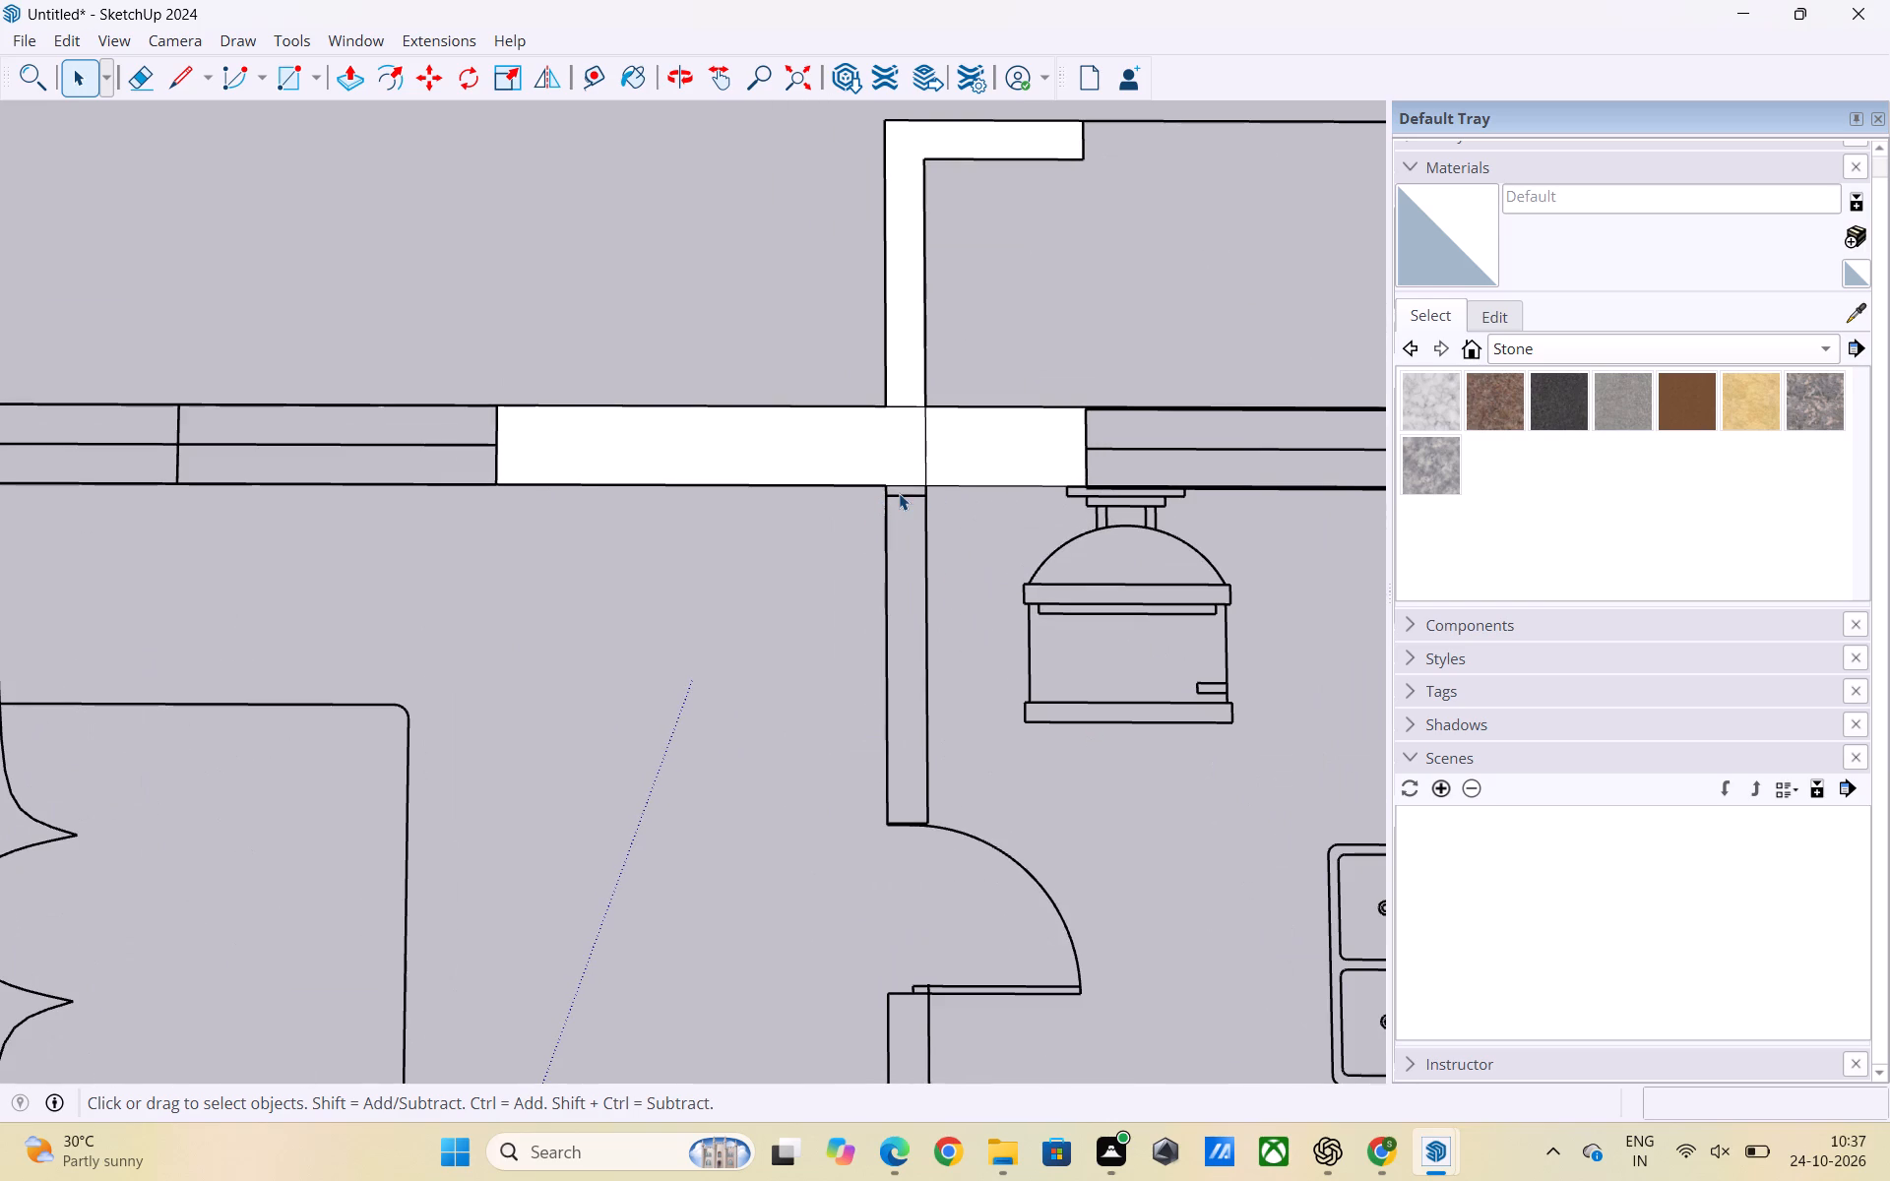
pyautogui.click(899, 496)
pyautogui.press('Delete')
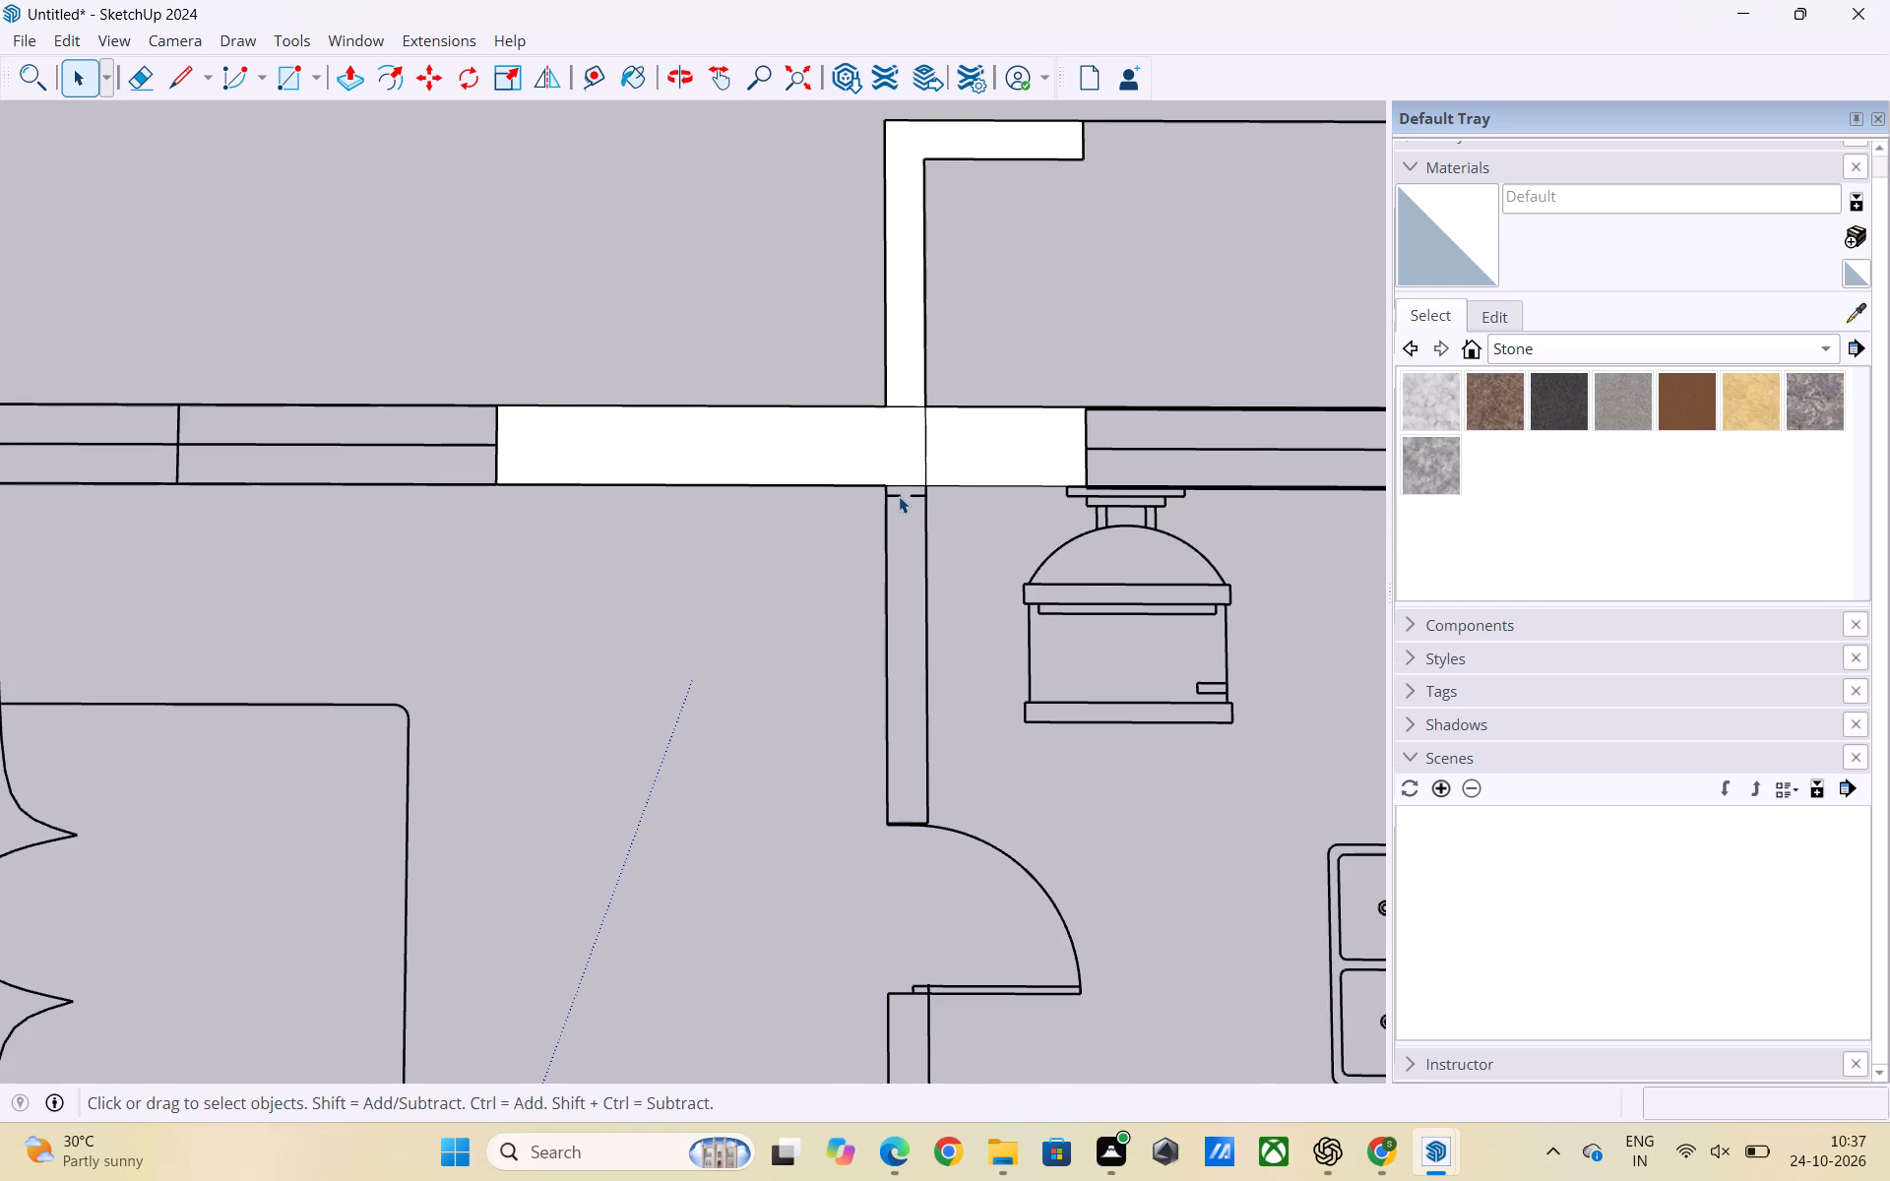
pyautogui.click(899, 496)
pyautogui.click(892, 495)
pyautogui.press('Delete')
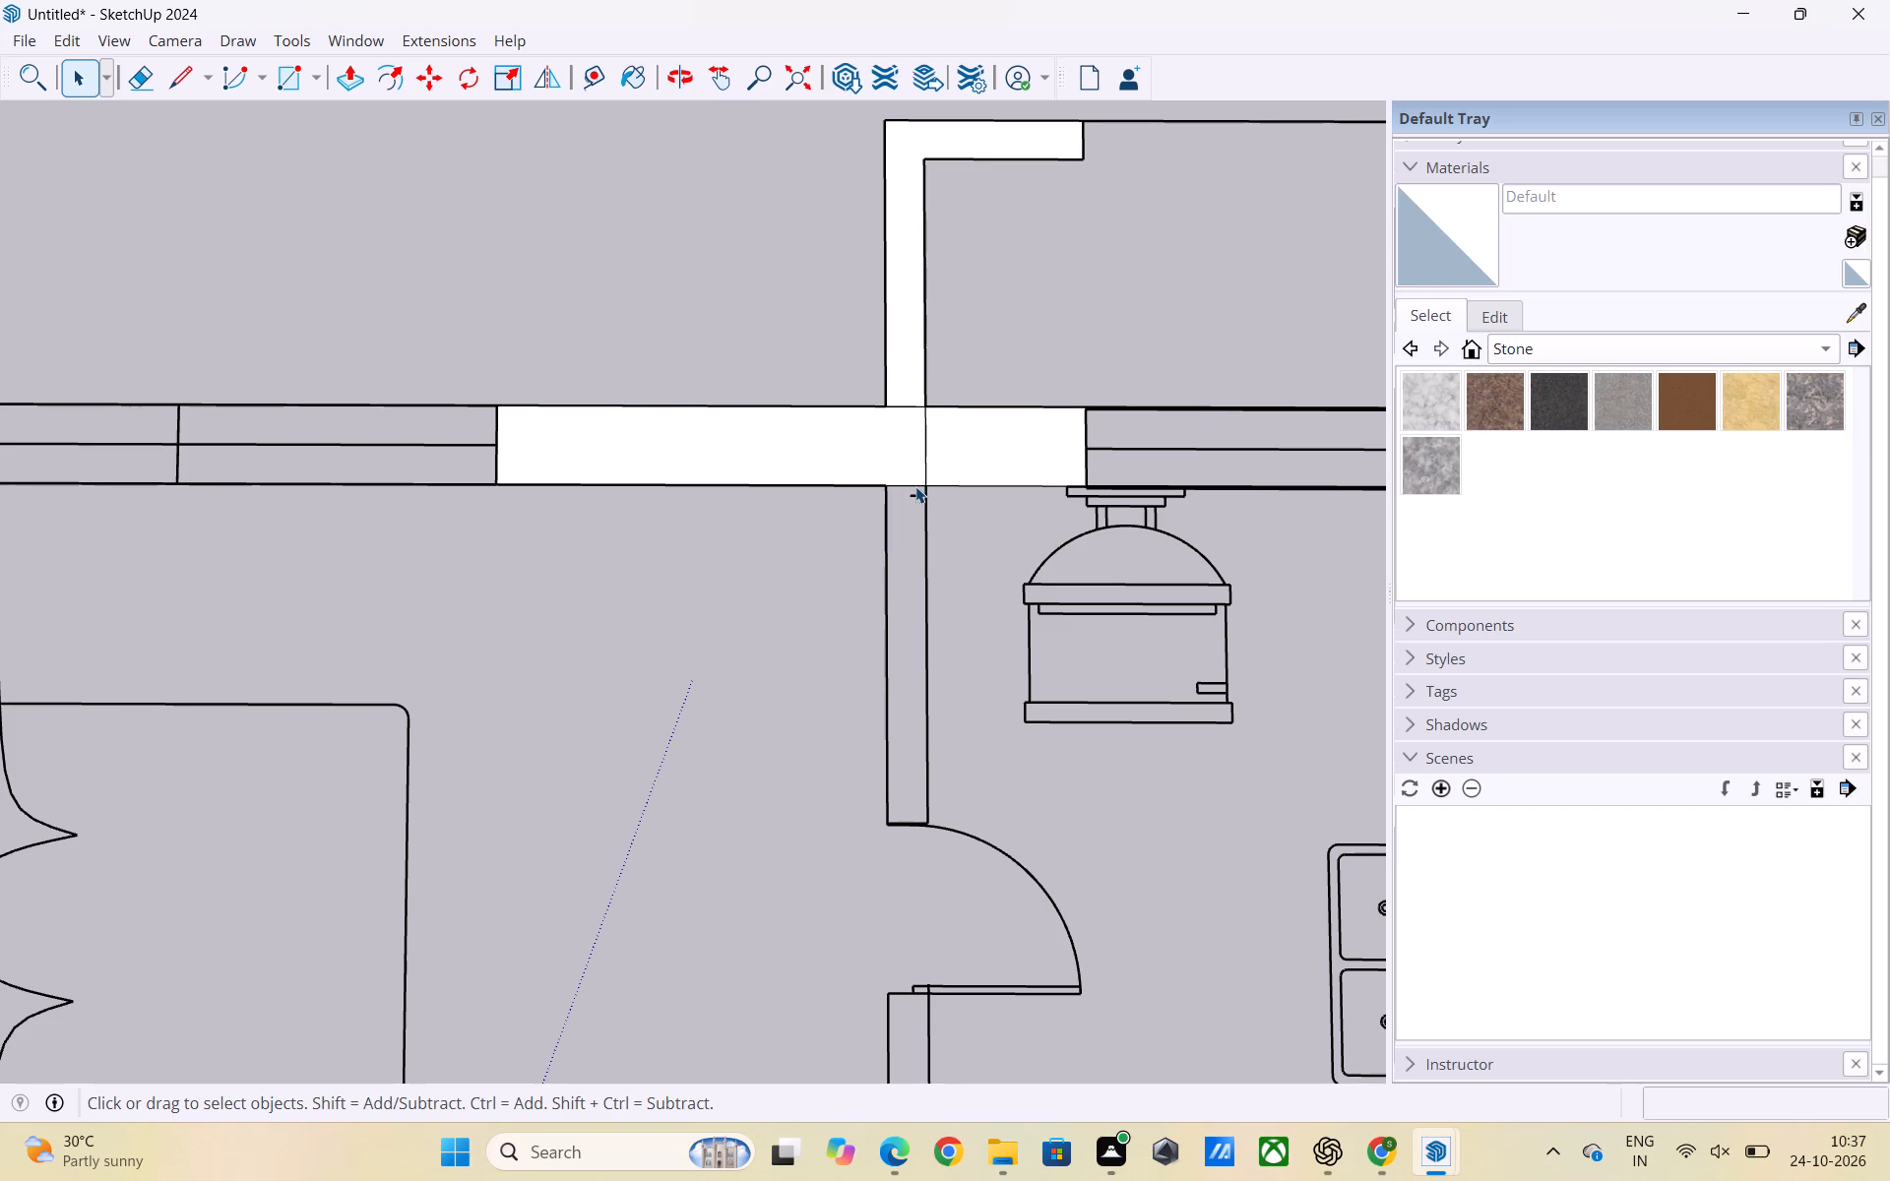
pyautogui.click(915, 492)
pyautogui.press('Delete')
pyautogui.click(915, 494)
pyautogui.press('Delete')
# Redraw a rectangle about 3' 2" by 4 1/2" over the bedroom–toilet wall, from the outer wall to the toilet door.
pyautogui.press('r')
pyautogui.scroll(2, 884, 515)
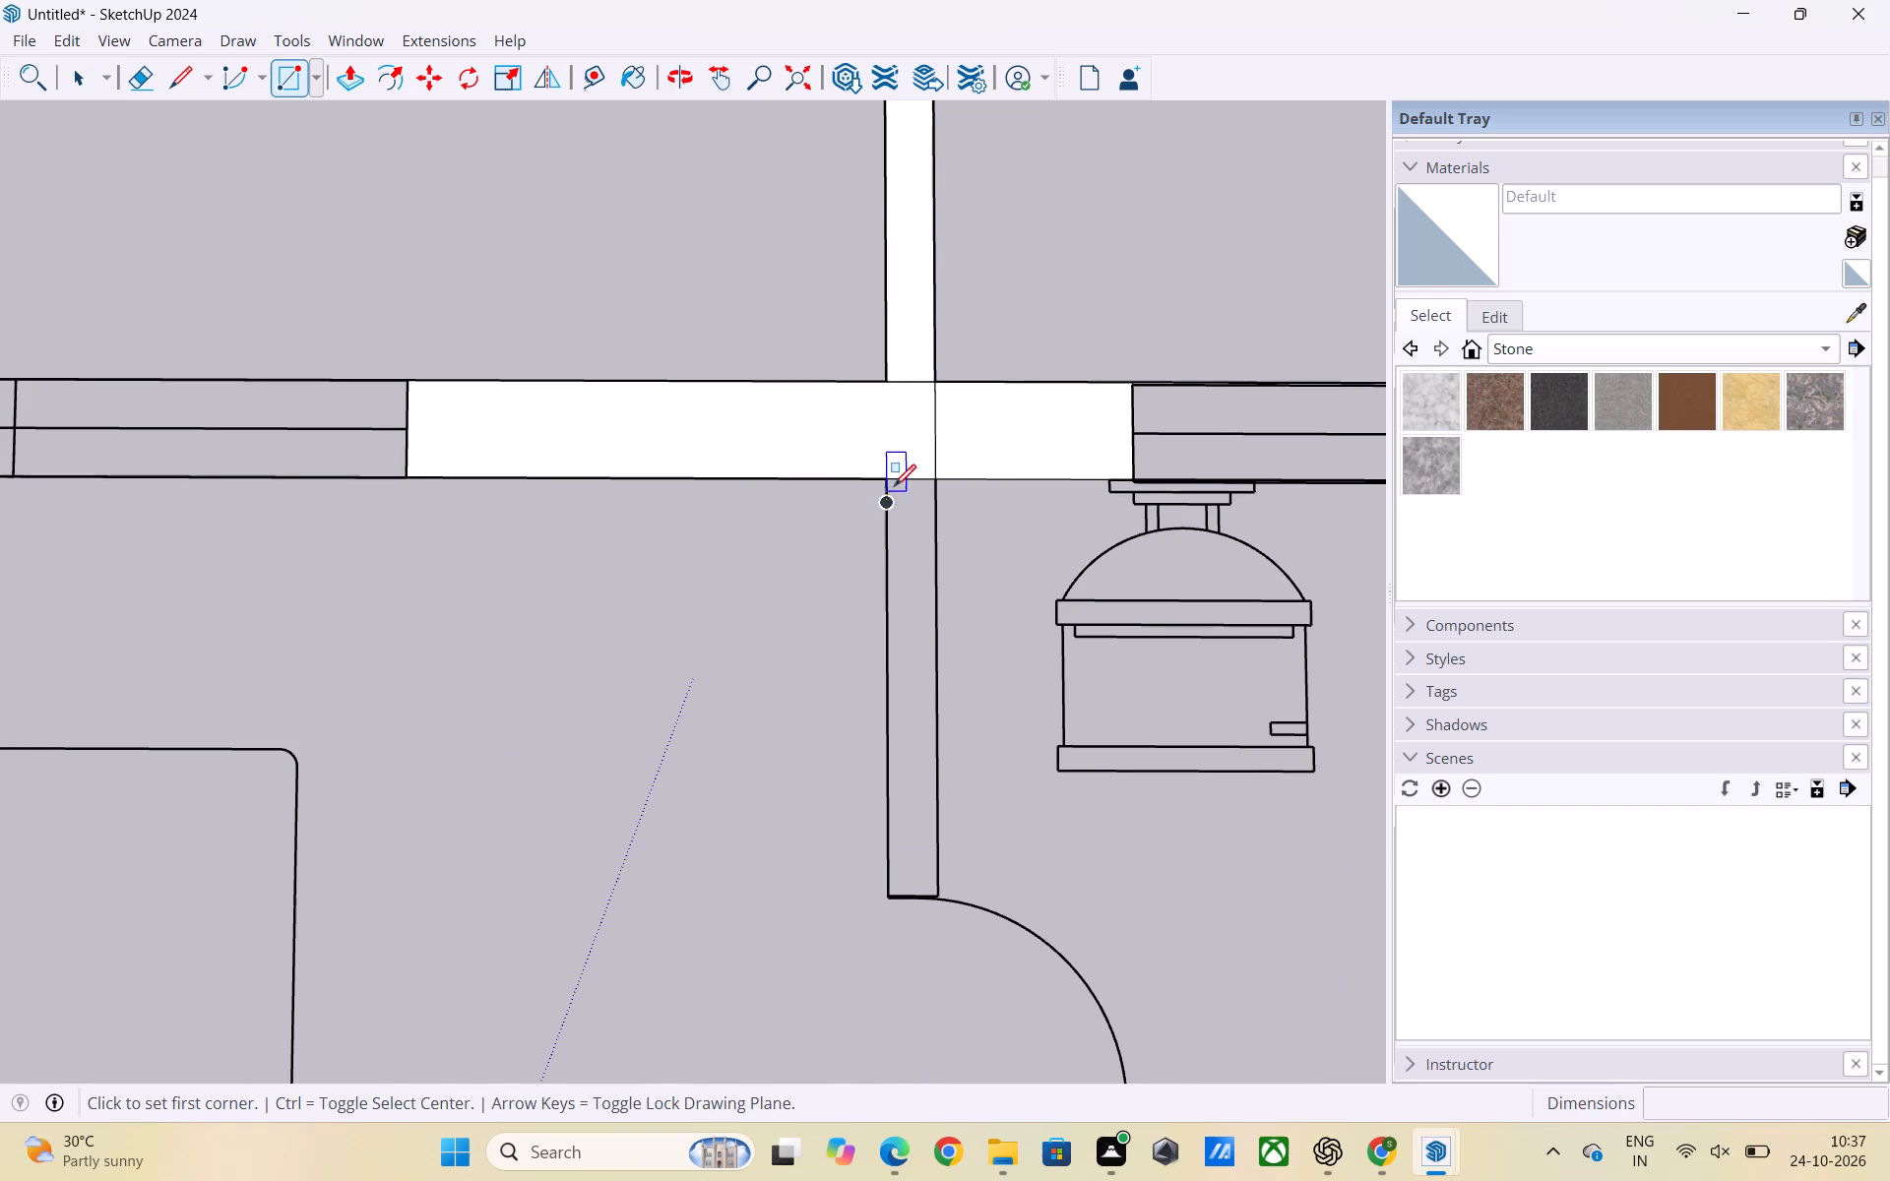
pyautogui.click(886, 480)
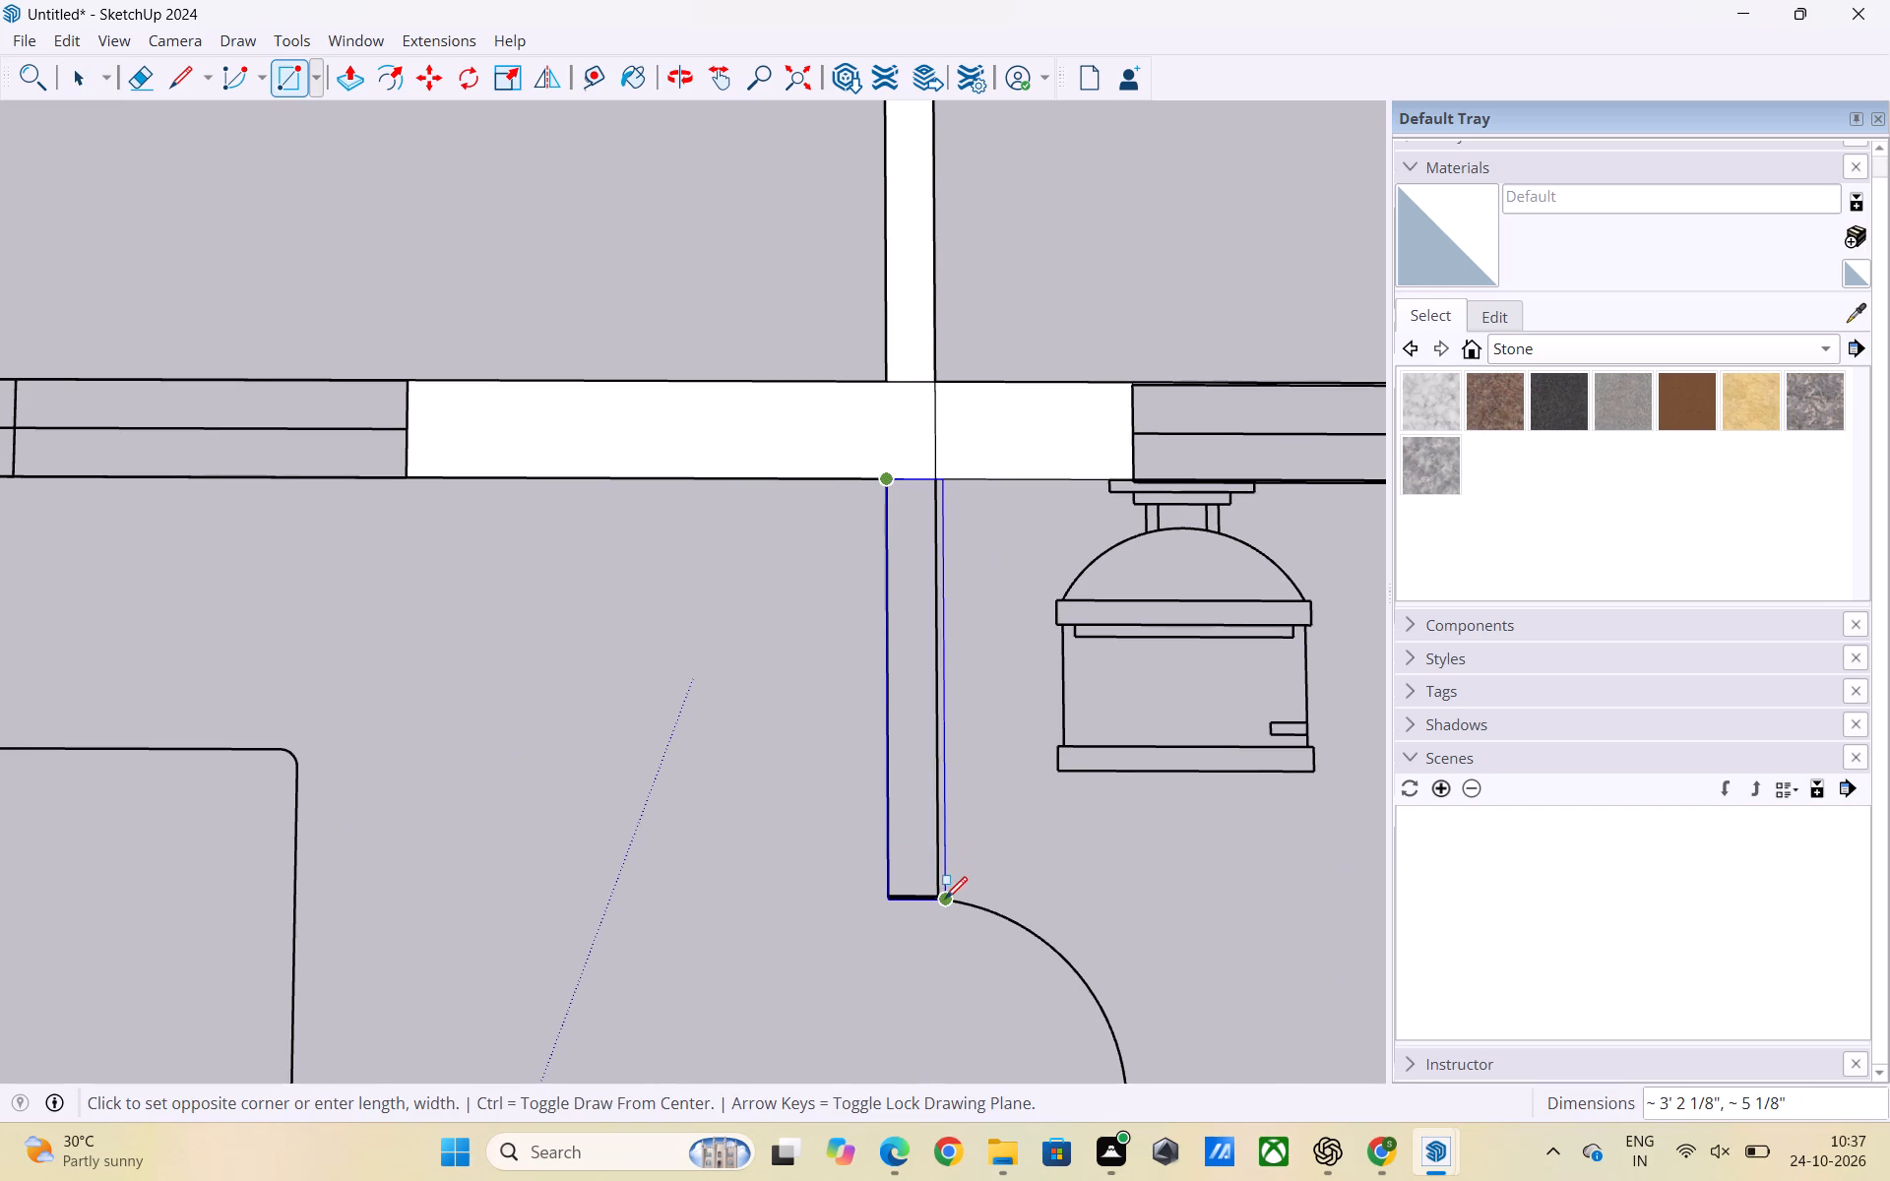
pyautogui.scroll(7, 940, 894)
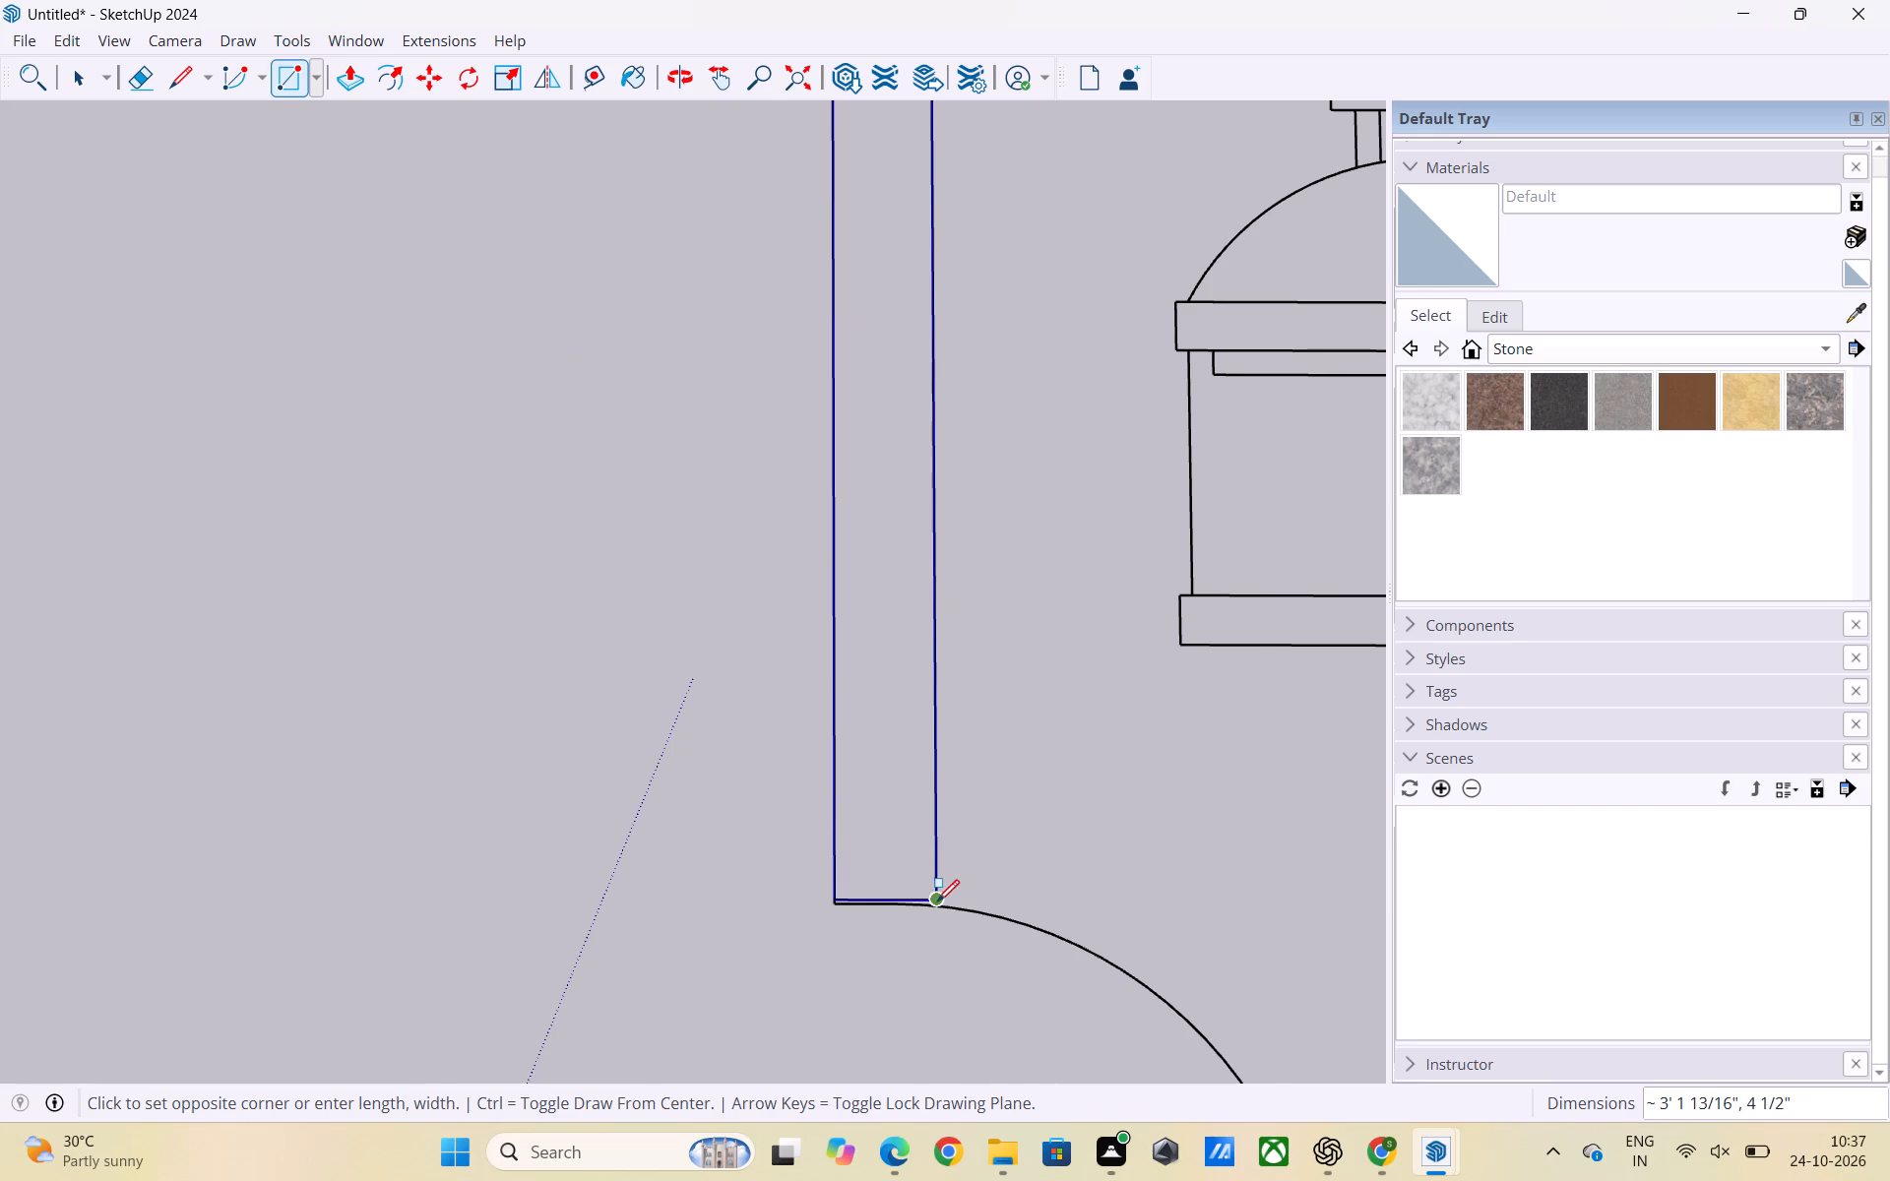
pyautogui.click(937, 901)
pyautogui.press('space')
pyautogui.scroll(-8, 757, 802)
pyautogui.scroll(1, 804, 794)
pyautogui.scroll(-3, 806, 787)
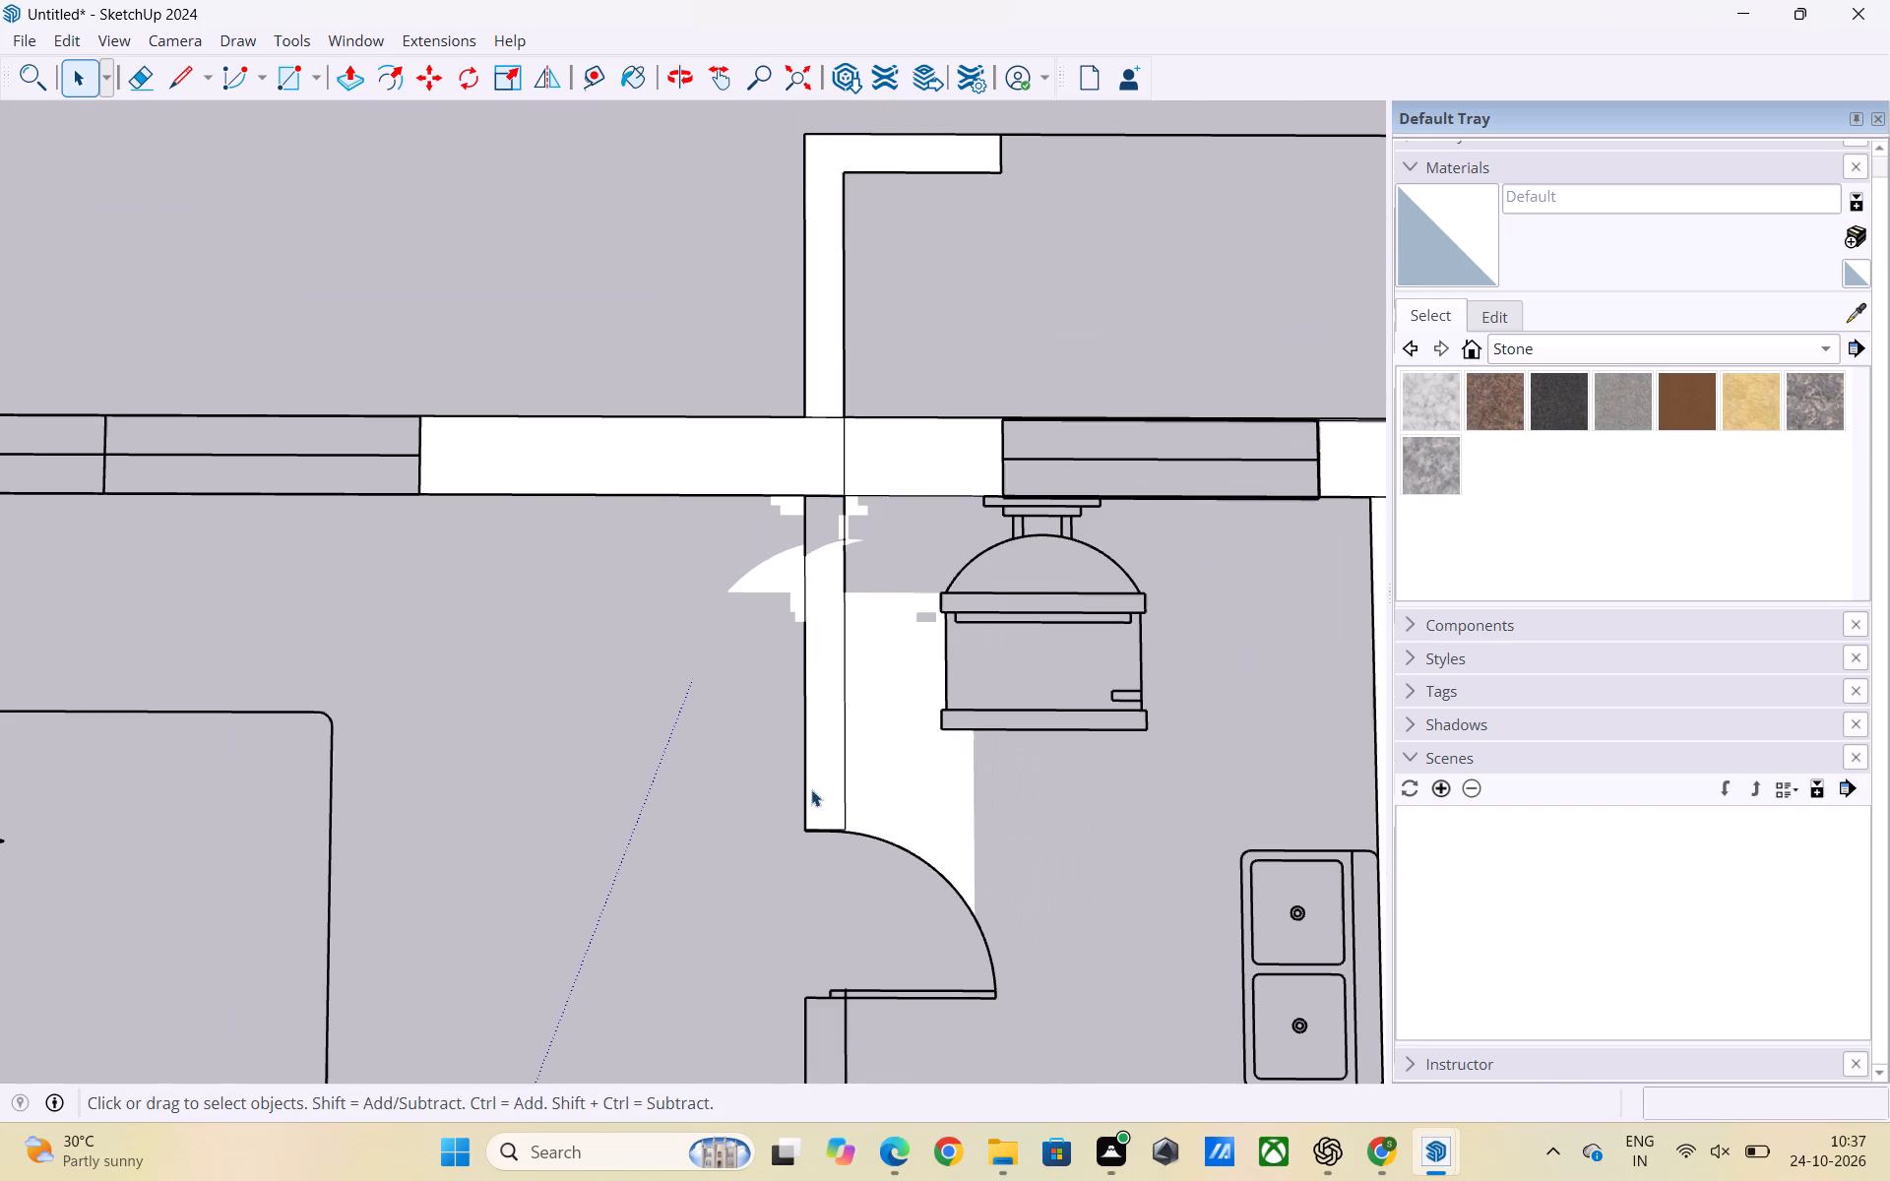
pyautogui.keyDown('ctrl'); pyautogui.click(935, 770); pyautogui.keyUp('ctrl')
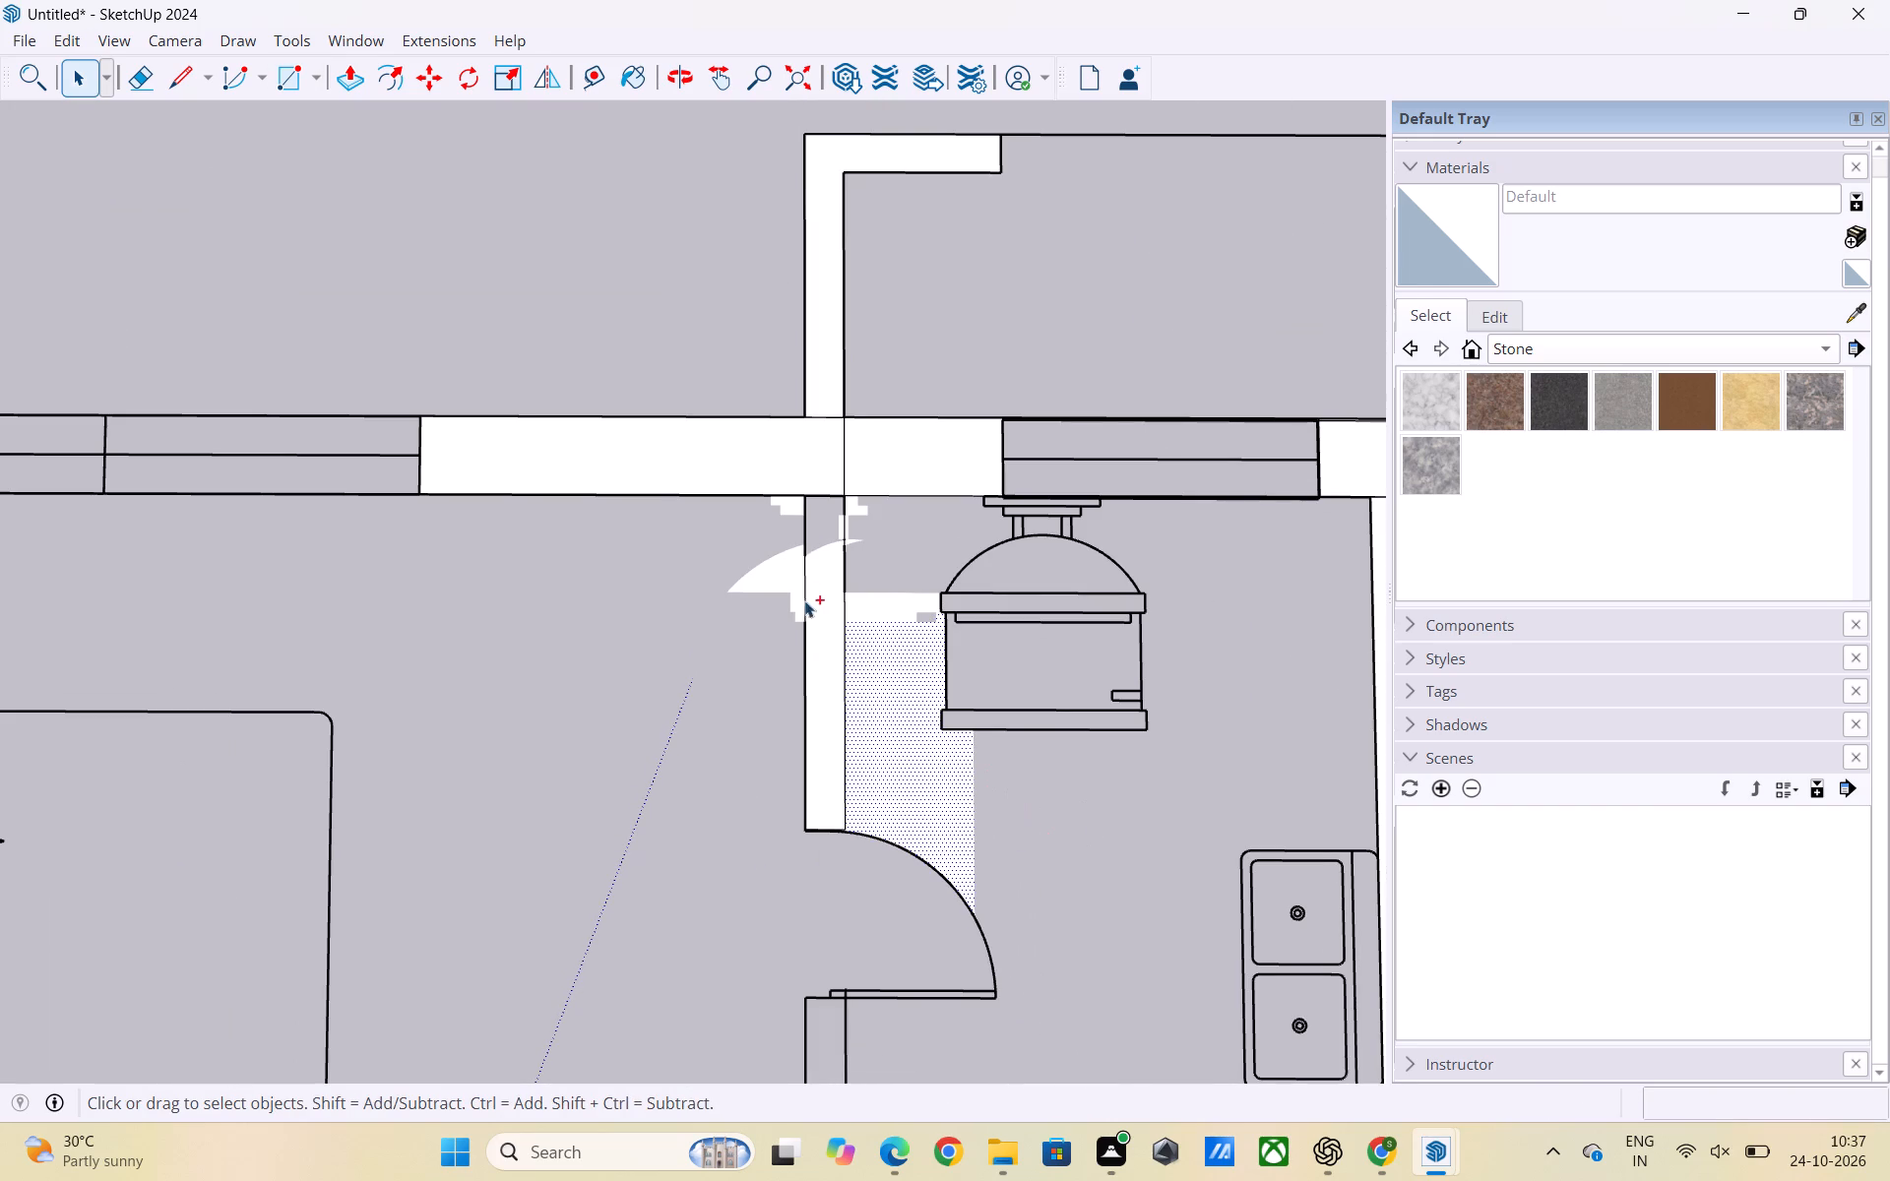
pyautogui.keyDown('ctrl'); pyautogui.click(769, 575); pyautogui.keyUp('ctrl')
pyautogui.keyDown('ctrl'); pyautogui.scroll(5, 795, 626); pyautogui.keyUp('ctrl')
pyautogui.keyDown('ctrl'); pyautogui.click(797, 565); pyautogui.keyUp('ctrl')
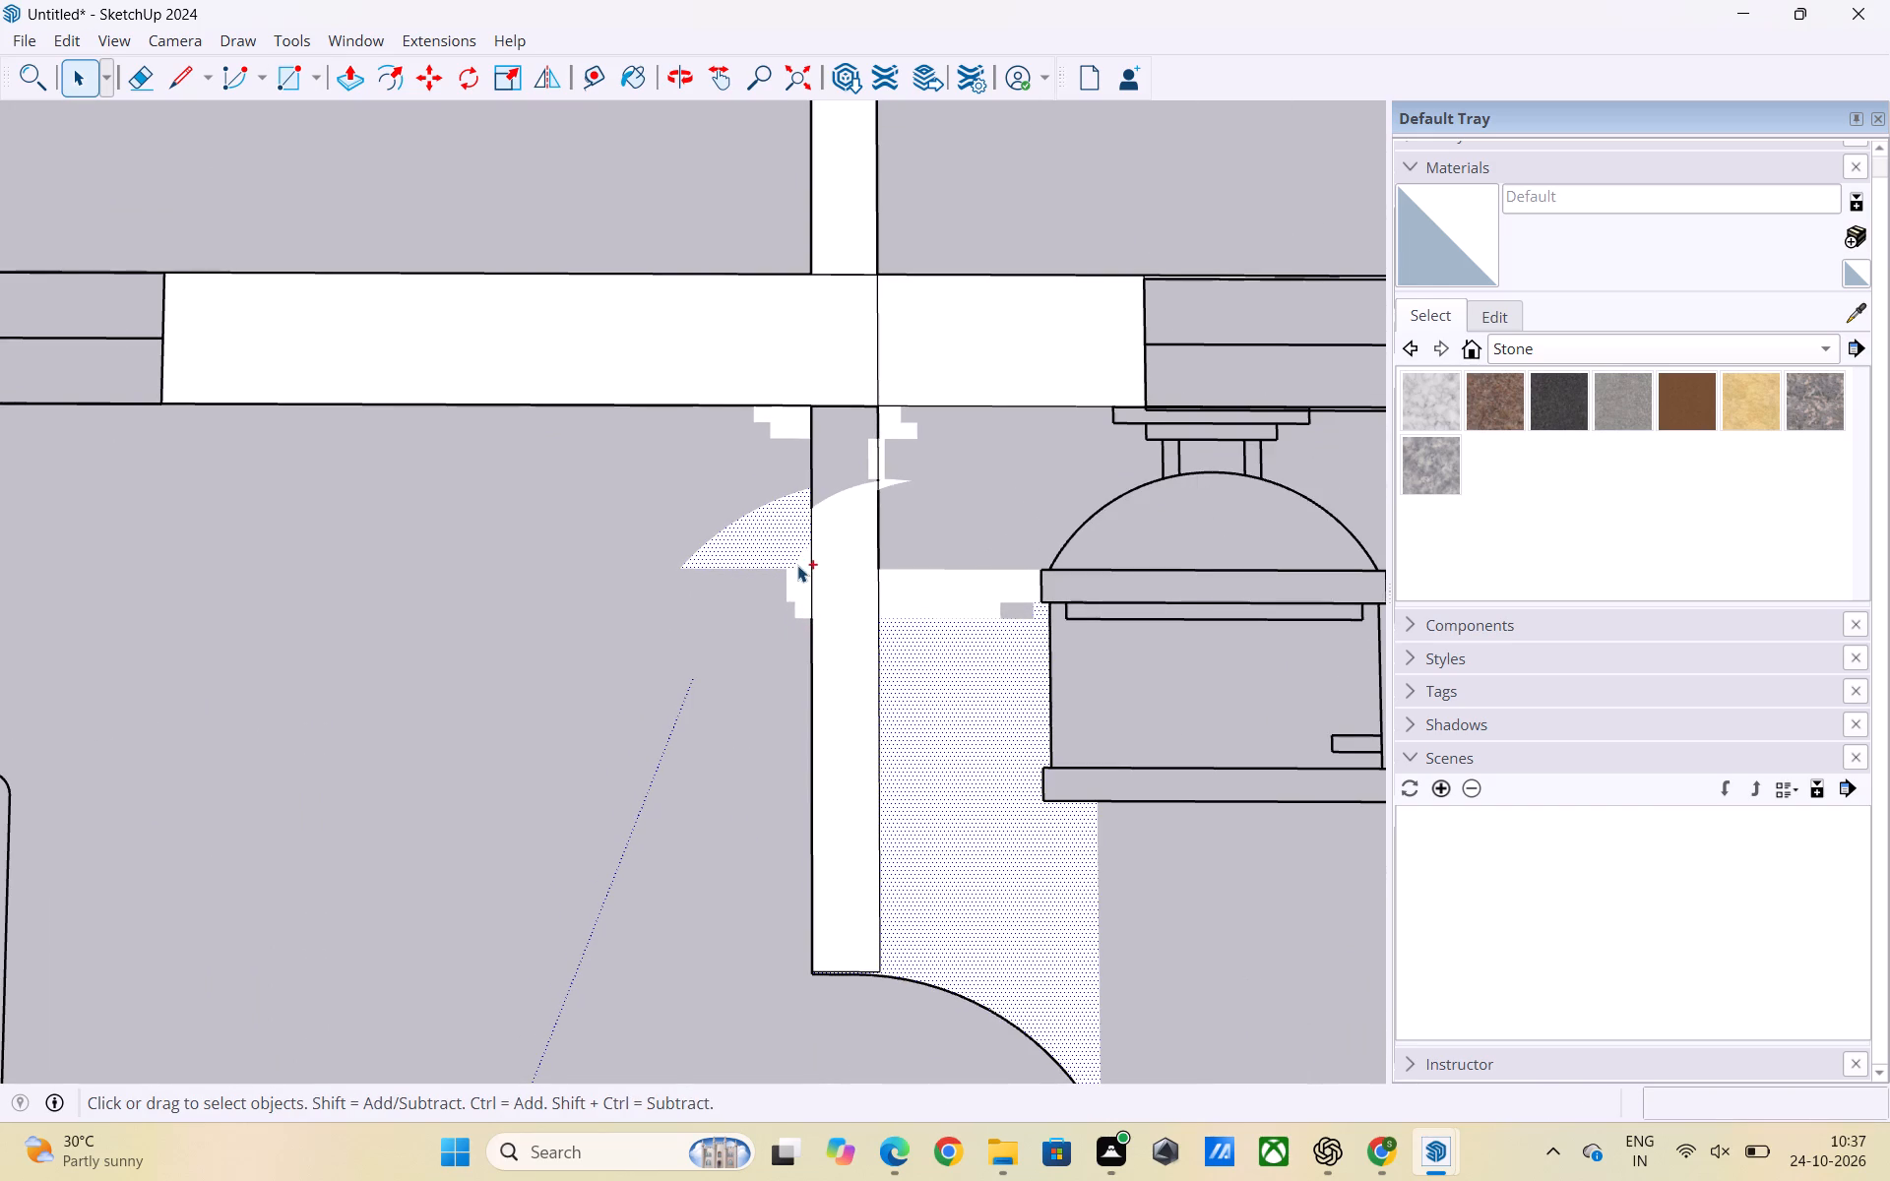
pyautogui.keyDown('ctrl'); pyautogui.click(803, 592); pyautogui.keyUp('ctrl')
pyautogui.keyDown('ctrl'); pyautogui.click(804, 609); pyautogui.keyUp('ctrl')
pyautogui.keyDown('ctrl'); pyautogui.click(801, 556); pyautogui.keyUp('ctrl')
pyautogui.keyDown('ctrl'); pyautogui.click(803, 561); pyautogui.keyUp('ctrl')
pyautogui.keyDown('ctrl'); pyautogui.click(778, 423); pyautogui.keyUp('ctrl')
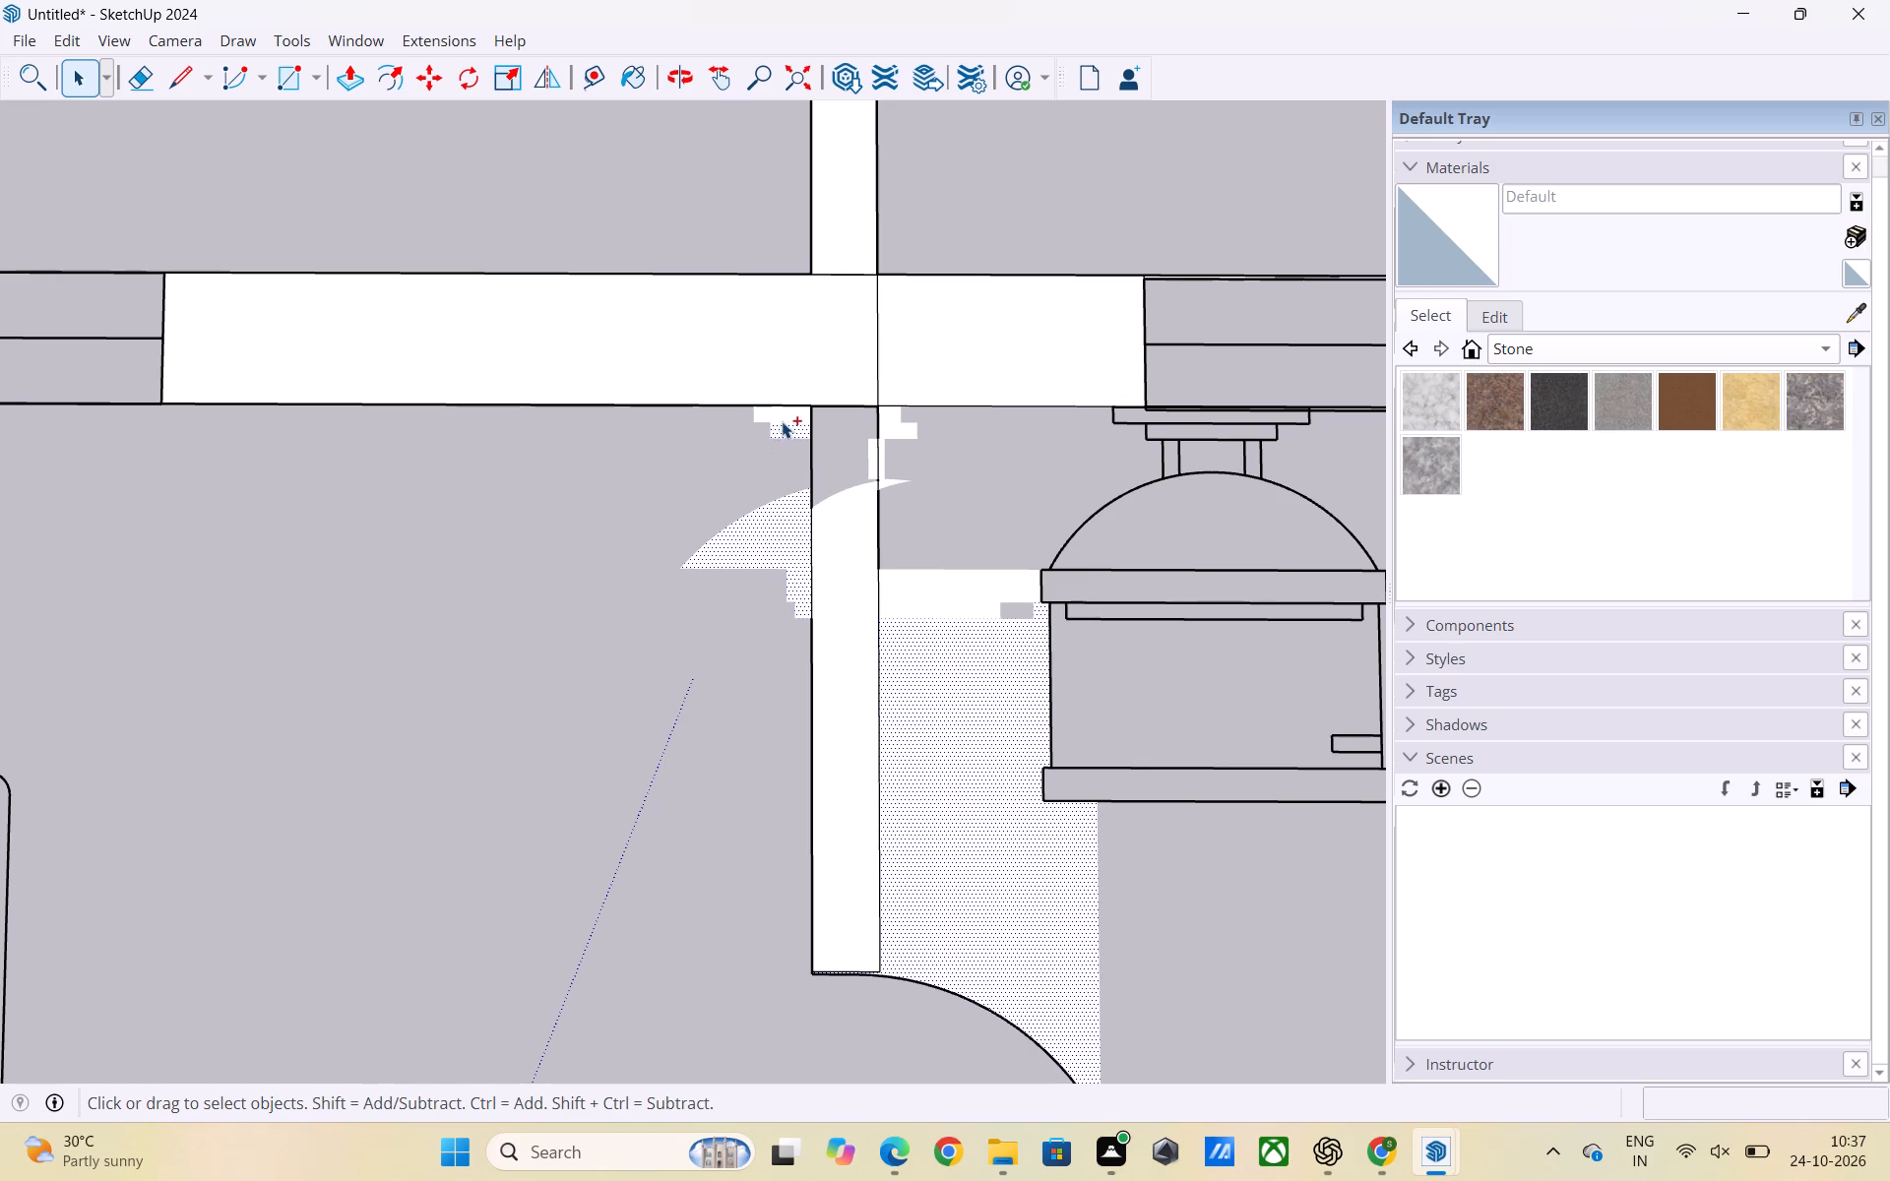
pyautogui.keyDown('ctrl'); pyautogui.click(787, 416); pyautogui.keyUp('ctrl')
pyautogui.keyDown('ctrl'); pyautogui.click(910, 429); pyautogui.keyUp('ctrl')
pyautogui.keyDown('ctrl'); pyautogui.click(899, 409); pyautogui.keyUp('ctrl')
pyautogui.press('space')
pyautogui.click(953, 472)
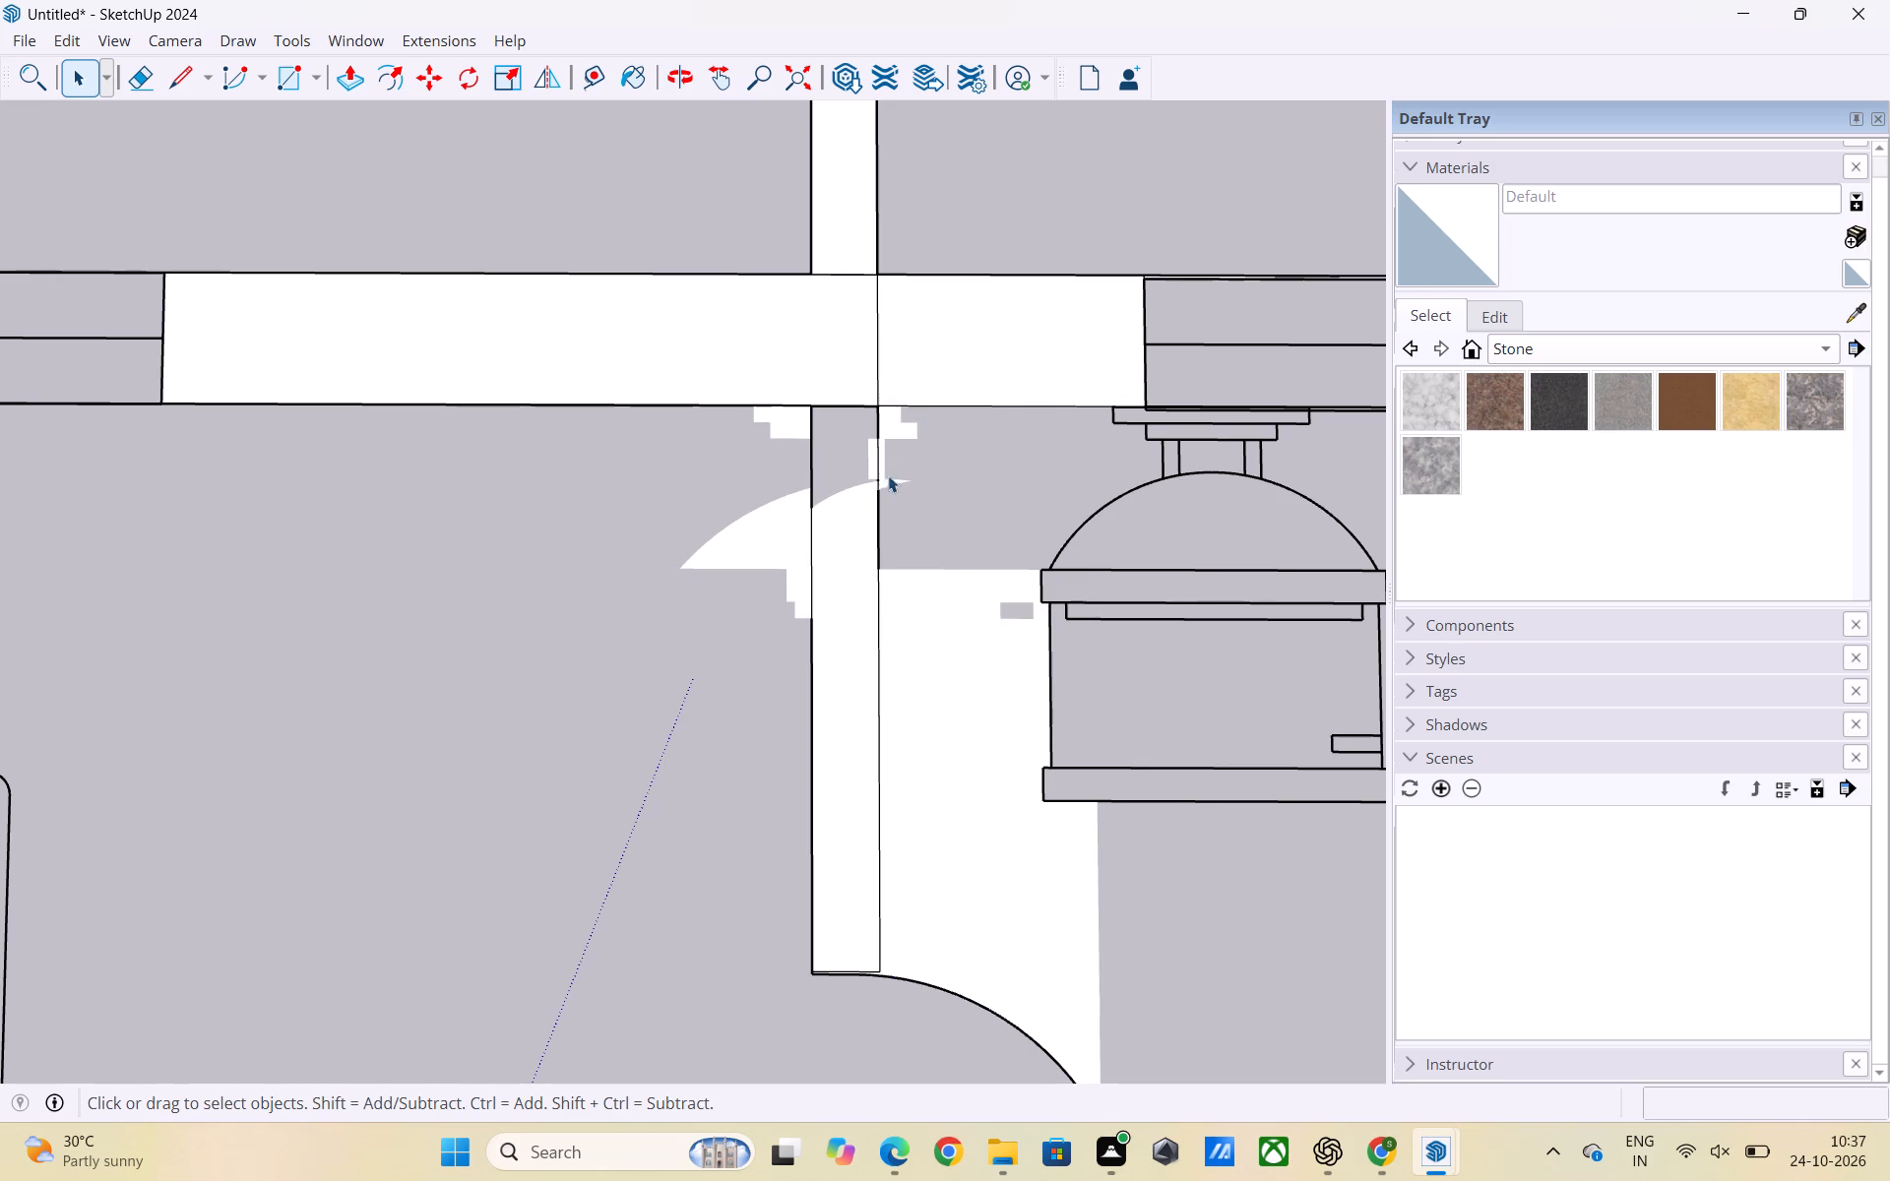
# Delete the larger stray faces beside the redrawn wall, on the bedroom side and on the toilet floor next to the WC.
pyautogui.keyDown('ctrl'); pyautogui.click(788, 418); pyautogui.keyUp('ctrl')
pyautogui.keyDown('ctrl'); pyautogui.click(797, 509); pyautogui.keyUp('ctrl')
pyautogui.keyDown('ctrl'); pyautogui.click(789, 554); pyautogui.keyUp('ctrl')
pyautogui.keyDown('ctrl'); pyautogui.click(797, 591); pyautogui.keyUp('ctrl')
pyautogui.keyDown('ctrl'); pyautogui.click(907, 613); pyautogui.keyUp('ctrl')
pyautogui.keyDown('ctrl'); pyautogui.click(953, 697); pyautogui.keyUp('ctrl')
pyautogui.keyDown('ctrl'); pyautogui.click(965, 580); pyautogui.keyUp('ctrl')
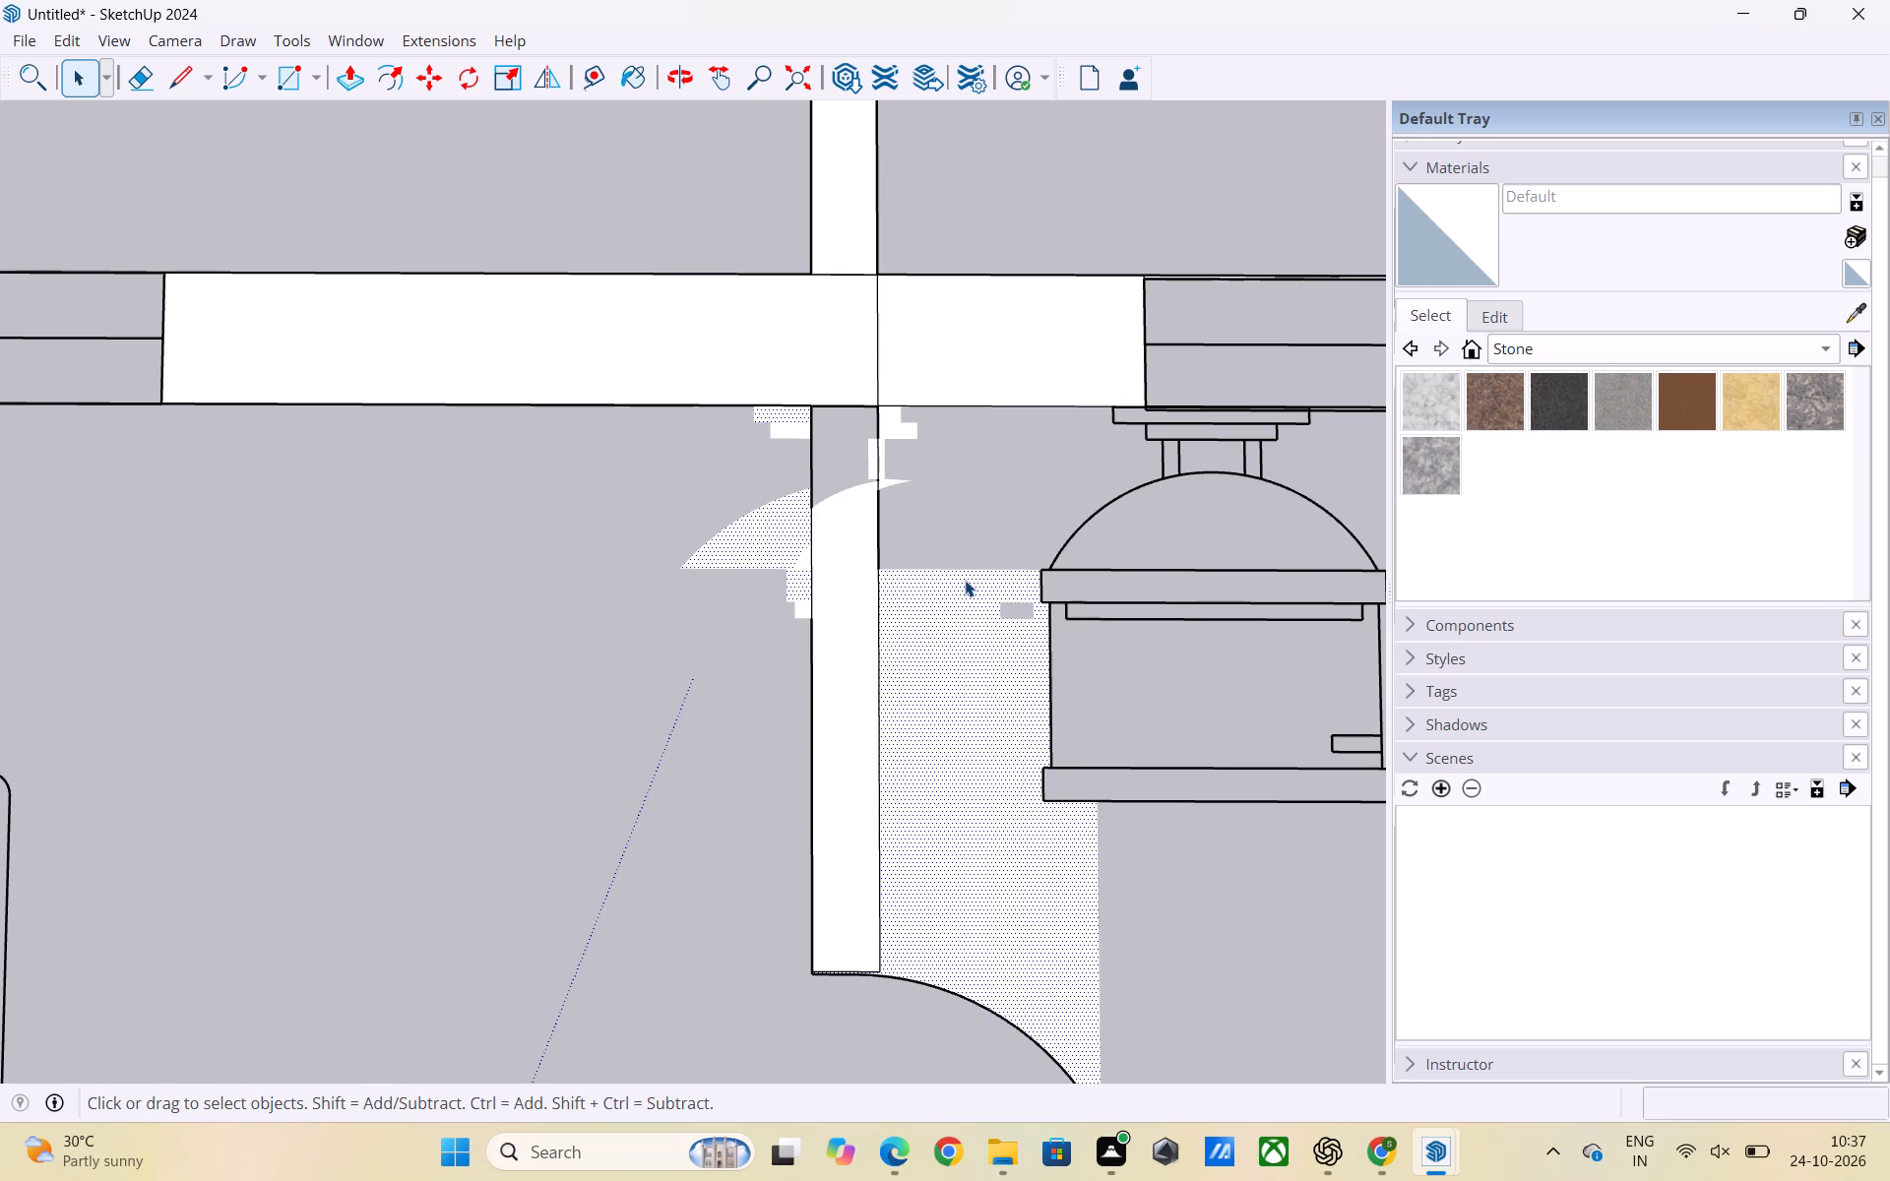
pyautogui.press('Delete')
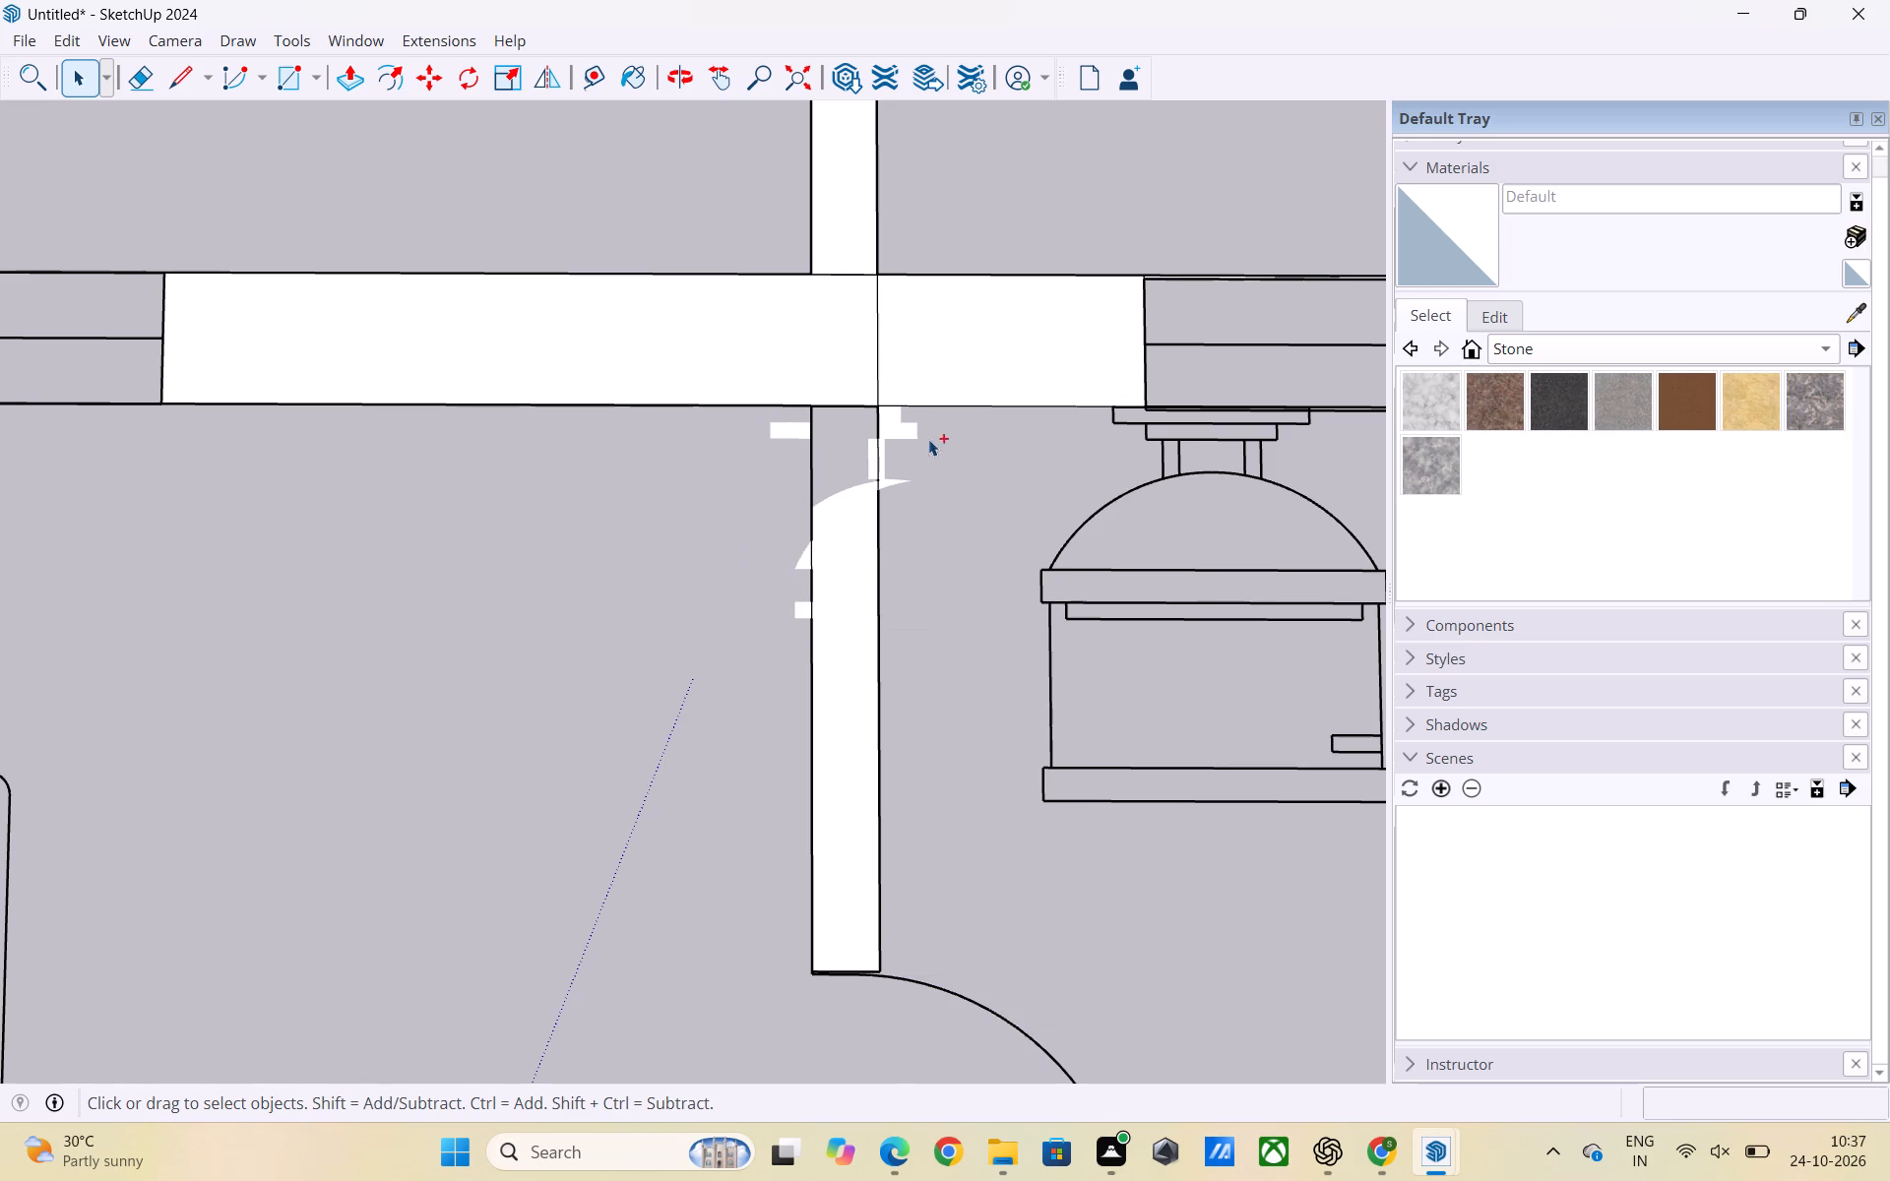
# Delete the small stray faces on both sides of the bedroom–toilet wall, just below the outer wall.
pyautogui.keyDown('ctrl'); pyautogui.click(903, 429); pyautogui.keyUp('ctrl')
pyautogui.keyDown('ctrl'); pyautogui.click(898, 422); pyautogui.keyUp('ctrl')
pyautogui.keyDown('ctrl'); pyautogui.click(895, 414); pyautogui.keyUp('ctrl')
pyautogui.keyDown('ctrl'); pyautogui.click(793, 426); pyautogui.keyUp('ctrl')
pyautogui.press('Delete')
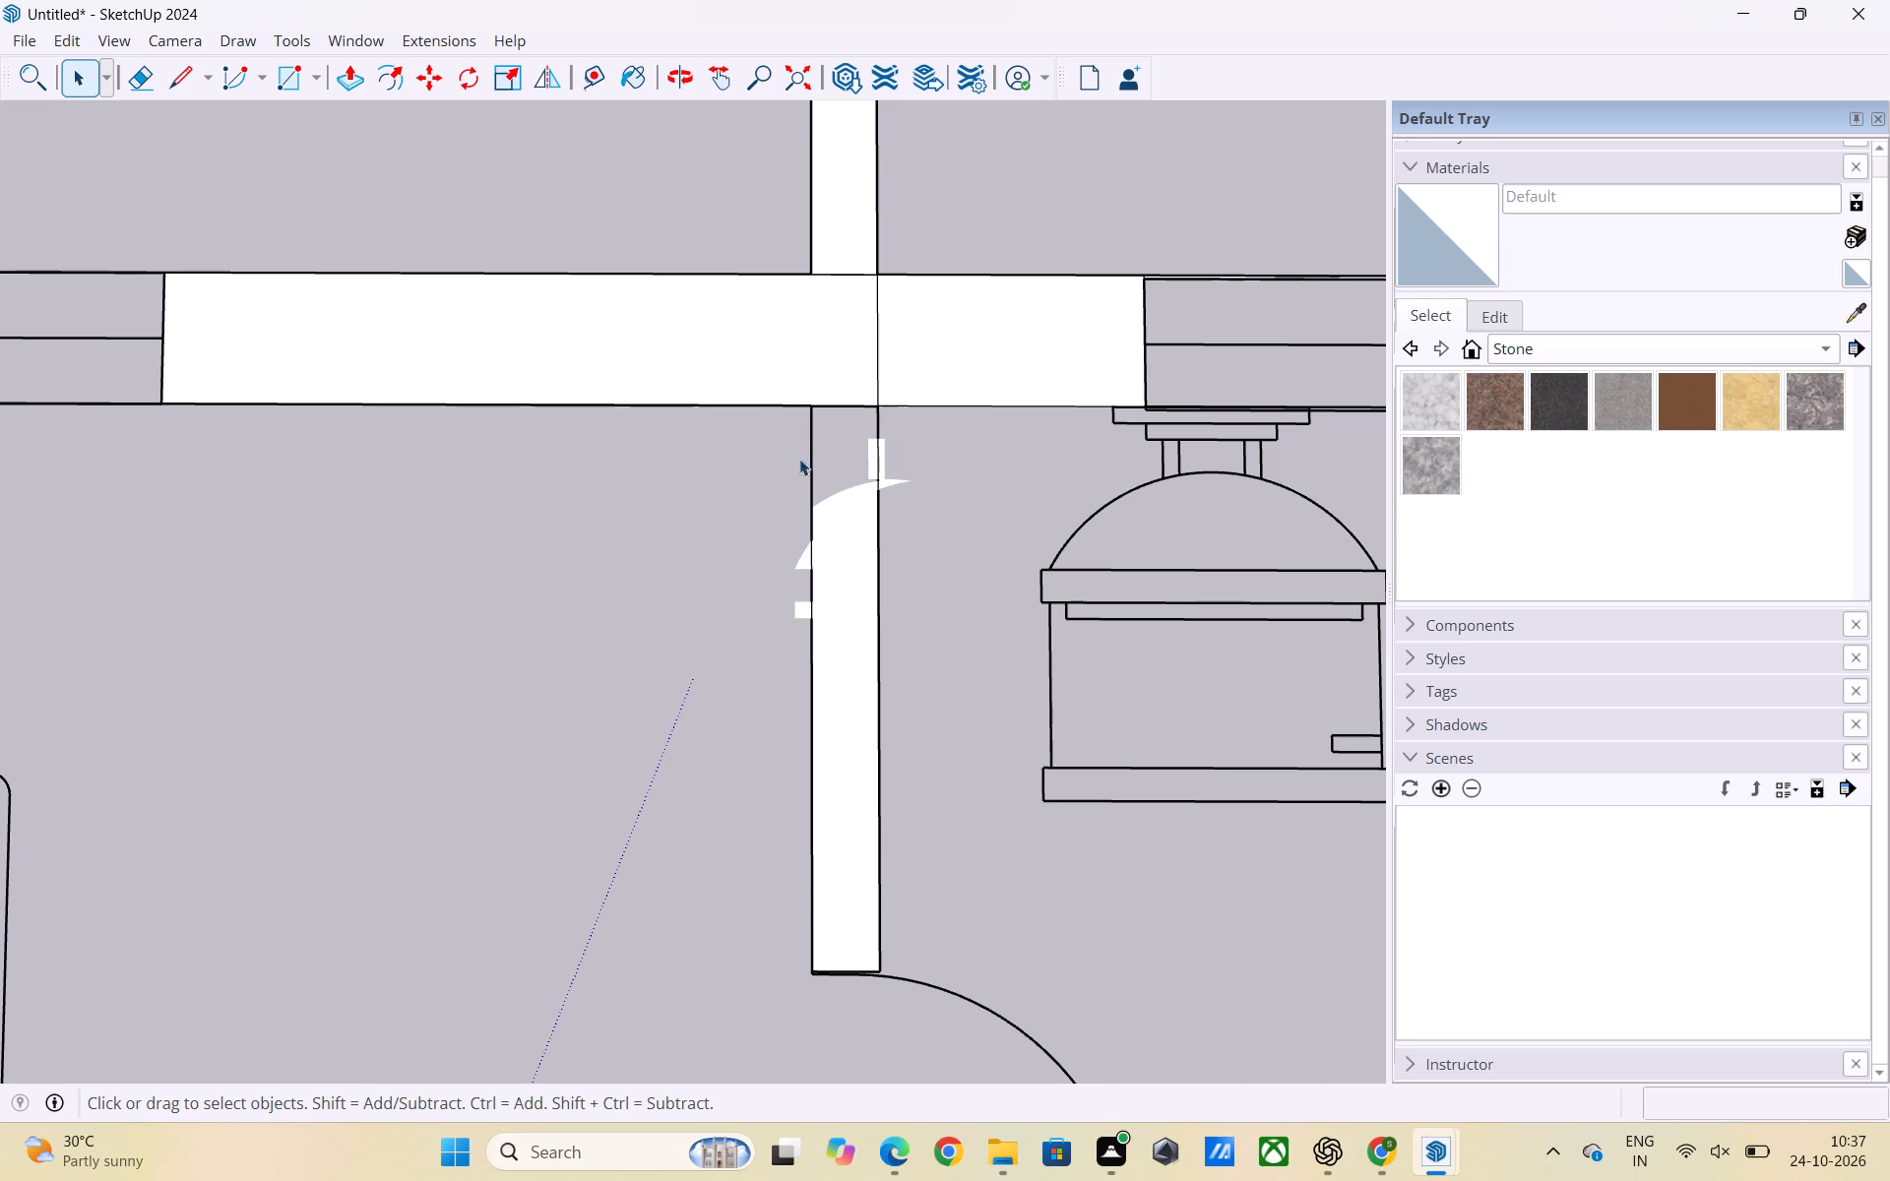
pyautogui.keyDown('ctrl'); pyautogui.click(804, 608); pyautogui.keyUp('ctrl')
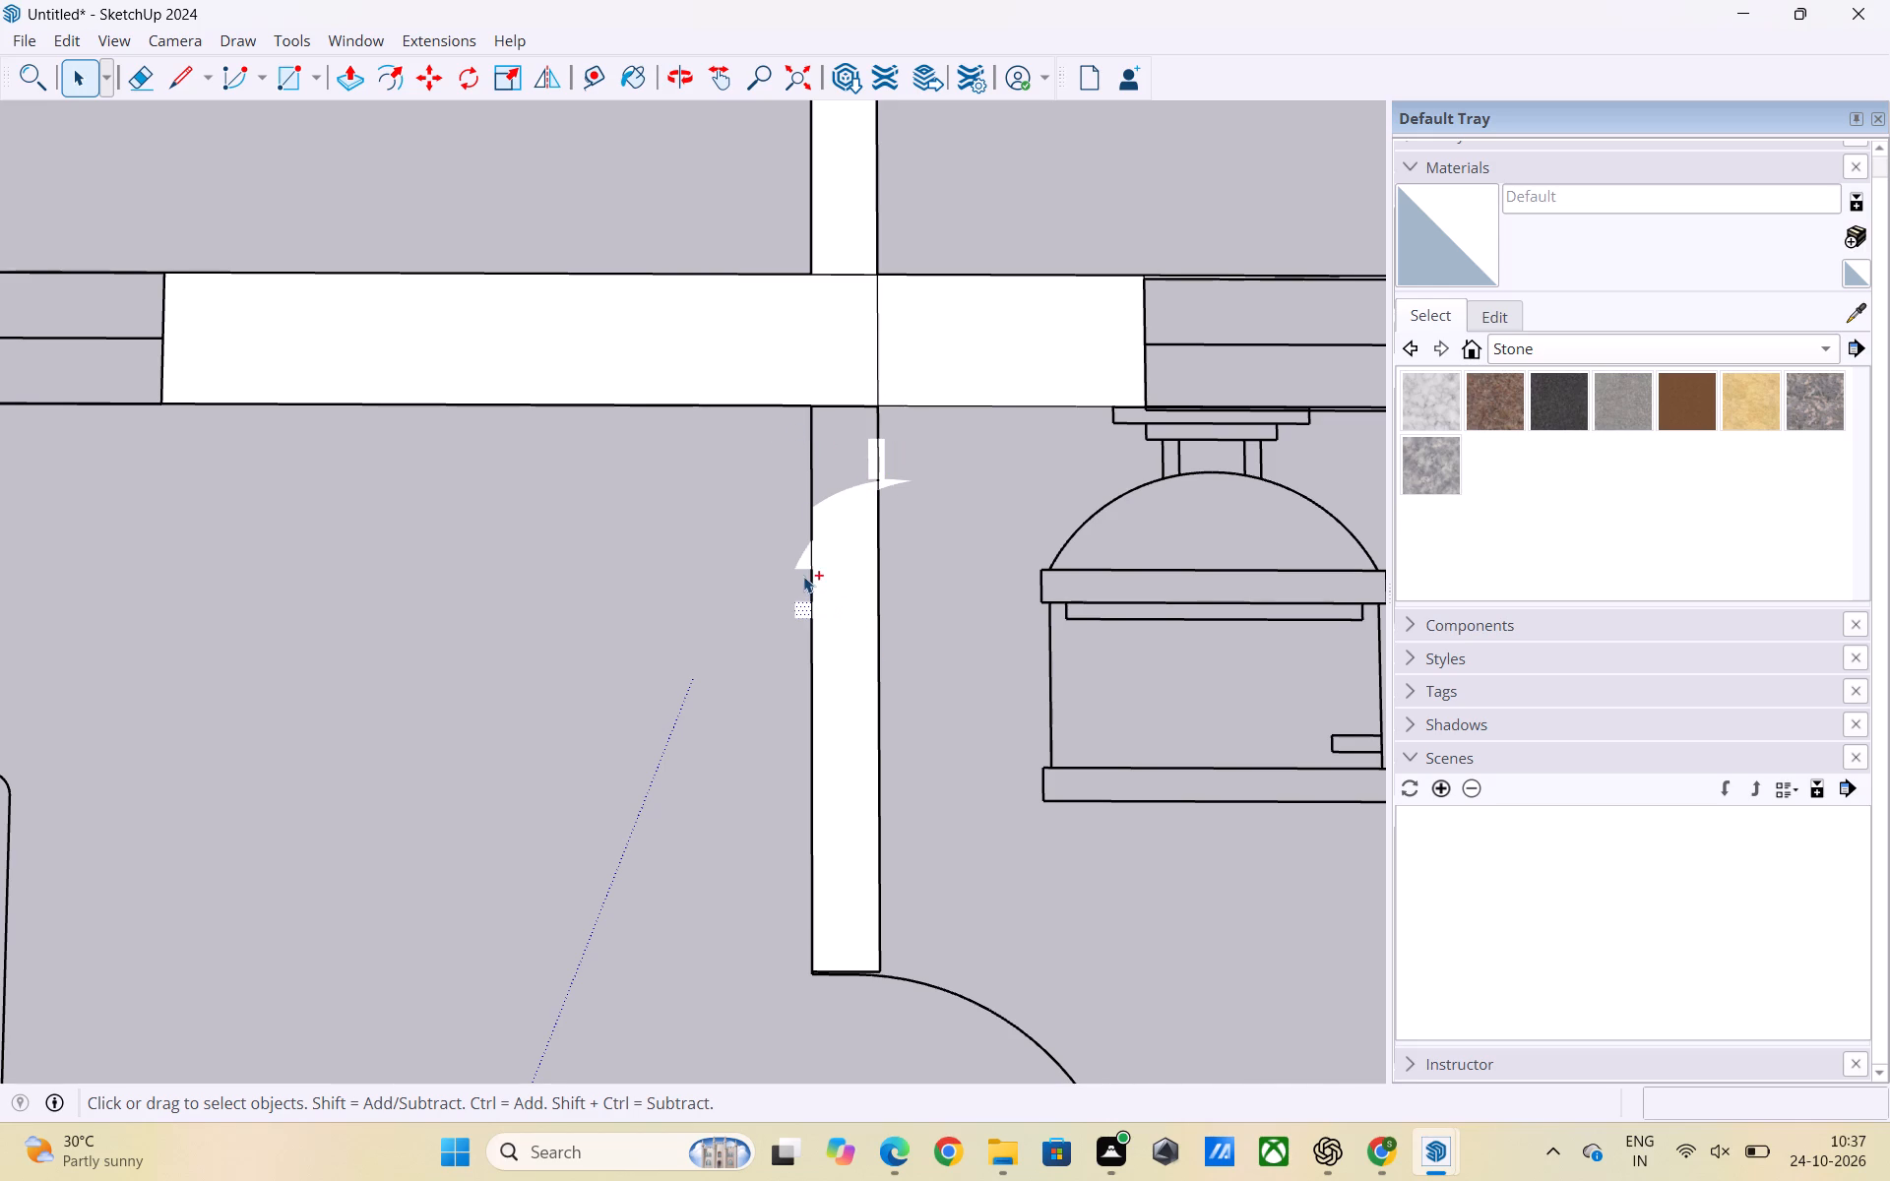
pyautogui.keyDown('ctrl'); pyautogui.click(801, 566); pyautogui.keyUp('ctrl')
pyautogui.press('Delete')
# Delete the remaining stray slivers along the toilet-side edge of the bedroom–toilet wall, between the outer wall and the curved face edge.
pyautogui.scroll(-7, 890, 549)
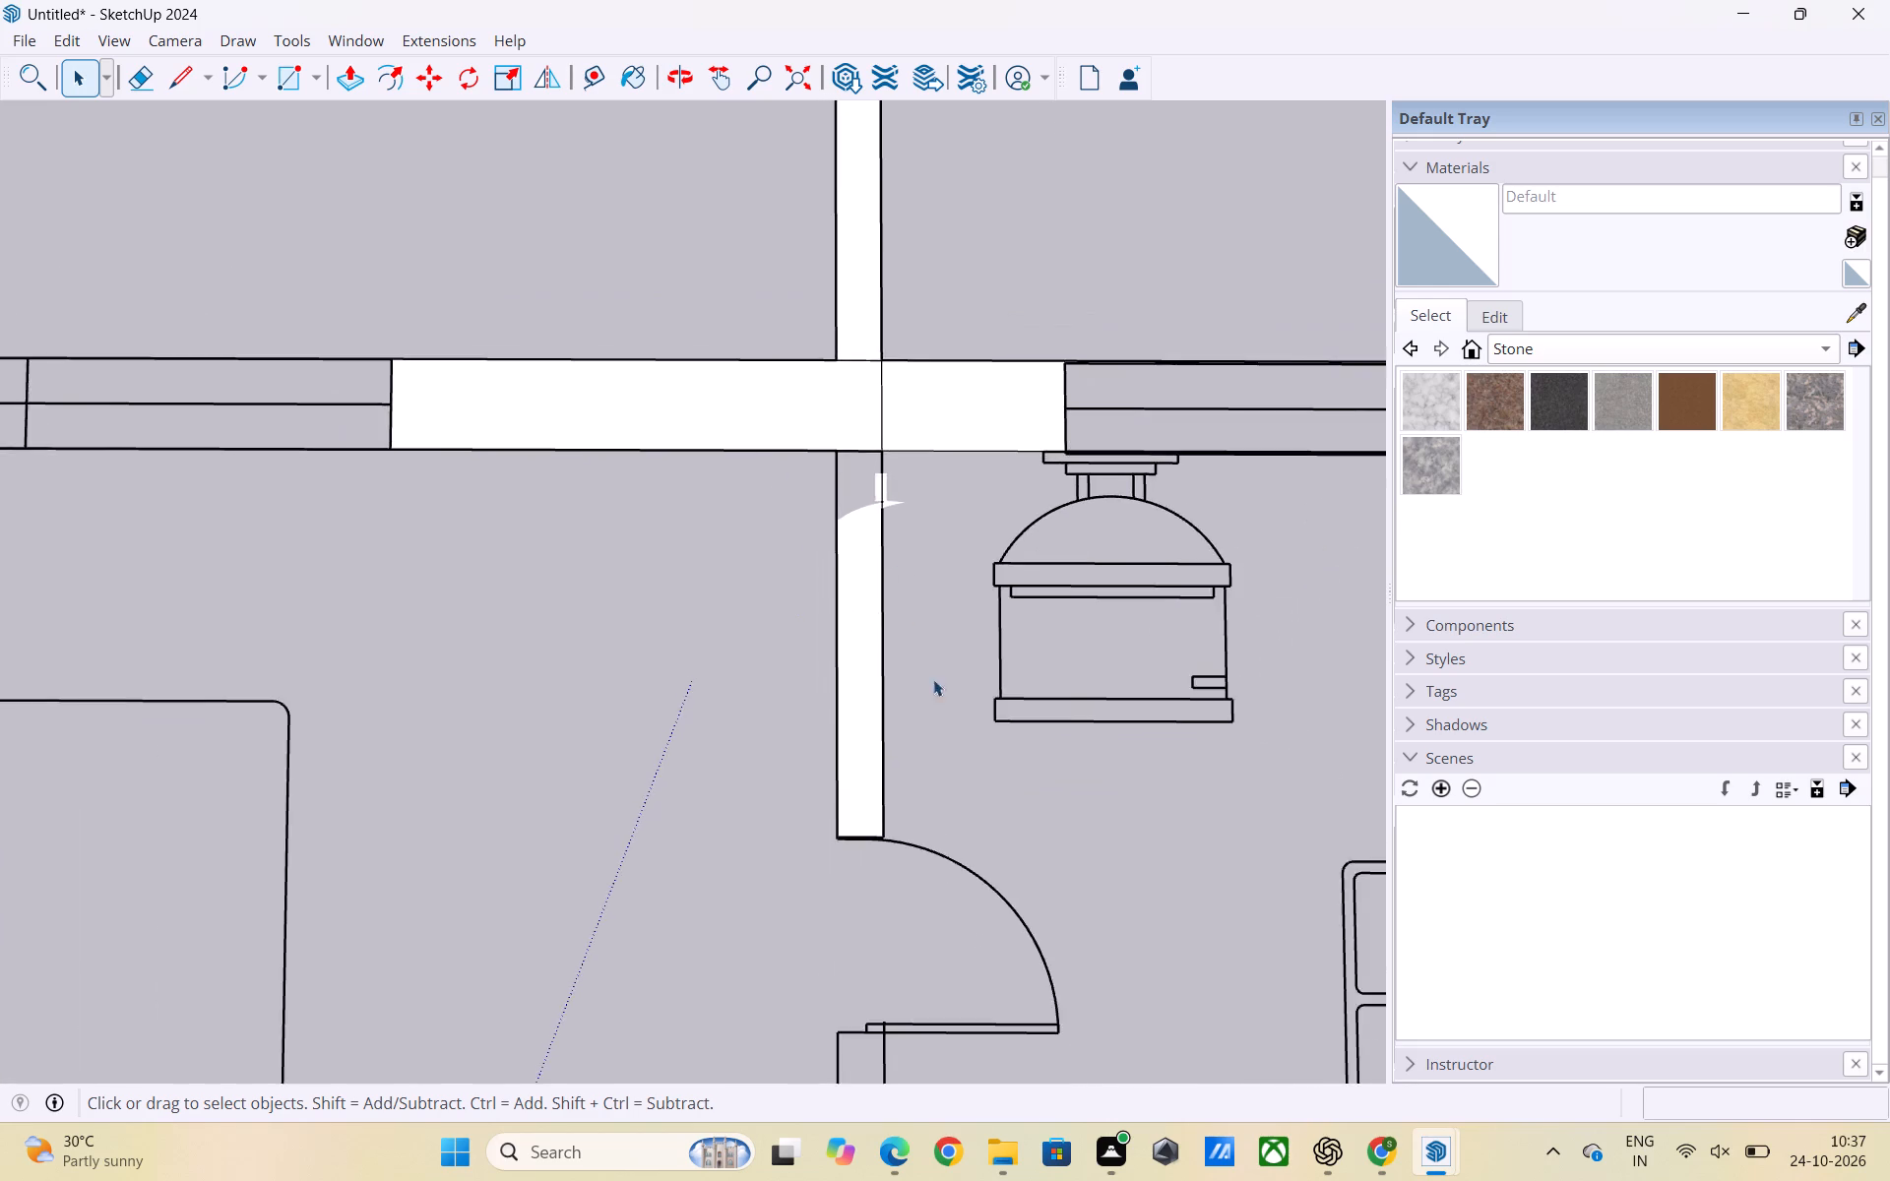
pyautogui.scroll(-18, 933, 679)
pyautogui.scroll(-2, 552, 331)
pyautogui.scroll(3, 807, 504)
pyautogui.scroll(-3, 1040, 523)
pyautogui.scroll(8, 829, 449)
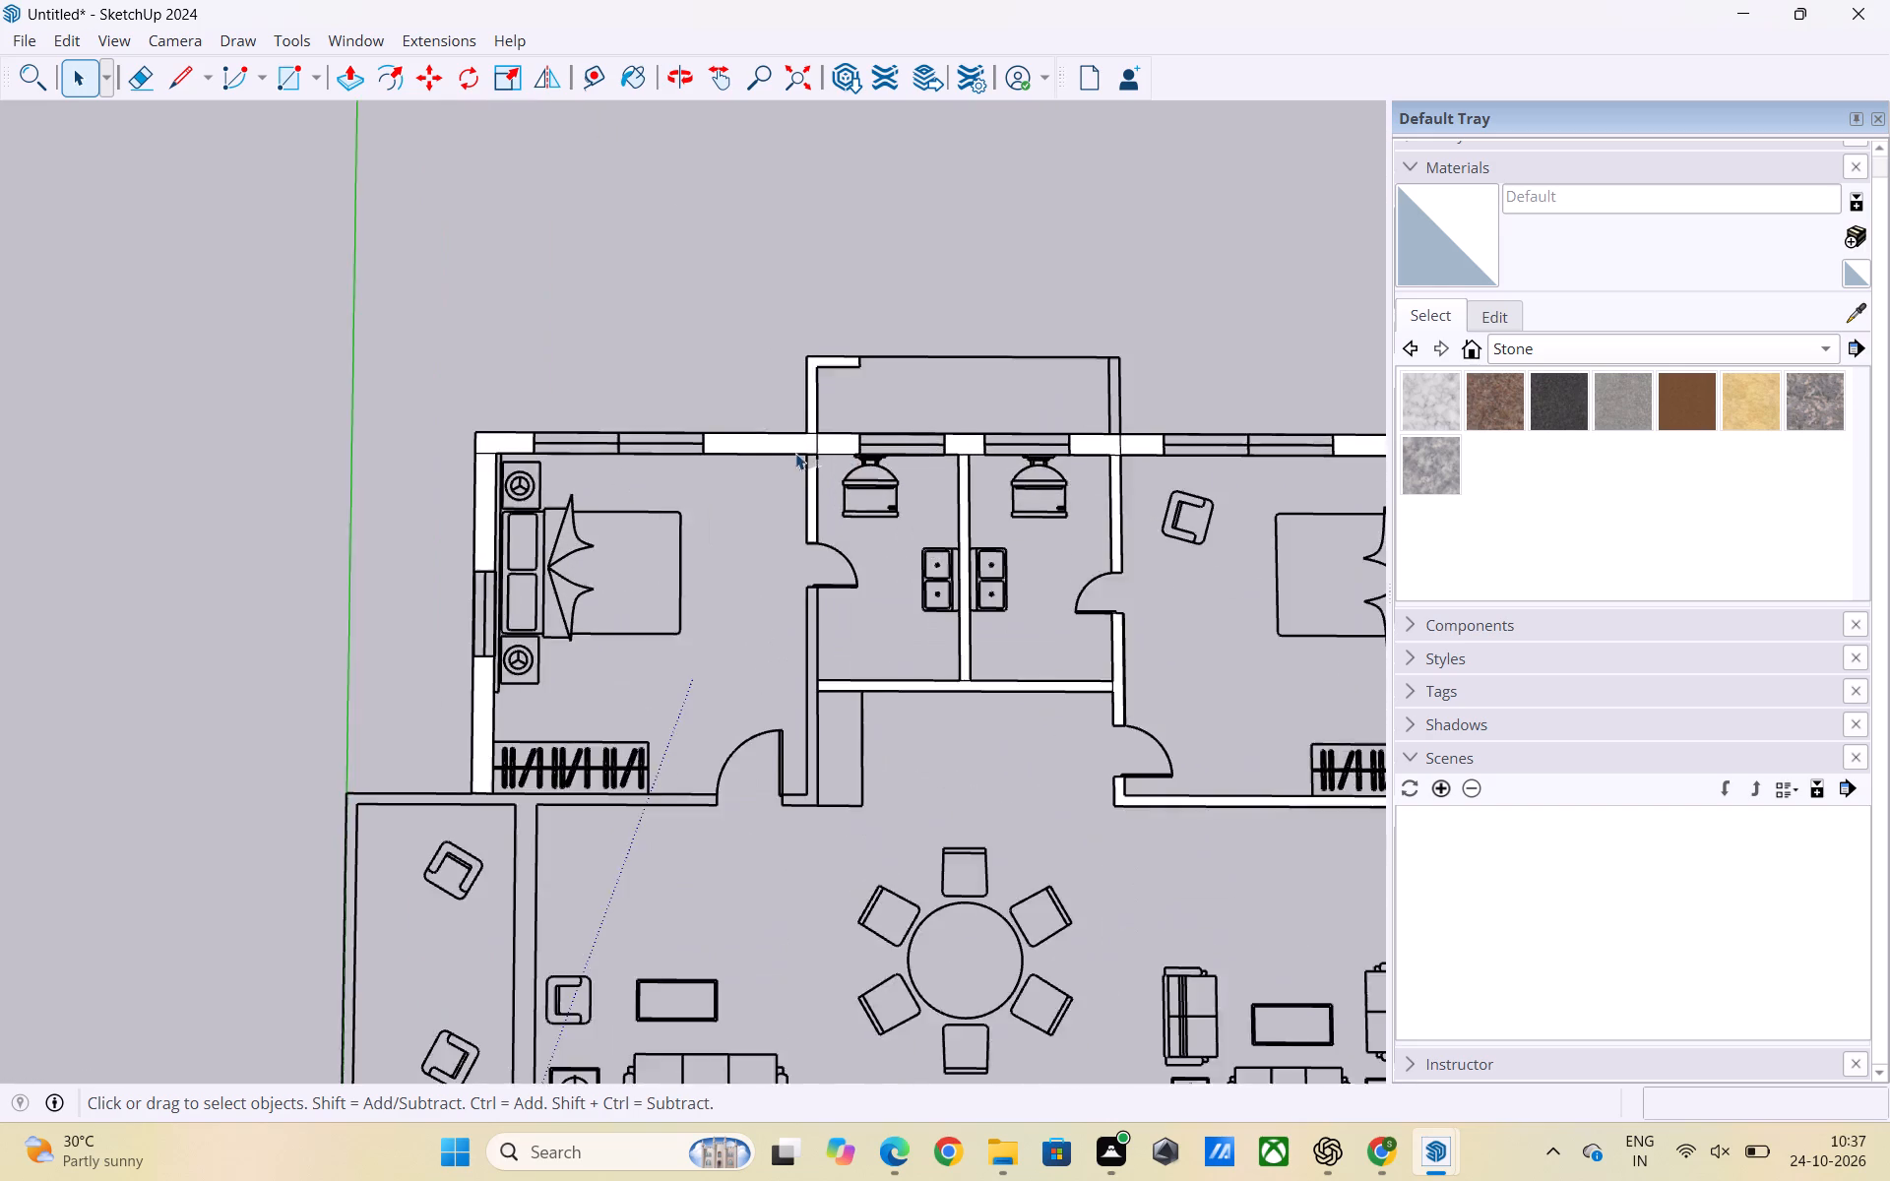
pyautogui.scroll(2, 795, 453)
pyautogui.scroll(-6, 563, 397)
pyautogui.scroll(14, 717, 441)
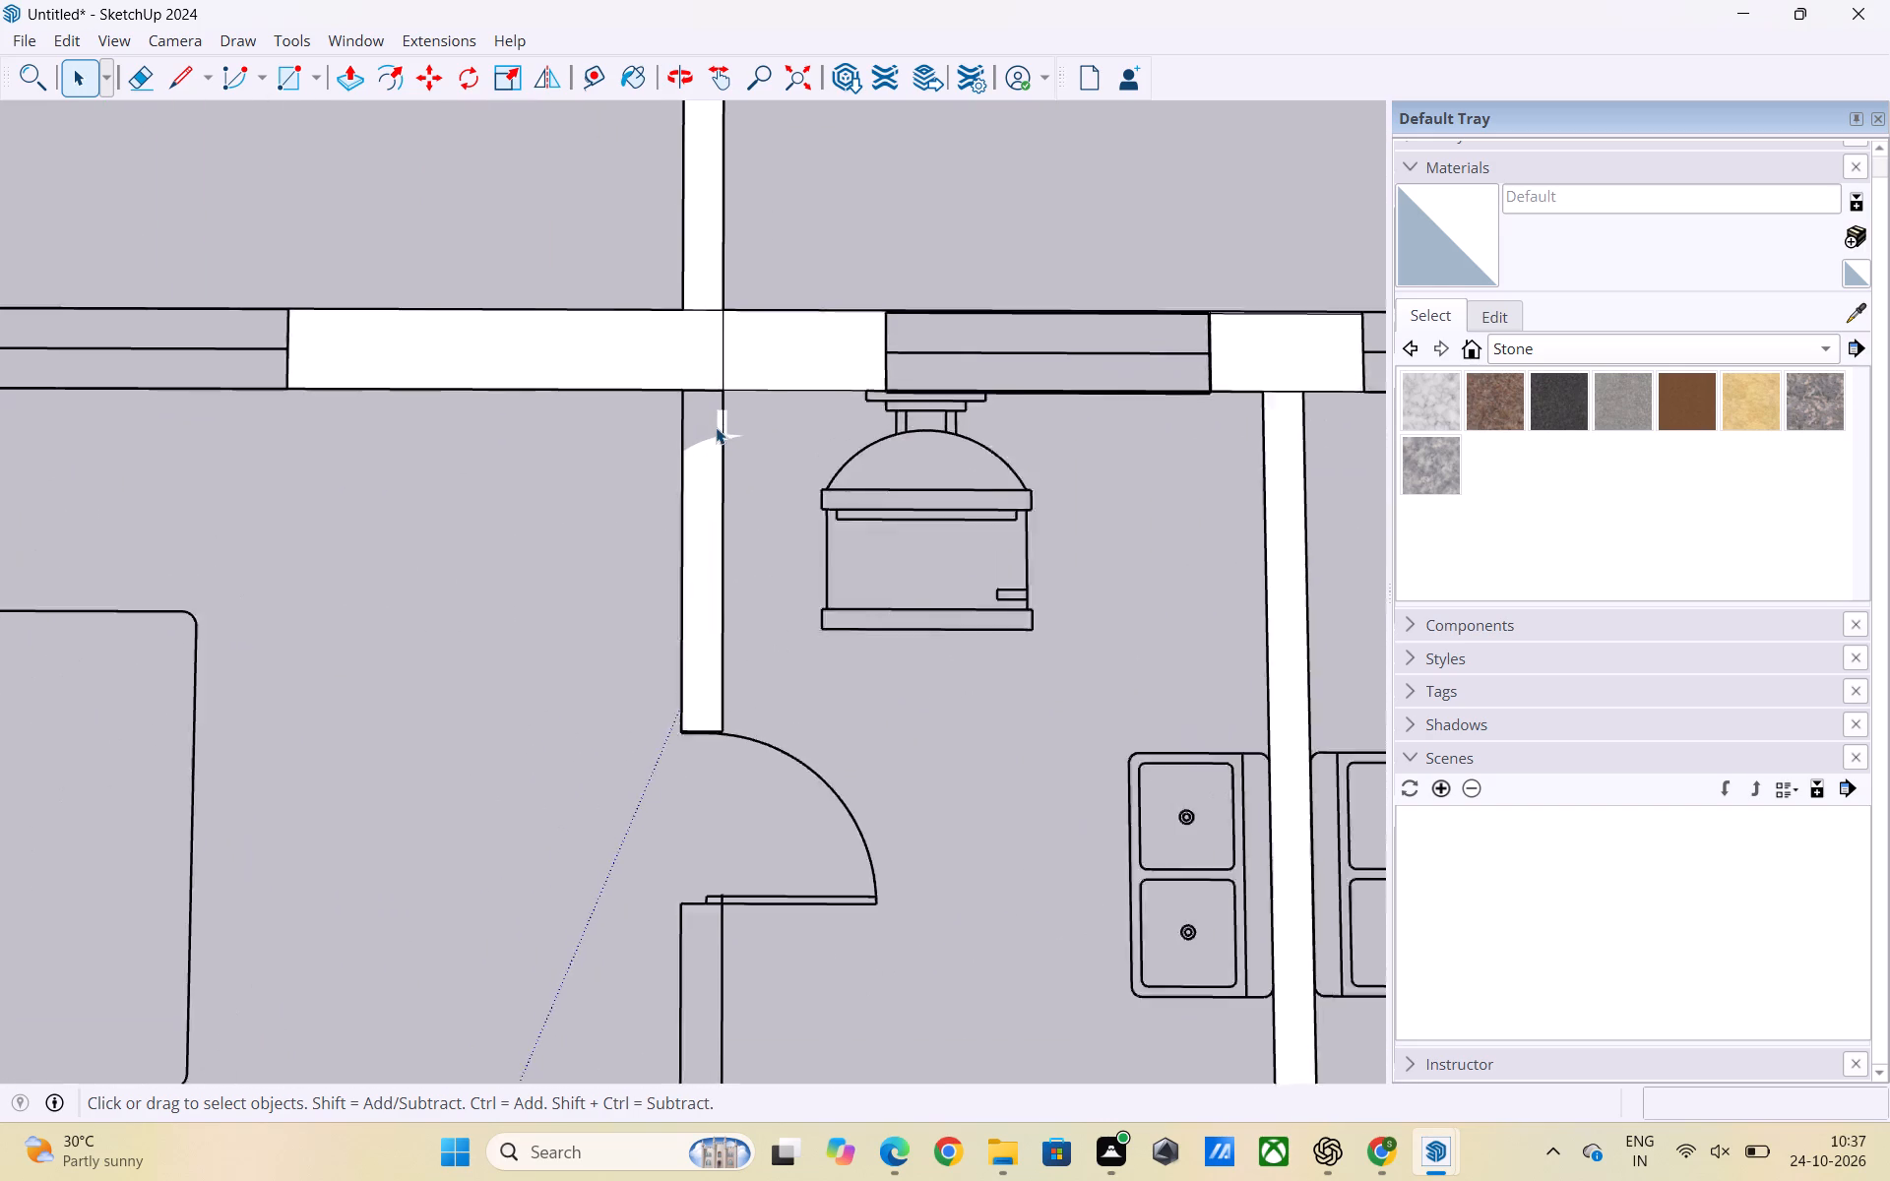
pyautogui.scroll(8, 716, 427)
pyautogui.keyDown('ctrl'); pyautogui.scroll(3, 734, 404); pyautogui.keyUp('ctrl')
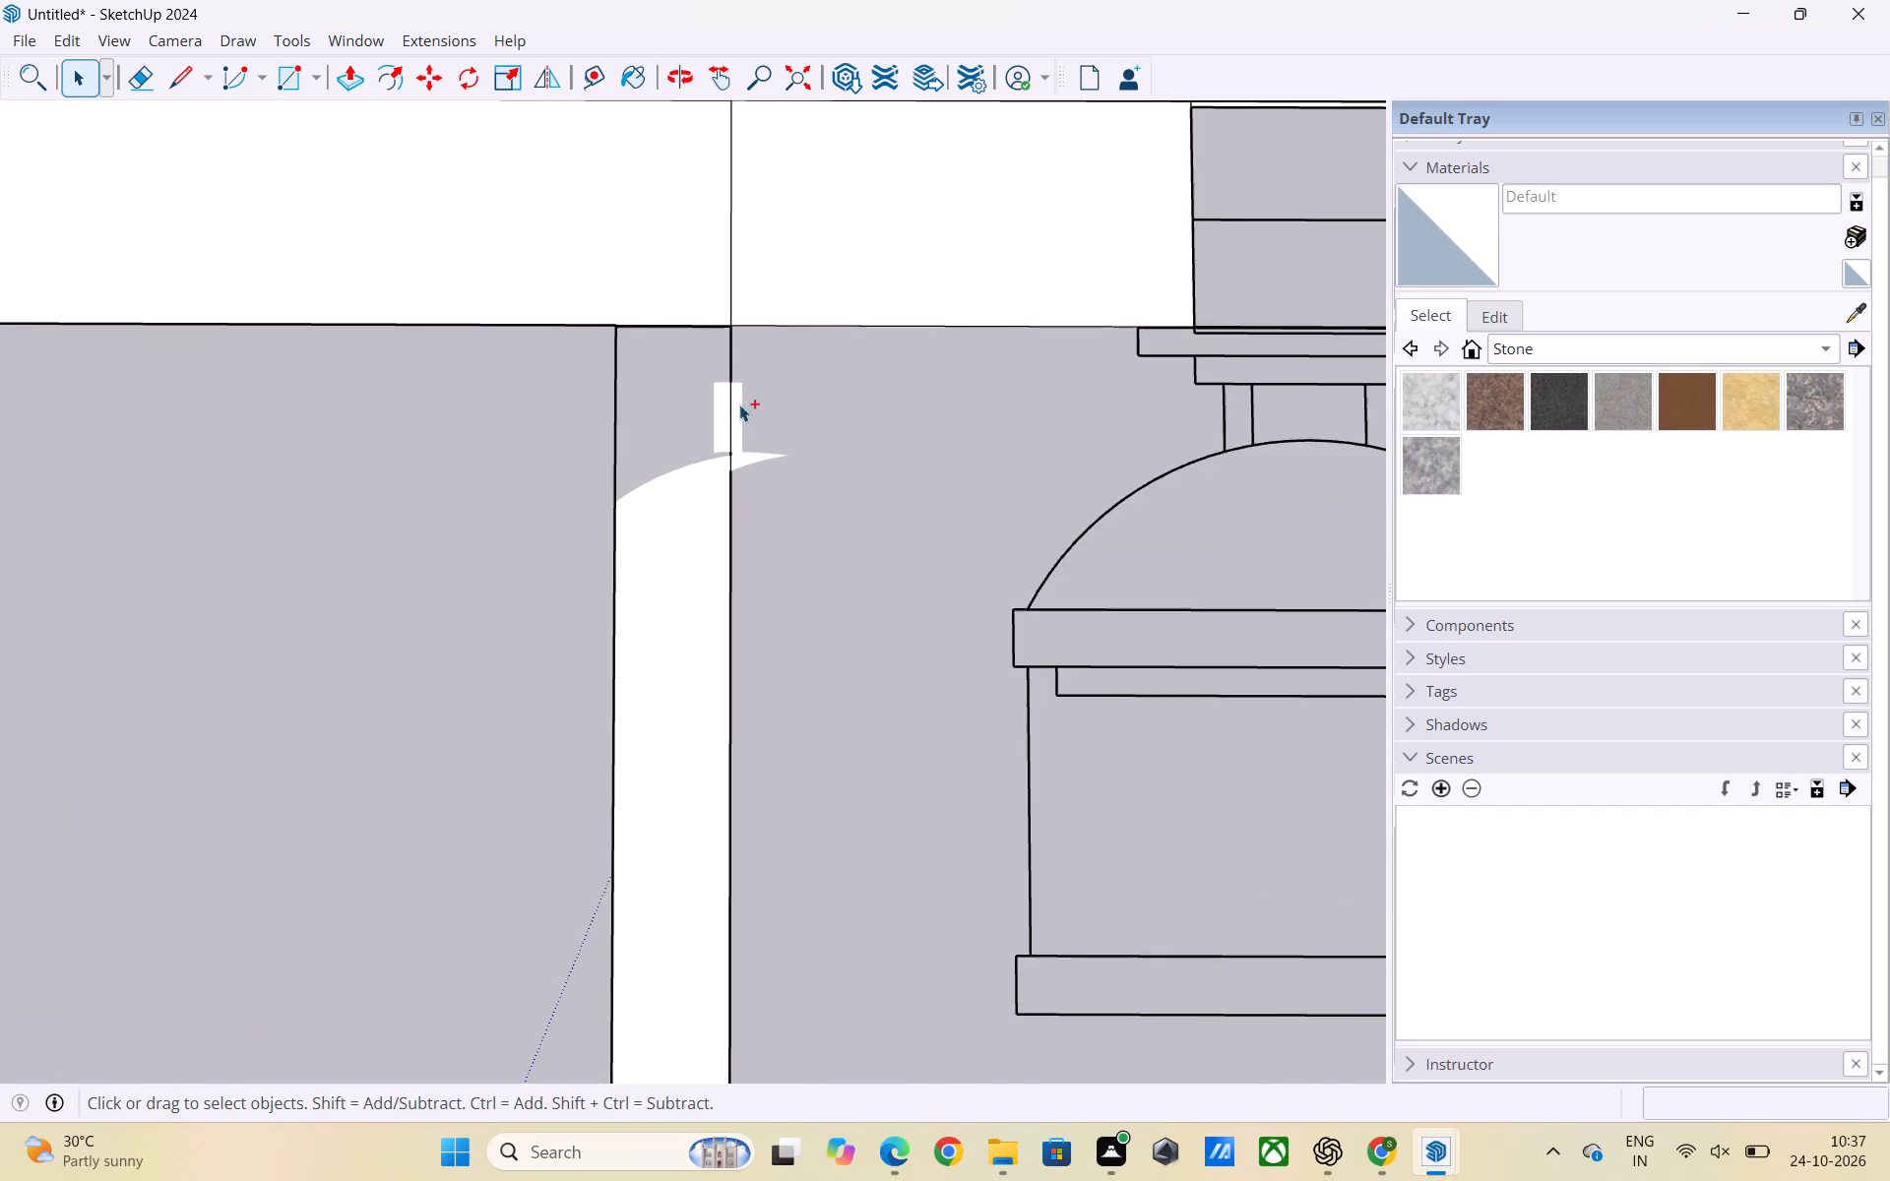
pyautogui.keyDown('ctrl'); pyautogui.click(740, 428); pyautogui.keyUp('ctrl')
pyautogui.keyDown('ctrl'); pyautogui.click(747, 458); pyautogui.keyUp('ctrl')
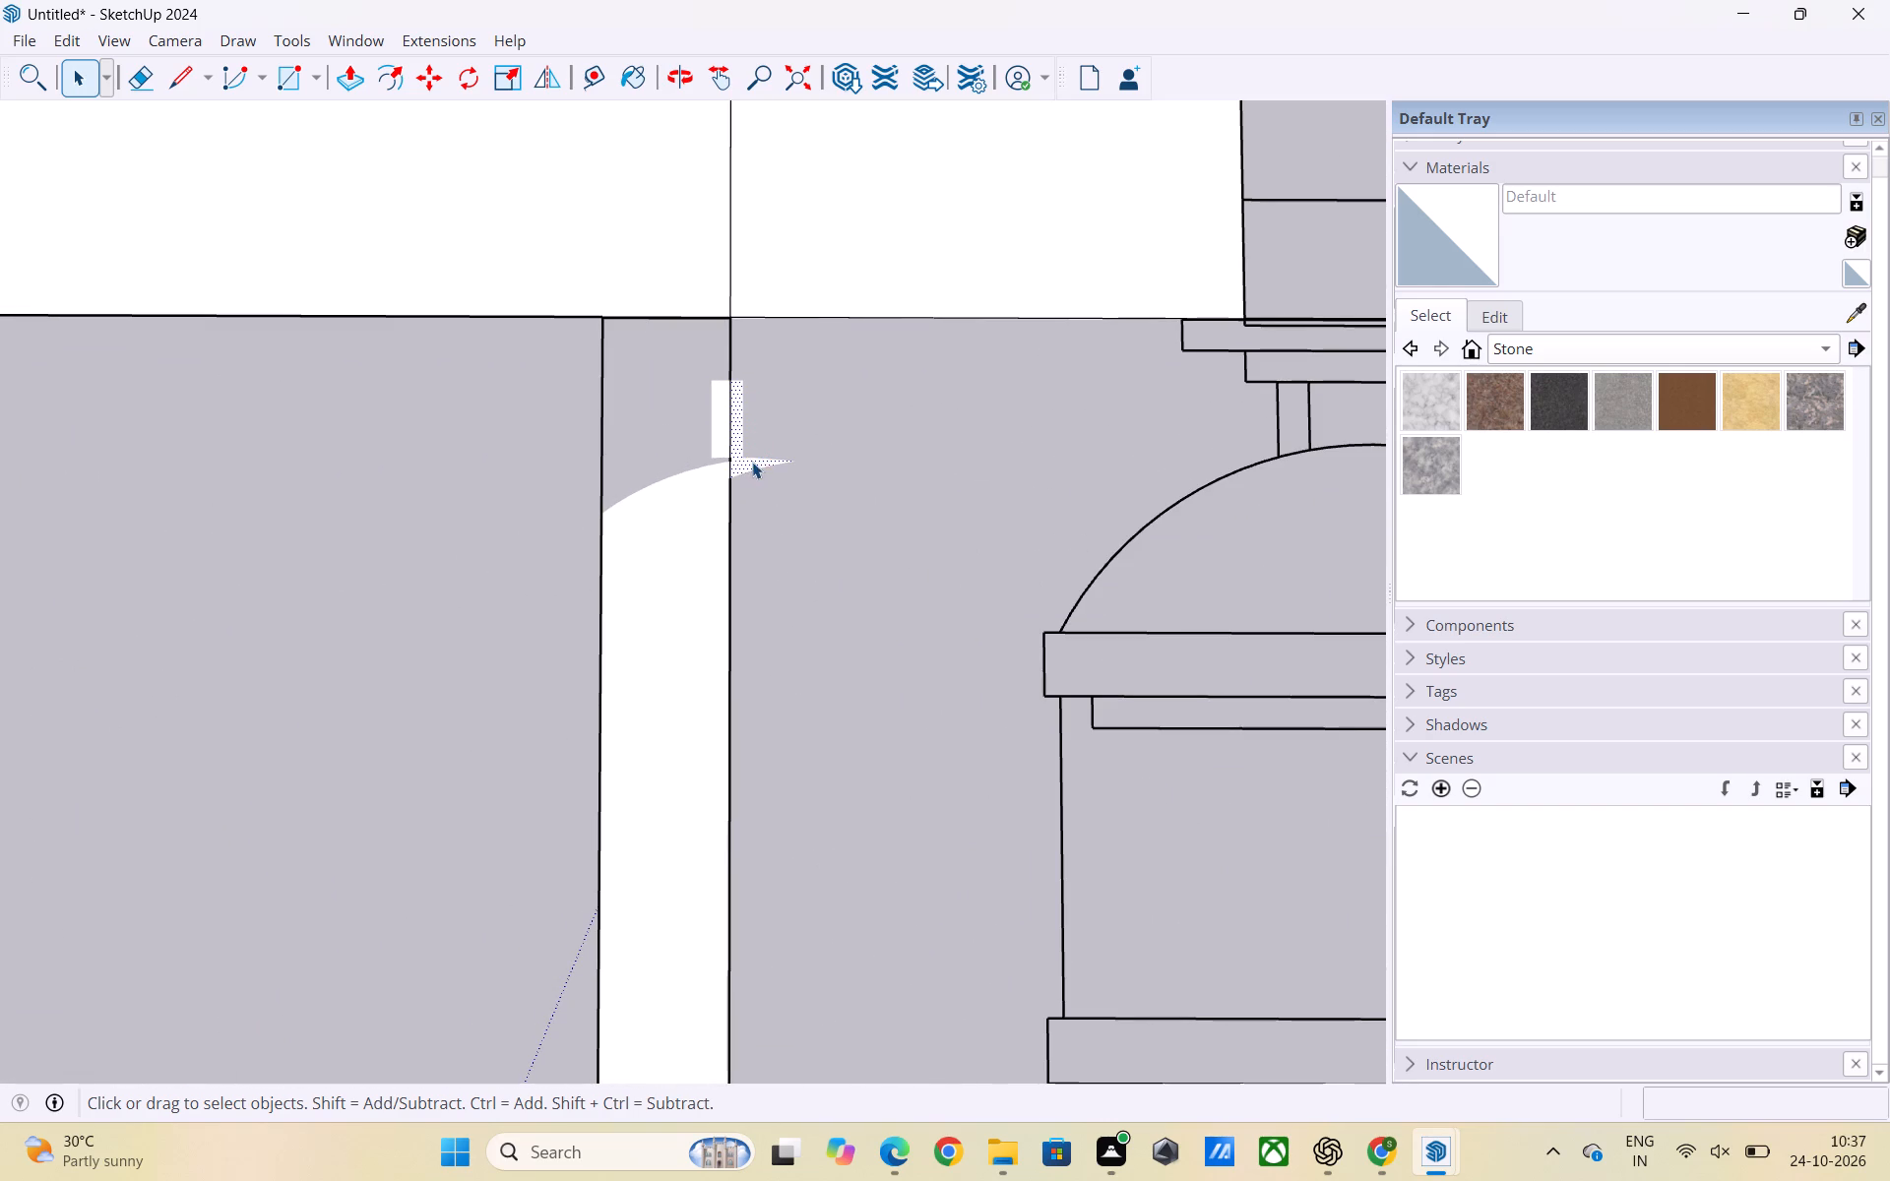
pyautogui.press('Delete')
pyautogui.click(744, 457)
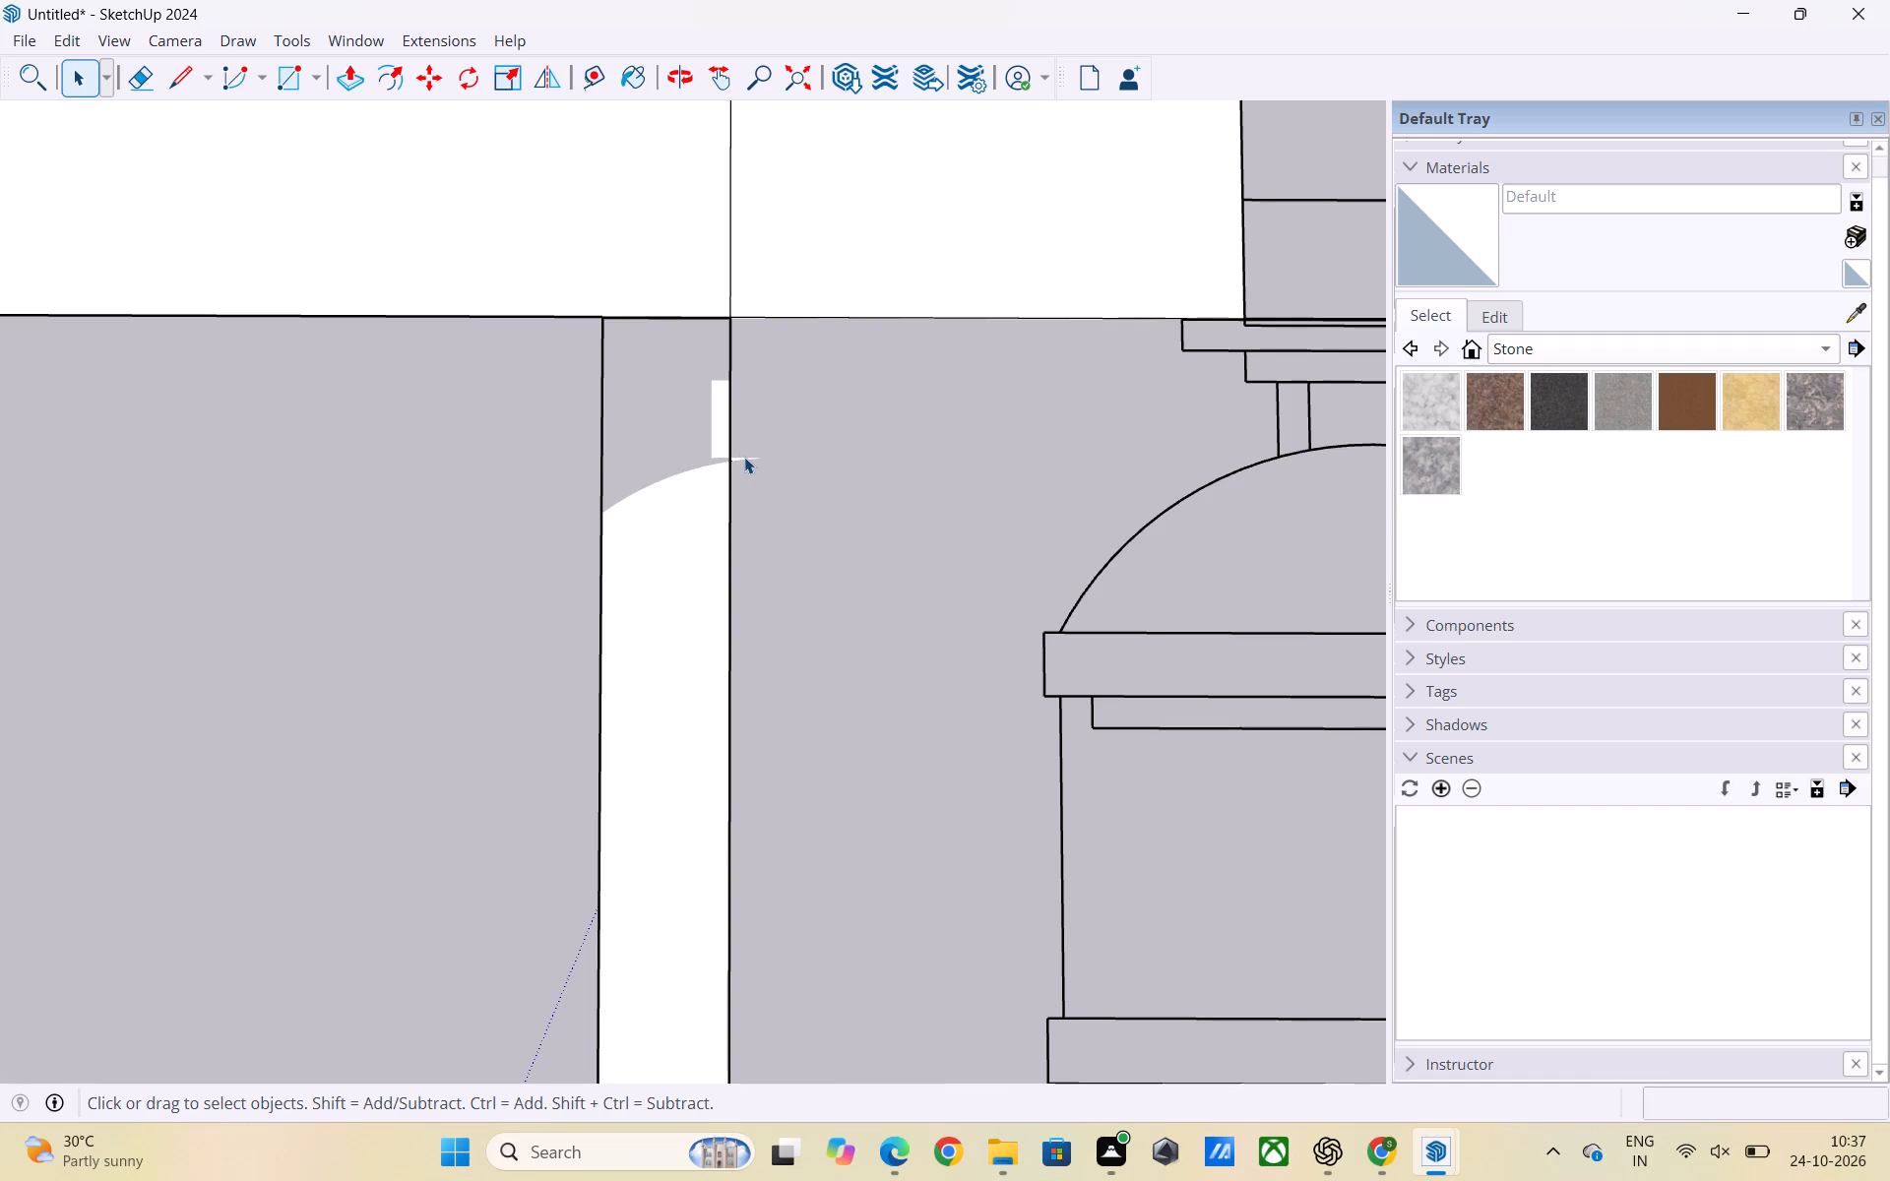
pyautogui.press('Delete')
pyautogui.scroll(-2, 758, 421)
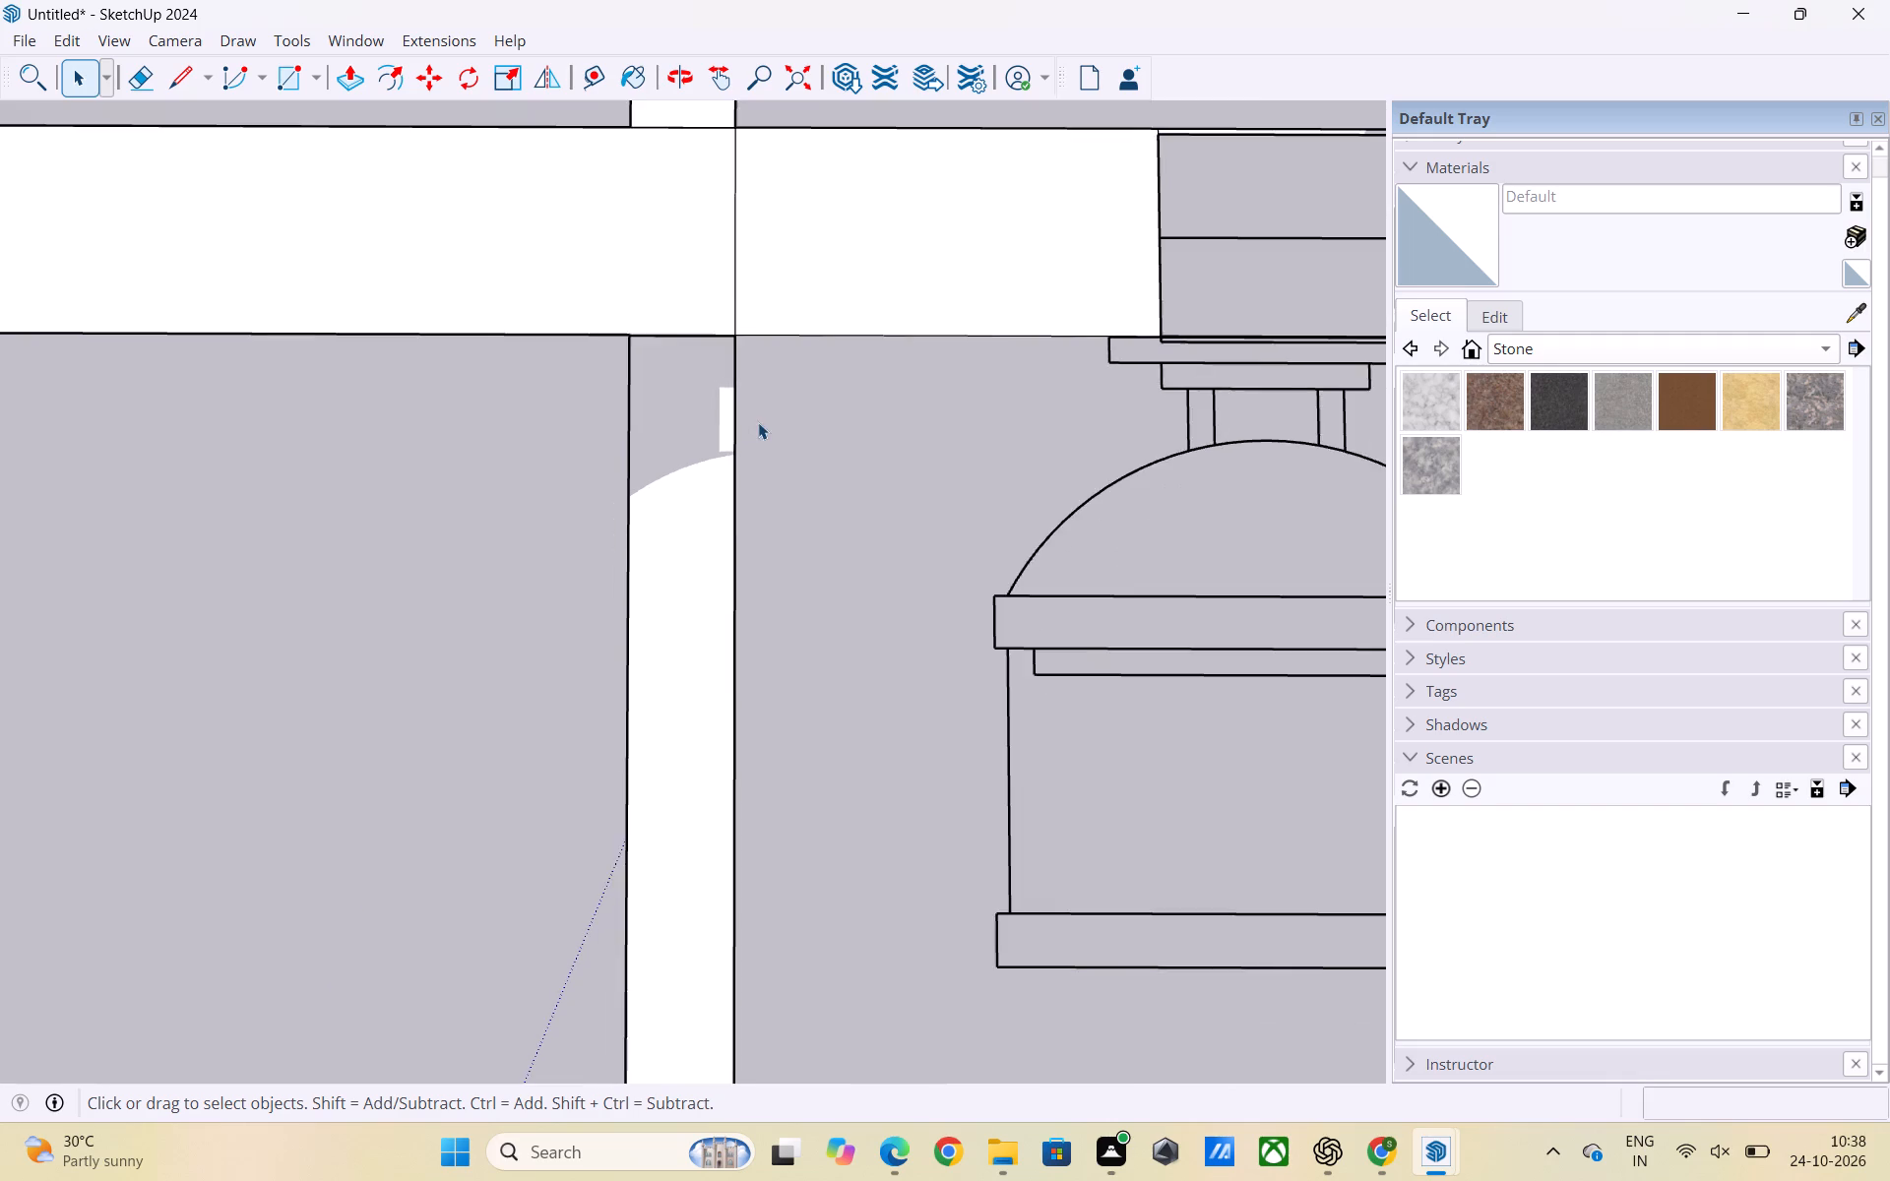
pyautogui.scroll(3, 687, 411)
pyautogui.click(743, 436)
pyautogui.press('Delete')
pyautogui.scroll(-2, 831, 441)
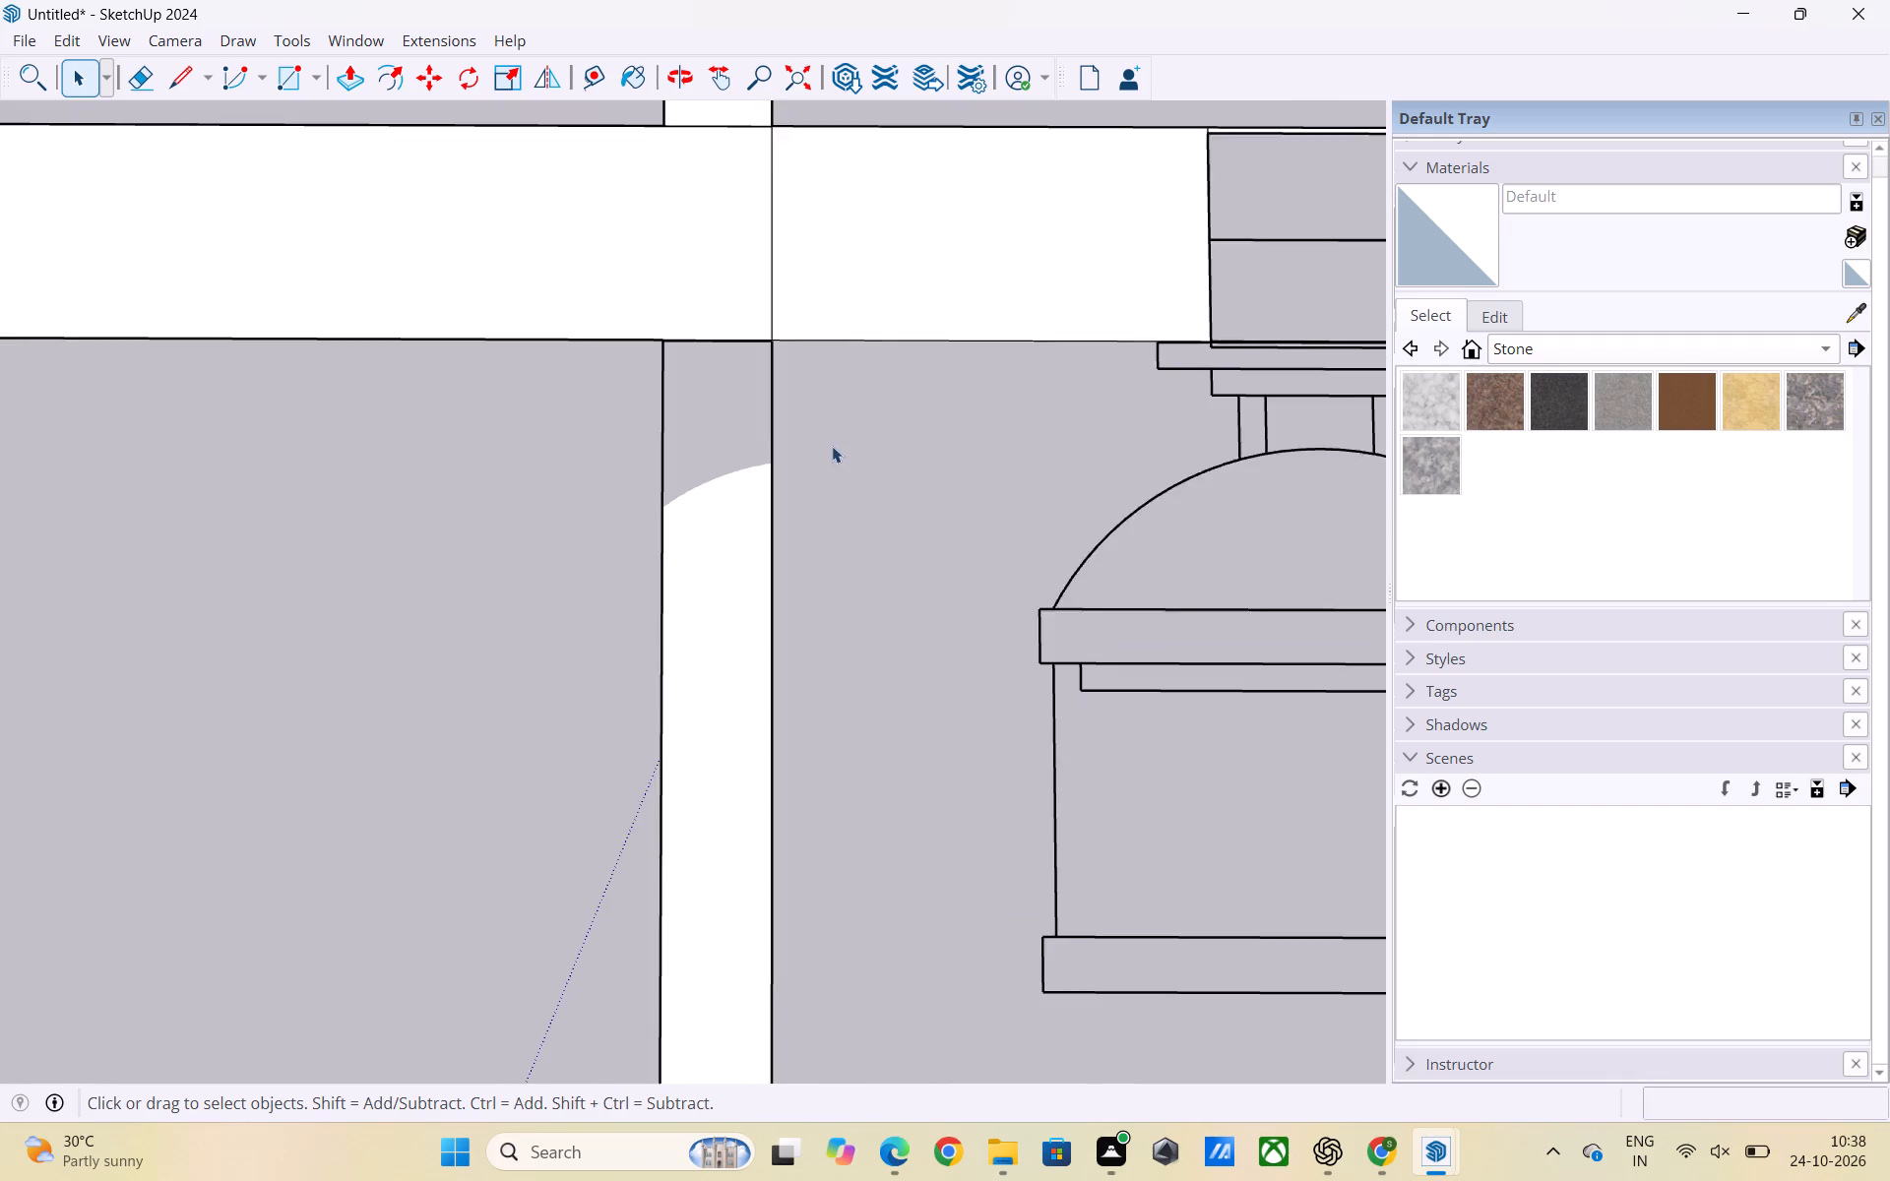
pyautogui.scroll(-11, 832, 446)
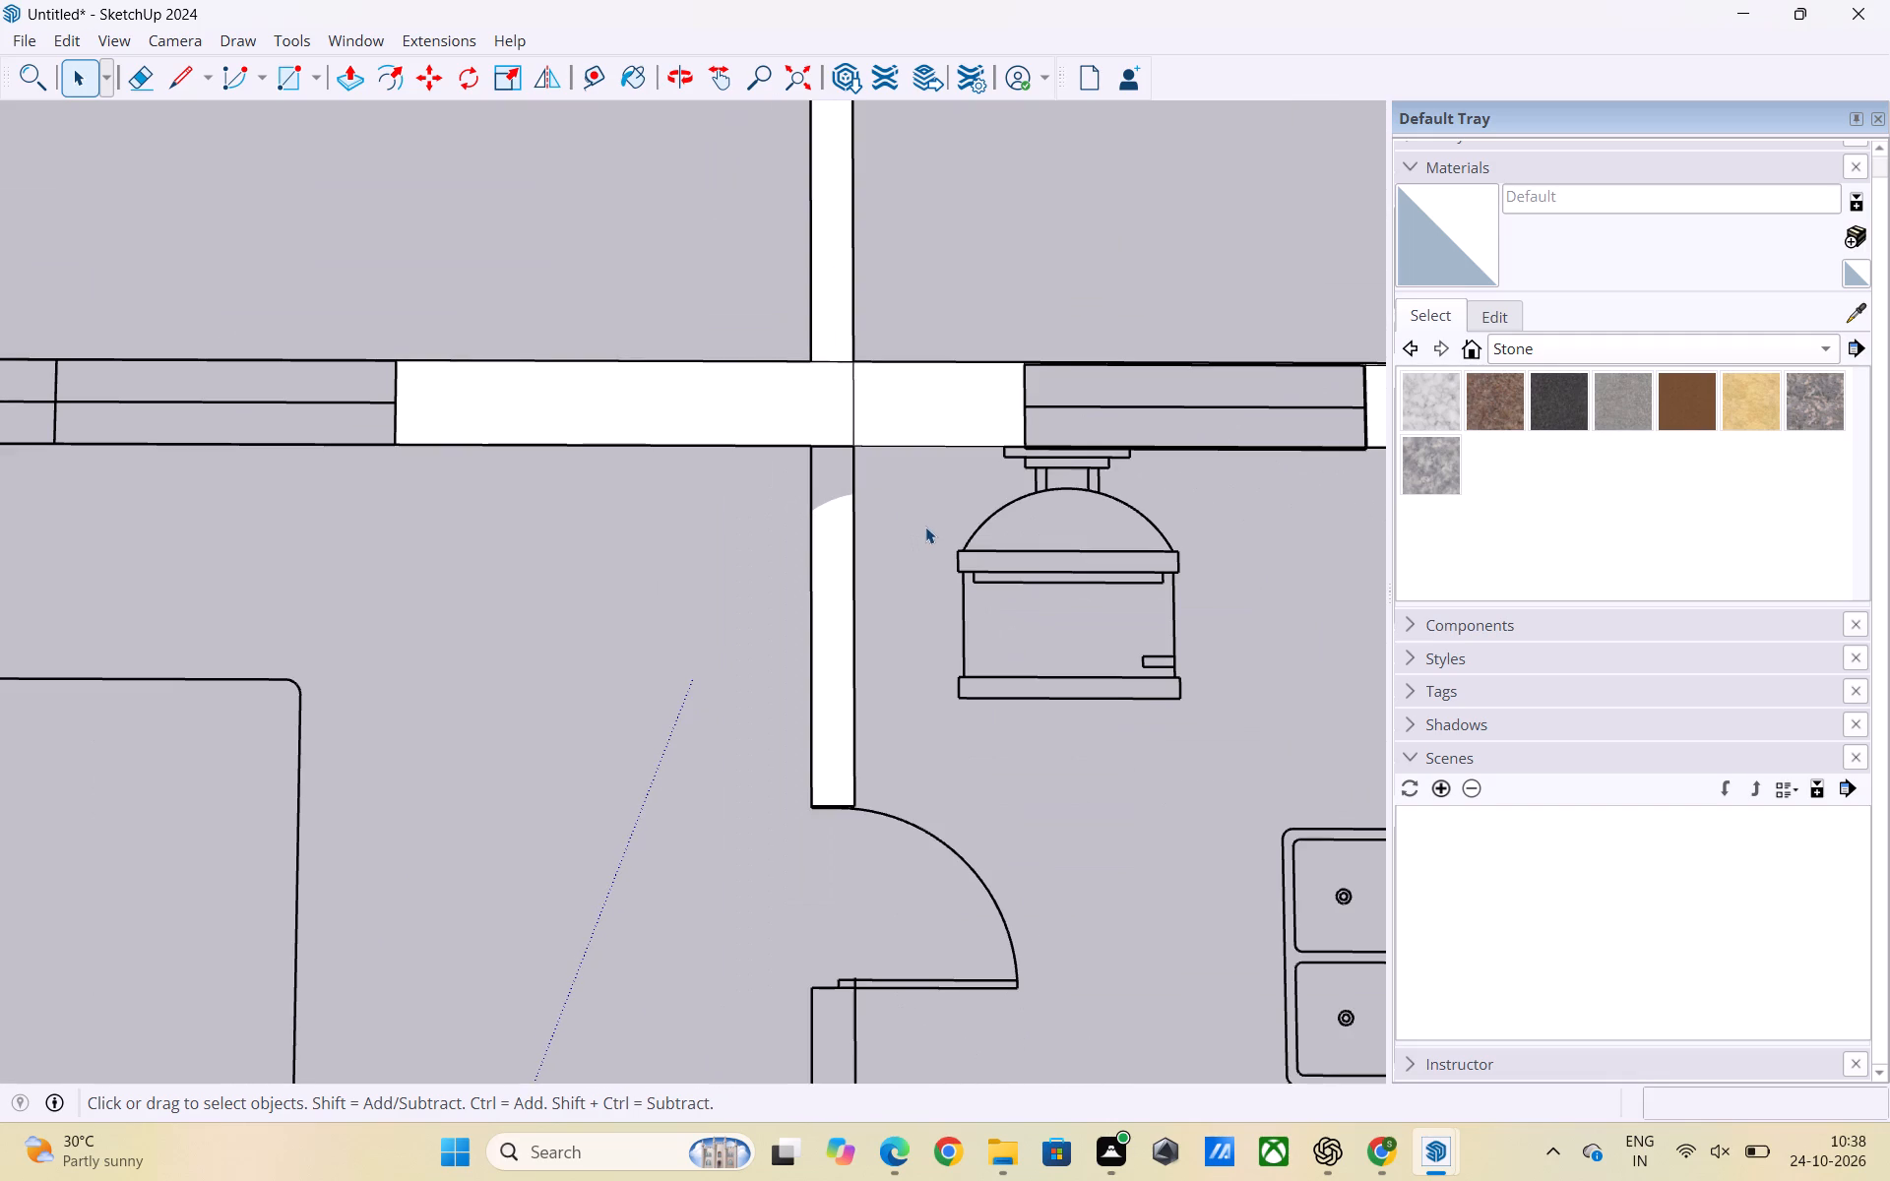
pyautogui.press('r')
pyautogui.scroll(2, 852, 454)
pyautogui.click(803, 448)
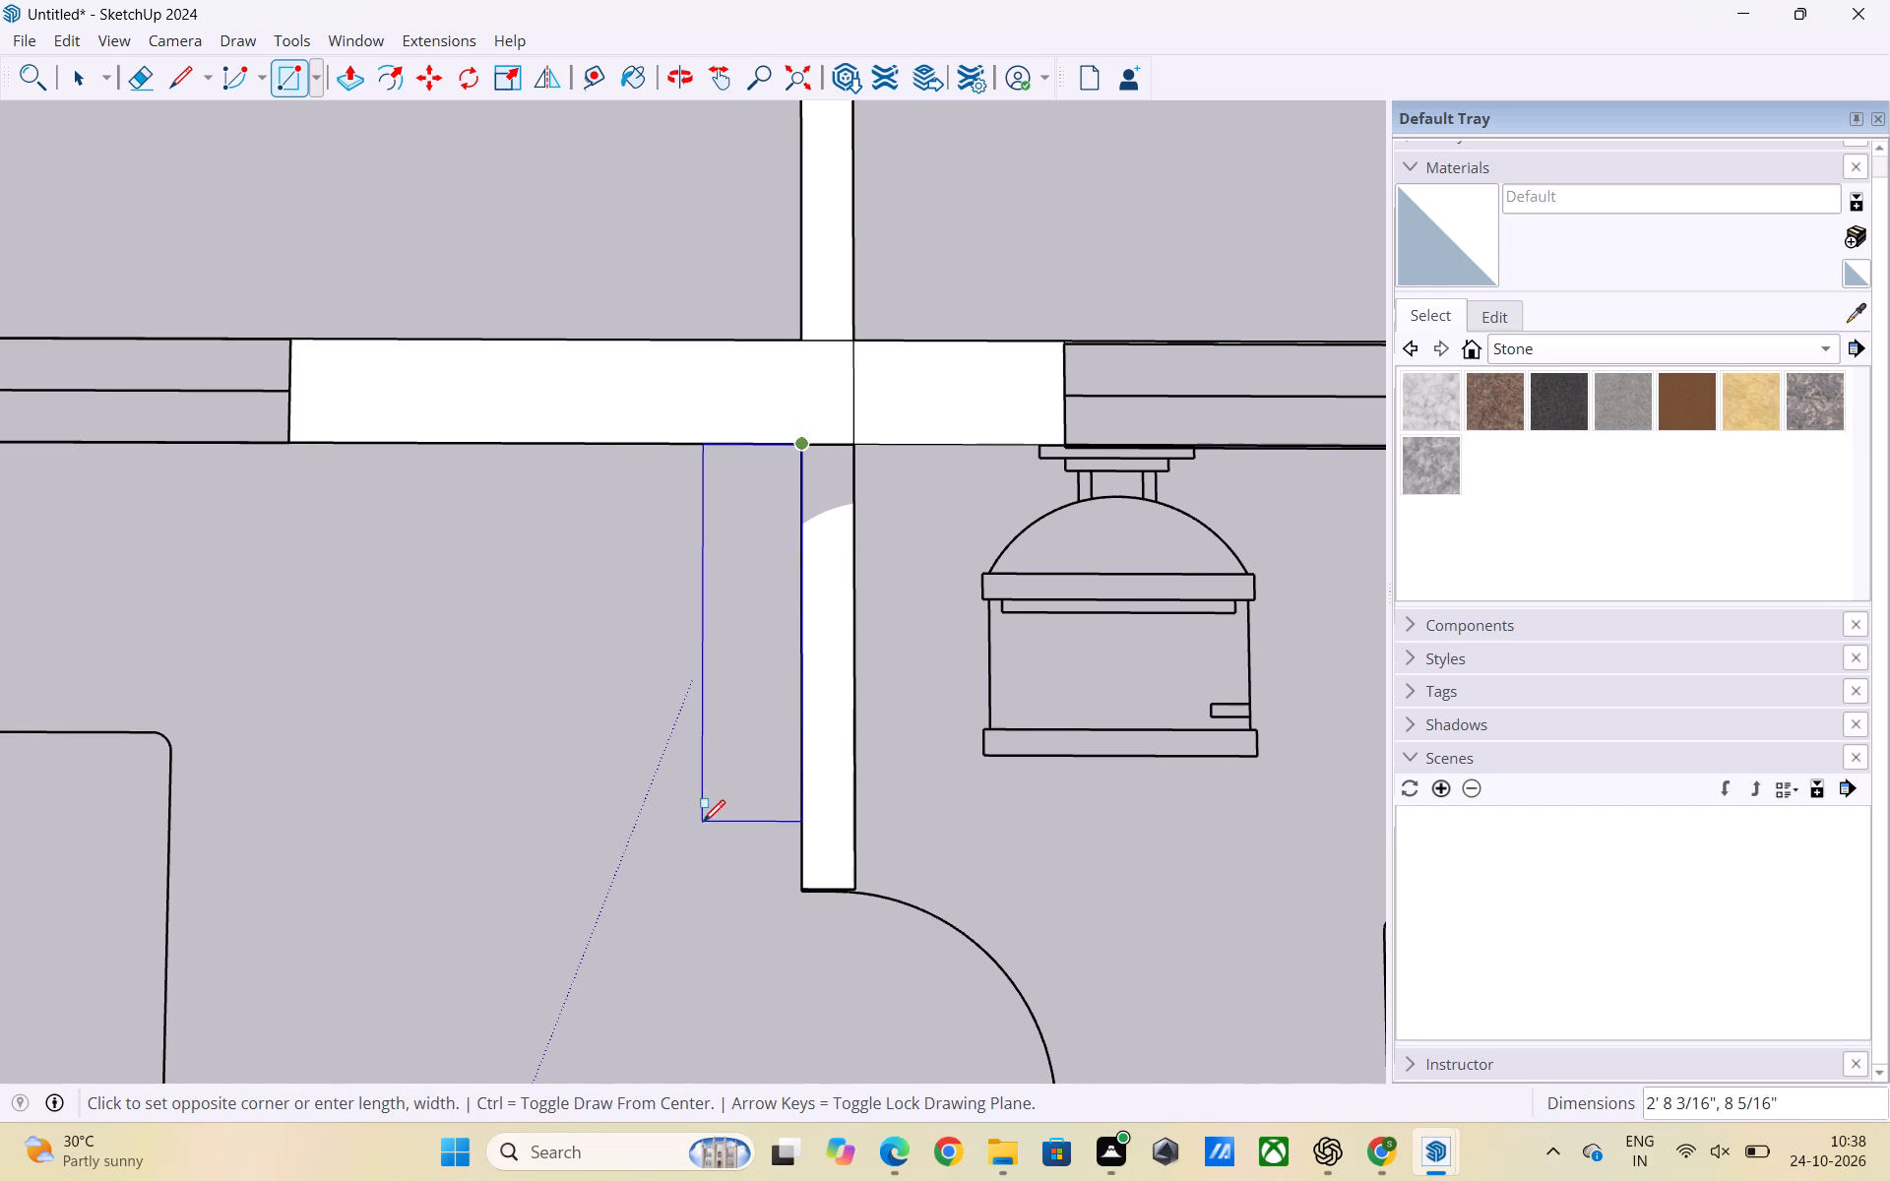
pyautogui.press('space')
# Delete all the face fragments filling the bedroom–toilet wall, from the curved top piece down to the toilet door.
pyautogui.scroll(-2, 364, 557)
pyautogui.scroll(3, 760, 500)
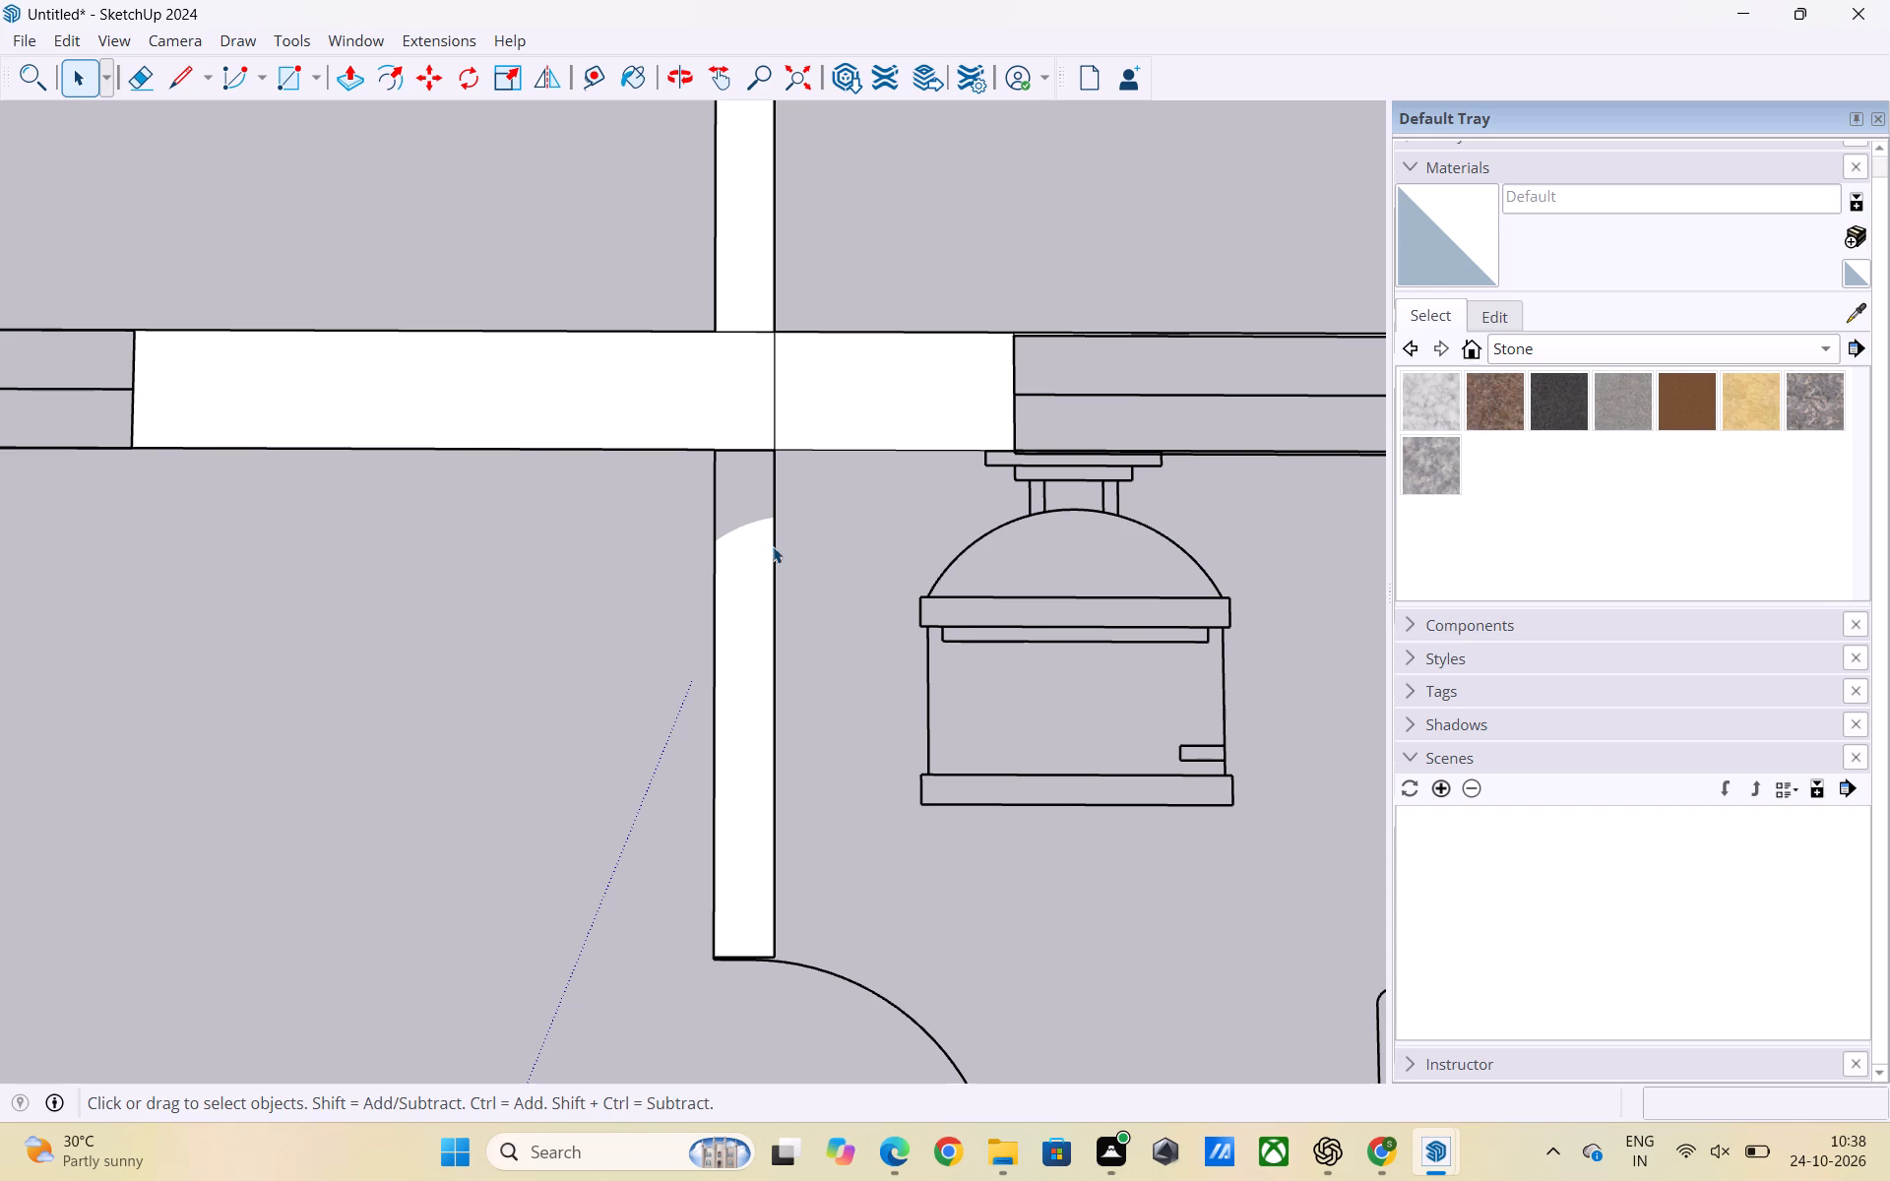
pyautogui.click(744, 587)
pyautogui.press('Delete')
pyautogui.click(741, 644)
pyautogui.press('Delete')
pyautogui.click(741, 620)
pyautogui.press('Delete')
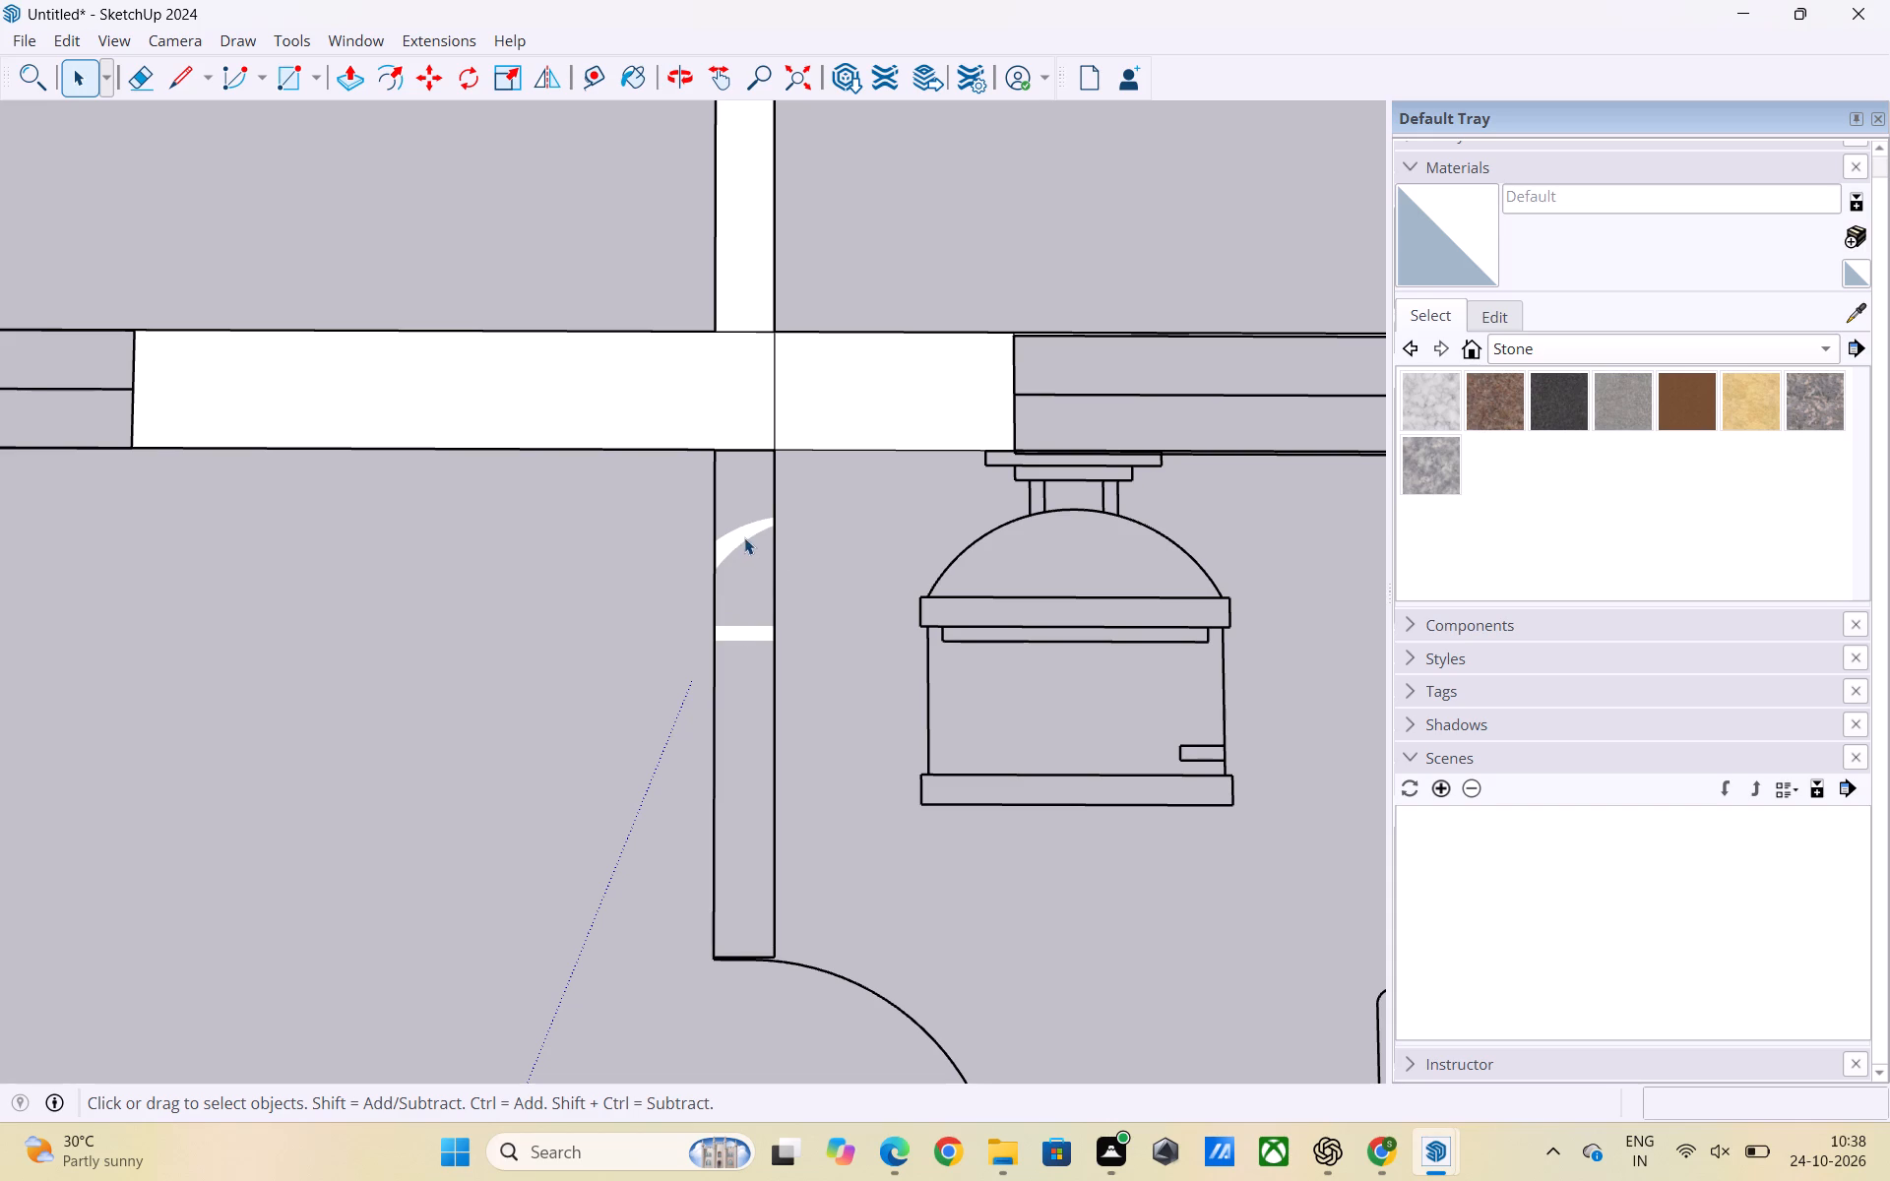
pyautogui.click(744, 537)
pyautogui.press('Delete')
pyautogui.click(739, 631)
pyautogui.press('Delete')
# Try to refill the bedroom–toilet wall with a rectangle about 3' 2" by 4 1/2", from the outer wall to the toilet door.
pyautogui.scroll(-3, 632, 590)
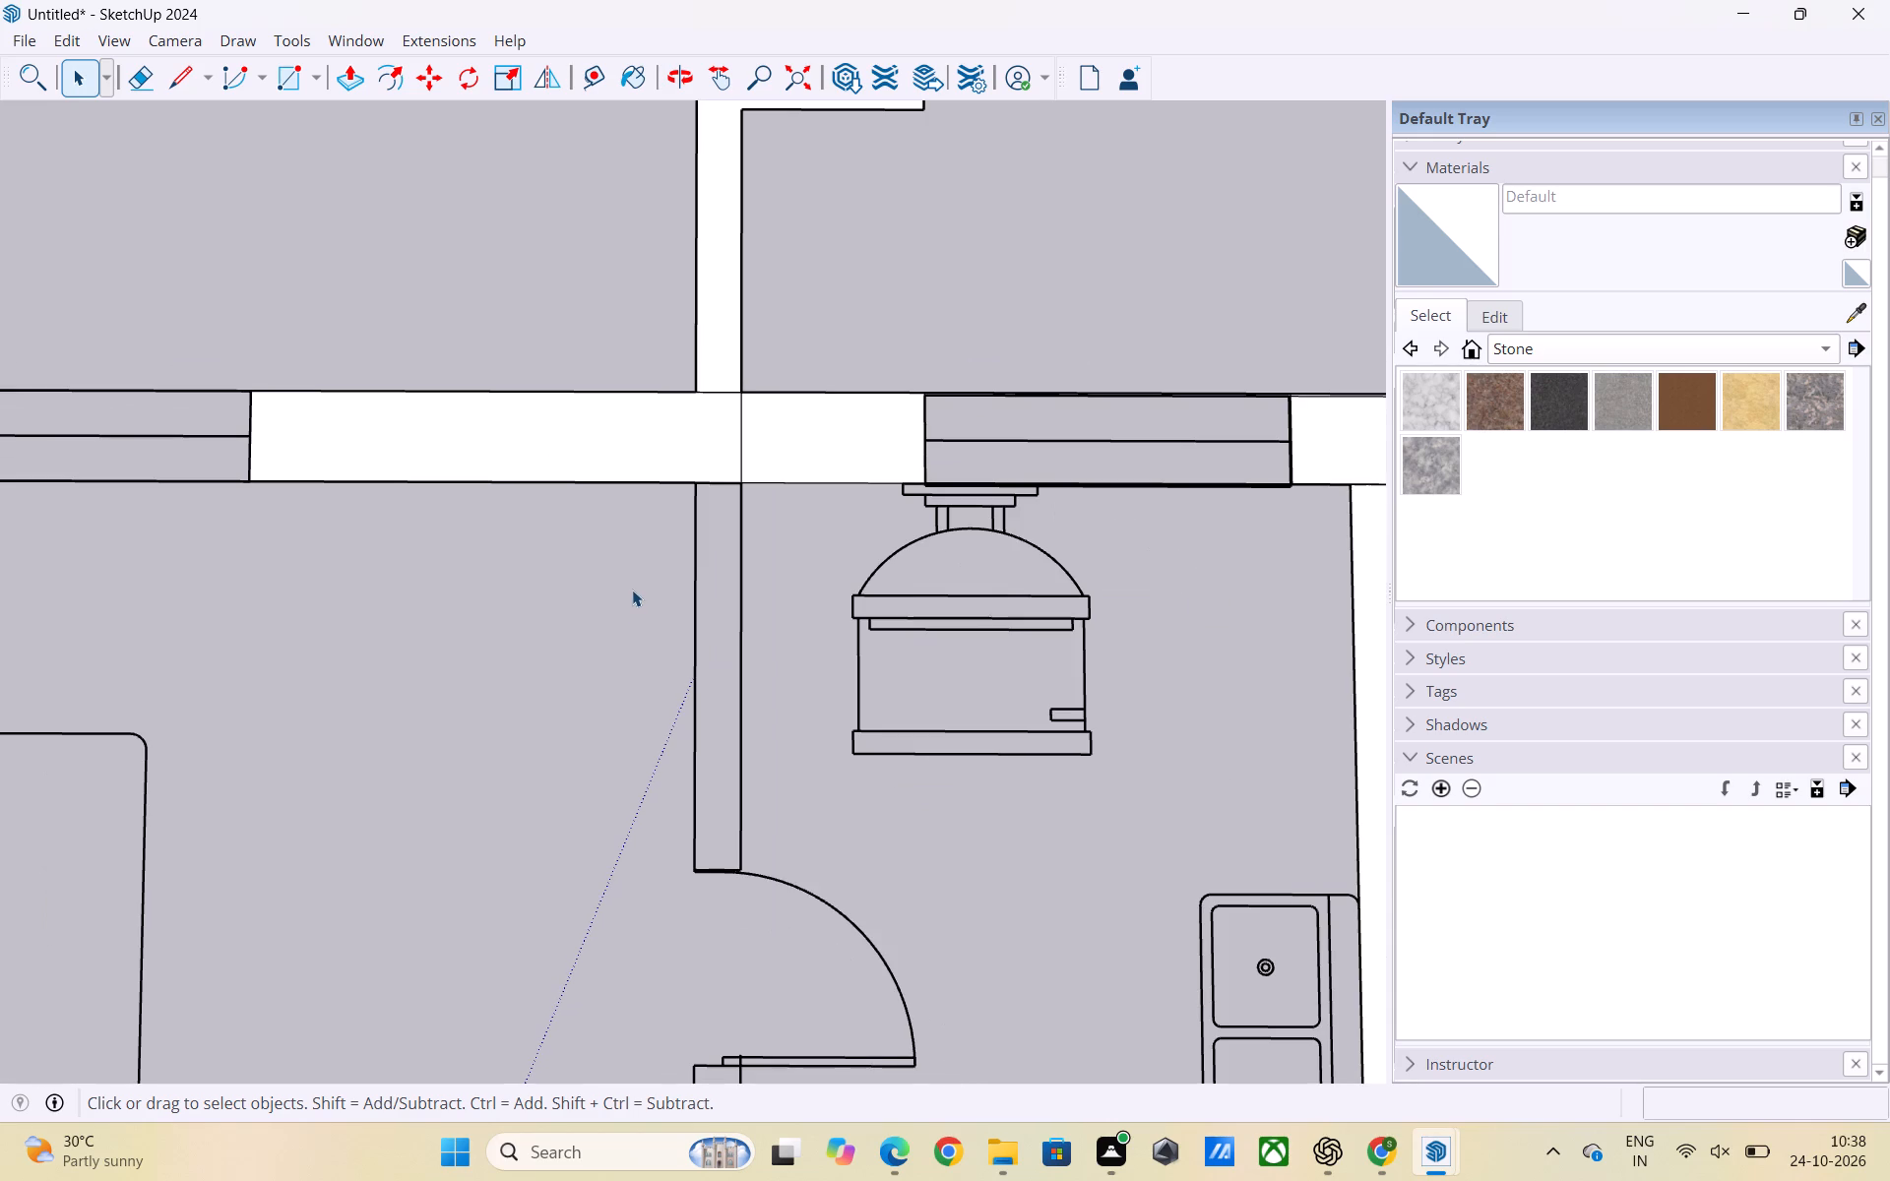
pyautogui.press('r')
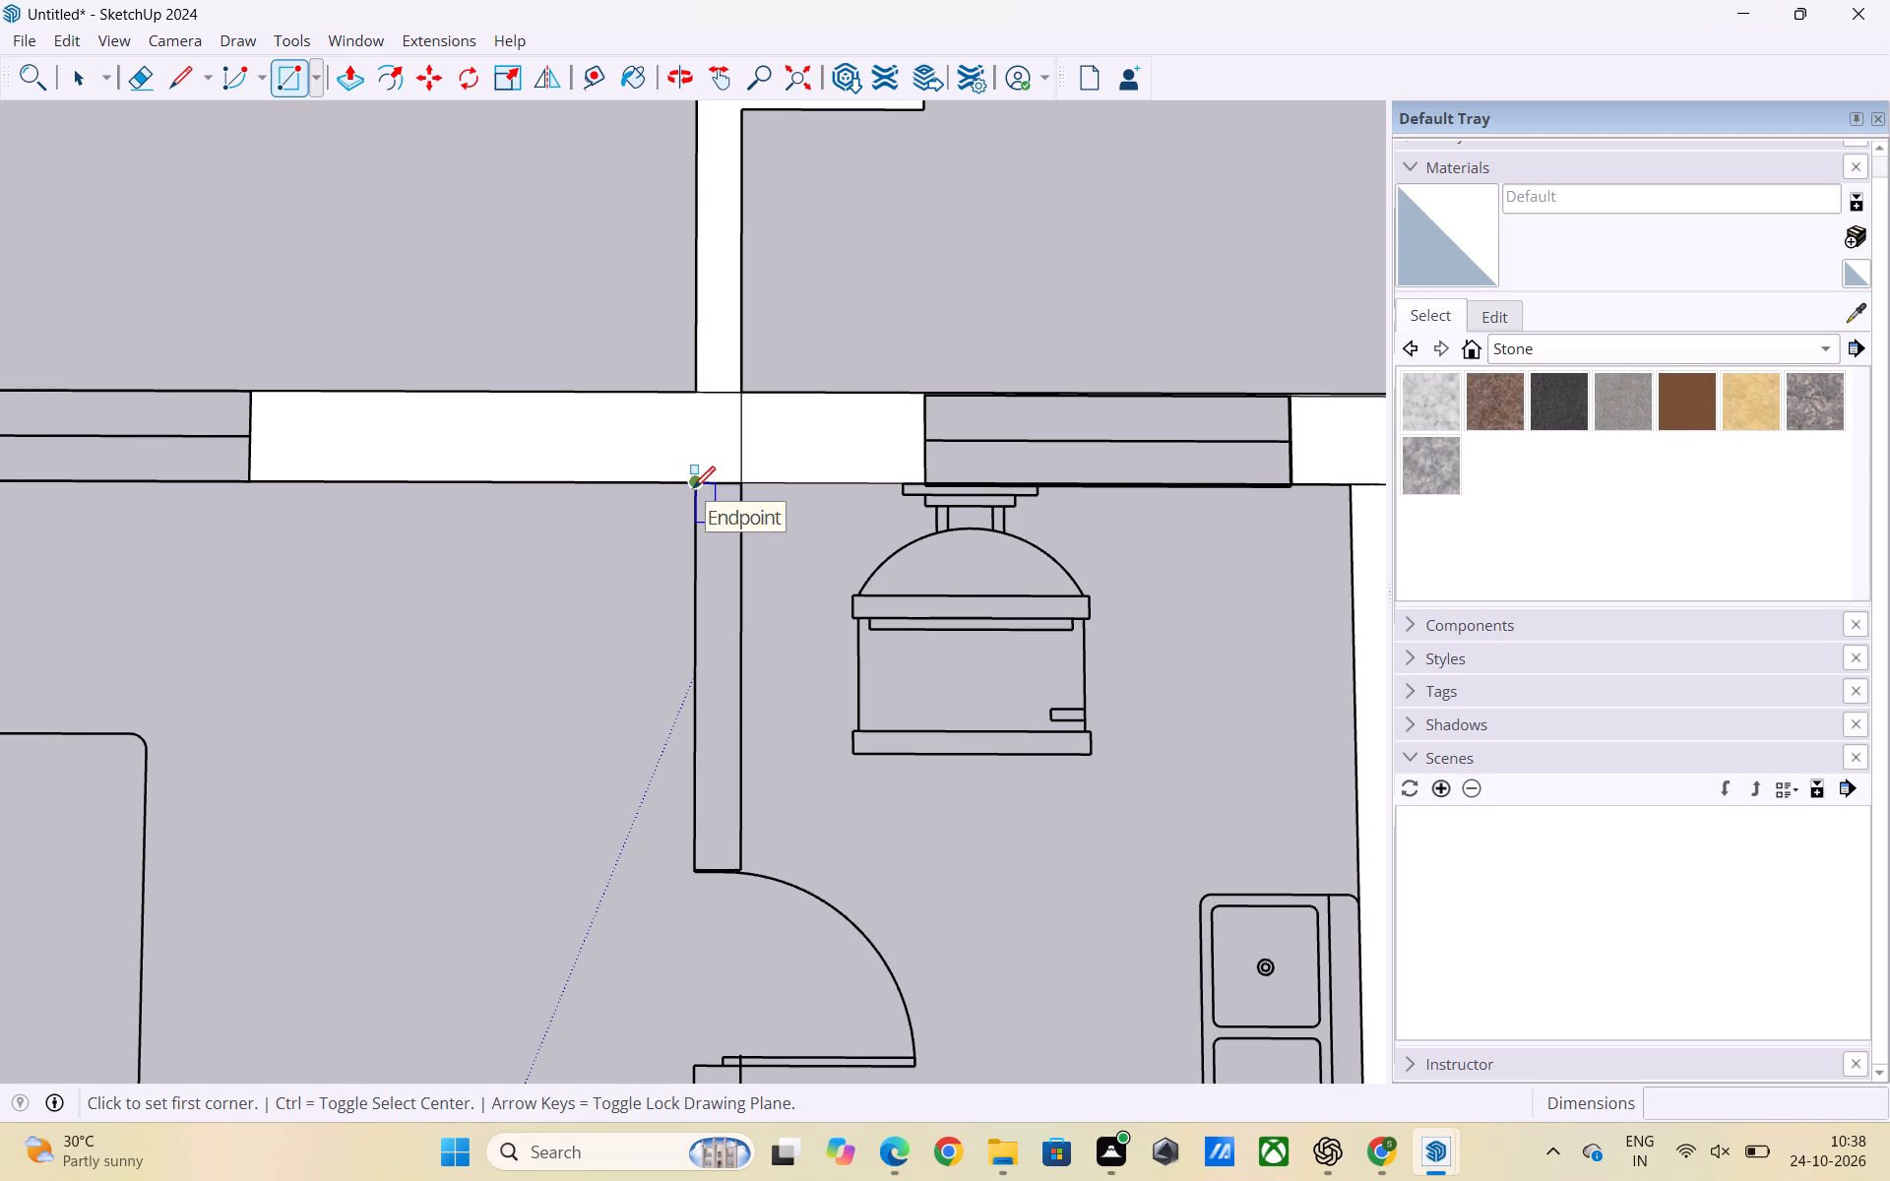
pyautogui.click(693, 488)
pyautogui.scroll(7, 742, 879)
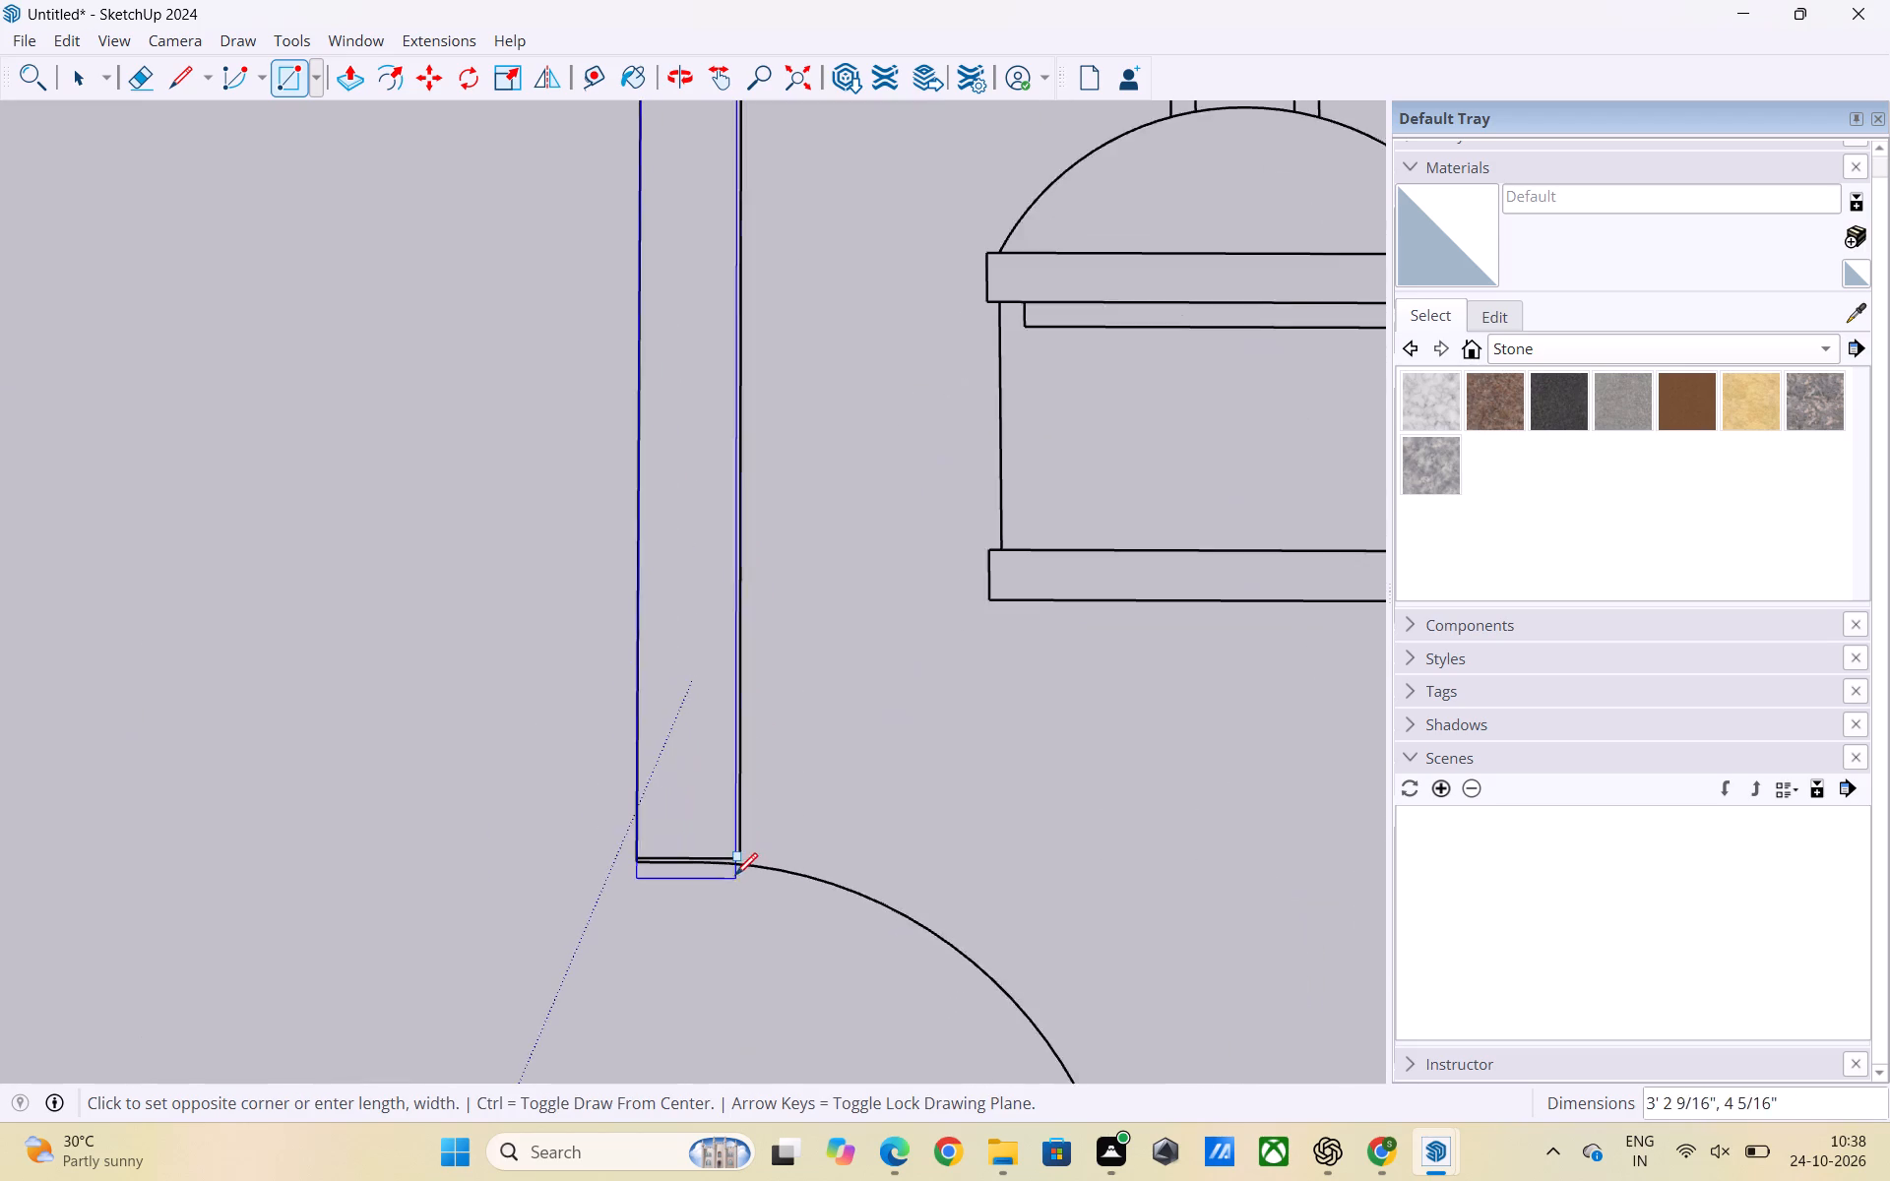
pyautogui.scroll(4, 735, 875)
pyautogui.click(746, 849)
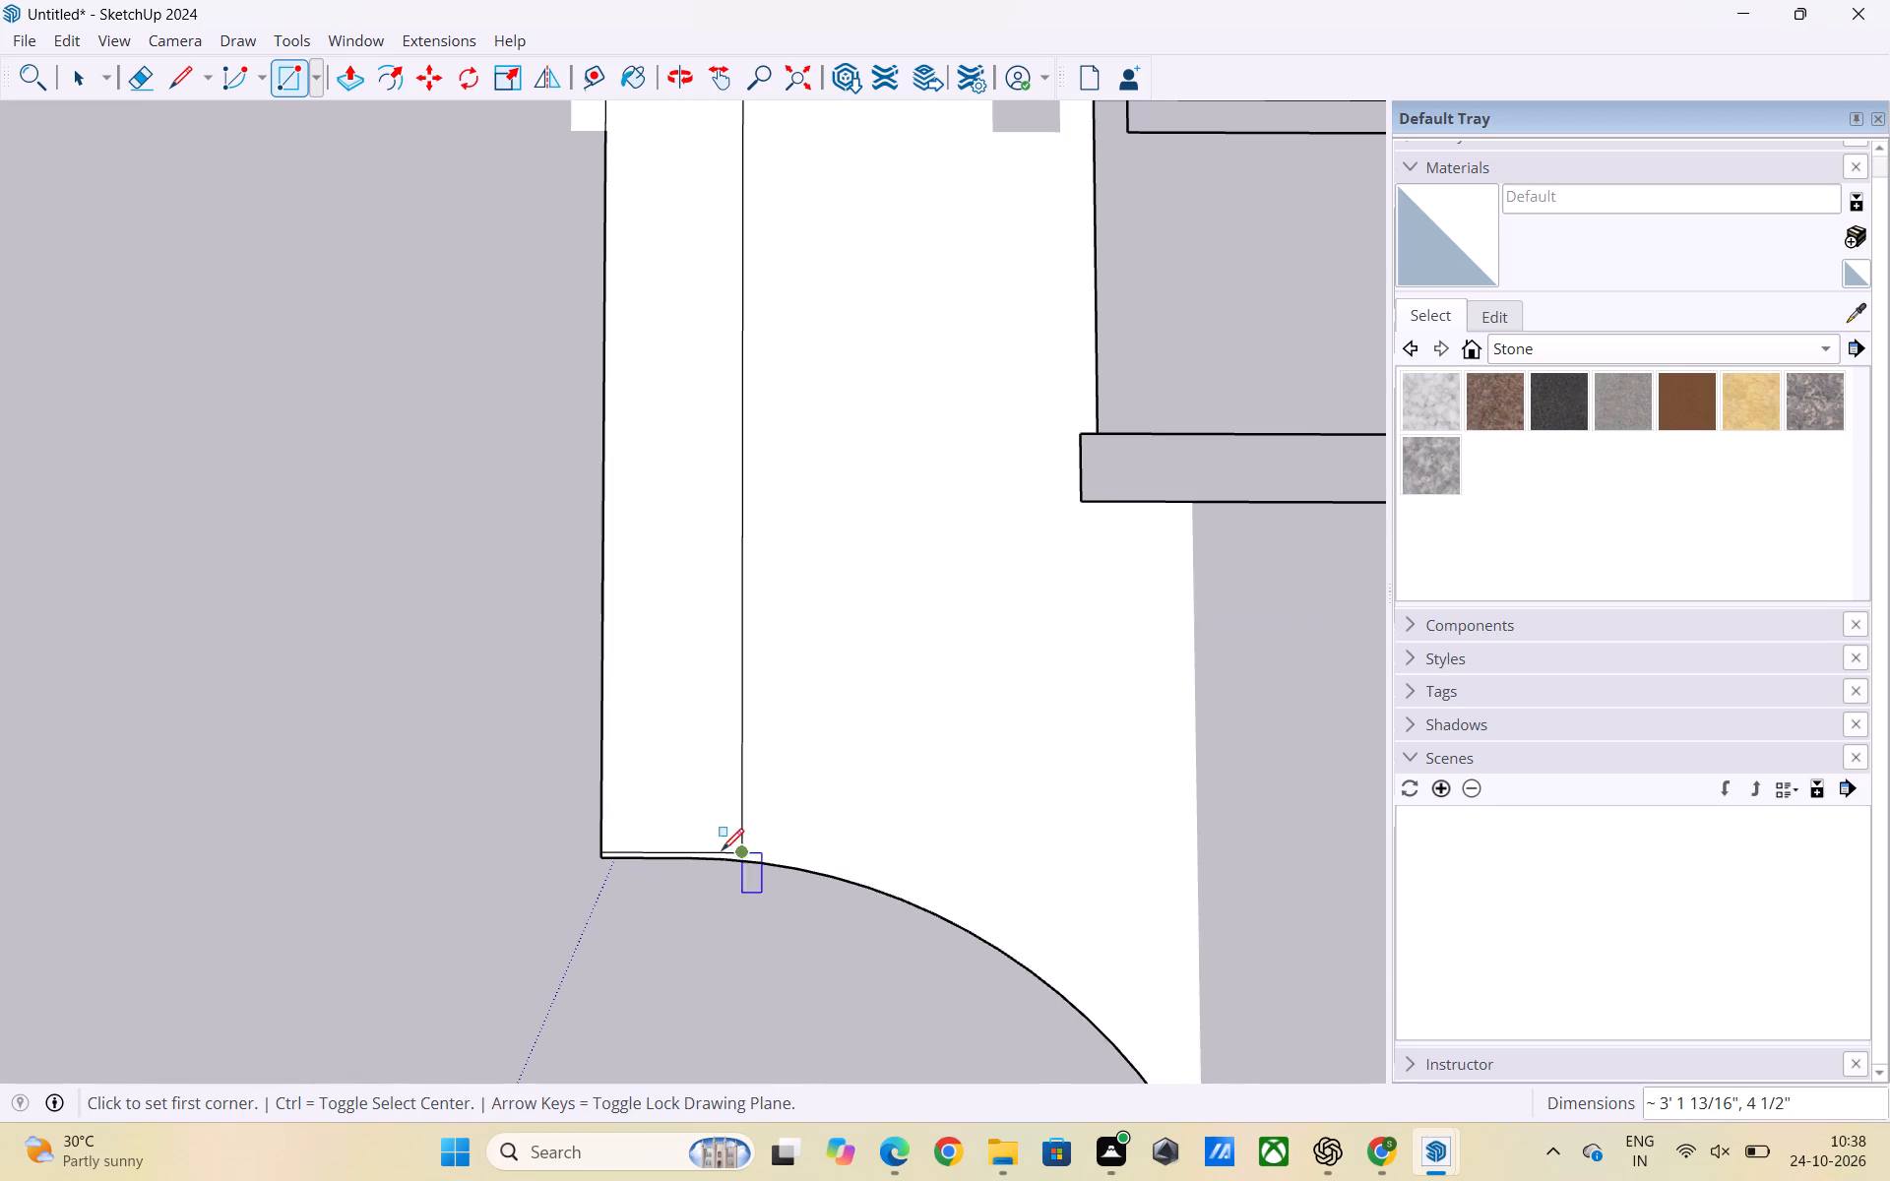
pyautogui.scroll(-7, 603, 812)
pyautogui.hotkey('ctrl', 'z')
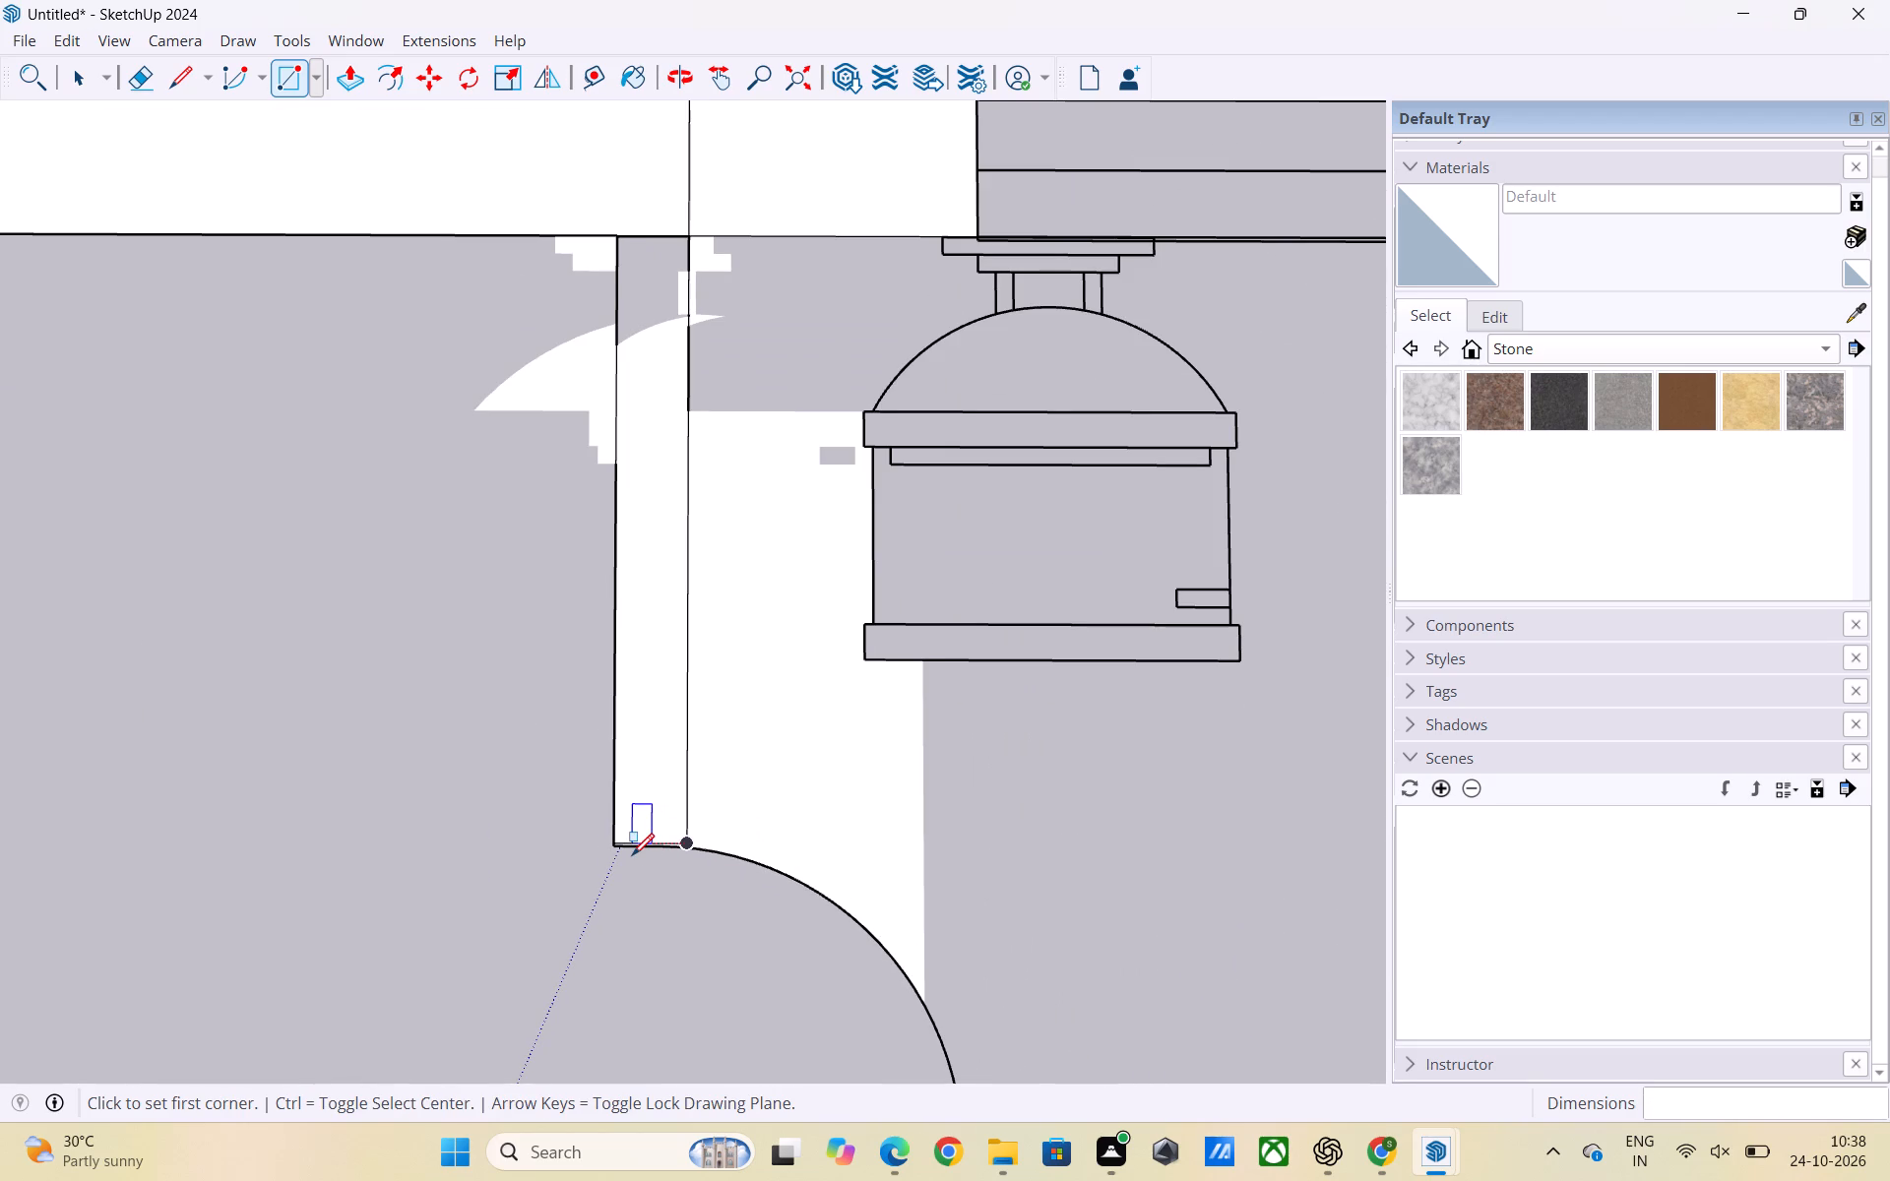
# Examine how the long edges on both sides of the bedroom–toilet wall are split between the outer wall and the toilet door.
pyautogui.press('space')
pyautogui.scroll(-3, 826, 756)
pyautogui.scroll(4, 737, 386)
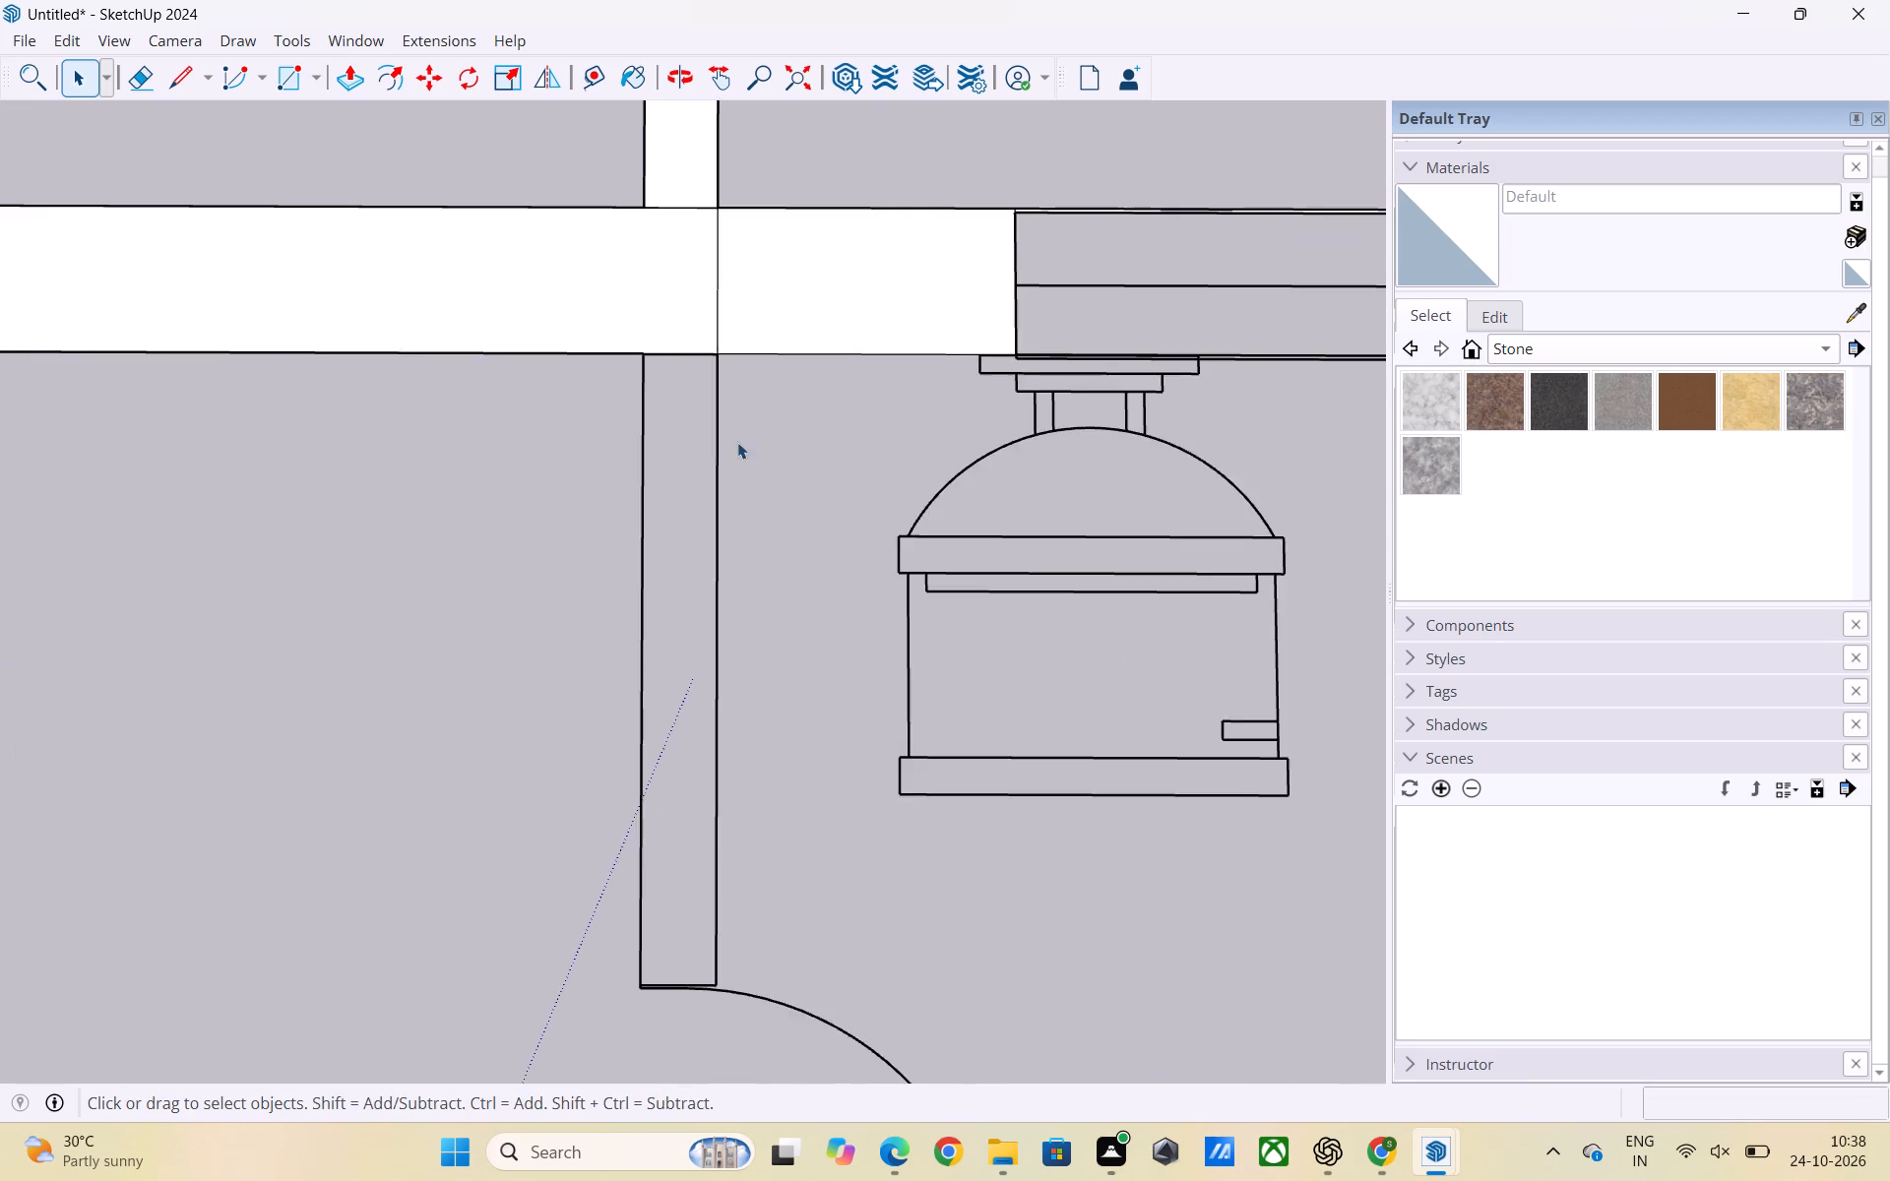
pyautogui.scroll(3, 737, 442)
pyautogui.scroll(-6, 864, 515)
pyautogui.moveTo(813, 828); pyautogui.dragTo(614, 703)
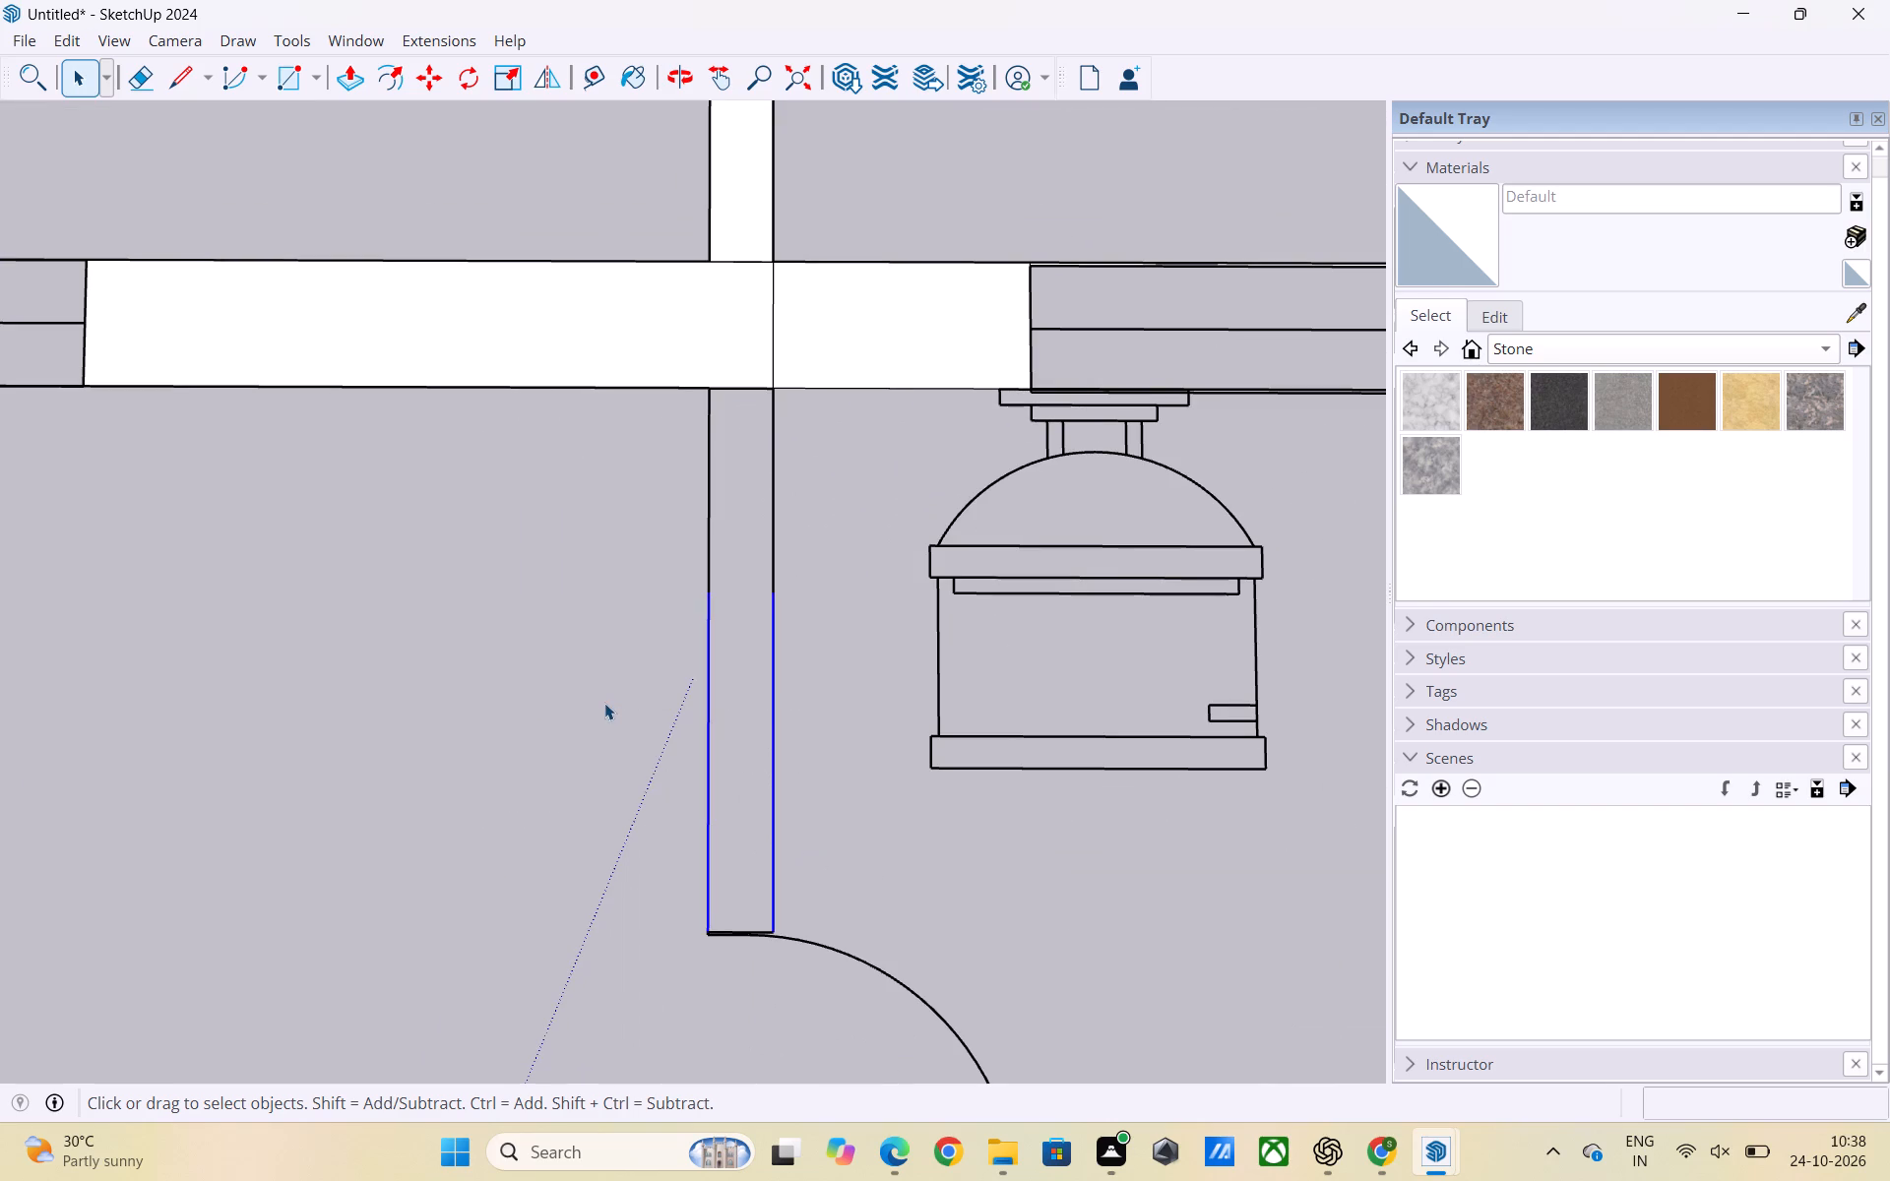
pyautogui.moveTo(821, 525); pyautogui.dragTo(691, 453)
pyautogui.moveTo(691, 453); pyautogui.dragTo(656, 446)
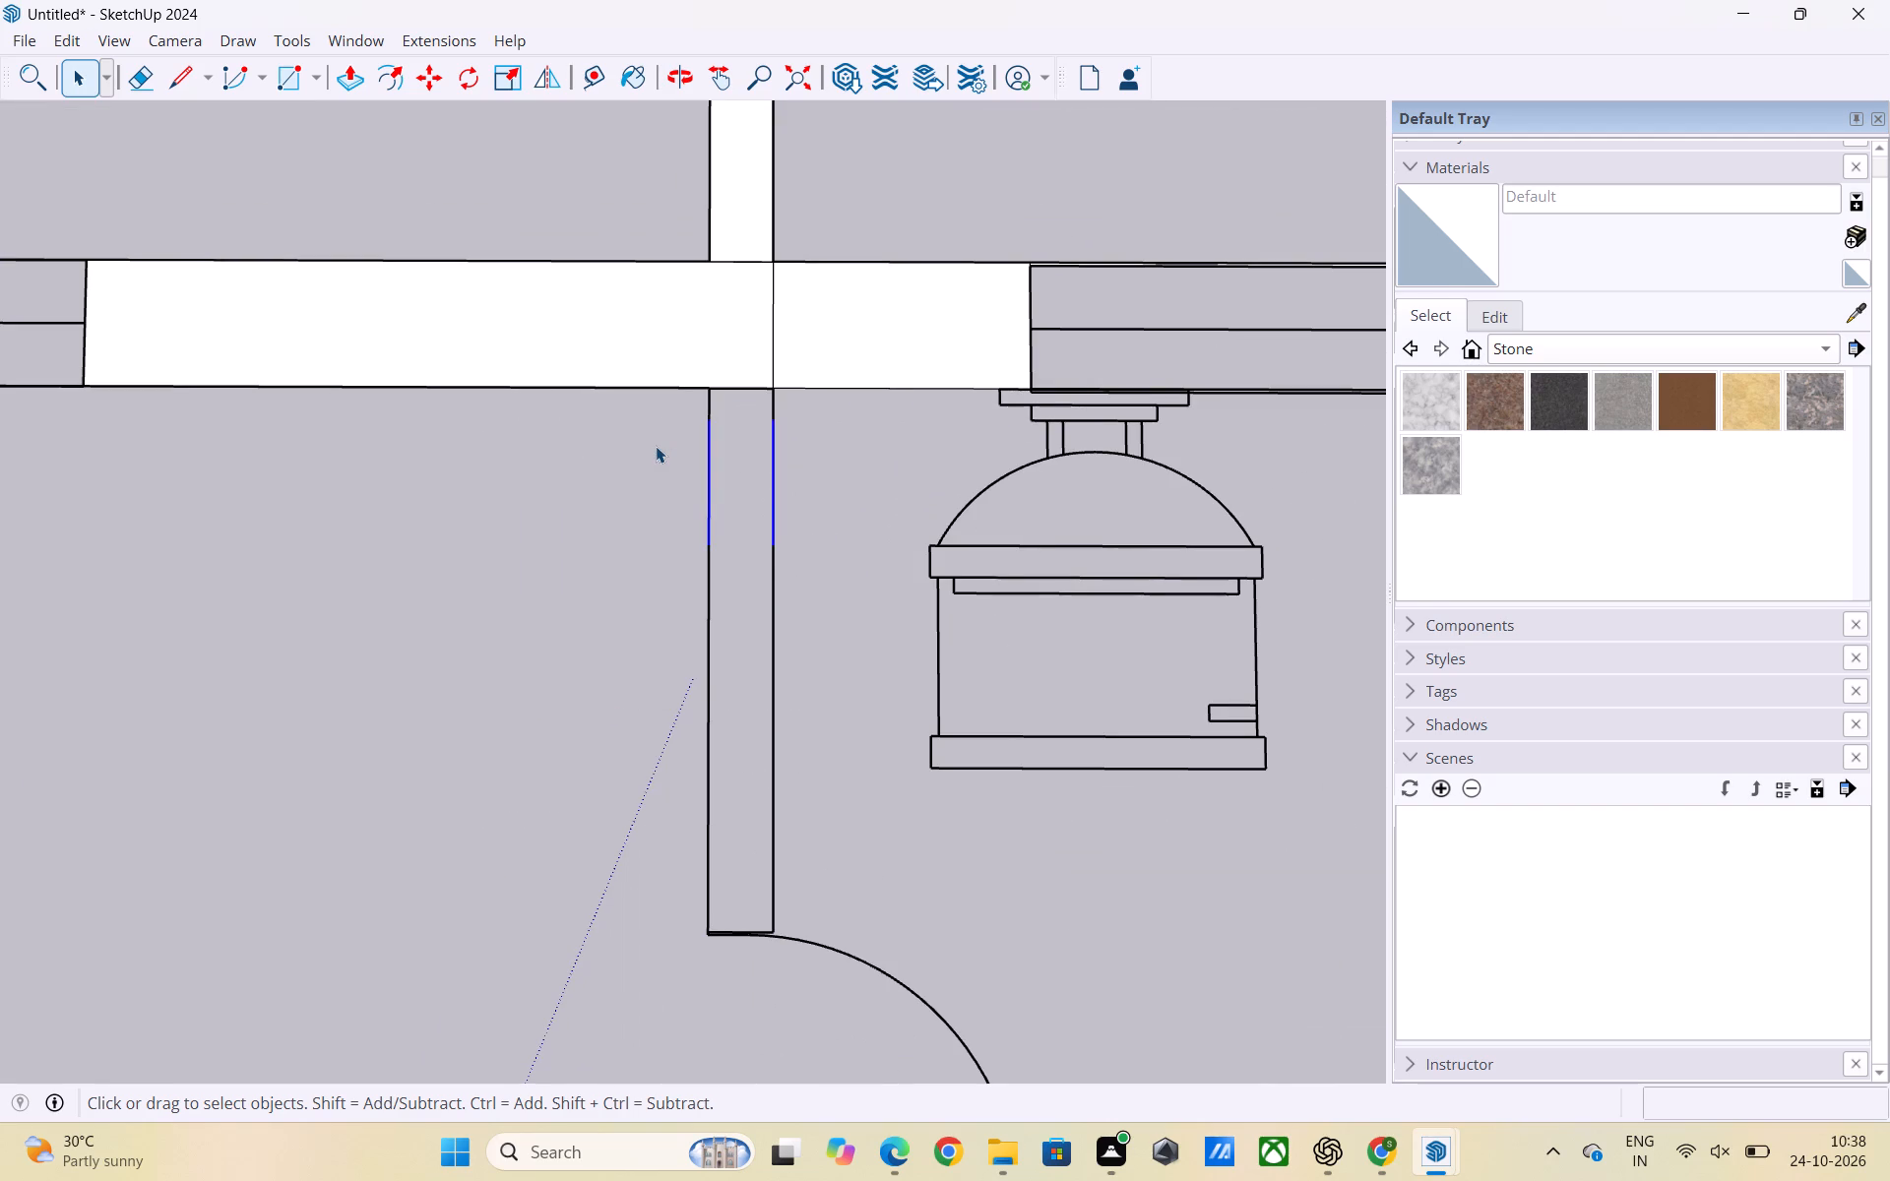
pyautogui.moveTo(850, 846); pyautogui.dragTo(468, 543)
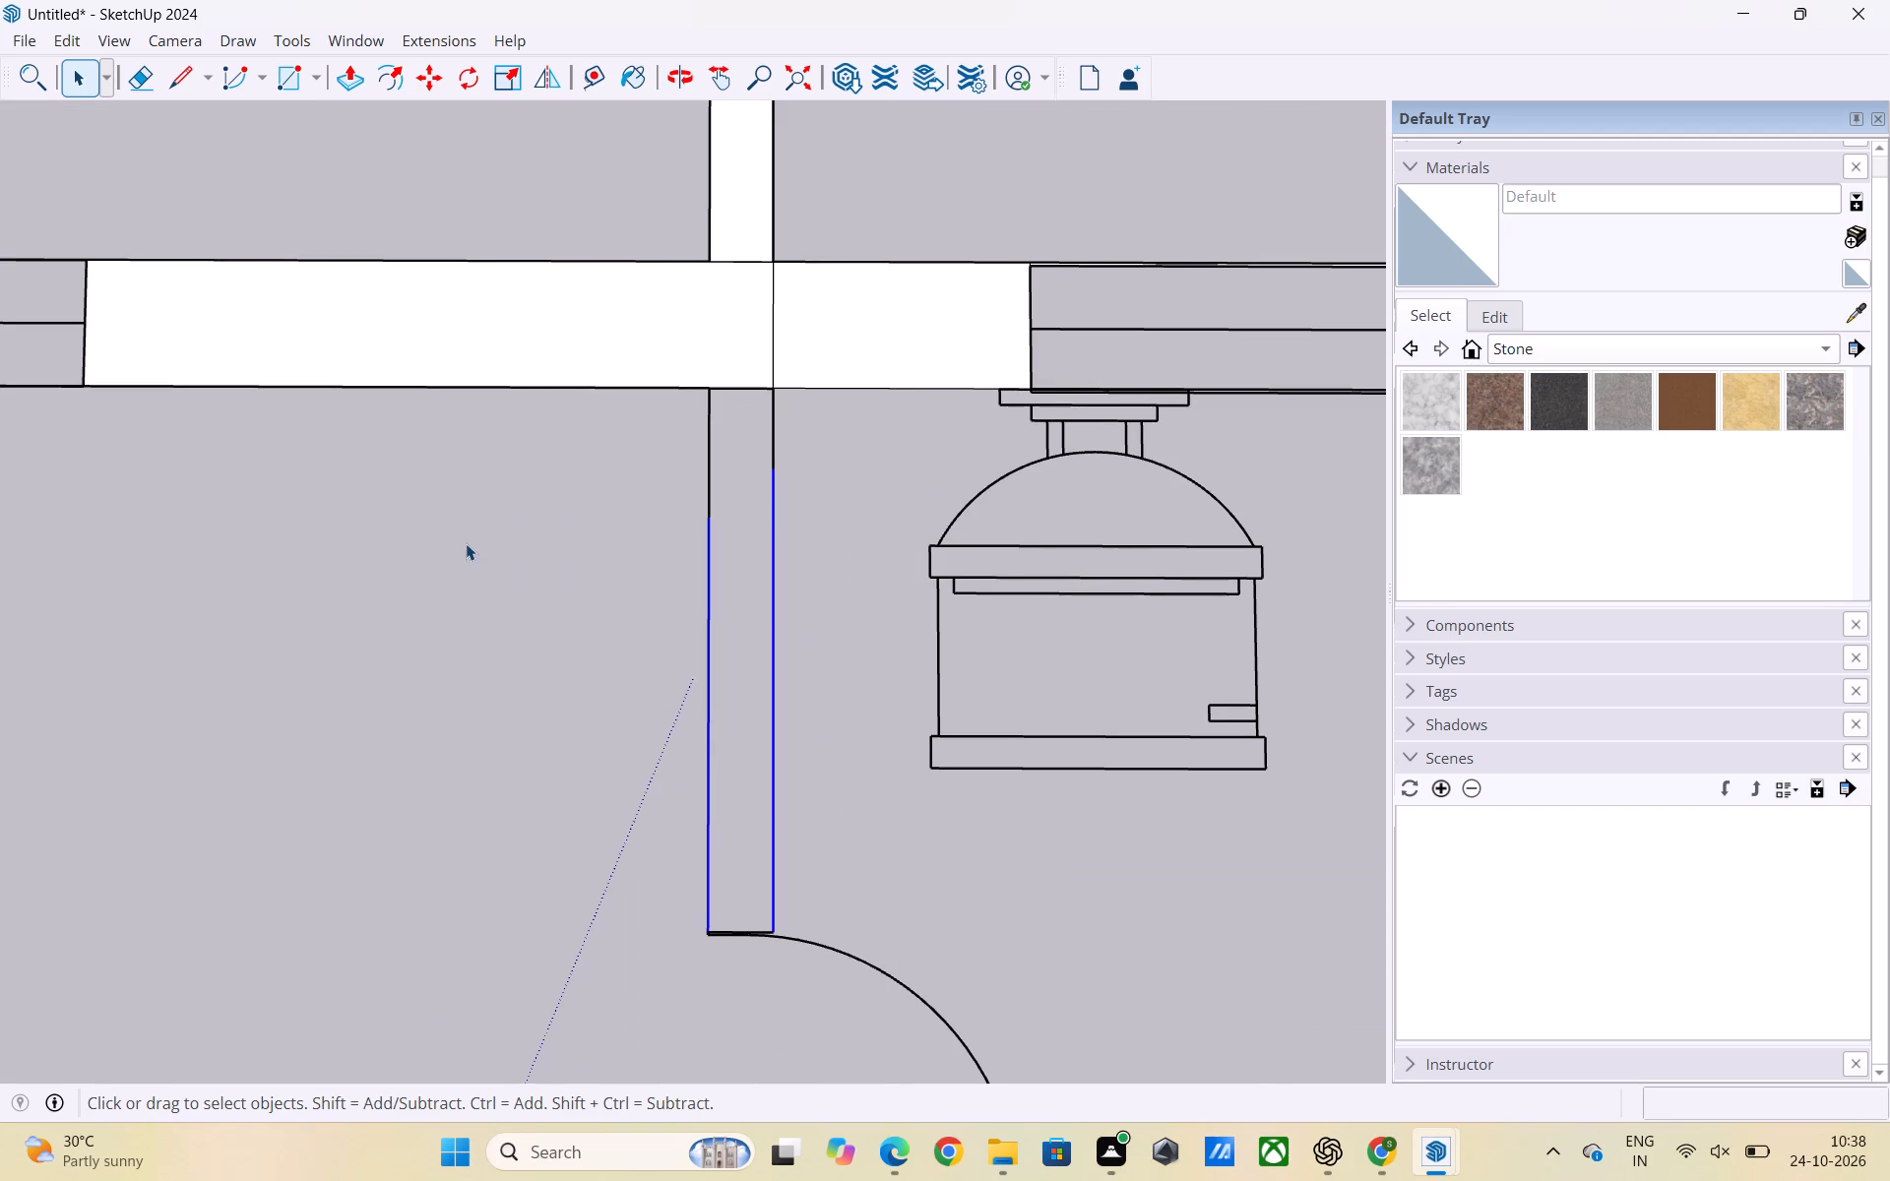
pyautogui.click(830, 621)
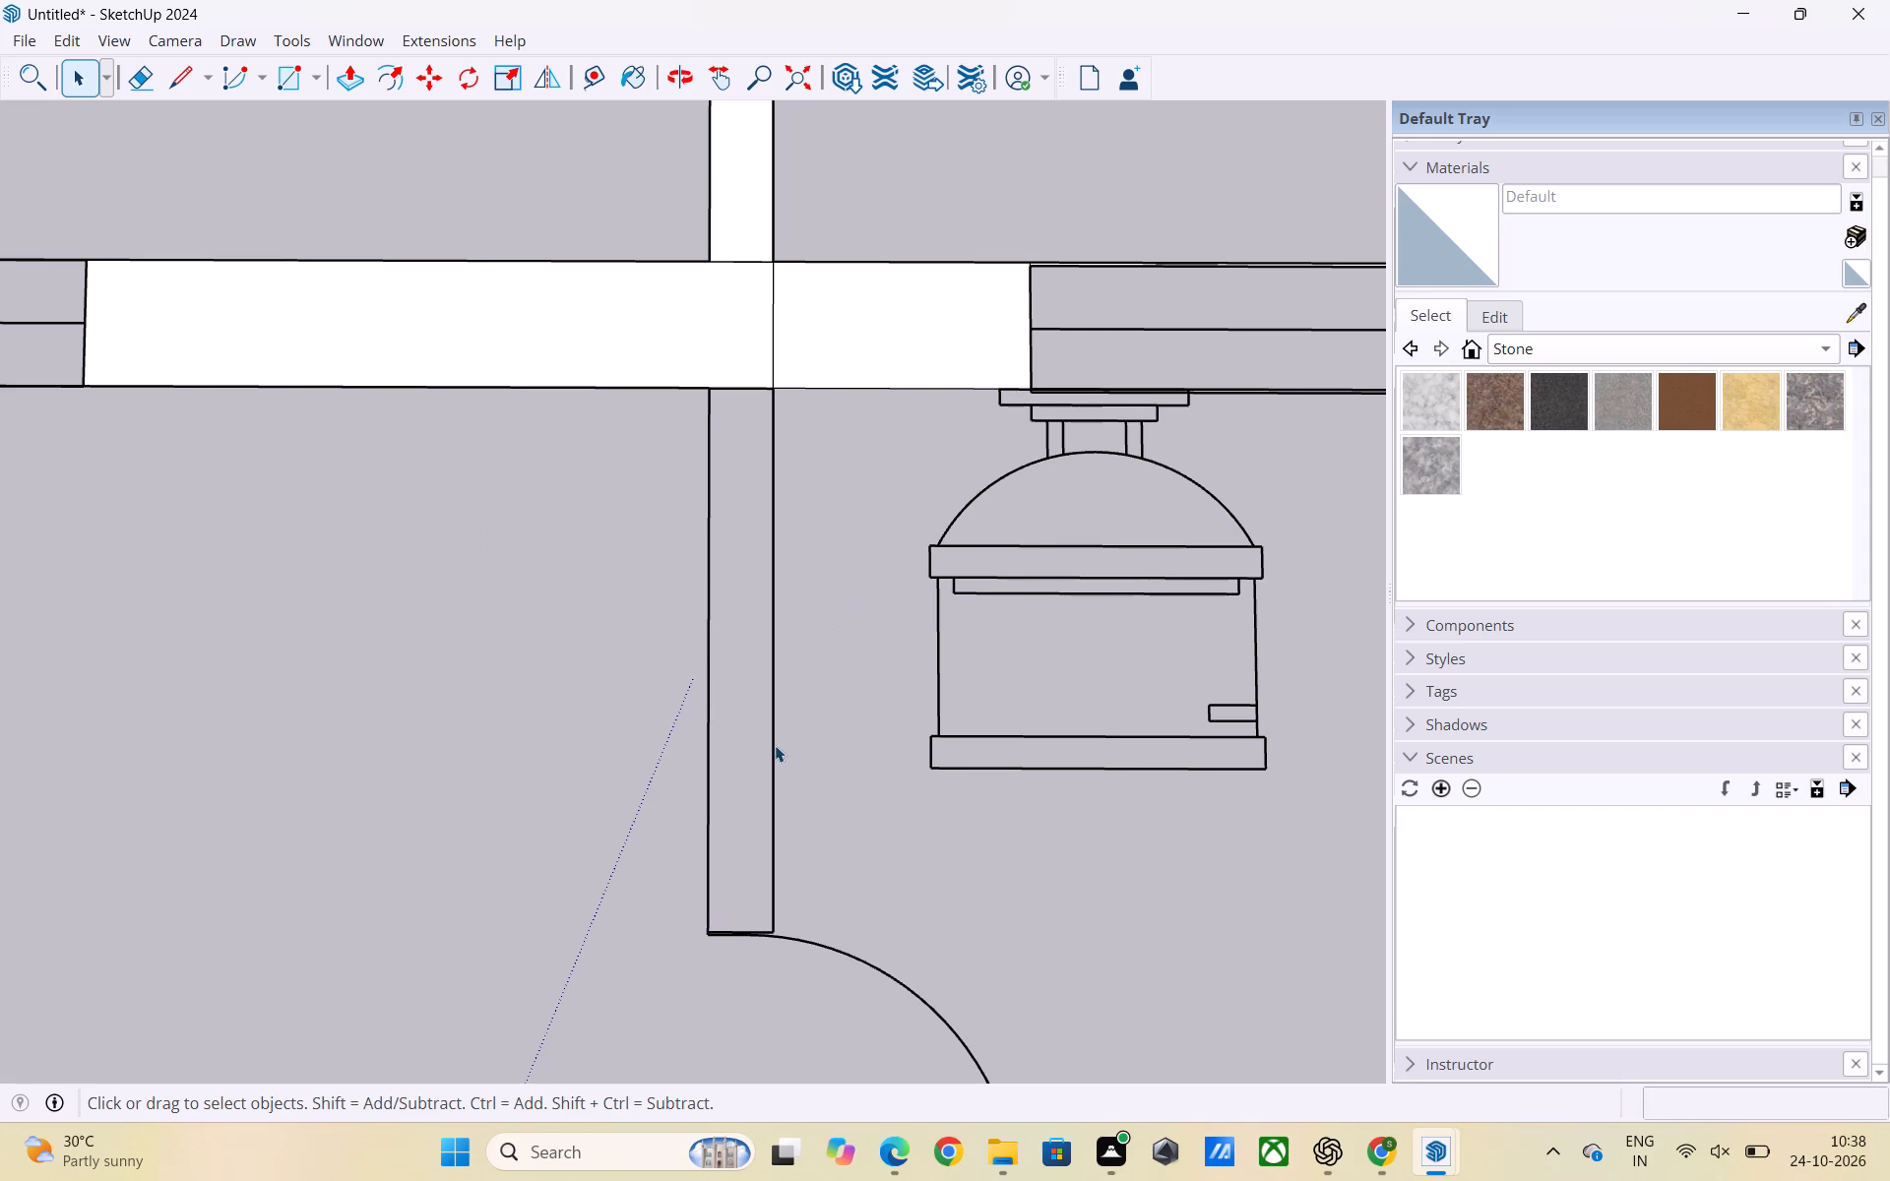
pyautogui.click(775, 757)
pyautogui.click(709, 726)
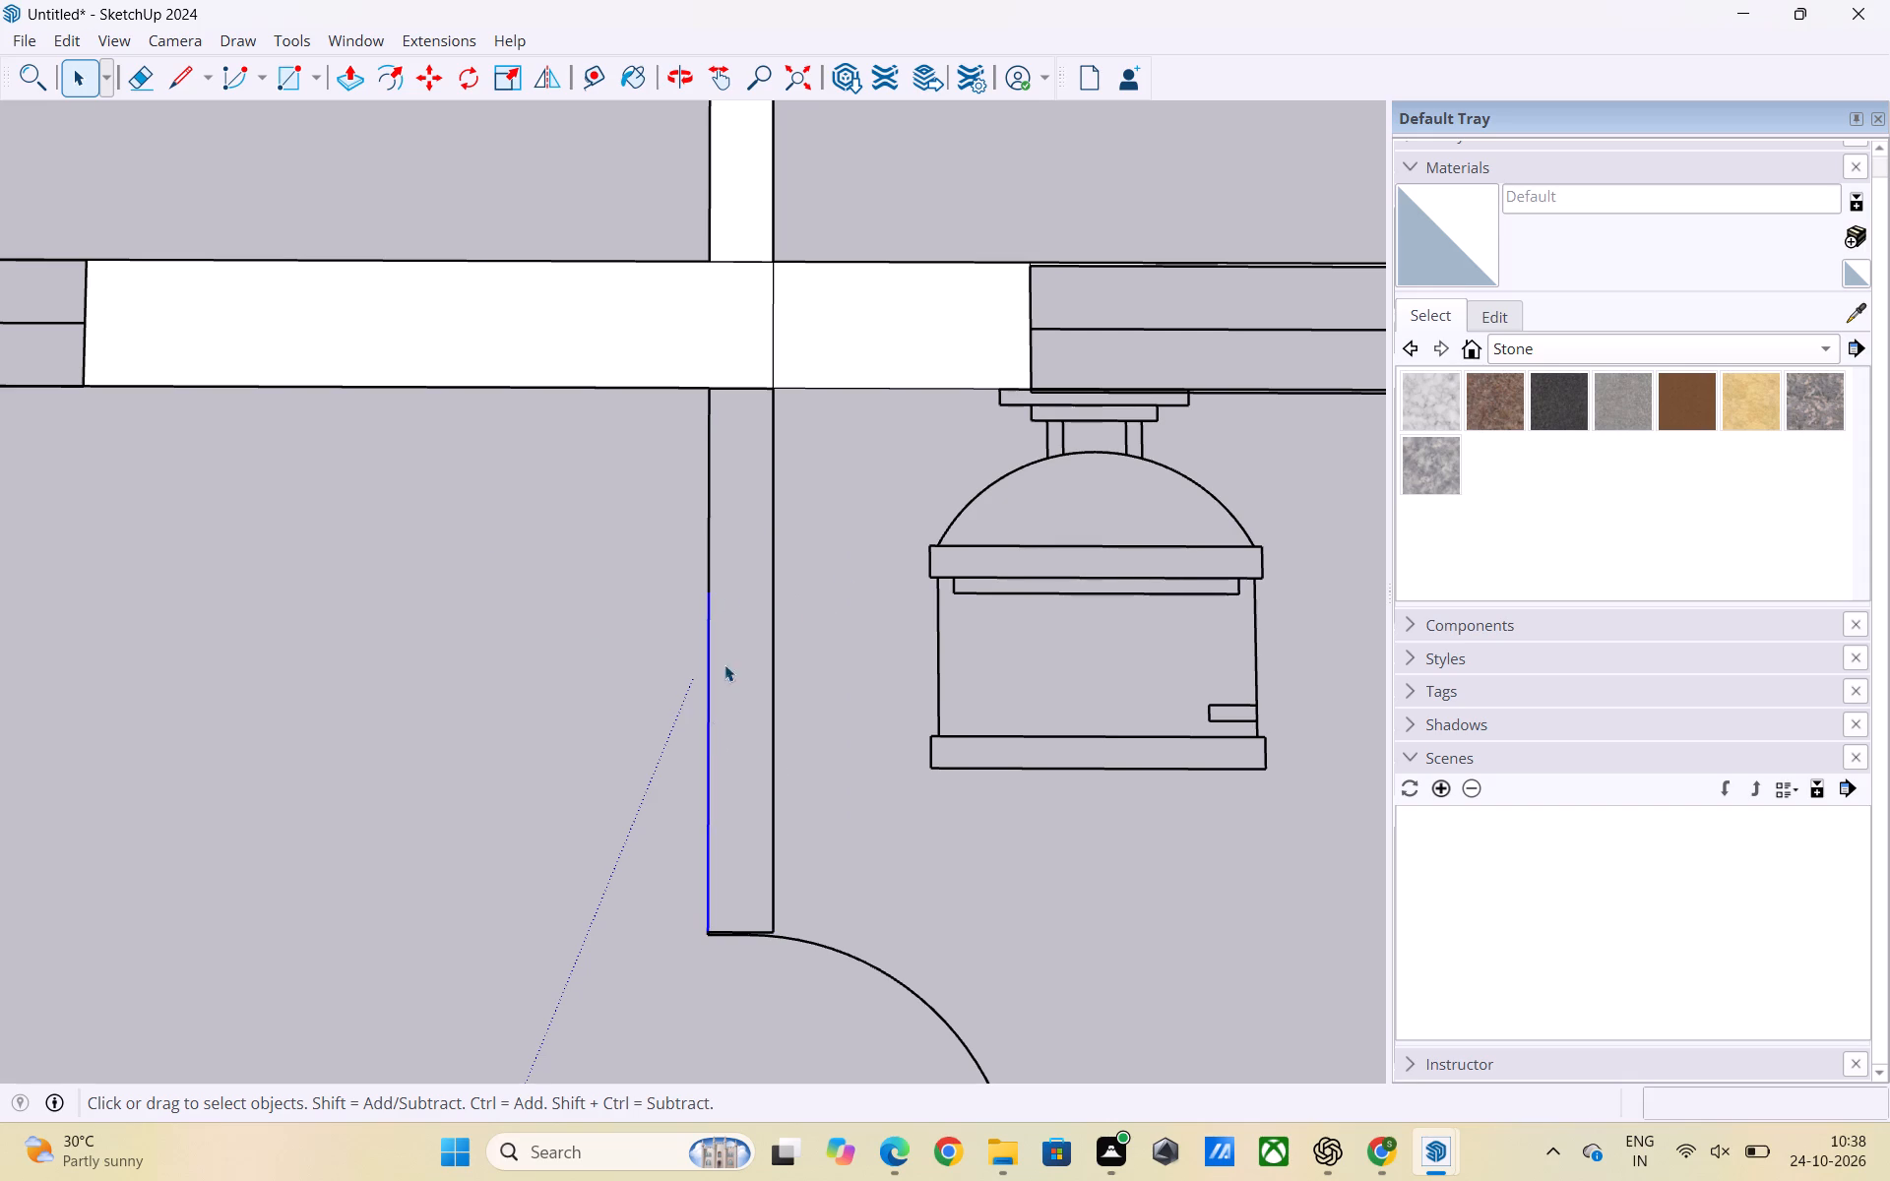
pyautogui.click(709, 524)
pyautogui.moveTo(822, 688); pyautogui.dragTo(546, 519)
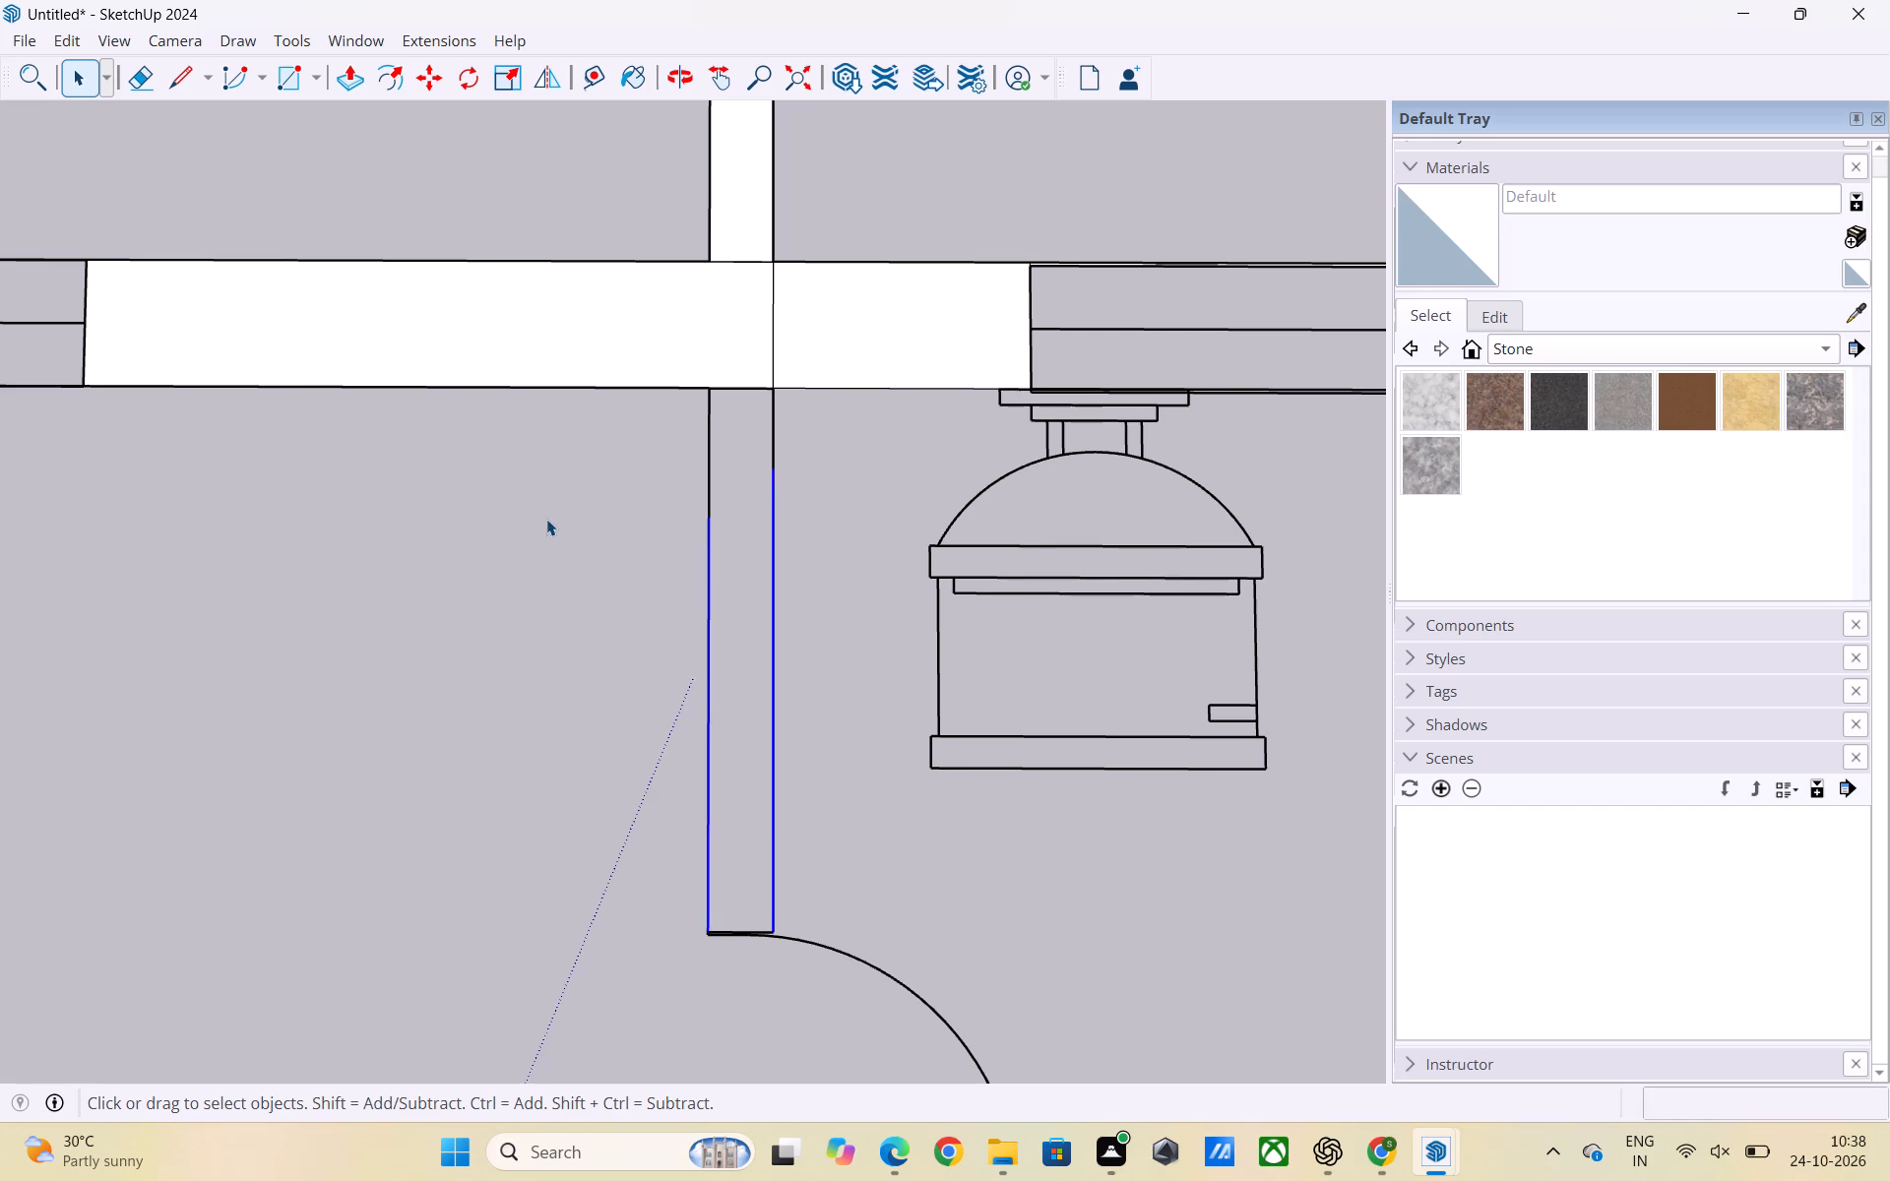
pyautogui.moveTo(605, 485); pyautogui.dragTo(827, 654)
pyautogui.moveTo(865, 674); pyautogui.dragTo(624, 388)
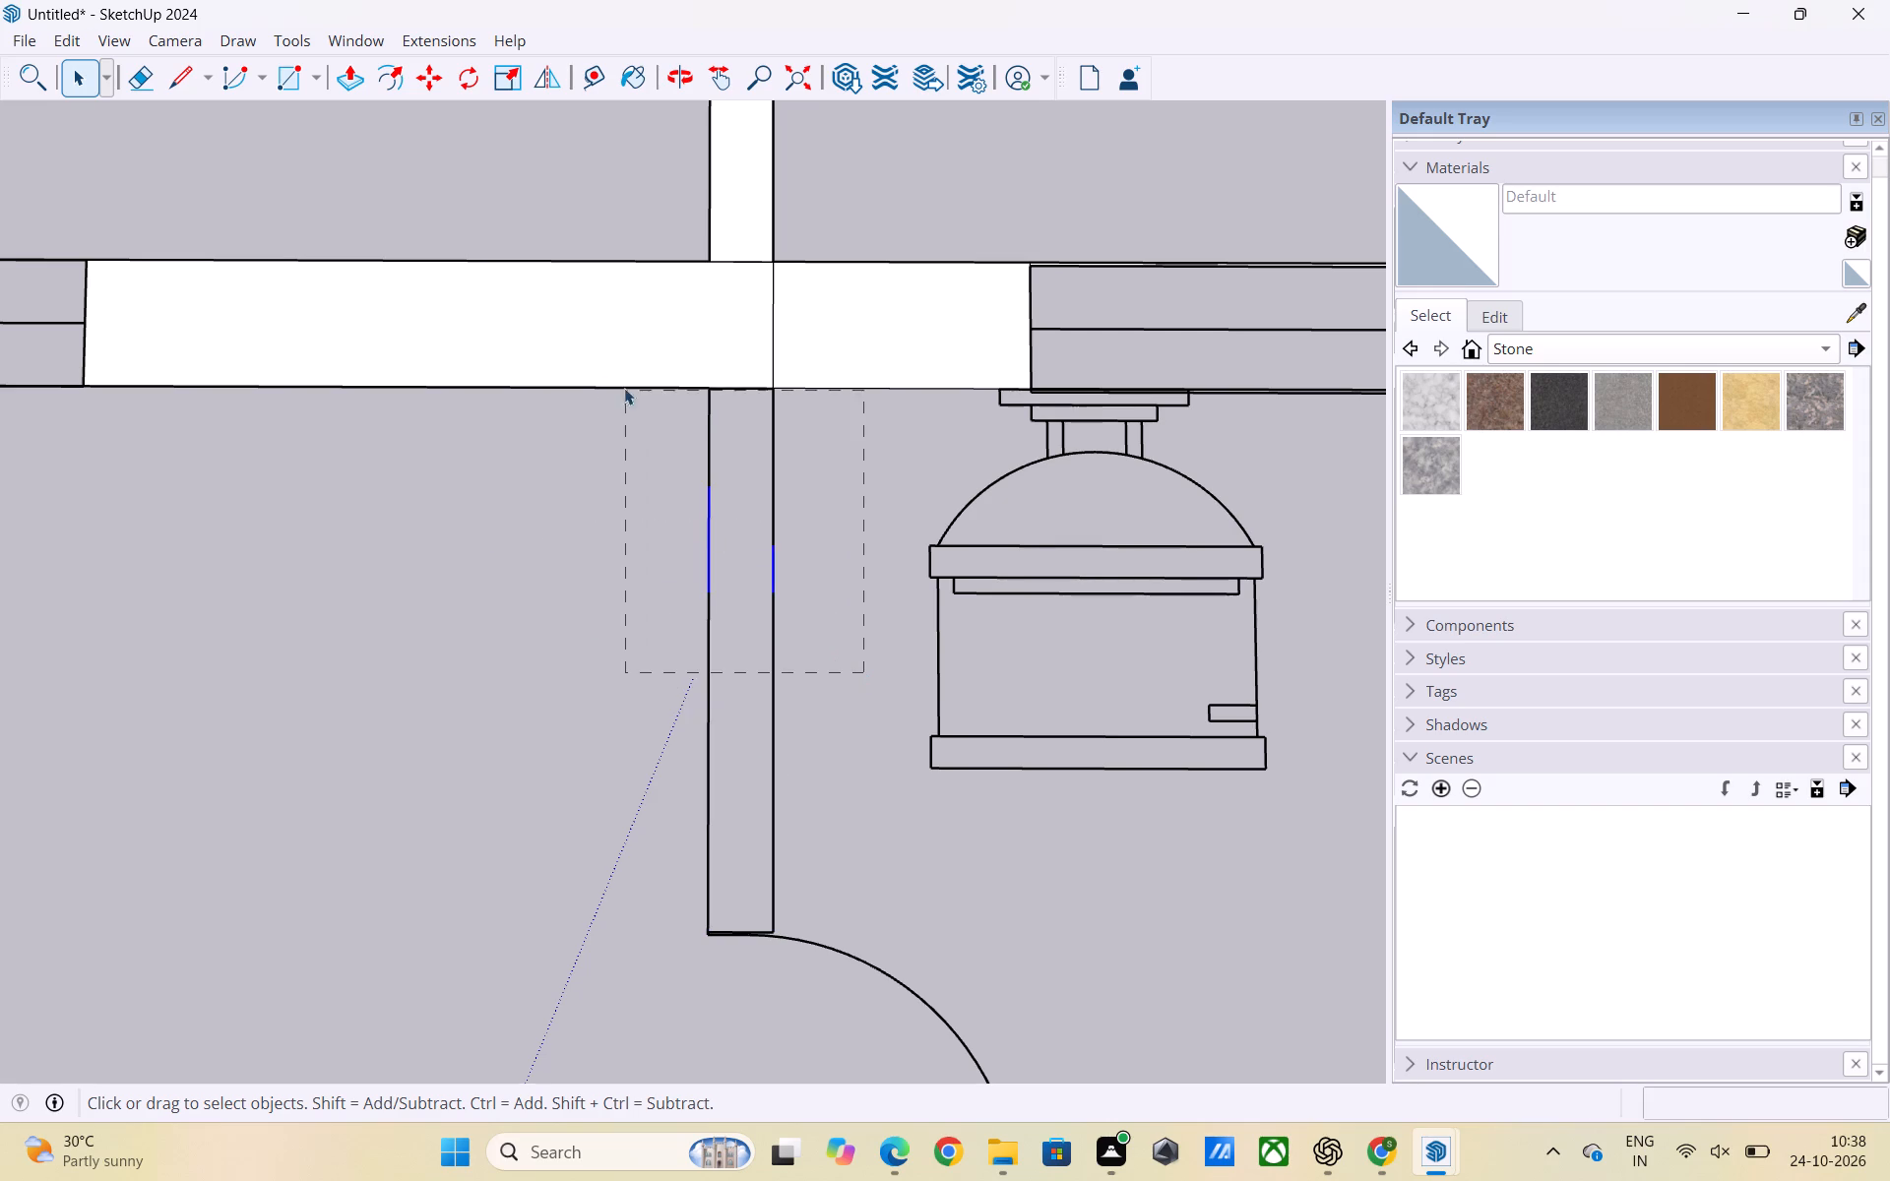
pyautogui.moveTo(624, 388); pyautogui.dragTo(514, 420)
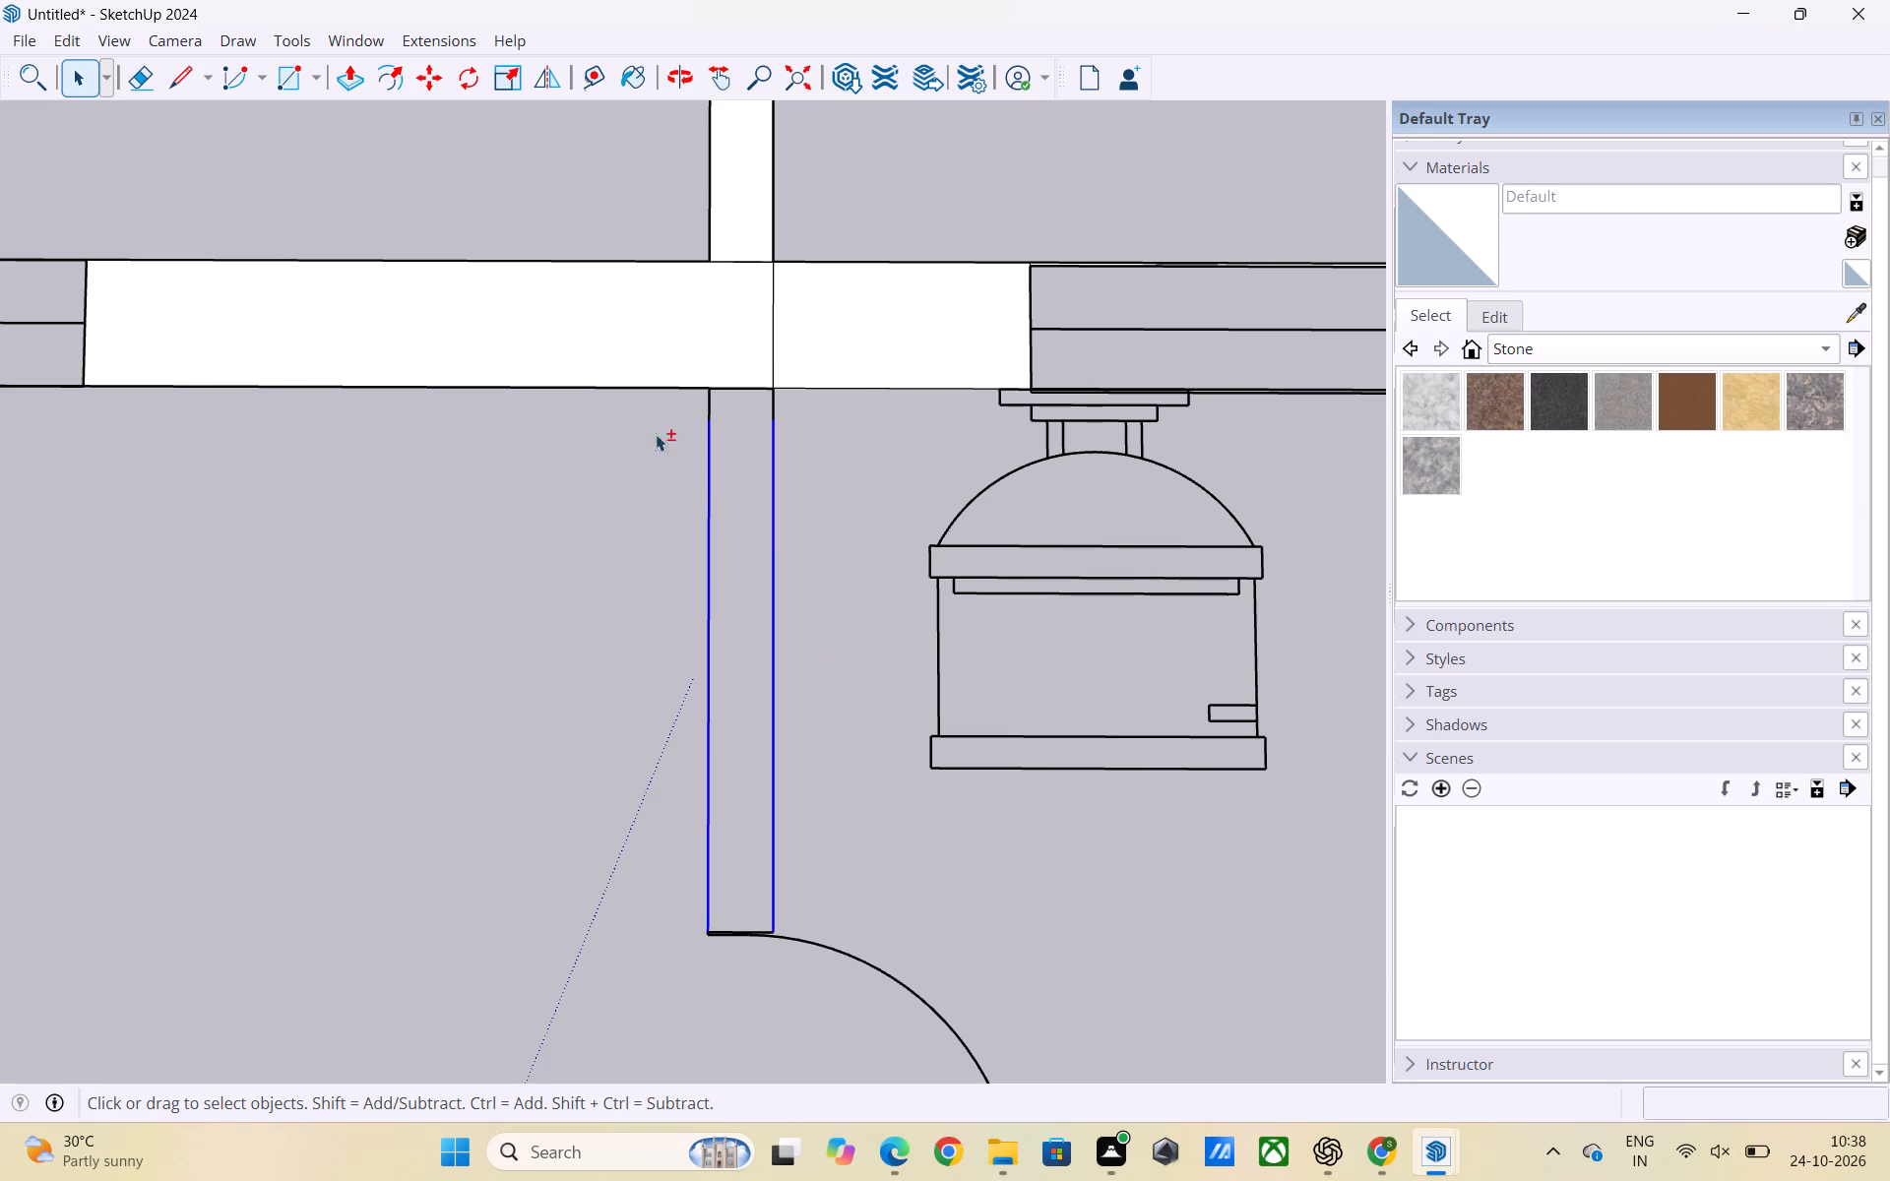
pyautogui.keyDown('shift'); pyautogui.click(712, 408); pyautogui.keyUp('shift')
pyautogui.keyDown('shift'); pyautogui.click(776, 406); pyautogui.keyUp('shift')
pyautogui.keyDown('shift'); pyautogui.click(711, 395); pyautogui.keyUp('shift')
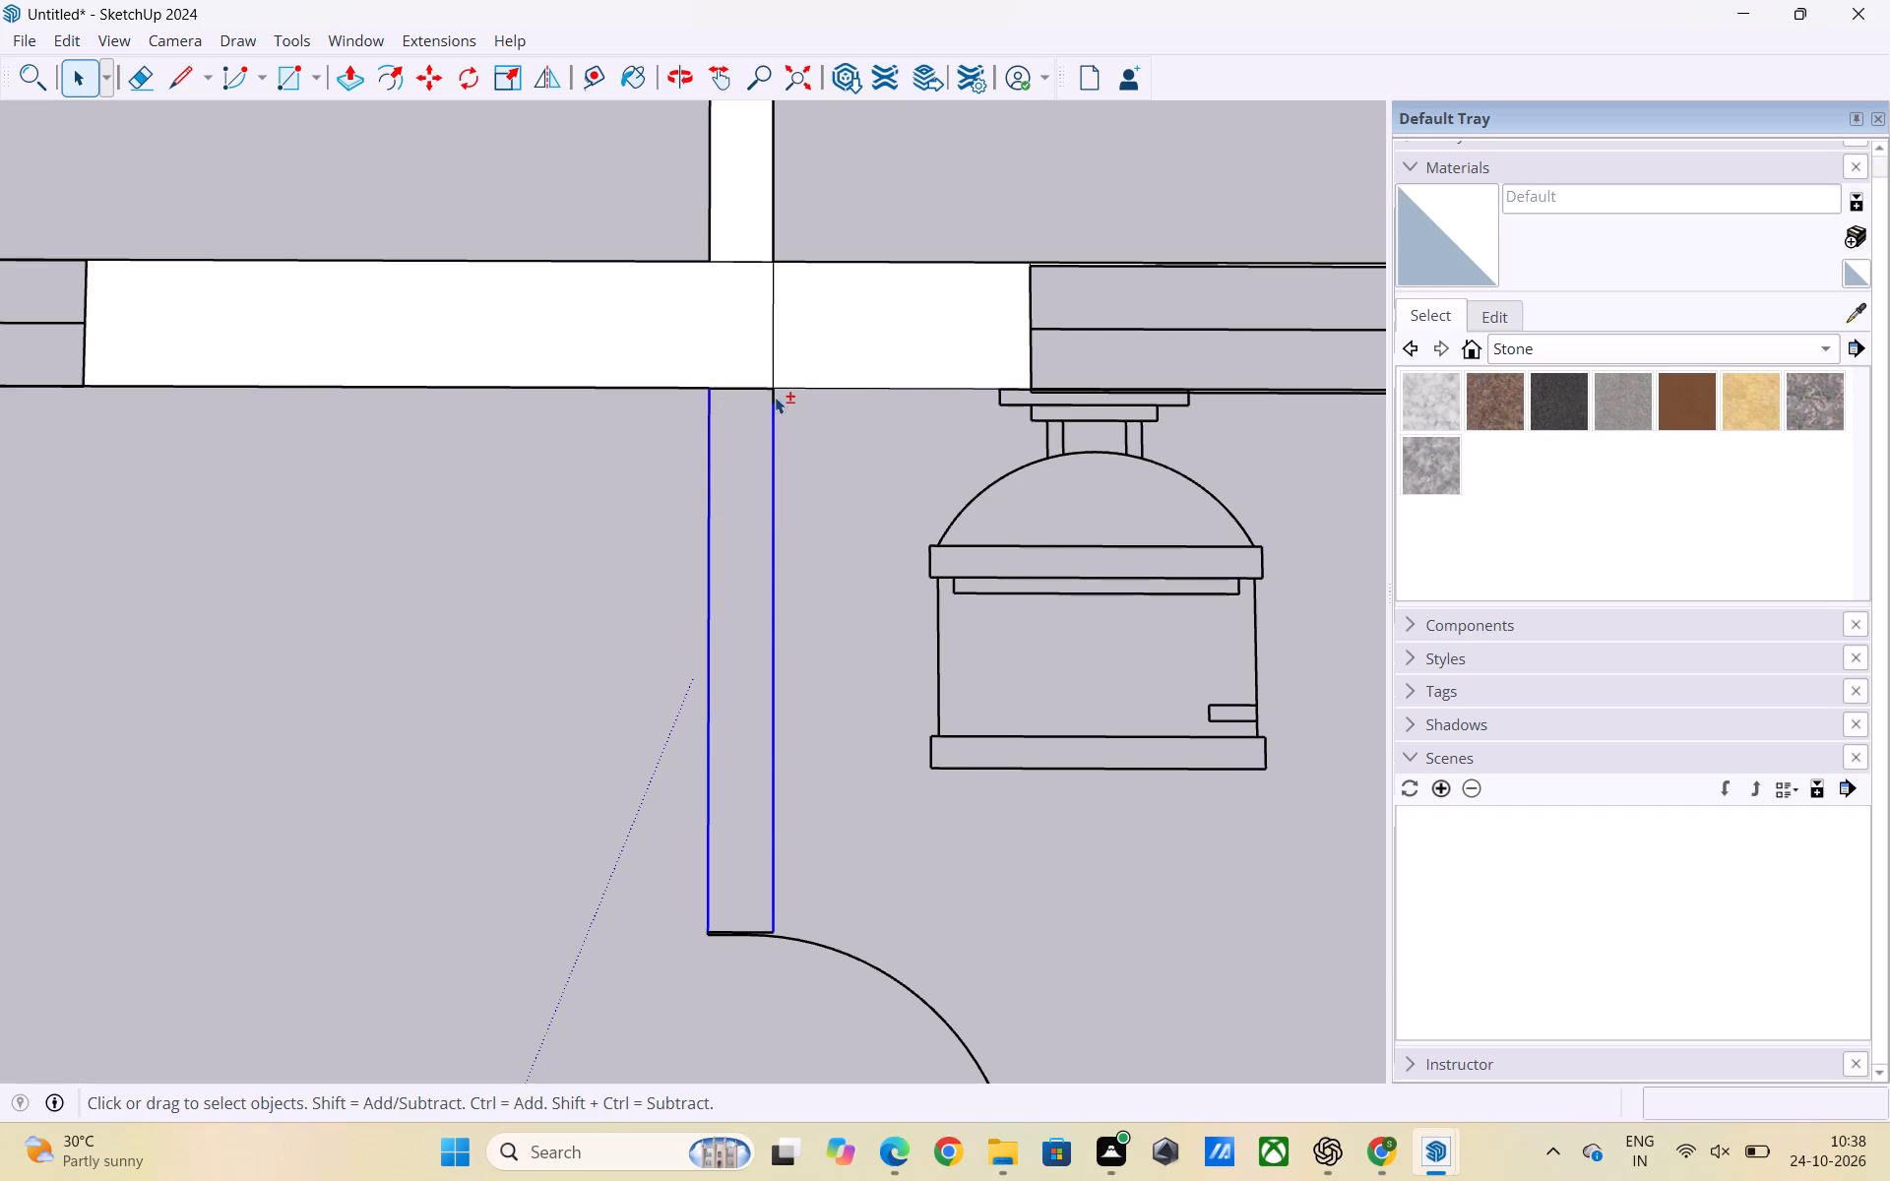
pyautogui.keyDown('shift'); pyautogui.click(773, 396); pyautogui.keyUp('shift')
pyautogui.rightClick(734, 613)
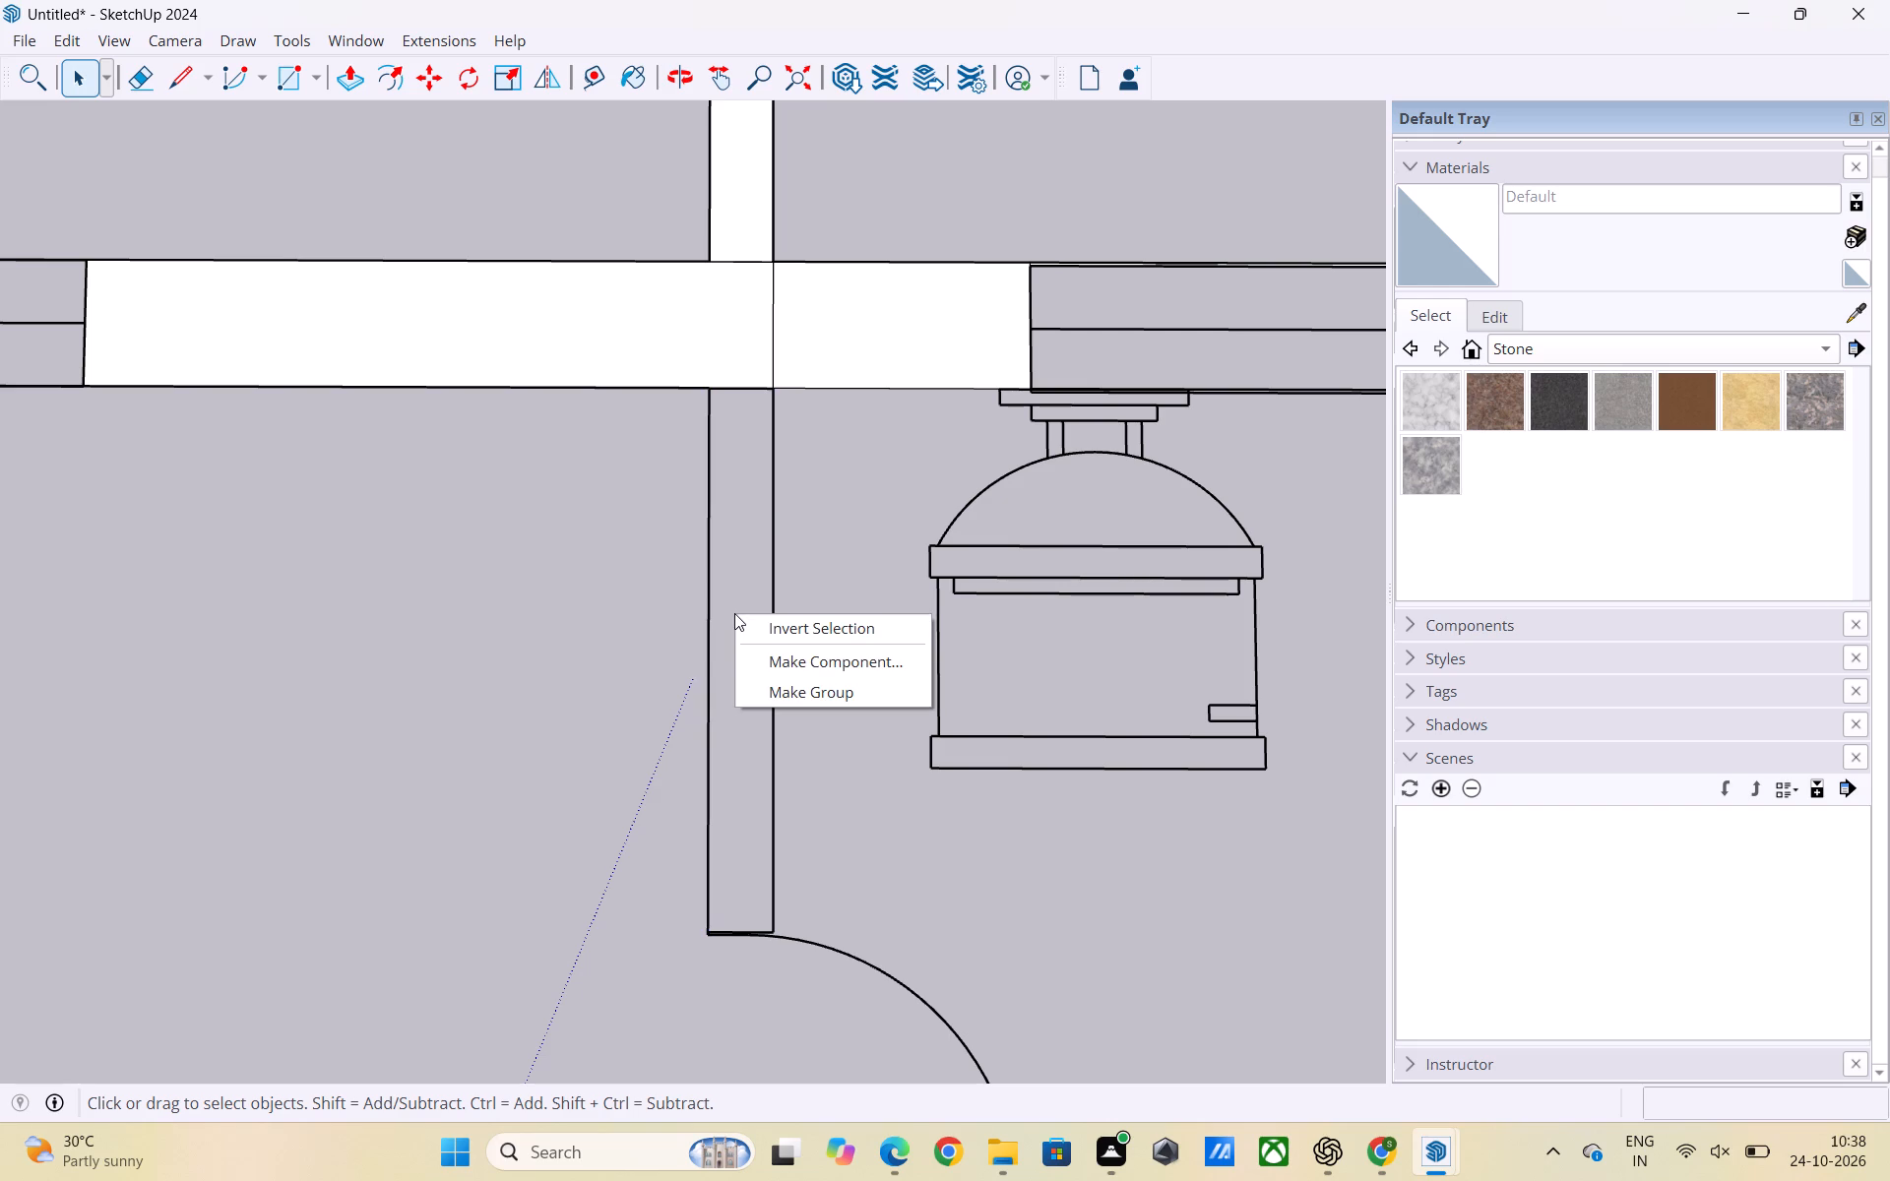
pyautogui.click(686, 570)
# Undo the bedroom–toilet wall refill, the stray-face clean-up around it and the earlier attempts to fill that wall.
pyautogui.scroll(-12, 791, 673)
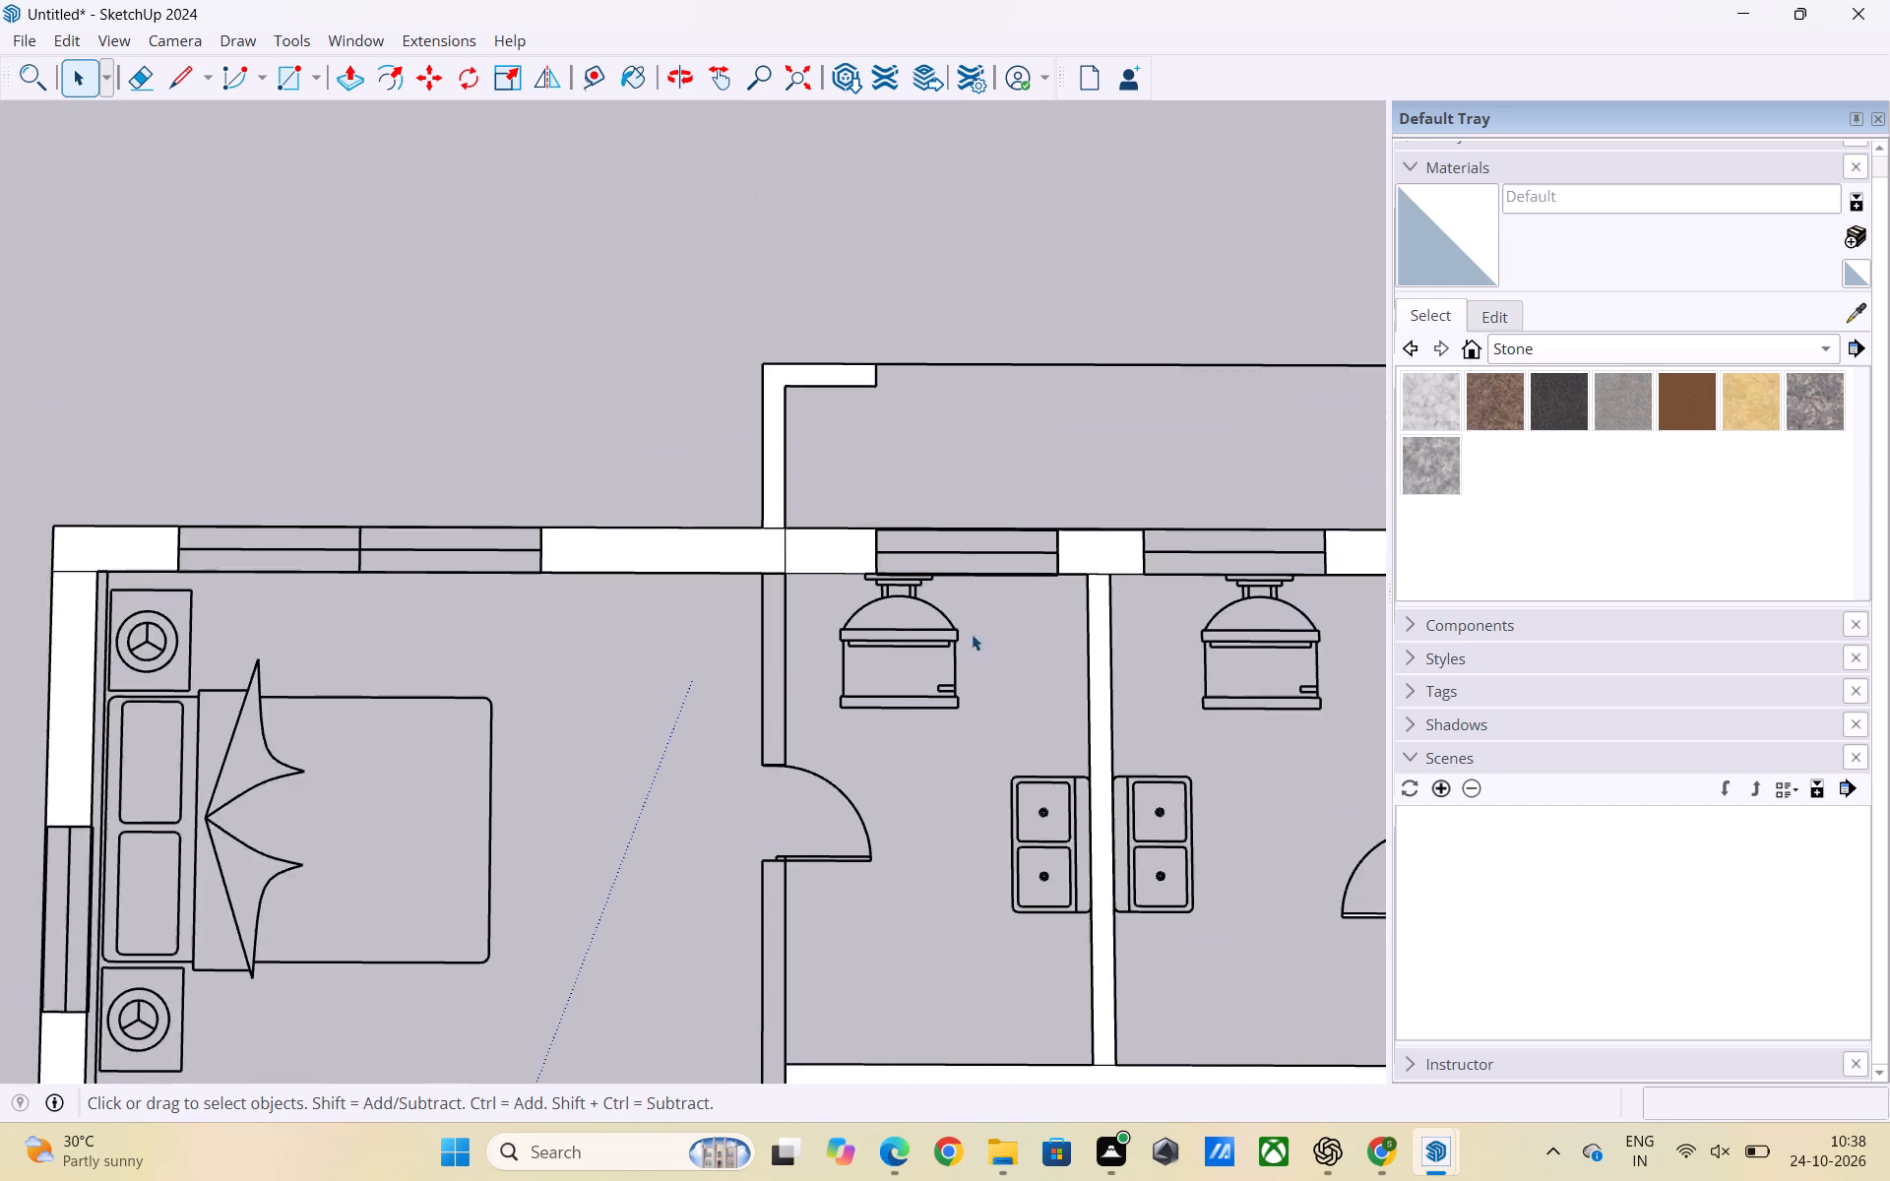
pyautogui.scroll(-13, 972, 634)
pyautogui.hotkey('ctrl', 'z')
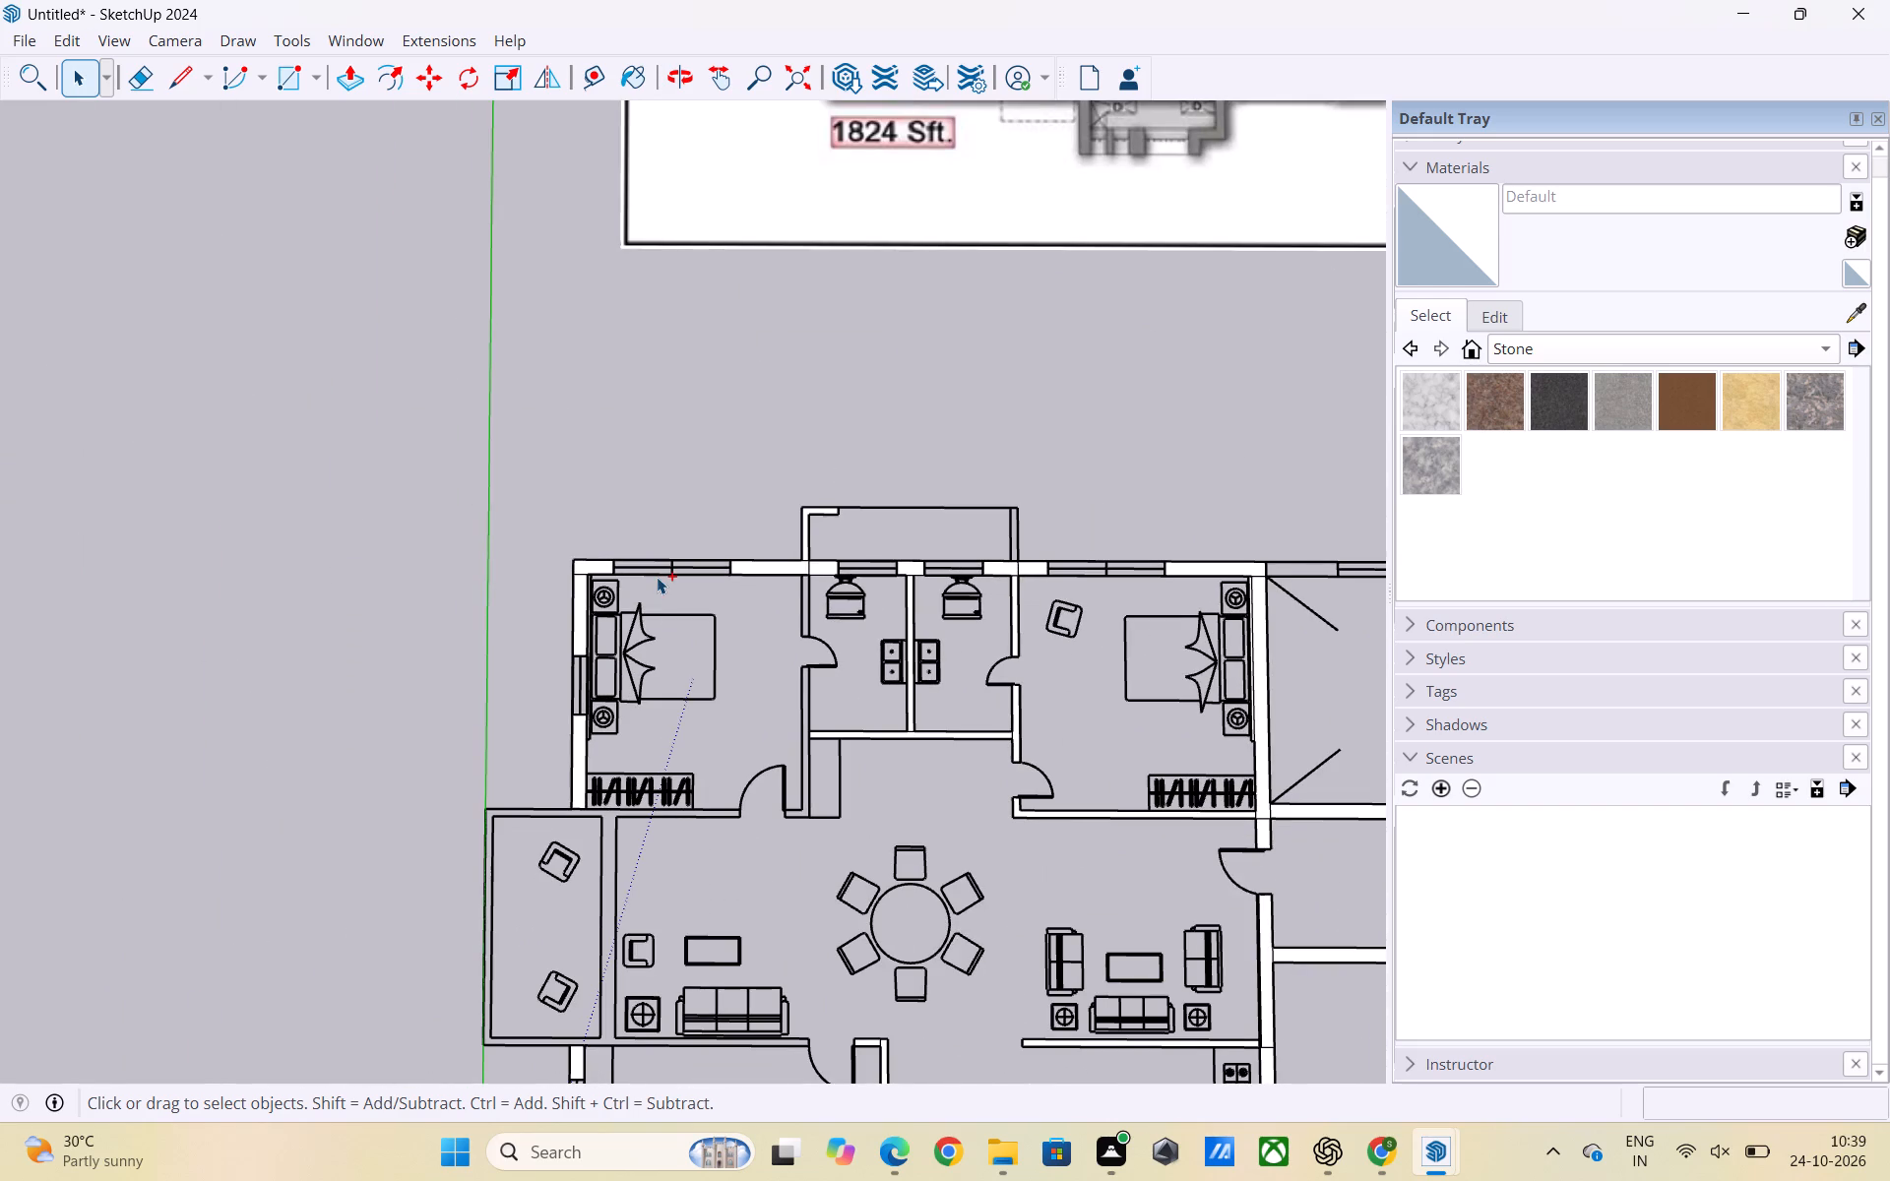
pyautogui.hotkey('ctrl', 'z')
pyautogui.hotkey('ctrl', 'z')
pyautogui.hotkey('ctrl', 'z')
pyautogui.hotkey('ctrl', 'z')
pyautogui.hotkey('ctrl', 'z')
pyautogui.hotkey('ctrl', 'z')
pyautogui.hotkey('ctrl', 'z')
pyautogui.hotkey('ctrl', 'z')
pyautogui.hotkey('ctrl', 'z')
pyautogui.hotkey('ctrl', 'z')
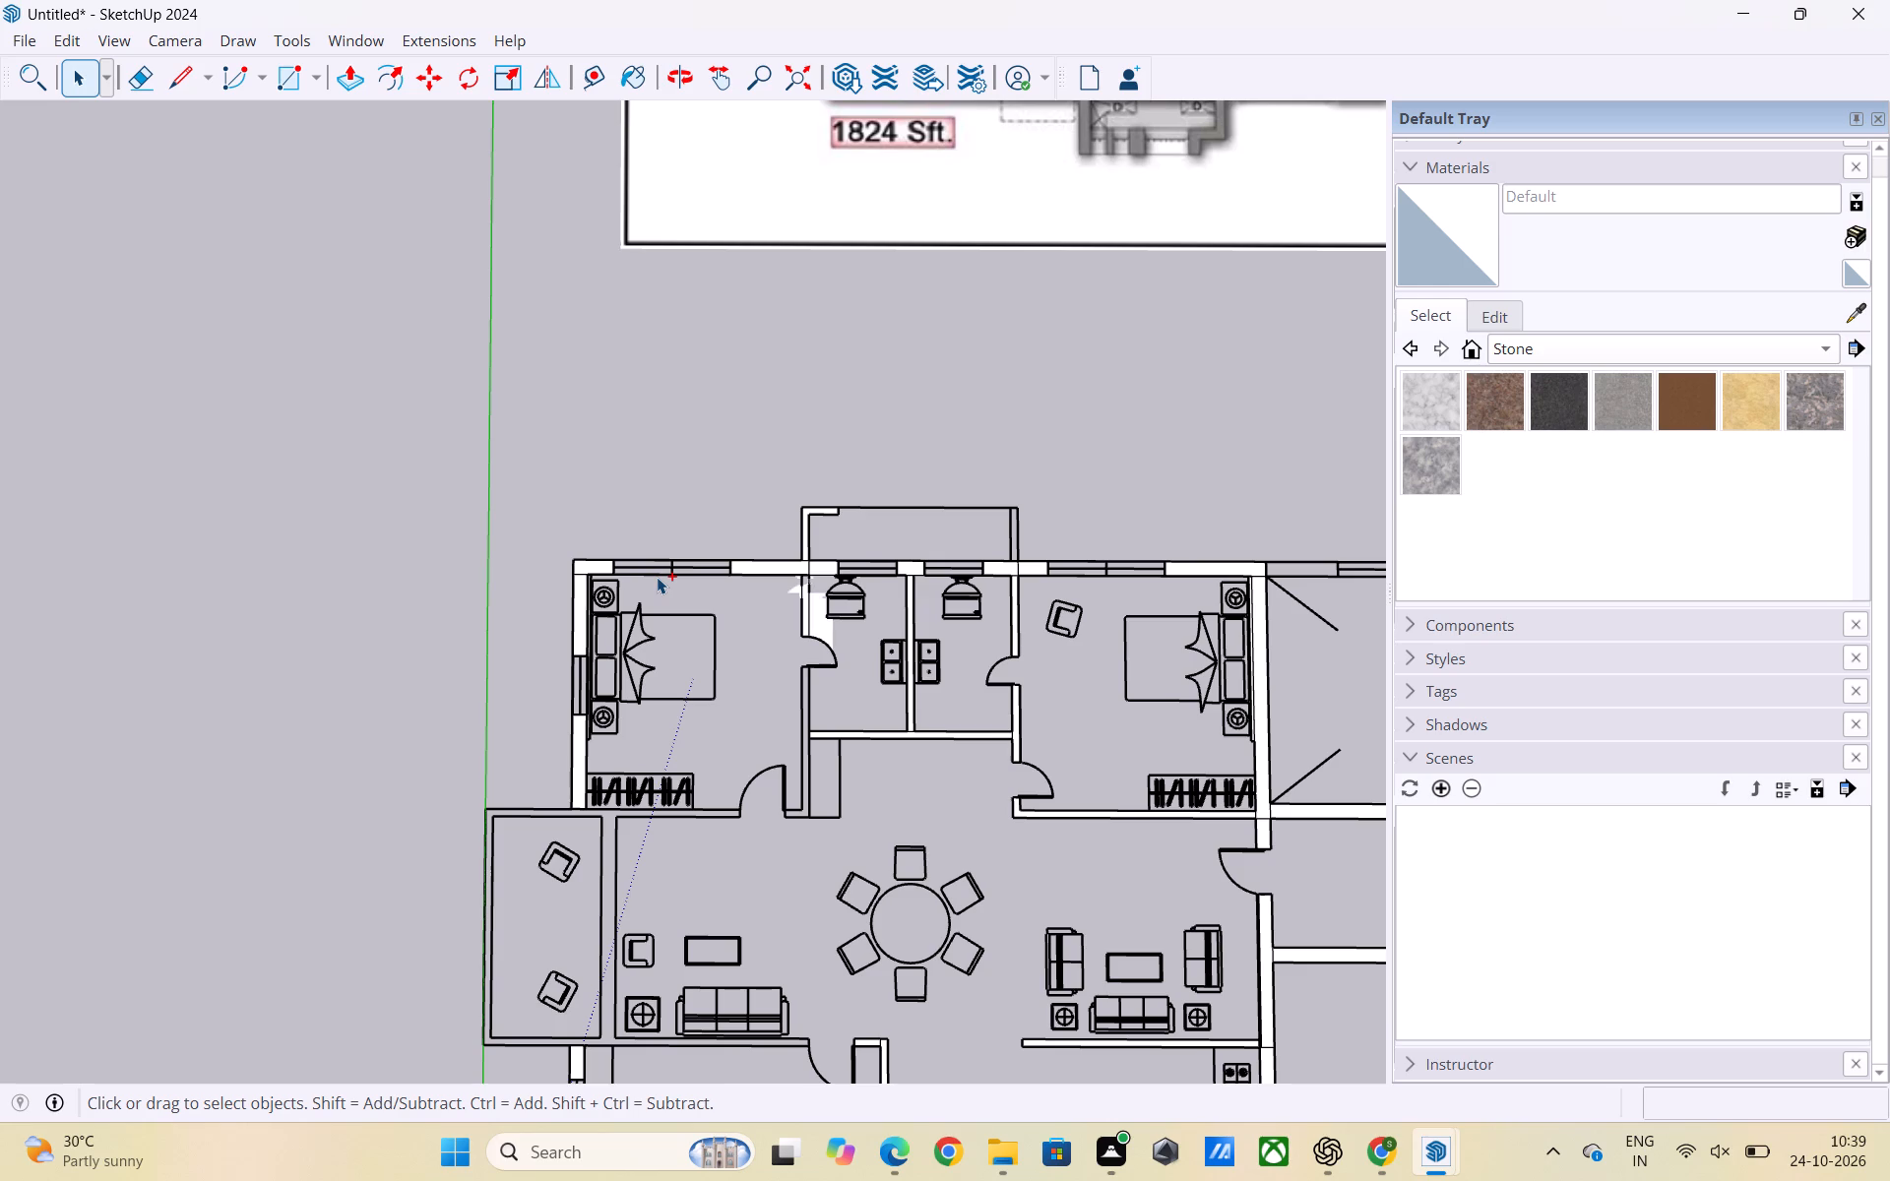
pyautogui.hotkey('ctrl', 'z')
pyautogui.hotkey('ctrl', 'z')
pyautogui.hotkey('ctrl', 'z')
pyautogui.hotkey('ctrl', 'z')
pyautogui.hotkey('ctrl', 'z')
pyautogui.hotkey('ctrl', 'z')
pyautogui.hotkey('ctrl', 'z')
pyautogui.hotkey('ctrl', 'z')
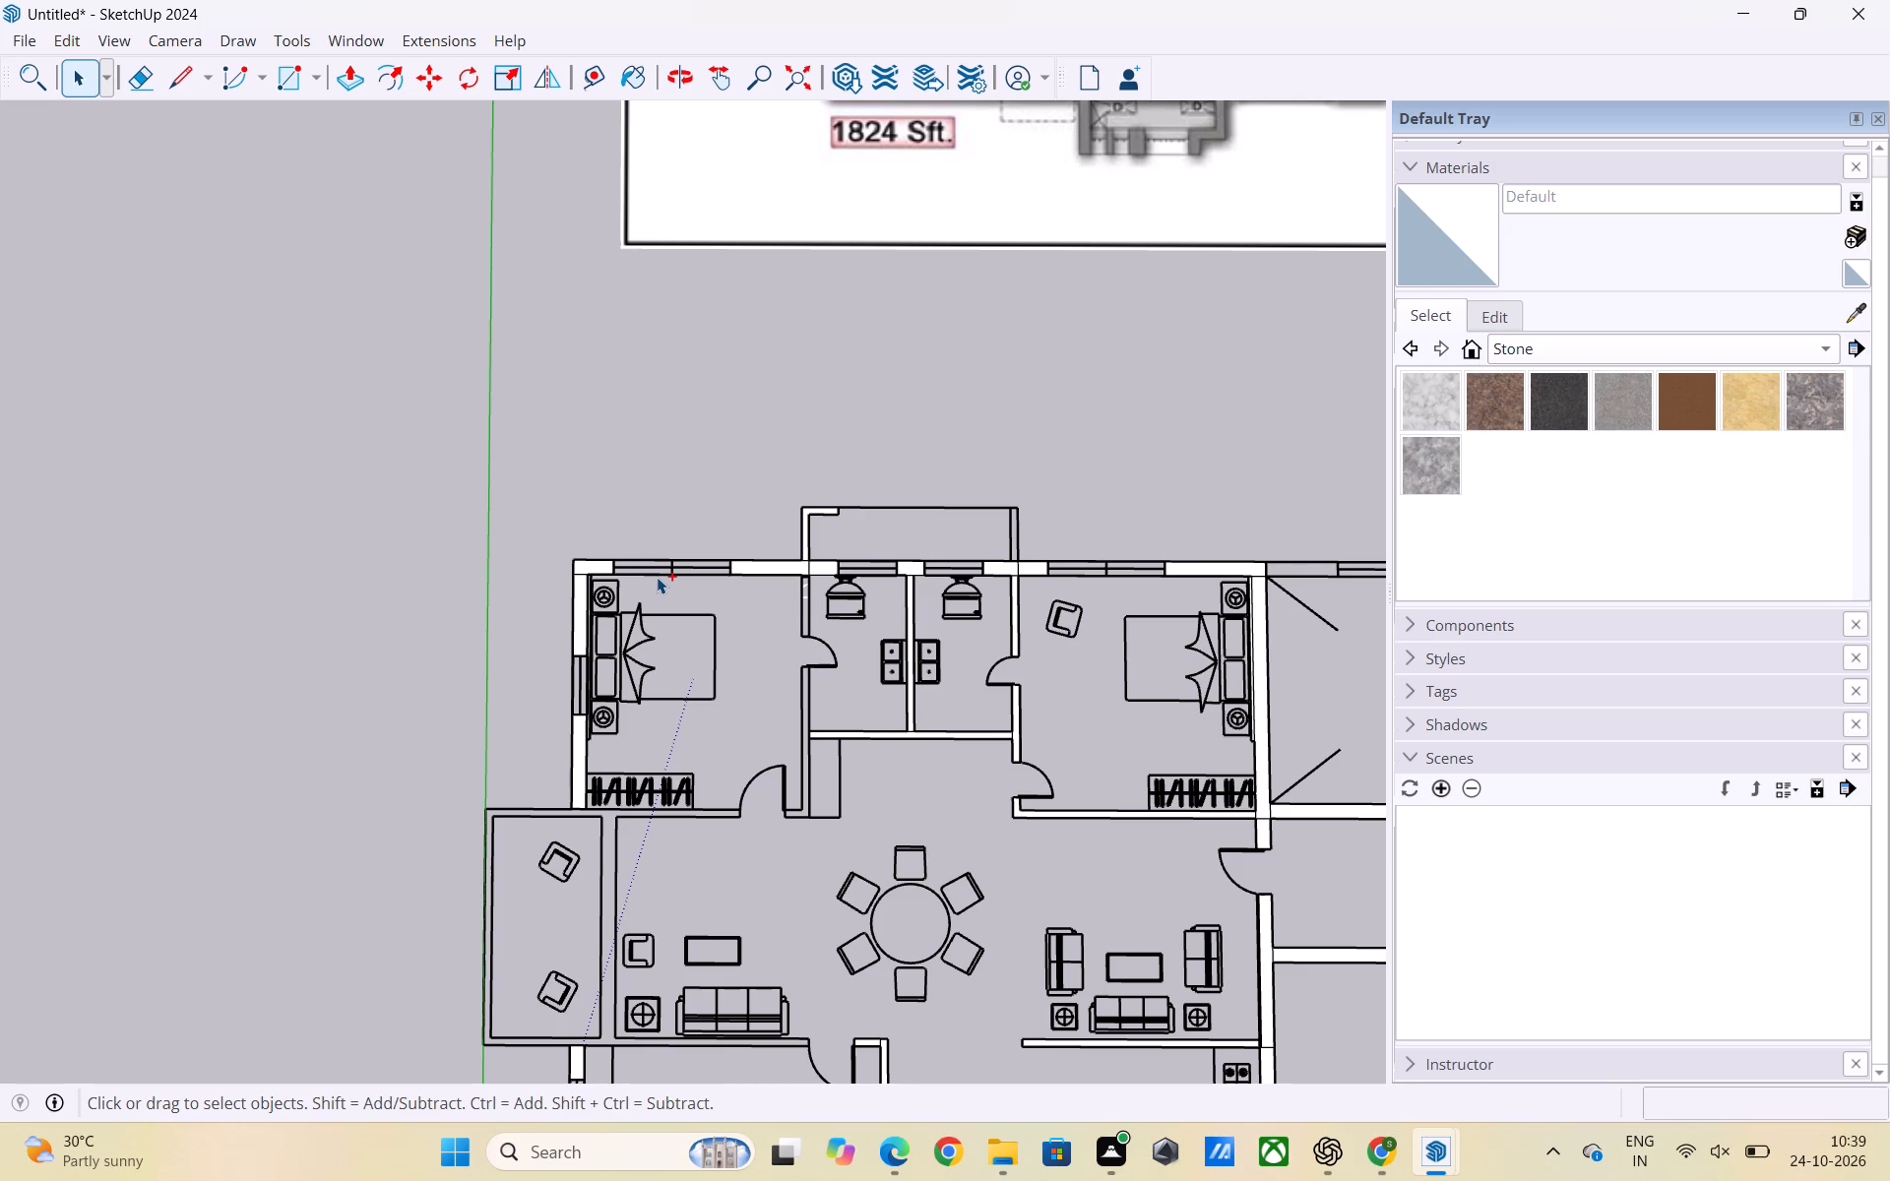
pyautogui.hotkey('ctrl', 'z')
pyautogui.hotkey('ctrl', 'z')
pyautogui.hotkey('ctrl', 'z')
pyautogui.hotkey('ctrl', 'z')
pyautogui.hotkey('ctrl', 'z')
pyautogui.hotkey('ctrl', 'z')
pyautogui.hotkey('ctrl', 'z')
pyautogui.hotkey('ctrl', 'z')
pyautogui.hotkey('ctrl', 'z')
pyautogui.hotkey('ctrl', 'z')
pyautogui.hotkey('ctrl', 'z')
pyautogui.hotkey('ctrl', 'z')
pyautogui.hotkey('ctrl', 'z')
pyautogui.hotkey('ctrl', 'z')
pyautogui.hotkey('ctrl', 'z')
pyautogui.hotkey('ctrl', 'z')
pyautogui.hotkey('ctrl', 'z')
pyautogui.hotkey('ctrl', 'z')
pyautogui.hotkey('ctrl', 'z')
pyautogui.hotkey('ctrl', 'z')
pyautogui.hotkey('ctrl', 'z')
pyautogui.hotkey('ctrl', 'z')
pyautogui.hotkey('ctrl', 'z')
pyautogui.hotkey('ctrl', 'z')
pyautogui.hotkey('ctrl', 'z')
pyautogui.hotkey('ctrl', 'z')
pyautogui.hotkey('ctrl', 'z')
# Undo the traced wall faces along the corridor, the interior partitions and the far outer walls of the first flat.
pyautogui.hotkey('ctrl', 'z')
pyautogui.hotkey('ctrl', 'z')
pyautogui.hotkey('ctrl', 'z')
pyautogui.hotkey('ctrl', 'z')
pyautogui.hotkey('ctrl', 'z')
pyautogui.hotkey('ctrl', 'z')
pyautogui.hotkey('ctrl', 'z')
pyautogui.hotkey('ctrl', 'z')
pyautogui.hotkey('ctrl', 'z')
pyautogui.hotkey('ctrl', 'z')
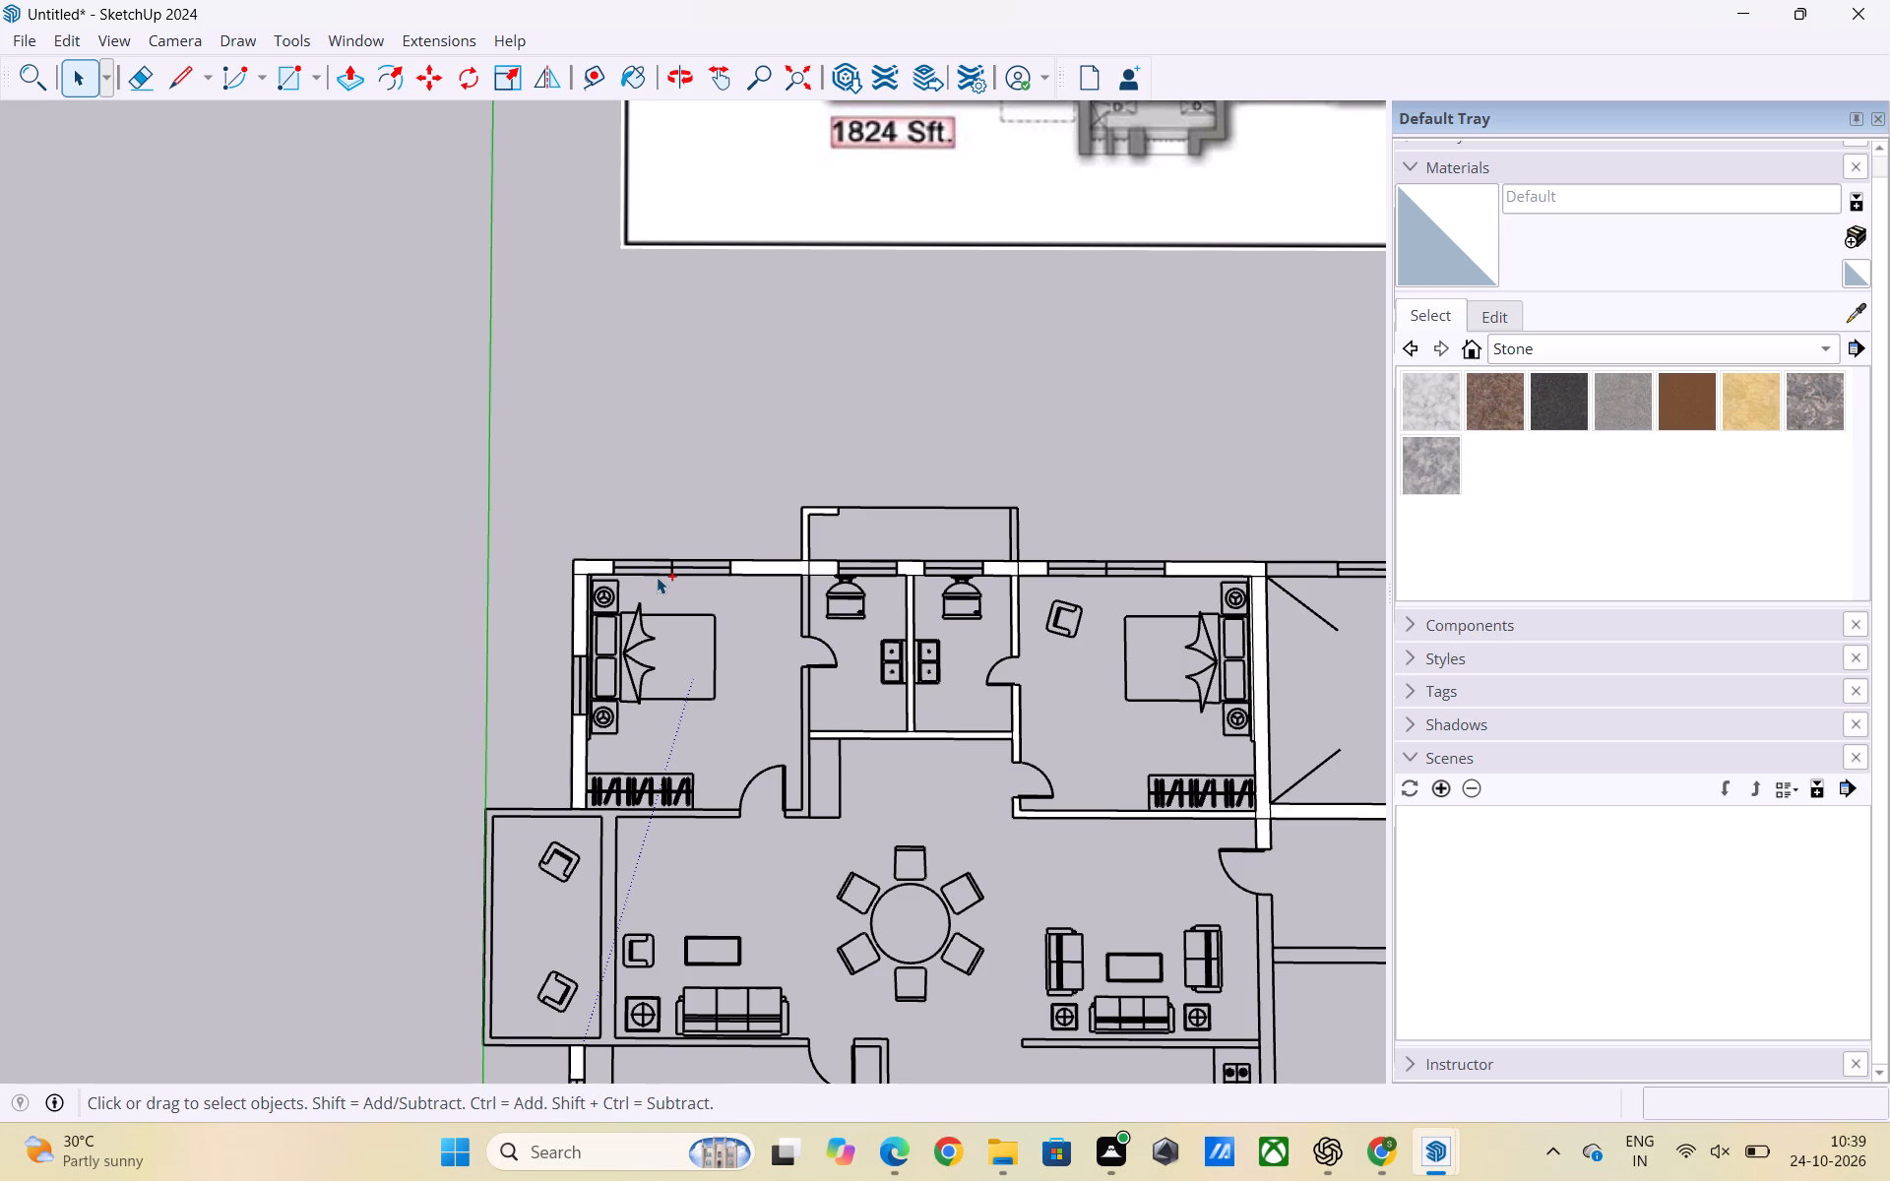
pyautogui.hotkey('ctrl', 'z')
pyautogui.hotkey('ctrl', 'z')
pyautogui.hotkey('ctrl', 'z')
pyautogui.hotkey('ctrl', 'z')
pyautogui.hotkey('ctrl', 'z')
pyautogui.keyDown('ctrl'); pyautogui.scroll(-12, 693, 568); pyautogui.keyUp('ctrl')
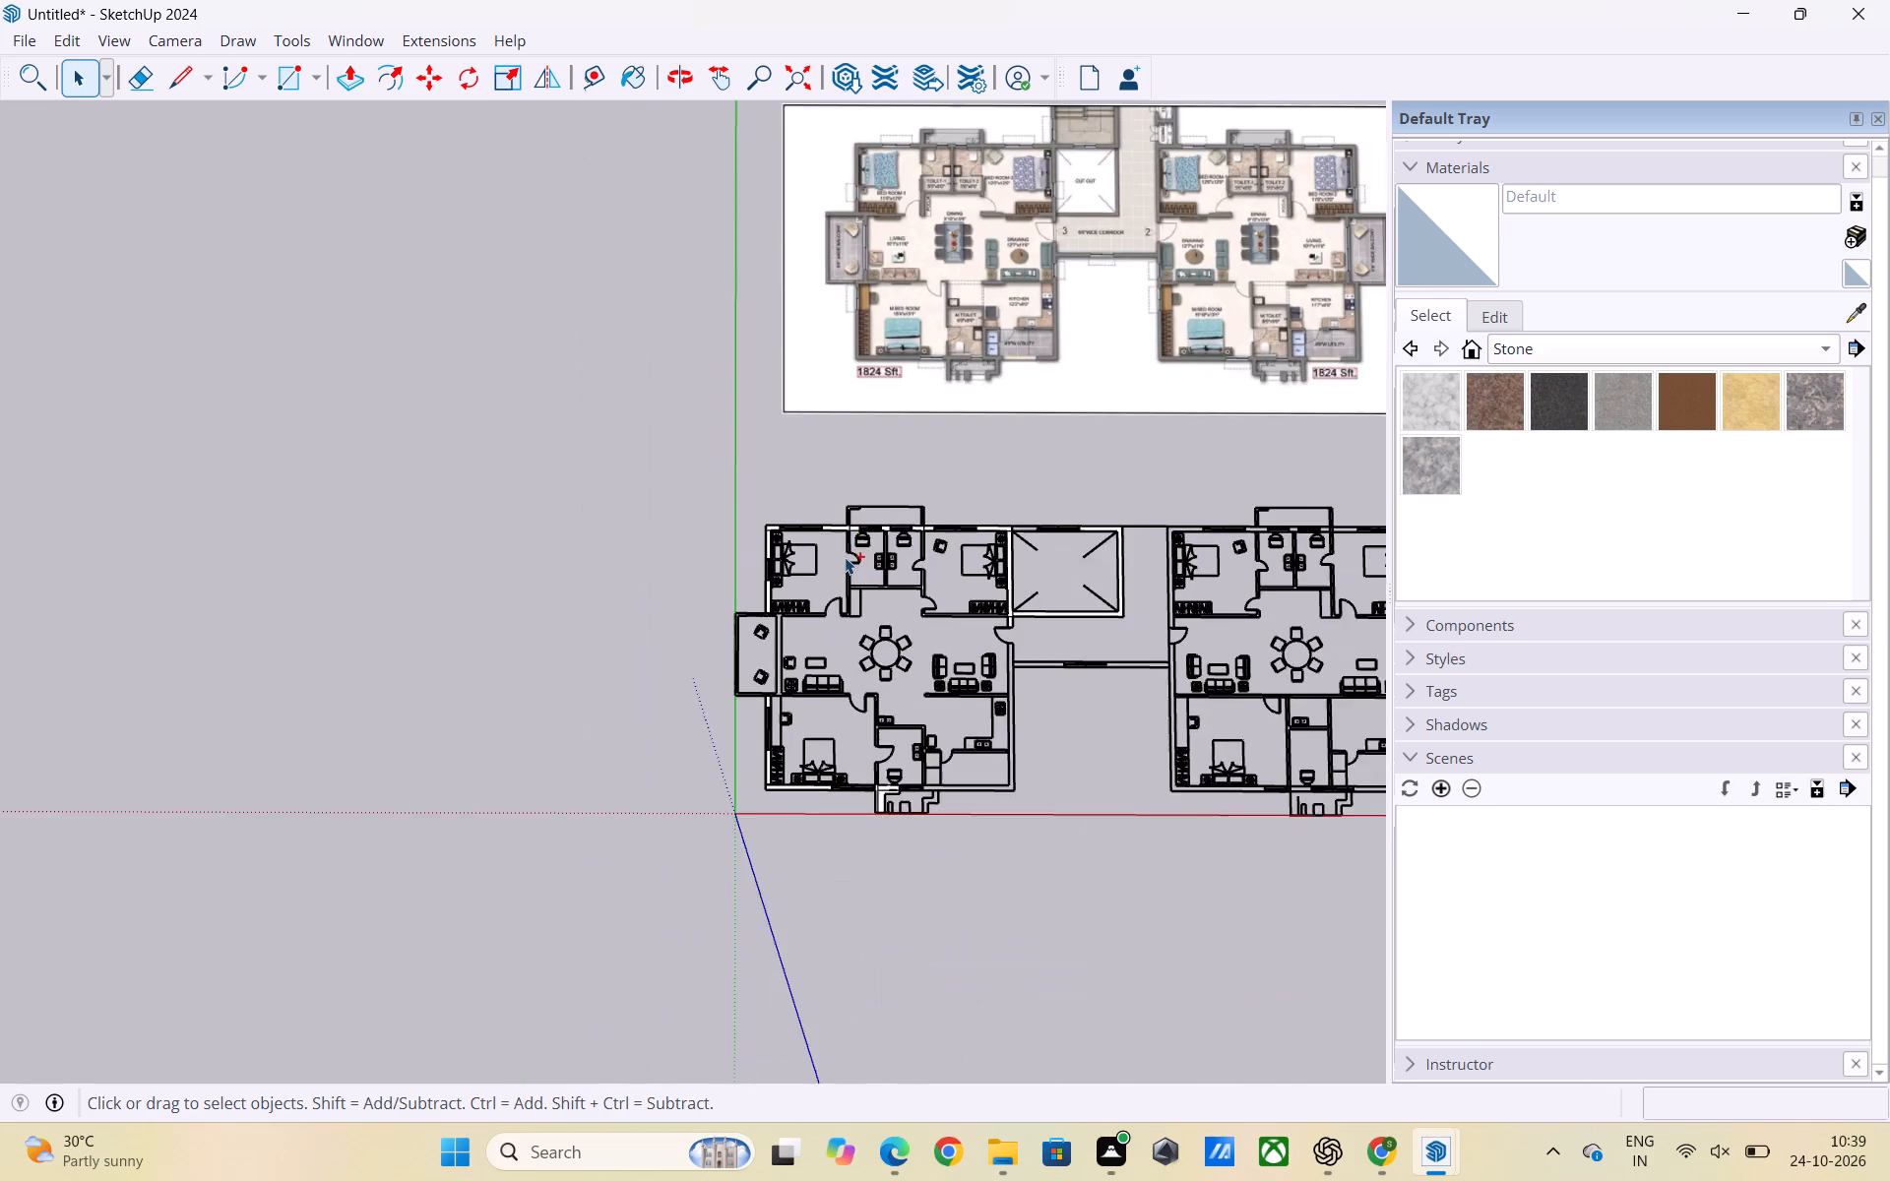
pyautogui.hotkey('ctrl', 'z')
pyautogui.hotkey('ctrl', 'z')
pyautogui.hotkey('ctrl', 'z')
pyautogui.hotkey('ctrl', 'z')
pyautogui.hotkey('ctrl', 'z')
pyautogui.hotkey('ctrl', 'z')
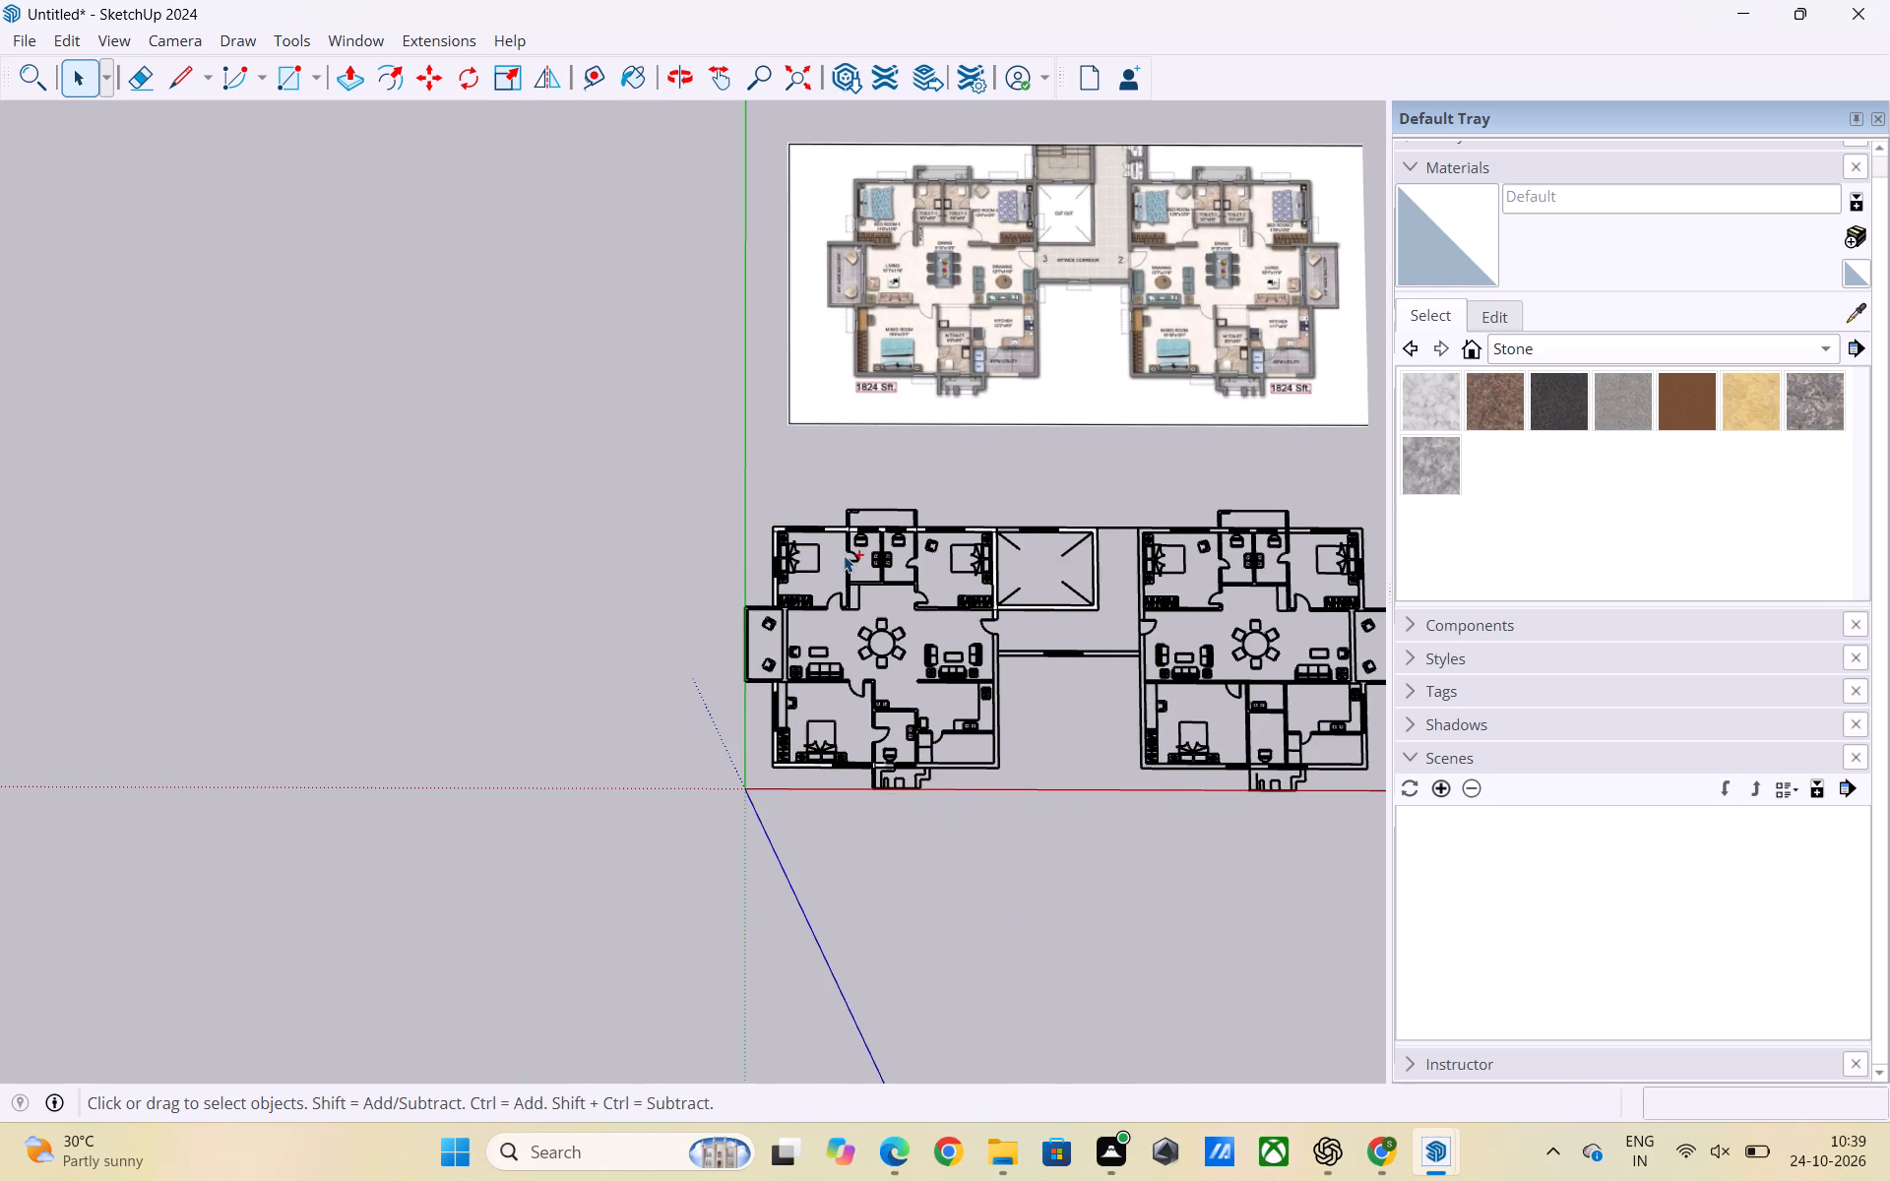
pyautogui.hotkey('ctrl', 'z')
pyautogui.hotkey('ctrl', 'z')
pyautogui.hotkey('ctrl', 'z')
pyautogui.hotkey('ctrl', 'z')
pyautogui.hotkey('ctrl', 'z')
pyautogui.hotkey('ctrl', 'z')
pyautogui.hotkey('ctrl', 'z')
pyautogui.hotkey('ctrl', 'z')
pyautogui.hotkey('ctrl', 'z')
pyautogui.hotkey('ctrl', 'z')
pyautogui.hotkey('ctrl', 'z')
pyautogui.hotkey('ctrl', 'z')
pyautogui.hotkey('ctrl', 'z')
pyautogui.hotkey('ctrl', 'z')
pyautogui.hotkey('ctrl', 'z')
pyautogui.hotkey('ctrl', 'z')
pyautogui.hotkey('ctrl', 'z')
pyautogui.hotkey('ctrl', 'z')
pyautogui.hotkey('ctrl', 'z')
pyautogui.hotkey('ctrl', 'z')
pyautogui.hotkey('ctrl', 'z')
pyautogui.hotkey('ctrl', 'z')
pyautogui.hotkey('ctrl', 'z')
pyautogui.hotkey('ctrl', 'z')
pyautogui.hotkey('ctrl', 'z')
pyautogui.hotkey('ctrl', 'z')
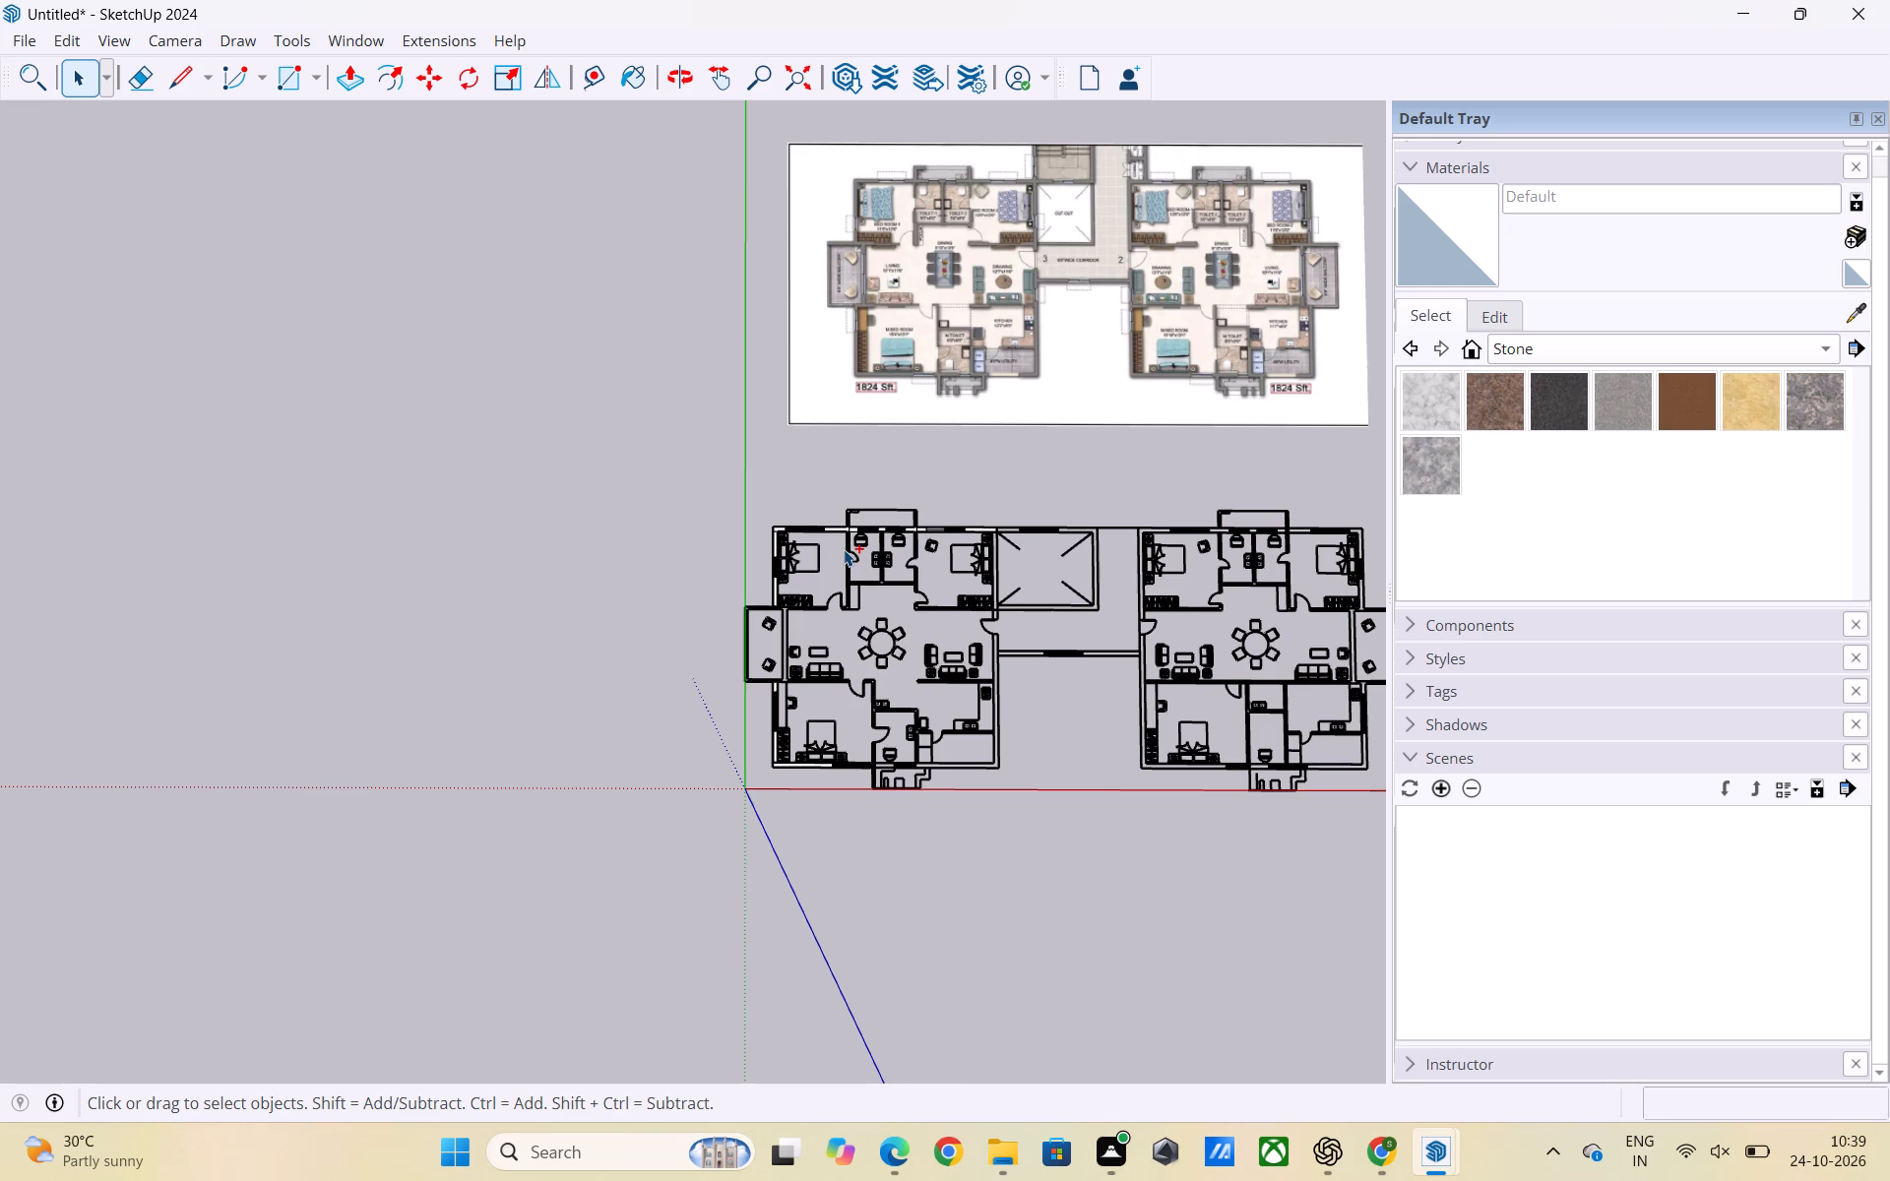
pyautogui.hotkey('ctrl', 'z')
pyautogui.hotkey('ctrl', 'z')
pyautogui.hotkey('ctrl', 'z')
pyautogui.hotkey('ctrl', 'z')
pyautogui.hotkey('ctrl', 'z')
pyautogui.hotkey('ctrl', 'z')
pyautogui.hotkey('ctrl', 'z')
pyautogui.hotkey('ctrl', 'z')
pyautogui.hotkey('ctrl', 'z')
pyautogui.hotkey('ctrl', 'z')
pyautogui.hotkey('ctrl', 'z')
pyautogui.hotkey('ctrl', 'z')
# Undo the traced outer wall faces around the first flat's corner bedroom, above the balcony, along its side and far walls.
pyautogui.keyDown('ctrl'); pyautogui.scroll(10, 838, 762); pyautogui.keyUp('ctrl')
pyautogui.hotkey('ctrl', 'z')
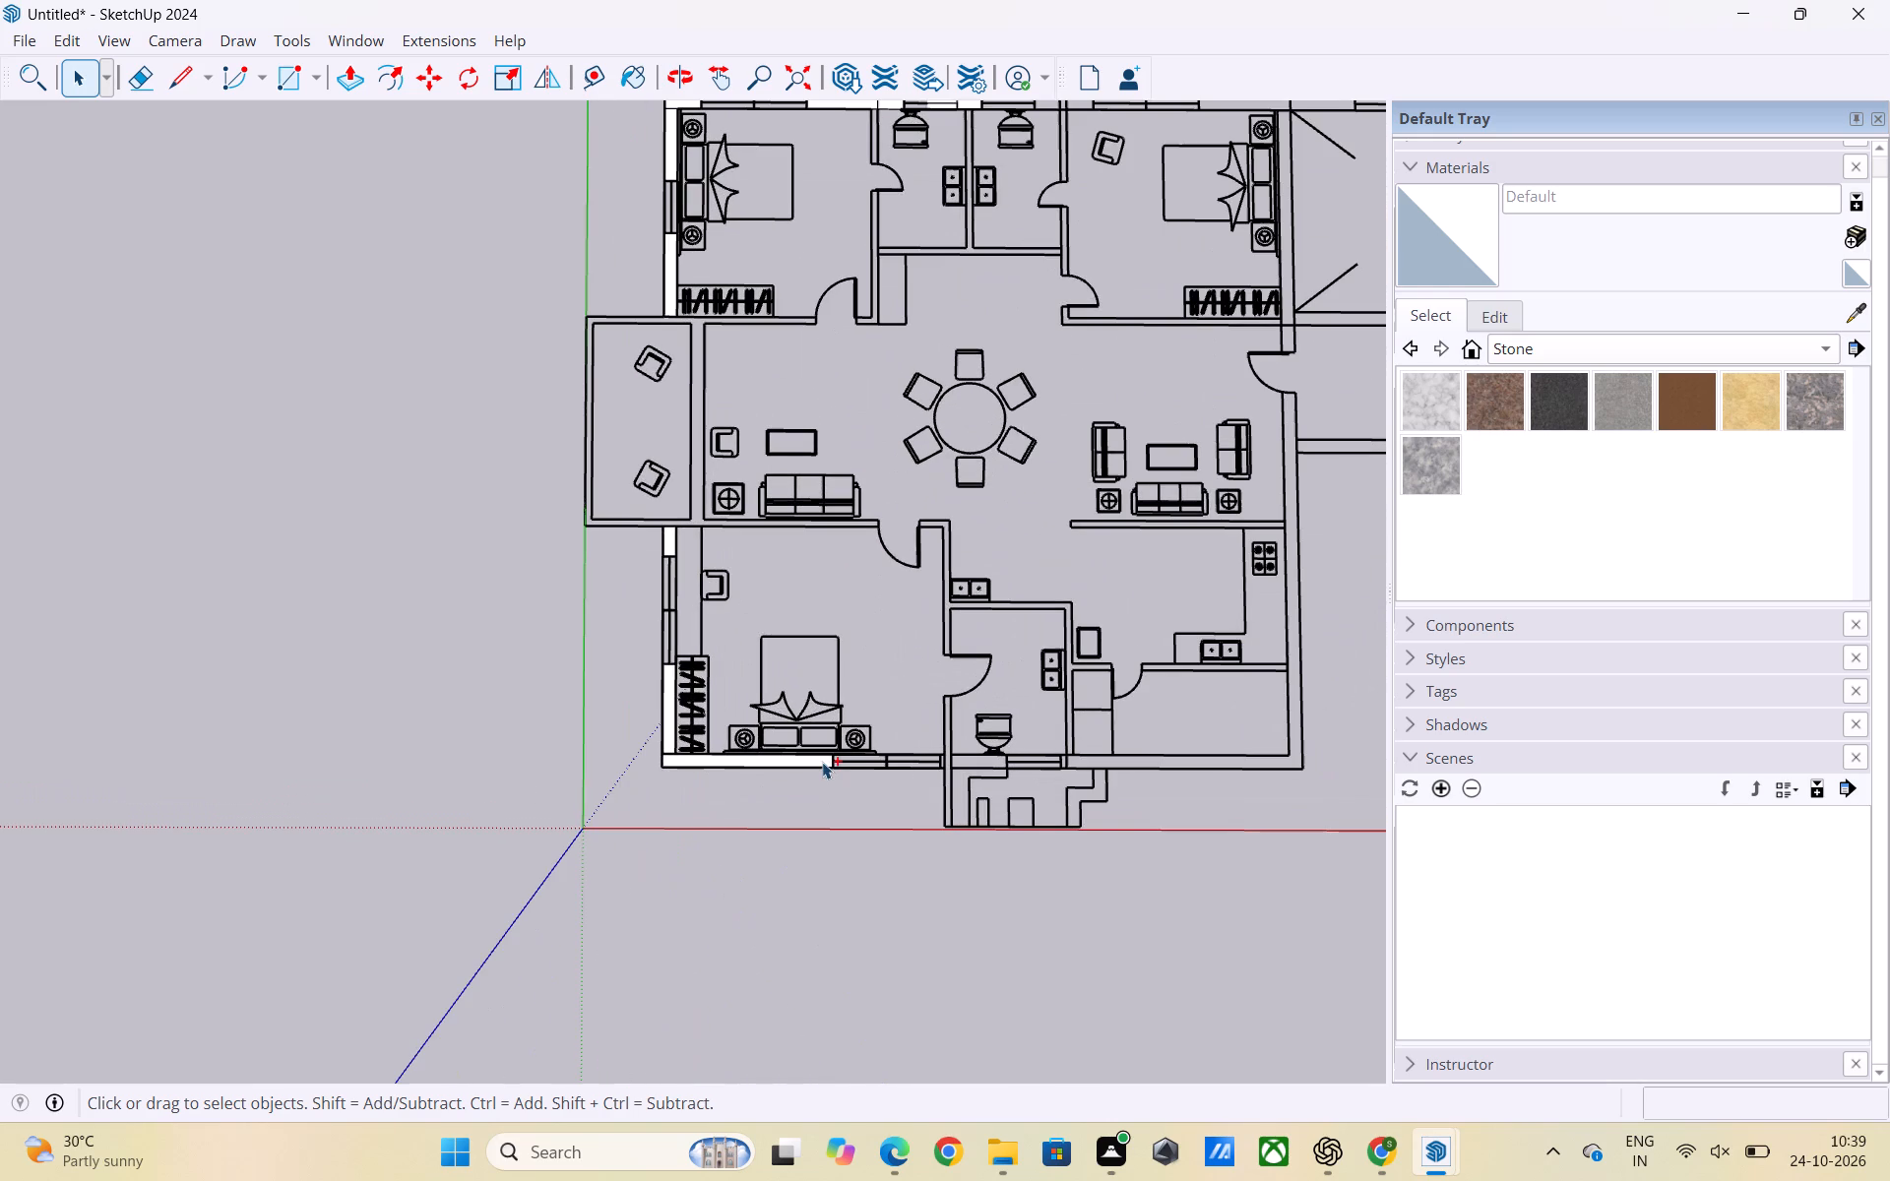
pyautogui.hotkey('ctrl', 'z')
pyautogui.hotkey('ctrl', 'z')
pyautogui.hotkey('ctrl', 'z')
pyautogui.hotkey('ctrl', 'z')
pyautogui.hotkey('ctrl', 'z')
pyautogui.hotkey('ctrl', 'z')
pyautogui.hotkey('ctrl', 'z')
pyautogui.hotkey('ctrl', 'z')
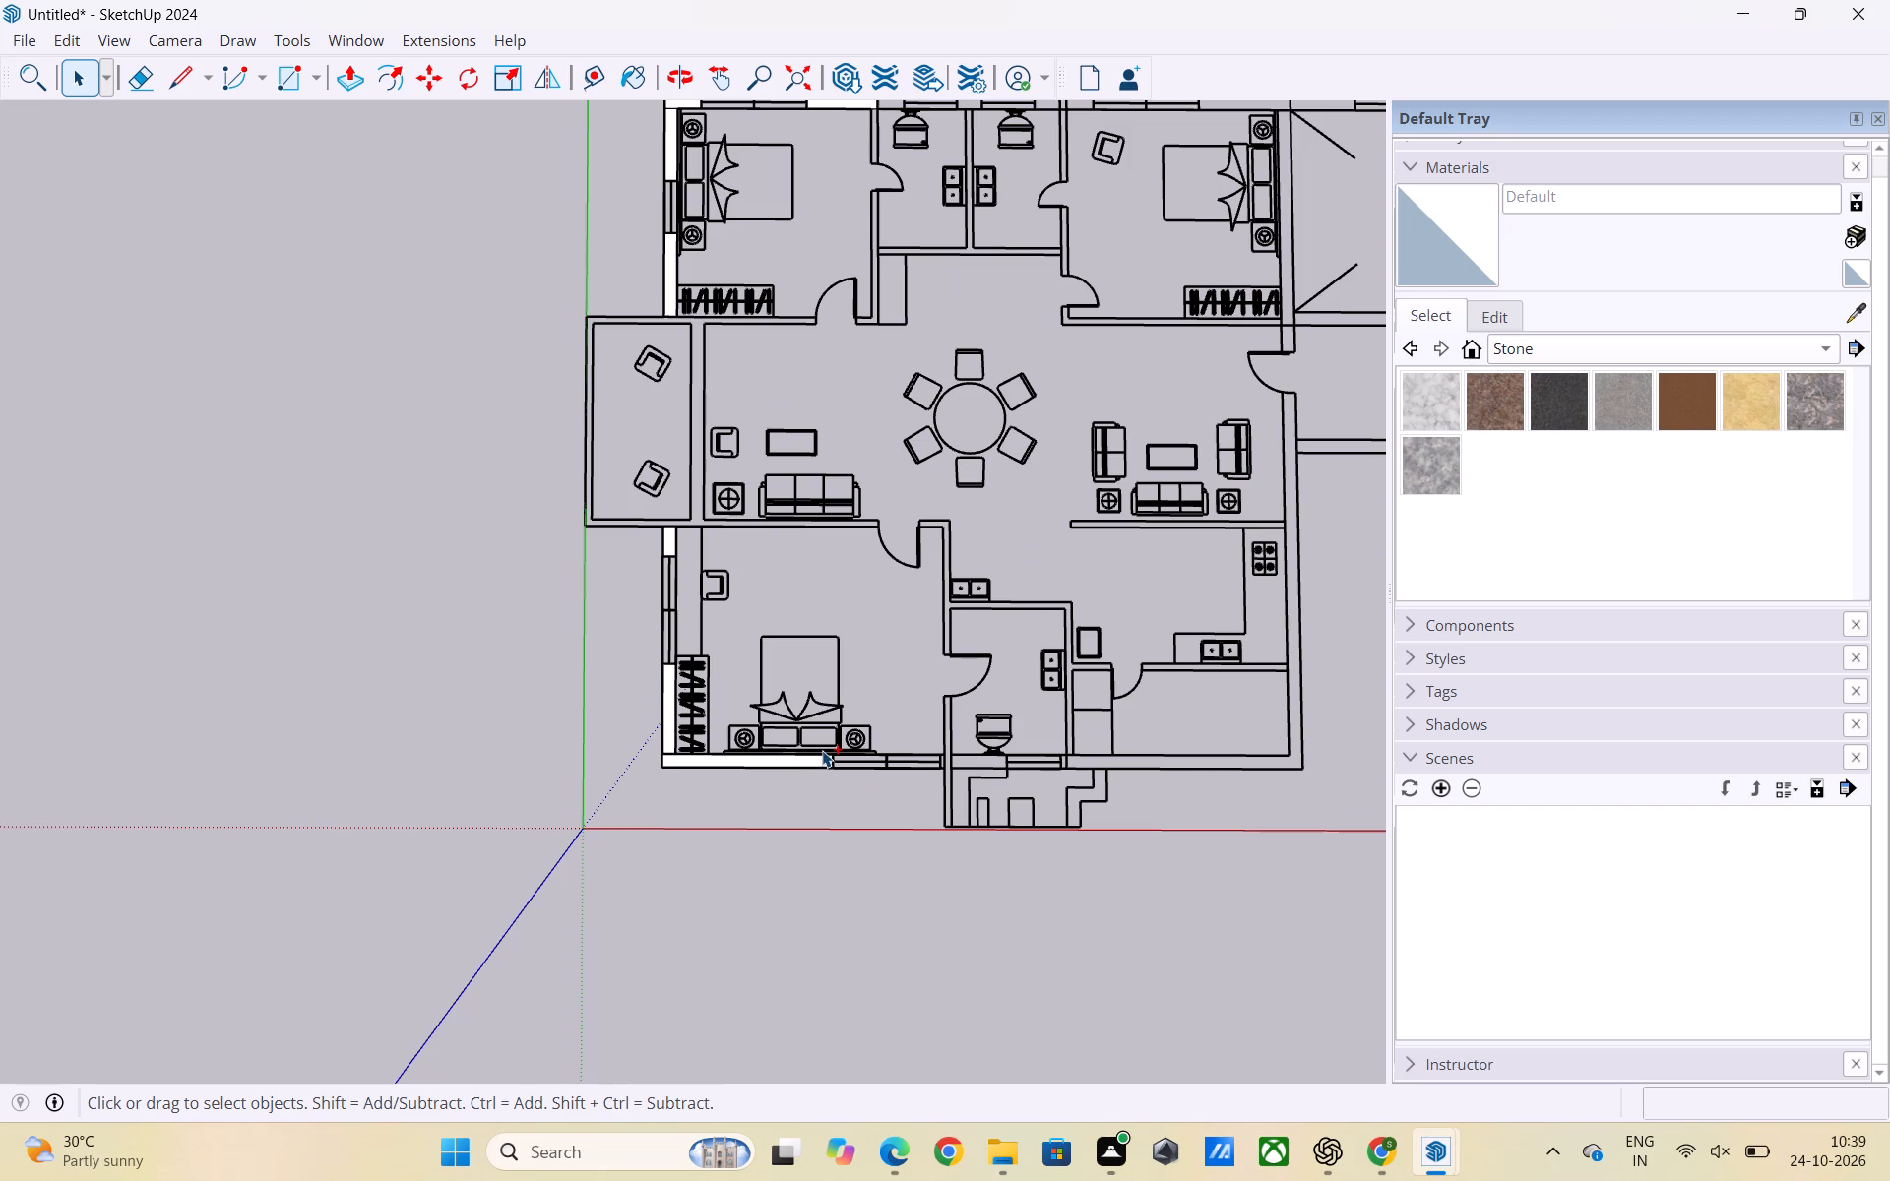
pyautogui.hotkey('ctrl', 'z')
pyautogui.hotkey('ctrl', 'z')
pyautogui.hotkey('ctrl', 'z')
pyautogui.hotkey('ctrl', 'z')
pyautogui.hotkey('ctrl', 'z')
pyautogui.hotkey('ctrl', 'z')
pyautogui.hotkey('ctrl', 'z')
pyautogui.hotkey('ctrl', 'z')
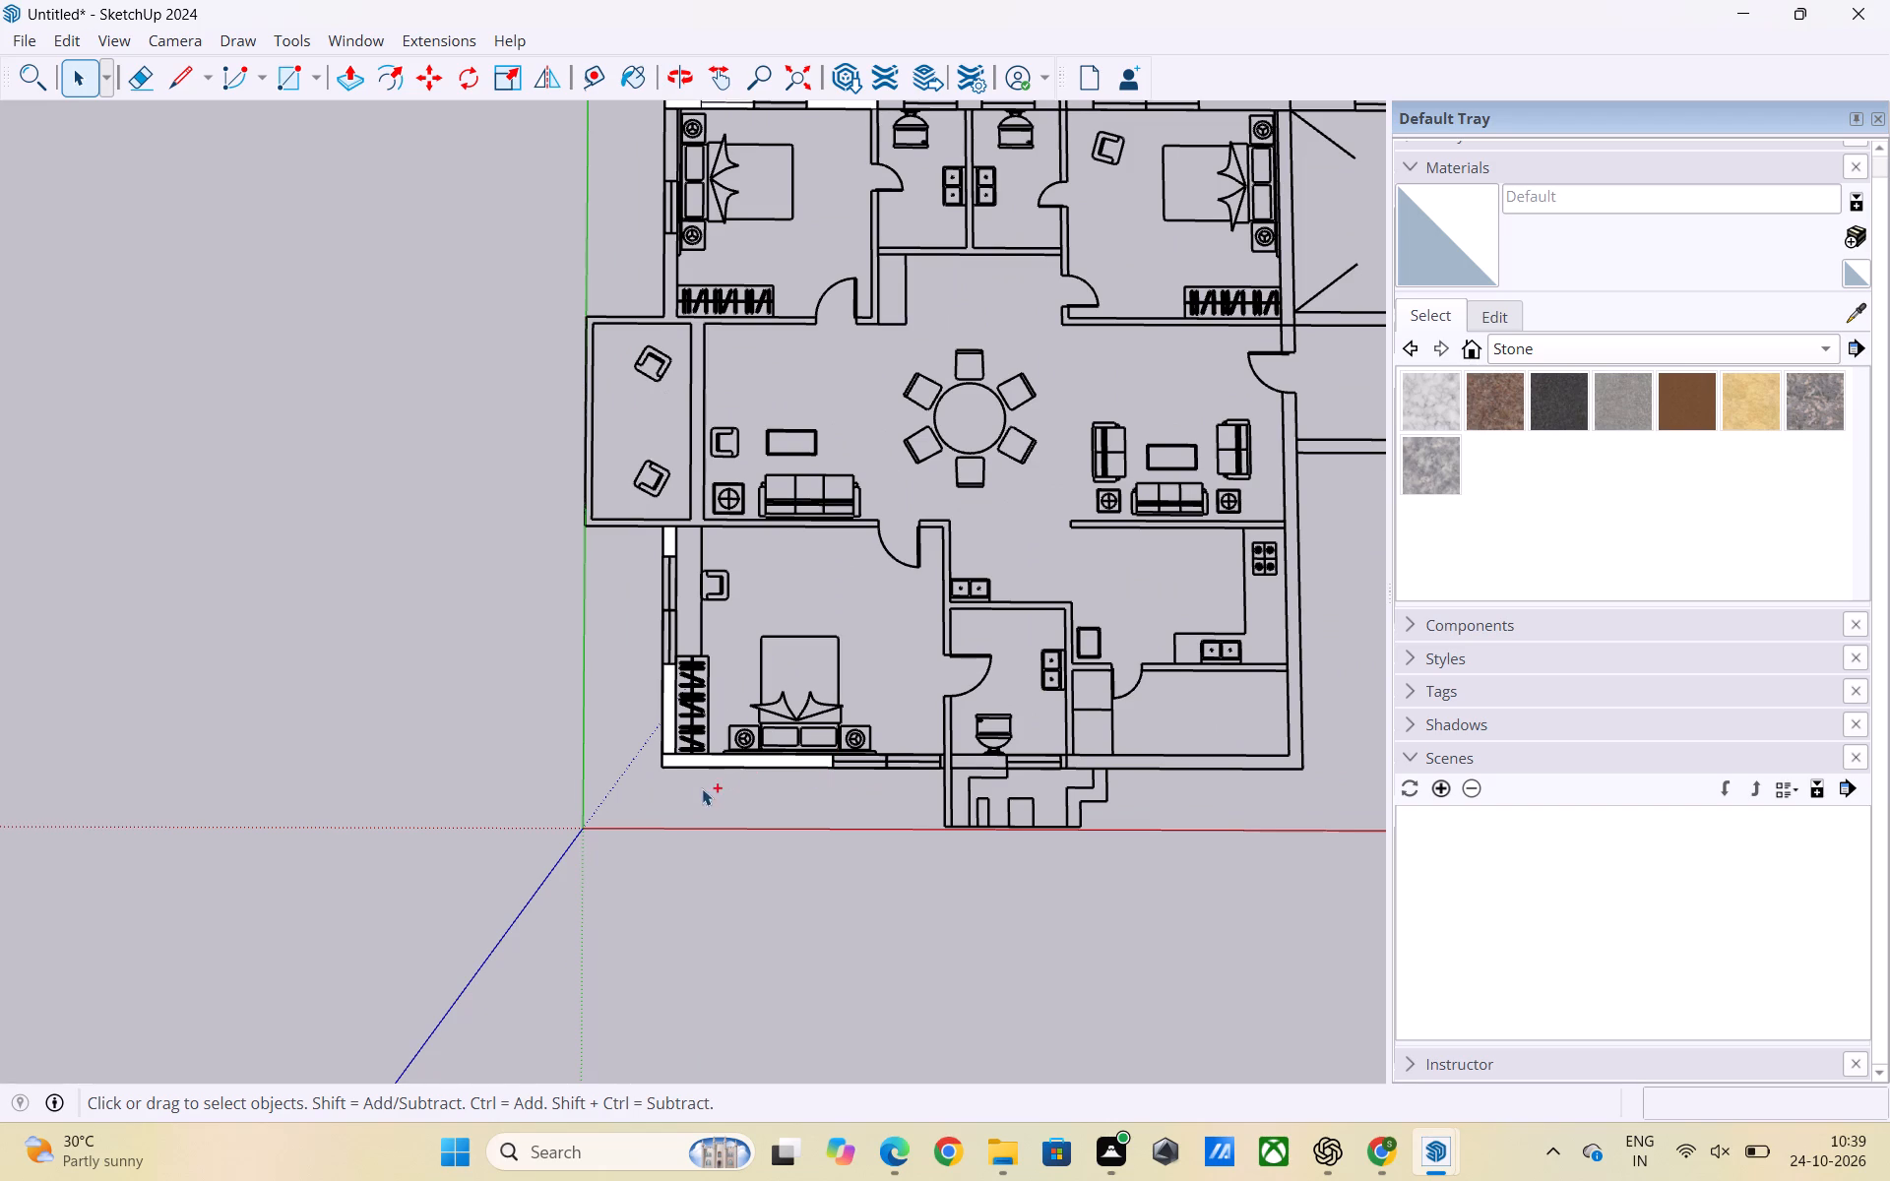
pyautogui.hotkey('ctrl', 'z')
pyautogui.hotkey('ctrl', 'z')
pyautogui.hotkey('ctrl', 'z')
pyautogui.hotkey('ctrl', 'z')
pyautogui.hotkey('ctrl', 'z')
pyautogui.hotkey('ctrl', 'z')
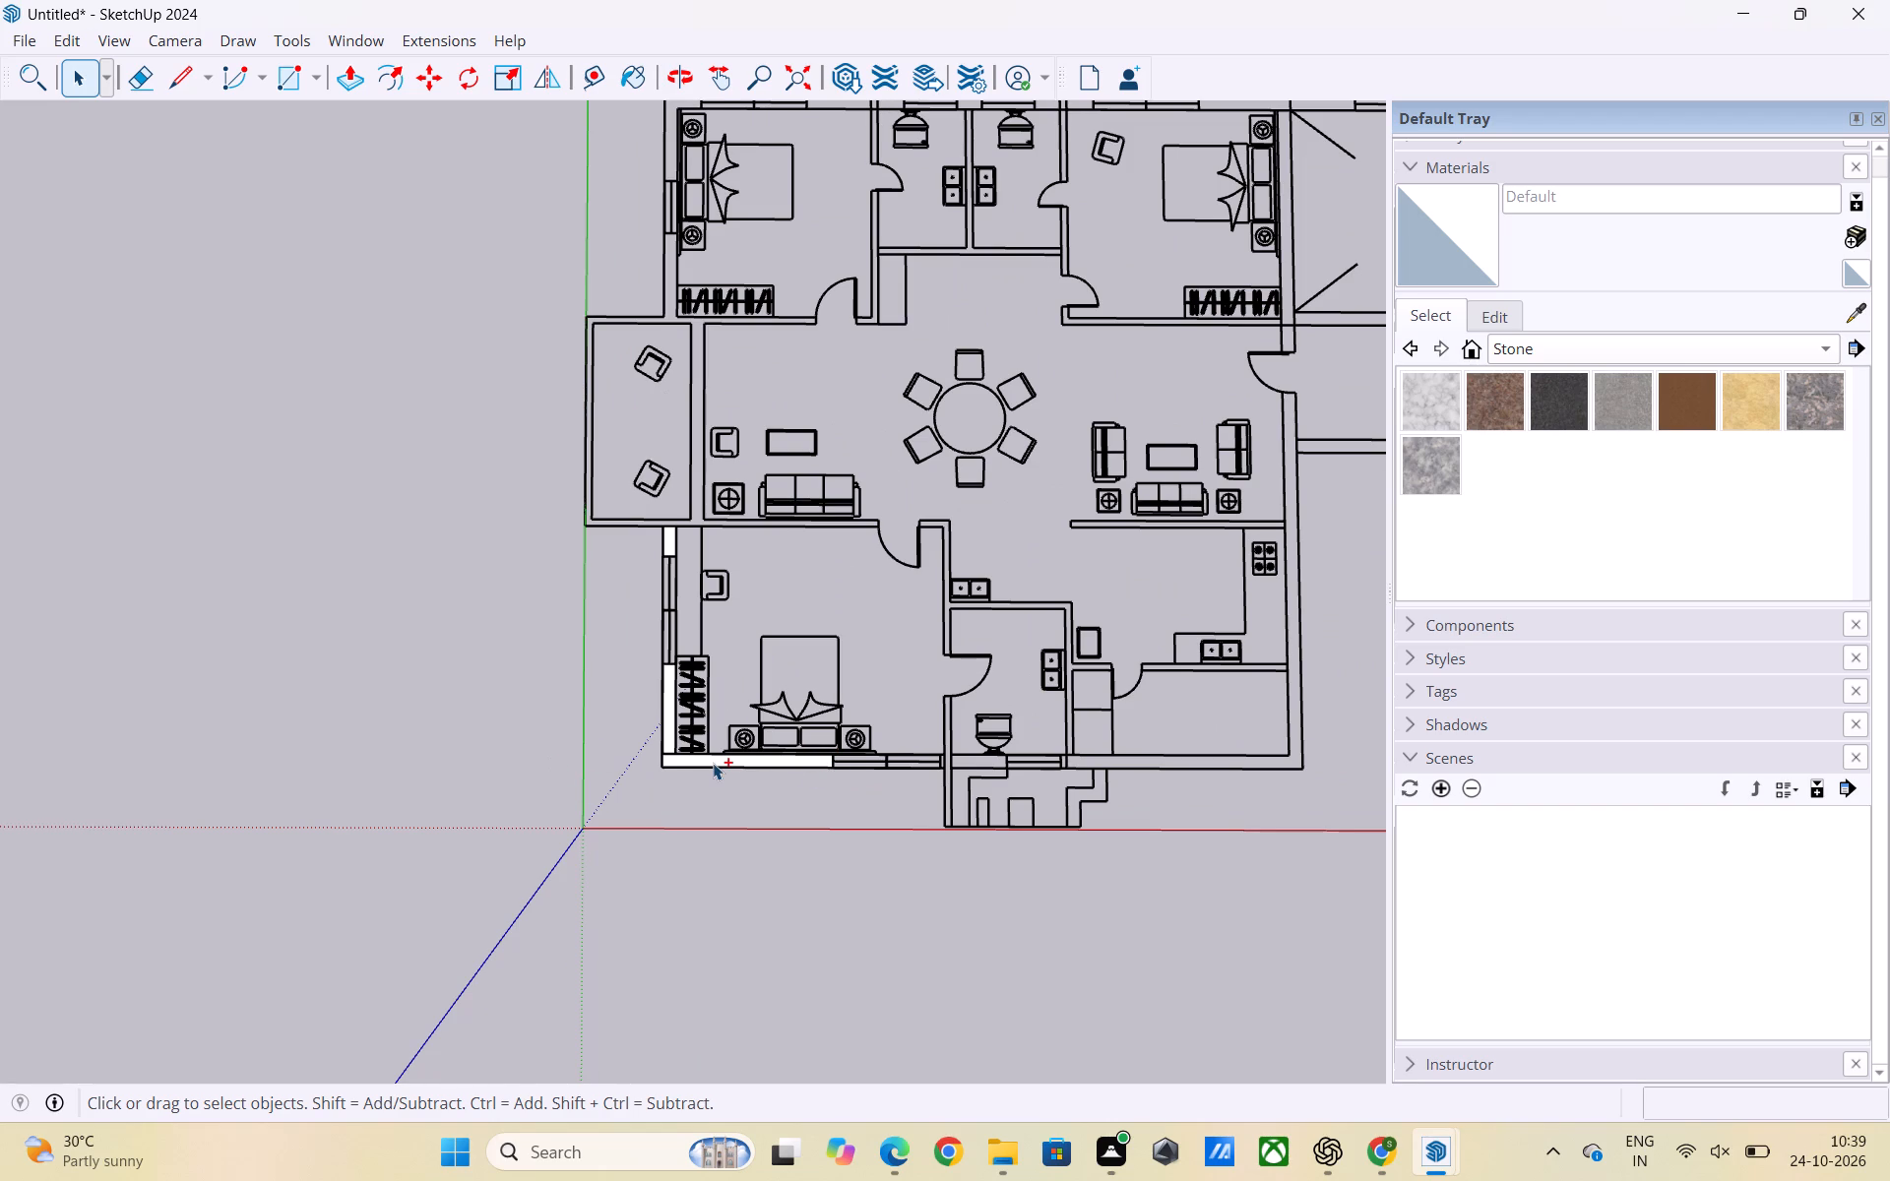
# Undo the master bedroom's outer wall faces and the last repositioning of the coloured 1824 SFT reference image.
pyautogui.hotkey('ctrl', 'z')
pyautogui.keyDown('ctrl'); pyautogui.scroll(-7, 703, 863); pyautogui.keyUp('ctrl')
pyautogui.hotkey('ctrl', 'z')
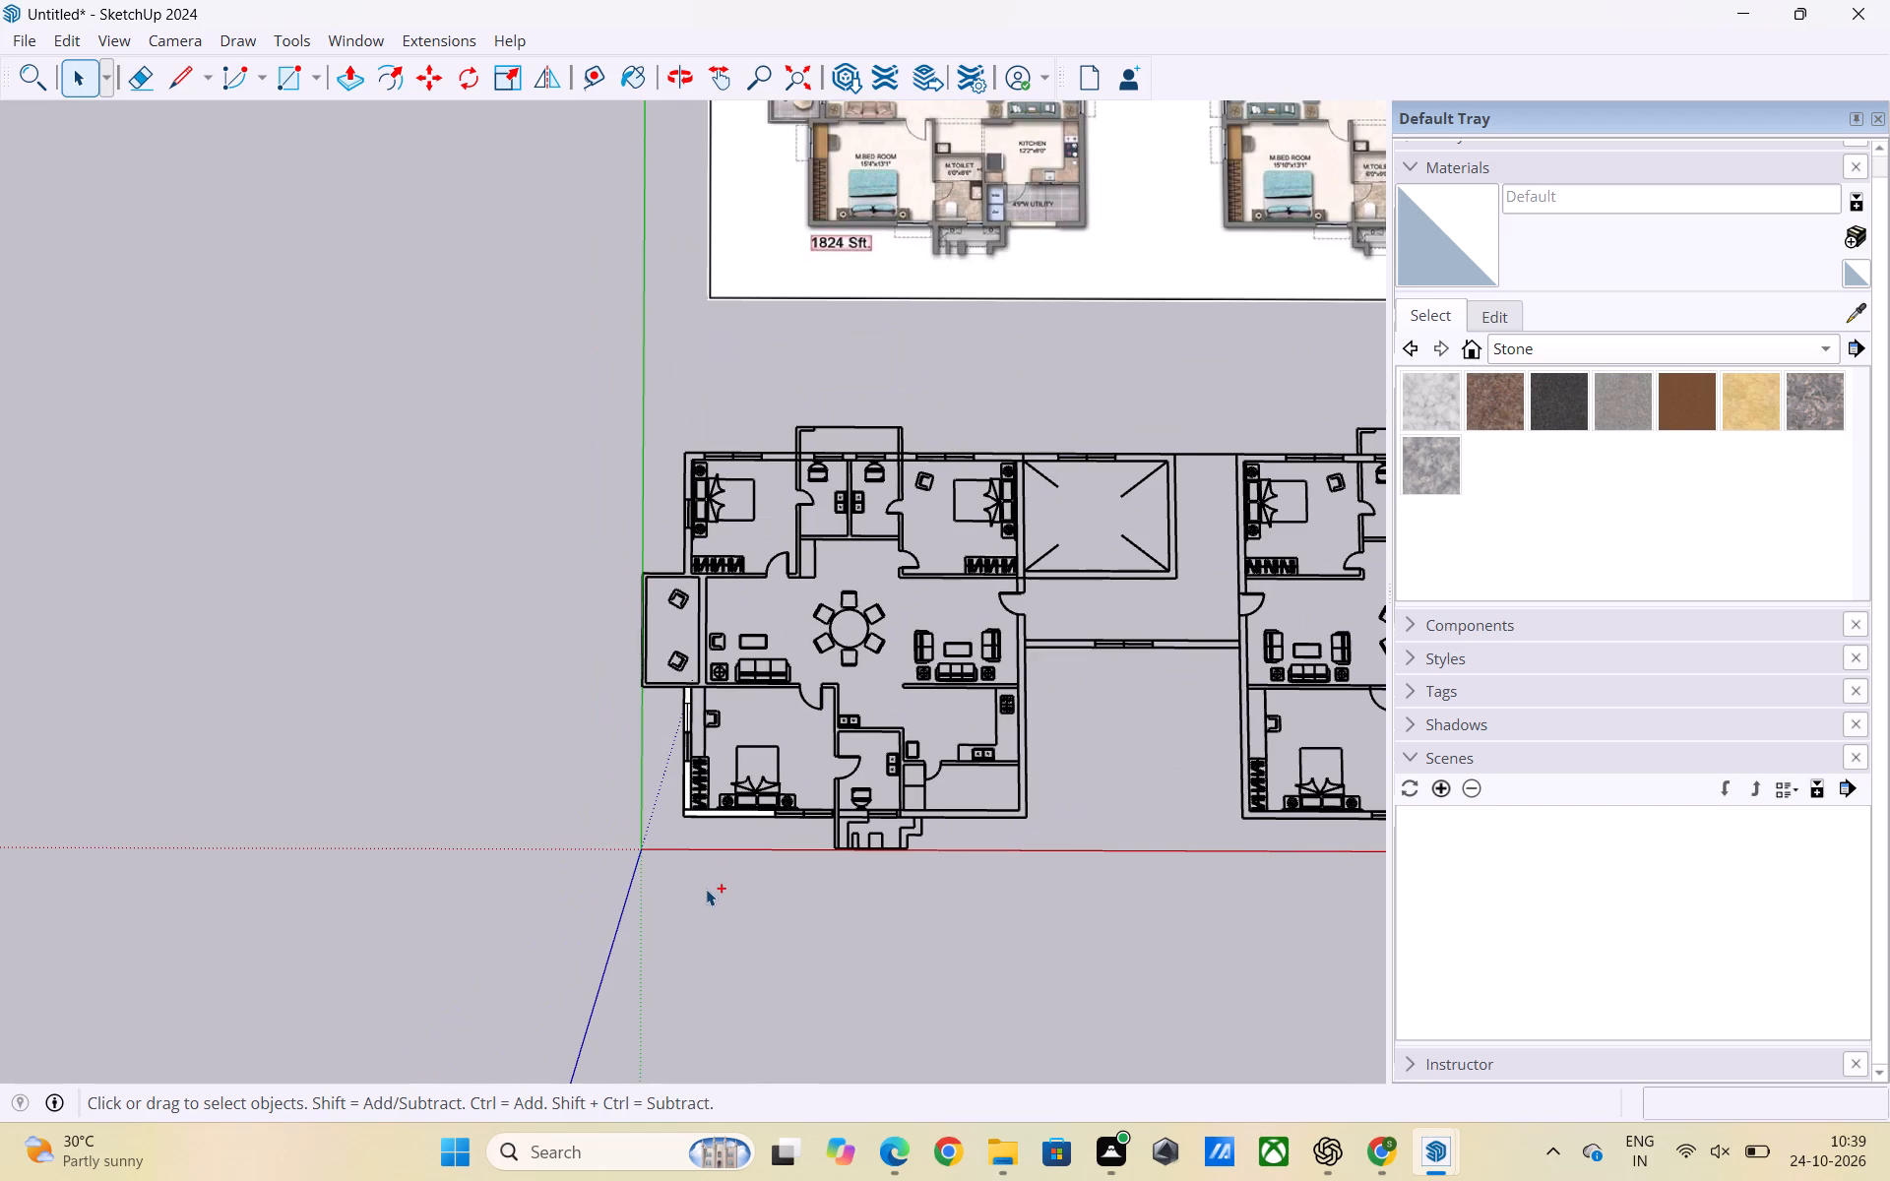
pyautogui.hotkey('ctrl', 'z')
pyautogui.hotkey('ctrl', 'z')
pyautogui.hotkey('ctrl', 'z')
pyautogui.hotkey('ctrl', 'z')
pyautogui.hotkey('ctrl', 'z')
pyautogui.hotkey('ctrl', 'z')
pyautogui.hotkey('ctrl', 'z')
pyautogui.hotkey('ctrl', 'z')
pyautogui.hotkey('ctrl', 'z')
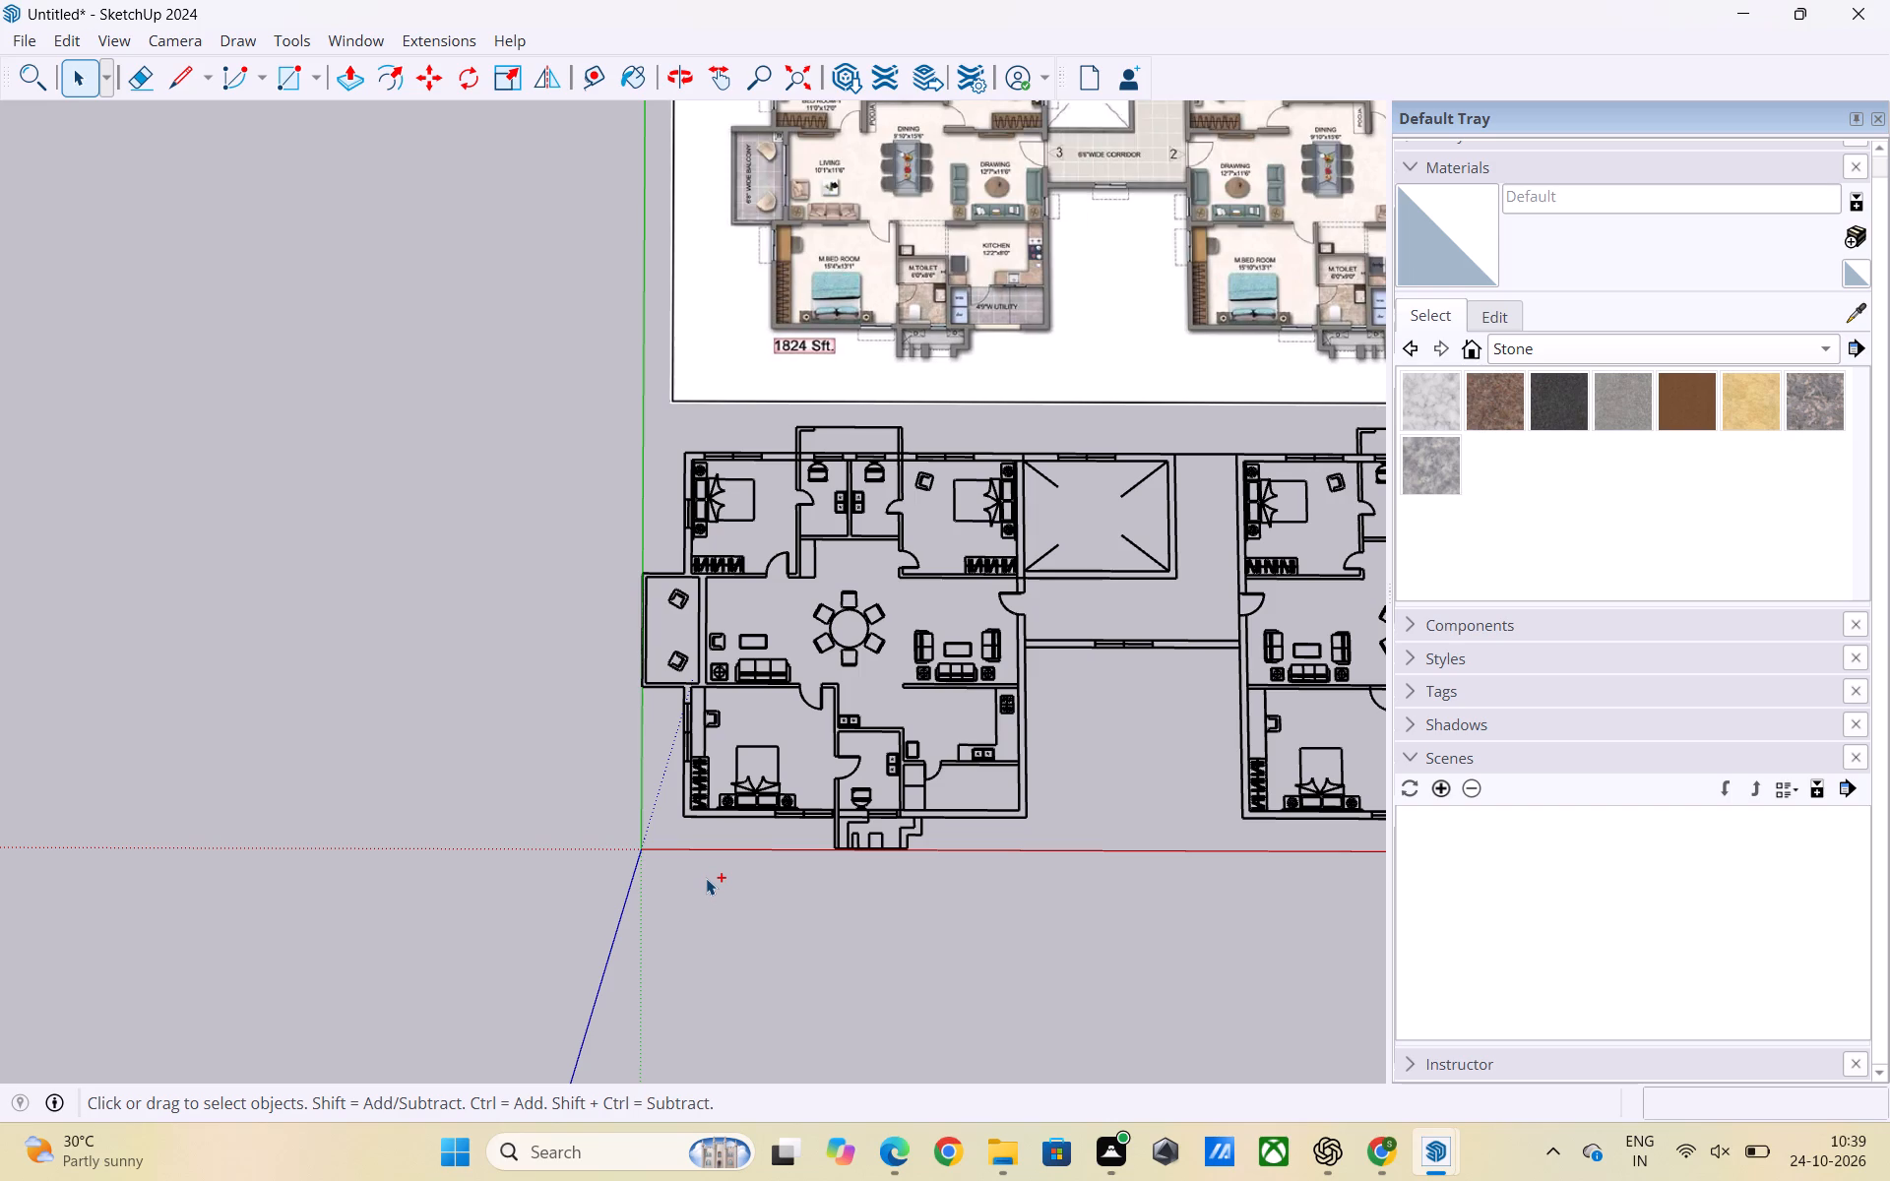
pyautogui.scroll(-3, 506, 832)
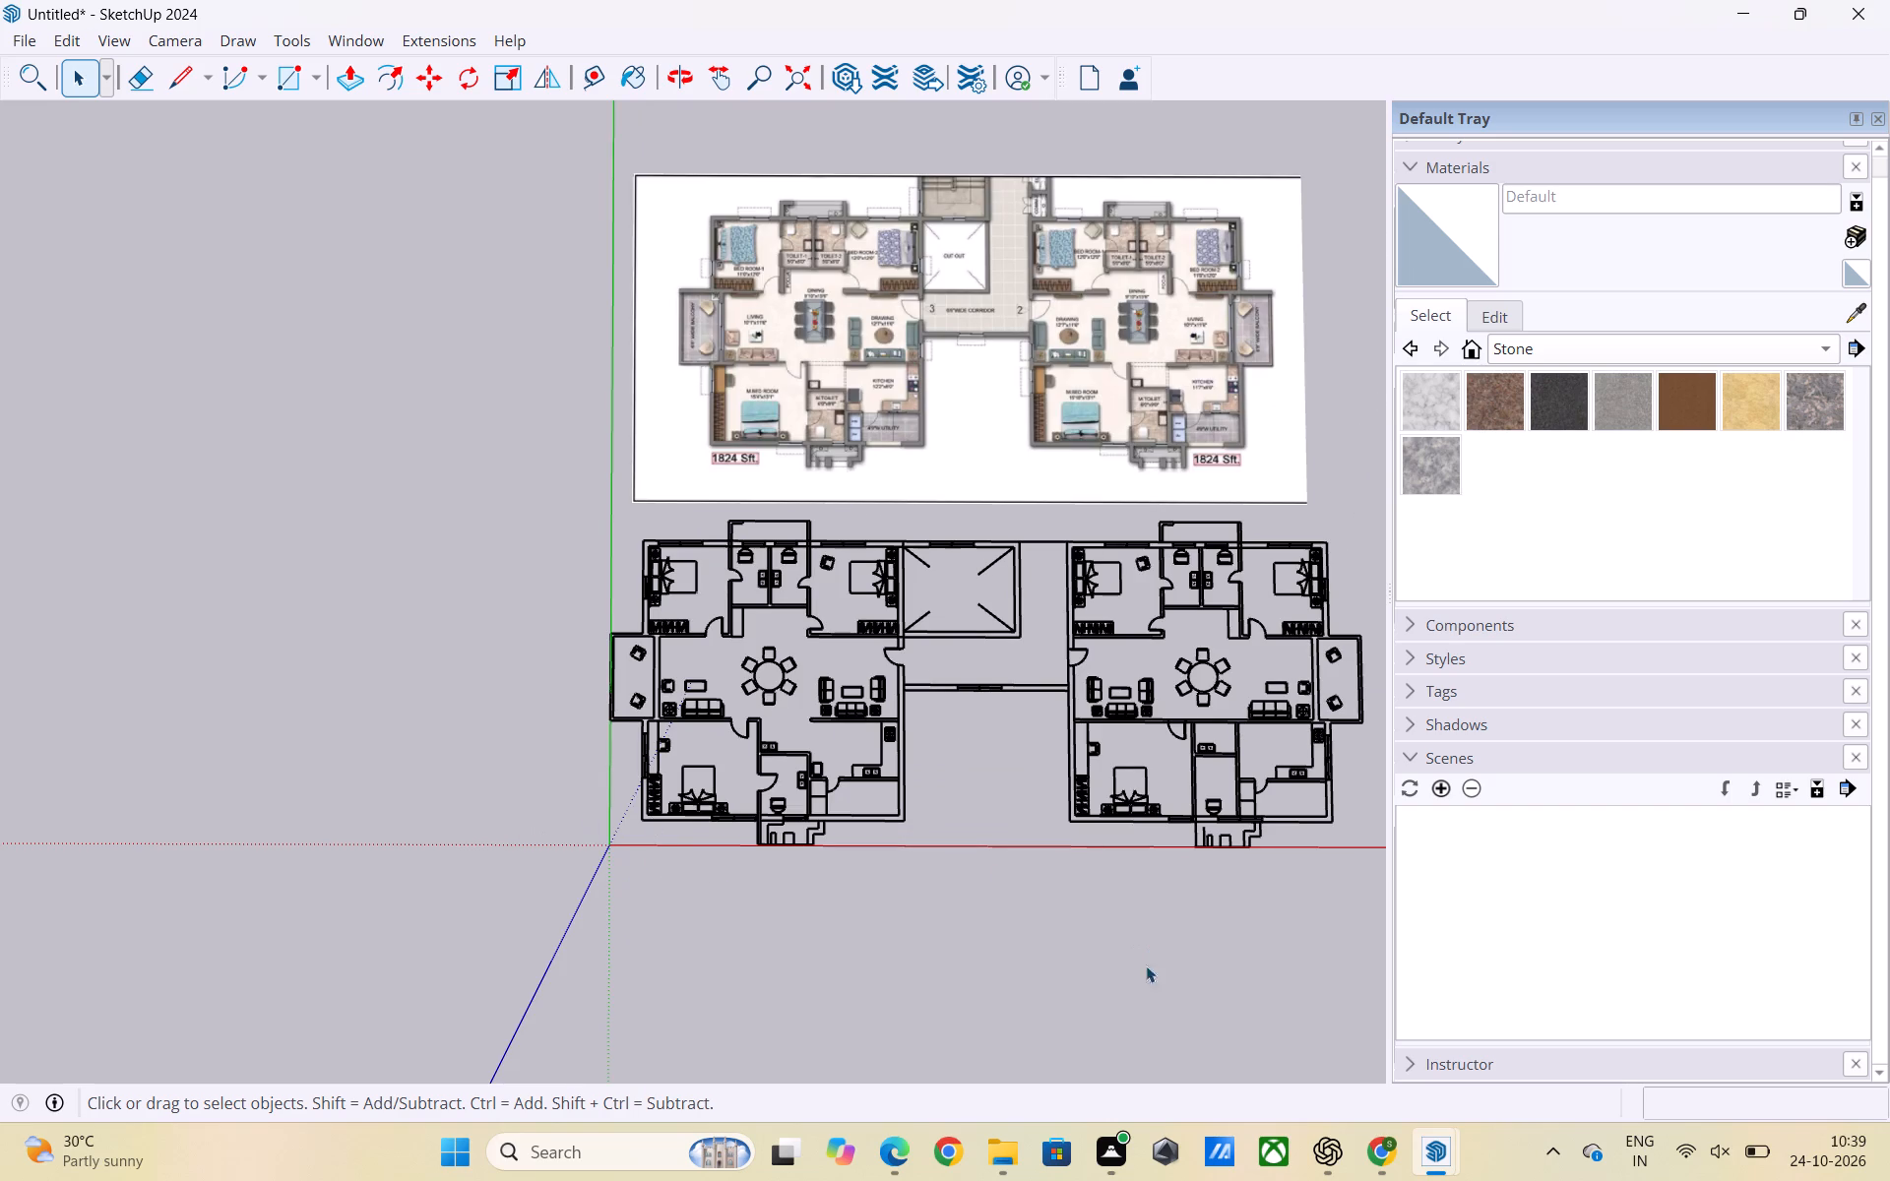
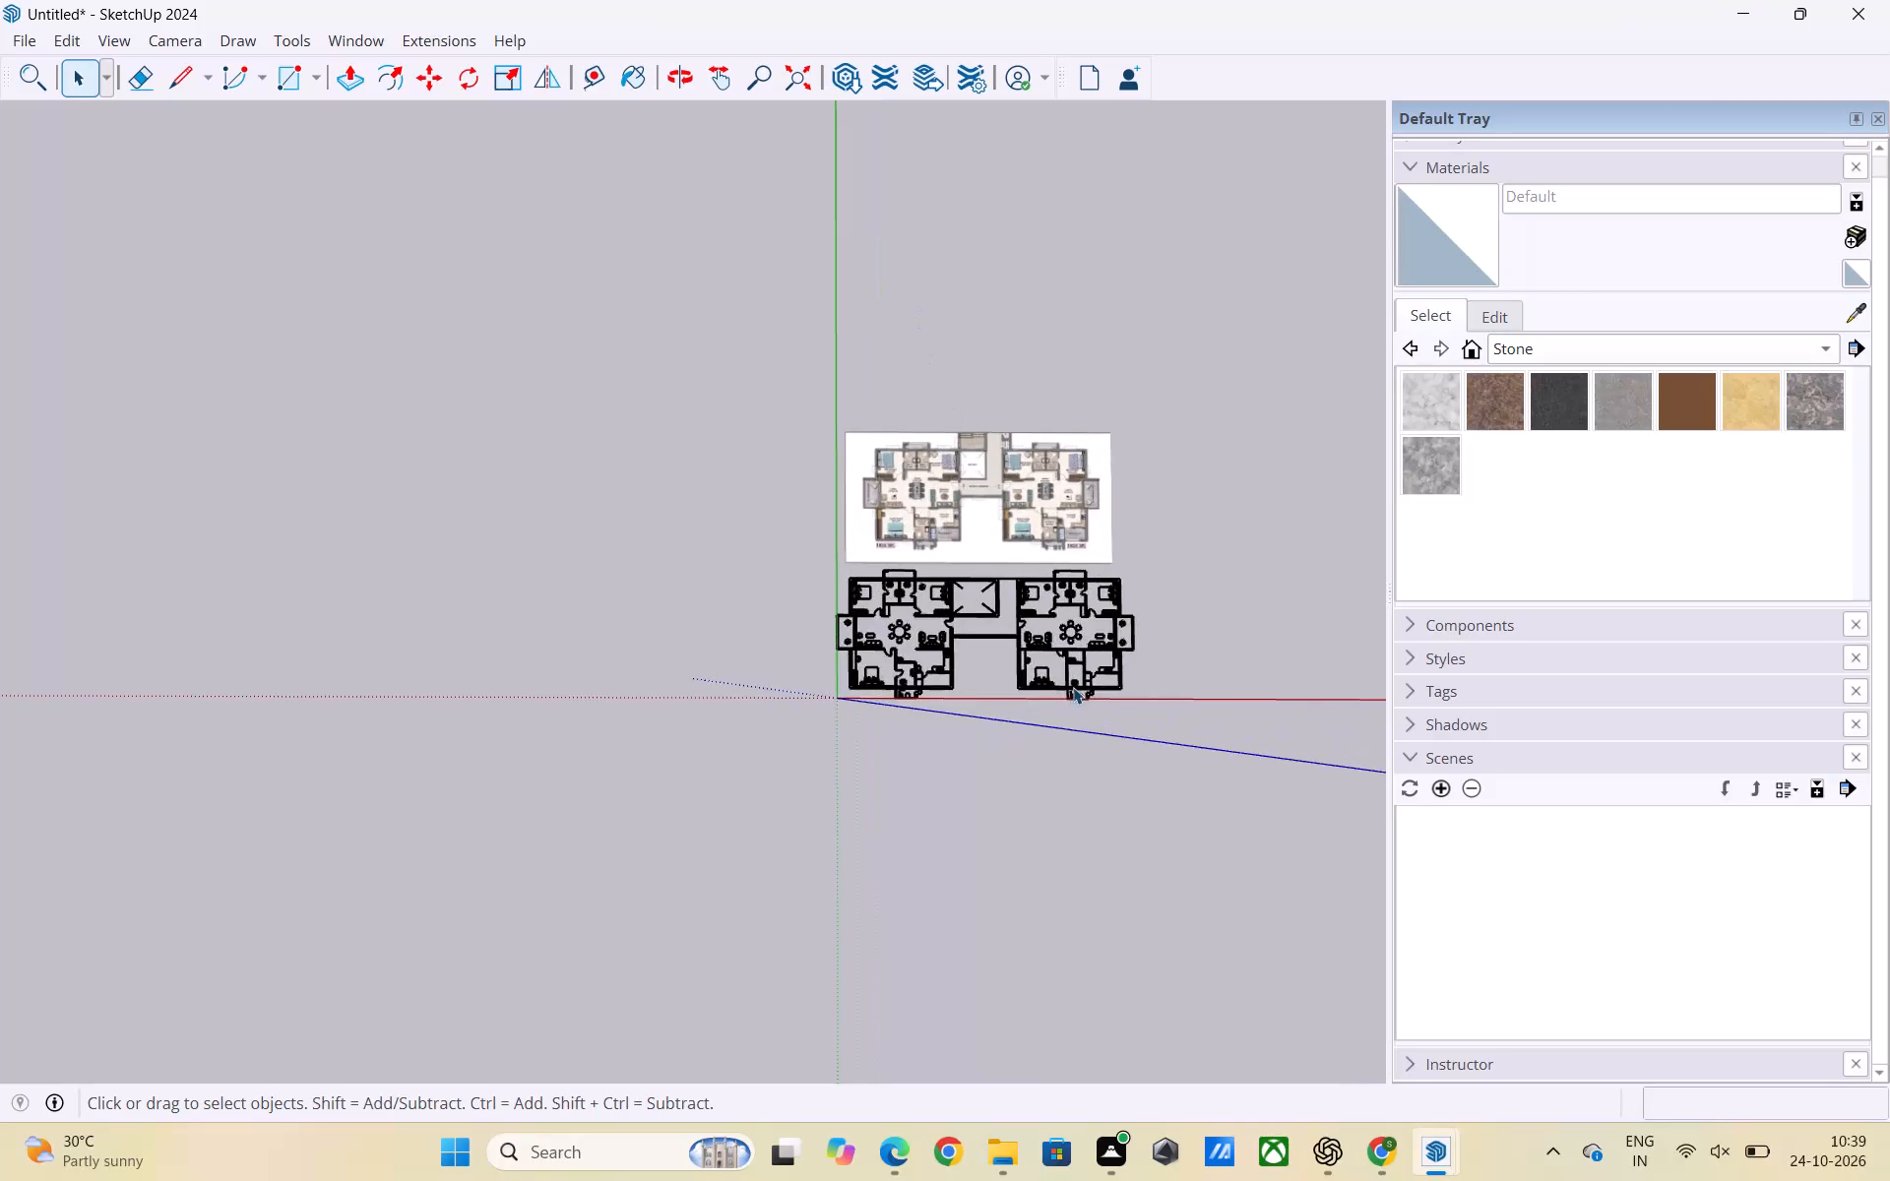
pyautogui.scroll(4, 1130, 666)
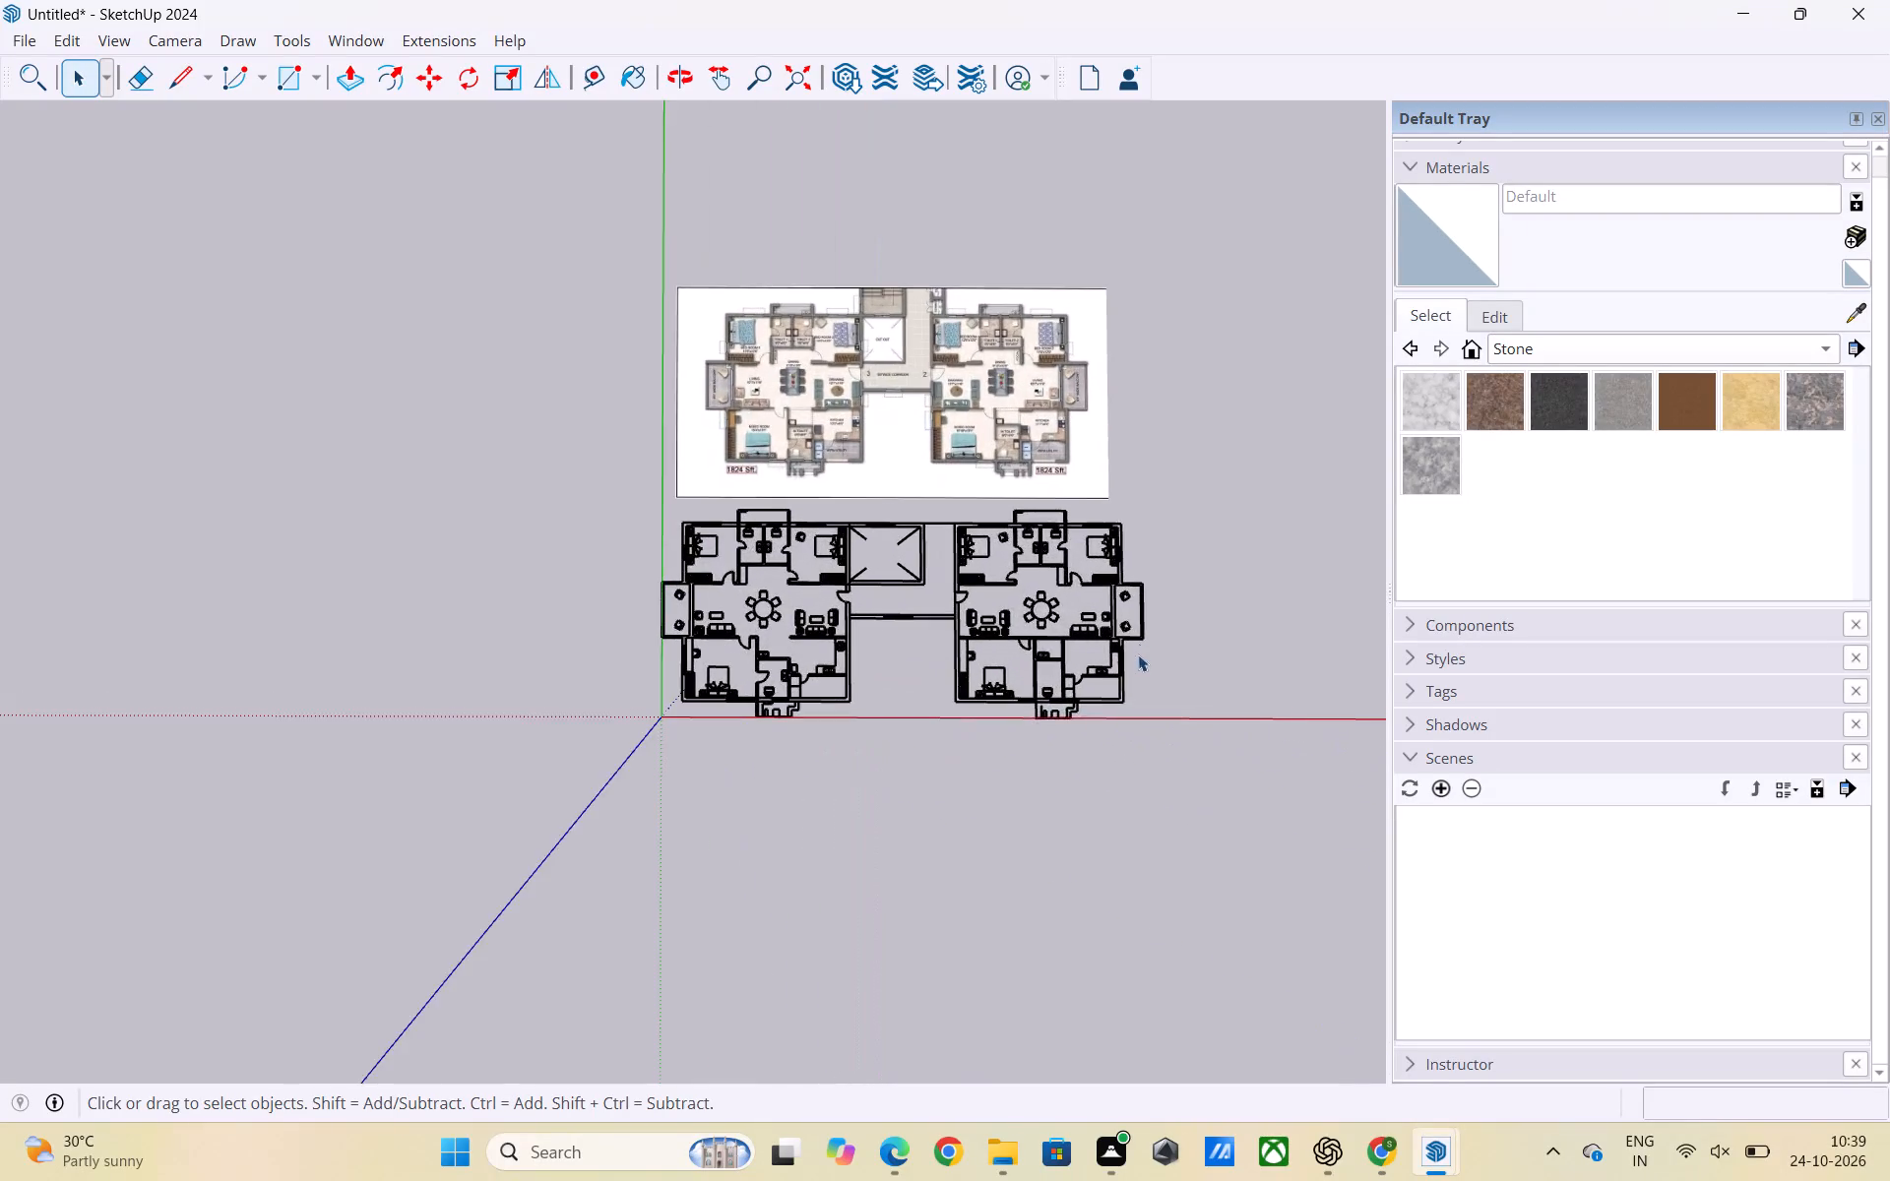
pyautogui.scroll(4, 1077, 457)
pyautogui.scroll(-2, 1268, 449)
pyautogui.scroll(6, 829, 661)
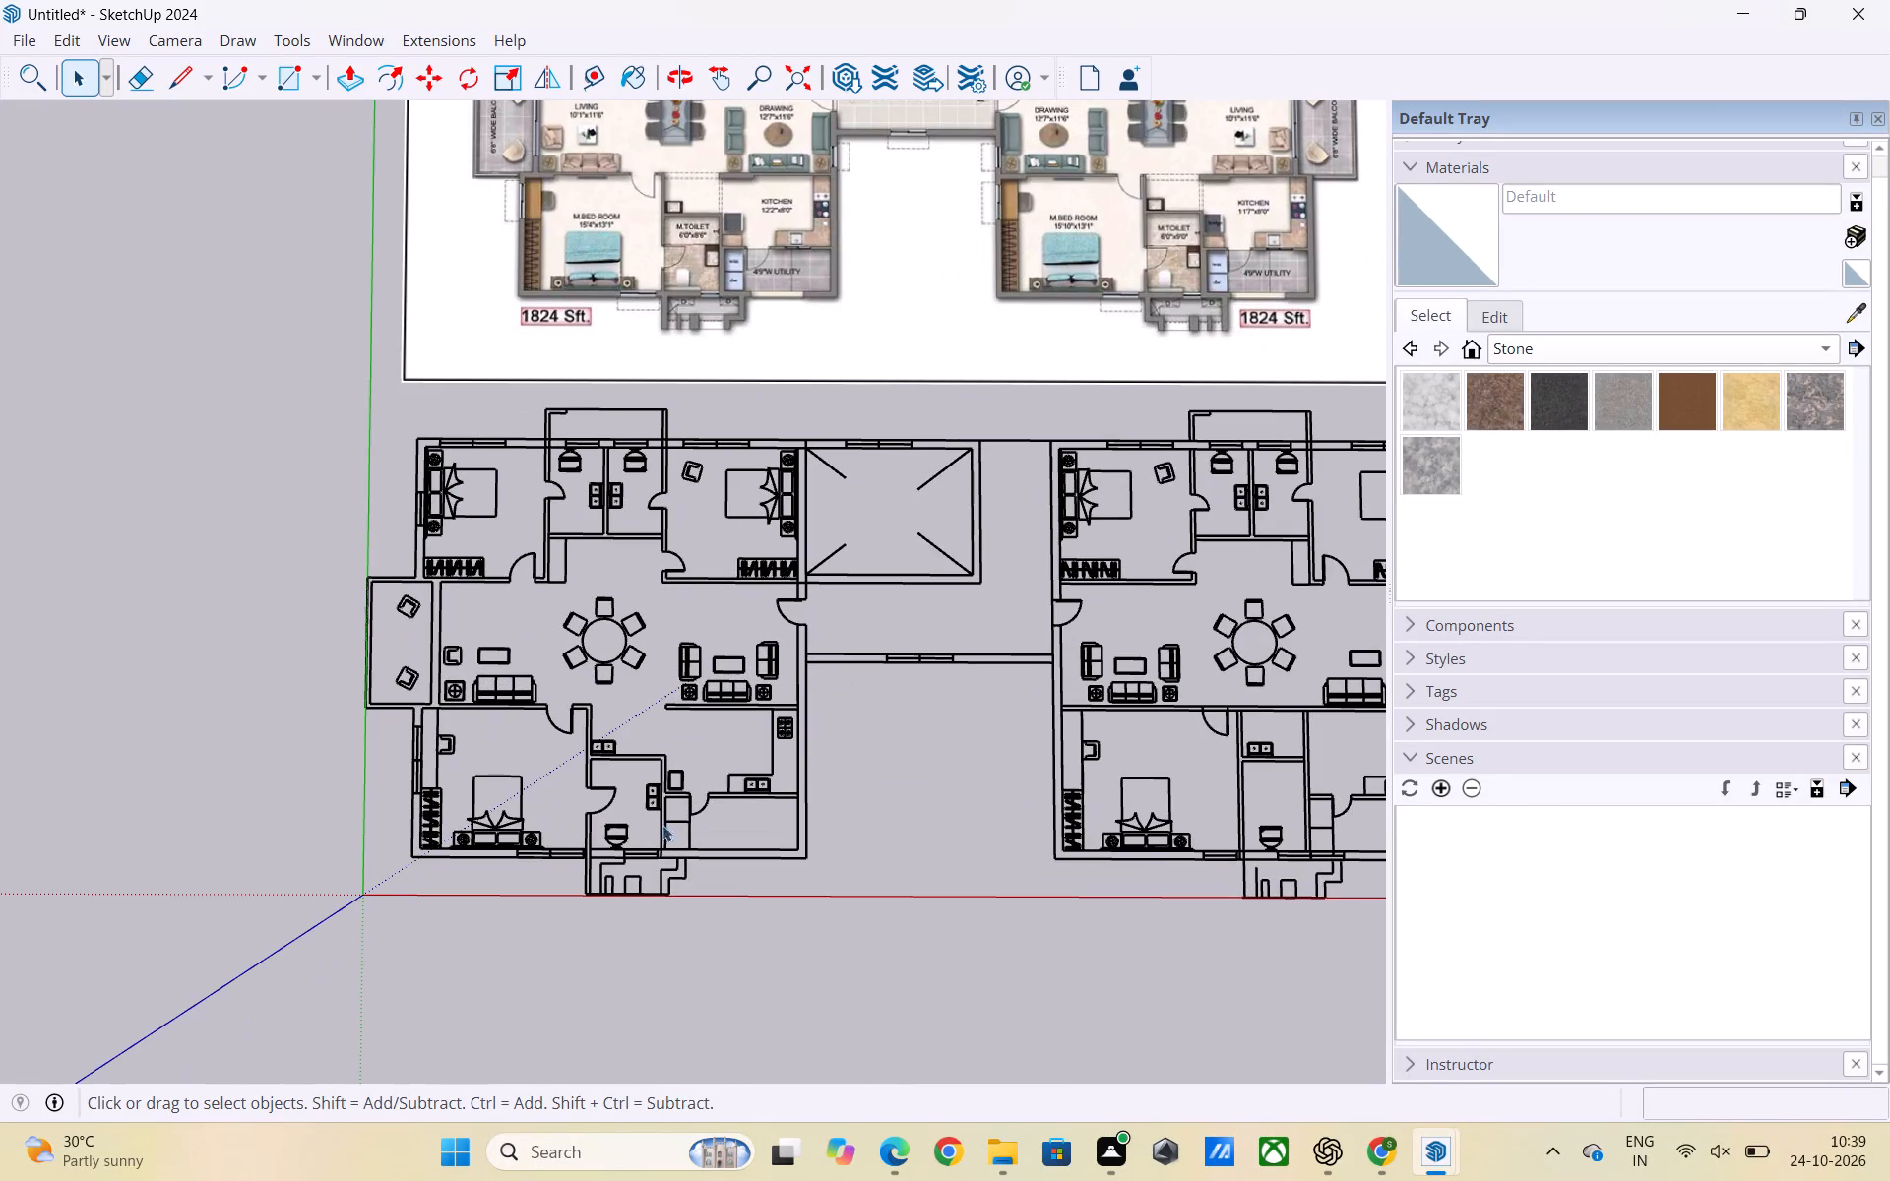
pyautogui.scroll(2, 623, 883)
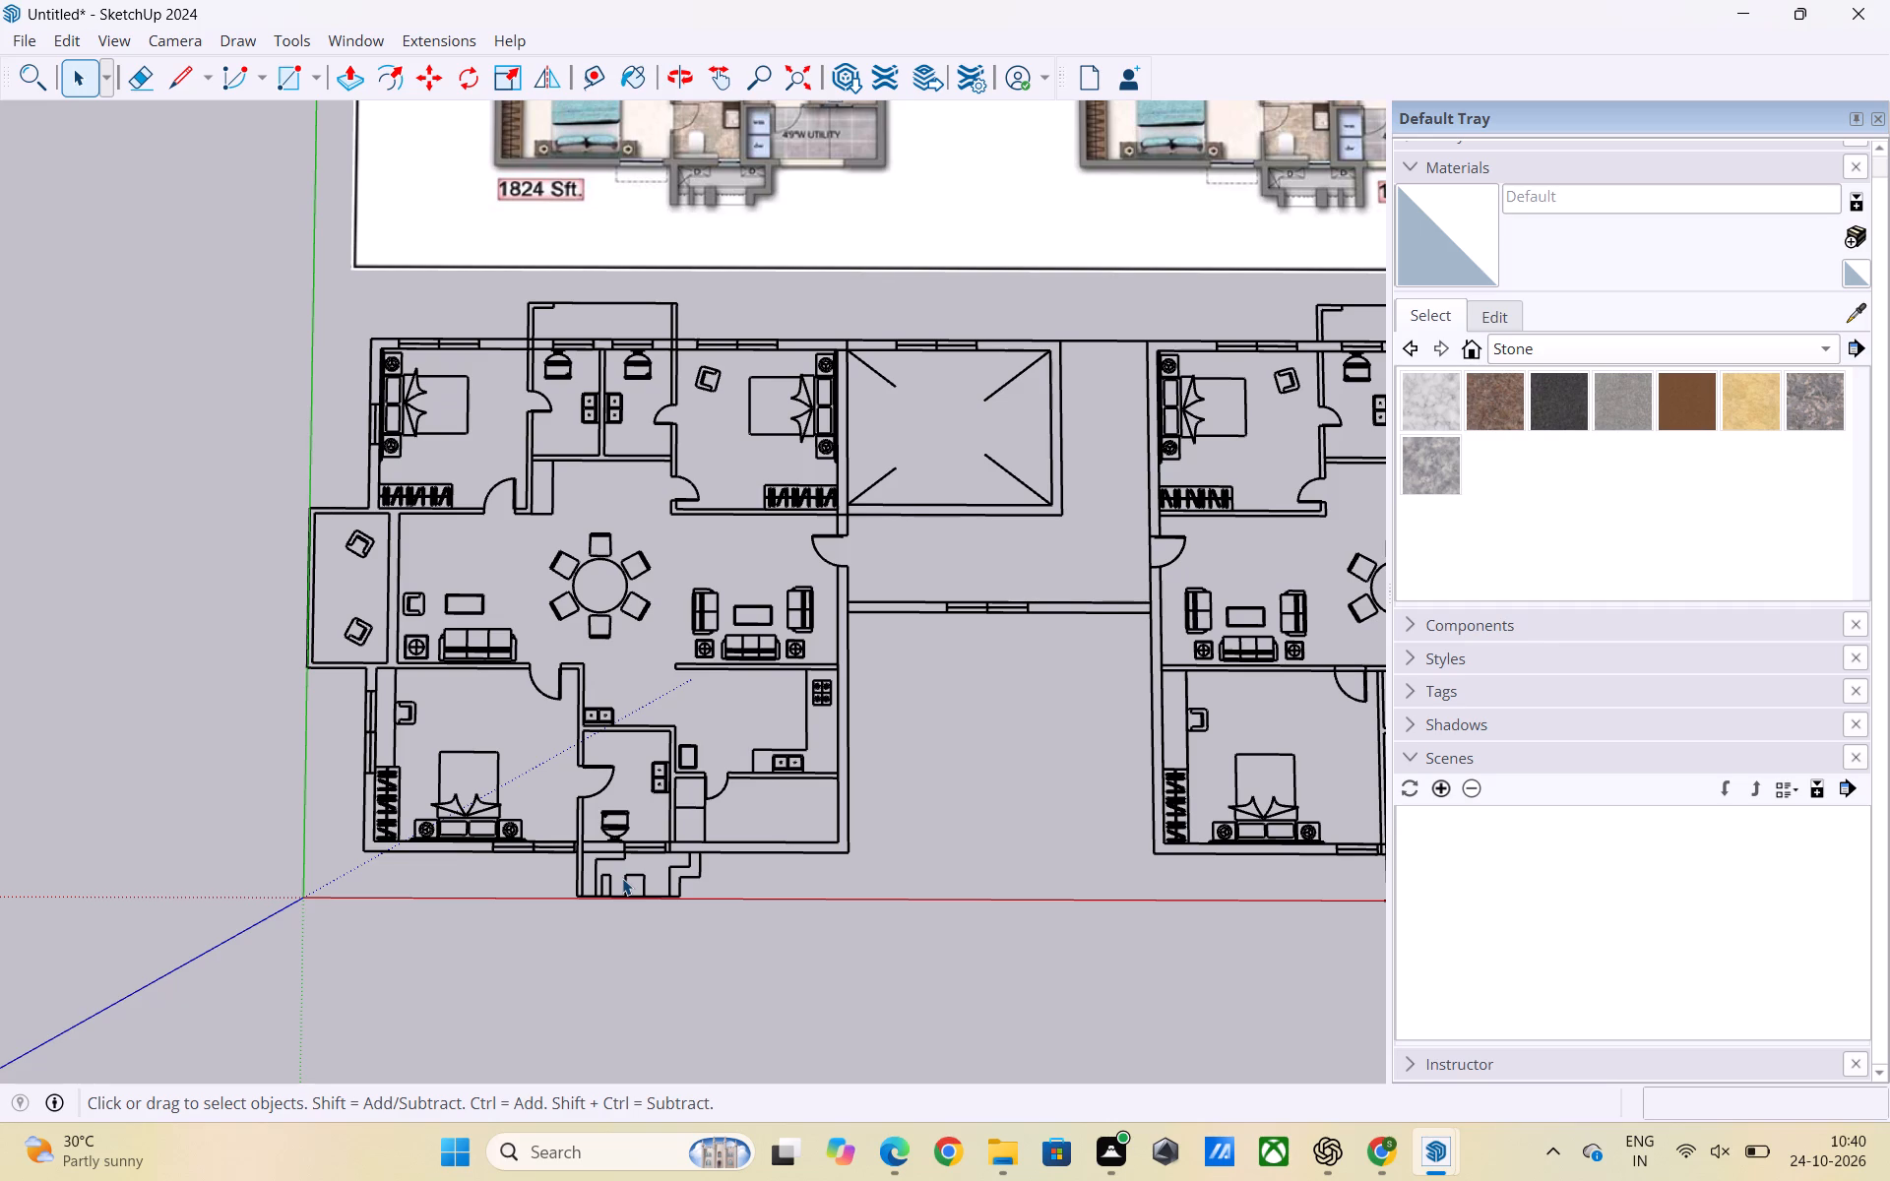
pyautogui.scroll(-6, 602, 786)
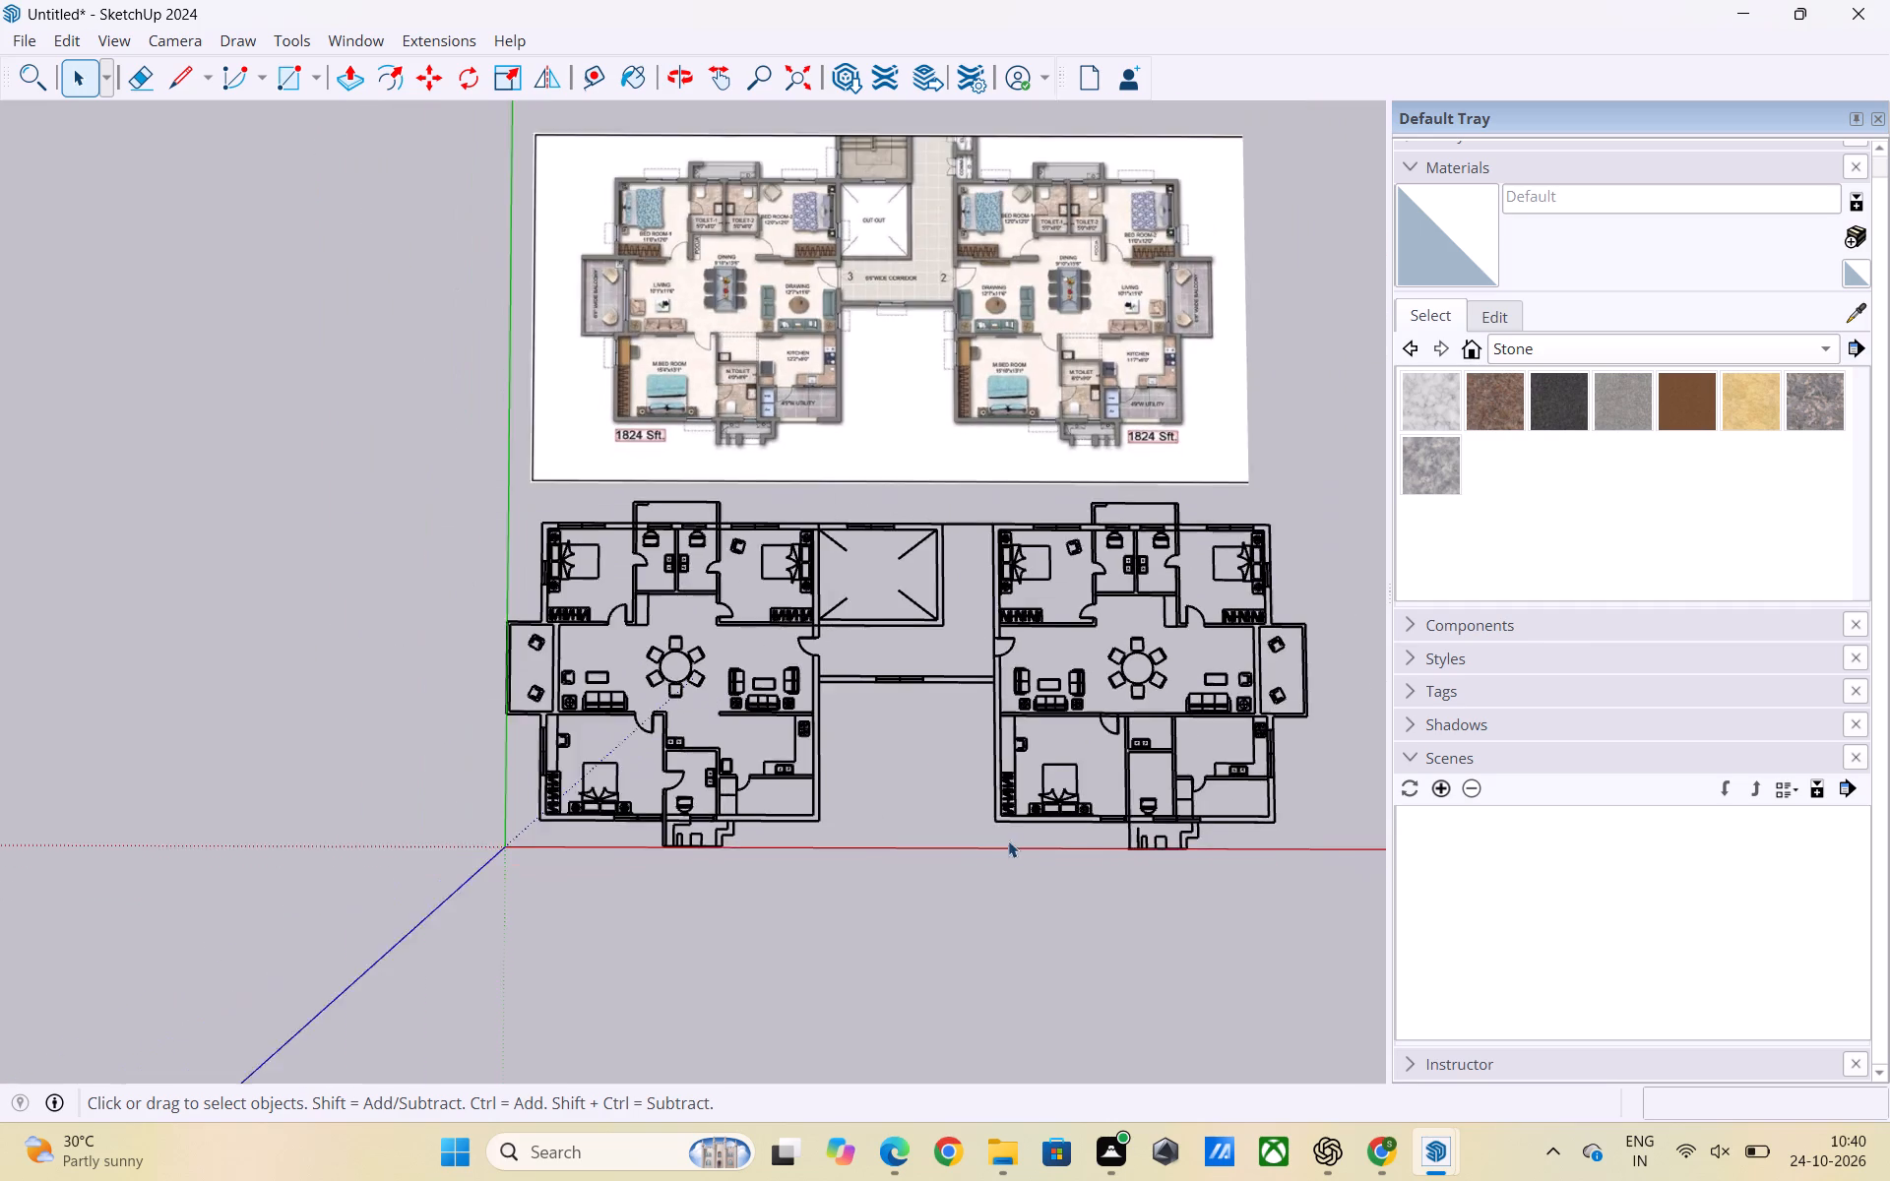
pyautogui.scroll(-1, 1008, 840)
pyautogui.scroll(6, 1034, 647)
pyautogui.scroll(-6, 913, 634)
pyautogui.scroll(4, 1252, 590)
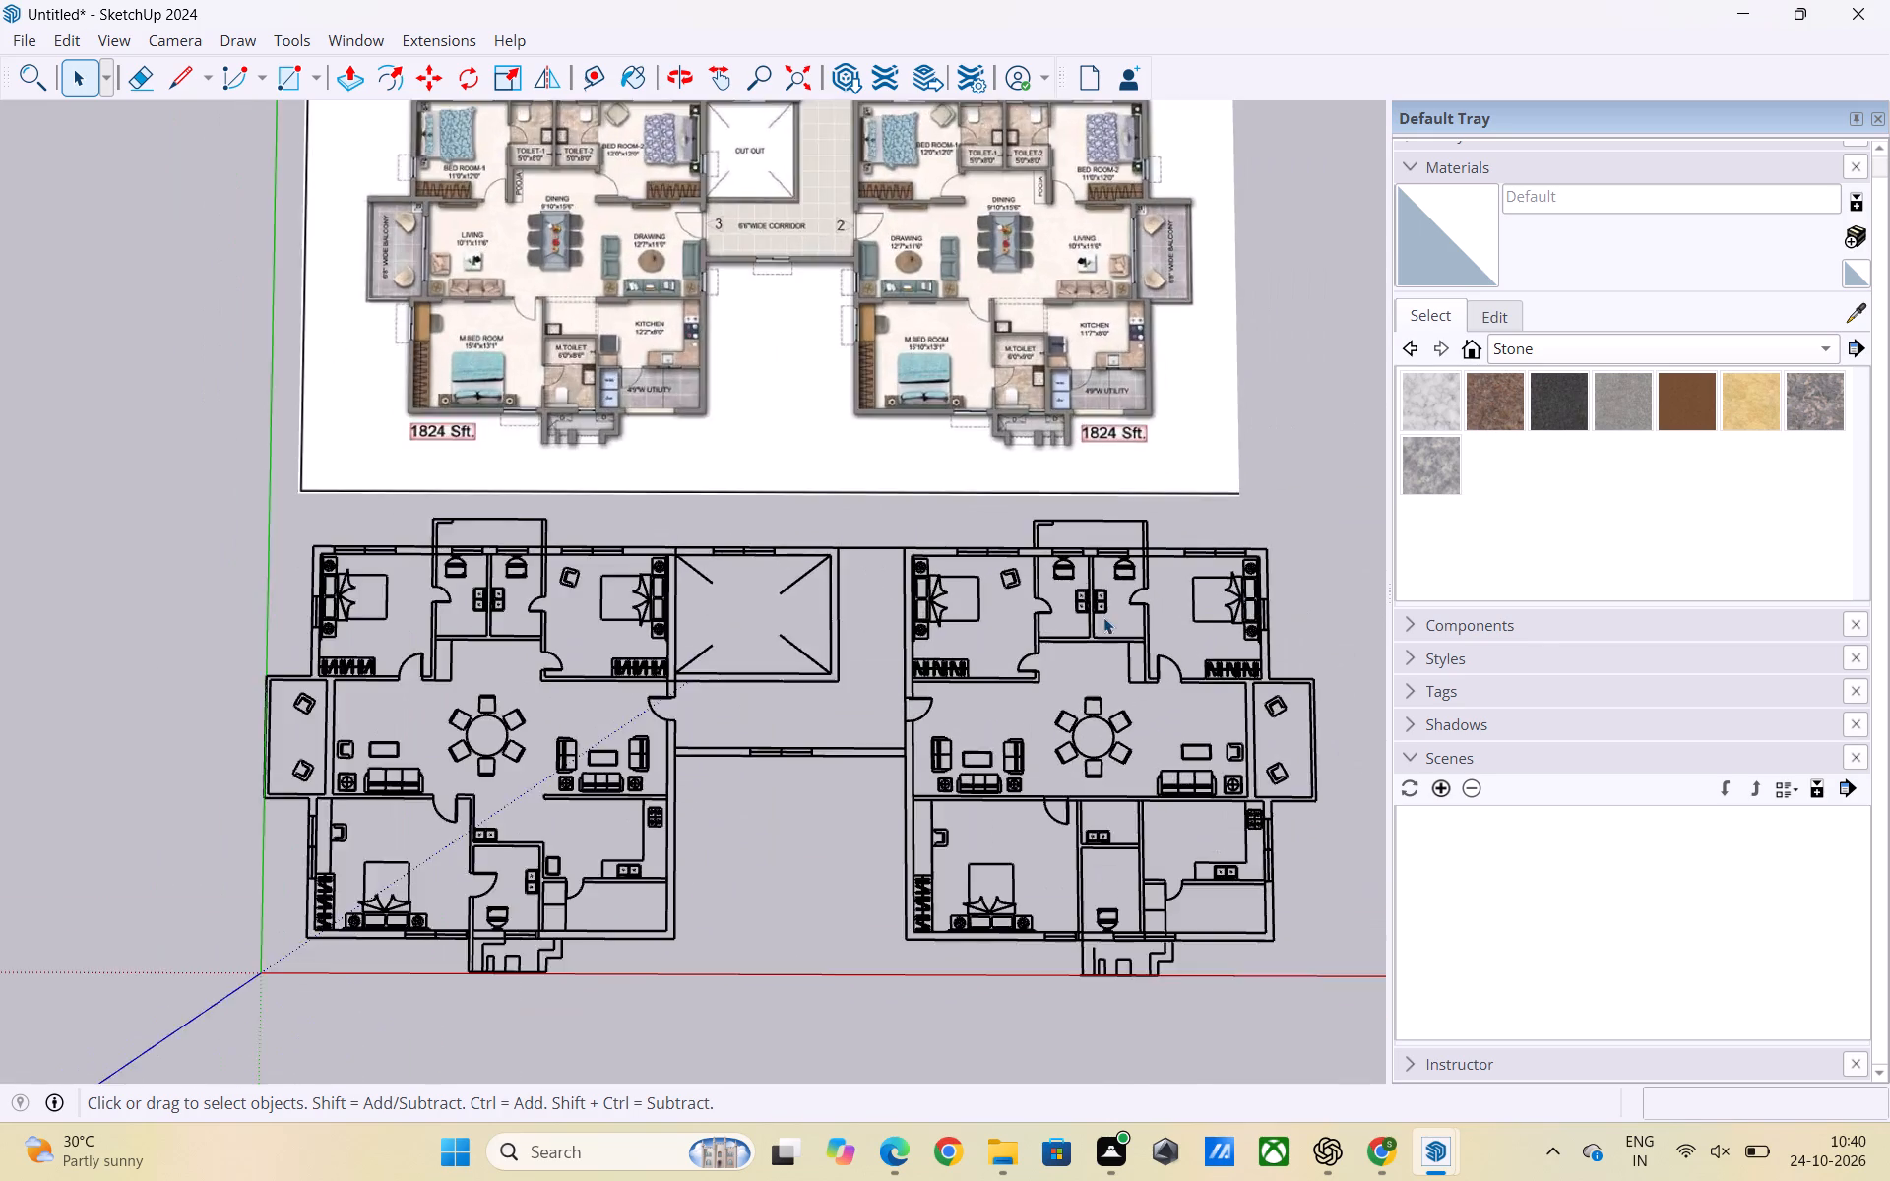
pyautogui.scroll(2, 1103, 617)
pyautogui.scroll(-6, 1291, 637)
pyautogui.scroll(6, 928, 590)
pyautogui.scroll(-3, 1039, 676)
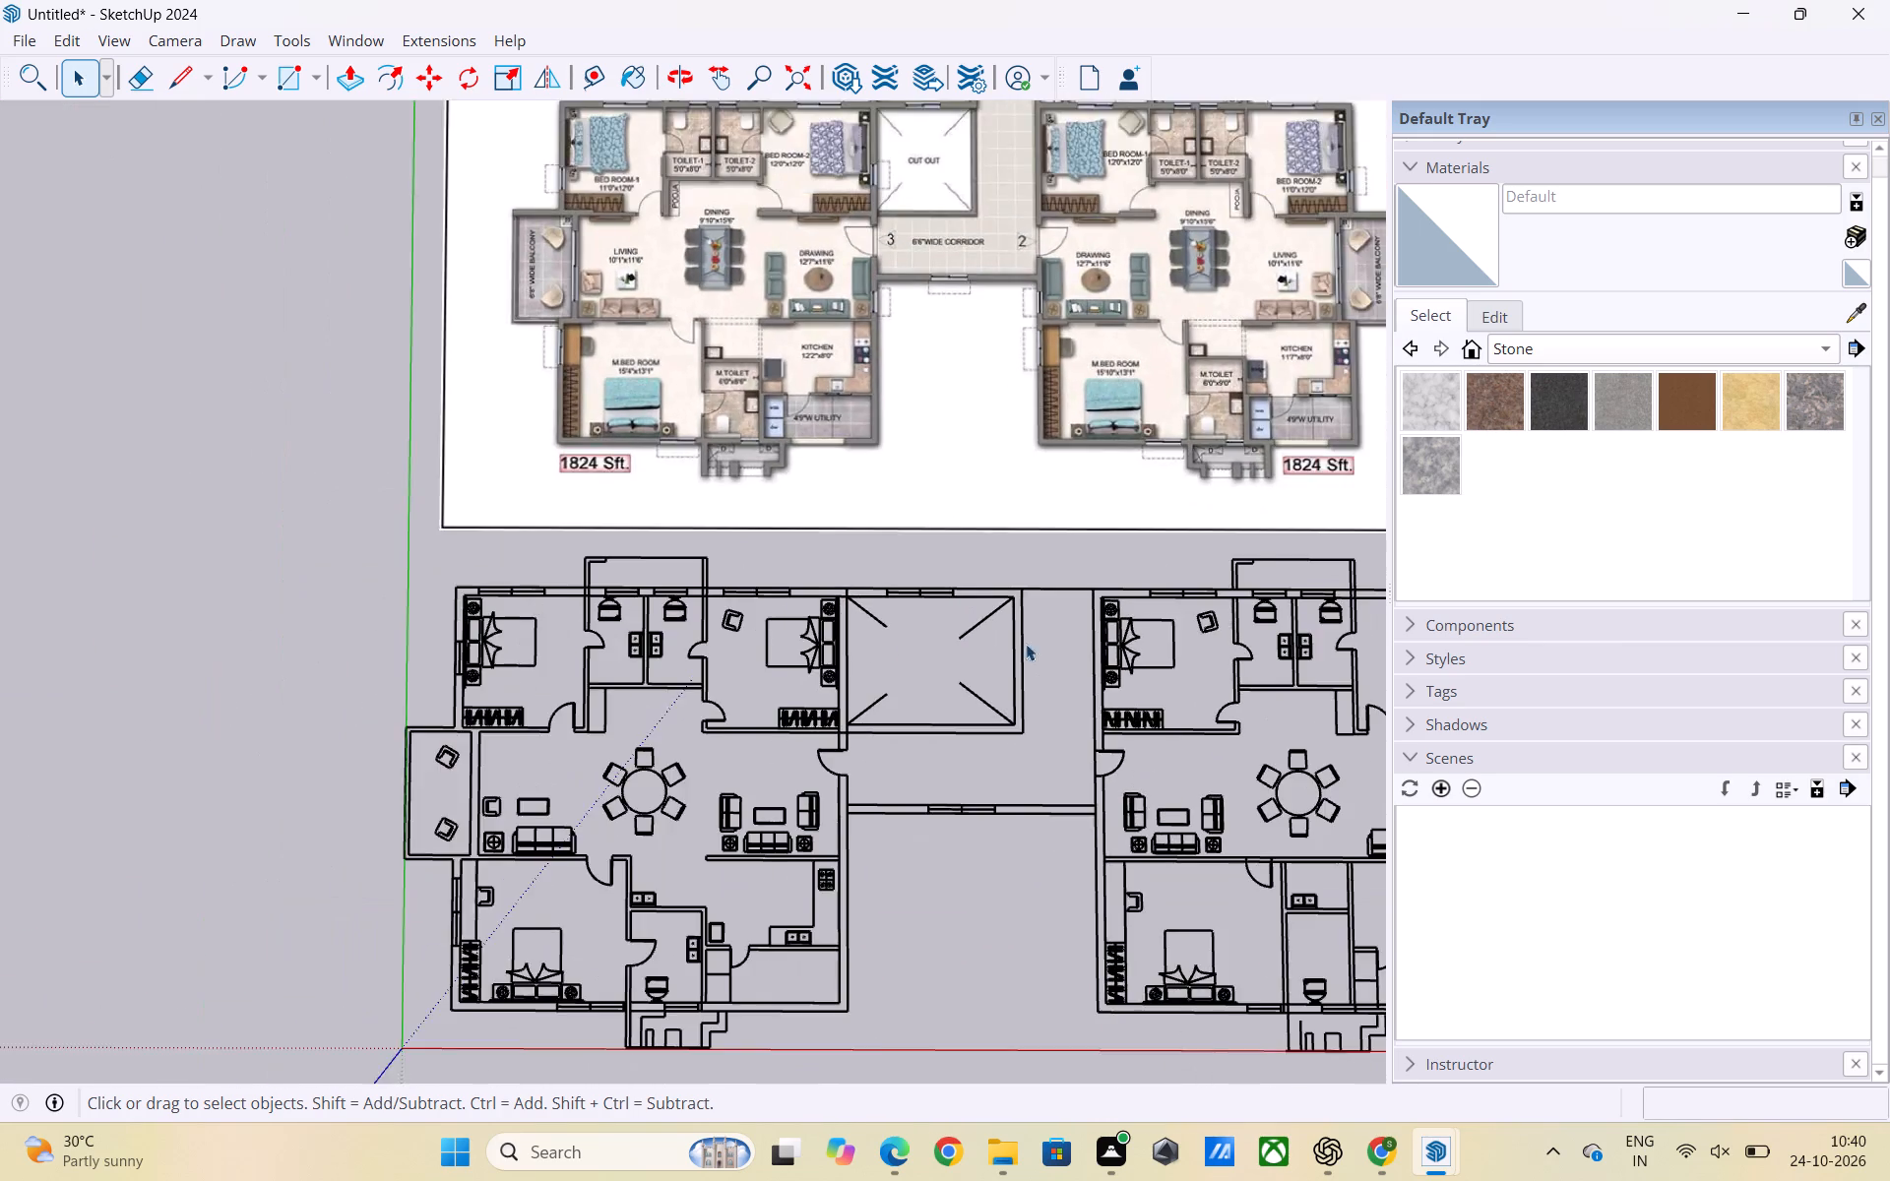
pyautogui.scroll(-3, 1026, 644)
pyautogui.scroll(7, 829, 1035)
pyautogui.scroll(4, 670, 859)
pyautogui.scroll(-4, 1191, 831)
# Trace the master bedroom's outer wall behind the bed, from corner to window, as a rectangle about 9' 6" by 8 3/4"; delete the stray window faces.
pyautogui.scroll(3, 707, 868)
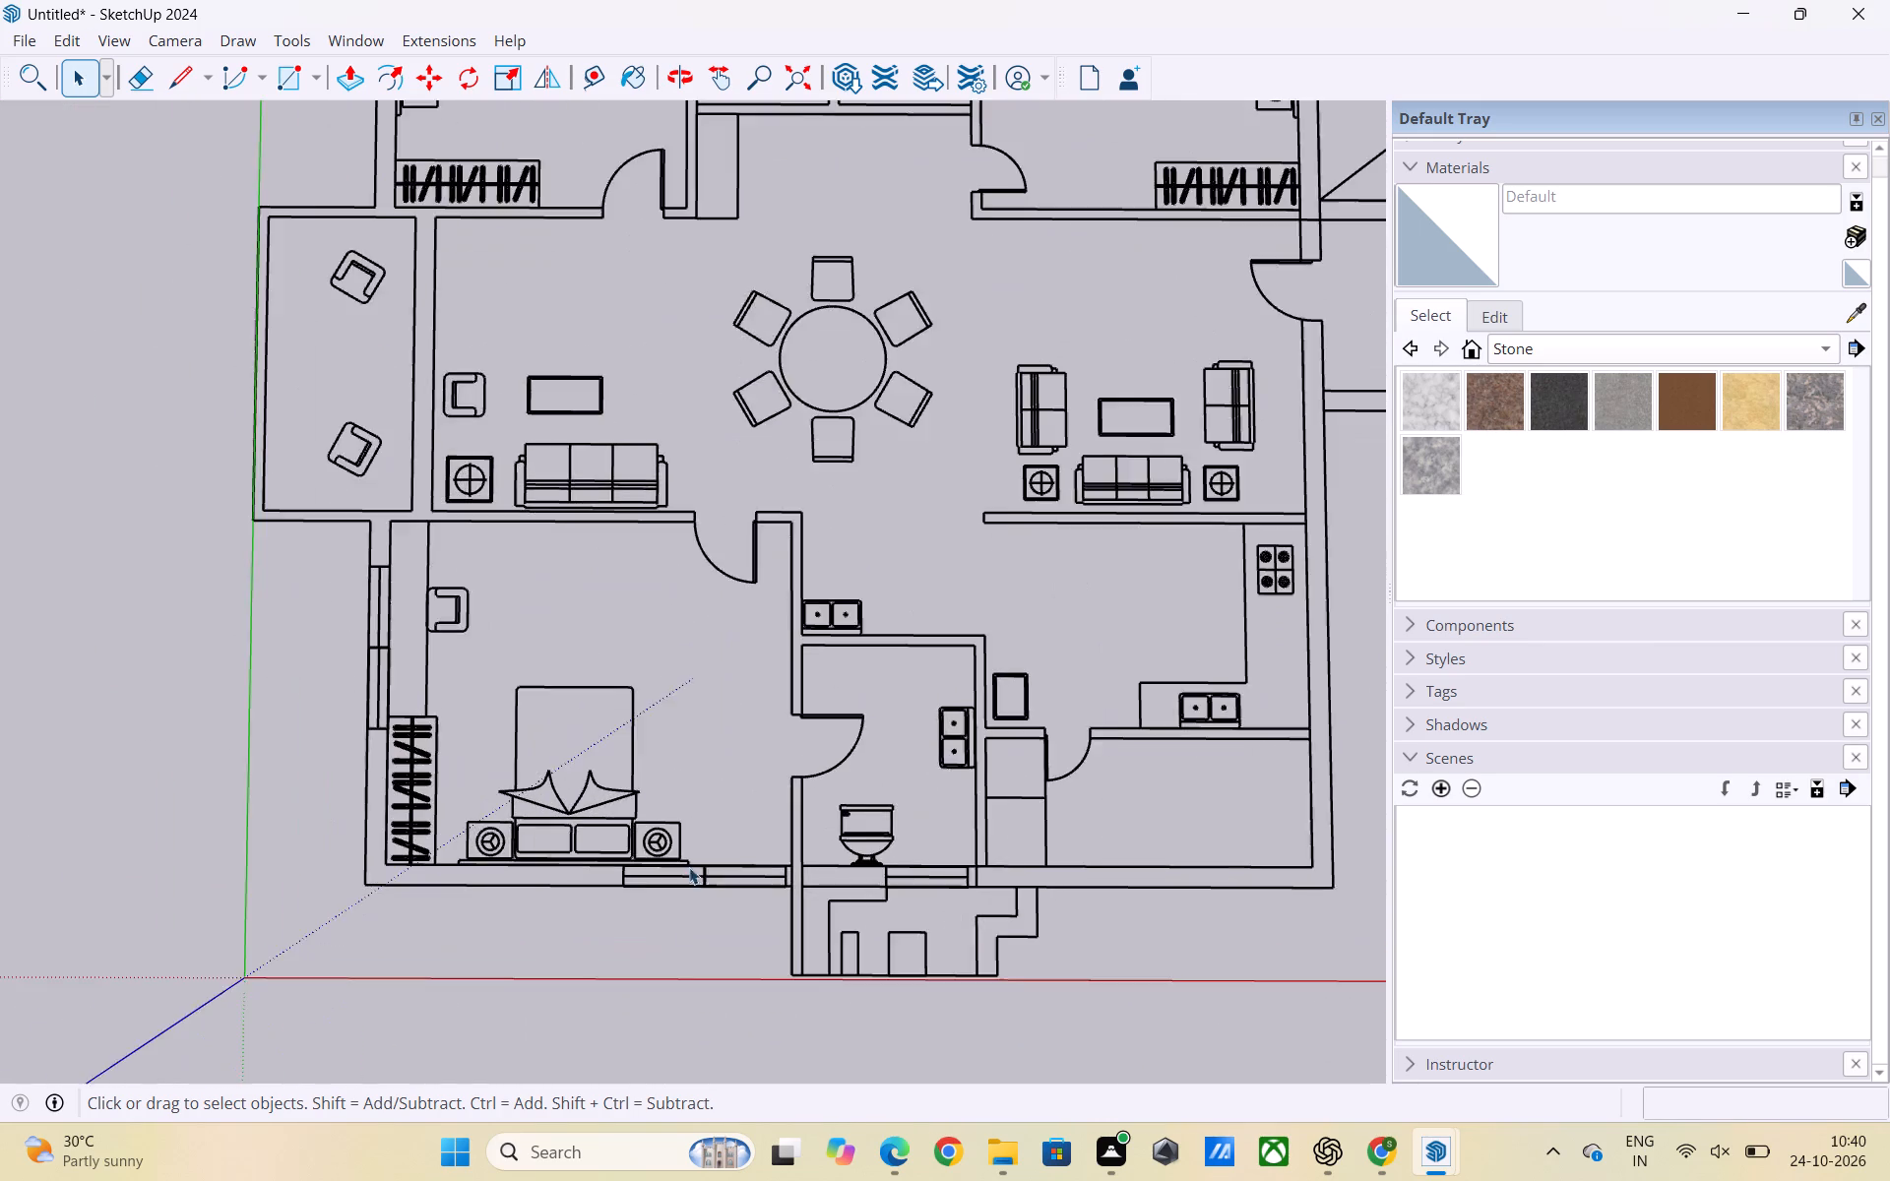
pyautogui.scroll(4, 689, 867)
pyautogui.scroll(-3, 1076, 908)
pyautogui.scroll(5, 561, 900)
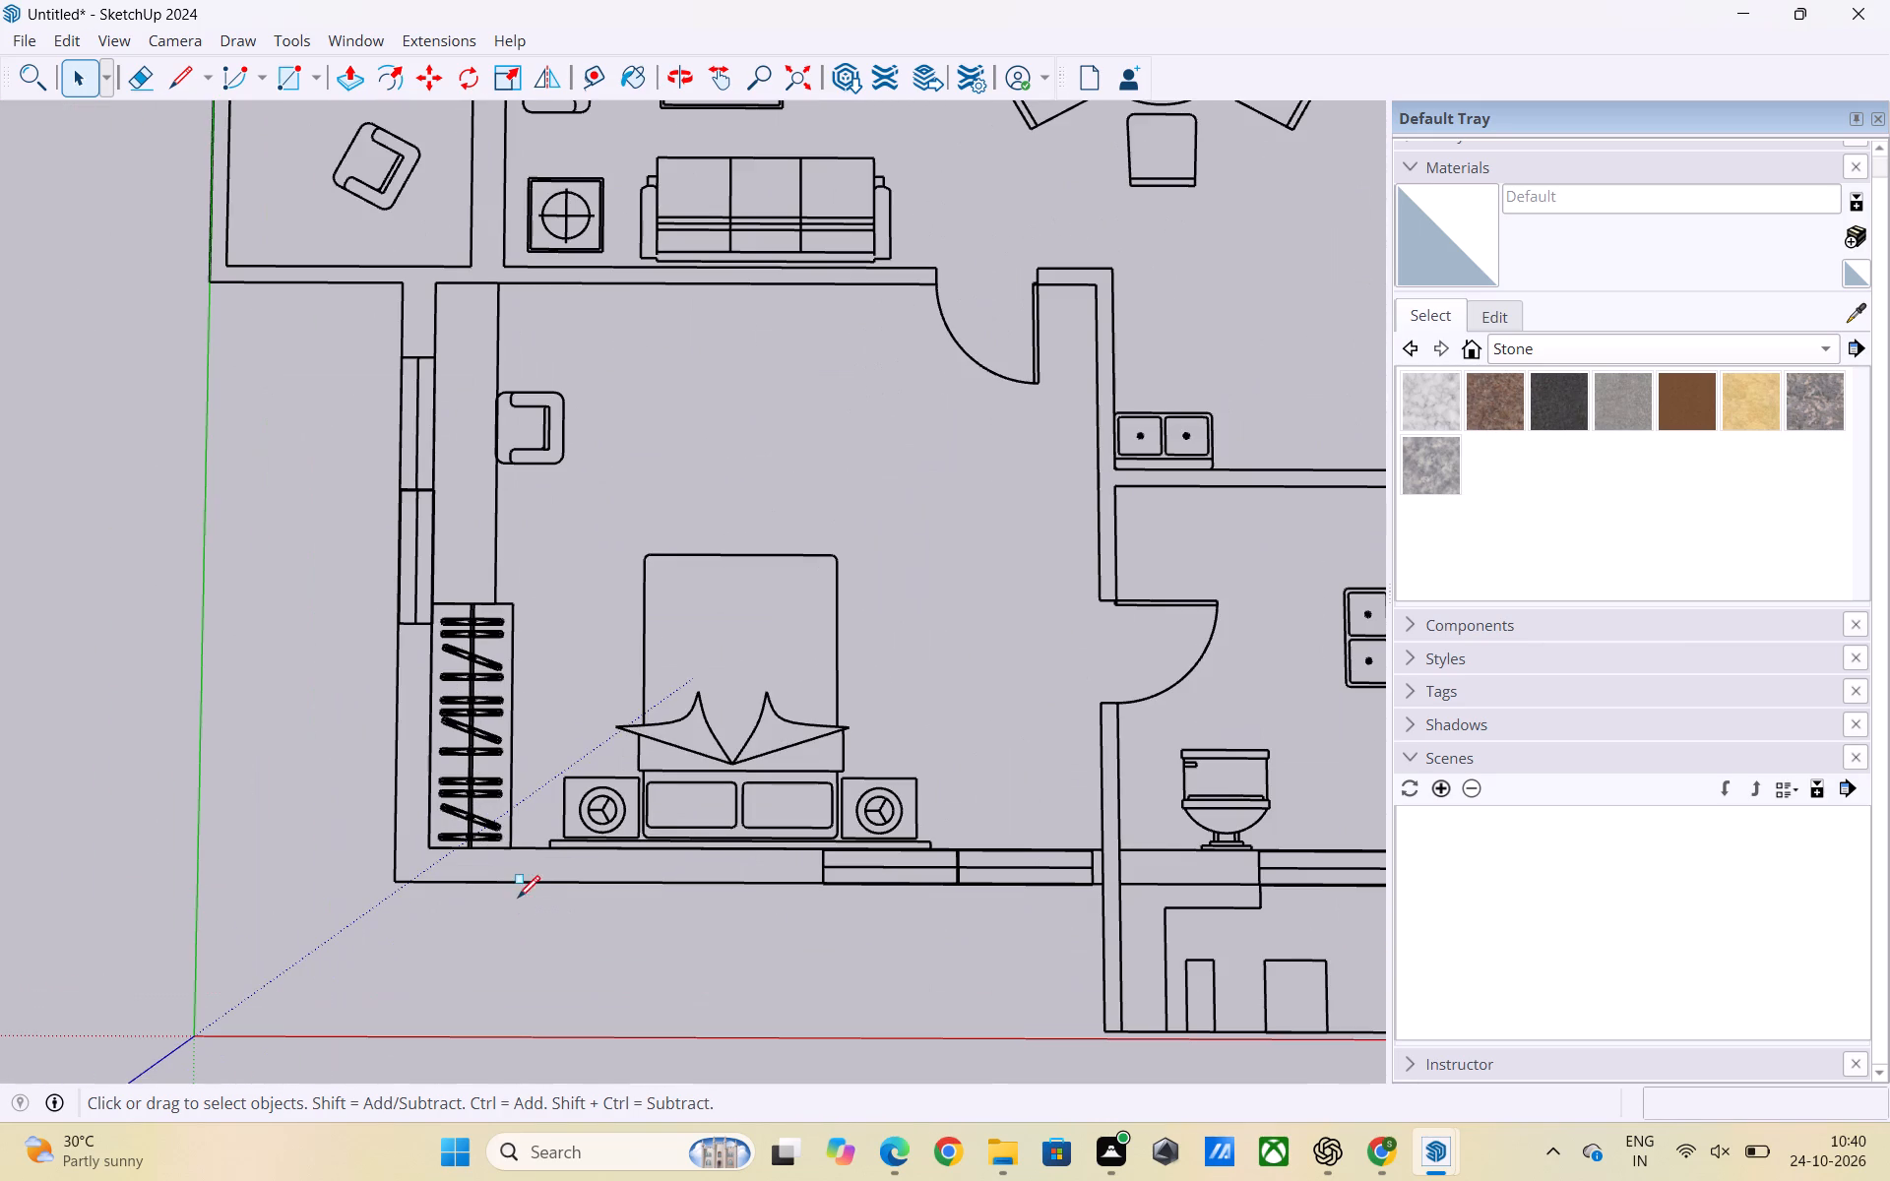
pyautogui.press('r')
pyautogui.scroll(5, 432, 865)
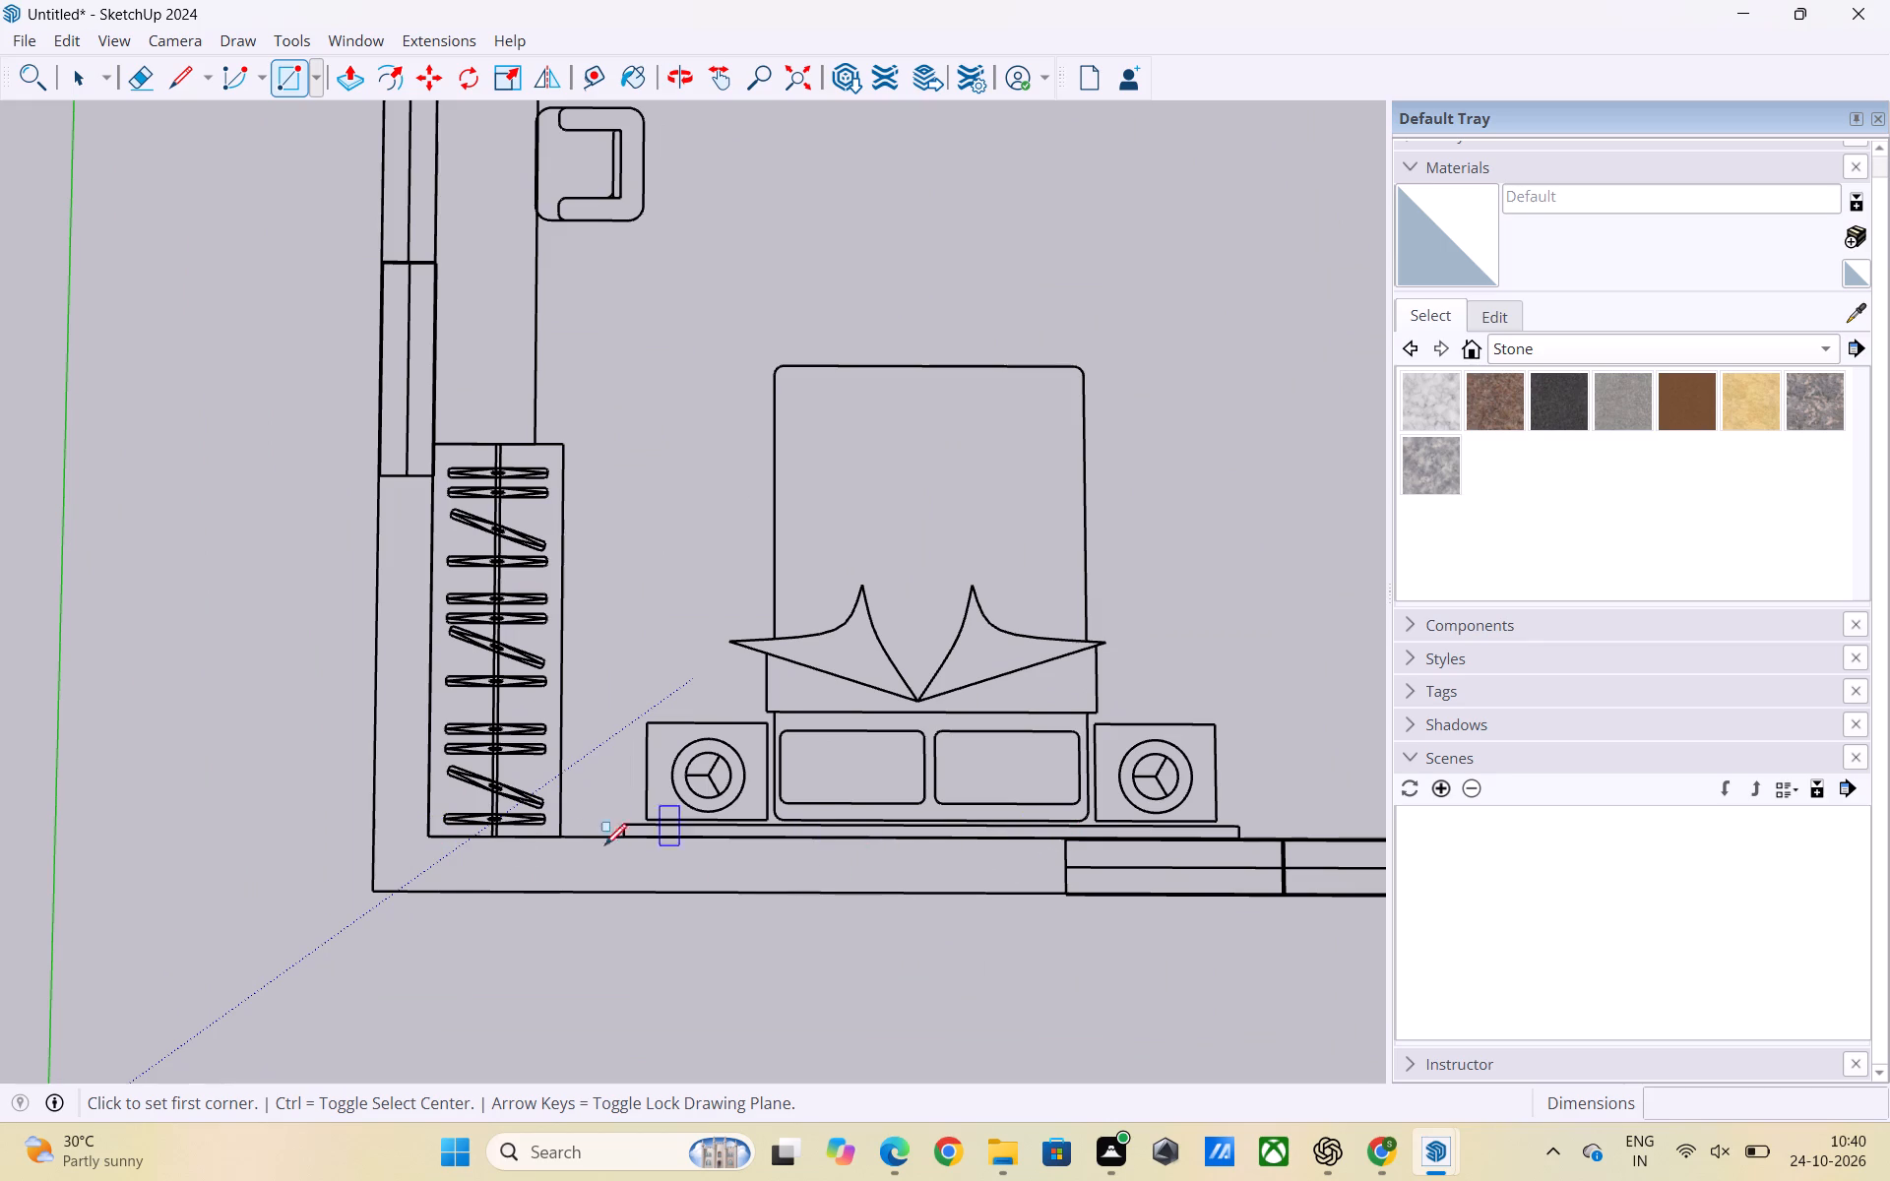
pyautogui.click(367, 894)
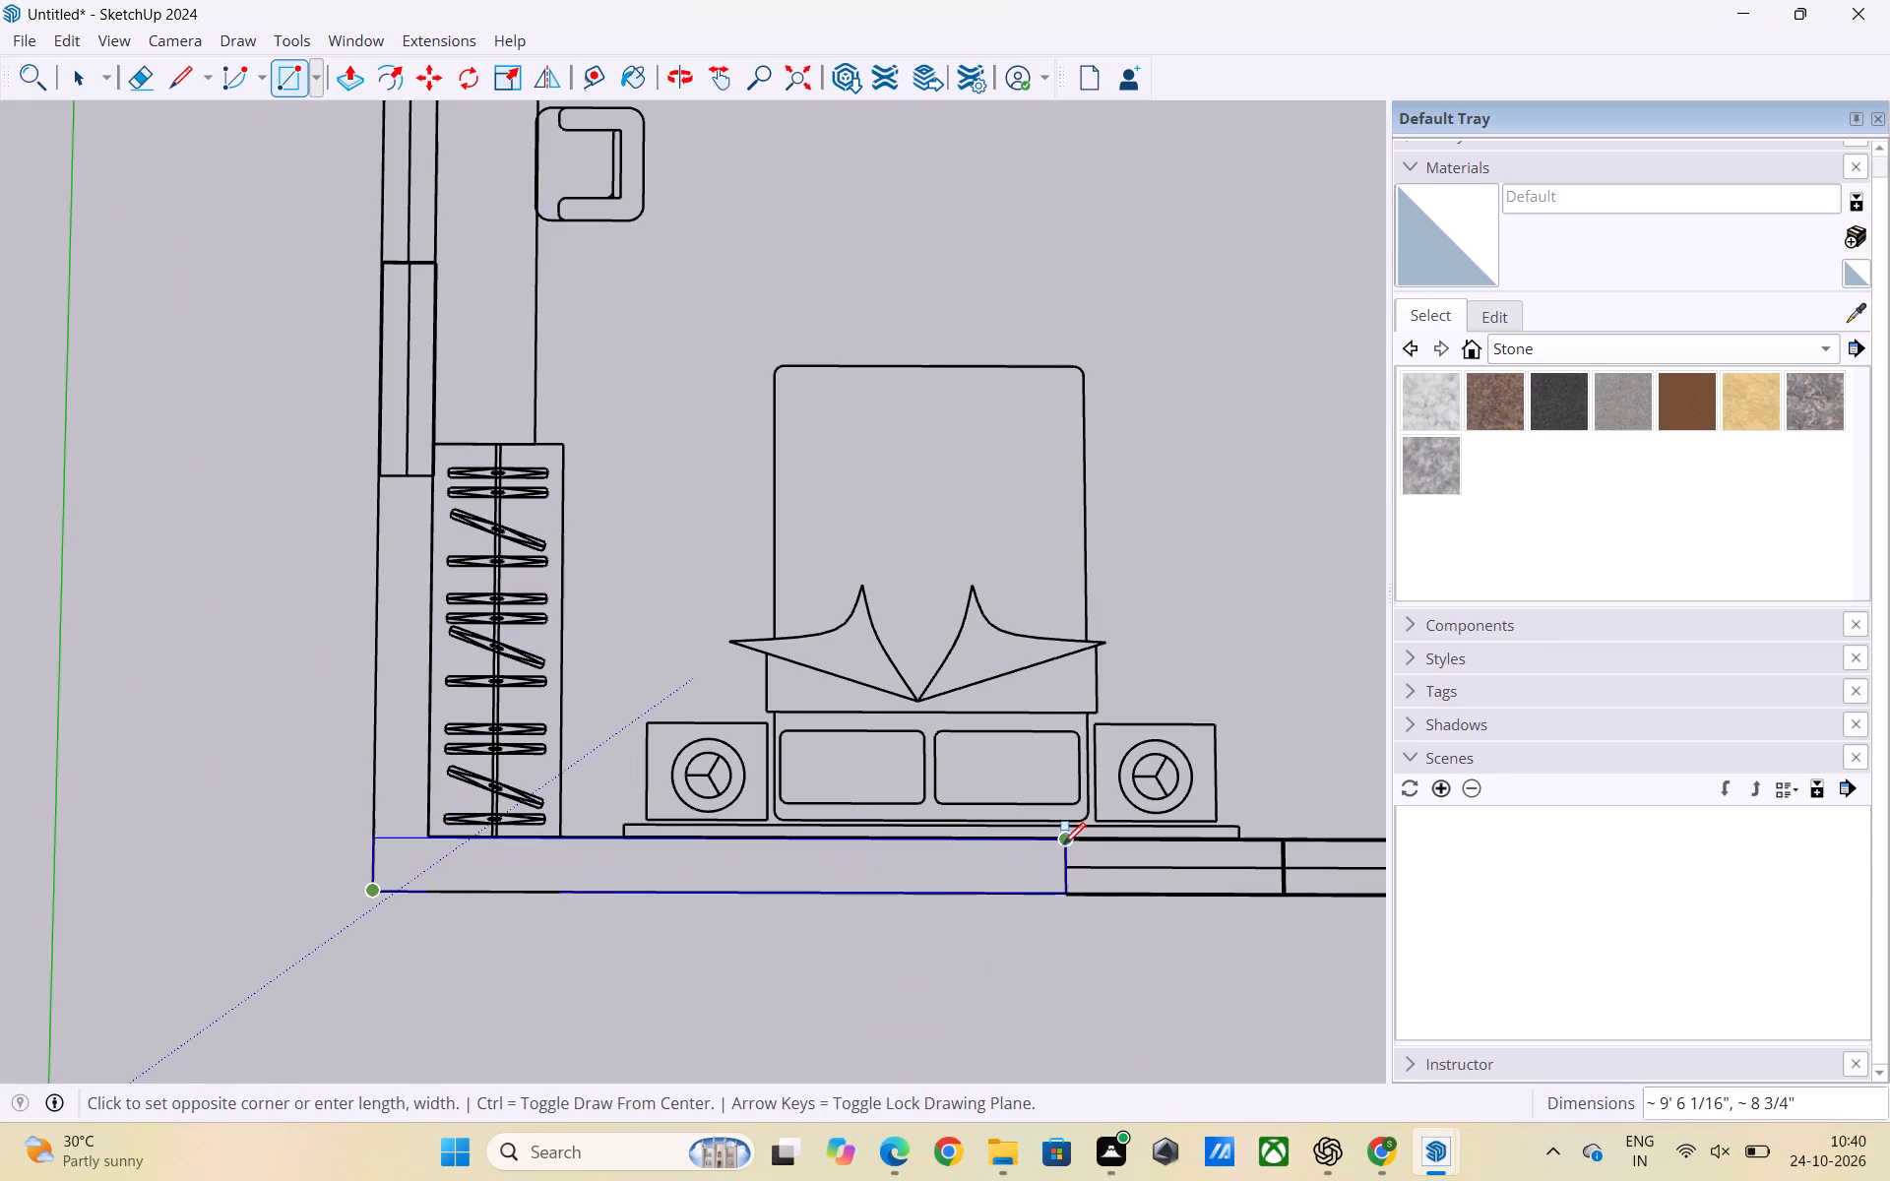
pyautogui.scroll(7, 1066, 841)
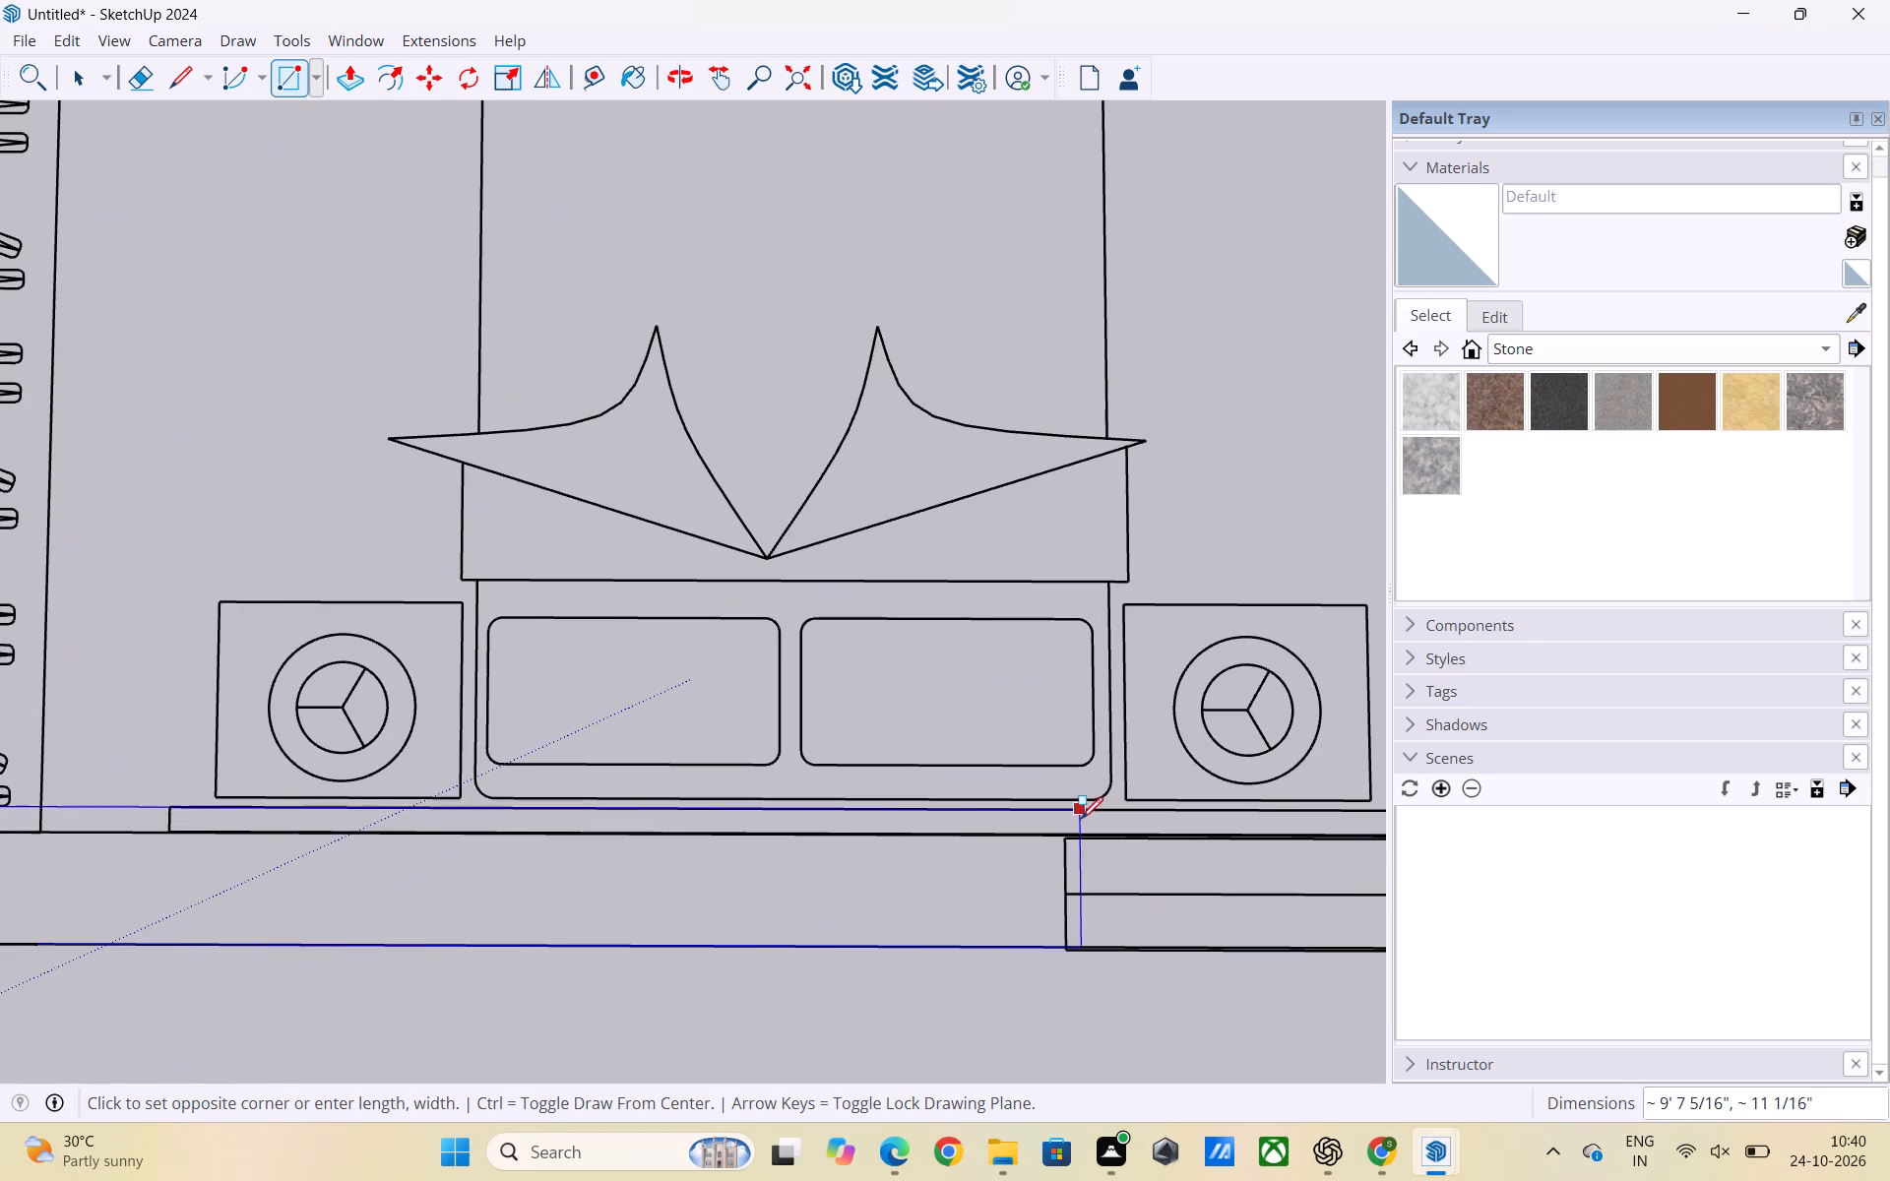
pyautogui.scroll(6, 1048, 829)
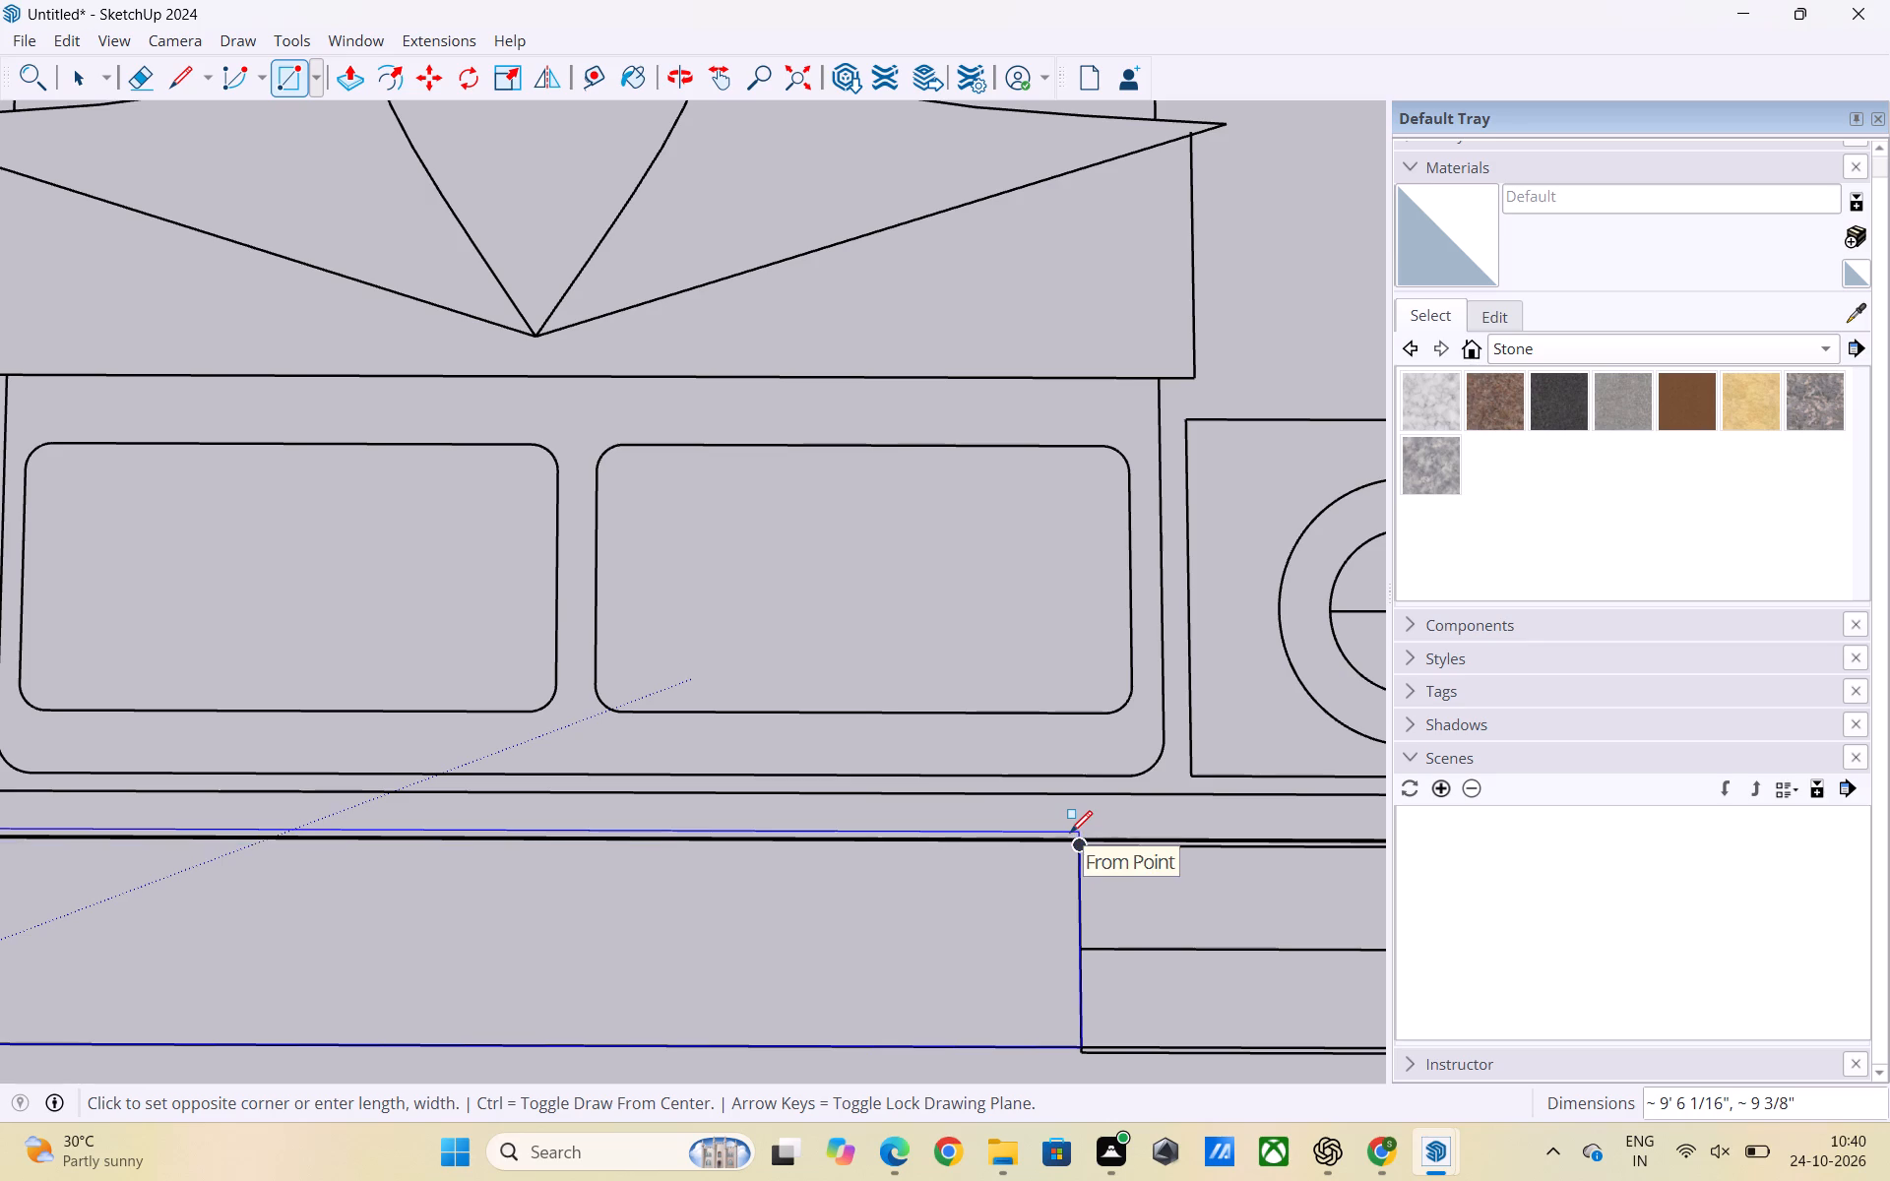
pyautogui.scroll(-6, 1084, 823)
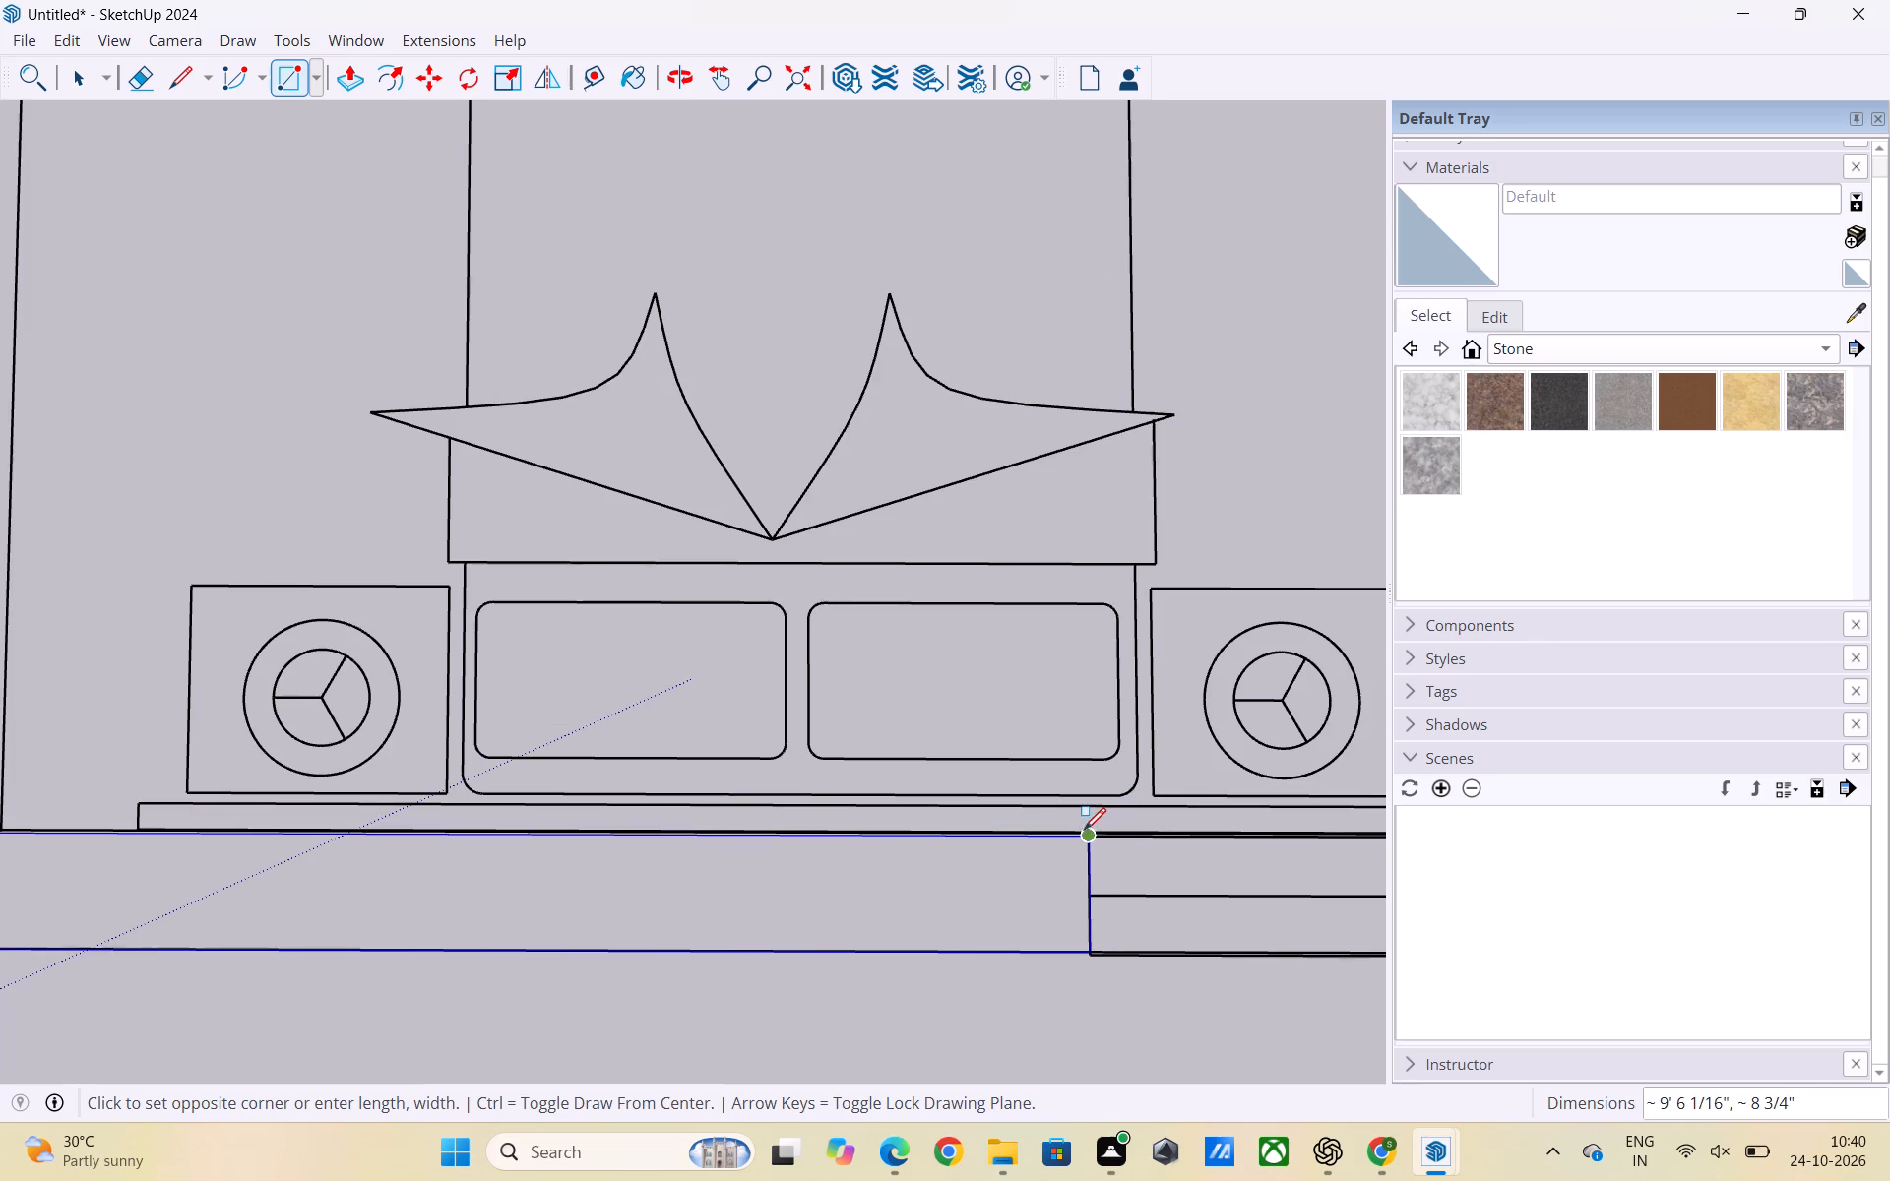
pyautogui.scroll(-4, 1200, 822)
pyautogui.scroll(1, 1211, 829)
pyautogui.scroll(-3, 1211, 829)
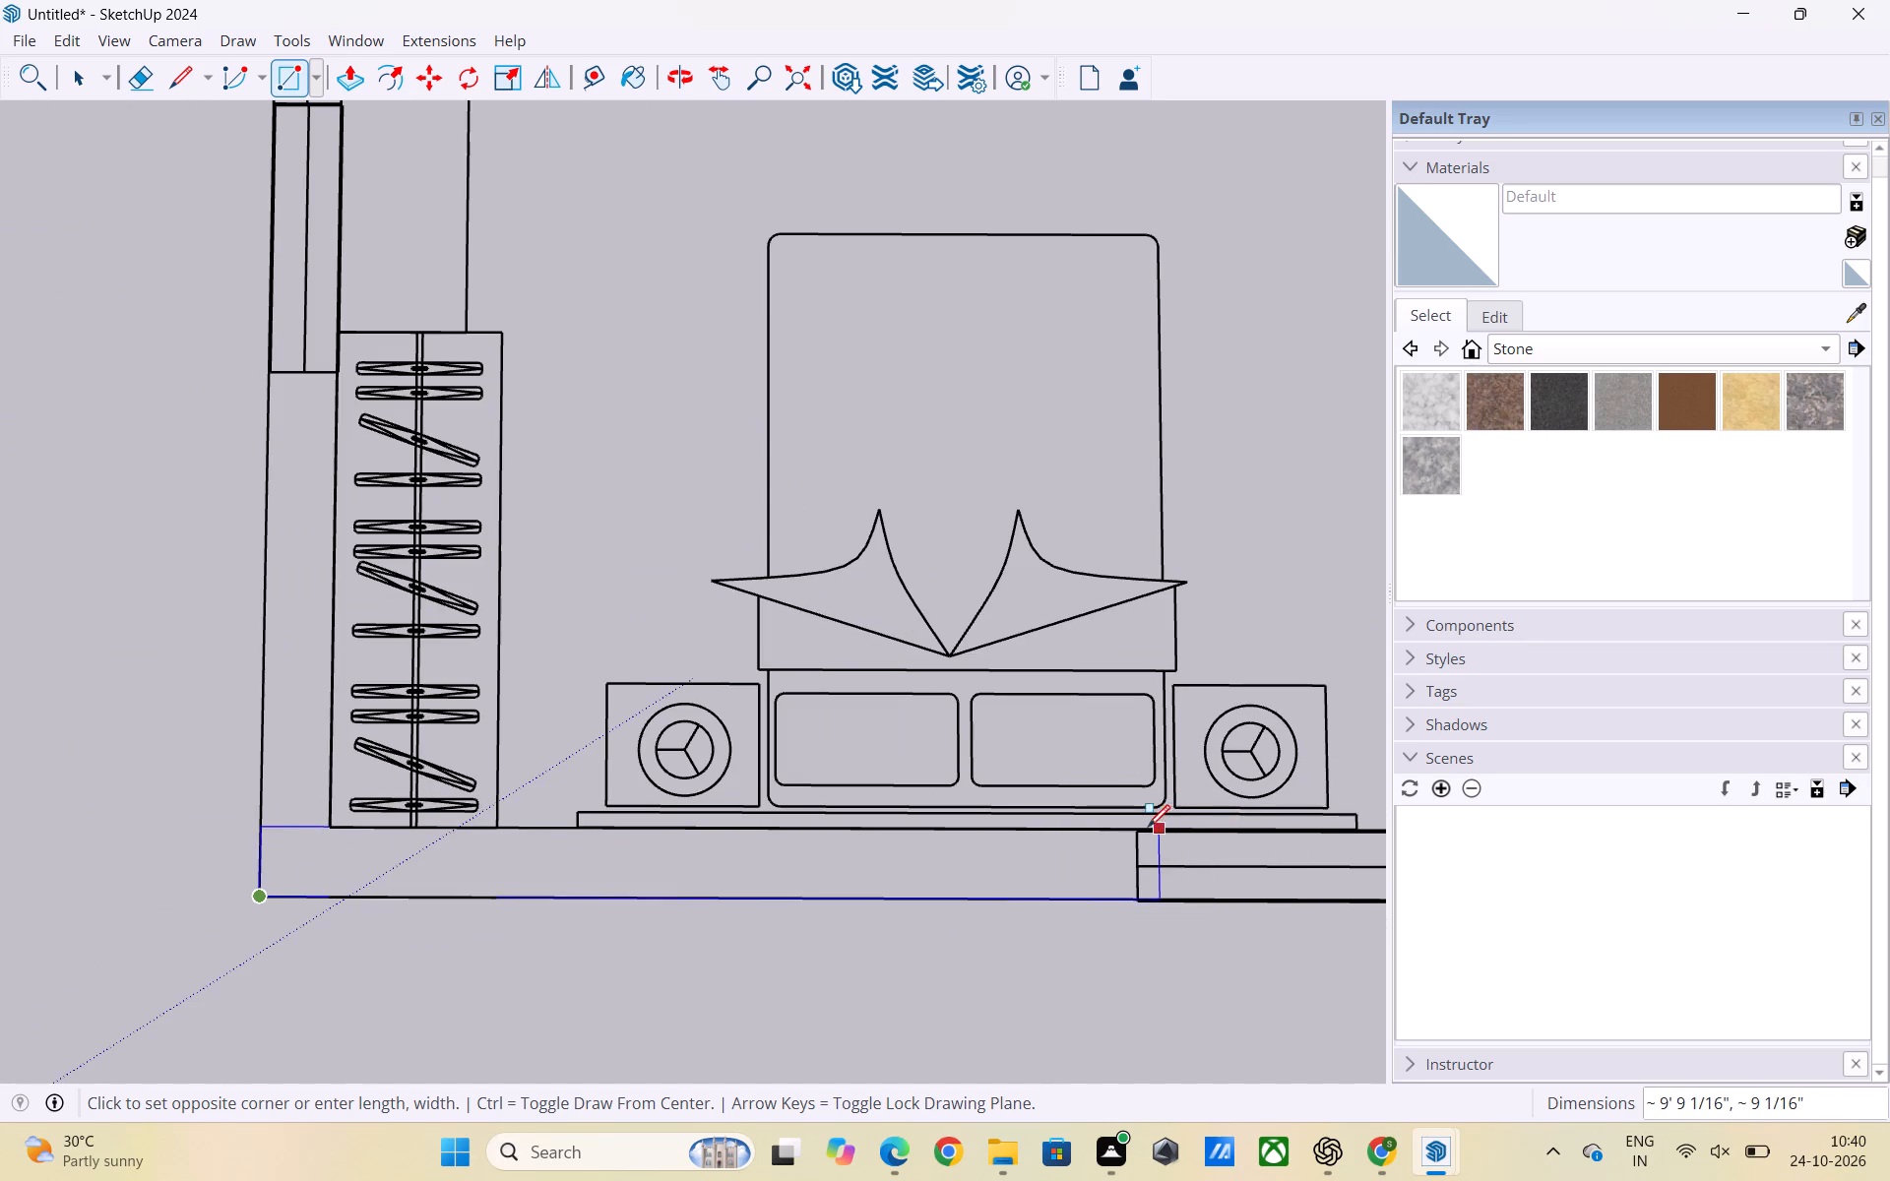
pyautogui.click(1132, 828)
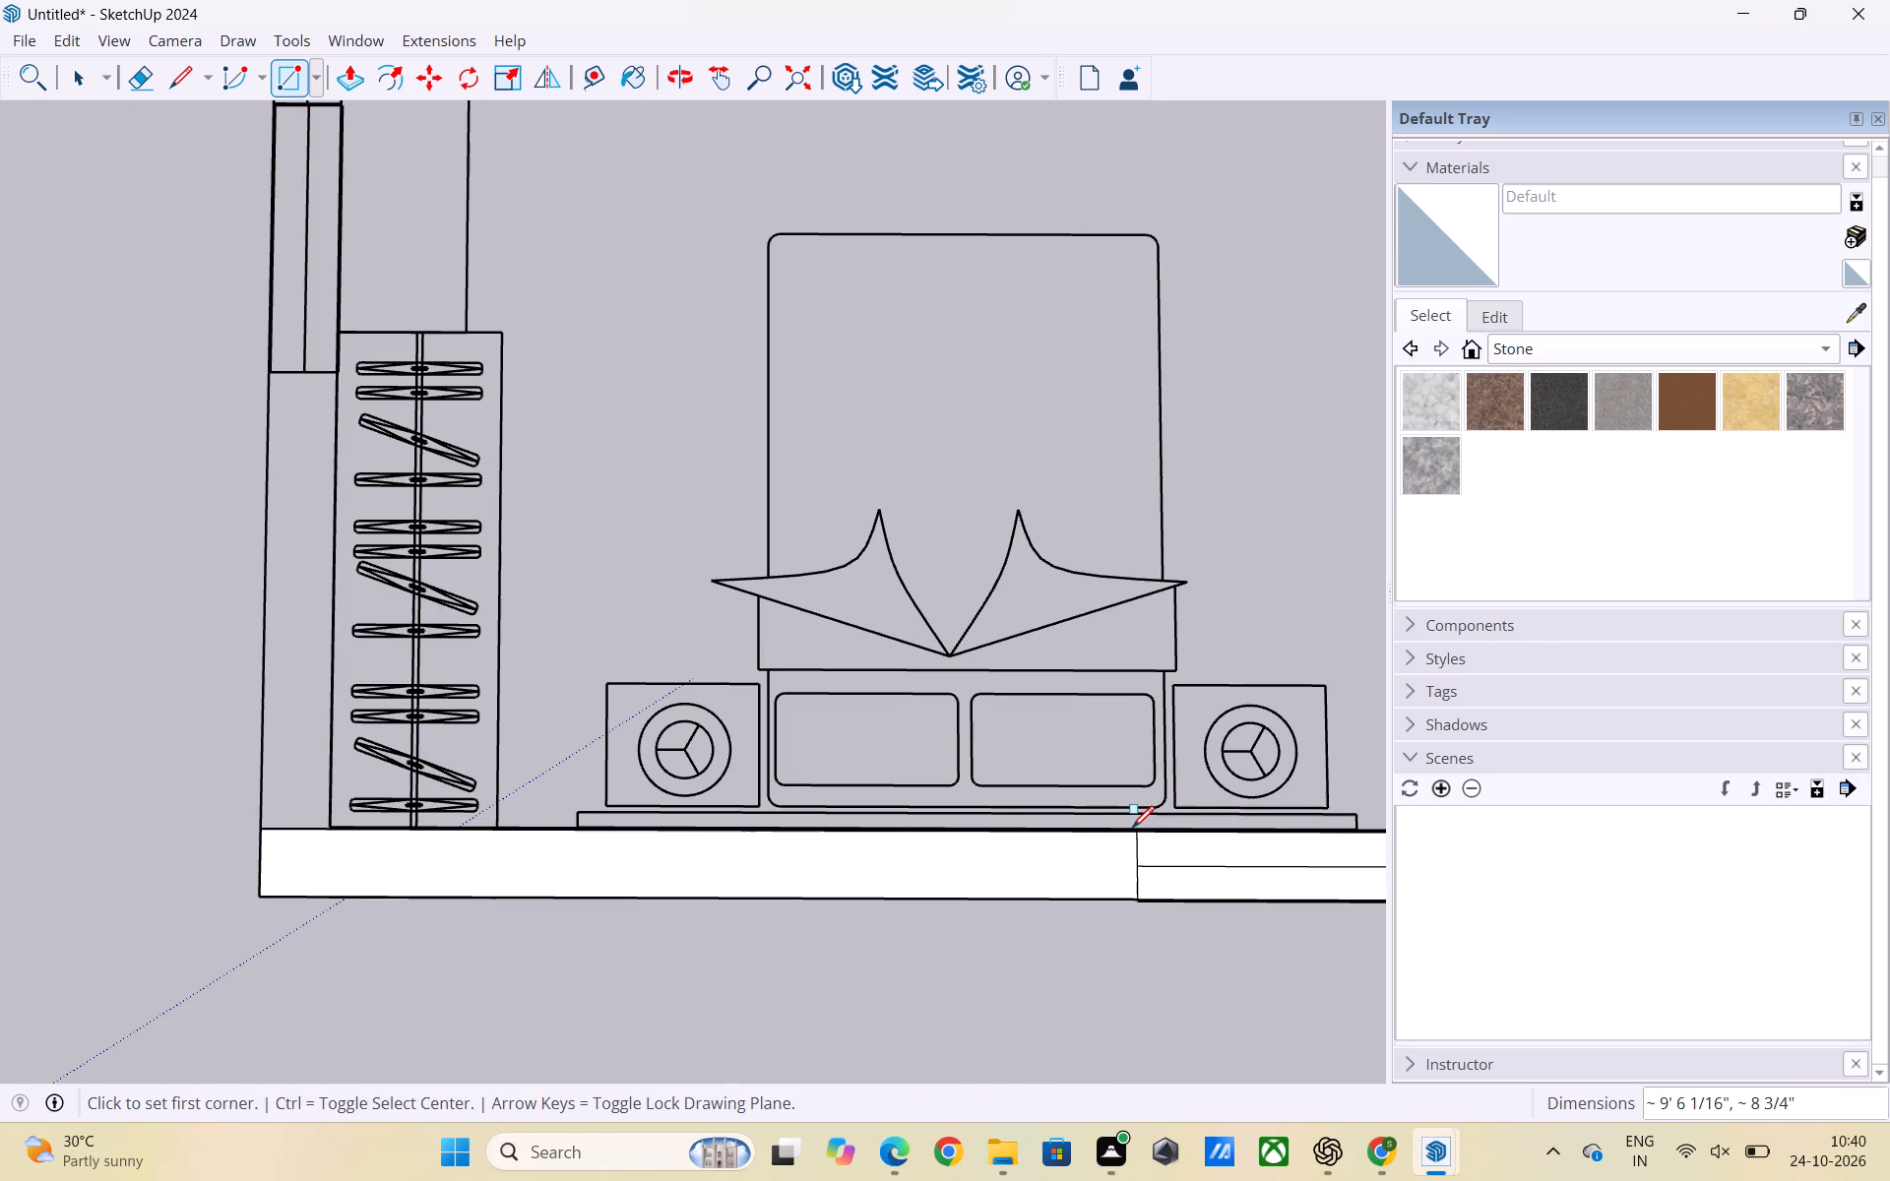
pyautogui.press('space')
pyautogui.scroll(-3, 786, 914)
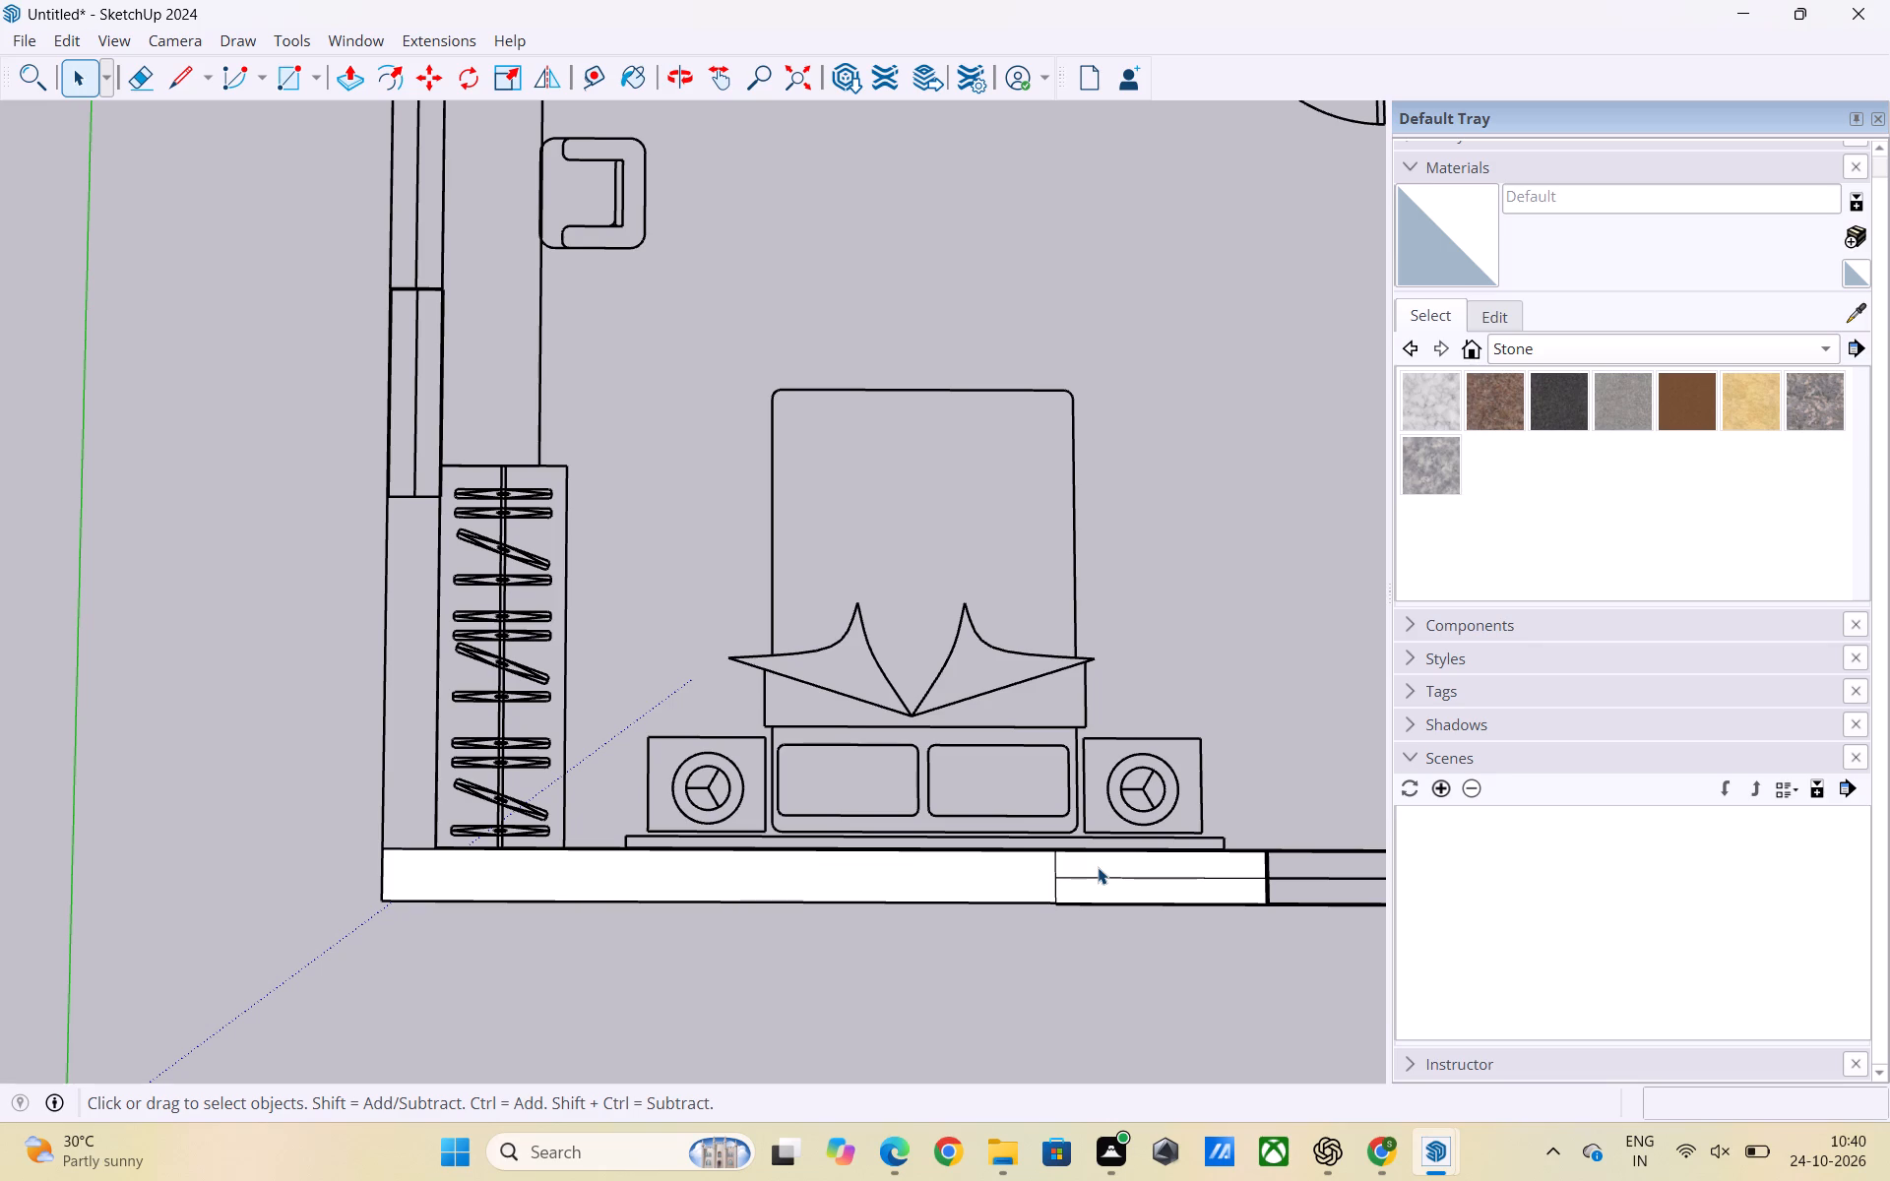
pyautogui.keyDown('ctrl'); pyautogui.click(1098, 867); pyautogui.keyUp('ctrl')
pyautogui.keyDown('ctrl'); pyautogui.click(1098, 888); pyautogui.keyUp('ctrl')
pyautogui.press('Delete')
# Group the traced wall face behind the master bed together with its edges, leaving it deselected.
pyautogui.click(925, 882)
pyautogui.doubleClick(925, 882)
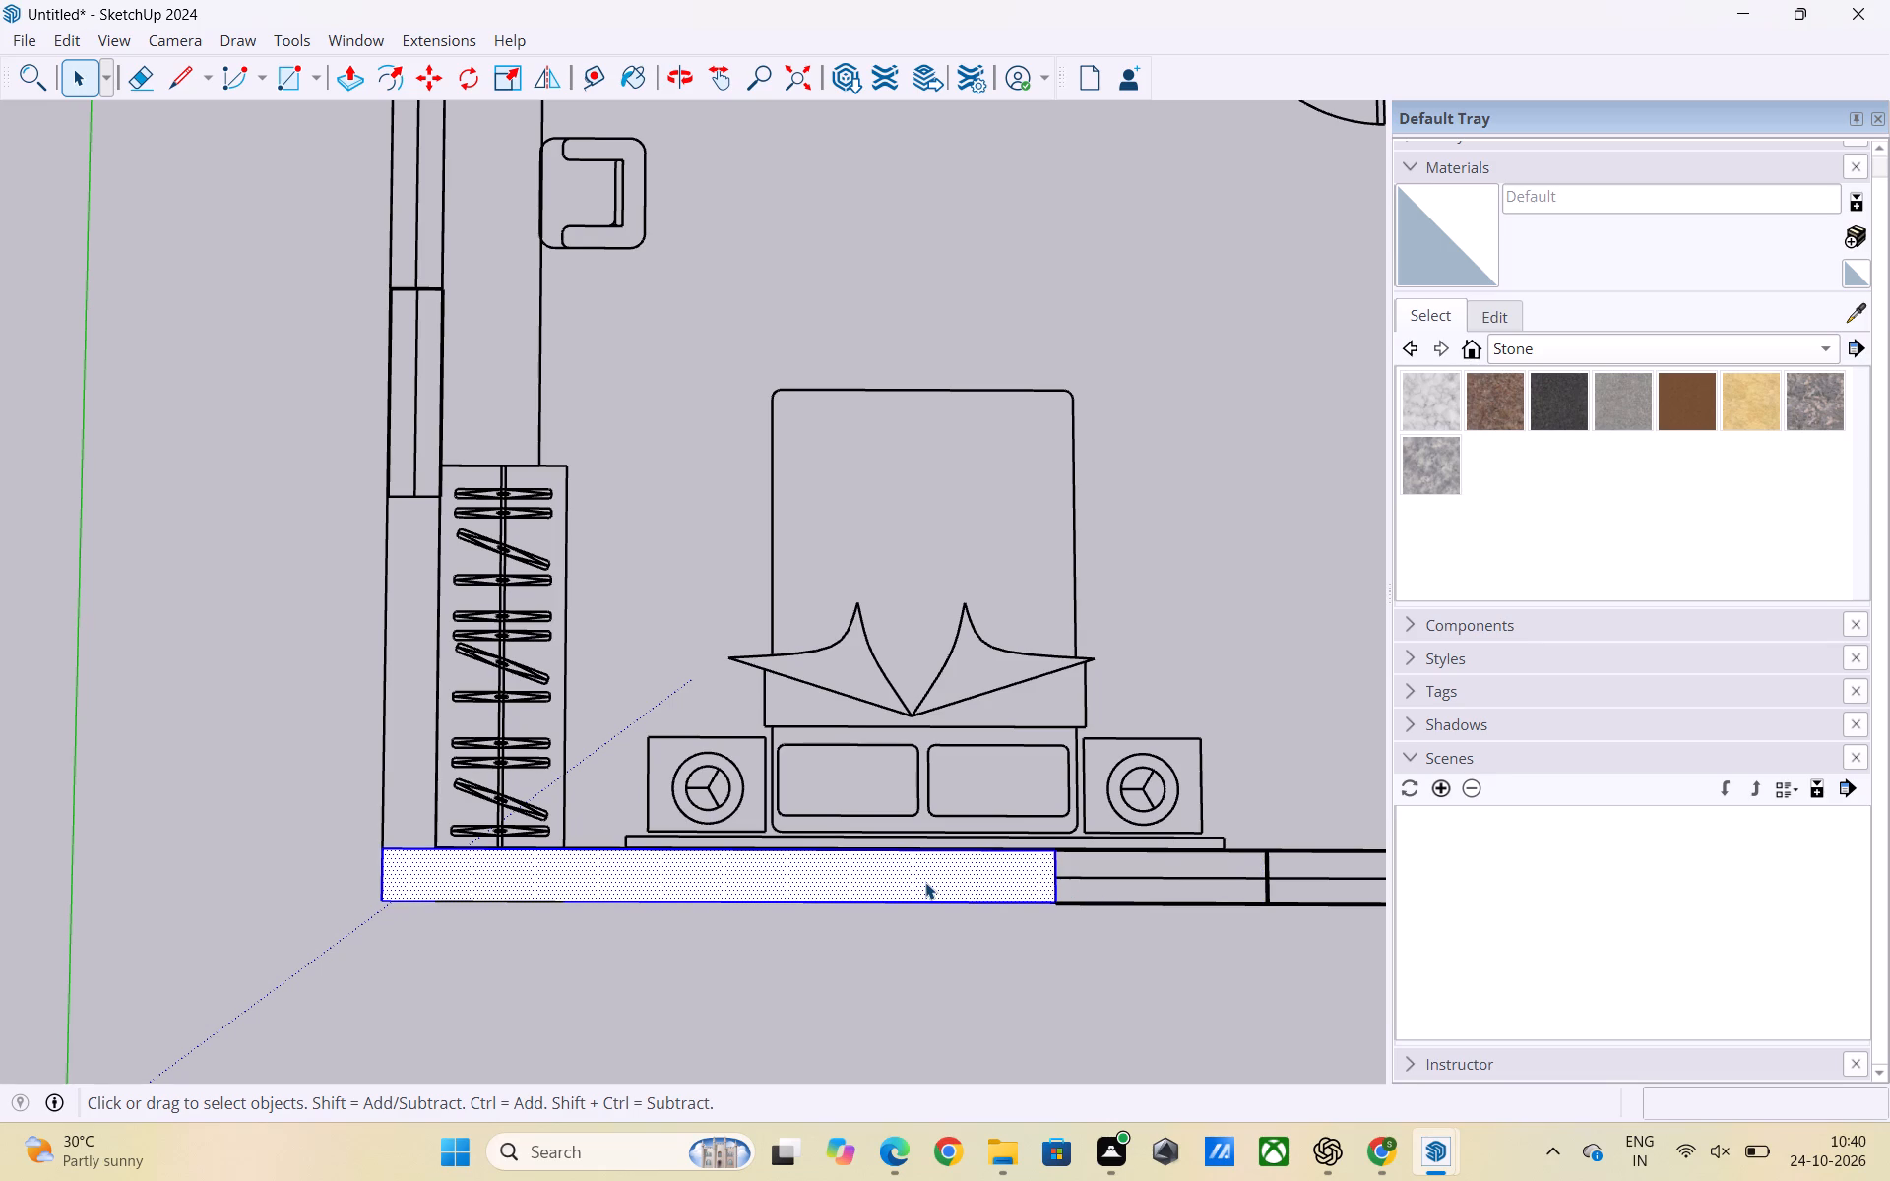
pyautogui.rightClick(924, 882)
pyautogui.click(976, 719)
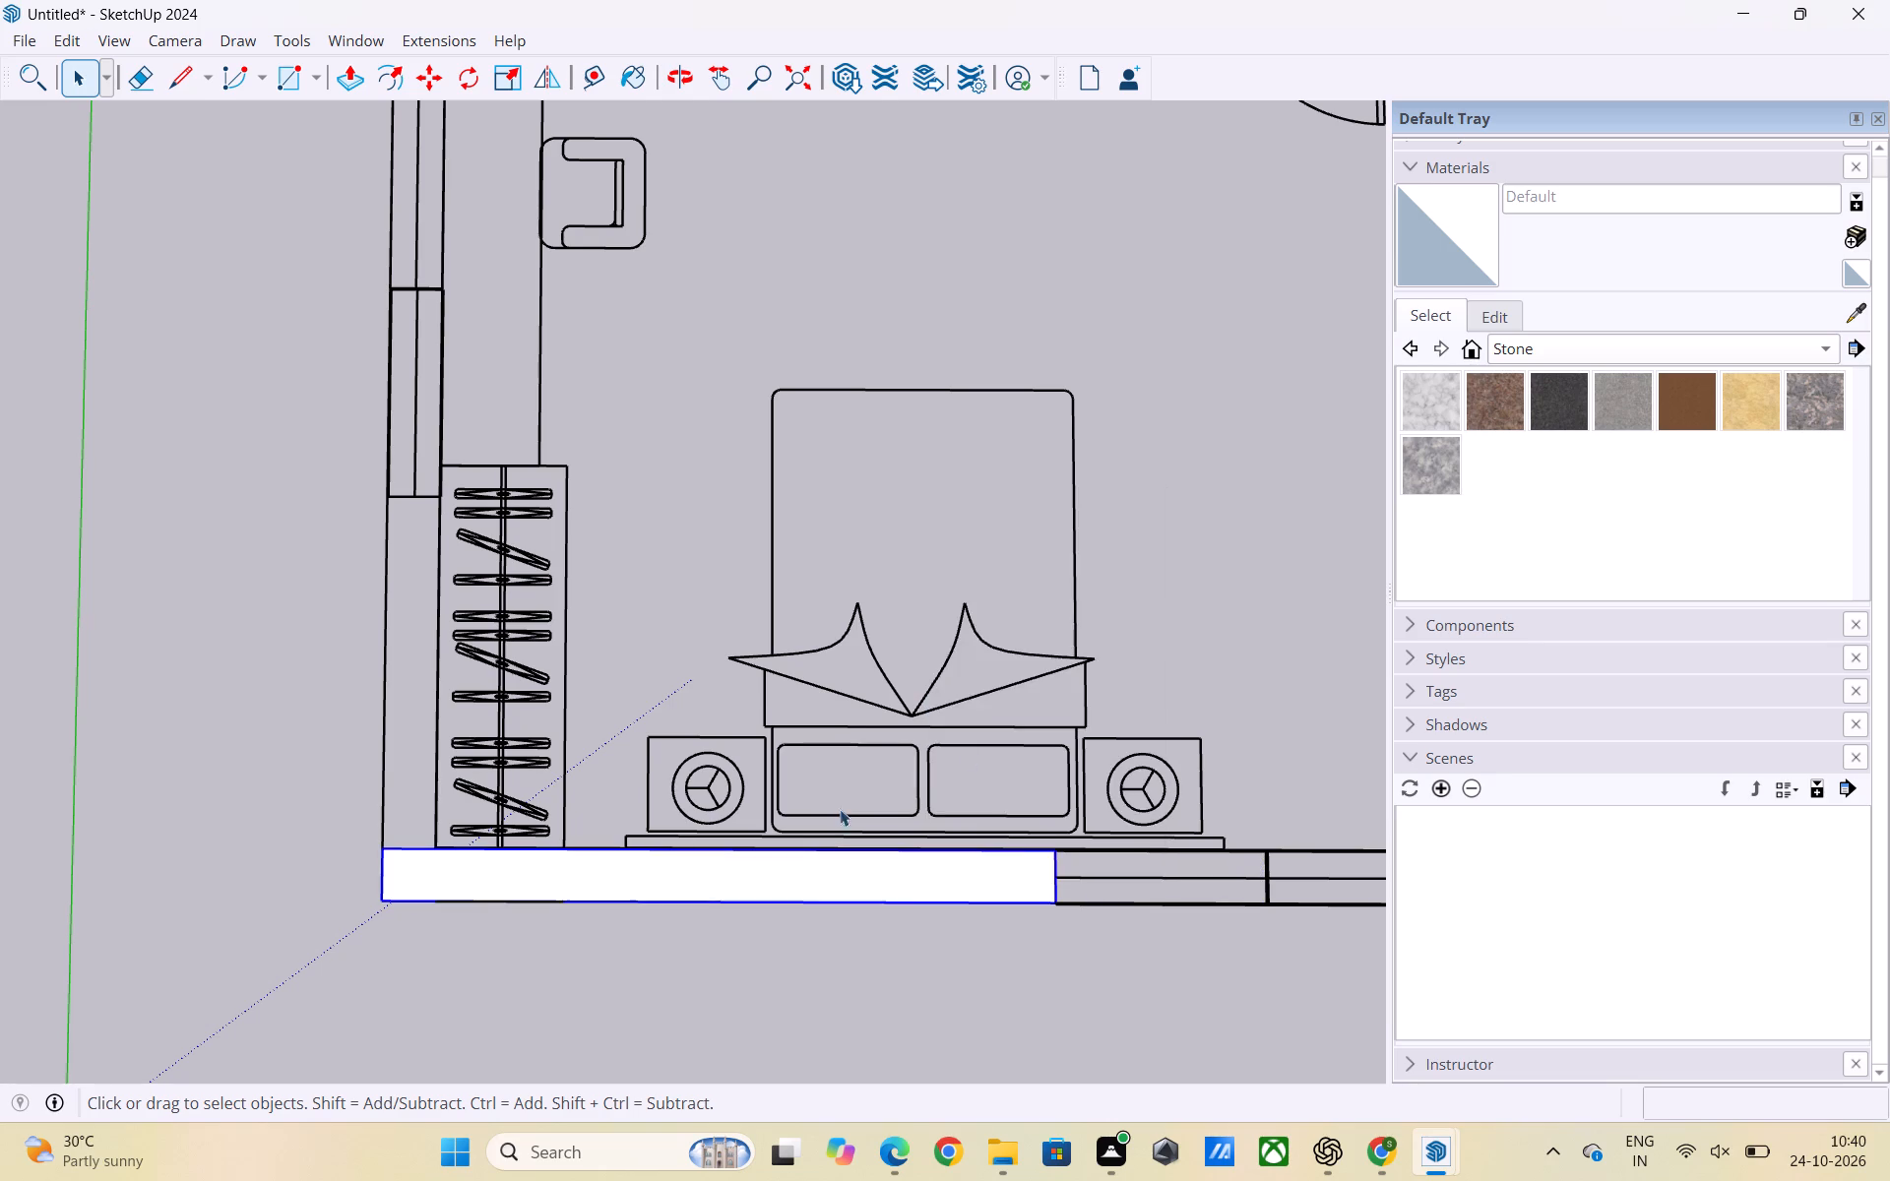
pyautogui.scroll(-6, 462, 897)
pyautogui.click(653, 942)
pyautogui.scroll(-6, 445, 904)
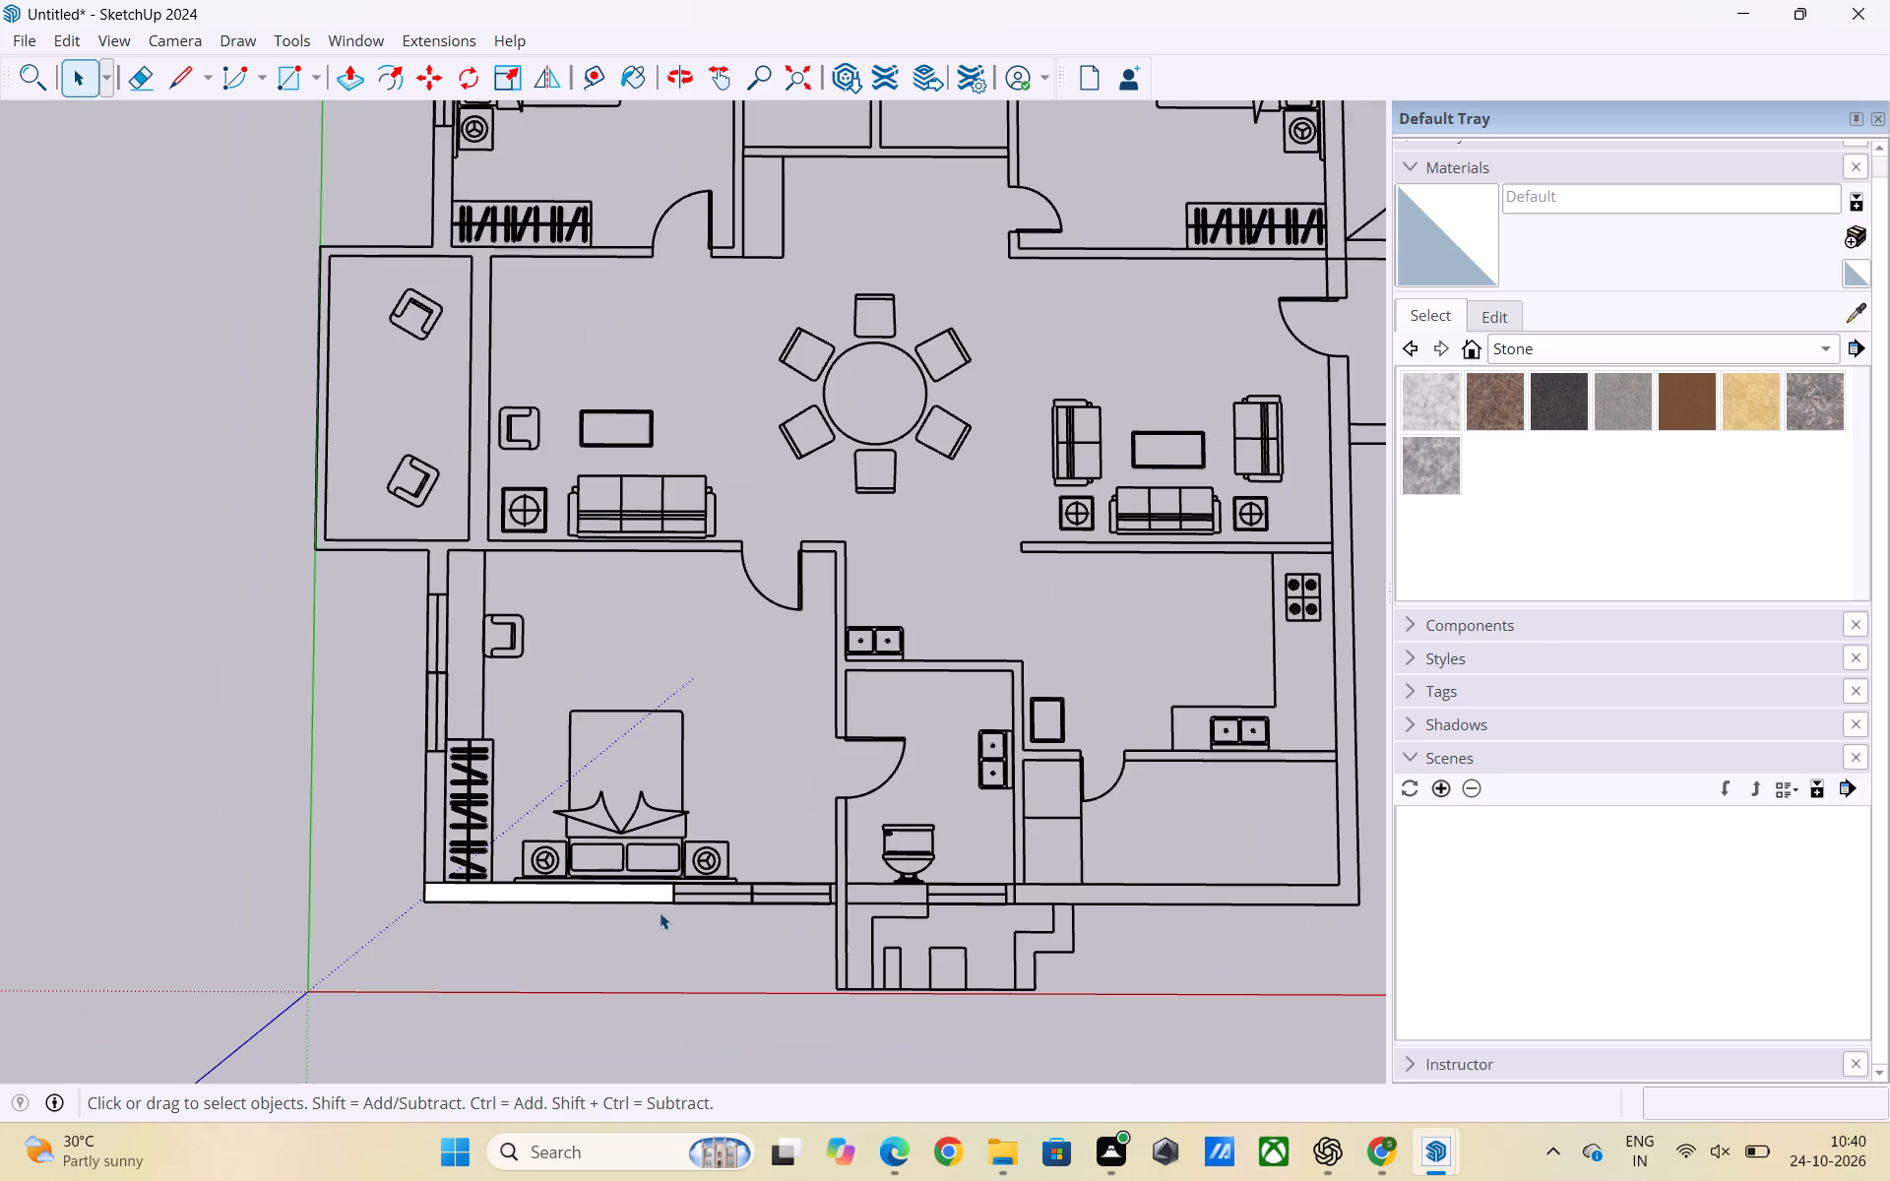
# Trace the side wall beside the wardrobe as a rectangle about 8 13/16" by 4' 11 13/16" and delete the stray faces in the adjoining window.
pyautogui.scroll(5, 665, 899)
pyautogui.scroll(-6, 791, 919)
pyautogui.scroll(5, 374, 796)
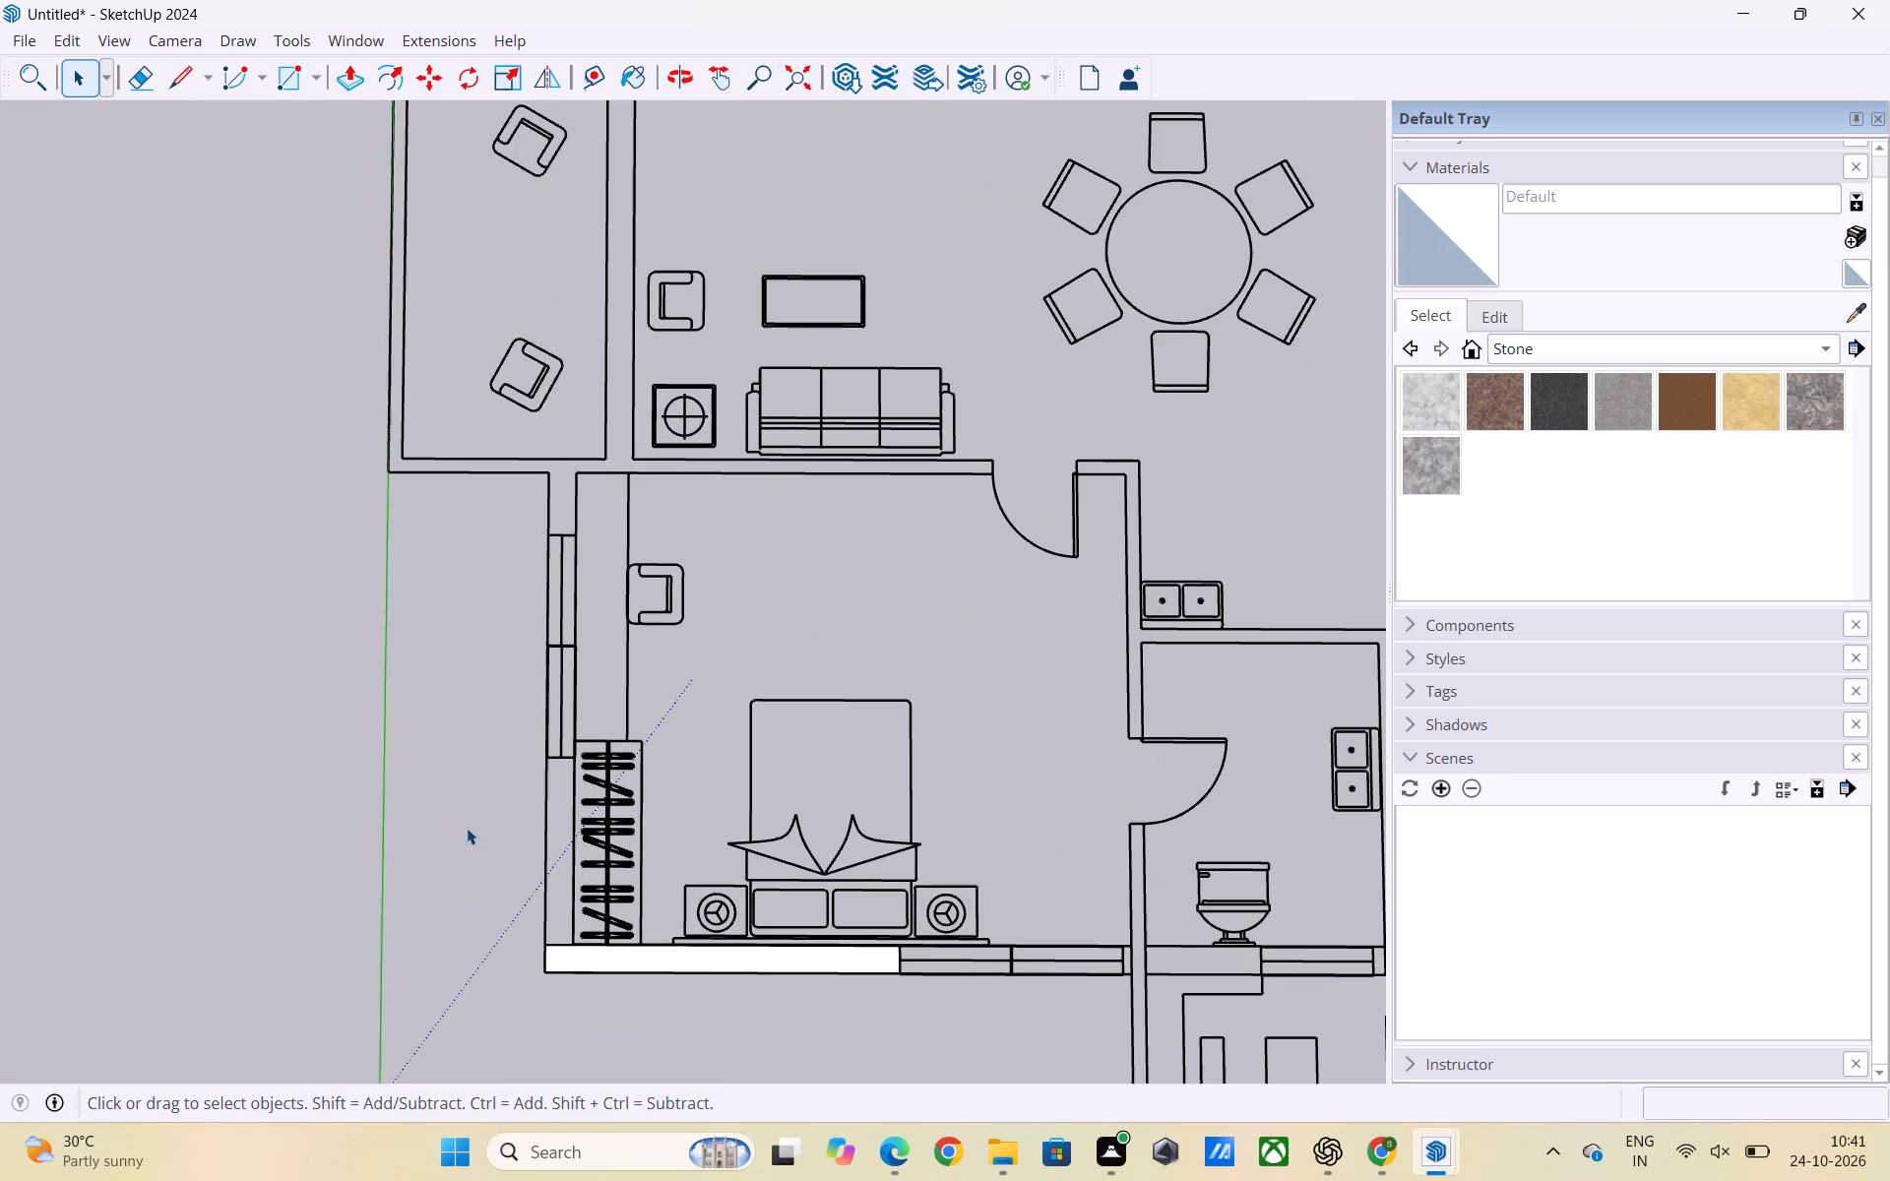
pyautogui.press('r')
pyautogui.scroll(3, 564, 767)
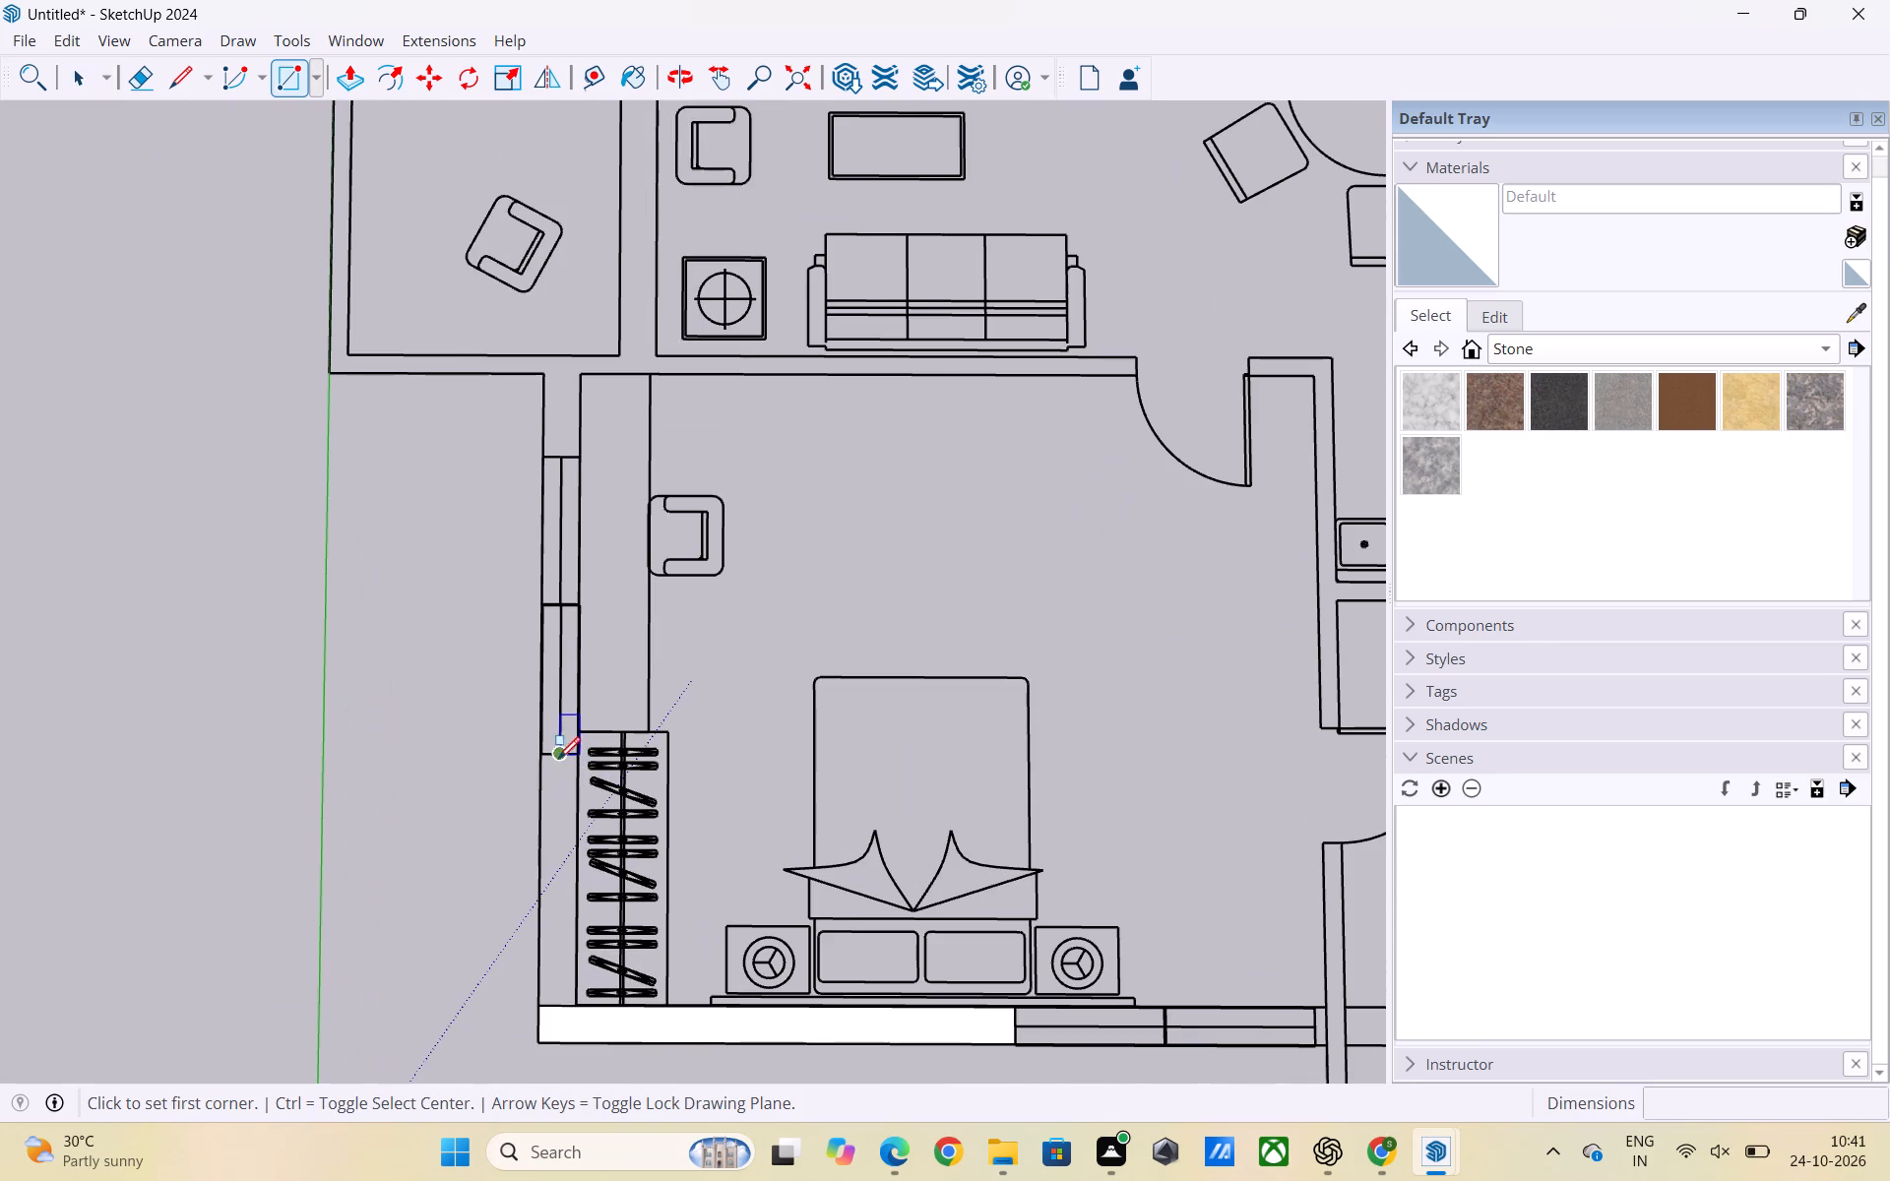
pyautogui.click(539, 758)
pyautogui.click(572, 1000)
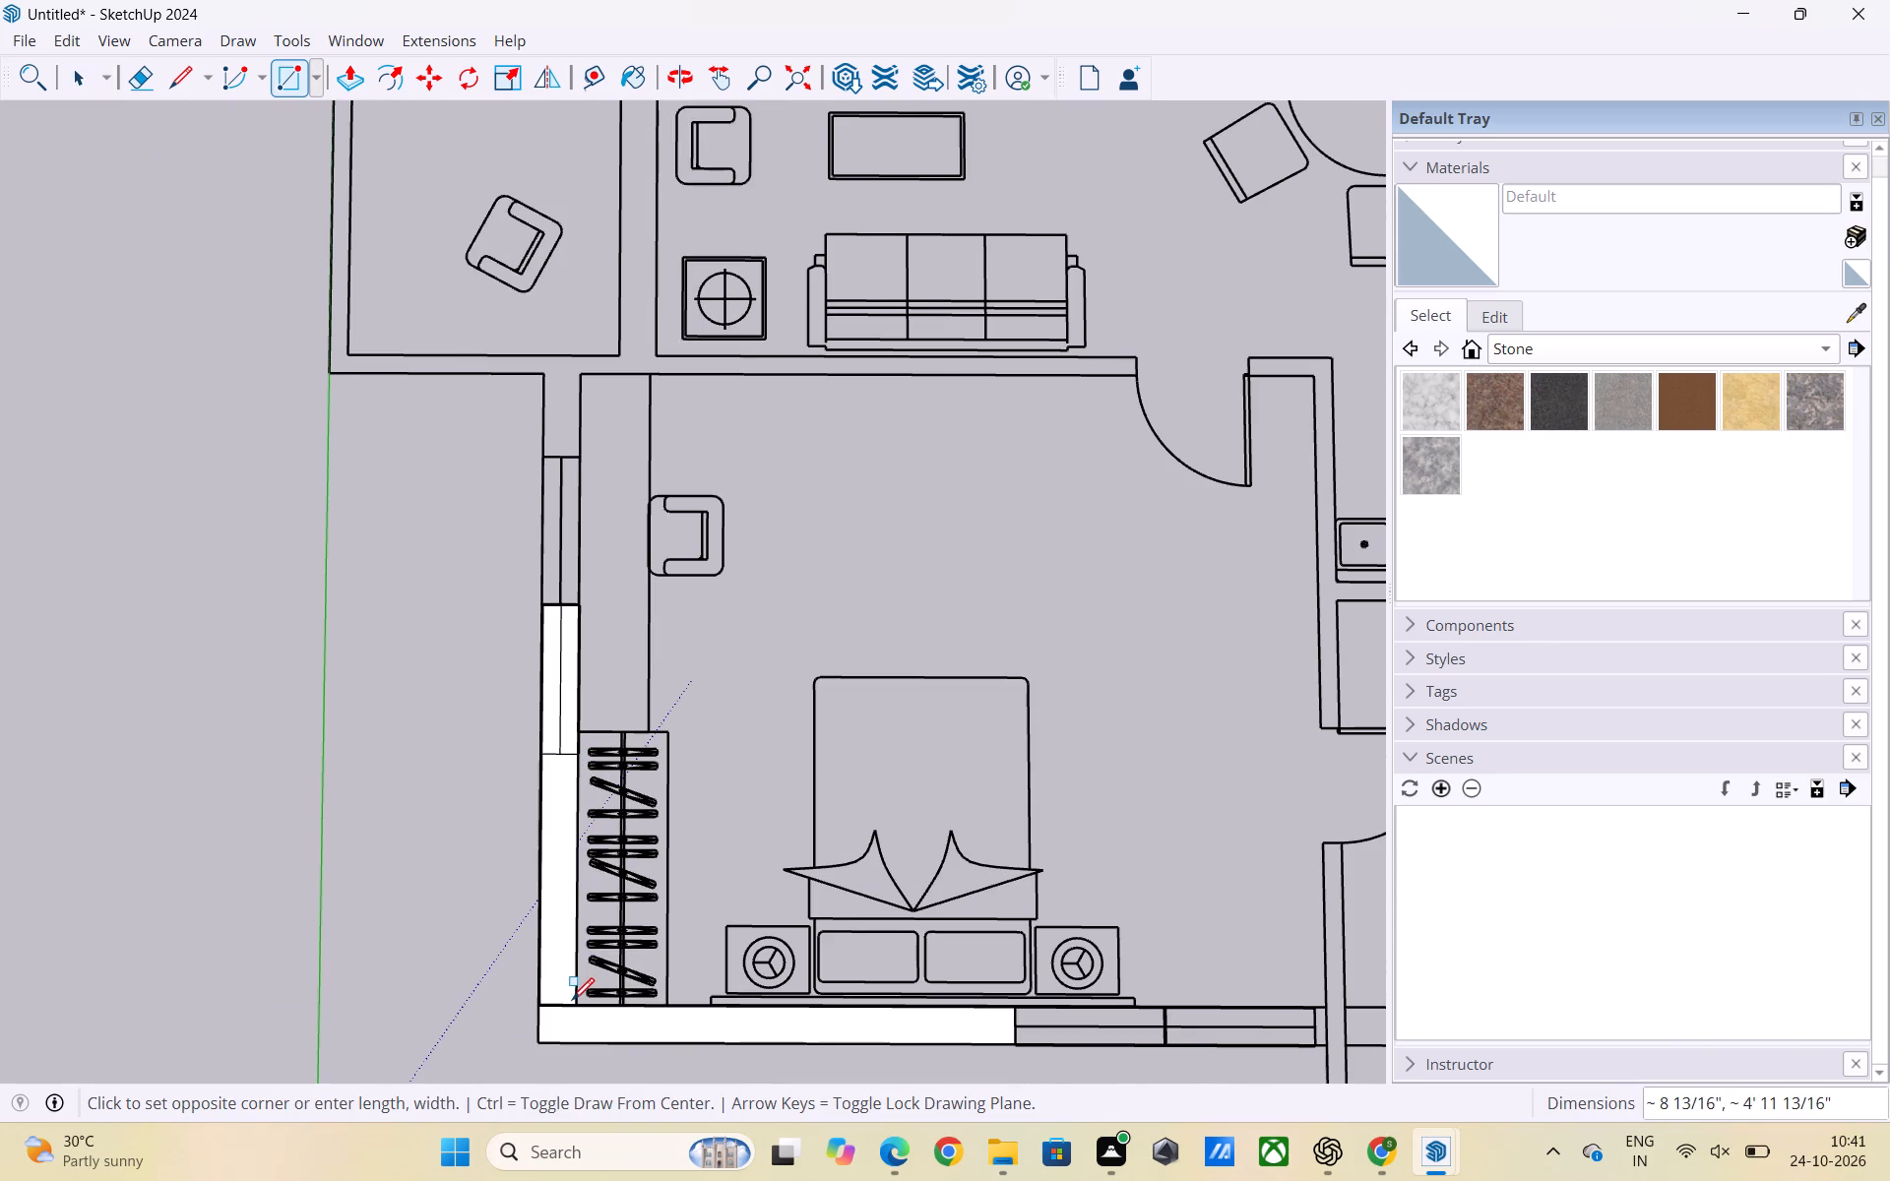
pyautogui.press('space')
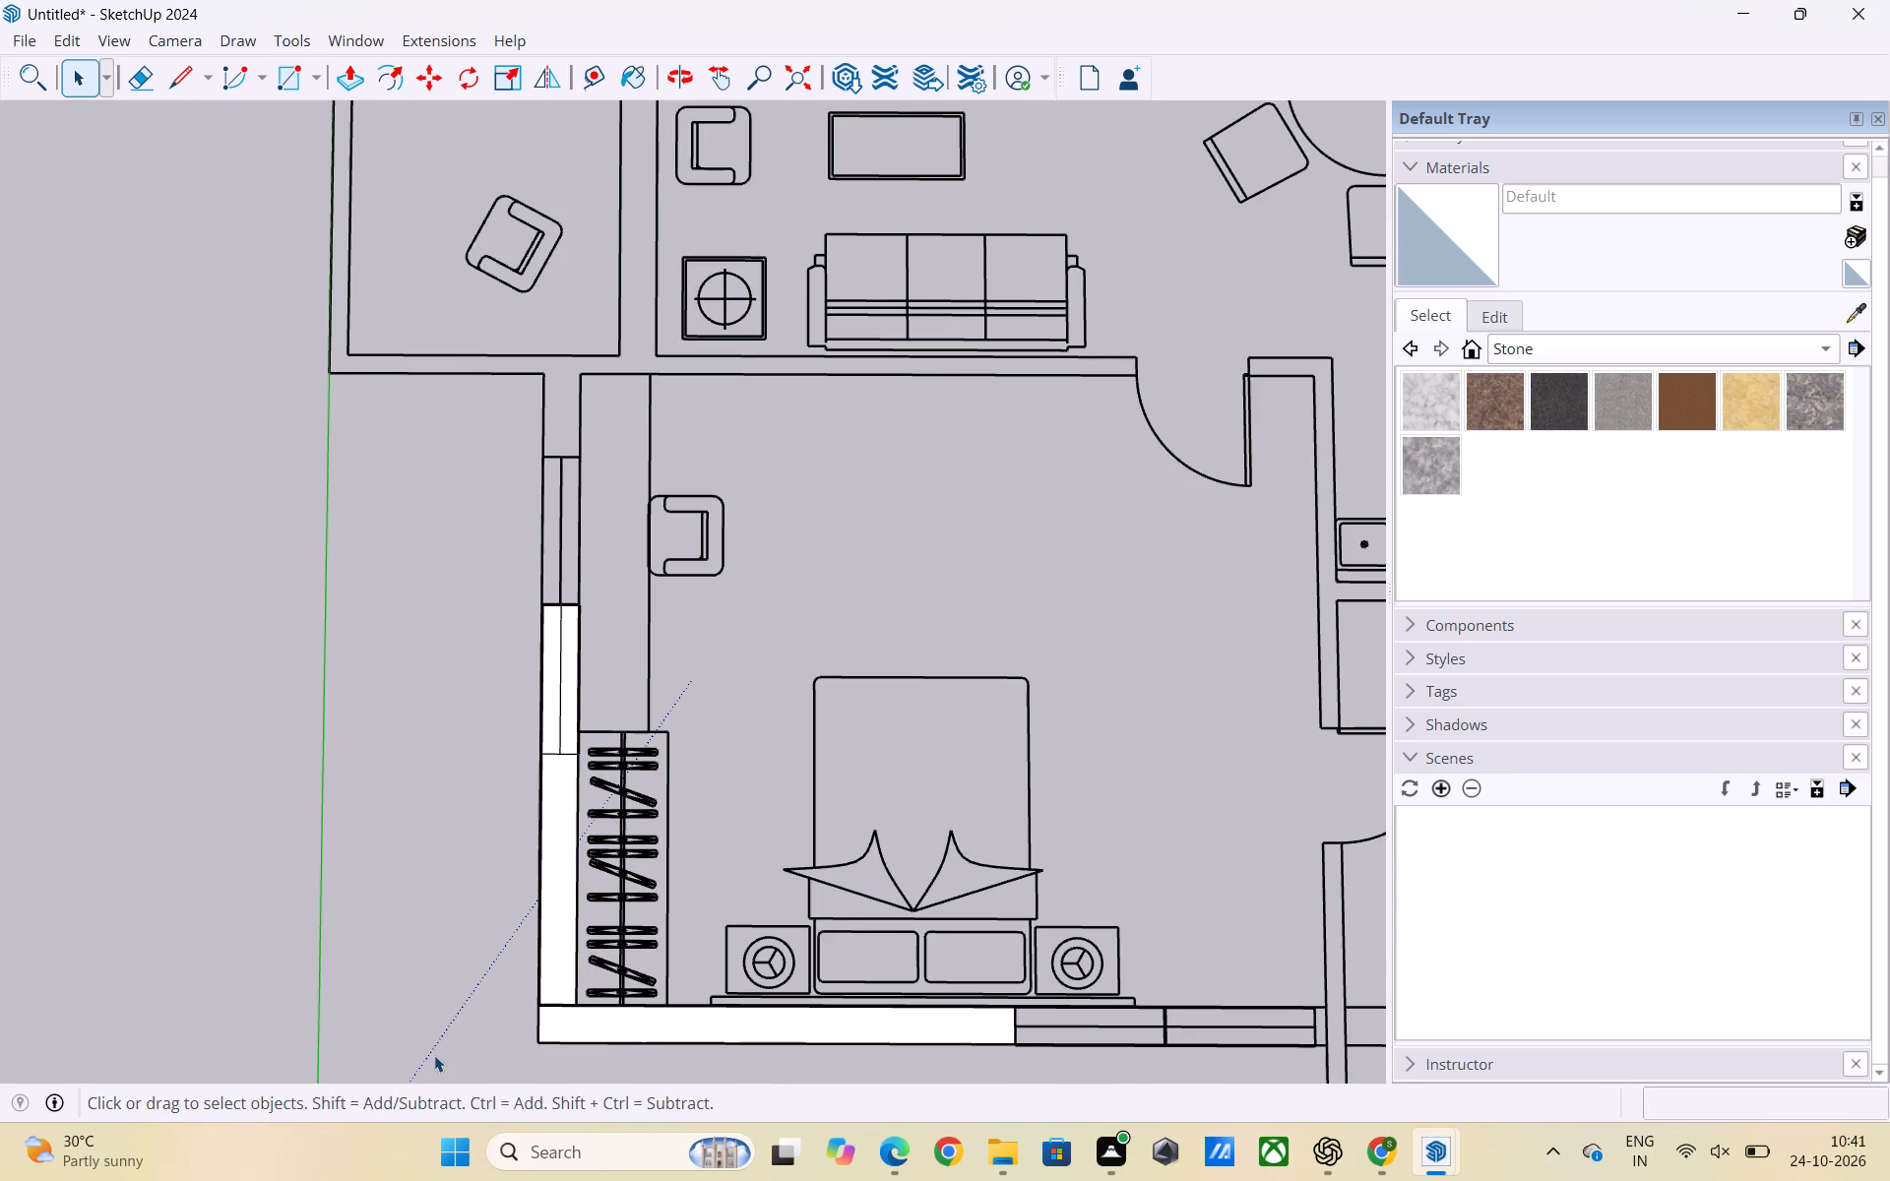
pyautogui.keyDown('ctrl'); pyautogui.click(552, 707); pyautogui.keyUp('ctrl')
pyautogui.keyDown('ctrl'); pyautogui.click(570, 705); pyautogui.keyUp('ctrl')
pyautogui.press('Delete')
# Draw a 9" line across the master bedroom's side wall where it meets the balcony wall.
pyautogui.scroll(-6, 289, 972)
pyautogui.scroll(2, 465, 670)
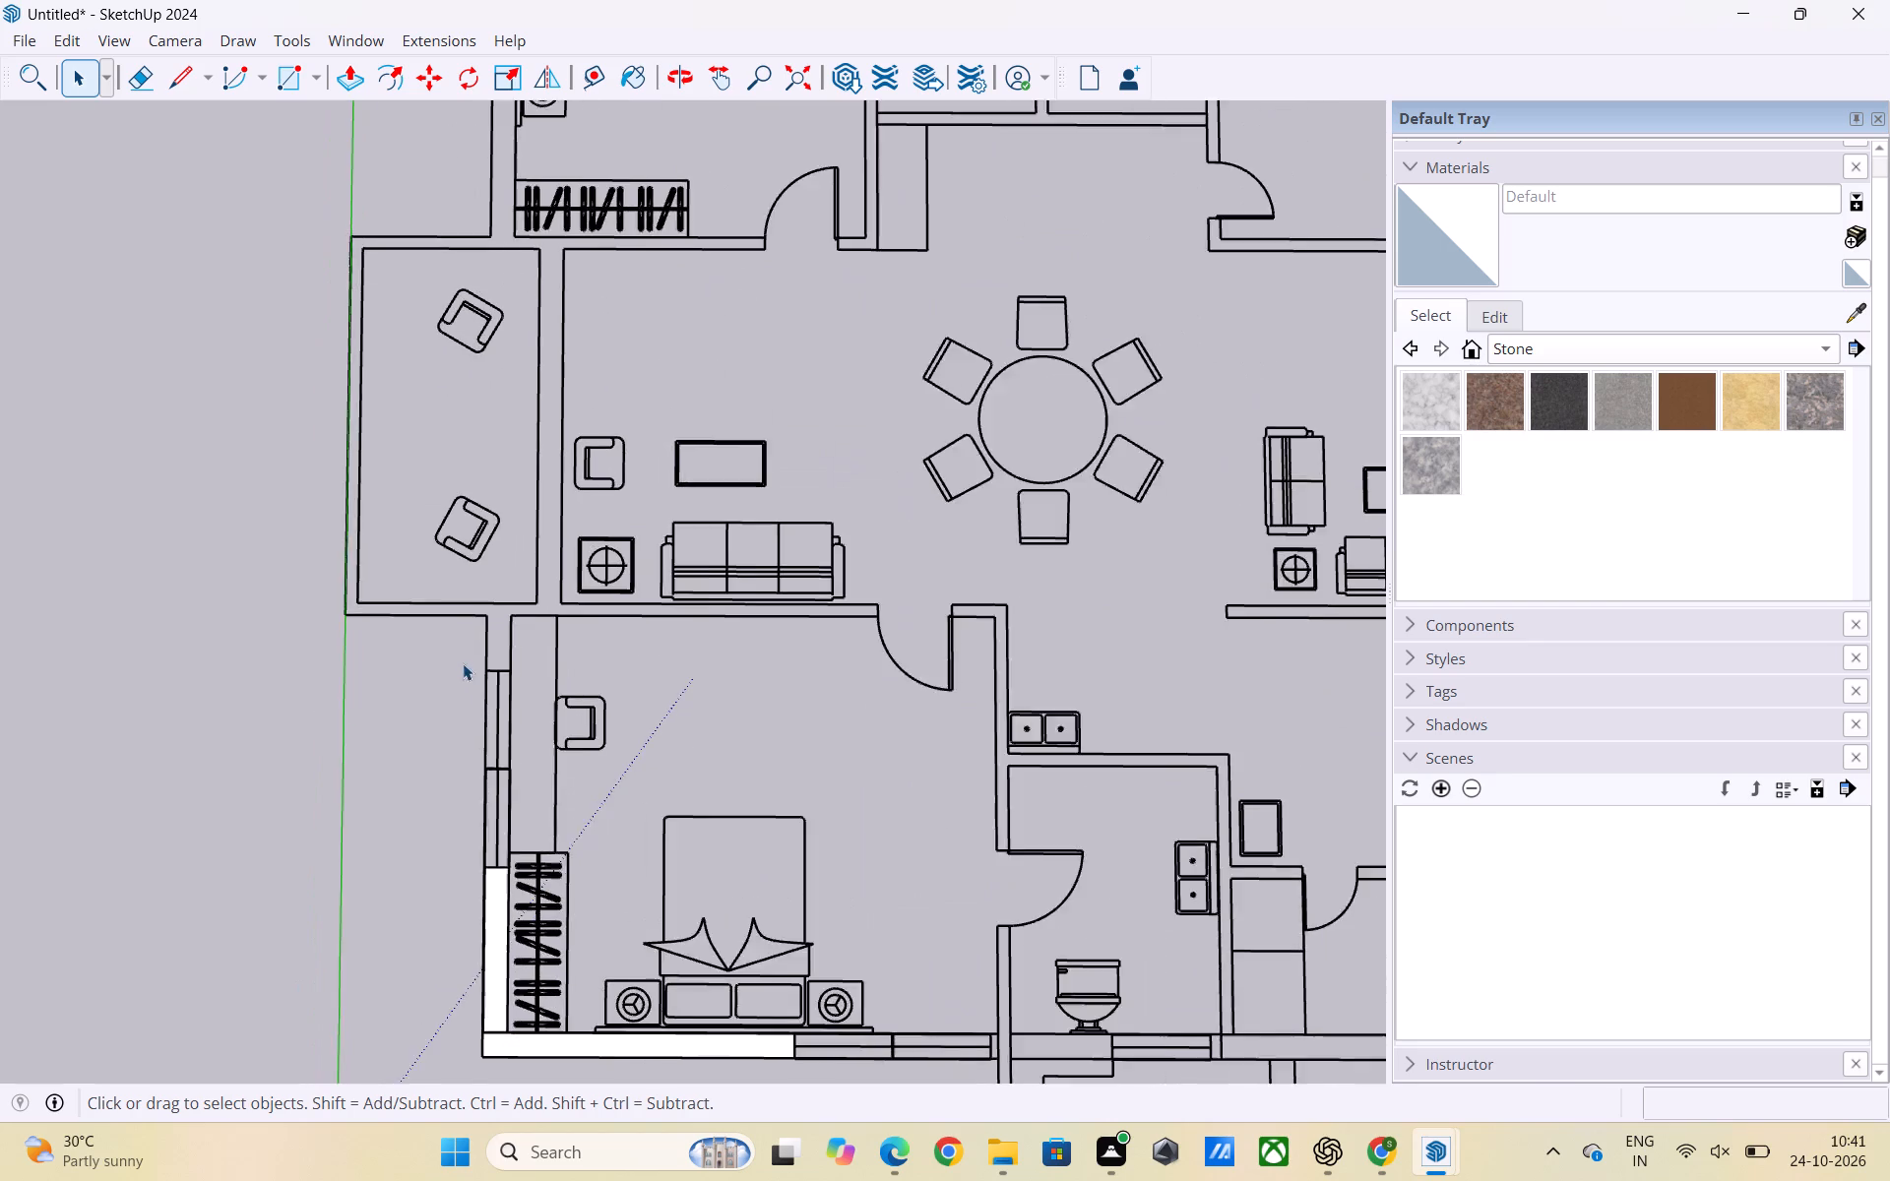
pyautogui.scroll(-2, 463, 663)
pyautogui.press('l')
pyautogui.scroll(3, 608, 611)
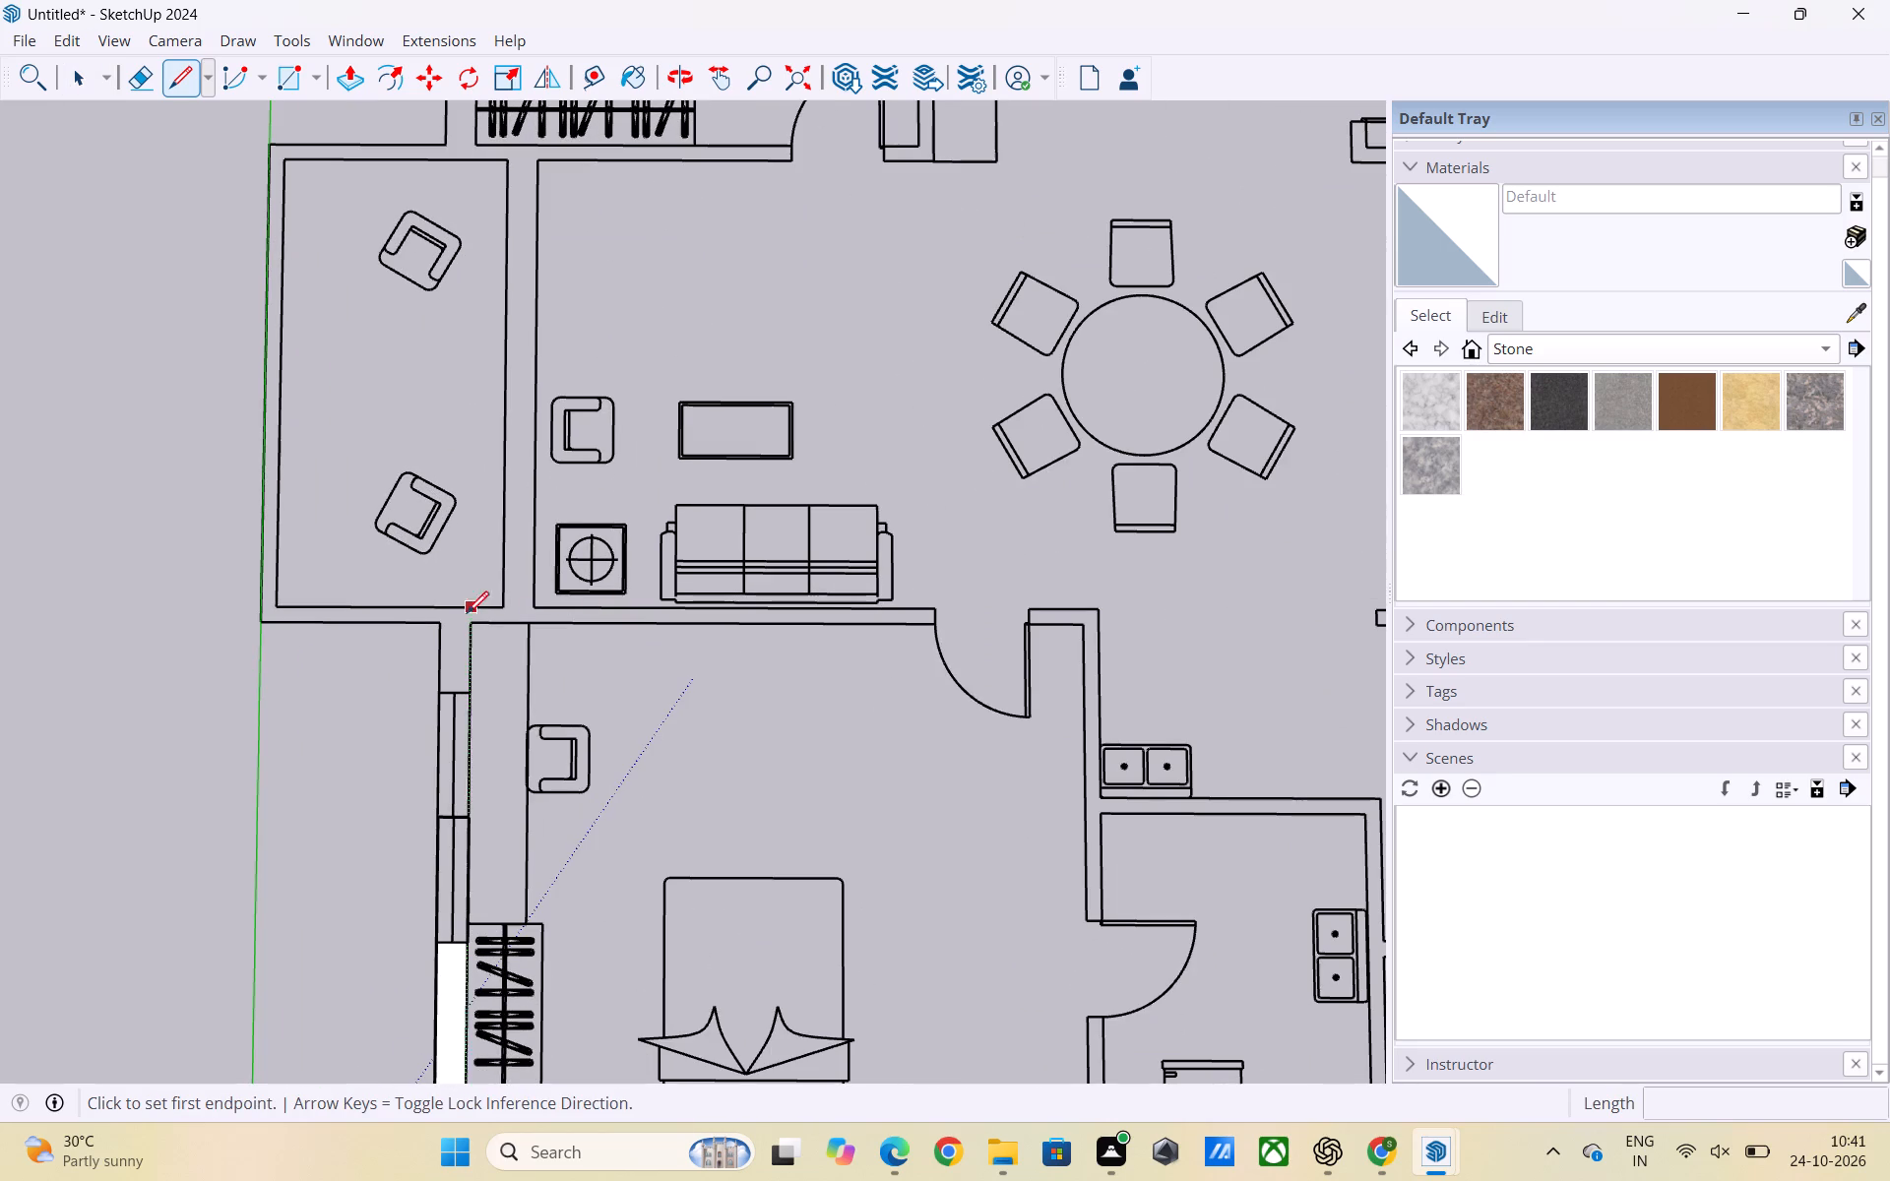
pyautogui.click(437, 625)
pyautogui.click(466, 625)
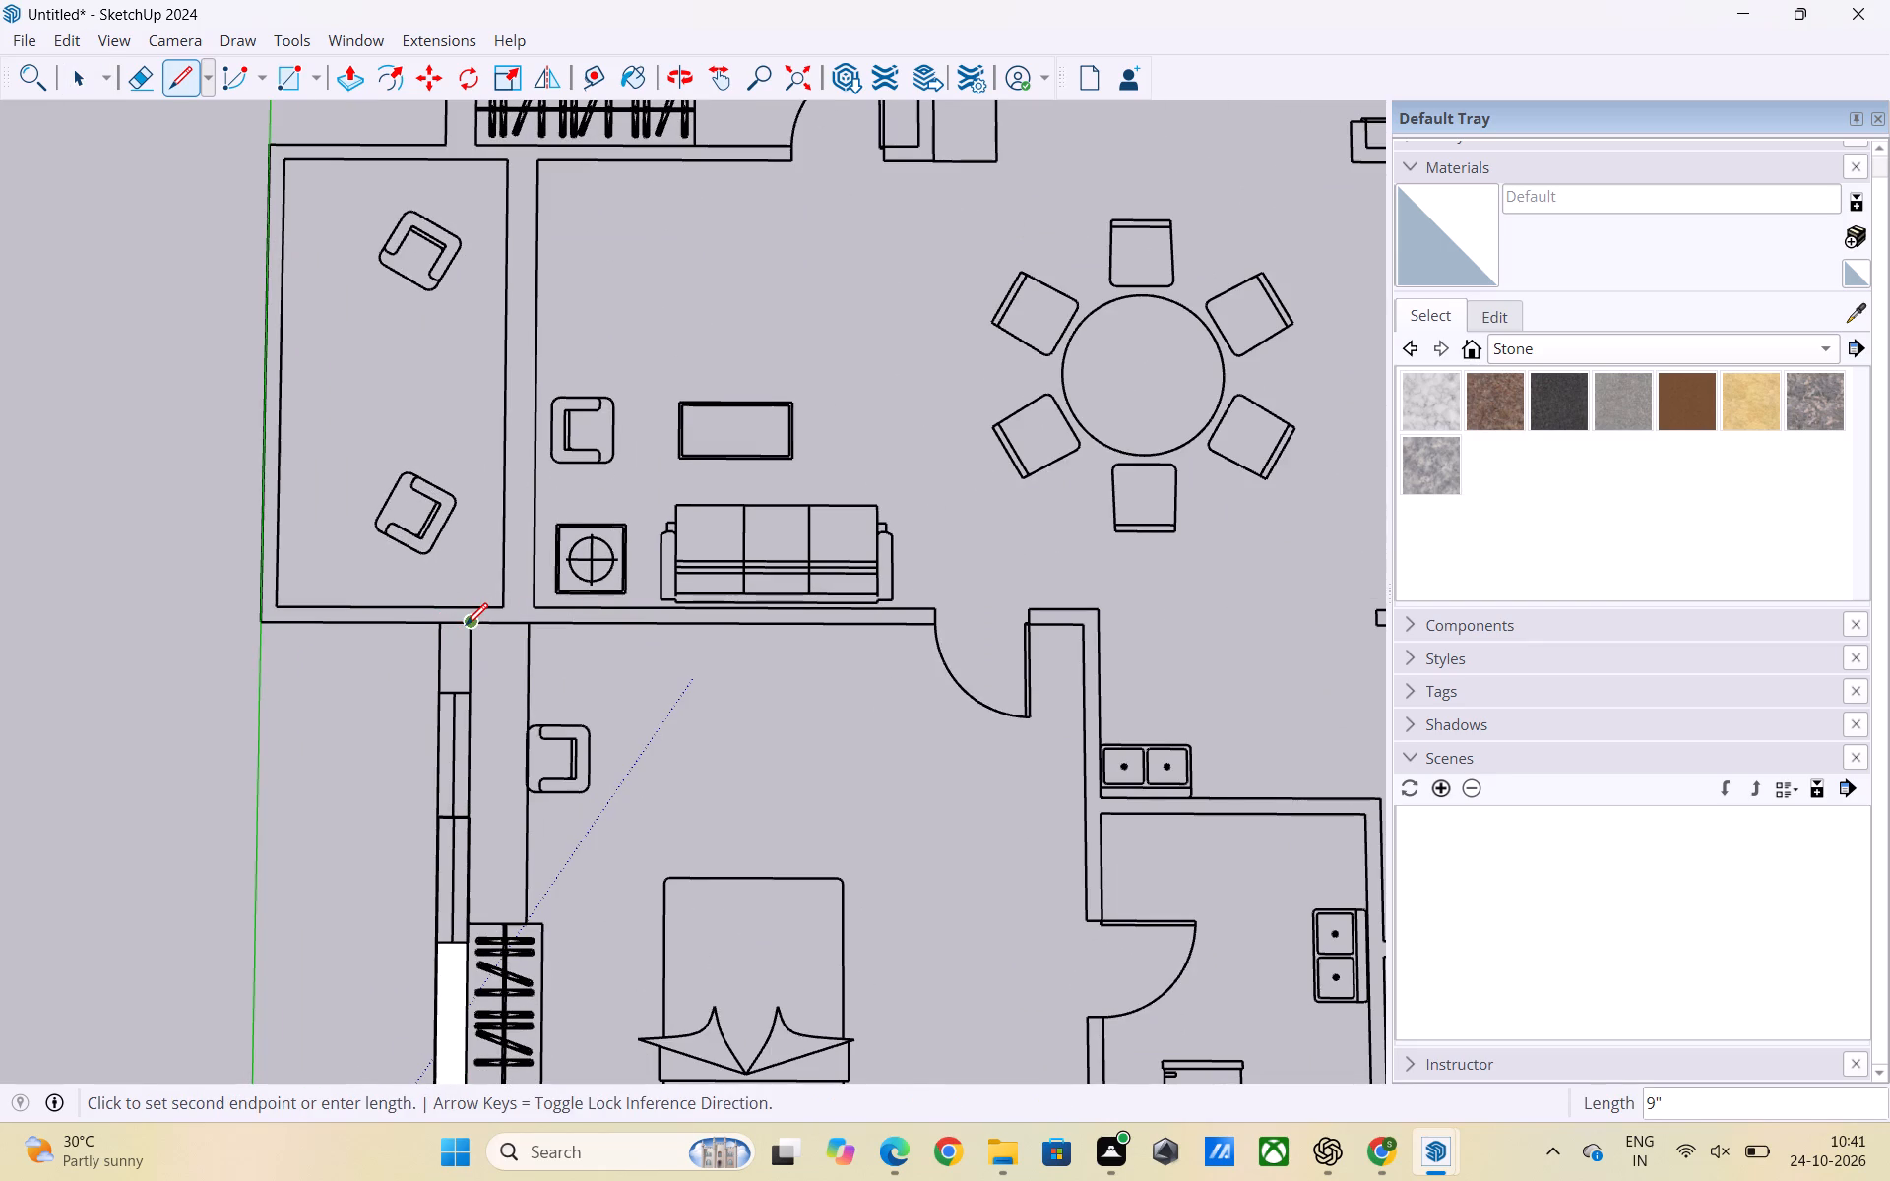
pyautogui.press('space')
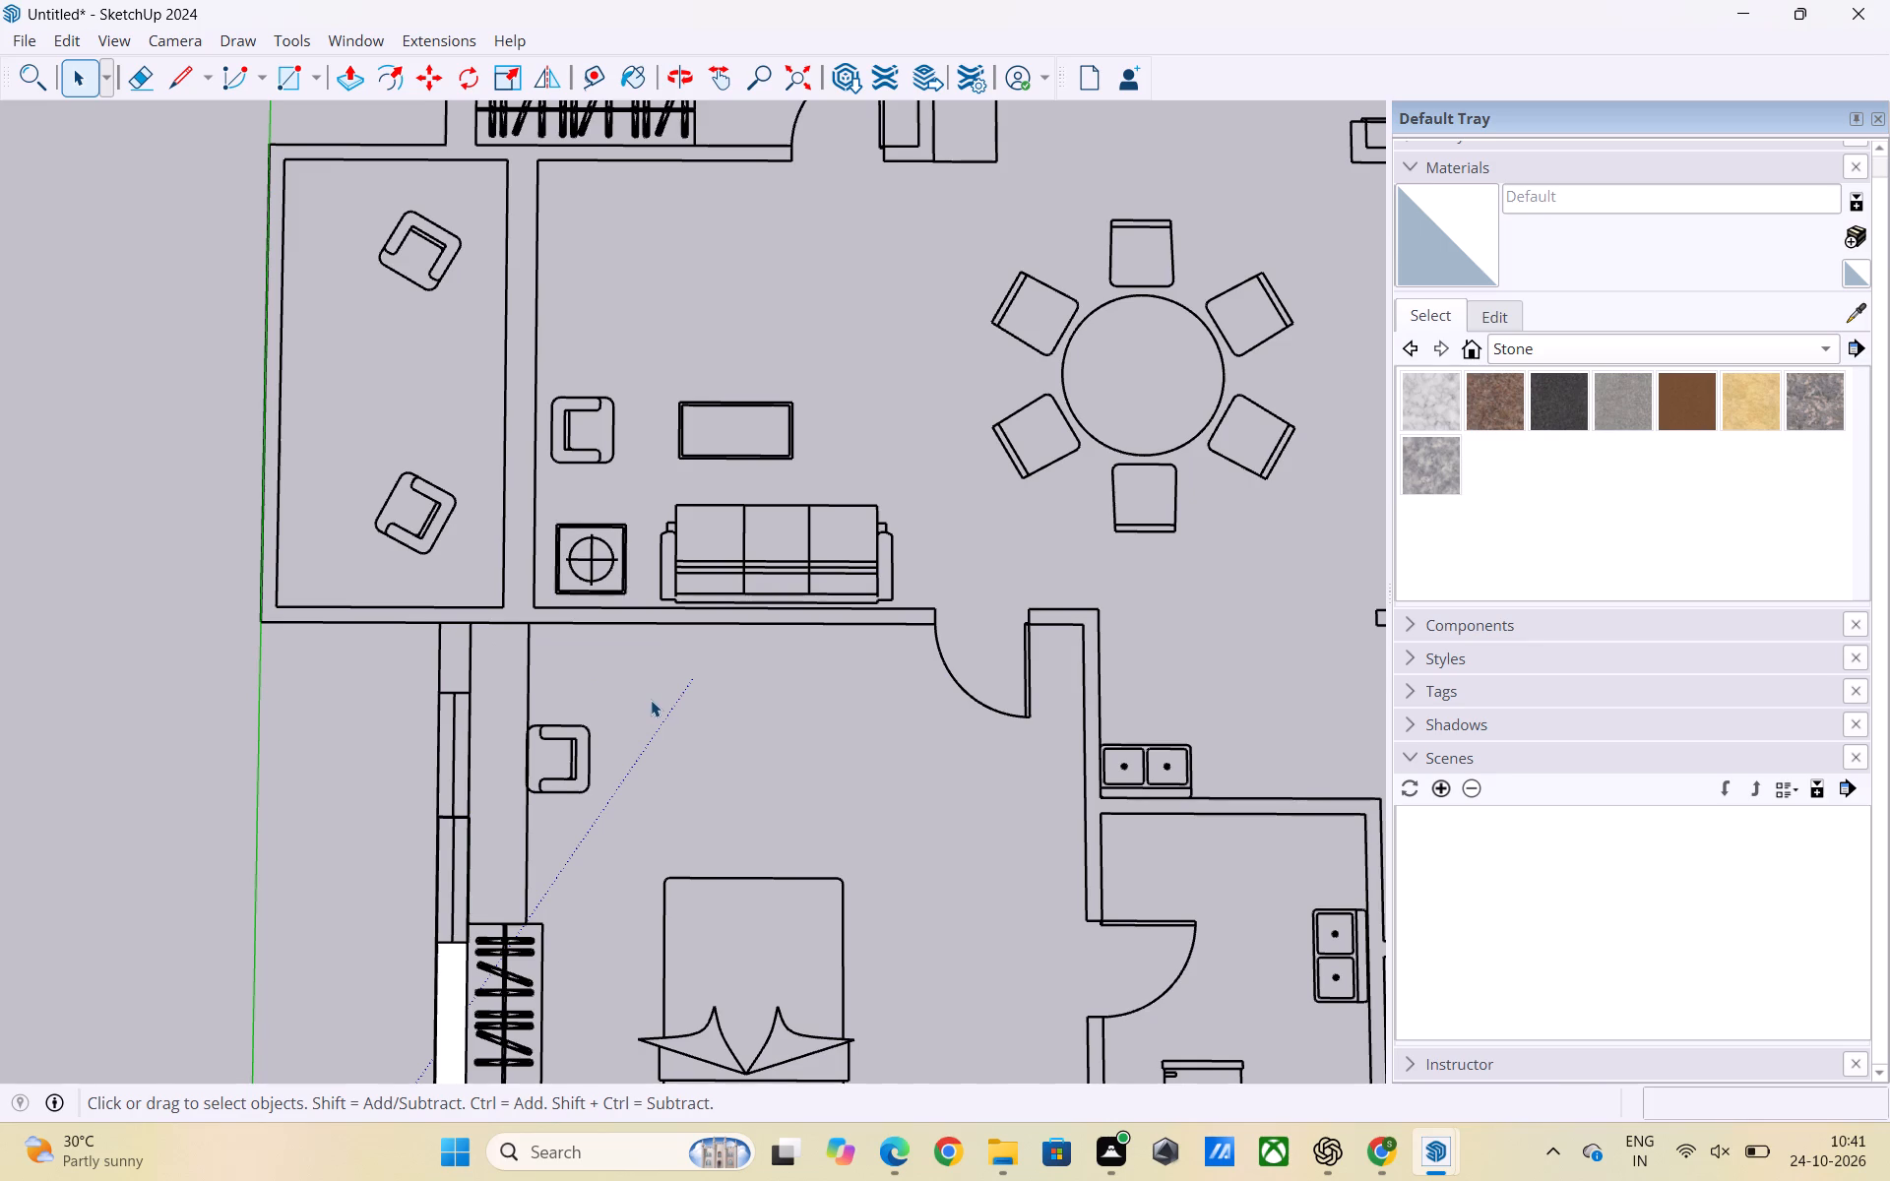
# Trace the short 9" wide side-wall piece between the balcony wall and the window as a rectangle, and delete the stray window faces.
pyautogui.press('r')
pyautogui.scroll(3, 466, 654)
pyautogui.click(433, 612)
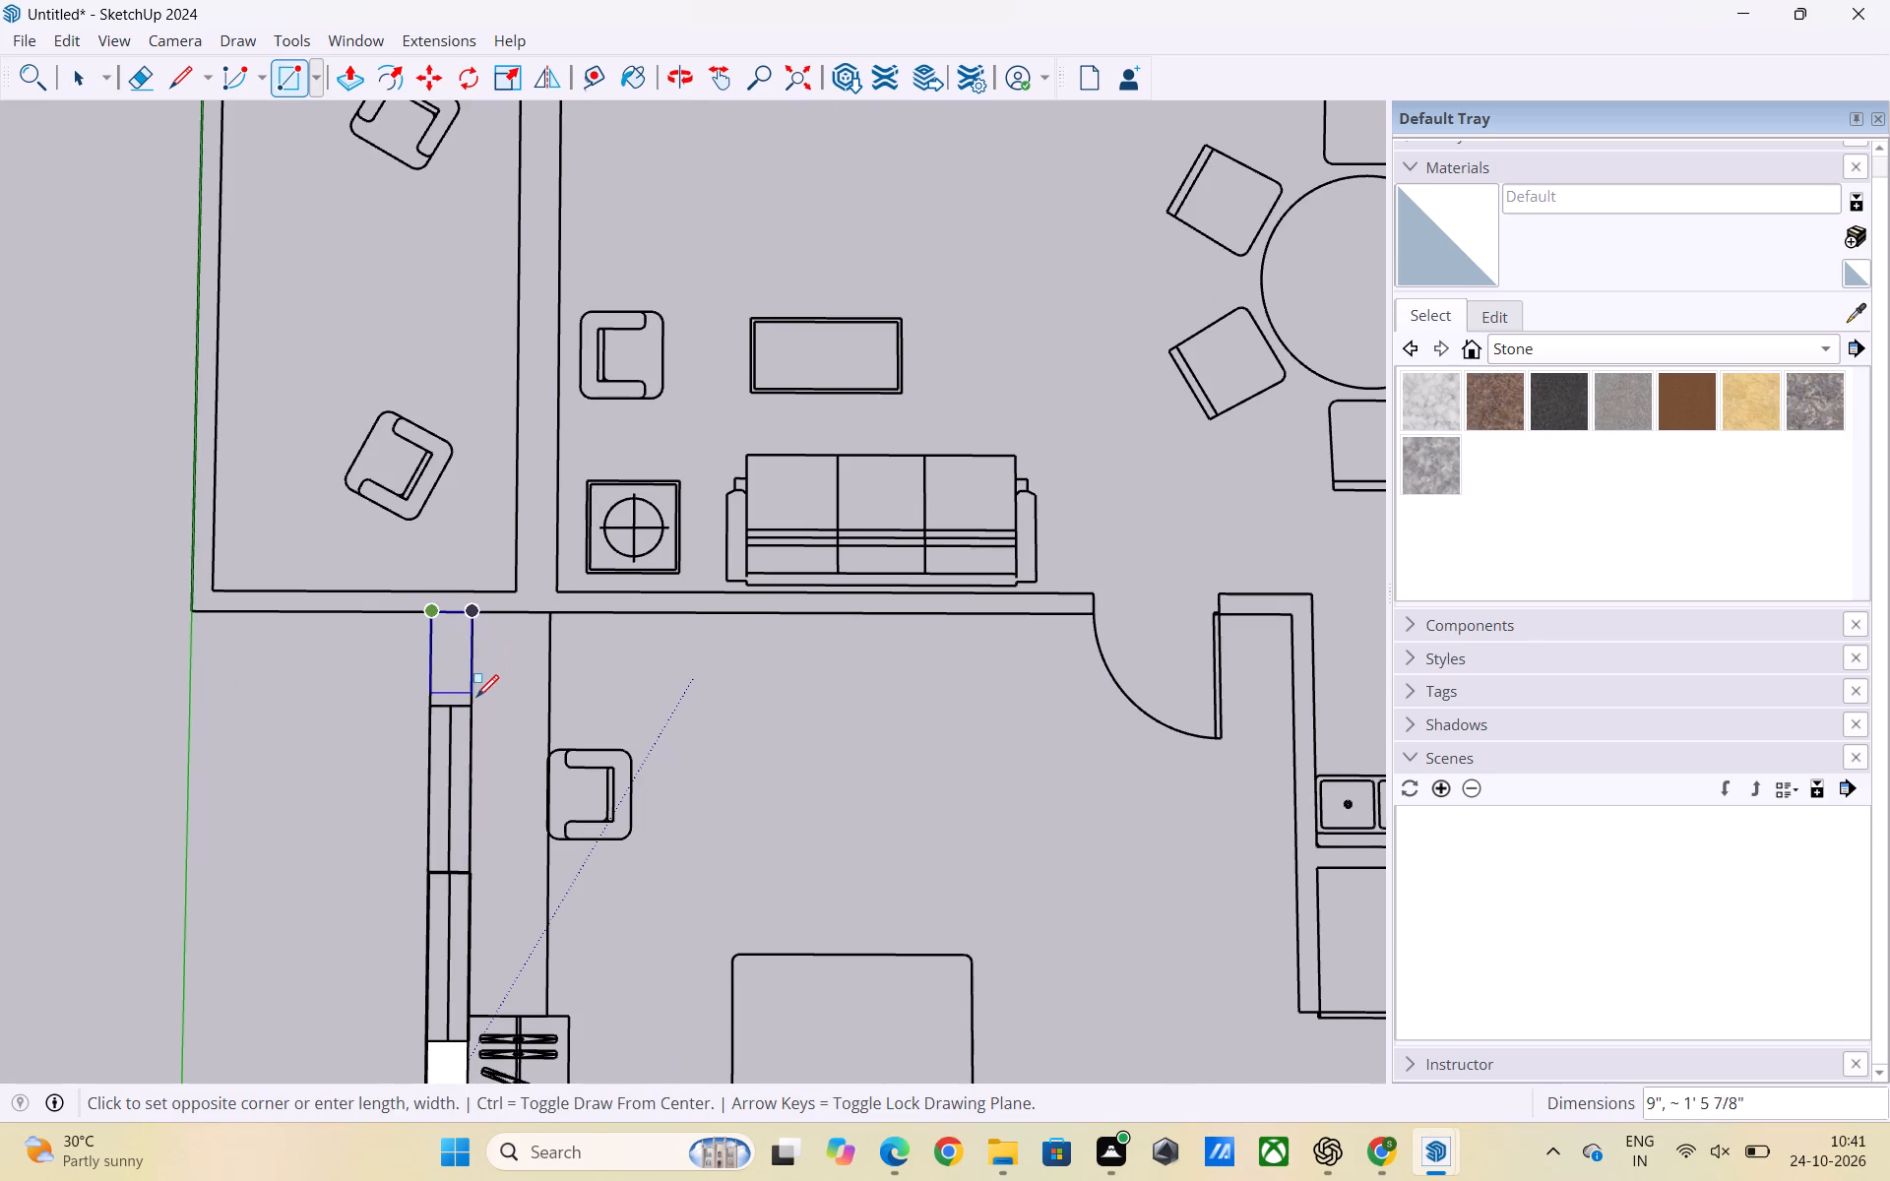
pyautogui.click(469, 705)
pyautogui.press('space')
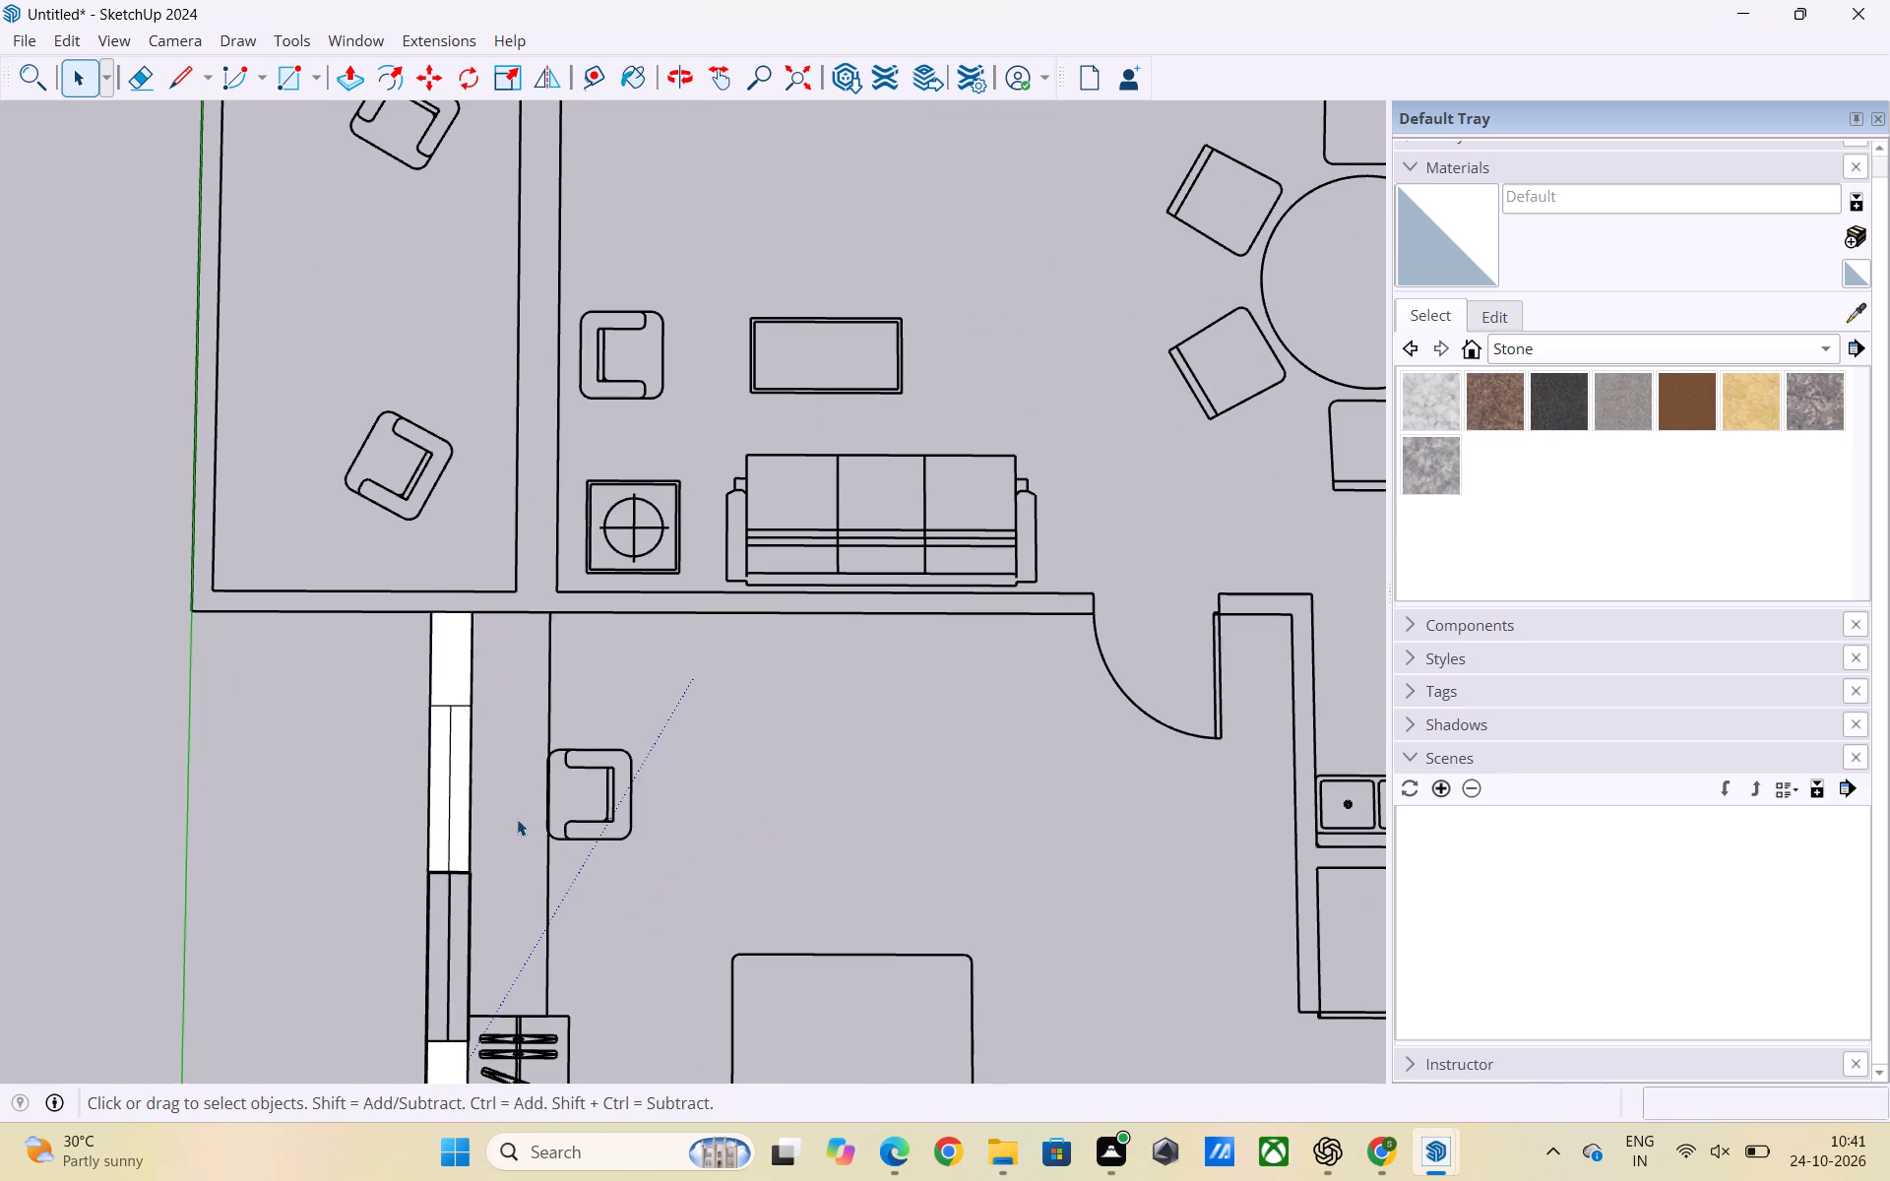
pyautogui.keyDown('shift'); pyautogui.click(438, 784); pyautogui.keyUp('shift')
pyautogui.keyDown('shift'); pyautogui.click(457, 783); pyautogui.keyUp('shift')
pyautogui.press('Delete')
# Group the short side-wall face between the balcony and the master bedroom window together with its edges.
pyautogui.scroll(-8, 589, 901)
pyautogui.scroll(-4, 613, 686)
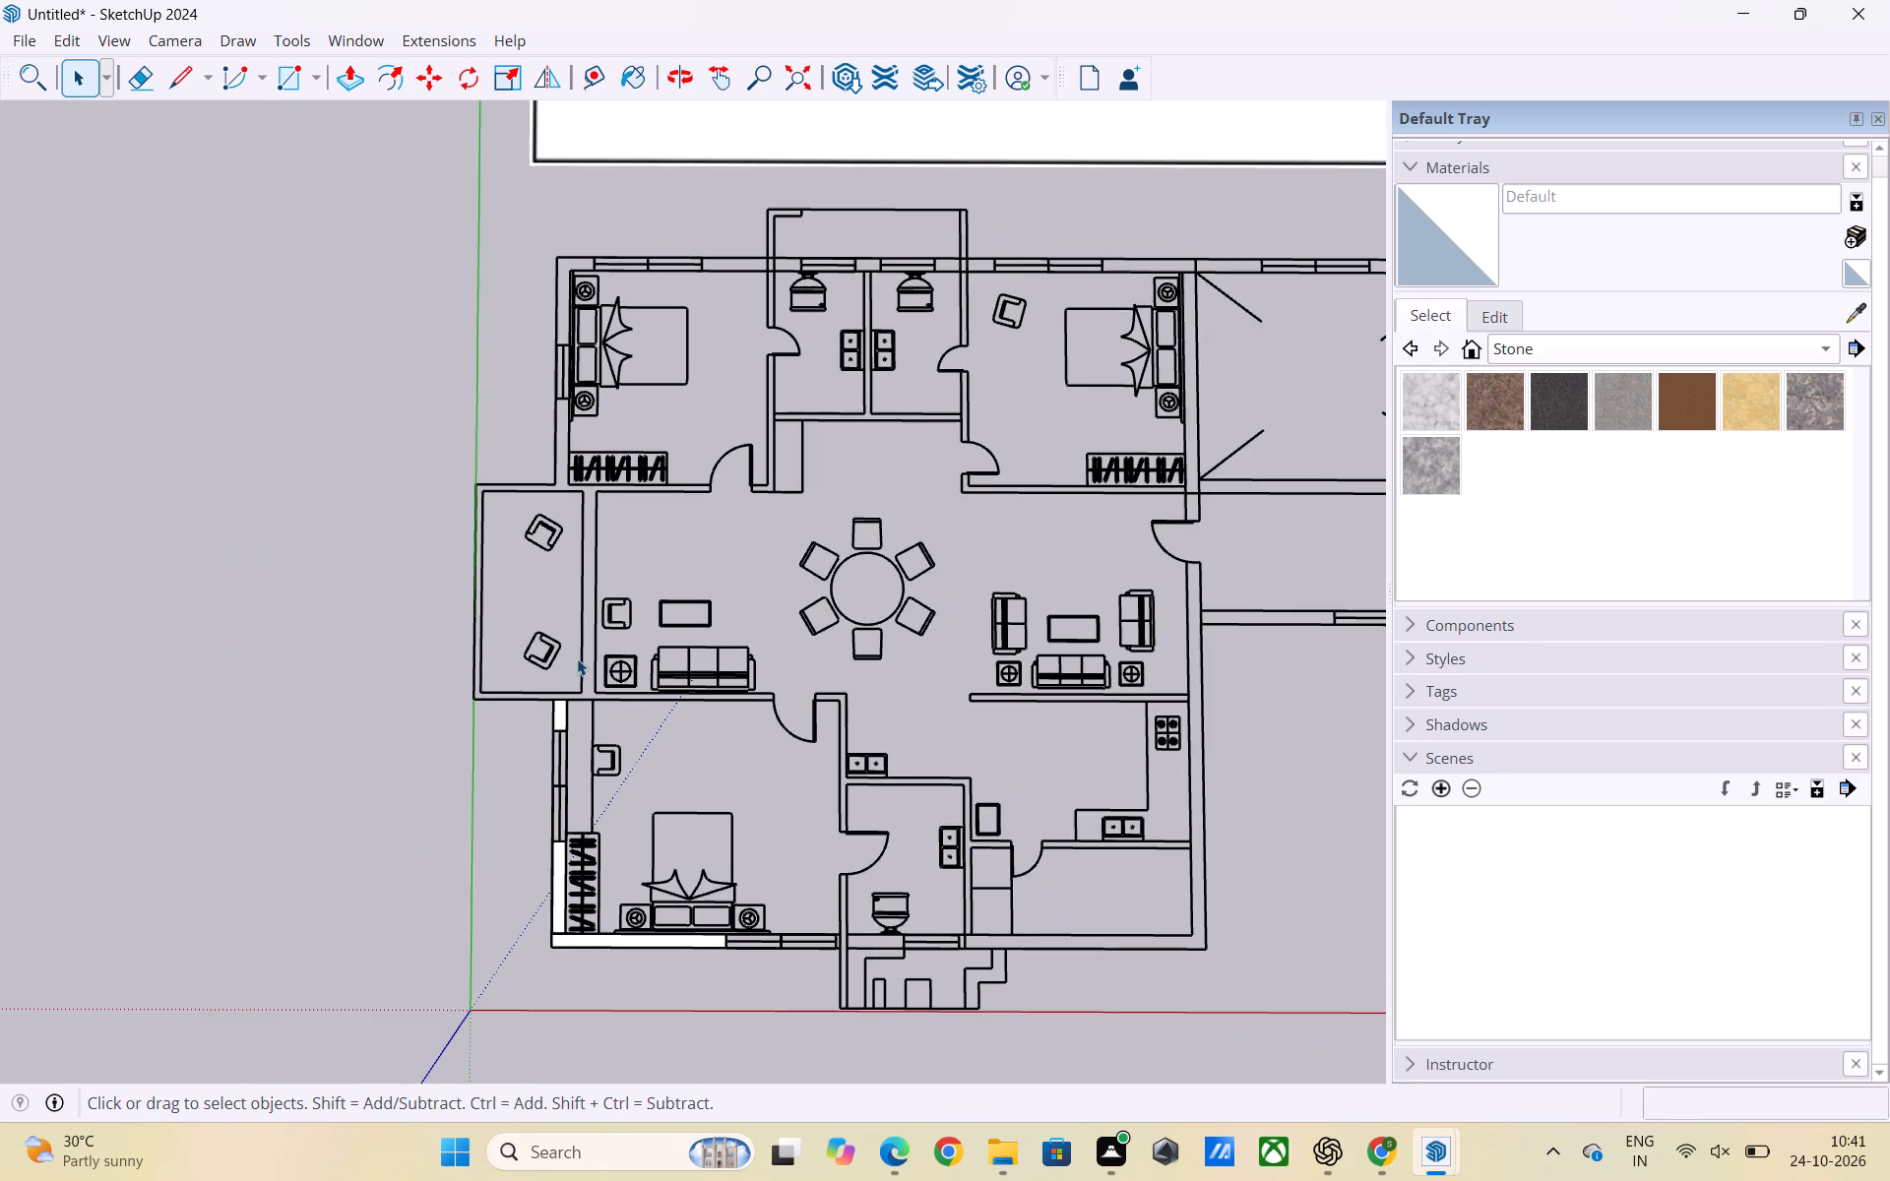
pyautogui.scroll(1, 623, 845)
pyautogui.scroll(5, 549, 696)
pyautogui.doubleClick(556, 704)
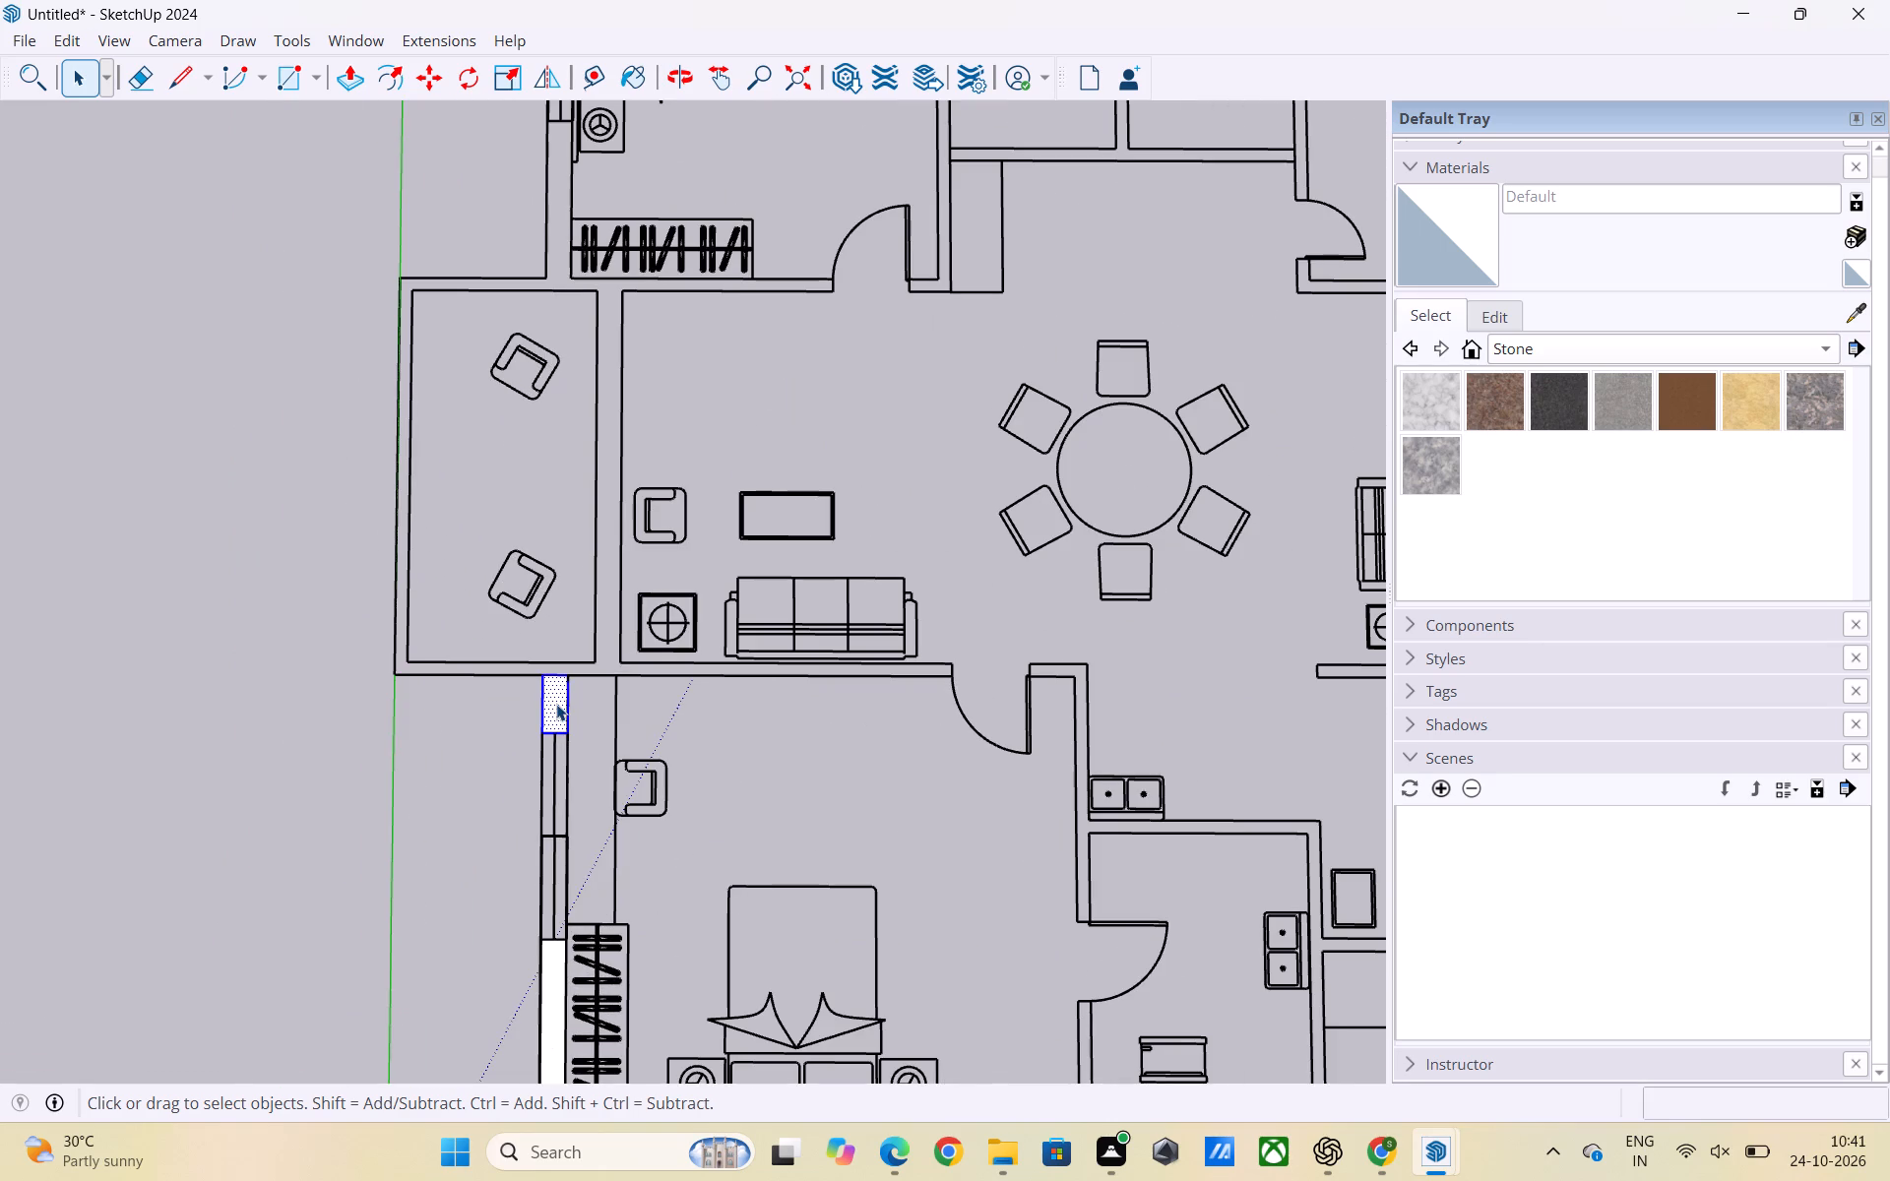
pyautogui.rightClick(556, 707)
pyautogui.click(634, 933)
# Group the side-wall face beside the wardrobe together with its edges.
pyautogui.scroll(-3, 636, 588)
pyautogui.doubleClick(570, 903)
pyautogui.rightClick(572, 901)
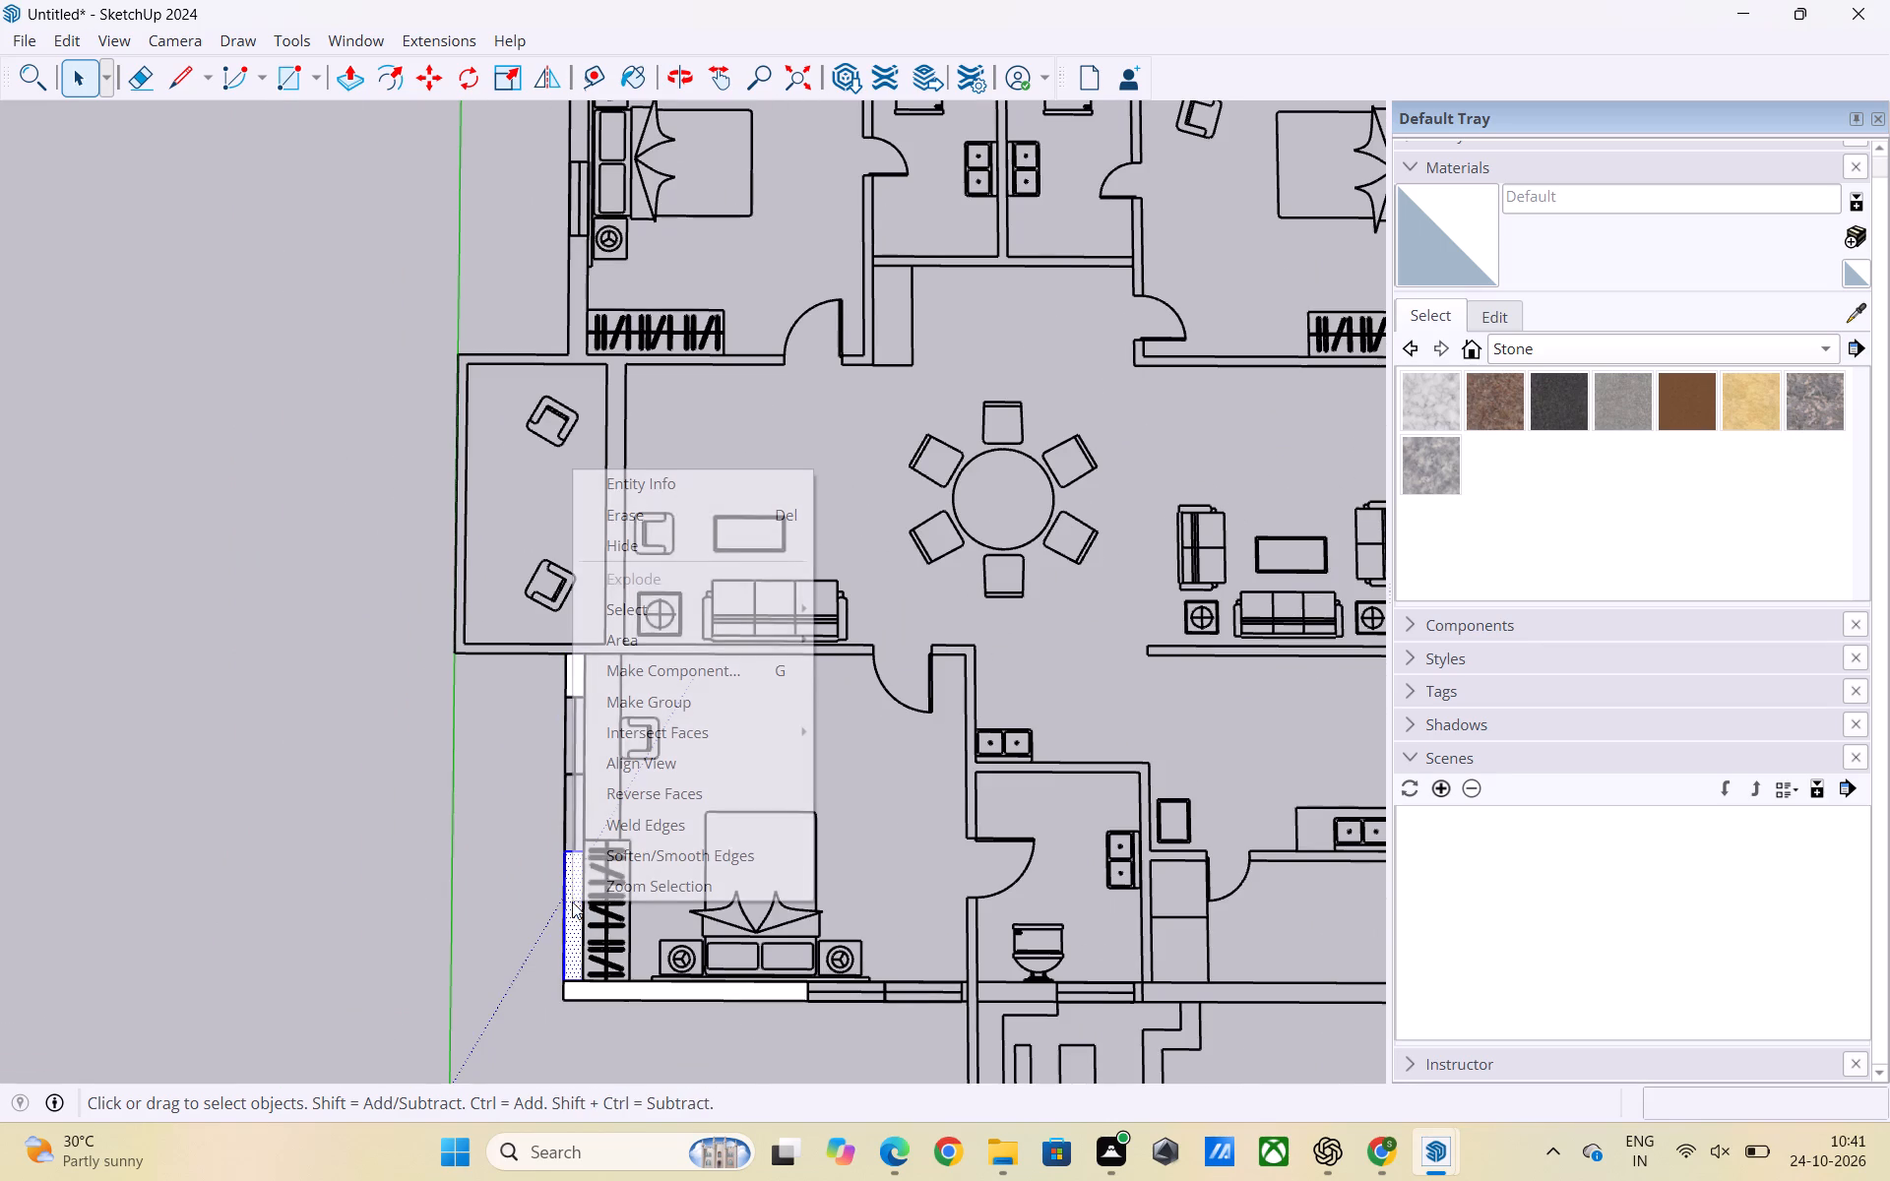
pyautogui.click(652, 708)
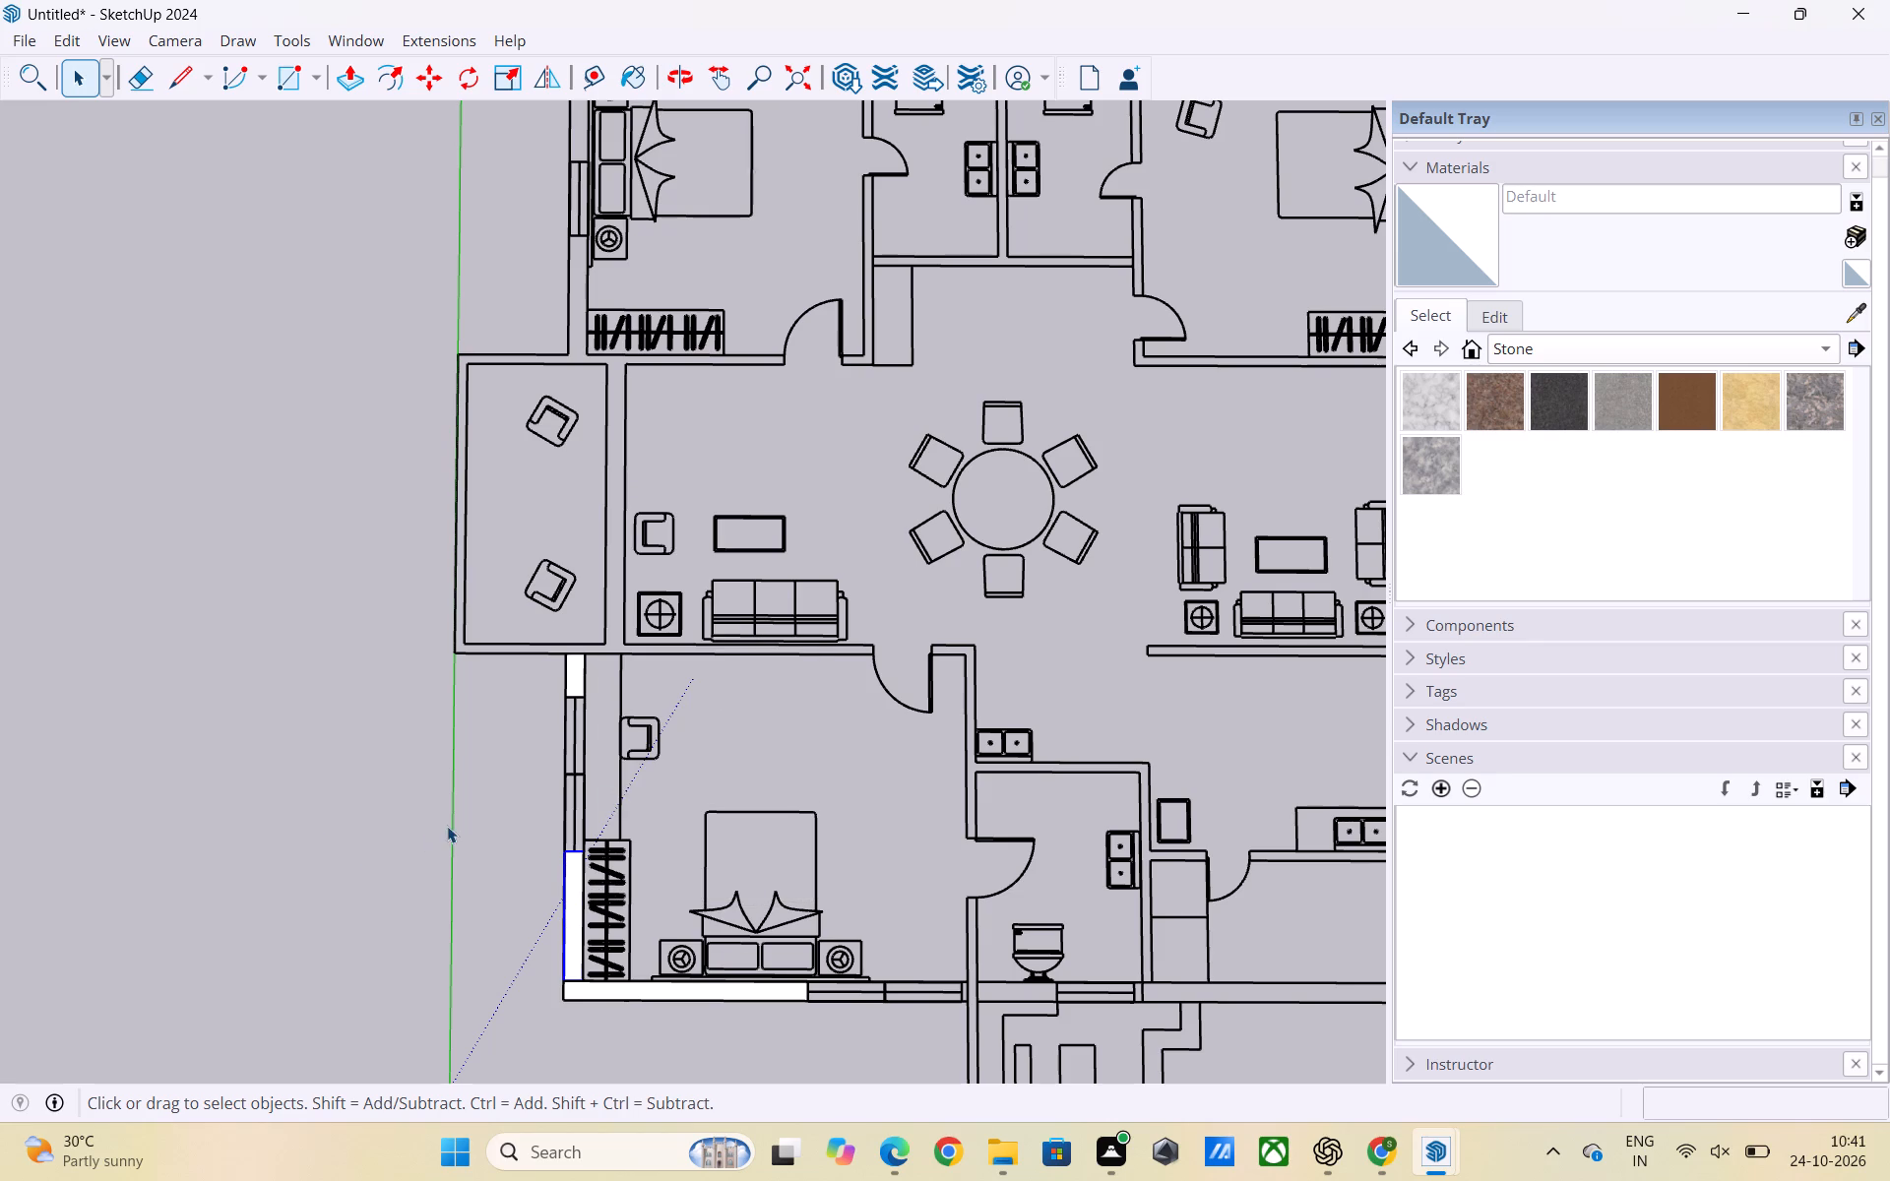
pyautogui.click(481, 826)
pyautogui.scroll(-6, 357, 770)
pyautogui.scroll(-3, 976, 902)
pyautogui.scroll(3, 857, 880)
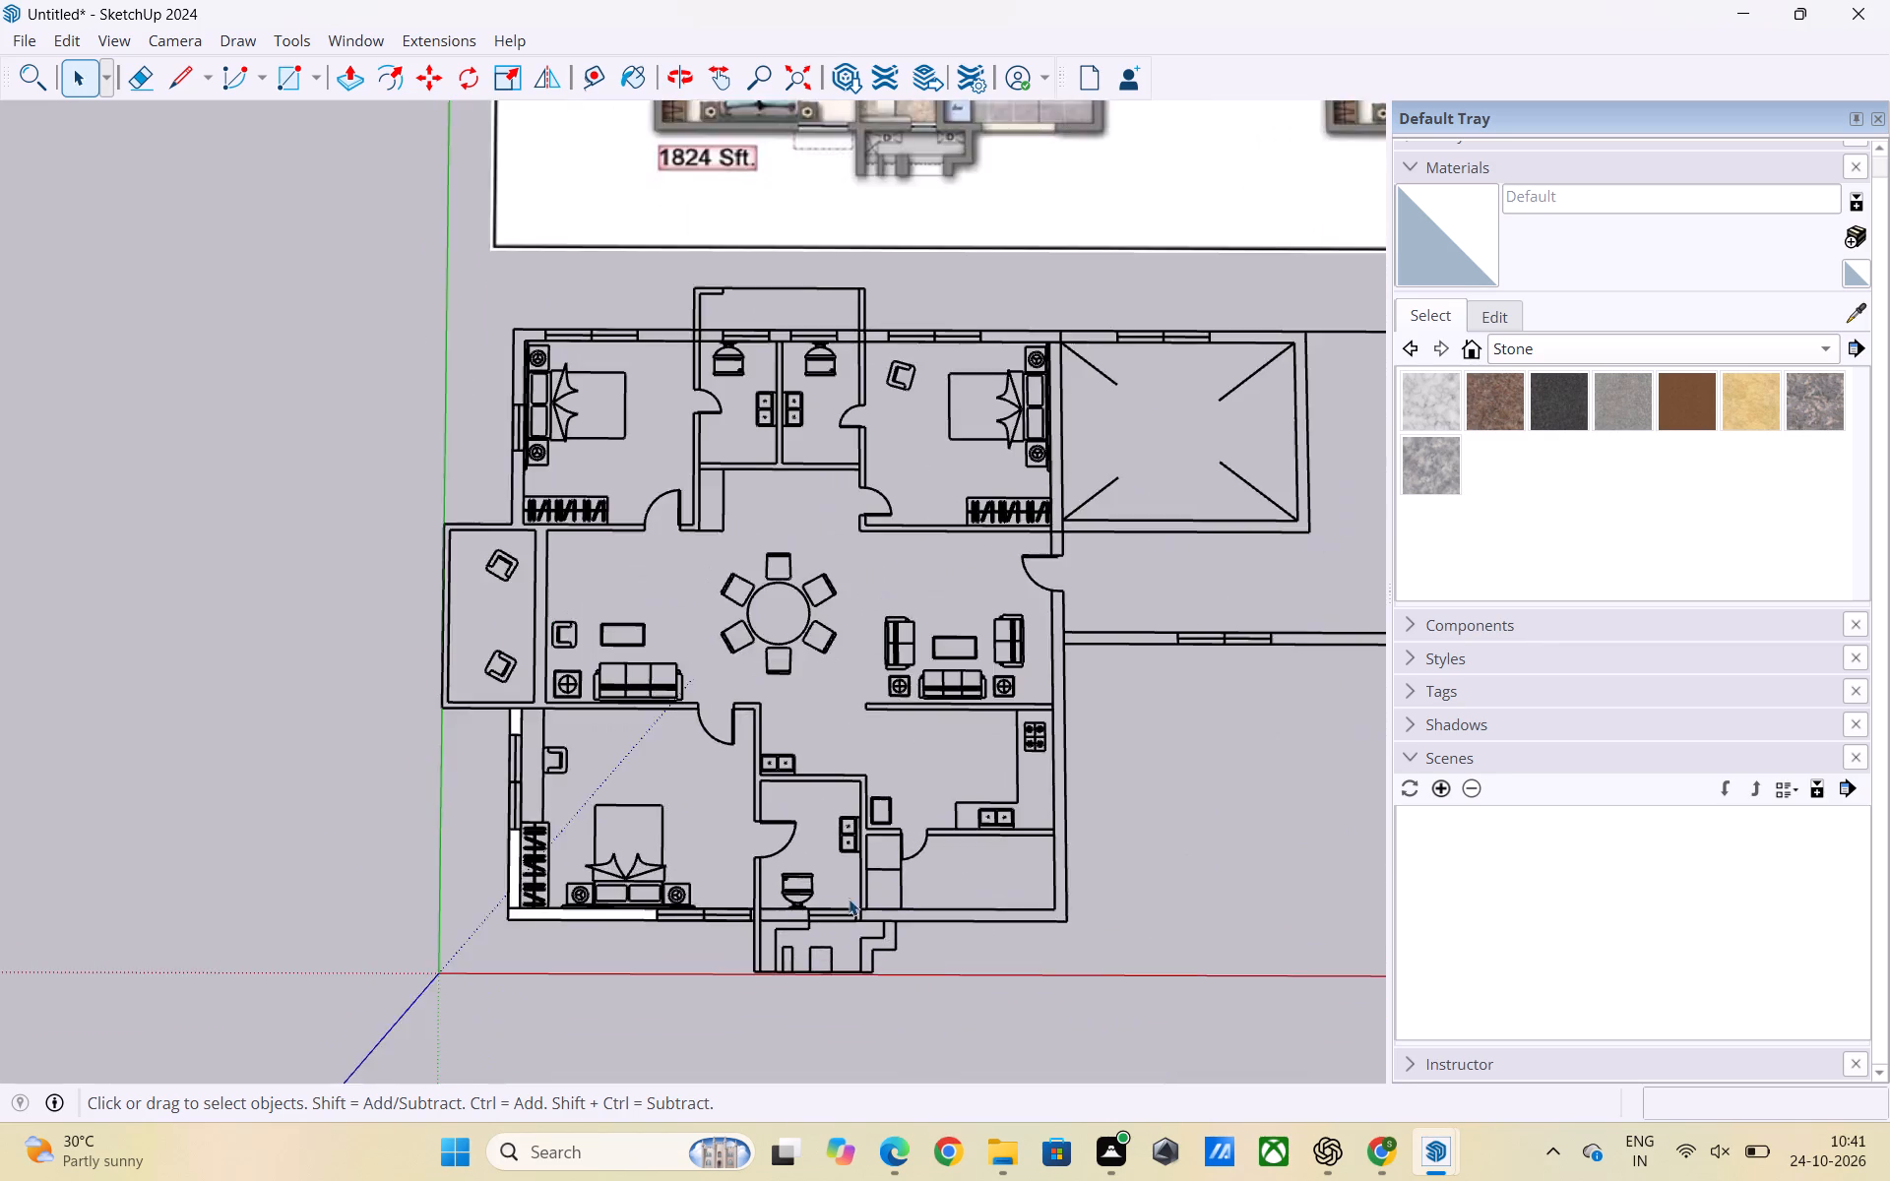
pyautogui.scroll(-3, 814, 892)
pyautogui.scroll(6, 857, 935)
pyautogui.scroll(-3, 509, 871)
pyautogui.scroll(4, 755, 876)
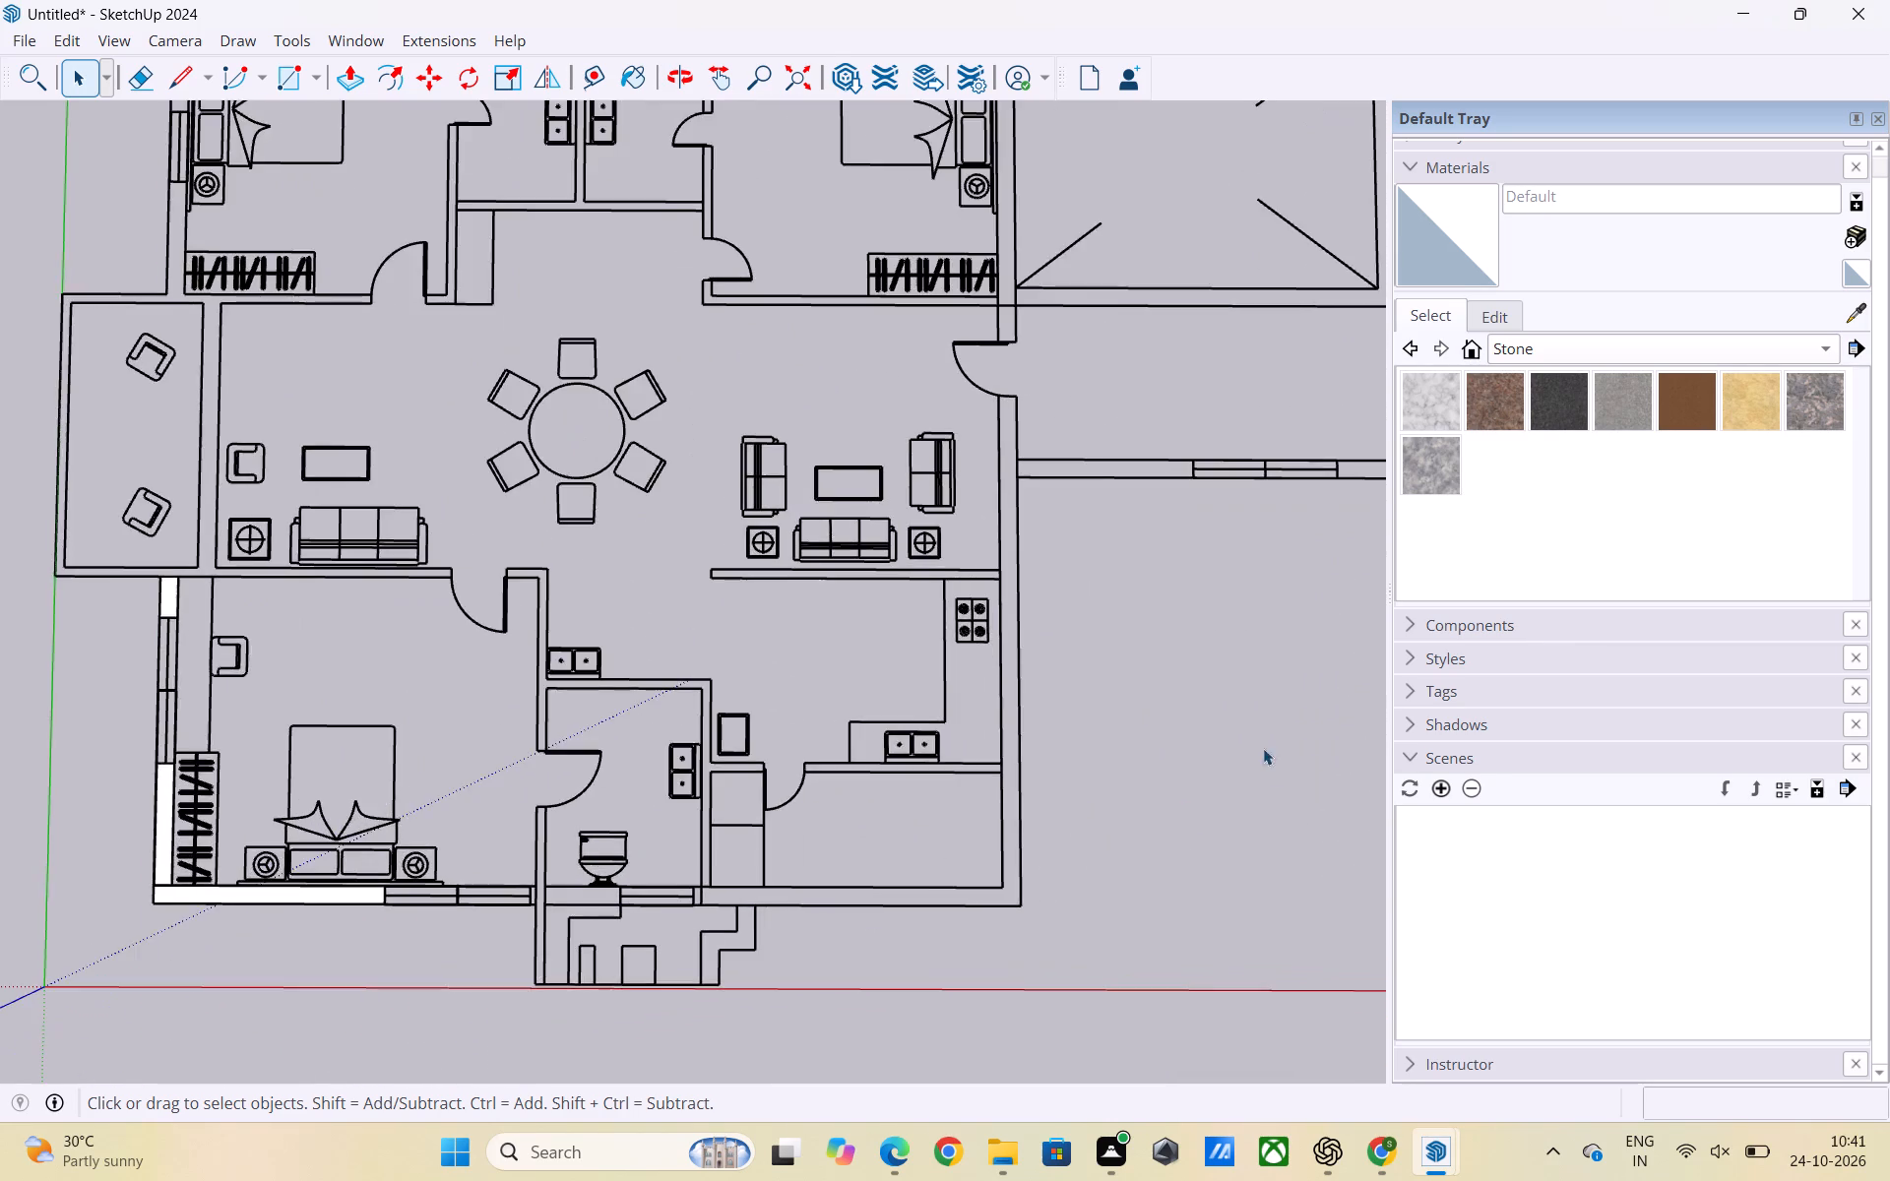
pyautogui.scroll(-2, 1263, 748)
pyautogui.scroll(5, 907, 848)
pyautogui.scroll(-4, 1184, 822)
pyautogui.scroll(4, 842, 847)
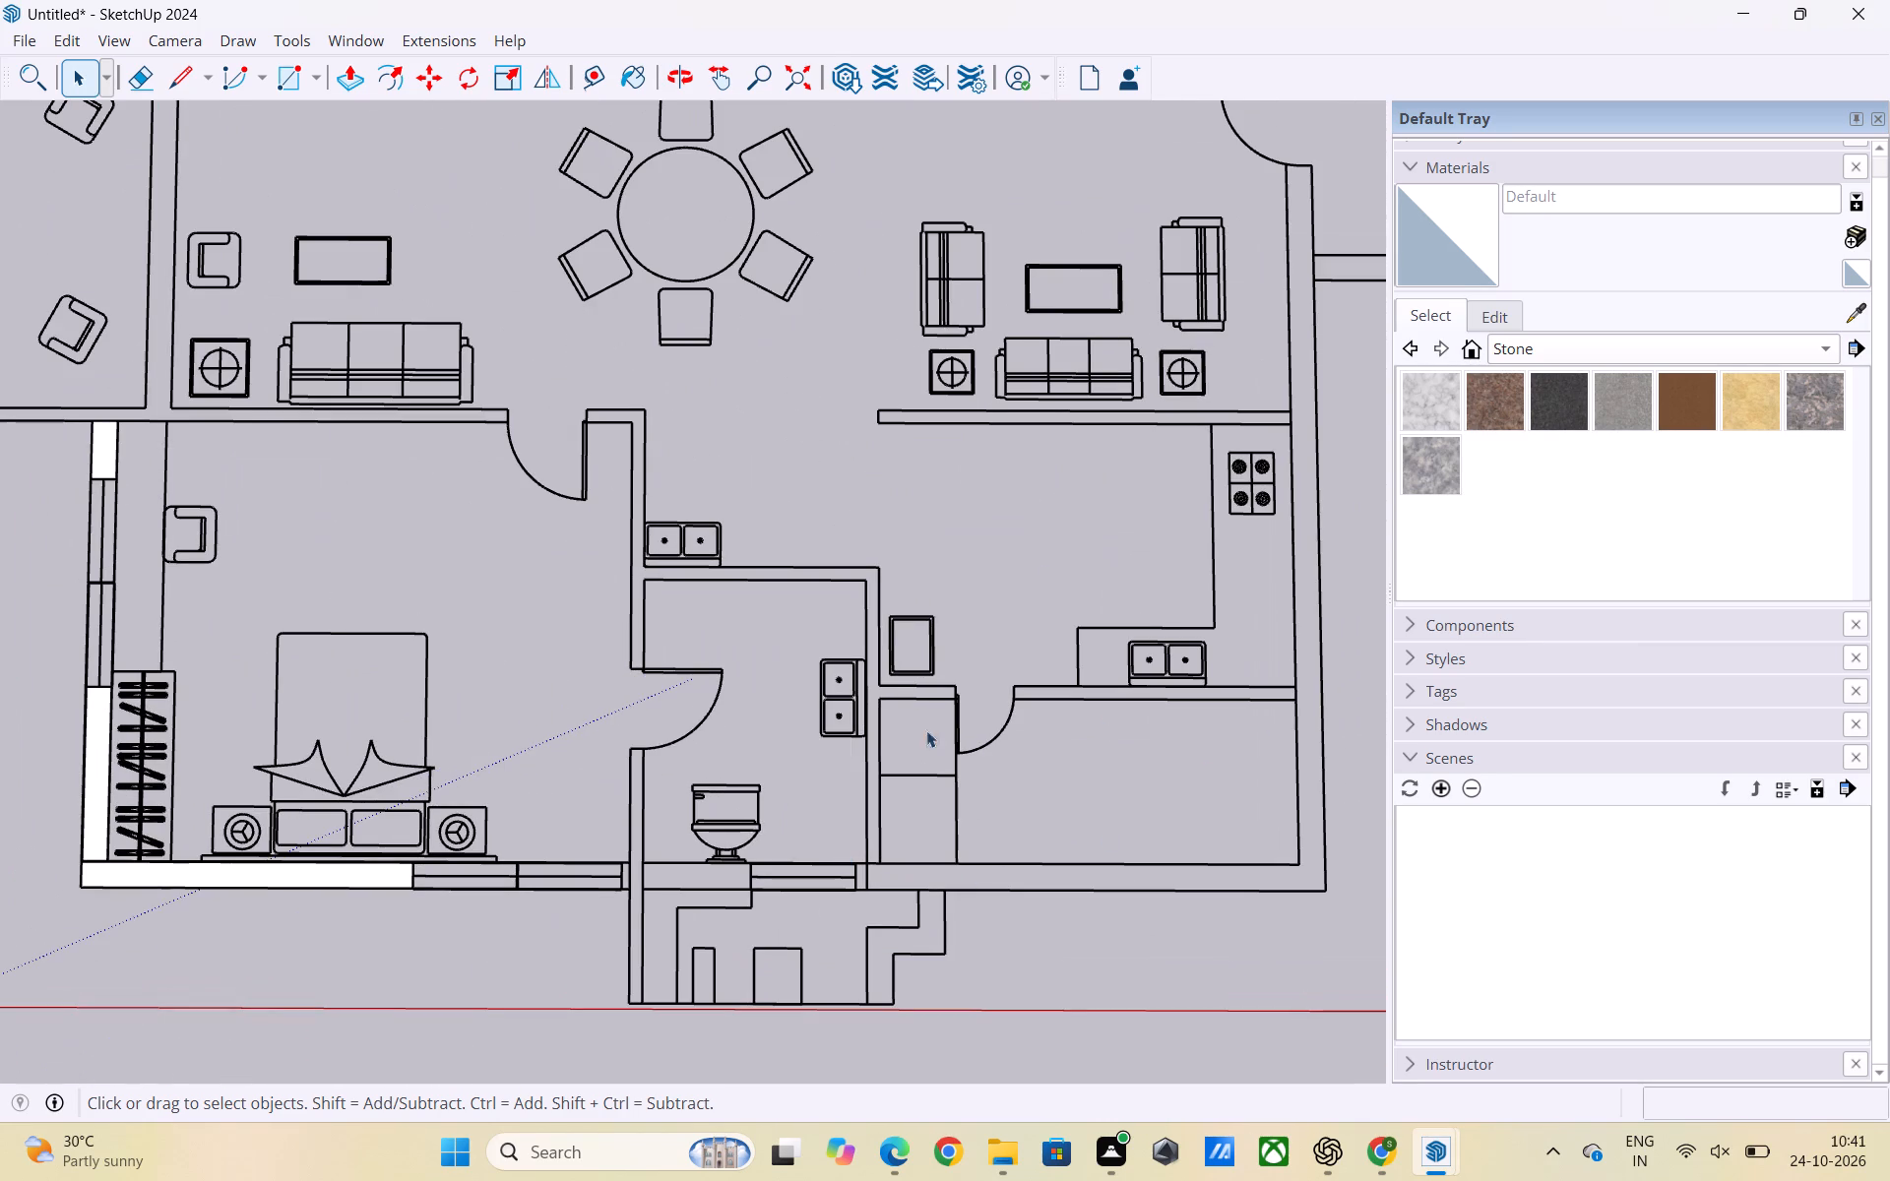
# Trace the narrow outer-wall piece between the master bedroom window and the bathroom partition as a rectangle about 2 3/4" by 9", deleting the stray partition face.
pyautogui.scroll(4, 803, 949)
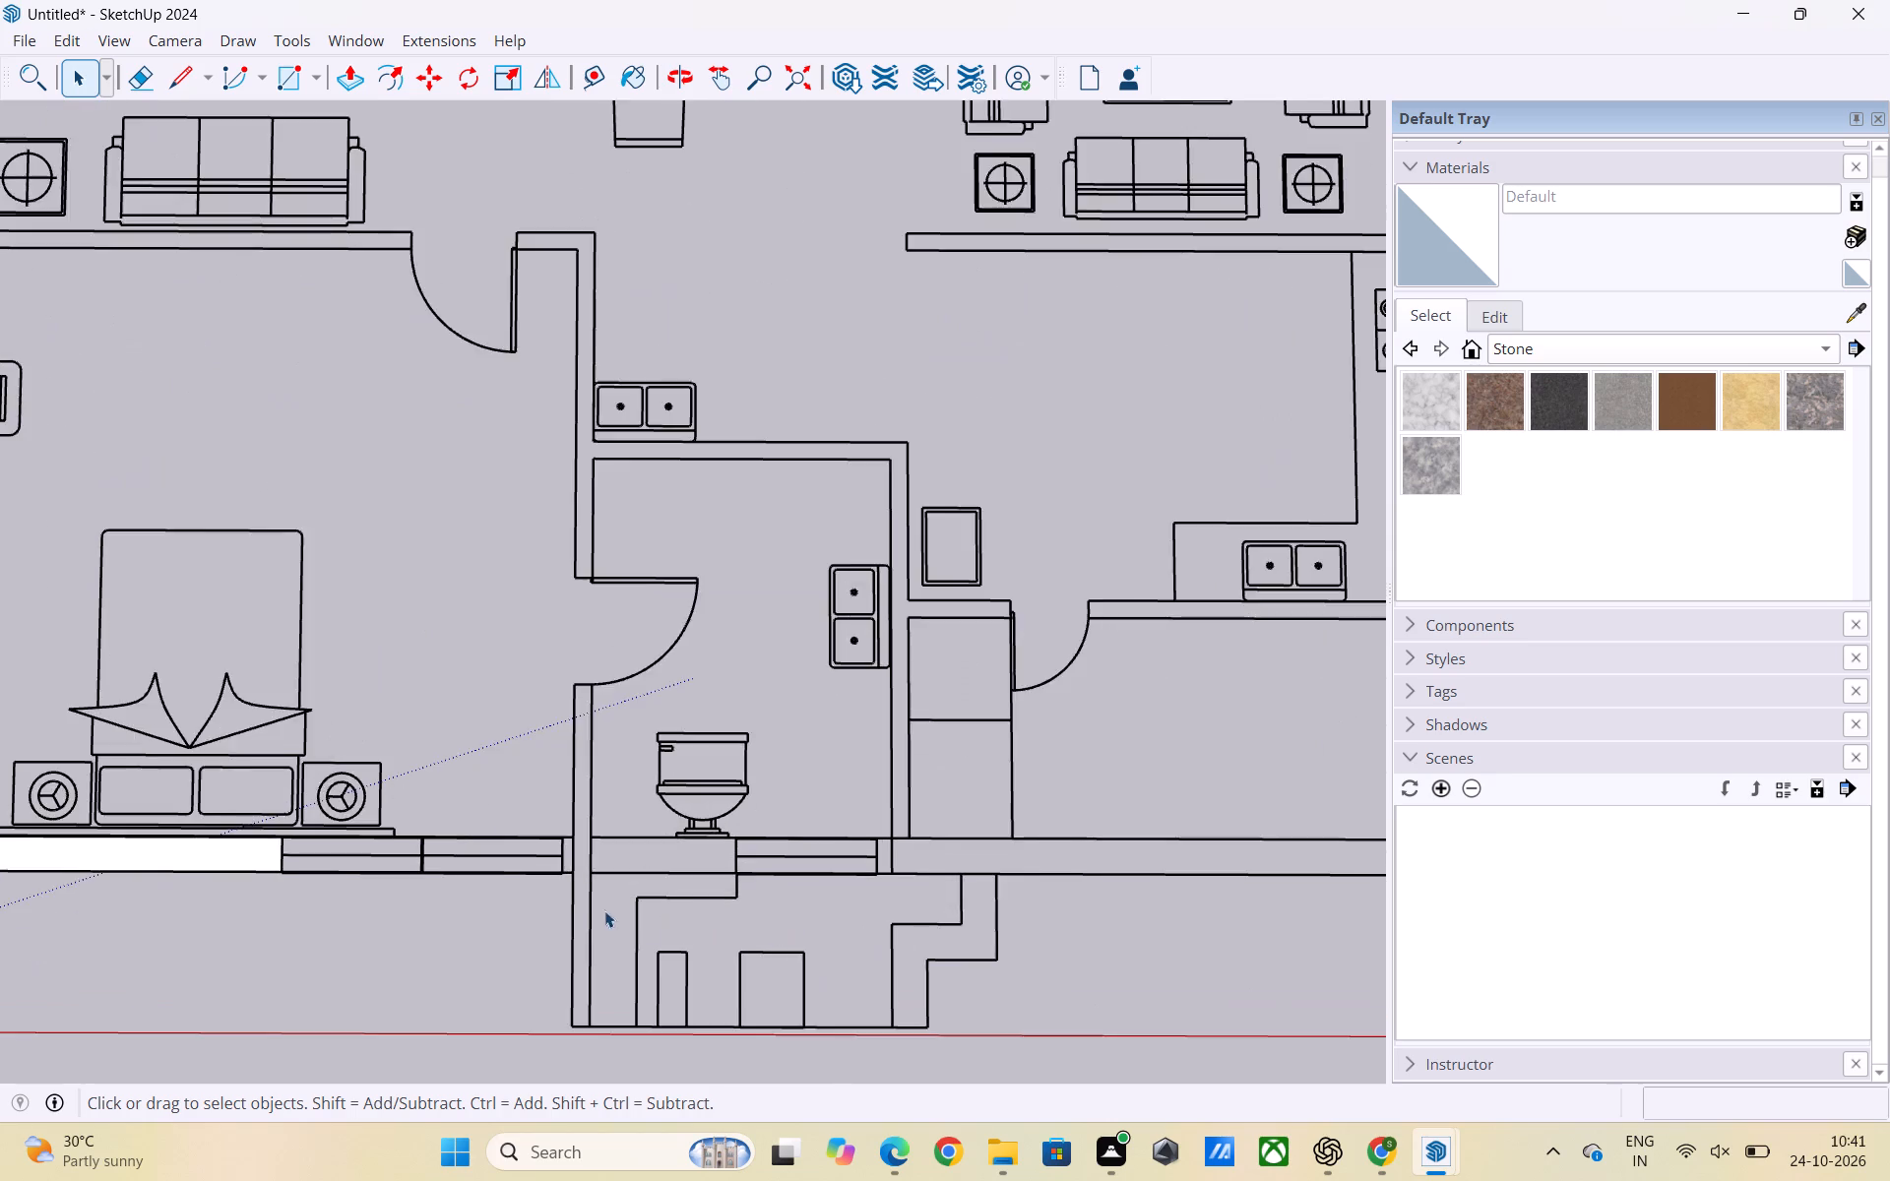
pyautogui.scroll(7, 604, 910)
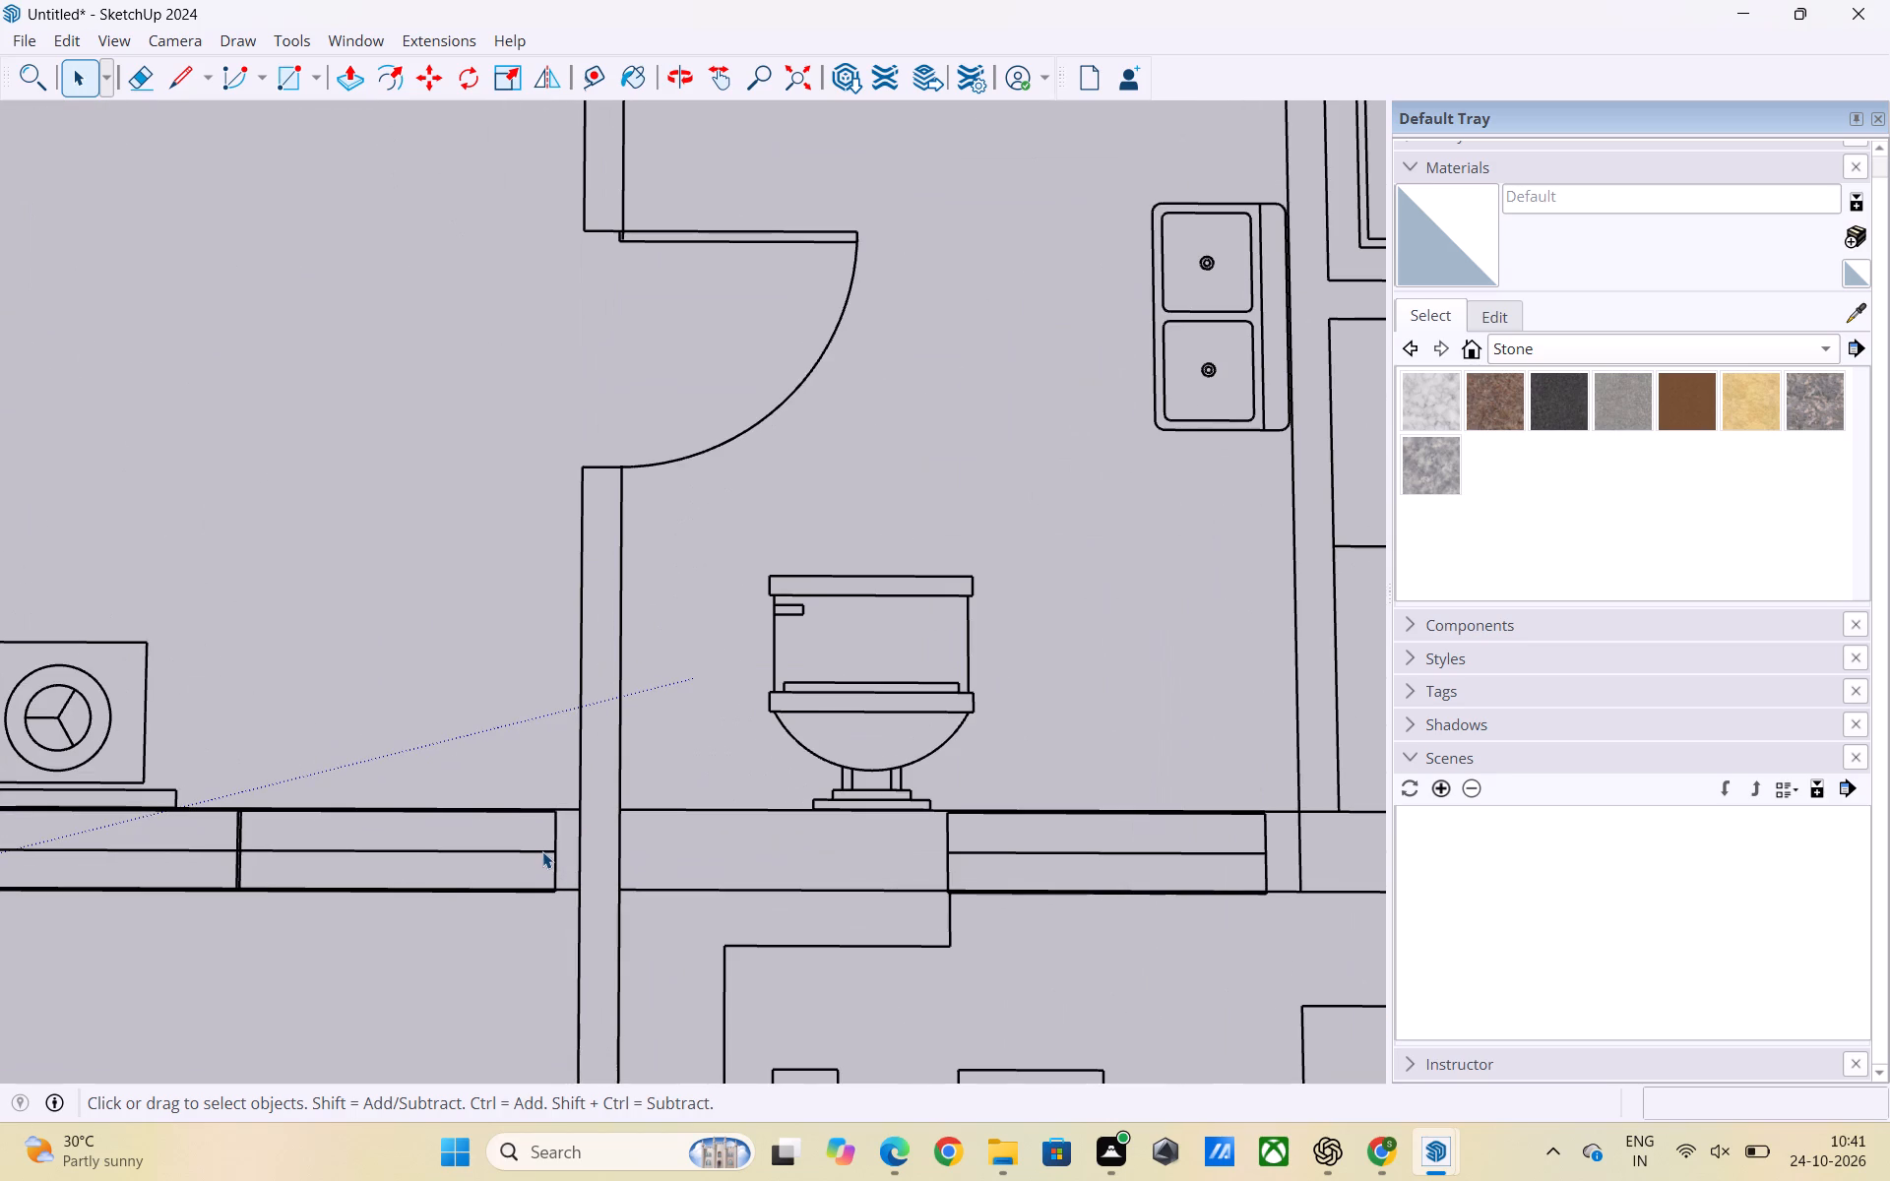
pyautogui.scroll(3, 584, 829)
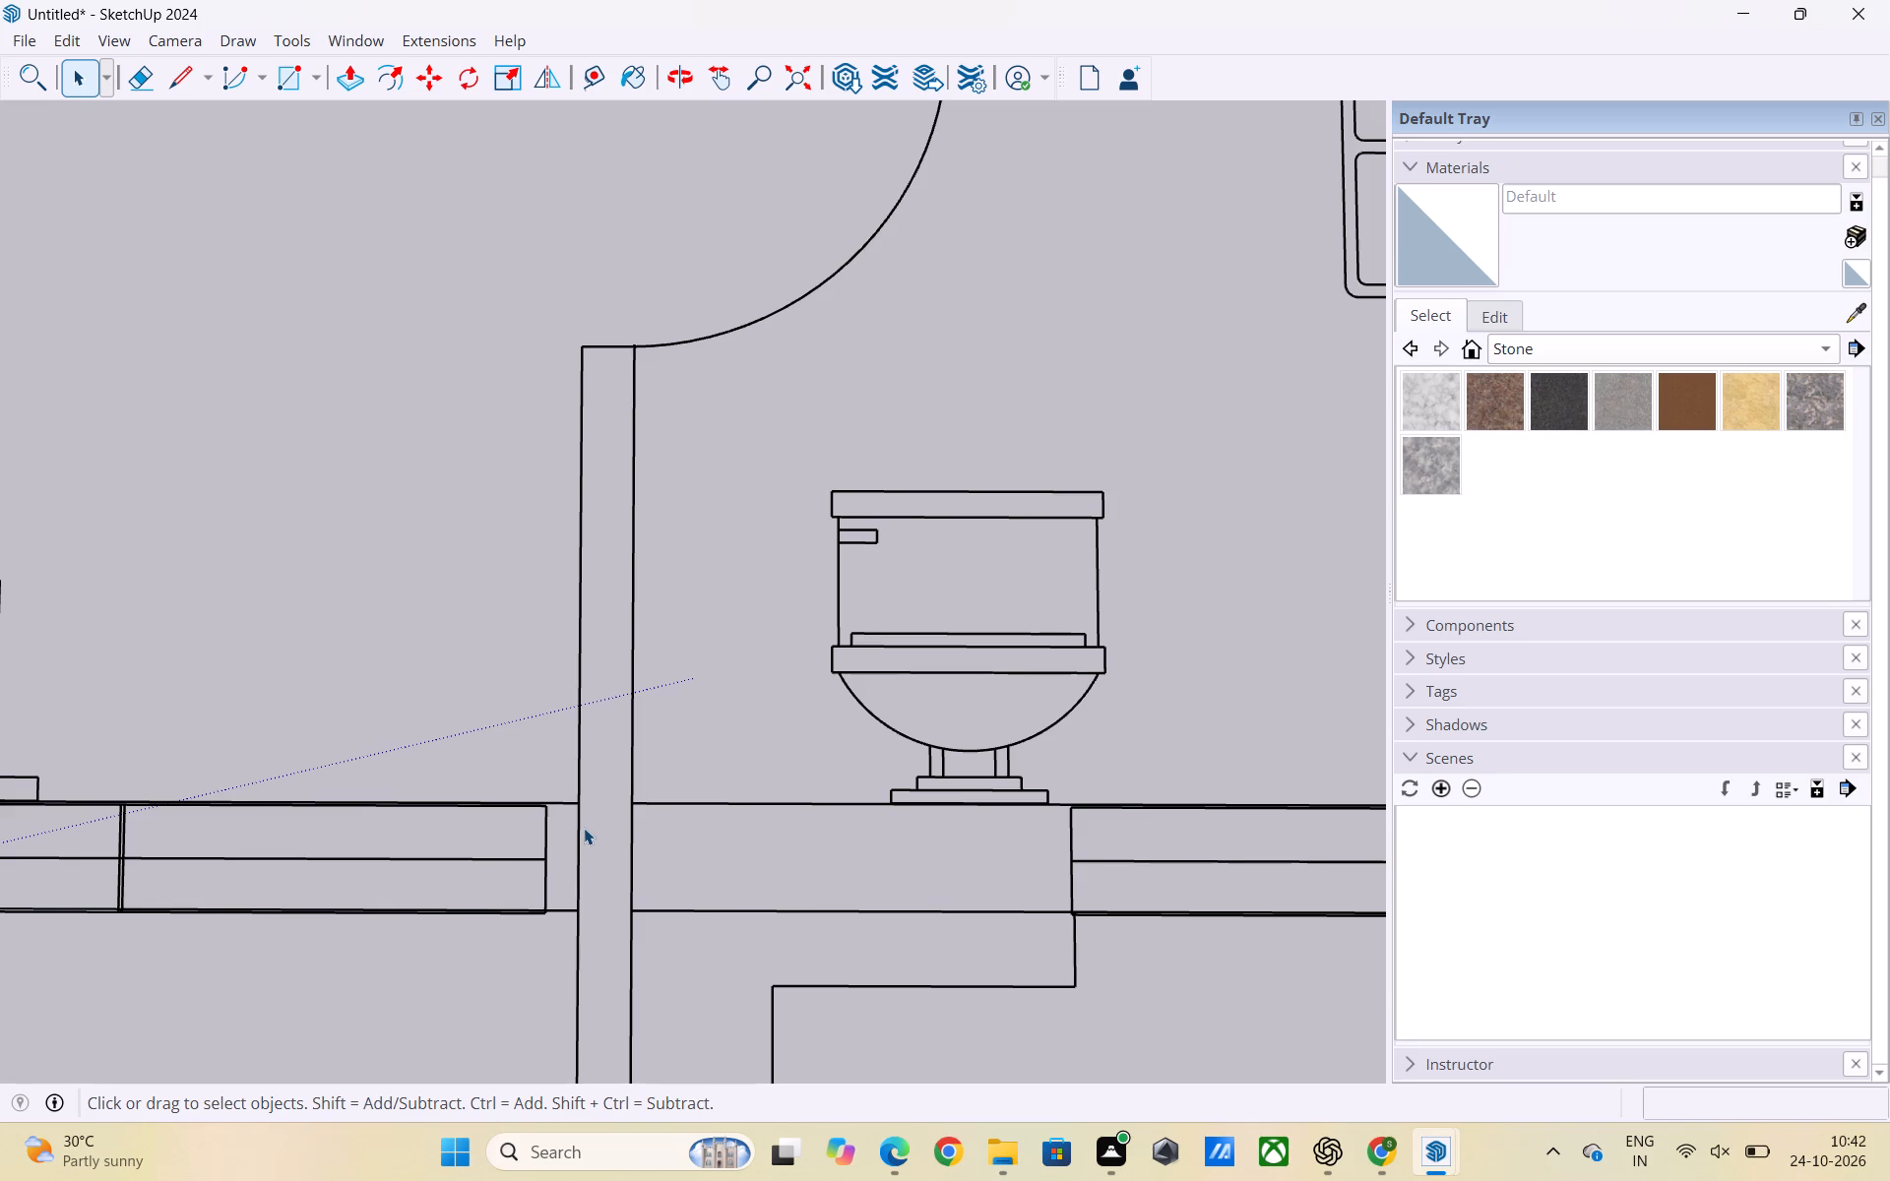
pyautogui.press('r')
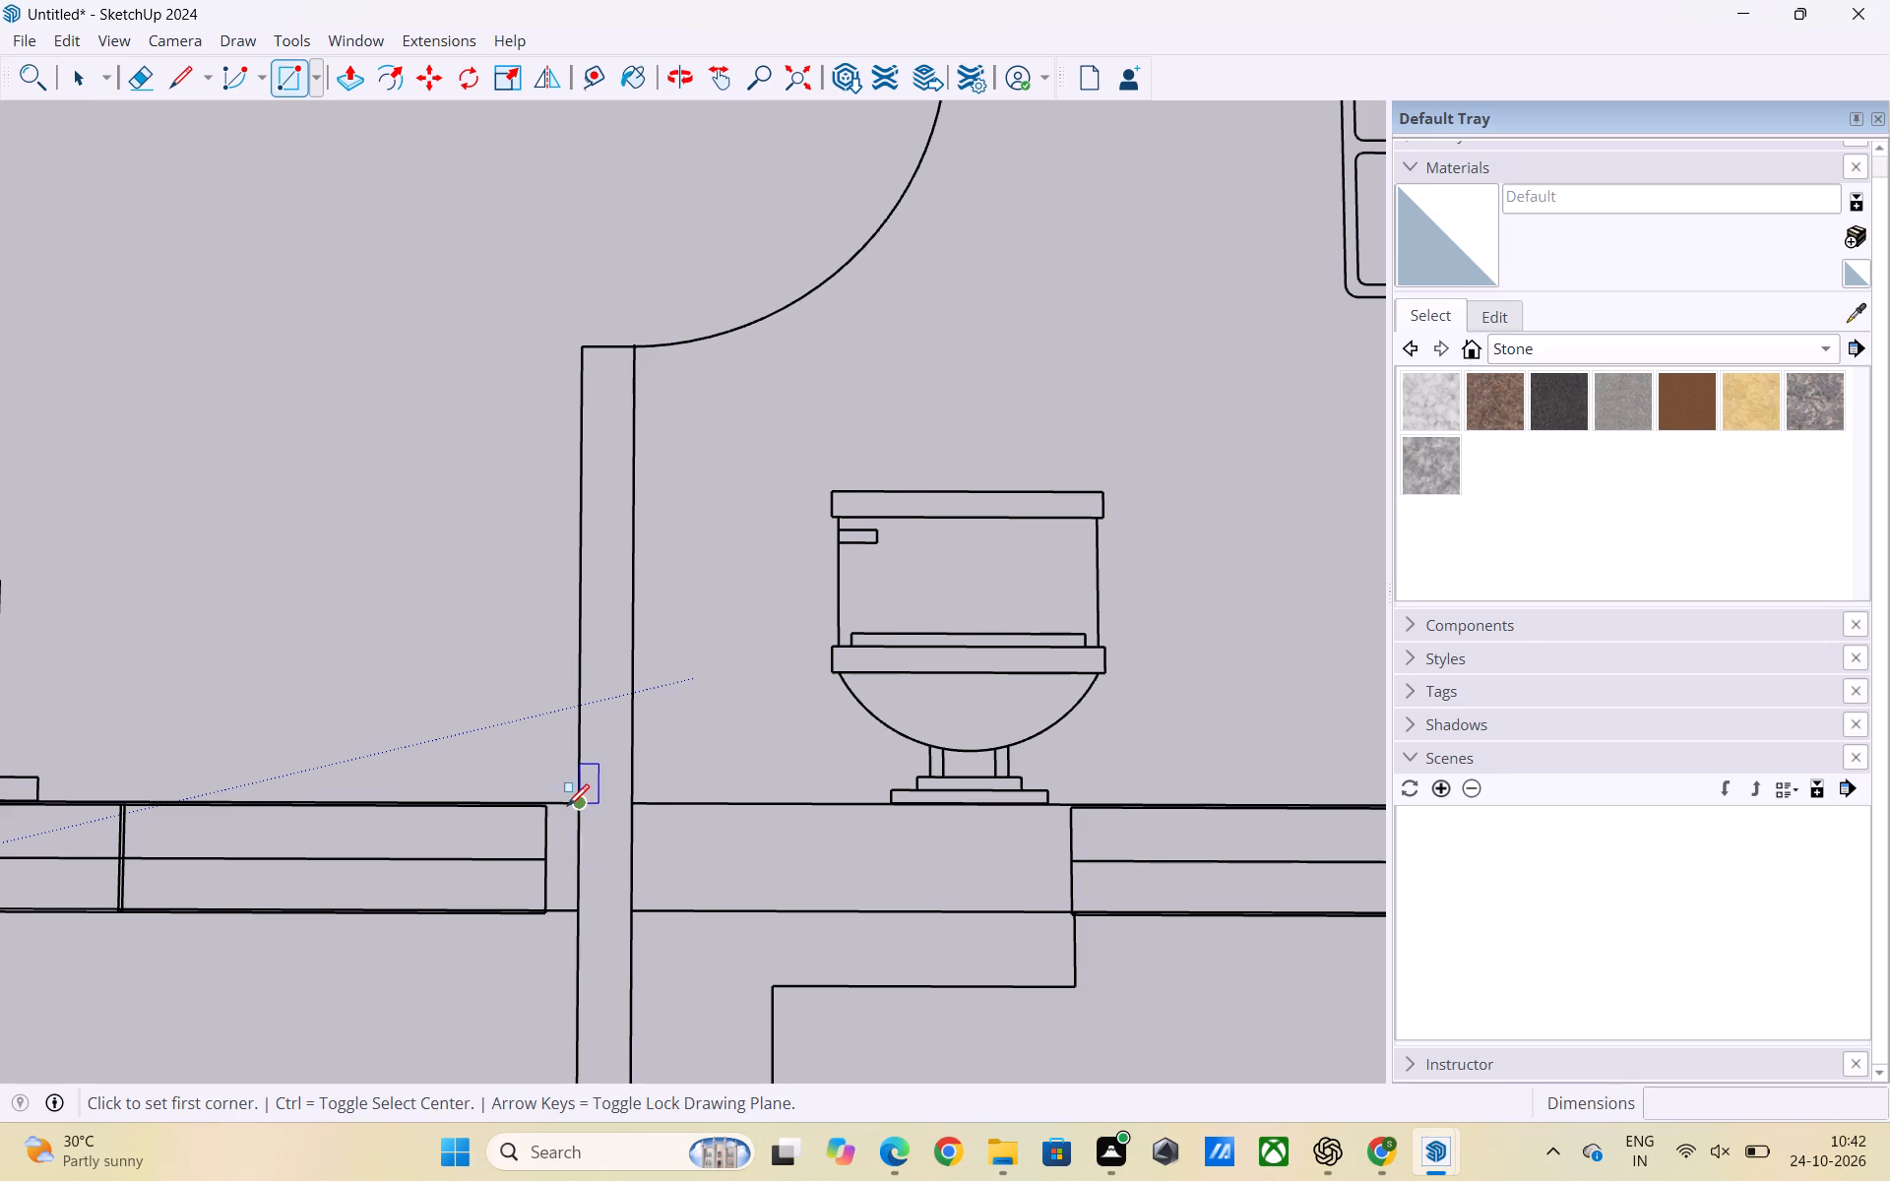
pyautogui.scroll(6, 567, 806)
pyautogui.scroll(3, 556, 981)
pyautogui.click(596, 1001)
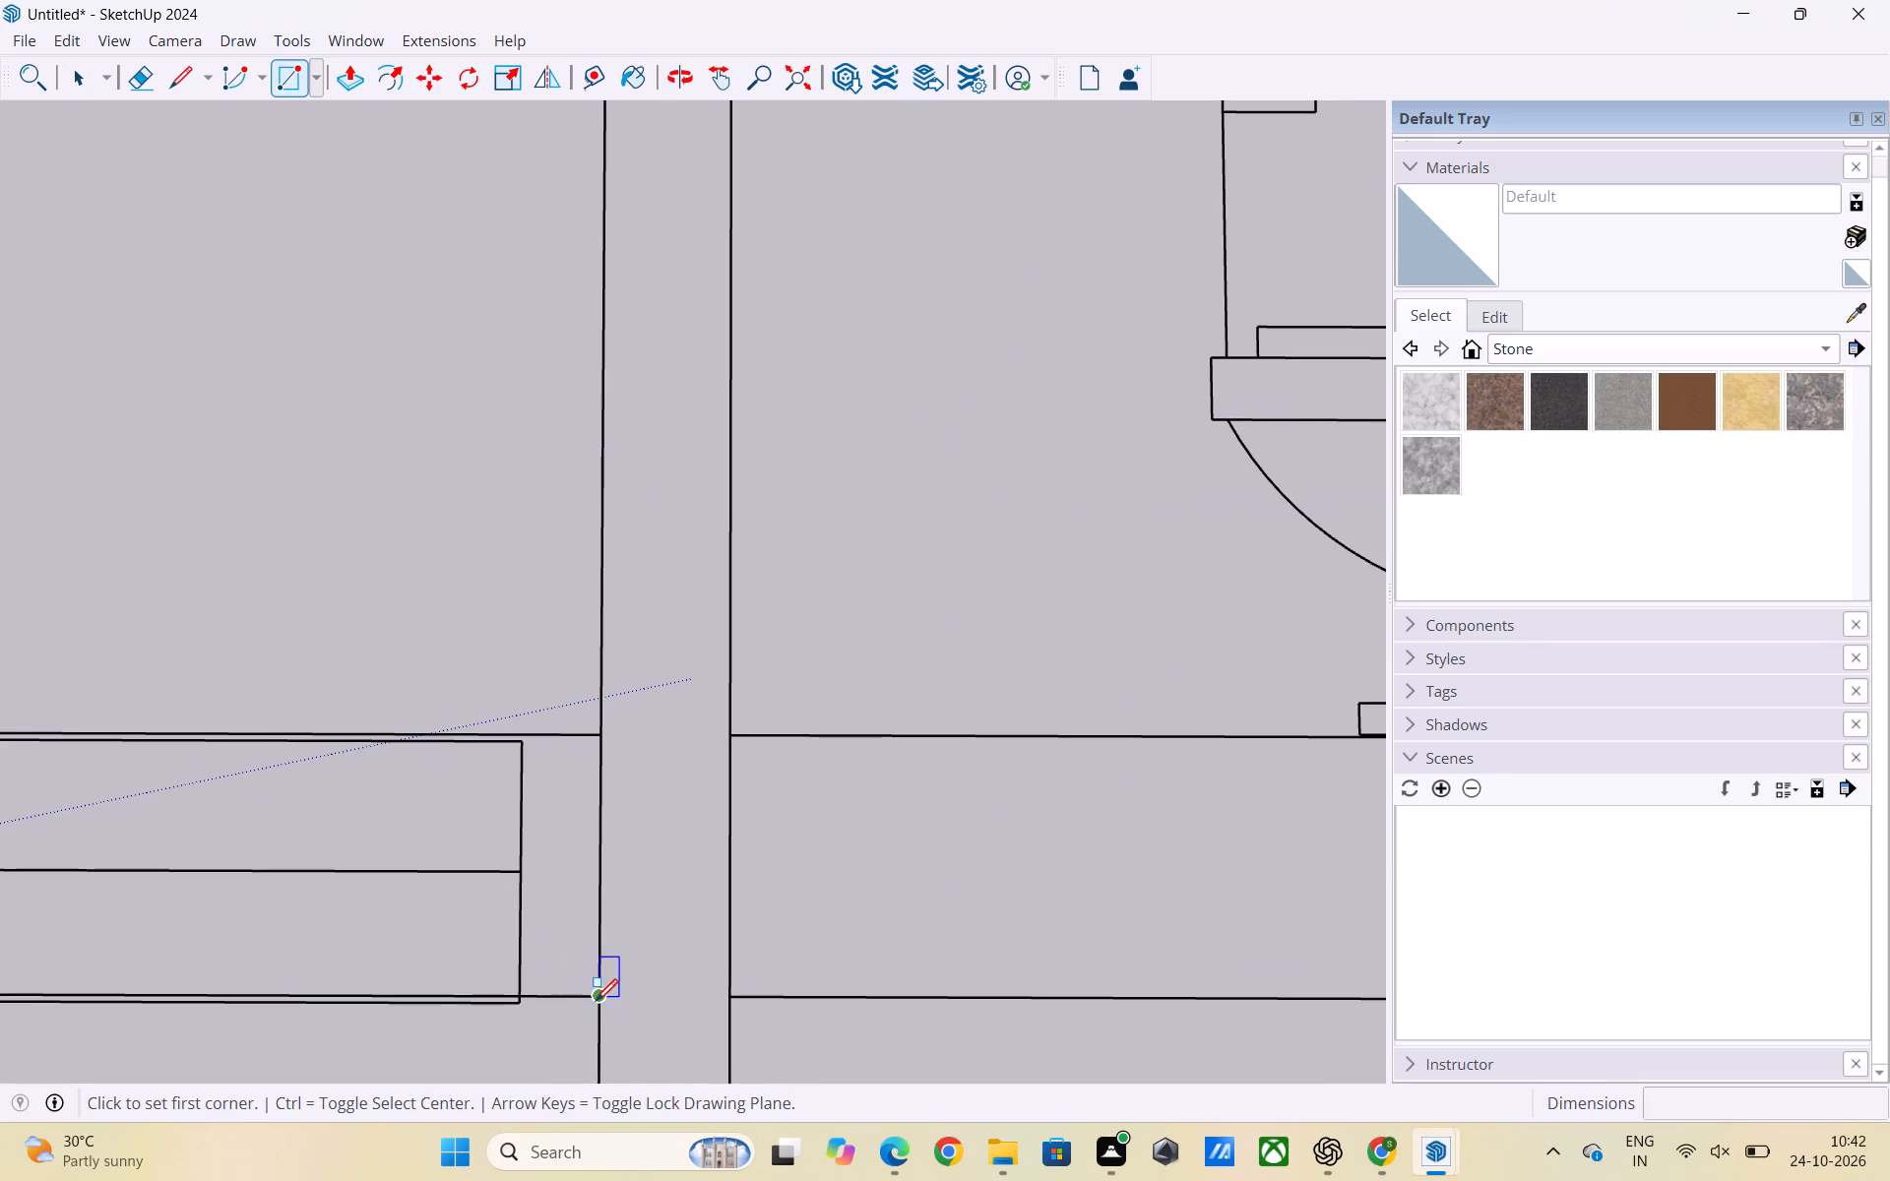
pyautogui.scroll(5, 529, 739)
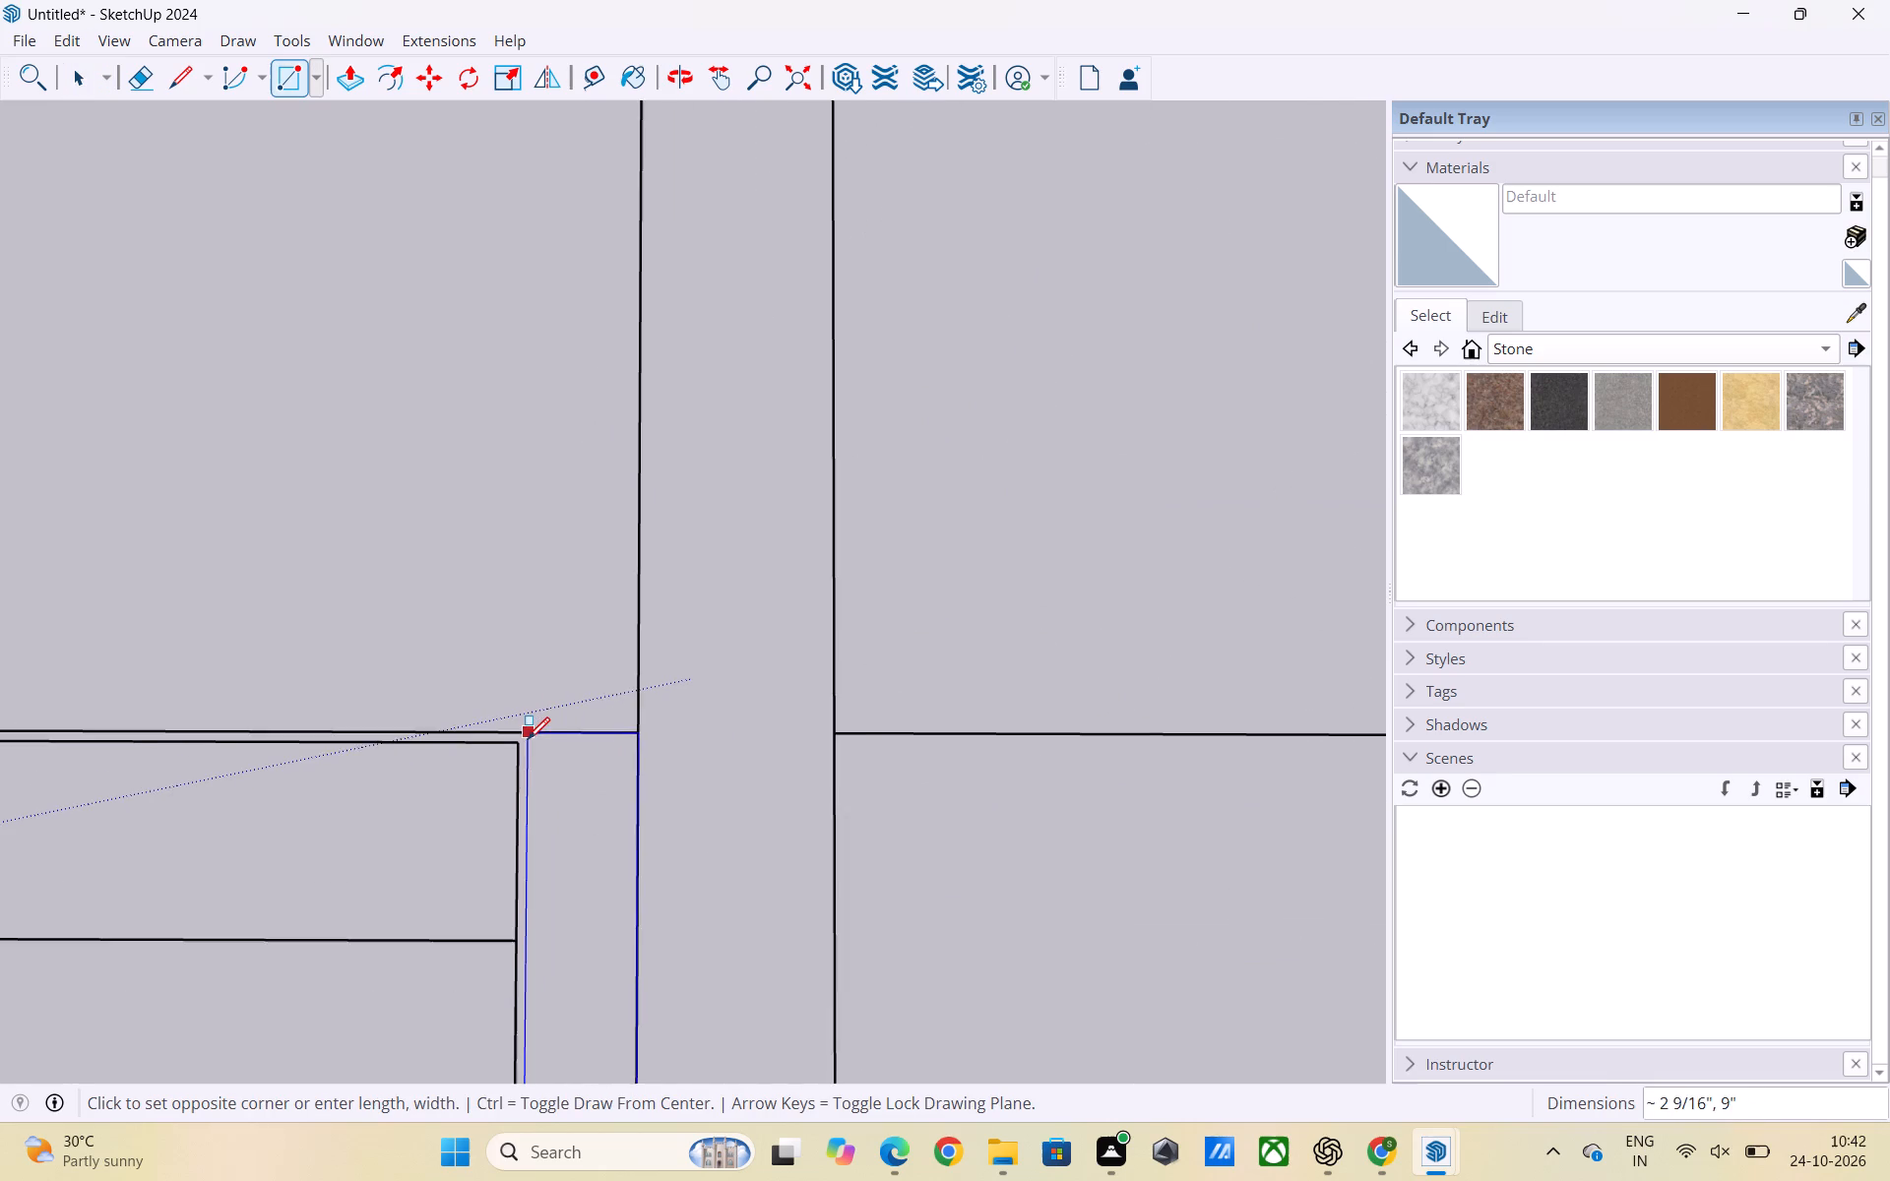
pyautogui.click(519, 731)
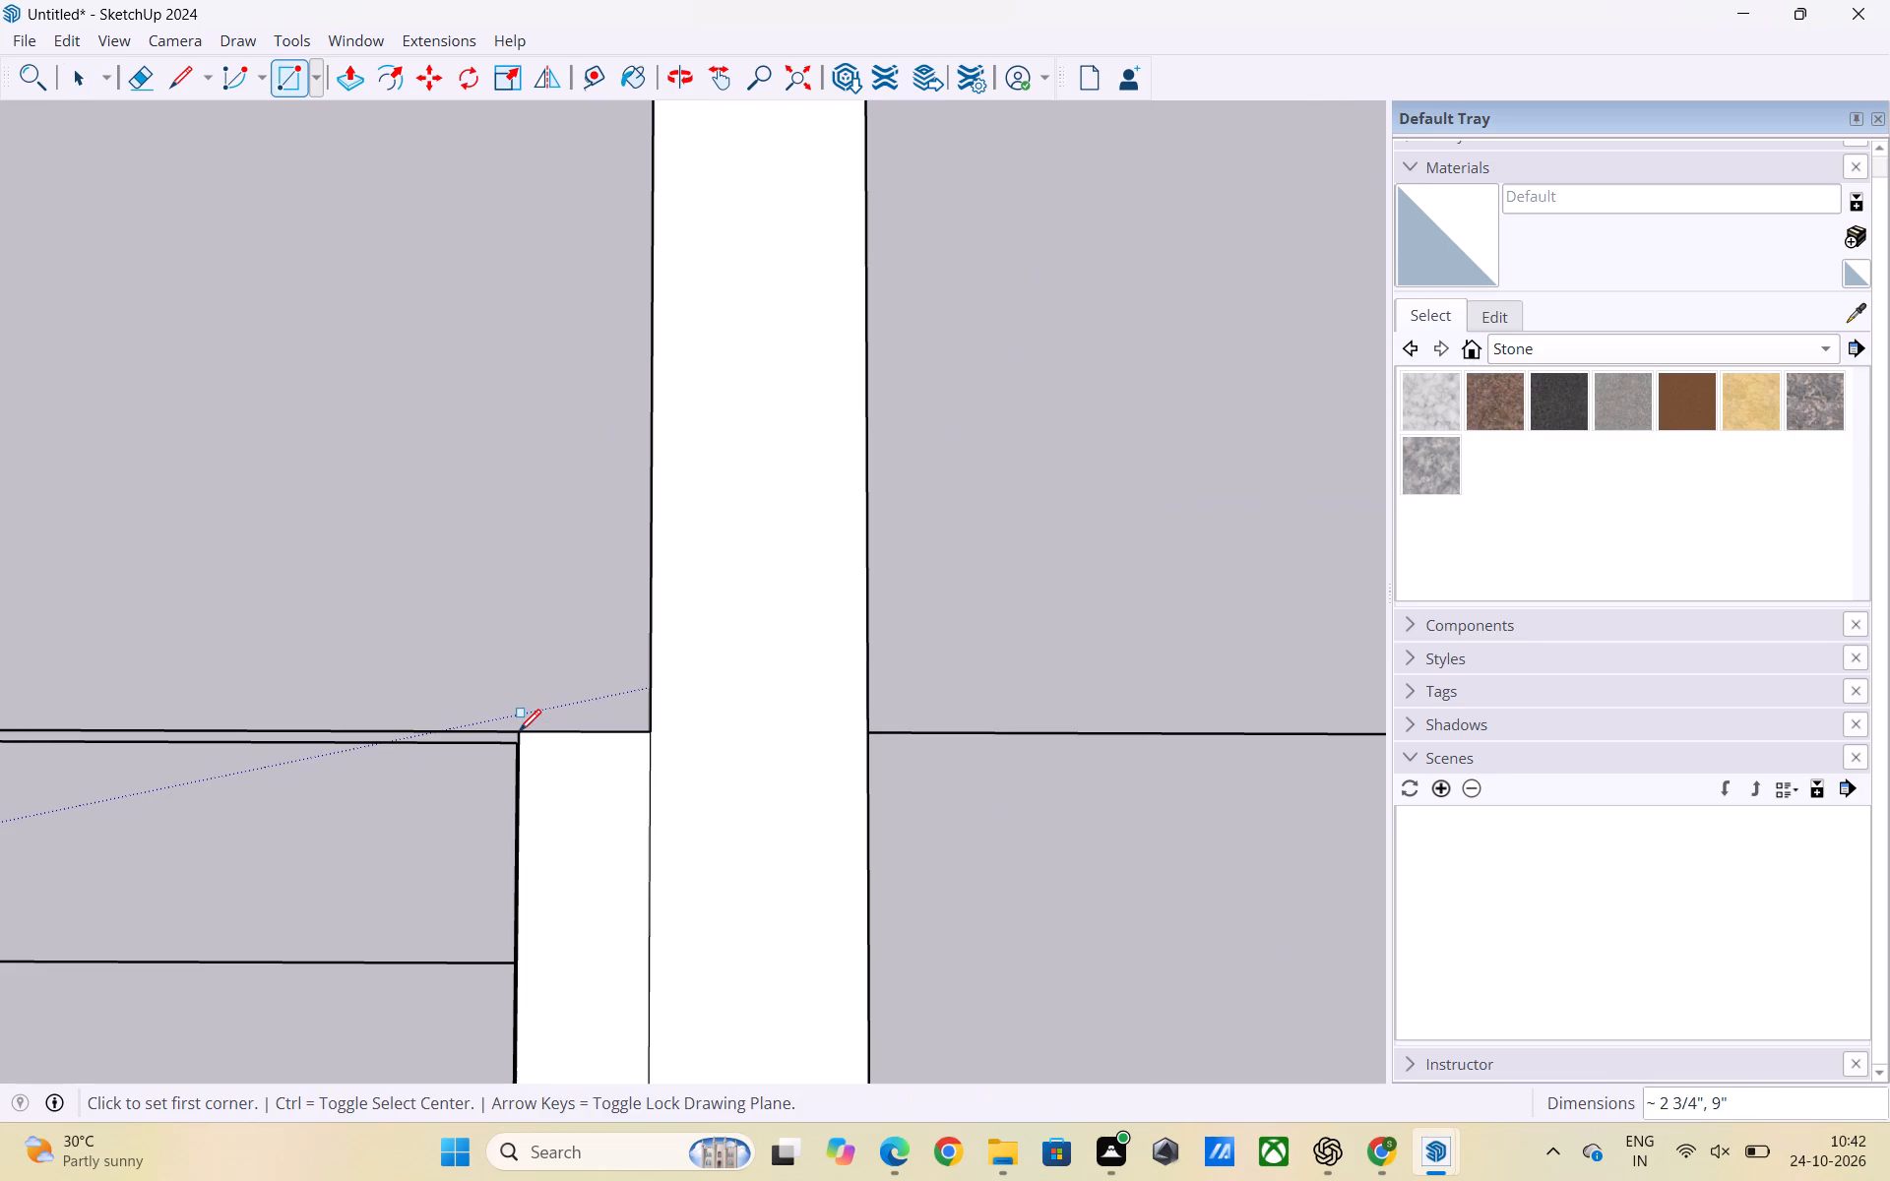
pyautogui.press('space')
pyautogui.scroll(-6, 619, 693)
pyautogui.click(709, 776)
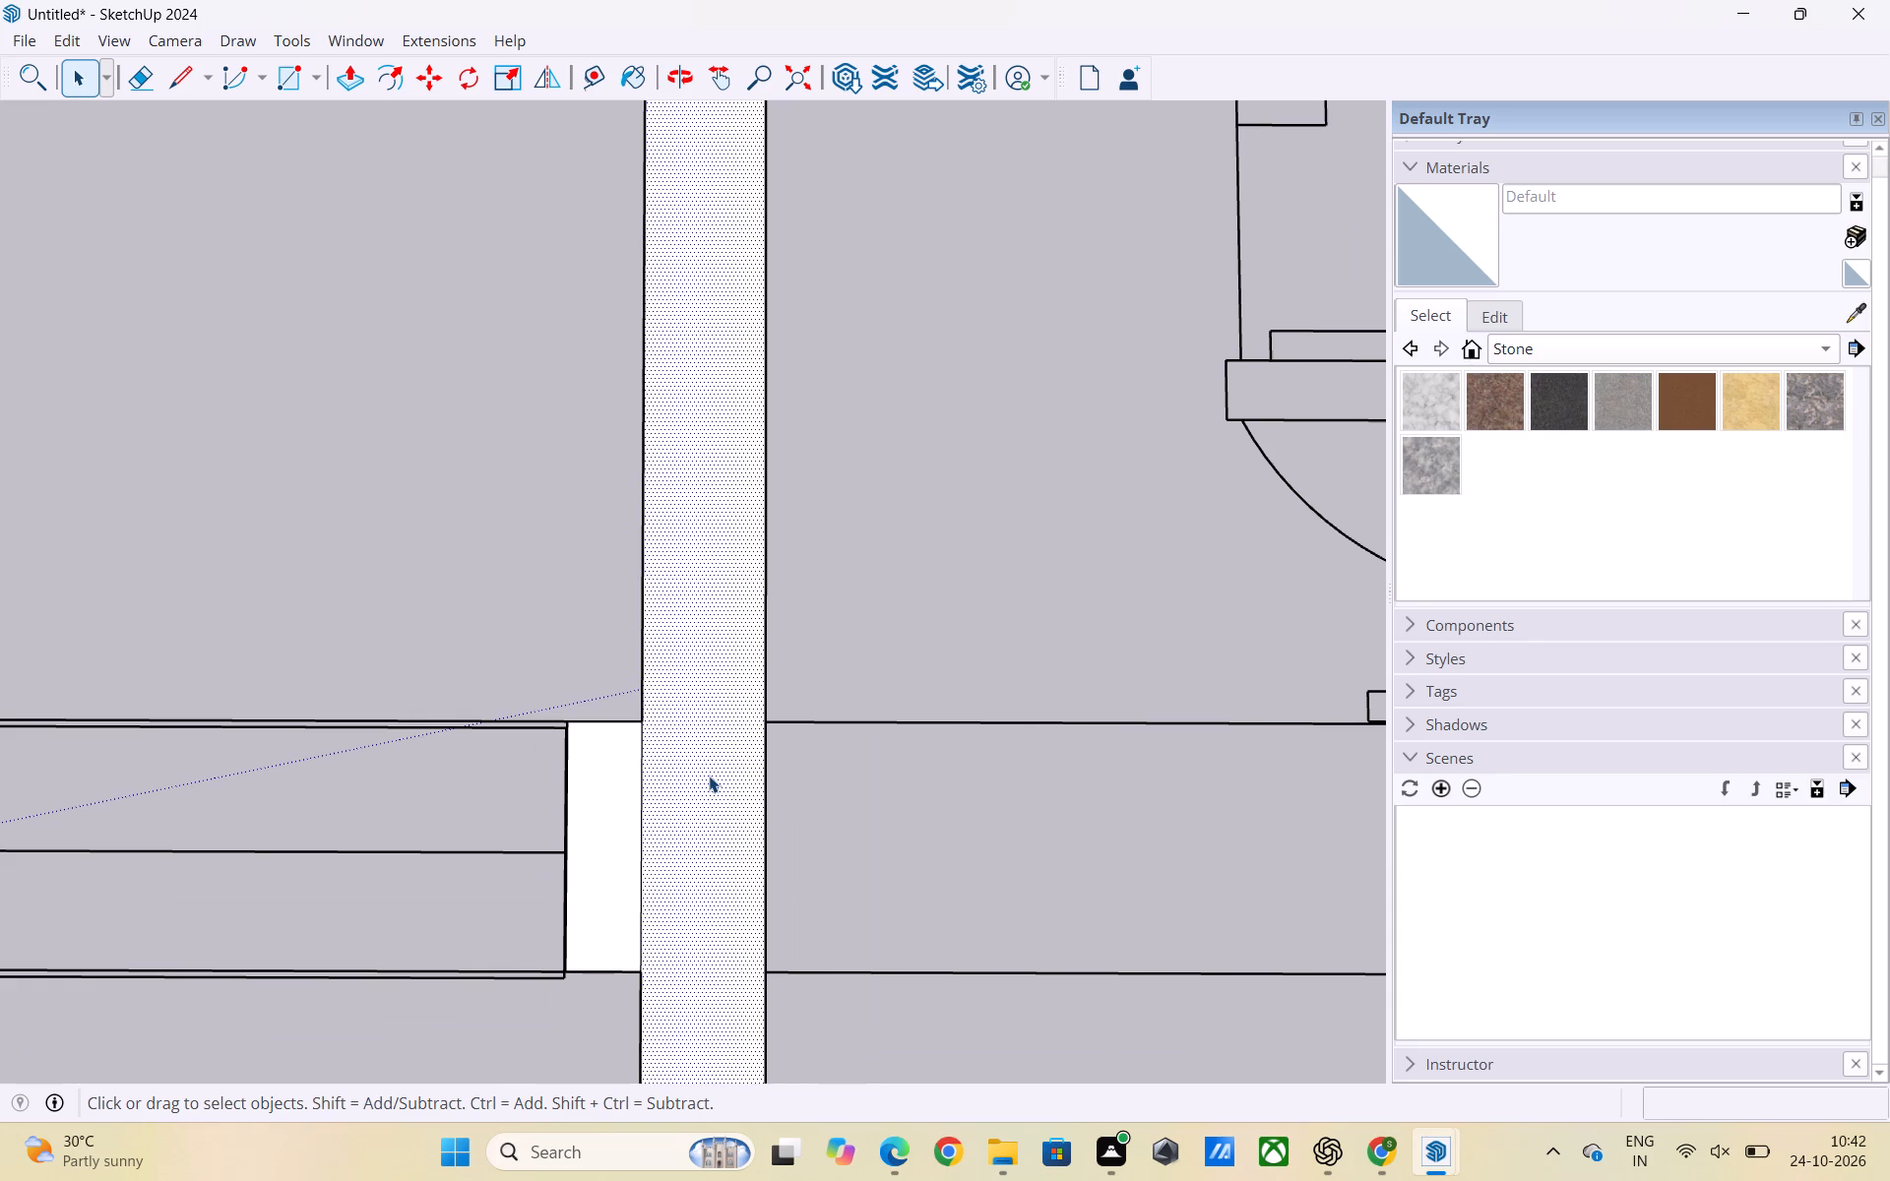
pyautogui.press('Delete')
# Group the narrow outer-wall face between the master bedroom window and the bathroom partition together with its edges.
pyautogui.scroll(-6, 767, 756)
pyautogui.scroll(-1, 925, 905)
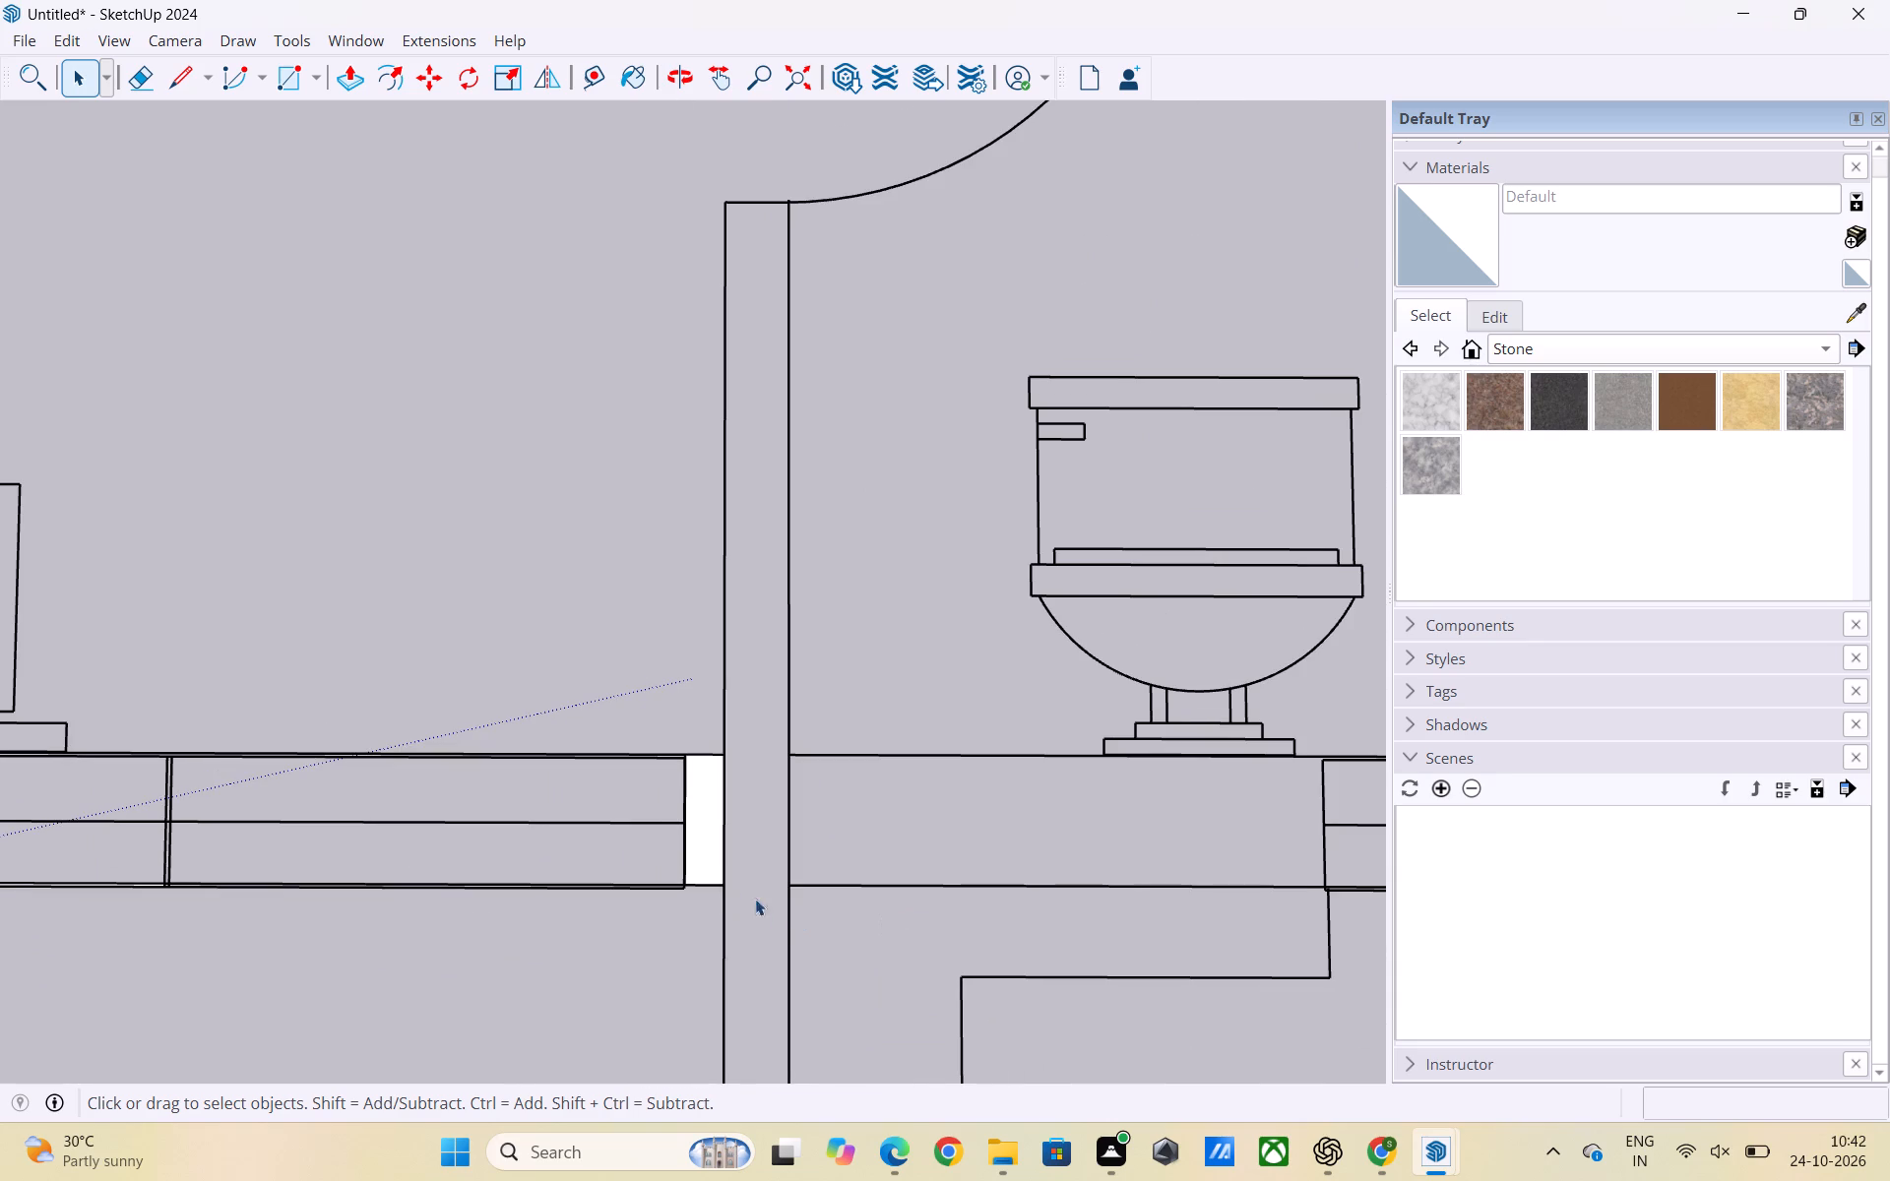
pyautogui.doubleClick(699, 826)
pyautogui.rightClick(699, 826)
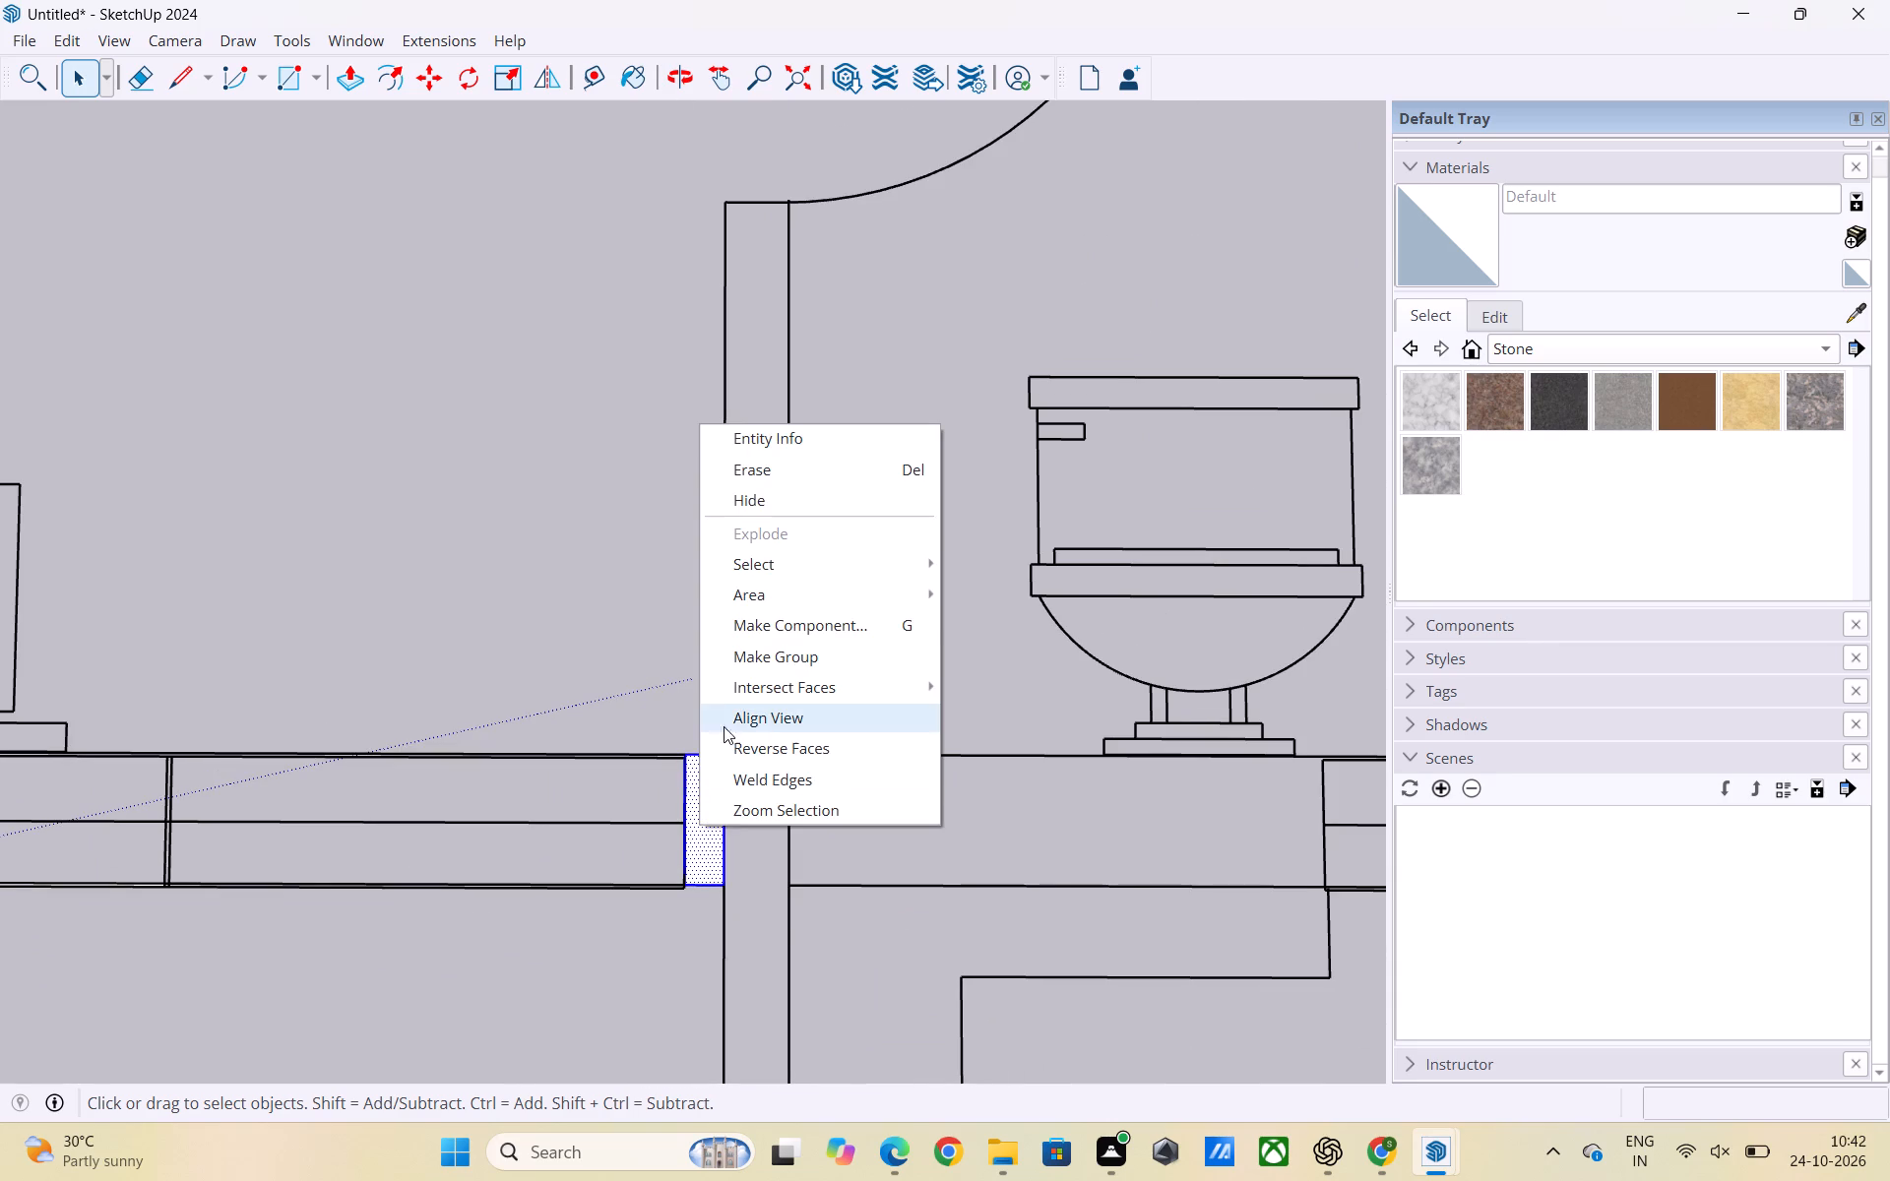
pyautogui.click(773, 658)
pyautogui.scroll(-15, 799, 849)
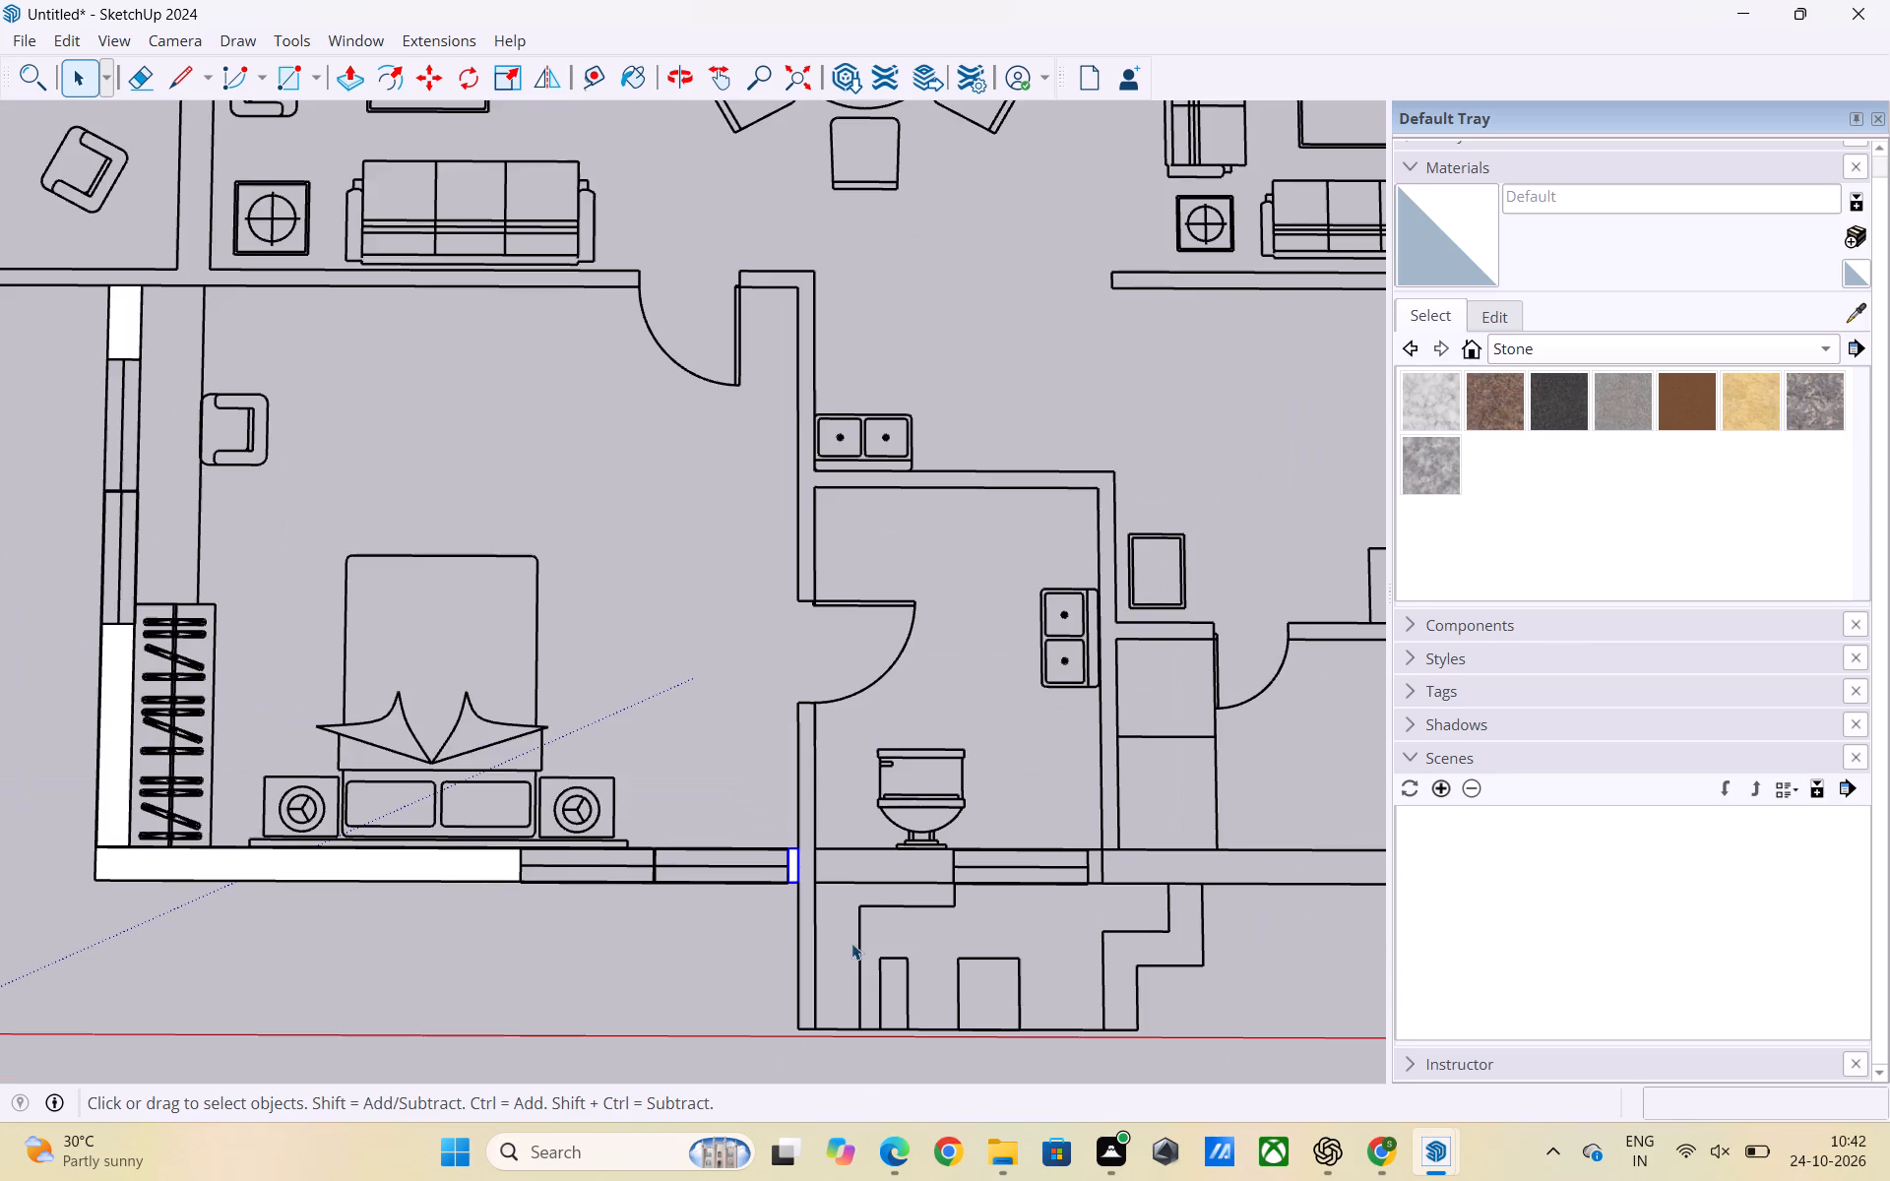
pyautogui.click(669, 941)
# Trace the 9" thick outer-wall piece behind the toilet as a rectangle from the bathroom partition to the bathroom window.
pyautogui.scroll(-8, 1000, 914)
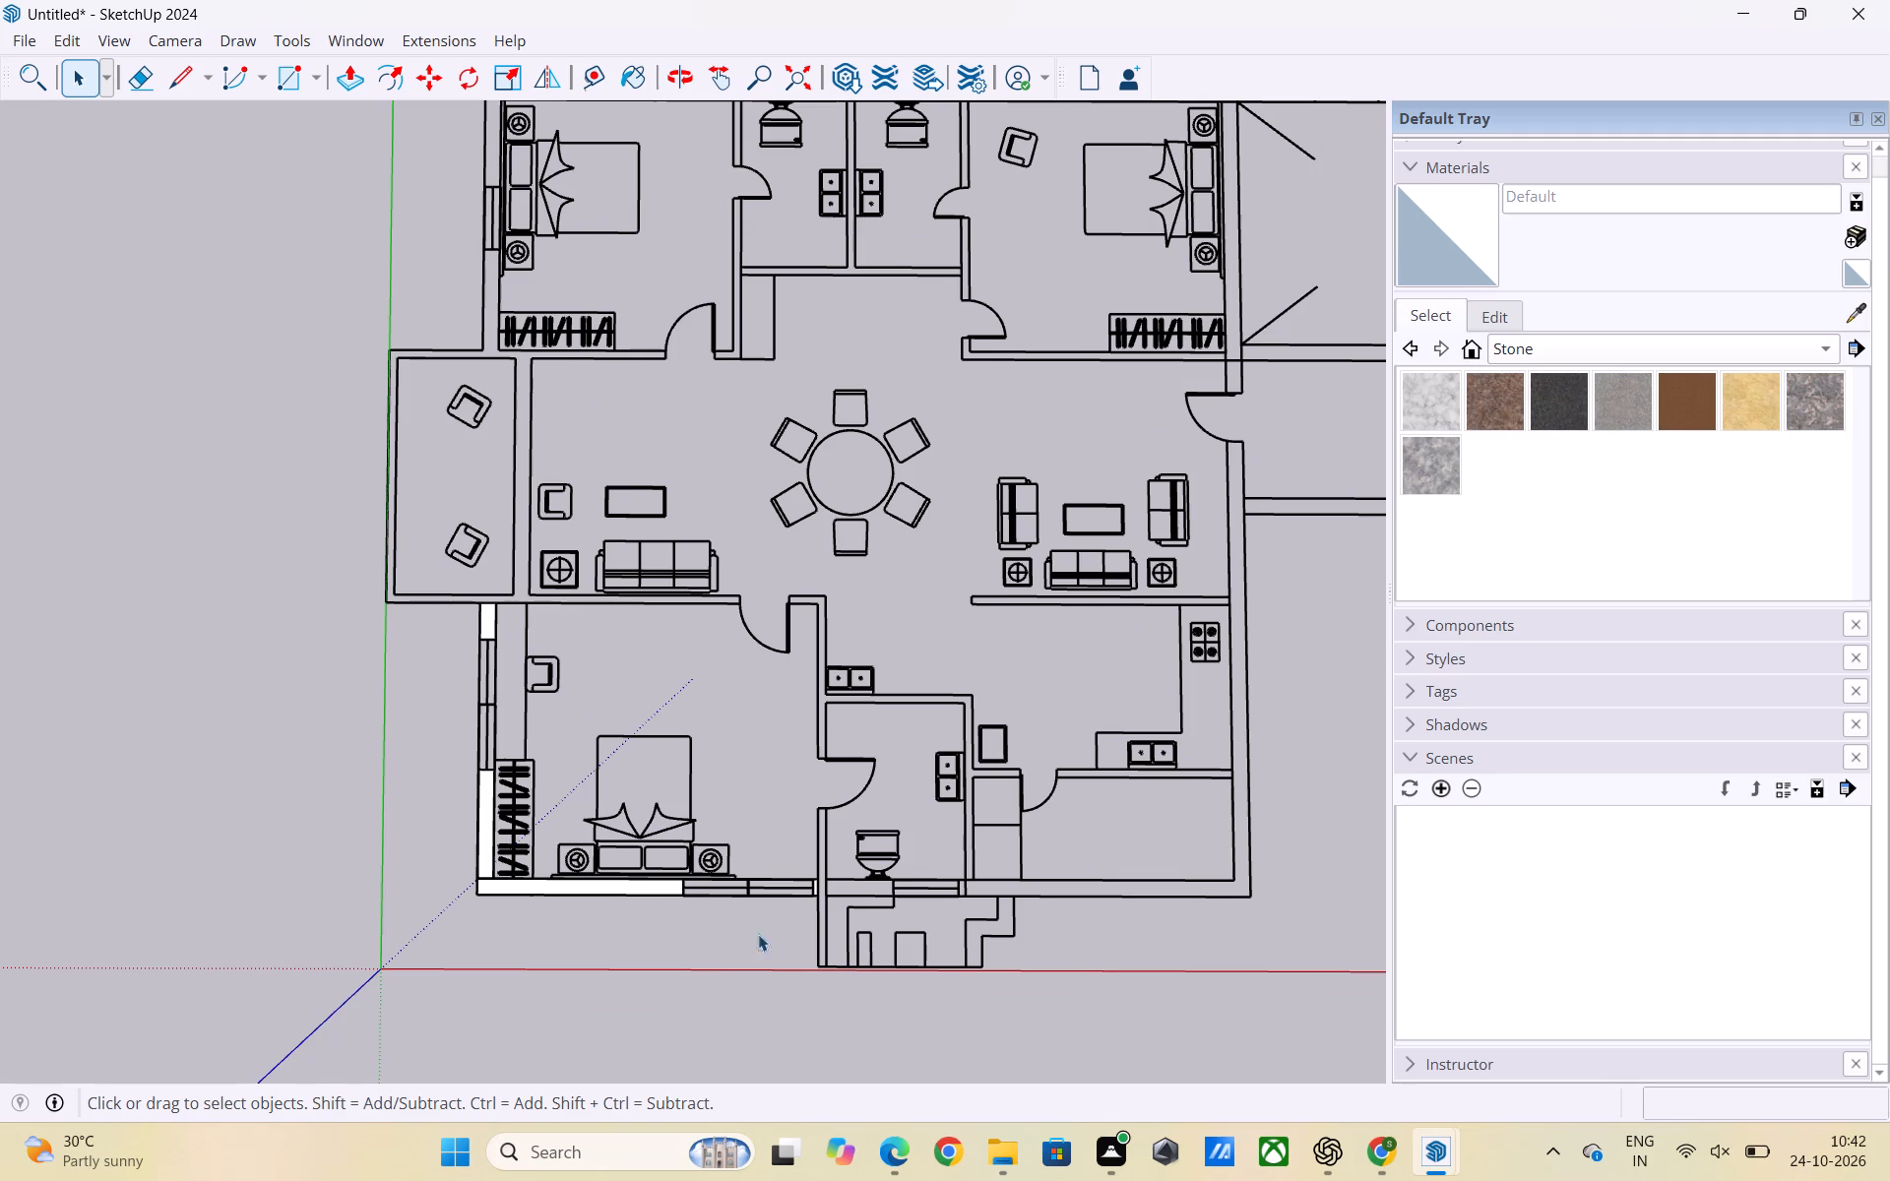
pyautogui.scroll(1, 835, 862)
pyautogui.scroll(-6, 680, 839)
pyautogui.scroll(4, 811, 857)
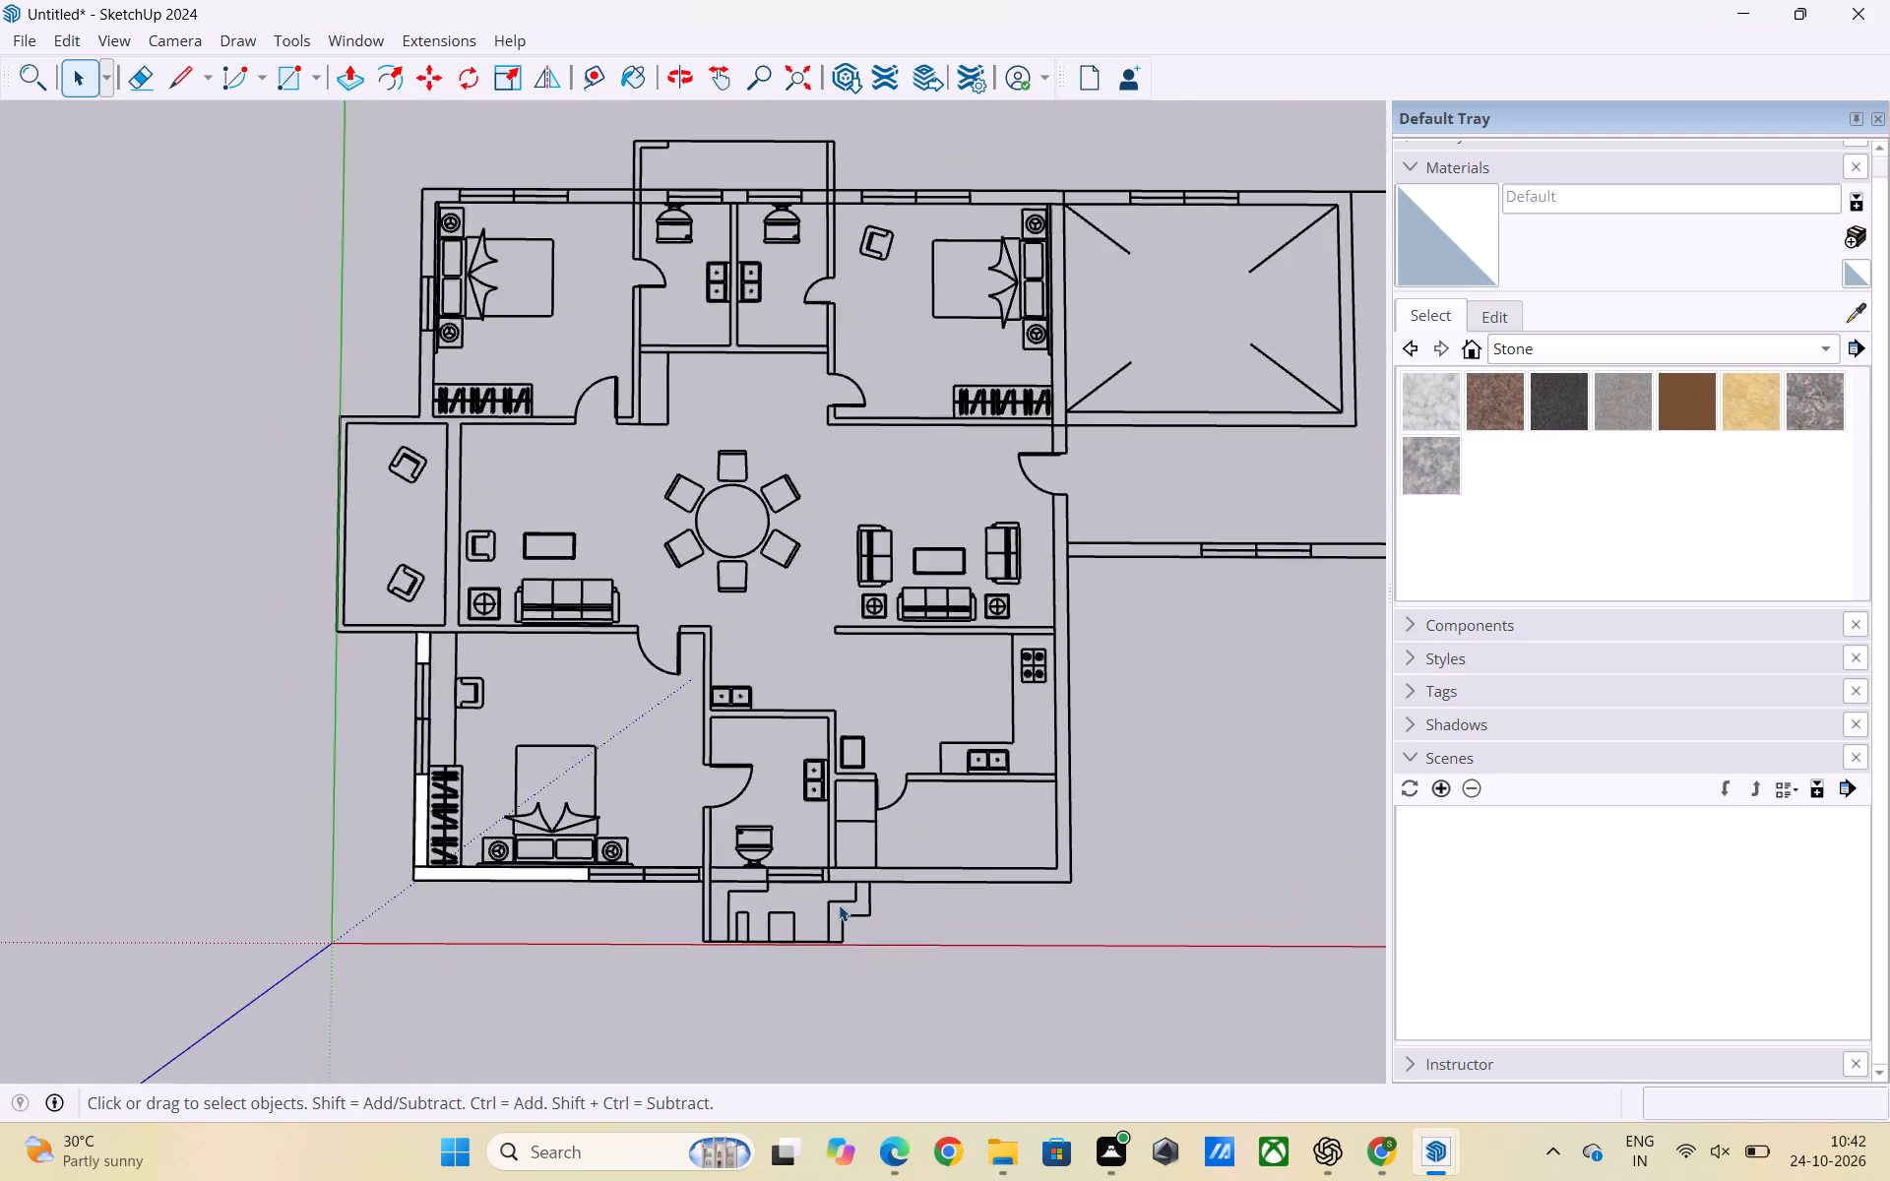
pyautogui.scroll(2, 839, 904)
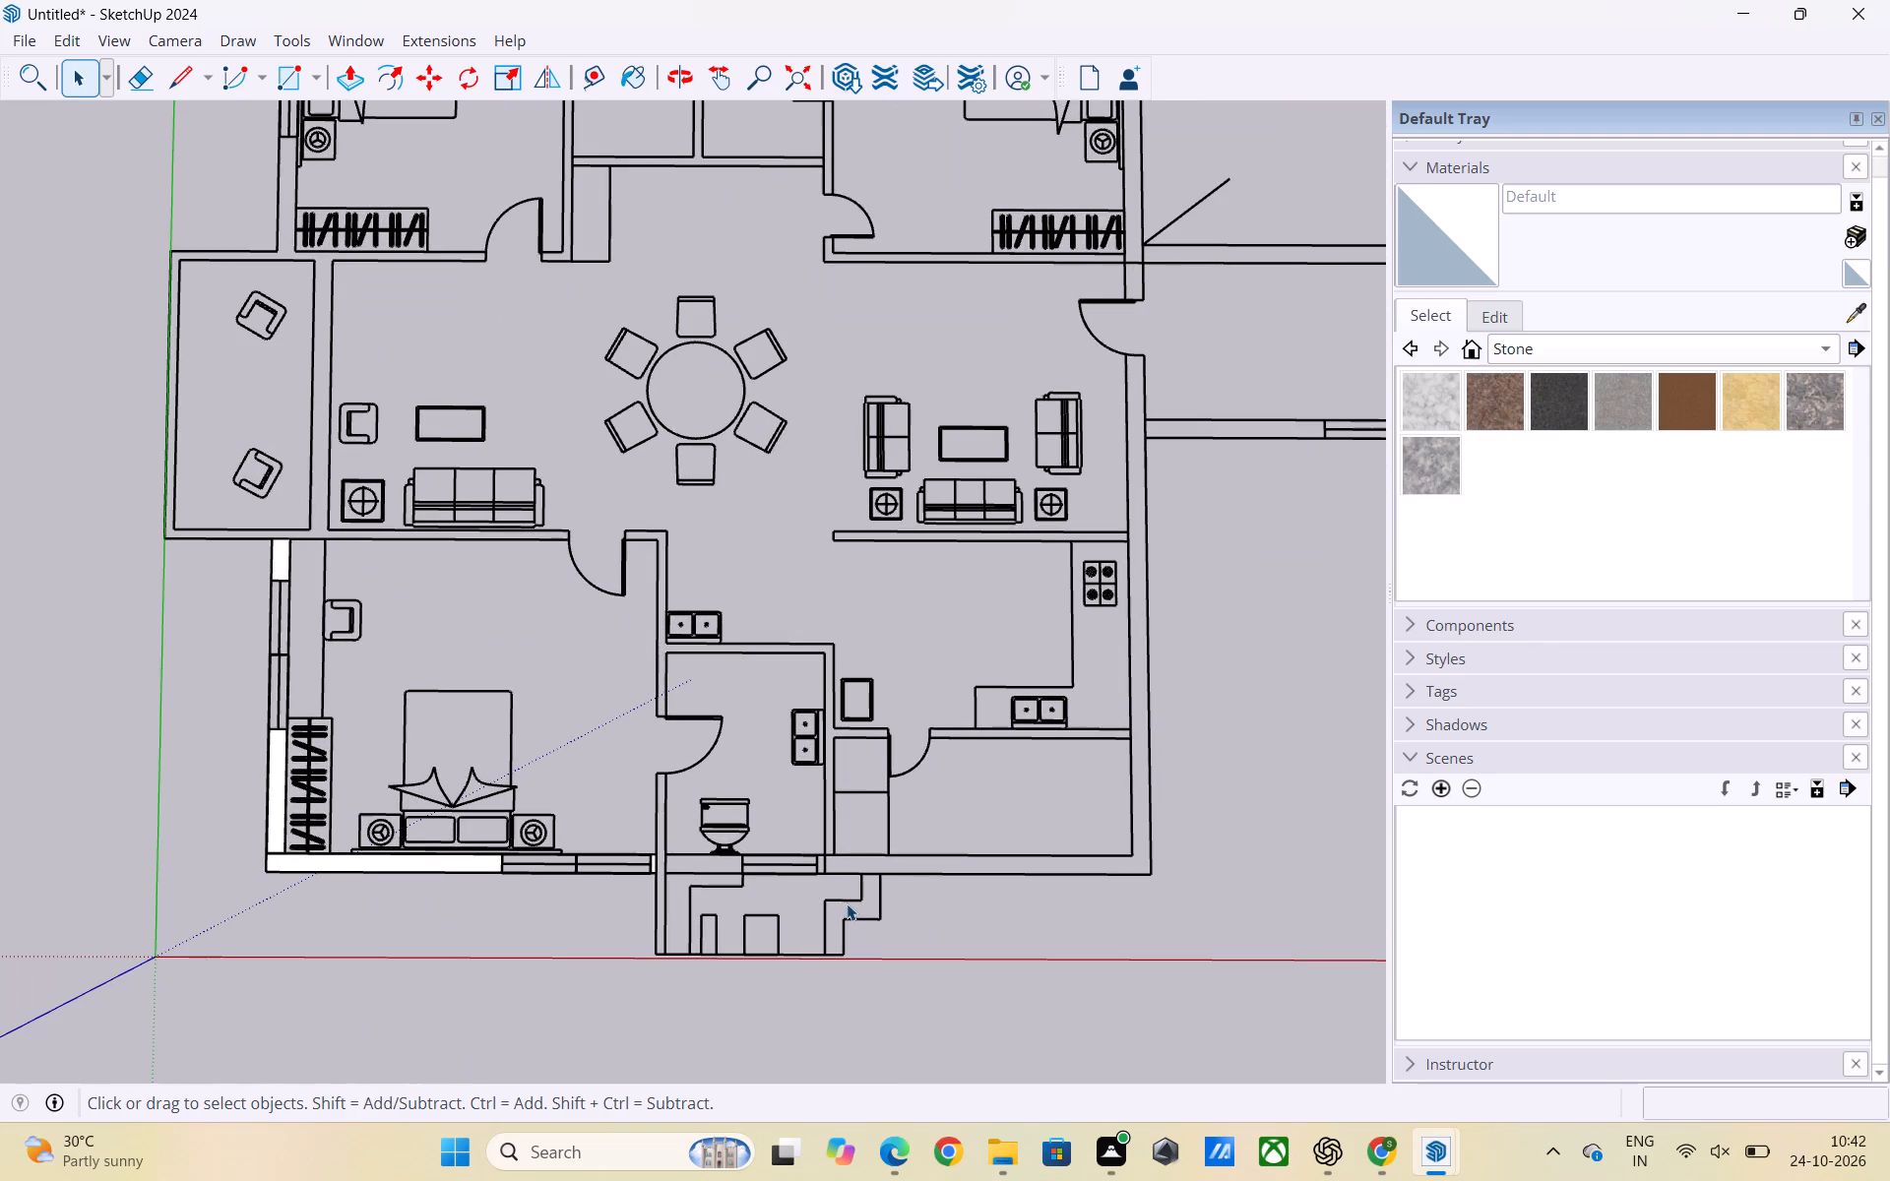
pyautogui.scroll(2, 642, 868)
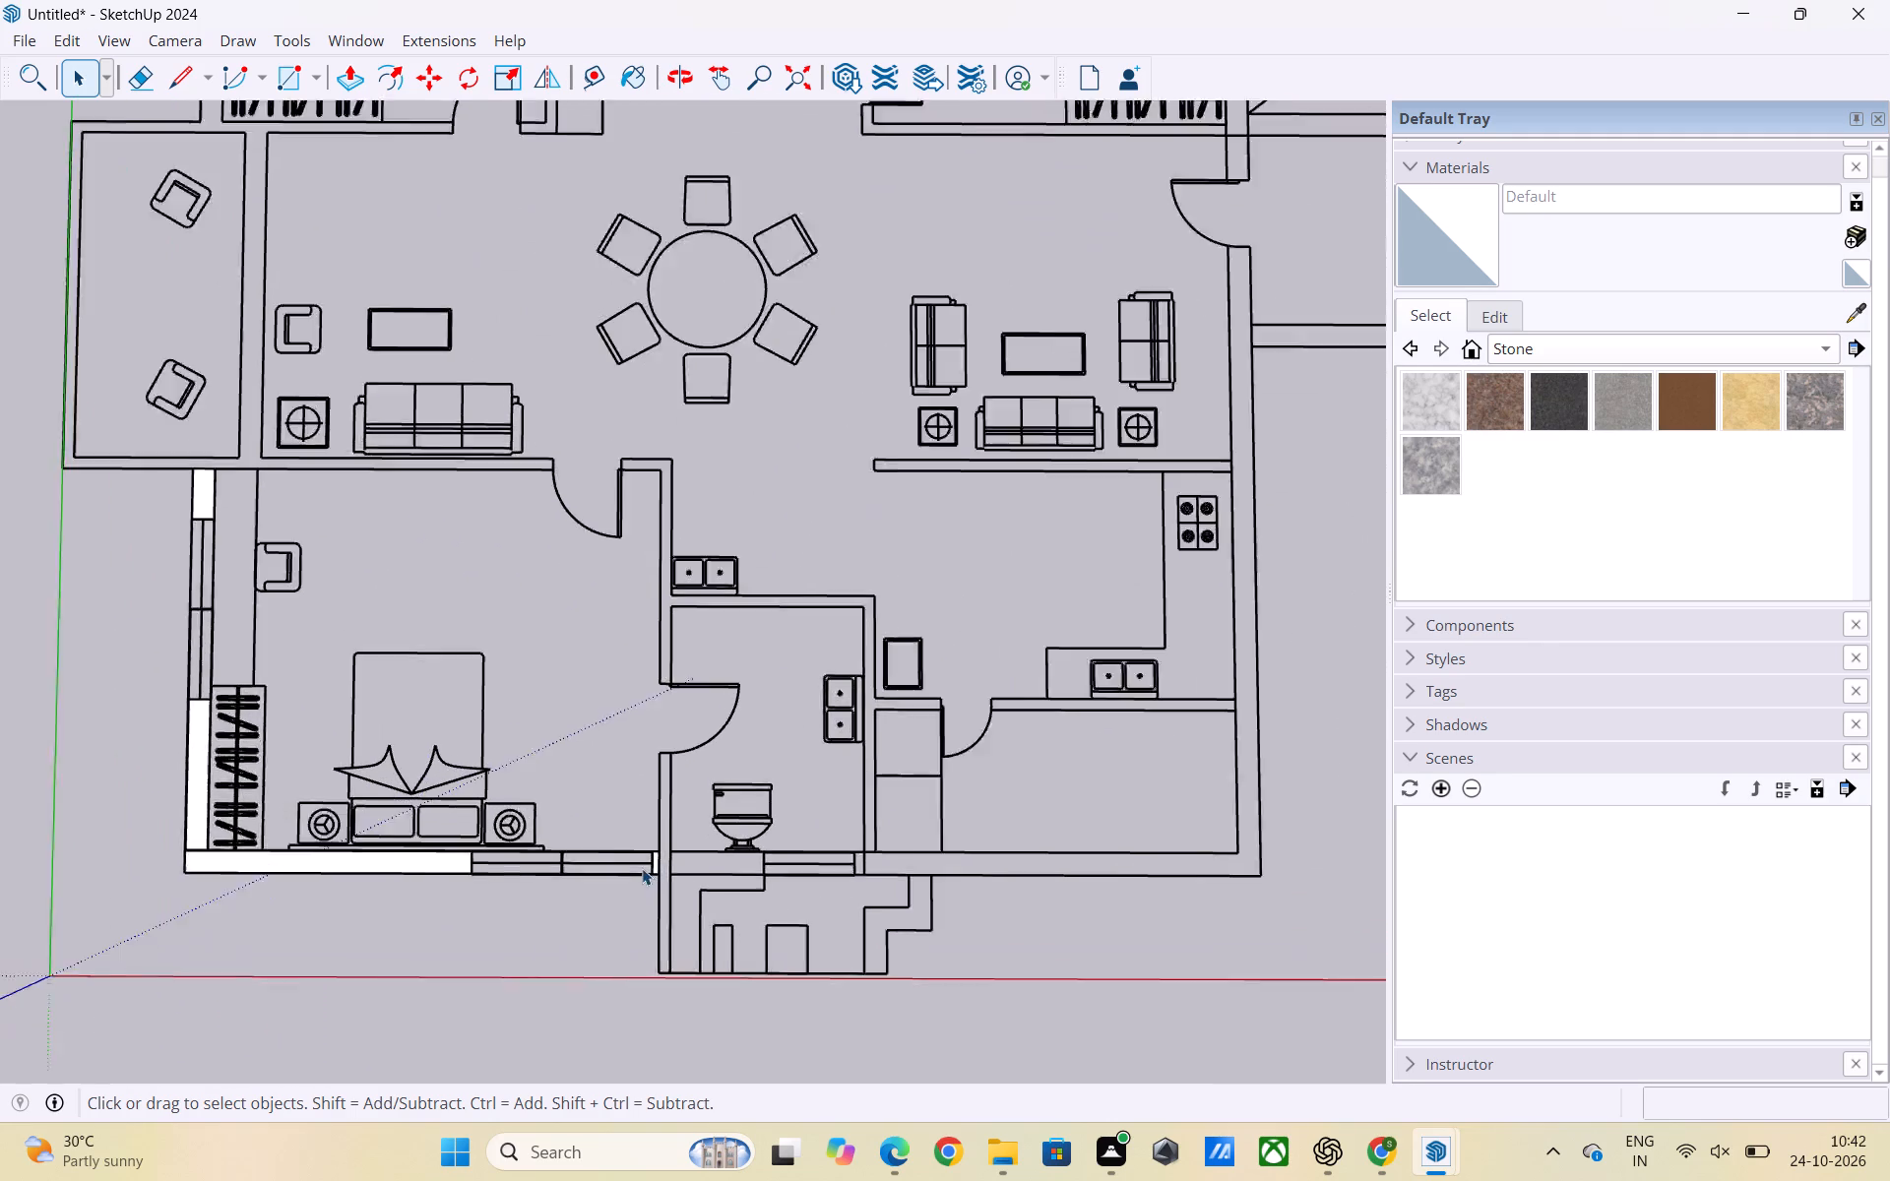
pyautogui.scroll(3, 642, 868)
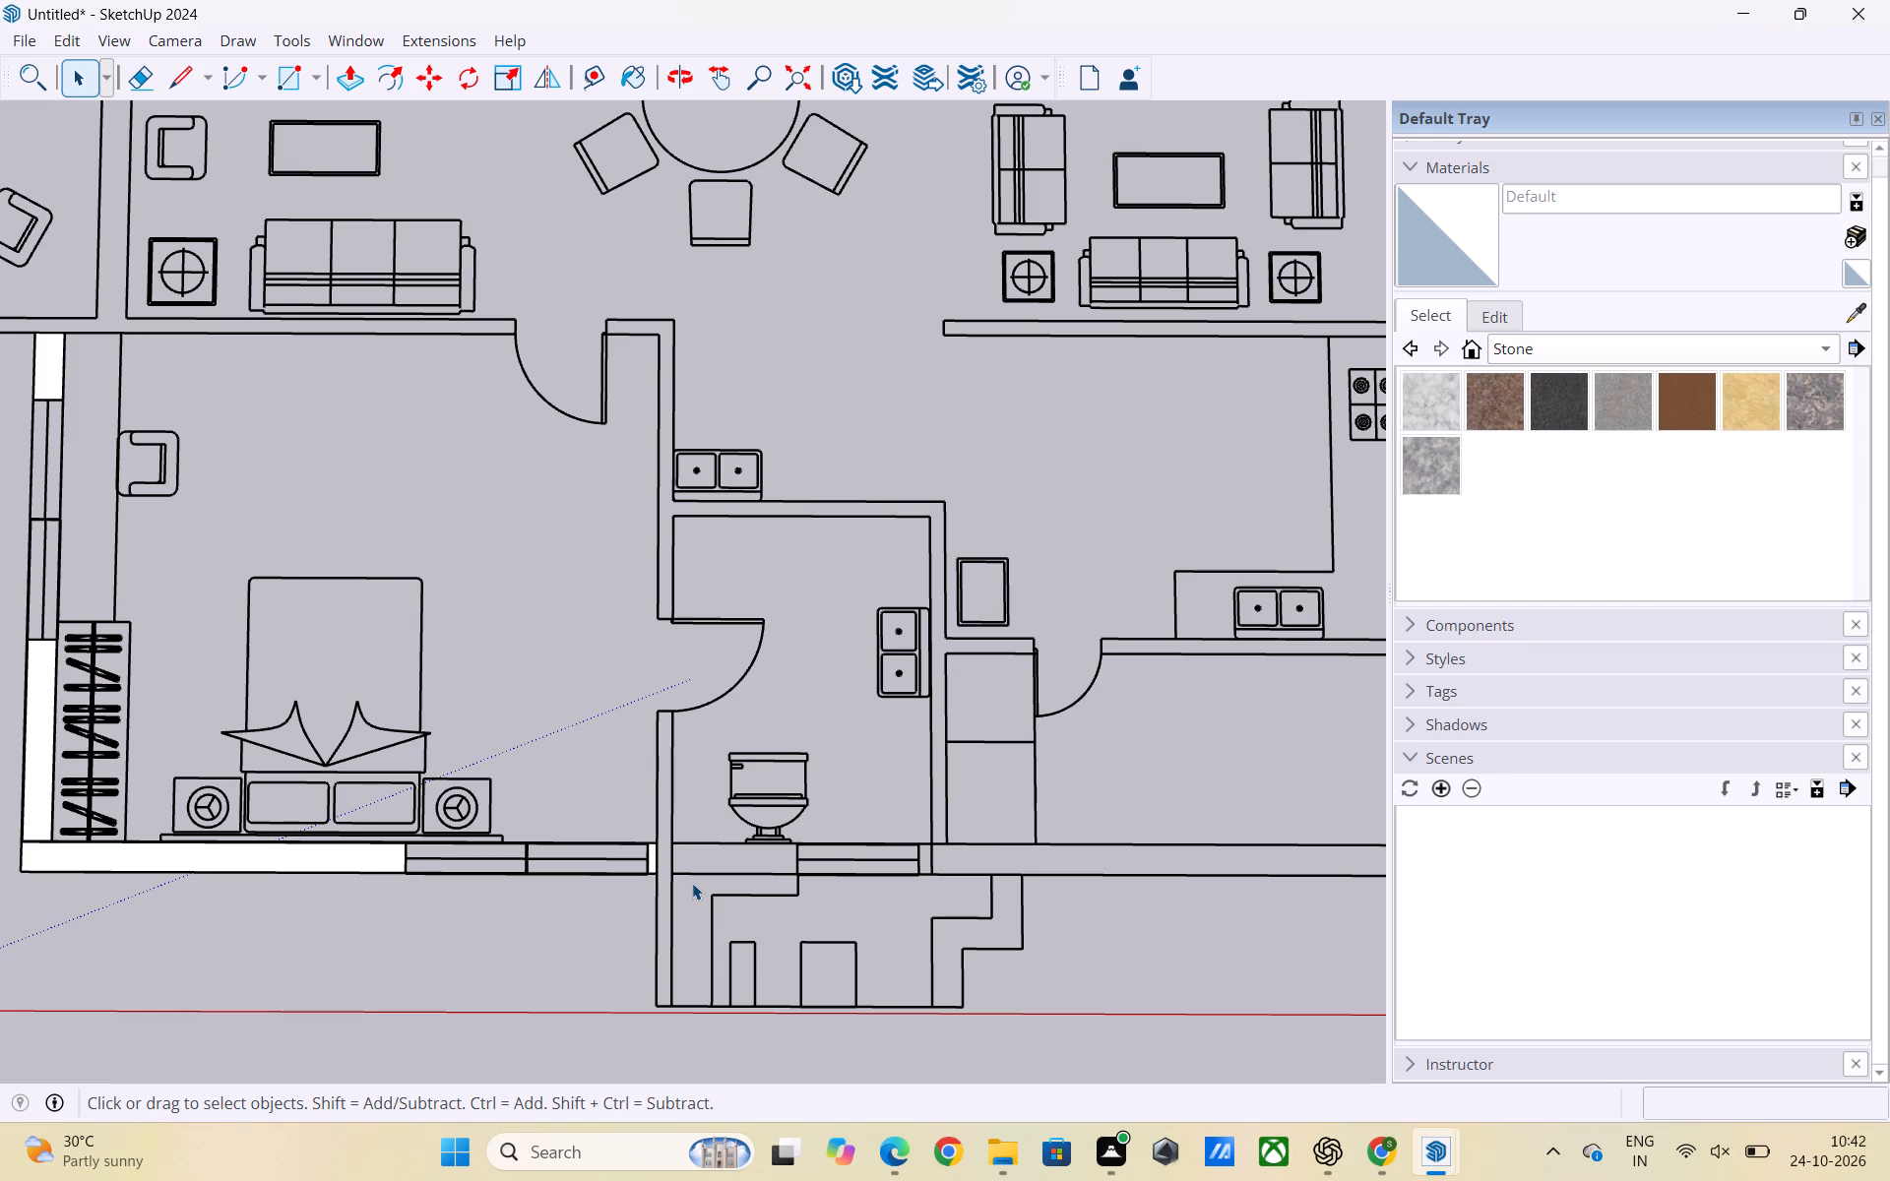
pyautogui.press('r')
pyautogui.scroll(5, 697, 887)
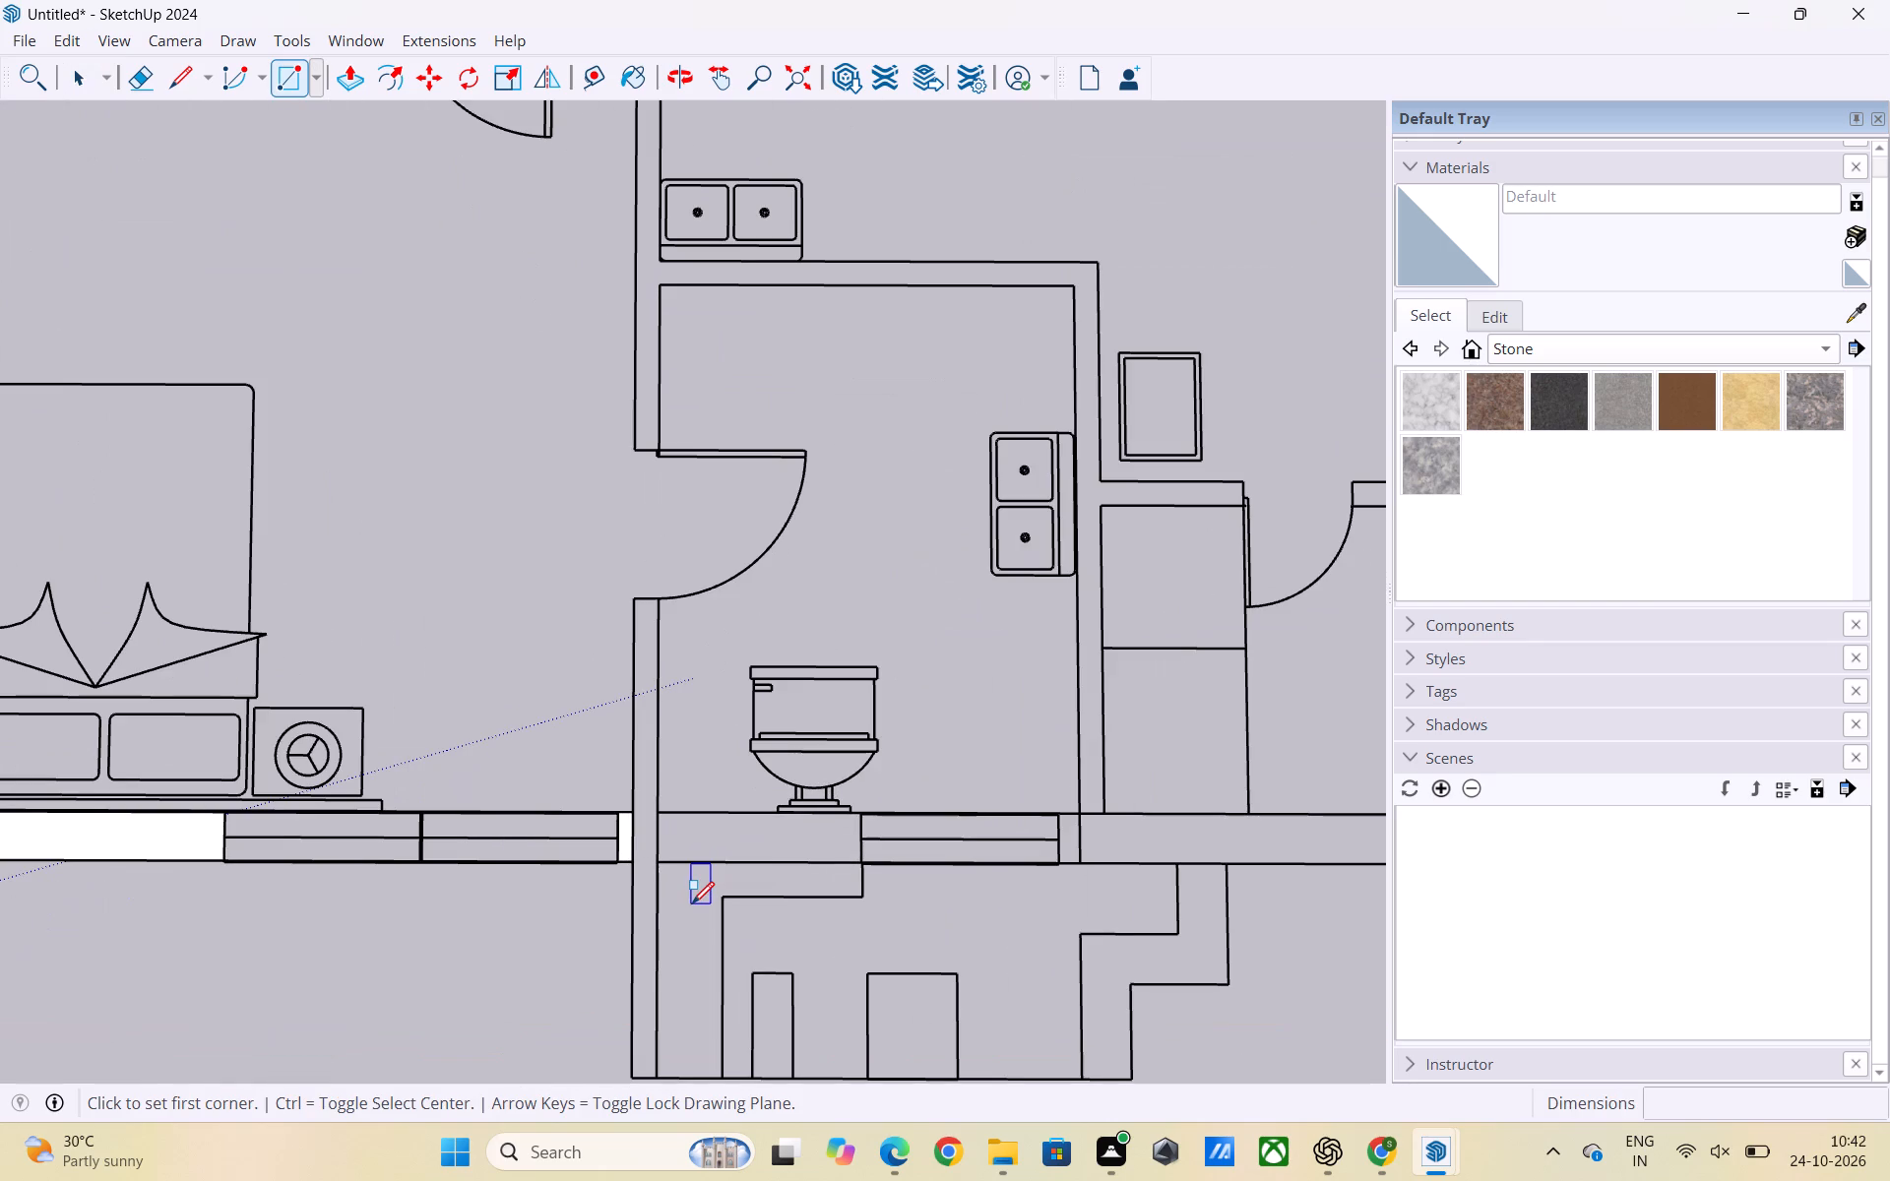
pyautogui.click(655, 816)
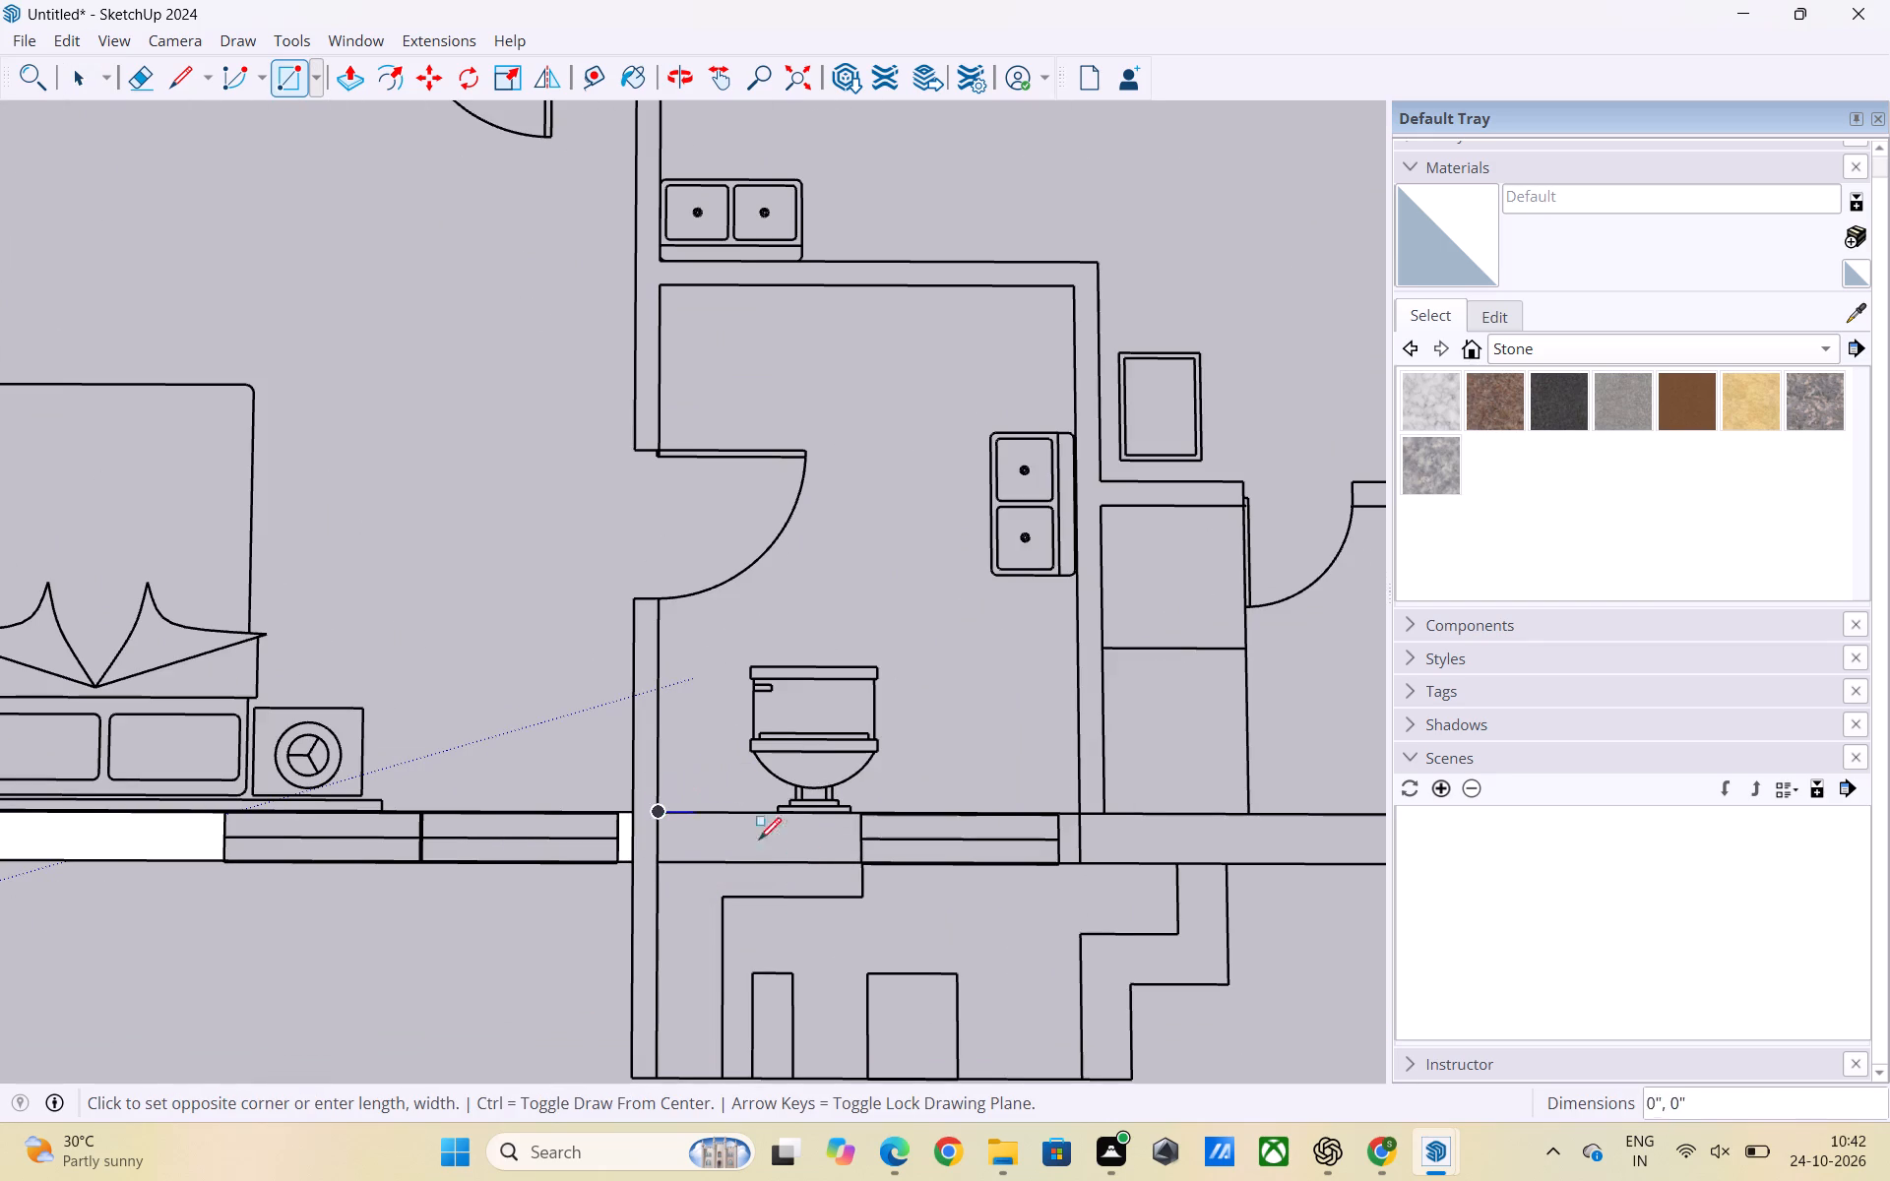
pyautogui.click(858, 861)
pyautogui.press('space')
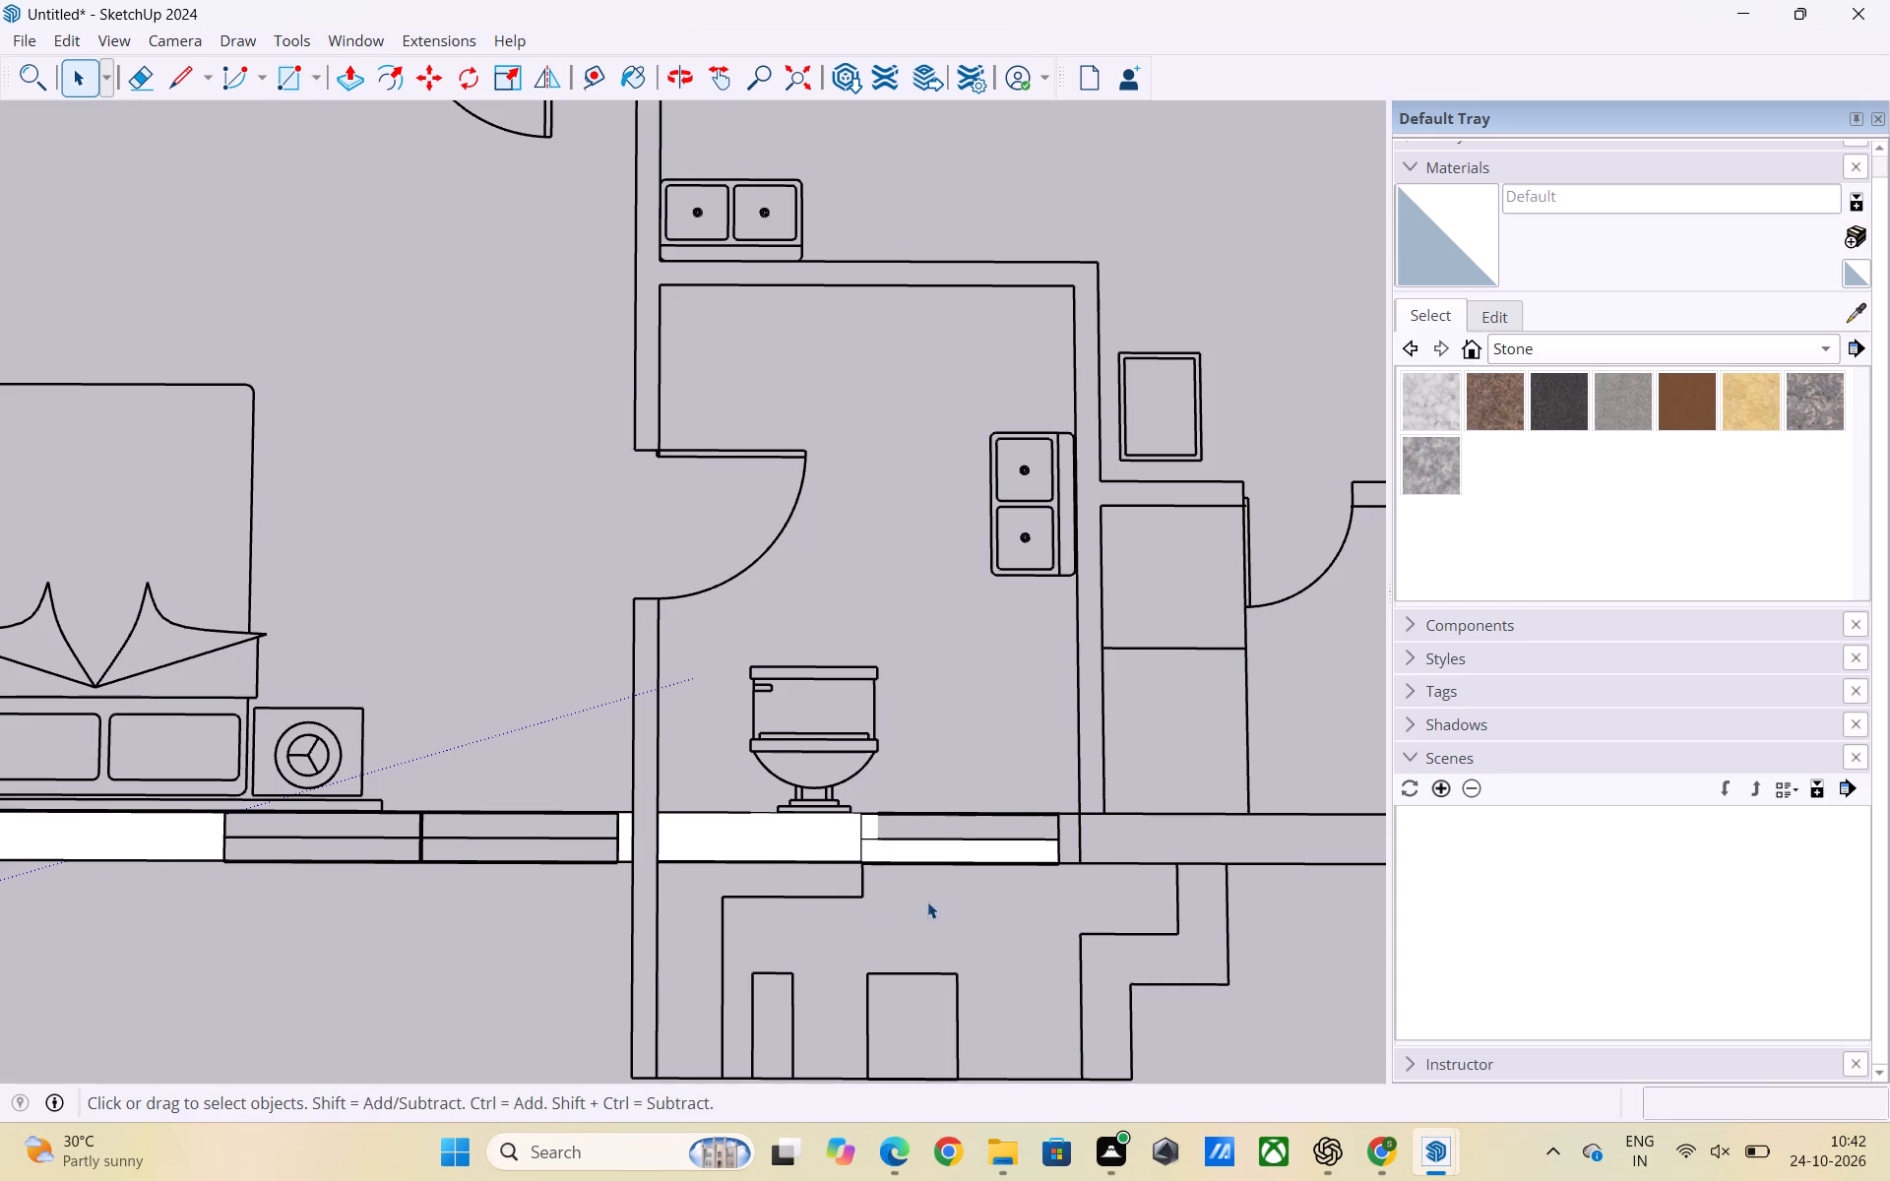
# Delete the stray faces inside the bathroom window next to the traced wall piece.
pyautogui.click(911, 850)
pyautogui.keyDown('shift'); pyautogui.click(867, 822); pyautogui.keyUp('shift')
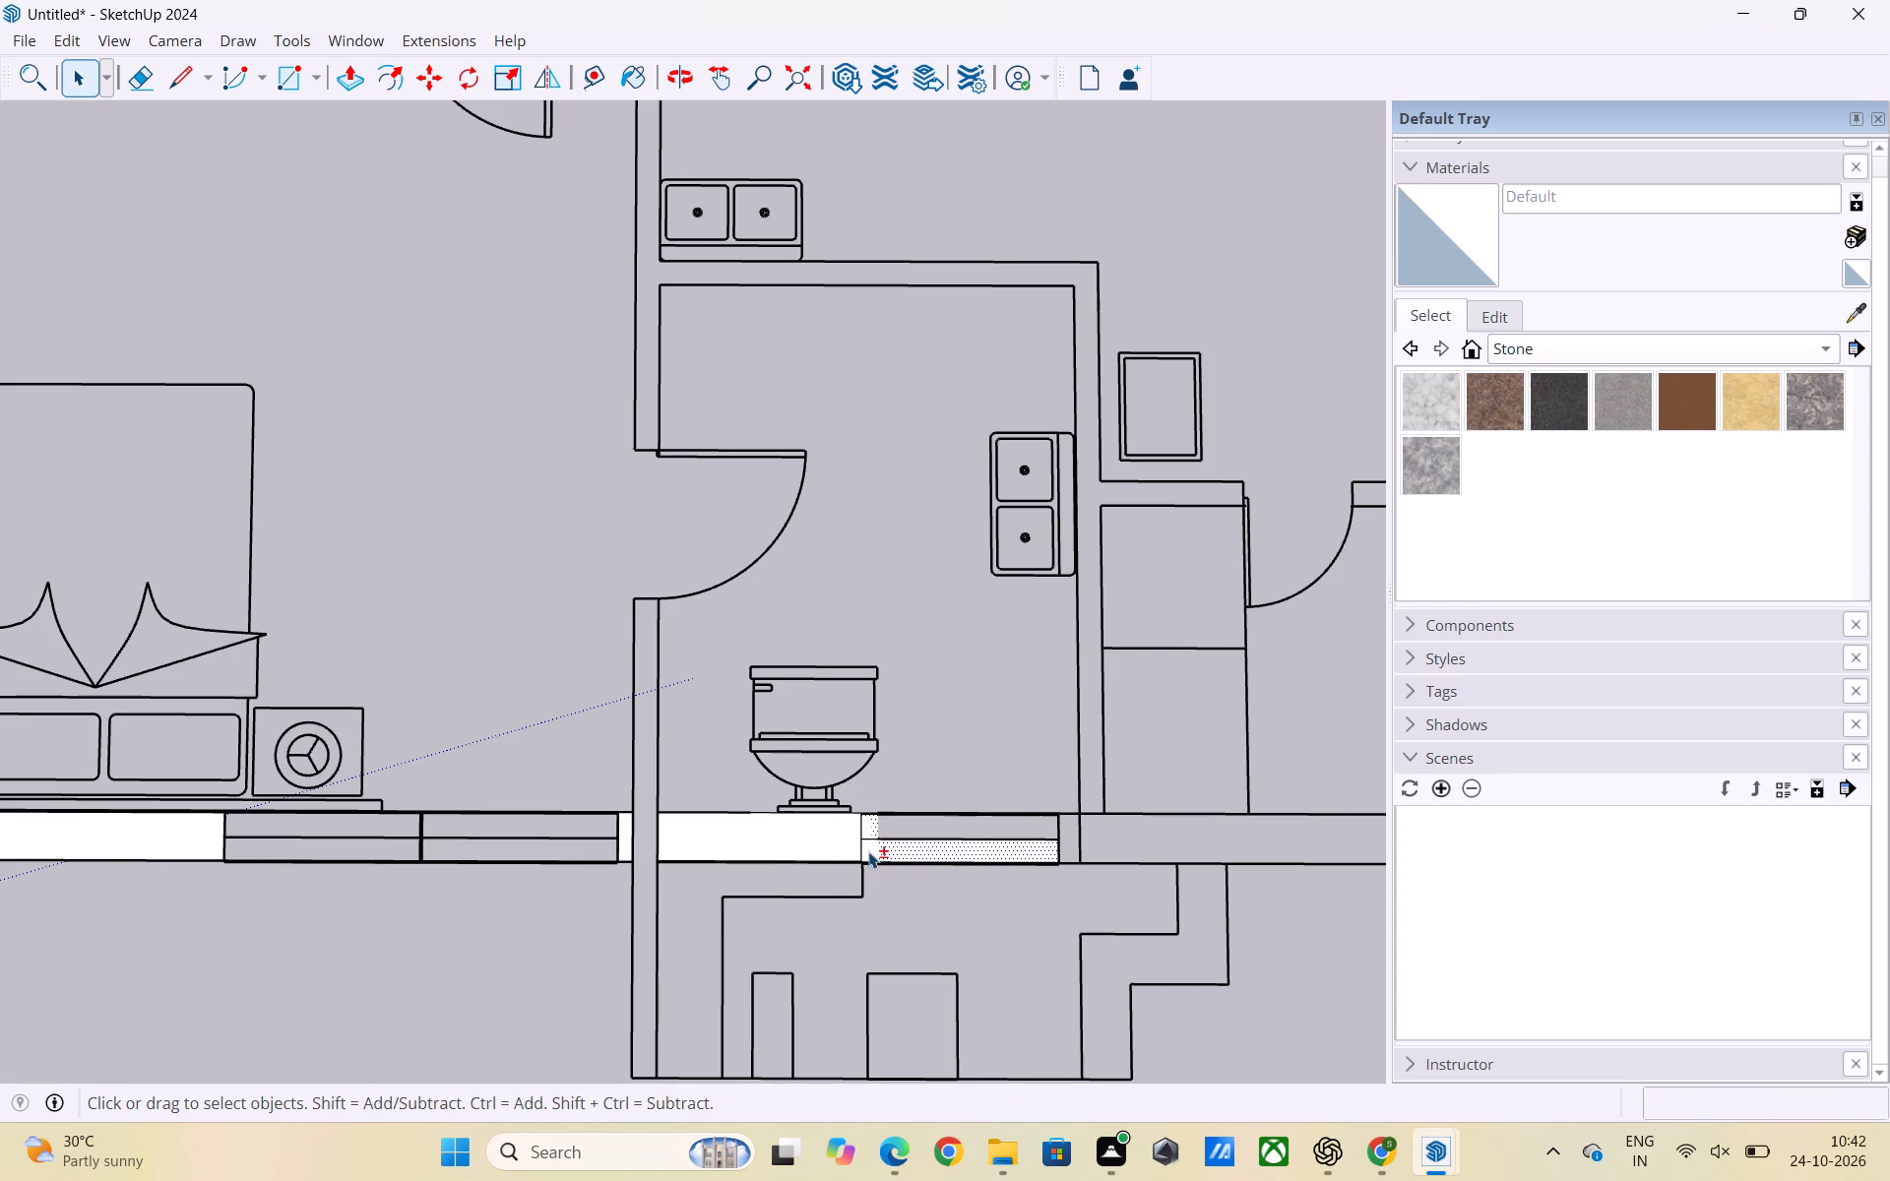
pyautogui.keyDown('shift'); pyautogui.click(868, 851); pyautogui.keyUp('shift')
pyautogui.press('Delete')
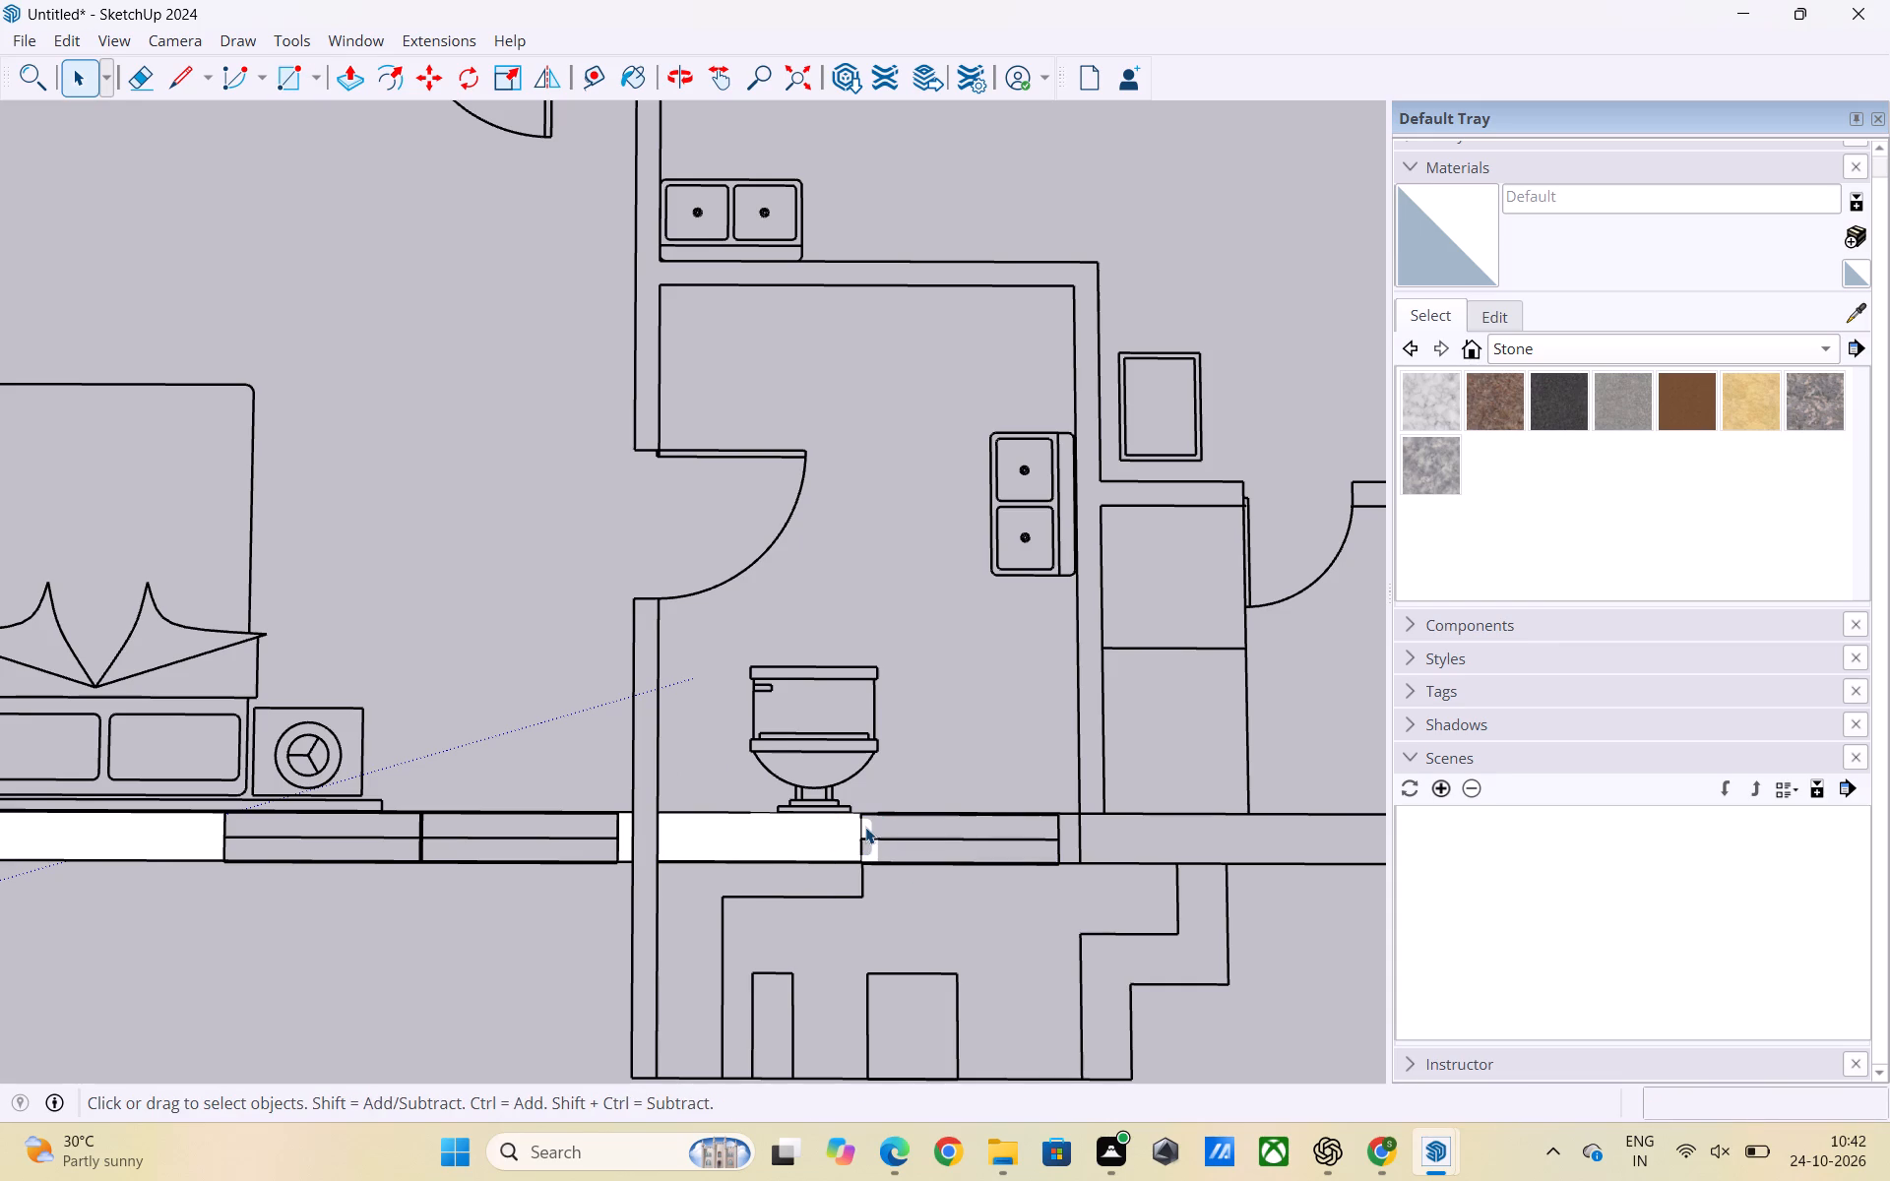
pyautogui.click(865, 827)
pyautogui.click(872, 853)
pyautogui.press('Delete')
pyautogui.click(862, 826)
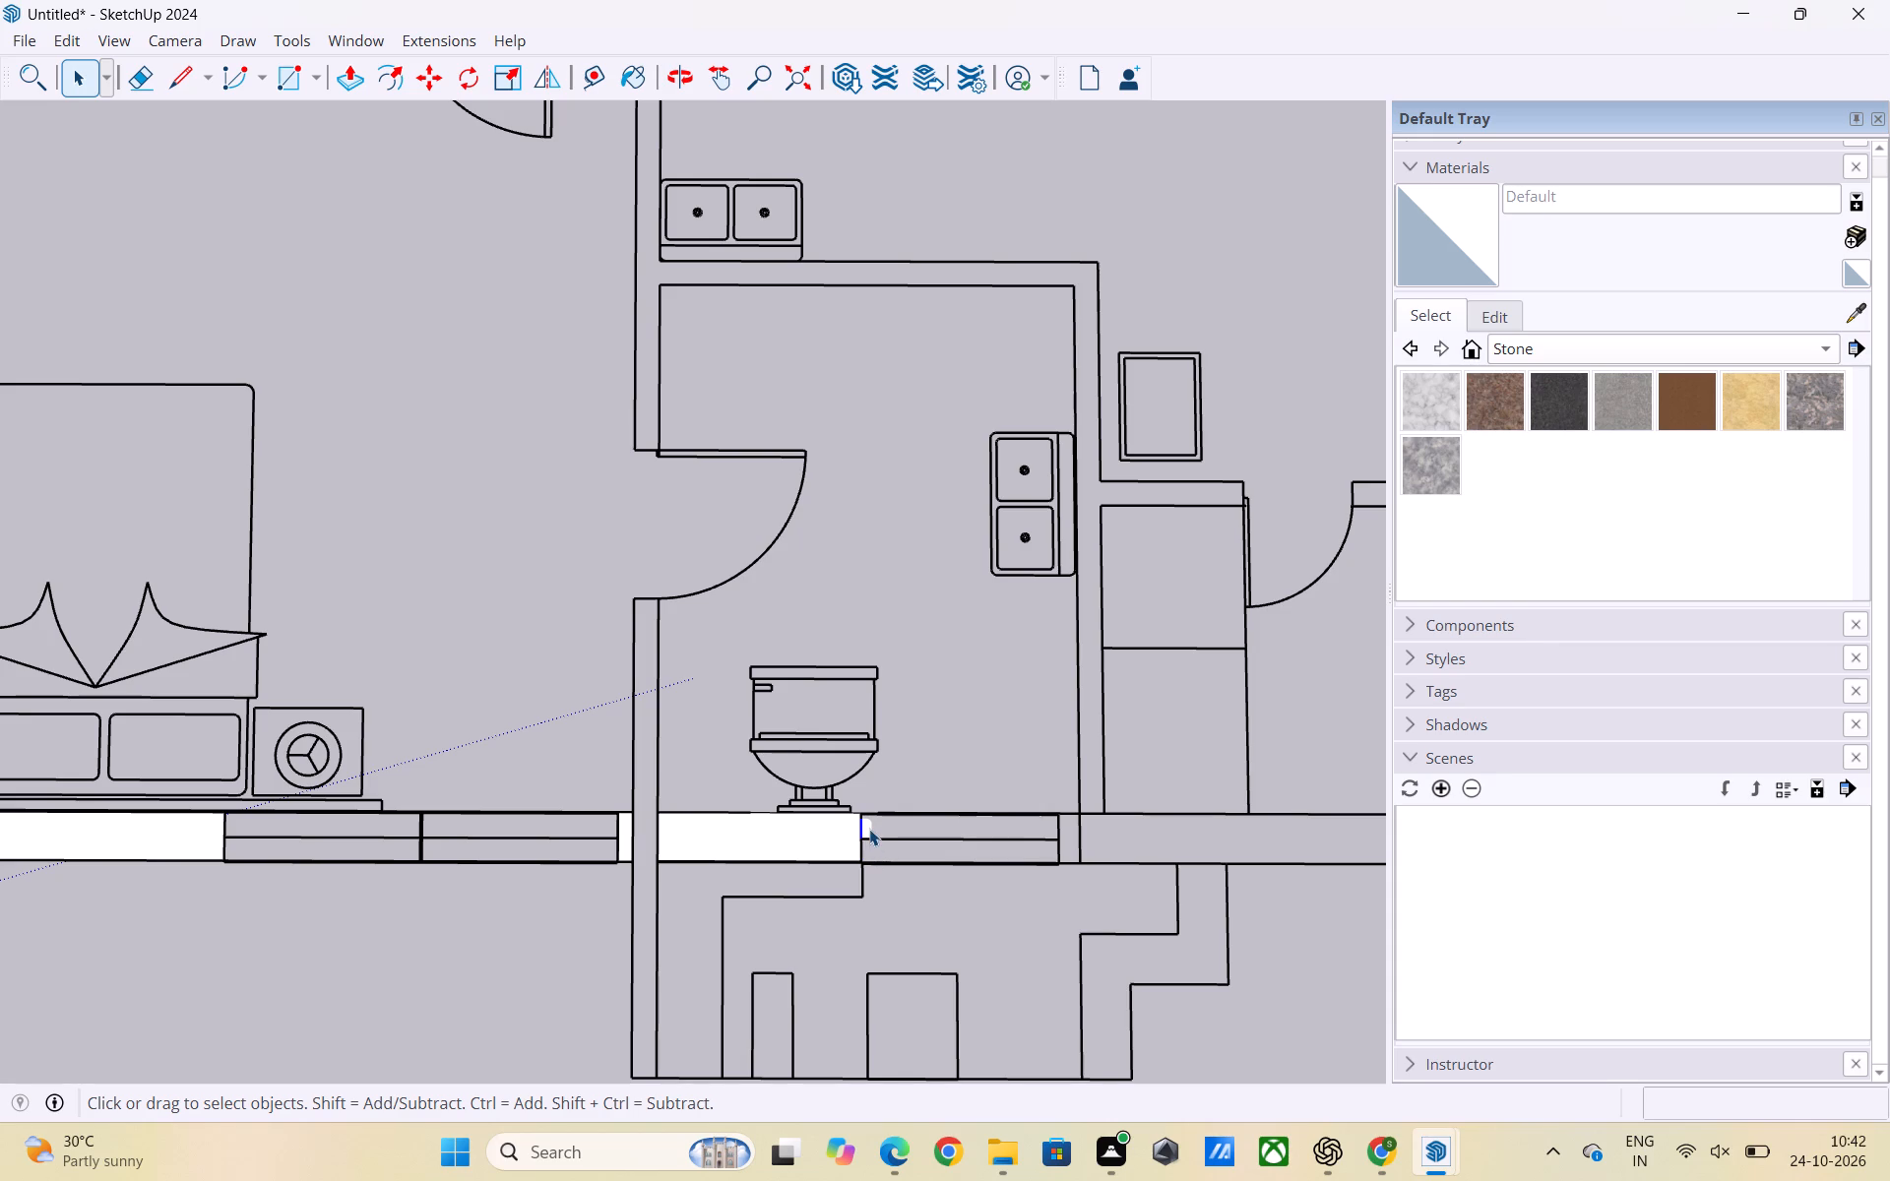
pyautogui.click(896, 833)
pyautogui.click(864, 833)
pyautogui.click(869, 833)
pyautogui.press('Delete')
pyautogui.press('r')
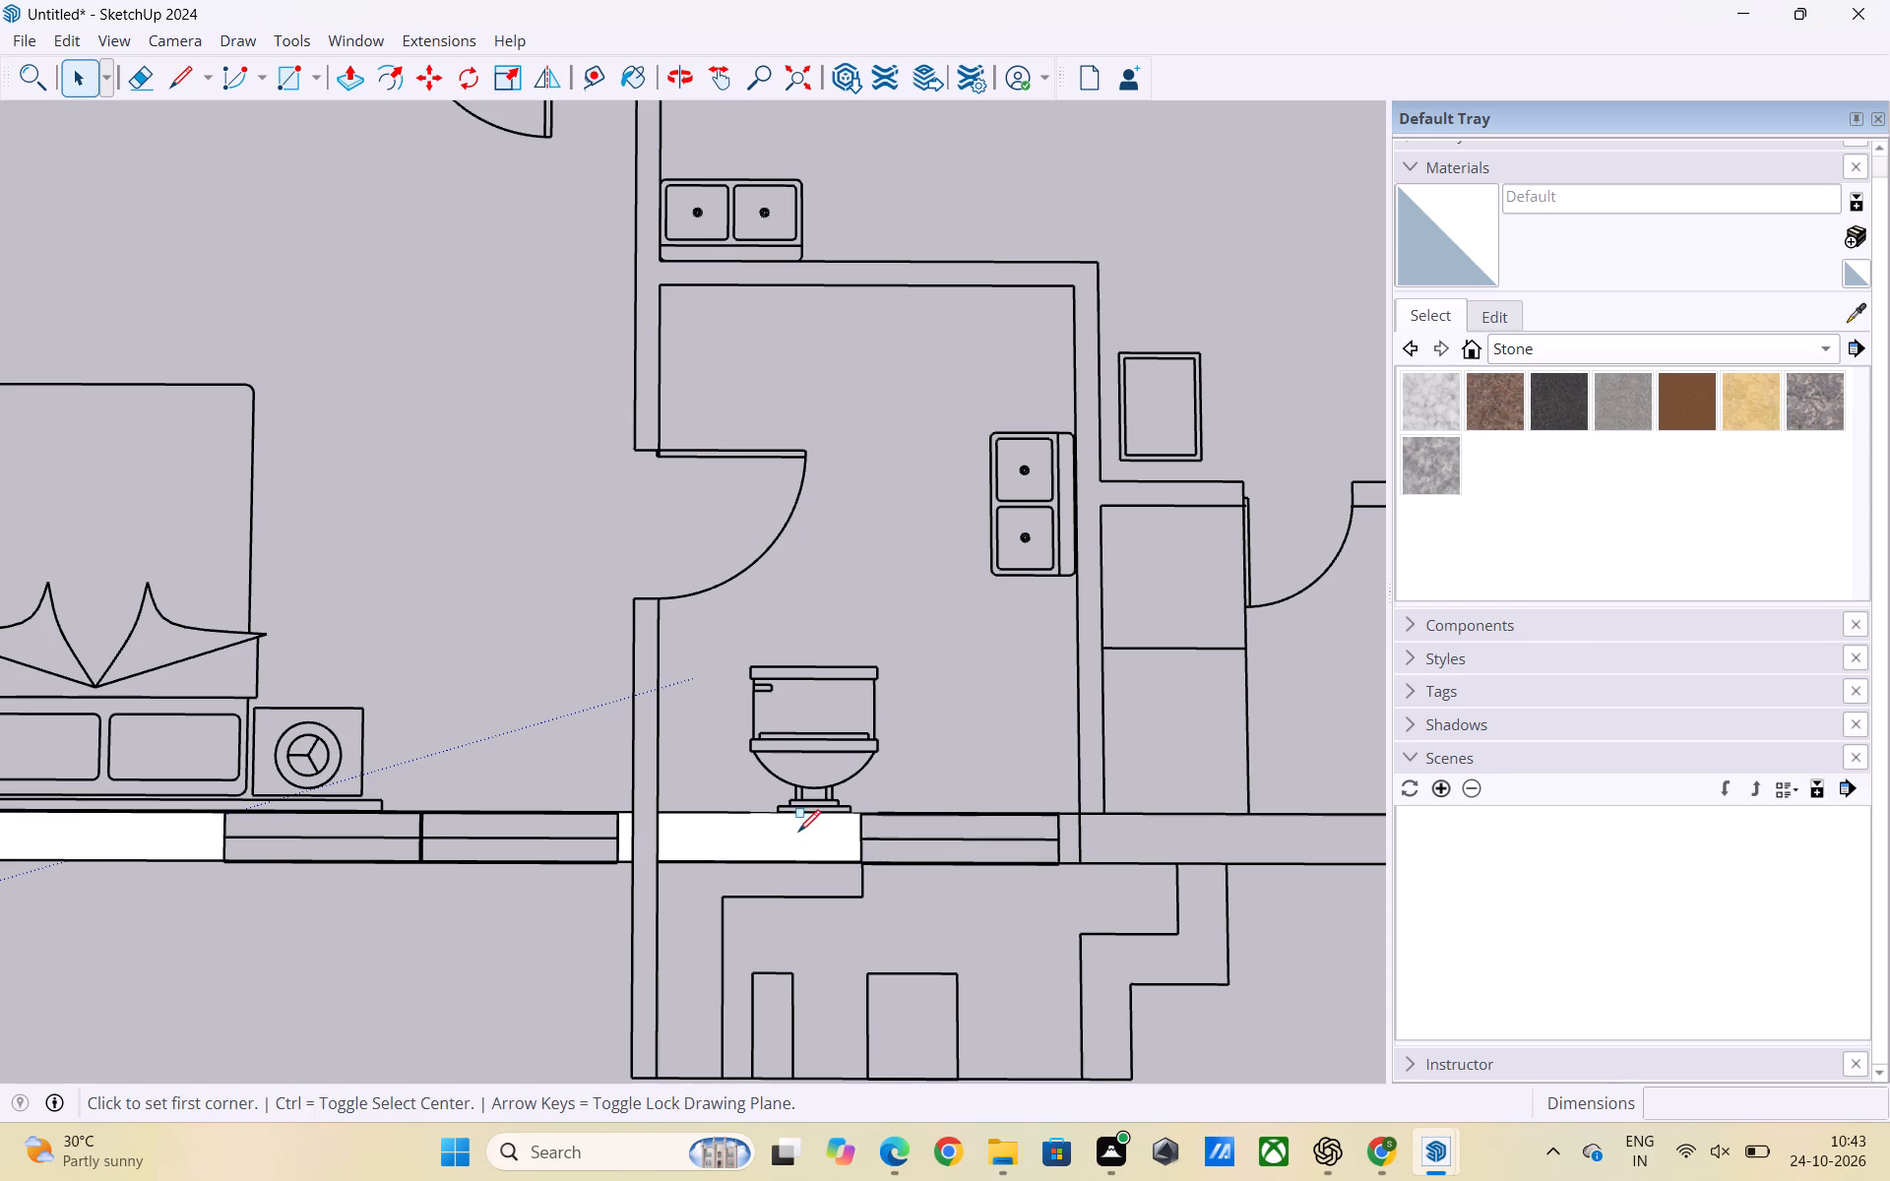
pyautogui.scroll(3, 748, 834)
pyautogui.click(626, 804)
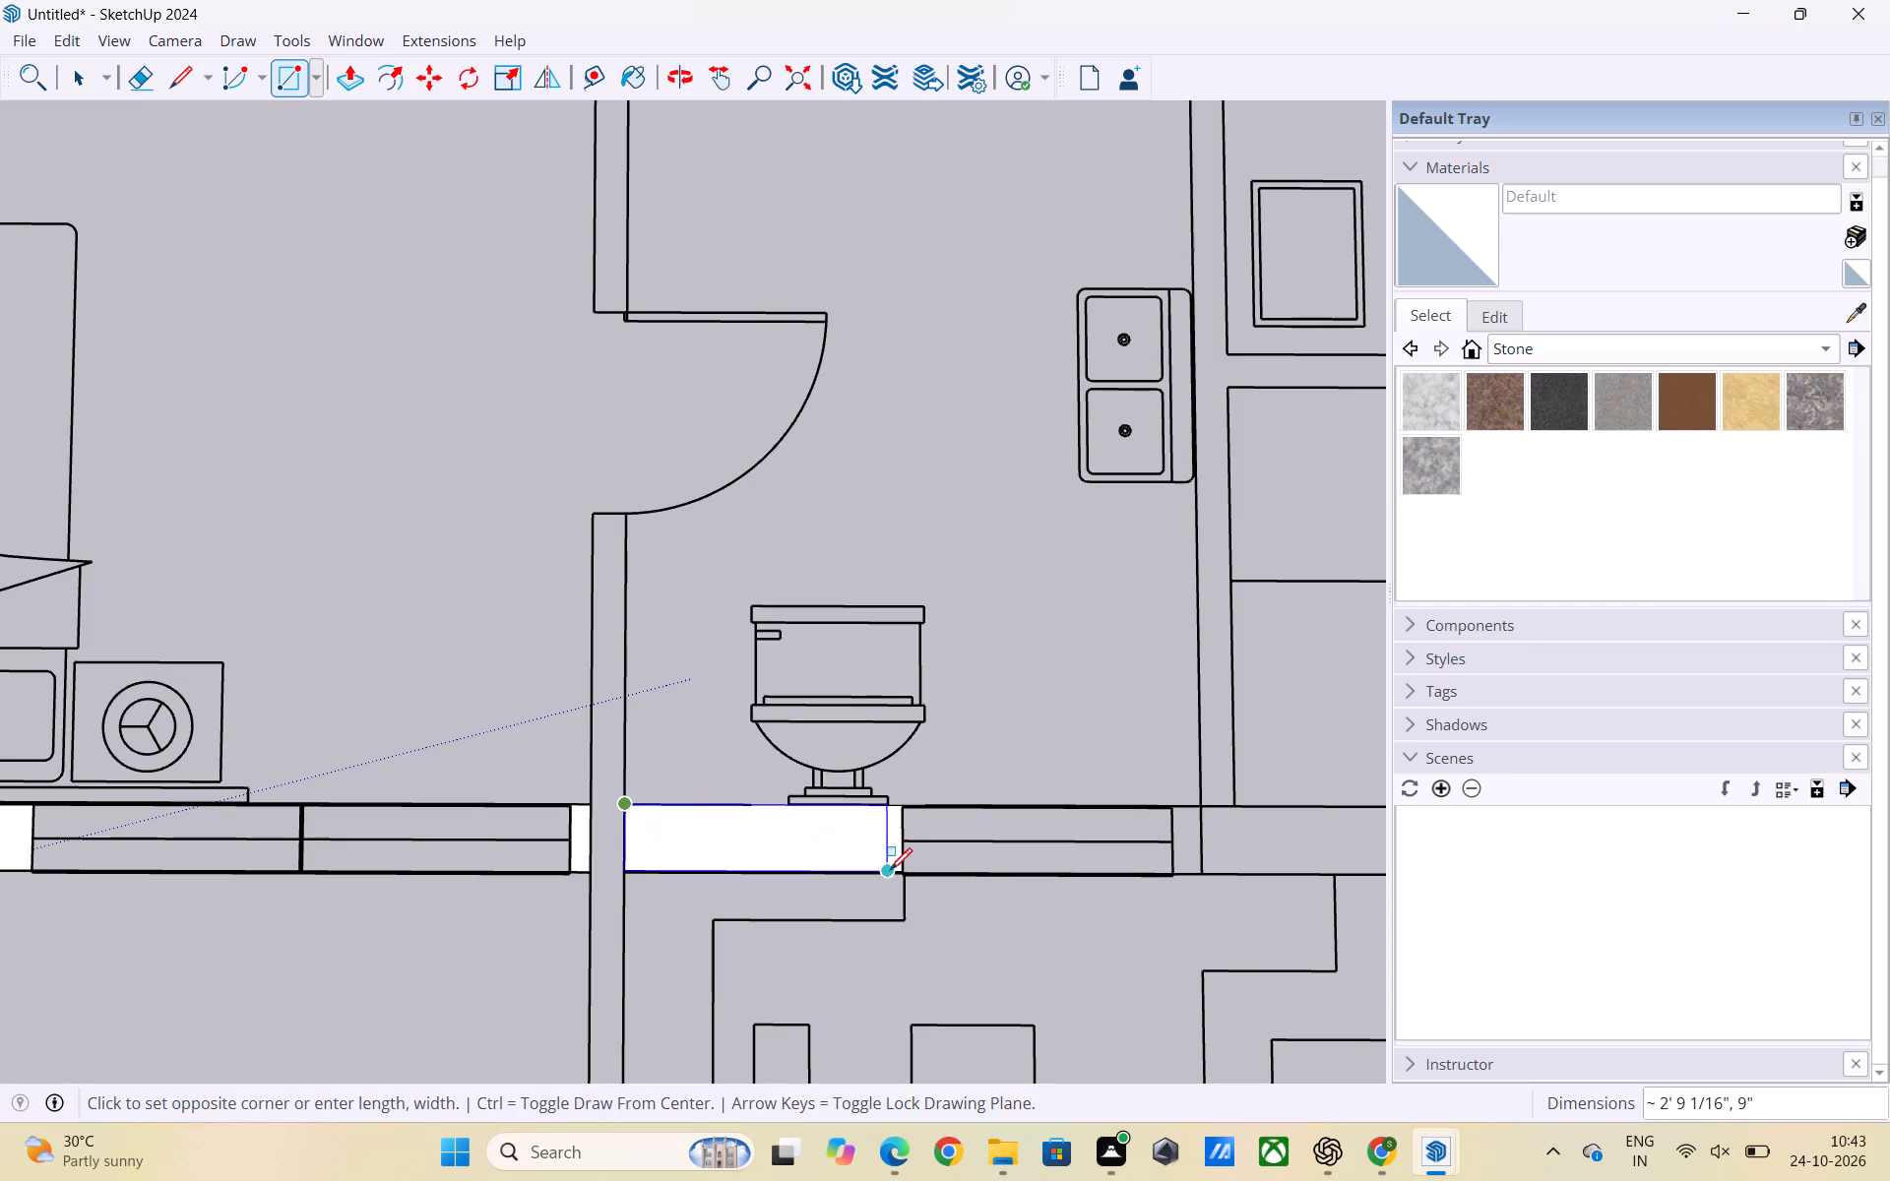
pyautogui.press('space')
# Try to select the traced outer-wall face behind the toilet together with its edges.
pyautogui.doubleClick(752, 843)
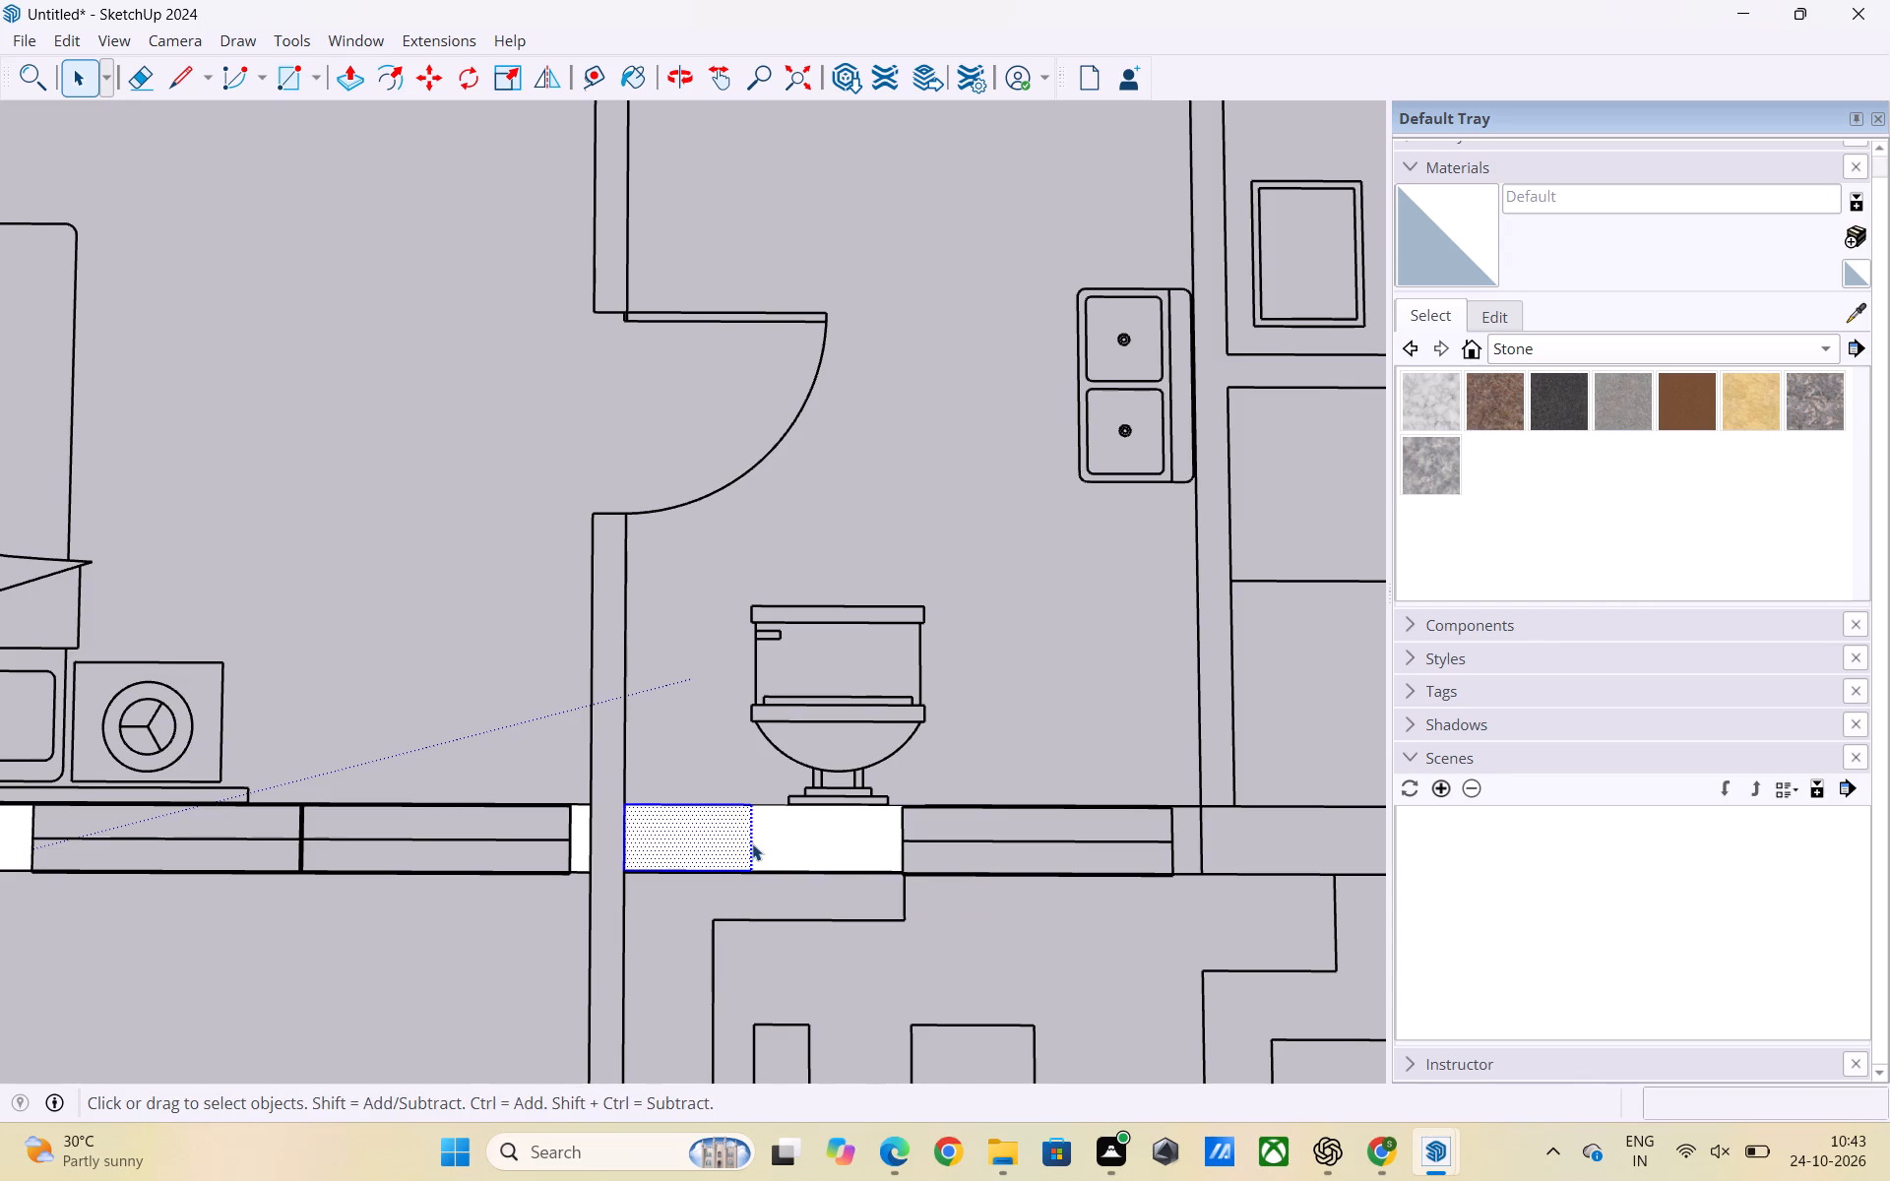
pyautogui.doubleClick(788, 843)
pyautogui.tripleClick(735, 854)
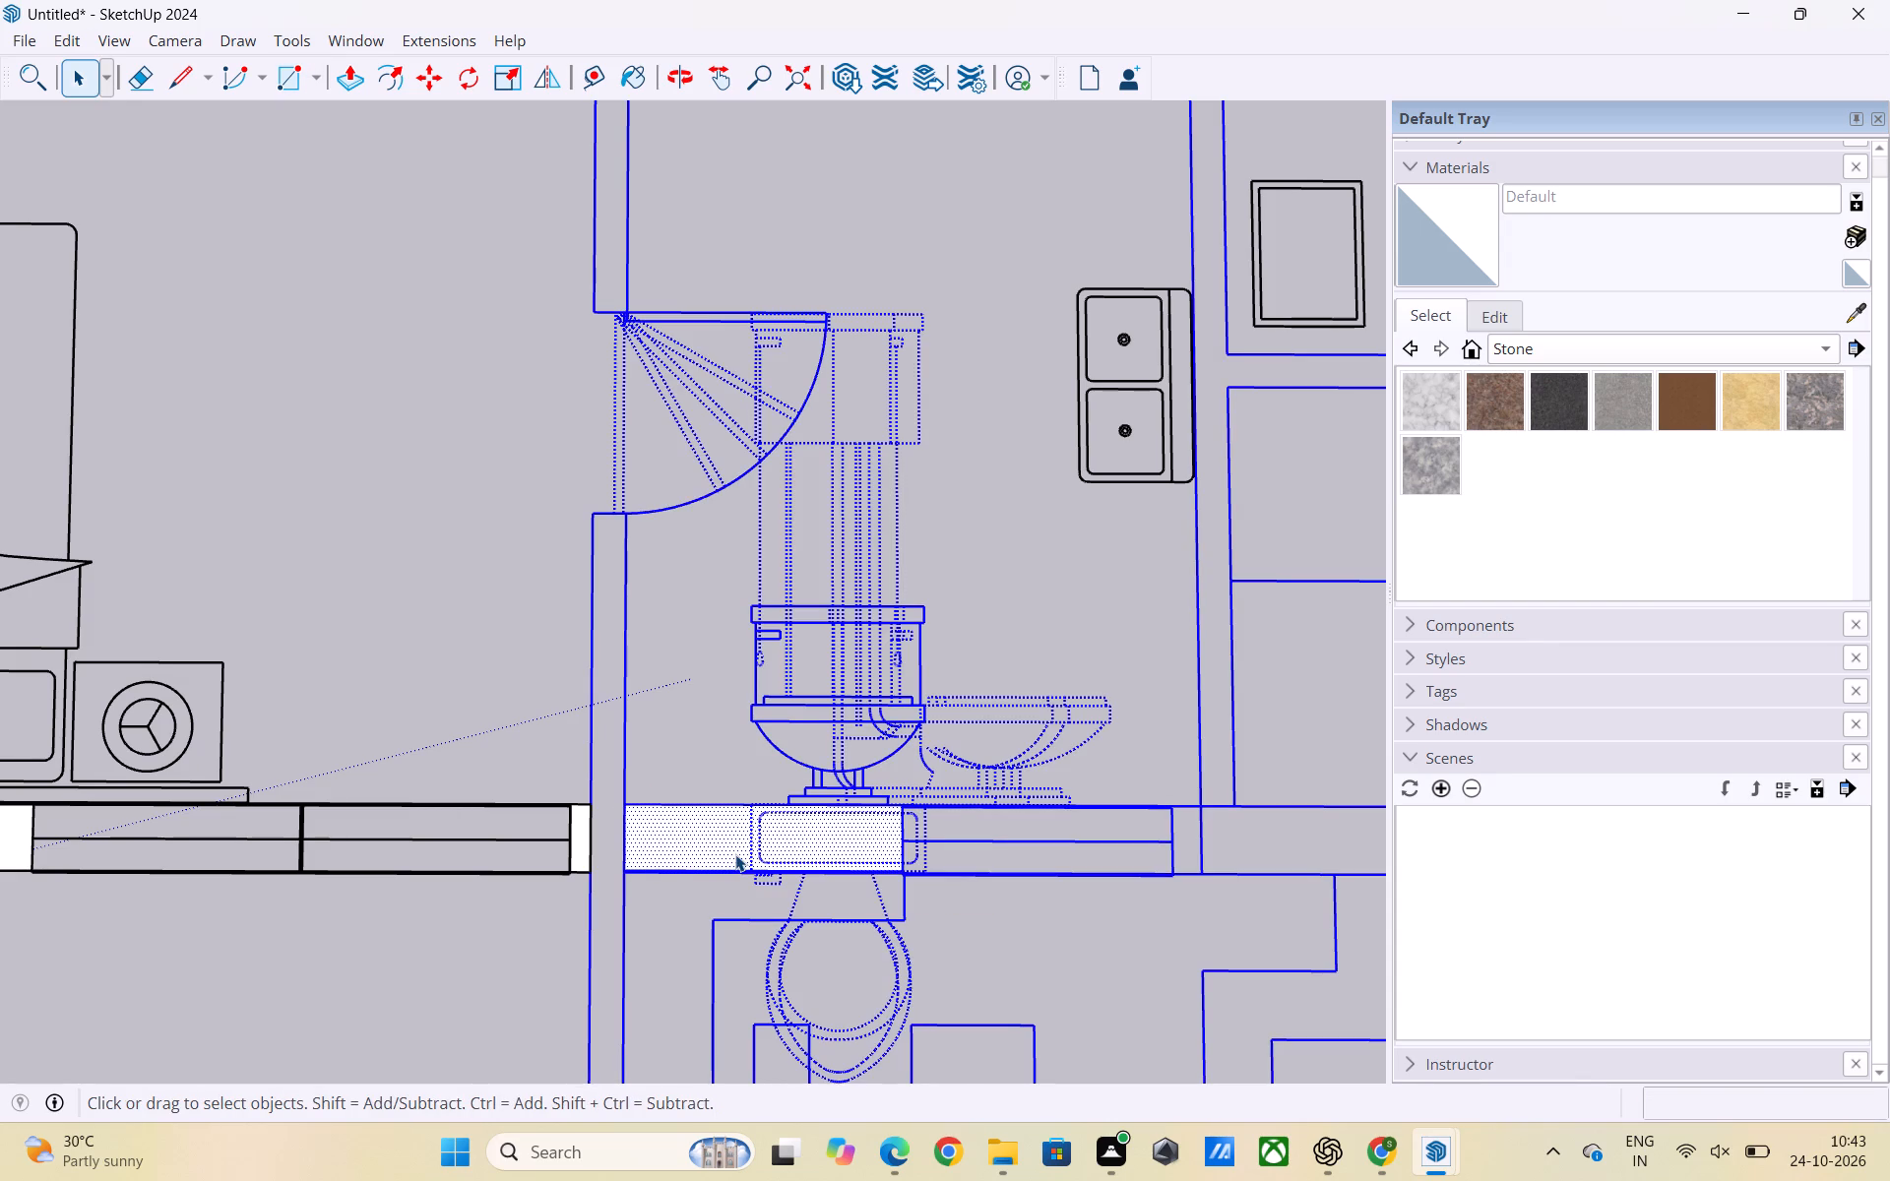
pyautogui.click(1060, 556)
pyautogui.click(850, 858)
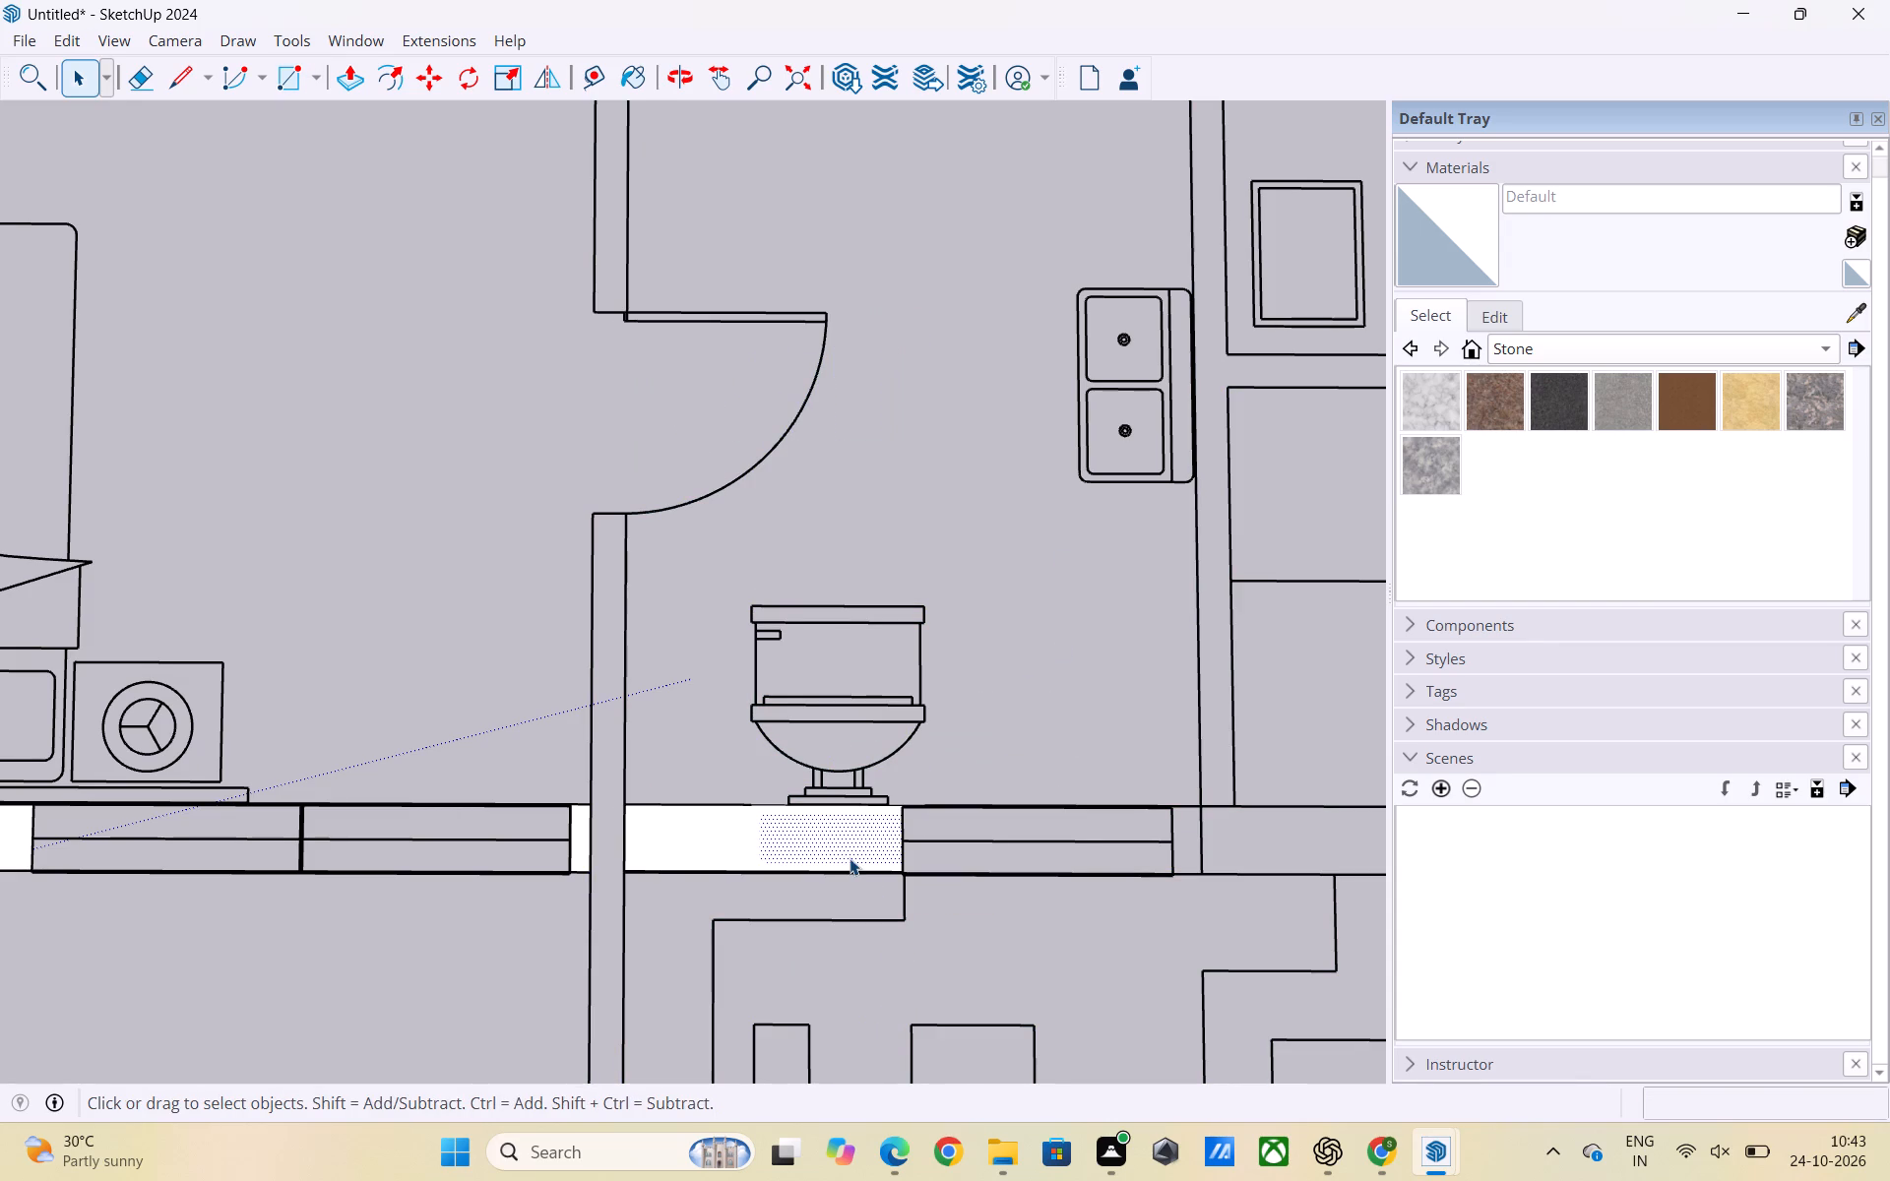
# Open the narrow outer-wall group beside the bathroom partition and examine its face and edges.
pyautogui.click(581, 838)
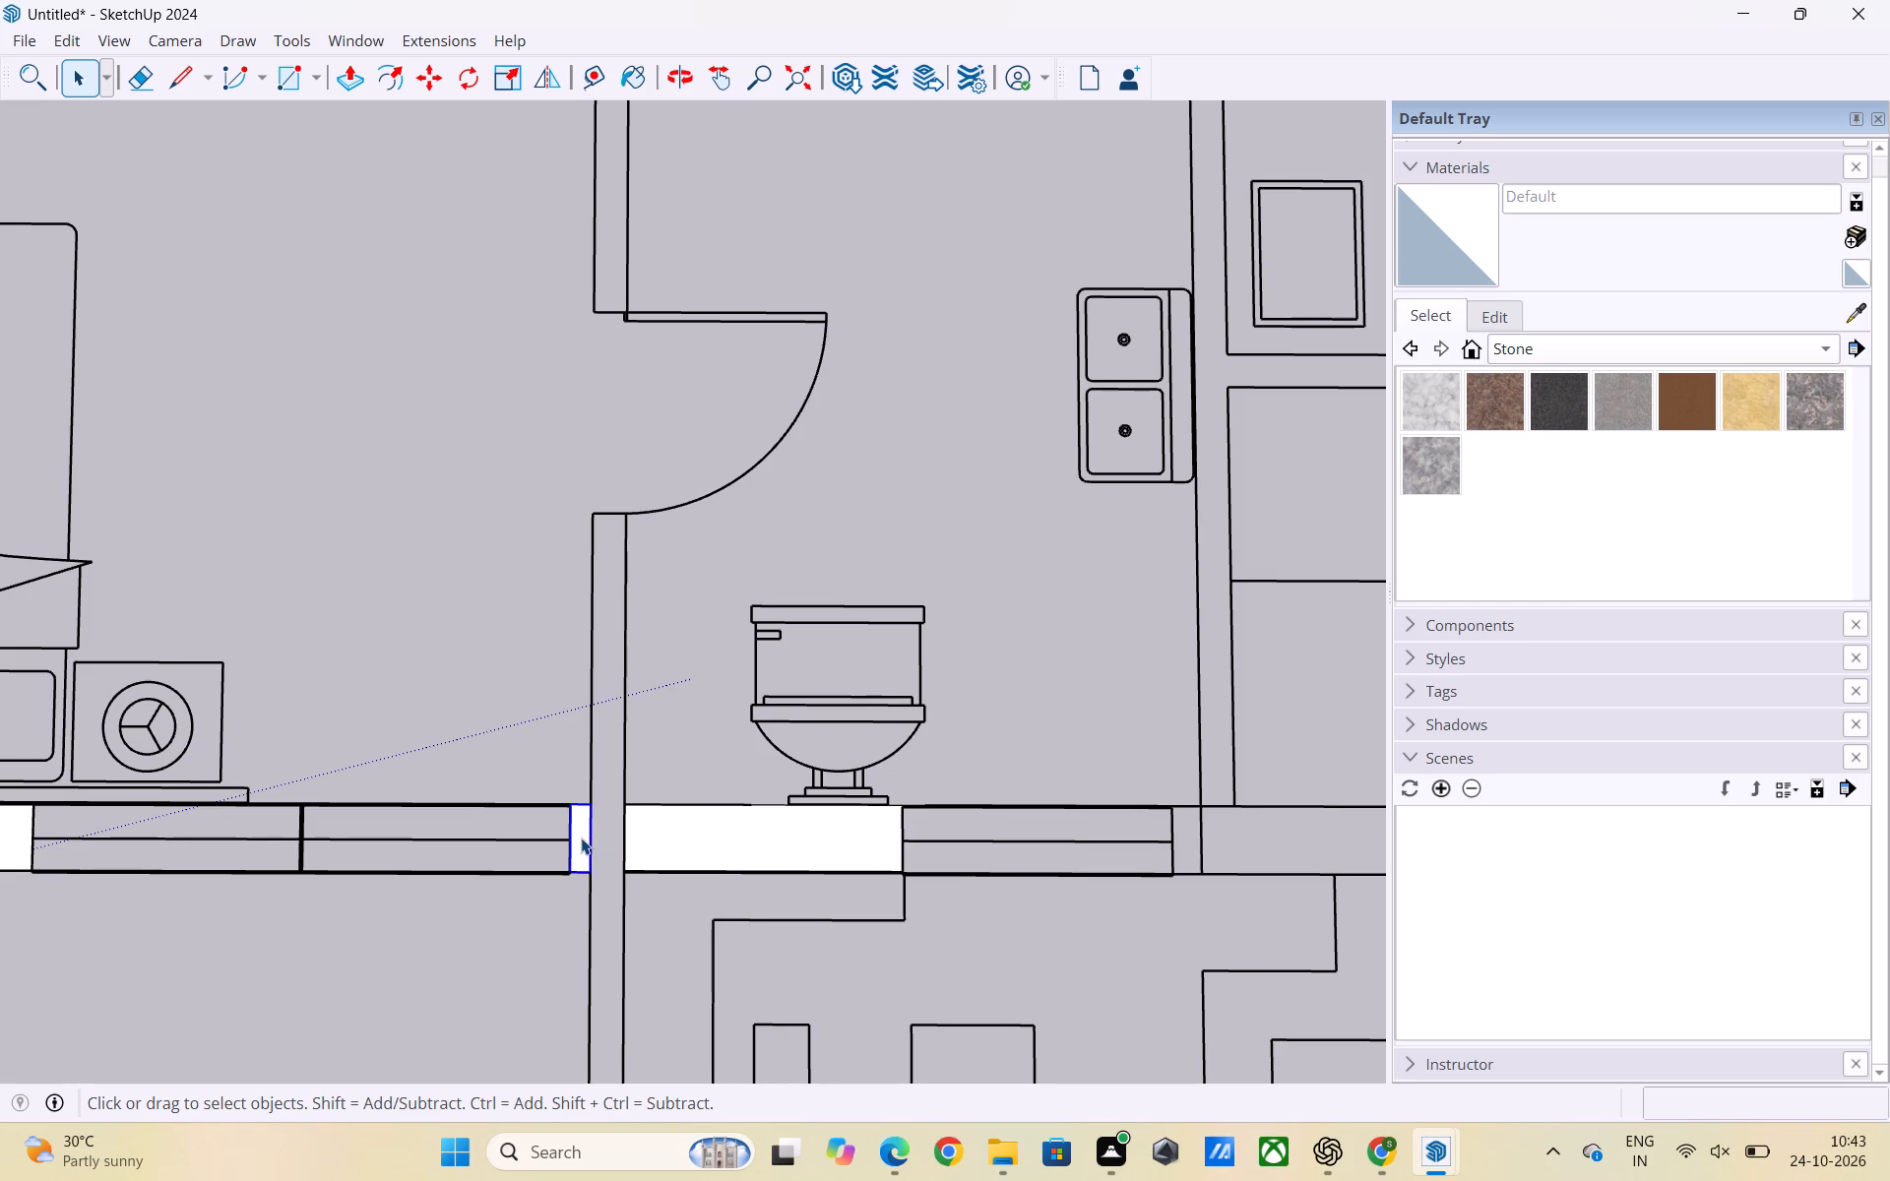
pyautogui.click(581, 838)
pyautogui.click(581, 838)
pyautogui.doubleClick(578, 838)
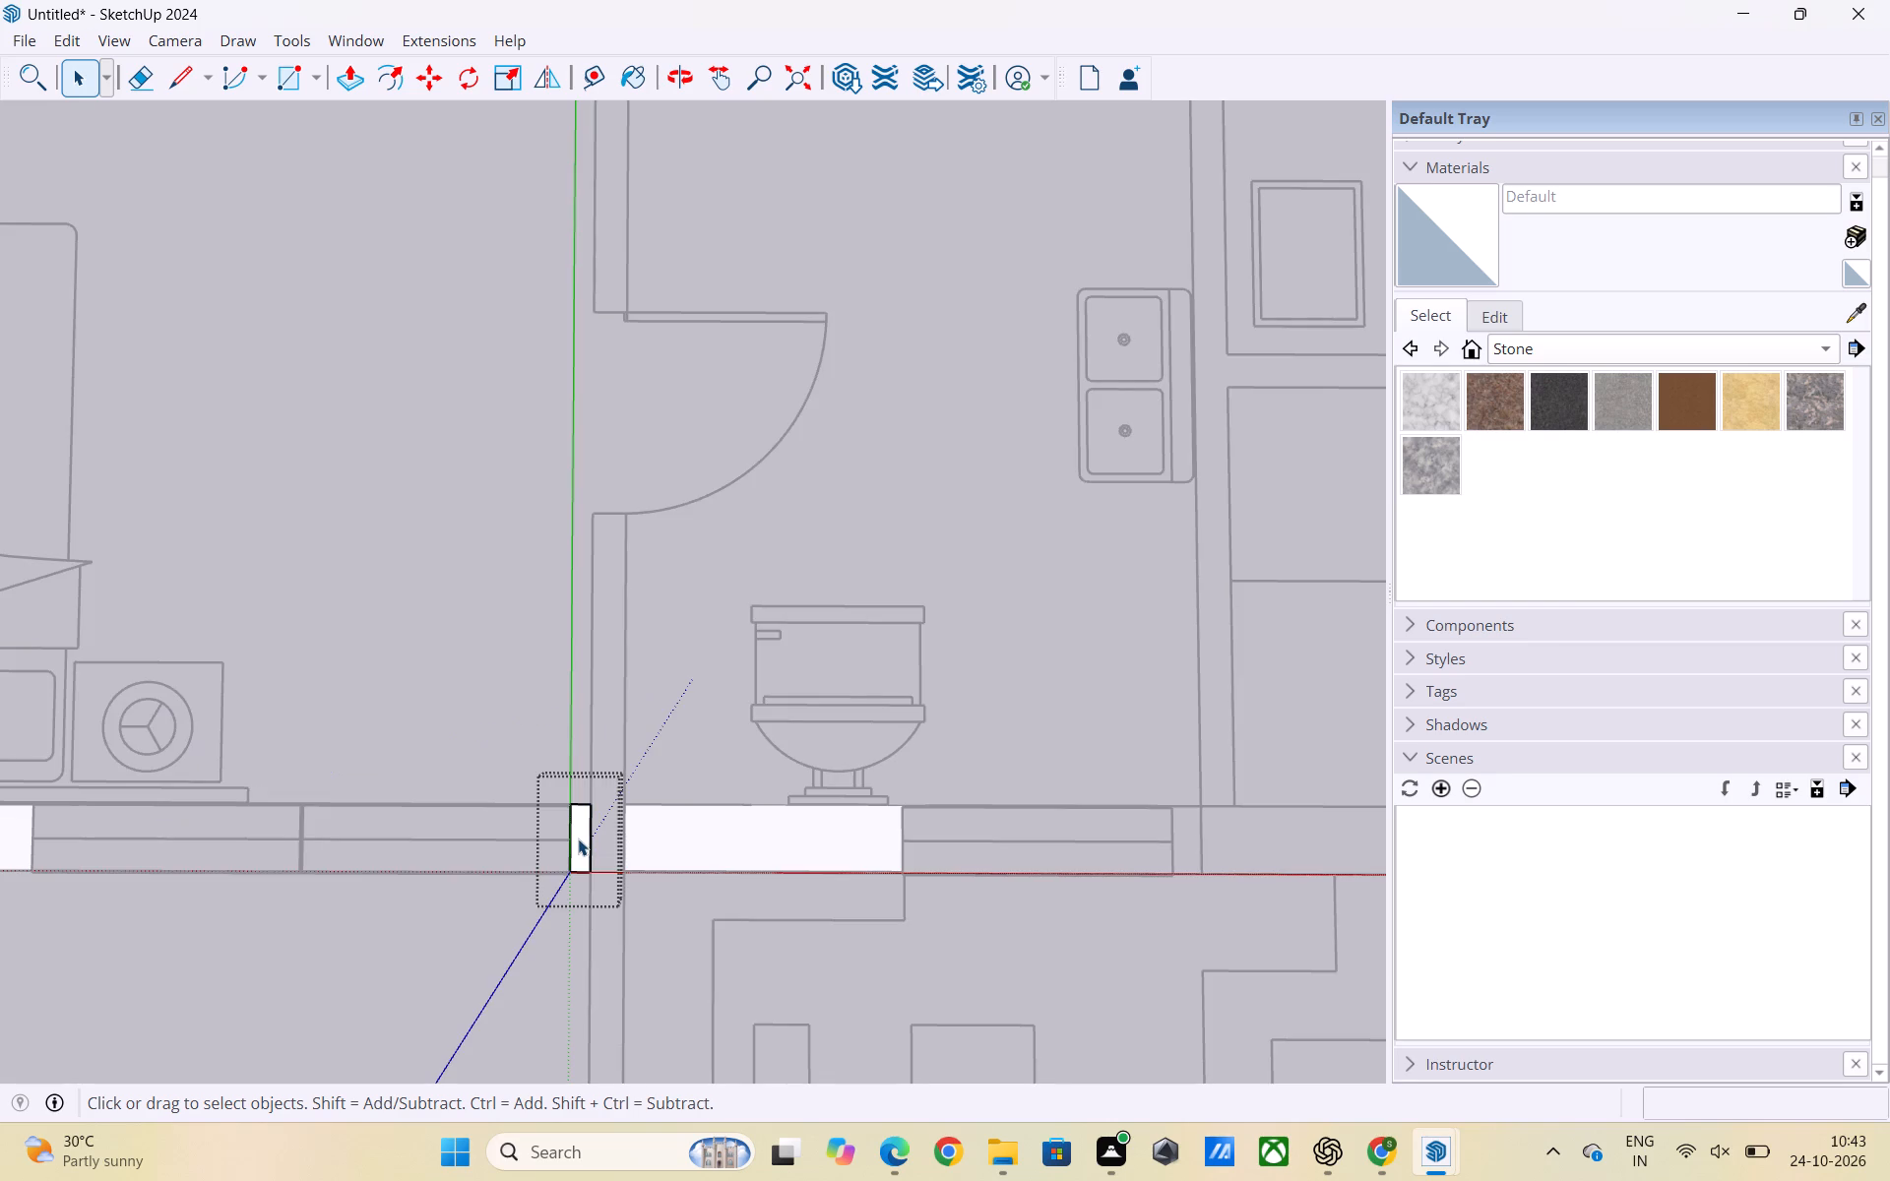
pyautogui.click(578, 839)
pyautogui.rightClick(578, 839)
pyautogui.click(656, 642)
pyautogui.click(1044, 644)
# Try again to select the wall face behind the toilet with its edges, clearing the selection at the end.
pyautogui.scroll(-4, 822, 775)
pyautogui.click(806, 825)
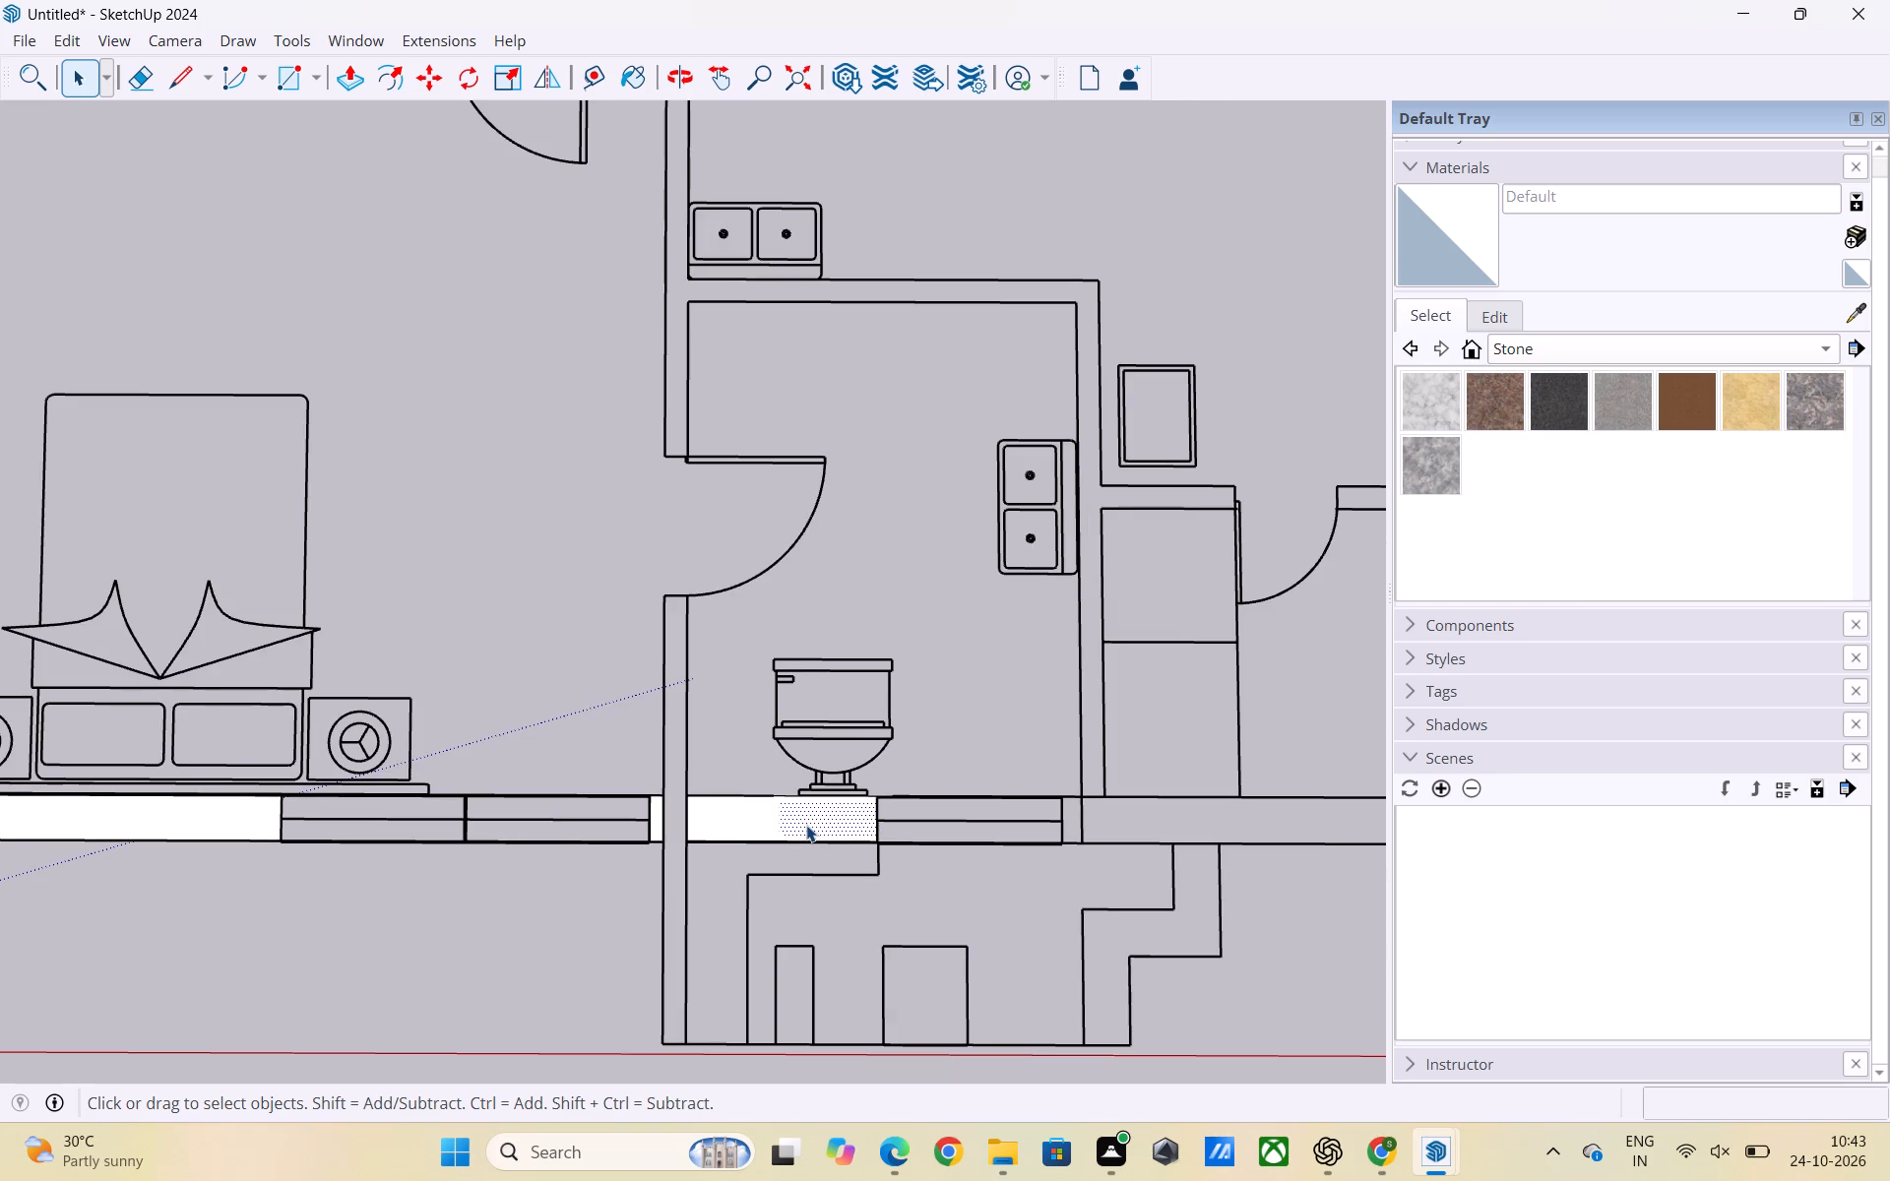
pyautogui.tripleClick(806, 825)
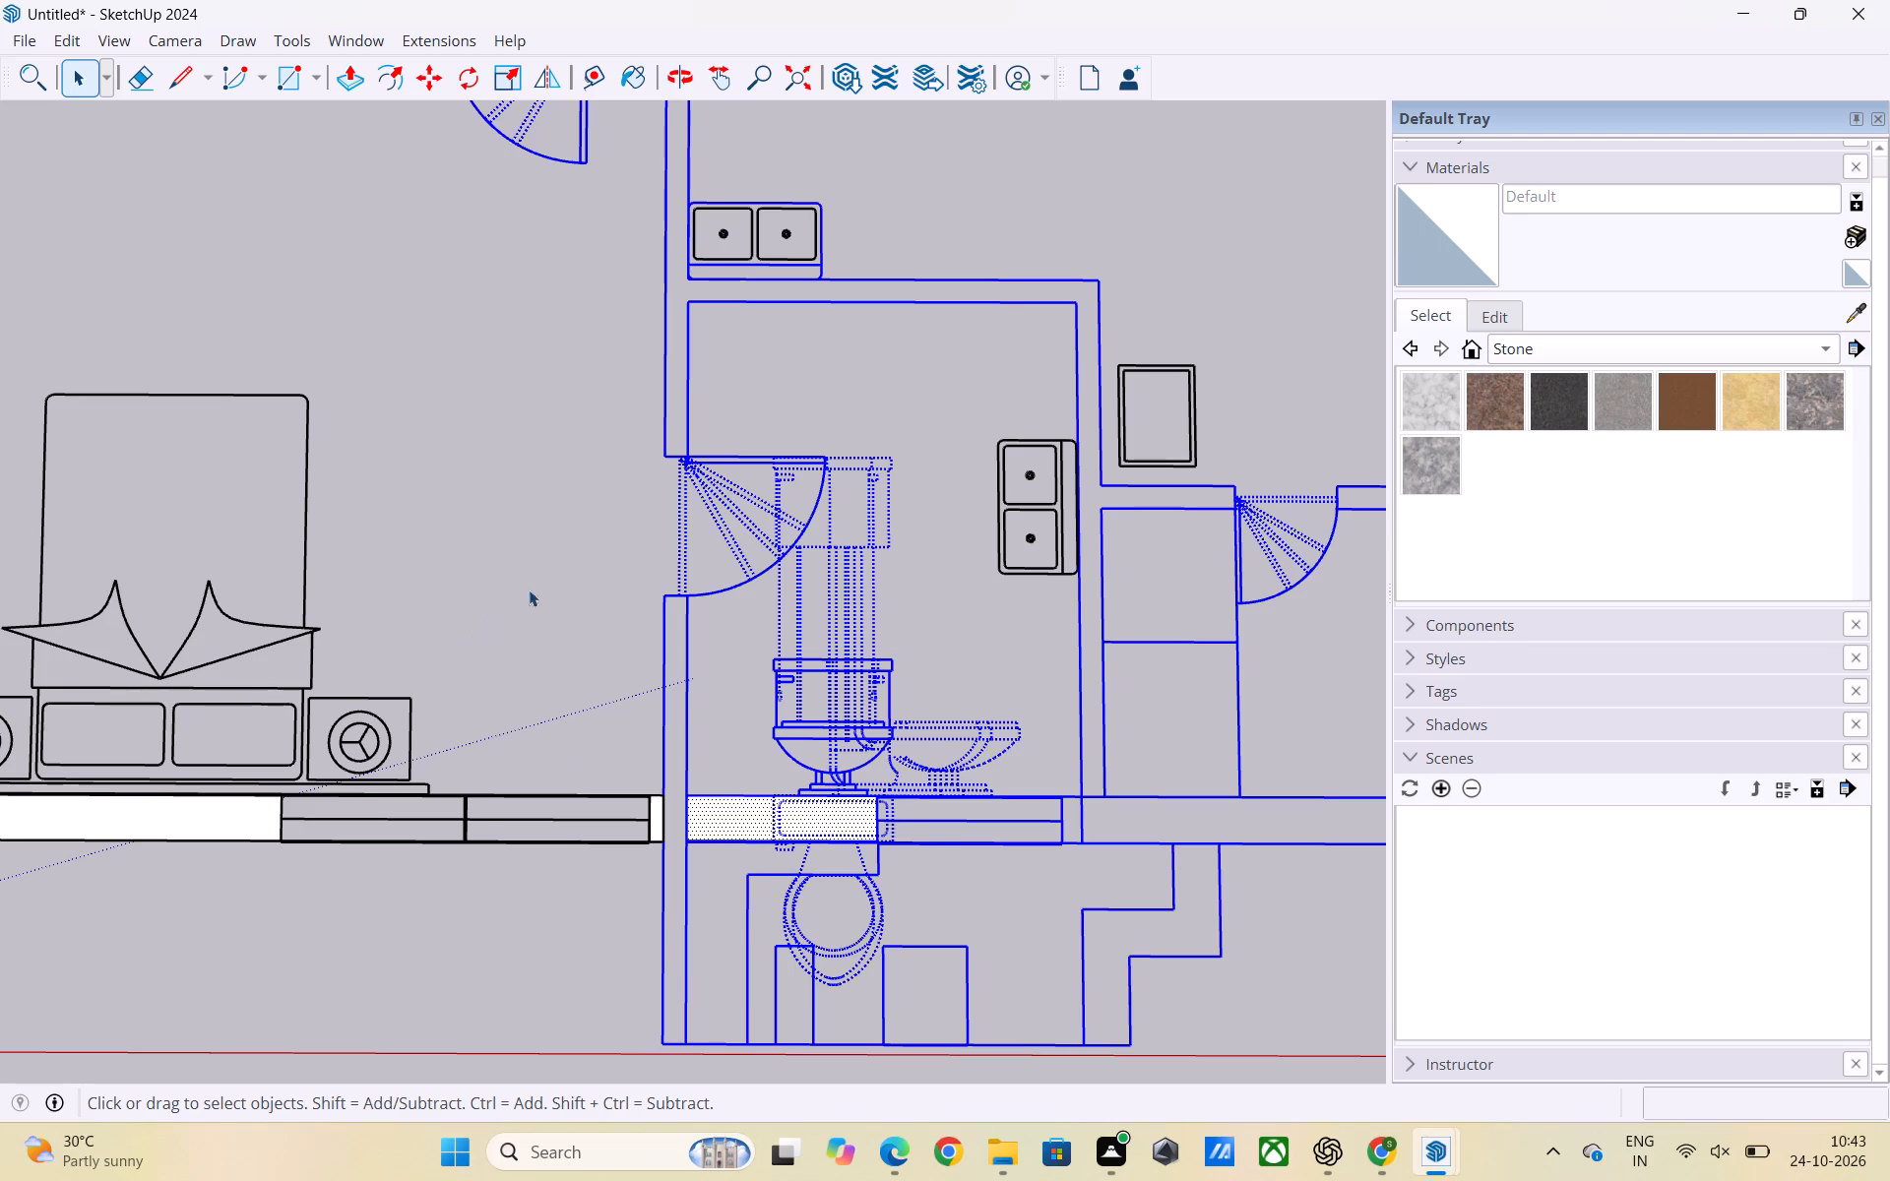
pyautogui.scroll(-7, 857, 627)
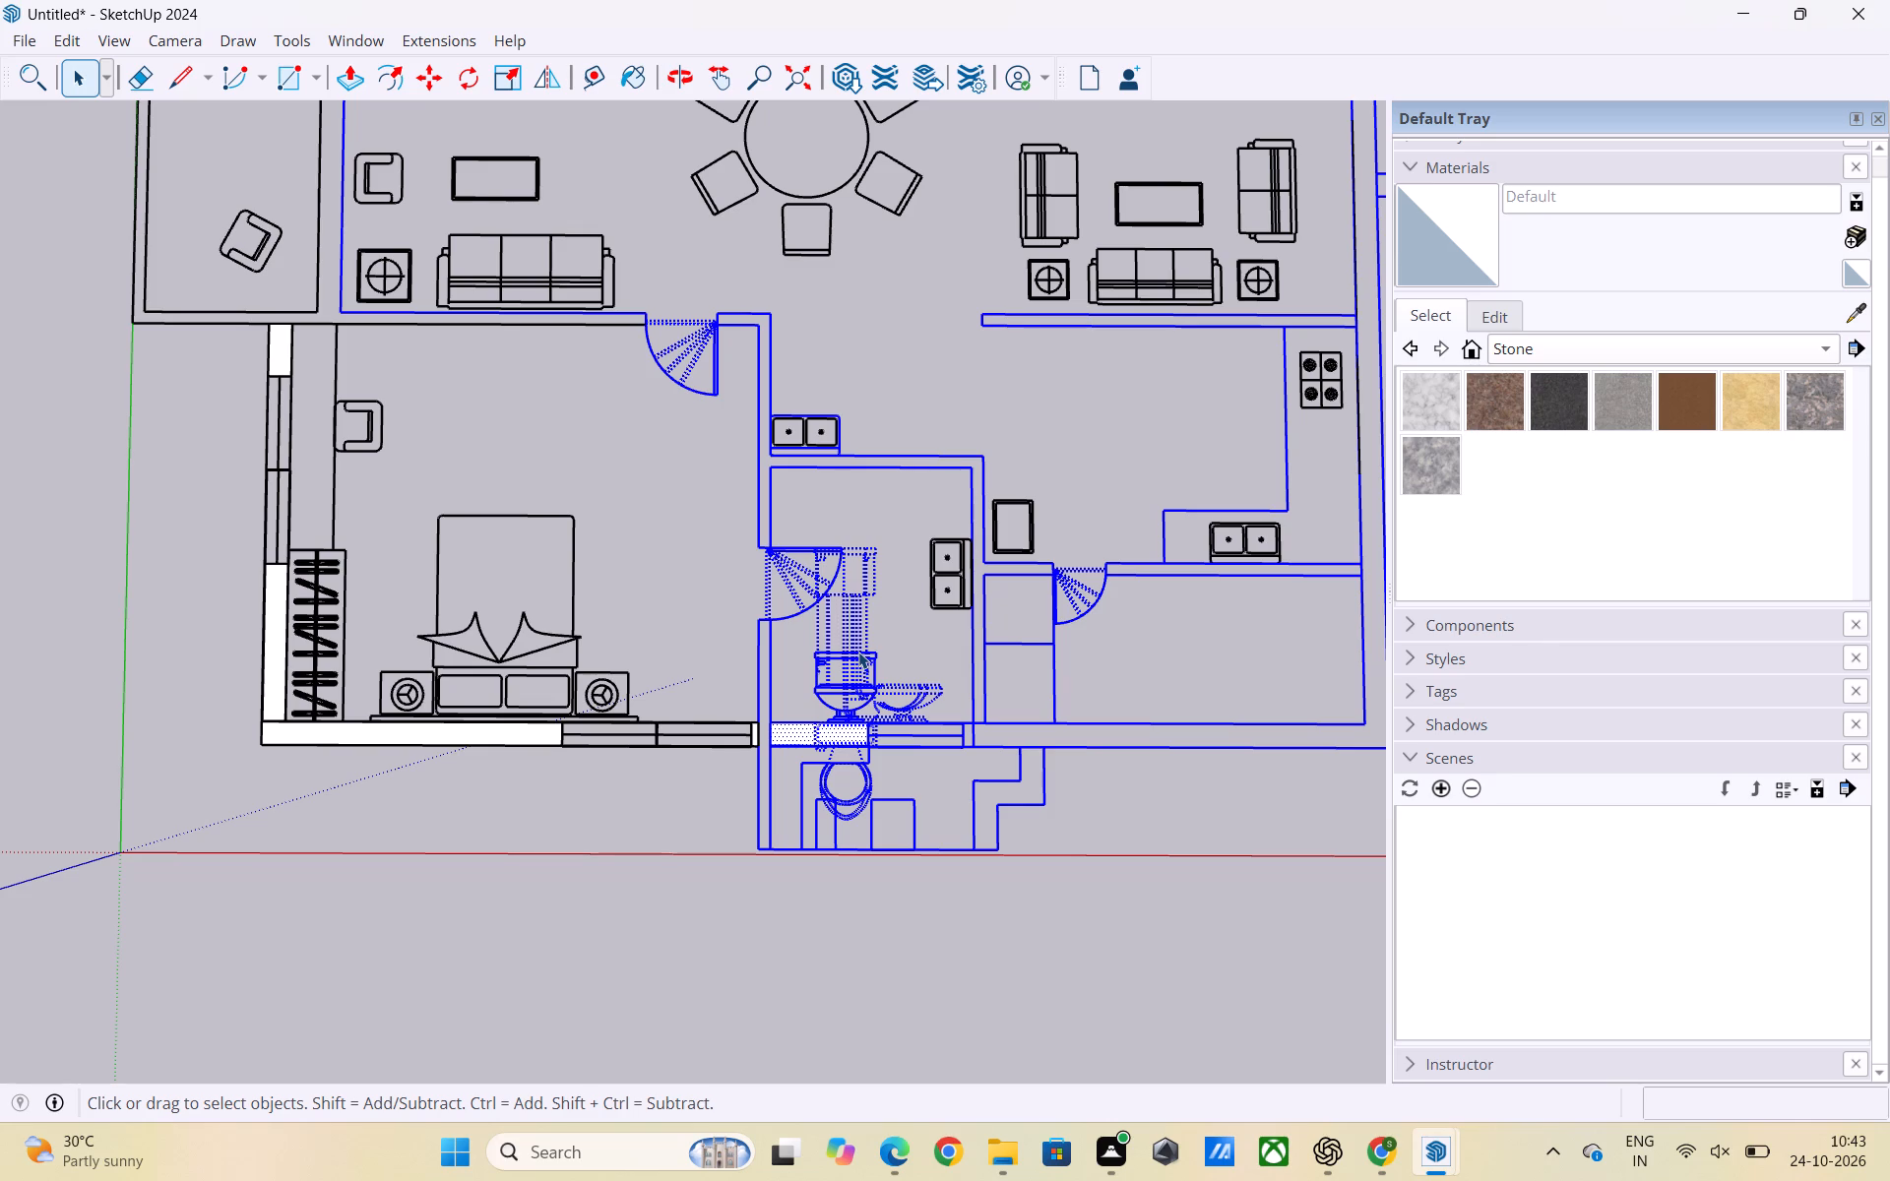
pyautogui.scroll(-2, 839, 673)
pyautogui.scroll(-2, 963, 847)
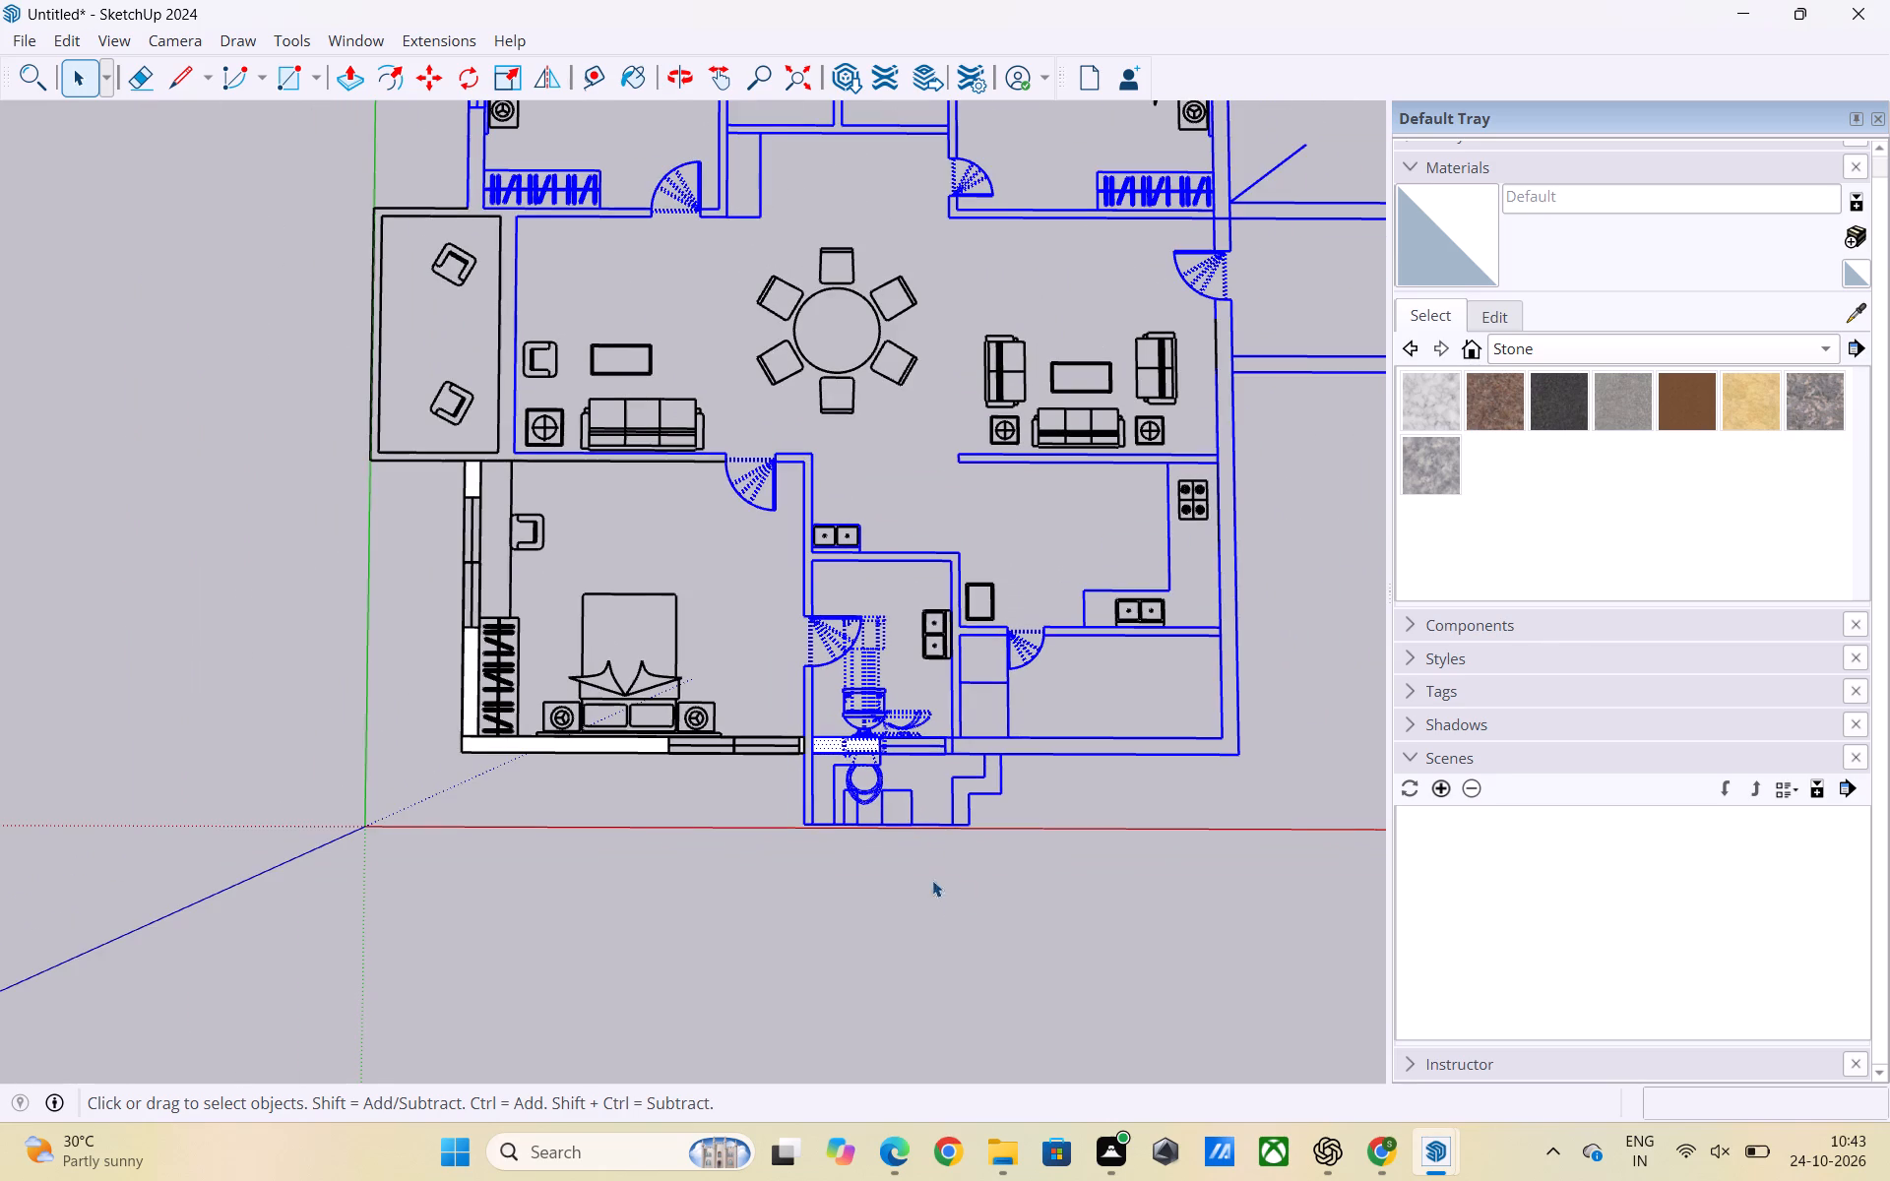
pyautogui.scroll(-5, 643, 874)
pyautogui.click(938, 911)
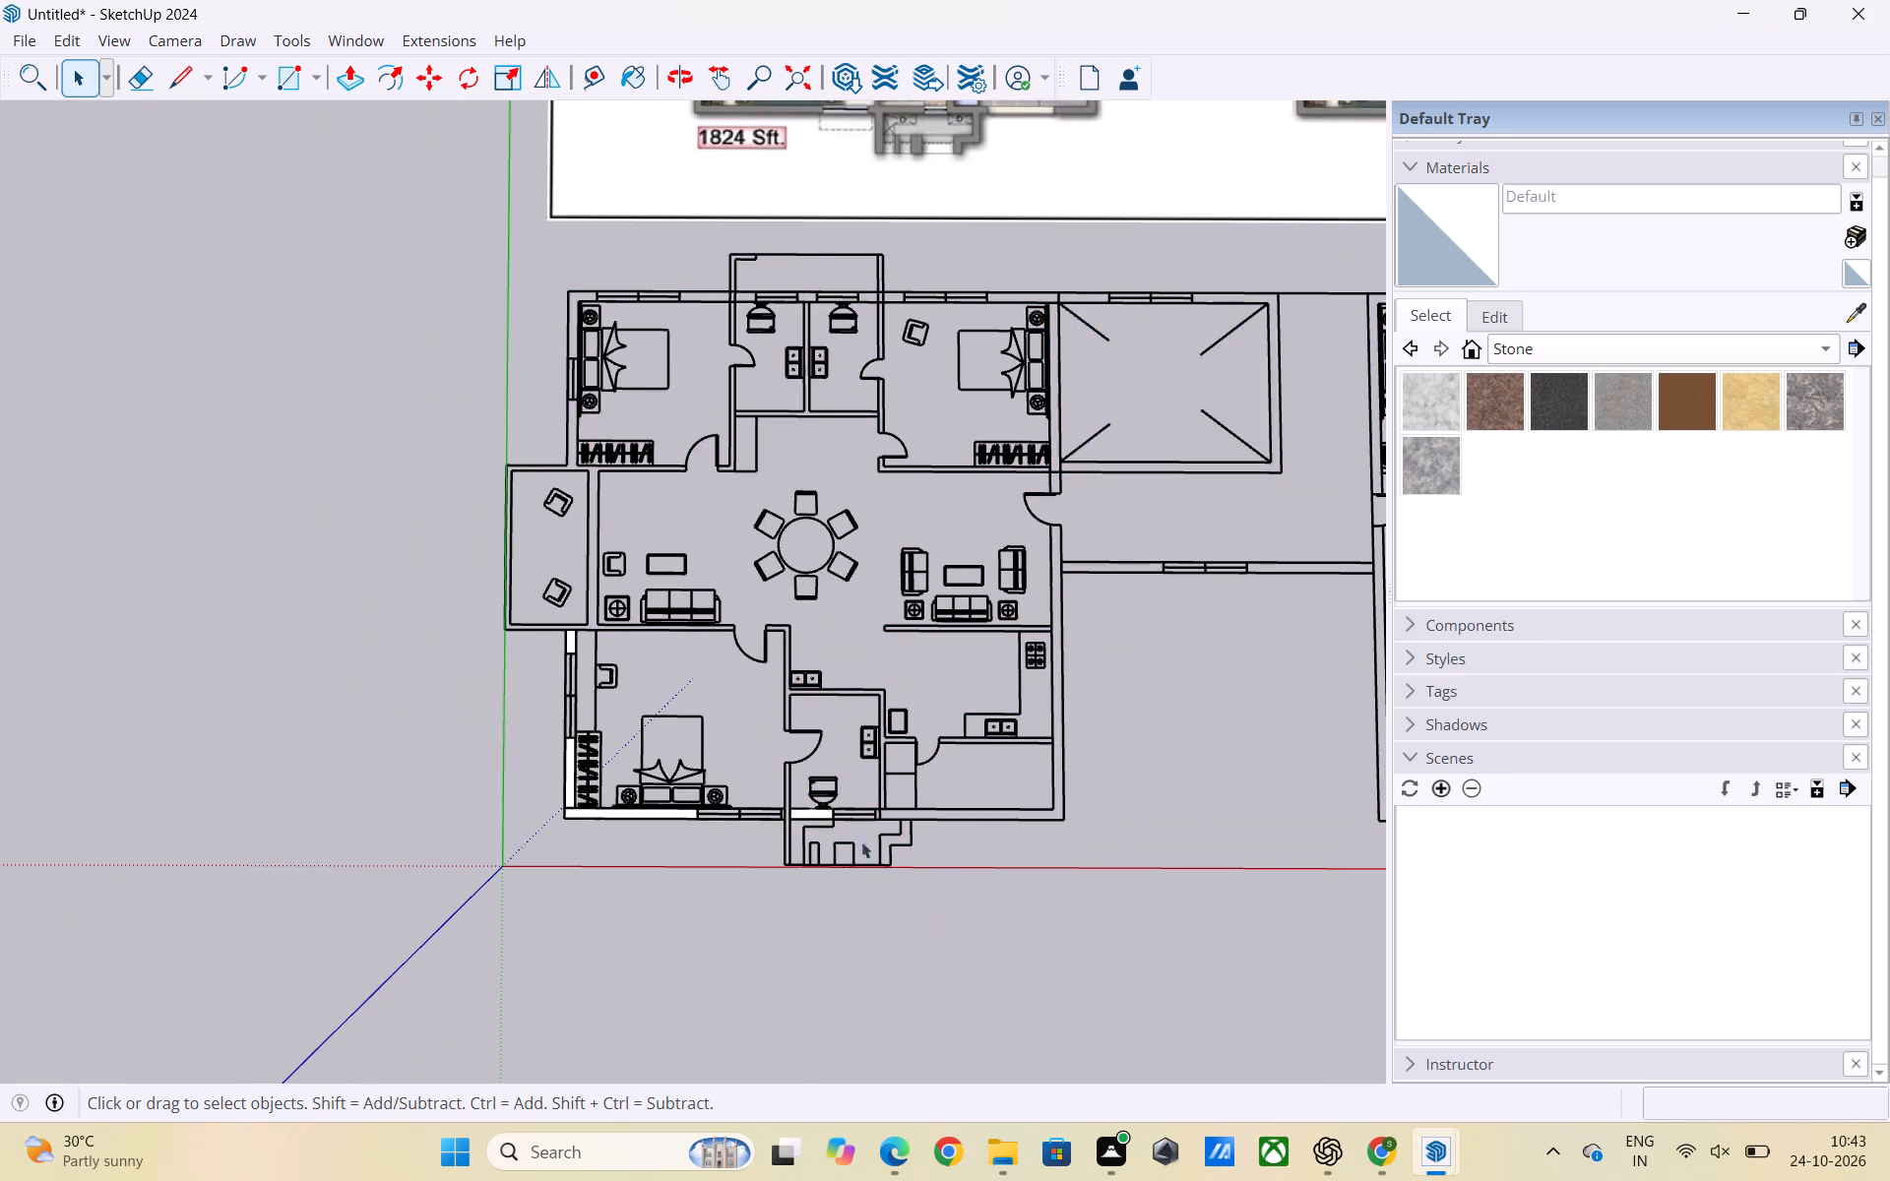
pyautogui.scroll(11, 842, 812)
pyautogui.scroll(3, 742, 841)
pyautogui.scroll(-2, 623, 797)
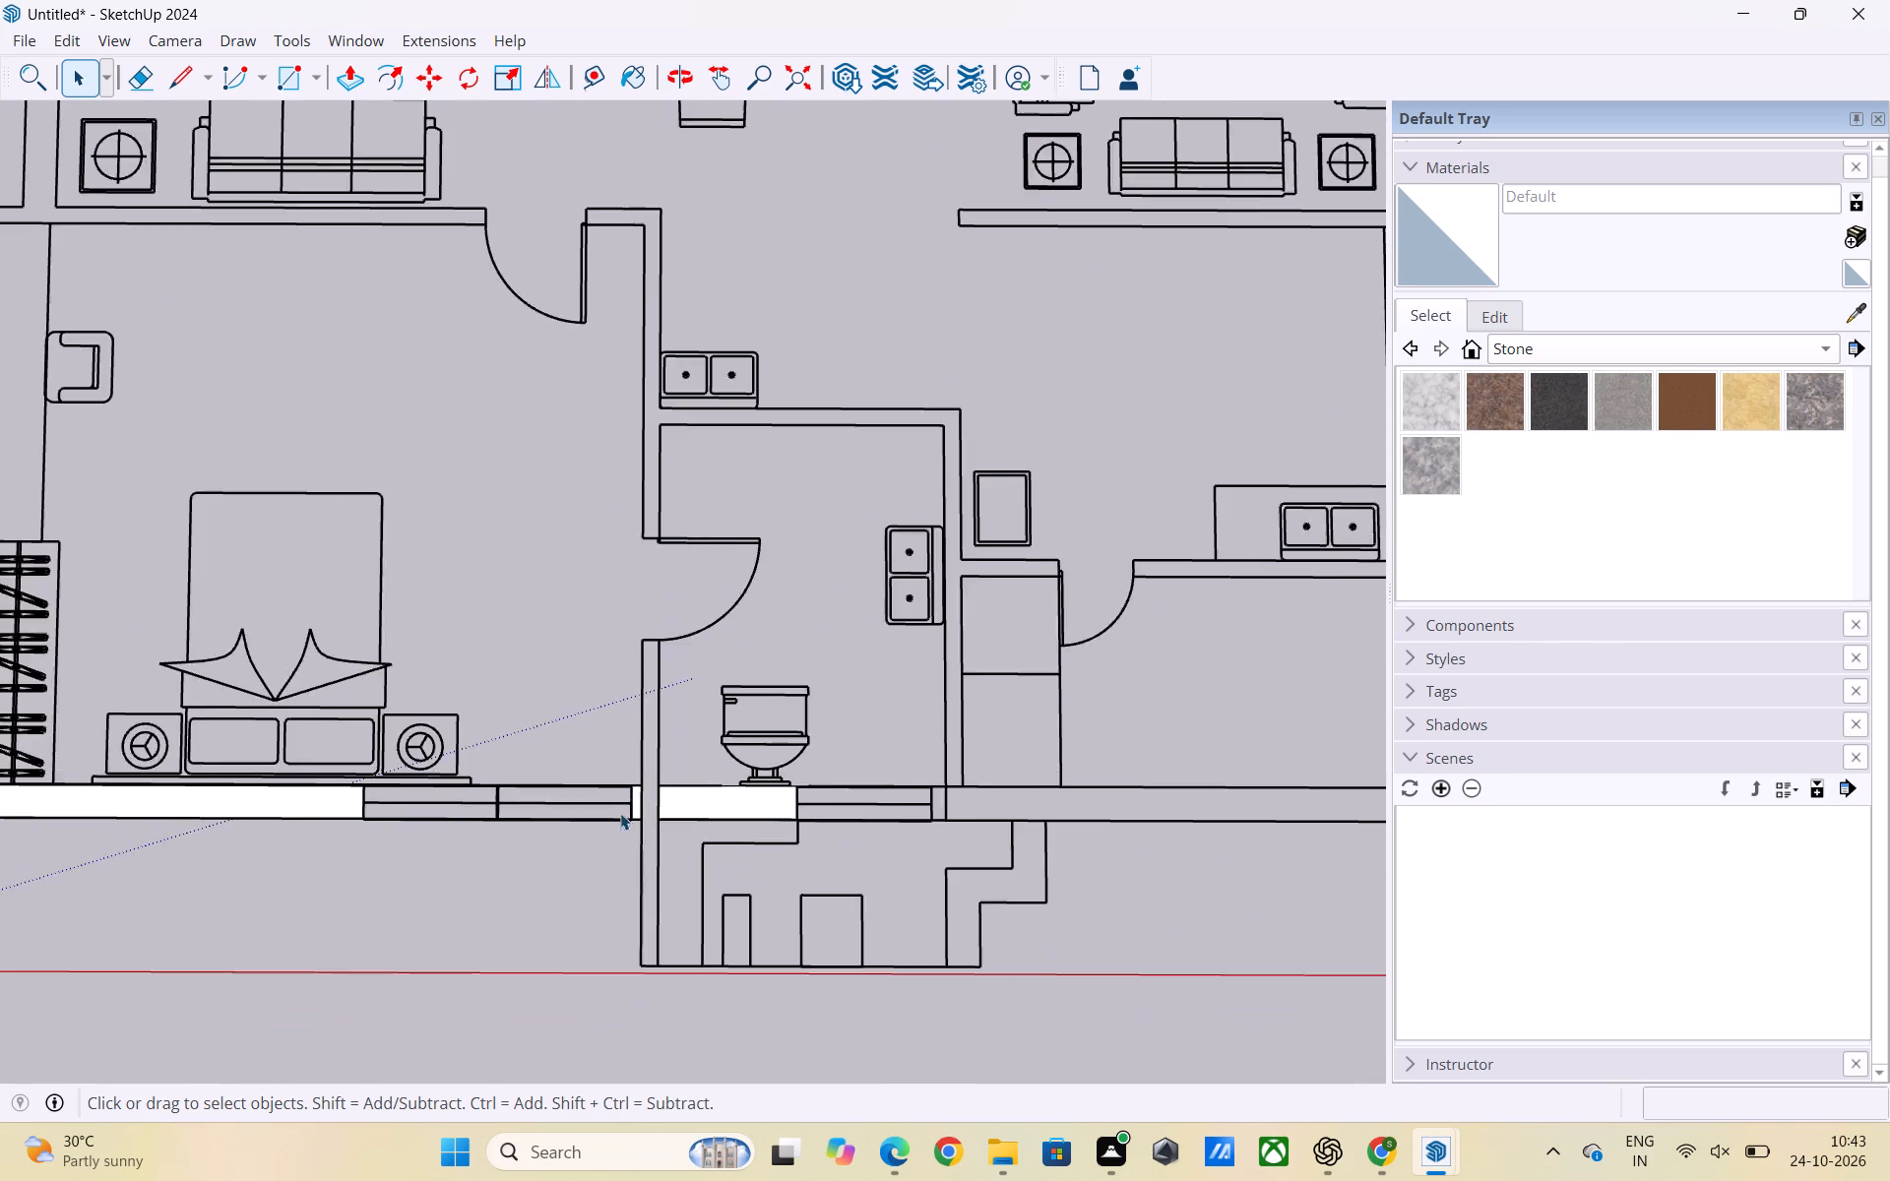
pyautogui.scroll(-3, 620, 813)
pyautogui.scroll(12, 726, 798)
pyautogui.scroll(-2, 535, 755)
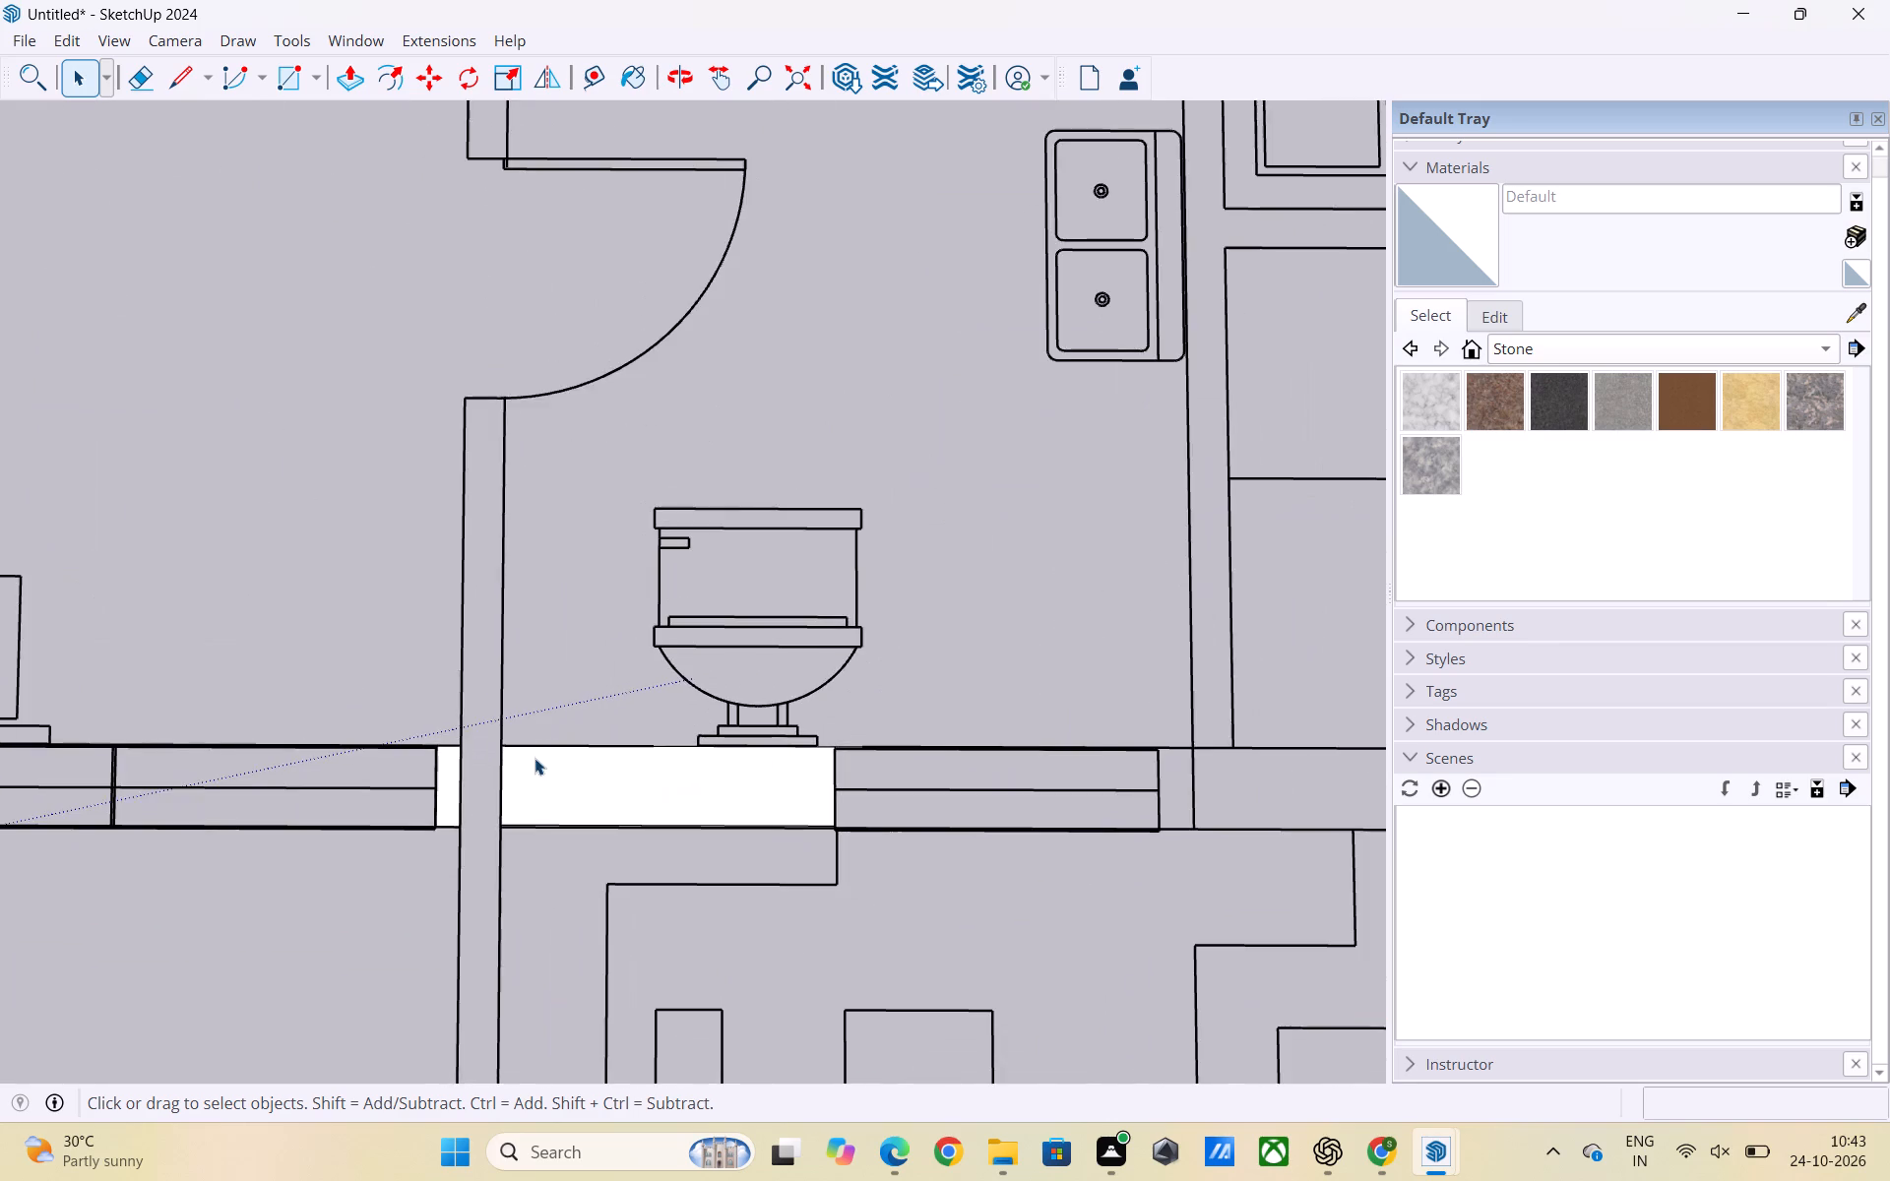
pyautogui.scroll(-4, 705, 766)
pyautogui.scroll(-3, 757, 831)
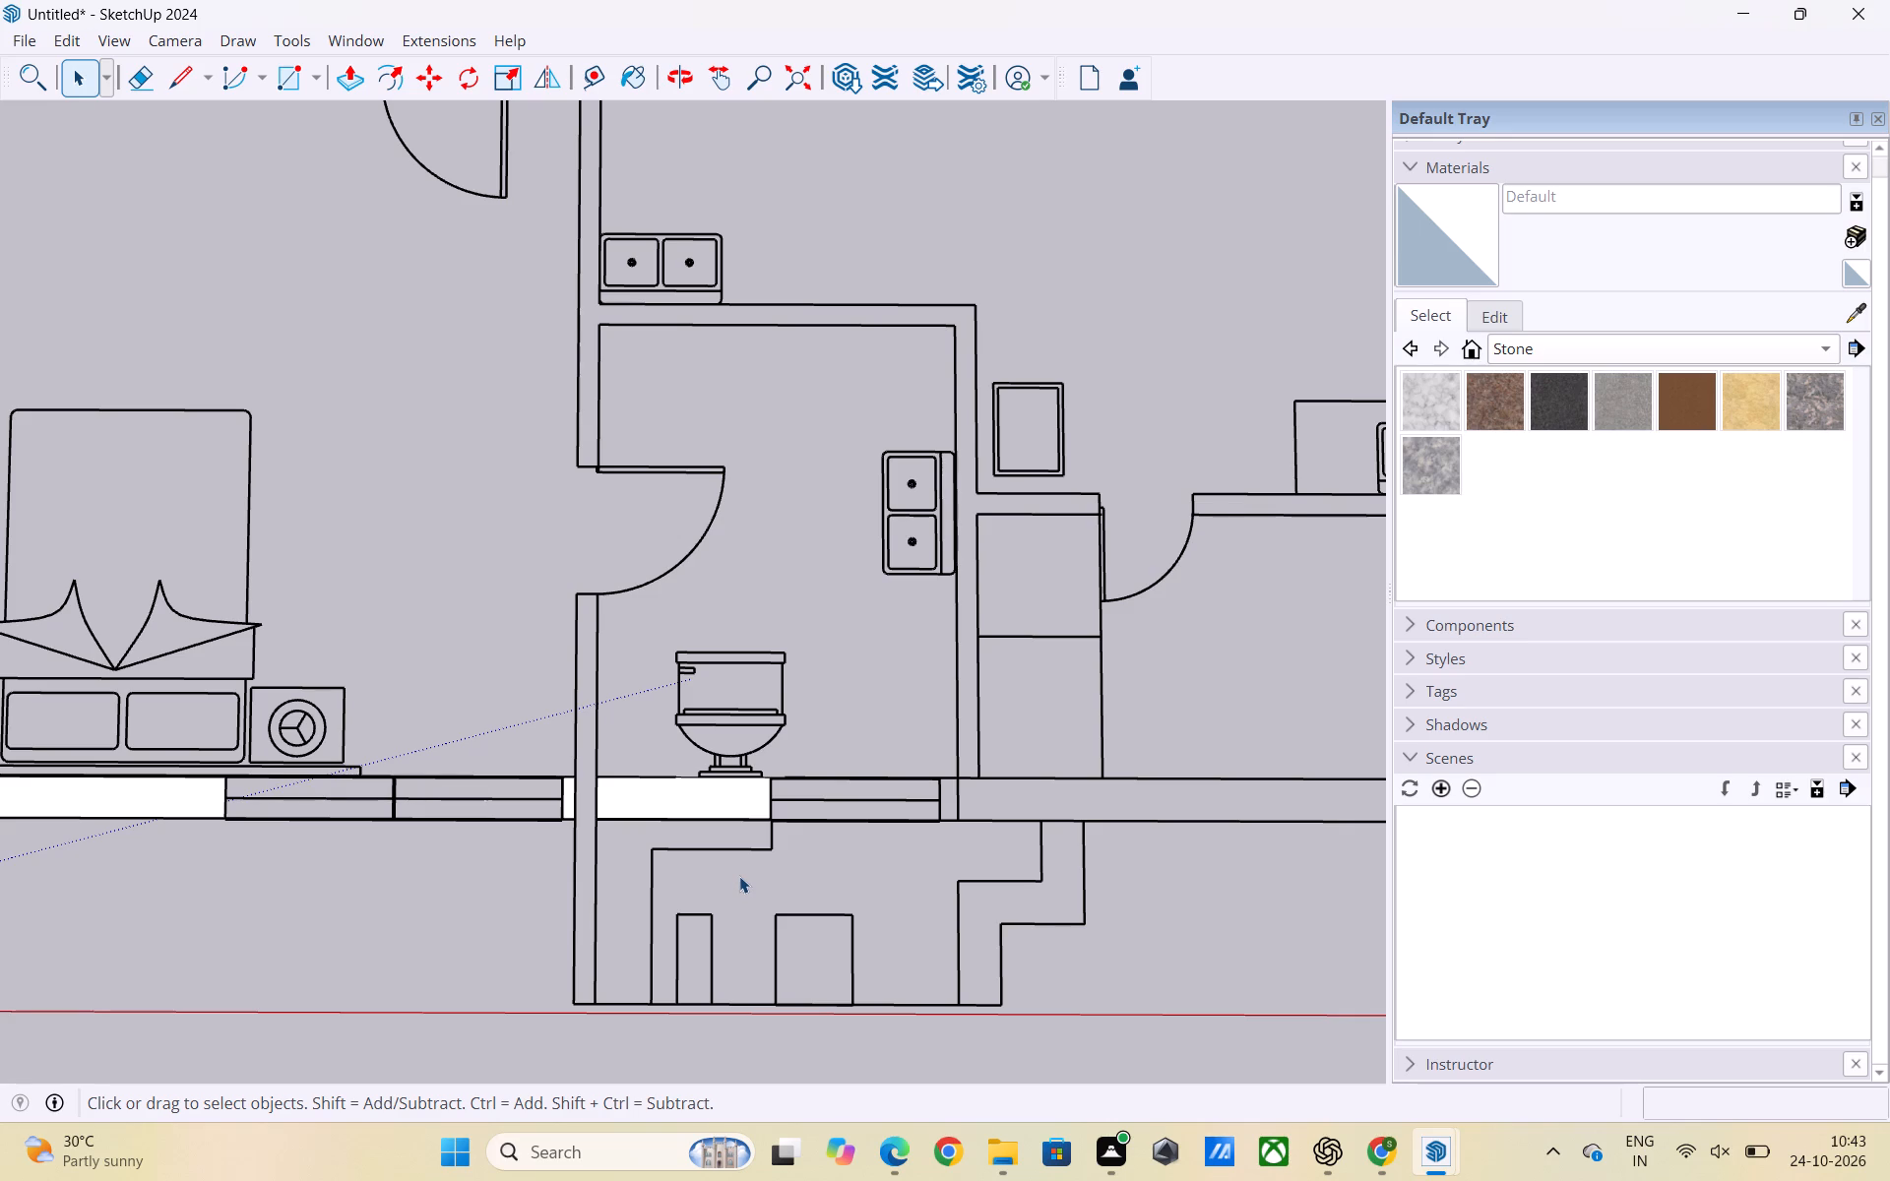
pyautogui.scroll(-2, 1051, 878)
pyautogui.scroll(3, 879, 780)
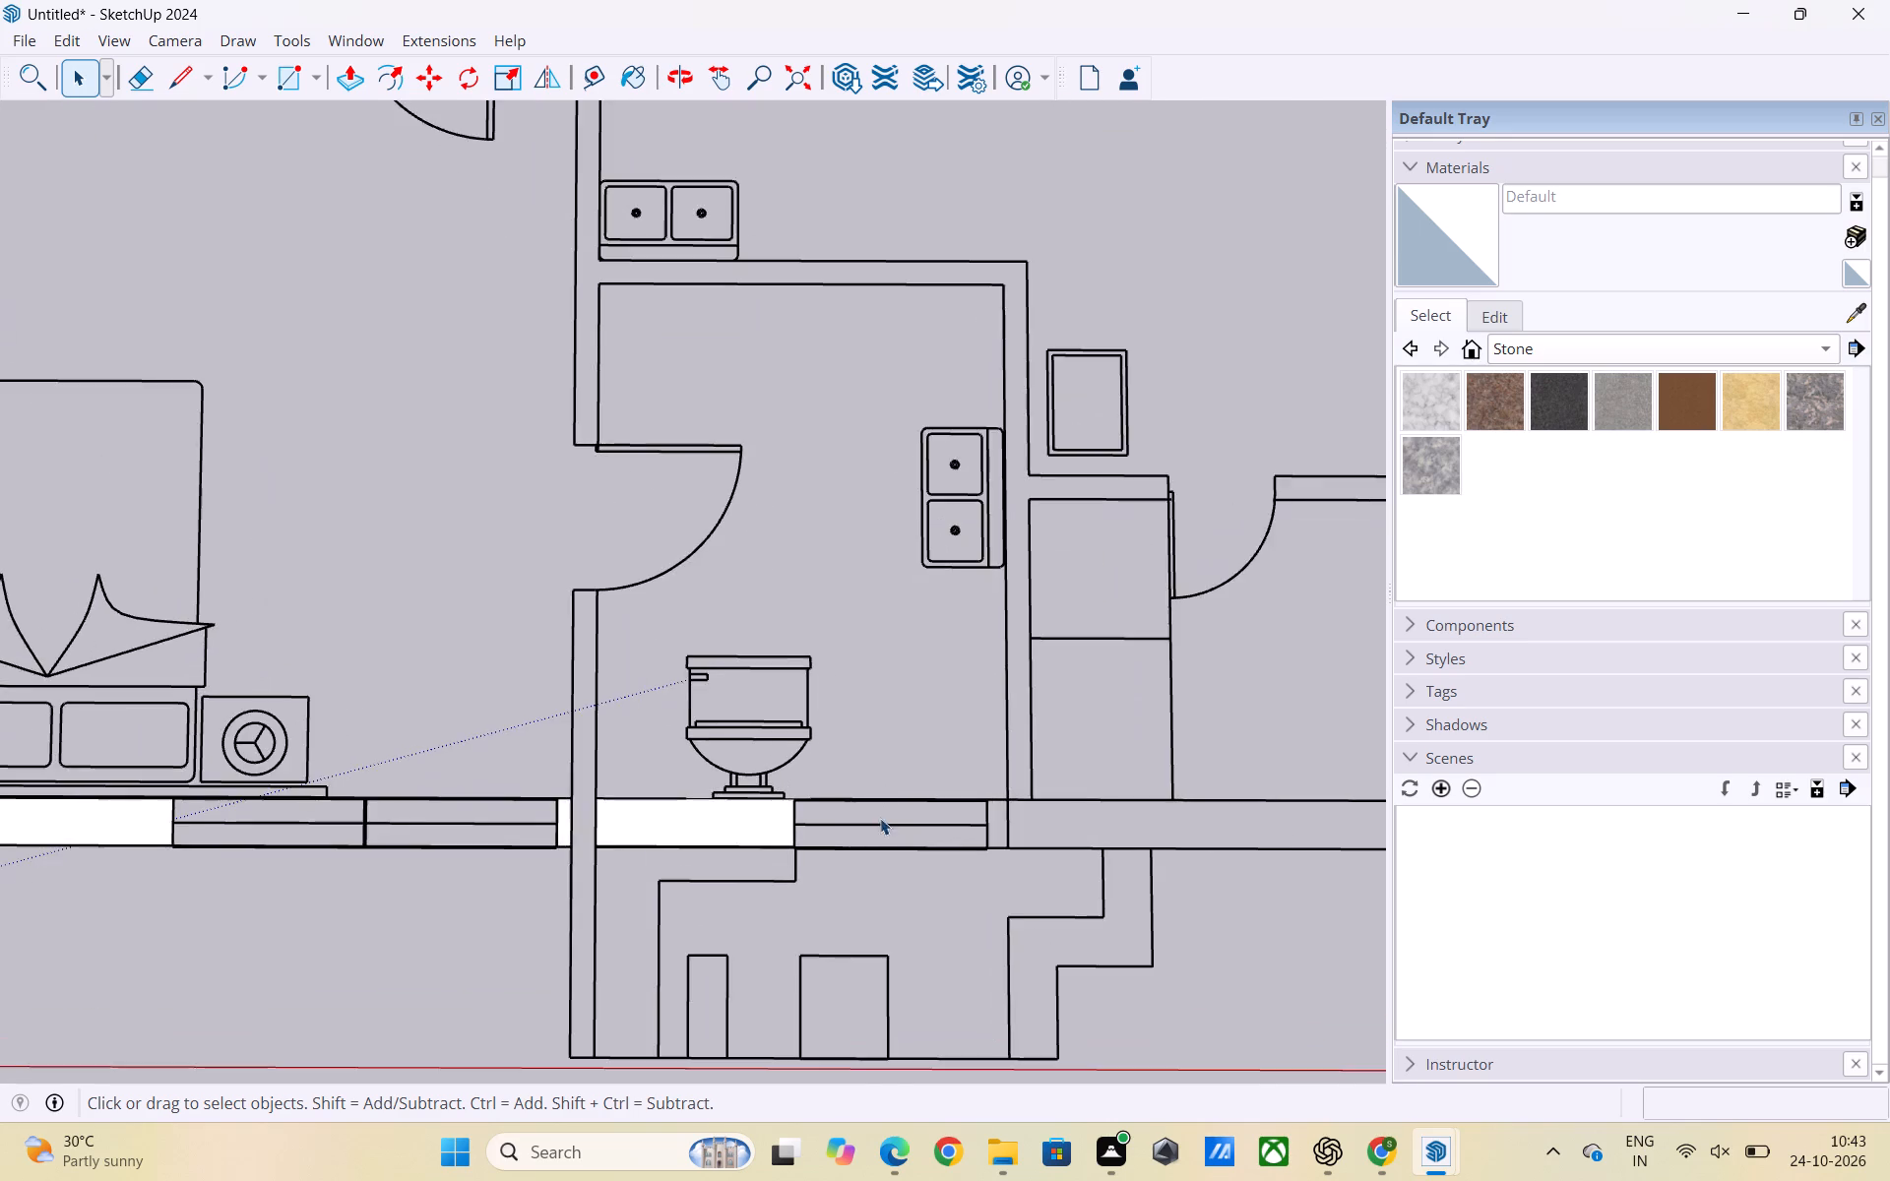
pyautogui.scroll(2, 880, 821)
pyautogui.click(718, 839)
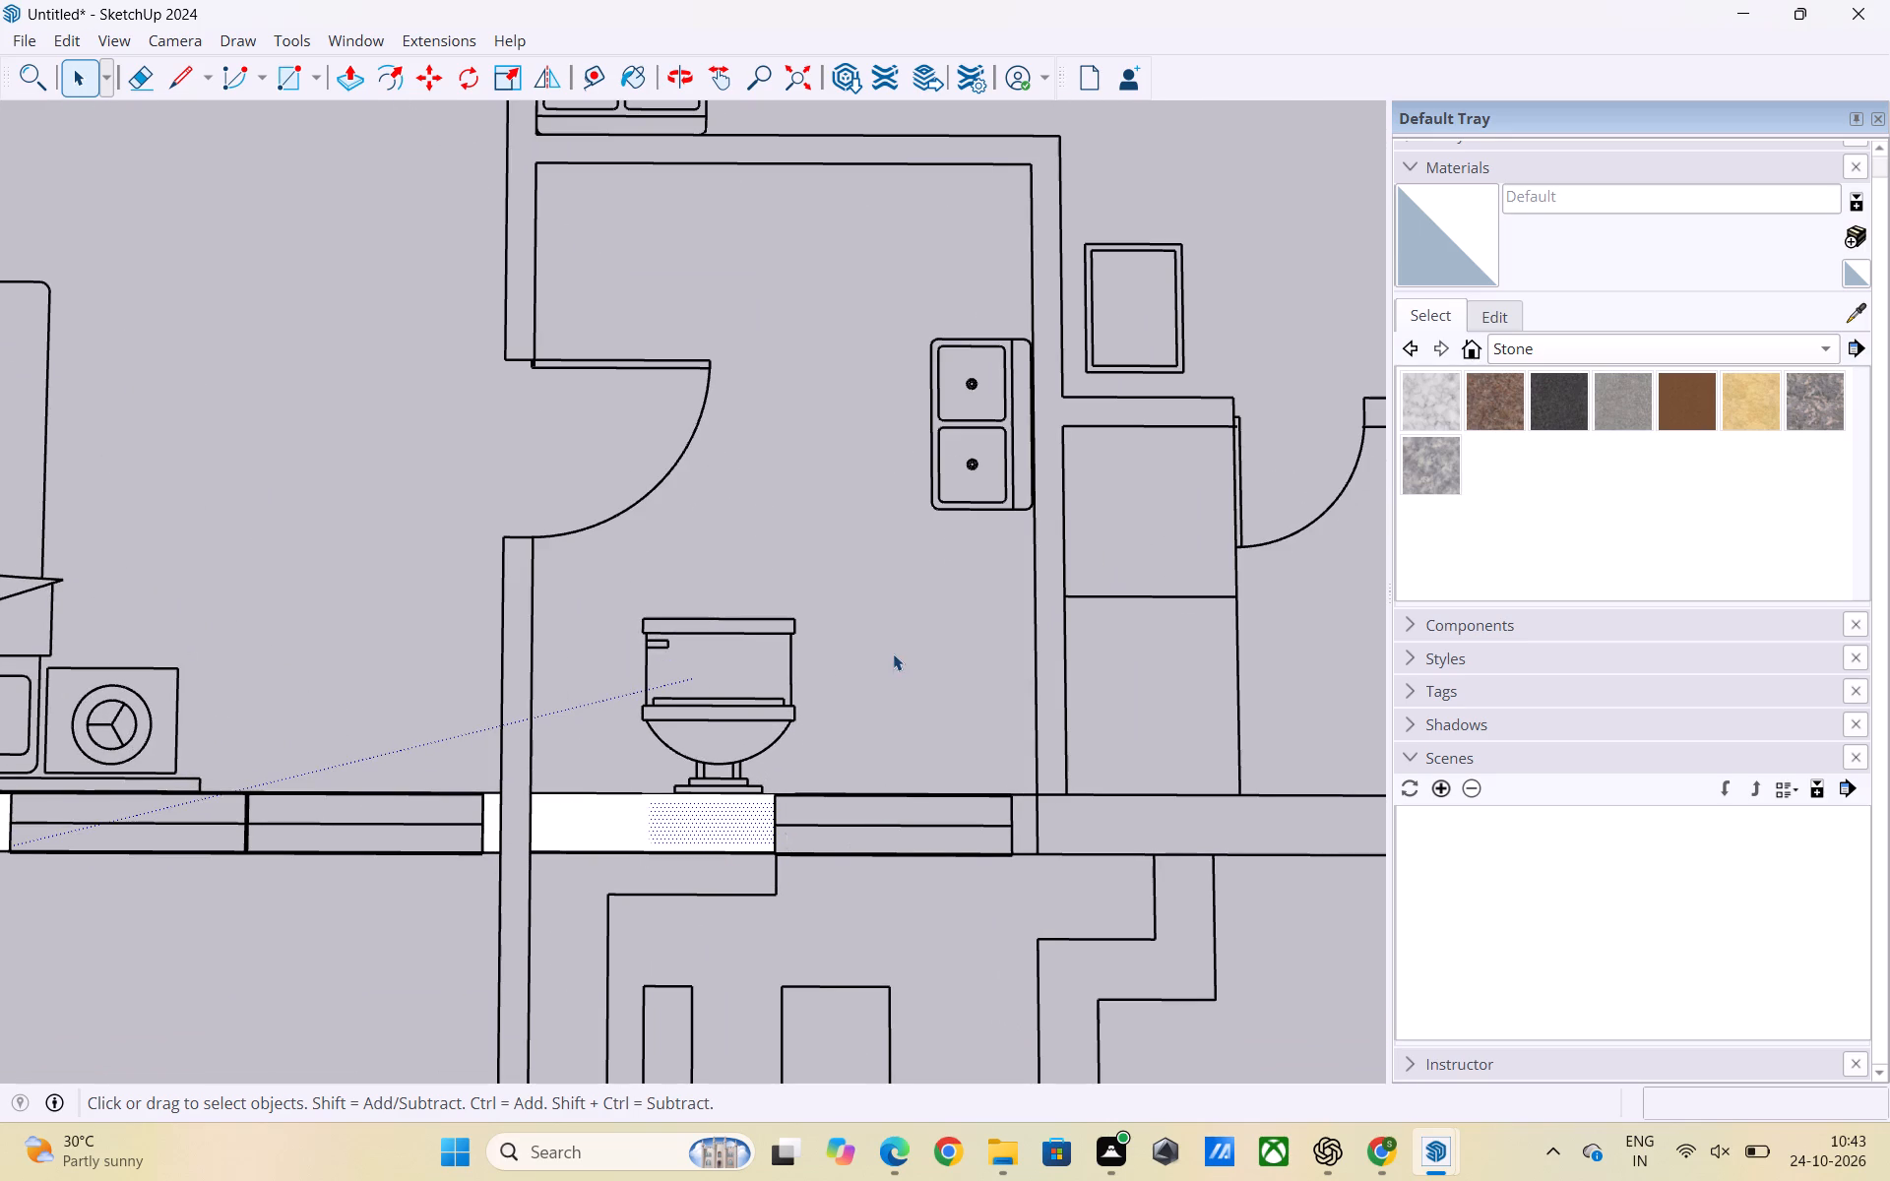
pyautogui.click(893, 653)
# Measure the diagonal of the outer-wall piece behind the toilet.
pyautogui.press('t')
pyautogui.click(526, 792)
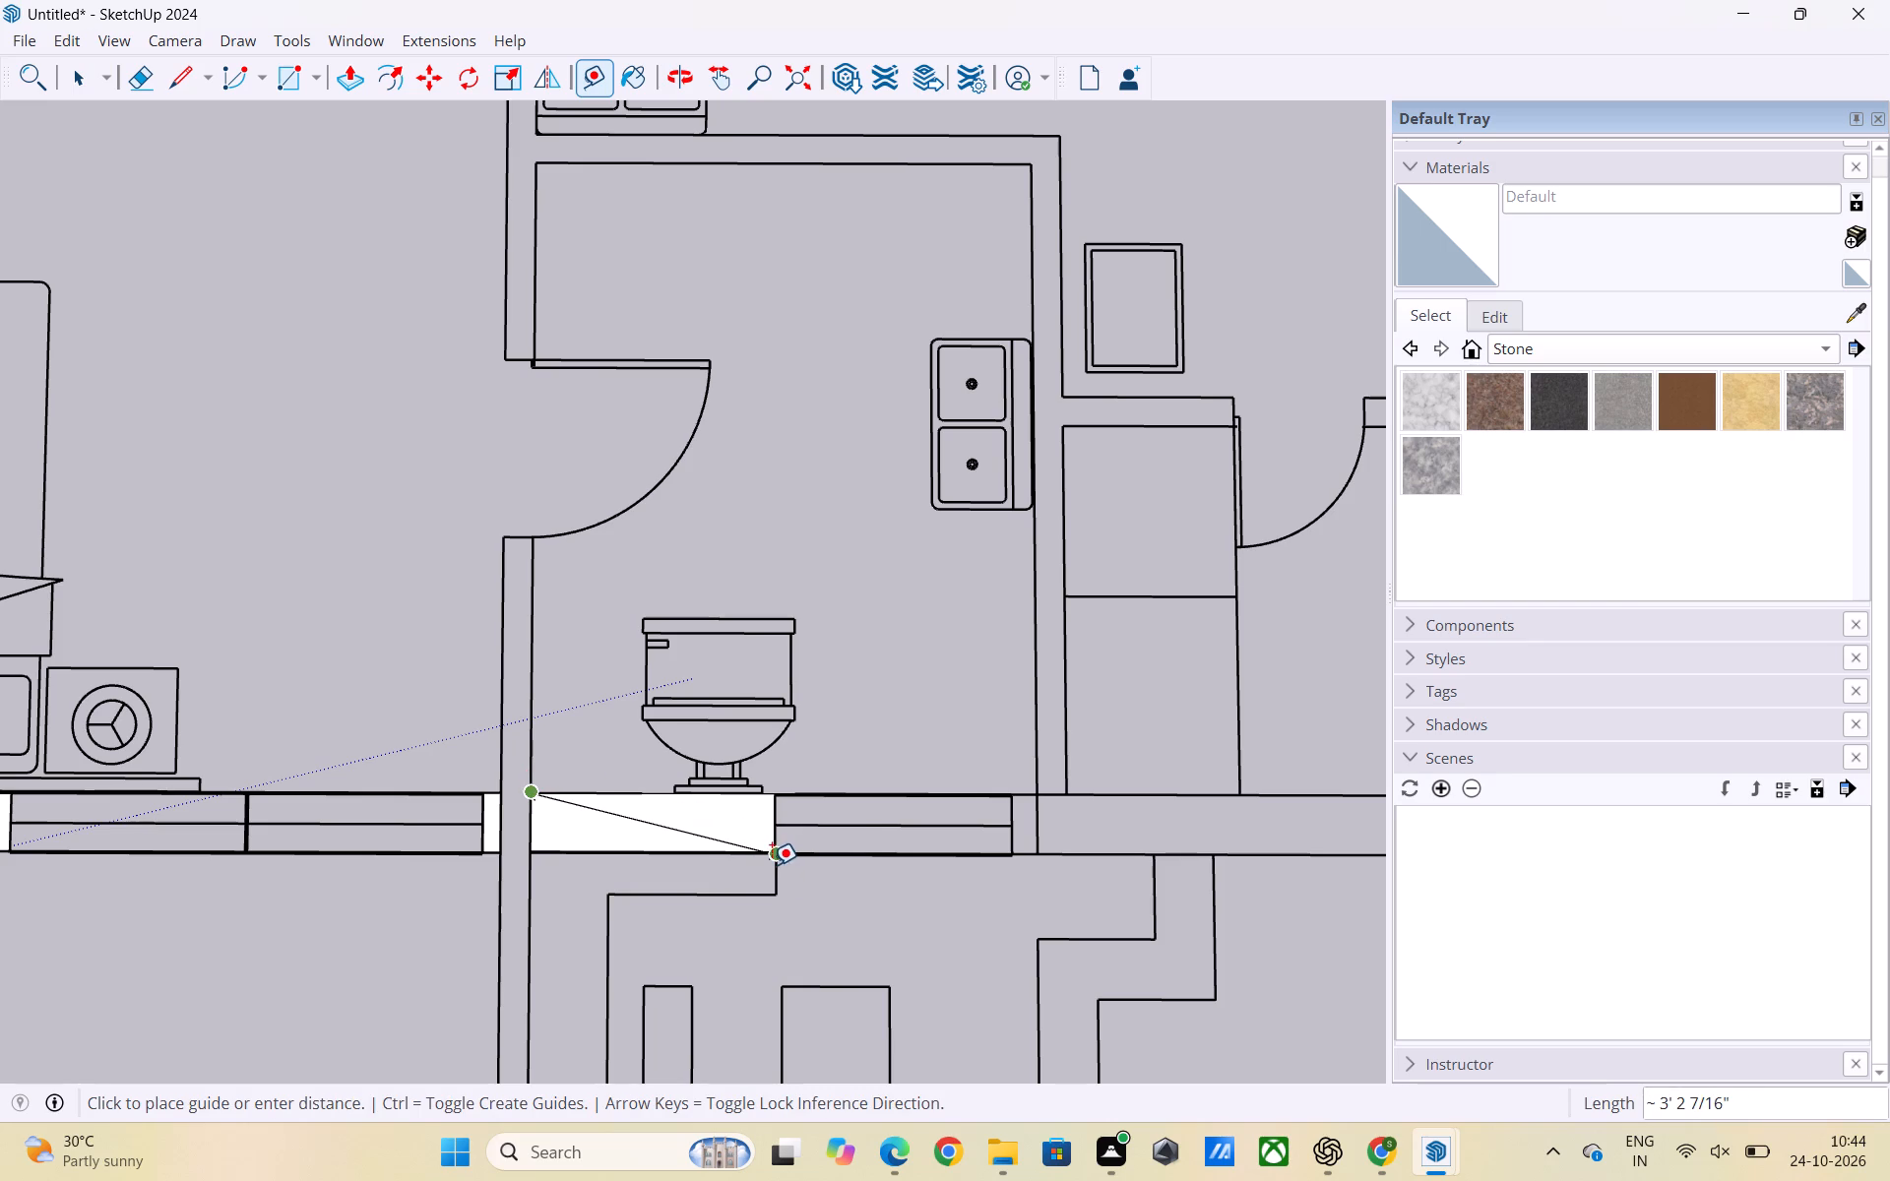
pyautogui.press('space')
# Retrace the outer-wall piece behind the toilet as a rectangle about 3' 1 1/8" by 8 3/4", from the bathroom partition to the window.
pyautogui.press('r')
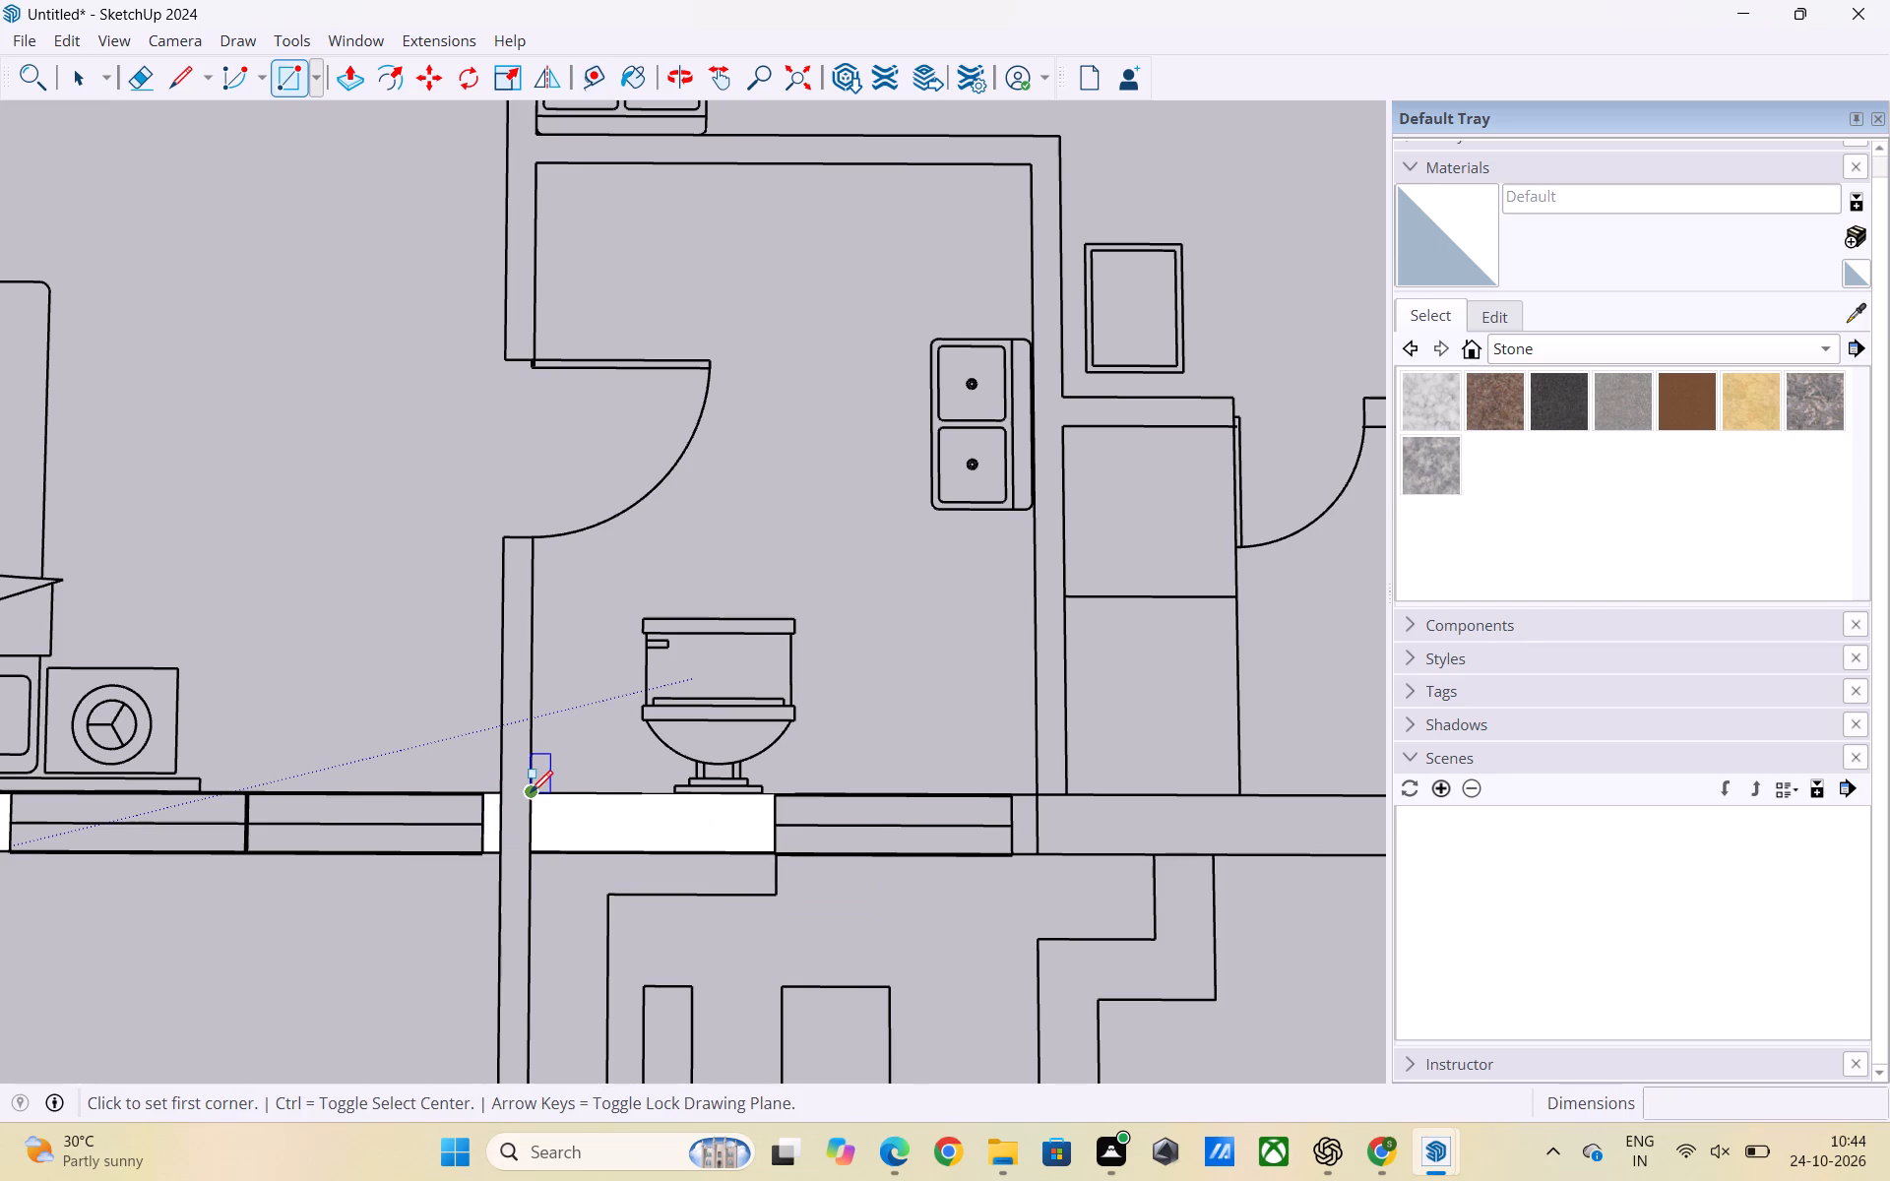
pyautogui.click(531, 792)
pyautogui.click(772, 852)
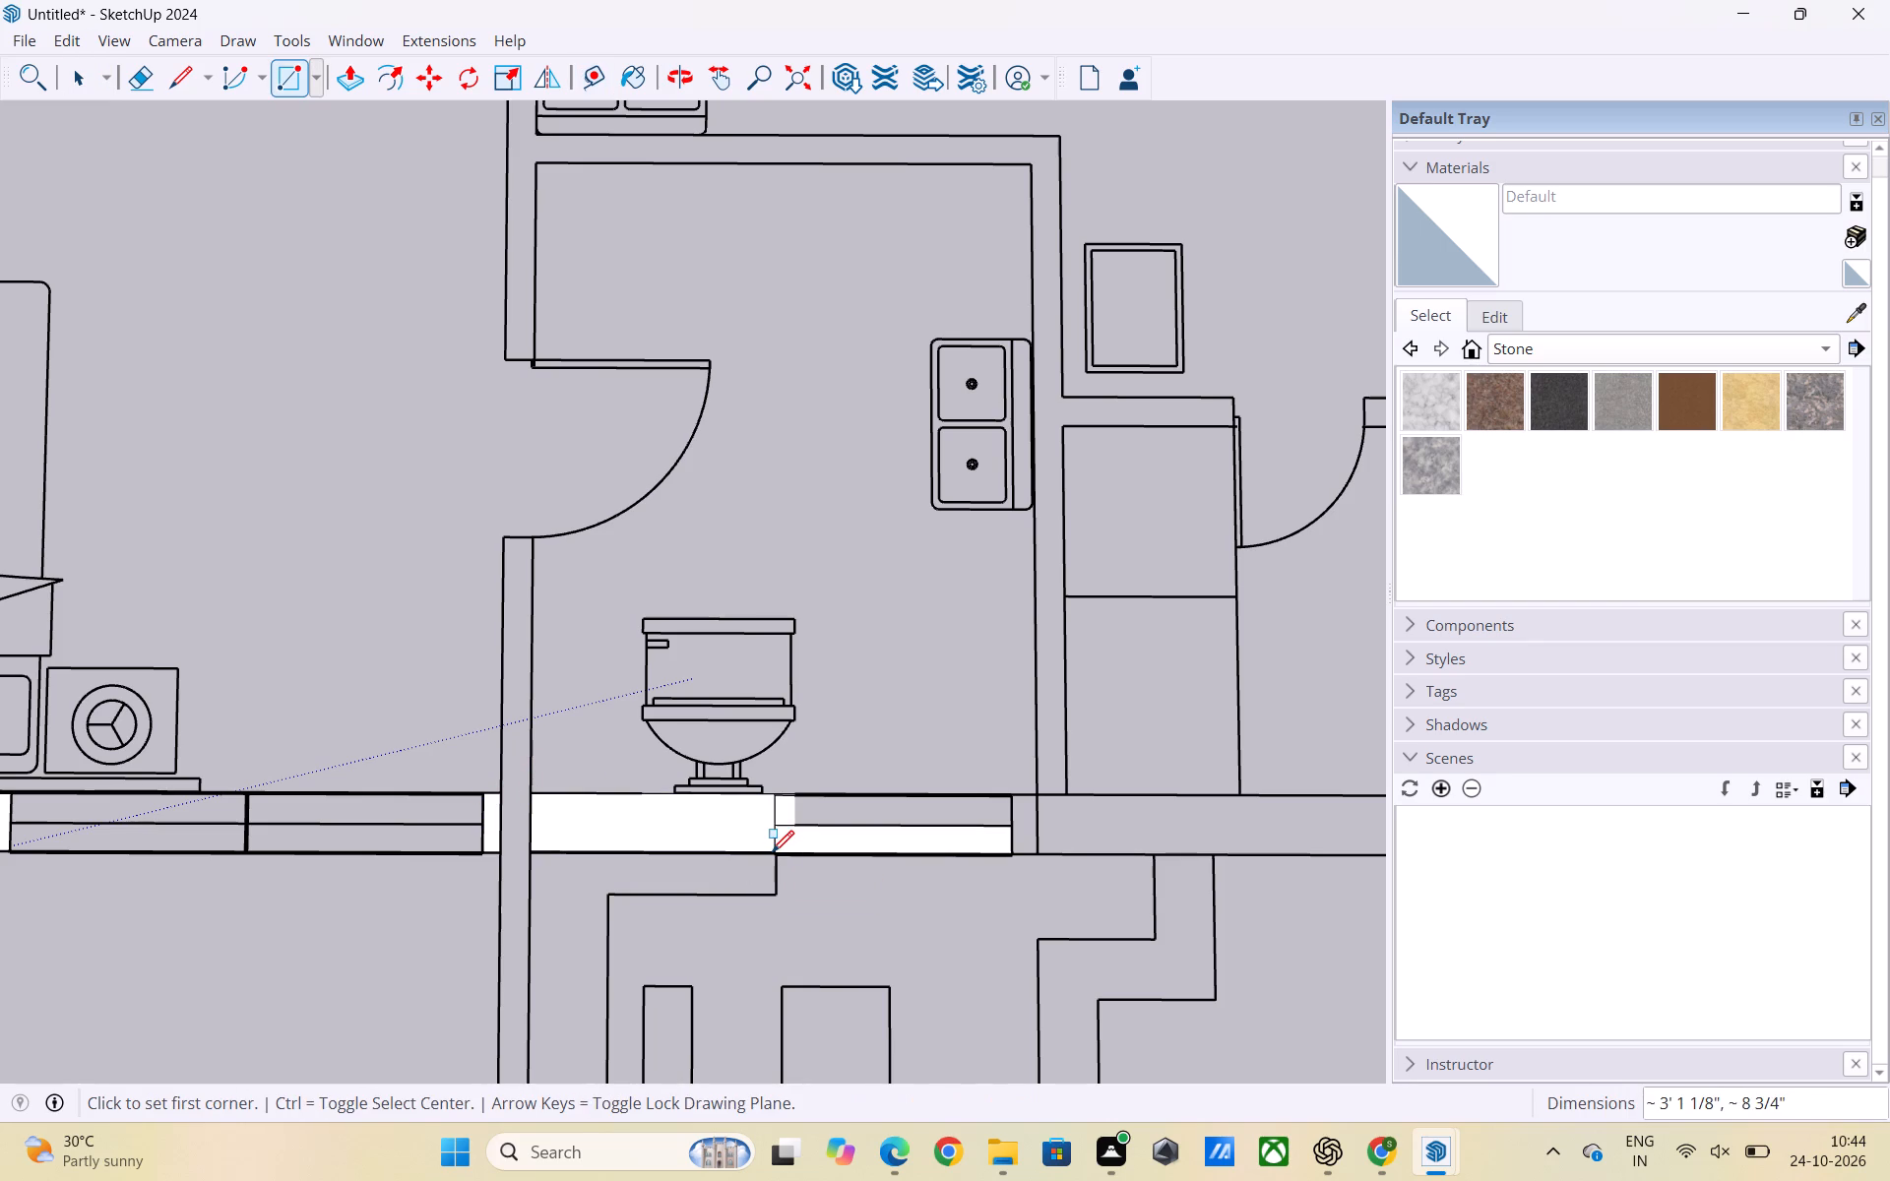
# Delete the stray faces inside the bathroom window, including the thin slivers next to the retraced wall piece.
pyautogui.press('space')
pyautogui.click(863, 838)
pyautogui.press('Delete')
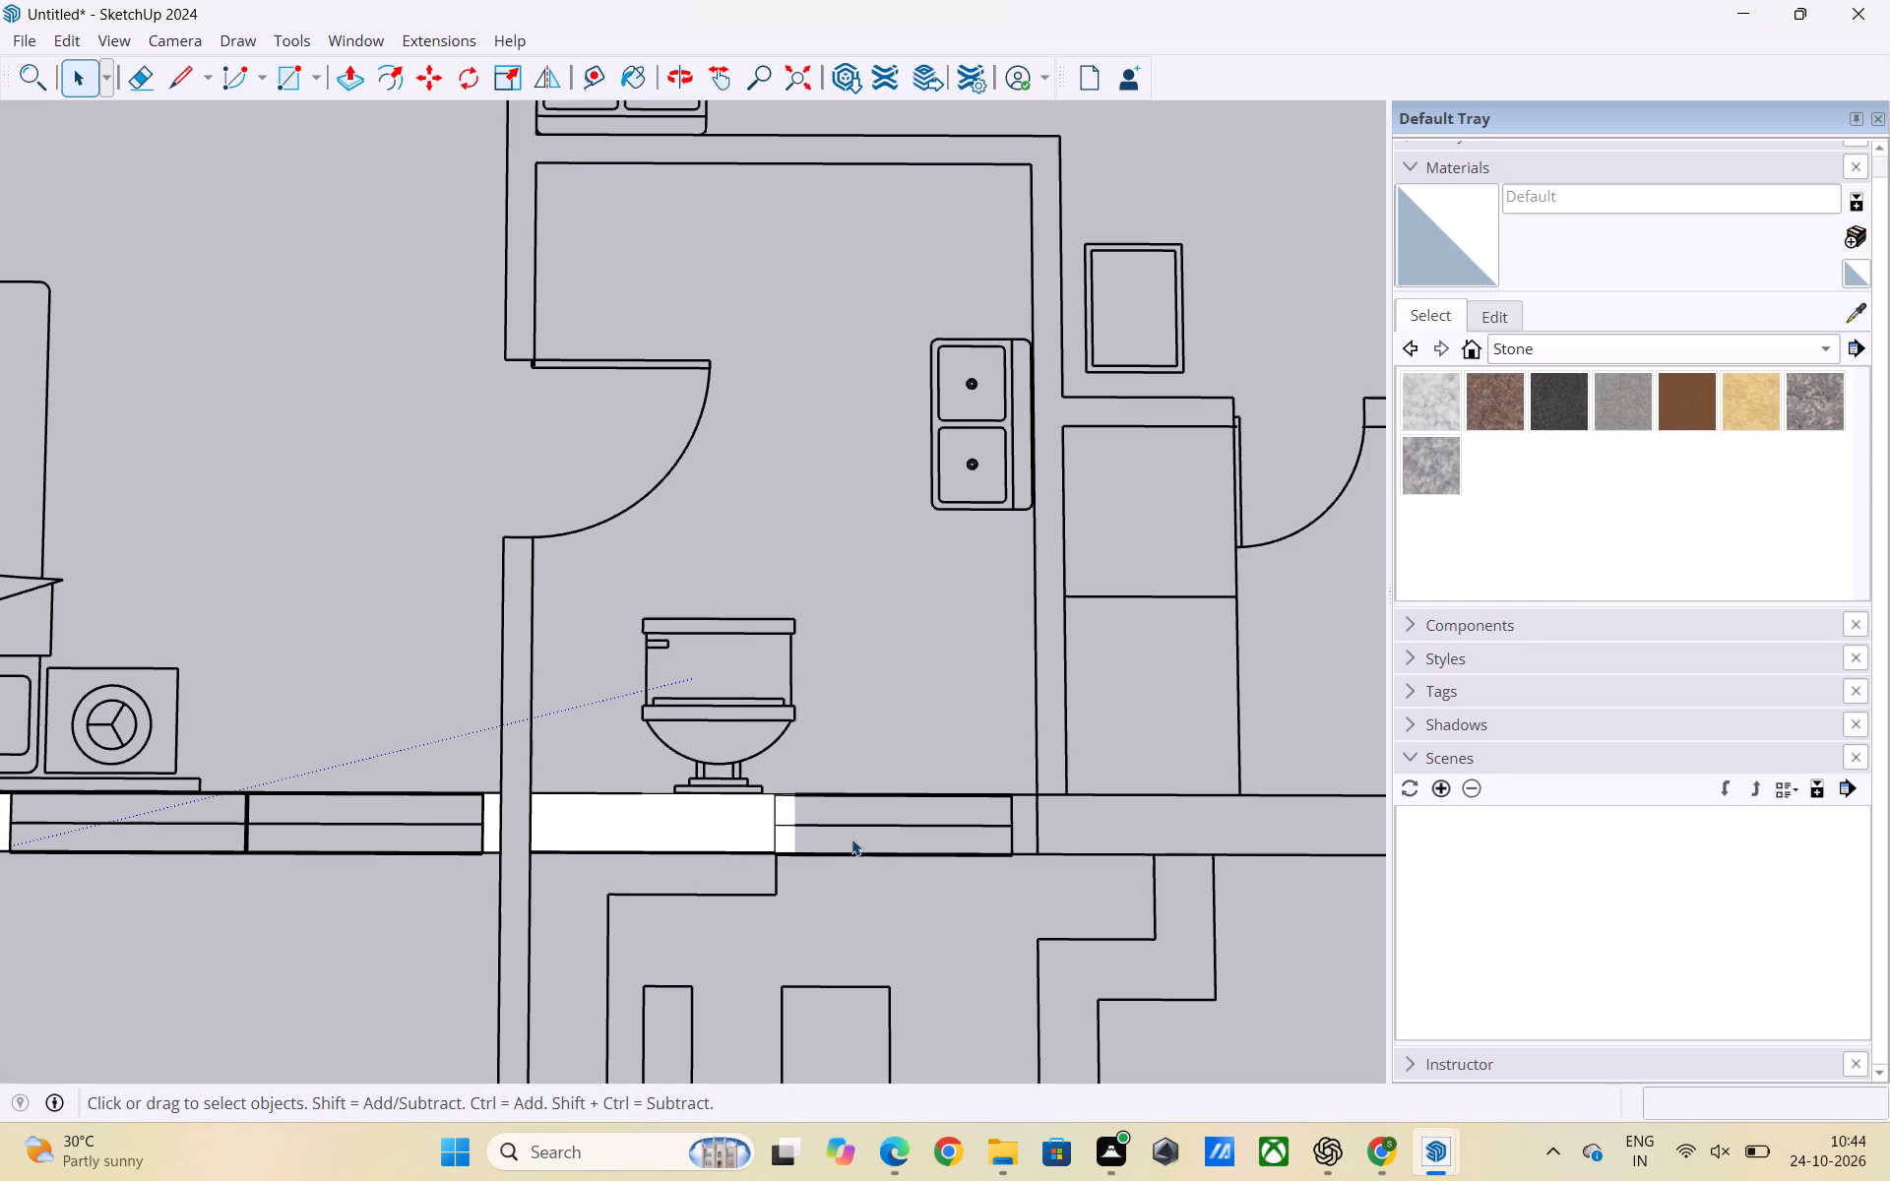
pyautogui.click(788, 836)
pyautogui.press('Delete')
pyautogui.click(787, 812)
pyautogui.press('Delete')
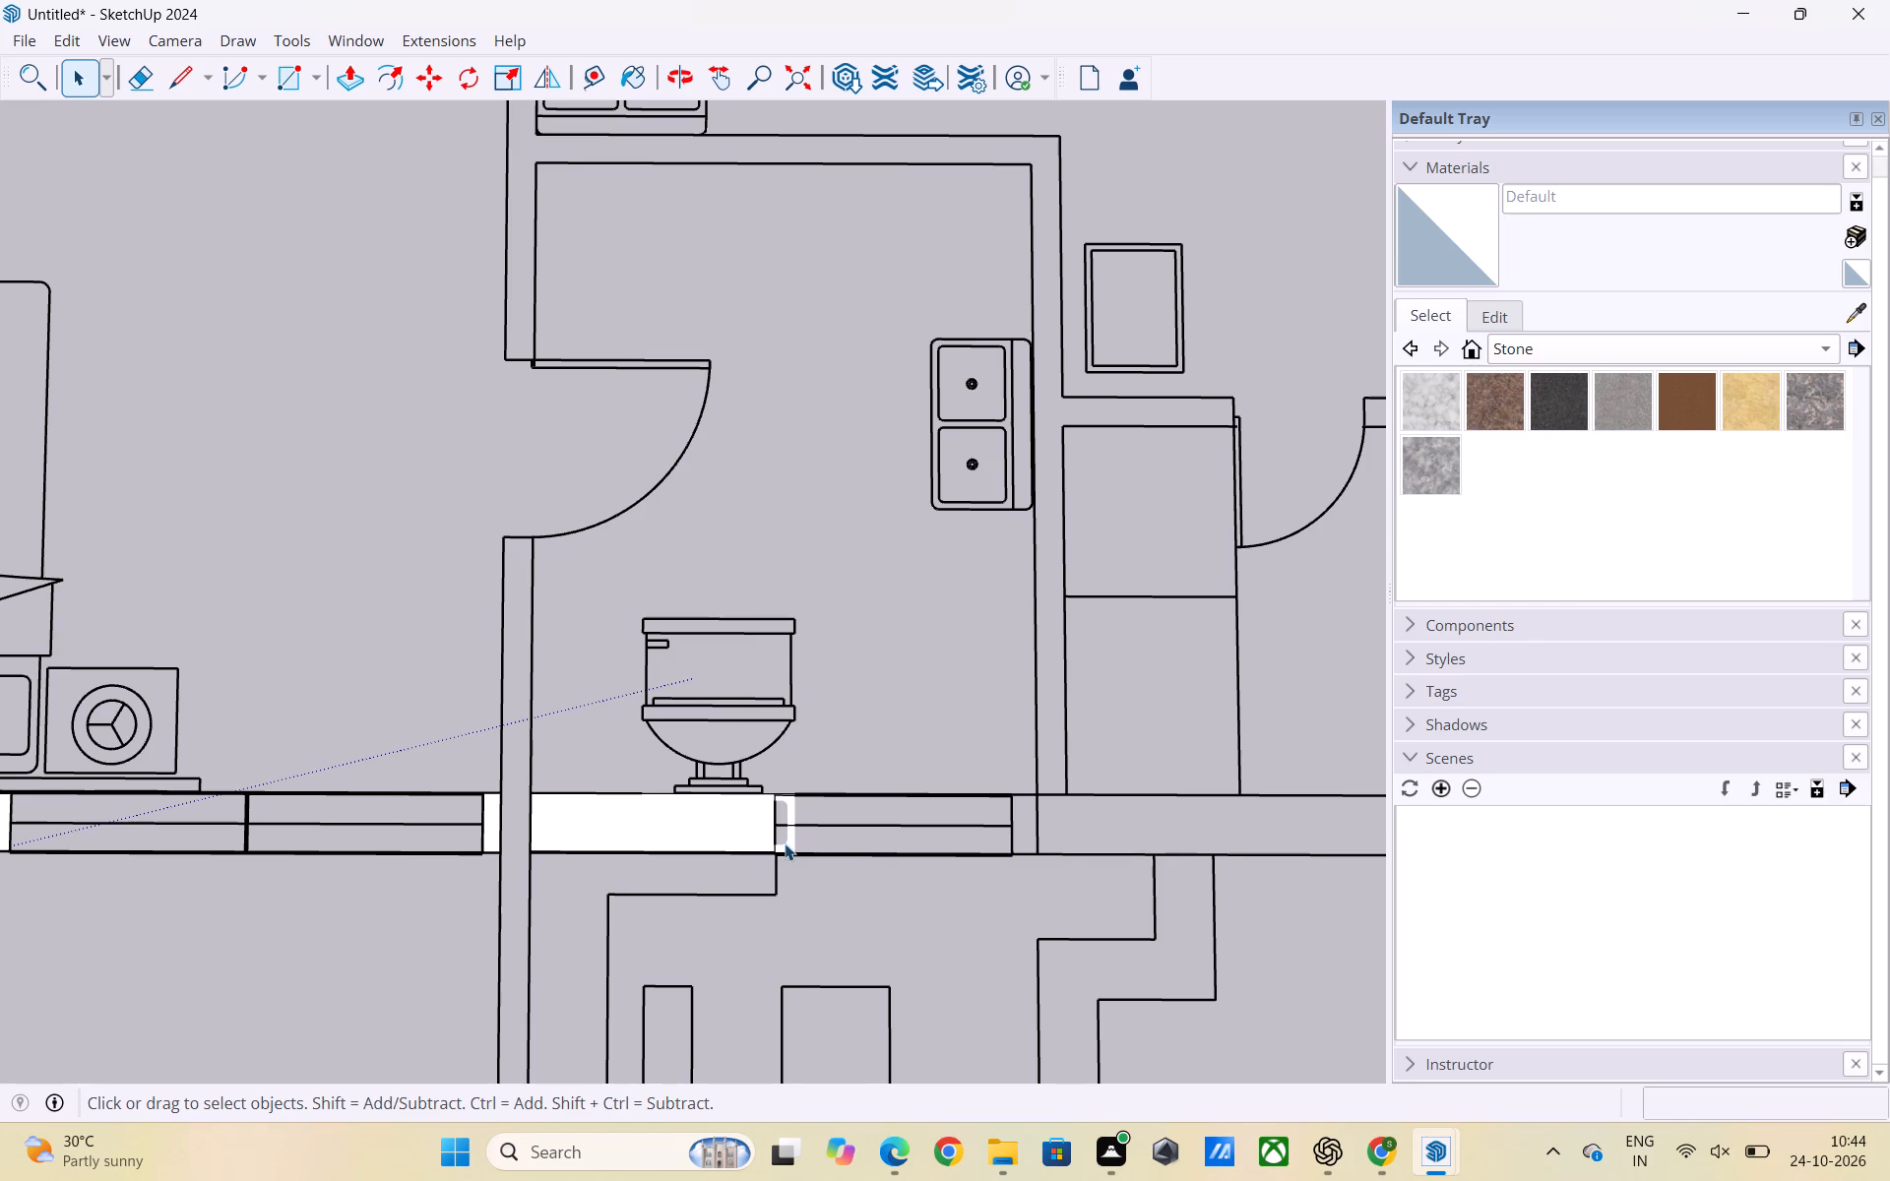
pyautogui.click(785, 843)
pyautogui.press('Delete')
pyautogui.click(788, 808)
pyautogui.press('Delete')
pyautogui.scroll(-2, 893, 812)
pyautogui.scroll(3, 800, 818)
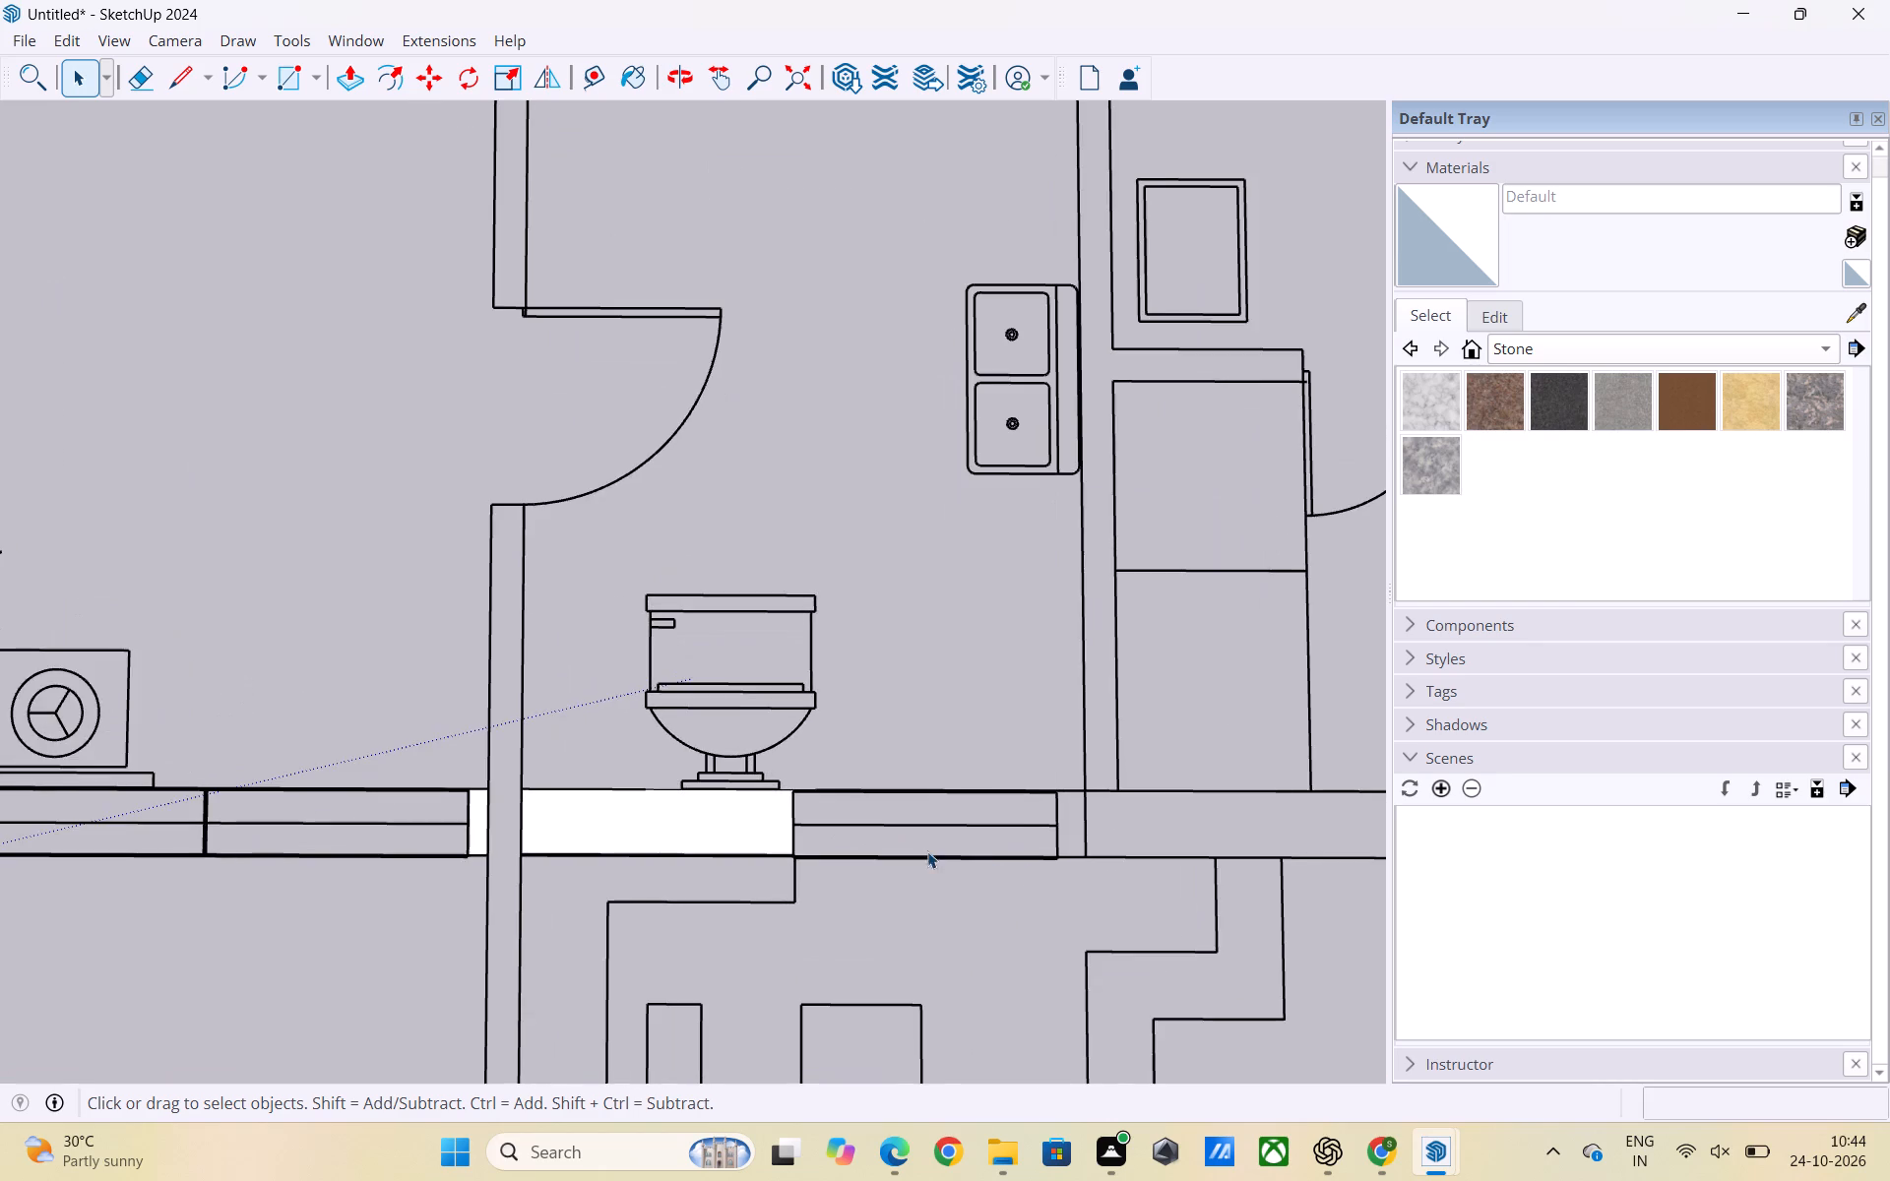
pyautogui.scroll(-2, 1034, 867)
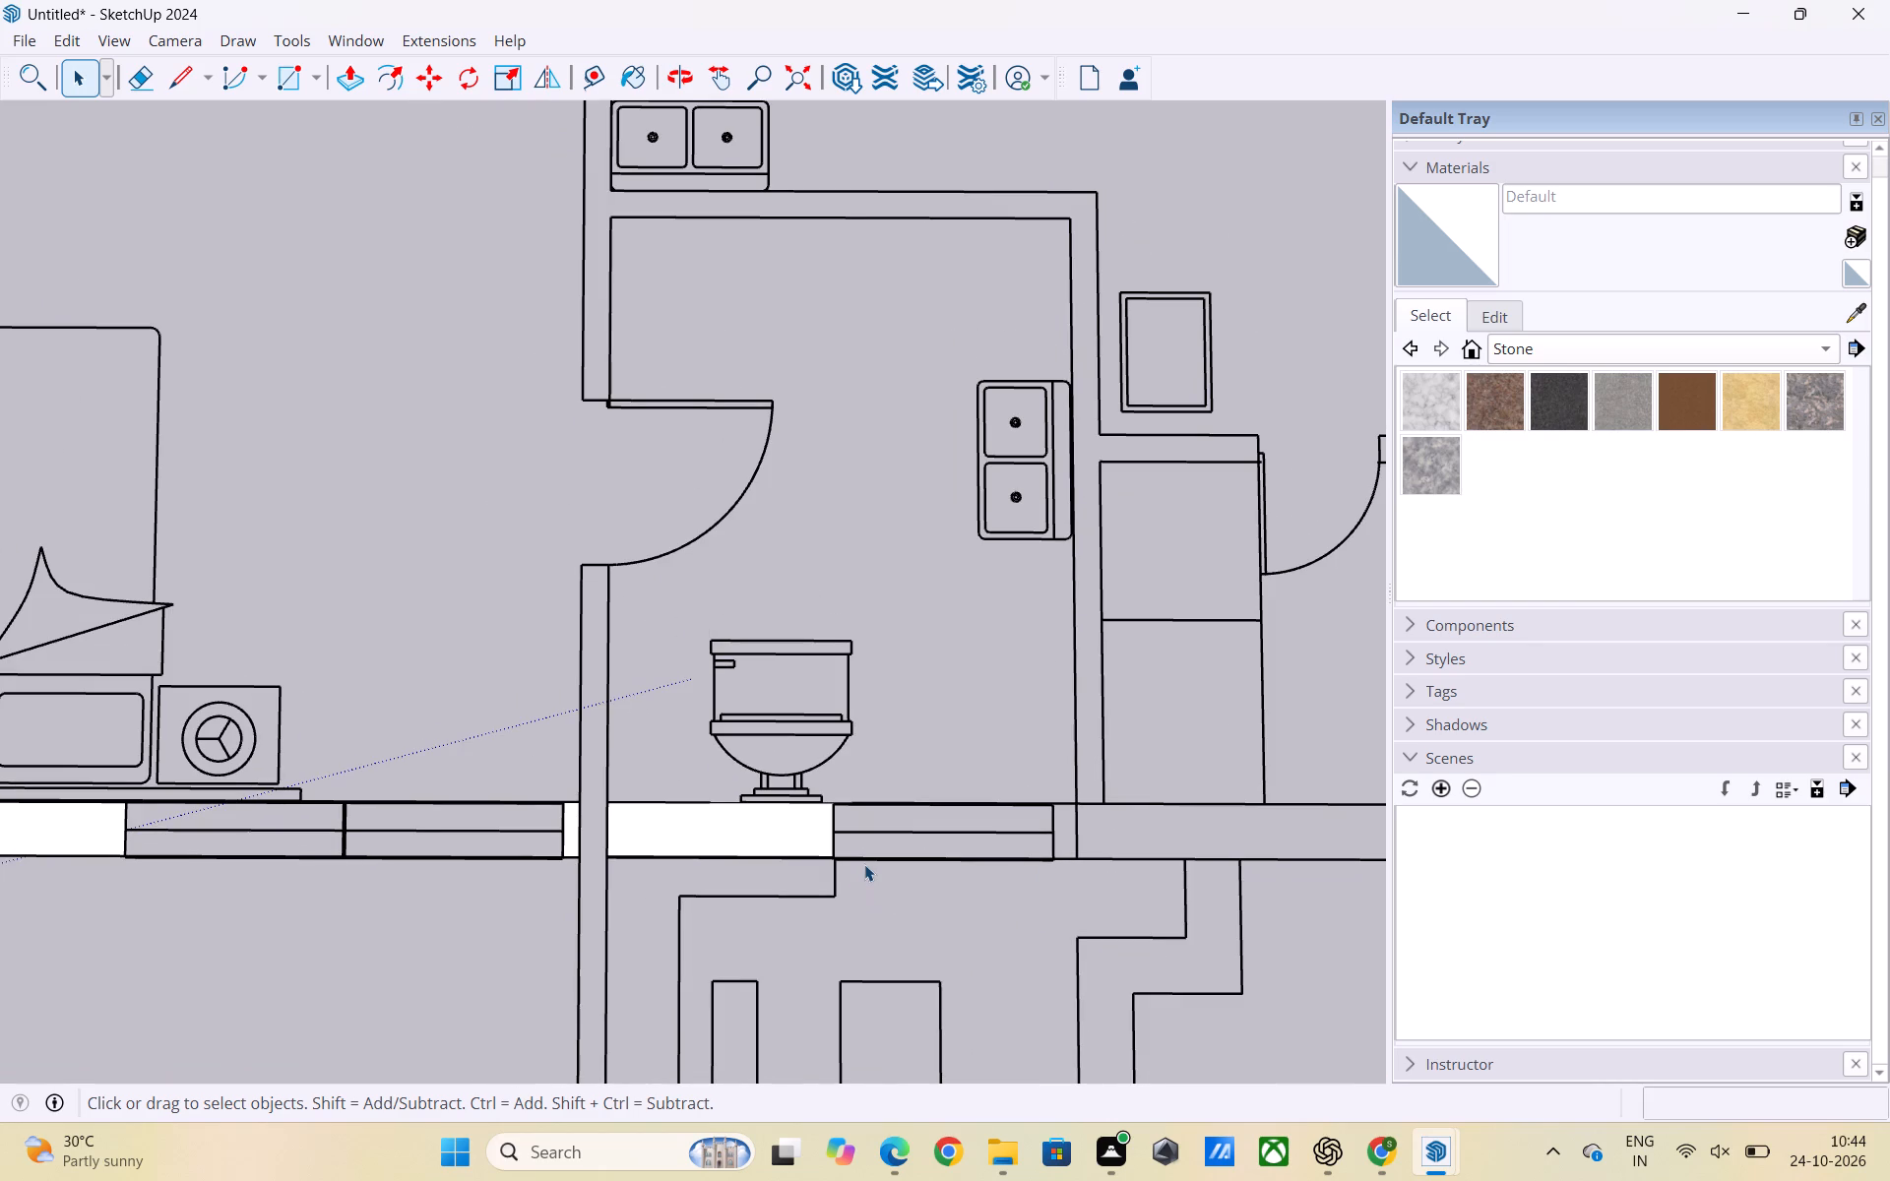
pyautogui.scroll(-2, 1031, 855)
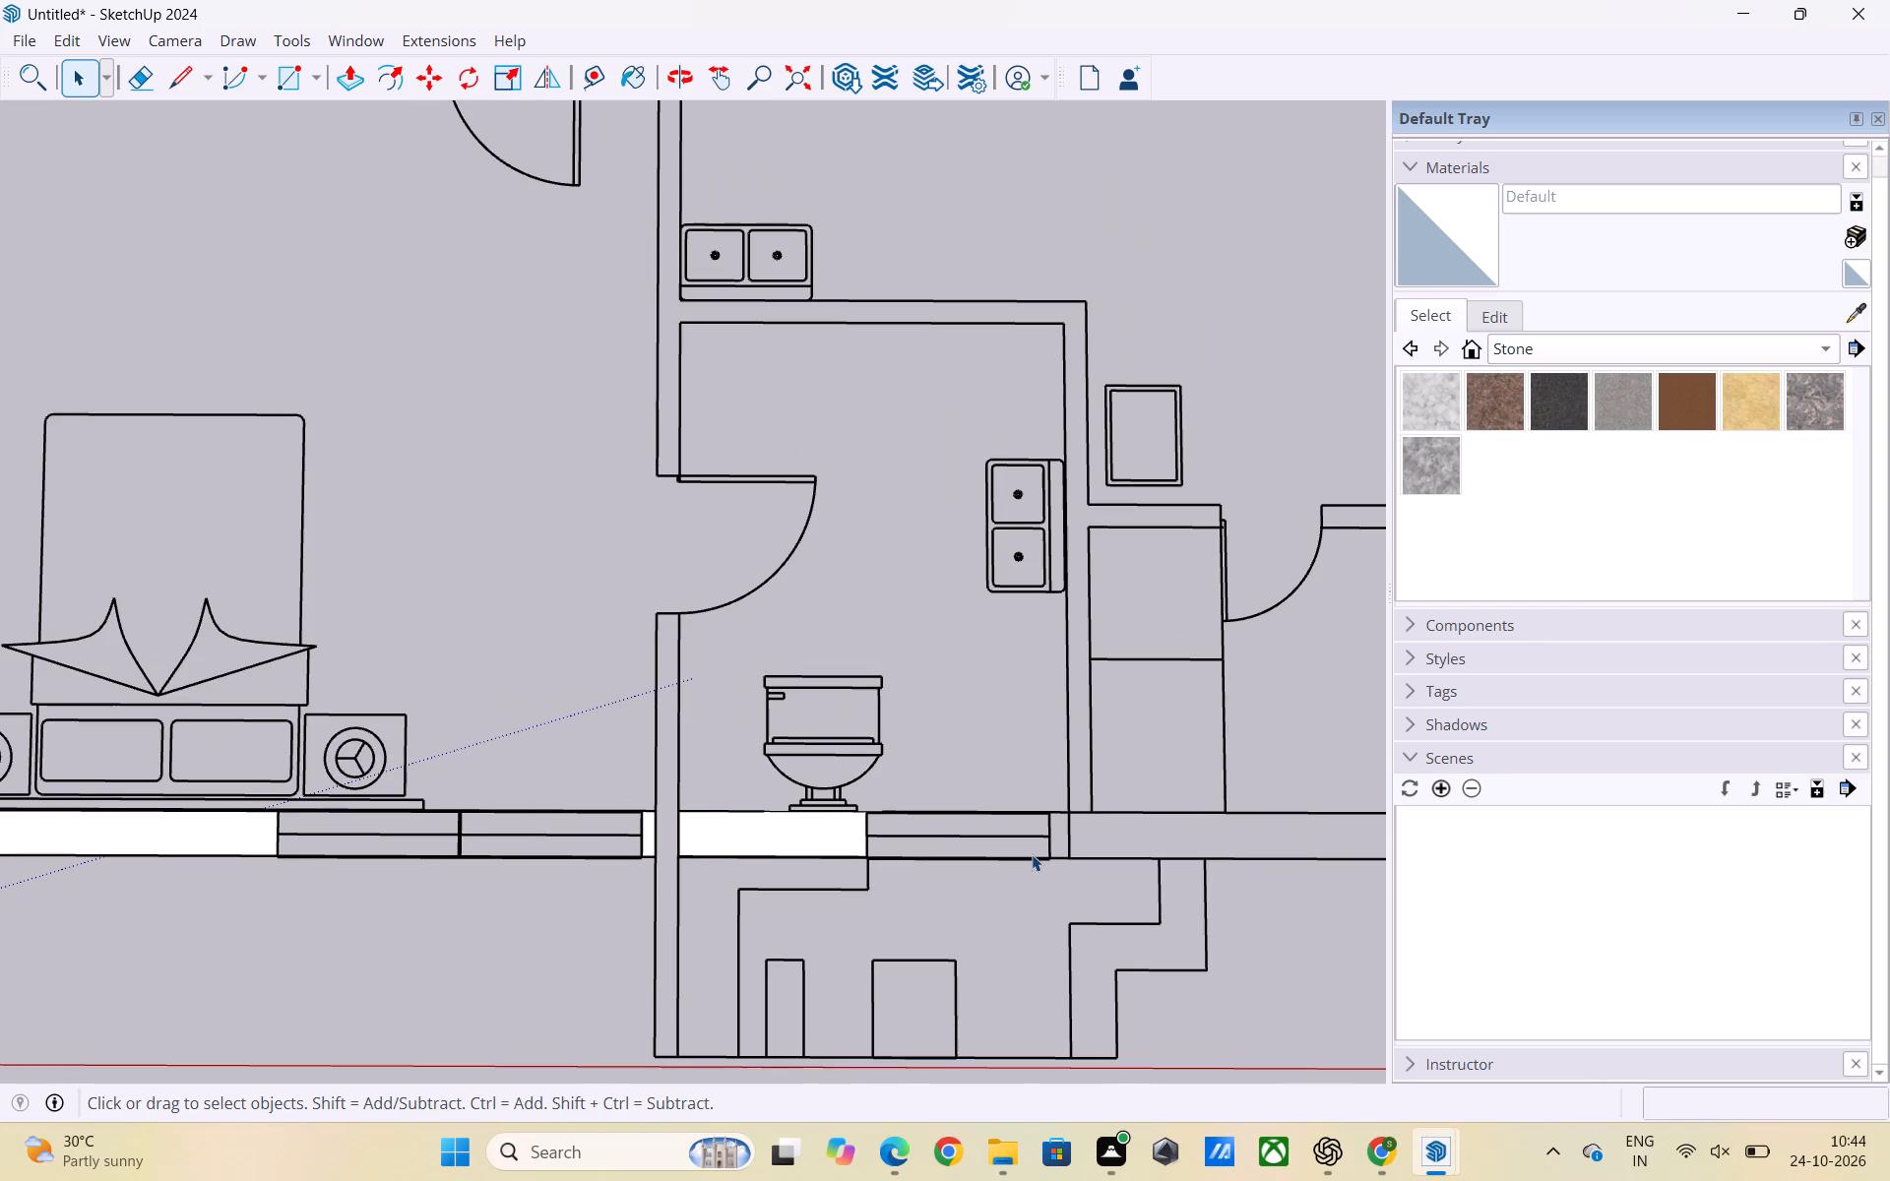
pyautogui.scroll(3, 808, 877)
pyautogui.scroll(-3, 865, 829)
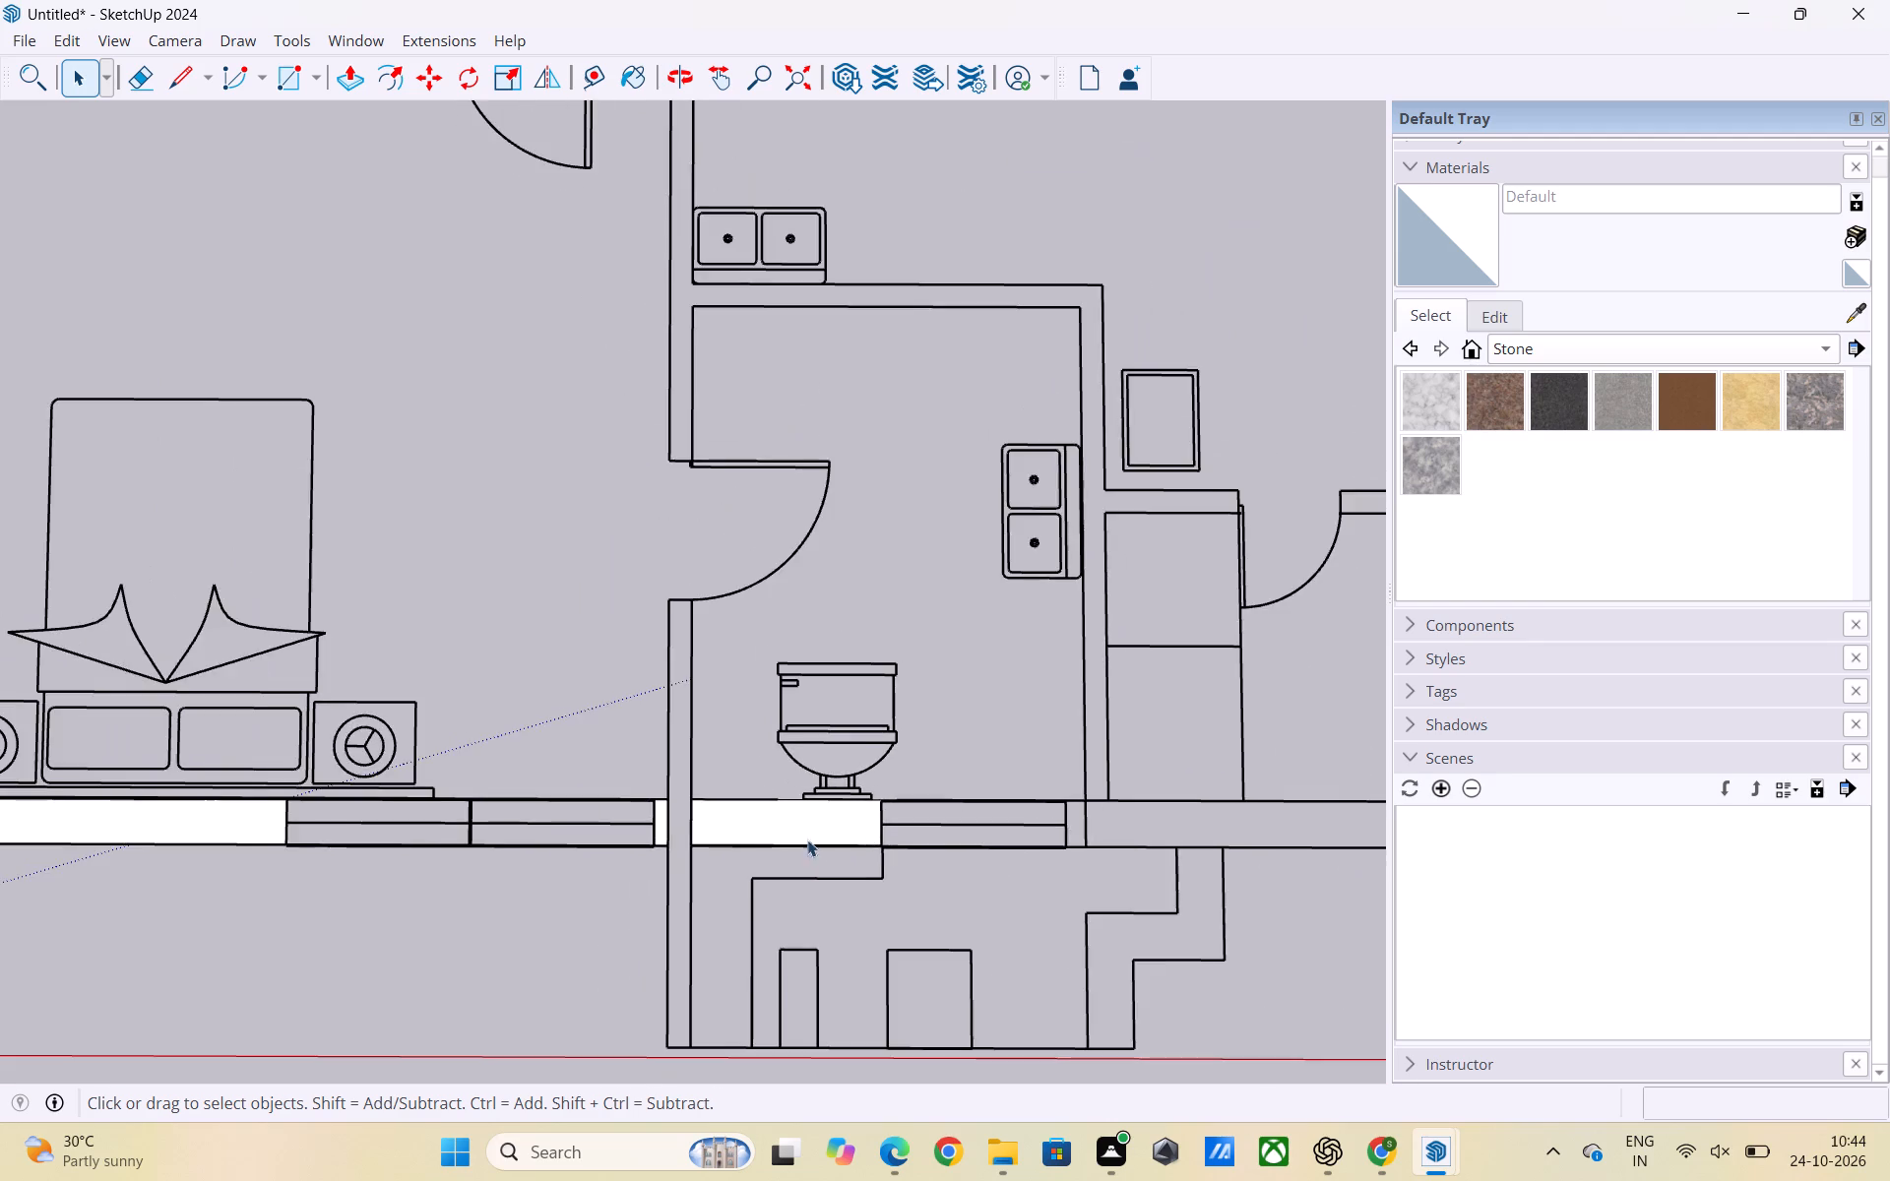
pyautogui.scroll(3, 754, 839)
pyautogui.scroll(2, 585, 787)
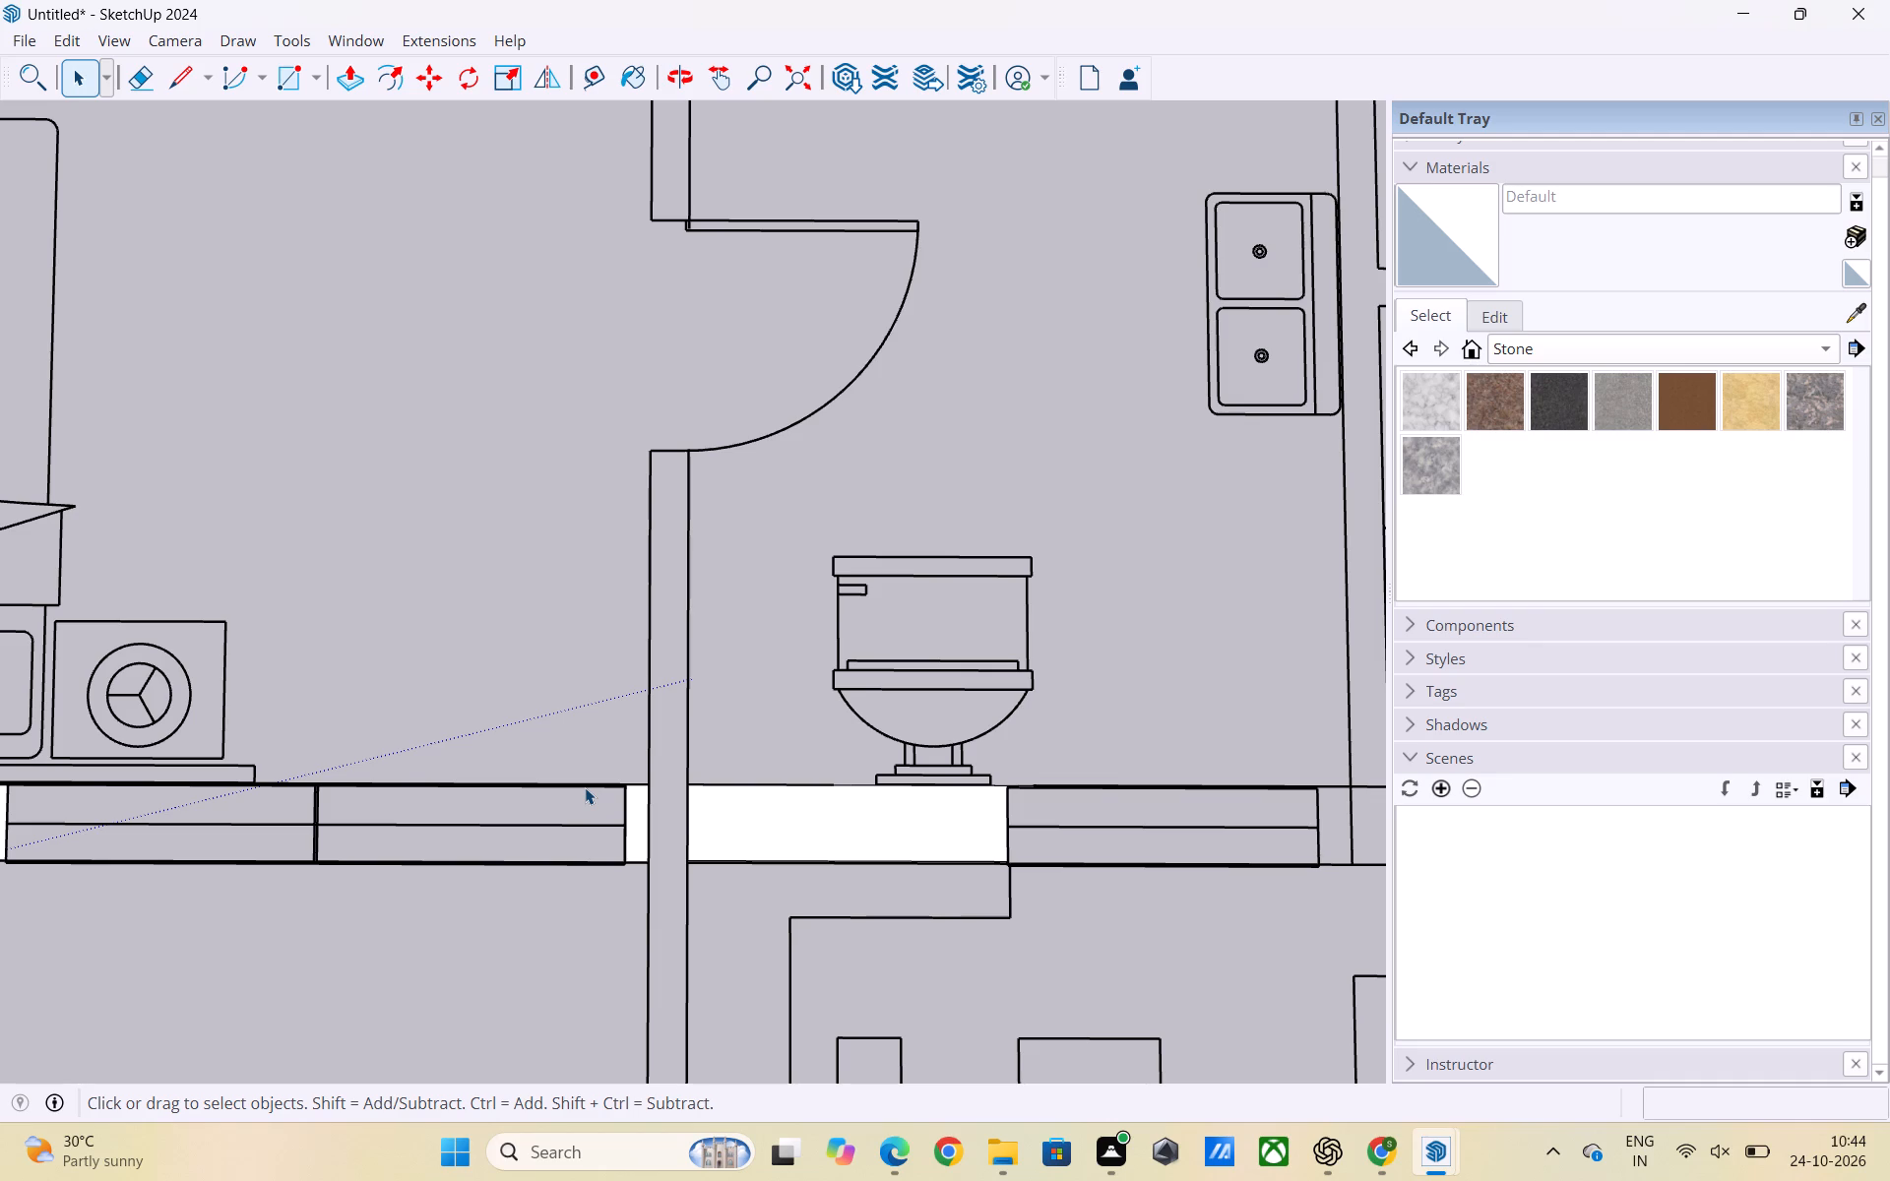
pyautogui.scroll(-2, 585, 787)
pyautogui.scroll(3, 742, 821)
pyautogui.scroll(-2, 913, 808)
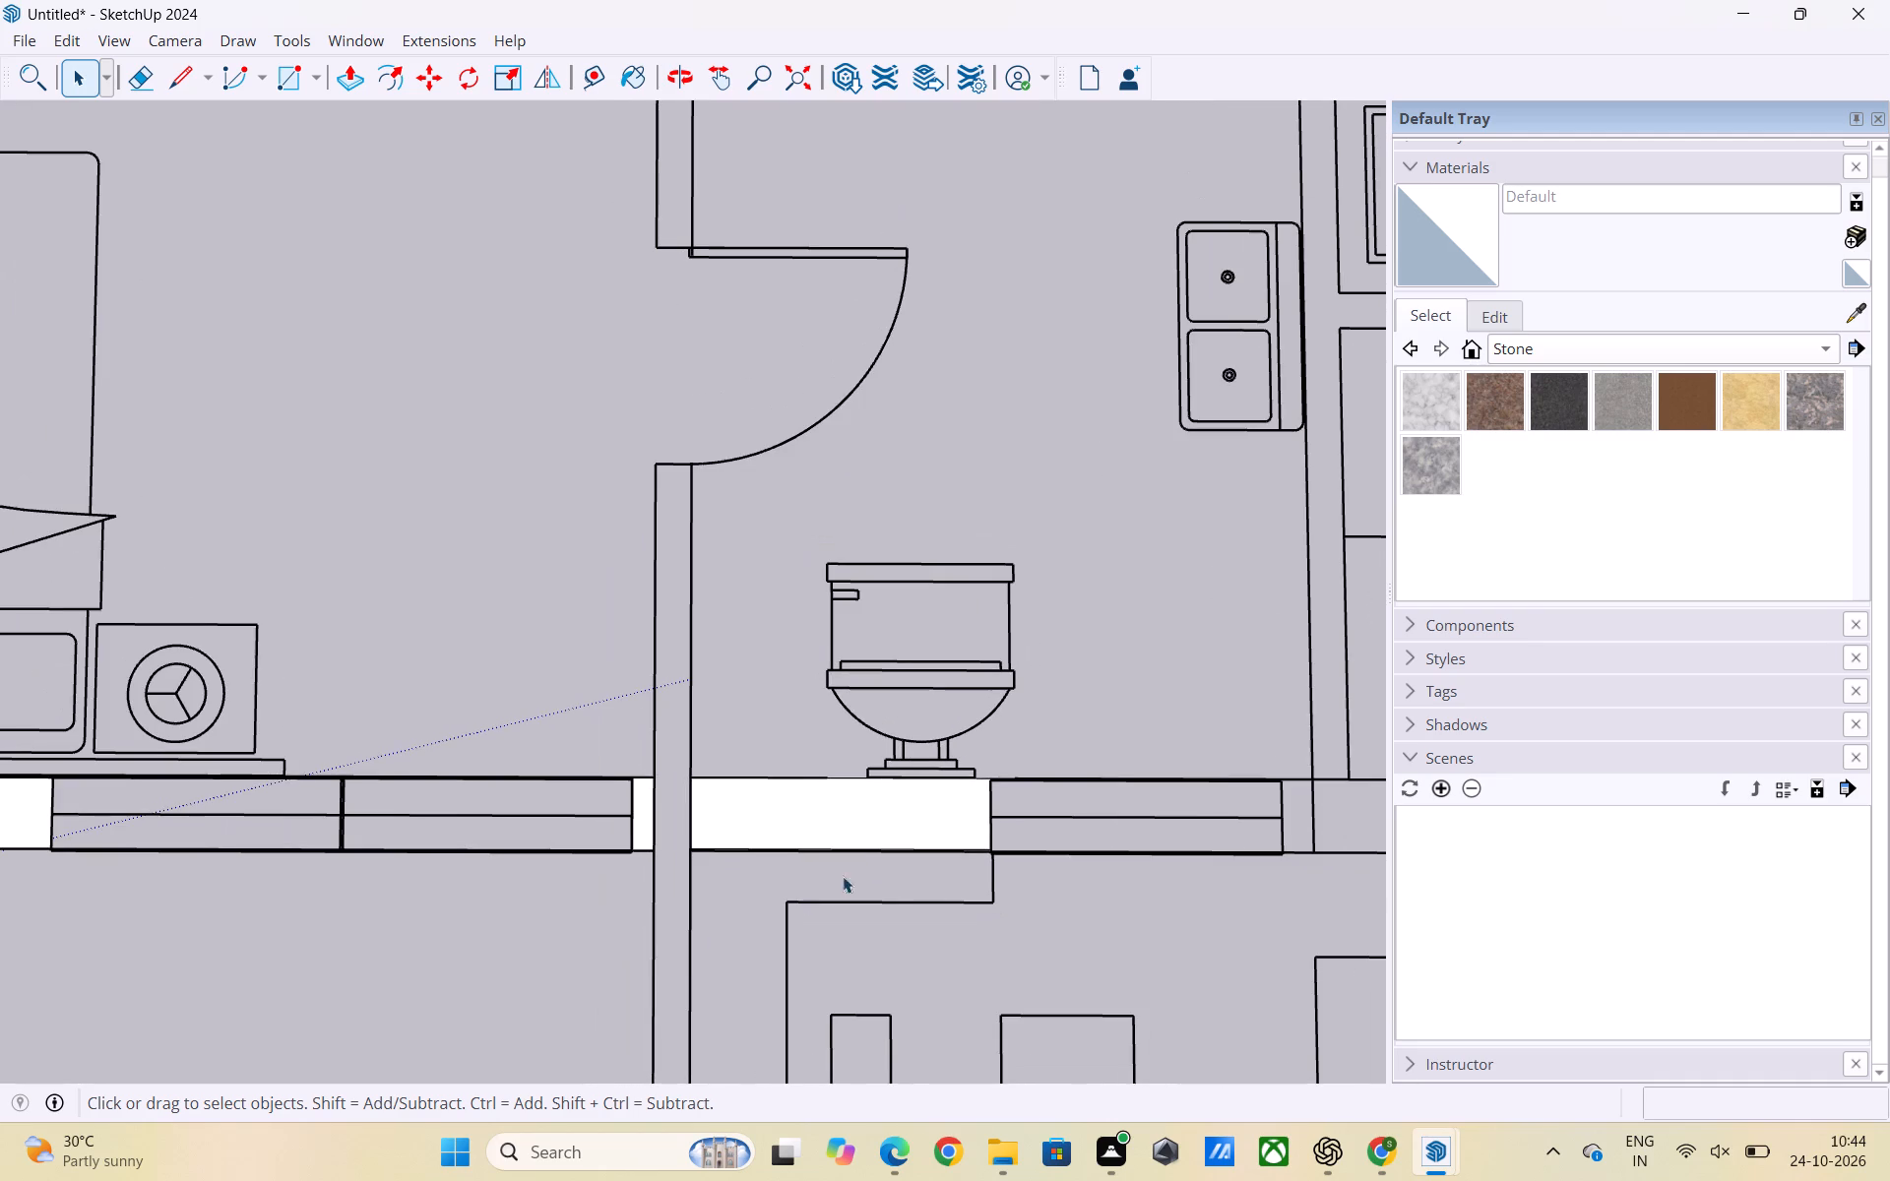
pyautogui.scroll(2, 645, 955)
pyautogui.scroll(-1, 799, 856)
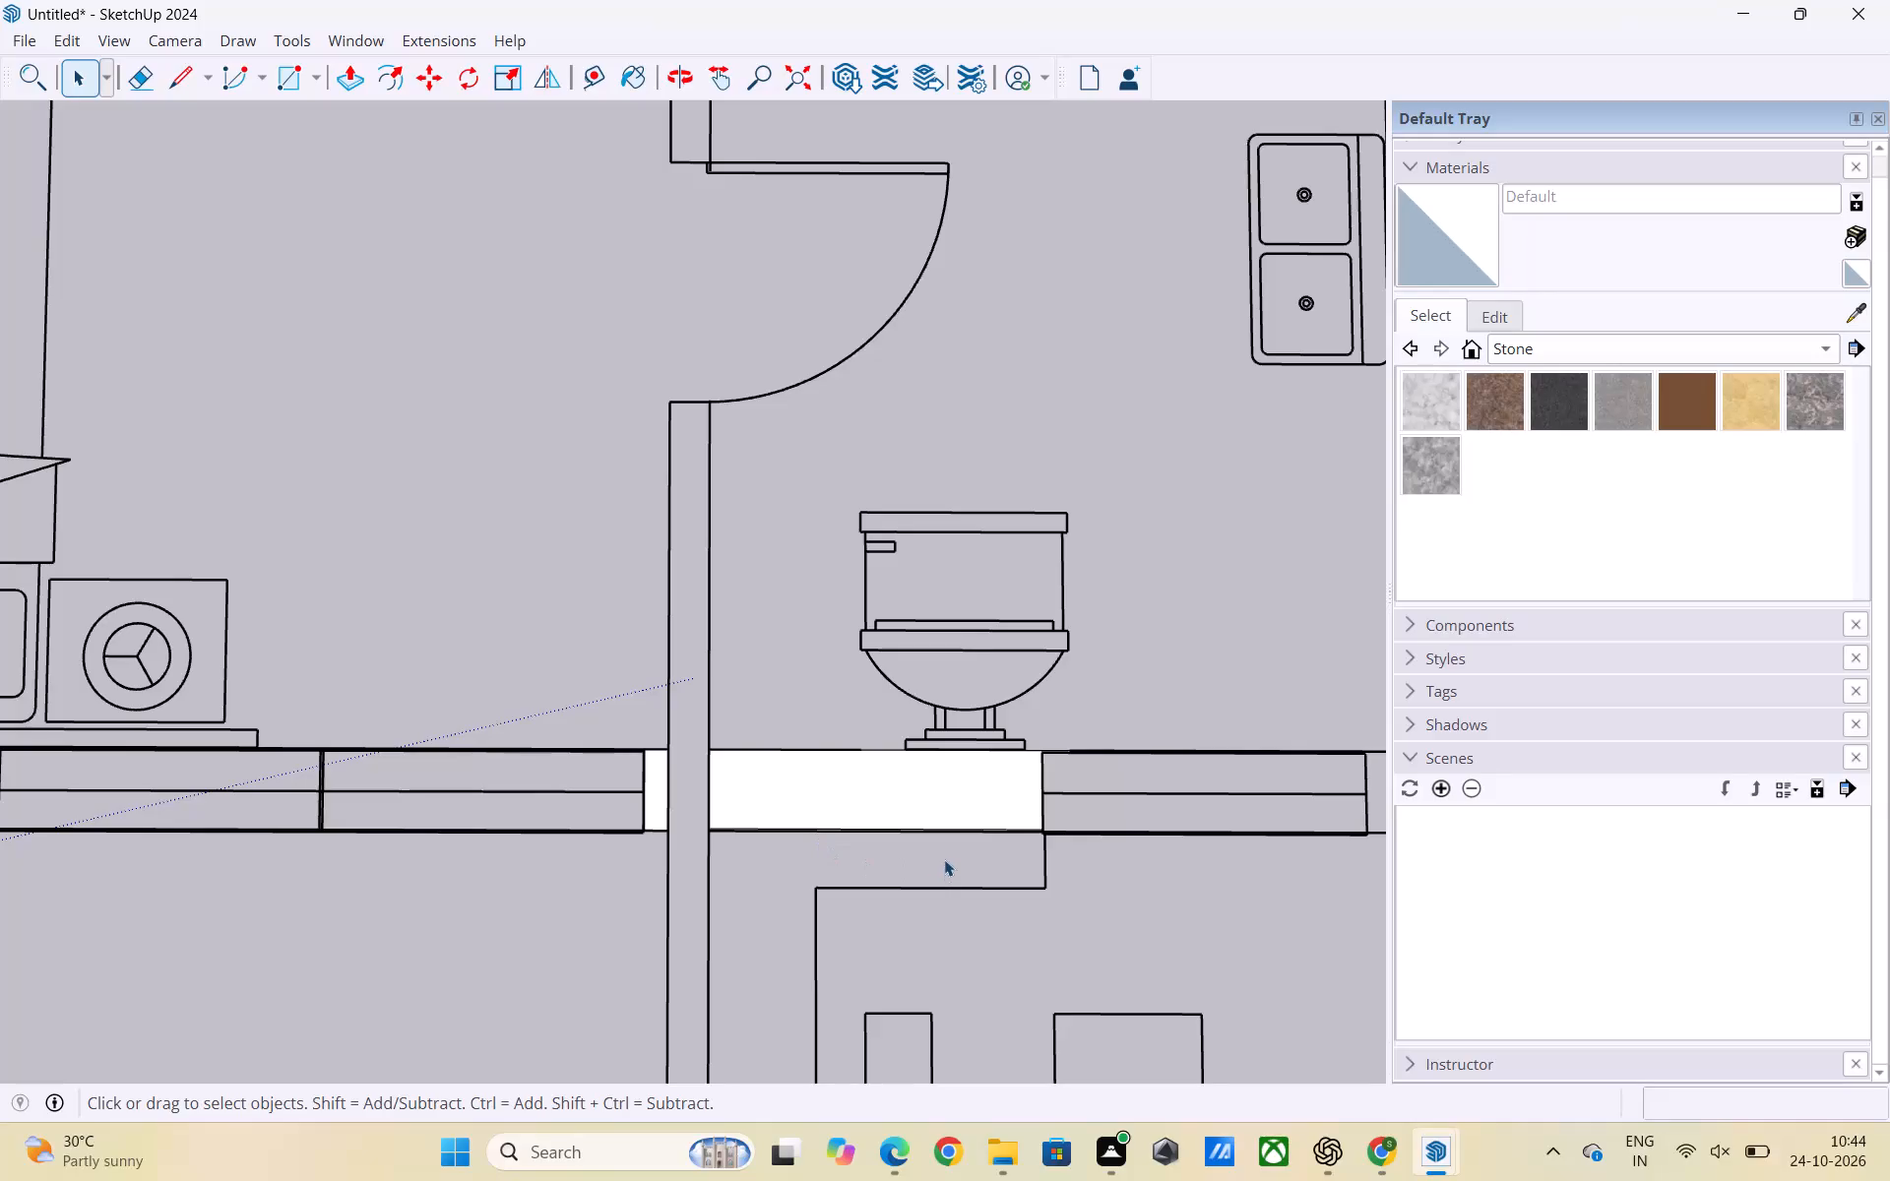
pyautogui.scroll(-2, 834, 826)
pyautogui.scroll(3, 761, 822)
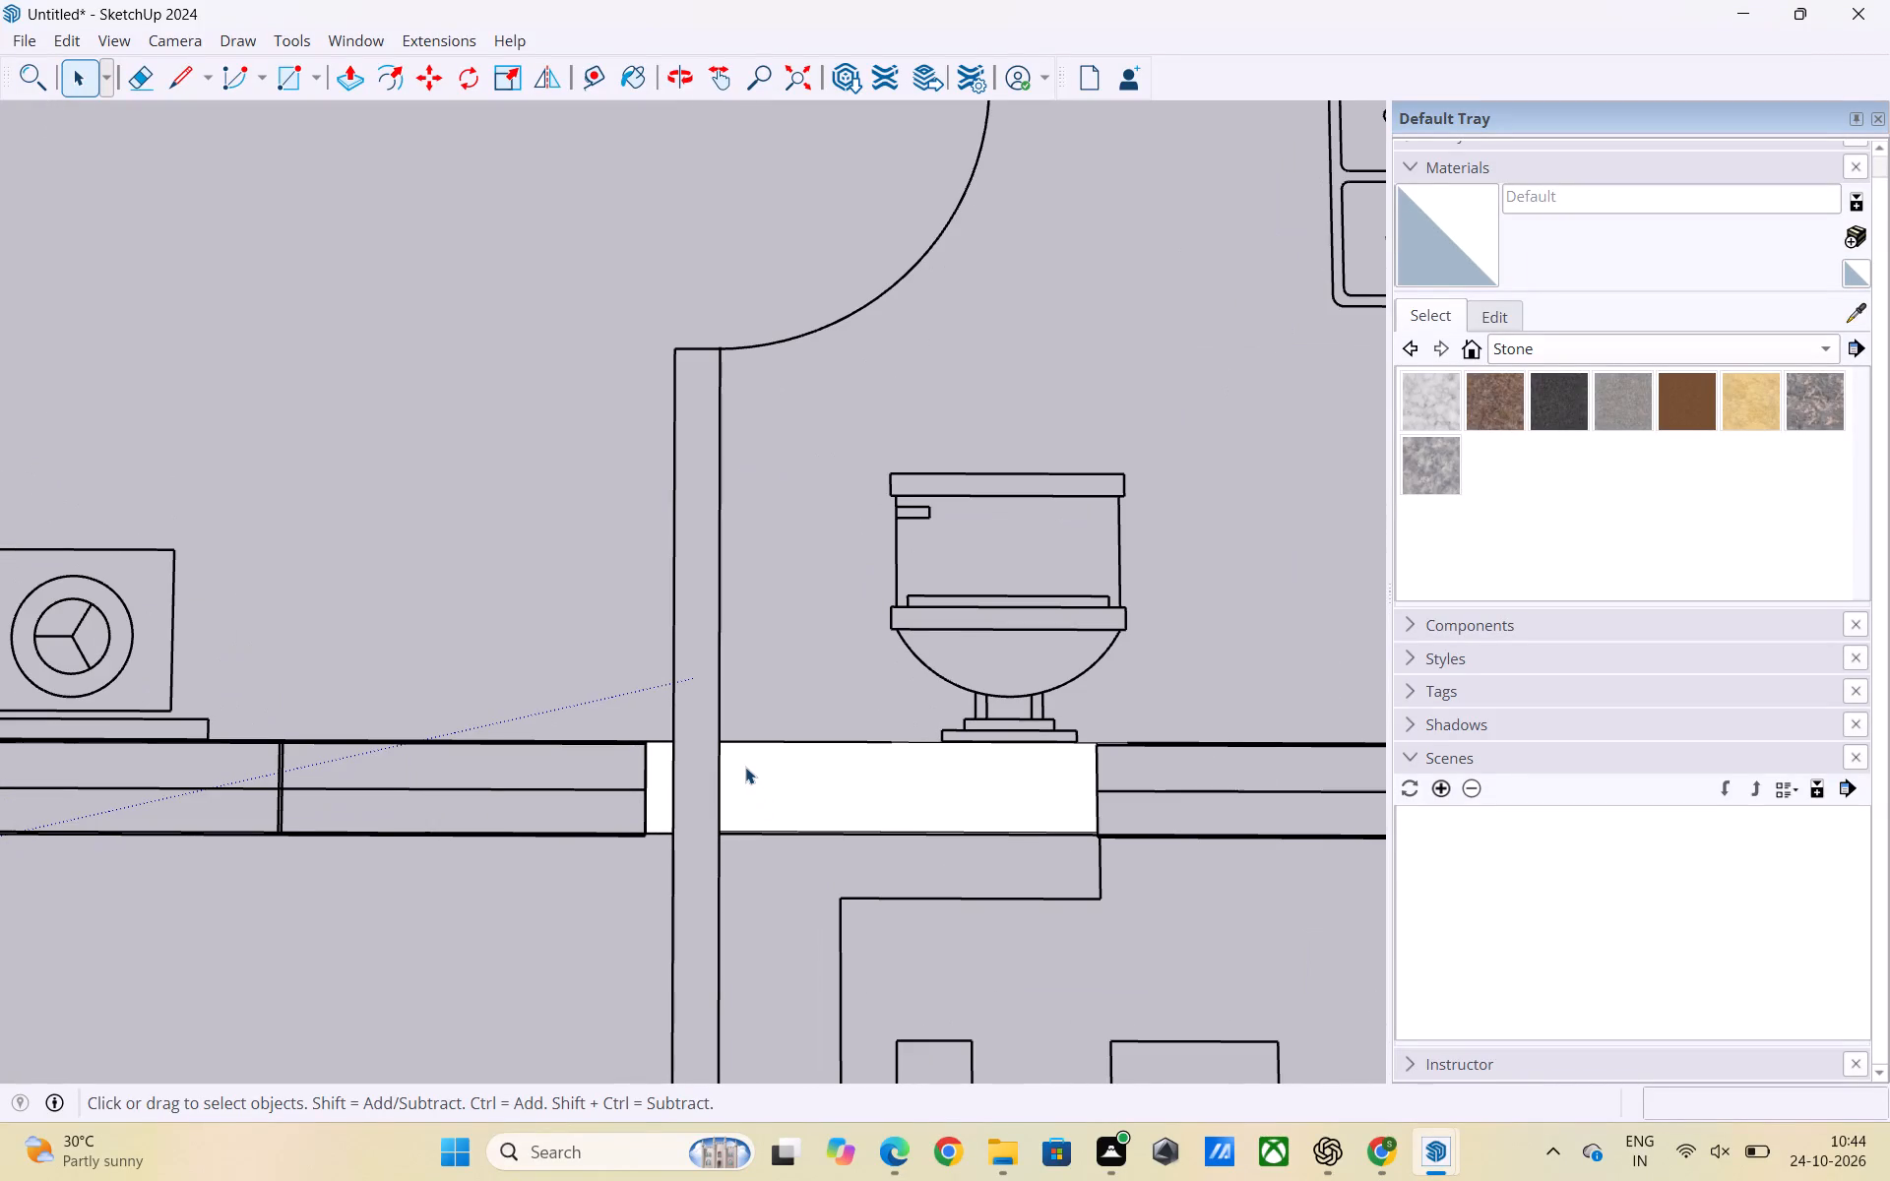
# Retrace the wall piece behind the toilet as a rectangle about 3' 1 5/16" by 9 1/16", ending at the window's outer corner.
pyautogui.press('r')
pyautogui.scroll(3, 739, 757)
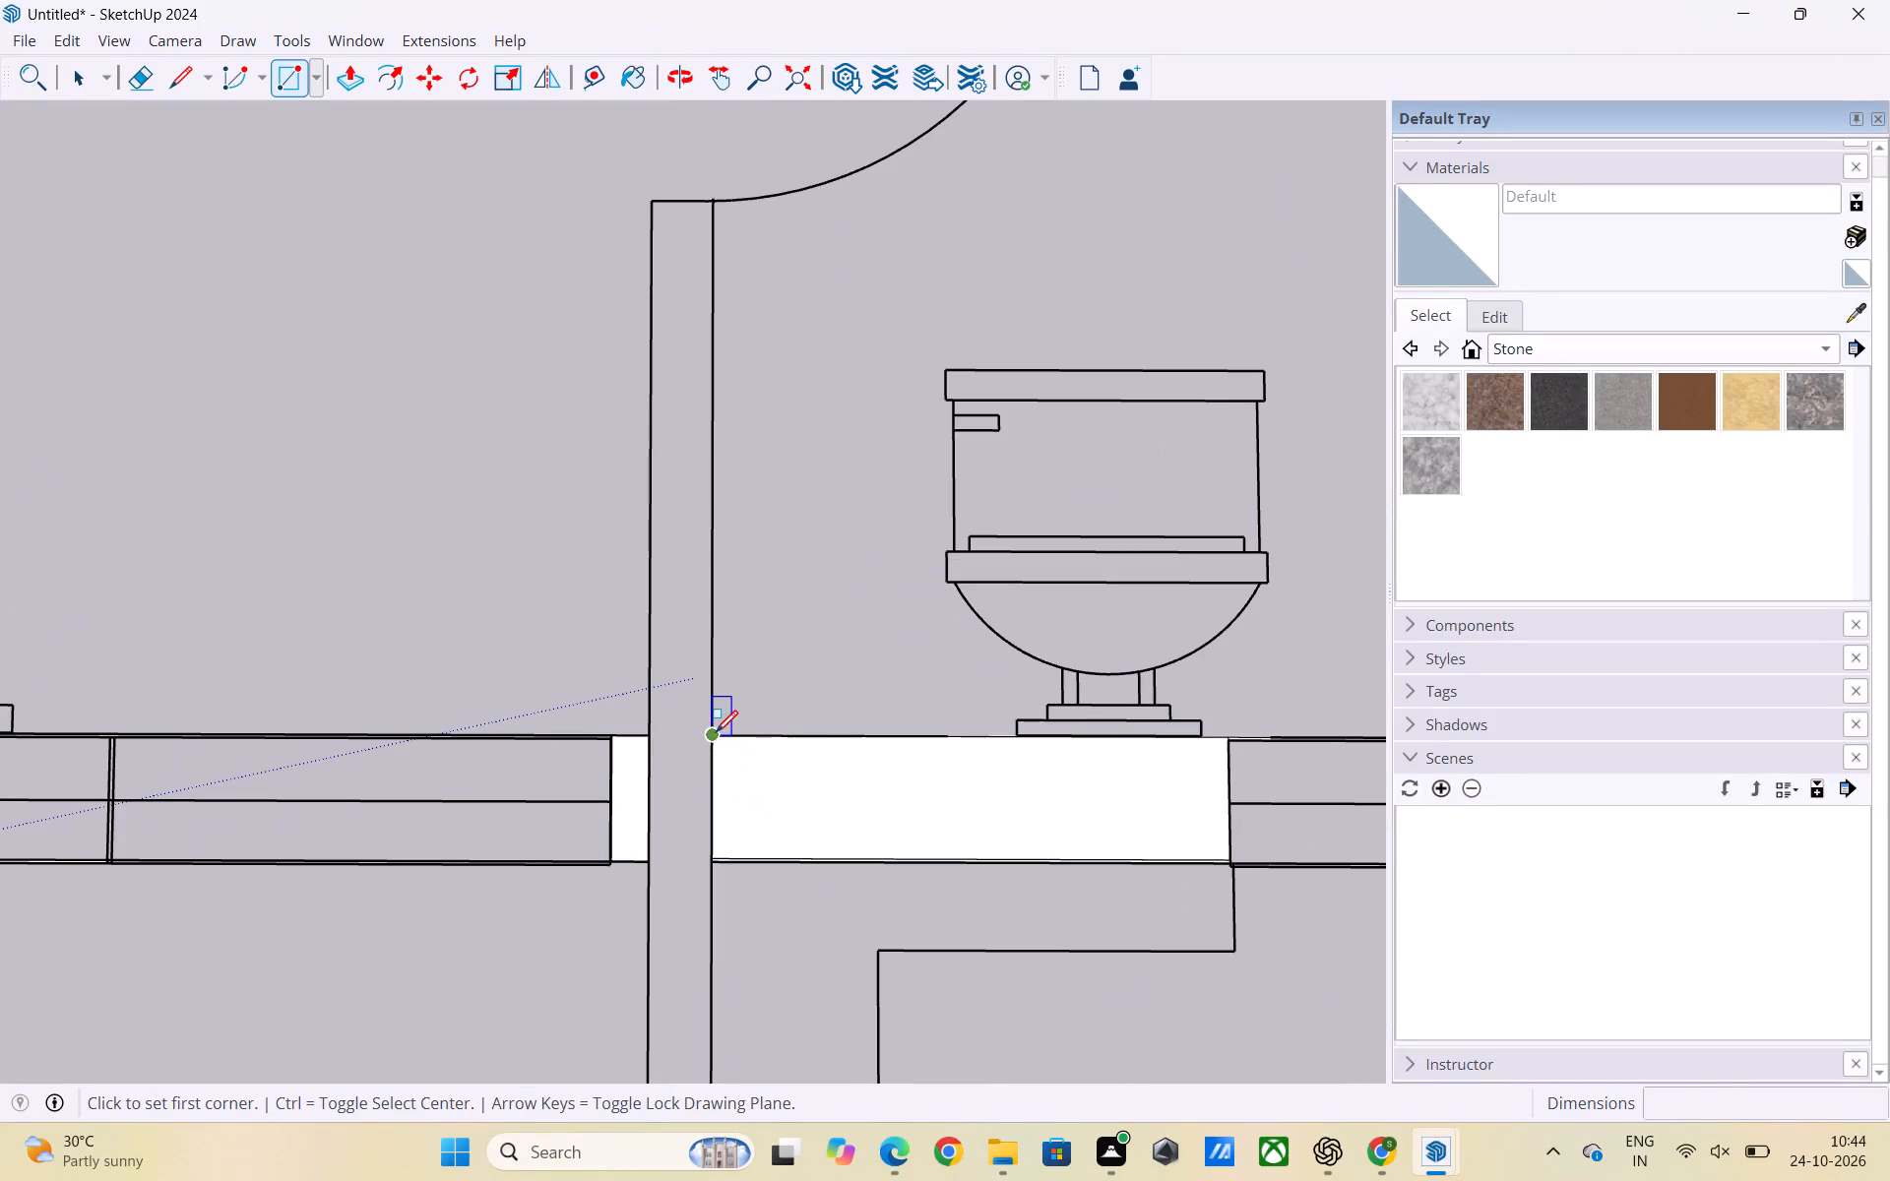
pyautogui.click(711, 735)
pyautogui.scroll(6, 1226, 866)
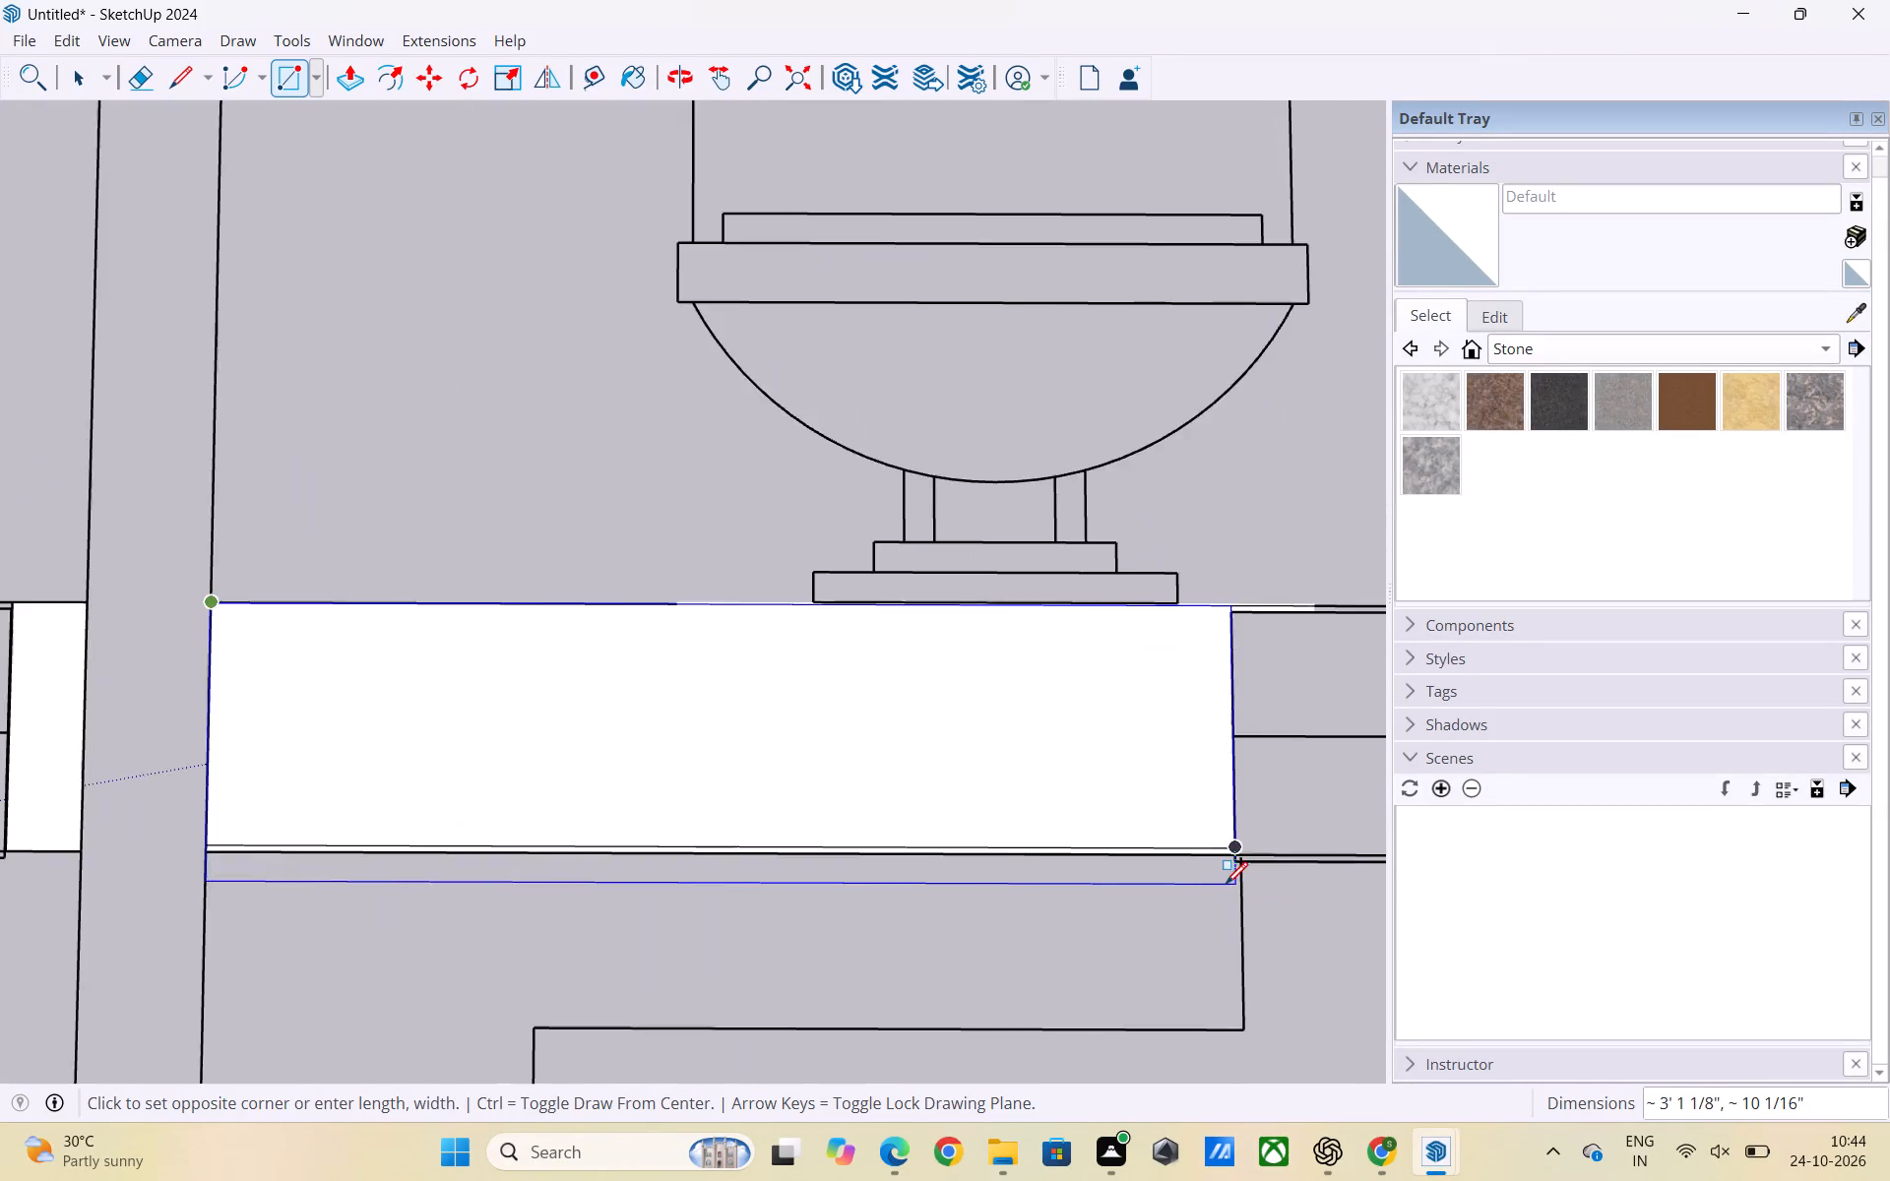
pyautogui.scroll(4, 1226, 884)
pyautogui.click(1240, 847)
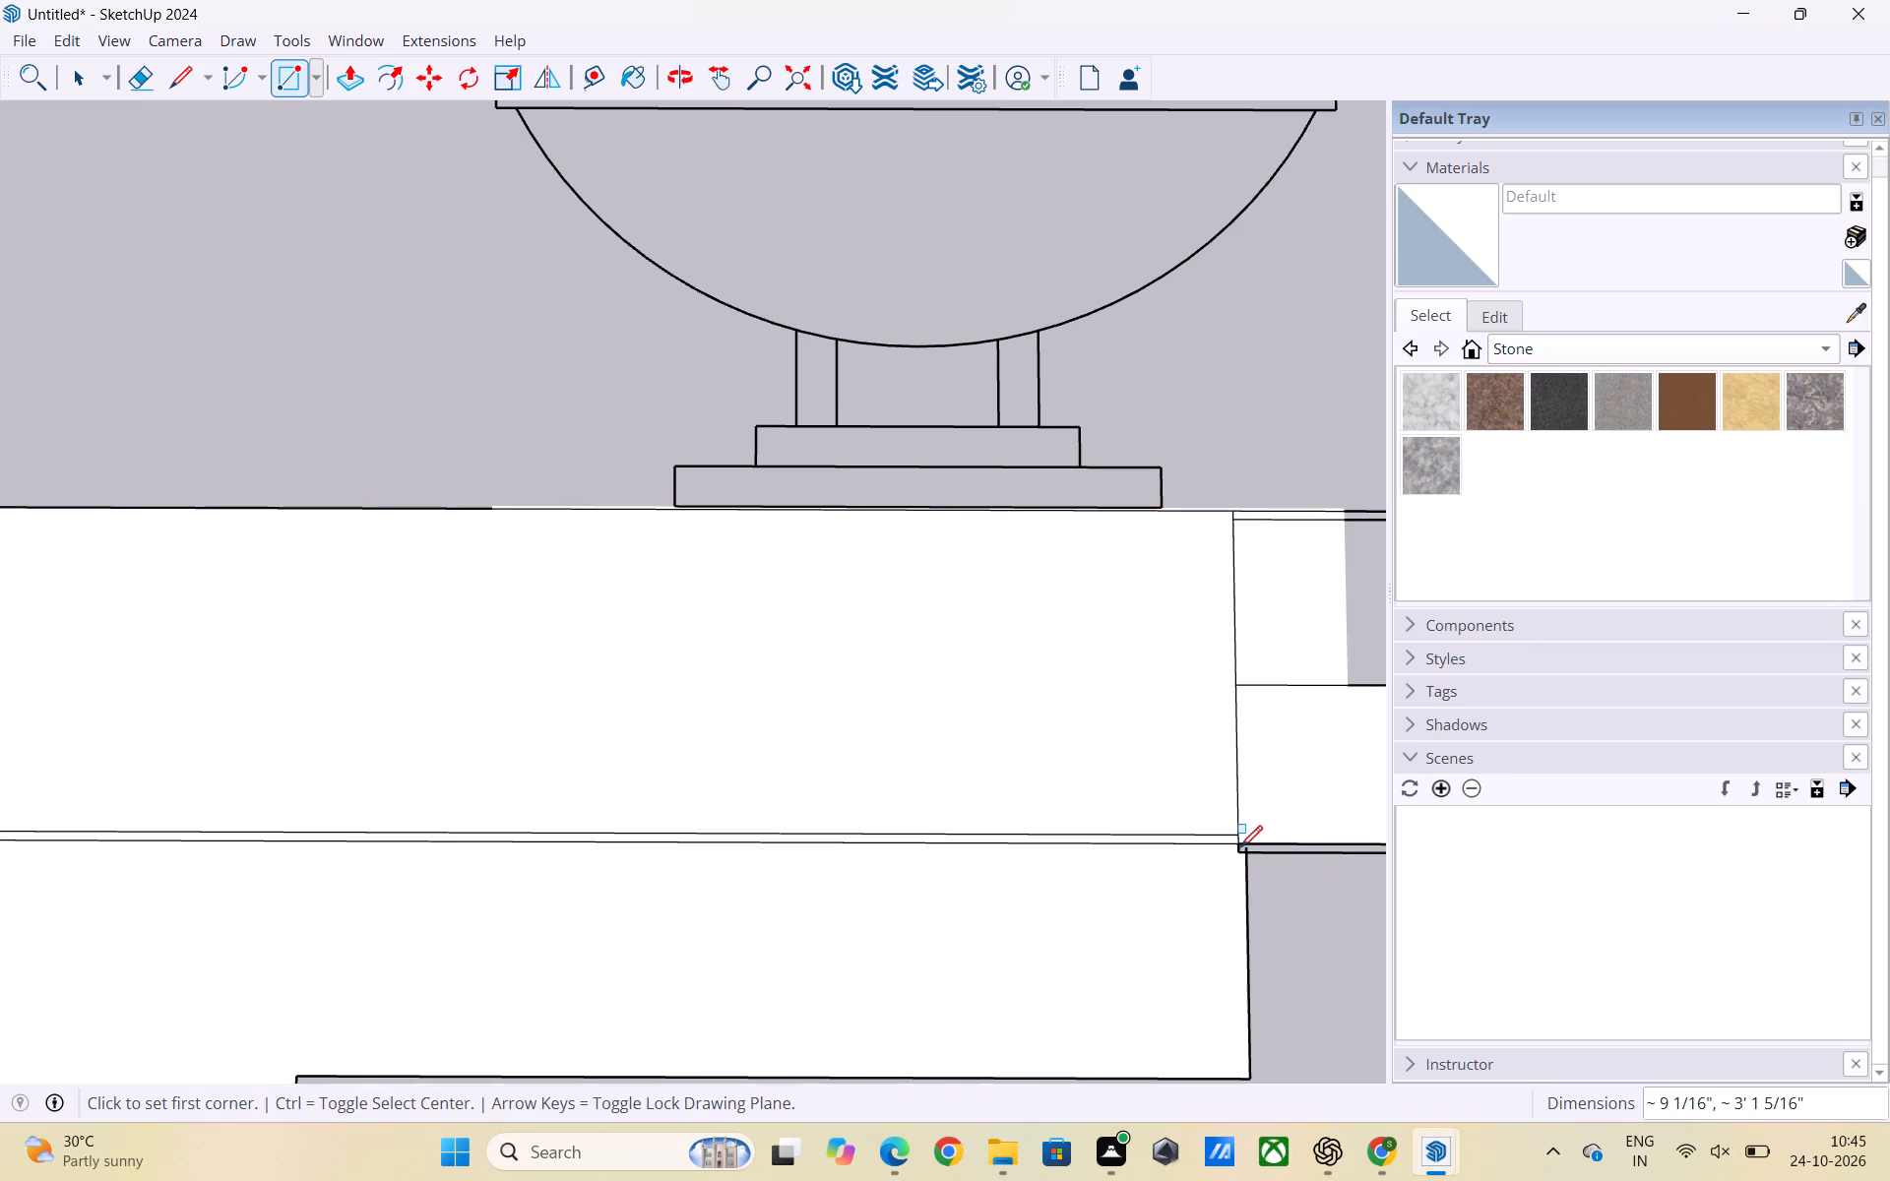
pyautogui.press('space')
pyautogui.scroll(-3, 673, 861)
pyautogui.scroll(1, 672, 866)
pyautogui.scroll(-3, 665, 856)
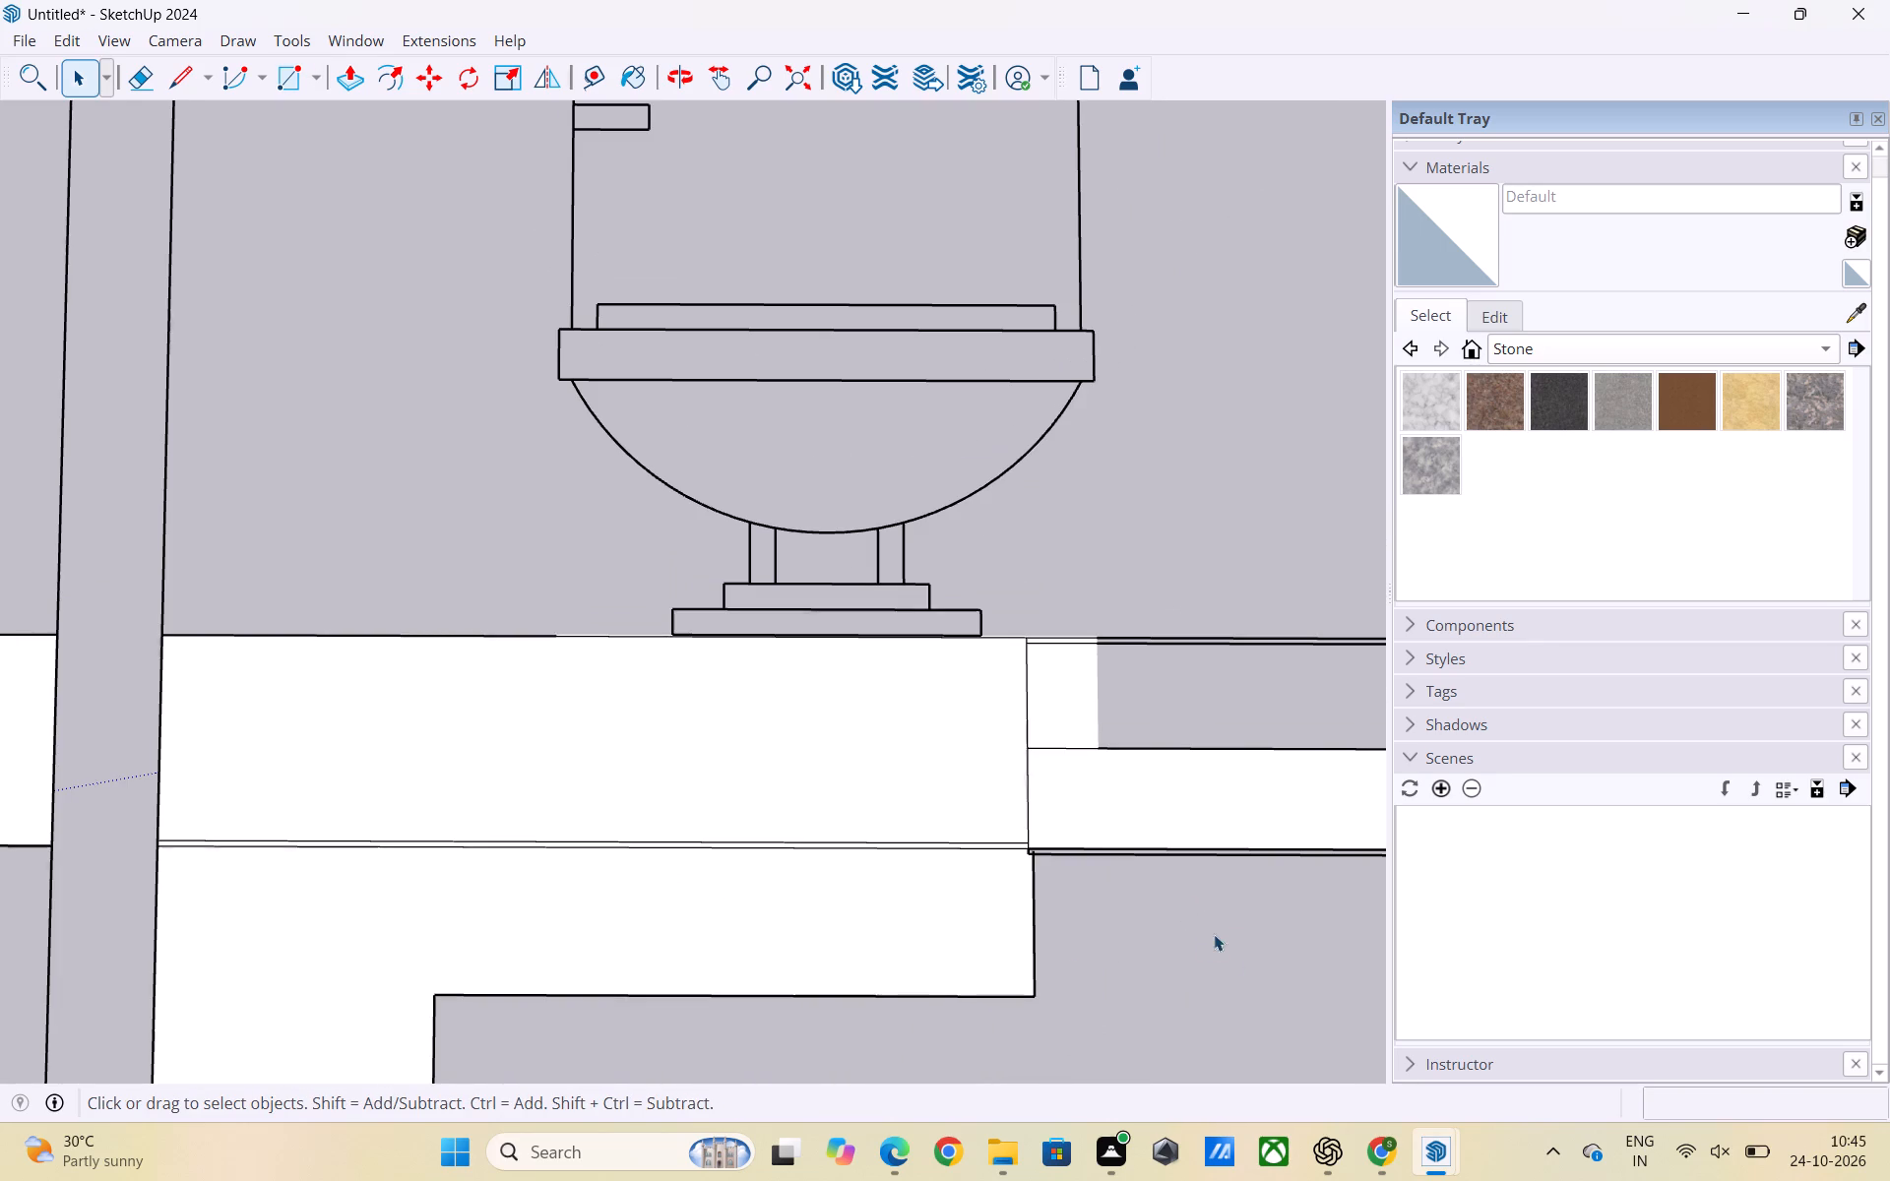
# Delete the stray faces in the bathroom window and in the L-shaped area outside the wall piece behind the toilet.
pyautogui.click(1214, 934)
pyautogui.scroll(-5, 642, 914)
pyautogui.click(713, 919)
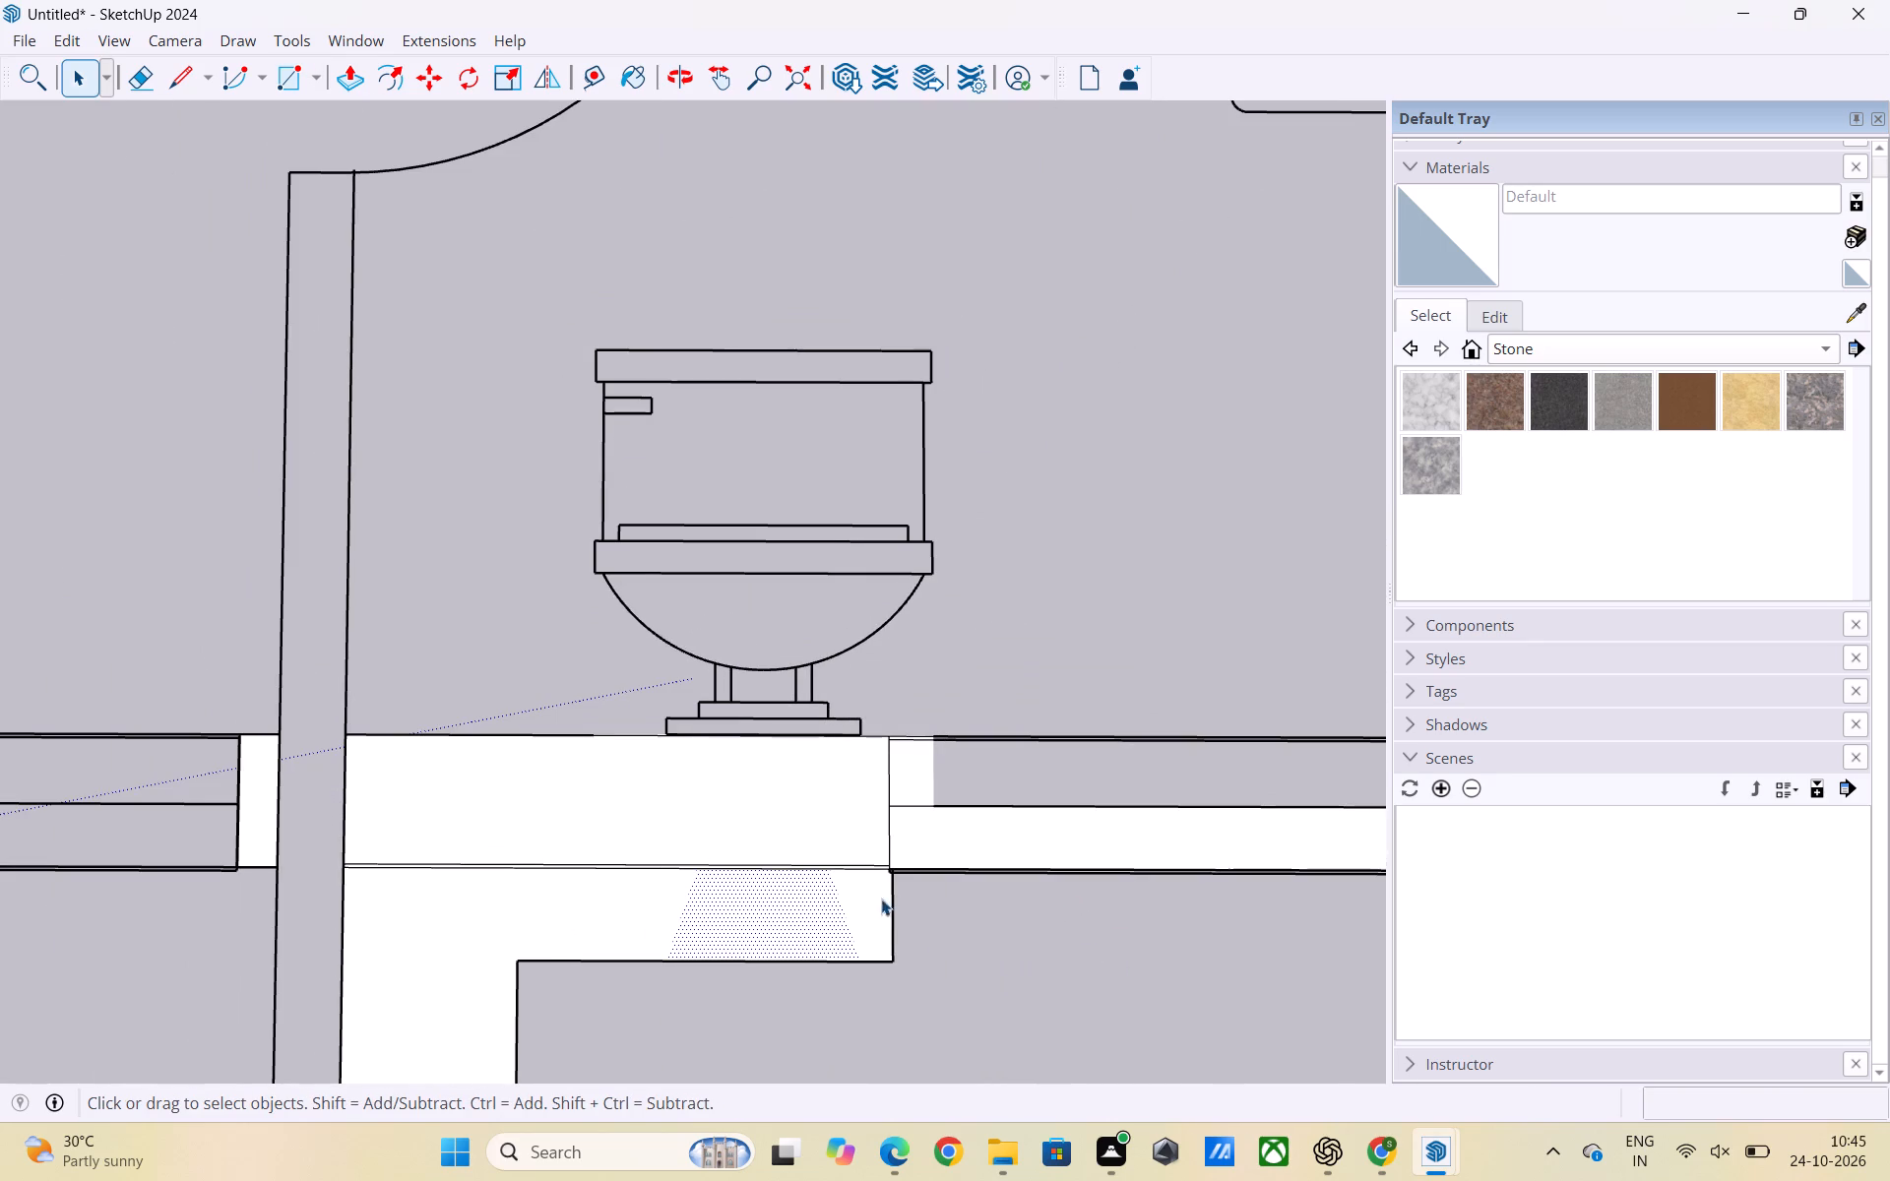
pyautogui.scroll(-4, 886, 891)
pyautogui.scroll(1, 886, 891)
pyautogui.scroll(-3, 904, 881)
pyautogui.scroll(-3, 1068, 919)
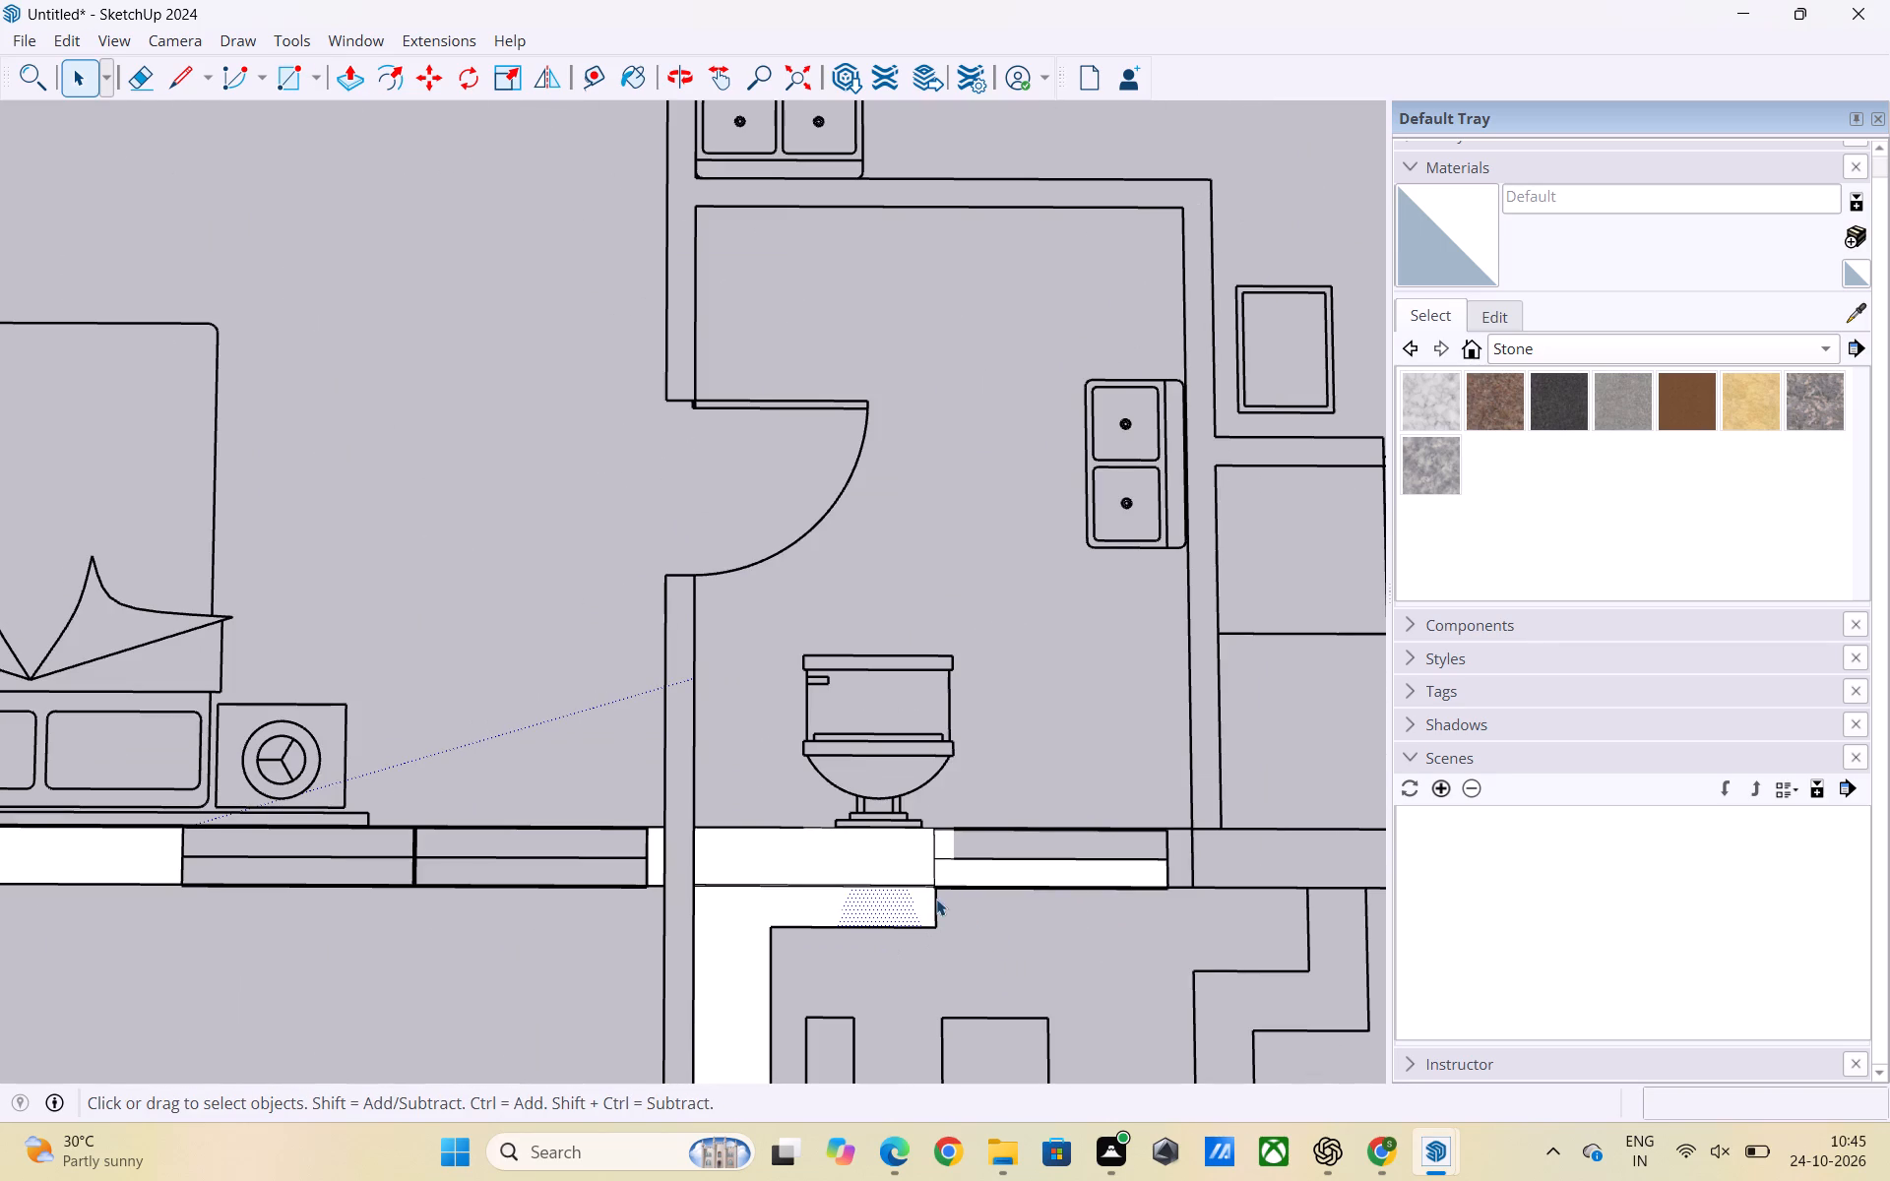
pyautogui.press('space')
pyautogui.click(951, 950)
pyautogui.scroll(-4, 610, 789)
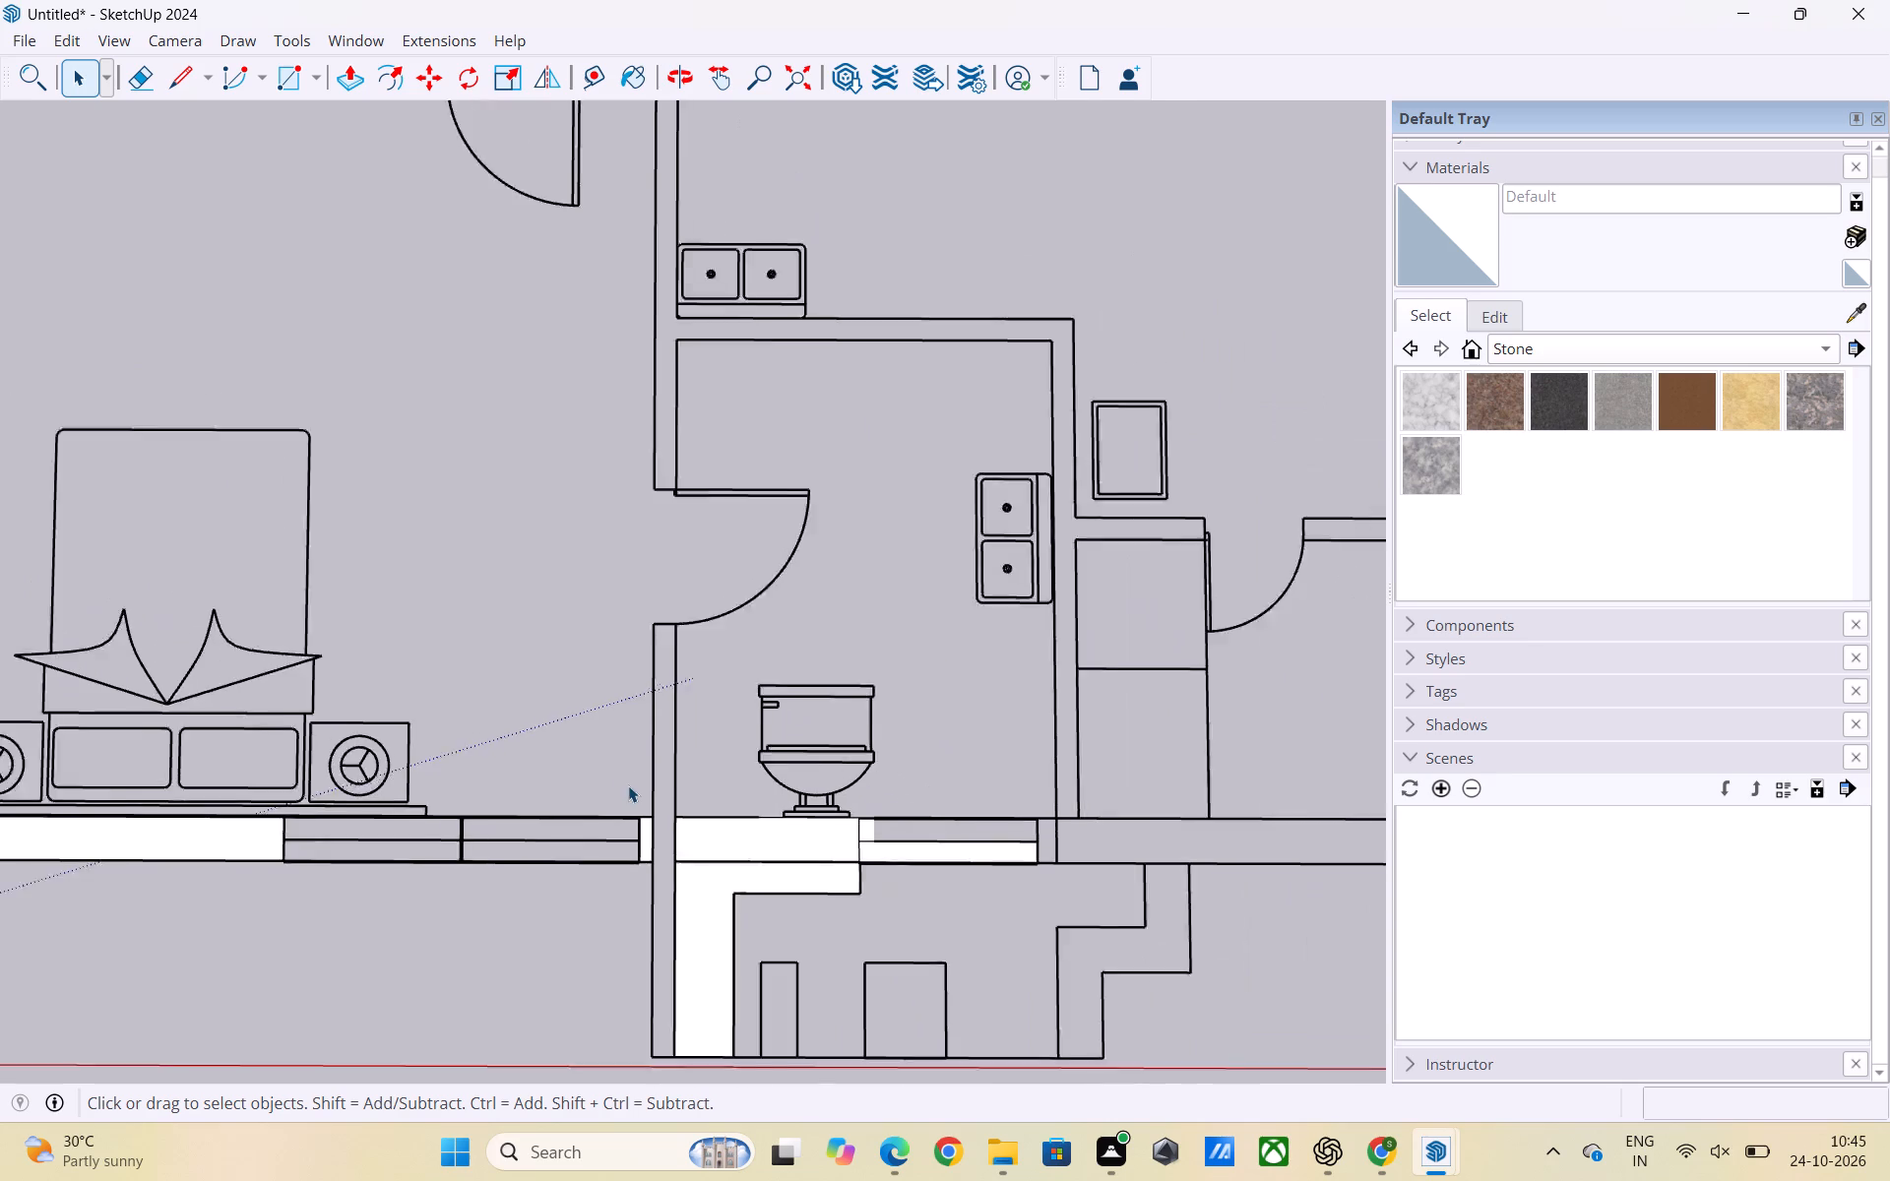
pyautogui.scroll(-1, 628, 785)
pyautogui.scroll(2, 659, 860)
pyautogui.click(892, 839)
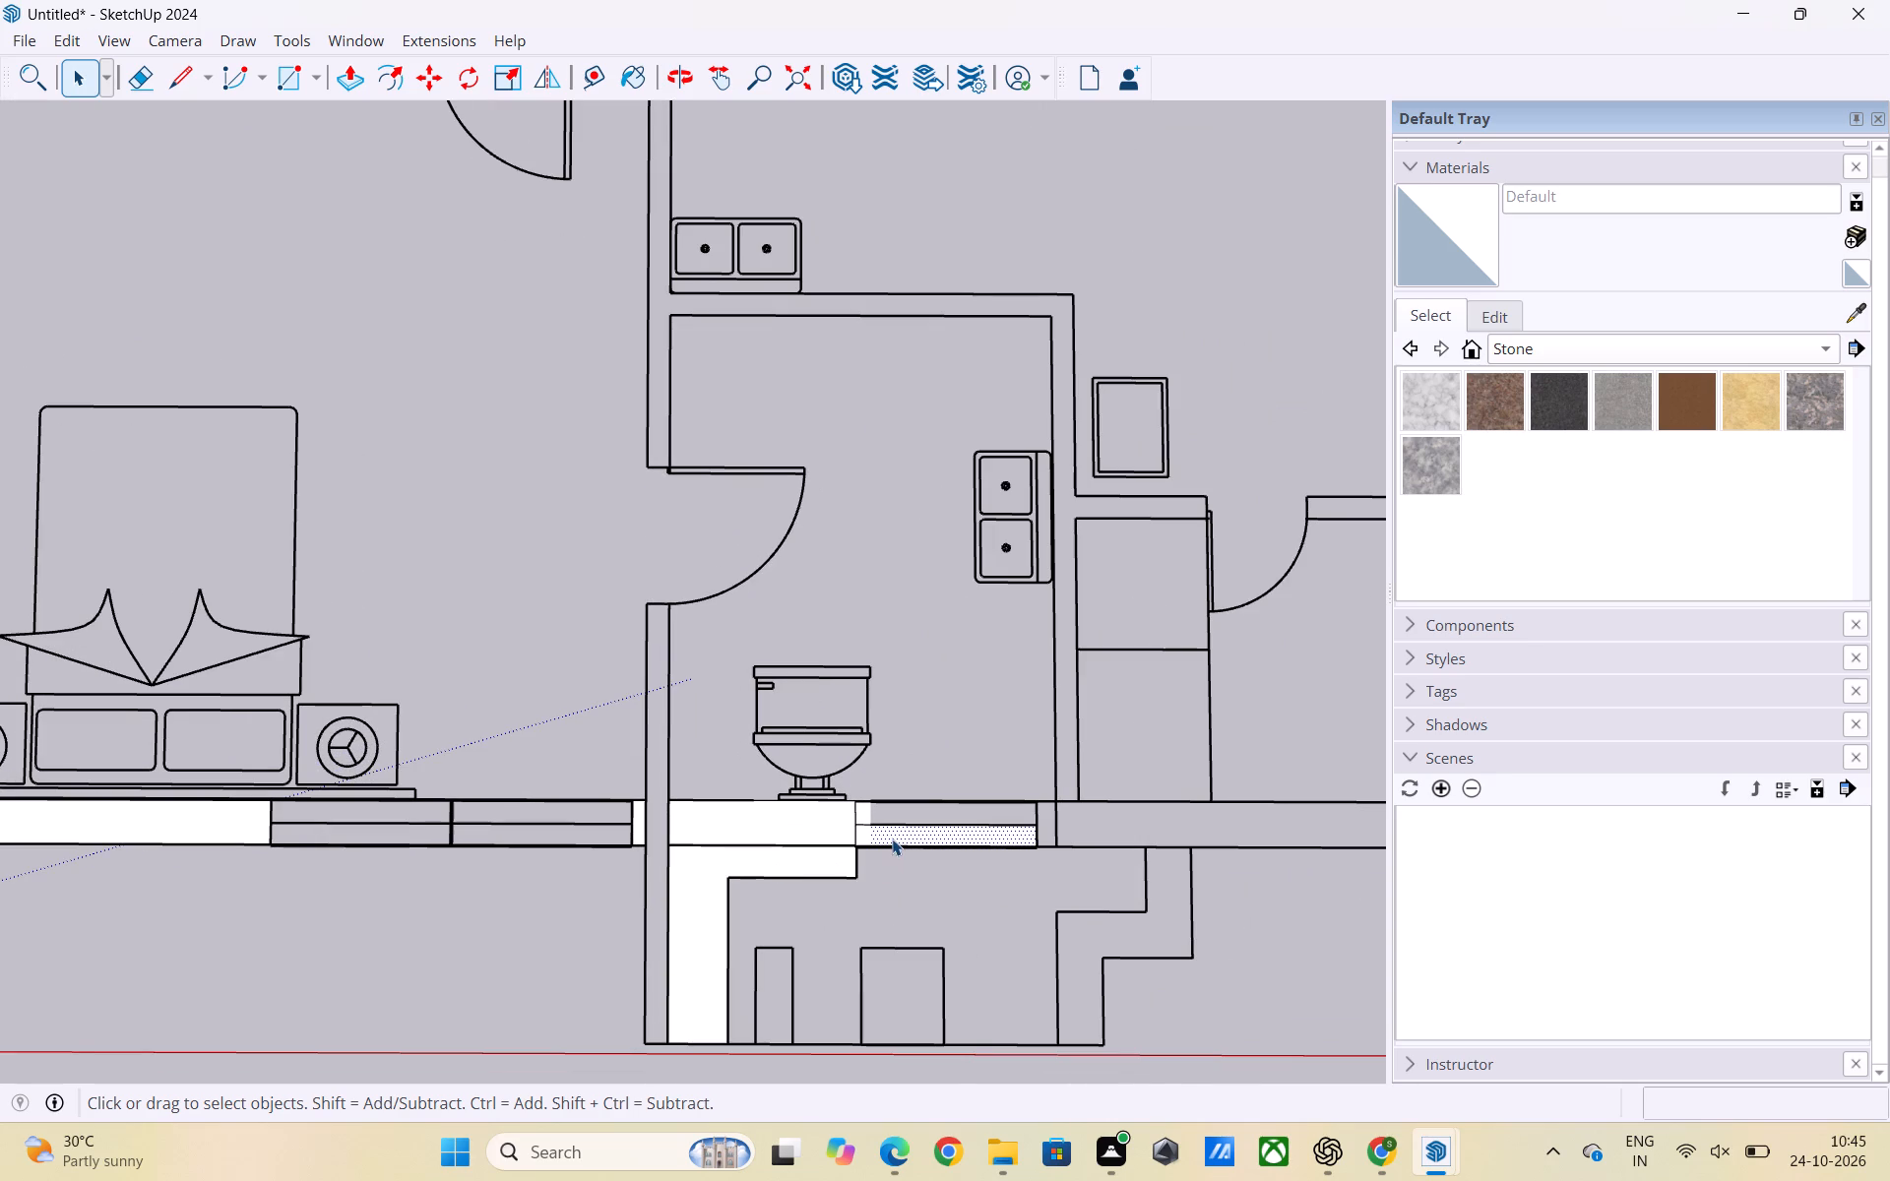
pyautogui.keyDown('ctrl'); pyautogui.click(766, 864); pyautogui.keyUp('ctrl')
pyautogui.keyDown('ctrl'); pyautogui.click(820, 863); pyautogui.keyUp('ctrl')
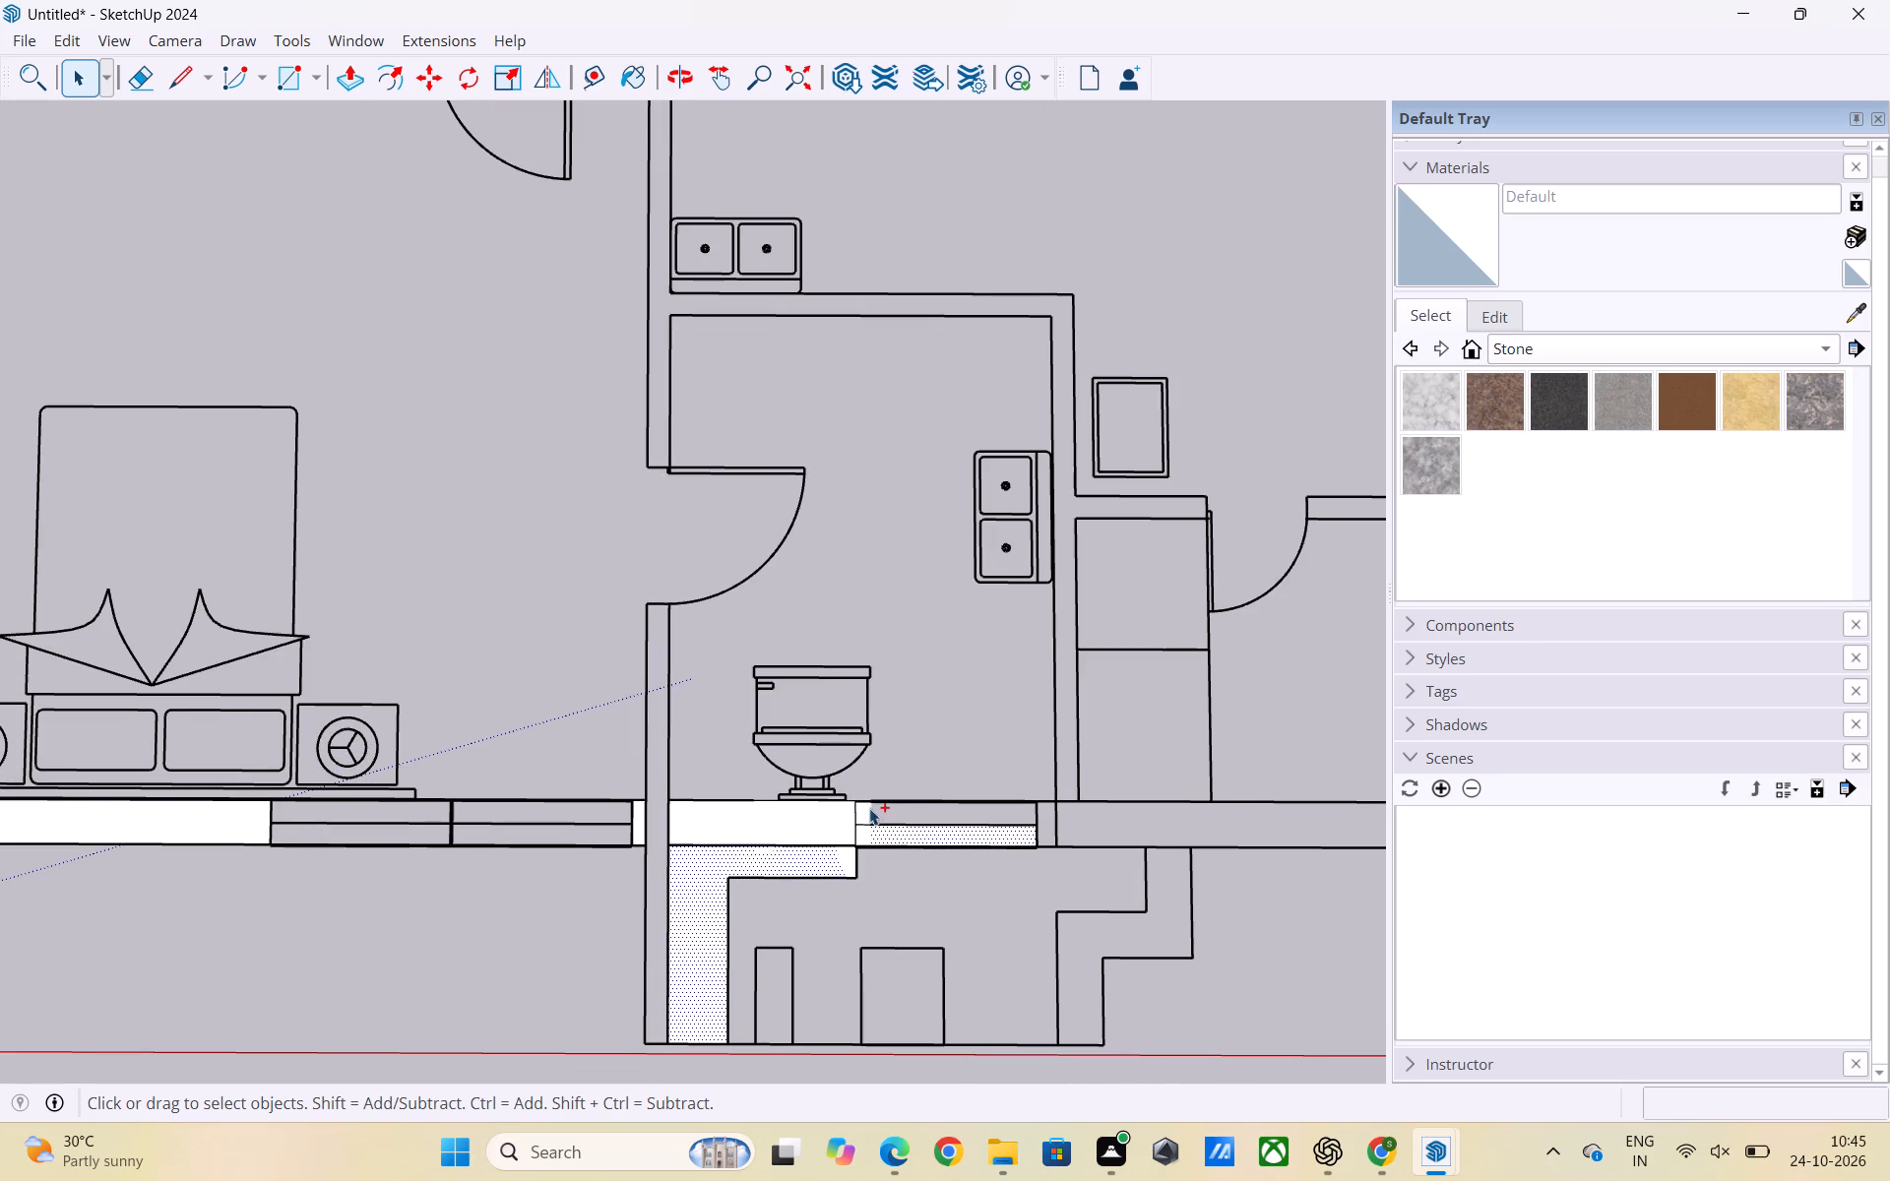
pyautogui.keyDown('ctrl'); pyautogui.click(866, 810); pyautogui.keyUp('ctrl')
pyautogui.keyDown('ctrl'); pyautogui.click(865, 830); pyautogui.keyUp('ctrl')
pyautogui.keyDown('ctrl'); pyautogui.click(861, 814); pyautogui.keyUp('ctrl')
pyautogui.press('Delete')
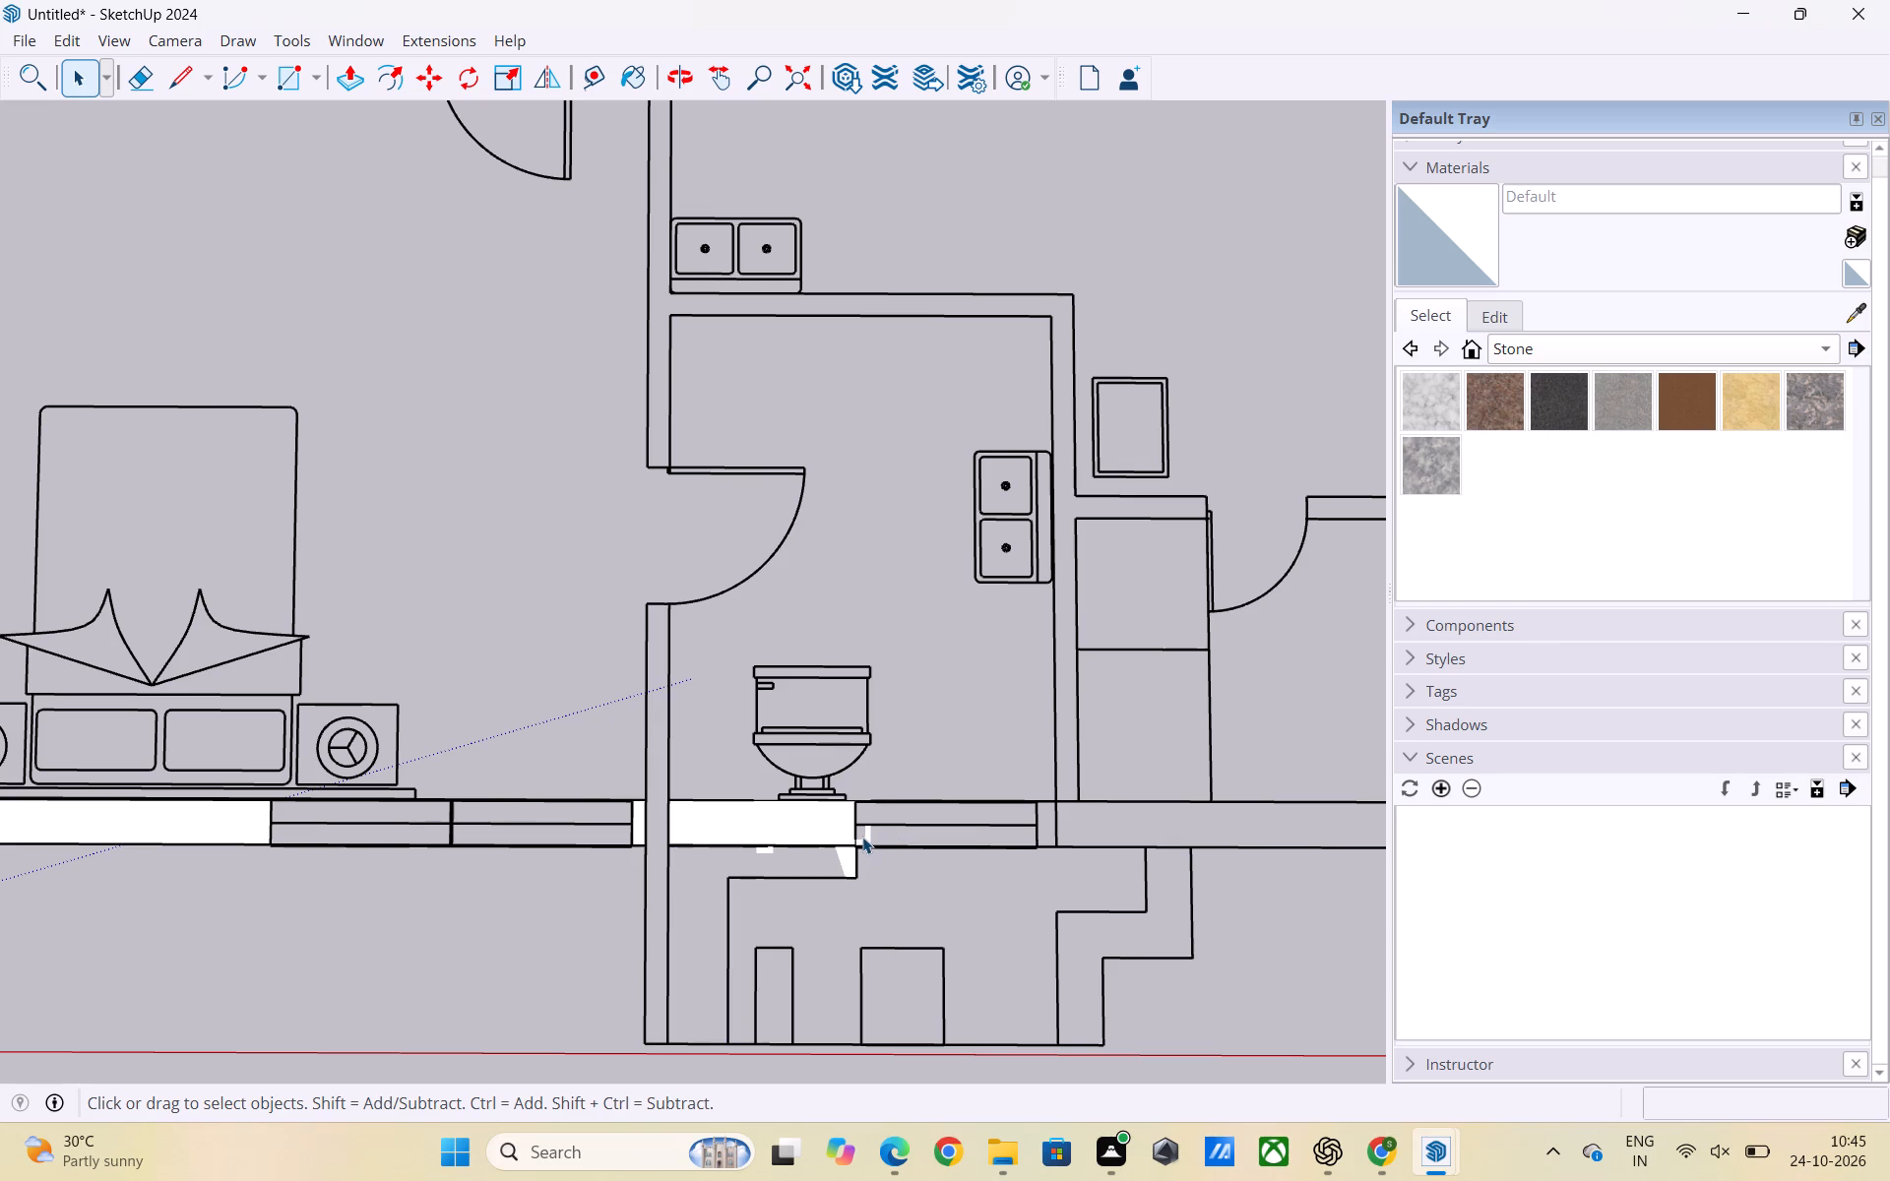
# Delete the leftover face fragments at the bathroom window's corner and in the L-shaped area outside the wall.
pyautogui.click(862, 837)
pyautogui.press('Delete')
pyautogui.click(849, 855)
pyautogui.press('Delete')
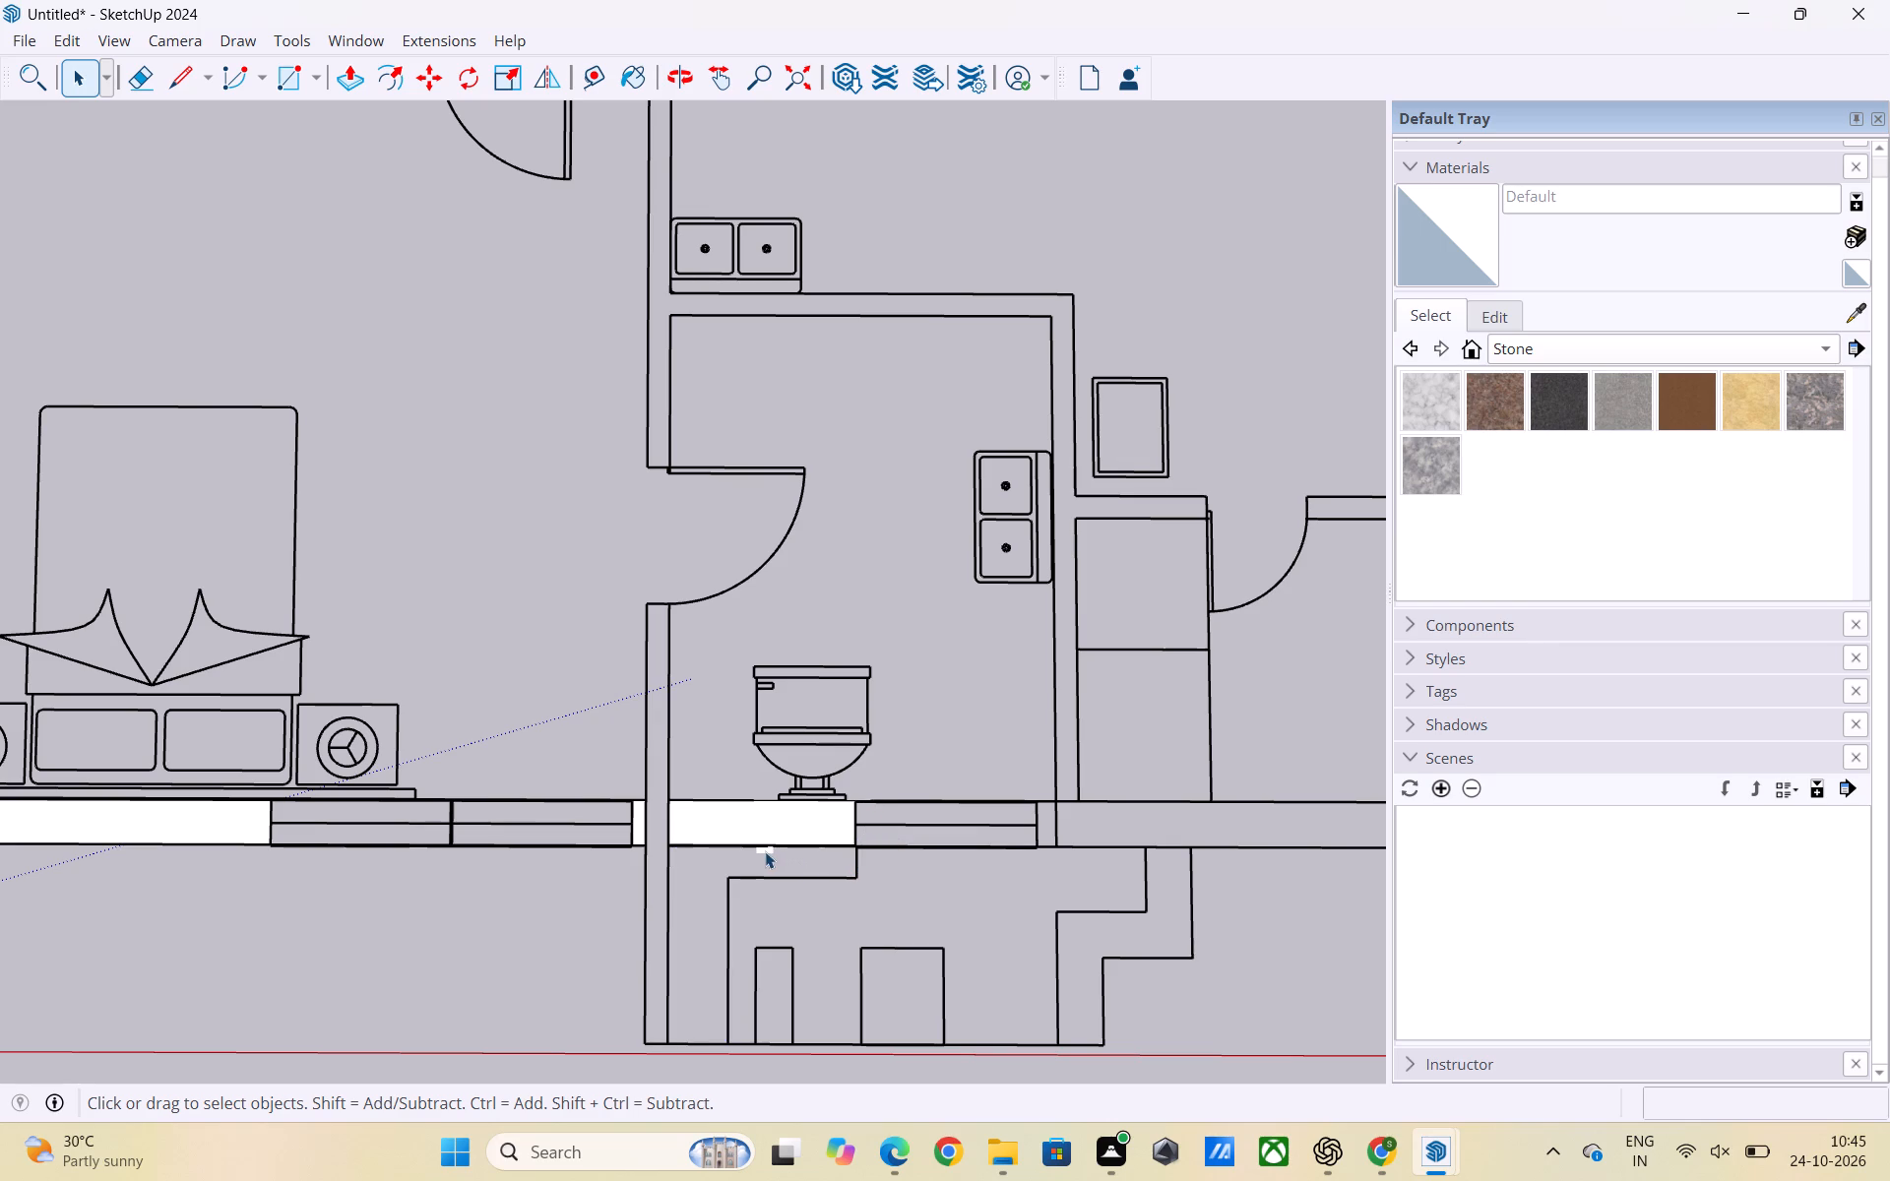
pyautogui.click(761, 851)
pyautogui.press('Delete')
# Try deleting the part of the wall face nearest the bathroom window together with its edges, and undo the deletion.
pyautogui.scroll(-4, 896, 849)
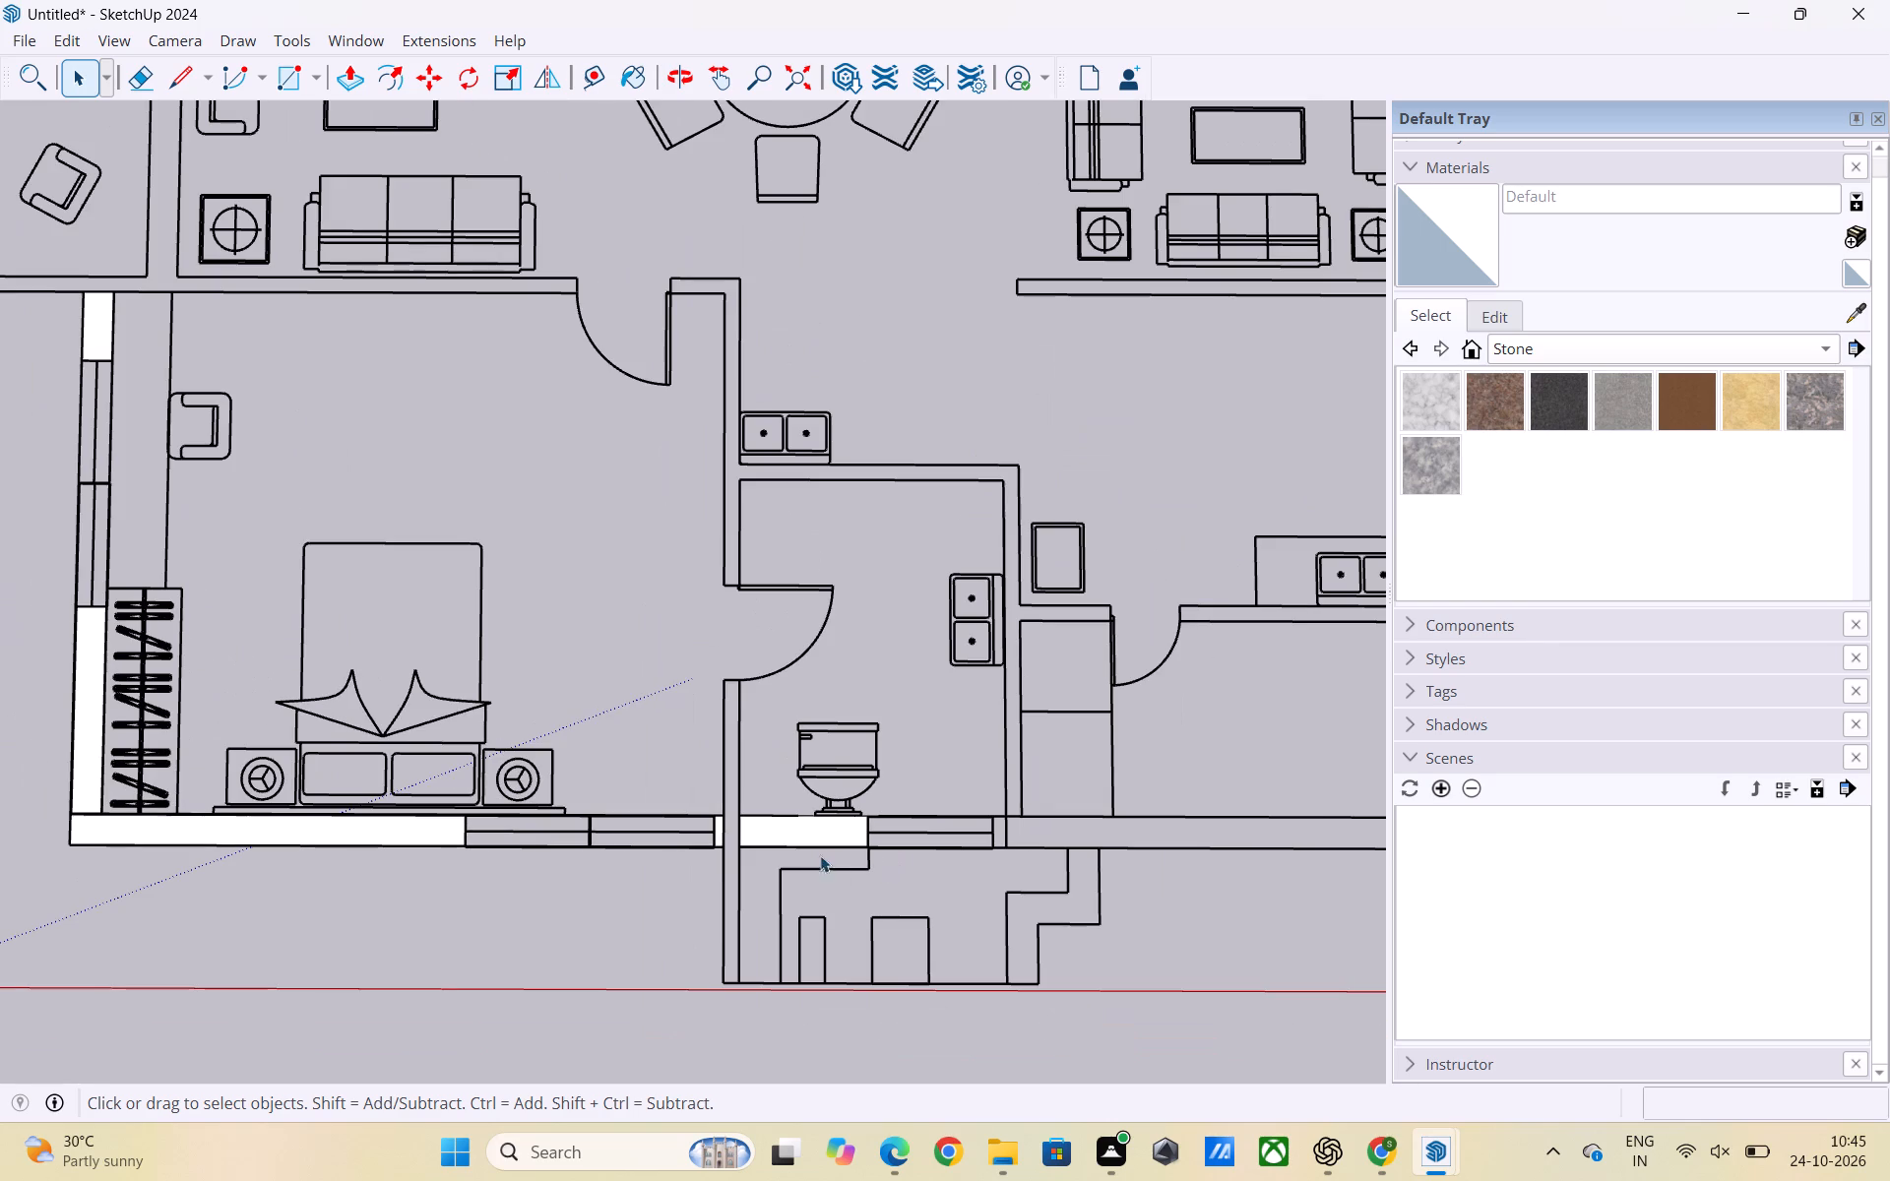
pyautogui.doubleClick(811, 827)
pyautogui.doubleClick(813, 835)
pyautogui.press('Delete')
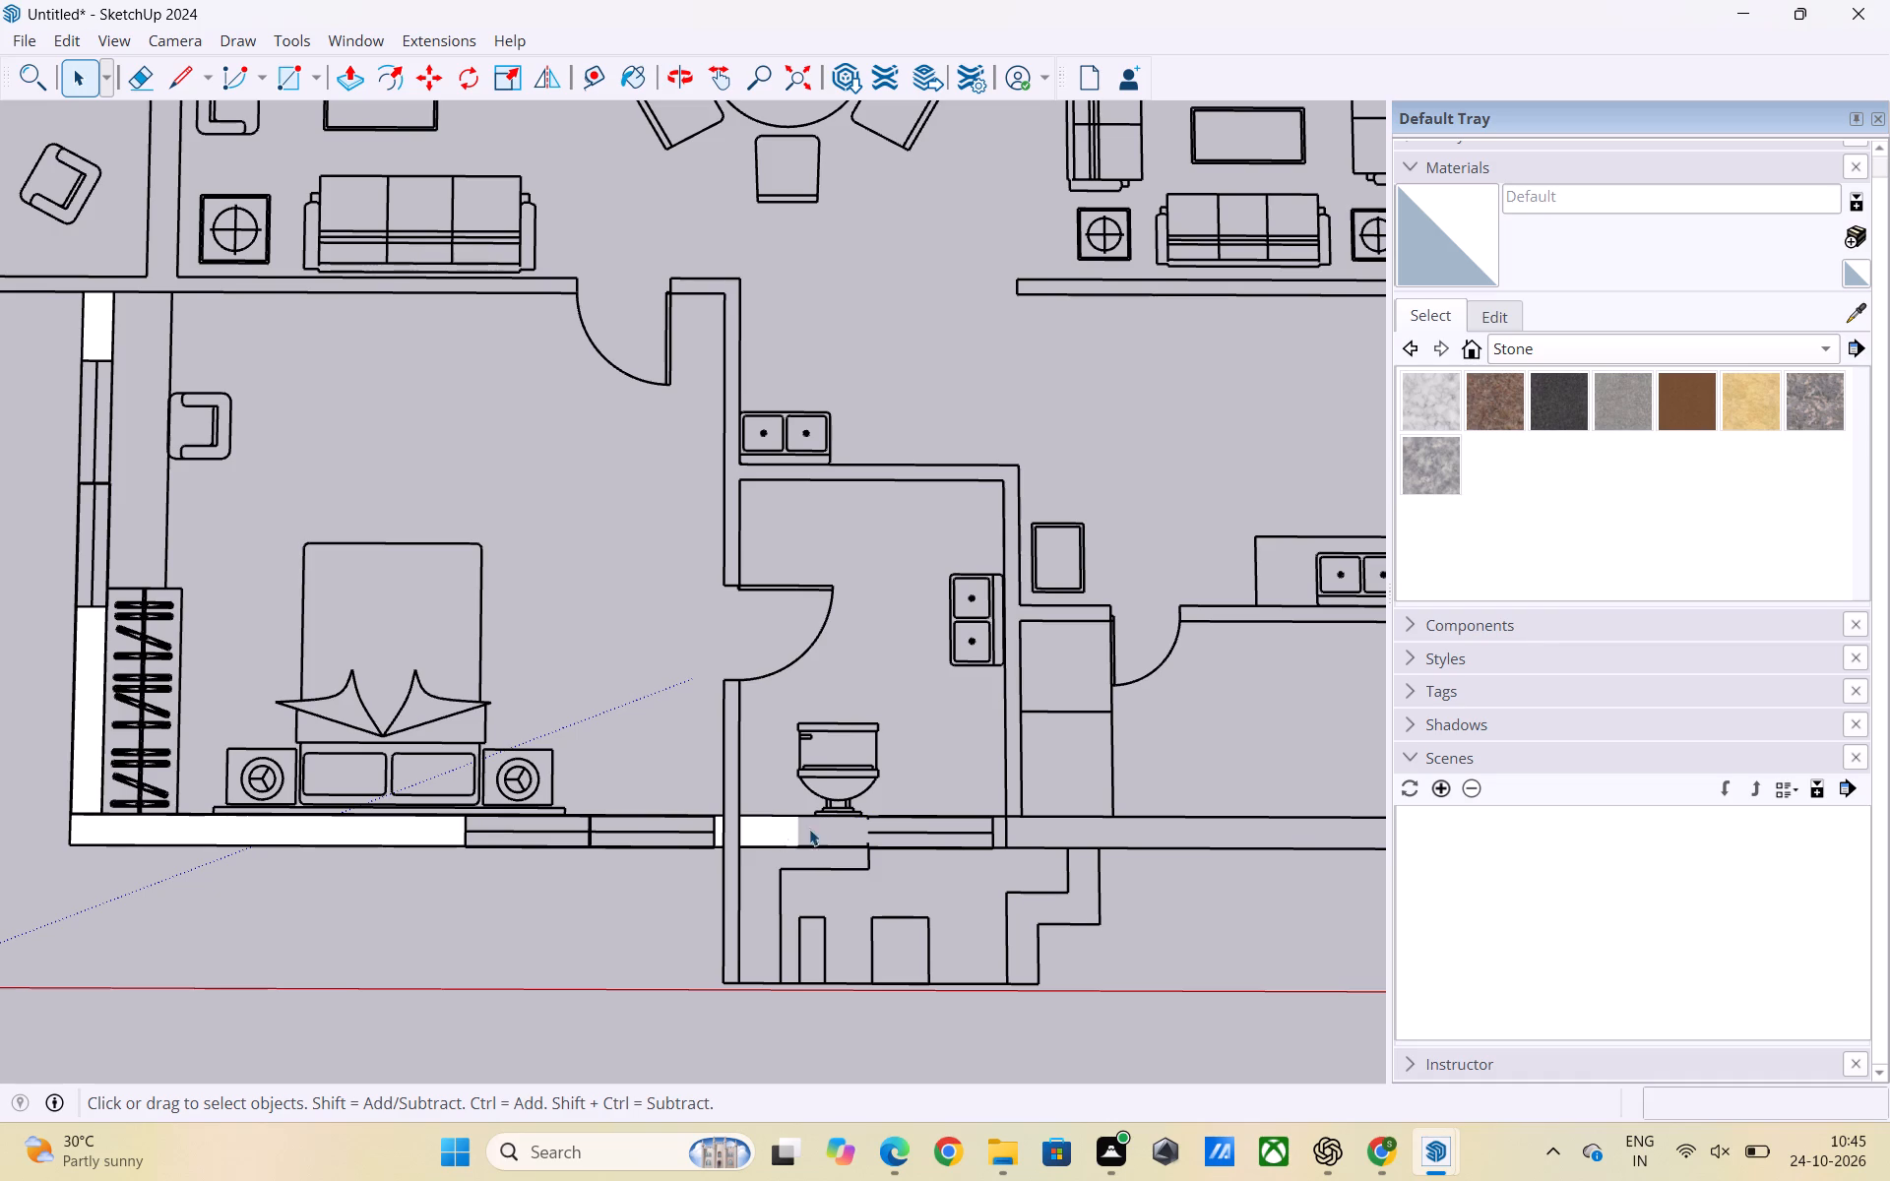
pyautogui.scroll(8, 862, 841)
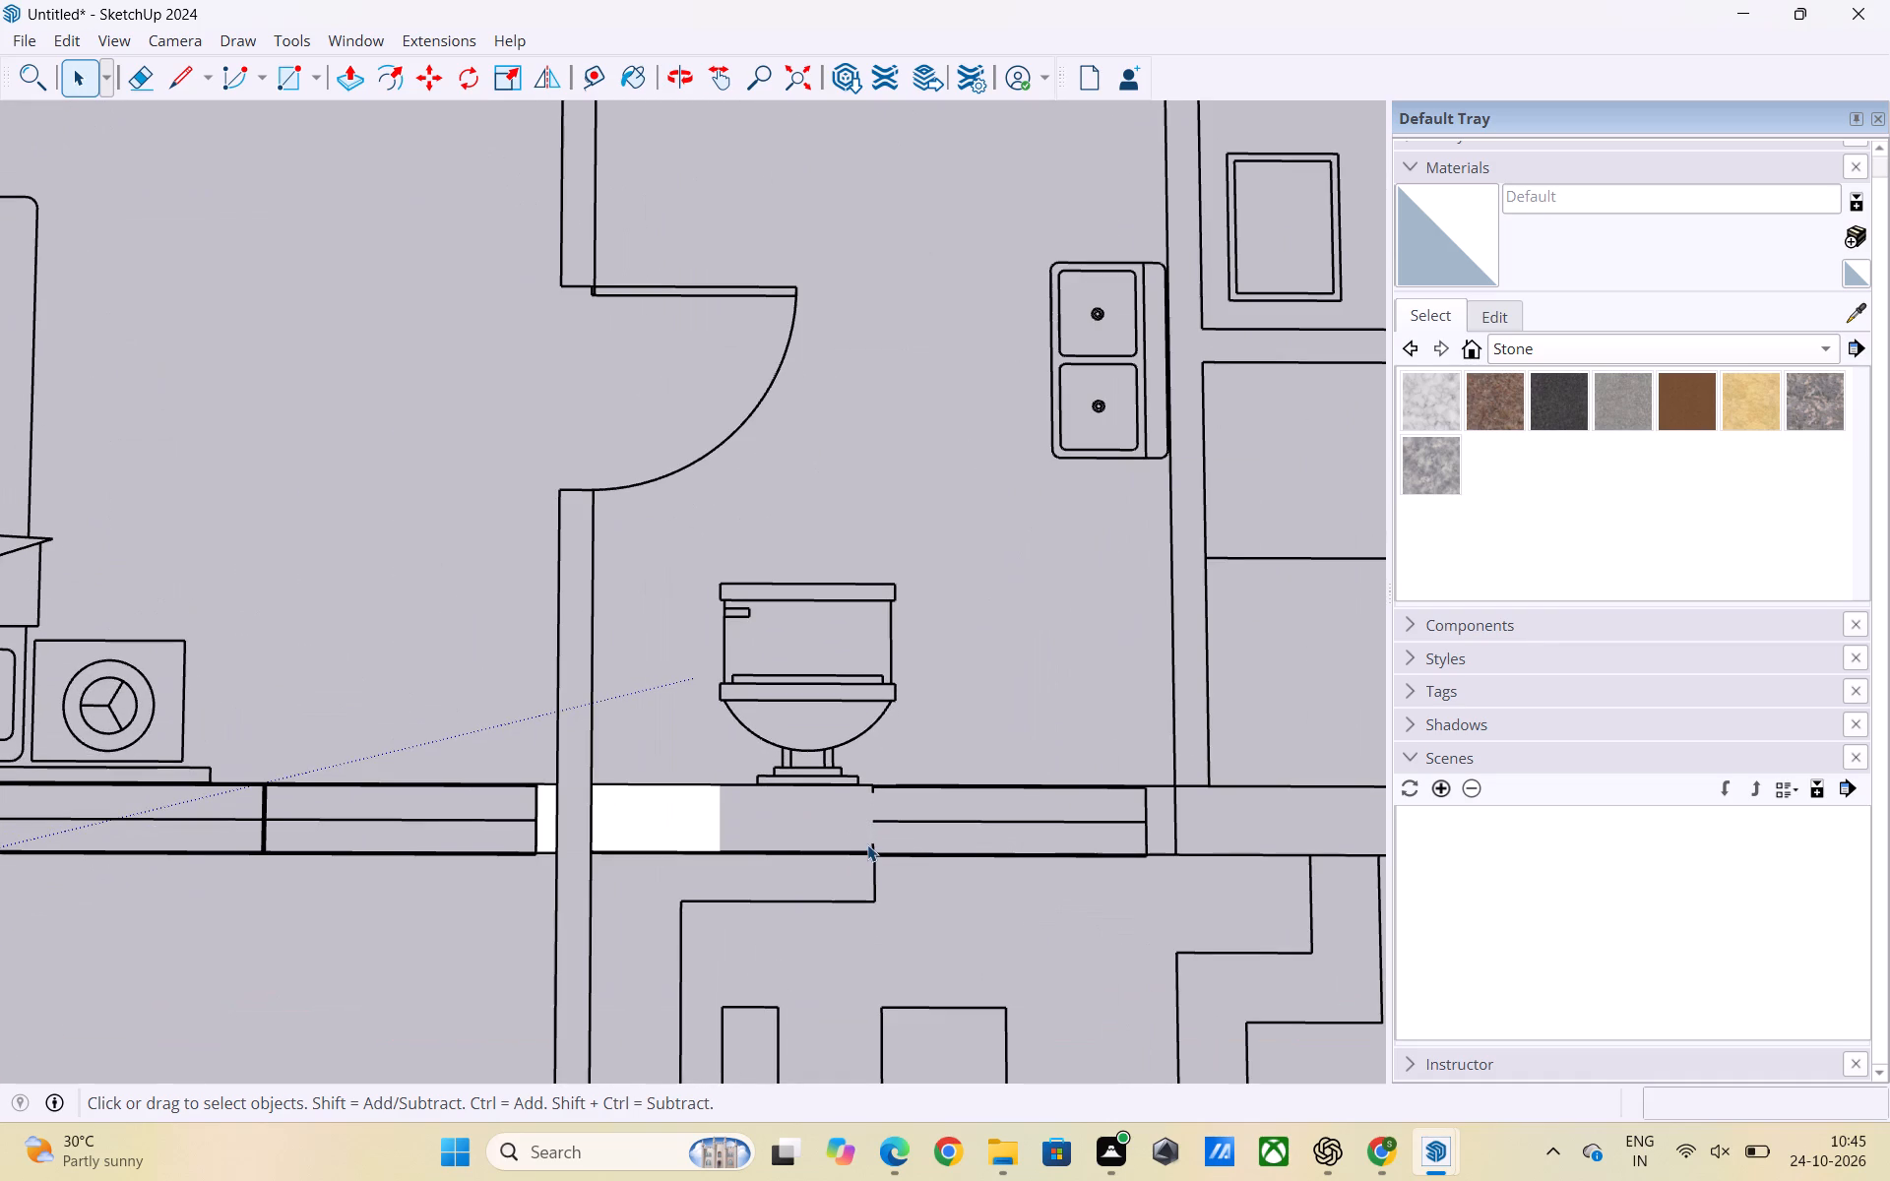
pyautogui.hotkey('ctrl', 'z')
# Draw a line about 1' 8 3/16" along the wall's inner edge behind the toilet, ending at the bathroom window's corner.
pyautogui.scroll(-2, 954, 830)
pyautogui.scroll(1, 856, 782)
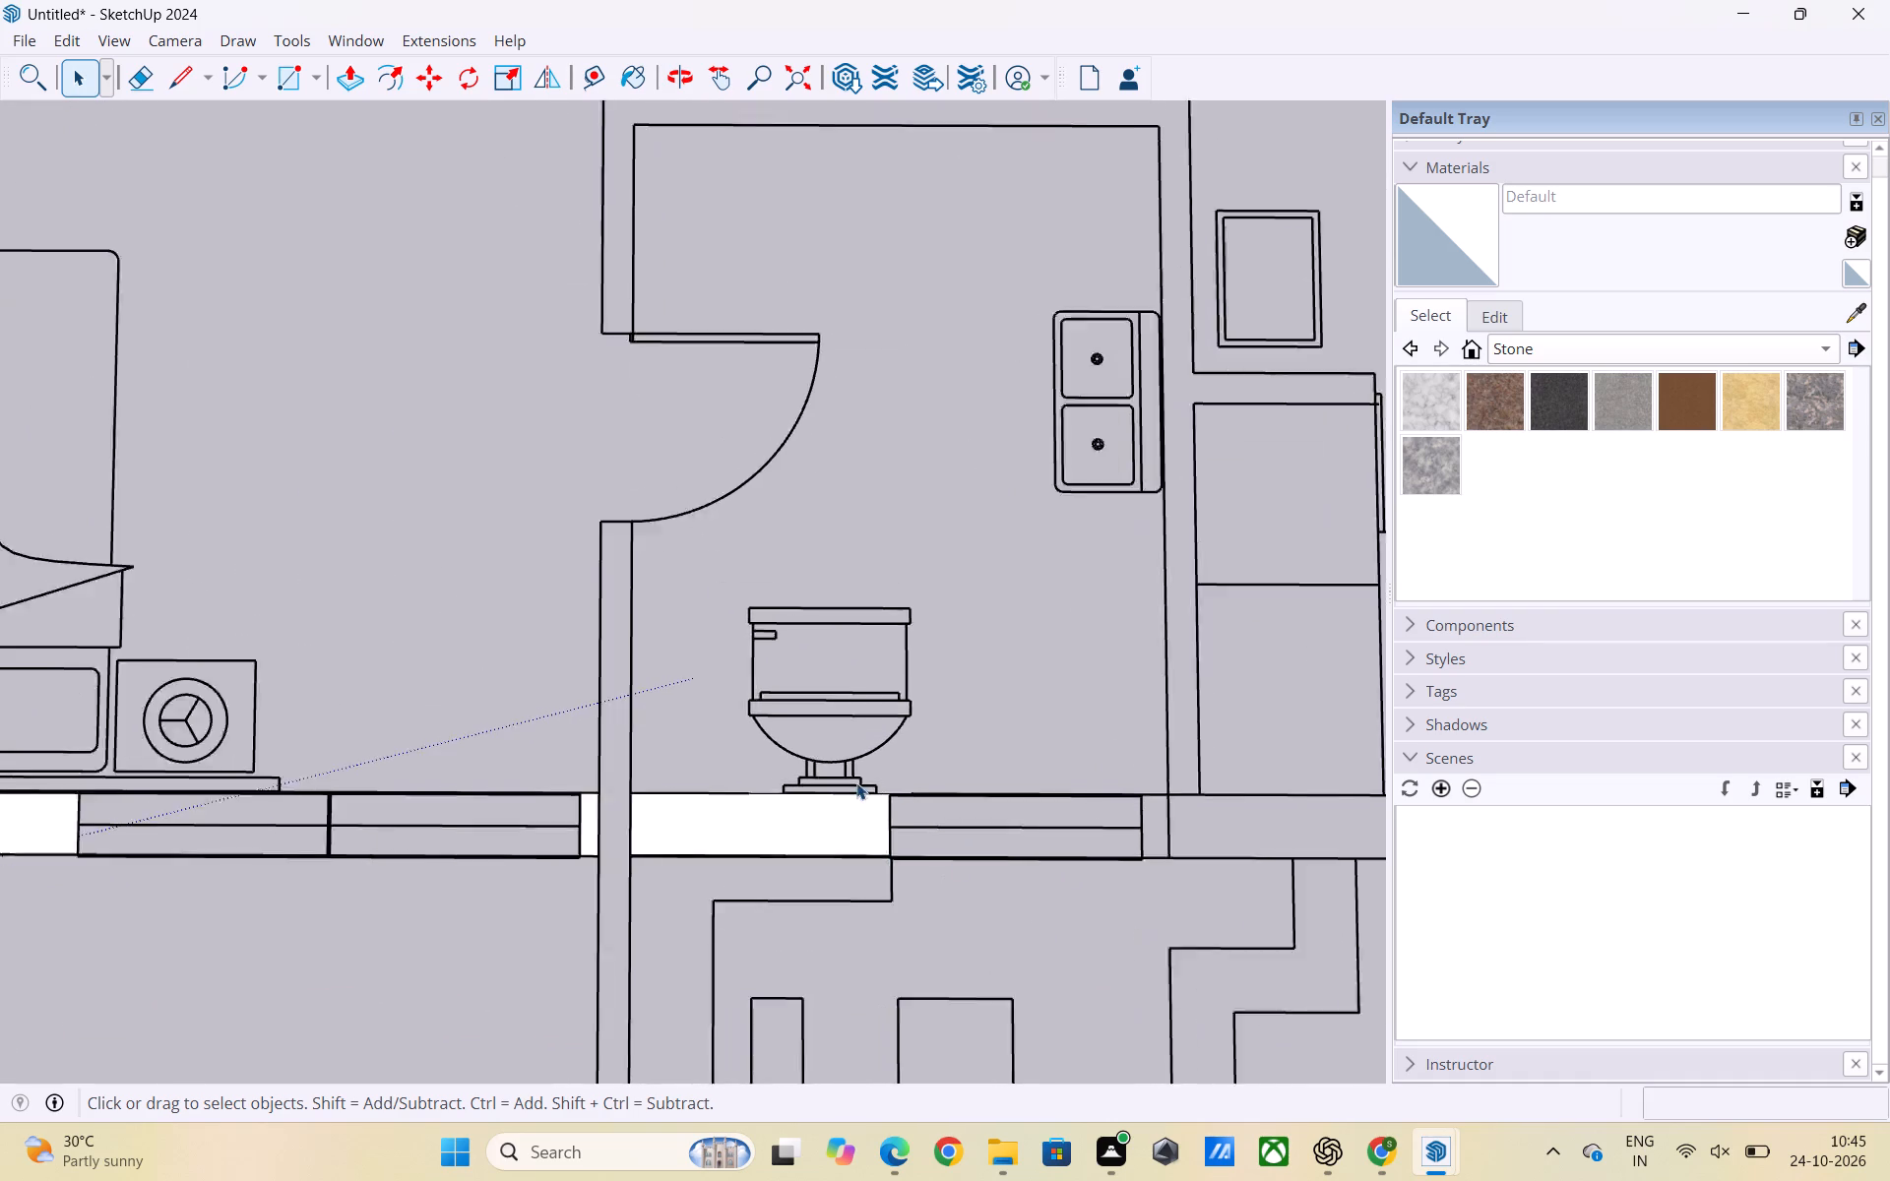
pyautogui.scroll(8, 856, 782)
pyautogui.press('k')
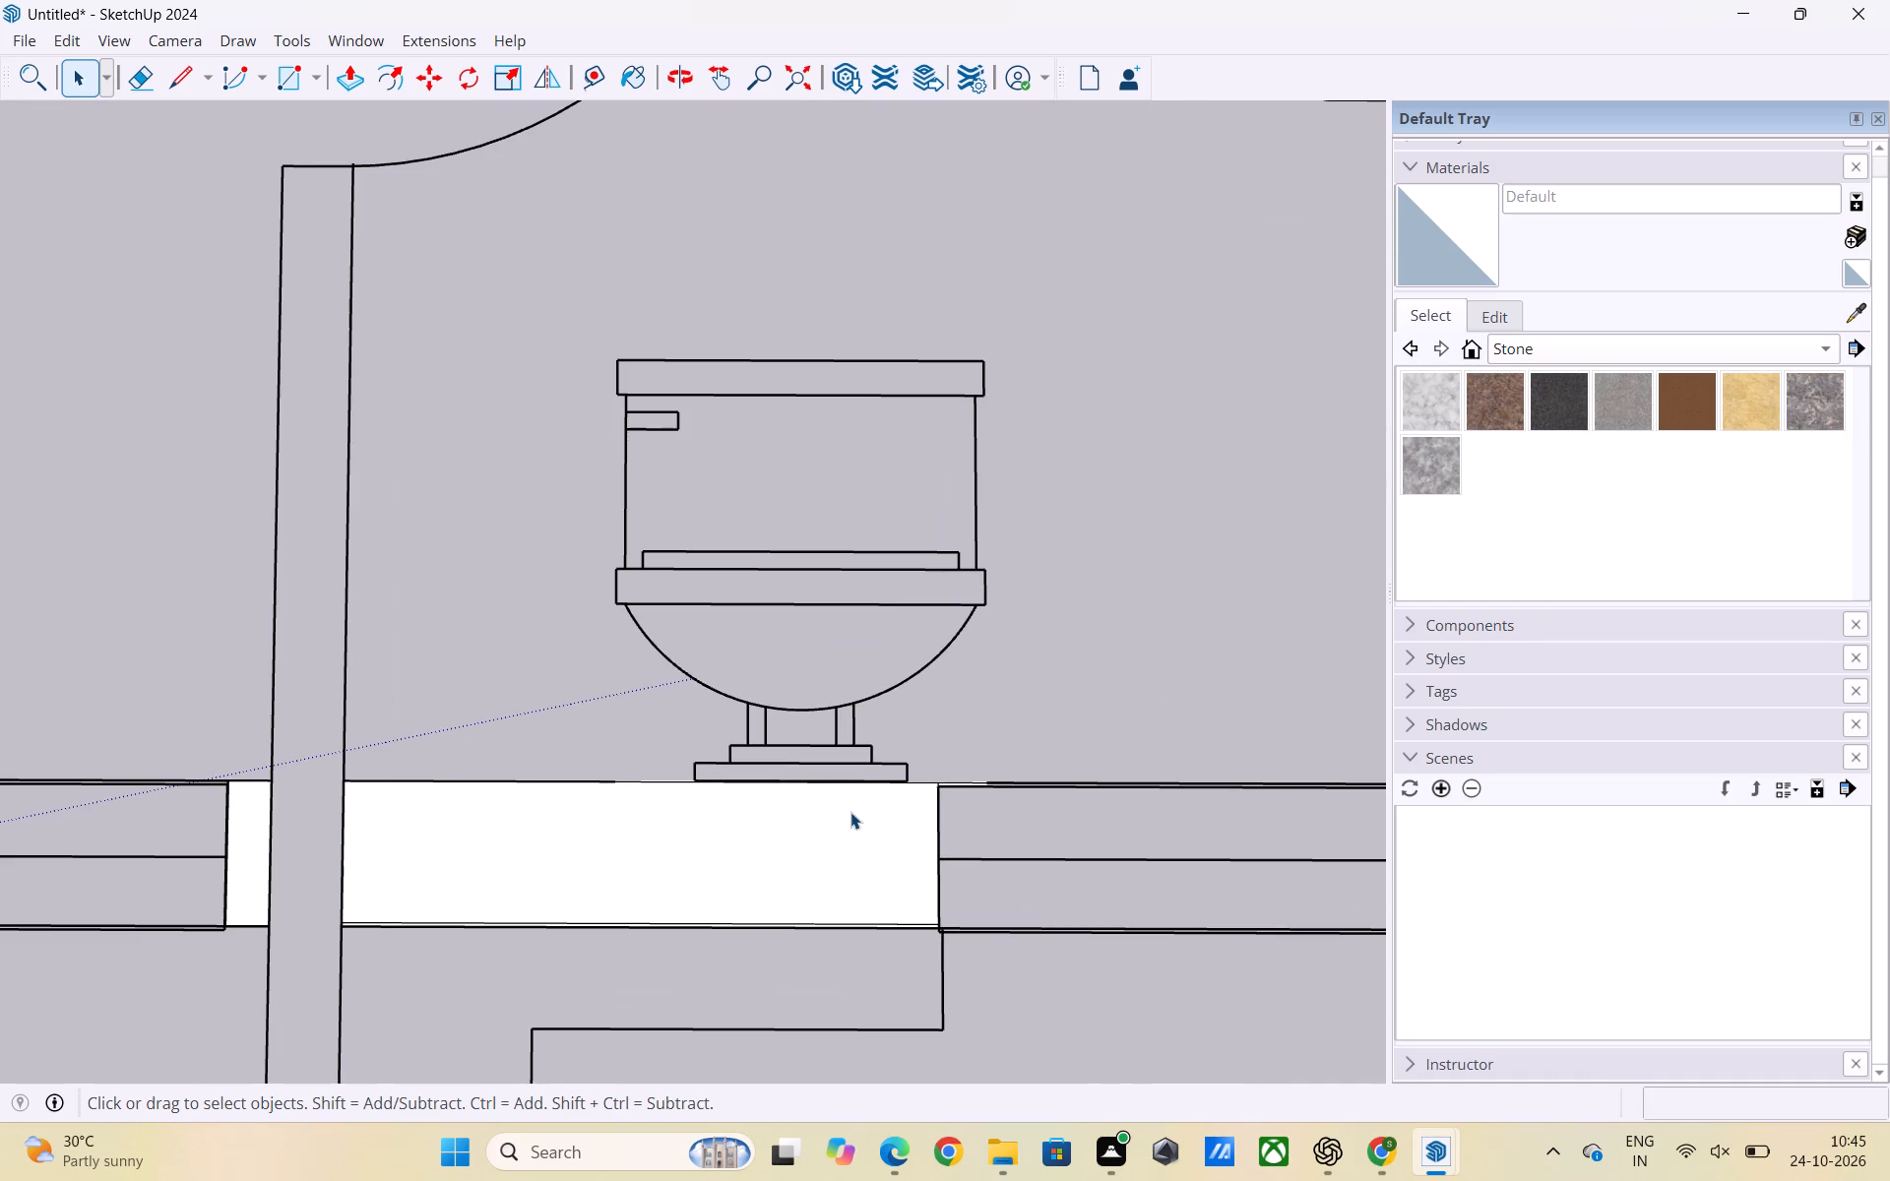
pyautogui.scroll(-3, 805, 800)
pyautogui.scroll(1, 805, 799)
pyautogui.scroll(-3, 805, 788)
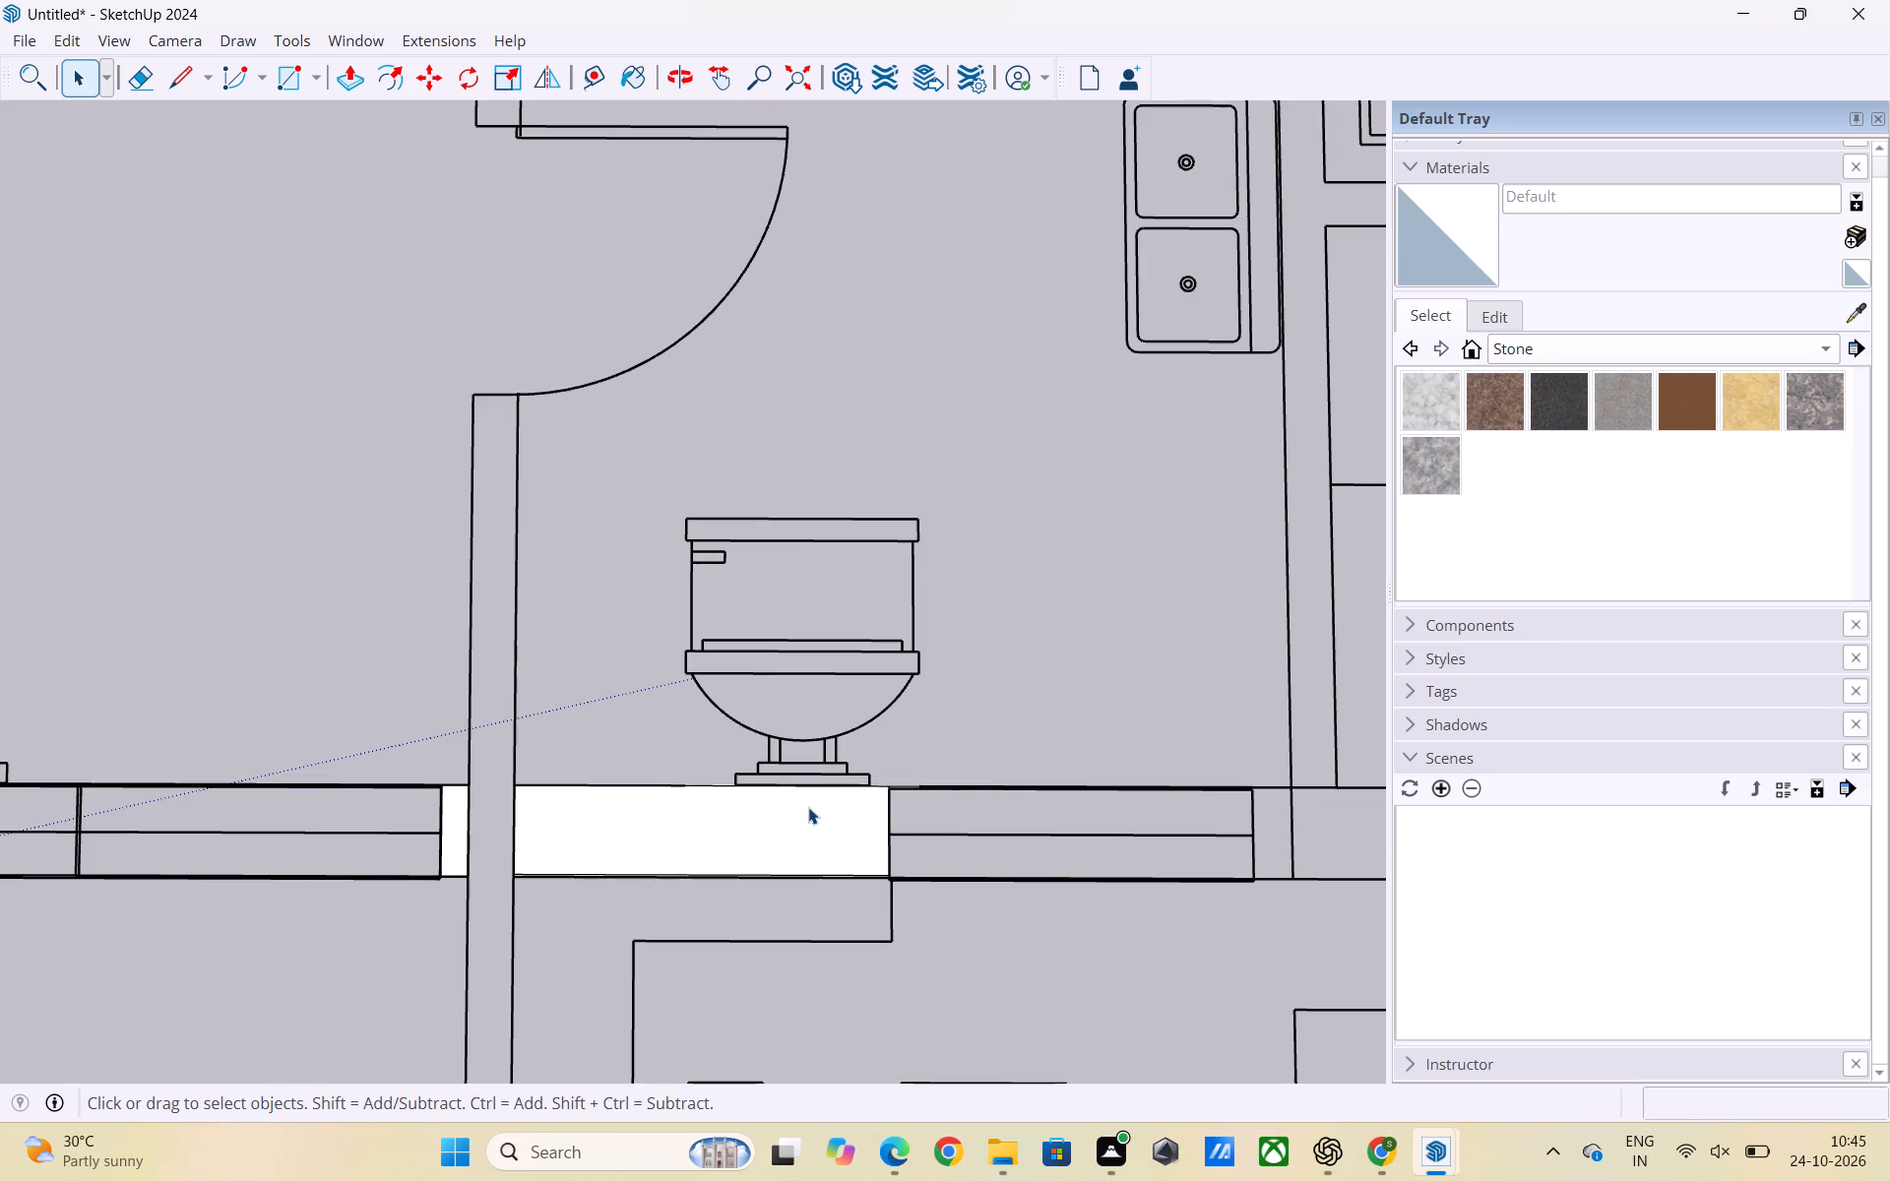
pyautogui.press('space')
pyautogui.scroll(-7, 906, 819)
pyautogui.scroll(6, 907, 820)
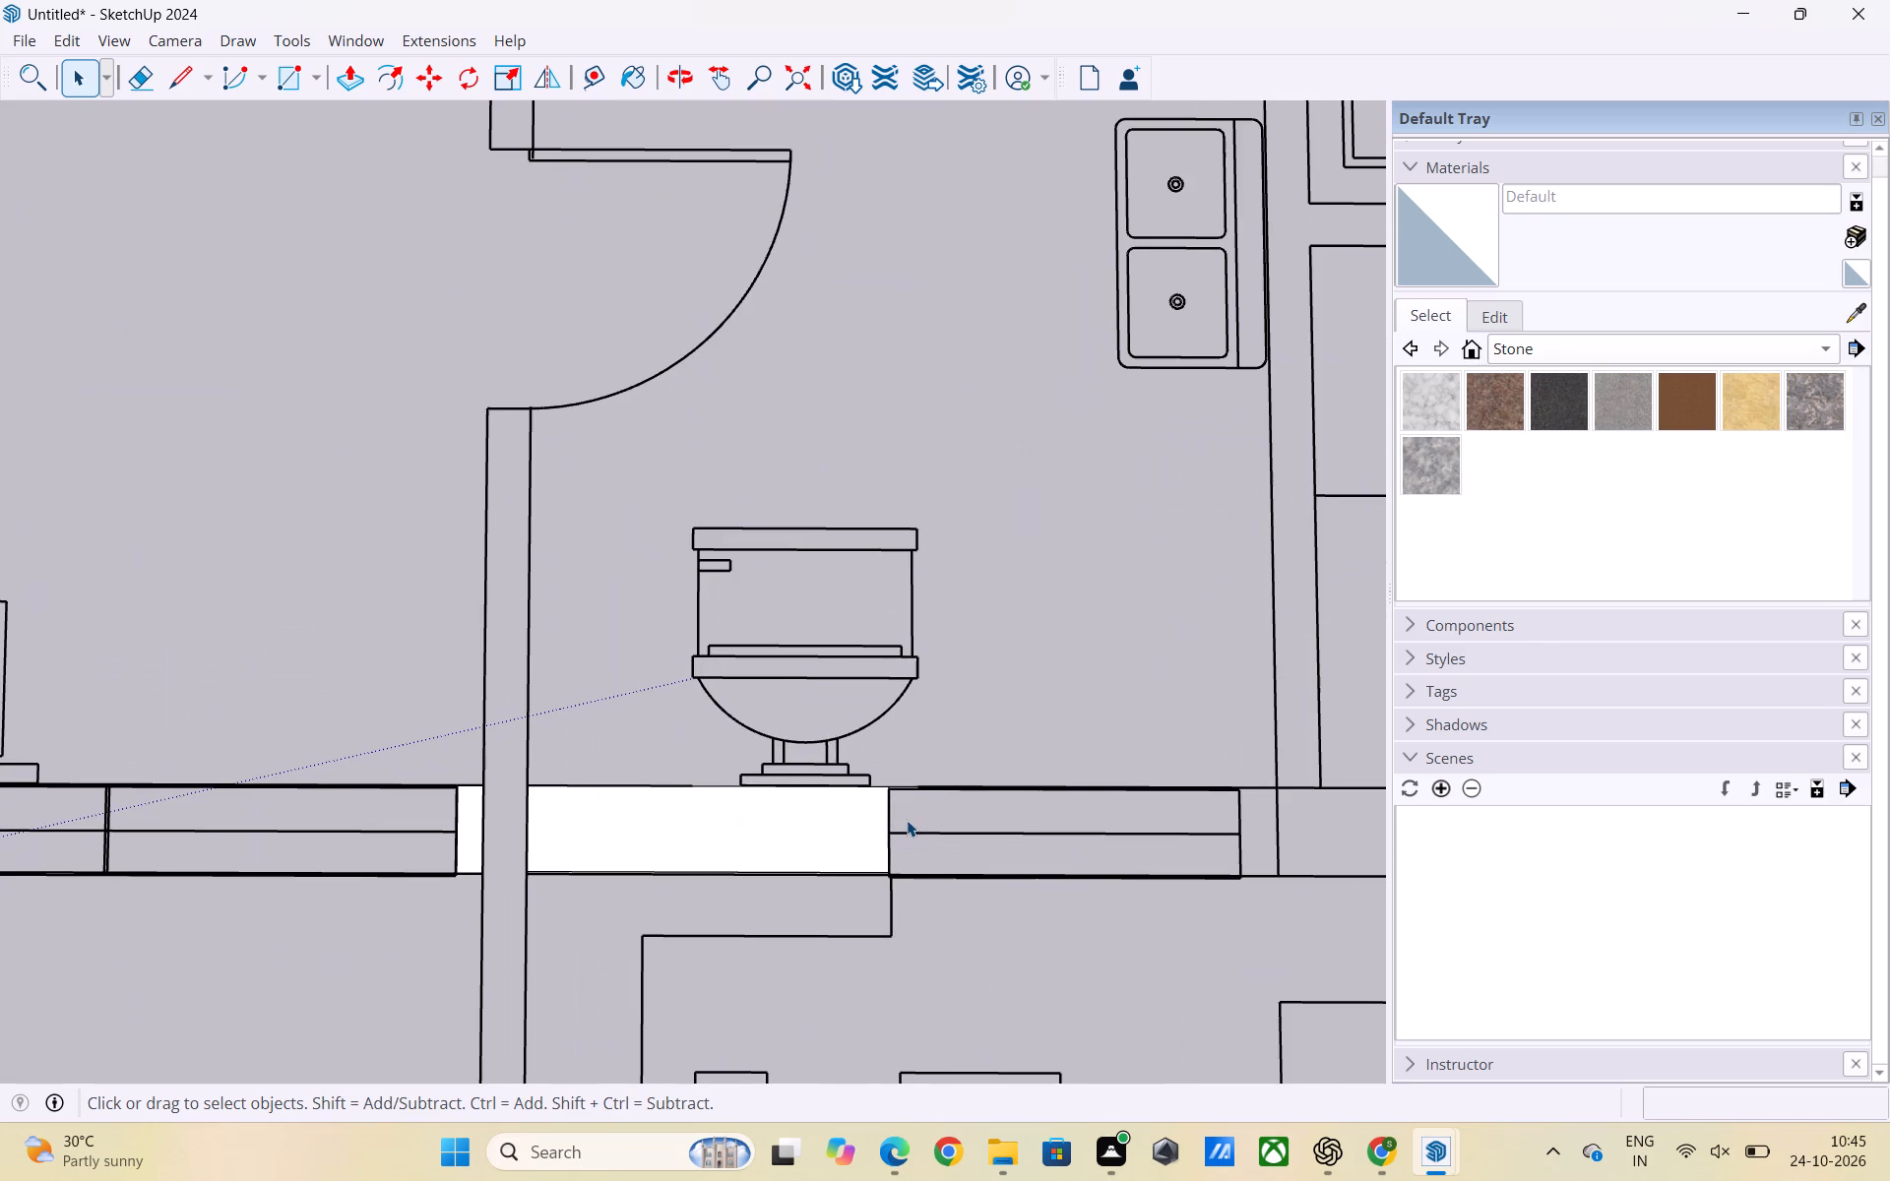
pyautogui.press('l')
pyautogui.scroll(5, 866, 808)
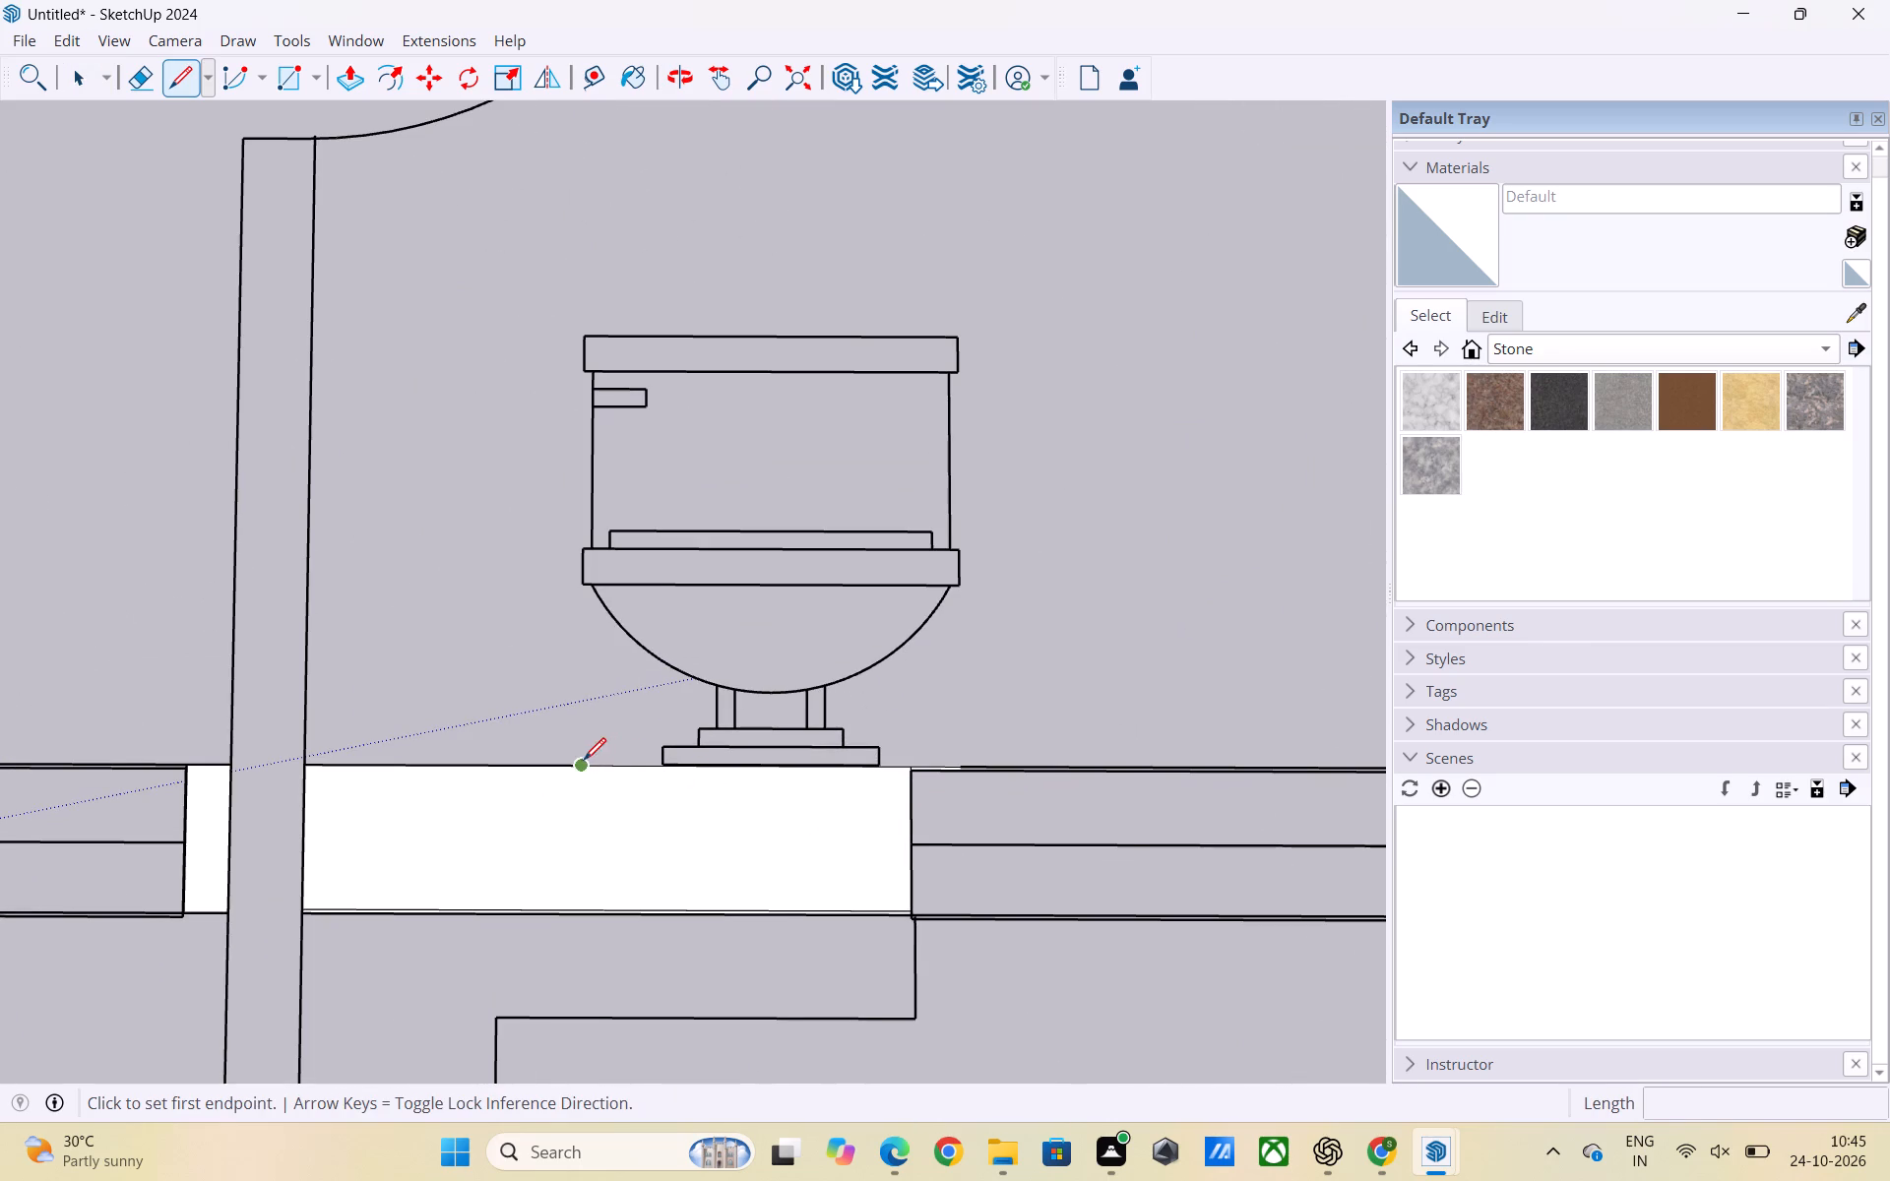
pyautogui.click(576, 763)
pyautogui.click(911, 767)
pyautogui.press('space')
# Retrace the wall piece behind the toilet as a rectangle about 3' 1 1/8" by 9", from the bathroom partition to the window.
pyautogui.scroll(-3, 908, 726)
pyautogui.press('r')
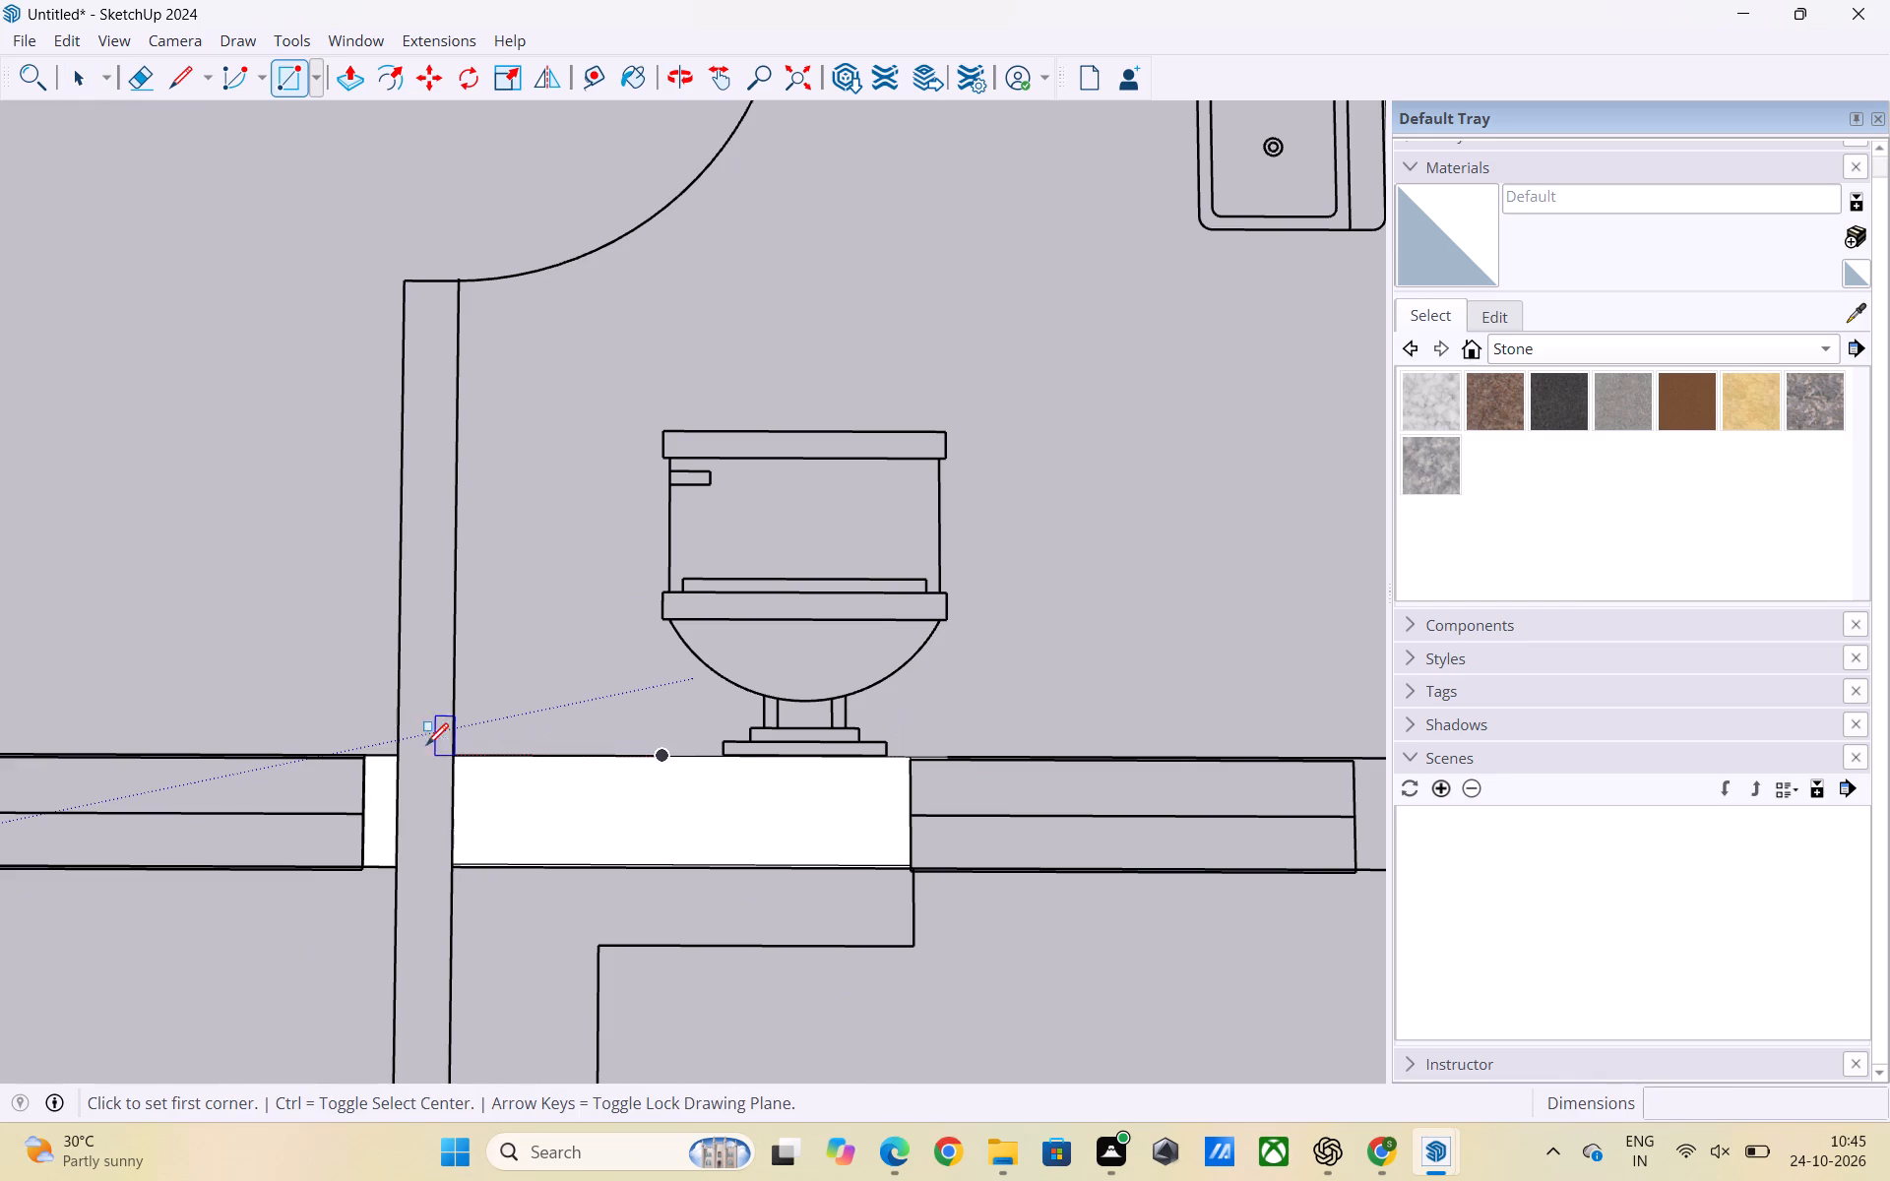
pyautogui.click(451, 755)
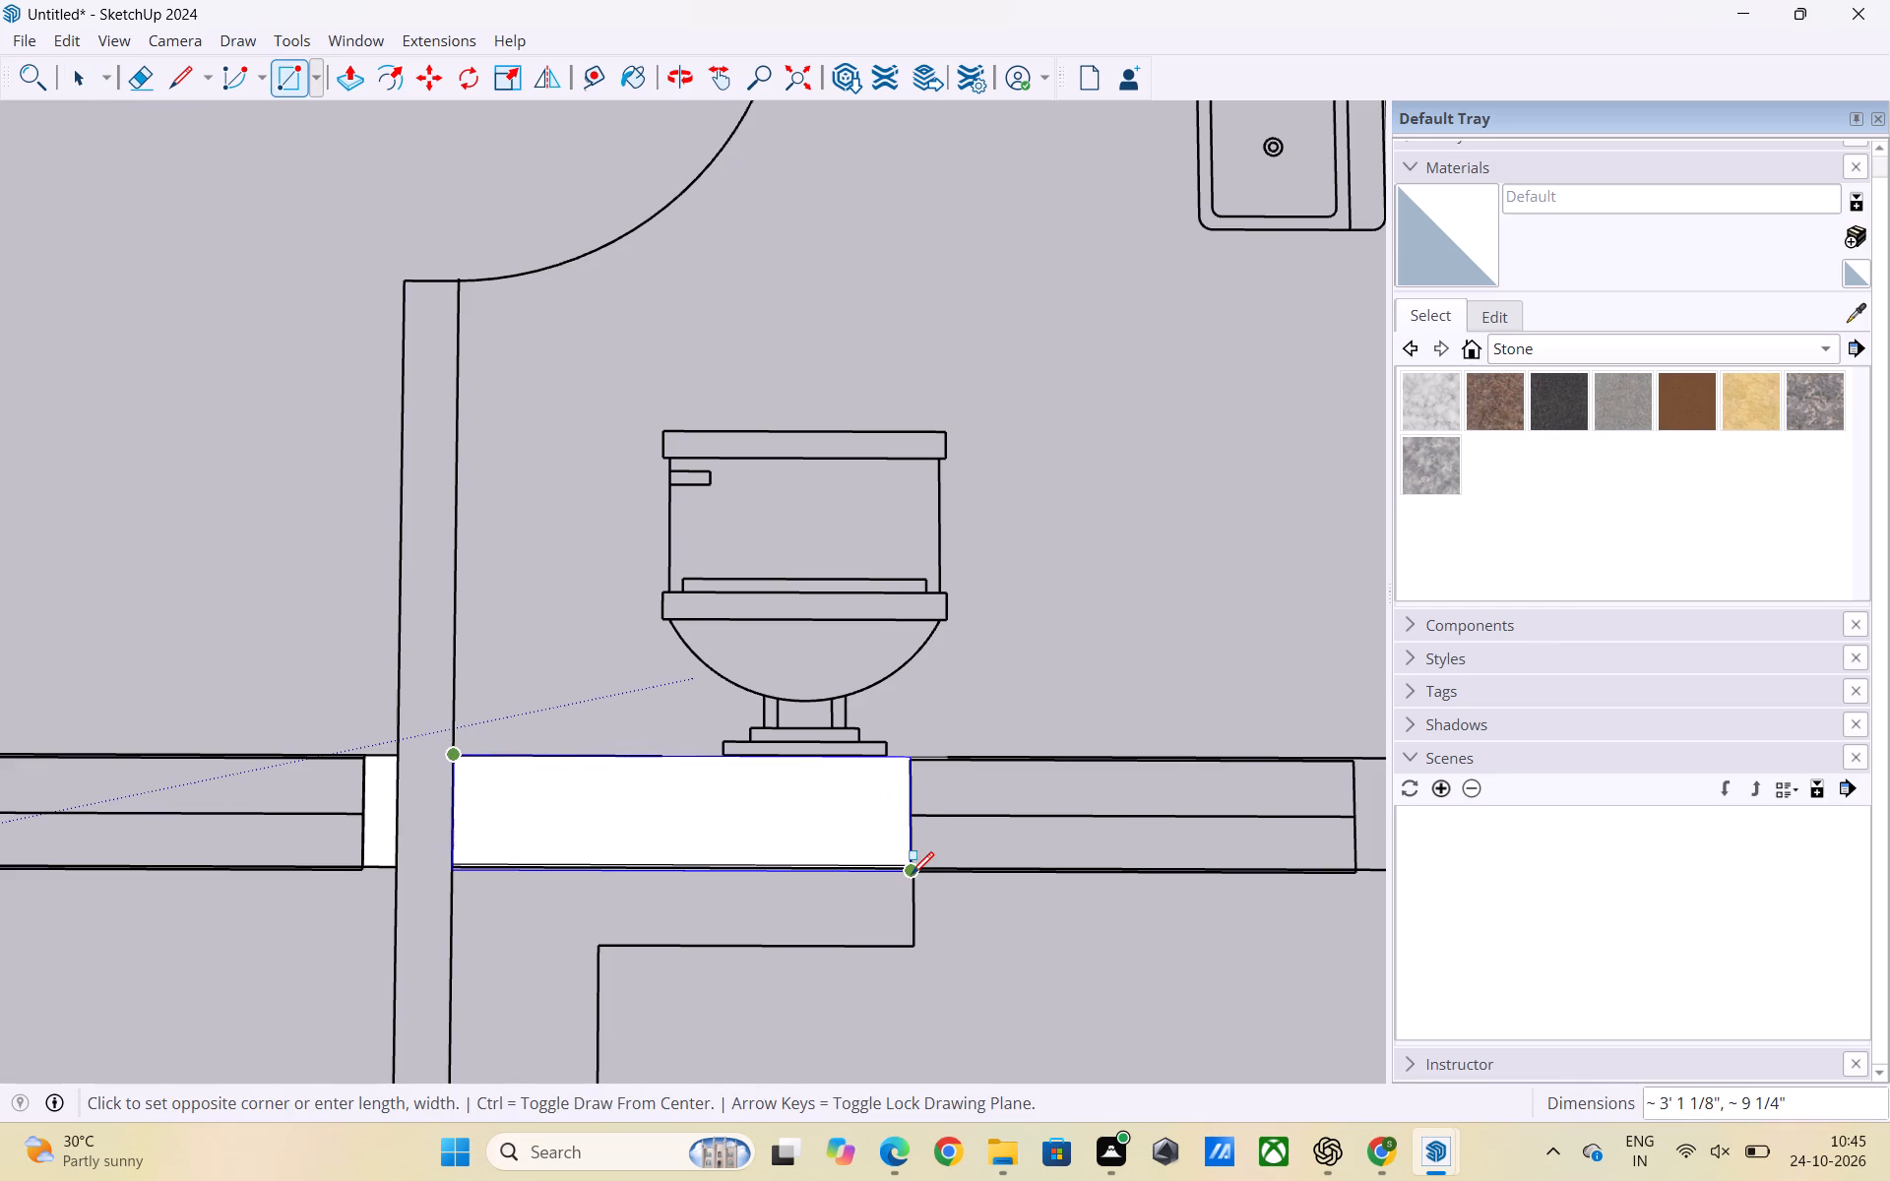
pyautogui.scroll(11, 907, 873)
pyautogui.click(924, 861)
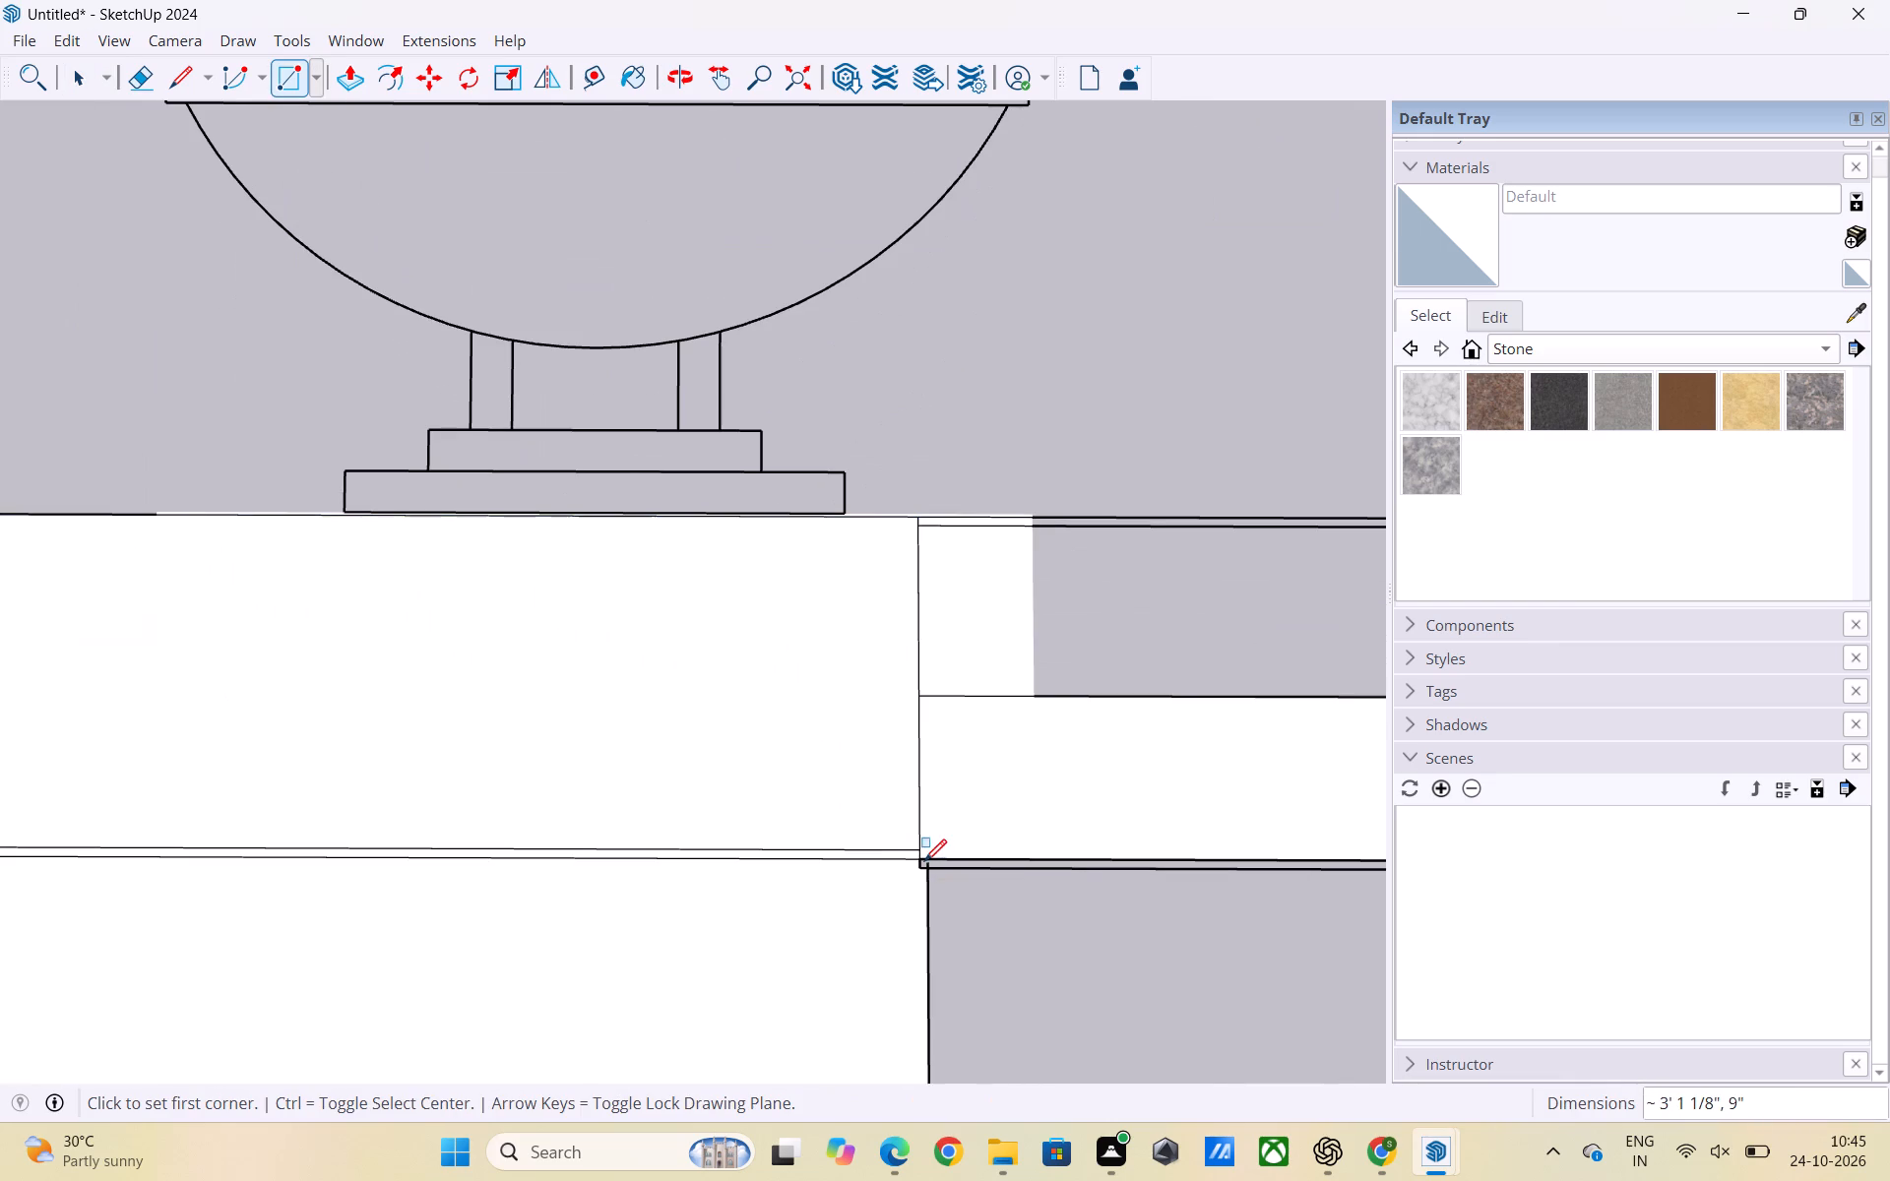
pyautogui.scroll(-3, 878, 833)
pyautogui.scroll(1, 878, 833)
pyautogui.scroll(-10, 878, 822)
pyautogui.press('space')
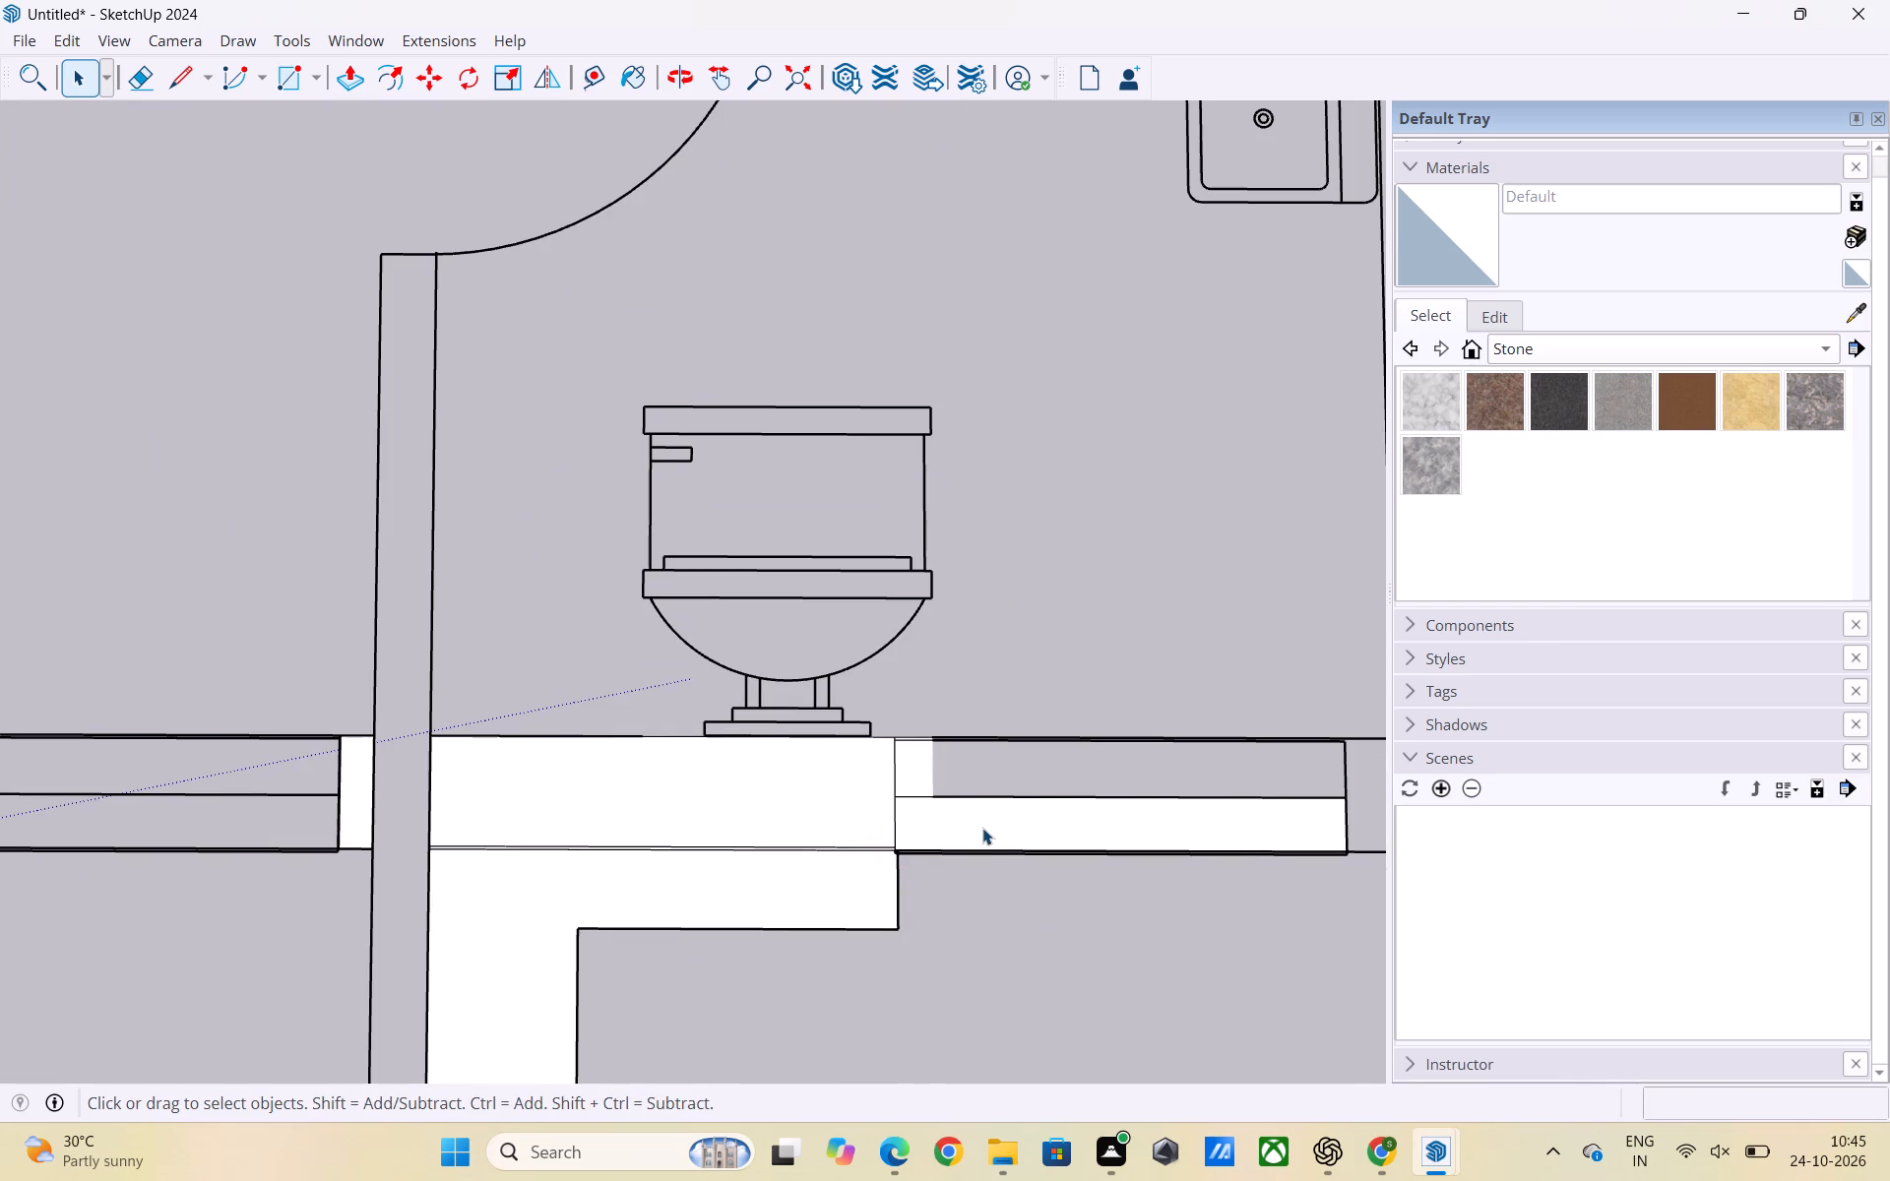
# Delete the stray faces in the bathroom window and the L-shaped area outside the wall, including the small fragments.
pyautogui.click(982, 828)
pyautogui.keyDown('ctrl'); pyautogui.click(909, 780); pyautogui.keyUp('ctrl')
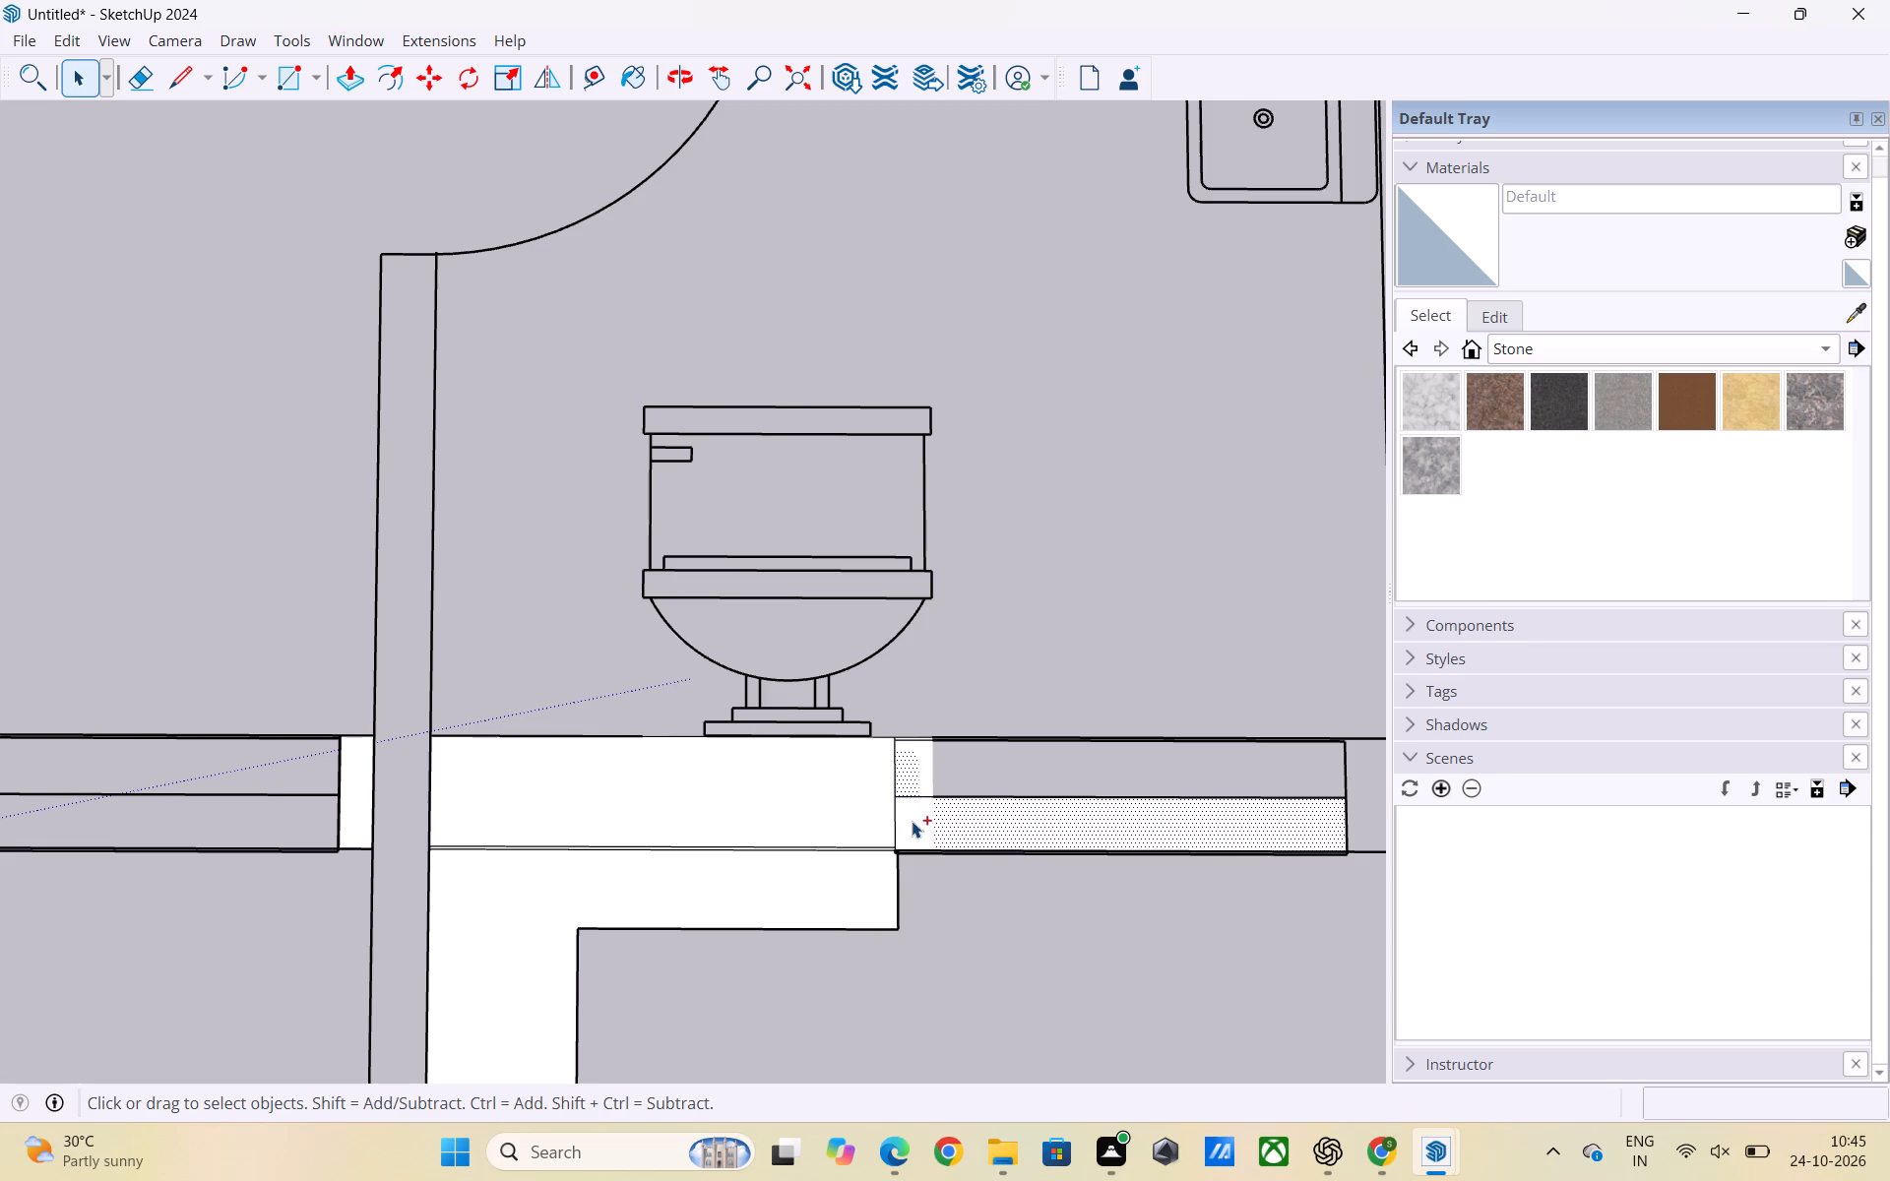
pyautogui.keyDown('ctrl'); pyautogui.click(912, 821); pyautogui.keyUp('ctrl')
pyautogui.keyDown('ctrl'); pyautogui.click(924, 770); pyautogui.keyUp('ctrl')
pyautogui.keyDown('ctrl'); pyautogui.click(927, 813); pyautogui.keyUp('ctrl')
pyautogui.keyDown('ctrl'); pyautogui.click(803, 873); pyautogui.keyUp('ctrl')
pyautogui.keyDown('ctrl'); pyautogui.click(543, 901); pyautogui.keyUp('ctrl')
pyautogui.keyDown('ctrl'); pyautogui.scroll(-5, 649, 857); pyautogui.keyUp('ctrl')
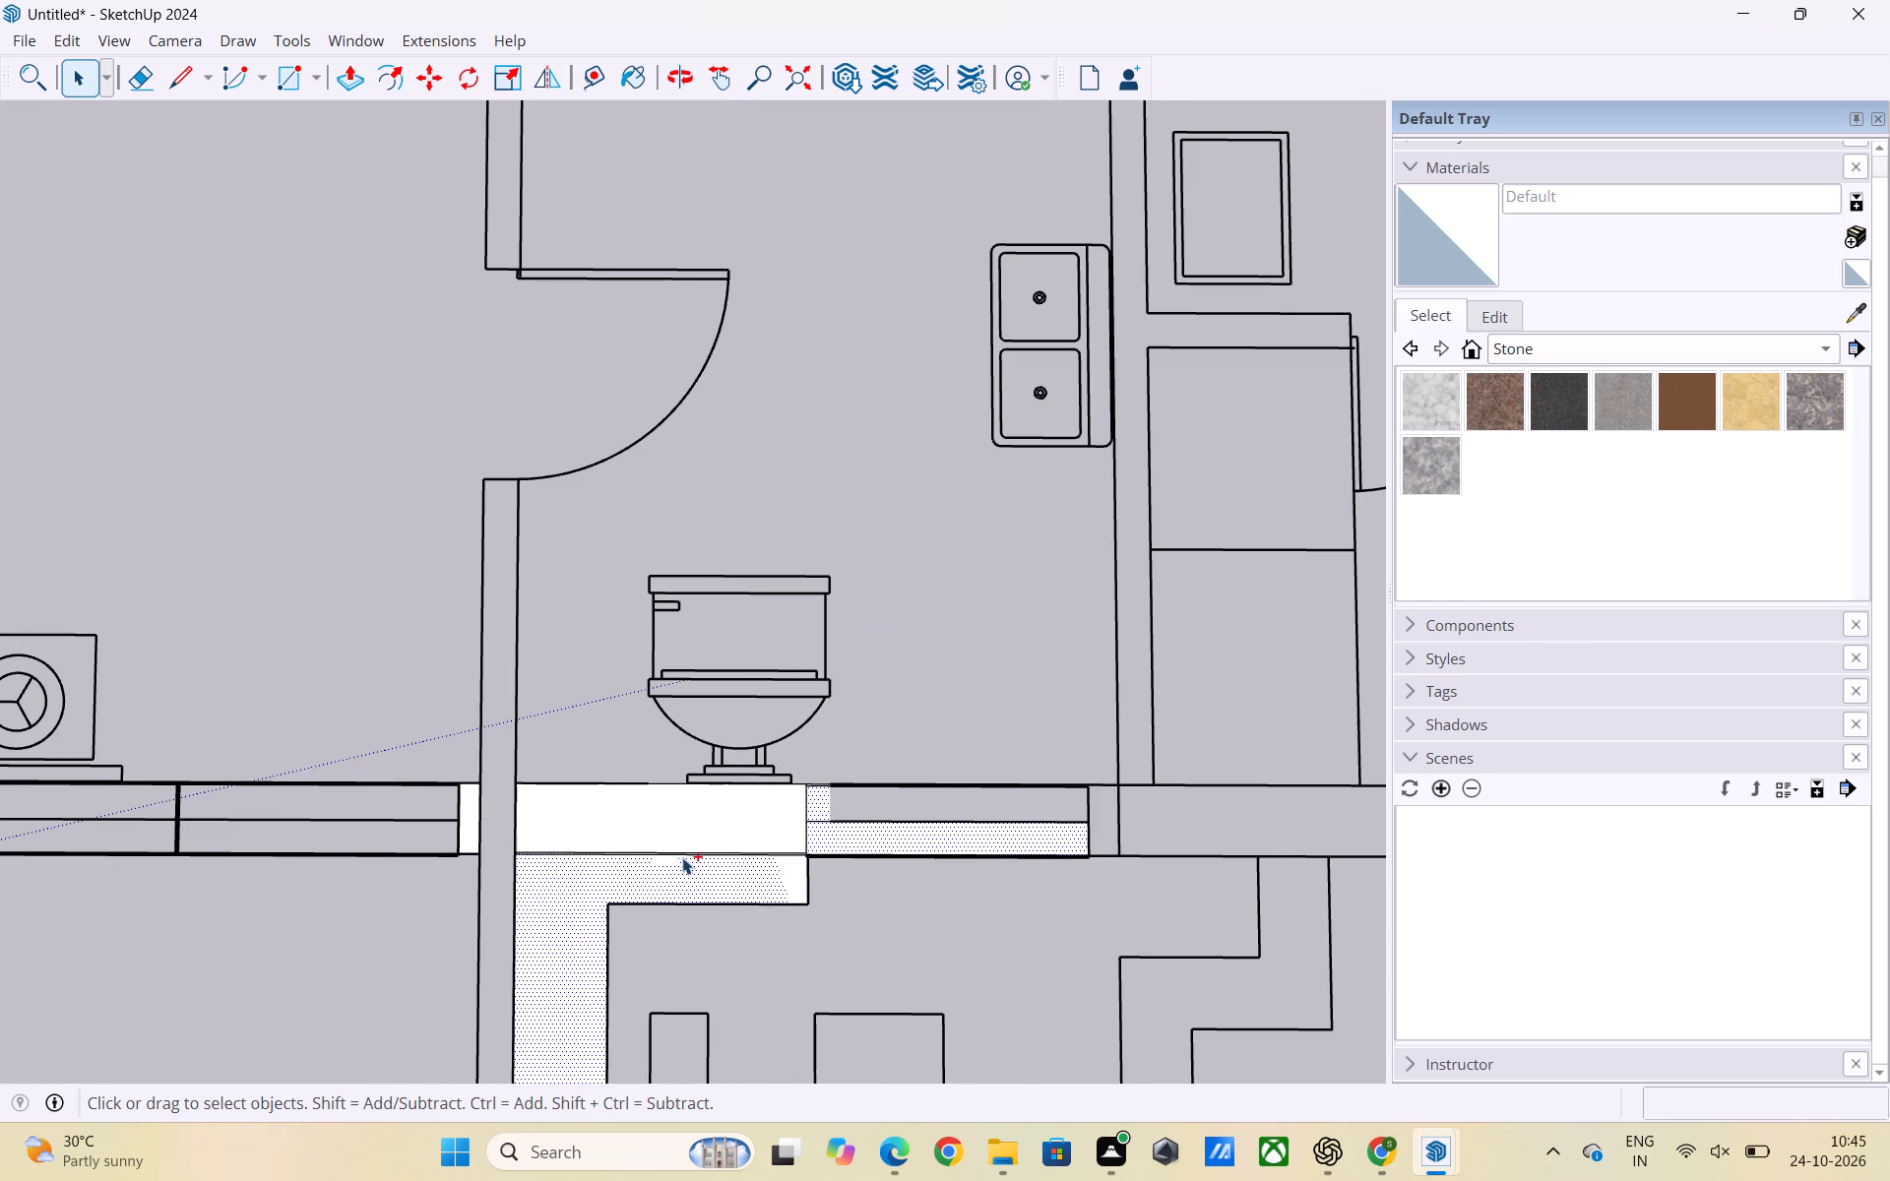
pyautogui.keyDown('ctrl'); pyautogui.click(670, 858); pyautogui.keyUp('ctrl')
pyautogui.keyDown('ctrl'); pyautogui.click(788, 875); pyautogui.keyUp('ctrl')
pyautogui.press('Delete')
# Delete all face portions filling the wall piece behind the toilet, between the bathroom partition and the window.
pyautogui.scroll(-5, 843, 794)
pyautogui.doubleClick(787, 811)
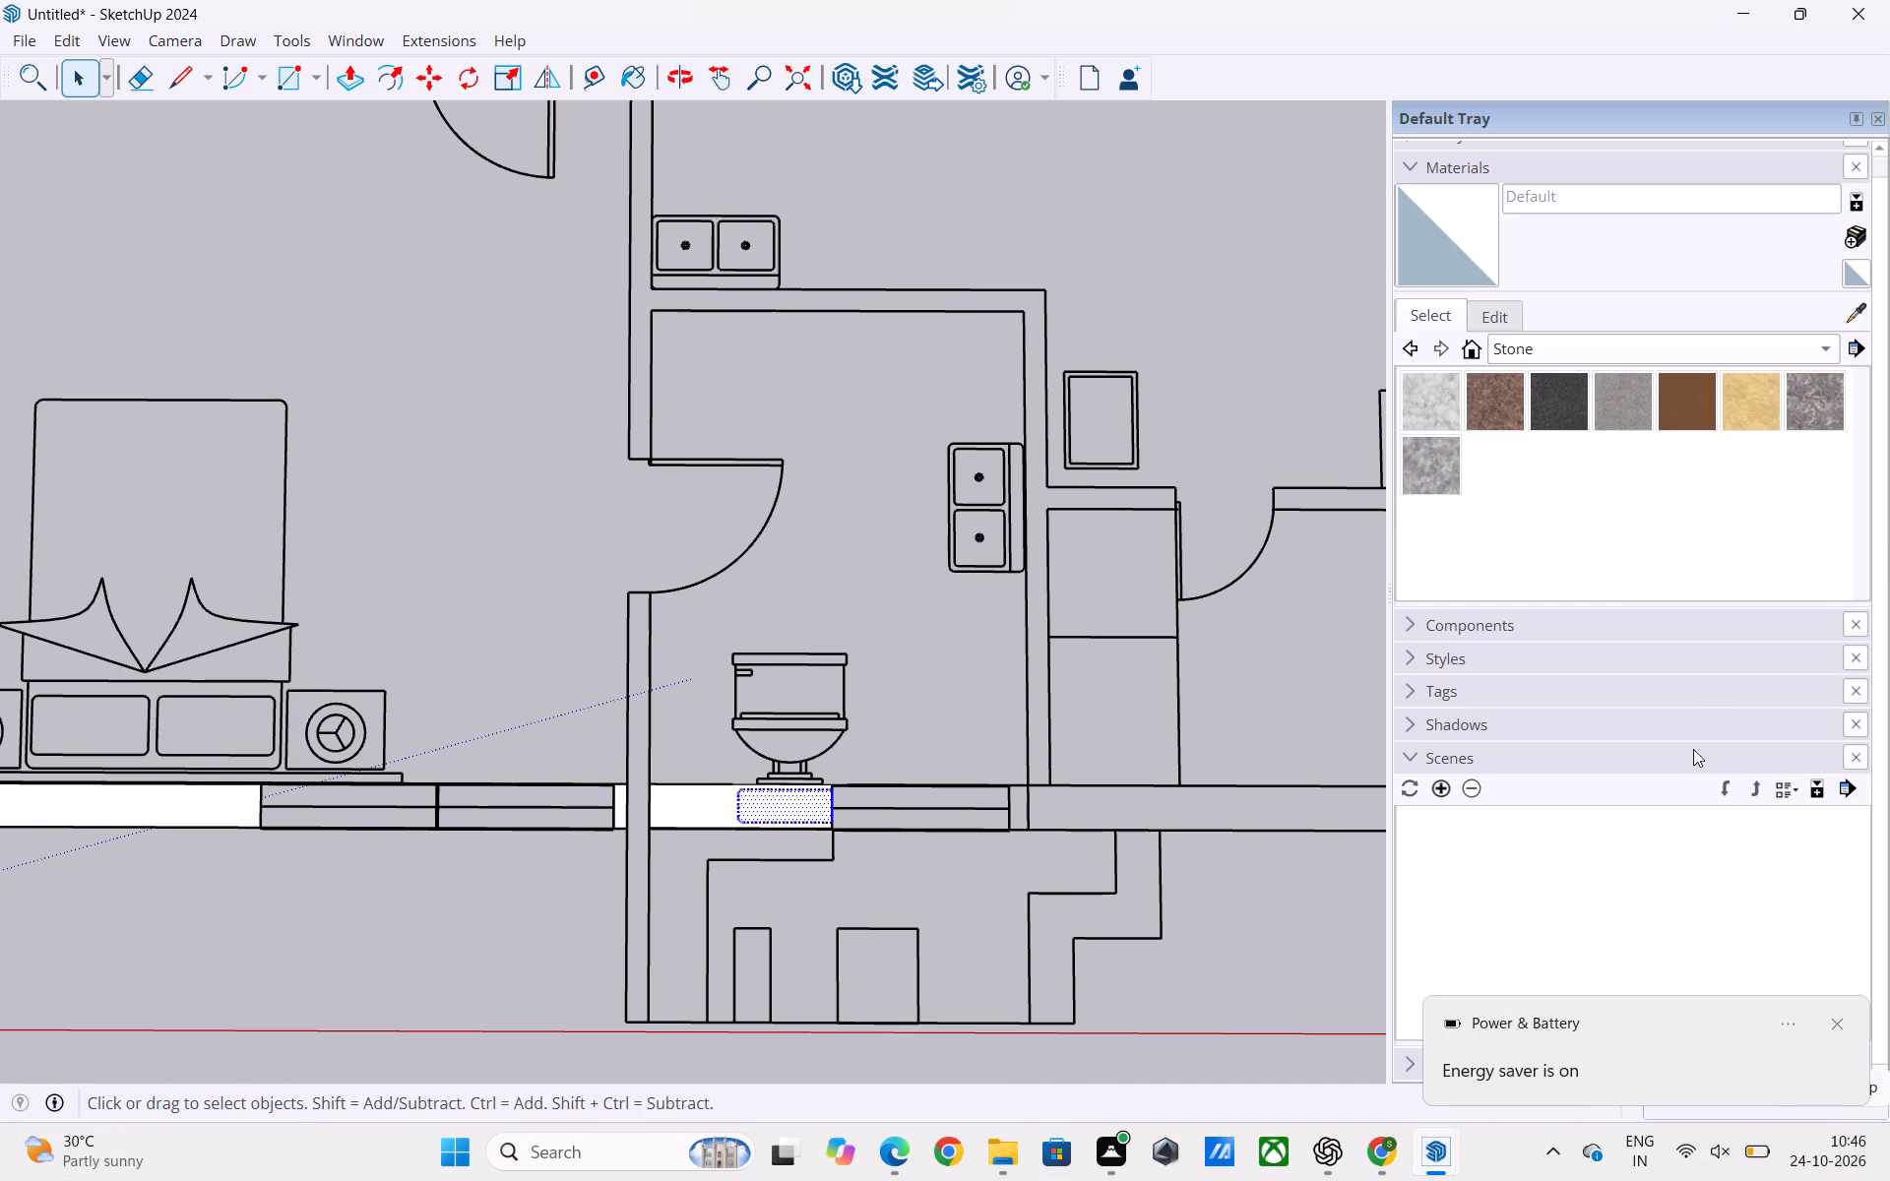
pyautogui.scroll(-5, 846, 796)
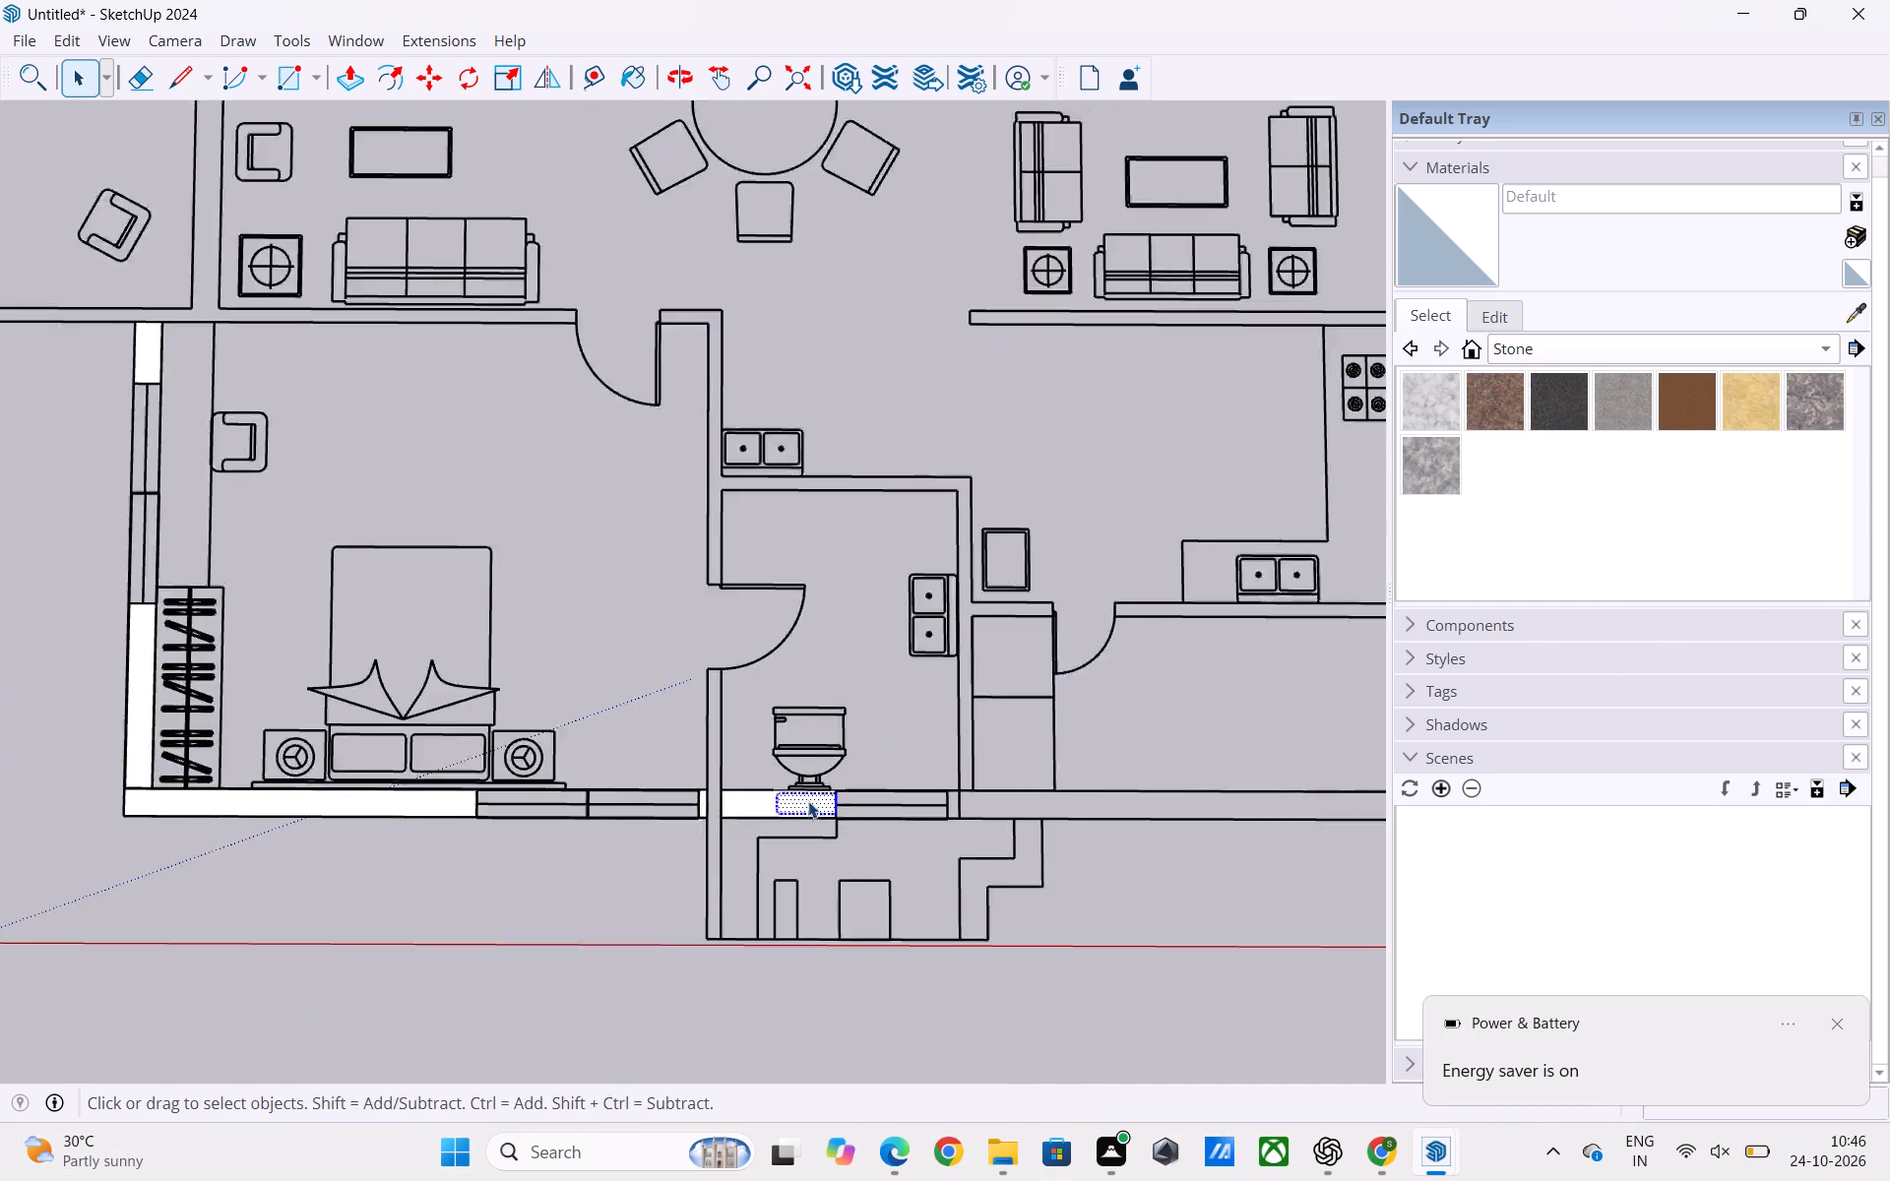
pyautogui.scroll(18, 808, 801)
pyautogui.moveTo(687, 776); pyautogui.dragTo(680, 943, button='middle')
pyautogui.scroll(6, 616, 769)
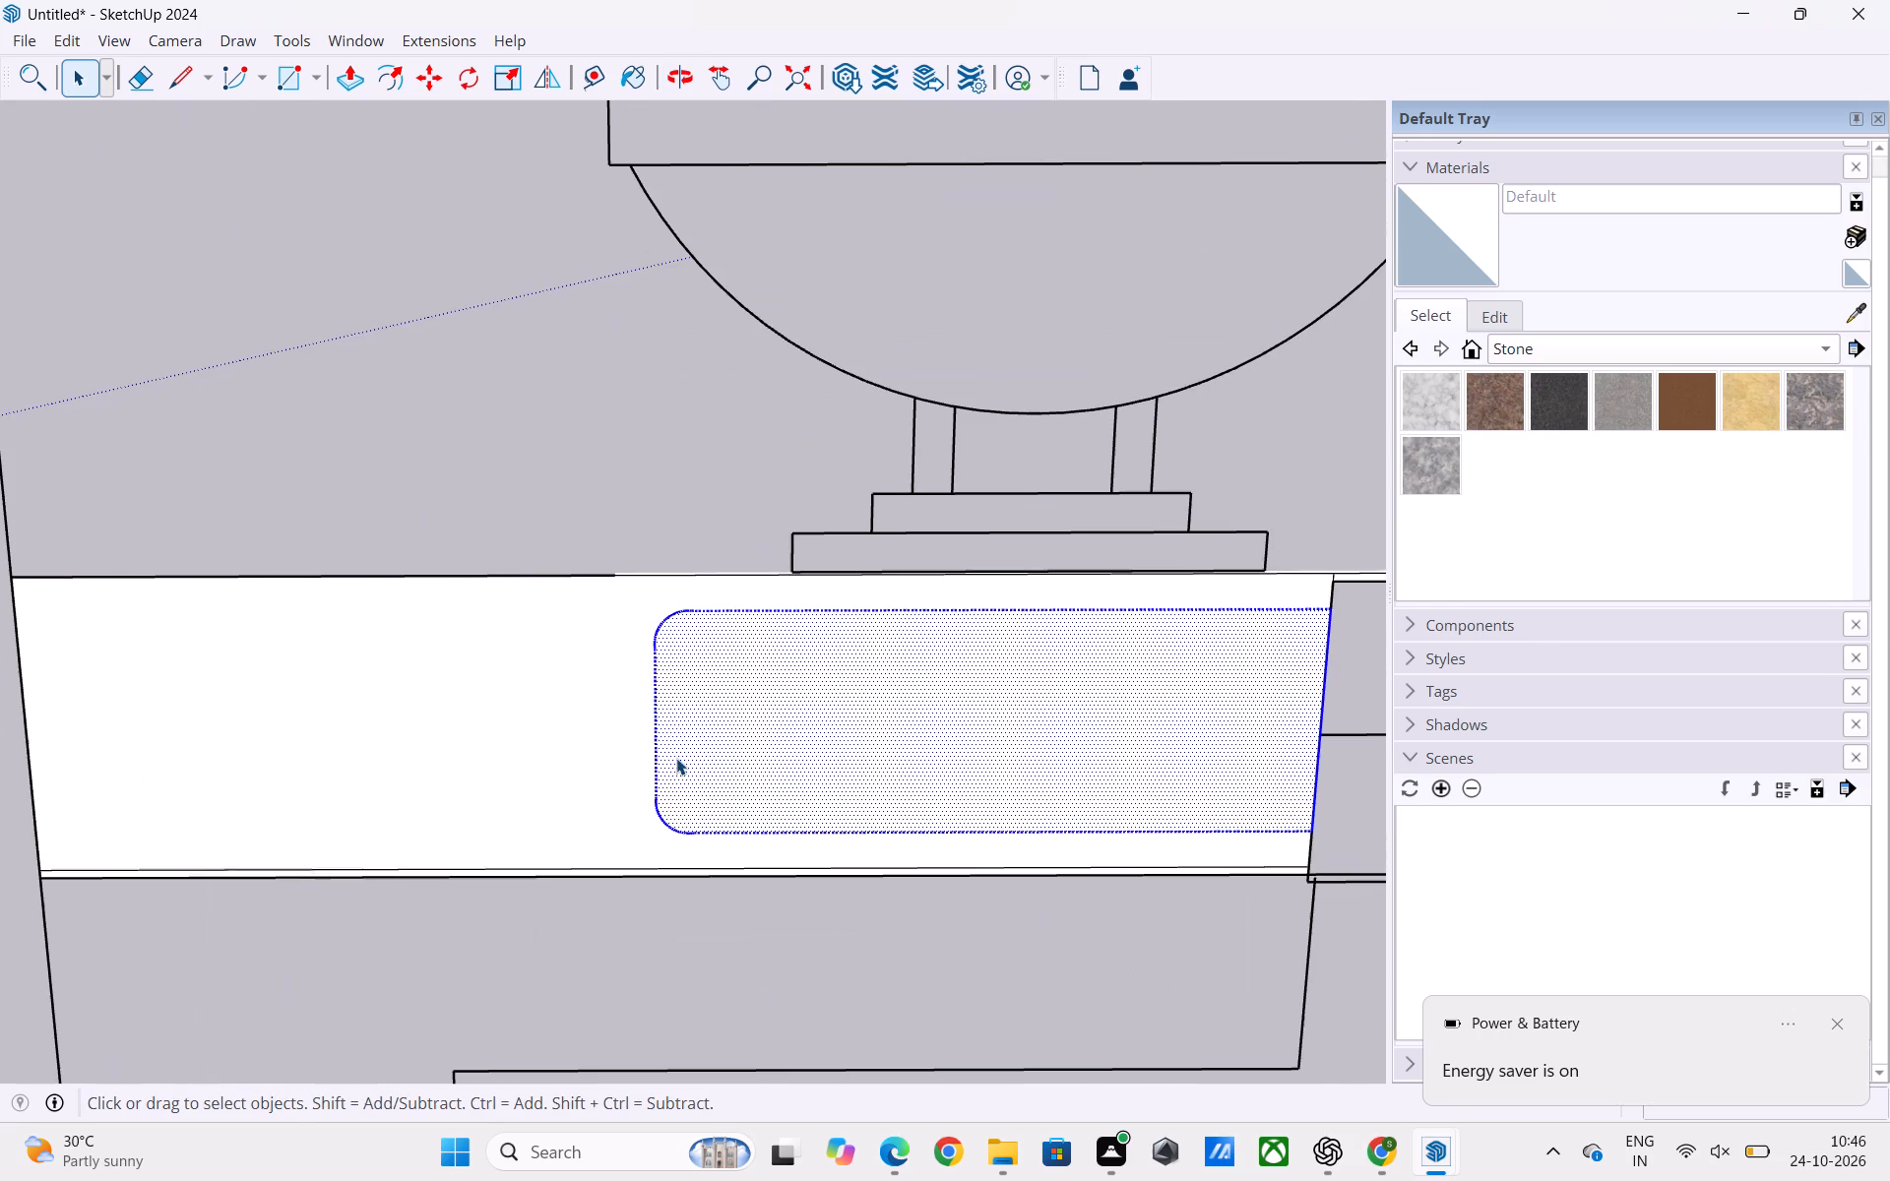
pyautogui.click(387, 527)
pyautogui.click(645, 687)
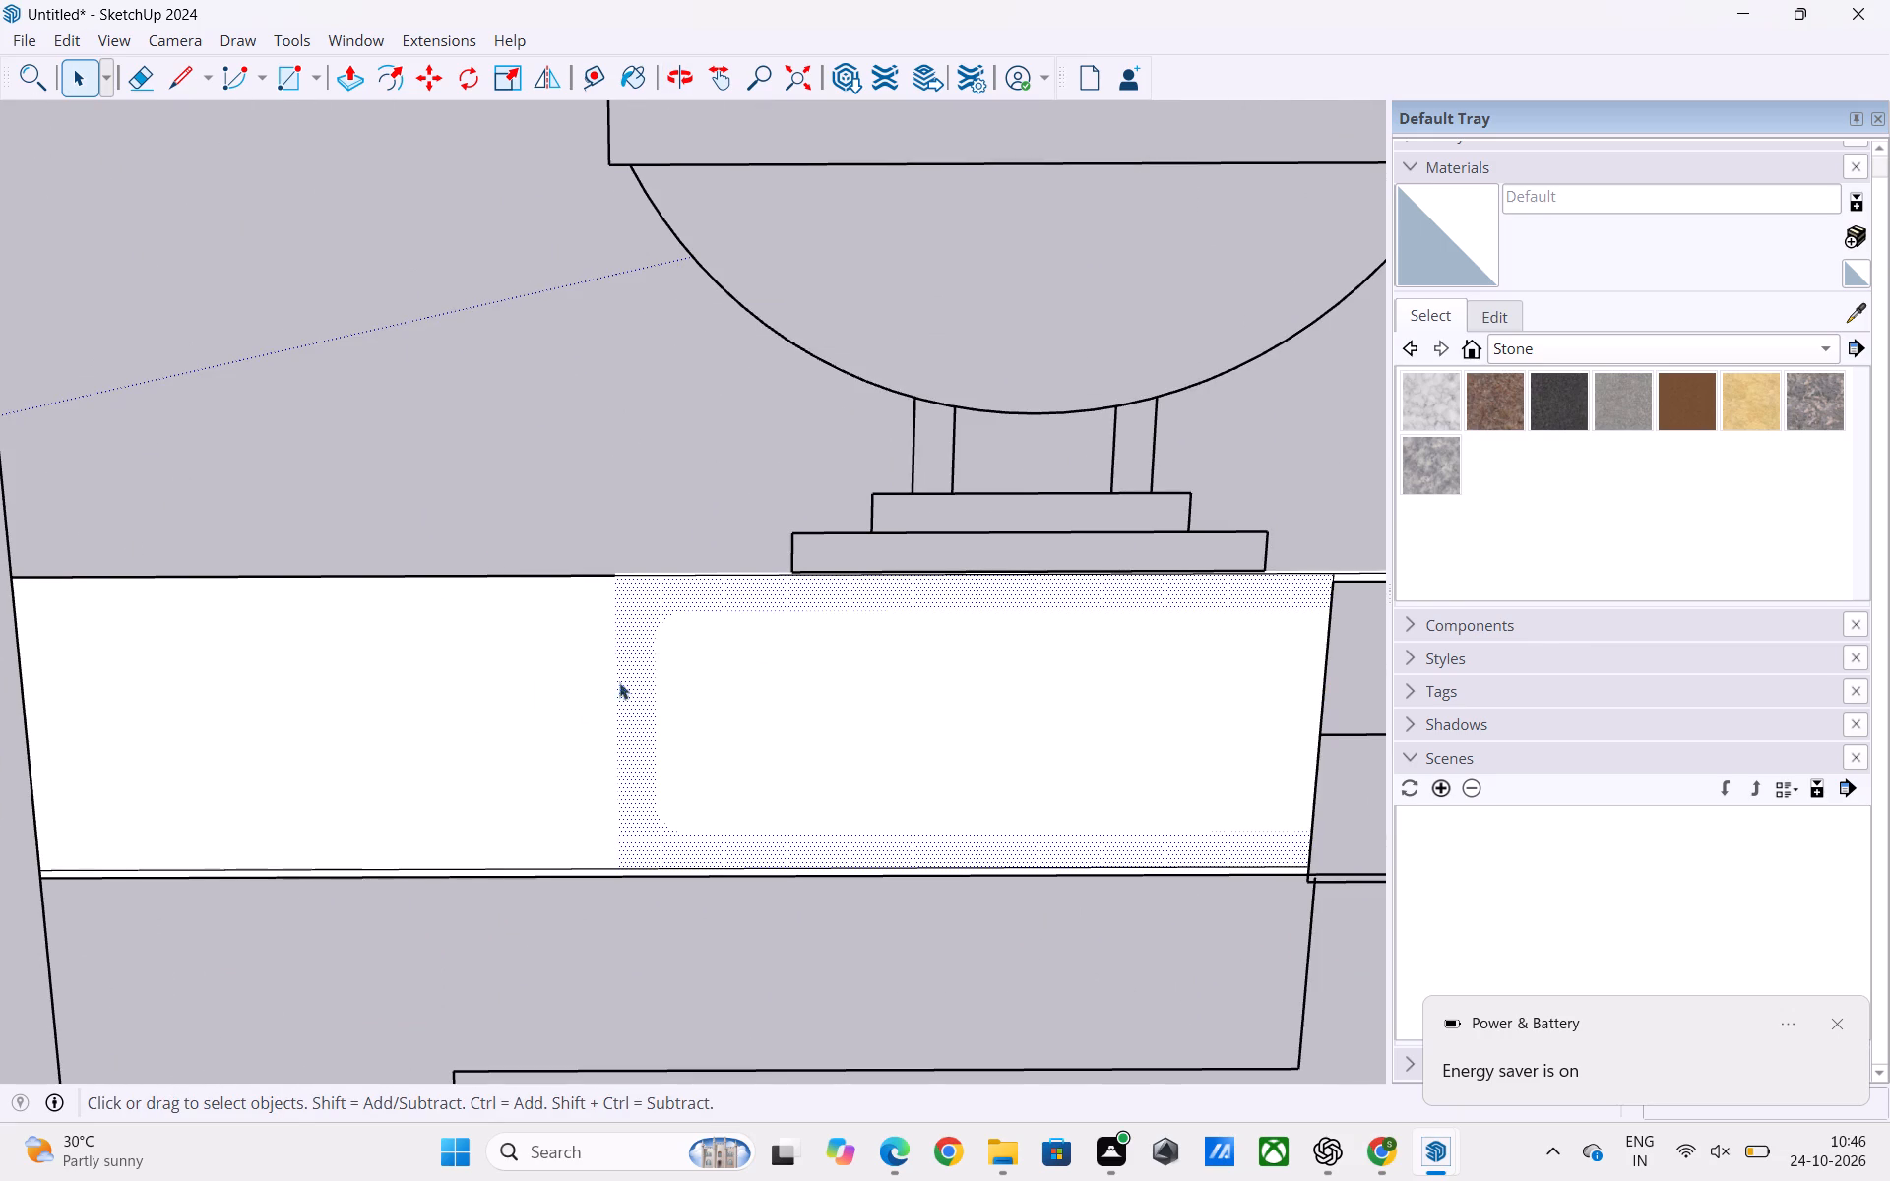
pyautogui.press('Delete')
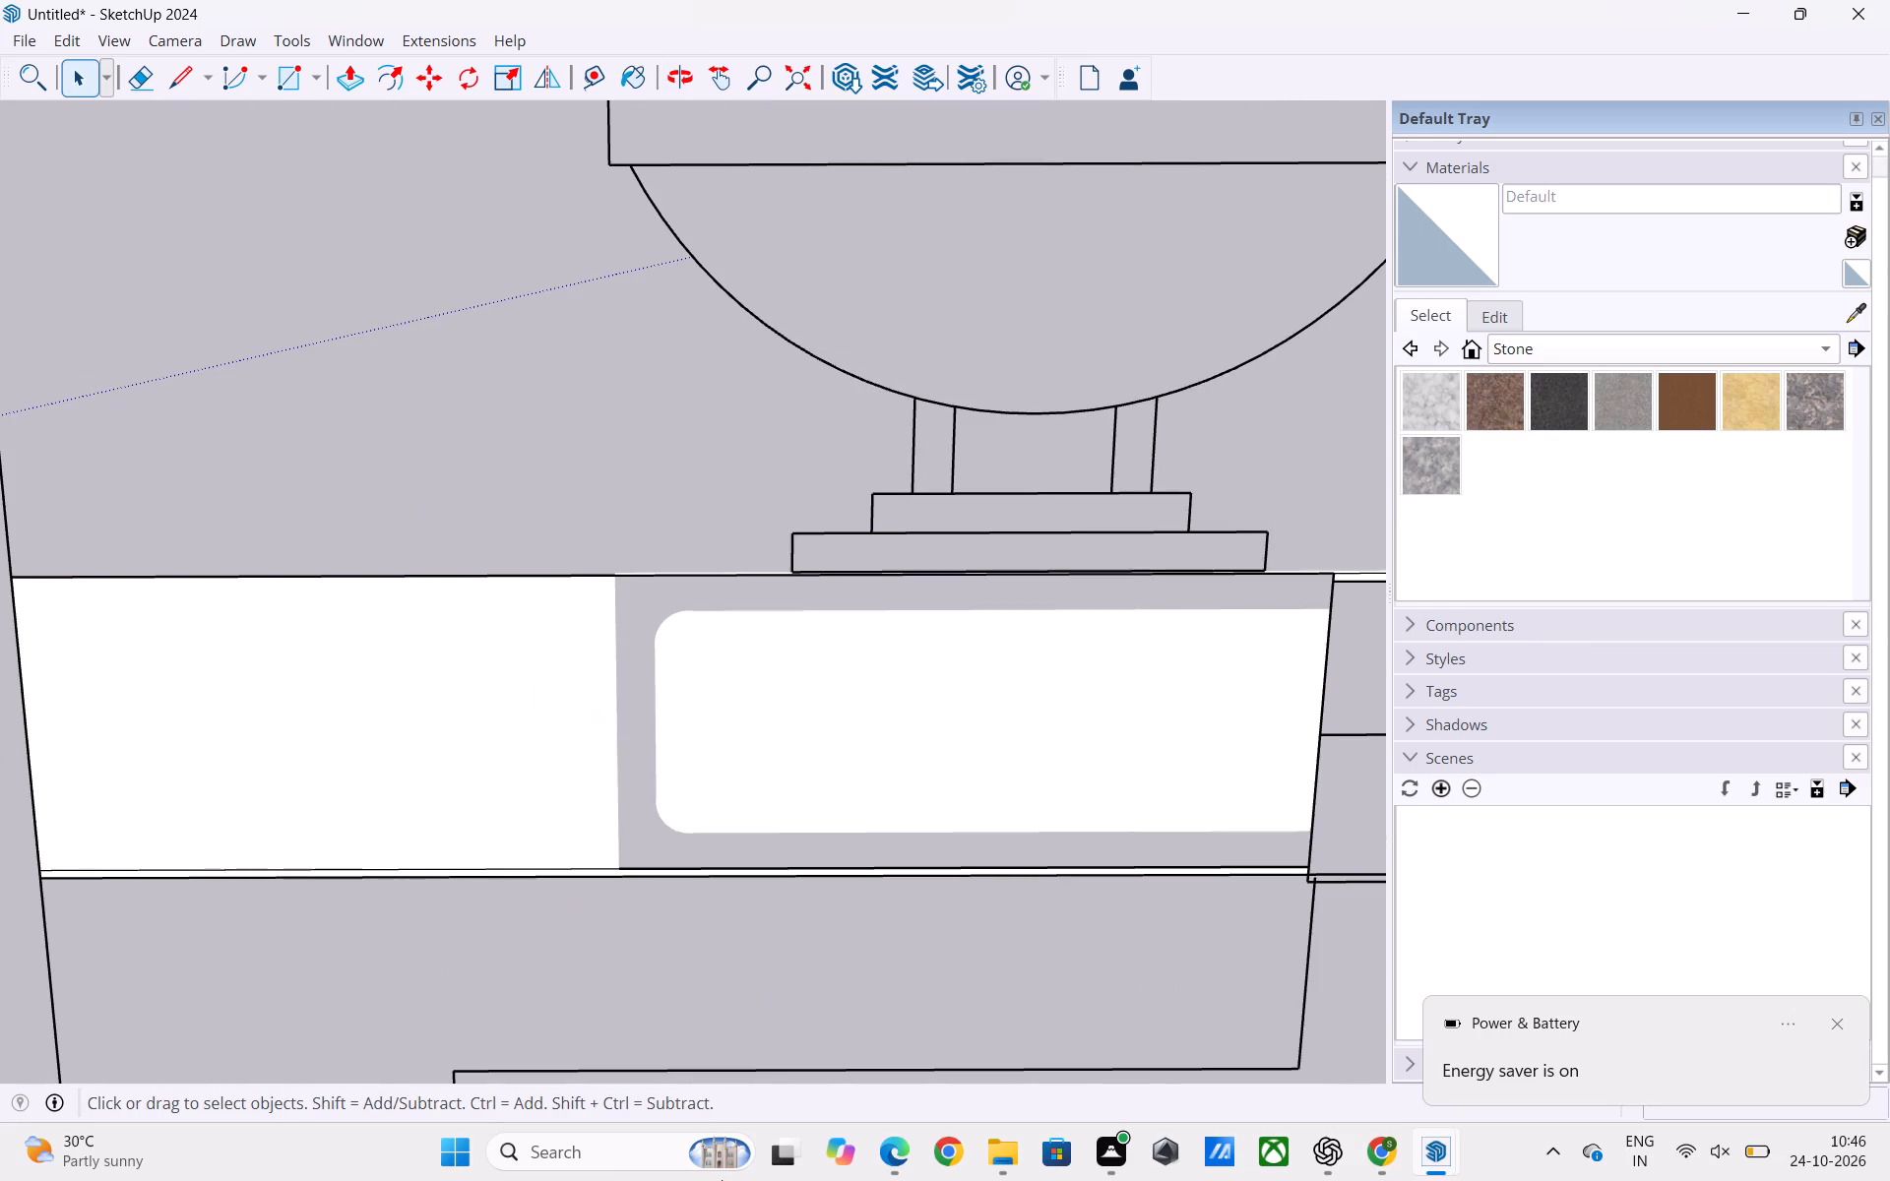
pyautogui.click(697, 783)
pyautogui.press('Delete')
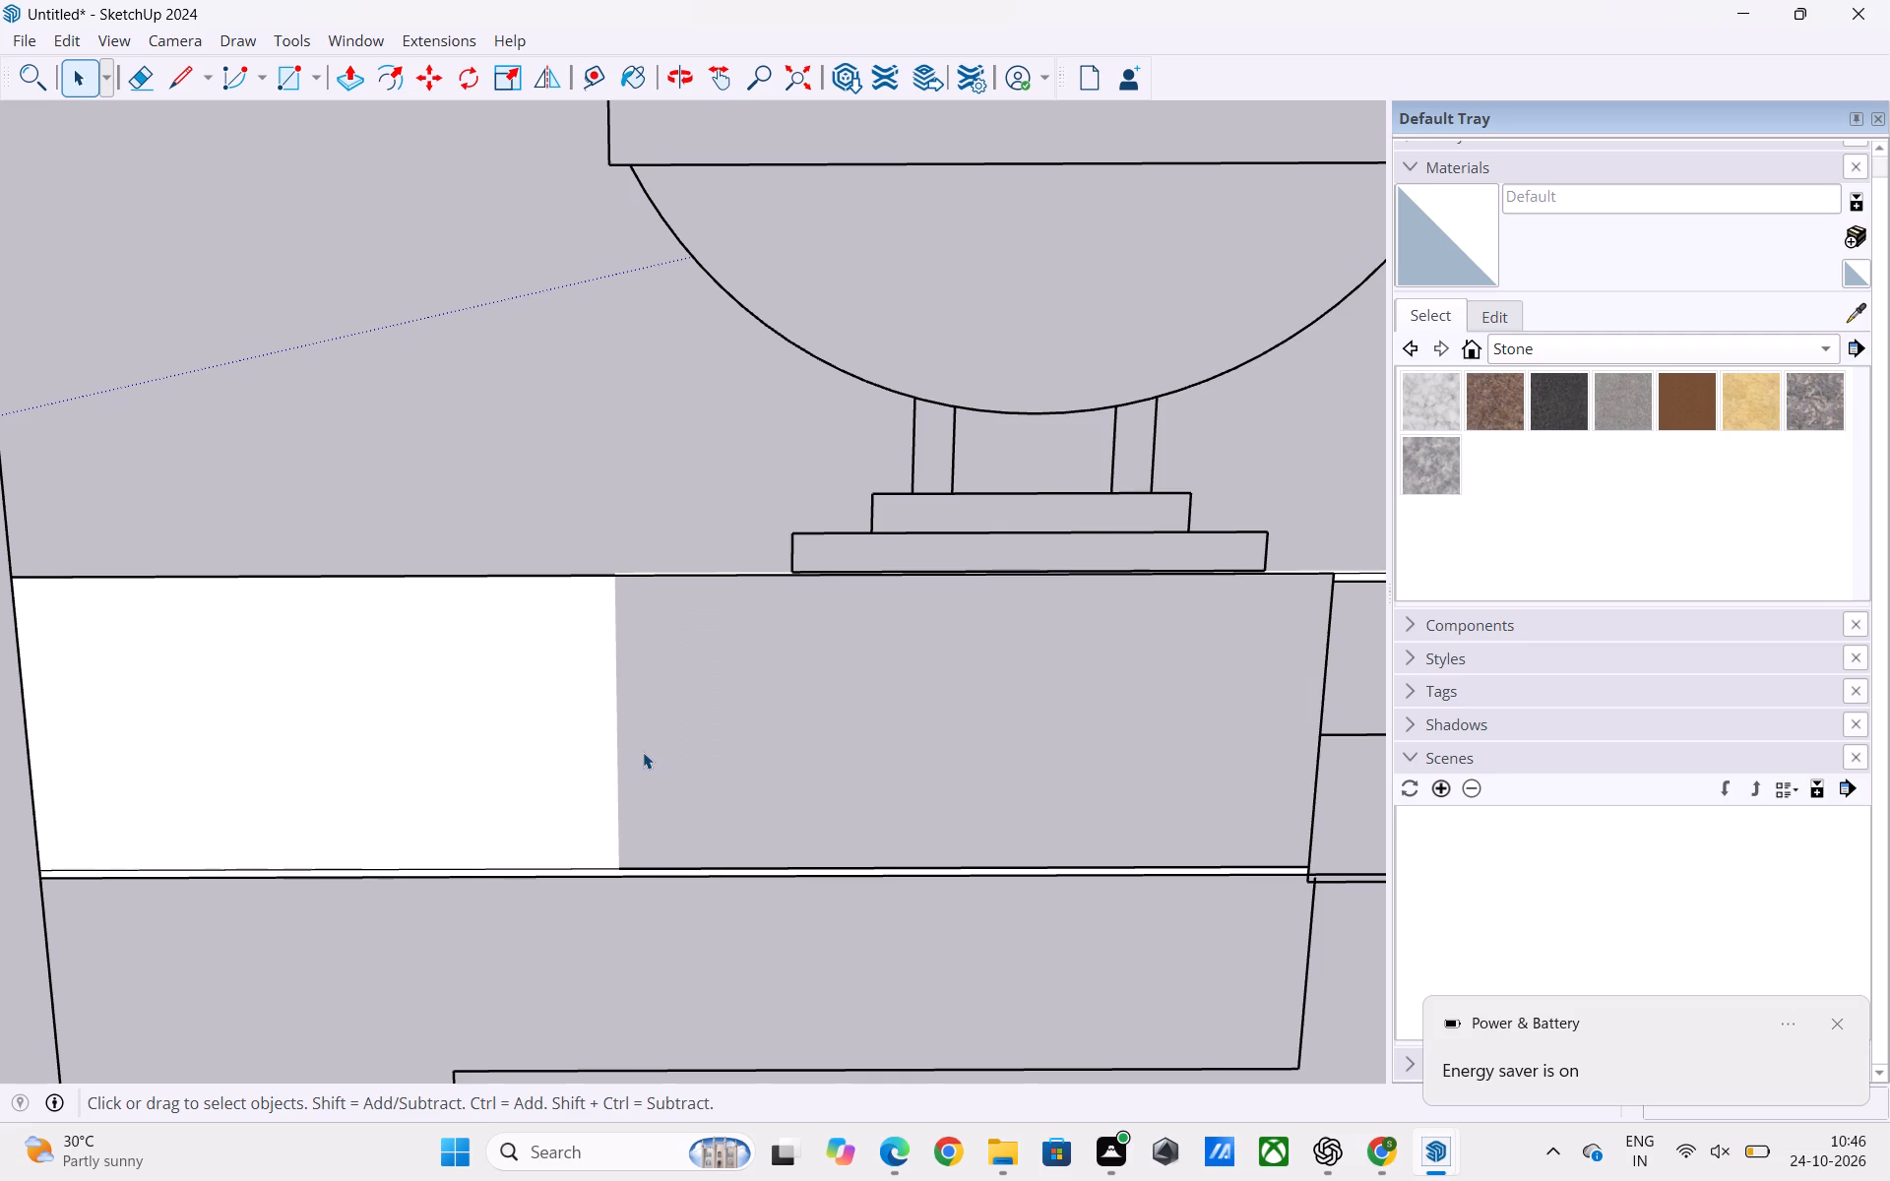
pyautogui.click(412, 689)
pyautogui.press('Delete')
# Delete the thin strip face with its bounding edges along the outer side of the wall behind the toilet, next to the partition.
pyautogui.scroll(-5, 657, 750)
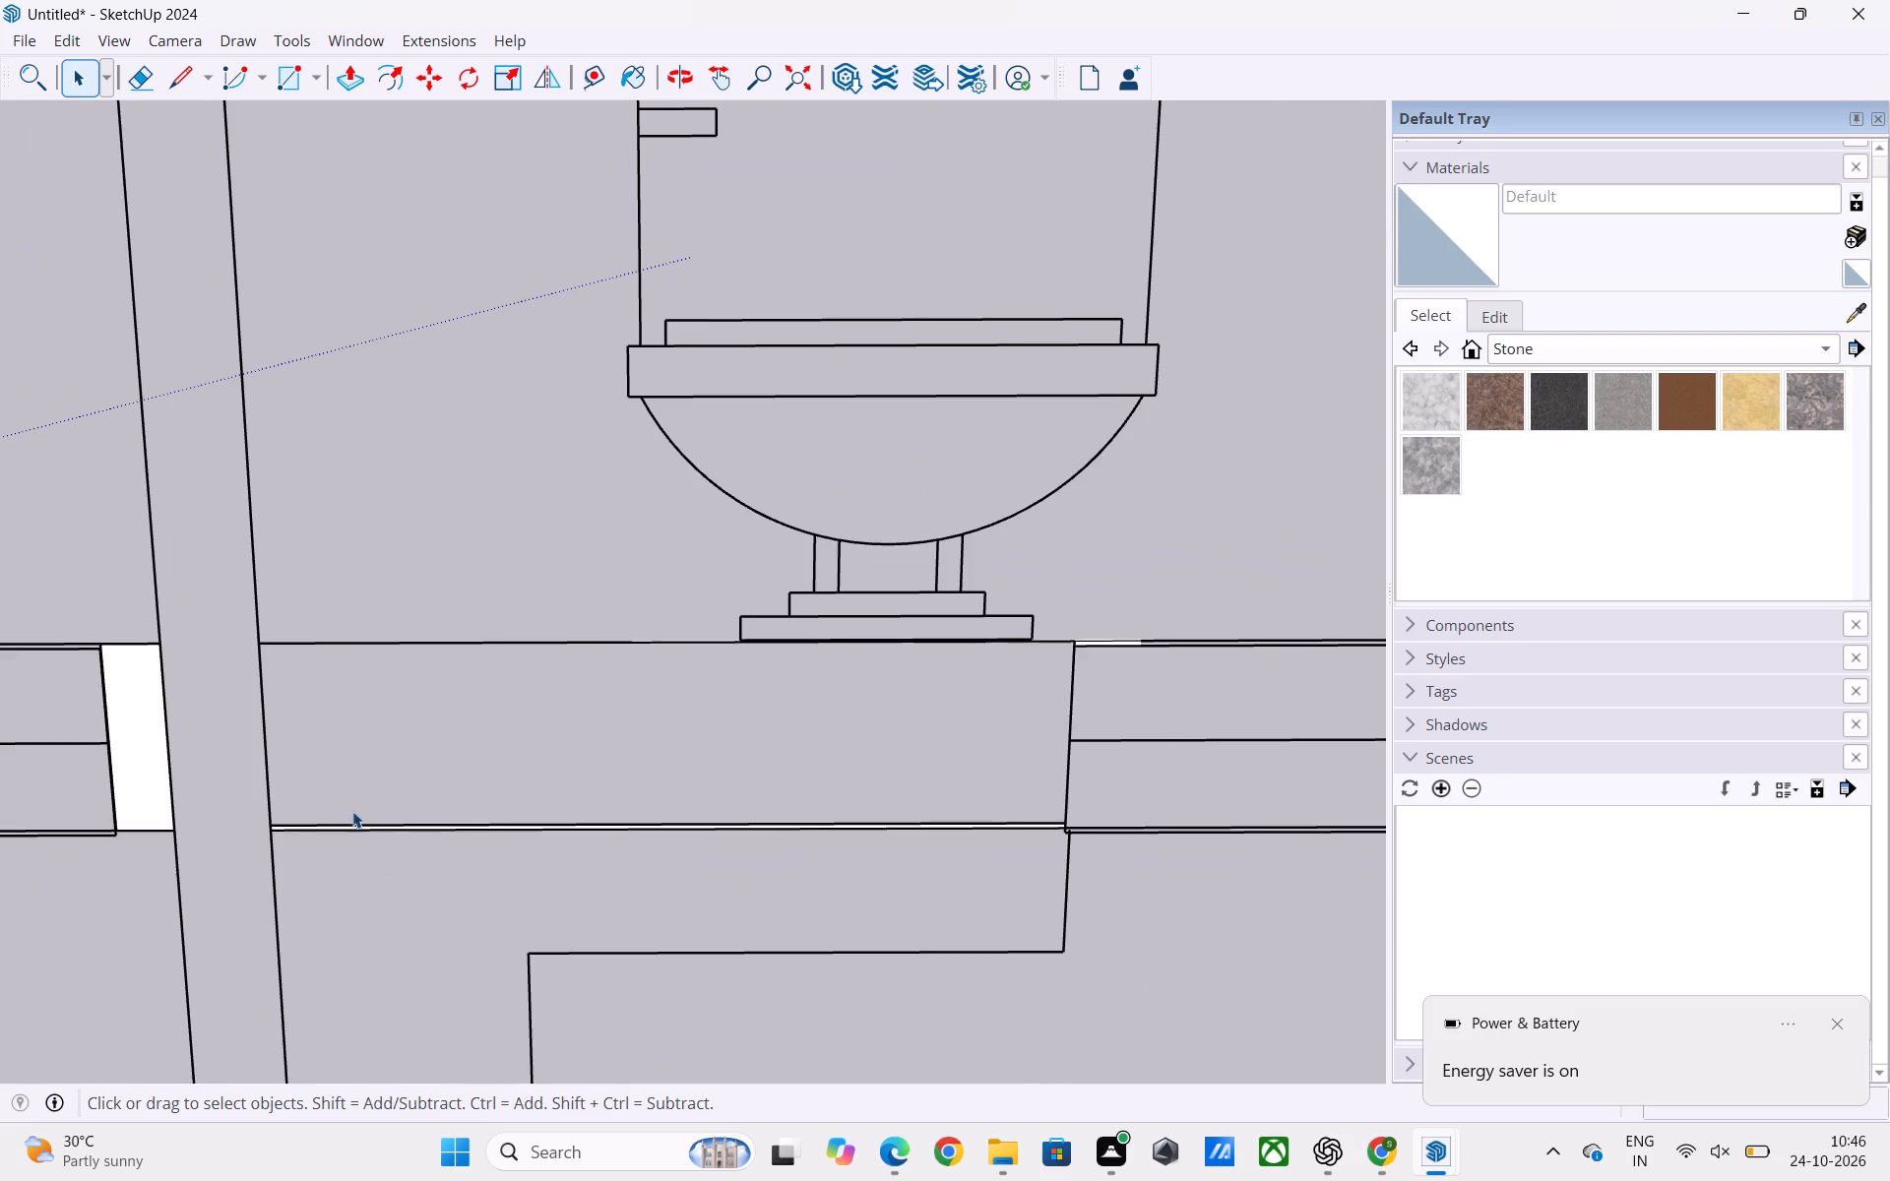
pyautogui.scroll(15, 341, 814)
pyautogui.doubleClick(327, 836)
pyautogui.press('Delete')
pyautogui.scroll(-7, 320, 848)
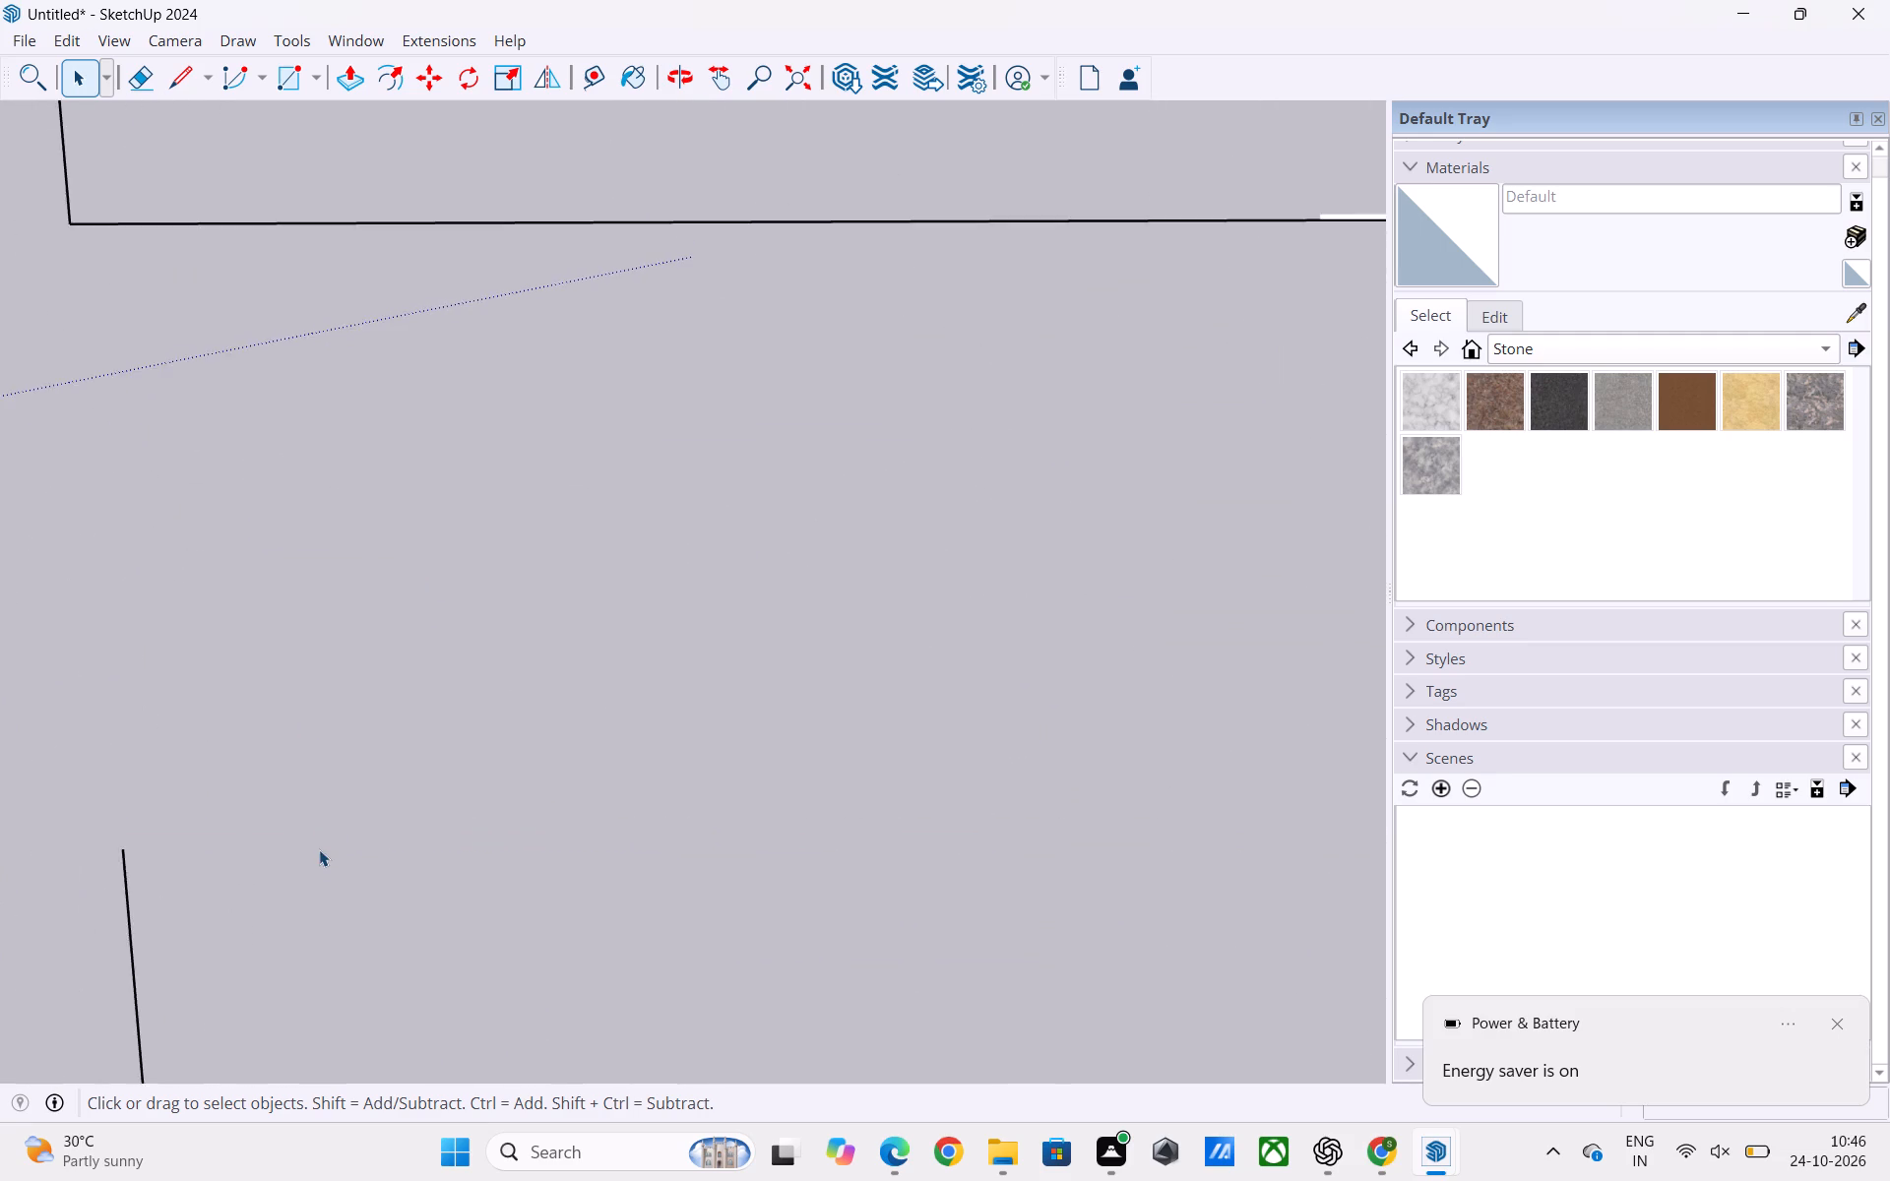
# Delete the remaining thin strip faces along the outer edge of the wall behind the toilet, up to the bathroom window.
pyautogui.scroll(-9, 319, 849)
pyautogui.scroll(6, 747, 854)
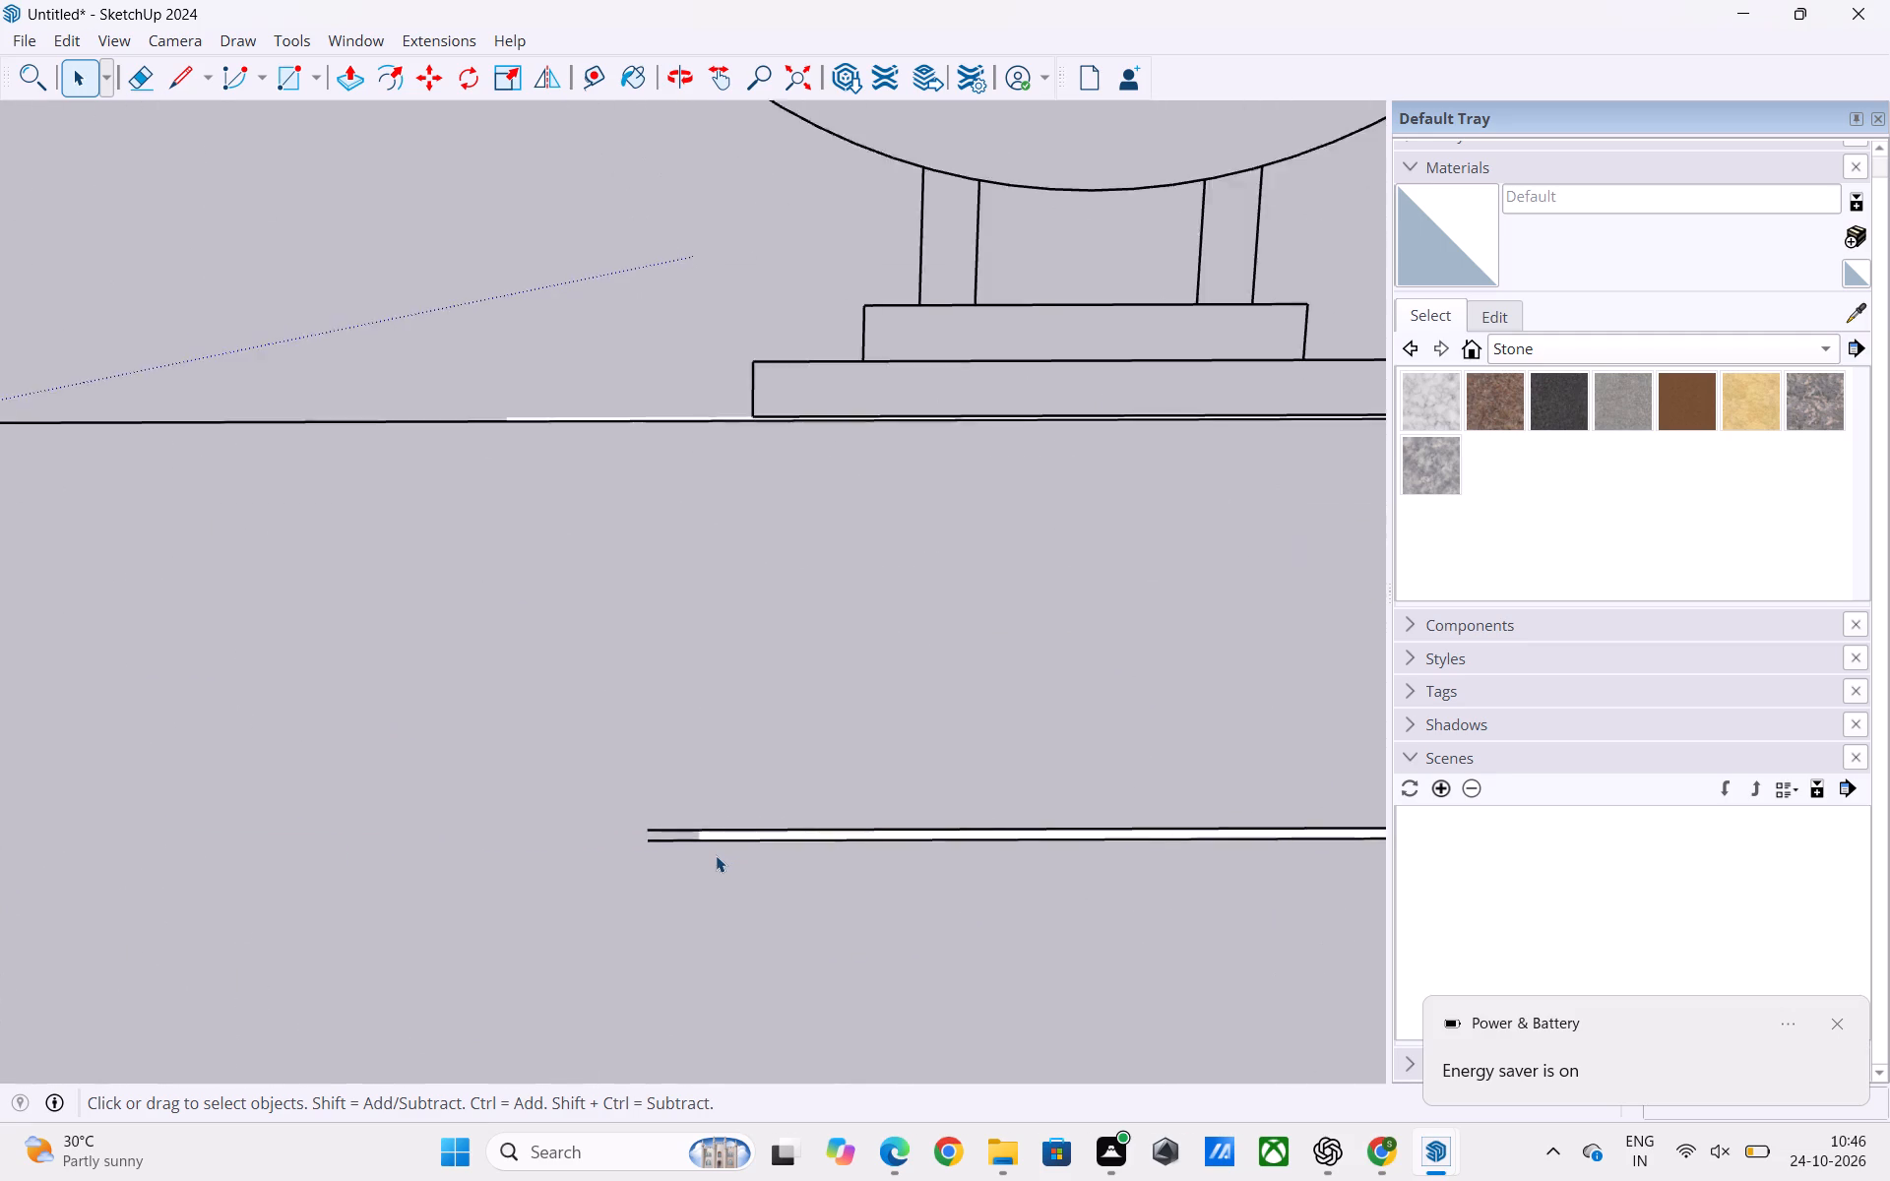
pyautogui.scroll(9, 716, 855)
pyautogui.click(715, 814)
pyautogui.press('Delete')
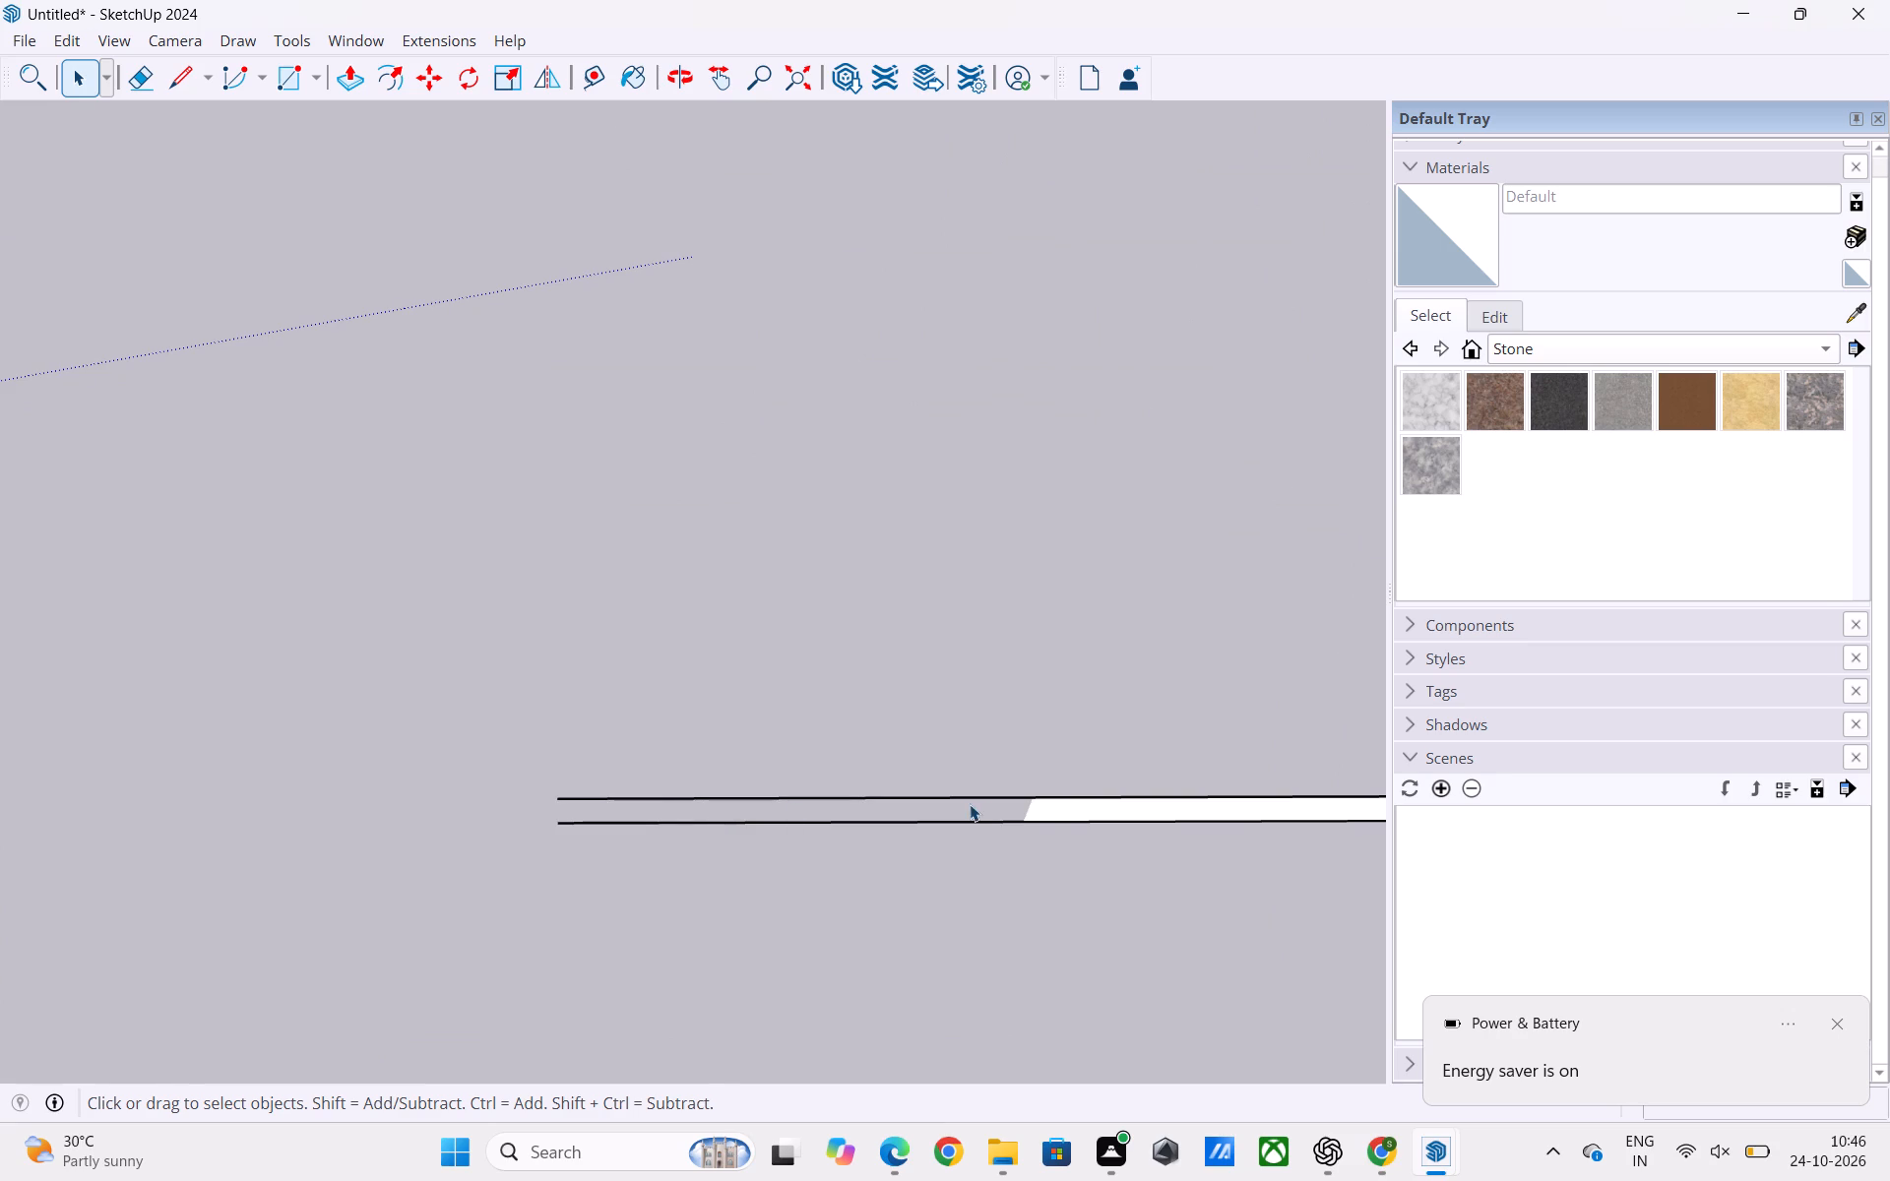
pyautogui.click(1037, 804)
pyautogui.press('Delete')
pyautogui.click(924, 800)
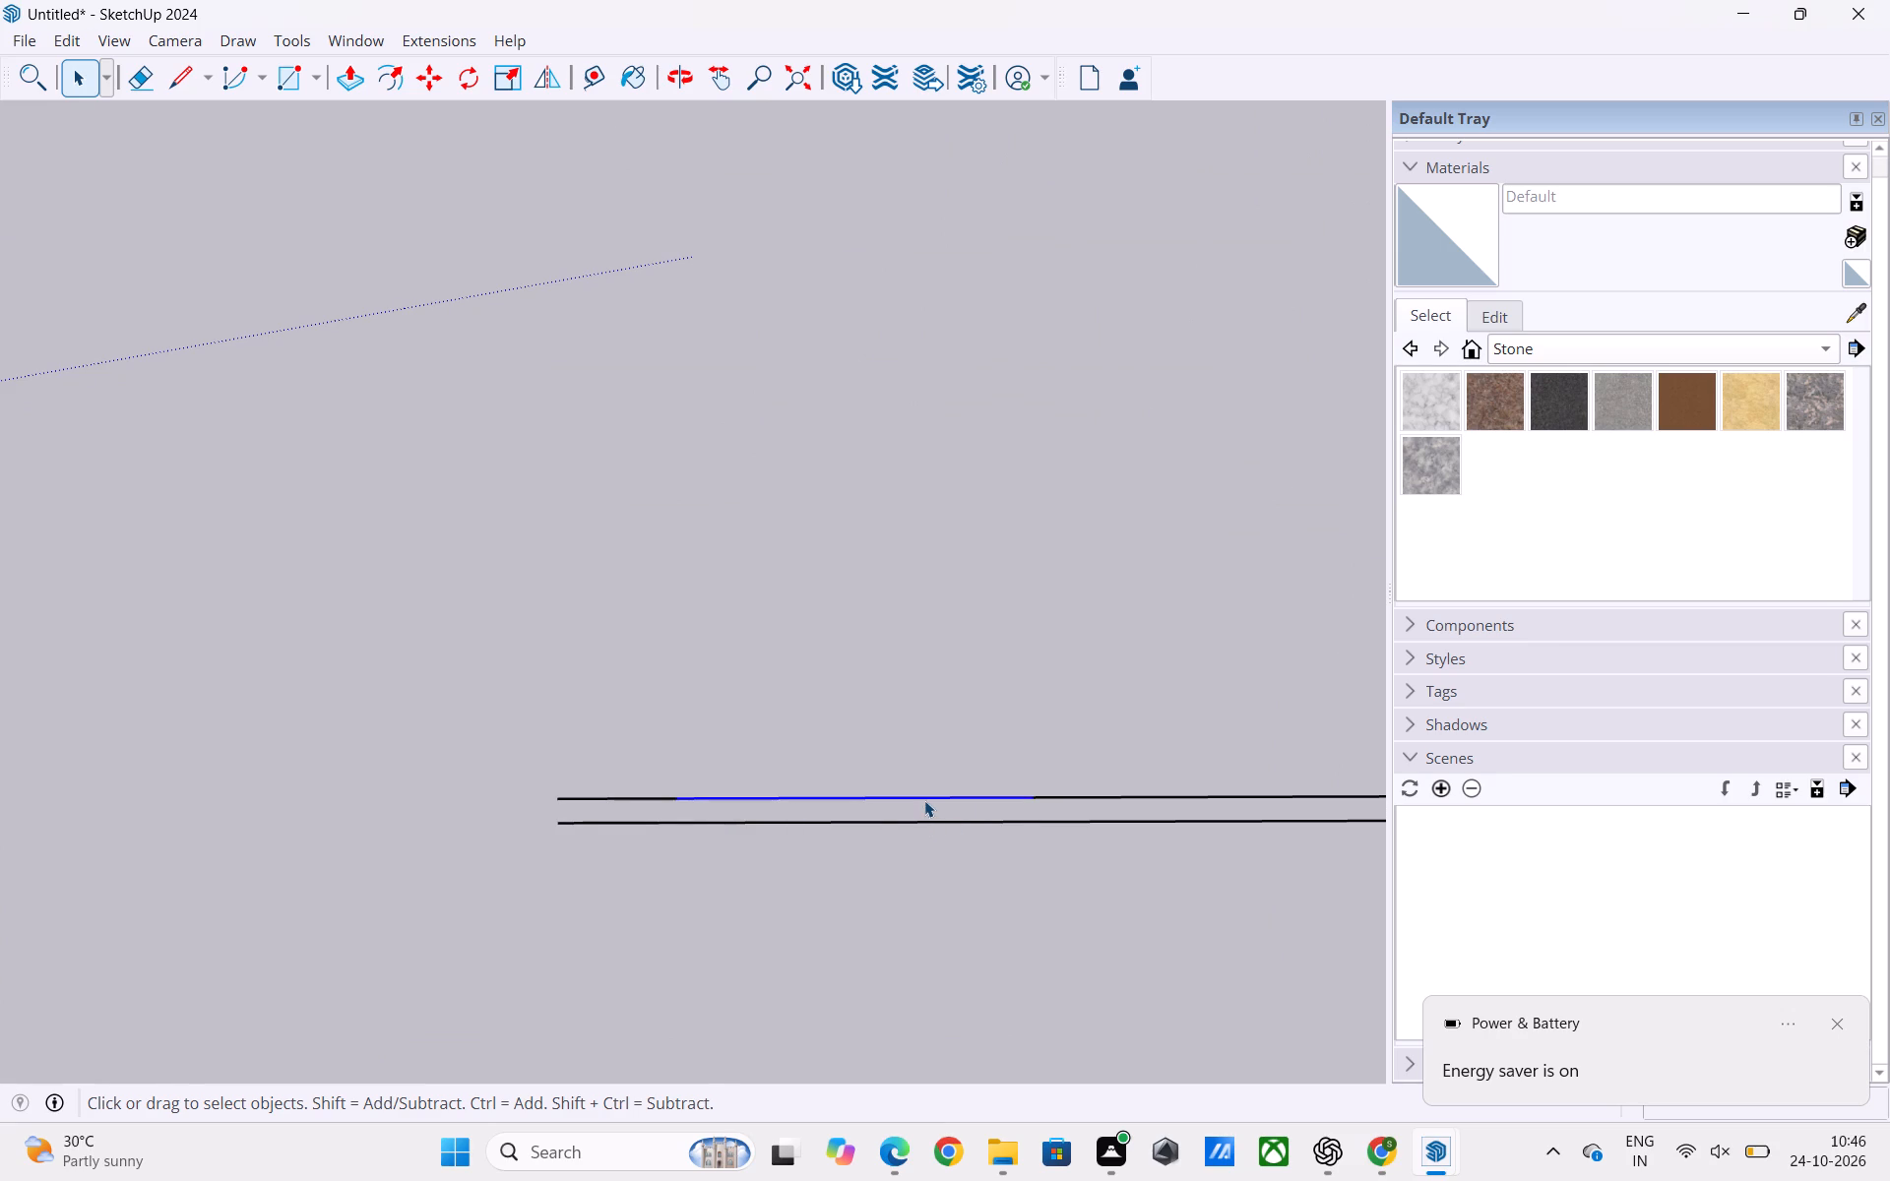
pyautogui.click(888, 826)
pyautogui.click(746, 825)
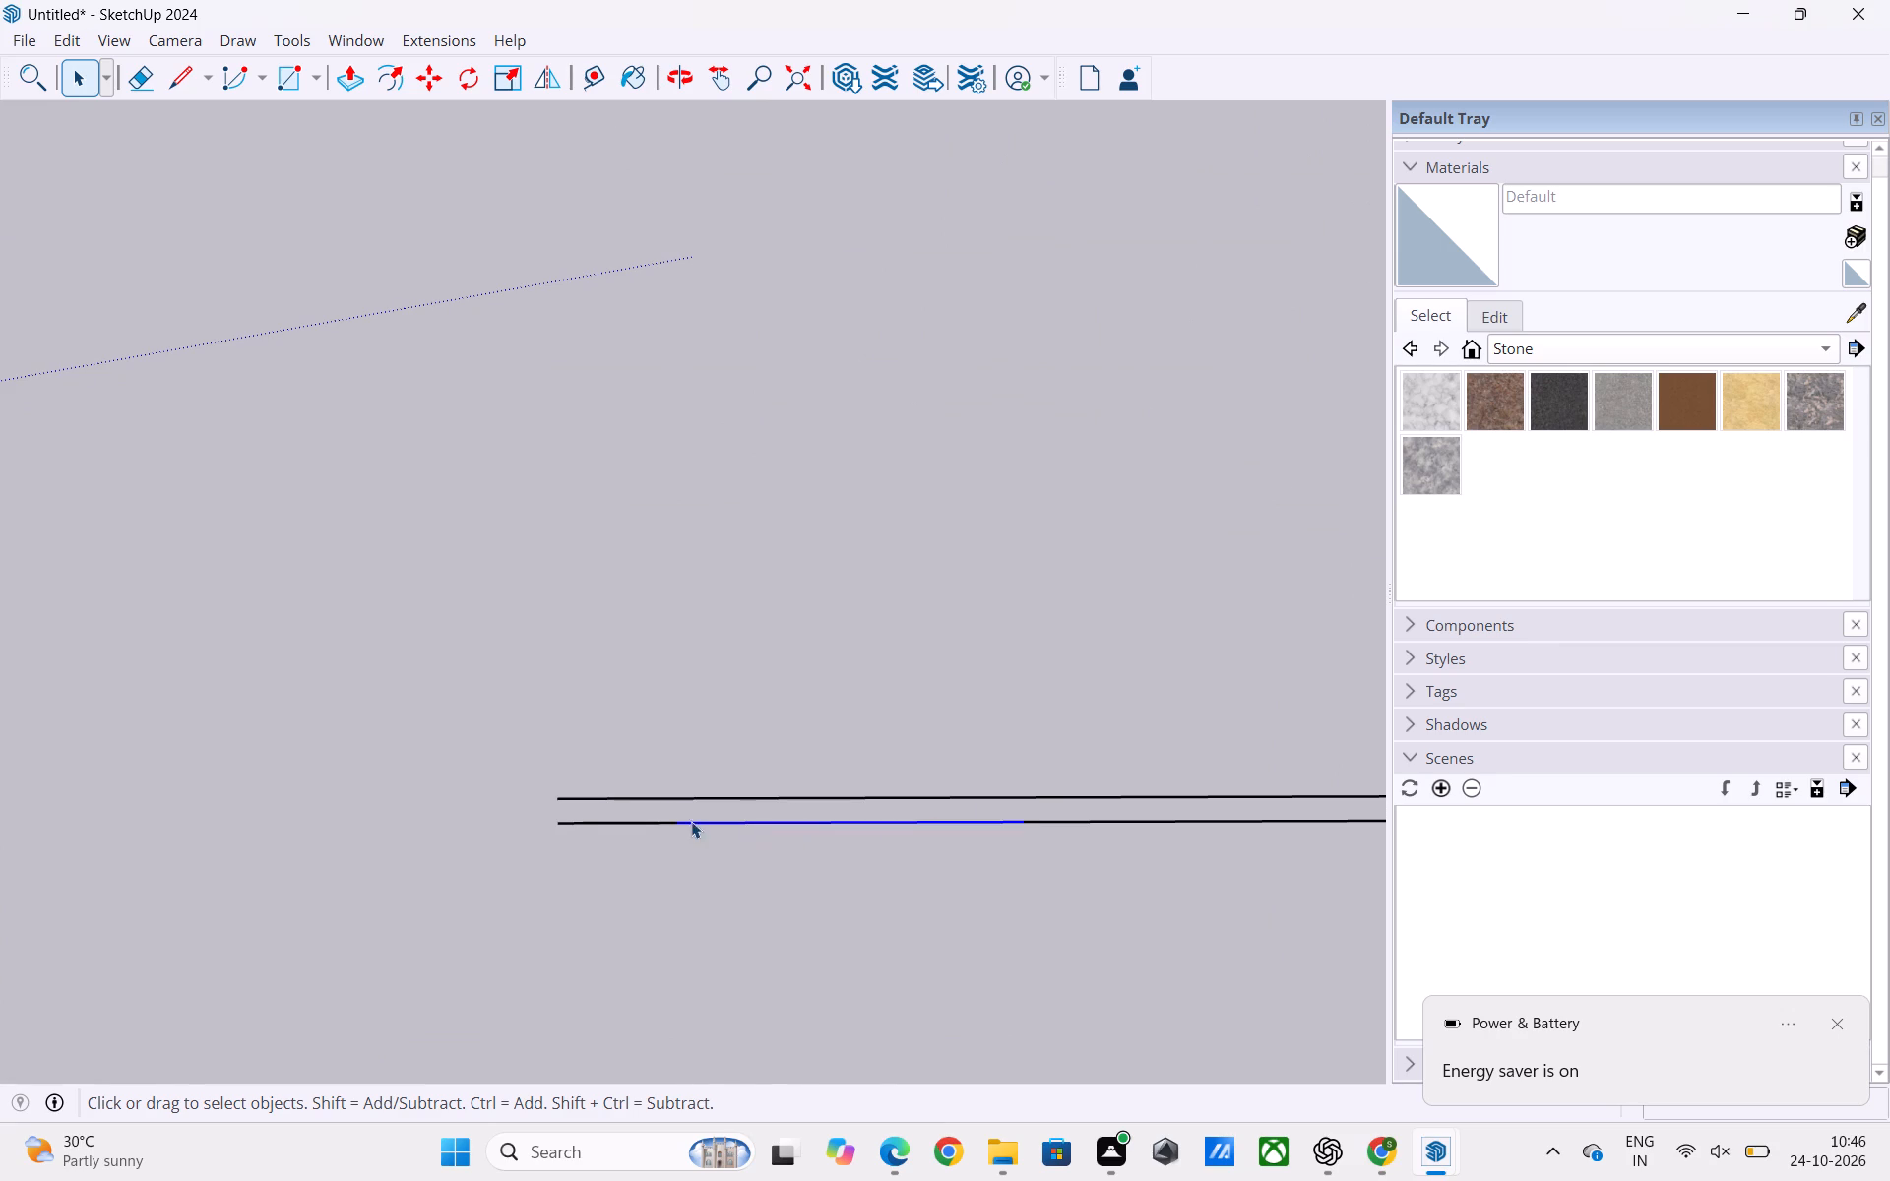
pyautogui.click(673, 797)
pyautogui.click(645, 825)
pyautogui.scroll(-2, 645, 825)
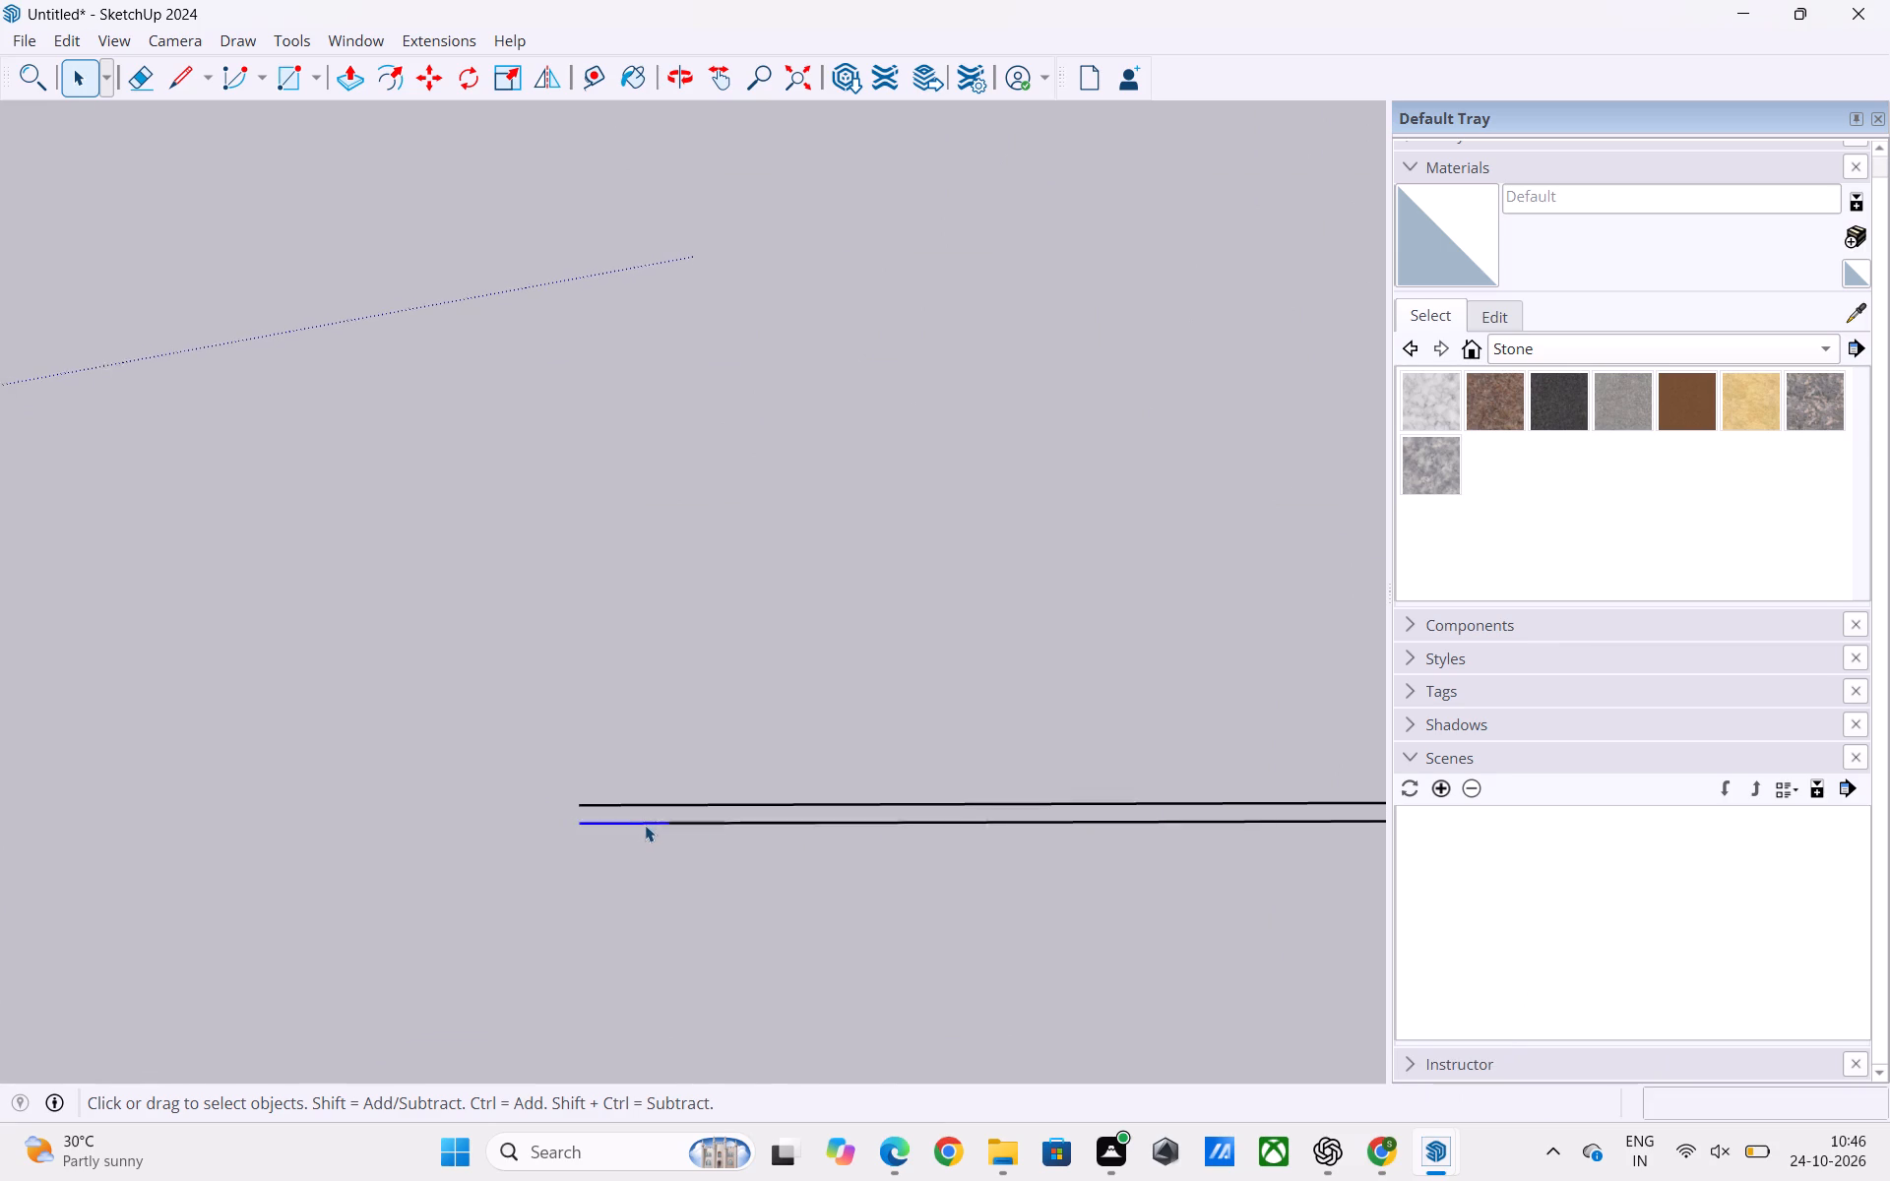
pyautogui.scroll(-15, 645, 825)
pyautogui.scroll(13, 931, 798)
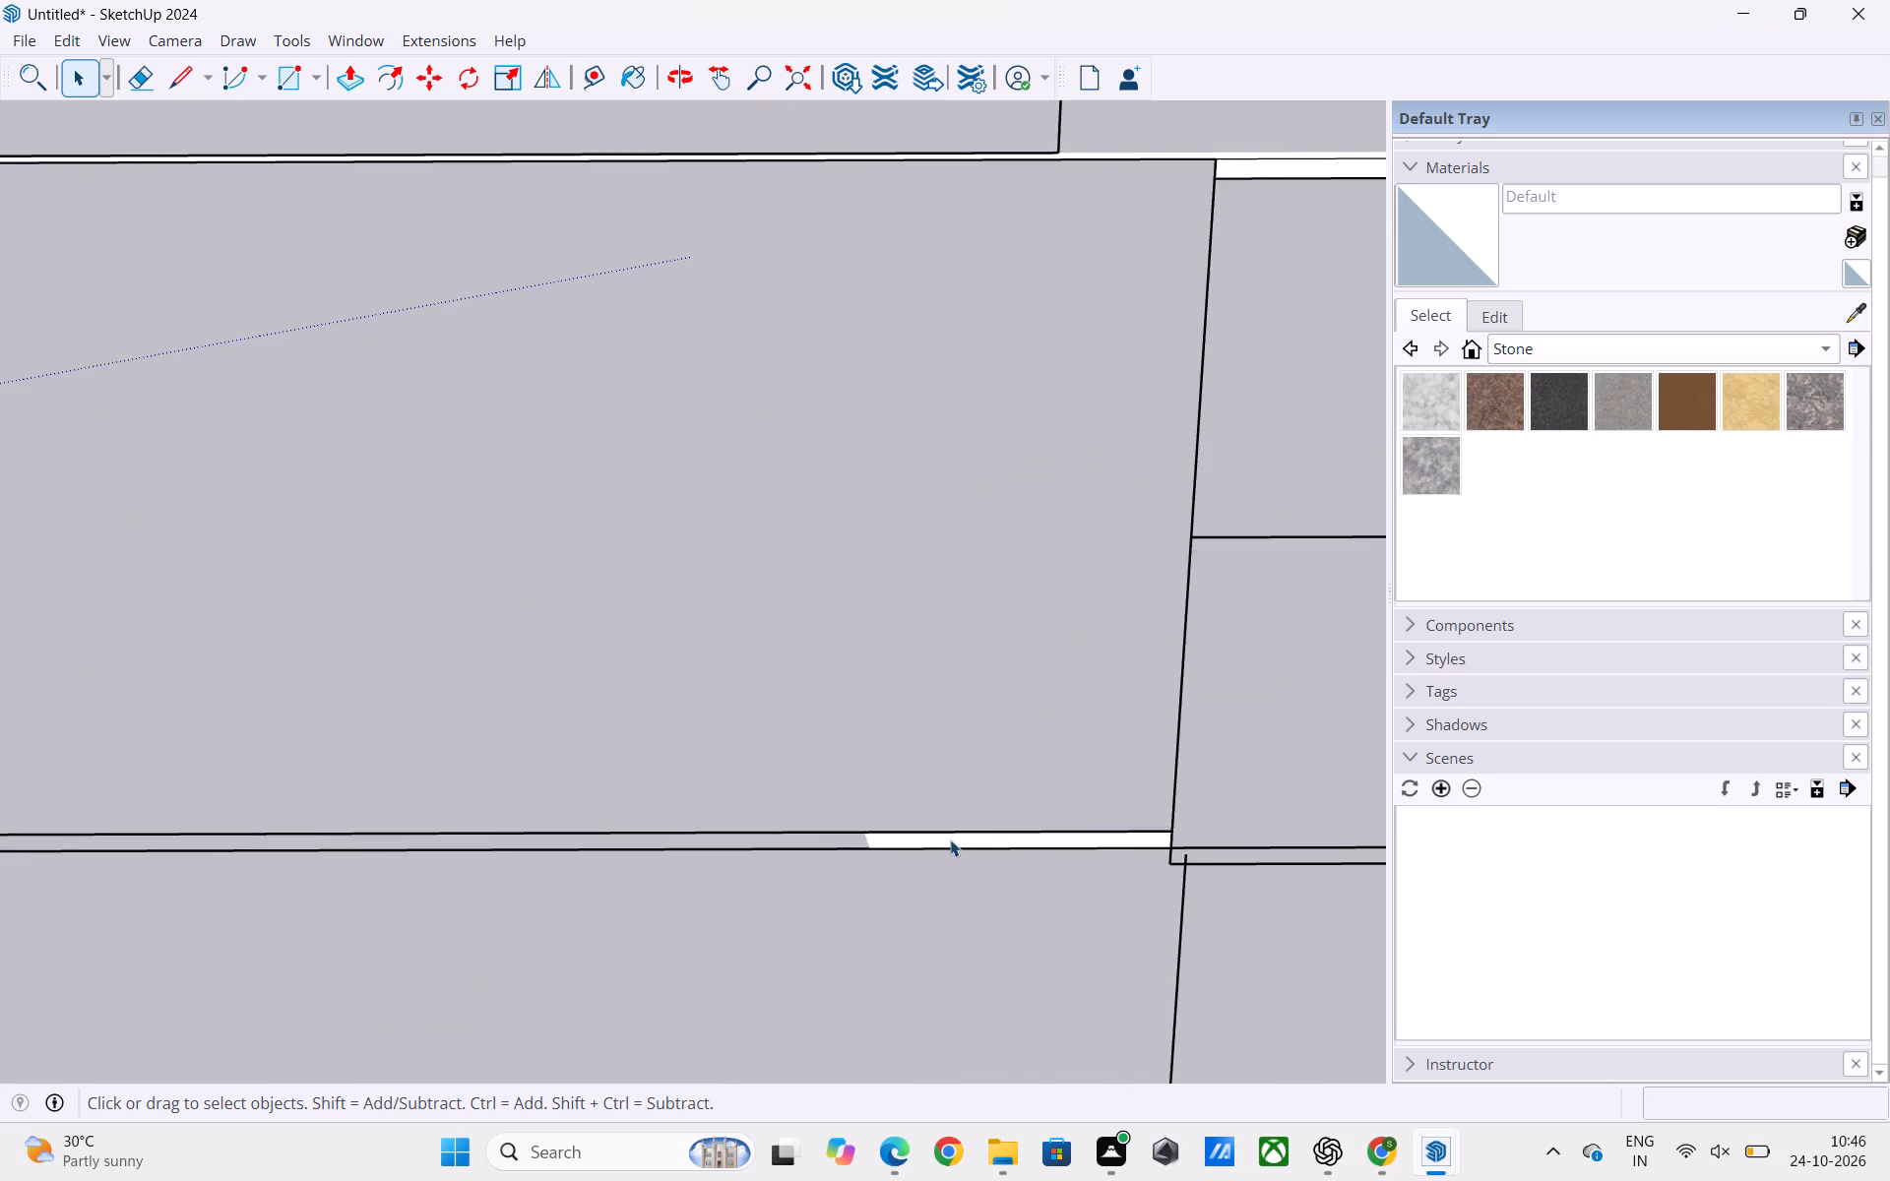
pyautogui.click(944, 841)
pyautogui.press('Delete')
pyautogui.scroll(-20, 938, 841)
pyautogui.scroll(-3, 938, 841)
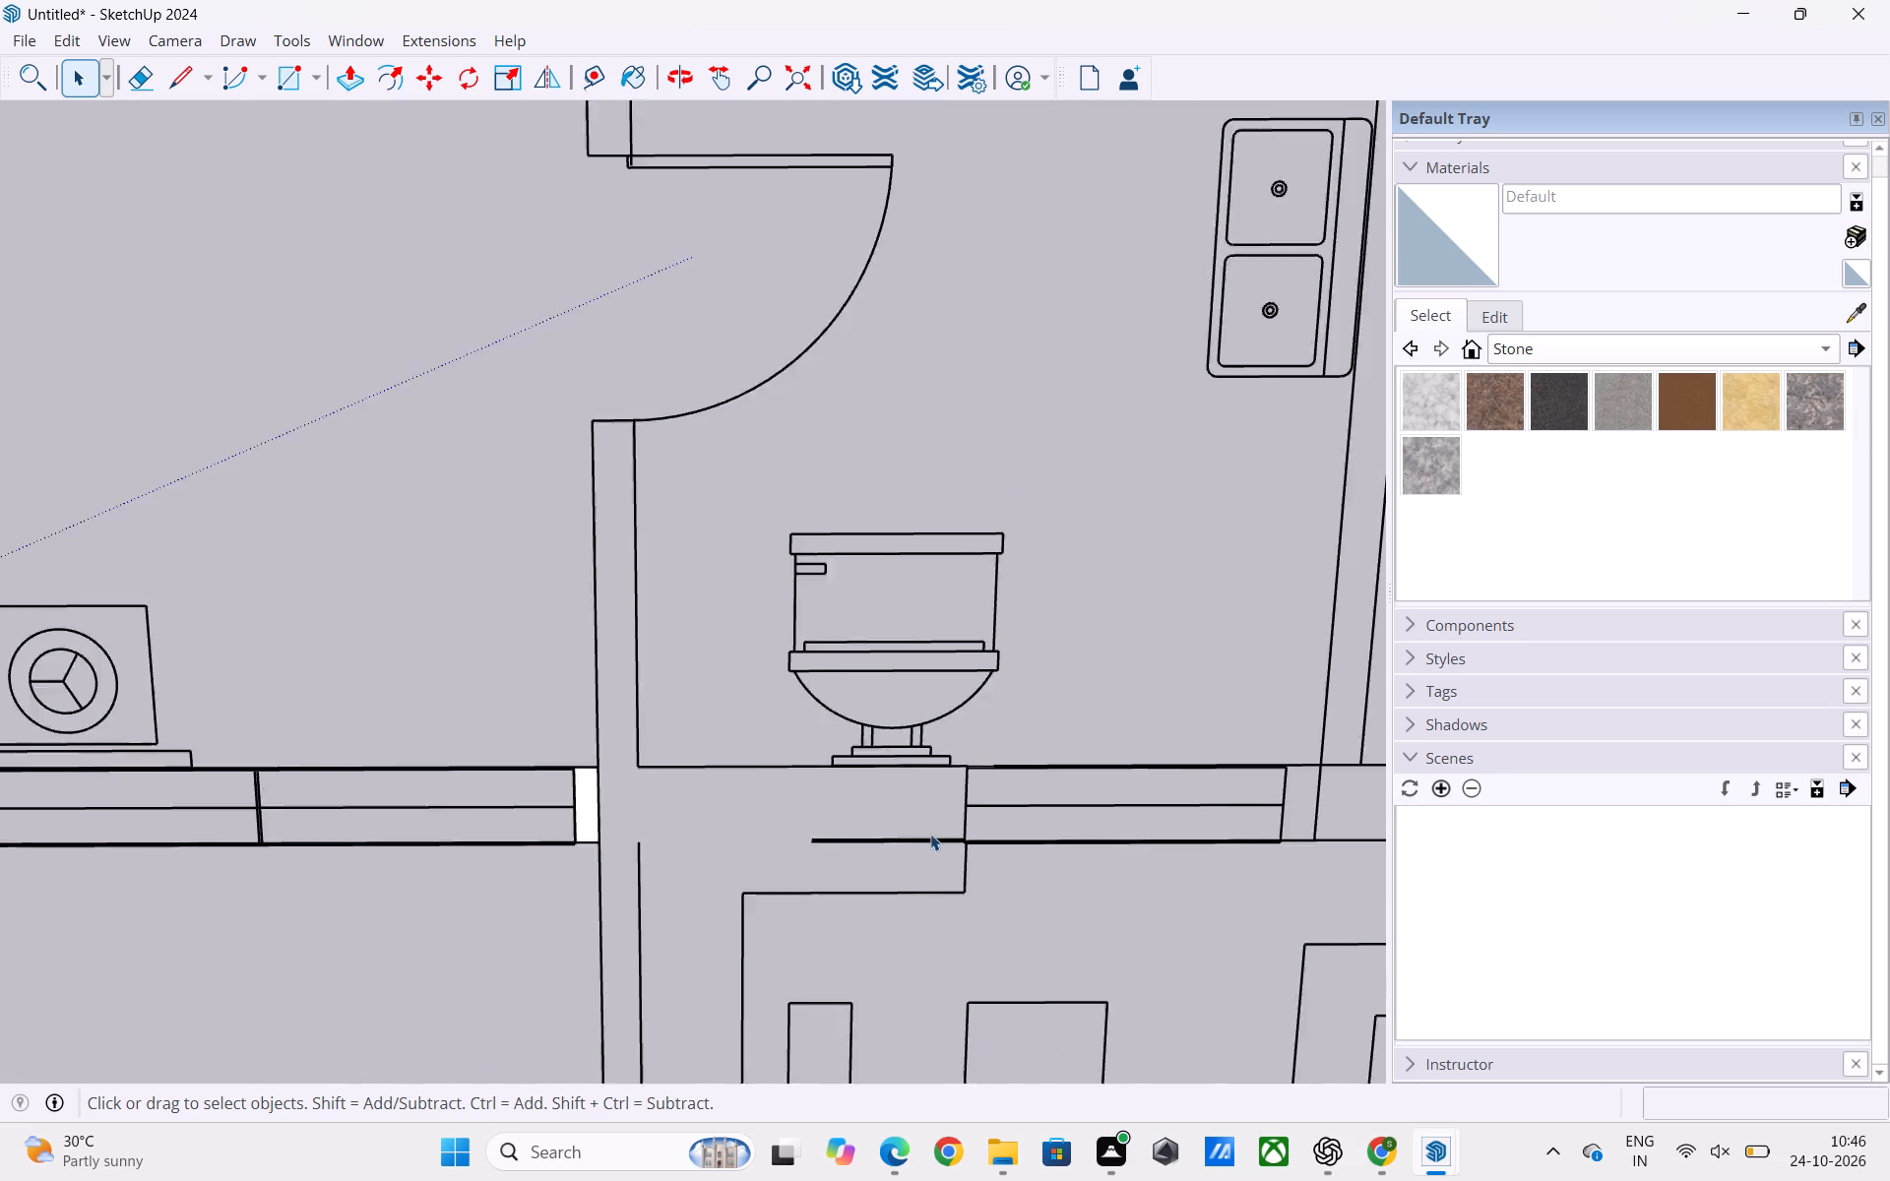
# Retrace the wall below the kitchen sink as a rectangle about 7' 10 3/8" long, from the utility door to the outer wall.
pyautogui.scroll(-20, 930, 834)
pyautogui.scroll(-20, 930, 834)
pyautogui.scroll(-2, 930, 834)
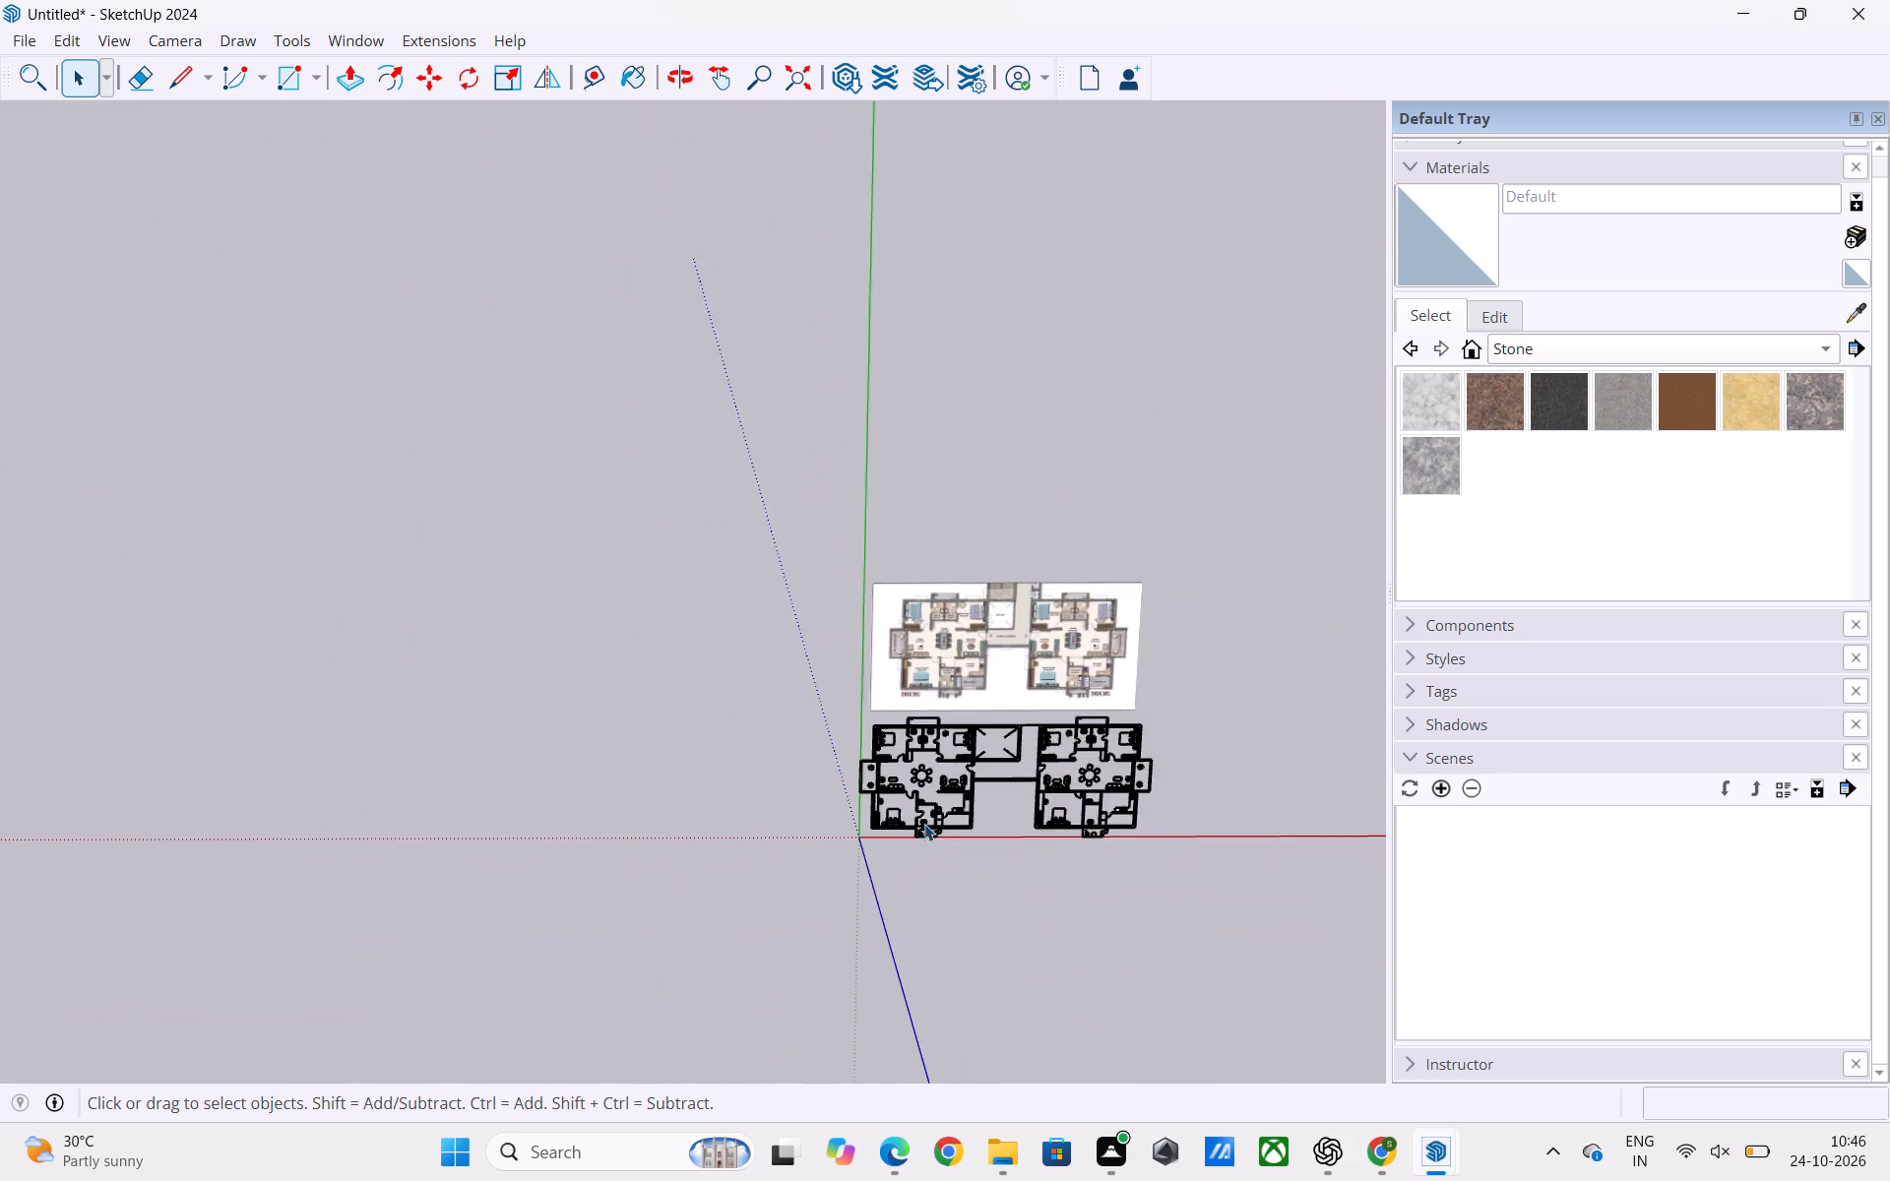
pyautogui.scroll(10, 932, 820)
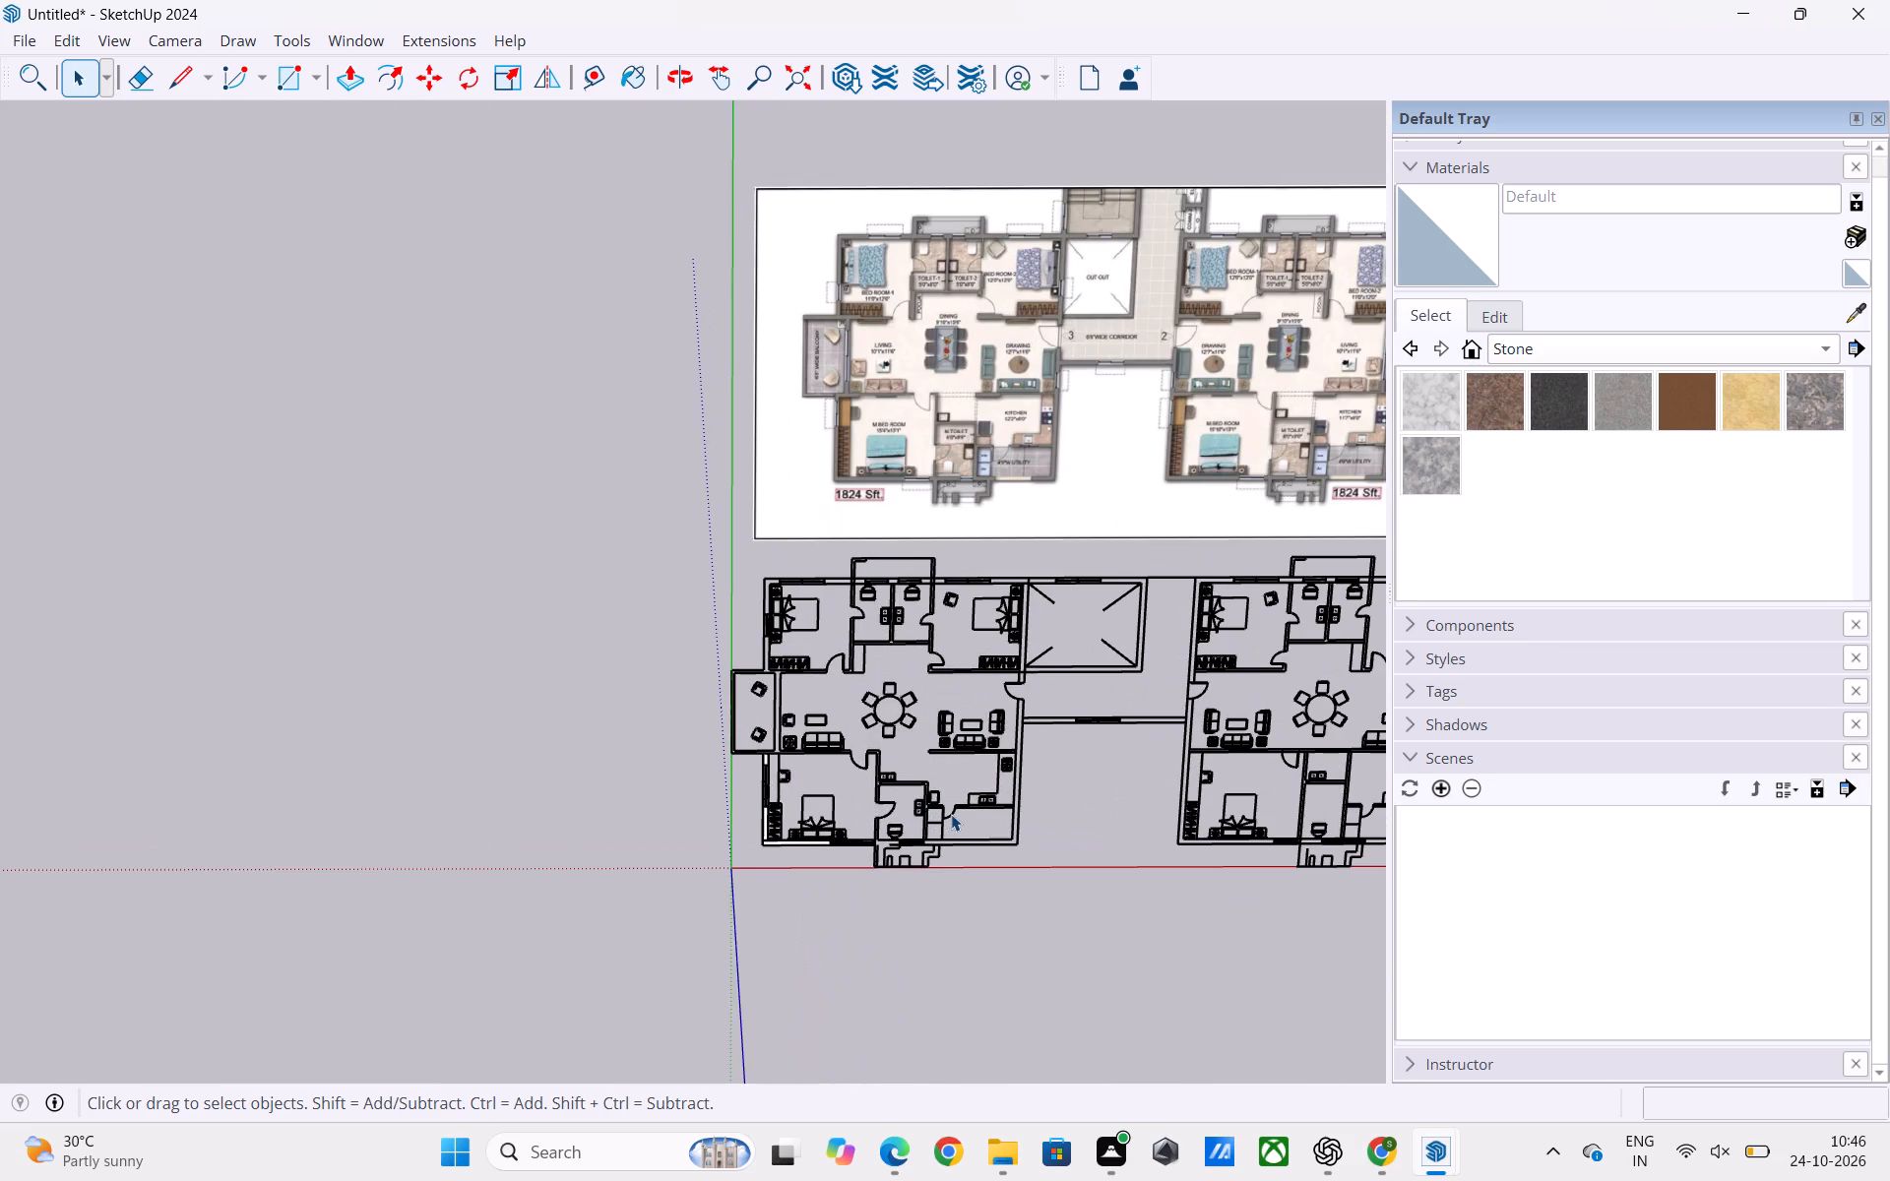
pyautogui.scroll(-8, 950, 814)
pyautogui.scroll(7, 950, 814)
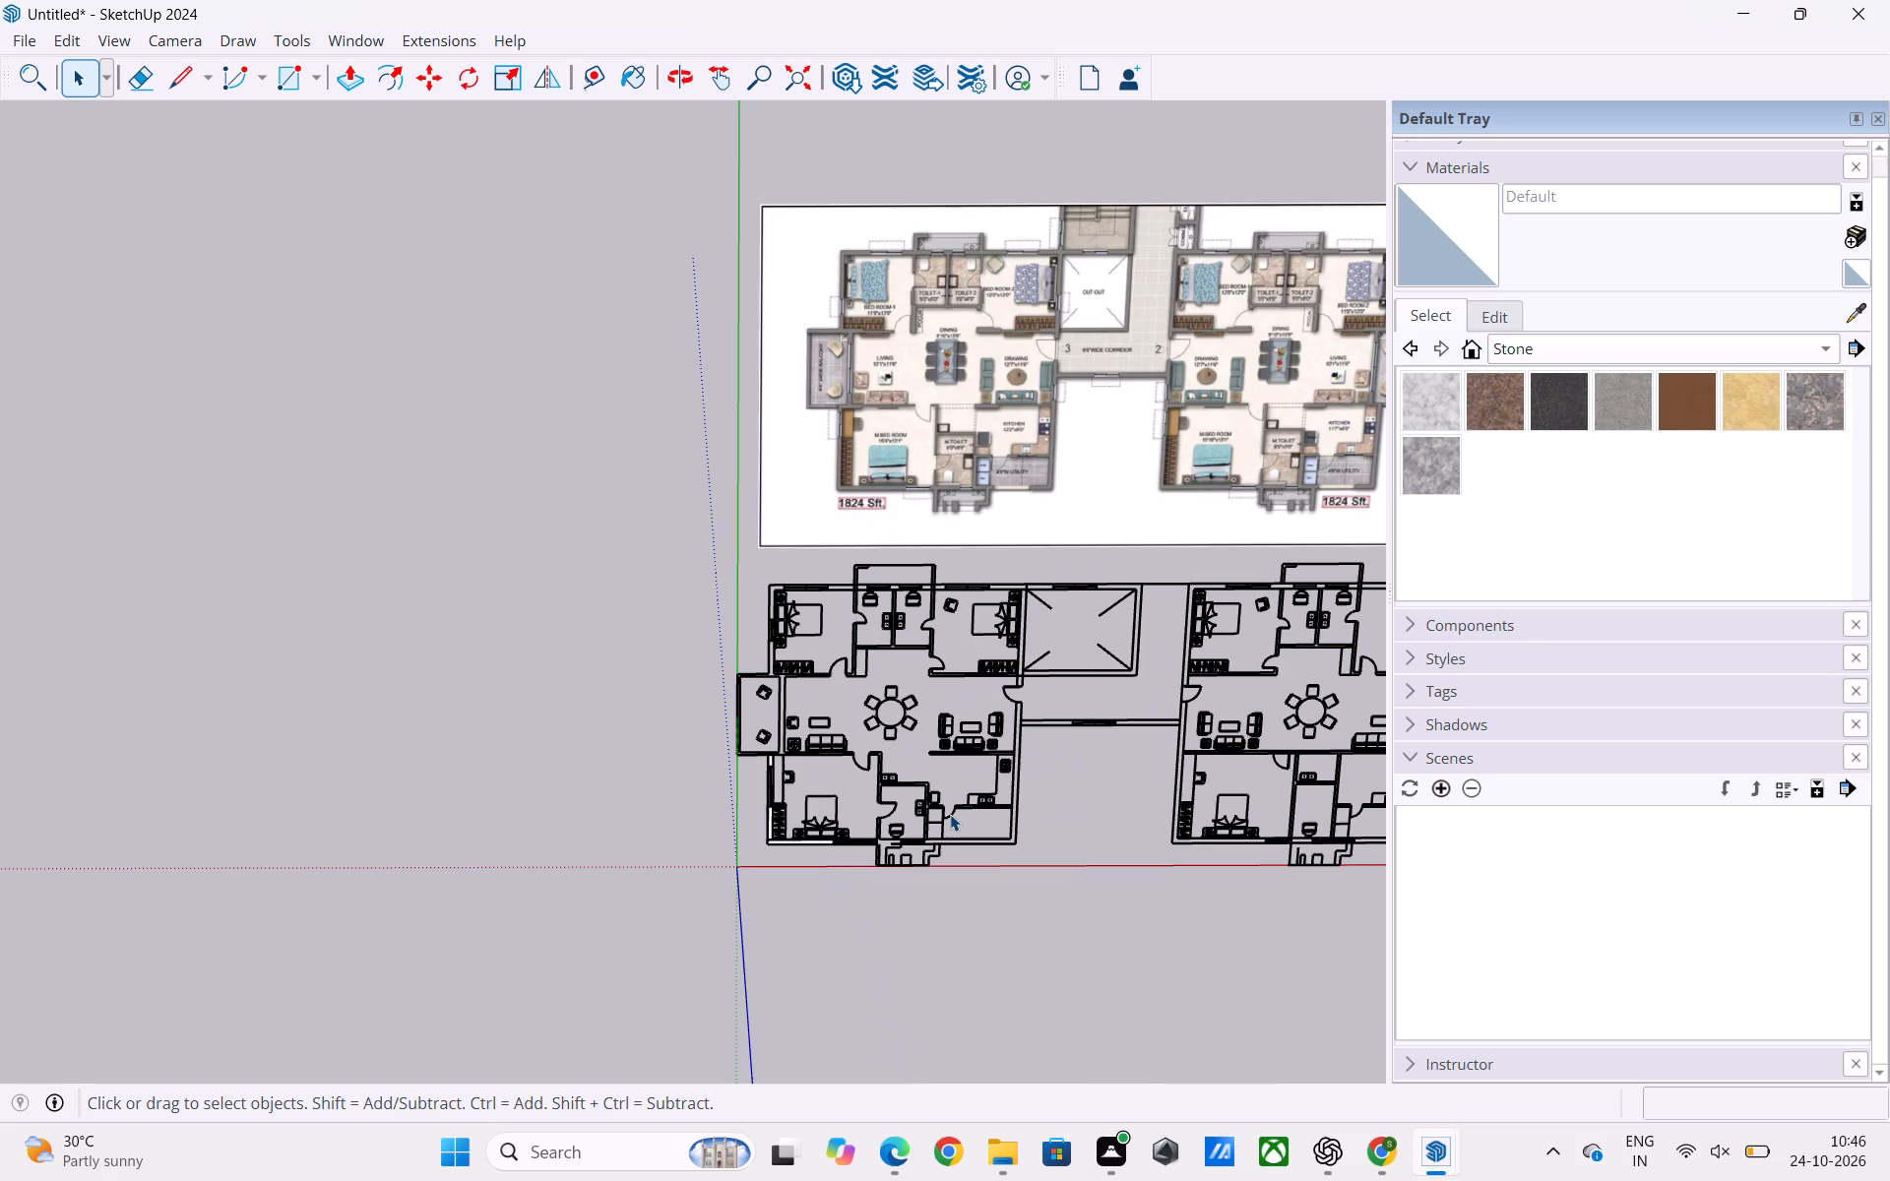
pyautogui.scroll(-7, 950, 814)
pyautogui.scroll(15, 950, 814)
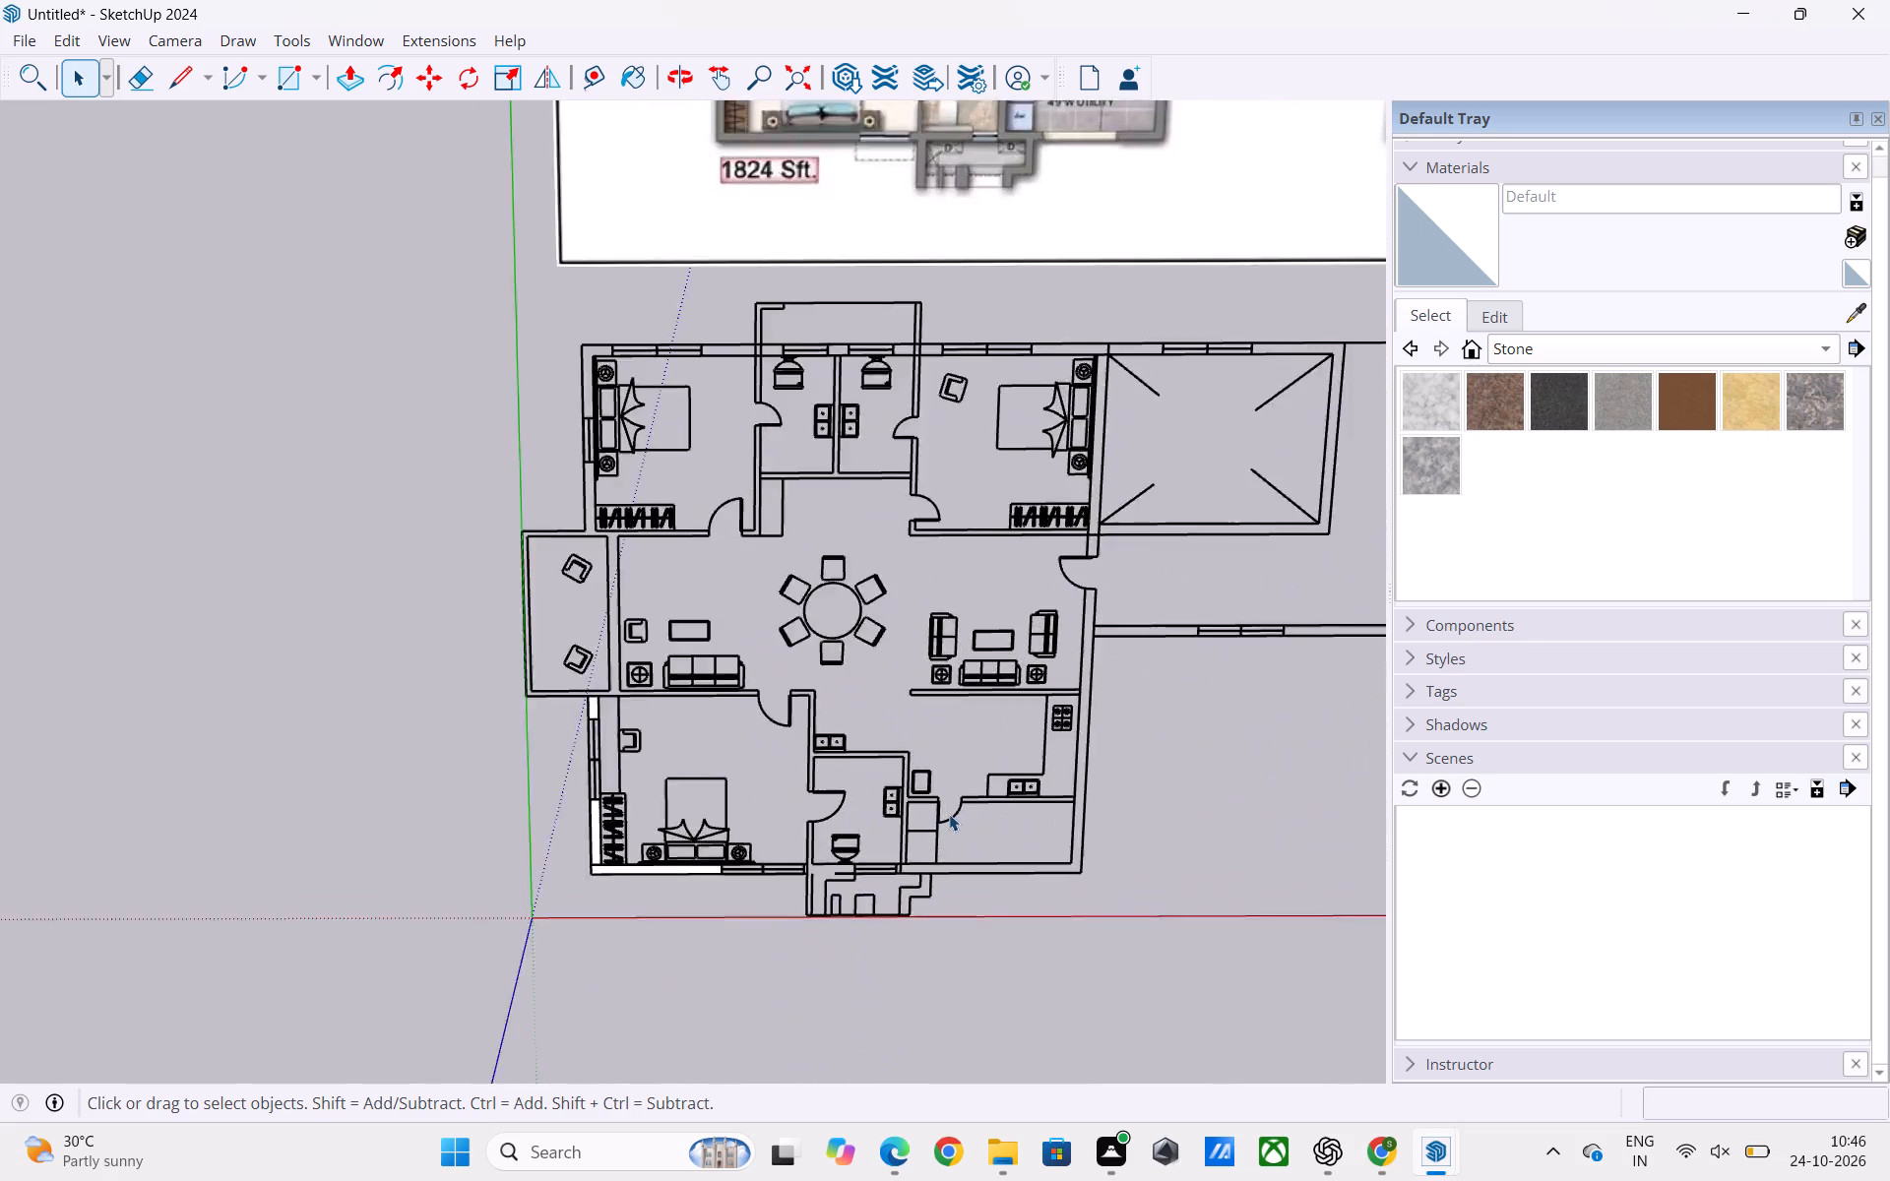
pyautogui.scroll(20, 949, 814)
pyautogui.scroll(6, 949, 814)
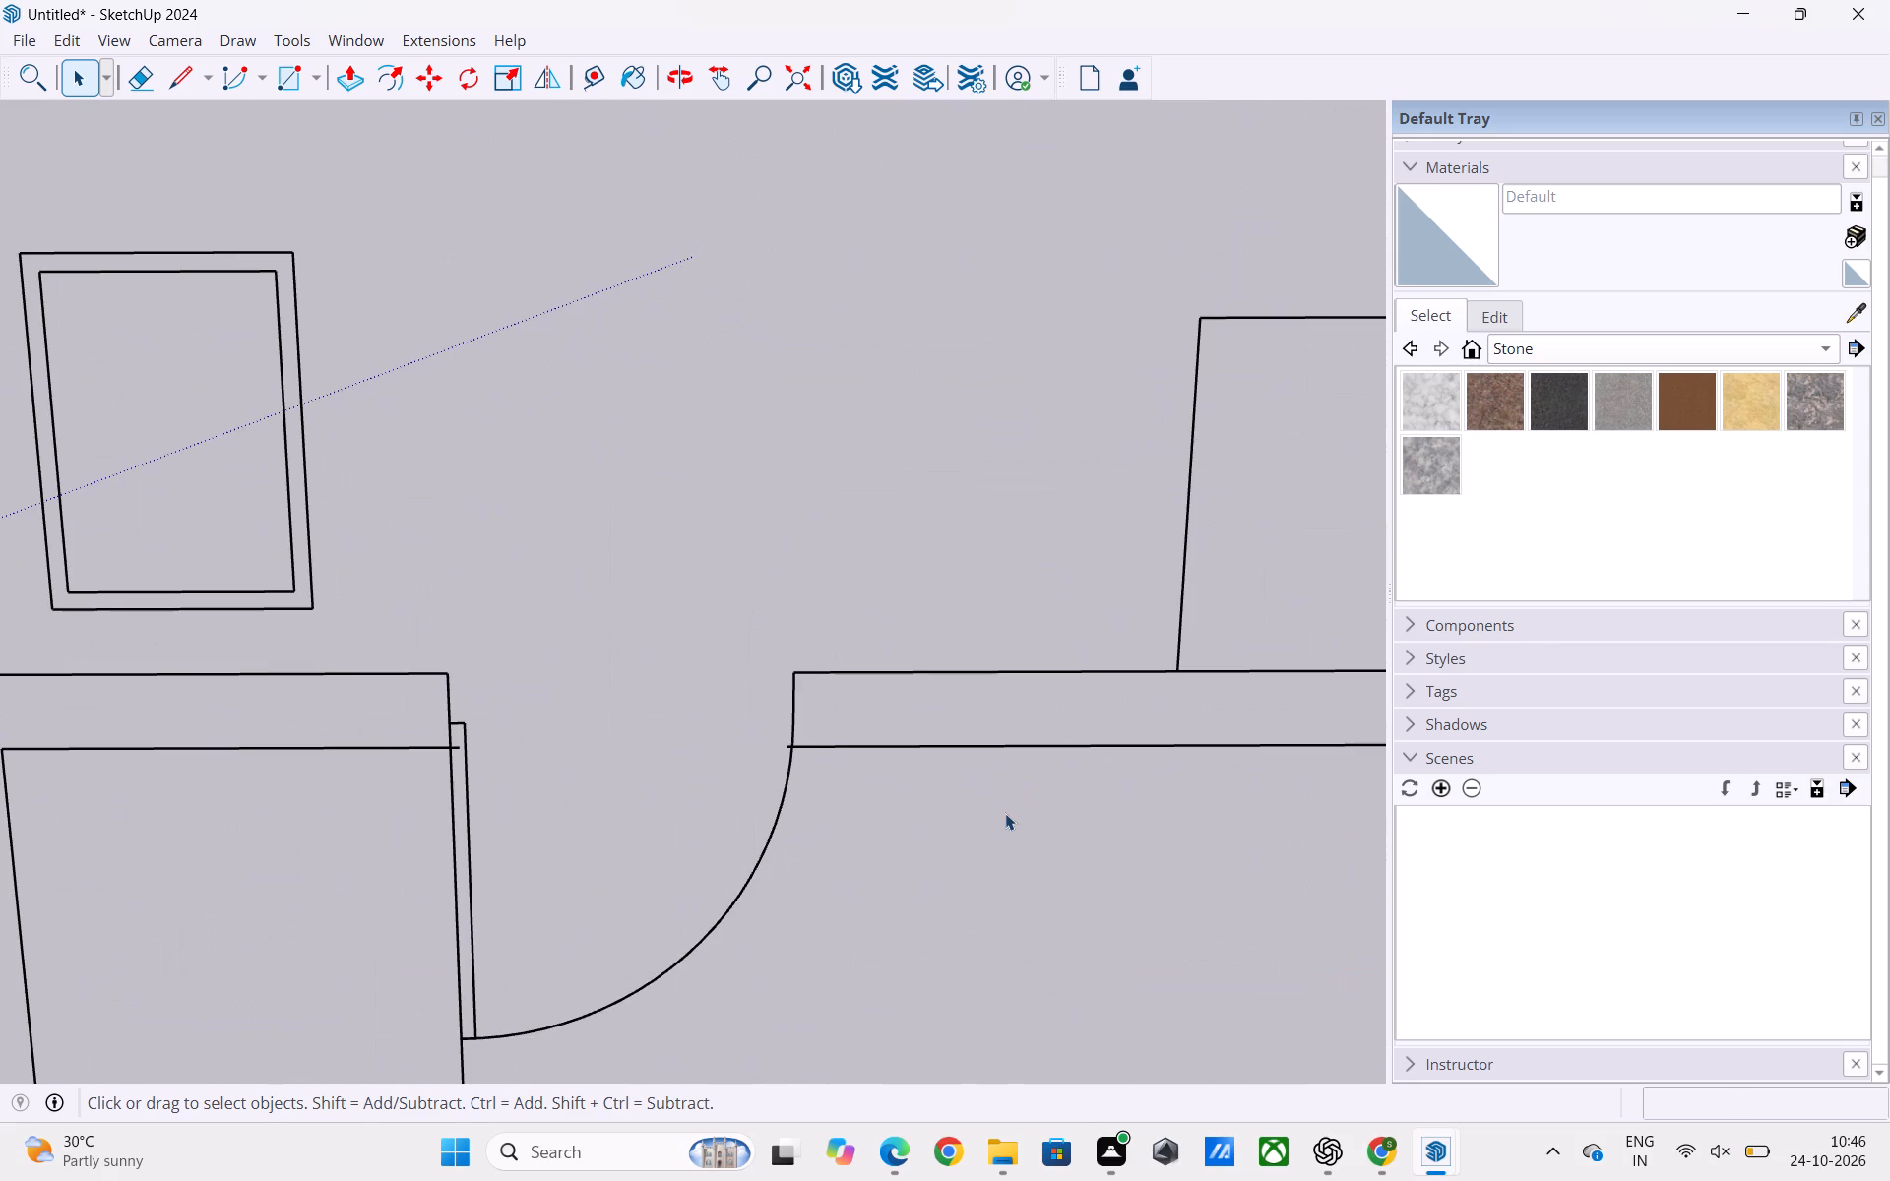
pyautogui.press('r')
pyautogui.click(801, 673)
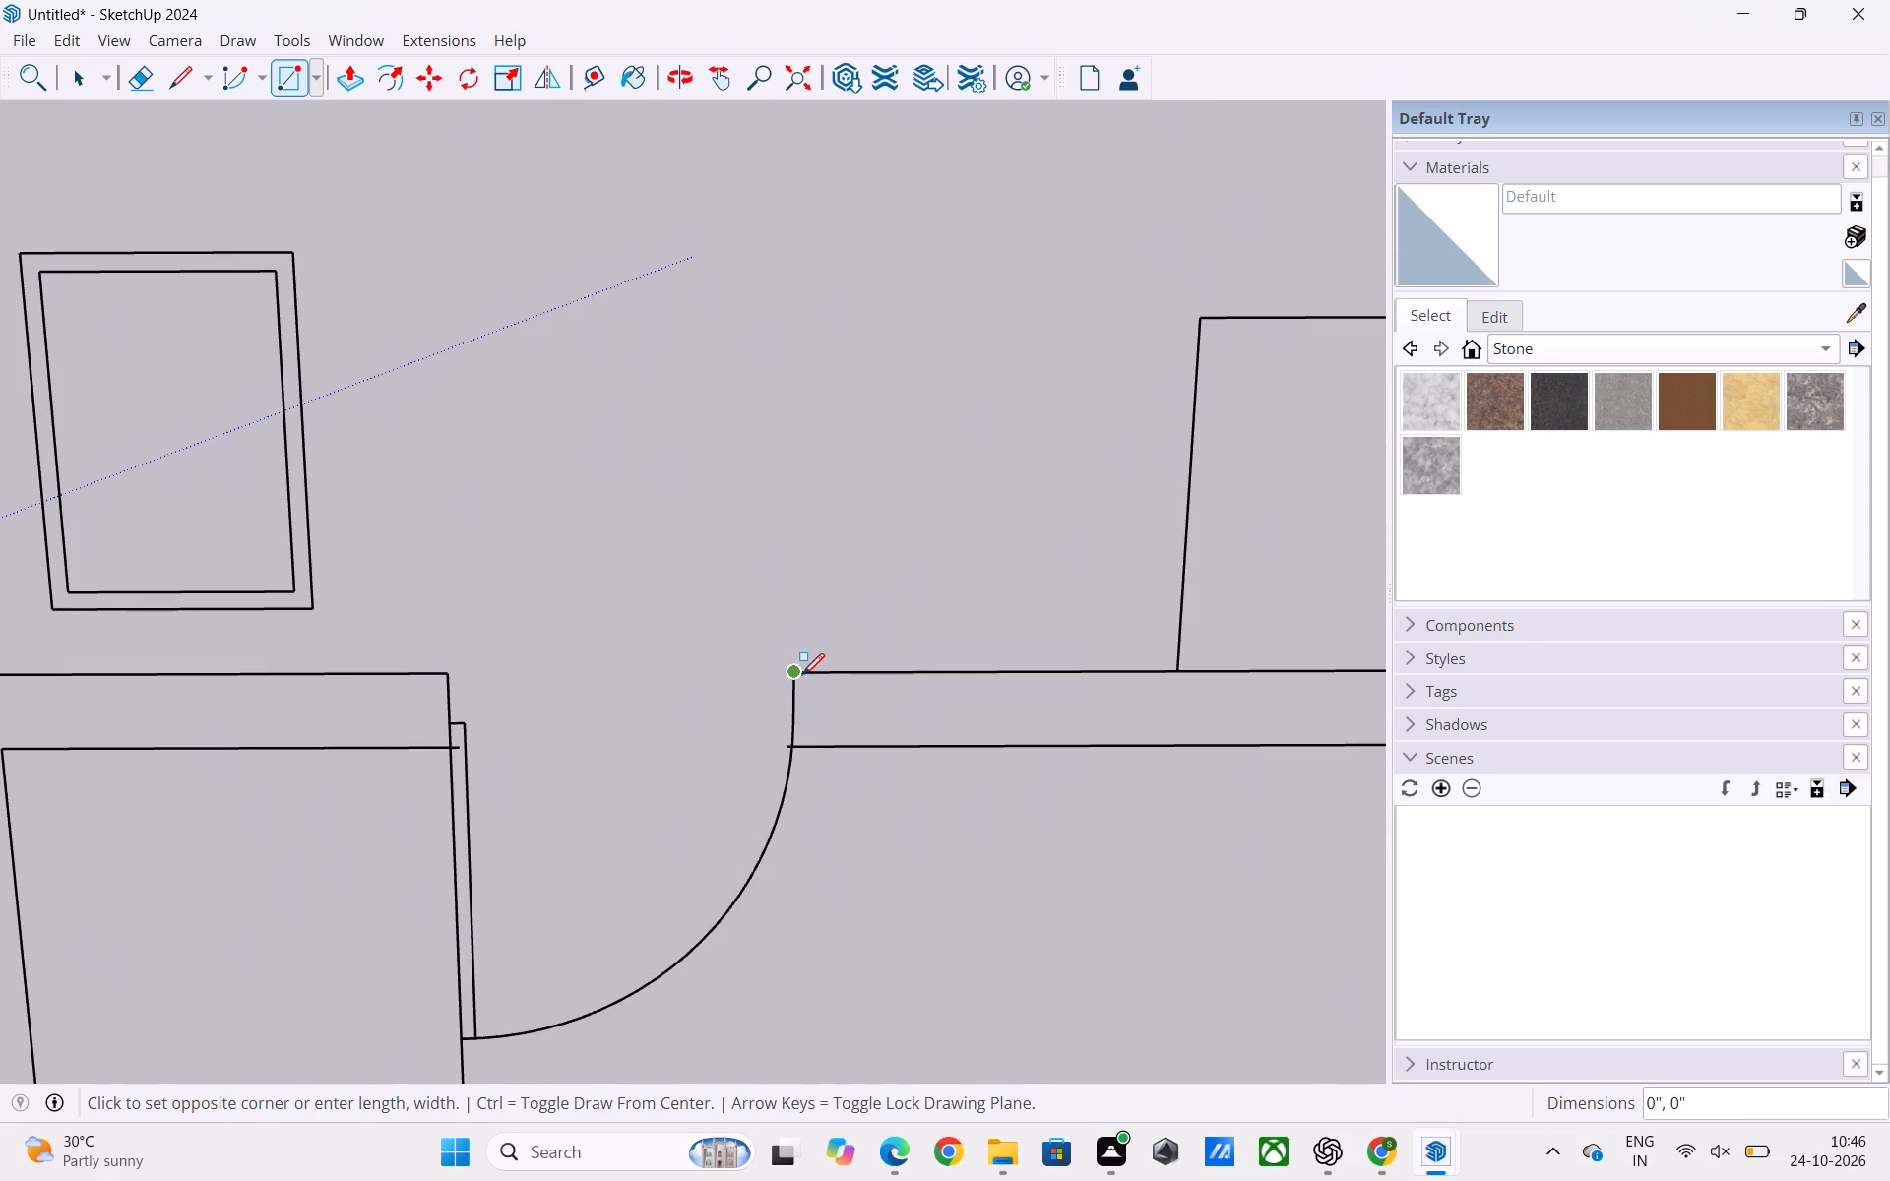
pyautogui.scroll(-11, 774, 744)
pyautogui.keyDown('shift'); pyautogui.moveTo(1091, 730); pyautogui.dragTo(735, 778, button='middle'); pyautogui.keyUp('shift')
pyautogui.scroll(4, 812, 774)
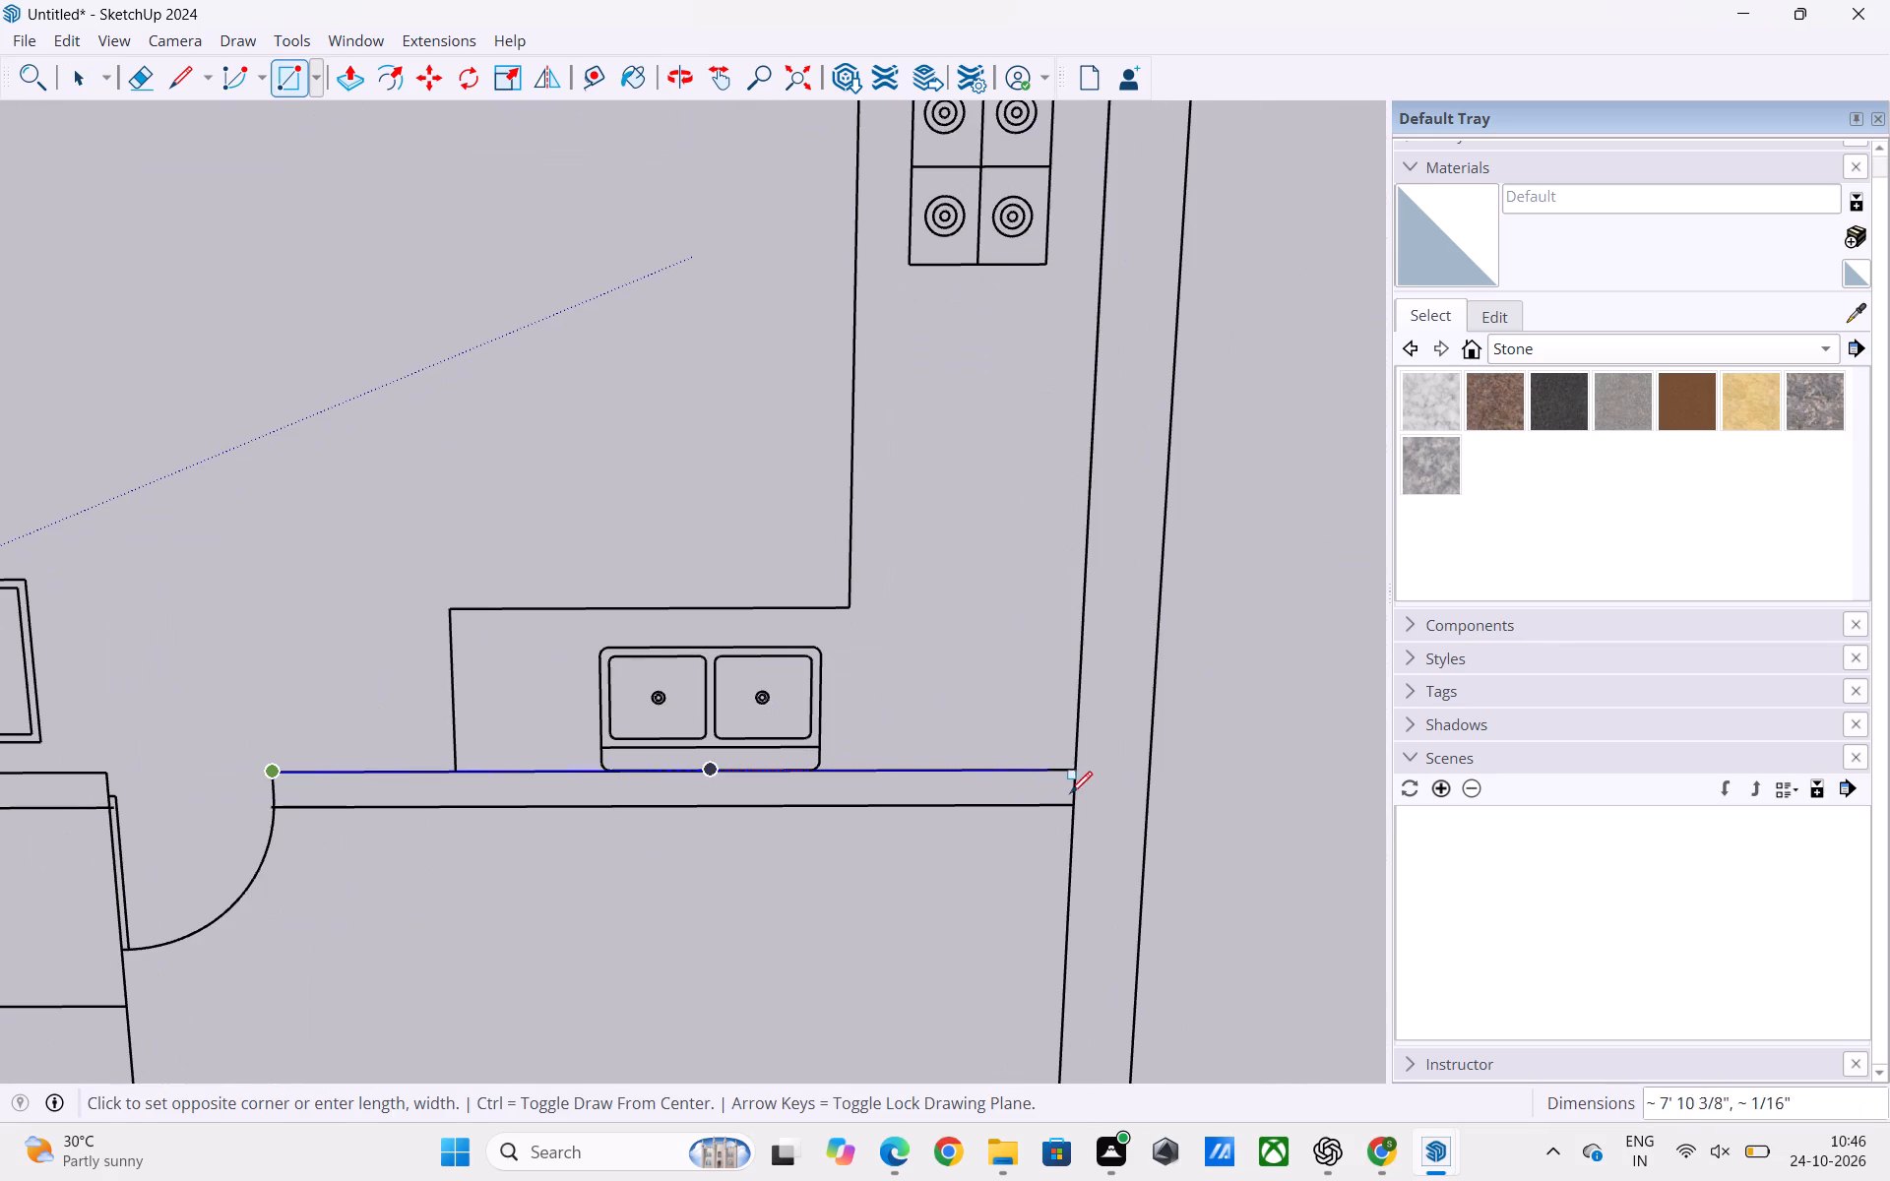
pyautogui.click(1080, 801)
# Delete the stray faces filling the utility room and the narrow strip across its door opening.
pyautogui.press('space')
pyautogui.click(874, 904)
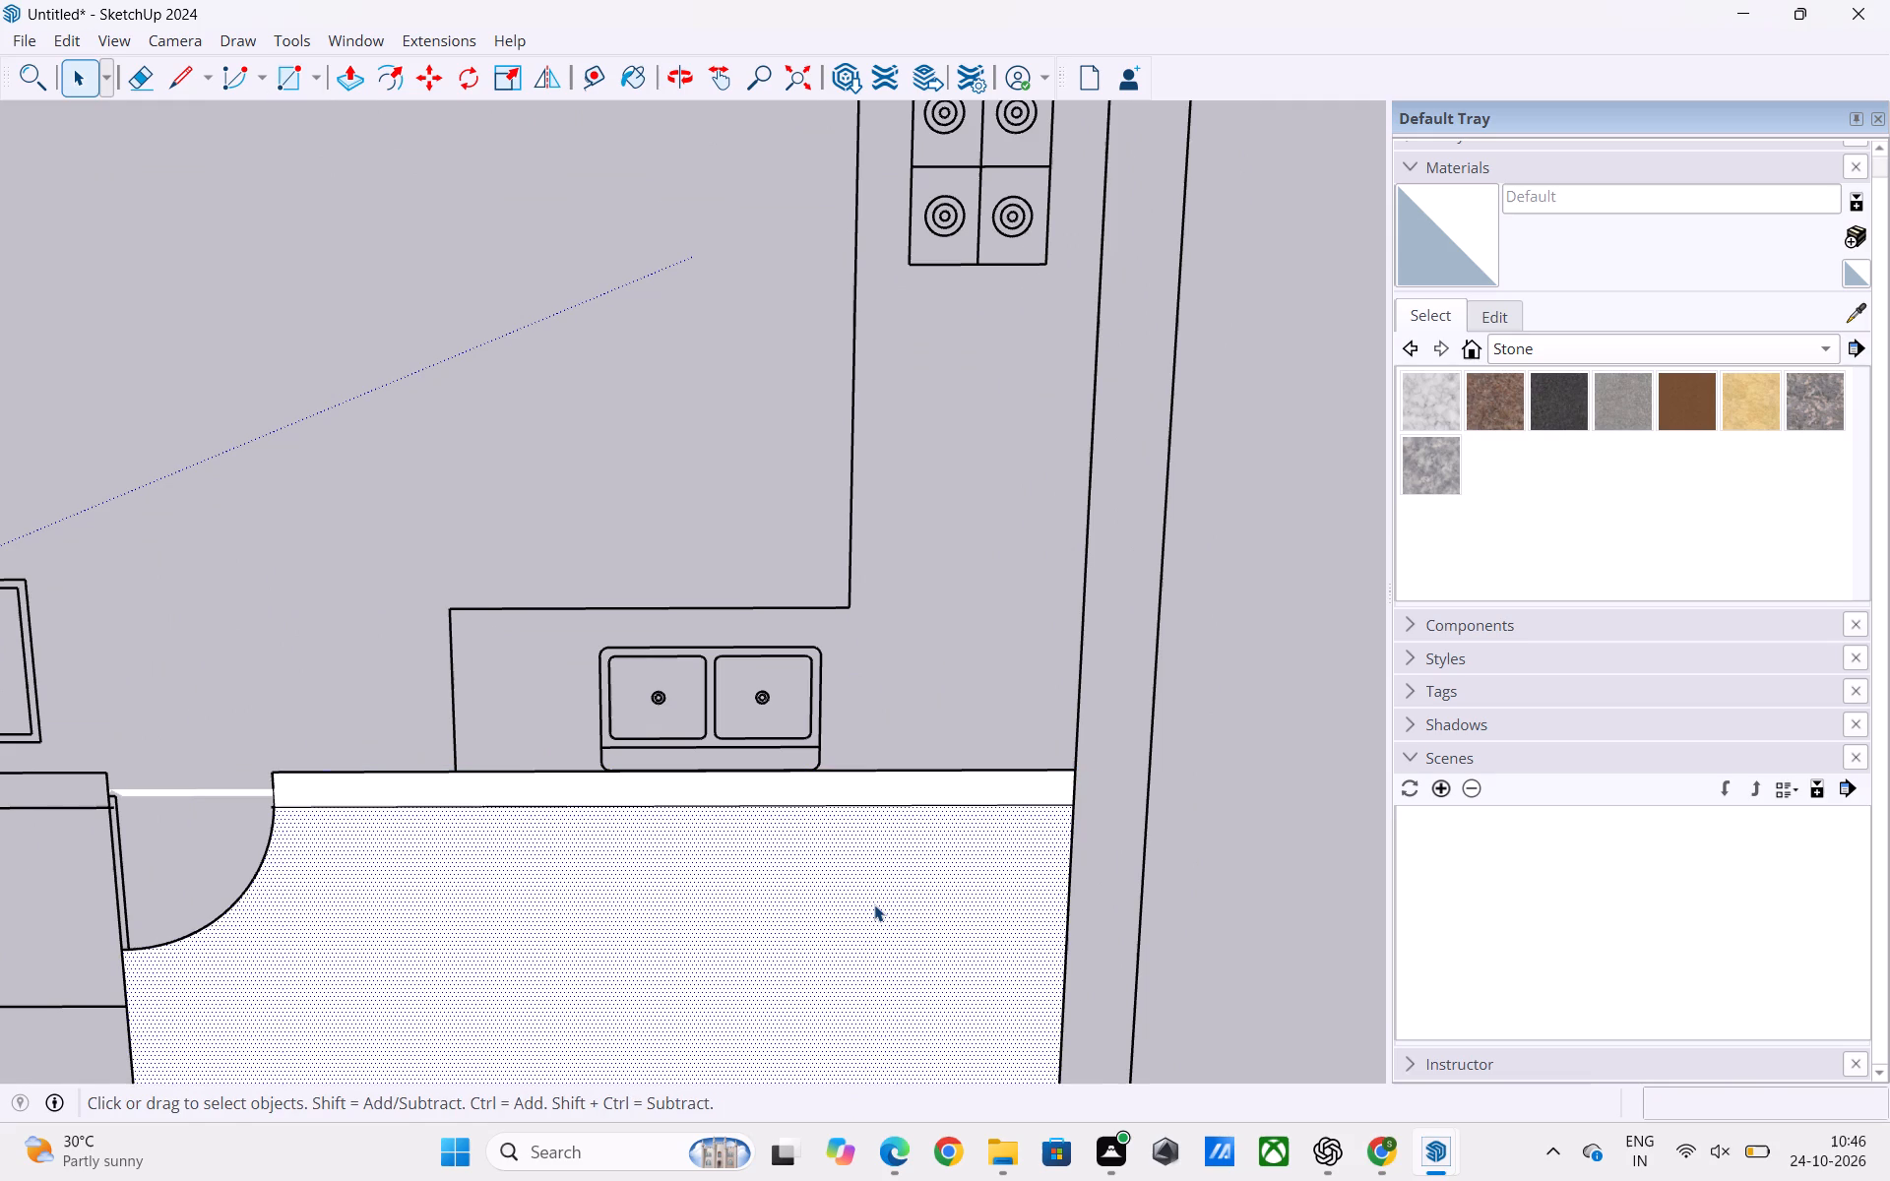
pyautogui.press('Delete')
pyautogui.scroll(13, 7, 741)
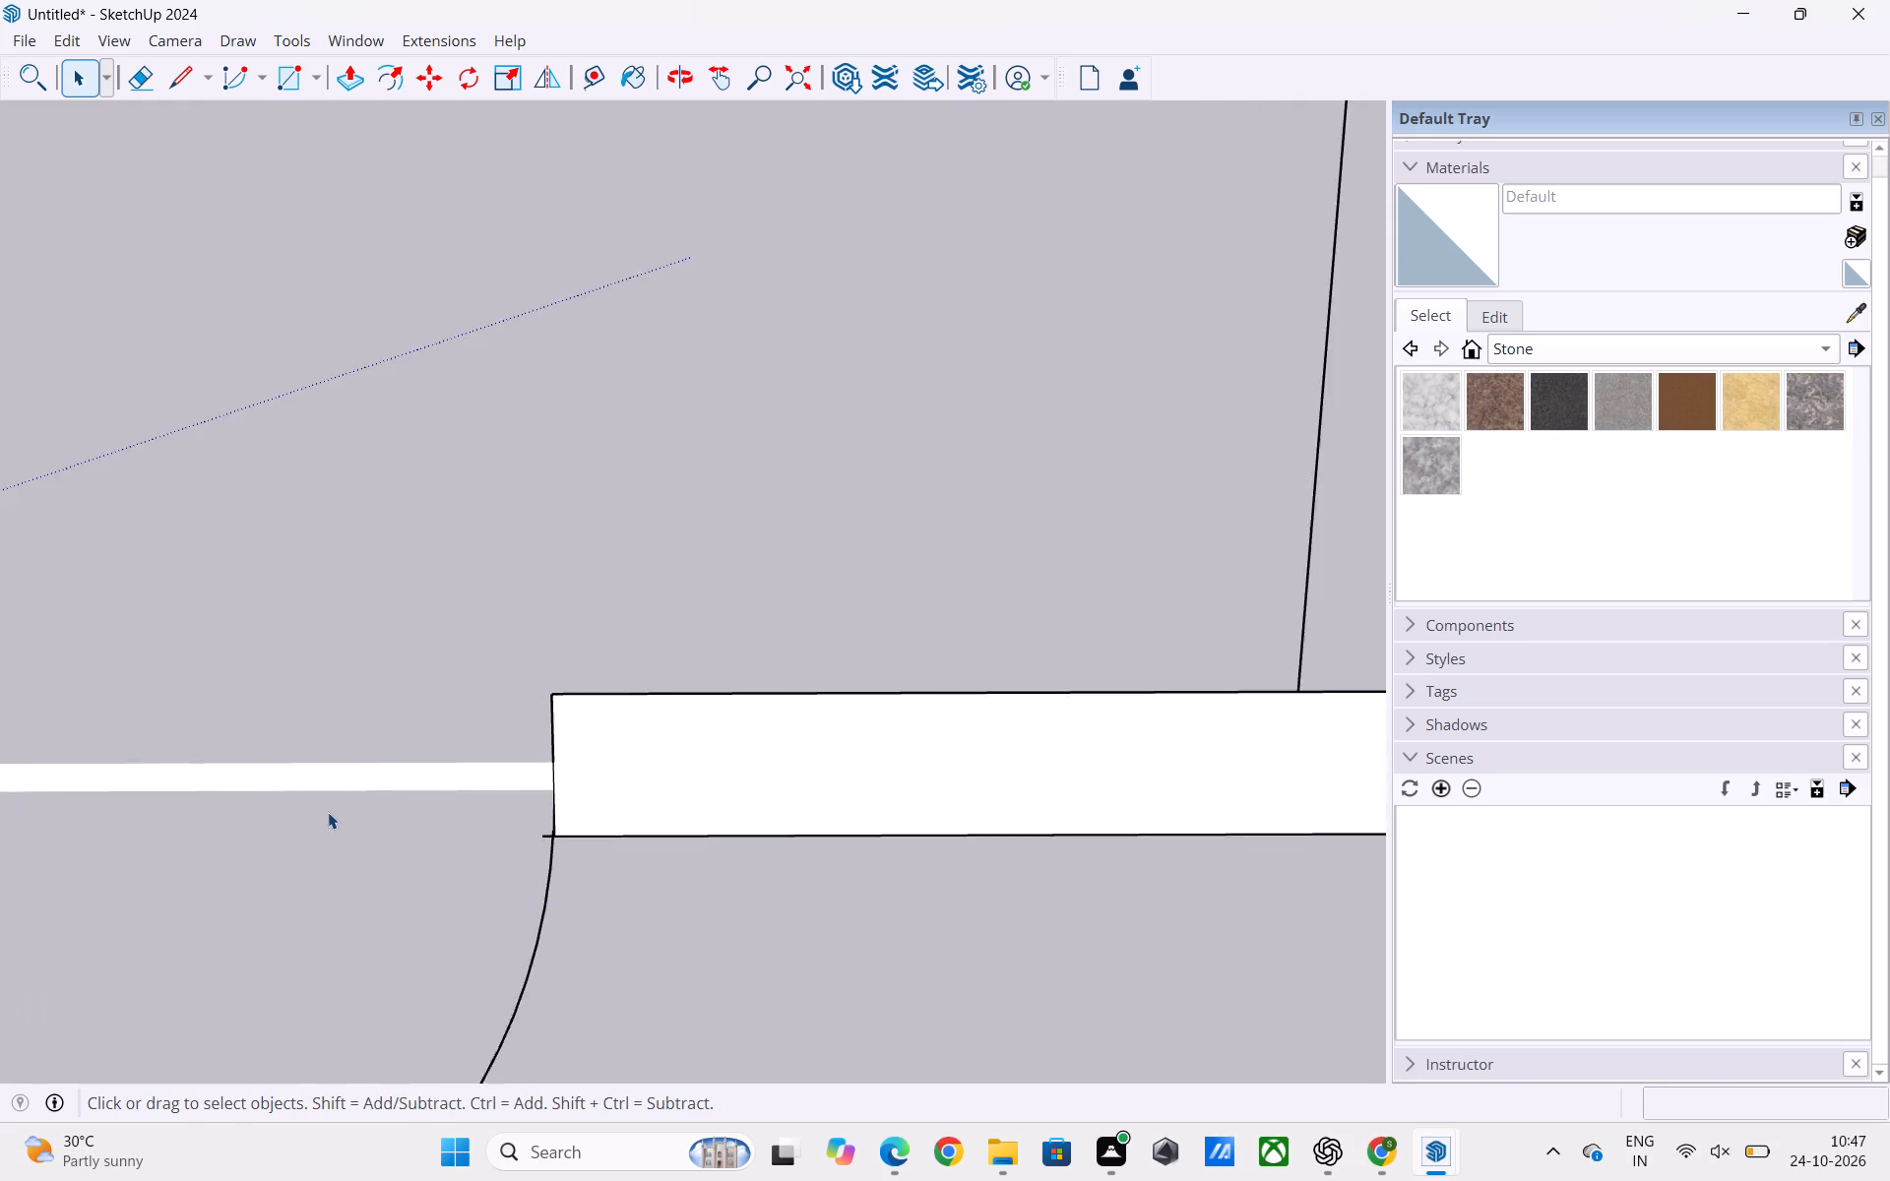
pyautogui.scroll(9, 328, 812)
pyautogui.press('e')
pyautogui.moveTo(356, 714); pyautogui.dragTo(359, 786)
pyautogui.moveTo(614, 641); pyautogui.dragTo(612, 755)
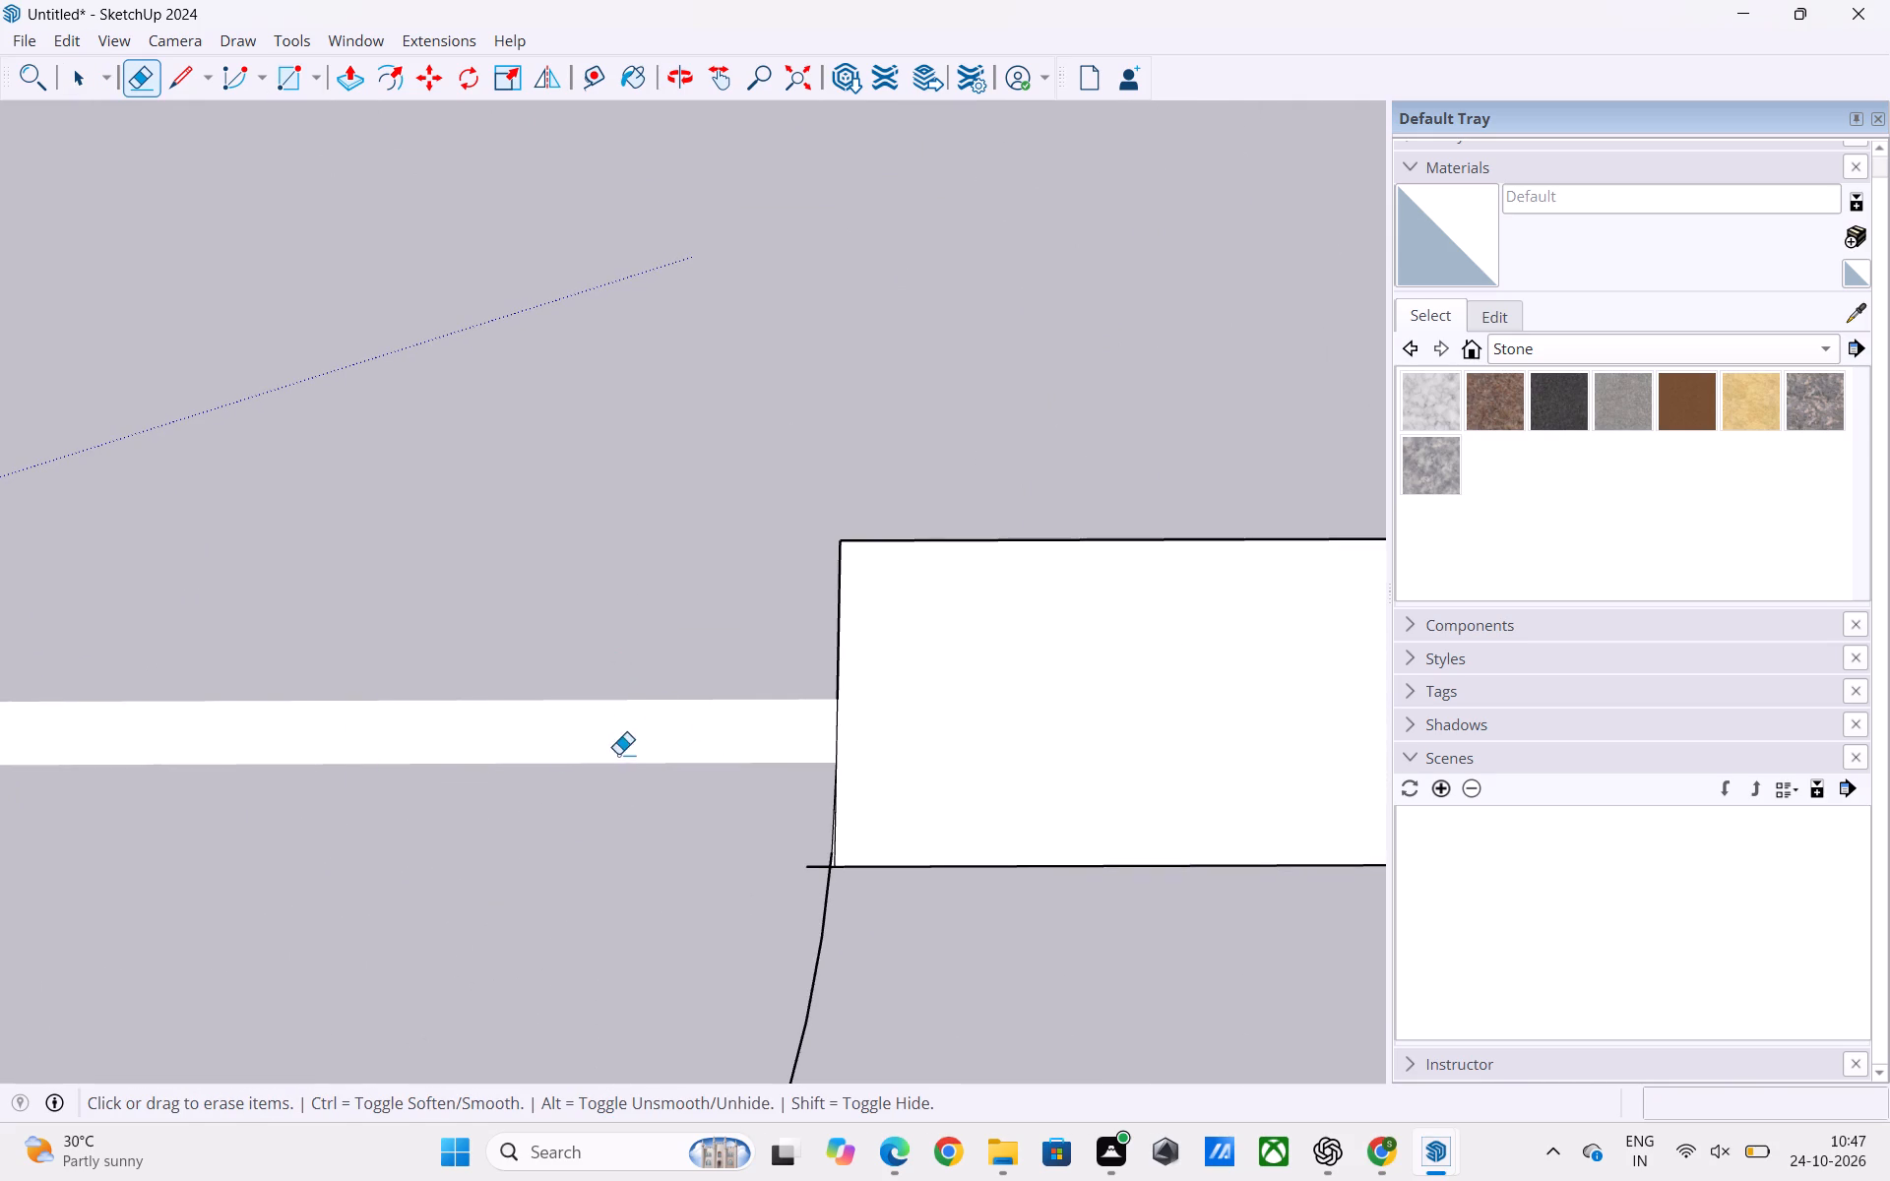
pyautogui.scroll(5, 751, 735)
pyautogui.press('space')
pyautogui.click(729, 743)
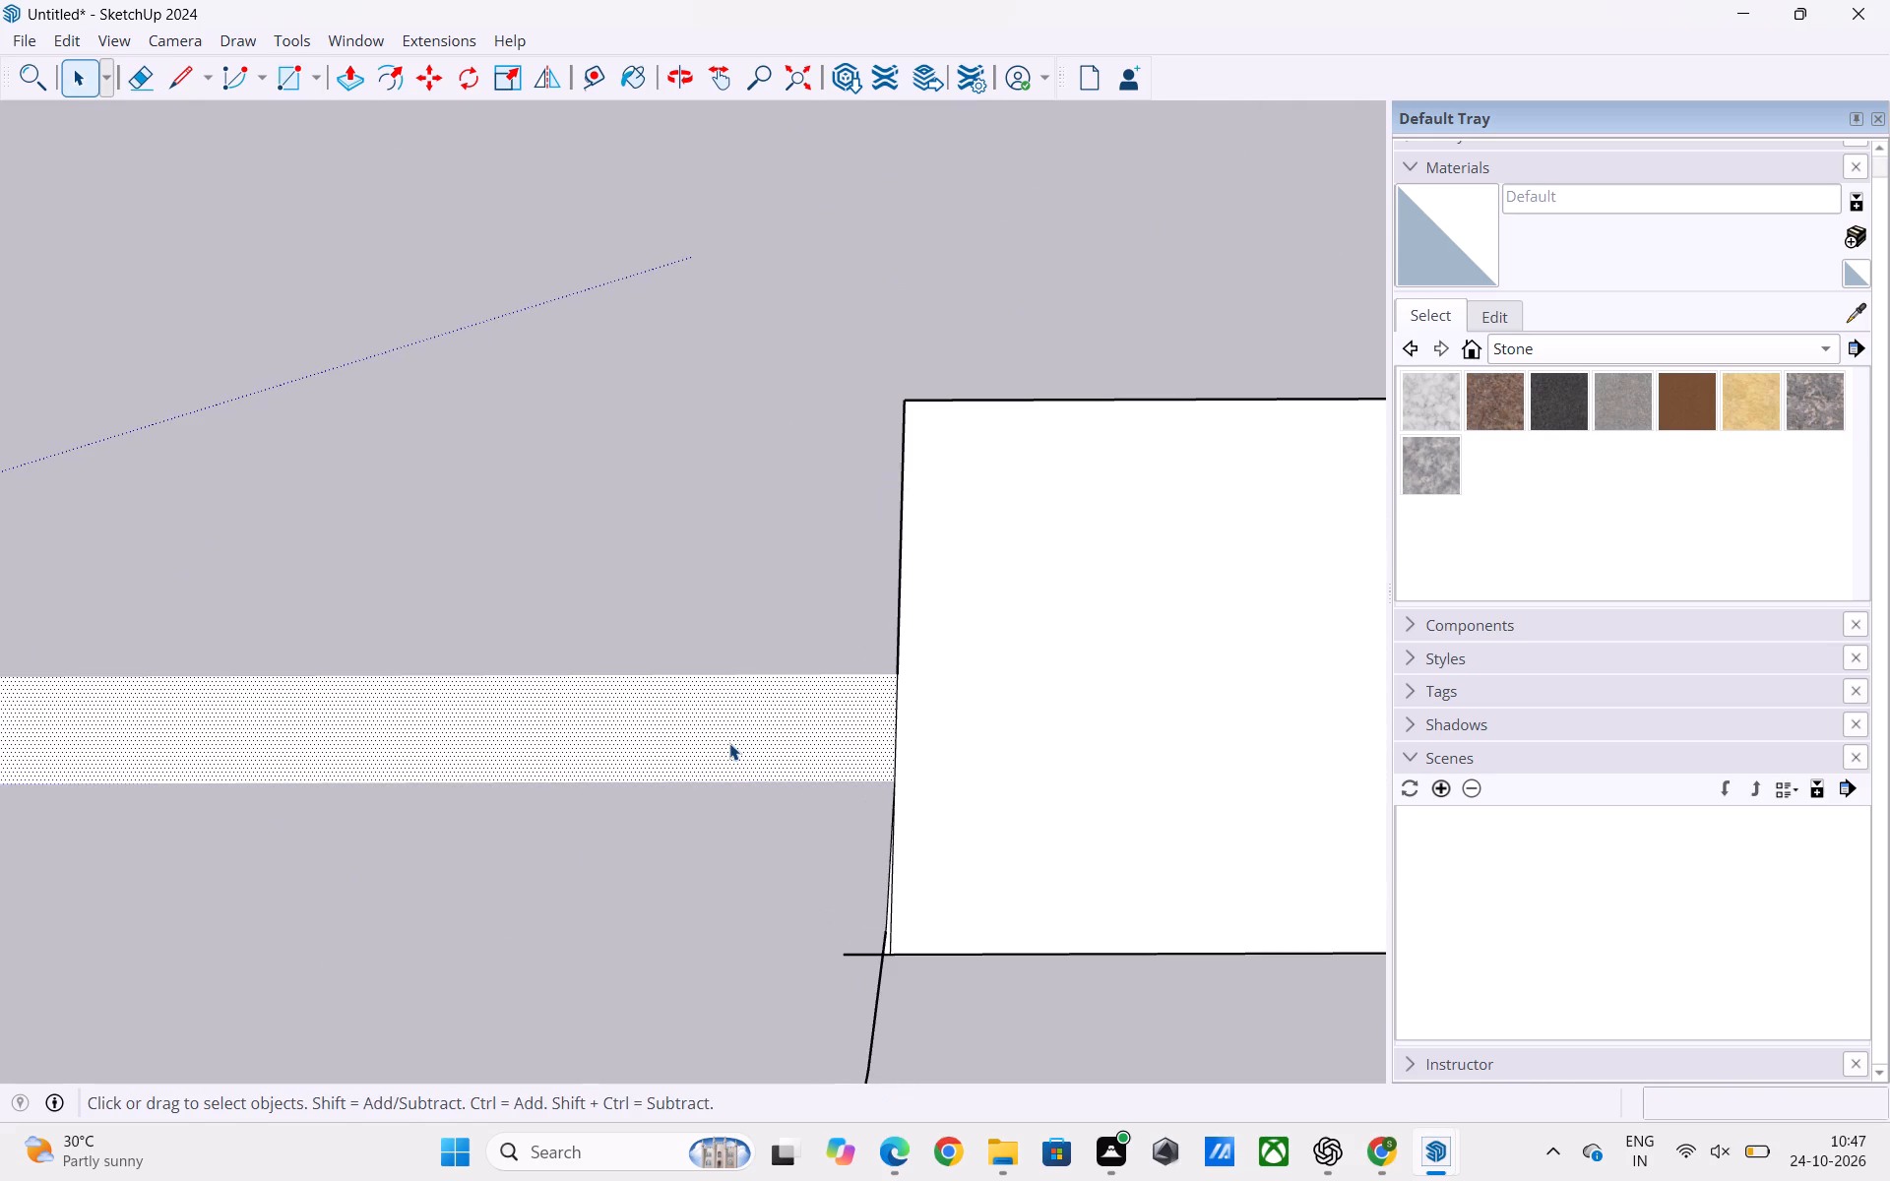
pyautogui.press('Delete')
# Delete the sliver where the utility door's arc meets the end of the kitchen wall.
pyautogui.scroll(-7, 727, 759)
pyautogui.scroll(15, 812, 901)
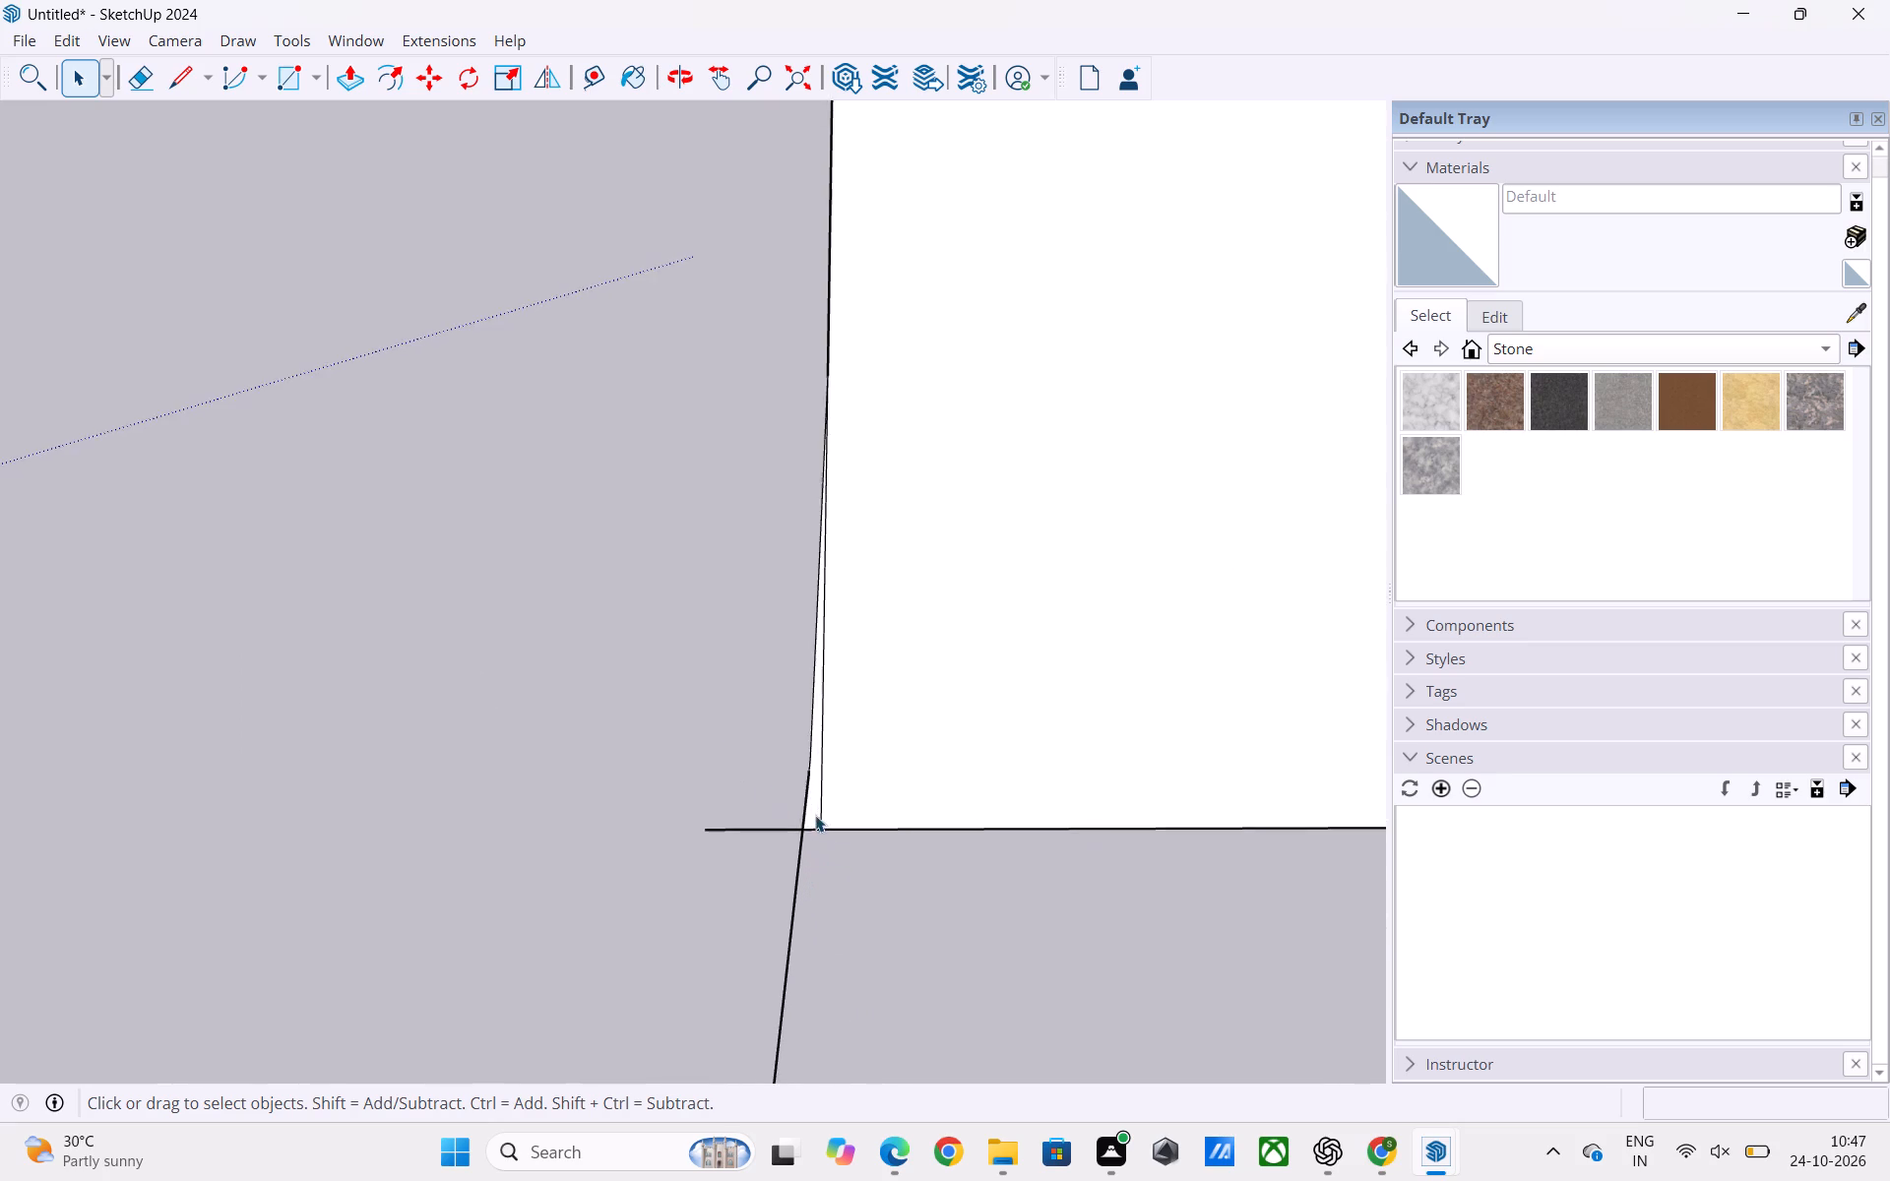
pyautogui.scroll(8, 815, 815)
pyautogui.click(817, 814)
pyautogui.press('Delete')
pyautogui.scroll(-7, 810, 815)
pyautogui.scroll(2, 809, 815)
pyautogui.scroll(-6, 804, 824)
pyautogui.scroll(1, 803, 828)
pyautogui.scroll(-8, 802, 833)
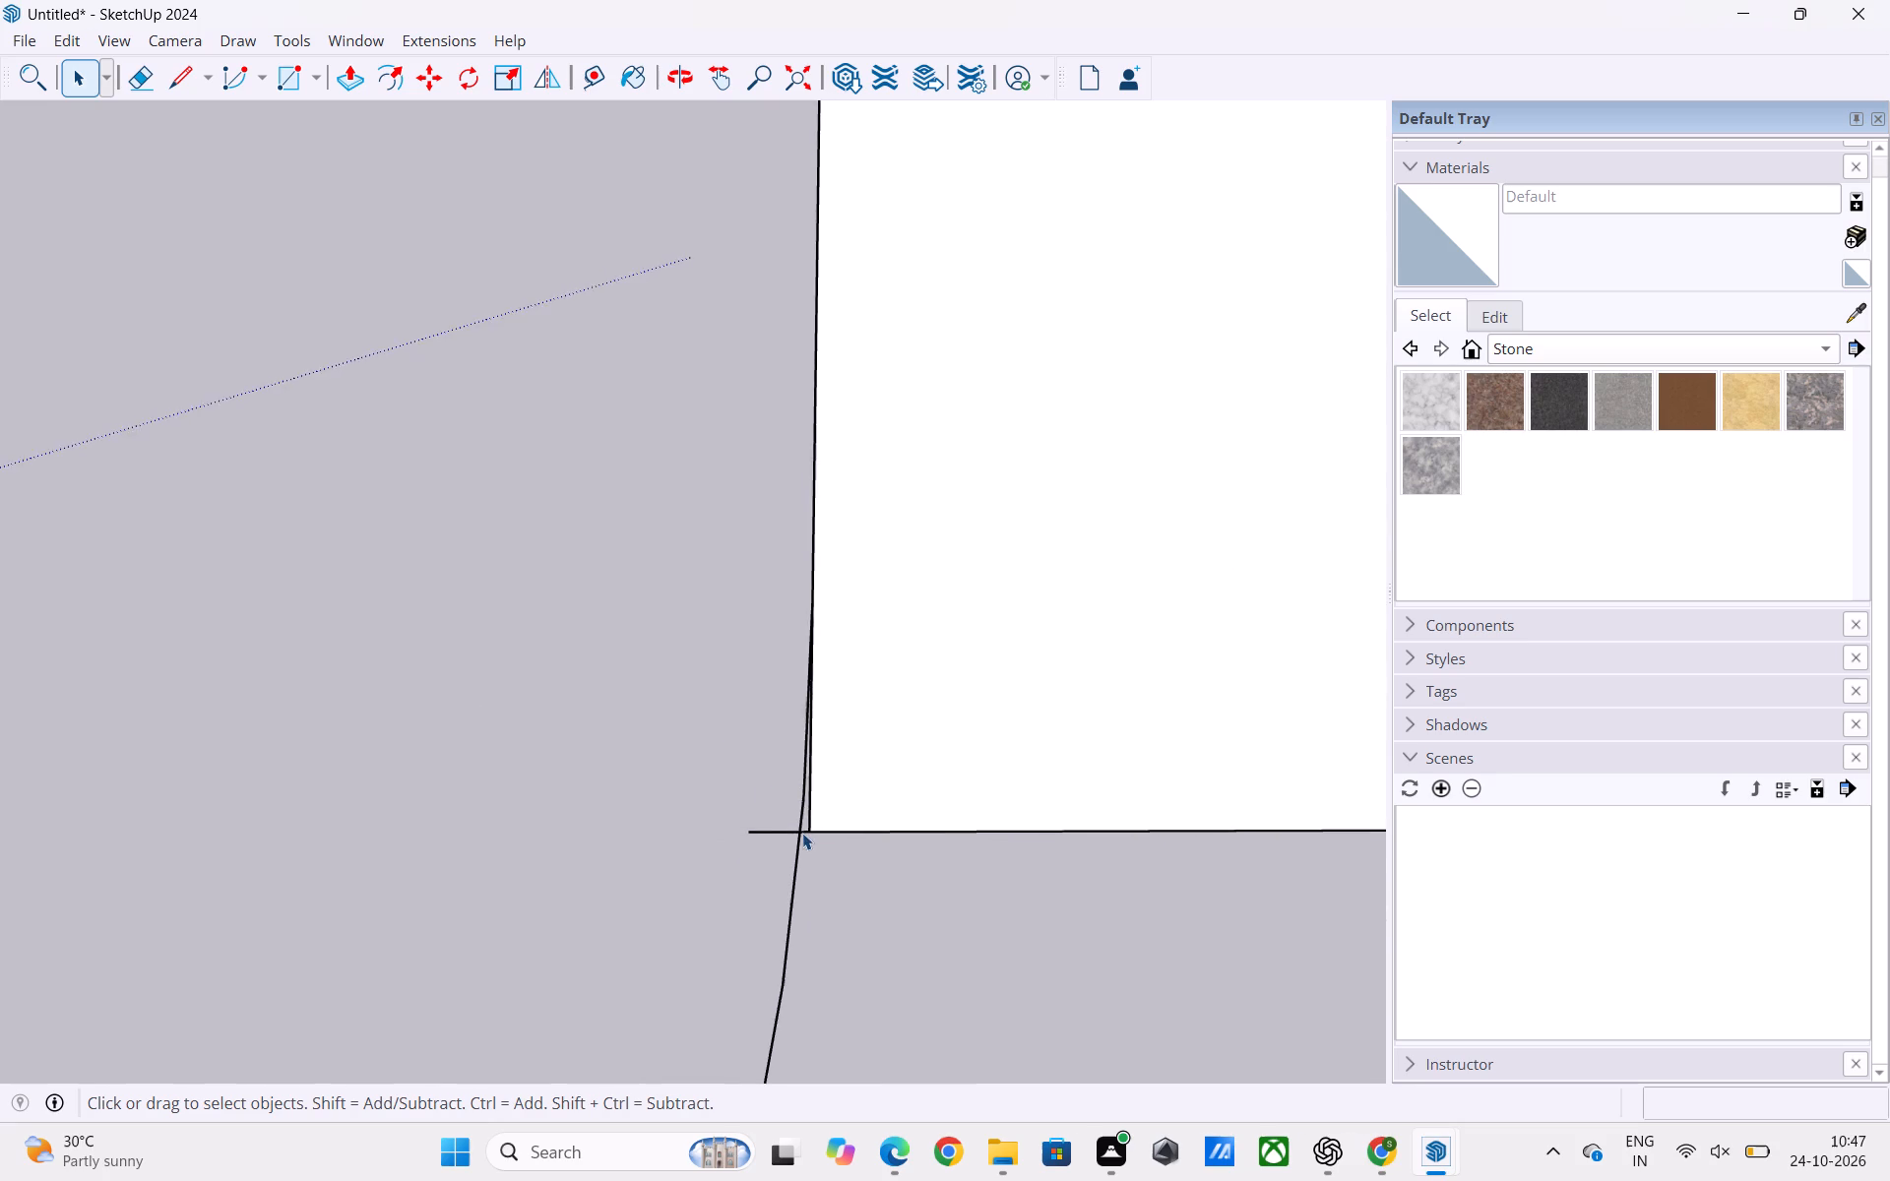
pyautogui.scroll(-5, 802, 833)
pyautogui.scroll(3, 801, 842)
pyautogui.scroll(-20, 800, 843)
pyautogui.scroll(-9, 800, 843)
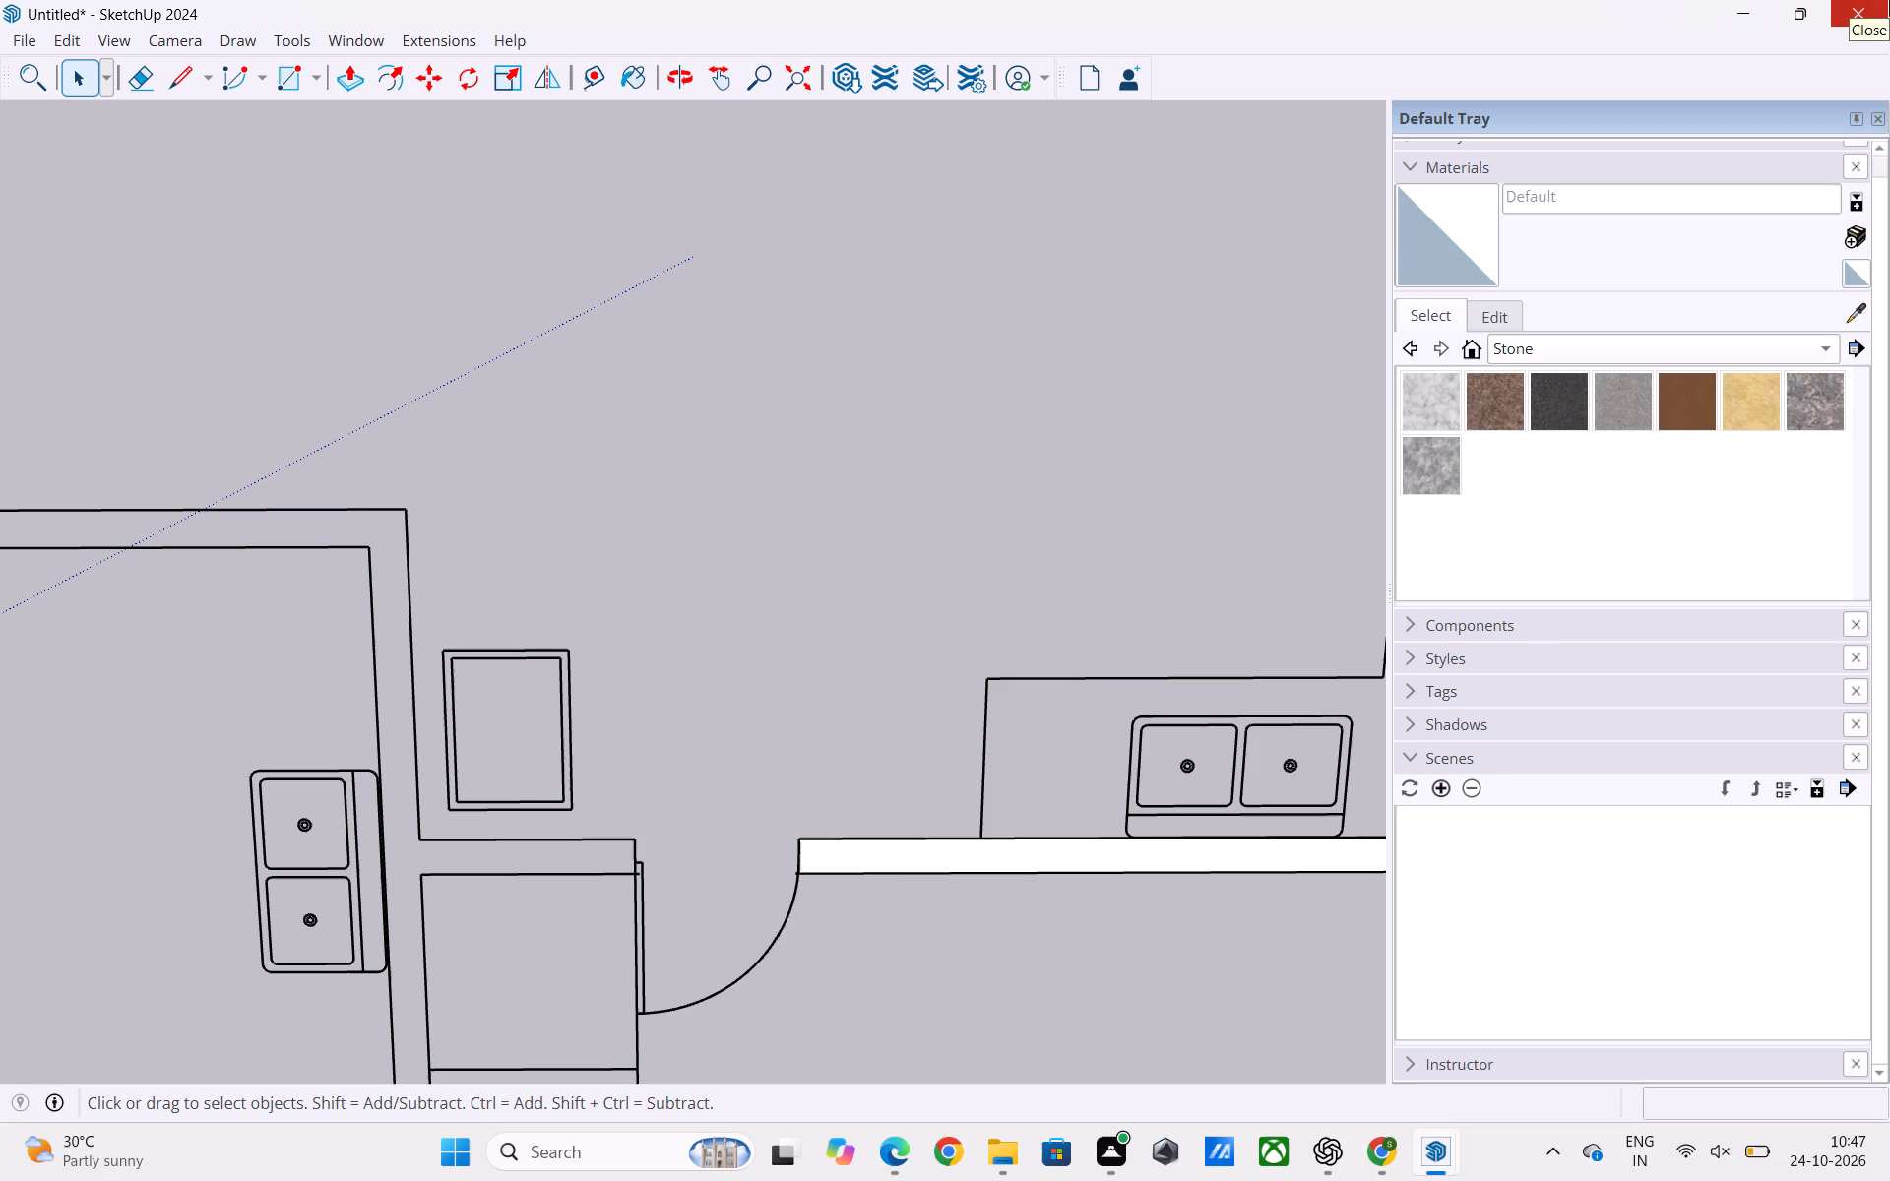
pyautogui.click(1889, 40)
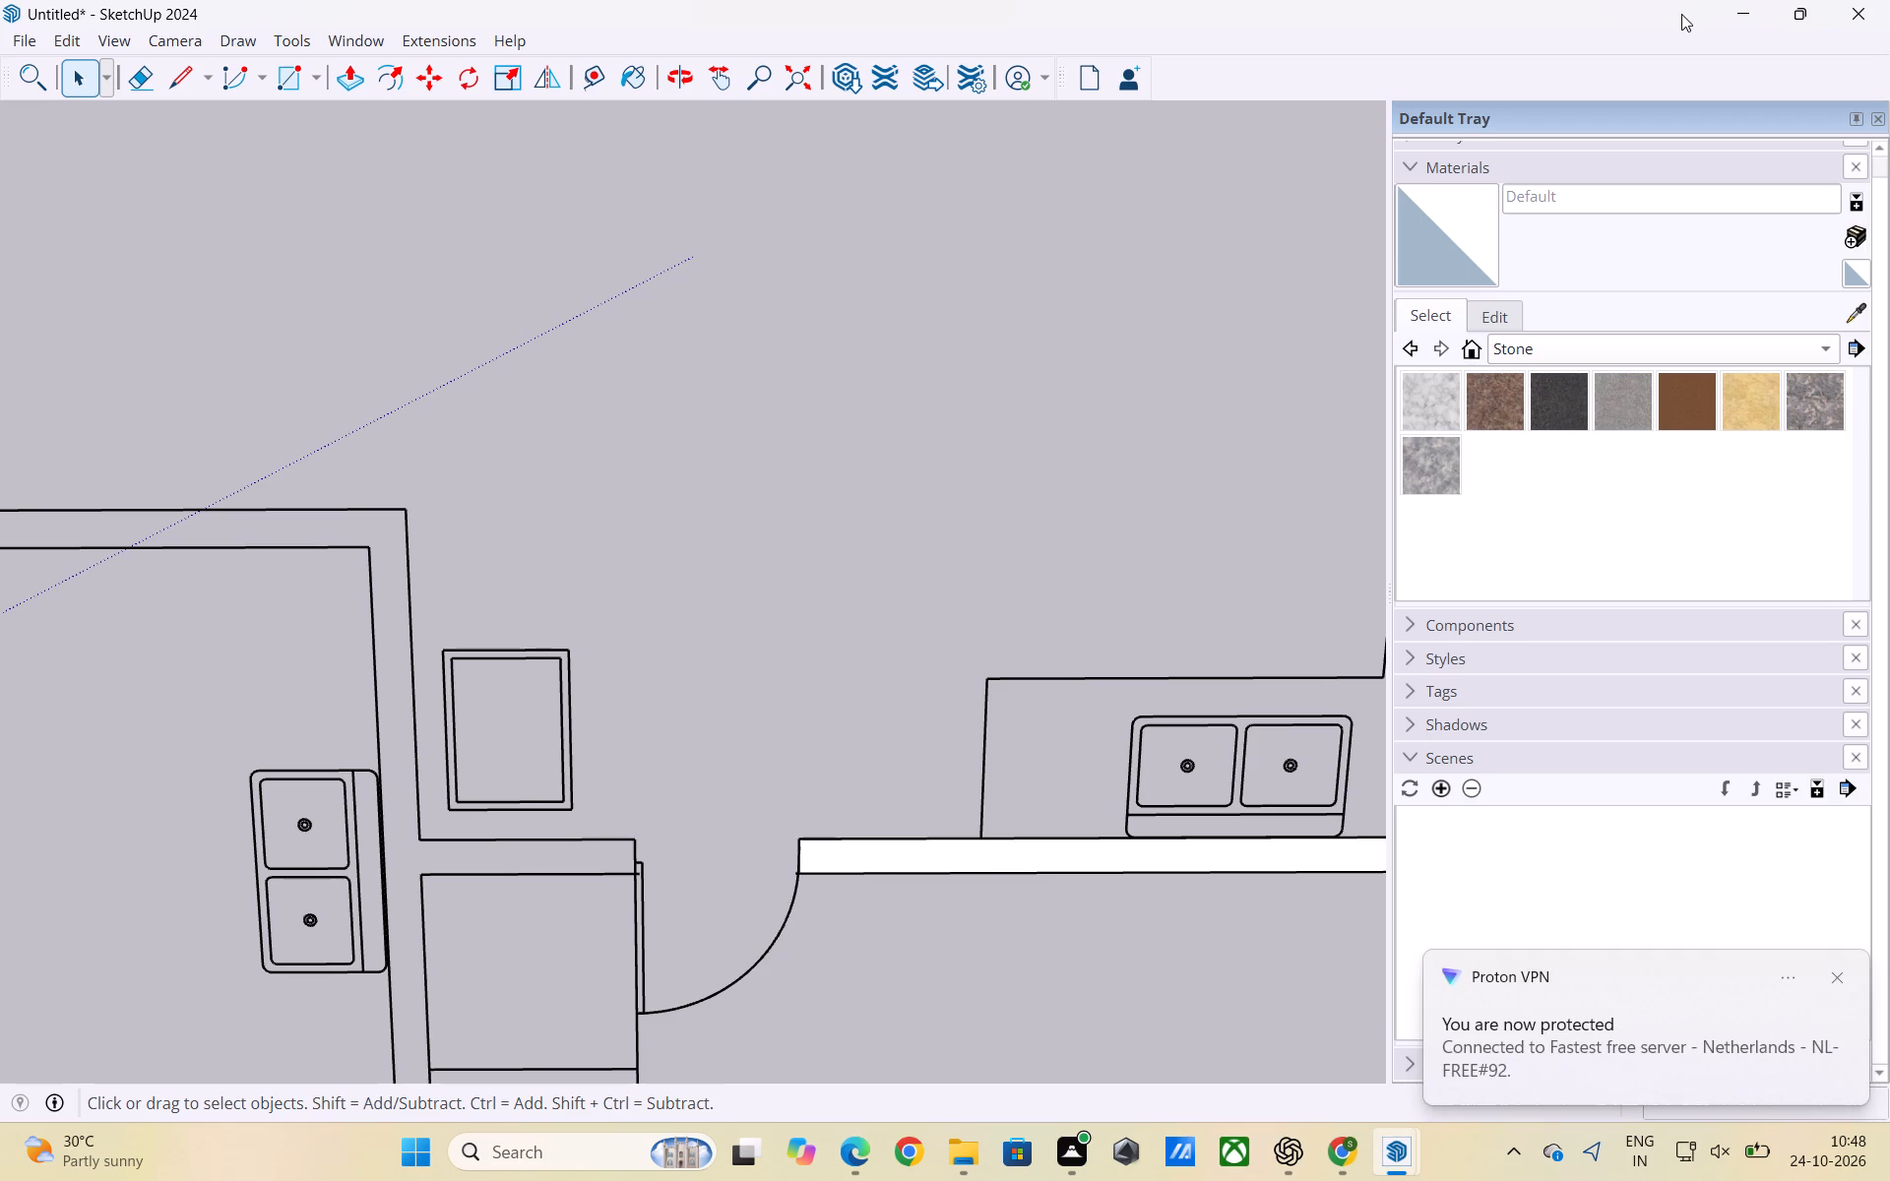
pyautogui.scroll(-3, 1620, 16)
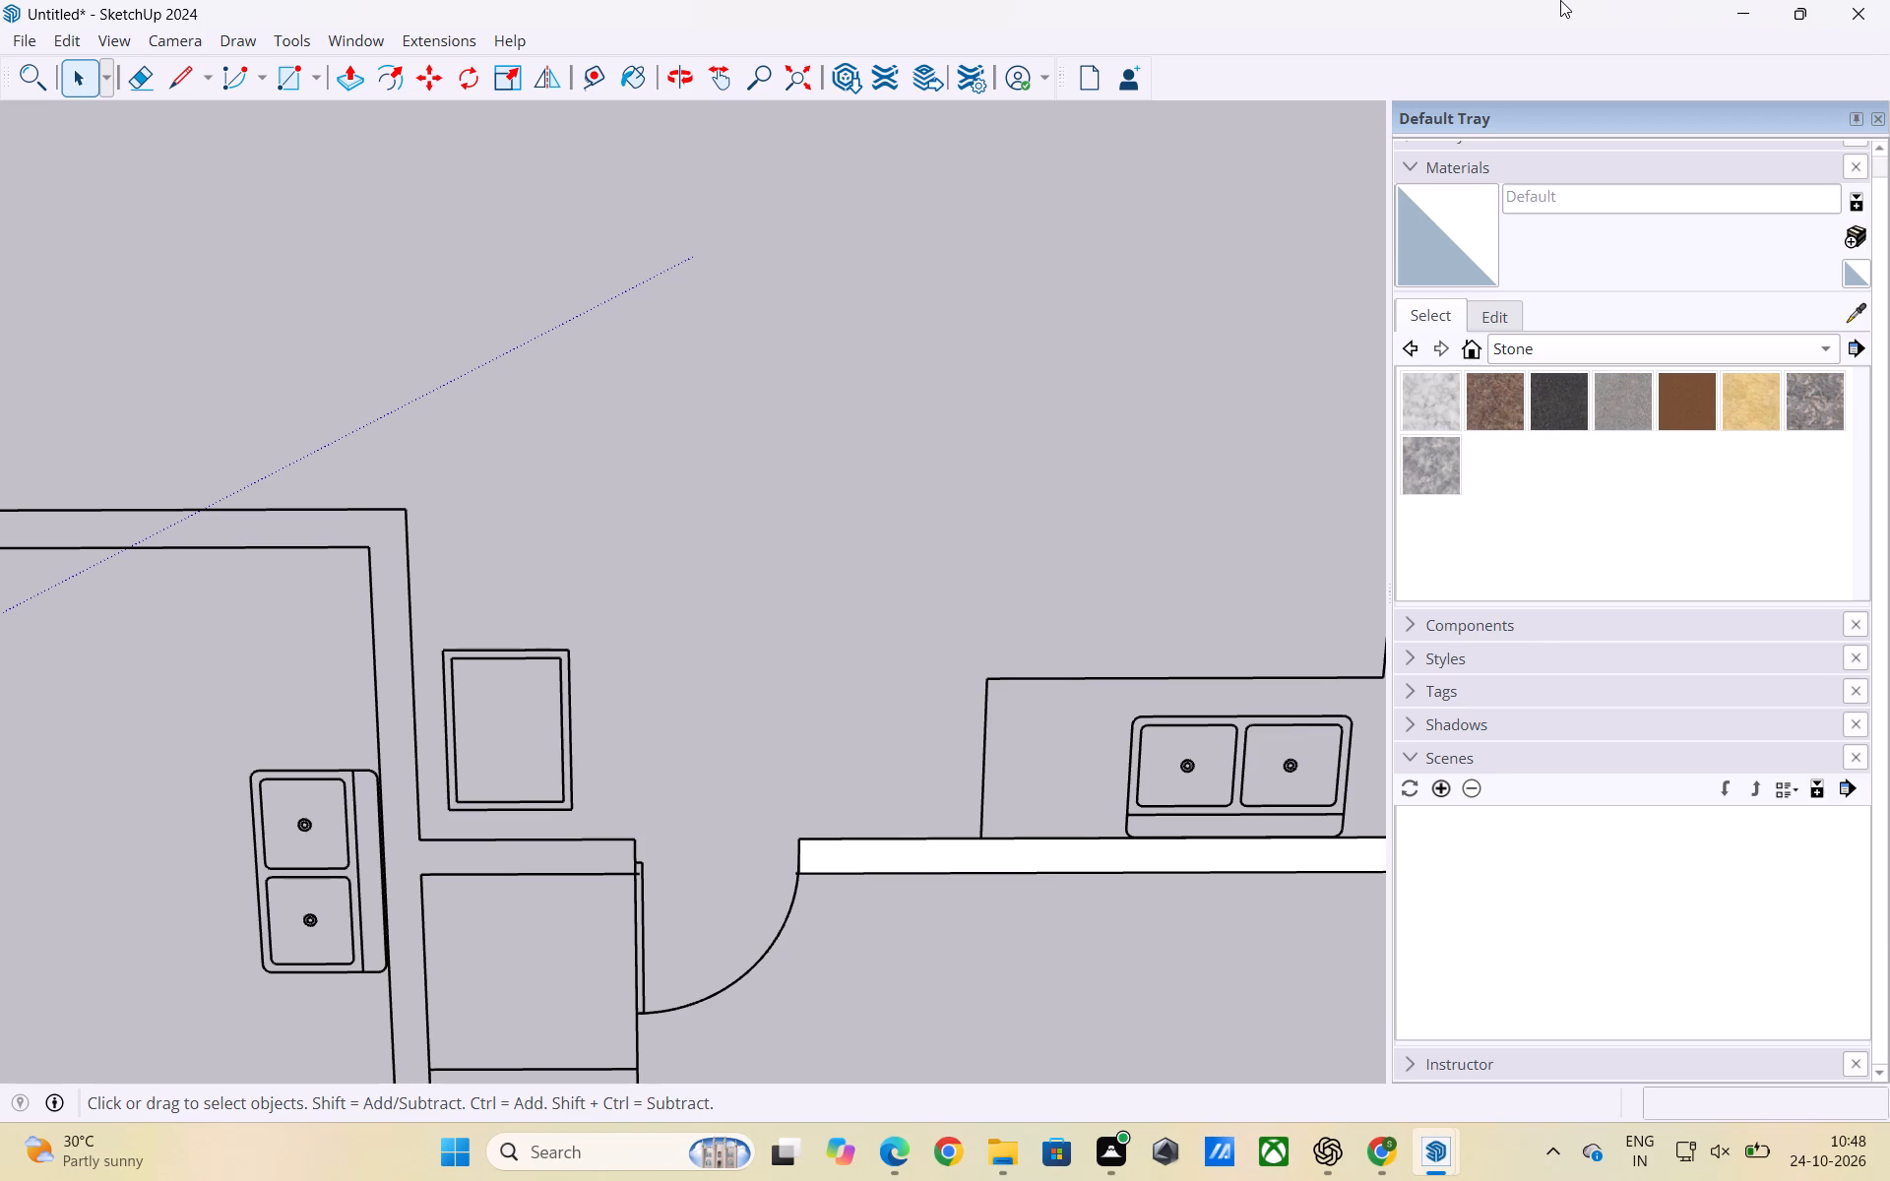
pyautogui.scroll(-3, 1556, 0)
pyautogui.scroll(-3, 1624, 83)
# Retrace the second apartment's outer utility wall as a rectangle about 9' 6 1/16" by 8 3/4", from the window to the outer corner.
pyautogui.scroll(-13, 534, 558)
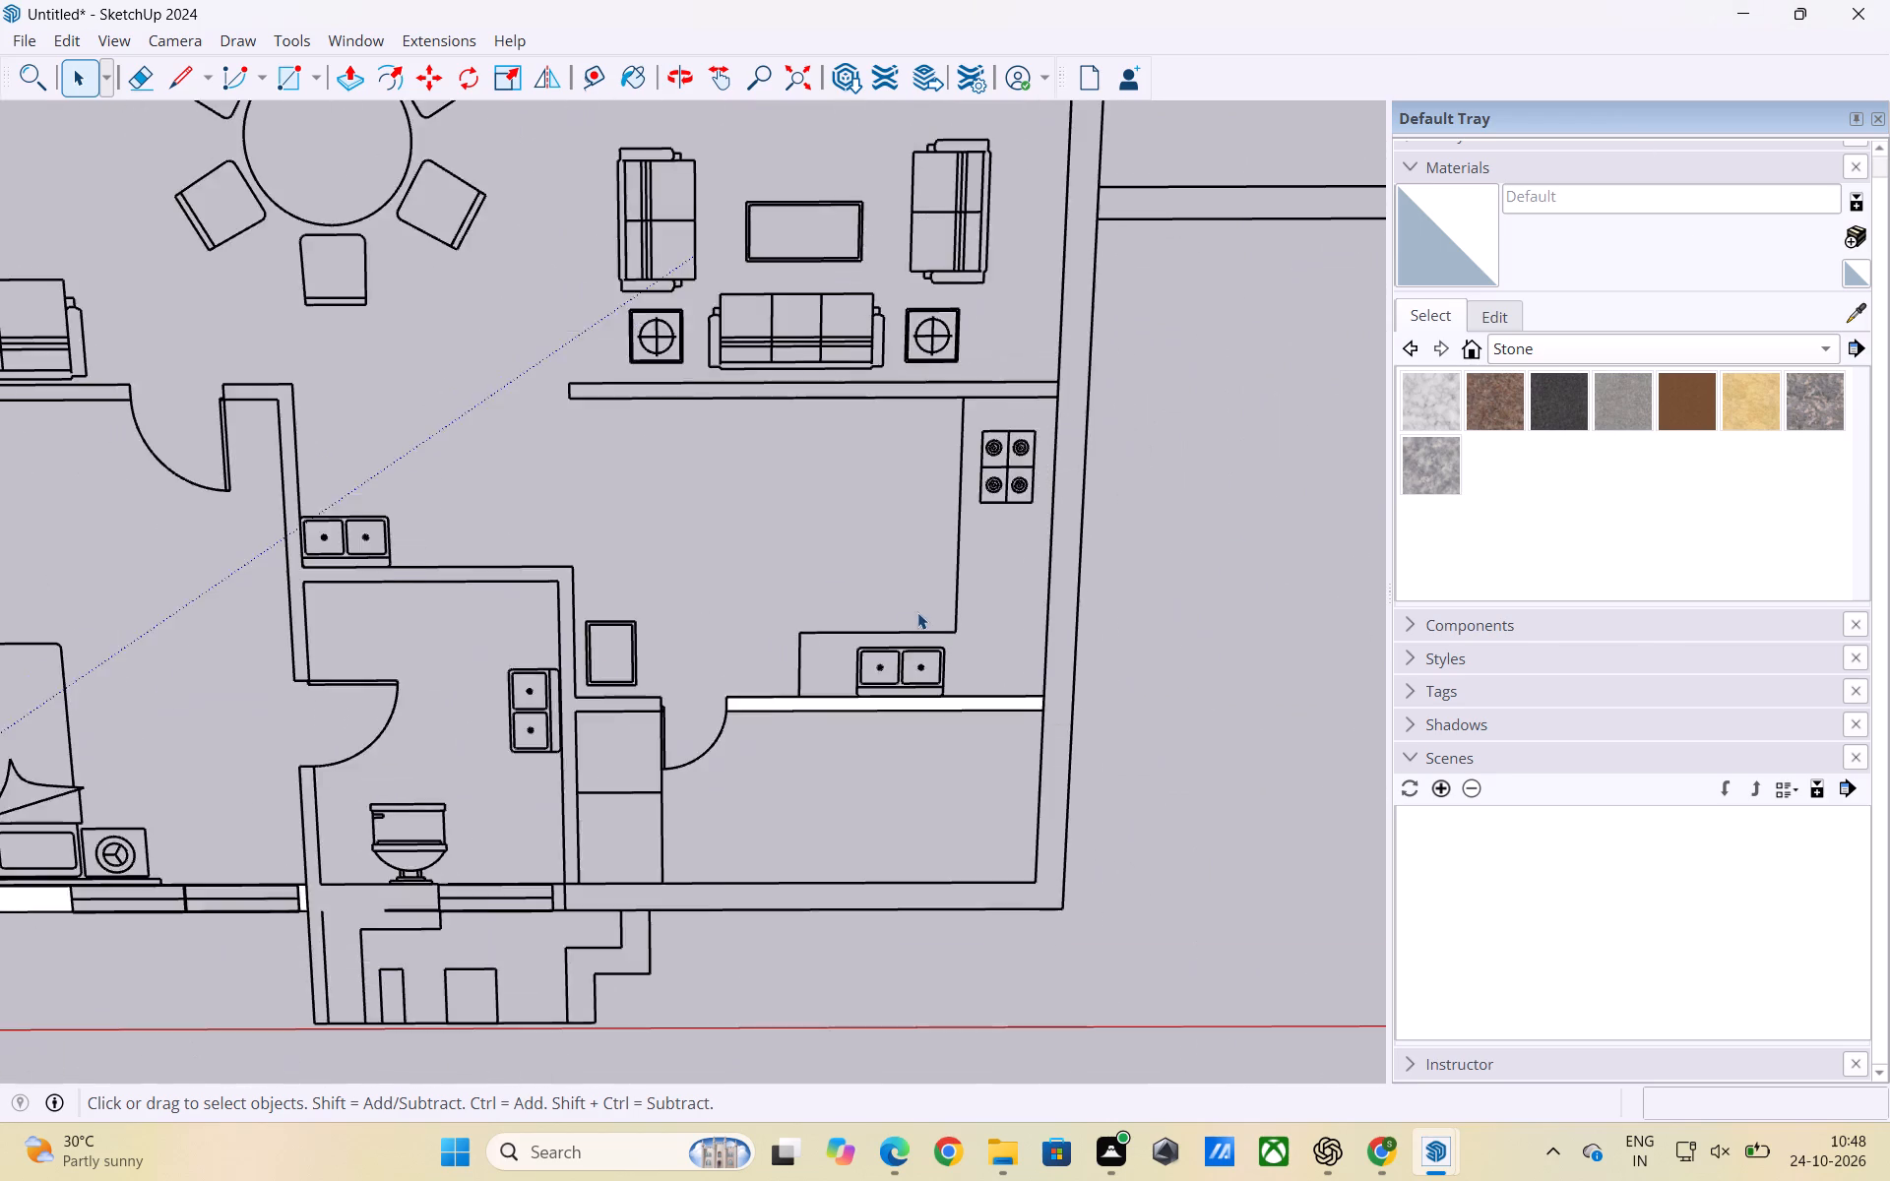
pyautogui.scroll(-4, 917, 612)
pyautogui.scroll(-9, 252, 576)
pyautogui.scroll(2, 1085, 651)
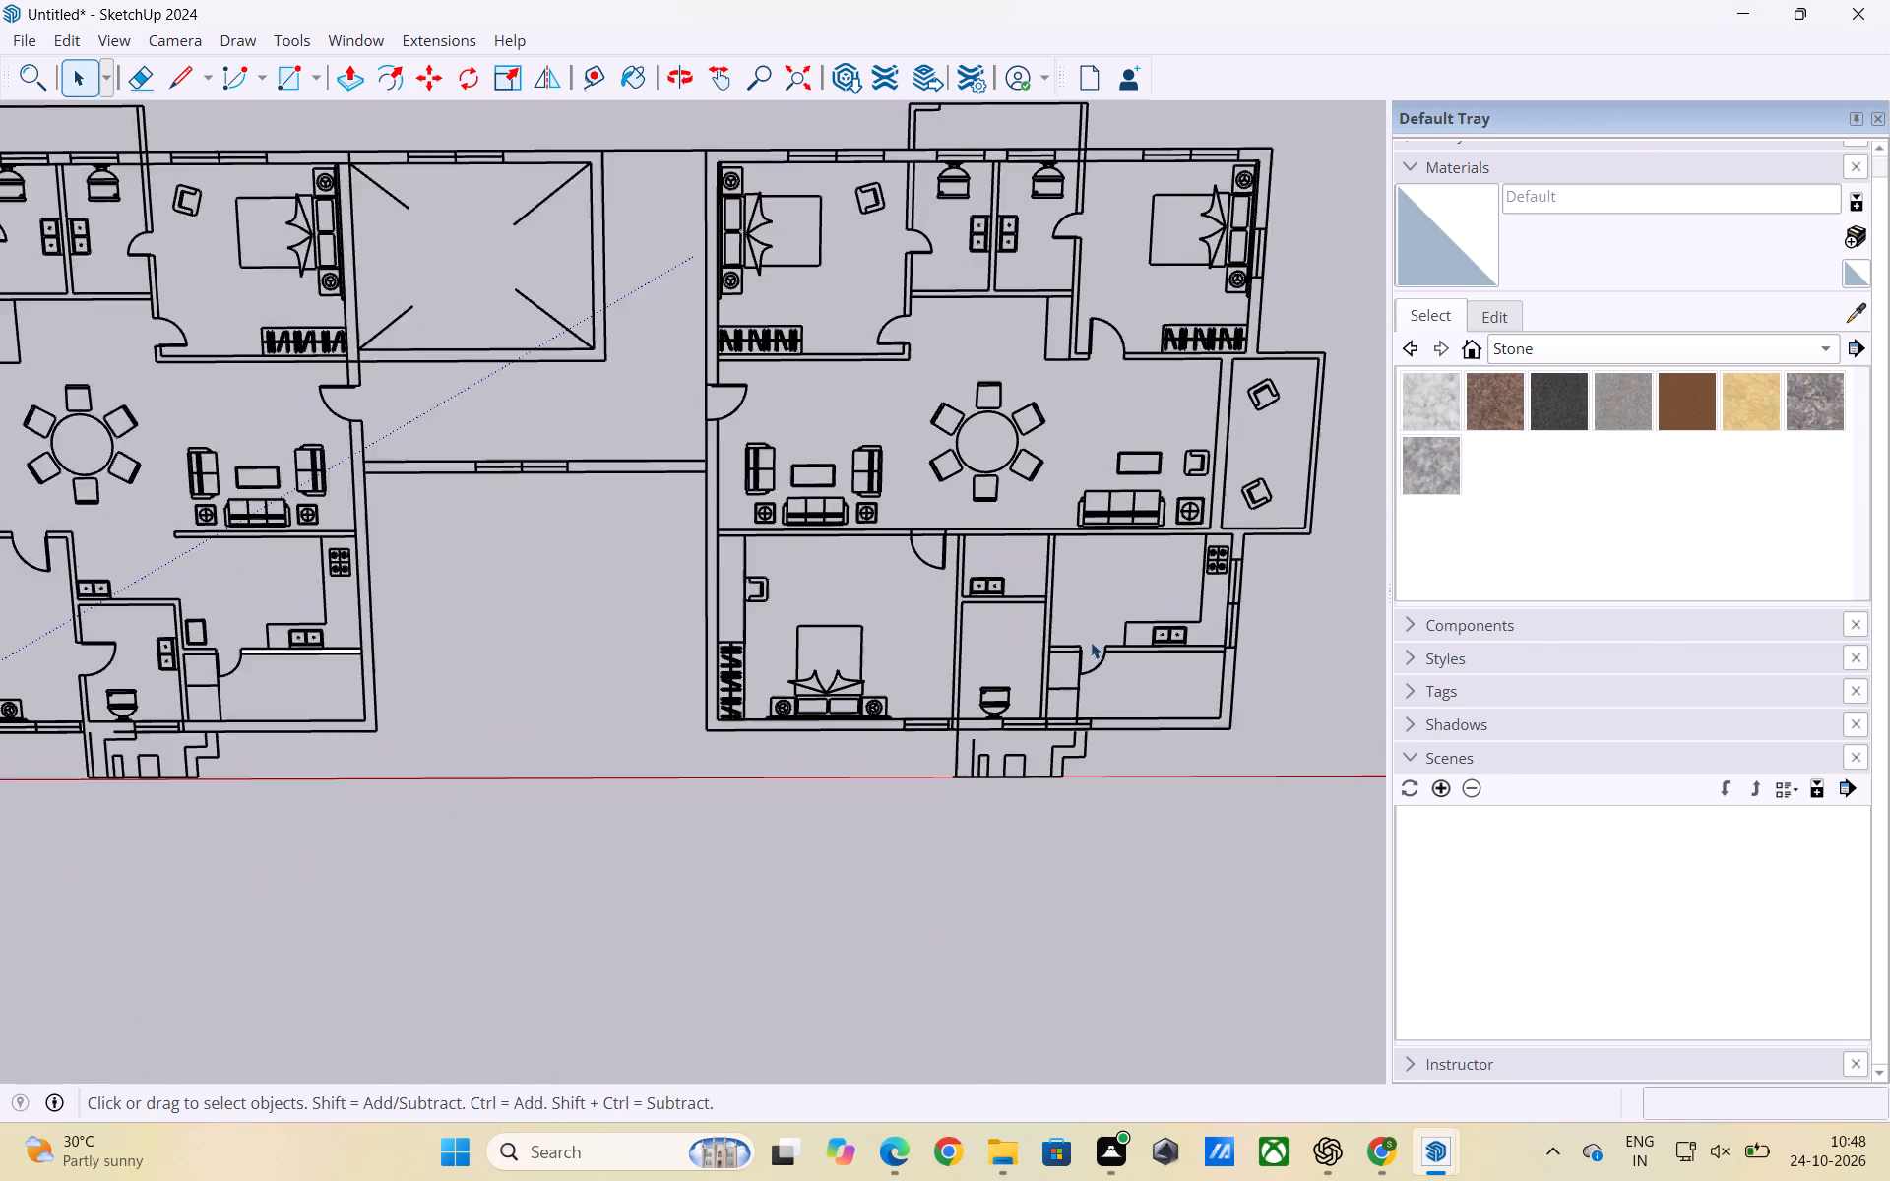
pyautogui.scroll(3, 1091, 642)
pyautogui.moveTo(762, 784); pyautogui.dragTo(784, 563, button='middle')
pyautogui.scroll(-4, 818, 641)
pyautogui.moveTo(976, 753); pyautogui.dragTo(921, 774, button='middle')
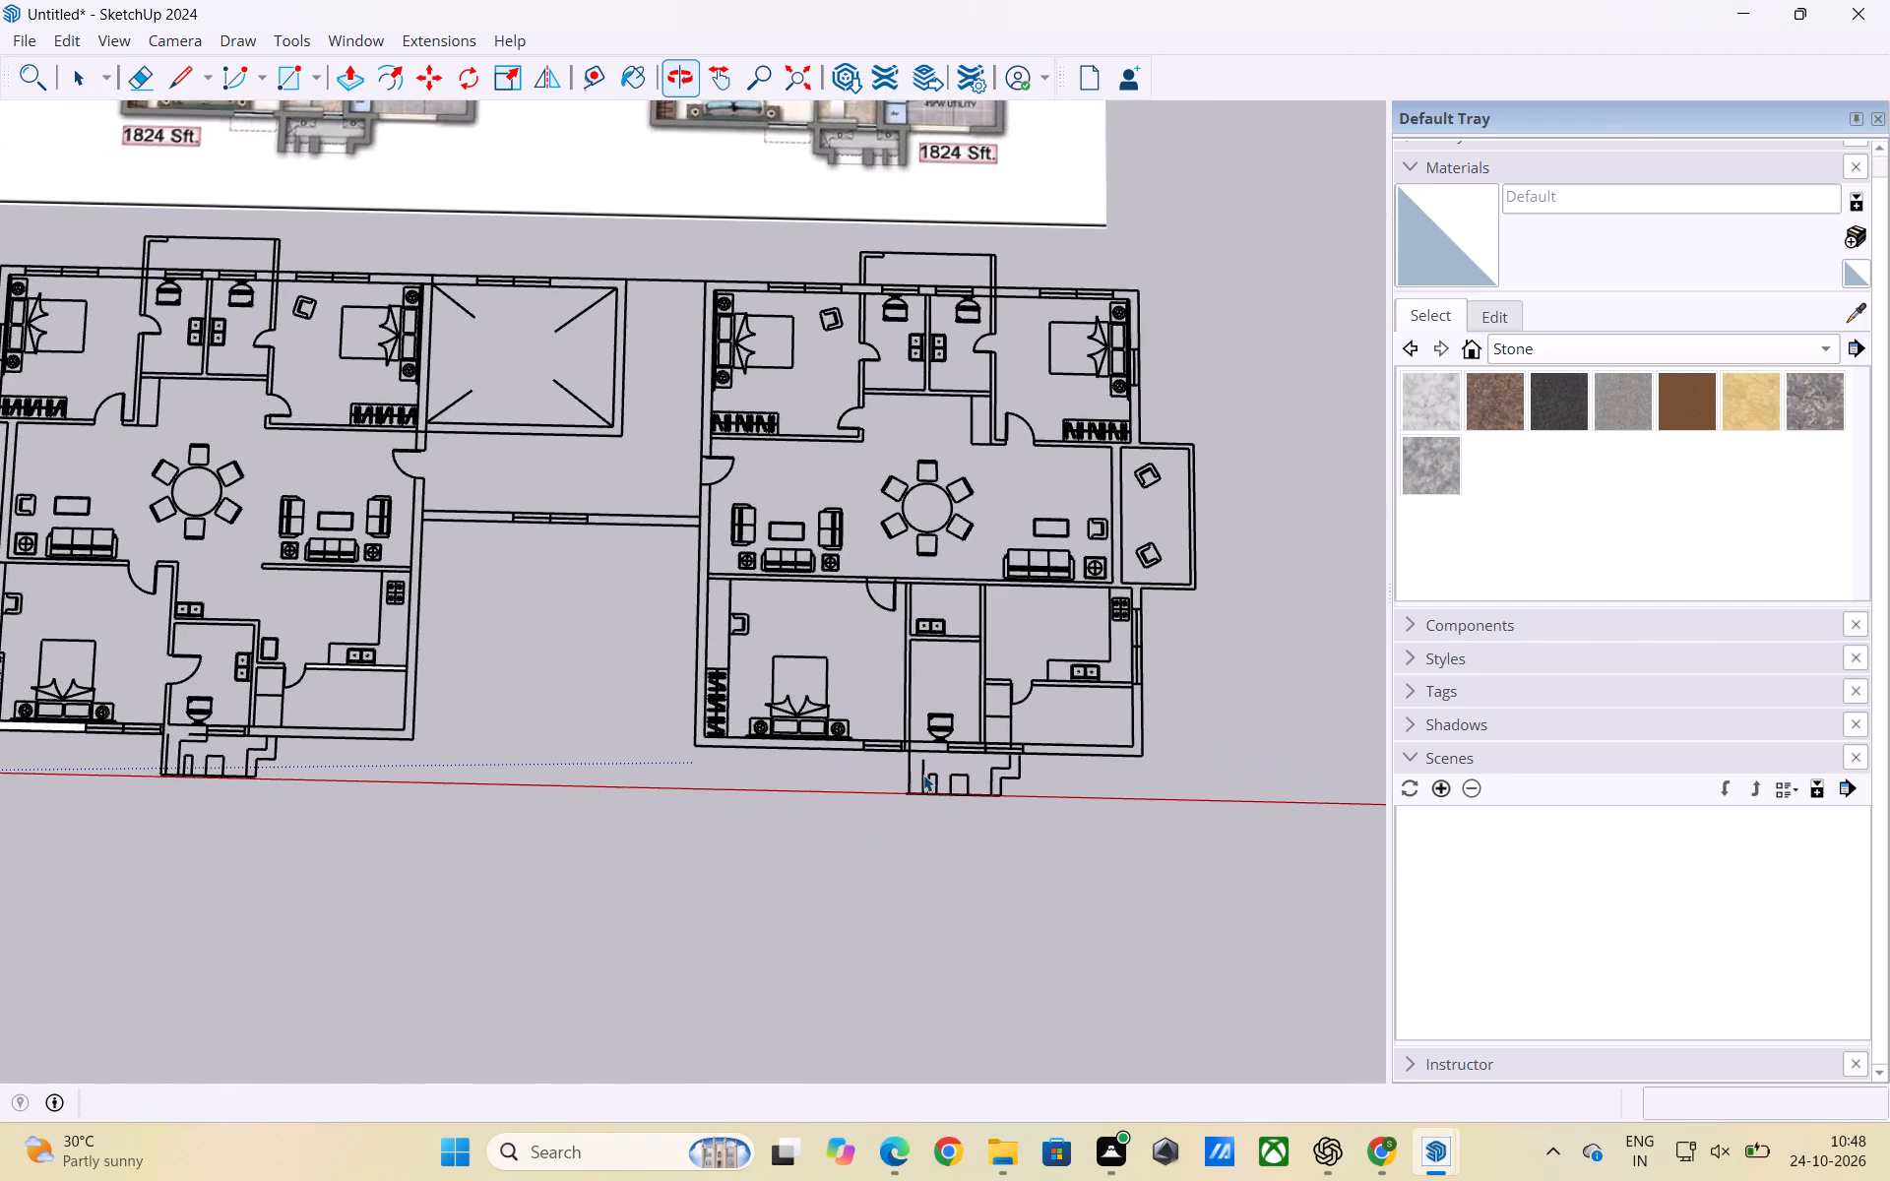
pyautogui.scroll(3, 958, 670)
pyautogui.moveTo(1185, 721); pyautogui.dragTo(1247, 653, button='middle')
pyautogui.scroll(-2, 1197, 787)
pyautogui.moveTo(1186, 804); pyautogui.dragTo(1128, 824, button='middle')
pyautogui.scroll(1, 1121, 794)
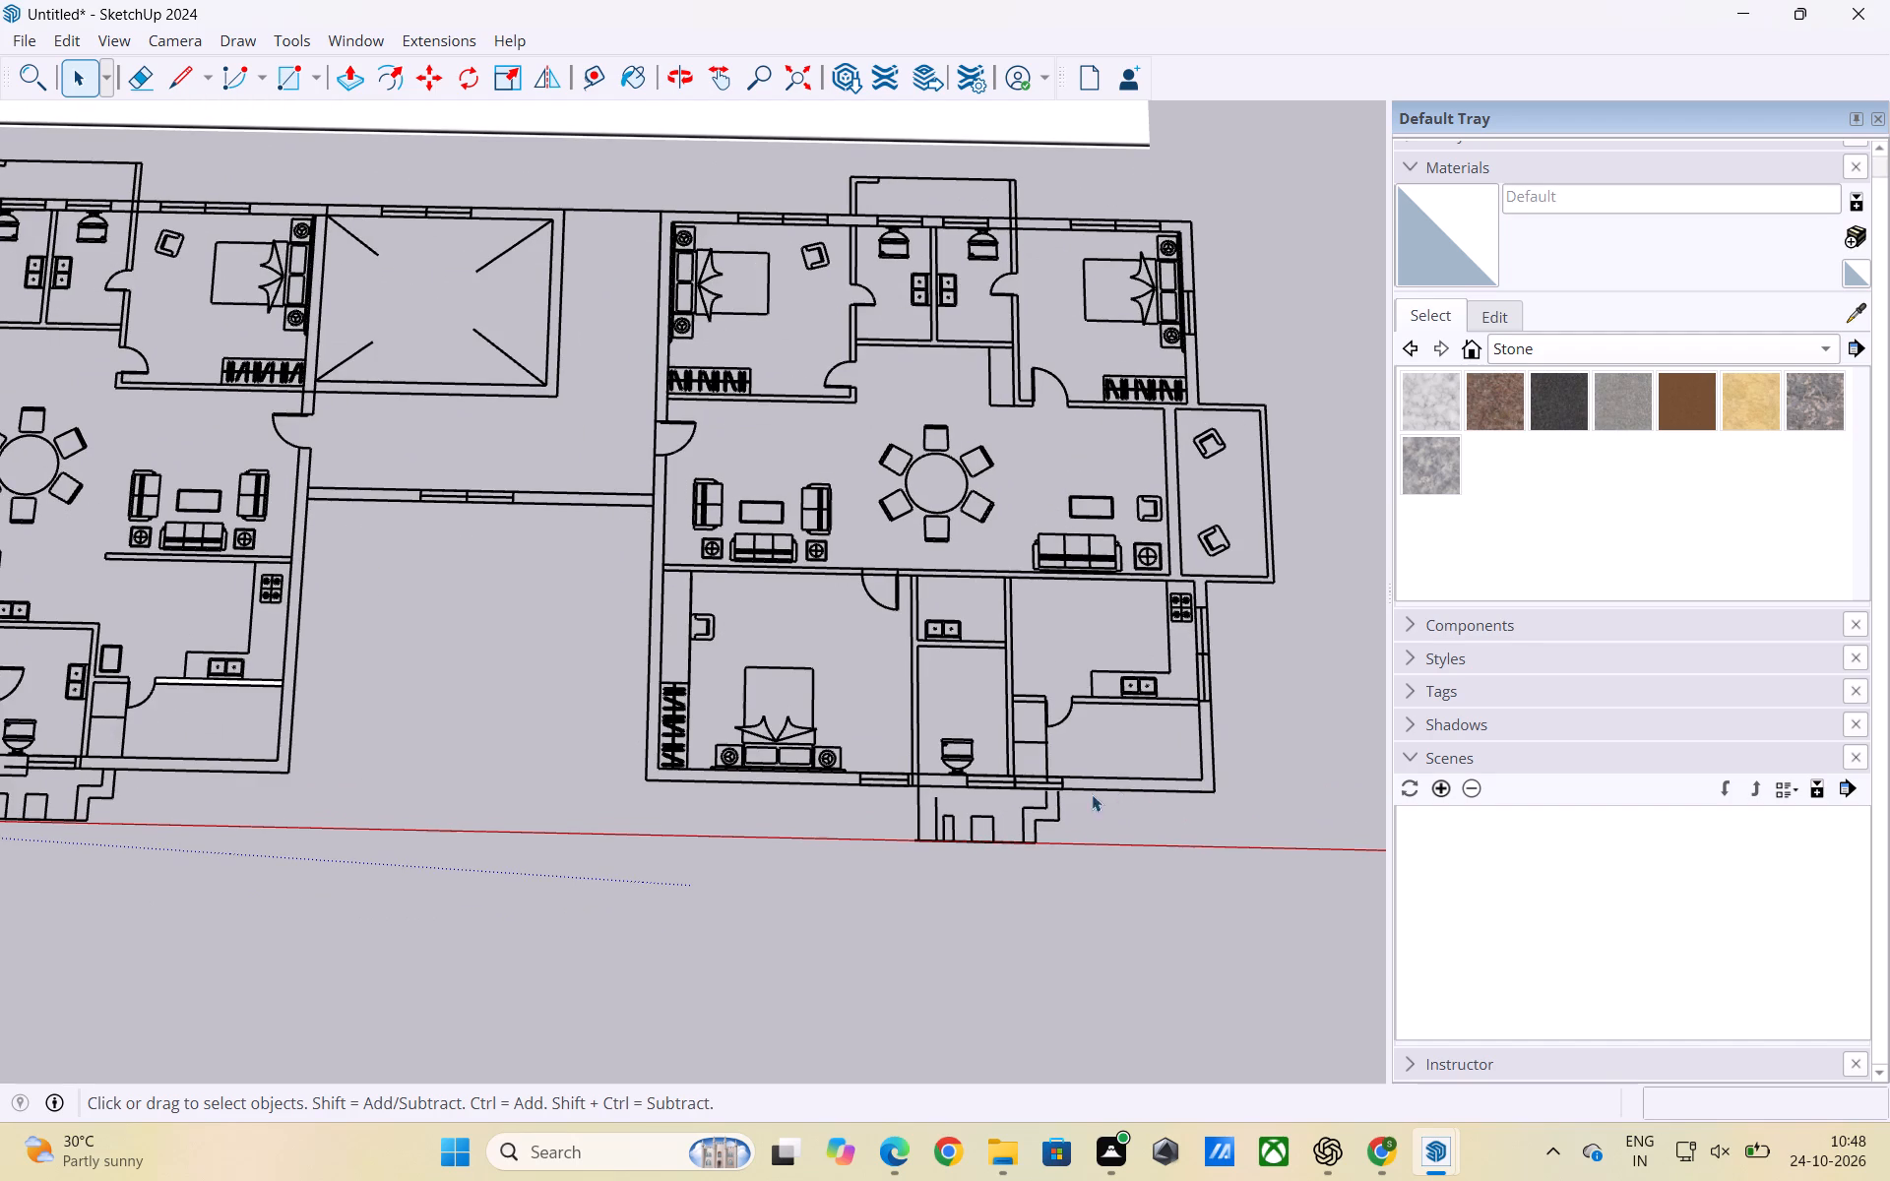
pyautogui.scroll(3, 1083, 793)
pyautogui.scroll(-3, 859, 773)
pyautogui.moveTo(872, 782); pyautogui.dragTo(929, 774, button='middle')
pyautogui.moveTo(1117, 788); pyautogui.dragTo(1072, 840, button='middle')
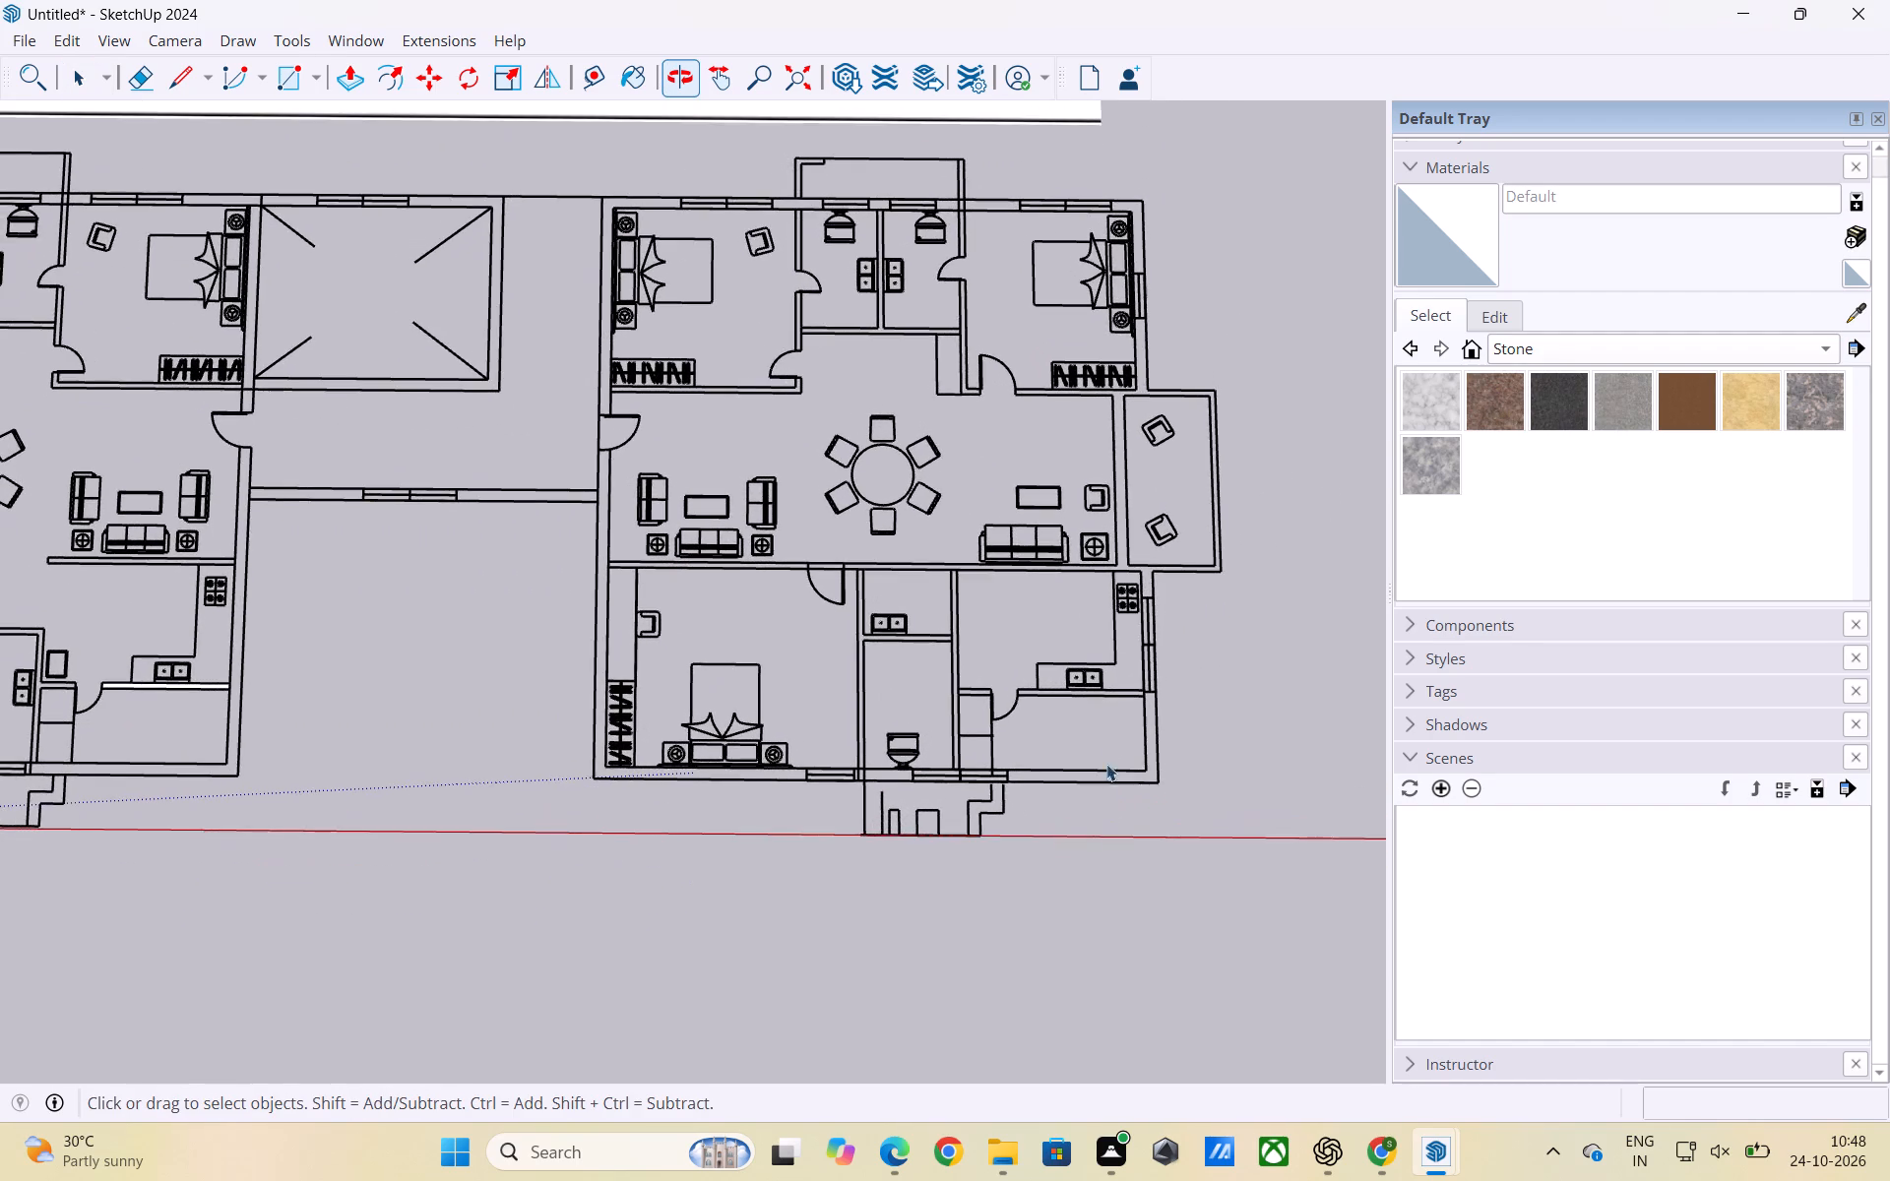
pyautogui.scroll(4, 1105, 728)
pyautogui.press('r')
pyautogui.scroll(5, 1018, 803)
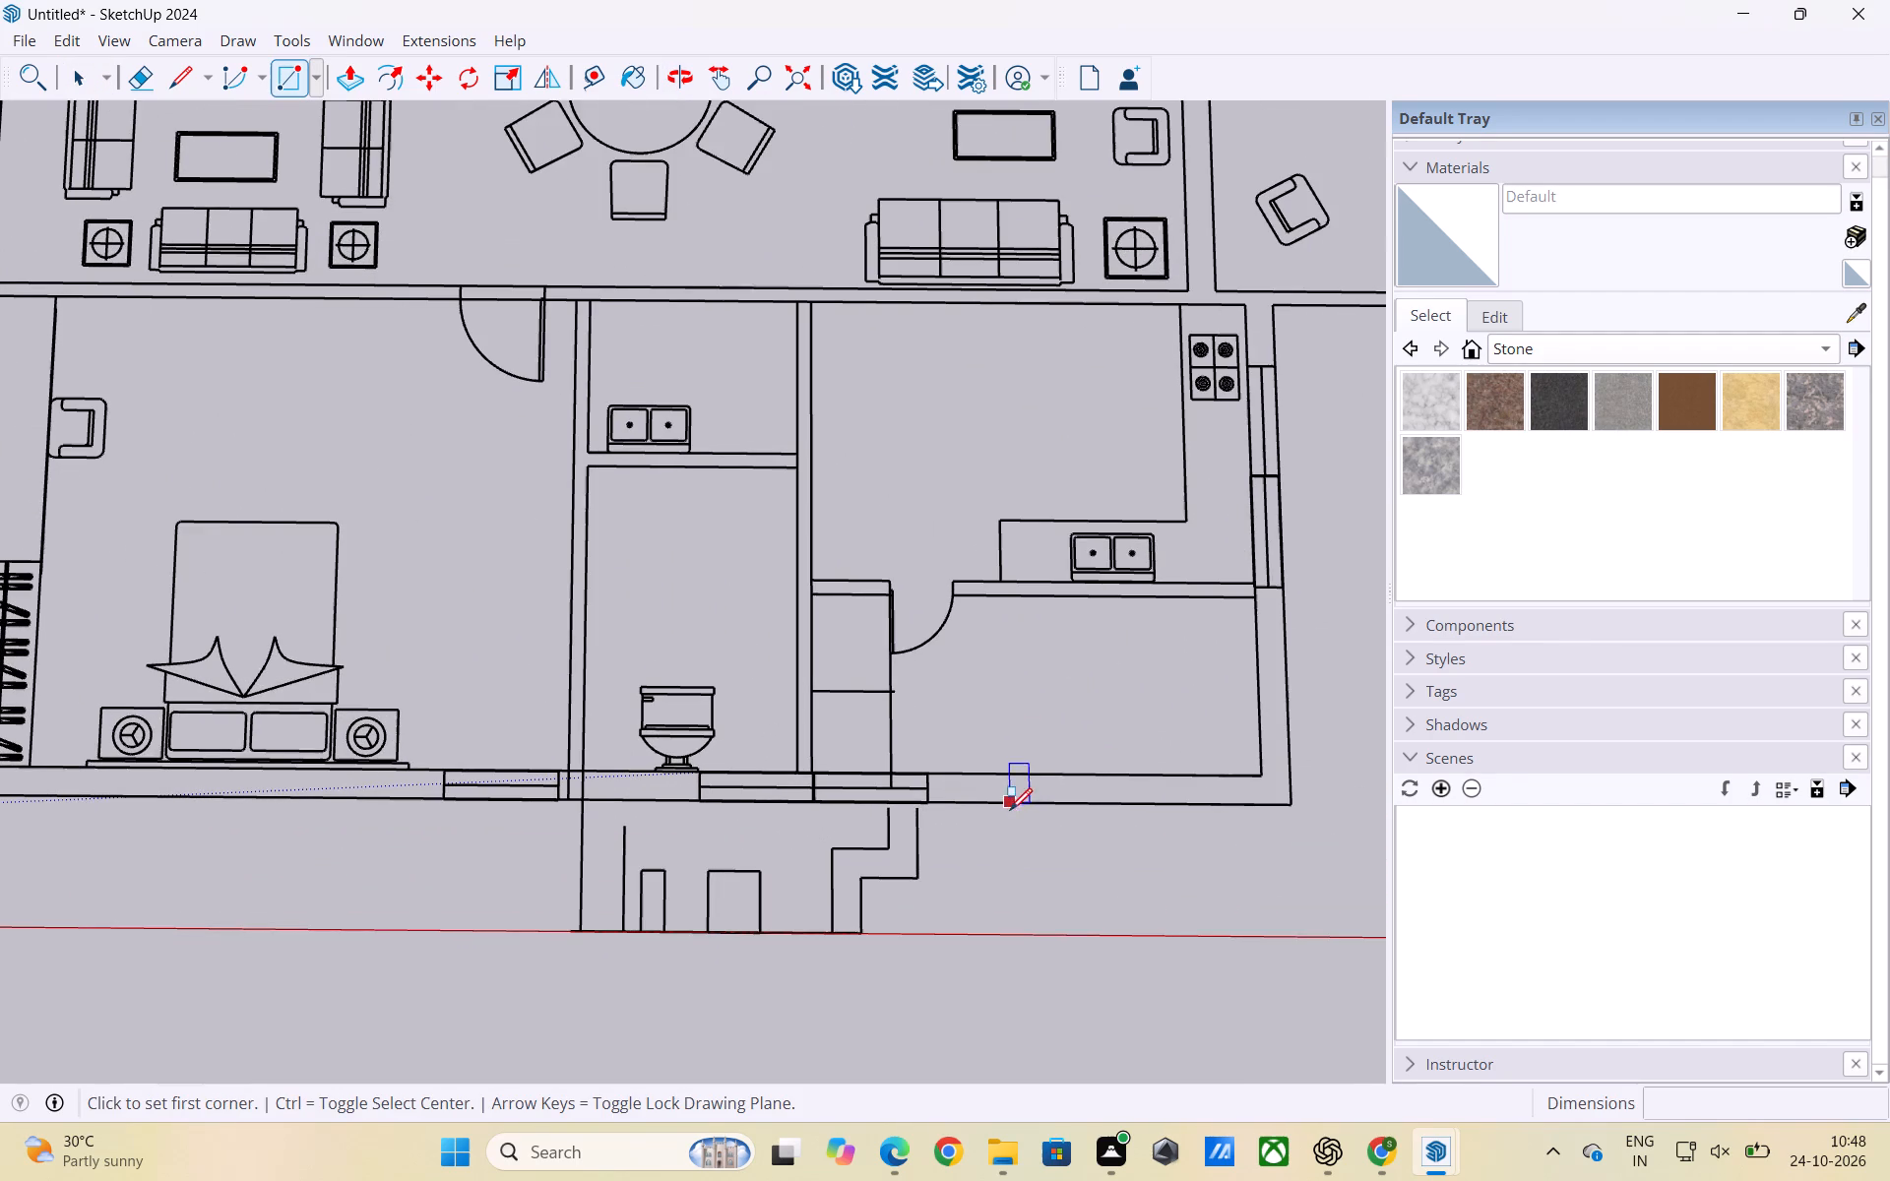
pyautogui.click(926, 773)
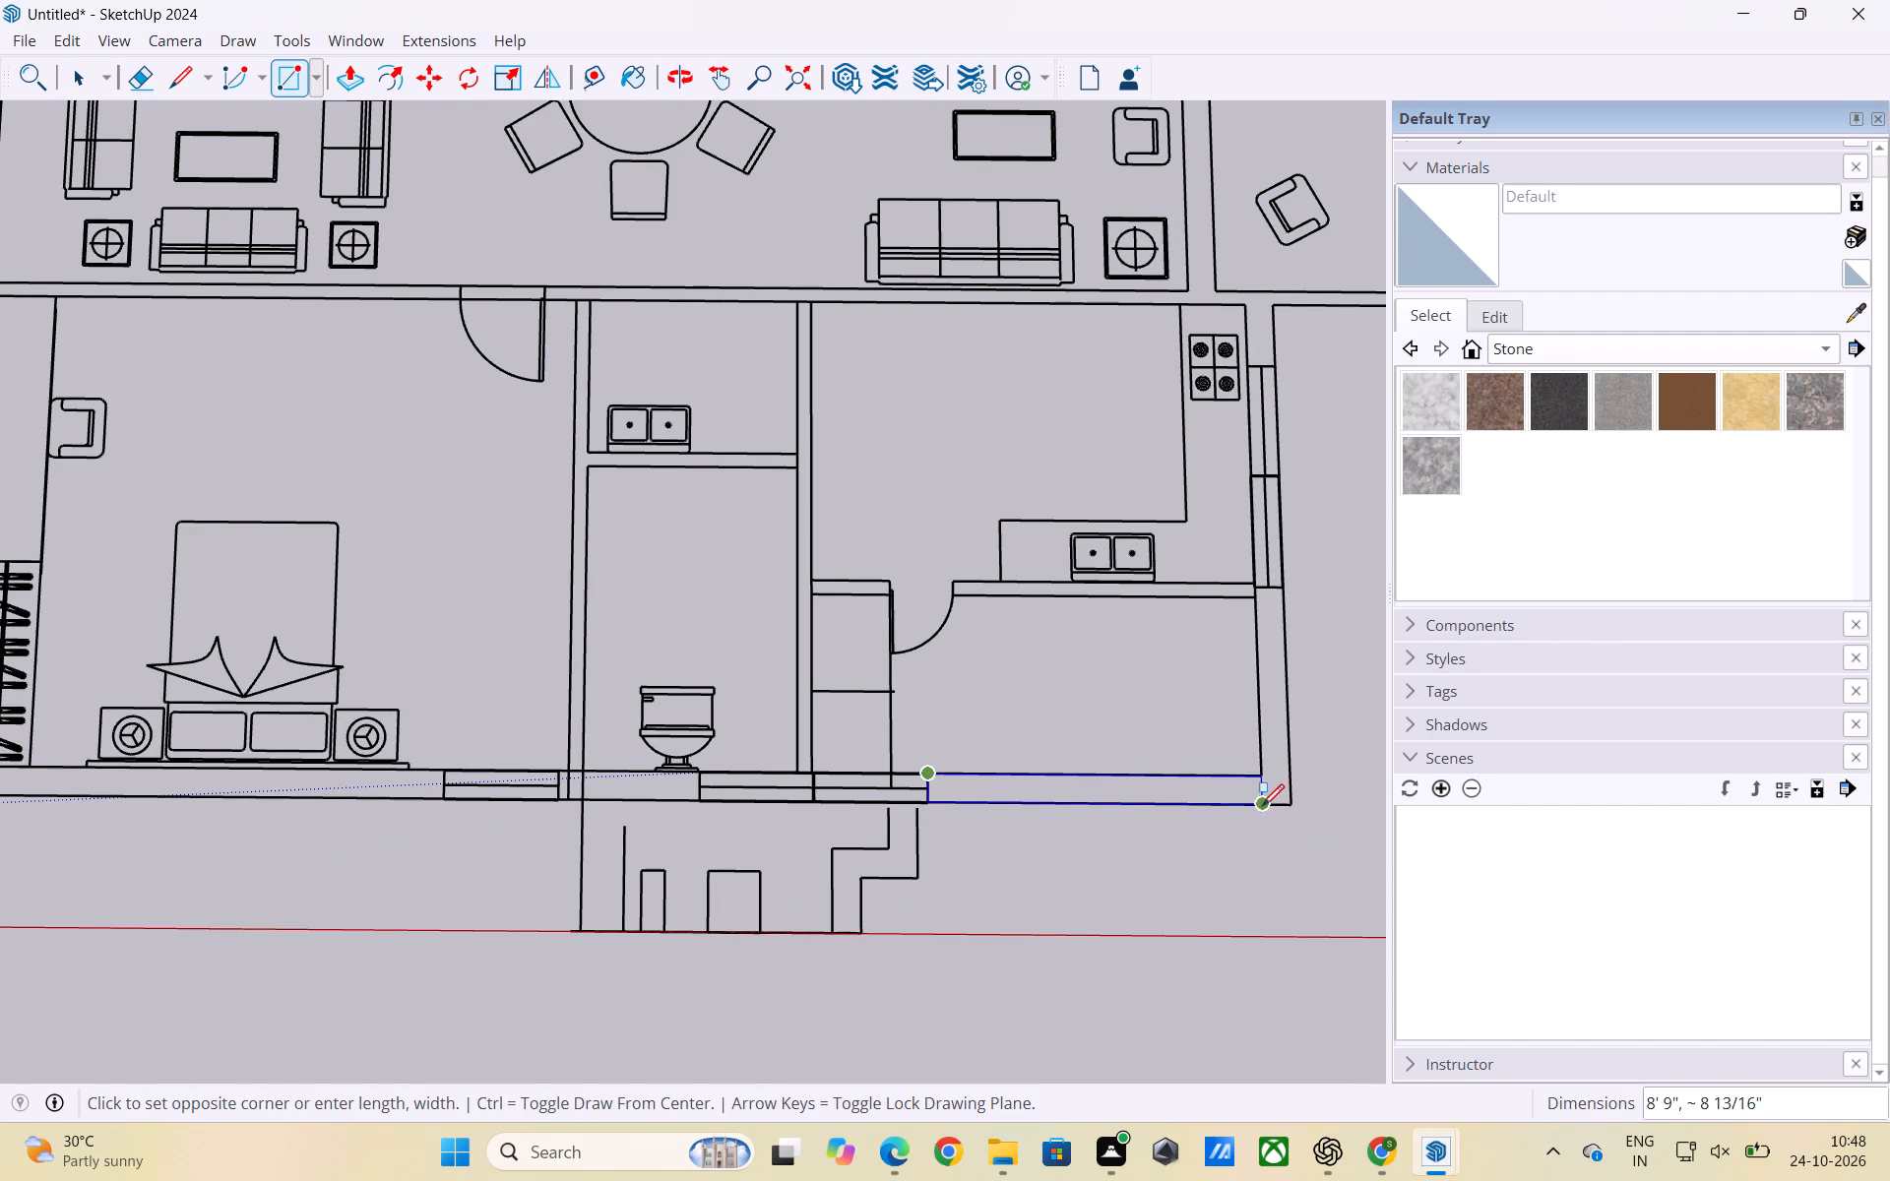
pyautogui.click(1293, 806)
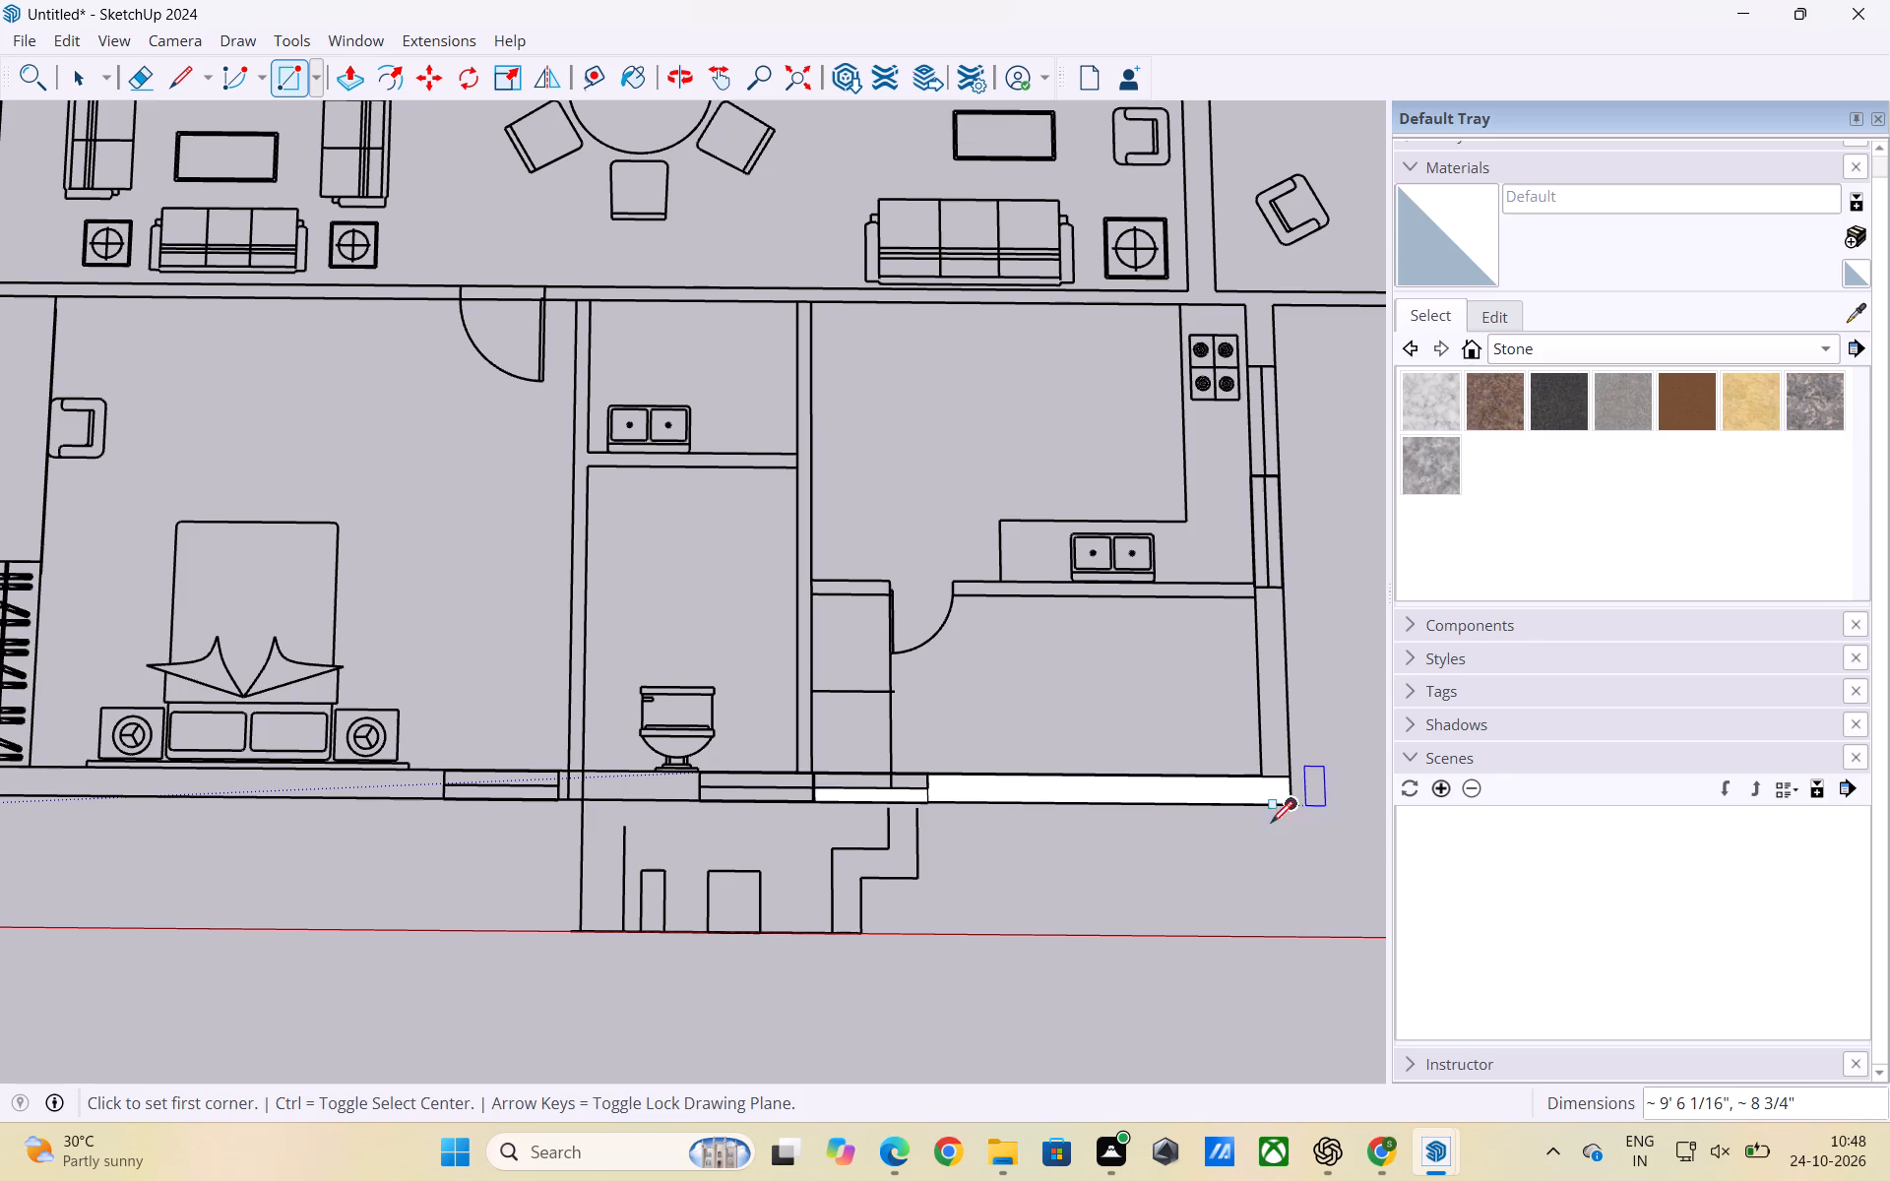
# Delete the stray face filling the window strip beside the retraced outer utility wall.
pyautogui.press('space')
pyautogui.click(902, 792)
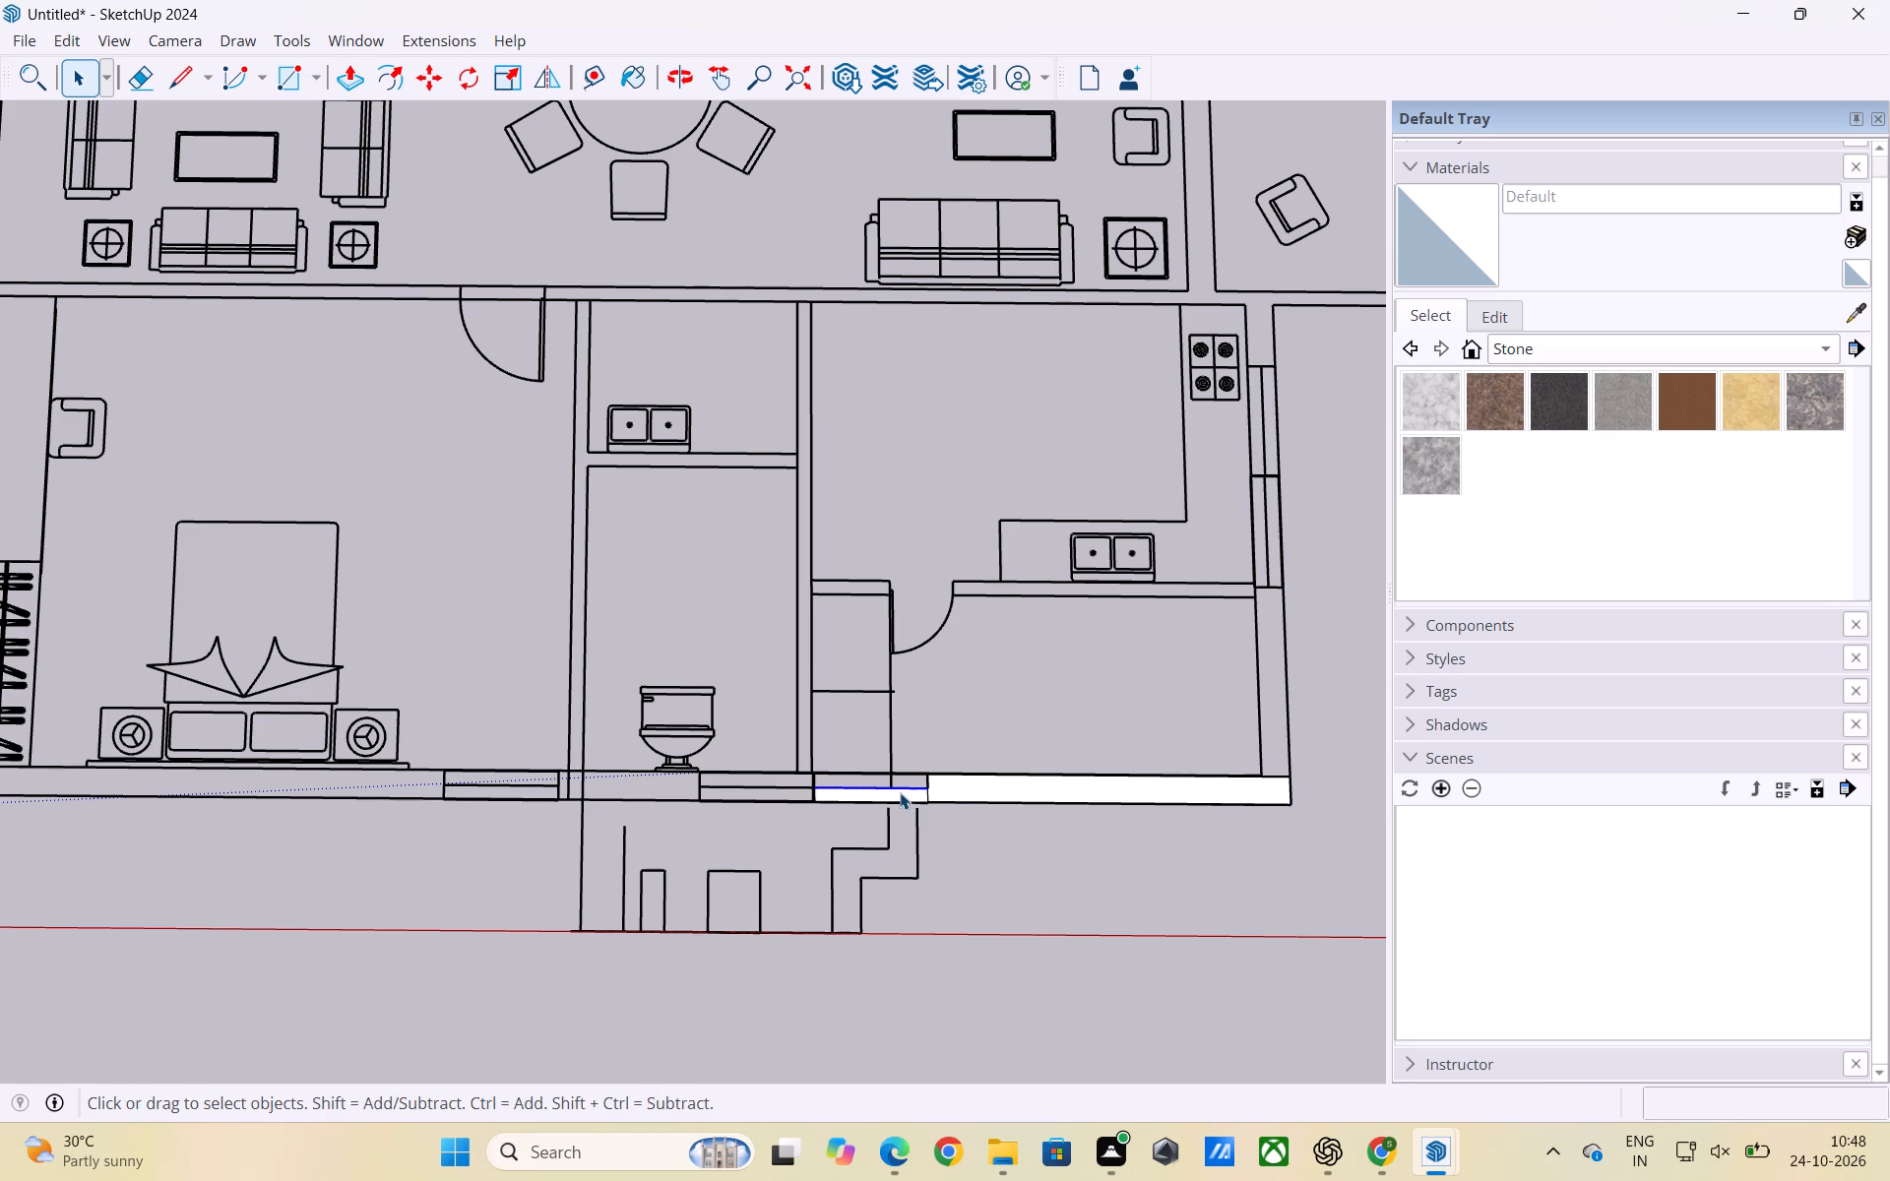
pyautogui.click(1044, 857)
pyautogui.click(908, 795)
pyautogui.press('Delete')
# Group the retraced outer utility wall face together with its edges.
pyautogui.doubleClick(963, 785)
pyautogui.rightClick(964, 785)
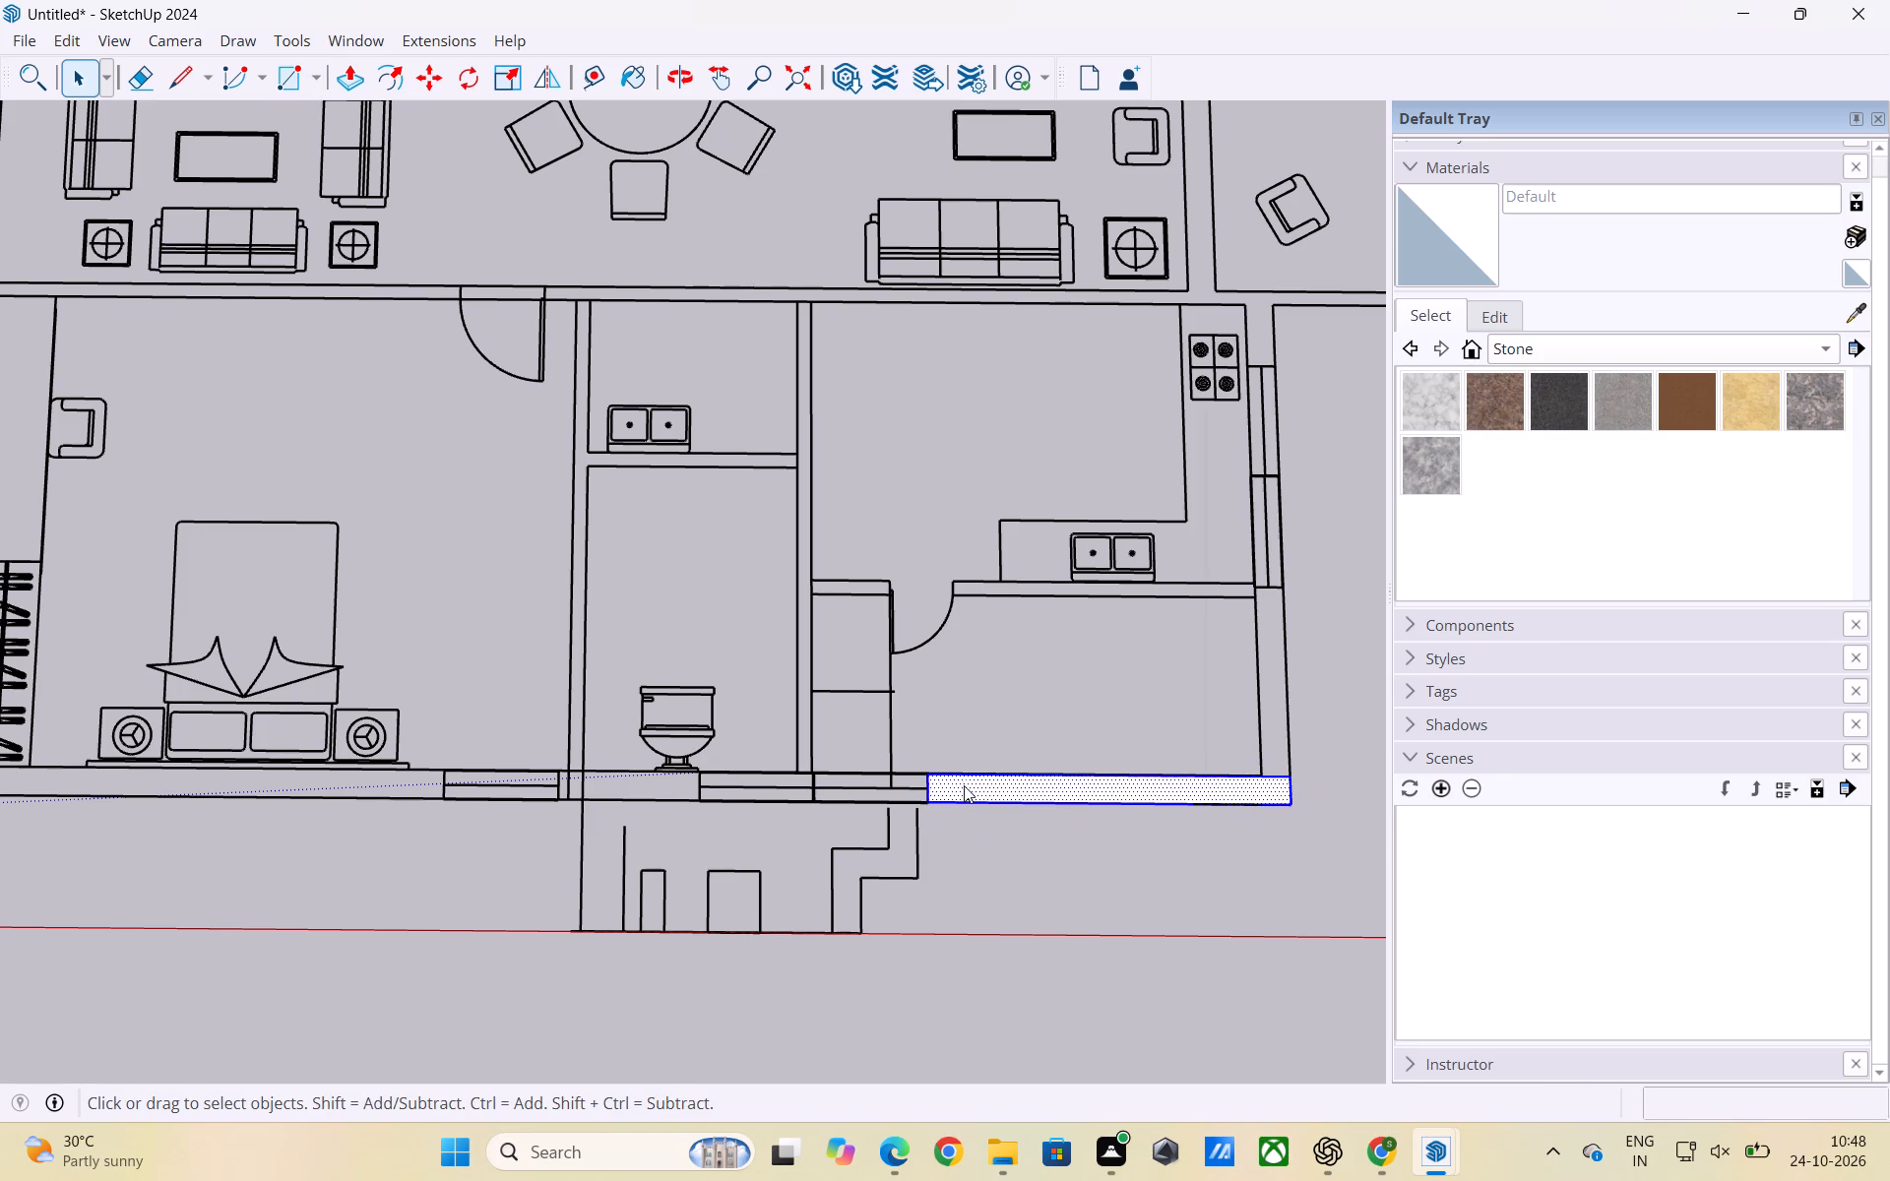
pyautogui.click(1024, 612)
pyautogui.click(1054, 831)
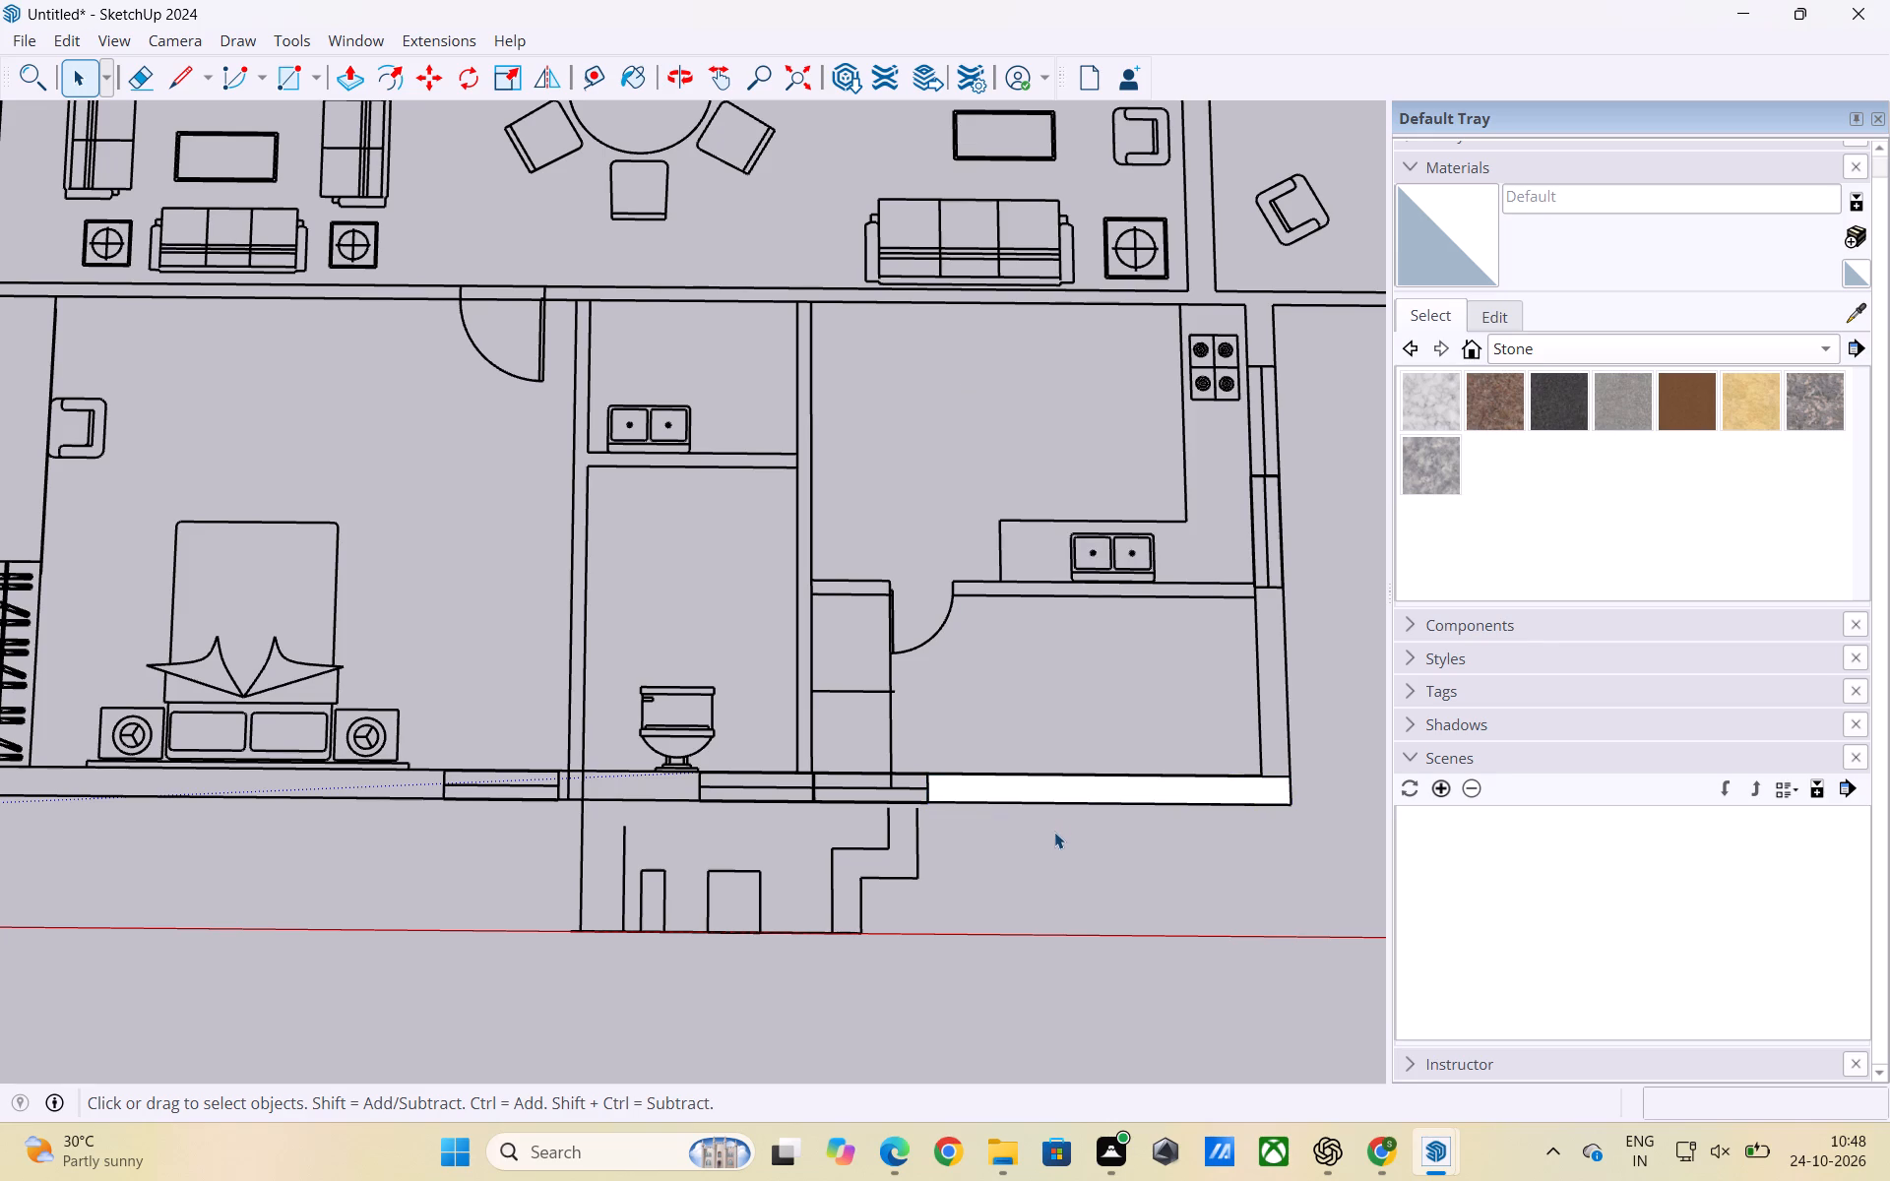
# Retrace the utility room's side wall as a rectangle about 9" by 5', from the kitchen window to the outer utility wall.
pyautogui.scroll(-2, 880, 847)
pyautogui.scroll(1, 1082, 879)
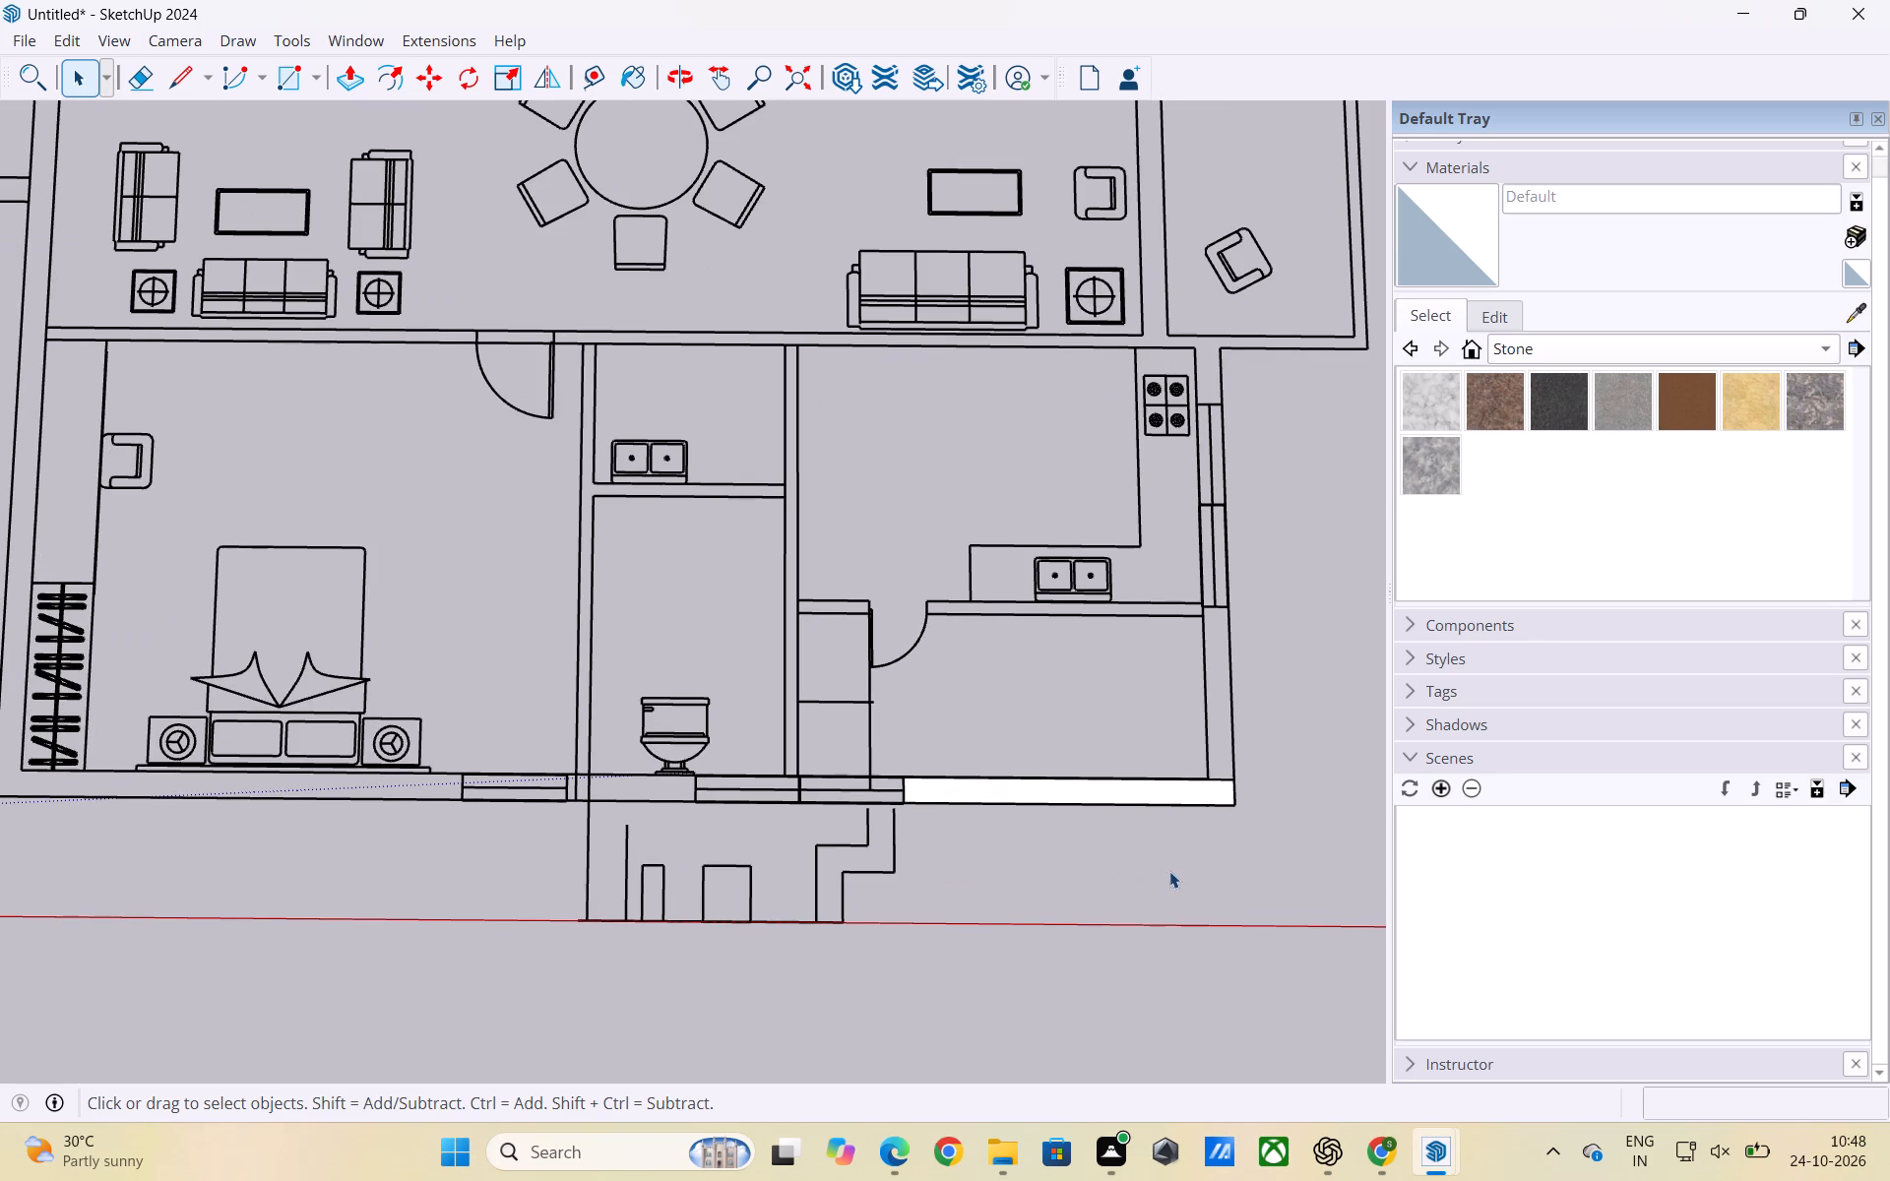
pyautogui.press('r')
pyautogui.scroll(3, 1241, 714)
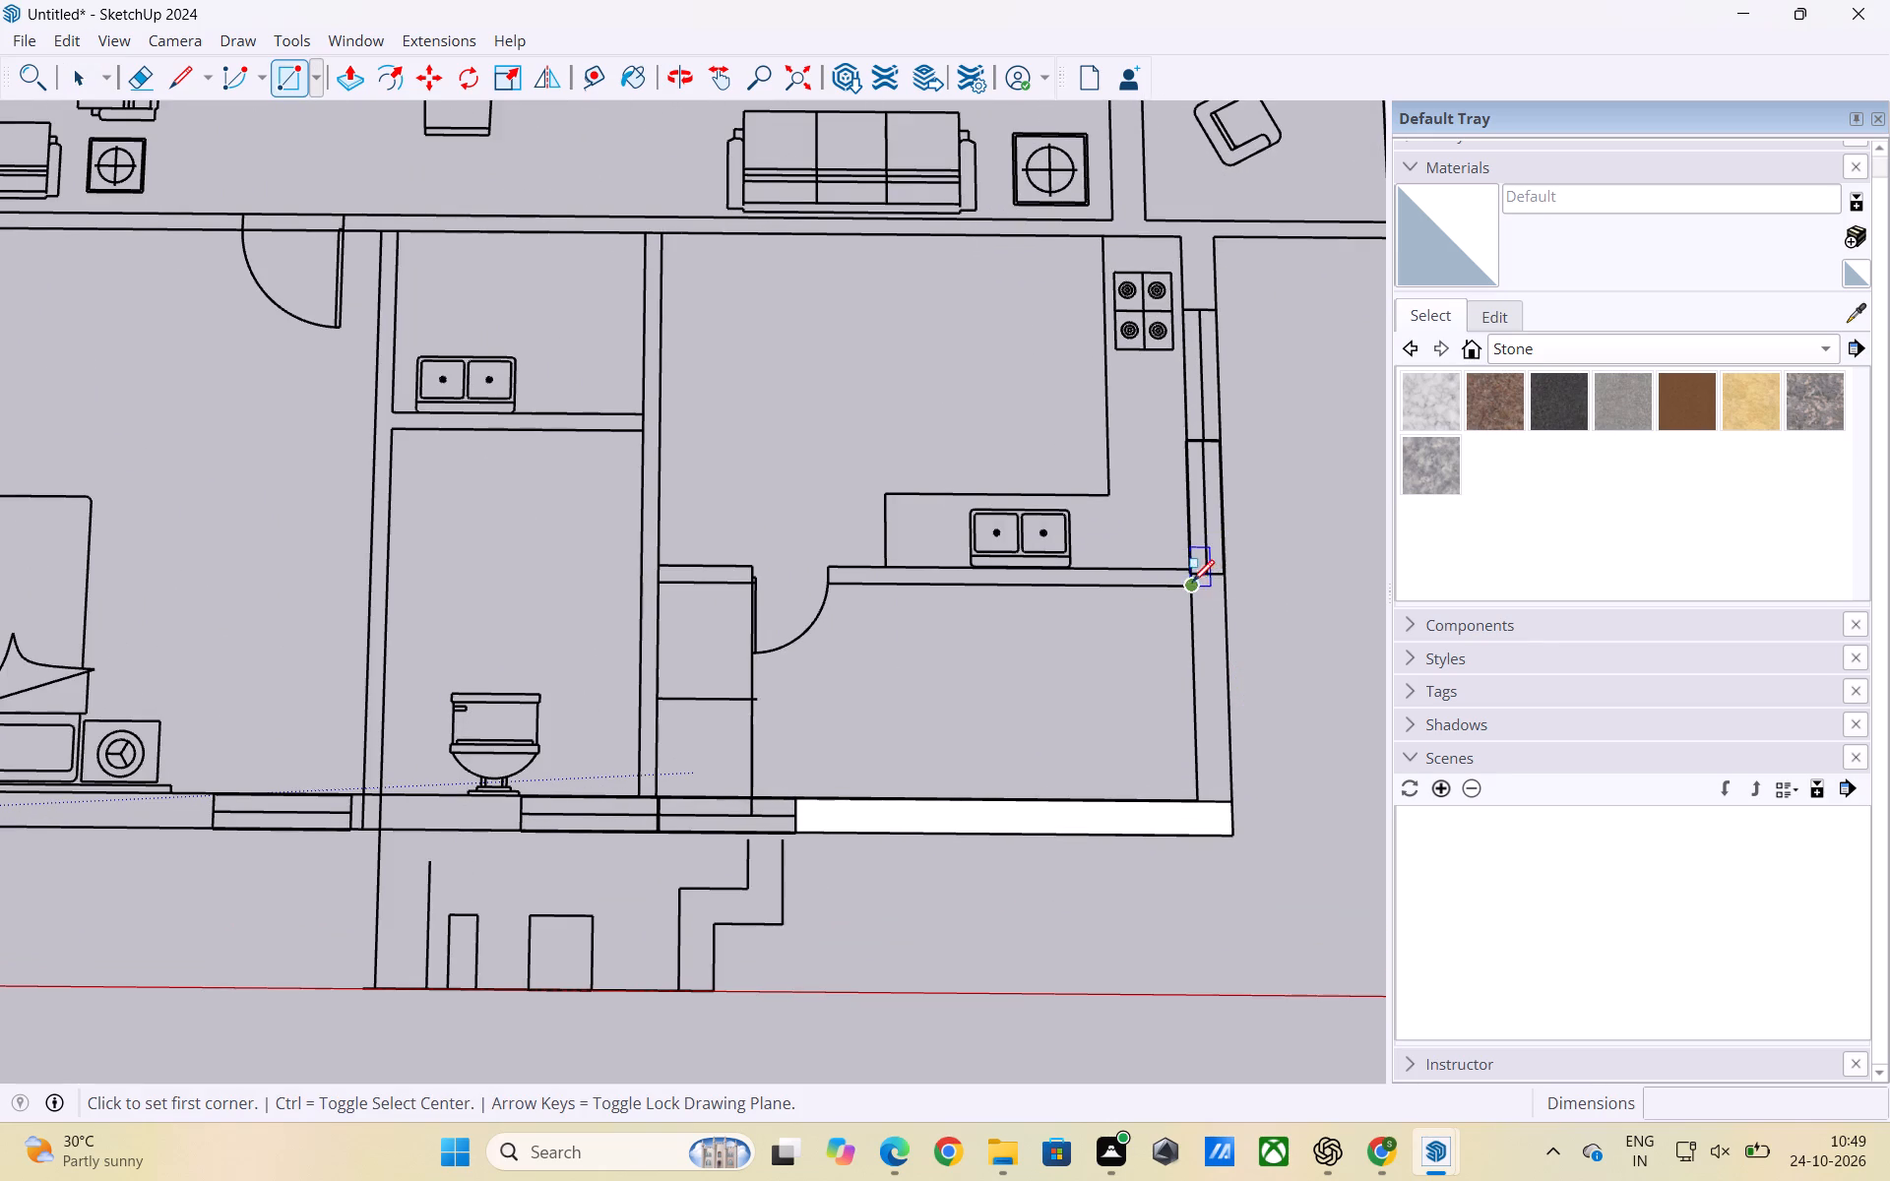
pyautogui.click(1191, 578)
pyautogui.click(1232, 799)
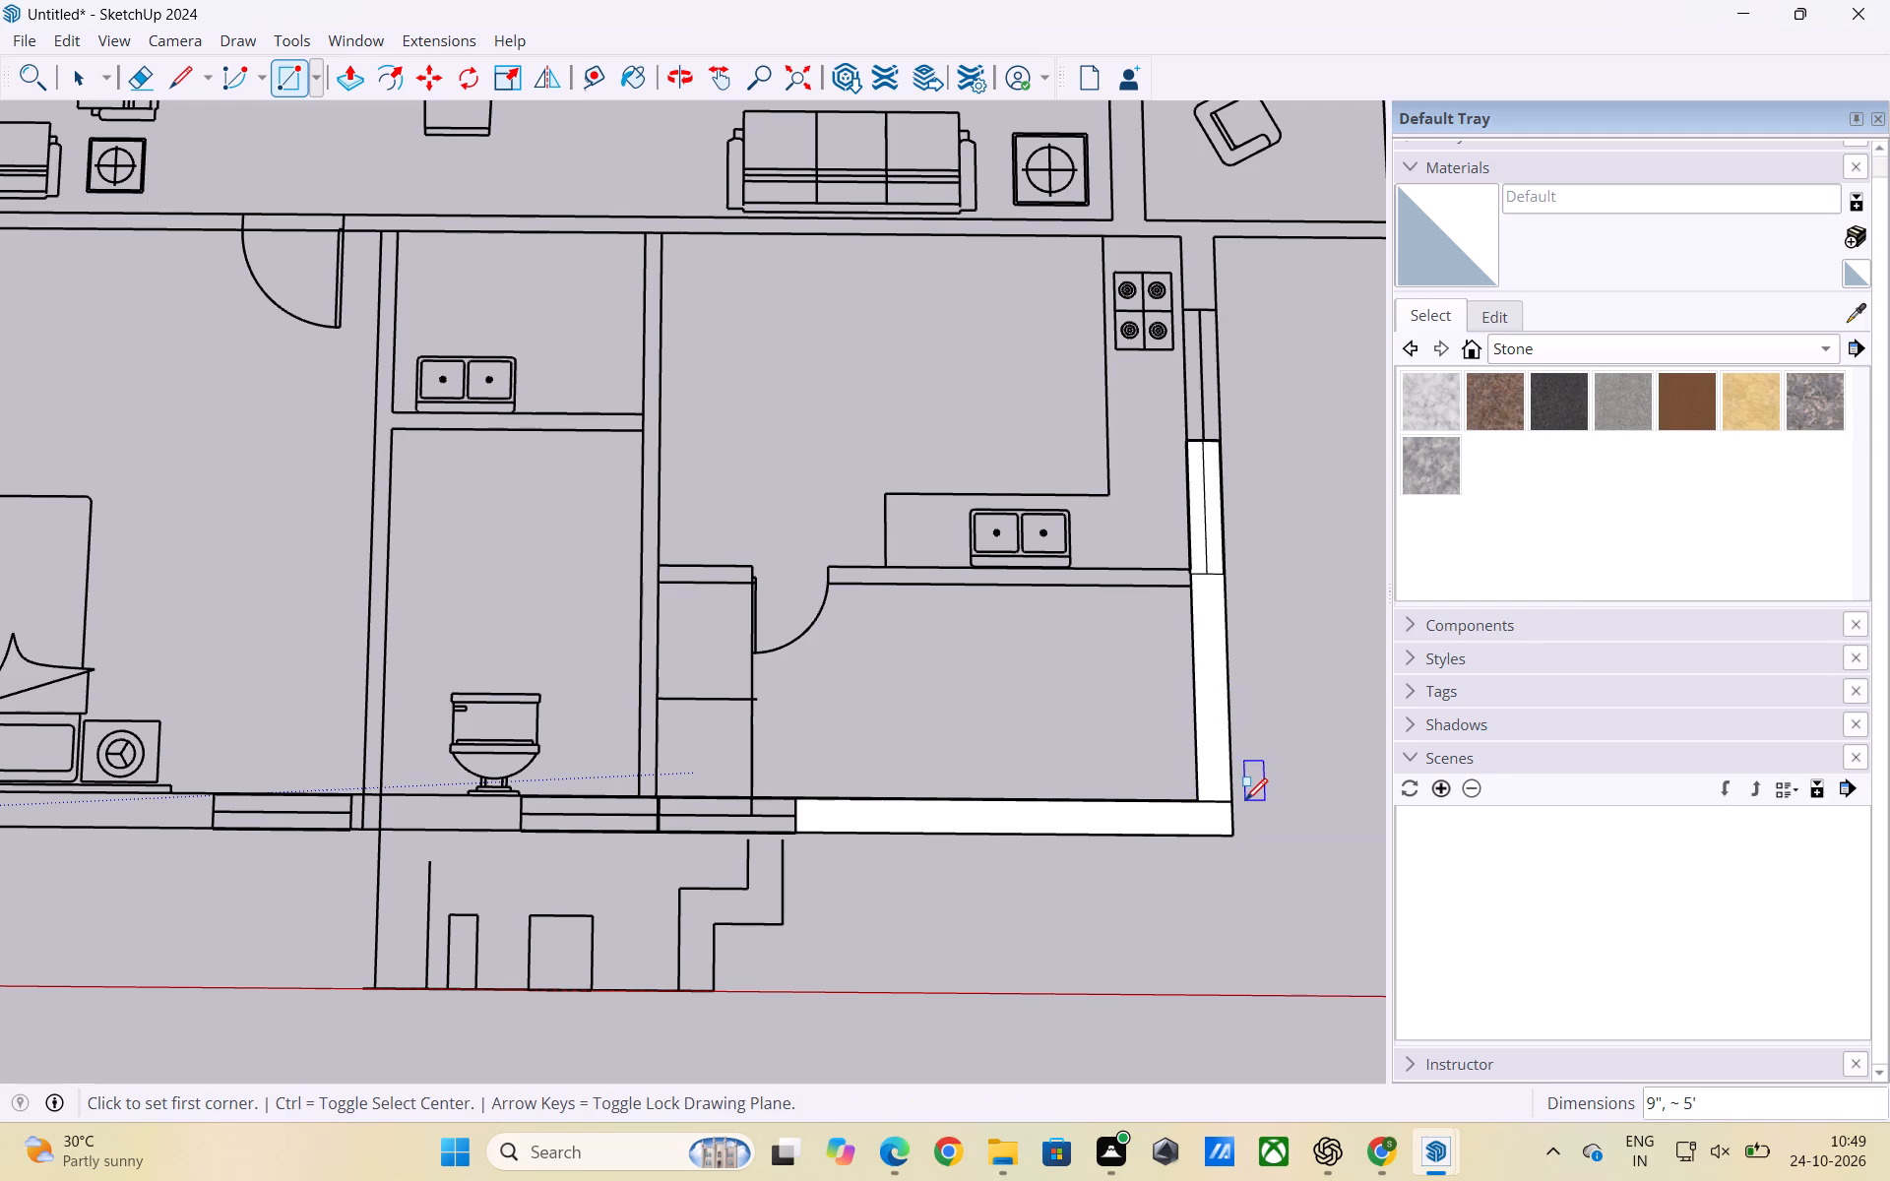
# Delete the two stray faces filling the kitchen window half next to the retraced side wall.
pyautogui.press('space')
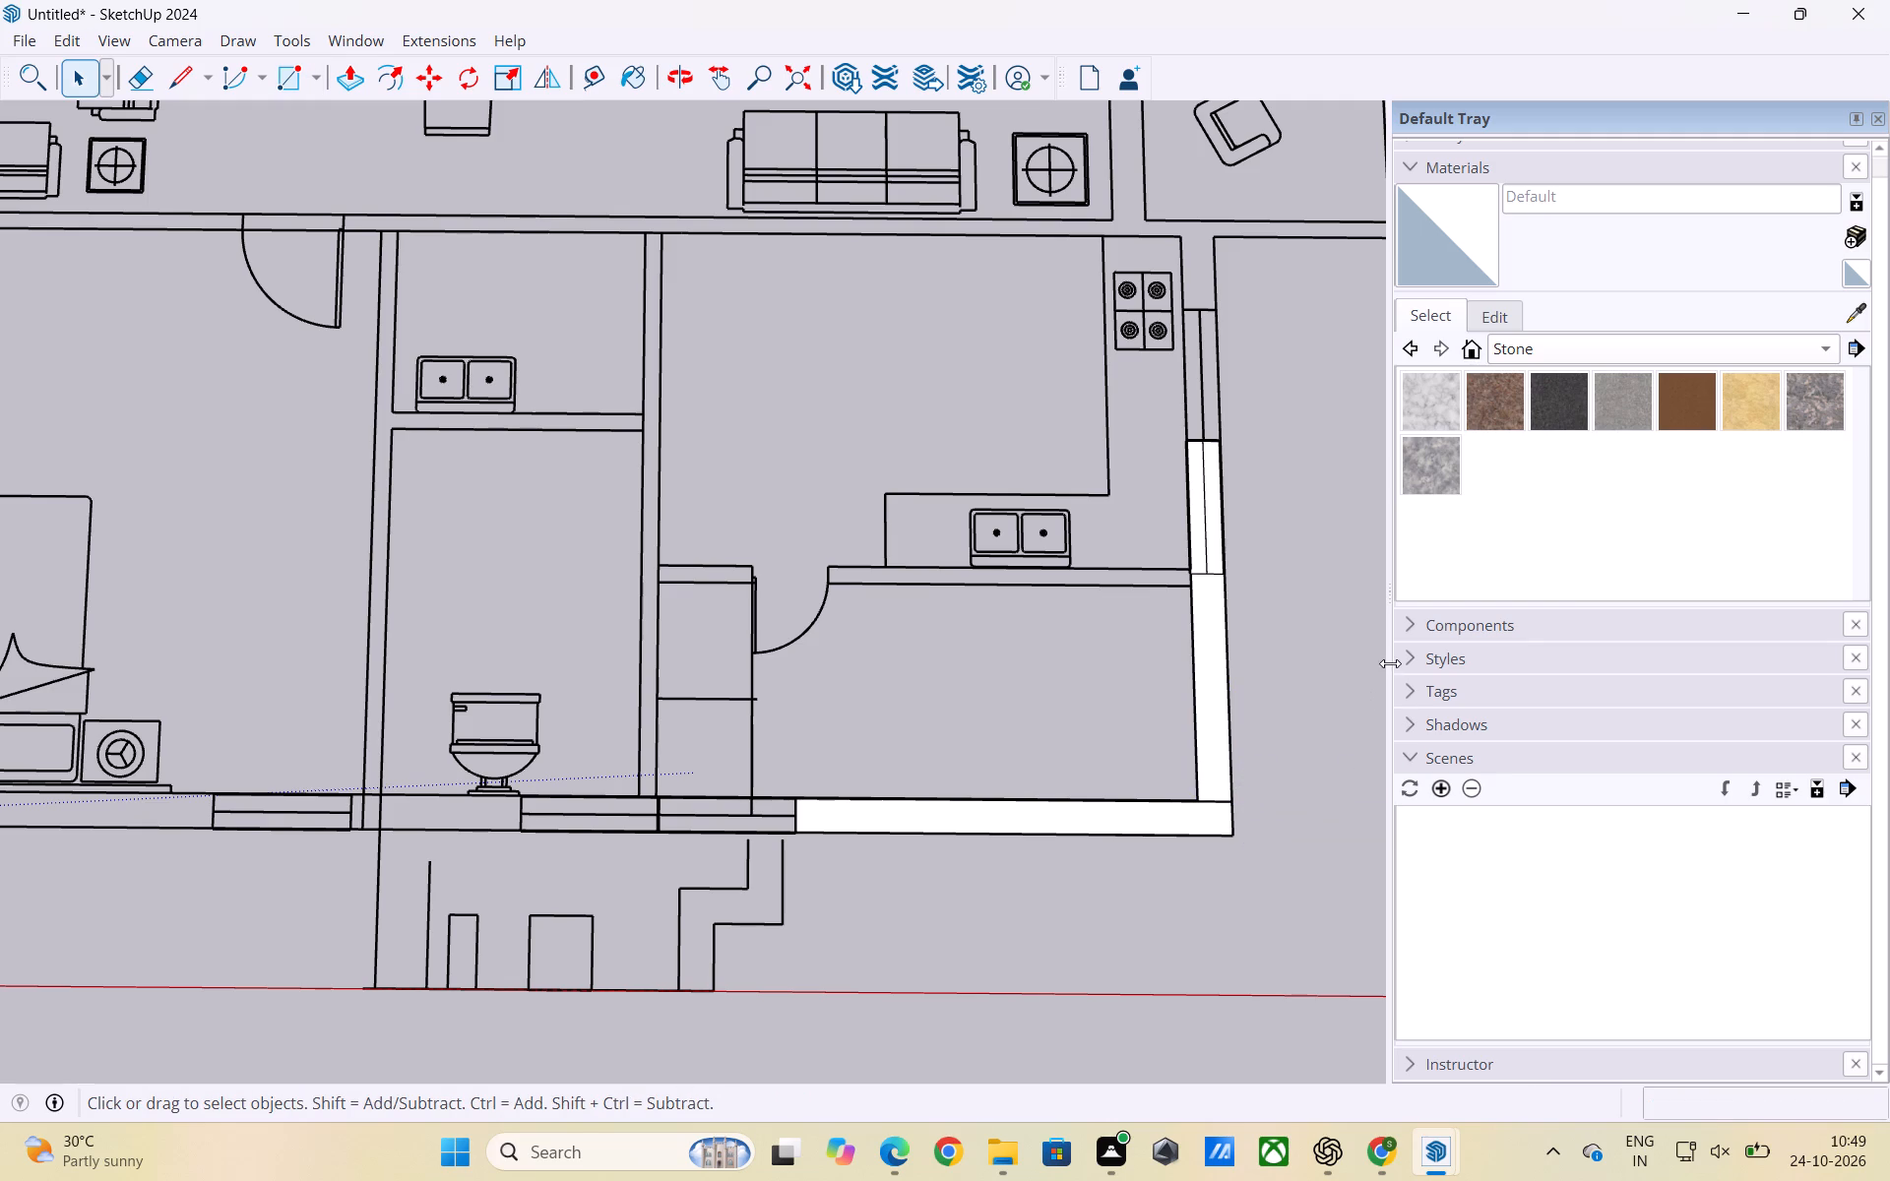
pyautogui.keyDown('ctrl'); pyautogui.click(1197, 525); pyautogui.keyUp('ctrl')
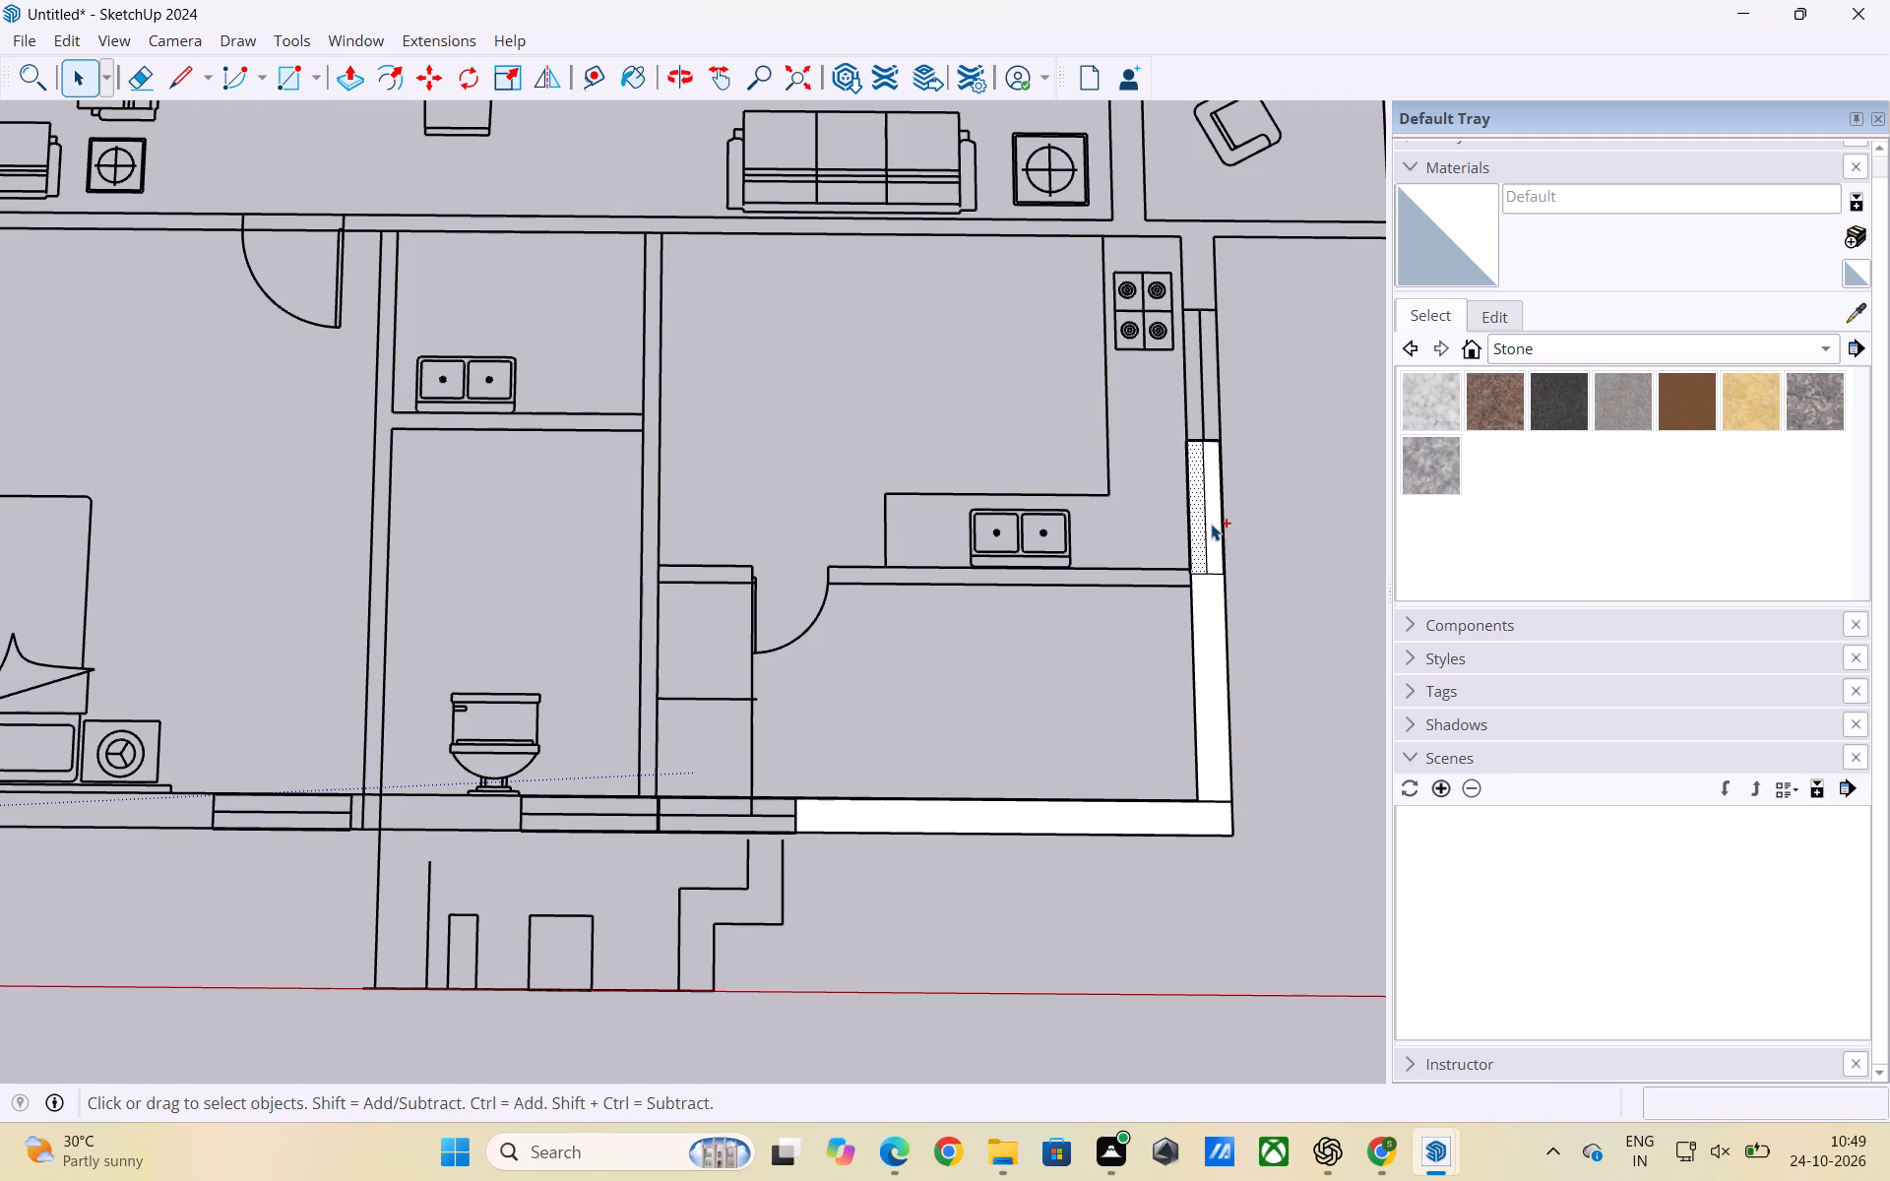
pyautogui.keyDown('ctrl'); pyautogui.click(1211, 524); pyautogui.keyUp('ctrl')
pyautogui.press('Delete')
# Open the outer utility wall's group and group its face and edges inside it.
pyautogui.scroll(-5, 1247, 644)
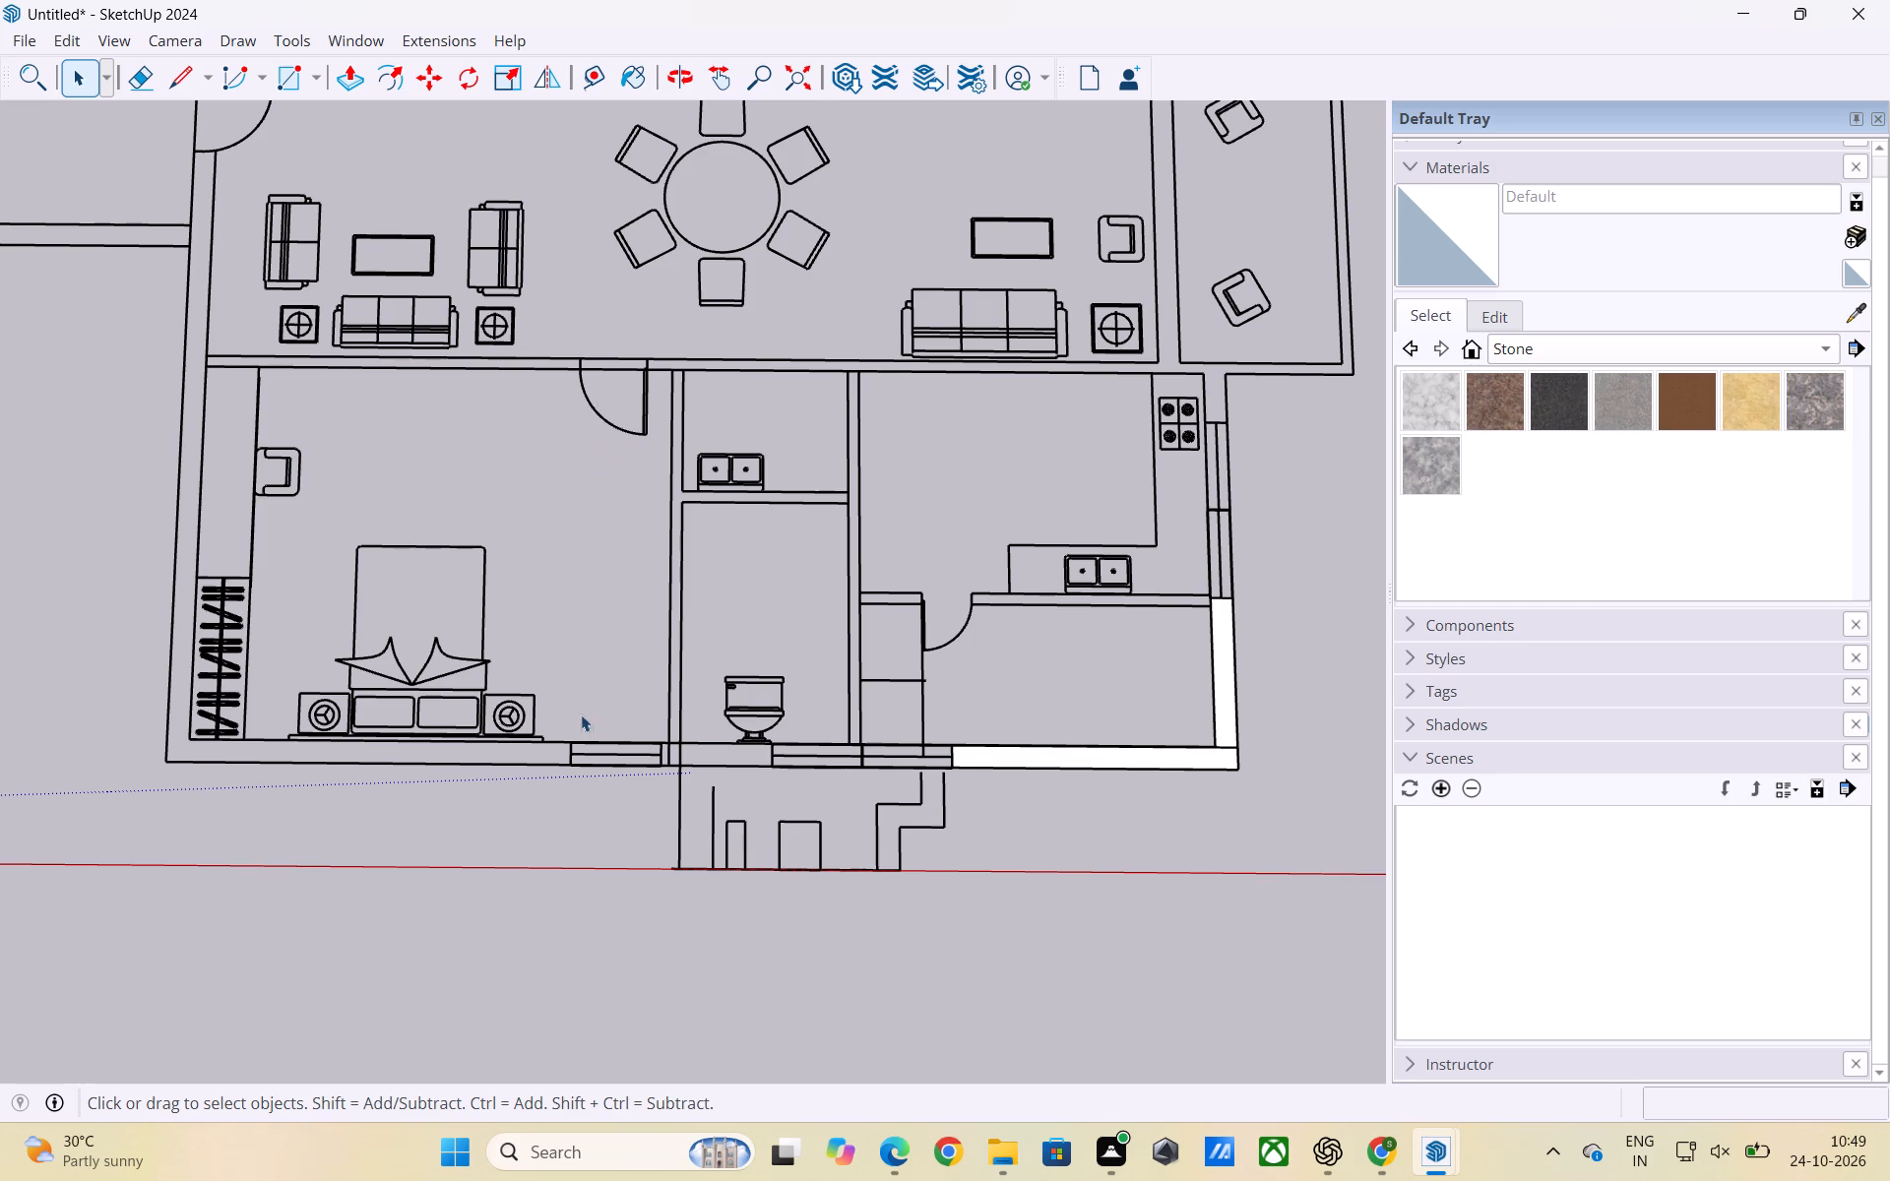
pyautogui.scroll(-2, 754, 898)
pyautogui.scroll(1, 1007, 847)
pyautogui.scroll(-3, 634, 856)
pyautogui.scroll(-1, 470, 842)
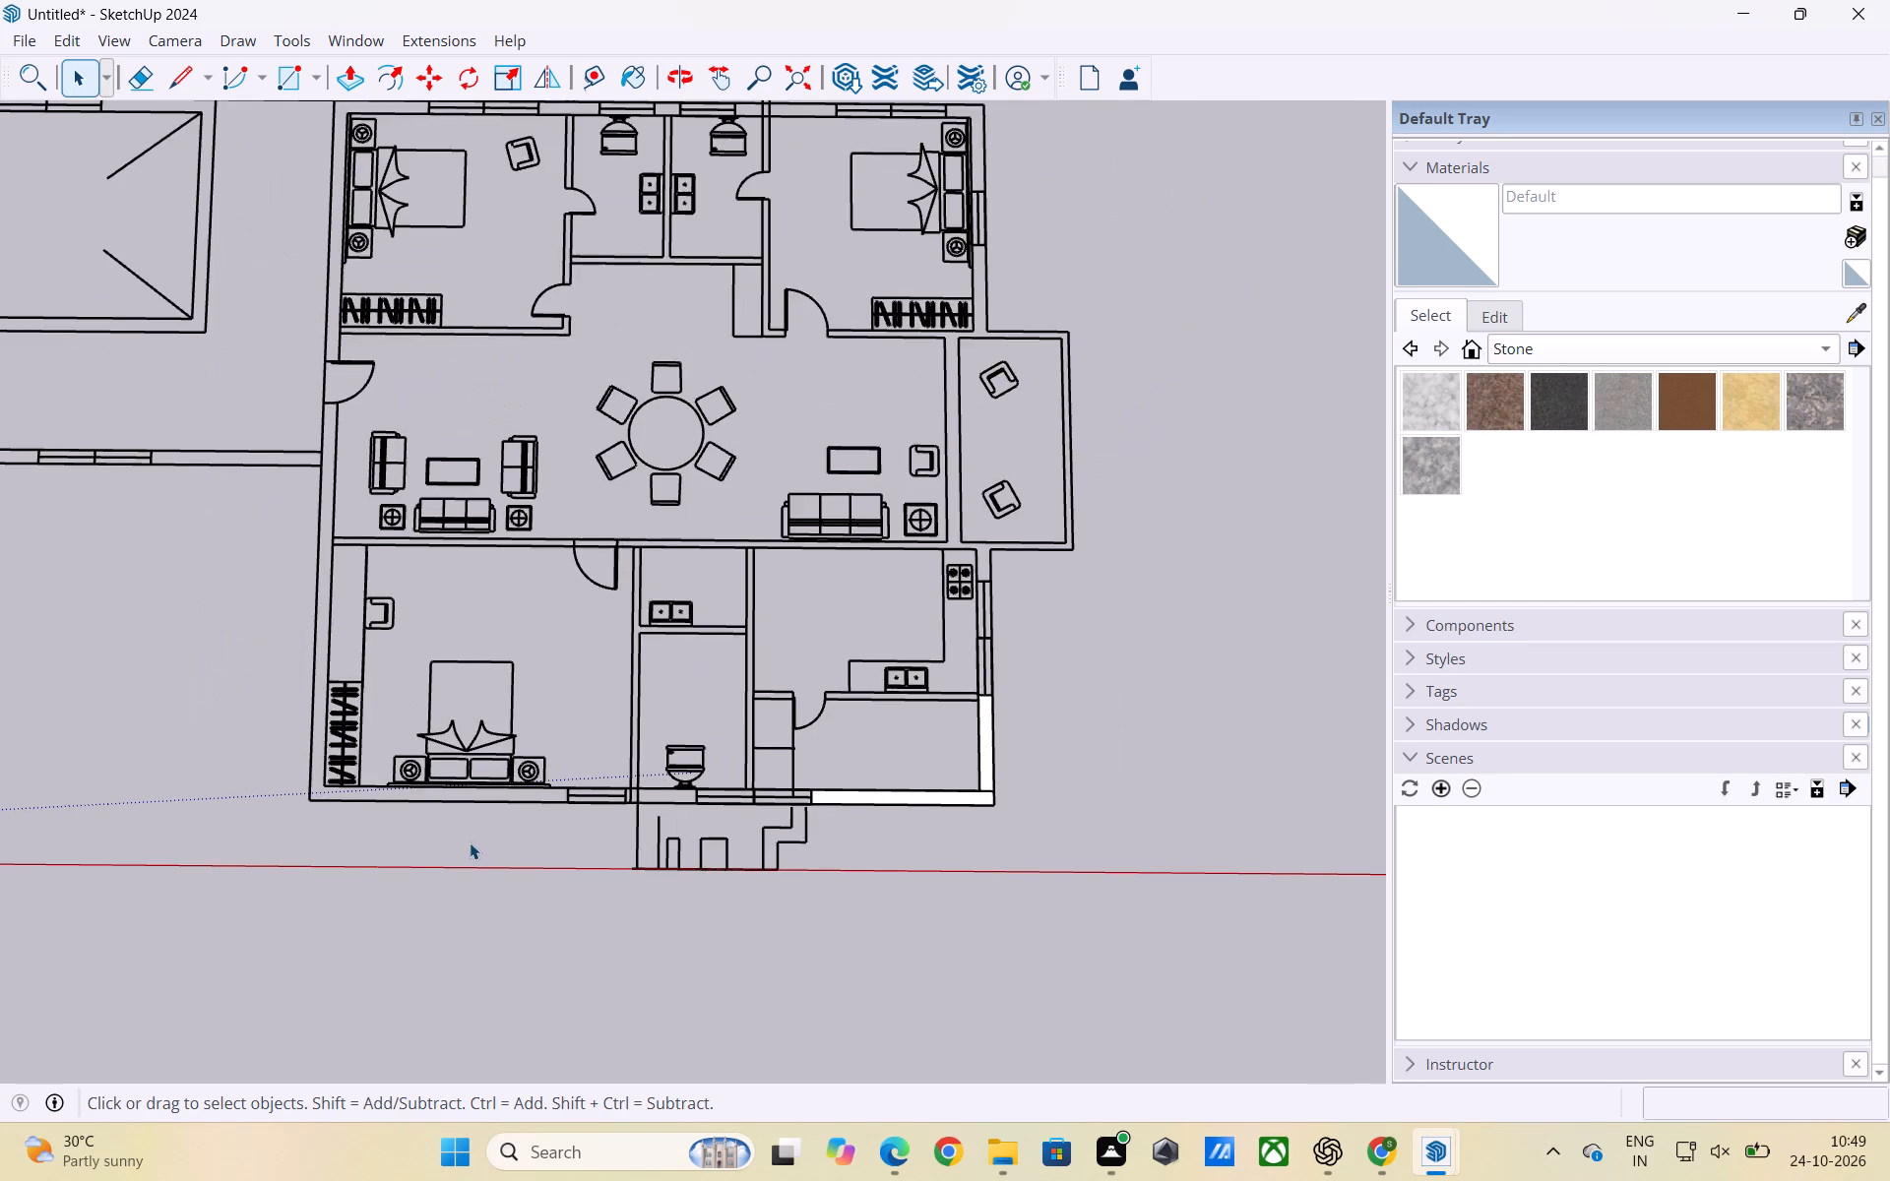
pyautogui.scroll(2, 883, 904)
pyautogui.tripleClick(913, 772)
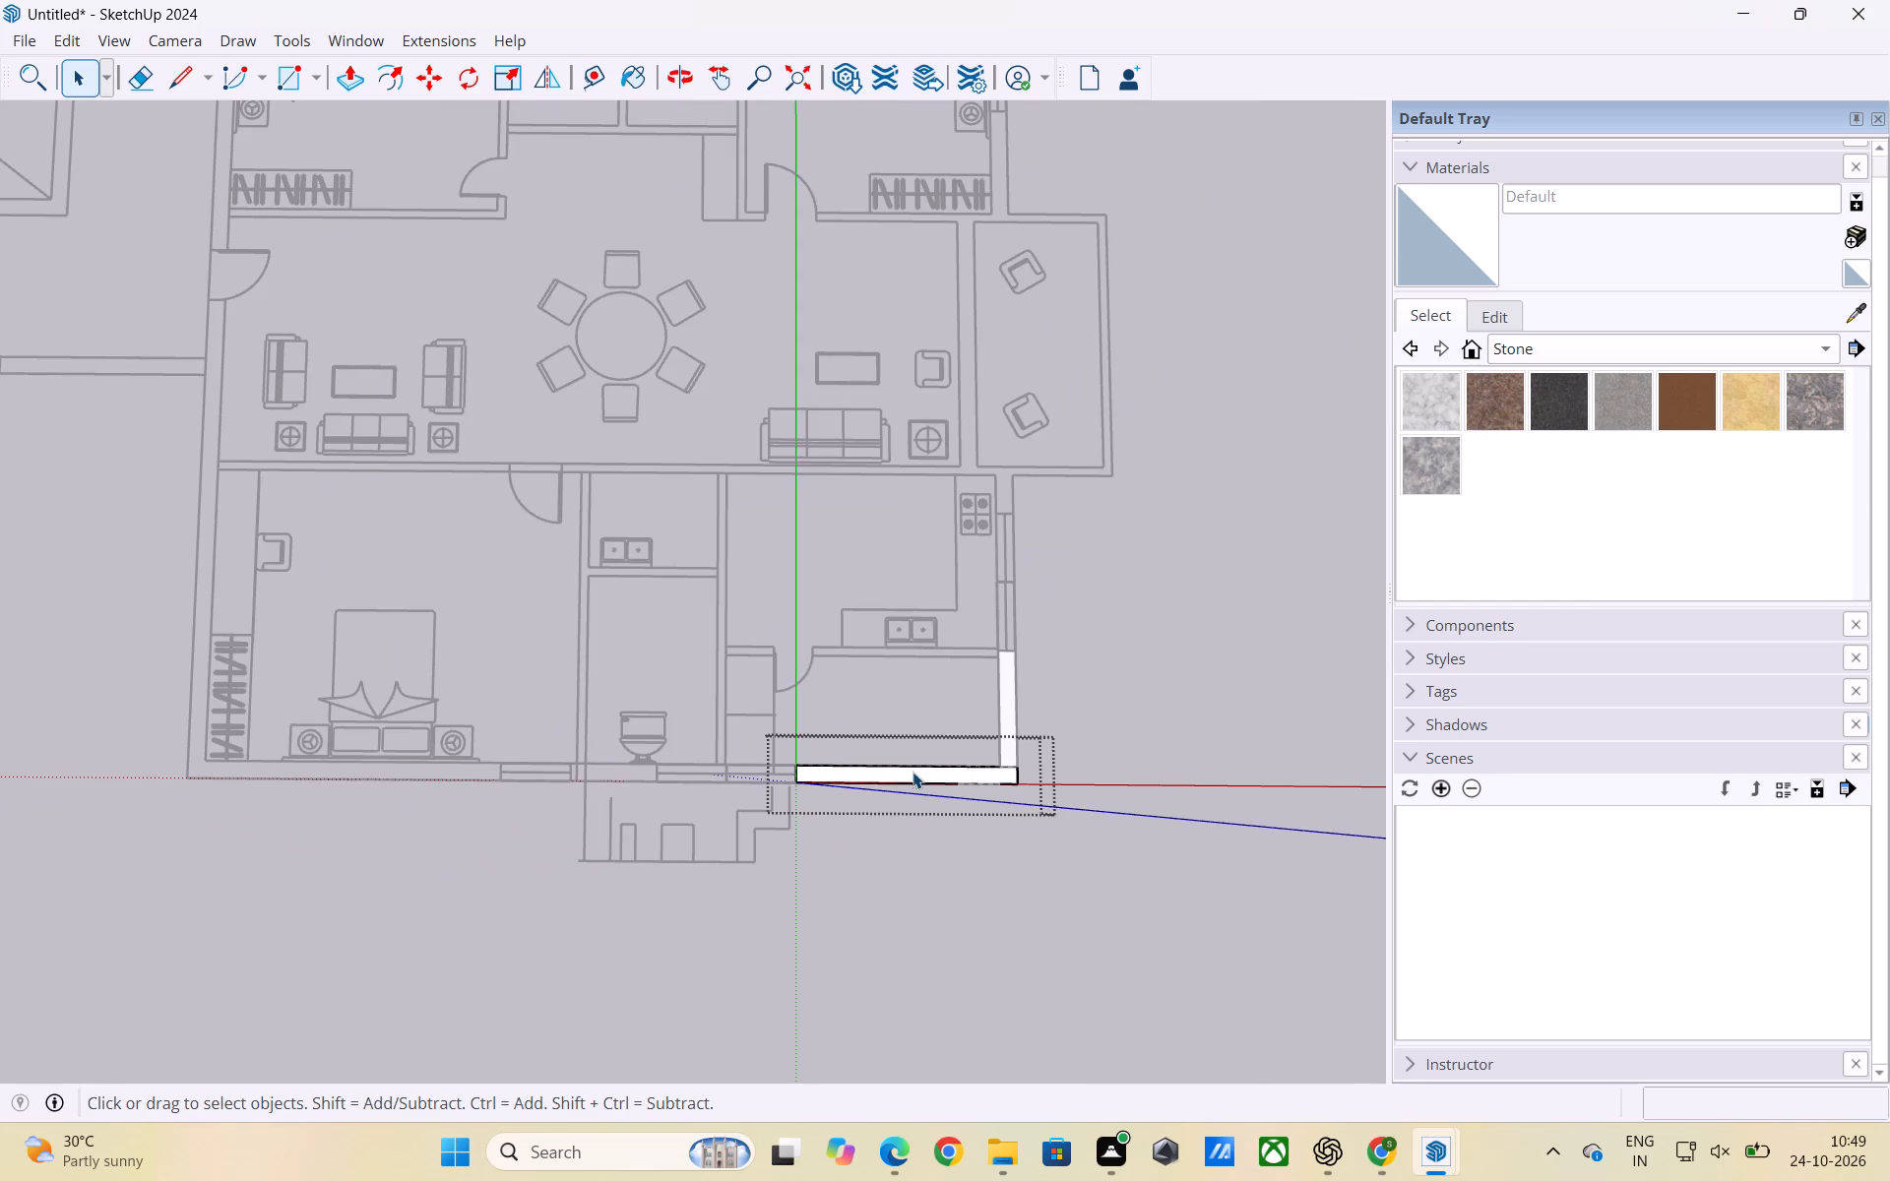
pyautogui.rightClick(913, 772)
pyautogui.click(977, 571)
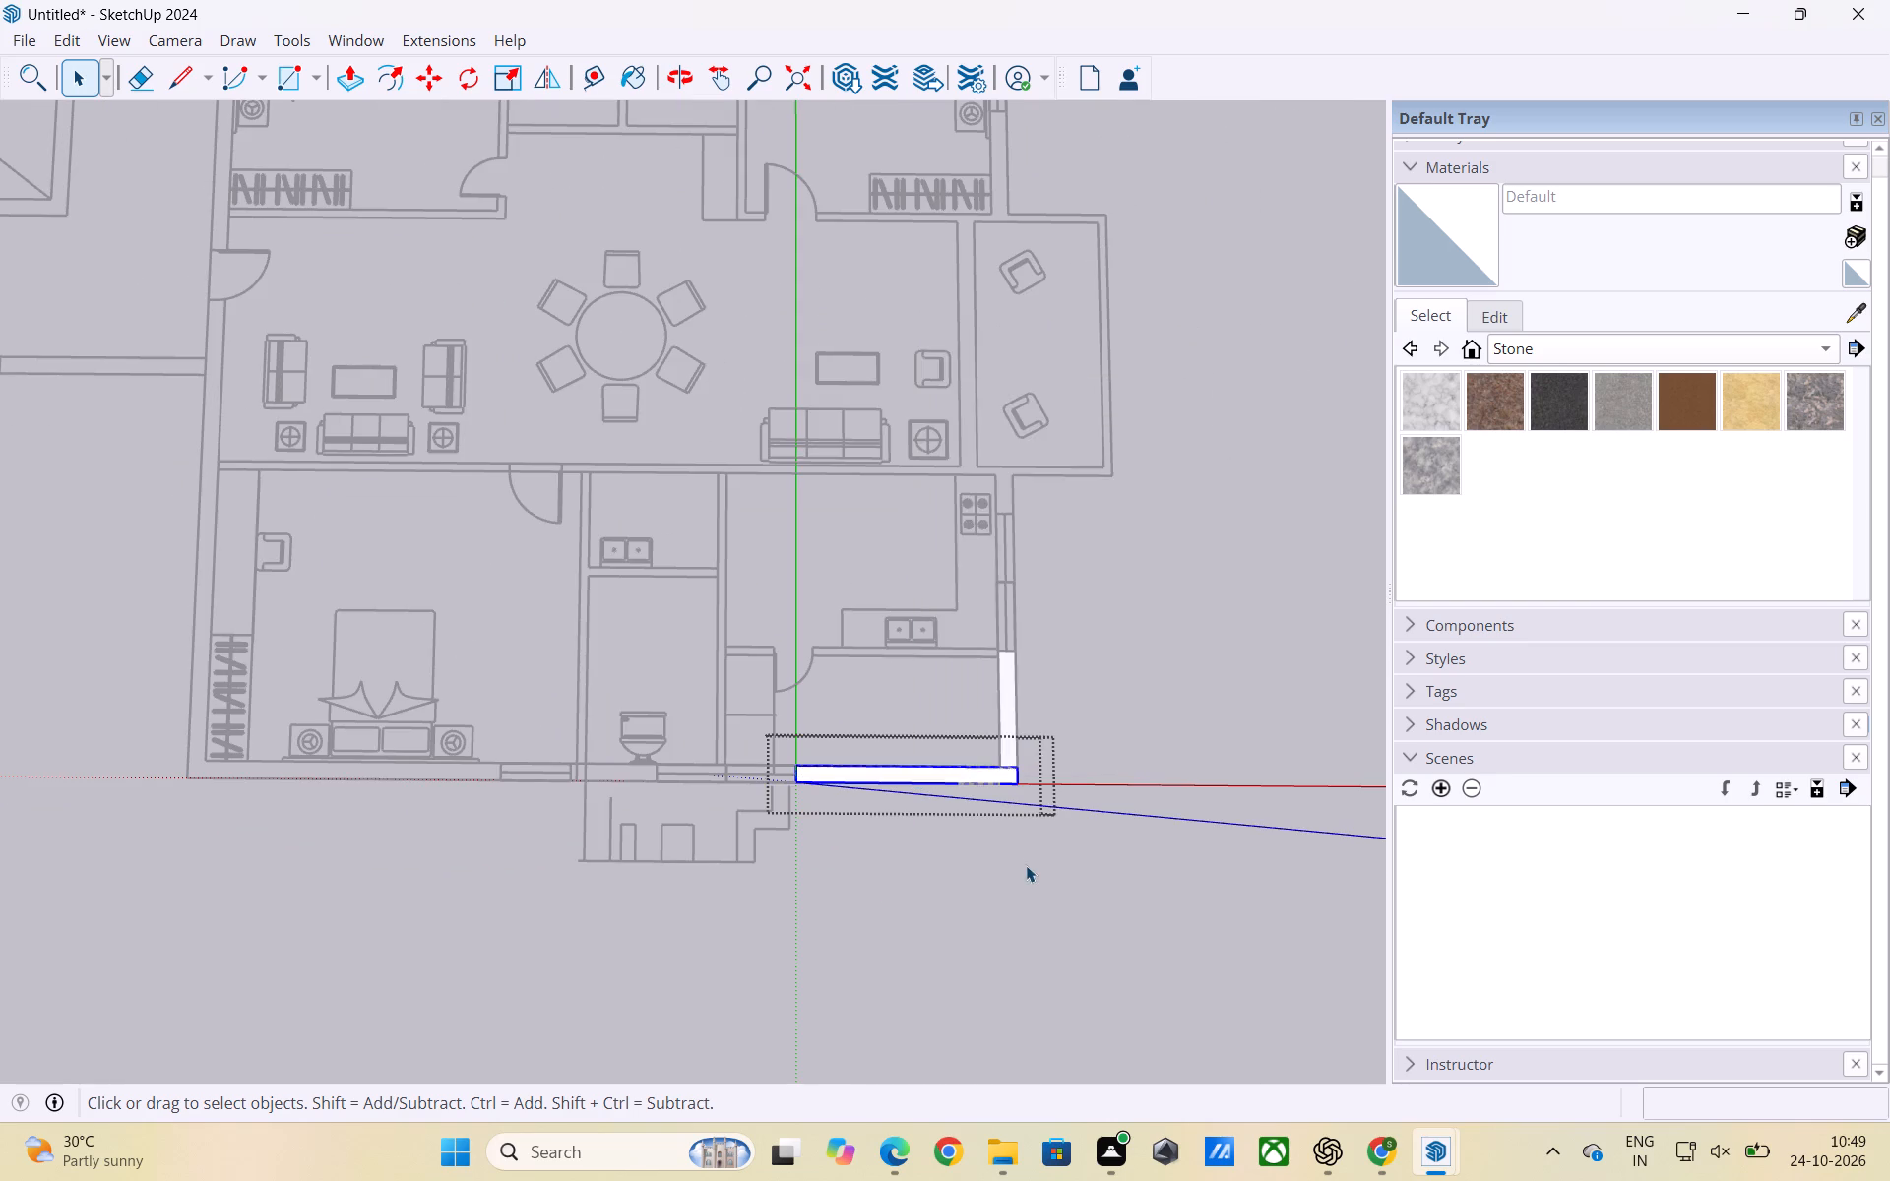
pyautogui.click(1026, 865)
# Group the utility room's side wall face together with its edges.
pyautogui.doubleClick(1012, 713)
pyautogui.rightClick(1011, 713)
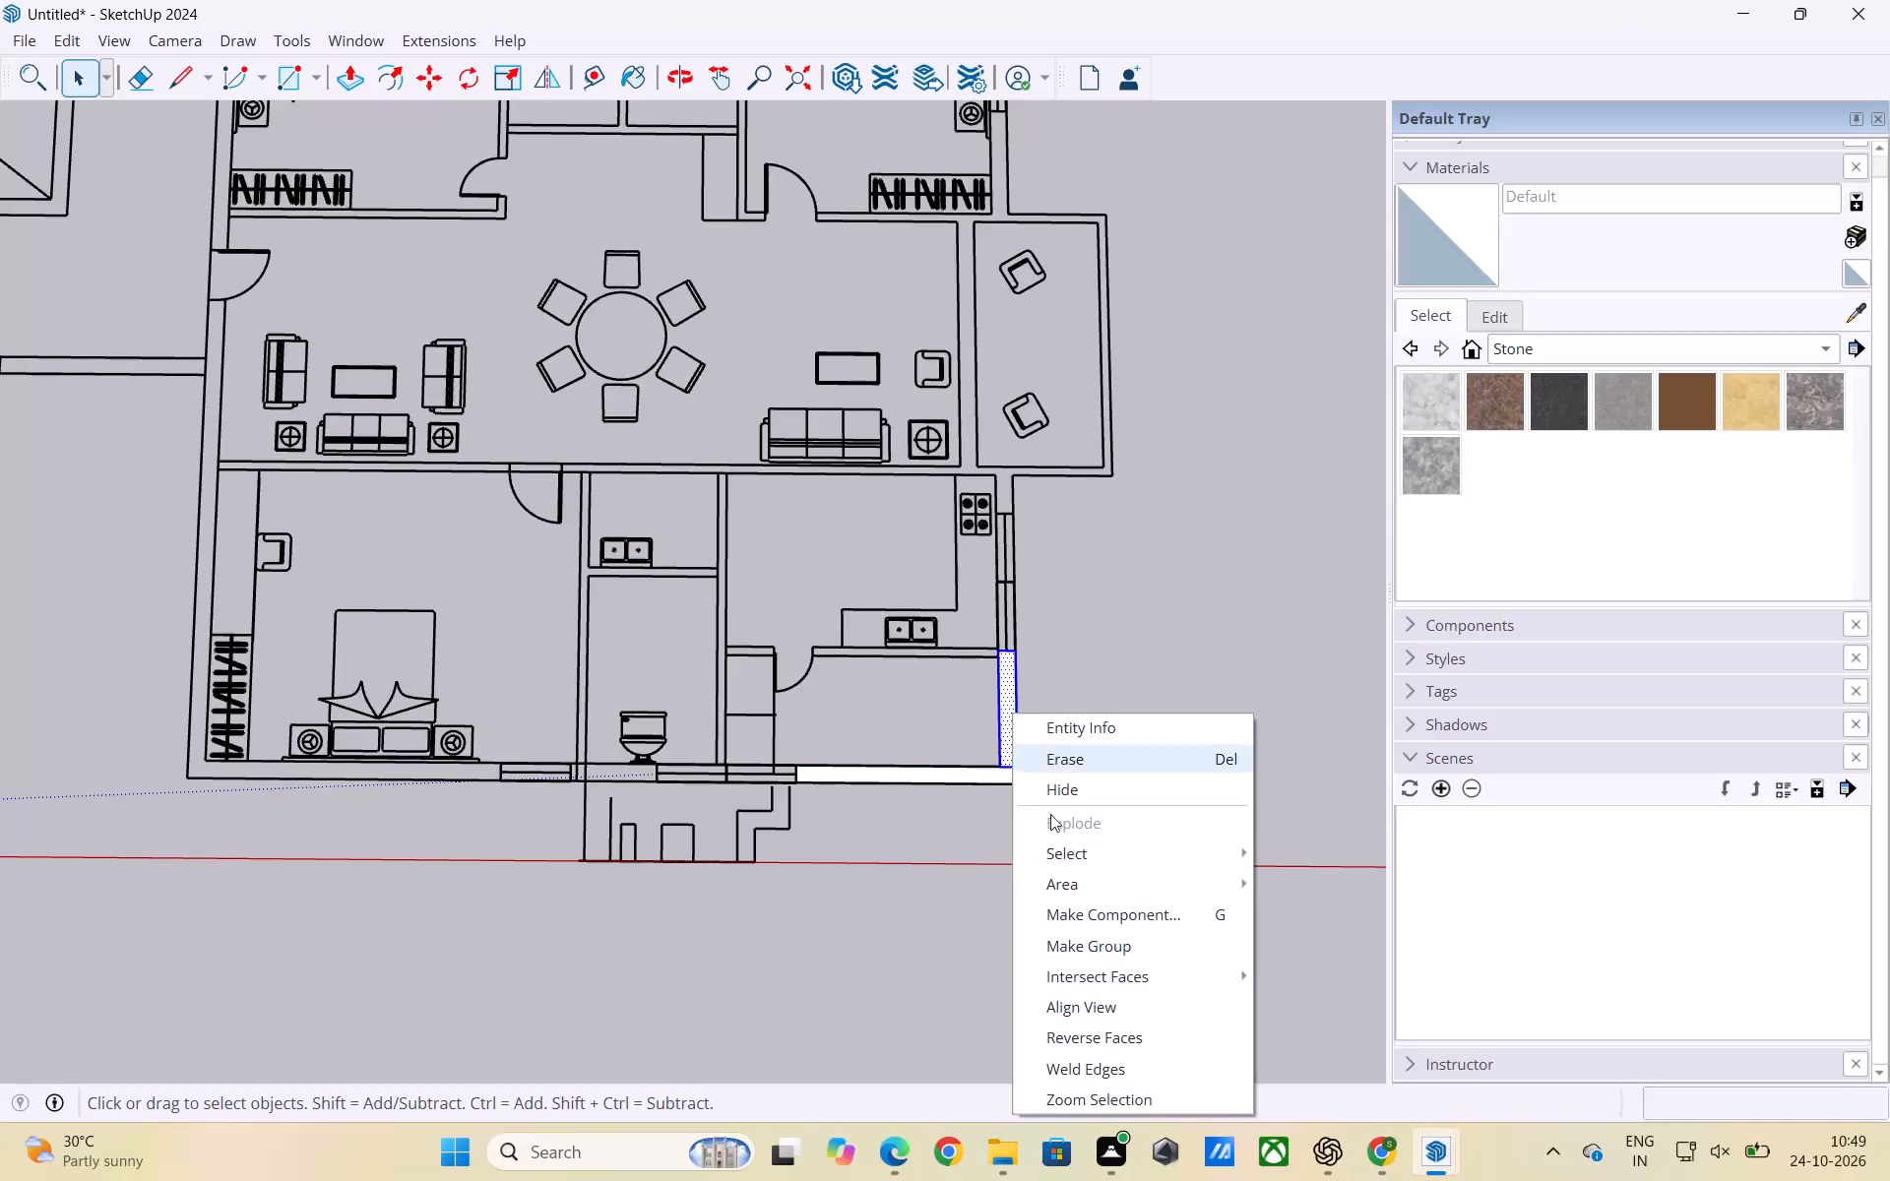
pyautogui.click(1089, 940)
pyautogui.scroll(-2, 811, 876)
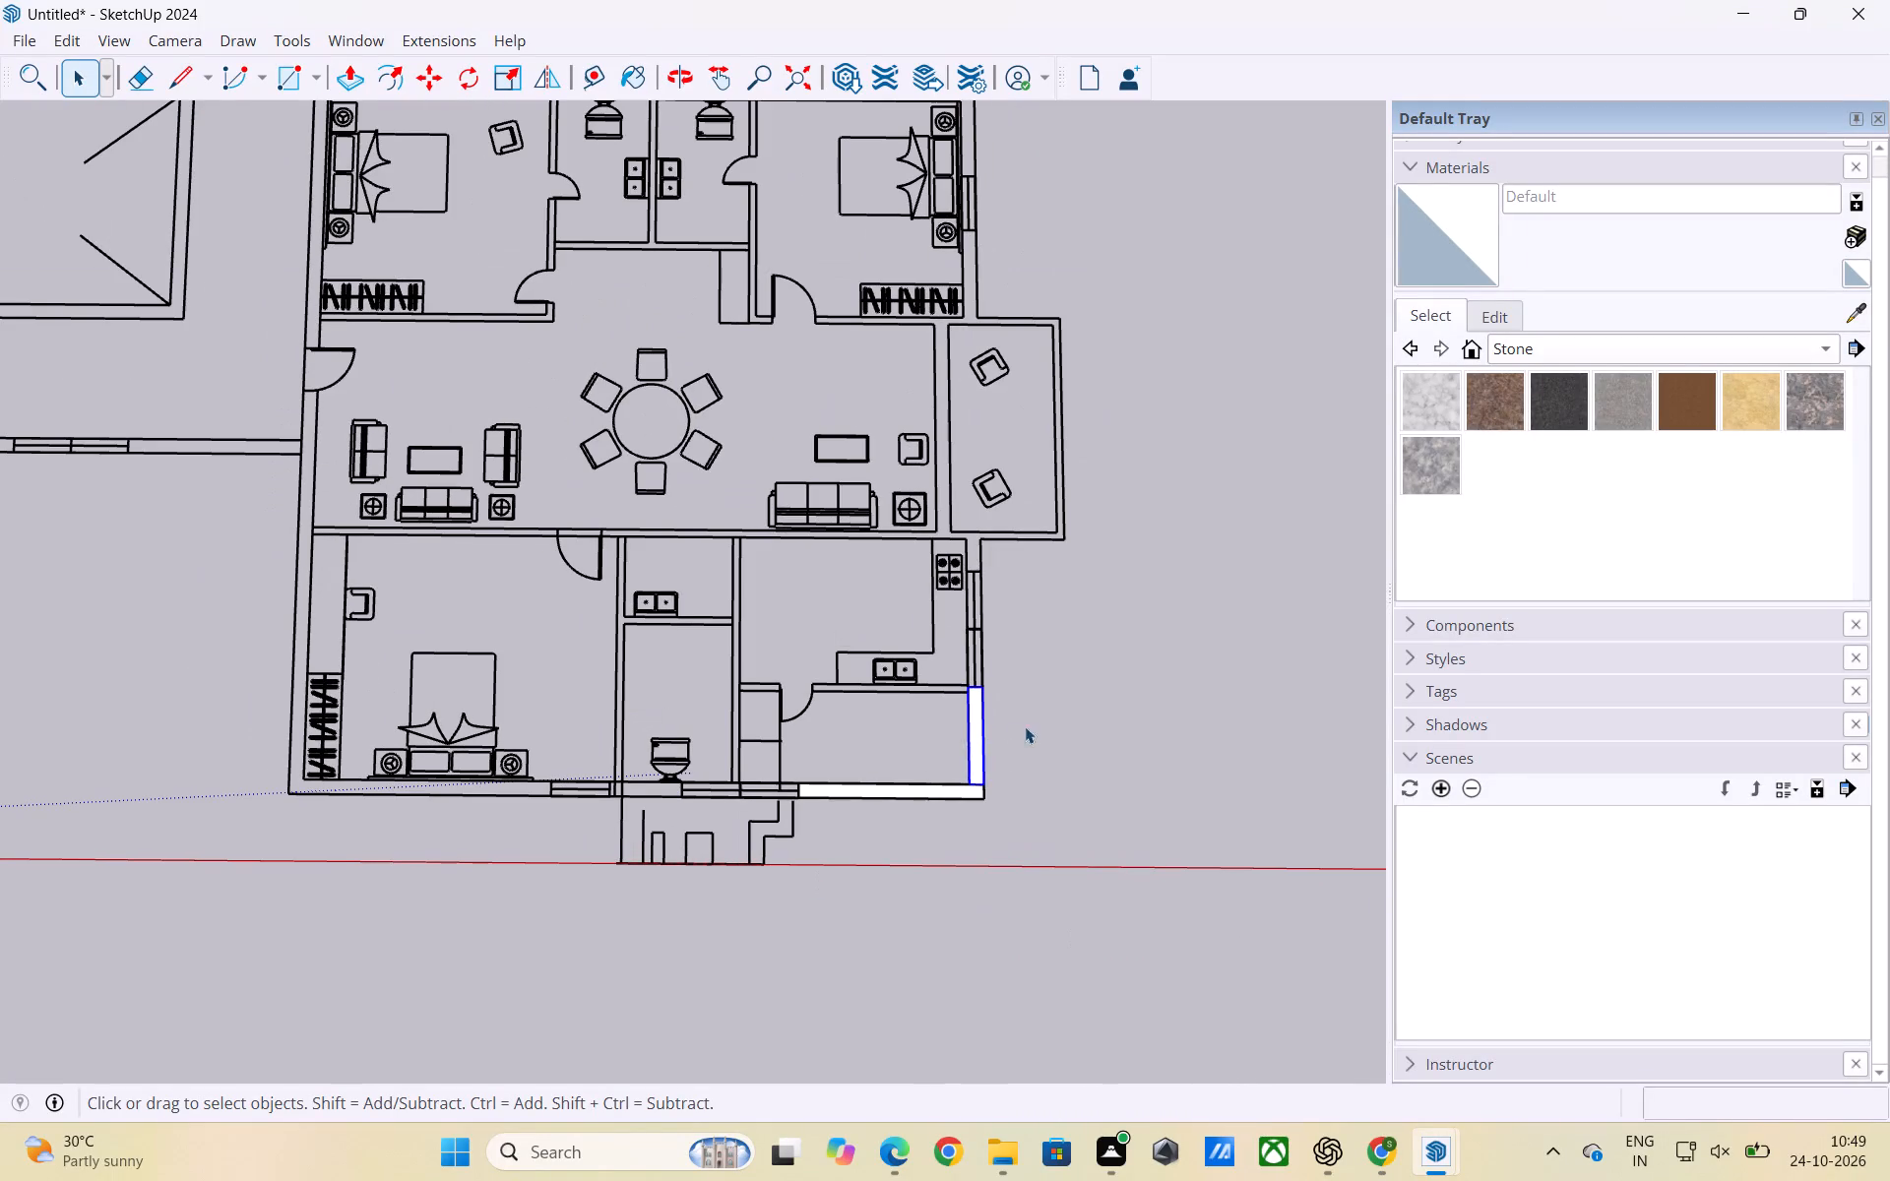
pyautogui.click(1100, 736)
# Draw a line across the top end of the kitchen's outer side wall, where it meets the balcony wall.
pyautogui.scroll(4, 993, 592)
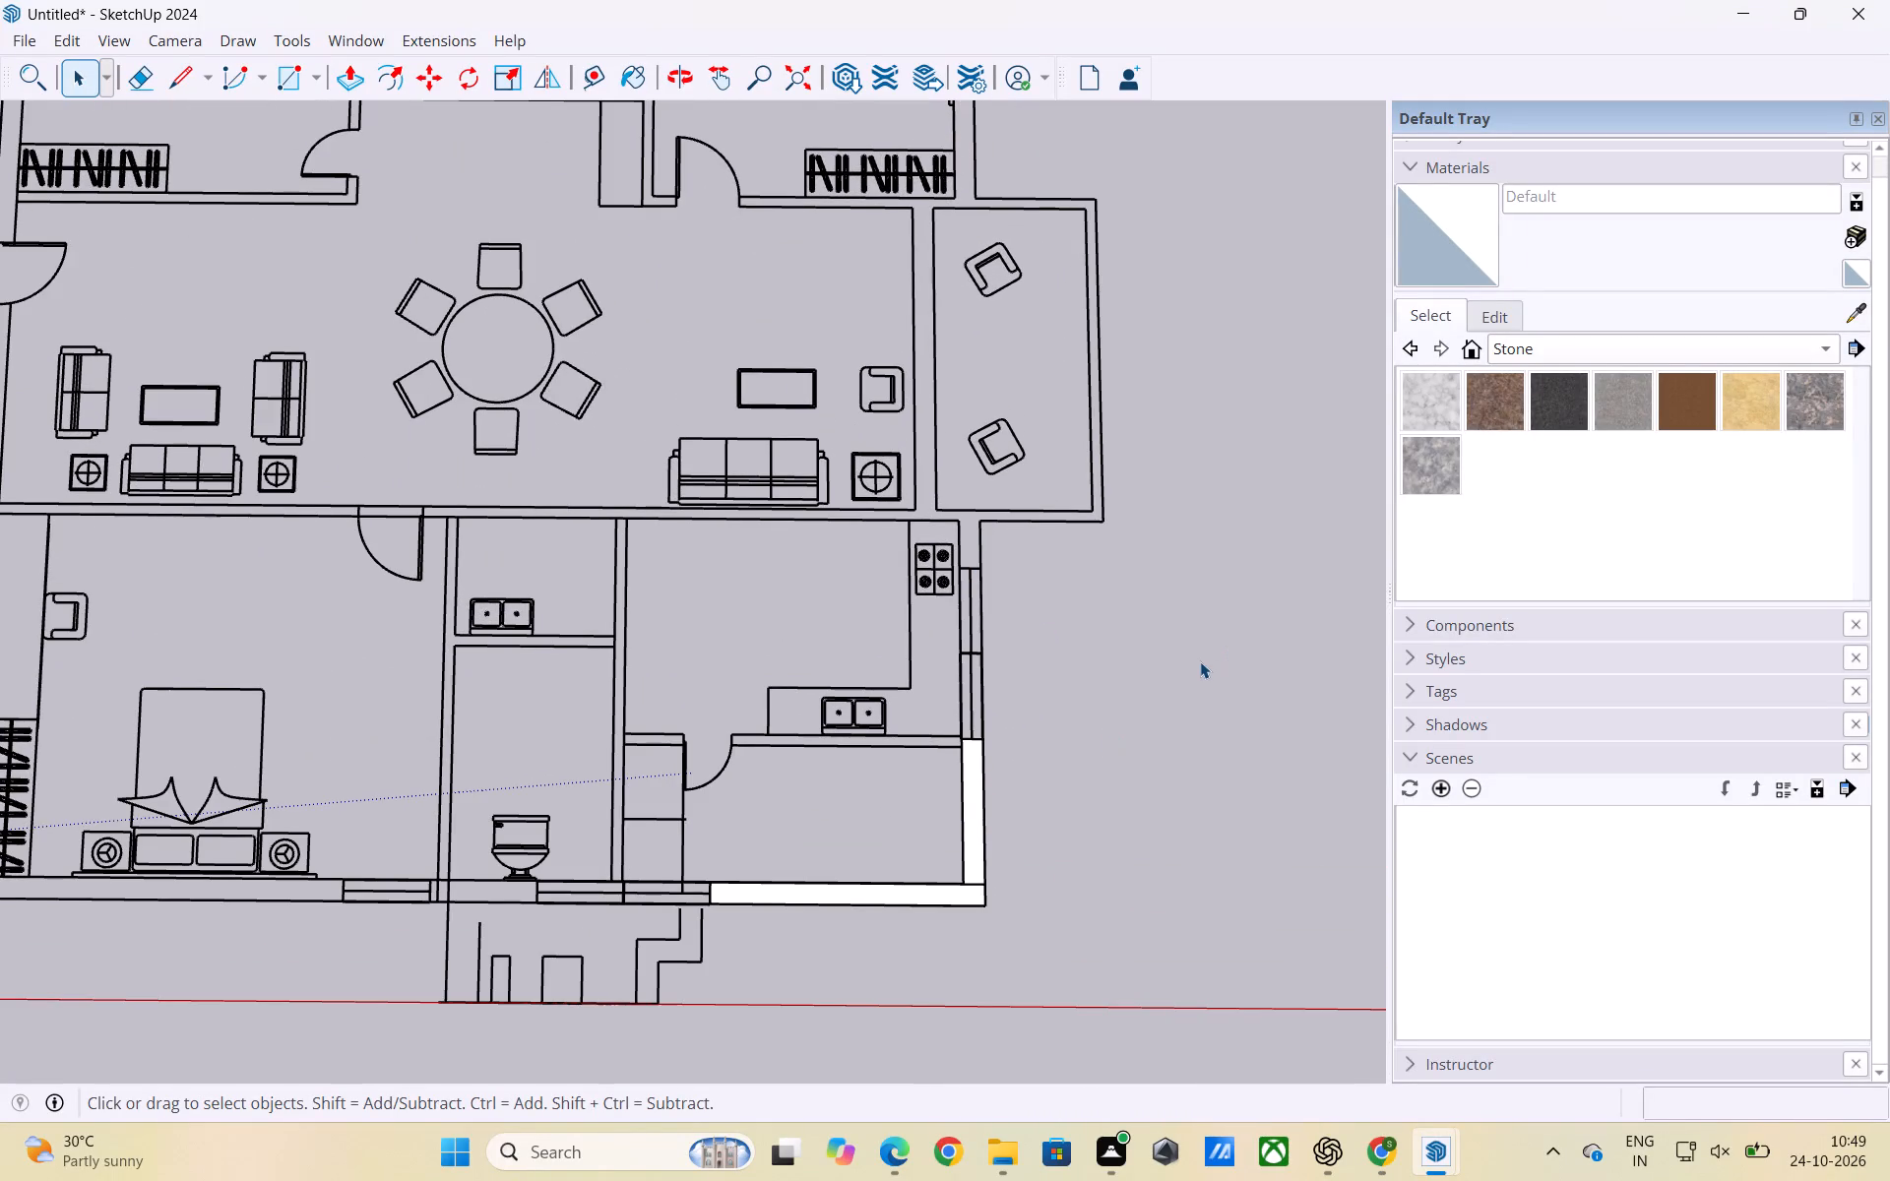
pyautogui.press('l')
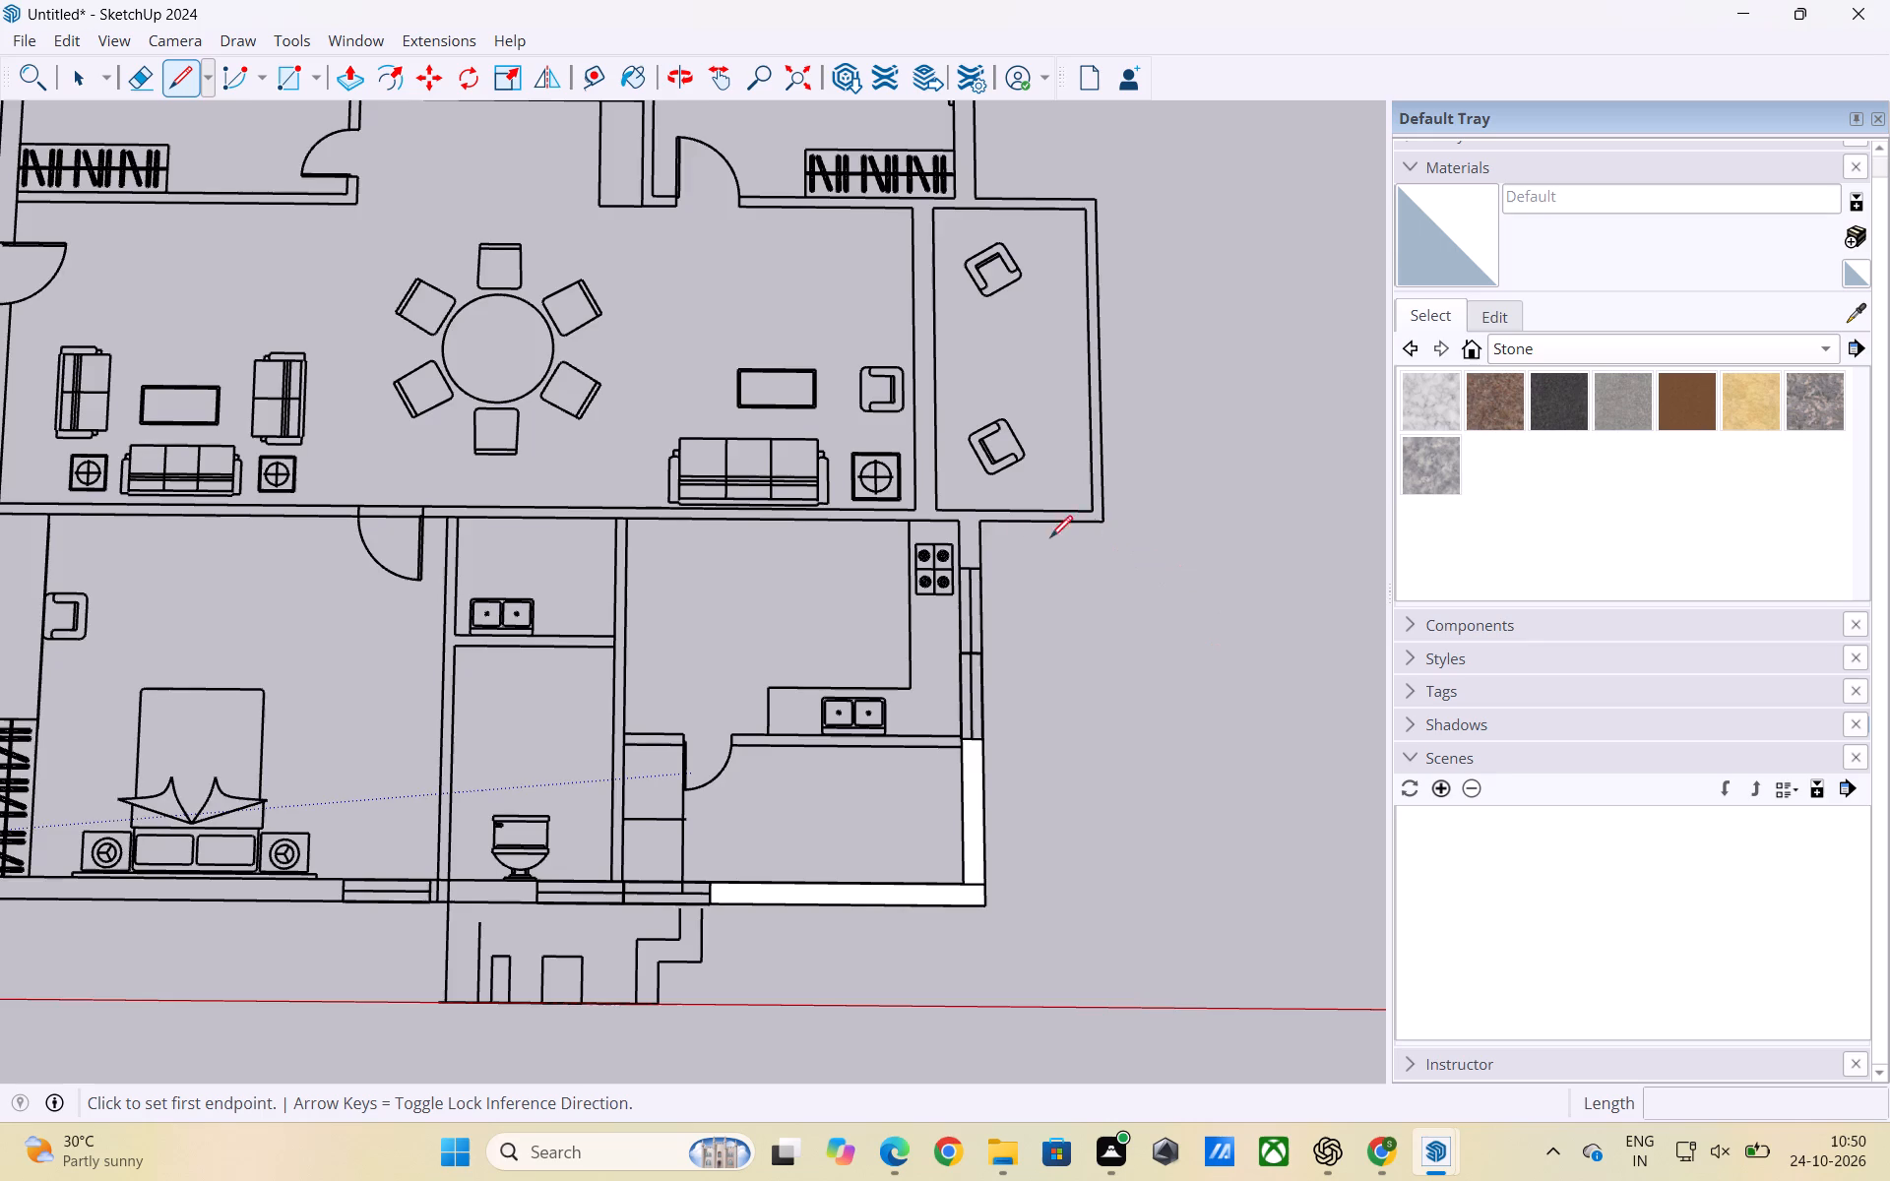
pyautogui.scroll(2, 1016, 532)
pyautogui.click(980, 516)
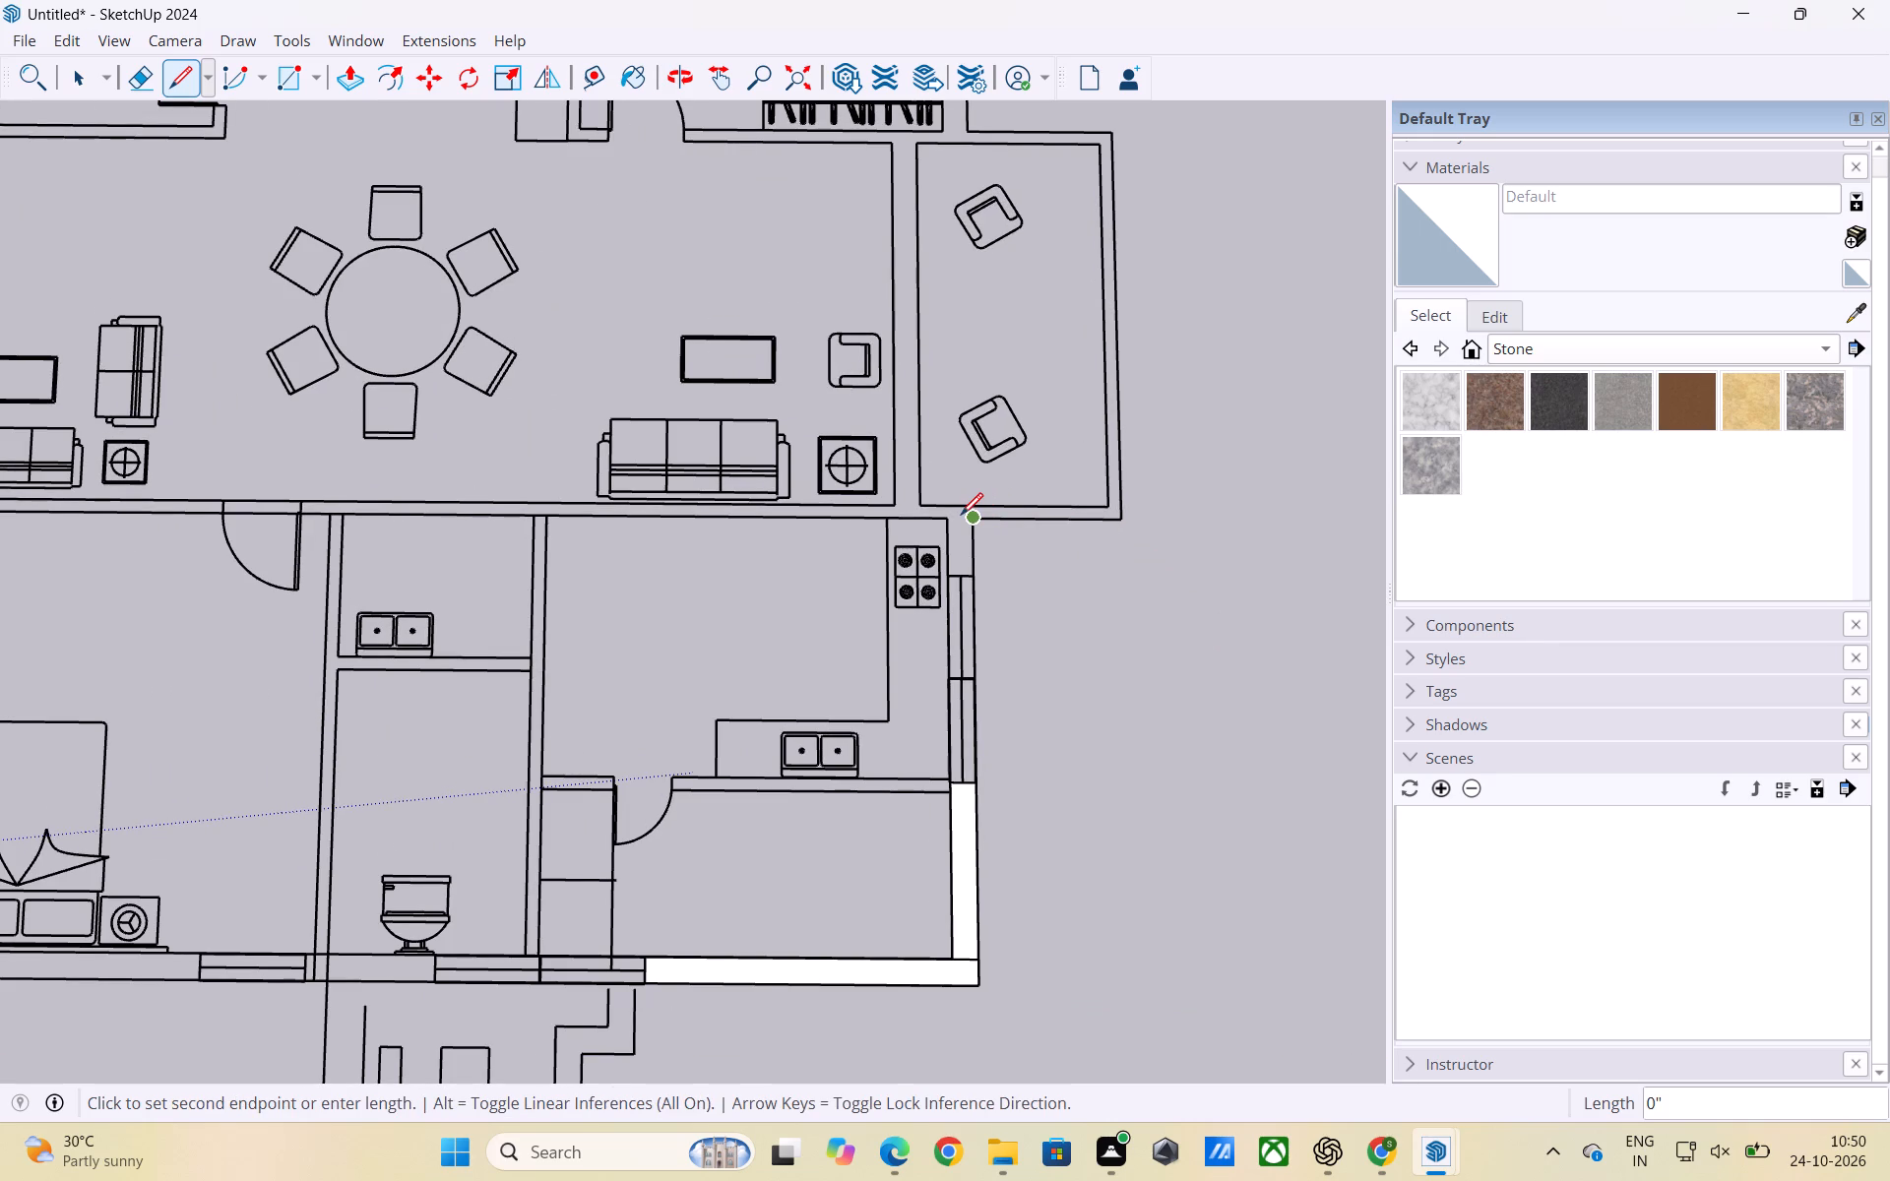
pyautogui.click(952, 515)
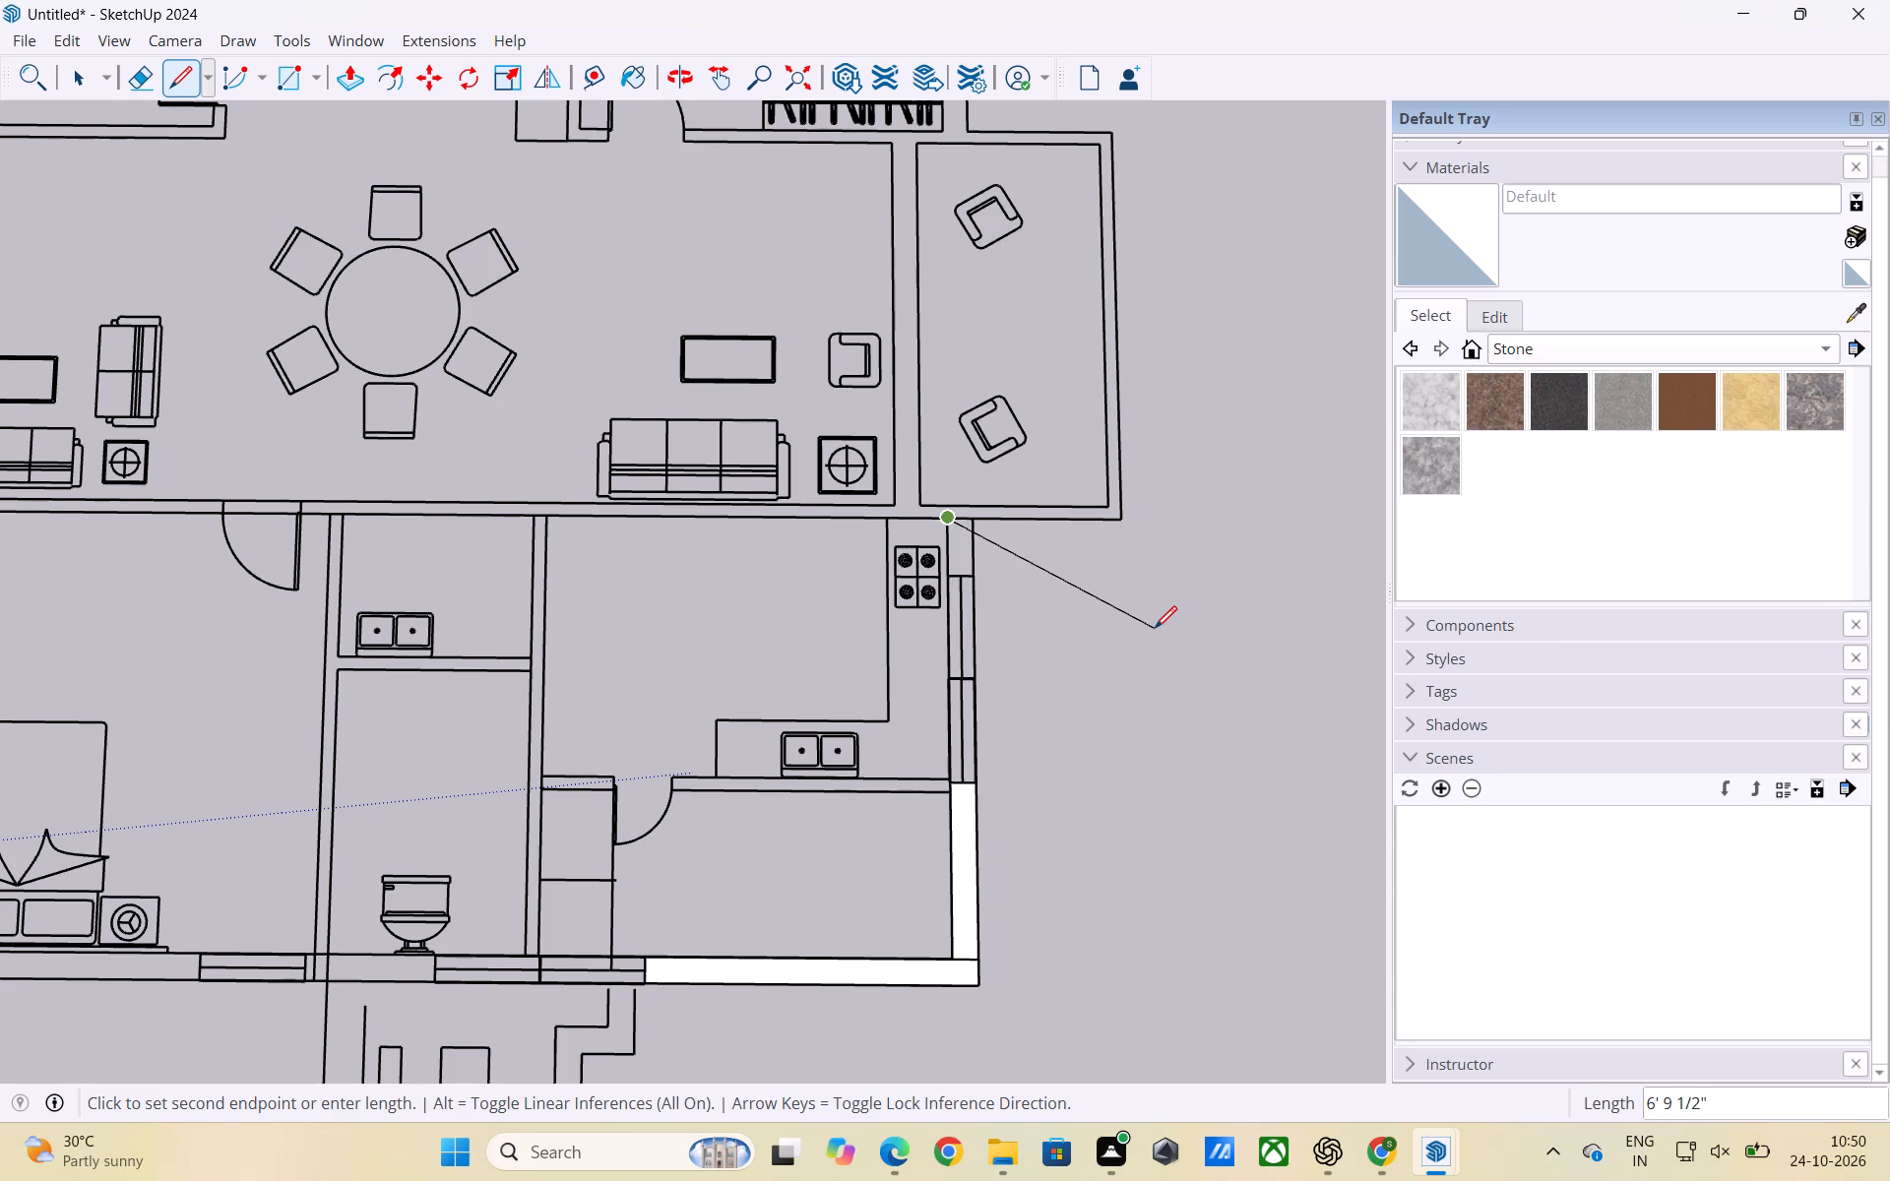
pyautogui.press('space')
# Retrace the short kitchen wall beside the stove as a rectangle, from the balcony wall to the window.
pyautogui.press('r')
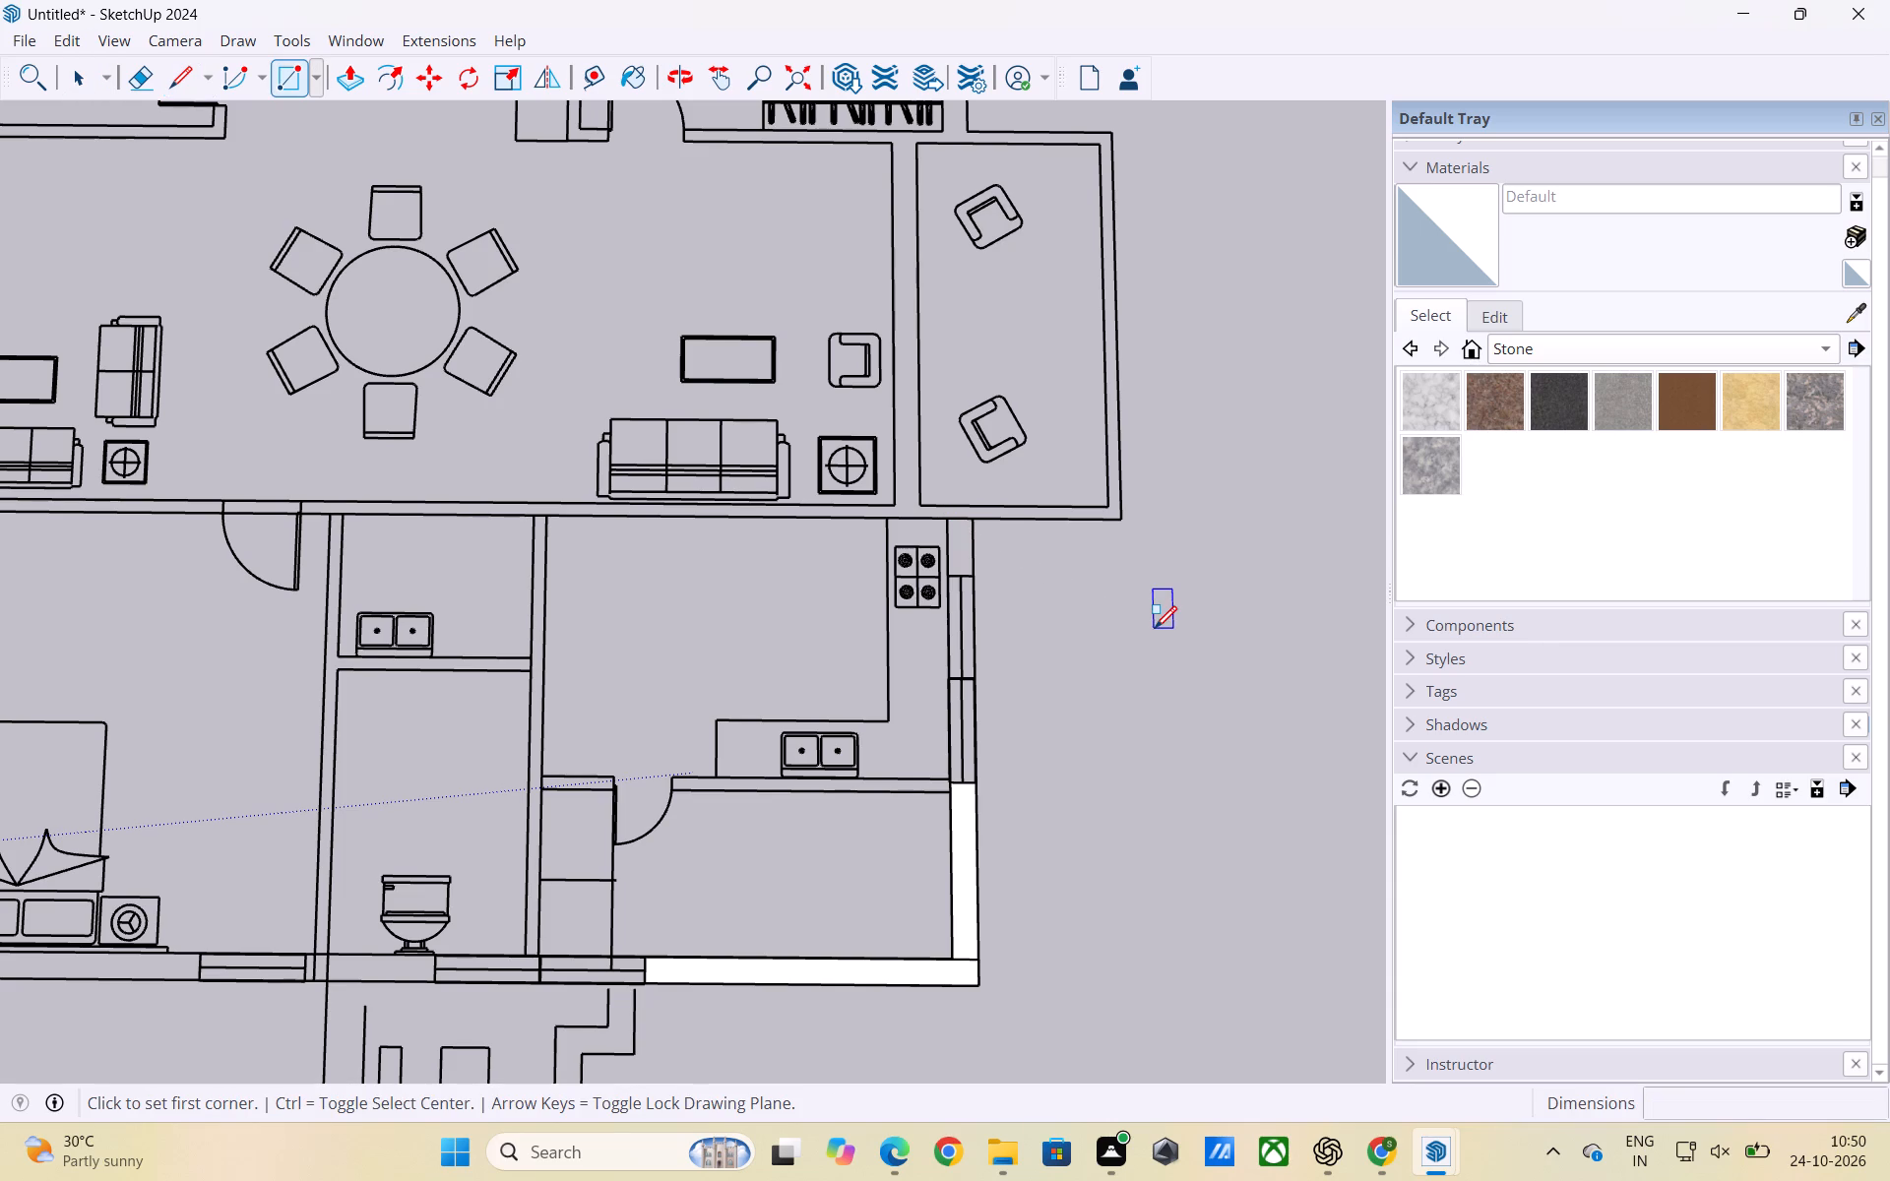
pyautogui.scroll(3, 1040, 536)
pyautogui.scroll(1, 944, 552)
pyautogui.click(917, 511)
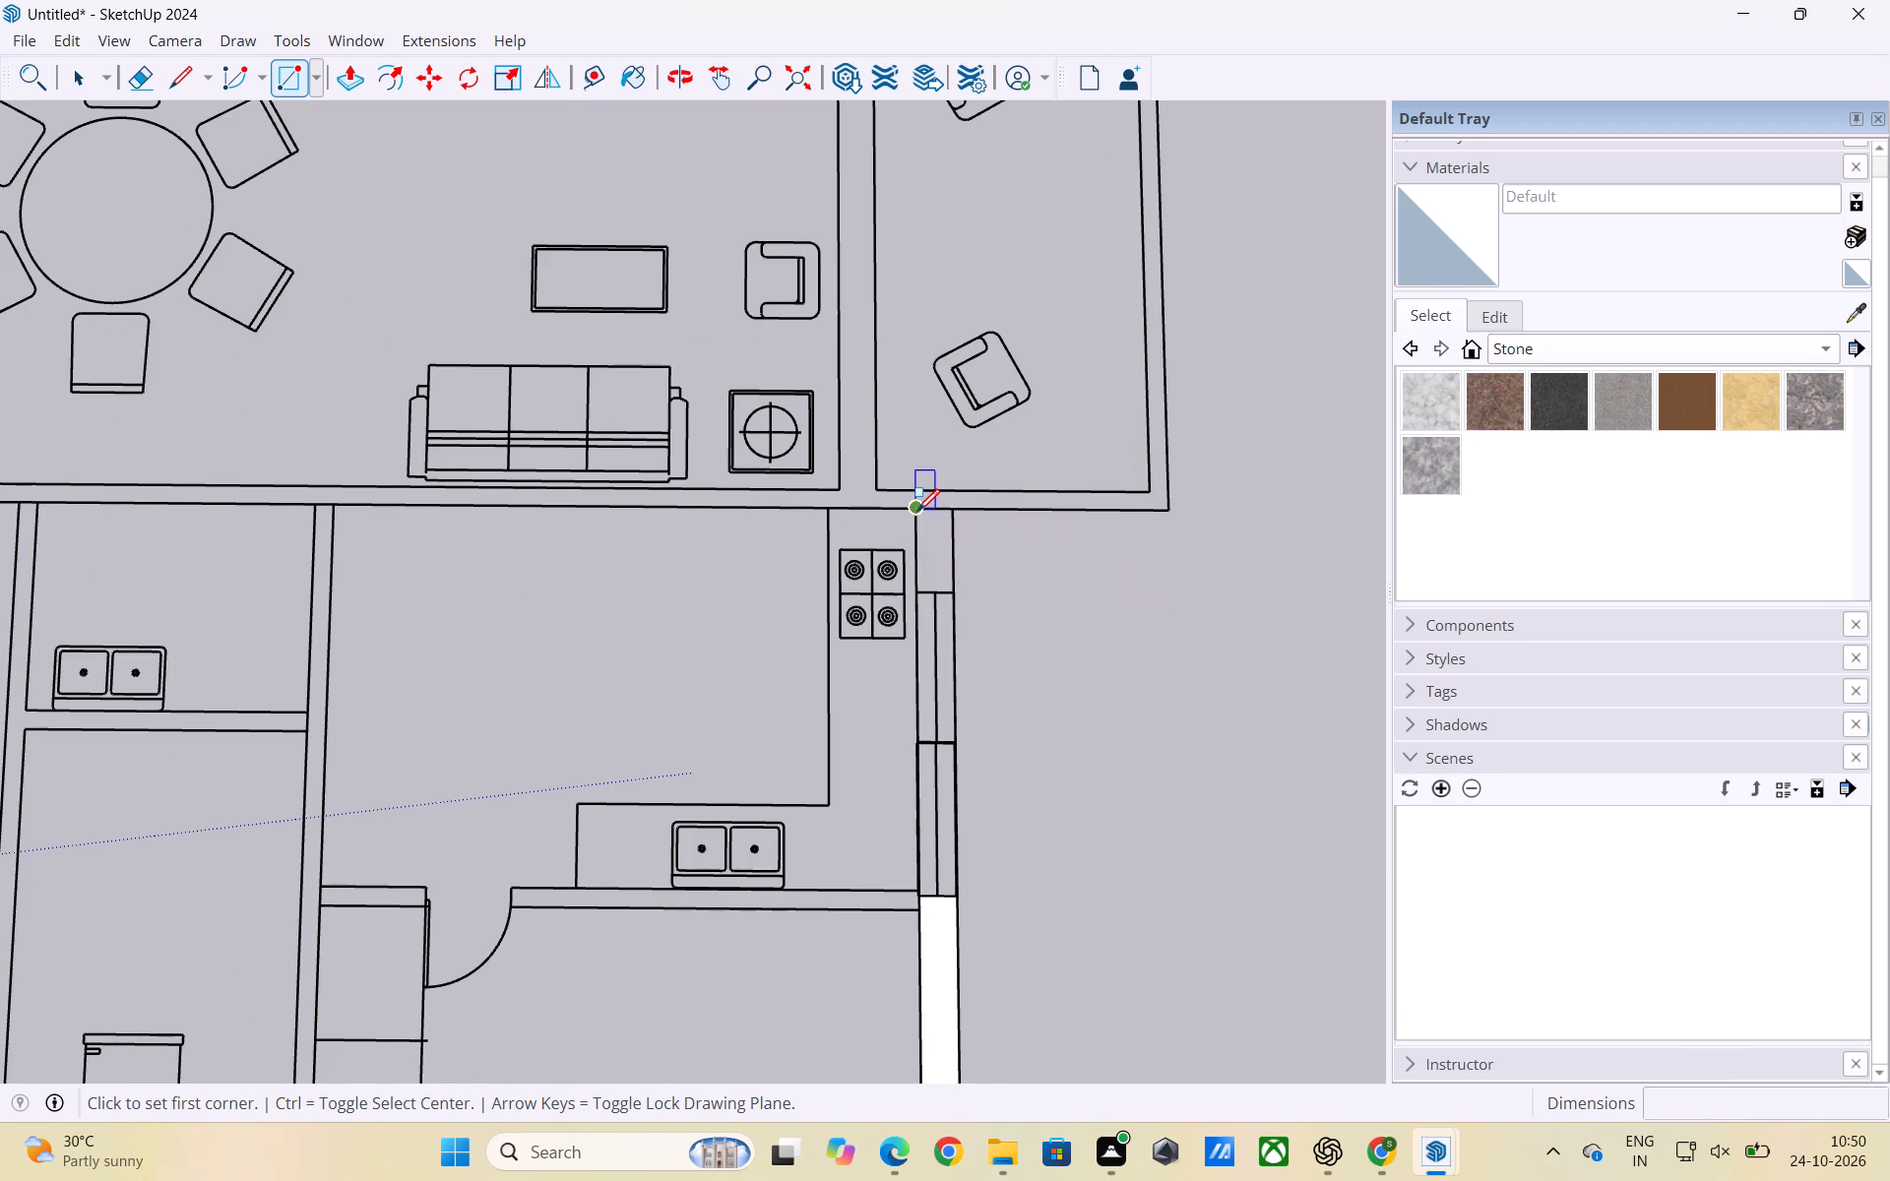
pyautogui.click(955, 590)
# Delete the two stray faces filling the kitchen window half below the short wall.
pyautogui.press('space')
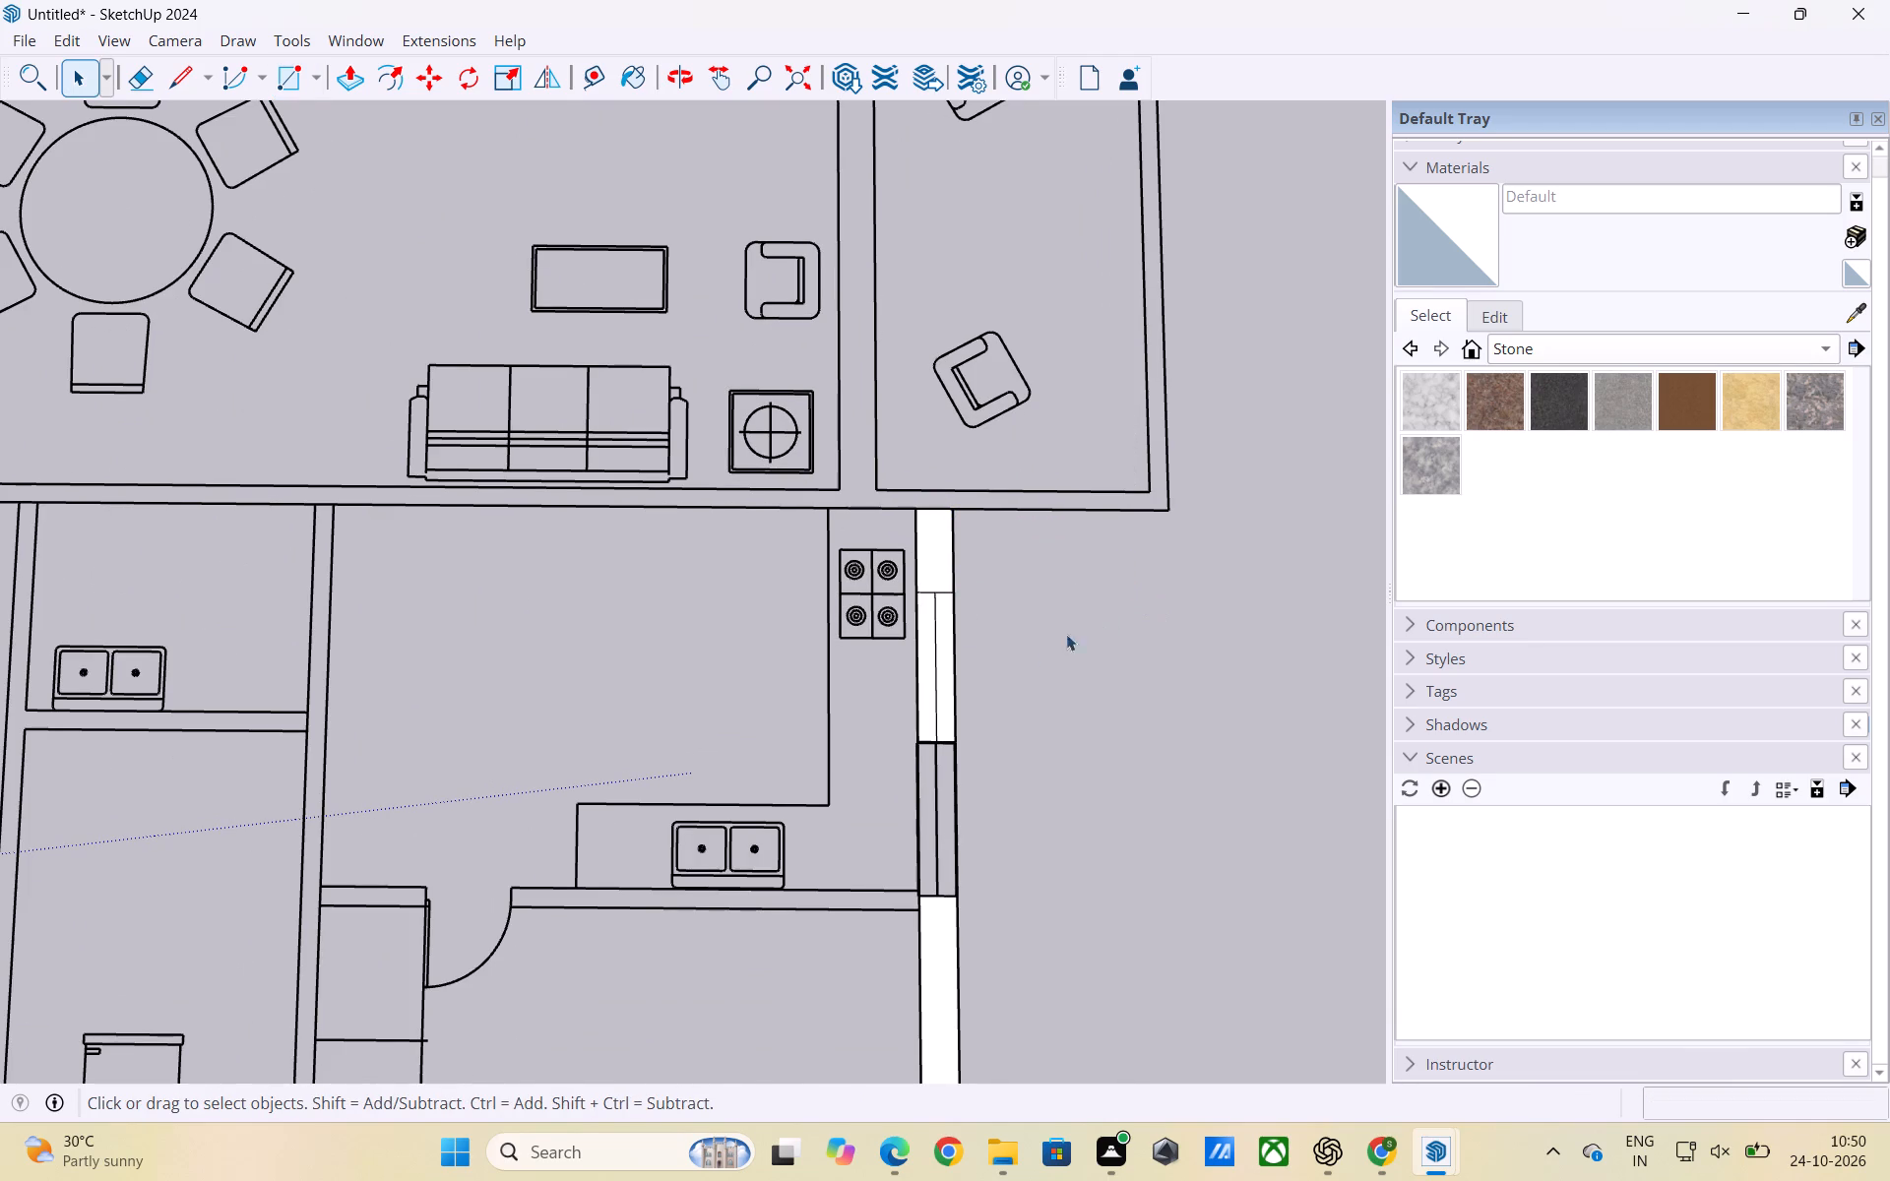
pyautogui.click(927, 681)
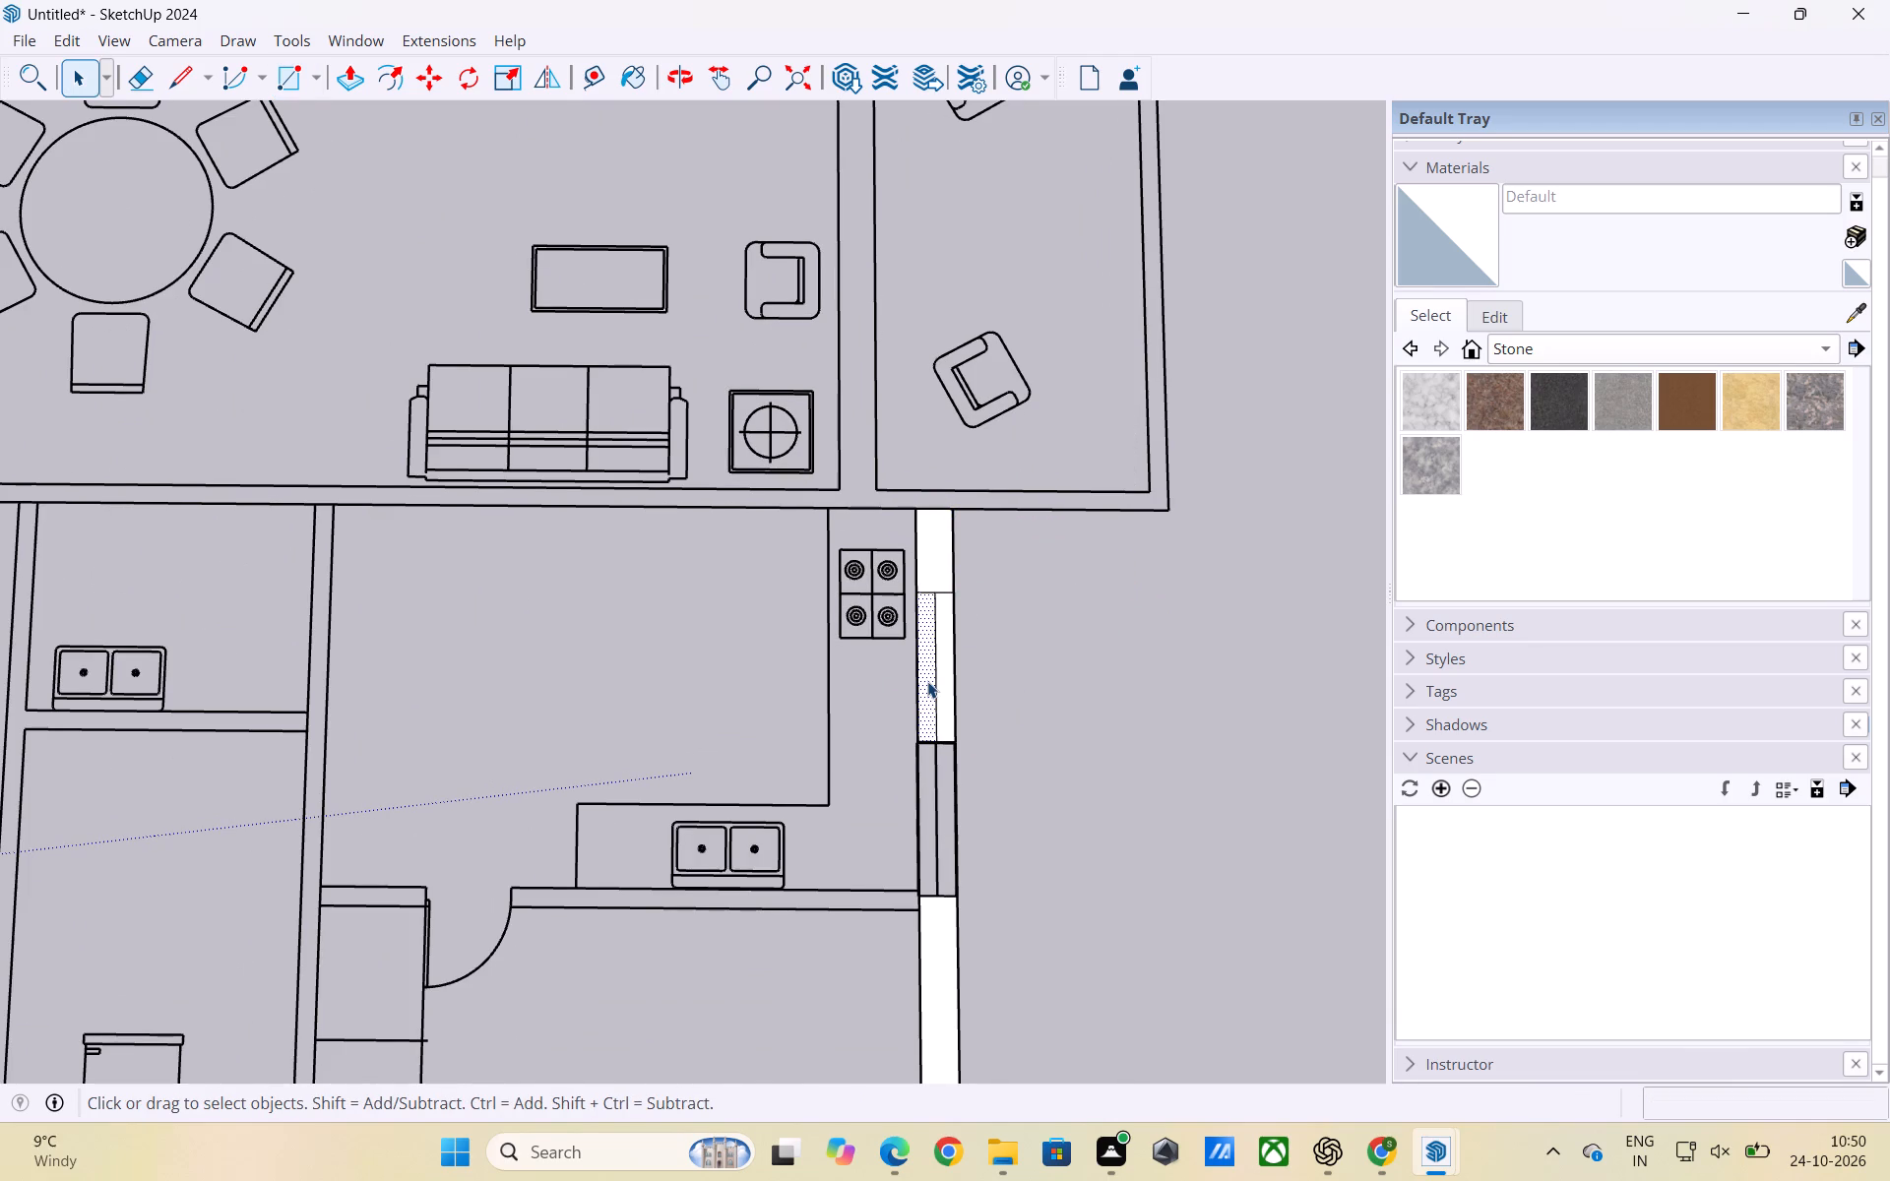
pyautogui.keyDown('ctrl'); pyautogui.click(946, 686); pyautogui.keyUp('ctrl')
pyautogui.press('Delete')
# Group the short kitchen wall face beside the stove together with its edges.
pyautogui.scroll(-2, 1076, 671)
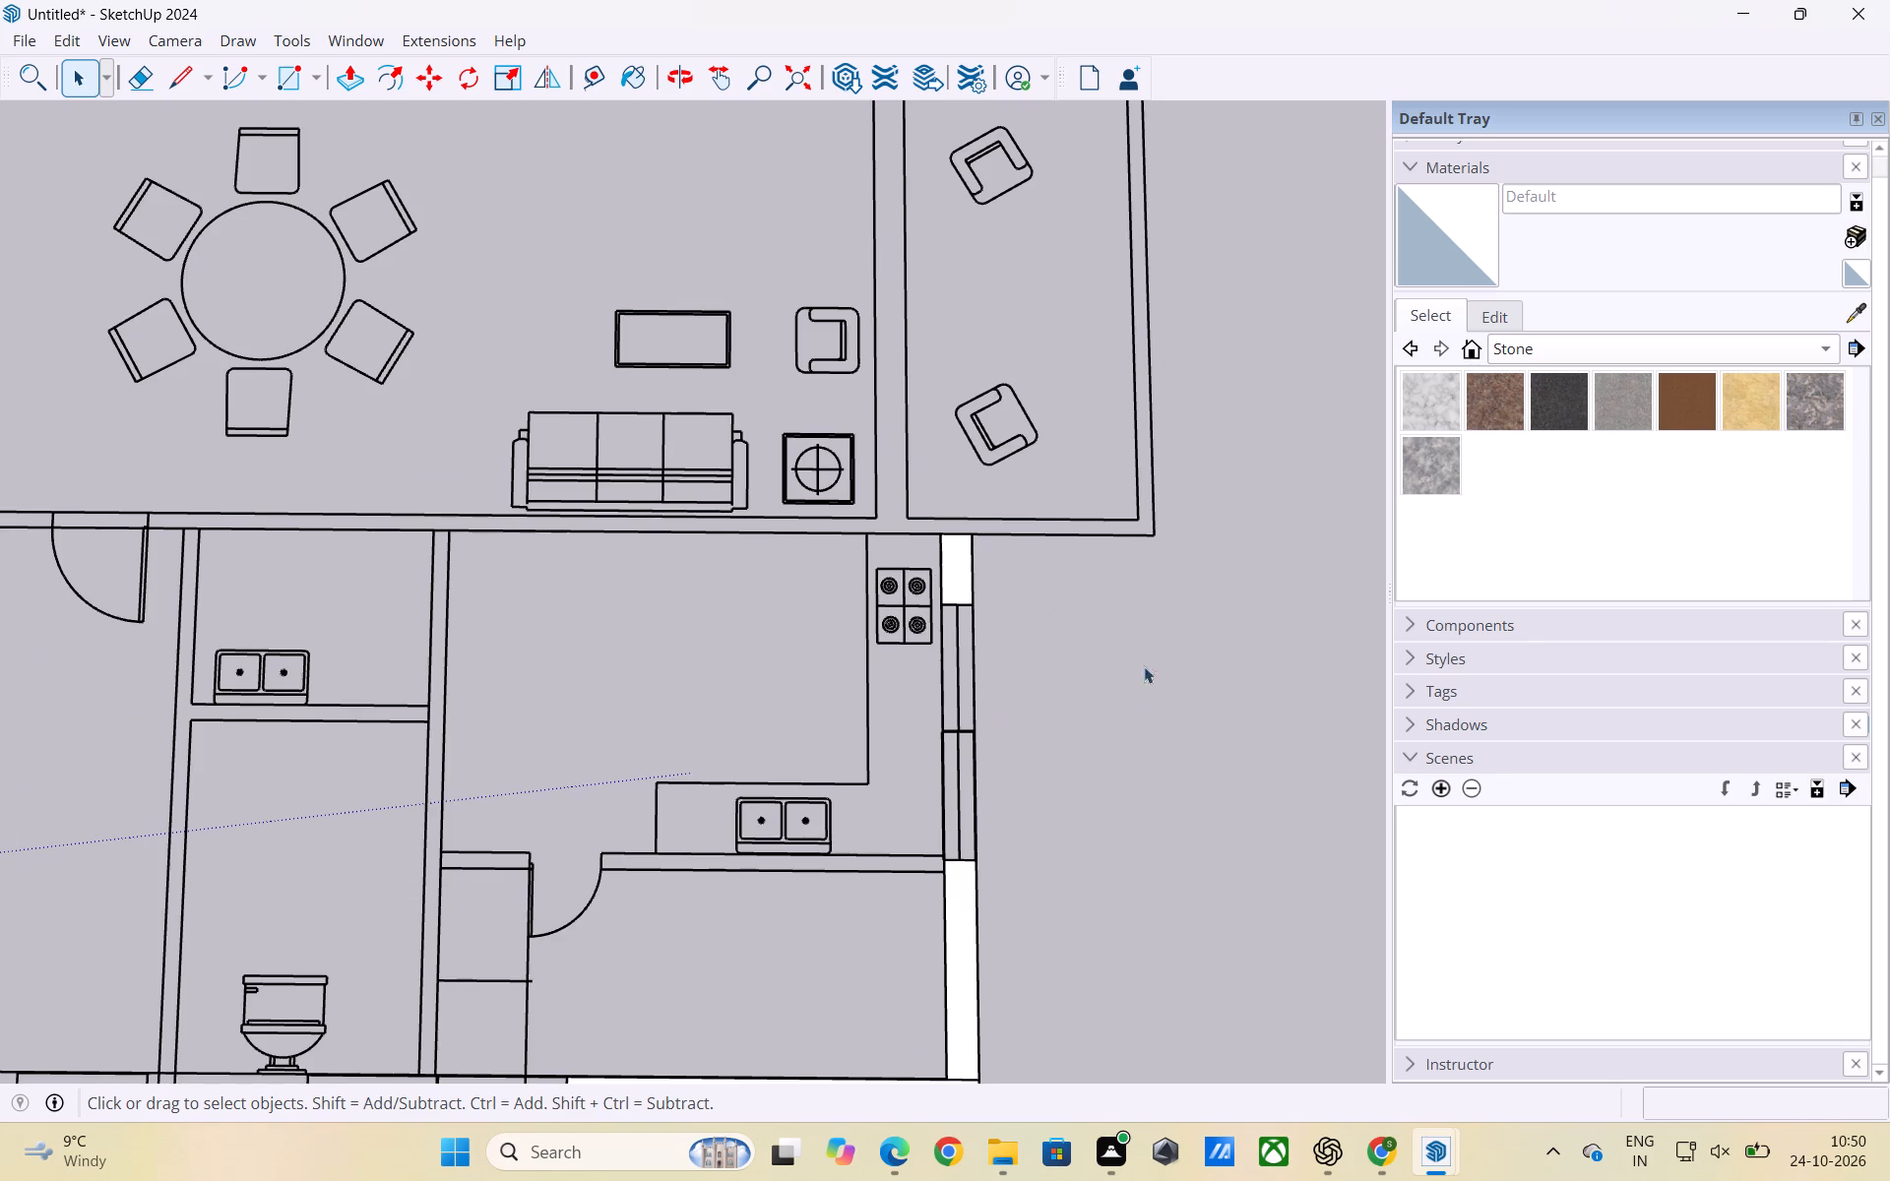
pyautogui.tripleClick(954, 566)
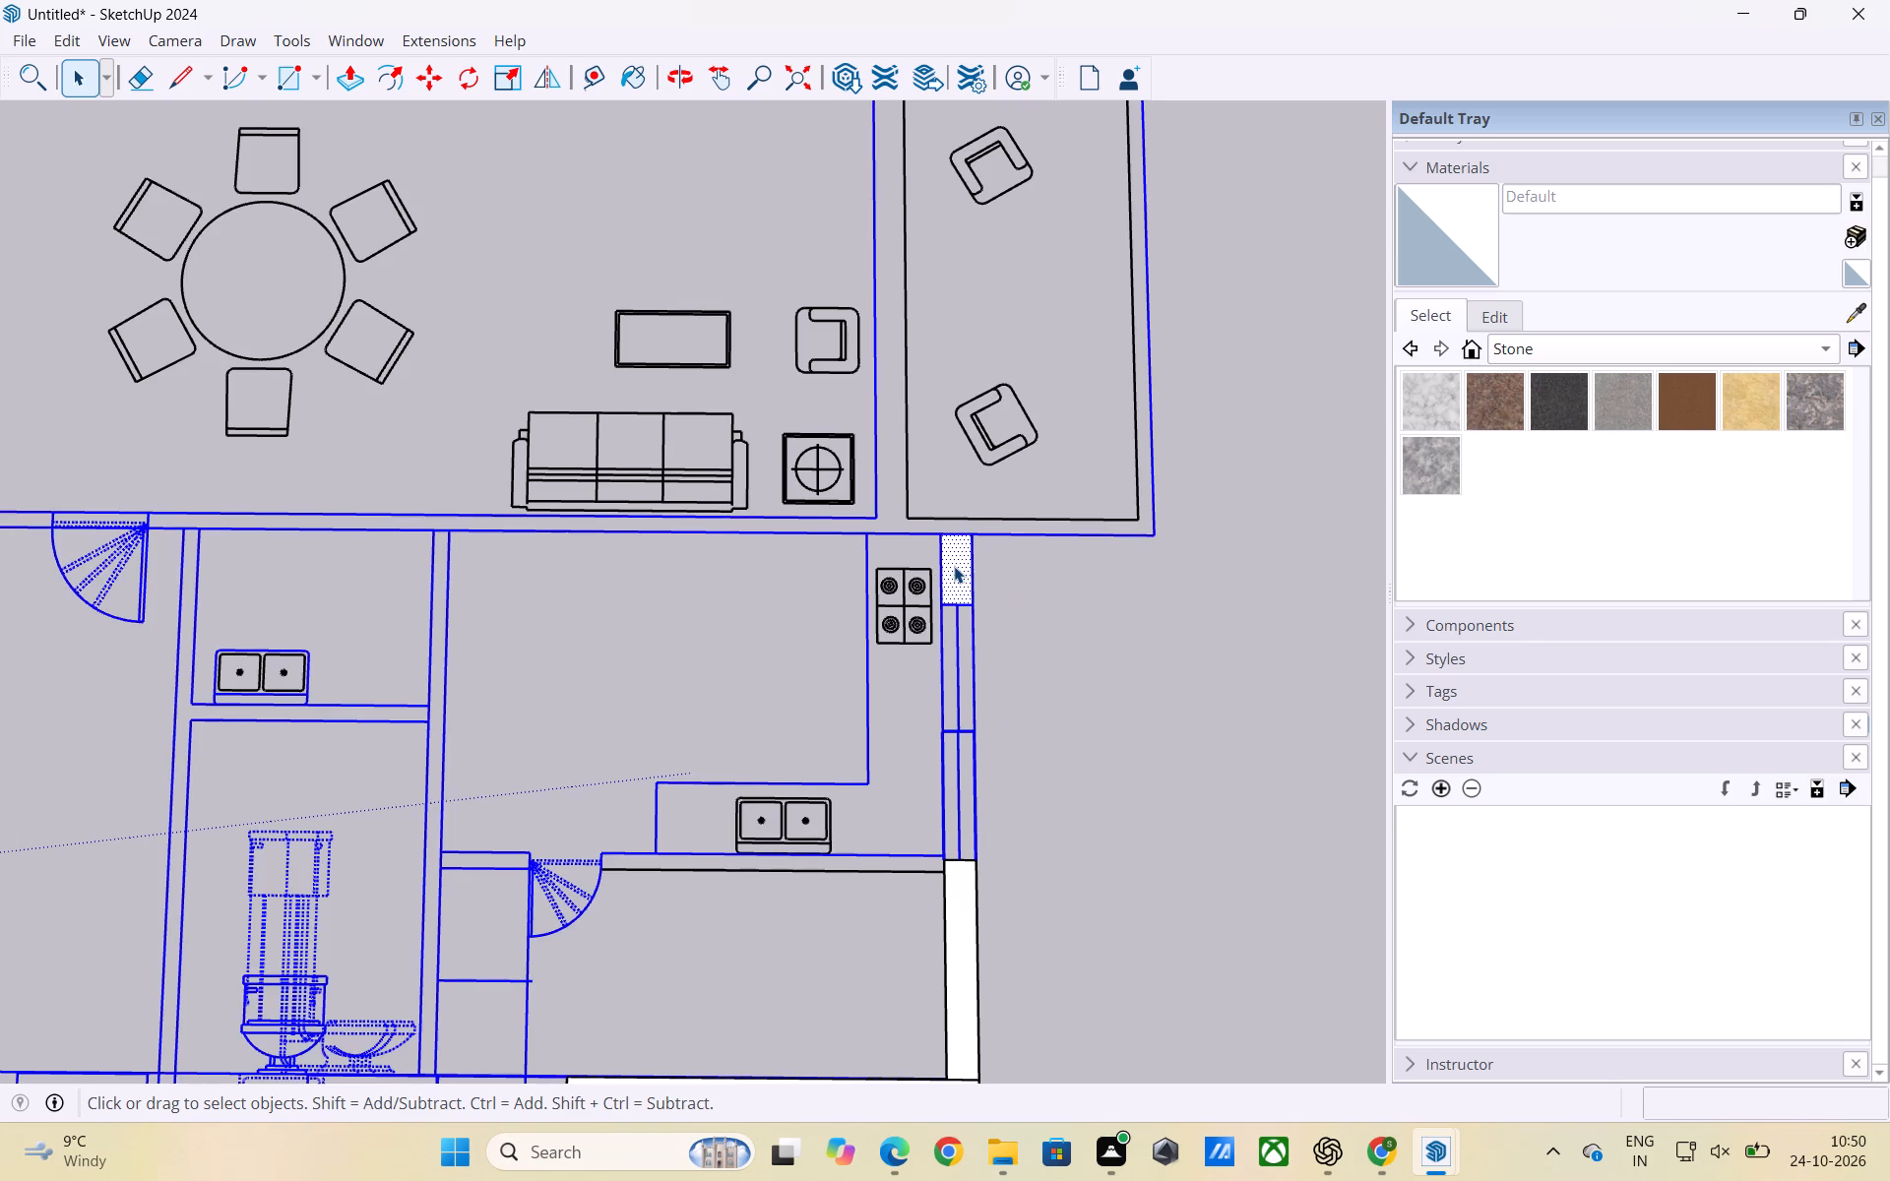
pyautogui.doubleClick(959, 568)
pyautogui.rightClick(959, 568)
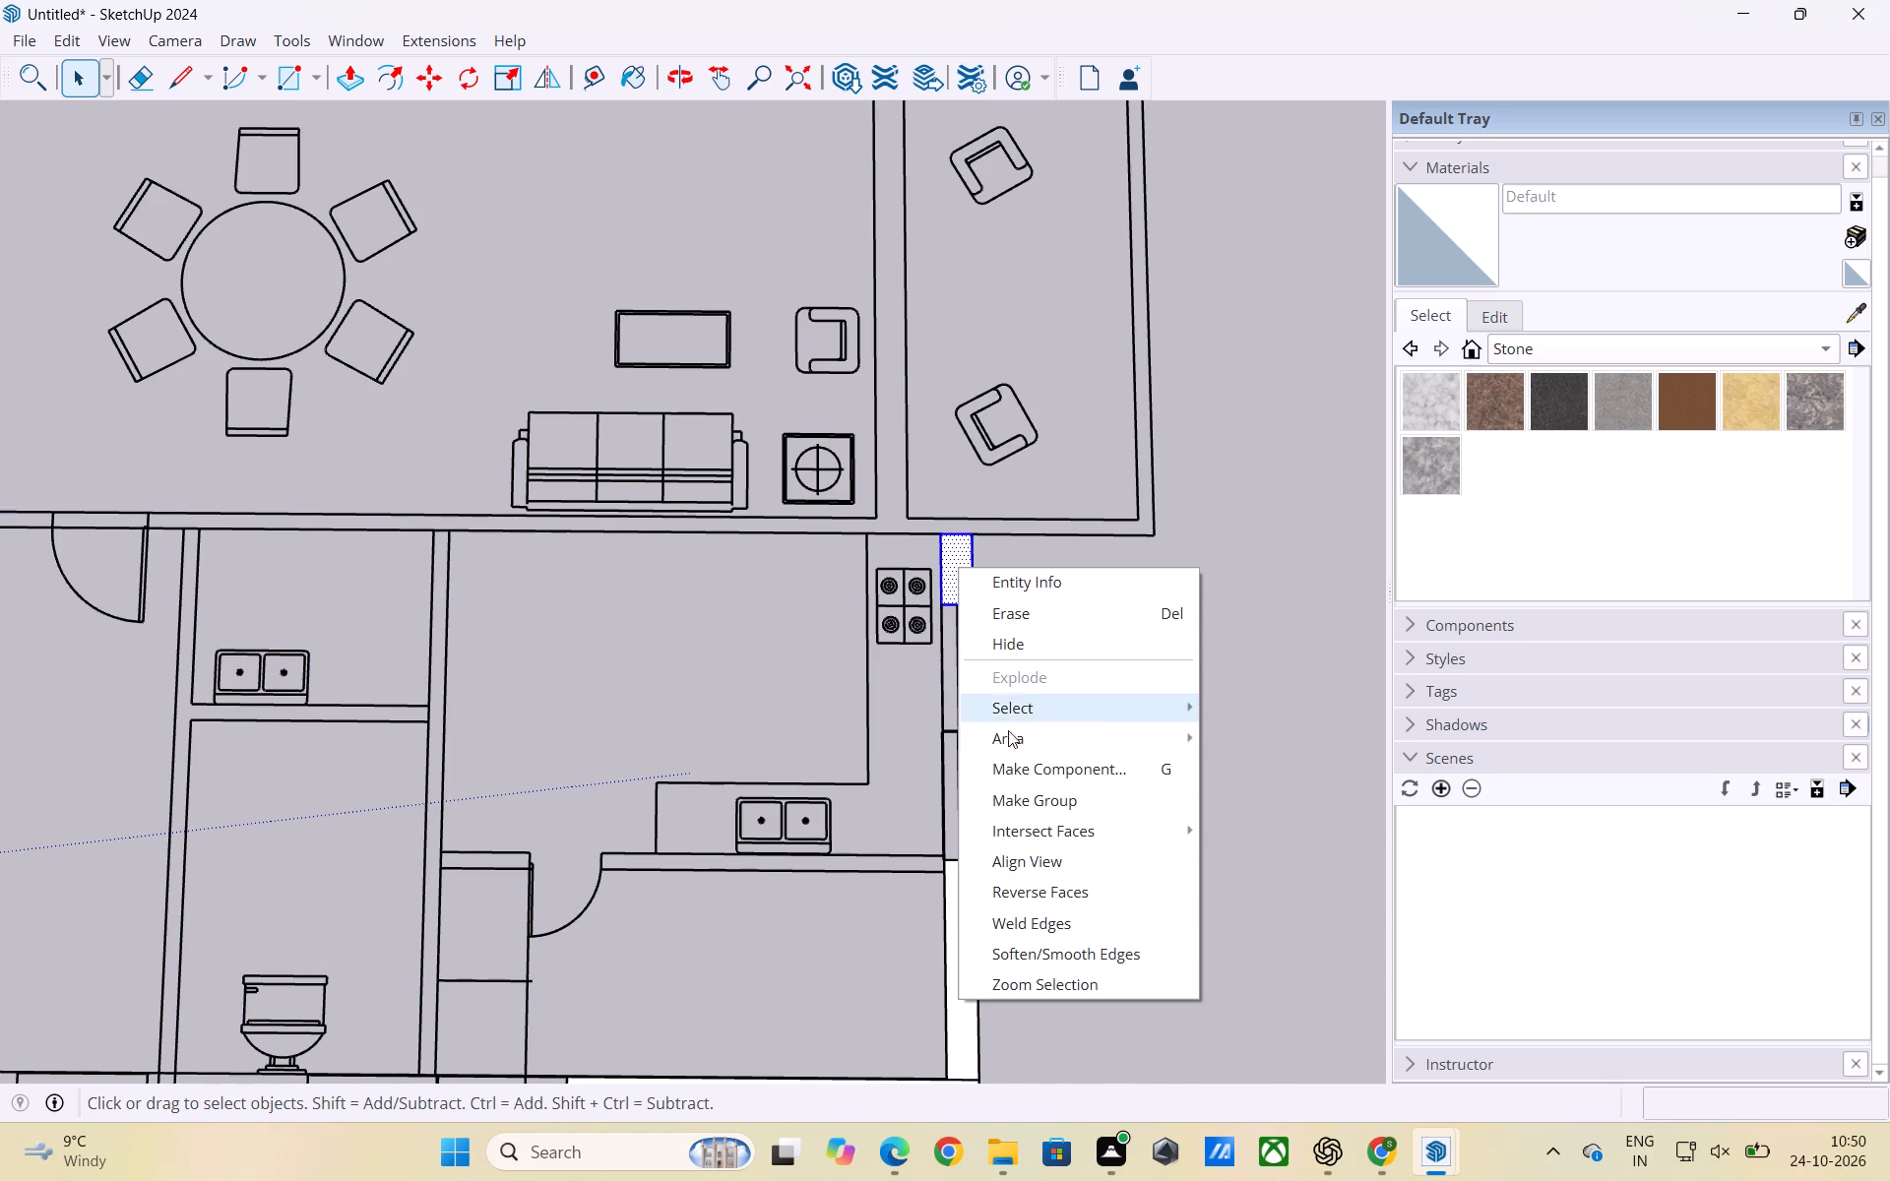
pyautogui.click(1028, 797)
pyautogui.click(1066, 716)
# Open the utility room's side wall group and group its face and edges inside it.
pyautogui.scroll(-6, 1049, 647)
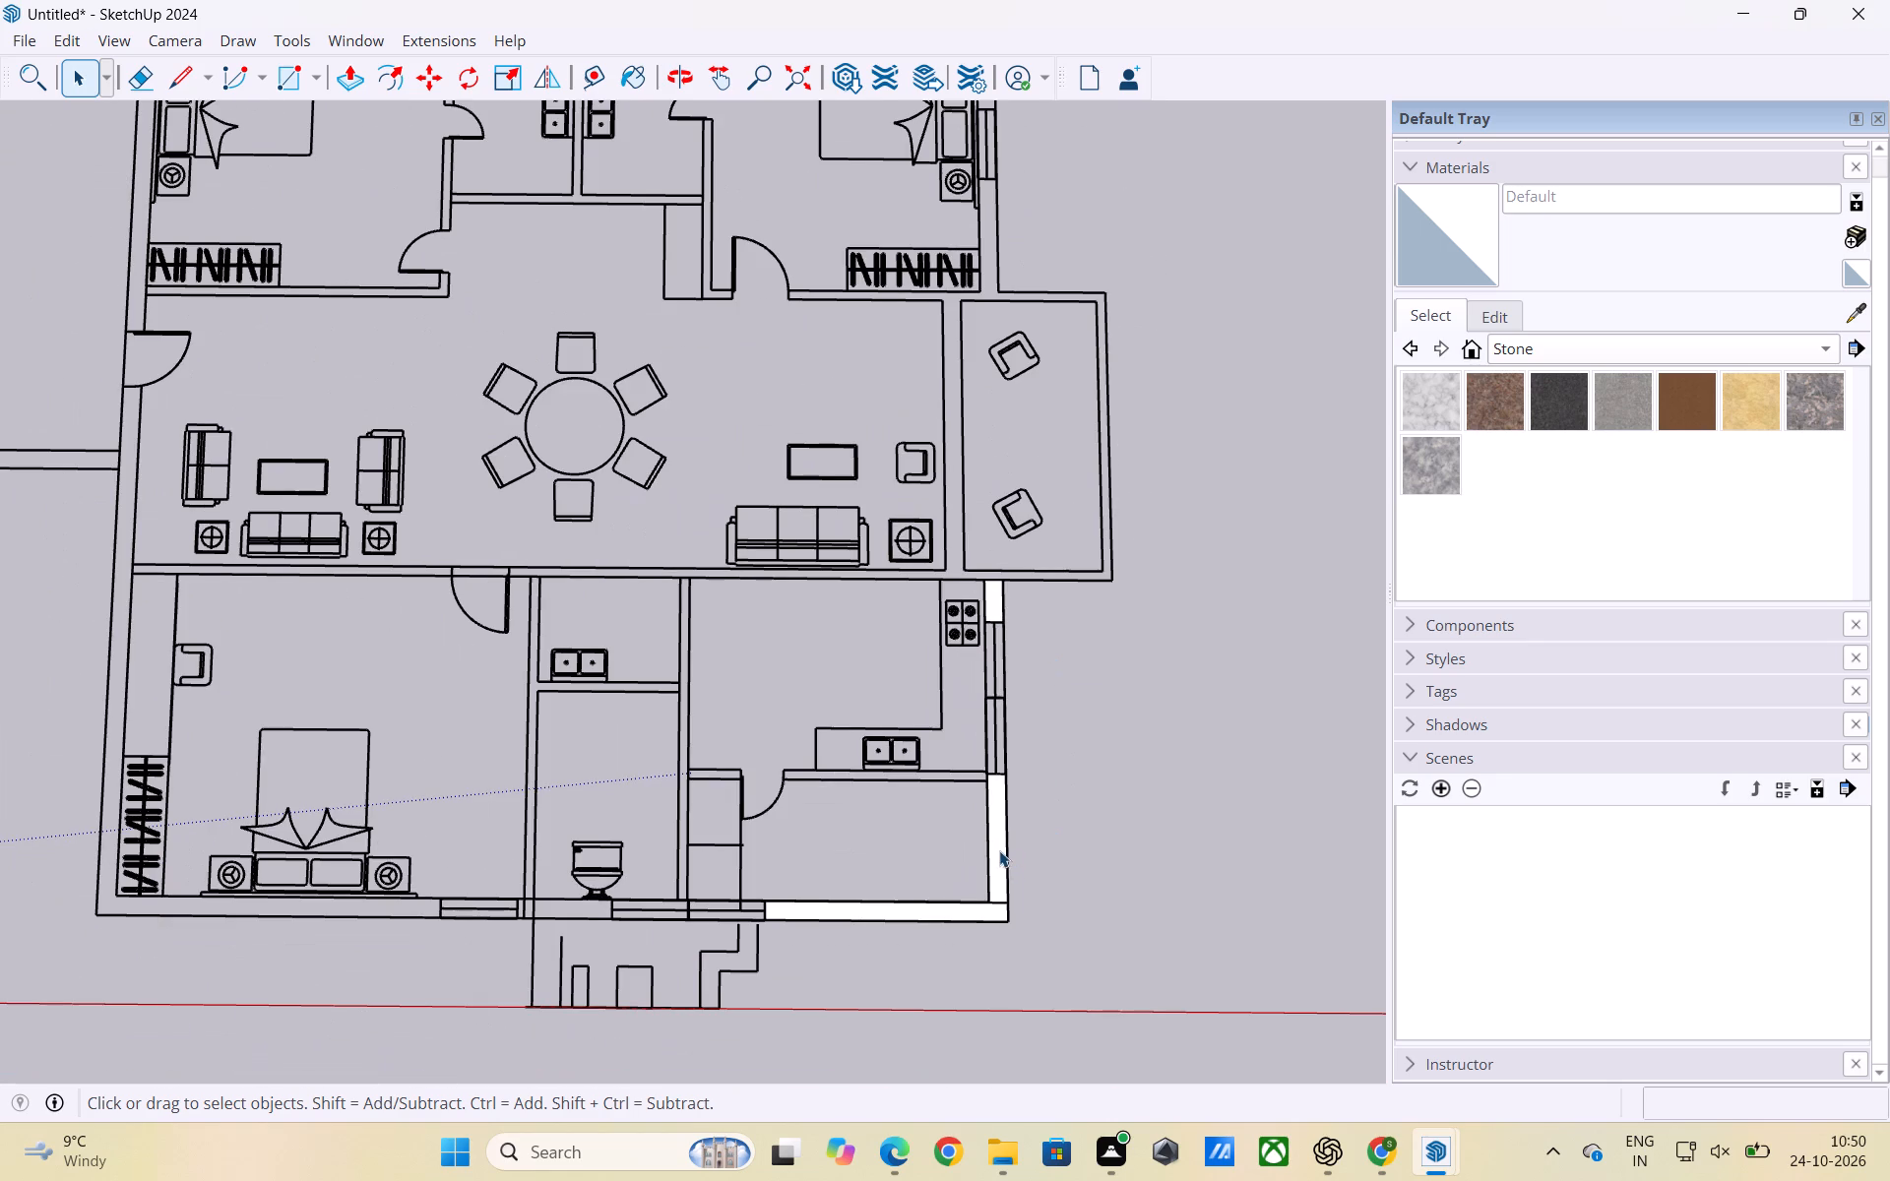
pyautogui.tripleClick(997, 850)
pyautogui.rightClick(998, 849)
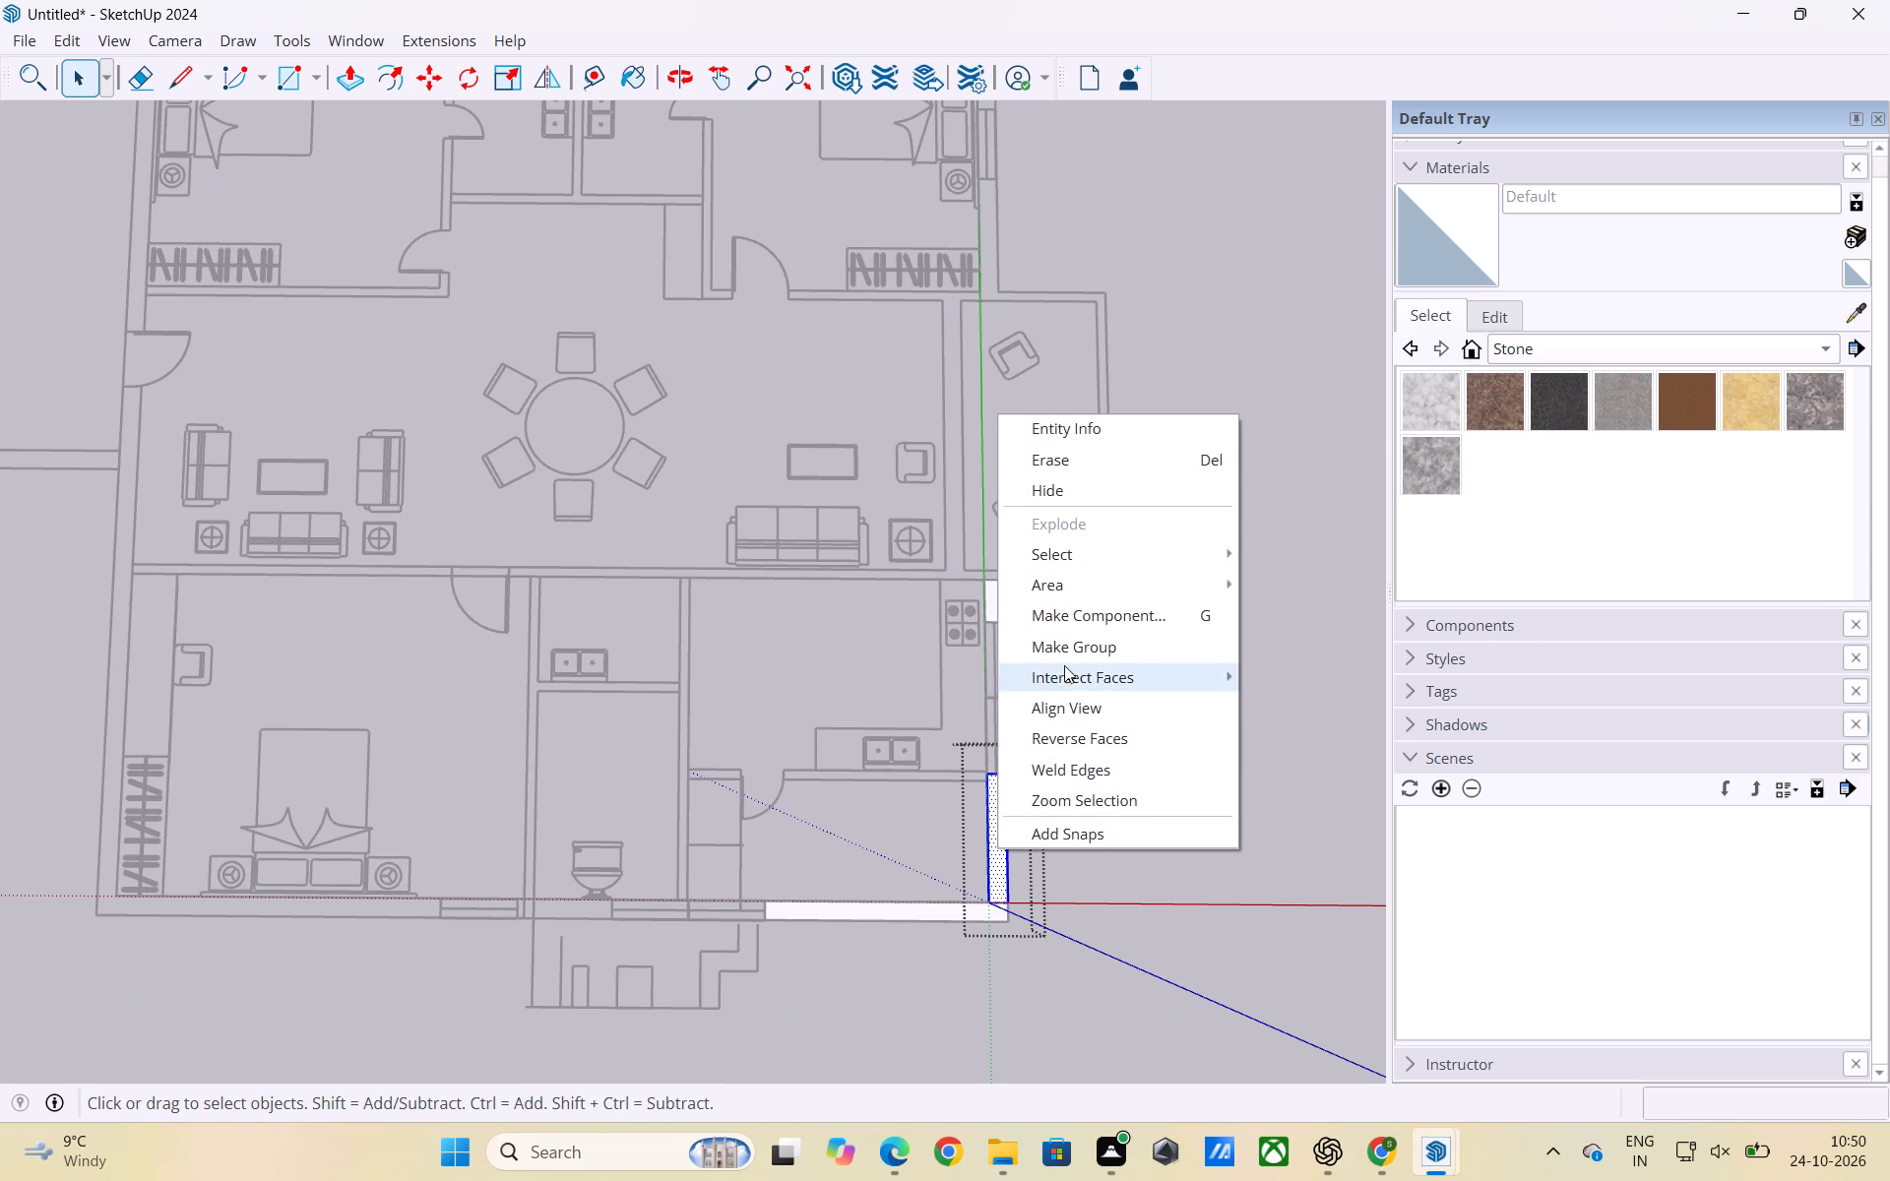
pyautogui.click(1068, 653)
pyautogui.click(1163, 810)
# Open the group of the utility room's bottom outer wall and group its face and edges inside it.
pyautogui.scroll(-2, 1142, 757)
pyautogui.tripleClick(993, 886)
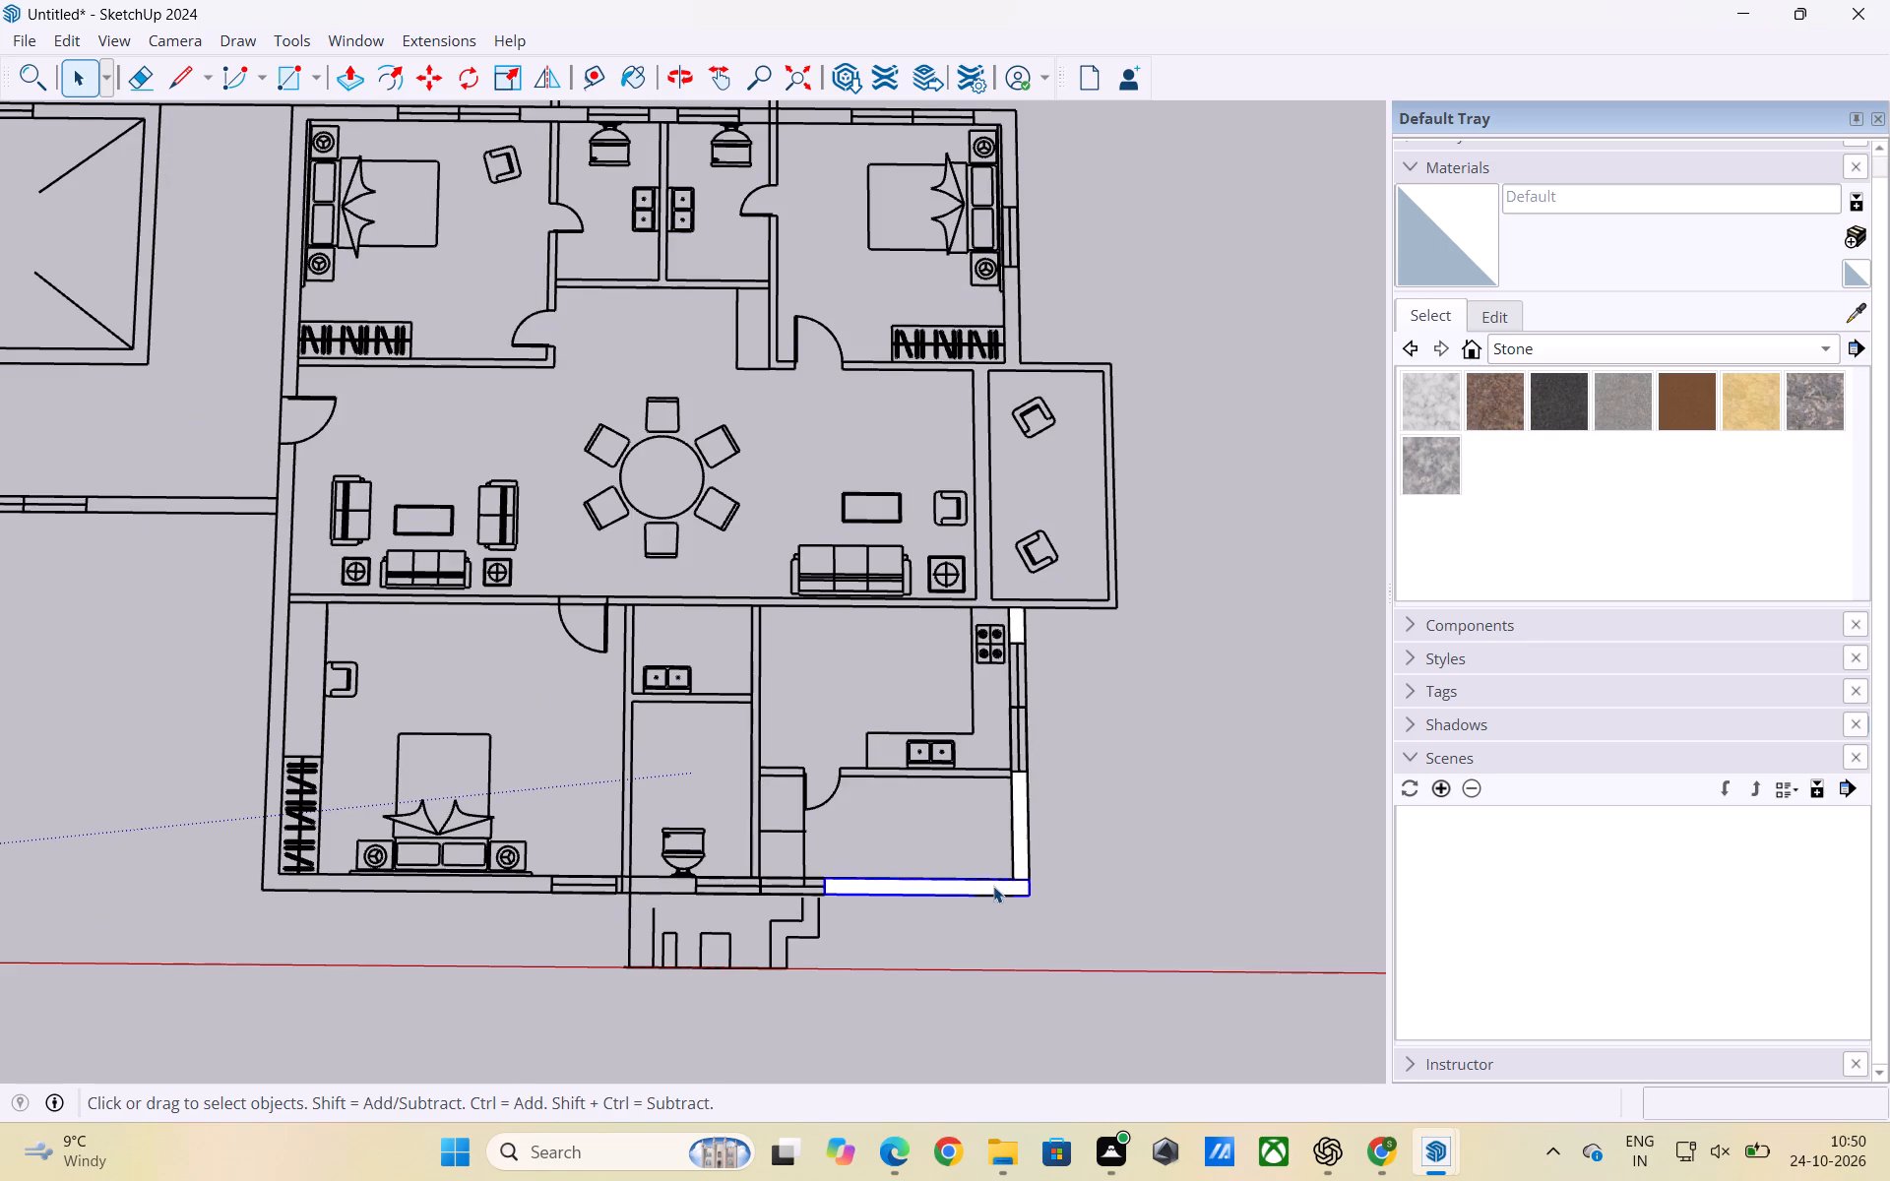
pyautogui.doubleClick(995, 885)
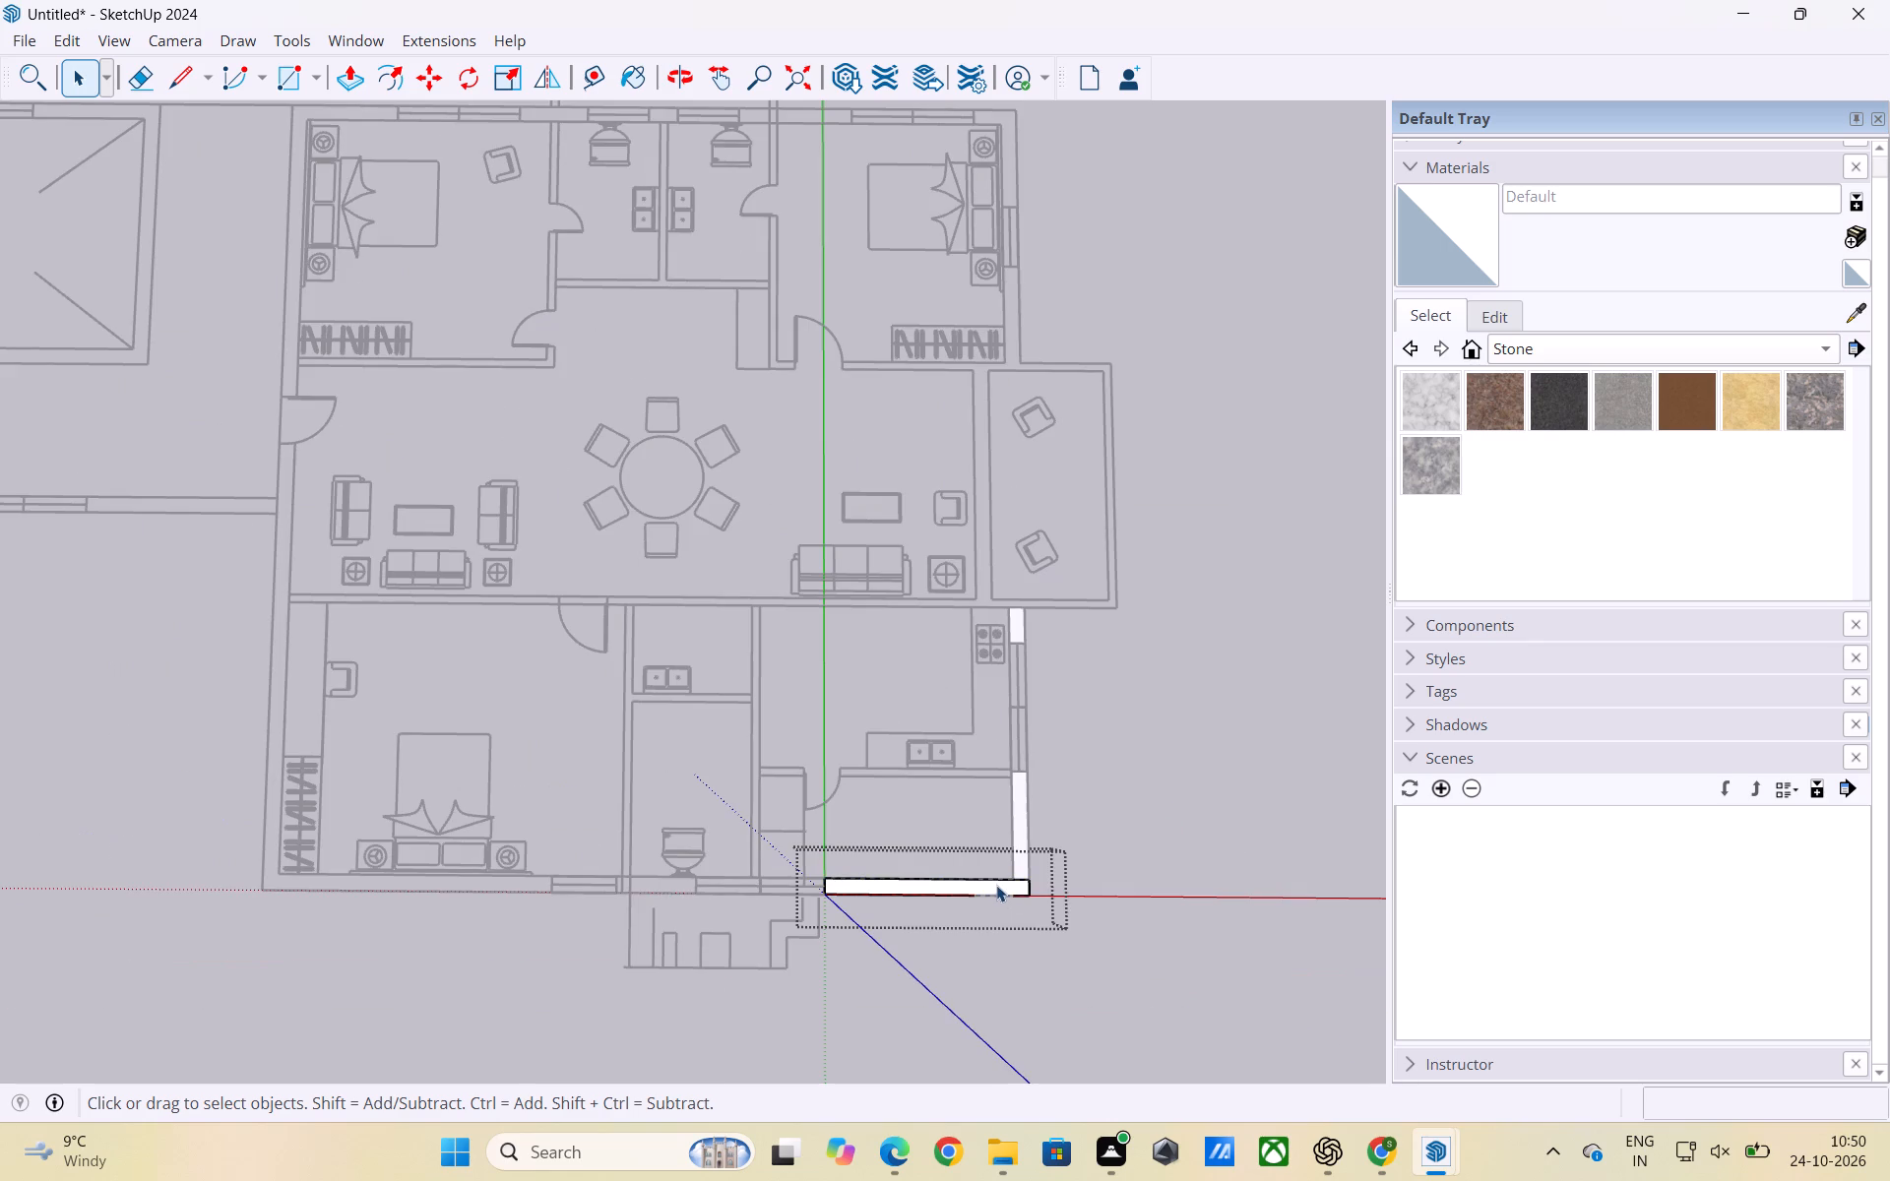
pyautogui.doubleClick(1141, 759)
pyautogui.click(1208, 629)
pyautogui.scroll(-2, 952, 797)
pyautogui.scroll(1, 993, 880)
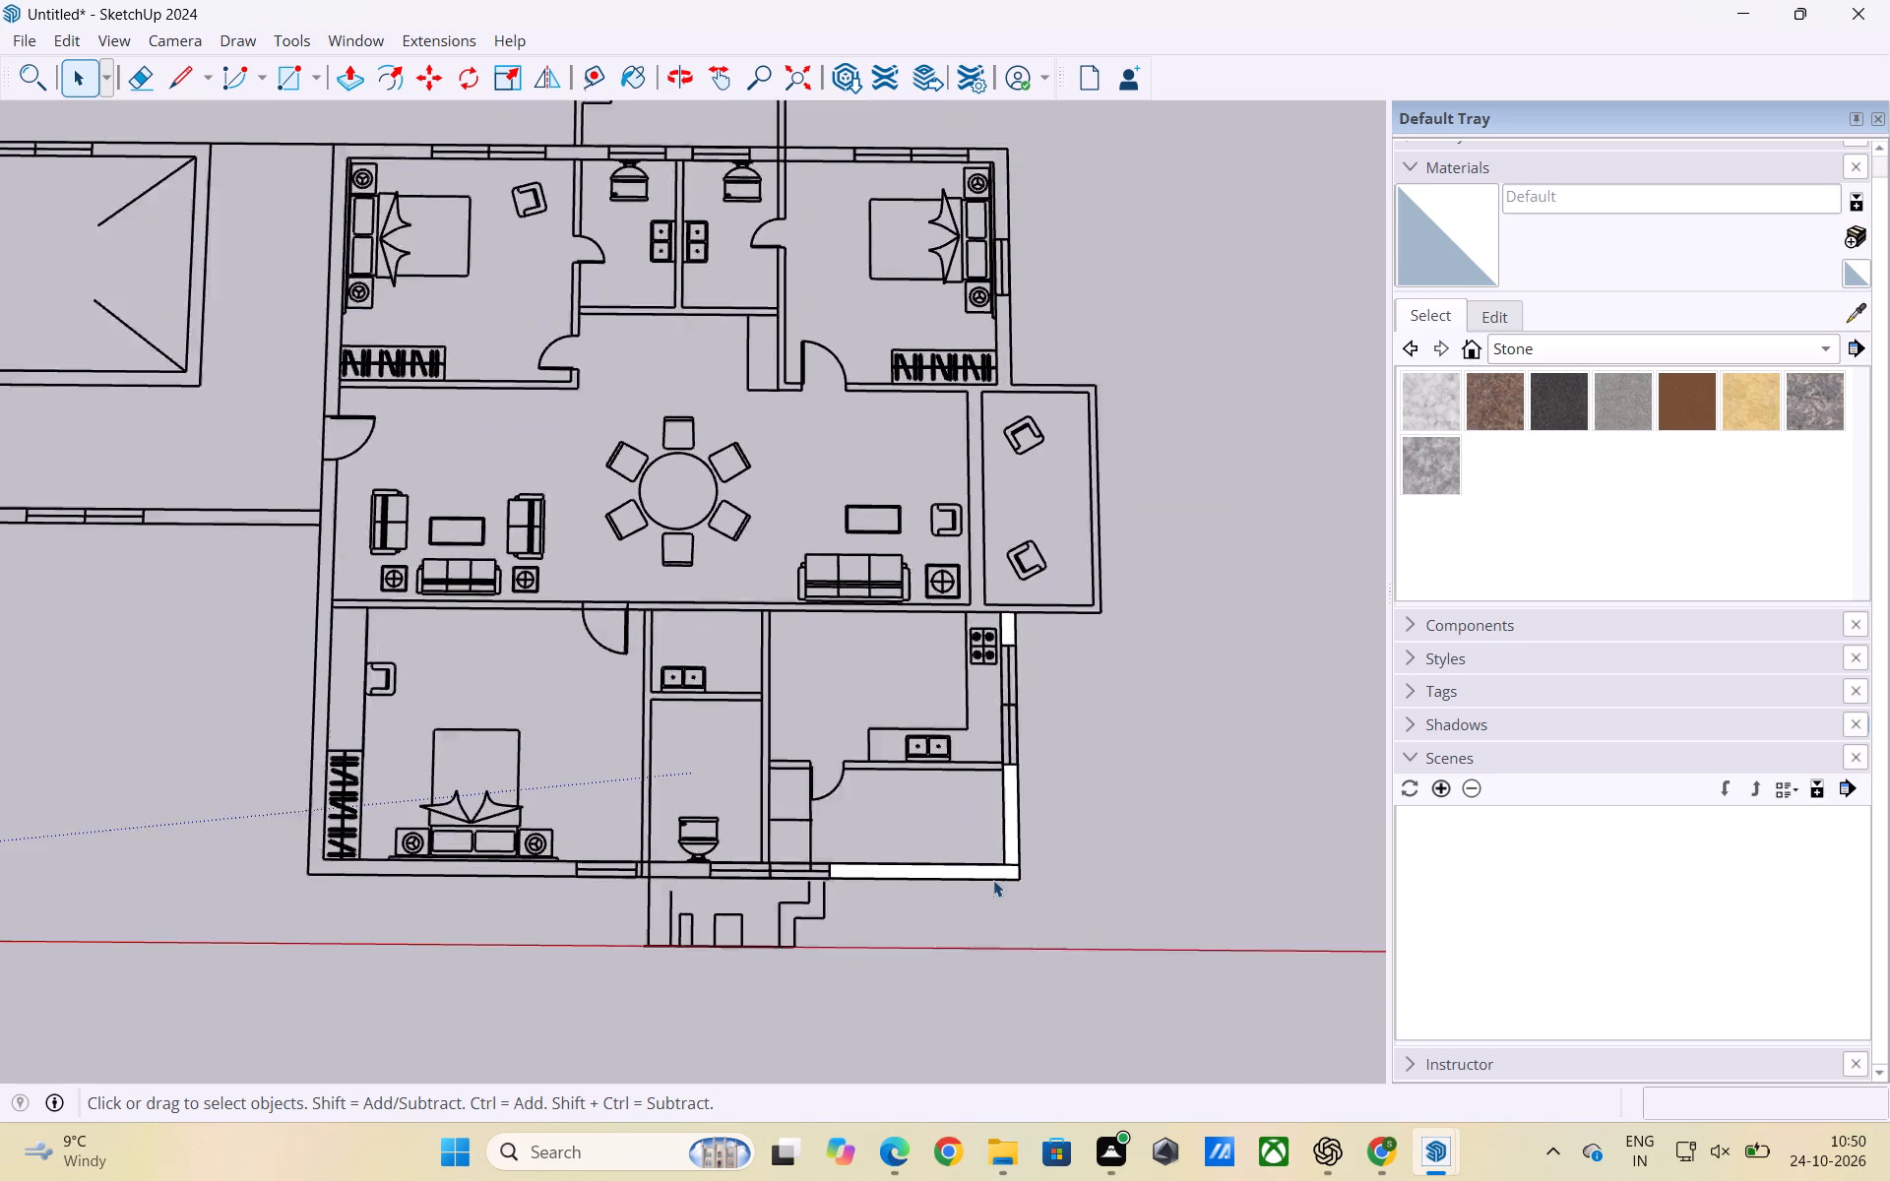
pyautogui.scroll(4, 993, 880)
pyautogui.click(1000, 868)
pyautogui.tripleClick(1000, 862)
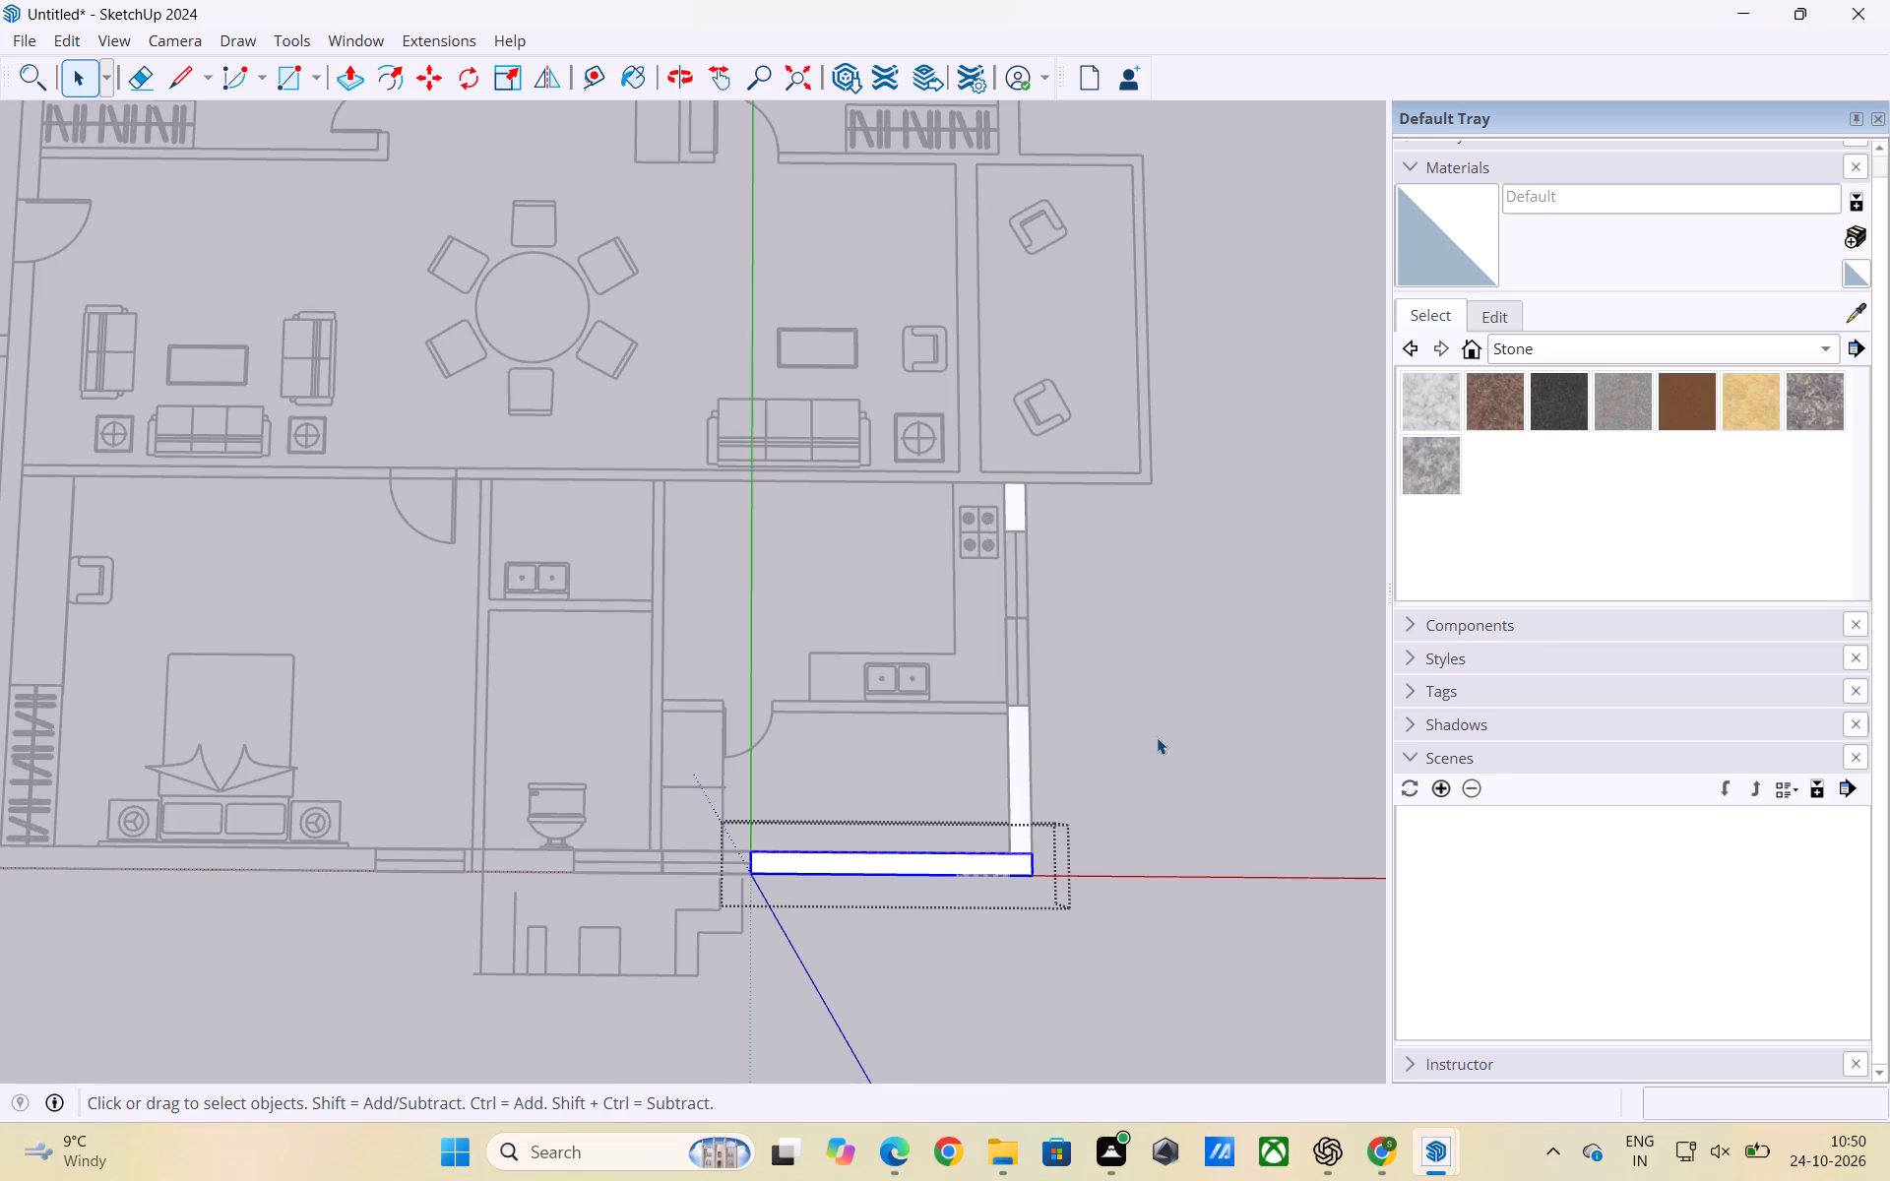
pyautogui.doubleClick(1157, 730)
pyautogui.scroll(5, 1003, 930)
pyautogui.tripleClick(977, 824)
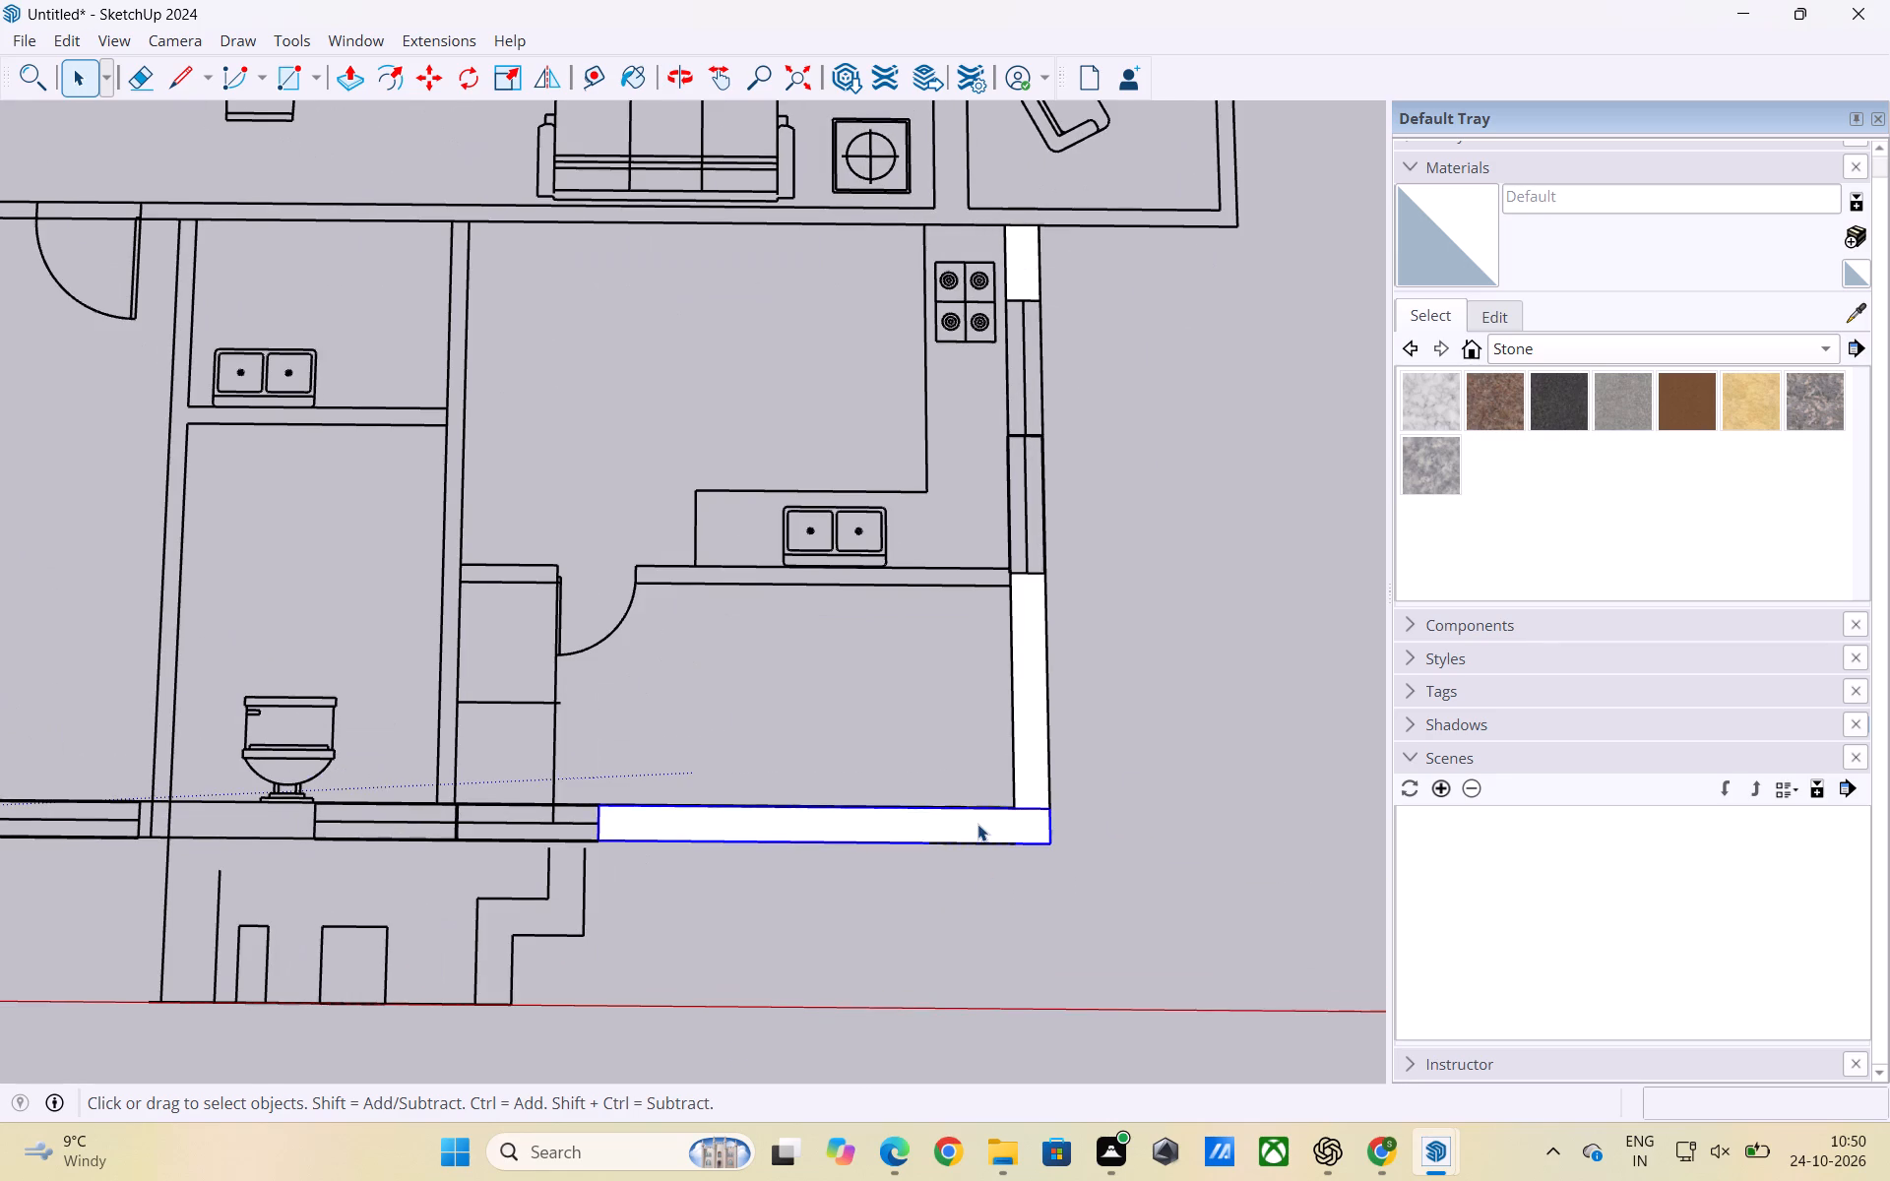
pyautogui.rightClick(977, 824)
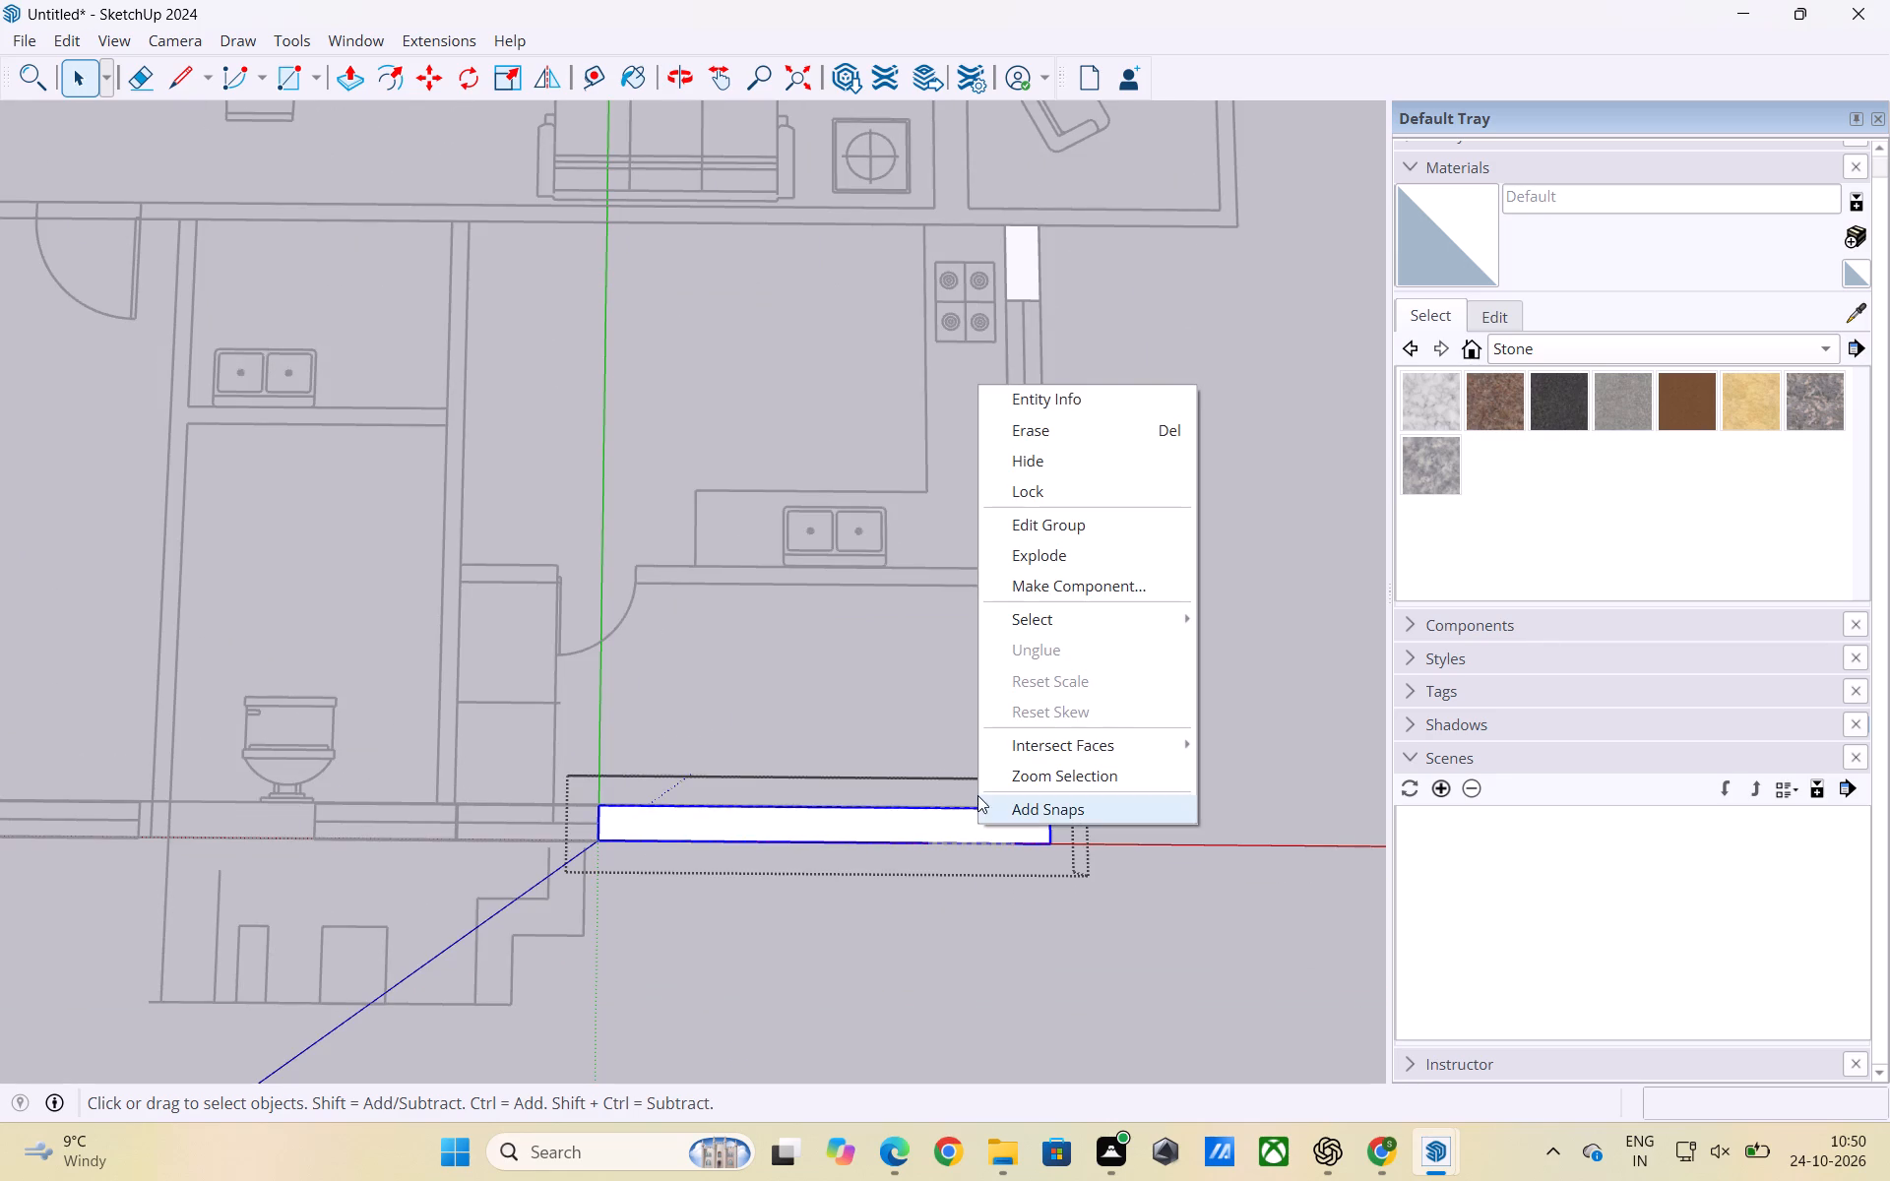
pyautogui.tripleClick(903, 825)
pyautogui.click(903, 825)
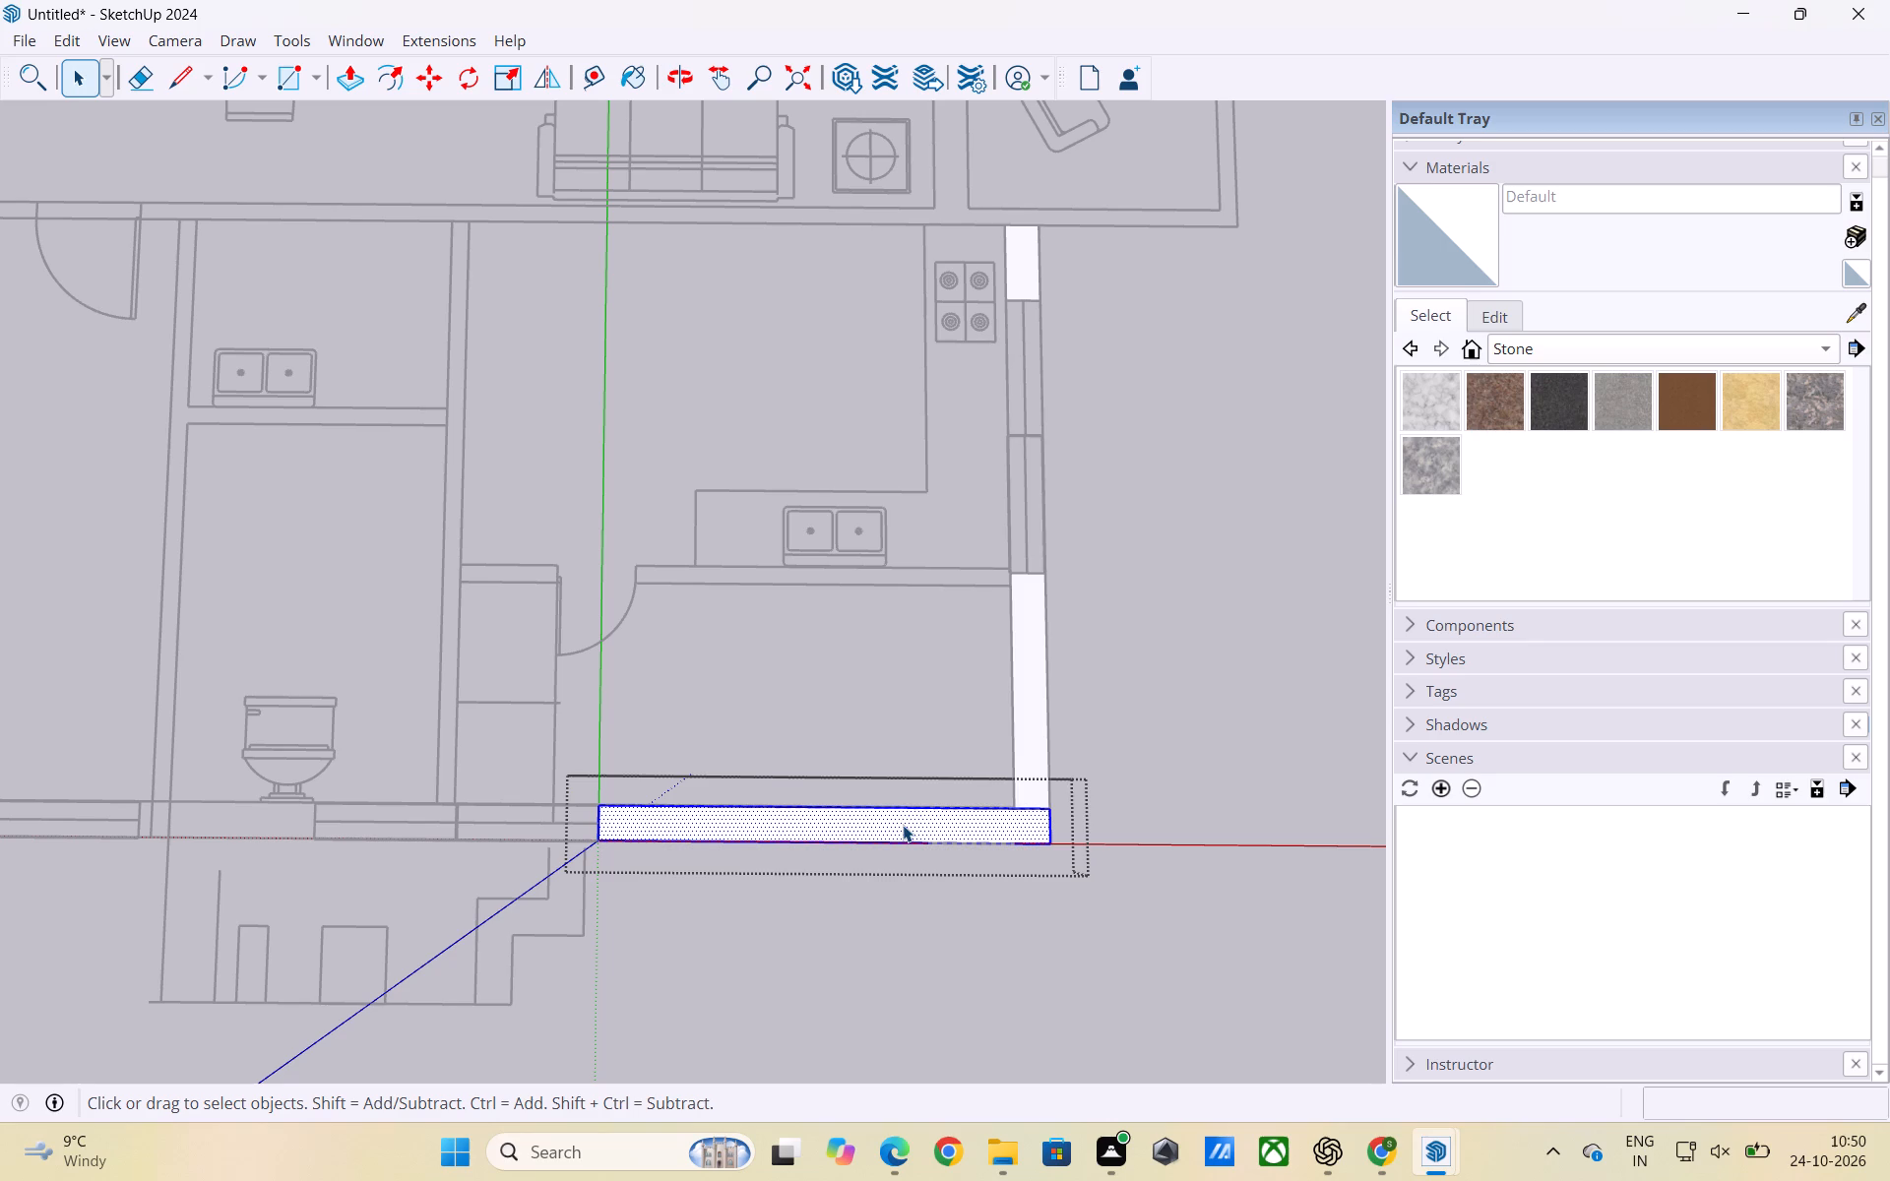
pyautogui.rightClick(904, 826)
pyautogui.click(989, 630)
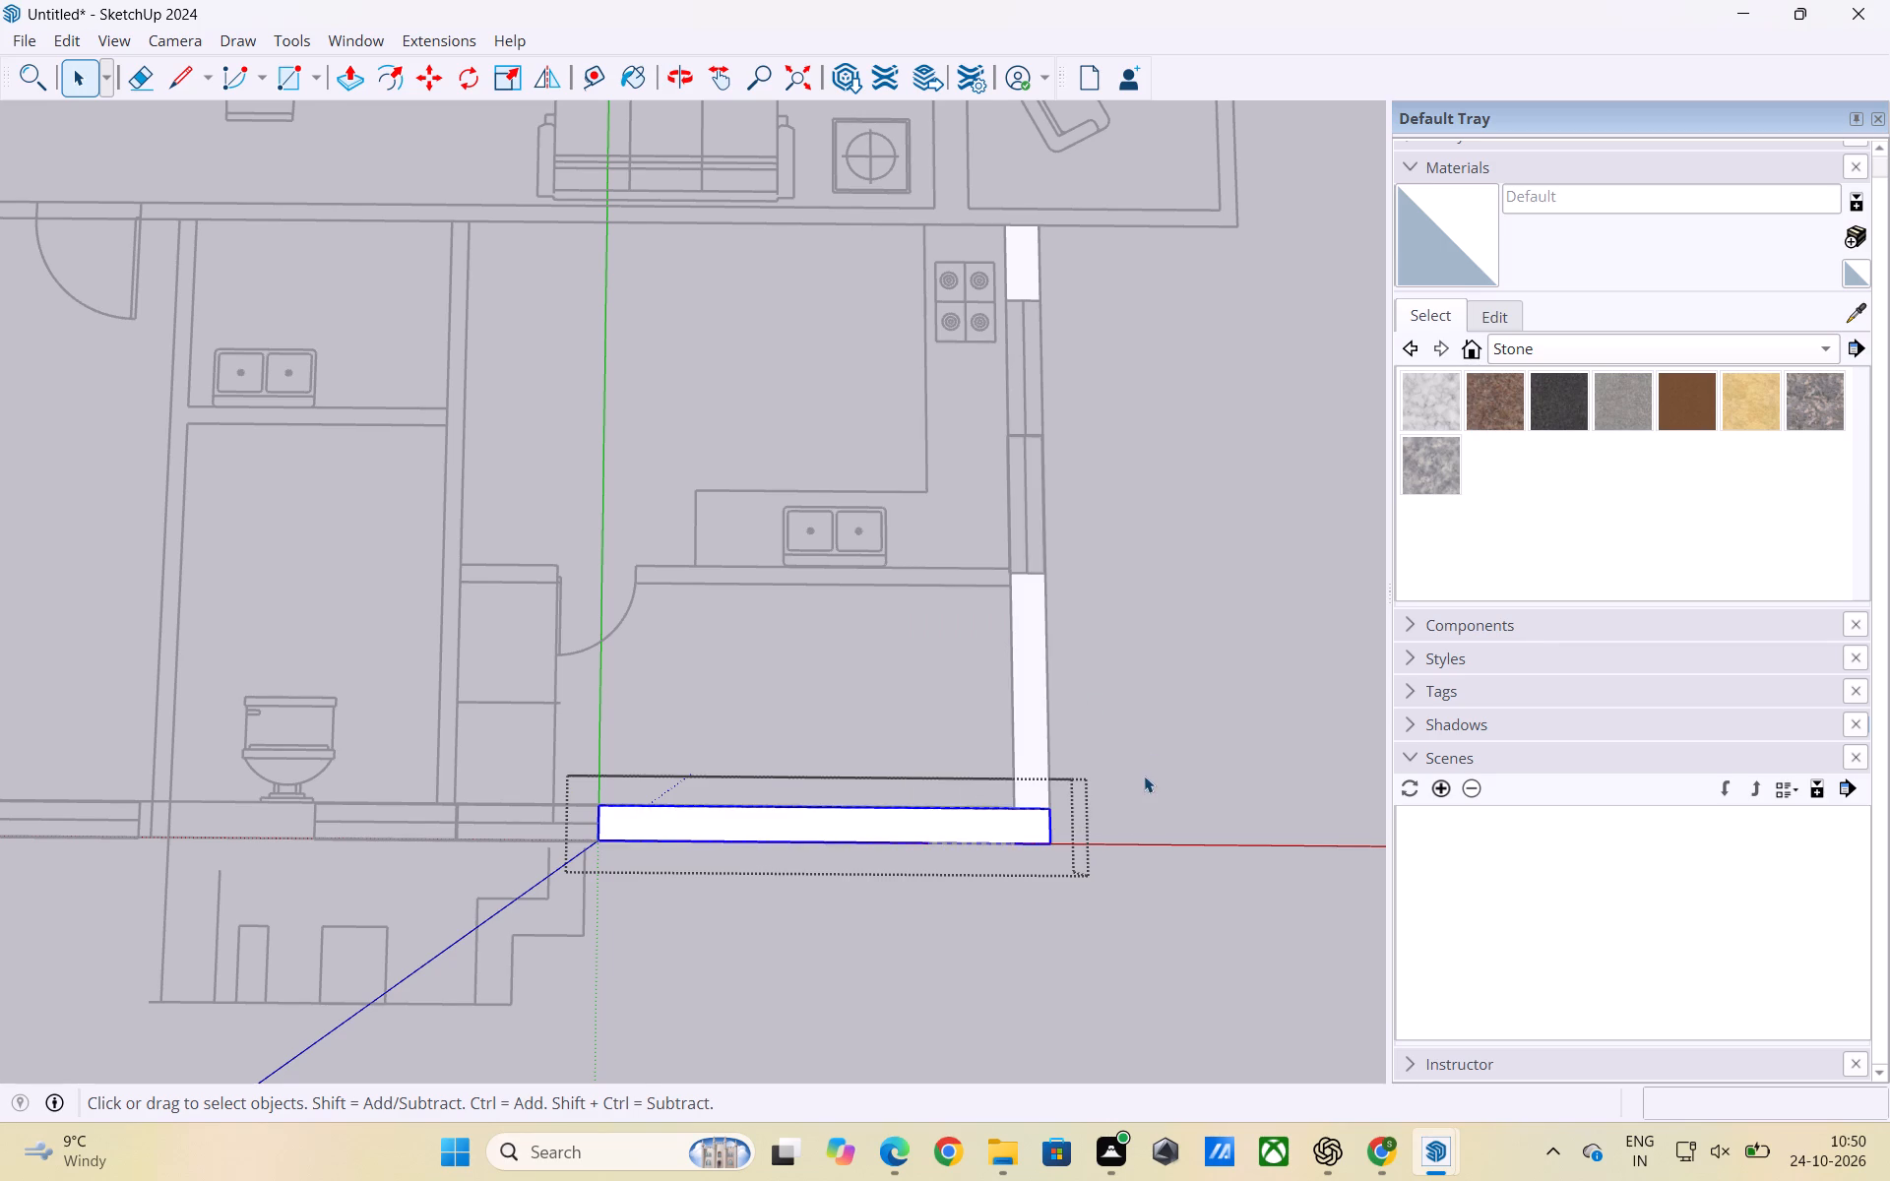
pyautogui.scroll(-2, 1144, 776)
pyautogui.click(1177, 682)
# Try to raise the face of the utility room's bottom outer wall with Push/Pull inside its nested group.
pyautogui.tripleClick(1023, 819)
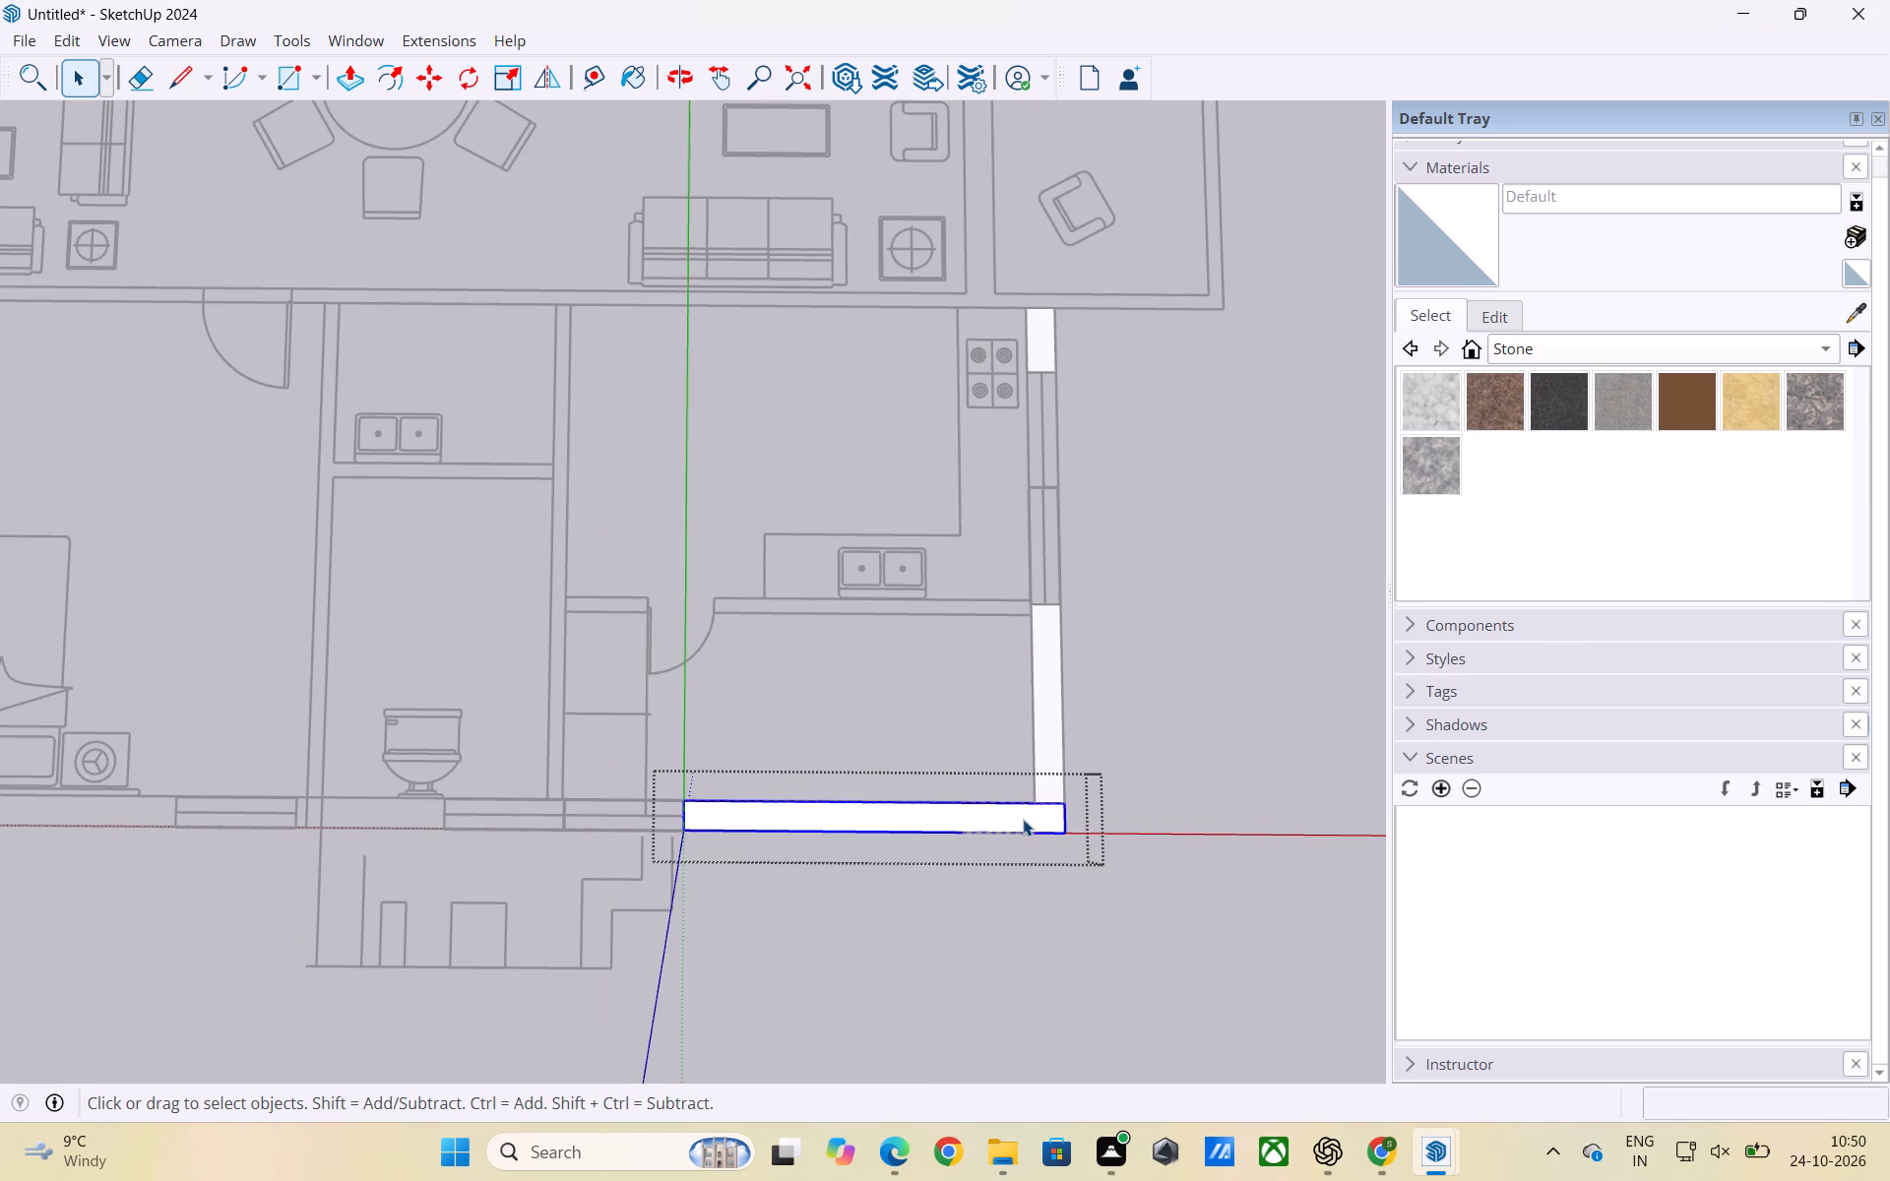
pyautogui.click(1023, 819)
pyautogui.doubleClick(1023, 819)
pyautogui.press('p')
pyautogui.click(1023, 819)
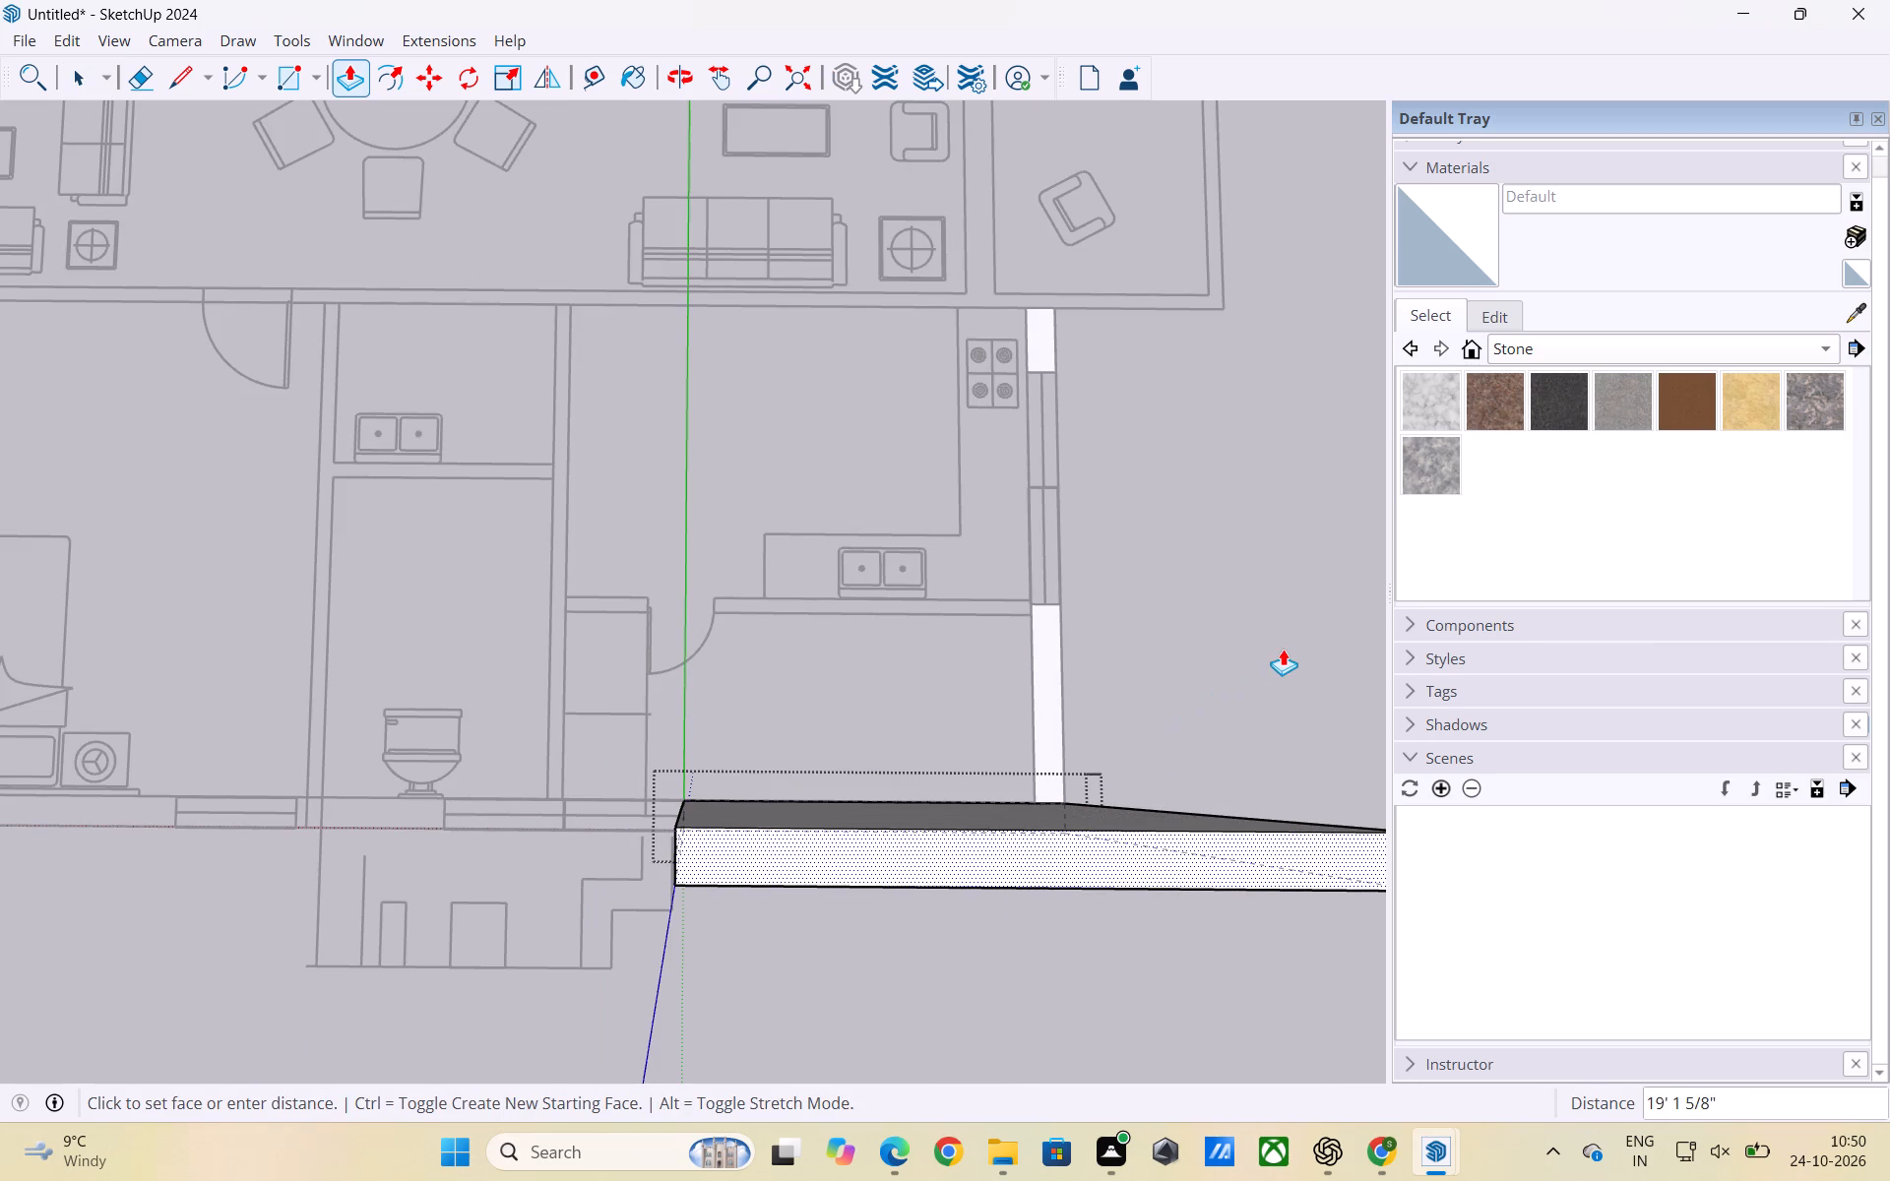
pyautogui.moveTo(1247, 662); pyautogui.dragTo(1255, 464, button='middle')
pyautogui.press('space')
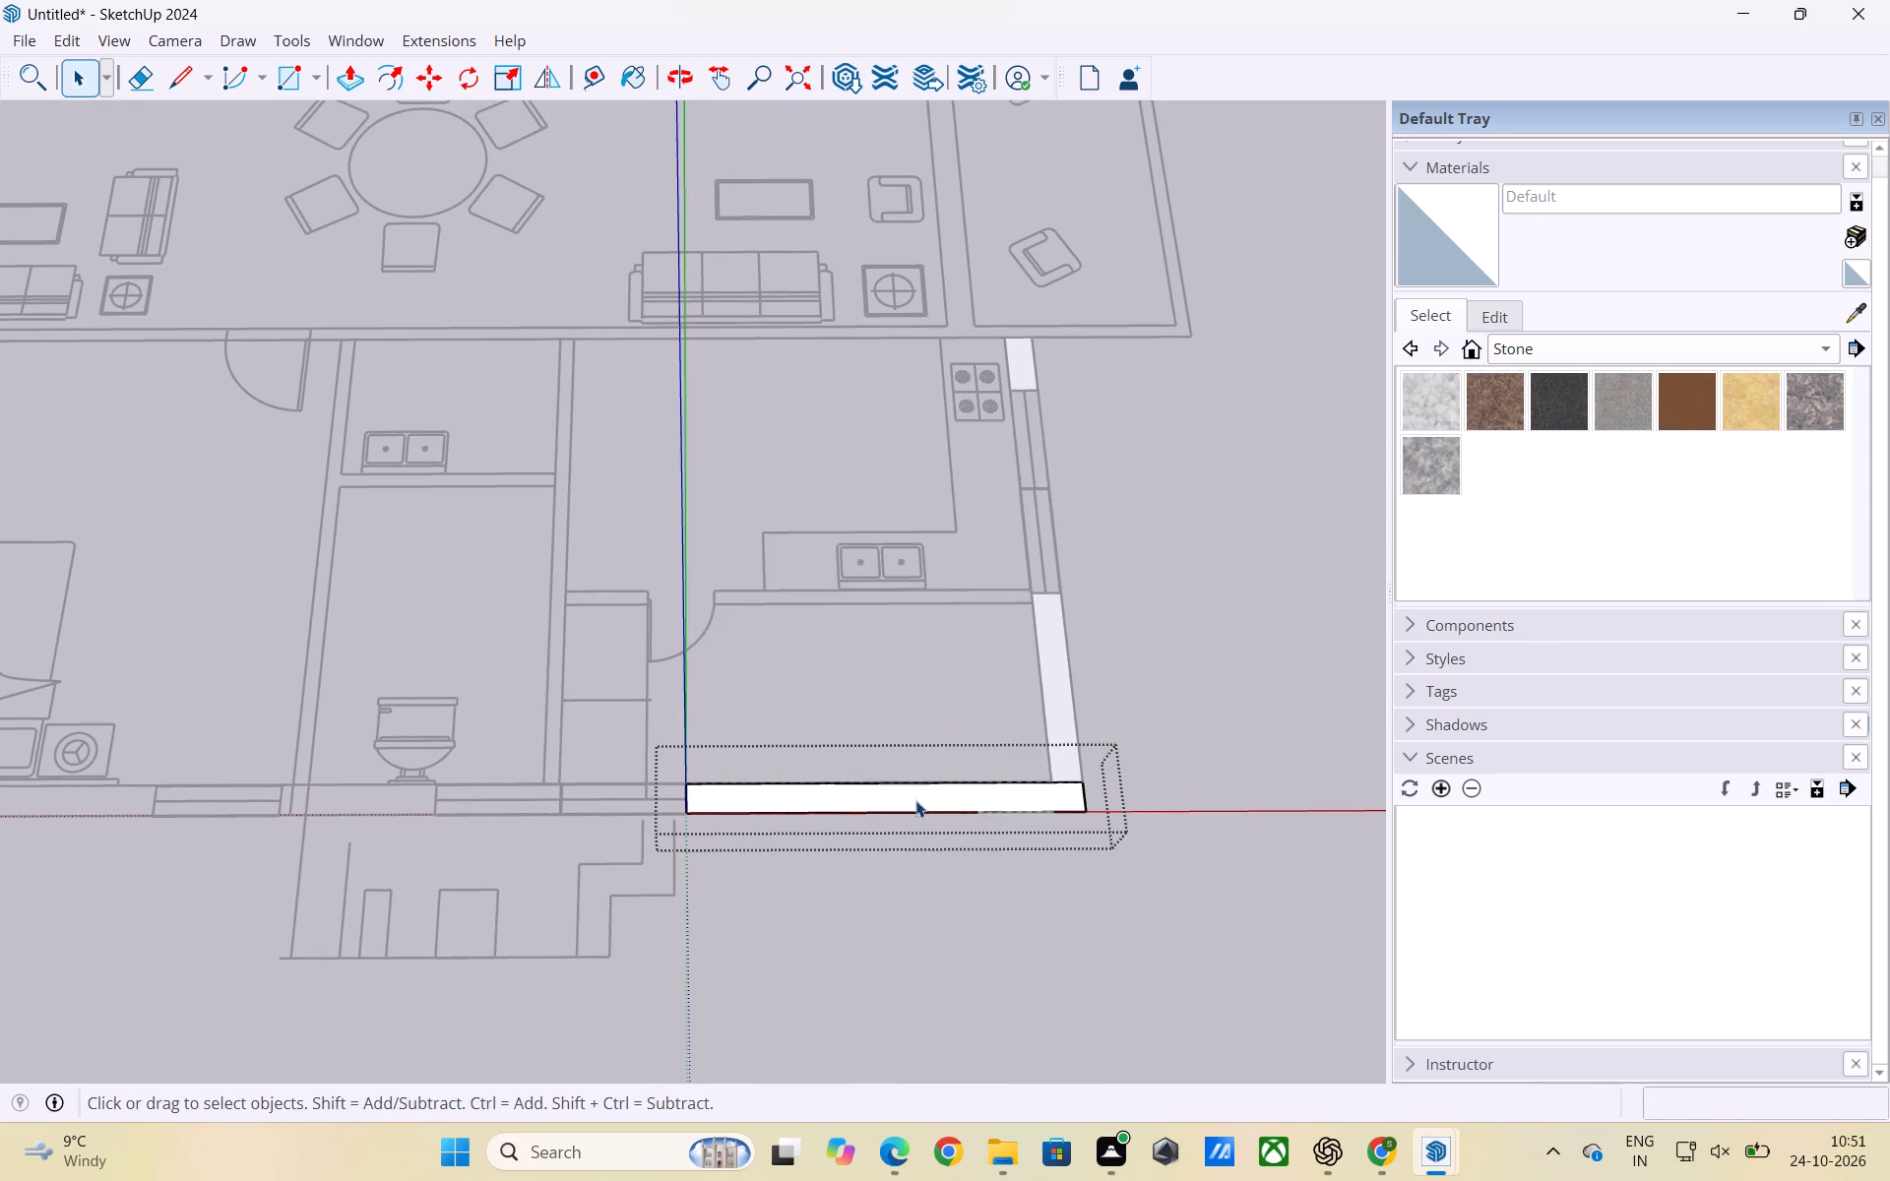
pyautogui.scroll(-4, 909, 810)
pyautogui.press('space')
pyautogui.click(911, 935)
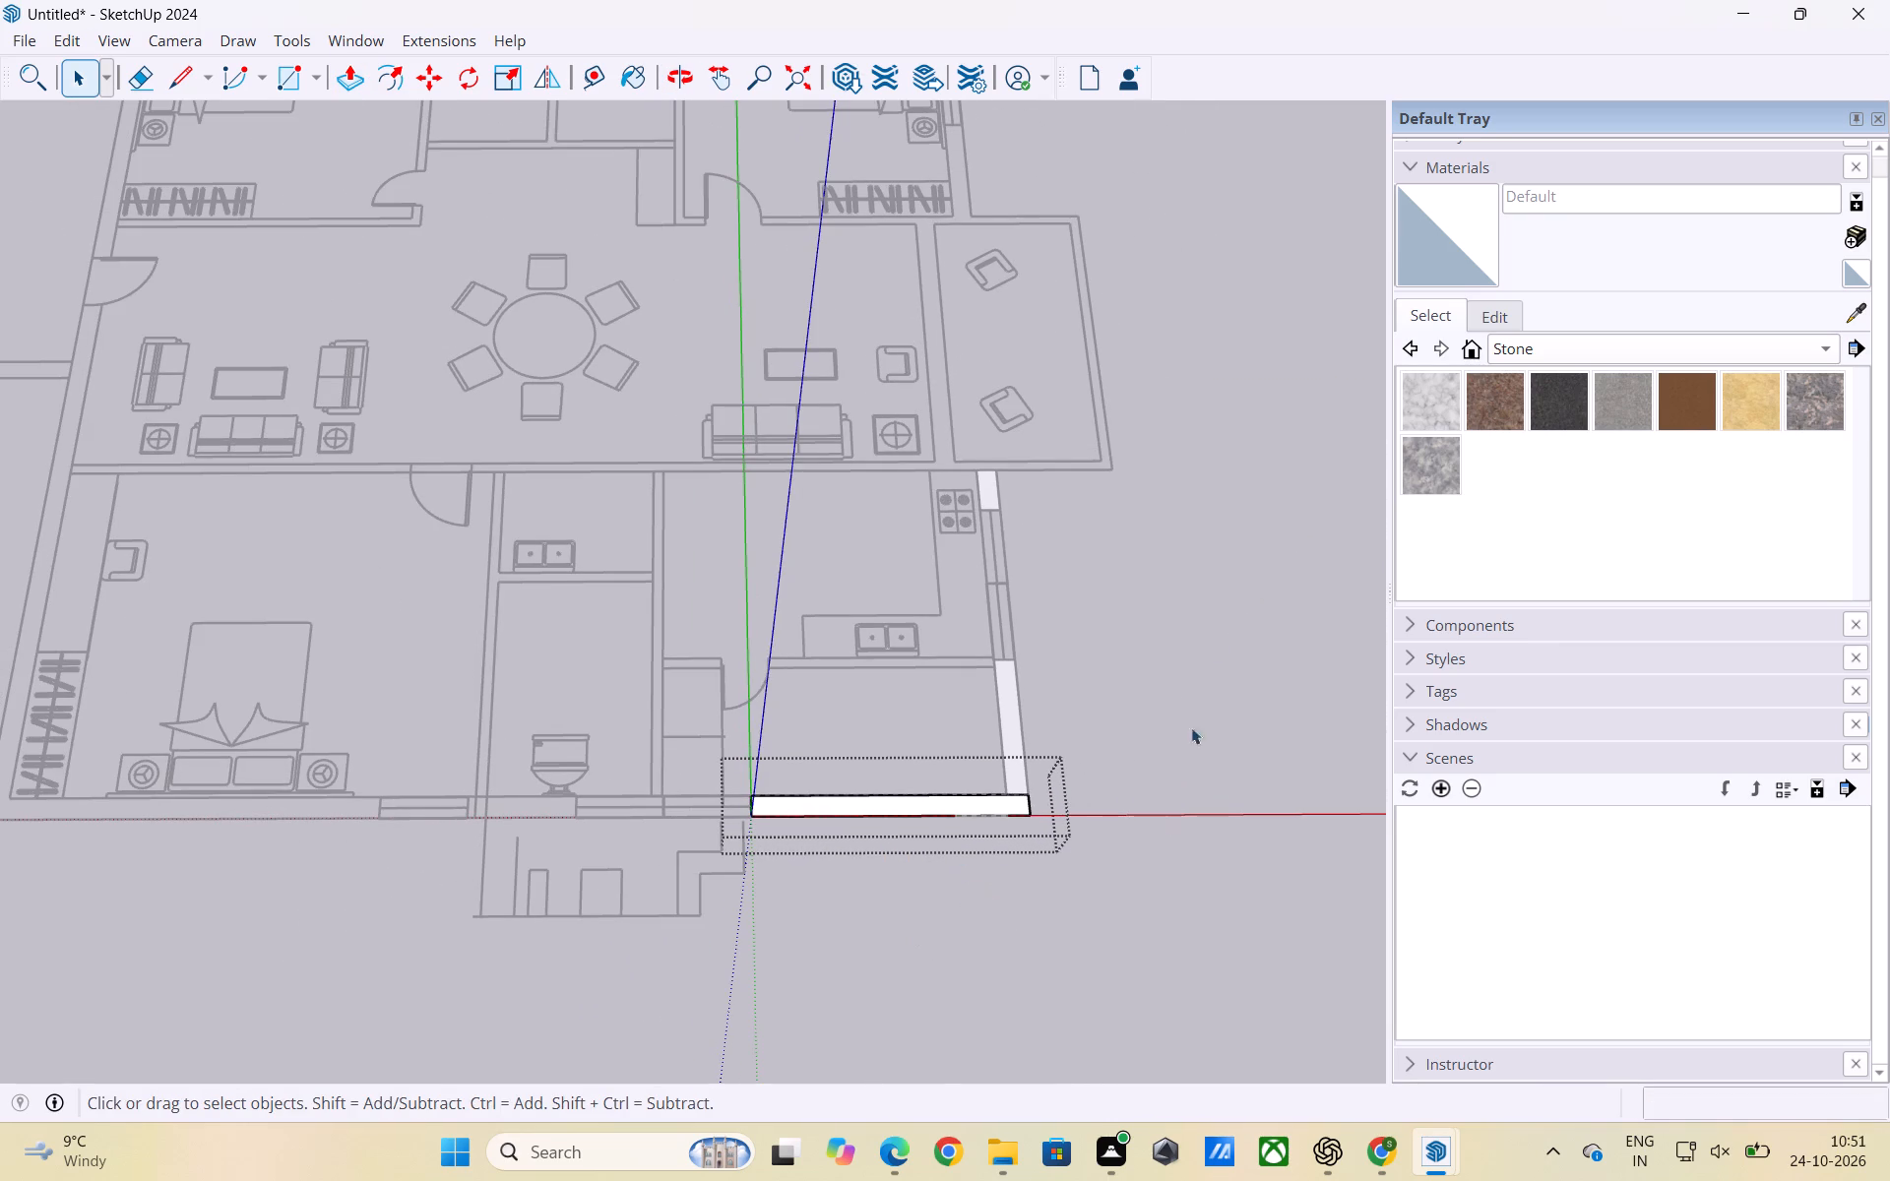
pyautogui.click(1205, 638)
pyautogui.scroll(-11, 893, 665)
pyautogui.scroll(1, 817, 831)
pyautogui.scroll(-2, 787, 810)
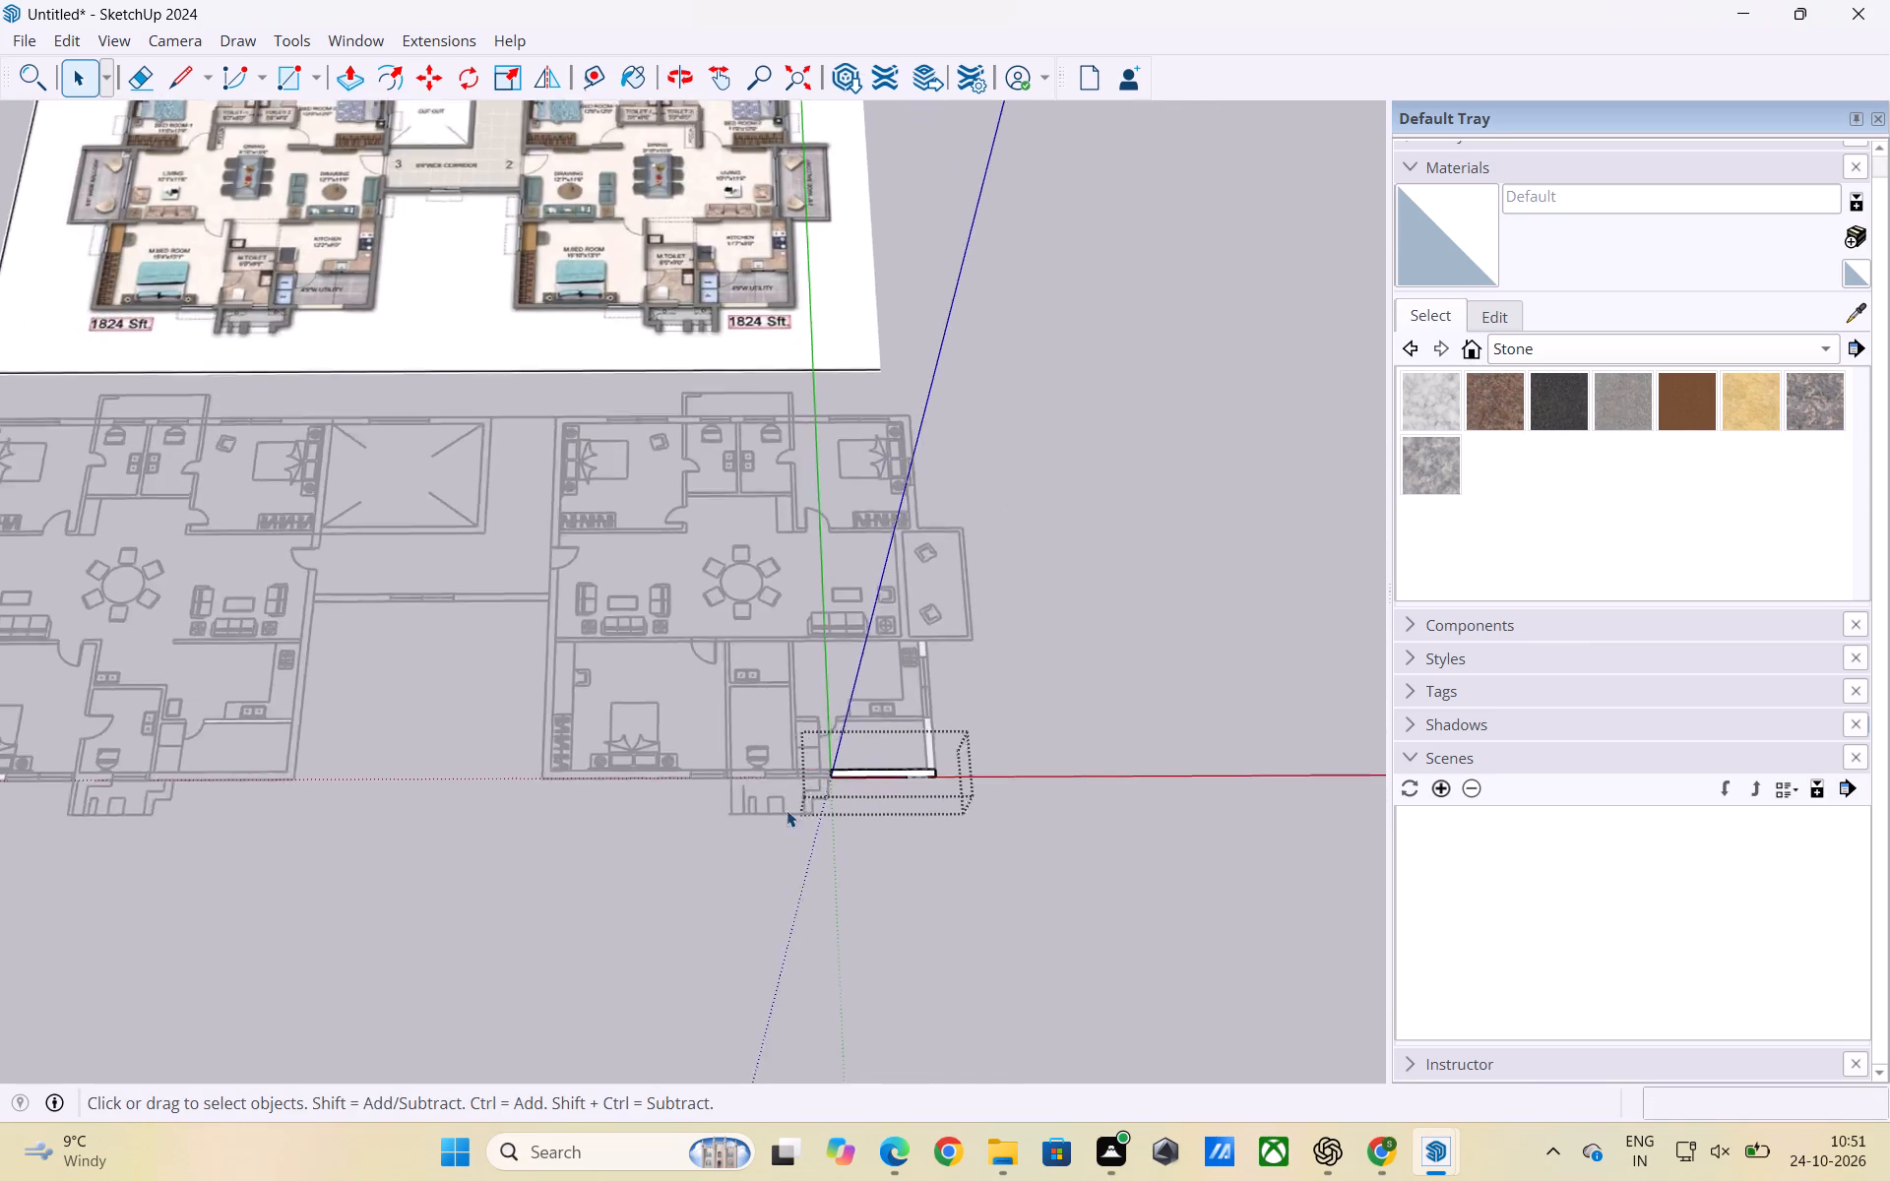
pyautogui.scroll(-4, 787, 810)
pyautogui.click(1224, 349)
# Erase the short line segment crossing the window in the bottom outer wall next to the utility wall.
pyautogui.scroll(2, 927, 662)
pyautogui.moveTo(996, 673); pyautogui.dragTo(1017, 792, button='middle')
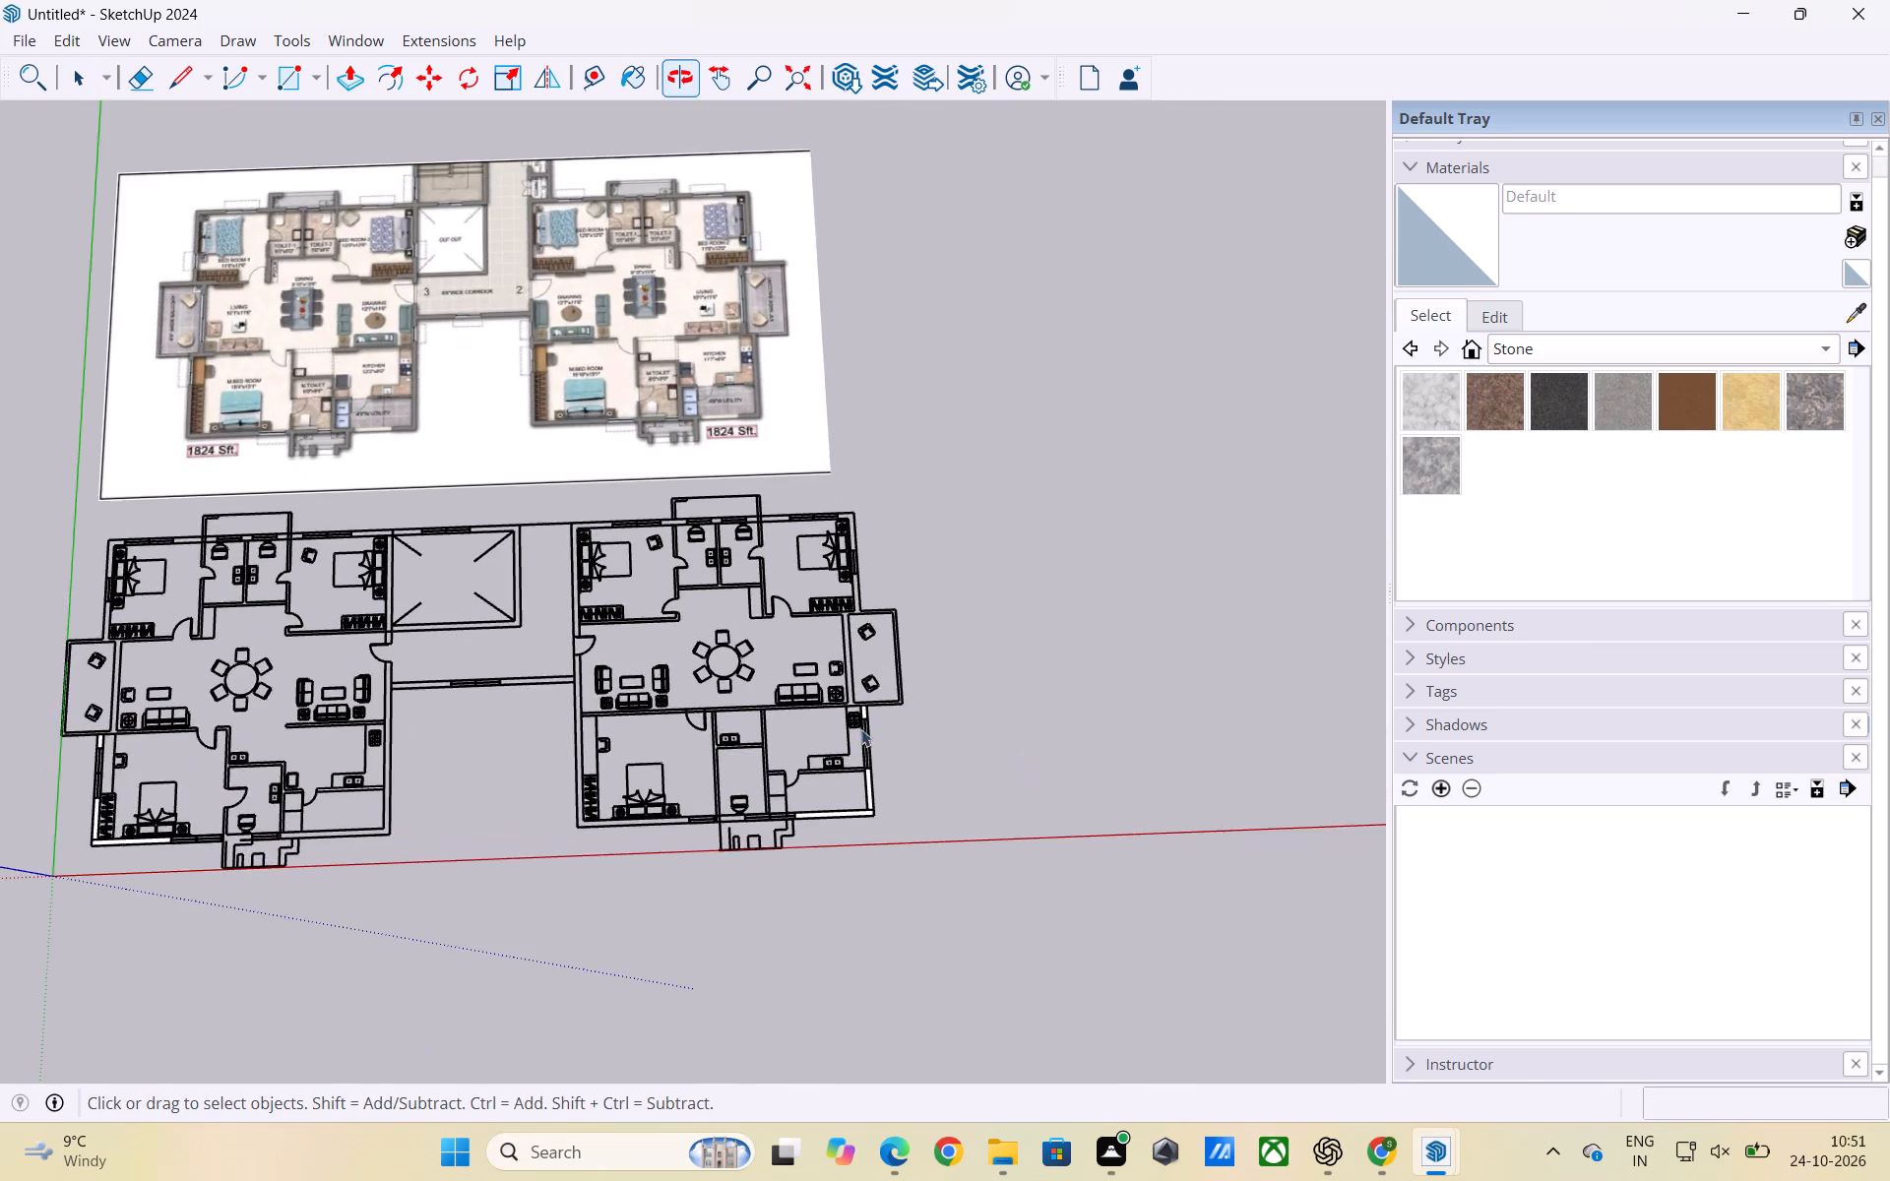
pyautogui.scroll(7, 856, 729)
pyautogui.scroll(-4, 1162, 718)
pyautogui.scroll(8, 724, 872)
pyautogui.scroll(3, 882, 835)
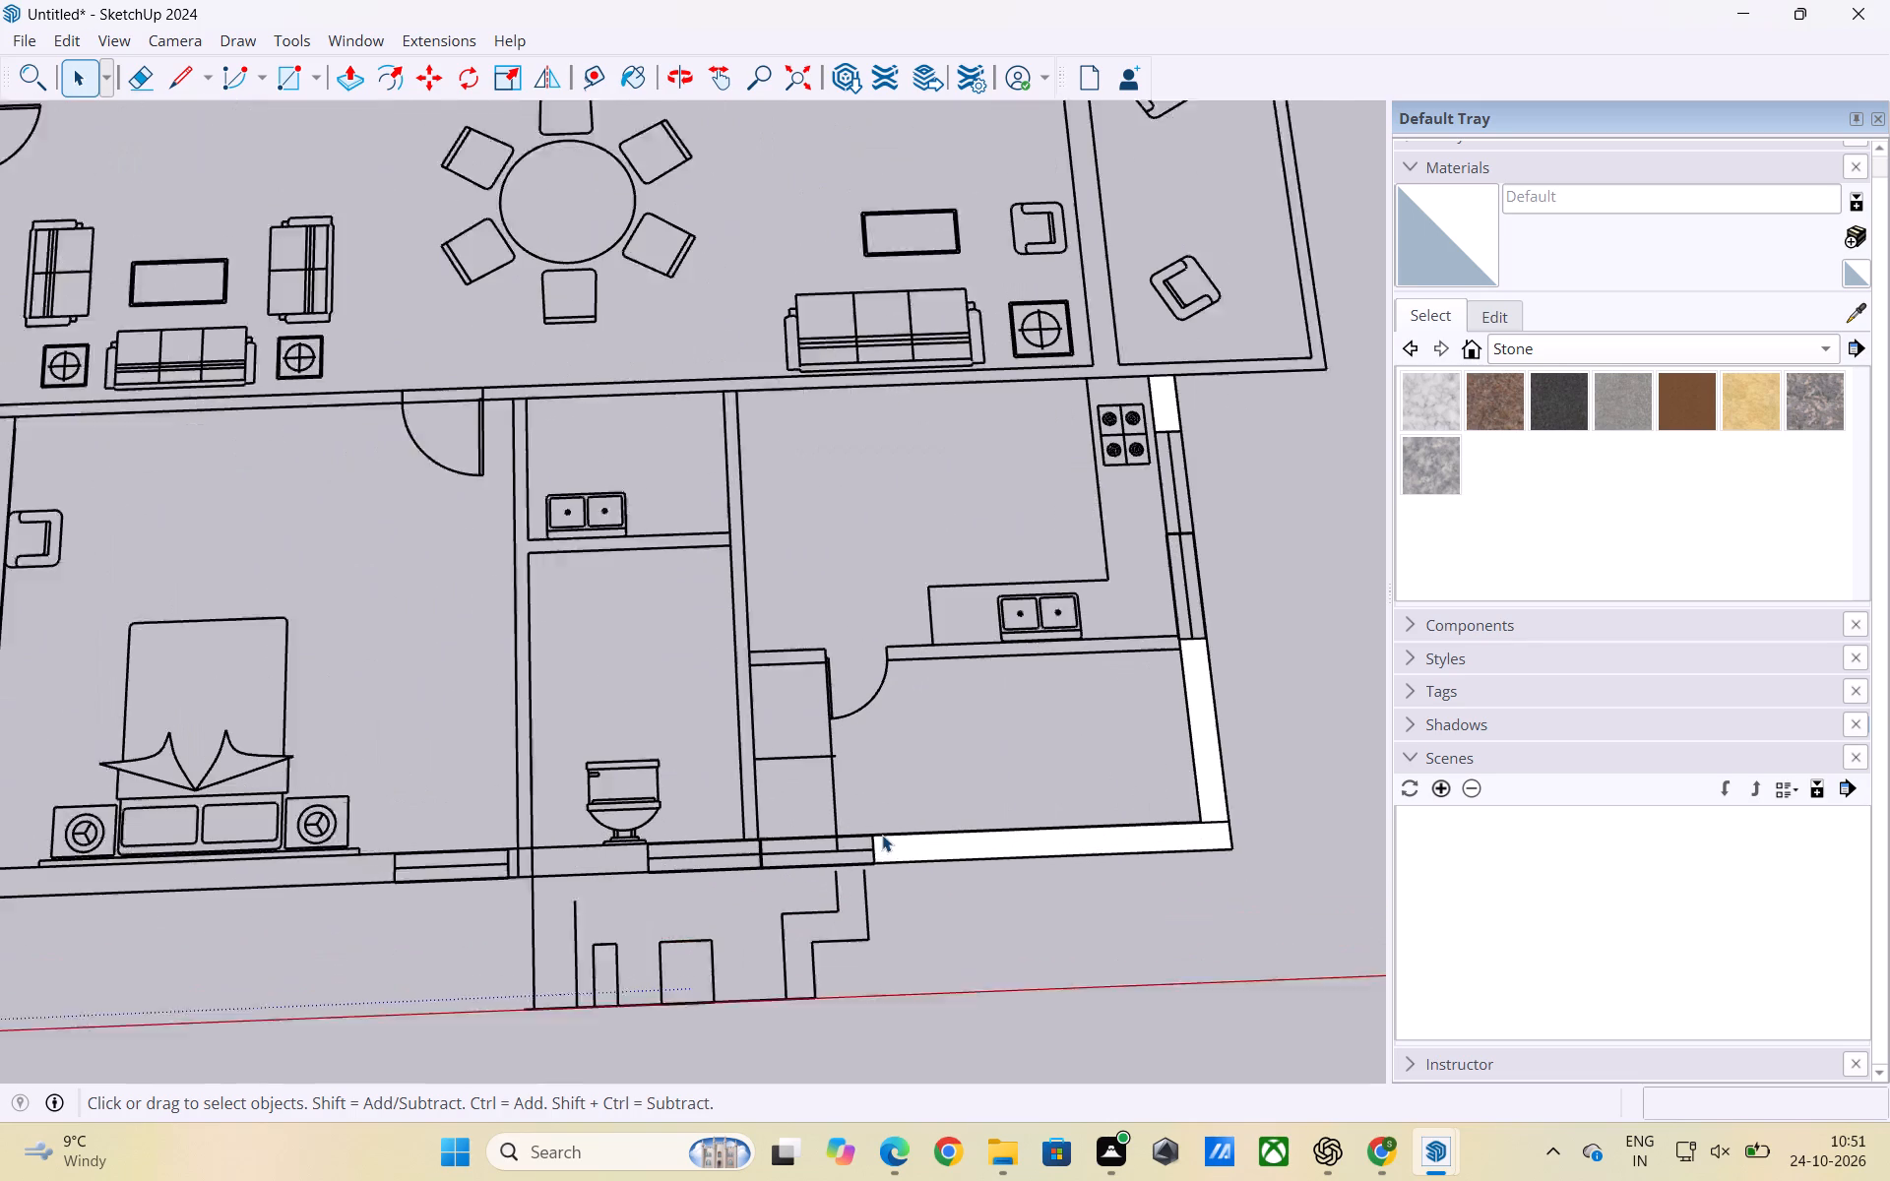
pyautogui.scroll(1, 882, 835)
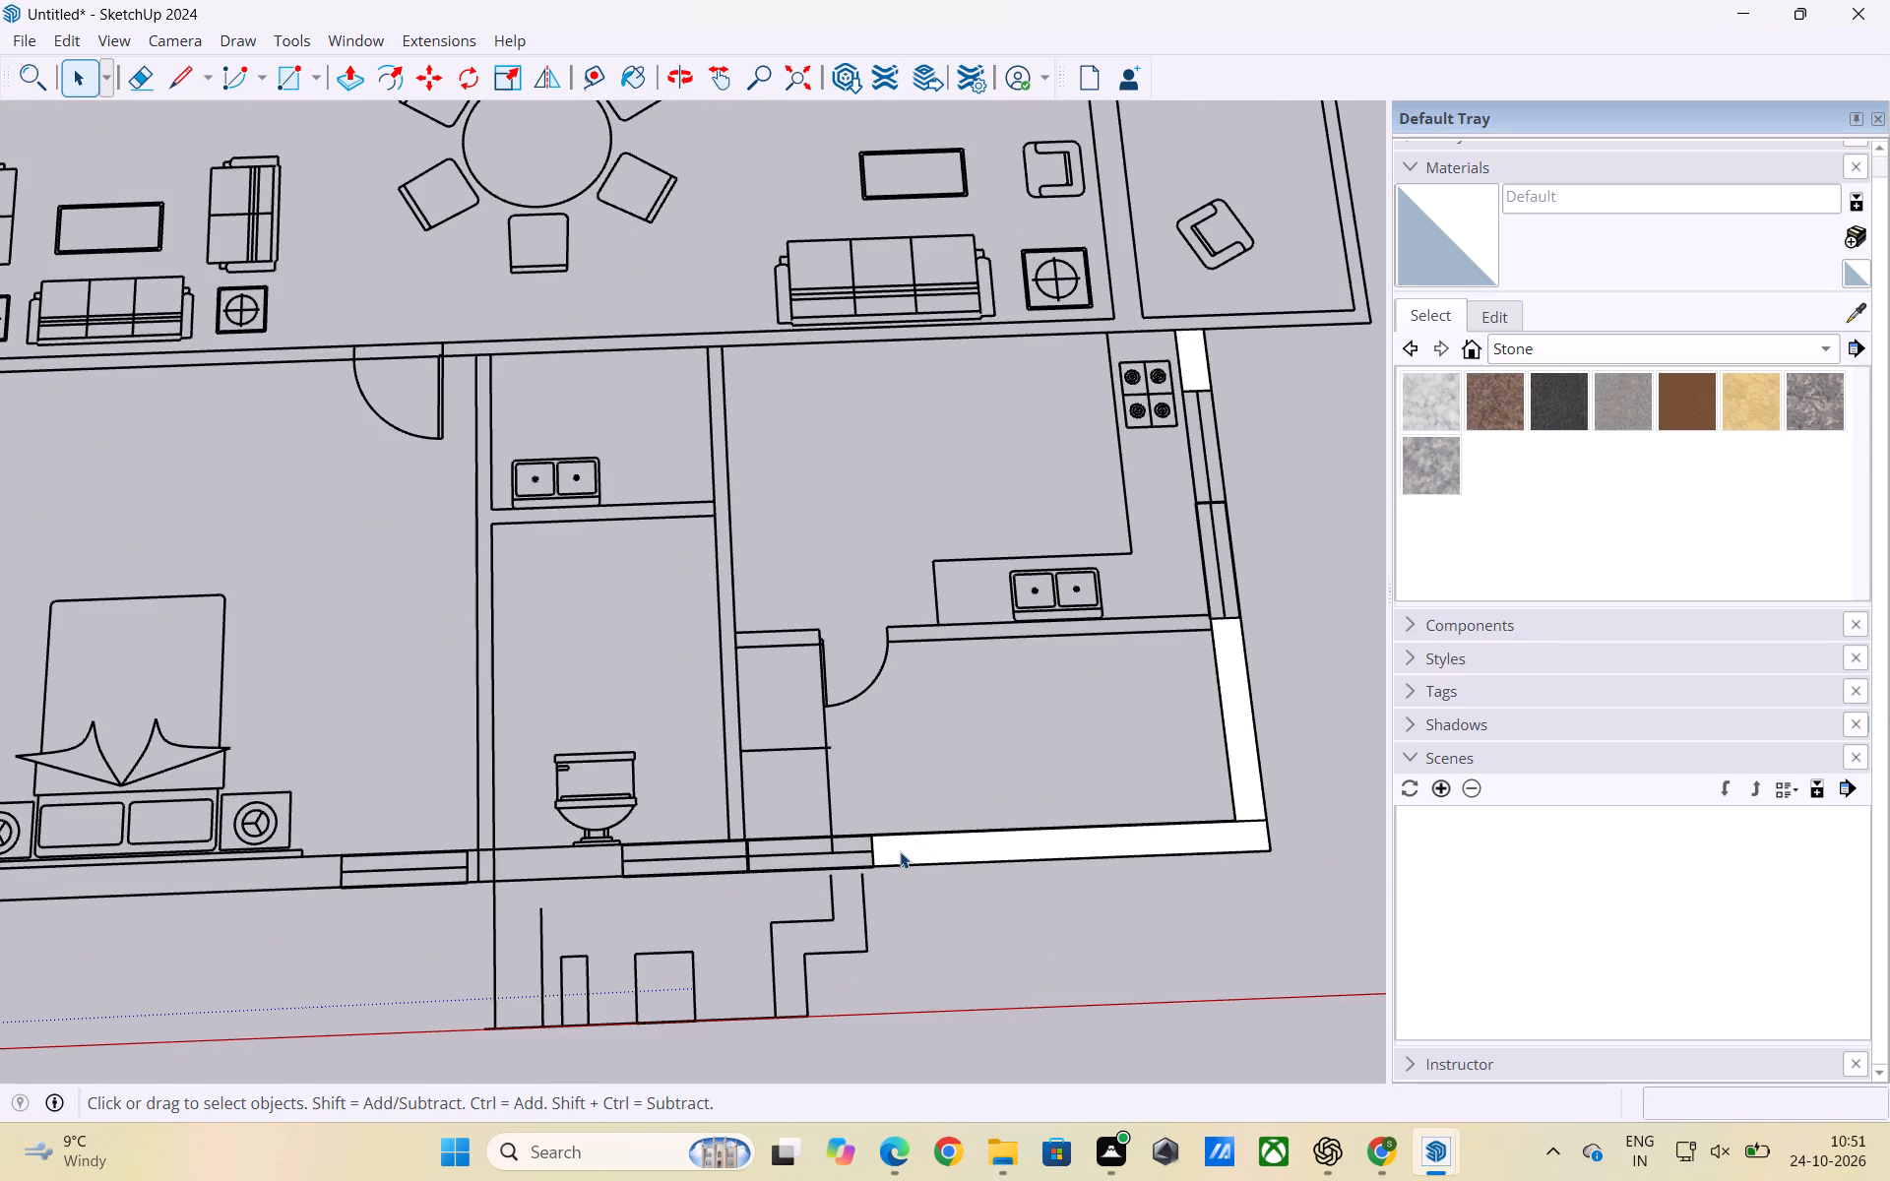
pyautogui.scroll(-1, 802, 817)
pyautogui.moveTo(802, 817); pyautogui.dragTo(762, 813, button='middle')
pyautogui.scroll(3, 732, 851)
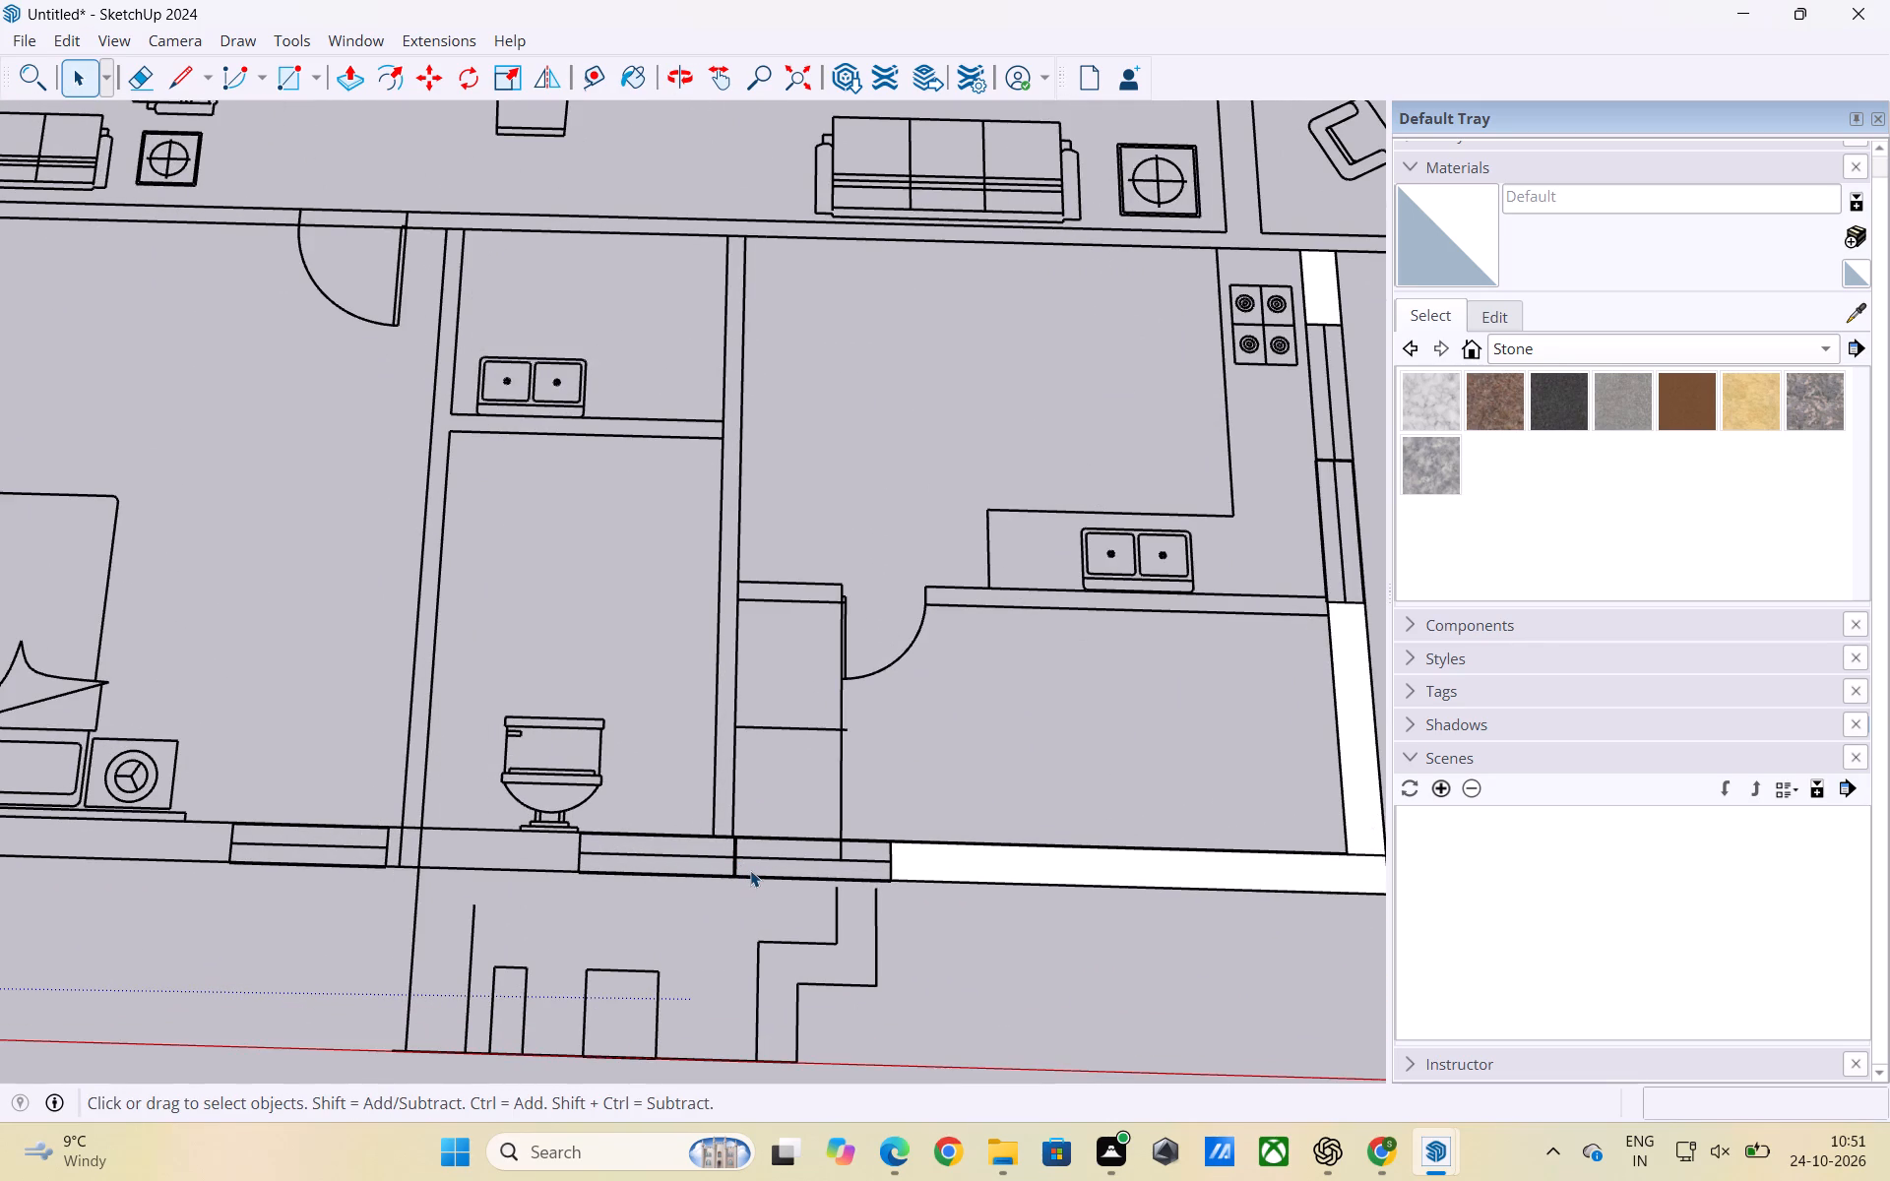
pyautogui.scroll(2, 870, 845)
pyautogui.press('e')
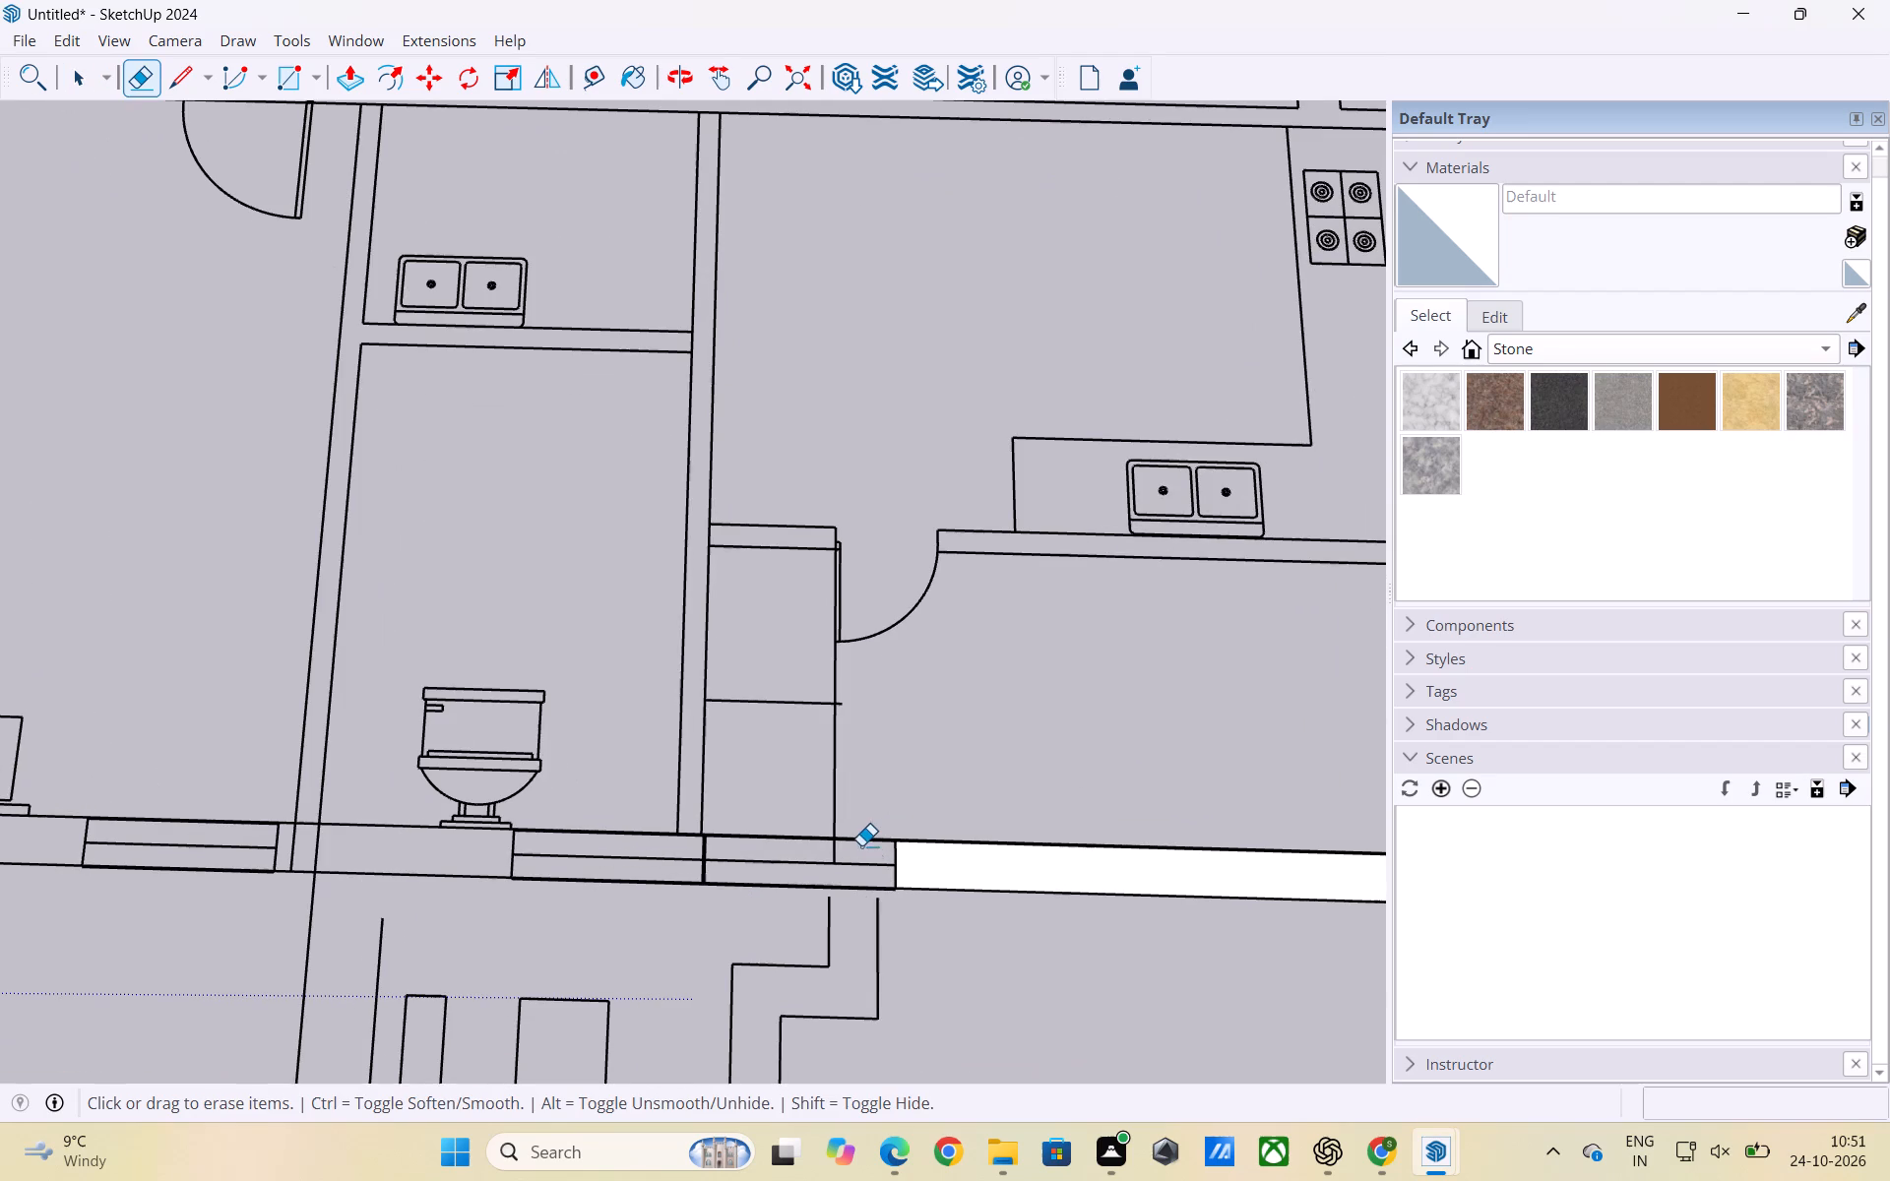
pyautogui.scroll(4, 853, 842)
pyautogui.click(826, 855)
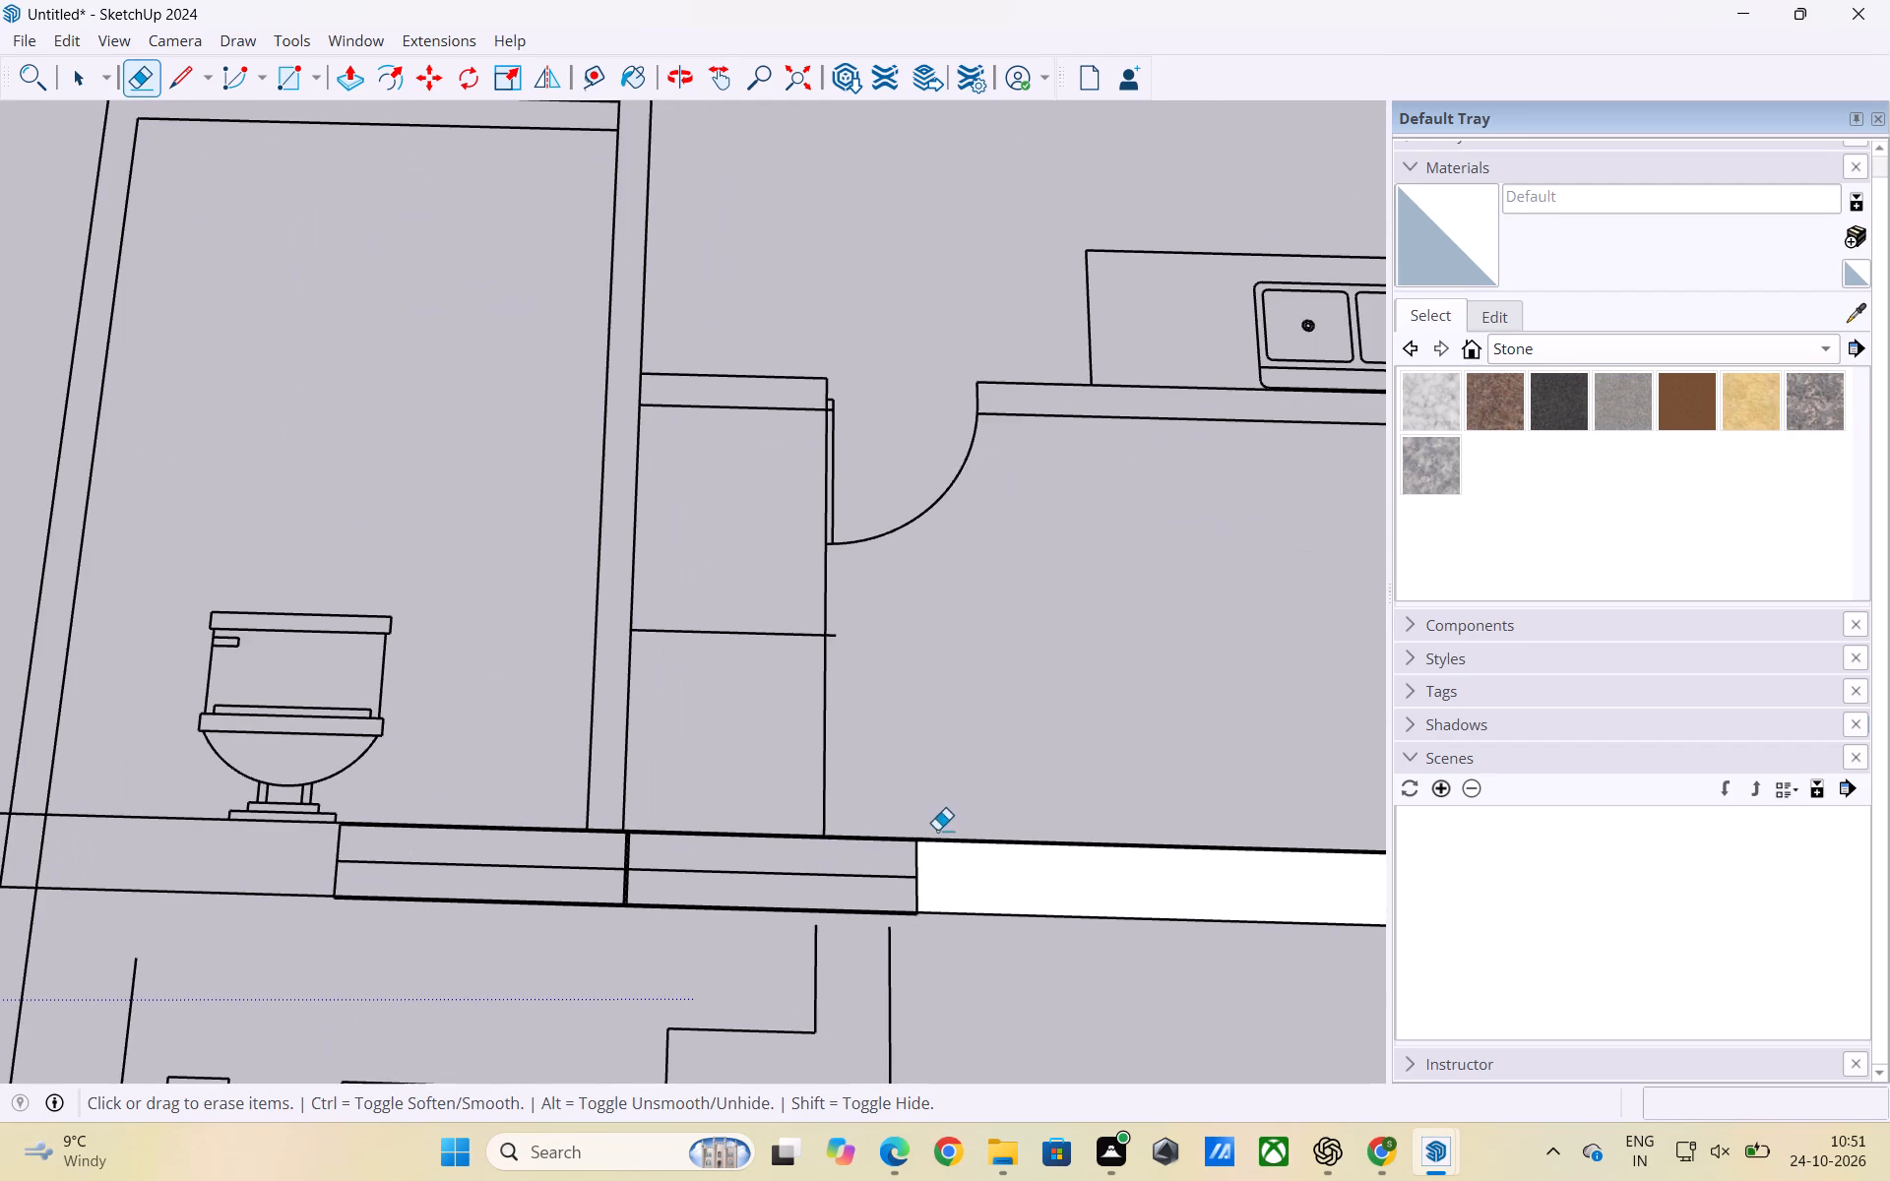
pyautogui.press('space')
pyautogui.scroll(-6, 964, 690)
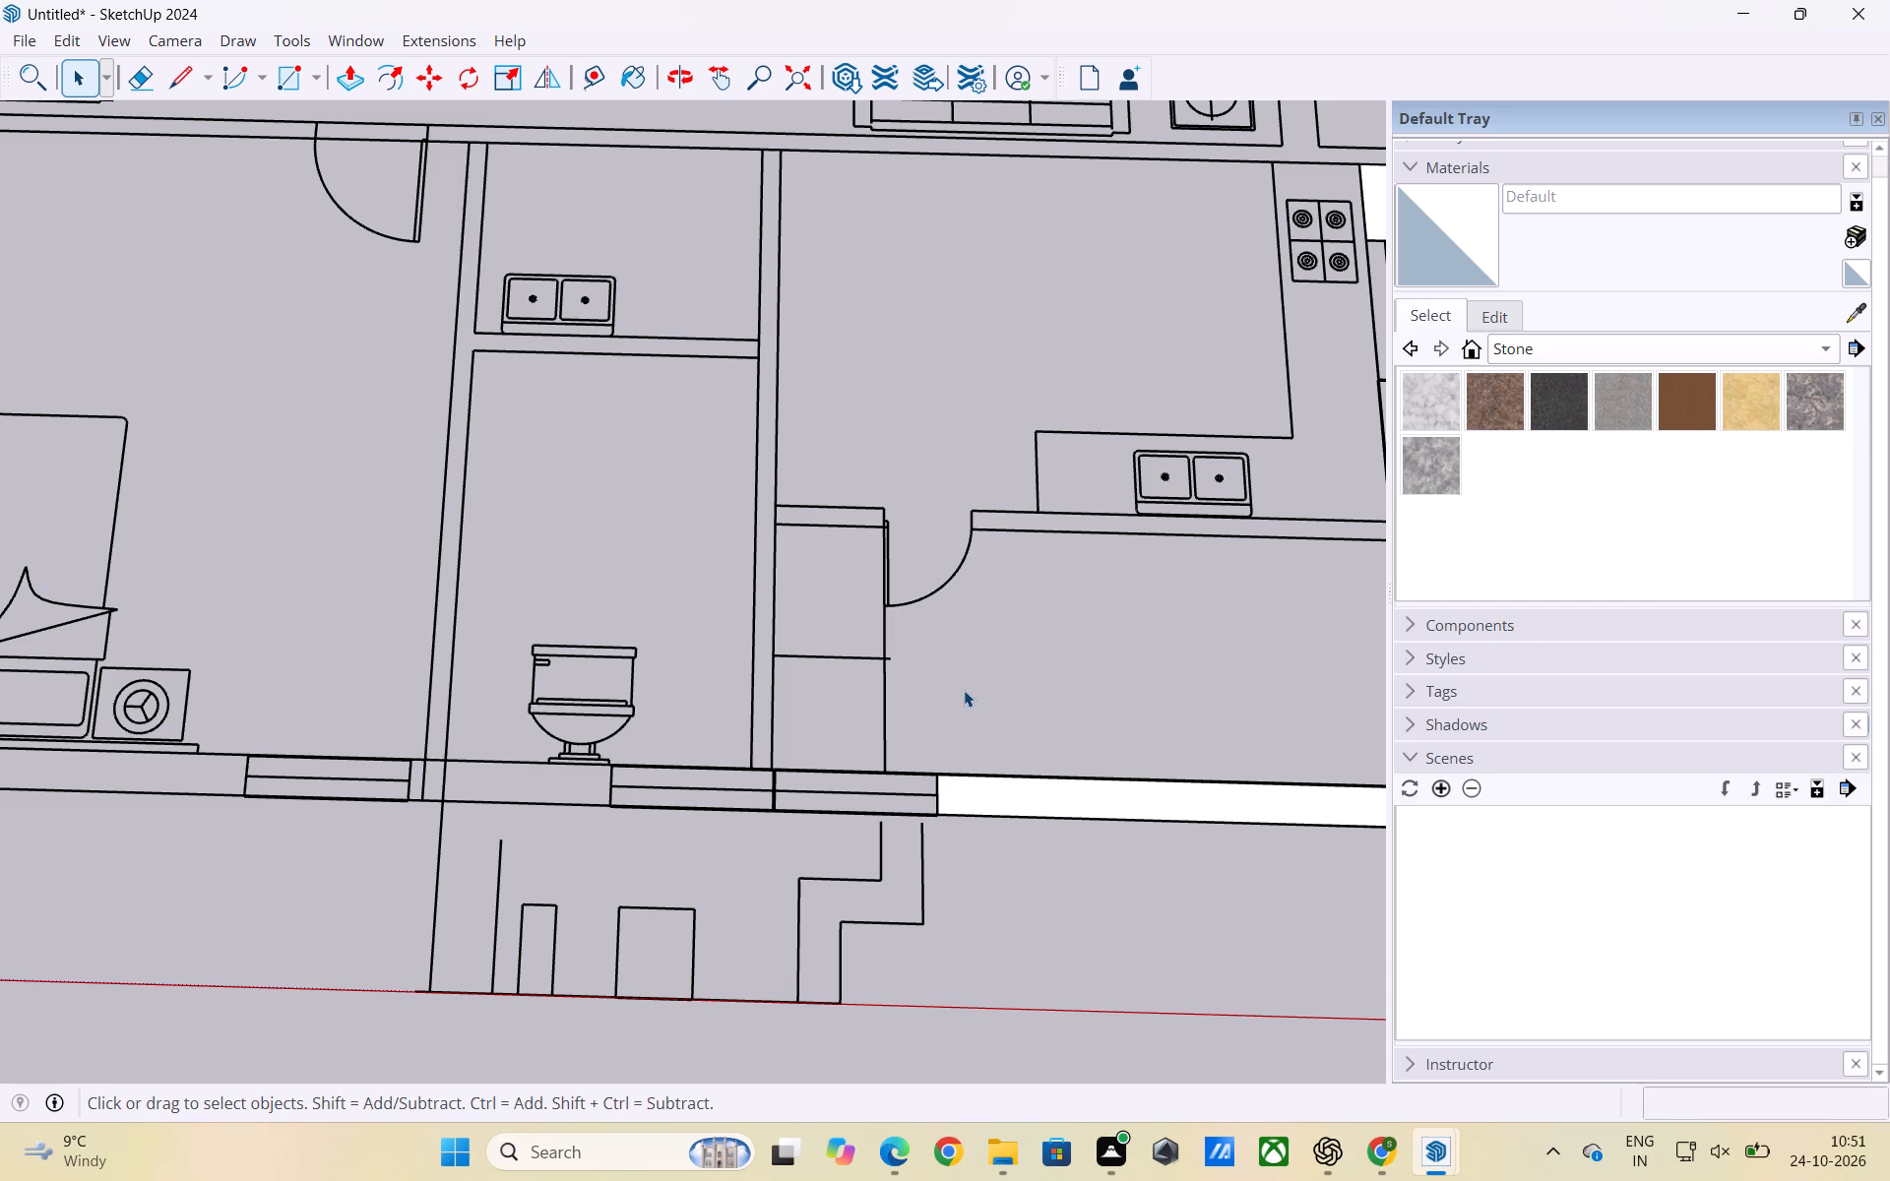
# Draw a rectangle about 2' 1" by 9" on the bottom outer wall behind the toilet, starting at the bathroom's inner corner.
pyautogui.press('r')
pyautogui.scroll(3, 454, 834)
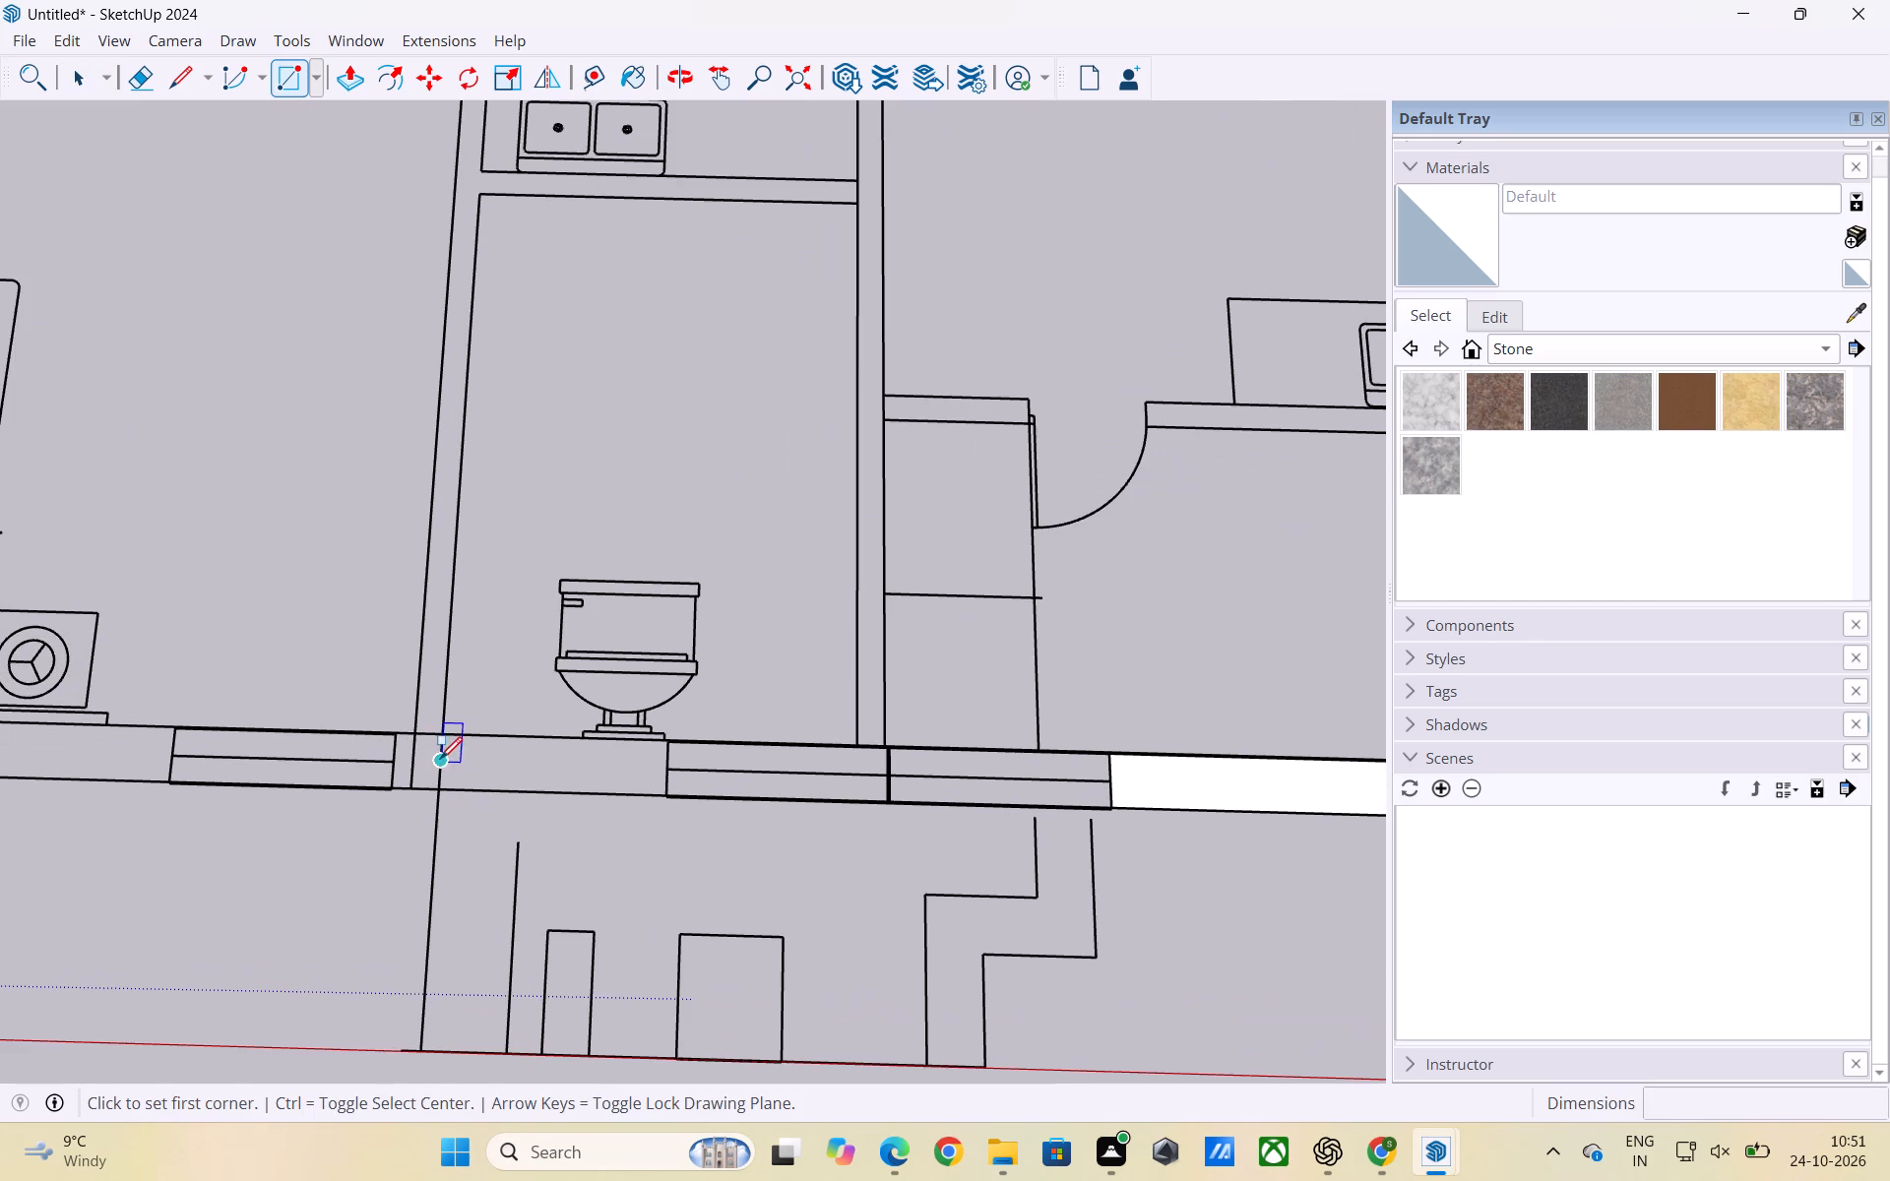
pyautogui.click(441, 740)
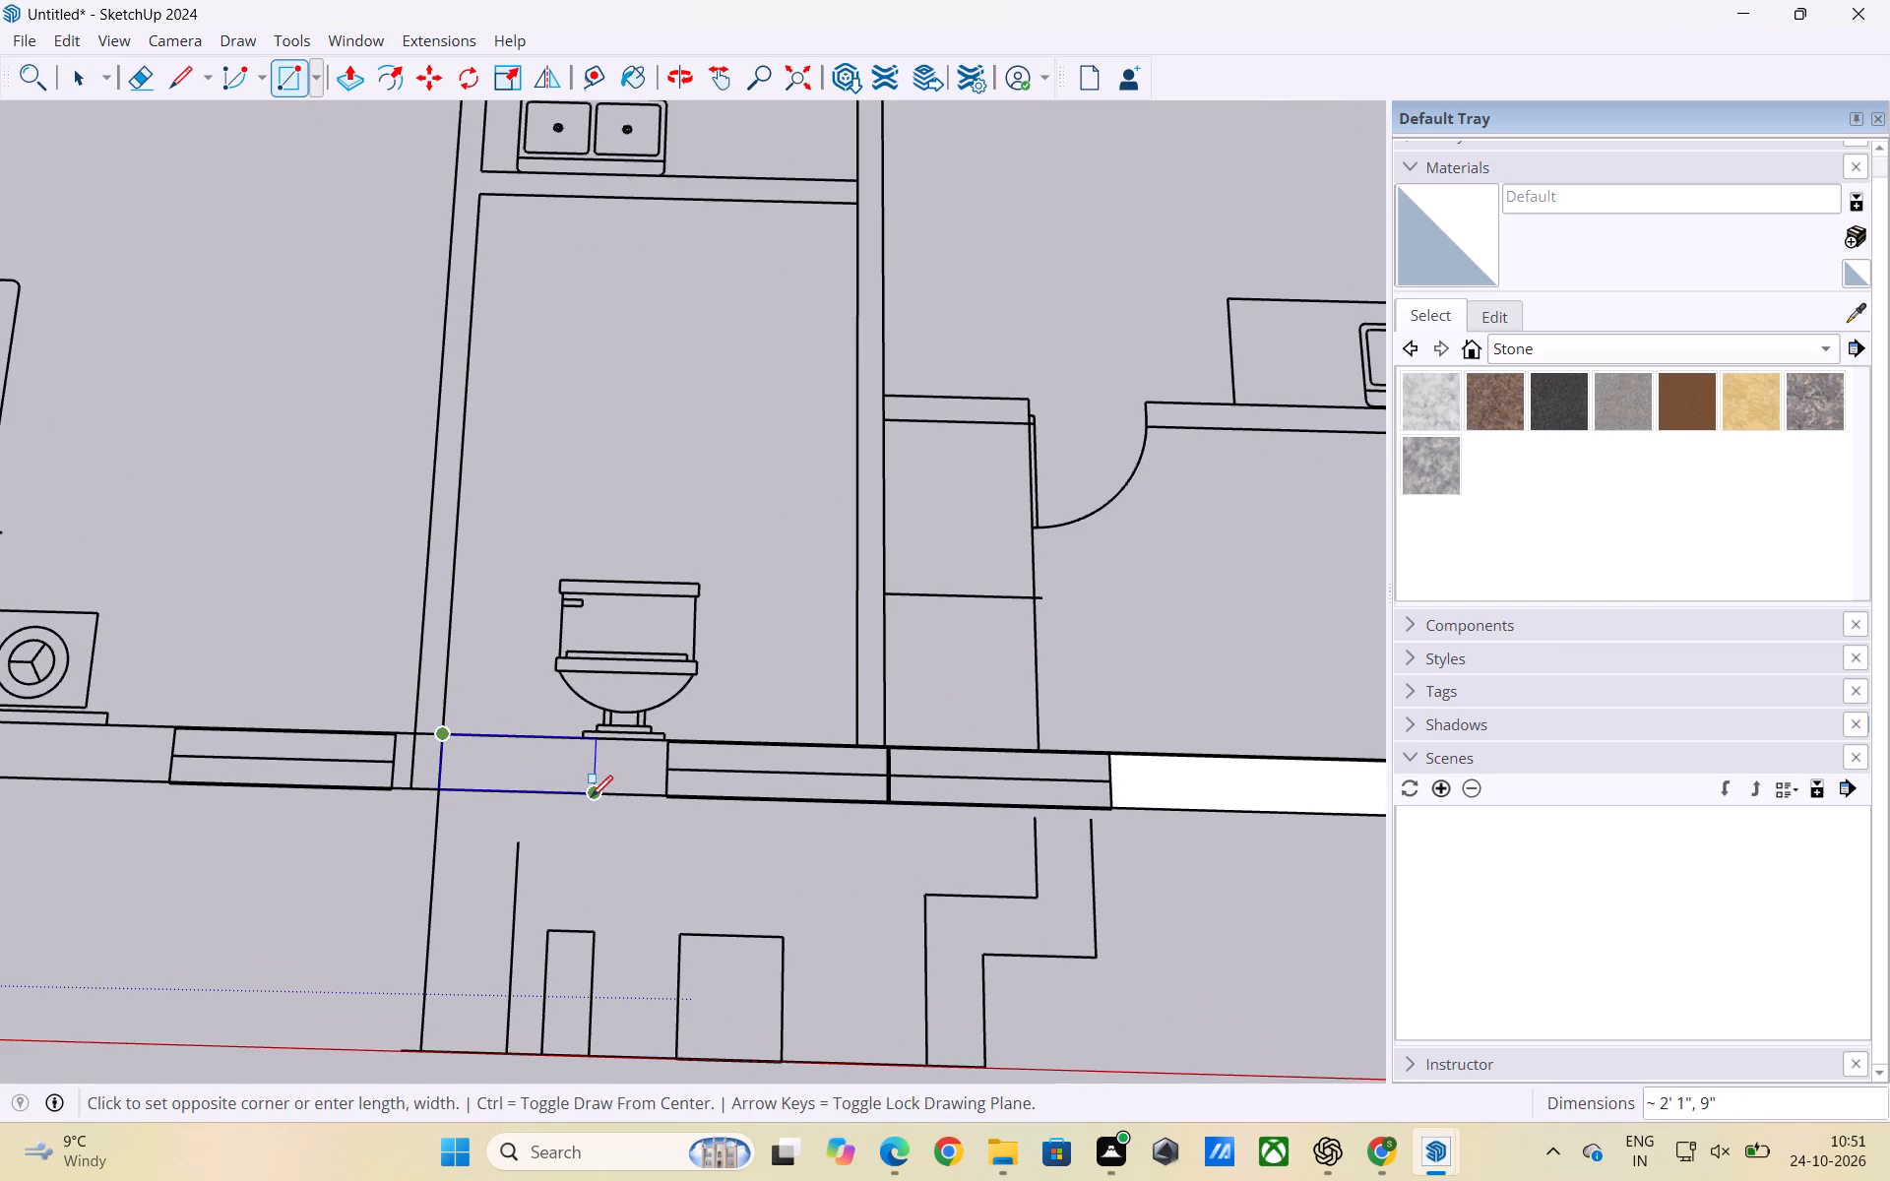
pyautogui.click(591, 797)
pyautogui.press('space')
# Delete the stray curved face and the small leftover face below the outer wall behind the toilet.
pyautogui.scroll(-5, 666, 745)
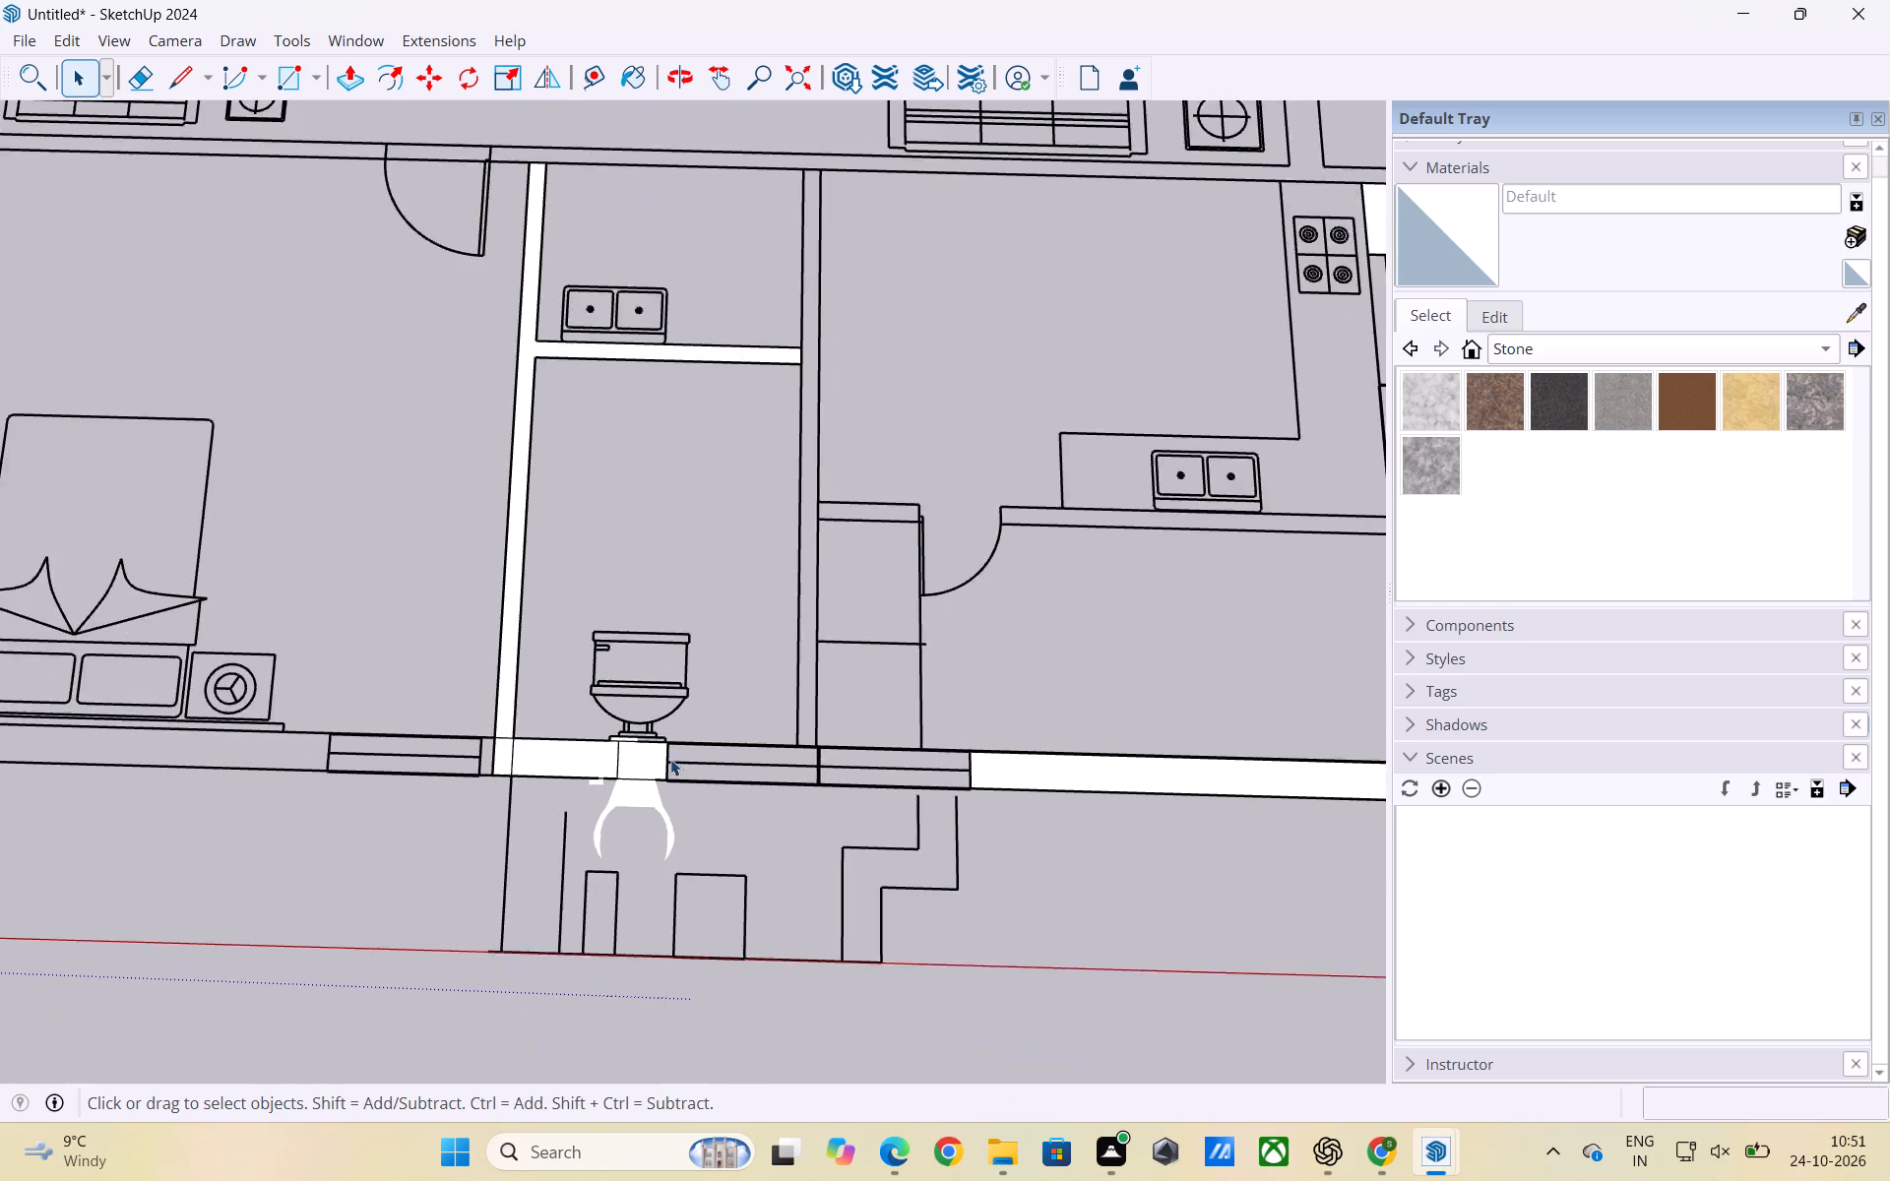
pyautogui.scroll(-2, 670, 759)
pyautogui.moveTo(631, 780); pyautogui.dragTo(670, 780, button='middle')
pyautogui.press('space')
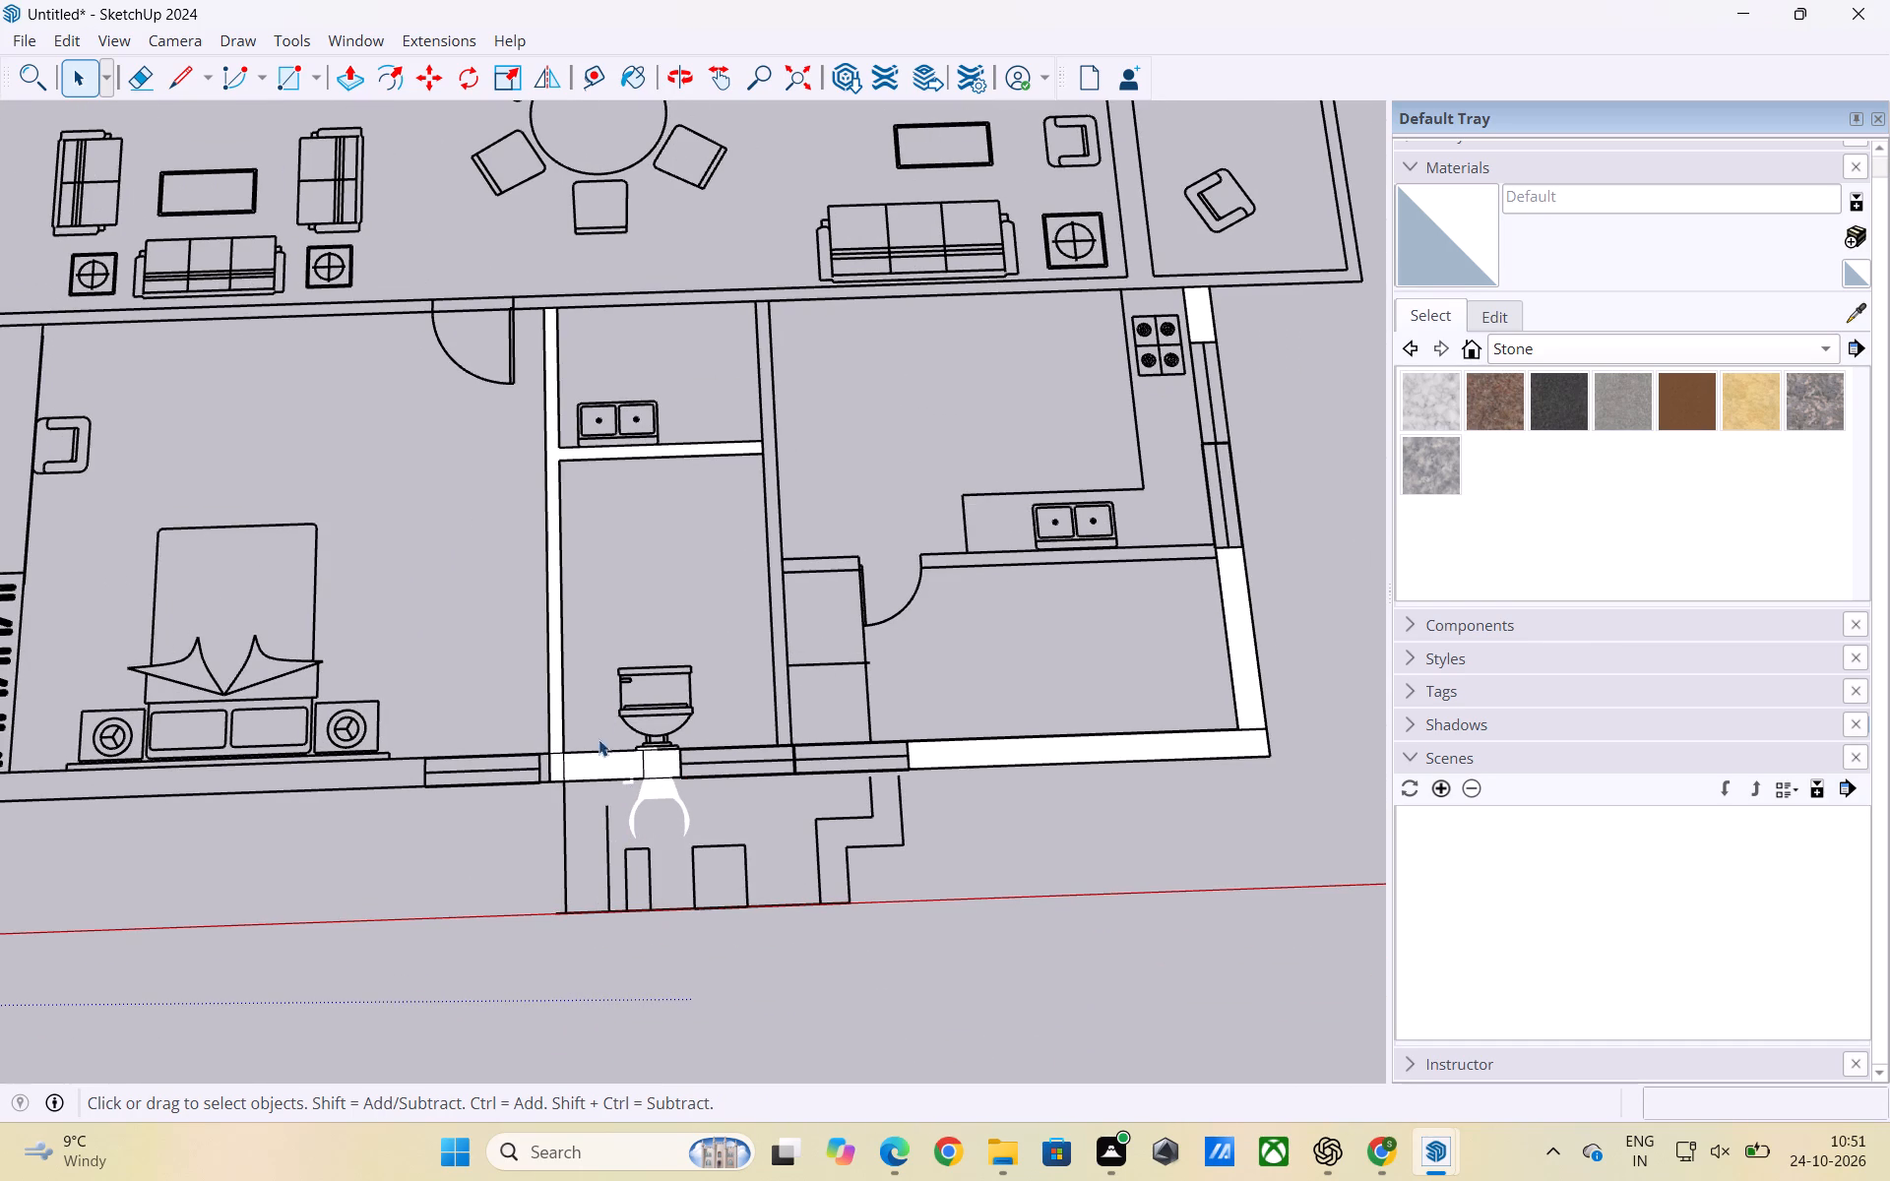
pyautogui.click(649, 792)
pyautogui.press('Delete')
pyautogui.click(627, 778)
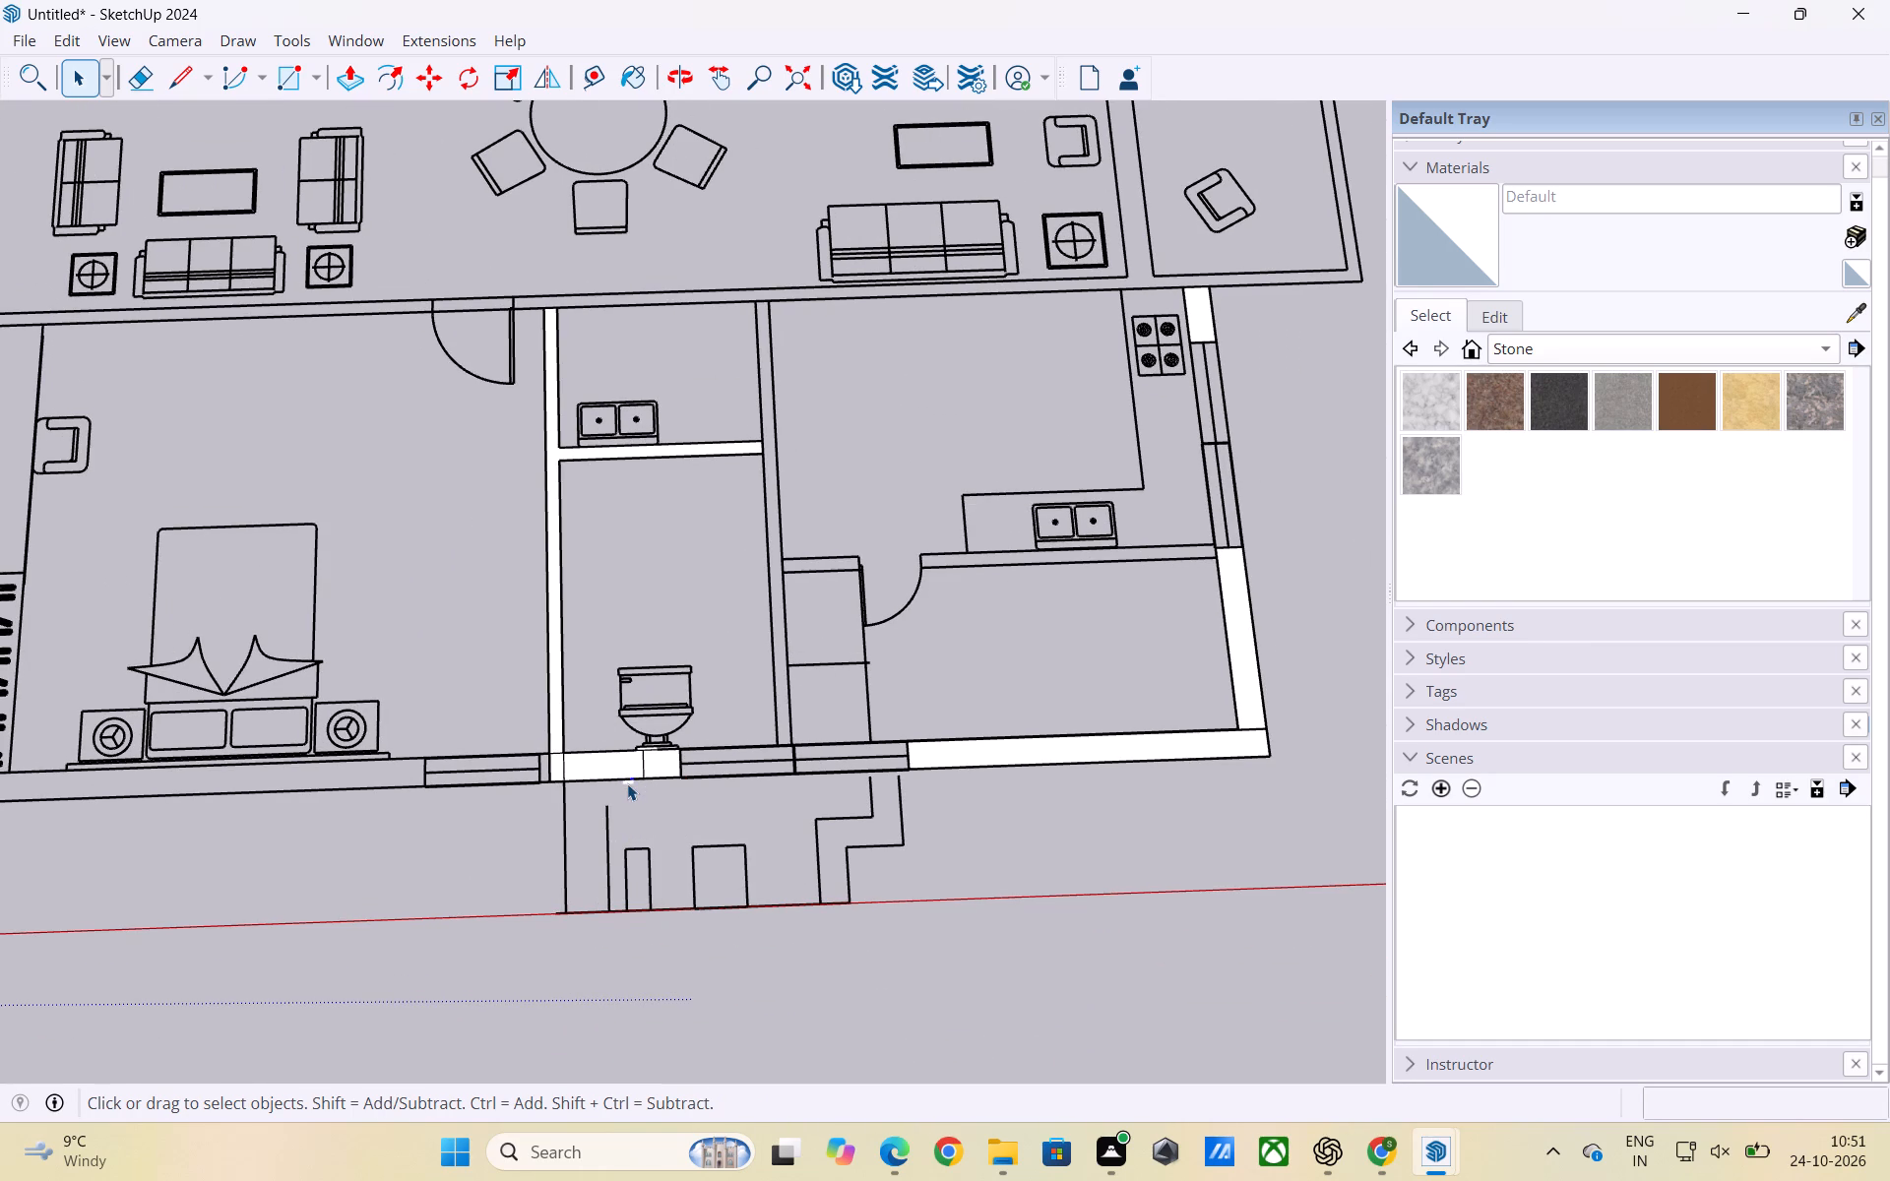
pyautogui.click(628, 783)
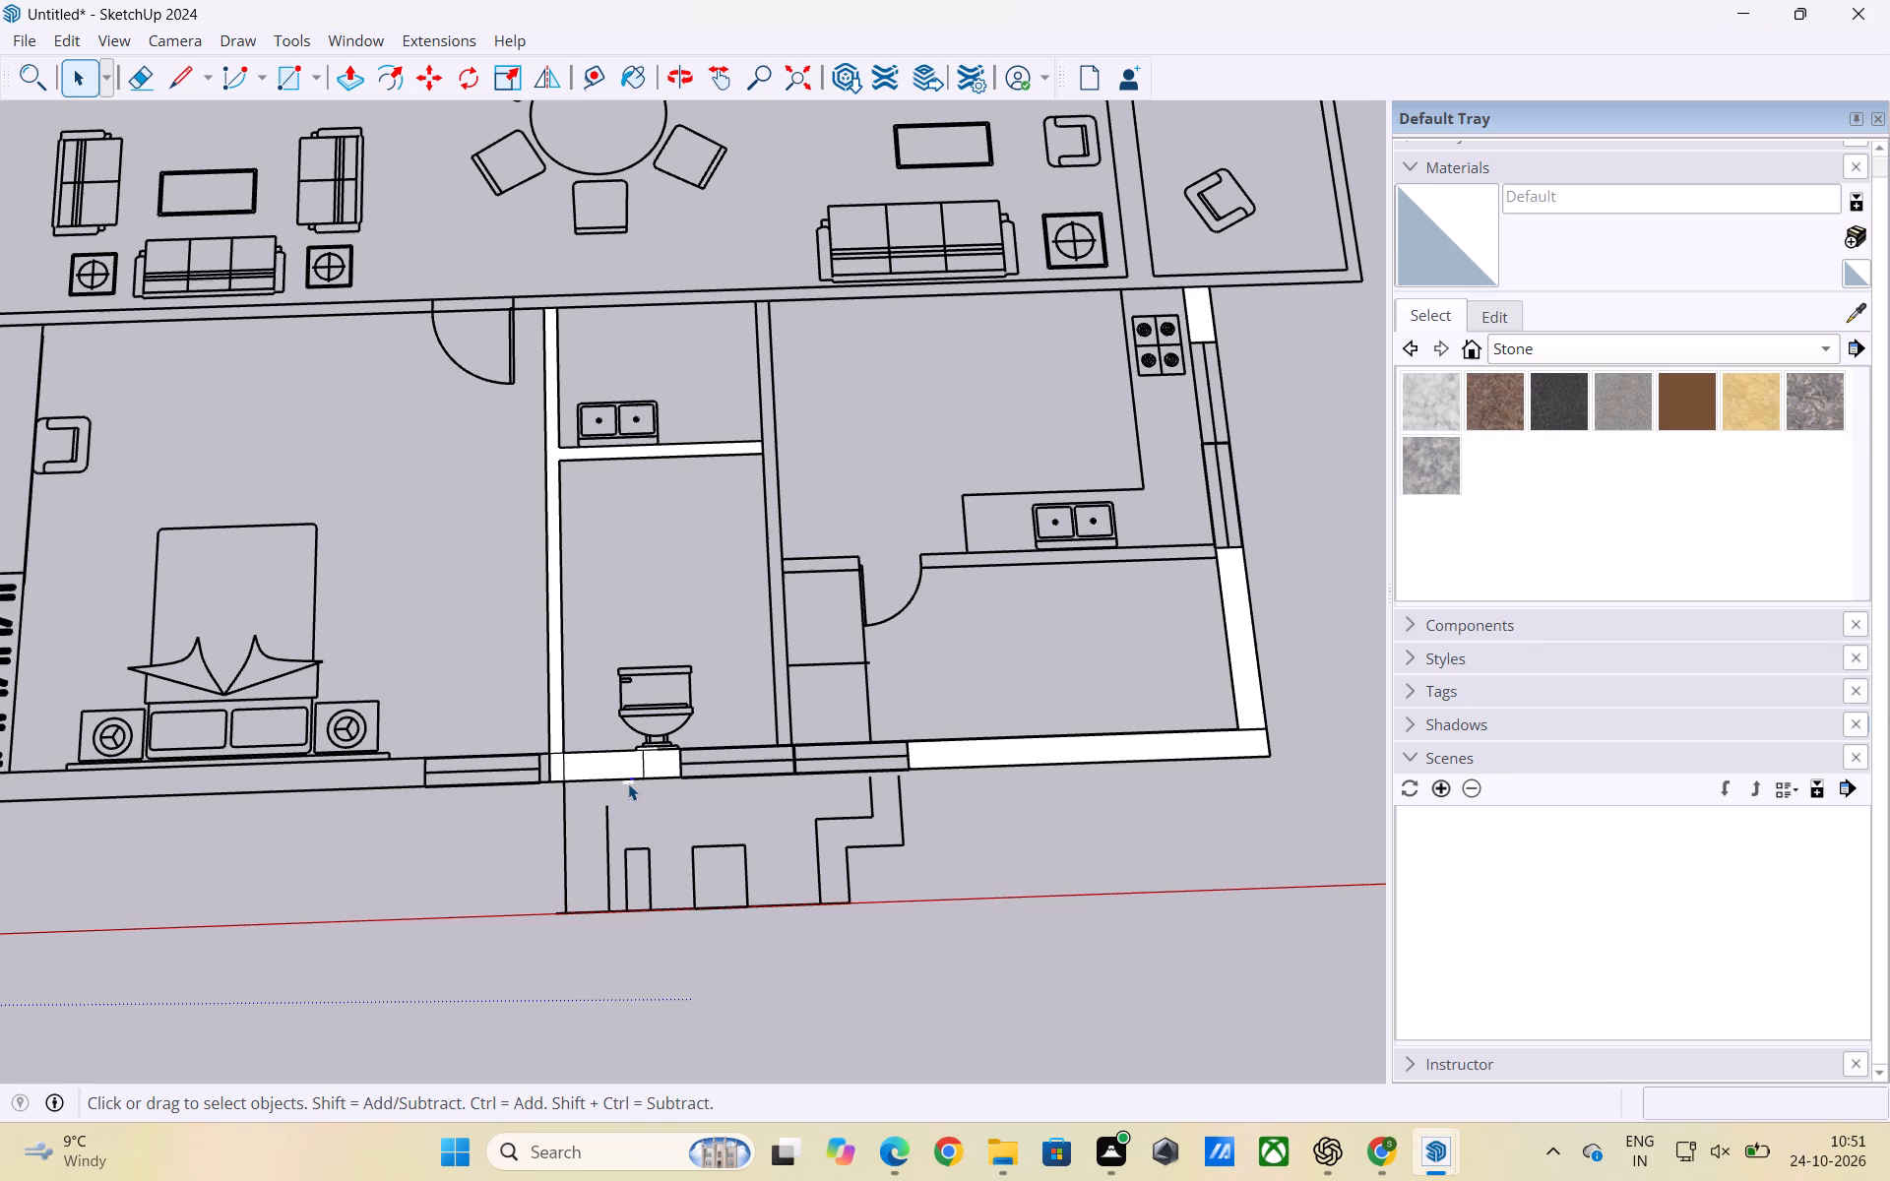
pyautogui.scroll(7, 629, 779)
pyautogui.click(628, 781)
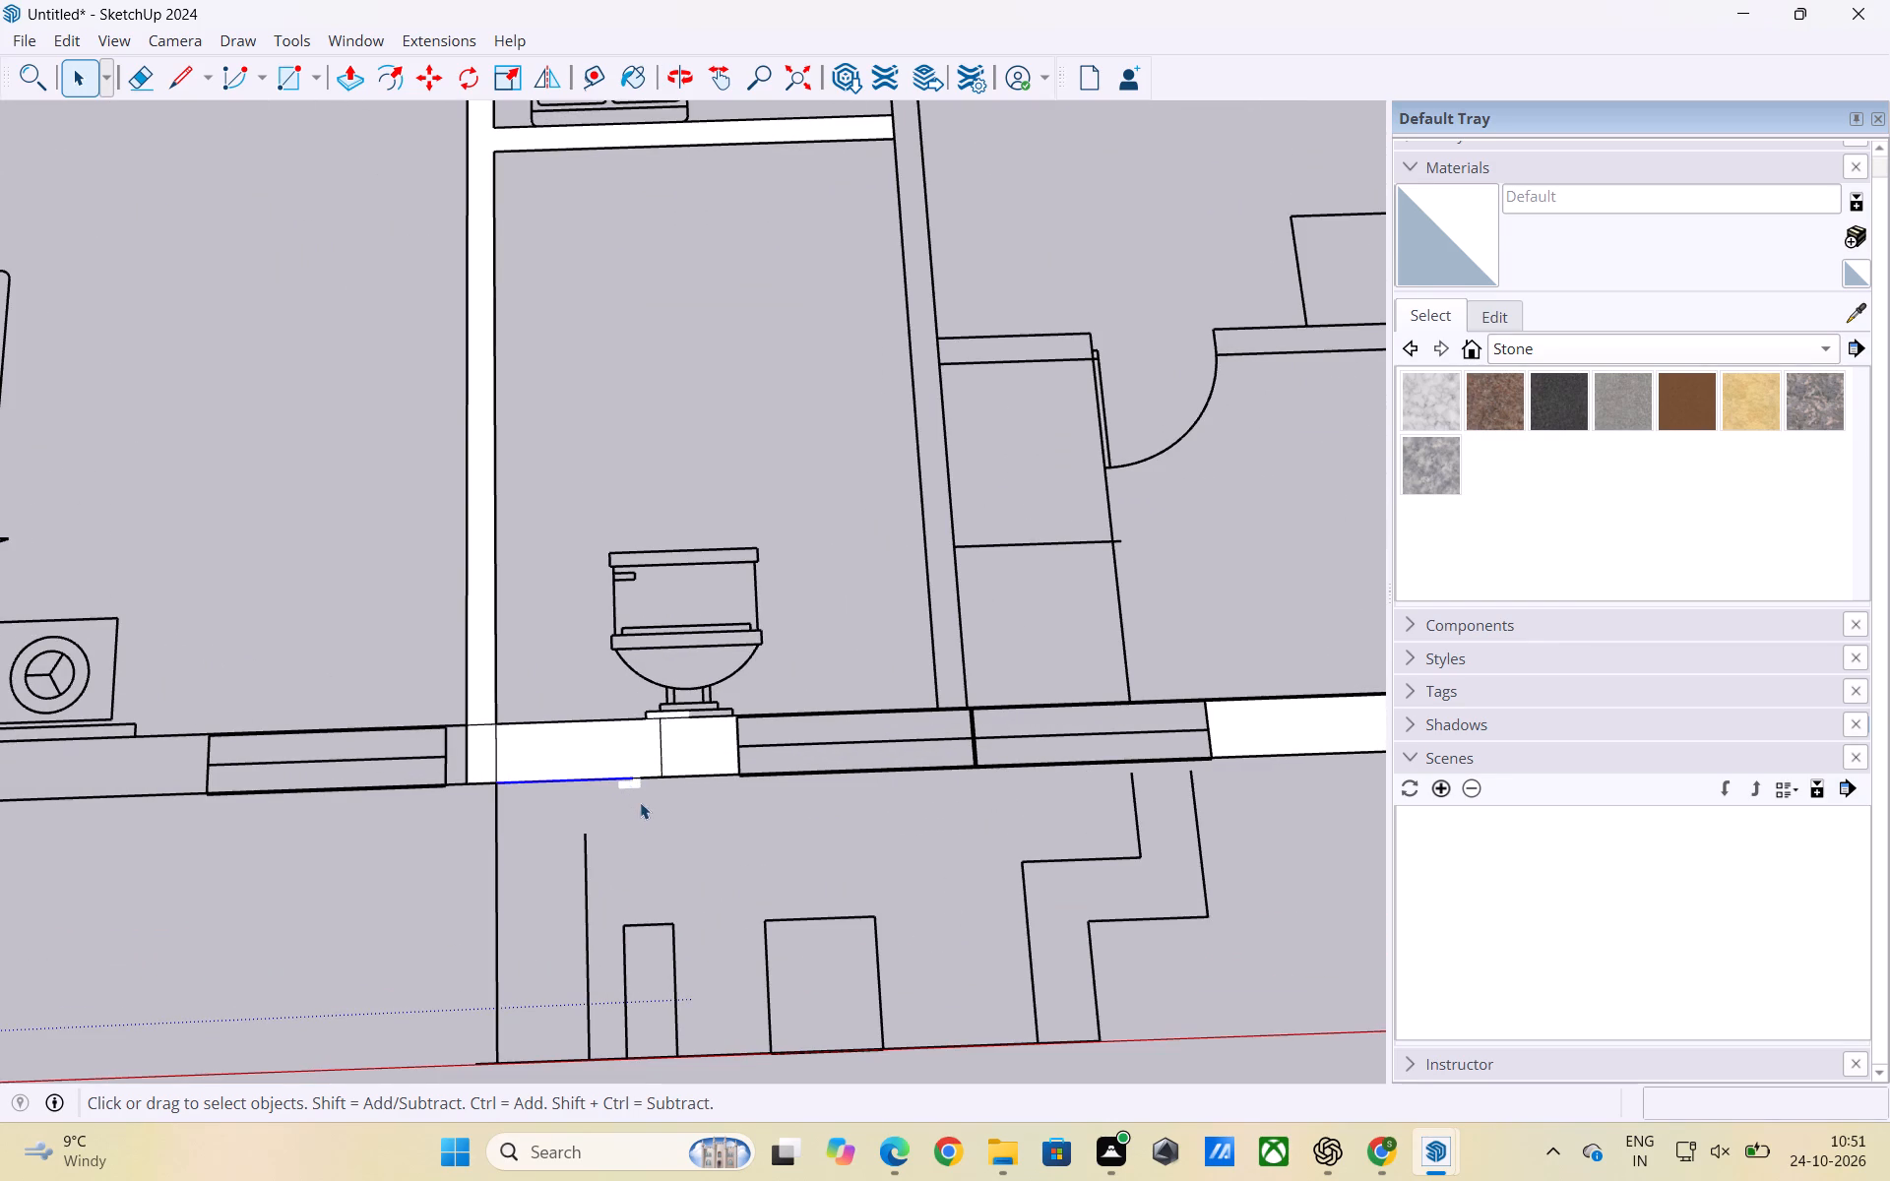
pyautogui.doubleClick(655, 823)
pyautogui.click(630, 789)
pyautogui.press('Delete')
# Delete all linework and wall faces of the traced floor plan below the reference image, keeping only the 1824 SFT plan image.
pyautogui.scroll(-20, 658, 938)
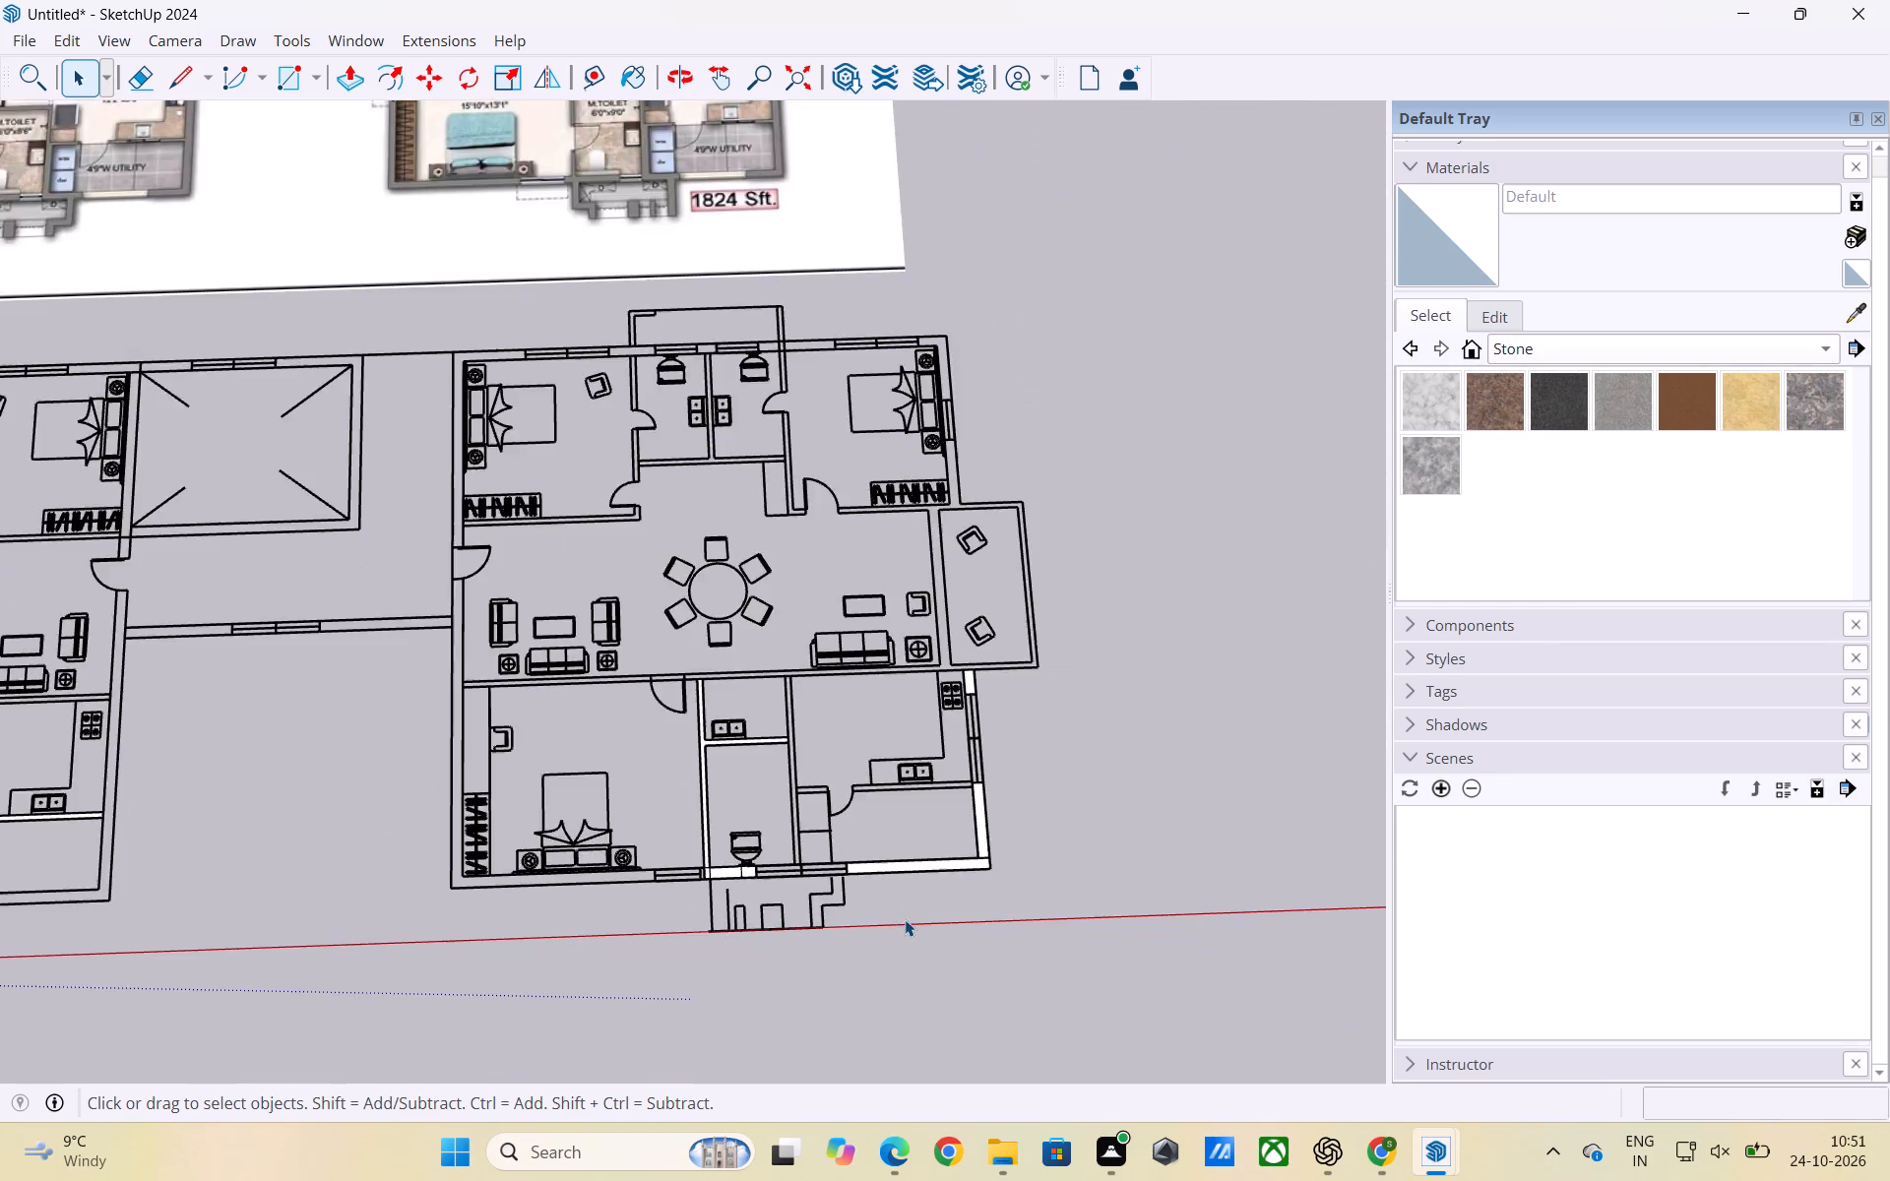
pyautogui.scroll(-5, 905, 919)
pyautogui.scroll(-5, 544, 454)
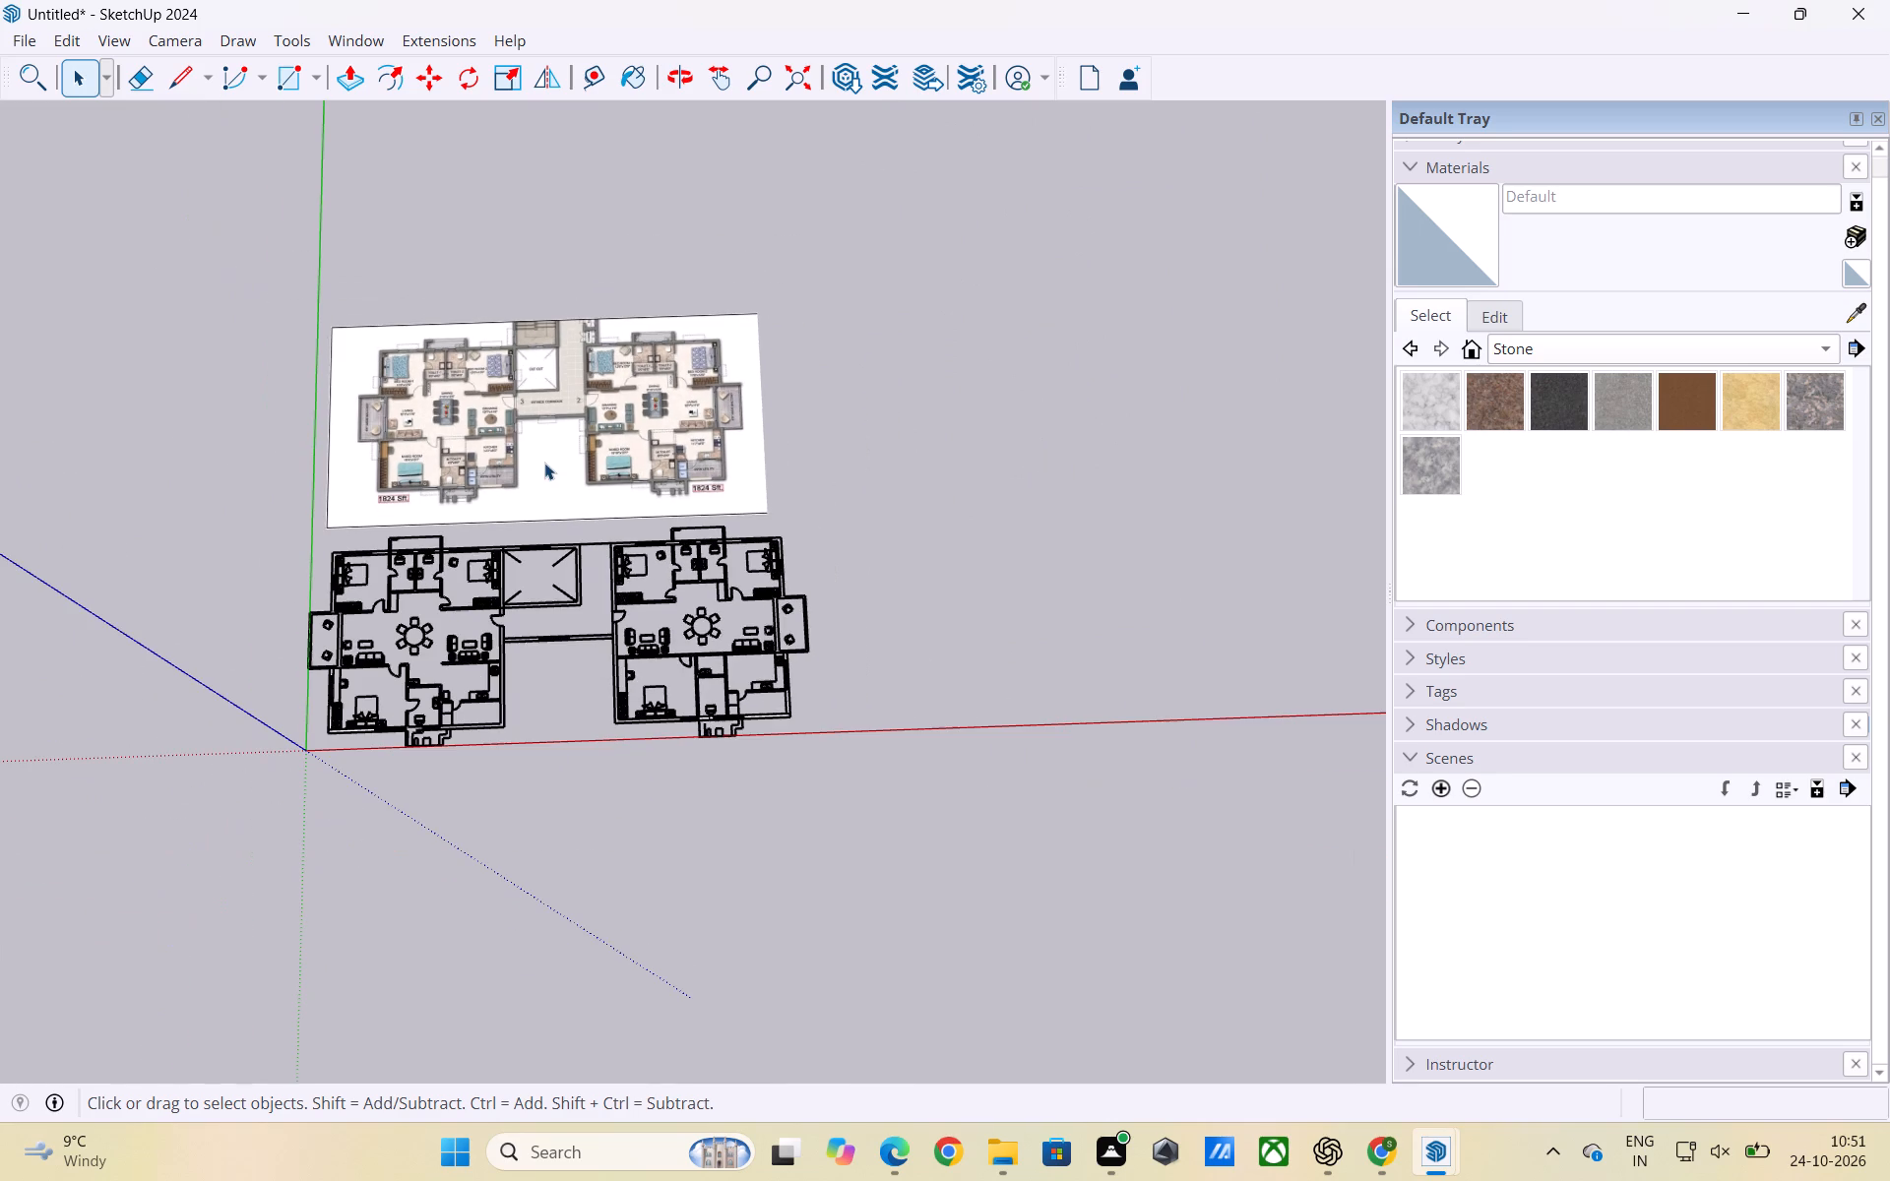
pyautogui.moveTo(809, 757); pyautogui.dragTo(286, 549)
pyautogui.press('Delete')
pyautogui.scroll(6, 582, 511)
pyautogui.moveTo(199, 553); pyautogui.dragTo(1010, 620)
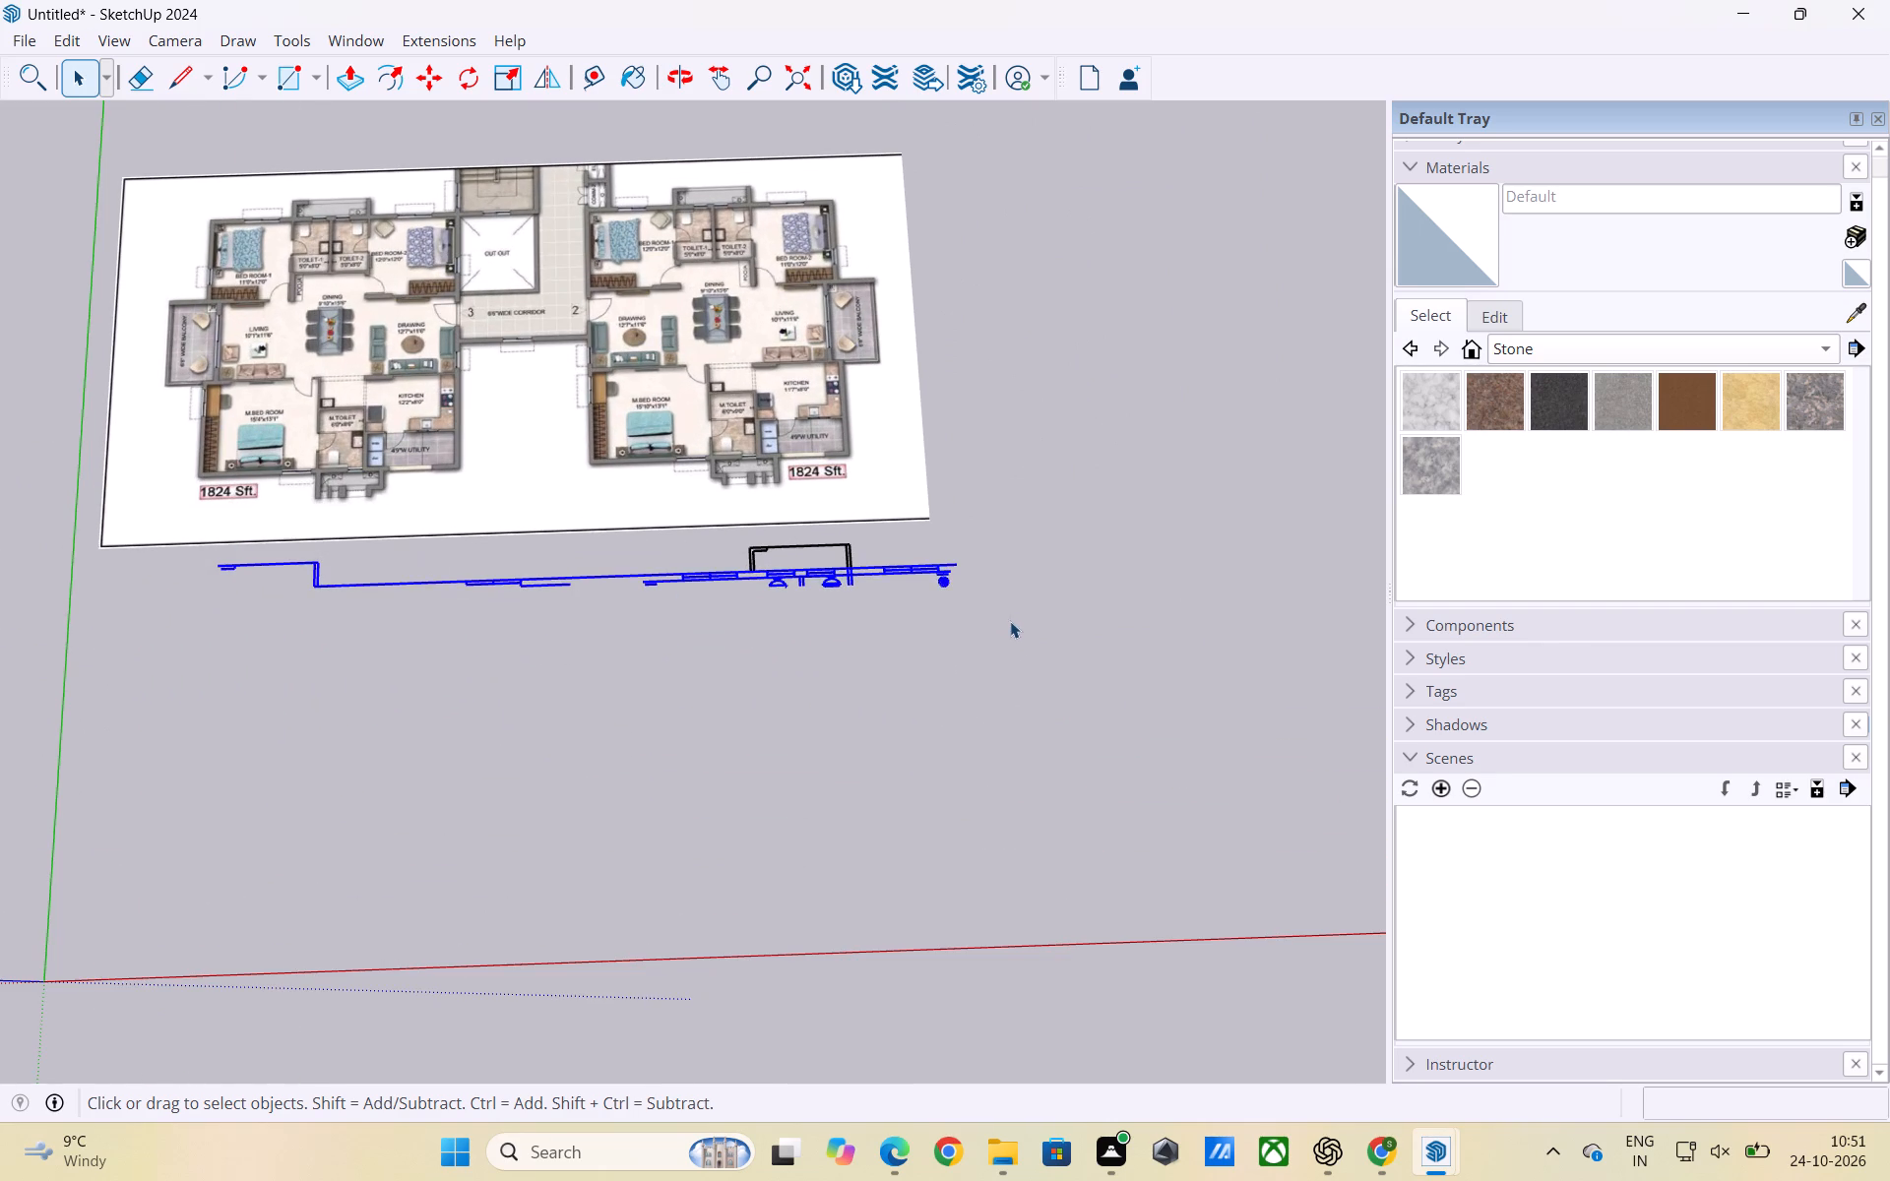
pyautogui.press('Delete')
pyautogui.moveTo(1019, 612); pyautogui.dragTo(695, 537)
pyautogui.press('Delete')
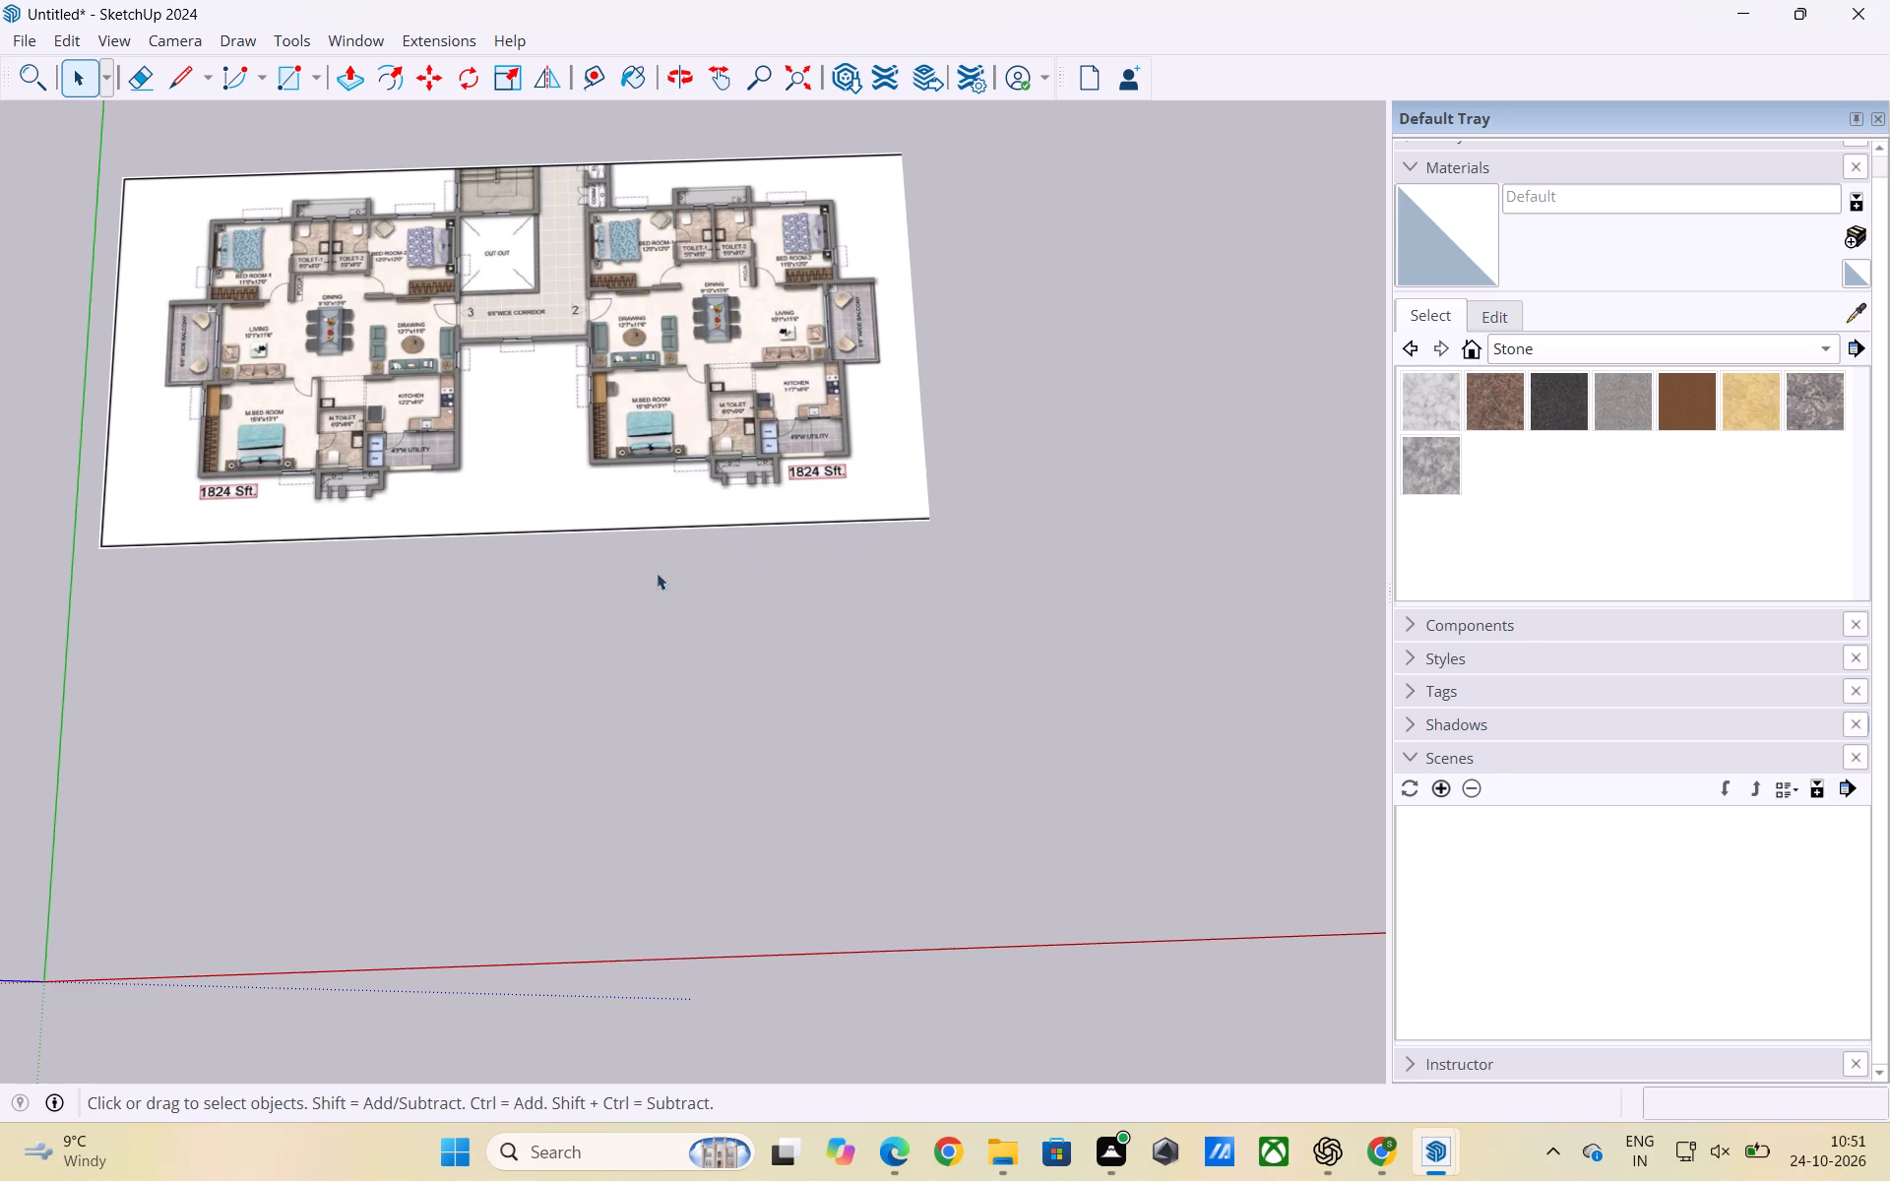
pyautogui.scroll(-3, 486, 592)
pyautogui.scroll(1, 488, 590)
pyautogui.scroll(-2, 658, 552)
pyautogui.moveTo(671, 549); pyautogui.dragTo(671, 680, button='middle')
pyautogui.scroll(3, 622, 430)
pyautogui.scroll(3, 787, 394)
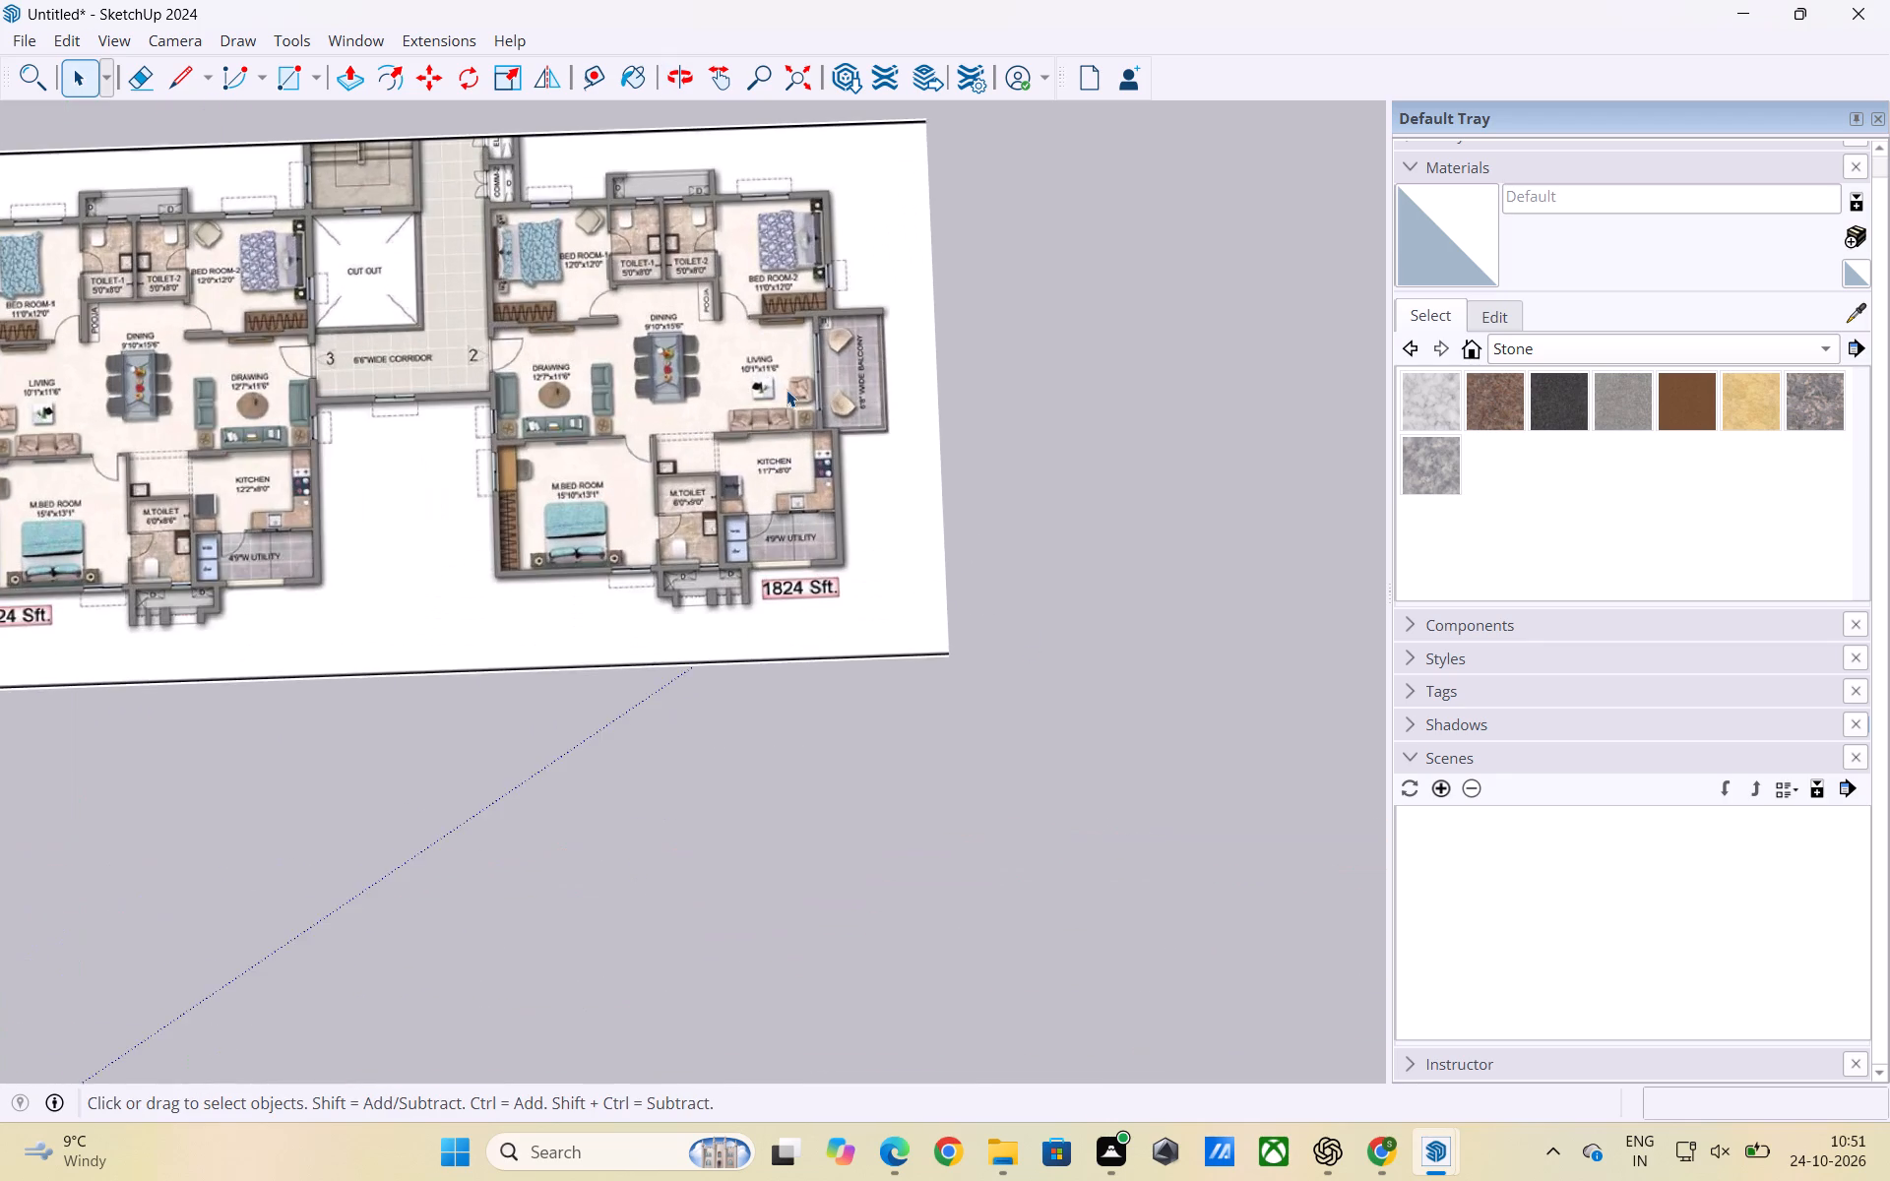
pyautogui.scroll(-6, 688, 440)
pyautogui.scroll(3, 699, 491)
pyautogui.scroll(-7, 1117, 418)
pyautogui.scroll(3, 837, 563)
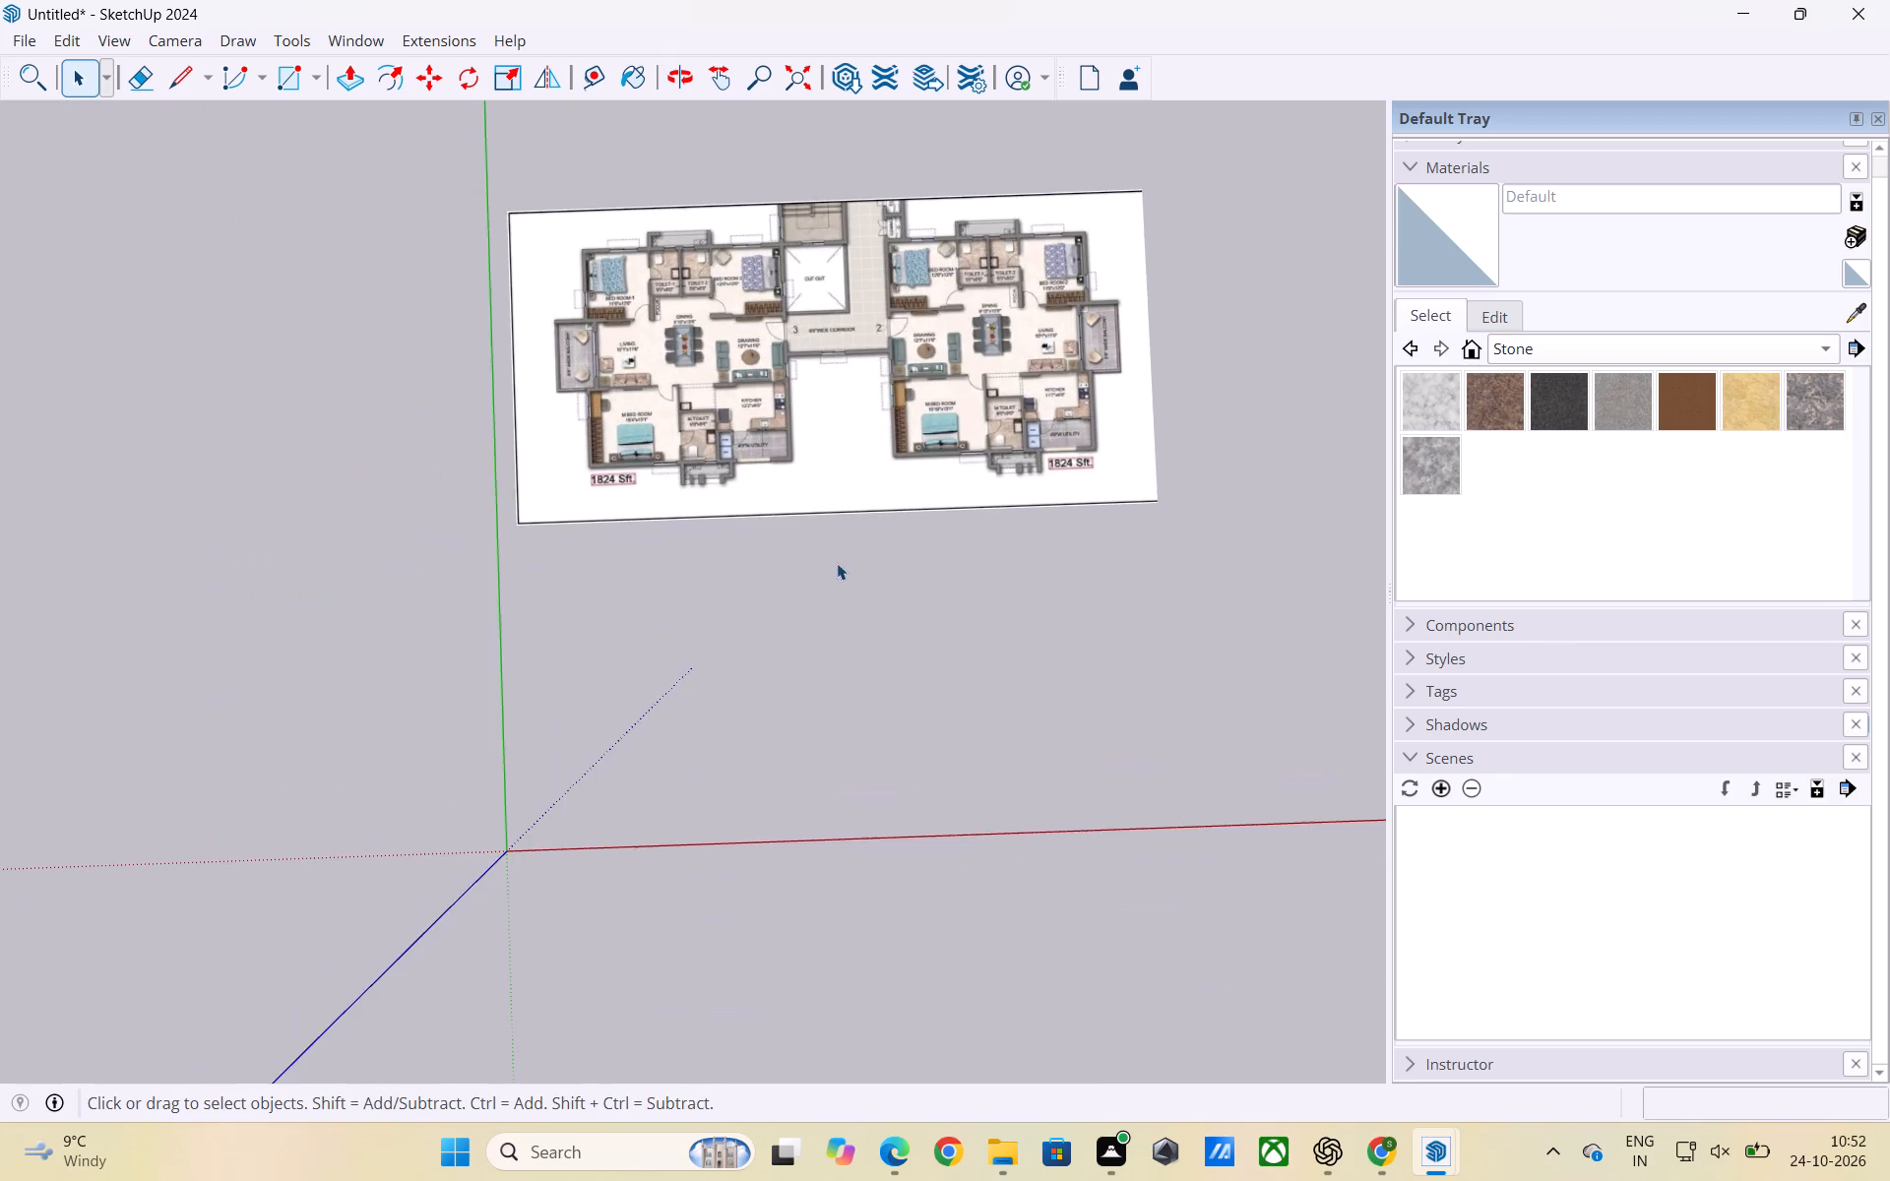
# Examine the room layout and Bed Room-1 dimensions on the 1824 SFT reference plan.
pyautogui.middleClick(840, 713)
pyautogui.scroll(-1, 840, 713)
pyautogui.scroll(7, 821, 447)
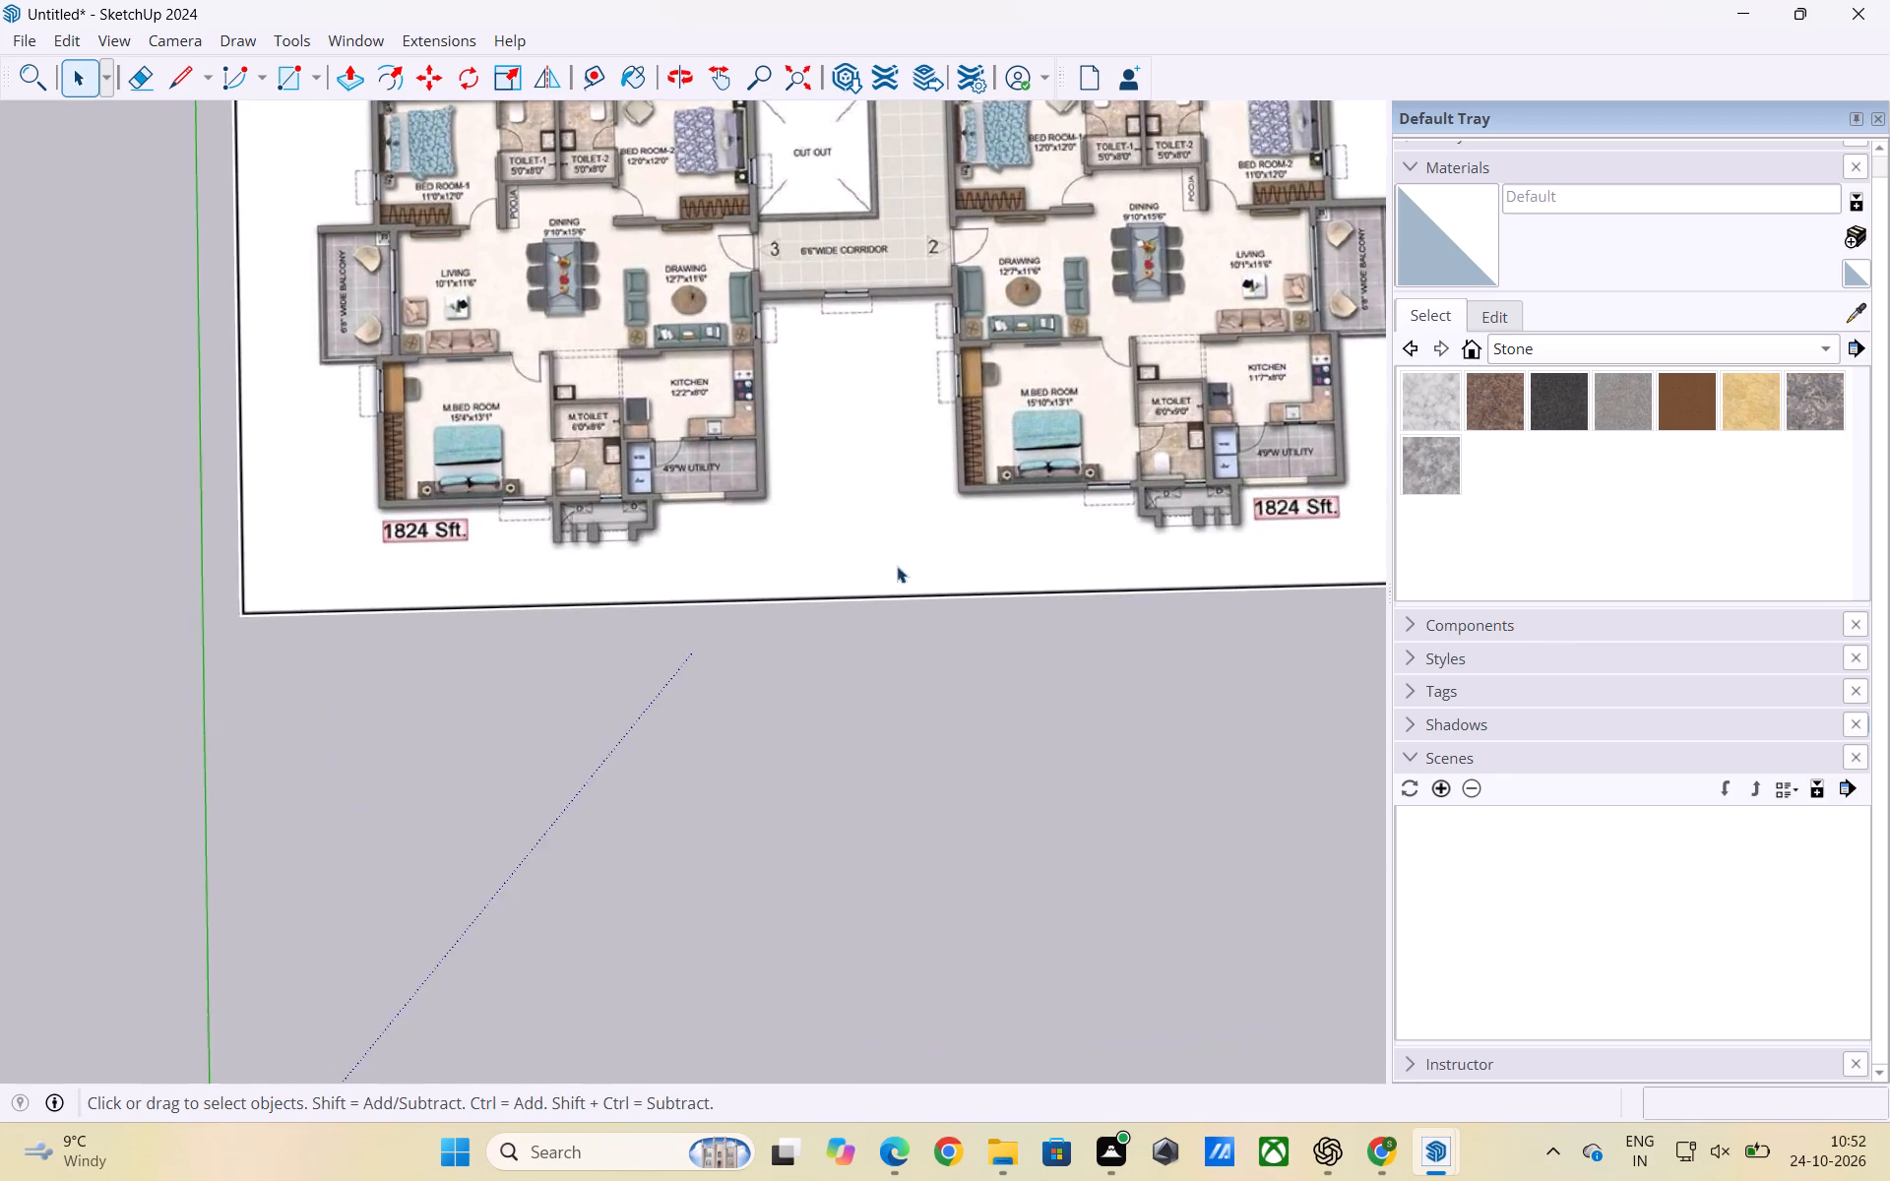
pyautogui.scroll(-2, 902, 572)
pyautogui.scroll(3, 785, 265)
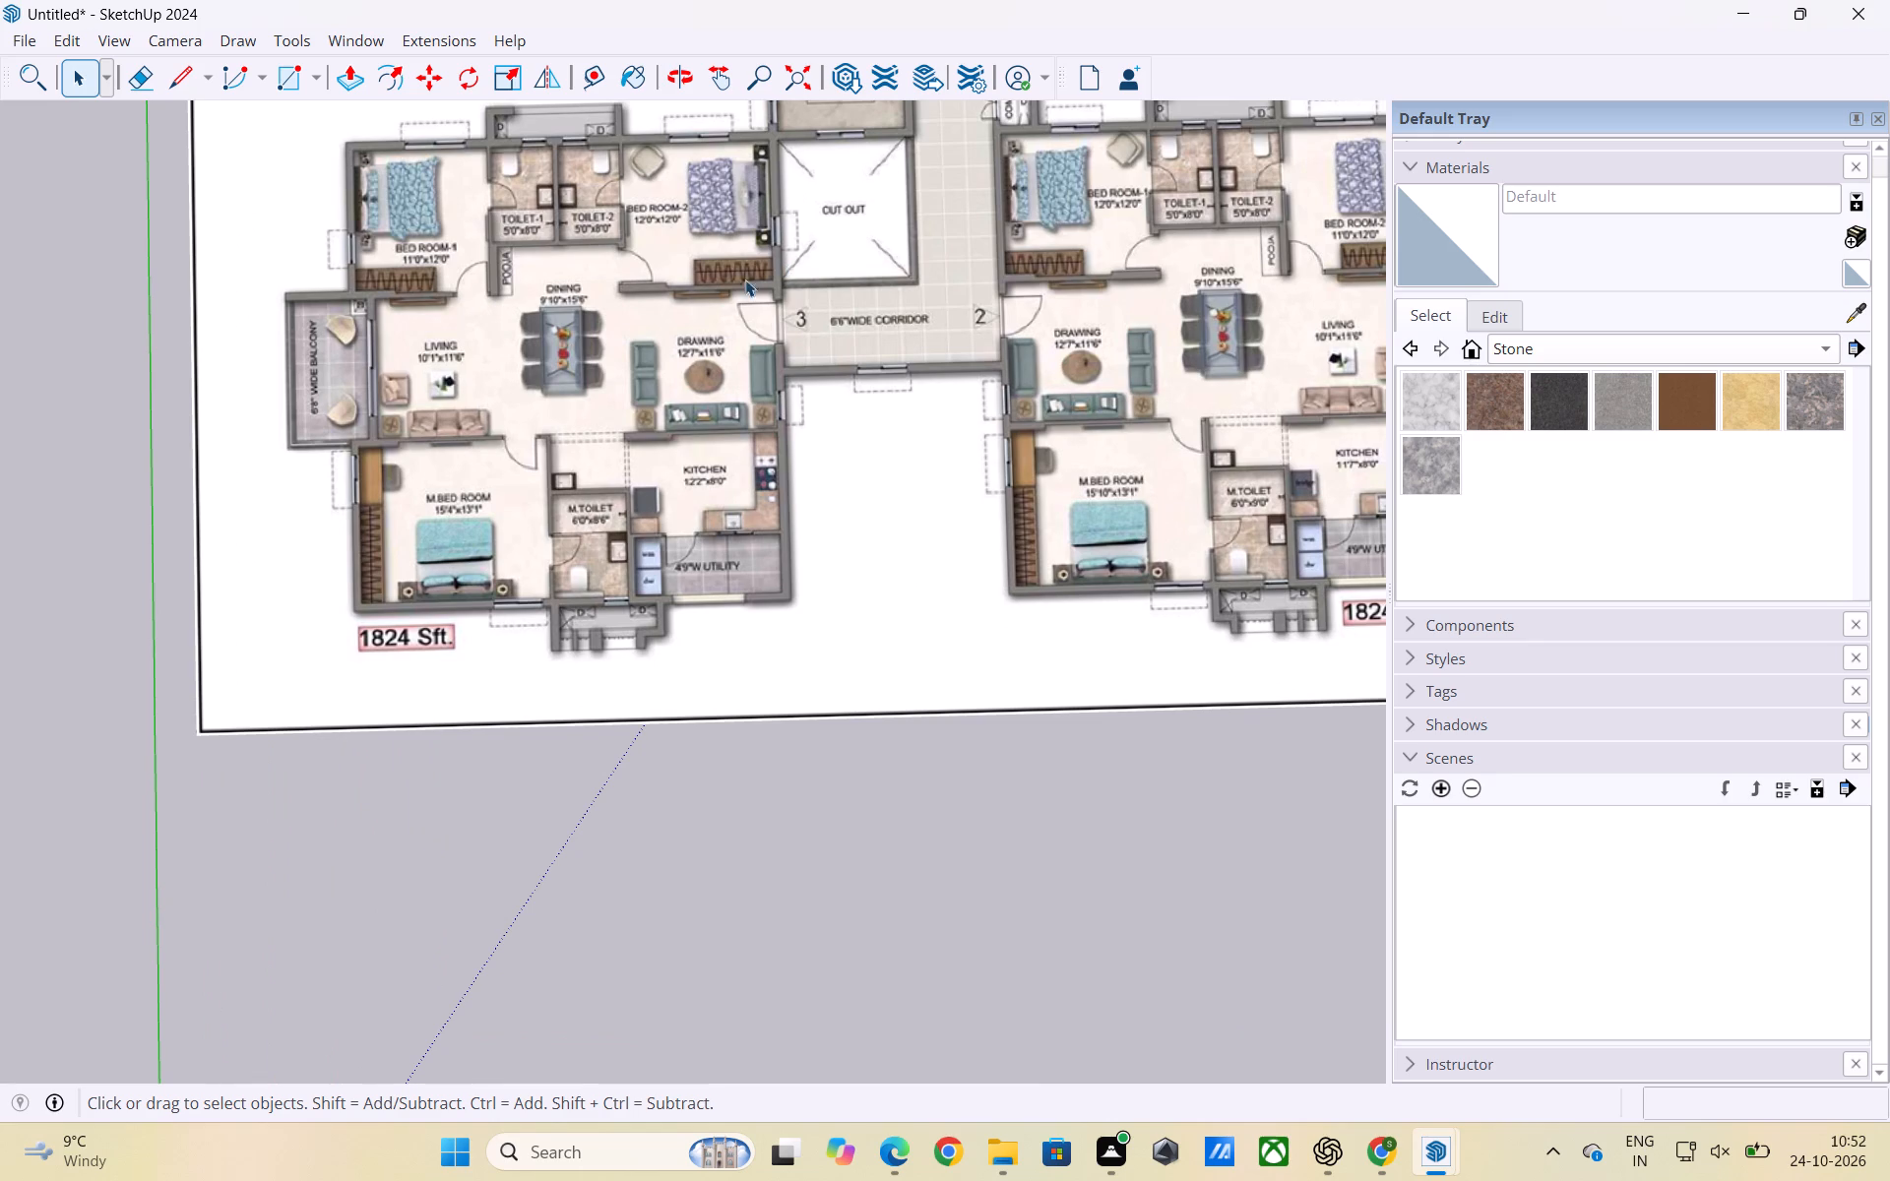
pyautogui.scroll(-2, 485, 318)
pyautogui.scroll(3, 493, 305)
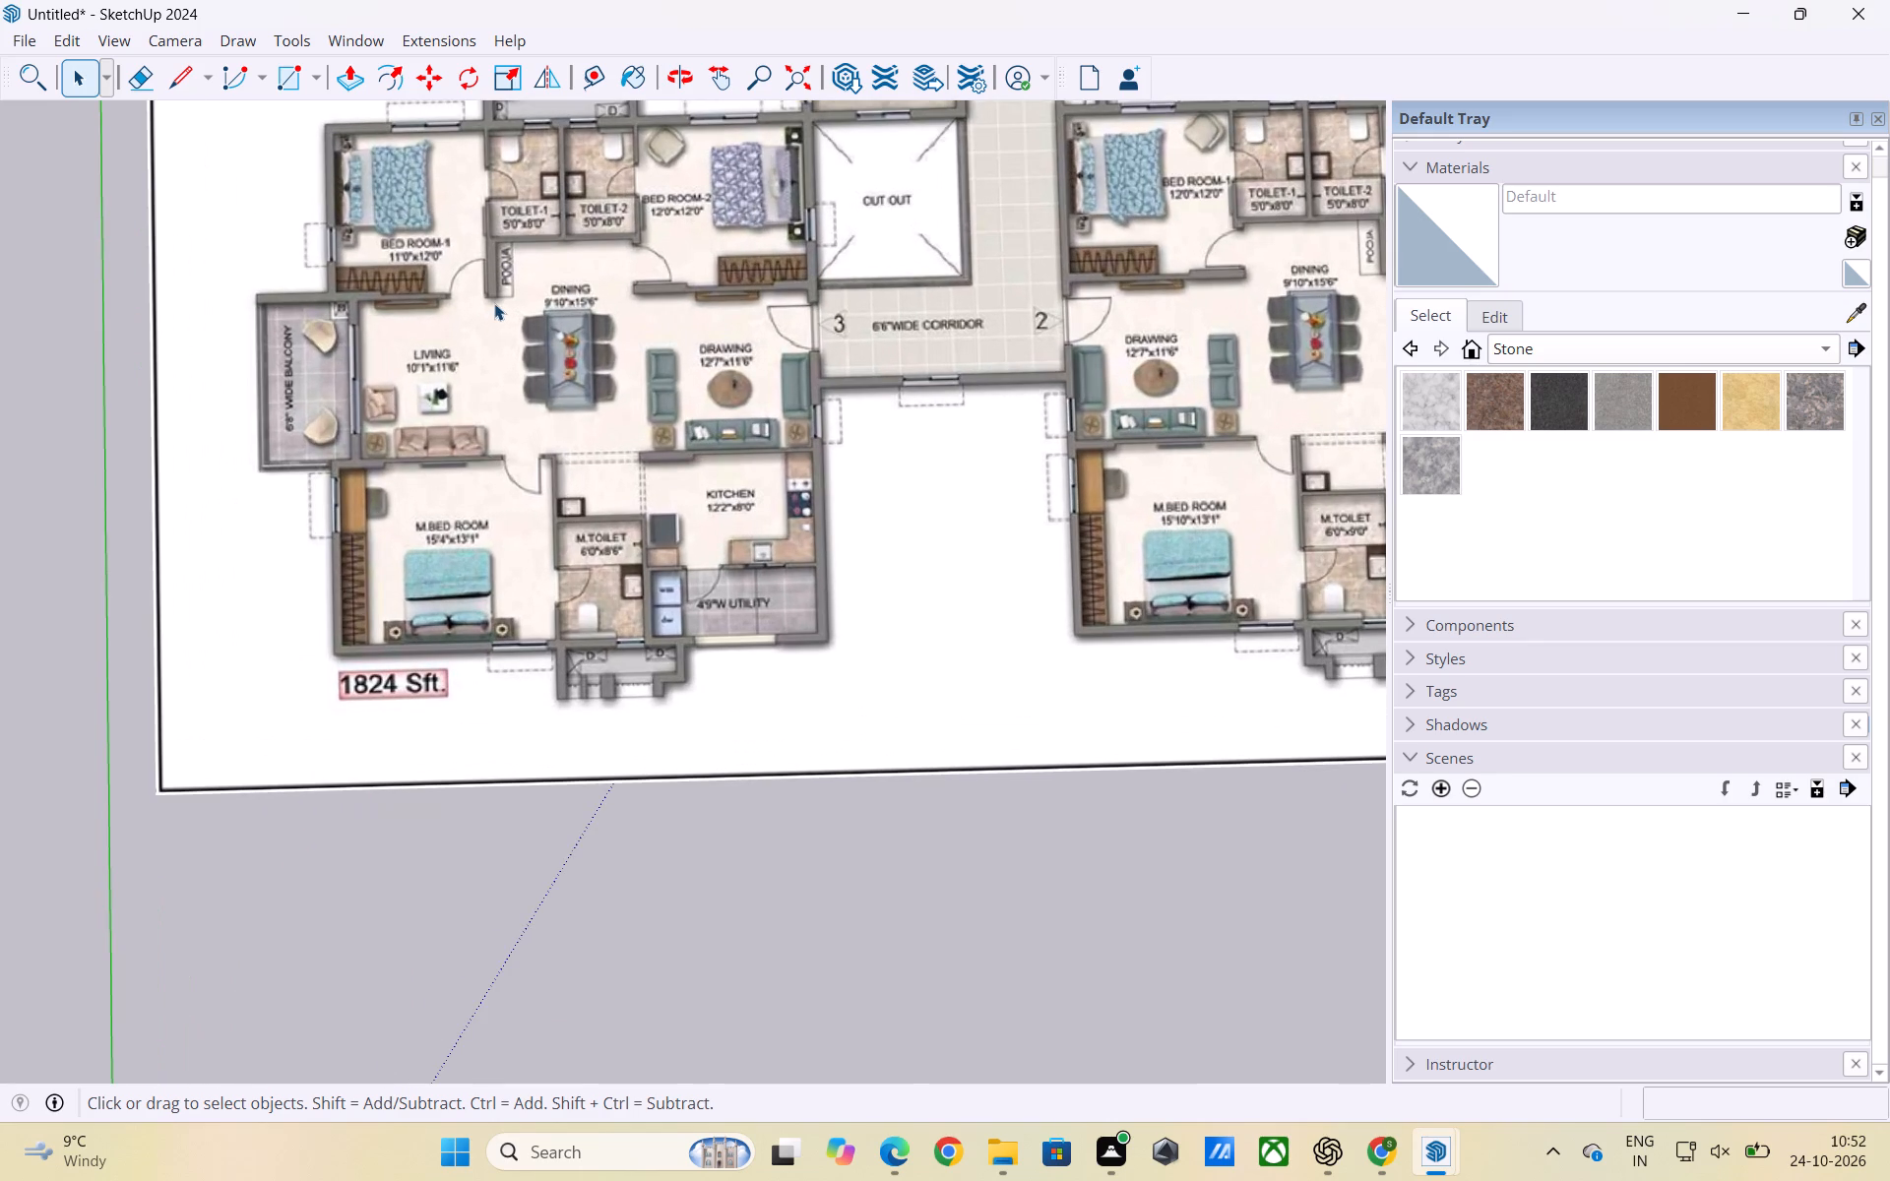
pyautogui.scroll(-3, 482, 273)
pyautogui.scroll(1, 482, 271)
pyautogui.scroll(-2, 482, 269)
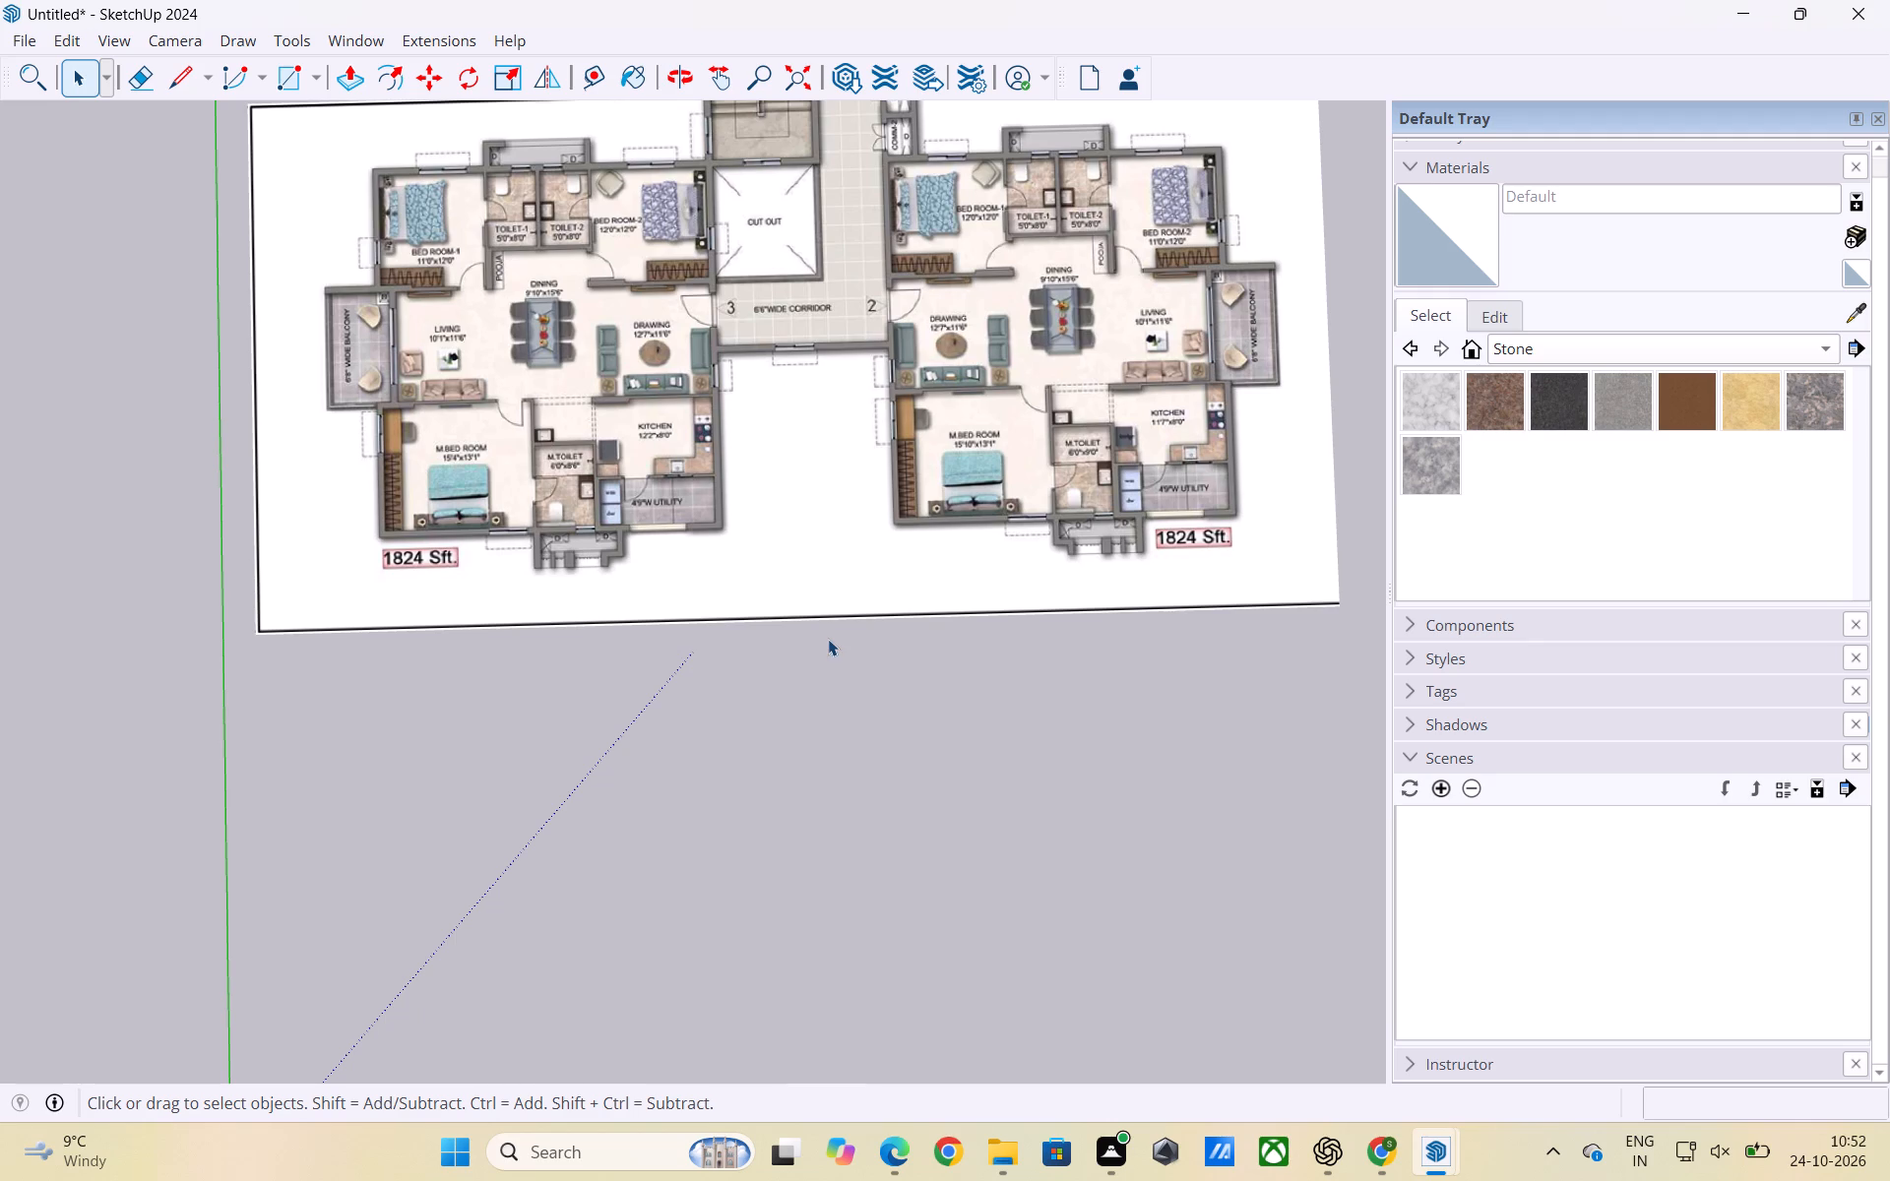
# Draw an 11' by 12' rectangle for Bed Room-1 in the empty space below the reference plan image.
pyautogui.moveTo(828, 640); pyautogui.dragTo(816, 644, button='middle')
pyautogui.scroll(-1, 828, 640)
pyautogui.press('r')
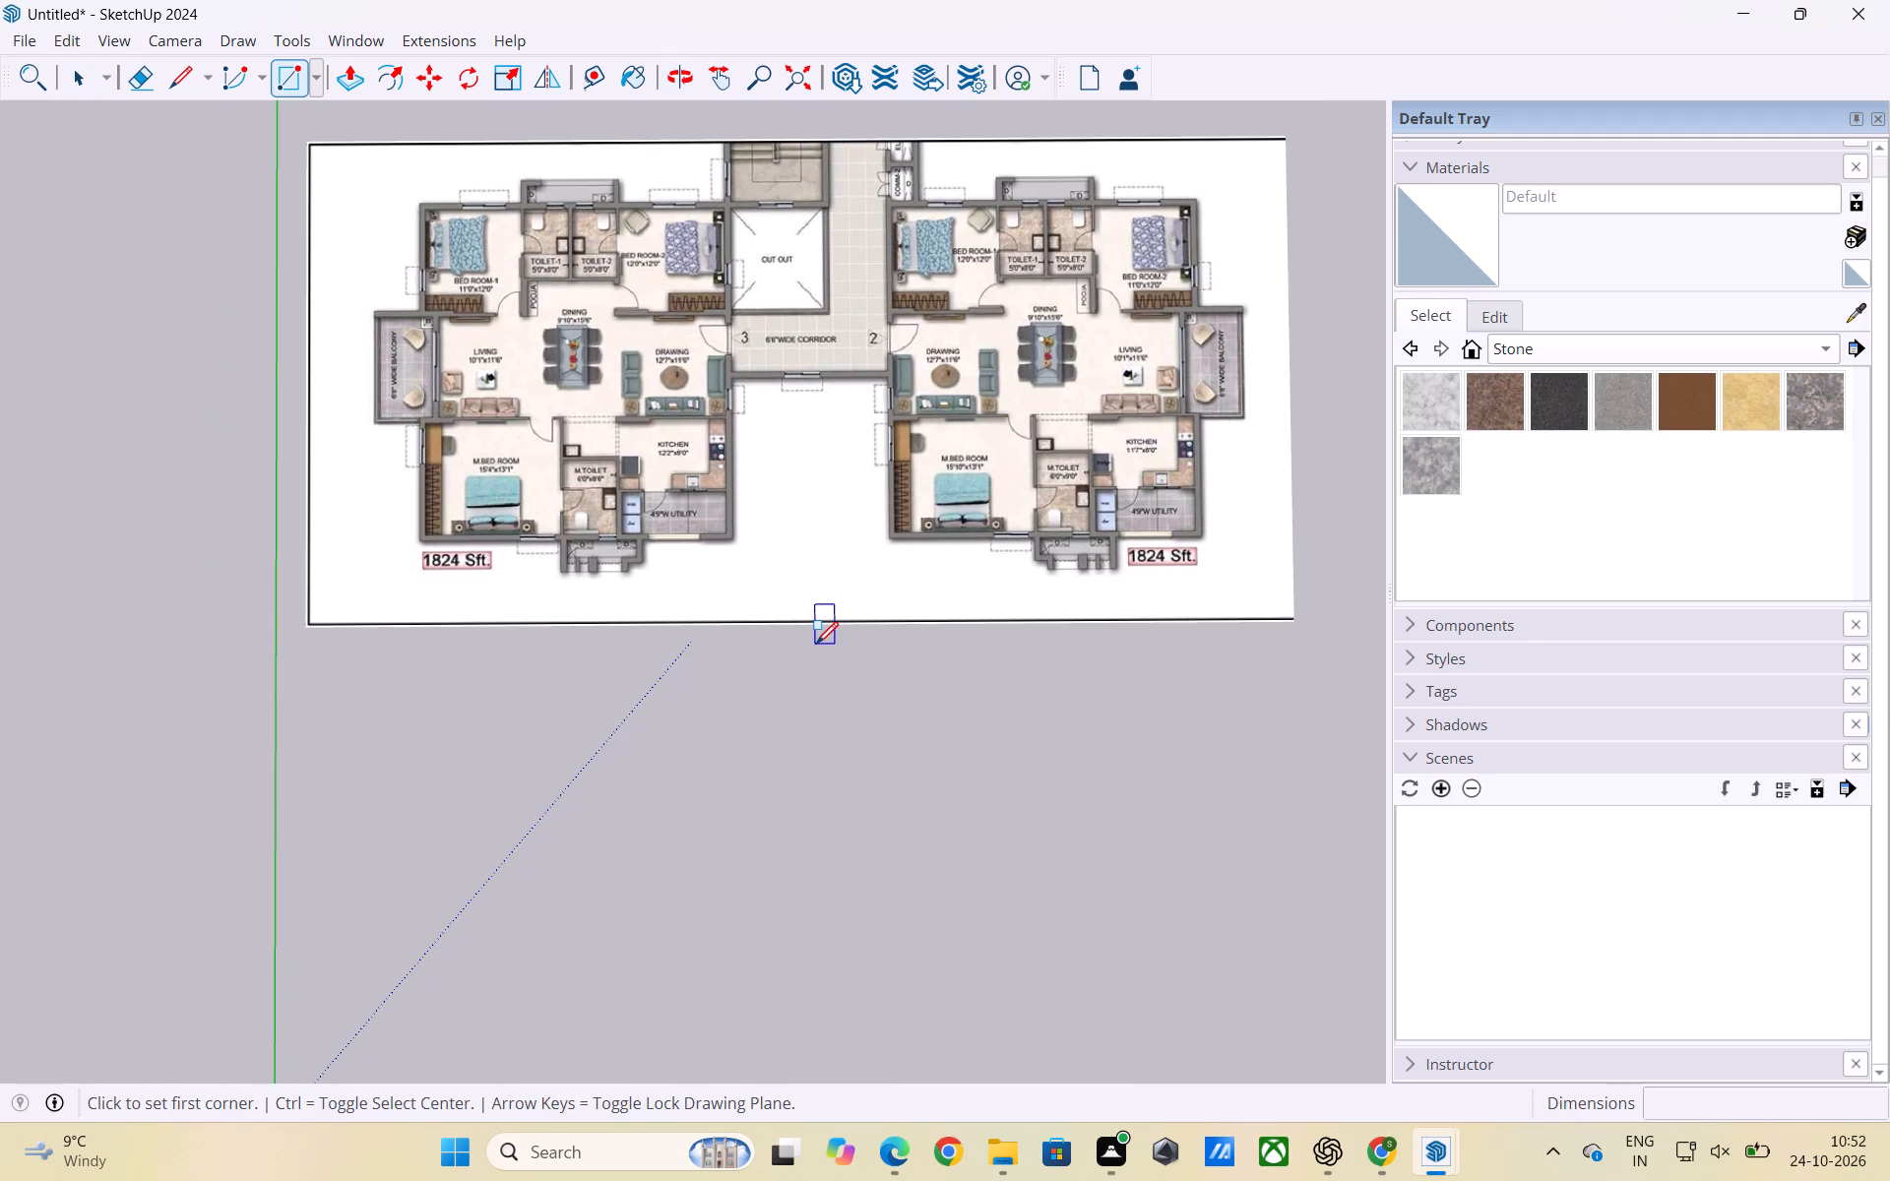
pyautogui.click(727, 726)
pyautogui.write('11')
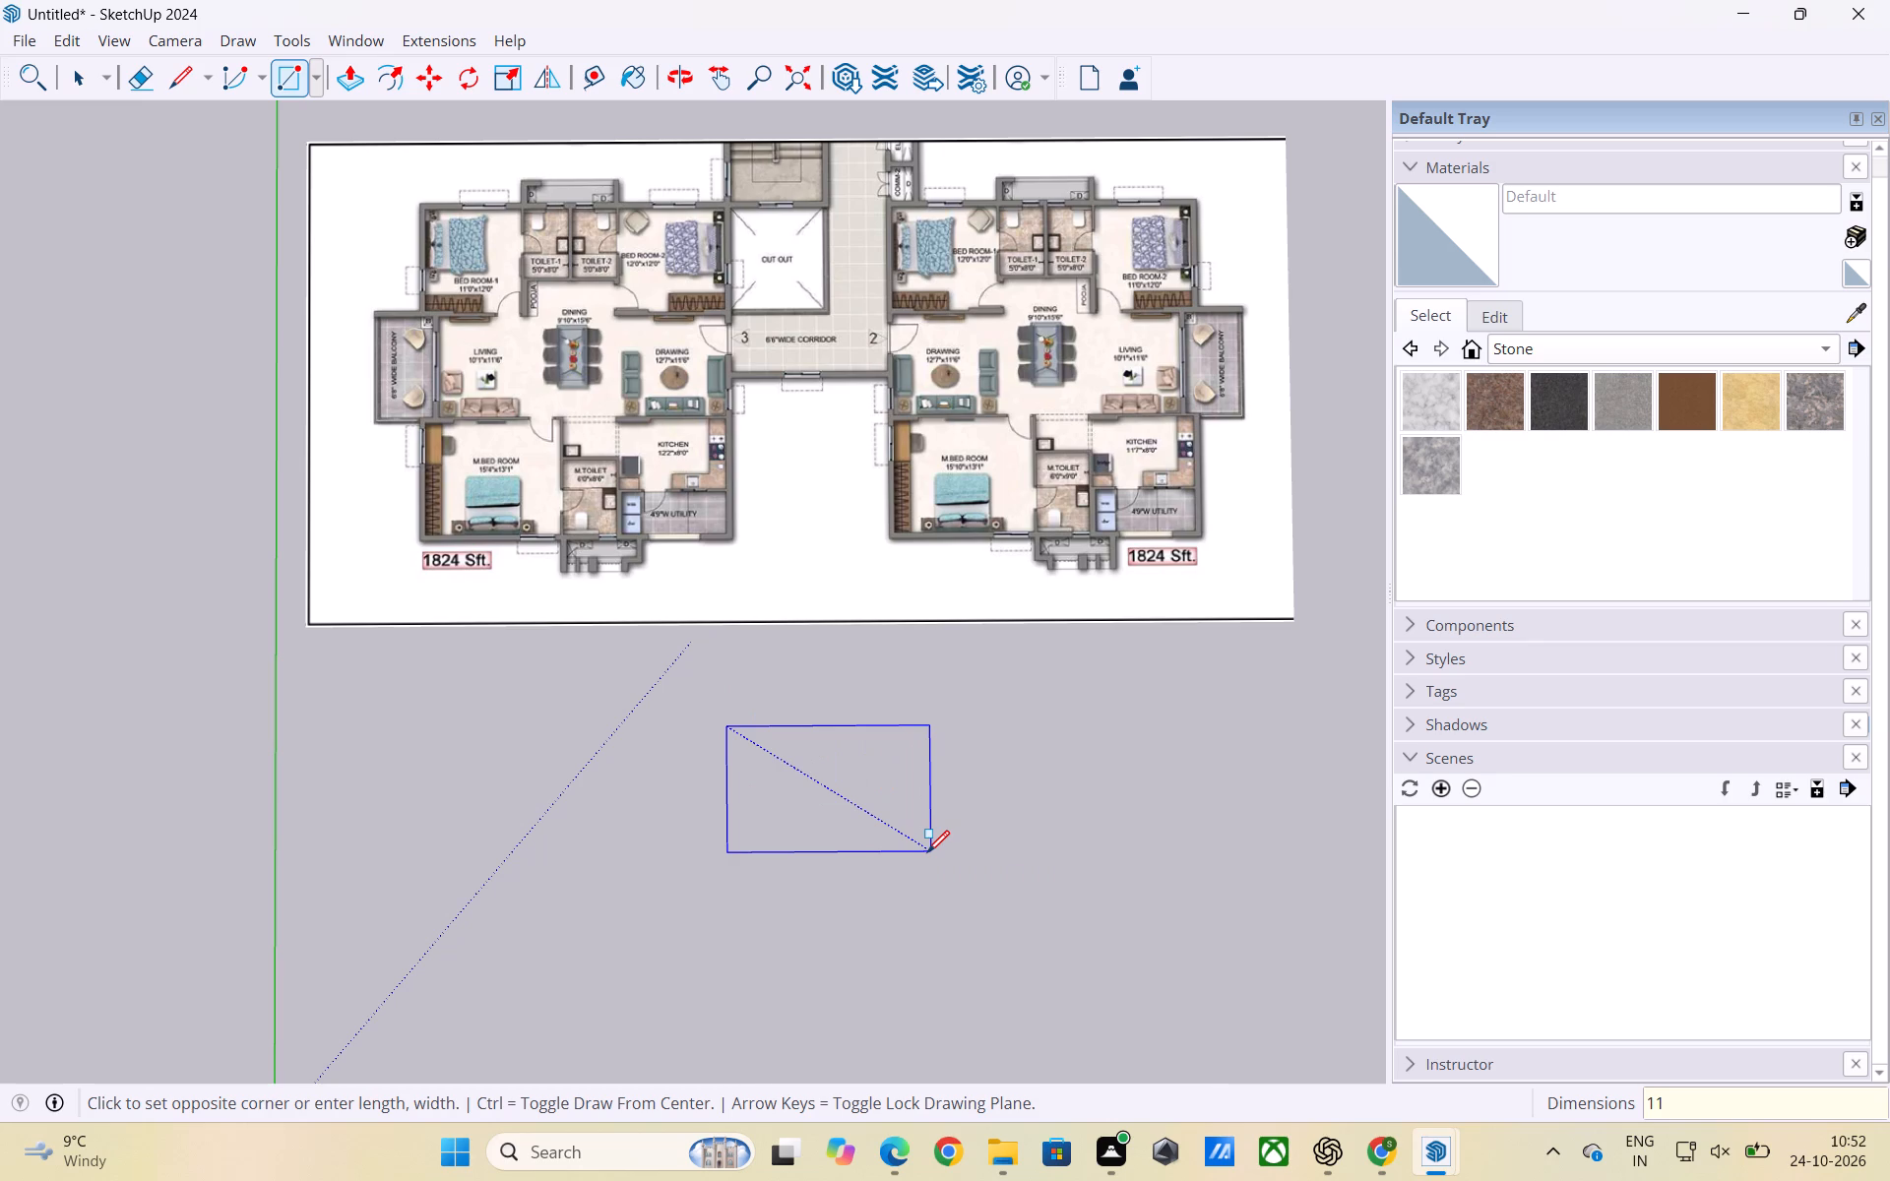
pyautogui.press("'")
pyautogui.write(",12'")
pyautogui.press('Return')
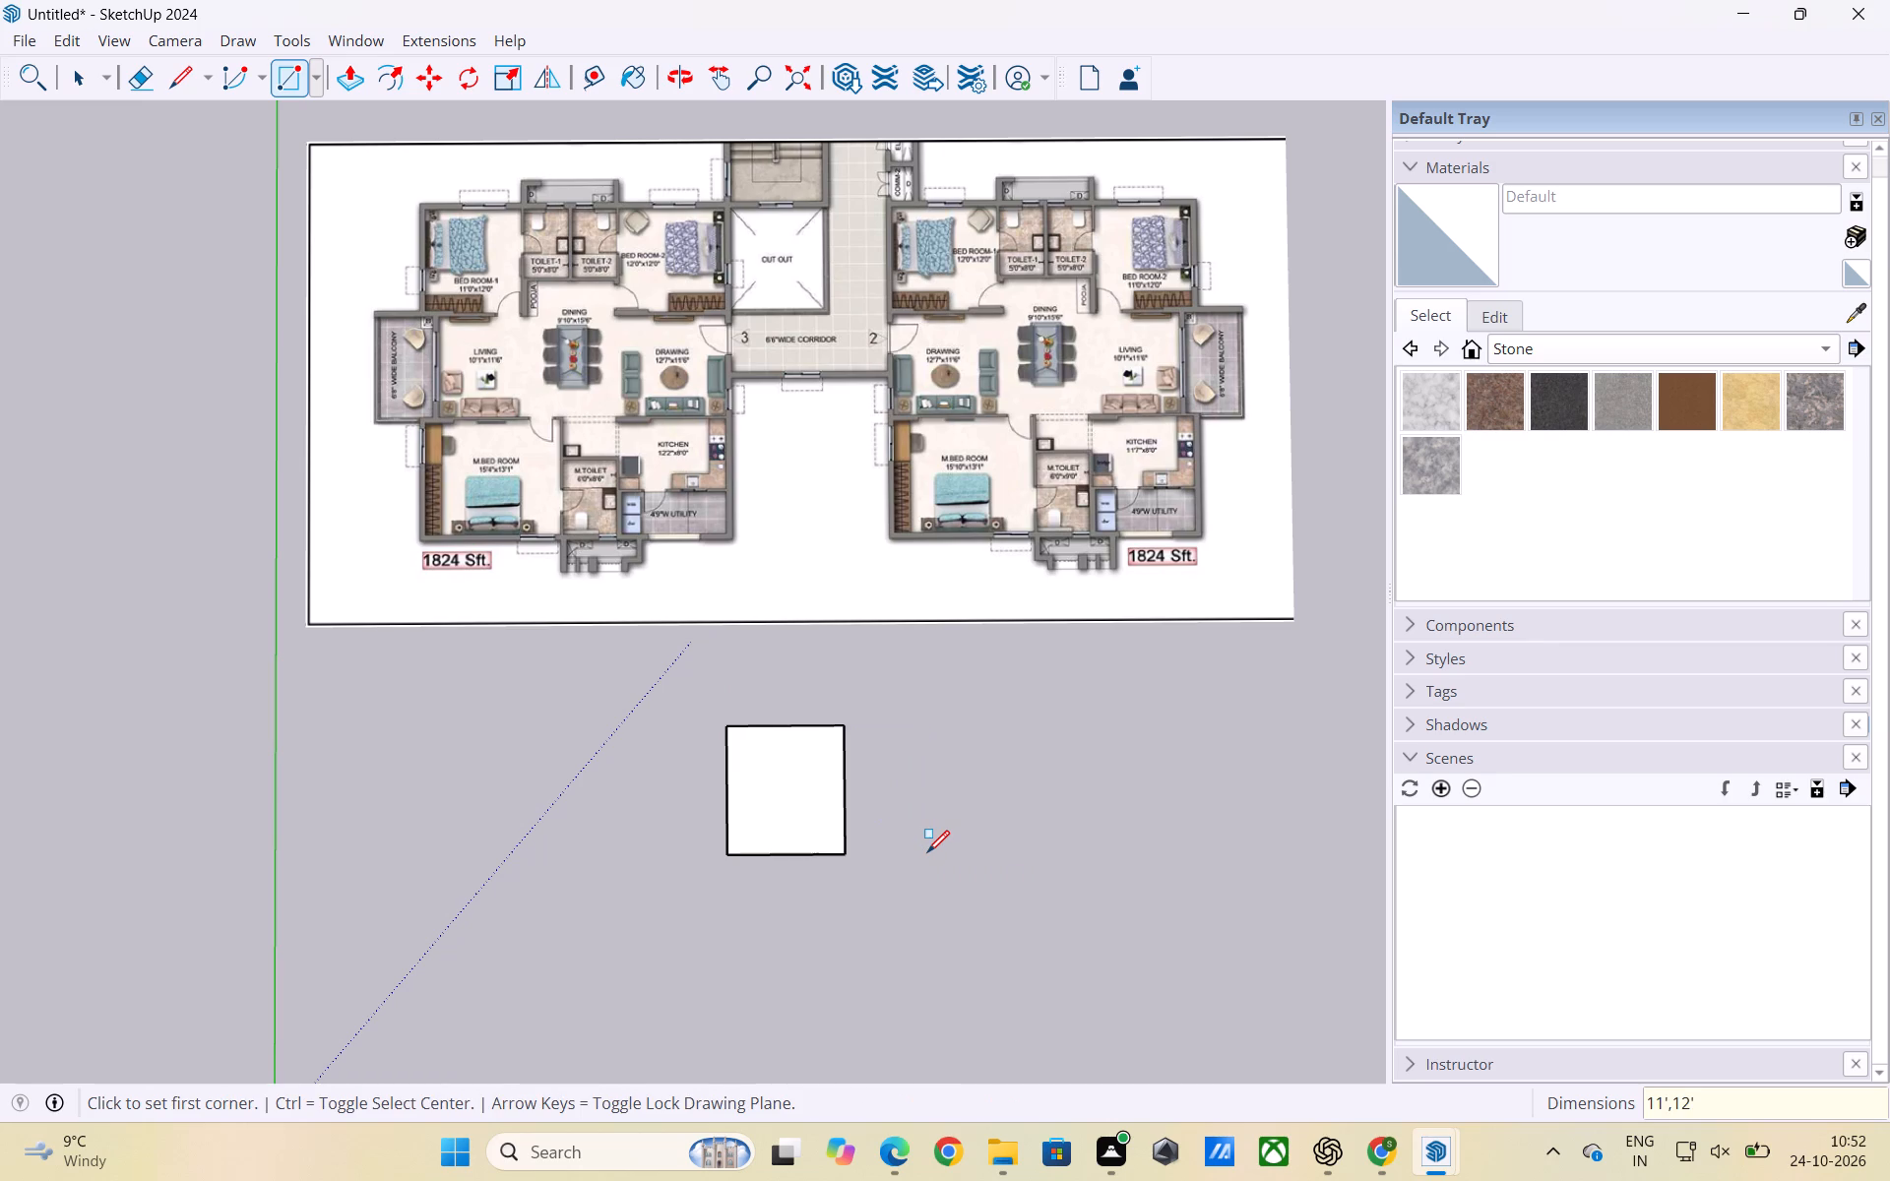
# Make the 11' by 12' rectangle's face and edges into a group.
pyautogui.press('space')
pyautogui.scroll(-3, 582, 875)
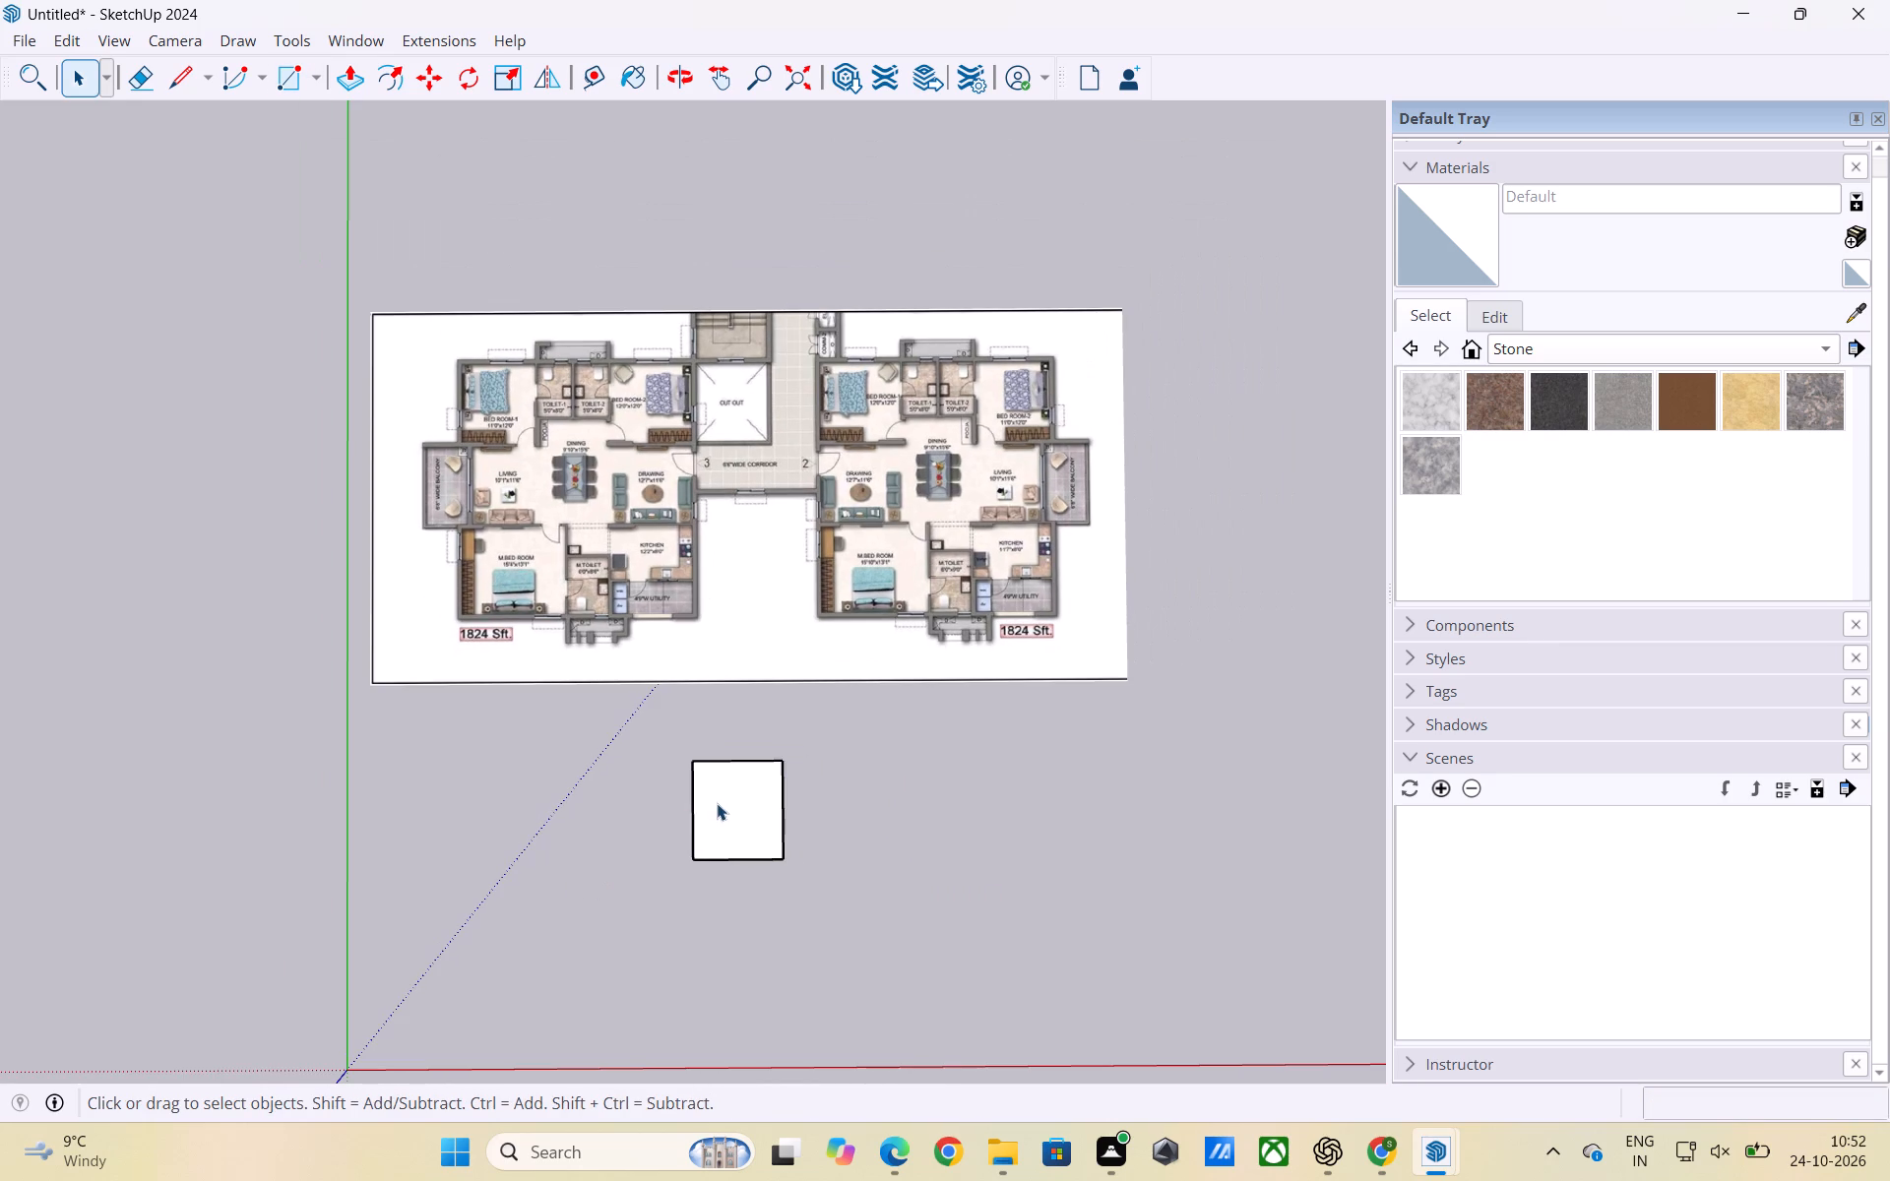
pyautogui.doubleClick(720, 810)
pyautogui.rightClick(721, 811)
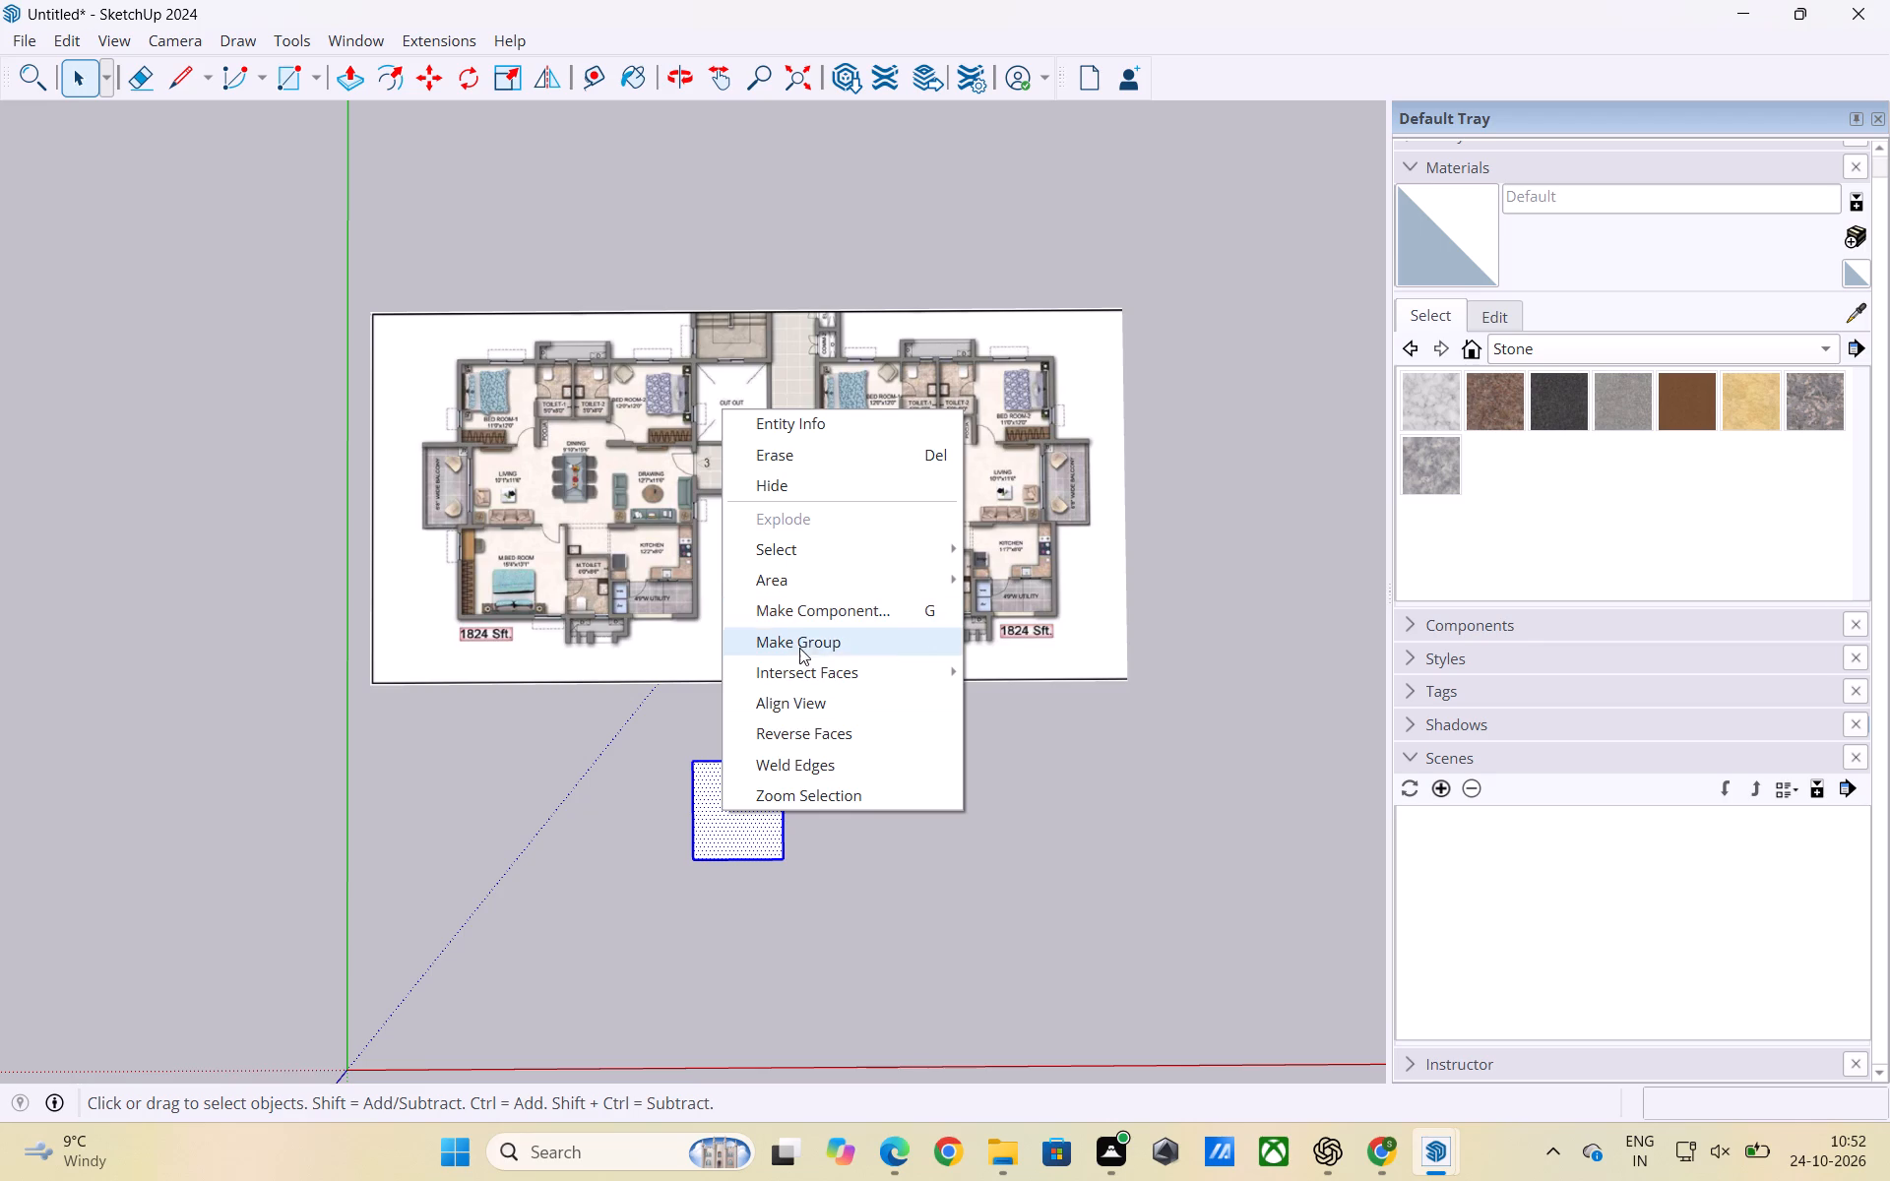
pyautogui.click(799, 648)
pyautogui.scroll(-3, 886, 817)
pyautogui.click(872, 815)
# Inside the rectangle's group, add guides offset 9" inward from its upper and left edges.
pyautogui.scroll(4, 756, 823)
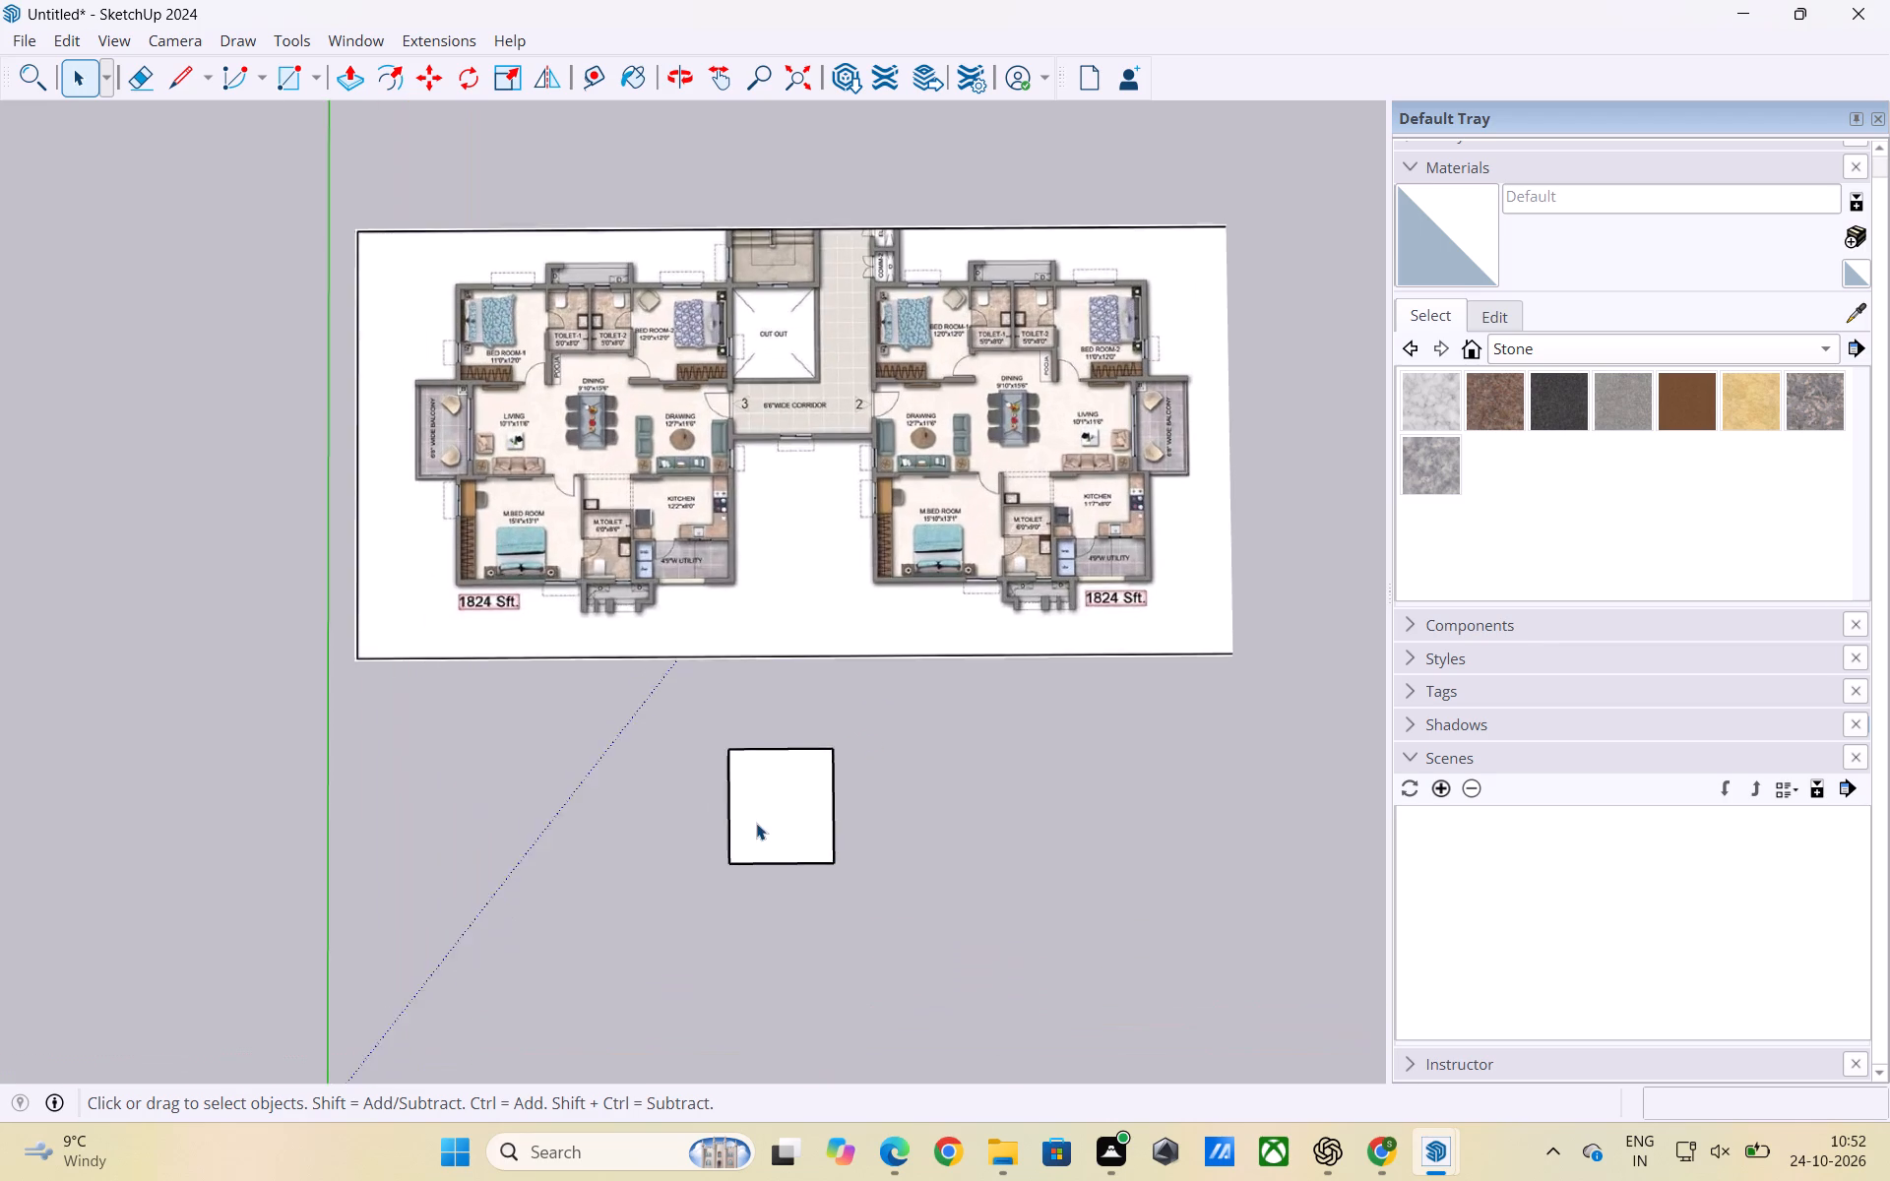
pyautogui.scroll(3, 756, 823)
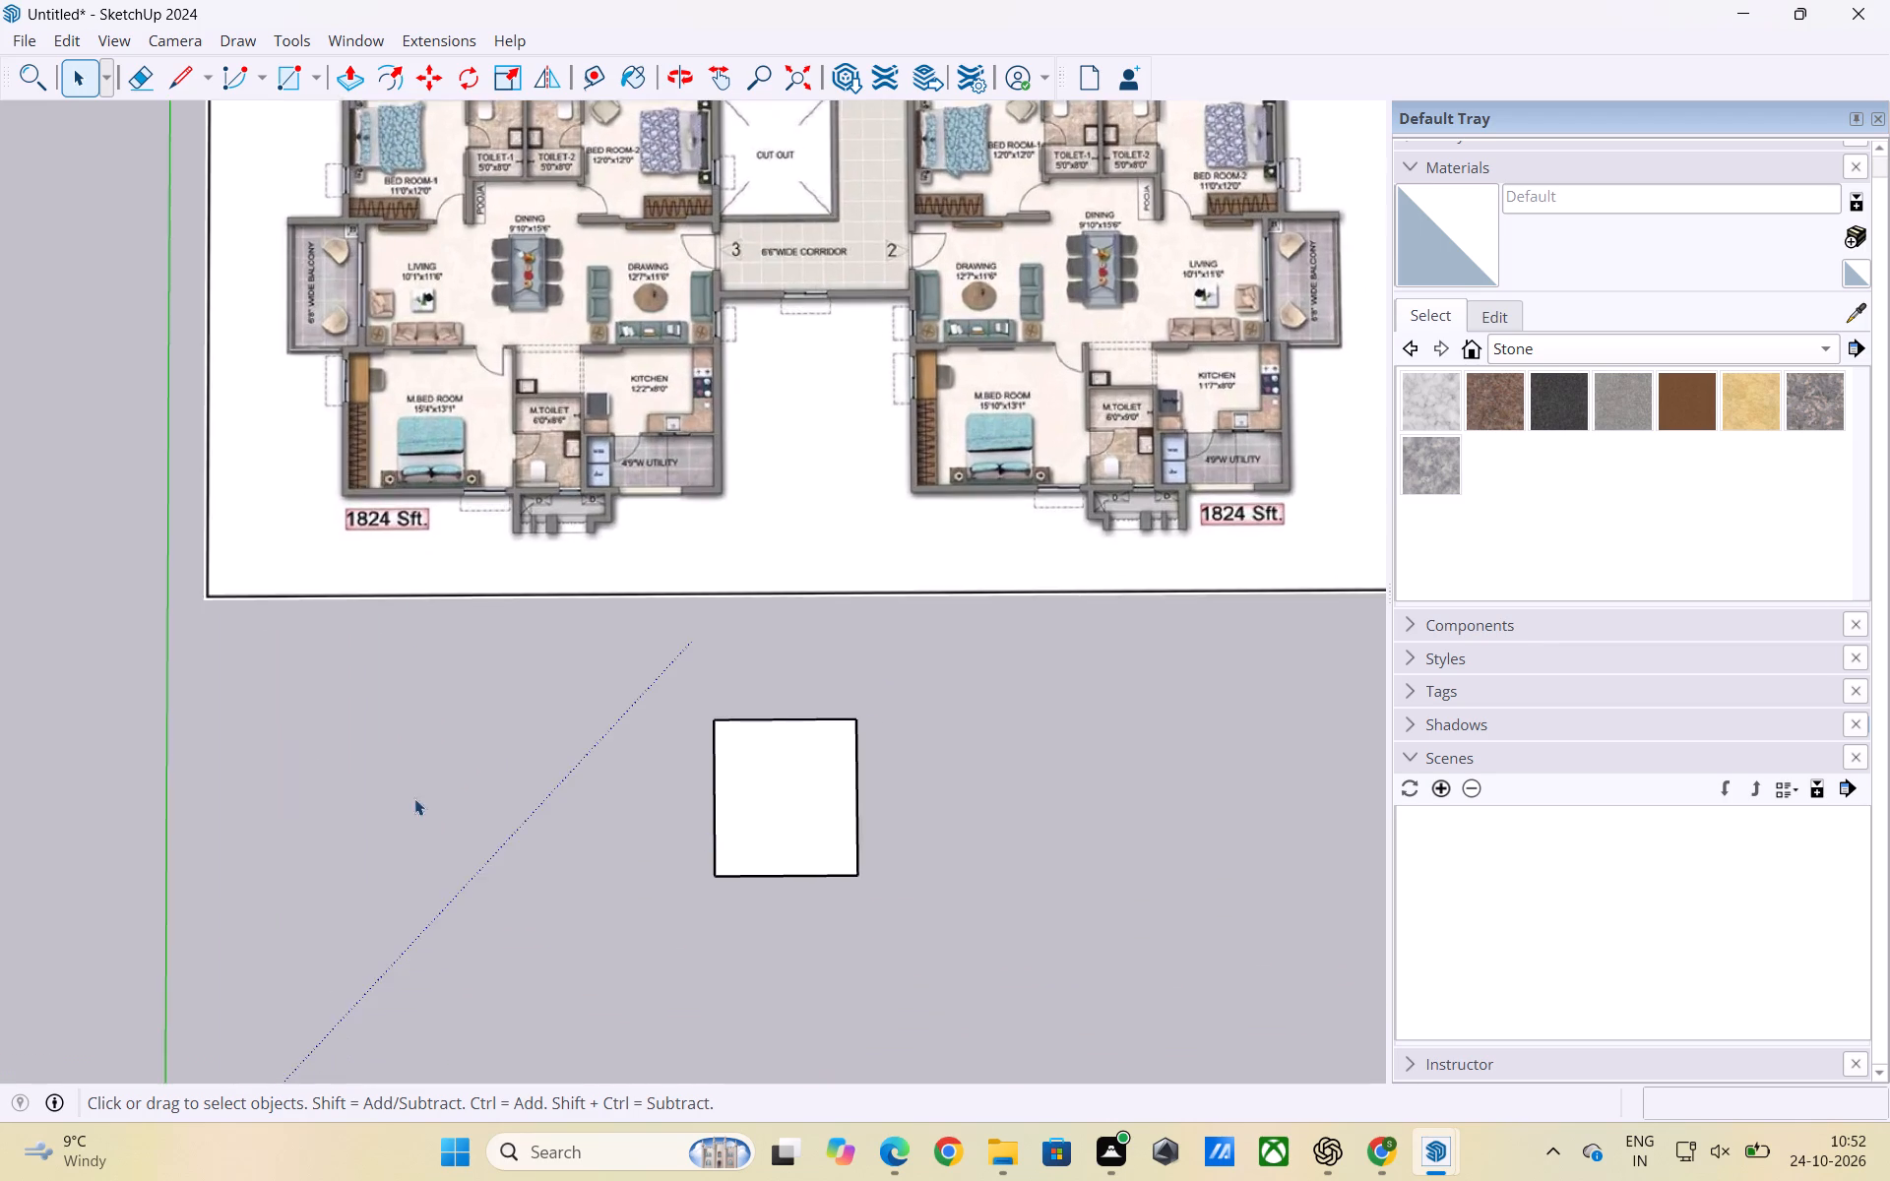
pyautogui.scroll(-4, 360, 779)
pyautogui.scroll(2, 672, 776)
pyautogui.click(646, 768)
pyautogui.click(646, 771)
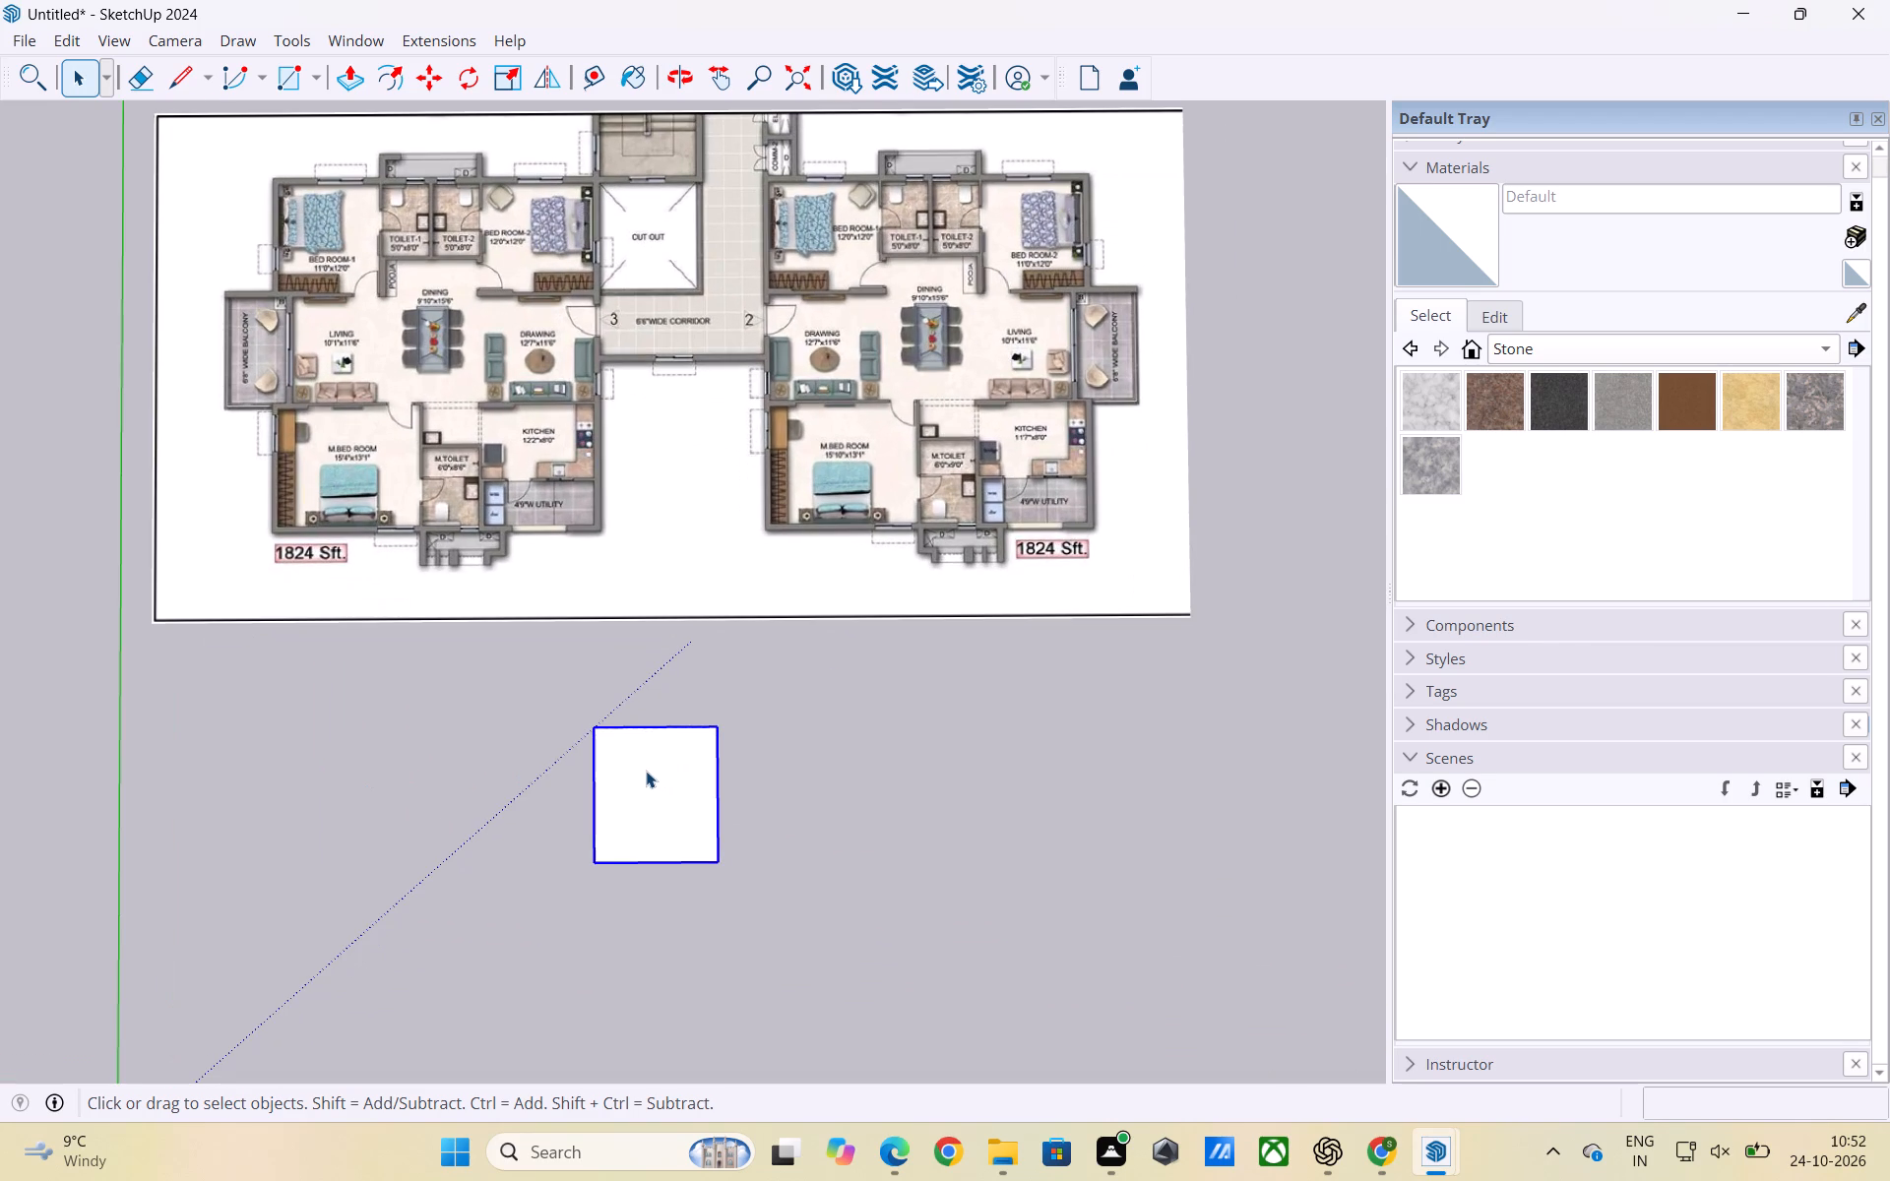
pyautogui.click(646, 771)
pyautogui.tripleClick(652, 779)
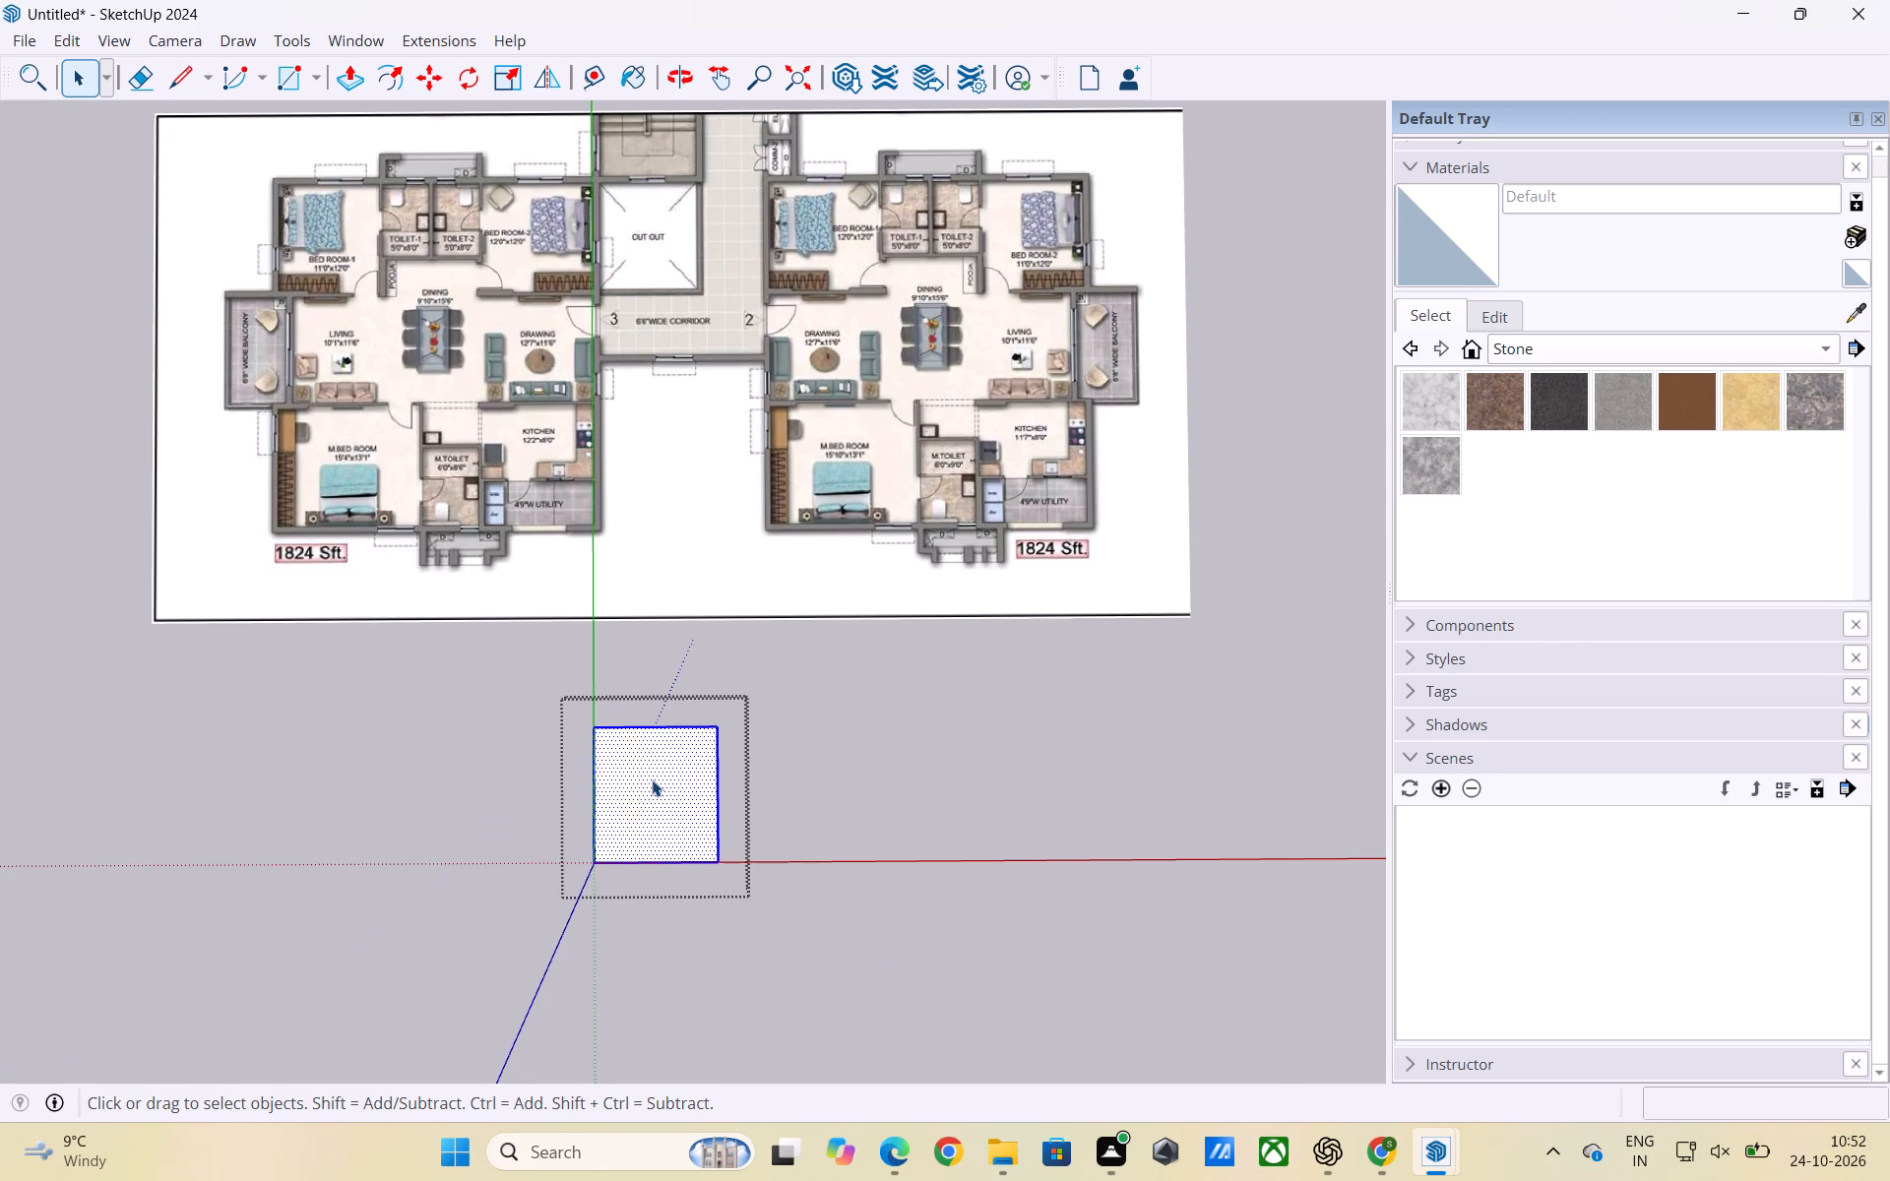
pyautogui.press('t')
pyautogui.scroll(3, 652, 731)
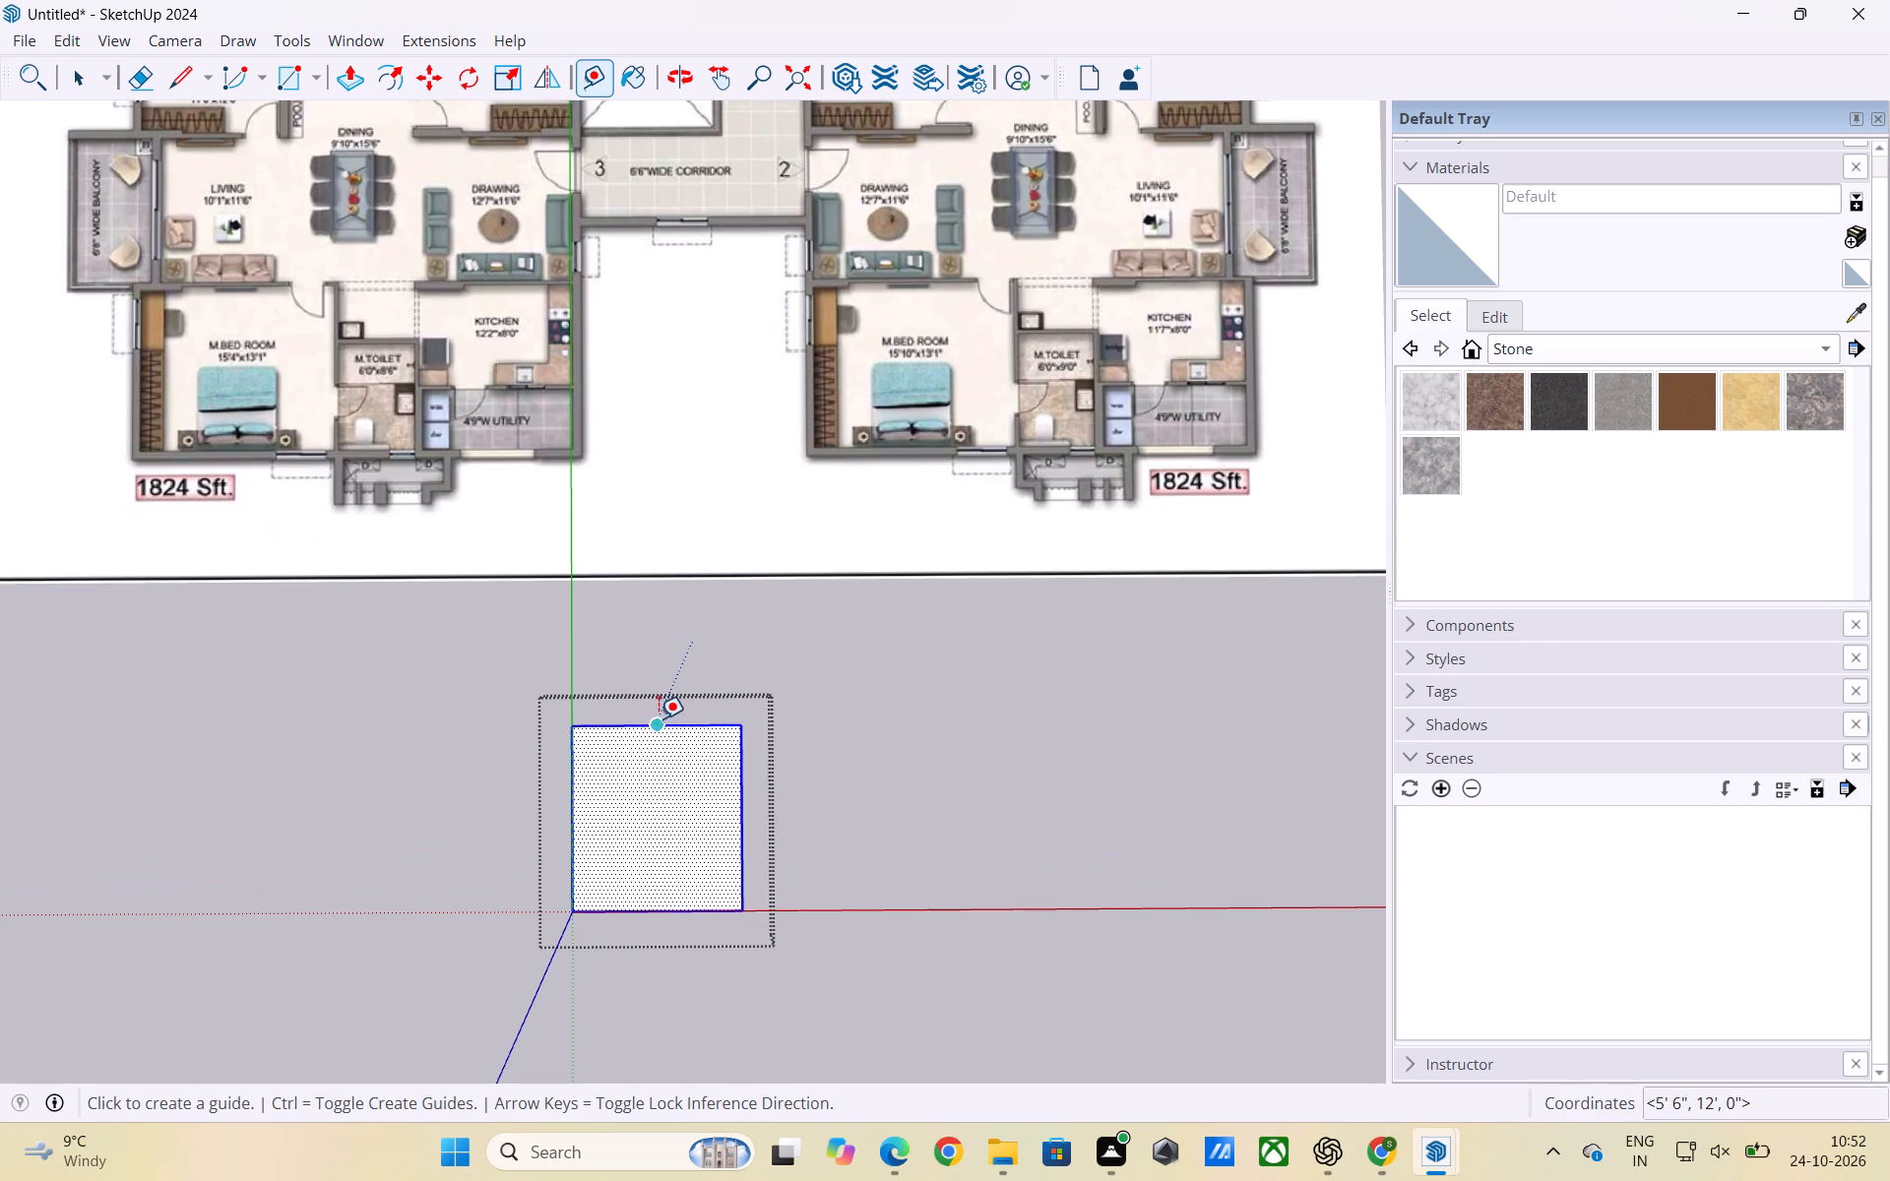
pyautogui.click(653, 721)
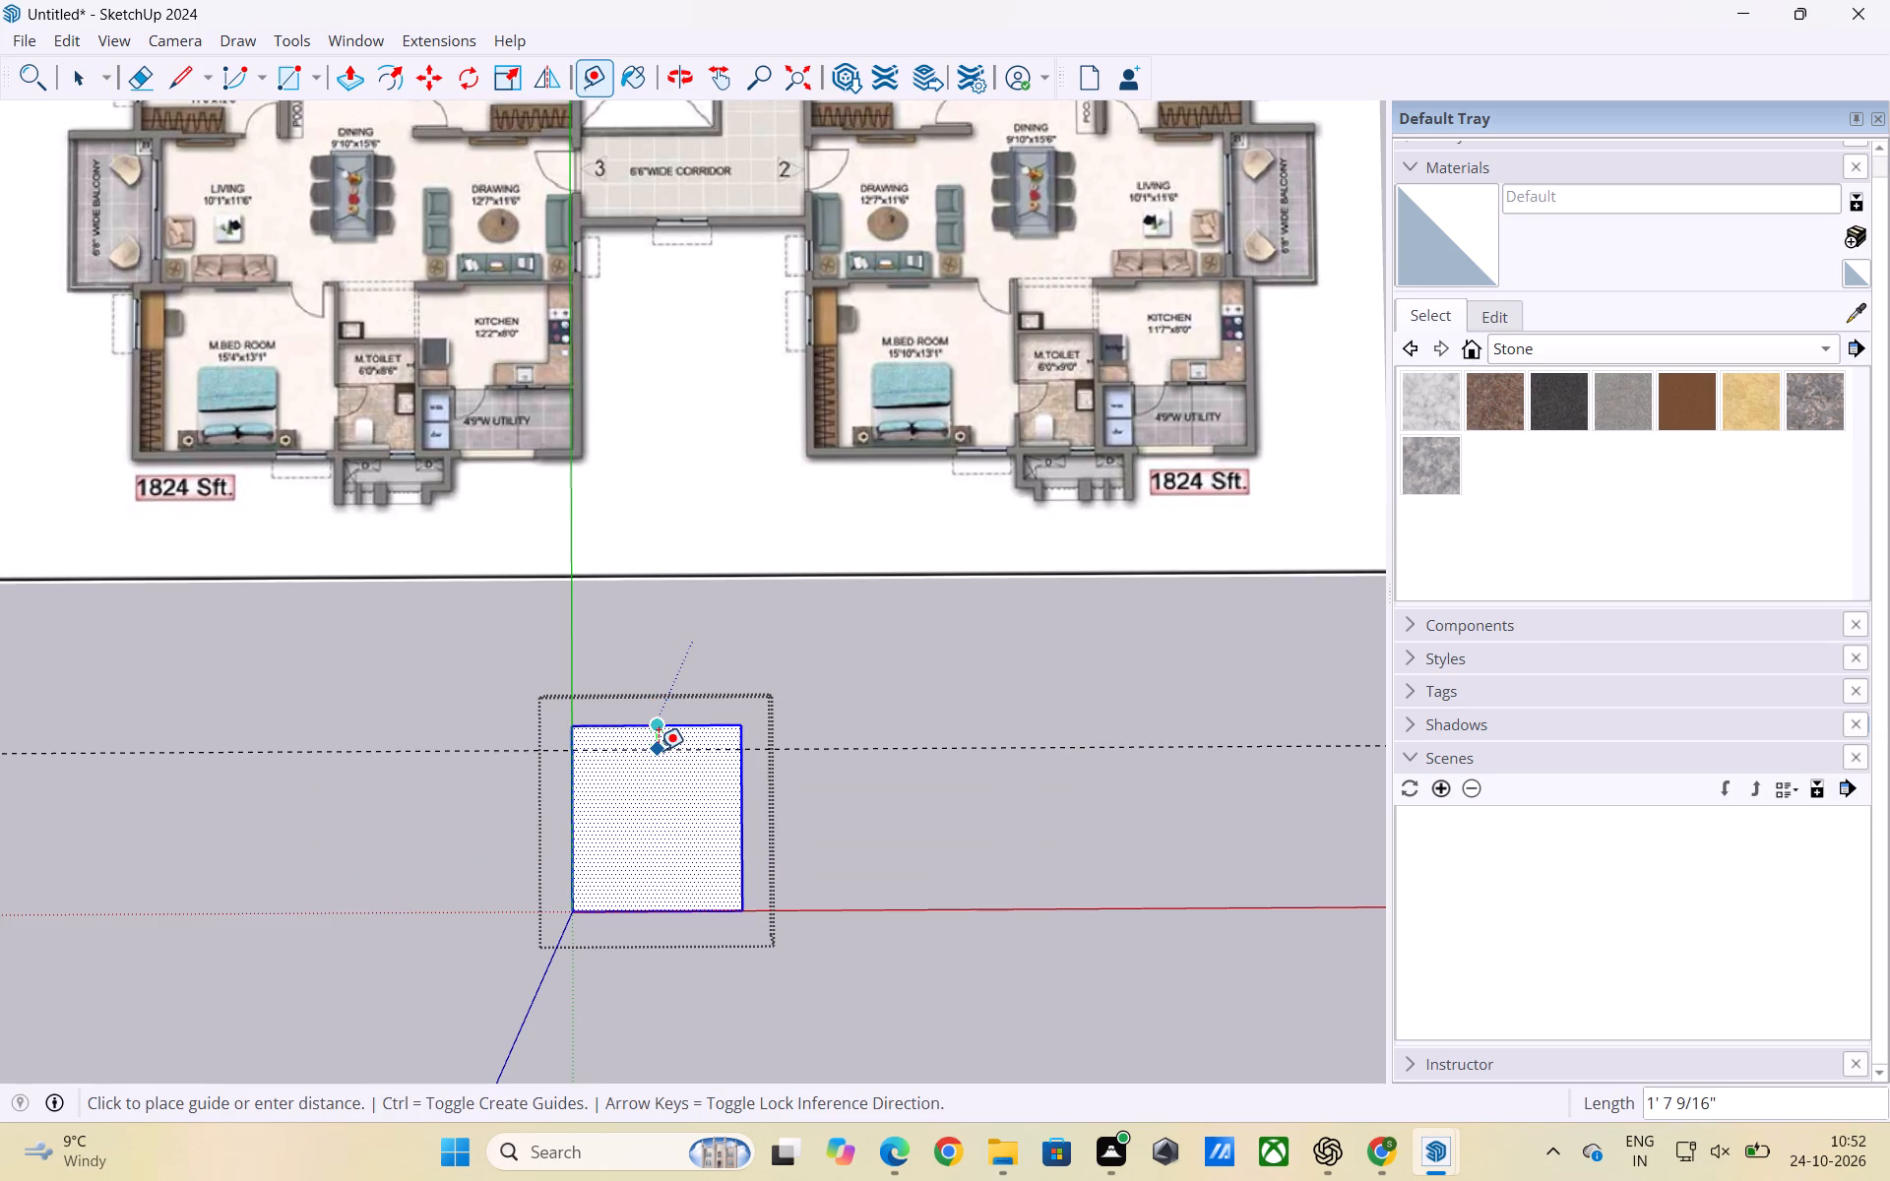
pyautogui.scroll(-3, 659, 750)
pyautogui.press('9')
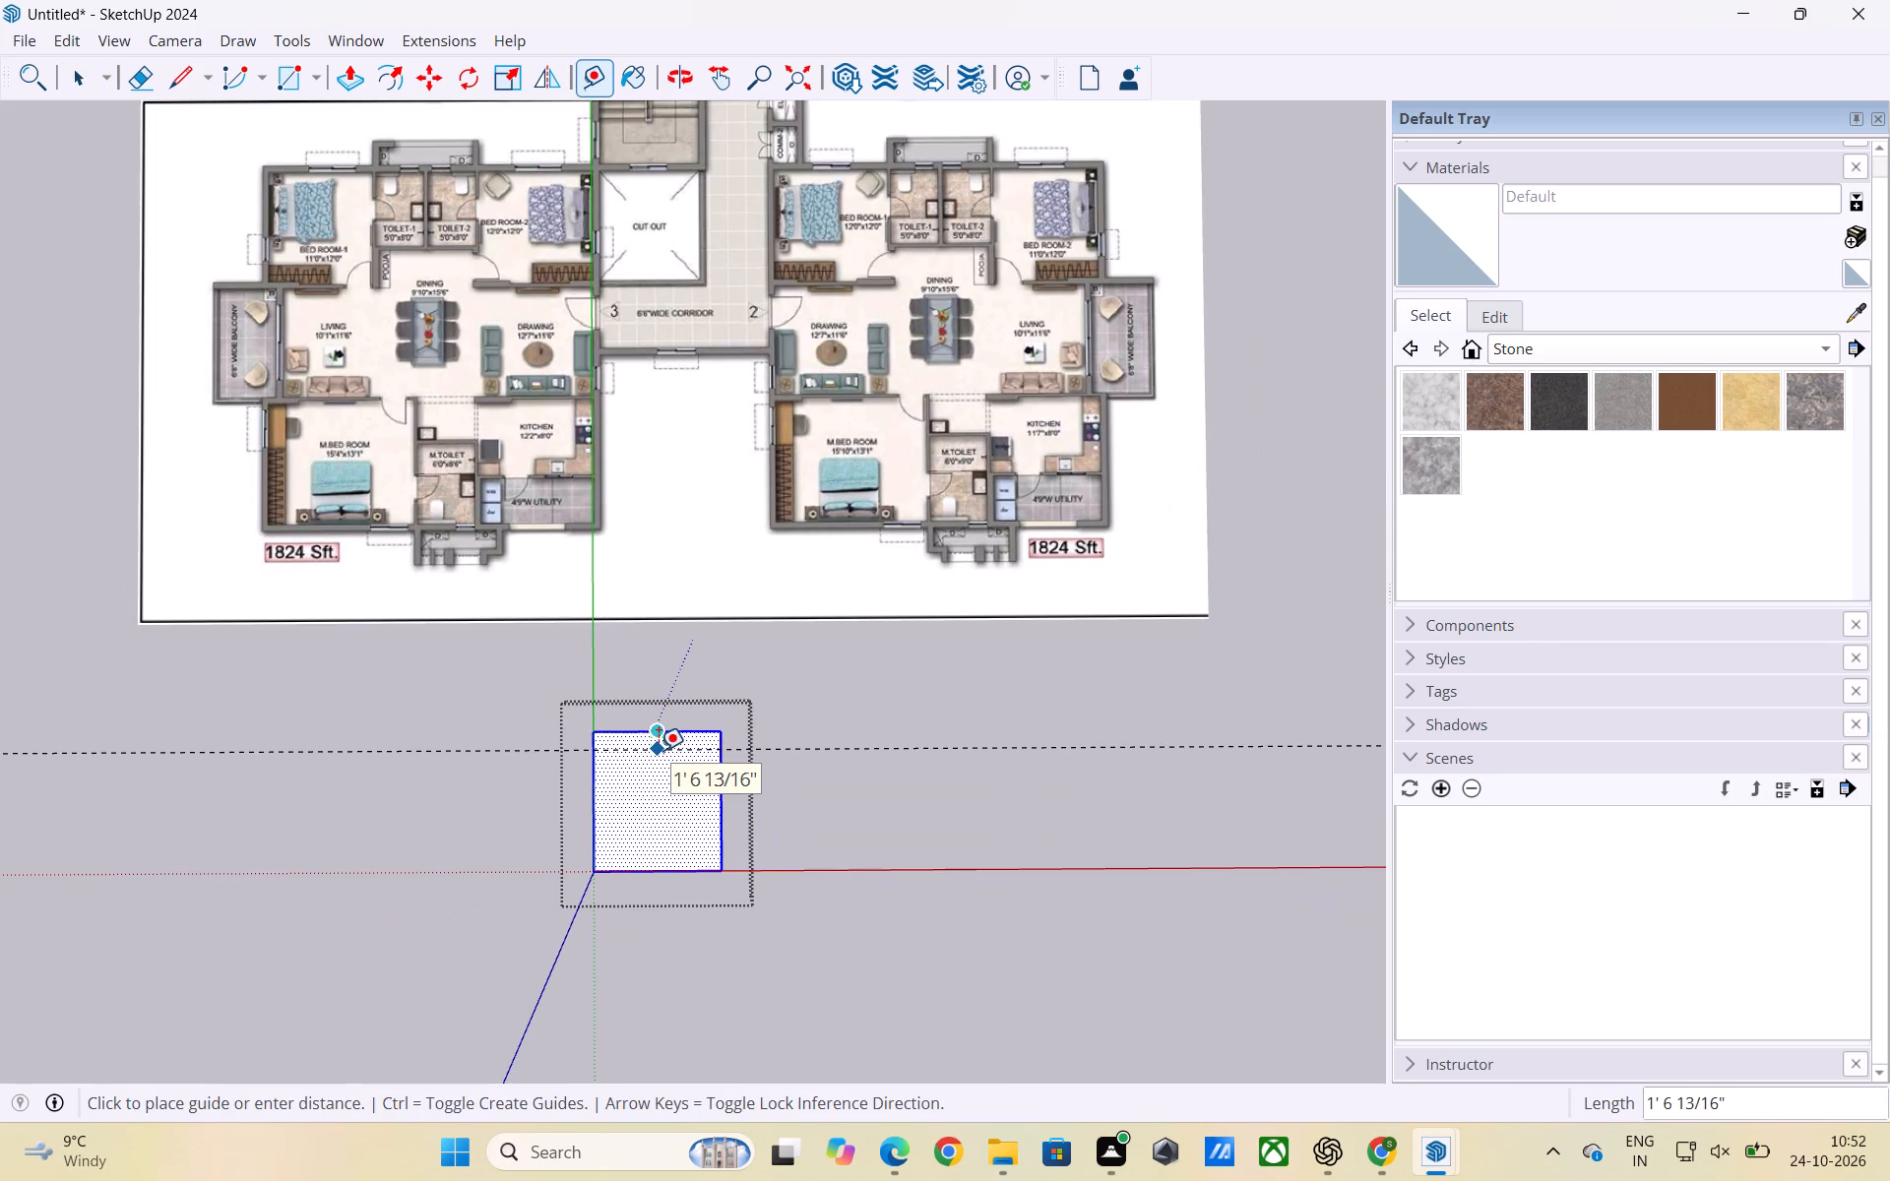
pyautogui.hotkey('shift', '"')
pyautogui.press('Return')
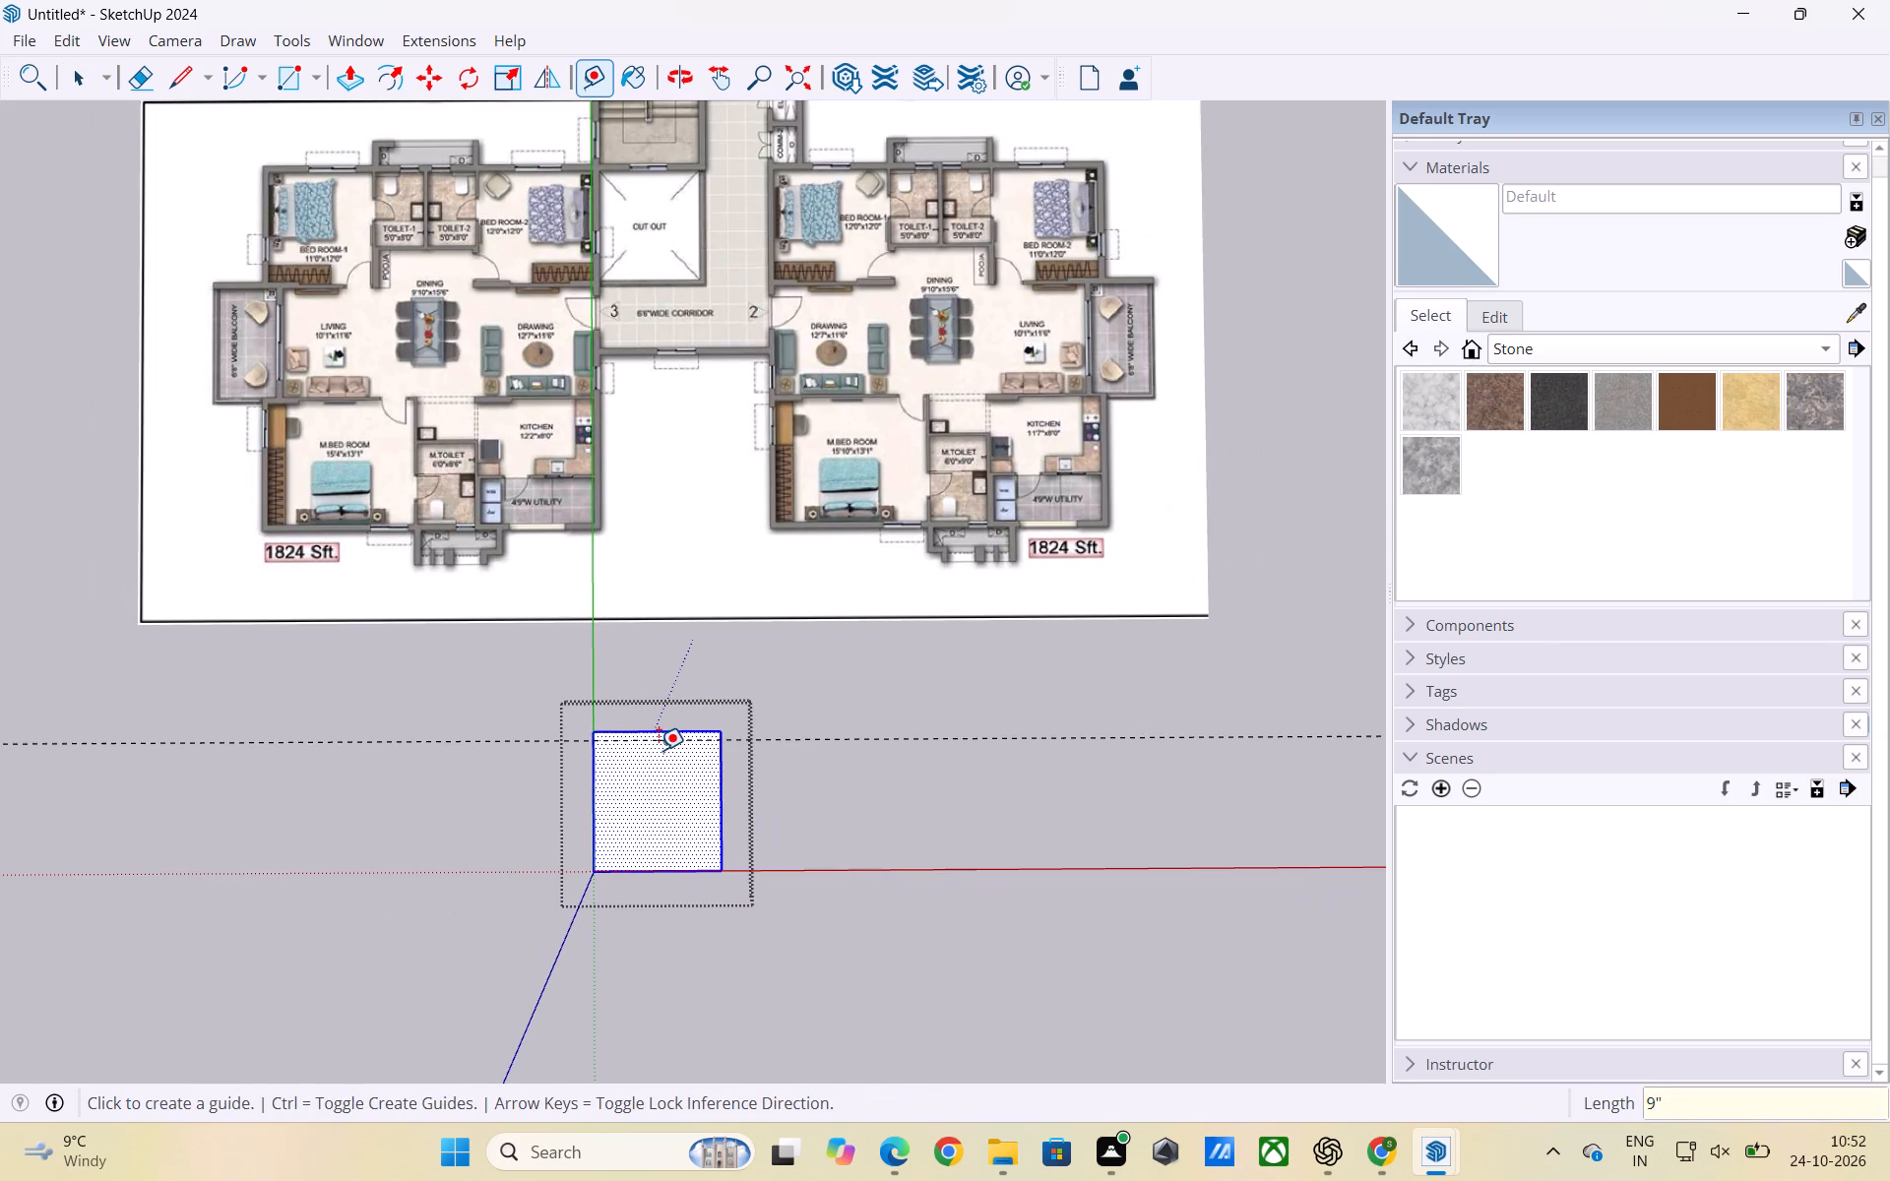
pyautogui.click(591, 803)
pyautogui.write('9"')
pyautogui.press('Return')
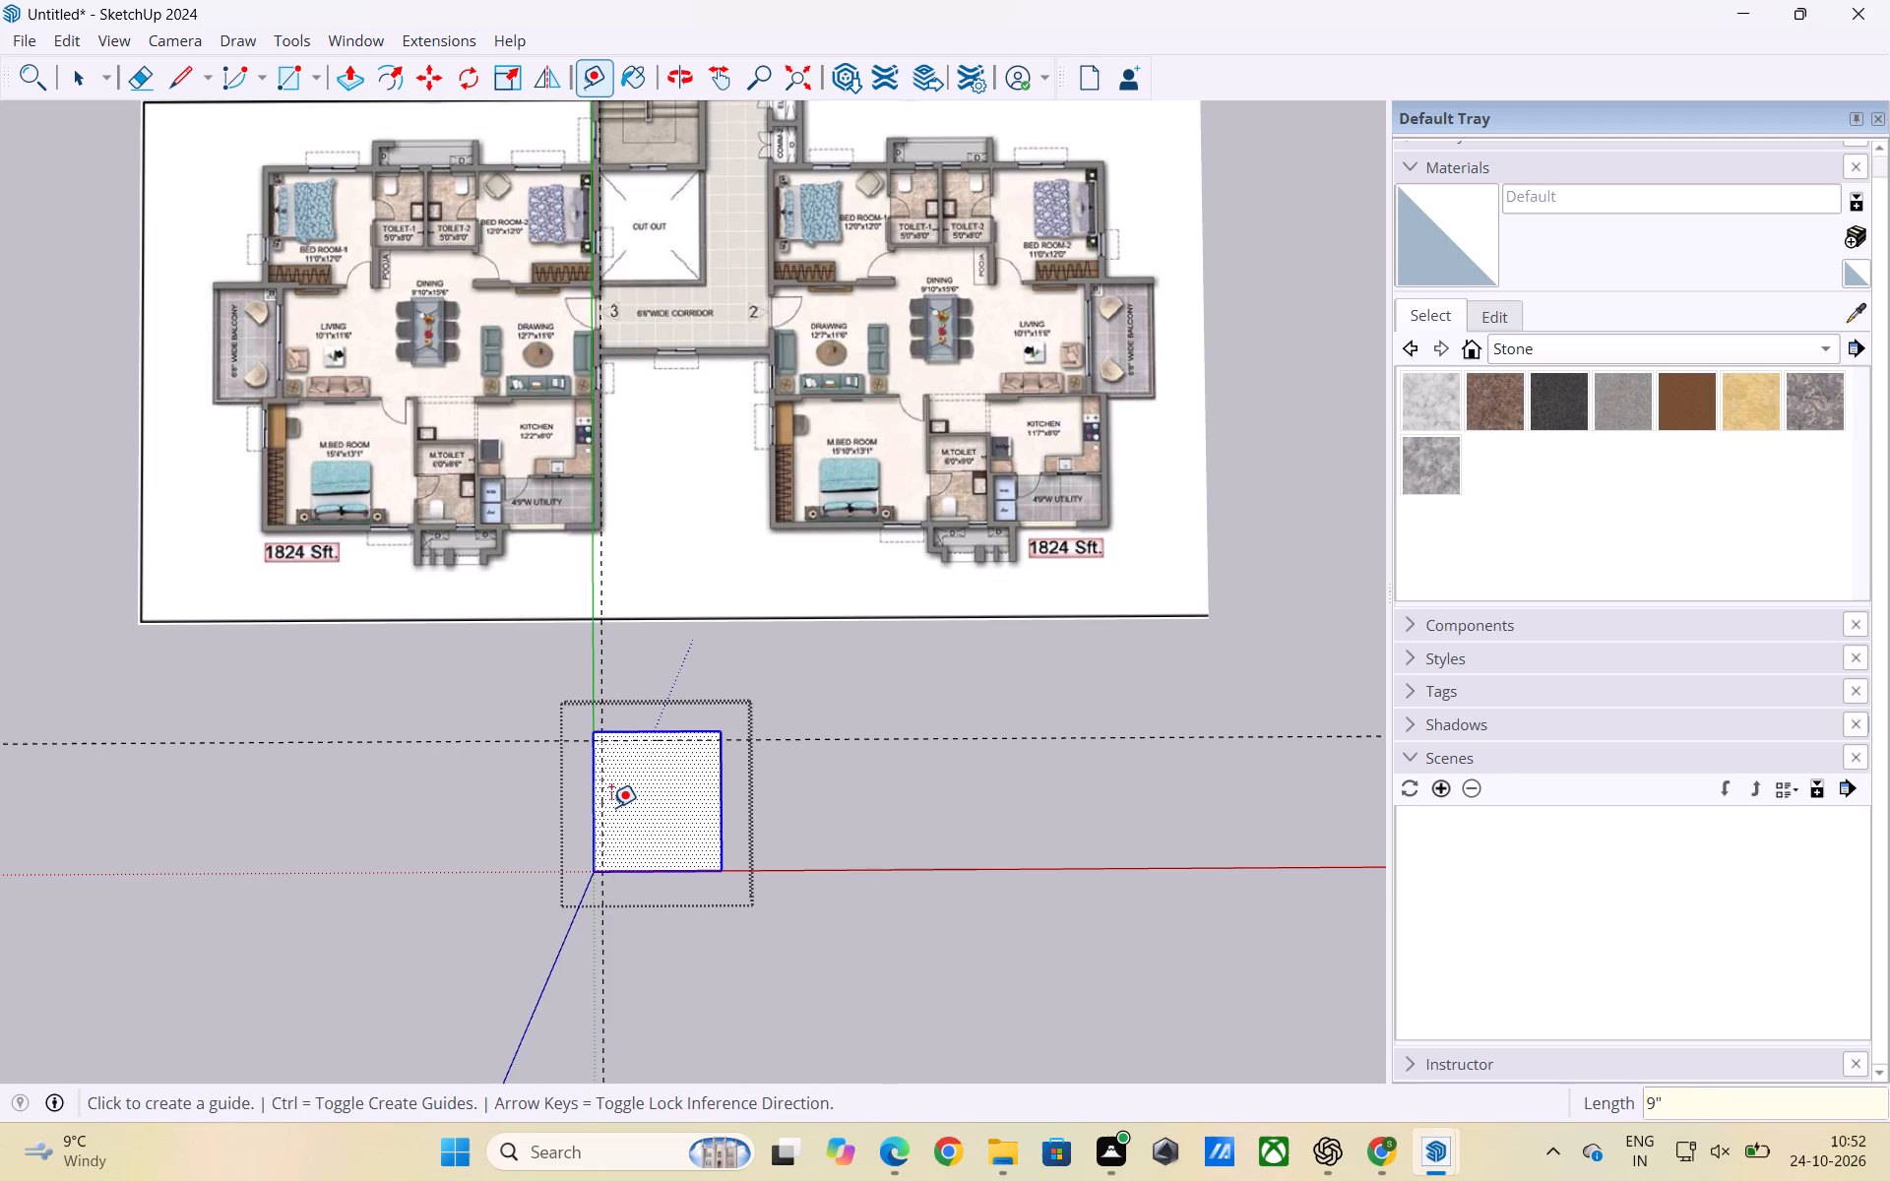
# Add a guide offset 4.5" inward from the rectangle's lower edge and leave the group.
pyautogui.click(653, 872)
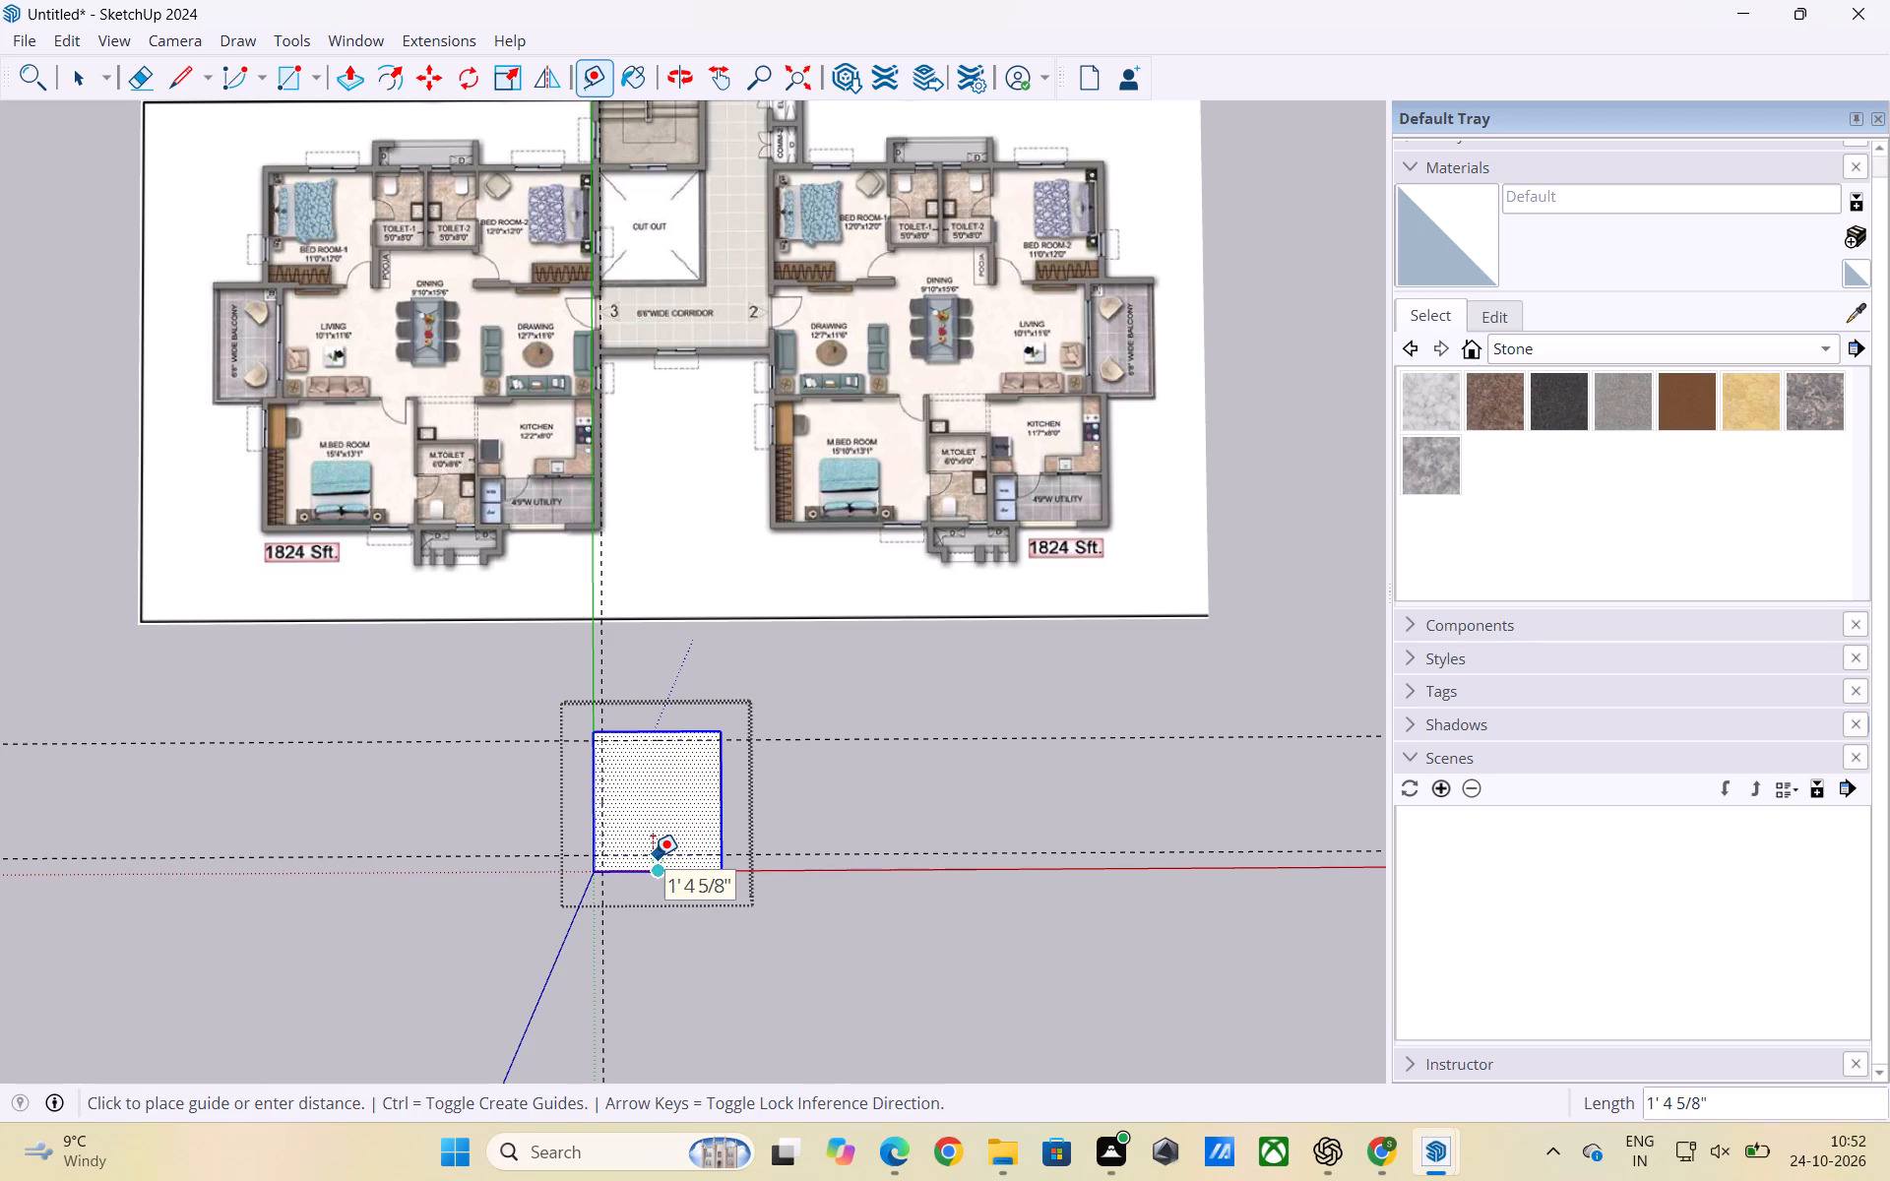
pyautogui.write('4.5"')
pyautogui.press('Return')
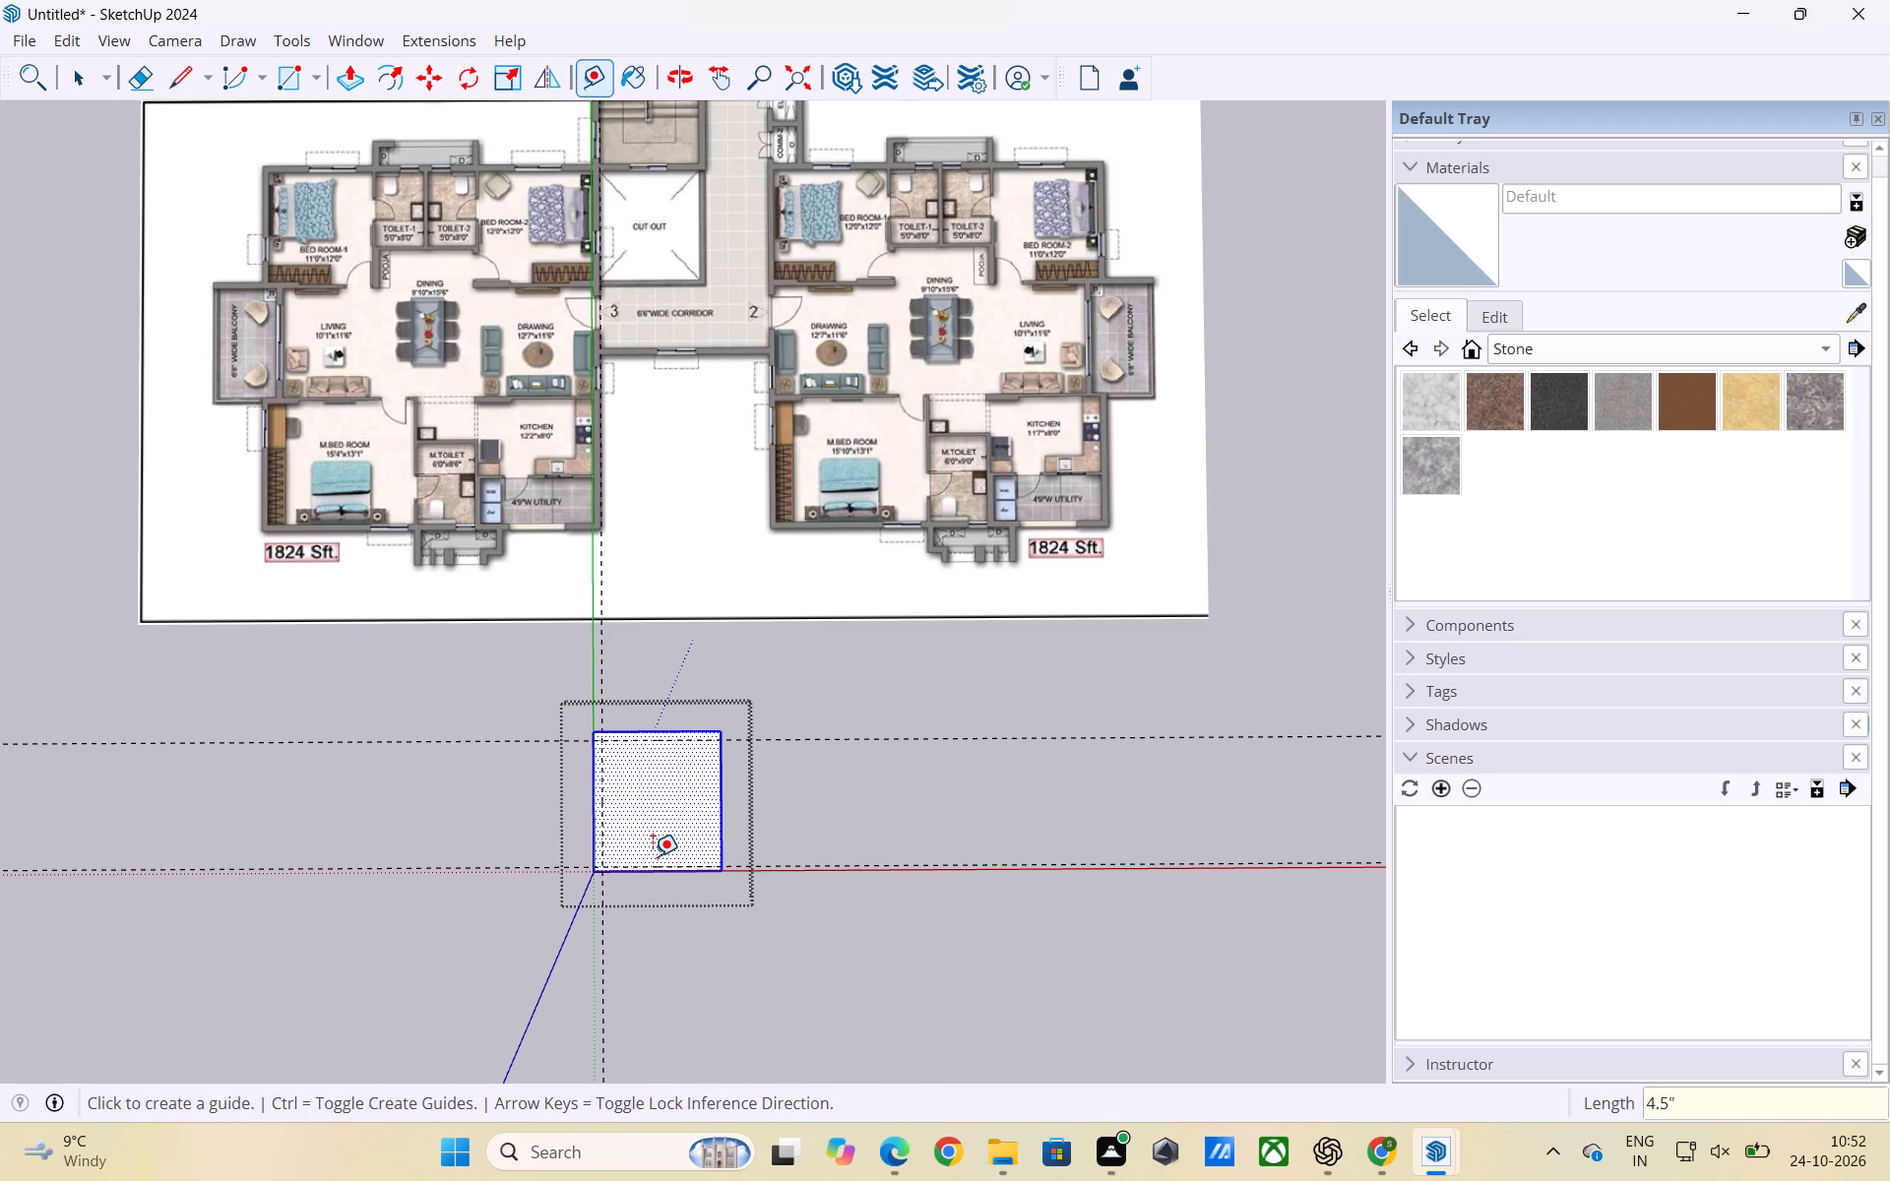
pyautogui.press('space')
pyautogui.click(868, 810)
# Check the walls around Bed Room-1 on the plan and add a guide 4.5" inward from the grouped rectangle's right edge.
pyautogui.scroll(3, 868, 810)
pyautogui.scroll(-2, 842, 784)
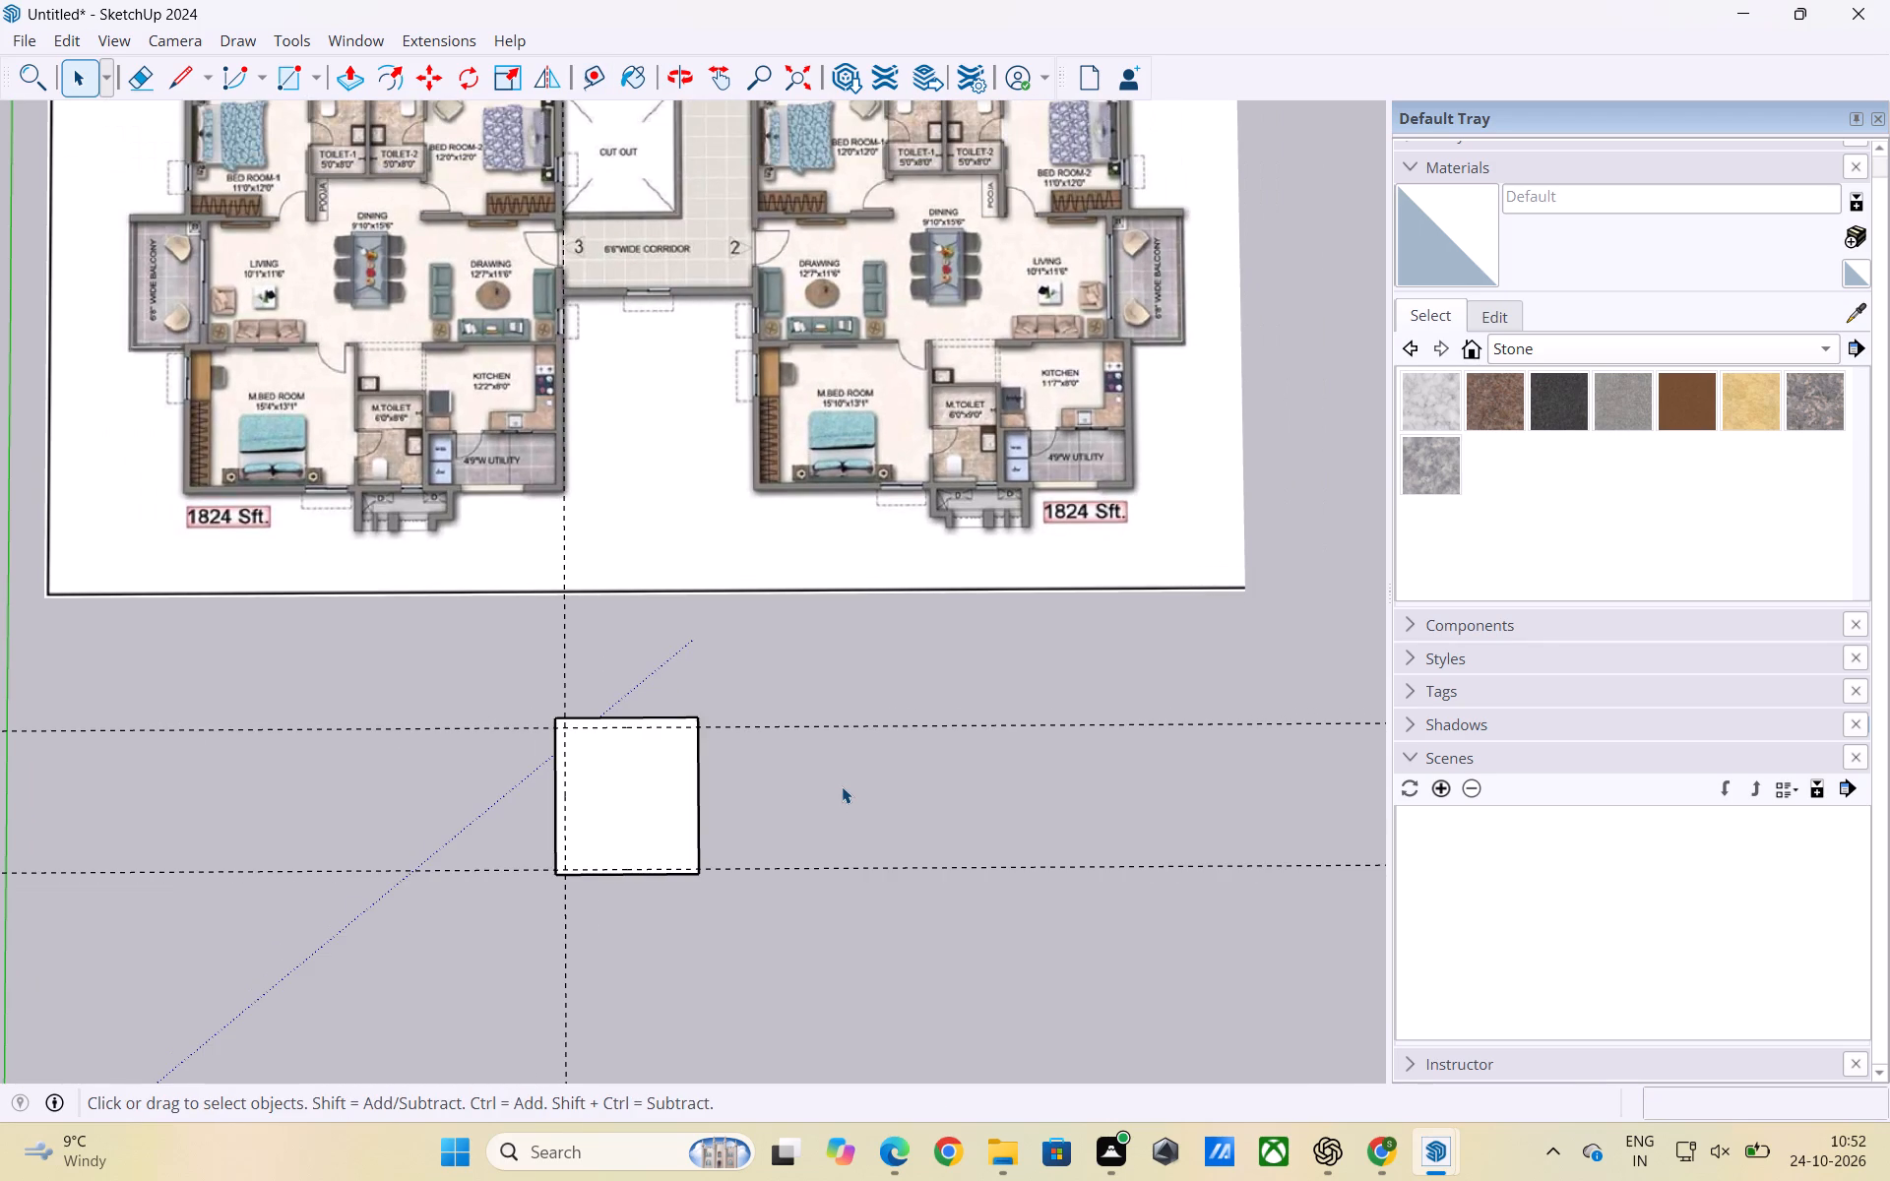
pyautogui.scroll(-2, 680, 860)
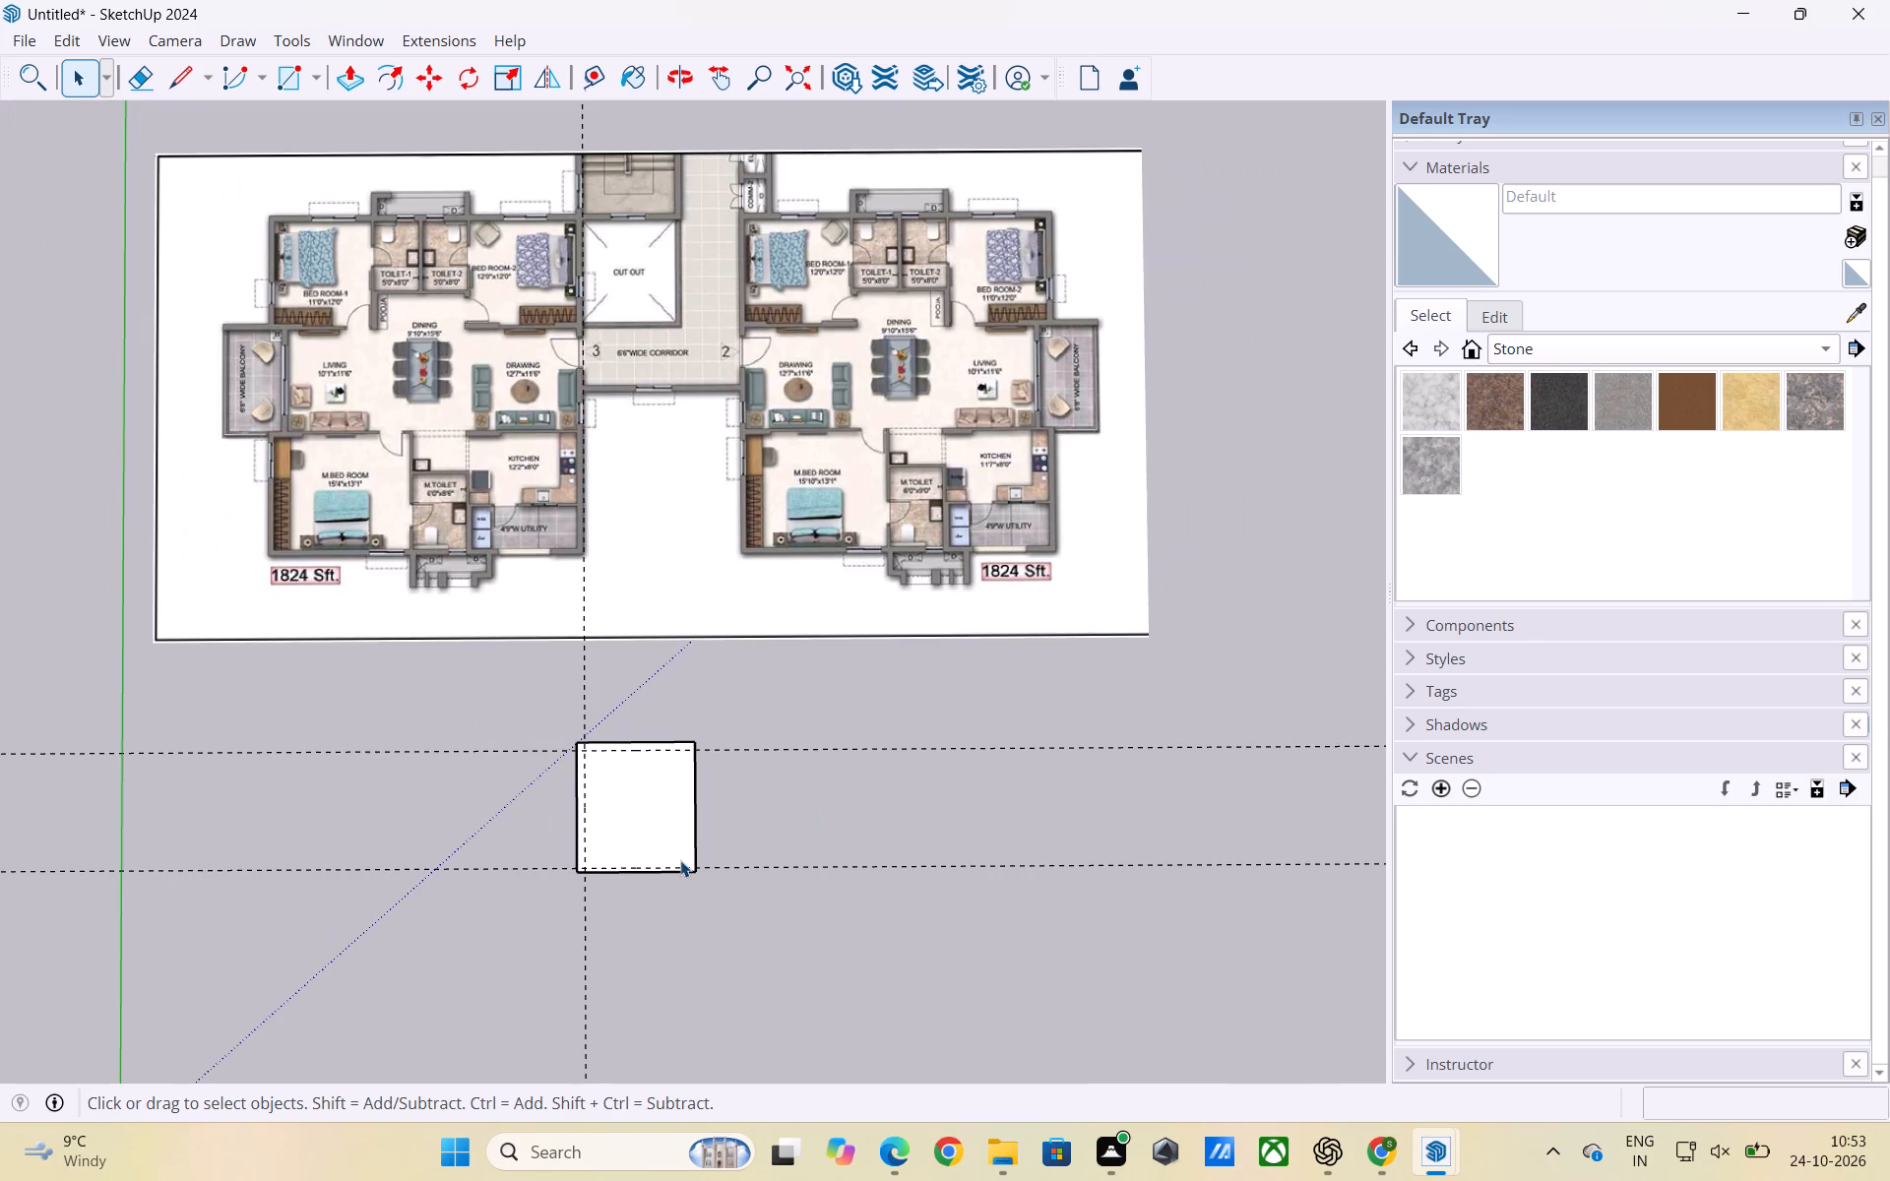
pyautogui.scroll(6, 318, 235)
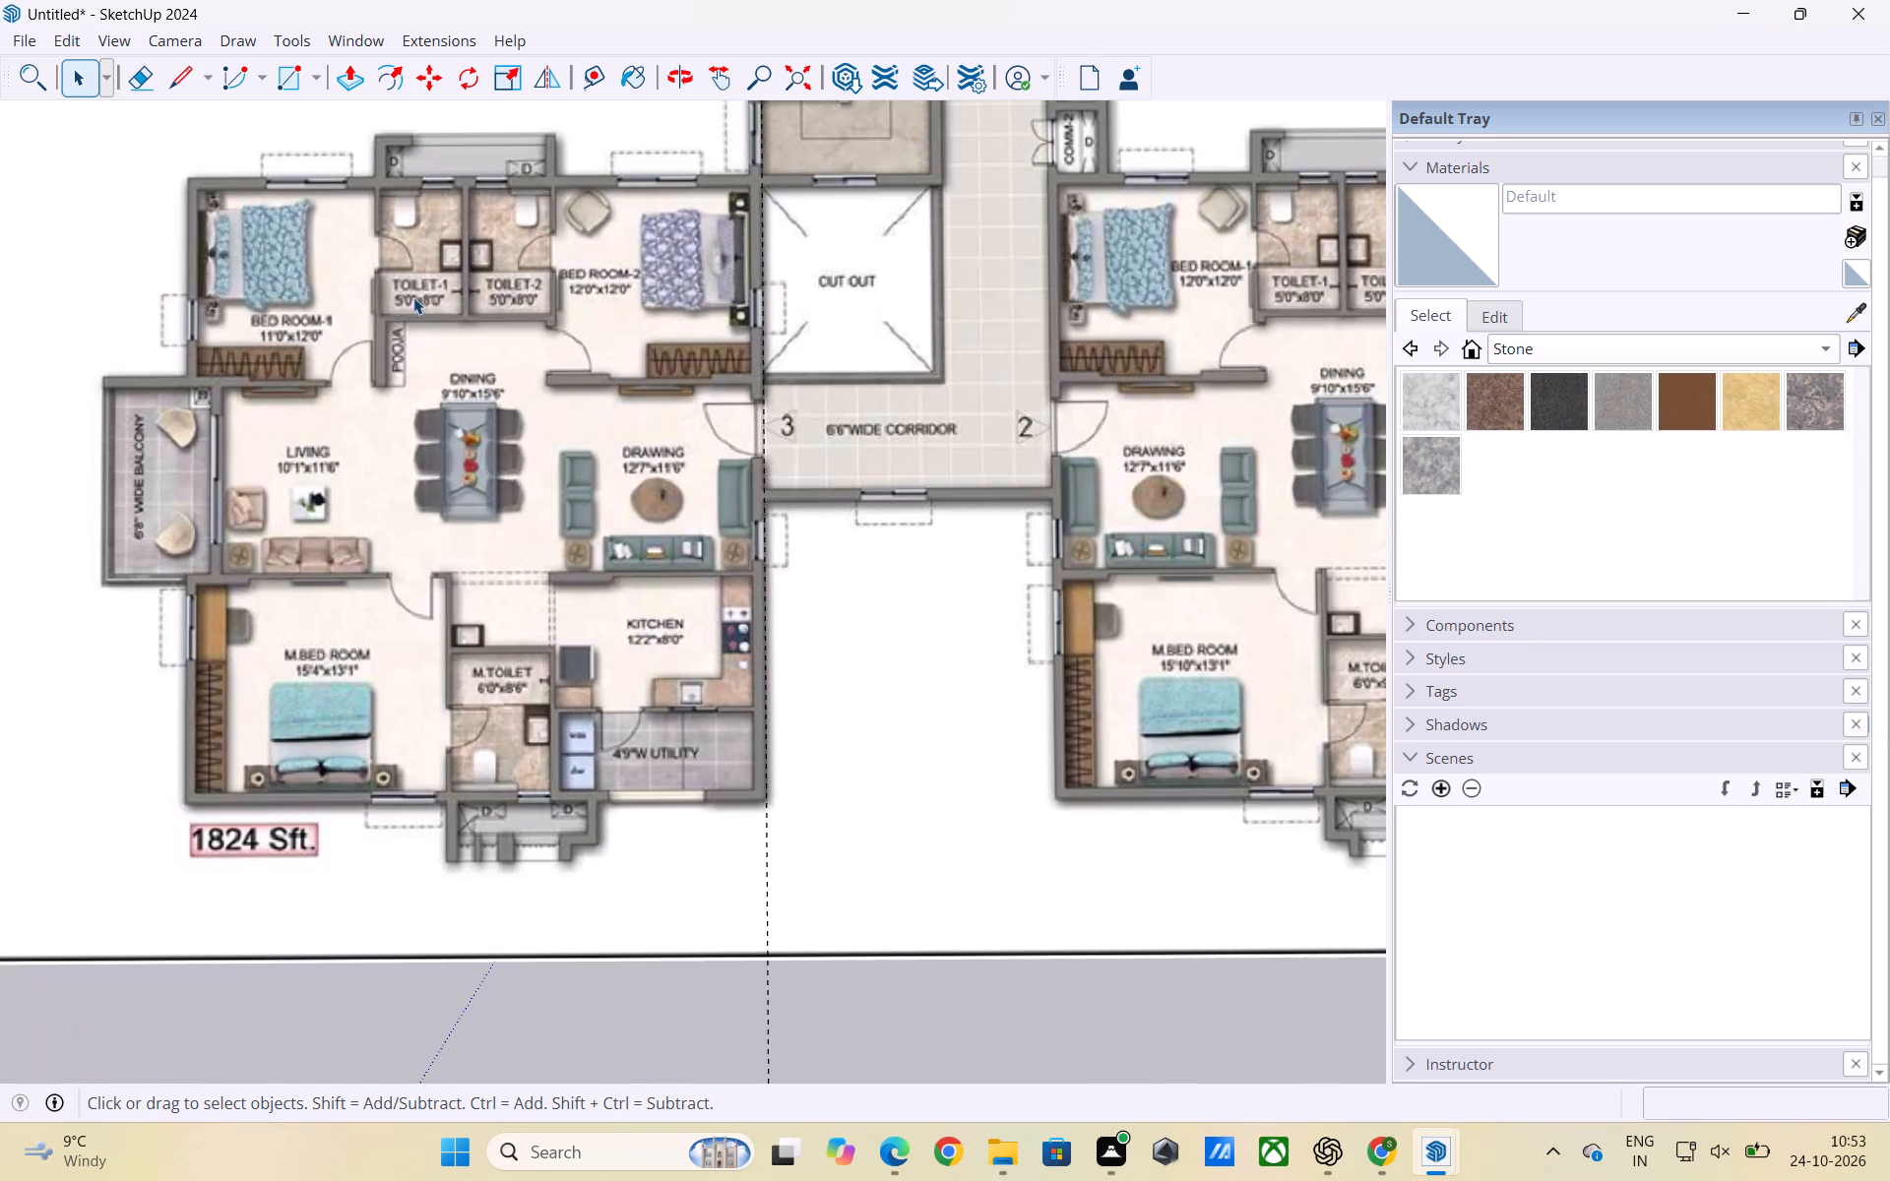
pyautogui.scroll(5, 369, 294)
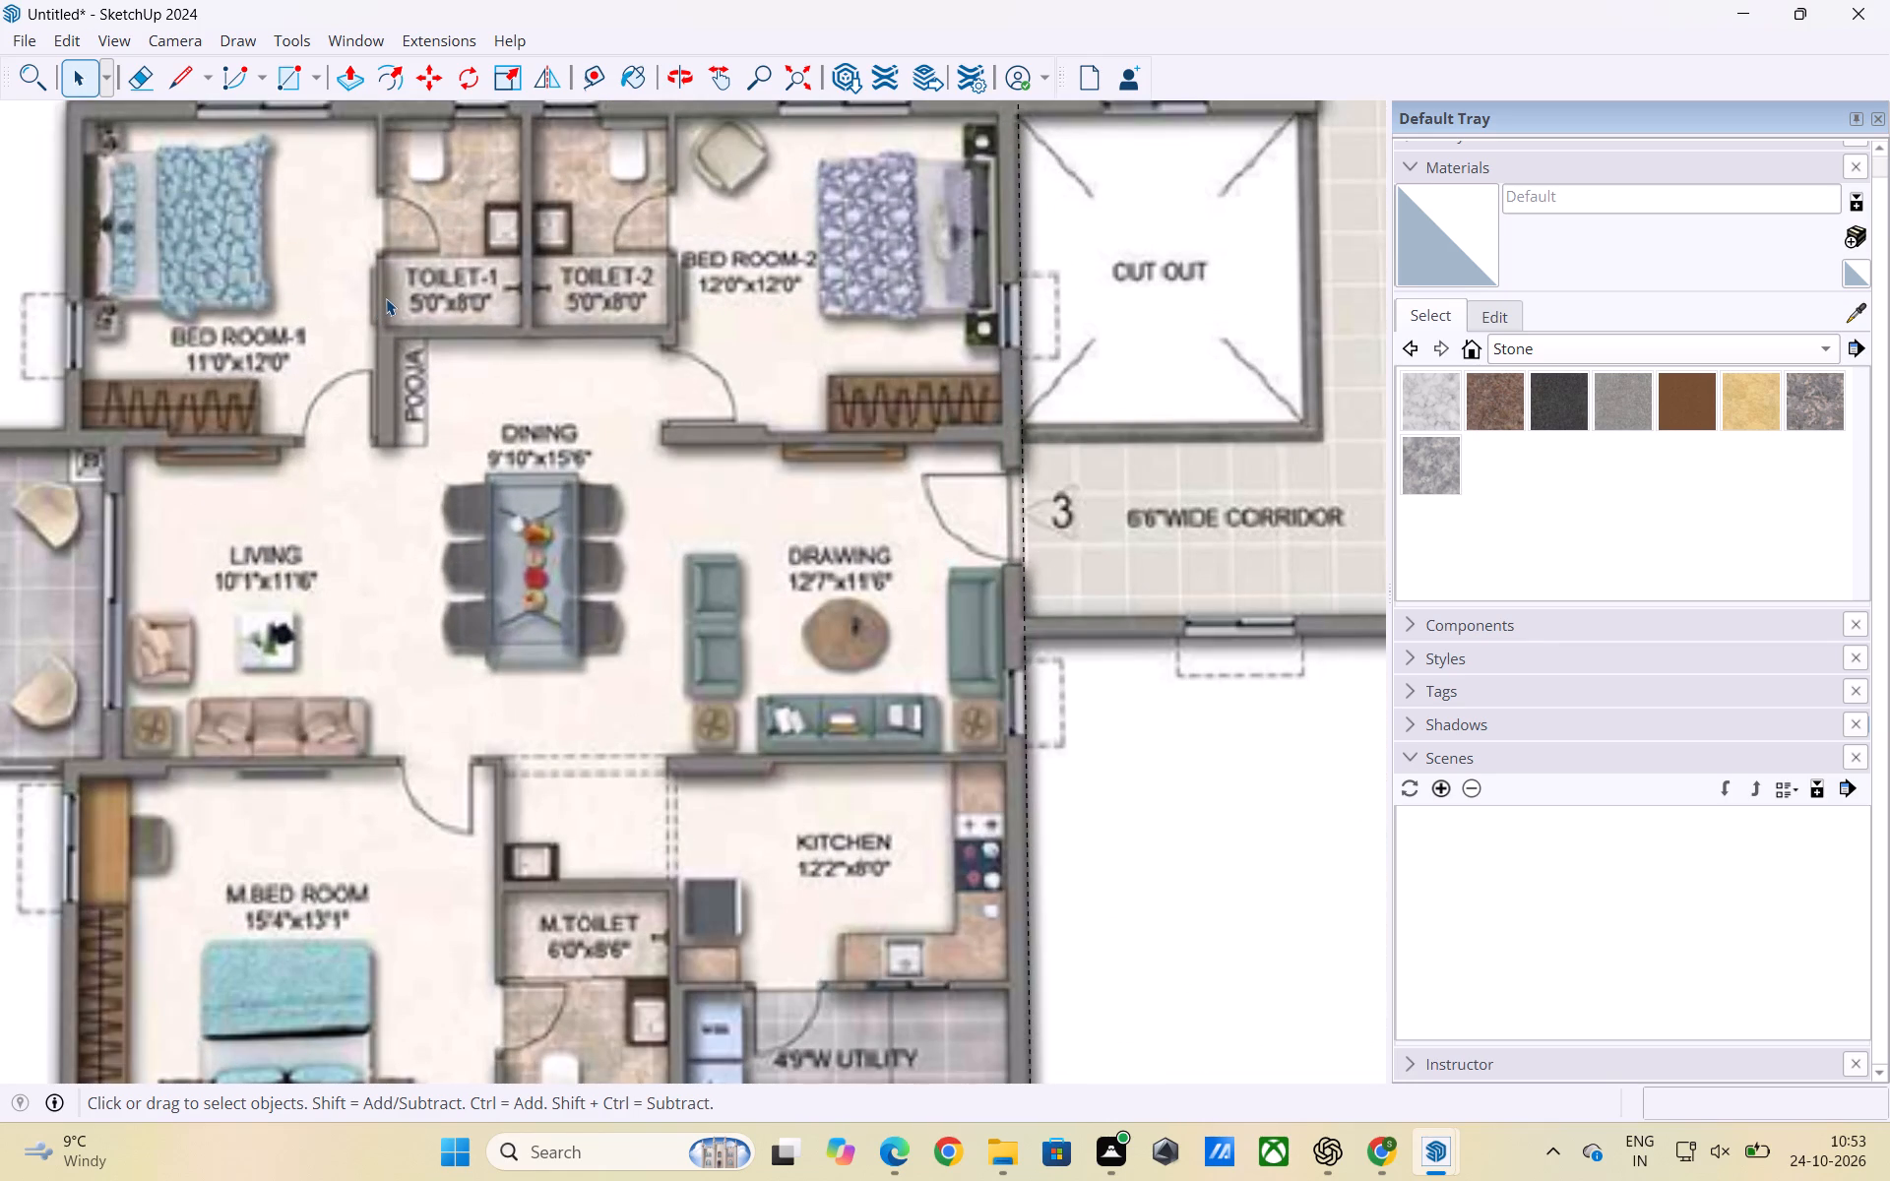
pyautogui.scroll(-13, 341, 306)
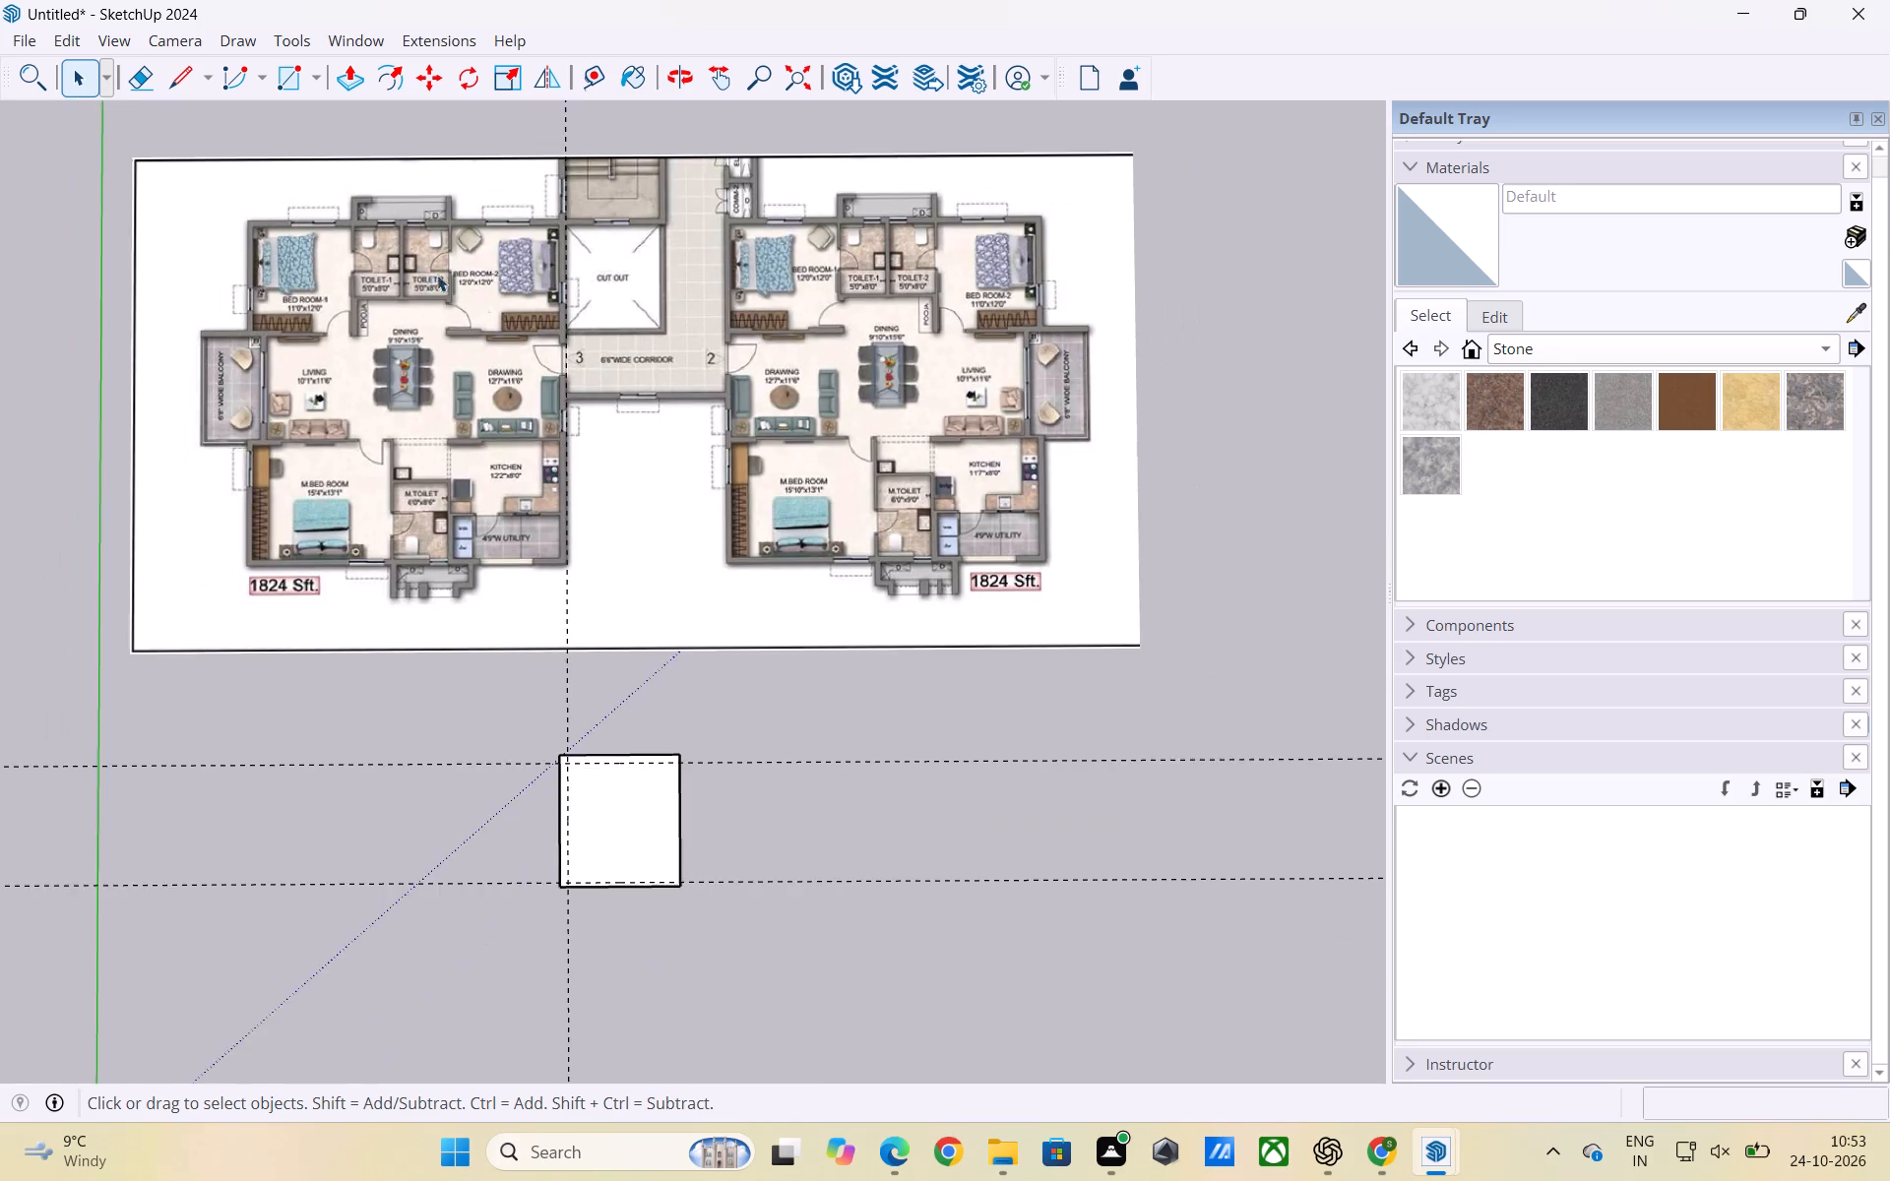
pyautogui.scroll(3, 608, 570)
pyautogui.scroll(-4, 589, 405)
pyautogui.doubleClick(587, 712)
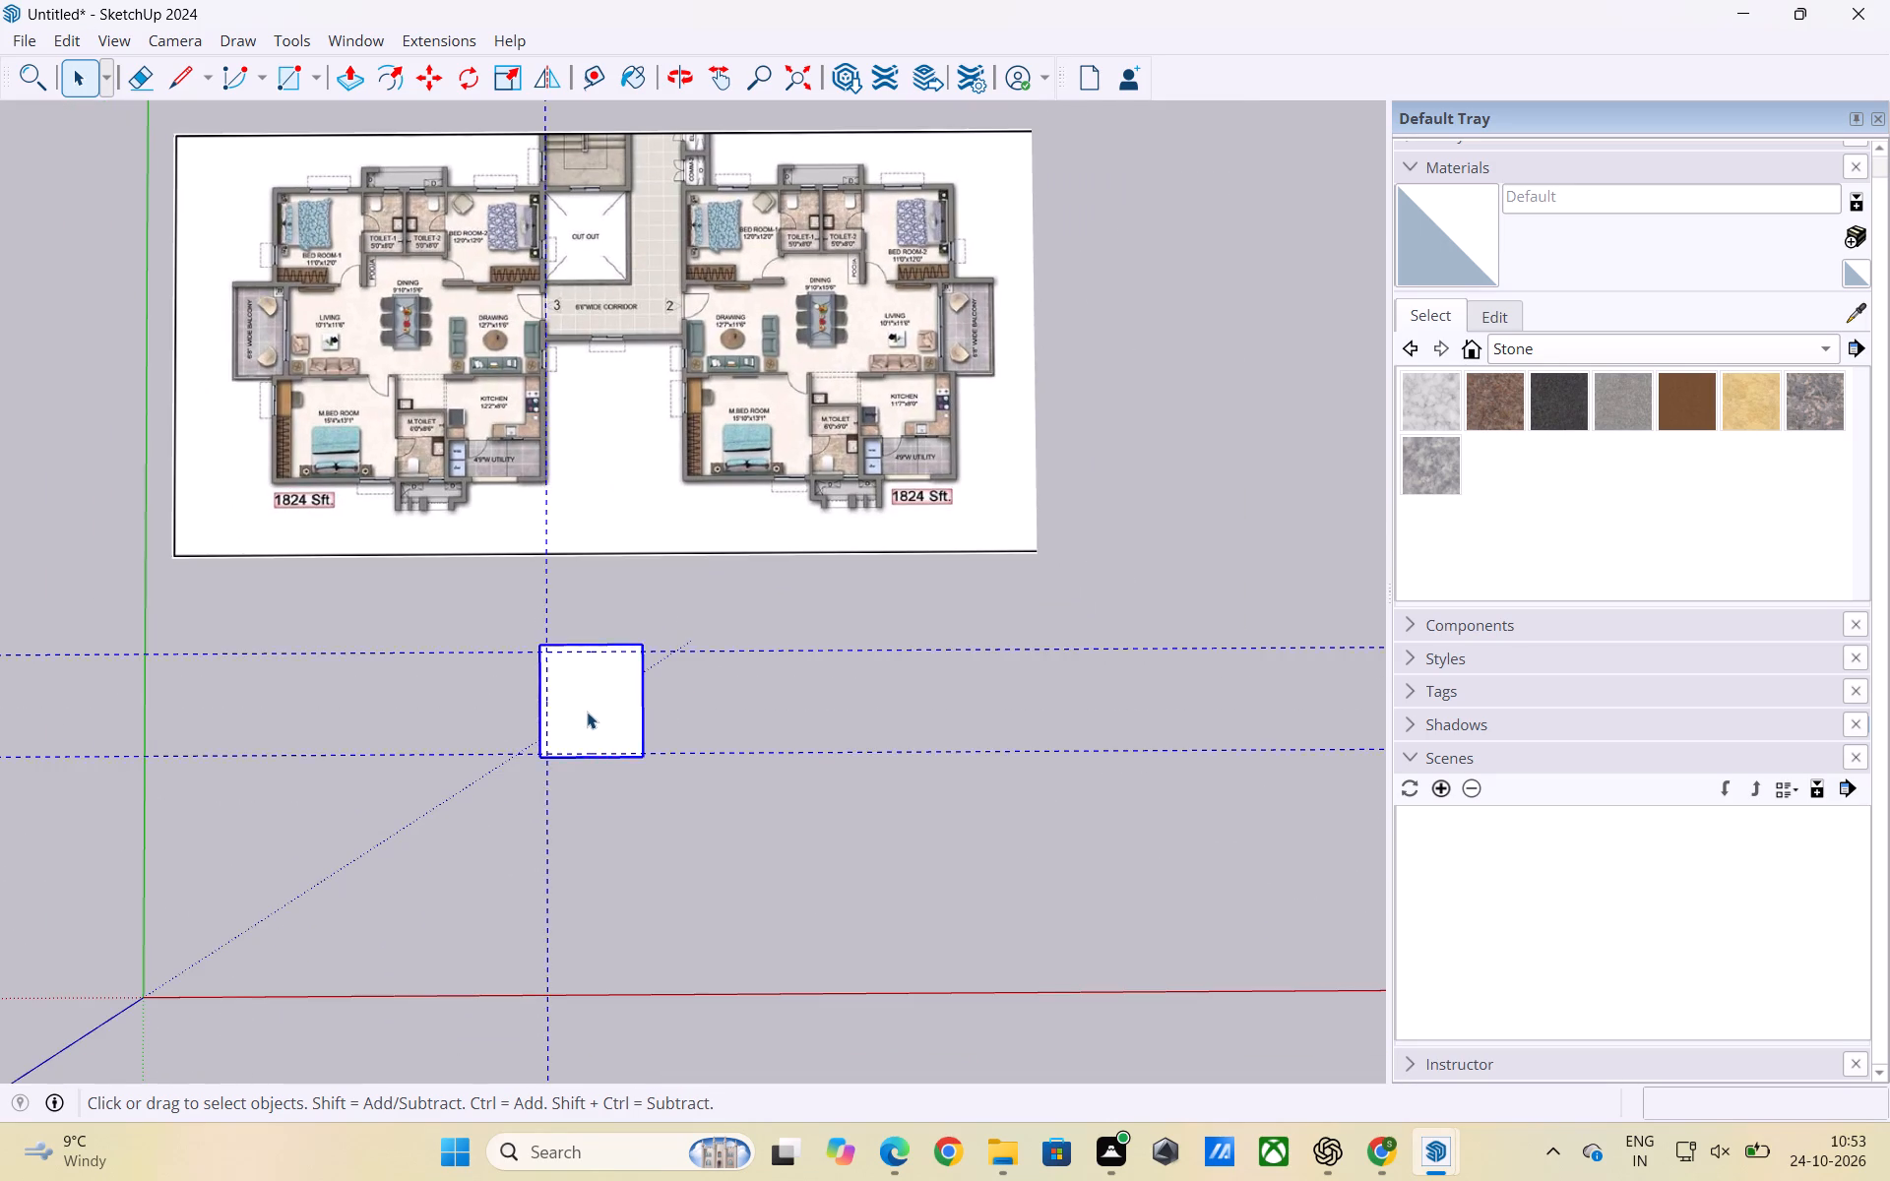
pyautogui.click(587, 712)
pyautogui.press('t')
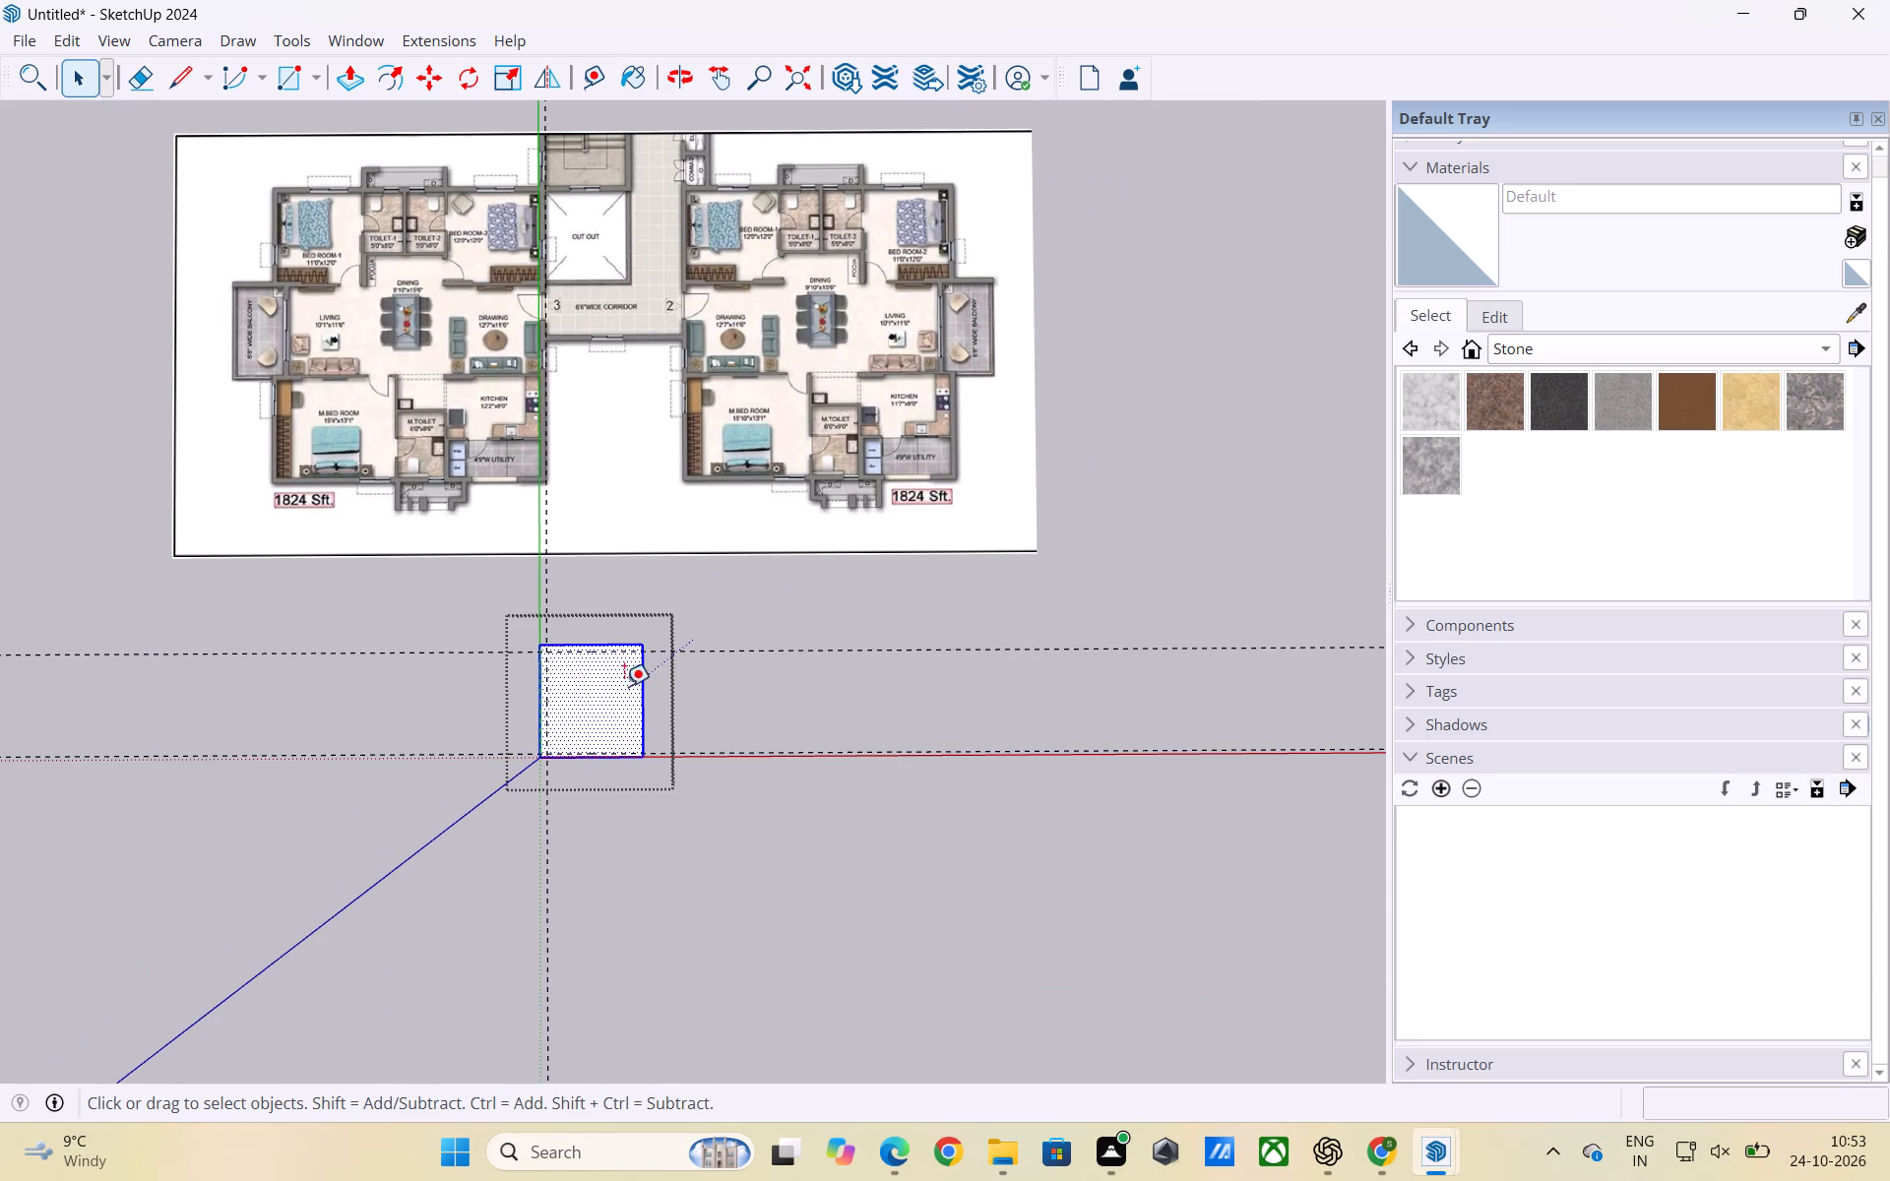
pyautogui.scroll(3, 653, 696)
pyautogui.click(636, 699)
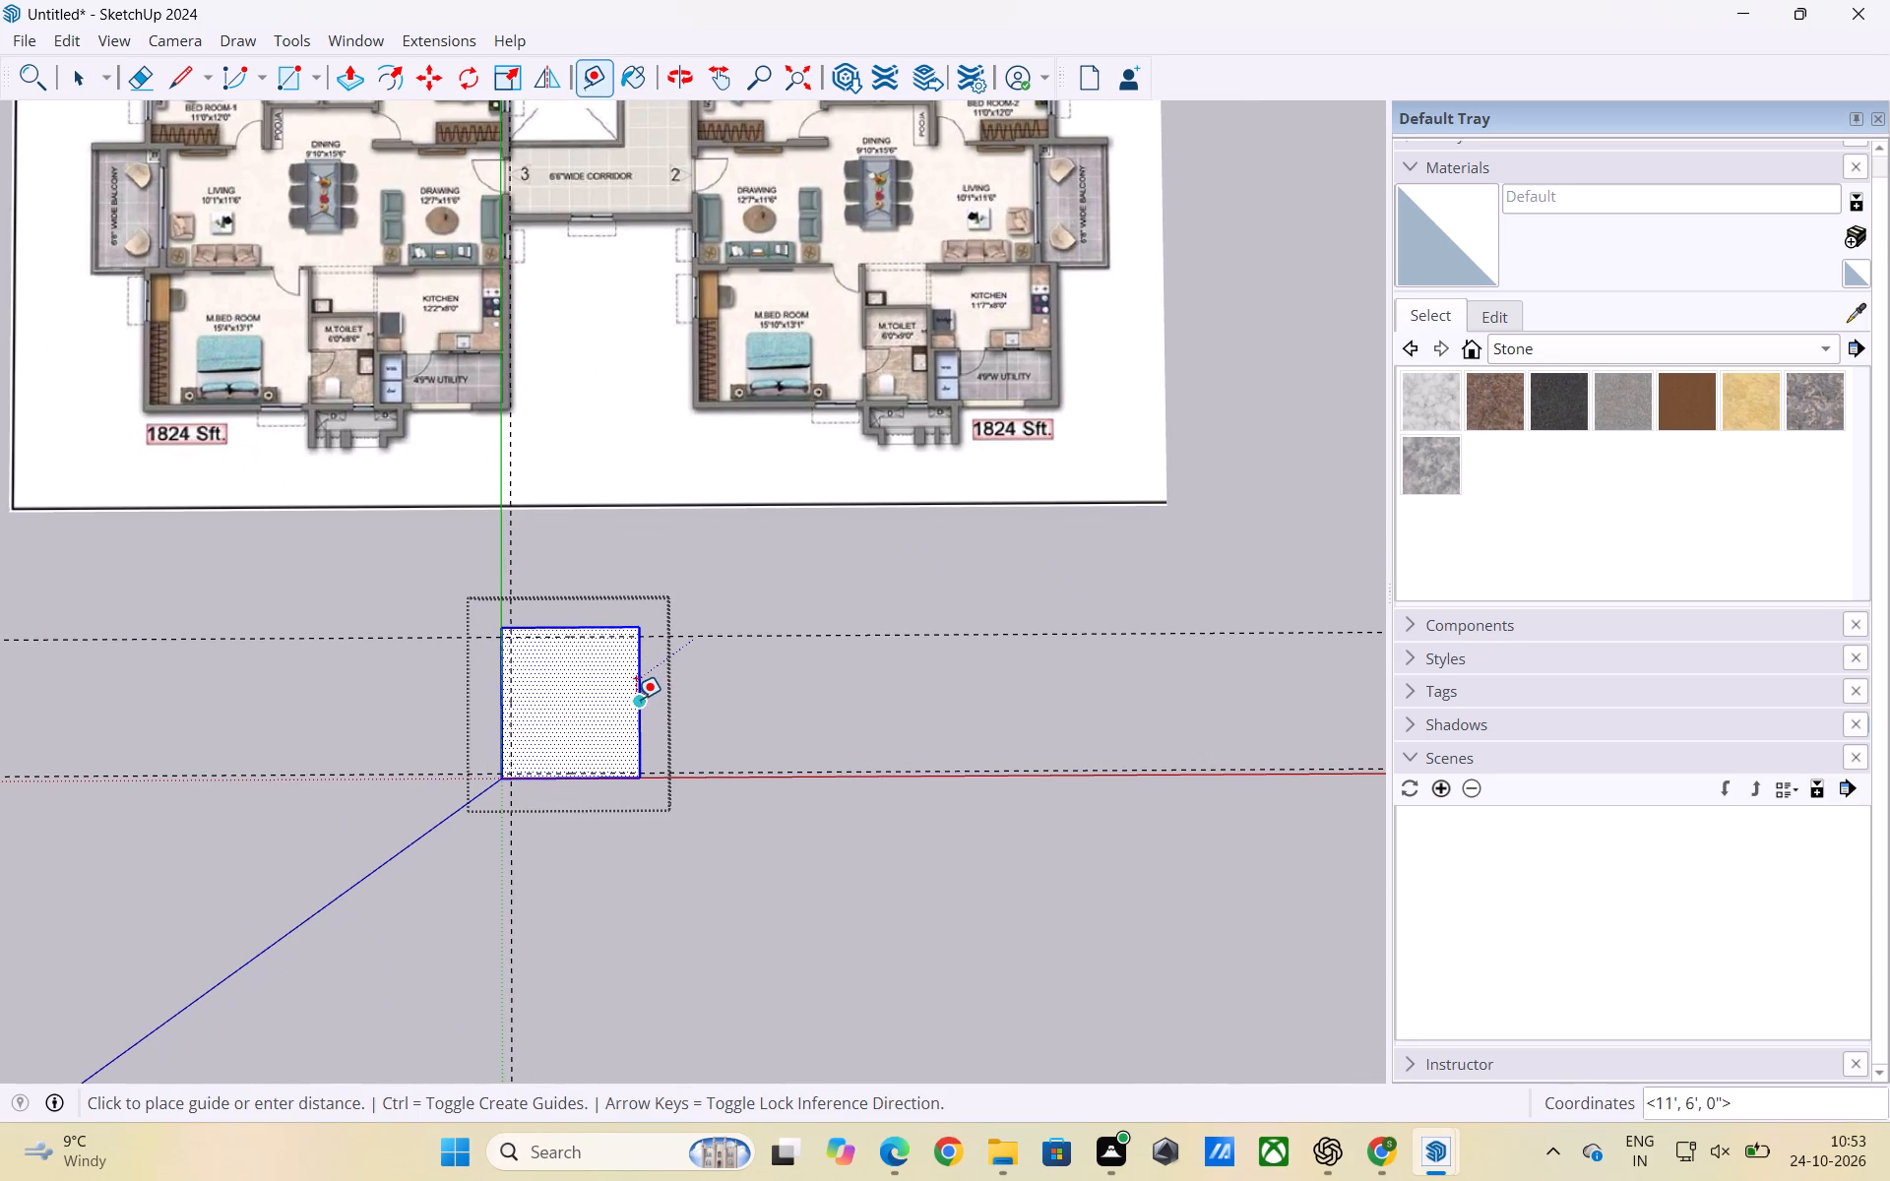
pyautogui.write('4.5"')
pyautogui.press('Return')
pyautogui.press('space')
pyautogui.click(832, 717)
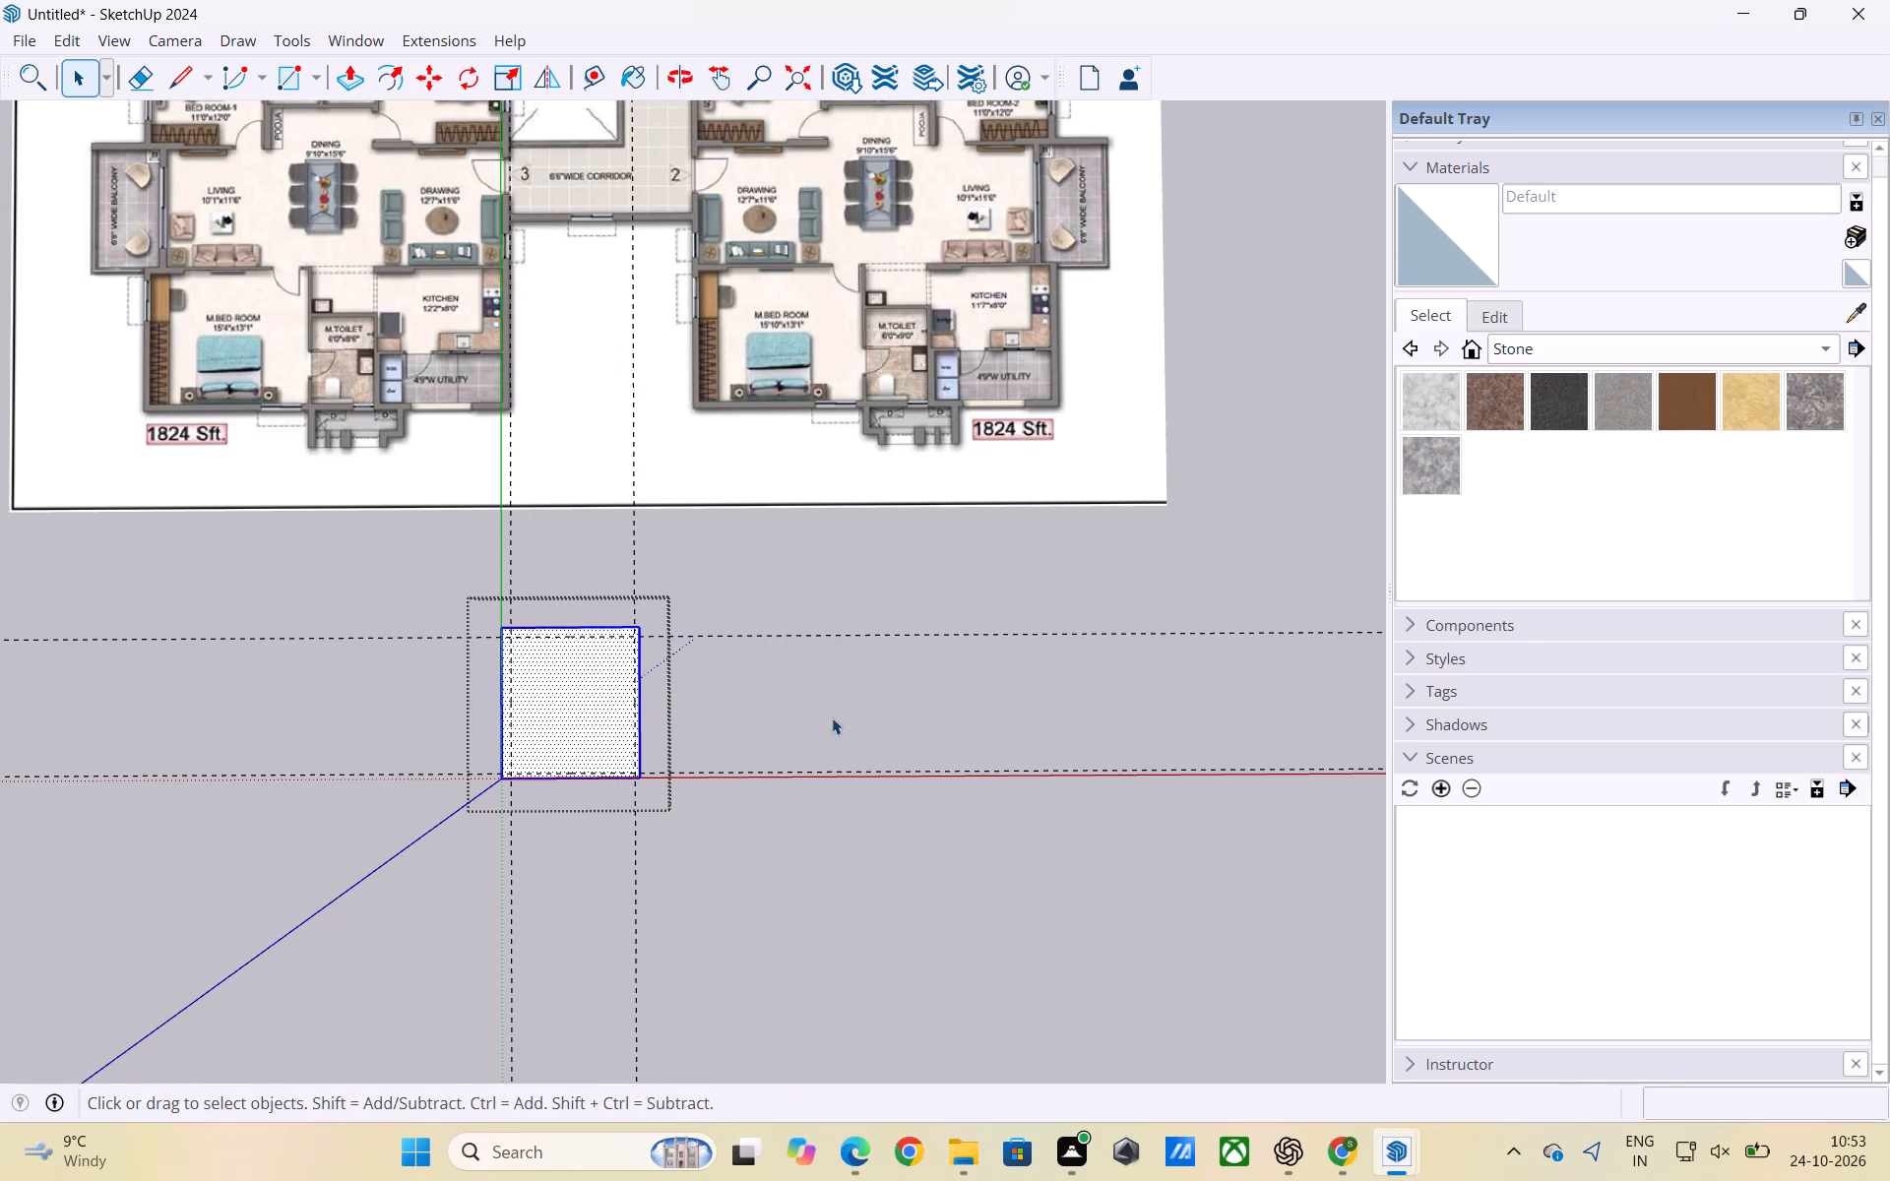
# Draw an inner rectangle 9' 10 1/2" wide between opposite guide intersections to outline the inside of the room's walls.
pyautogui.scroll(3, 659, 679)
pyautogui.press('r')
pyautogui.scroll(5, 558, 689)
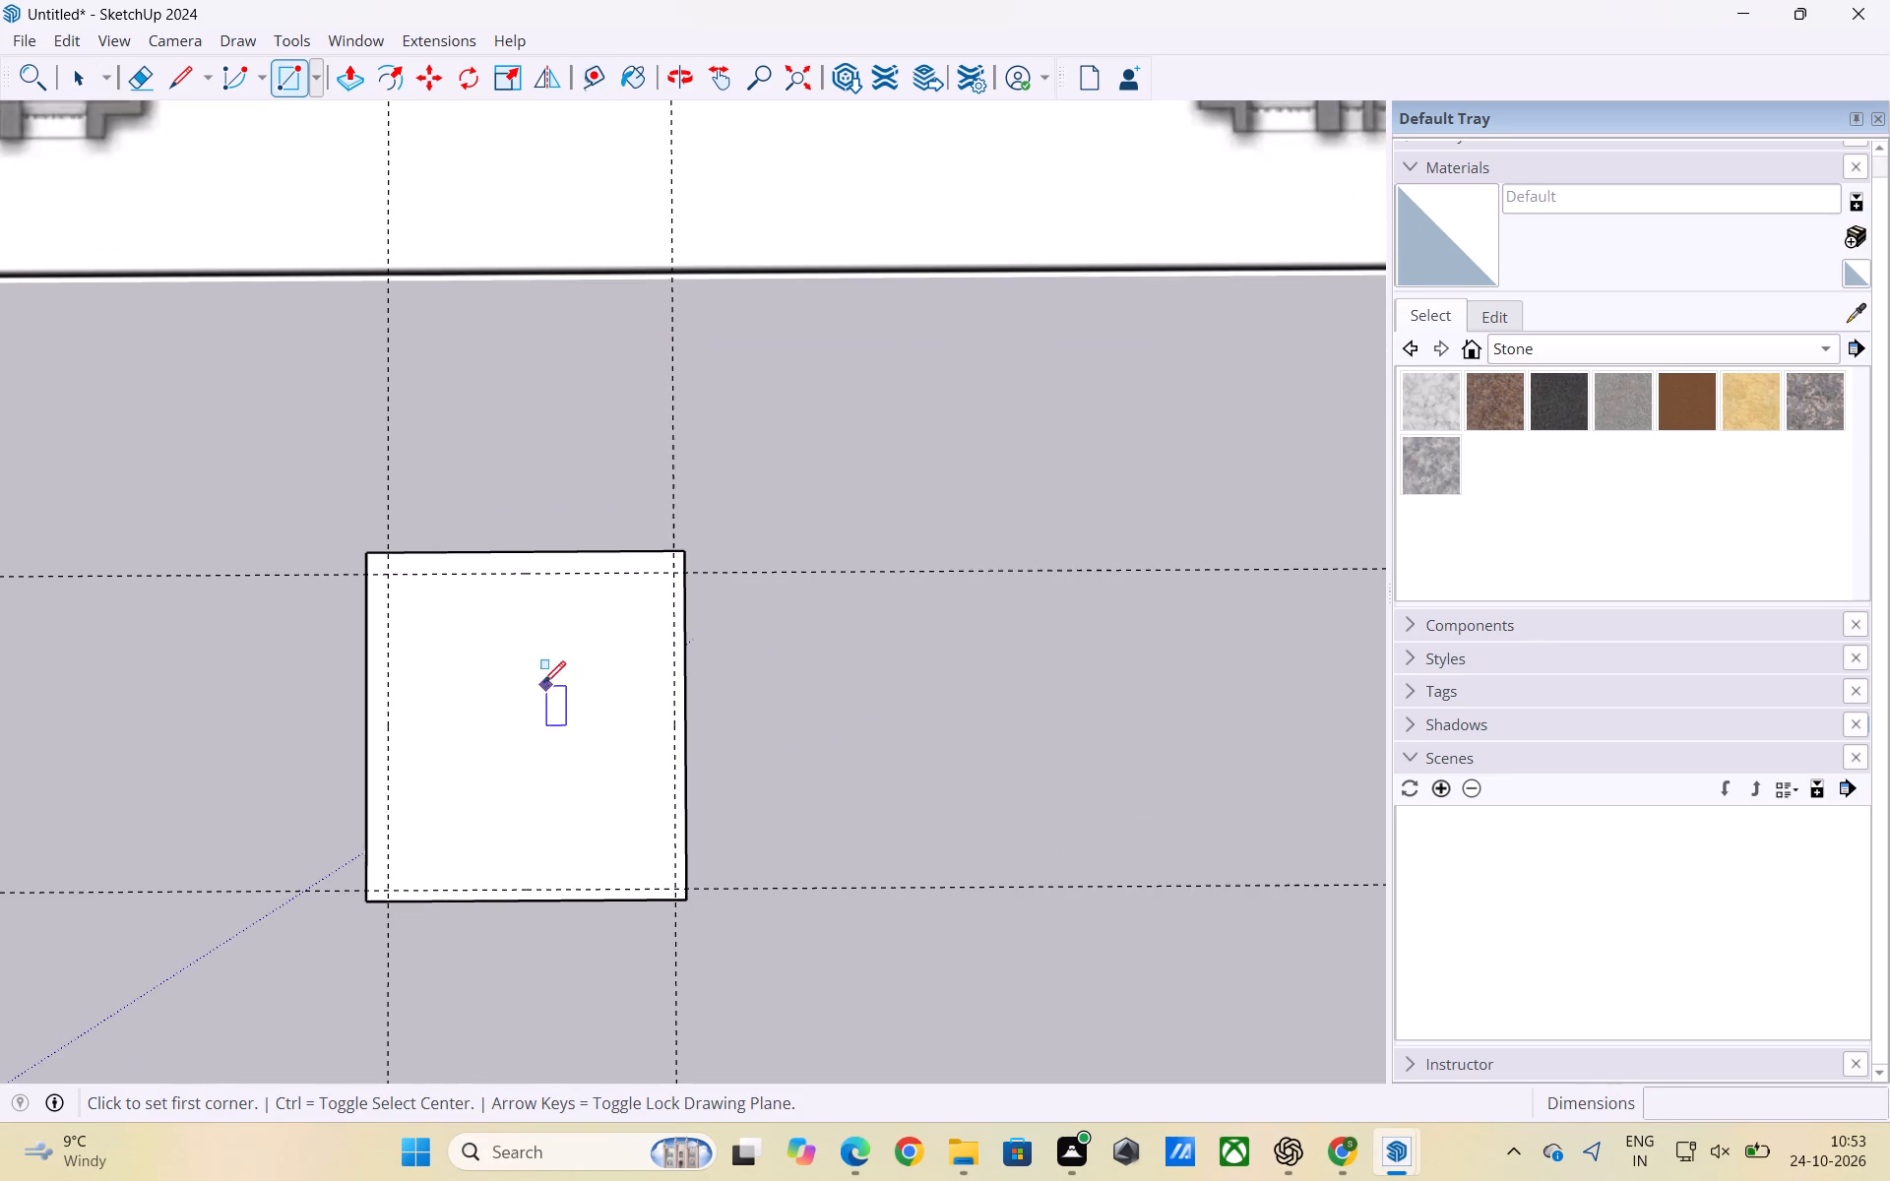
pyautogui.click(391, 572)
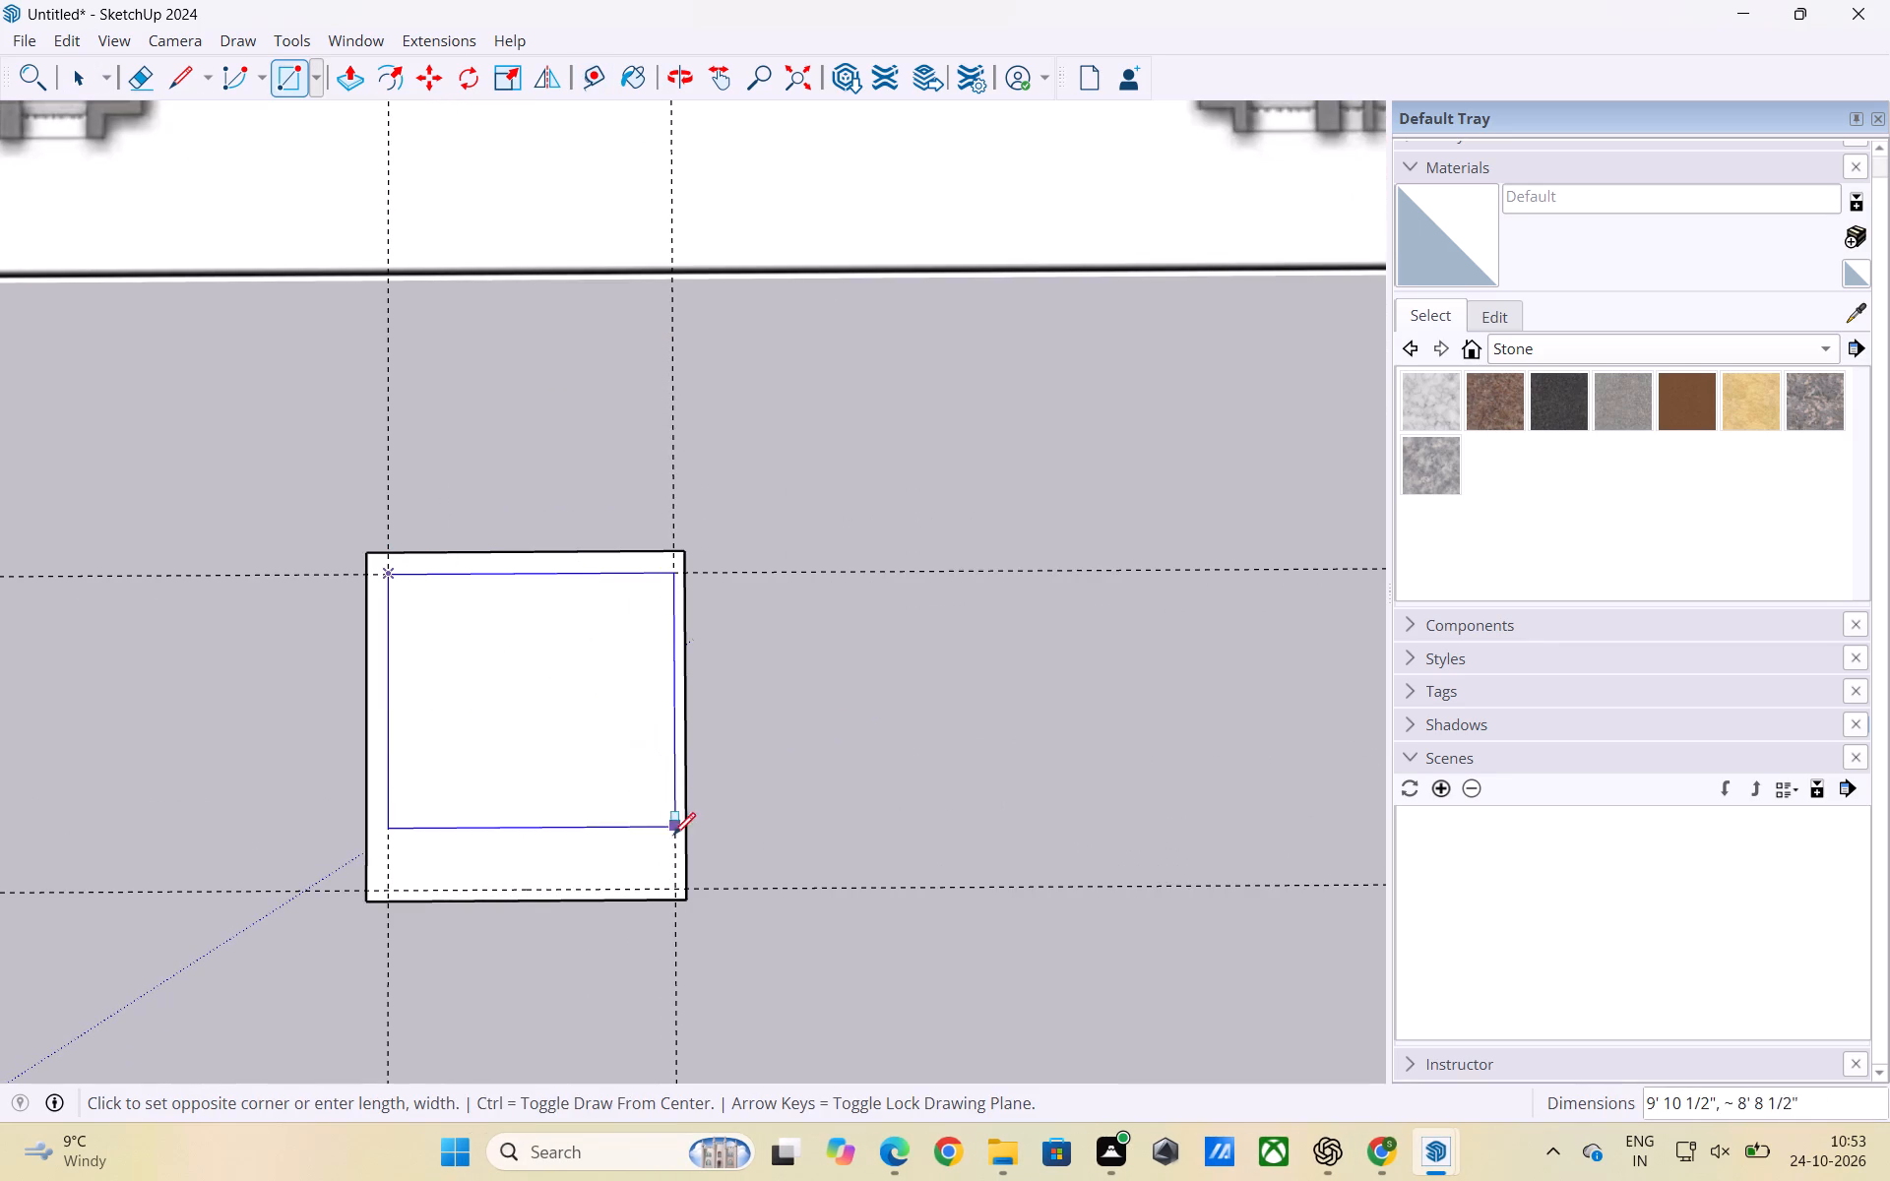
pyautogui.click(674, 889)
pyautogui.press('space')
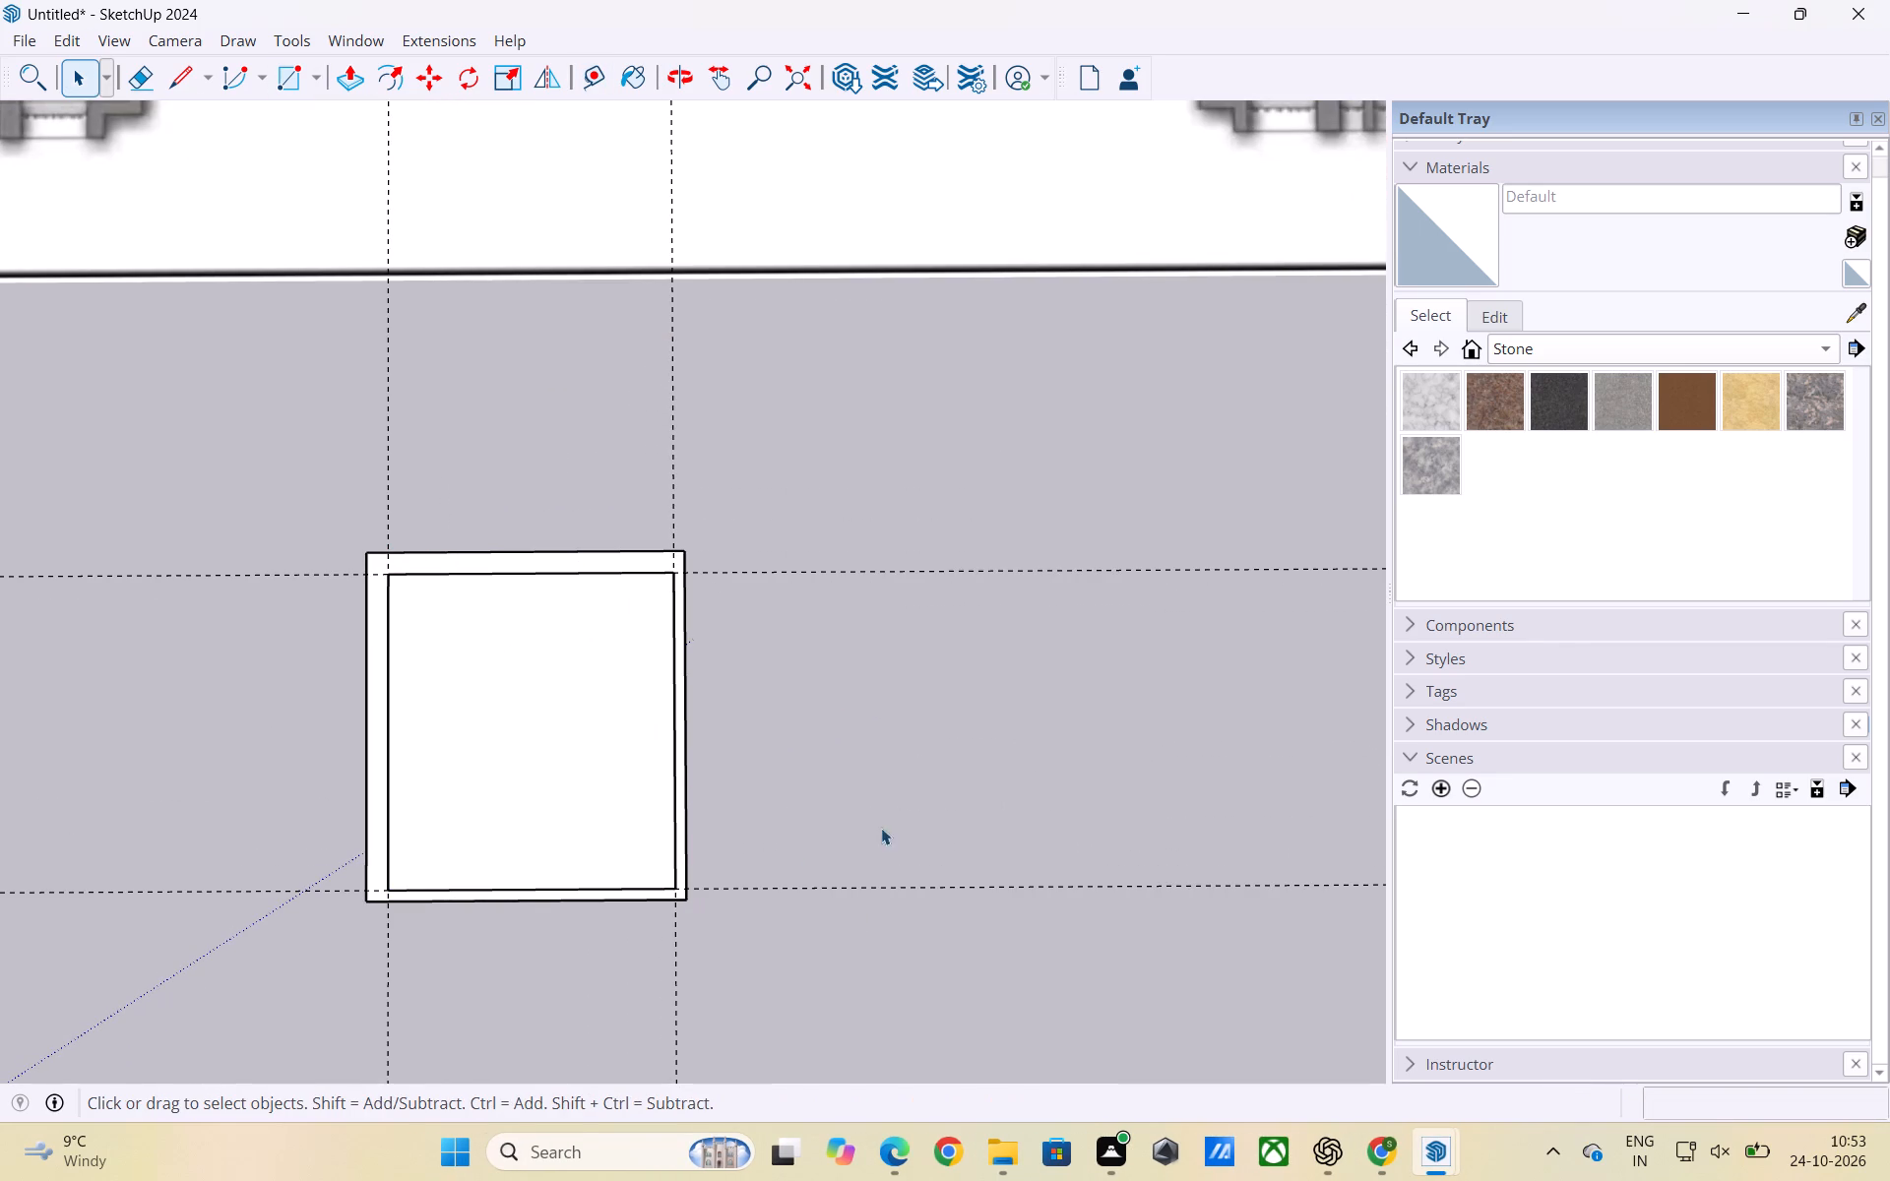
pyautogui.click(940, 813)
# Delete all construction guides from the model.
pyautogui.scroll(-8, 837, 565)
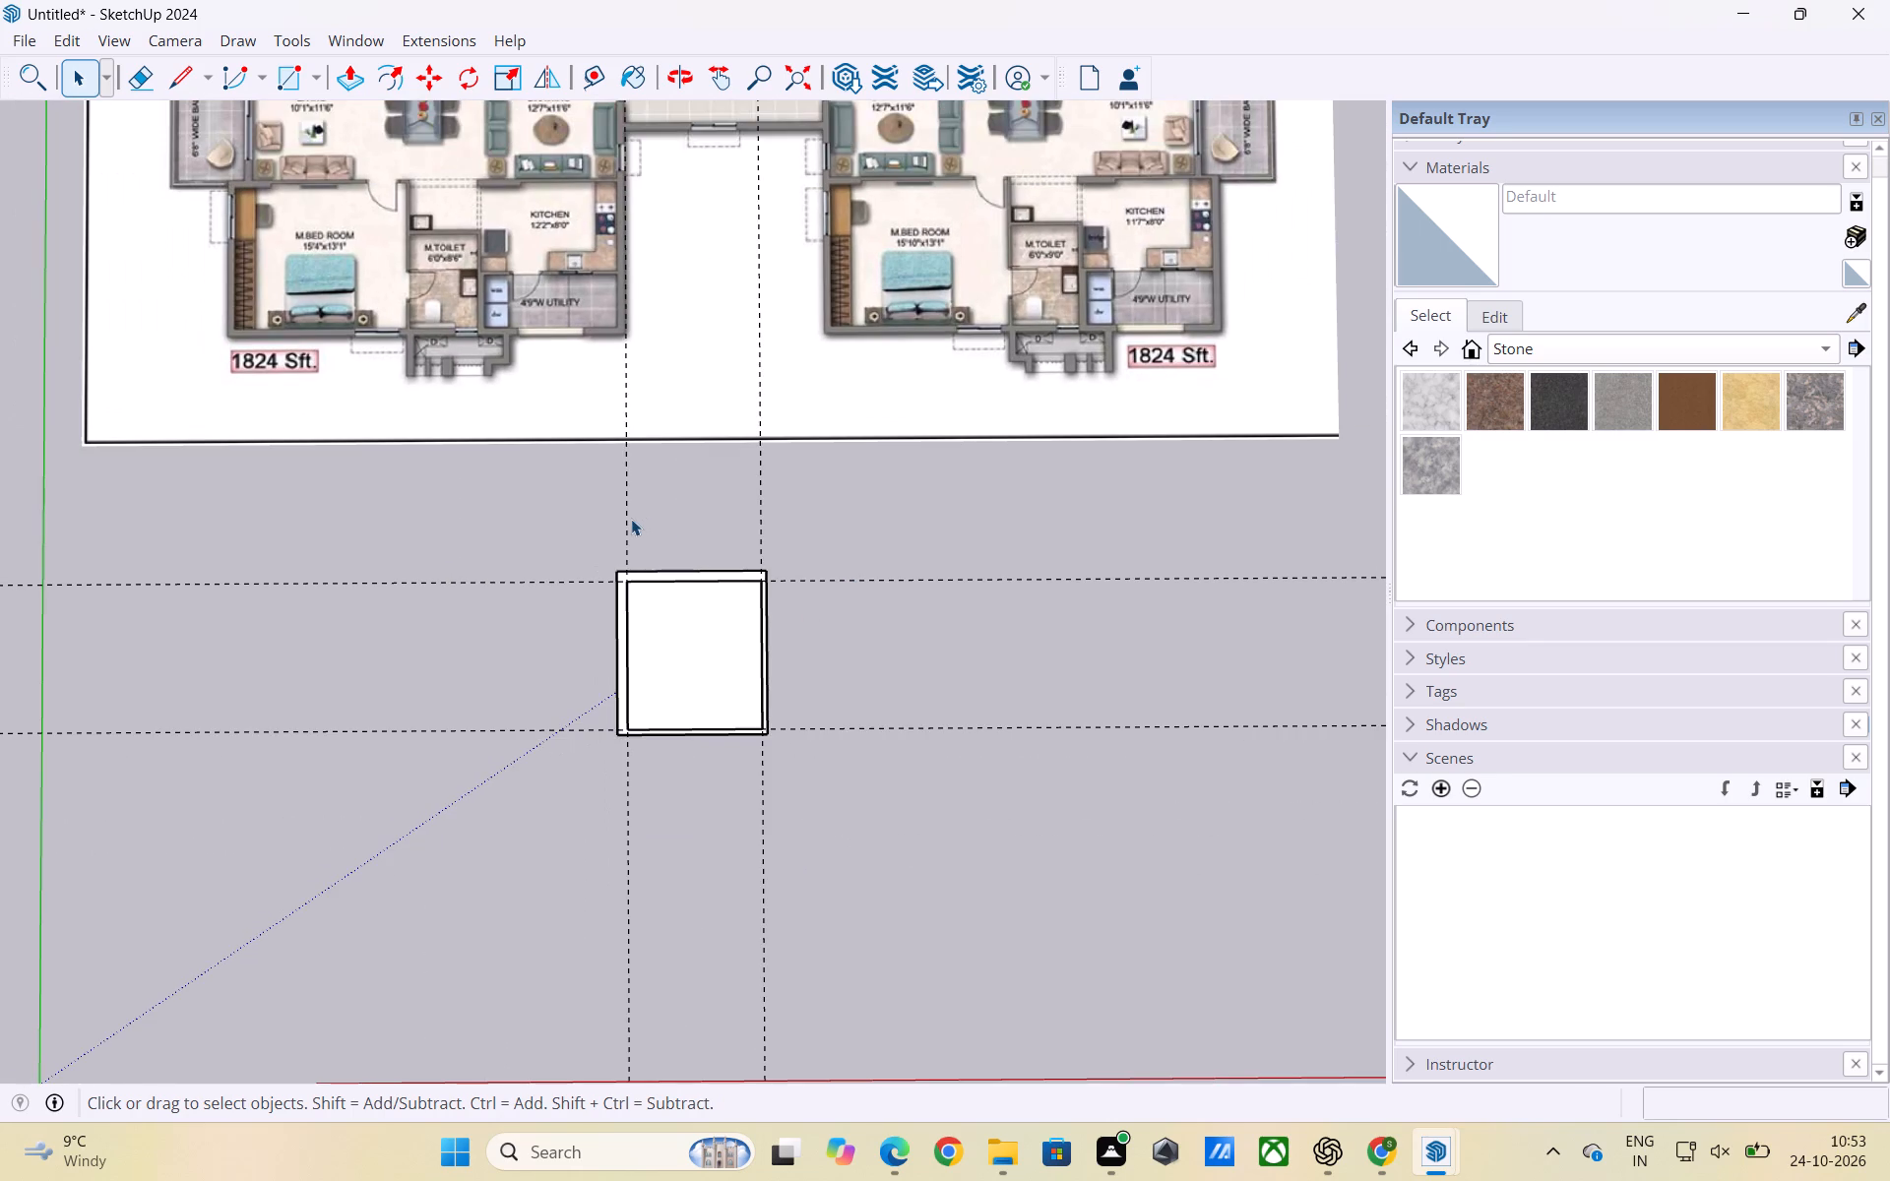
pyautogui.click(78, 38)
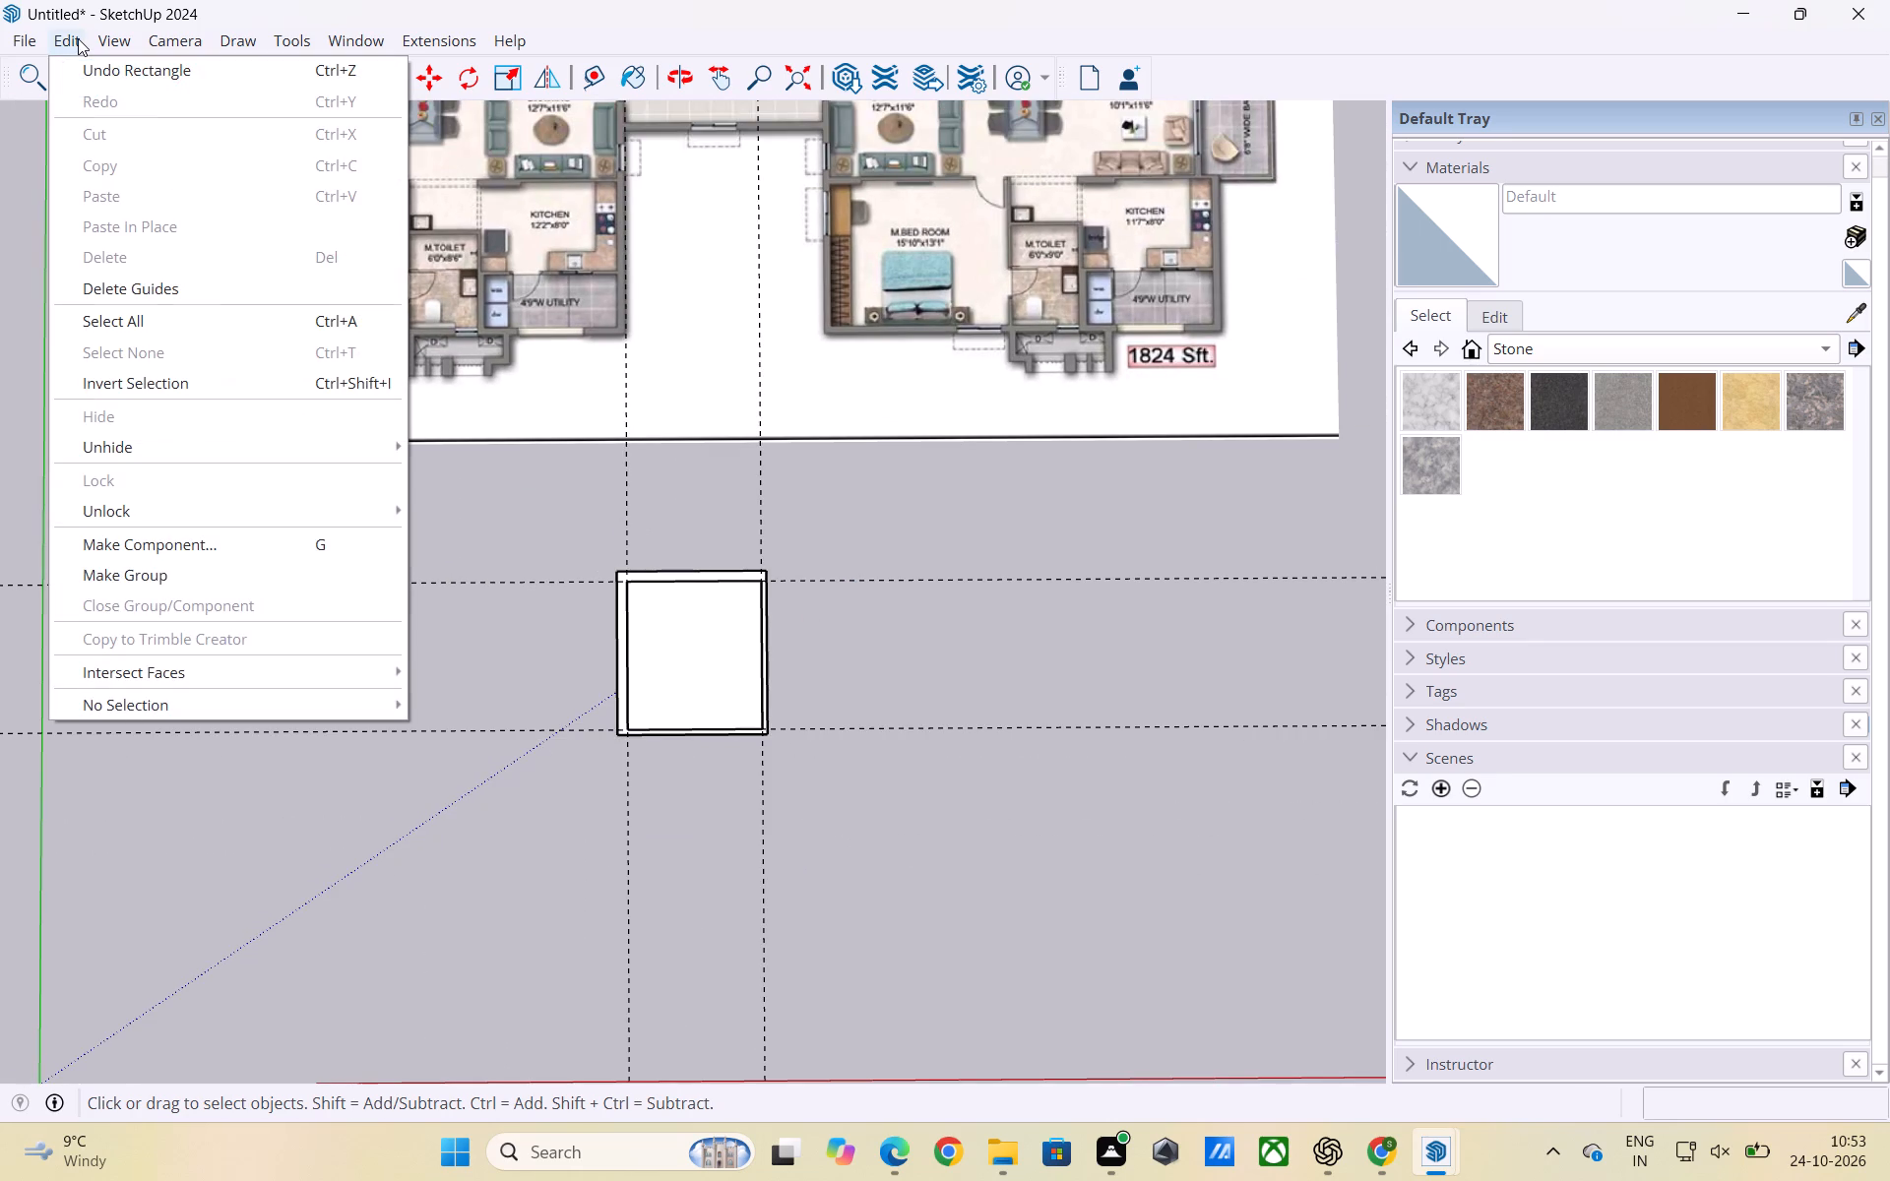
pyautogui.click(146, 287)
pyautogui.scroll(-3, 590, 597)
pyautogui.click(778, 760)
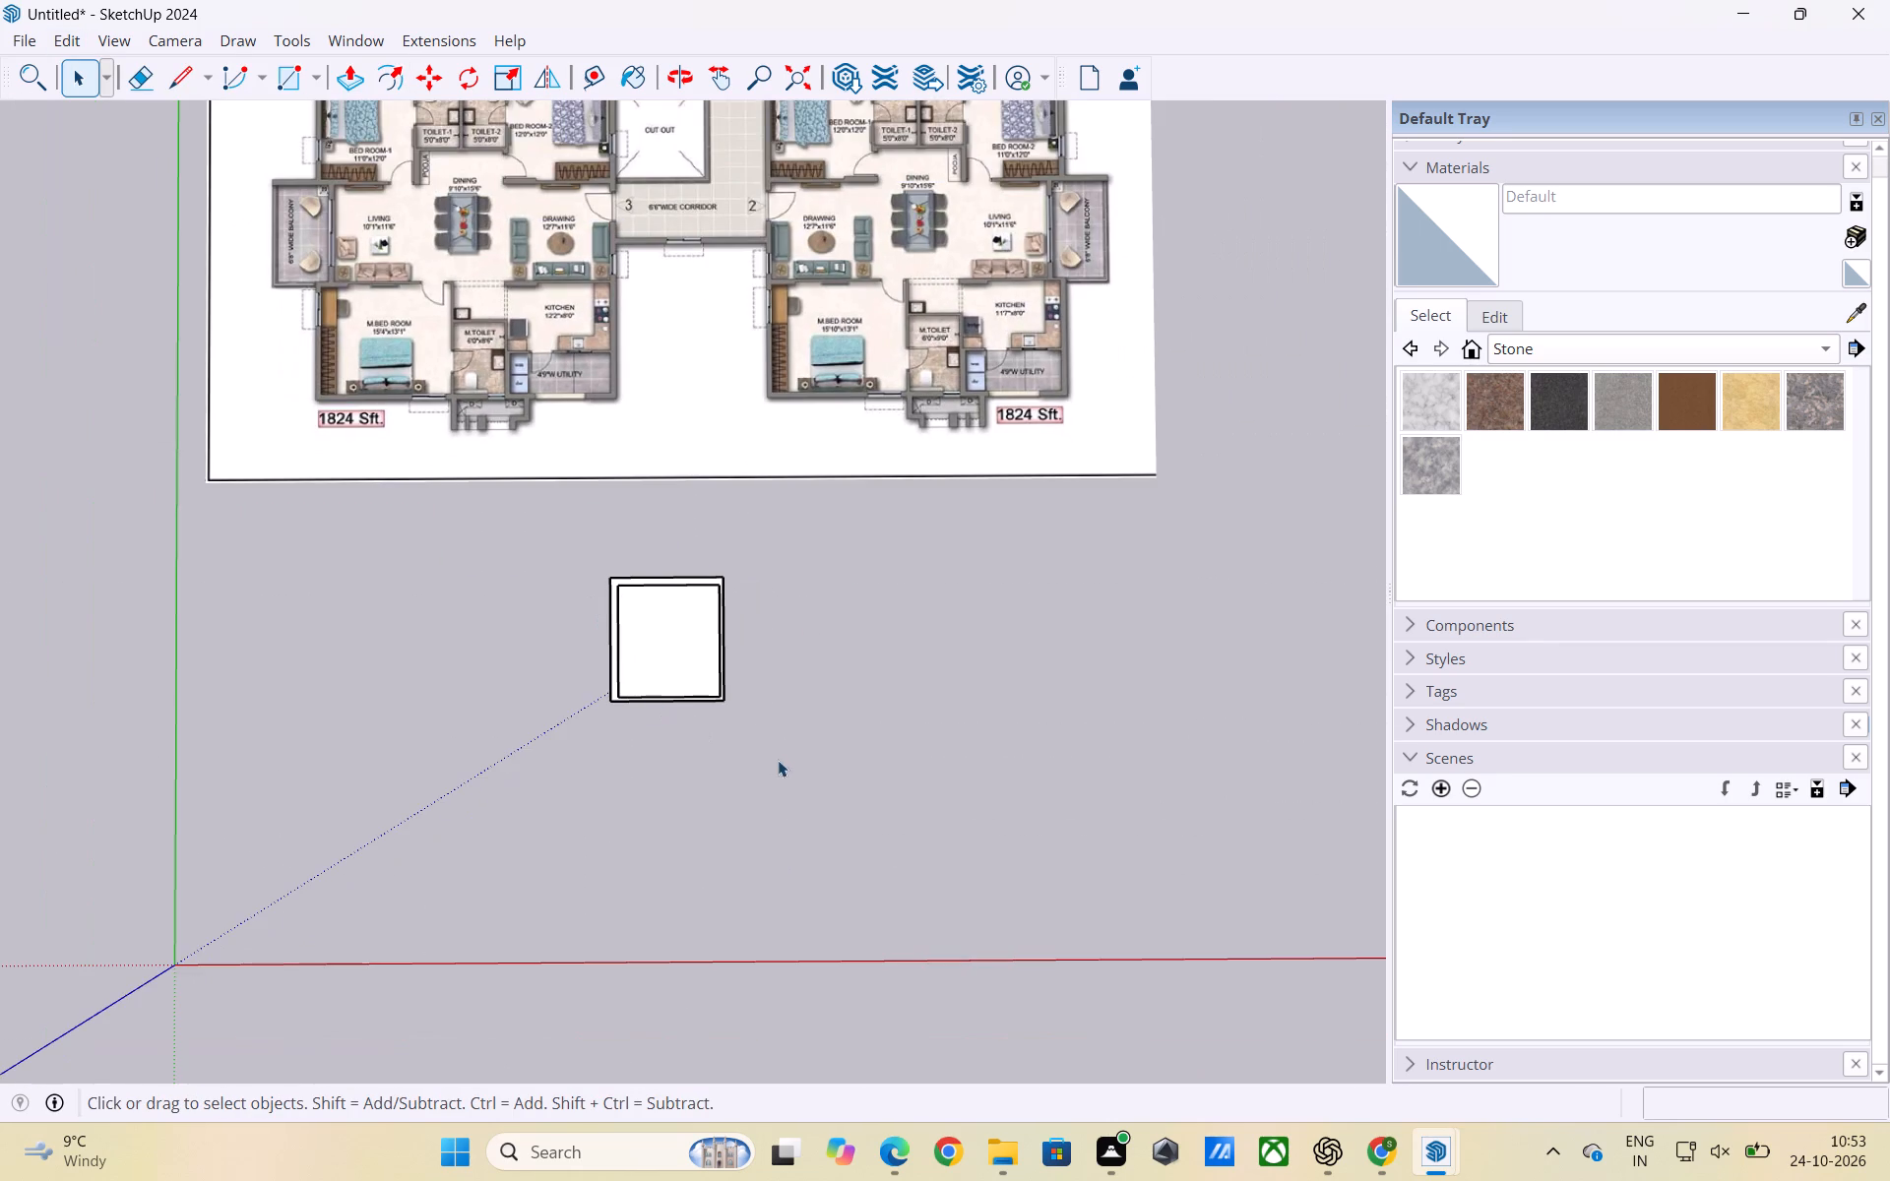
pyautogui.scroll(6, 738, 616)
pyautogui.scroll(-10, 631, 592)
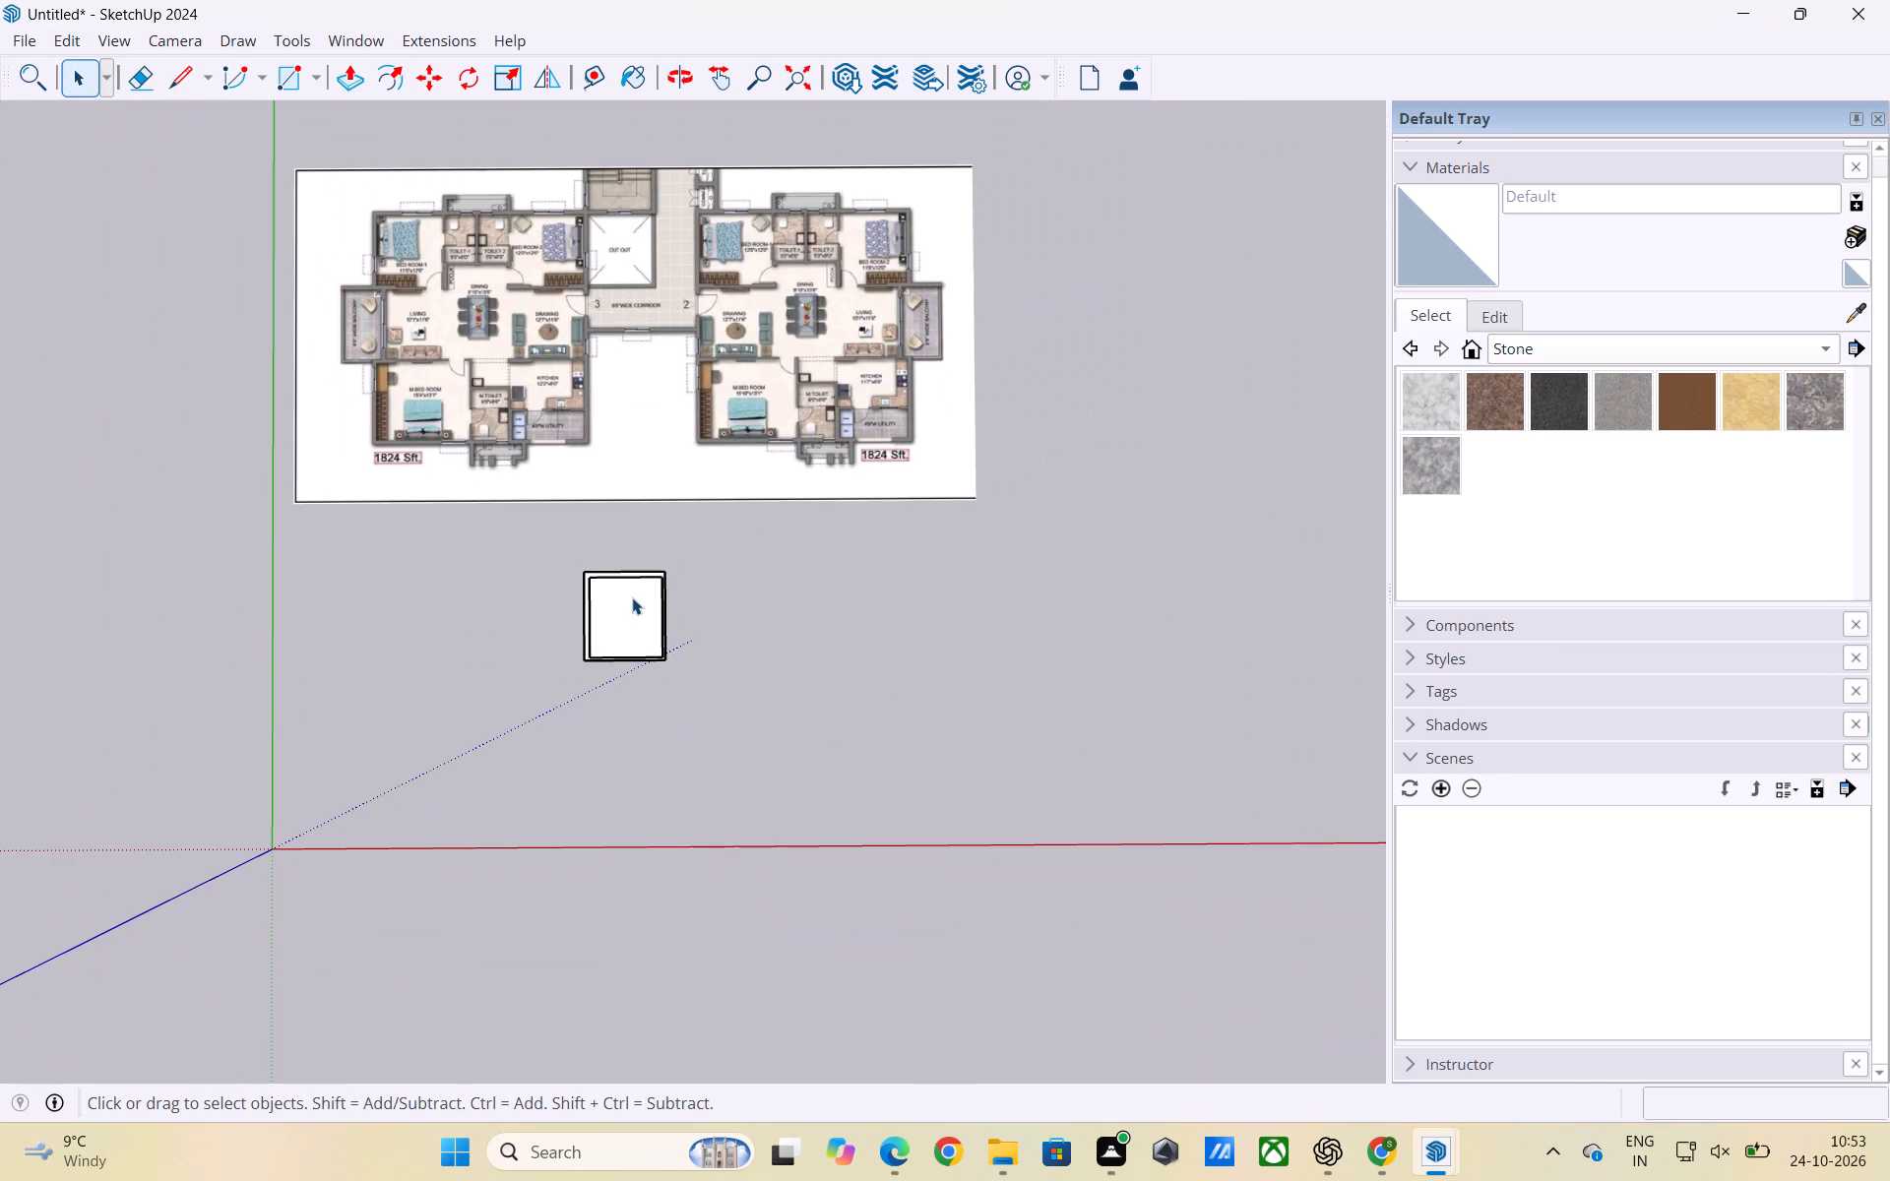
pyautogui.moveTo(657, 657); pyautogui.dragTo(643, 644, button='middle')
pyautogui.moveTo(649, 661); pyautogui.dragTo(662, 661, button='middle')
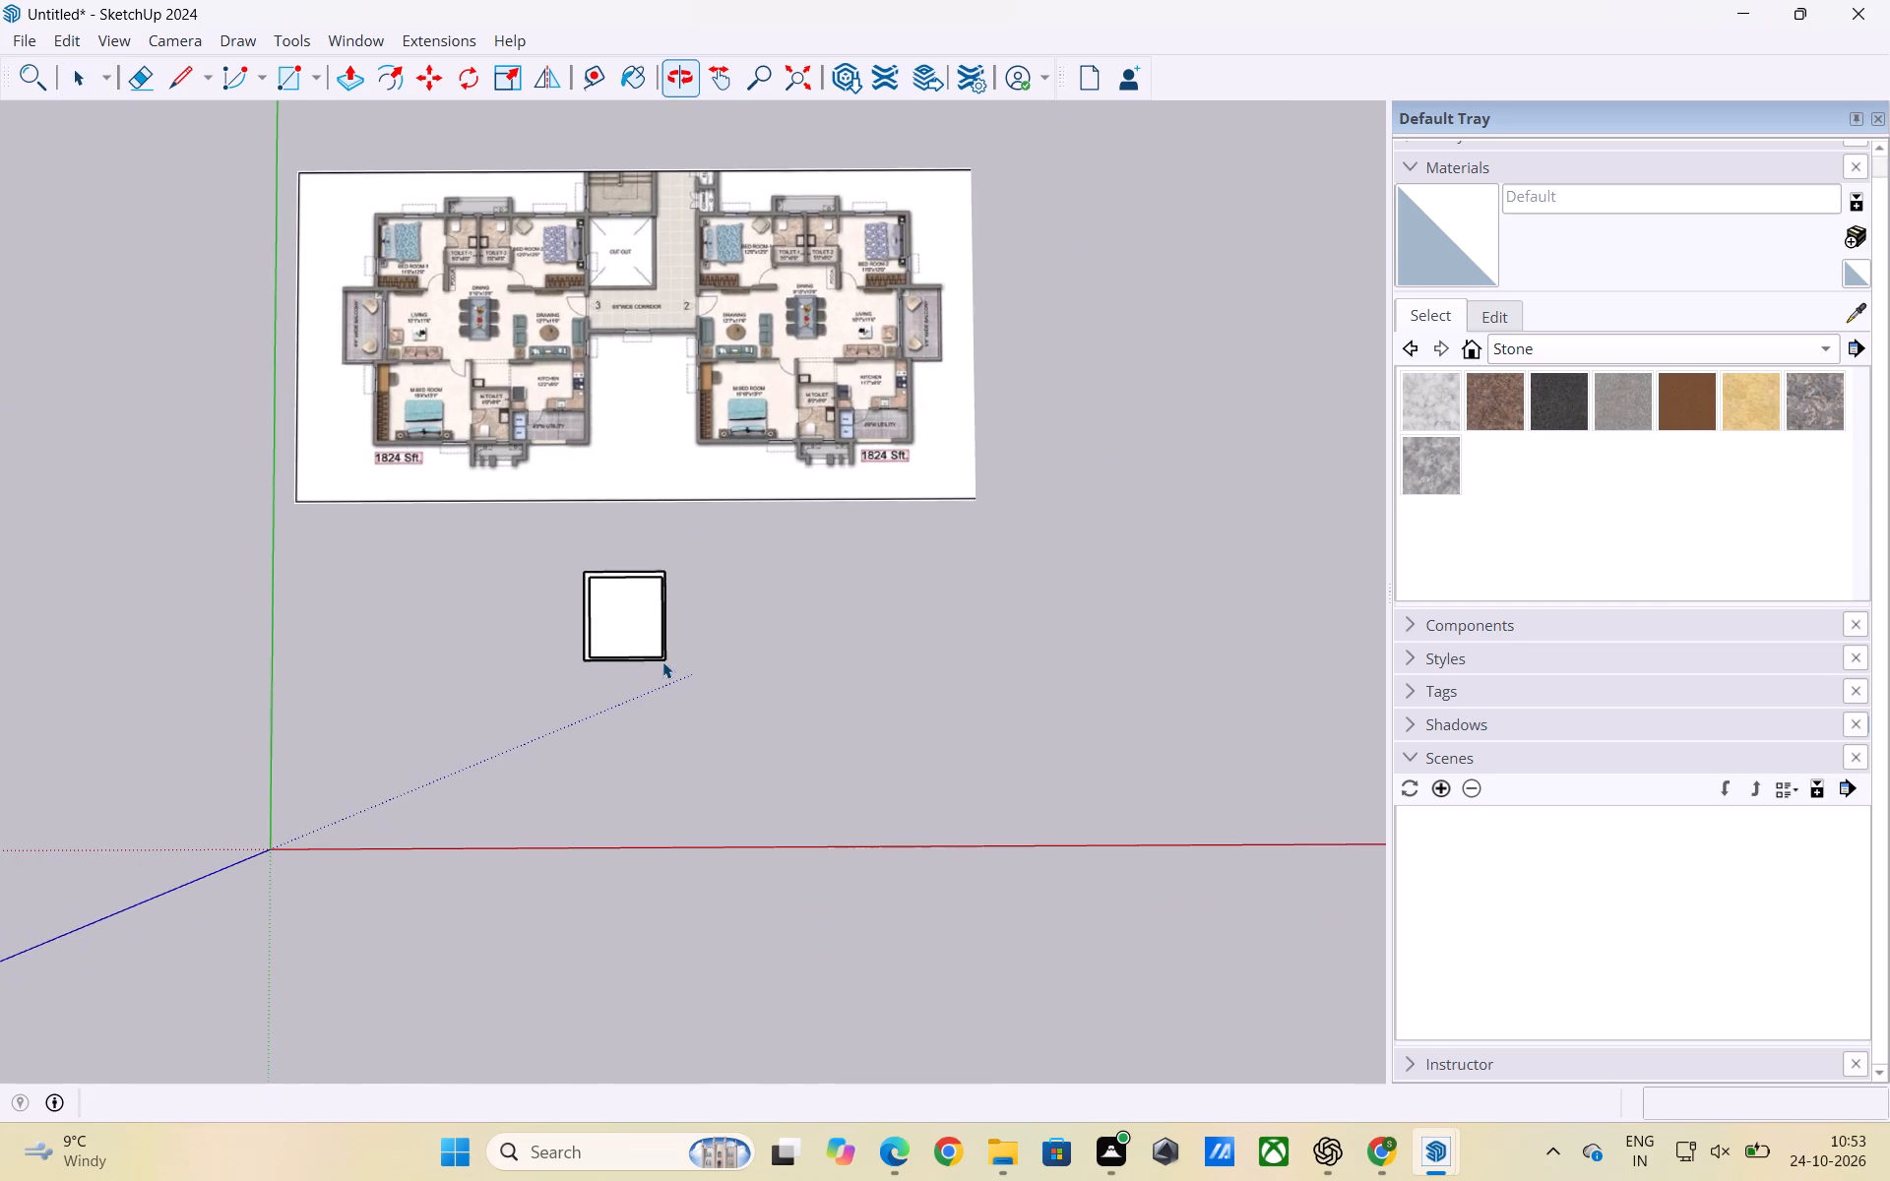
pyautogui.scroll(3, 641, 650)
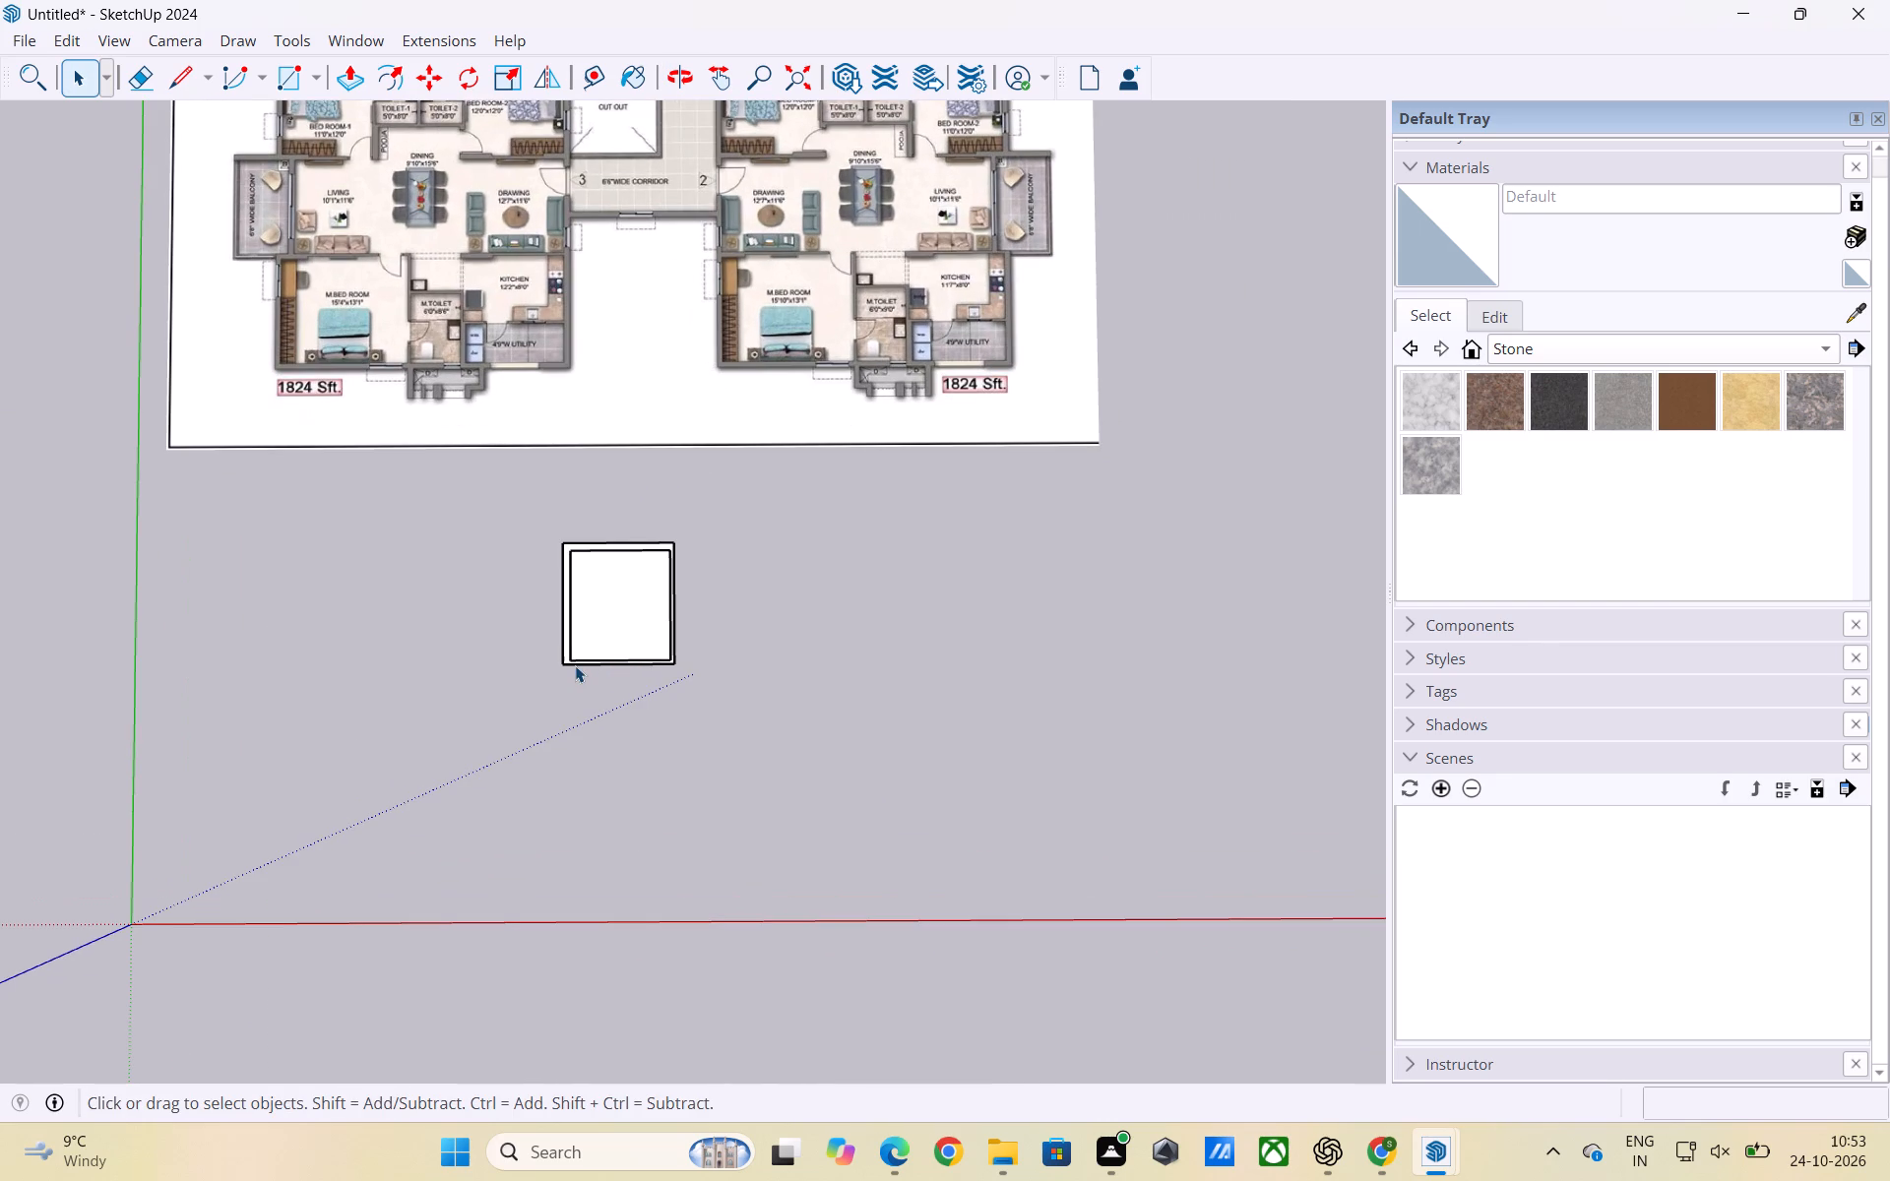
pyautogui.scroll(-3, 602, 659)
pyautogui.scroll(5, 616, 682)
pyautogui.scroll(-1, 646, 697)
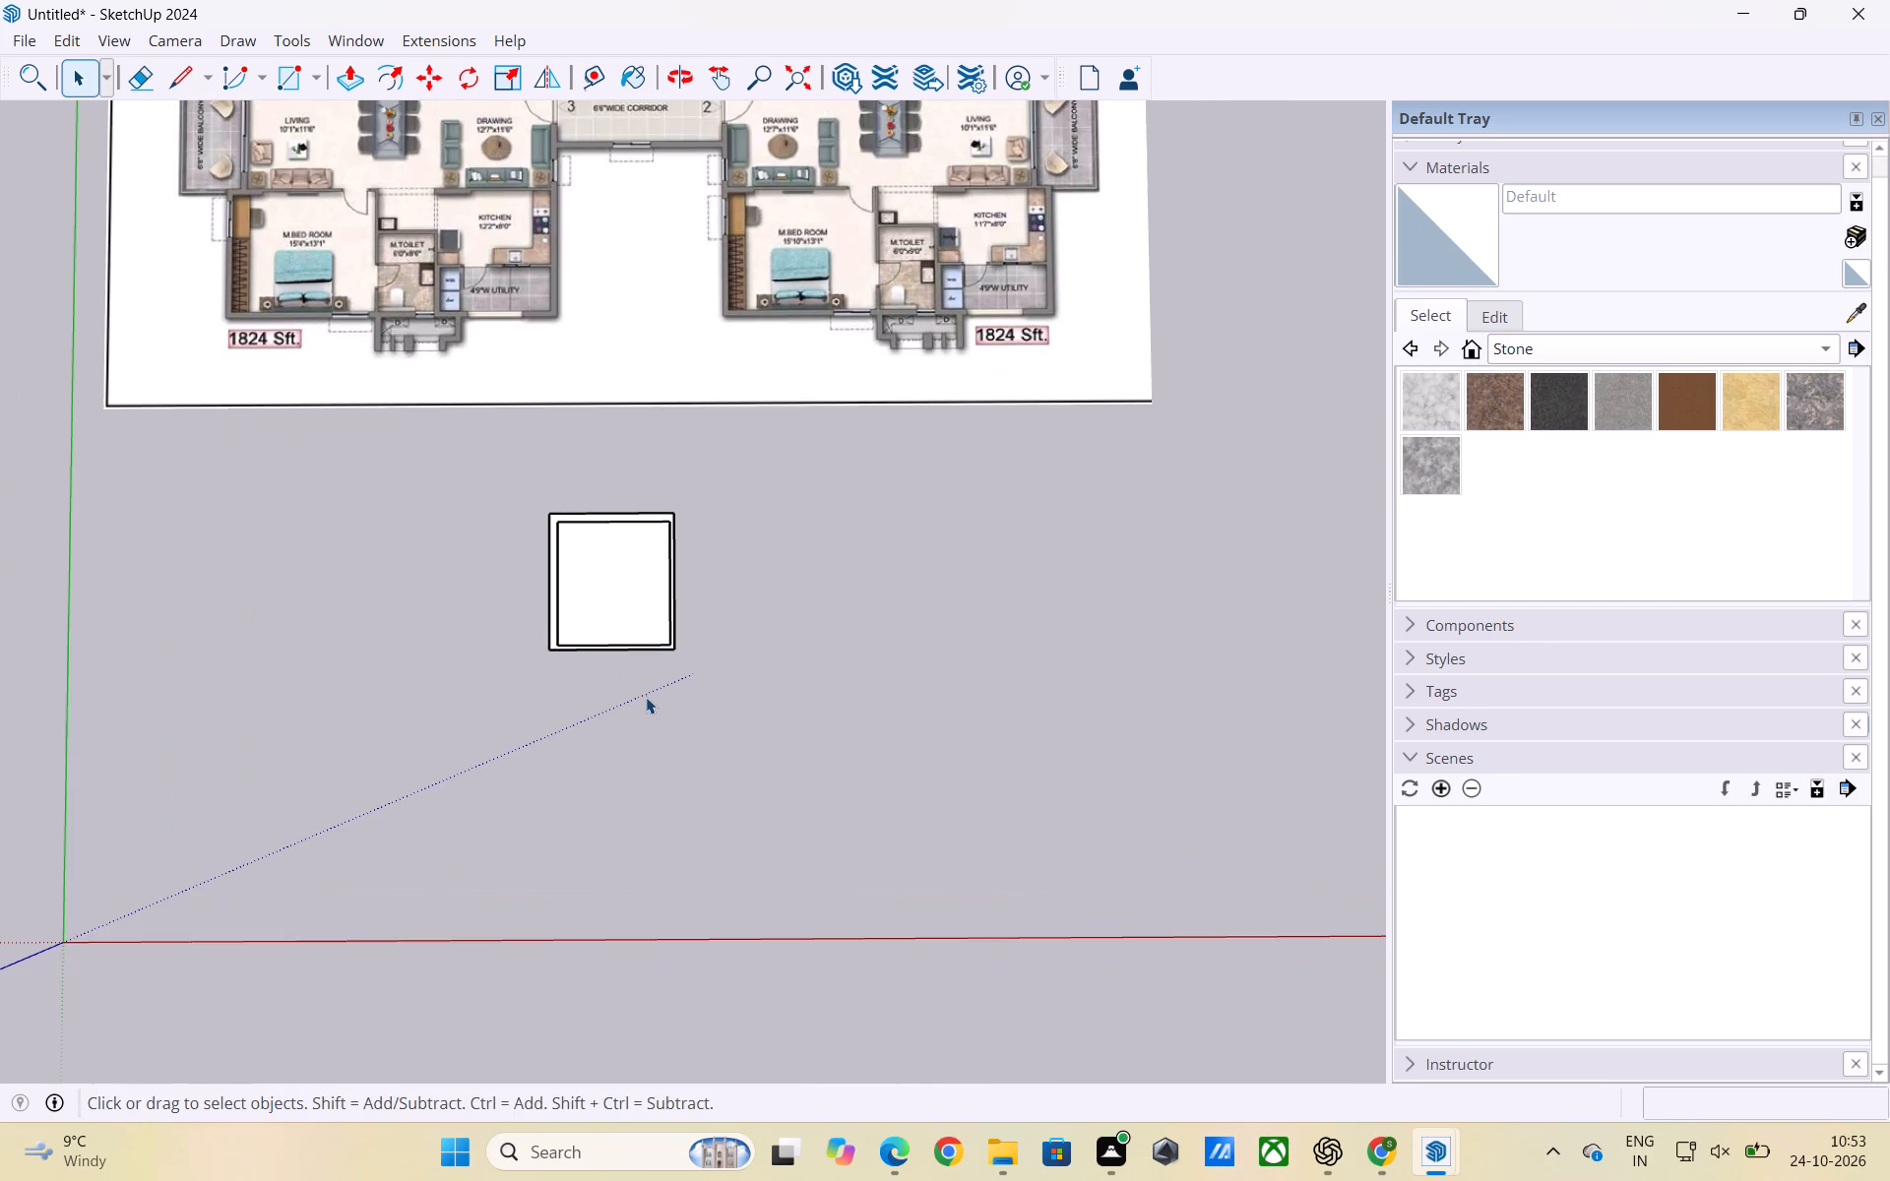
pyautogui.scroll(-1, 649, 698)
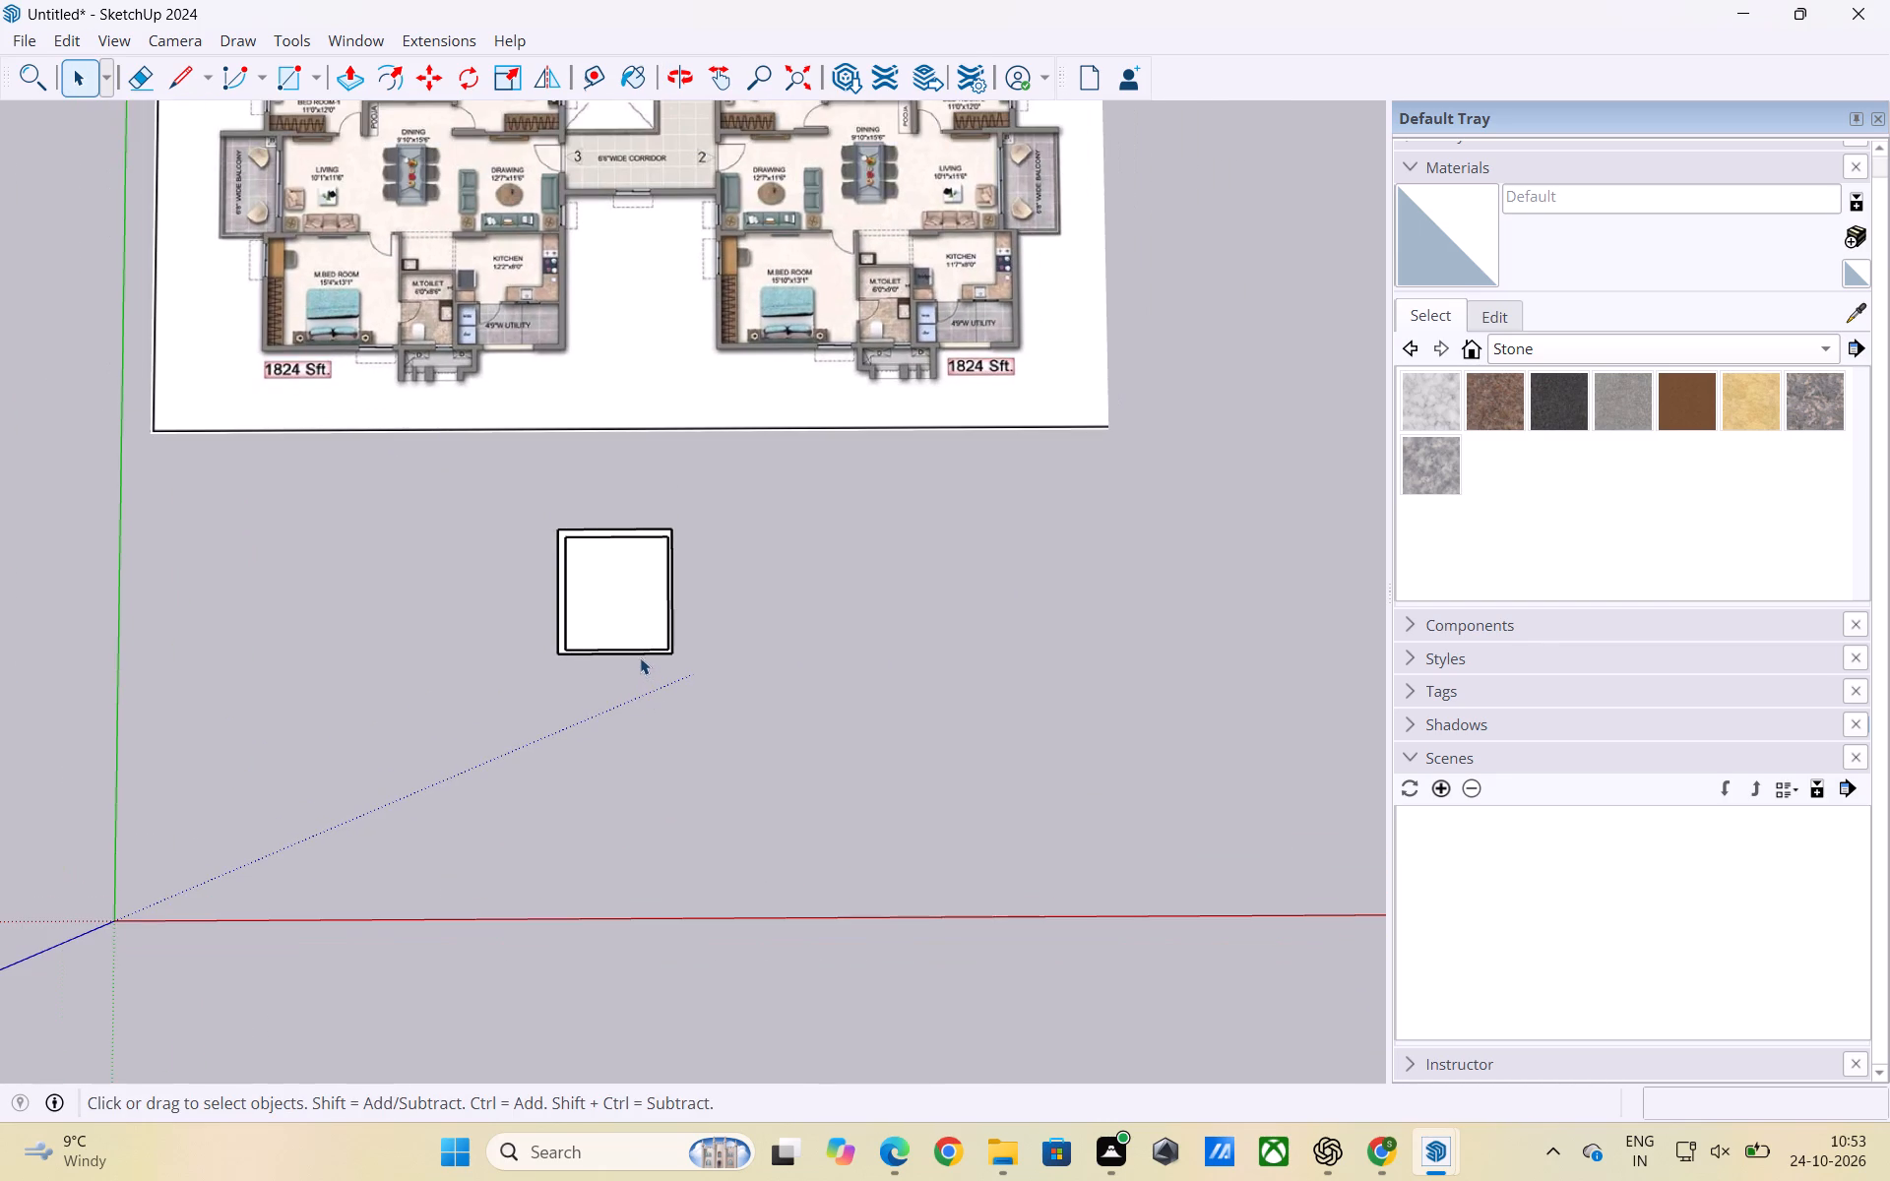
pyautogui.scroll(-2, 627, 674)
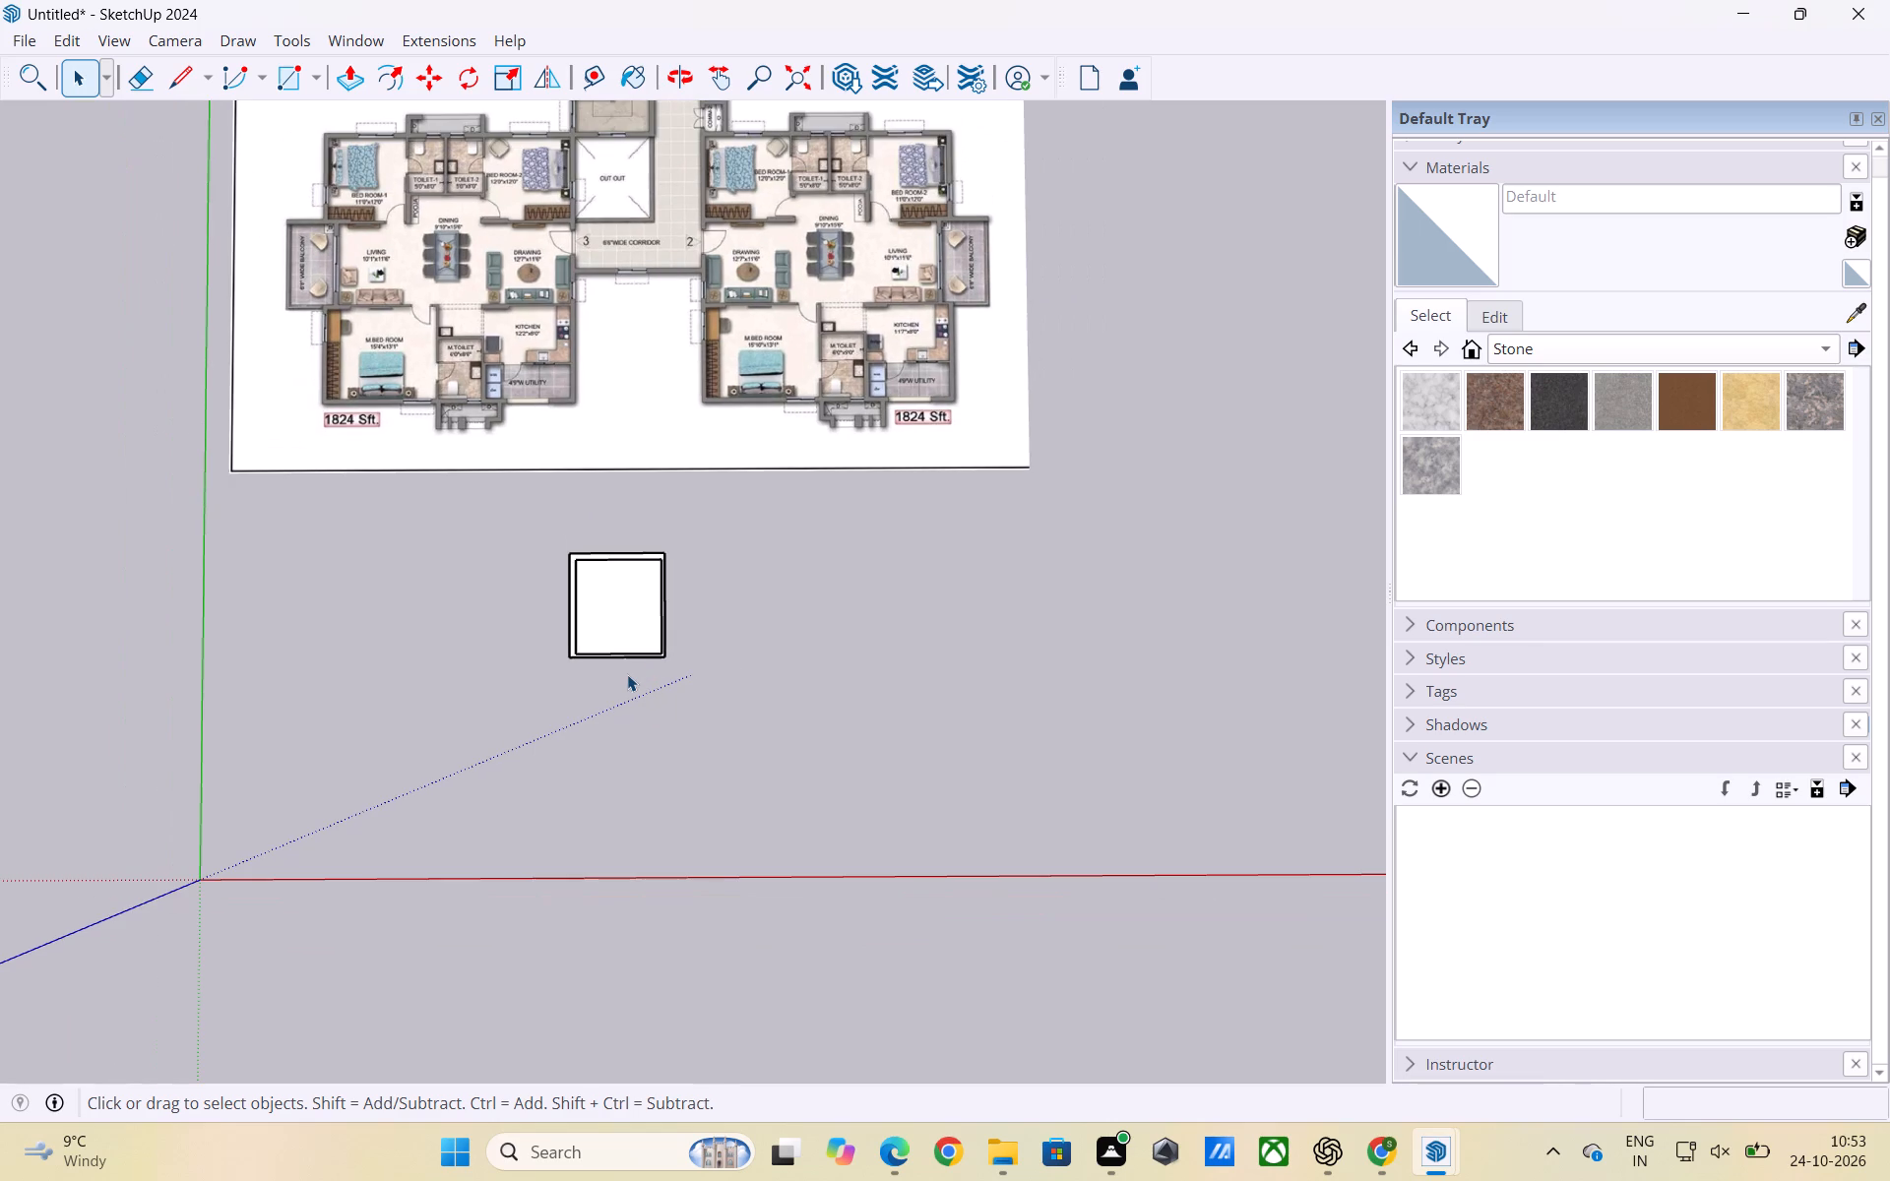
# Compare Bed Room-1 on the reference plan with the room outline drawn below it.
pyautogui.scroll(3, 304, 169)
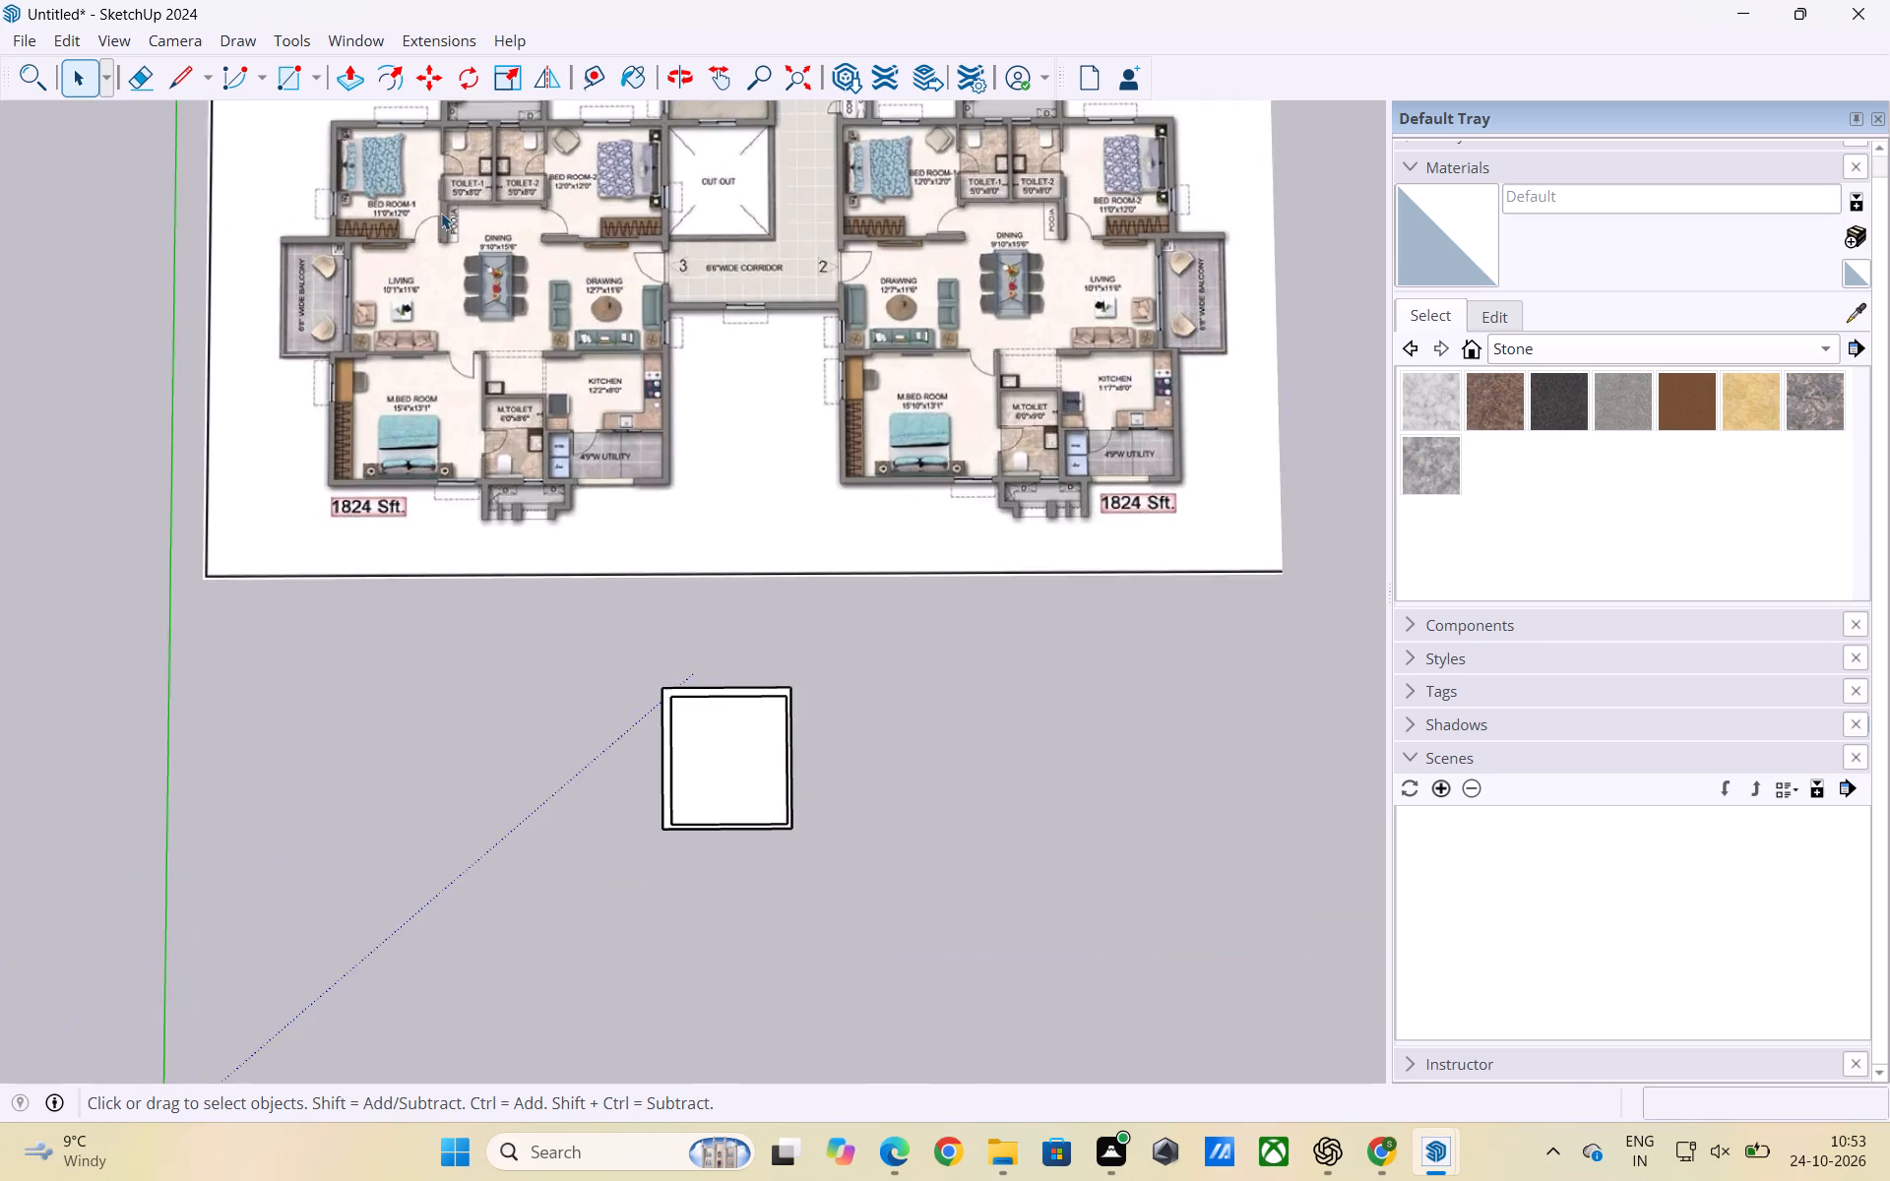
pyautogui.scroll(8, 441, 213)
pyautogui.scroll(-8, 279, 194)
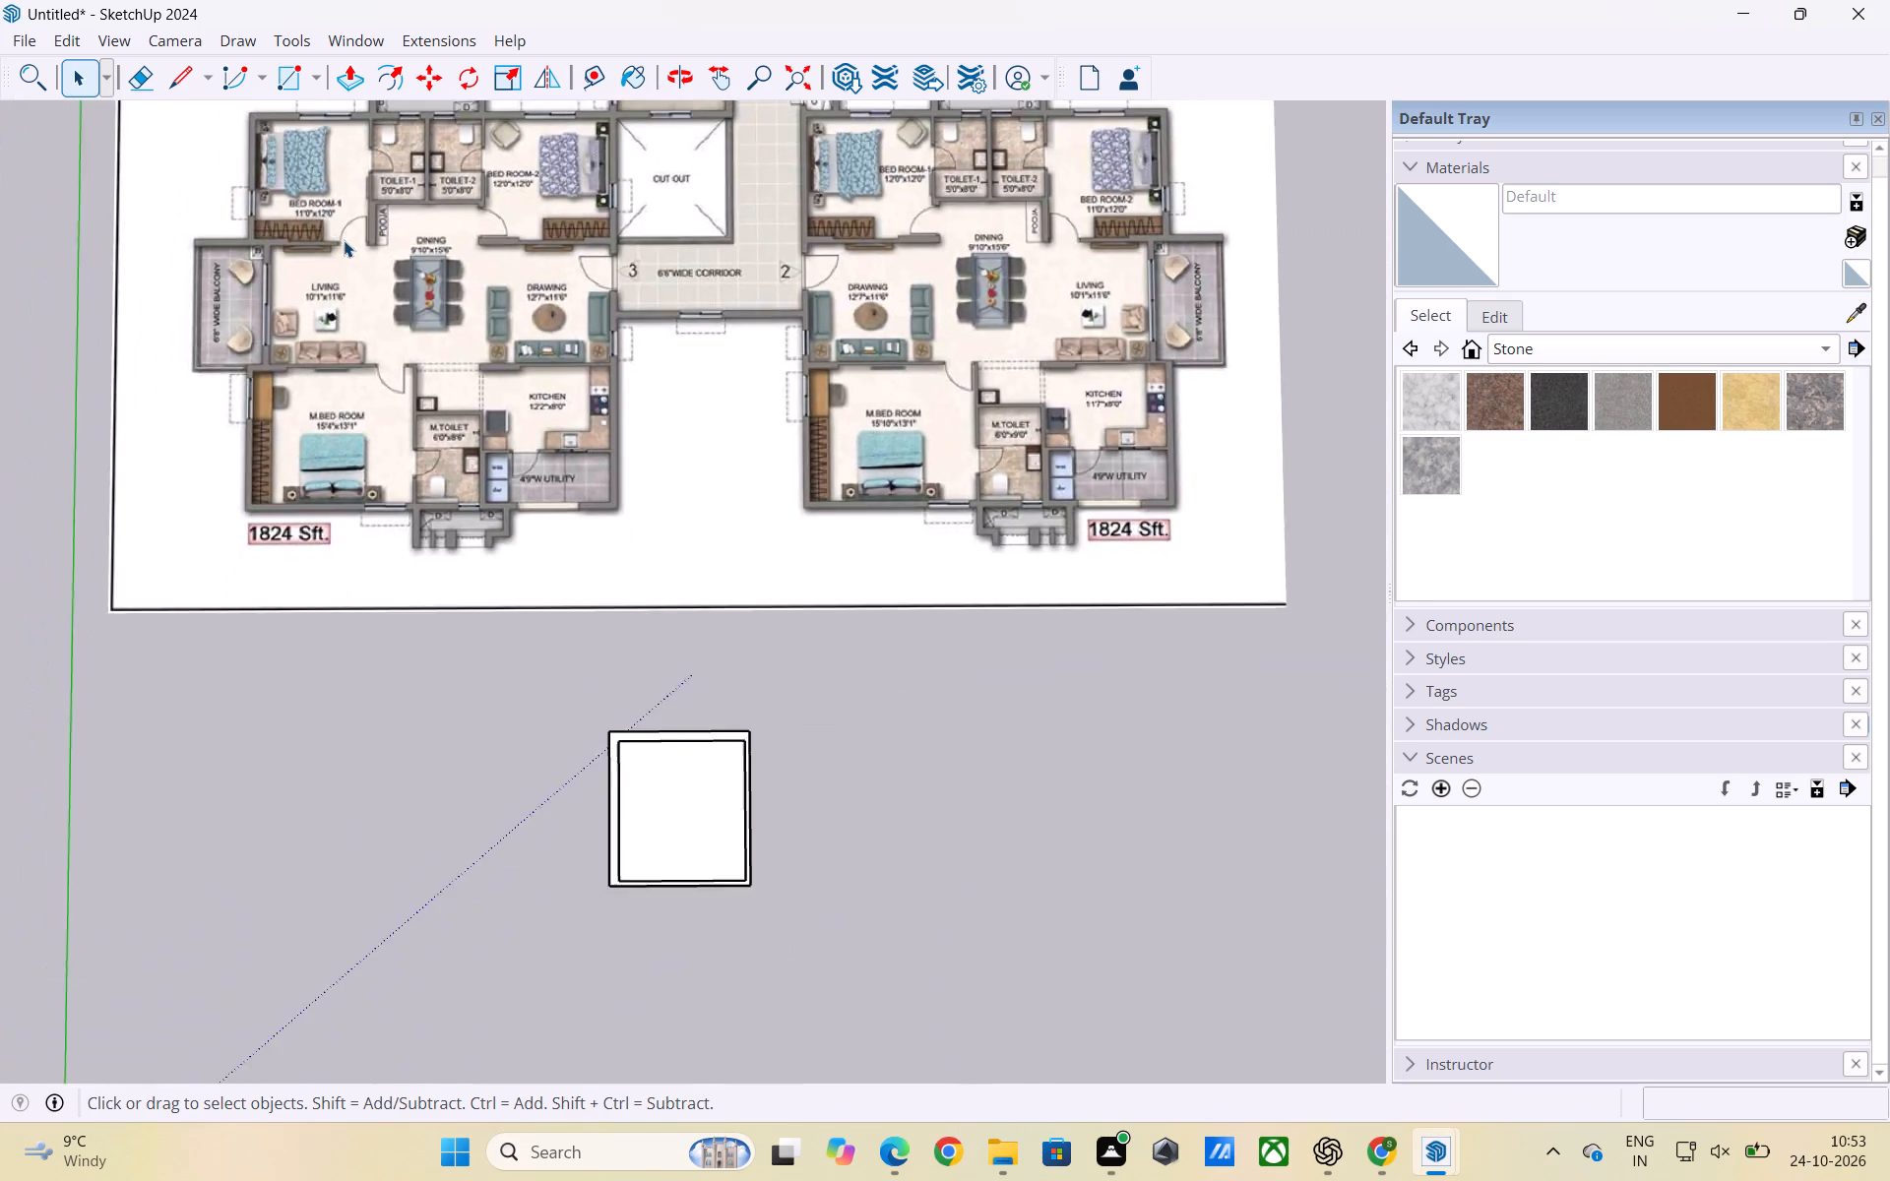
pyautogui.scroll(-2, 346, 240)
pyautogui.scroll(-2, 265, 252)
pyautogui.scroll(2, 635, 604)
pyautogui.scroll(2, 609, 684)
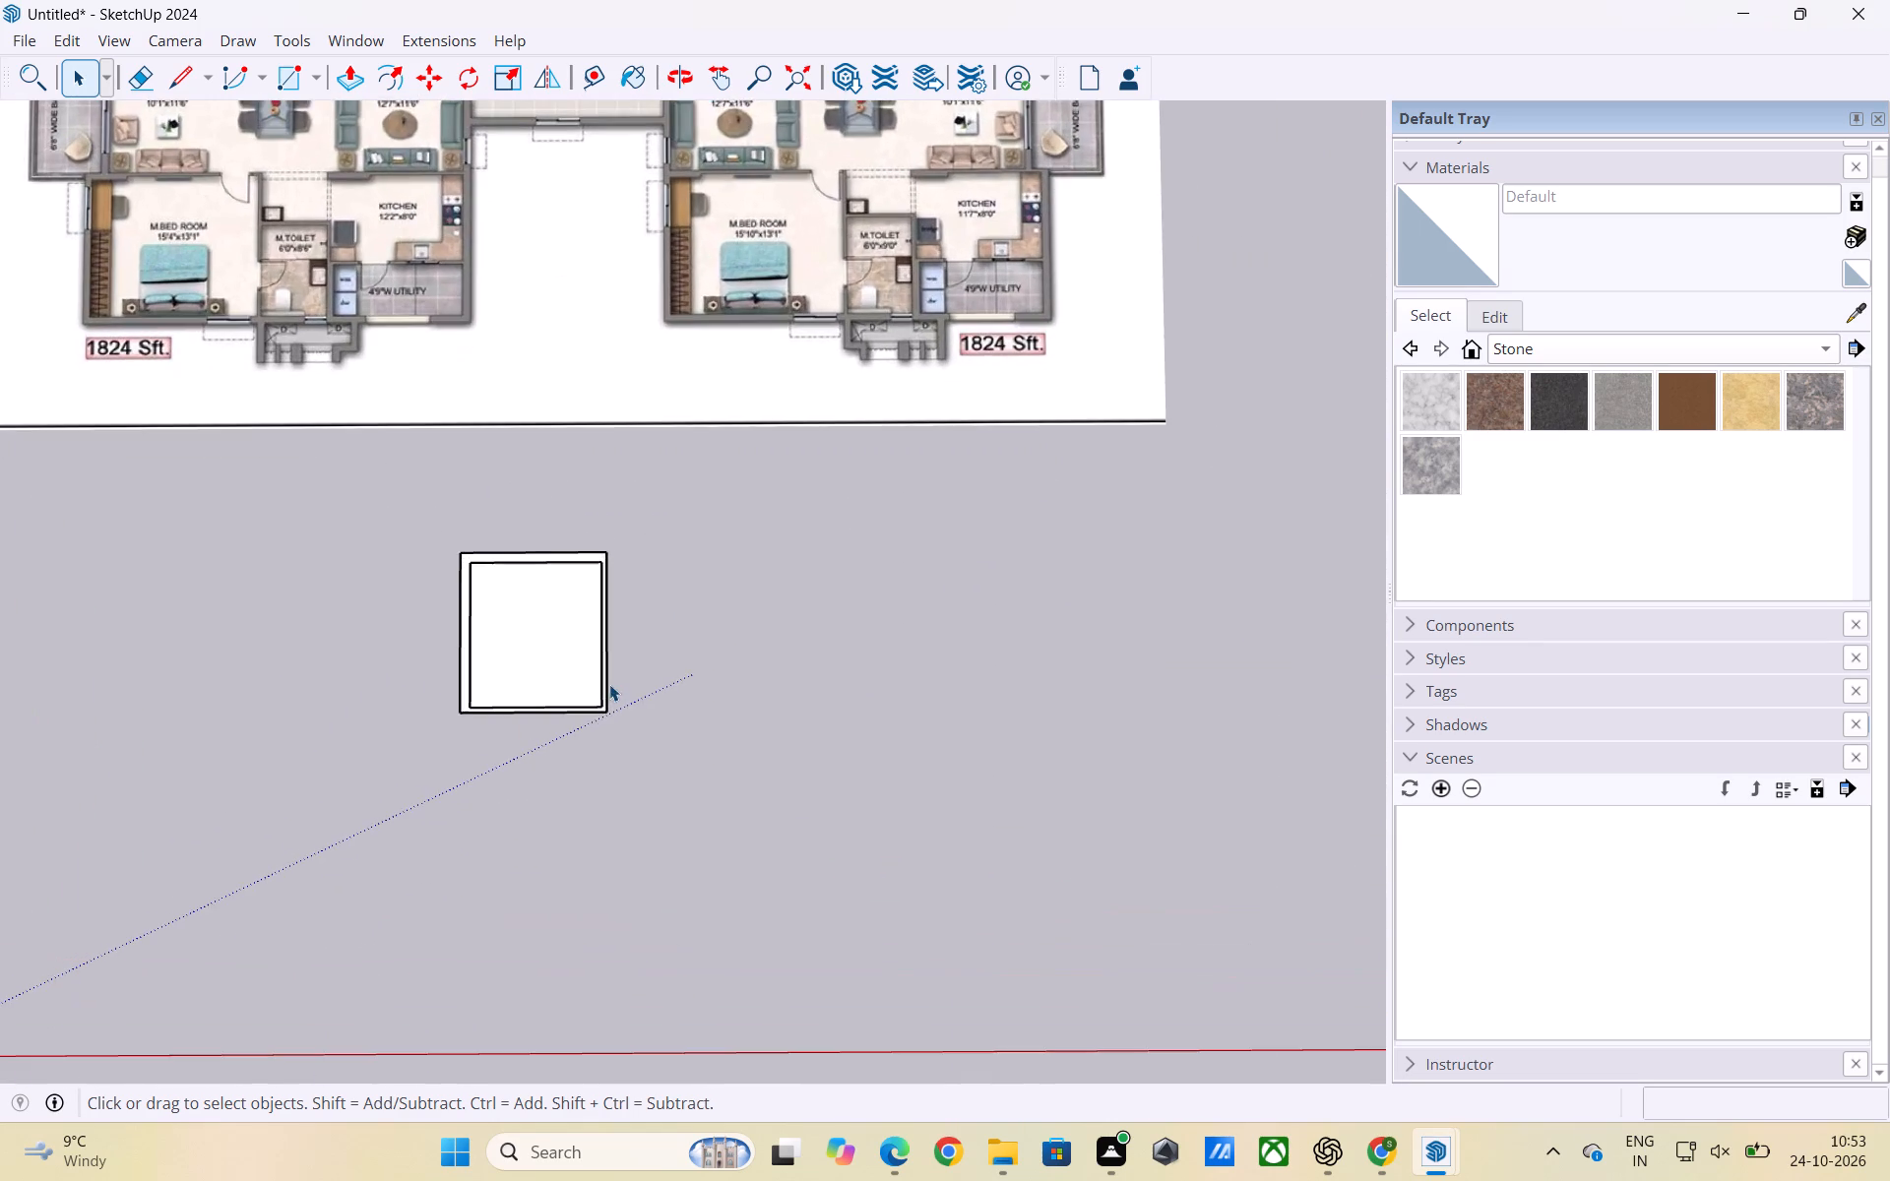
pyautogui.scroll(-4, 609, 696)
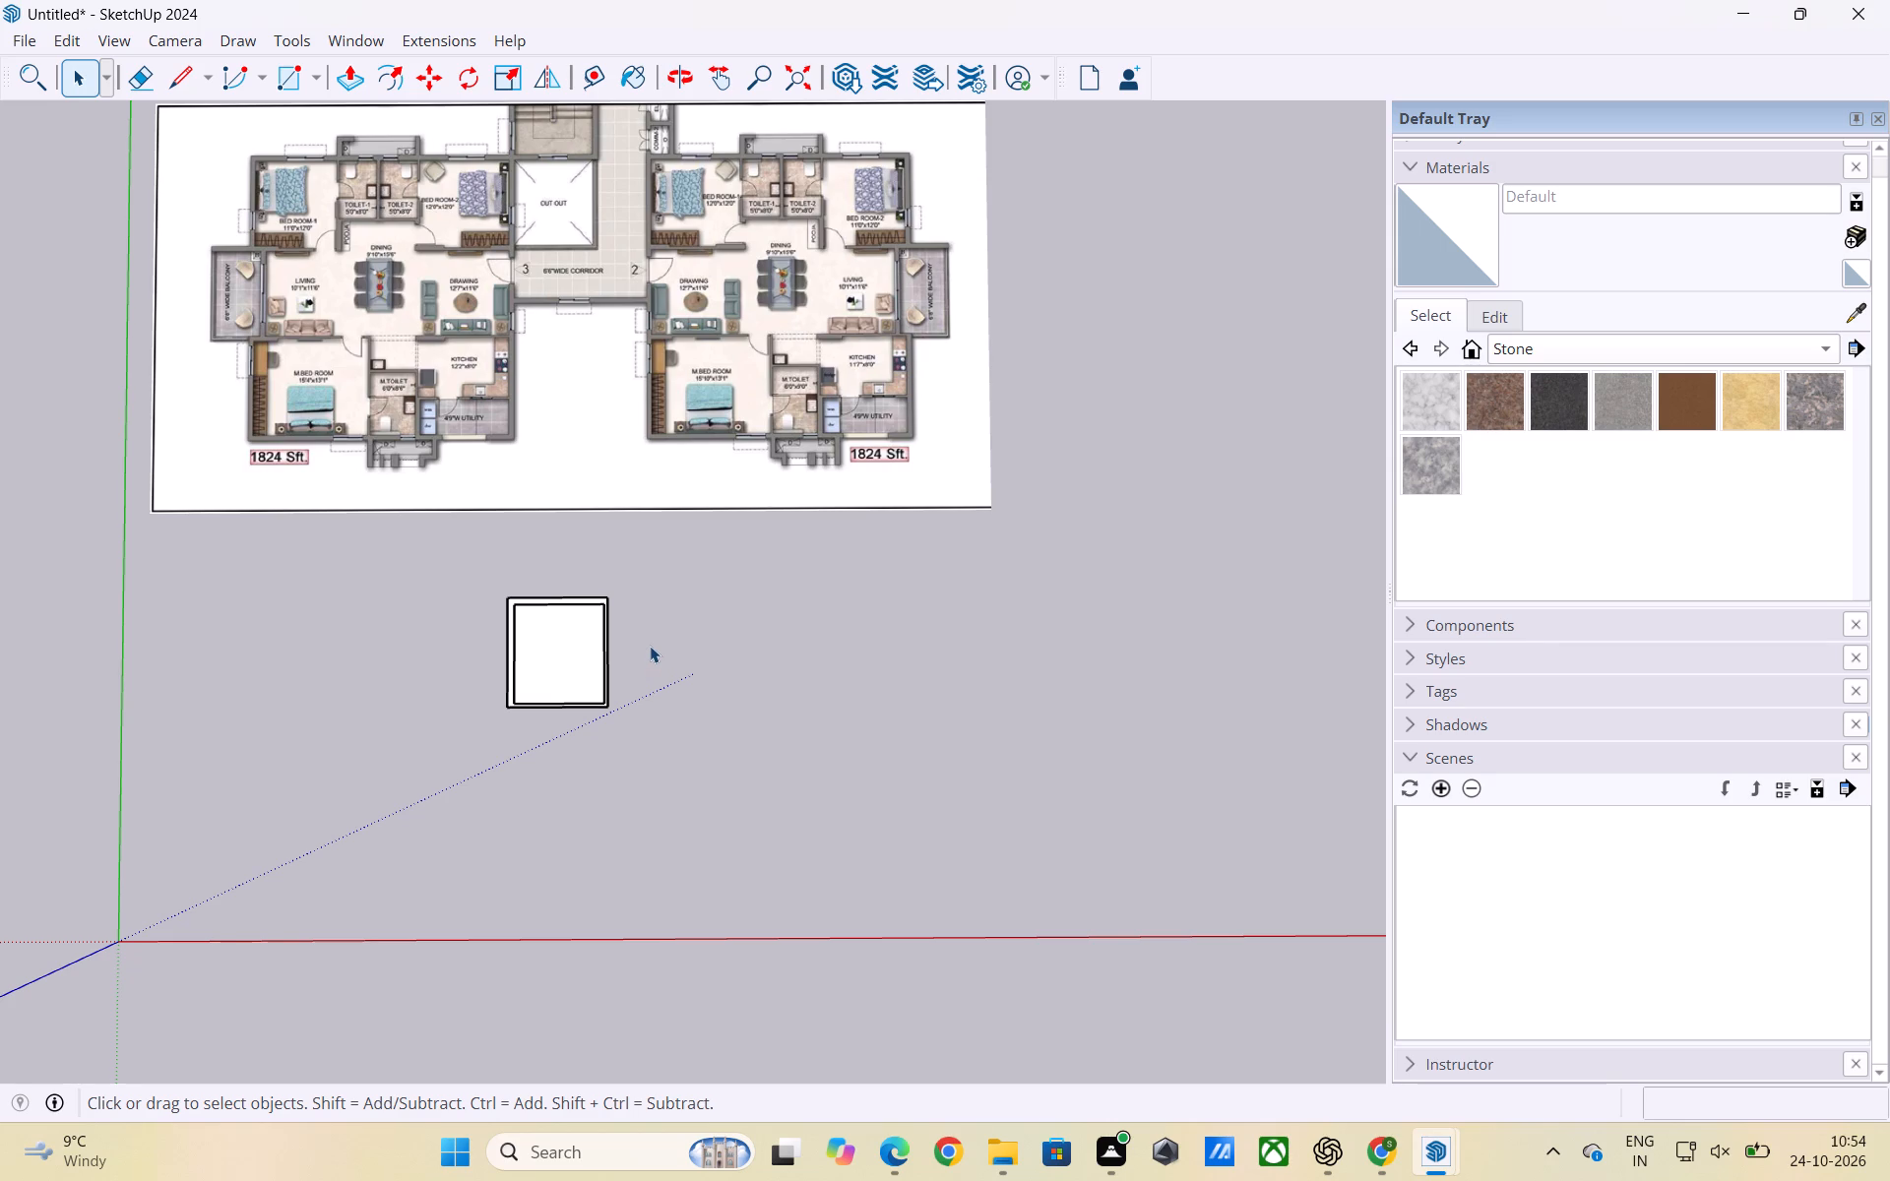
pyautogui.scroll(-2, 744, 607)
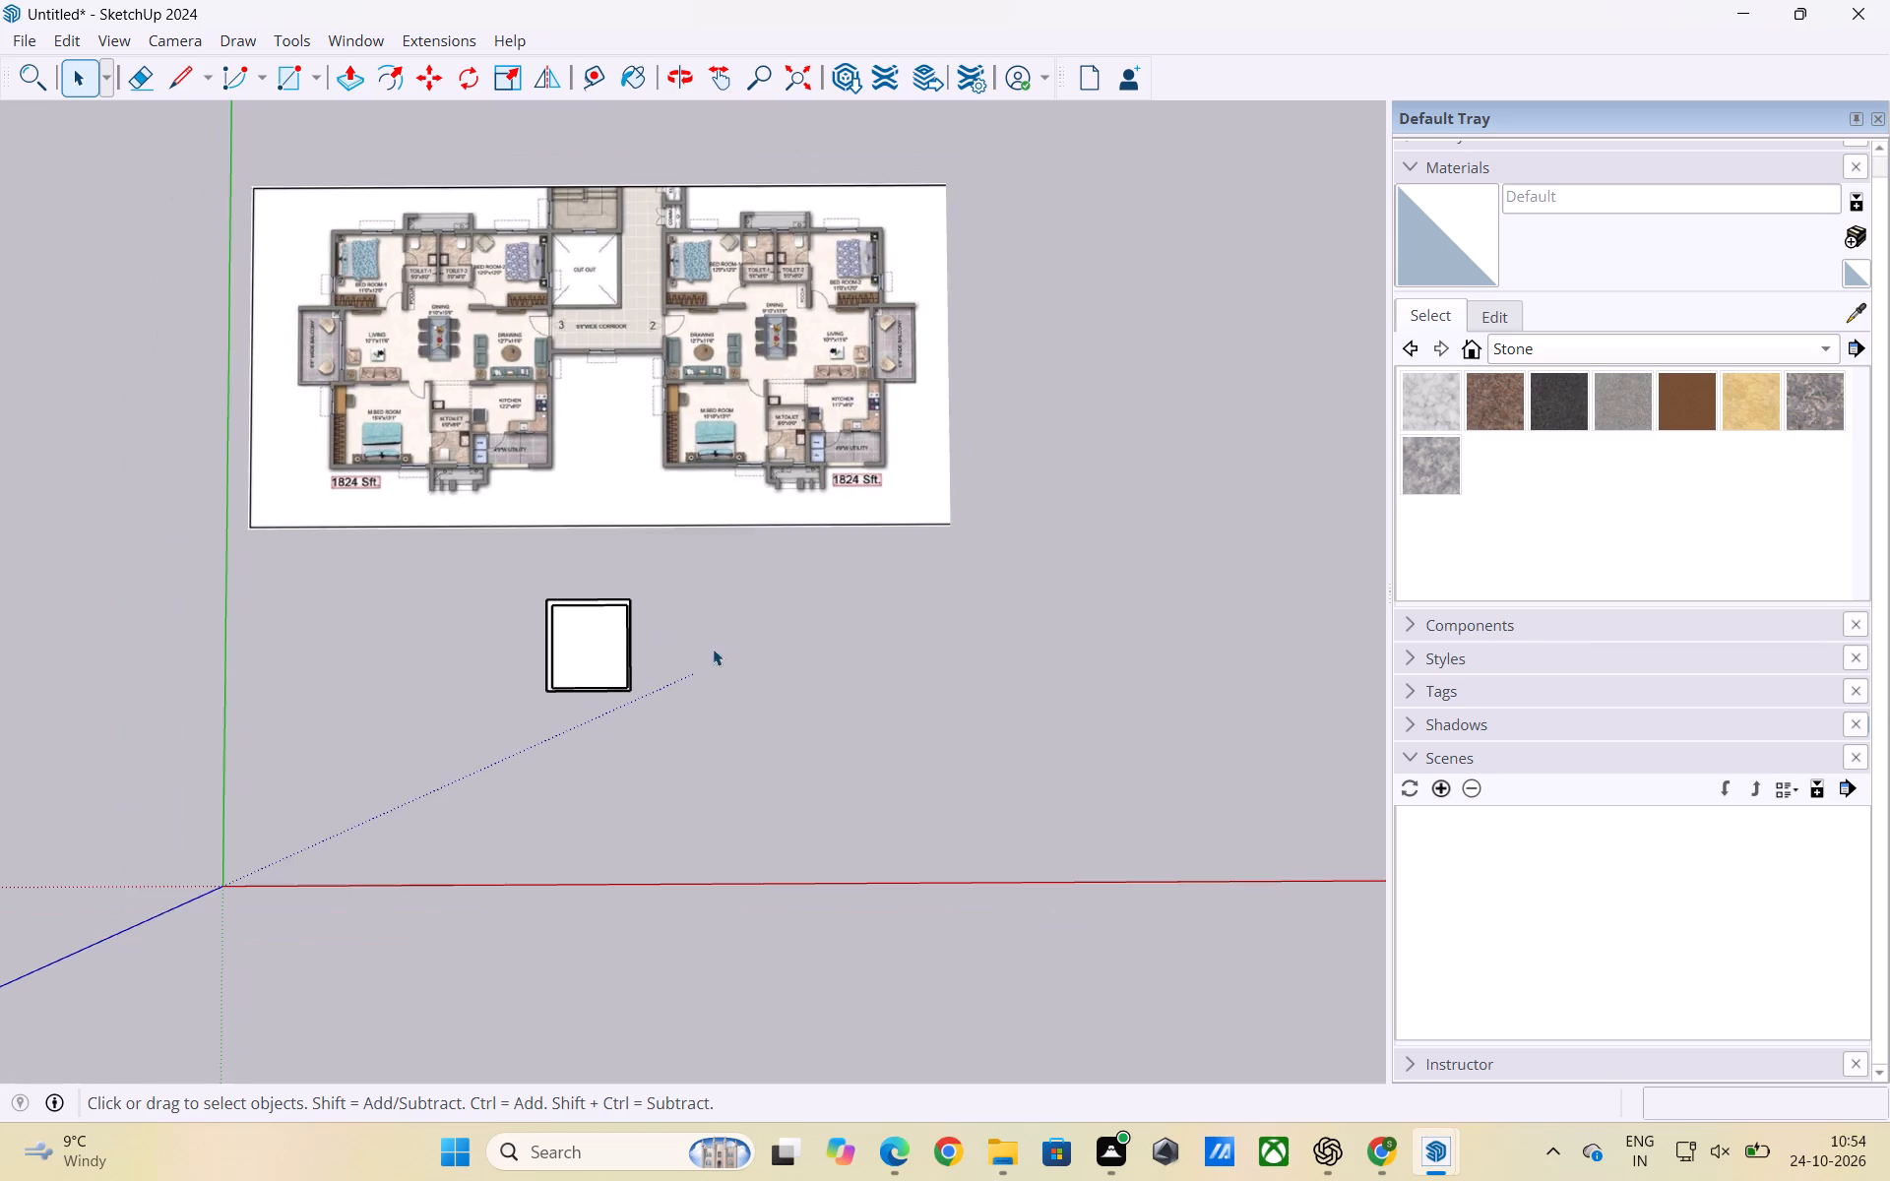
pyautogui.scroll(6, 626, 647)
pyautogui.scroll(-3, 972, 611)
pyautogui.scroll(3, 665, 616)
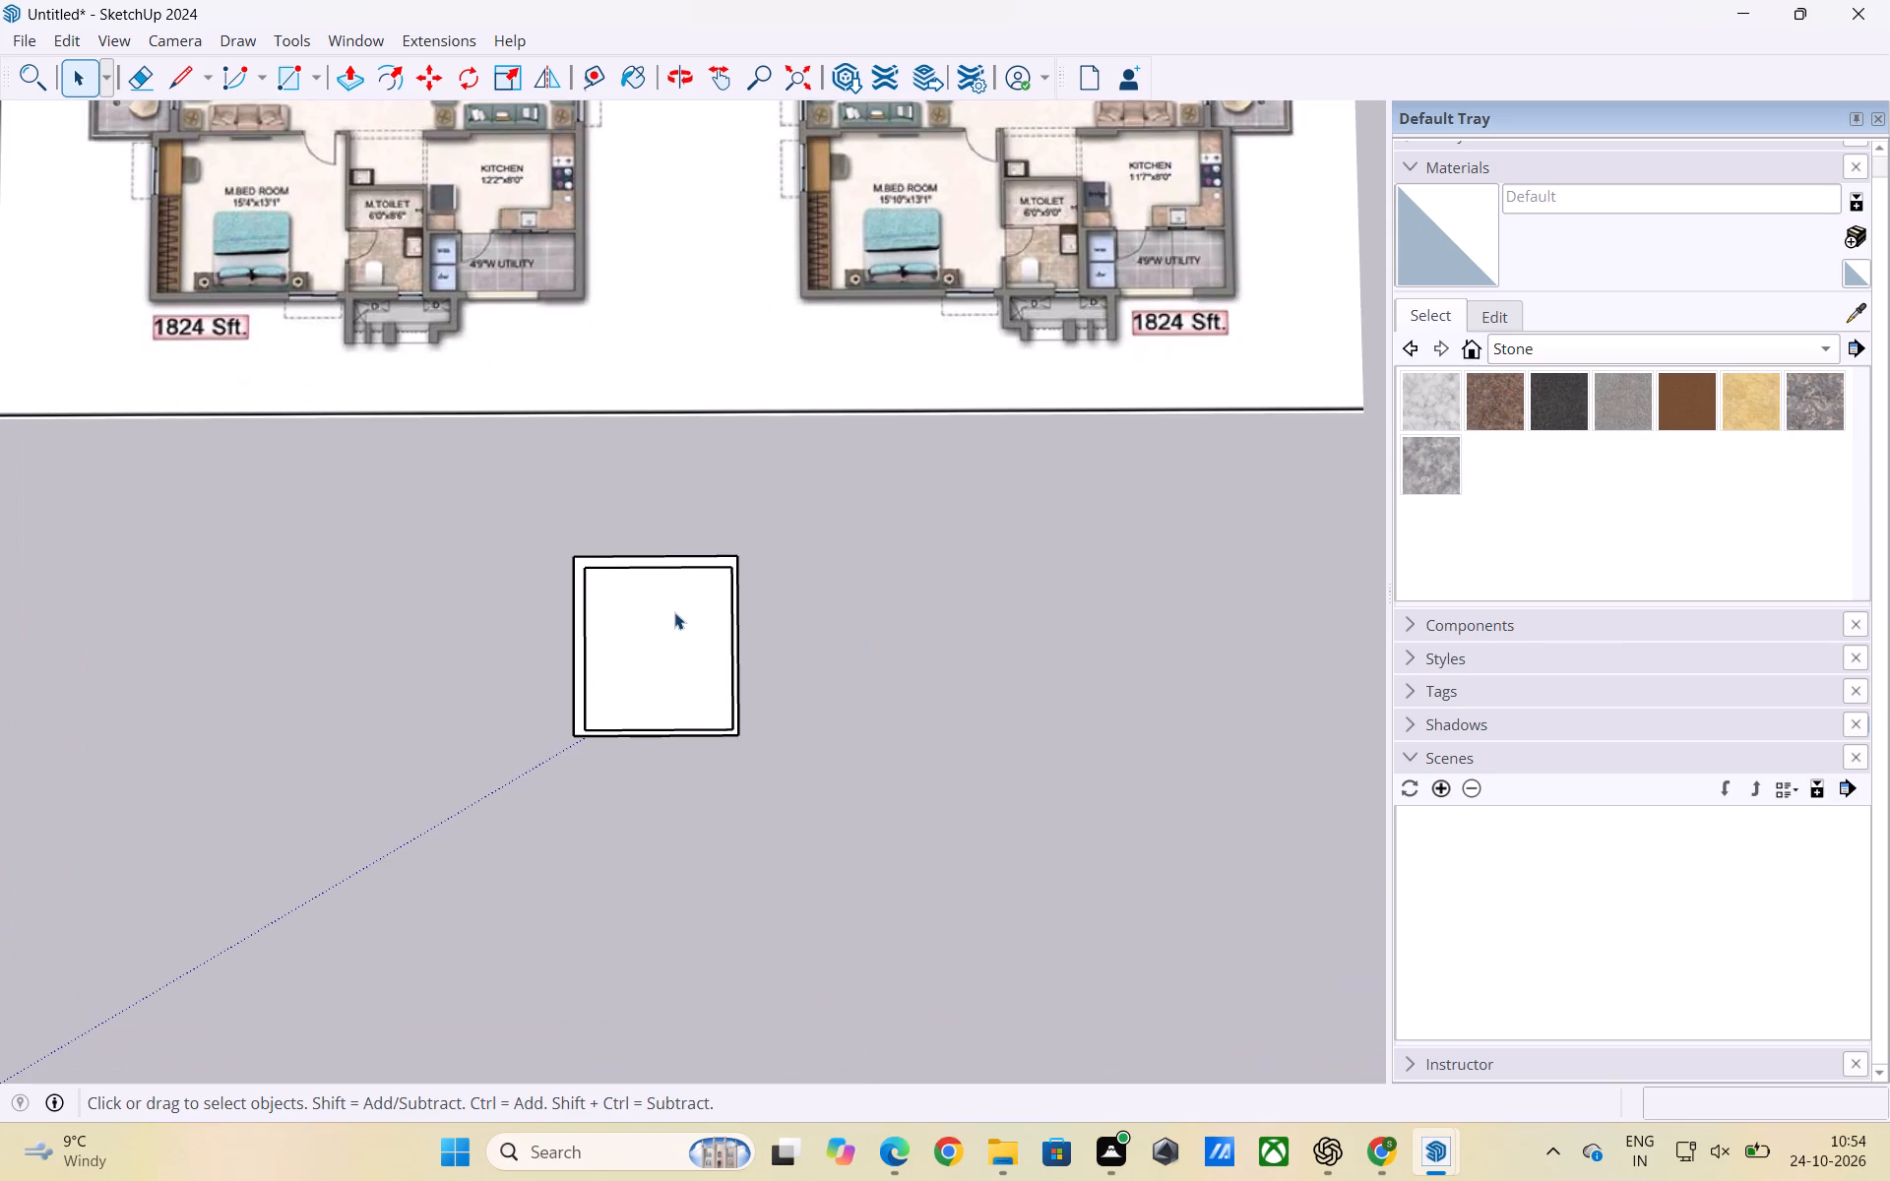
pyautogui.scroll(-2, 979, 628)
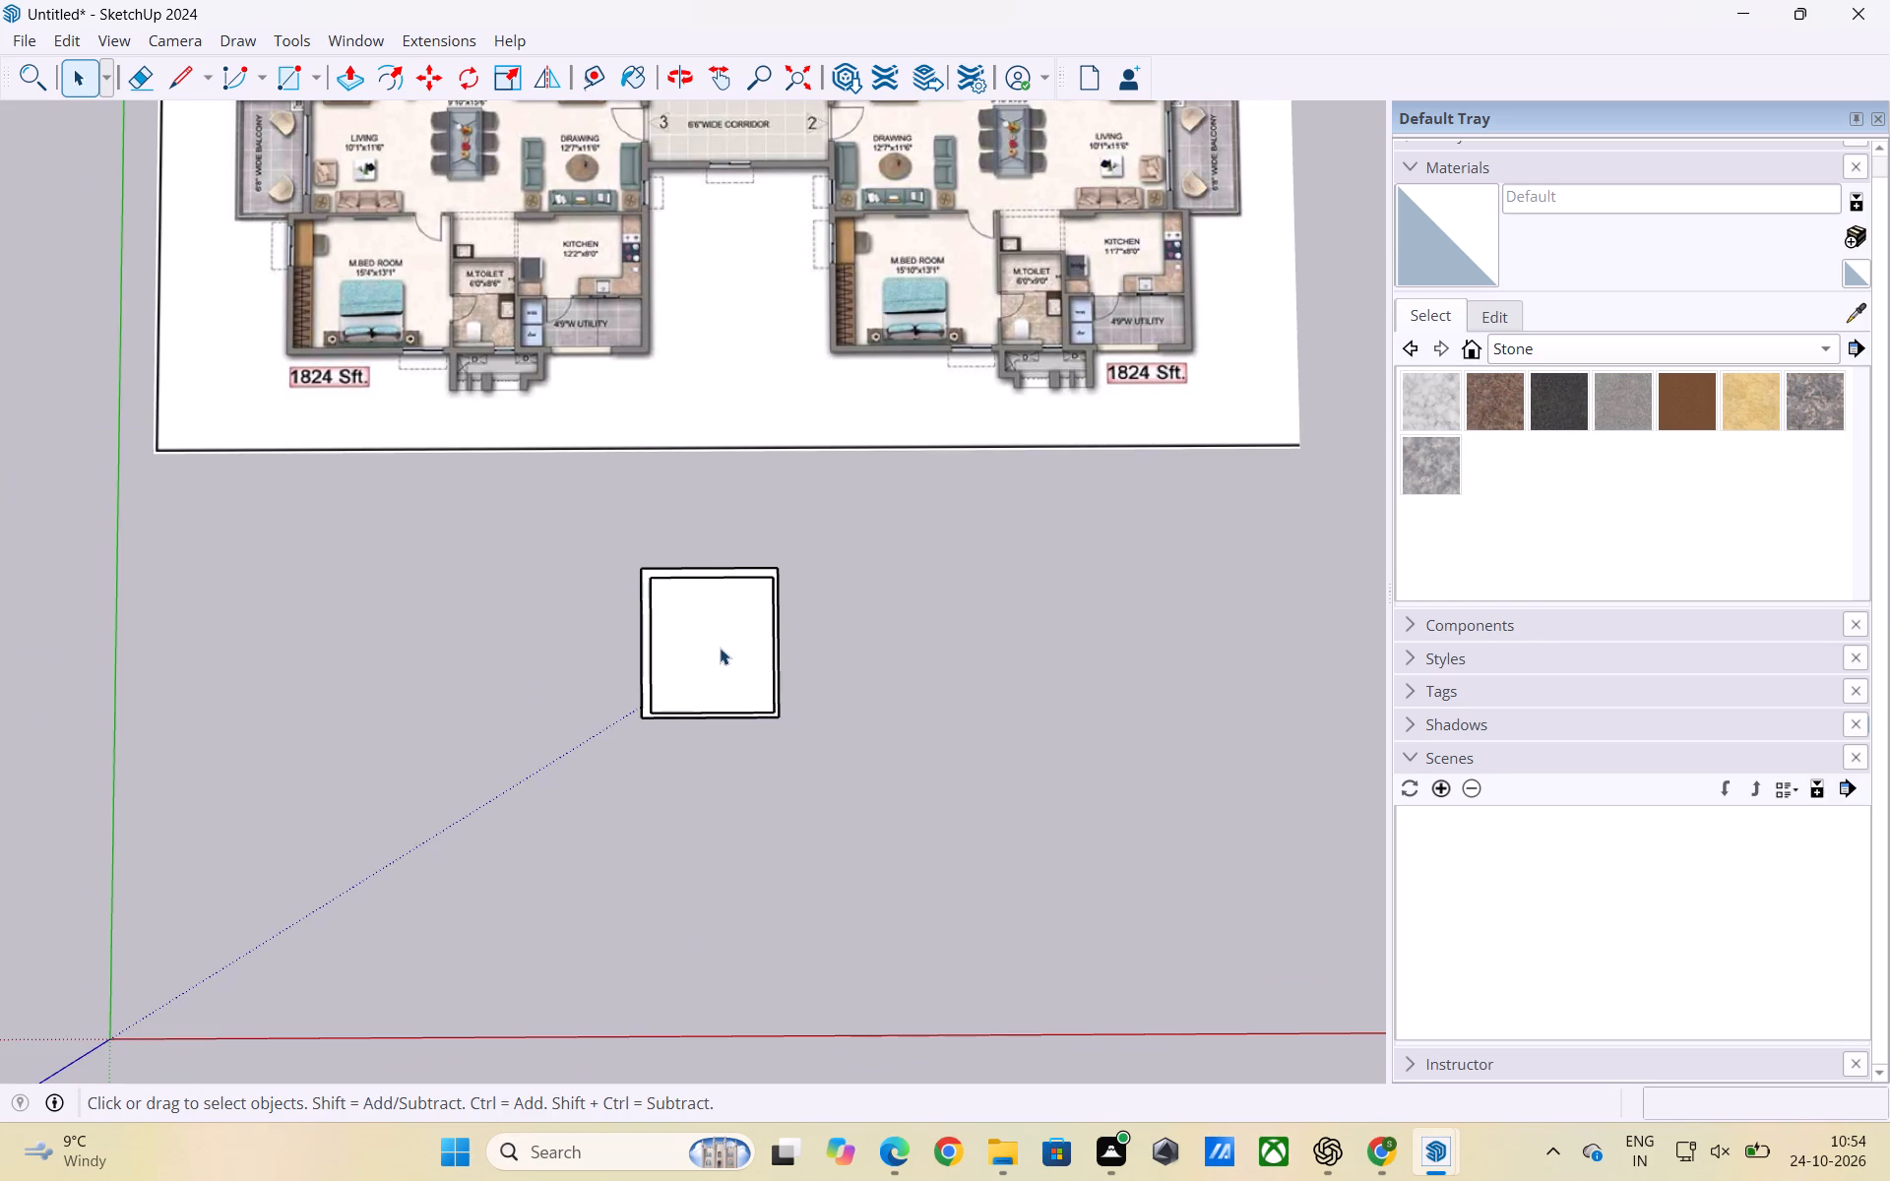
# Measure the length of the room's upper outer edge from corner to corner.
pyautogui.press('t')
pyautogui.scroll(5, 654, 581)
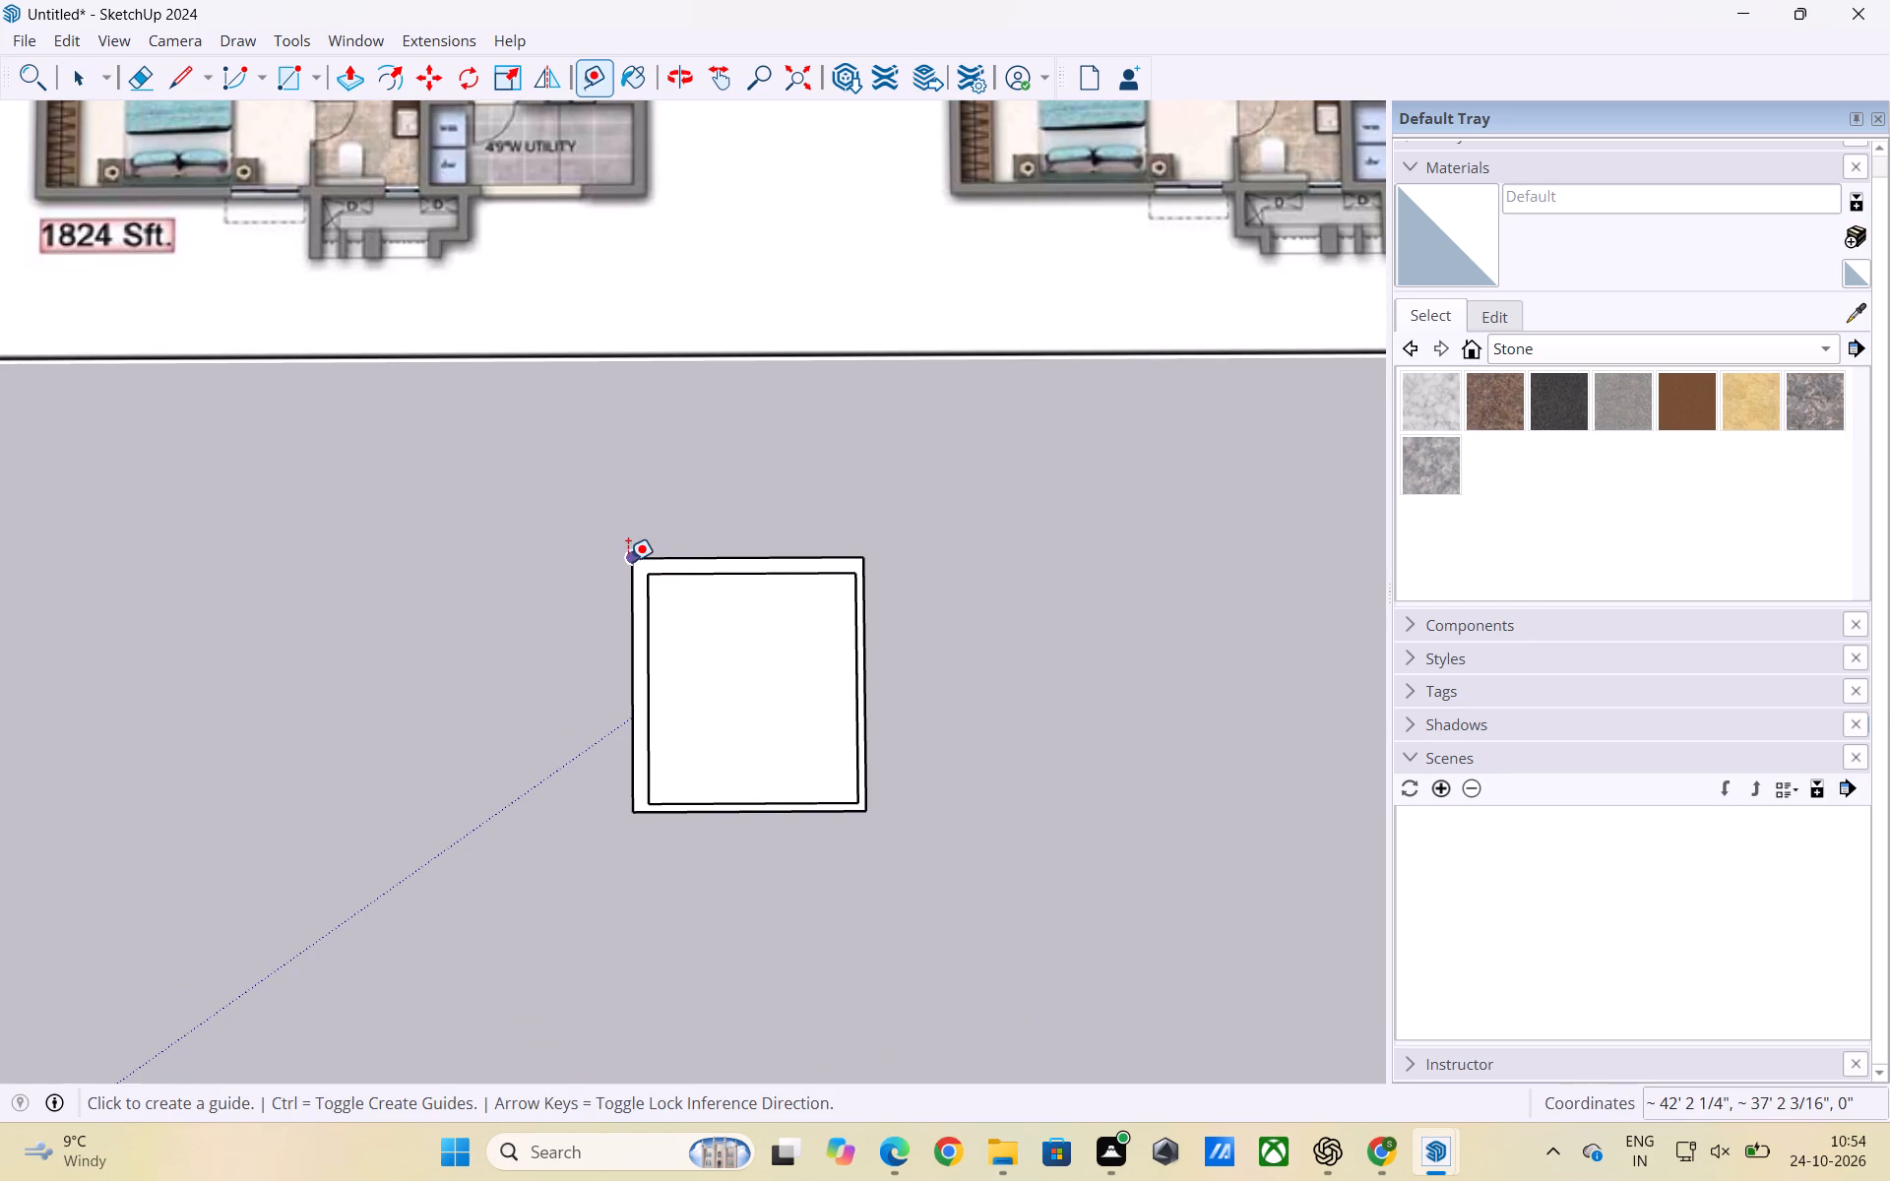
pyautogui.click(627, 557)
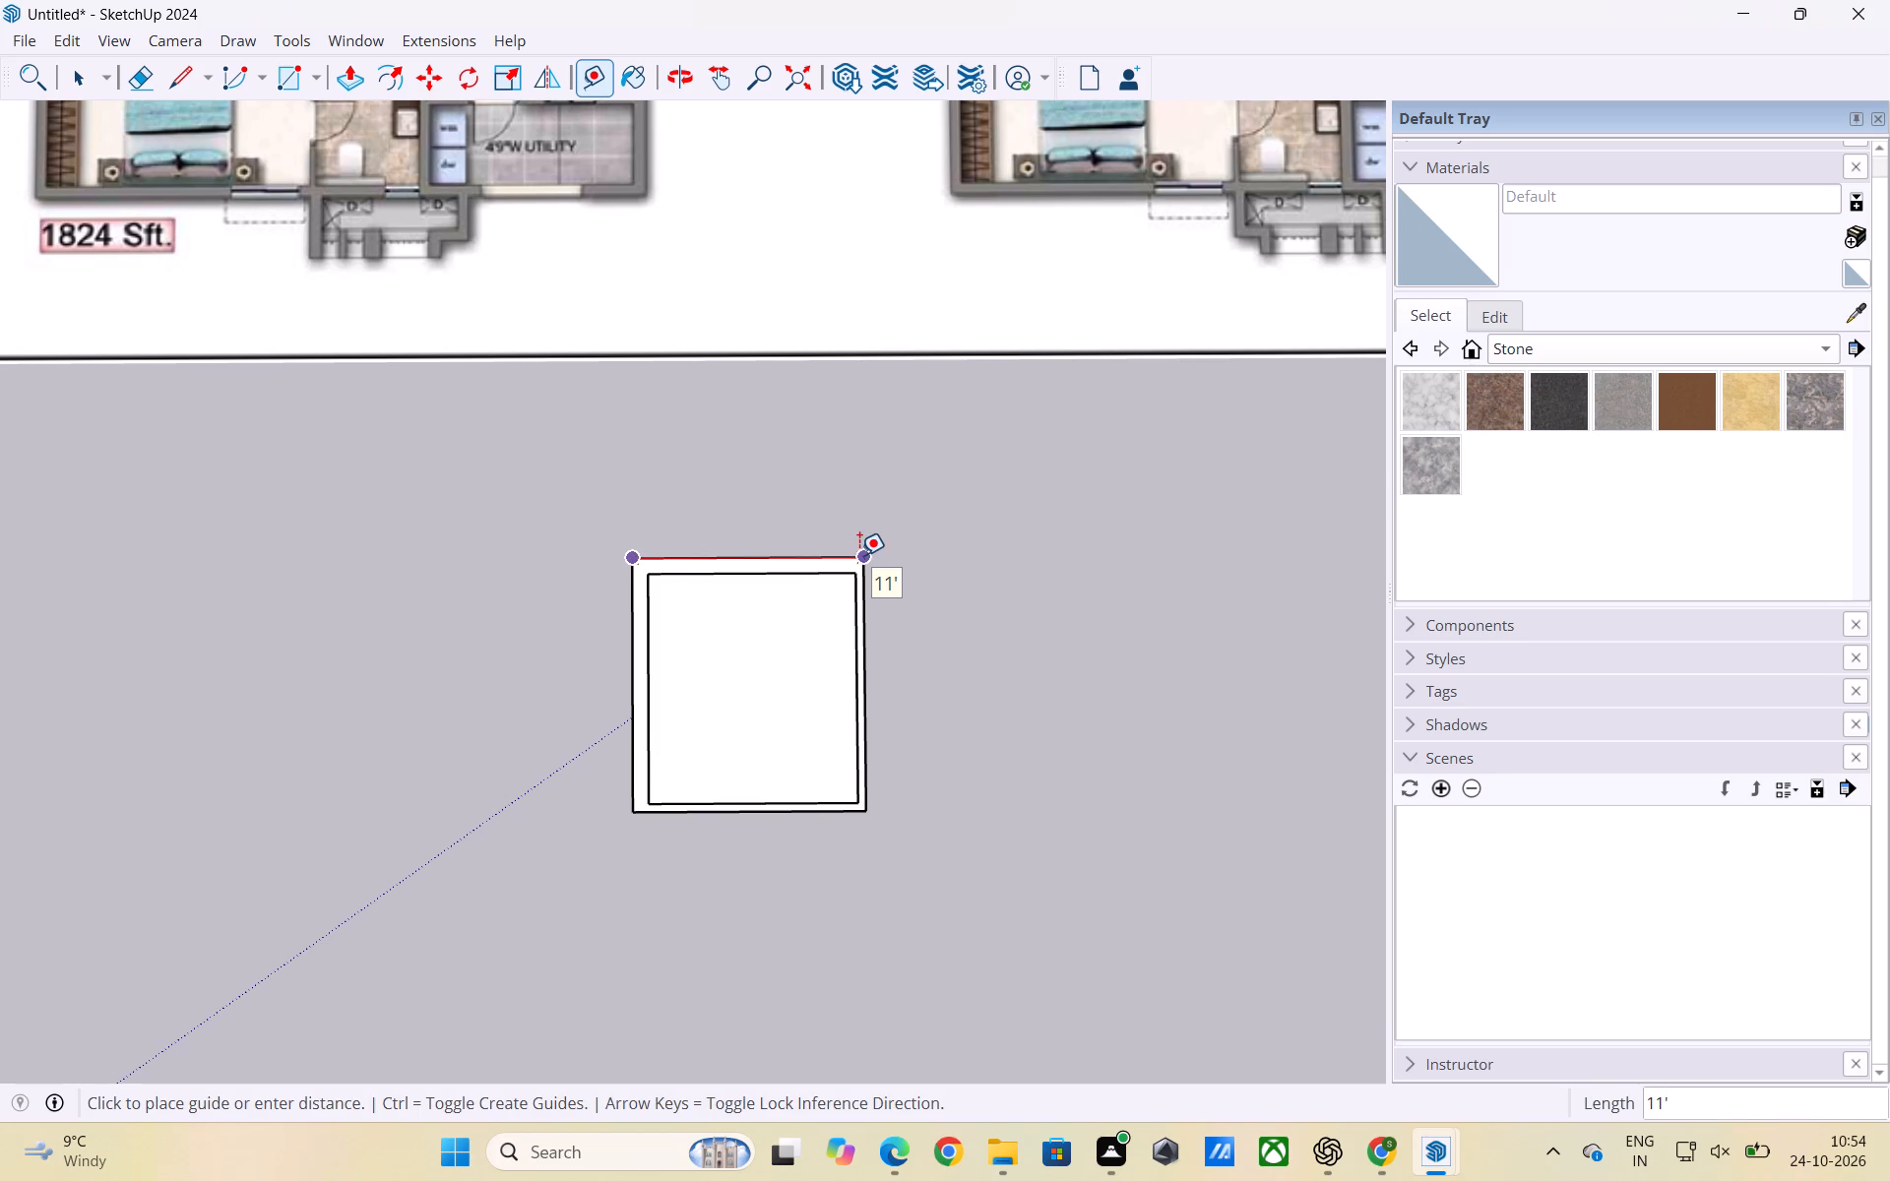
pyautogui.click(859, 555)
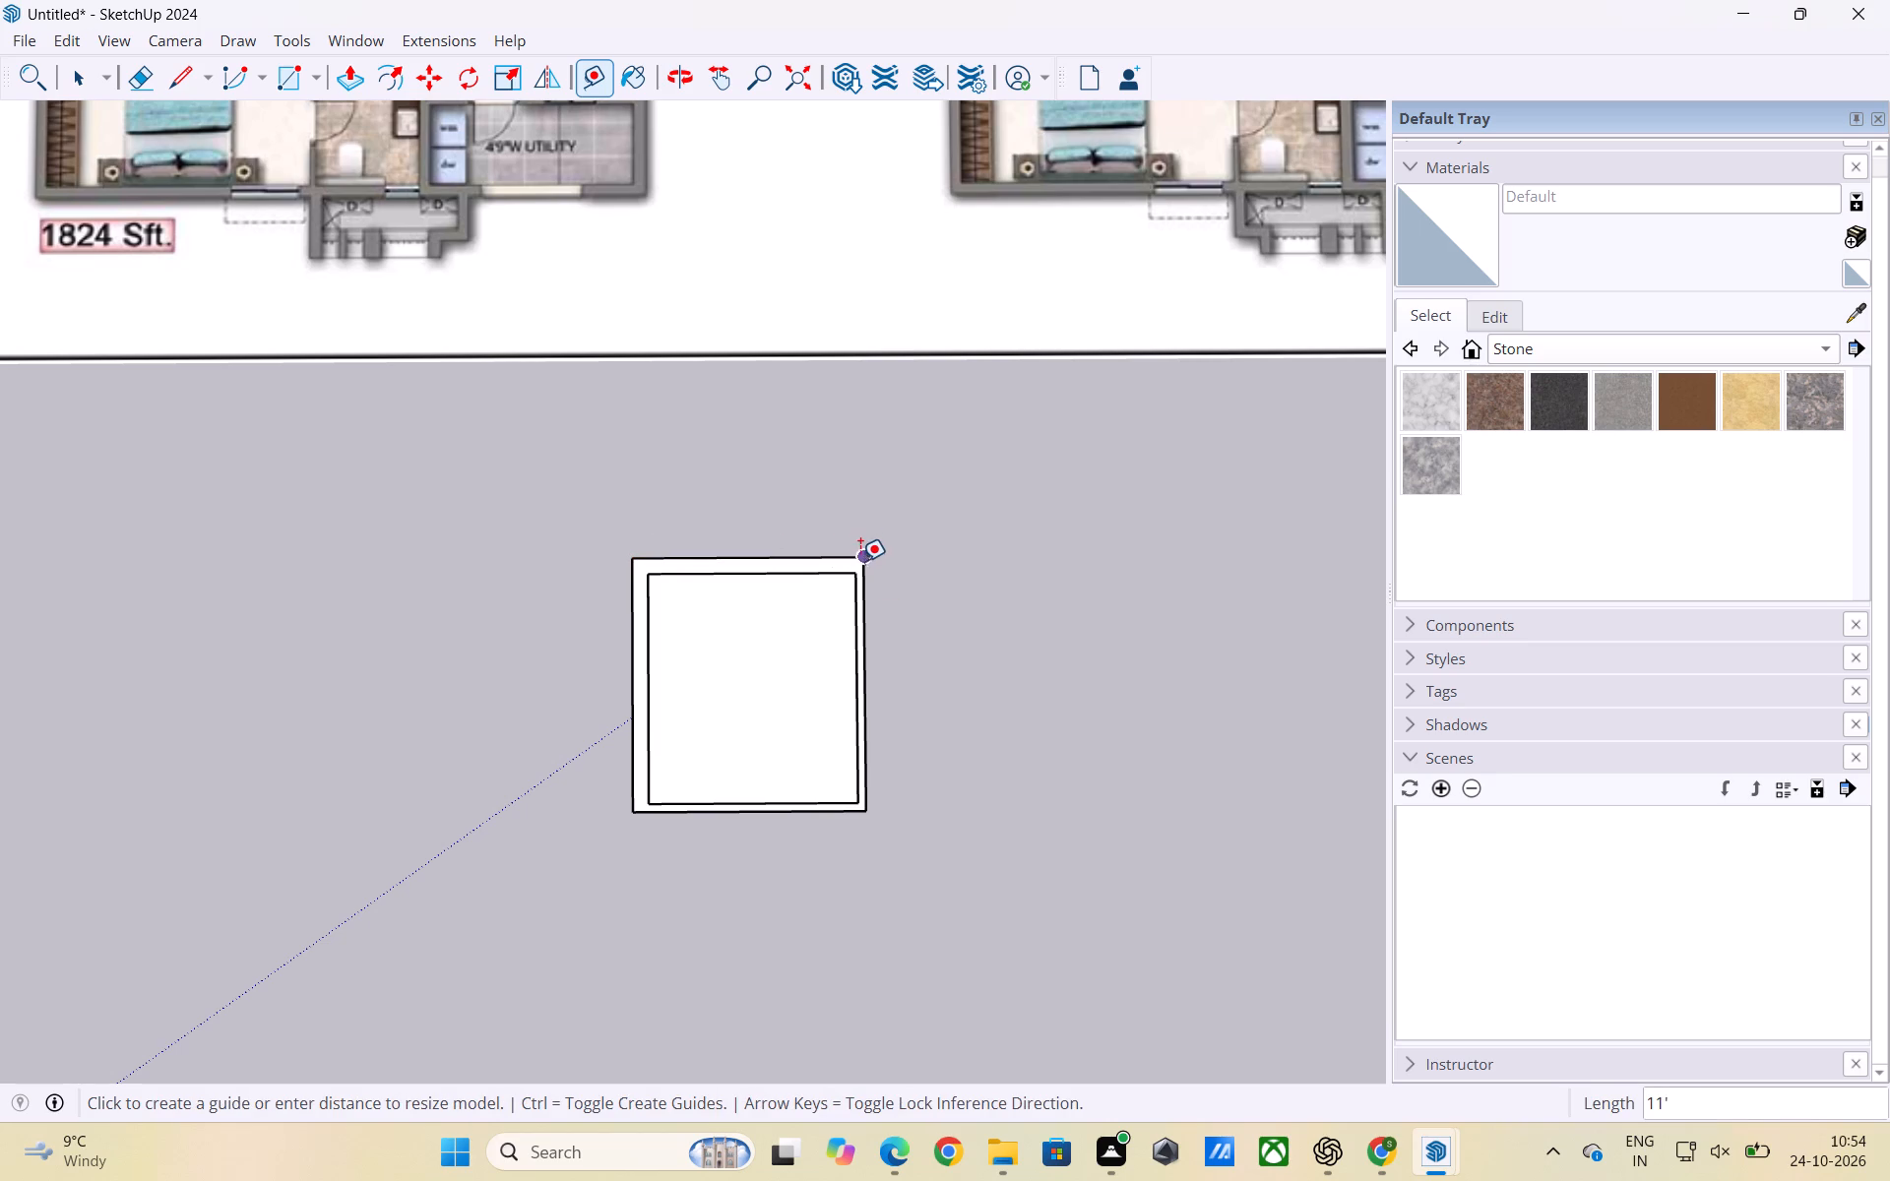
pyautogui.press('t')
pyautogui.click(634, 556)
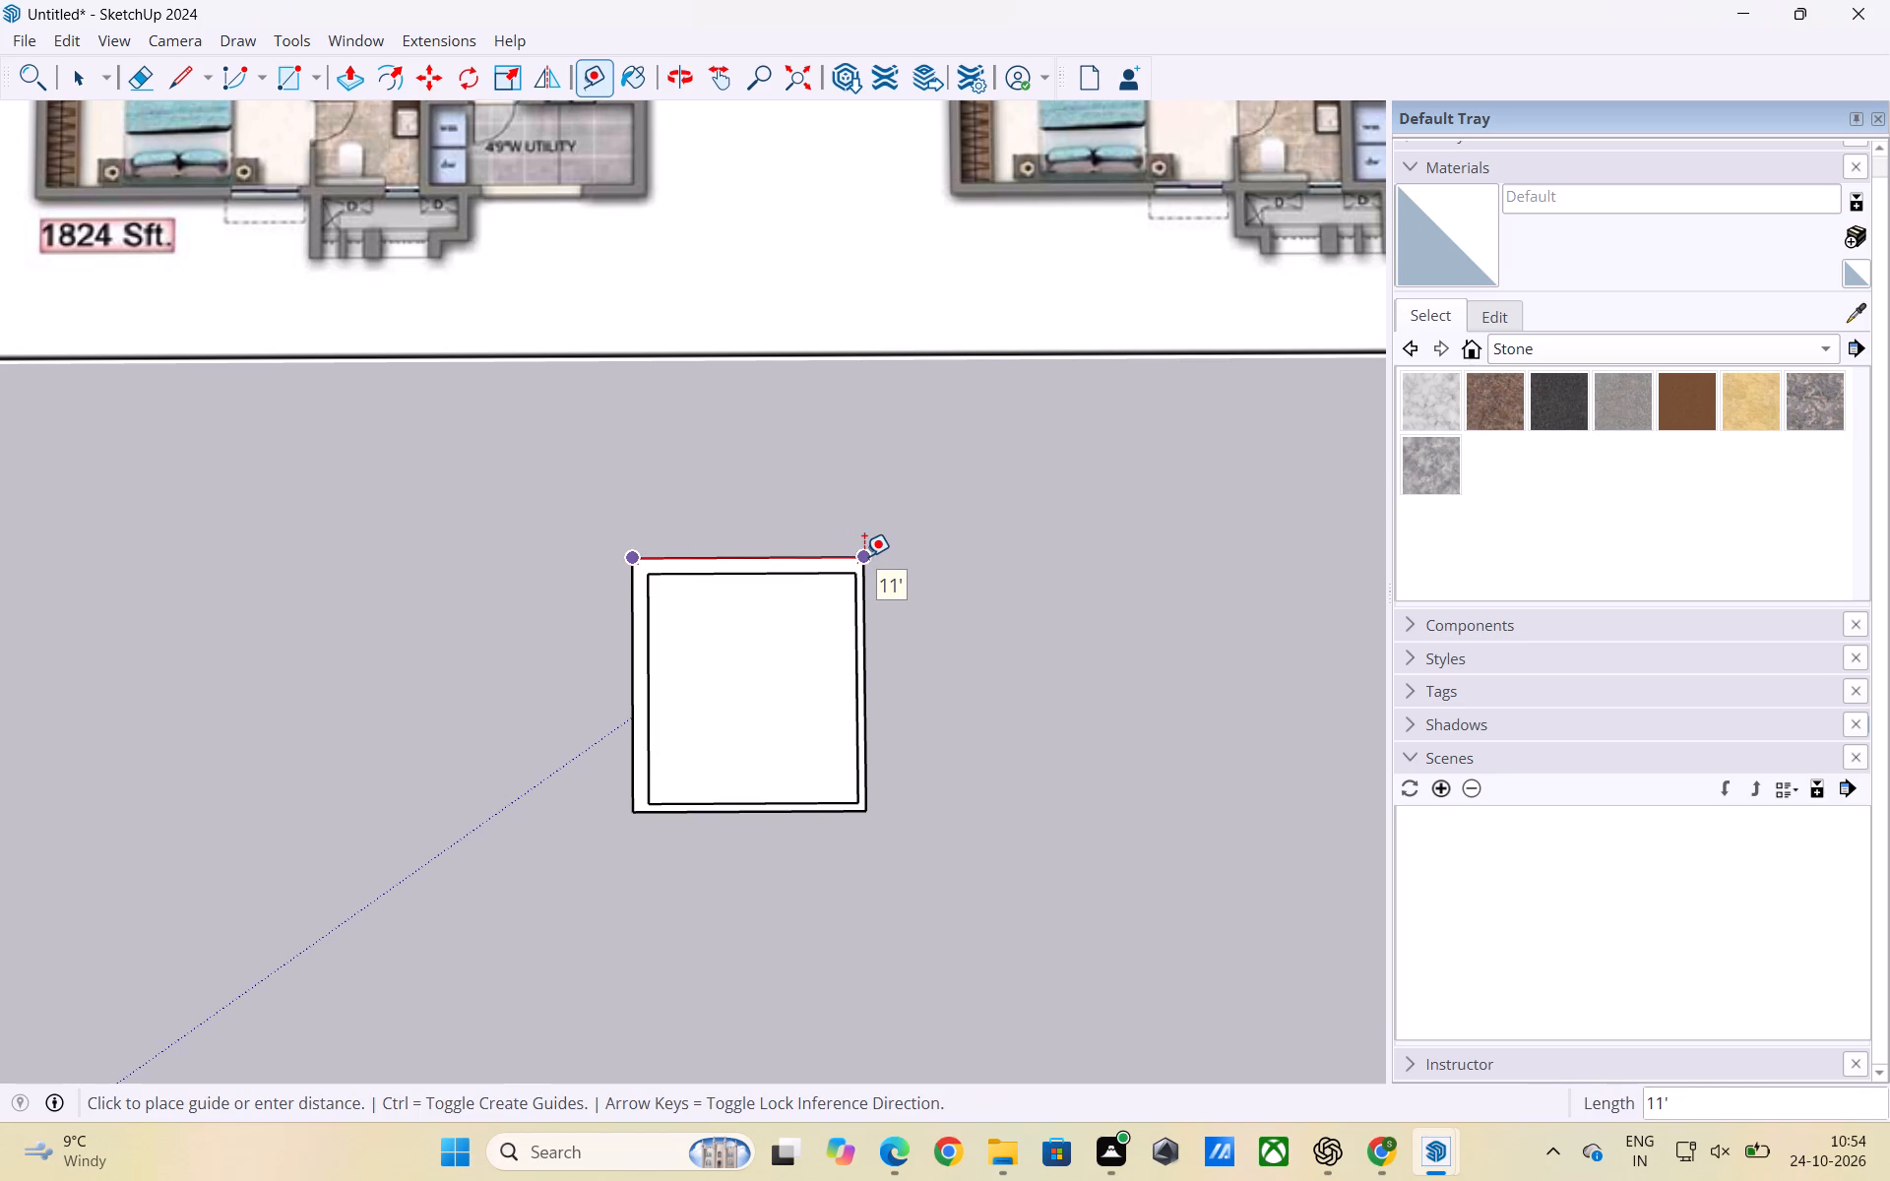
pyautogui.press('space')
pyautogui.press('t')
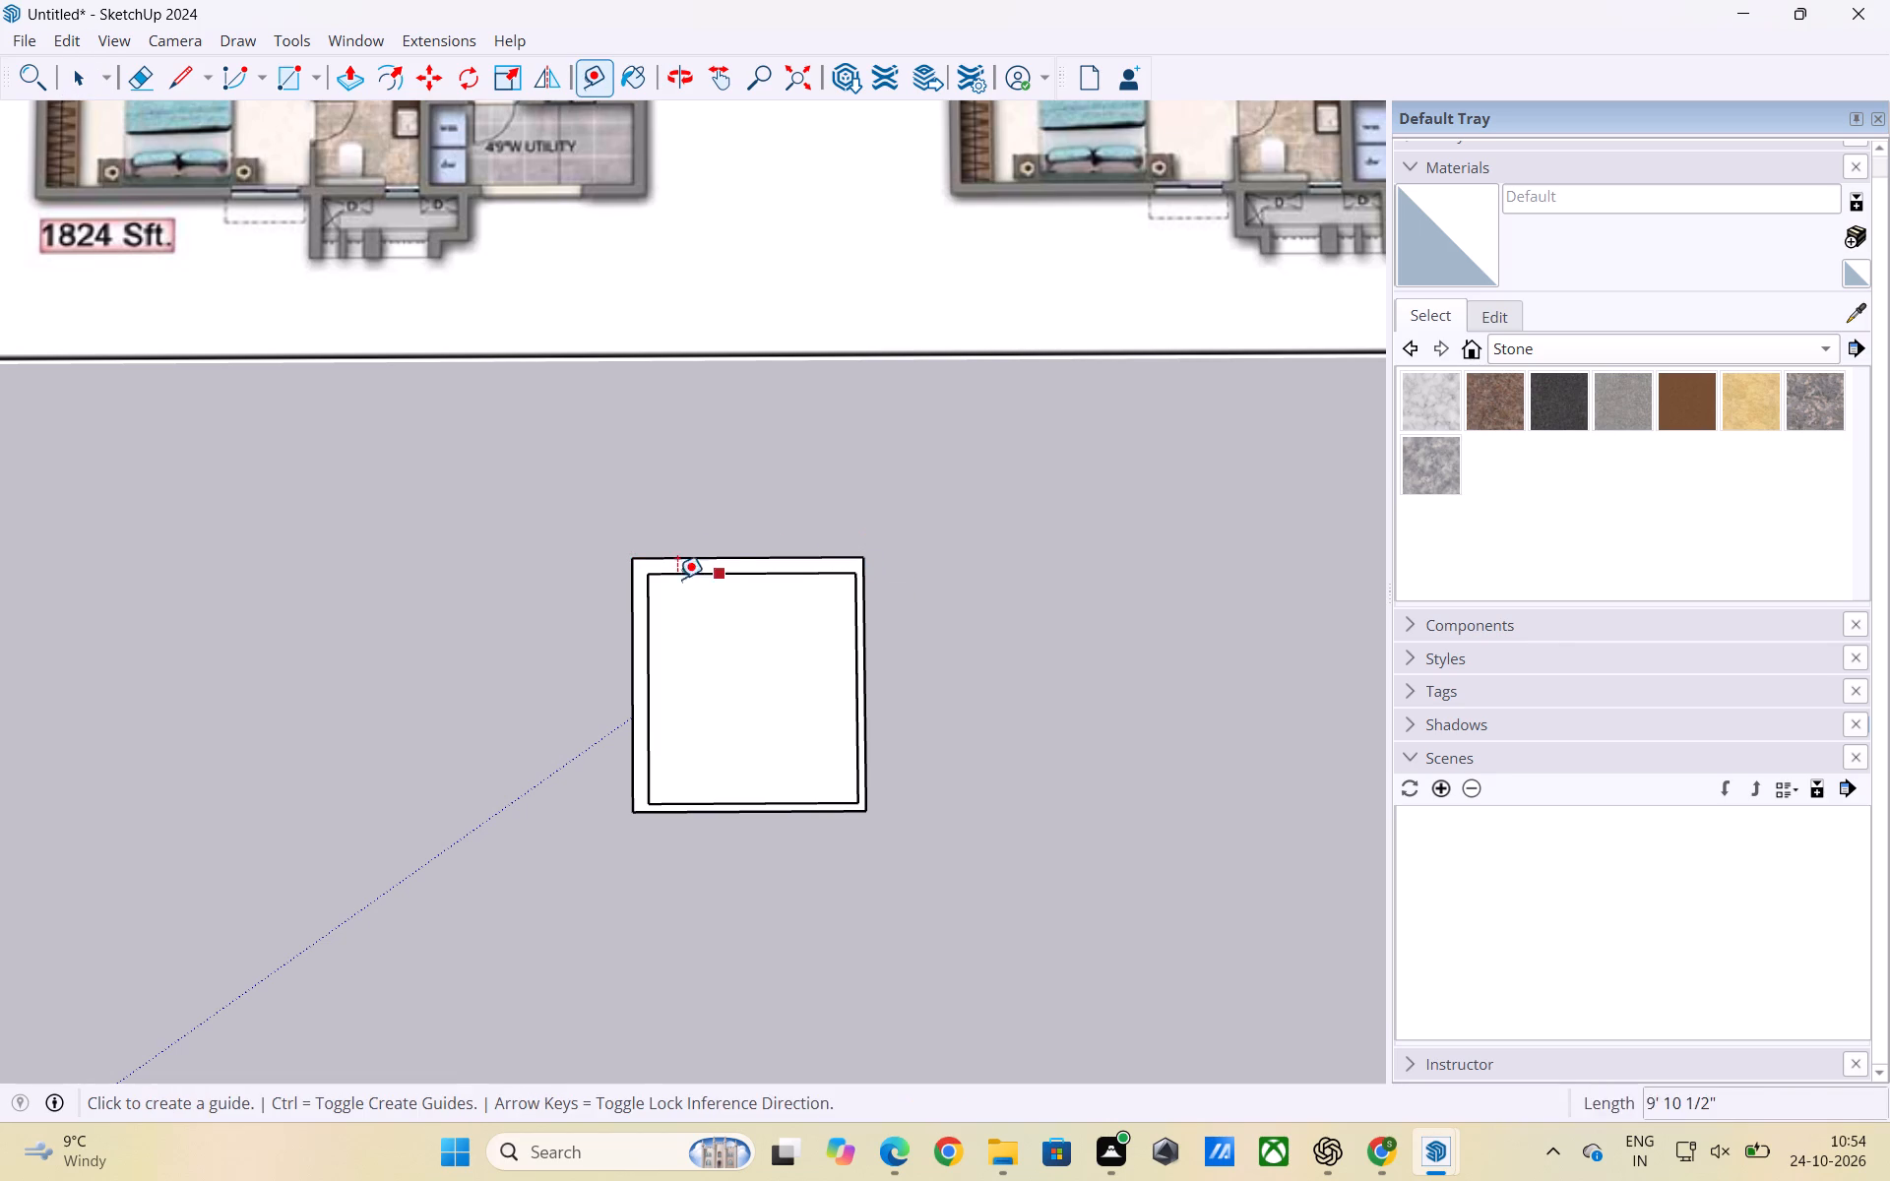
pyautogui.click(632, 554)
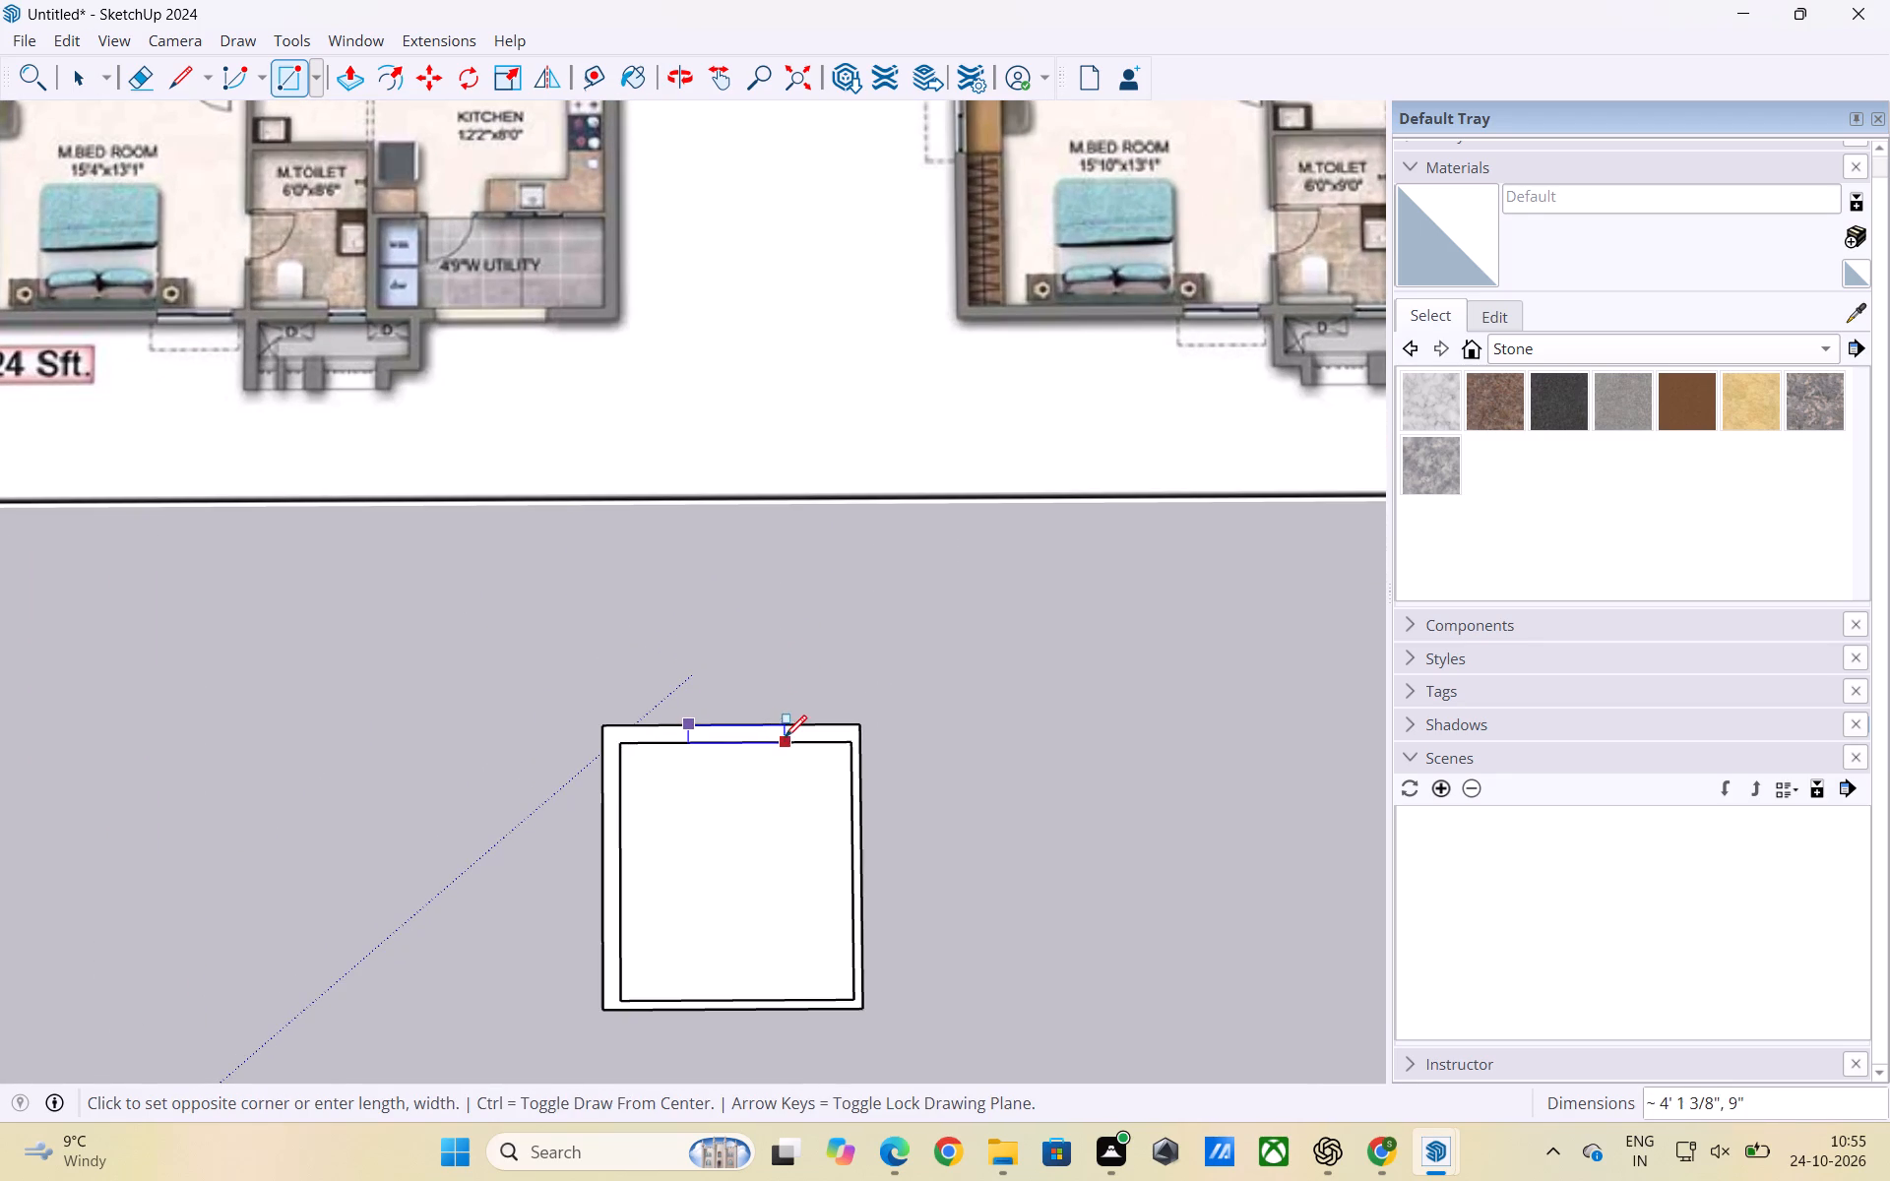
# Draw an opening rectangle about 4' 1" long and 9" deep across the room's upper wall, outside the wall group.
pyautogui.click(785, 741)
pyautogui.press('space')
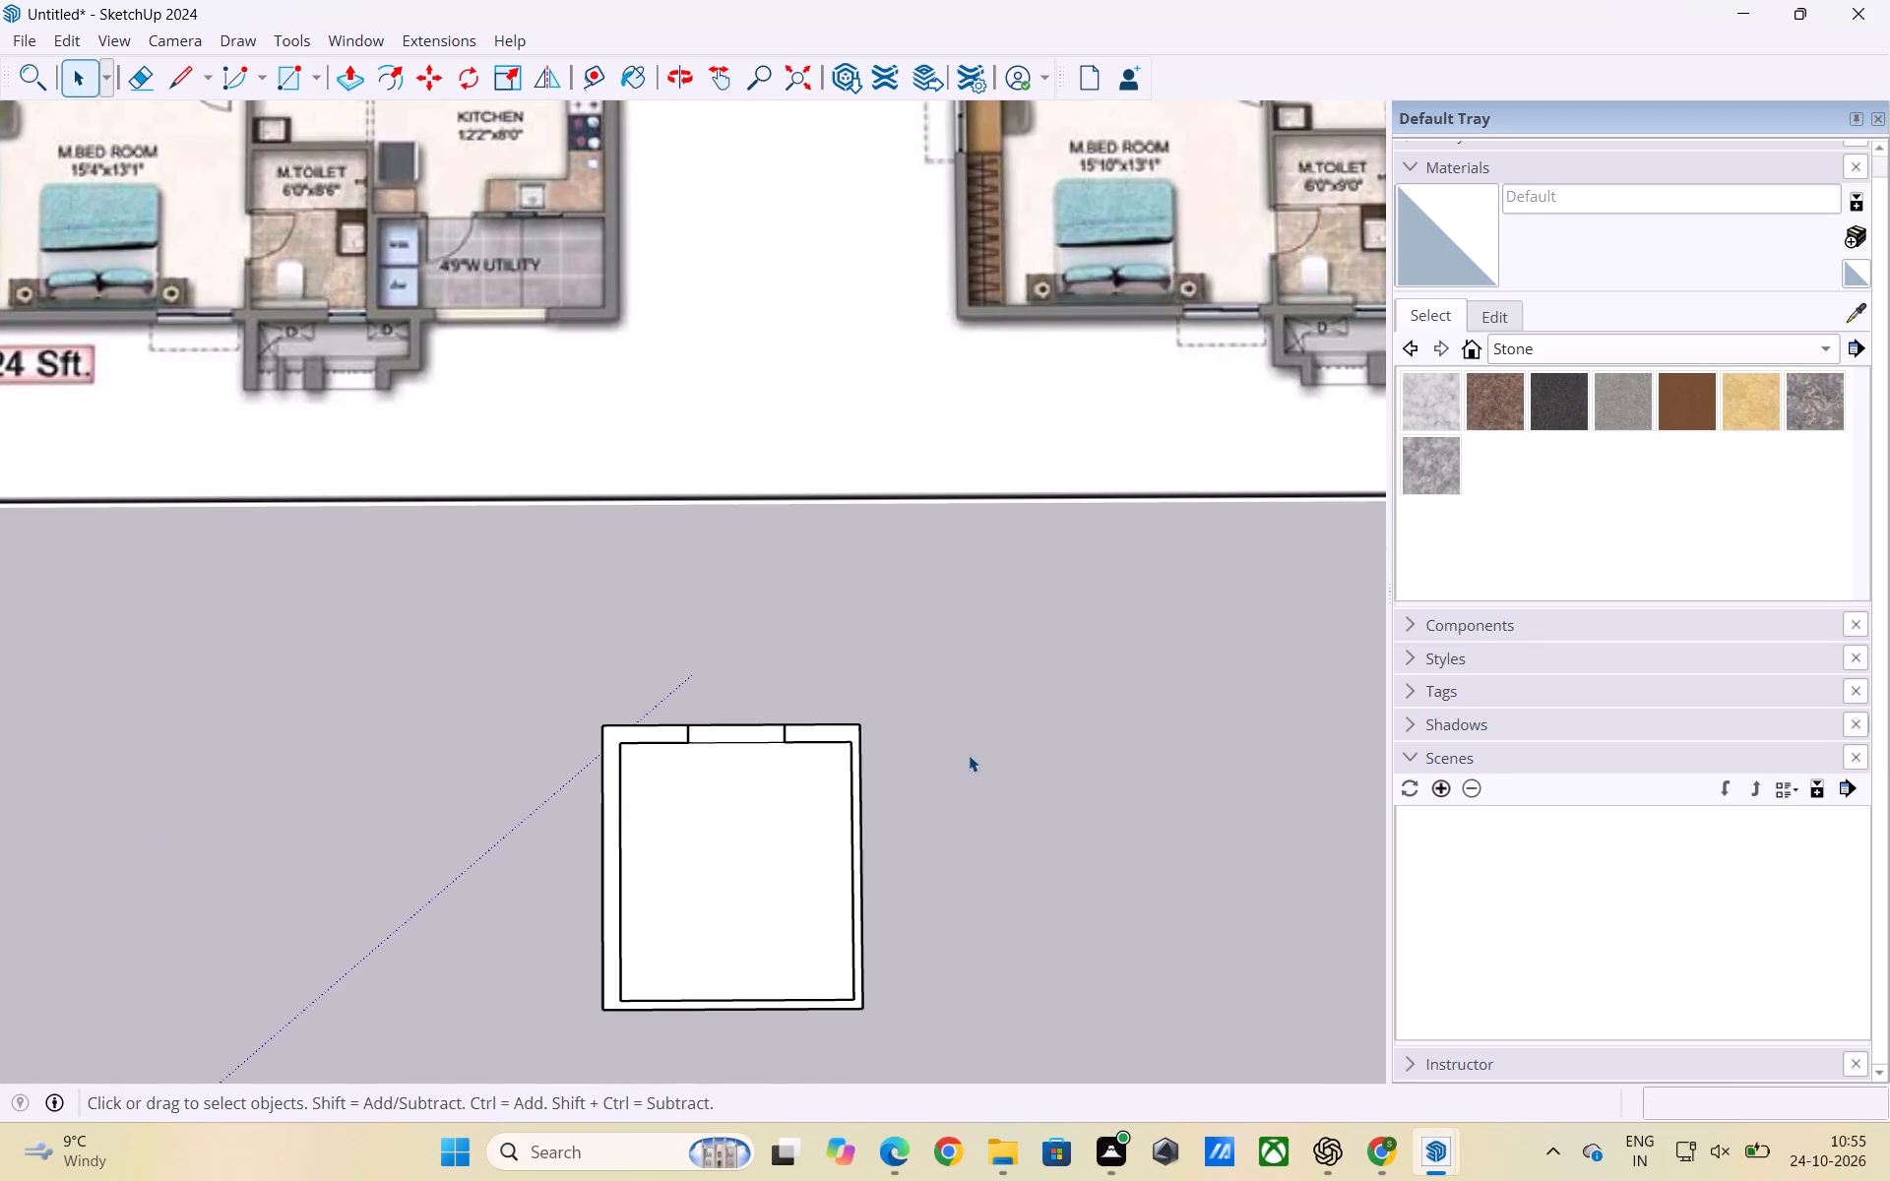
# Select the opening rectangle with its connected geometry to check how it joins the inner room outline.
pyautogui.click(969, 755)
pyautogui.doubleClick(749, 732)
pyautogui.click(749, 732)
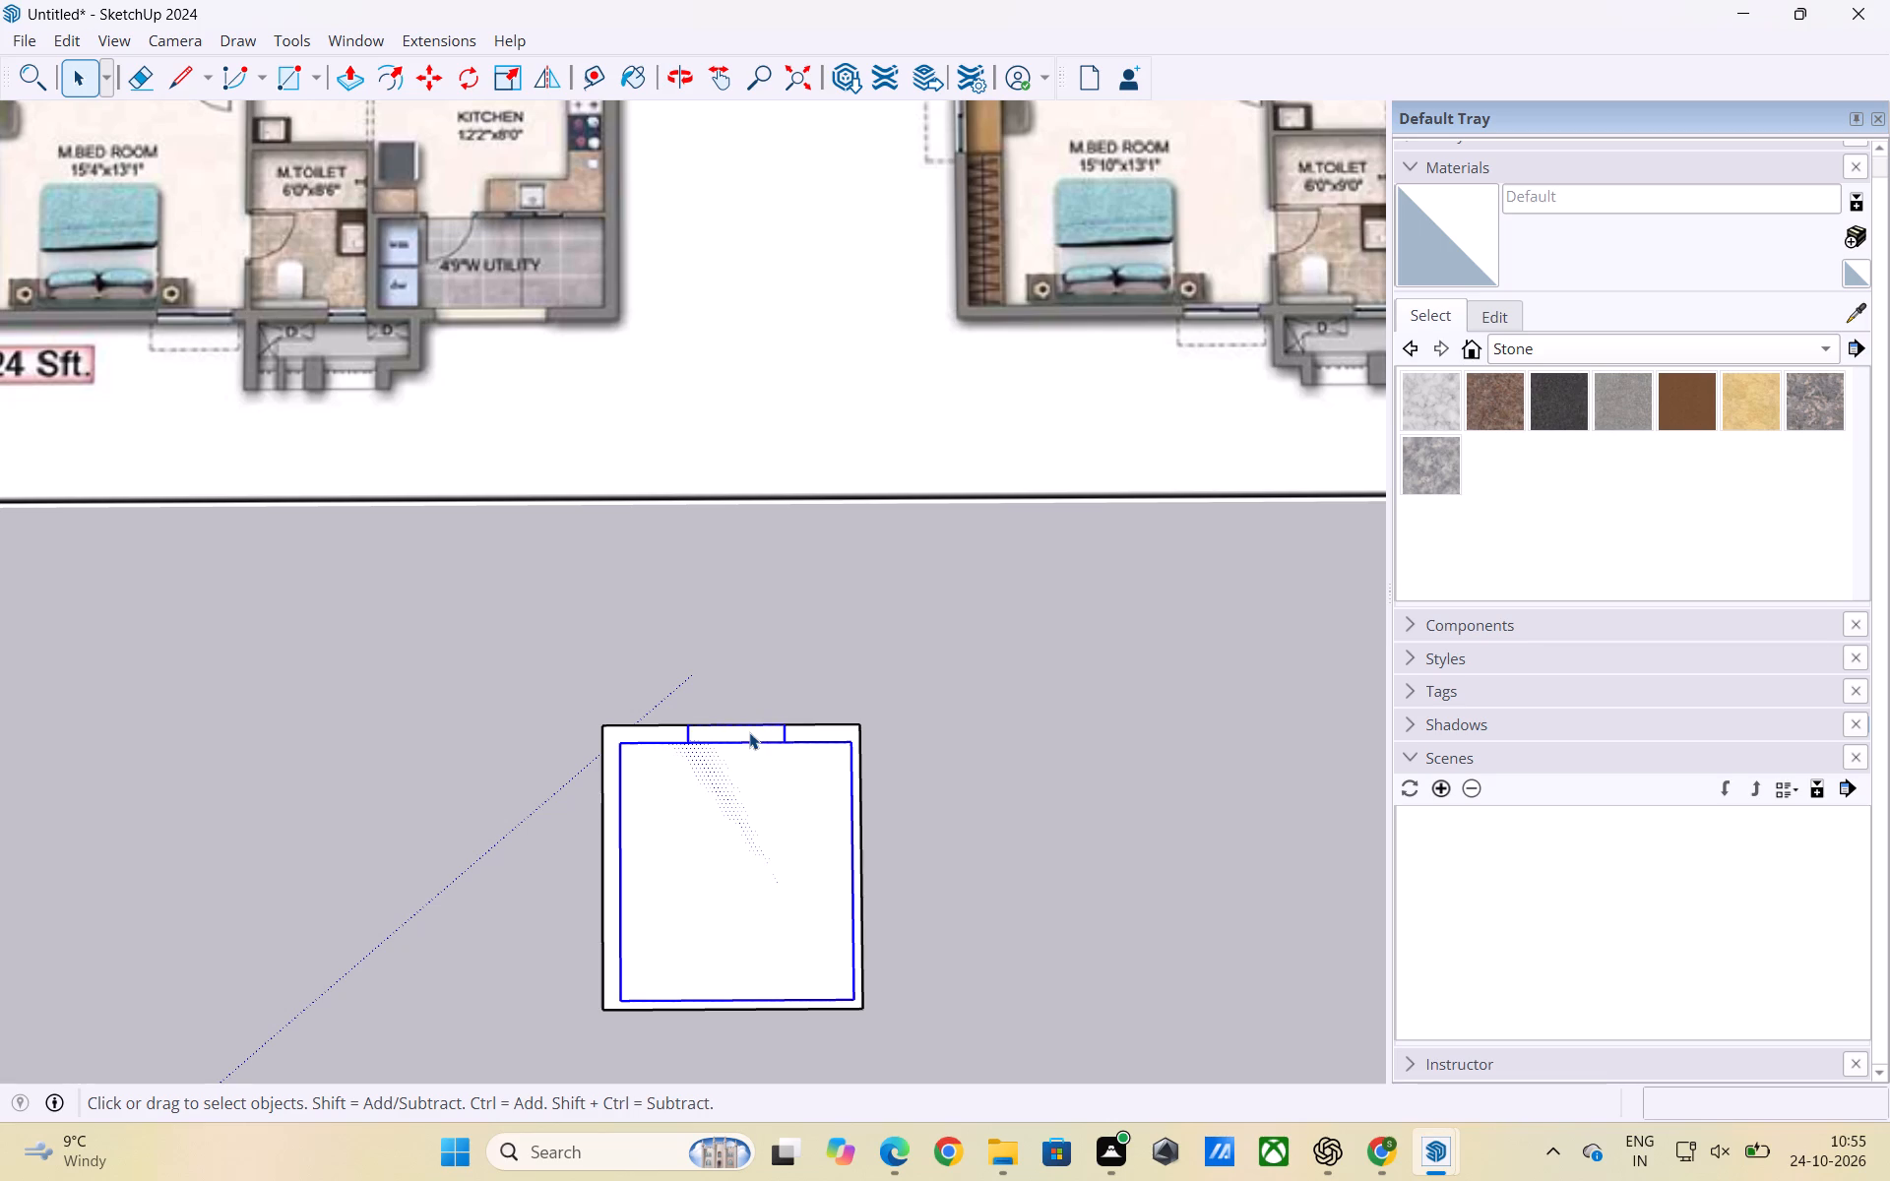
pyautogui.tripleClick(749, 732)
pyautogui.tripleClick(749, 732)
pyautogui.doubleClick(755, 732)
pyautogui.click(1089, 753)
pyautogui.scroll(5, 754, 708)
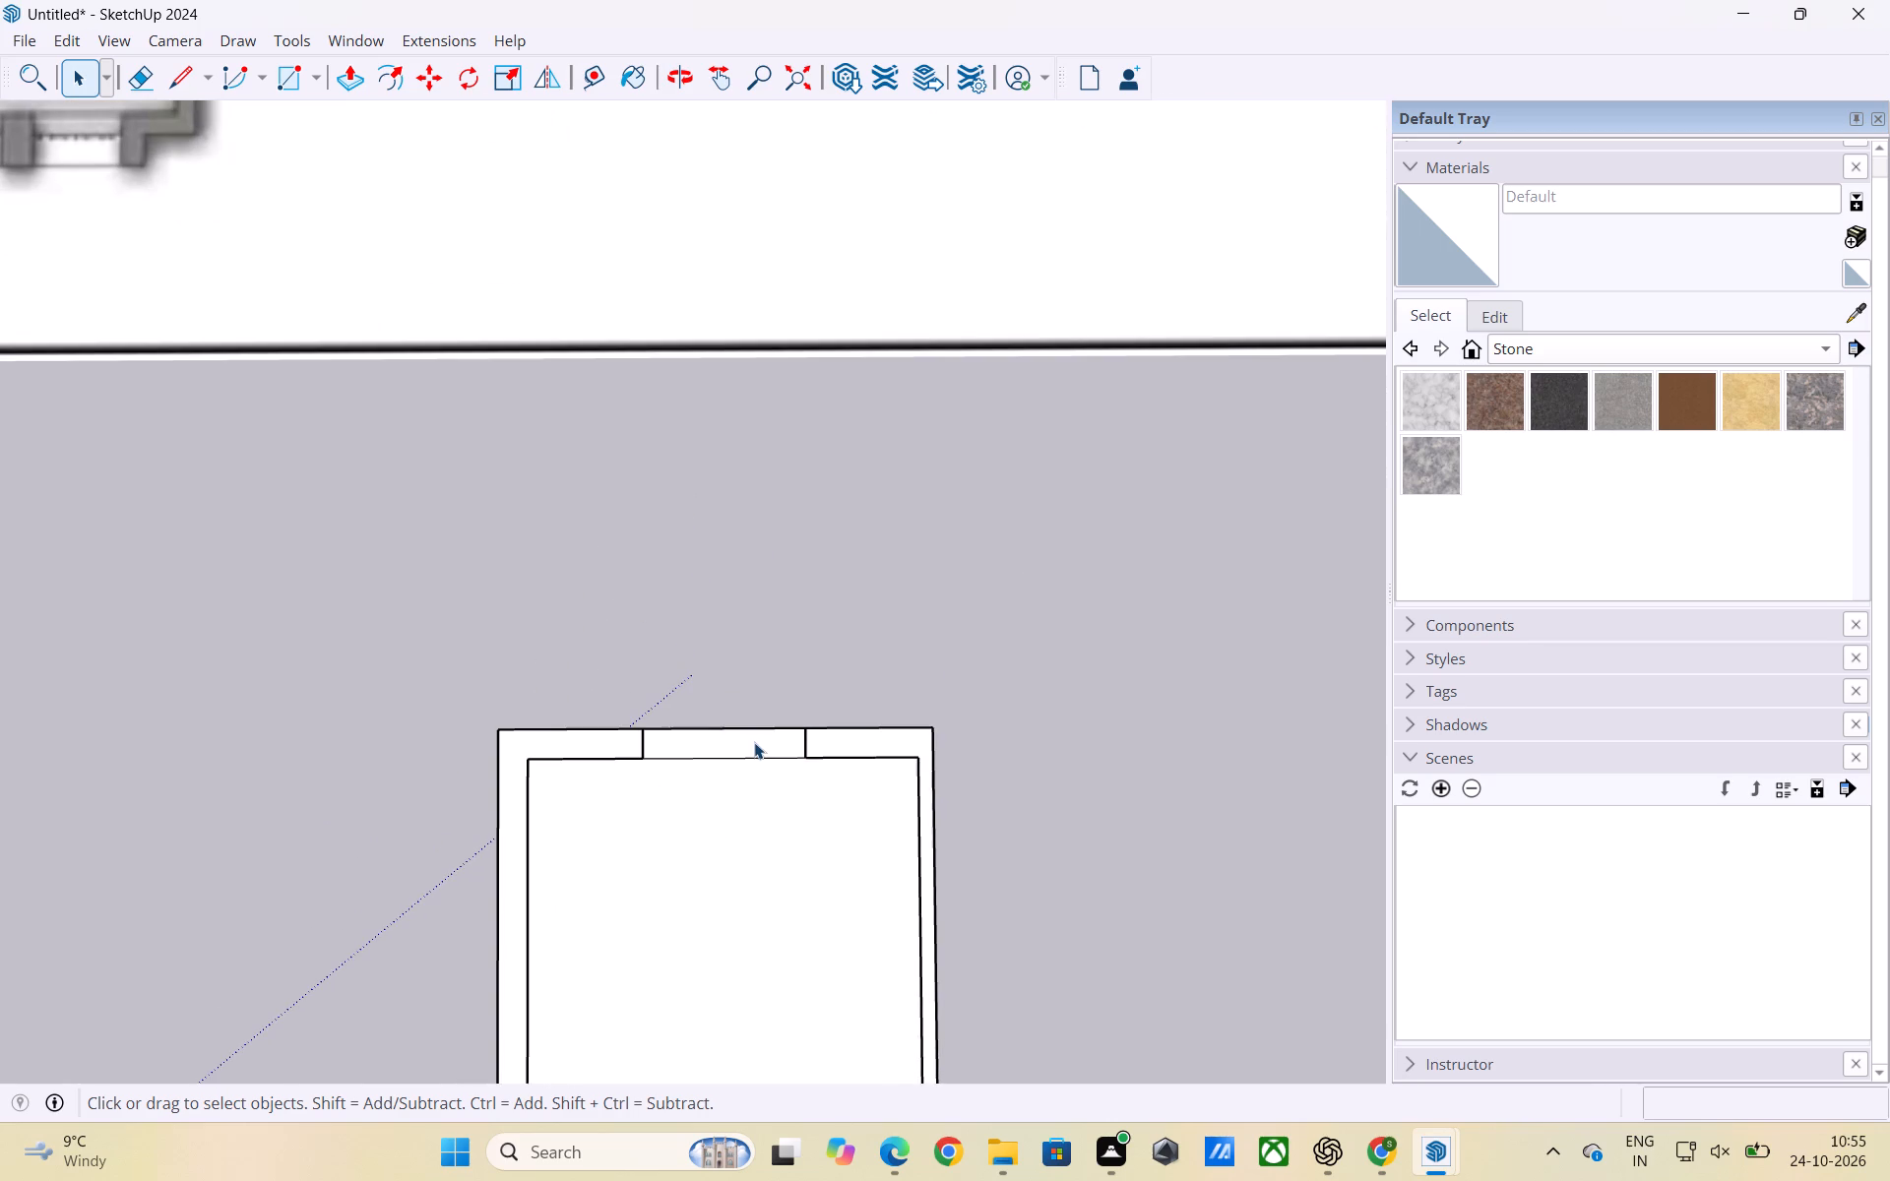
pyautogui.tripleClick(754, 741)
pyautogui.click(754, 741)
pyautogui.tripleClick(754, 741)
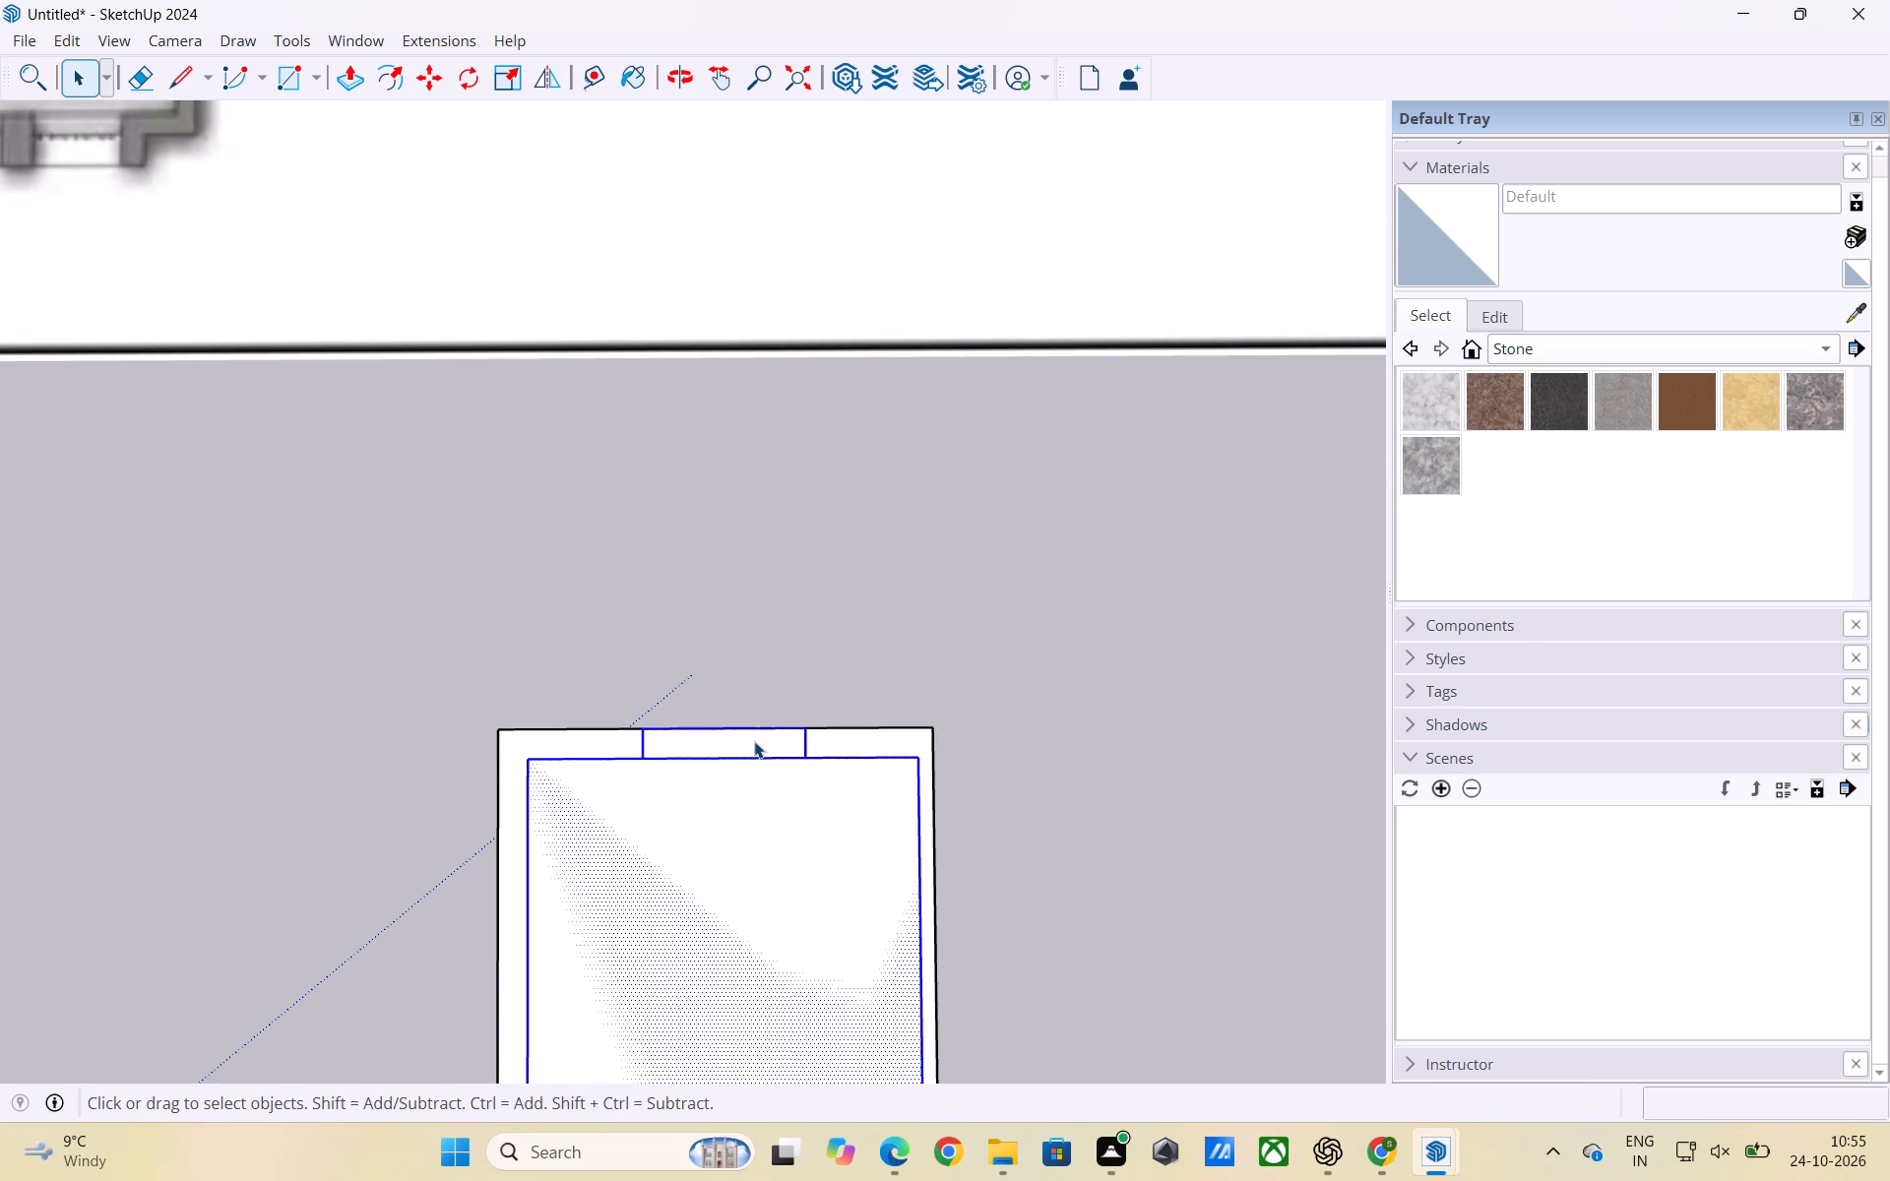
pyautogui.click(754, 741)
pyautogui.scroll(-8, 667, 650)
pyautogui.click(984, 792)
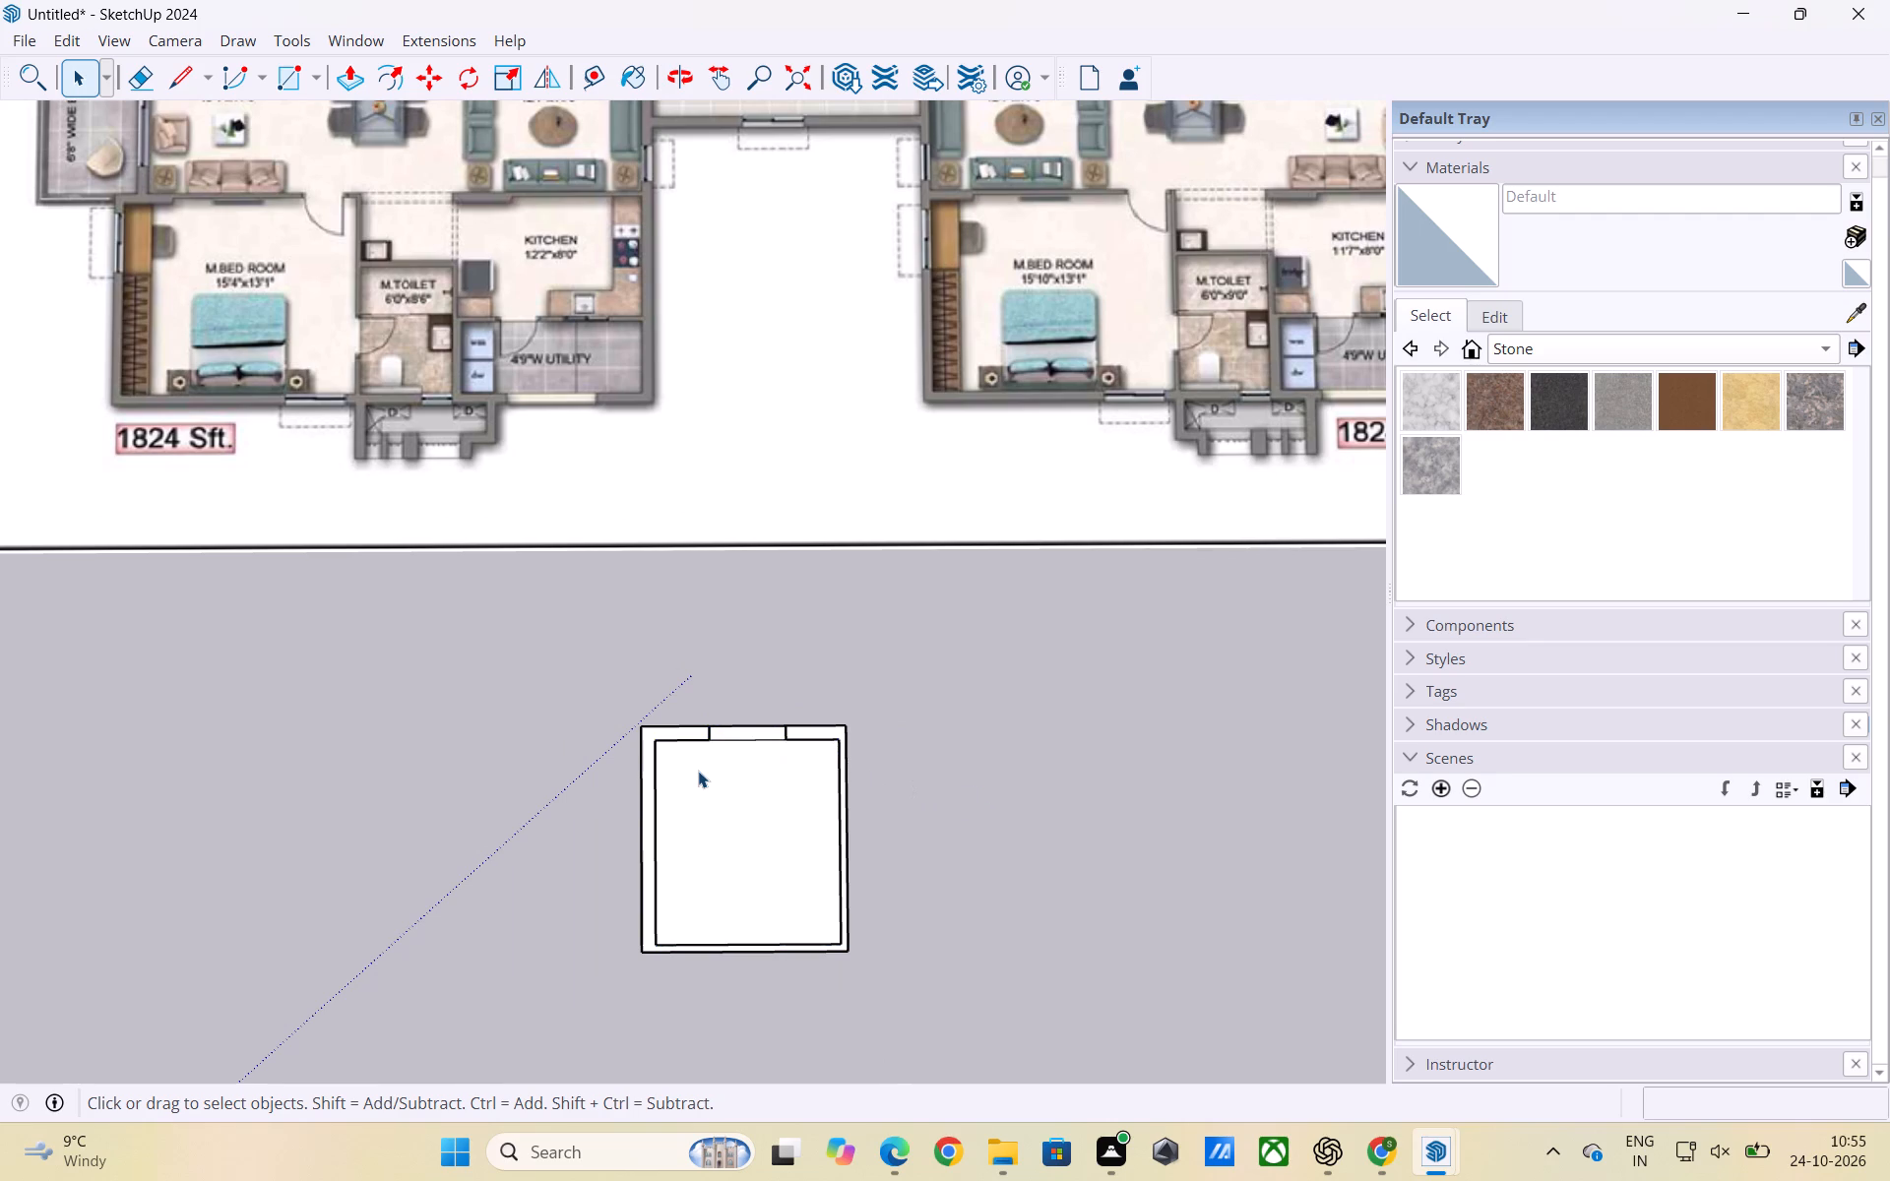
# Open the outer wall group to check which geometry it contains, and leave the group.
pyautogui.scroll(3, 742, 737)
pyautogui.scroll(-3, 742, 736)
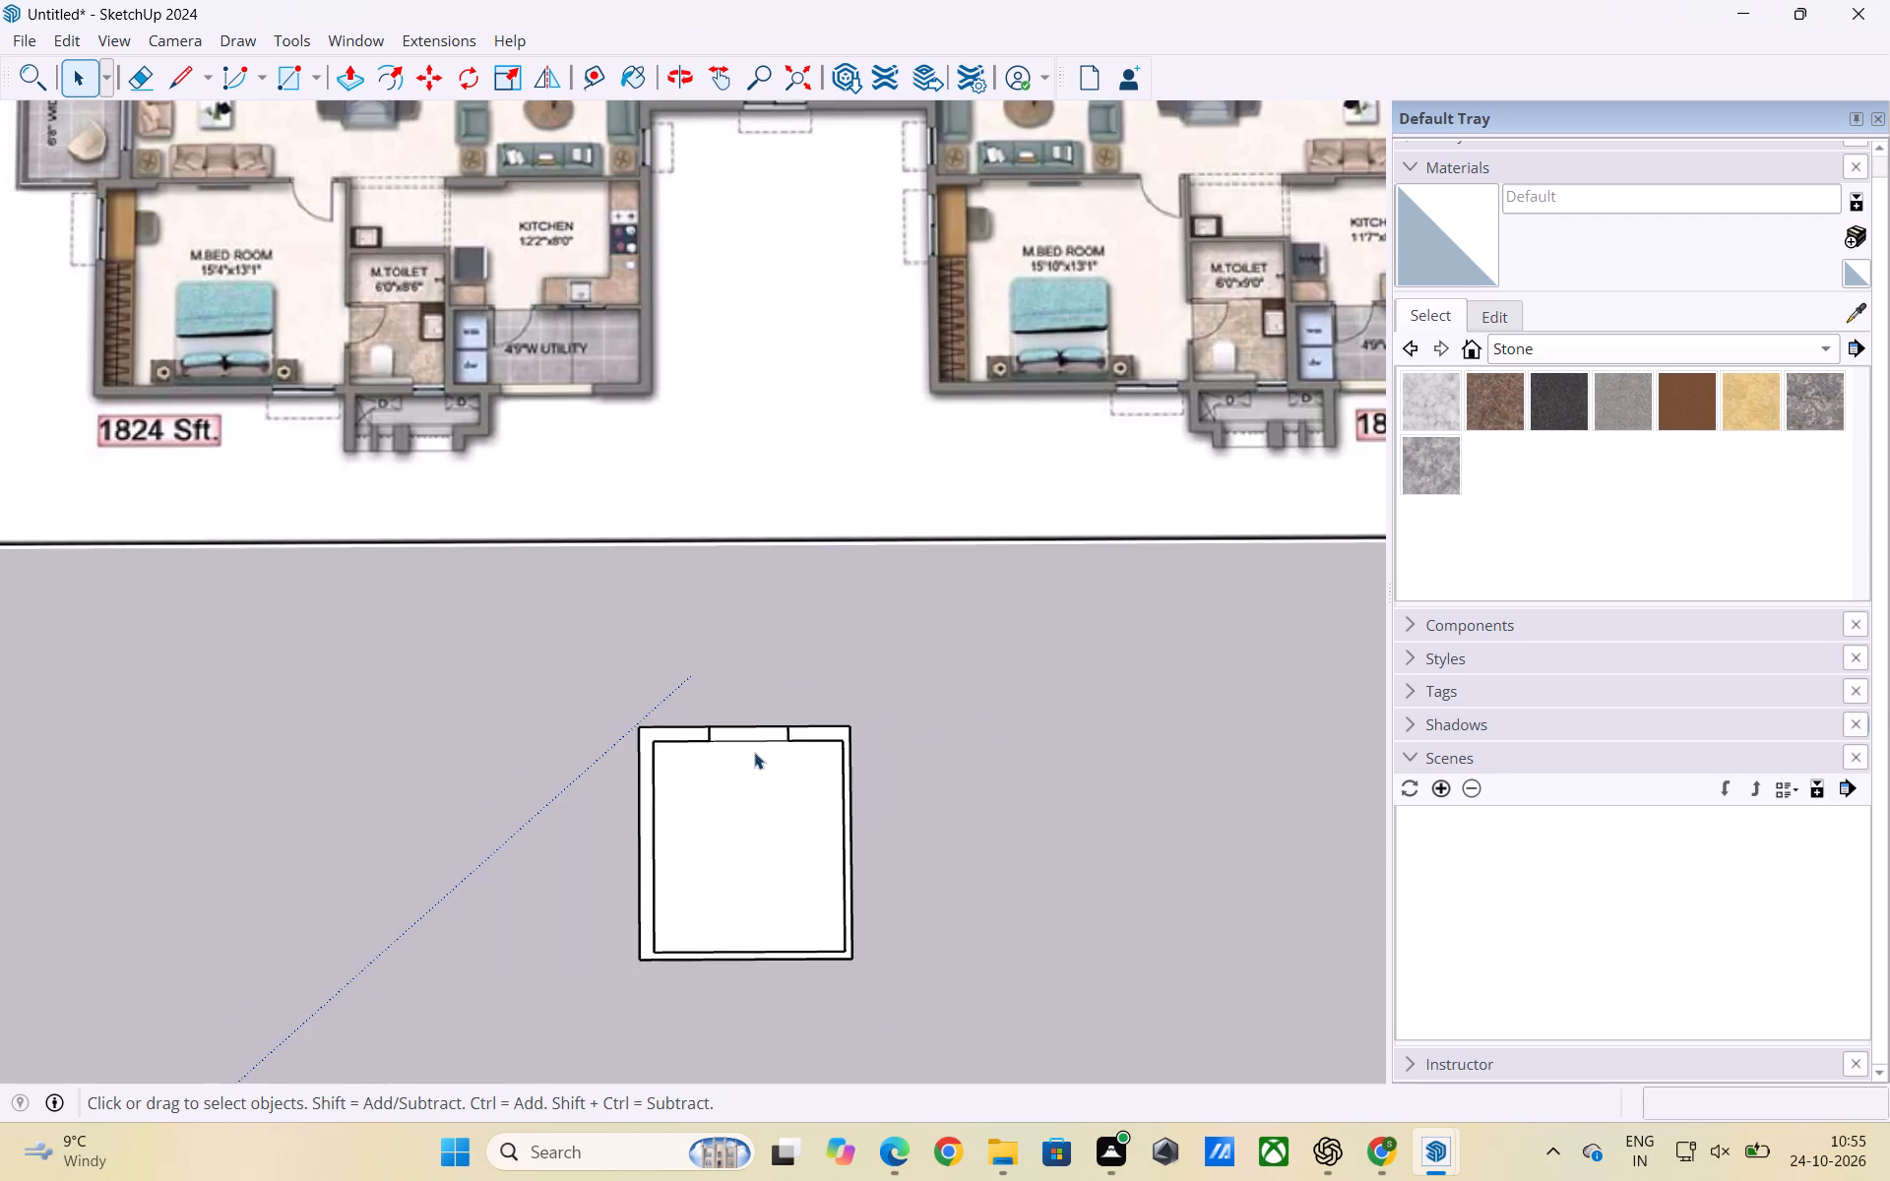
pyautogui.scroll(-7, 777, 798)
pyautogui.scroll(1, 785, 745)
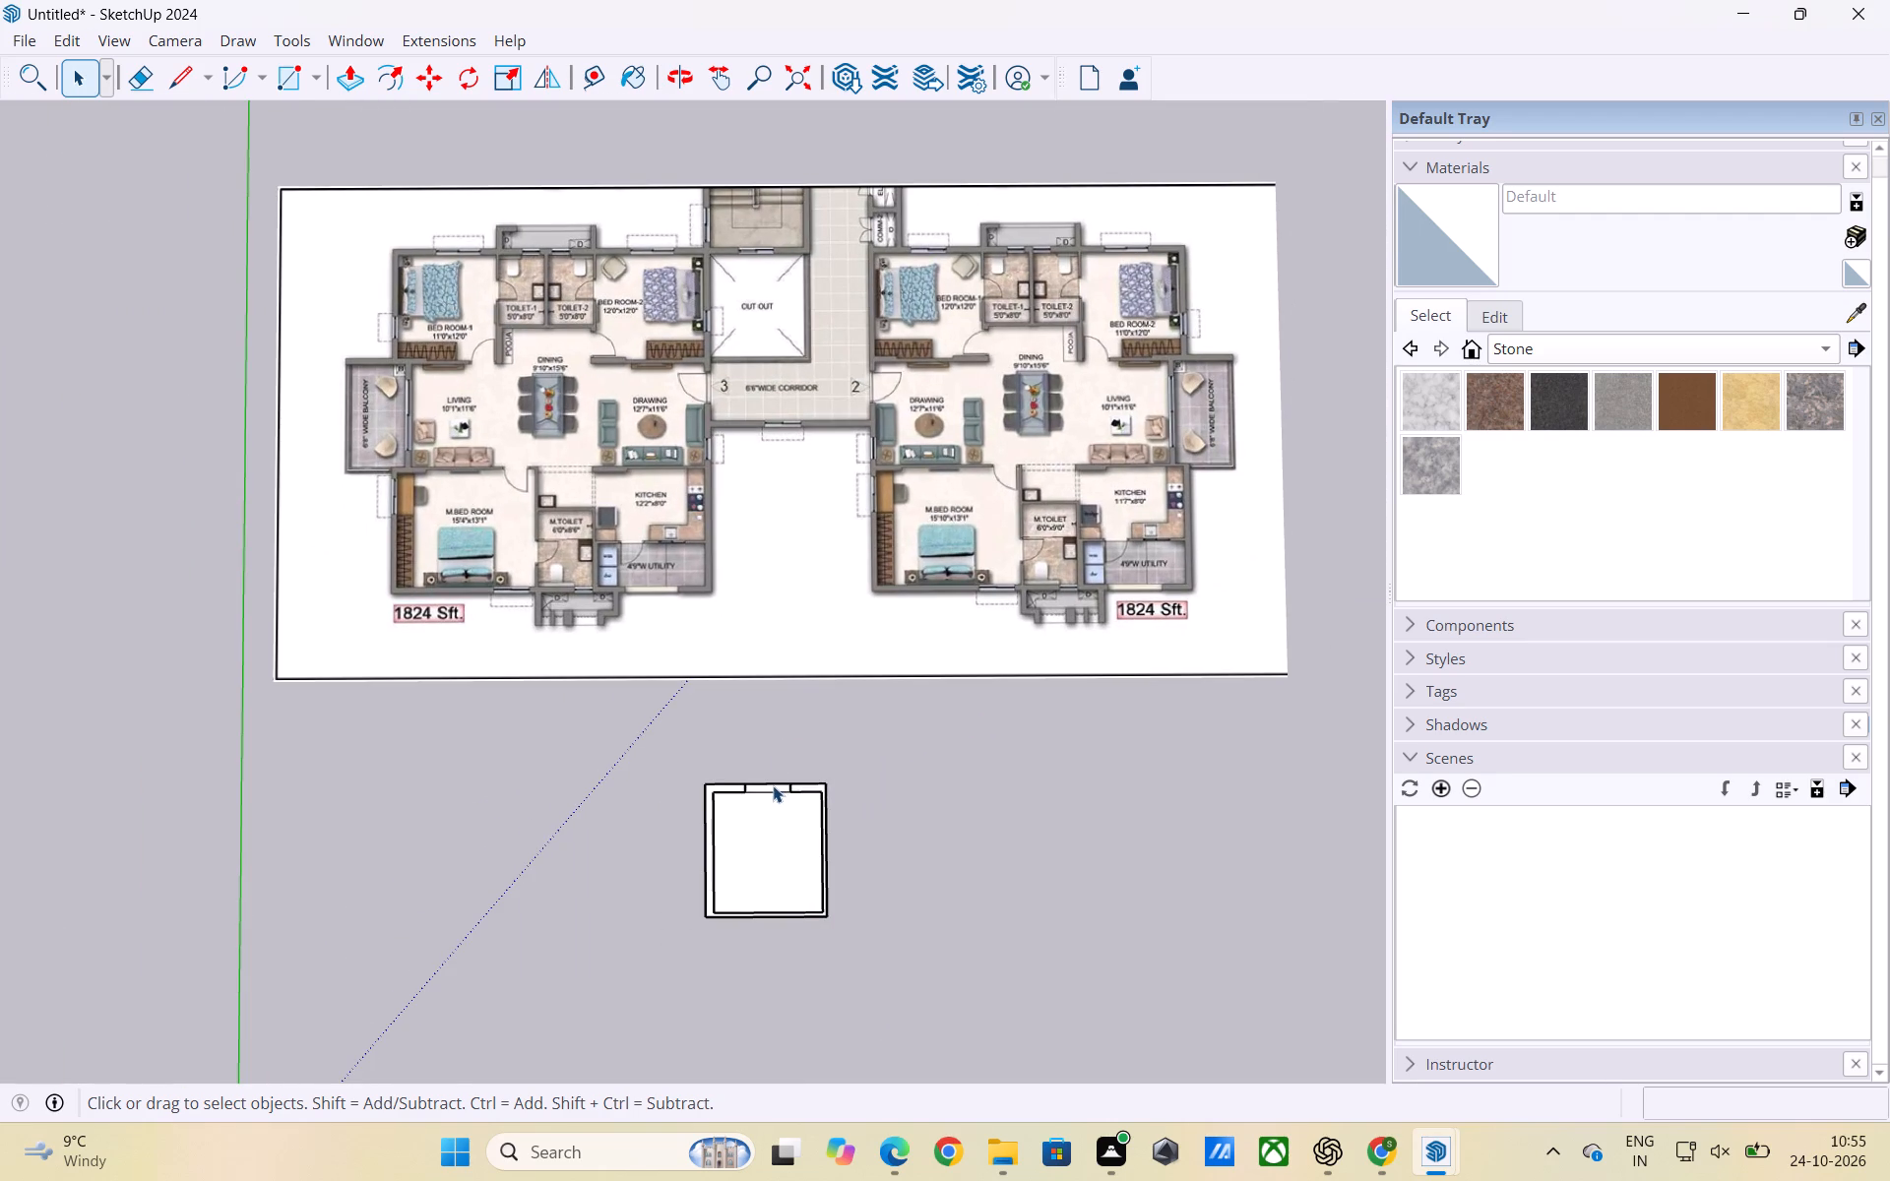
pyautogui.scroll(3, 771, 785)
pyautogui.tripleClick(709, 787)
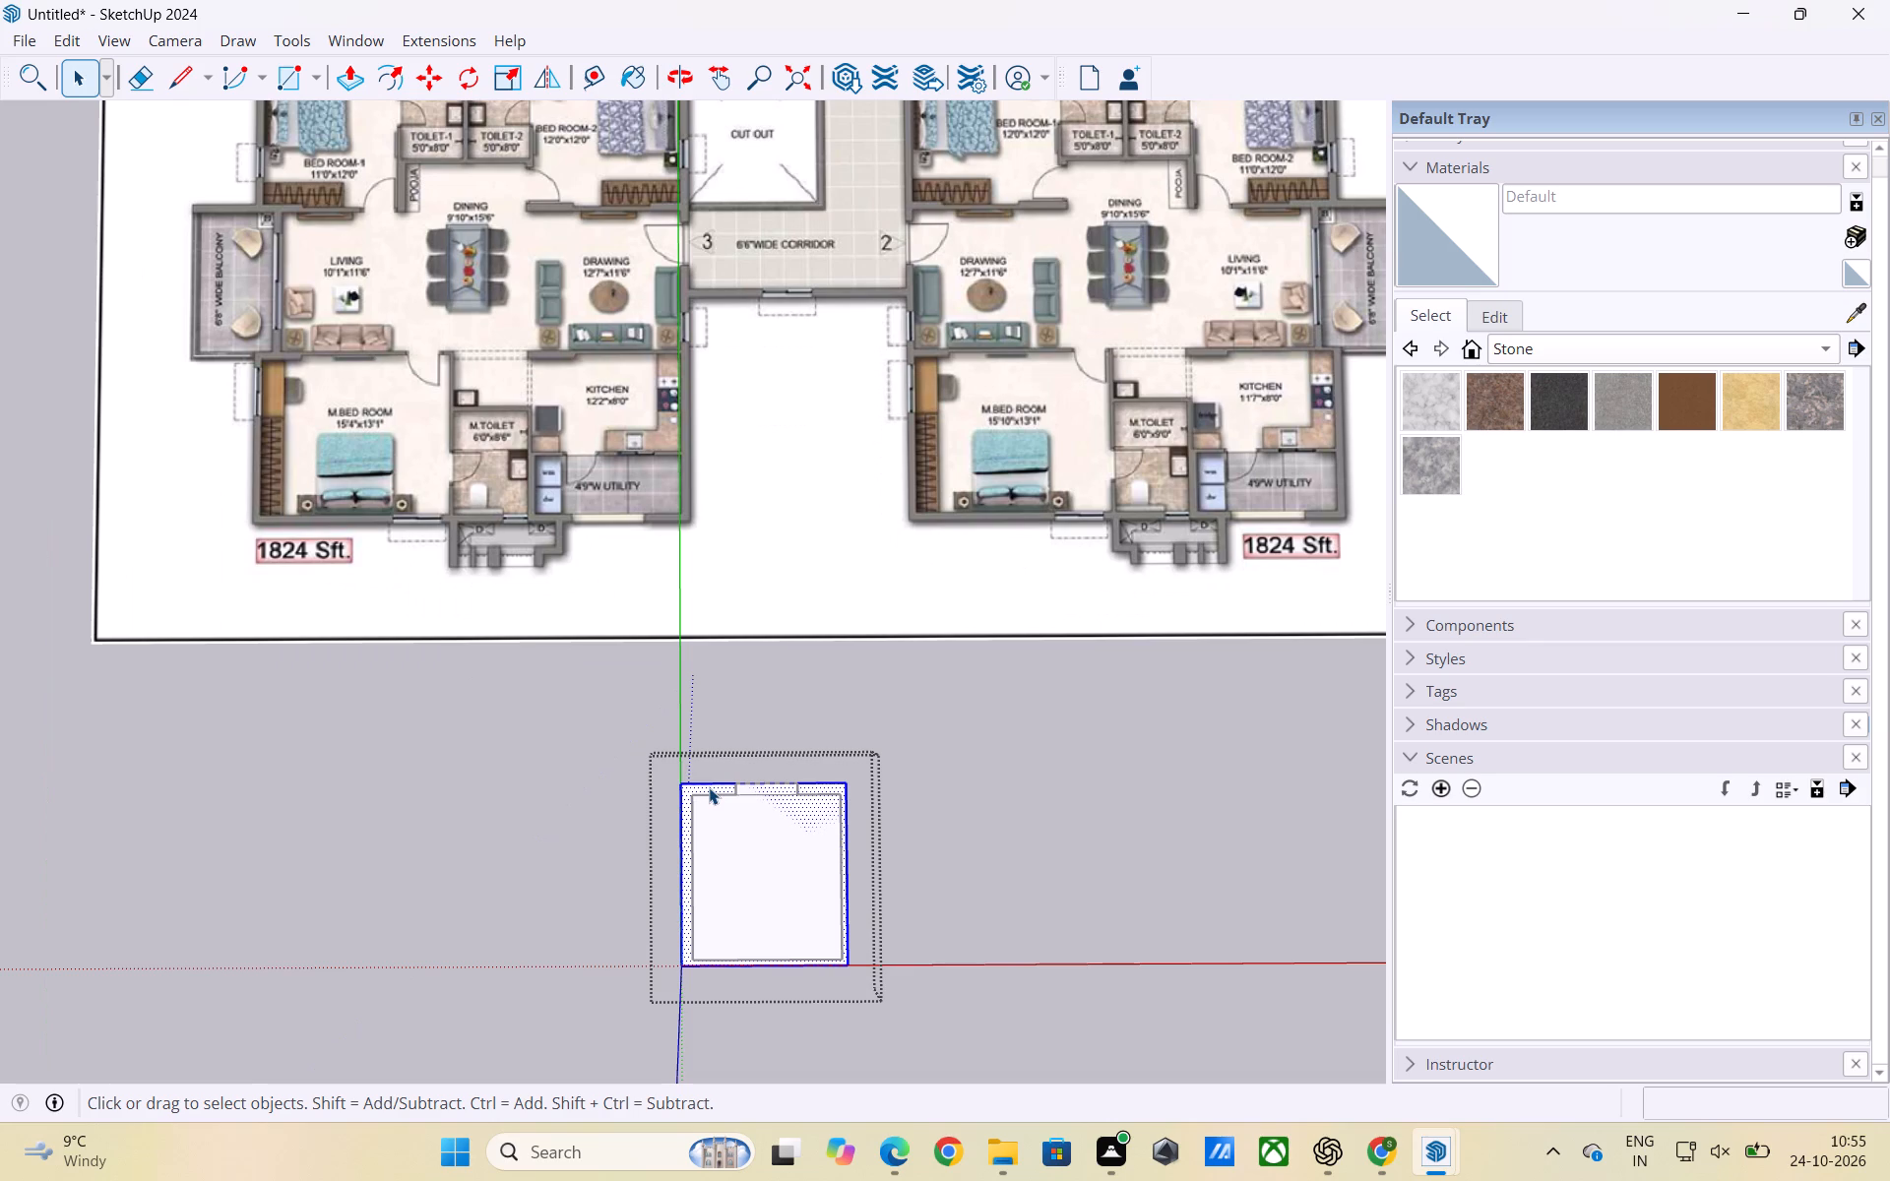
pyautogui.doubleClick(773, 787)
pyautogui.doubleClick(1077, 750)
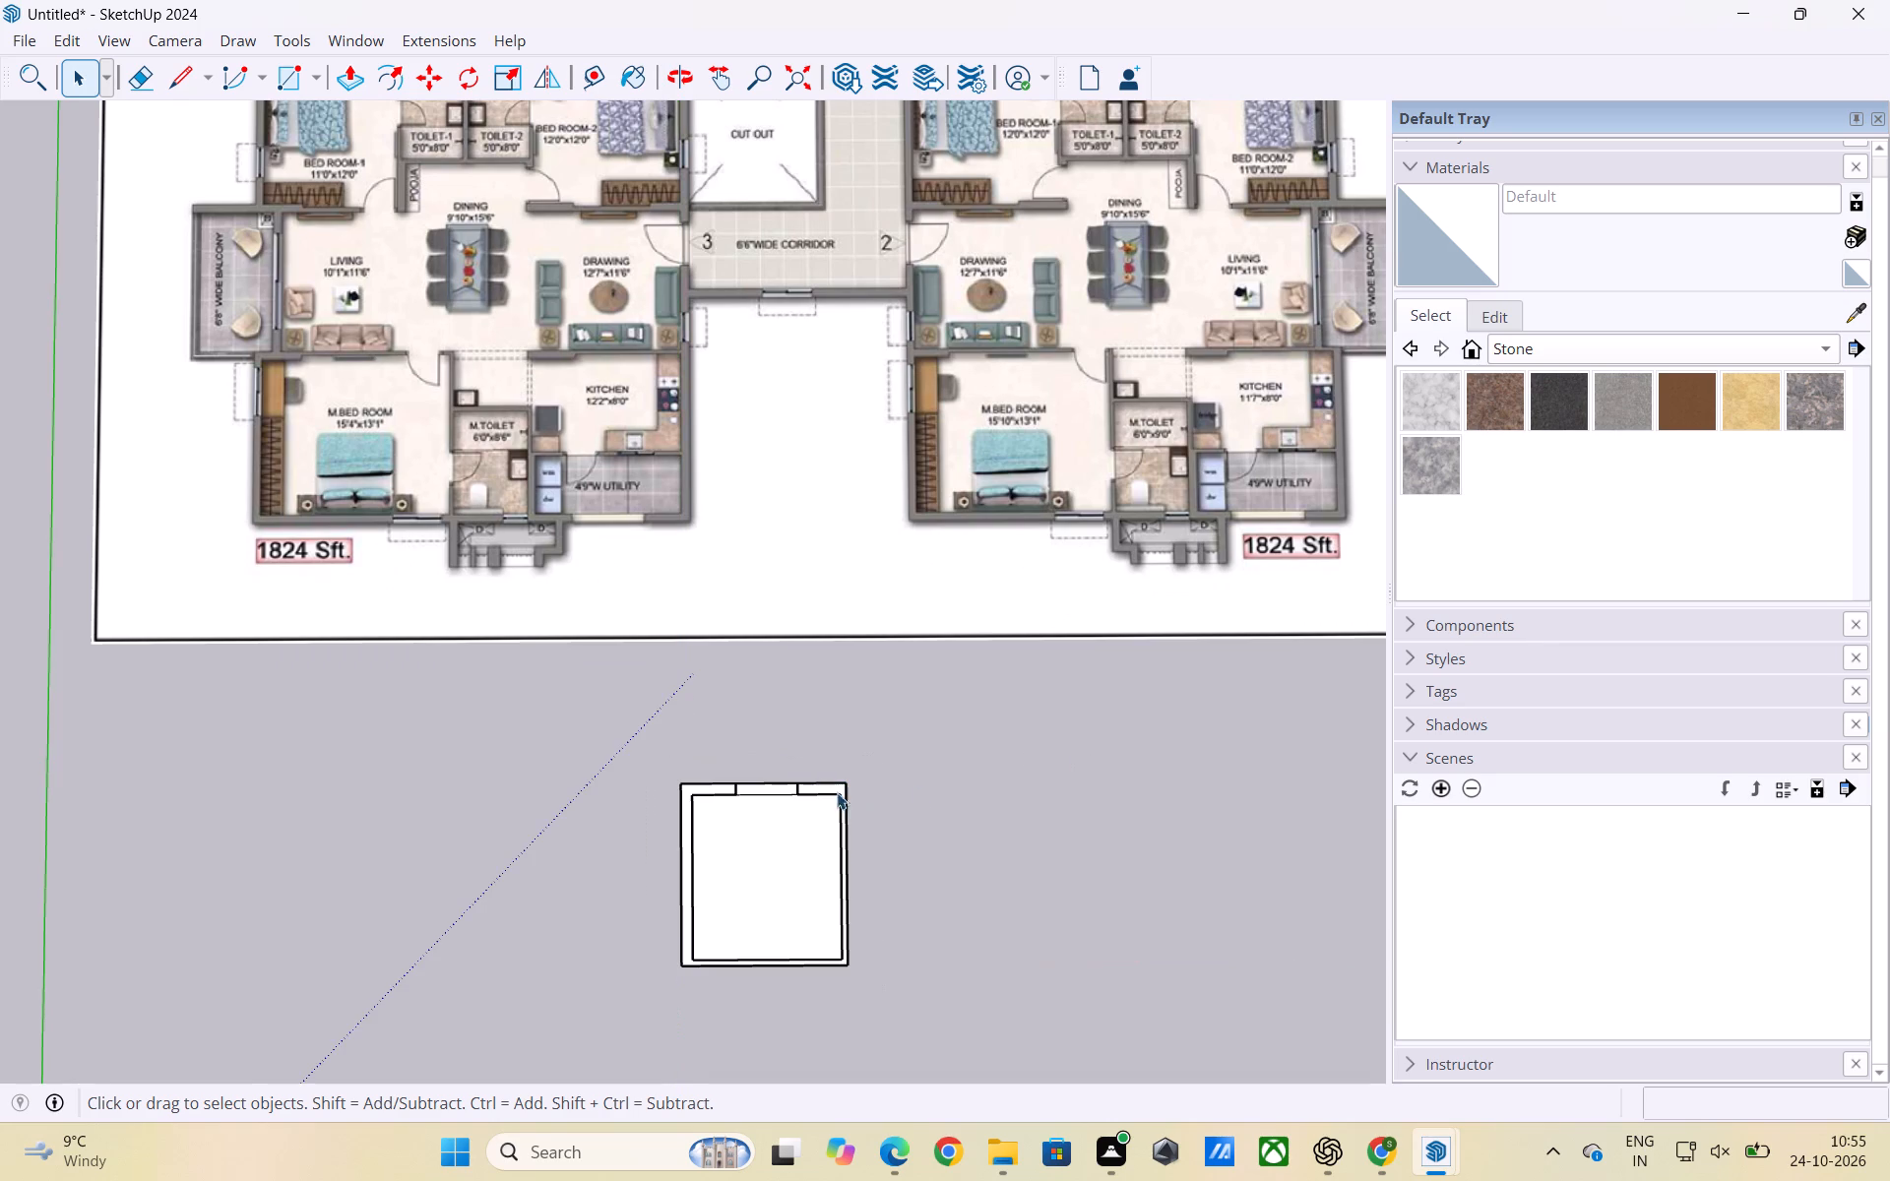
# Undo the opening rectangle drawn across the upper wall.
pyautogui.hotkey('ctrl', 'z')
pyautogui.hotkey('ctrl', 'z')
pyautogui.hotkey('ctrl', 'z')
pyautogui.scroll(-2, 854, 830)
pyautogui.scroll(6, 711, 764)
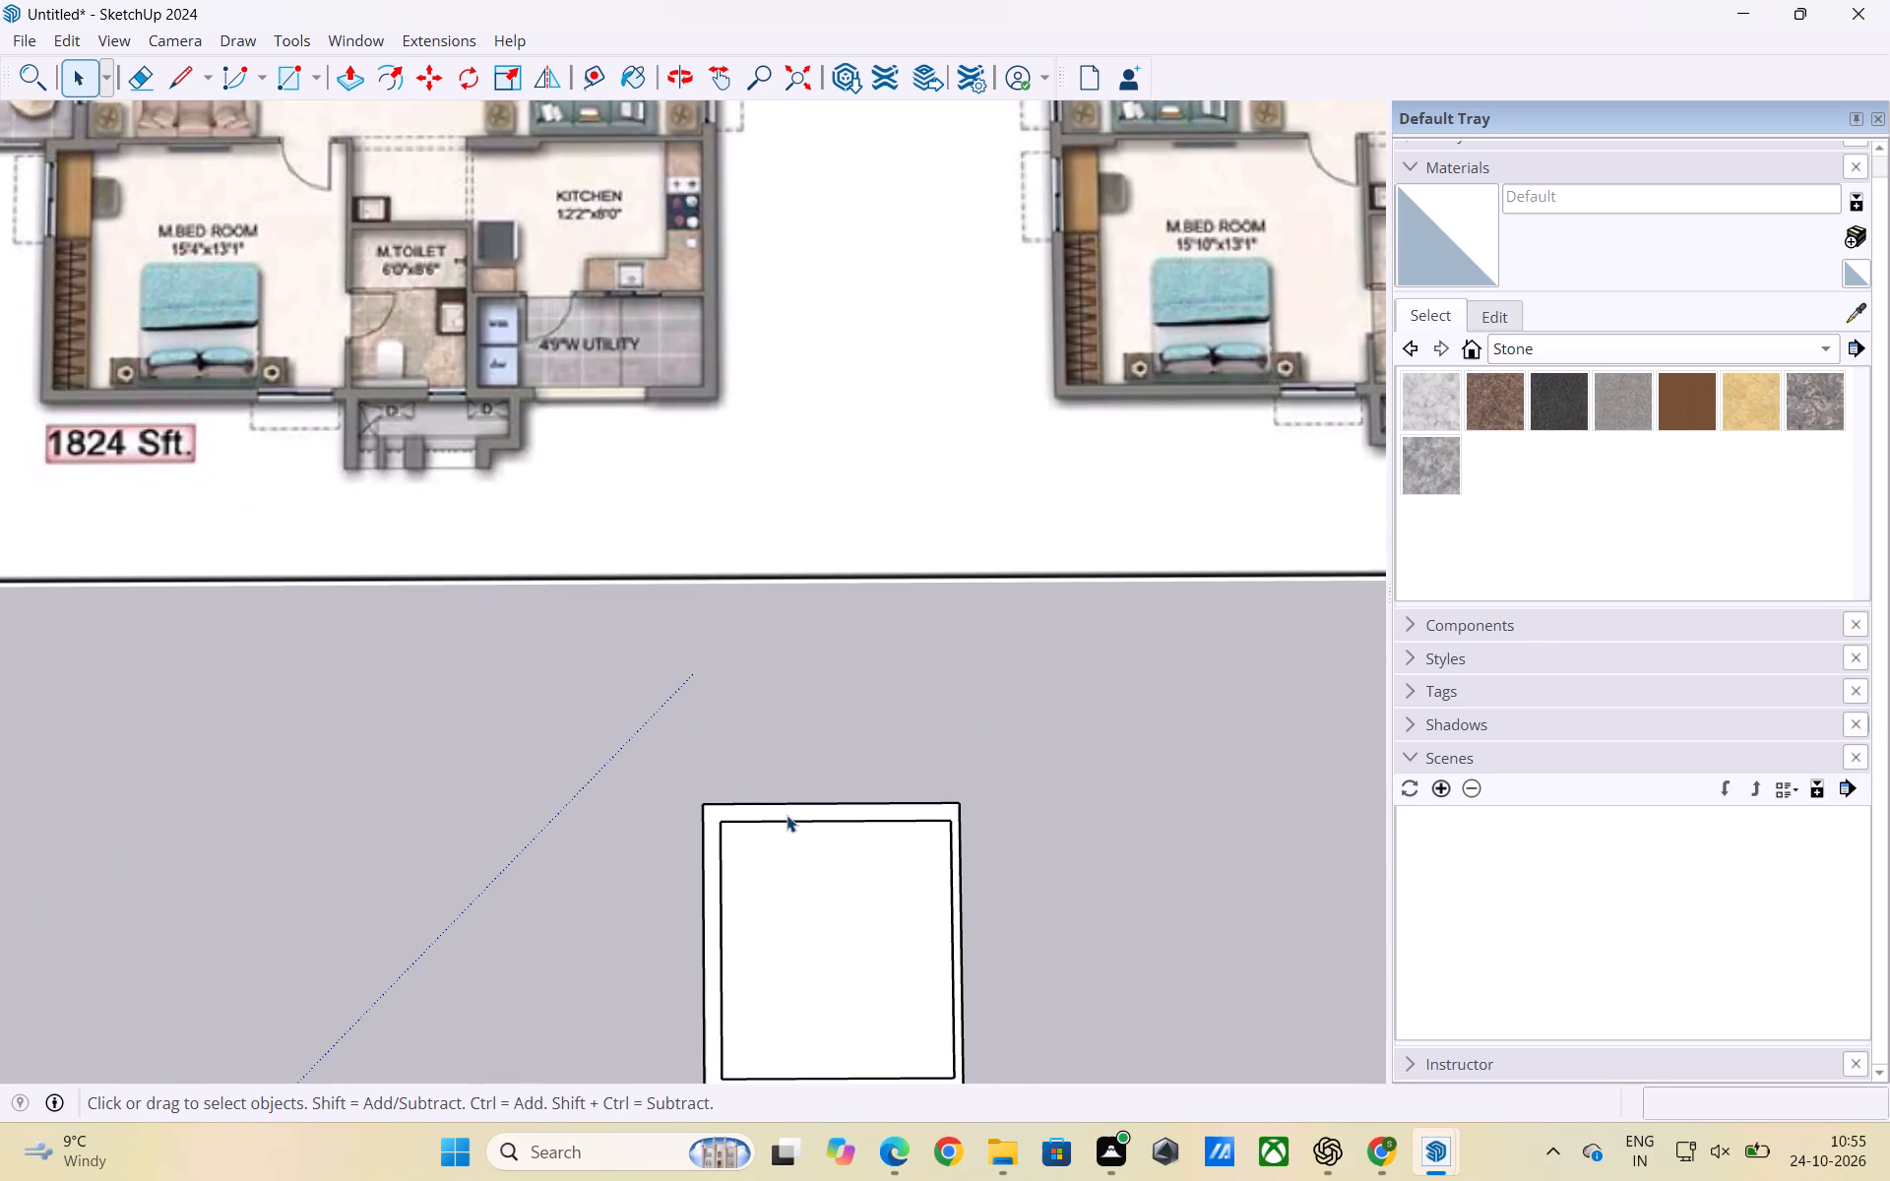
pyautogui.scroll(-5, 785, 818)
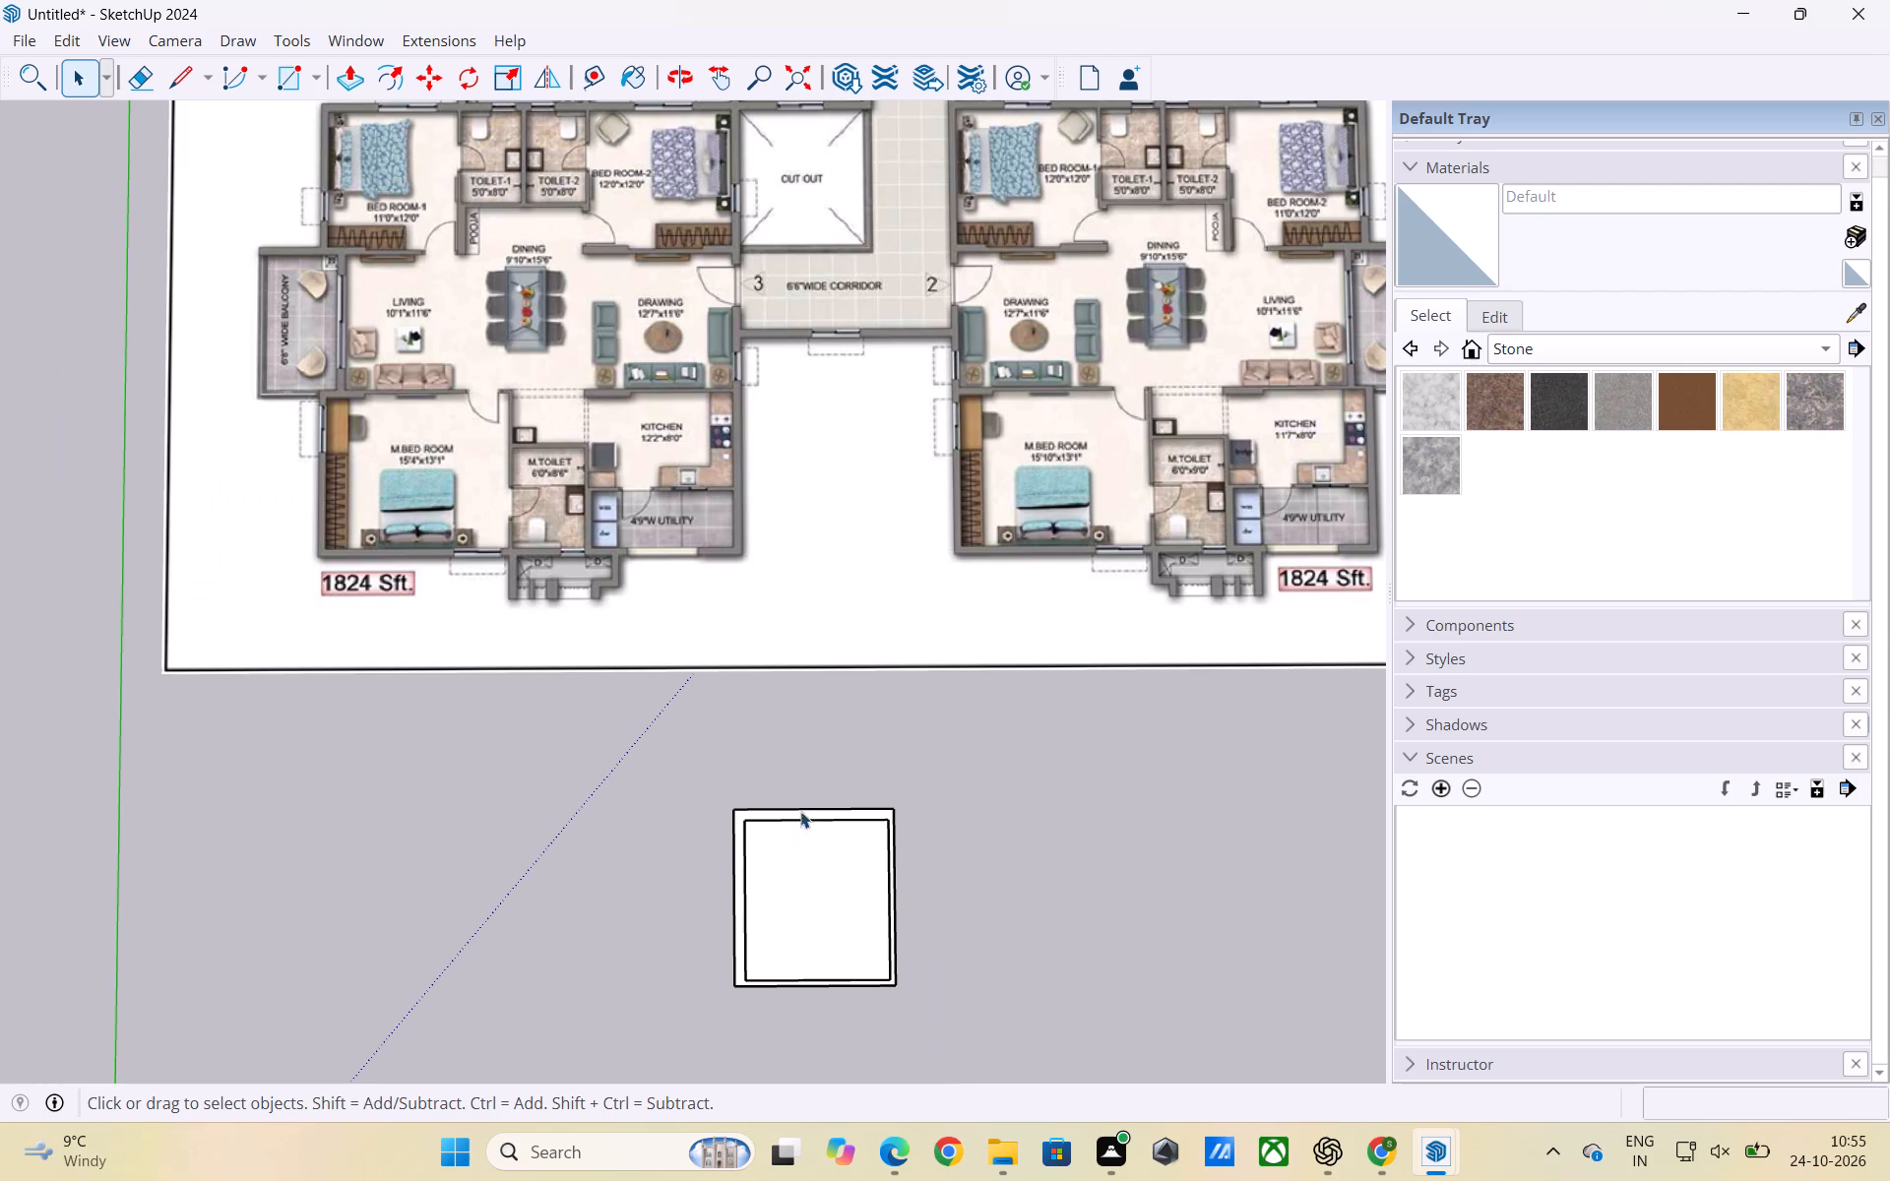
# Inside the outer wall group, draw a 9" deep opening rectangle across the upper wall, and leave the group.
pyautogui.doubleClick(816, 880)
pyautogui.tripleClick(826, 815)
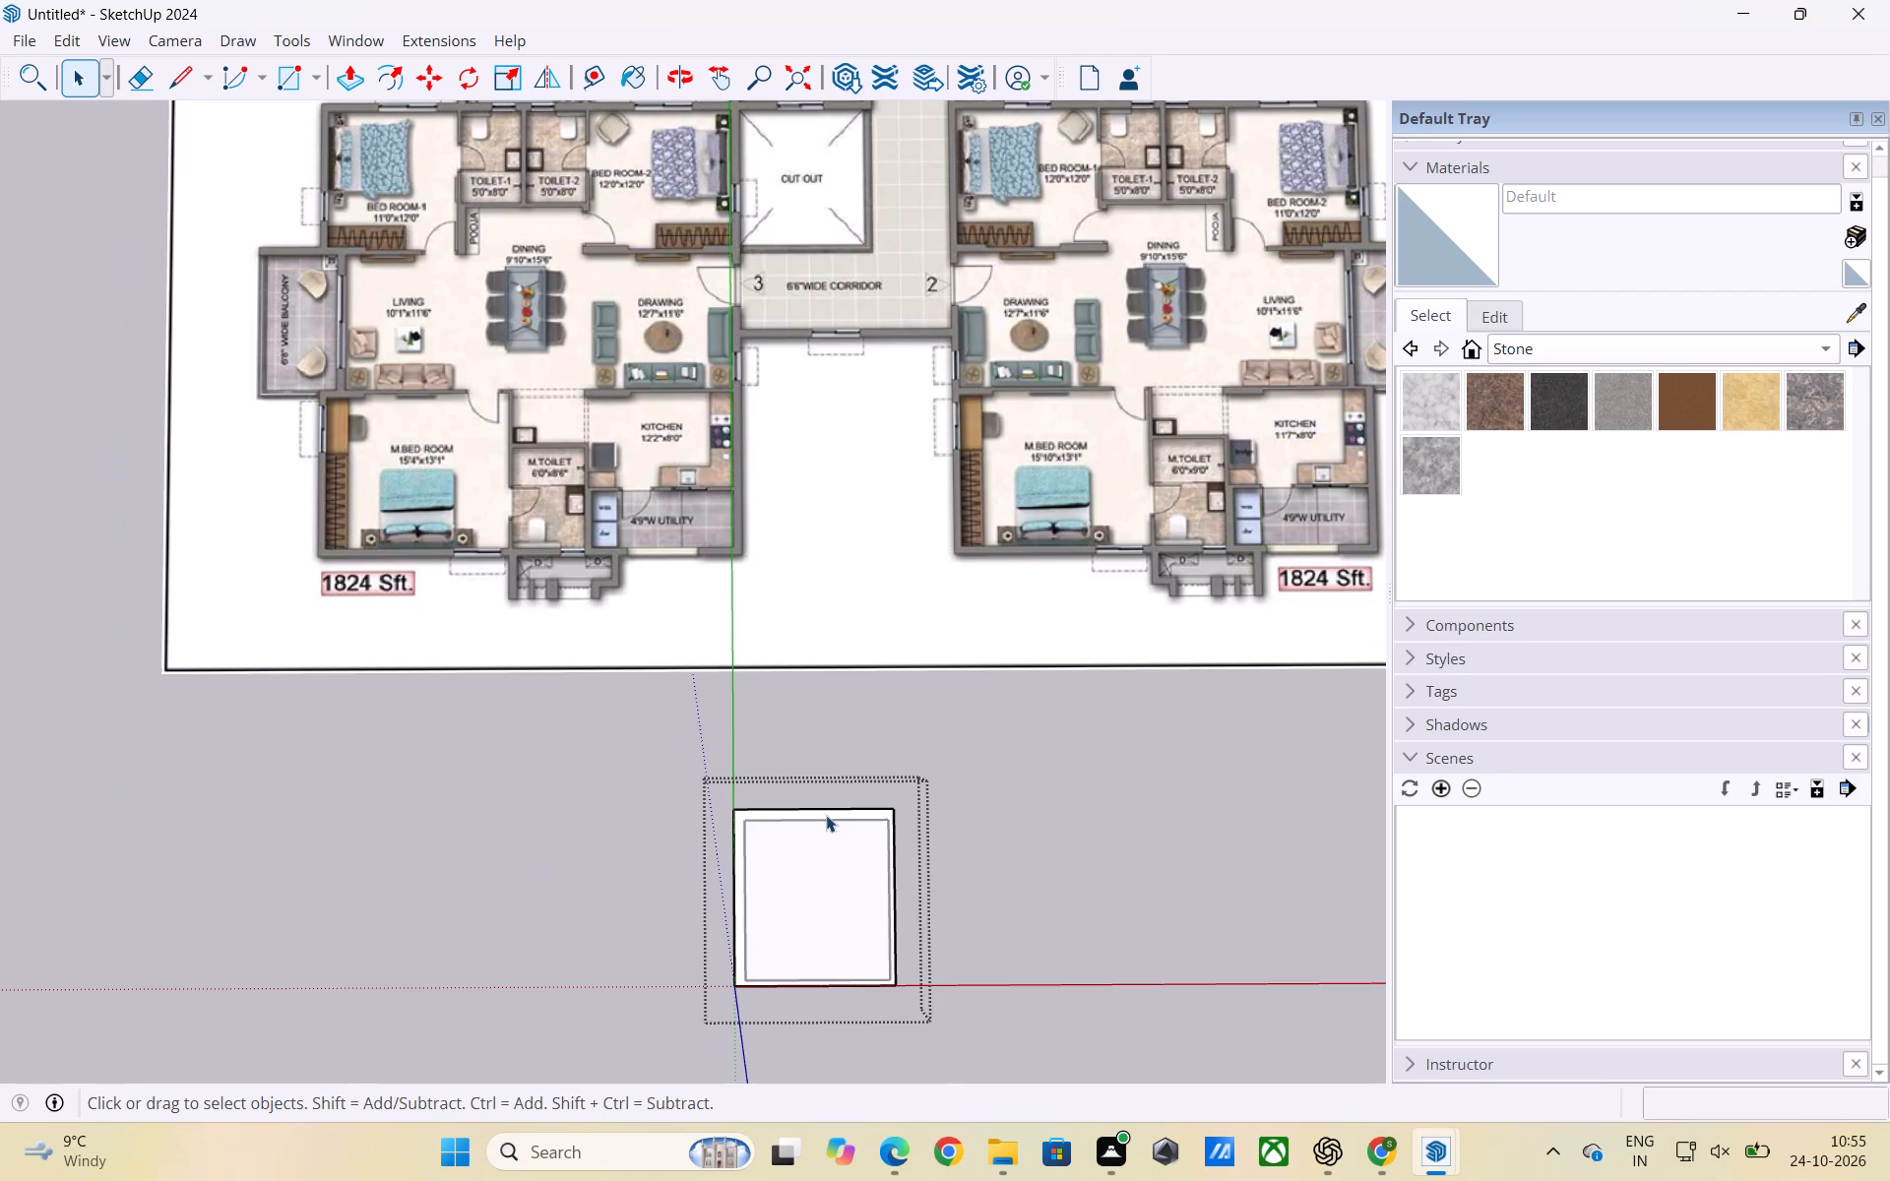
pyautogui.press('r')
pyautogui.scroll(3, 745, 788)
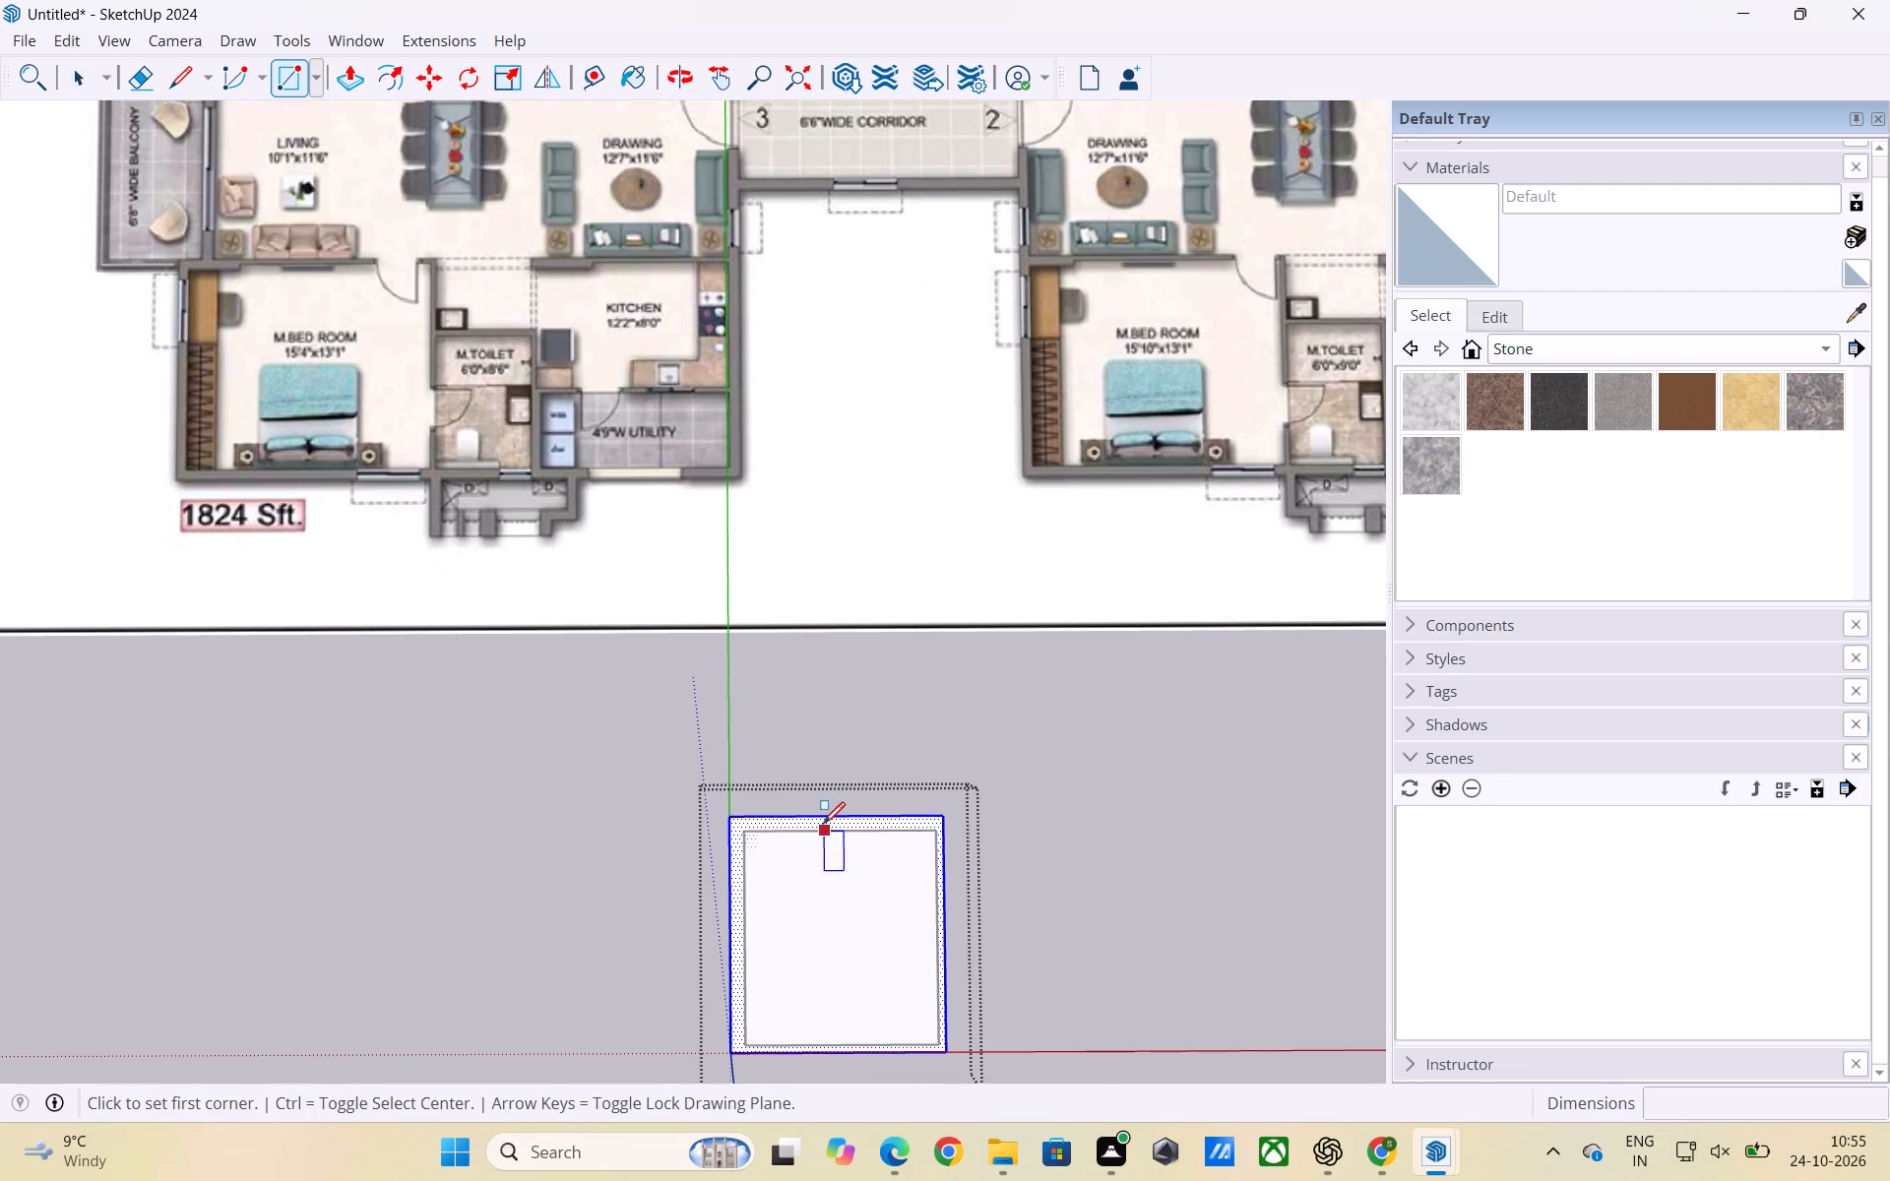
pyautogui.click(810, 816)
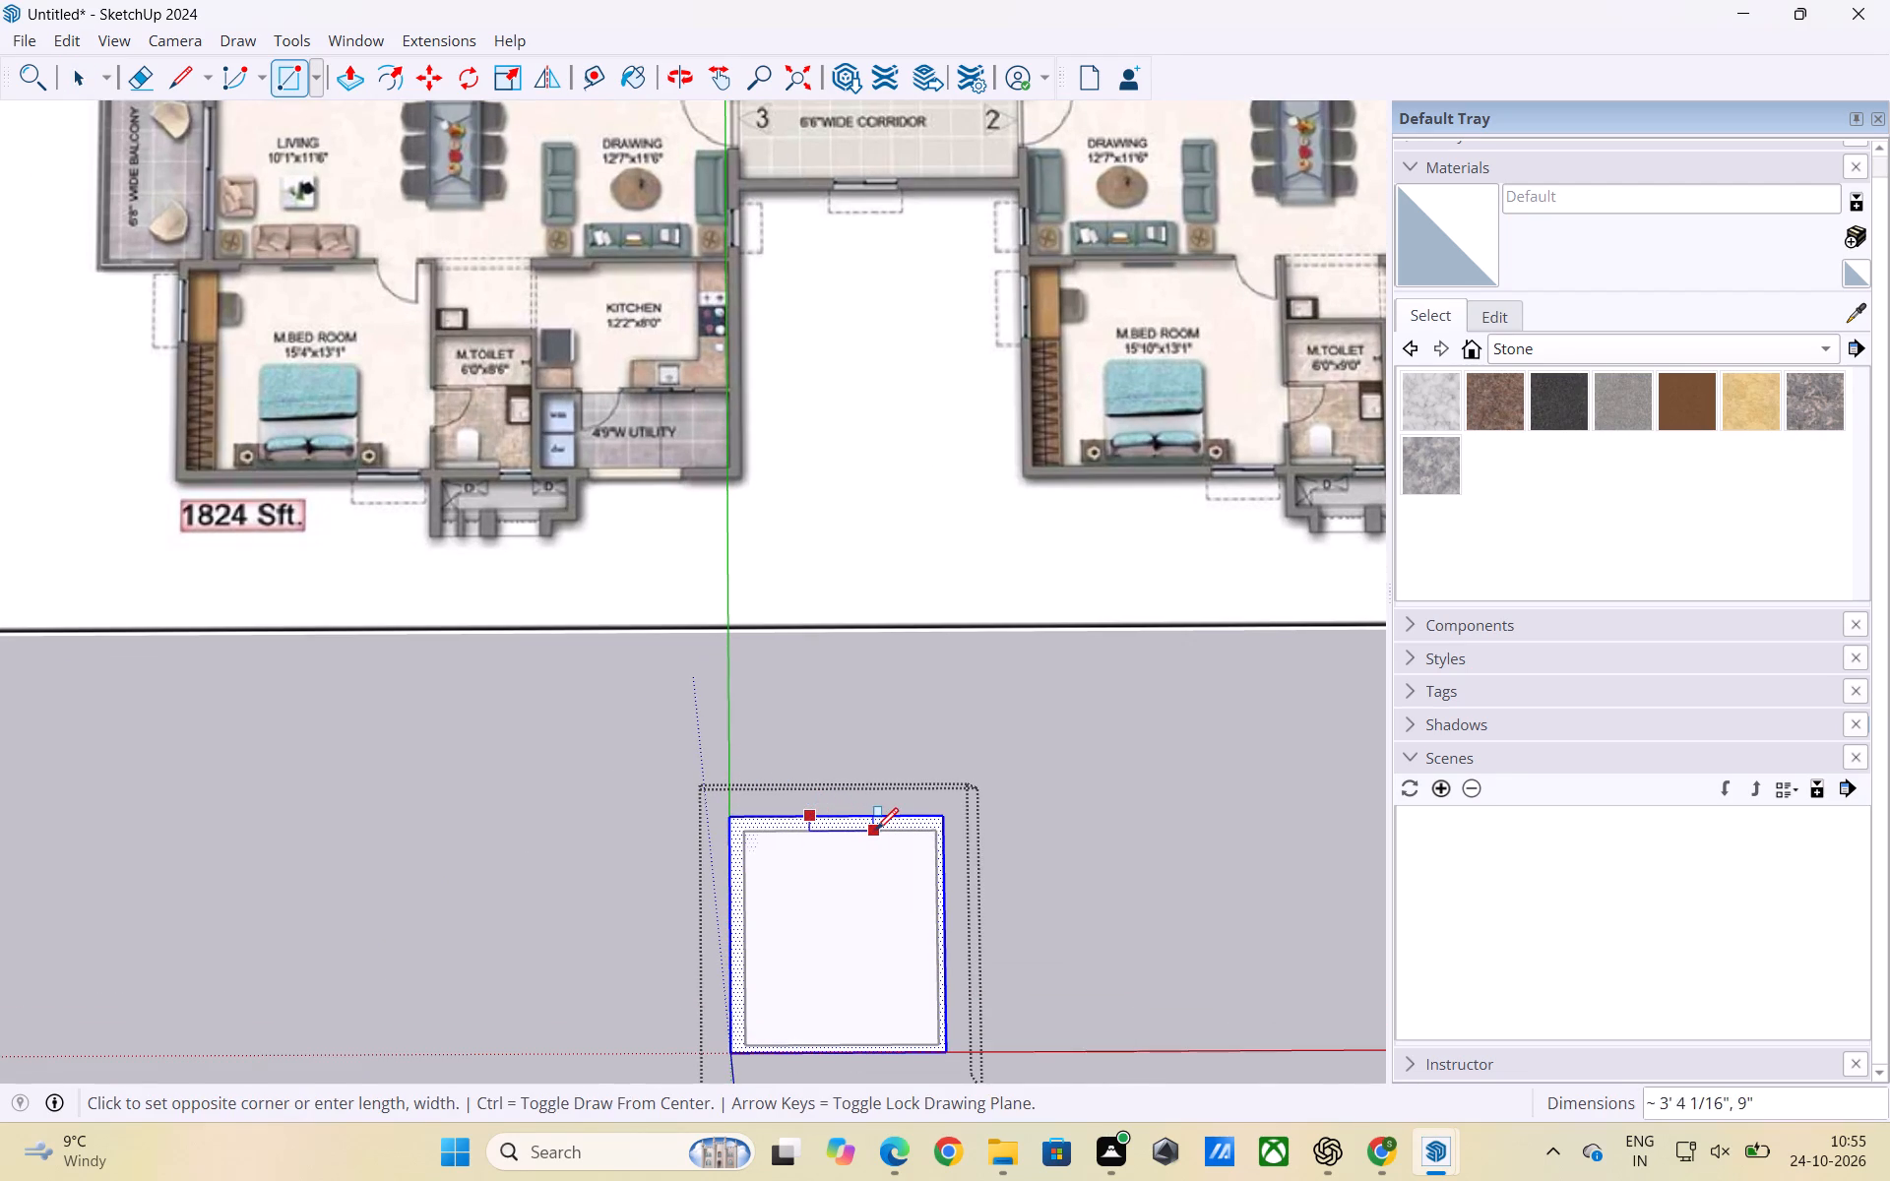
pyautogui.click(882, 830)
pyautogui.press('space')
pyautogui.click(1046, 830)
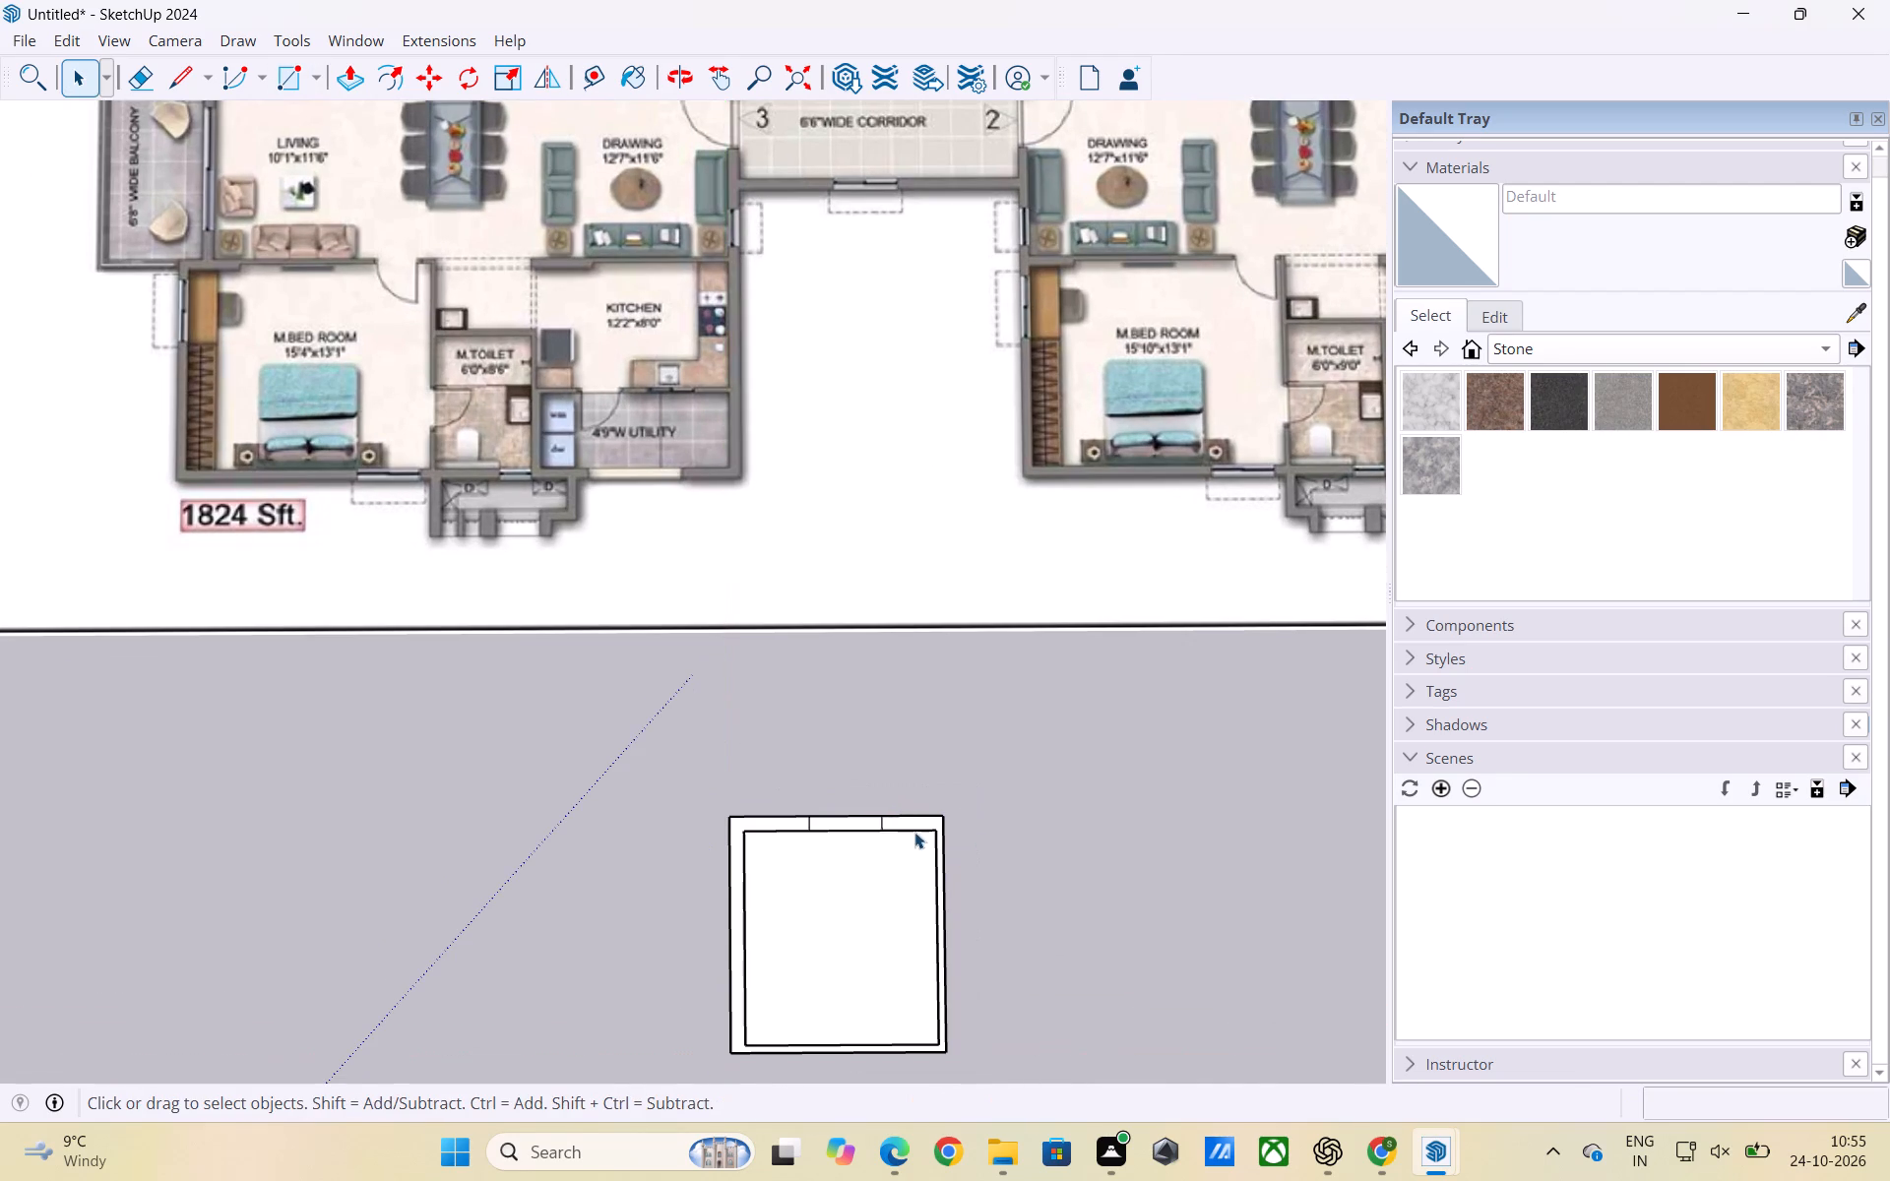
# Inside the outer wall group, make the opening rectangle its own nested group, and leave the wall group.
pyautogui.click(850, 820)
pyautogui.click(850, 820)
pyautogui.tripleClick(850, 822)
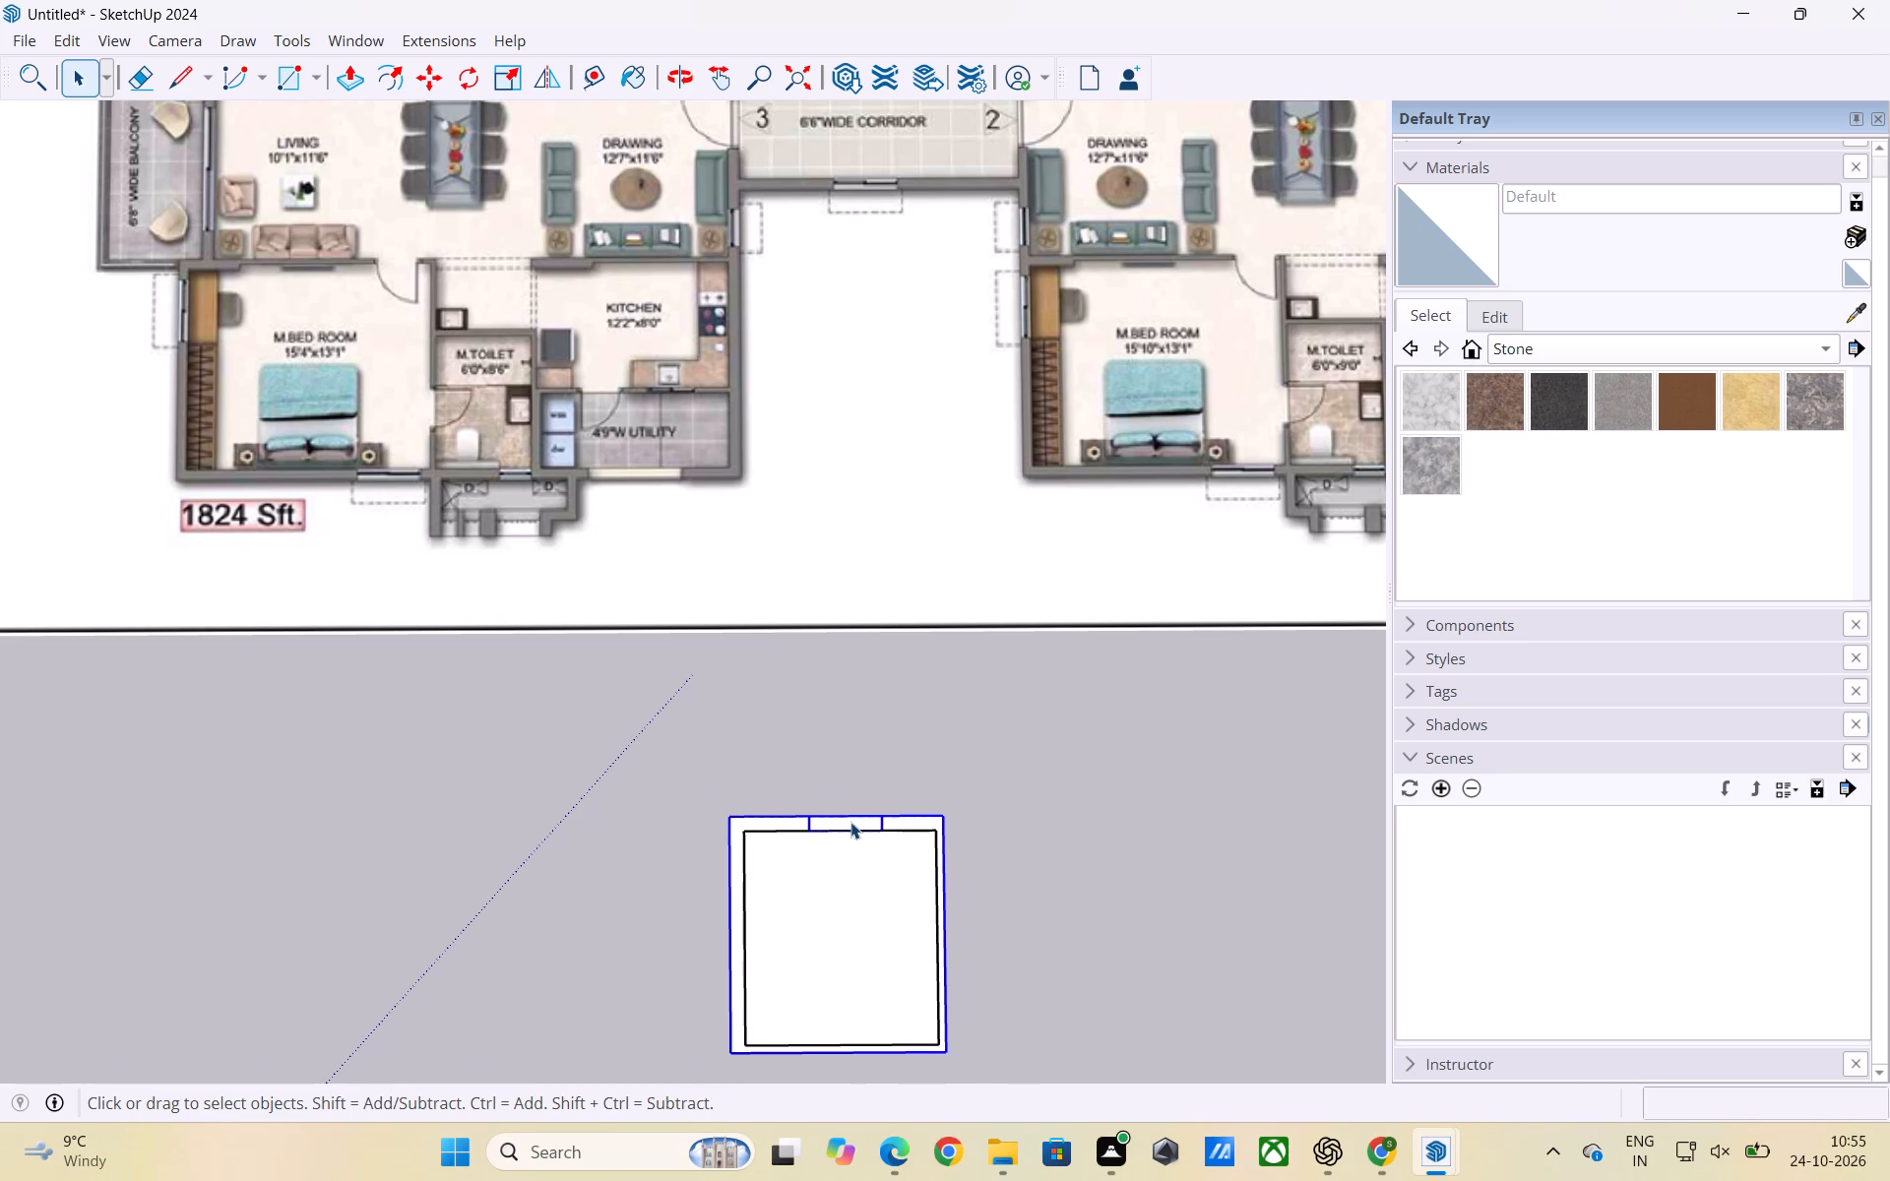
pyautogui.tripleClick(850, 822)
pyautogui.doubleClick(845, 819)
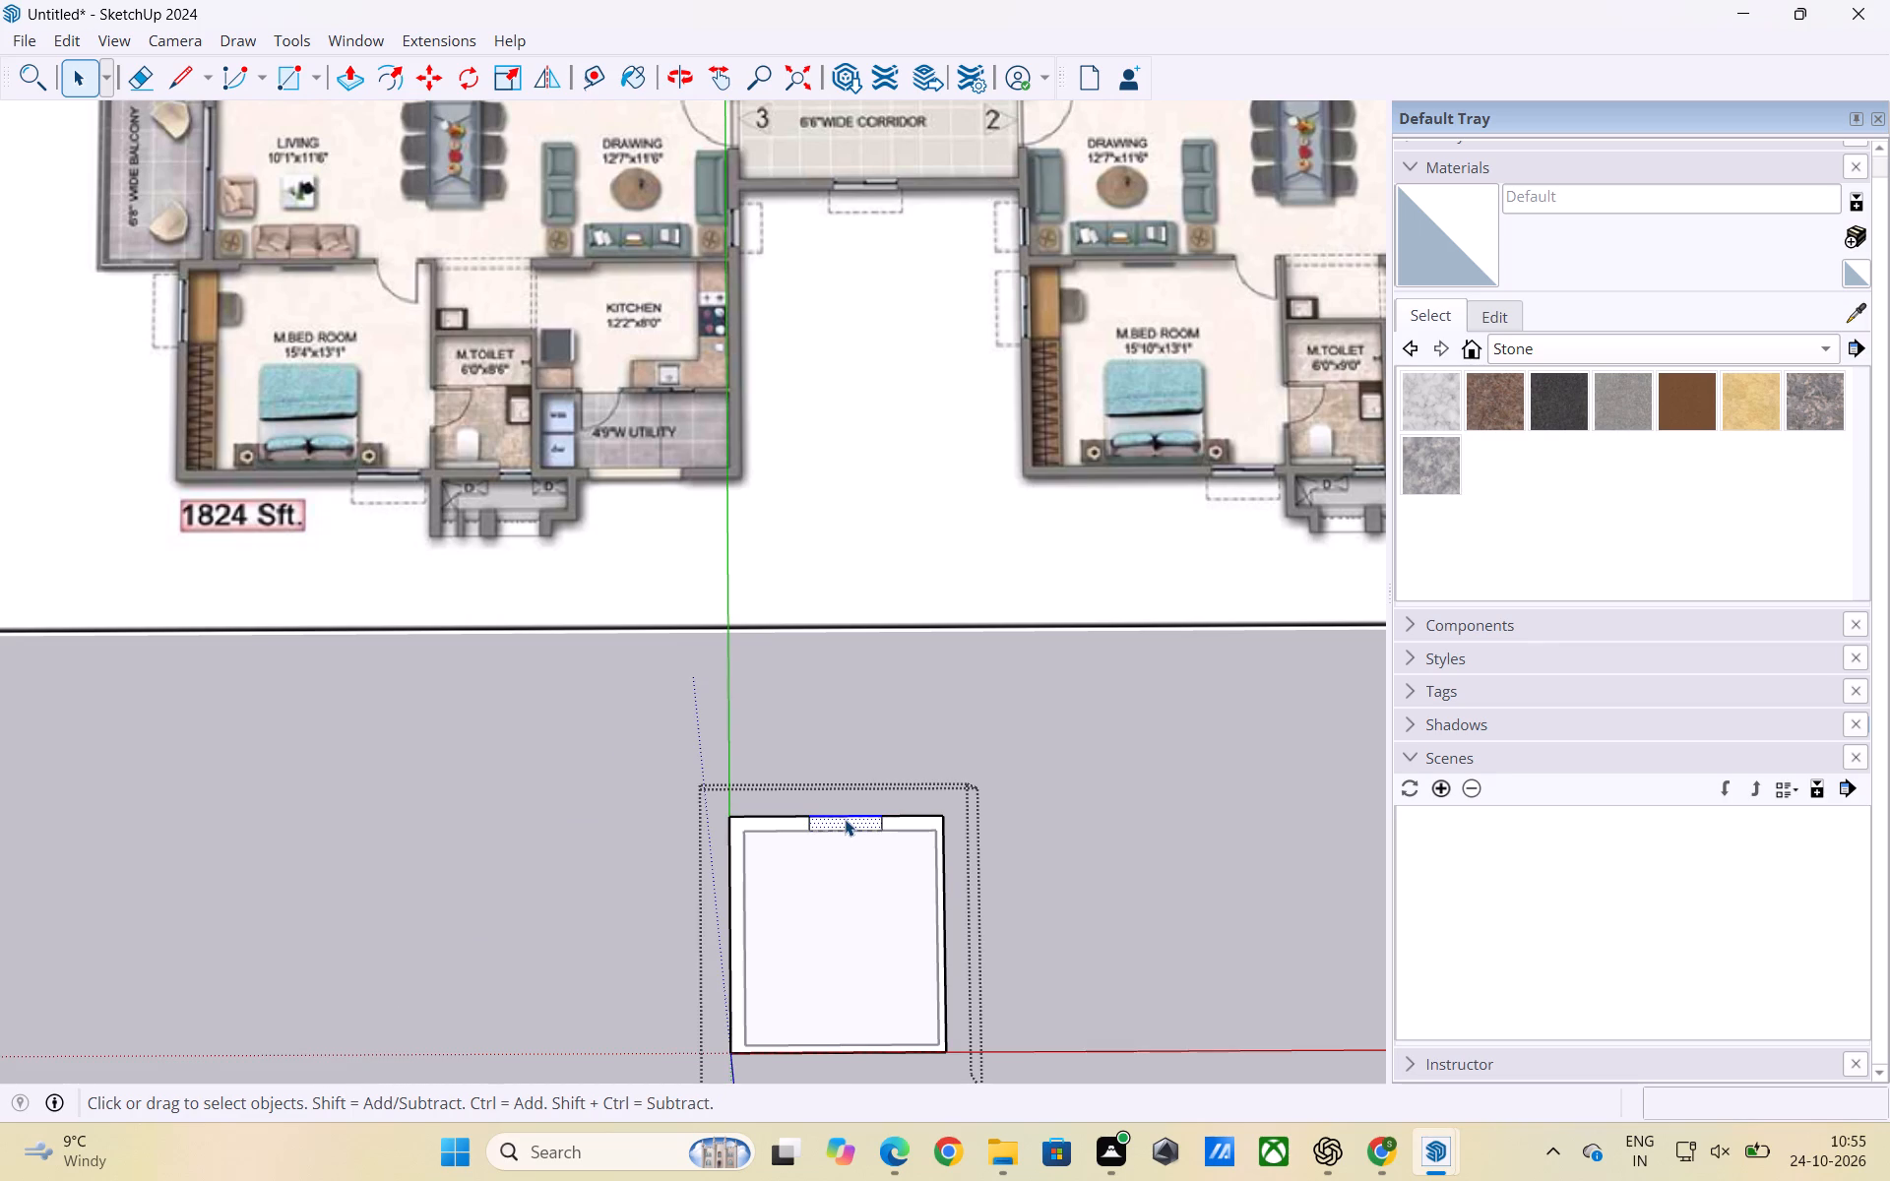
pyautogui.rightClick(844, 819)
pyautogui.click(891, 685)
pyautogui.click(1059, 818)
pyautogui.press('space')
# Reopen the wall group and select the wall face and its upper edge to check how they relate to the opening.
pyautogui.scroll(-5, 808, 815)
pyautogui.scroll(2, 880, 827)
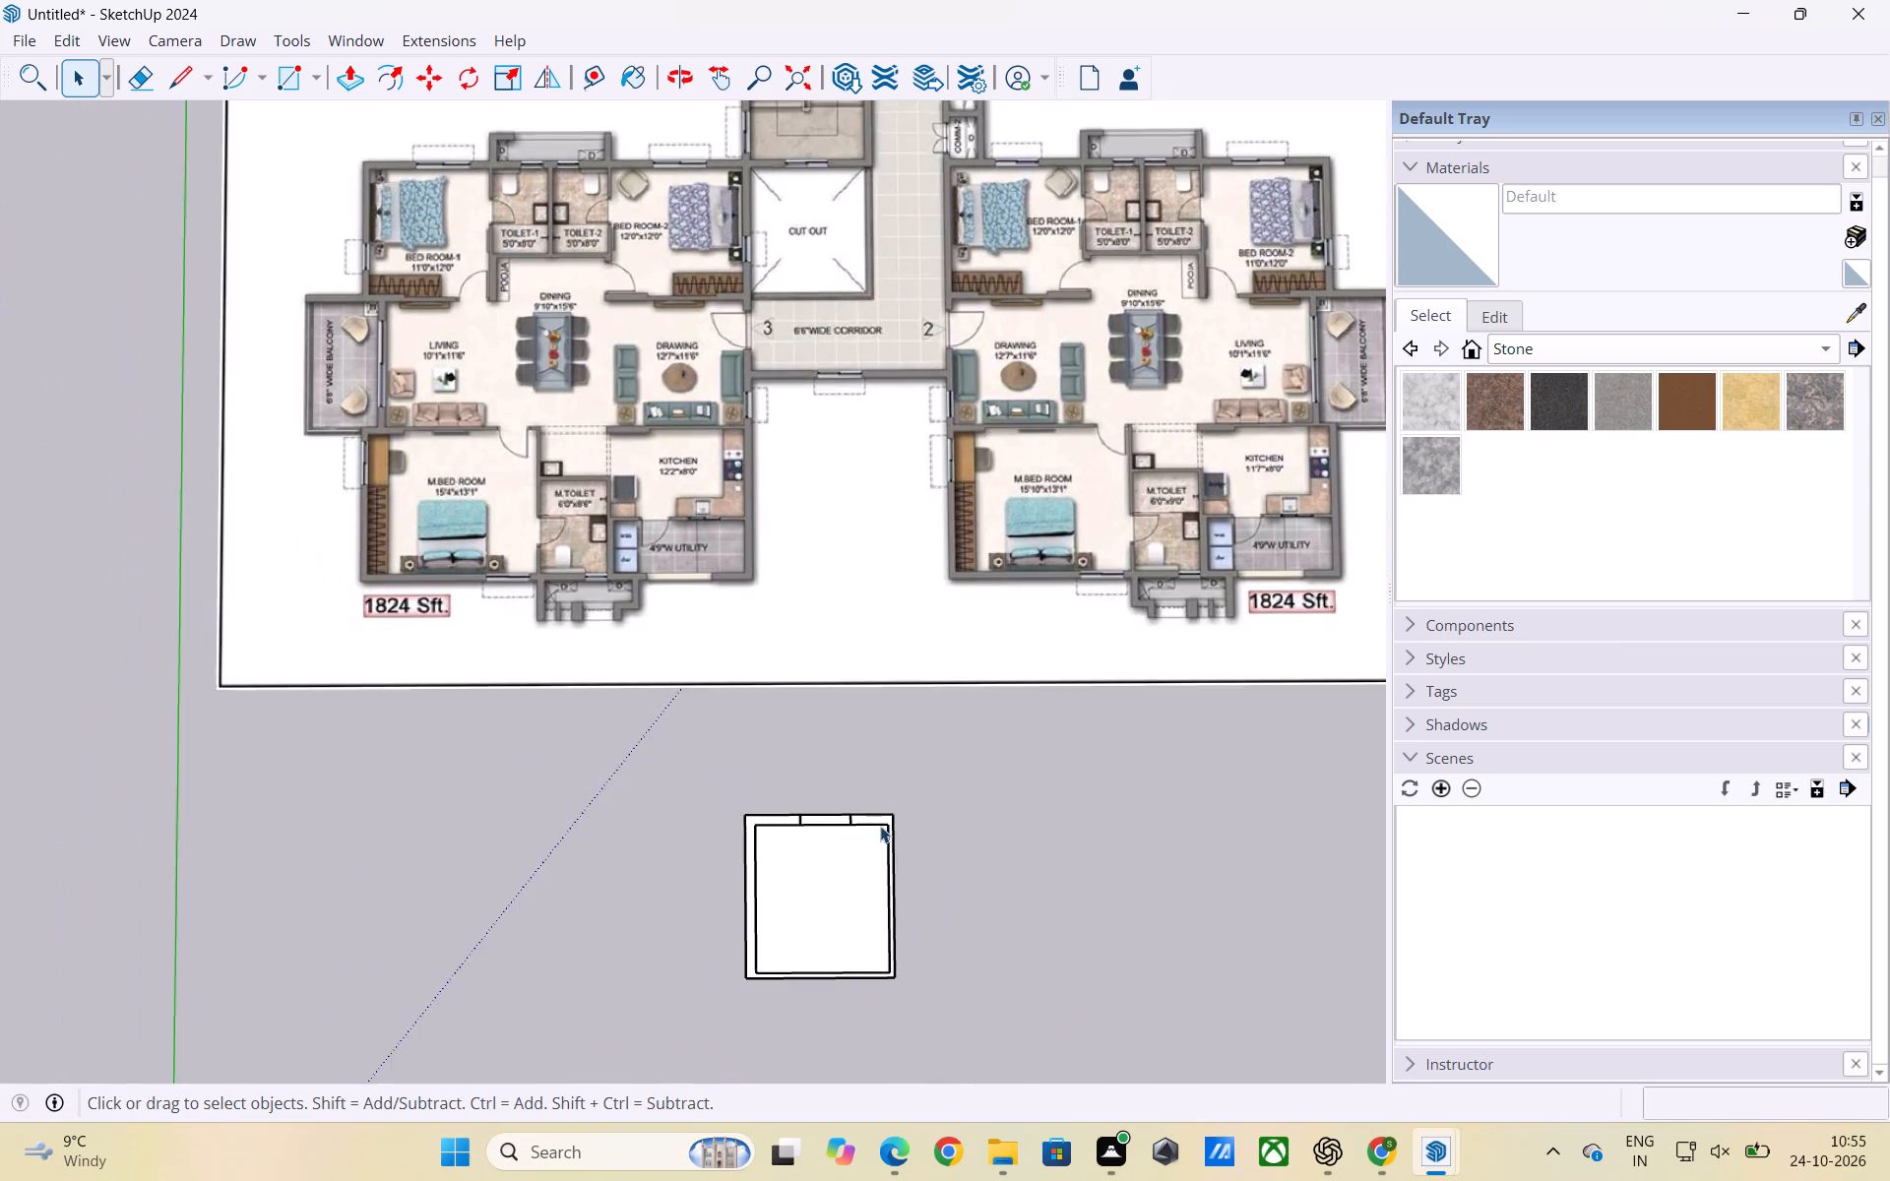
pyautogui.click(874, 822)
pyautogui.tripleClick(874, 821)
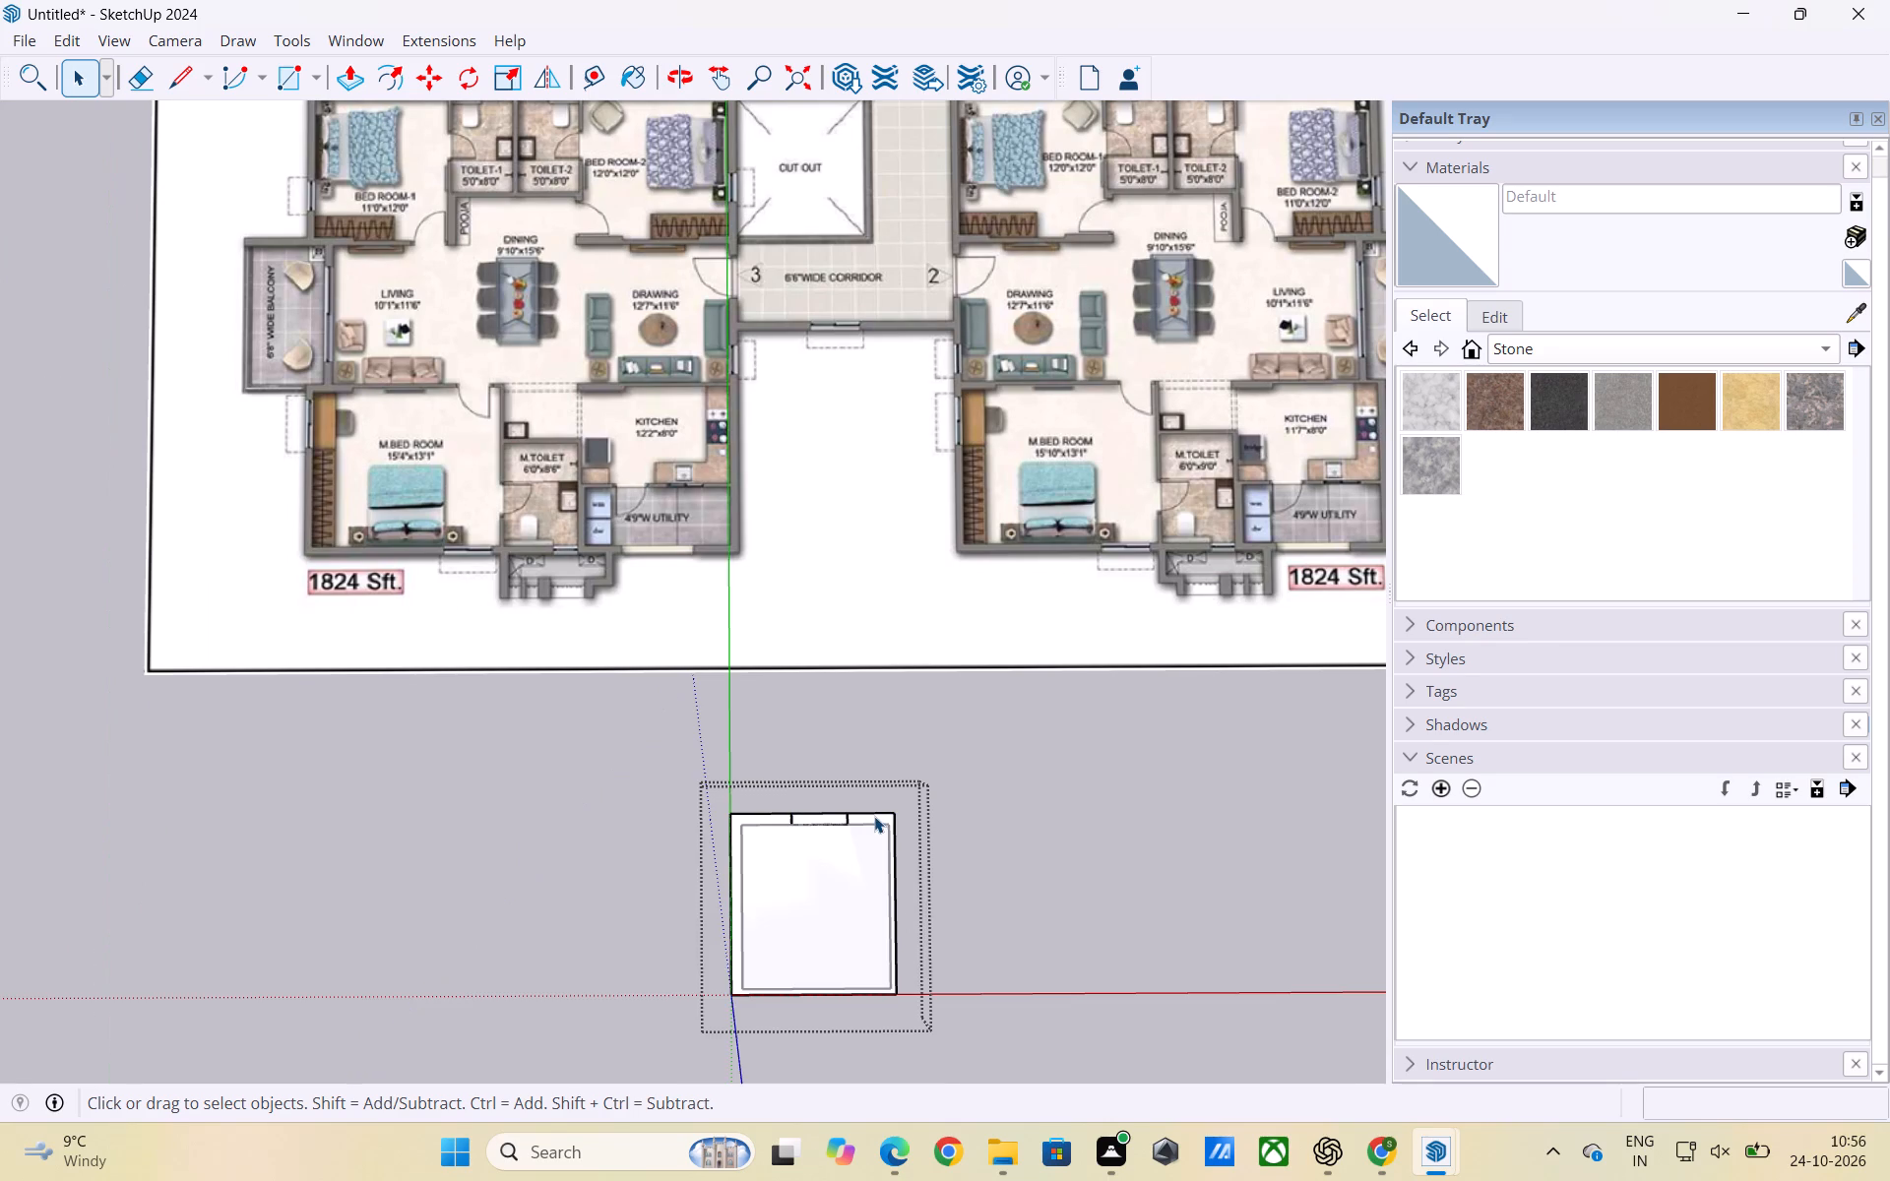
pyautogui.click(874, 816)
pyautogui.doubleClick(875, 816)
pyautogui.click(875, 816)
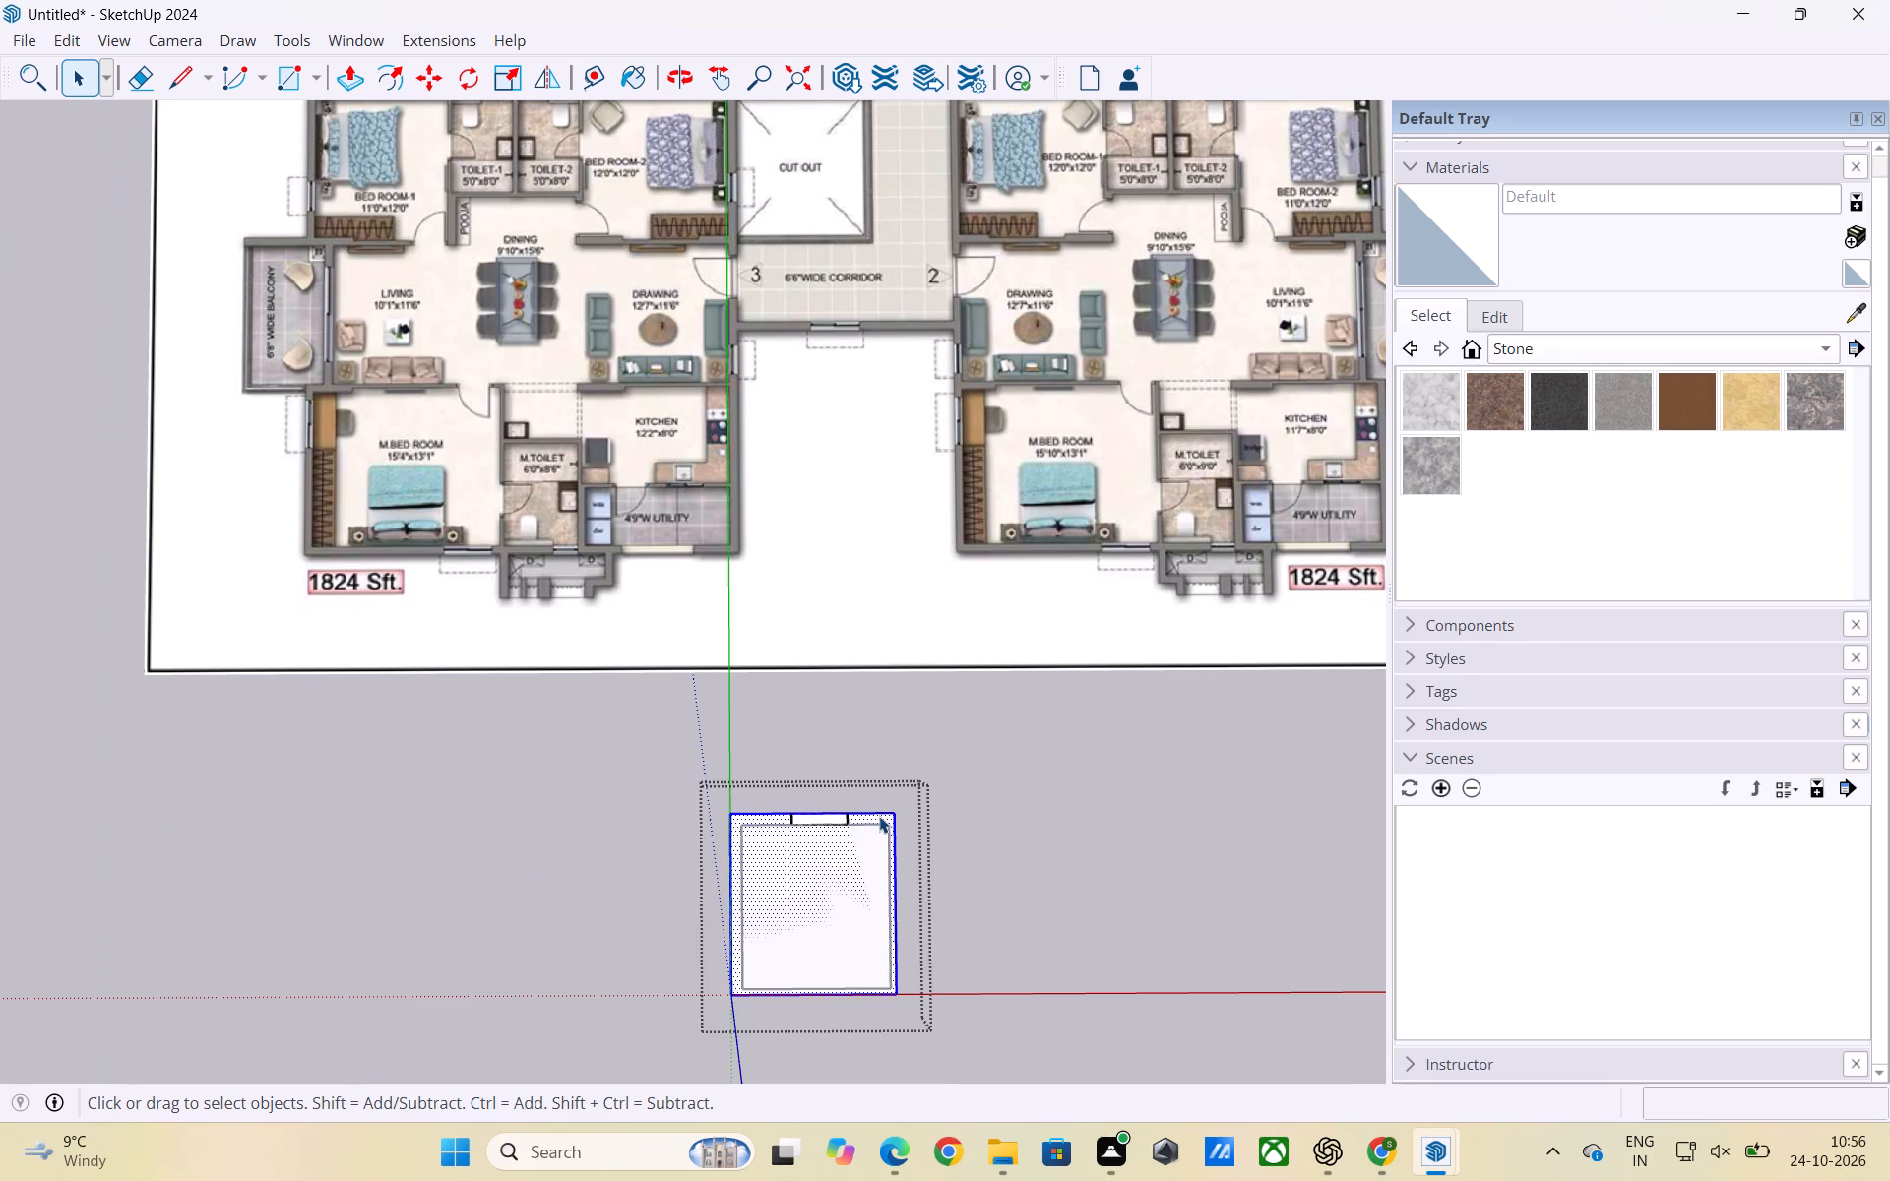
pyautogui.doubleClick(879, 816)
pyautogui.click(879, 817)
pyautogui.tripleClick(741, 819)
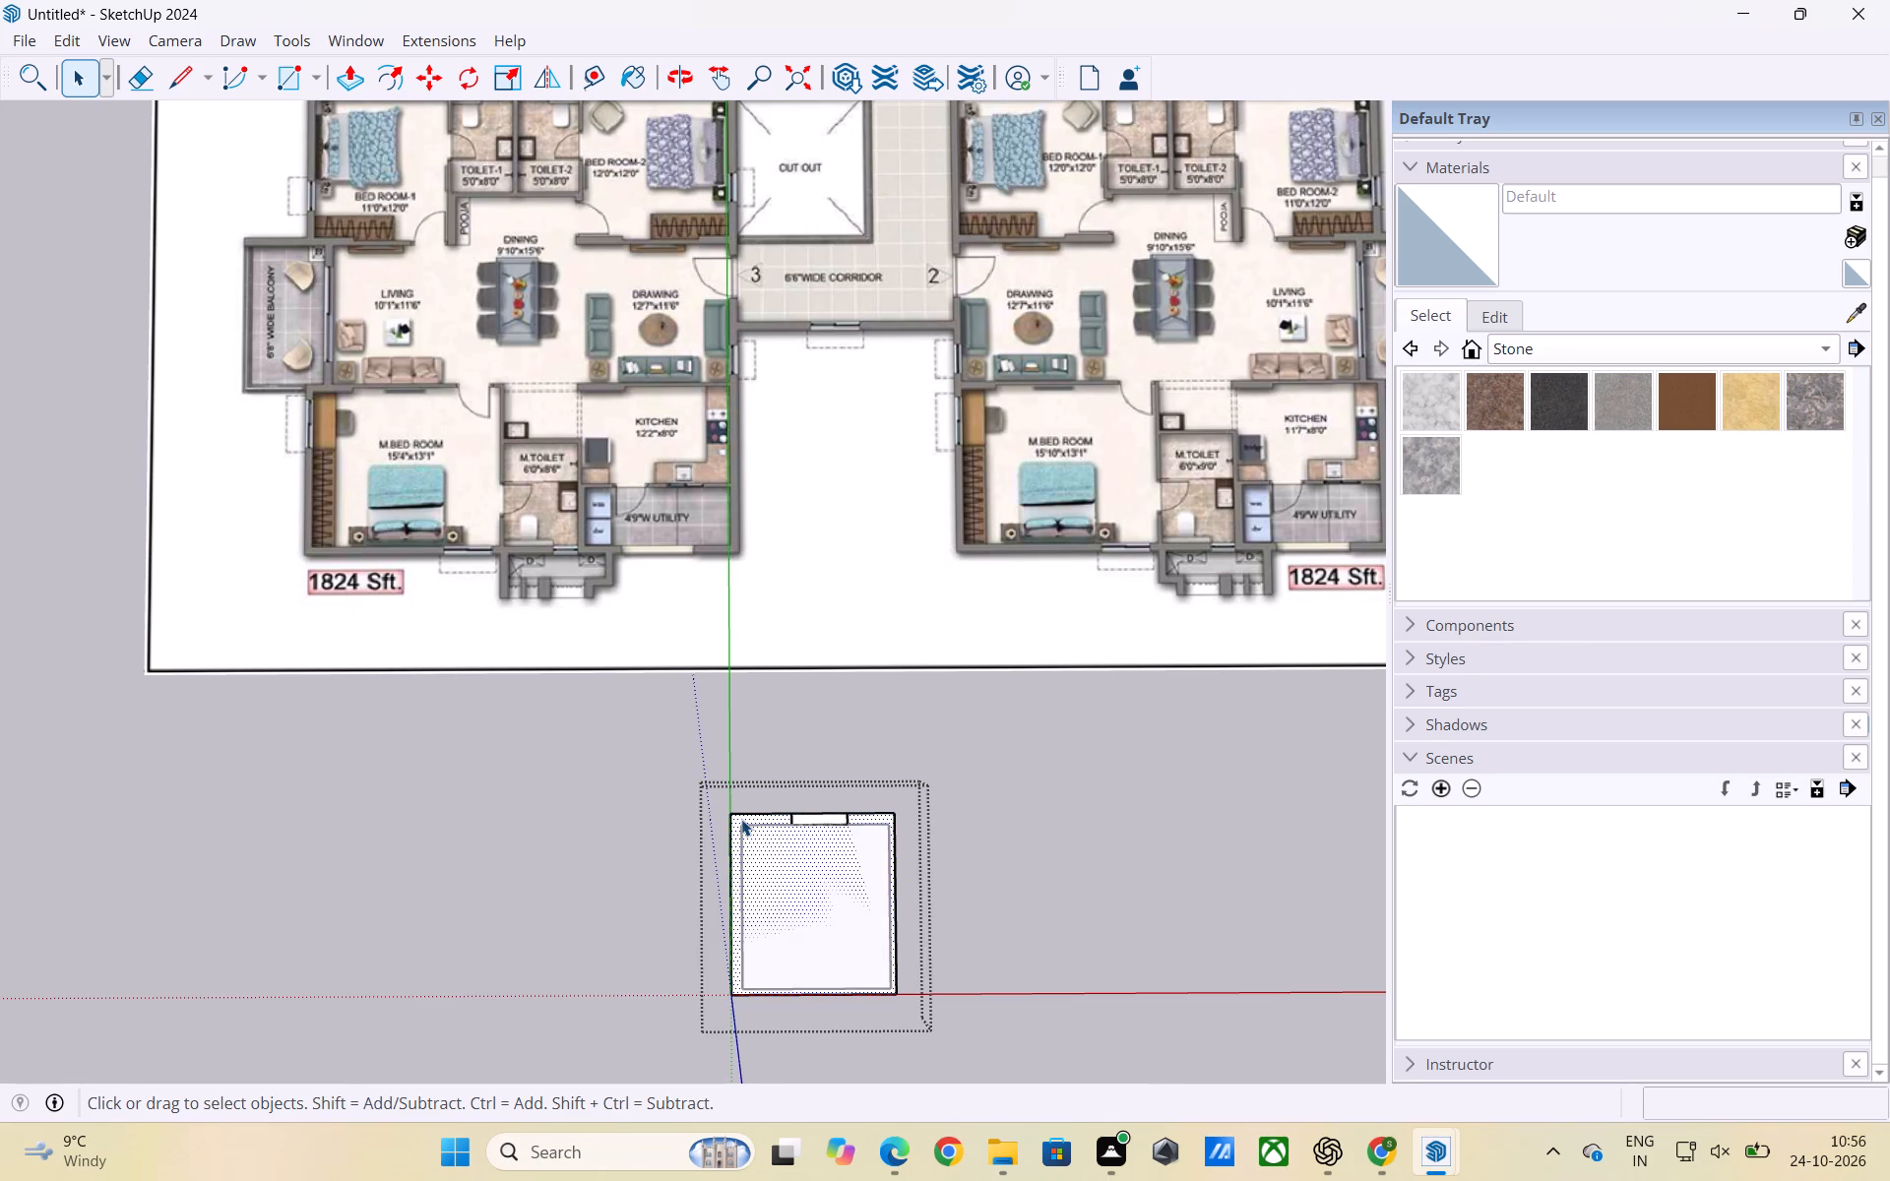
pyautogui.click(765, 820)
pyautogui.click(768, 814)
pyautogui.click(1004, 816)
# Select the wall face on either side of the opening and around the room to check whether it is divided.
pyautogui.scroll(7, 920, 830)
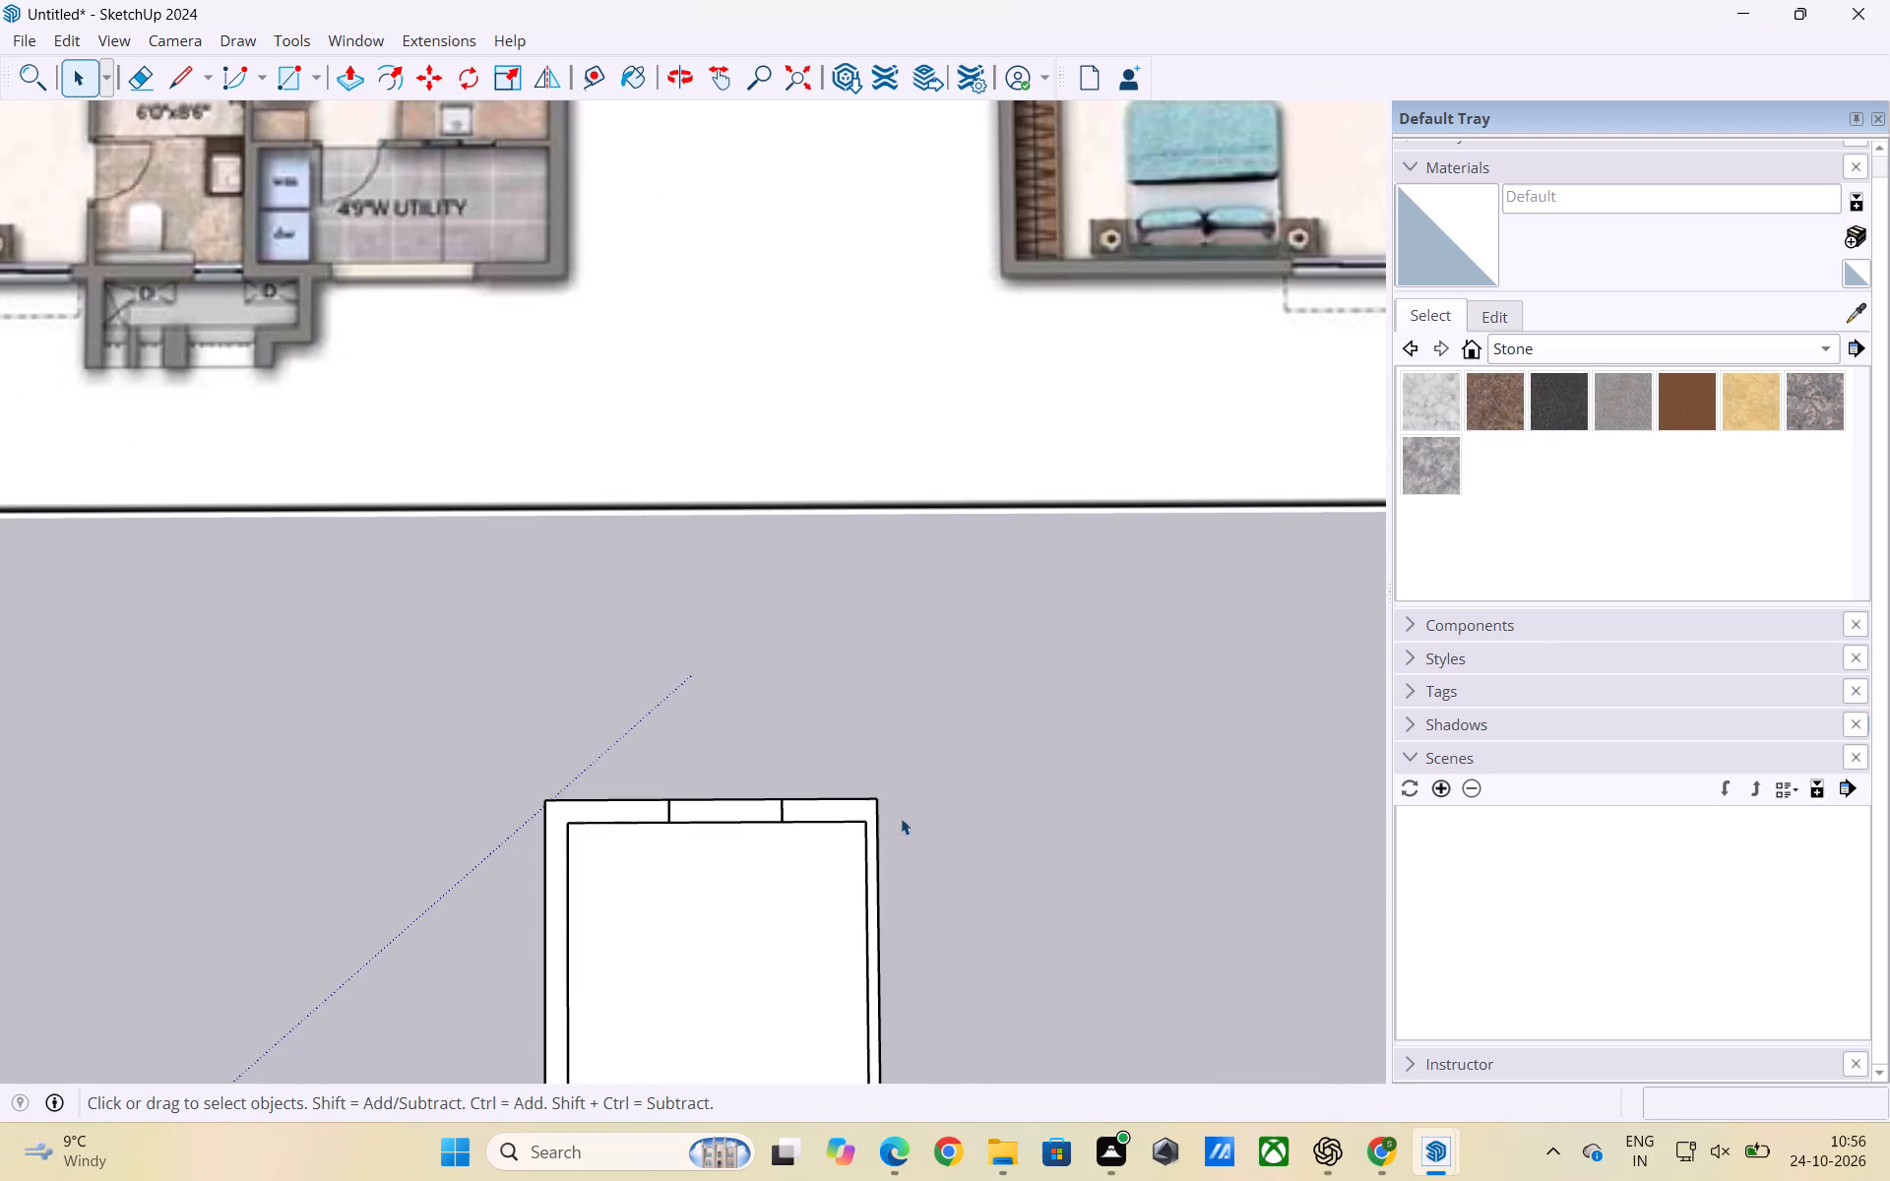
pyautogui.click(856, 813)
pyautogui.doubleClick(856, 813)
pyautogui.doubleClick(856, 813)
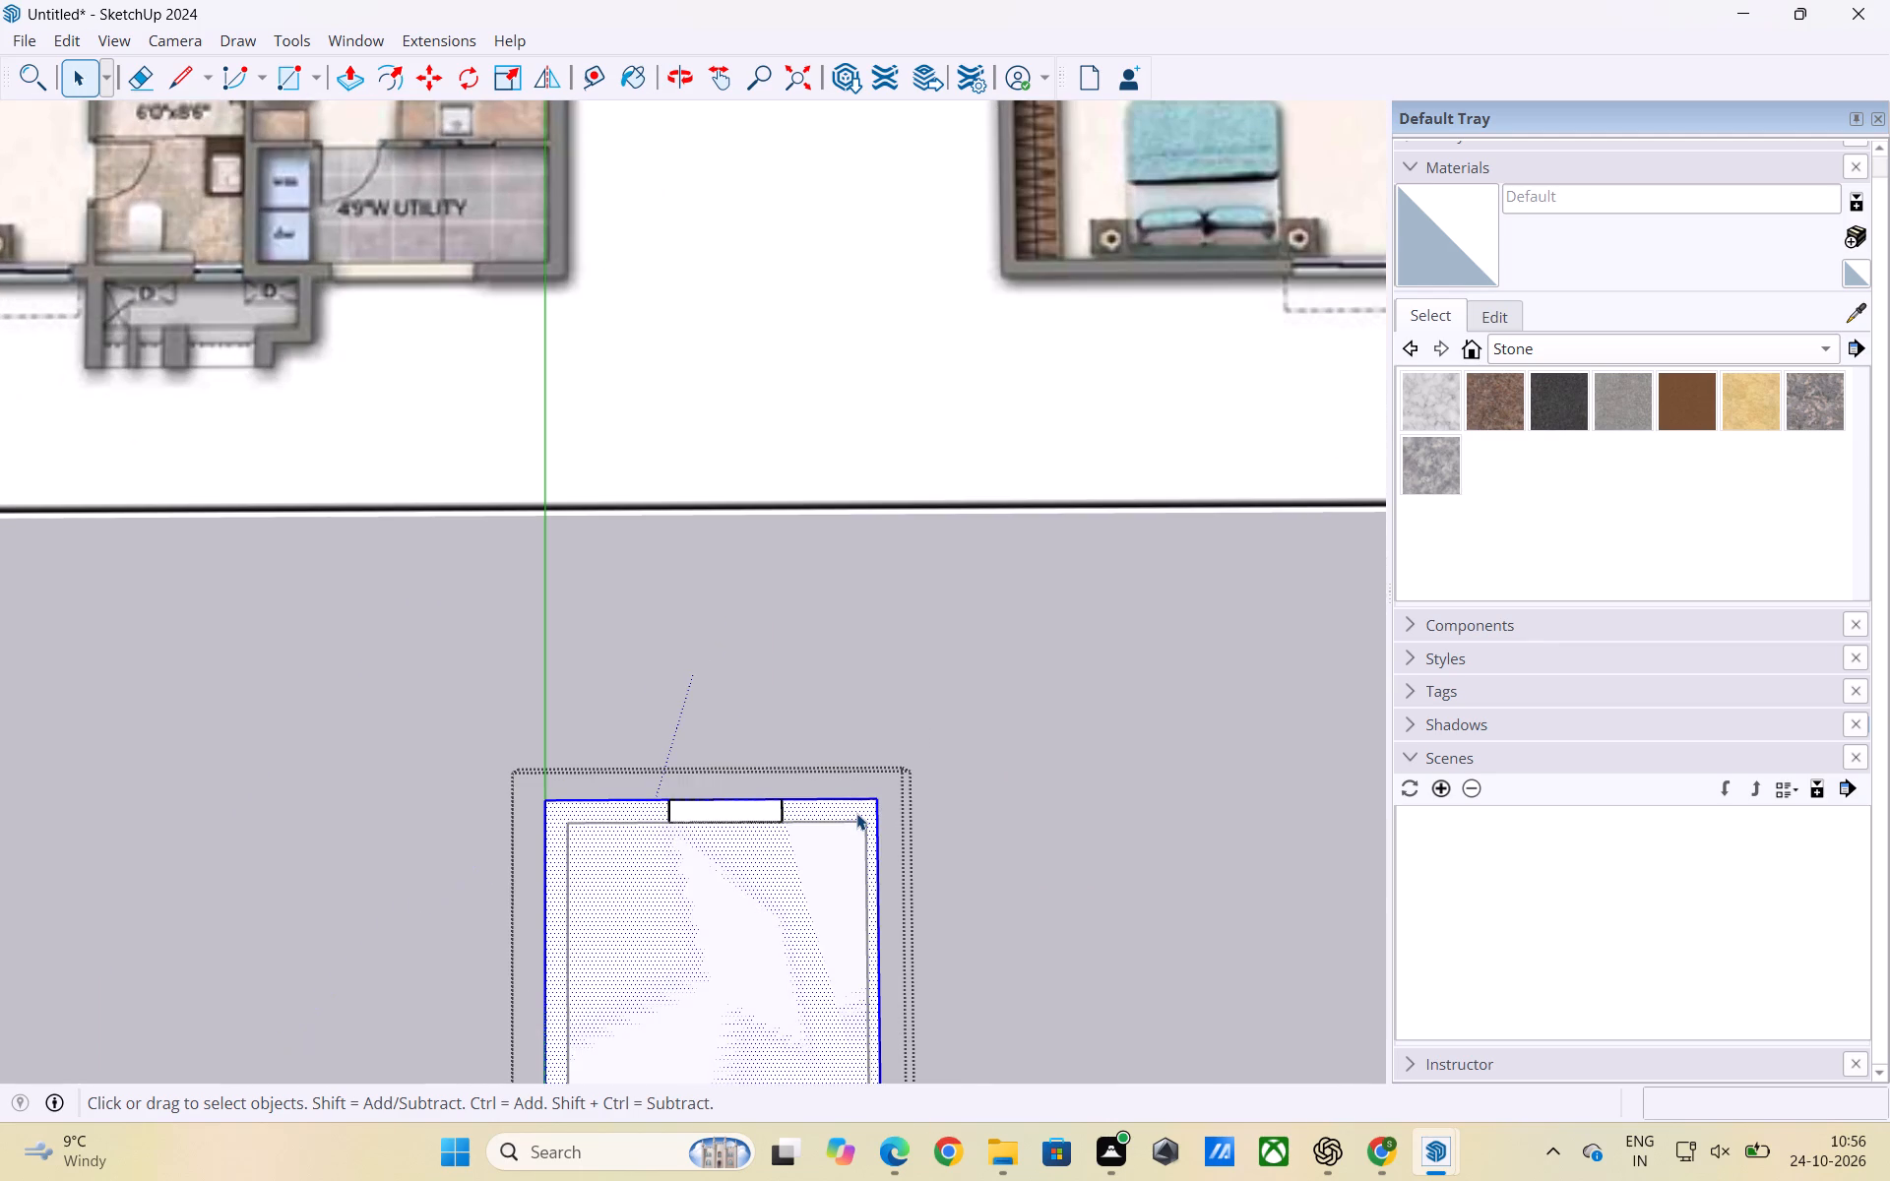
pyautogui.tripleClick(856, 813)
pyautogui.tripleClick(855, 816)
pyautogui.tripleClick(631, 815)
pyautogui.scroll(-6, 869, 714)
pyautogui.scroll(3, 936, 960)
pyautogui.scroll(4, 839, 920)
pyautogui.tripleClick(854, 920)
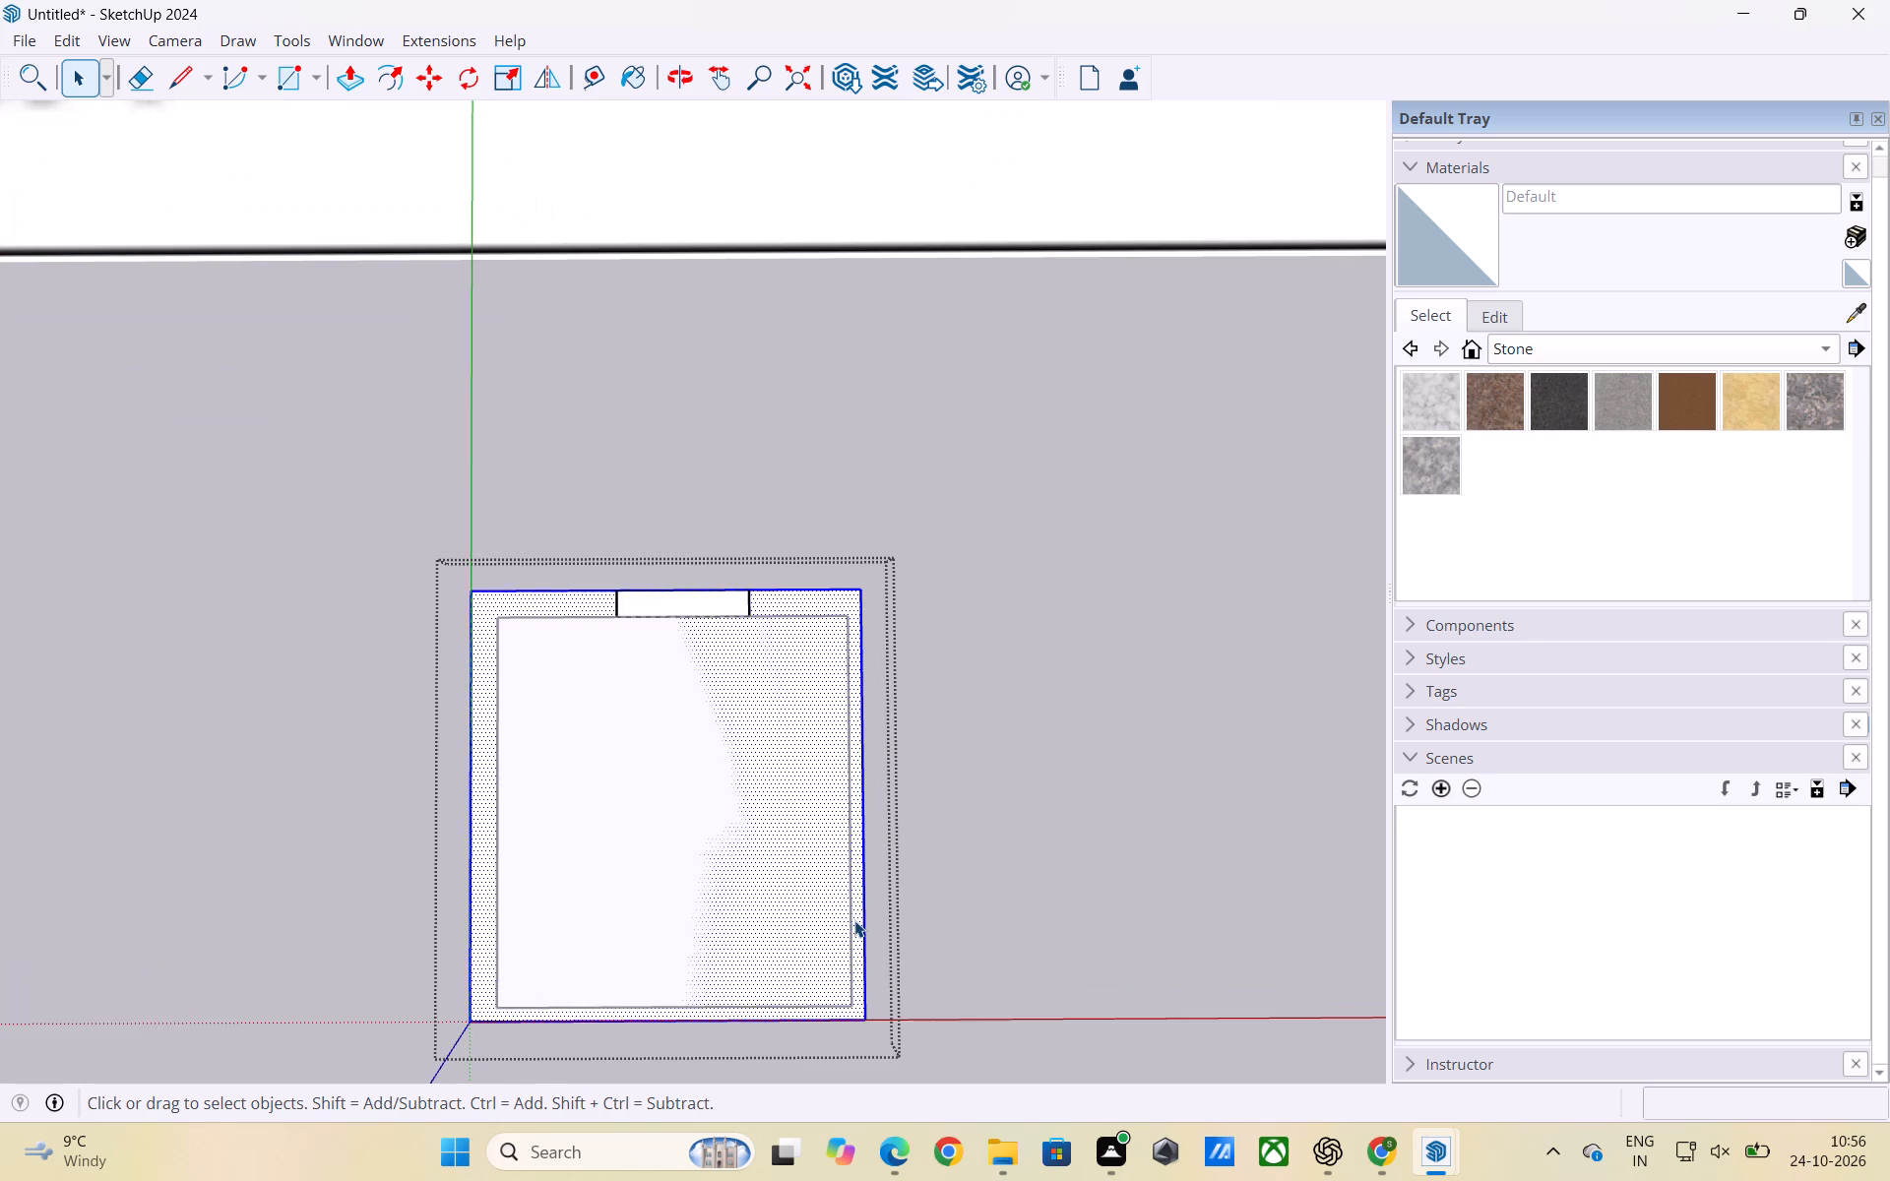
pyautogui.doubleClick(630, 791)
pyautogui.doubleClick(730, 807)
pyautogui.scroll(-9, 757, 702)
pyautogui.click(1054, 714)
pyautogui.click(1060, 715)
# Recheck the wall face selection on both sides of the grouped opening, and leave the wall group.
pyautogui.scroll(3, 774, 644)
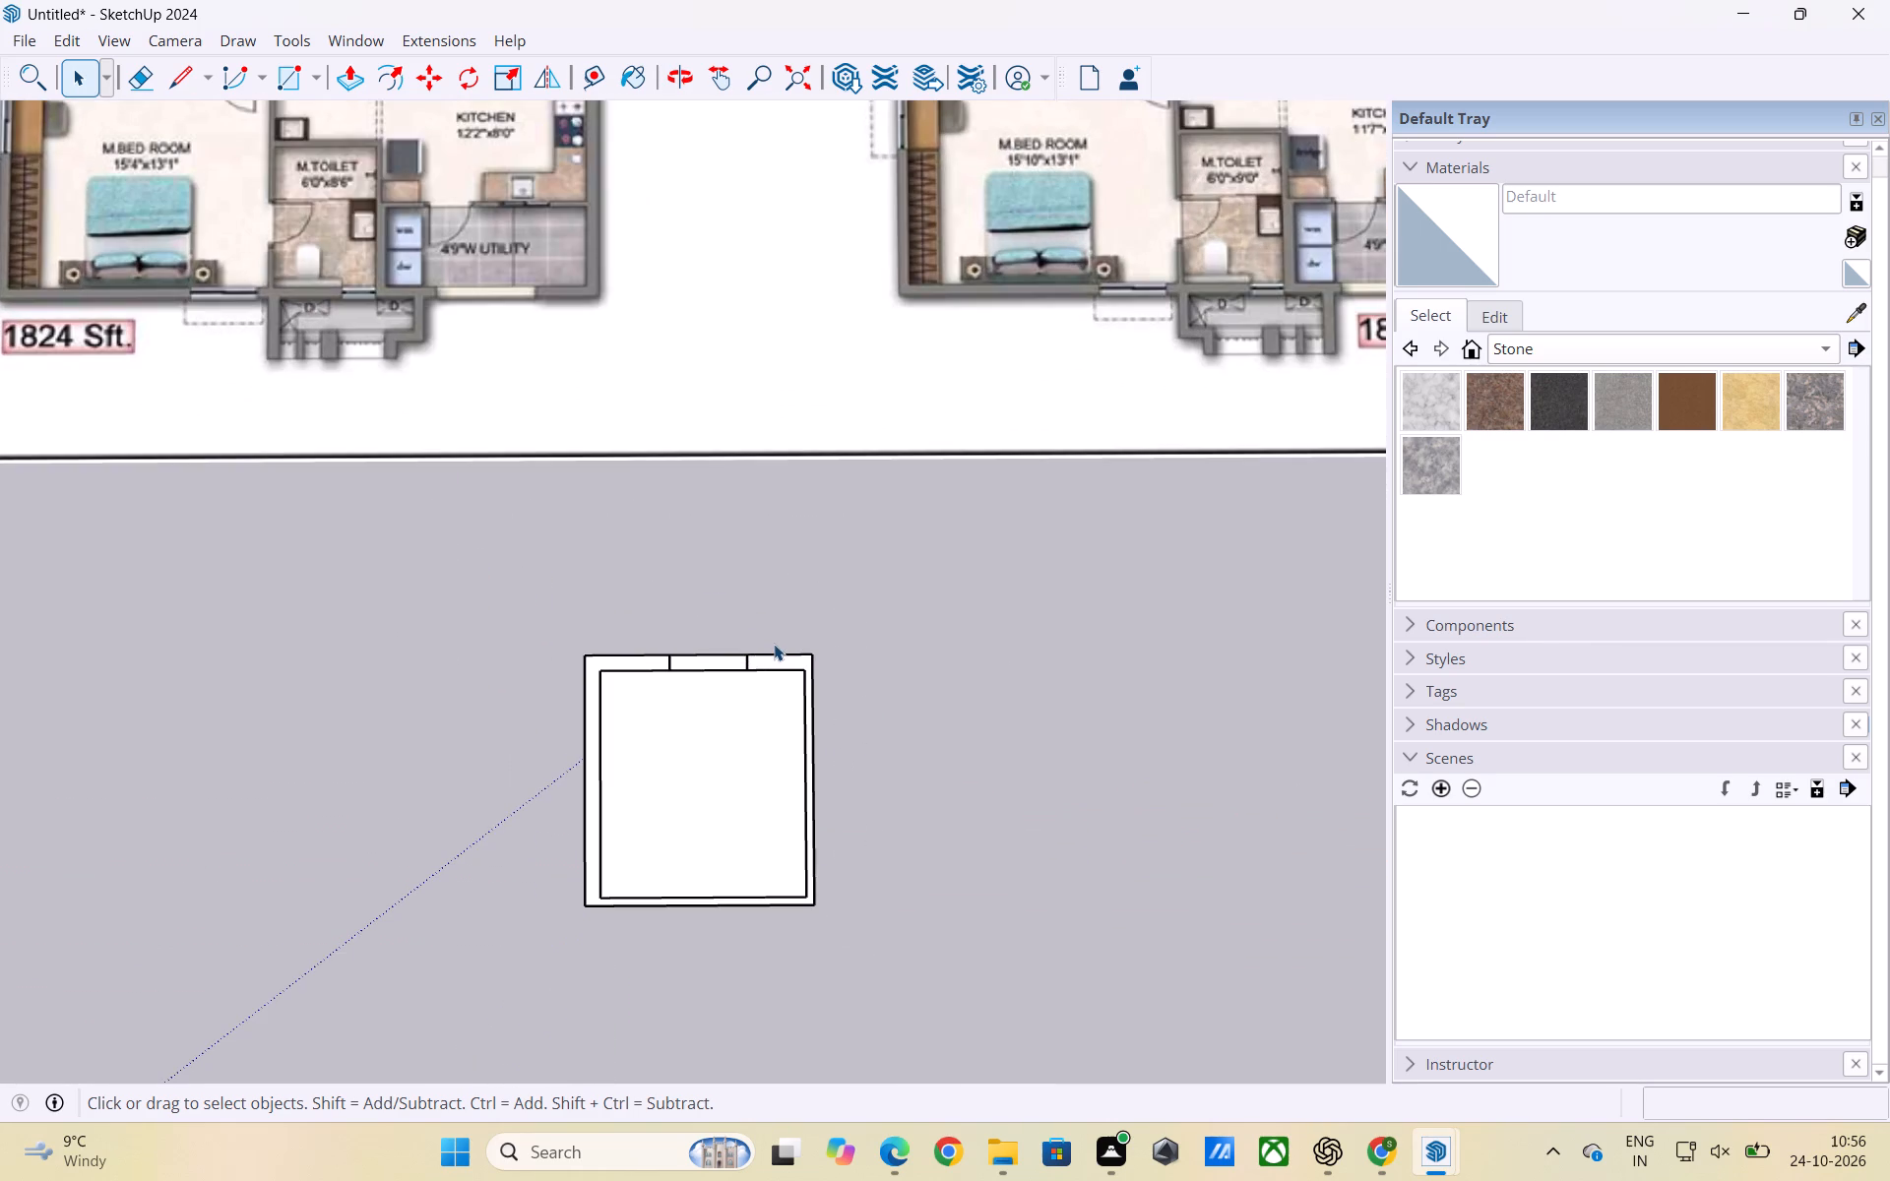
pyautogui.scroll(-8, 774, 644)
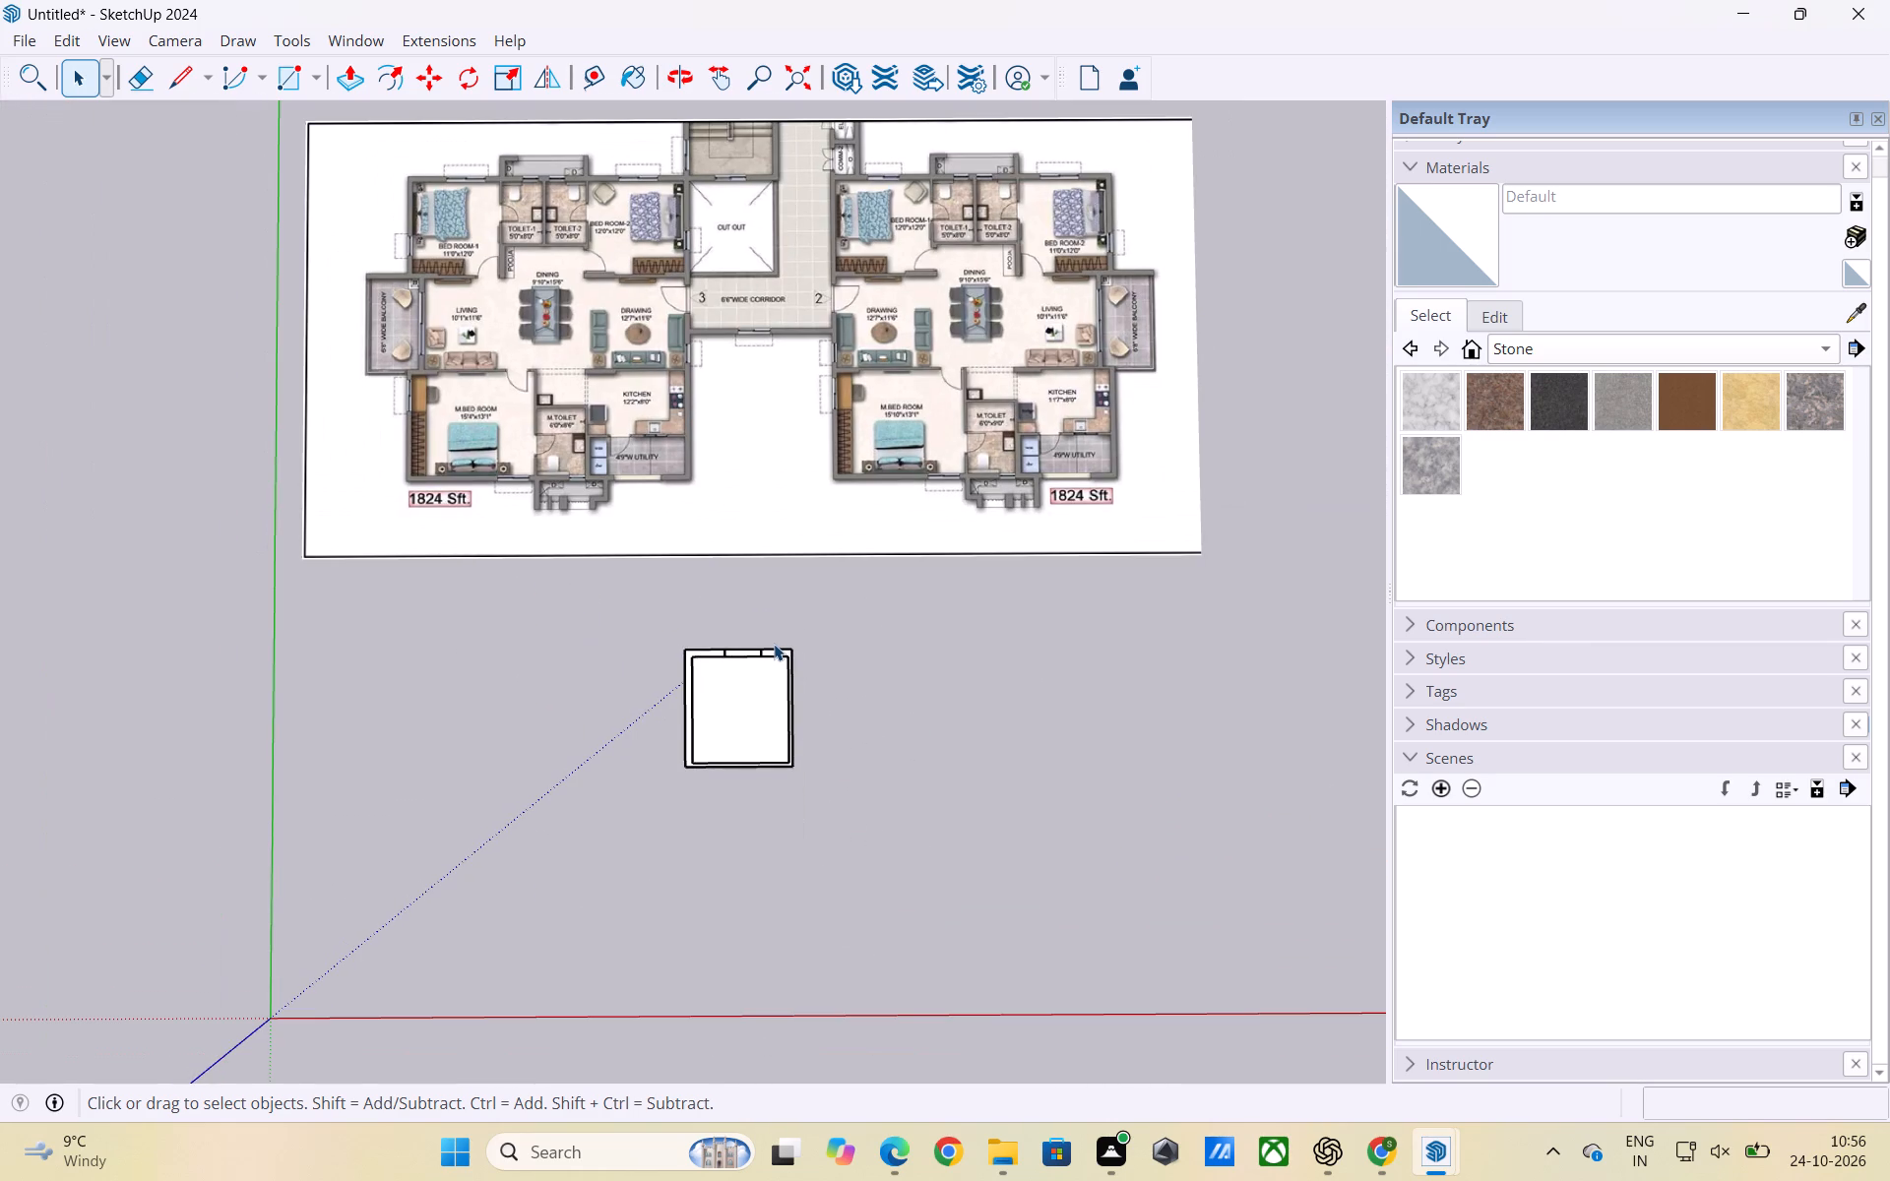
pyautogui.scroll(9, 770, 644)
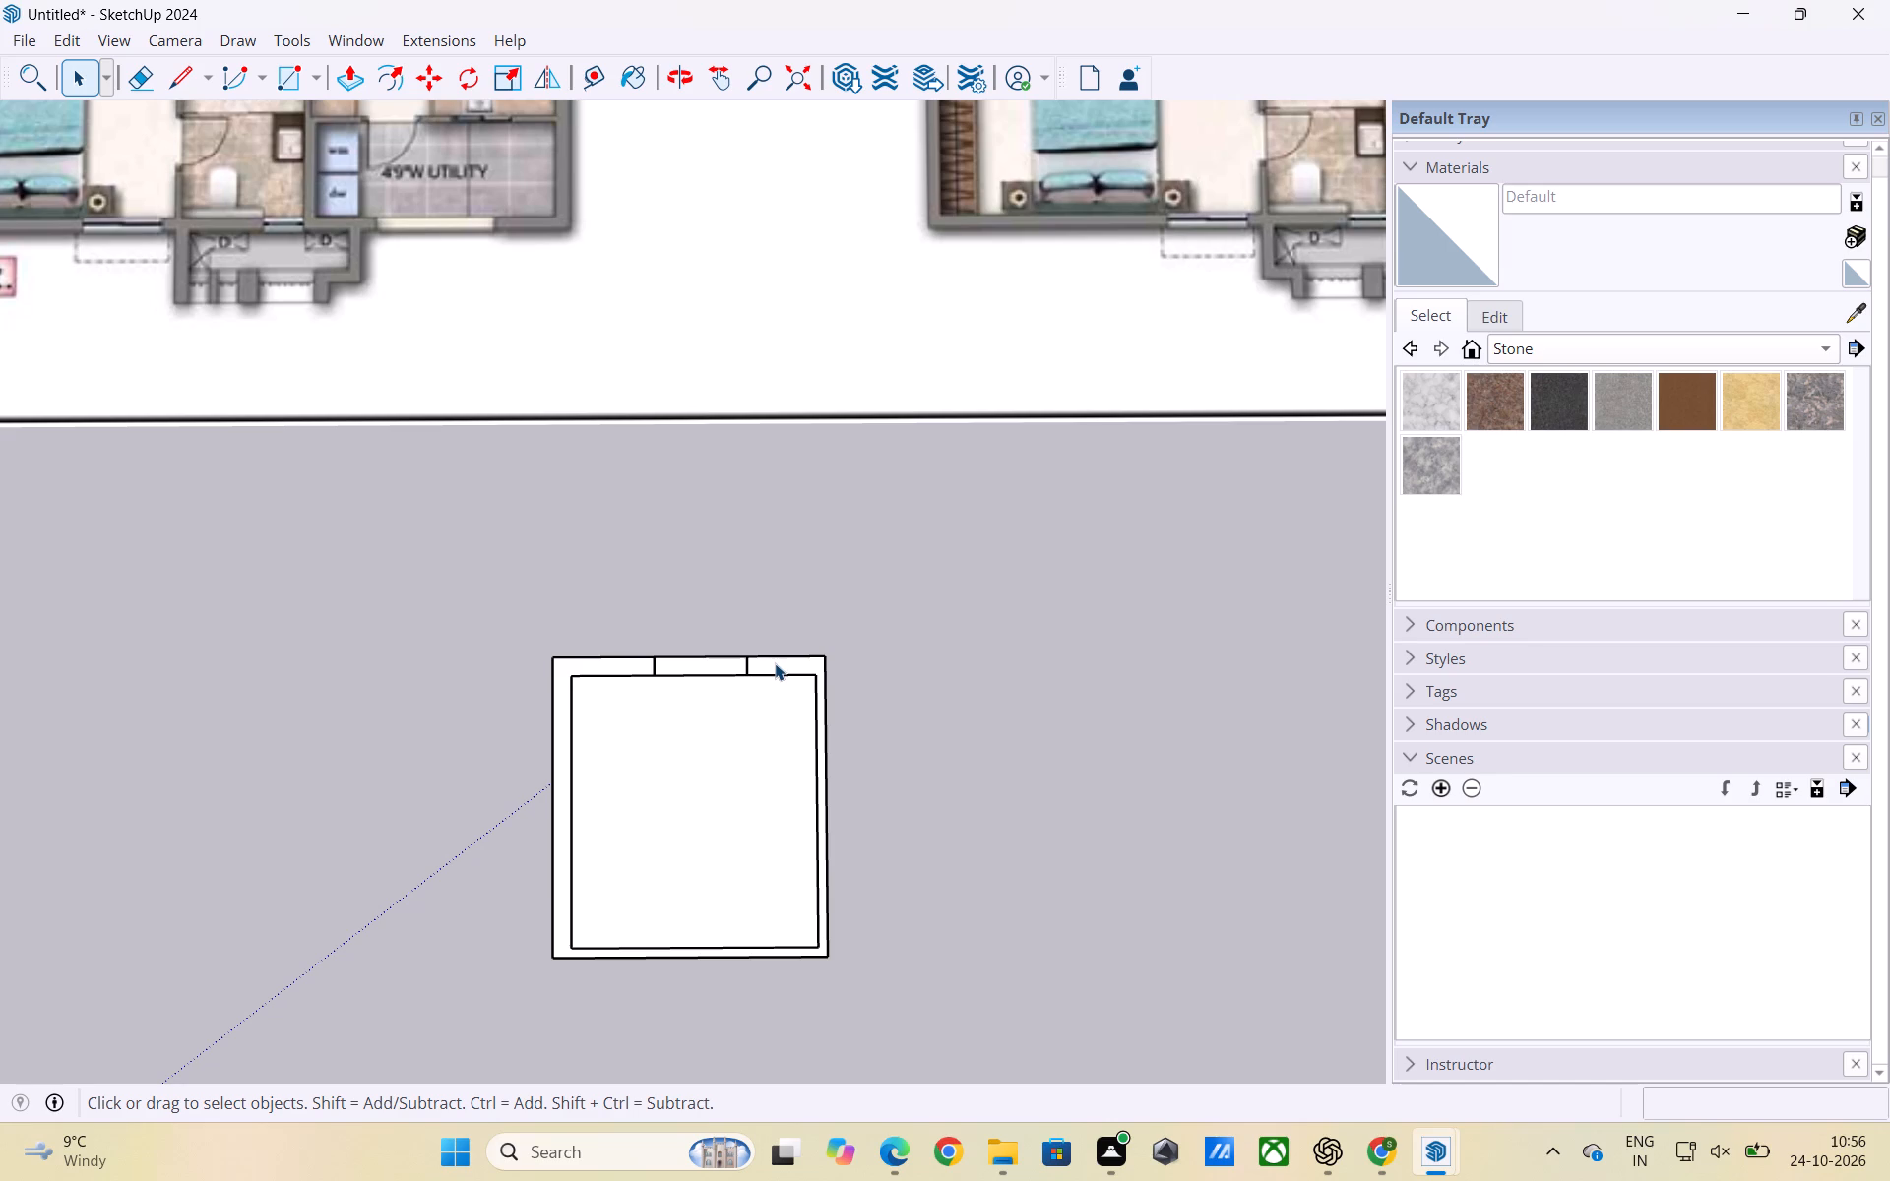
pyautogui.scroll(-2, 775, 663)
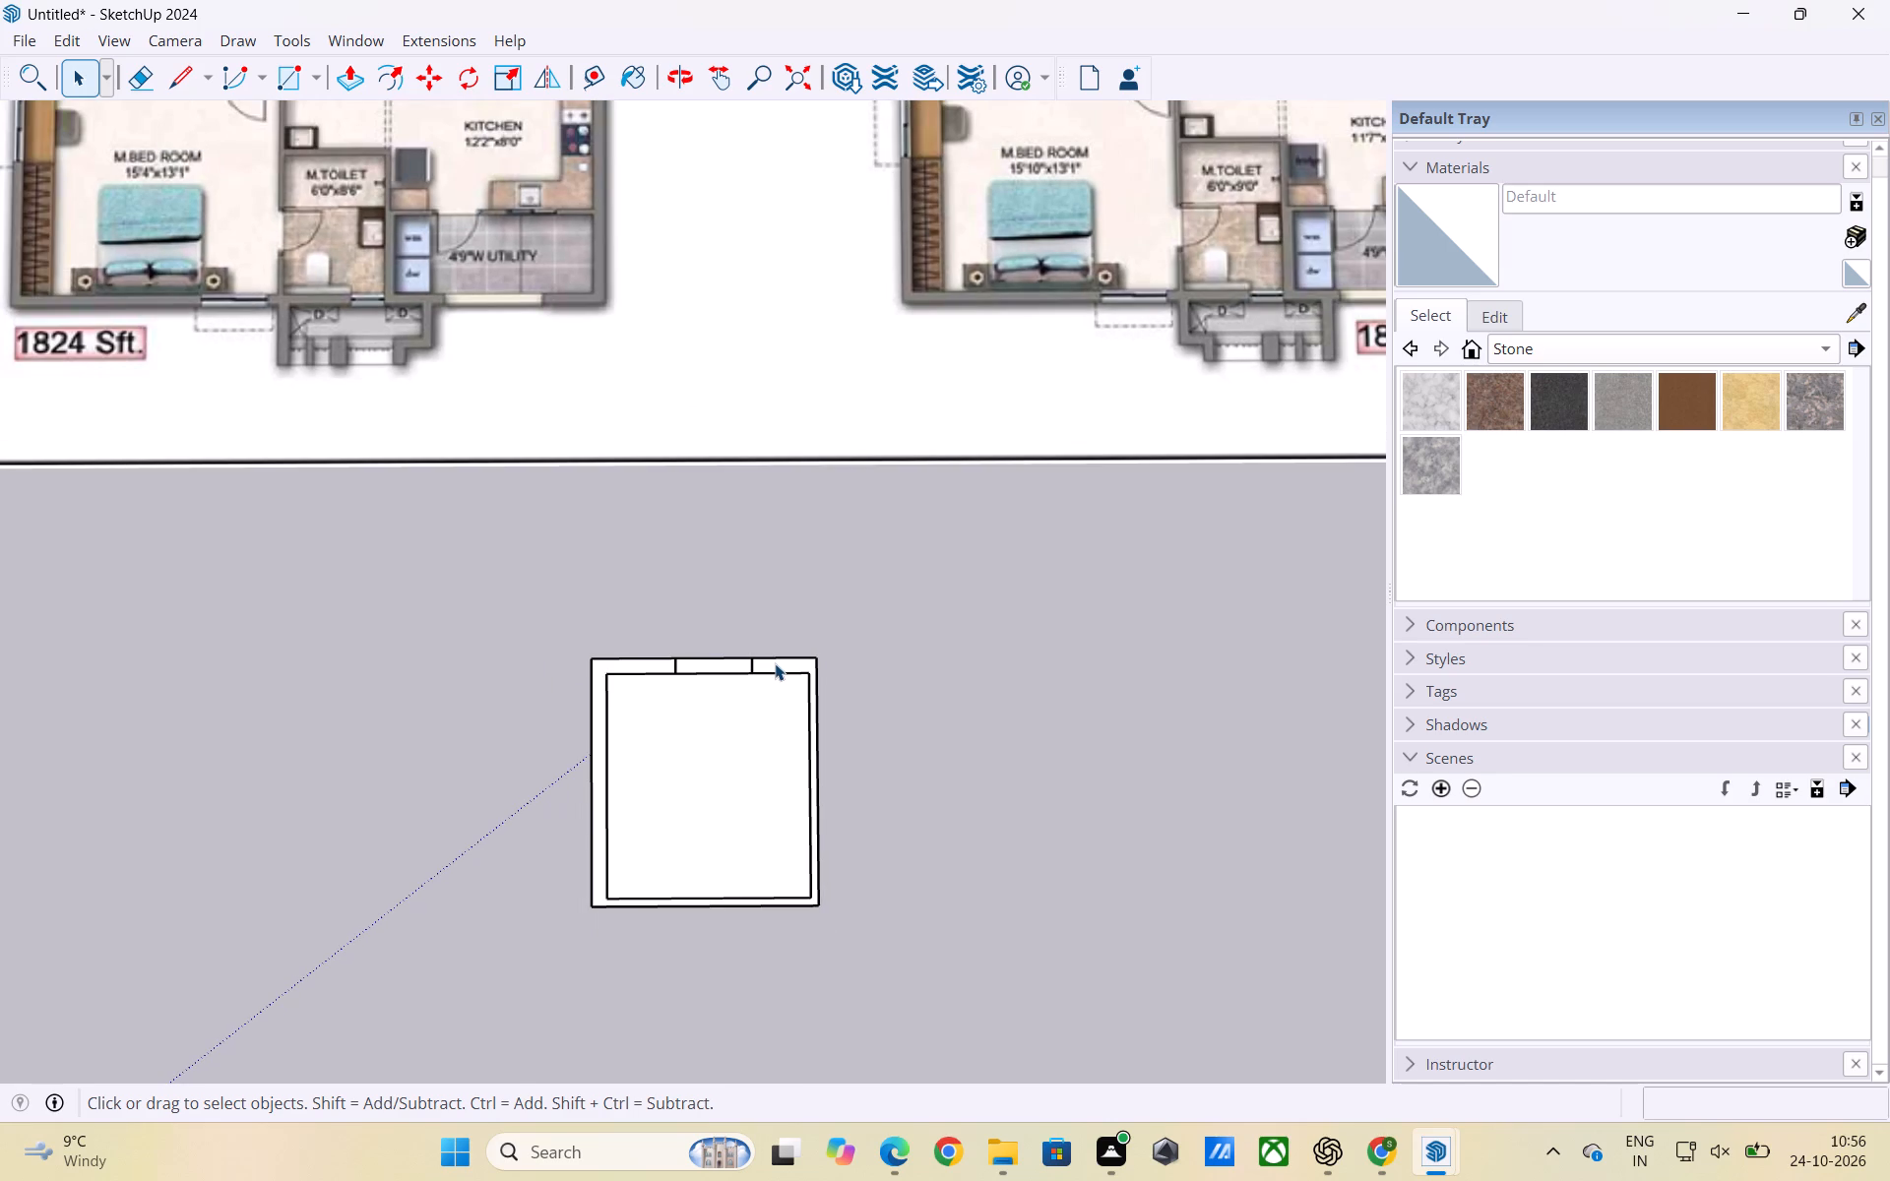
pyautogui.tripleClick(775, 663)
pyautogui.tripleClick(775, 663)
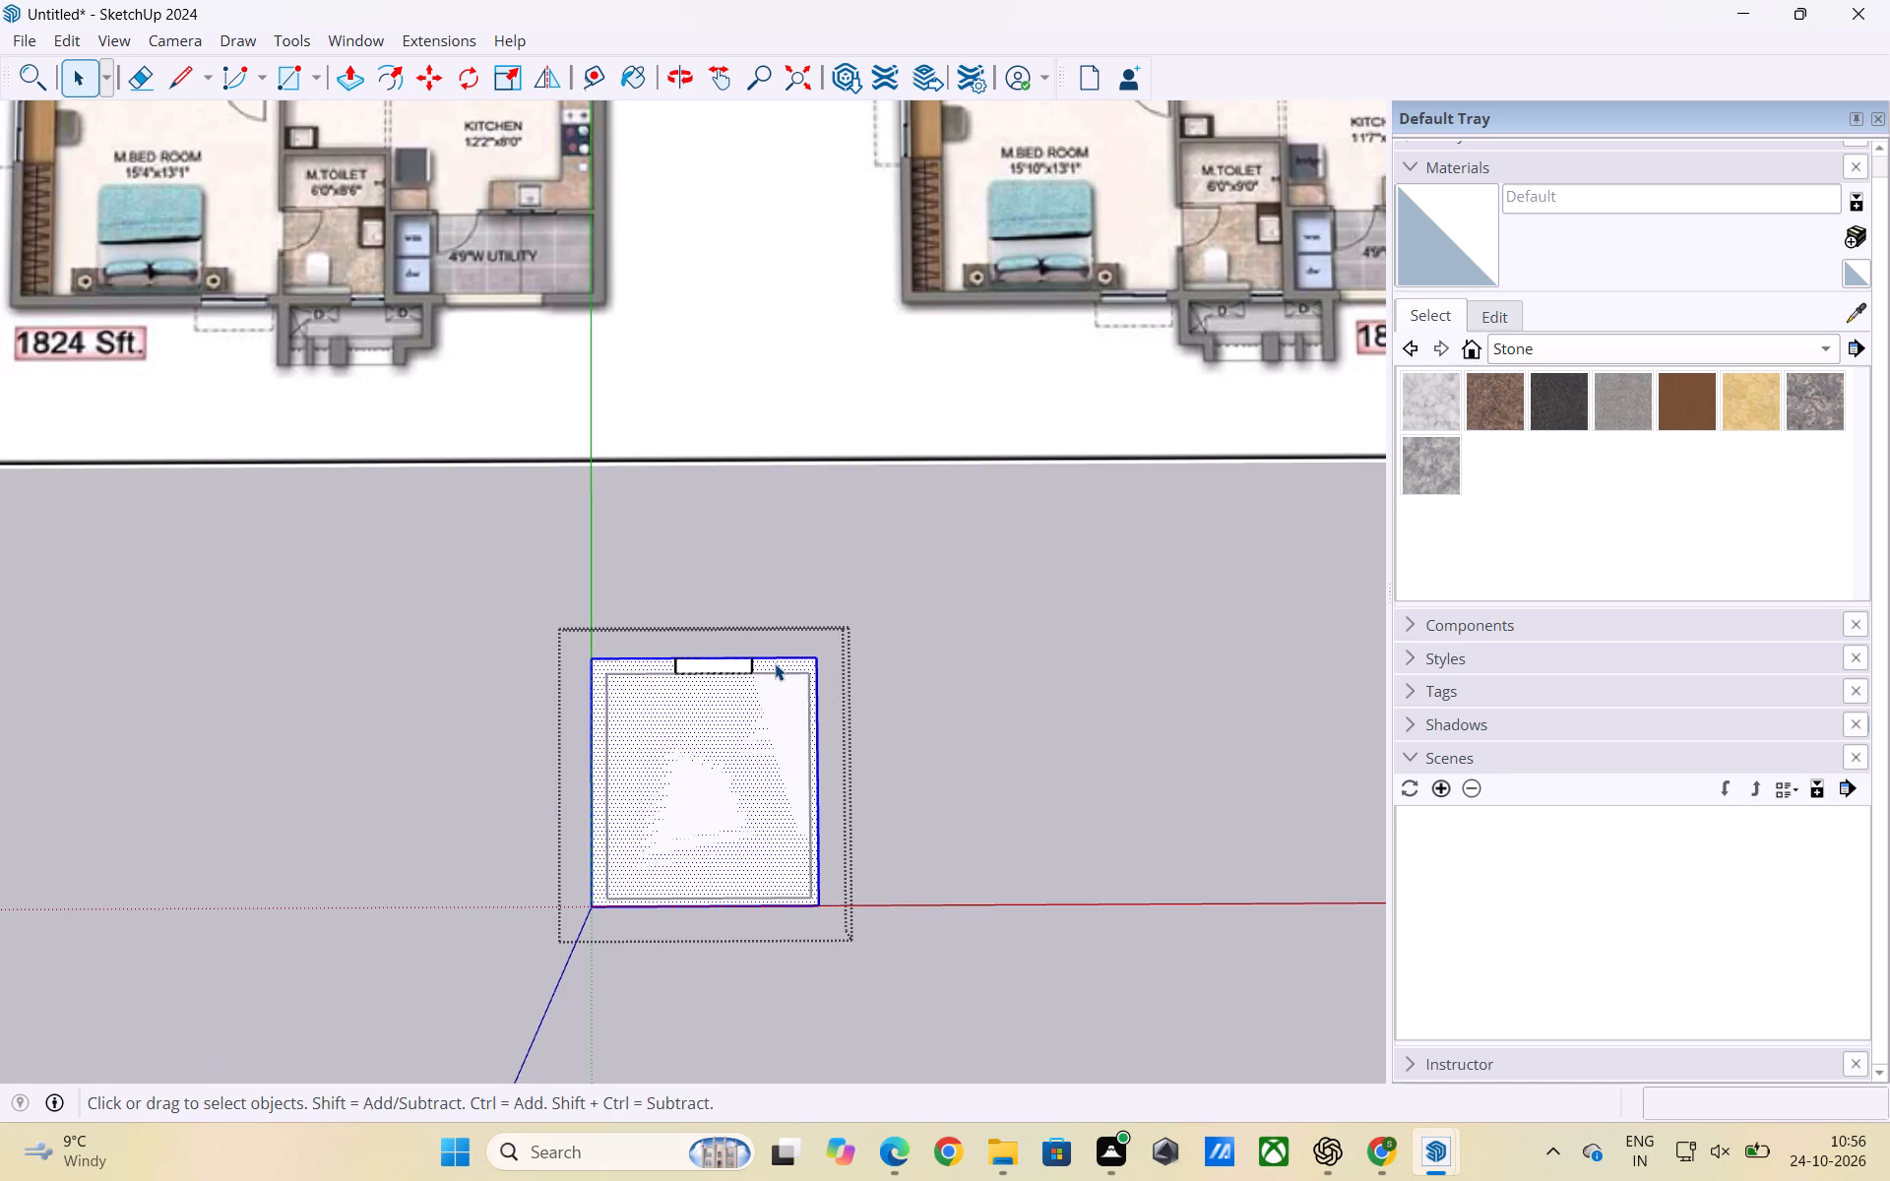
pyautogui.doubleClick(629, 661)
pyautogui.tripleClick(634, 664)
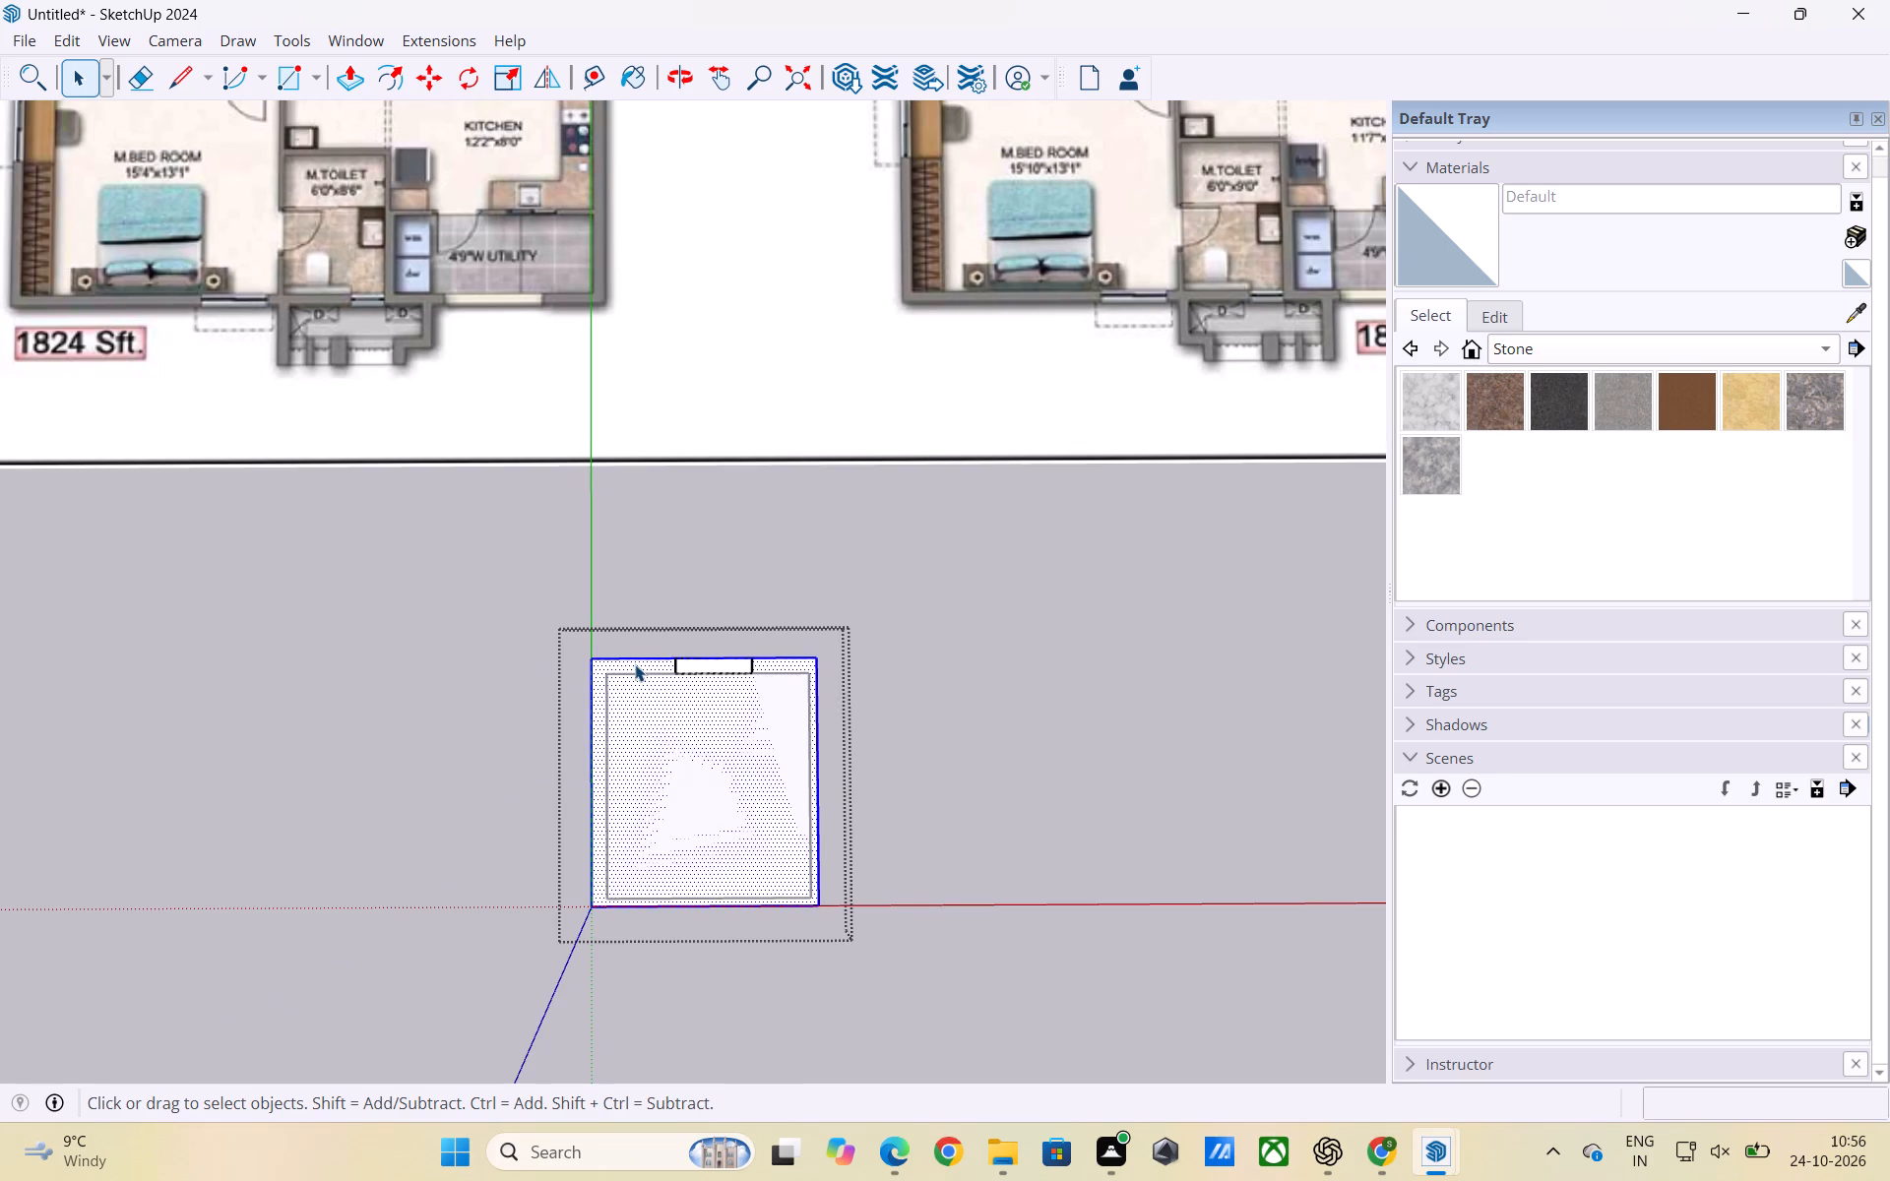
pyautogui.click(635, 664)
pyautogui.tripleClick(665, 723)
pyautogui.doubleClick(918, 748)
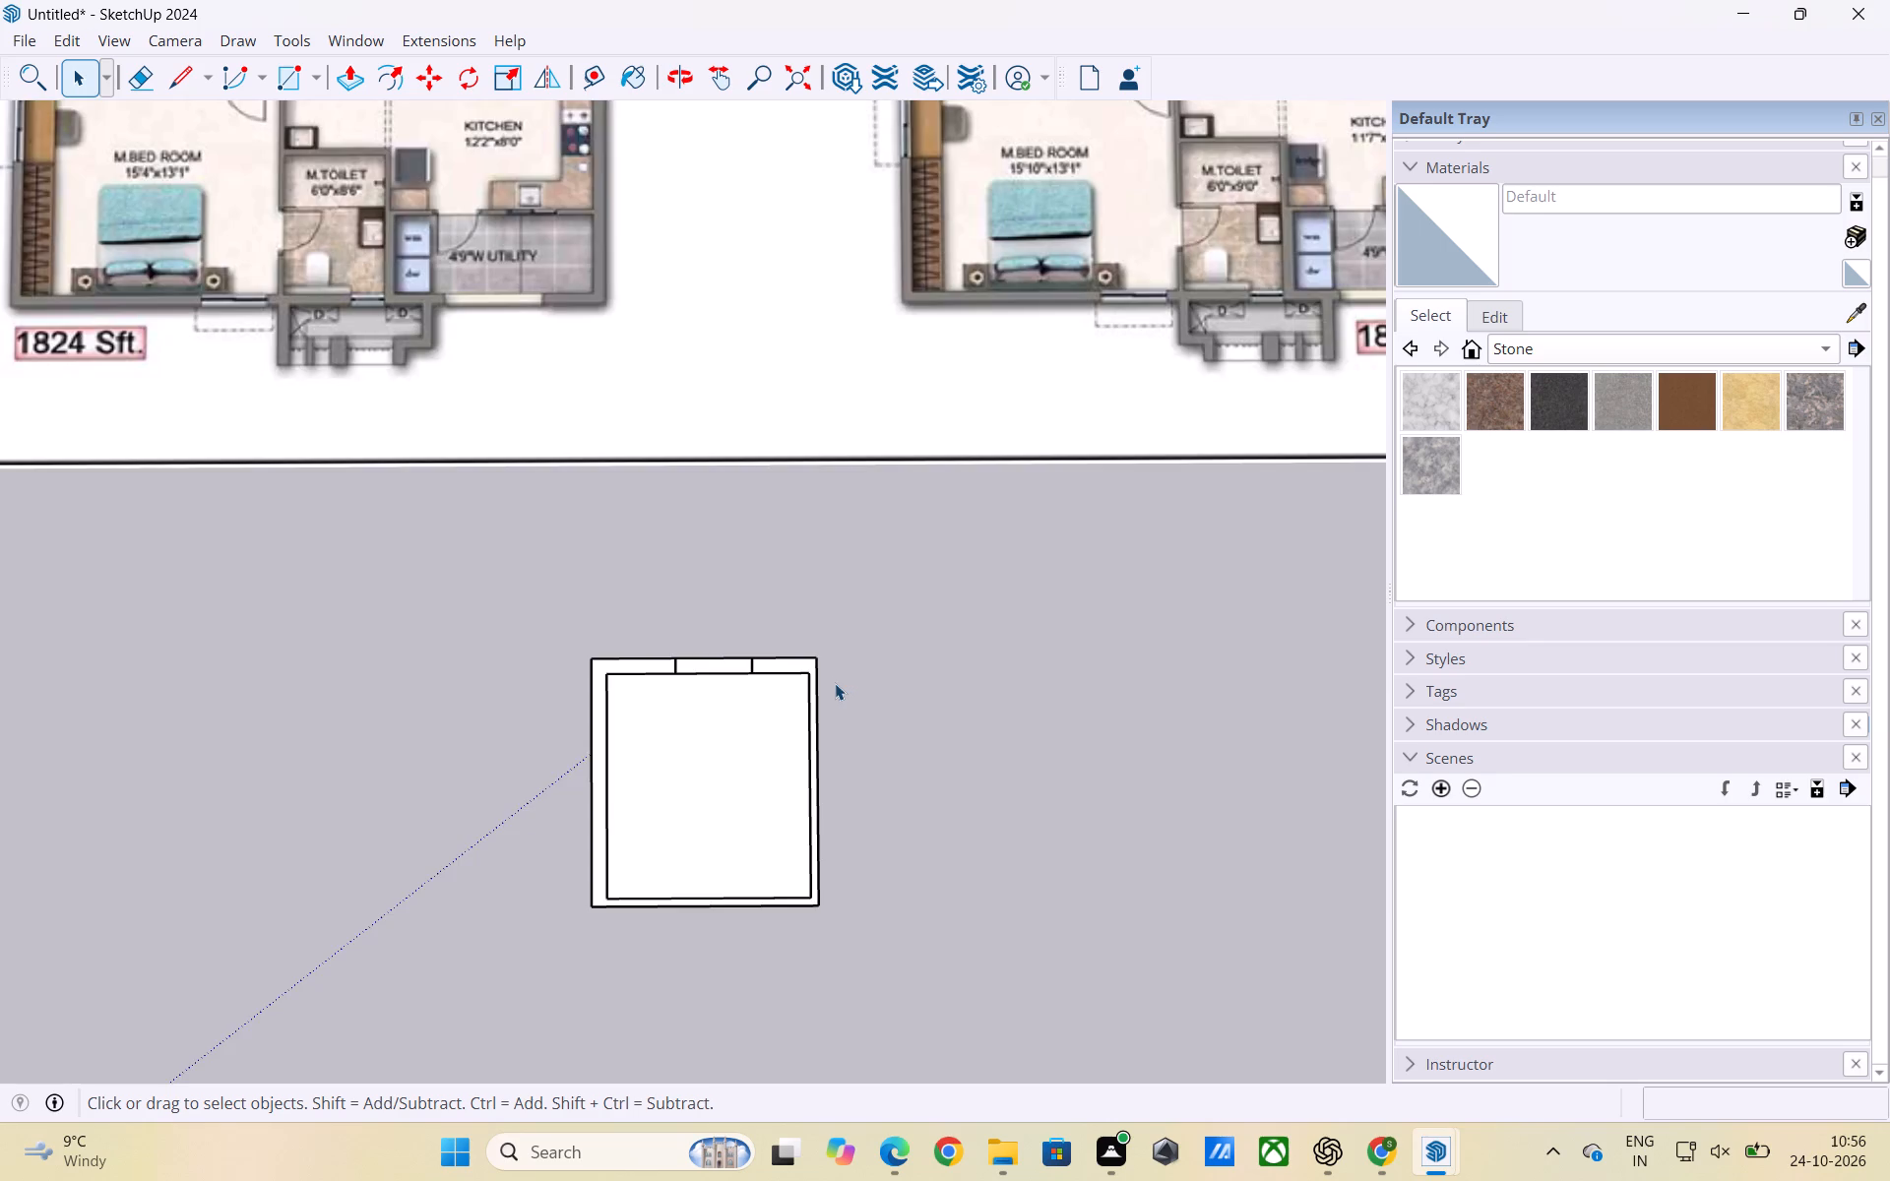
pyautogui.scroll(5, 829, 679)
pyautogui.doubleClick(793, 657)
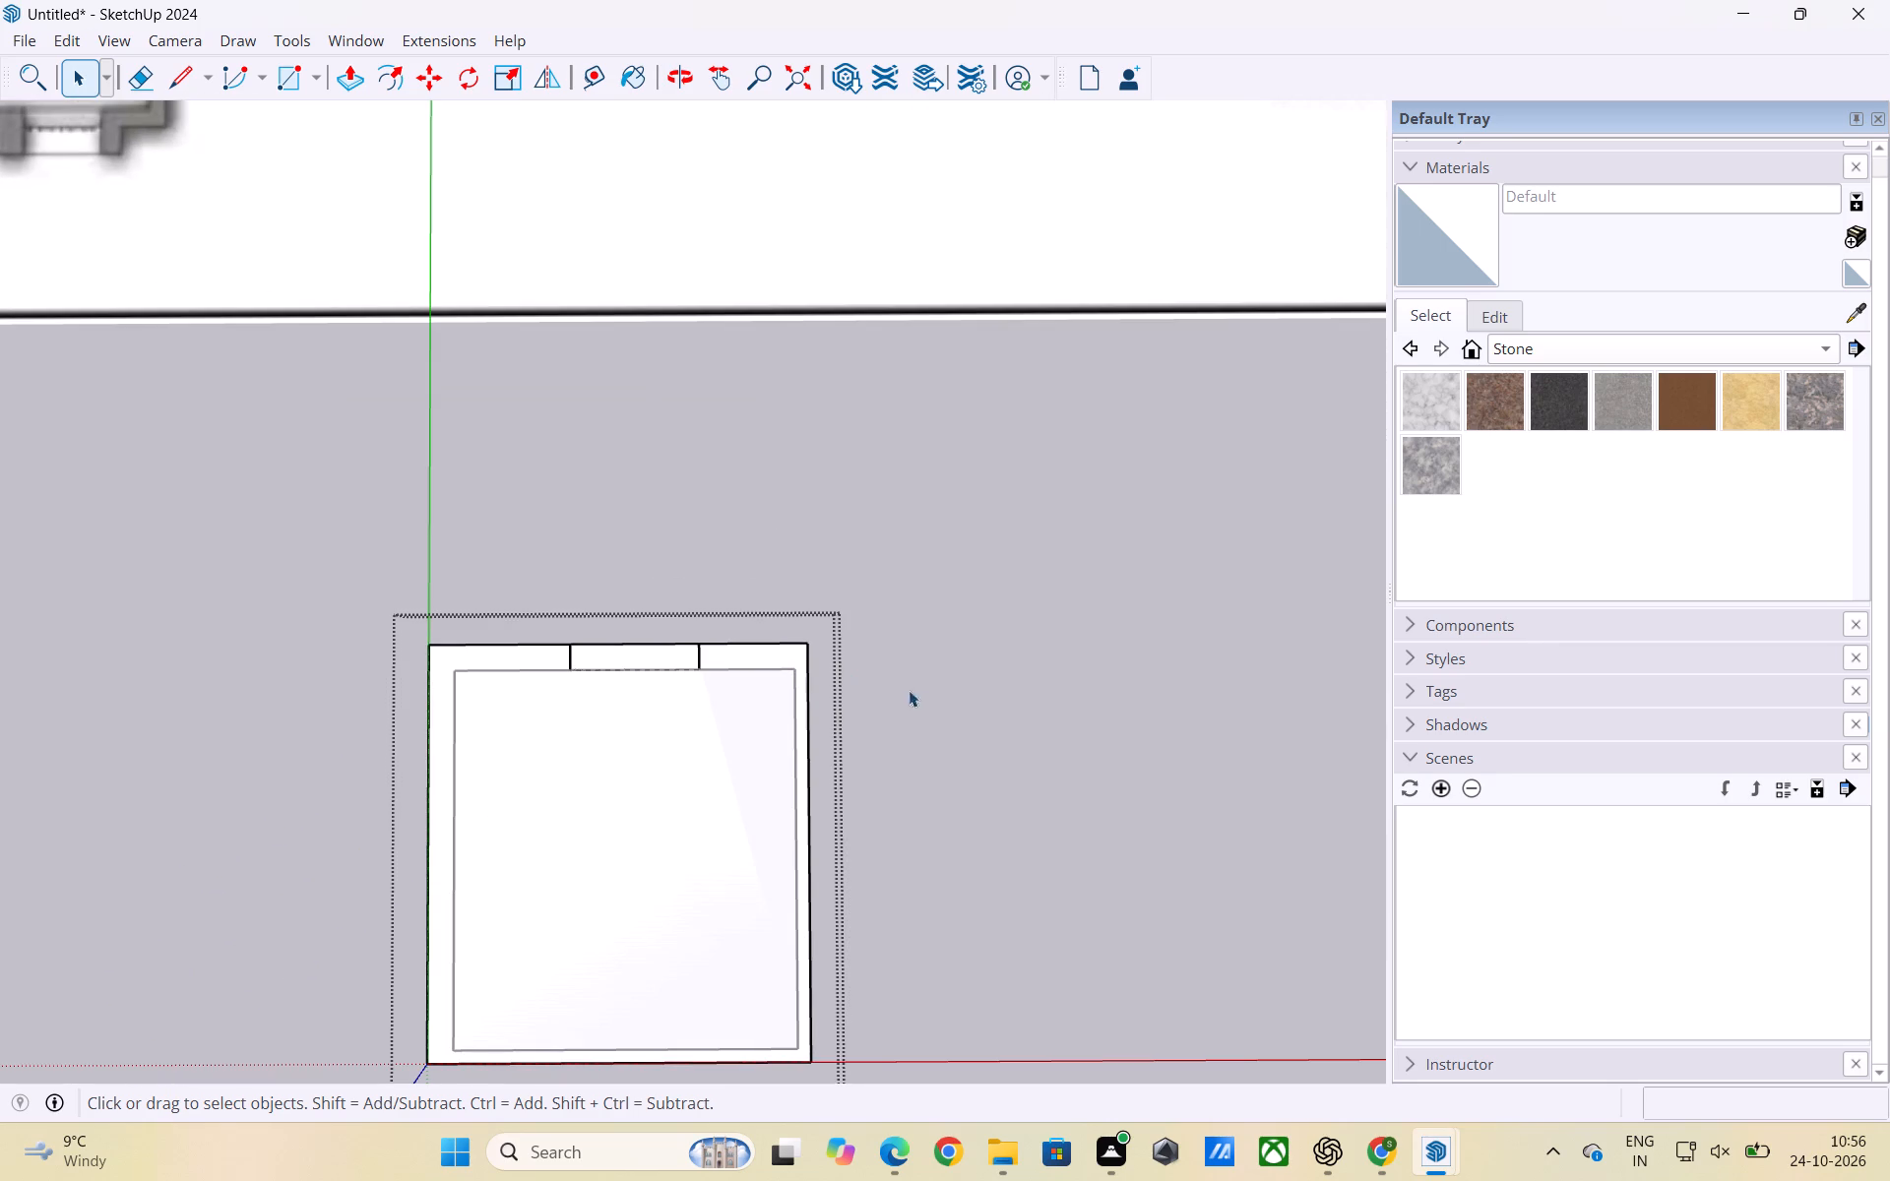
pyautogui.press('space')
pyautogui.click(1083, 724)
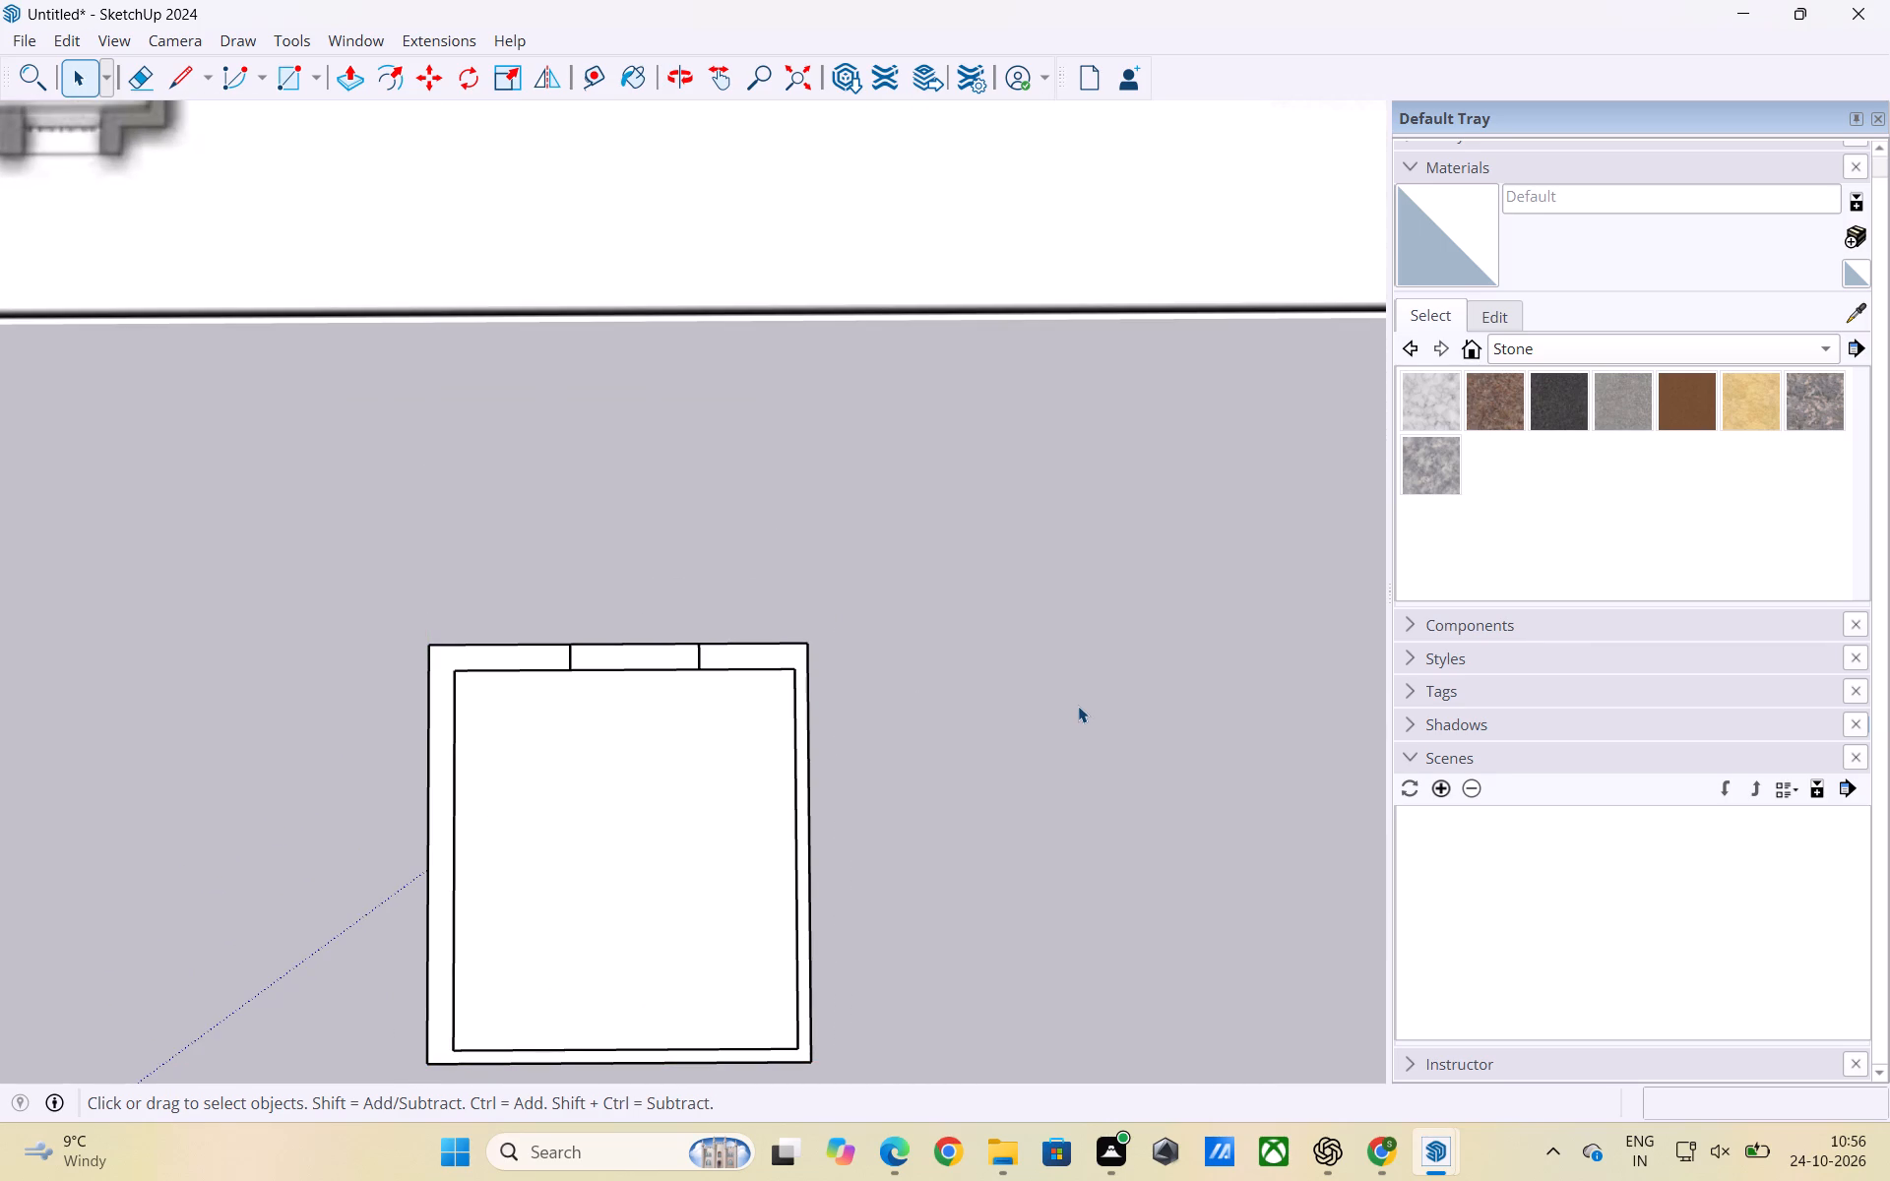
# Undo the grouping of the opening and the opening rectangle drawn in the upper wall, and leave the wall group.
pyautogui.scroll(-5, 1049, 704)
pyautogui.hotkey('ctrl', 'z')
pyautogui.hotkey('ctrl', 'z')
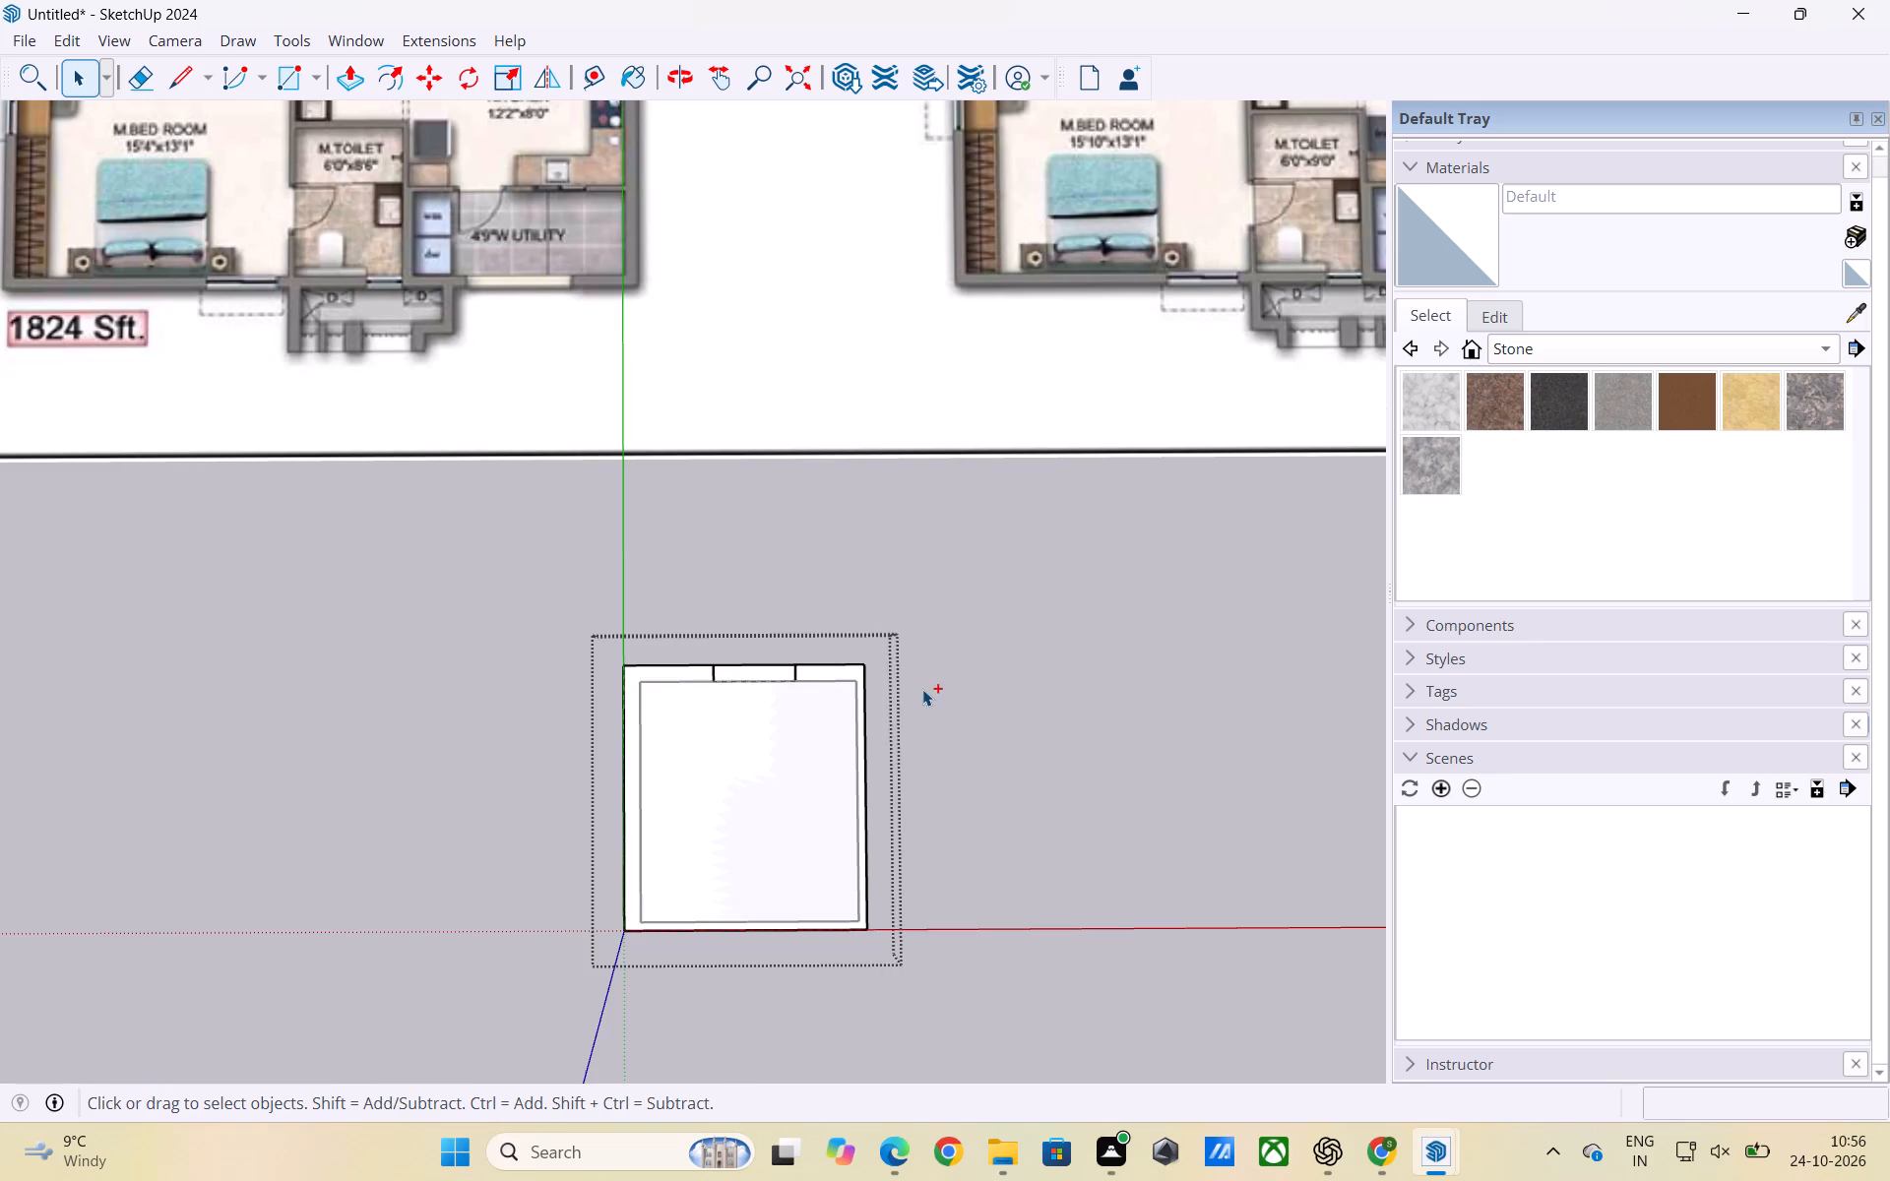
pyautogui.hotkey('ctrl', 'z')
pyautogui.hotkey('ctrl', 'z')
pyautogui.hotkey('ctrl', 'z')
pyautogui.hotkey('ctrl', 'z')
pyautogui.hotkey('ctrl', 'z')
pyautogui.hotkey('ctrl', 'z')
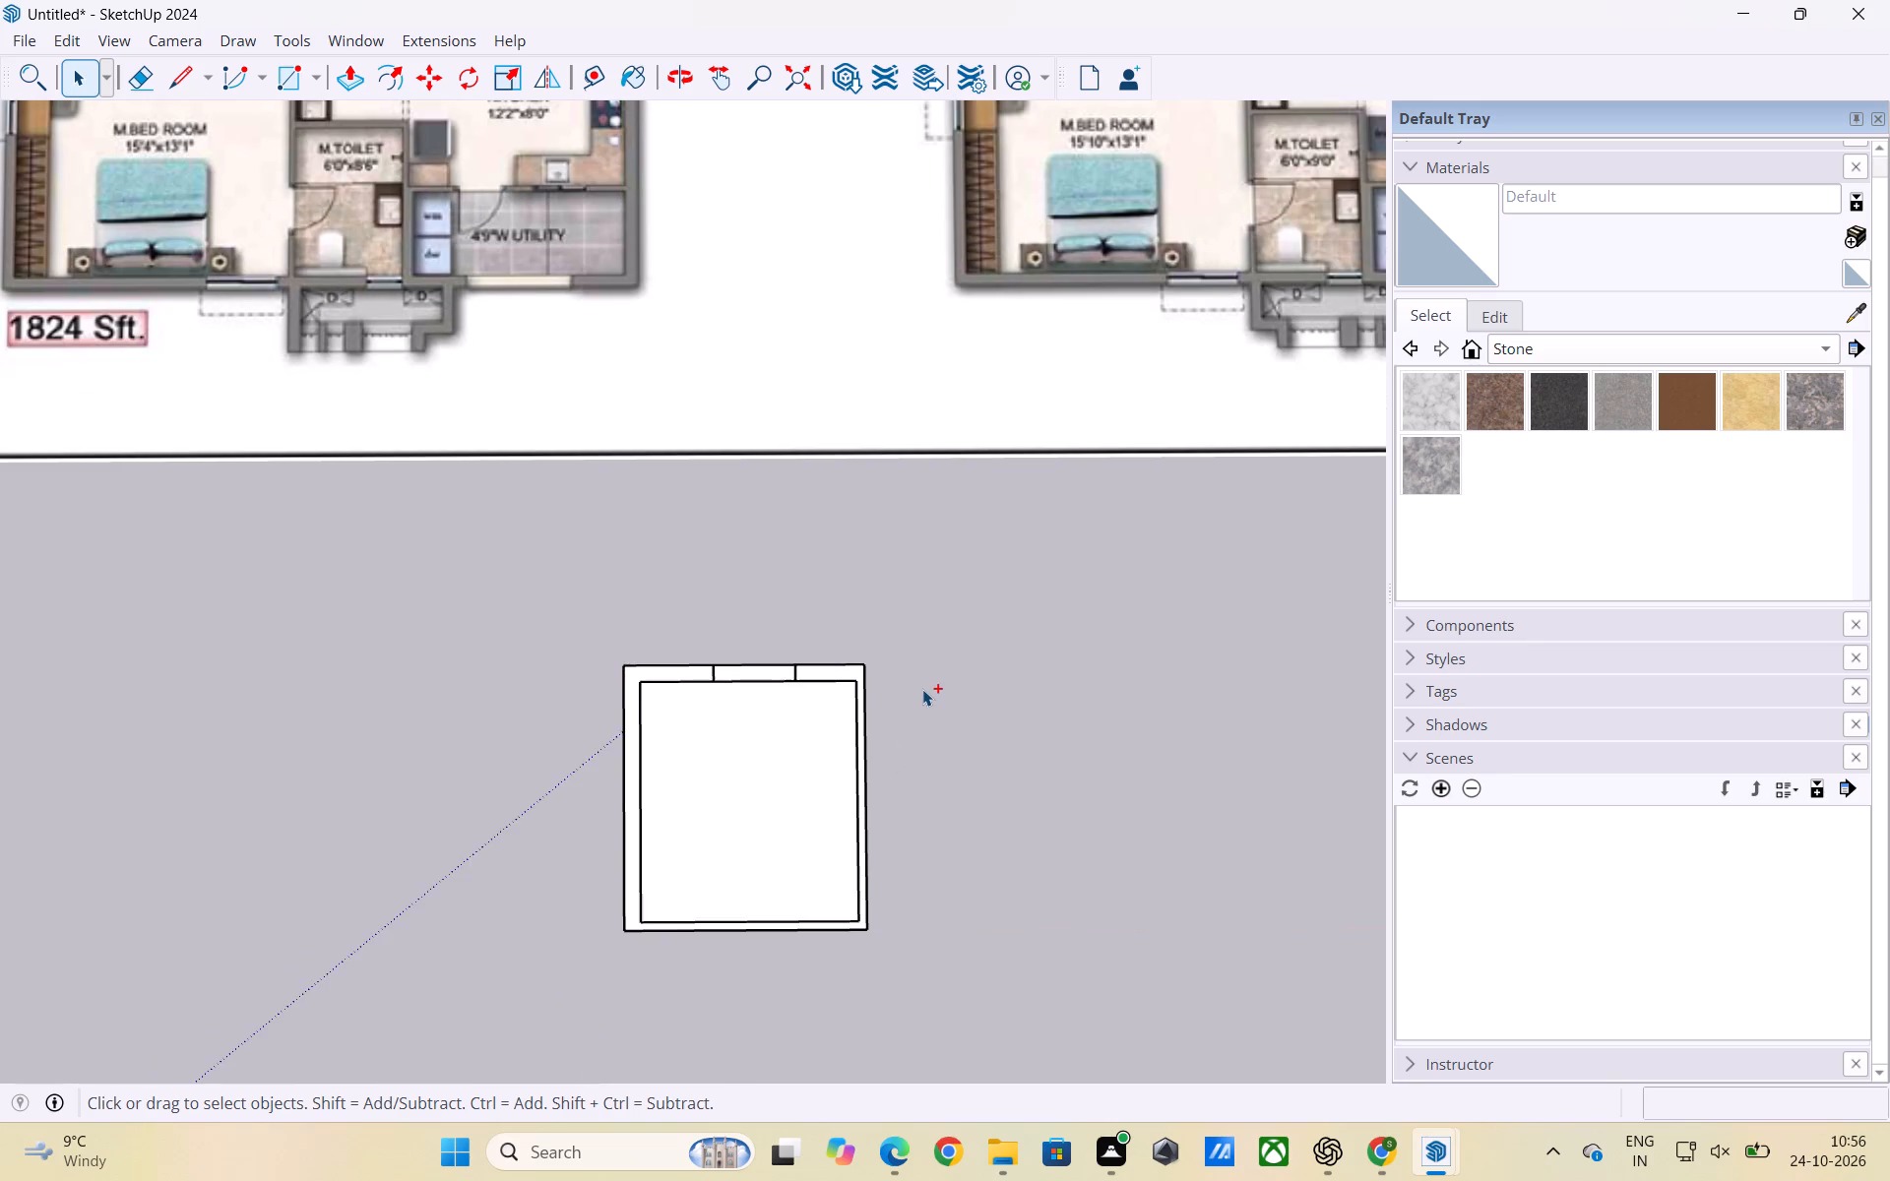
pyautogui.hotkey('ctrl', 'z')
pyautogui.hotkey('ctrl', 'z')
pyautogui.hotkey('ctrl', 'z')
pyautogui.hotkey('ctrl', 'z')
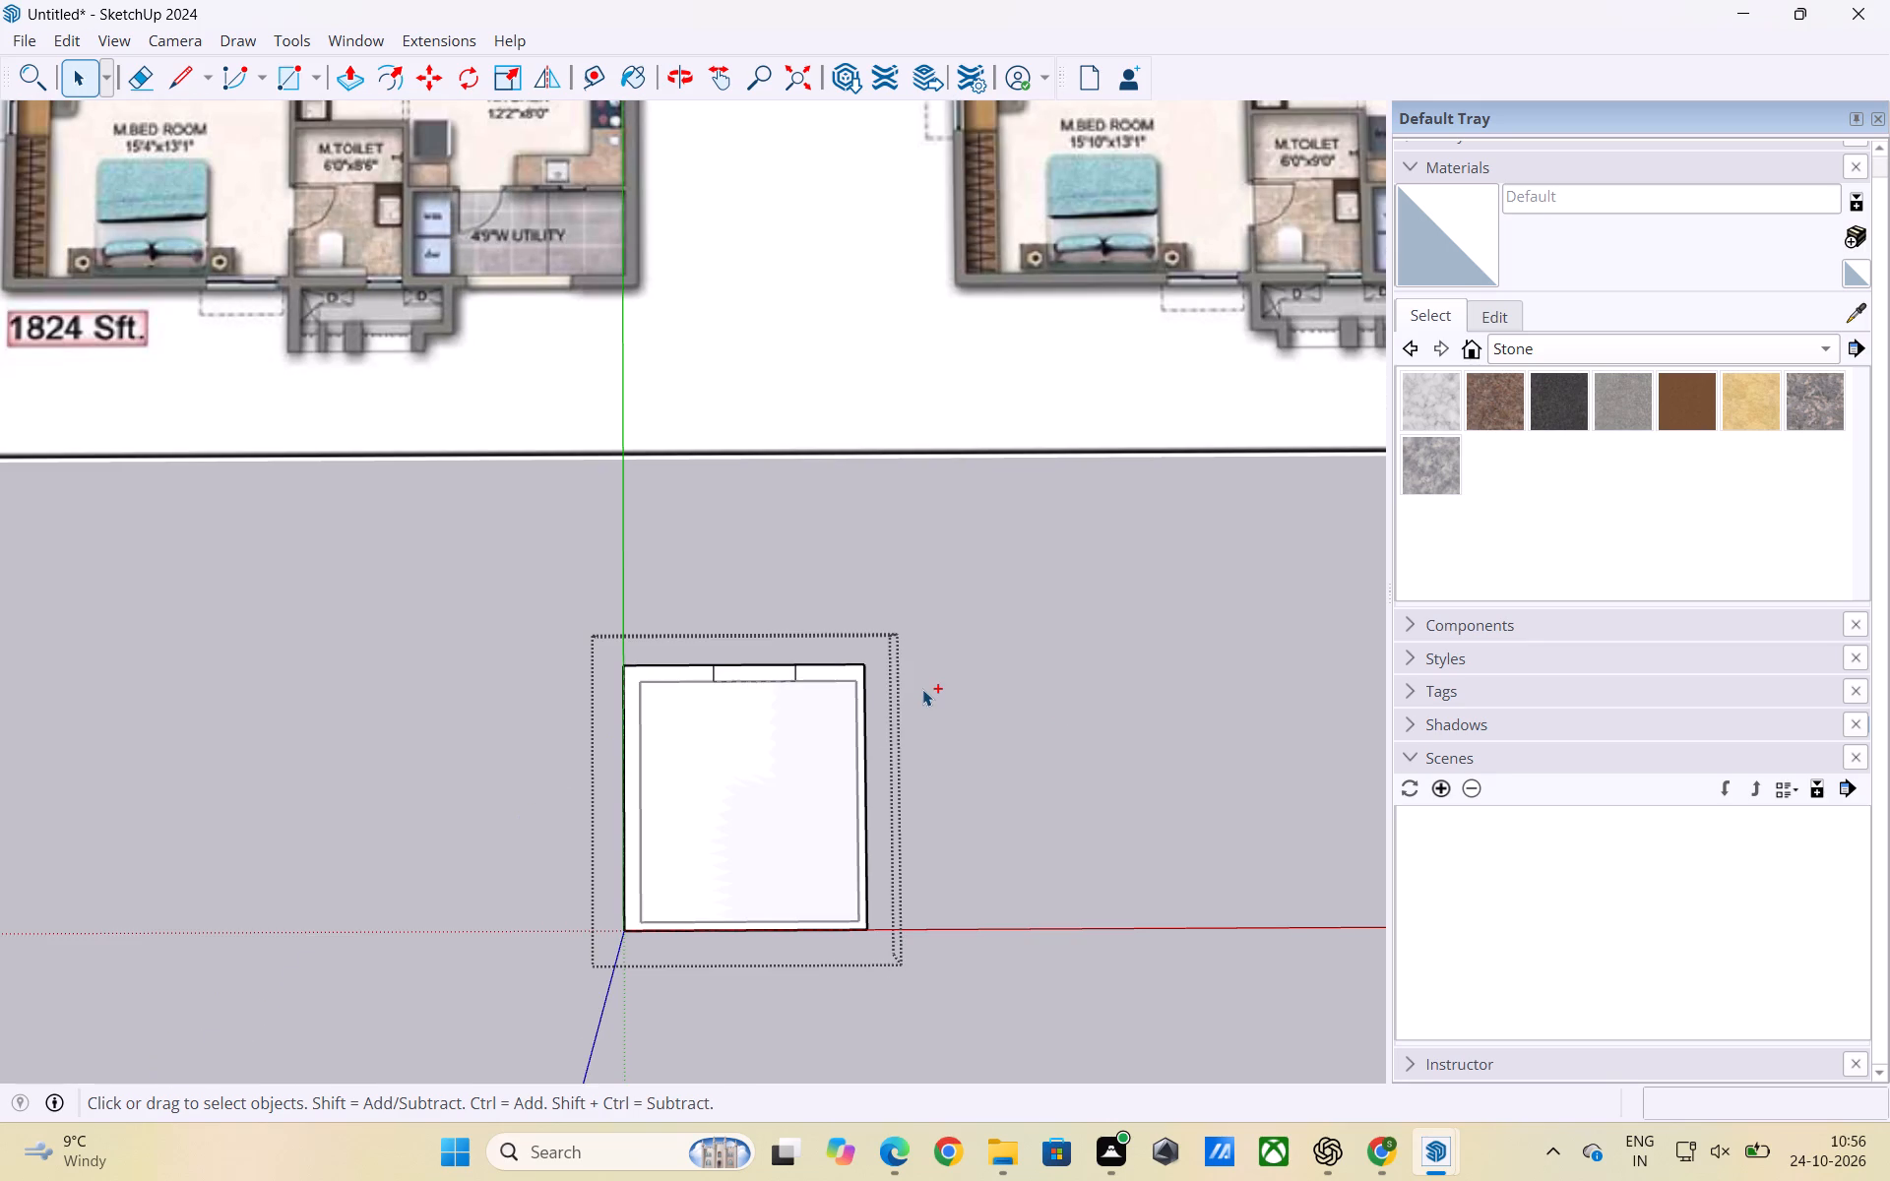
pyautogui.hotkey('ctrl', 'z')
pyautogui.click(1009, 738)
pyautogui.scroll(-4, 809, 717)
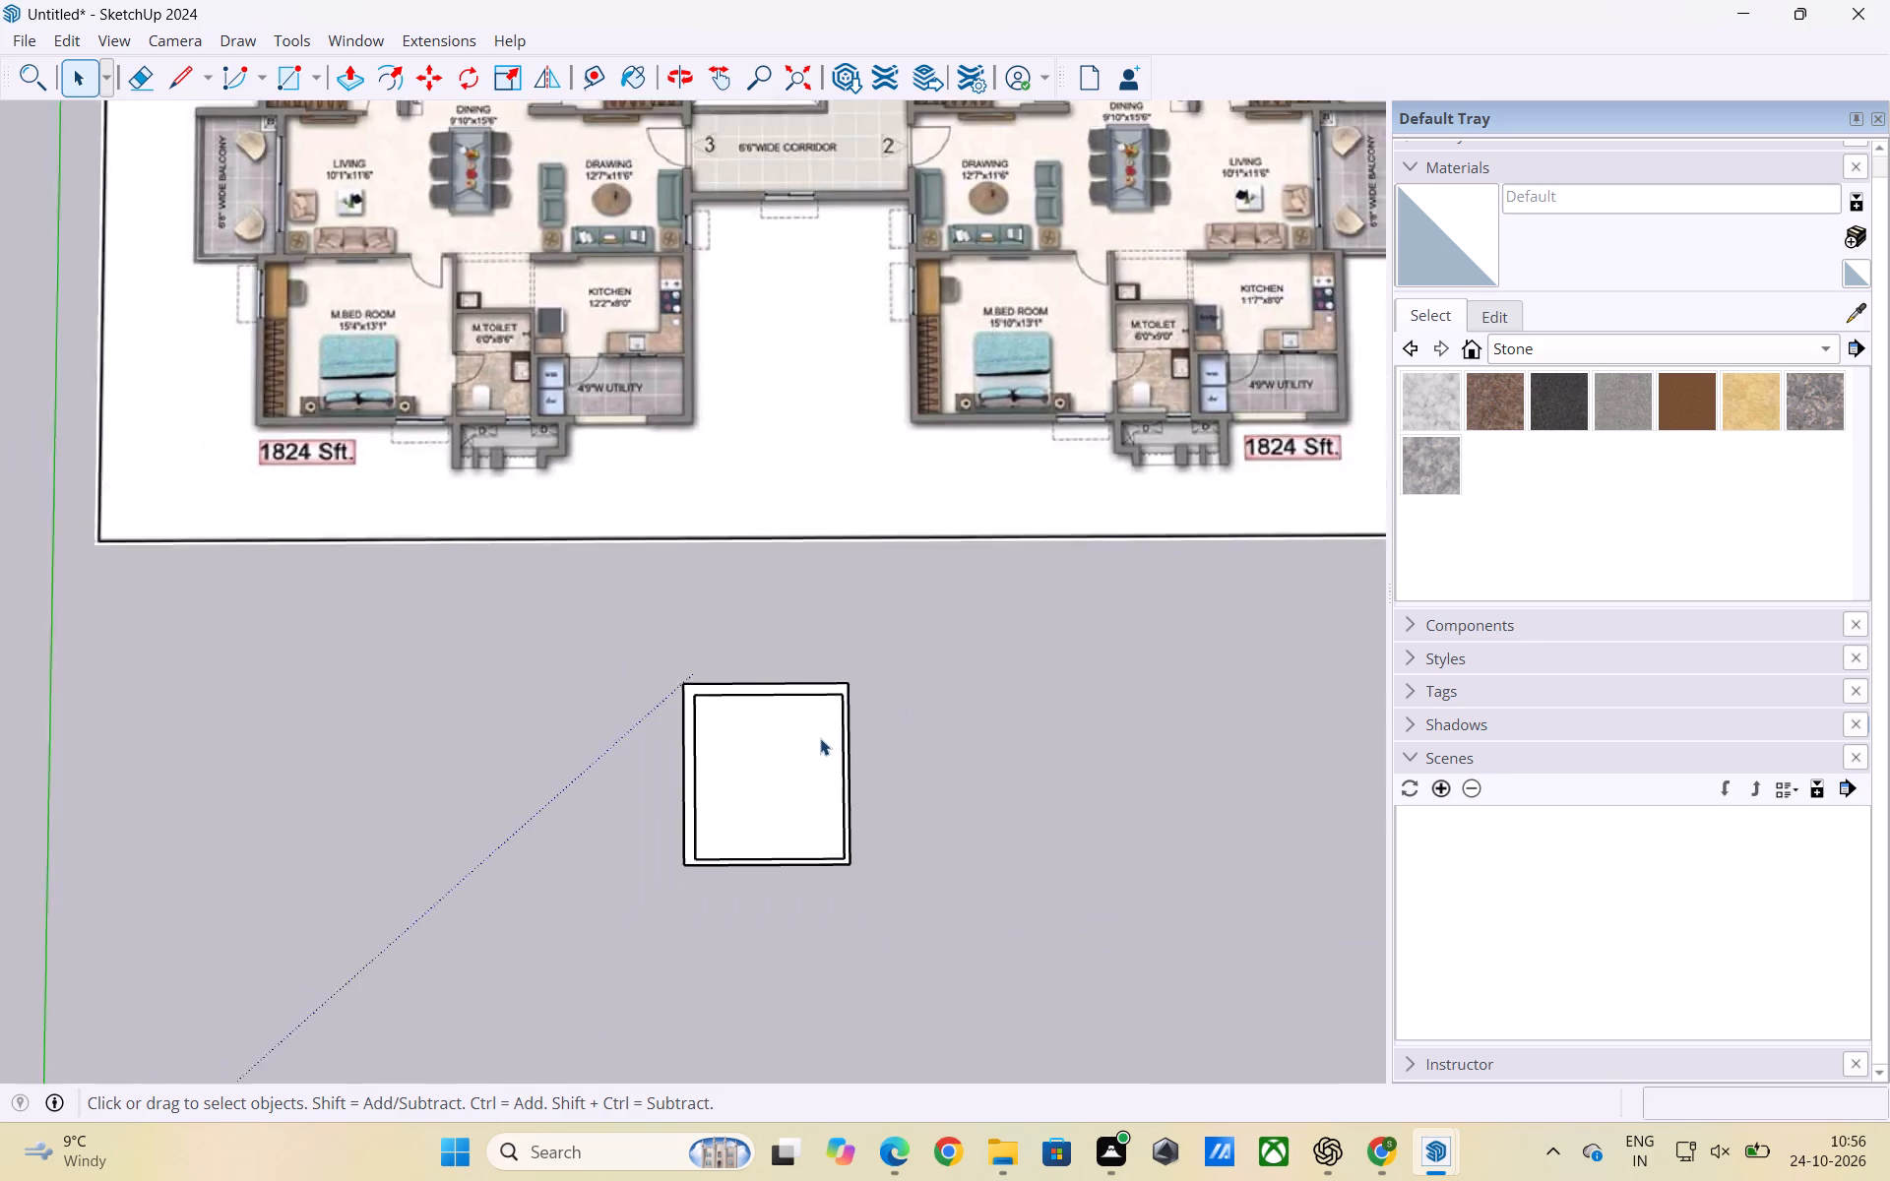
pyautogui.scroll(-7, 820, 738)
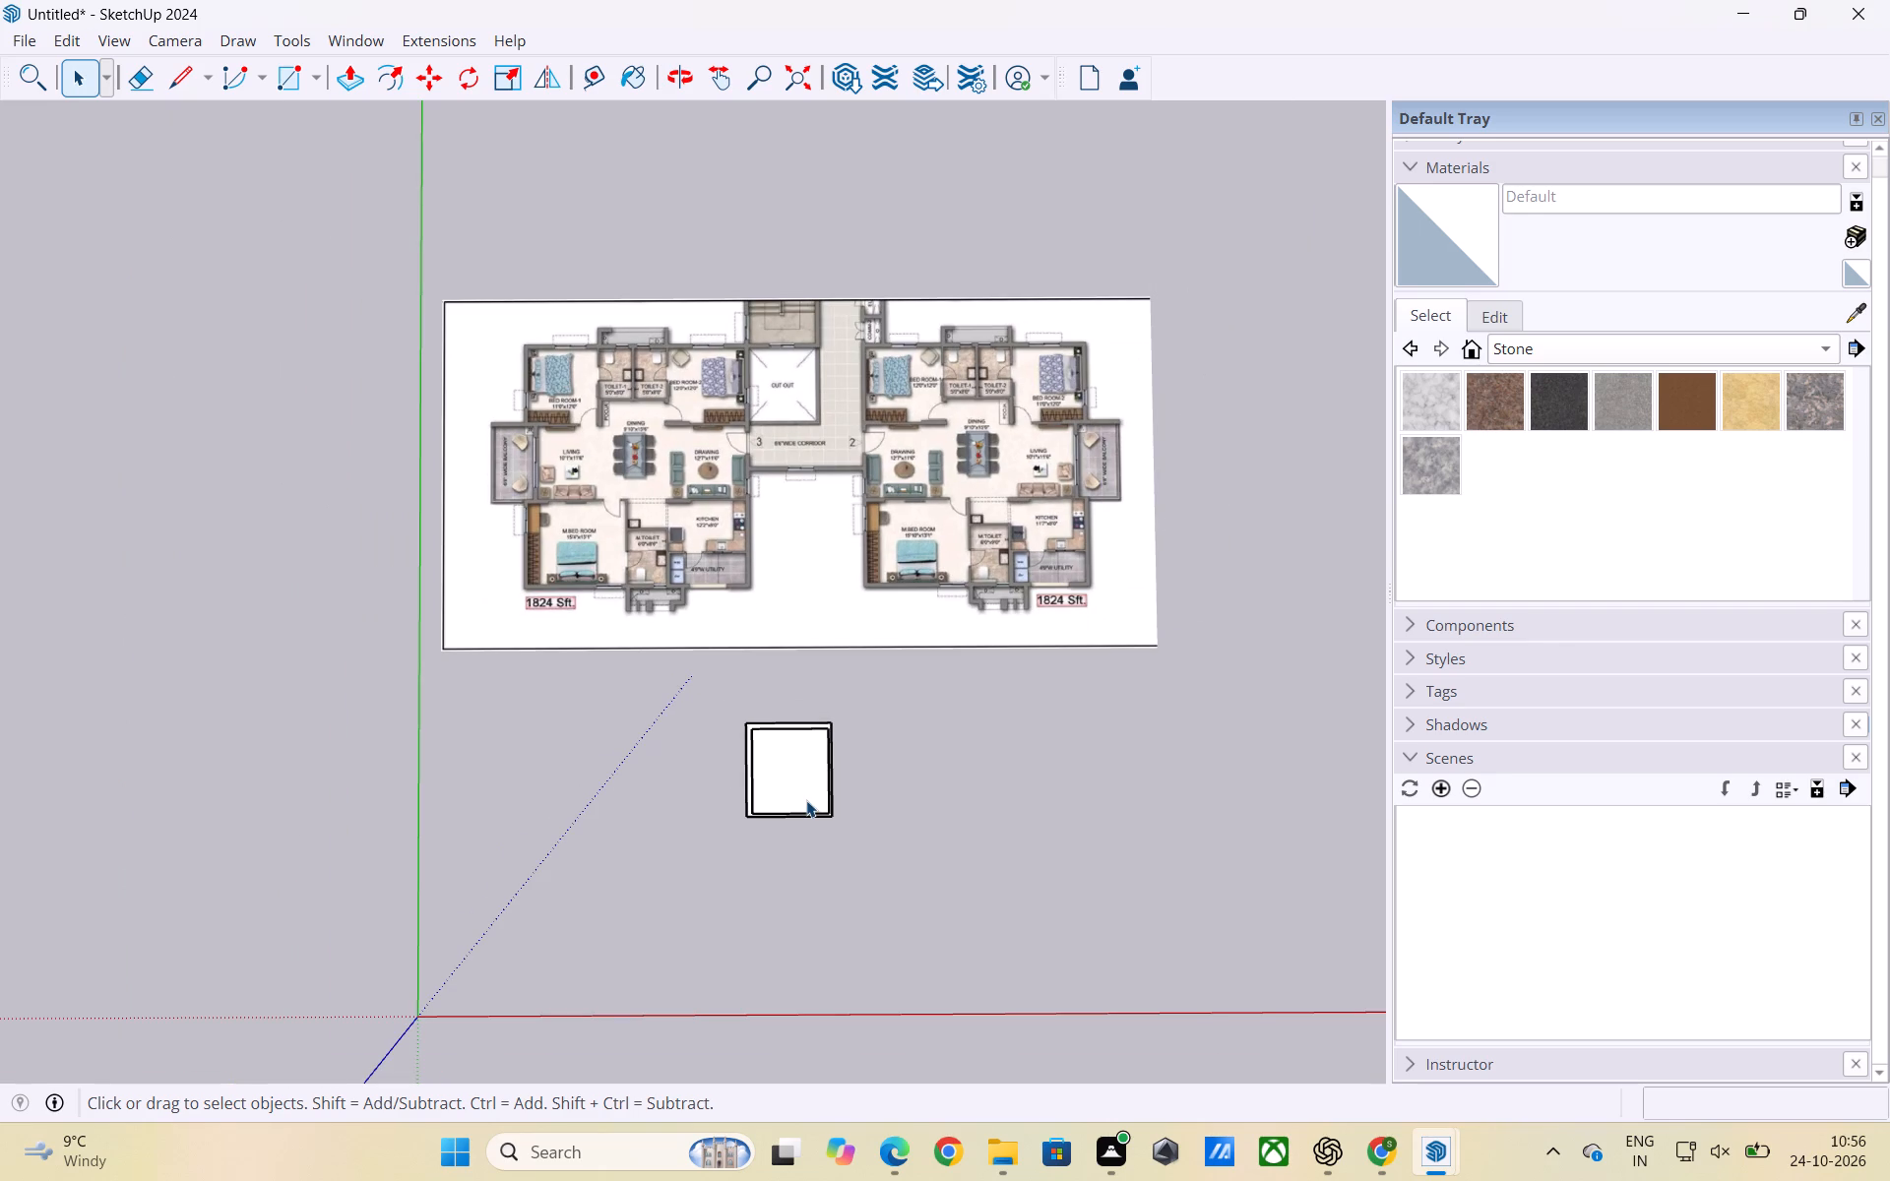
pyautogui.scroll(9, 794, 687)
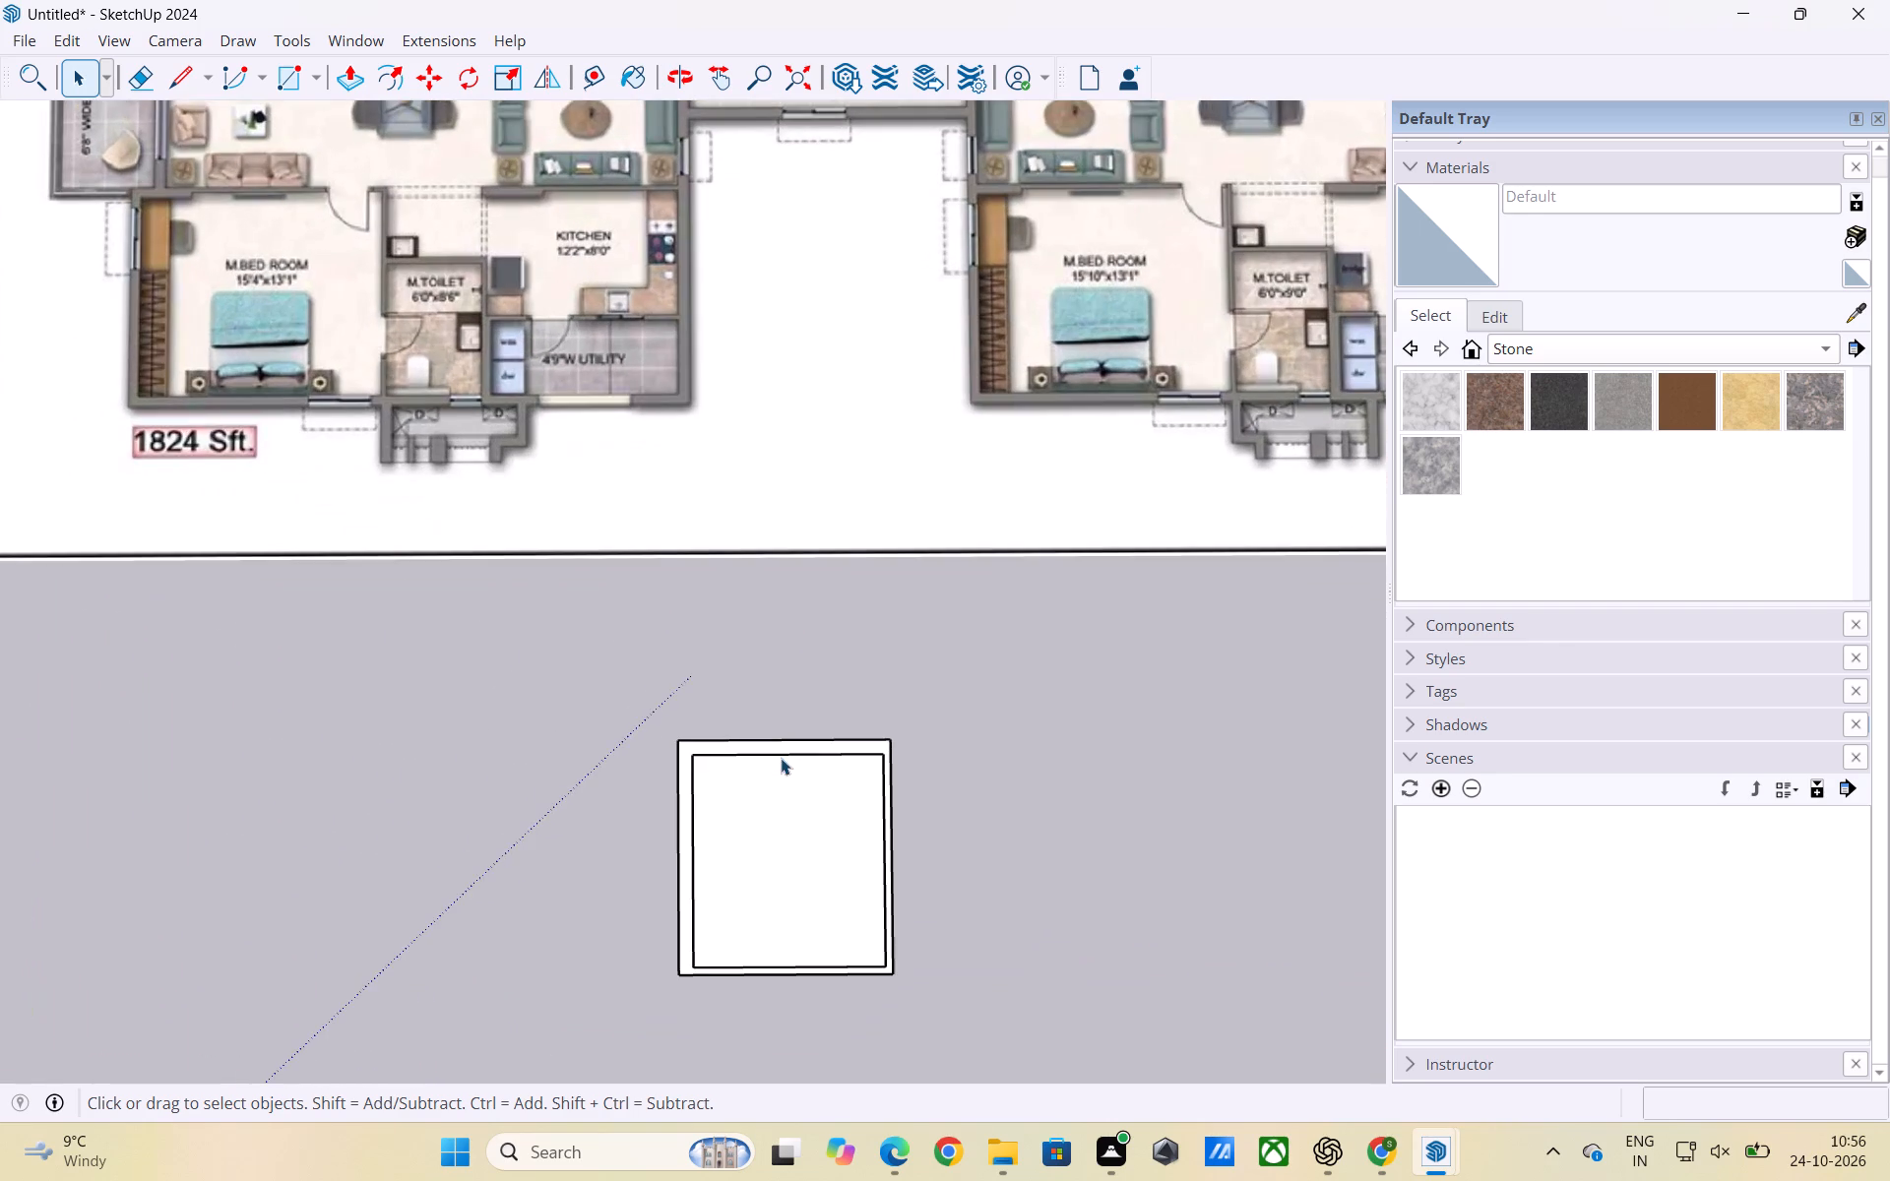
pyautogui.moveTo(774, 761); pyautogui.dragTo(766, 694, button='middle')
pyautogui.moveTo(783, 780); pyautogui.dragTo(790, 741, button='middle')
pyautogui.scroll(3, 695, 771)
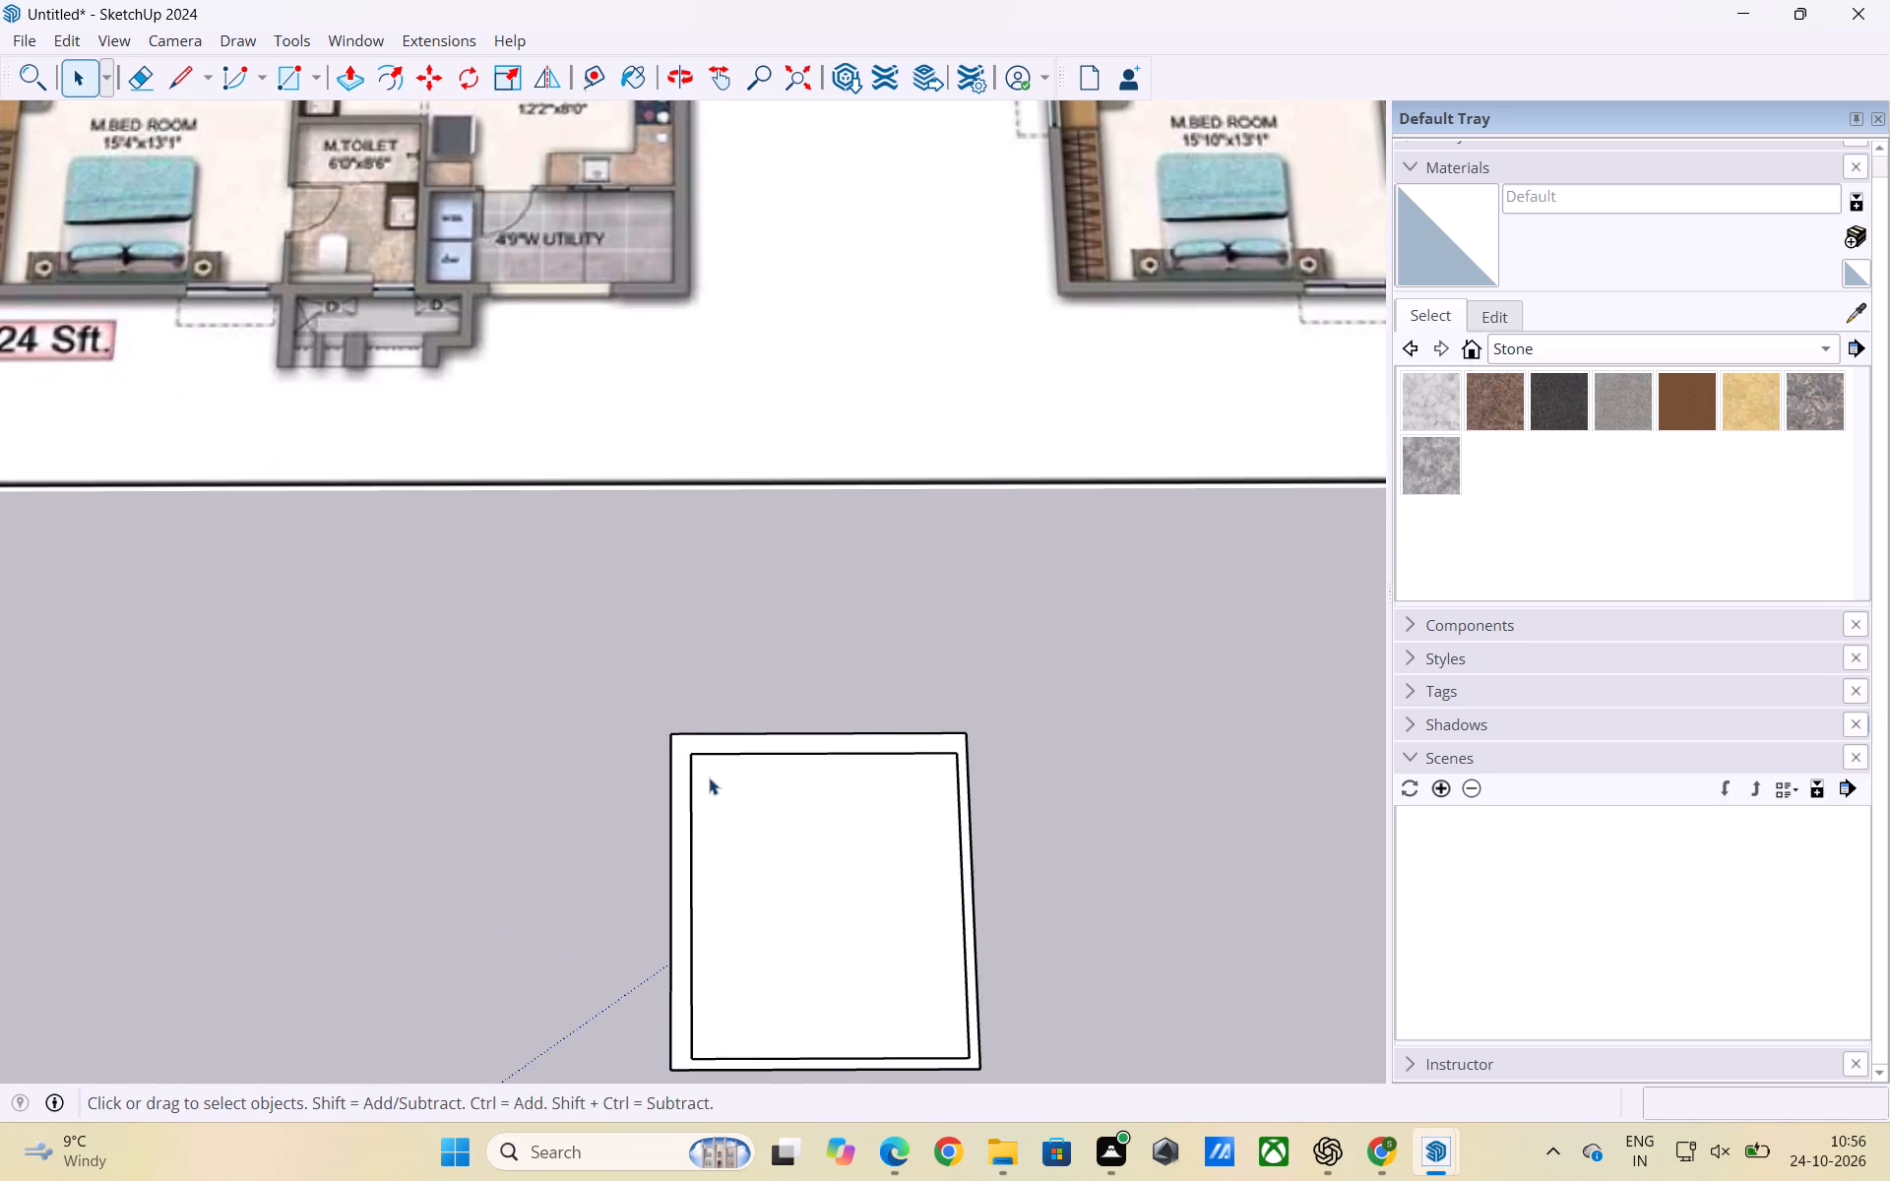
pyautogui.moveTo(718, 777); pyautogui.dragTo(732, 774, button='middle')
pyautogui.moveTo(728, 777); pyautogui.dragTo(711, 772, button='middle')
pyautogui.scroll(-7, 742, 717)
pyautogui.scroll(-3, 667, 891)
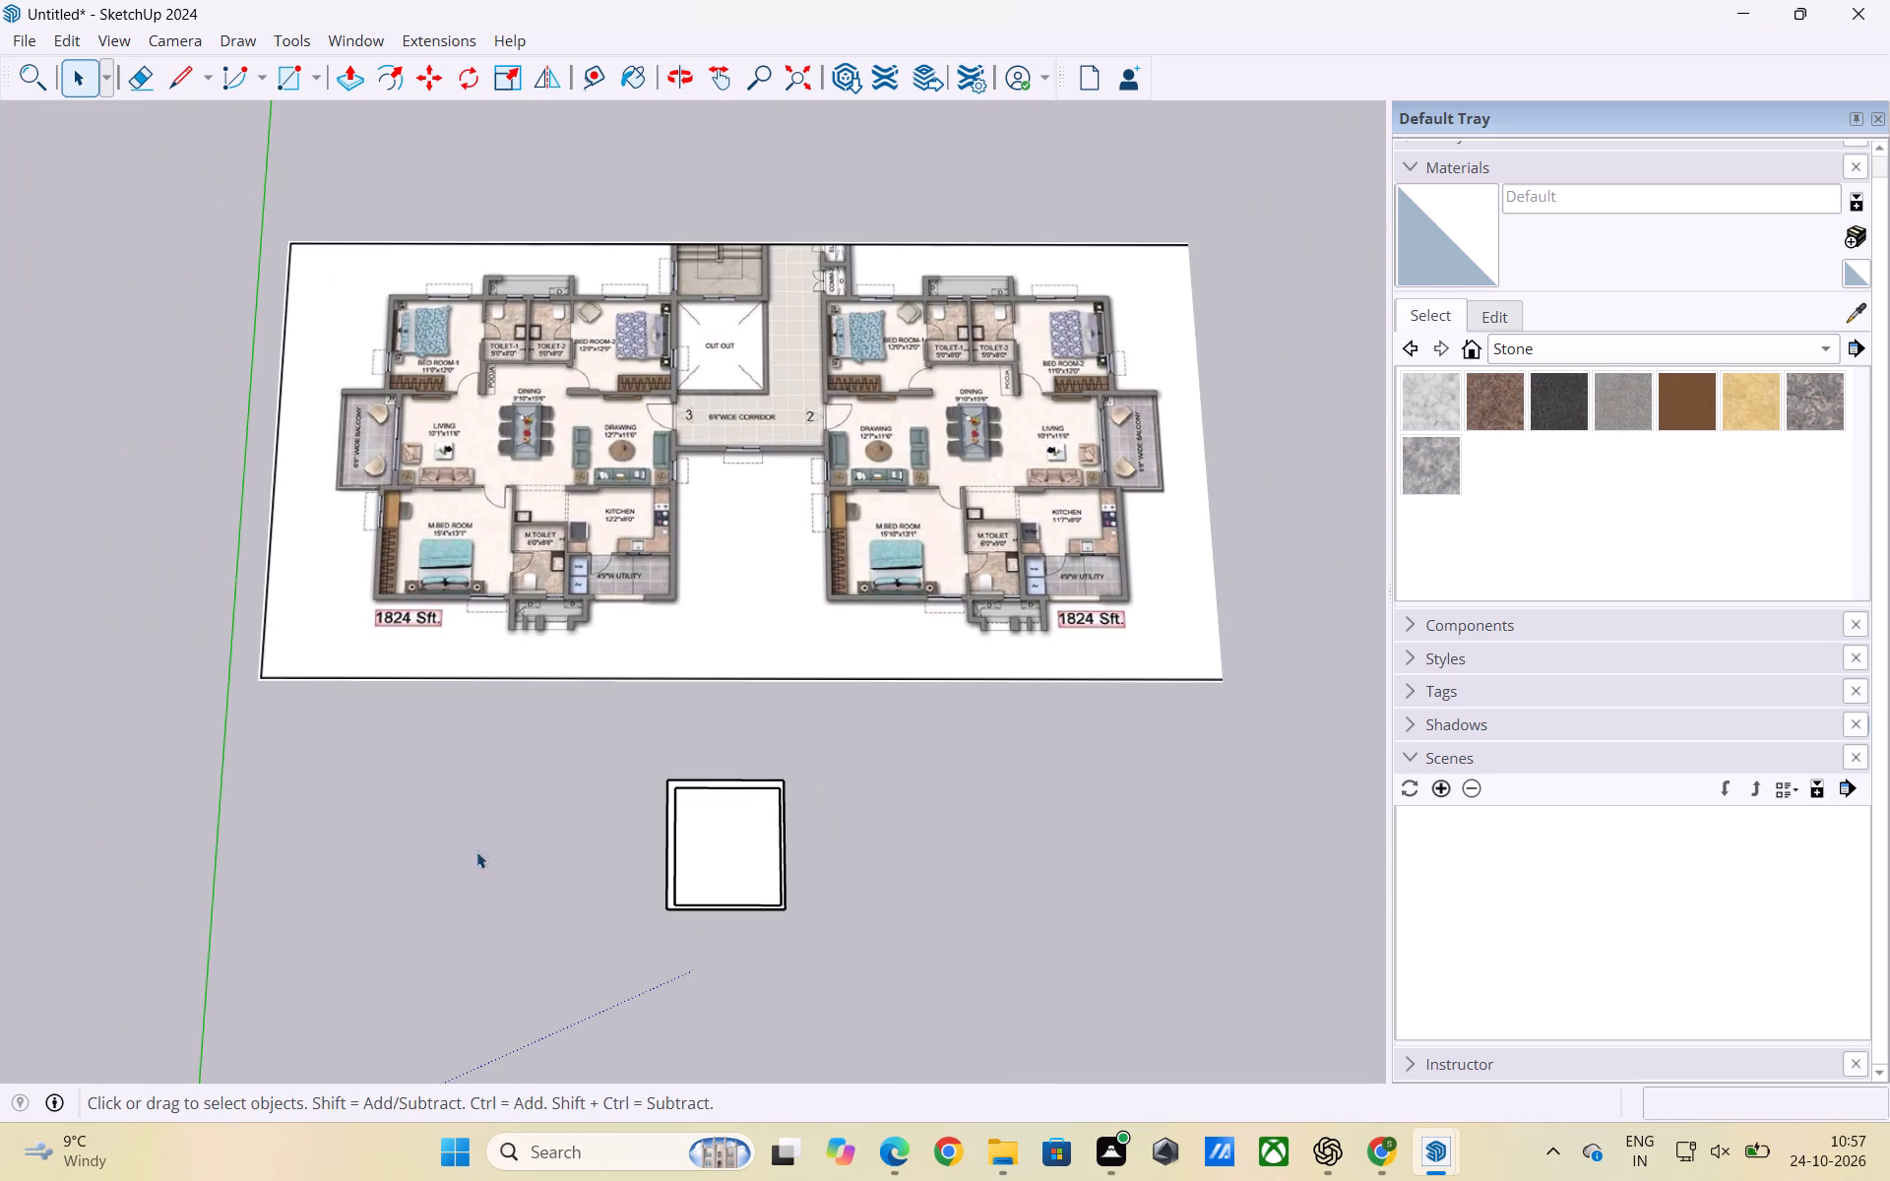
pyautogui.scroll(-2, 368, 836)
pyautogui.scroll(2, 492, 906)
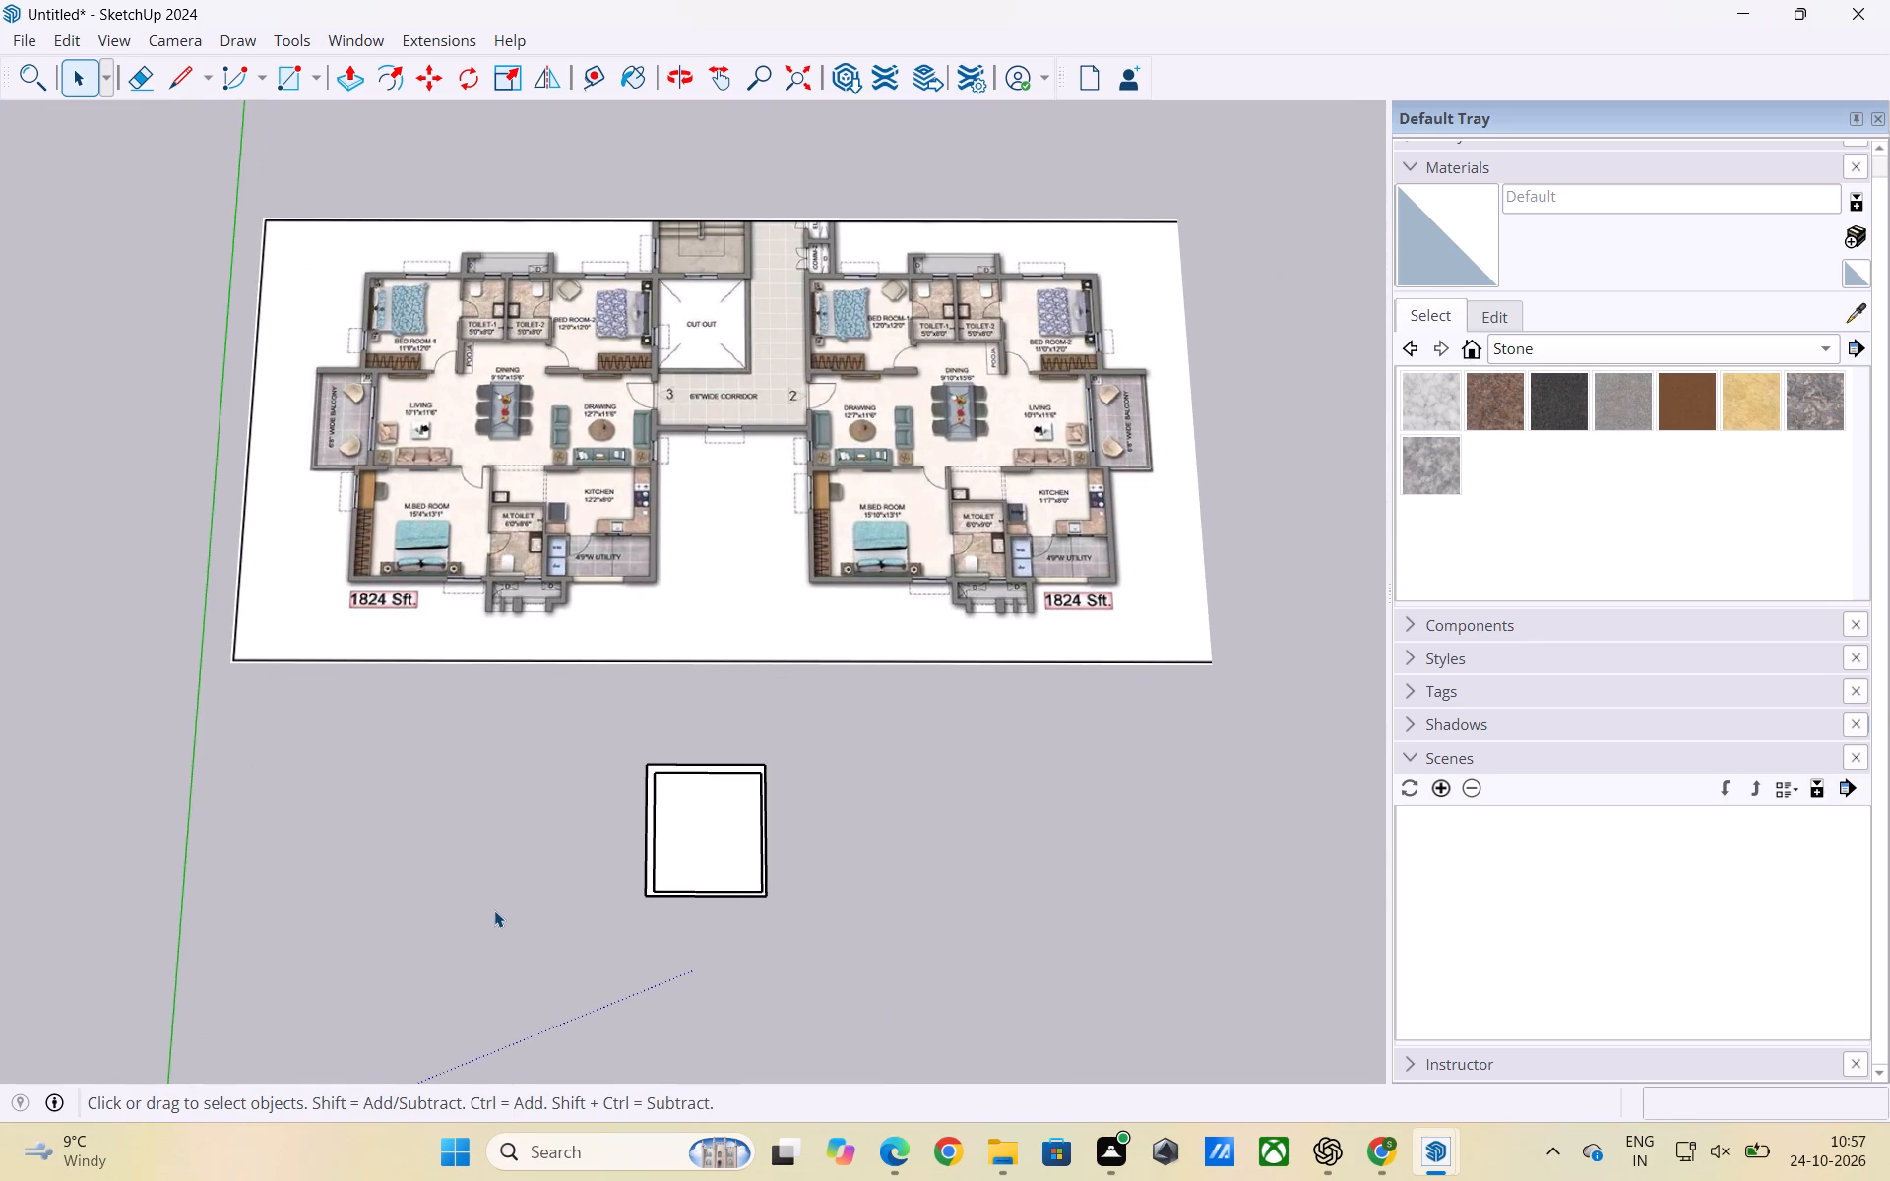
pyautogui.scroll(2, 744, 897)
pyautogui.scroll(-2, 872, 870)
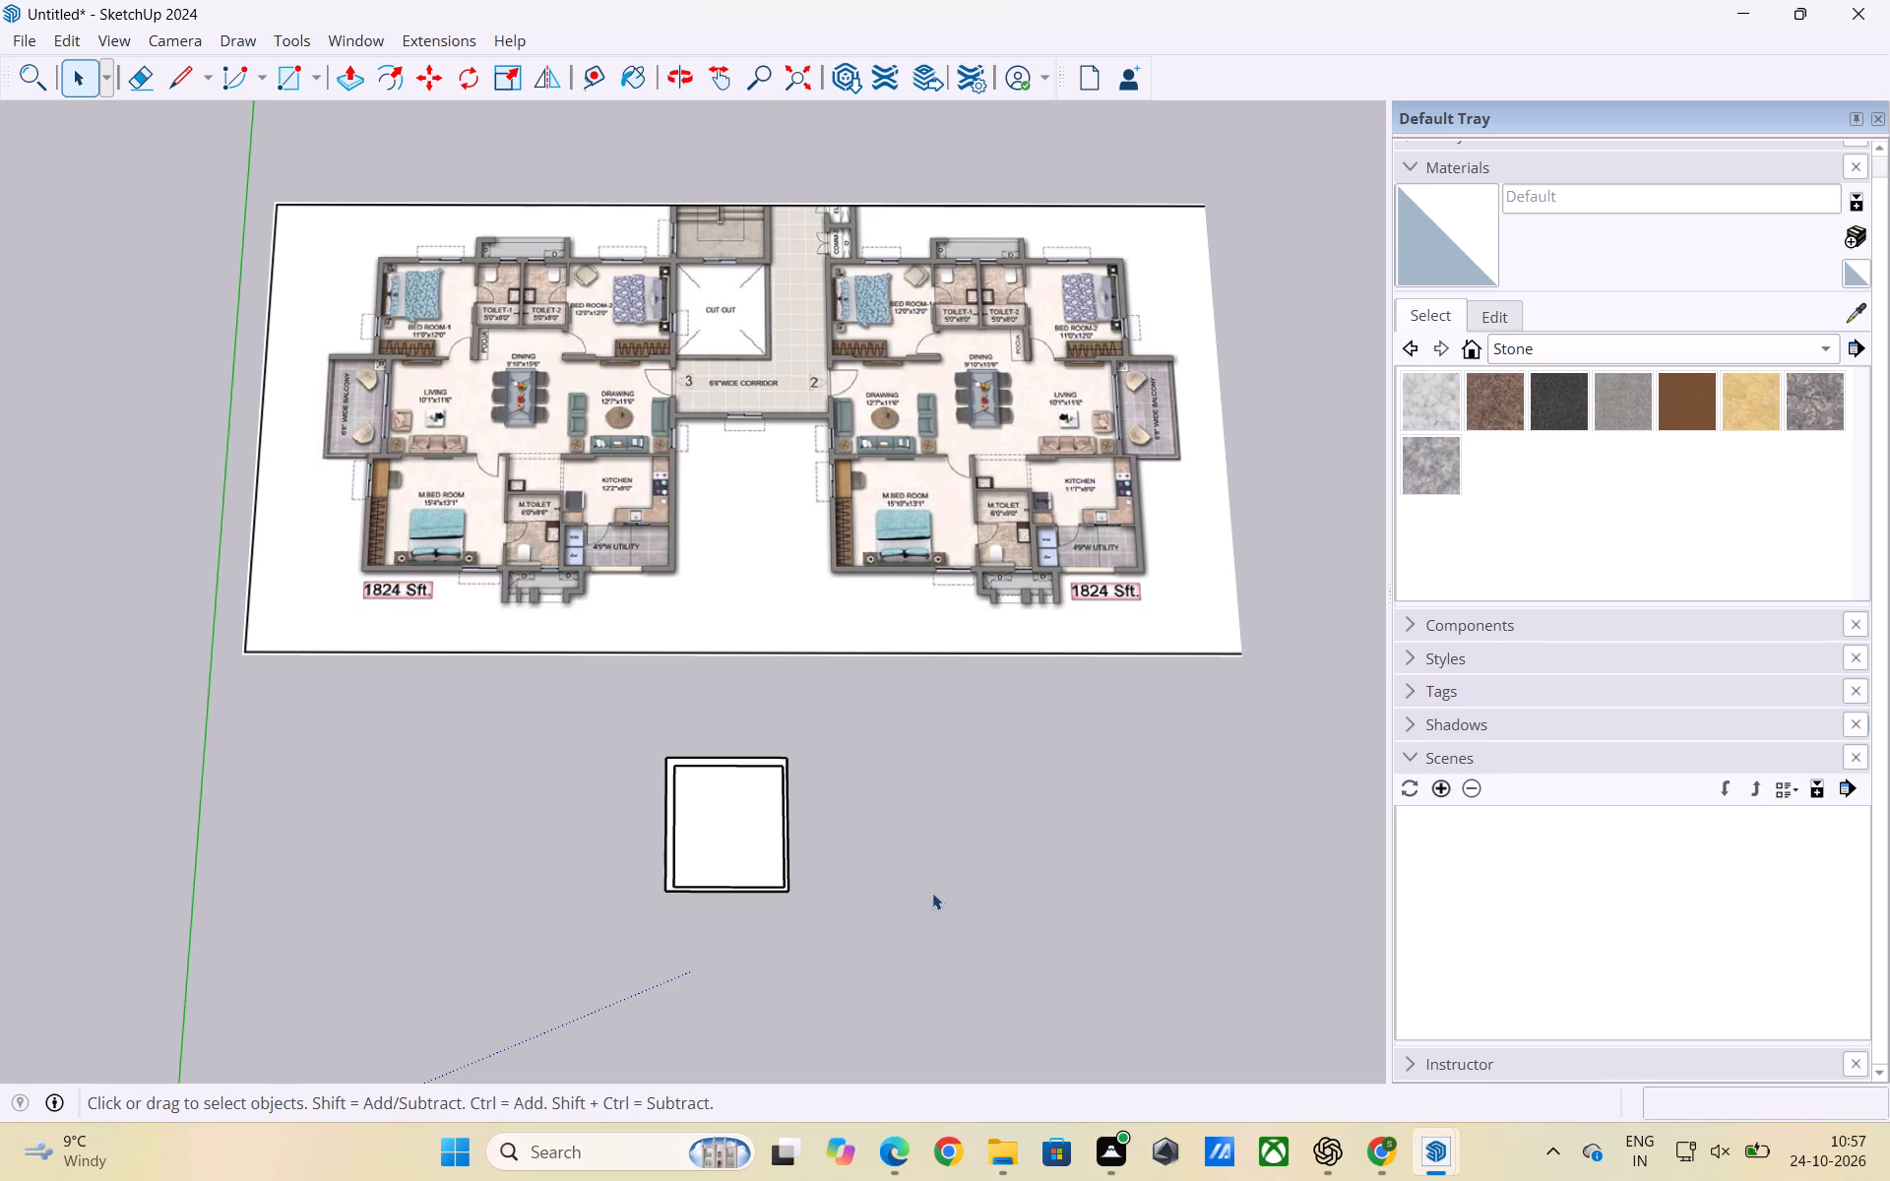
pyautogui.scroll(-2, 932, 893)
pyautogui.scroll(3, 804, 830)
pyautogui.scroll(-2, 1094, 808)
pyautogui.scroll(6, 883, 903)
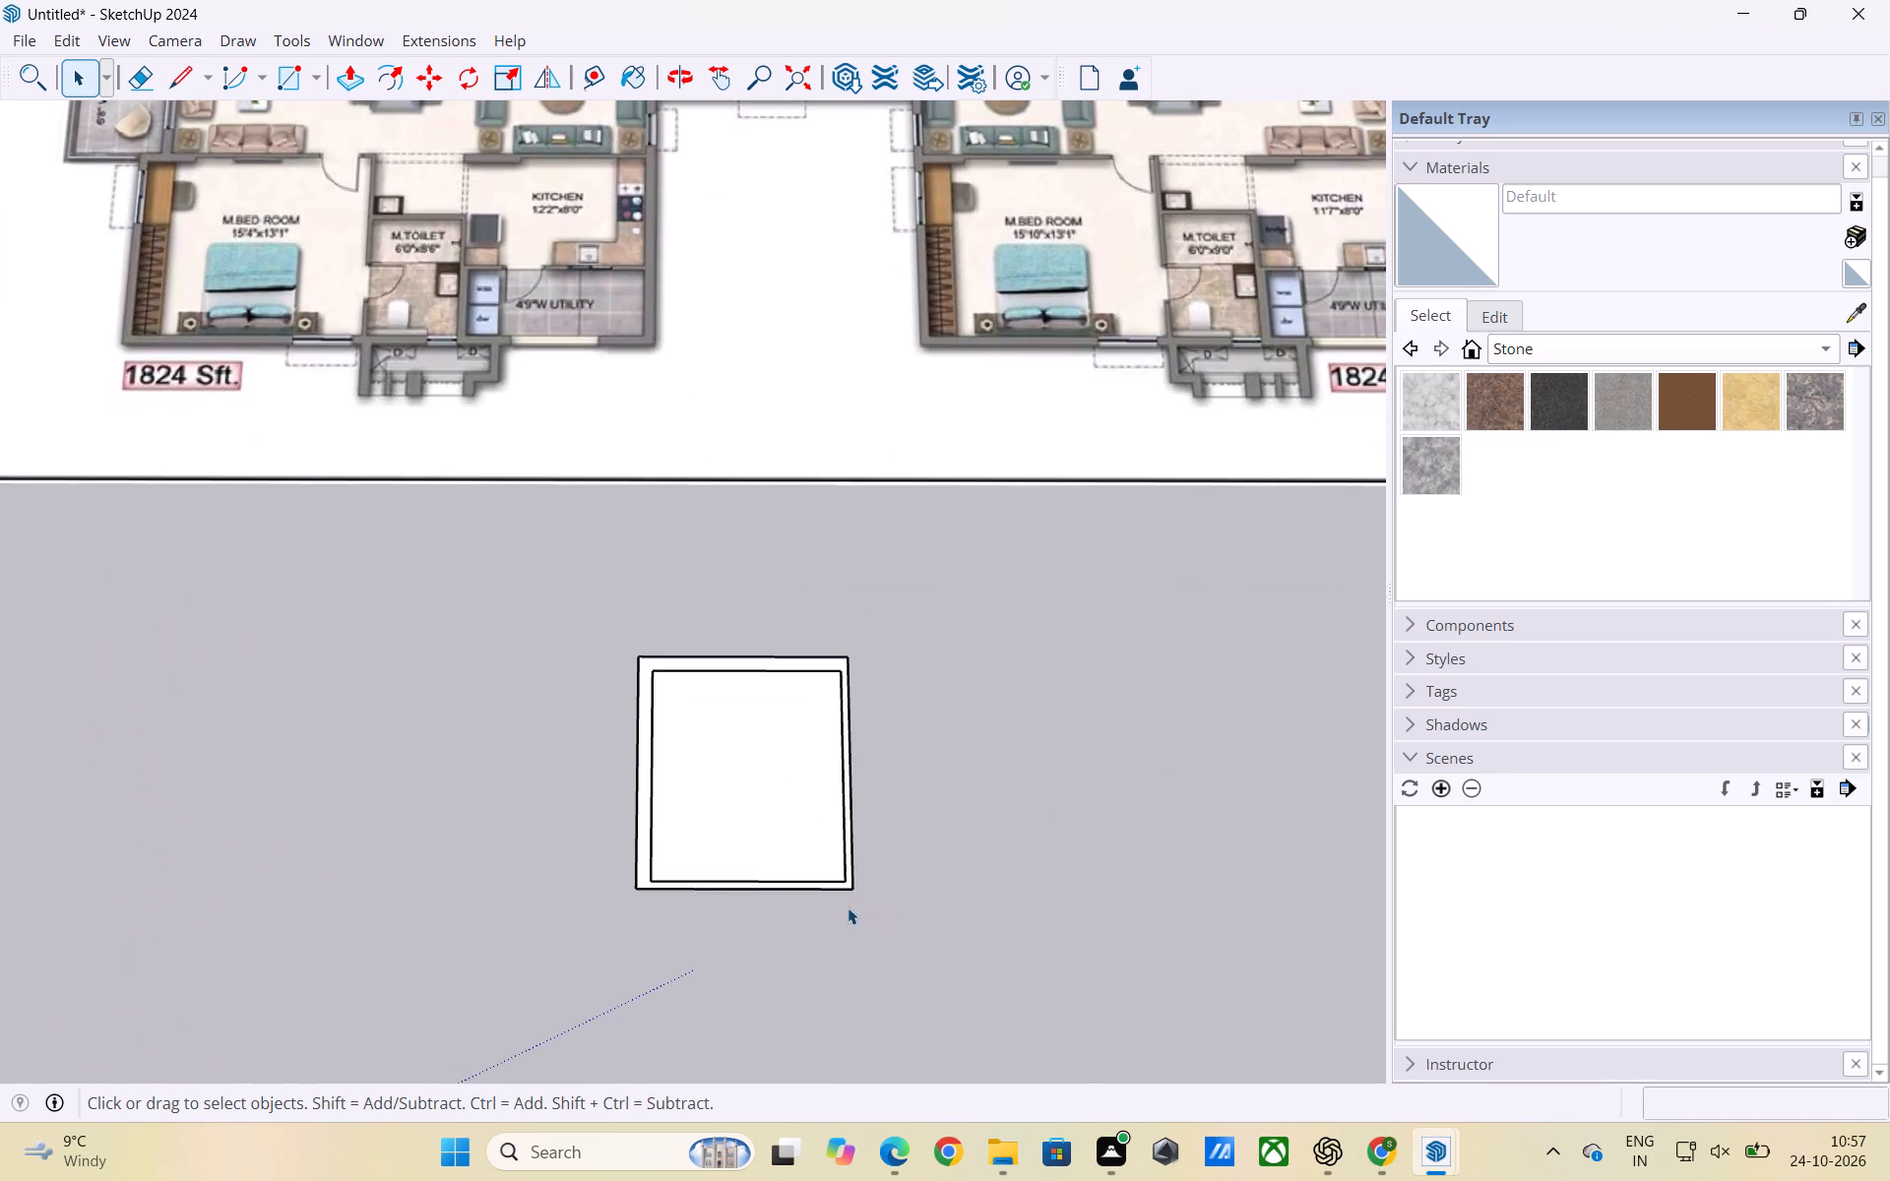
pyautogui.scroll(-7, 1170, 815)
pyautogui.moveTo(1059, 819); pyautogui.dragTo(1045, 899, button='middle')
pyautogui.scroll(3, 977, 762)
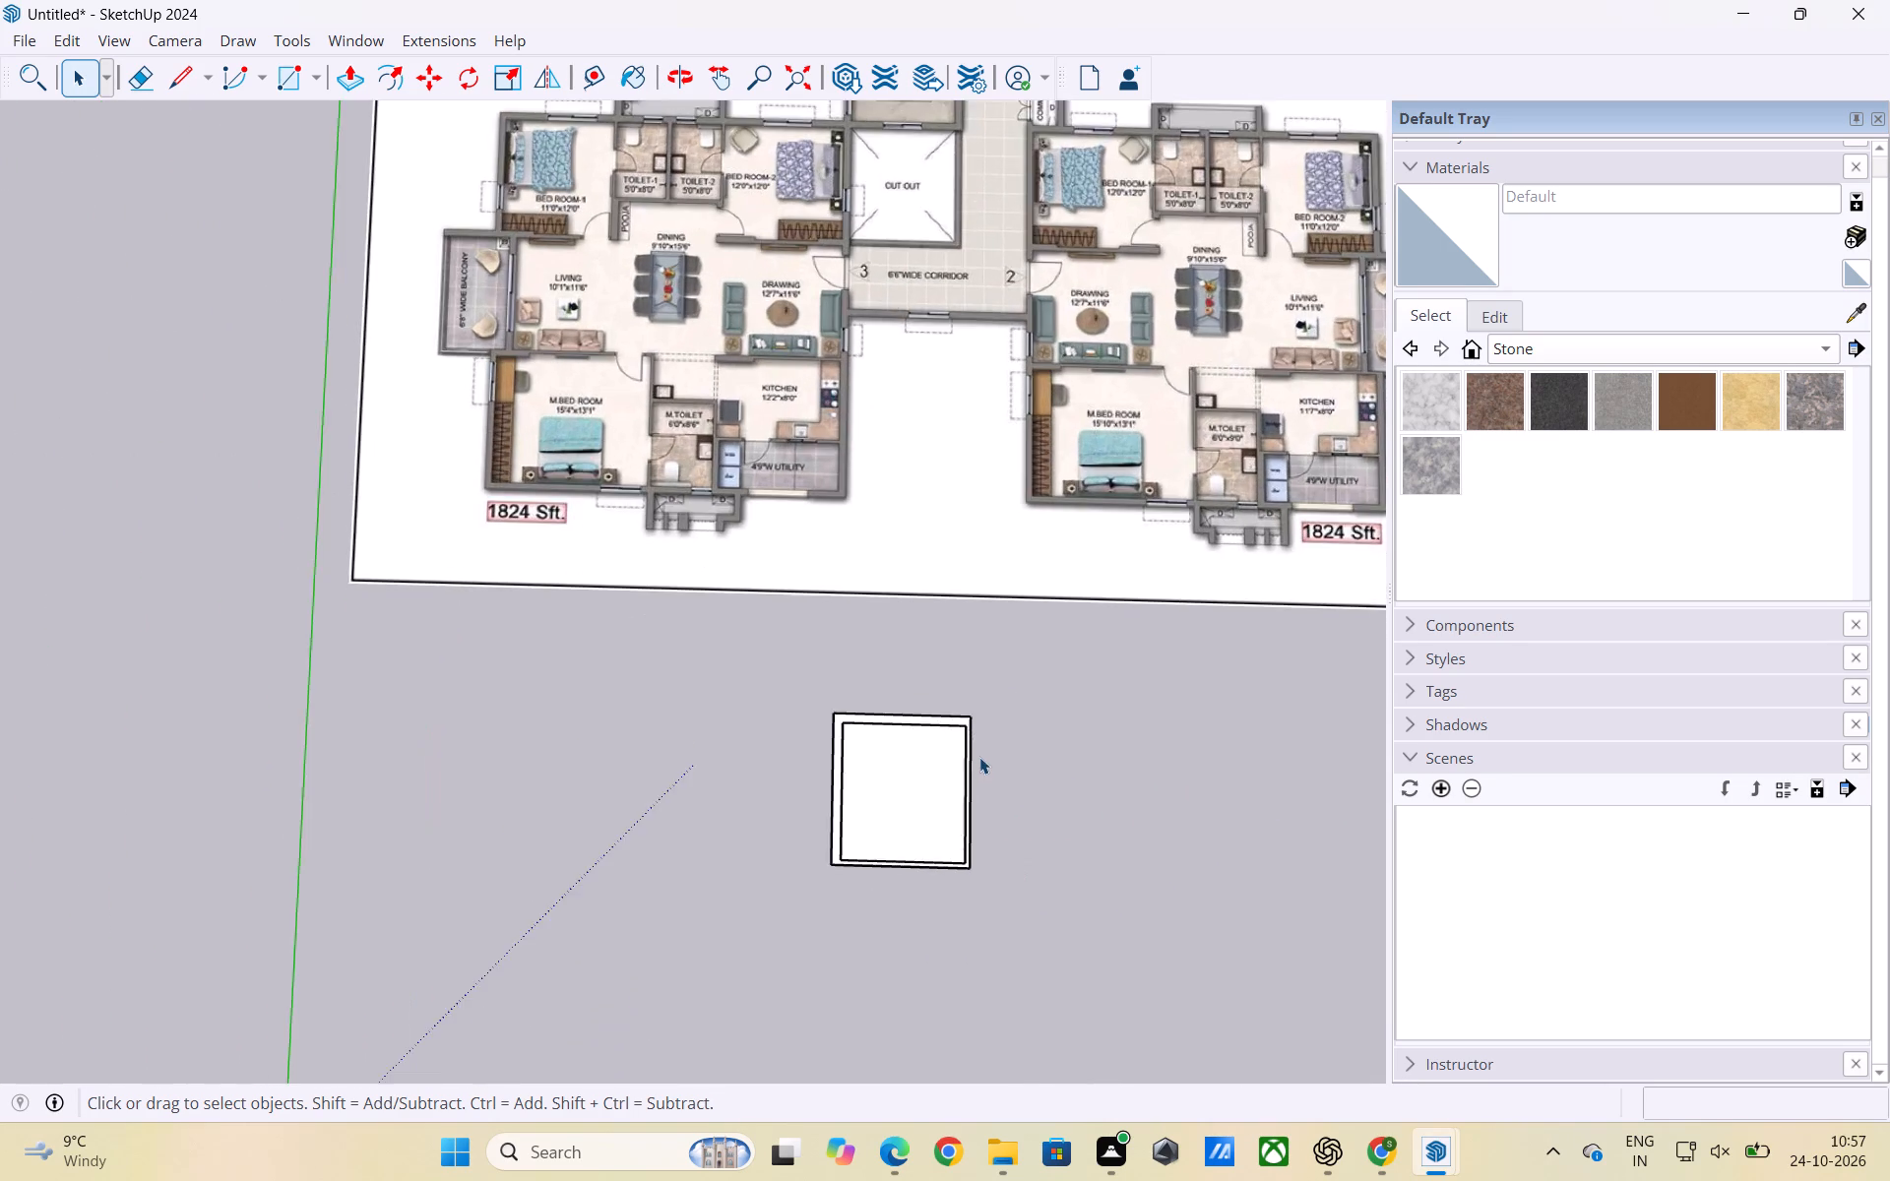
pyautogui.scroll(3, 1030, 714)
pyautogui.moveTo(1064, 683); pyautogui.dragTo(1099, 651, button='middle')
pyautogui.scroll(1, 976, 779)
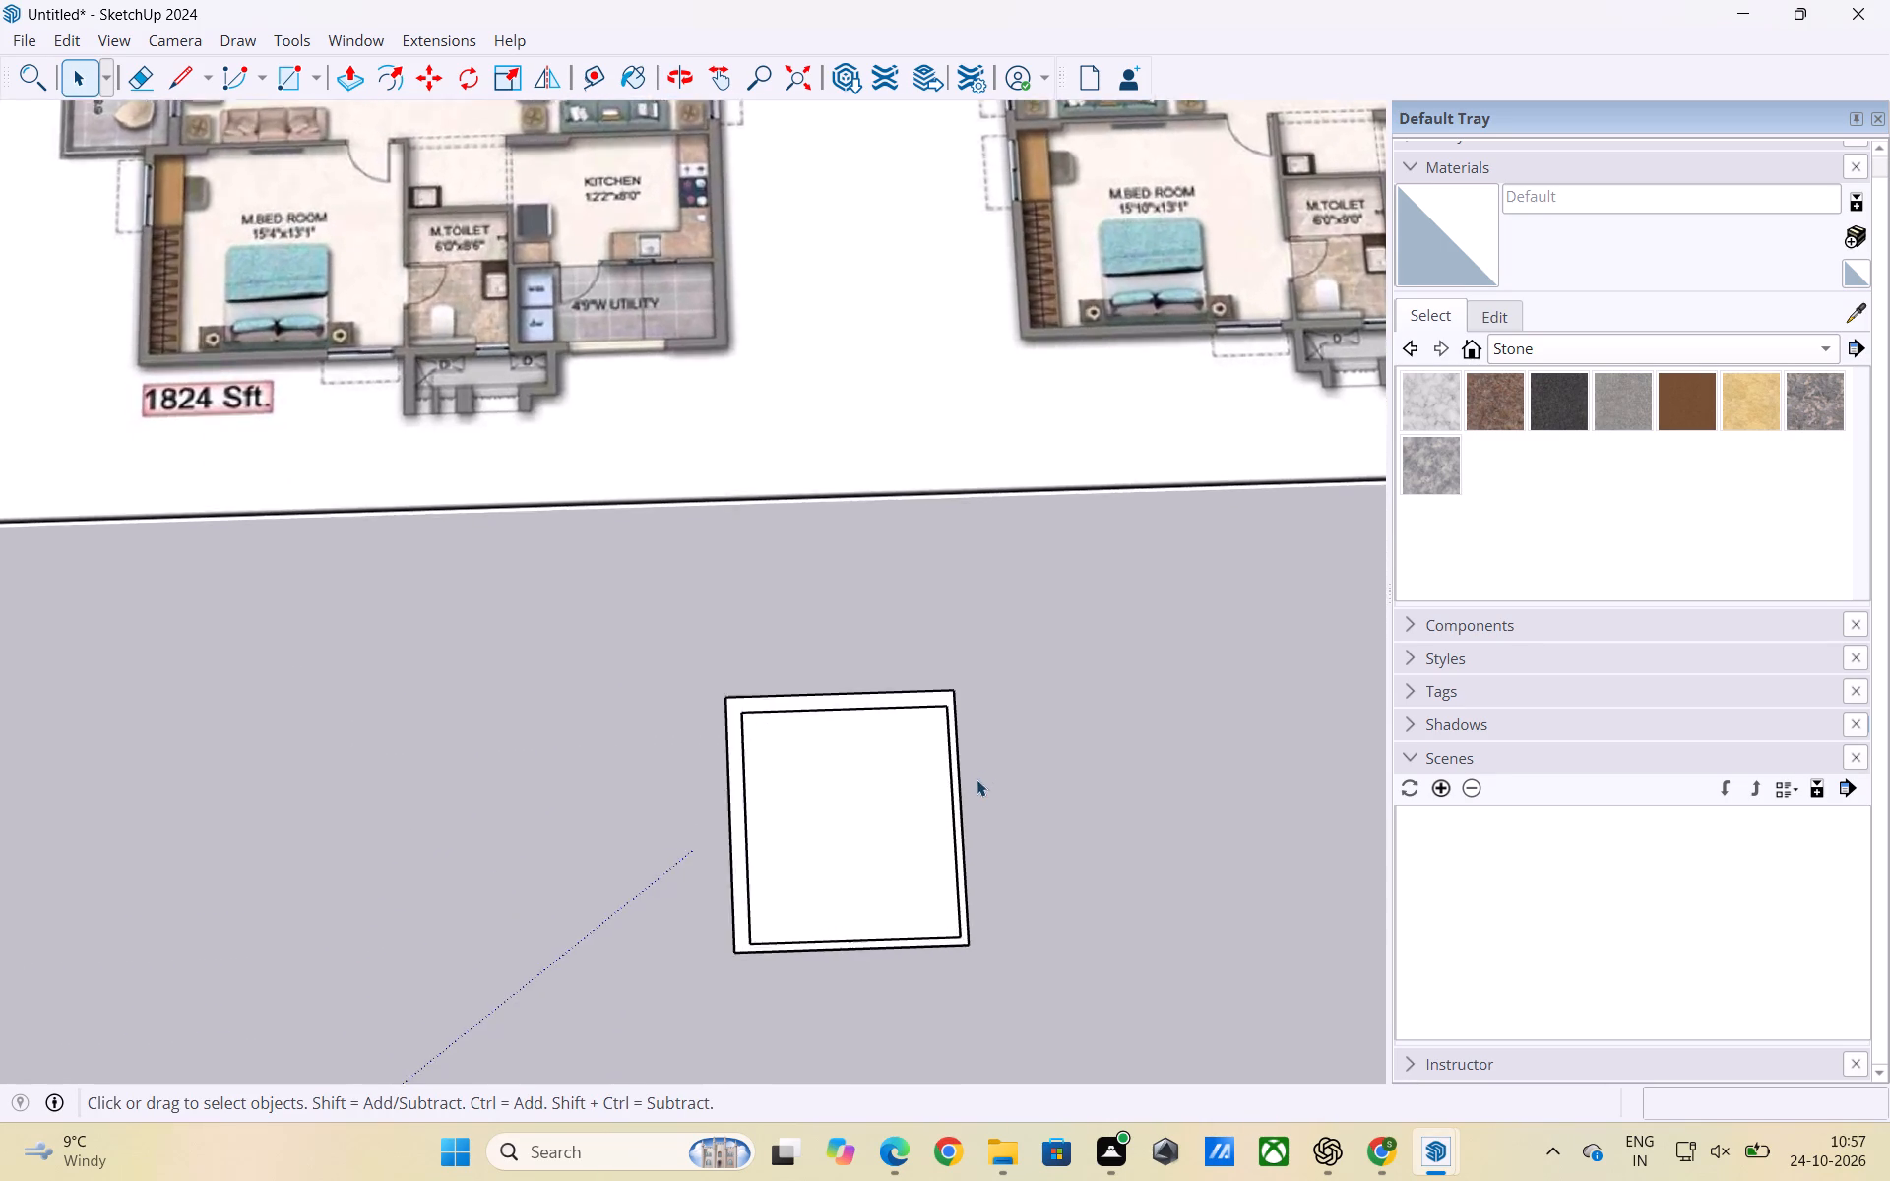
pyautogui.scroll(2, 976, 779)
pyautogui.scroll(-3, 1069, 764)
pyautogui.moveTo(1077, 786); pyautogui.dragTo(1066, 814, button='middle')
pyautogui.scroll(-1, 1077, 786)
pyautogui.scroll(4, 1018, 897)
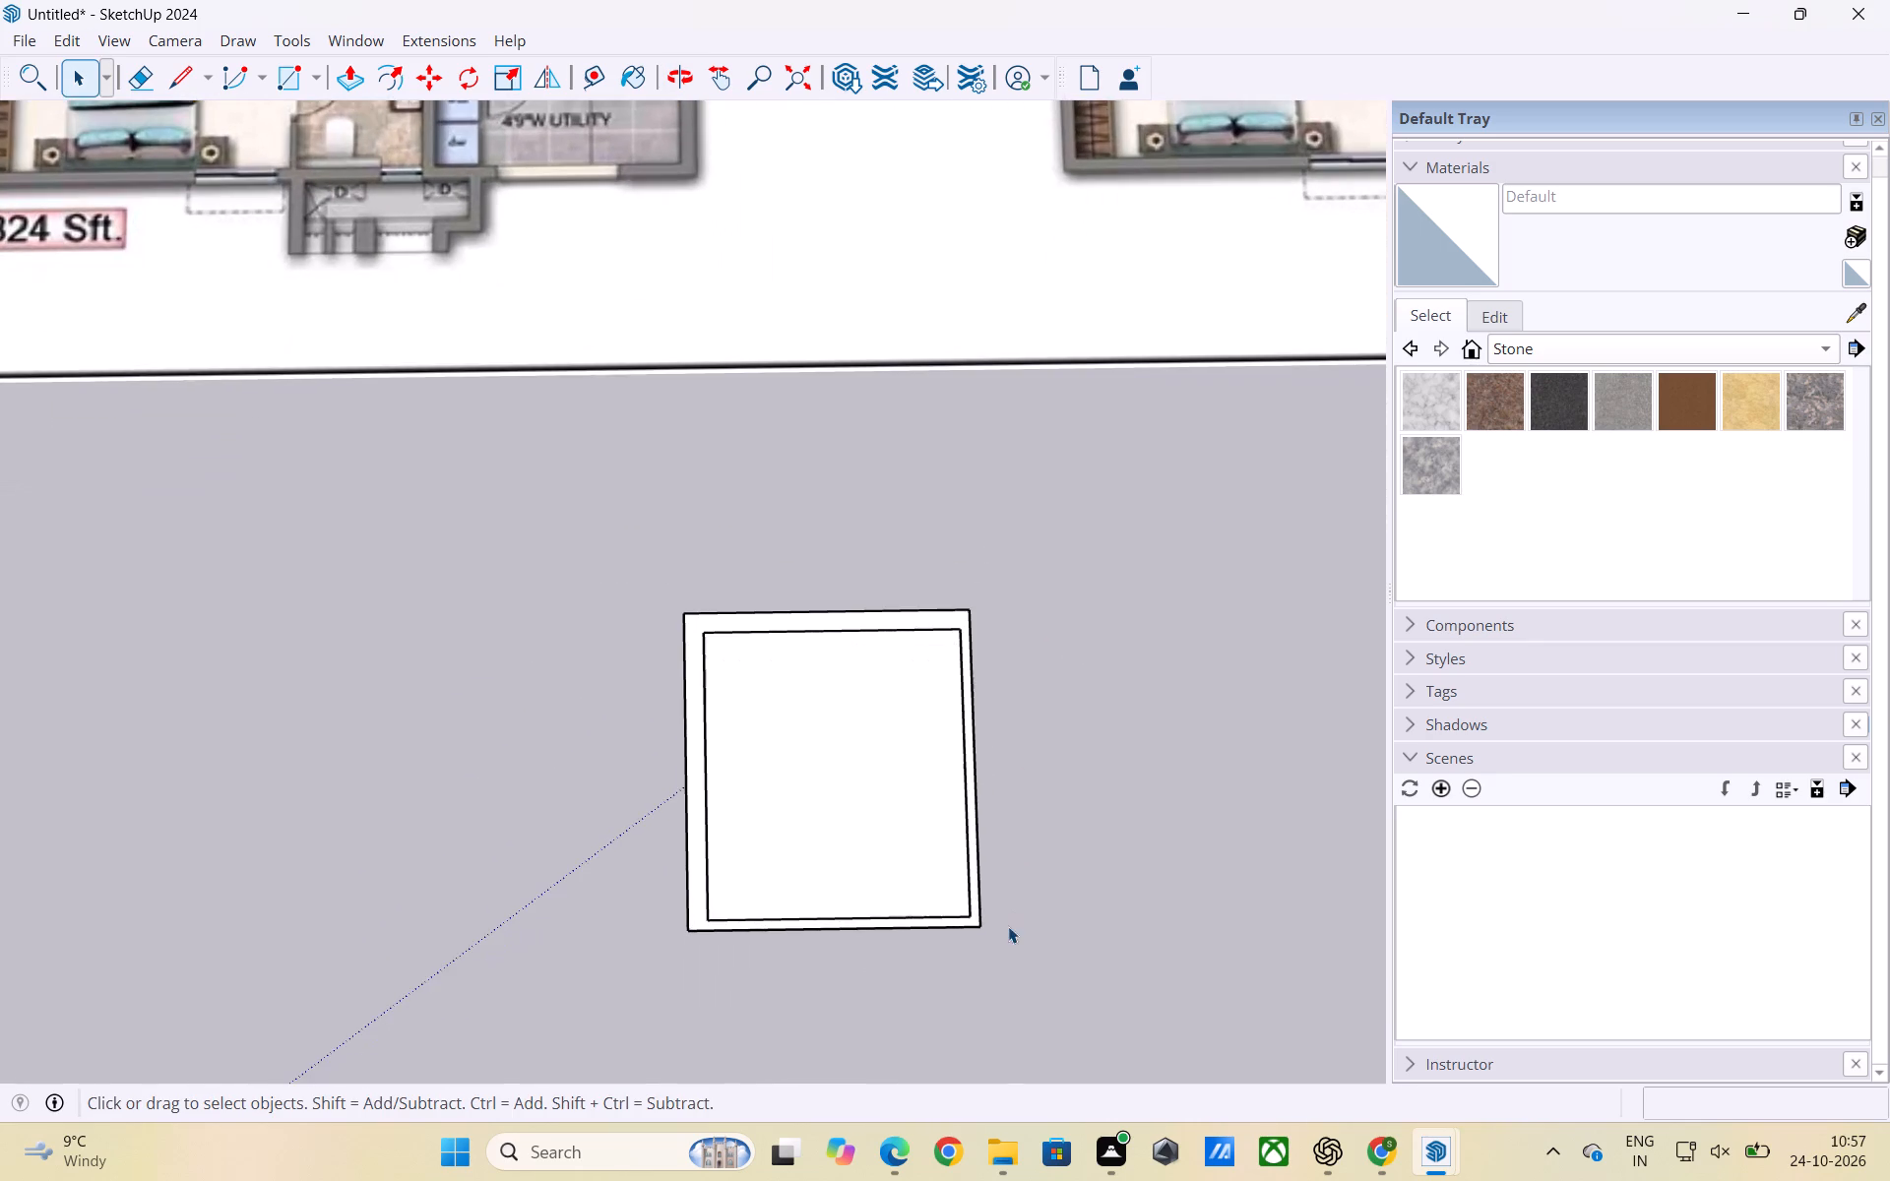
# Open the wall group, select its face beside the inner outline to check whether it is divided, and leave the group.
pyautogui.middleClick(1008, 926)
pyautogui.tripleClick(869, 625)
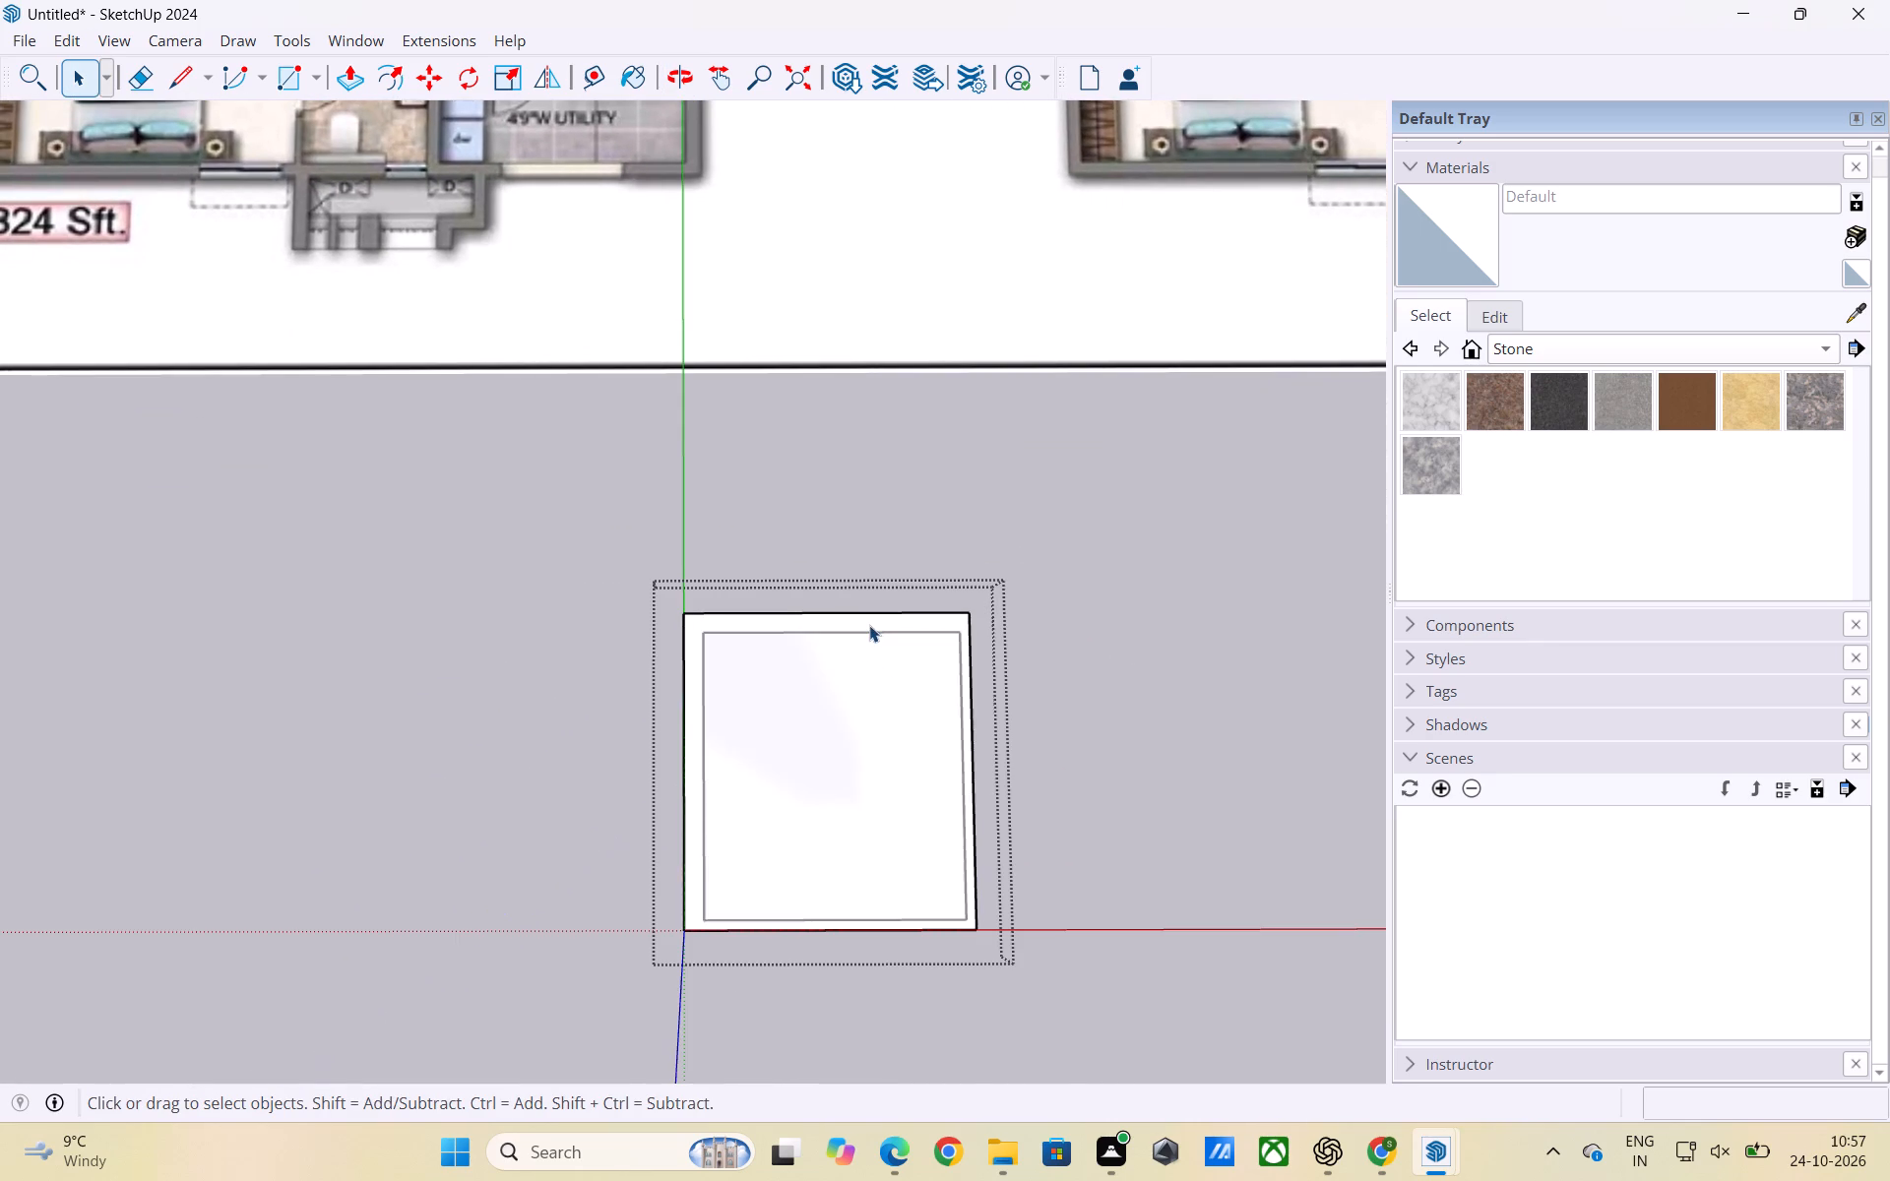
pyautogui.click(869, 625)
pyautogui.tripleClick(878, 626)
pyautogui.doubleClick(943, 632)
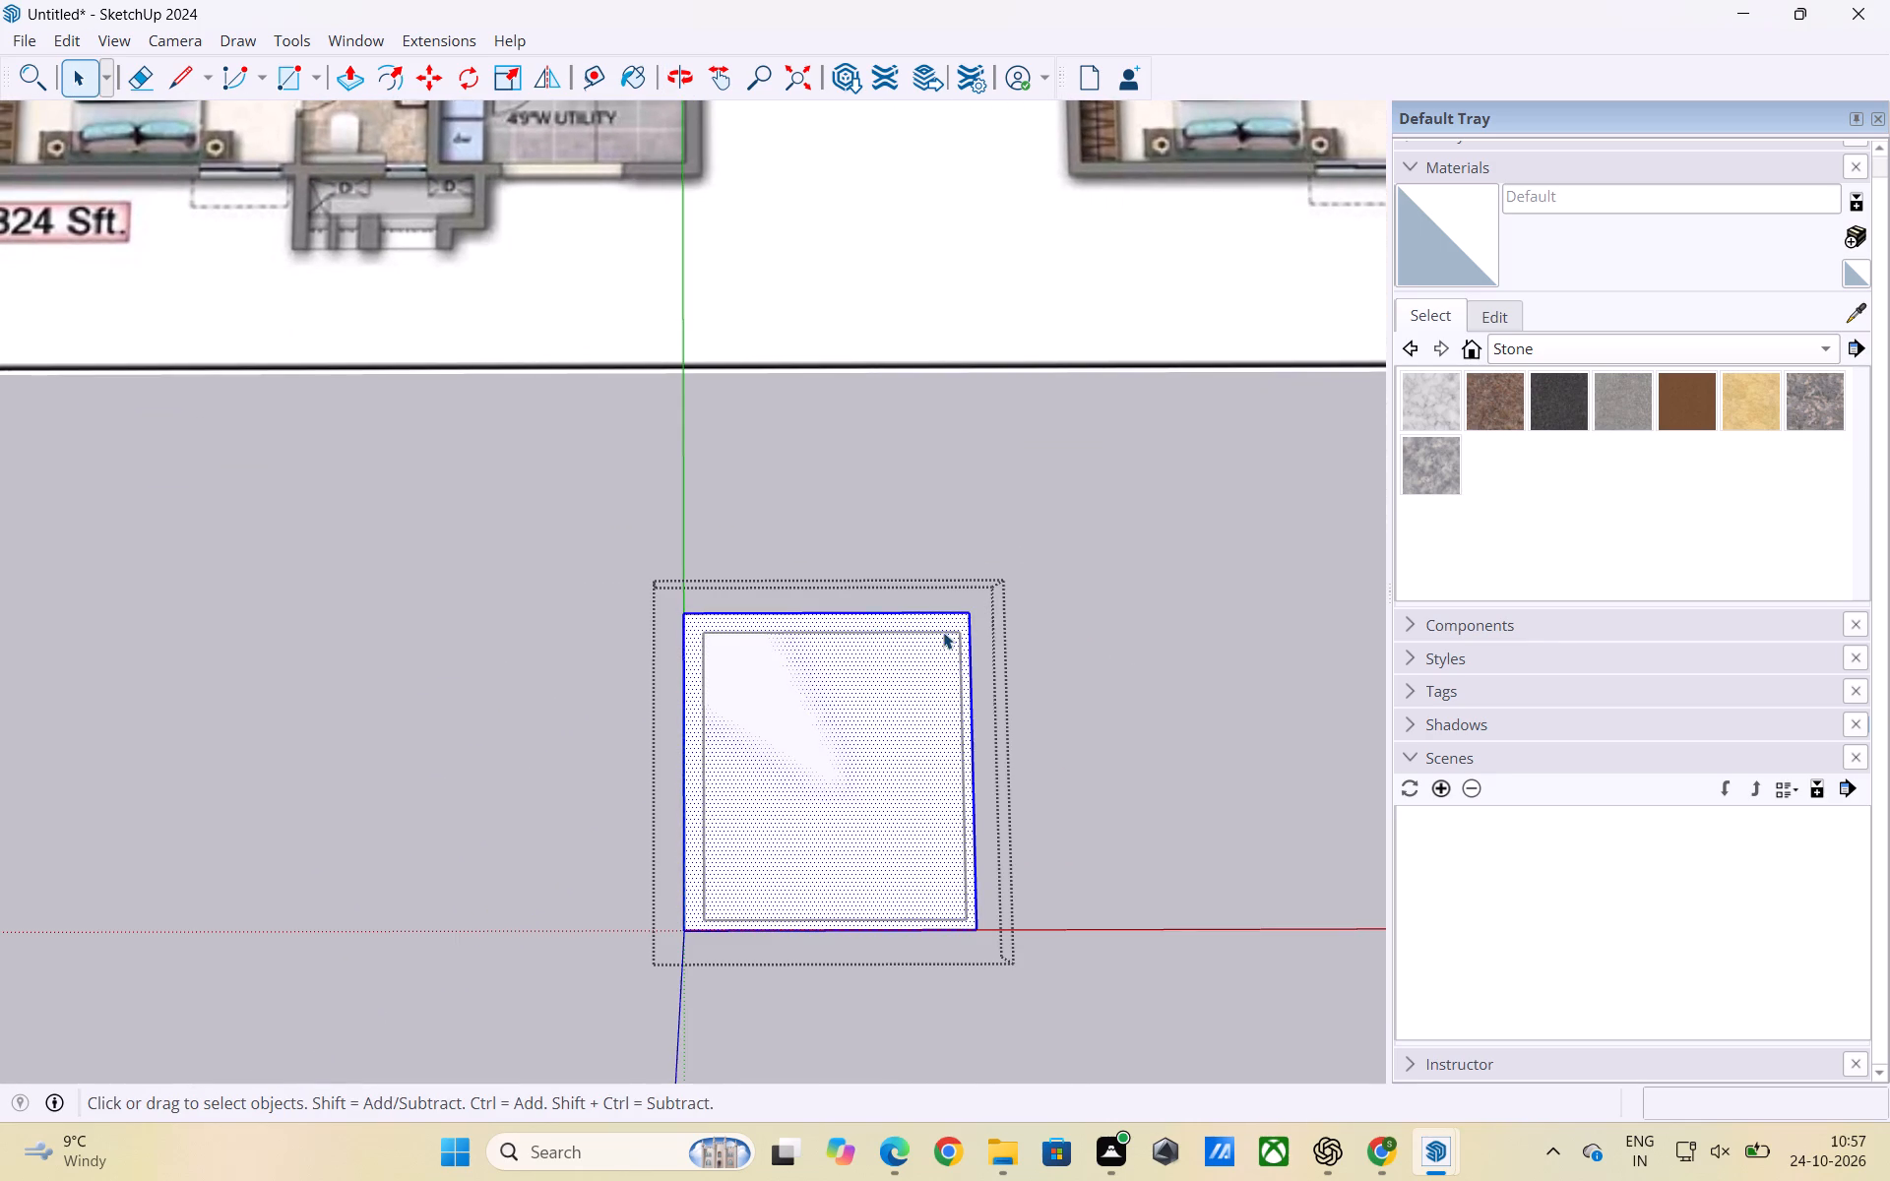
pyautogui.click(1256, 682)
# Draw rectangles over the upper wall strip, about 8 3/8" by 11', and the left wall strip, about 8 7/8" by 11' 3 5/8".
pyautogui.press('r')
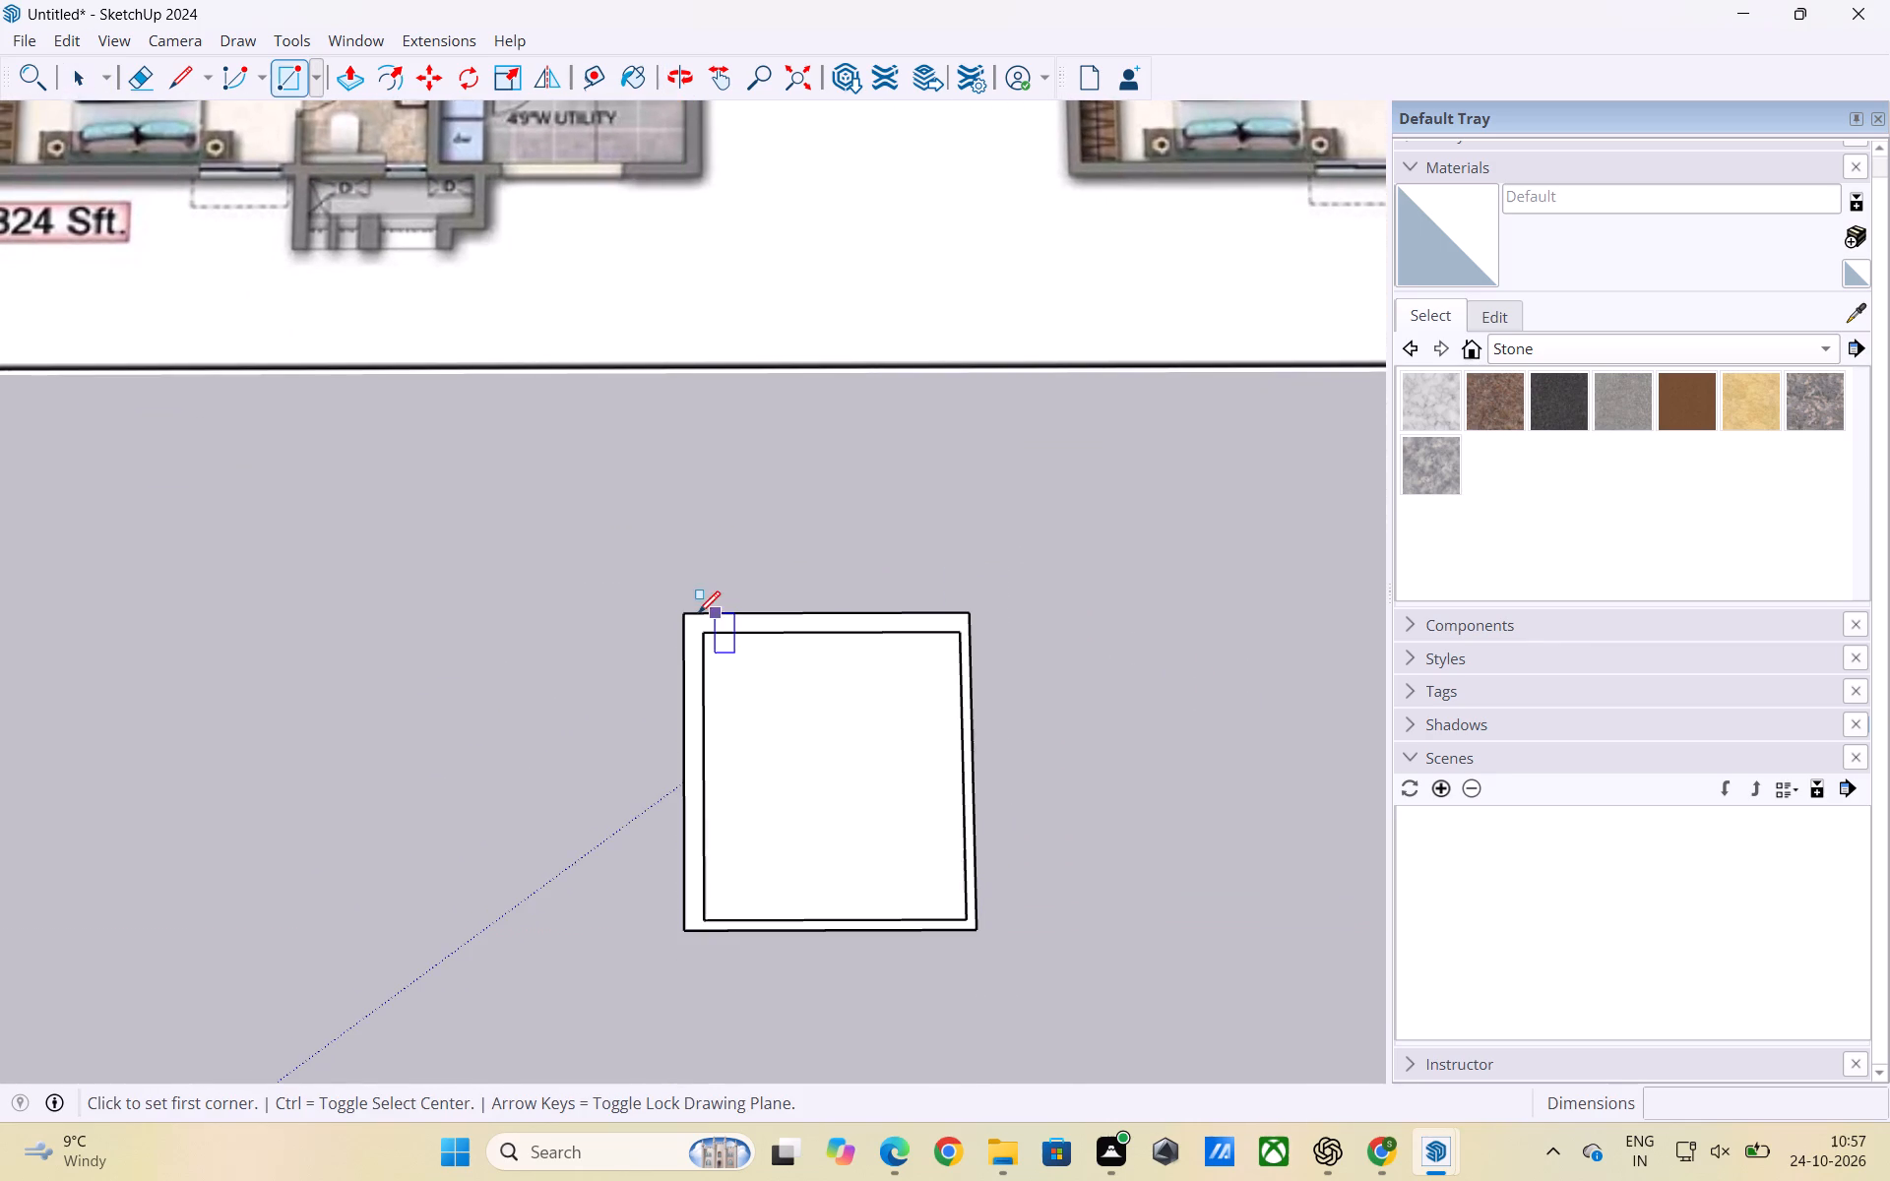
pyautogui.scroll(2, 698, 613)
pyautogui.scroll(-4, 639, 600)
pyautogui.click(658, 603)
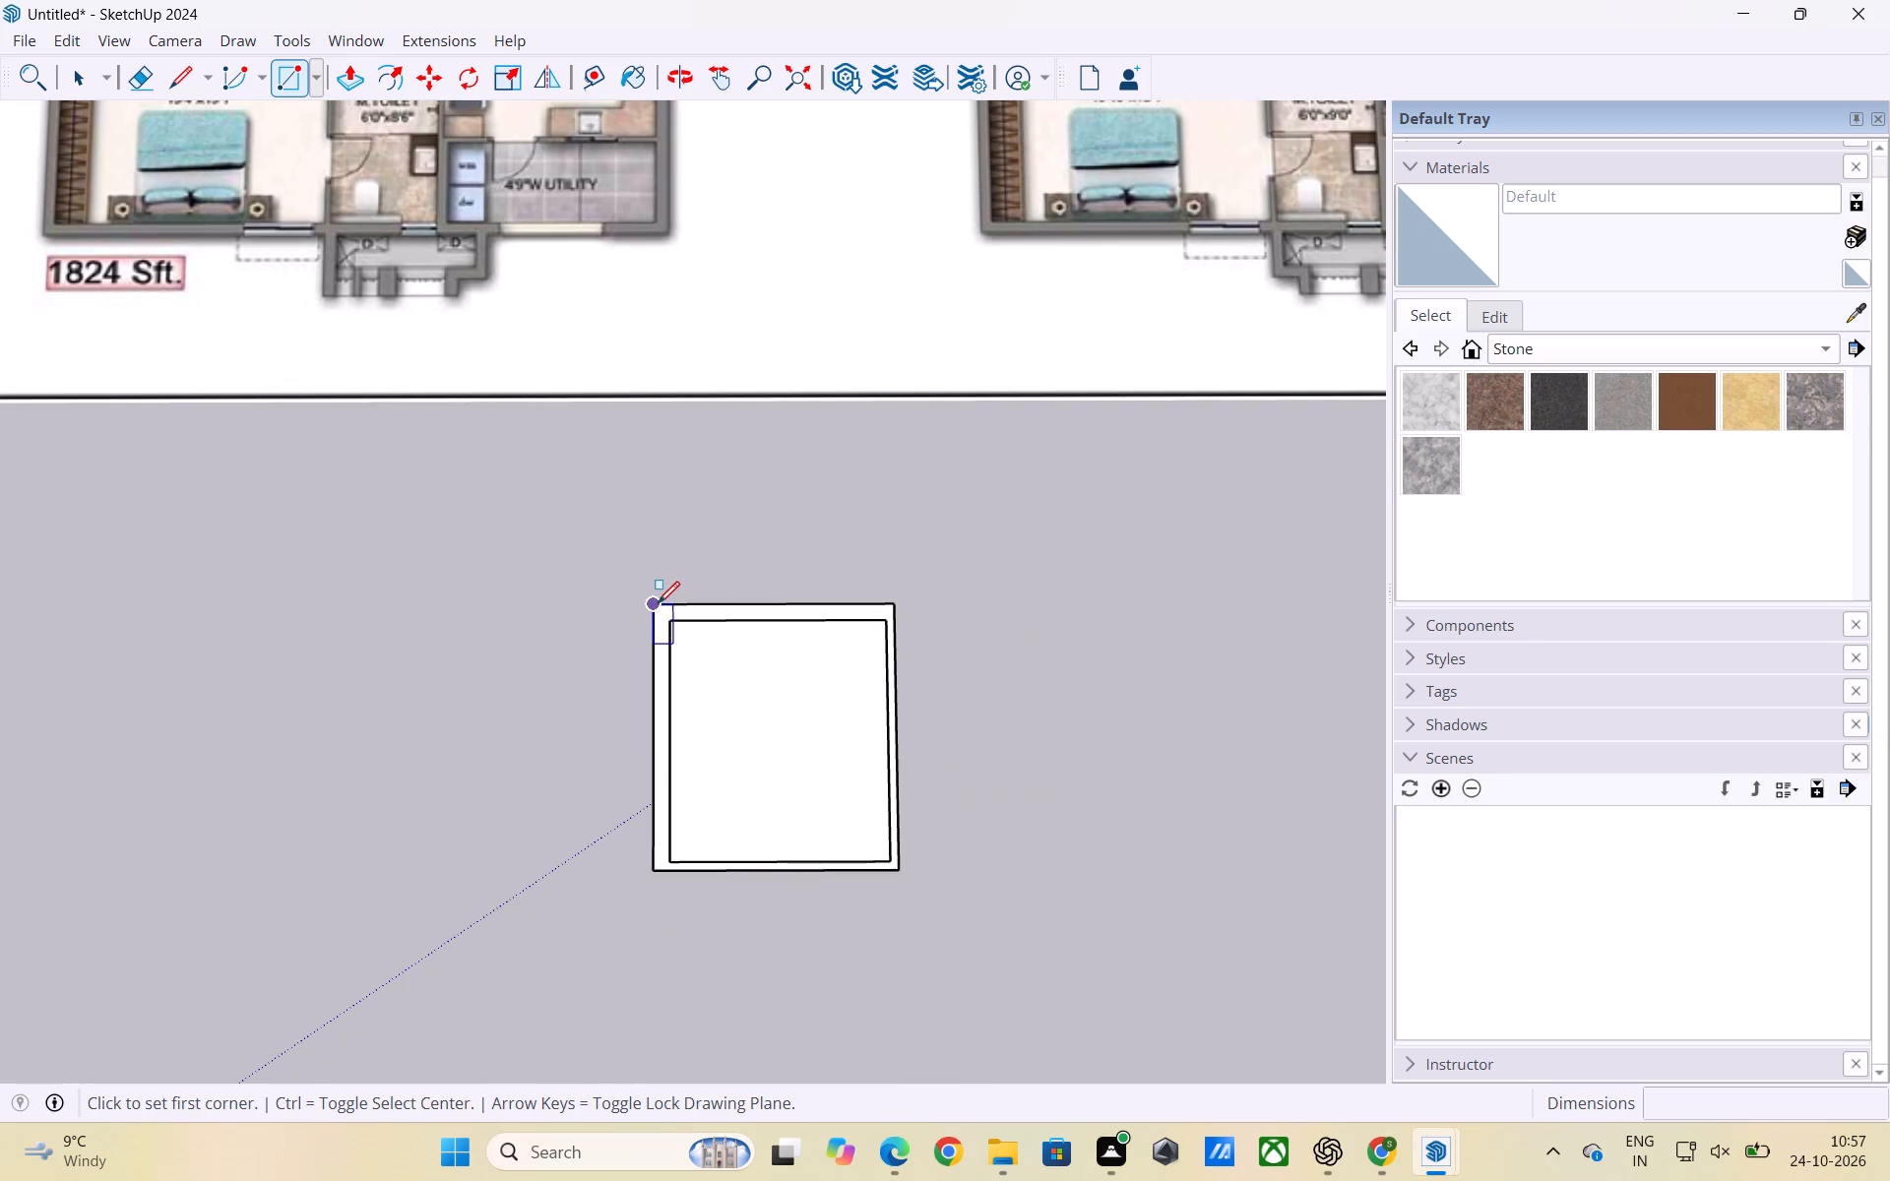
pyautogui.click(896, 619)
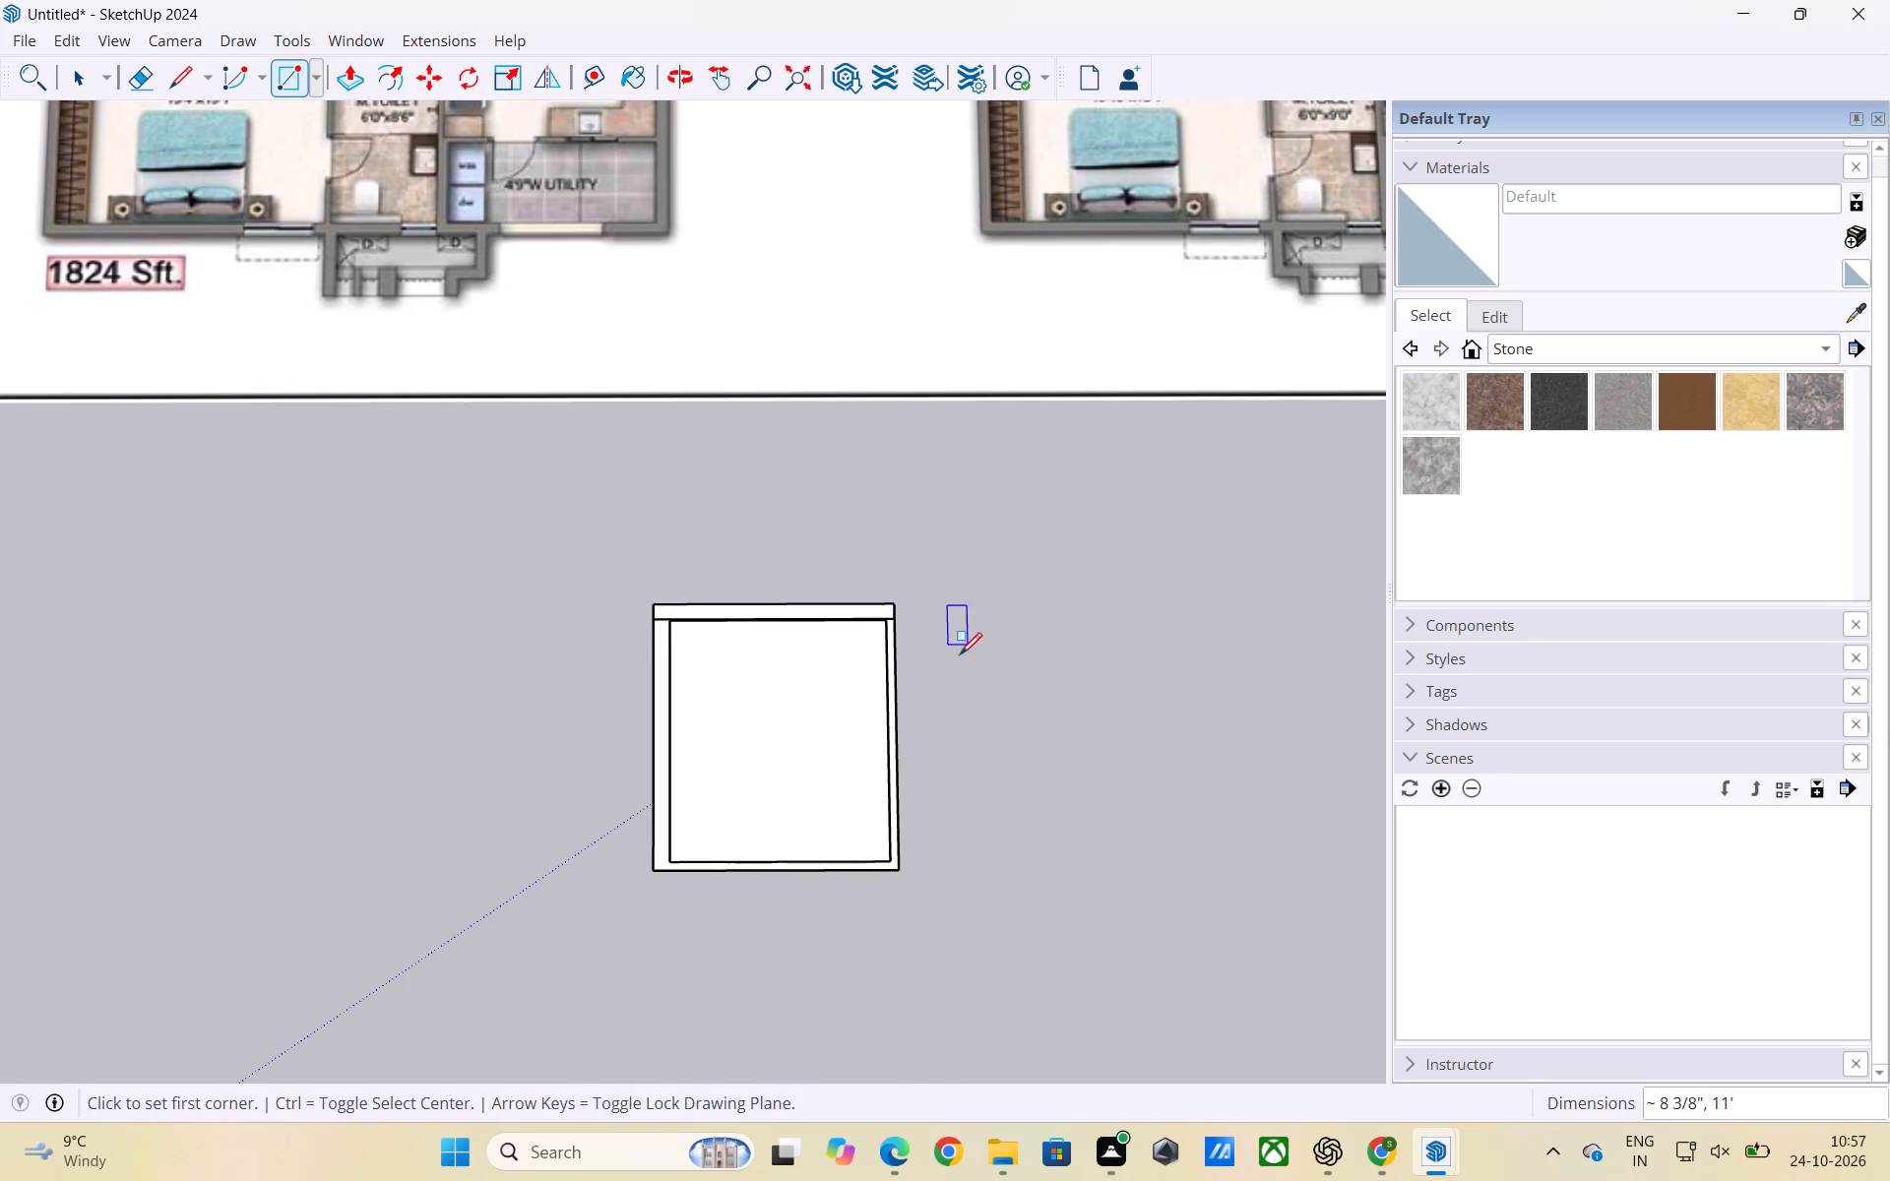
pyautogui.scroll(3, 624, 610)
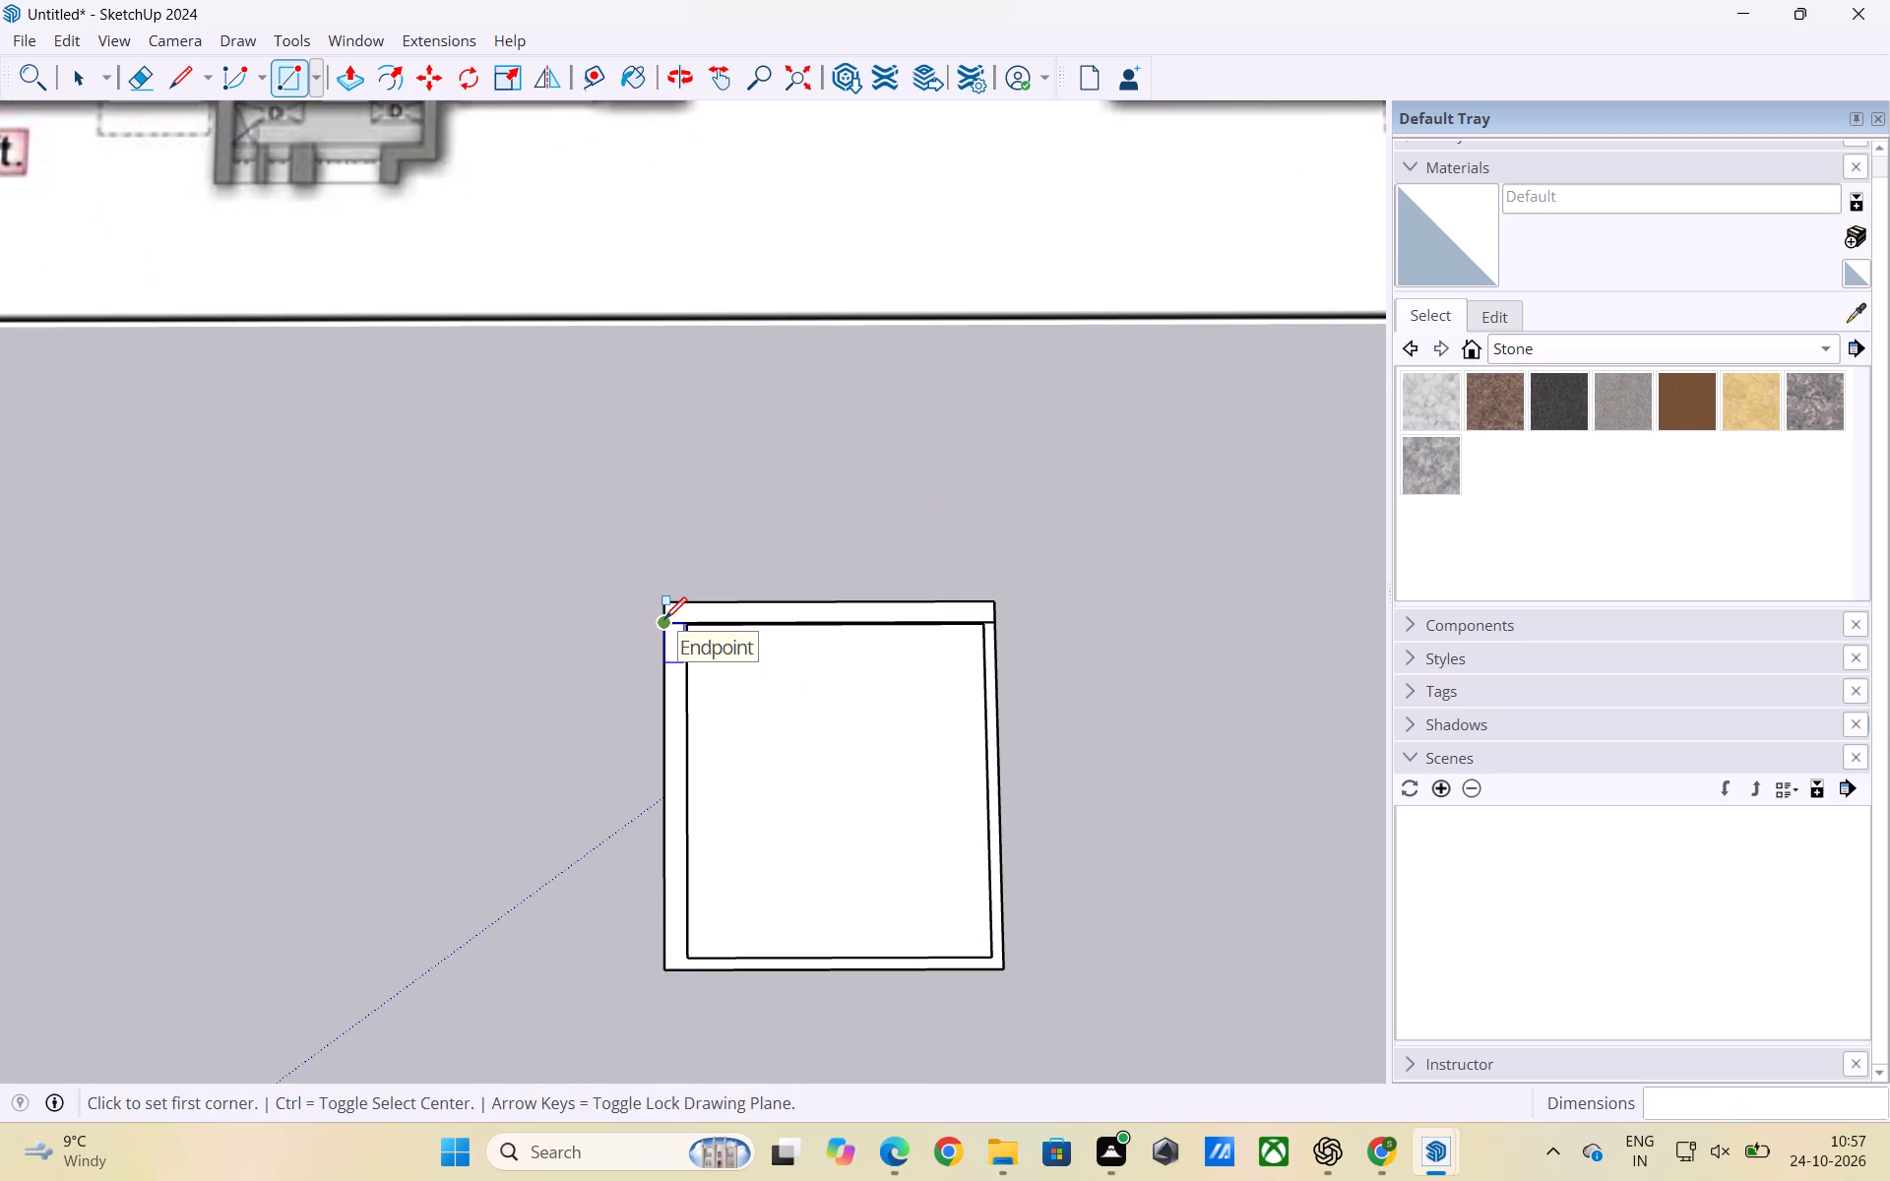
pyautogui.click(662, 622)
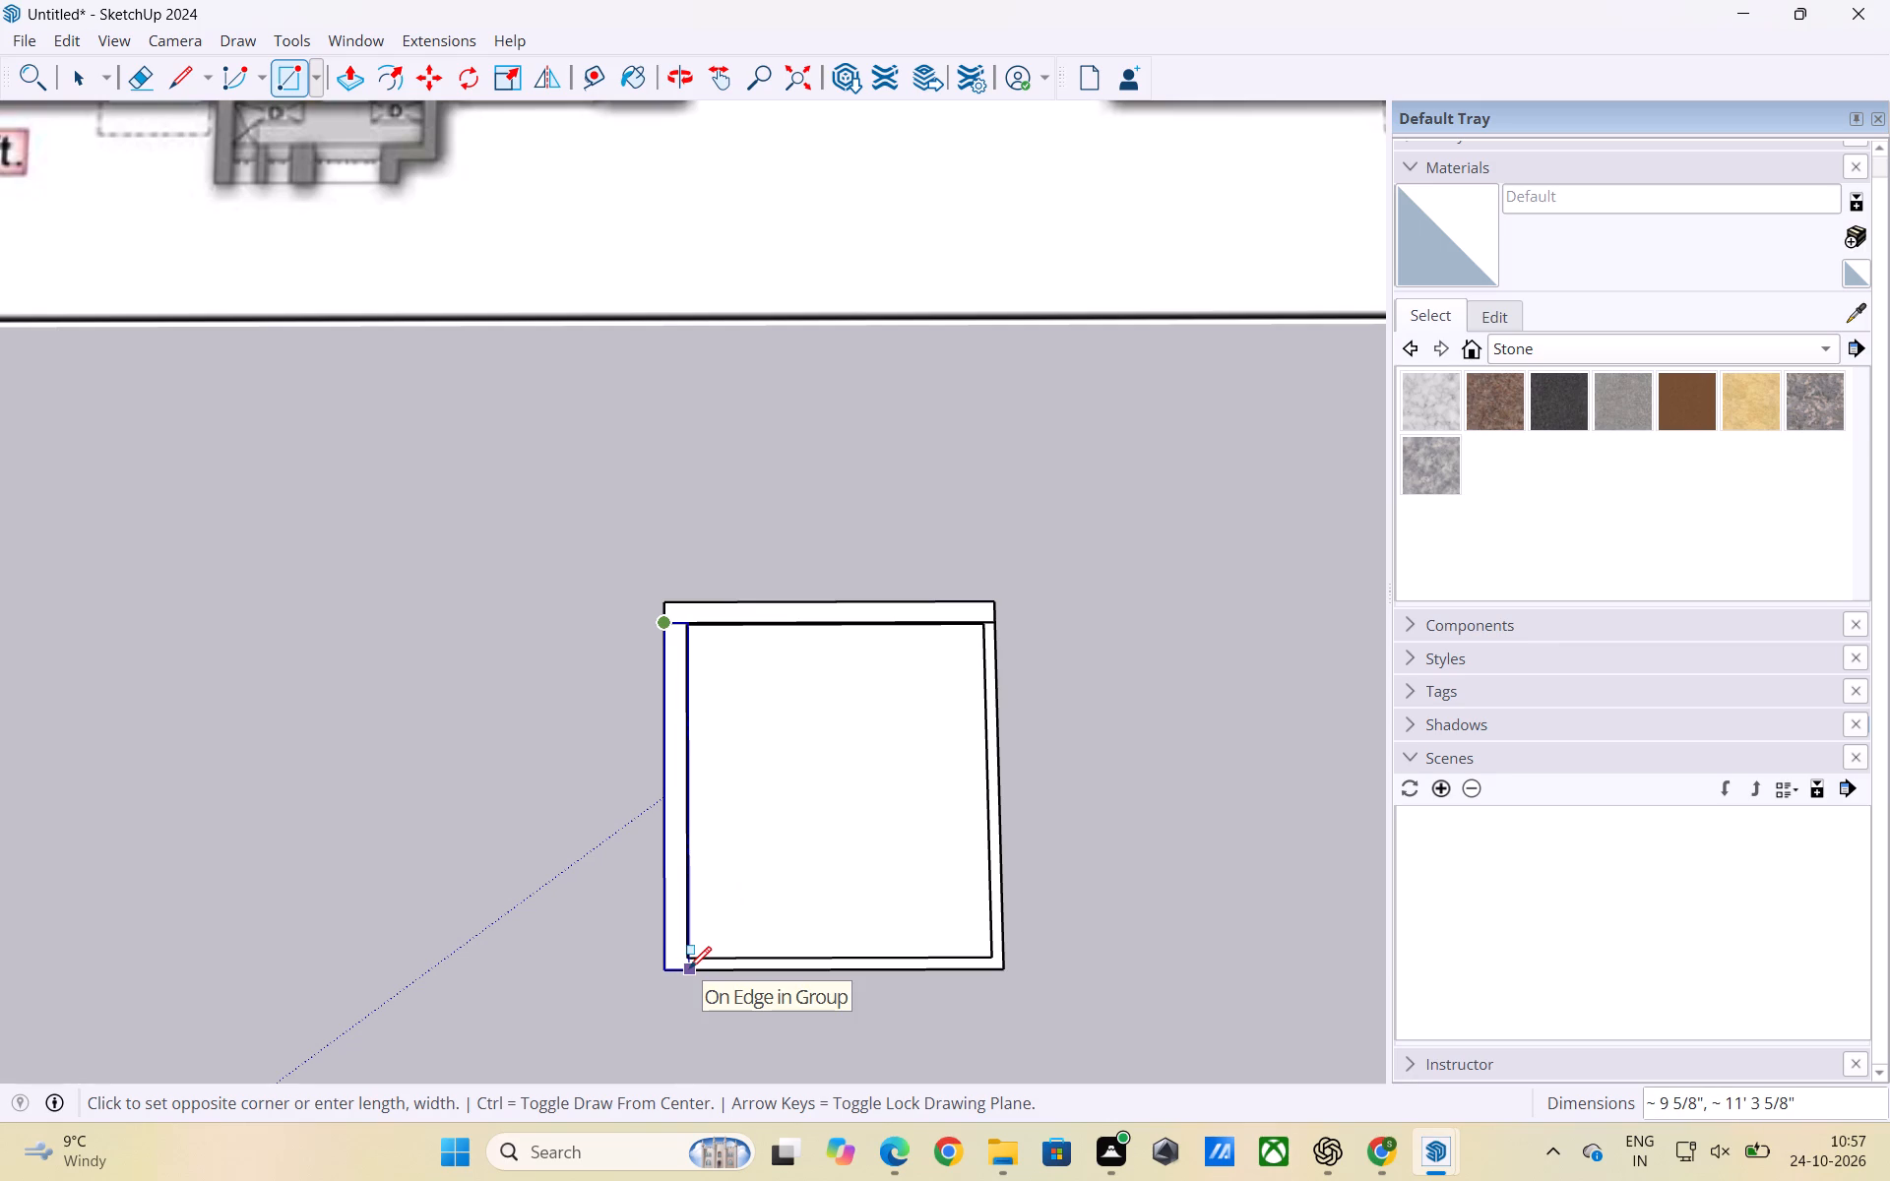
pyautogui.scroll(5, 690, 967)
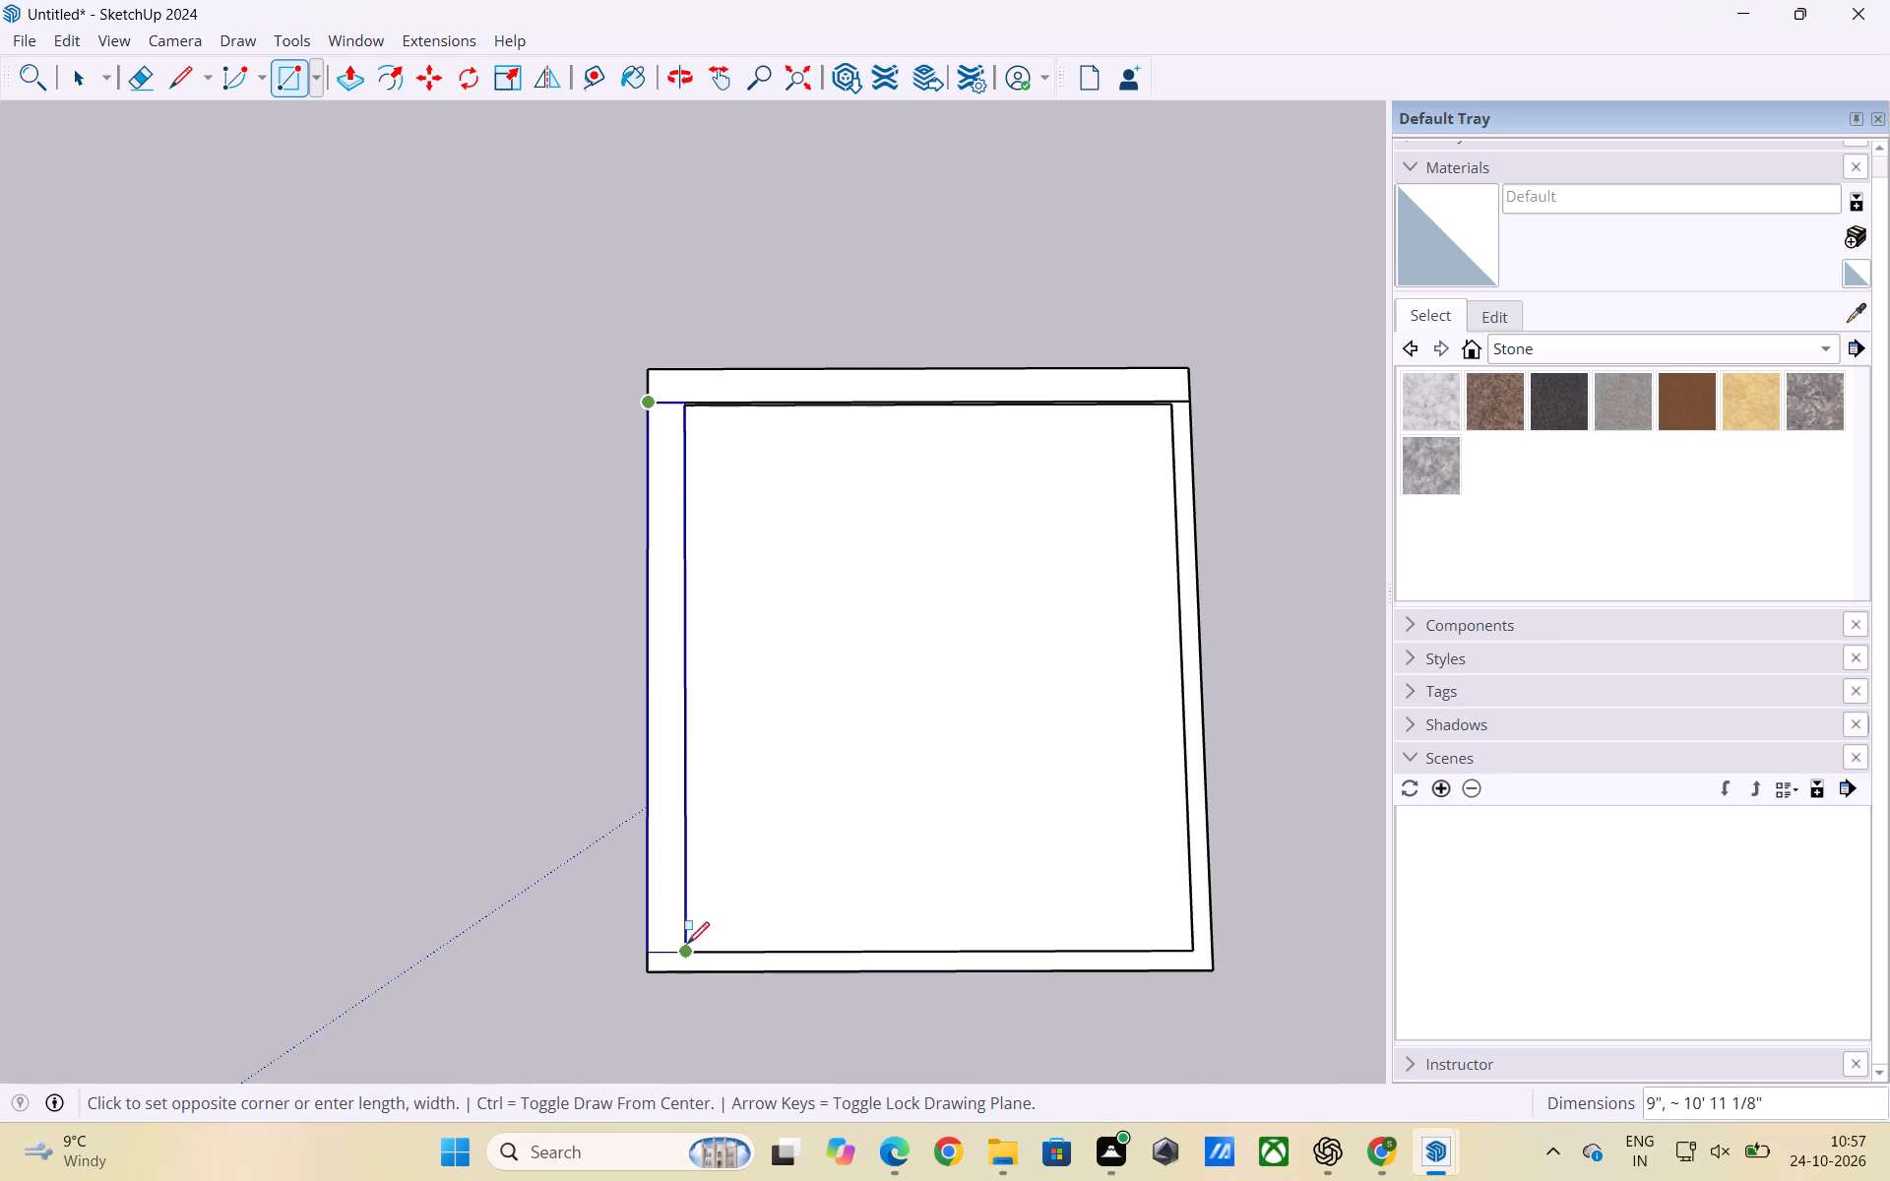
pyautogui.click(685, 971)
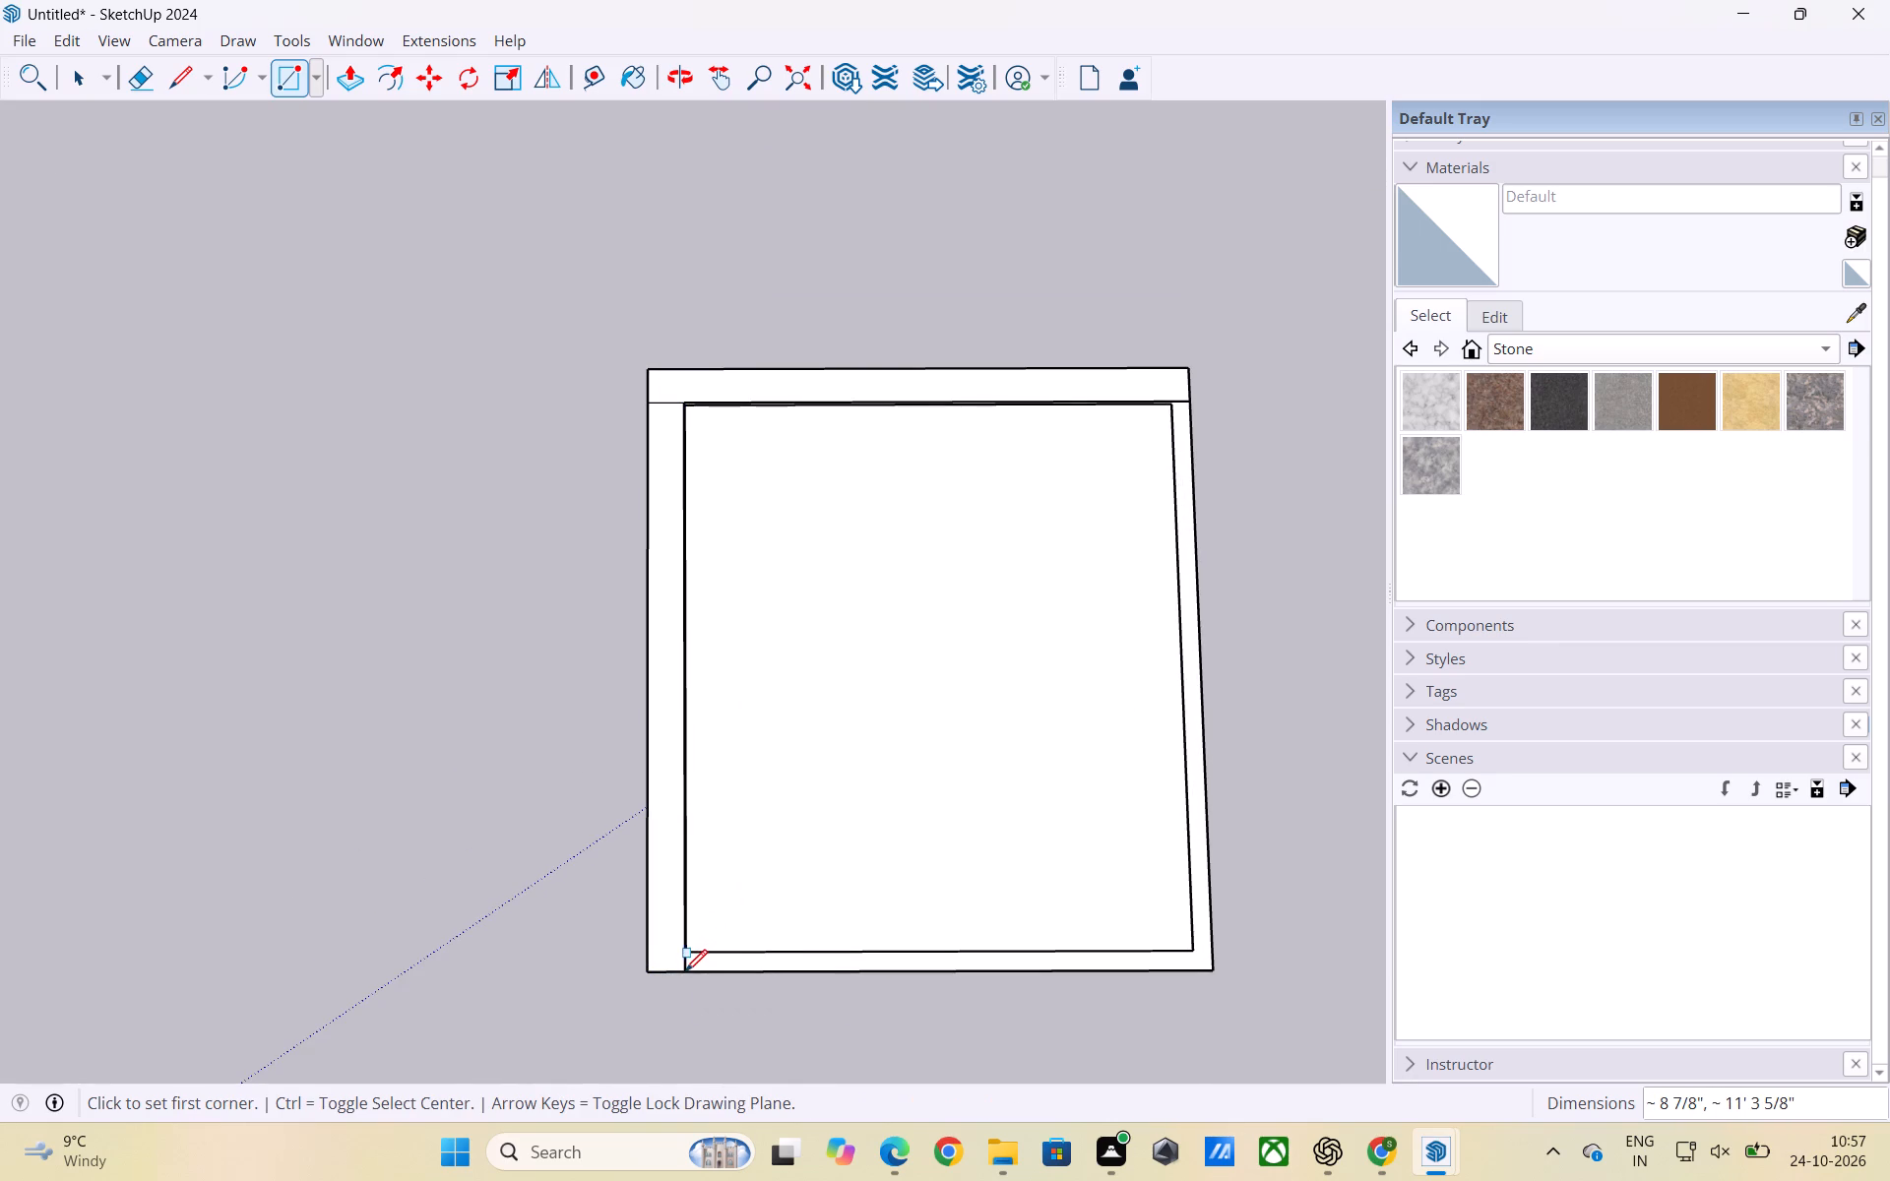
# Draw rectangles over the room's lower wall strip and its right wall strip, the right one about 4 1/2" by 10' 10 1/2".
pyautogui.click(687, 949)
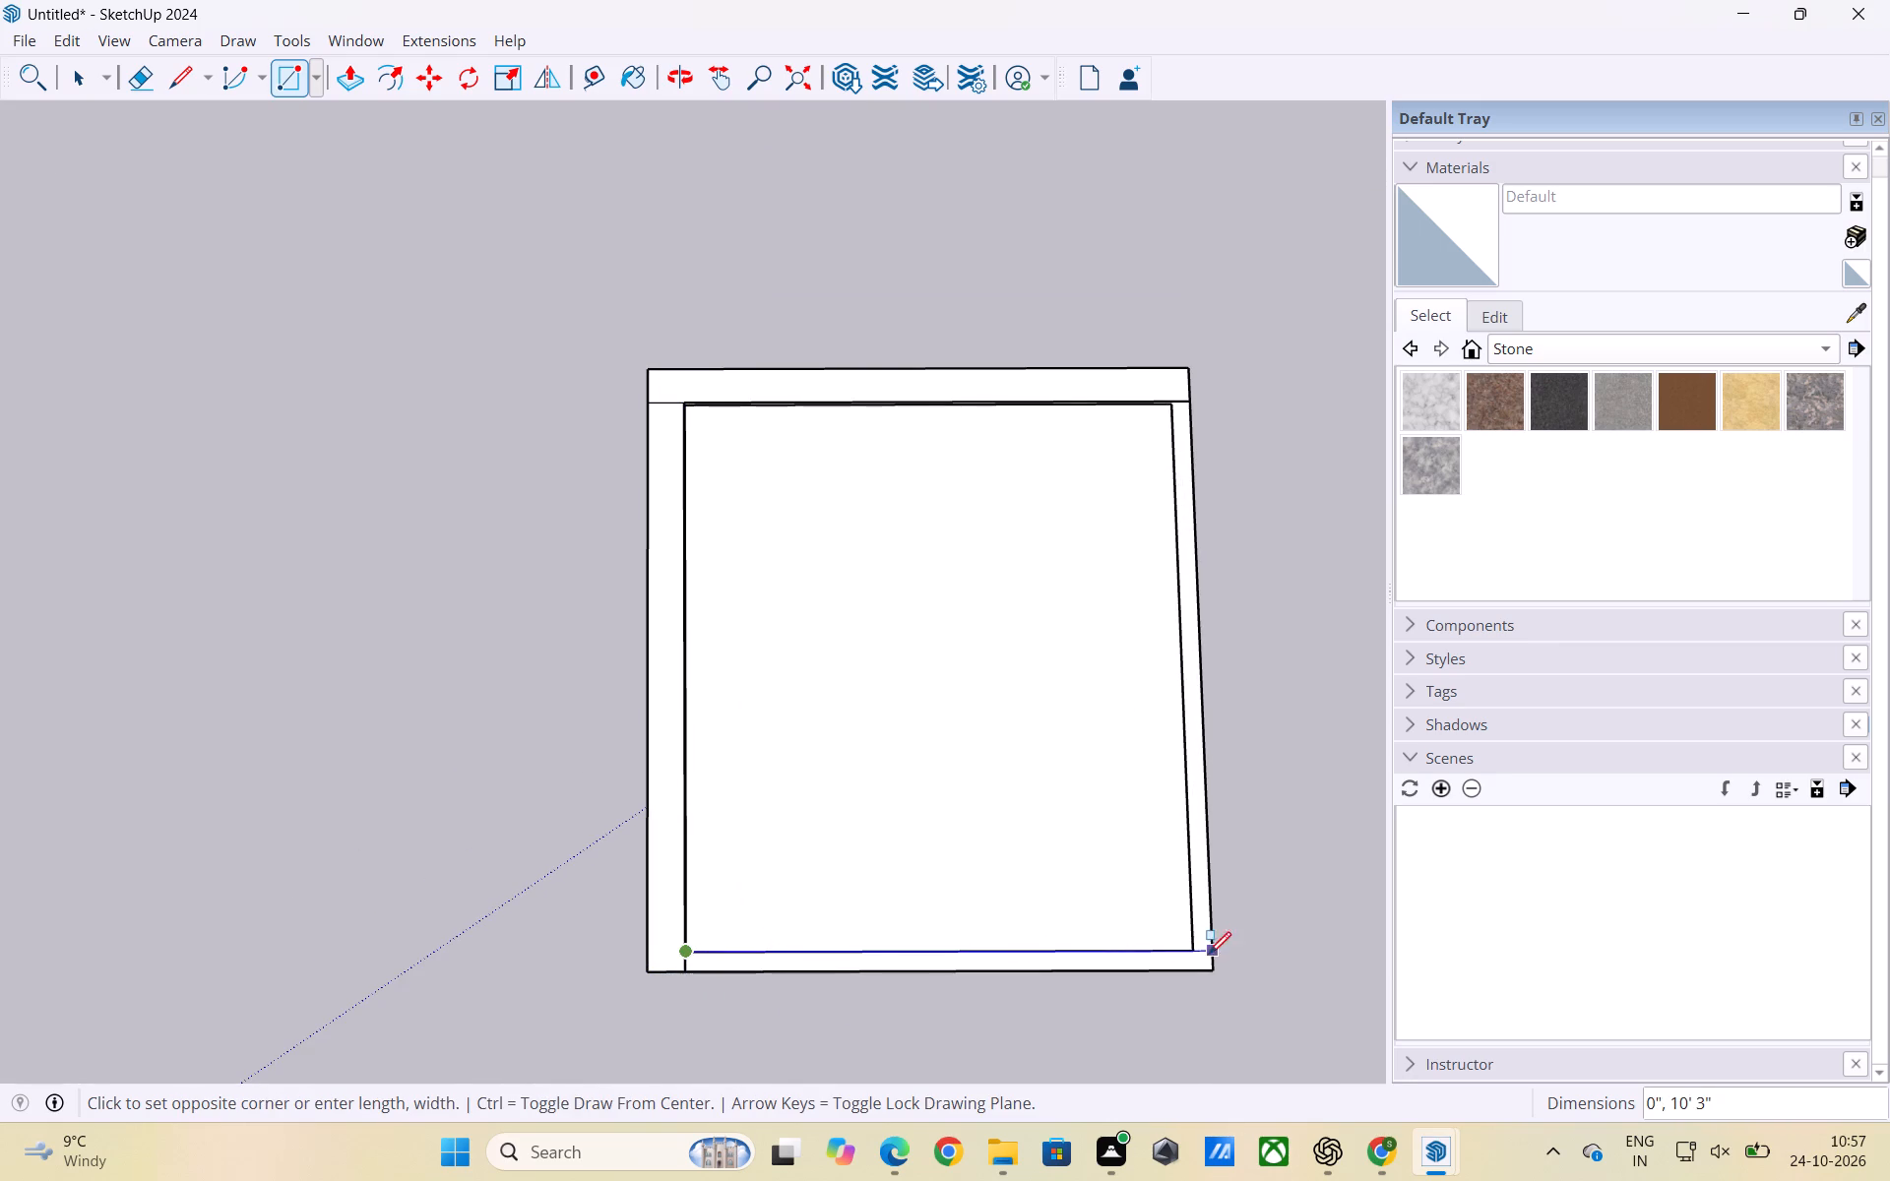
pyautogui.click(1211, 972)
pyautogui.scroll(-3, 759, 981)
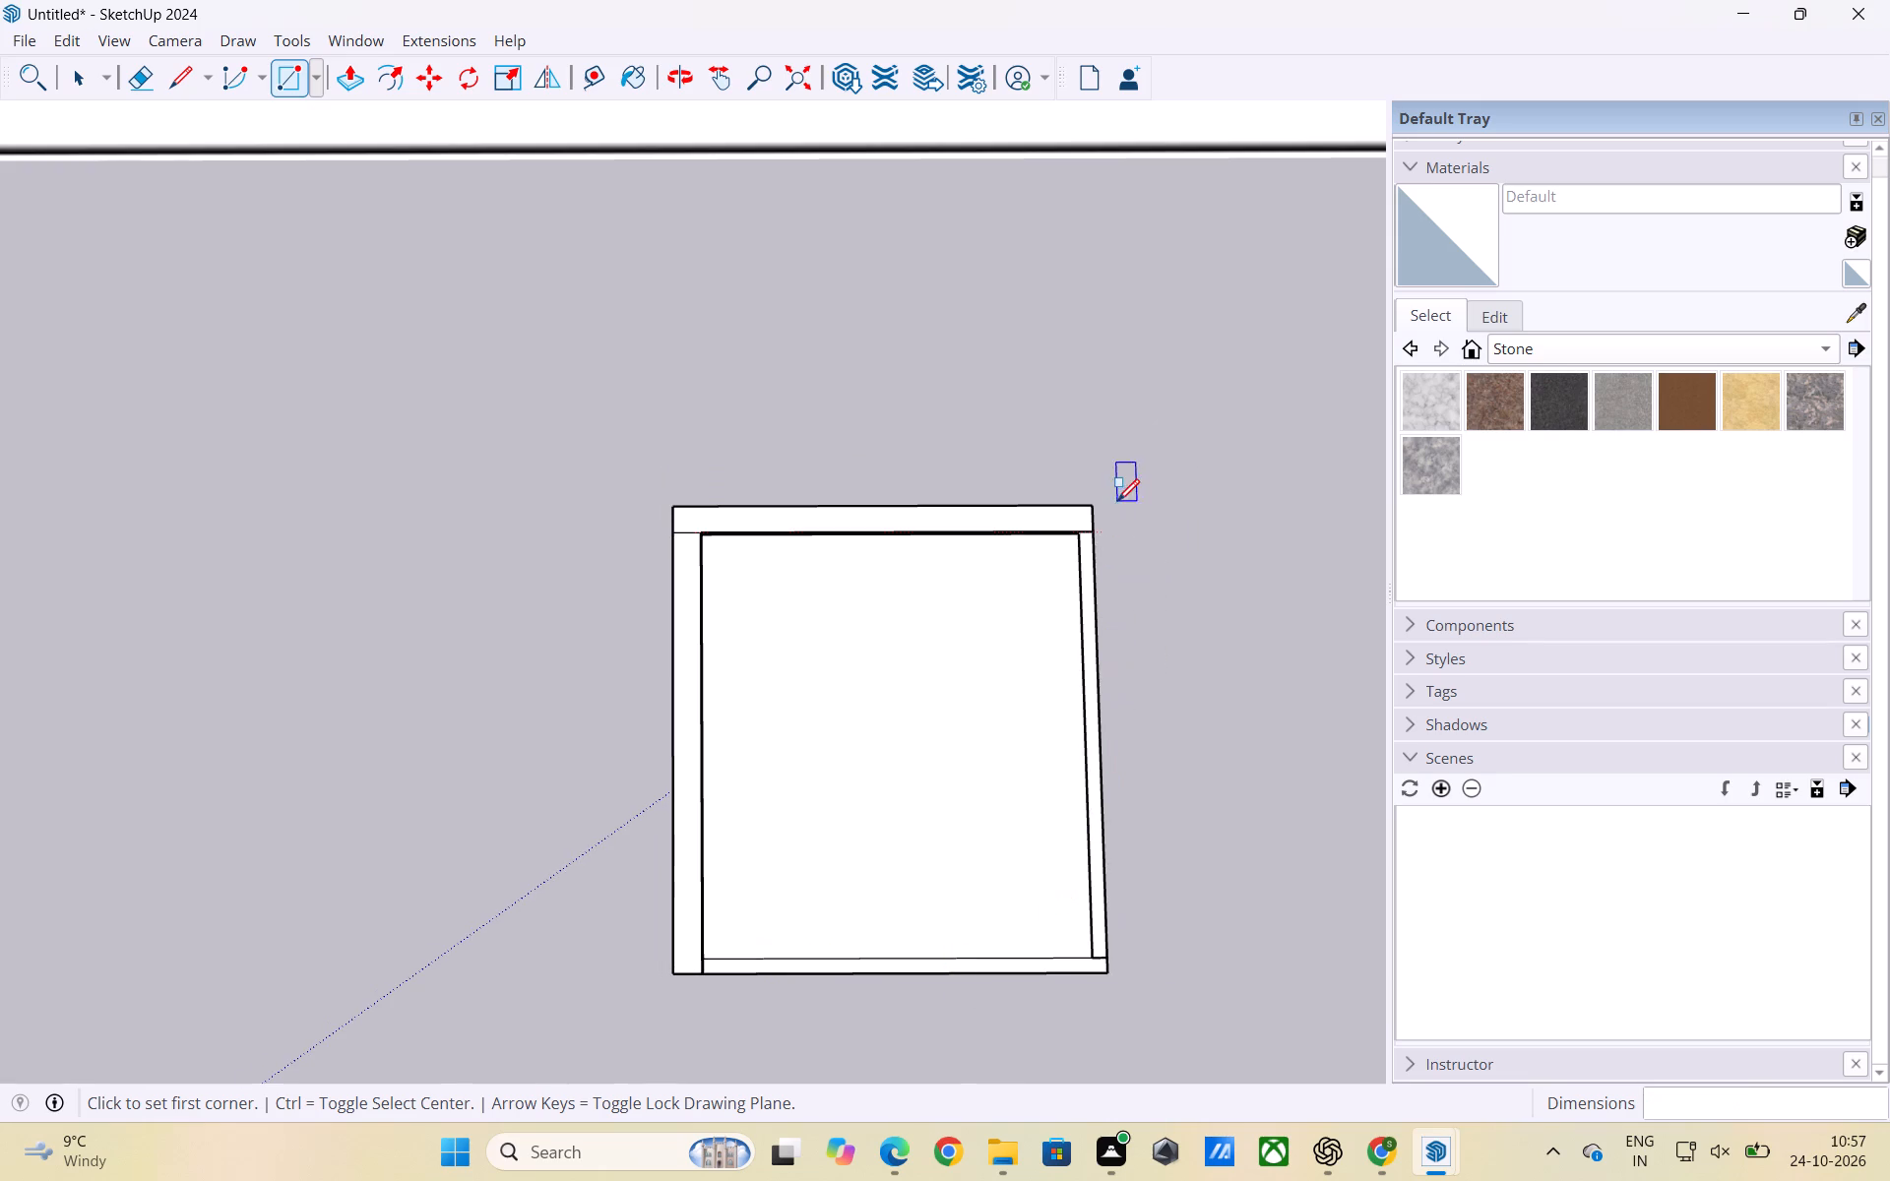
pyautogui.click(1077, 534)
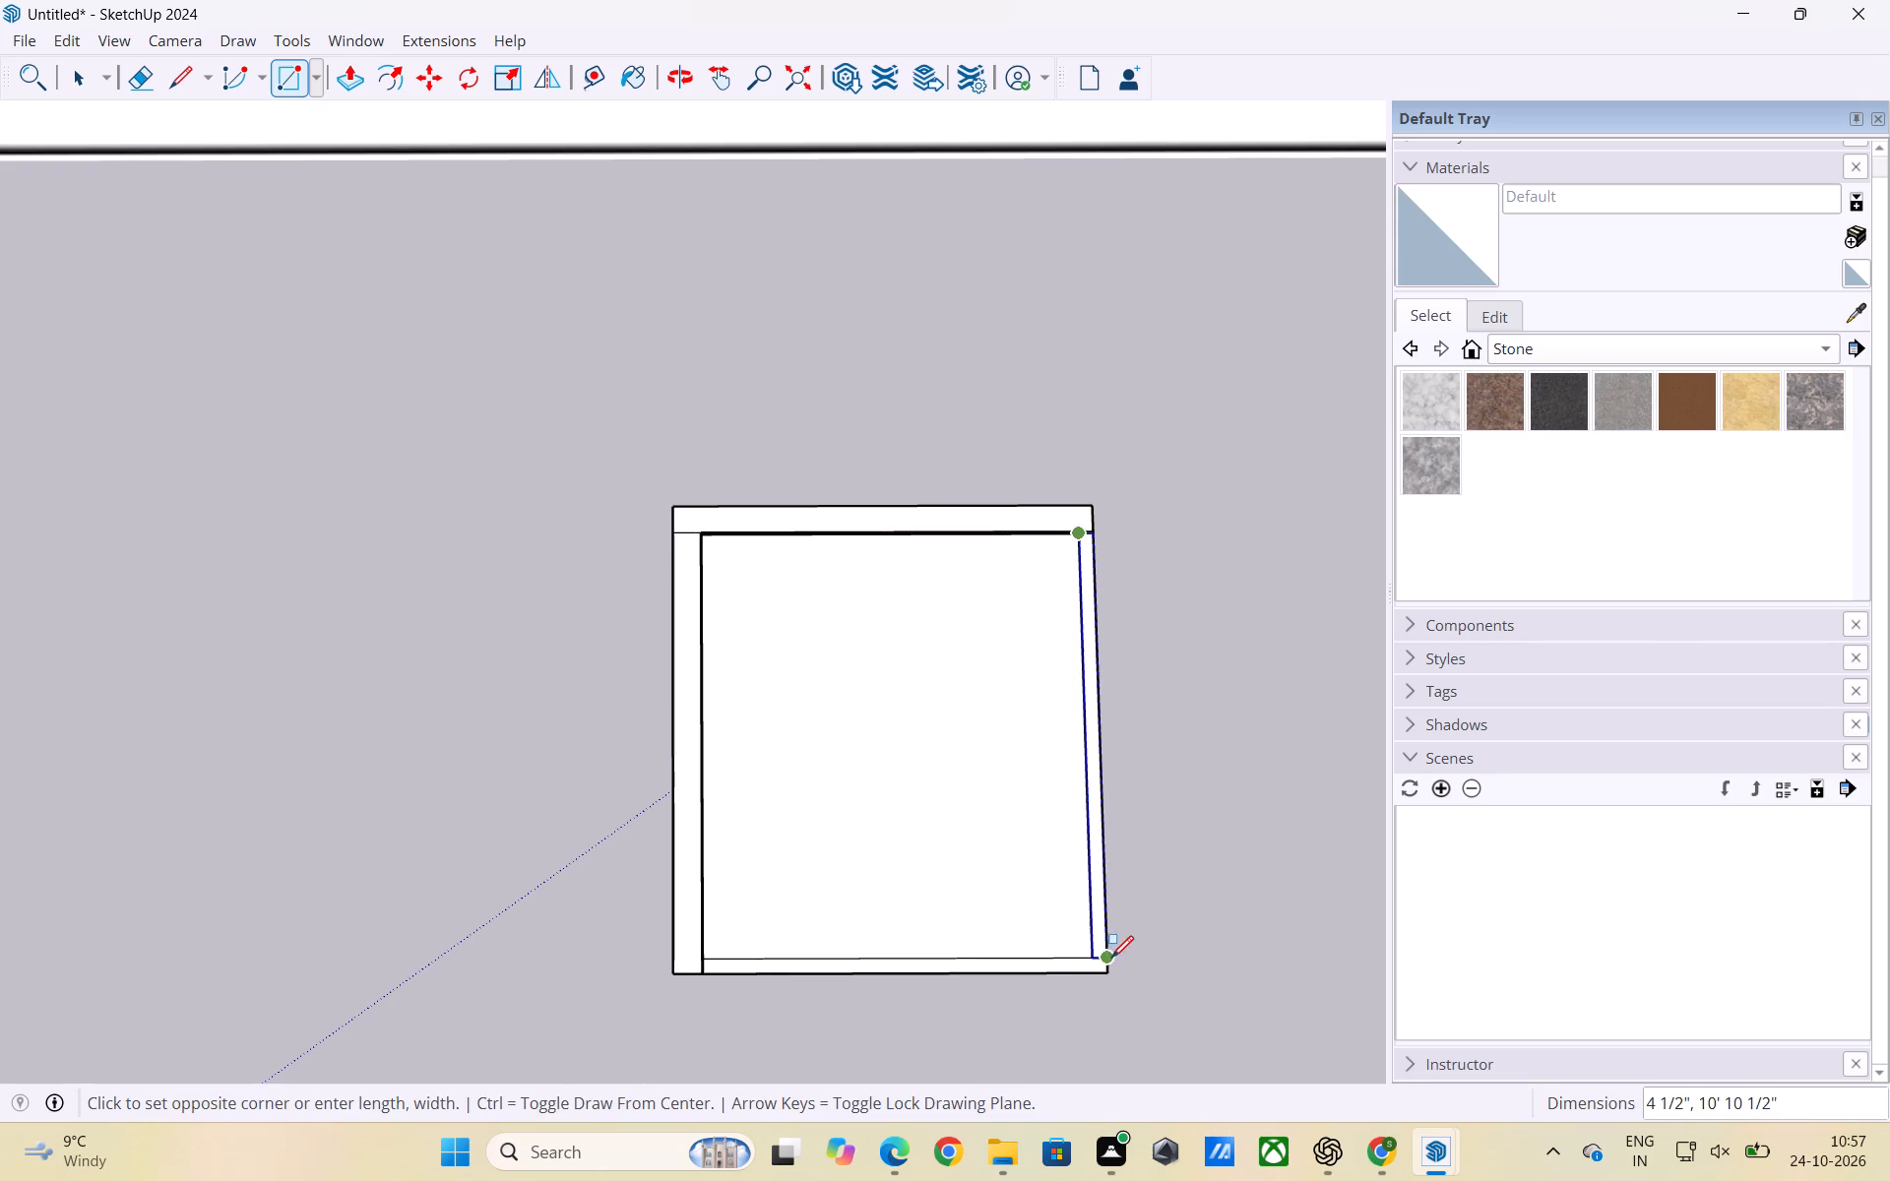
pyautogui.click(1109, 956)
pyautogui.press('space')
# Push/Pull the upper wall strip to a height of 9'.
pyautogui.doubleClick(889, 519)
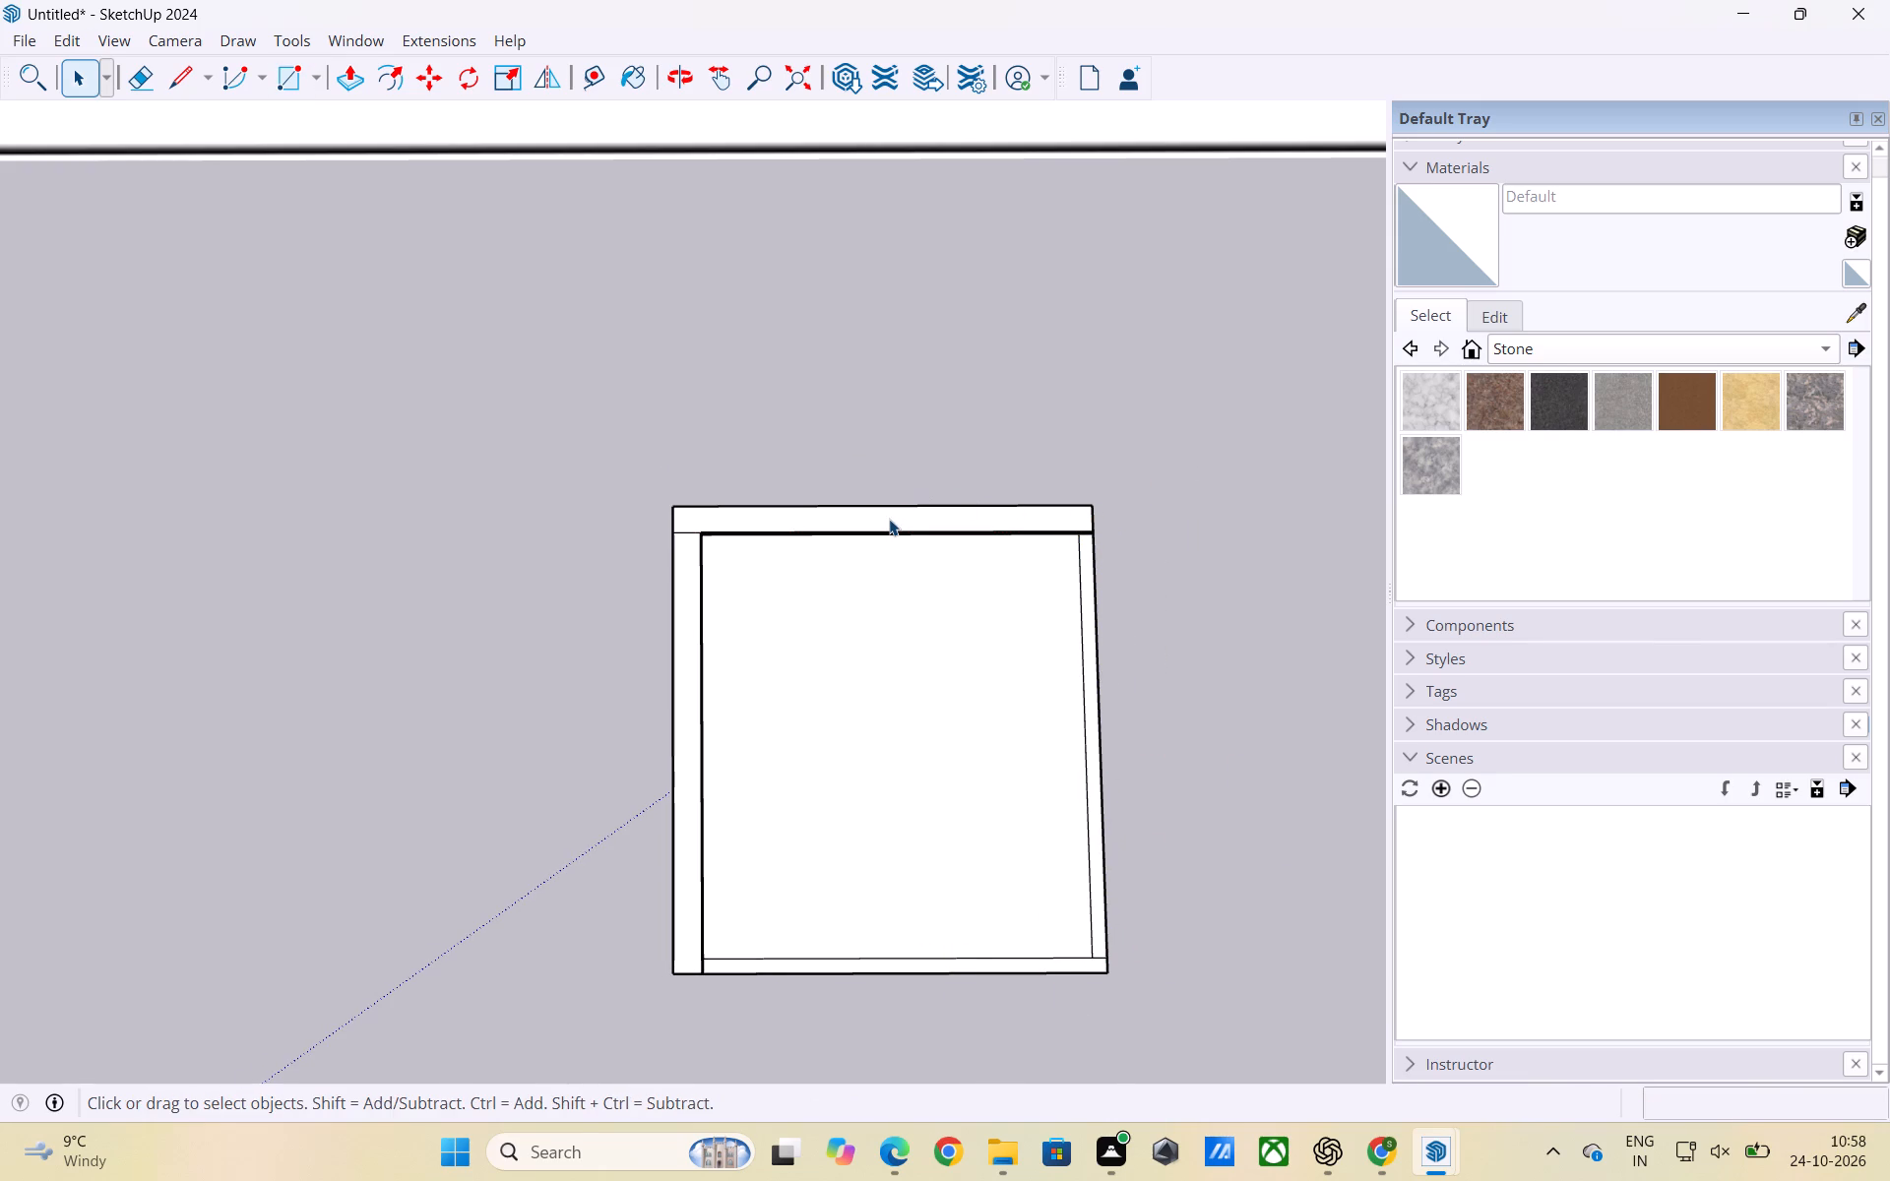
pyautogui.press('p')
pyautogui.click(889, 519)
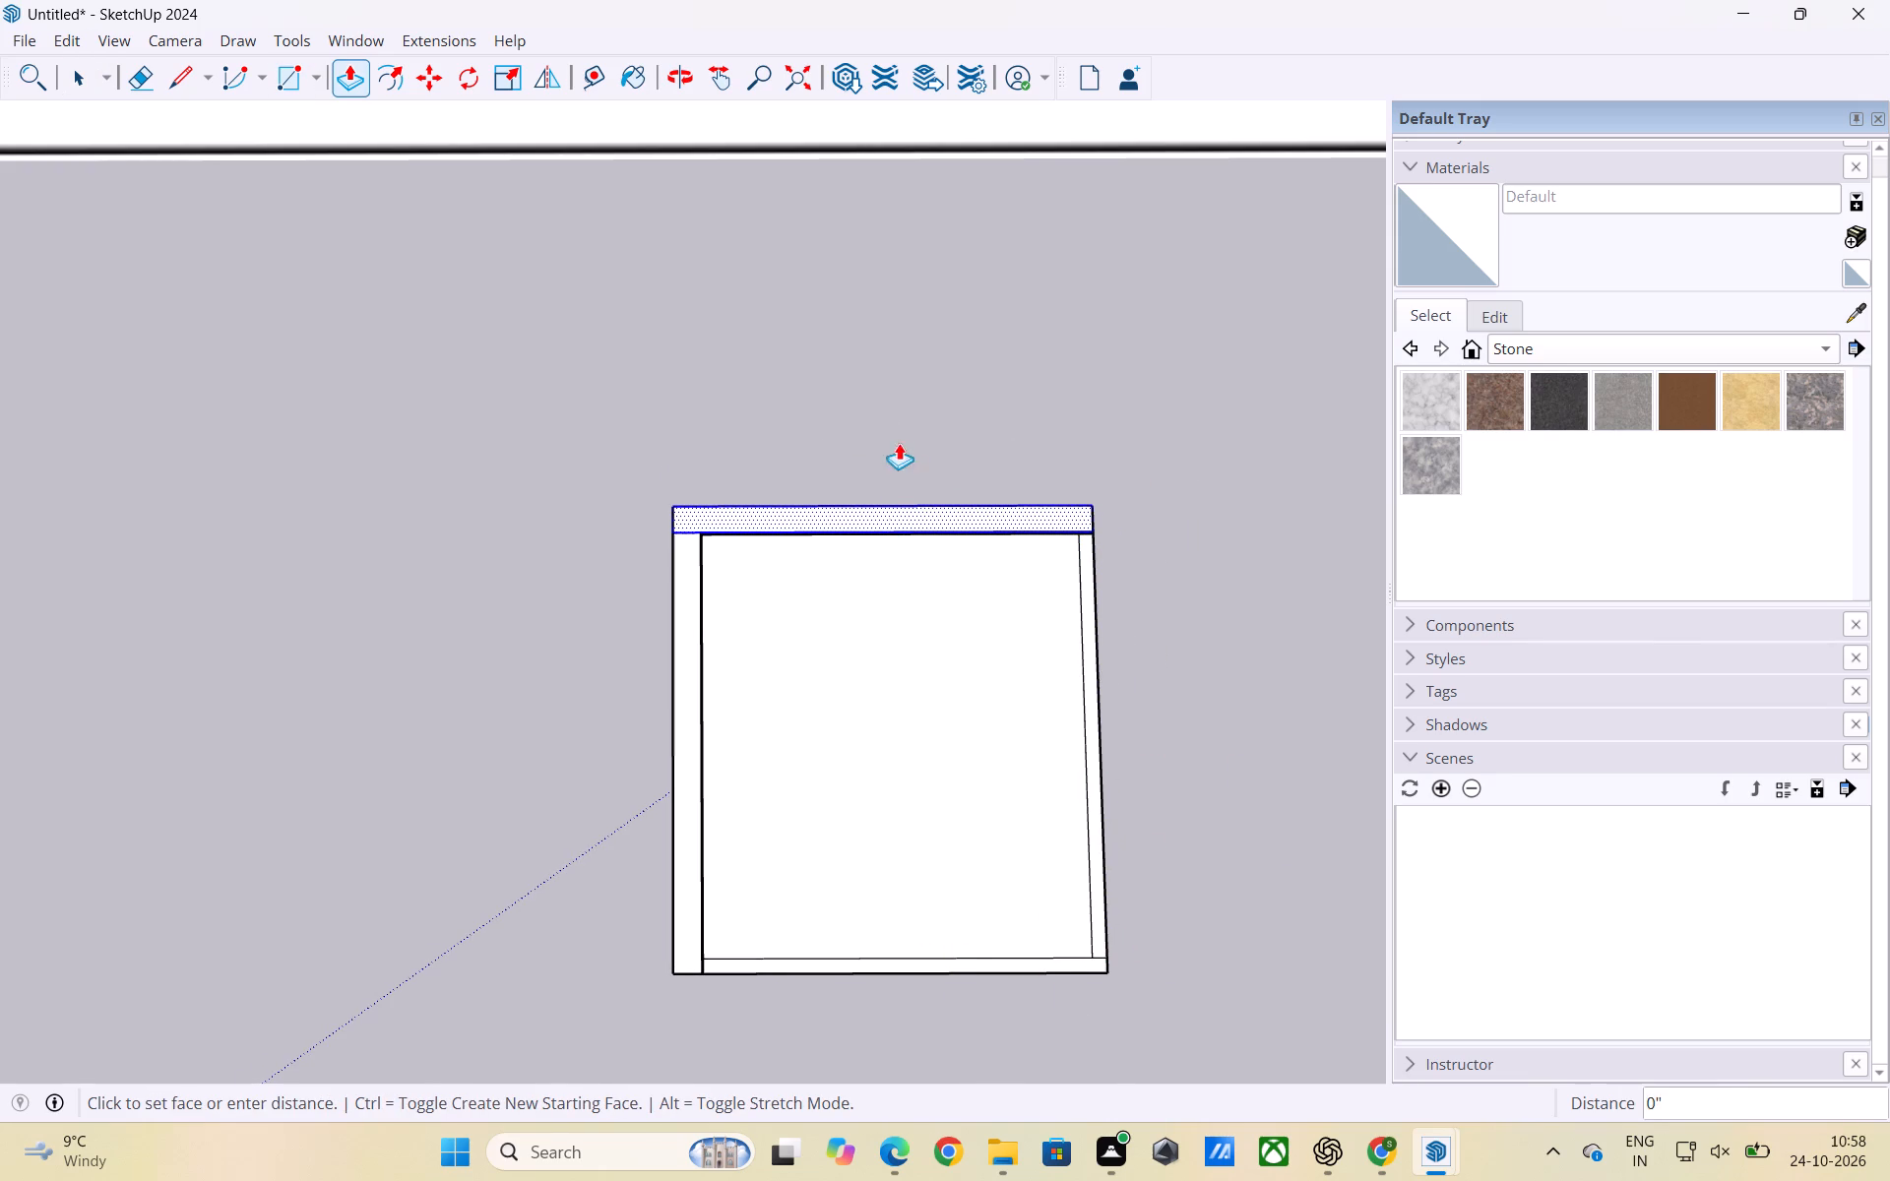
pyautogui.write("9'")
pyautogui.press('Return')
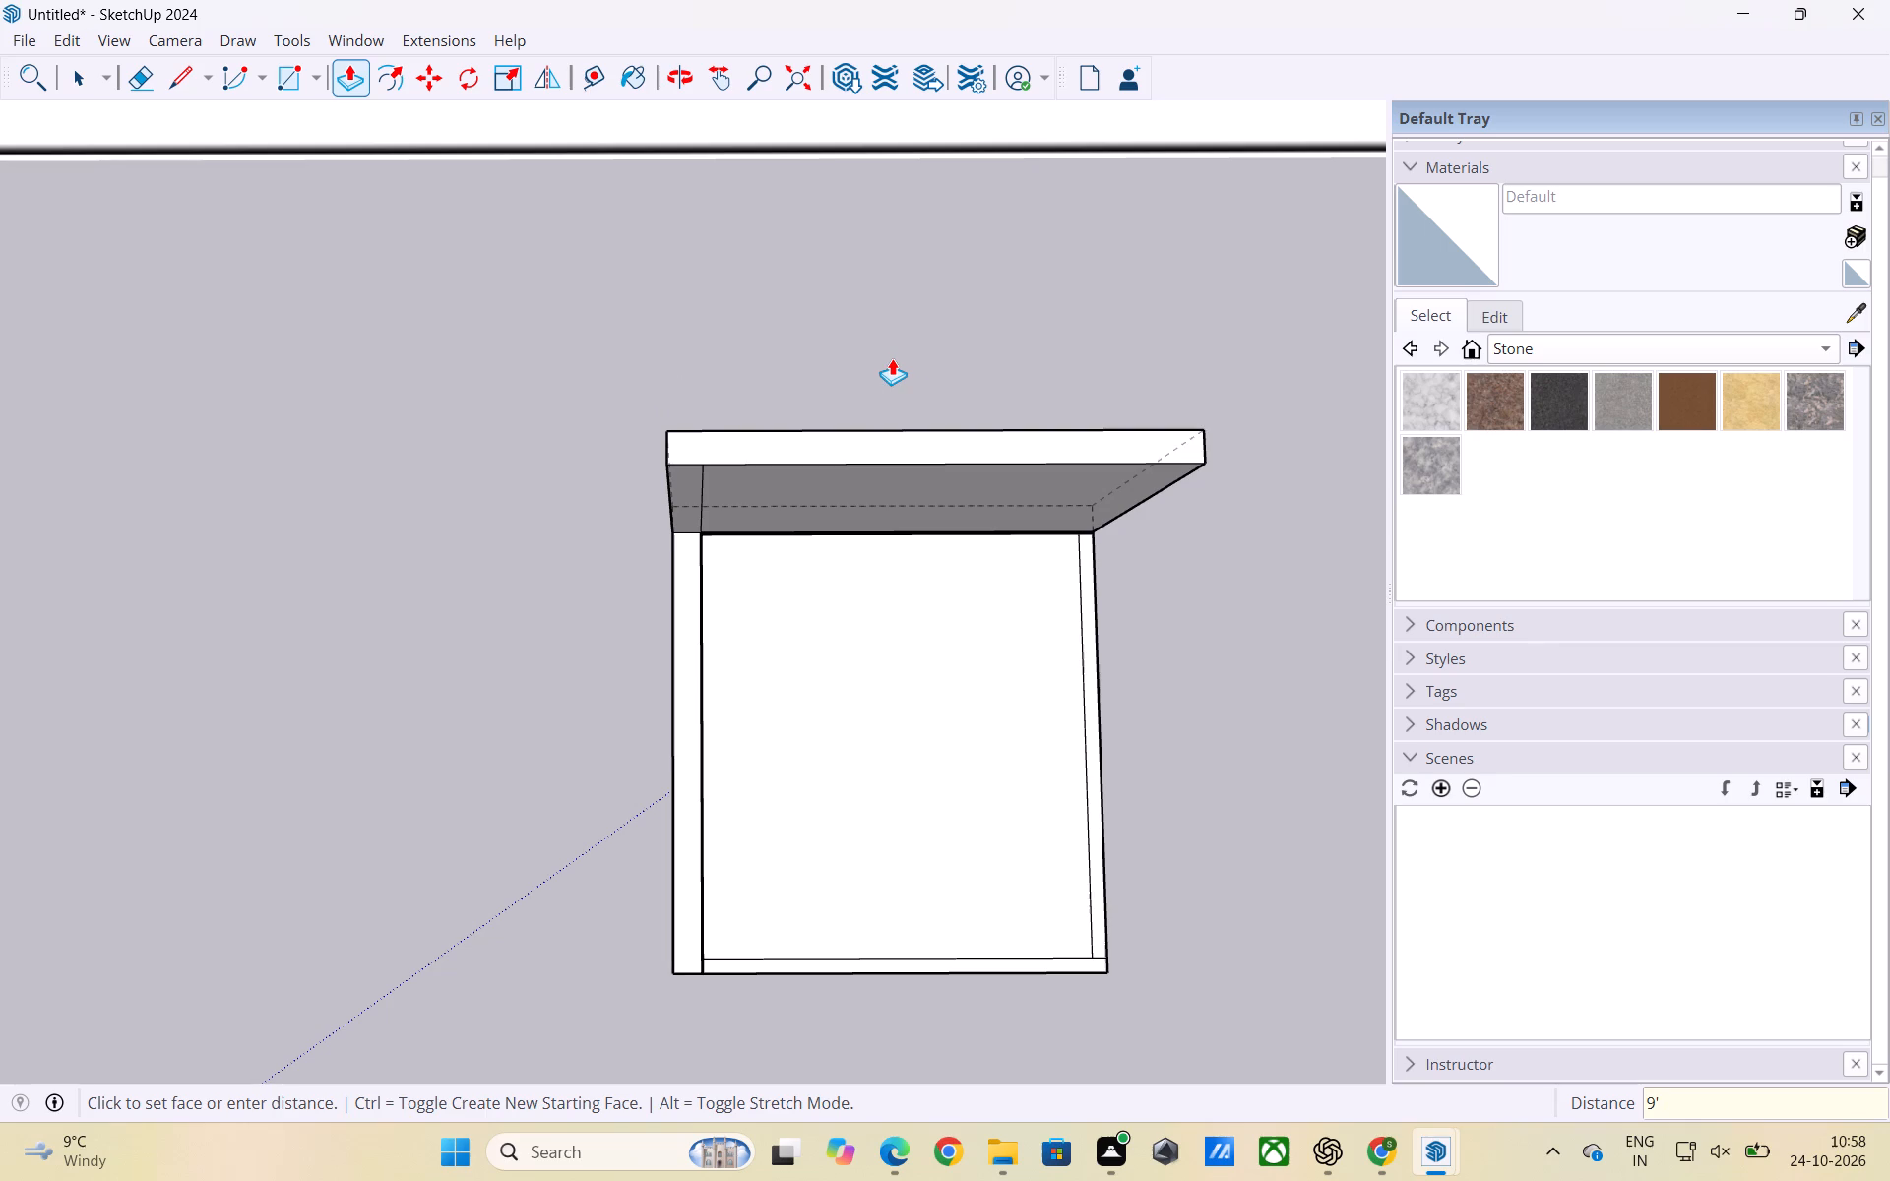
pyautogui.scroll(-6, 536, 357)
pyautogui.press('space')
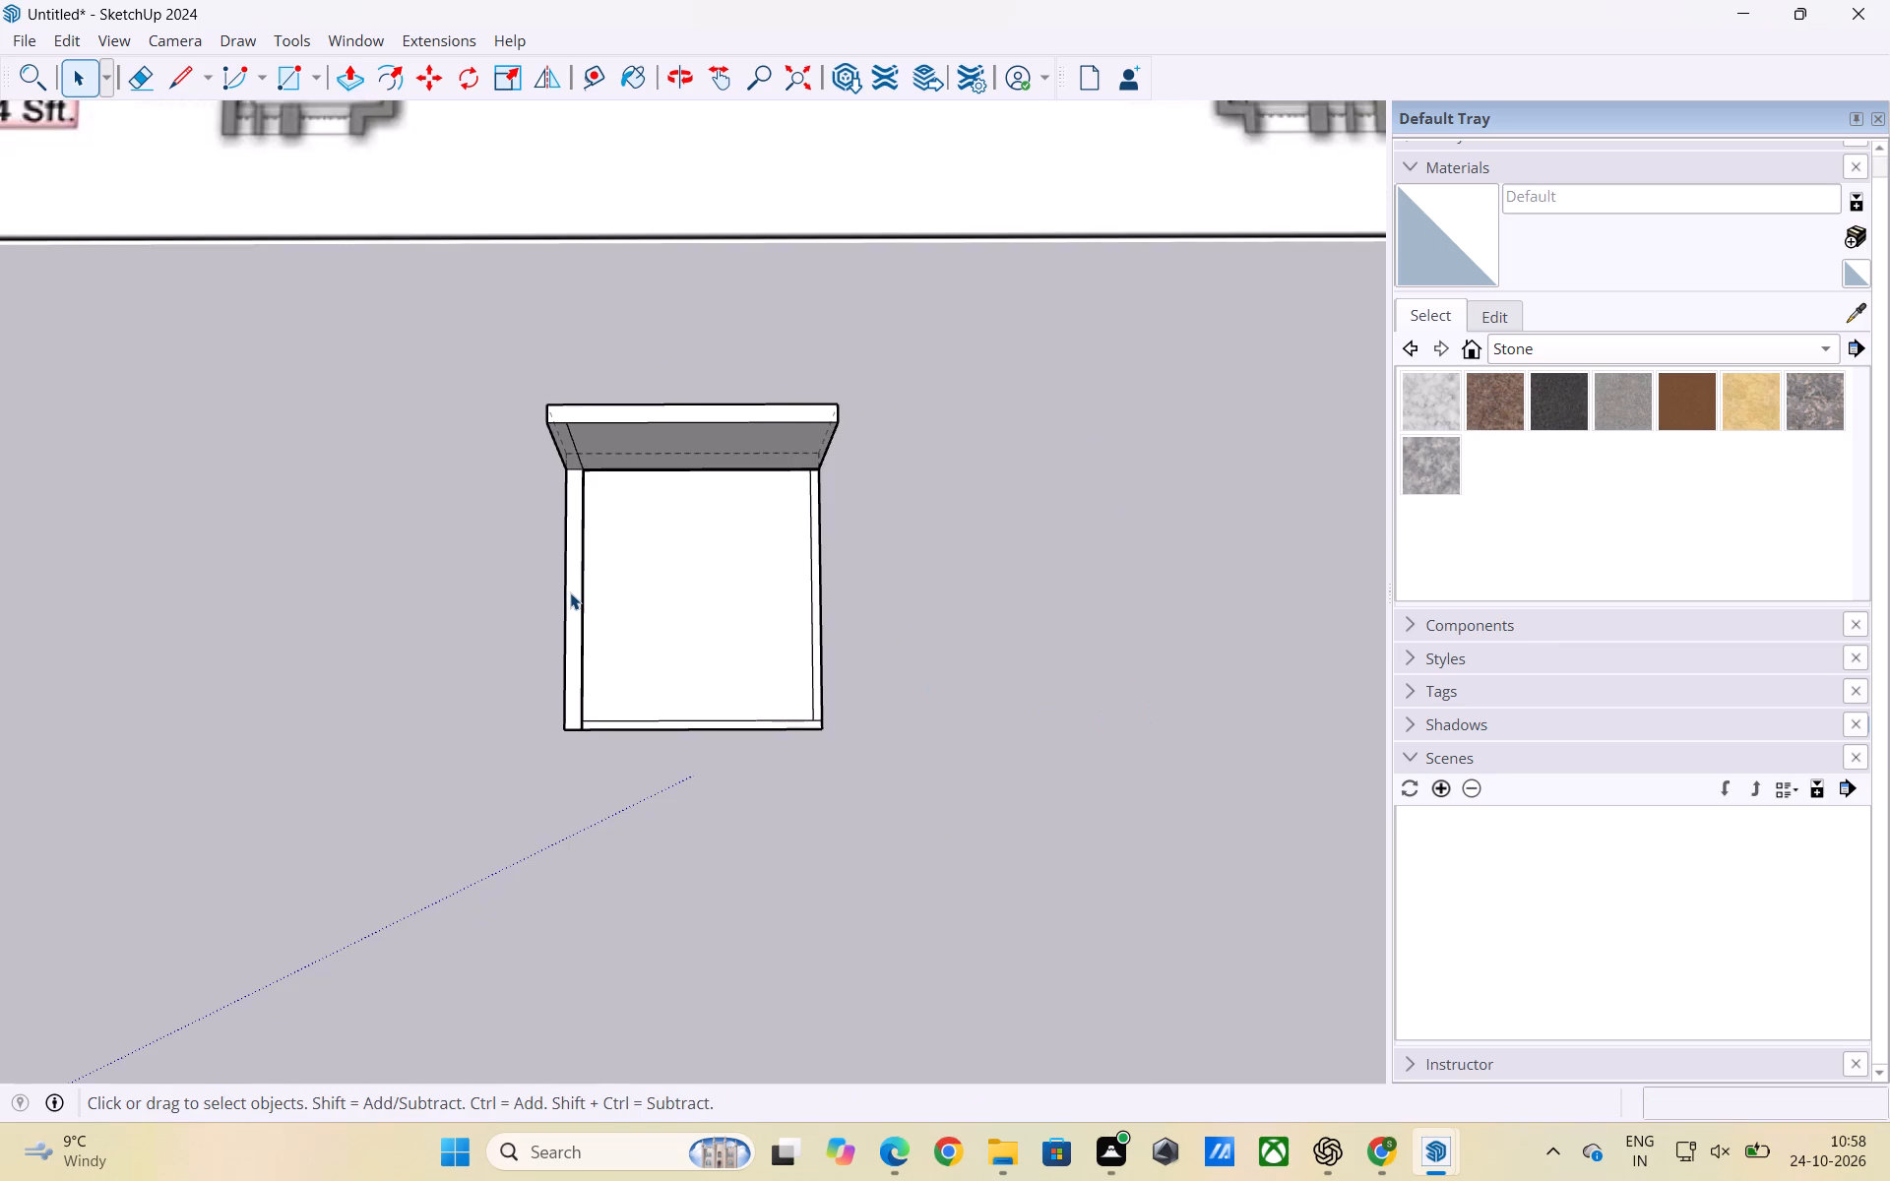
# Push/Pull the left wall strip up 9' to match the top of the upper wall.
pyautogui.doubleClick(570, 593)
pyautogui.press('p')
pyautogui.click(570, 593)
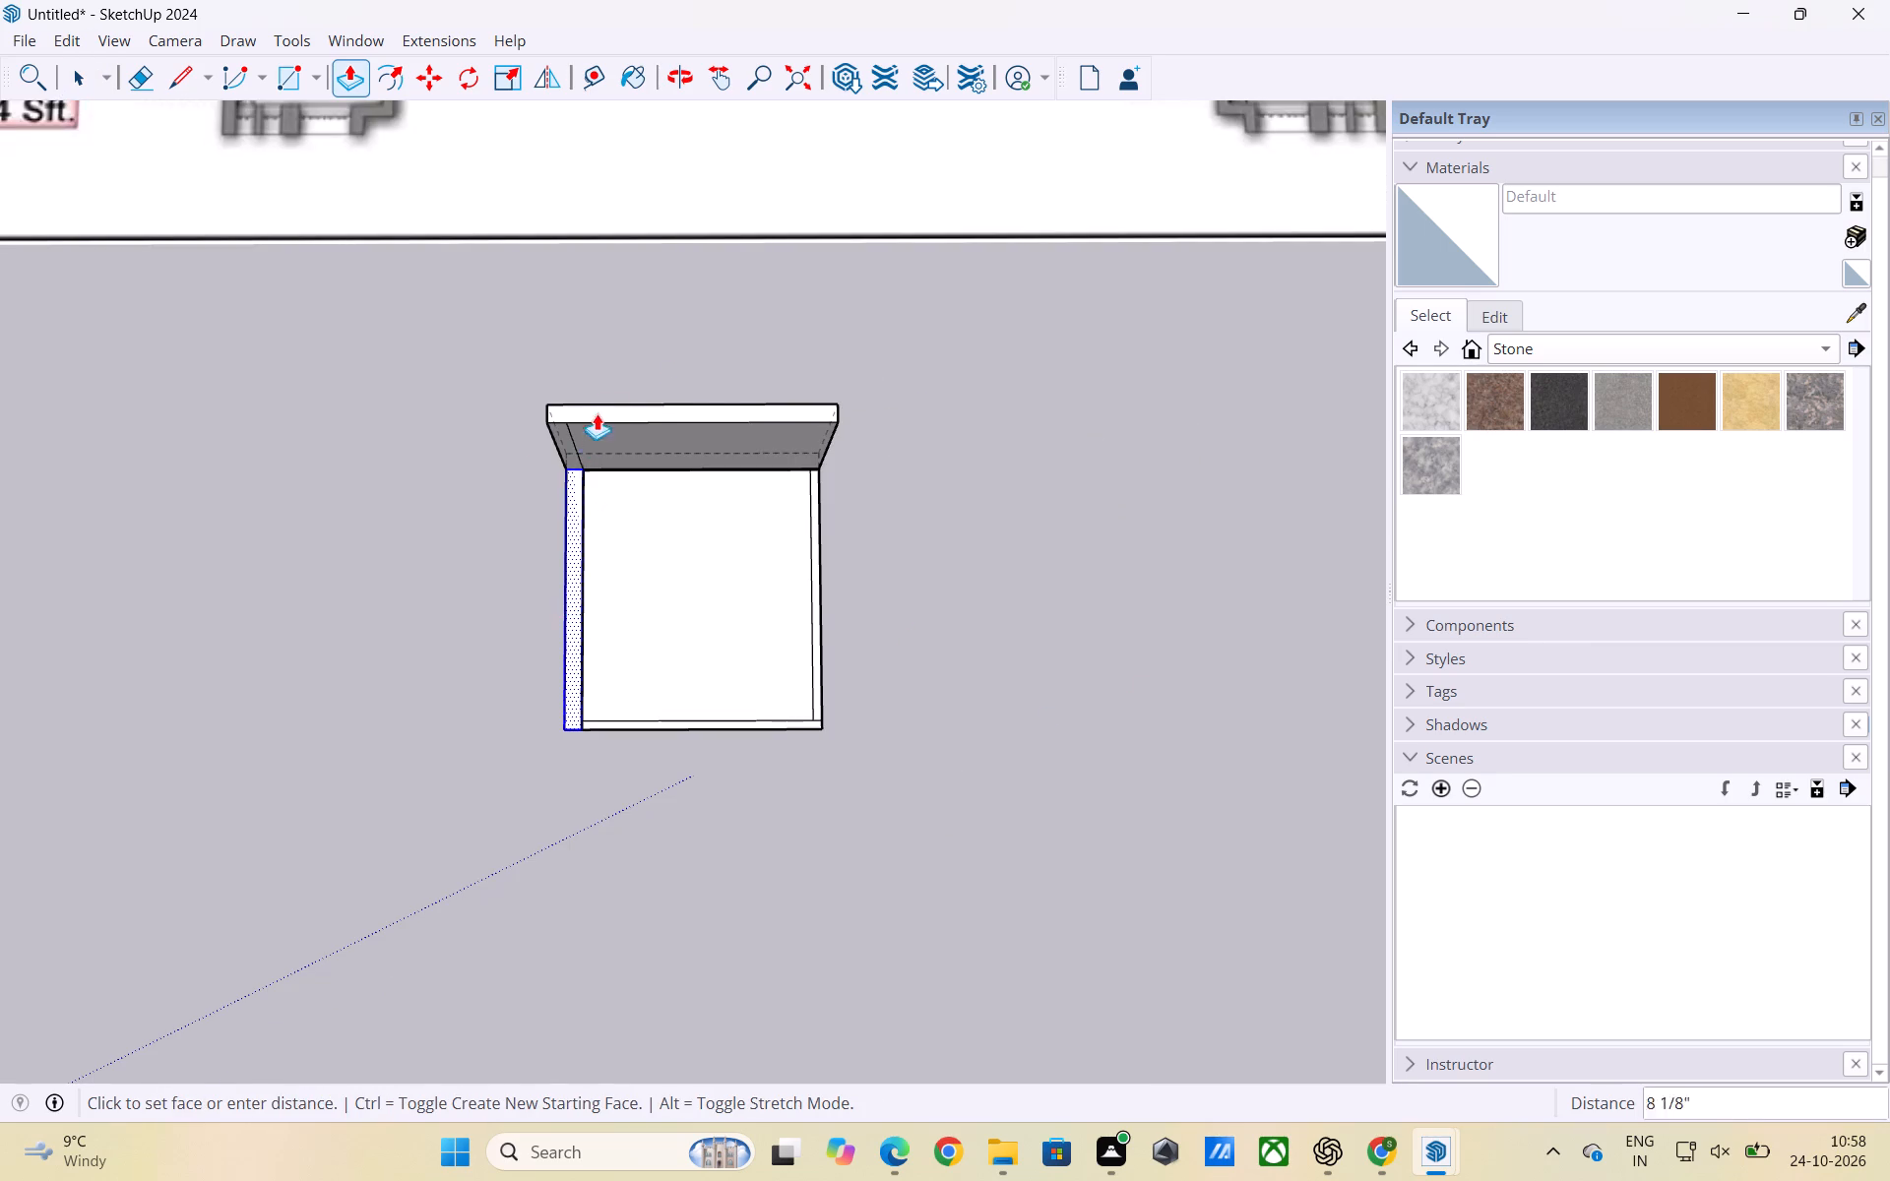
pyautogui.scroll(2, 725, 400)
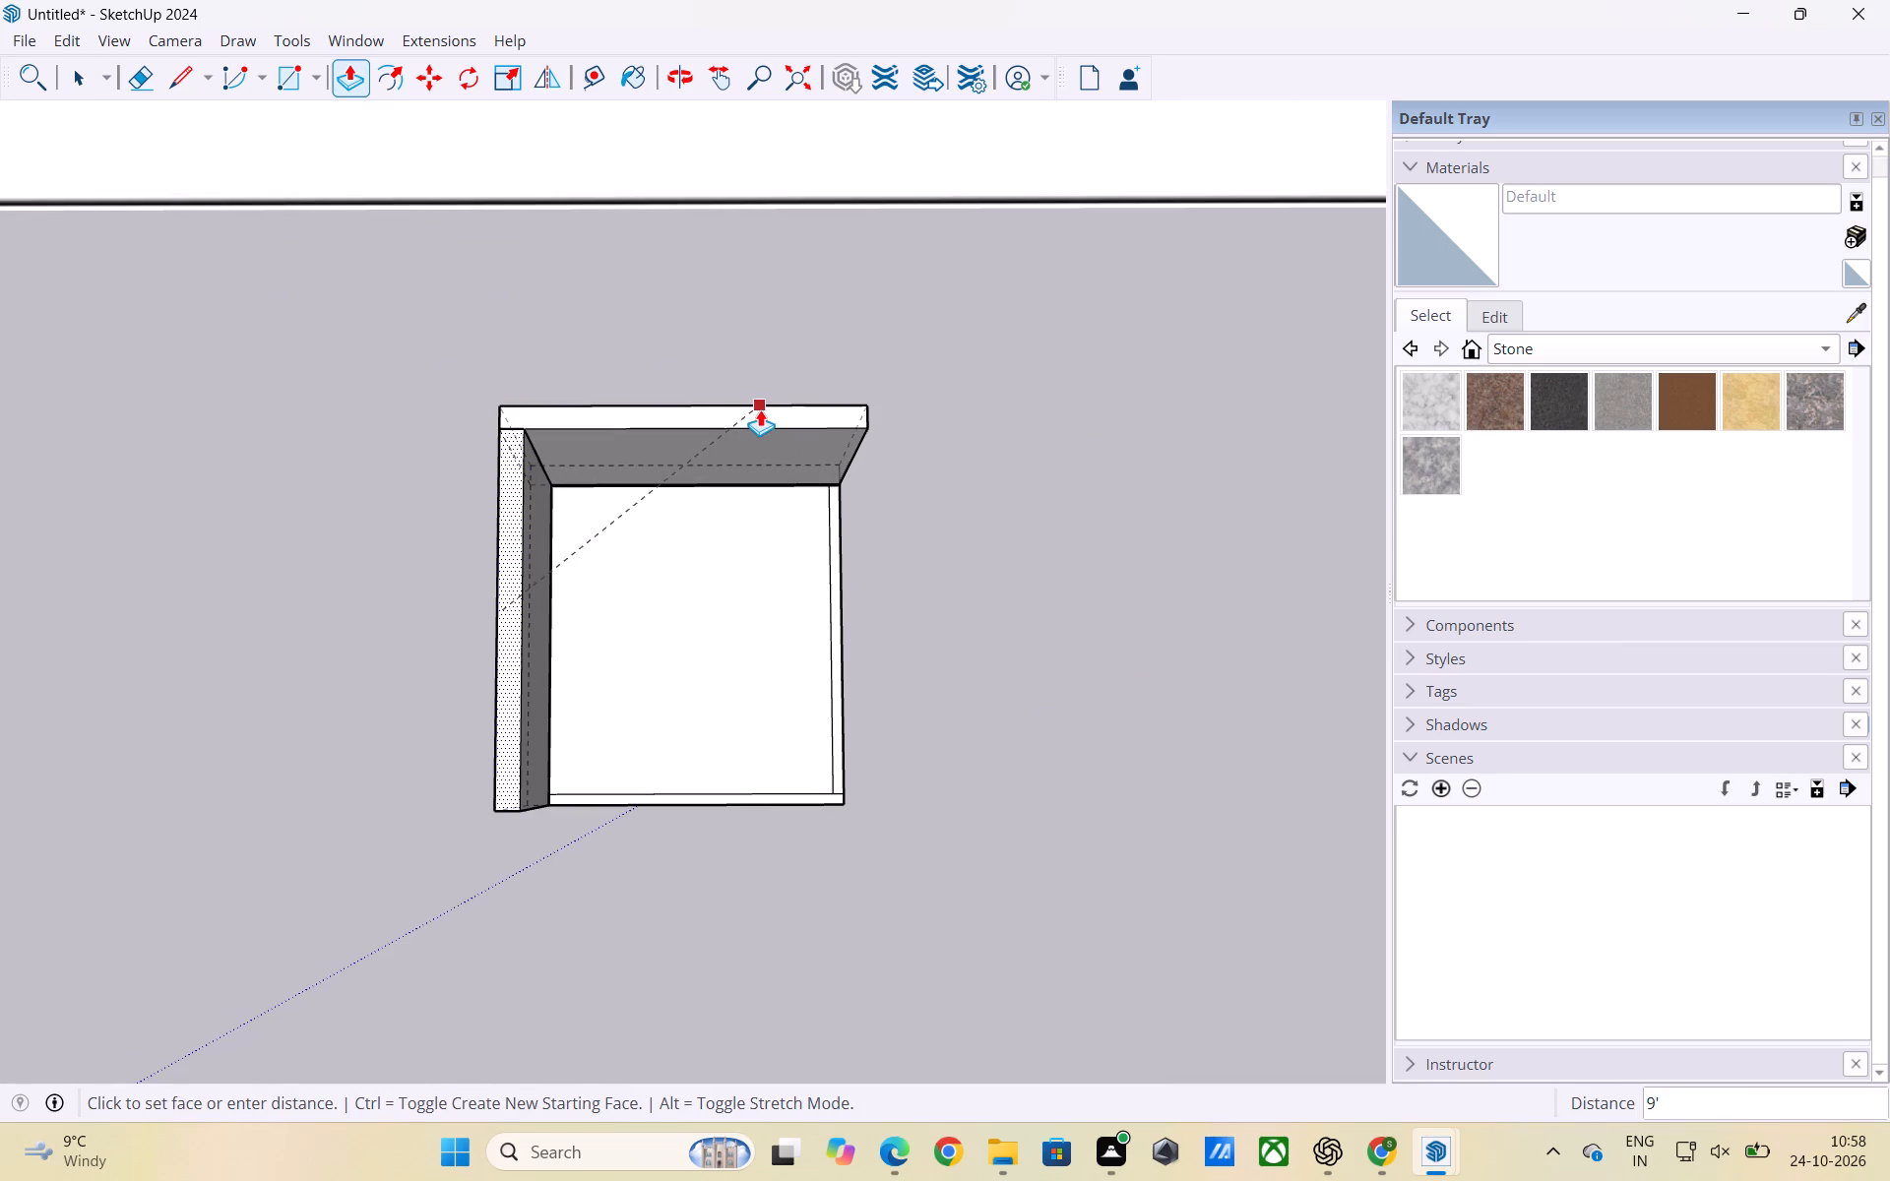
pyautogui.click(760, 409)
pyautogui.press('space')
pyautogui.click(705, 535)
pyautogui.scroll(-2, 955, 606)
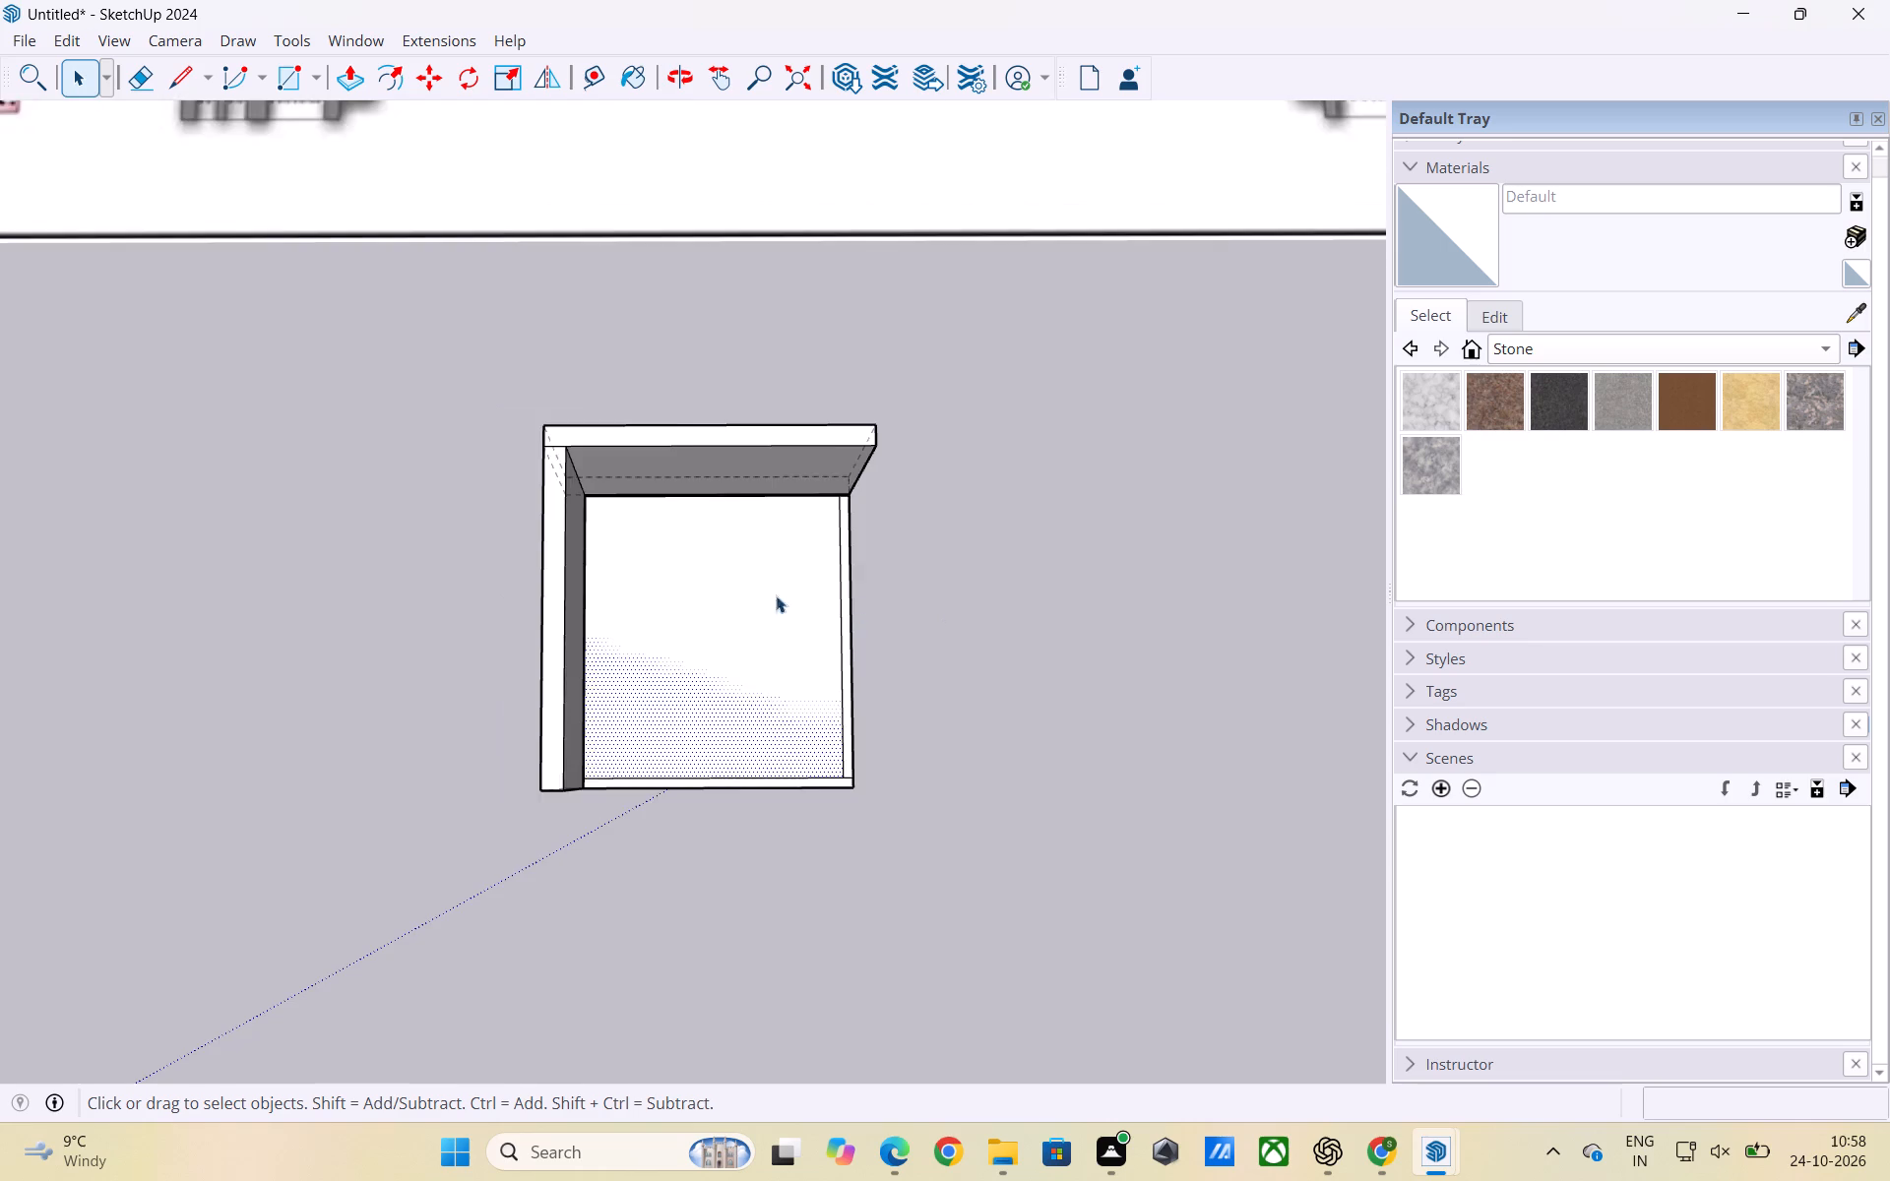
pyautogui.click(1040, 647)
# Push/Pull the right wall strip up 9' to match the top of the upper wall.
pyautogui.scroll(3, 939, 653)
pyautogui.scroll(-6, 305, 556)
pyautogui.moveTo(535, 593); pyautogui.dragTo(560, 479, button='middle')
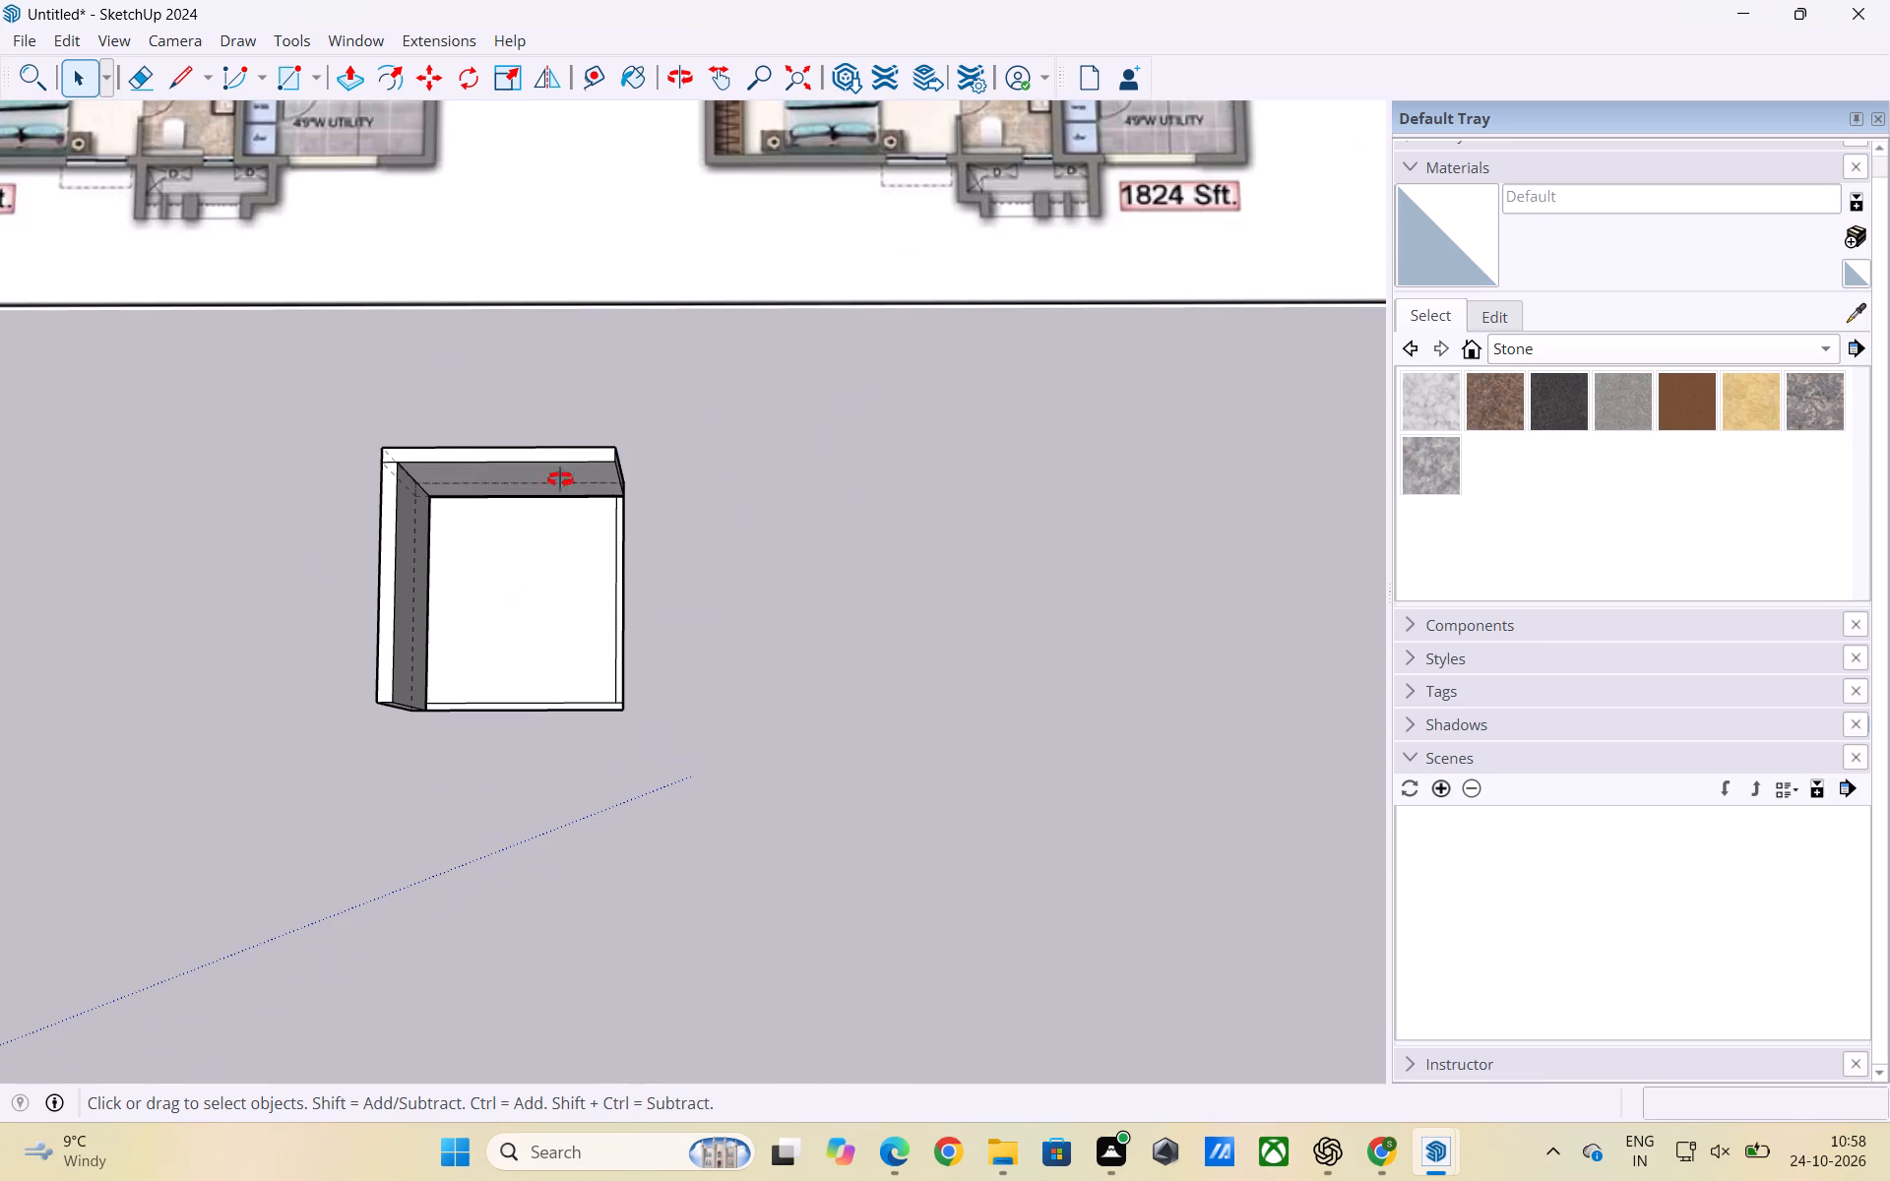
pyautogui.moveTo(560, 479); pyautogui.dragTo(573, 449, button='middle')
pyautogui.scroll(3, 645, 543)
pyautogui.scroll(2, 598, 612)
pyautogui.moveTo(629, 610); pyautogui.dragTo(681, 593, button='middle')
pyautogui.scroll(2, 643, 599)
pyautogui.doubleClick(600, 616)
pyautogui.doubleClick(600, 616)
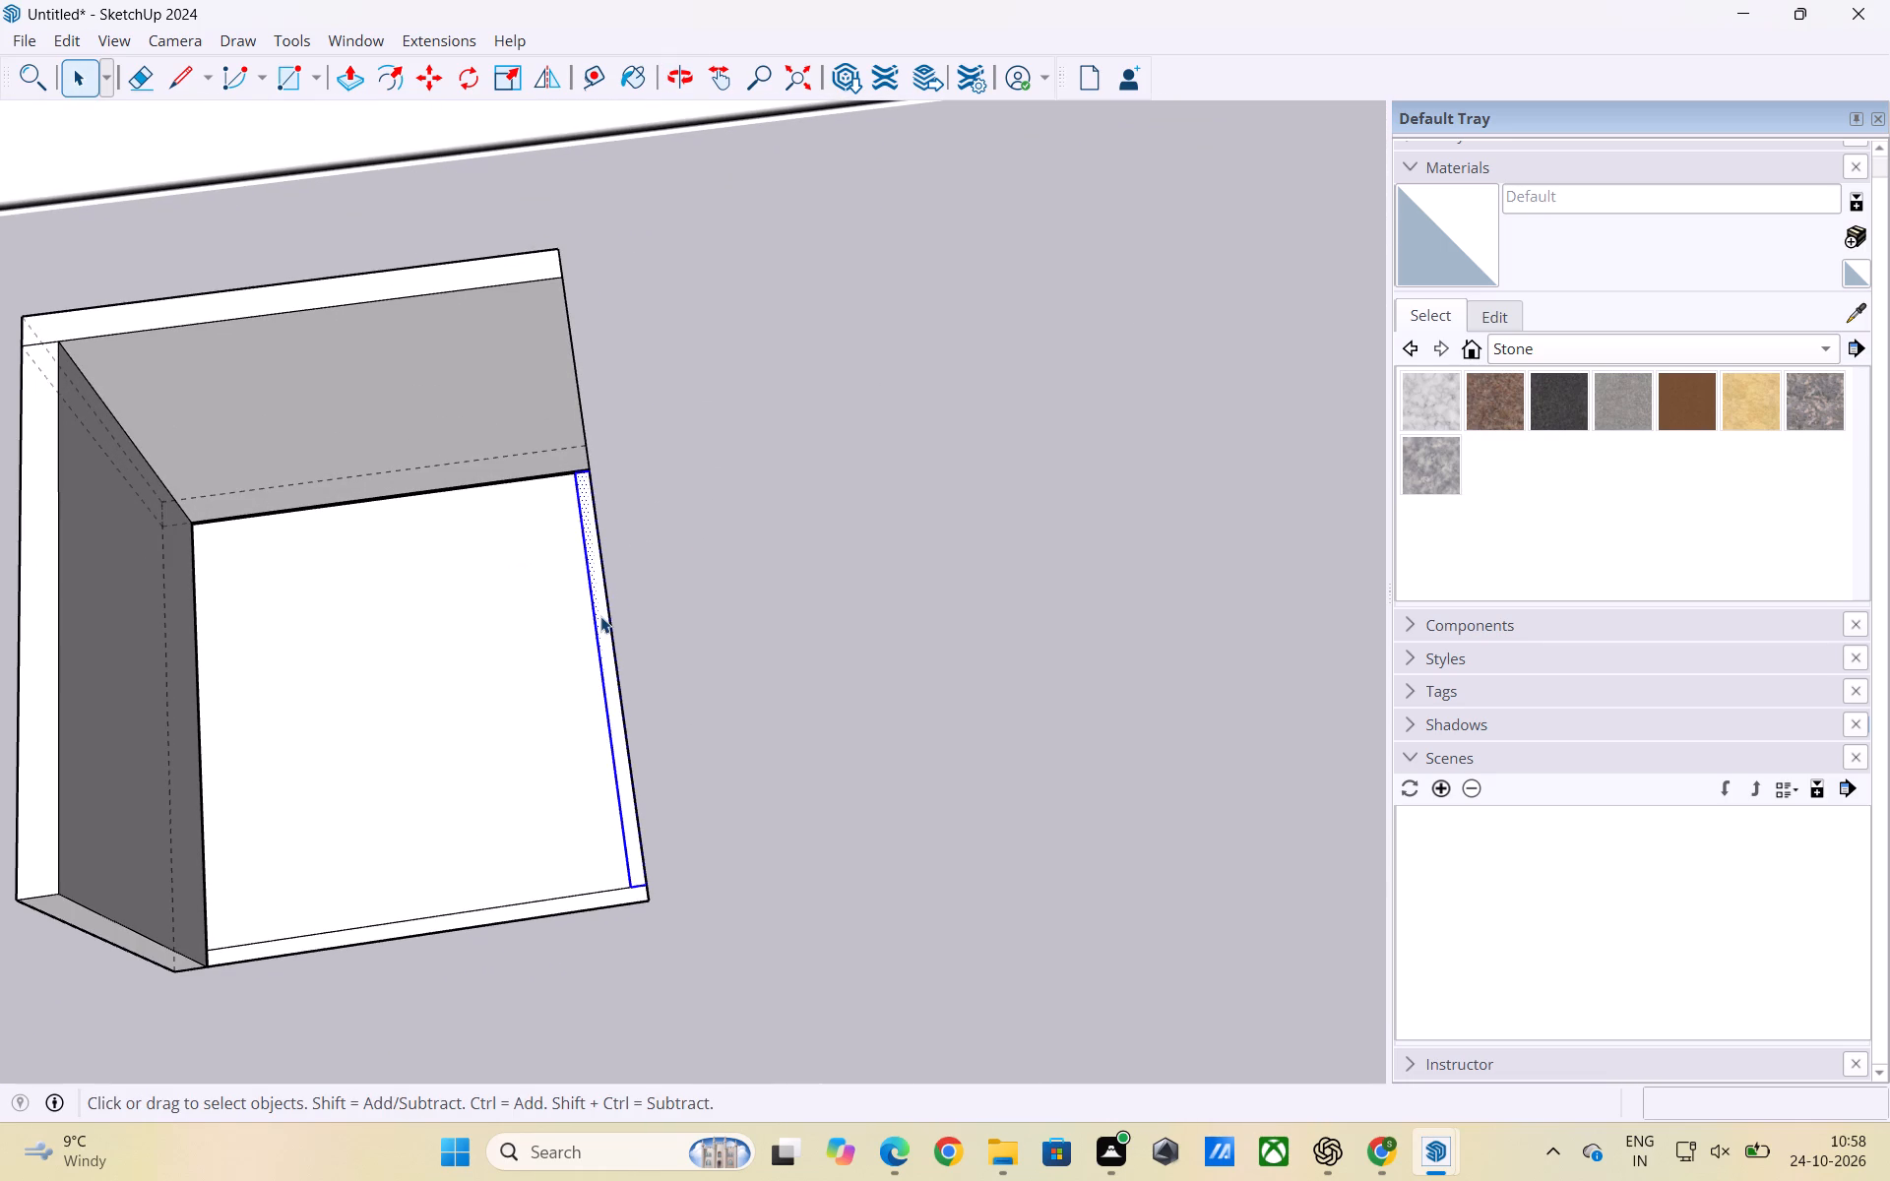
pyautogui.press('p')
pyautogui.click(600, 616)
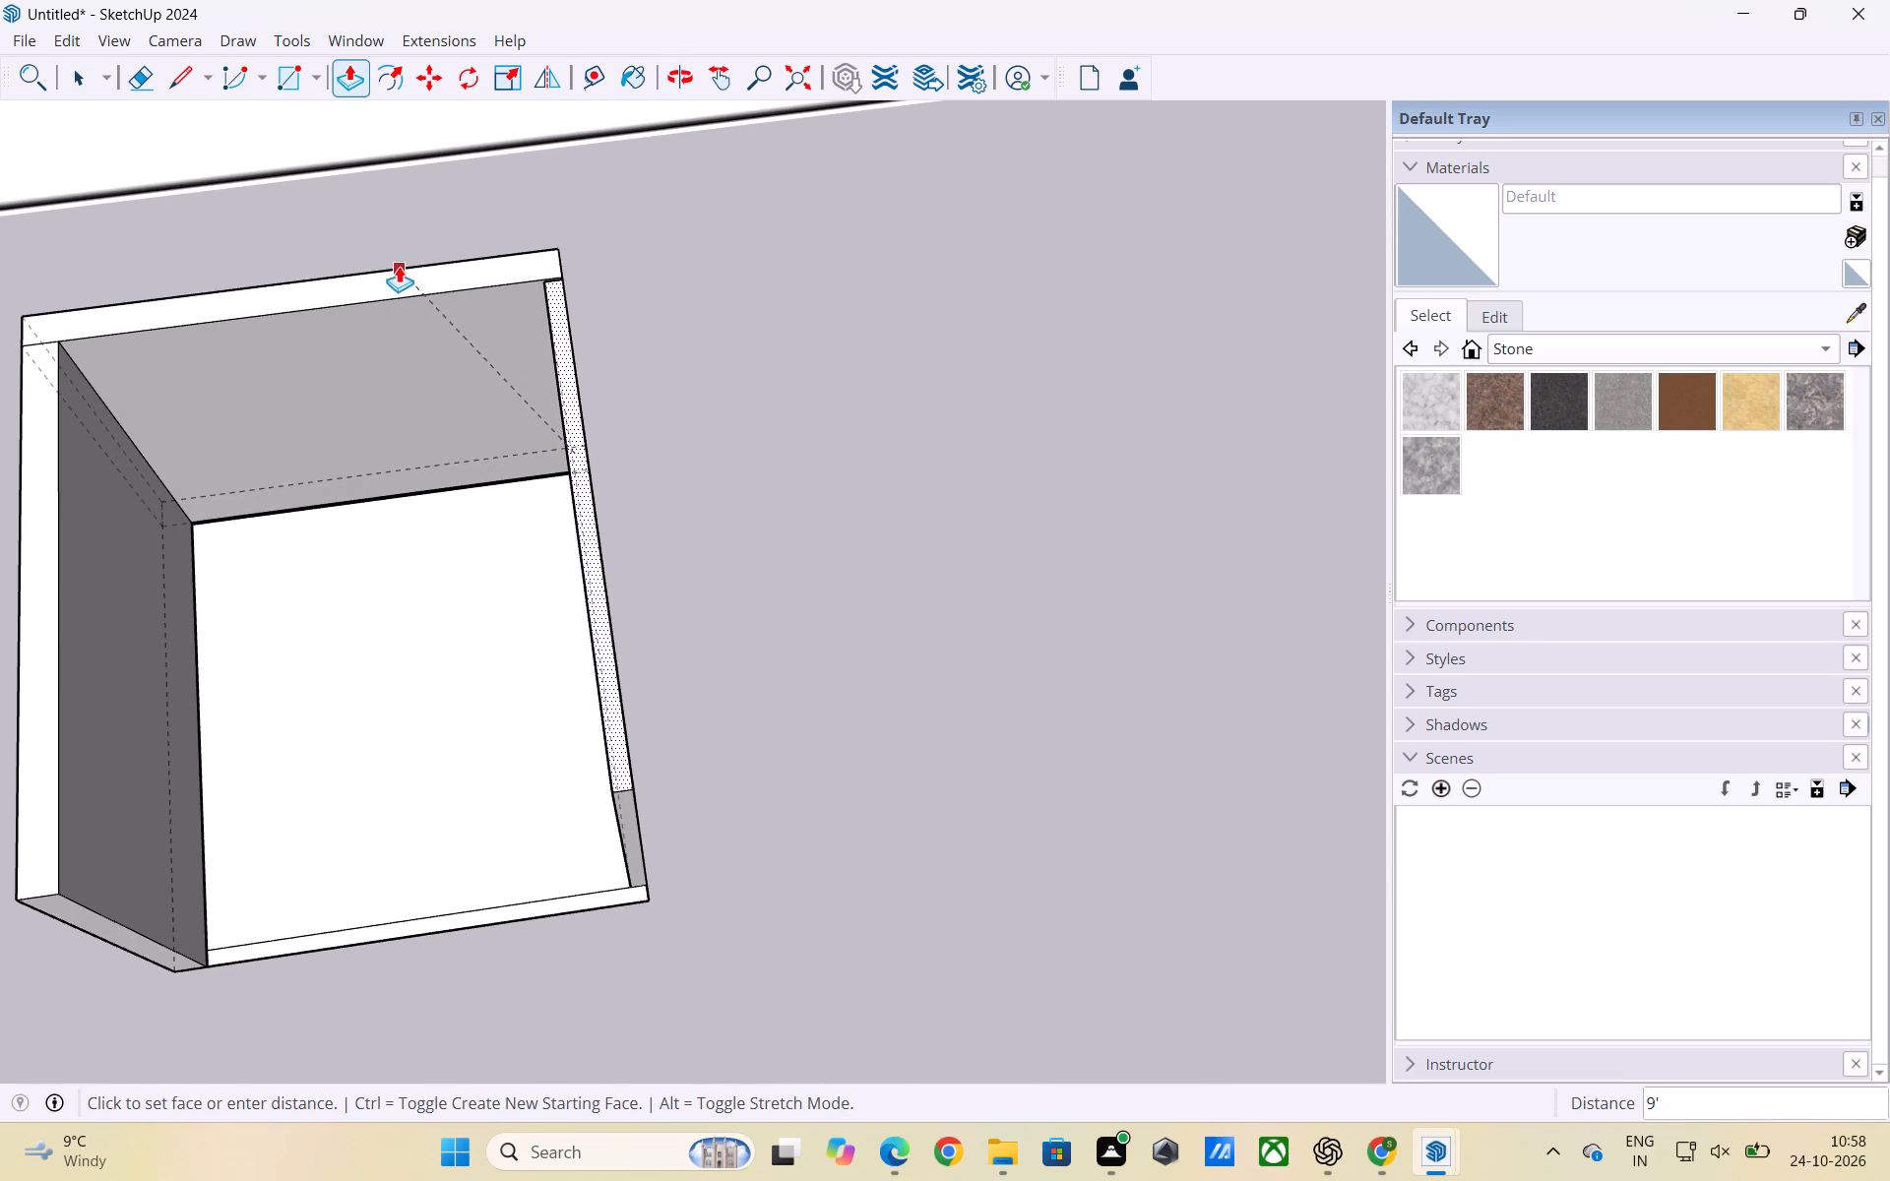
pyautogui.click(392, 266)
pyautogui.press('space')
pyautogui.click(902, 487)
# Examine the raised walls from several angles alongside the reference floor plan.
pyautogui.scroll(-8, 1071, 542)
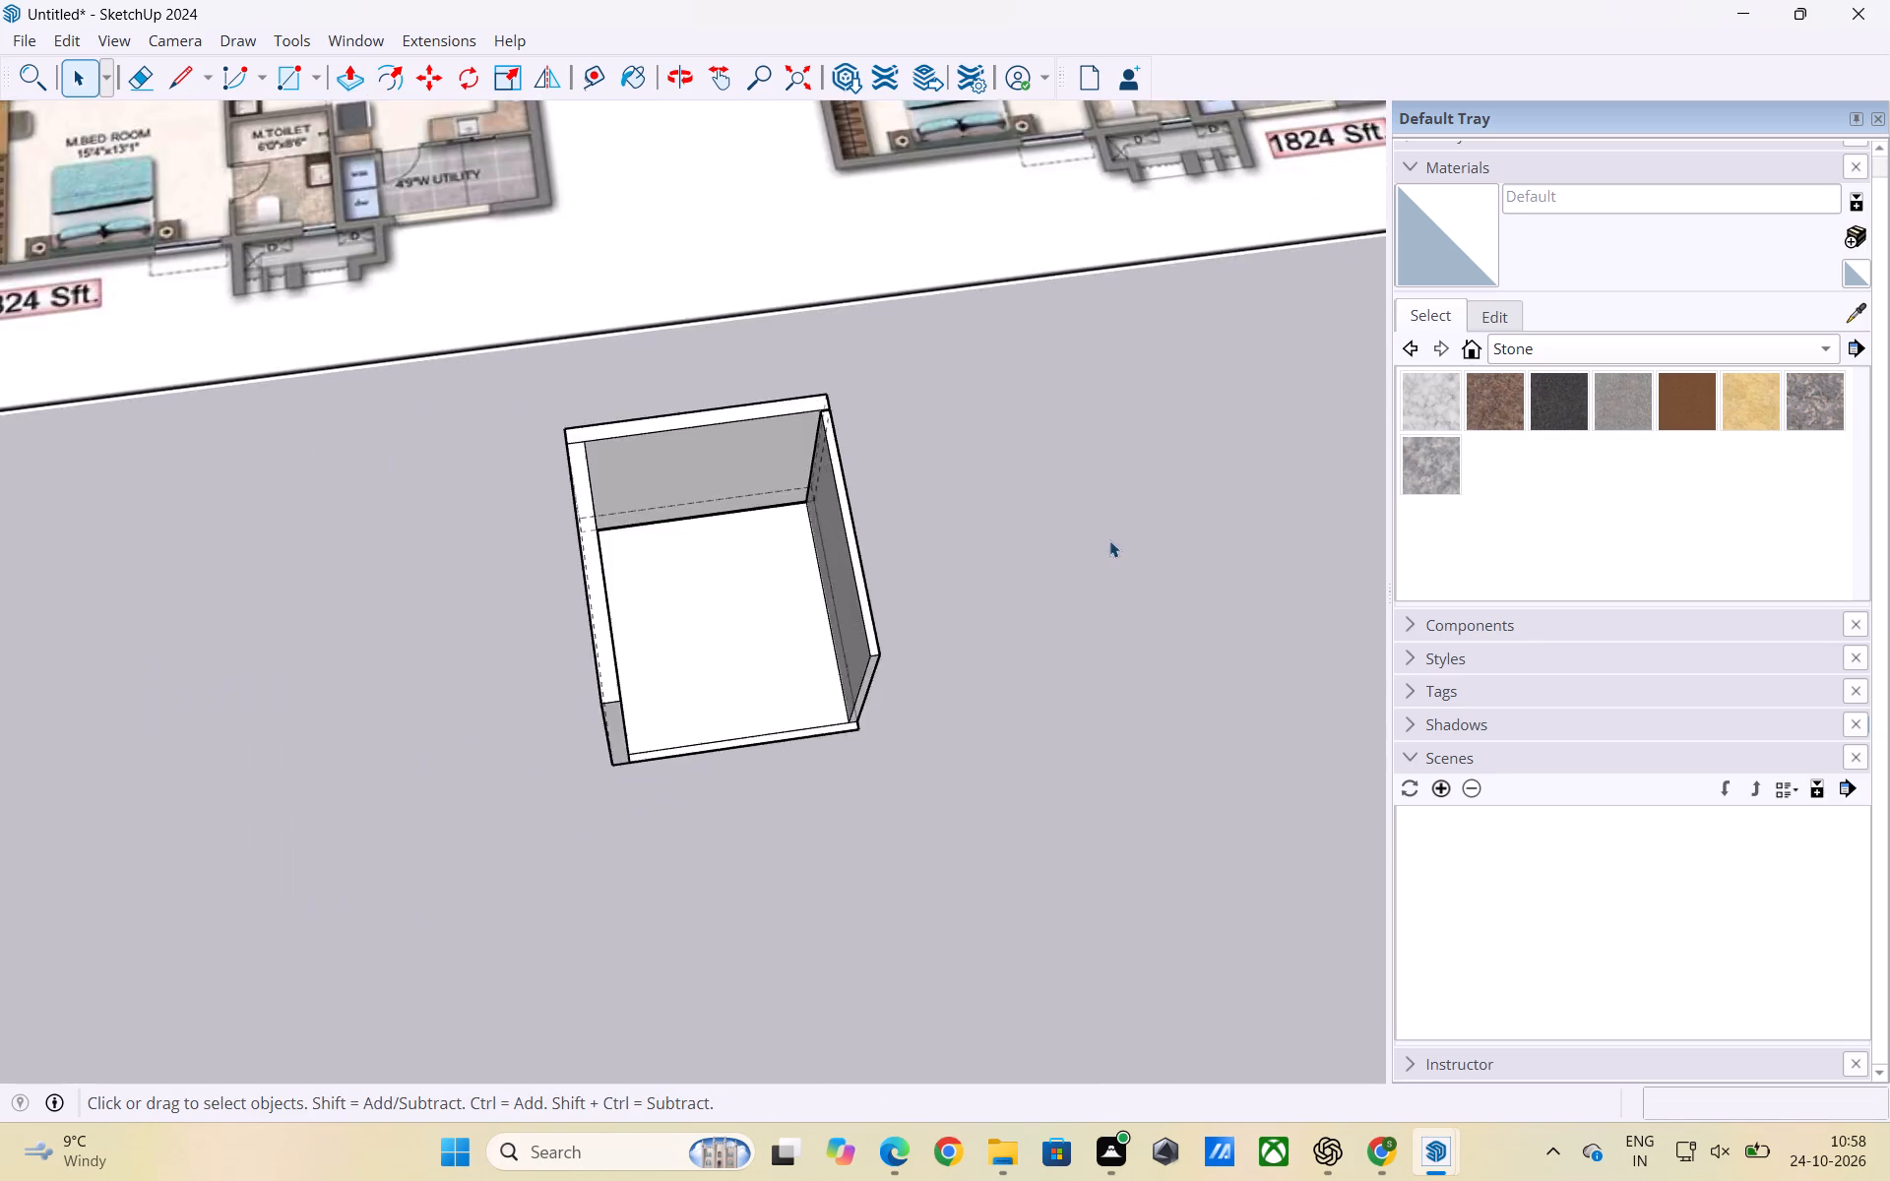
pyautogui.scroll(-2, 1109, 540)
pyautogui.moveTo(1033, 648); pyautogui.dragTo(870, 659, button='middle')
pyautogui.scroll(6, 825, 692)
pyautogui.scroll(-10, 821, 593)
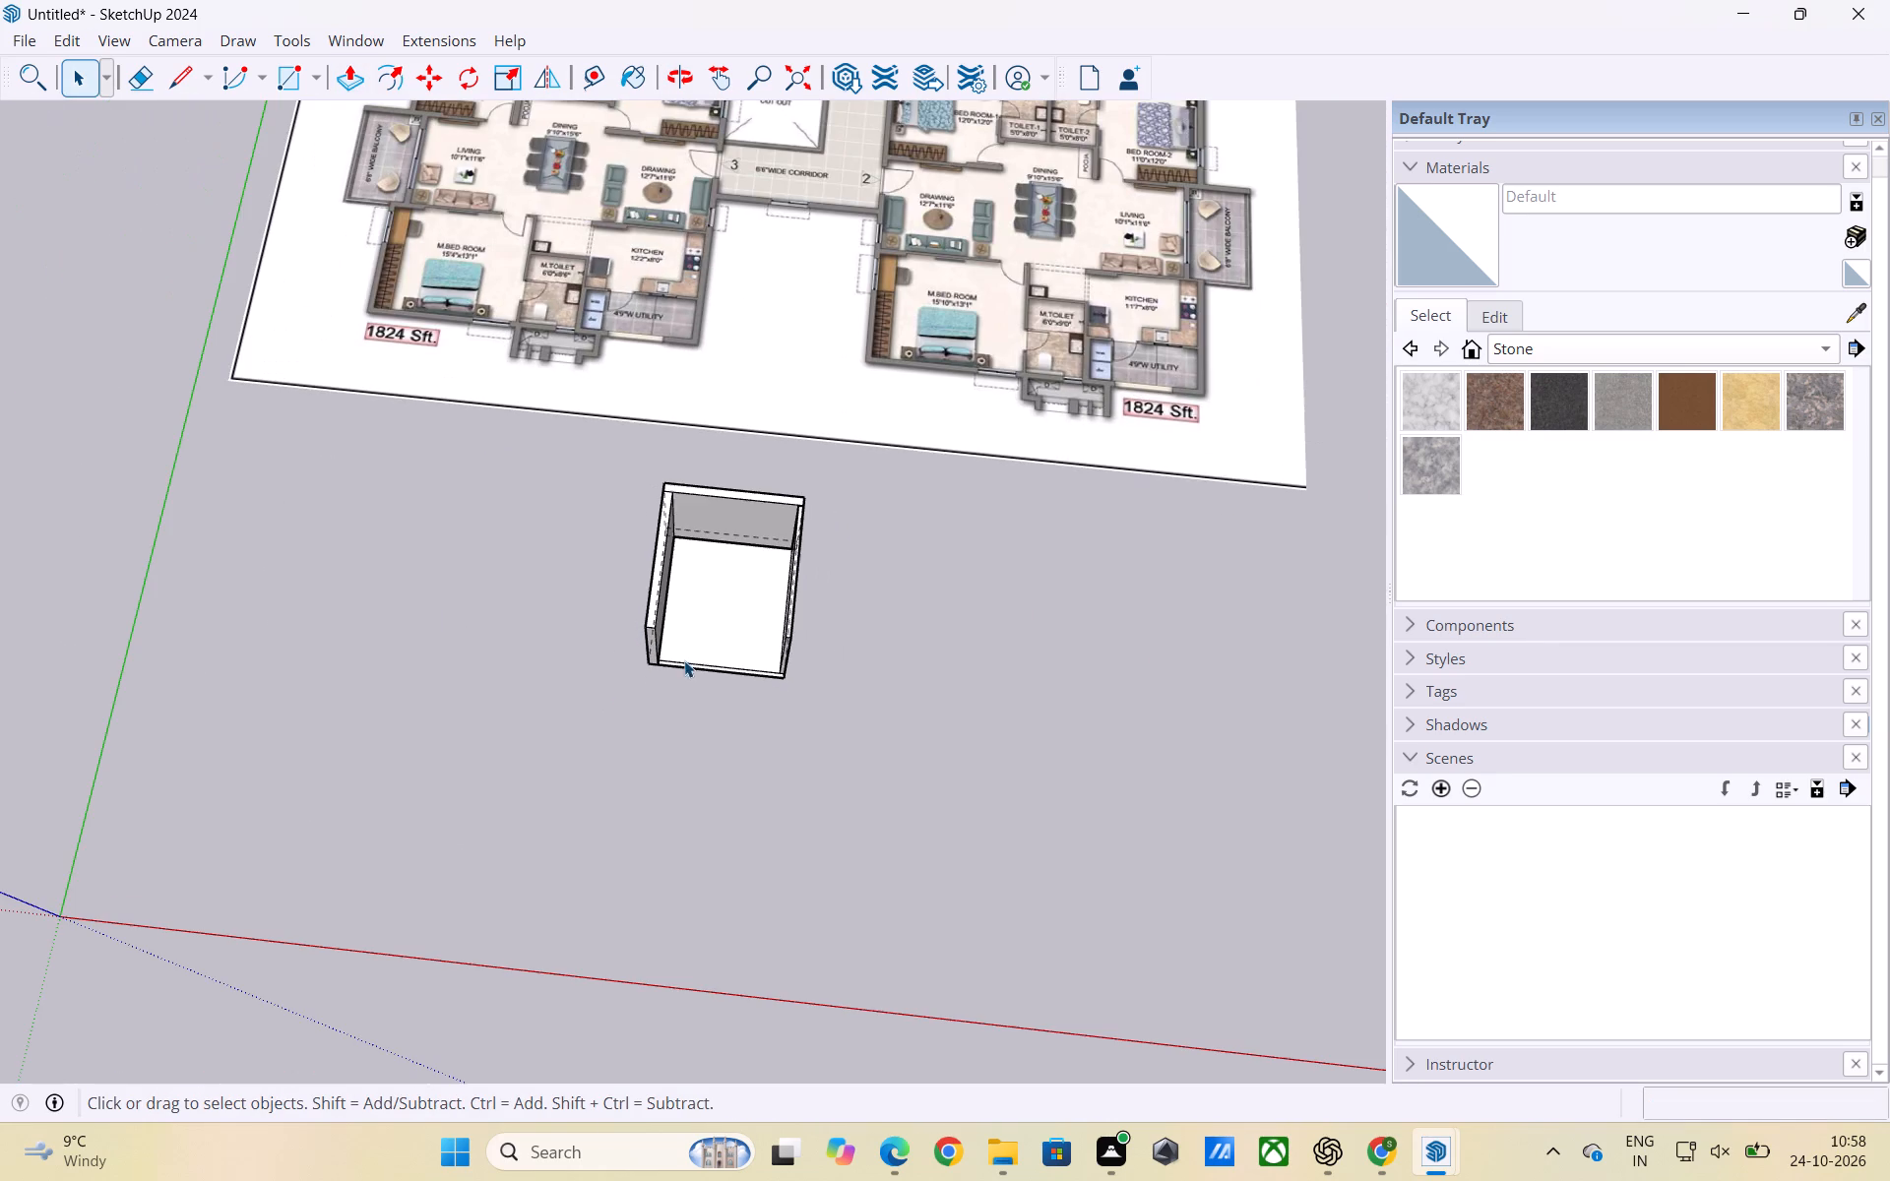
pyautogui.scroll(-3, 558, 644)
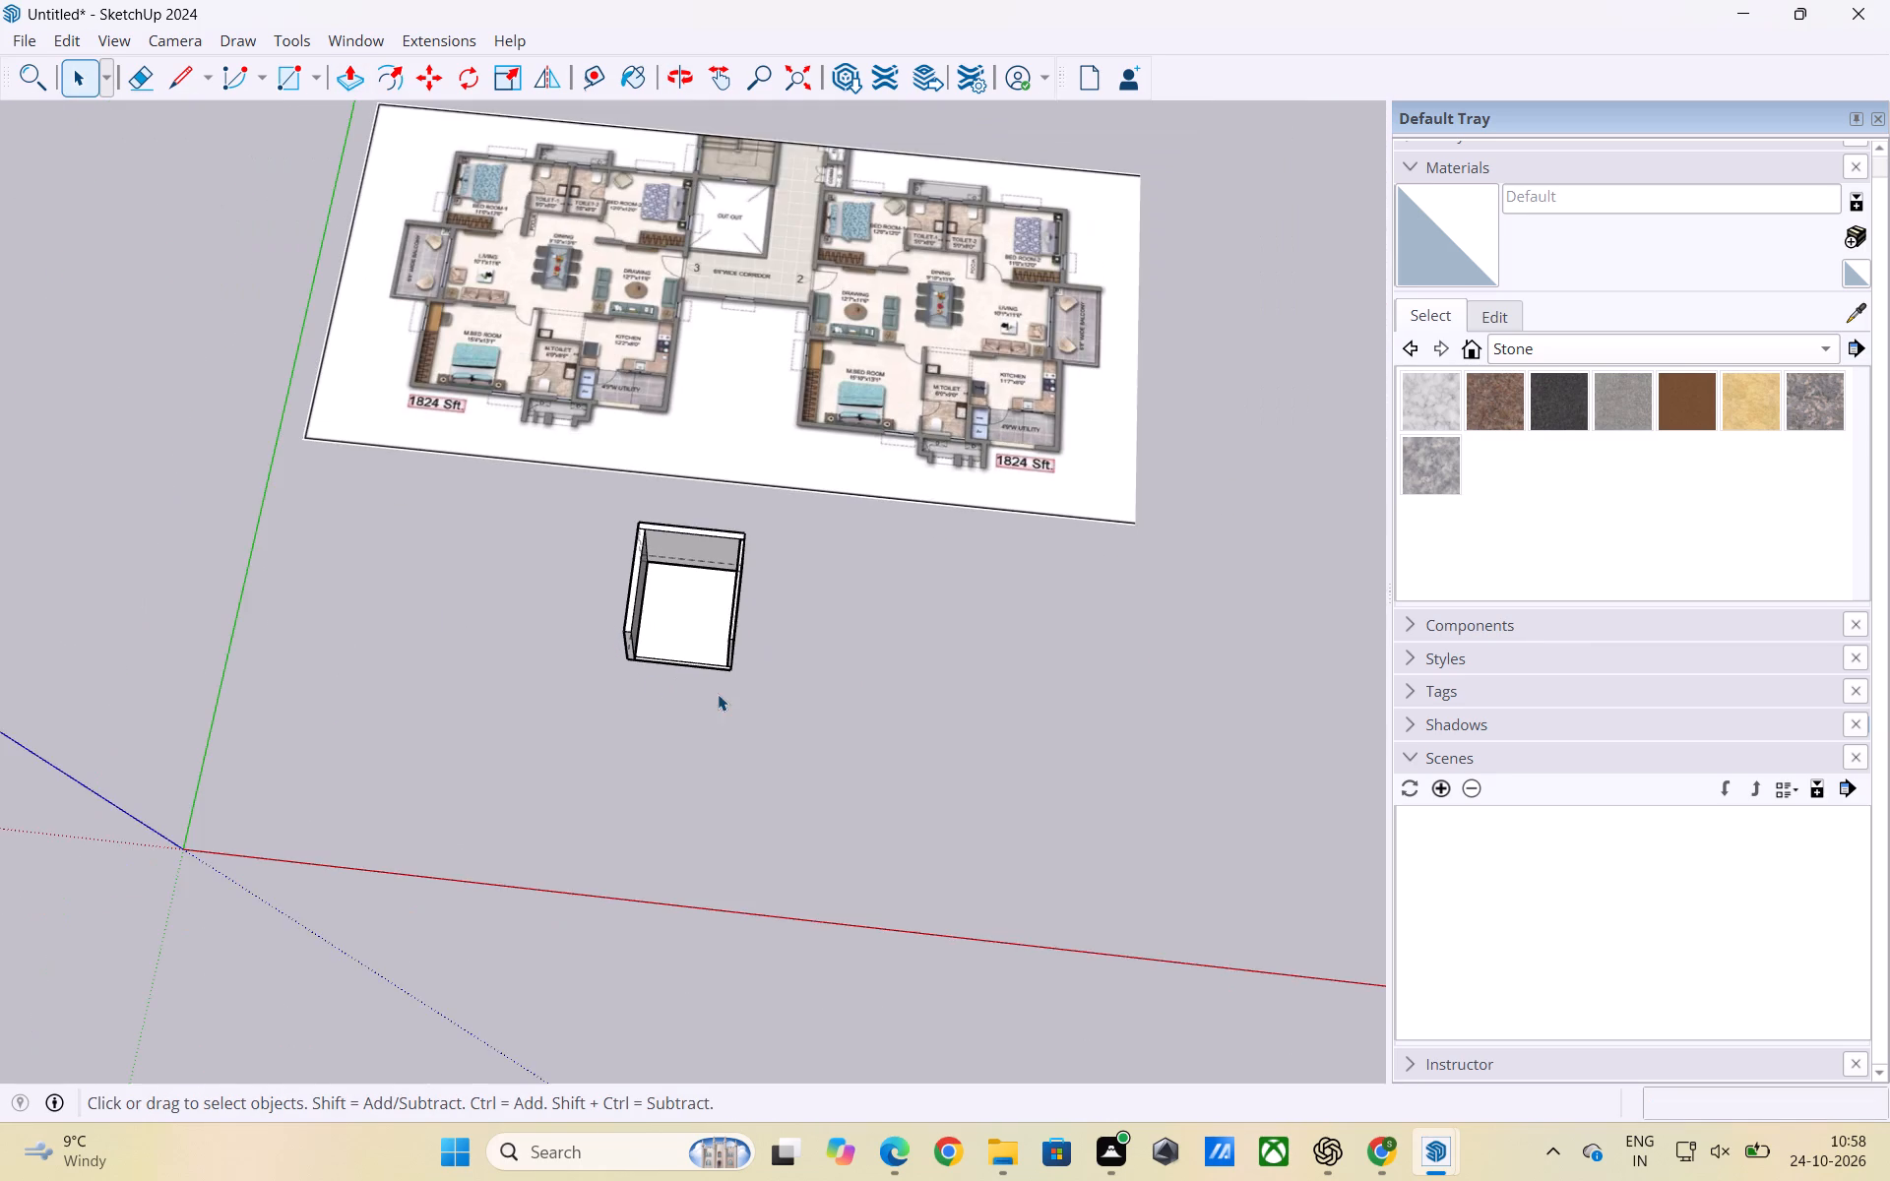
pyautogui.scroll(2, 720, 694)
pyautogui.moveTo(728, 698); pyautogui.dragTo(770, 704, button='middle')
pyautogui.scroll(3, 792, 645)
pyautogui.scroll(-6, 841, 717)
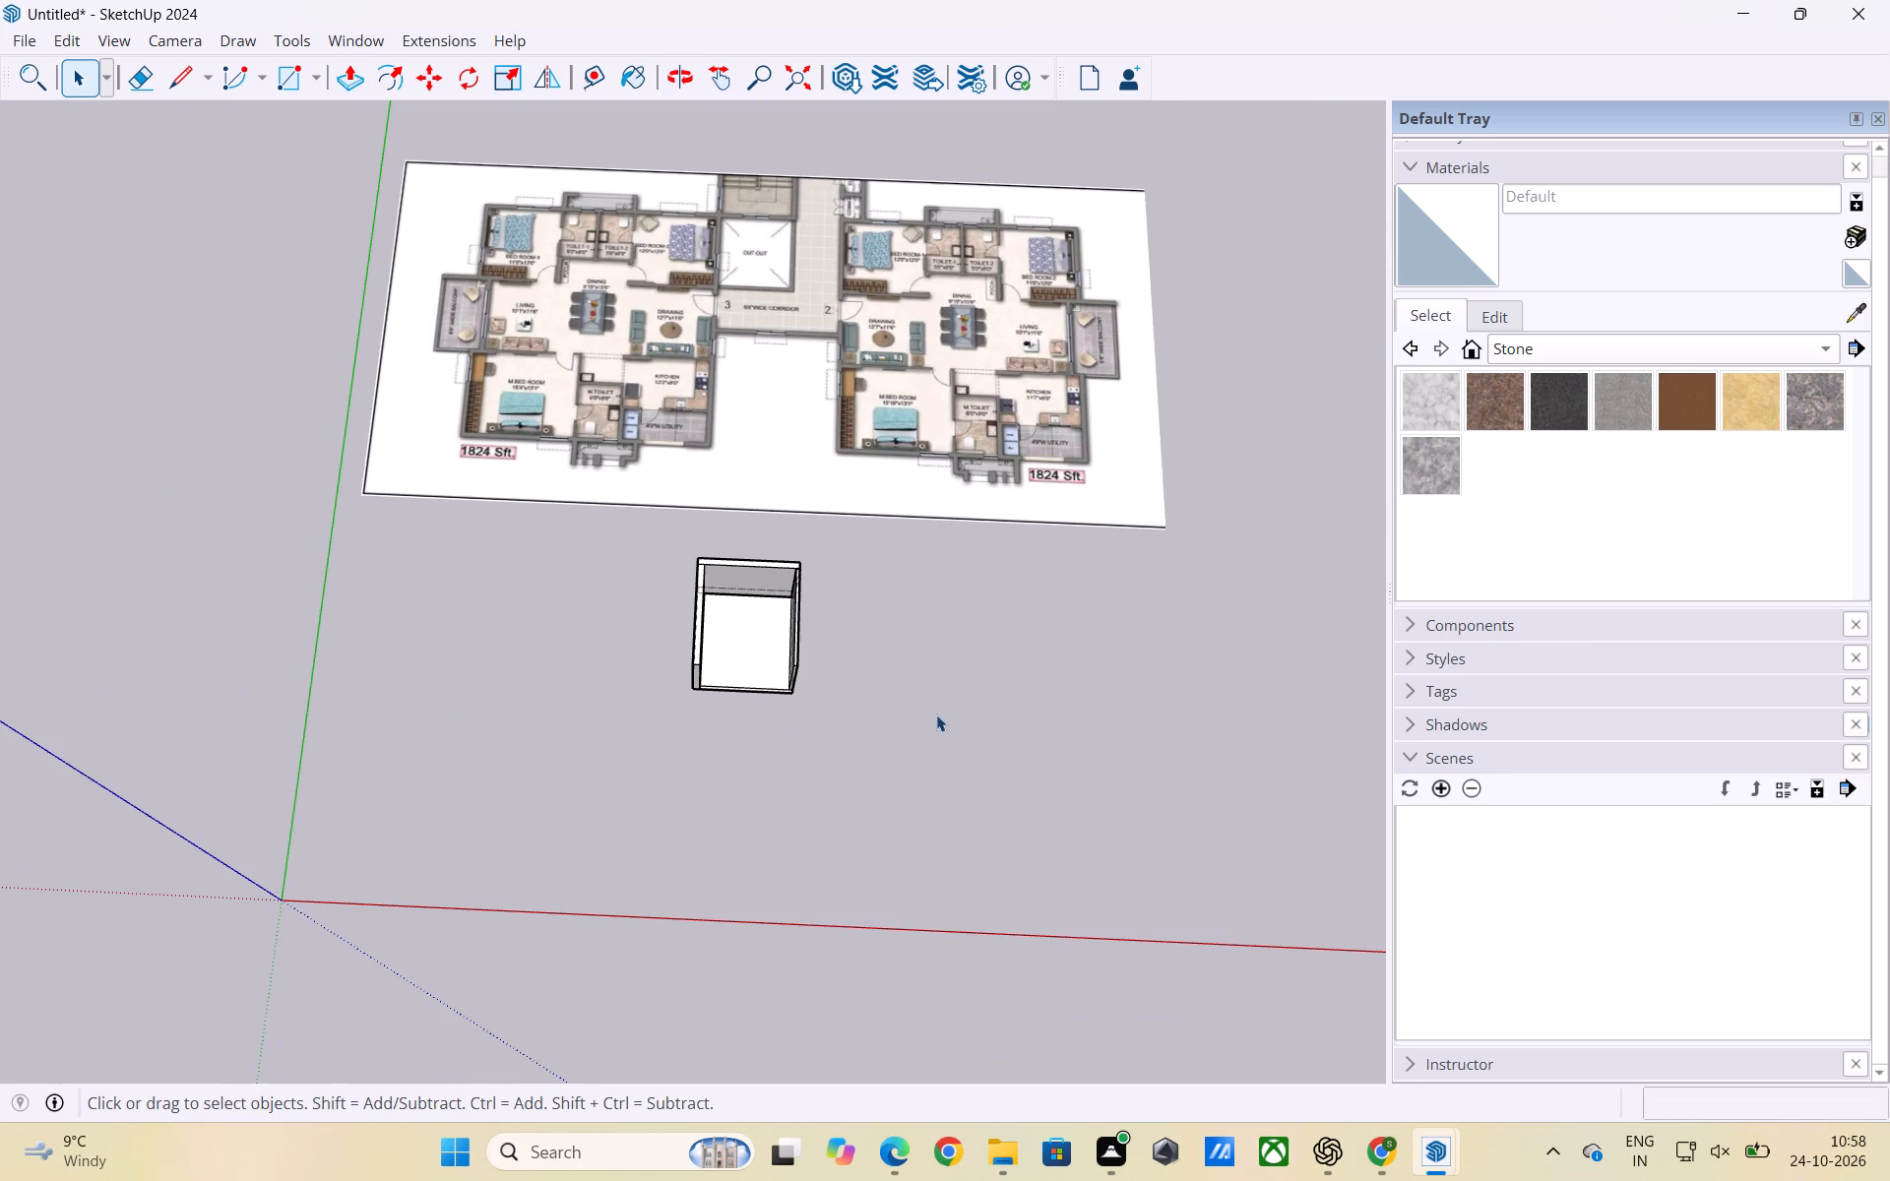
pyautogui.scroll(4, 765, 503)
pyautogui.moveTo(749, 561); pyautogui.dragTo(763, 702, button='middle')
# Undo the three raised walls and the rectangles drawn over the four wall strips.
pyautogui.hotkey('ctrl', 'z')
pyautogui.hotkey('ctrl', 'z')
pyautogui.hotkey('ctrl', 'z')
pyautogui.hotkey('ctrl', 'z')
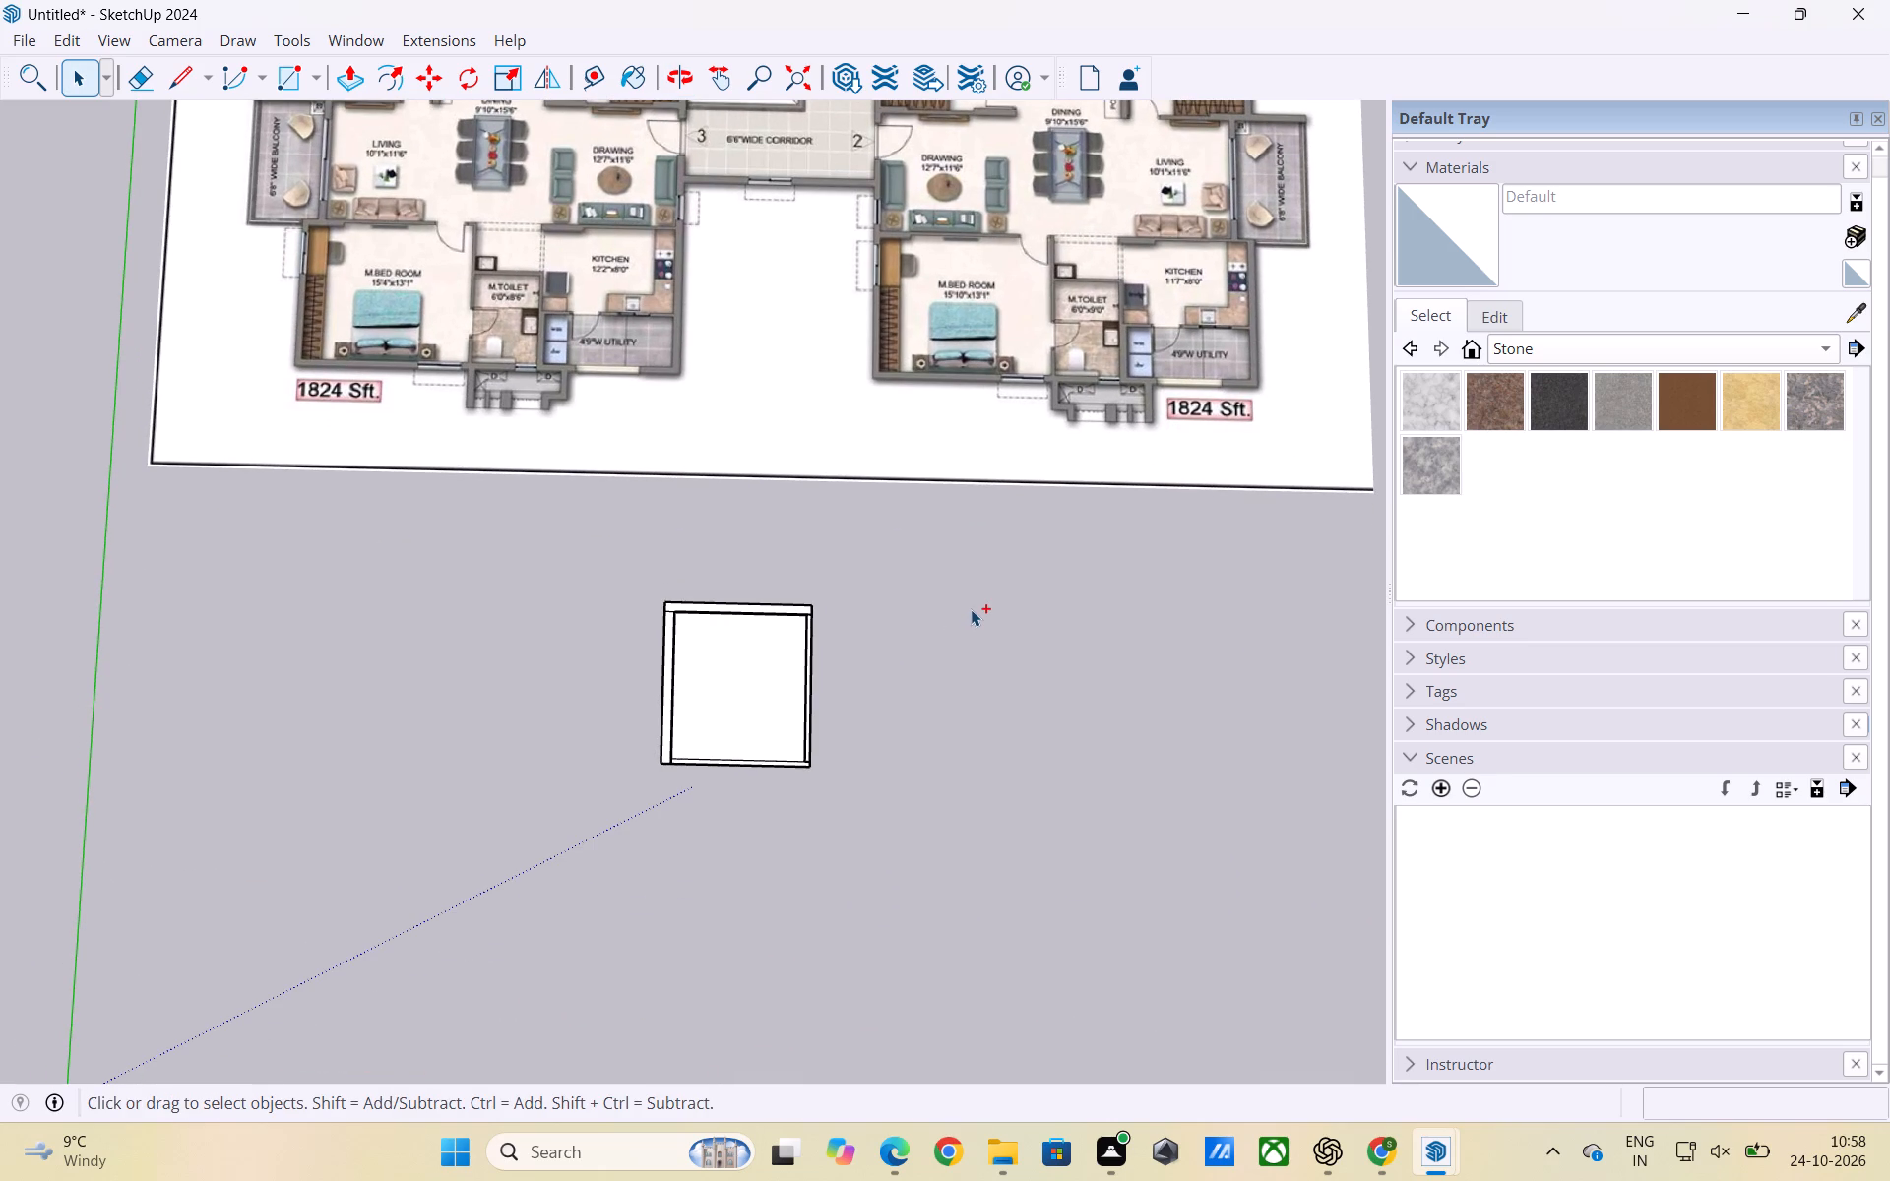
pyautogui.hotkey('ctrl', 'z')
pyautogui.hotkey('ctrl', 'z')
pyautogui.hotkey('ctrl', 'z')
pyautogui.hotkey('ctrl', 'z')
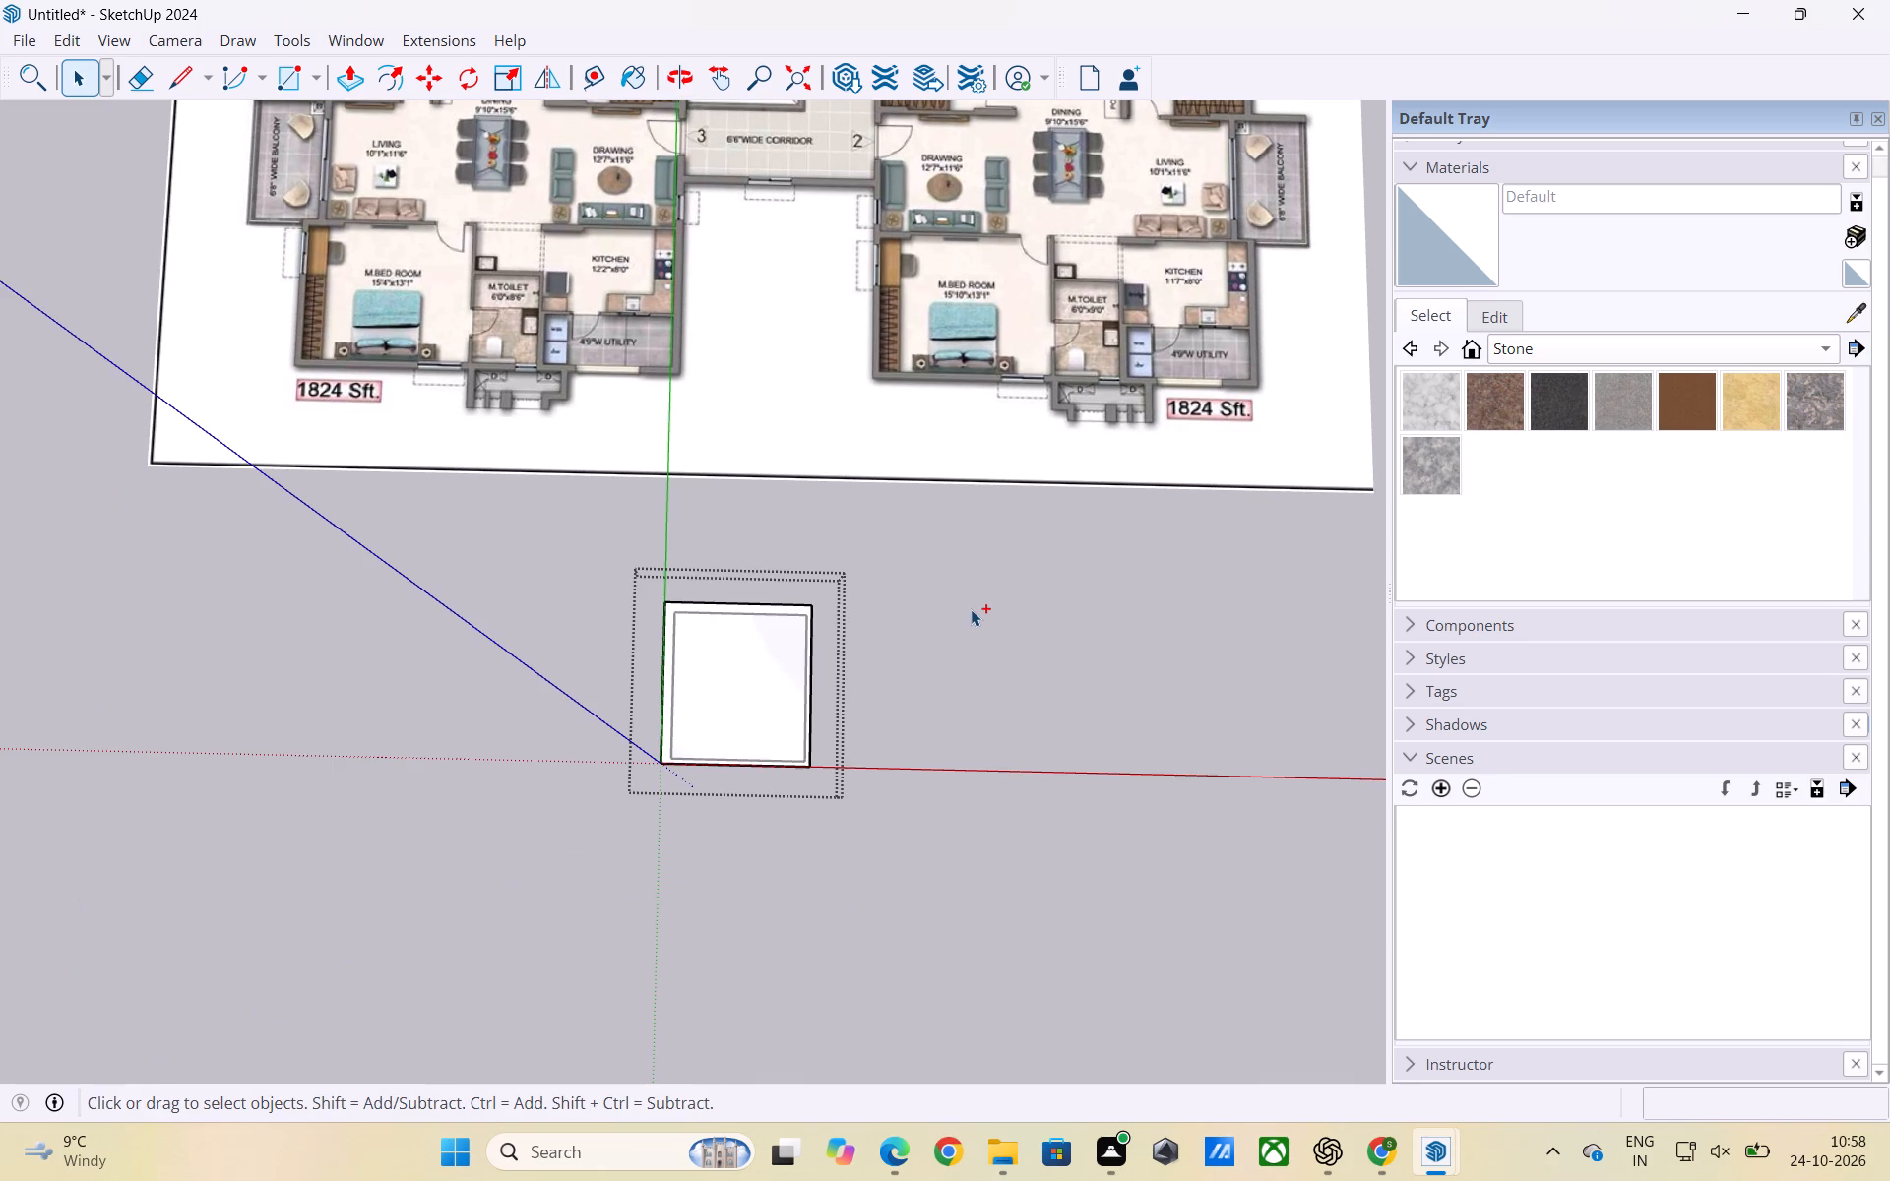
# Undo further, past the inner wall outline, until the plain outer rectangle and its four wall guide lines are restored.
pyautogui.hotkey('ctrl', 'z')
pyautogui.hotkey('ctrl', 'z')
pyautogui.hotkey('ctrl', 'z')
pyautogui.hotkey('ctrl', 'z')
pyautogui.hotkey('ctrl', 'z')
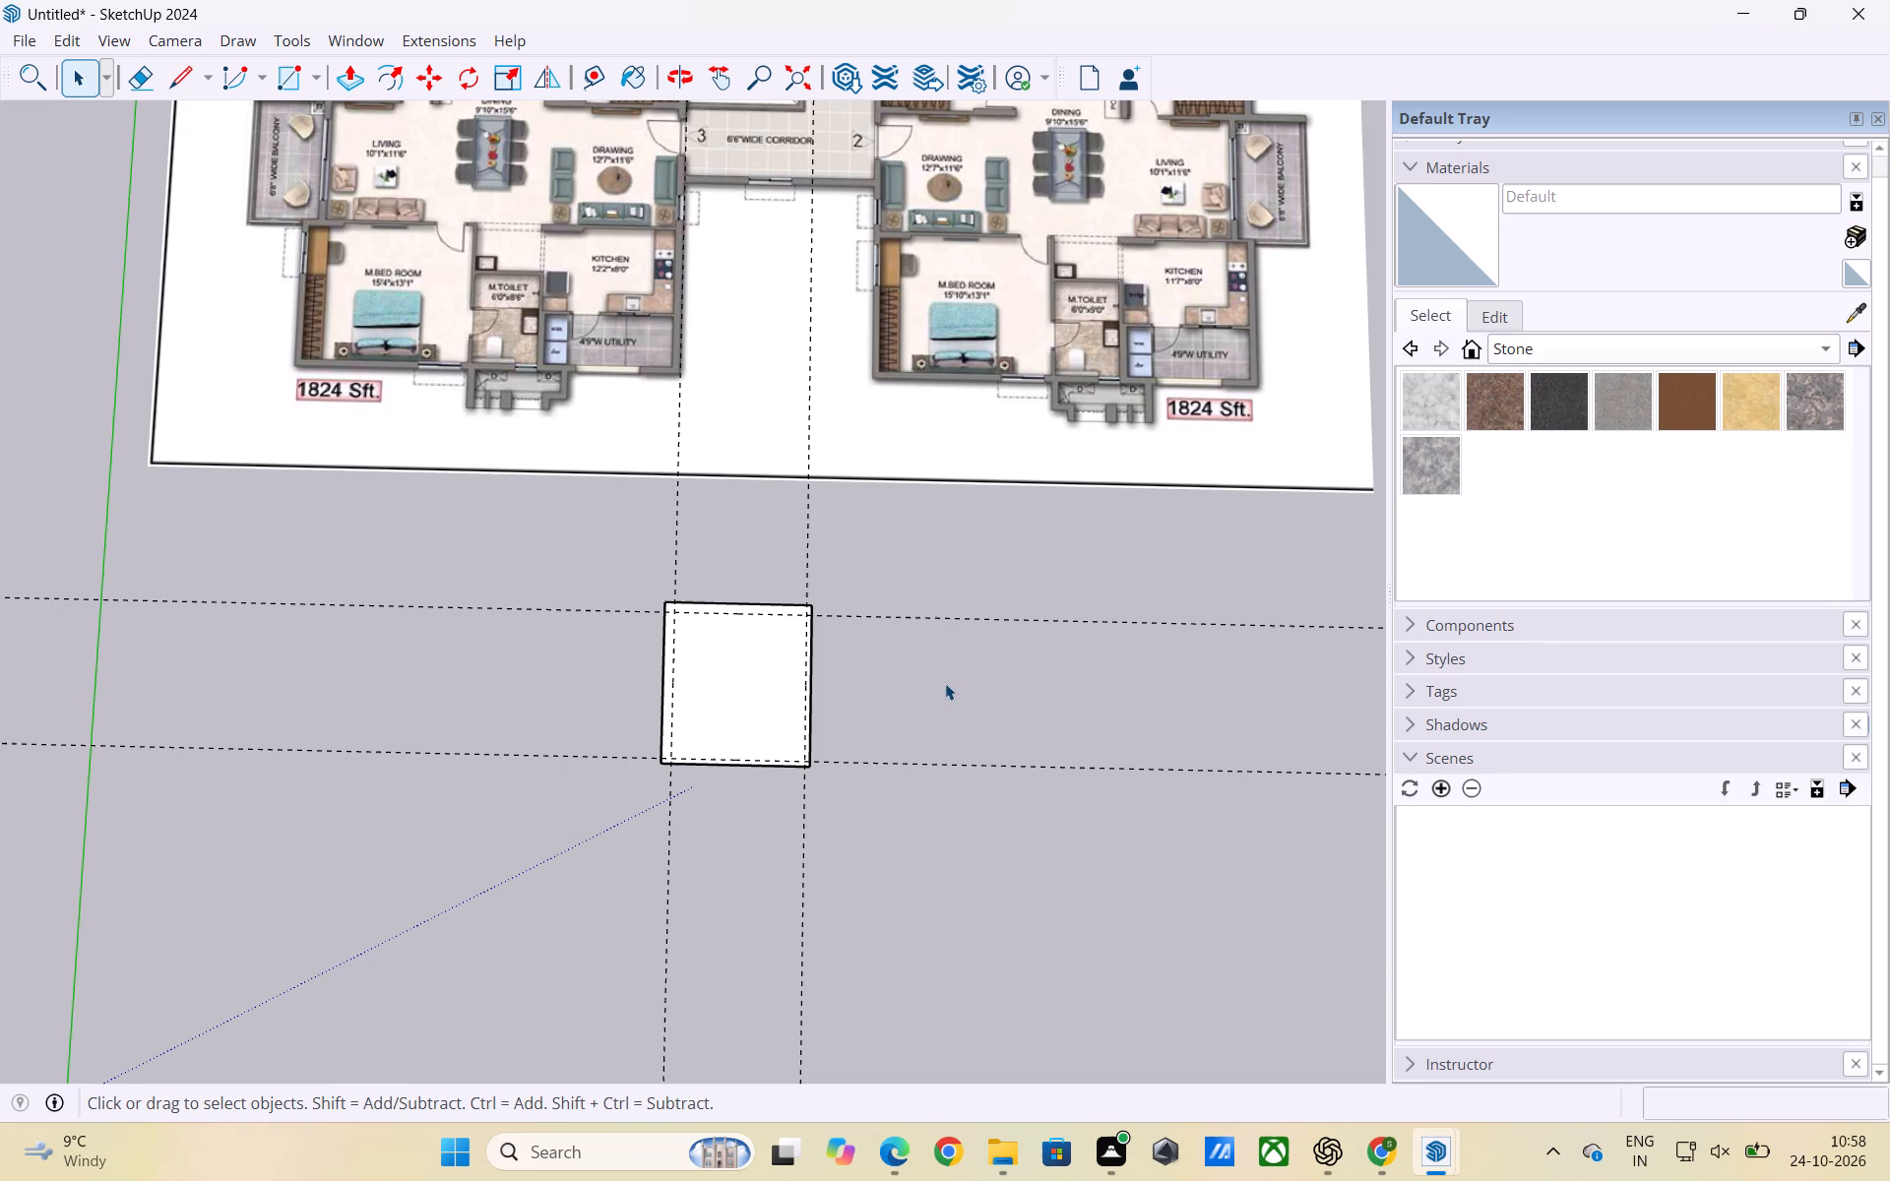
# Draw the inner wall outline as a 9' 10 1/2" by 10' 10 1/2" rectangle between opposite guide intersections inside the outer rectangle.
pyautogui.press('r')
pyautogui.scroll(3, 661, 633)
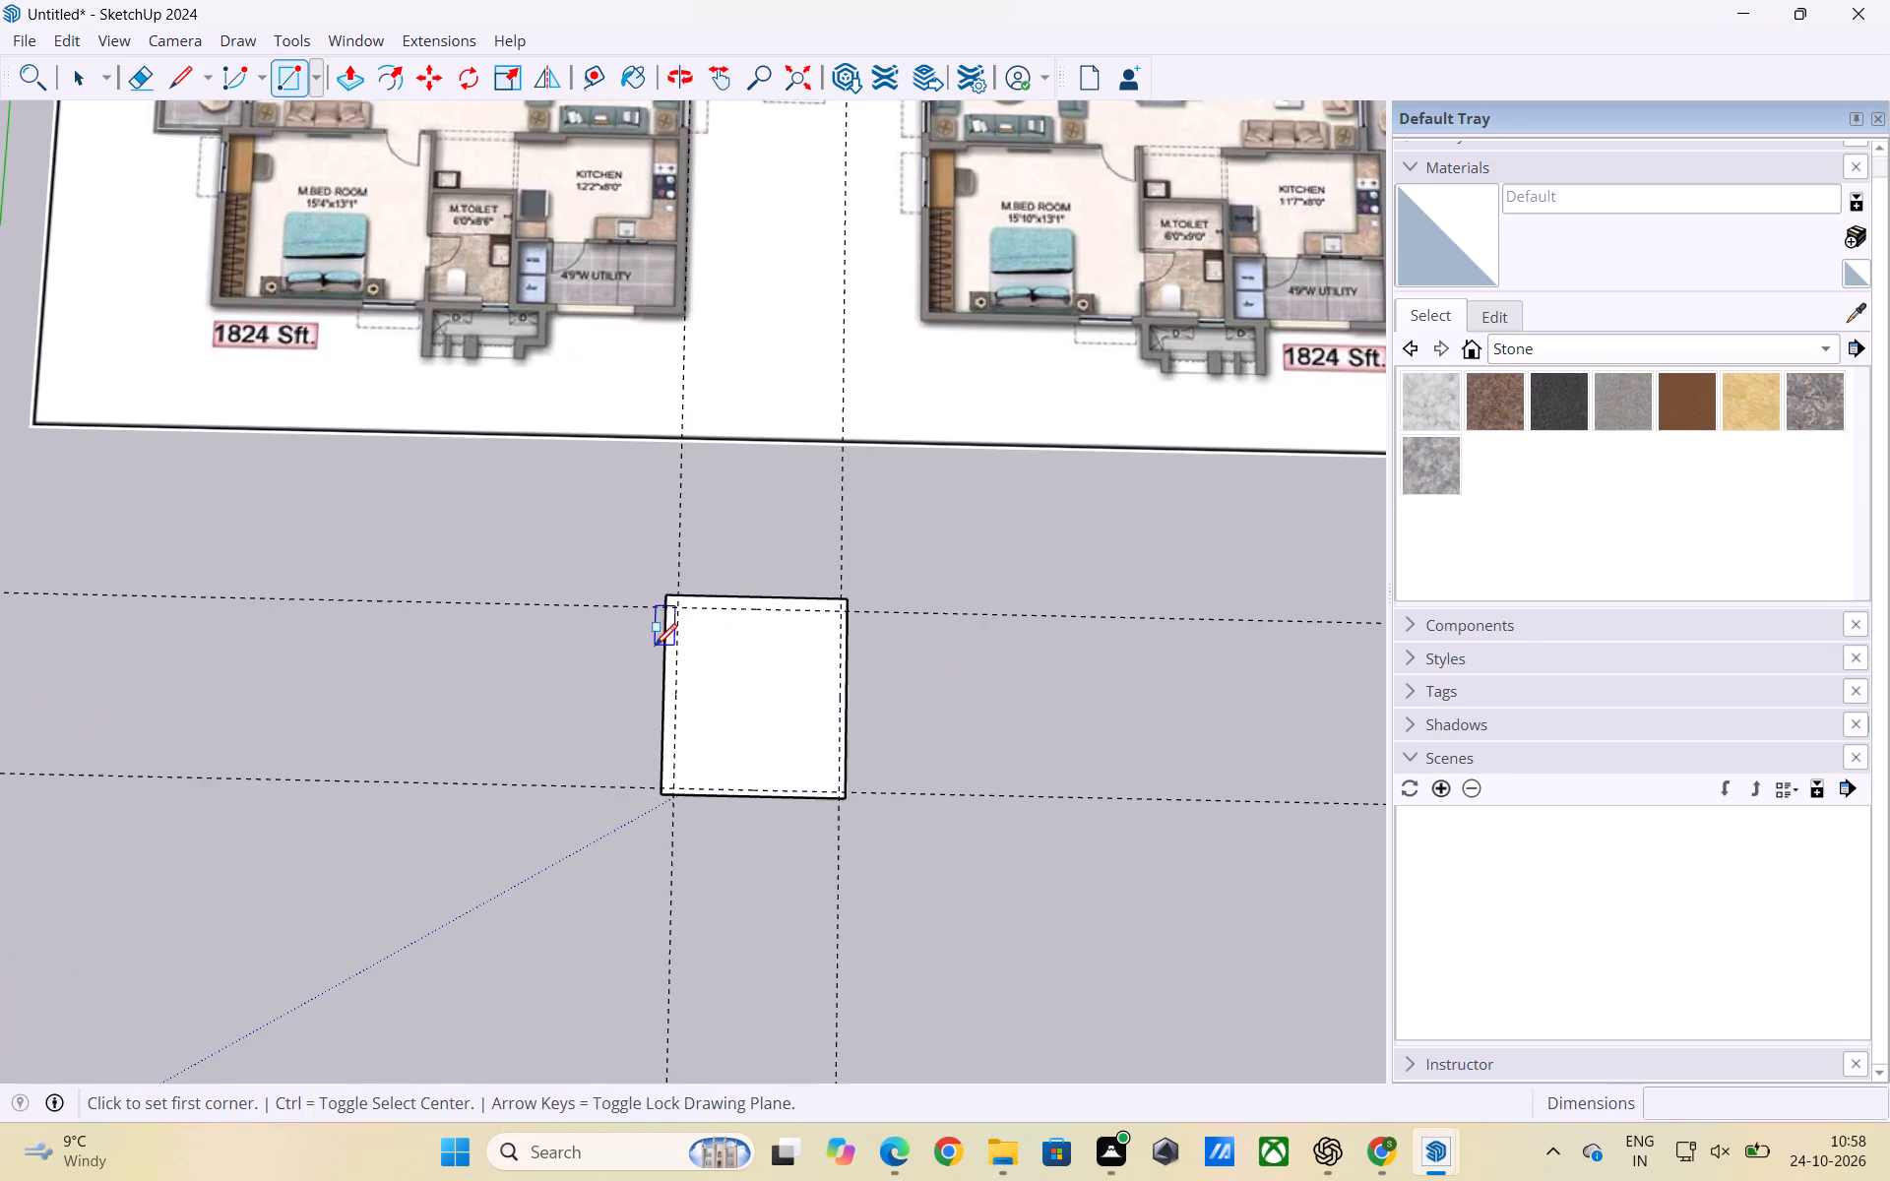
pyautogui.scroll(2, 655, 646)
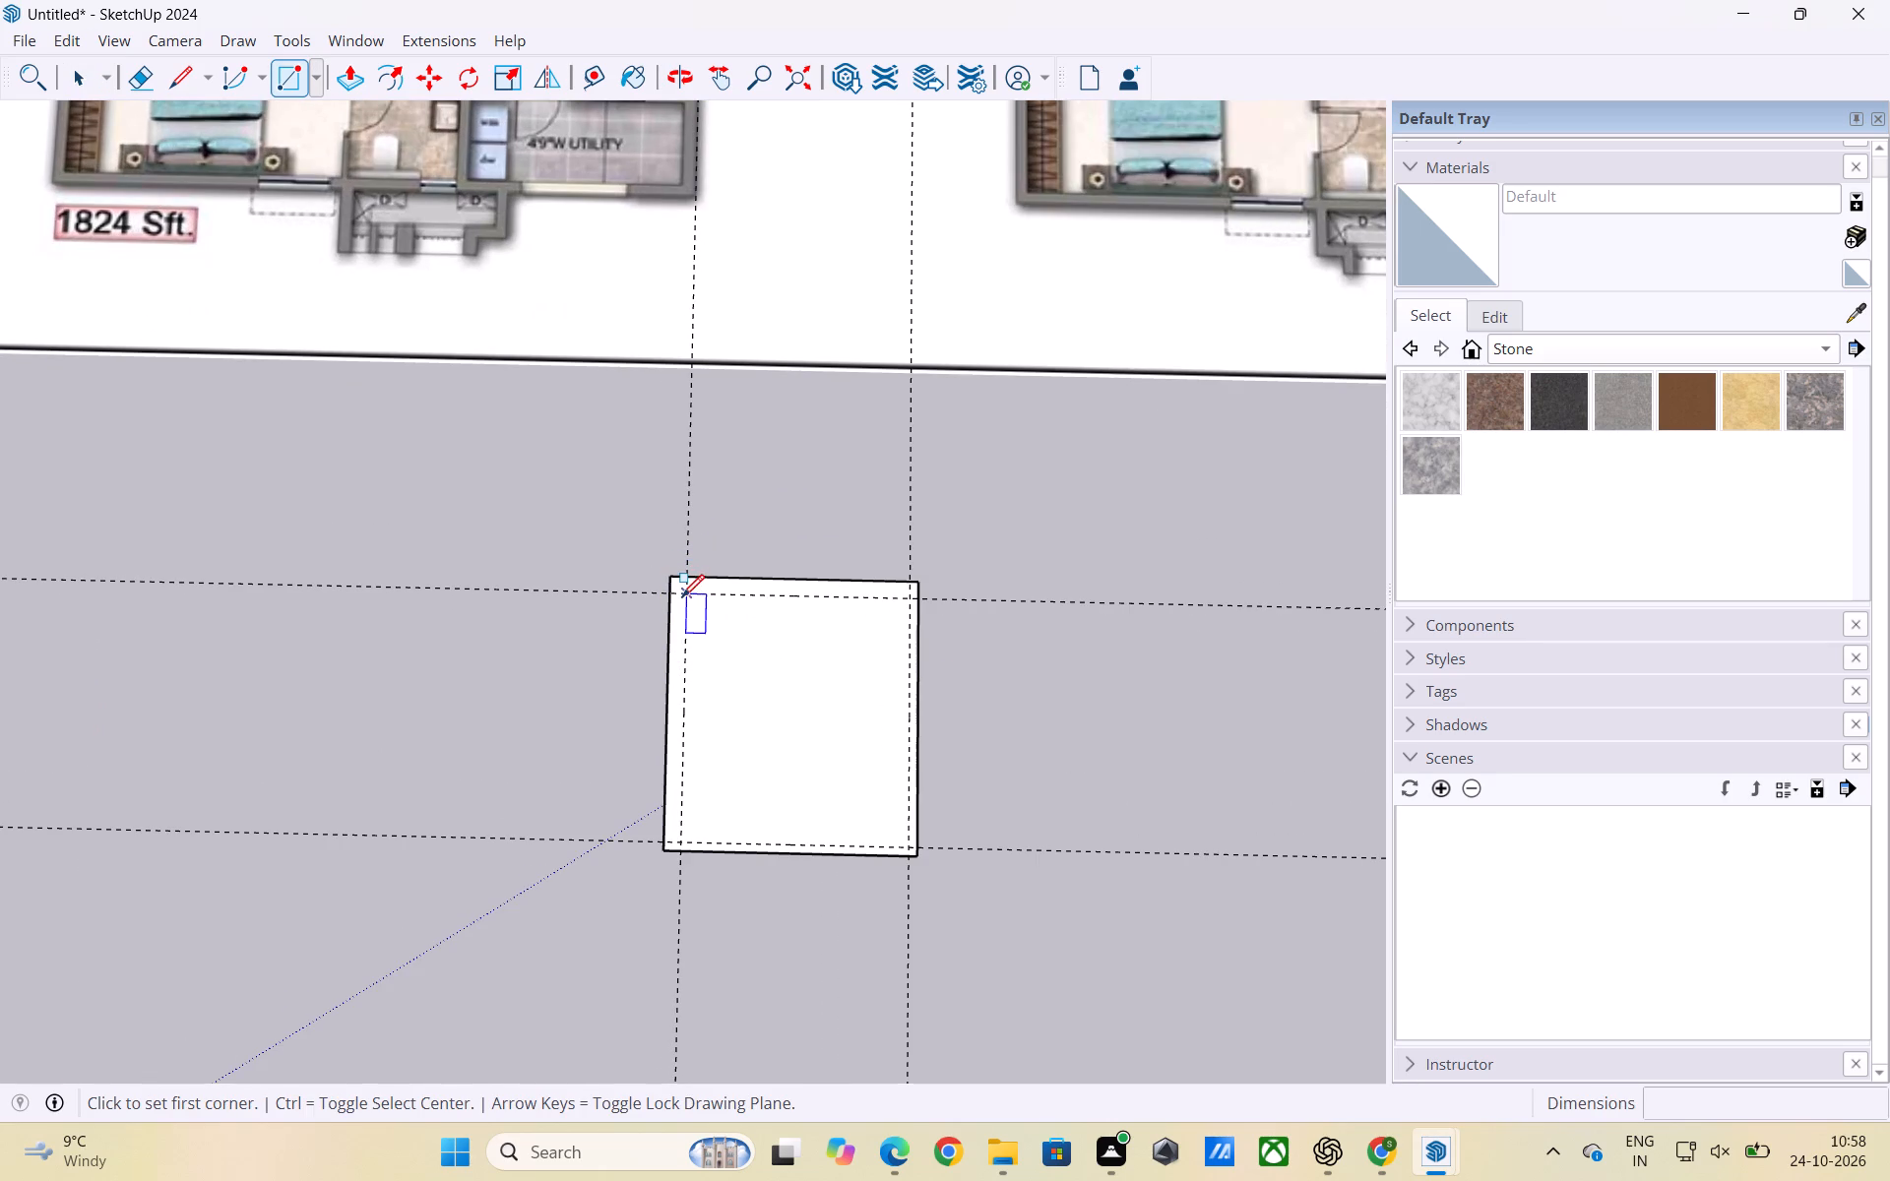
pyautogui.click(686, 593)
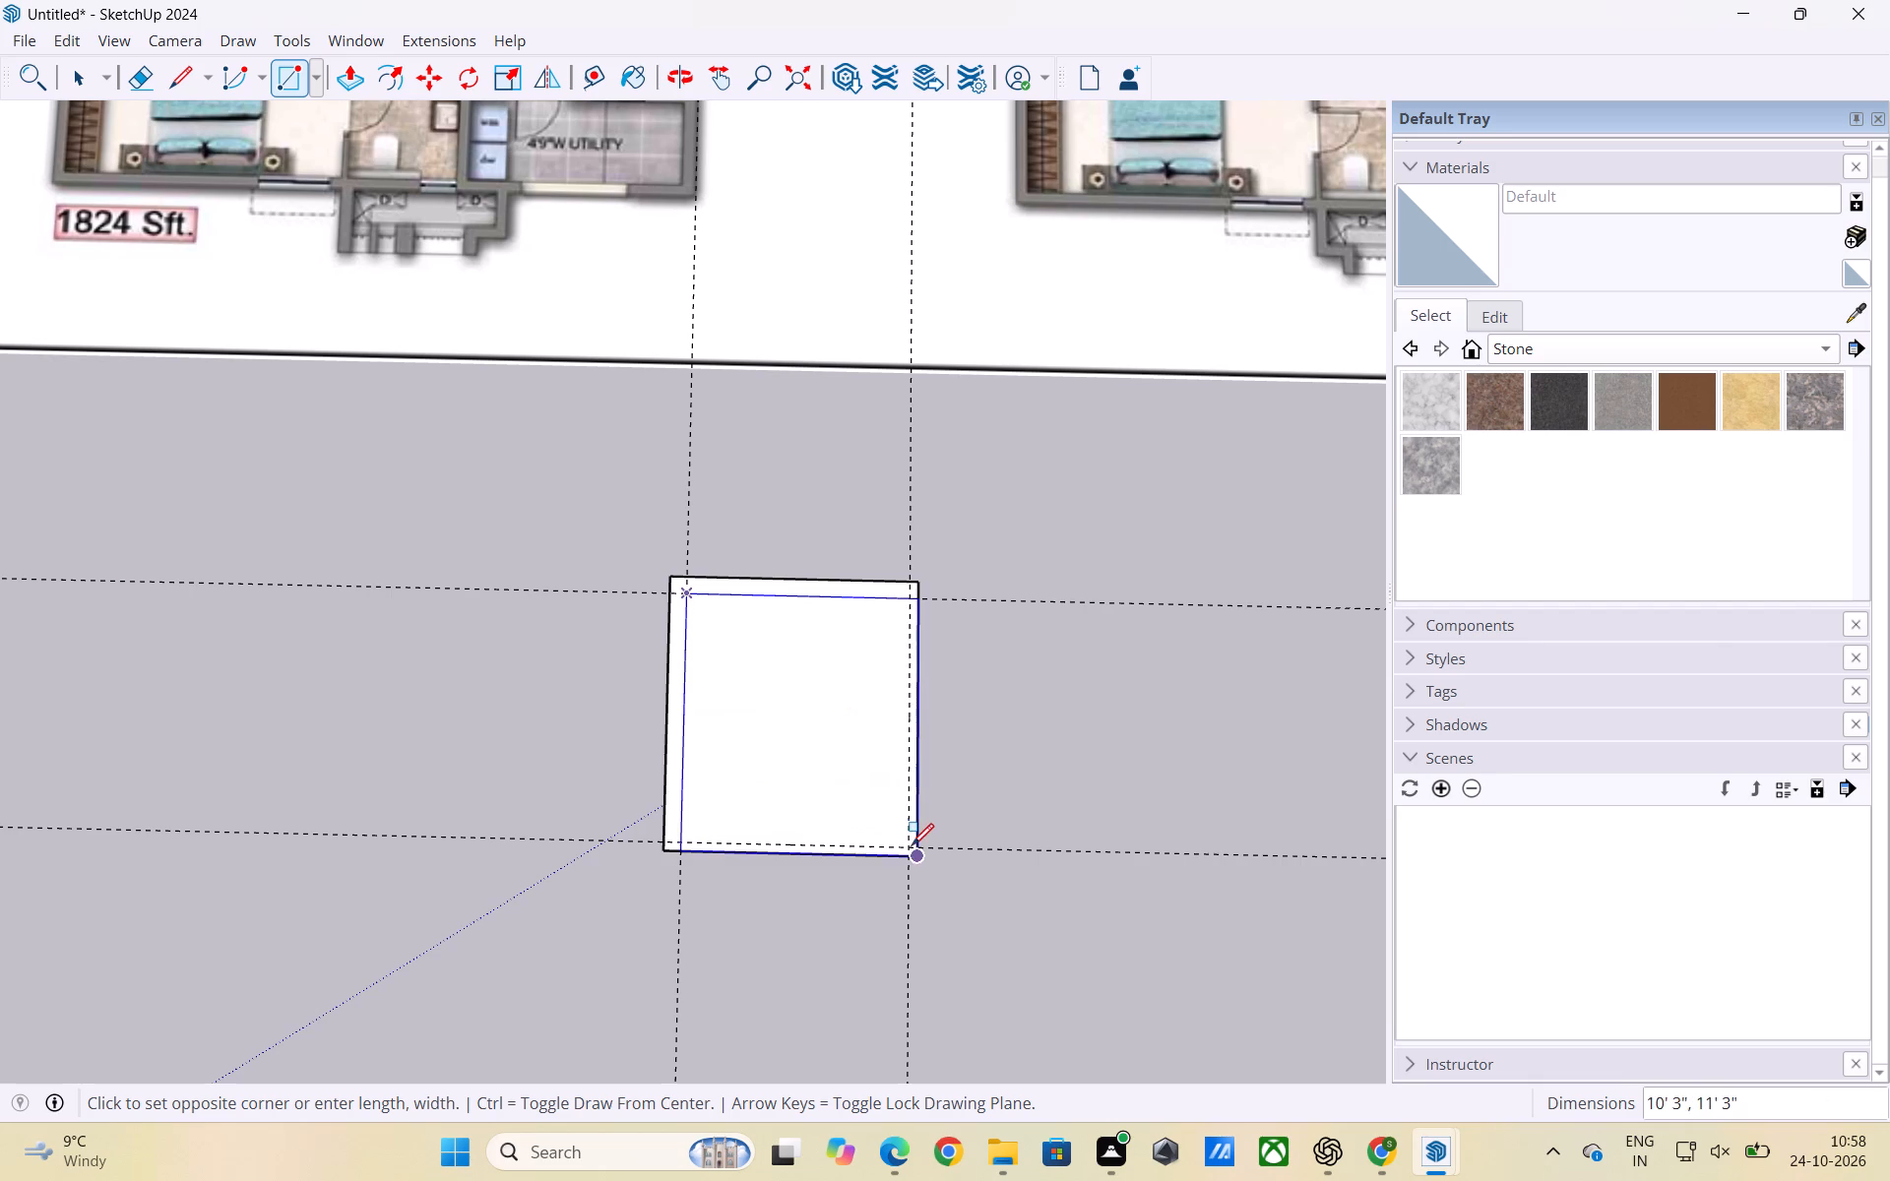
pyautogui.scroll(6, 892, 833)
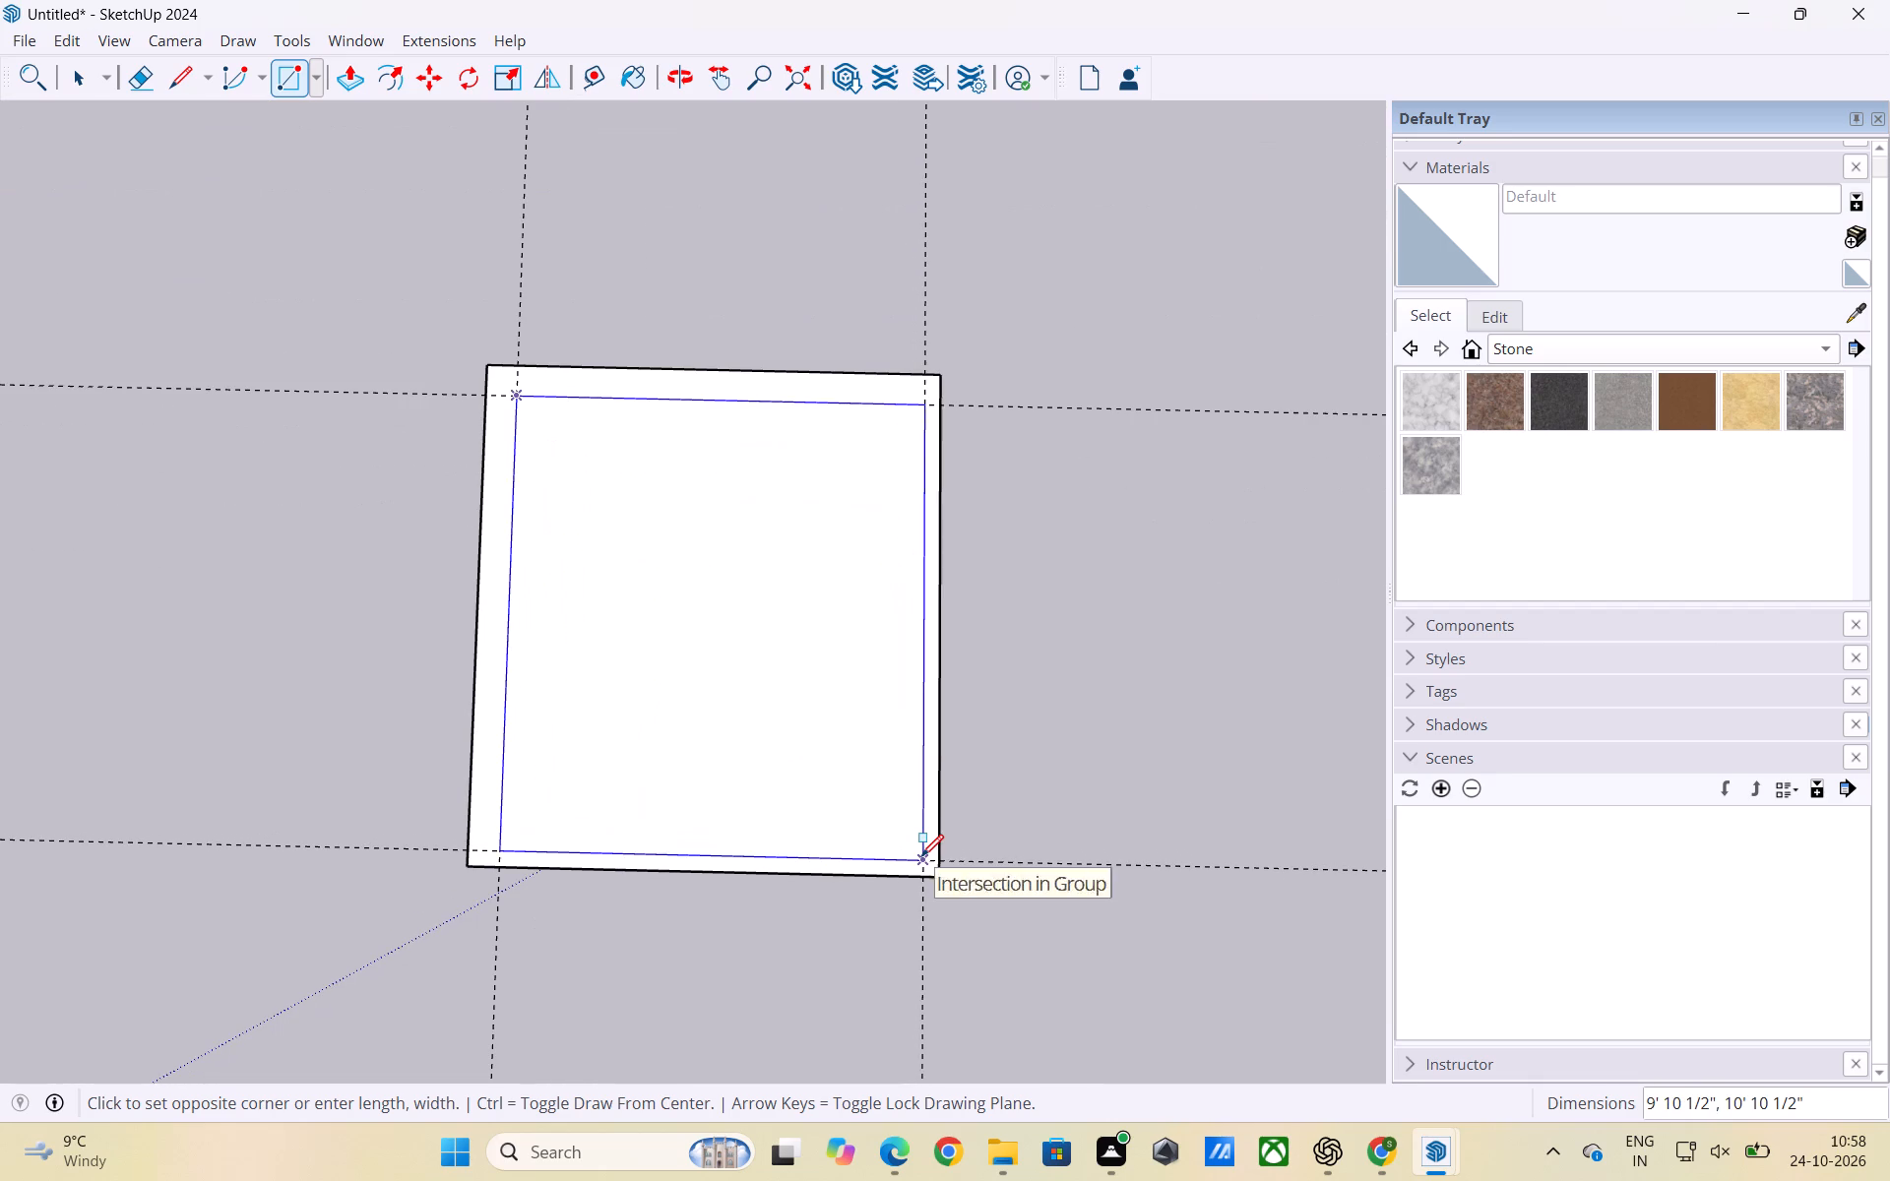
pyautogui.click(921, 856)
pyautogui.press('b')
pyautogui.press('space')
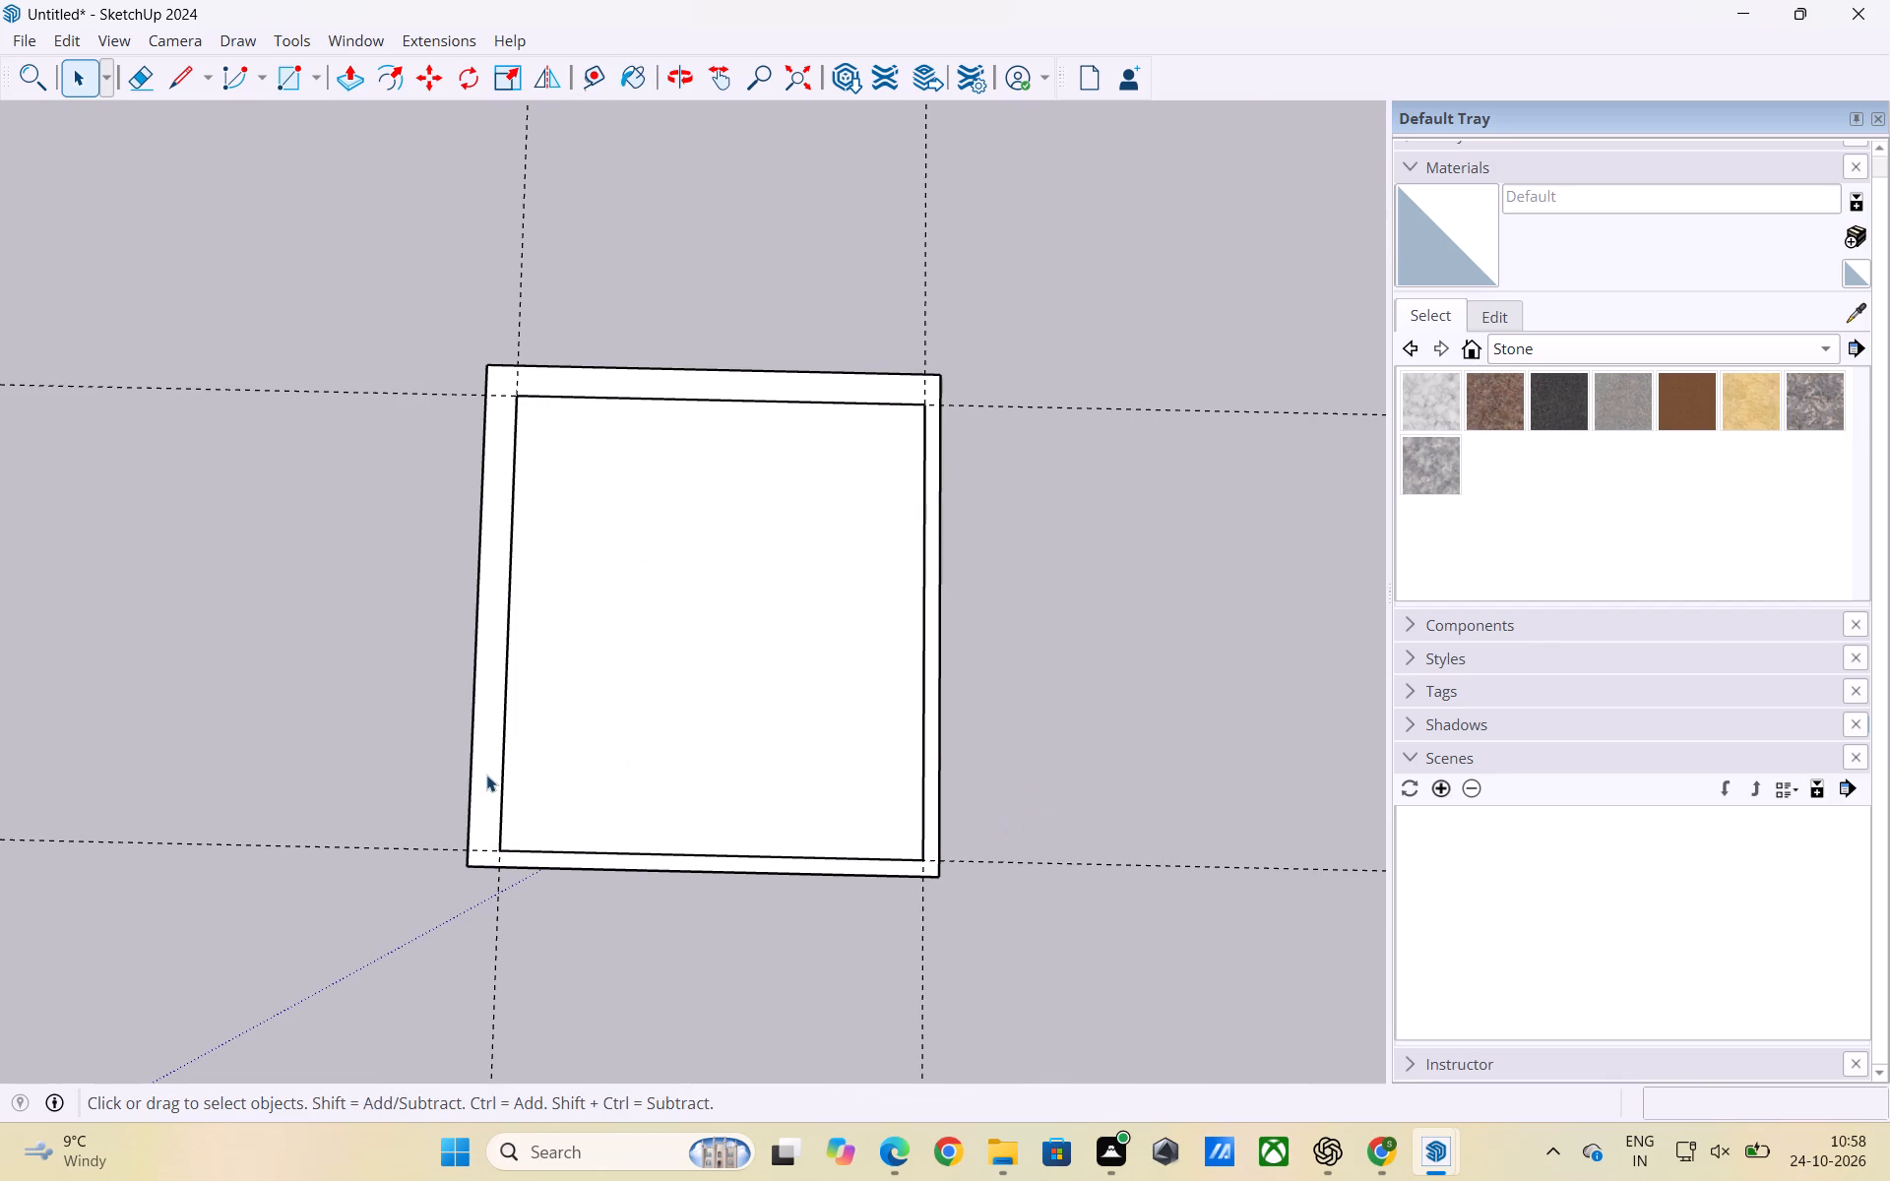
# Delete all guide lines from the model.
pyautogui.scroll(-3, 378, 786)
pyautogui.click(1075, 701)
pyautogui.scroll(-2, 1064, 713)
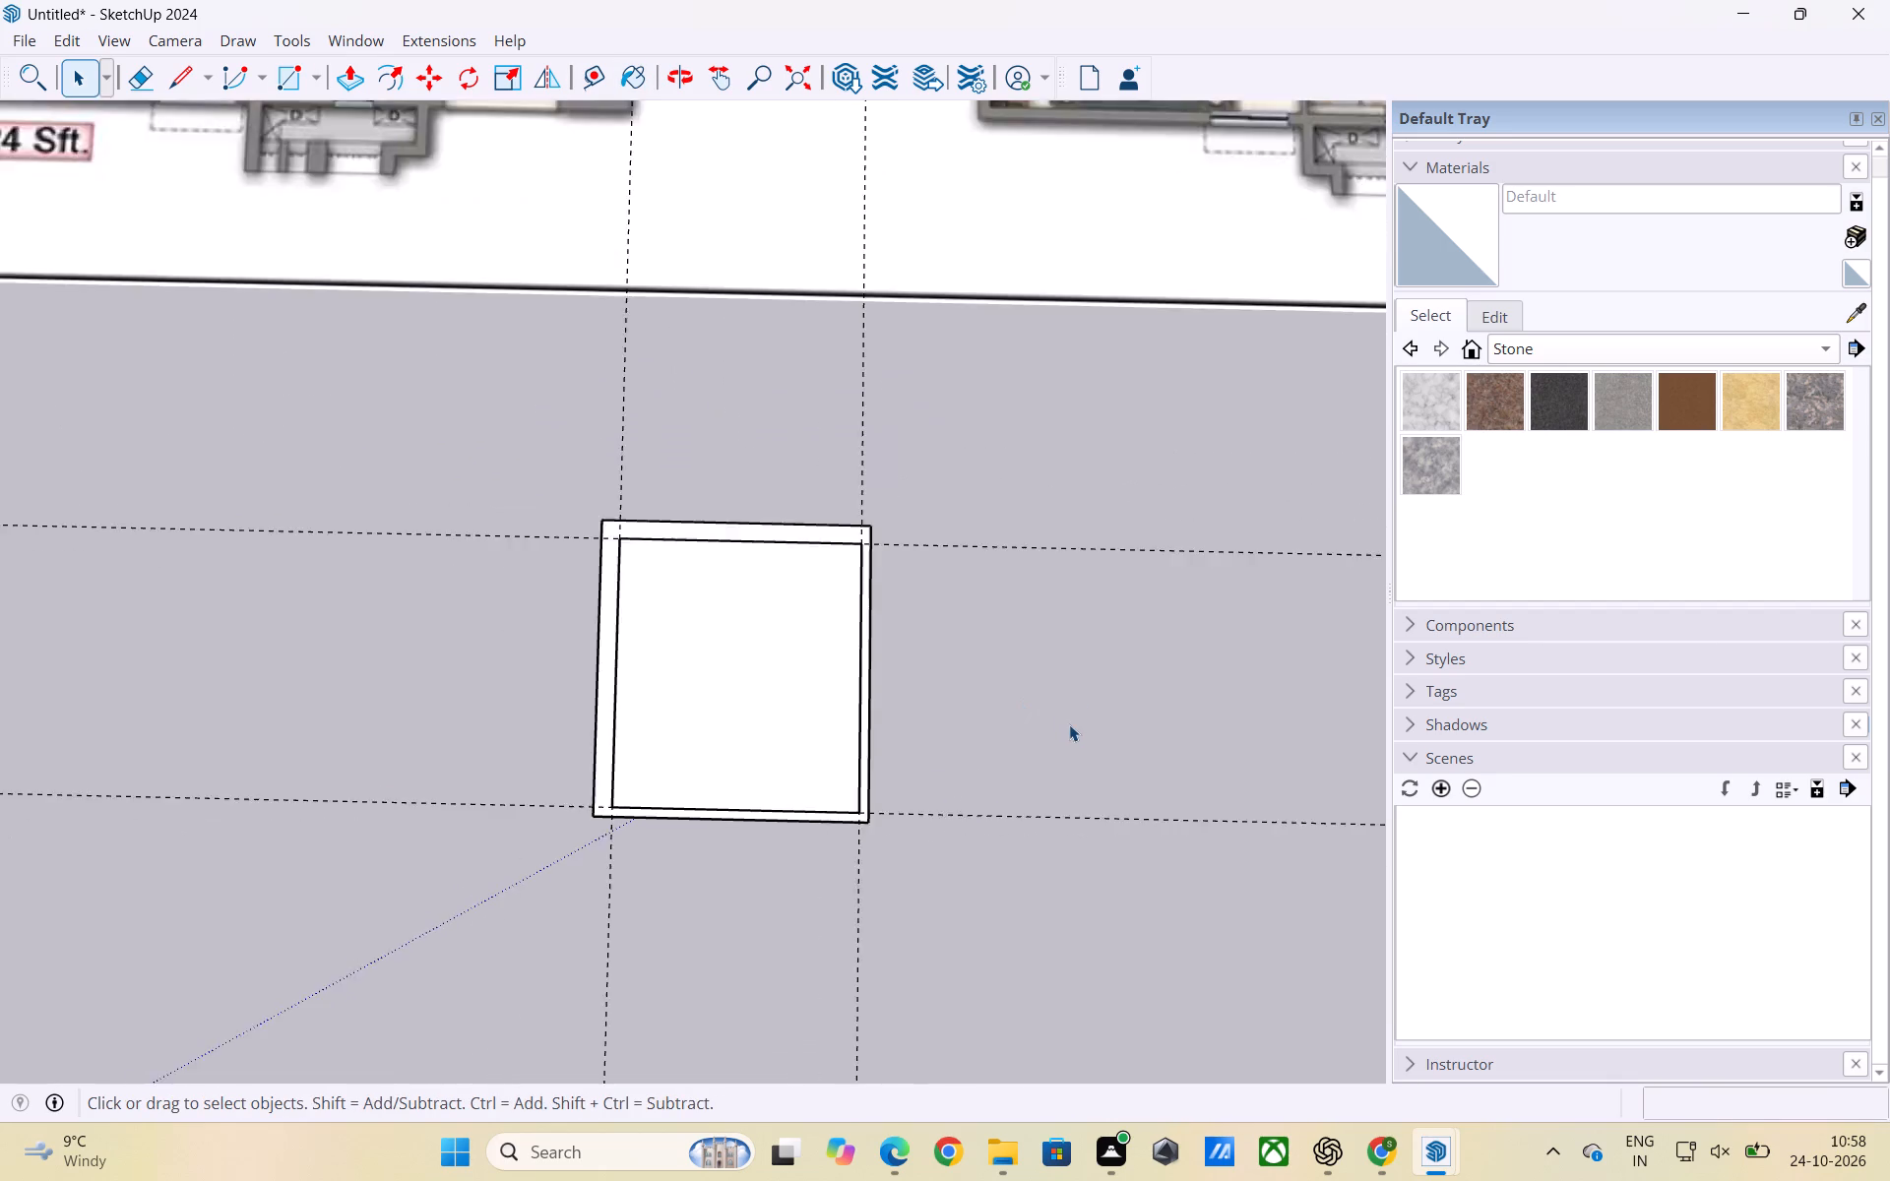
pyautogui.scroll(-3, 1069, 724)
pyautogui.click(65, 44)
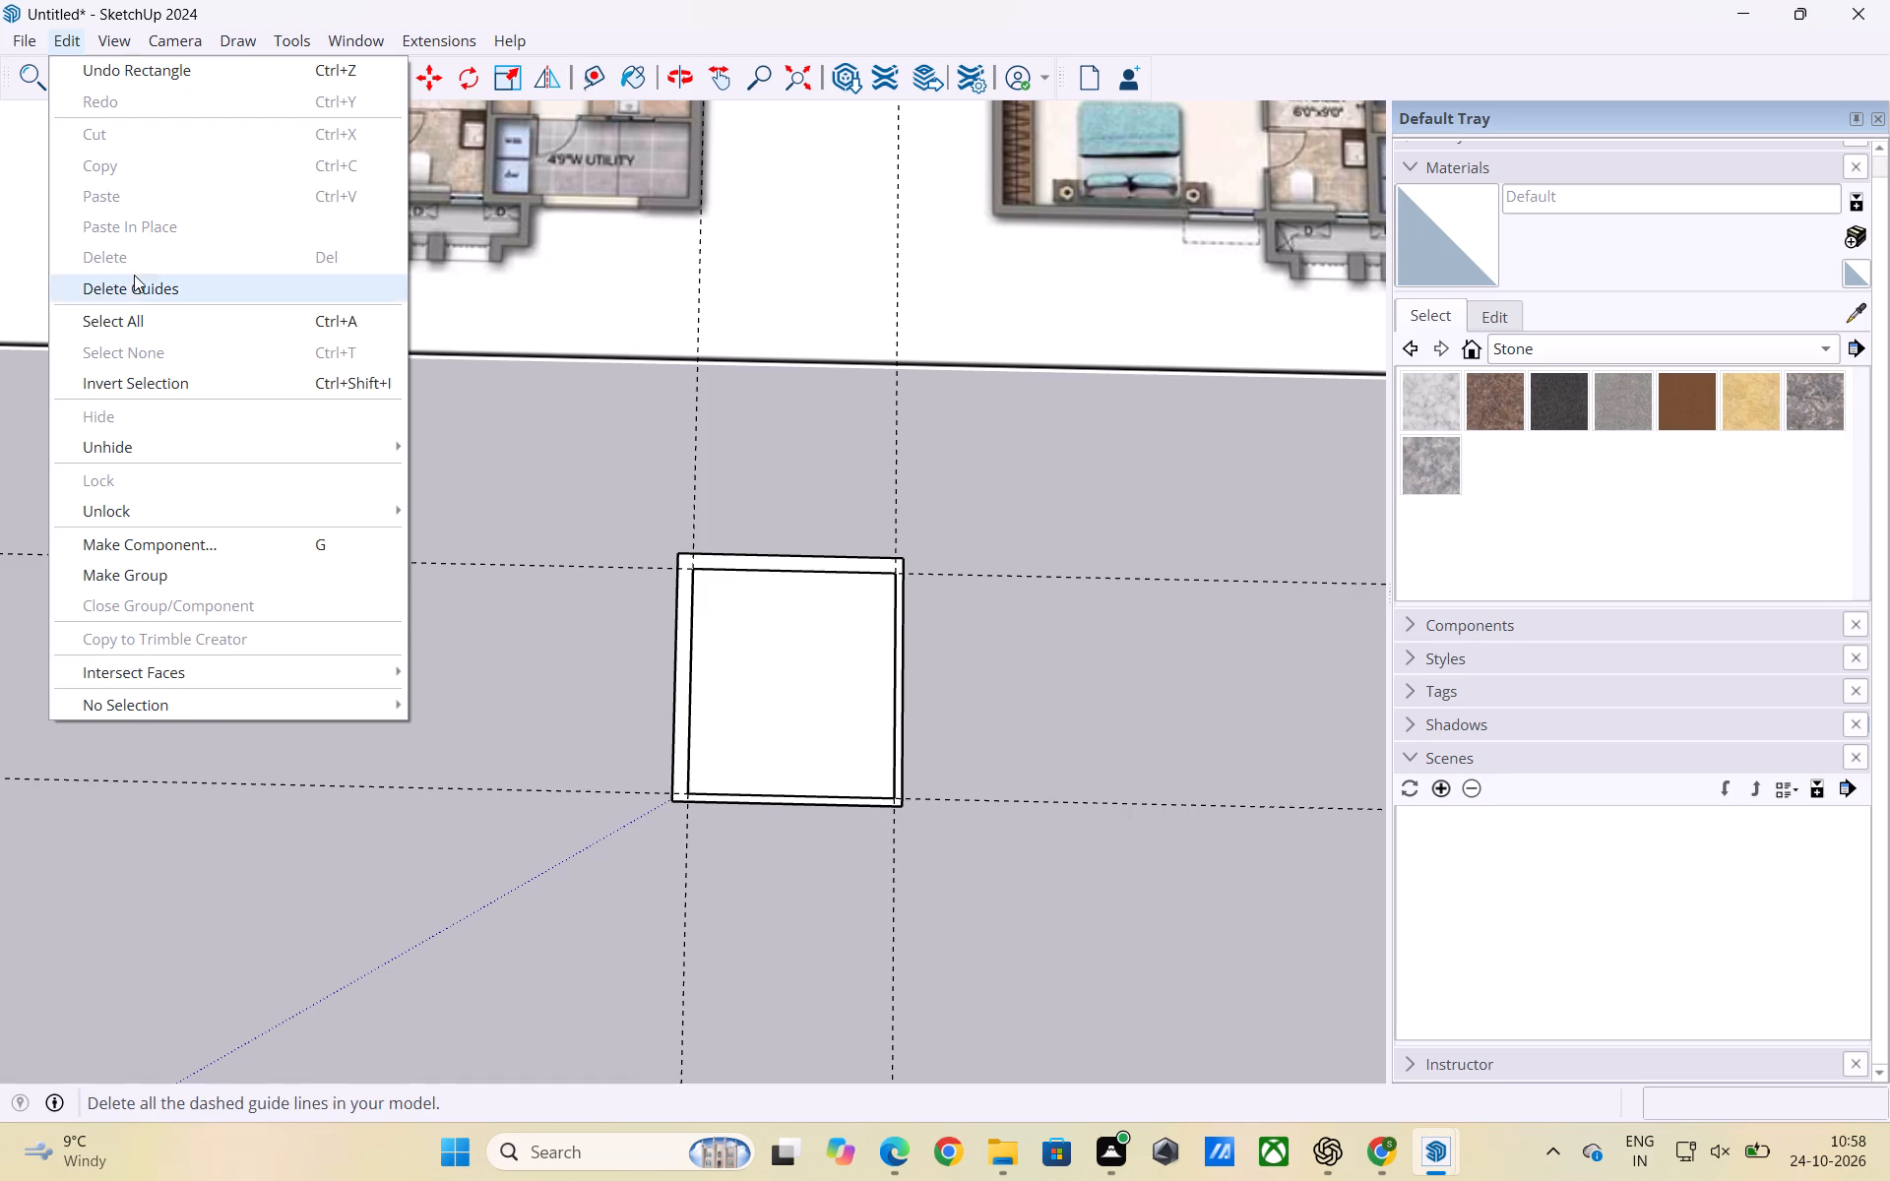
pyautogui.click(139, 286)
# Examine Bed Room-1 and its upper wall window on the reference plan alongside the redrawn room outline.
pyautogui.scroll(-6, 471, 564)
pyautogui.scroll(-3, 869, 702)
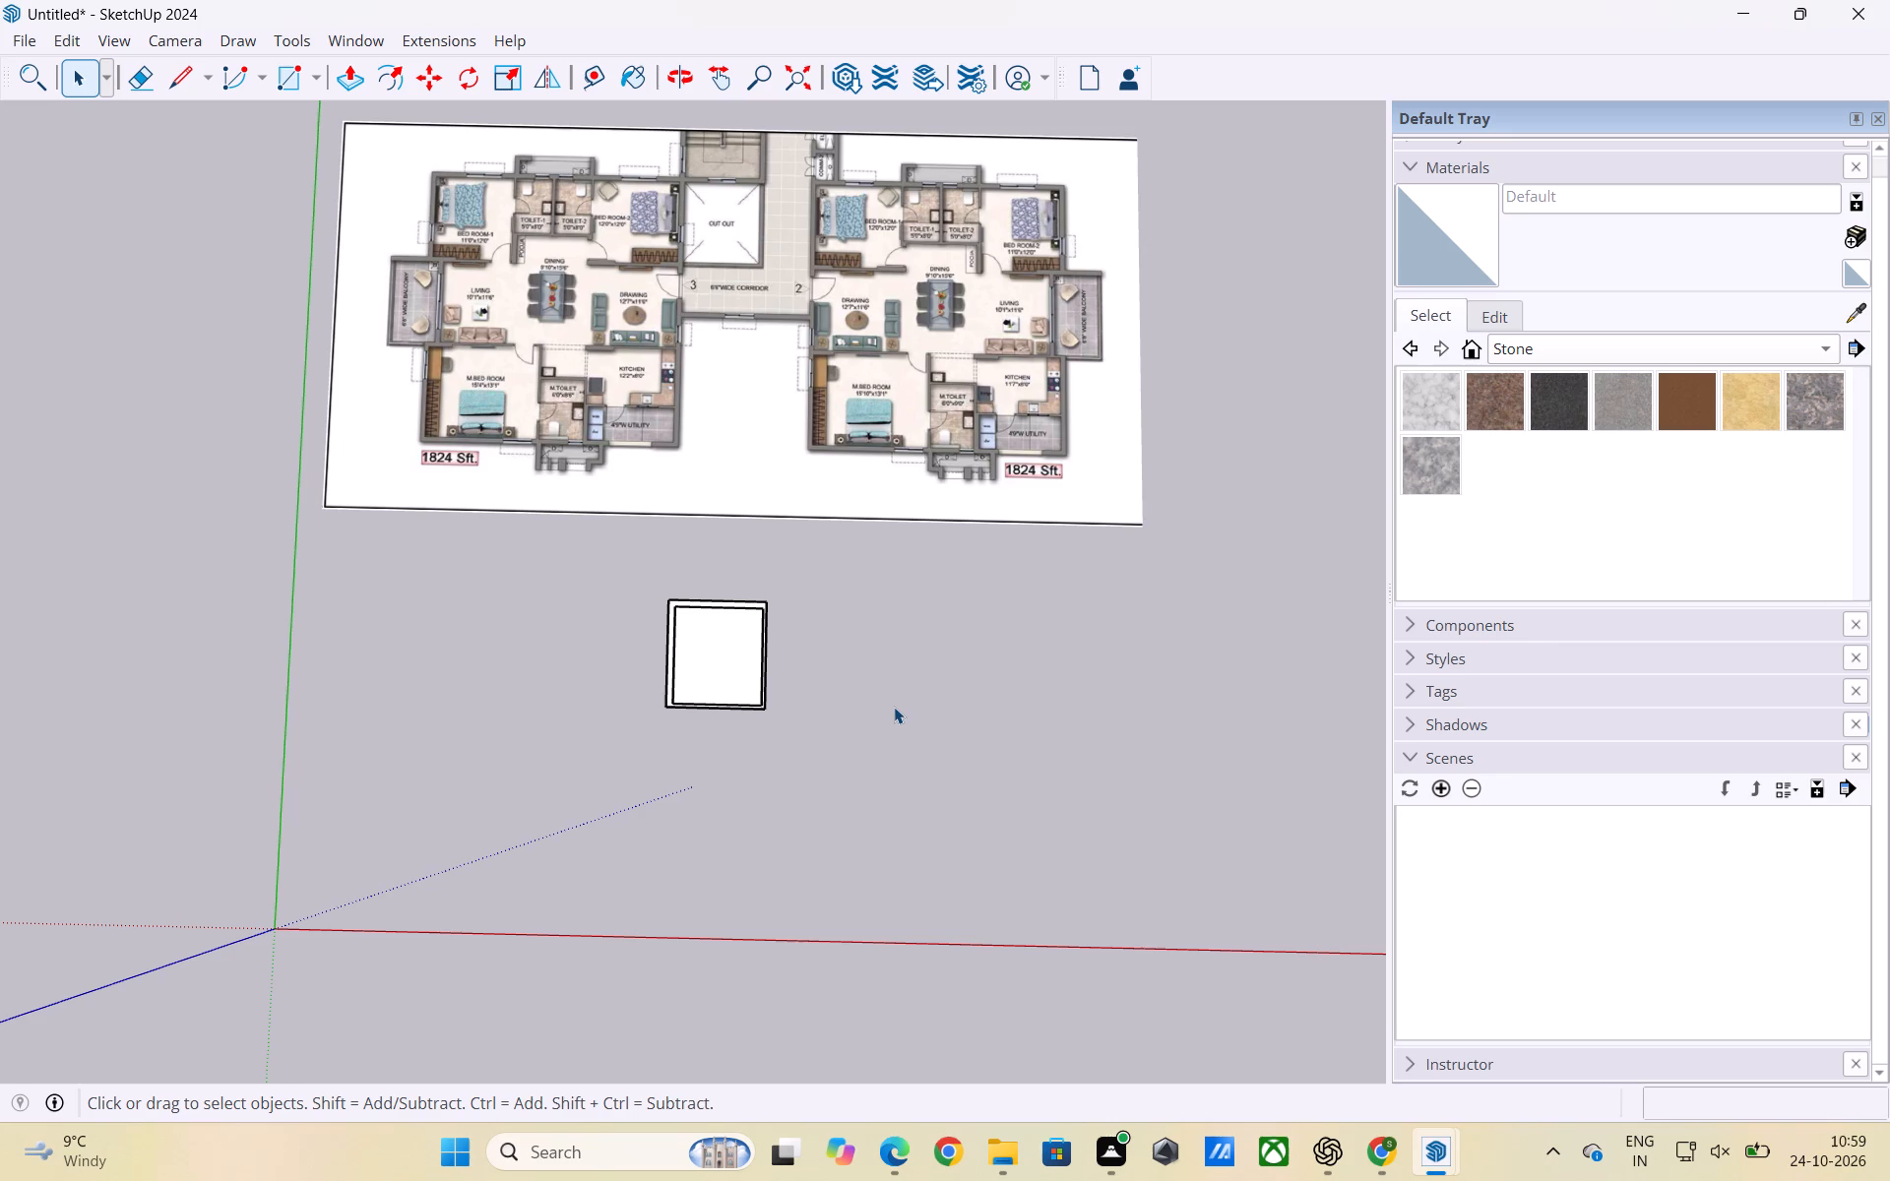
pyautogui.scroll(-1, 480, 854)
pyautogui.scroll(6, 848, 703)
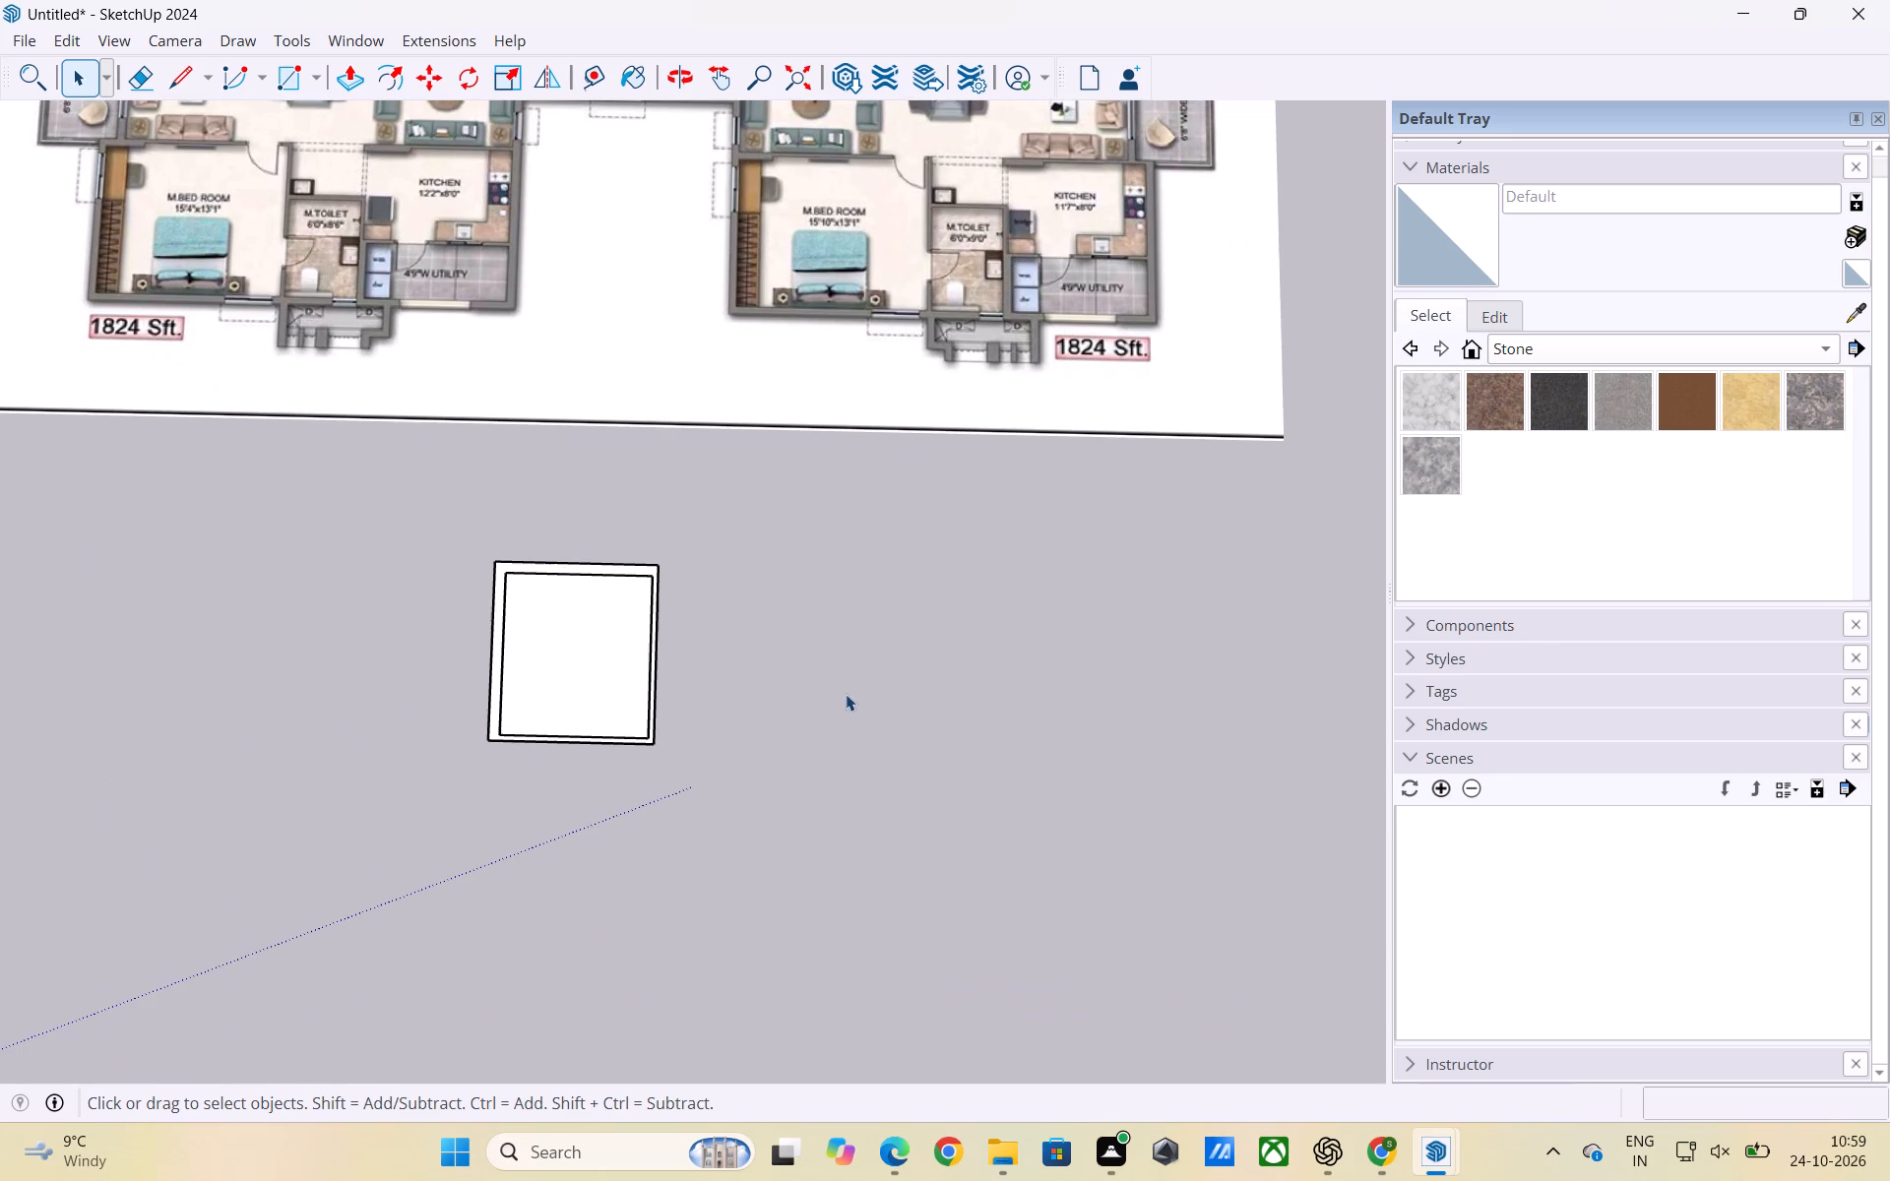
pyautogui.moveTo(724, 781); pyautogui.dragTo(757, 781, button='middle')
pyautogui.scroll(3, 655, 767)
pyautogui.scroll(-3, 674, 794)
pyautogui.moveTo(639, 803); pyautogui.dragTo(637, 803, button='middle')
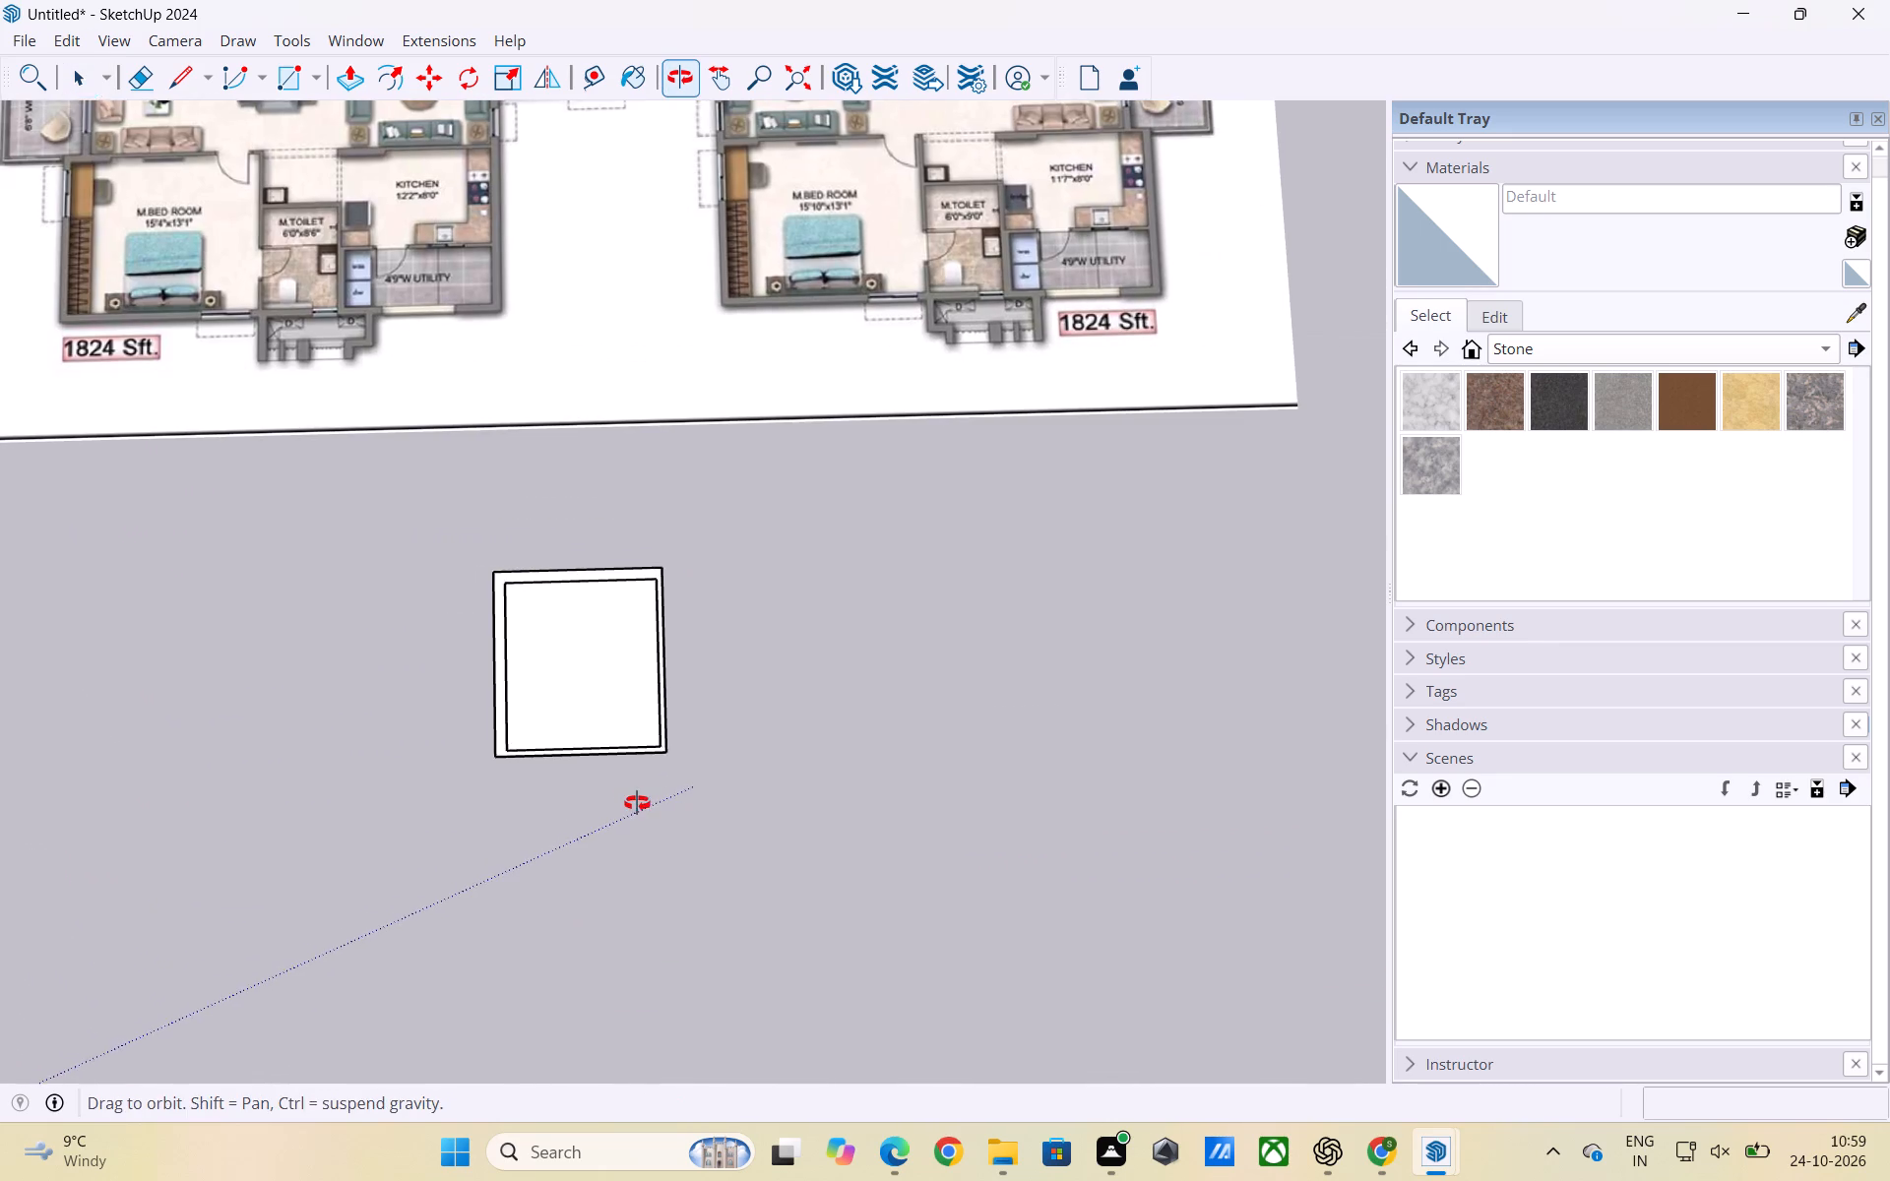
pyautogui.moveTo(637, 803); pyautogui.dragTo(623, 802, button='middle')
pyautogui.scroll(1, 770, 834)
pyautogui.scroll(-6, 814, 868)
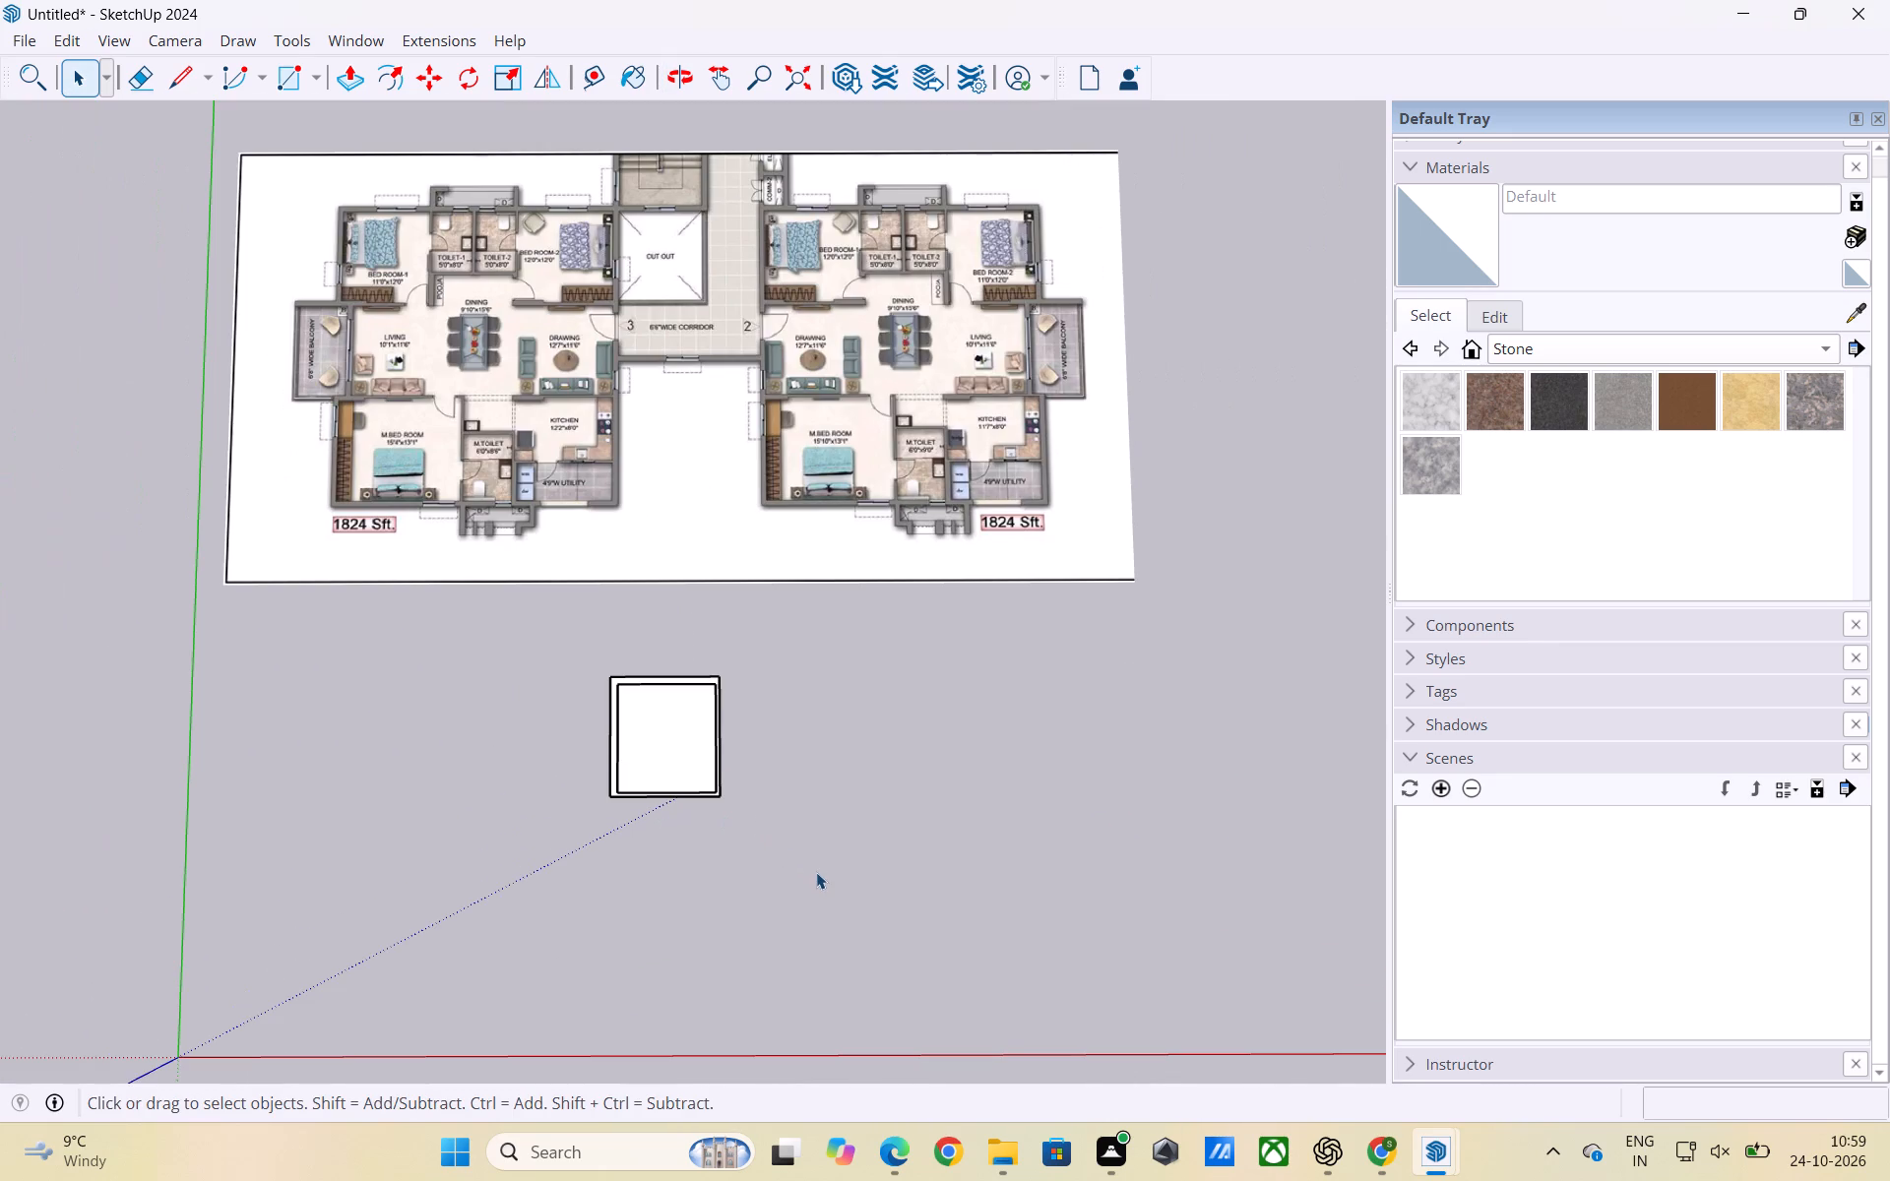
pyautogui.scroll(3, 693, 681)
pyautogui.scroll(-3, 683, 753)
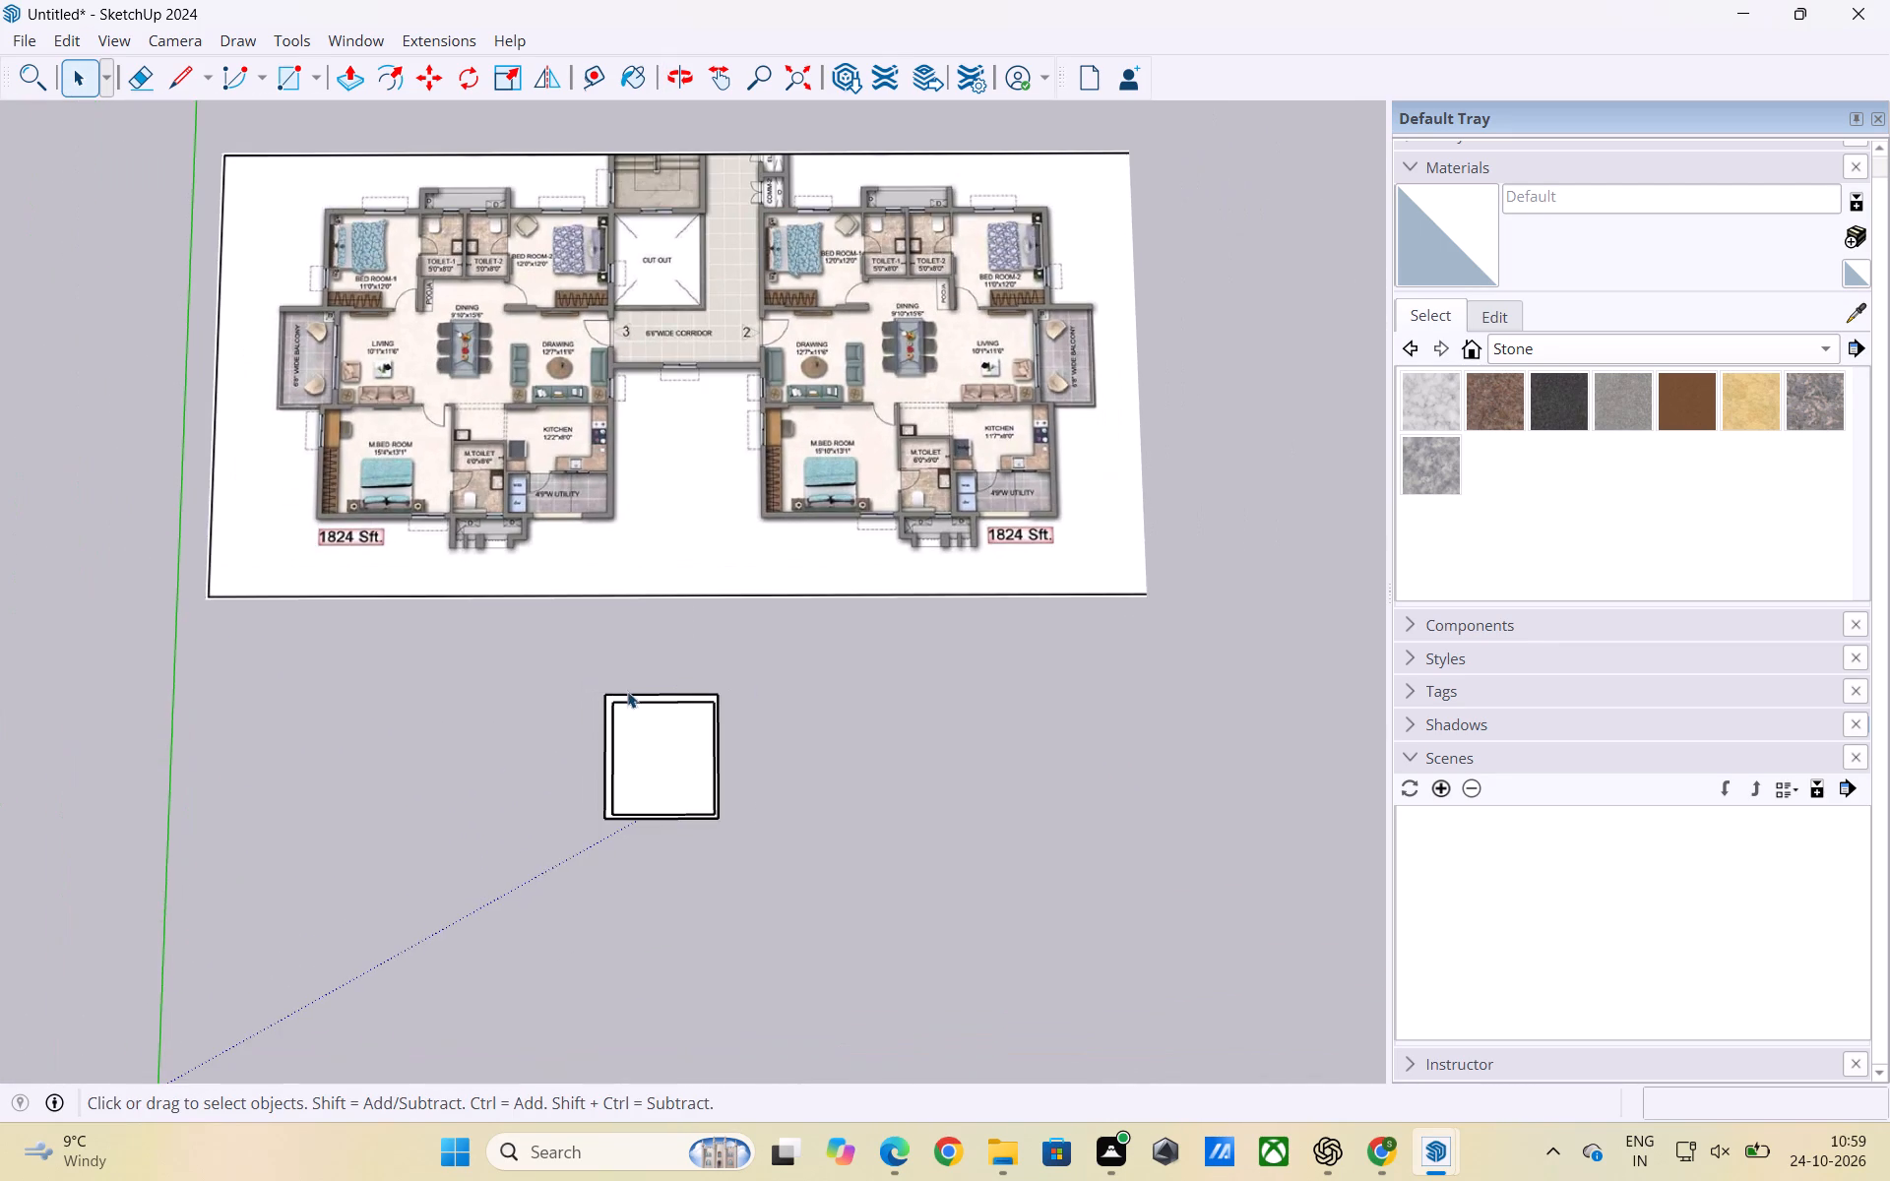
pyautogui.scroll(1, 625, 687)
pyautogui.scroll(14, 349, 176)
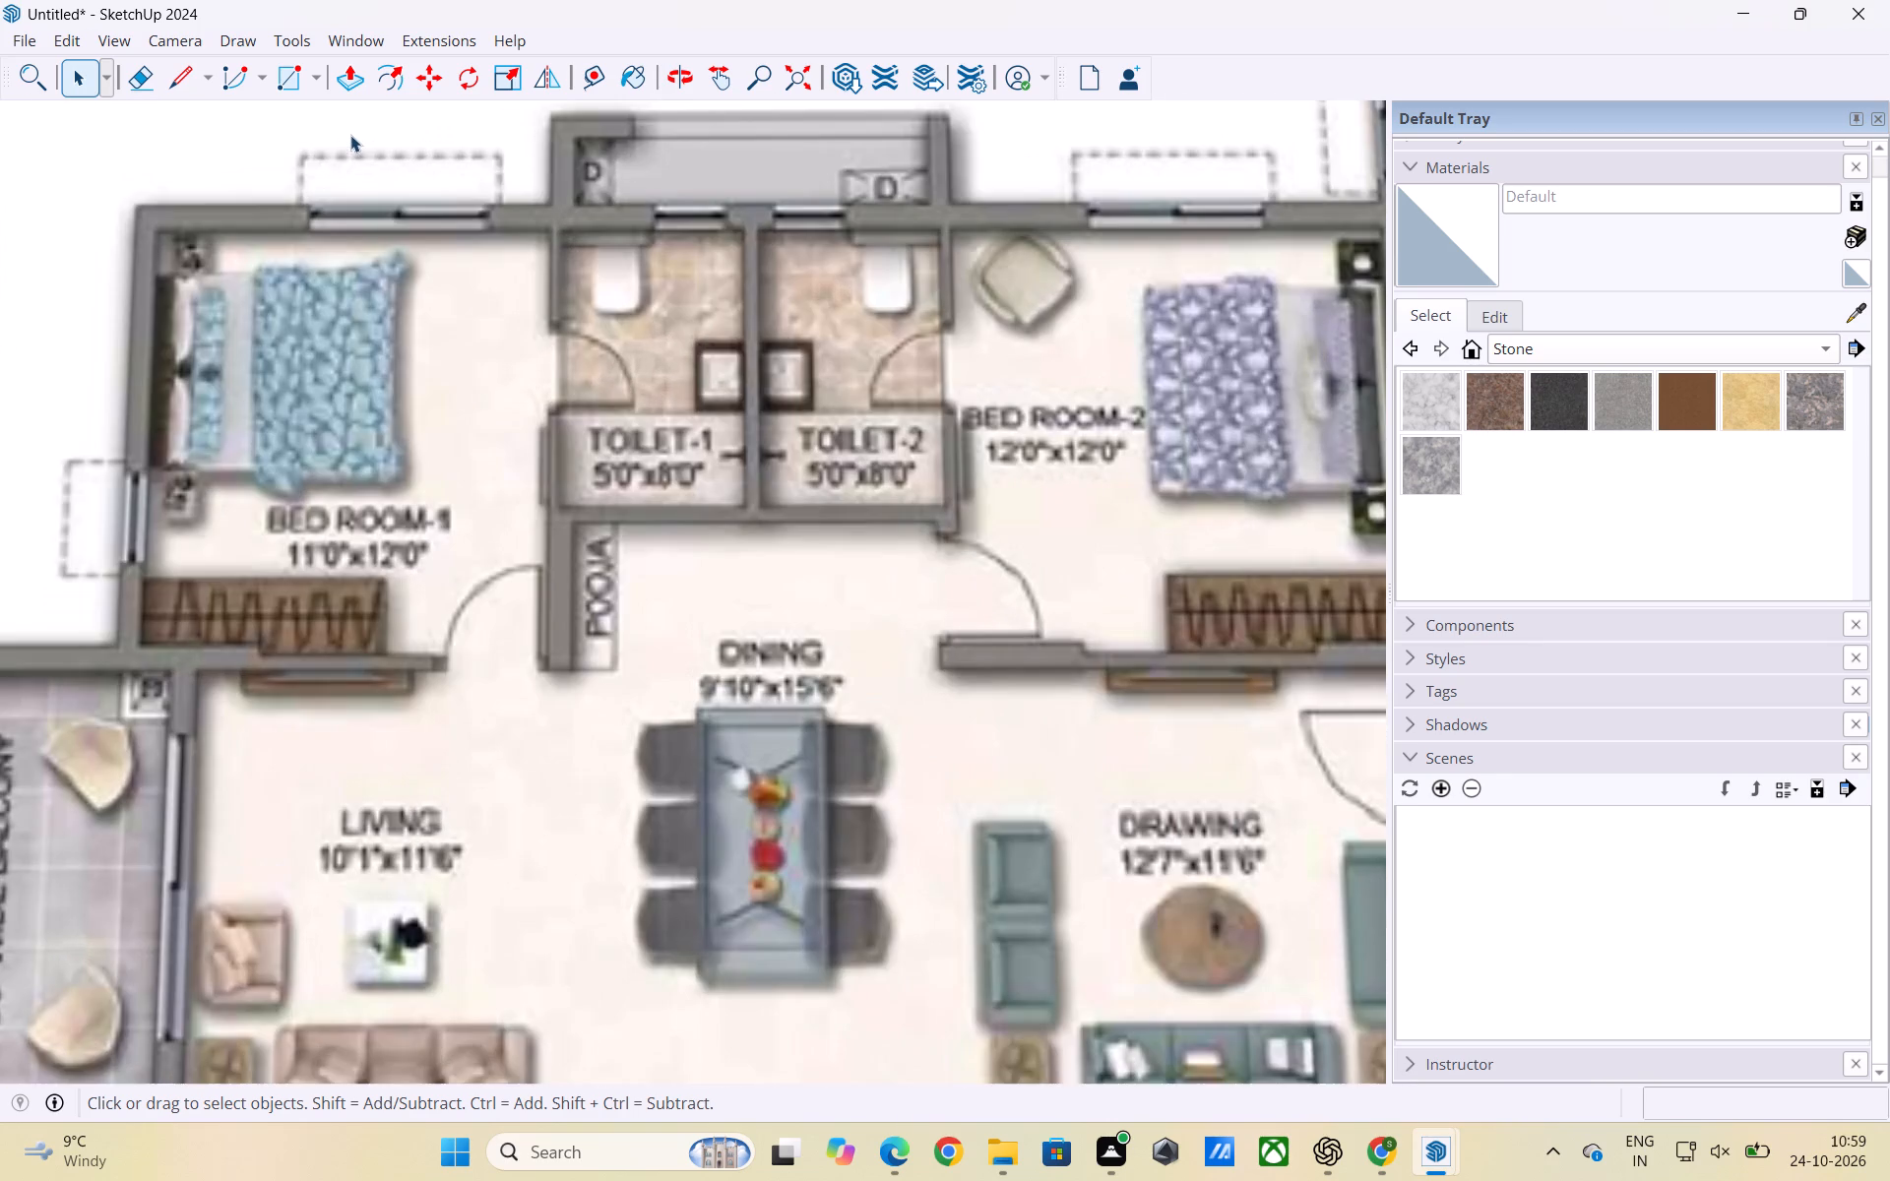
pyautogui.scroll(-15, 351, 136)
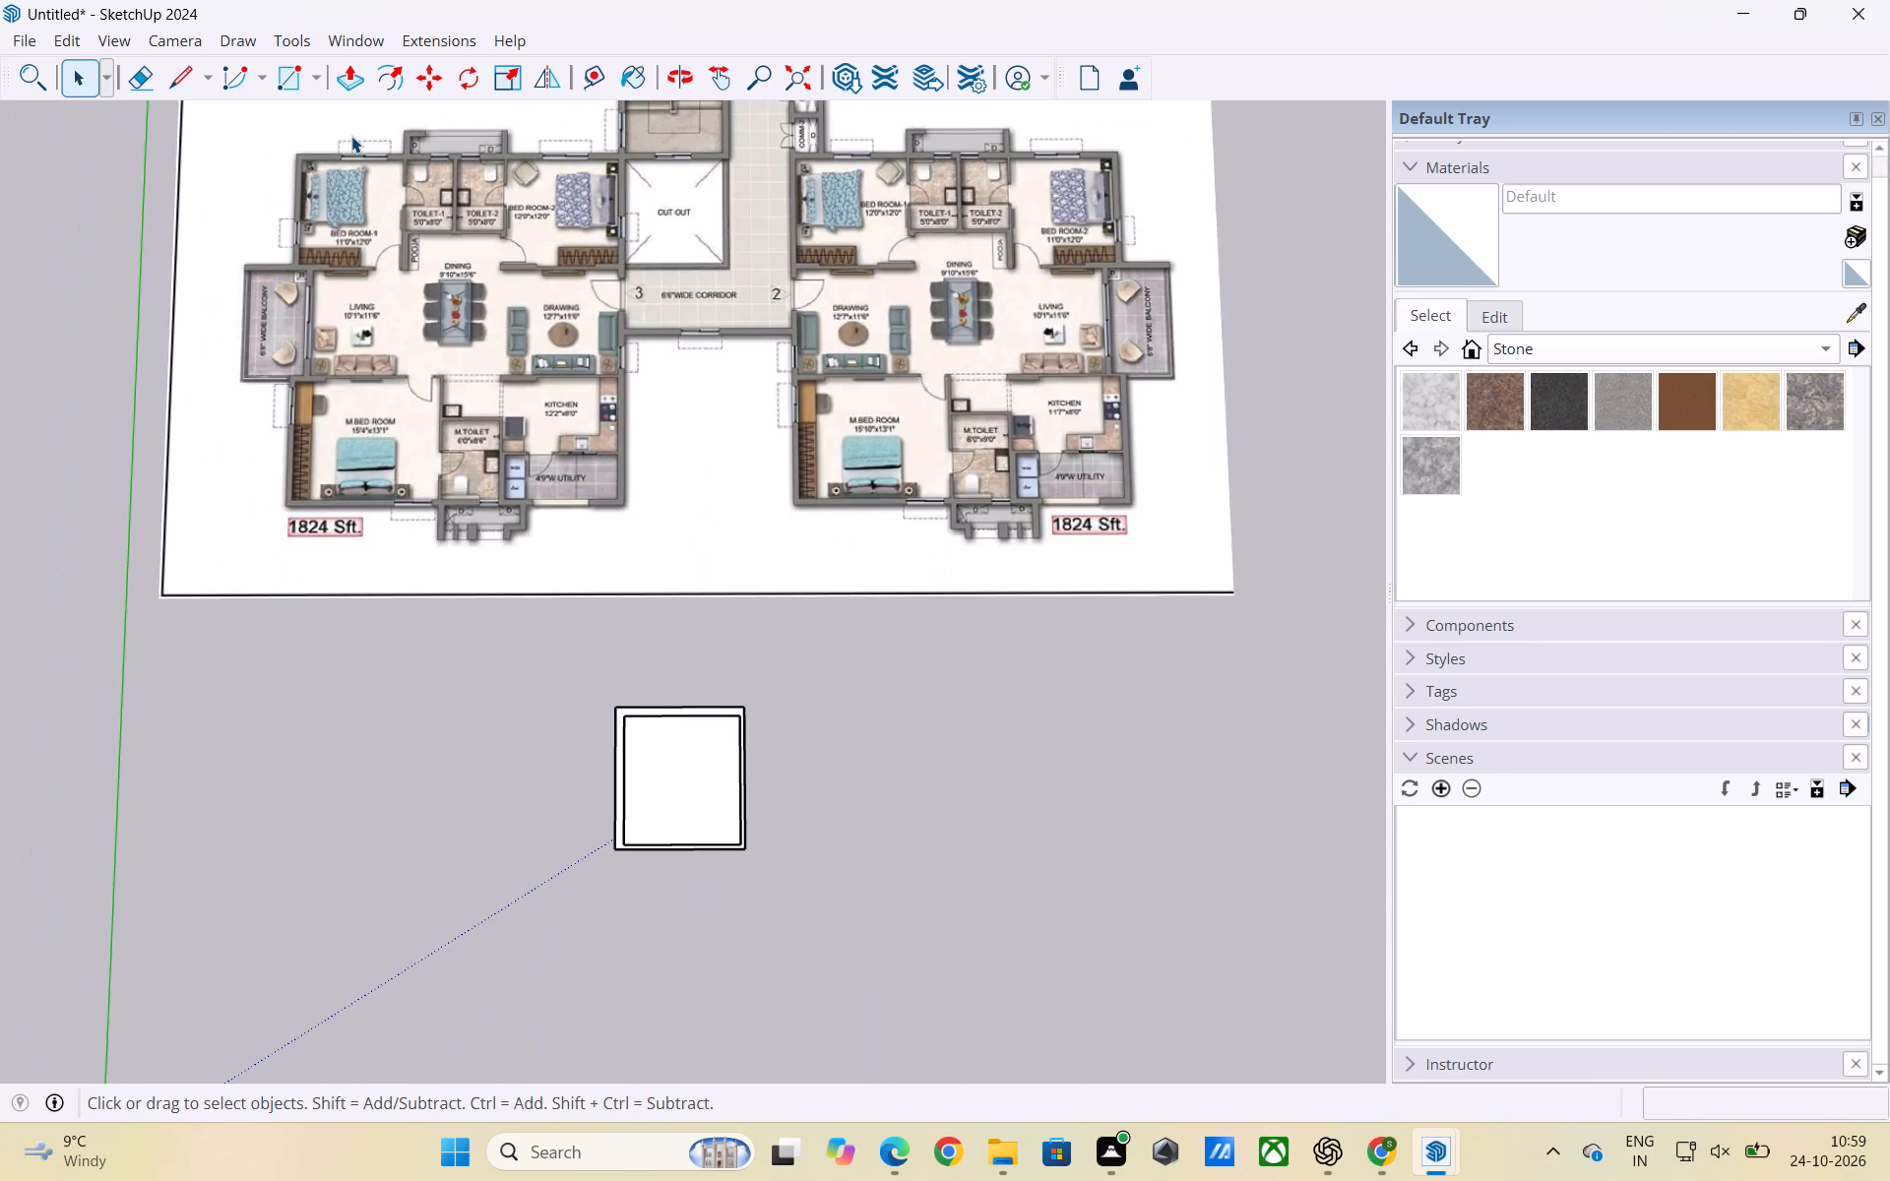
pyautogui.scroll(-2, 351, 136)
pyautogui.scroll(2, 599, 650)
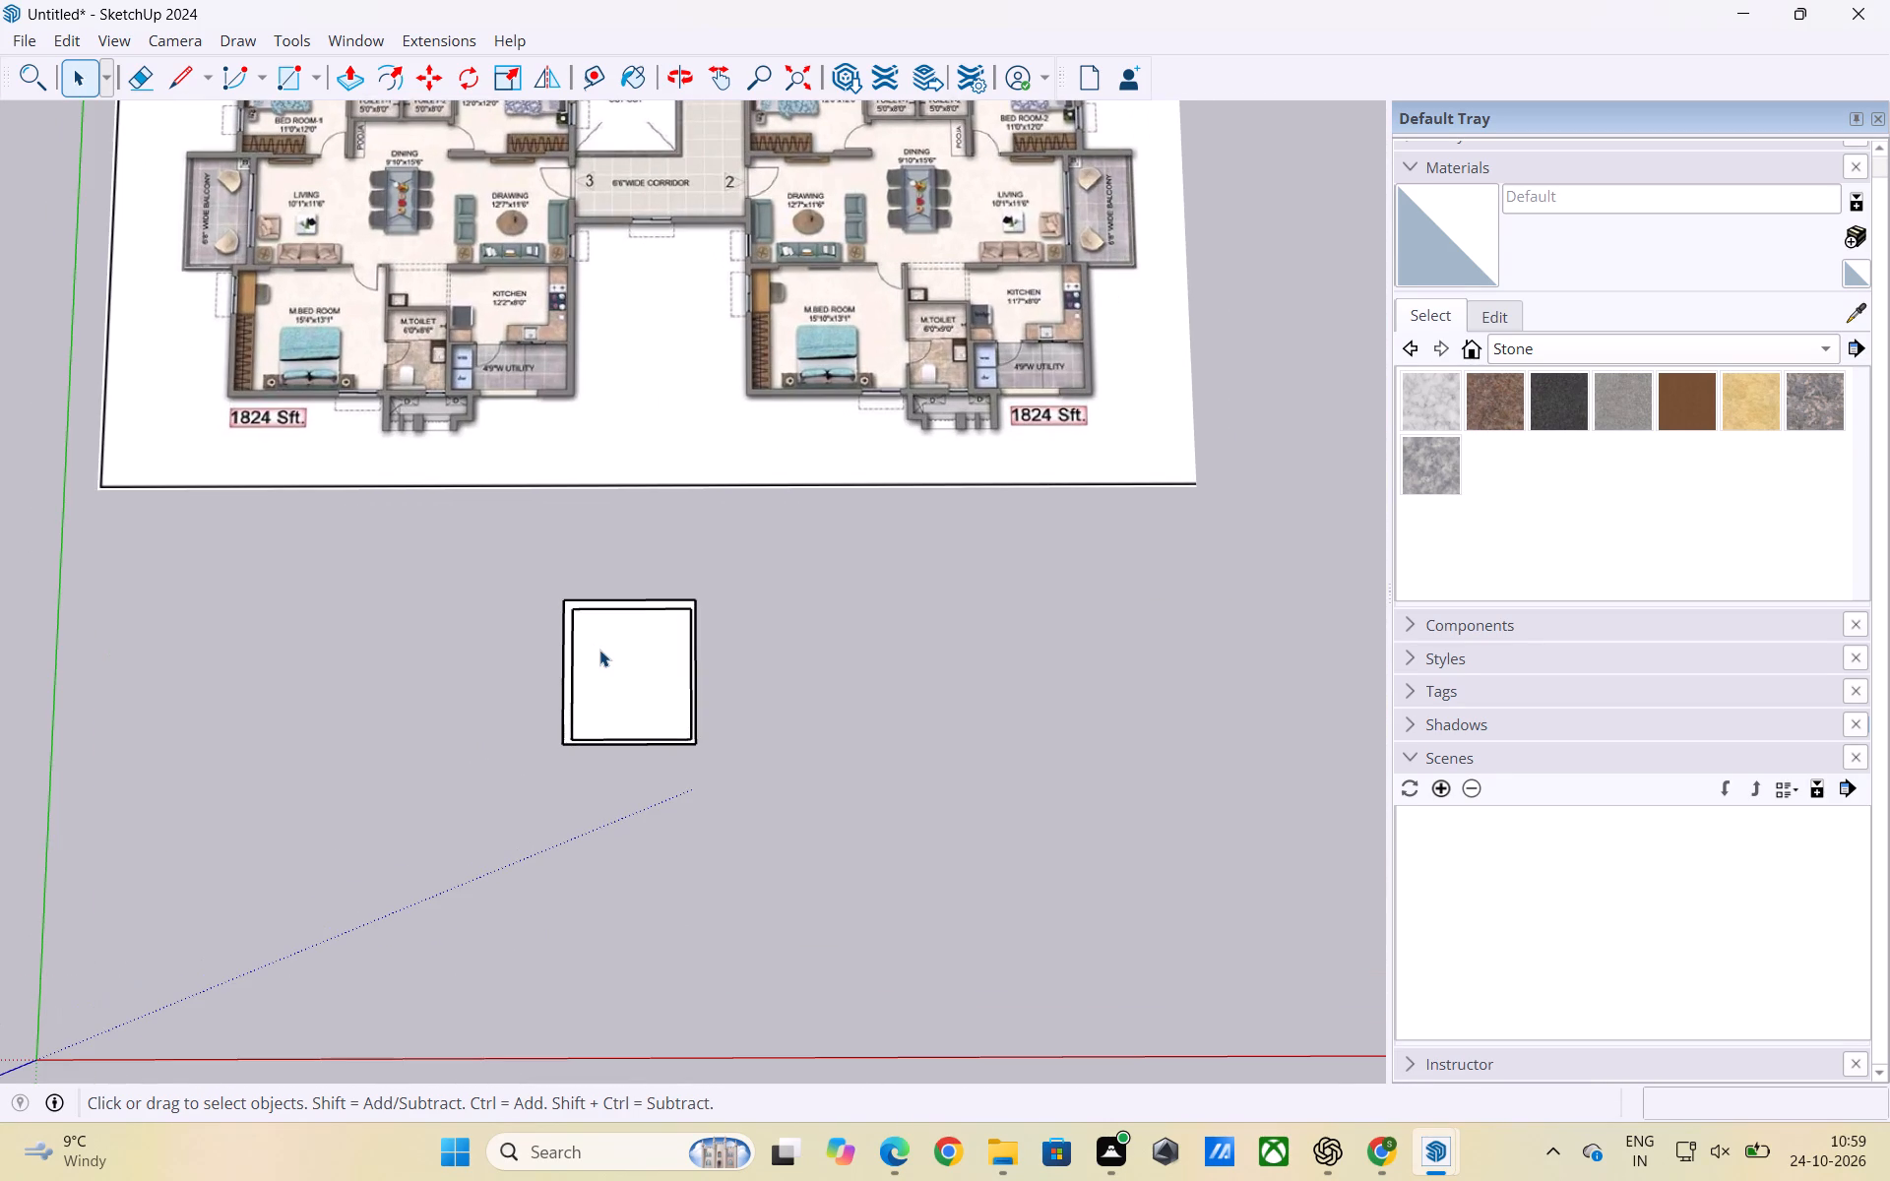
# Draw a window rectangle about 3' 8" by 9" across the upper wall strip, starting at the outer edge's midpoint.
pyautogui.press('r')
pyautogui.scroll(6, 619, 609)
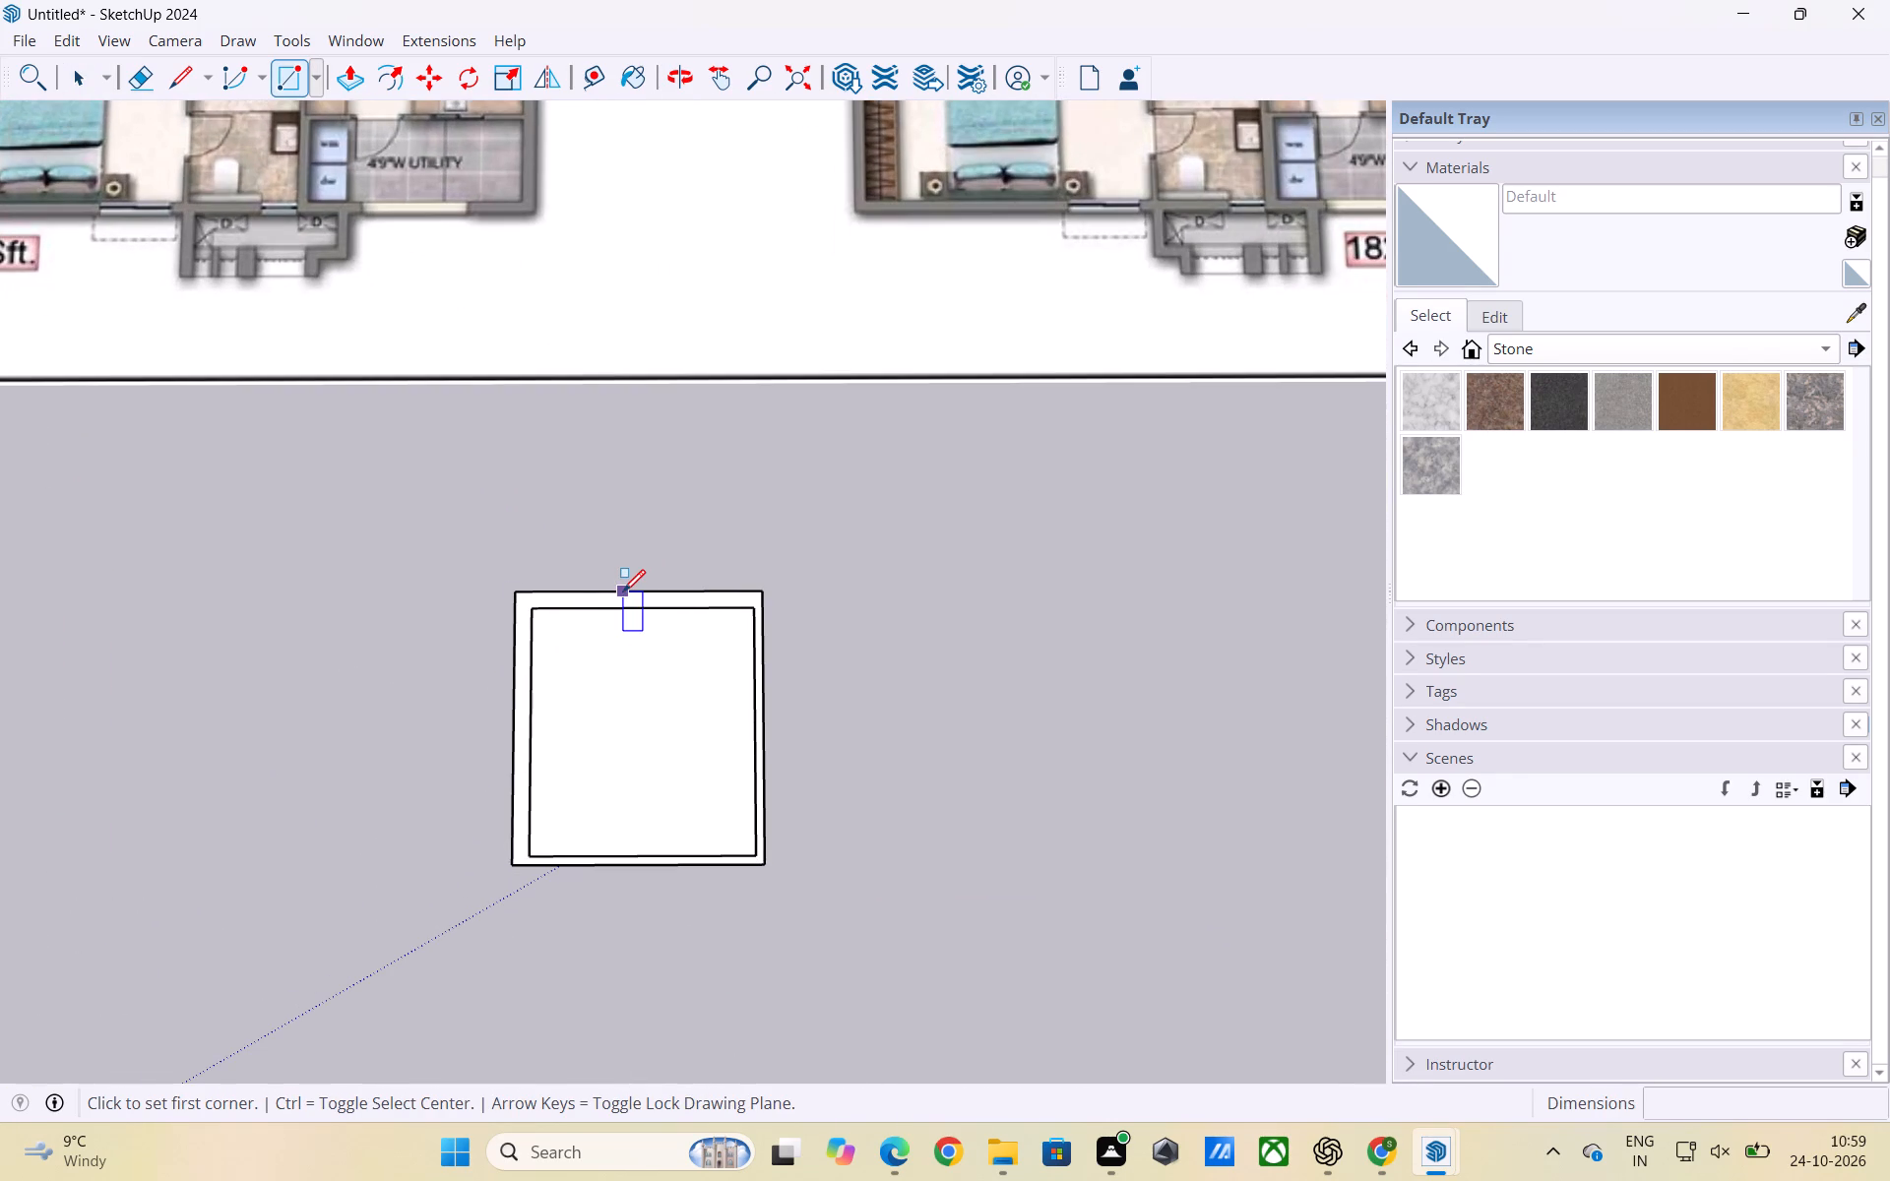
pyautogui.scroll(-7, 622, 590)
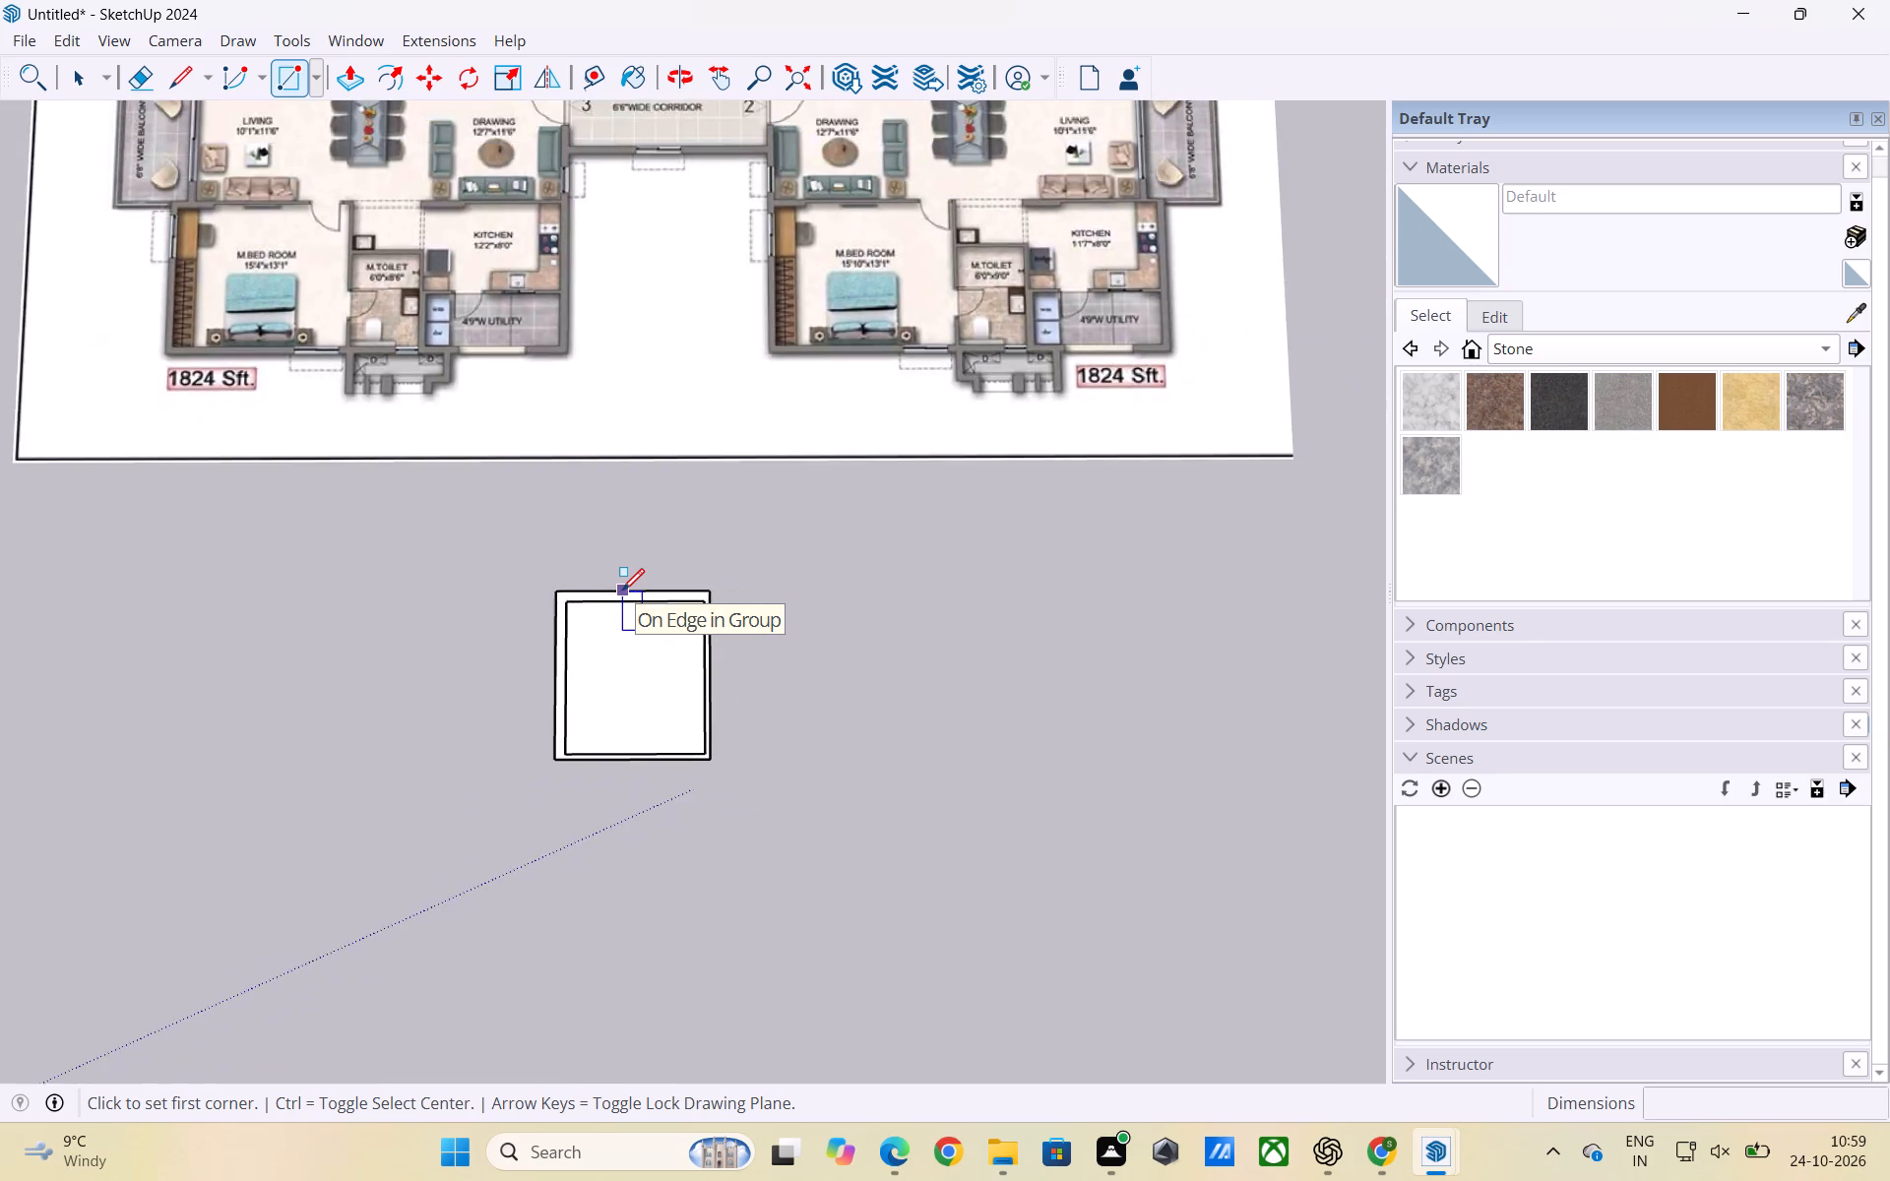
pyautogui.scroll(-2, 622, 590)
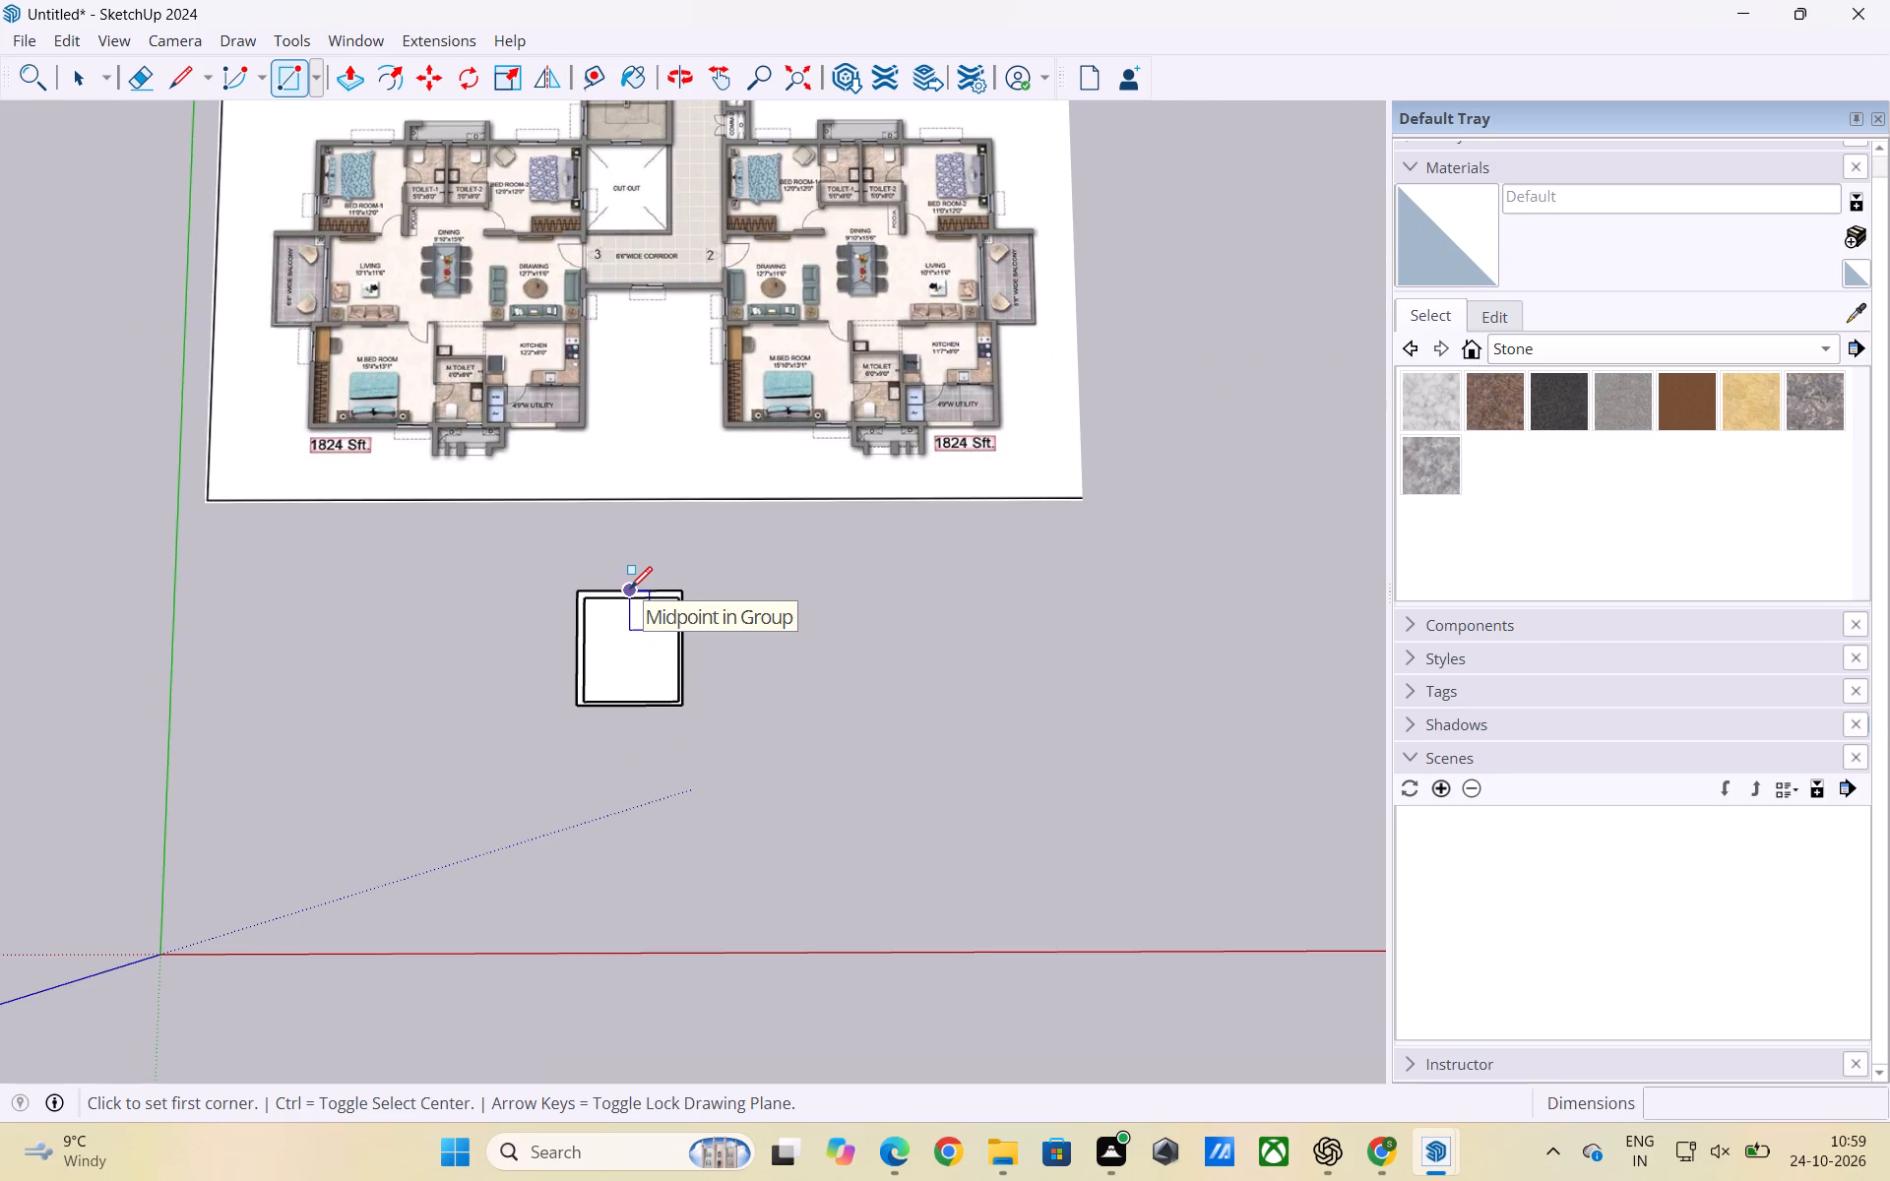
pyautogui.scroll(8, 630, 589)
pyautogui.click(627, 593)
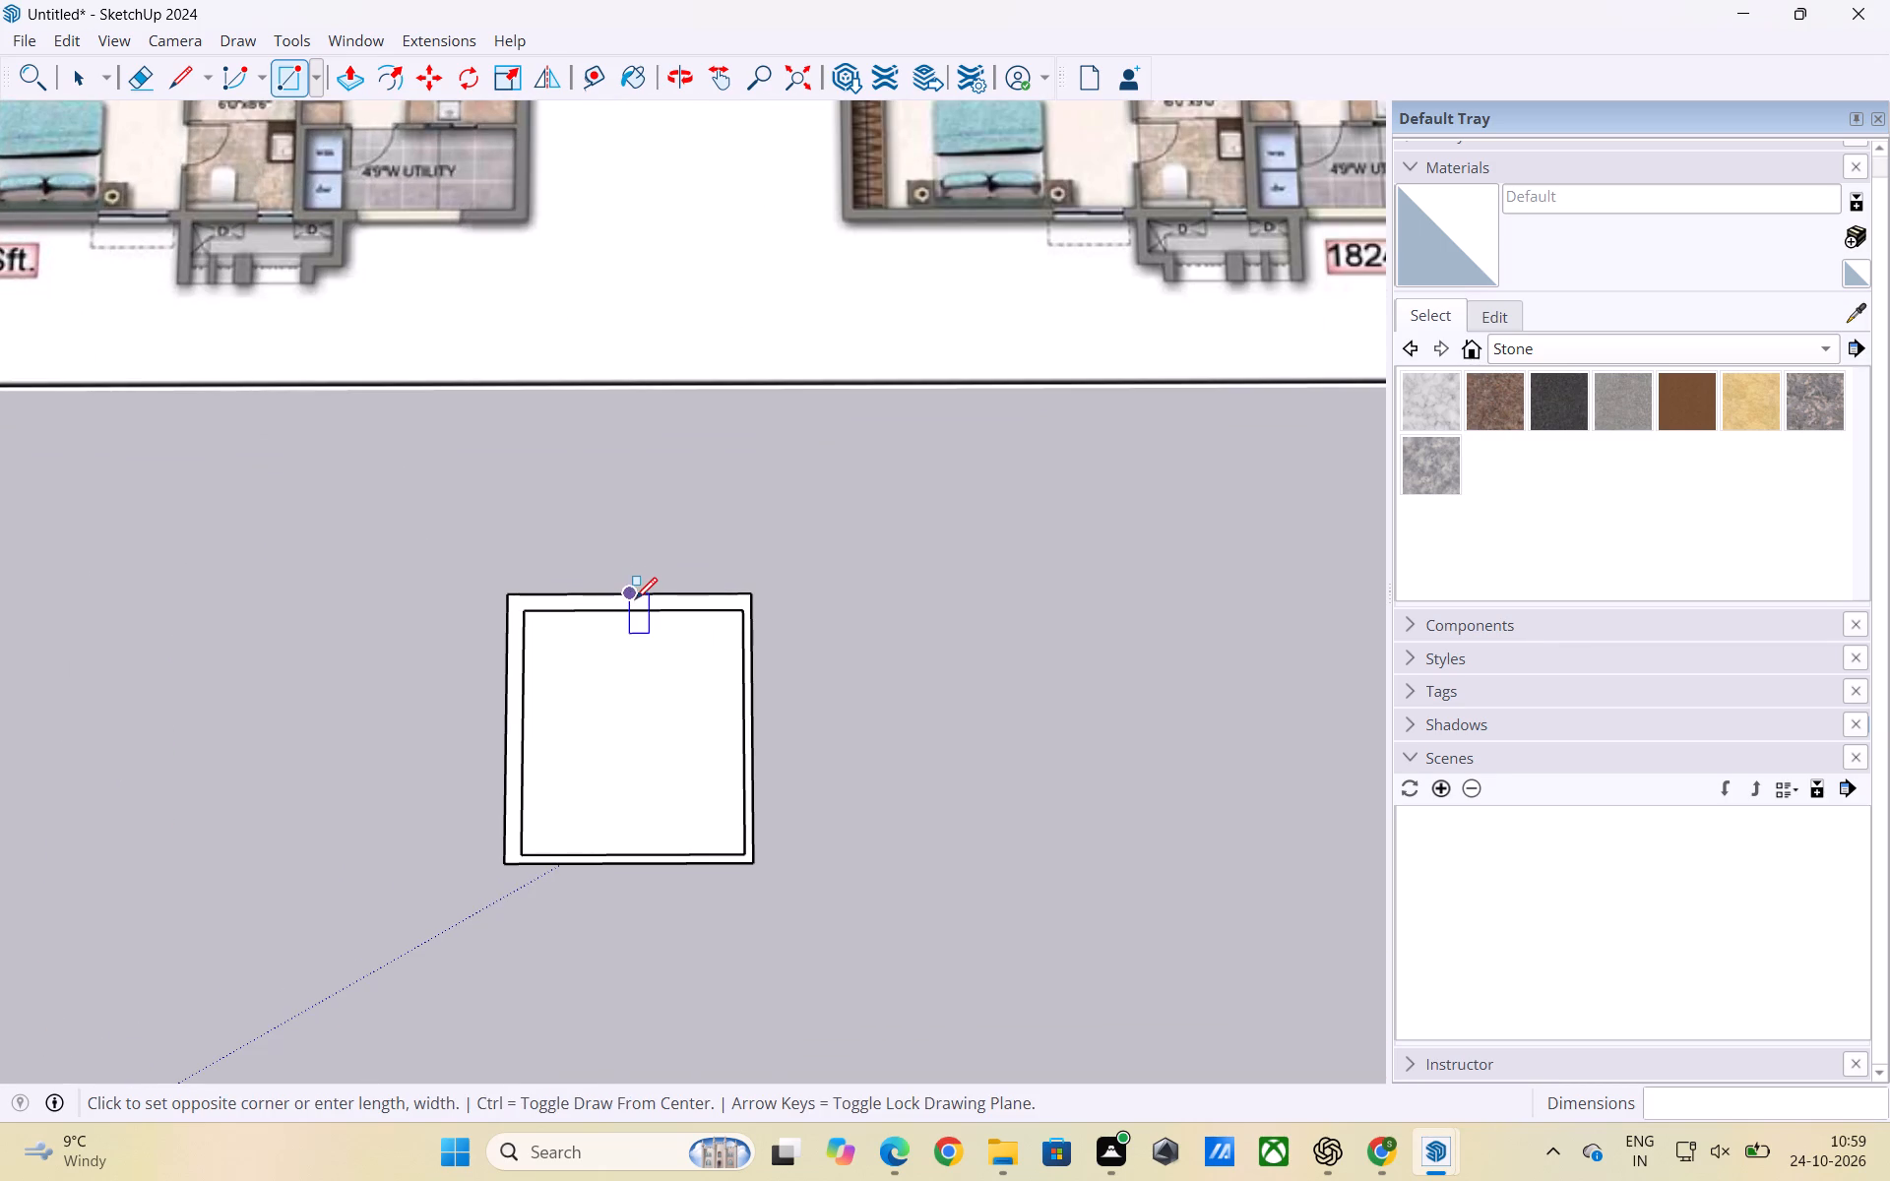
pyautogui.click(711, 611)
pyautogui.press('space')
pyautogui.click(873, 621)
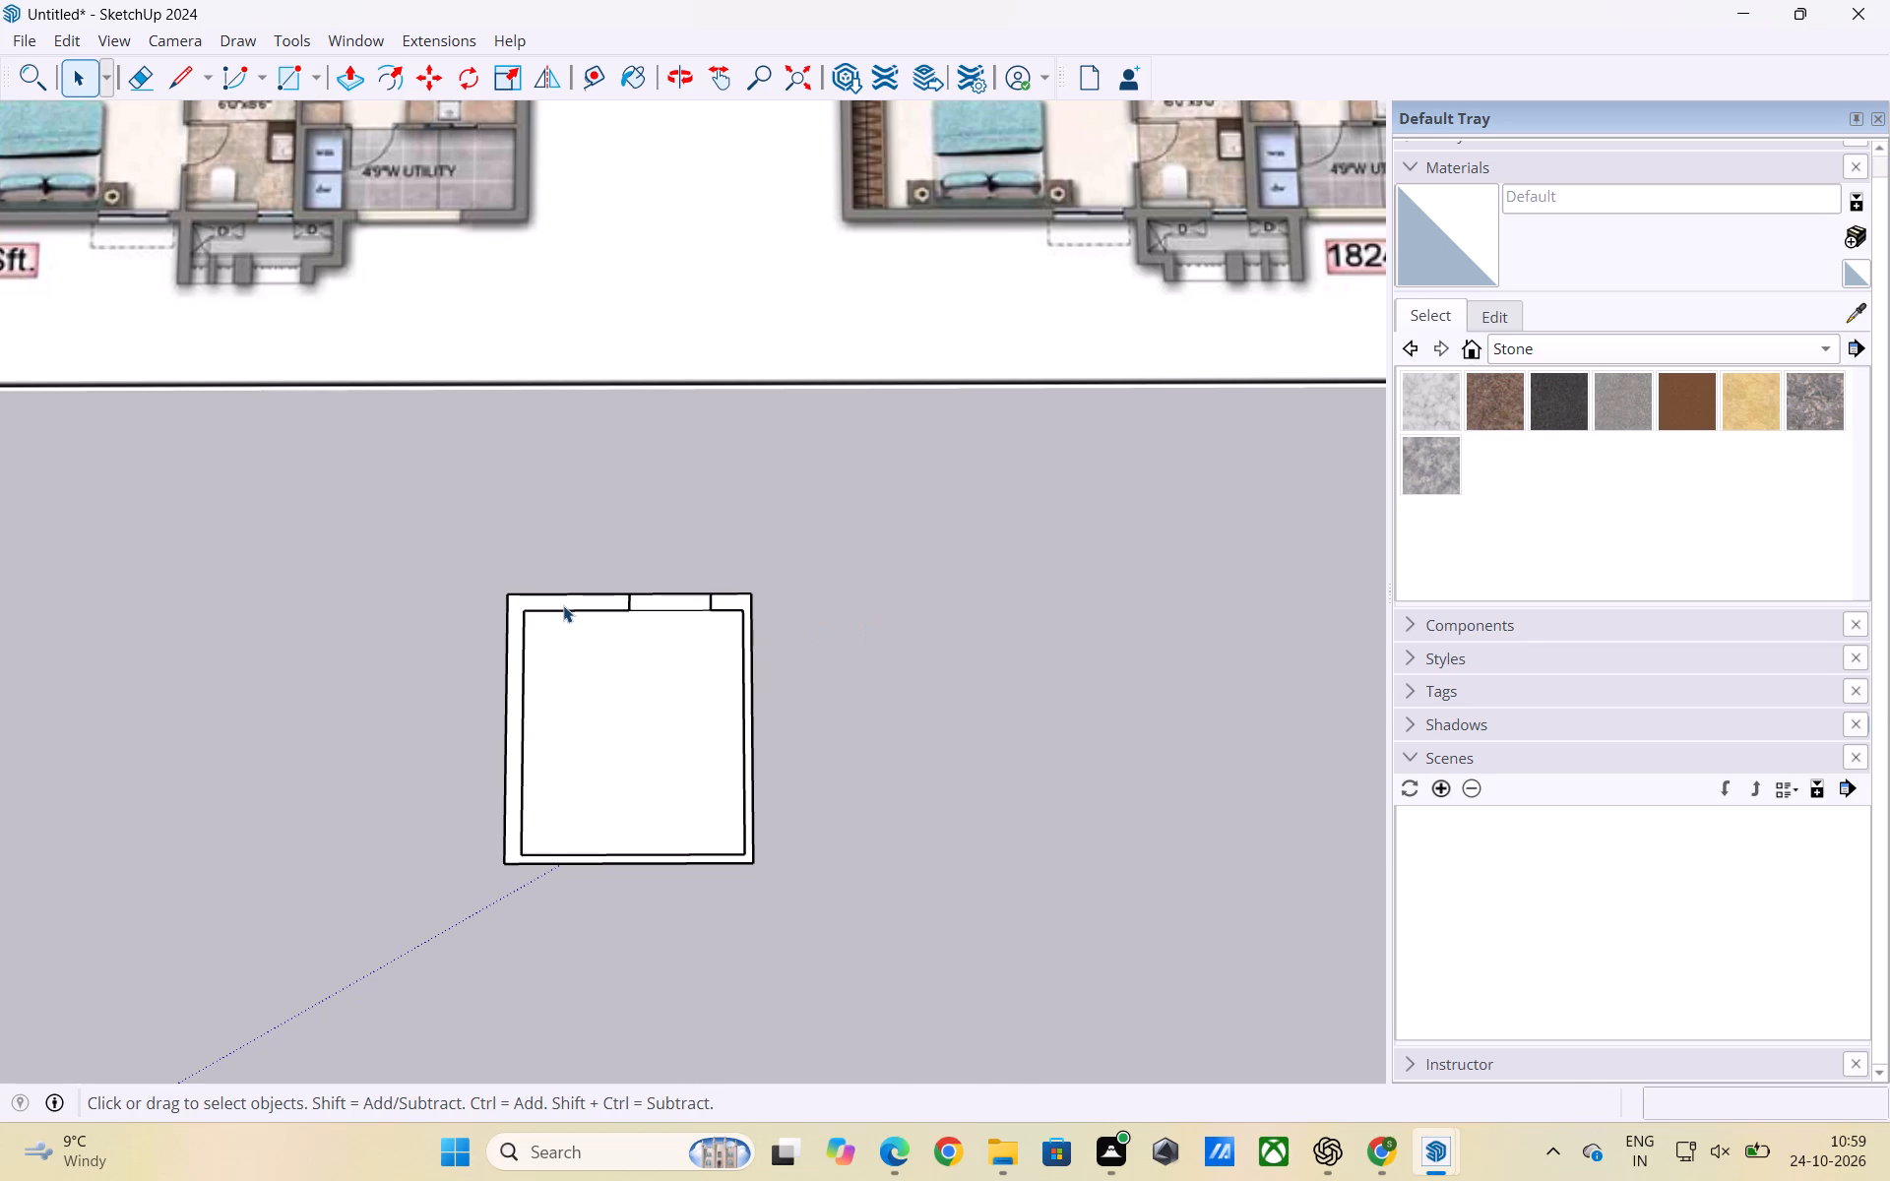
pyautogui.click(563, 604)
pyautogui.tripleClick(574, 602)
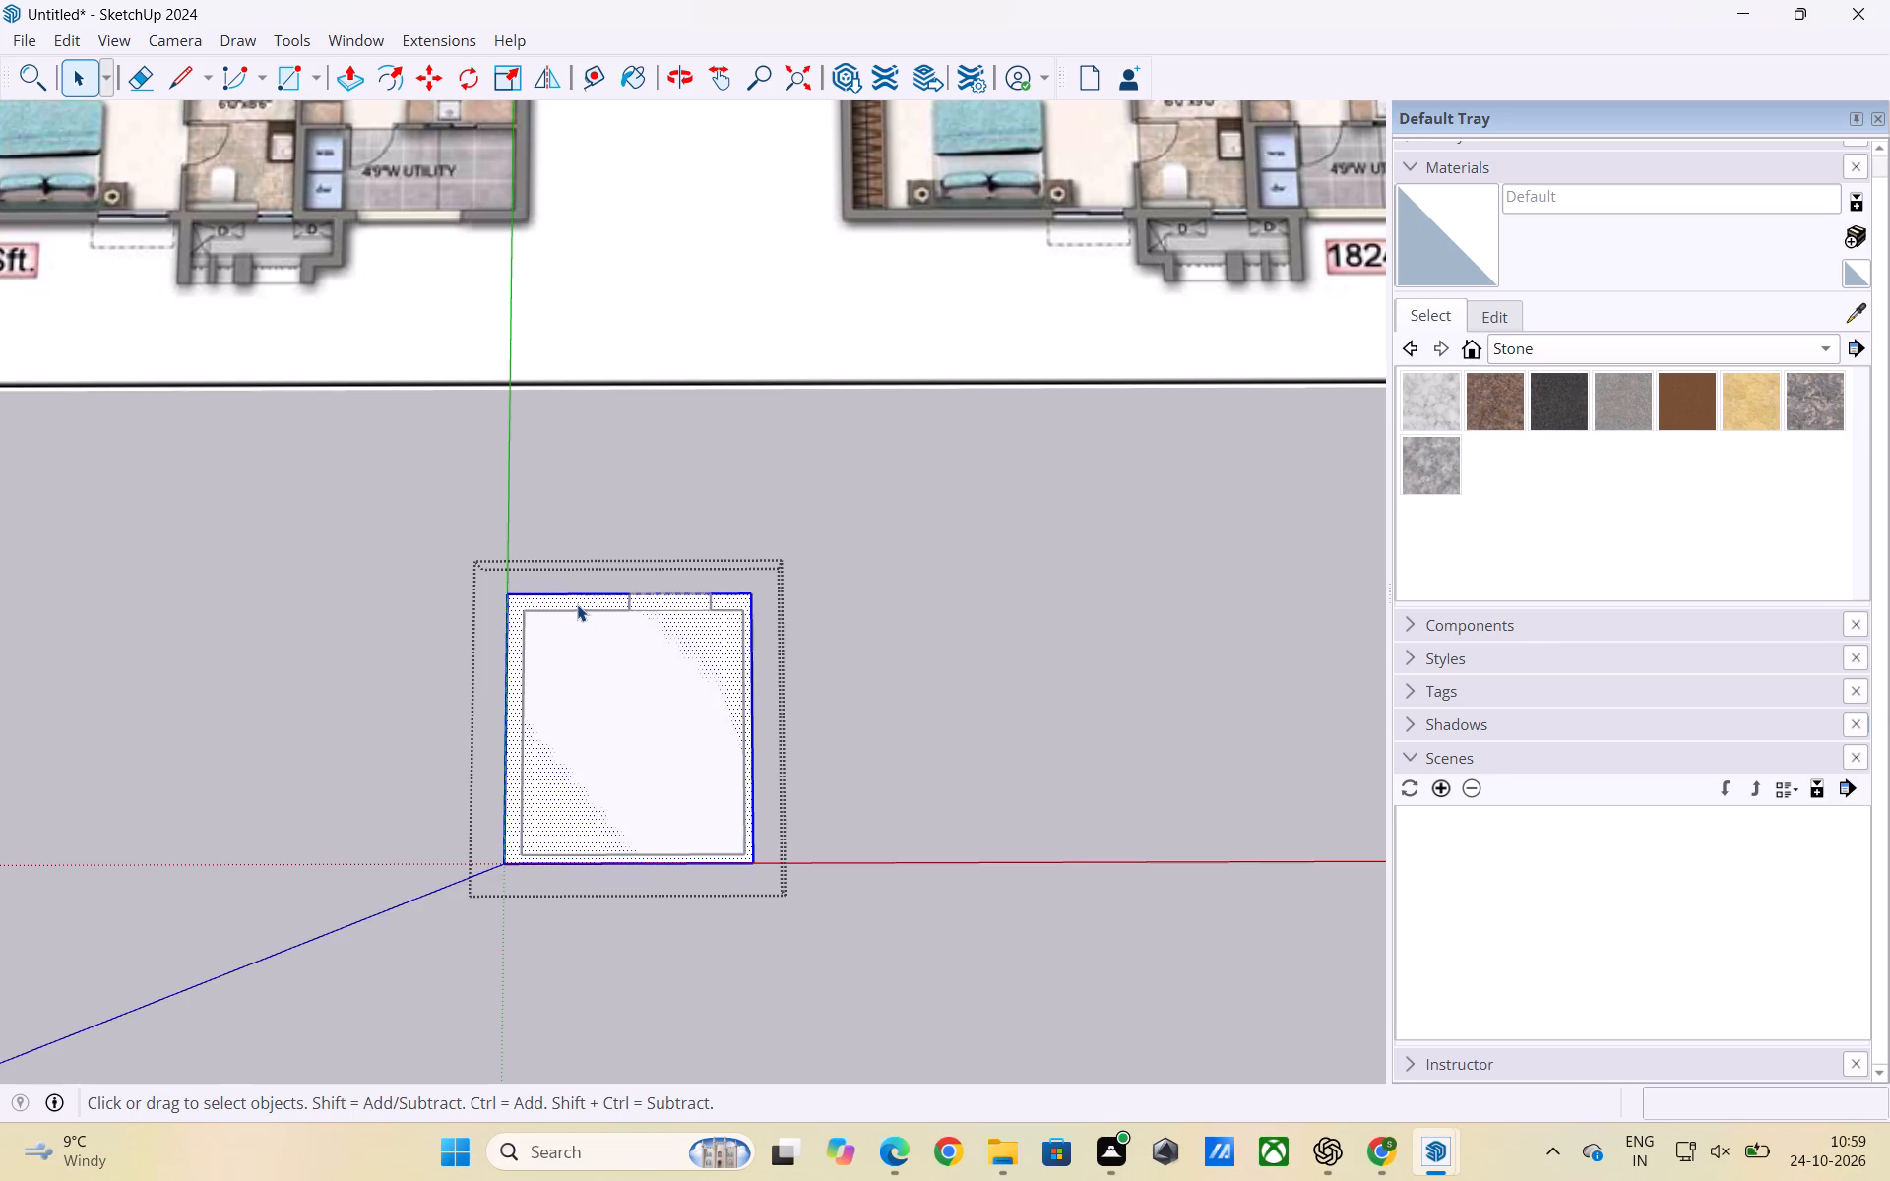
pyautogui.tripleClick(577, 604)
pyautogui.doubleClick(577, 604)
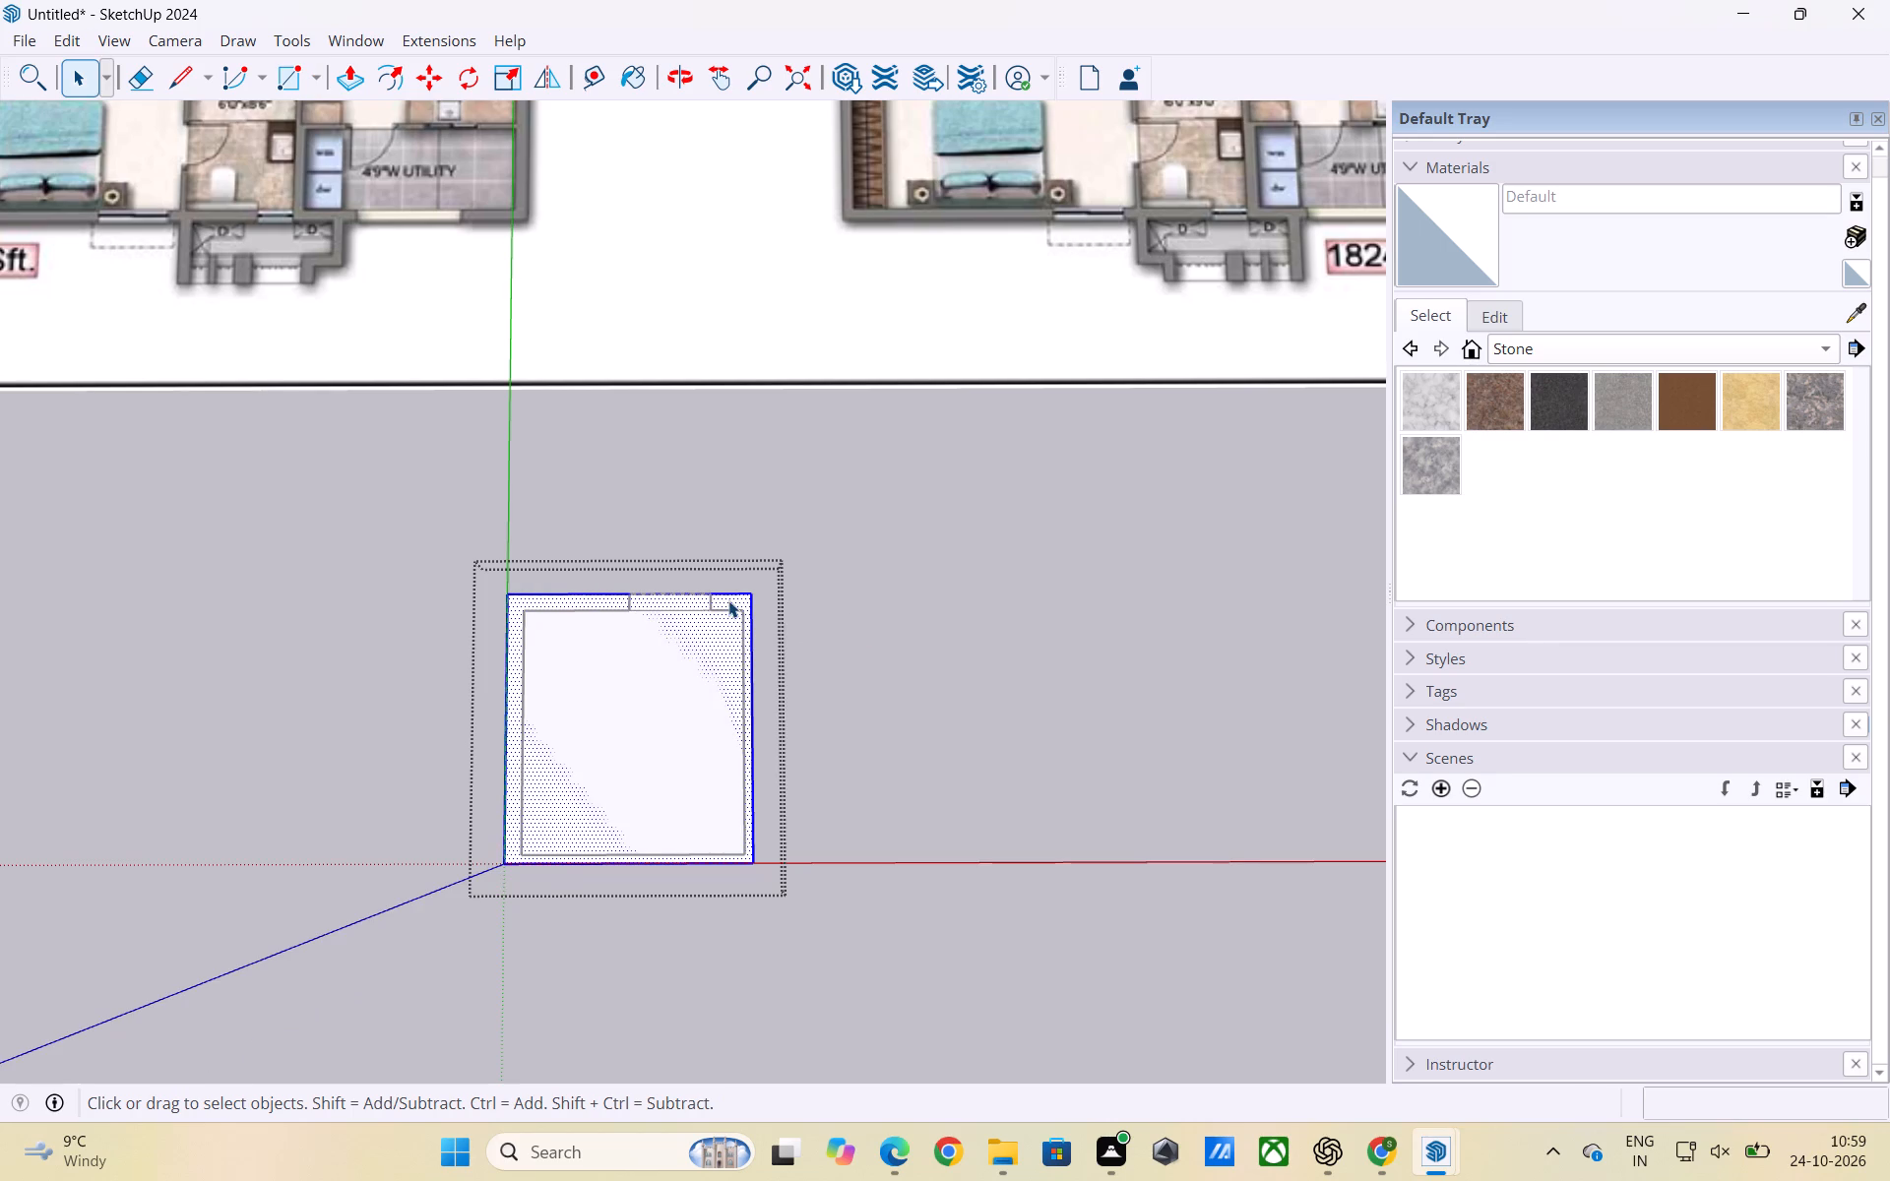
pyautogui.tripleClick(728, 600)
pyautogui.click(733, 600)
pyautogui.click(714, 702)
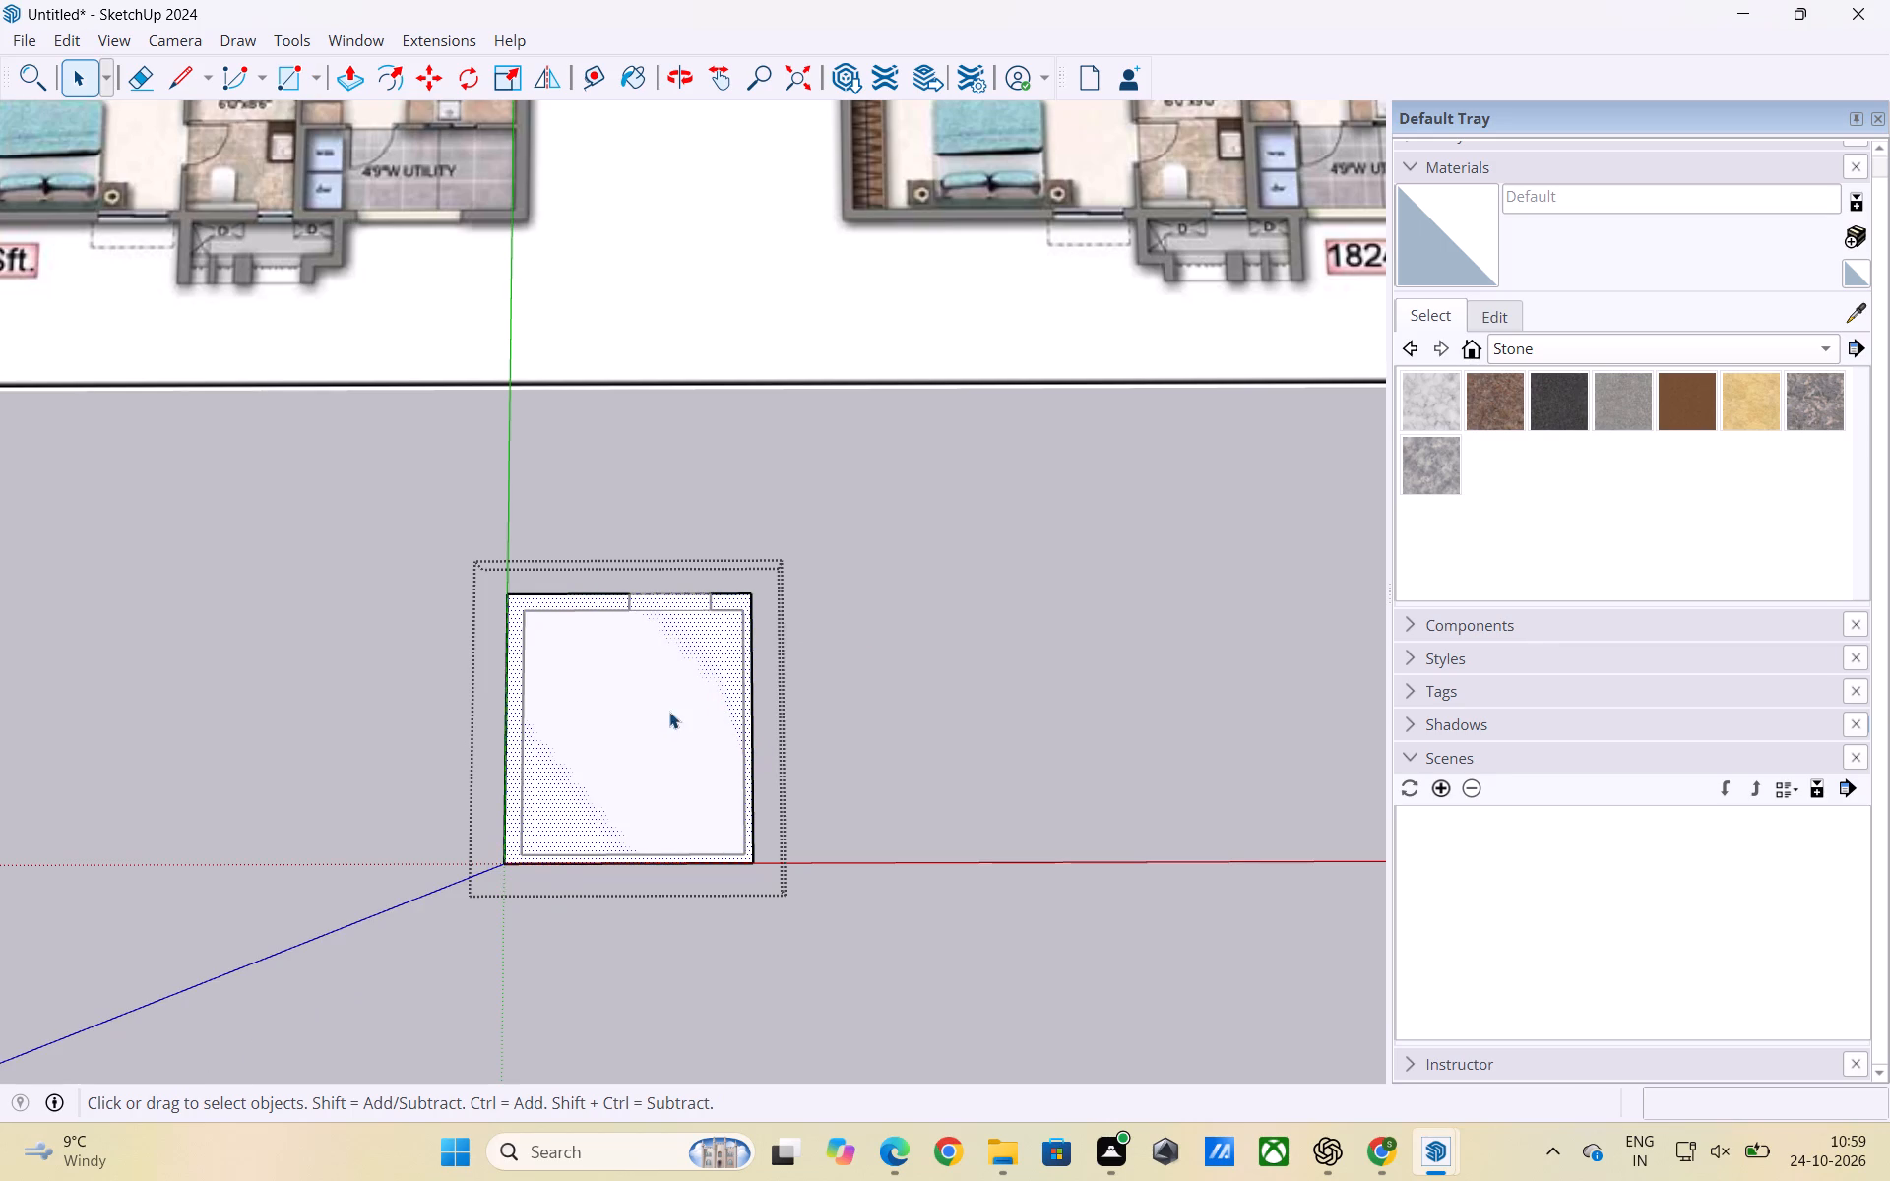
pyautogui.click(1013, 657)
# Draw rectangles over the upper wall strip on both sides of the window, about 5' 6" and 1' 10" long and about 9" wide.
pyautogui.press('r')
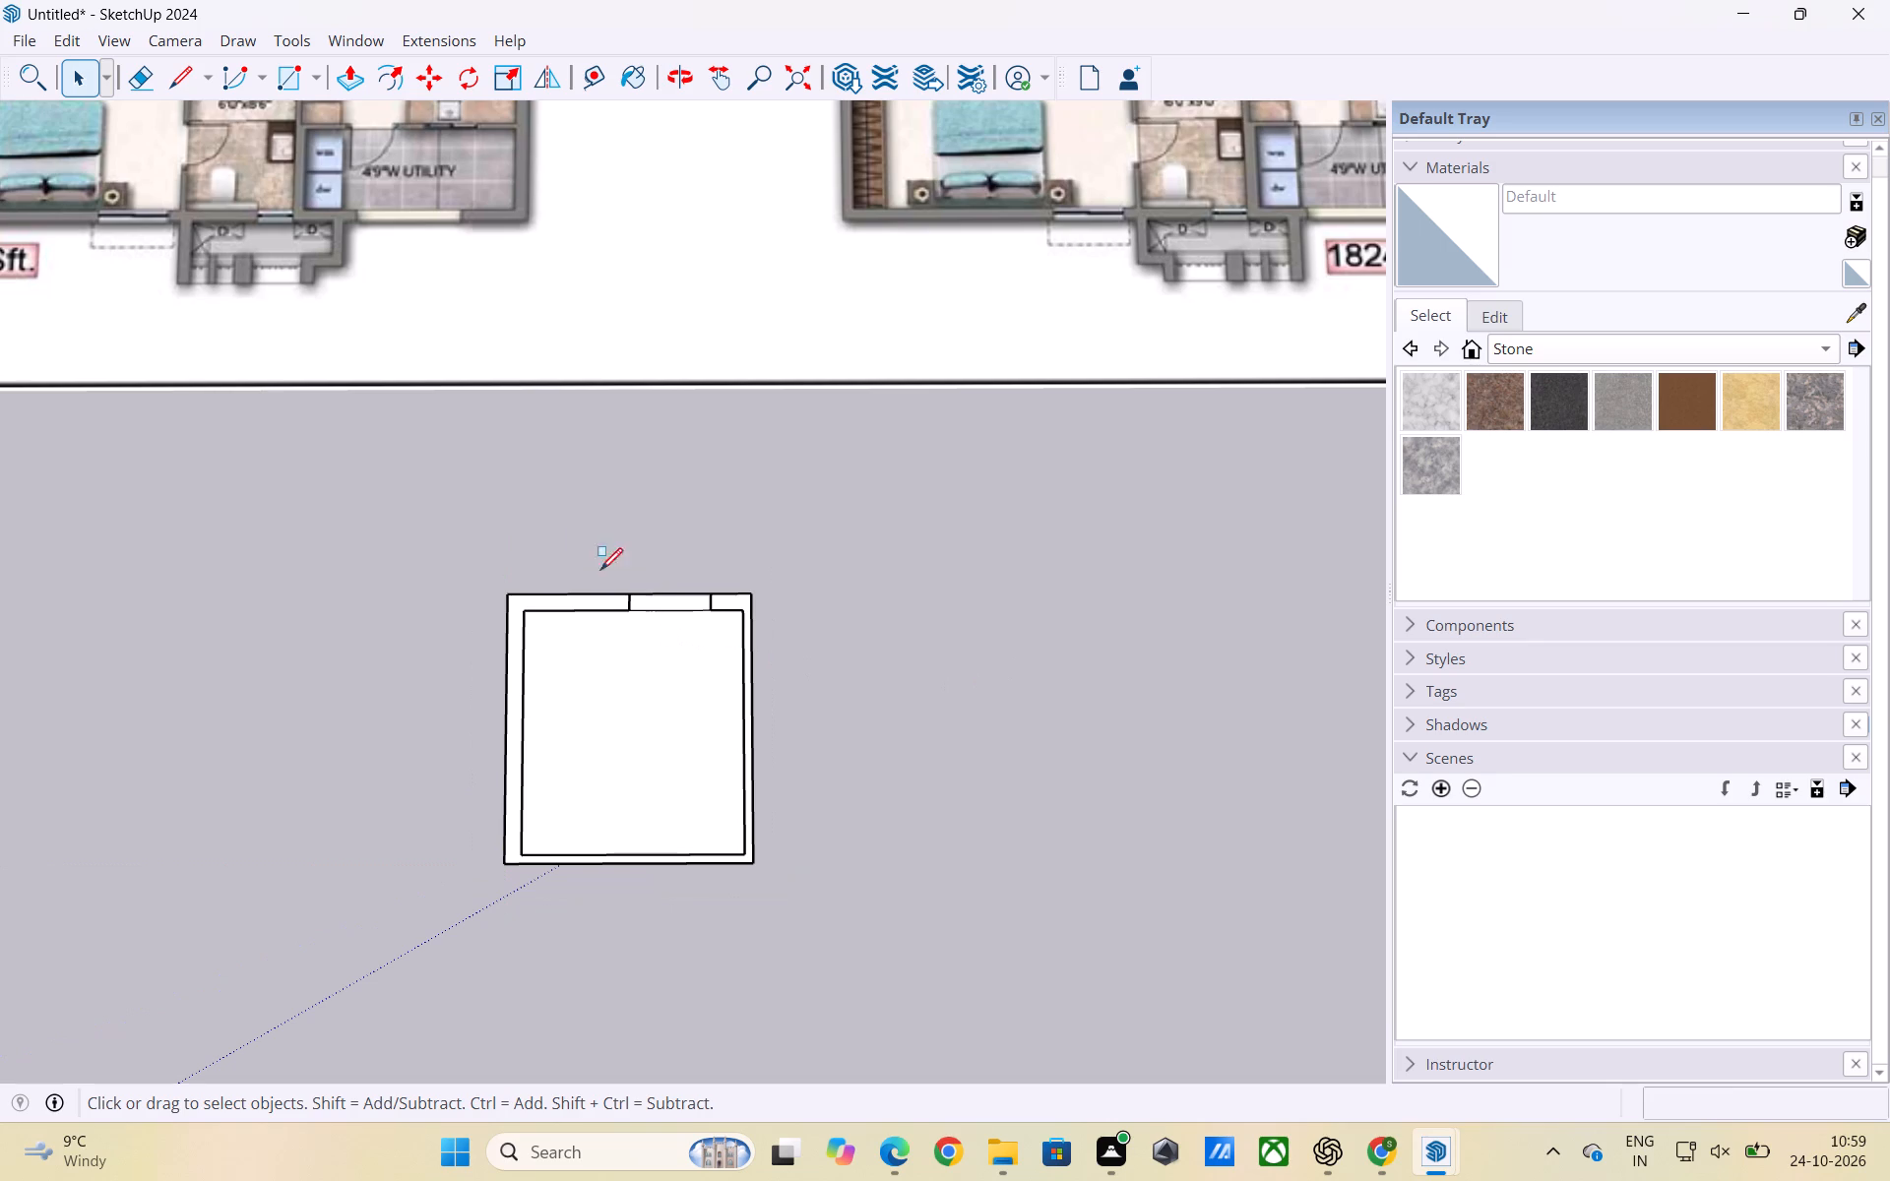
pyautogui.scroll(5, 575, 551)
pyautogui.click(660, 606)
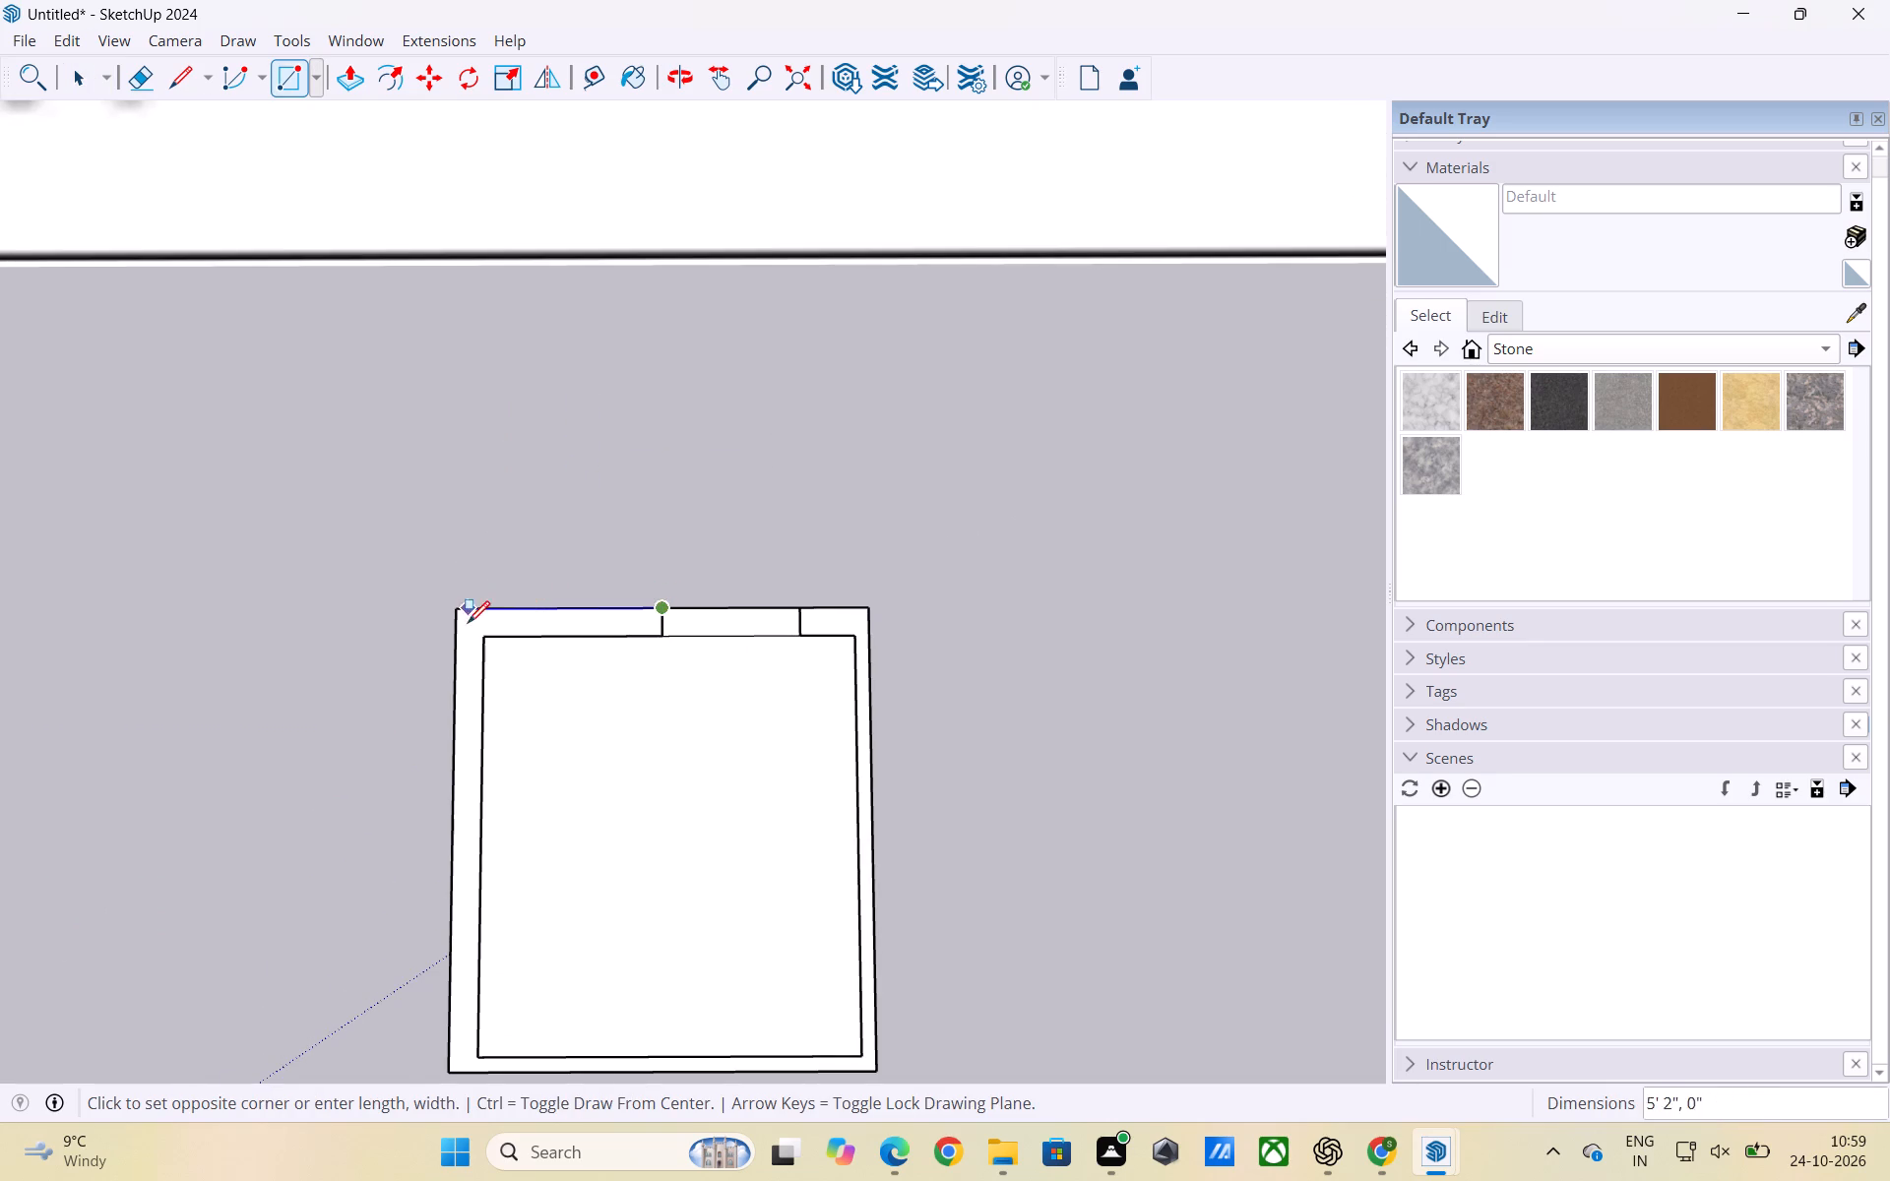
pyautogui.scroll(3, 459, 643)
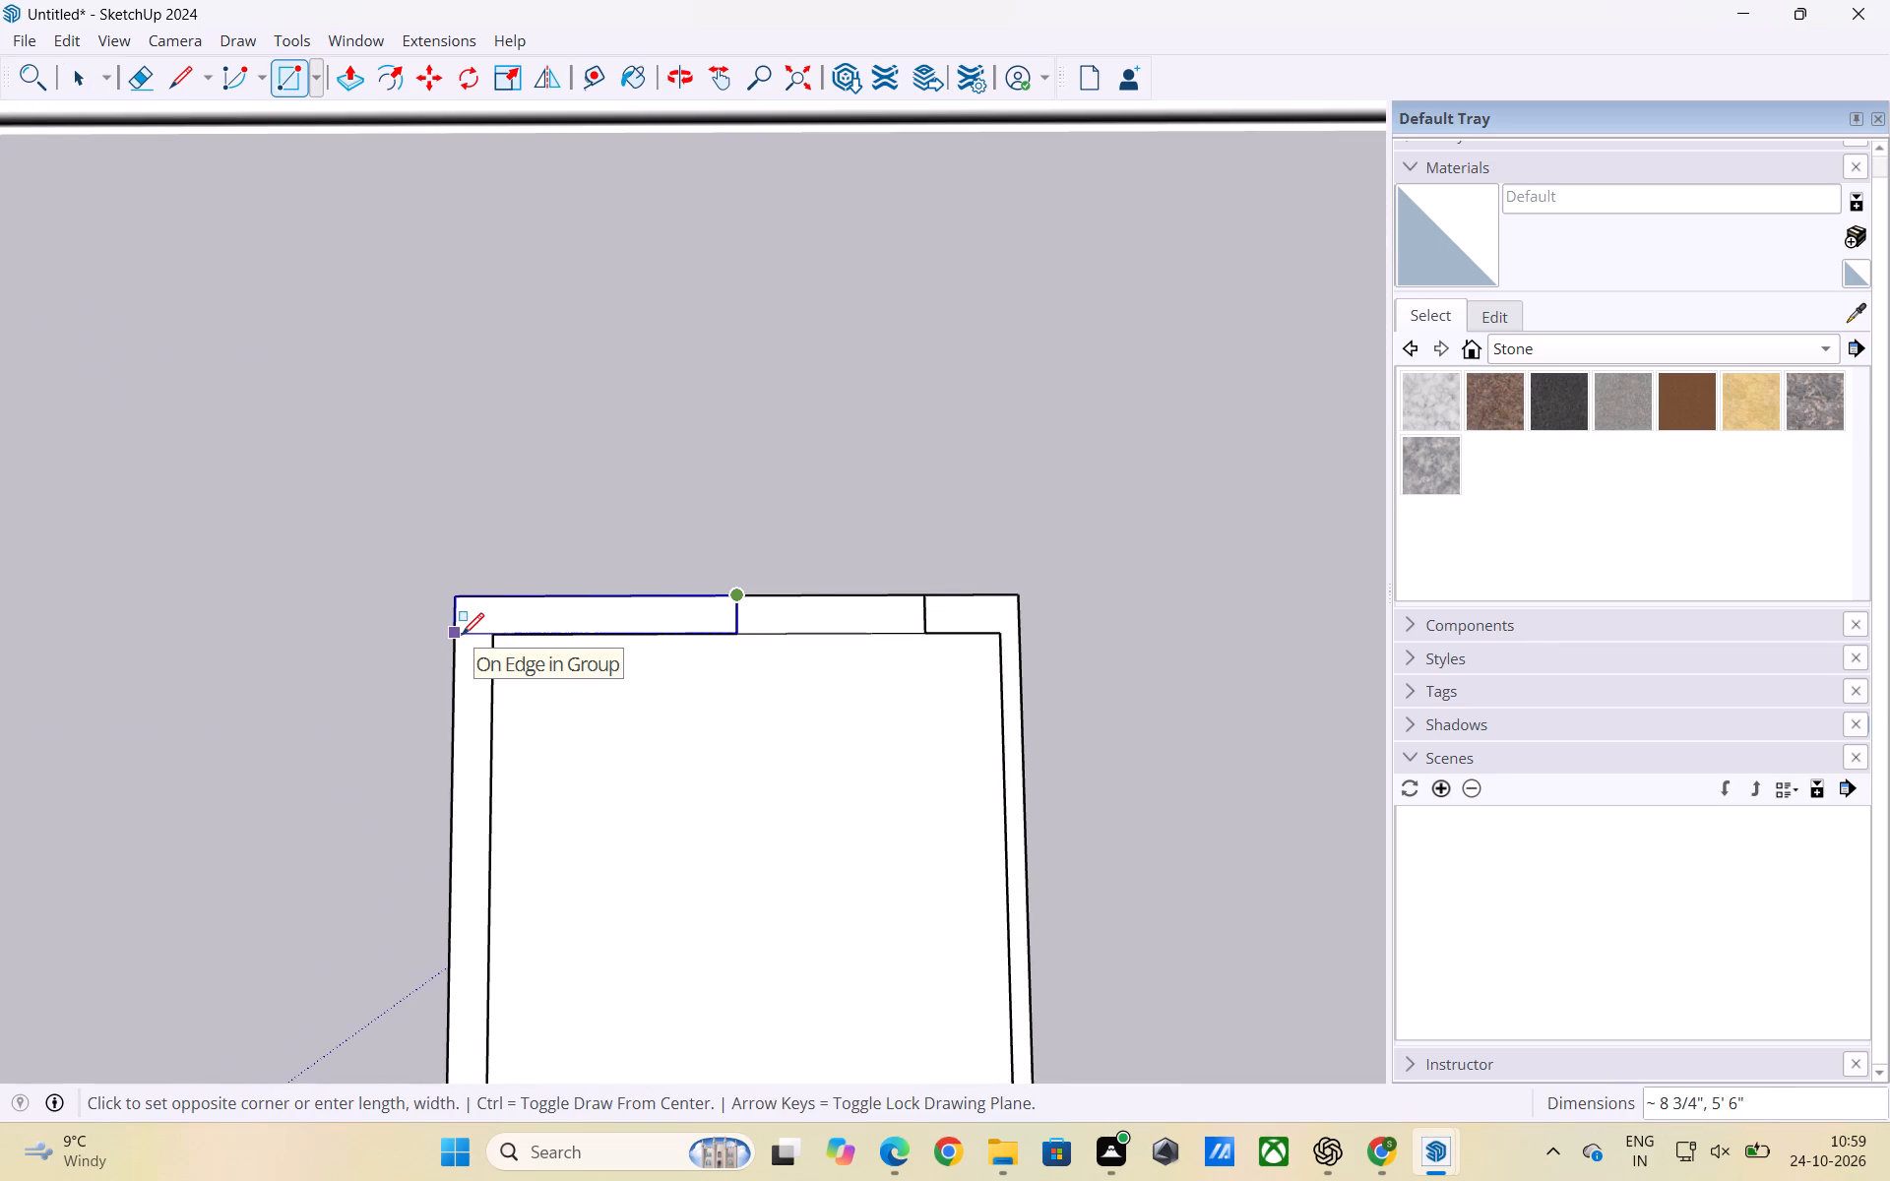
pyautogui.click(462, 635)
pyautogui.scroll(-3, 424, 603)
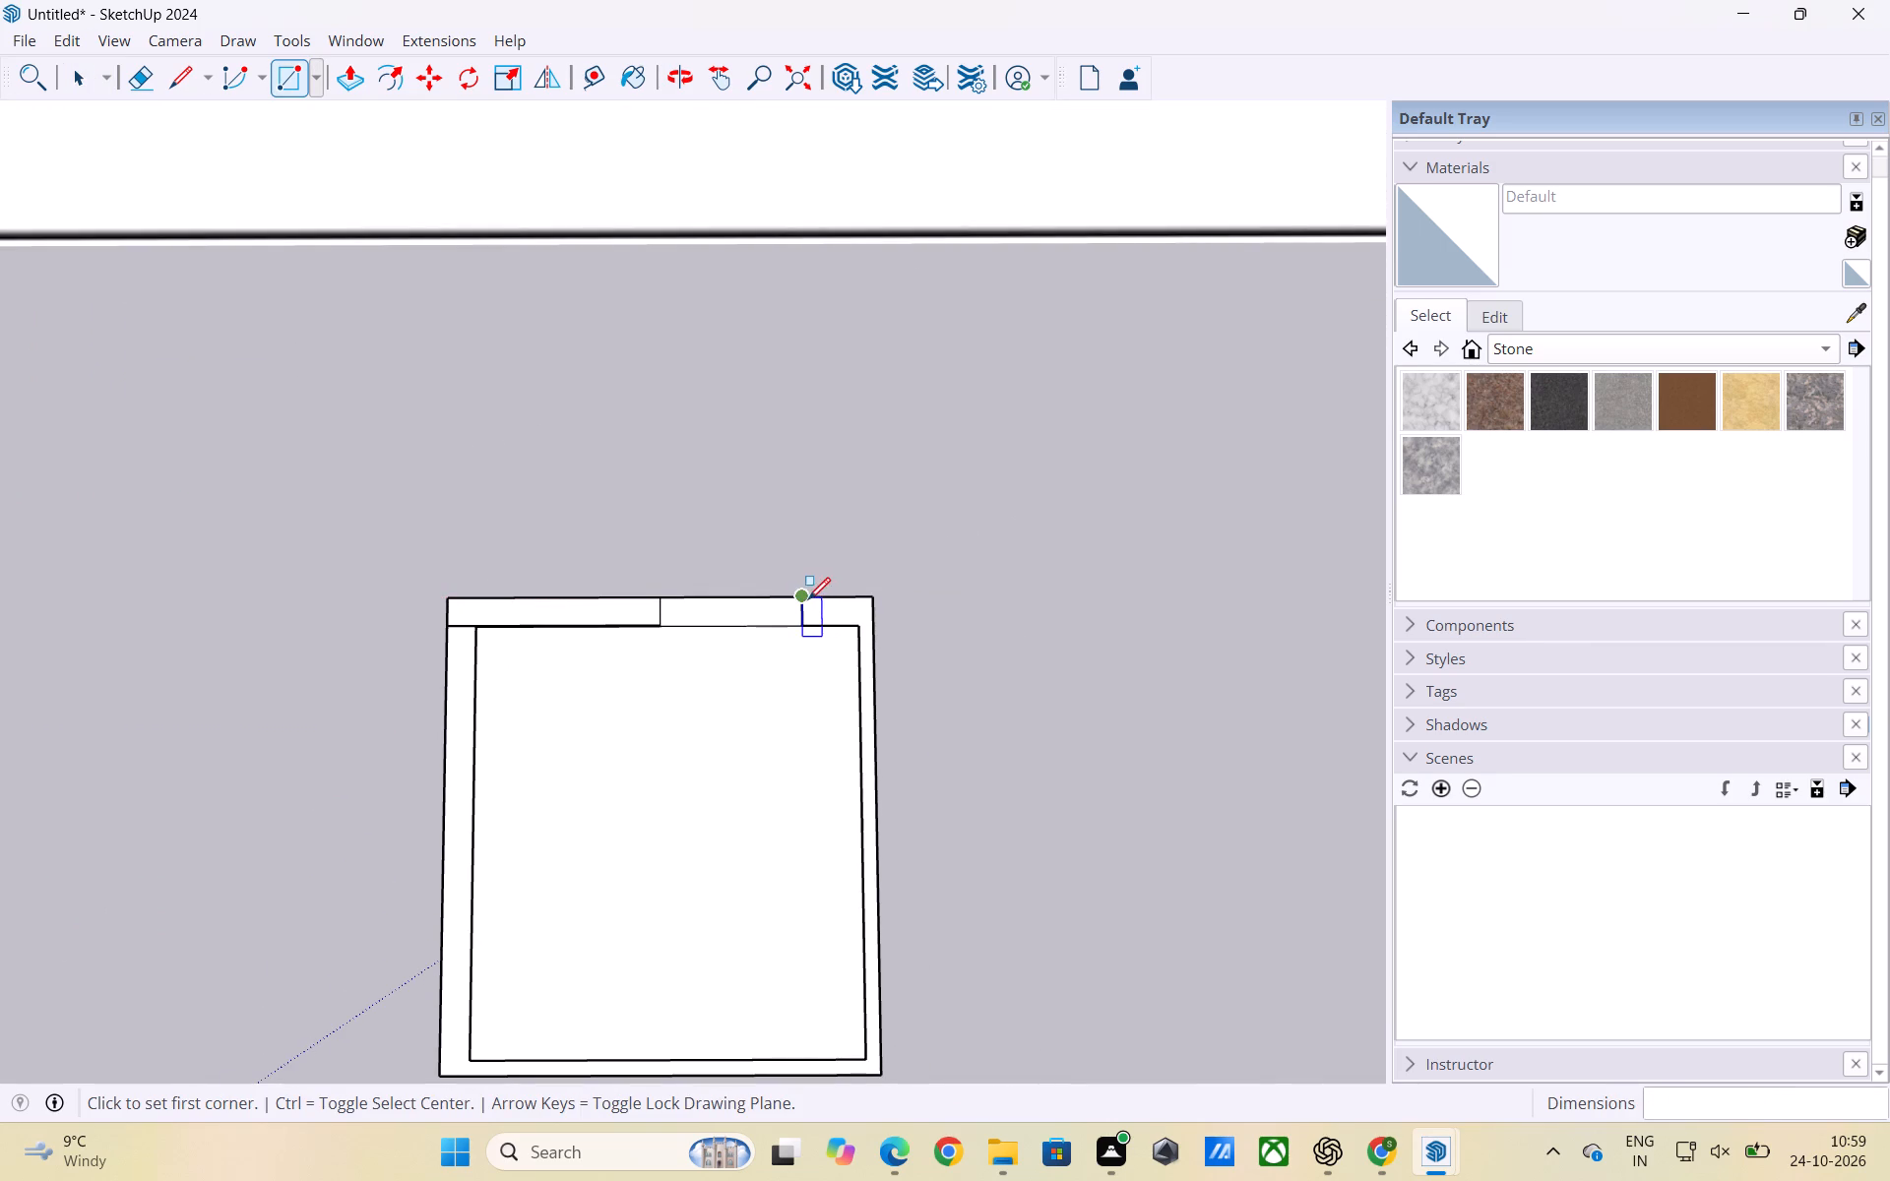
pyautogui.click(804, 600)
pyautogui.click(873, 627)
# Draw rectangles about 11' 3" long over the side wall strips, 9" wide on the left and 4 1/2" wide on the right.
pyautogui.scroll(-5, 786, 528)
pyautogui.scroll(4, 664, 800)
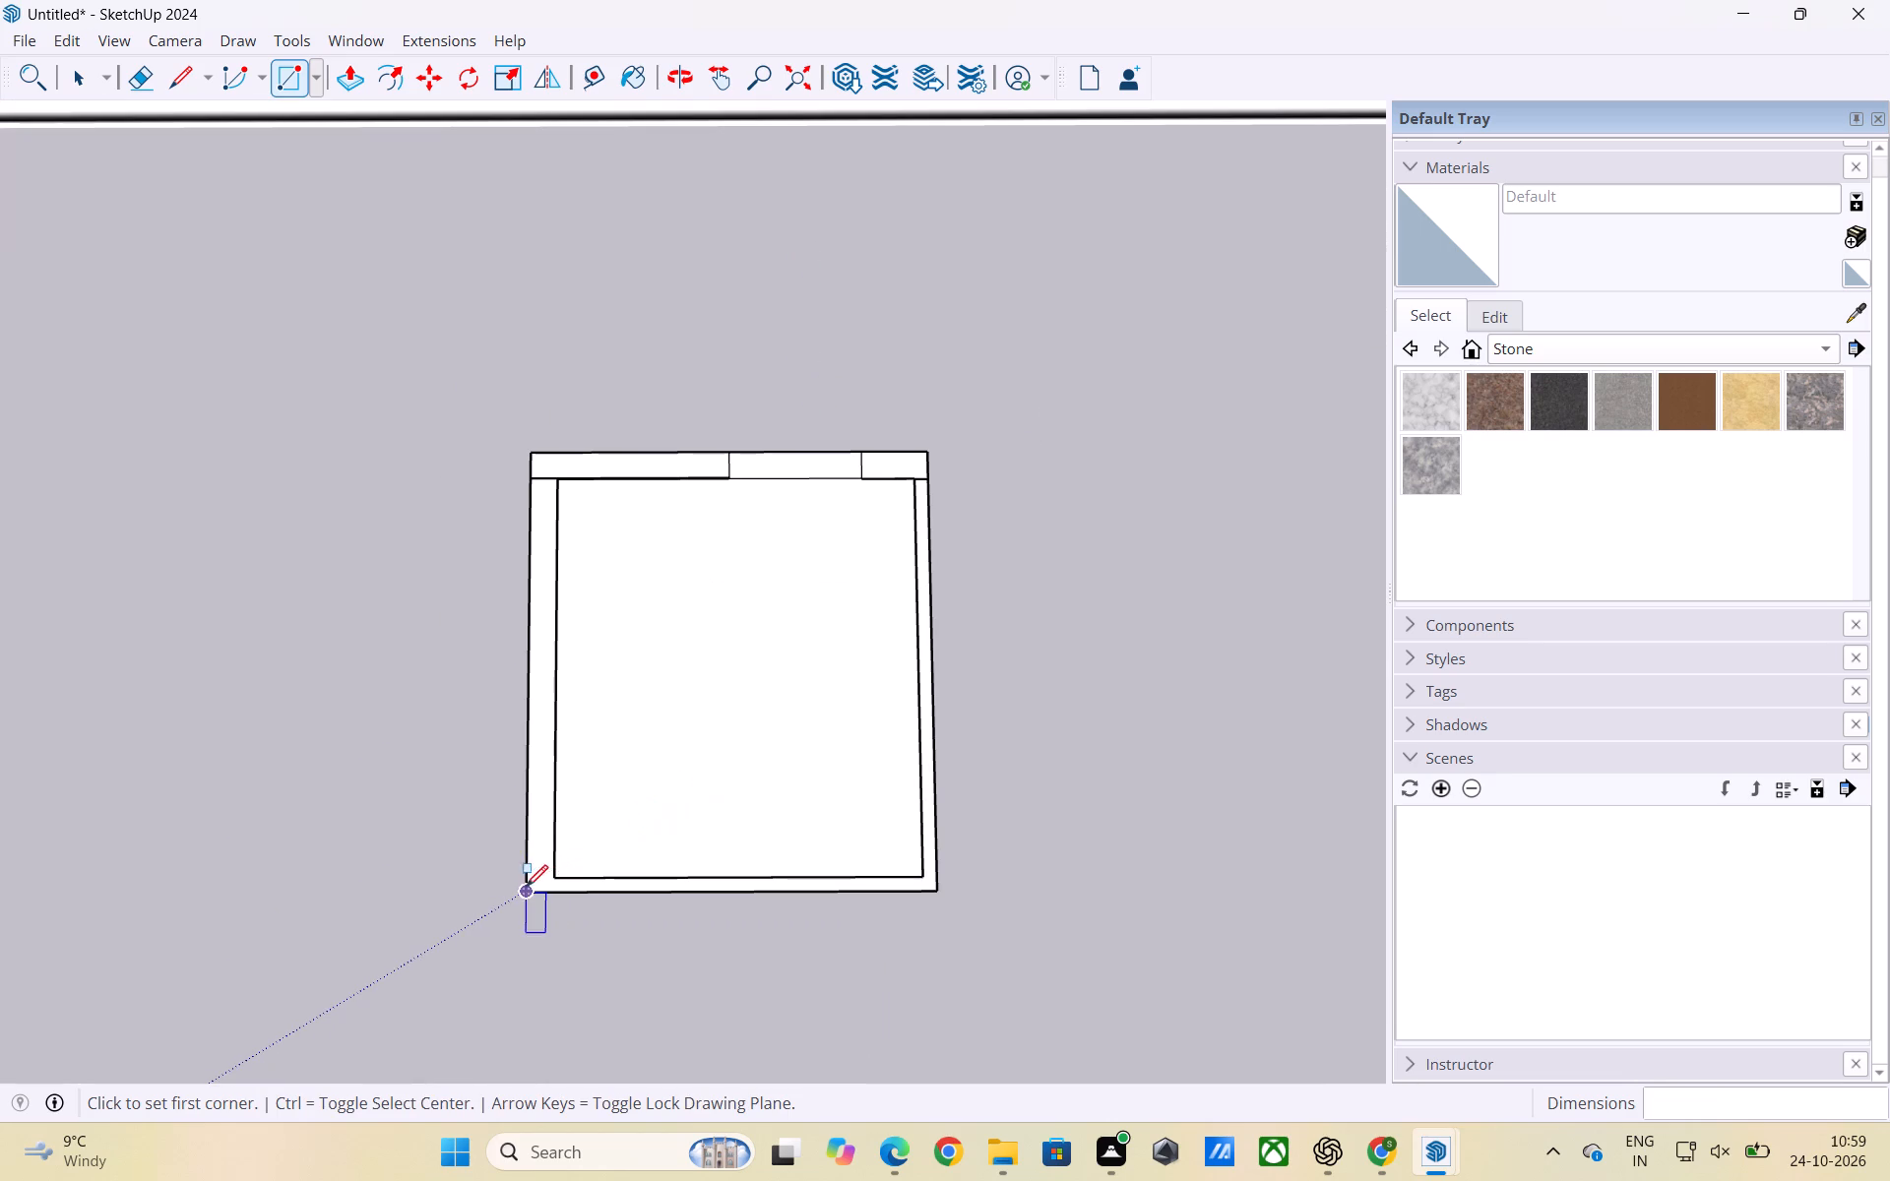
pyautogui.click(522, 891)
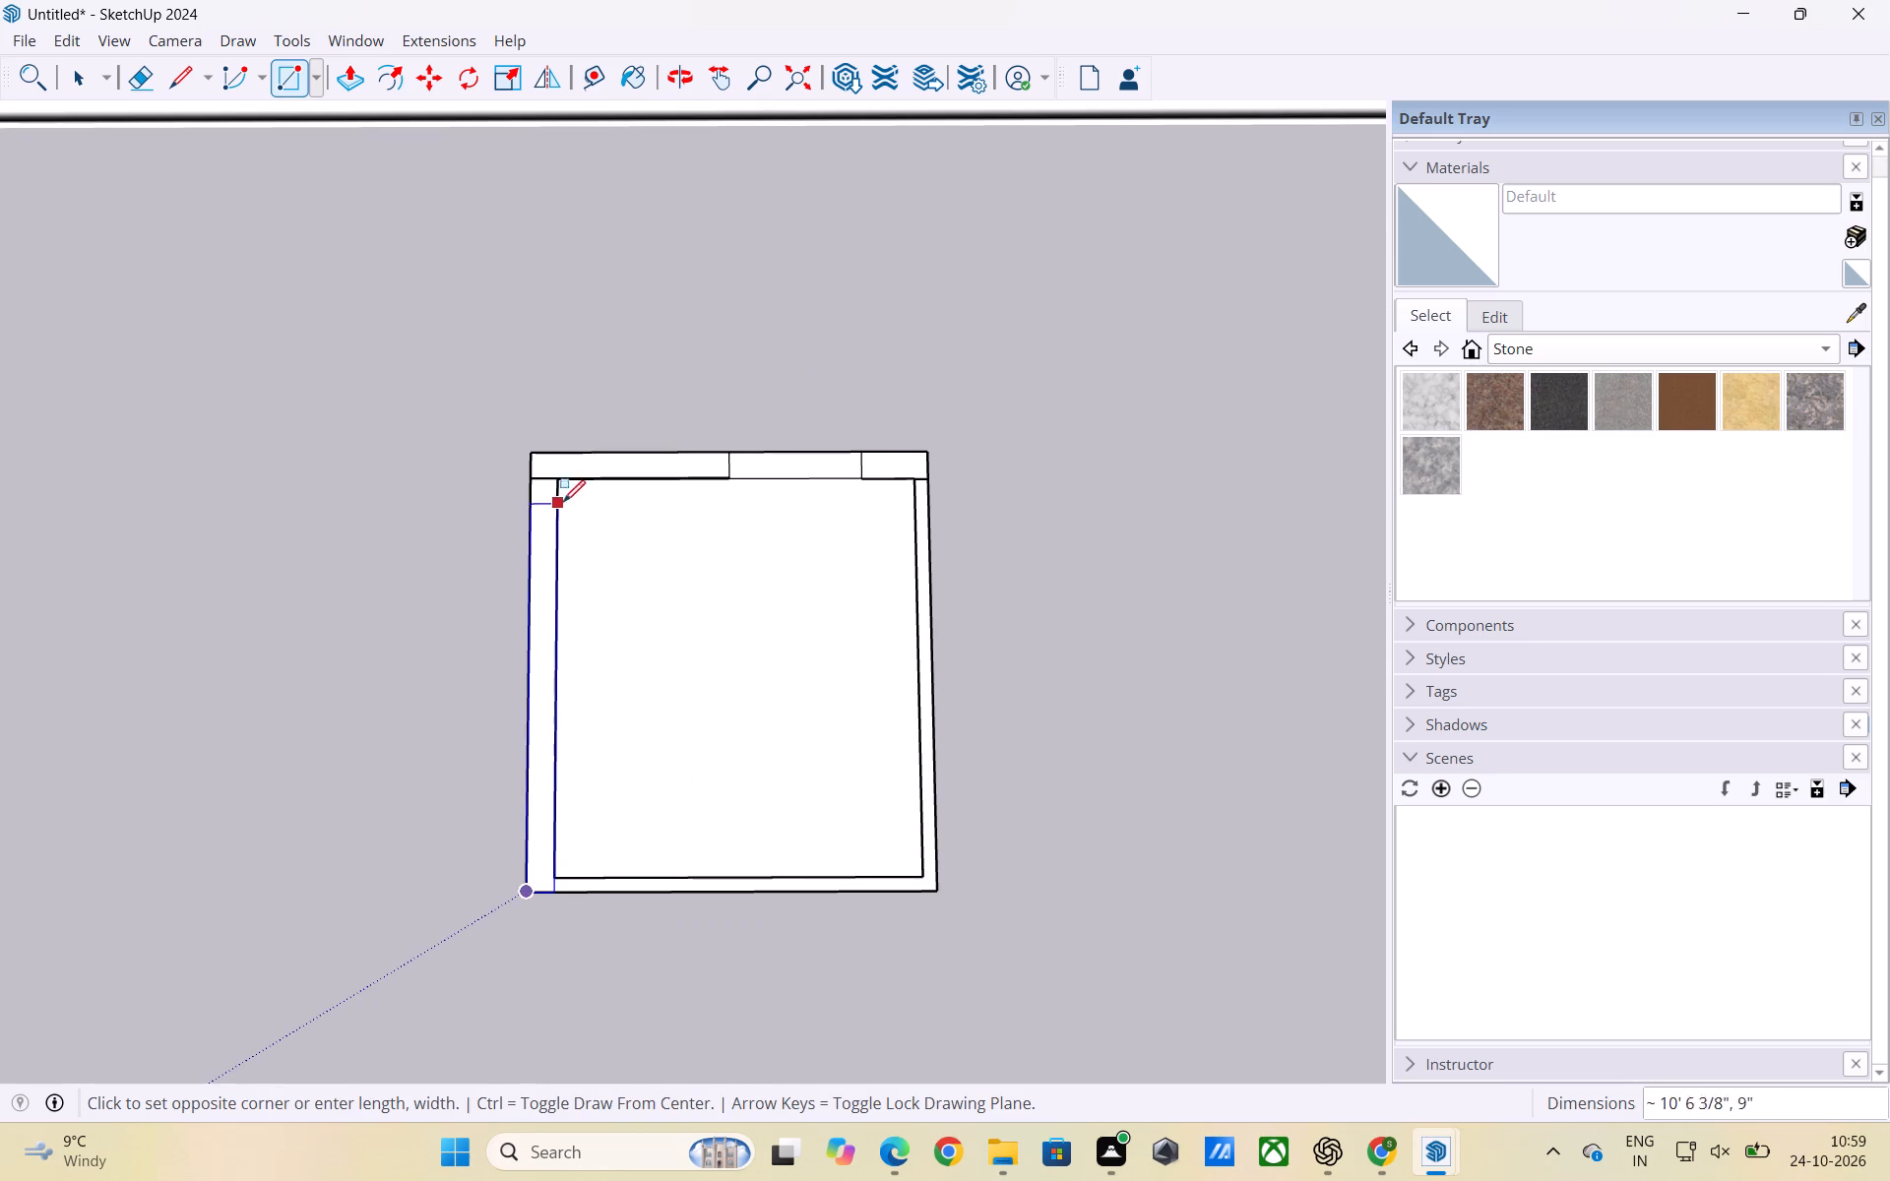
pyautogui.click(560, 483)
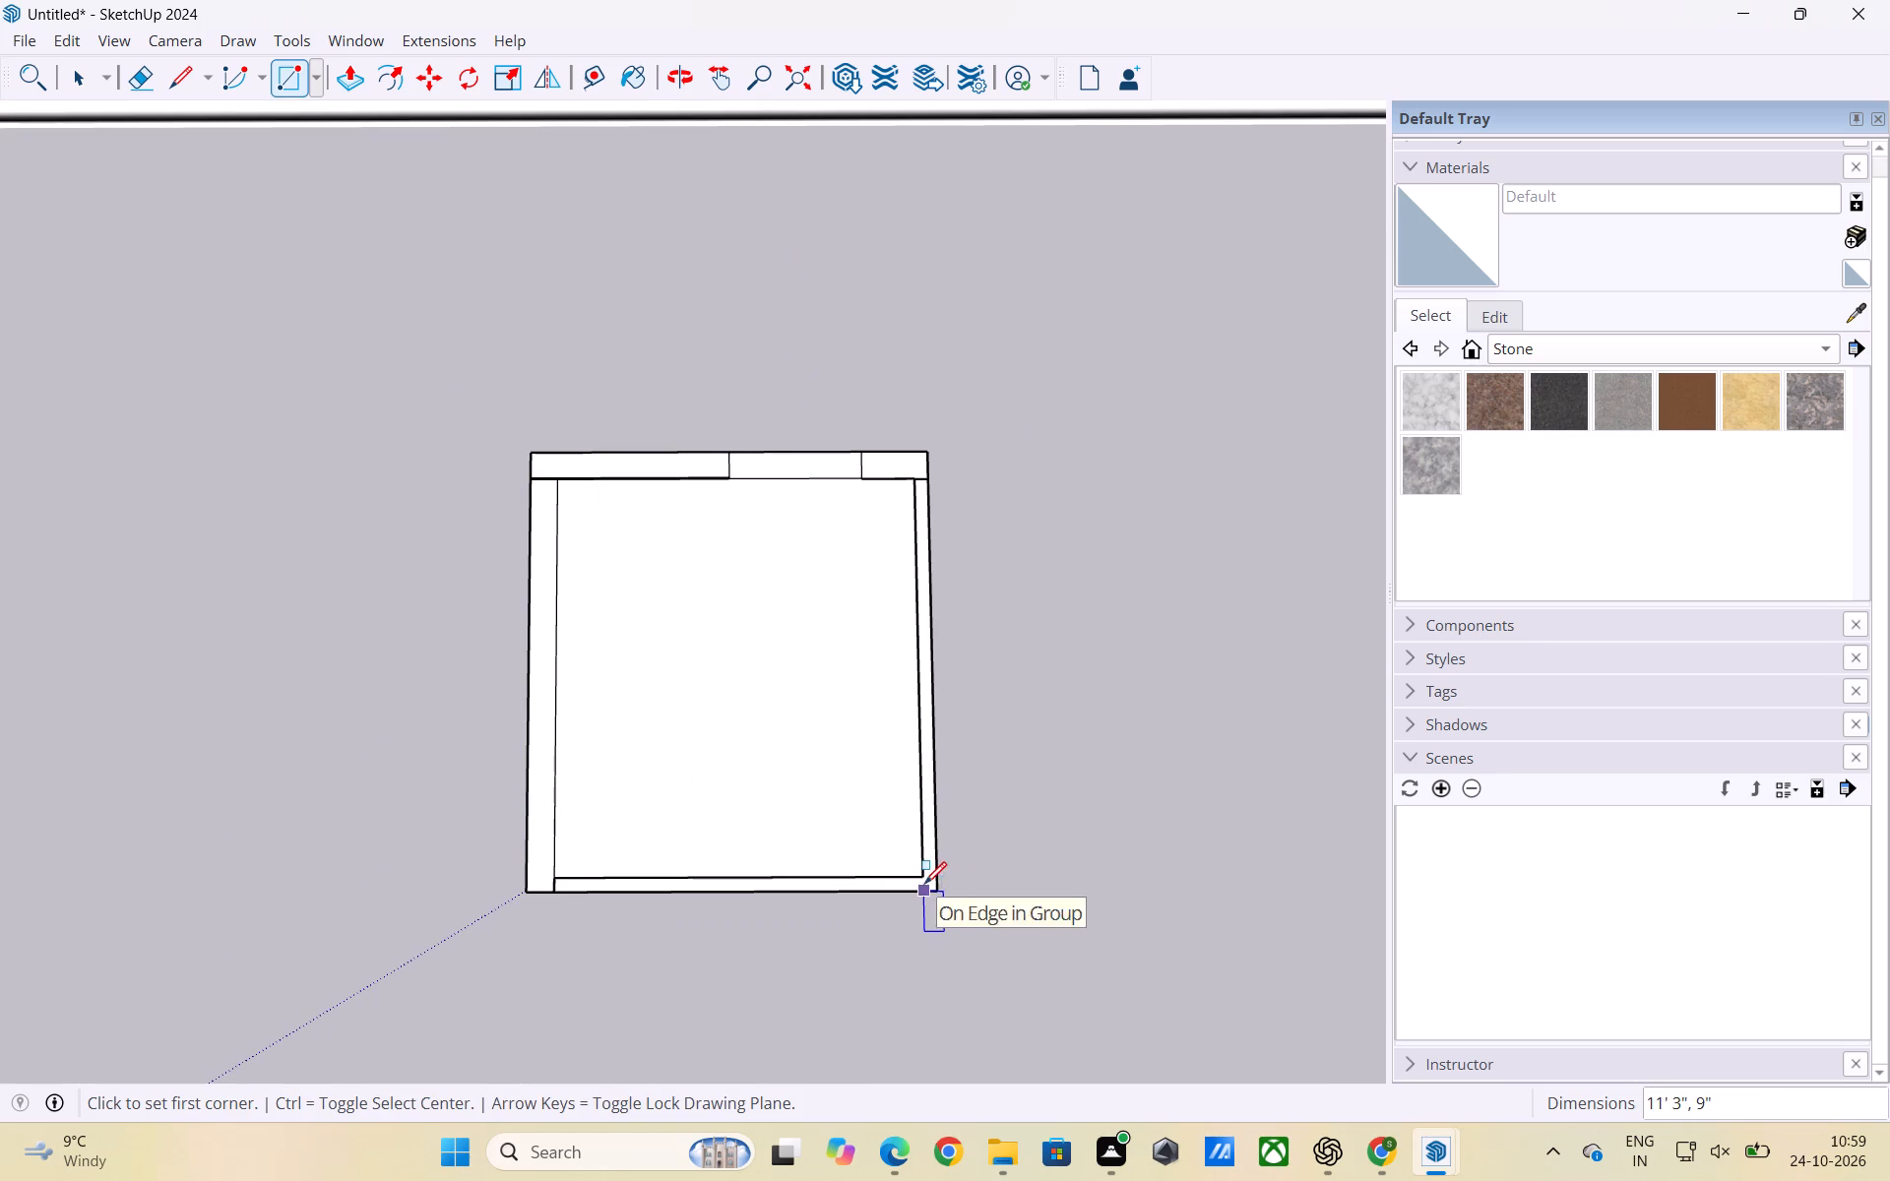
pyautogui.click(937, 891)
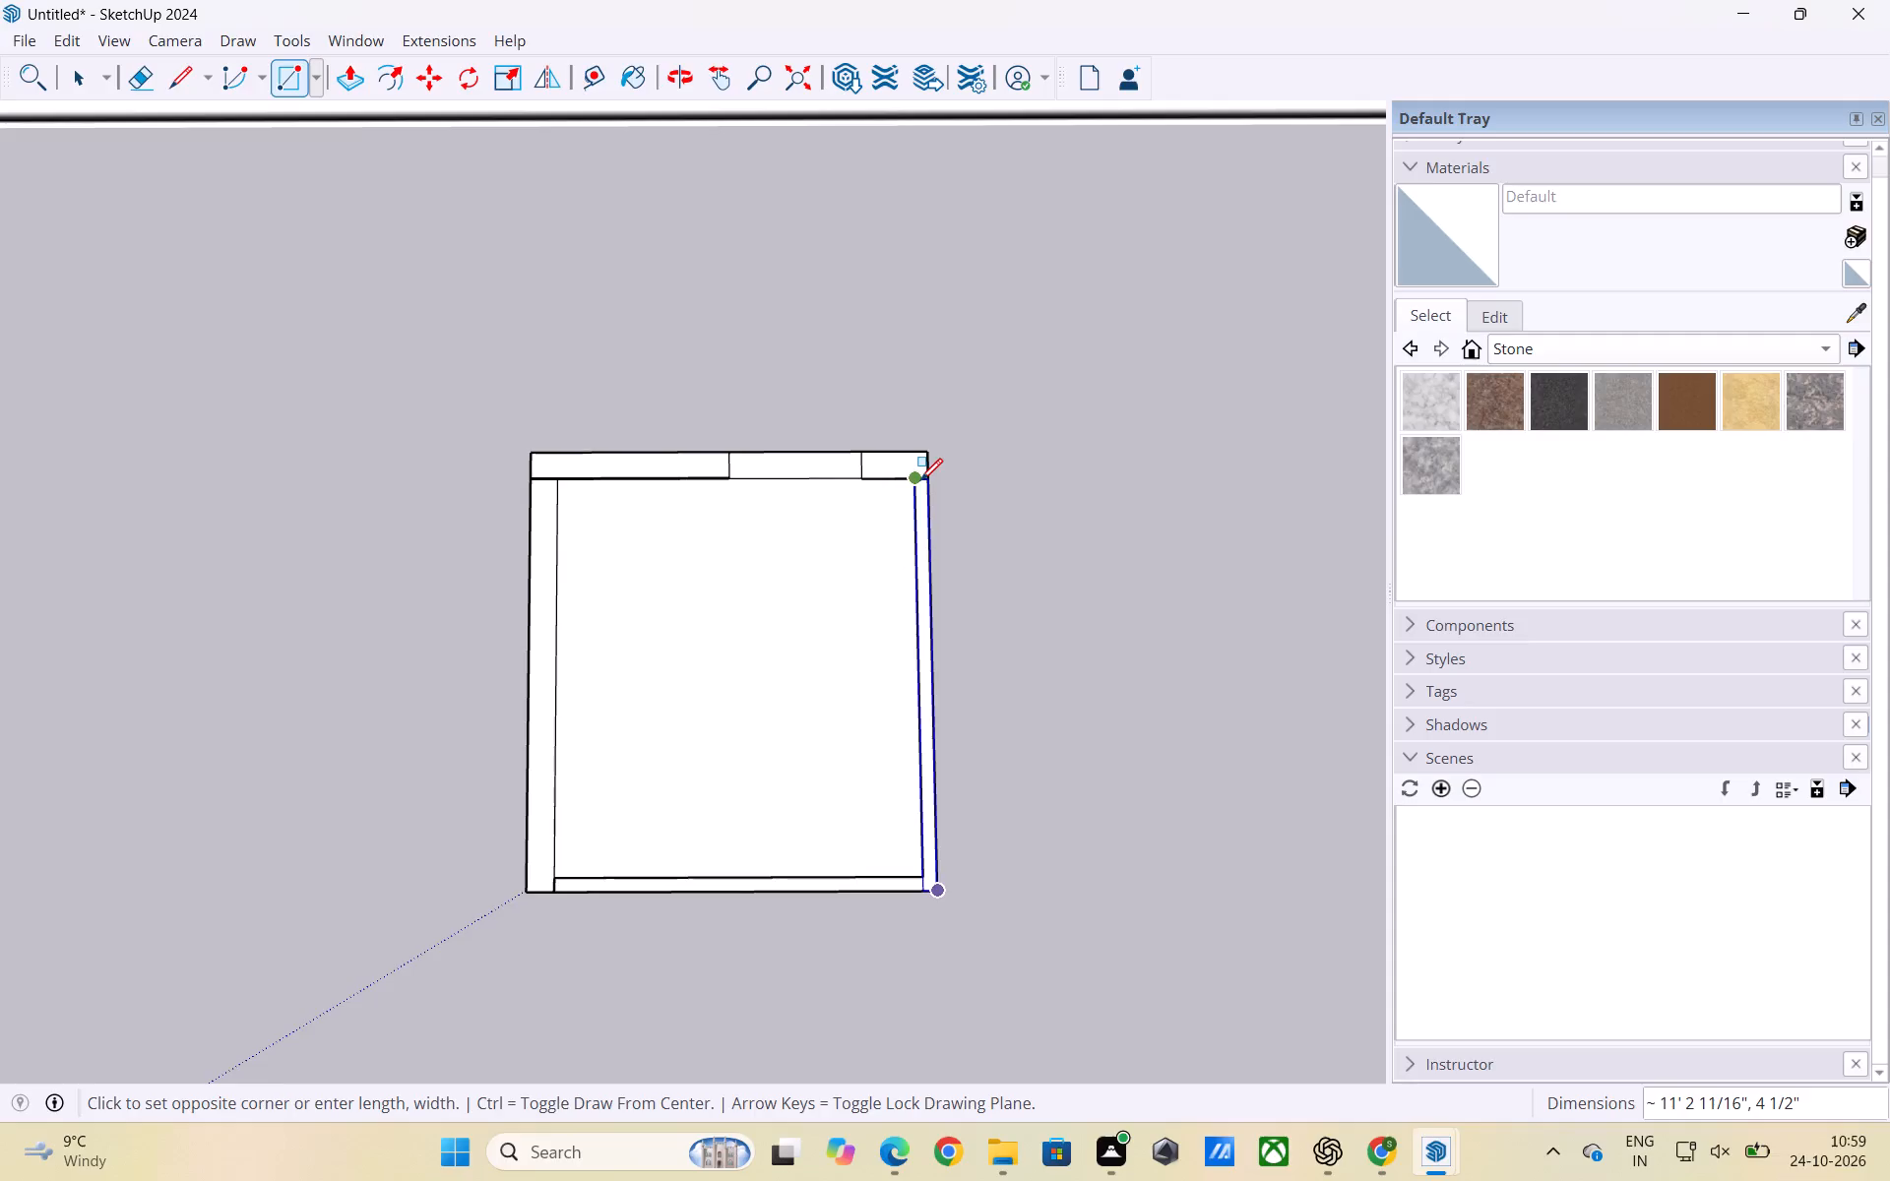
pyautogui.click(920, 480)
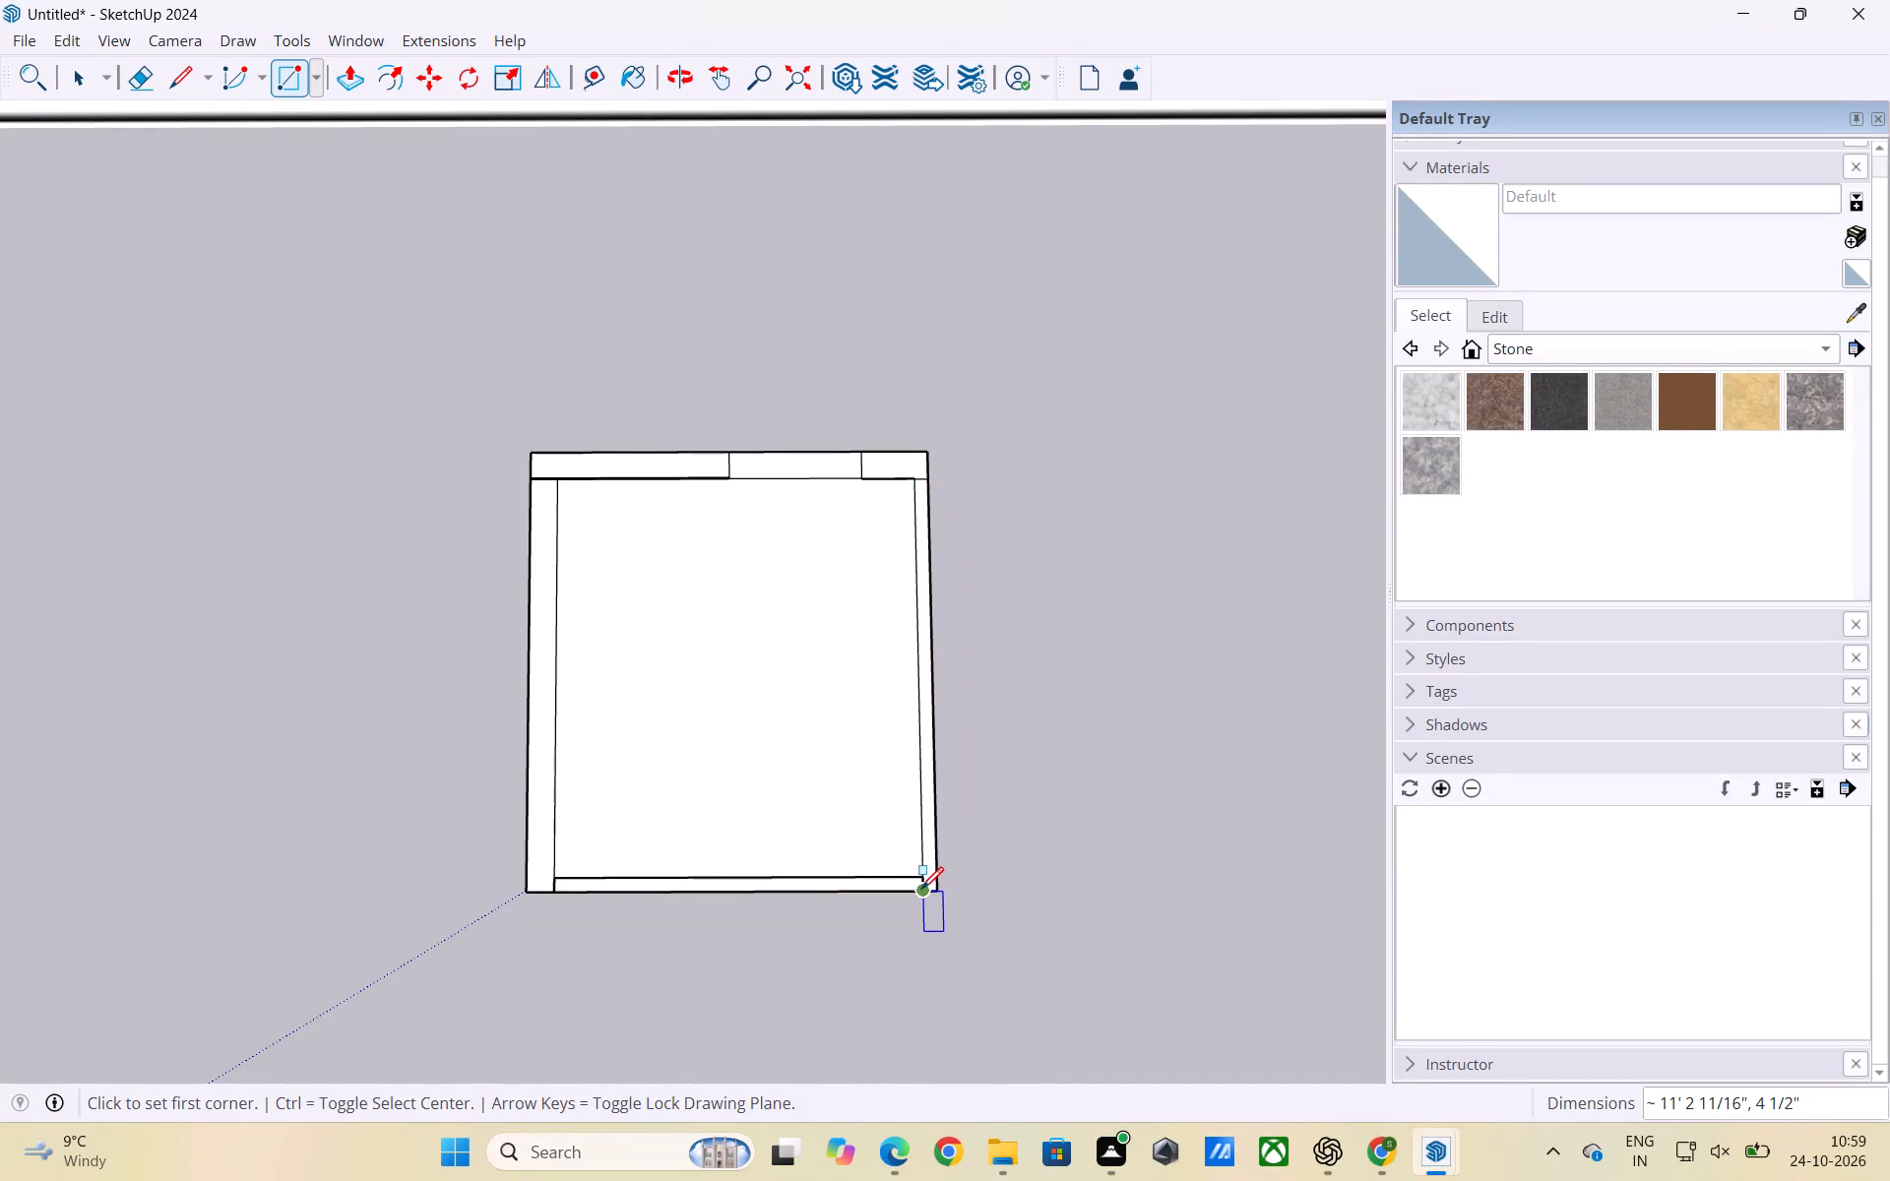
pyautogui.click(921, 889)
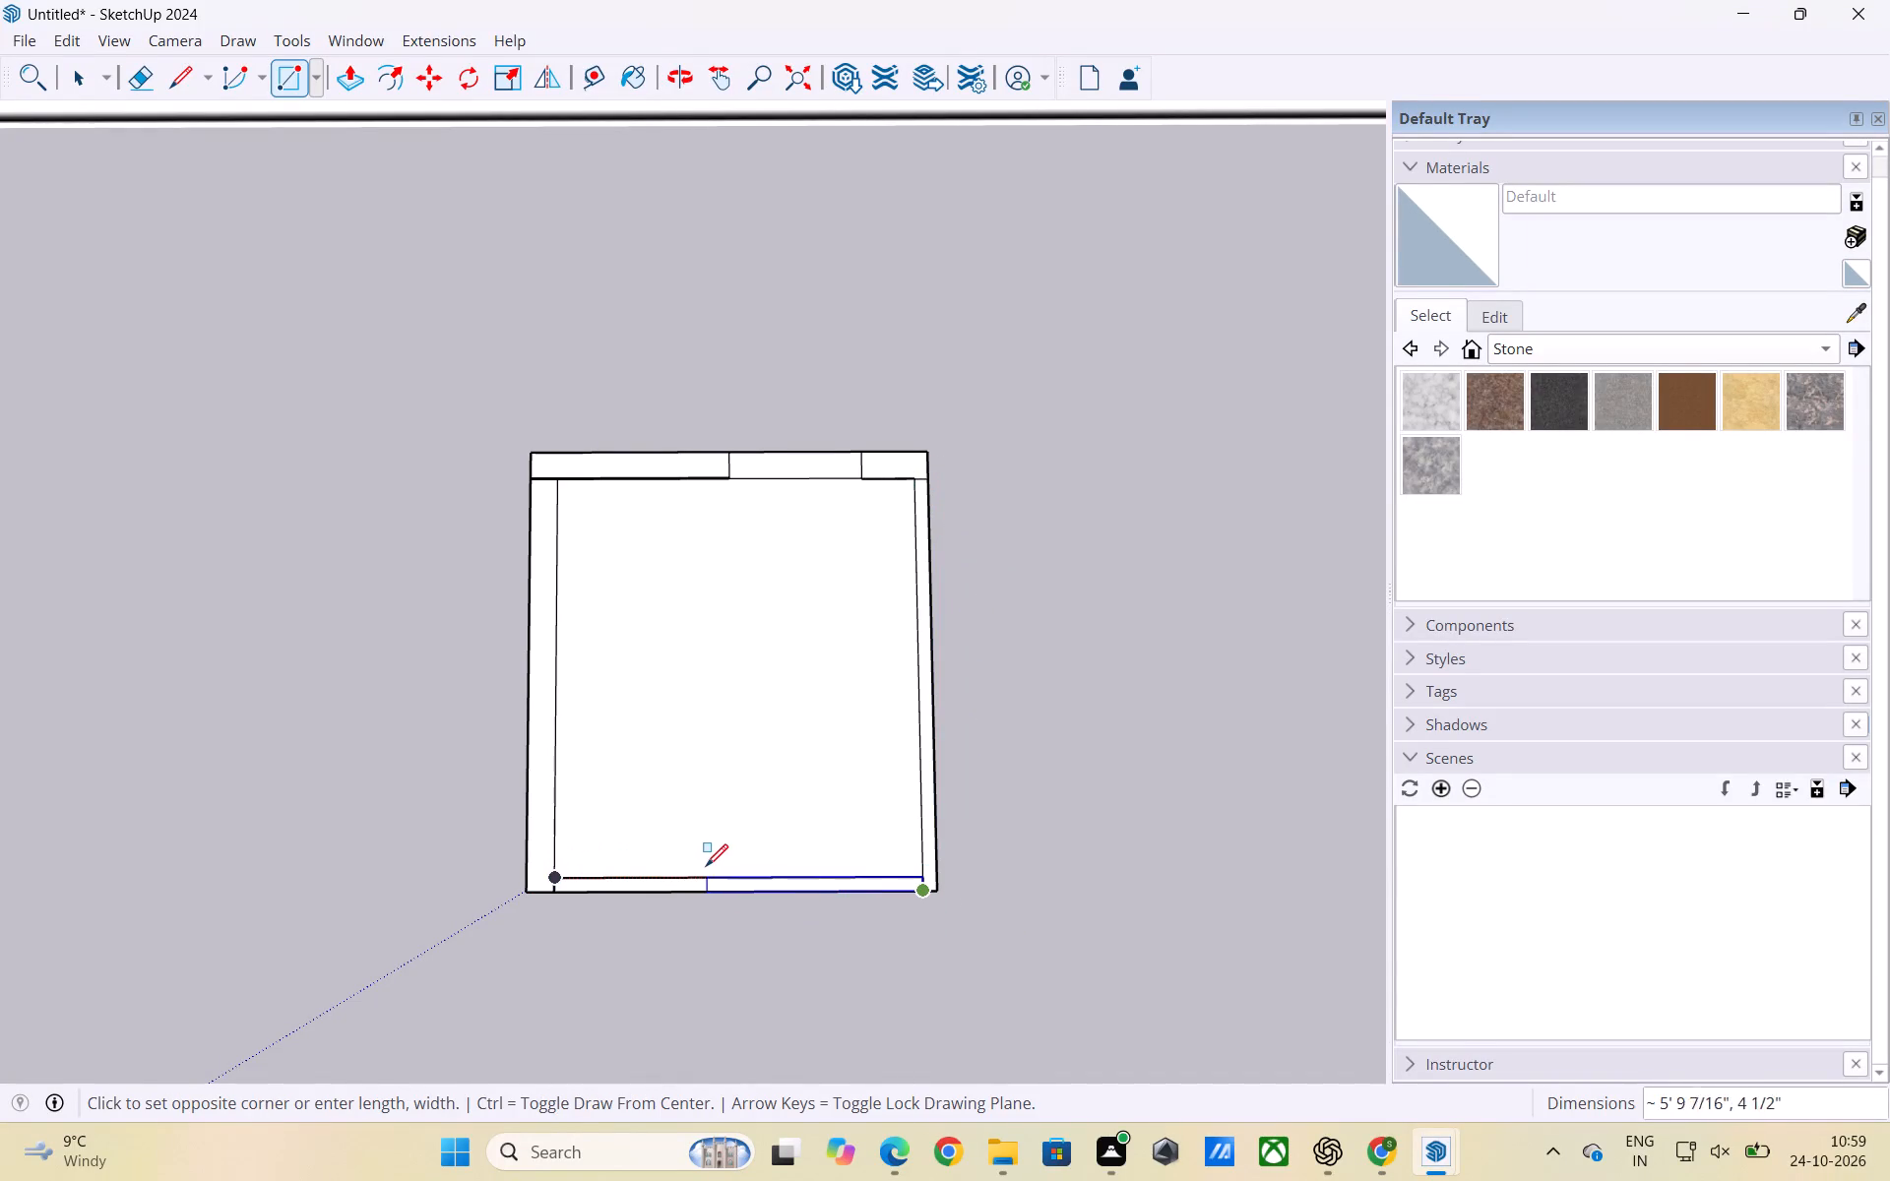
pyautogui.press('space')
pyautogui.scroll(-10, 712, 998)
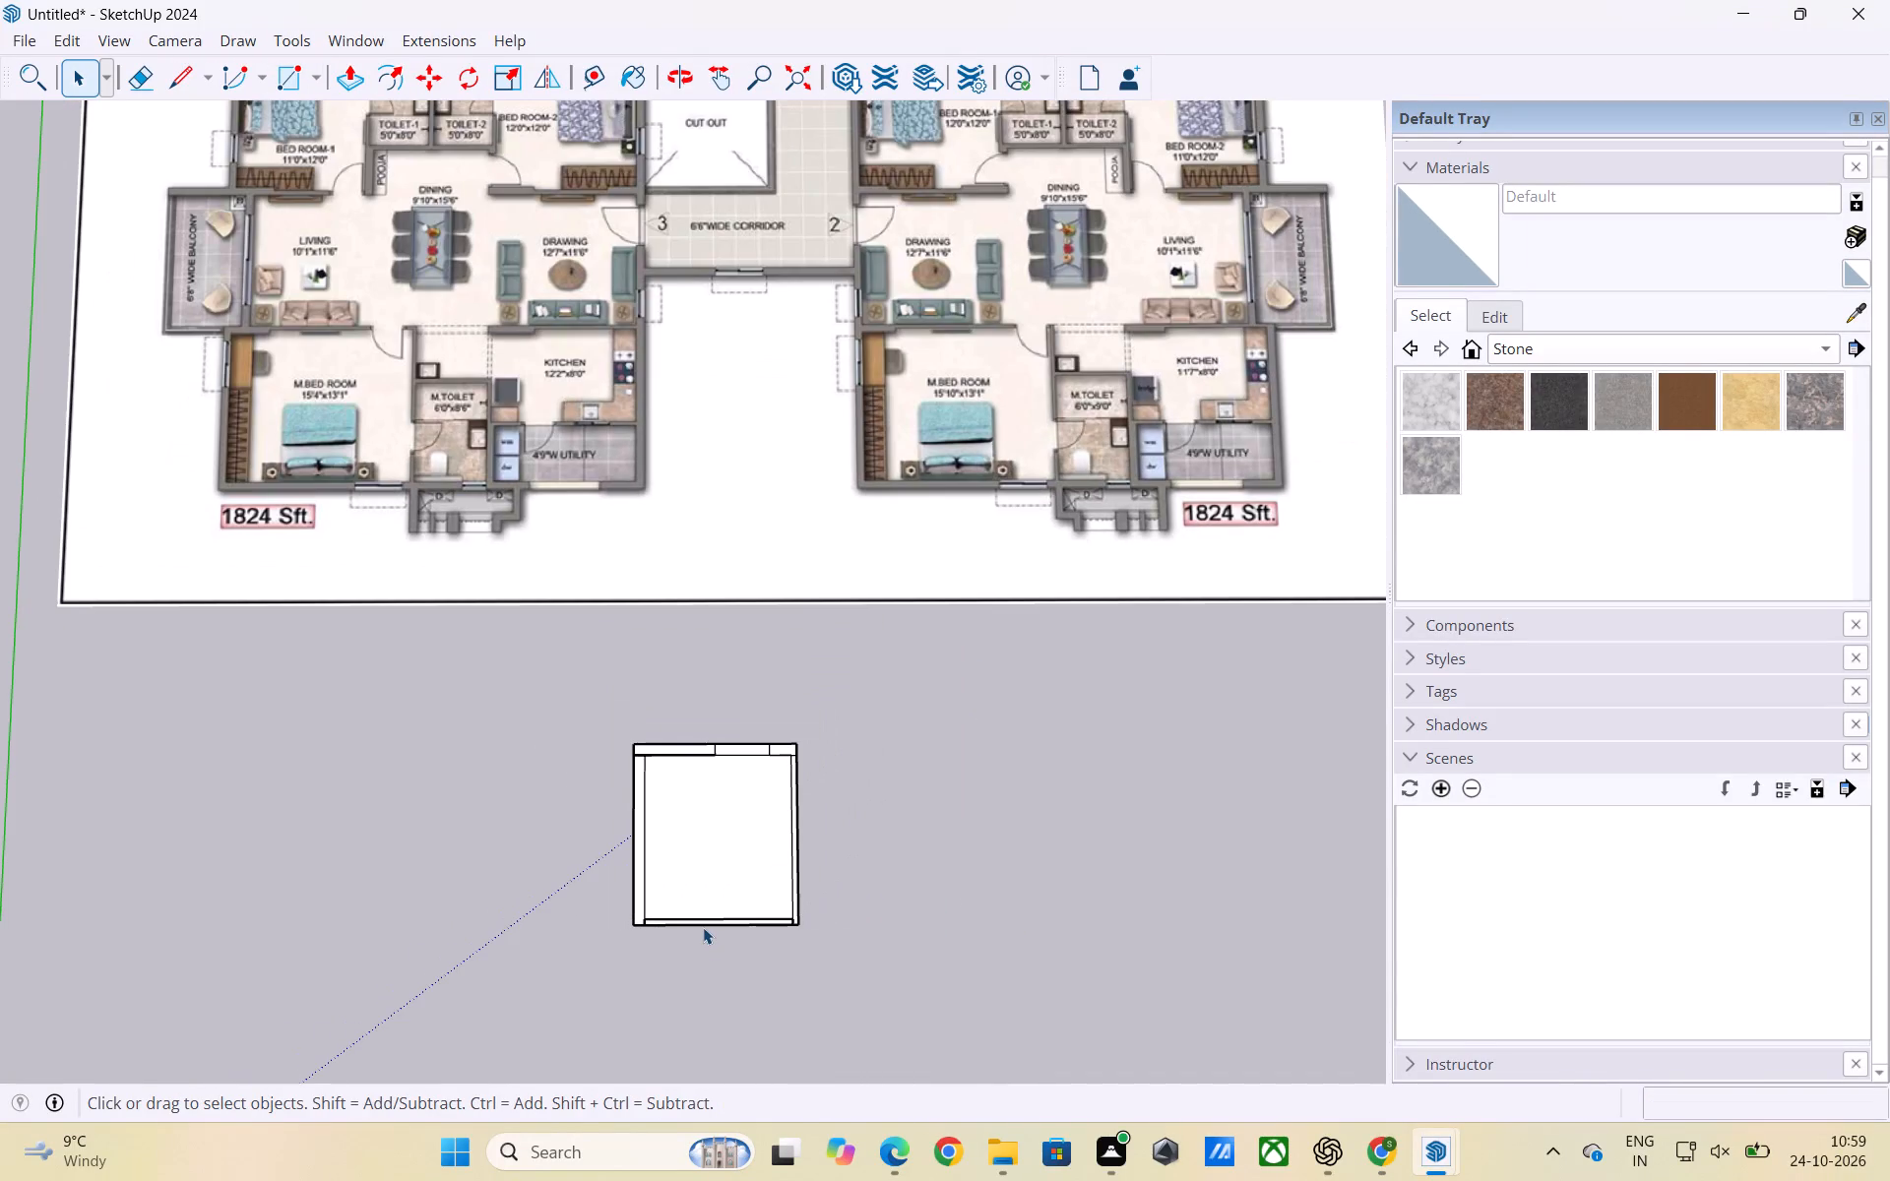
# Make a group of the longer upper wall rectangle beside the window opening.
pyautogui.scroll(2, 745, 928)
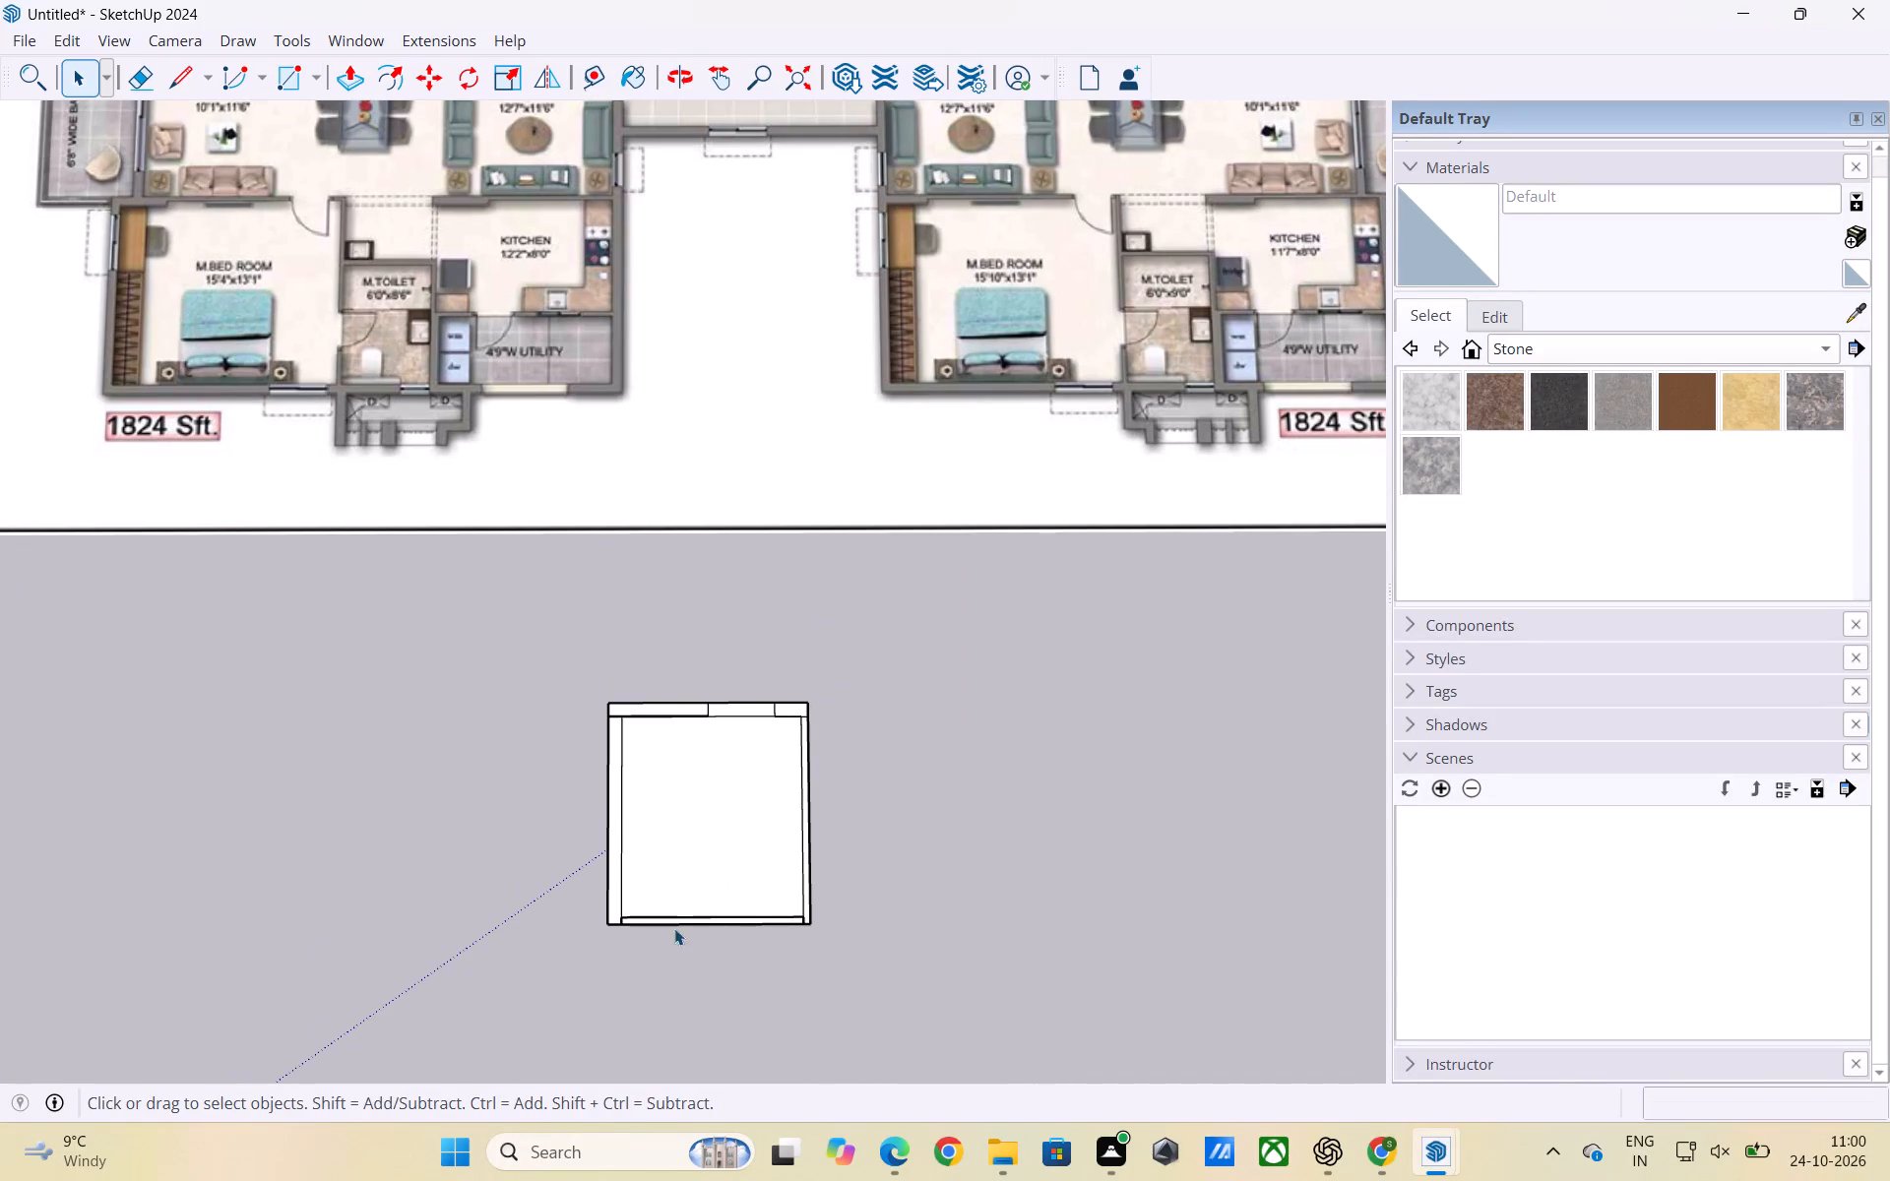
pyautogui.scroll(-2, 623, 913)
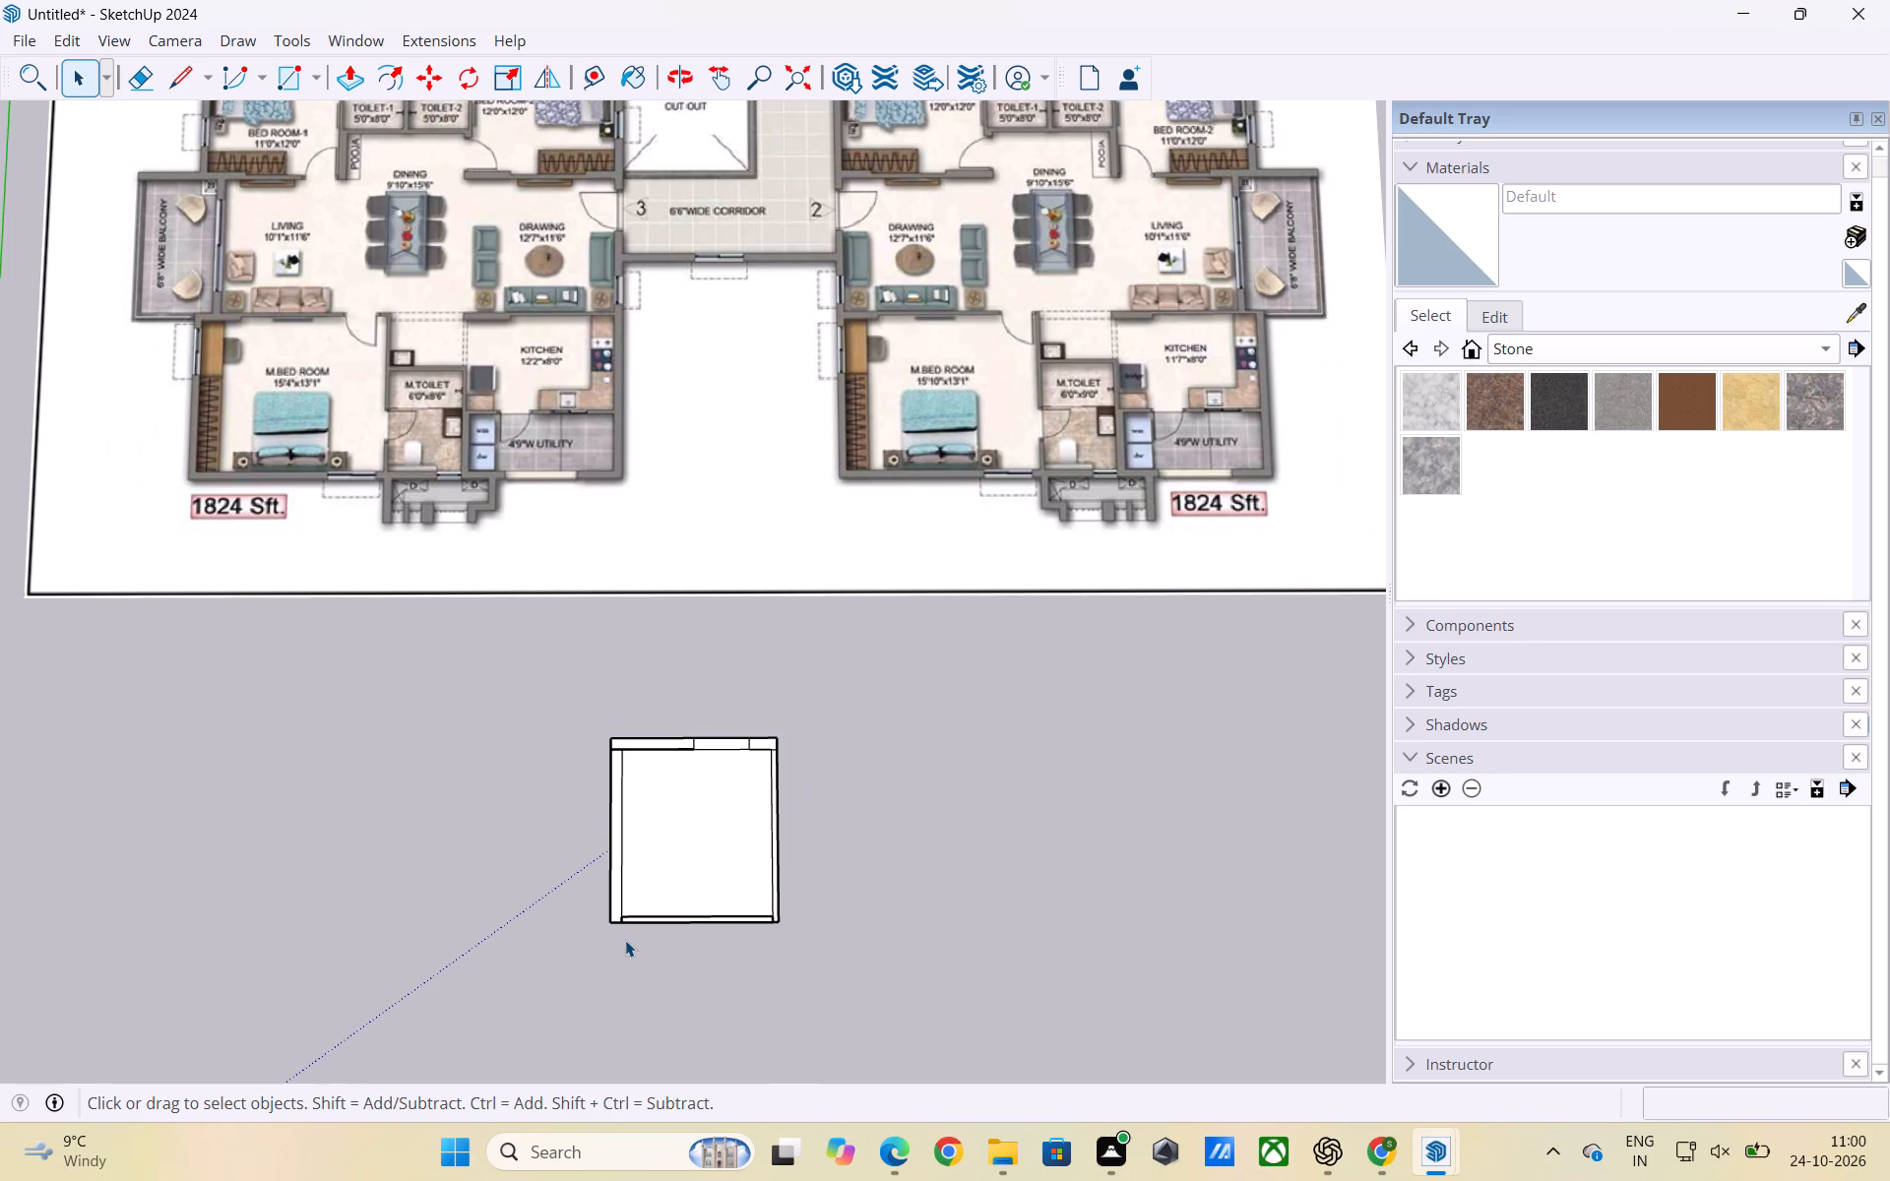
pyautogui.scroll(-2, 655, 866)
pyautogui.click(662, 765)
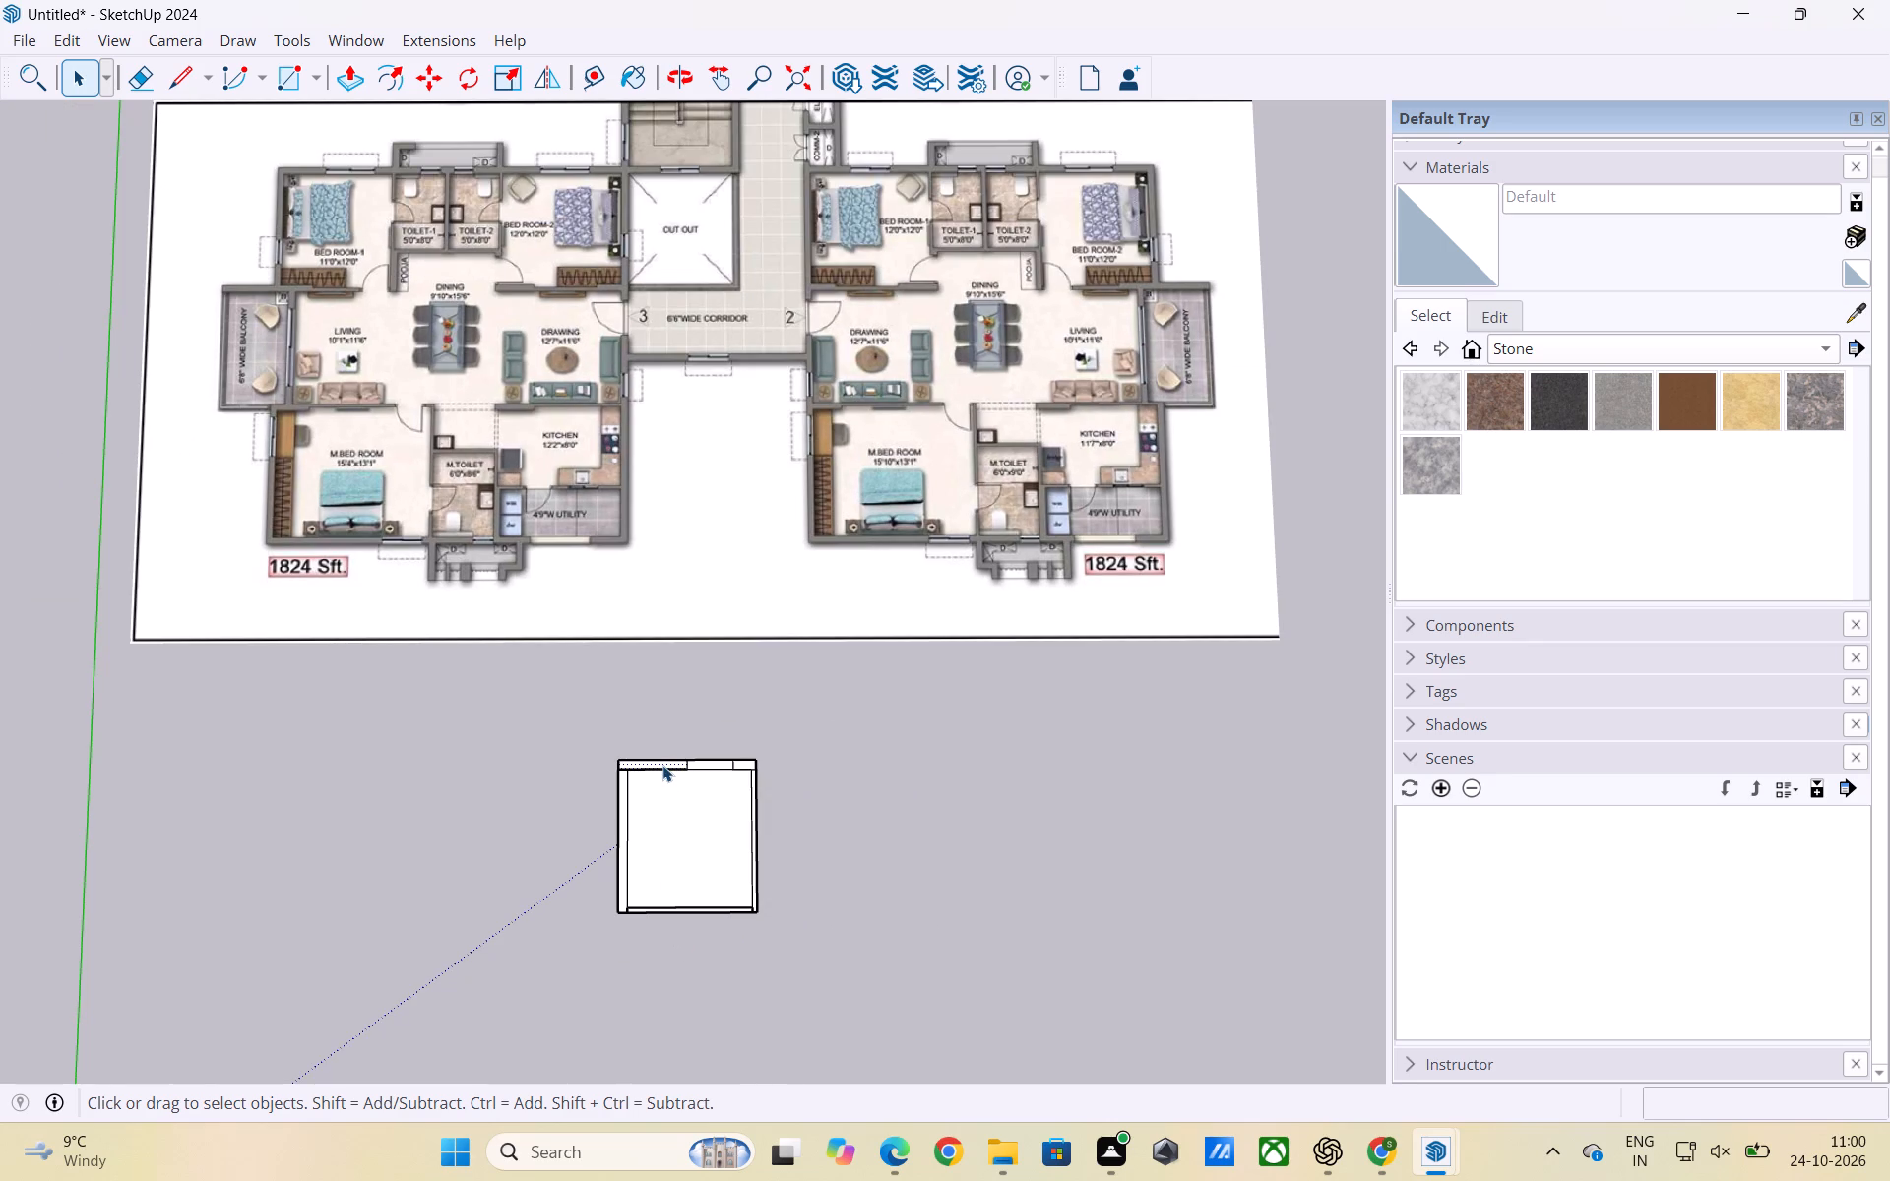
pyautogui.rightClick(660, 766)
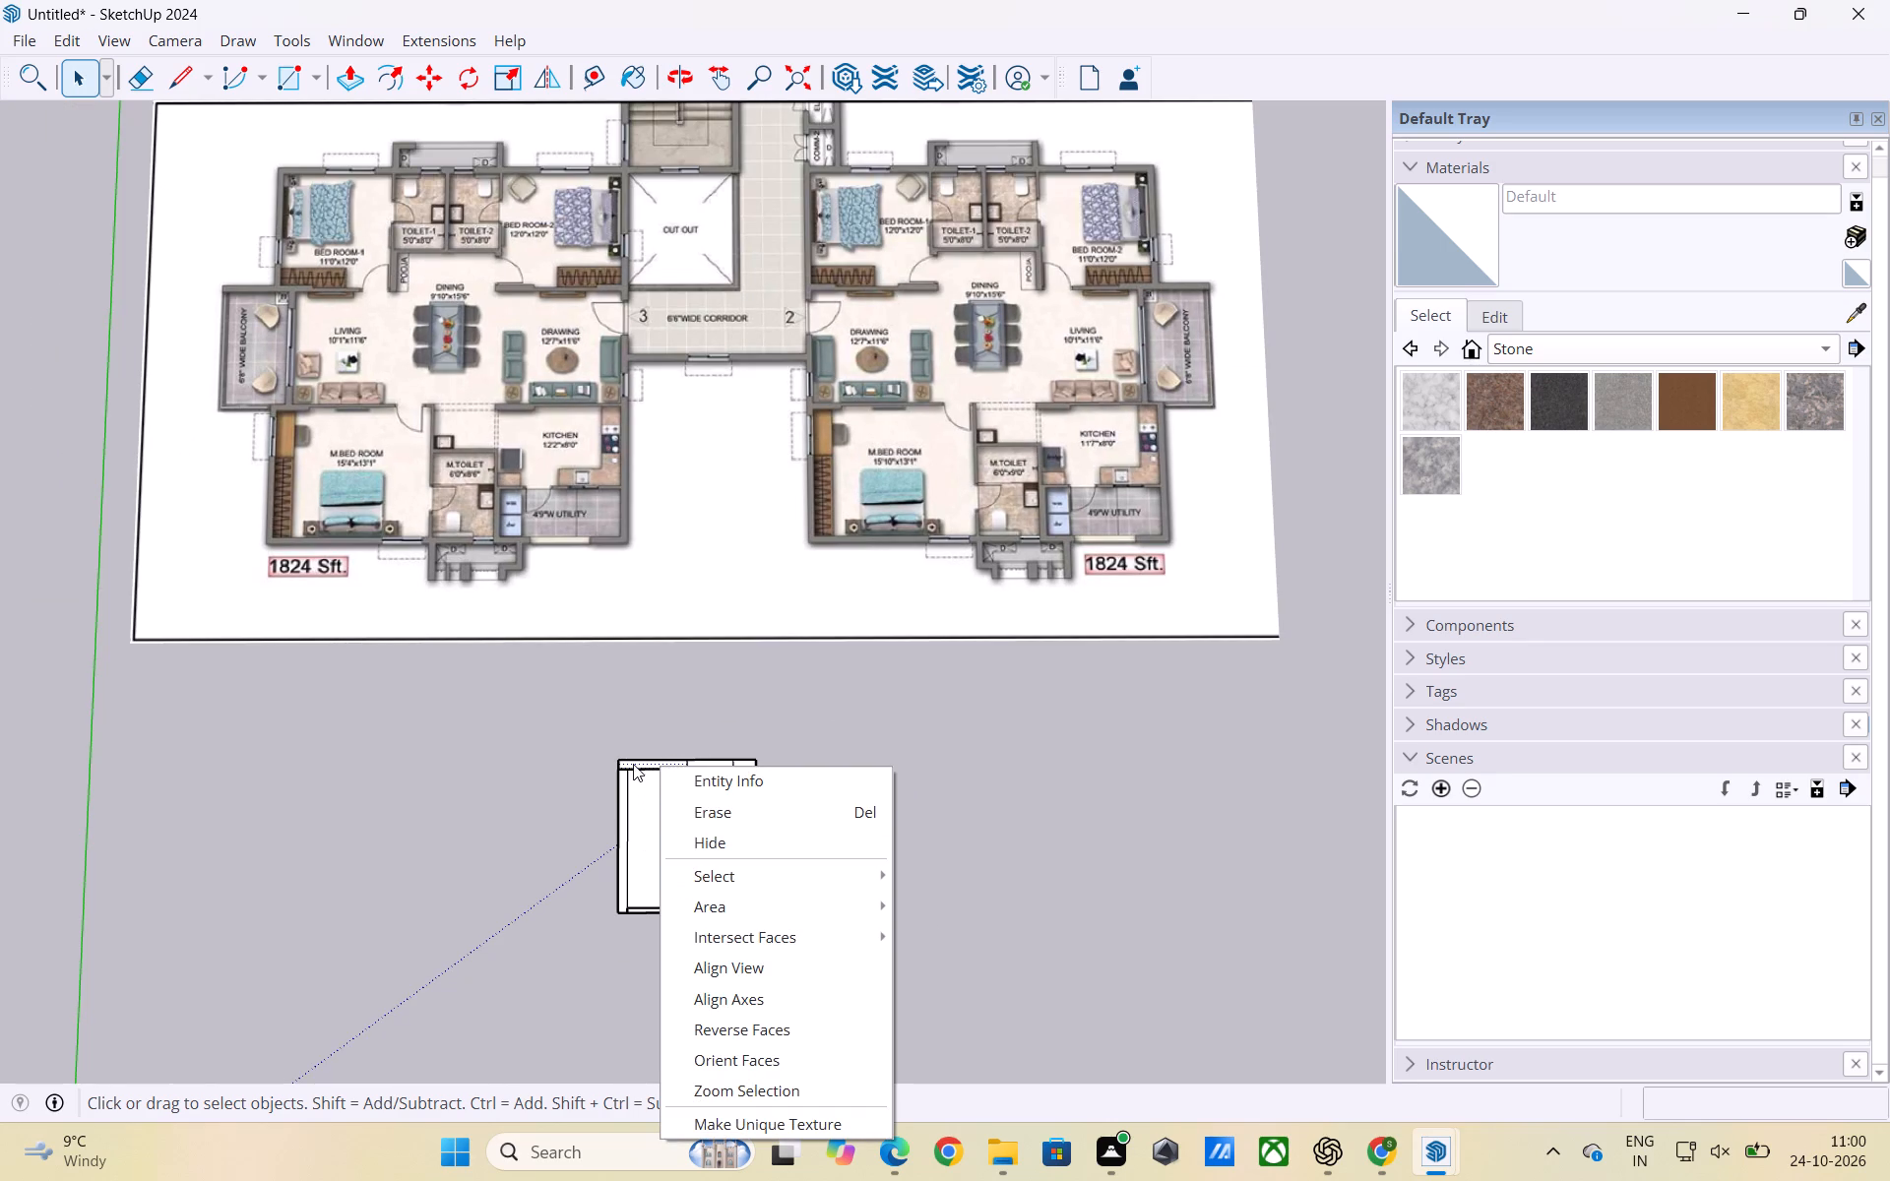
pyautogui.doubleClick(633, 762)
pyautogui.doubleClick(640, 763)
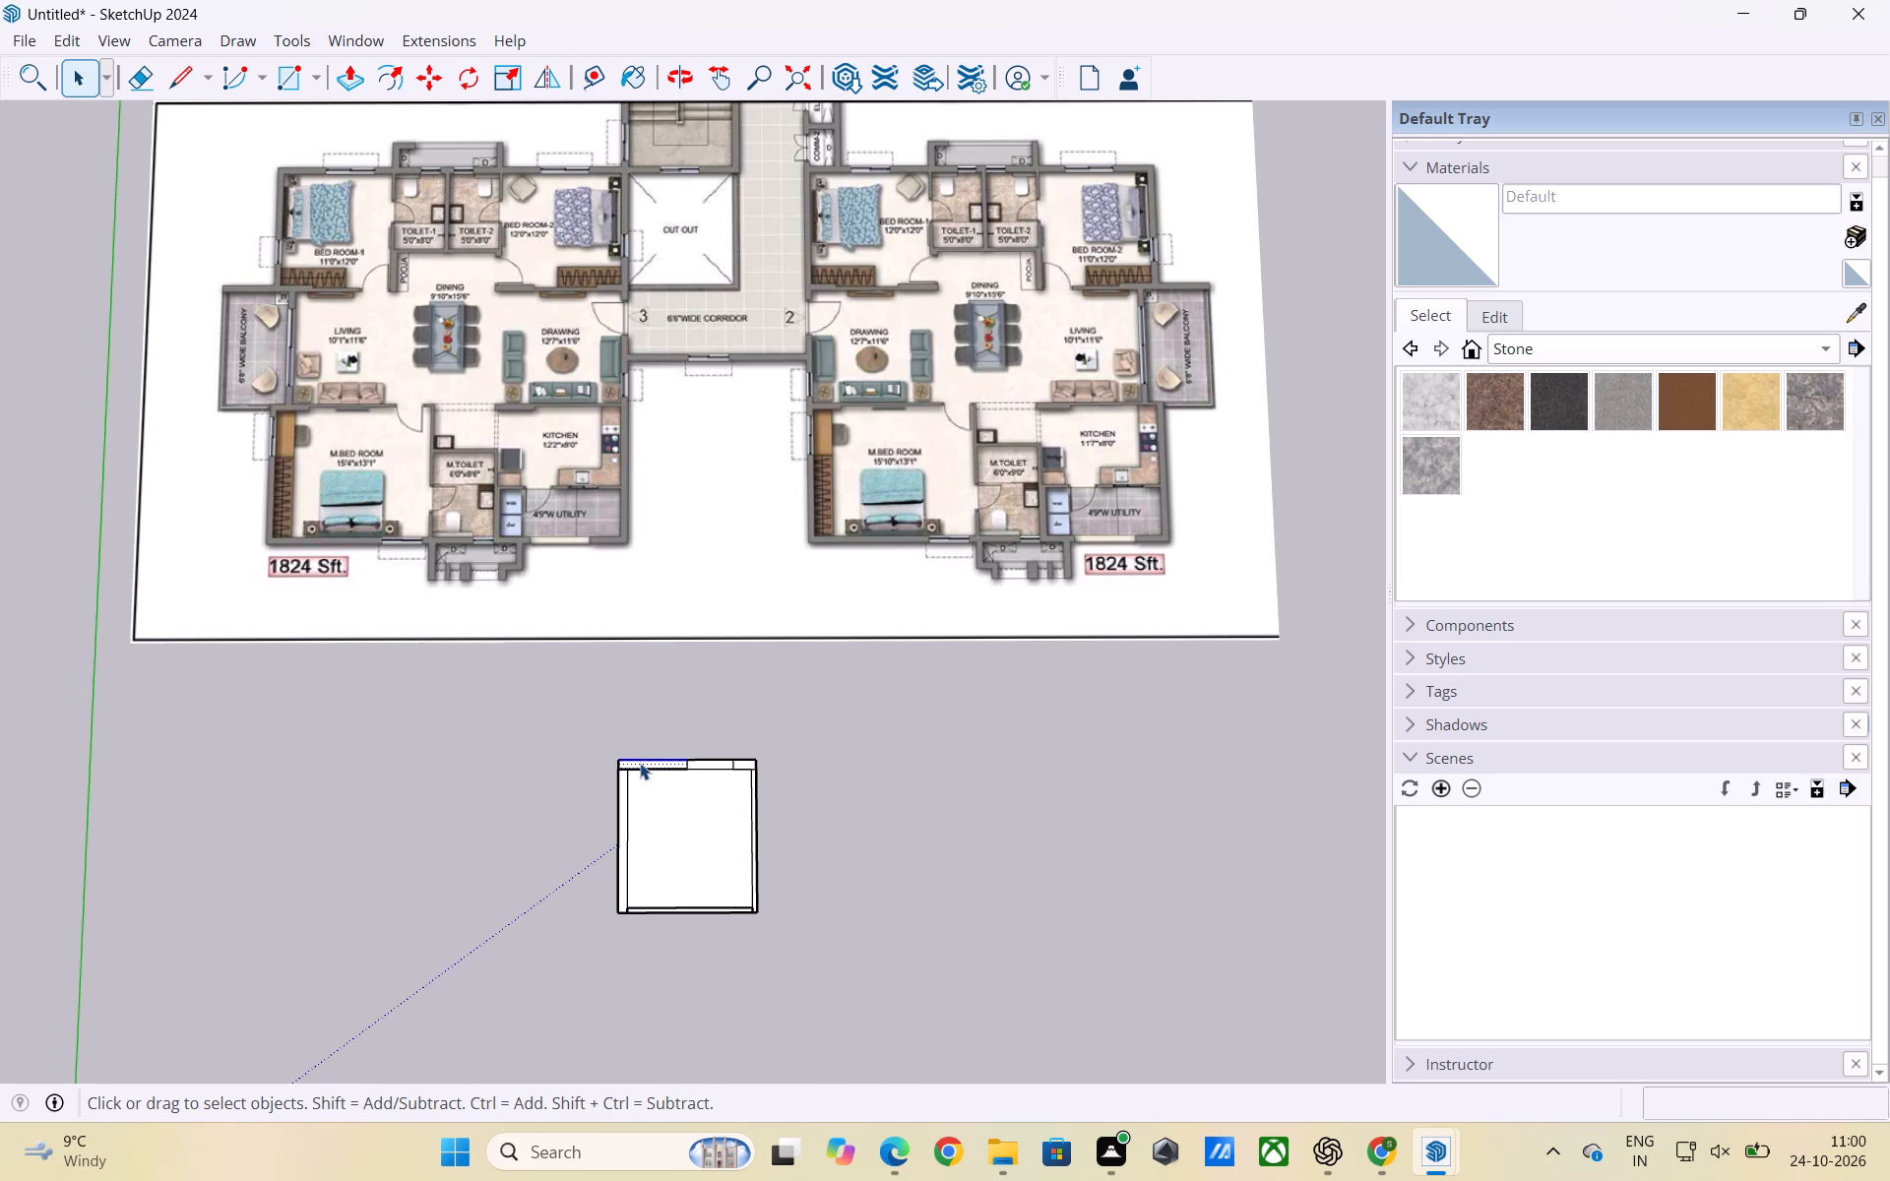
pyautogui.rightClick(640, 763)
pyautogui.click(724, 987)
pyautogui.click(905, 837)
# Make a group of the short upper wall rectangle on the other side of the window opening.
pyautogui.scroll(6, 755, 761)
pyautogui.doubleClick(740, 761)
pyautogui.rightClick(740, 761)
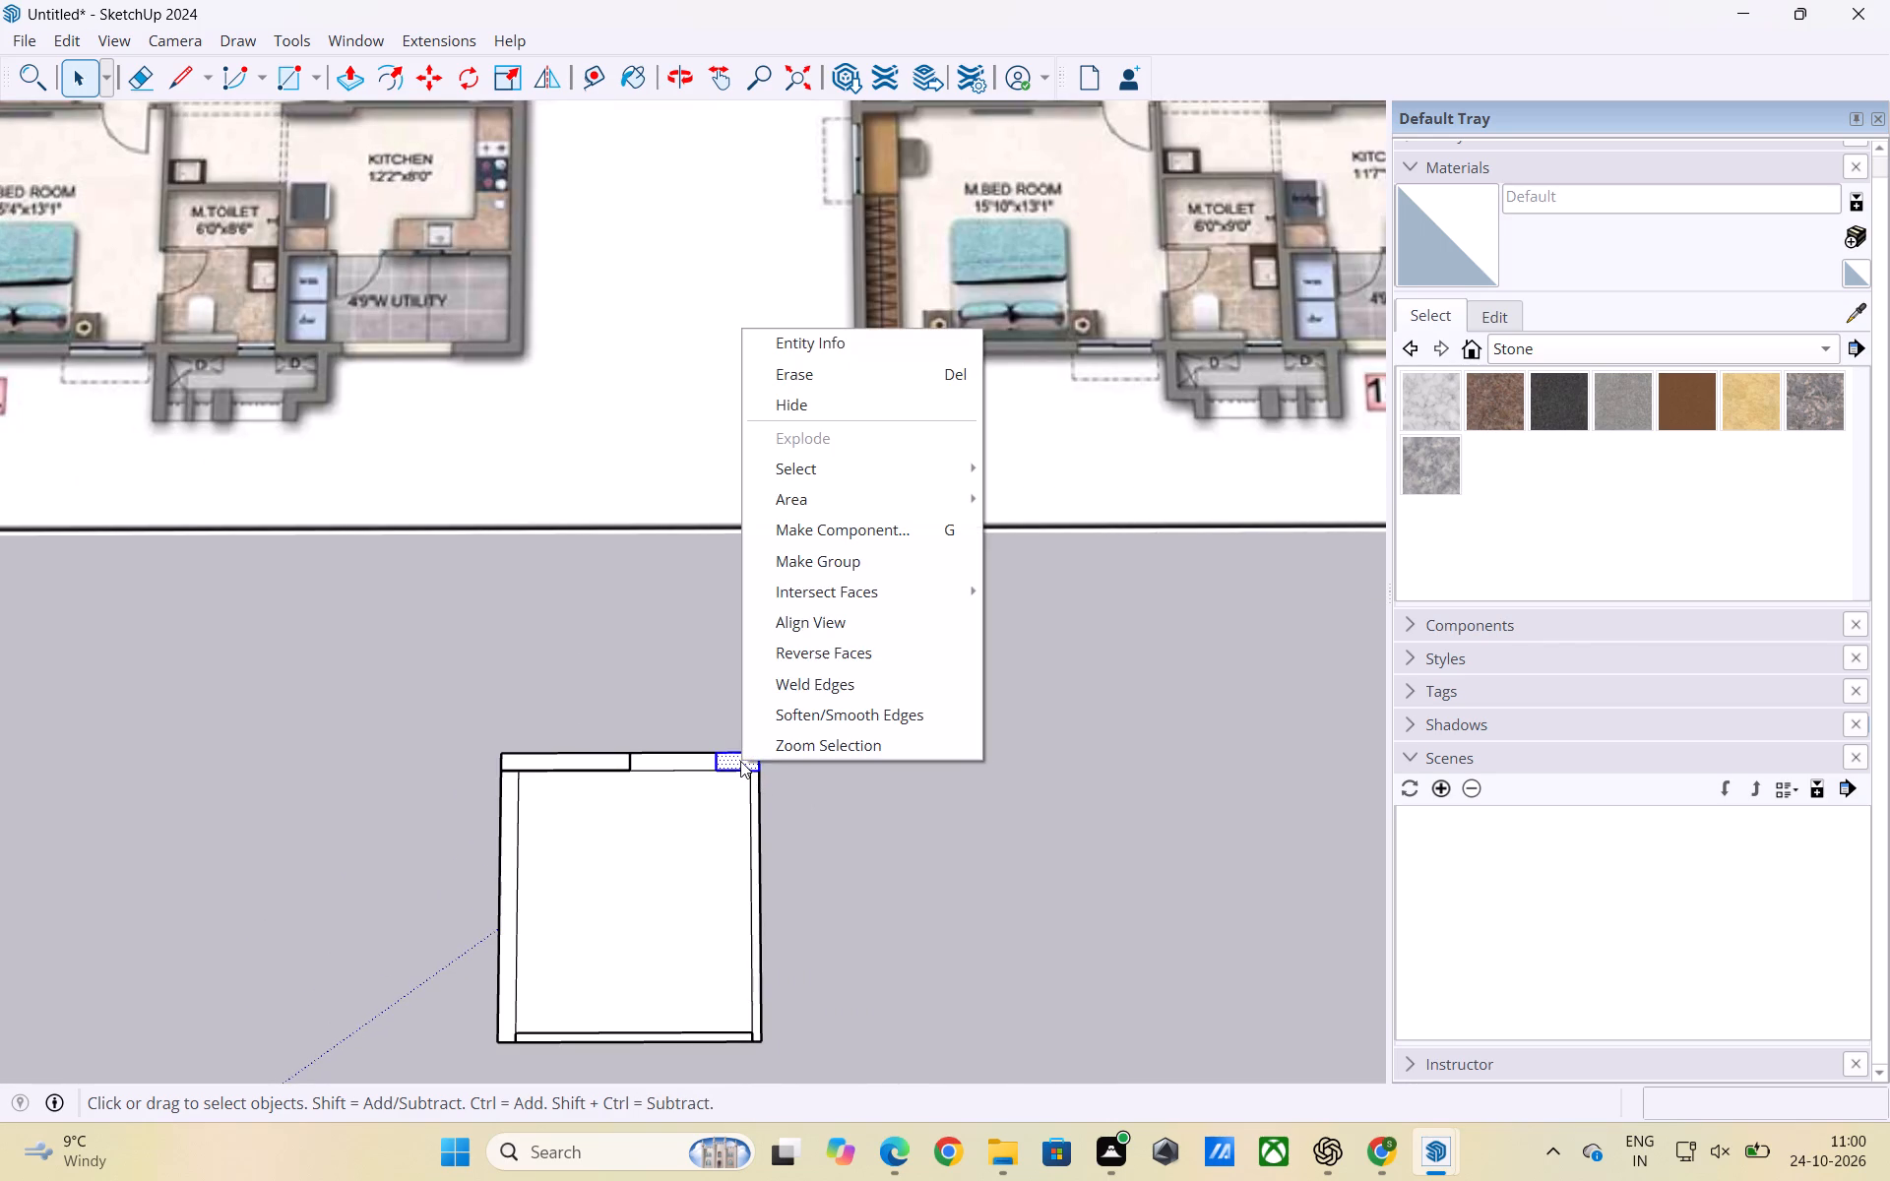
pyautogui.click(827, 563)
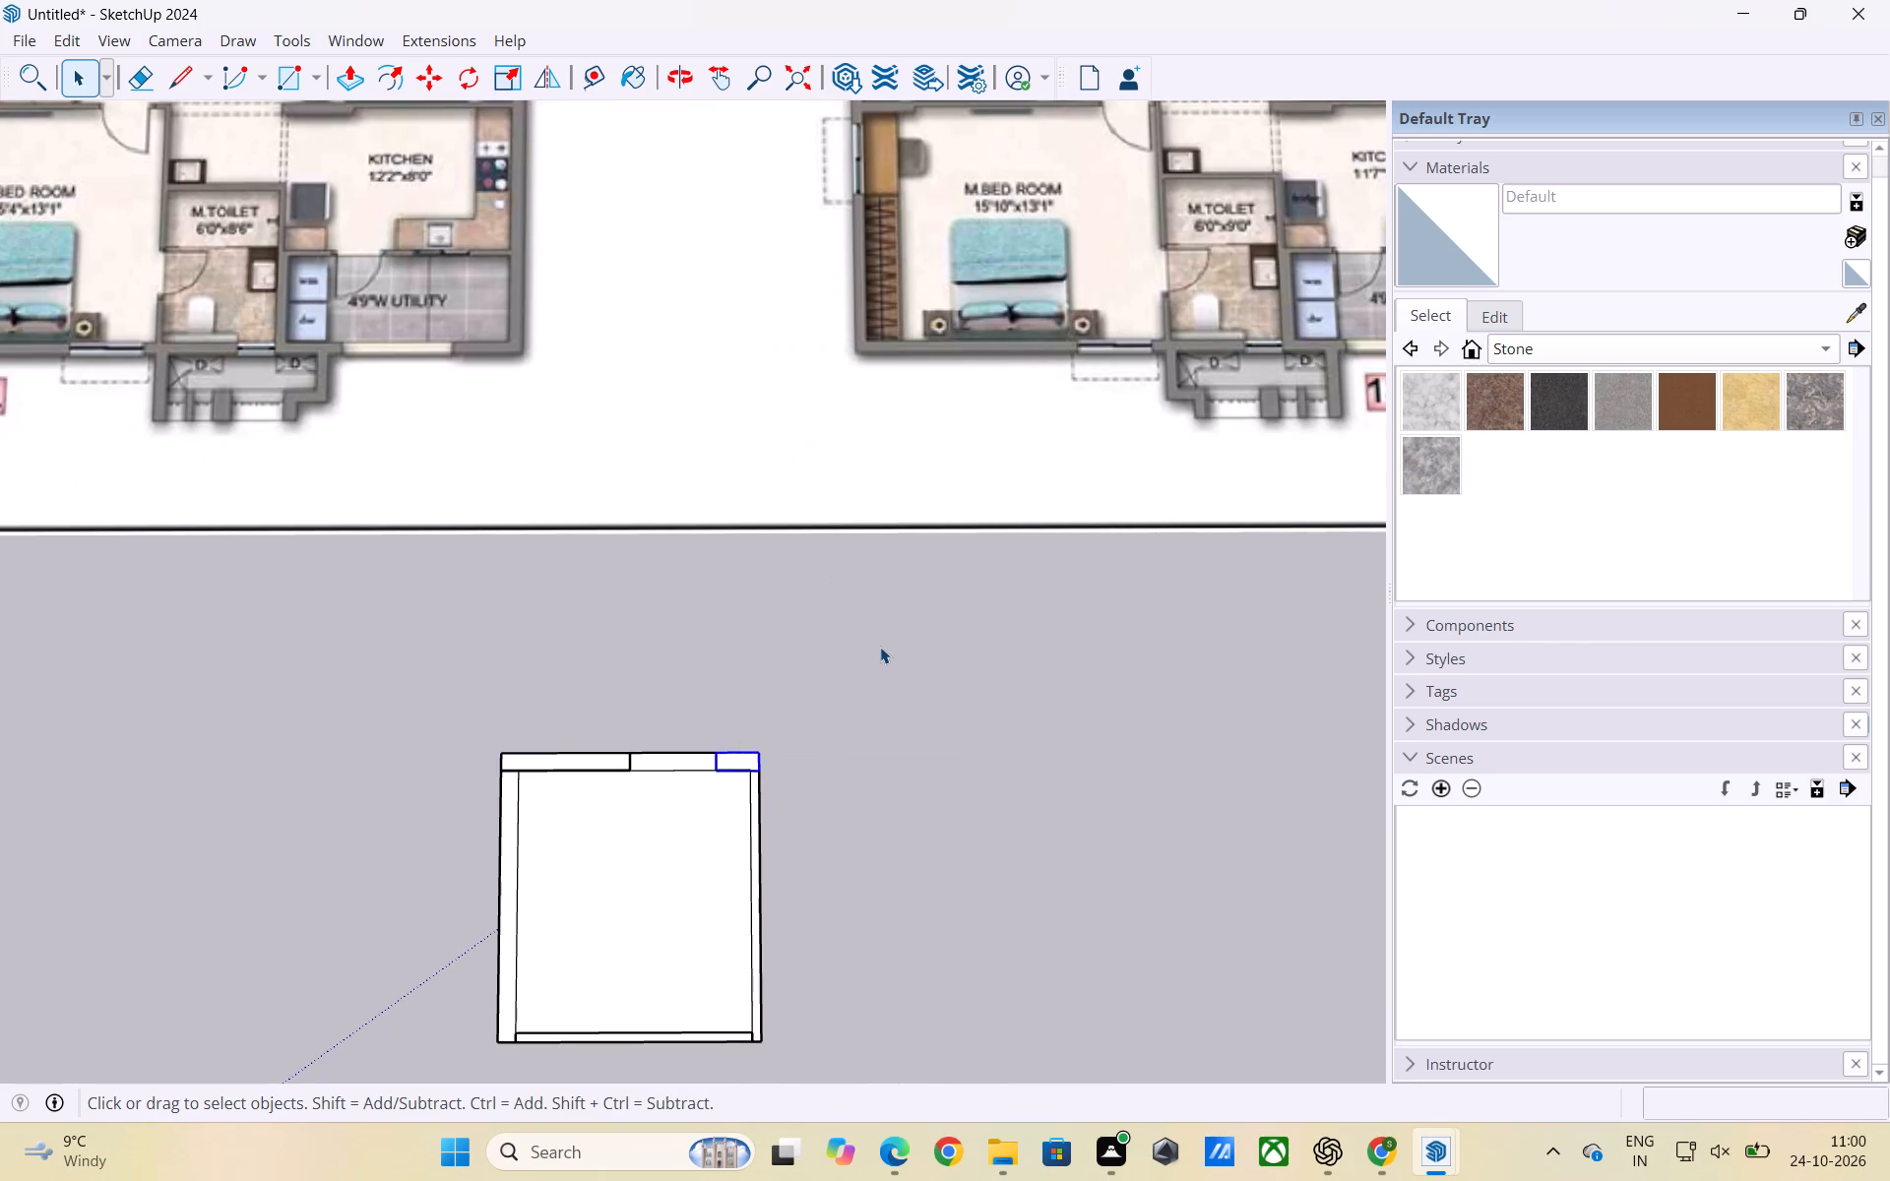
pyautogui.scroll(-2, 848, 661)
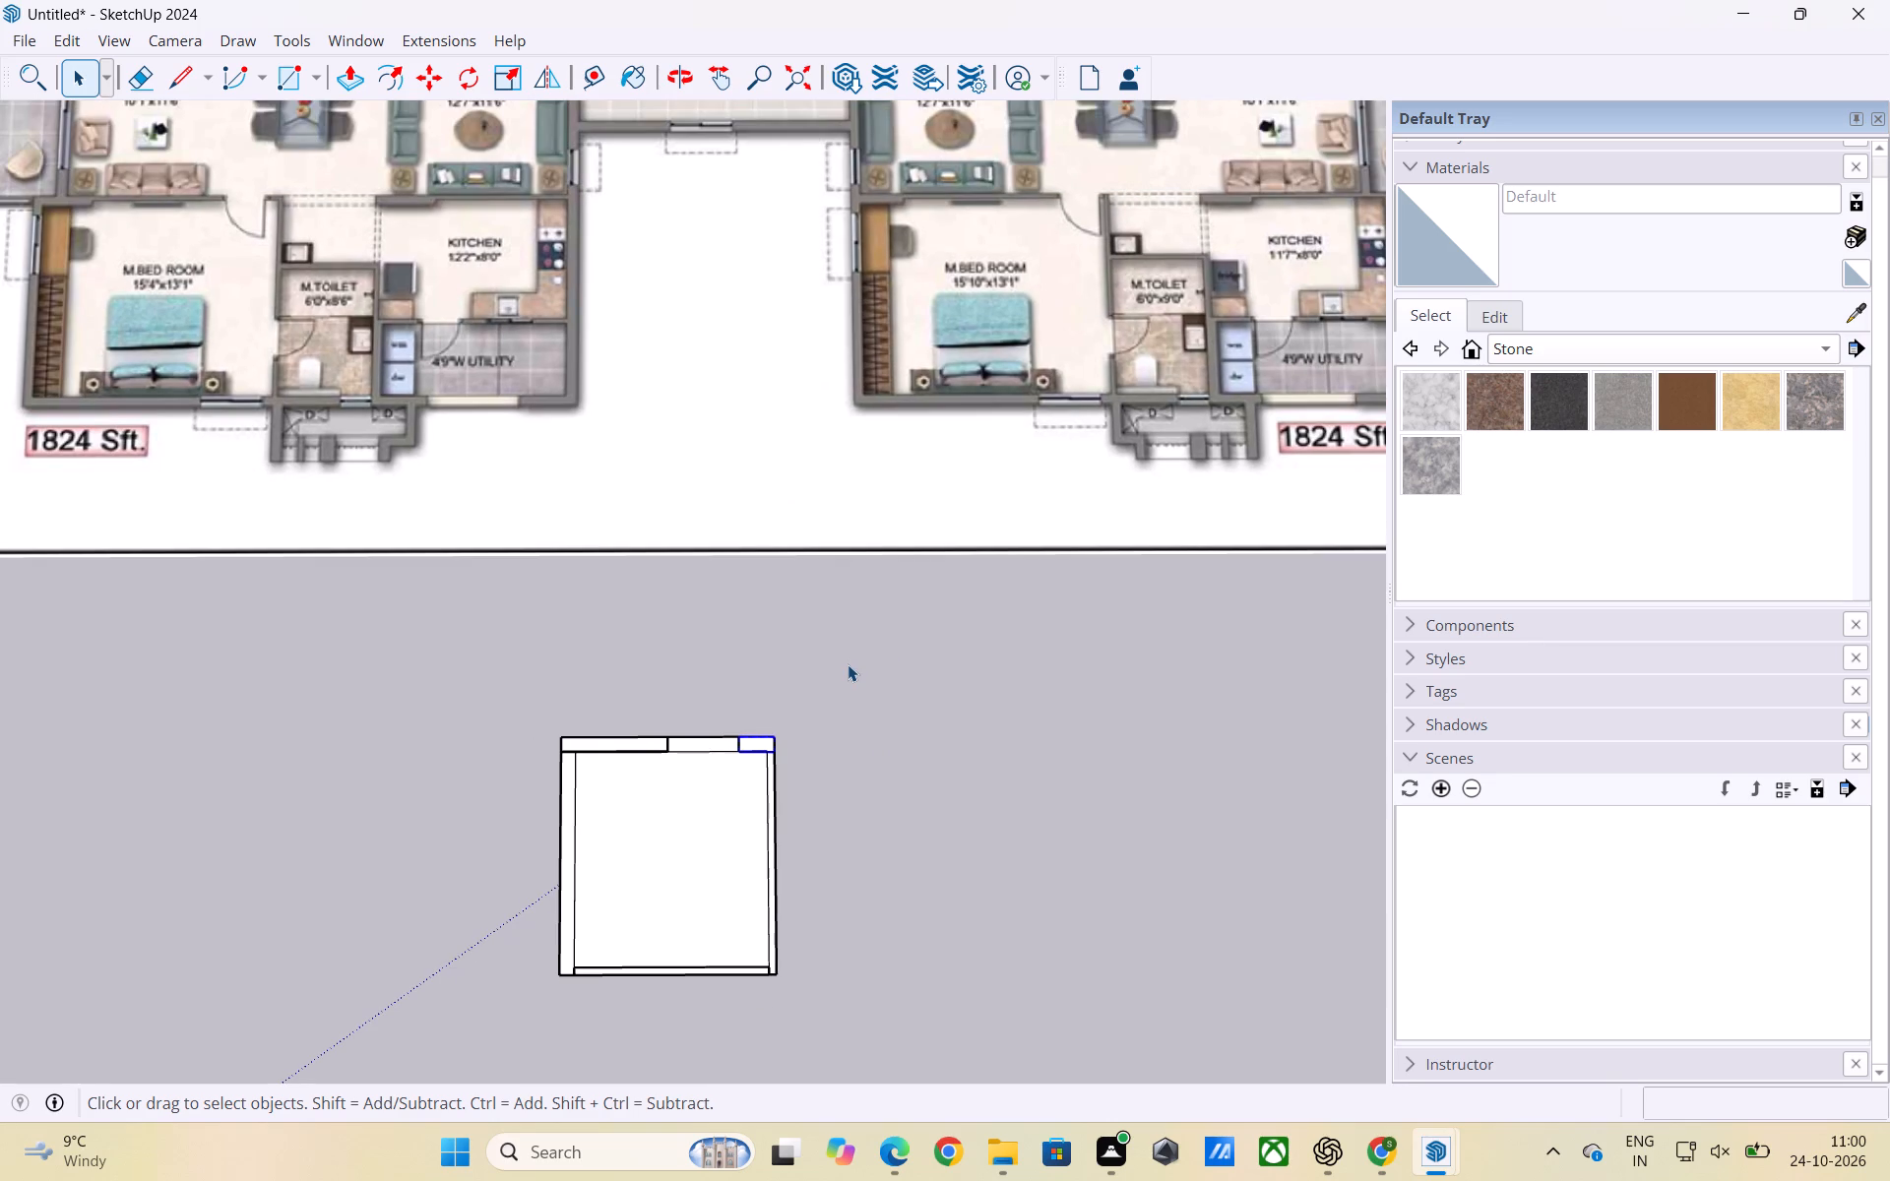
pyautogui.scroll(-3, 843, 685)
pyautogui.click(923, 896)
# Push/Pull the left side wall strip up 9'.
pyautogui.scroll(3, 813, 782)
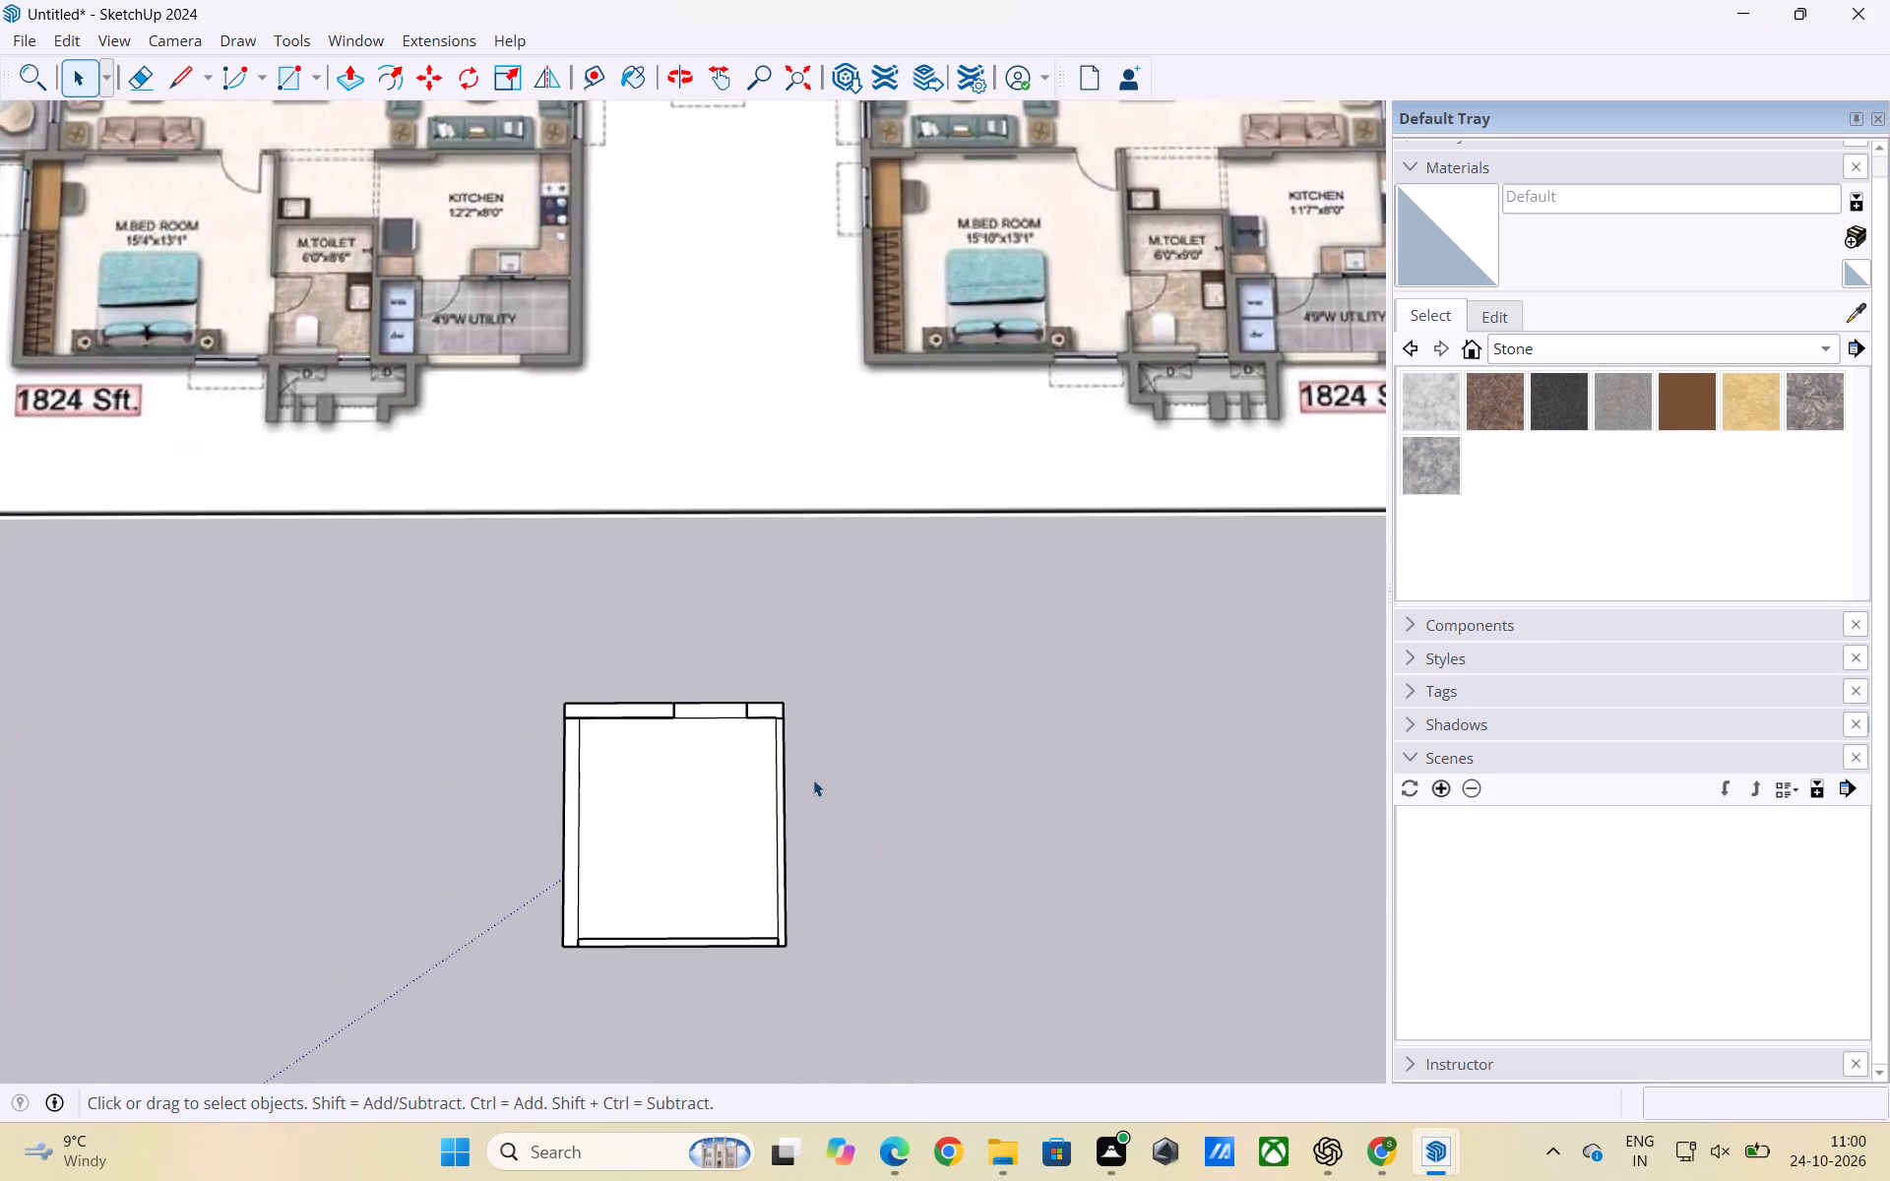
pyautogui.scroll(-3, 958, 743)
pyautogui.scroll(8, 656, 914)
pyautogui.click(653, 813)
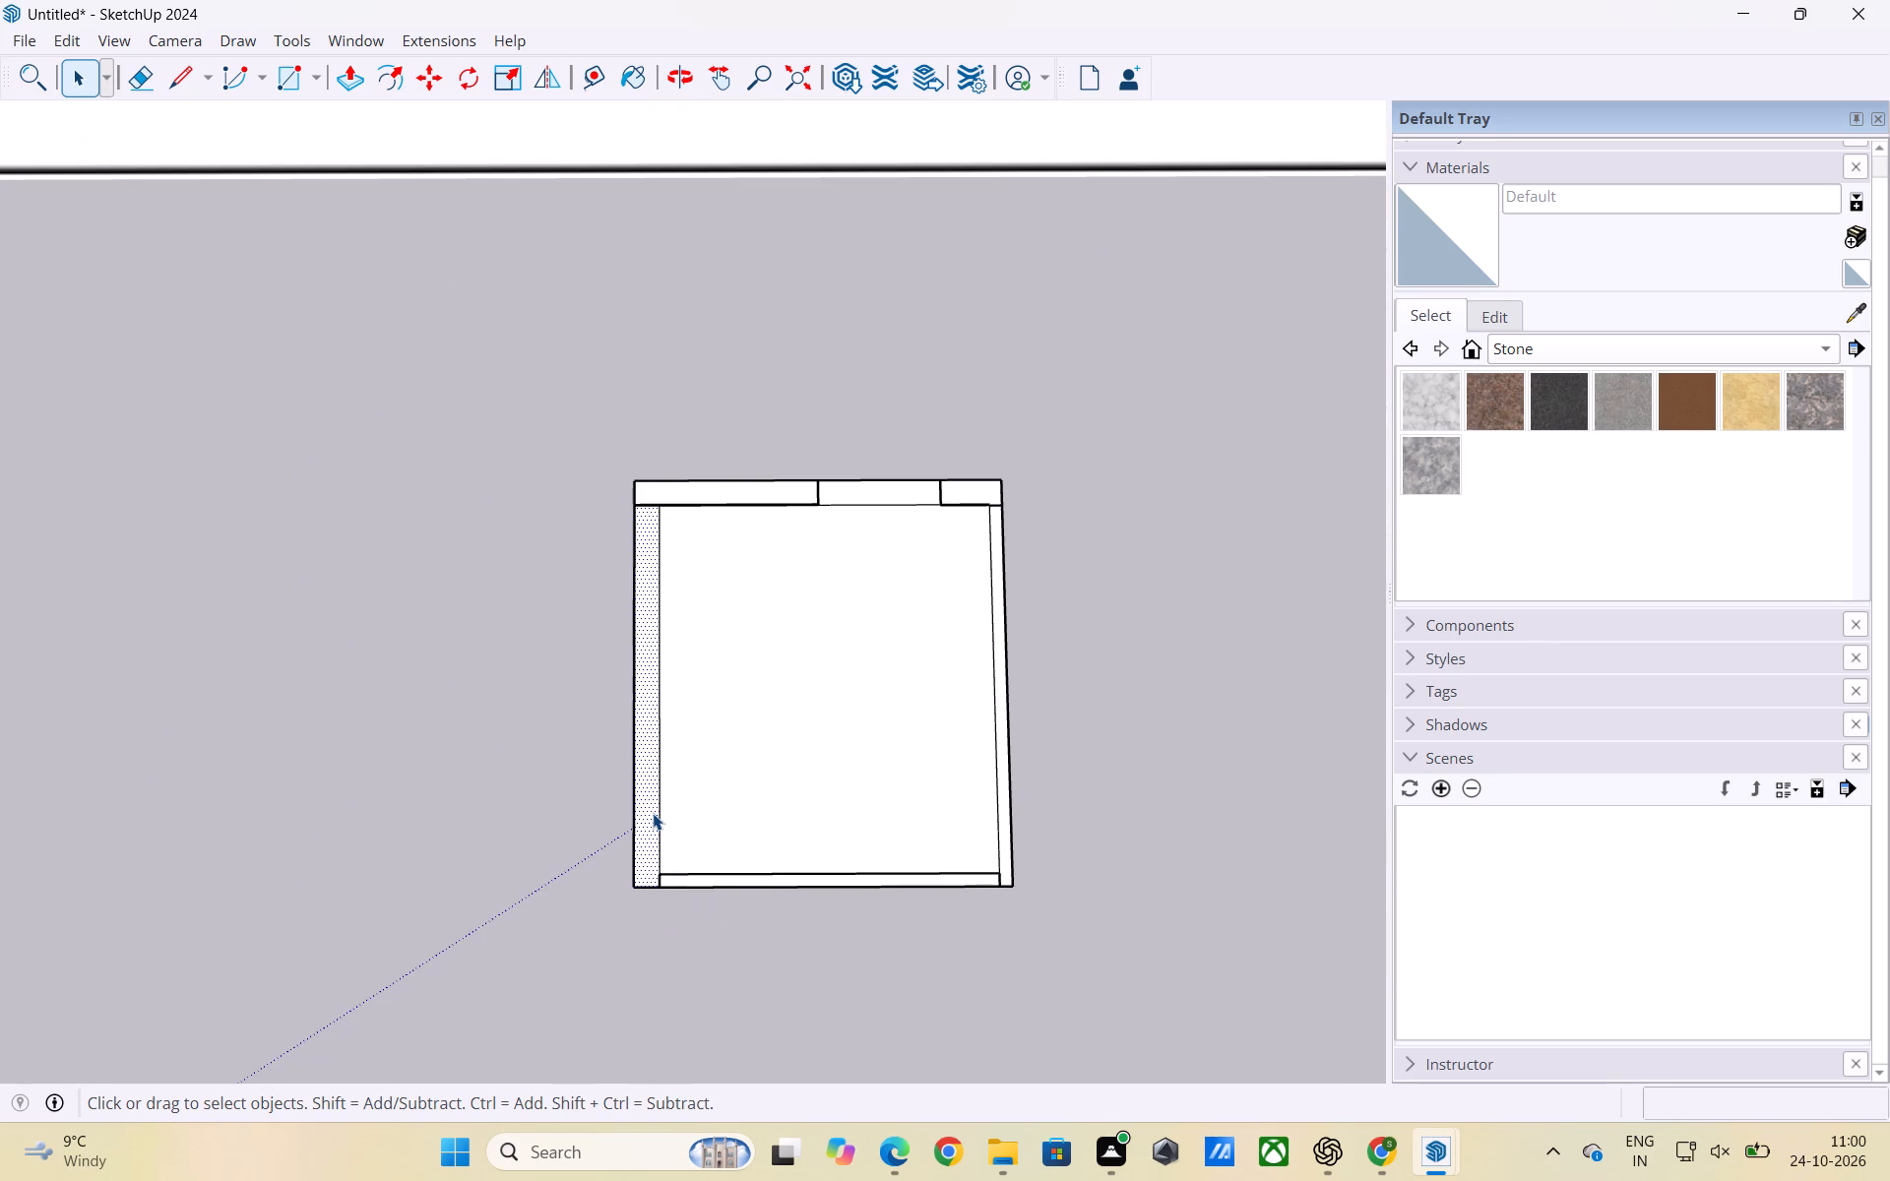
pyautogui.press('p')
pyautogui.click(653, 813)
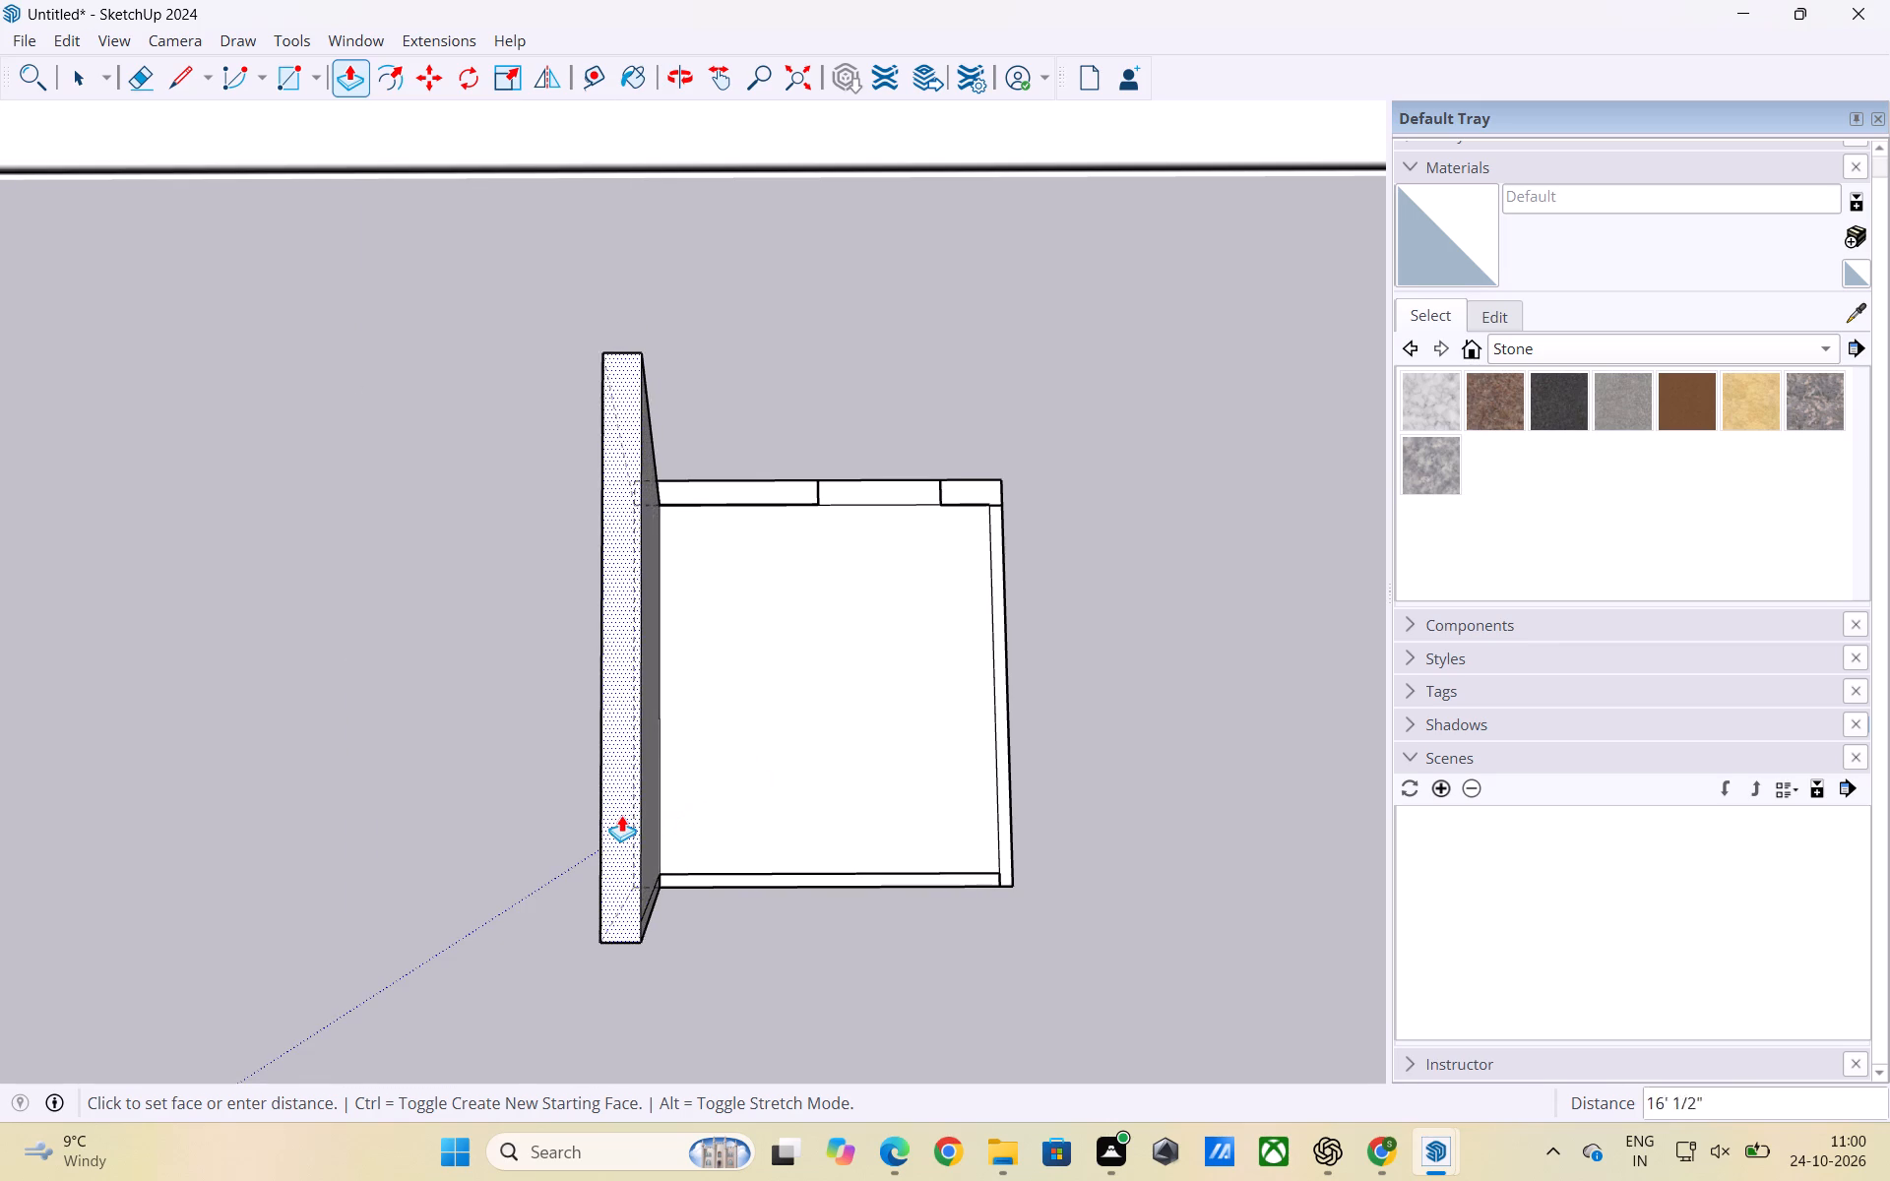
pyautogui.scroll(1, 618, 815)
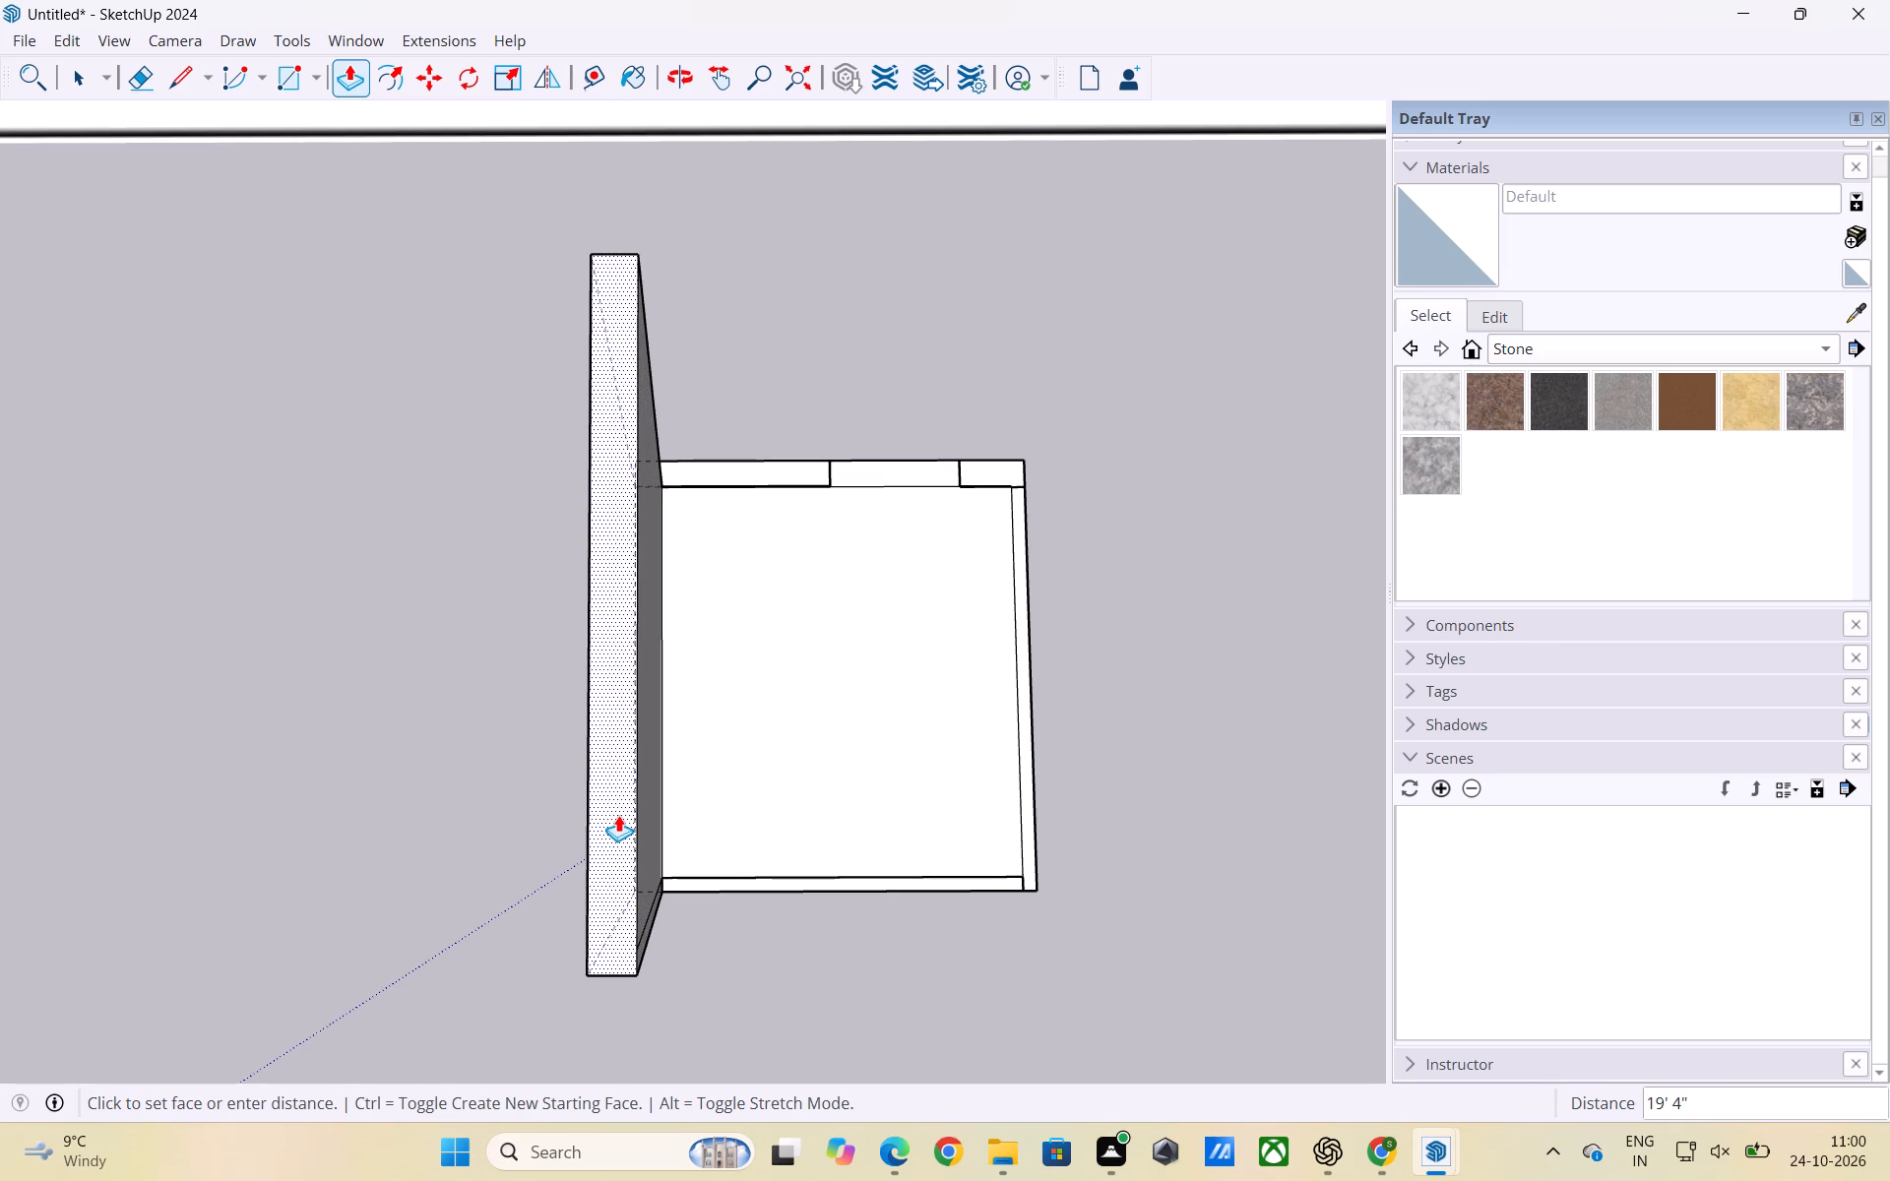
pyautogui.write("9'")
pyautogui.press('Return')
pyautogui.press('space')
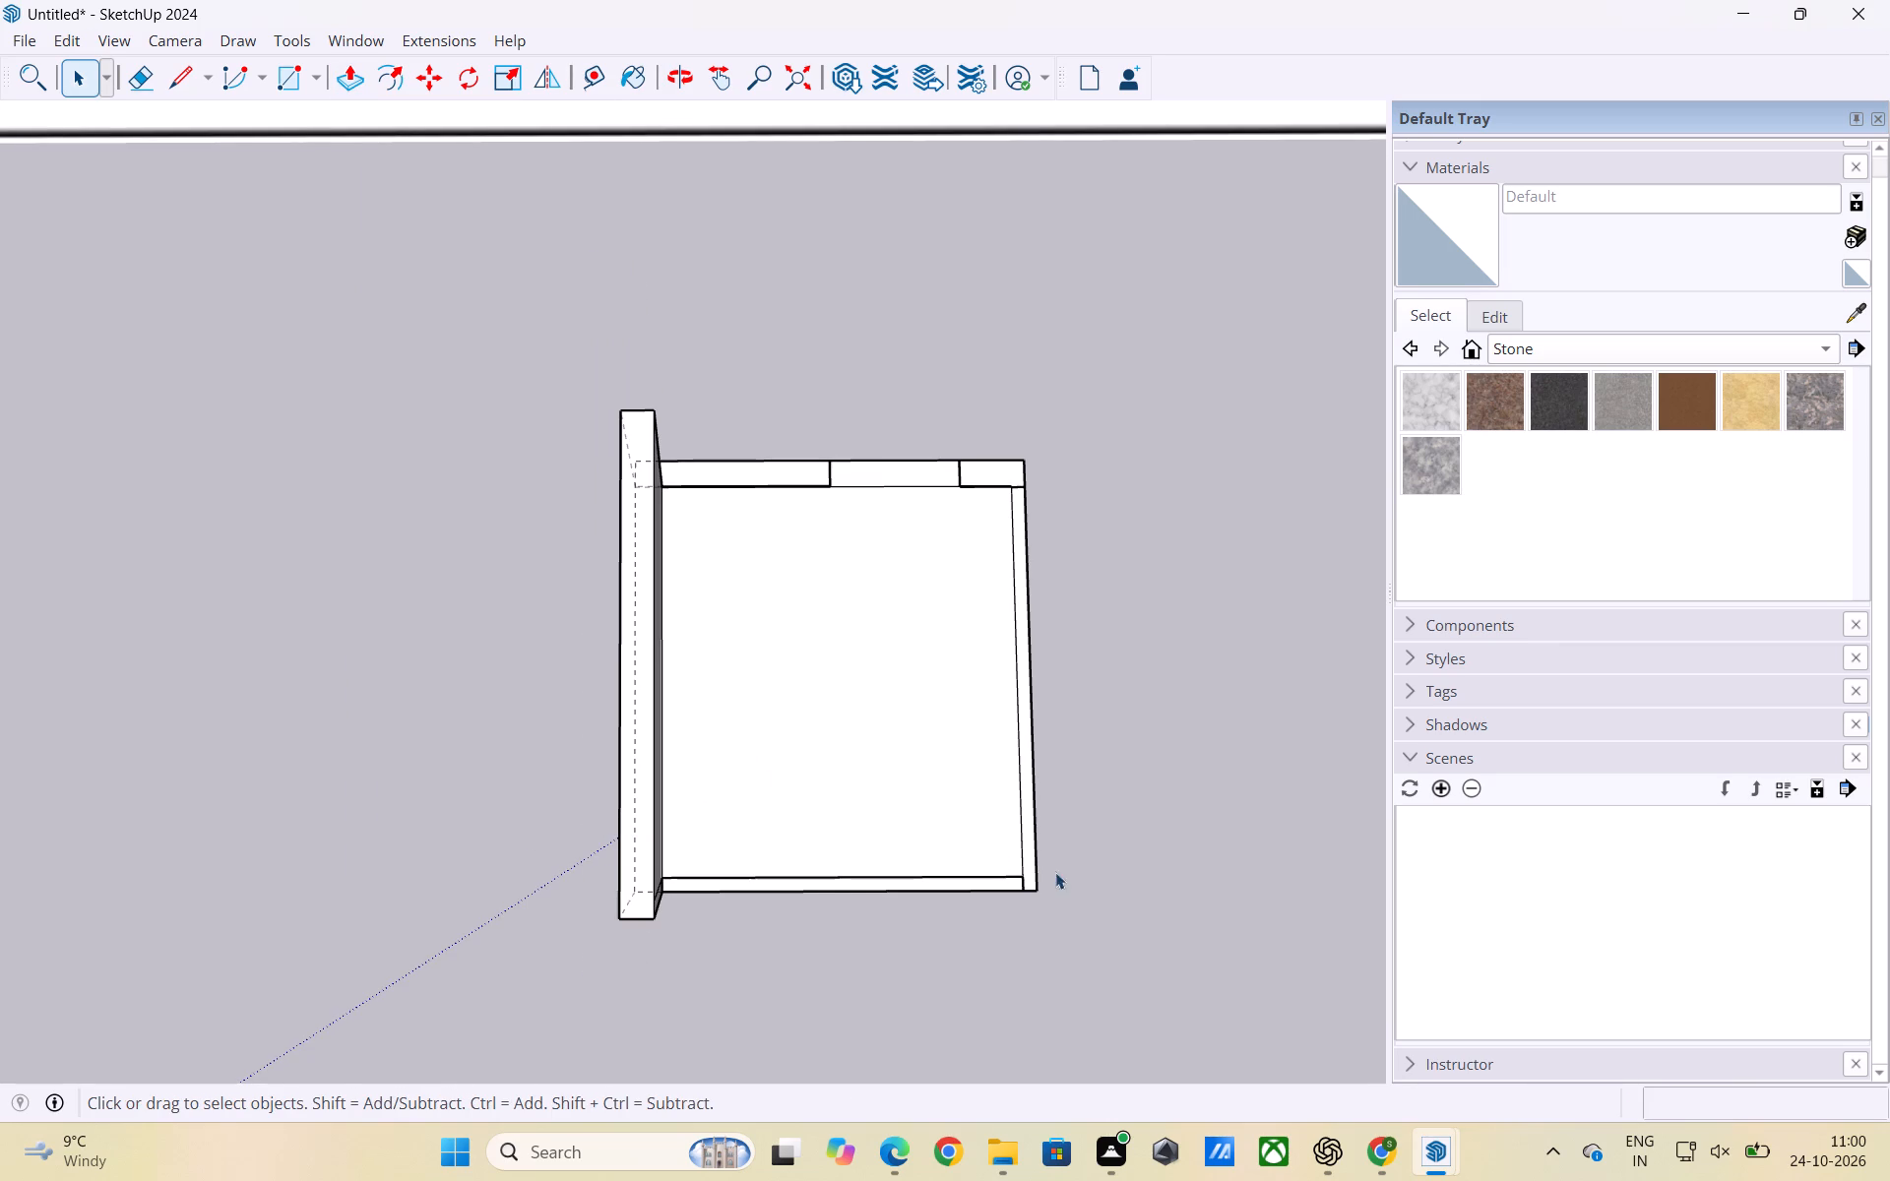
pyautogui.click(1160, 887)
pyautogui.click(1152, 731)
# Examine the raised left wall and the flat room outline from several angles.
pyautogui.scroll(-4, 1052, 833)
pyautogui.moveTo(968, 844); pyautogui.dragTo(787, 759, button='middle')
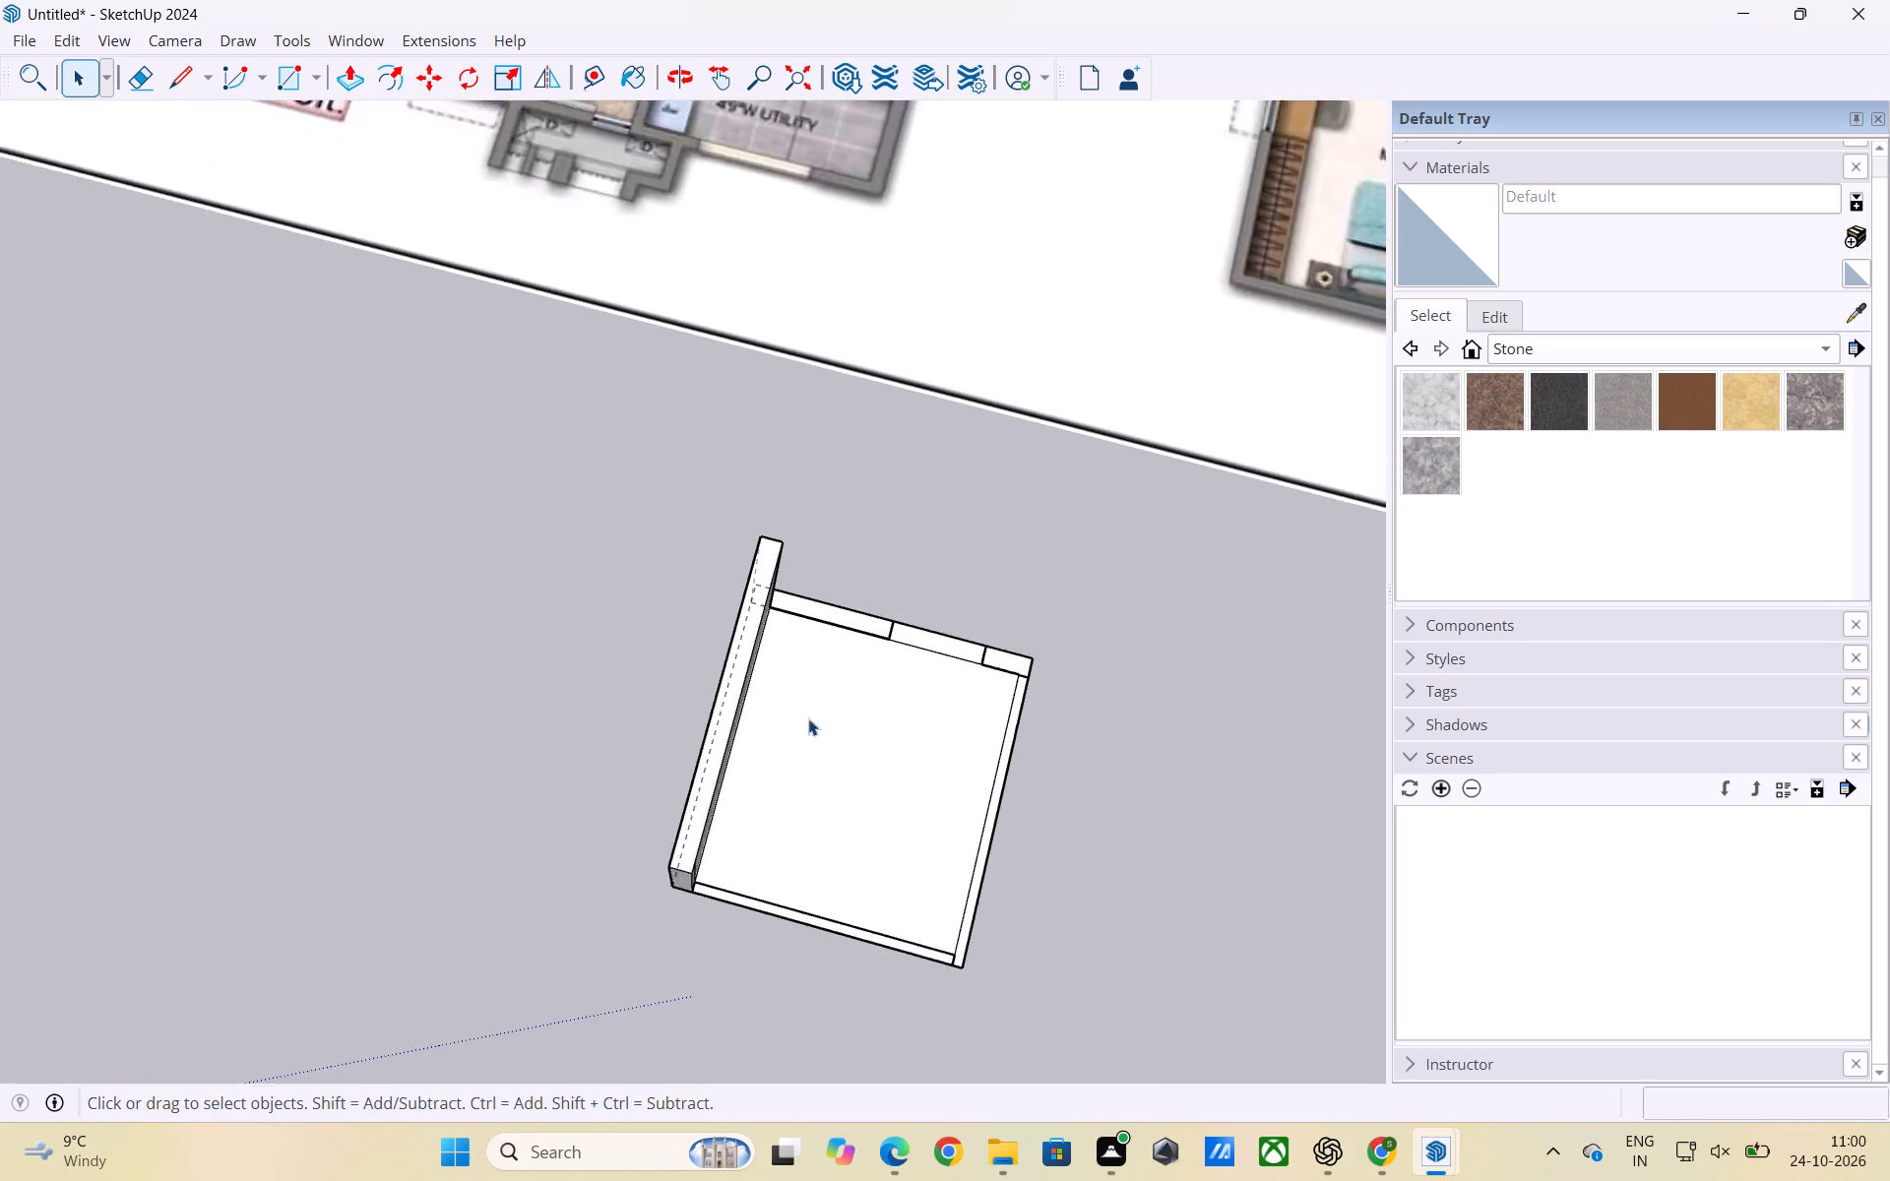
pyautogui.scroll(3, 858, 789)
pyautogui.moveTo(735, 885); pyautogui.dragTo(812, 734, button='middle')
pyautogui.scroll(4, 803, 766)
pyautogui.moveTo(891, 909); pyautogui.dragTo(718, 886, button='middle')
pyautogui.scroll(-7, 629, 792)
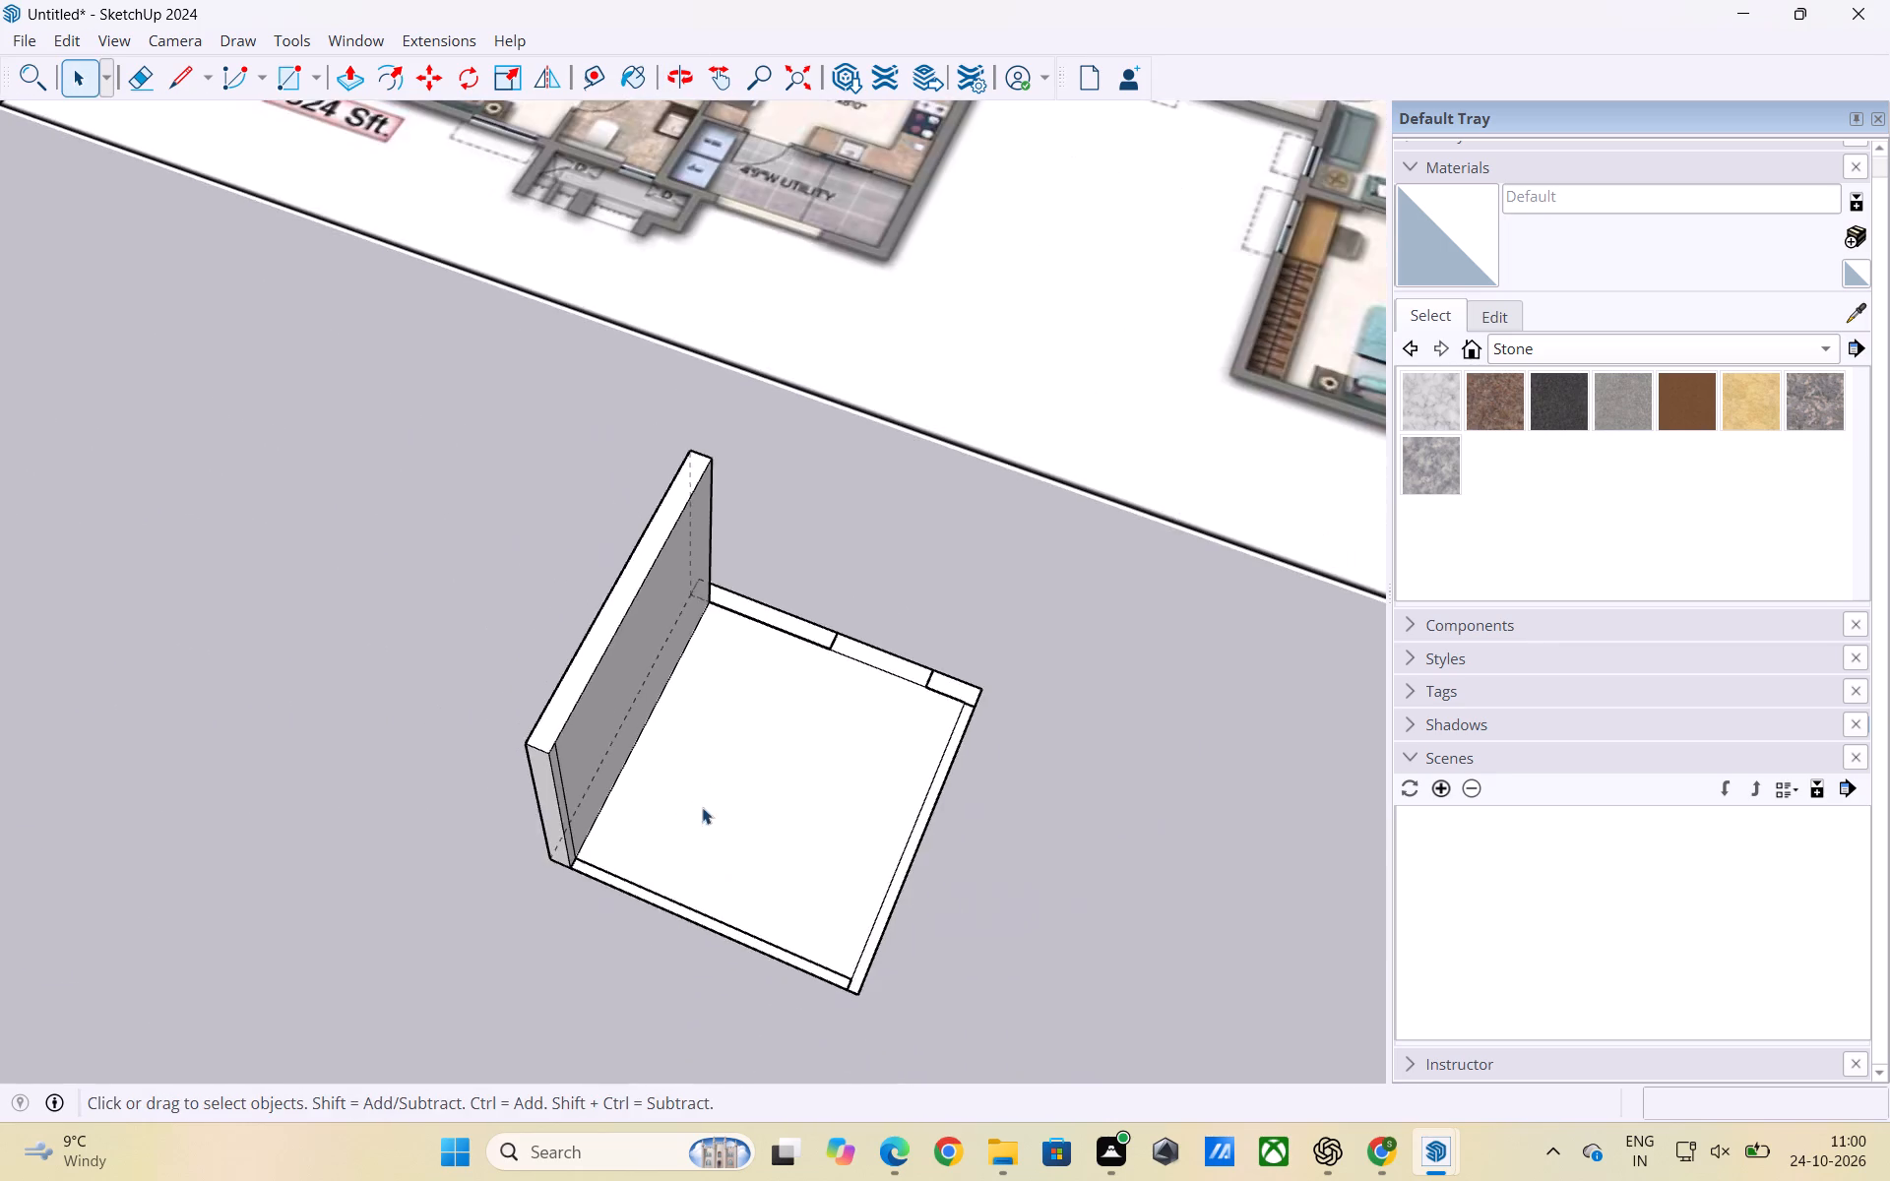
pyautogui.moveTo(645, 854); pyautogui.dragTo(817, 839, button='middle')
pyautogui.scroll(3, 775, 864)
pyautogui.moveTo(791, 817); pyautogui.dragTo(863, 958, button='middle')
pyautogui.scroll(-1, 873, 970)
pyautogui.scroll(2, 881, 969)
pyautogui.scroll(-2, 912, 842)
# Push/Pull the longer upper wall segment inside its group up 9', level with the left wall's top.
pyautogui.moveTo(796, 542); pyautogui.dragTo(780, 708, button='middle')
pyautogui.scroll(-1, 796, 581)
pyautogui.scroll(3, 749, 478)
pyautogui.doubleClick(764, 501)
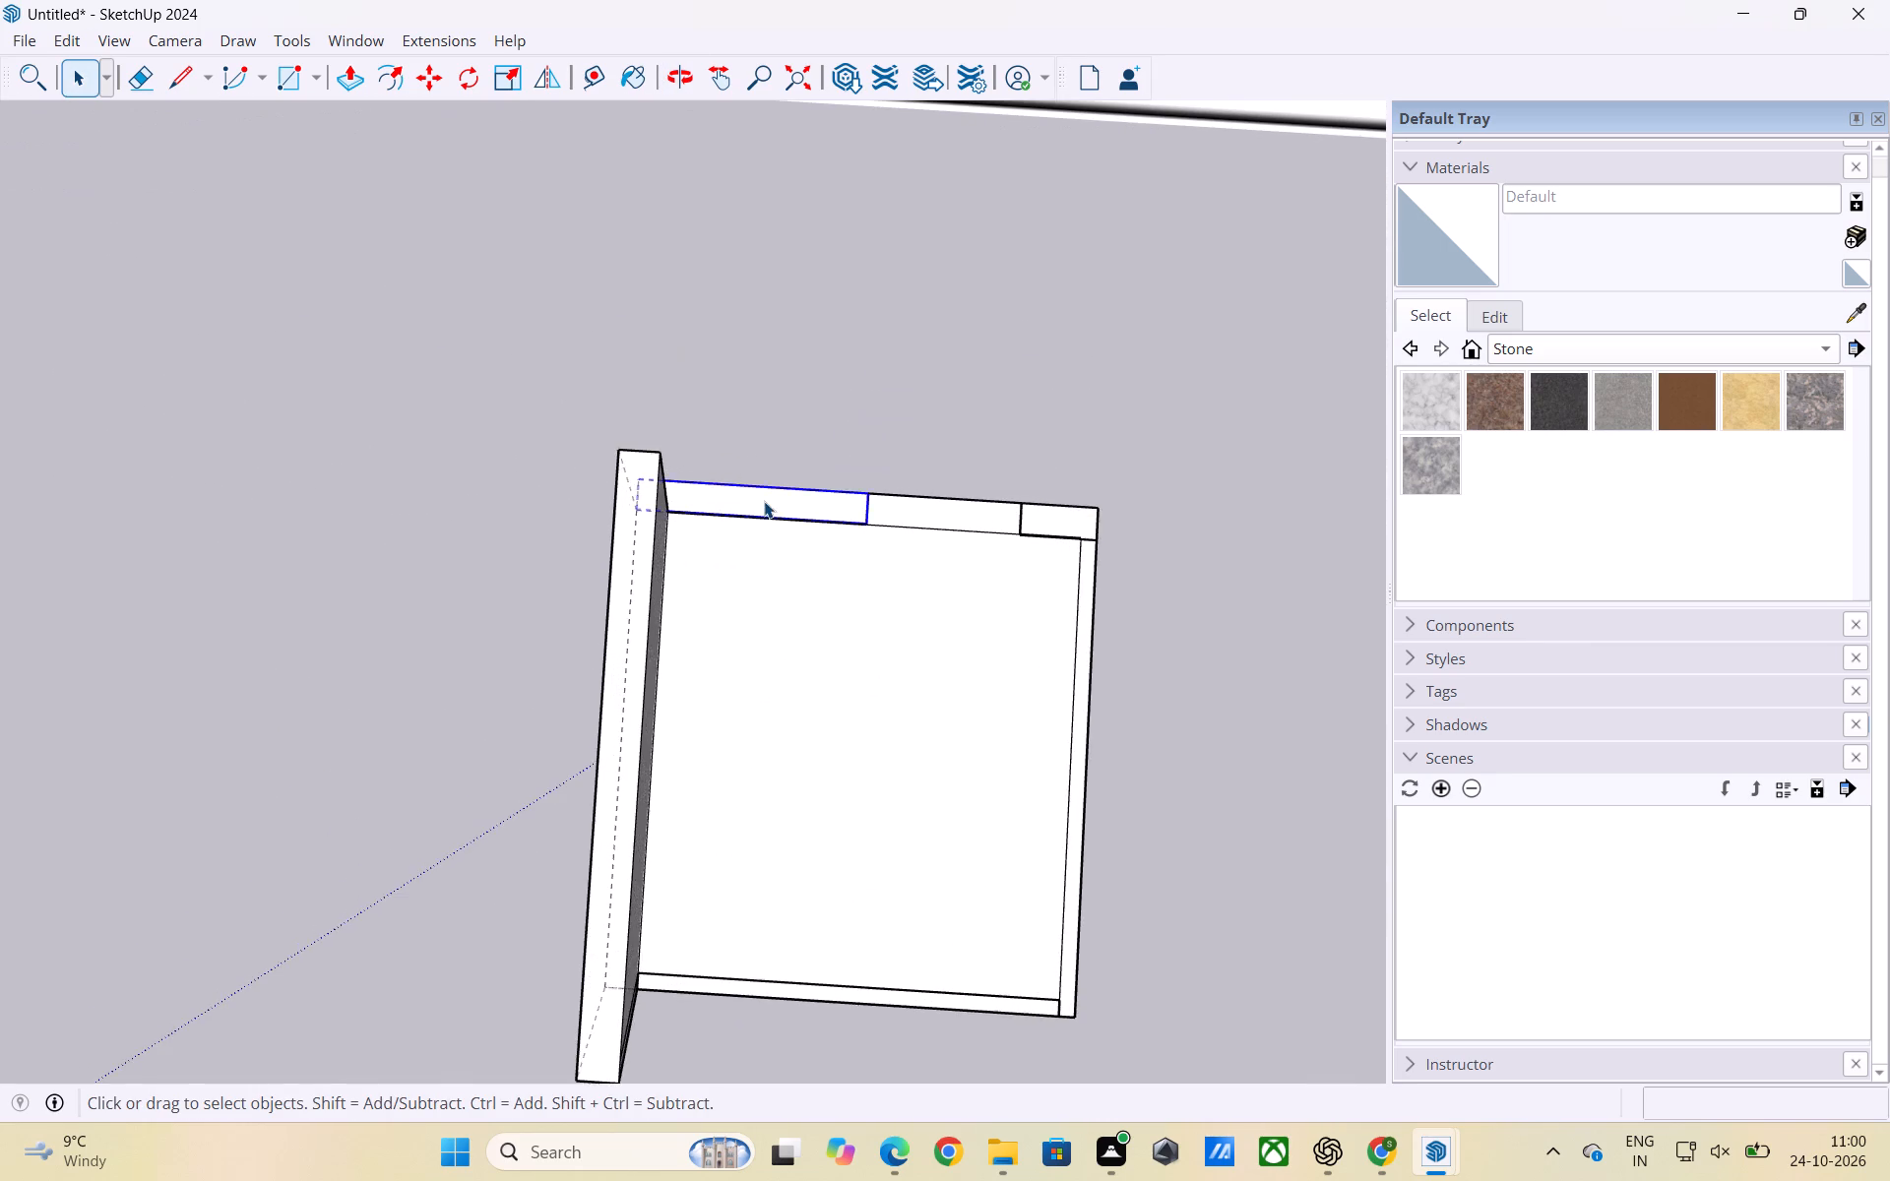
pyautogui.click(765, 502)
pyautogui.press('p')
pyautogui.click(767, 502)
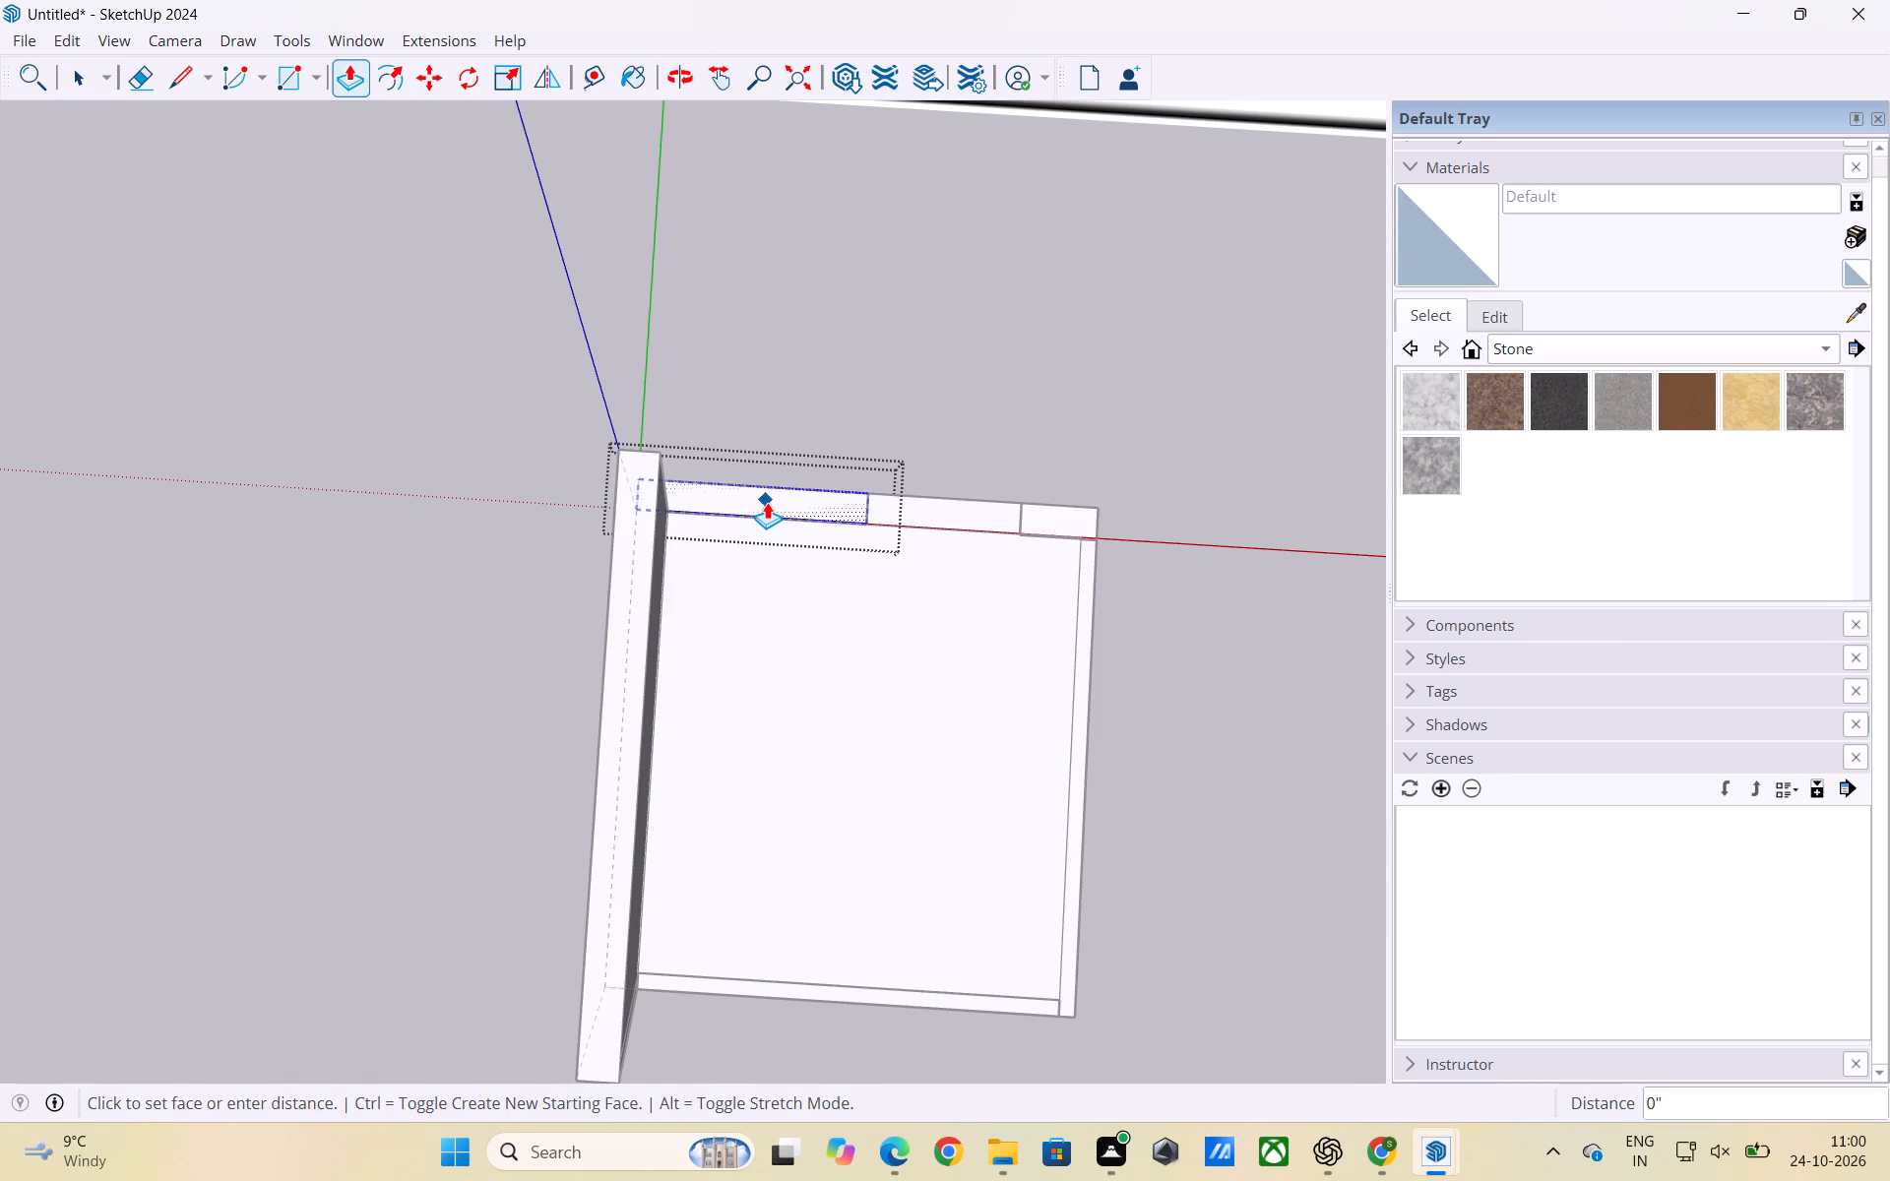
pyautogui.click(617, 603)
pyautogui.press('space')
pyautogui.click(333, 528)
# Push/Pull the short upper wall segment inside its group up to the top of the longer segment.
pyautogui.scroll(-3, 416, 582)
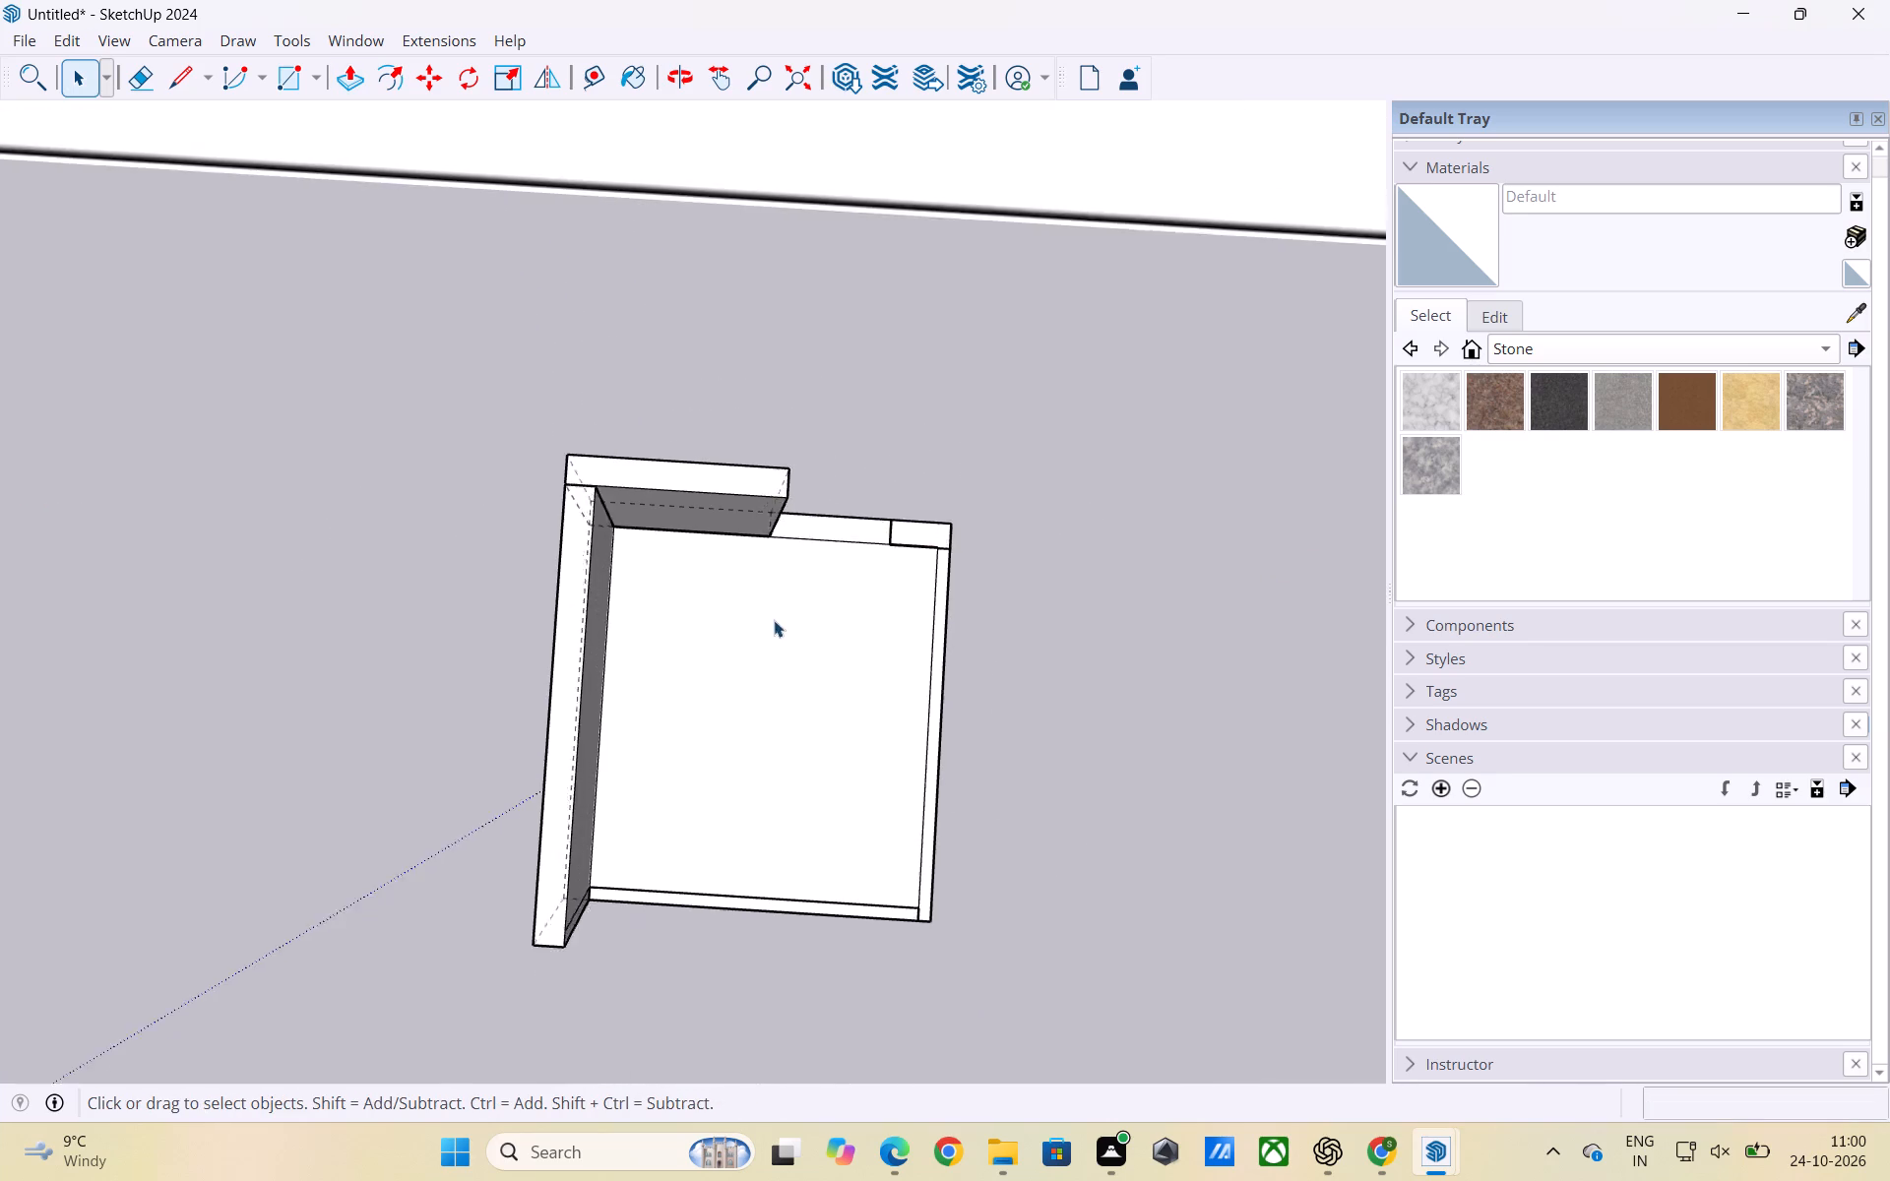
pyautogui.scroll(-1, 775, 621)
pyautogui.moveTo(775, 621); pyautogui.dragTo(627, 563, button='middle')
pyautogui.scroll(3, 842, 578)
pyautogui.scroll(-2, 400, 517)
pyautogui.moveTo(406, 518); pyautogui.dragTo(449, 557, button='middle')
pyautogui.scroll(3, 798, 565)
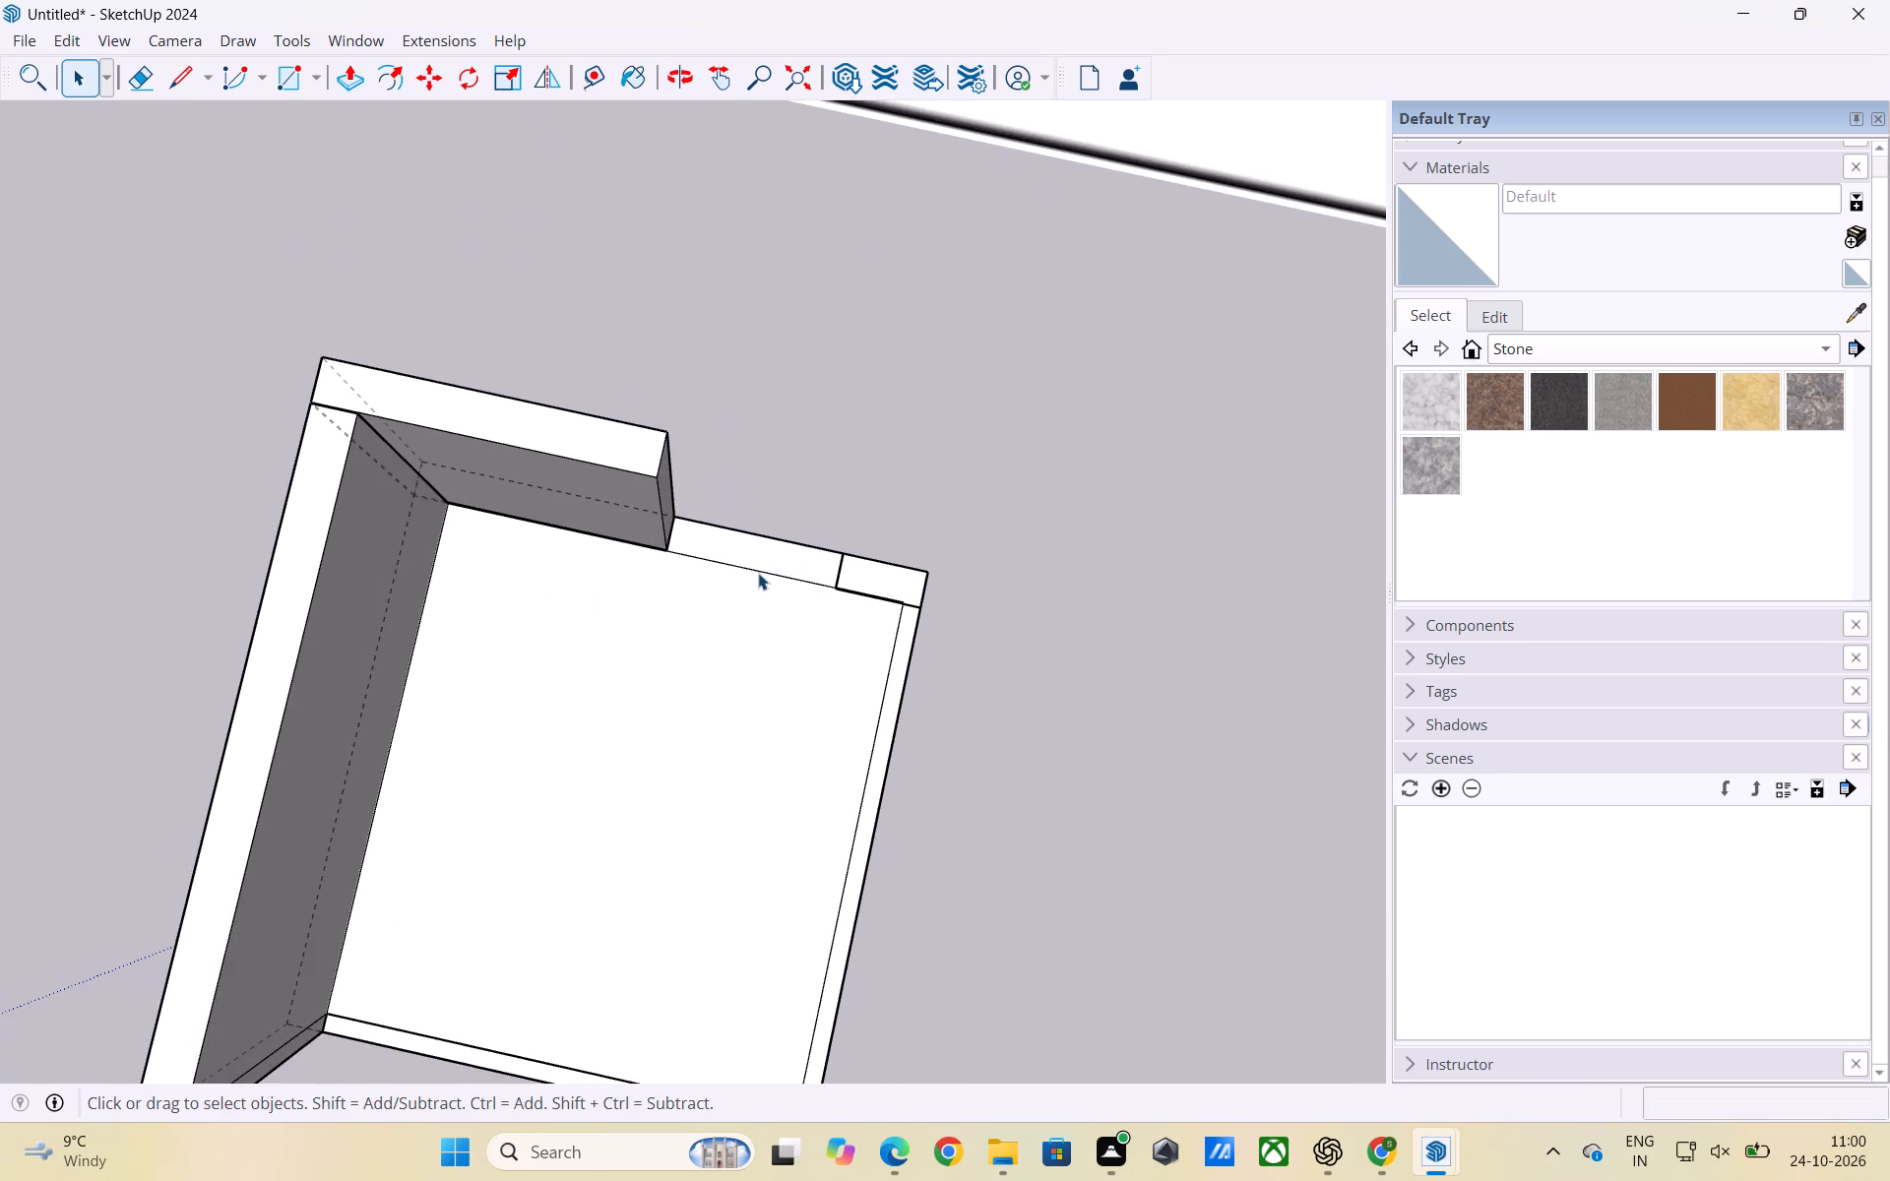
pyautogui.moveTo(758, 573); pyautogui.dragTo(859, 583, button='middle')
pyautogui.tripleClick(856, 551)
pyautogui.press('p')
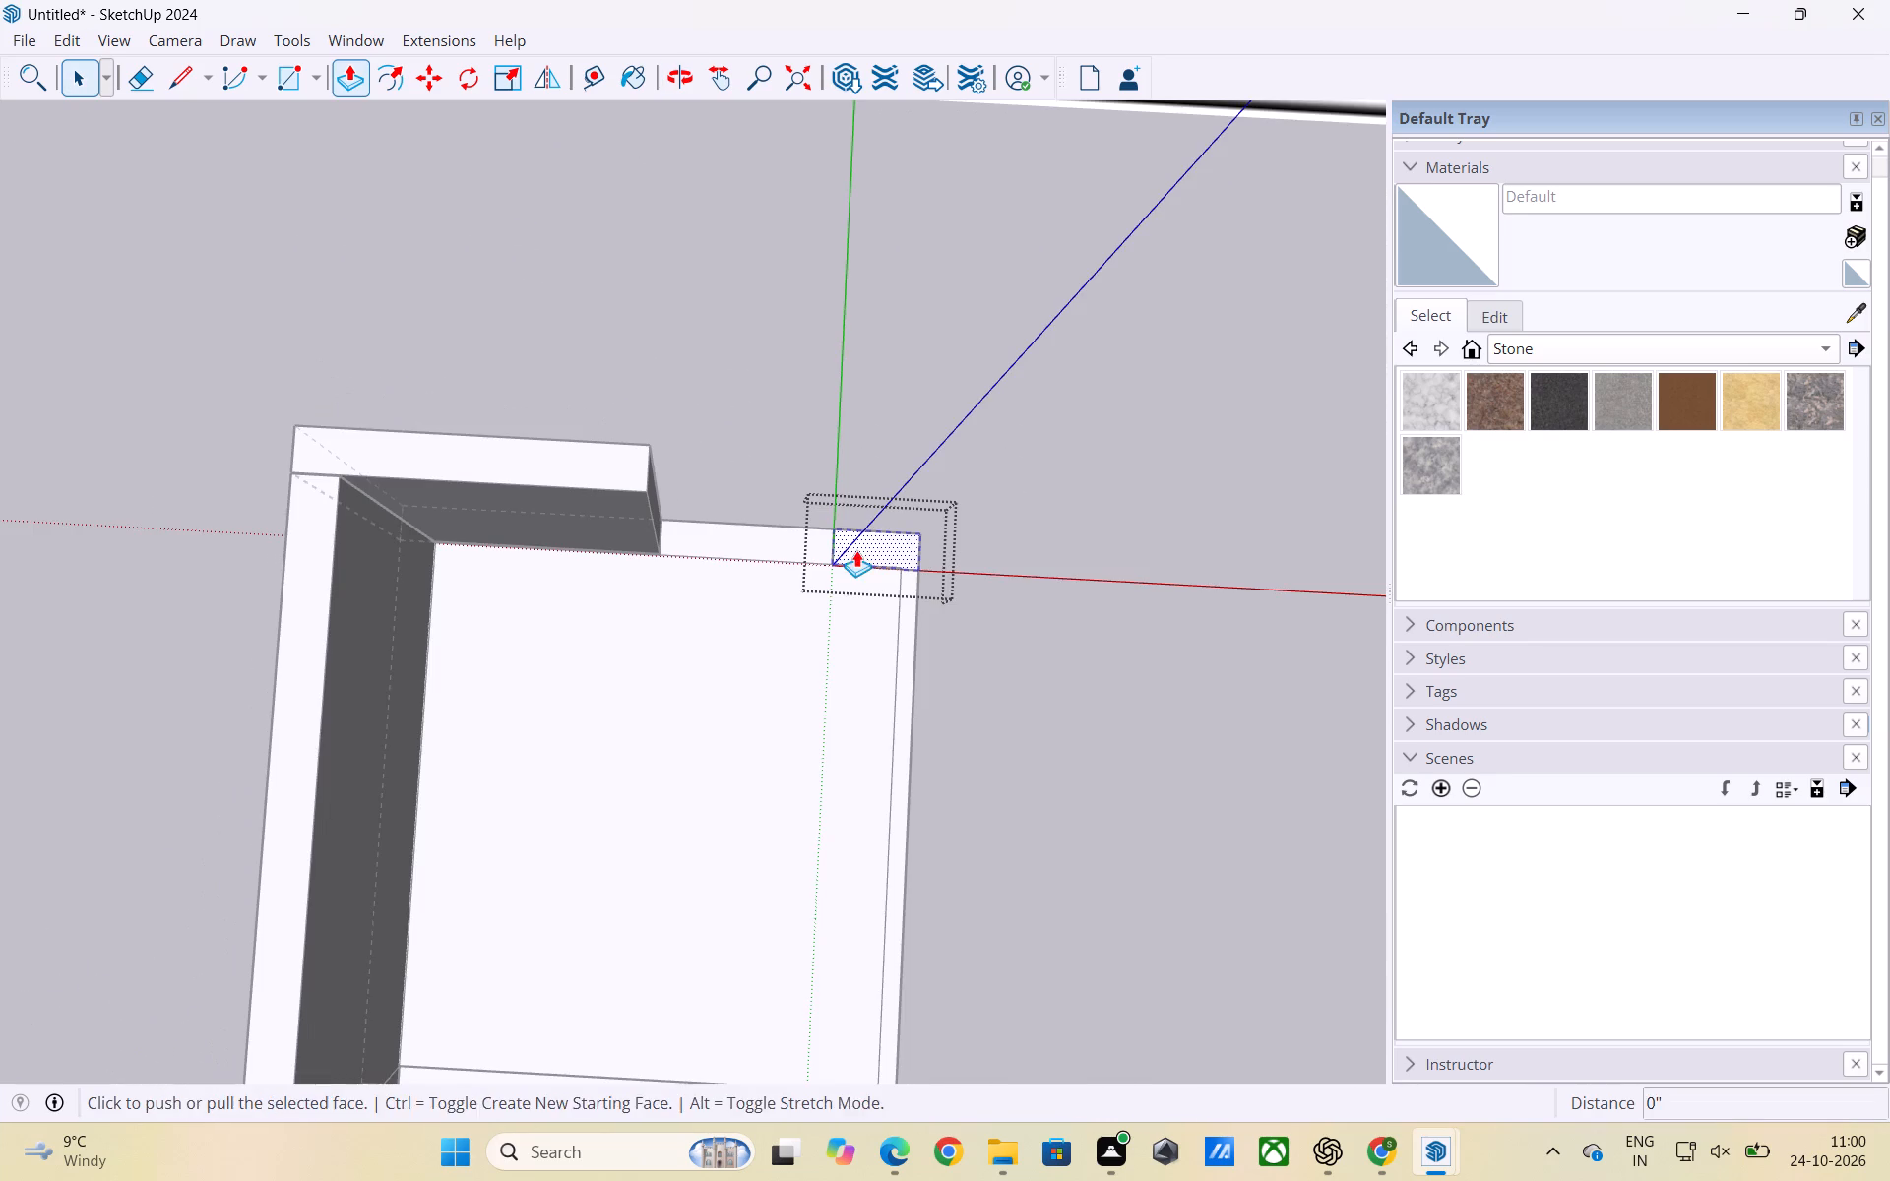
pyautogui.click(856, 550)
pyautogui.click(546, 447)
pyautogui.press('space')
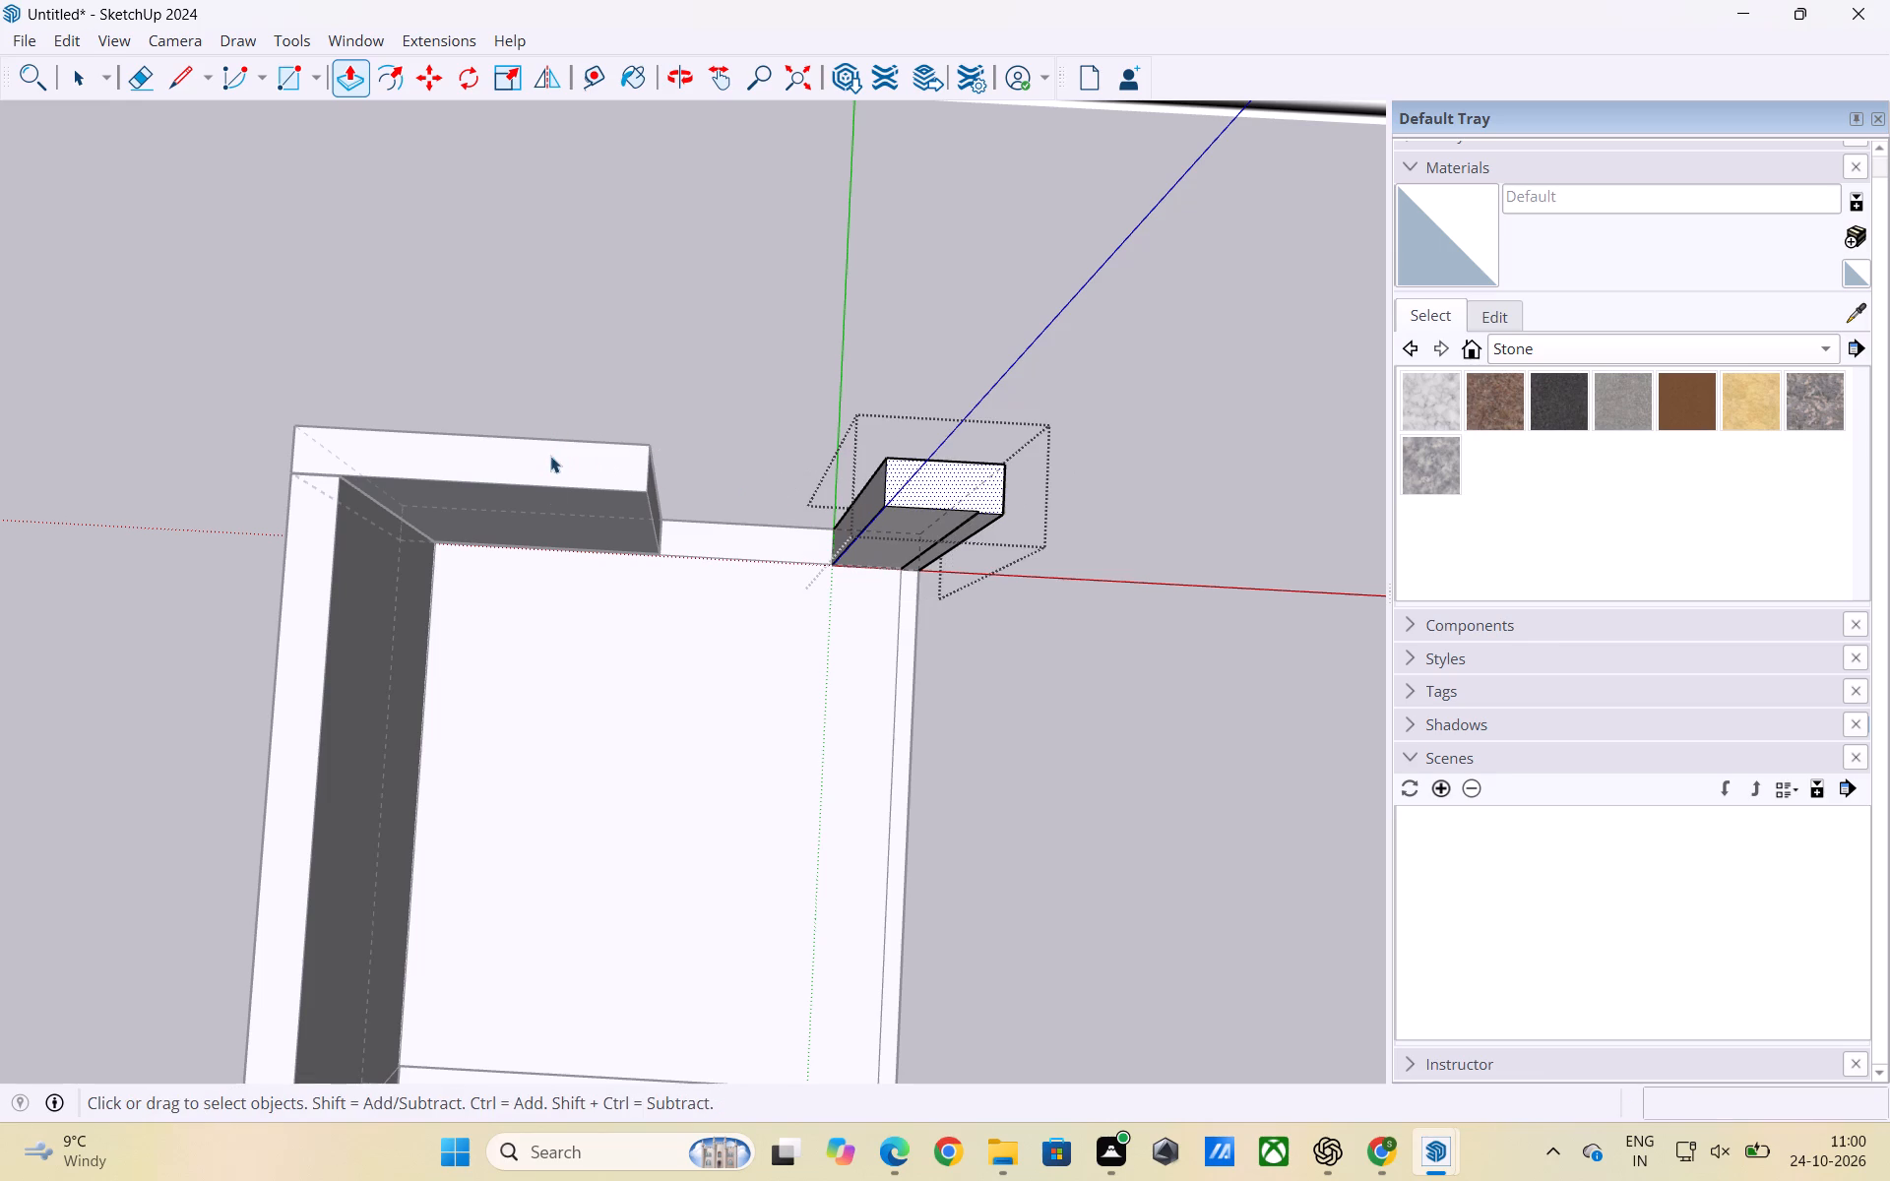
pyautogui.click(533, 613)
# Push/Pull the right side wall strip up to the top of the short upper wall segment.
pyautogui.scroll(-8, 659, 496)
pyautogui.moveTo(810, 637); pyautogui.dragTo(788, 501, button='middle')
pyautogui.scroll(3, 804, 630)
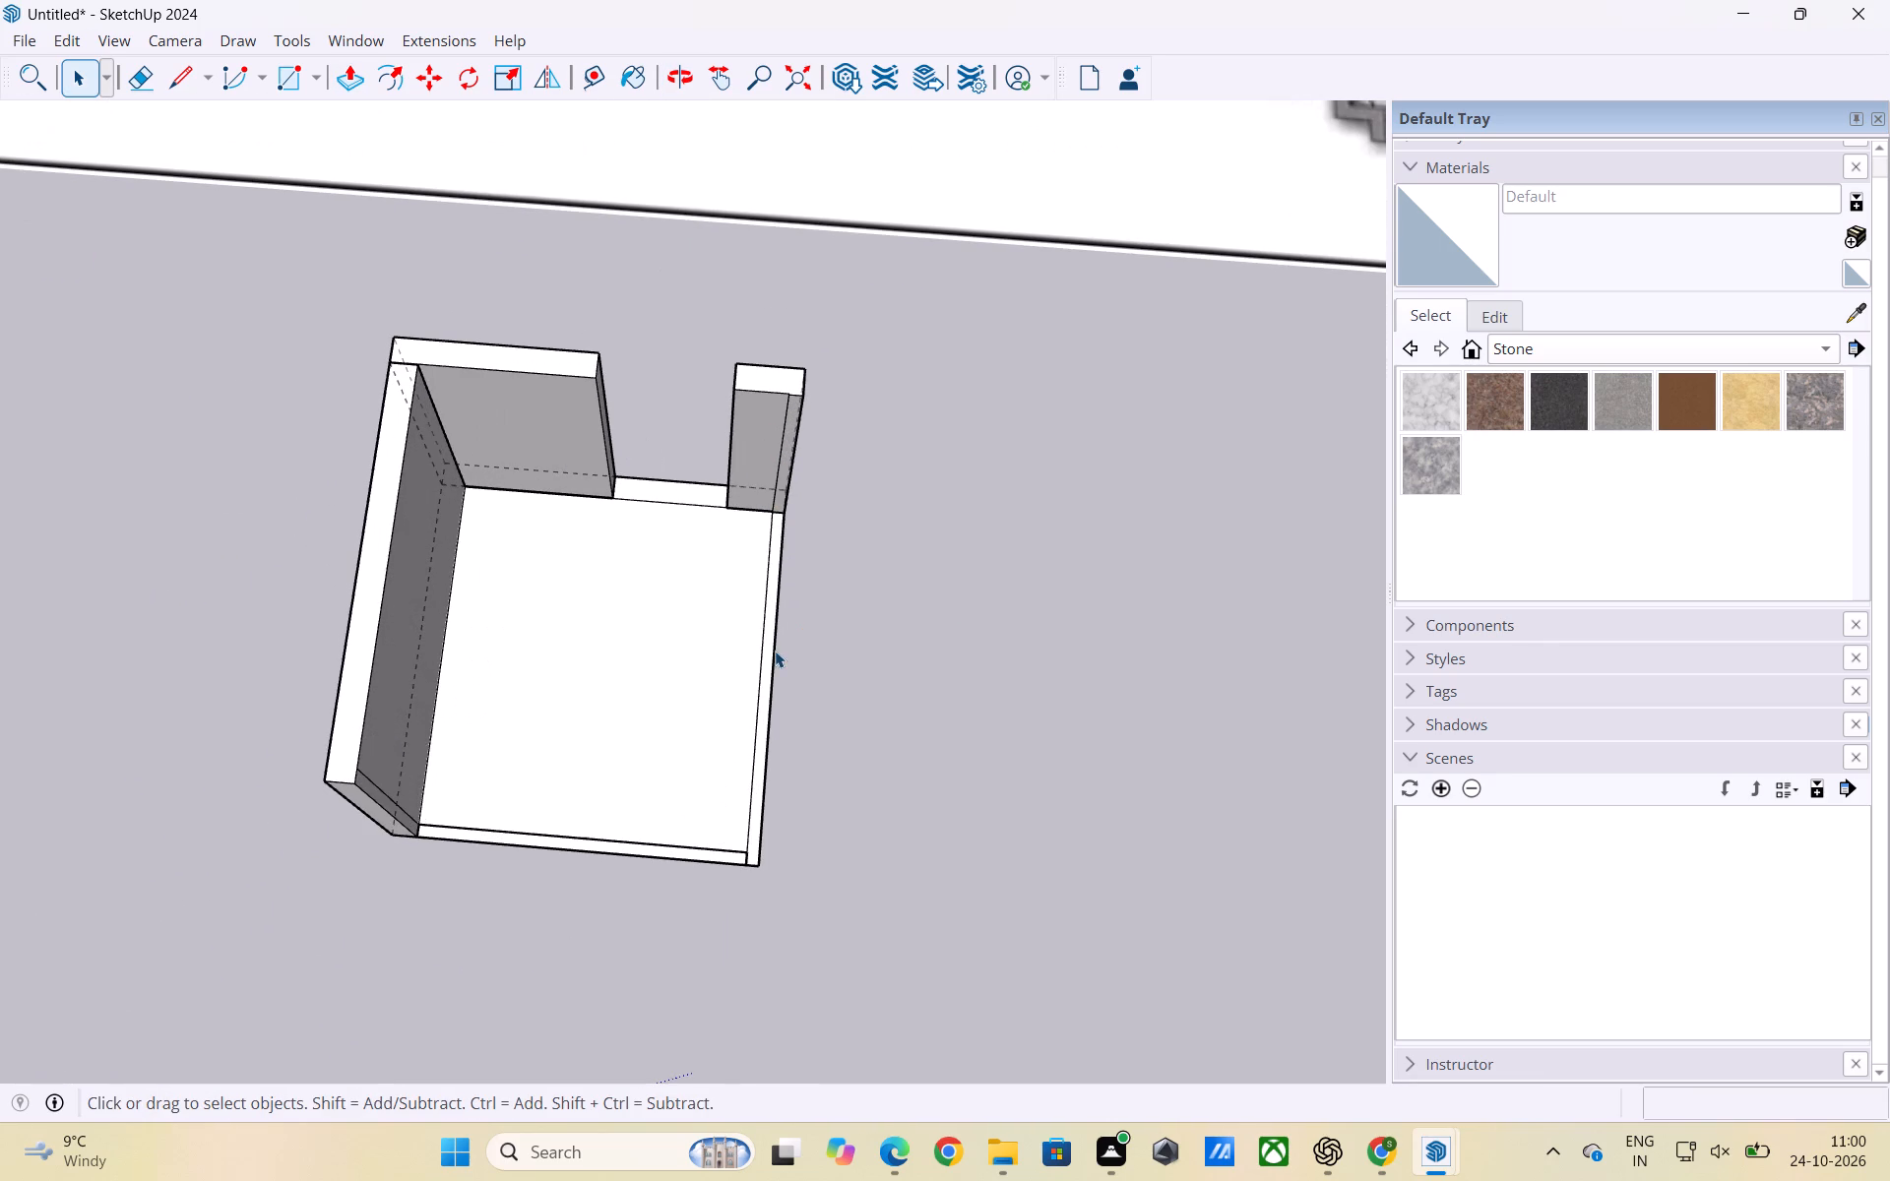
pyautogui.click(765, 651)
pyautogui.doubleClick(768, 652)
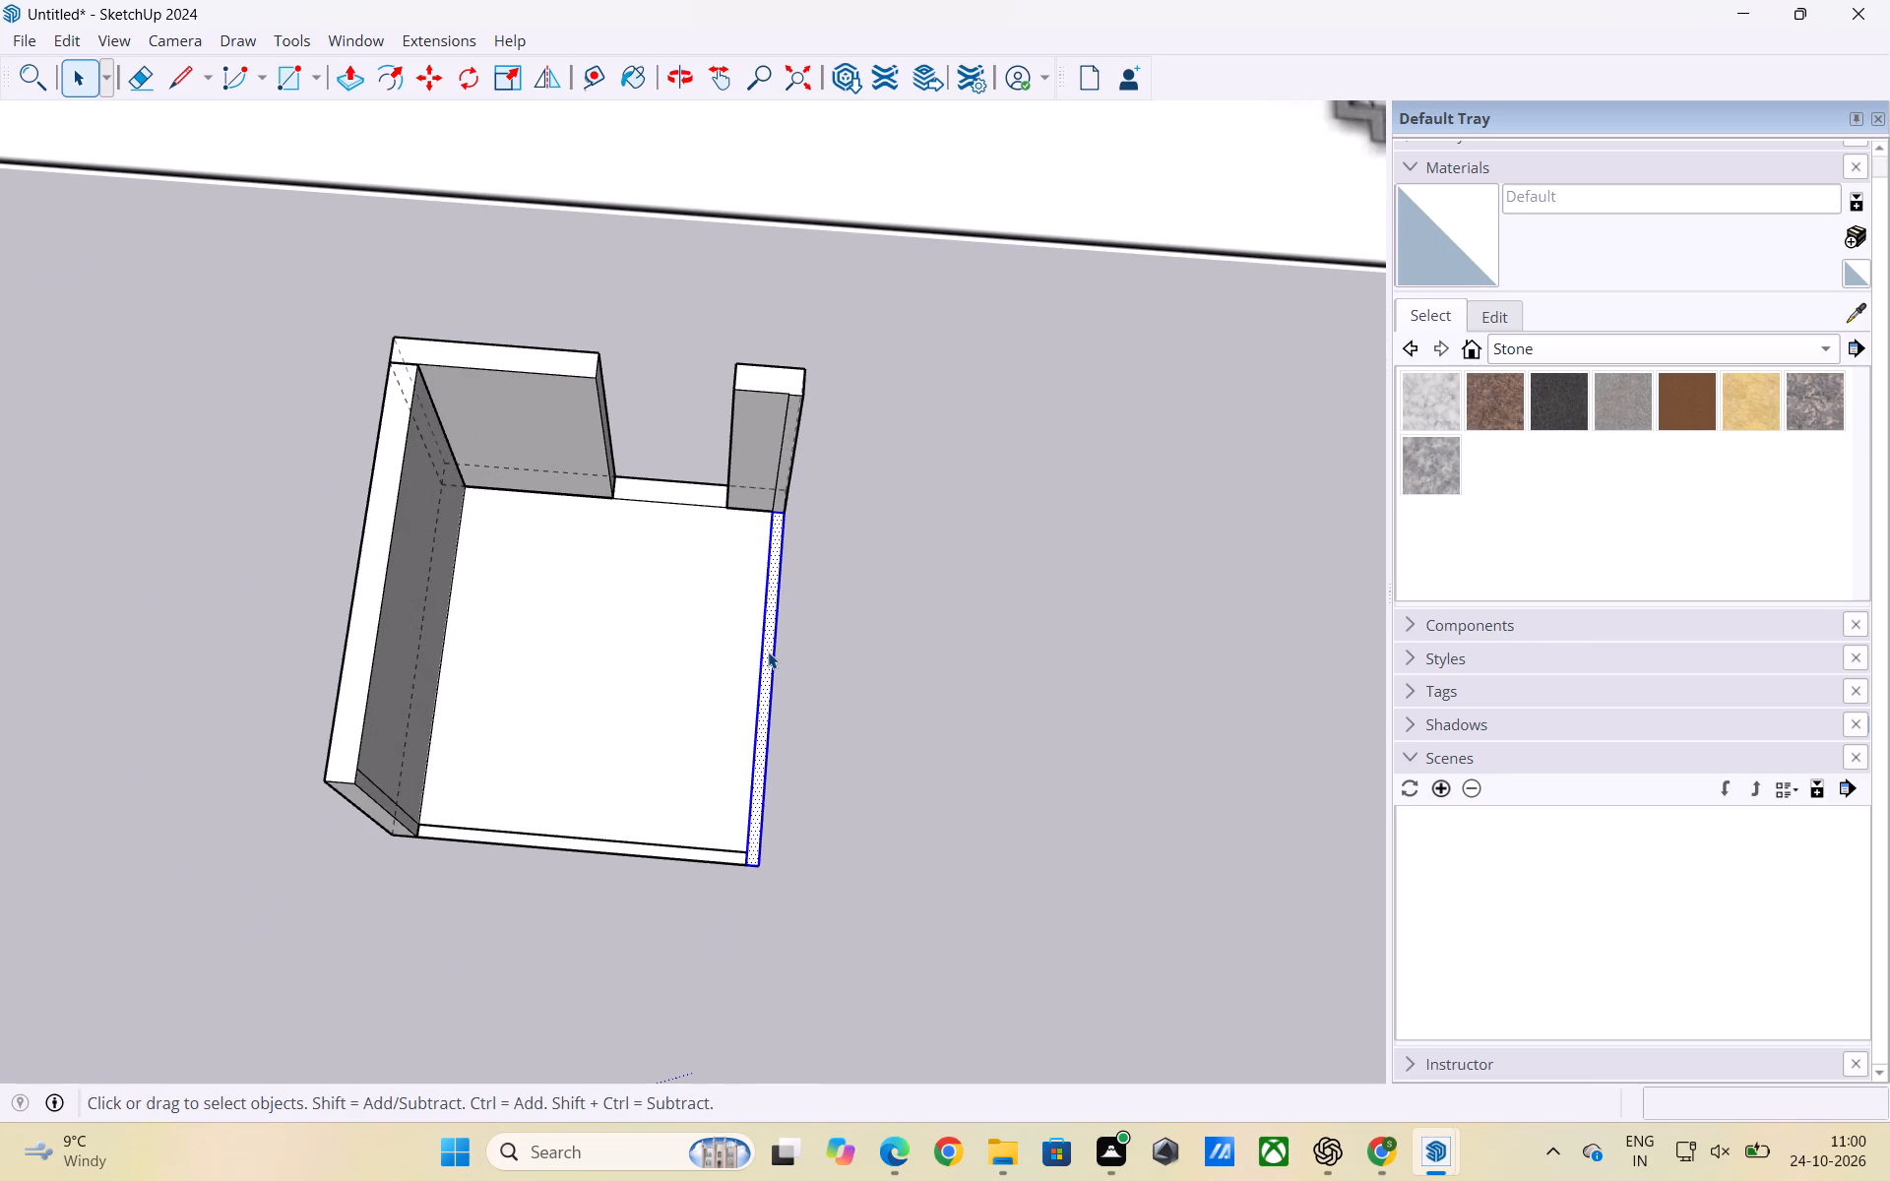
pyautogui.press('p')
pyautogui.click(771, 653)
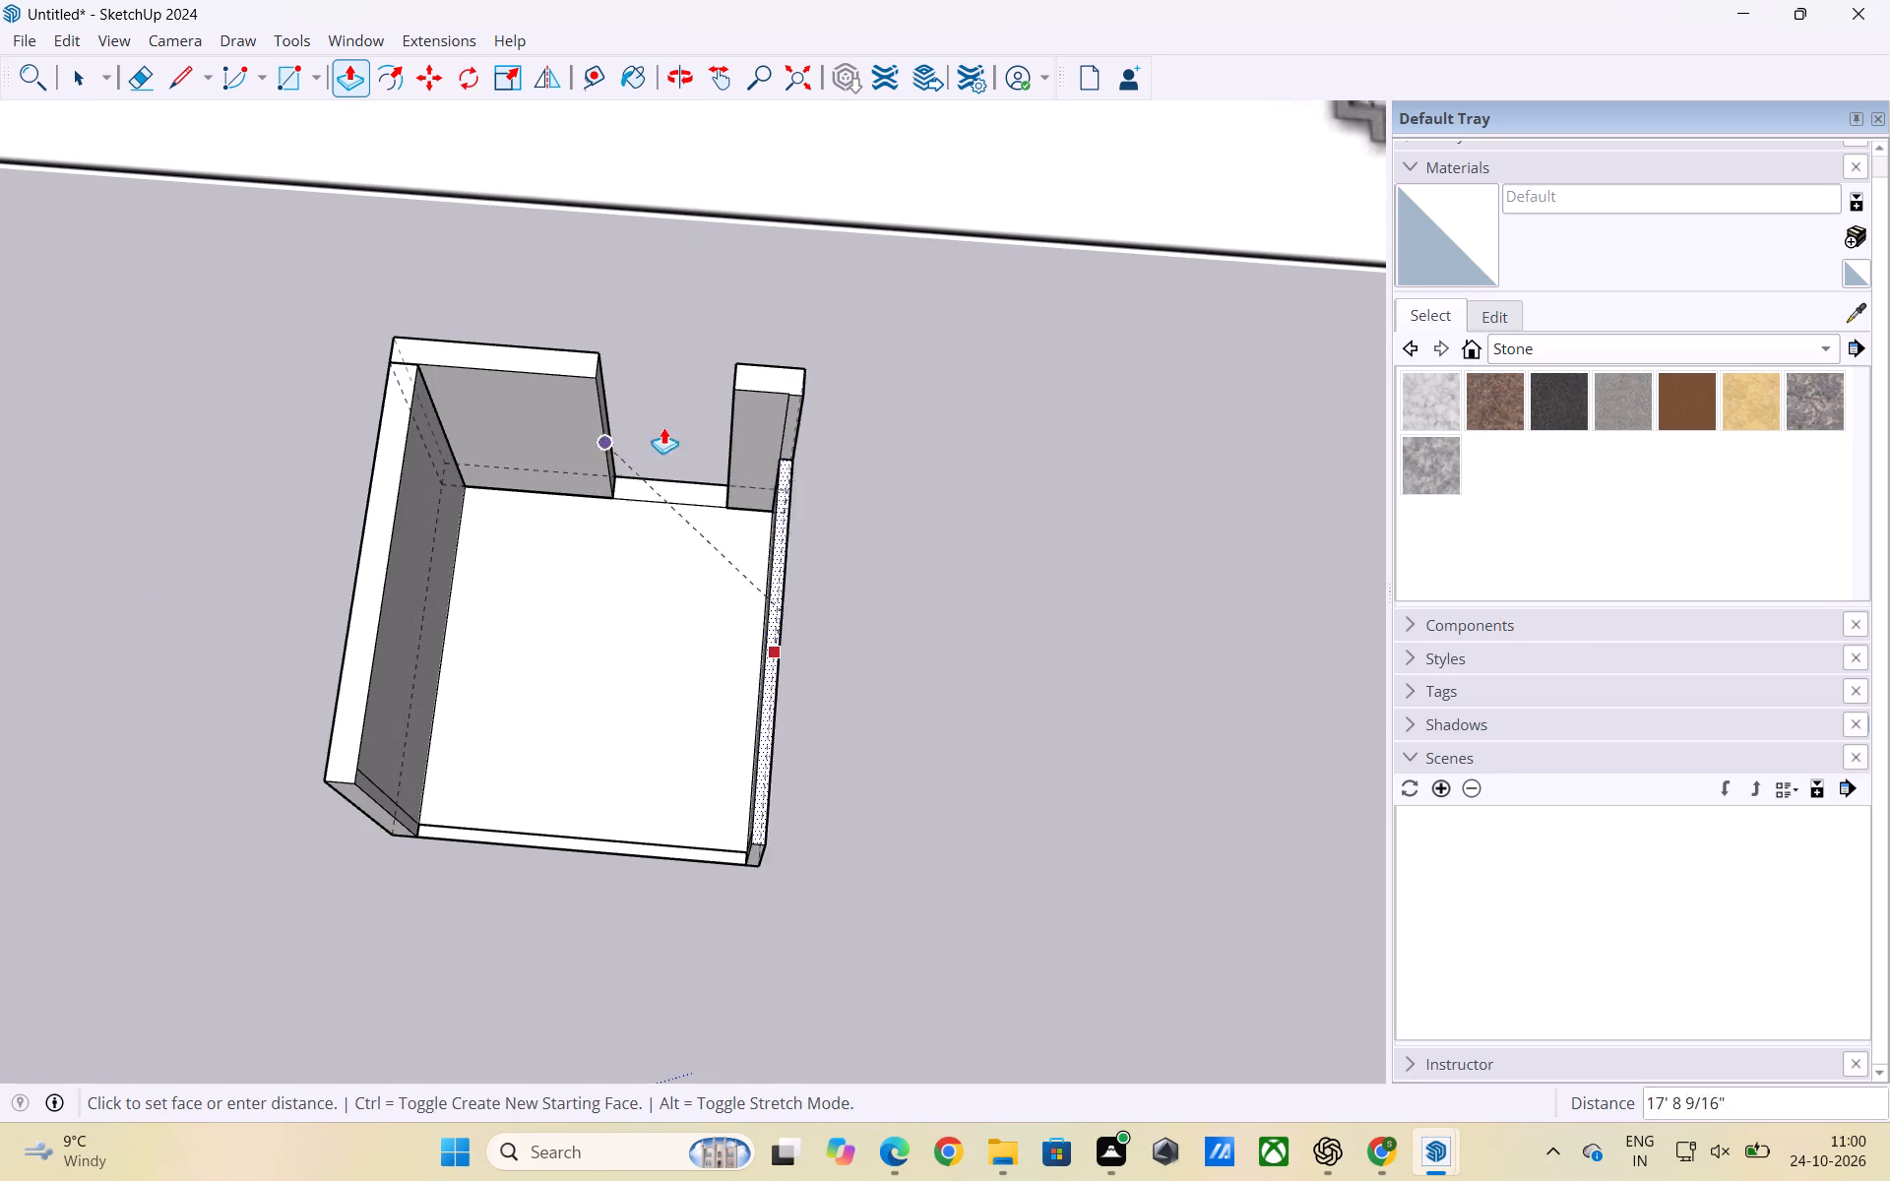
pyautogui.scroll(-4, 761, 369)
pyautogui.moveTo(761, 374); pyautogui.dragTo(775, 500, button='middle')
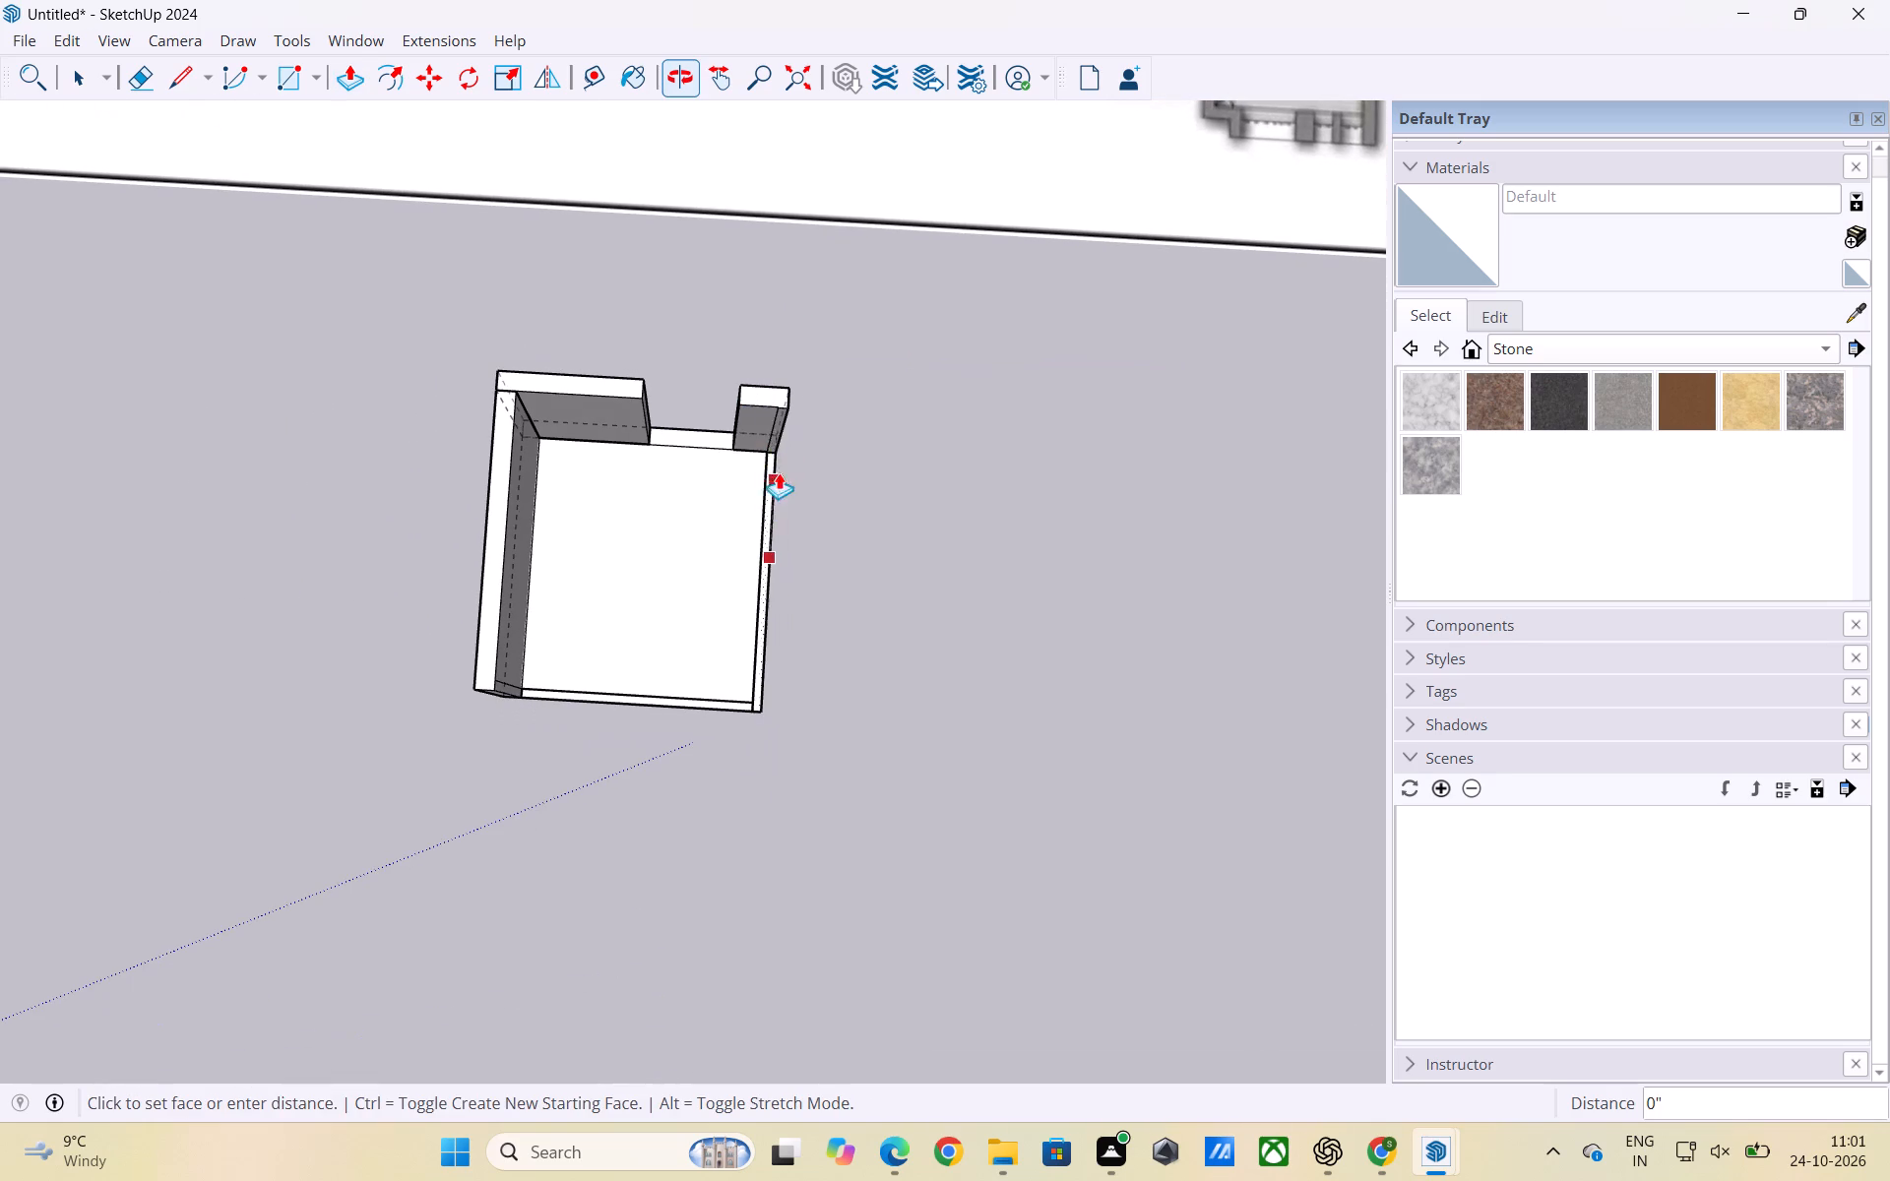
pyautogui.click(762, 381)
pyautogui.press('space')
pyautogui.click(966, 608)
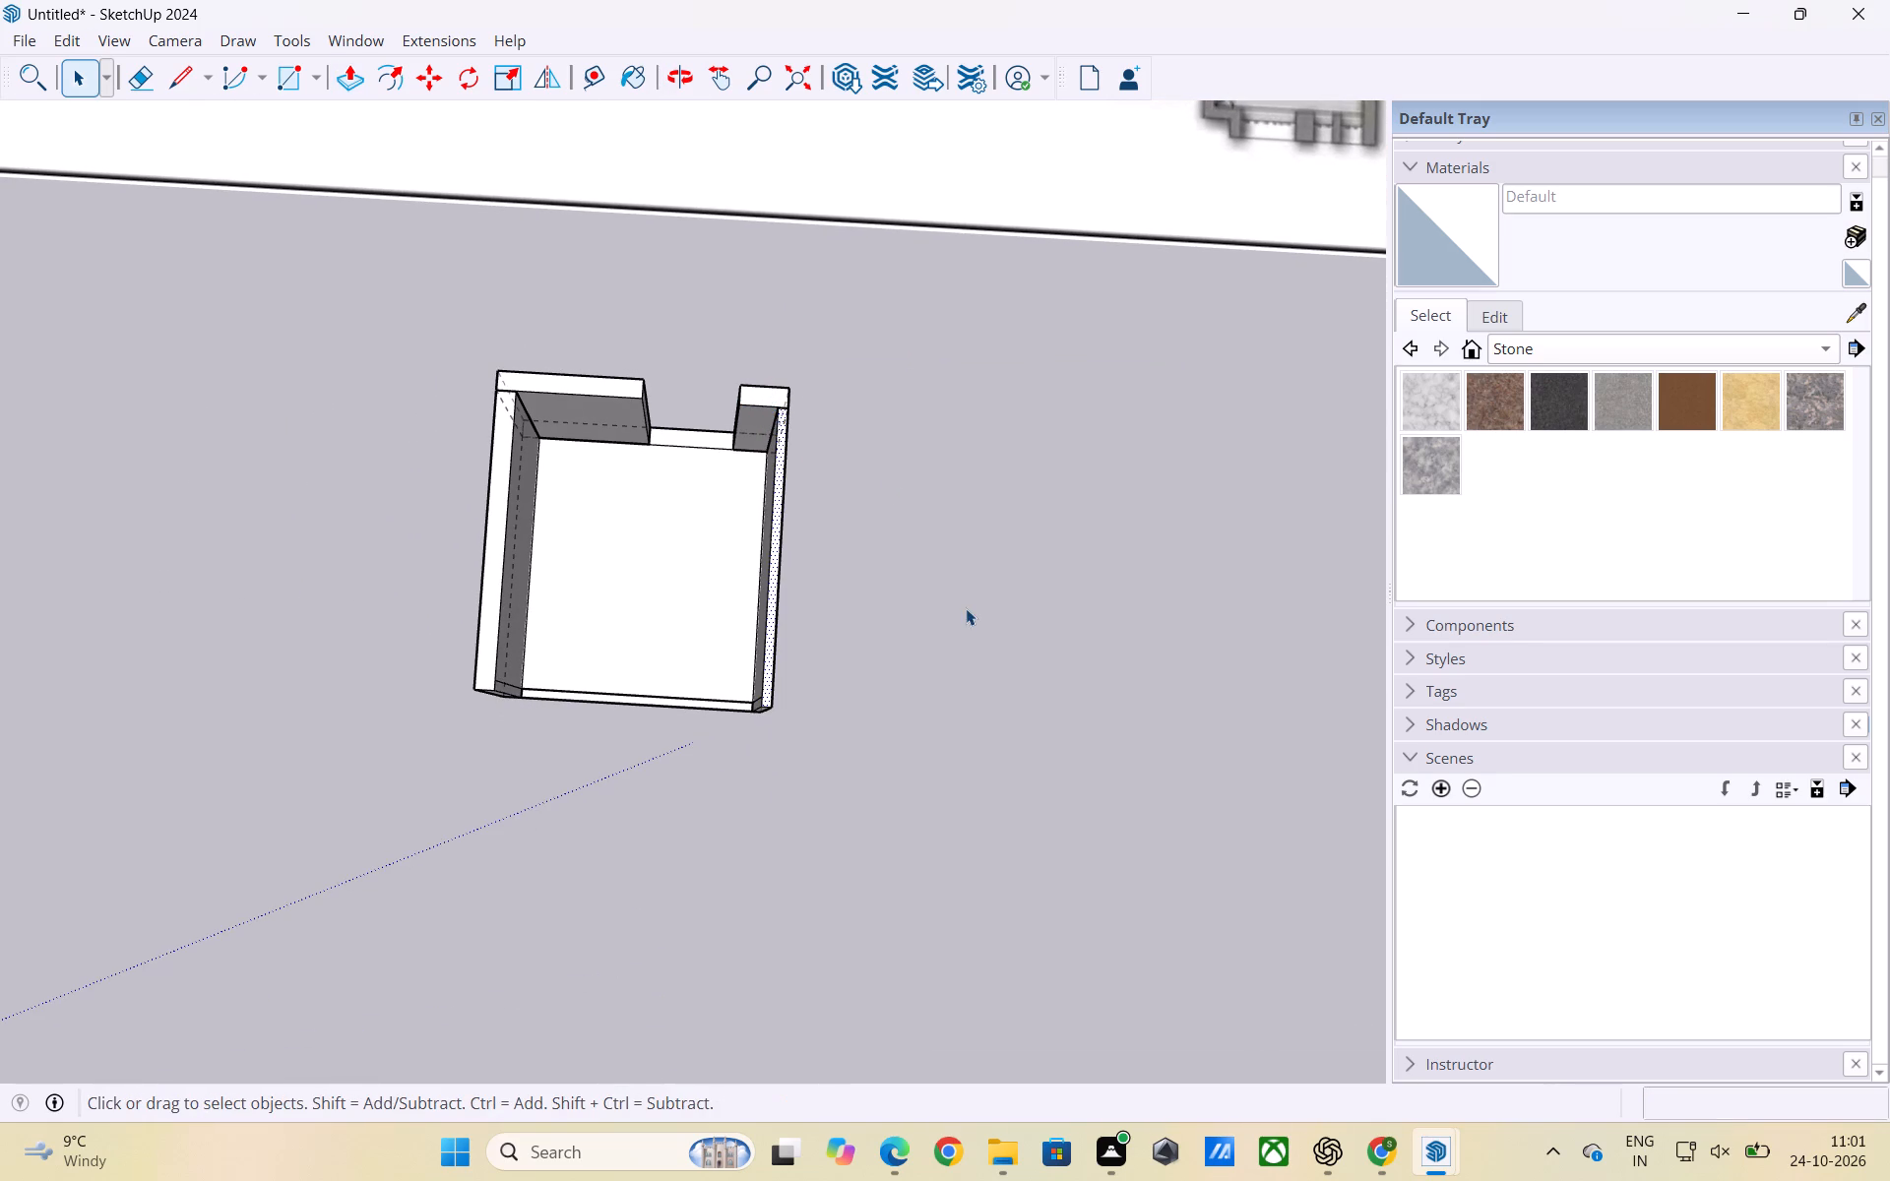
pyautogui.click(867, 737)
# Delete all guides from the model.
pyautogui.scroll(3, 643, 681)
pyautogui.moveTo(644, 681); pyautogui.dragTo(721, 487, button='middle')
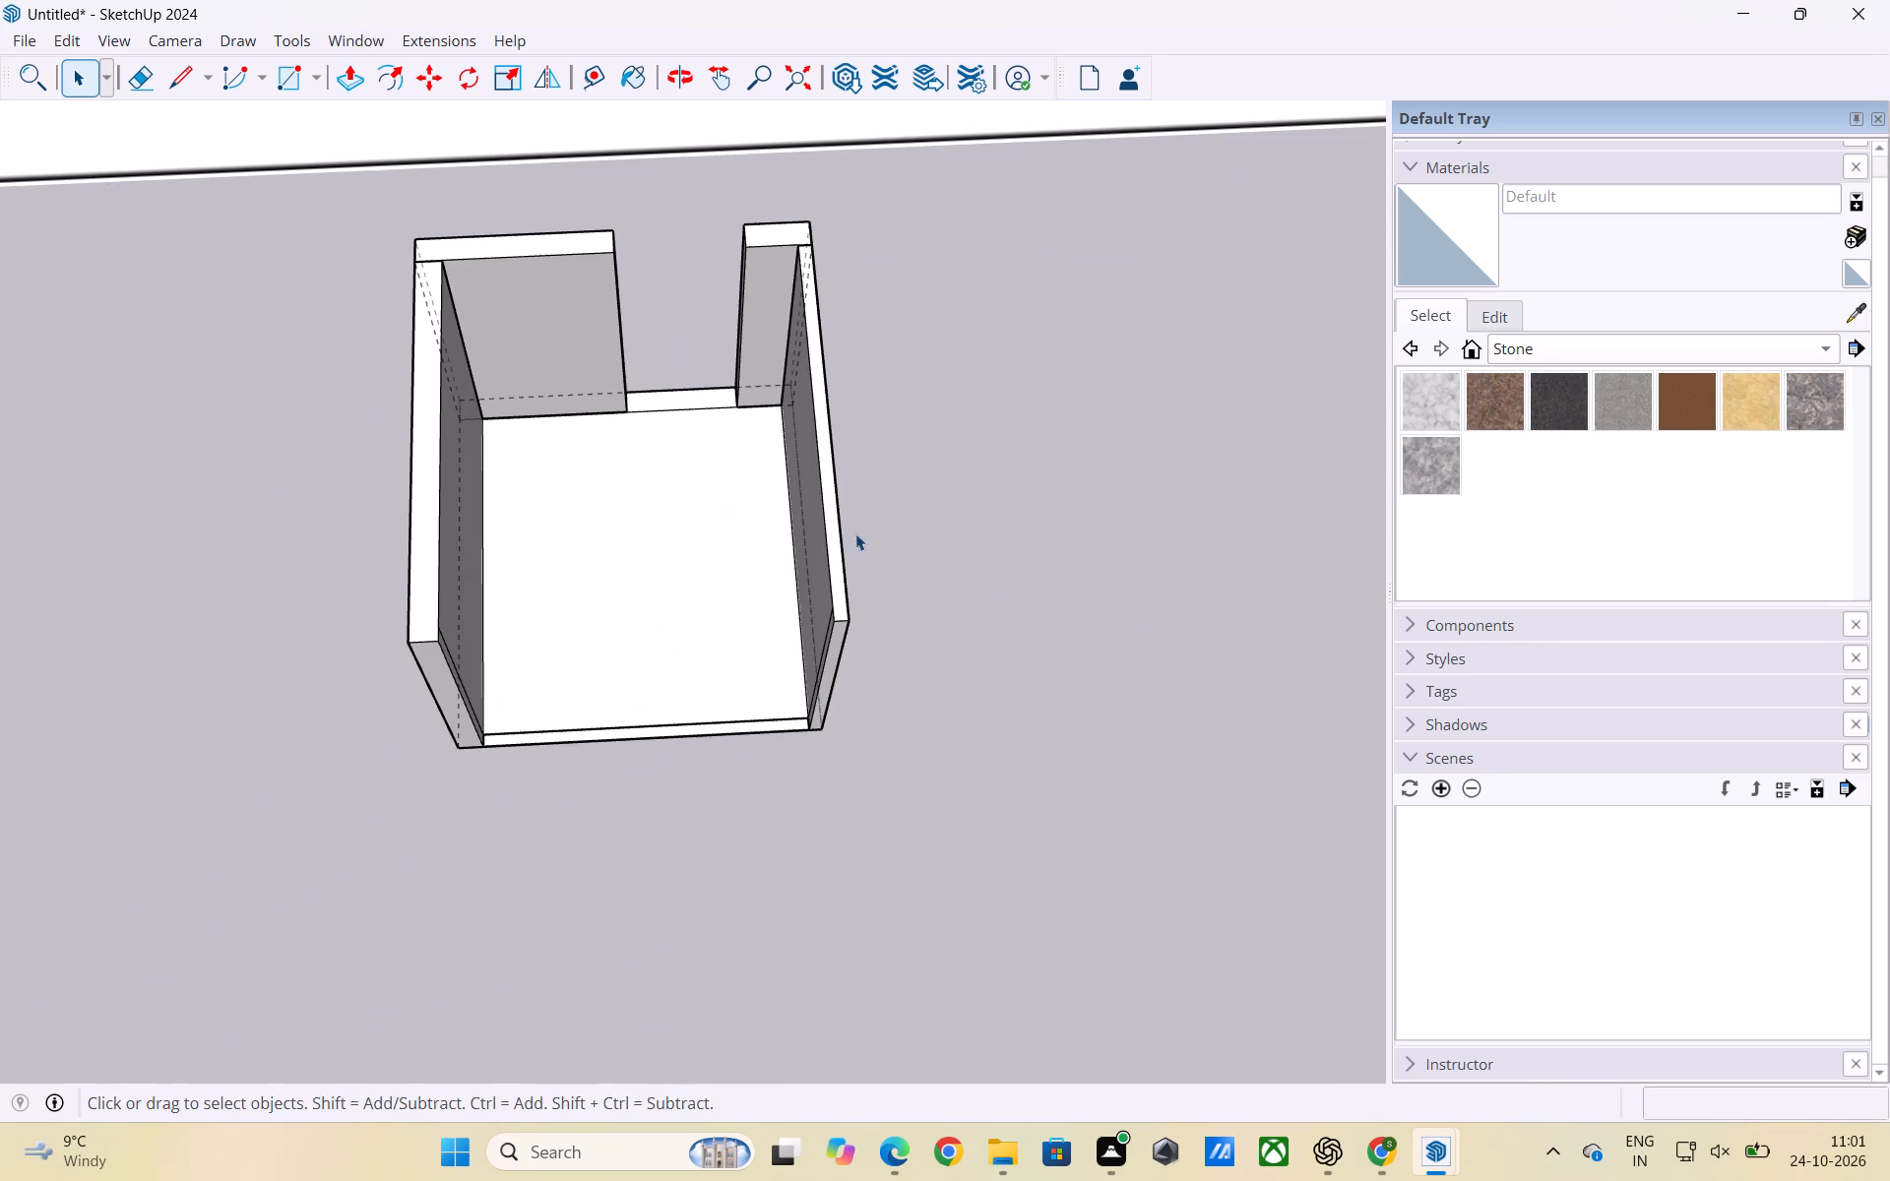
pyautogui.click(67, 40)
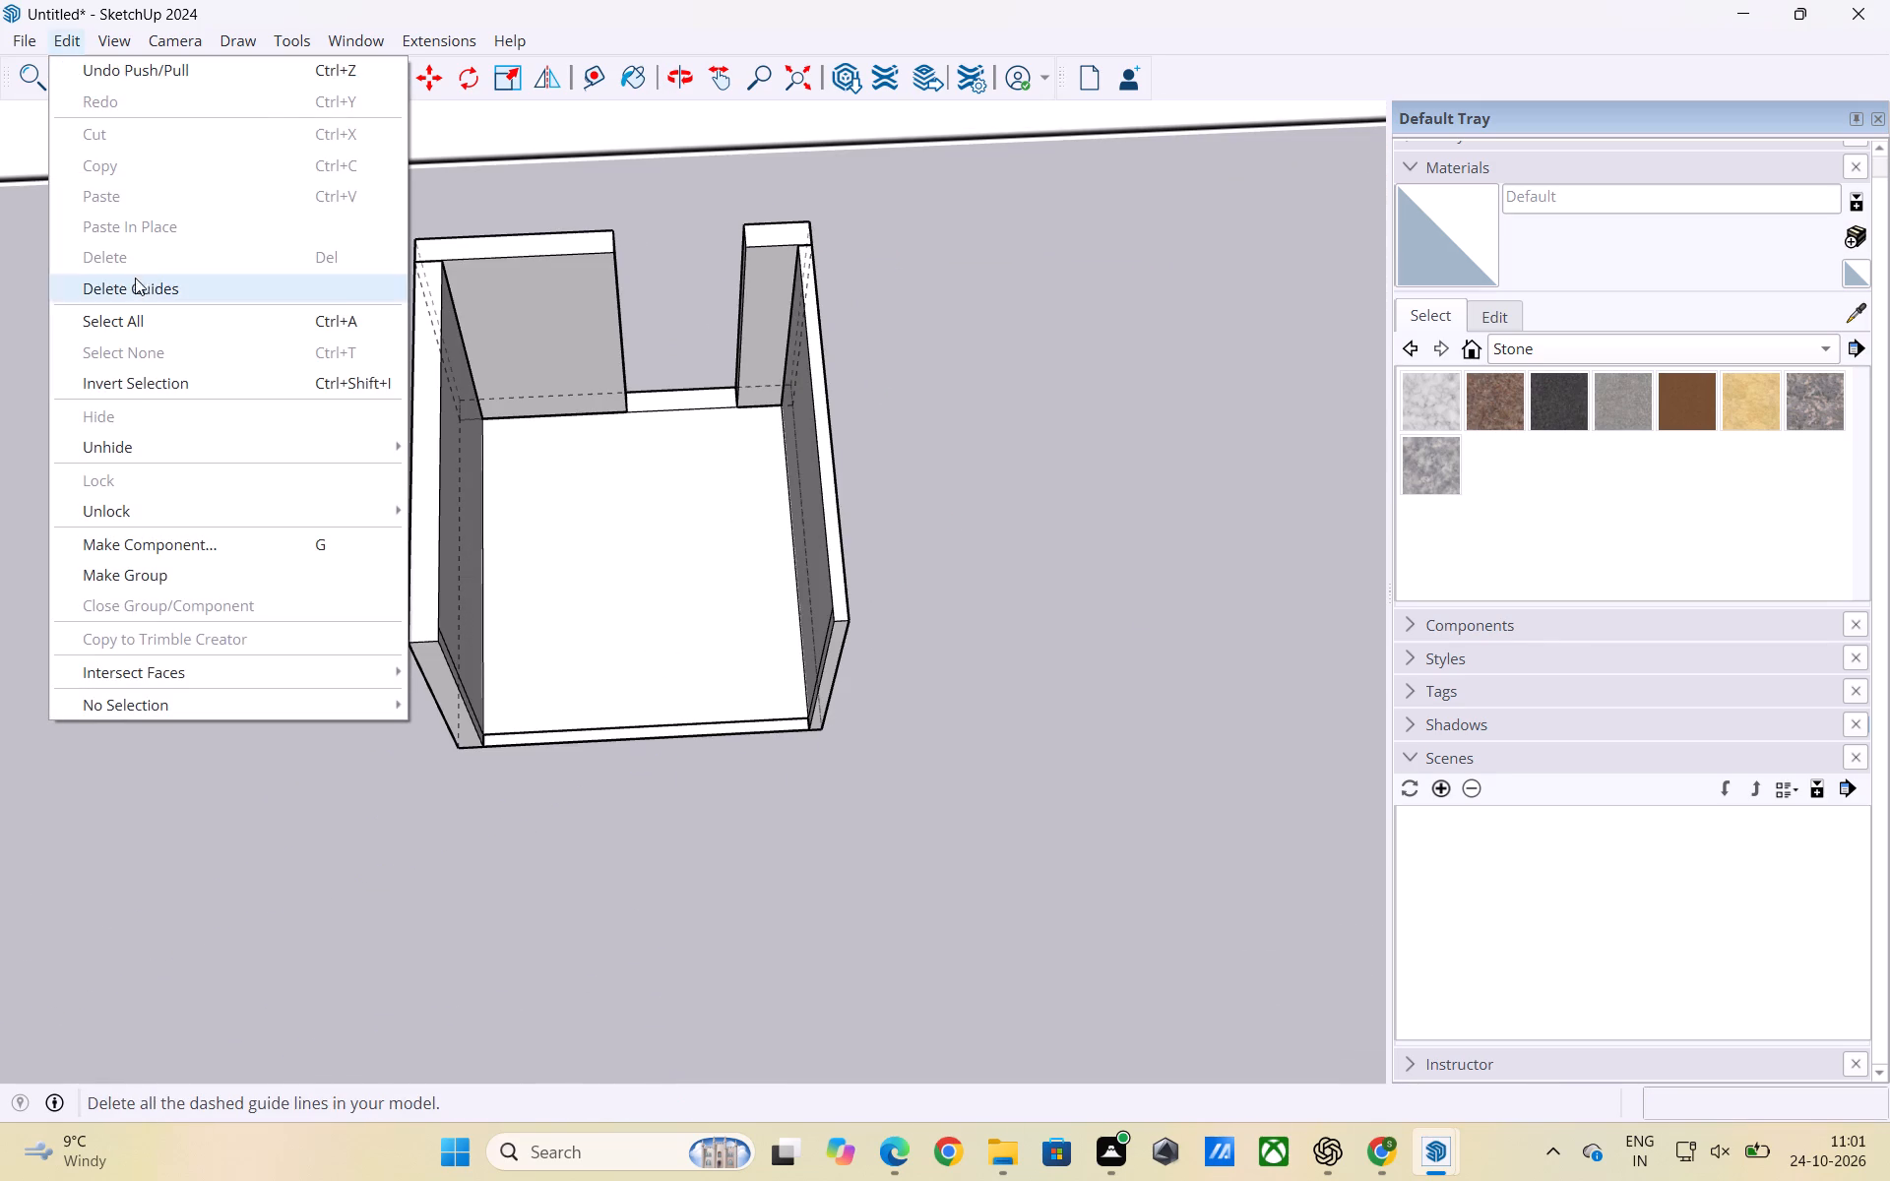
pyautogui.click(141, 289)
# Turn off the dashed back edges showing through the walls.
pyautogui.scroll(-3, 747, 568)
pyautogui.moveTo(891, 615); pyautogui.dragTo(781, 639, button='middle')
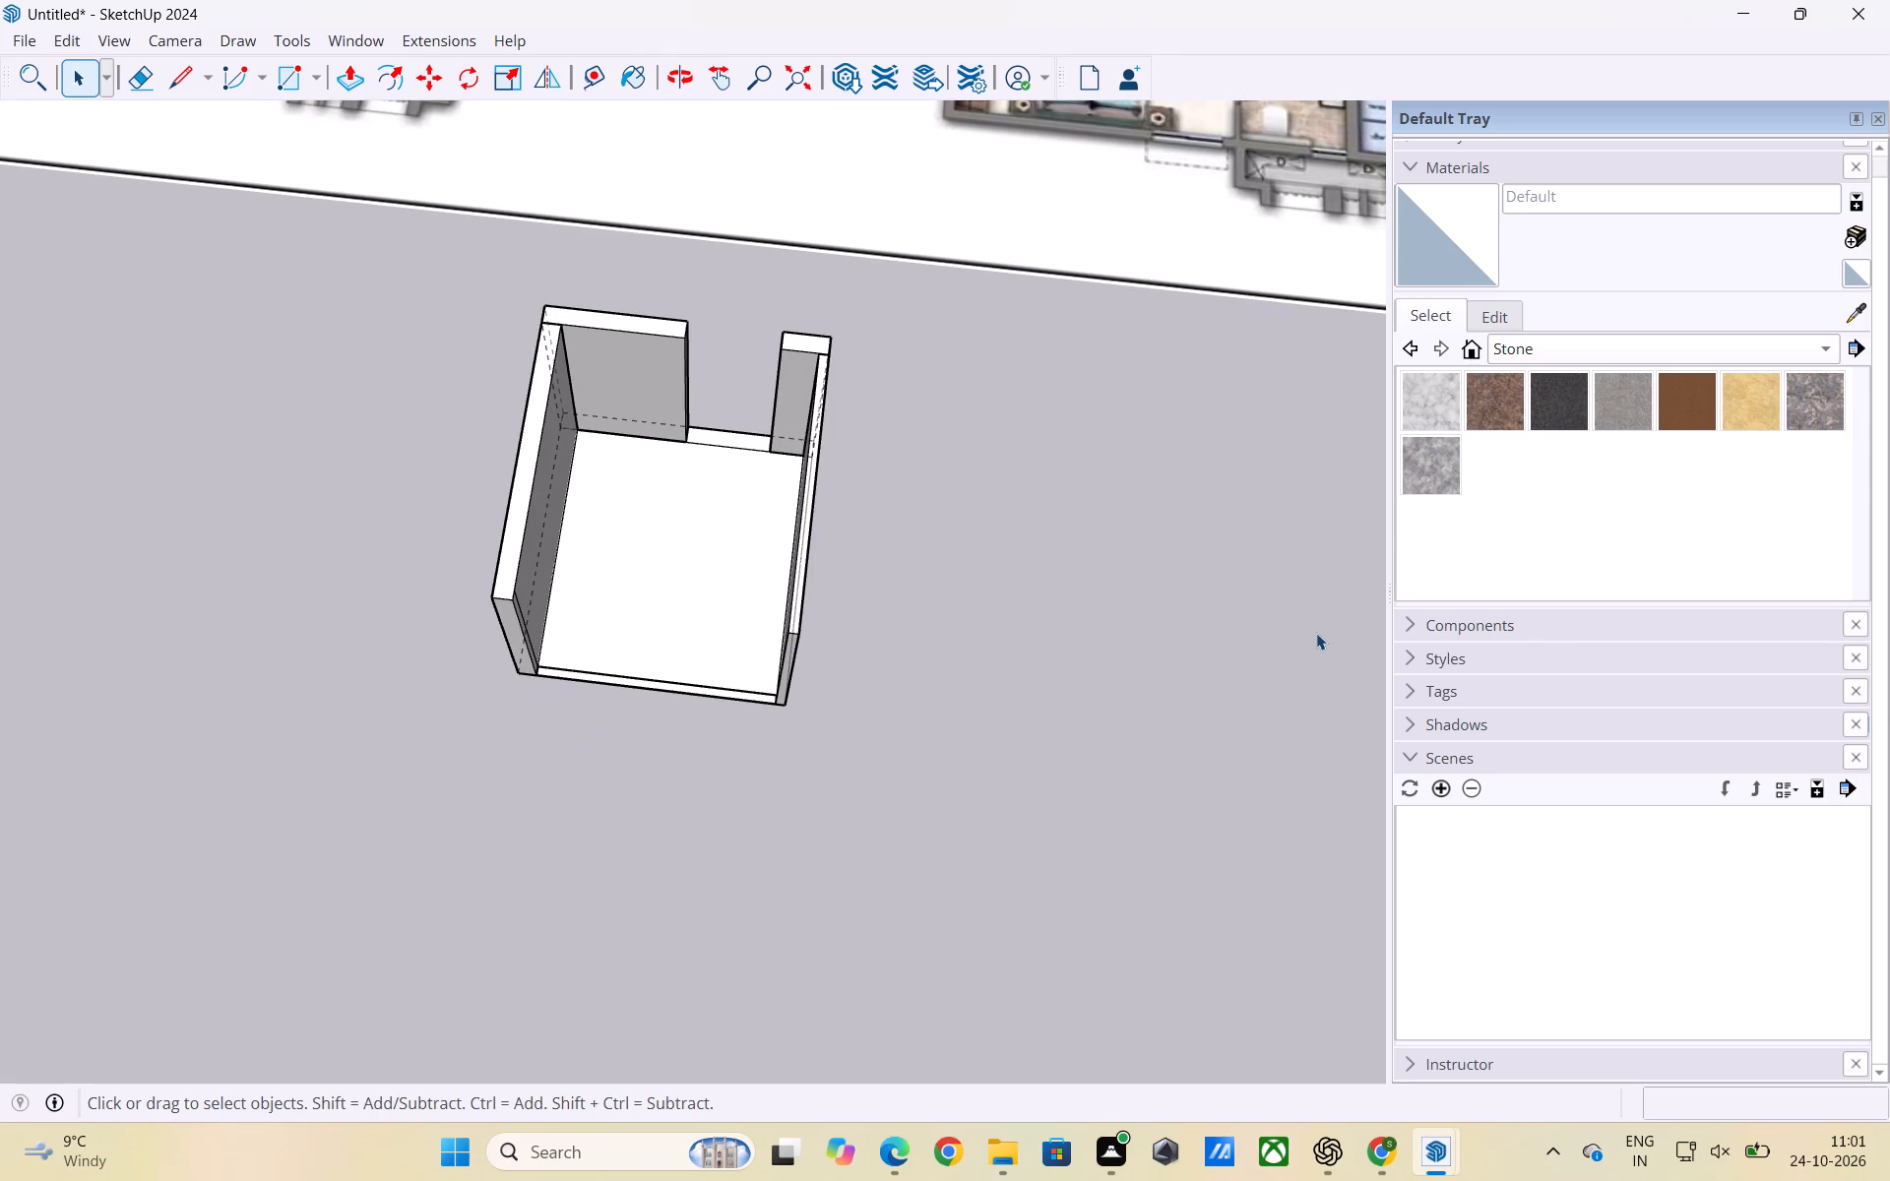
pyautogui.press('k')
pyautogui.scroll(-6, 1281, 643)
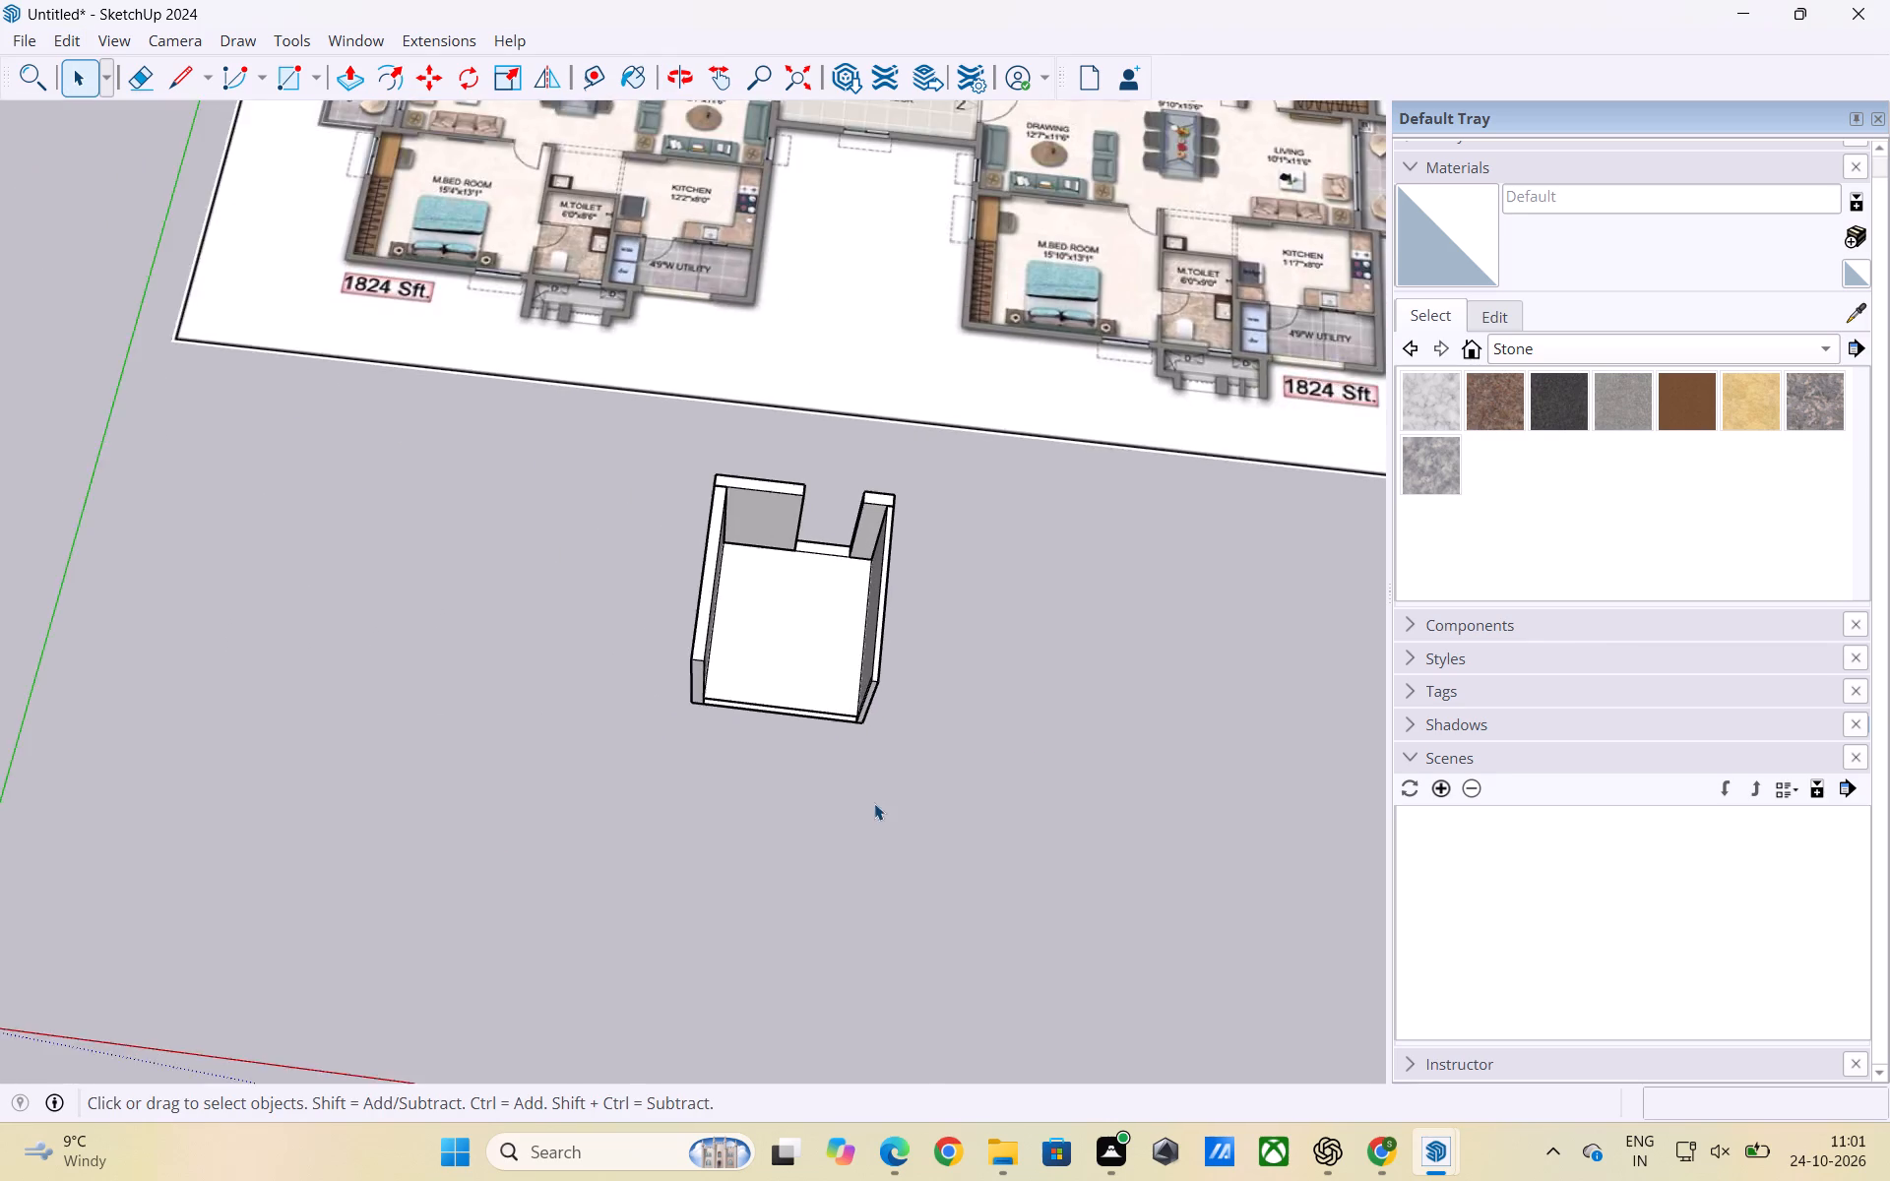
# Examine the raised walls and the flat wall strip along the room's lower side, up to its left corner.
pyautogui.moveTo(894, 799); pyautogui.dragTo(961, 709, button='middle')
pyautogui.scroll(10, 848, 582)
pyautogui.scroll(-4, 840, 583)
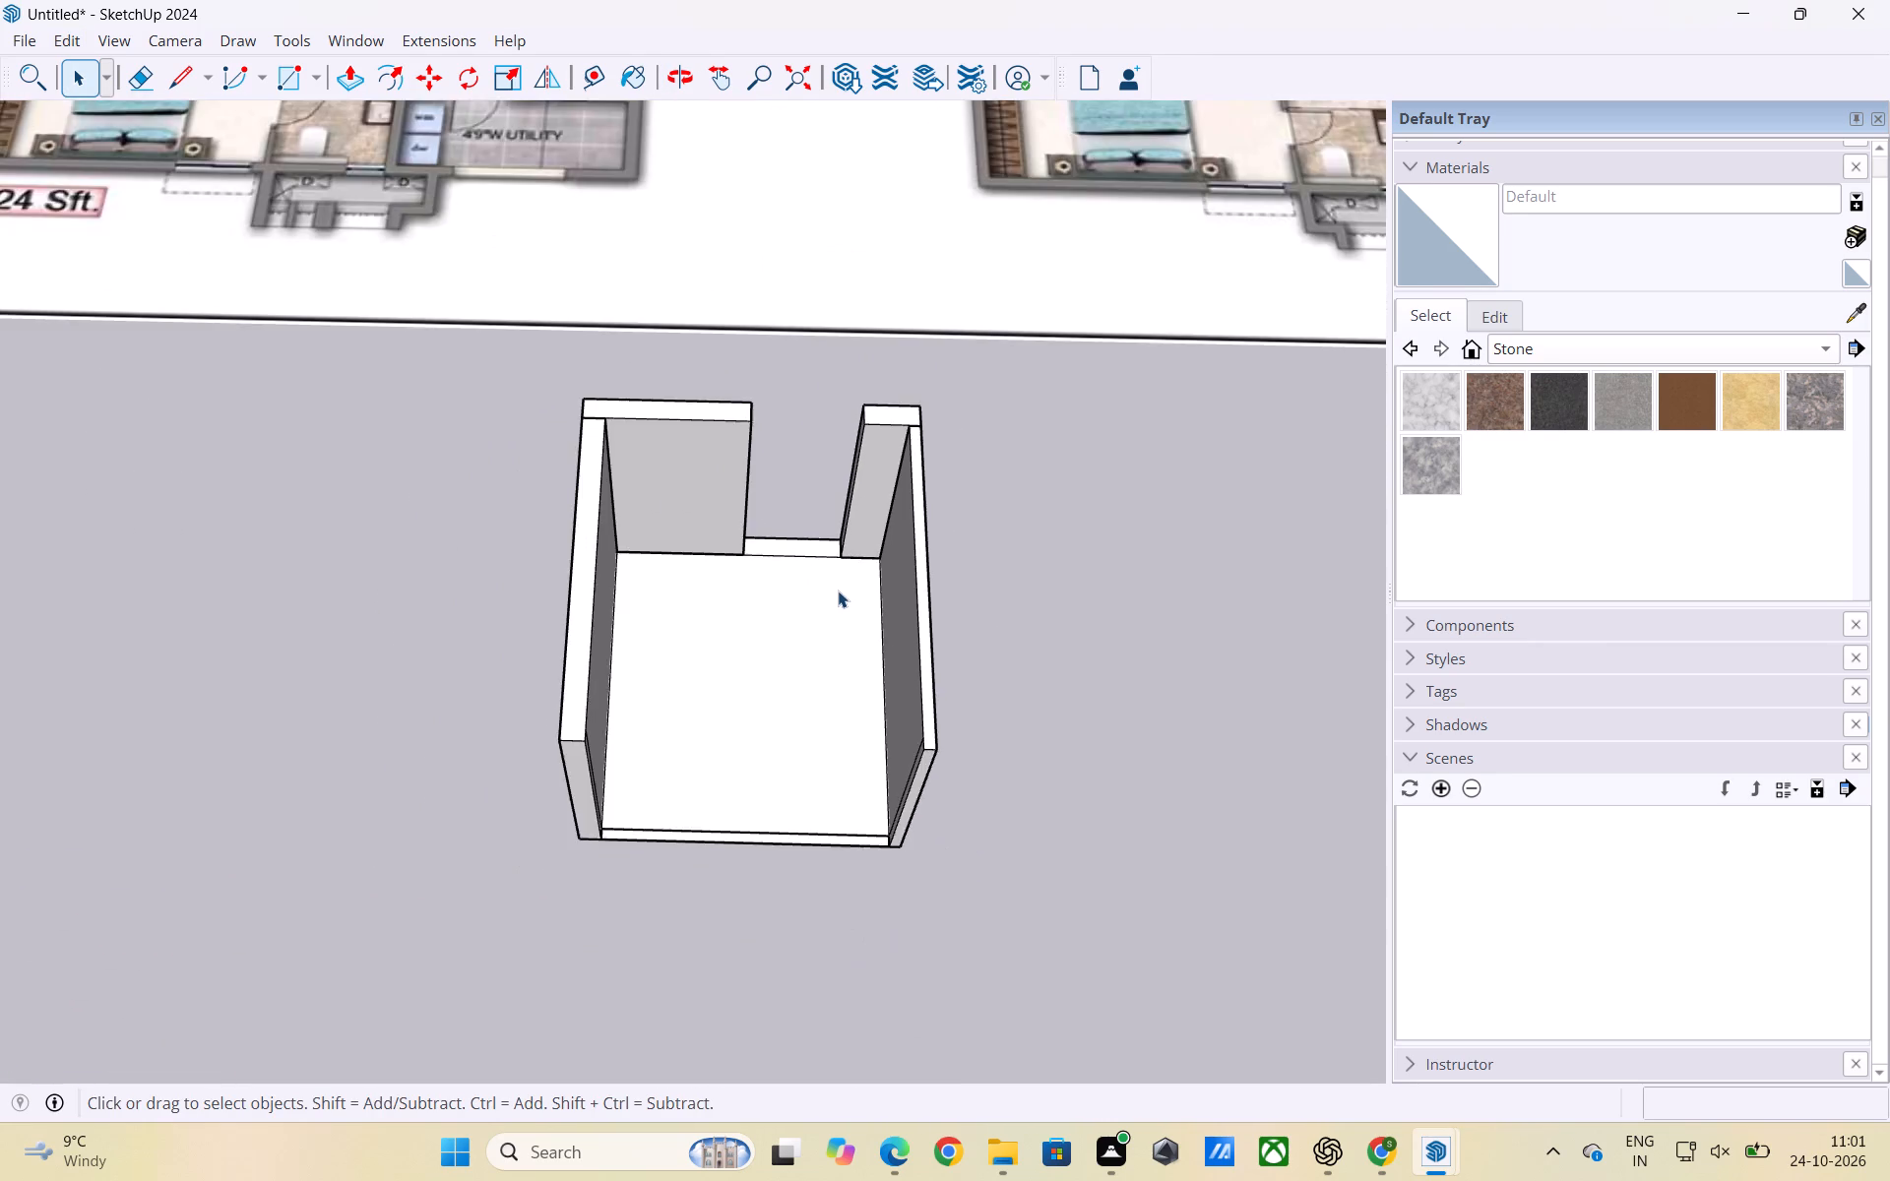
pyautogui.scroll(-7, 838, 590)
pyautogui.moveTo(817, 670); pyautogui.dragTo(820, 794, button='middle')
pyautogui.scroll(3, 802, 666)
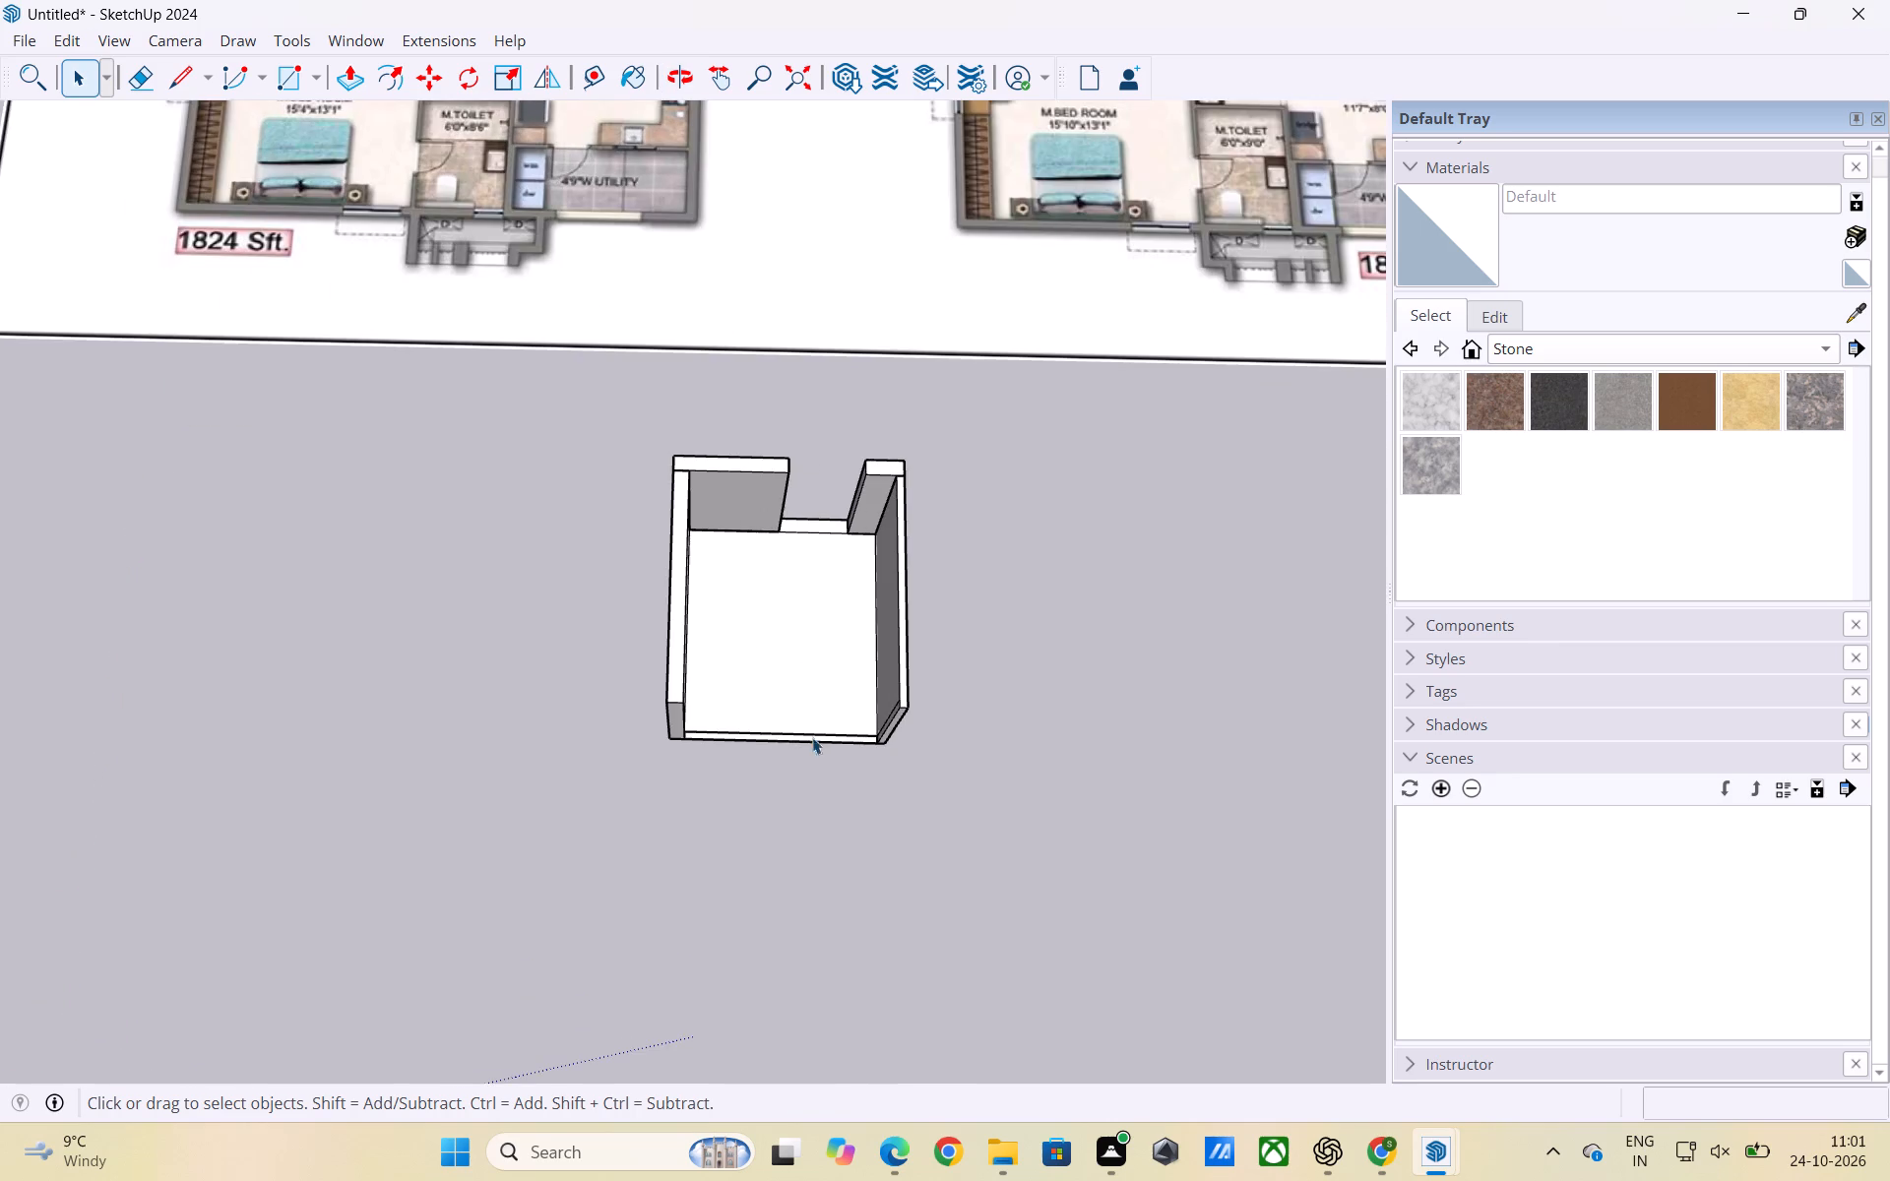
pyautogui.scroll(-6, 805, 763)
pyautogui.scroll(3, 823, 820)
pyautogui.scroll(3, 769, 744)
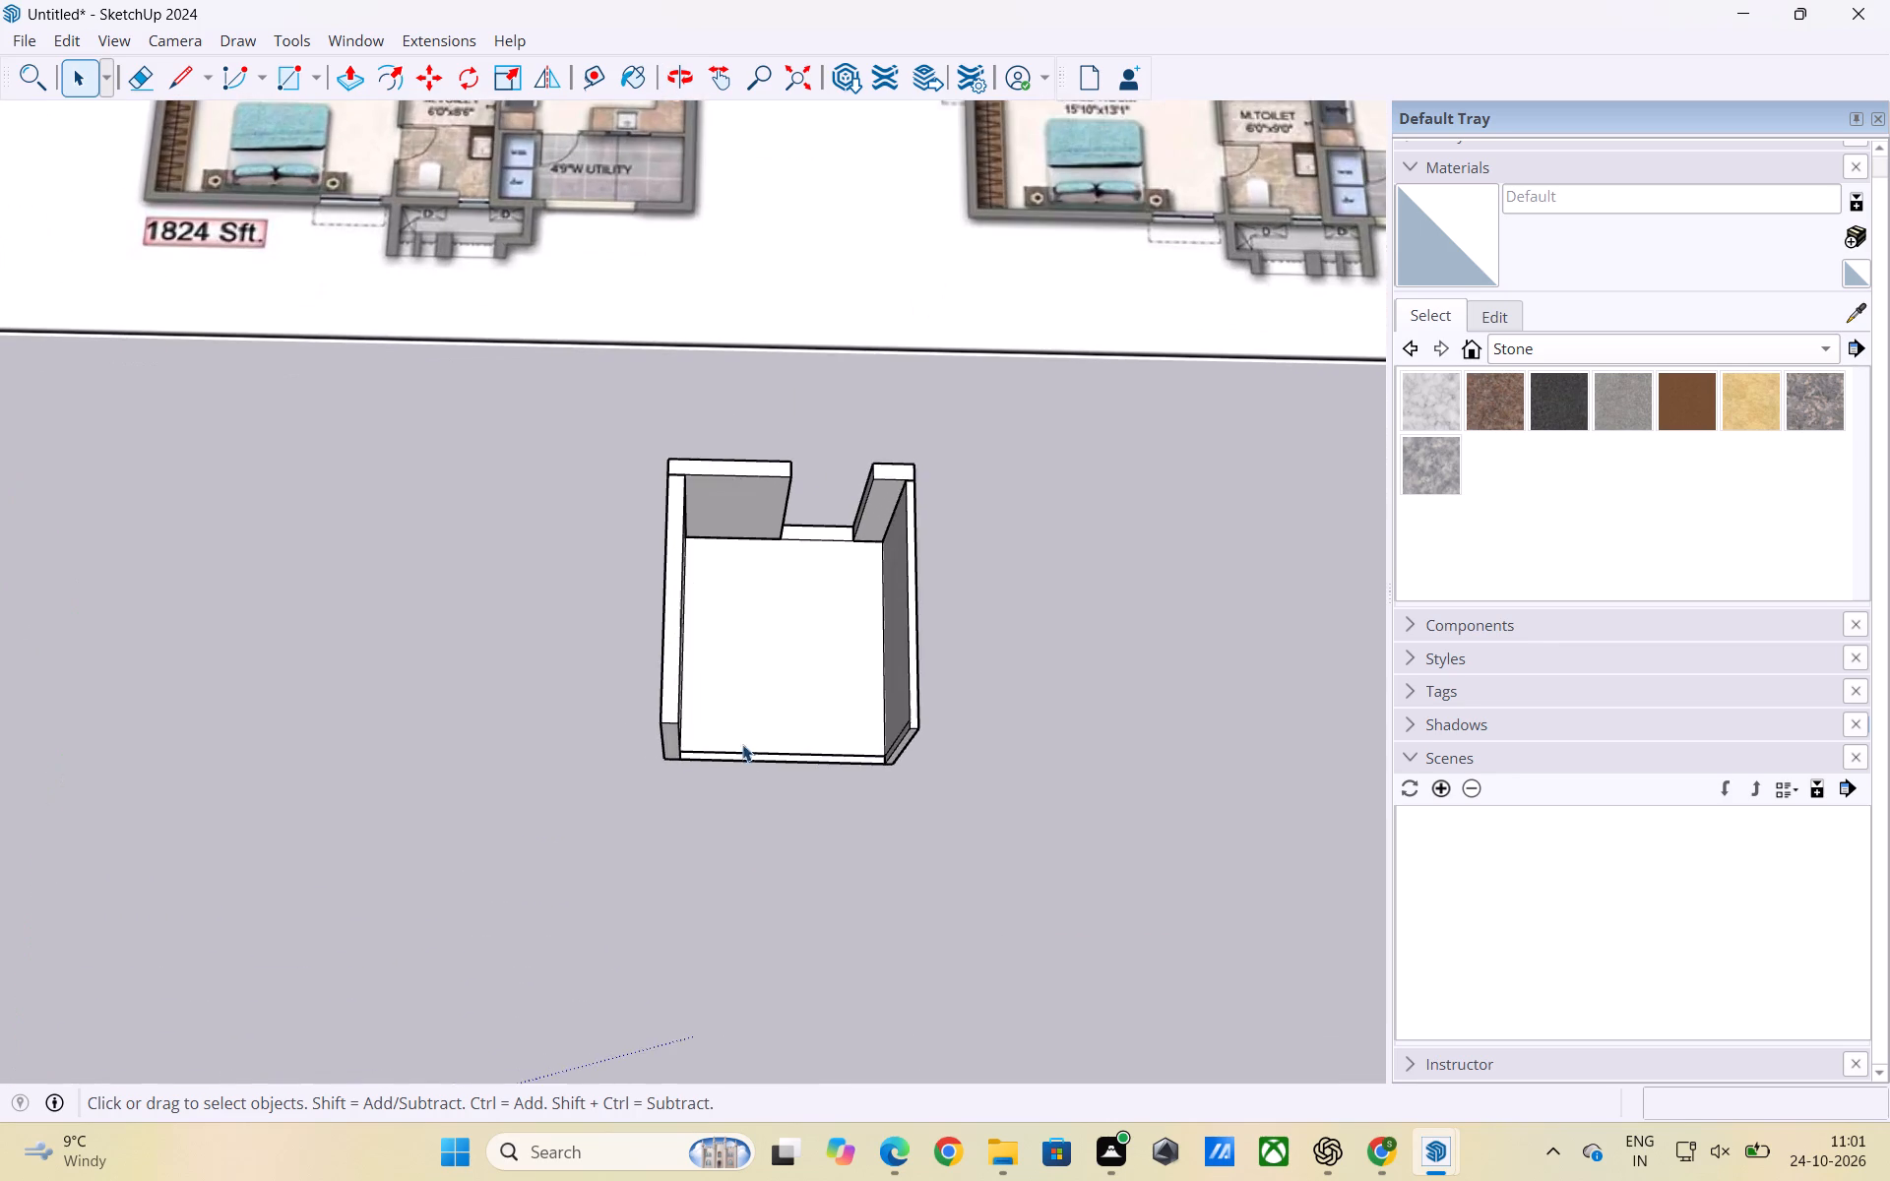
pyautogui.moveTo(725, 740); pyautogui.dragTo(721, 808, button='middle')
pyautogui.scroll(7, 680, 725)
pyautogui.moveTo(703, 765); pyautogui.dragTo(722, 771, button='middle')
pyautogui.scroll(5, 706, 758)
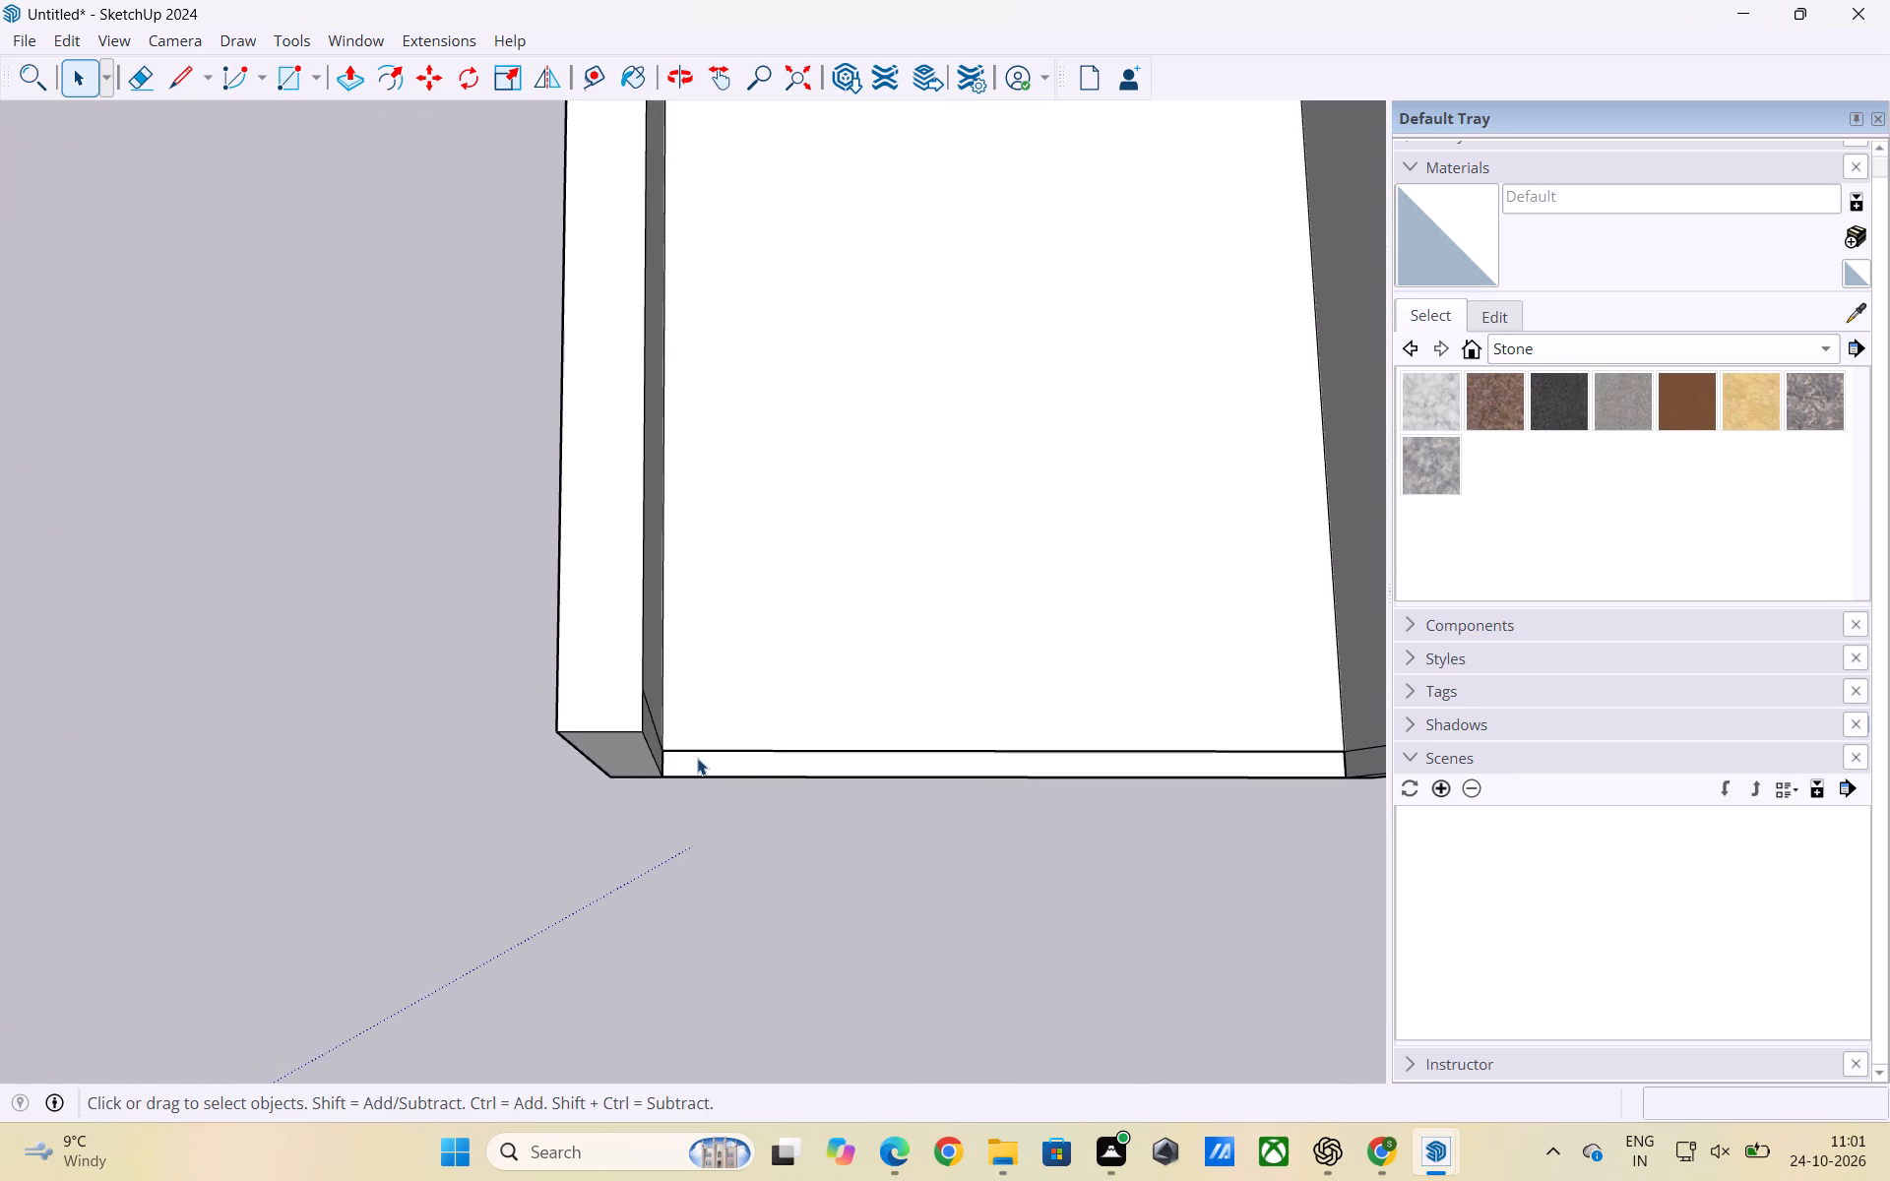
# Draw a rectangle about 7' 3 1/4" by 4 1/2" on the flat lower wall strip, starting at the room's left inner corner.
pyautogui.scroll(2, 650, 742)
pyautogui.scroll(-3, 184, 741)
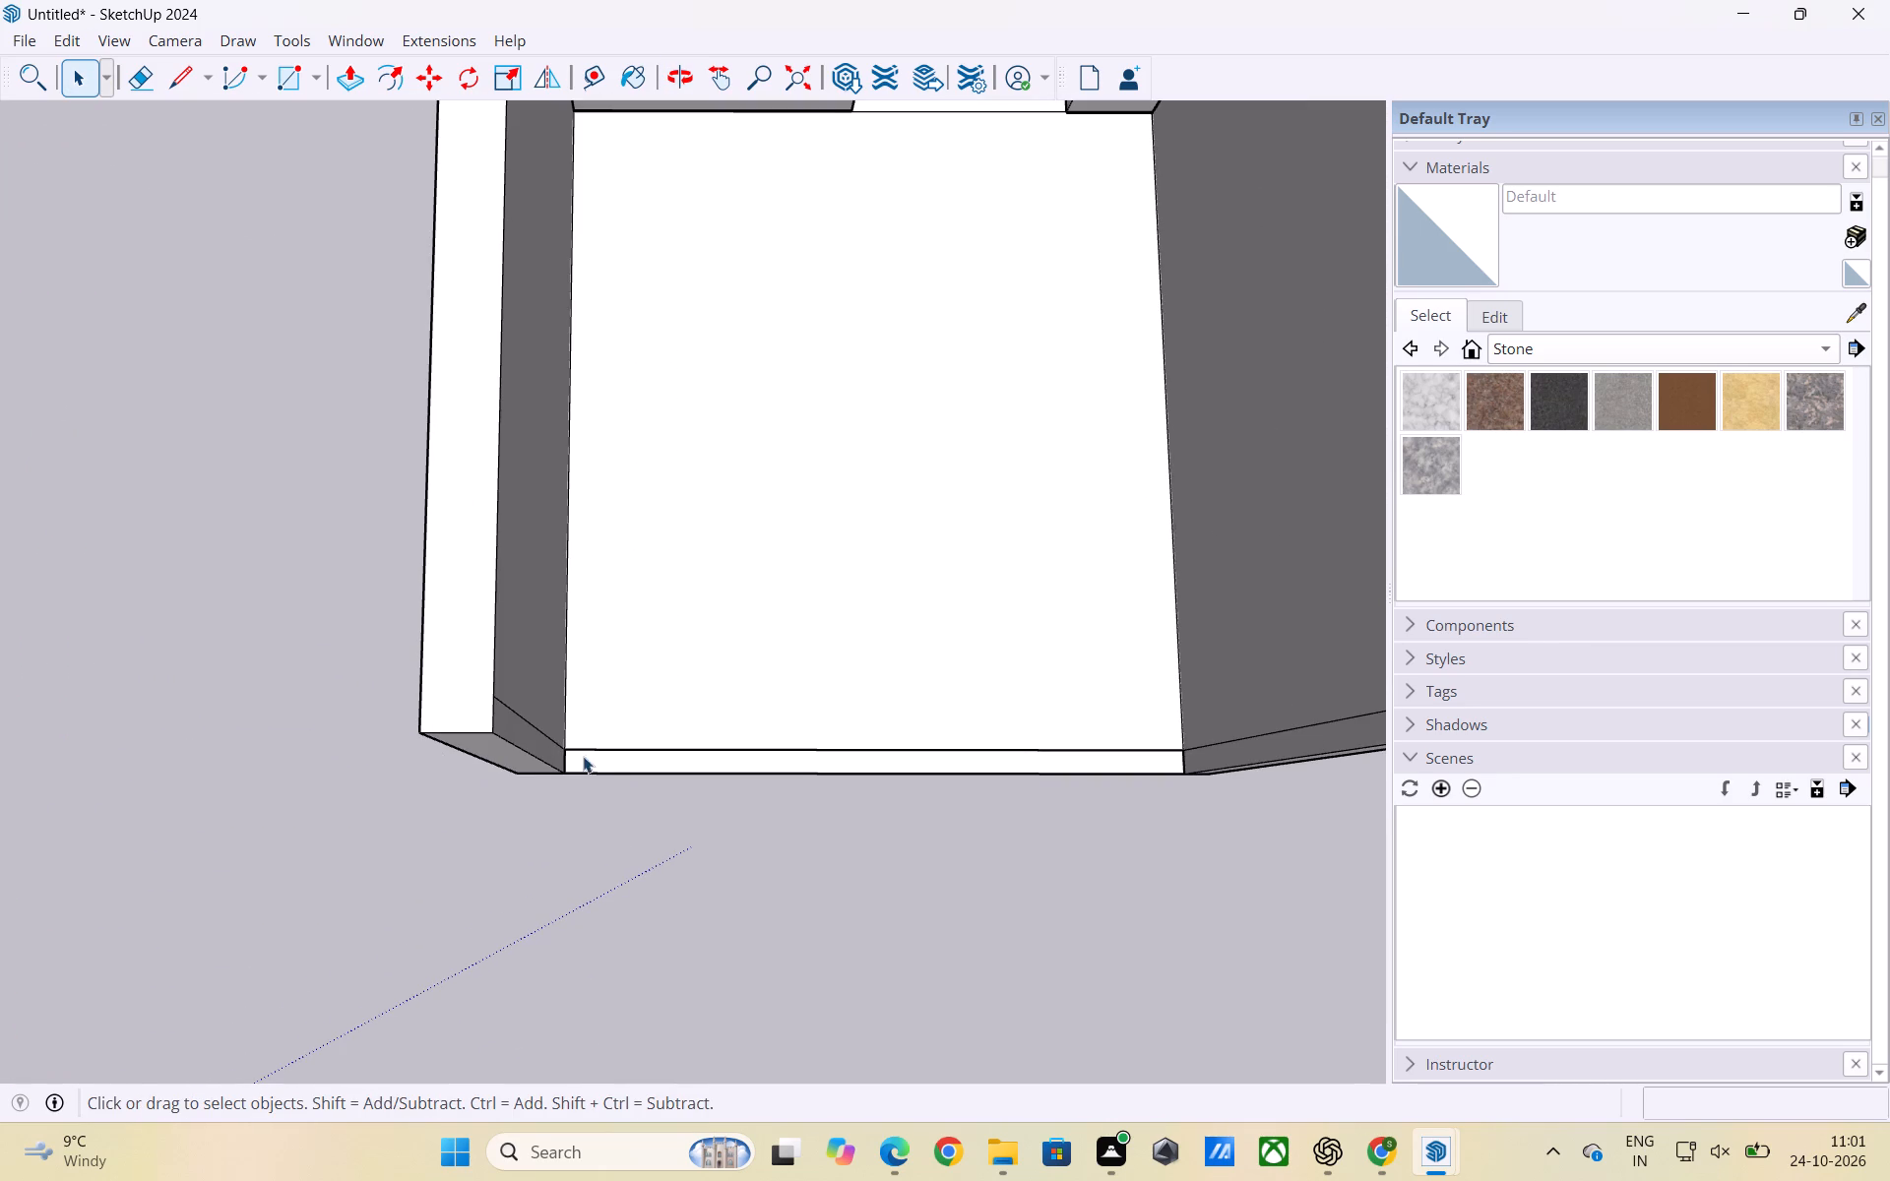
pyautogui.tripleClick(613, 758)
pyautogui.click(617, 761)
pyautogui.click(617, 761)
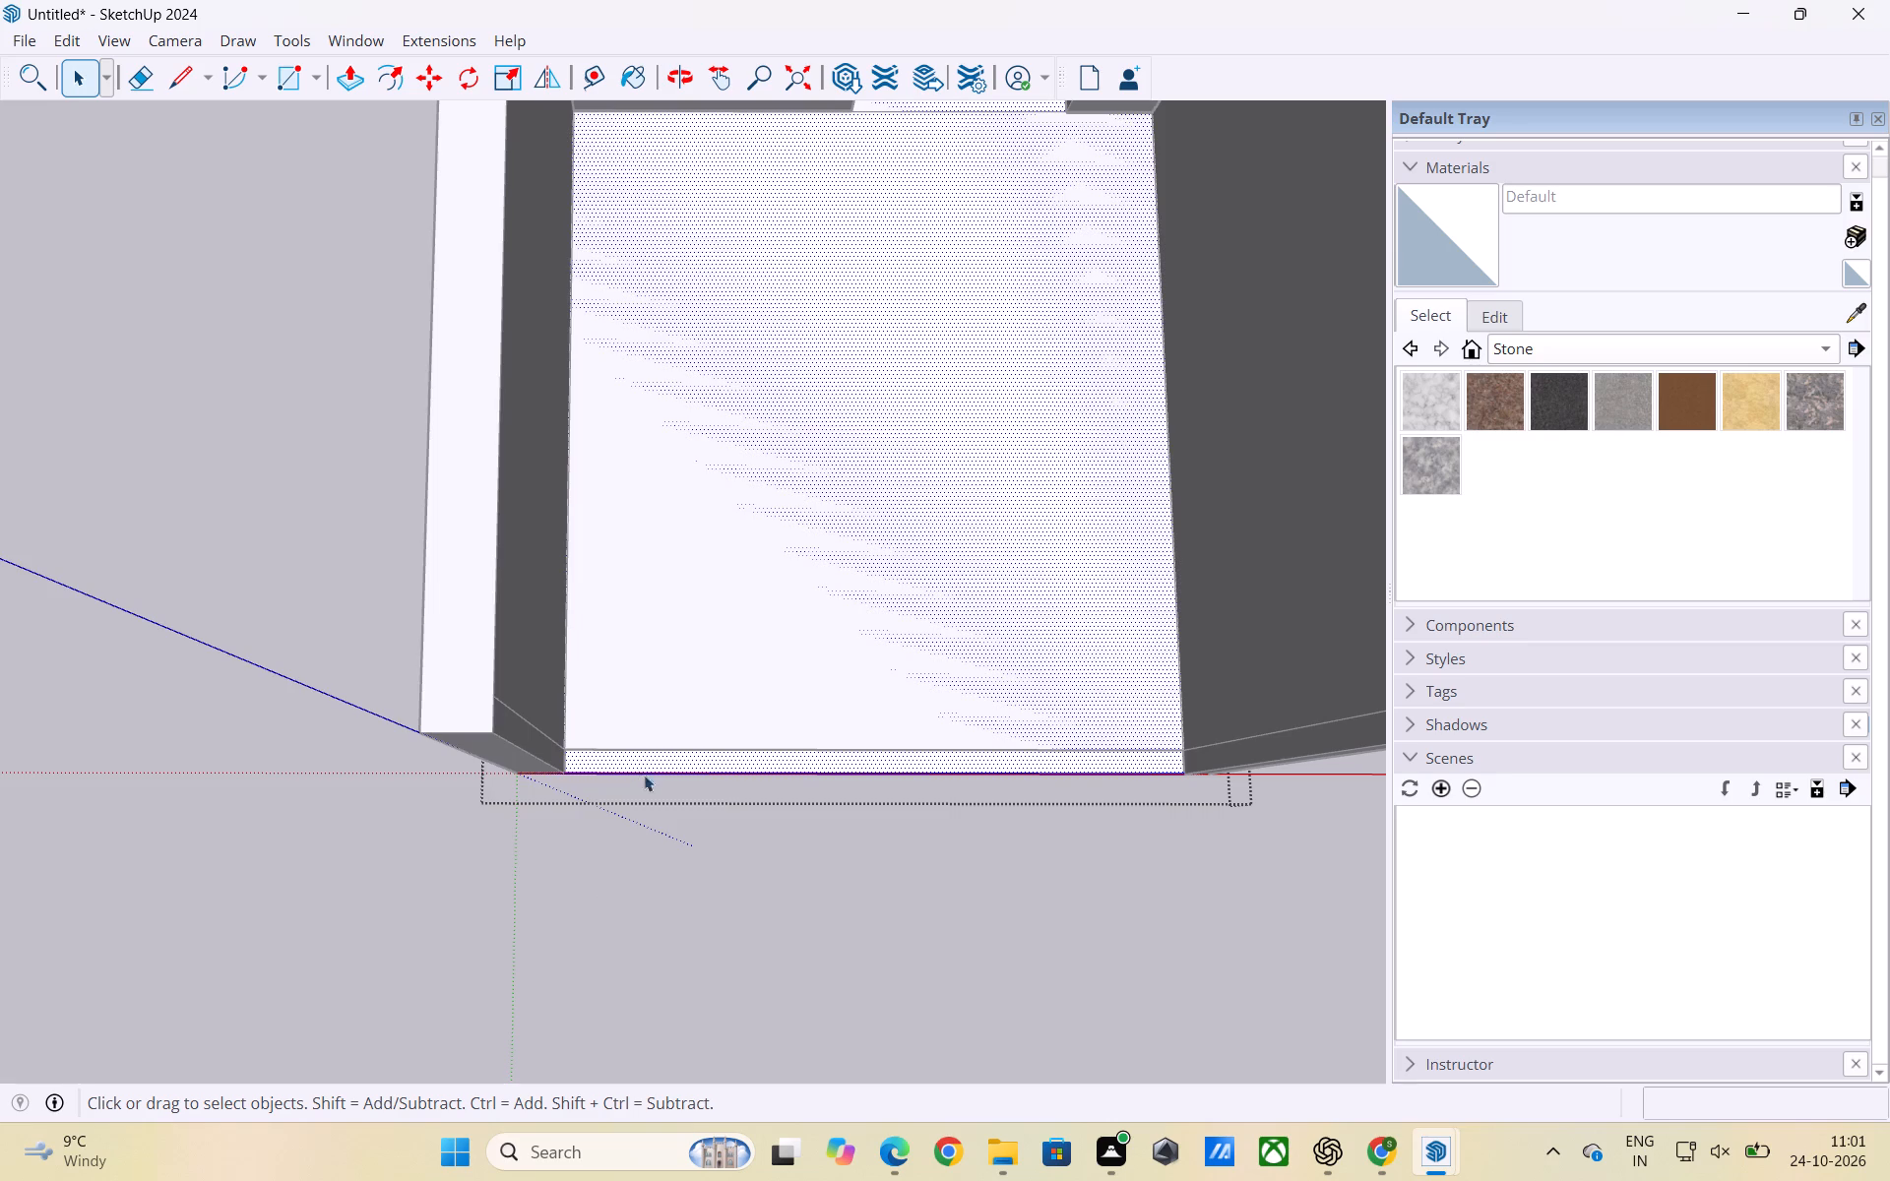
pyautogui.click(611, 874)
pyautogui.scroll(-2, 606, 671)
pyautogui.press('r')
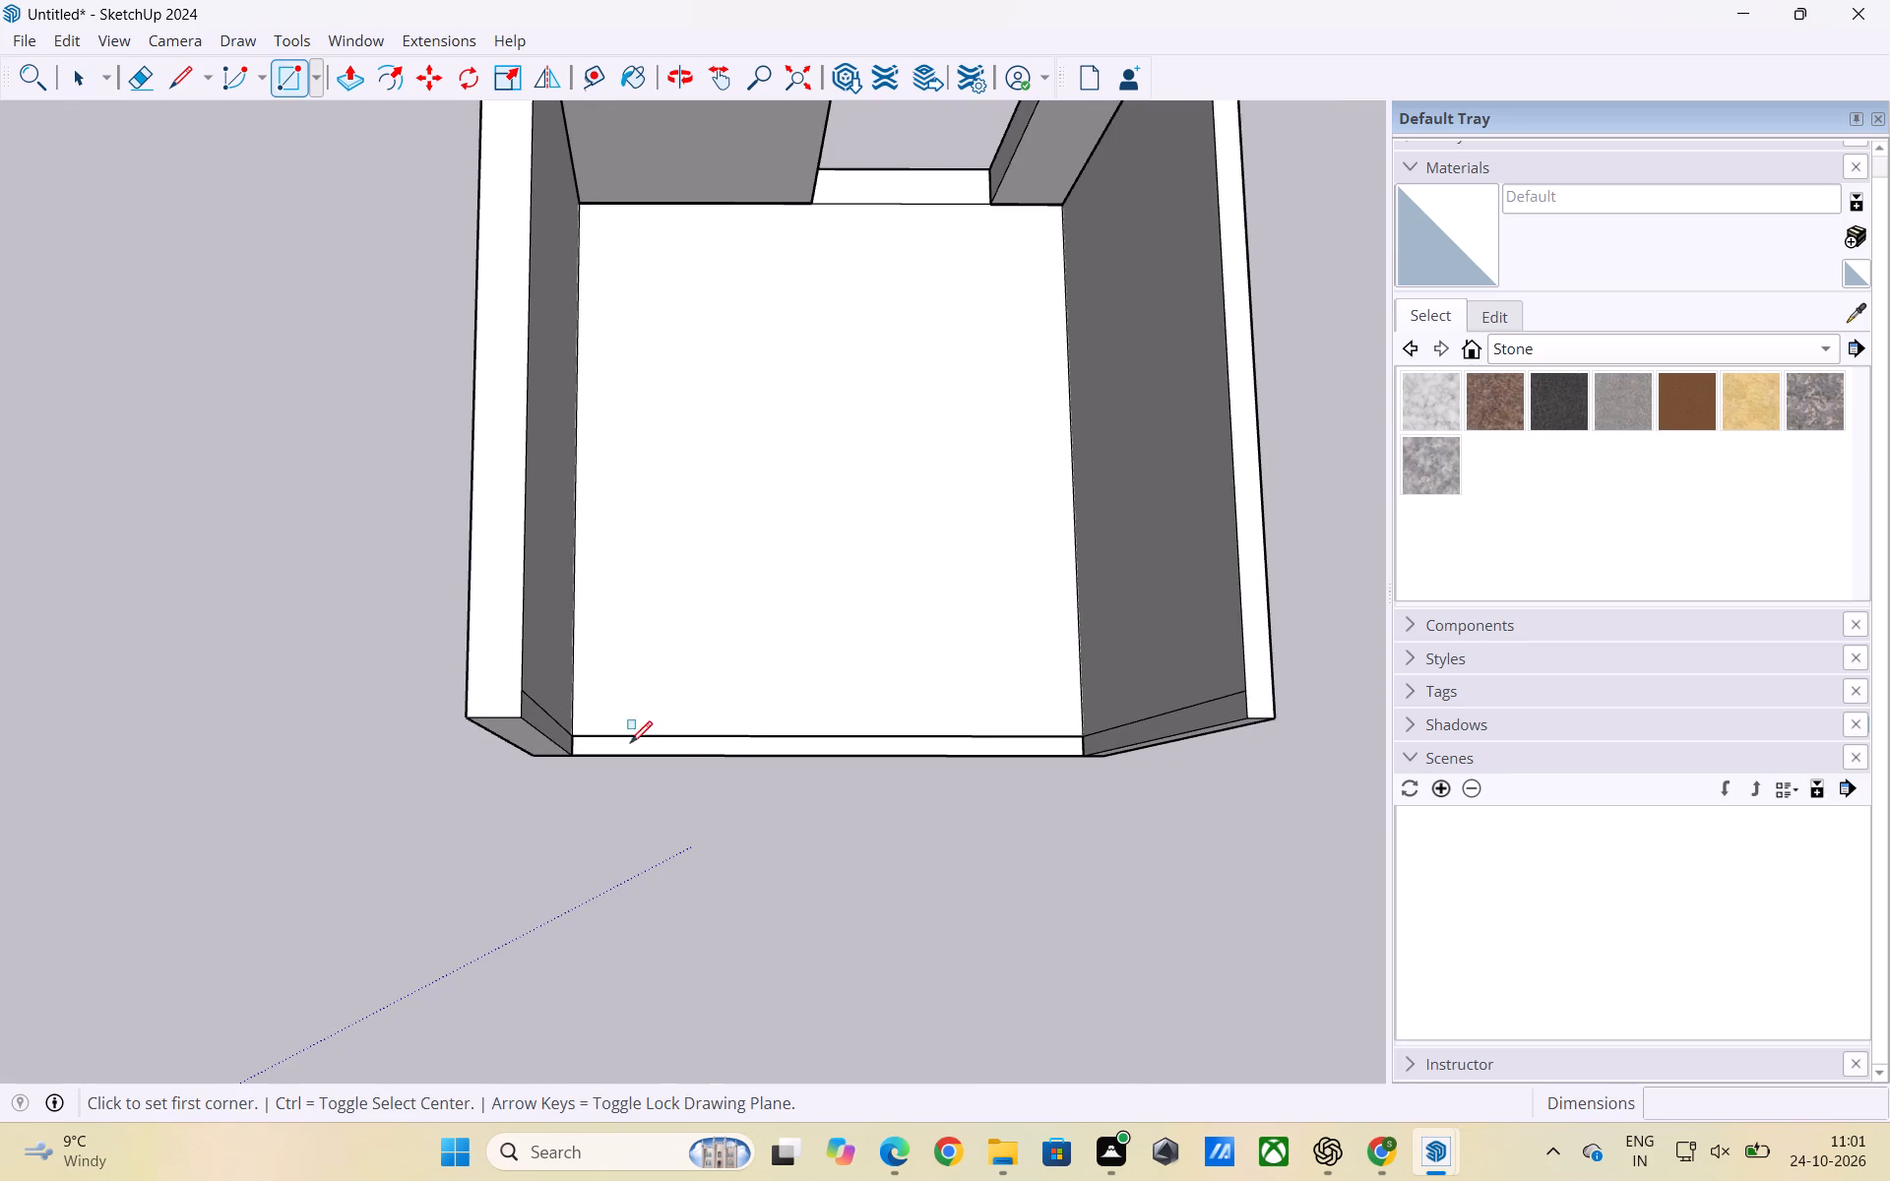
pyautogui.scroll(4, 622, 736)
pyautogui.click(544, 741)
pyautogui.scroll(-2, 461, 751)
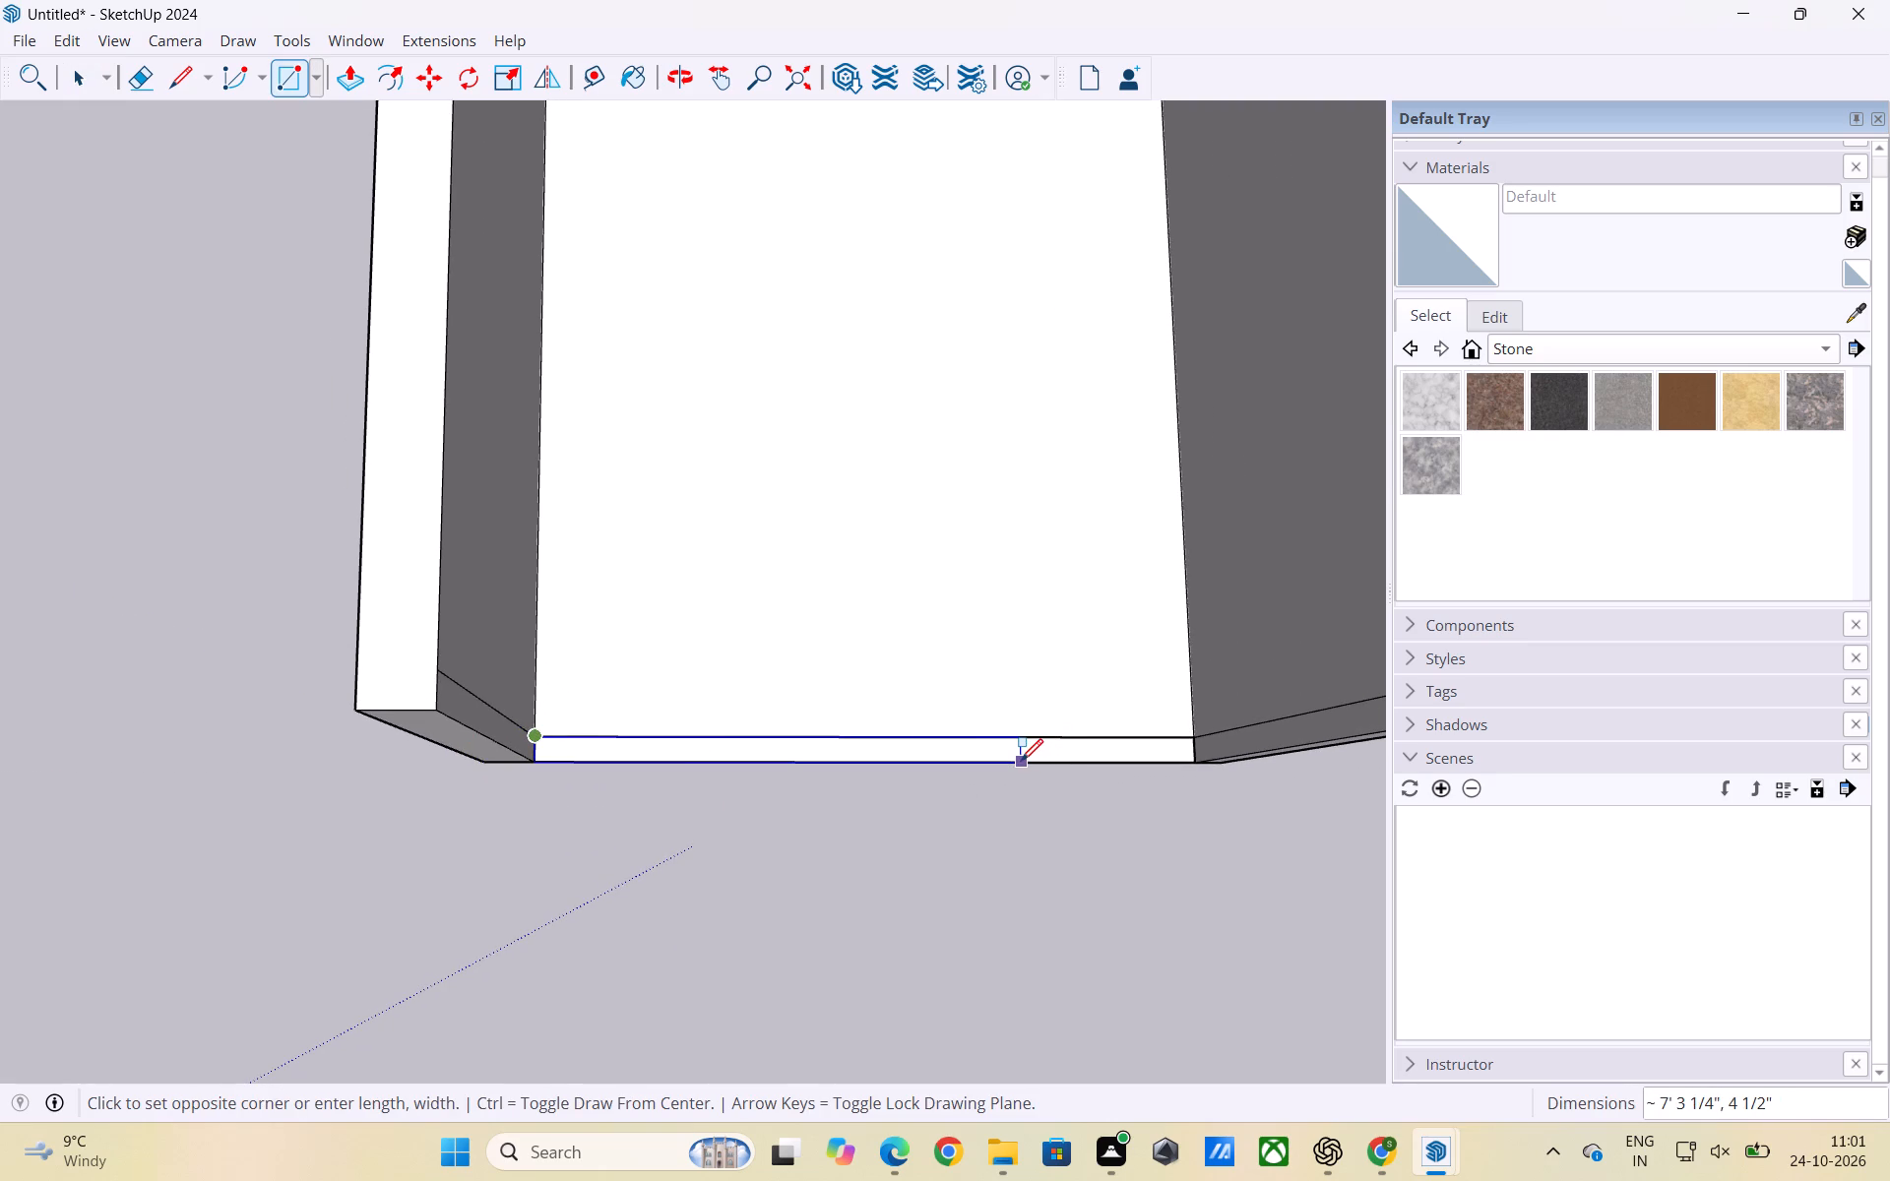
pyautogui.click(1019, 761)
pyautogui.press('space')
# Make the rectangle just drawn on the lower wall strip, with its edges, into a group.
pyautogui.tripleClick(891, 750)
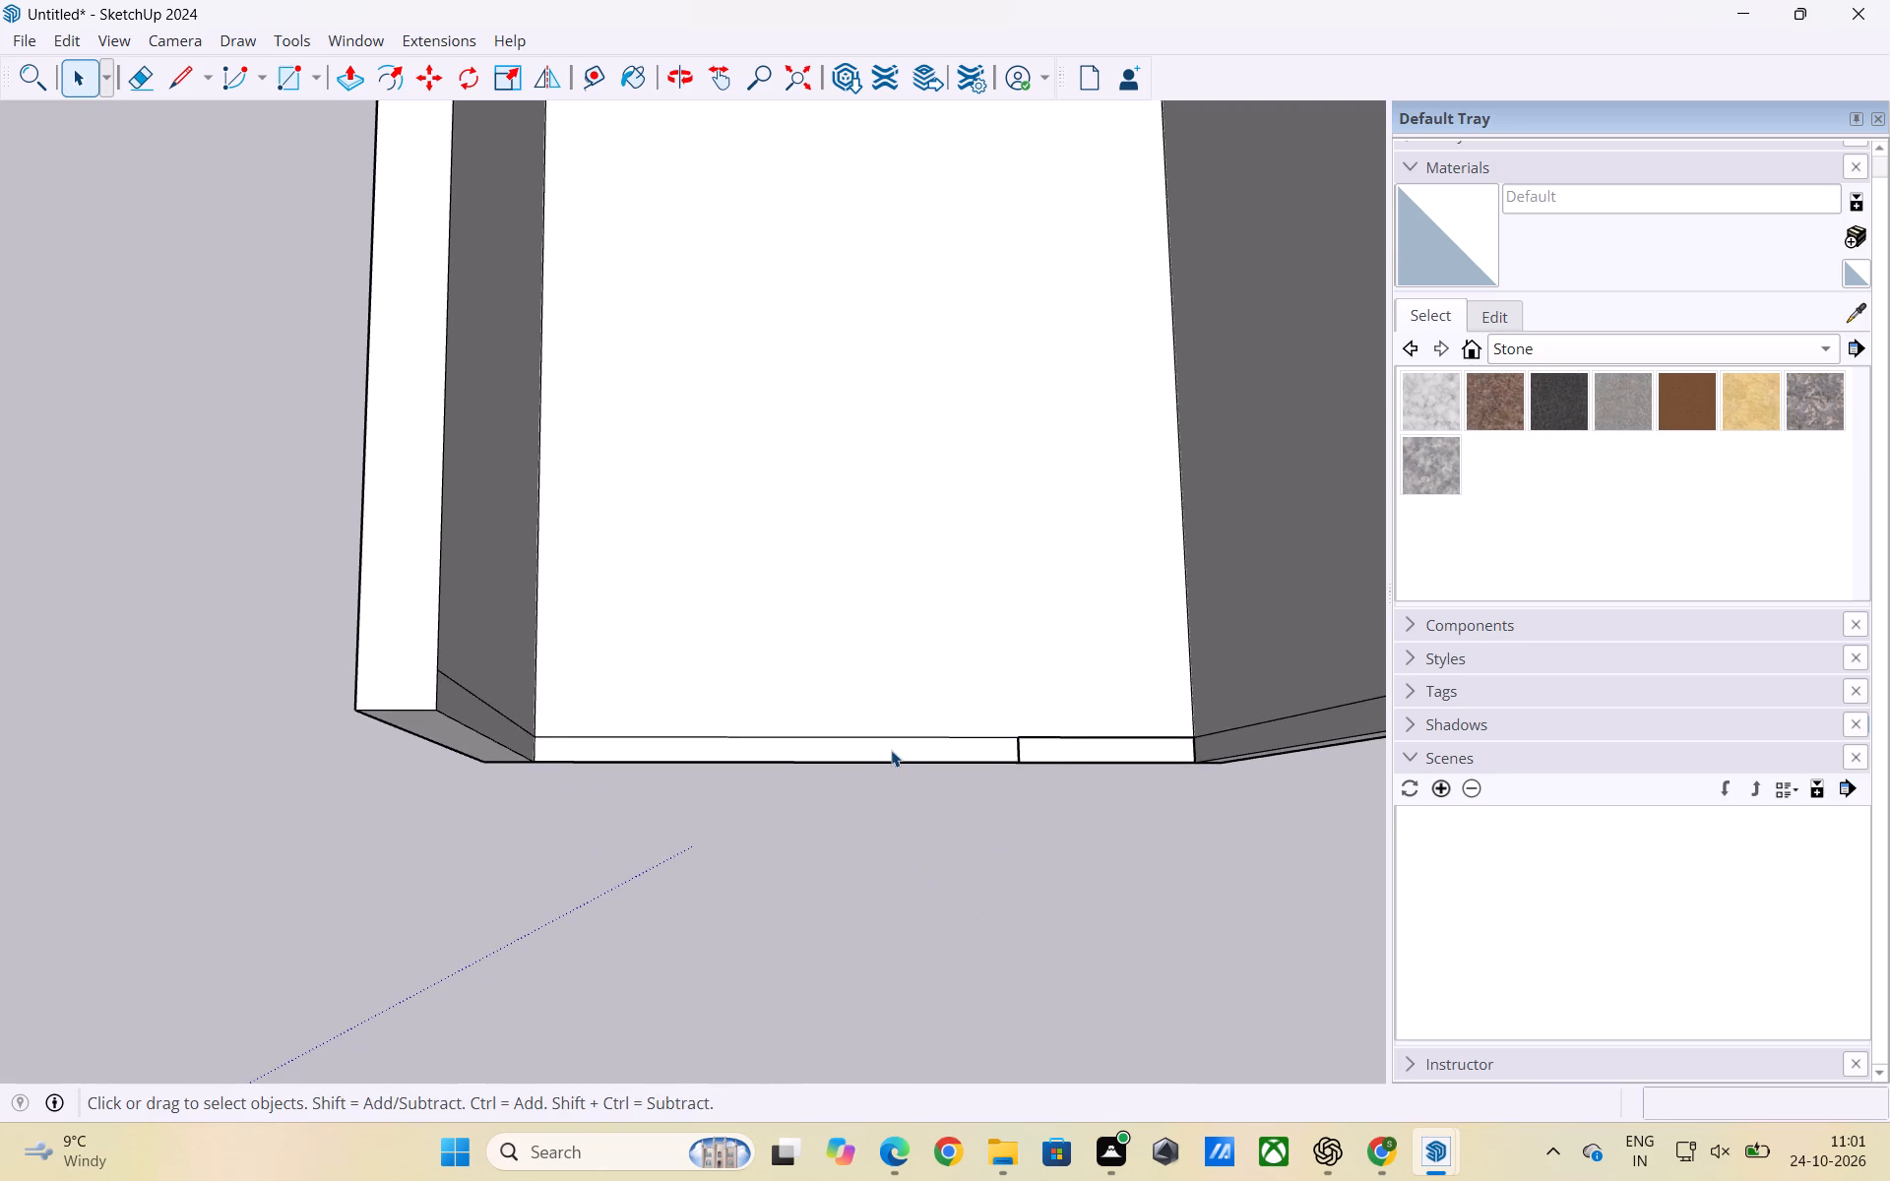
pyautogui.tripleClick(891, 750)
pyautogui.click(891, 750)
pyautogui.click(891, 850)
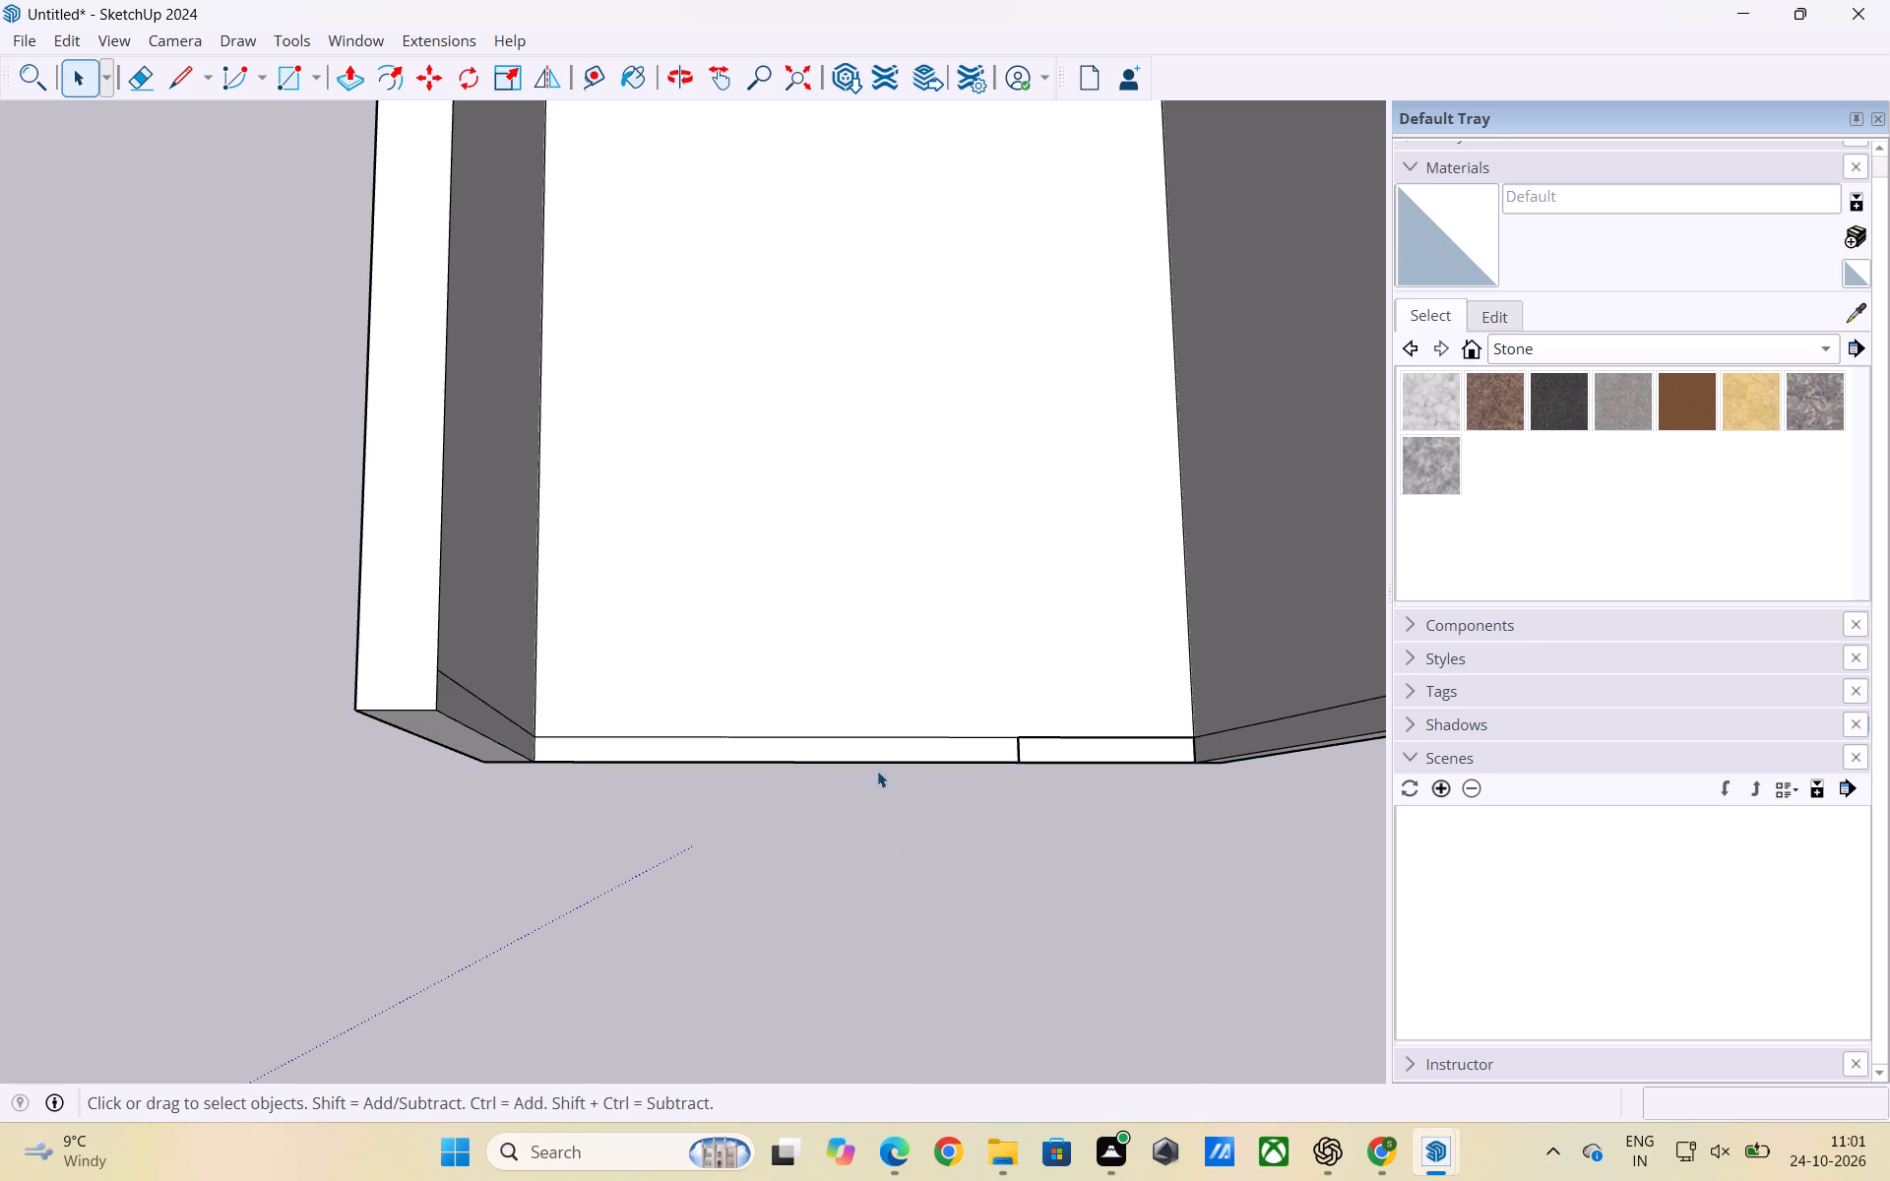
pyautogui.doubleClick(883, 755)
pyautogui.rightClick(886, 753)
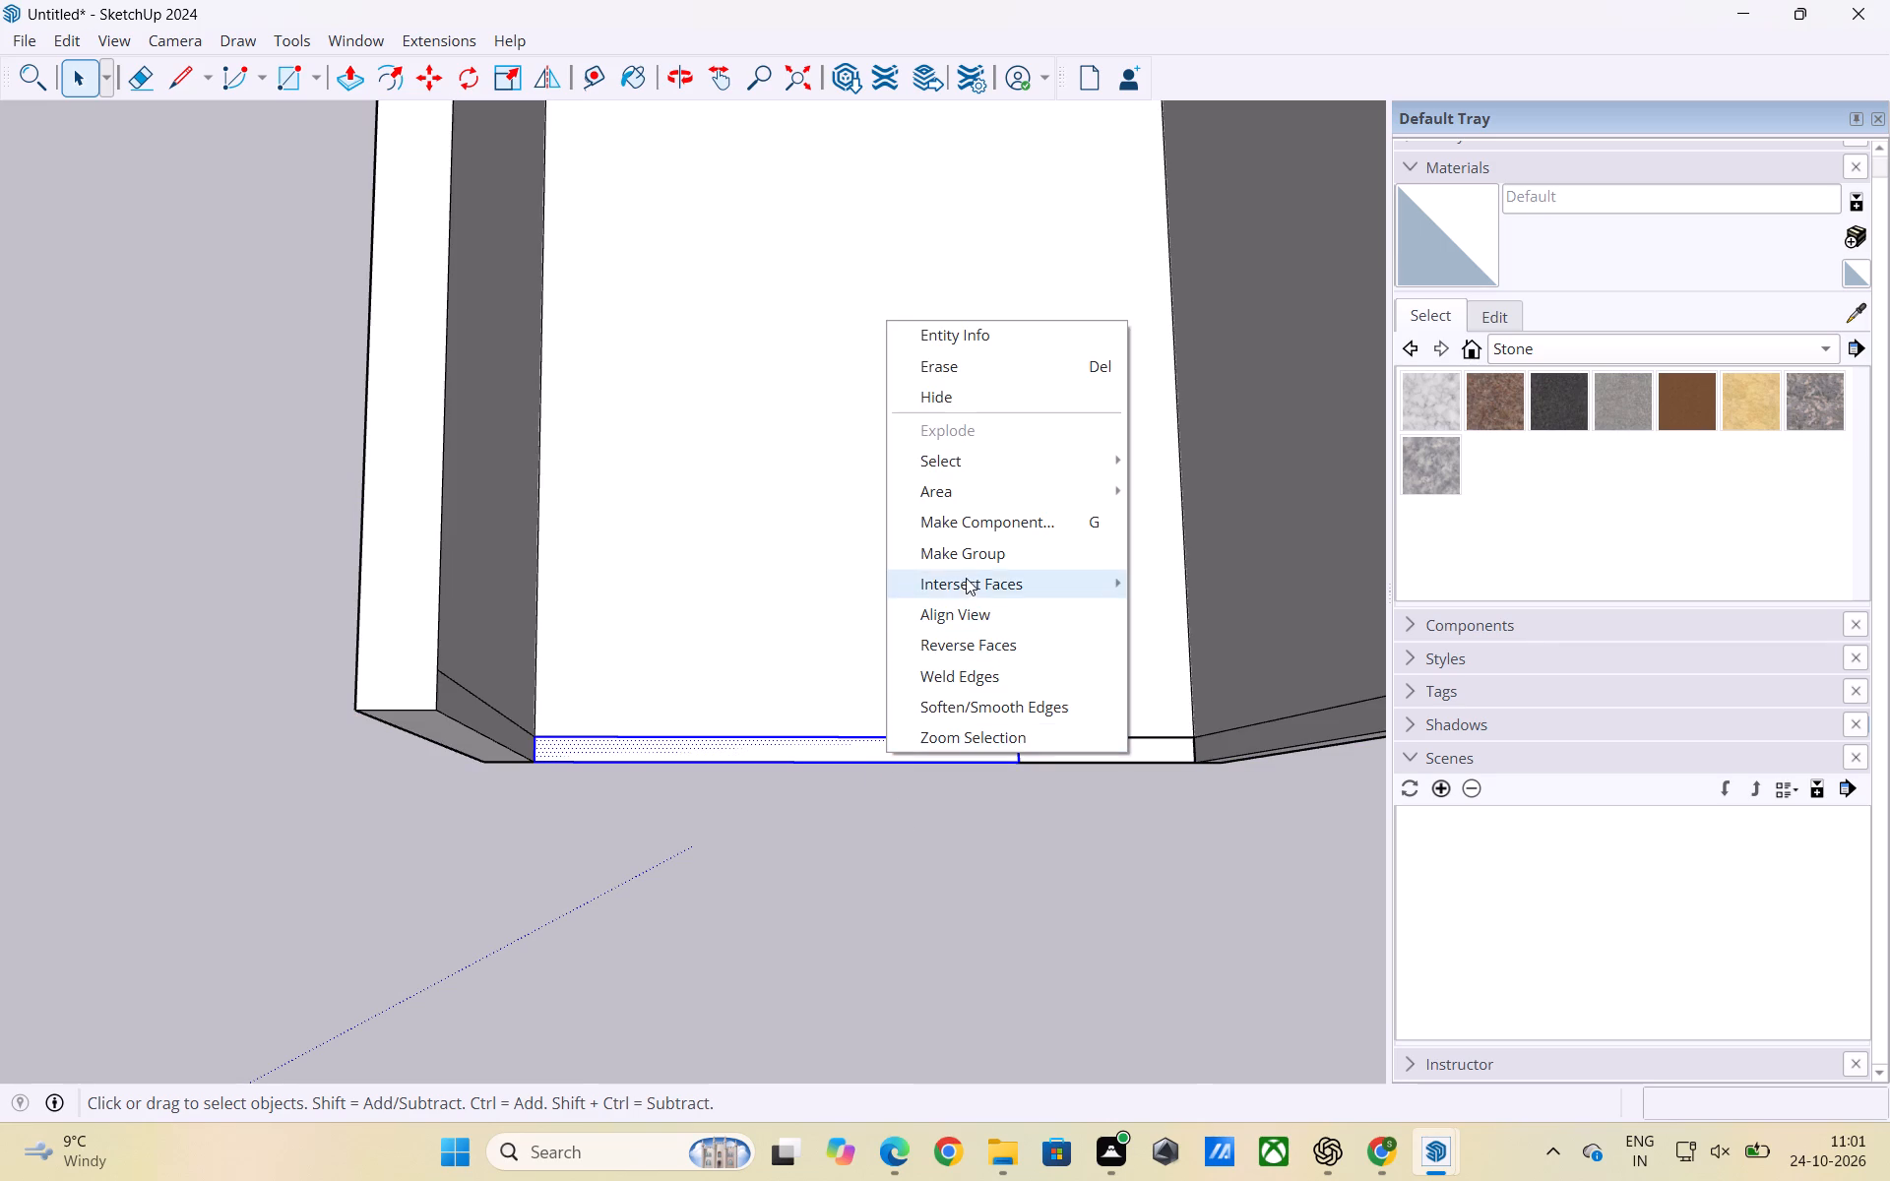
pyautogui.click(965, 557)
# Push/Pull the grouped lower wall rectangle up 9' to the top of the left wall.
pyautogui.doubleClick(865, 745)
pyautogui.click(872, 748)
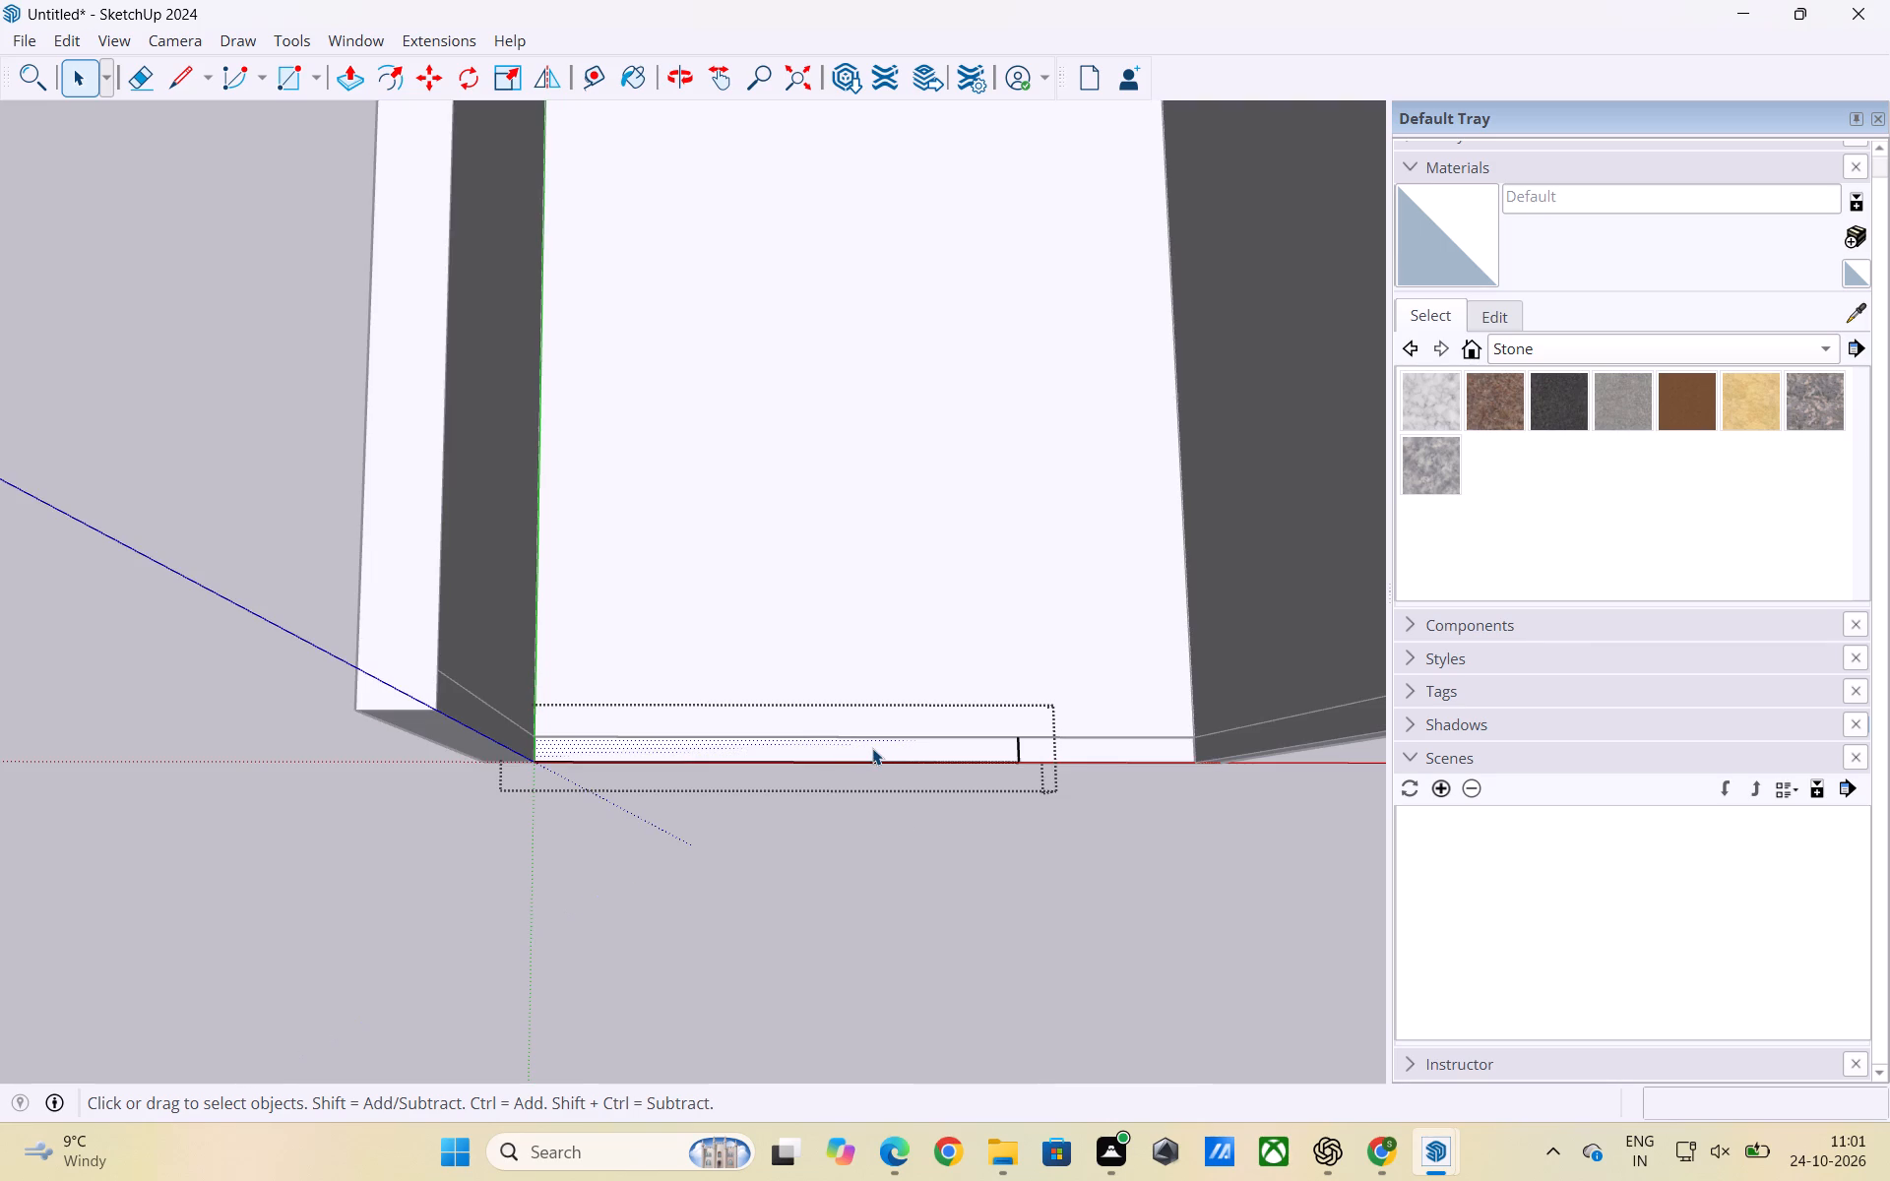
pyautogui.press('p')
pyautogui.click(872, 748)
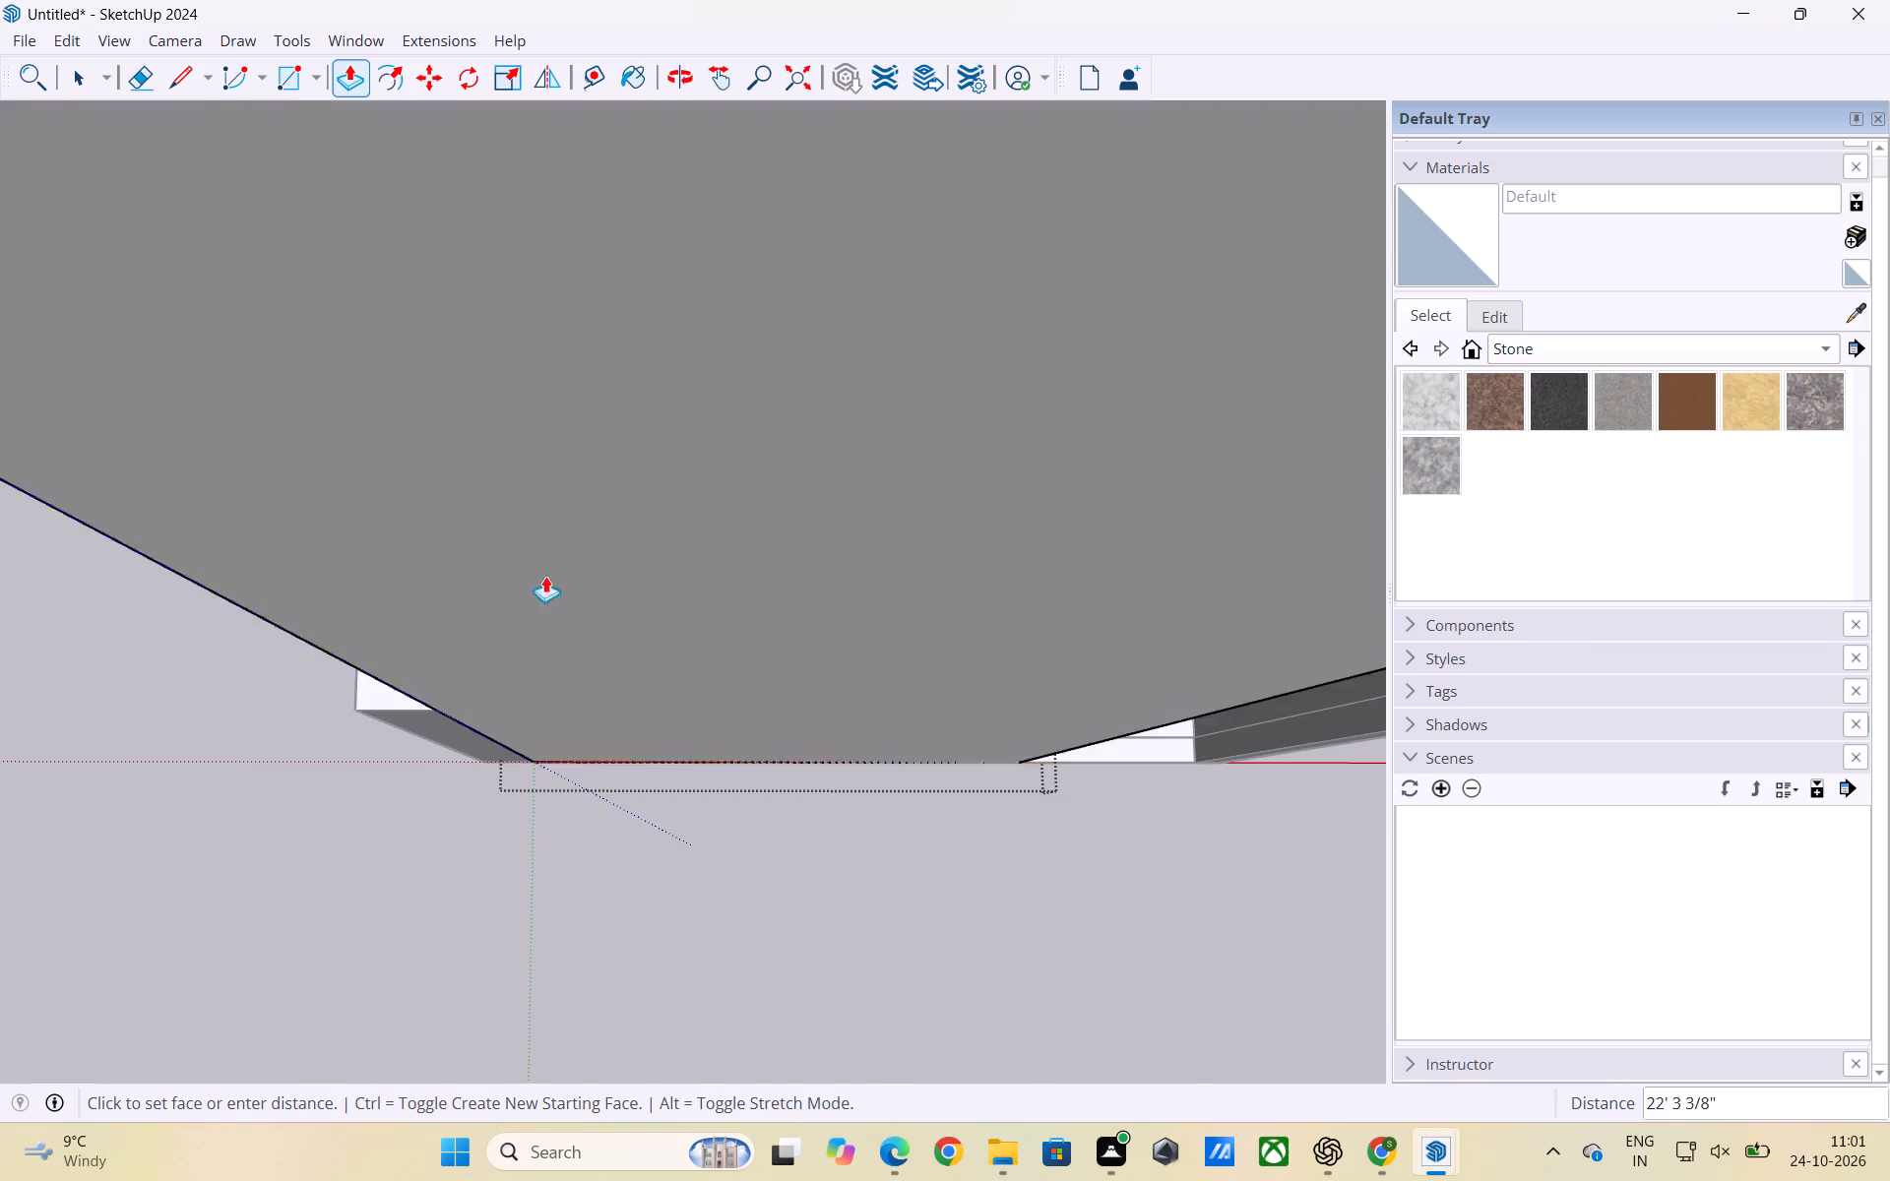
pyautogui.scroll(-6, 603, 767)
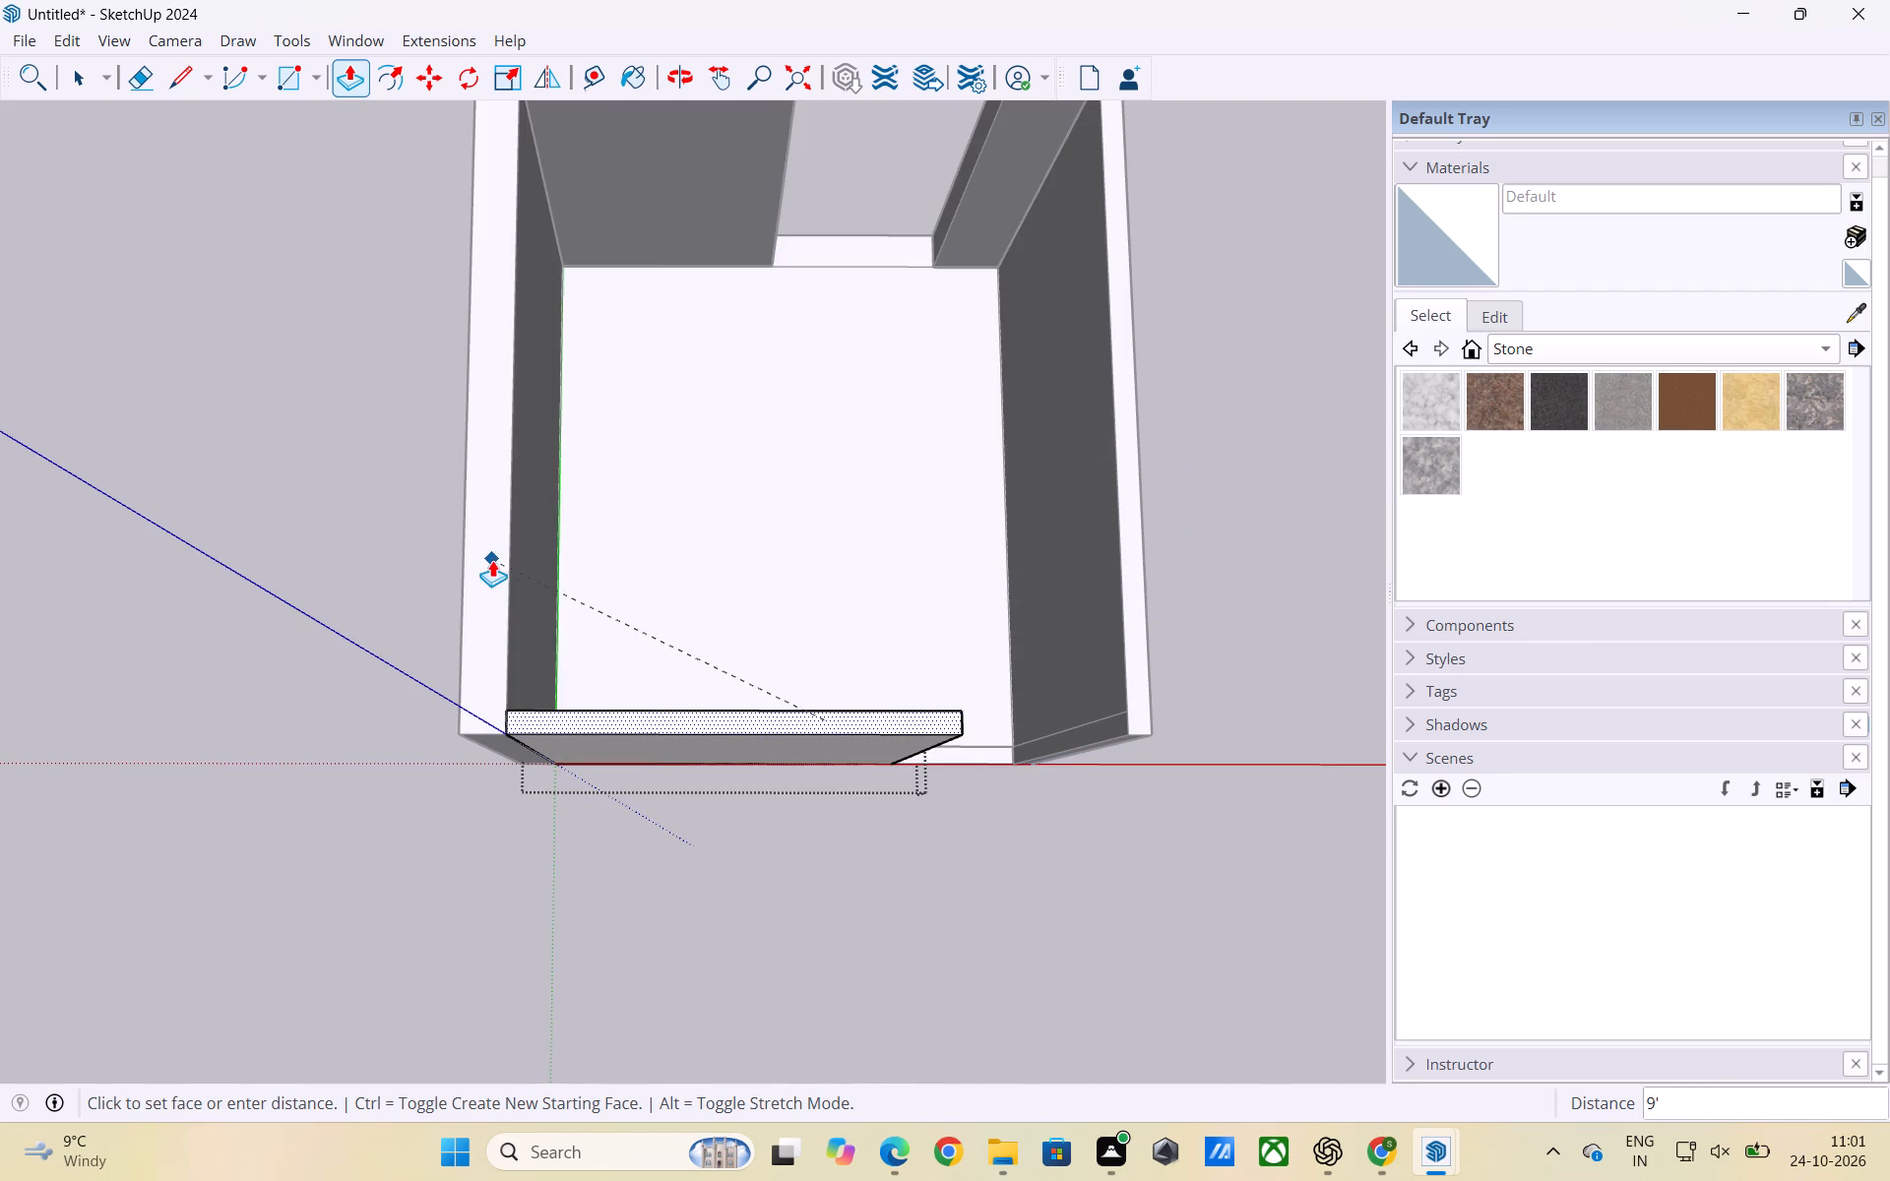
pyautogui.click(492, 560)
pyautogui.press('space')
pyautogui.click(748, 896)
# Examine the raised room walls and the opening left in the lower wall from several angles, alongside the reference plan.
pyautogui.scroll(-3, 872, 909)
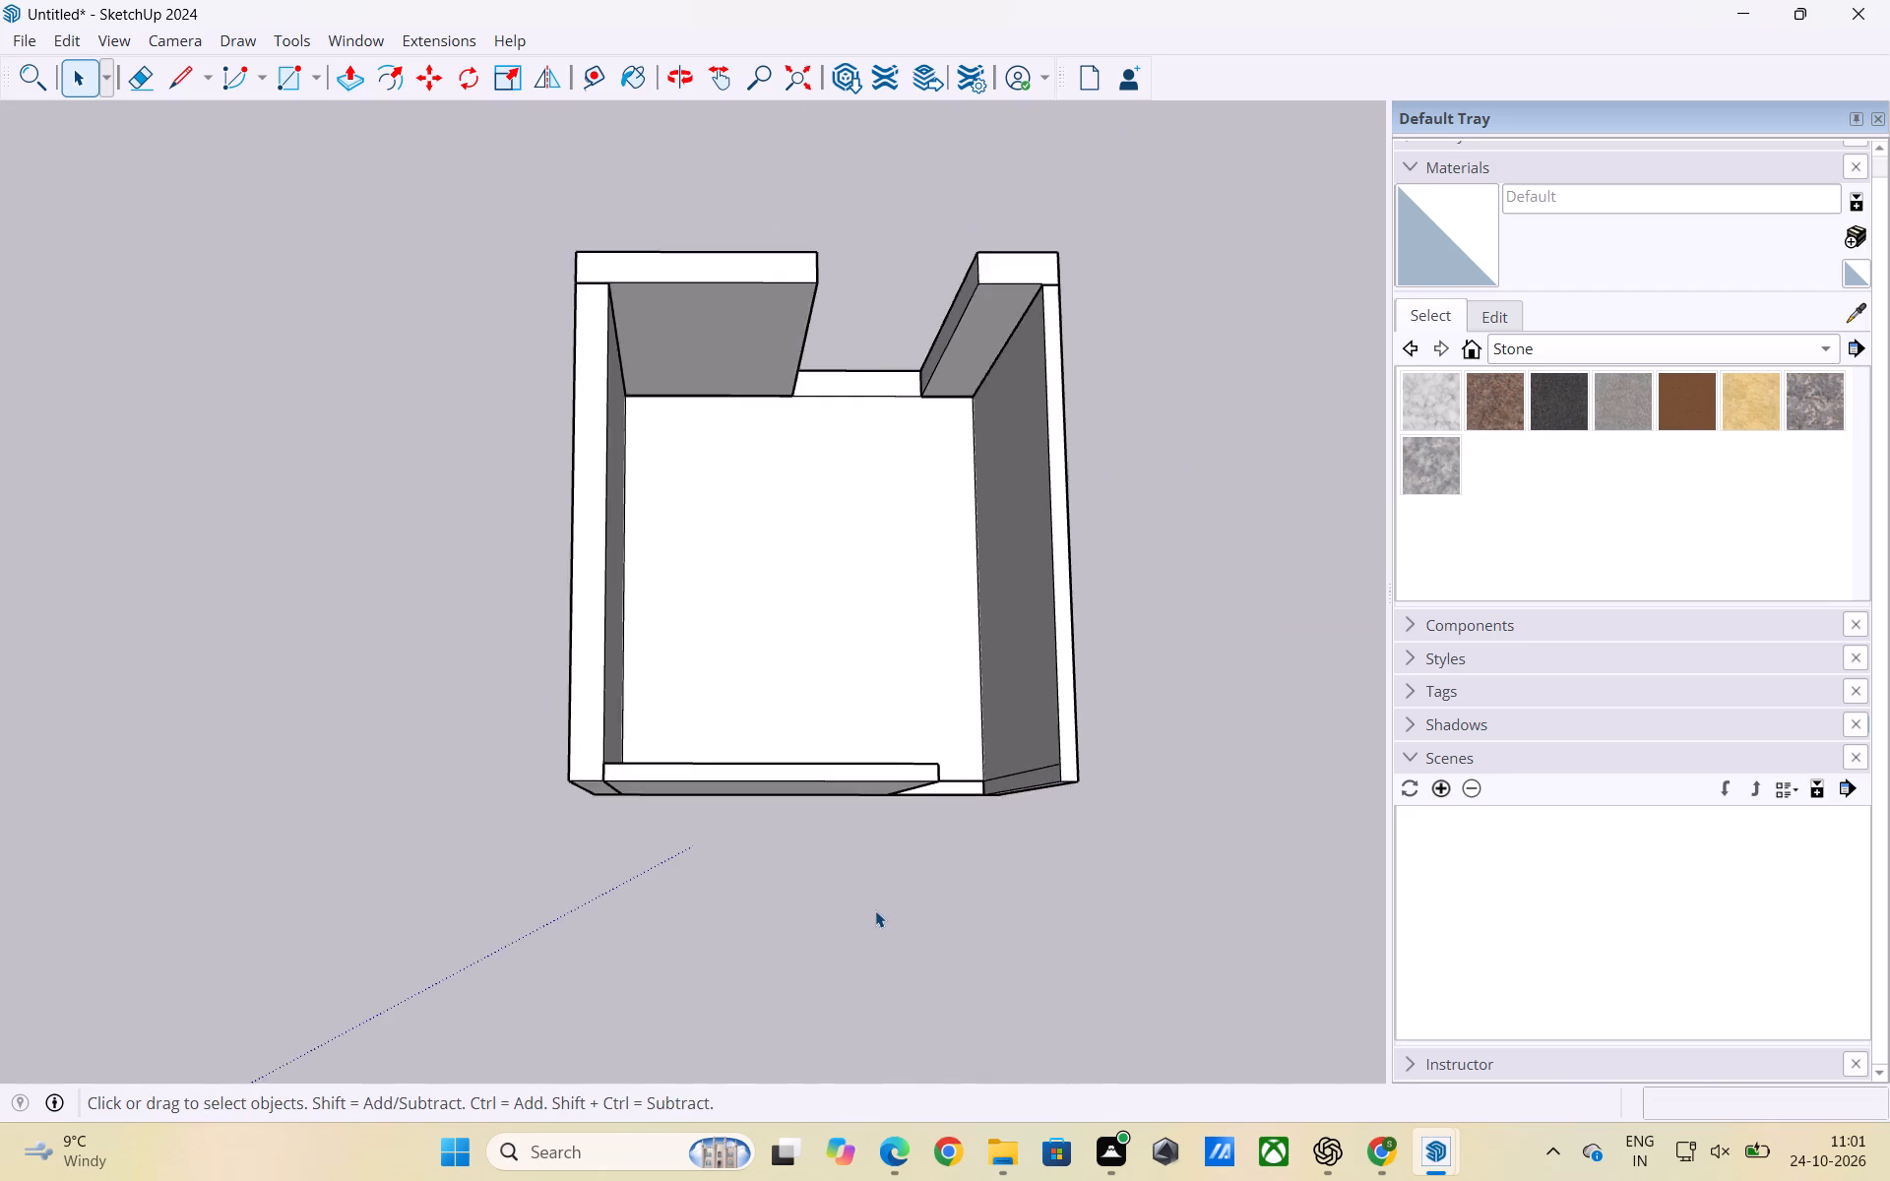
pyautogui.scroll(-8, 875, 910)
pyautogui.moveTo(995, 933); pyautogui.dragTo(949, 709, button='middle')
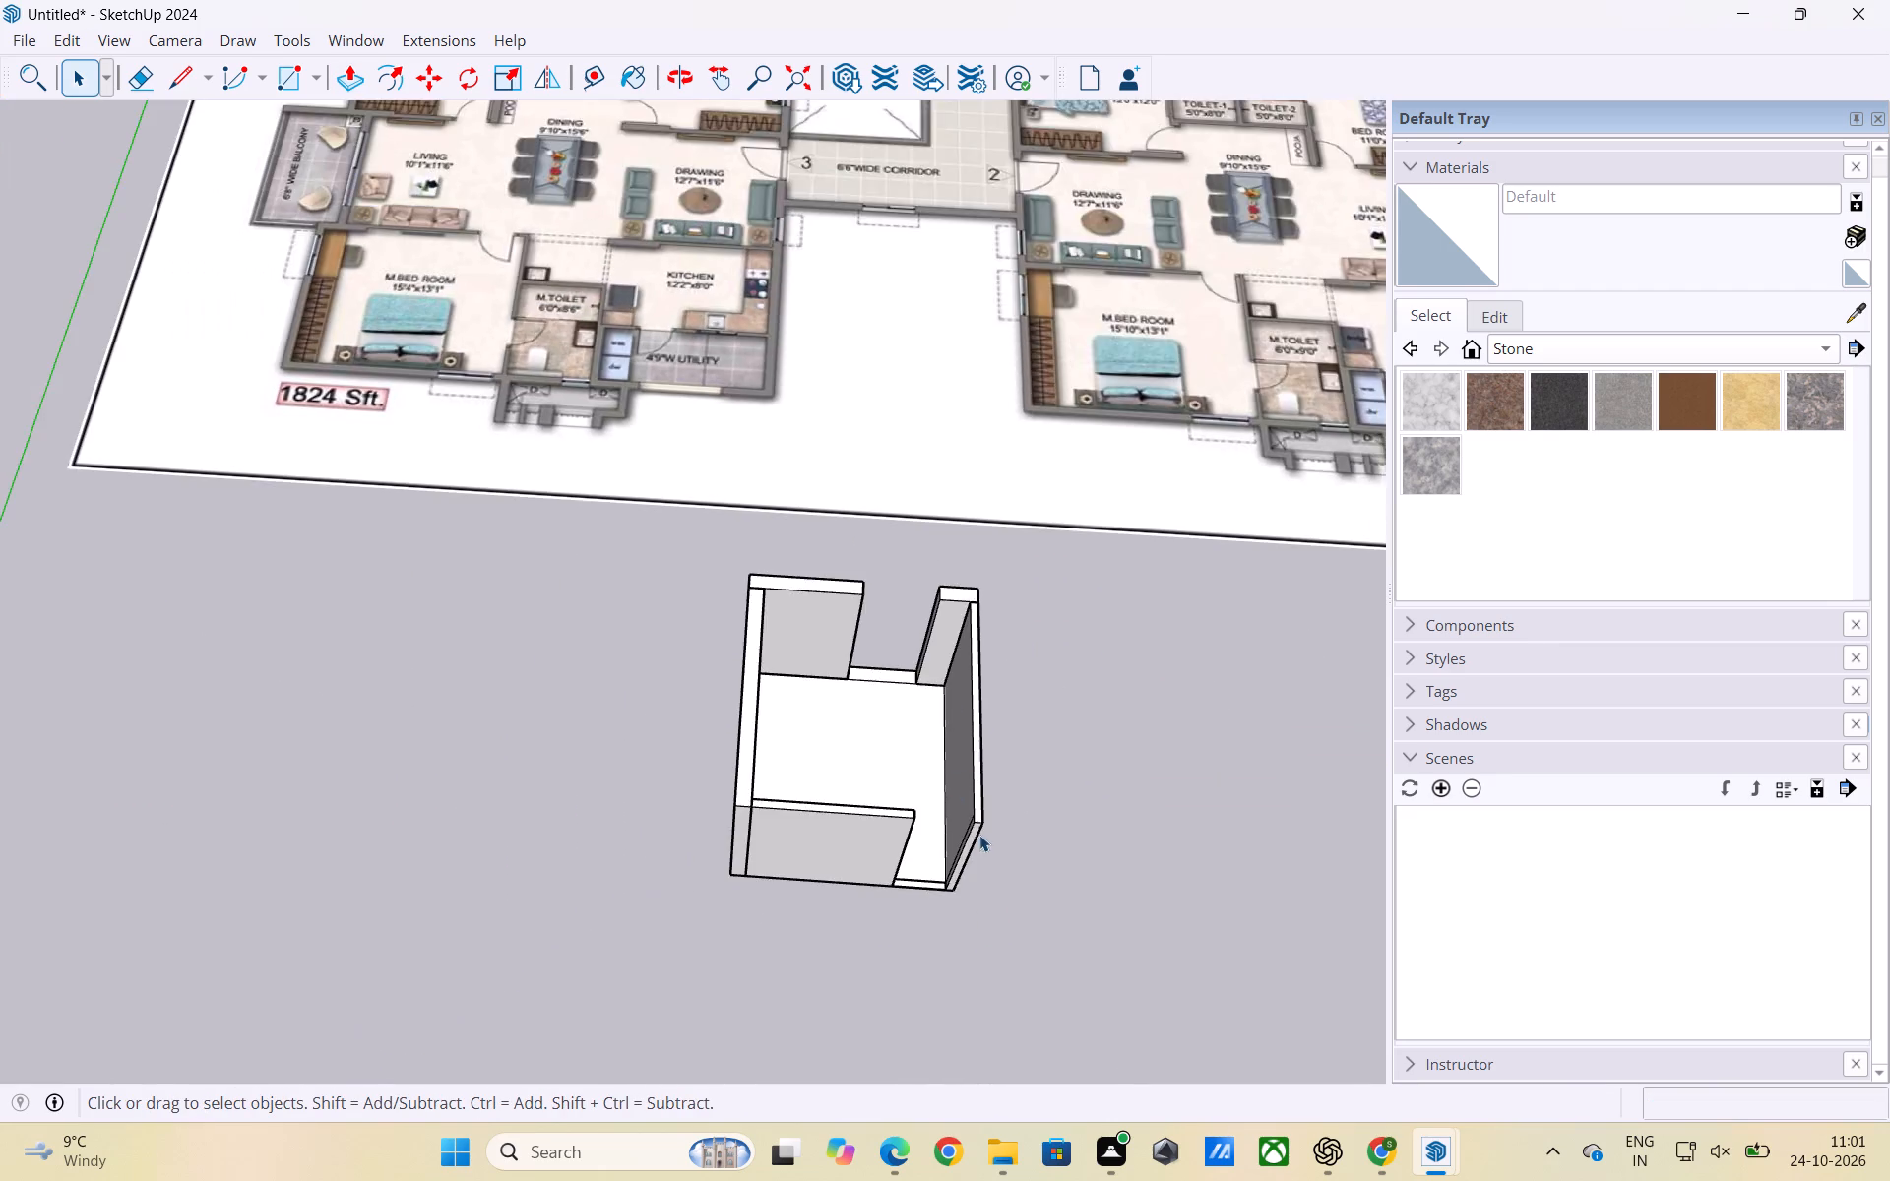
pyautogui.scroll(3, 980, 839)
pyautogui.scroll(-4, 1038, 947)
pyautogui.scroll(5, 718, 983)
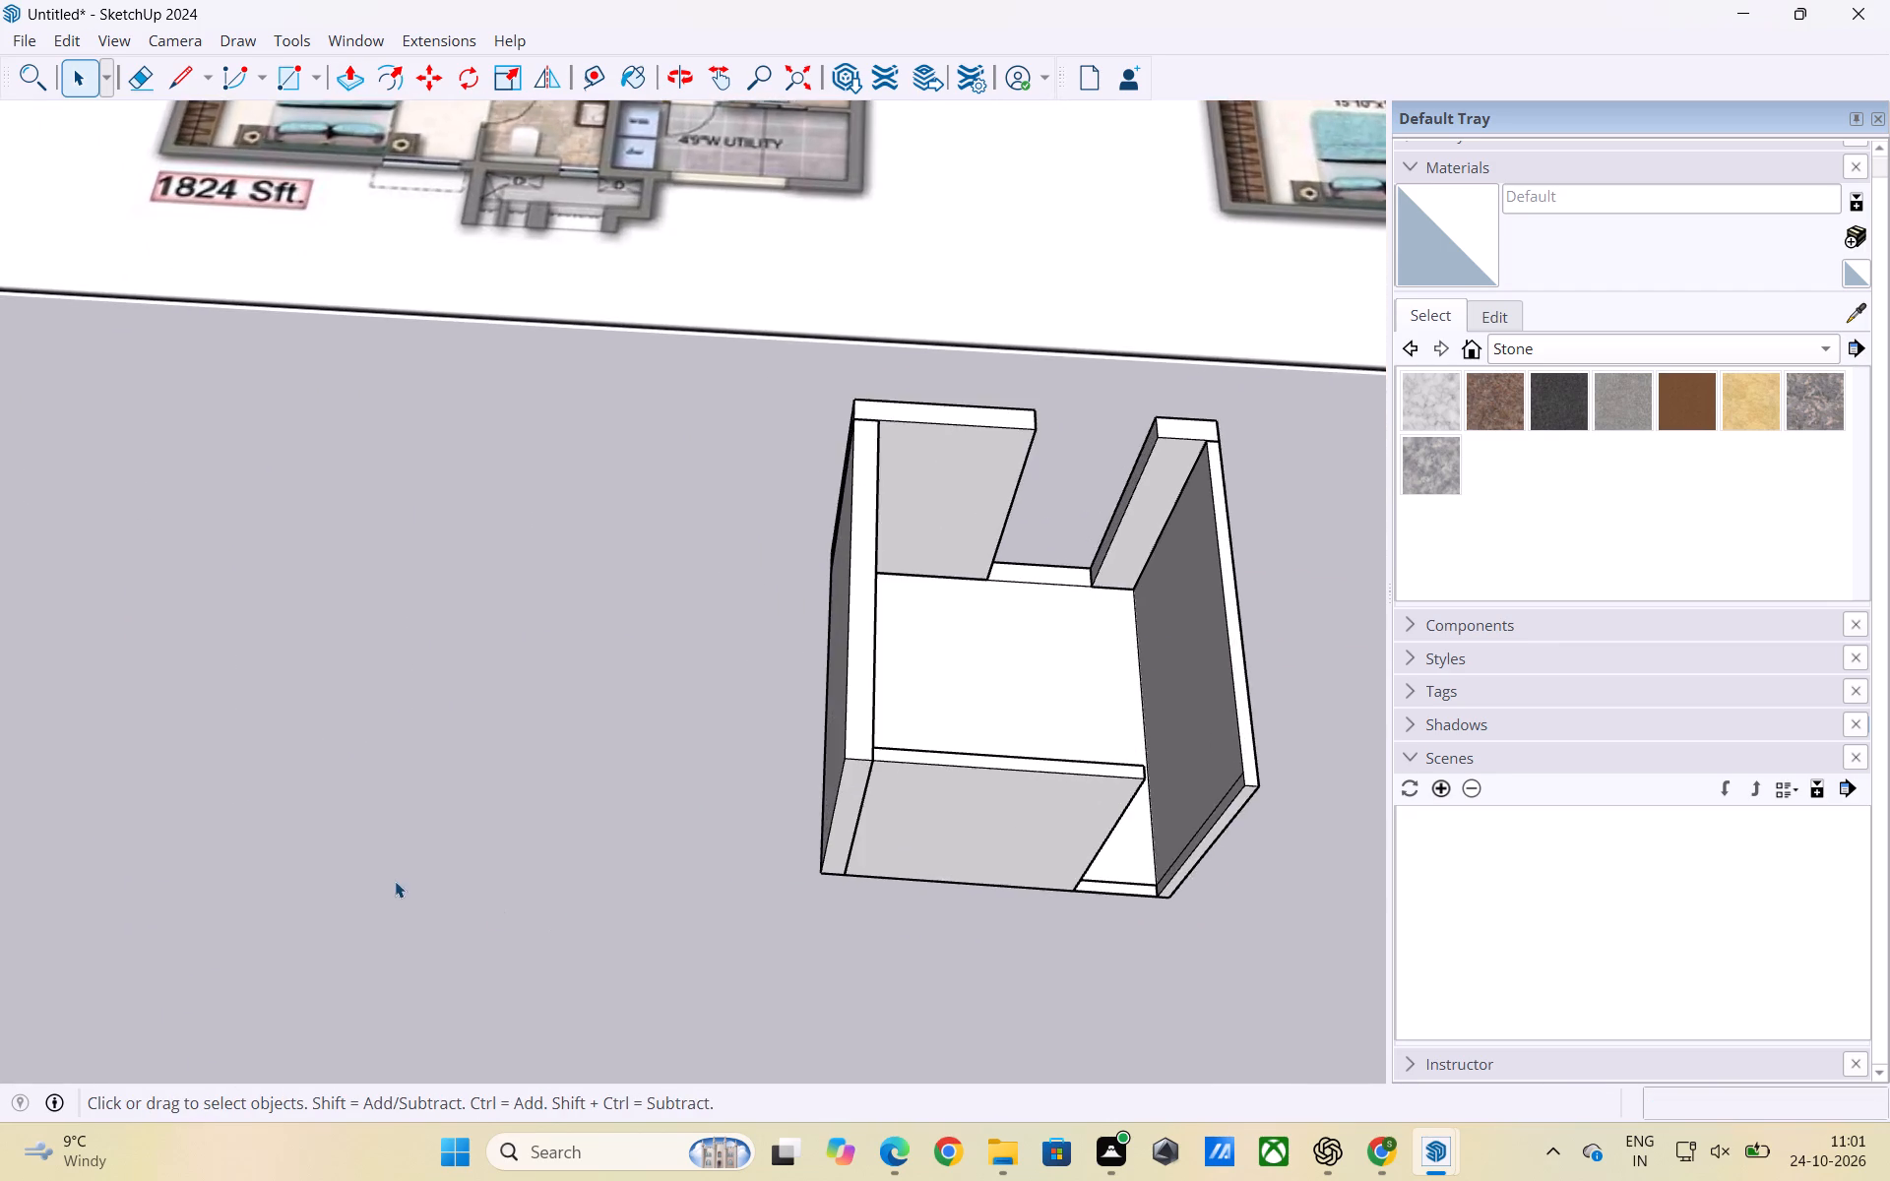
pyautogui.scroll(-8, 265, 835)
pyautogui.scroll(7, 694, 722)
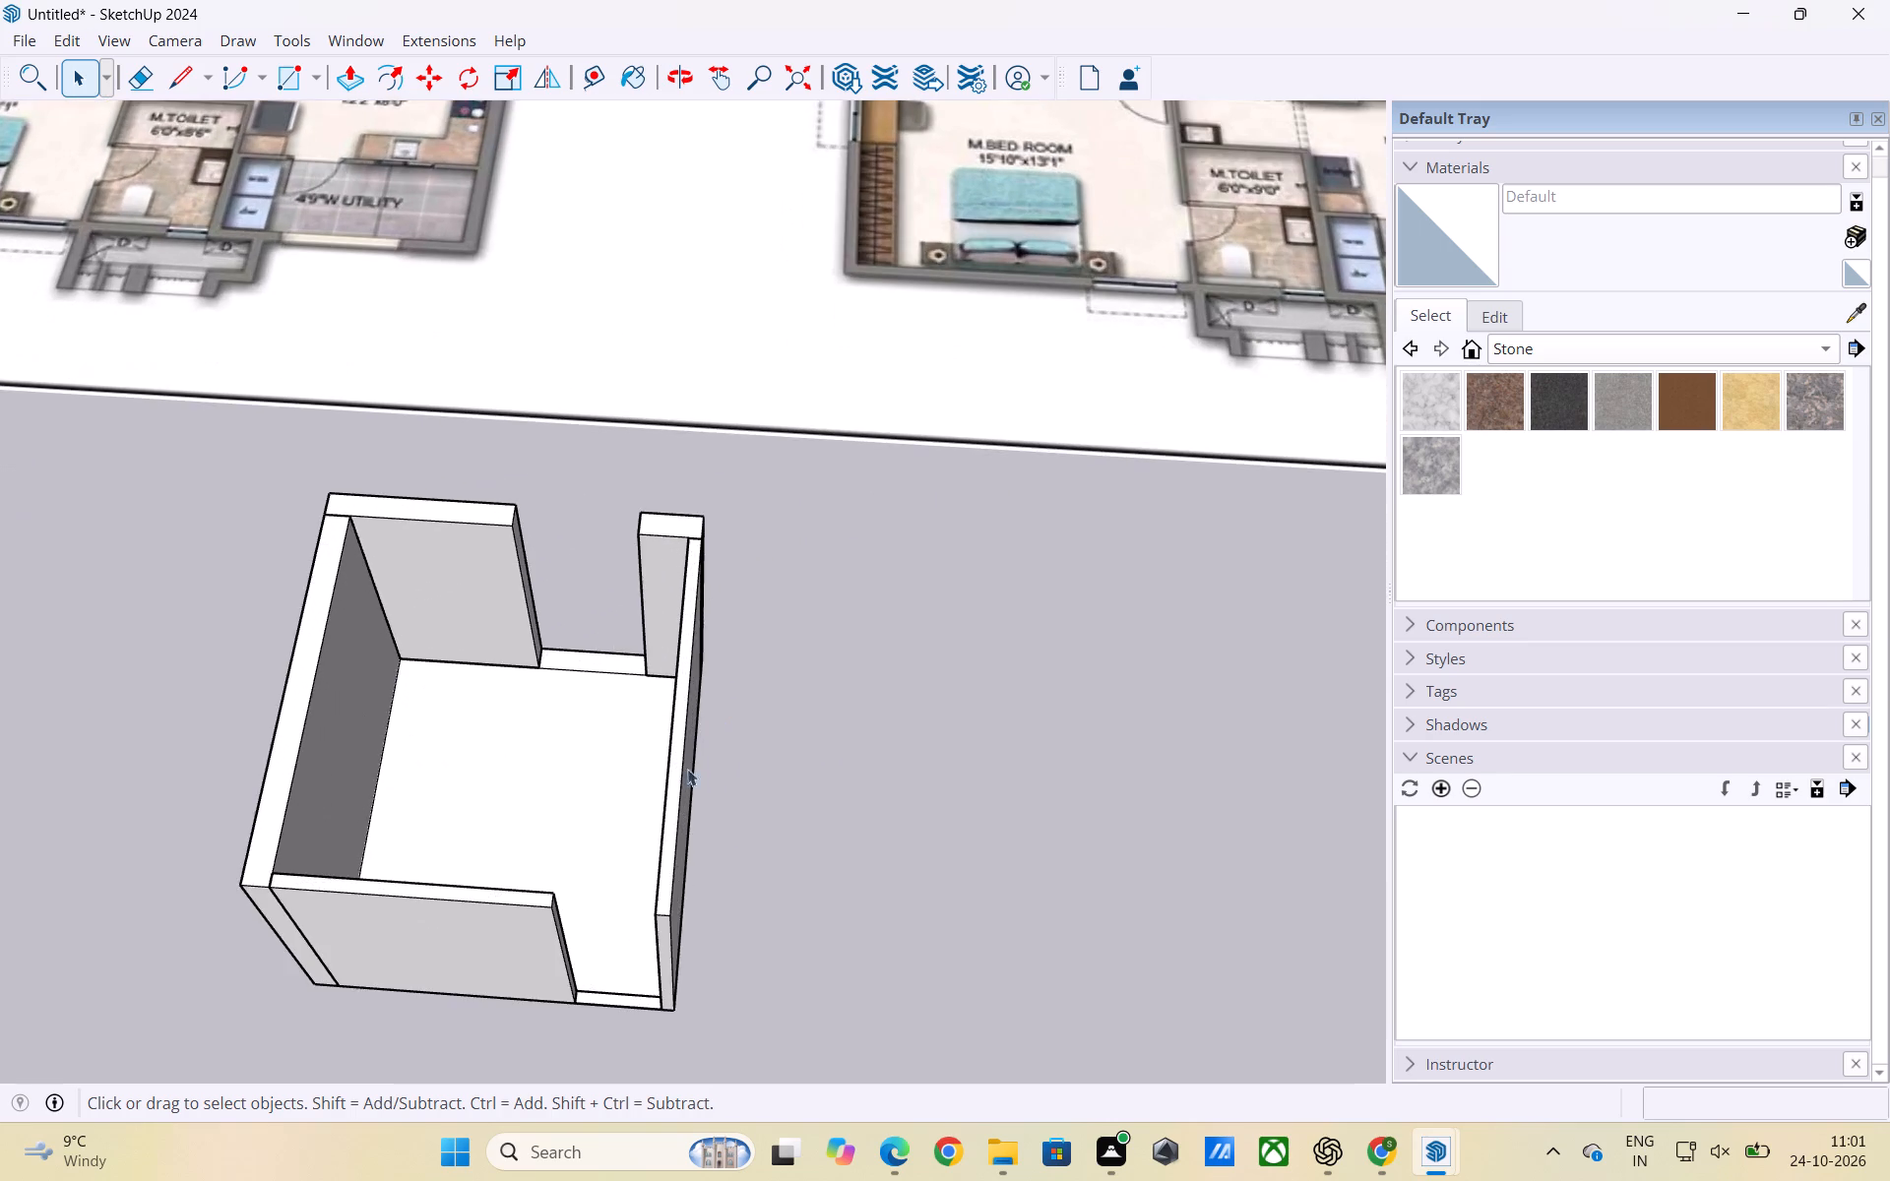
pyautogui.scroll(-3, 725, 782)
pyautogui.moveTo(633, 719); pyautogui.dragTo(671, 662, button='middle')
pyautogui.scroll(-4, 904, 793)
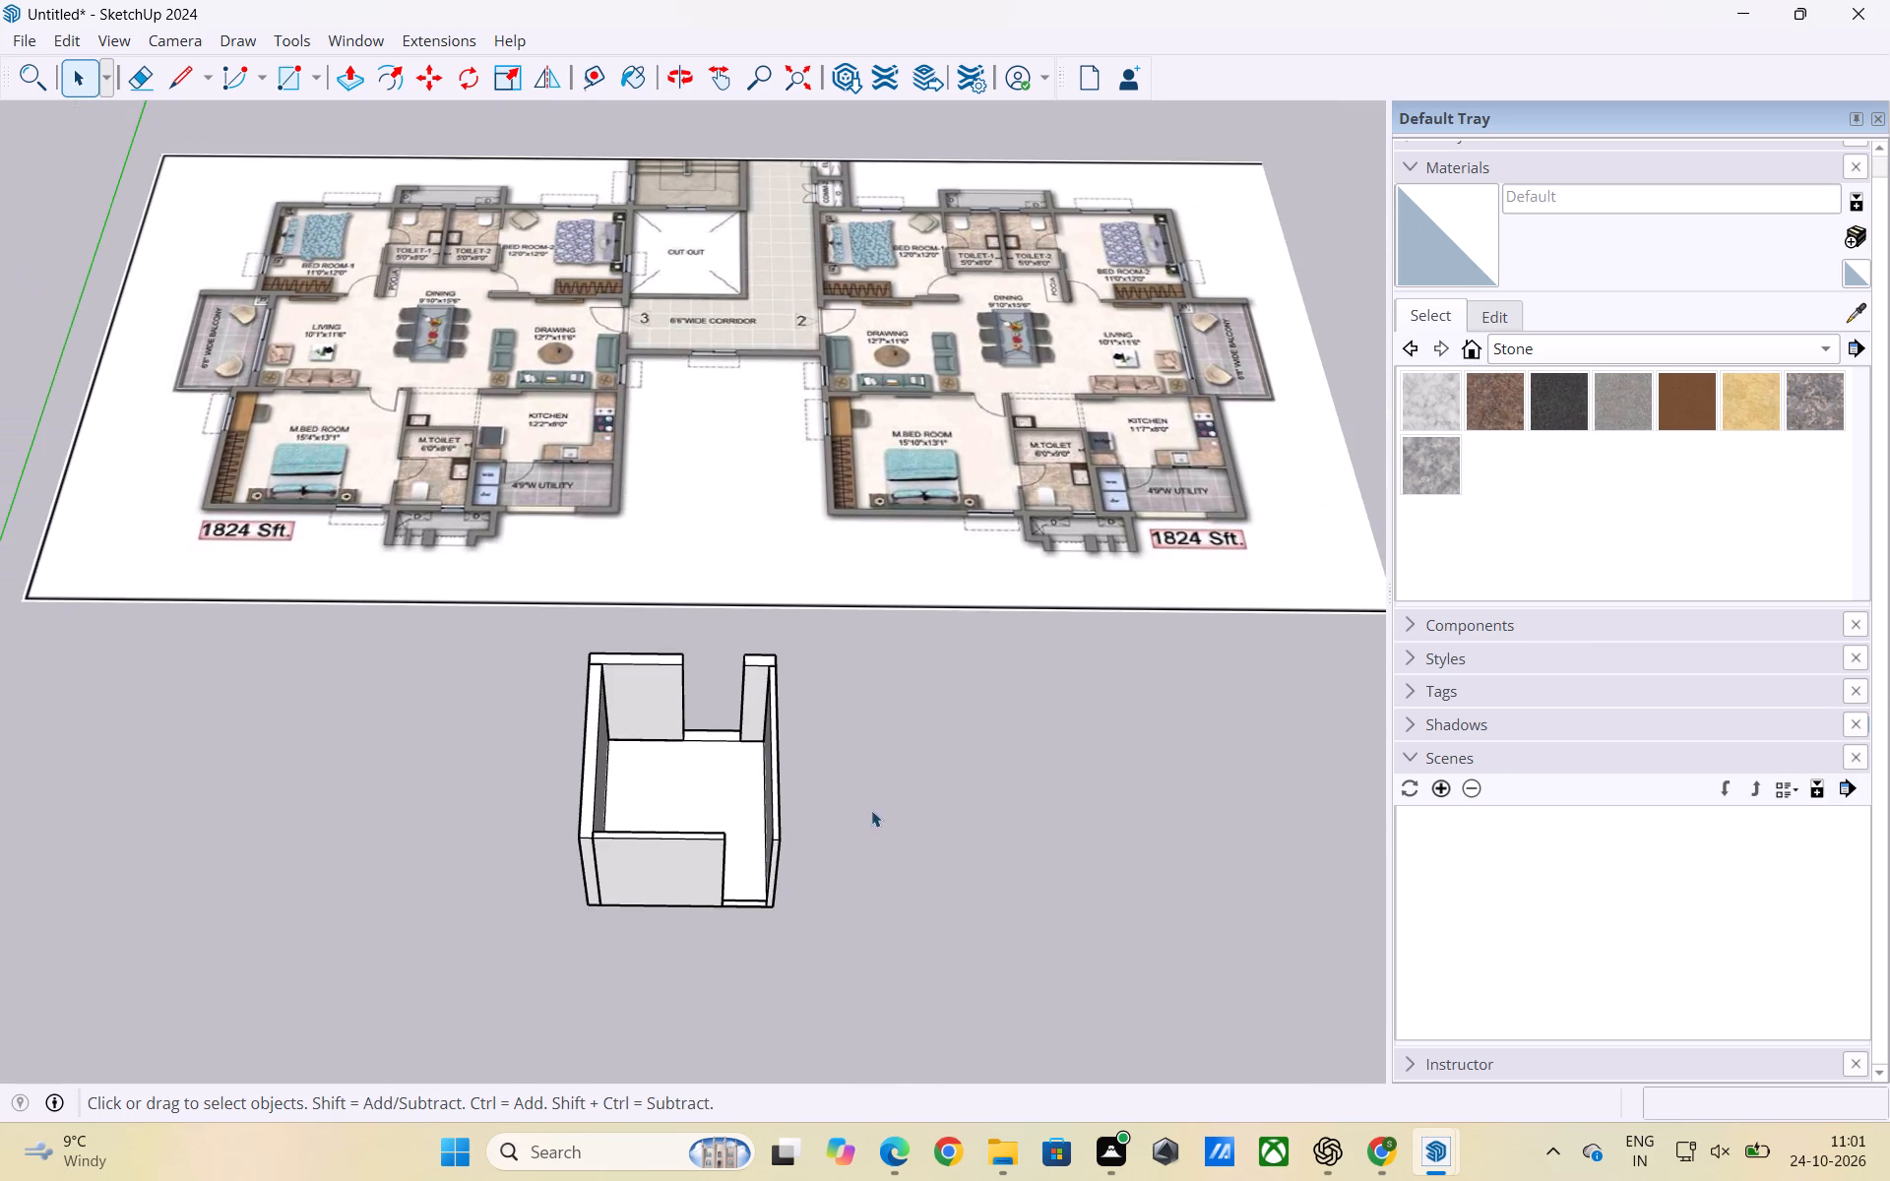
pyautogui.scroll(-2, 787, 724)
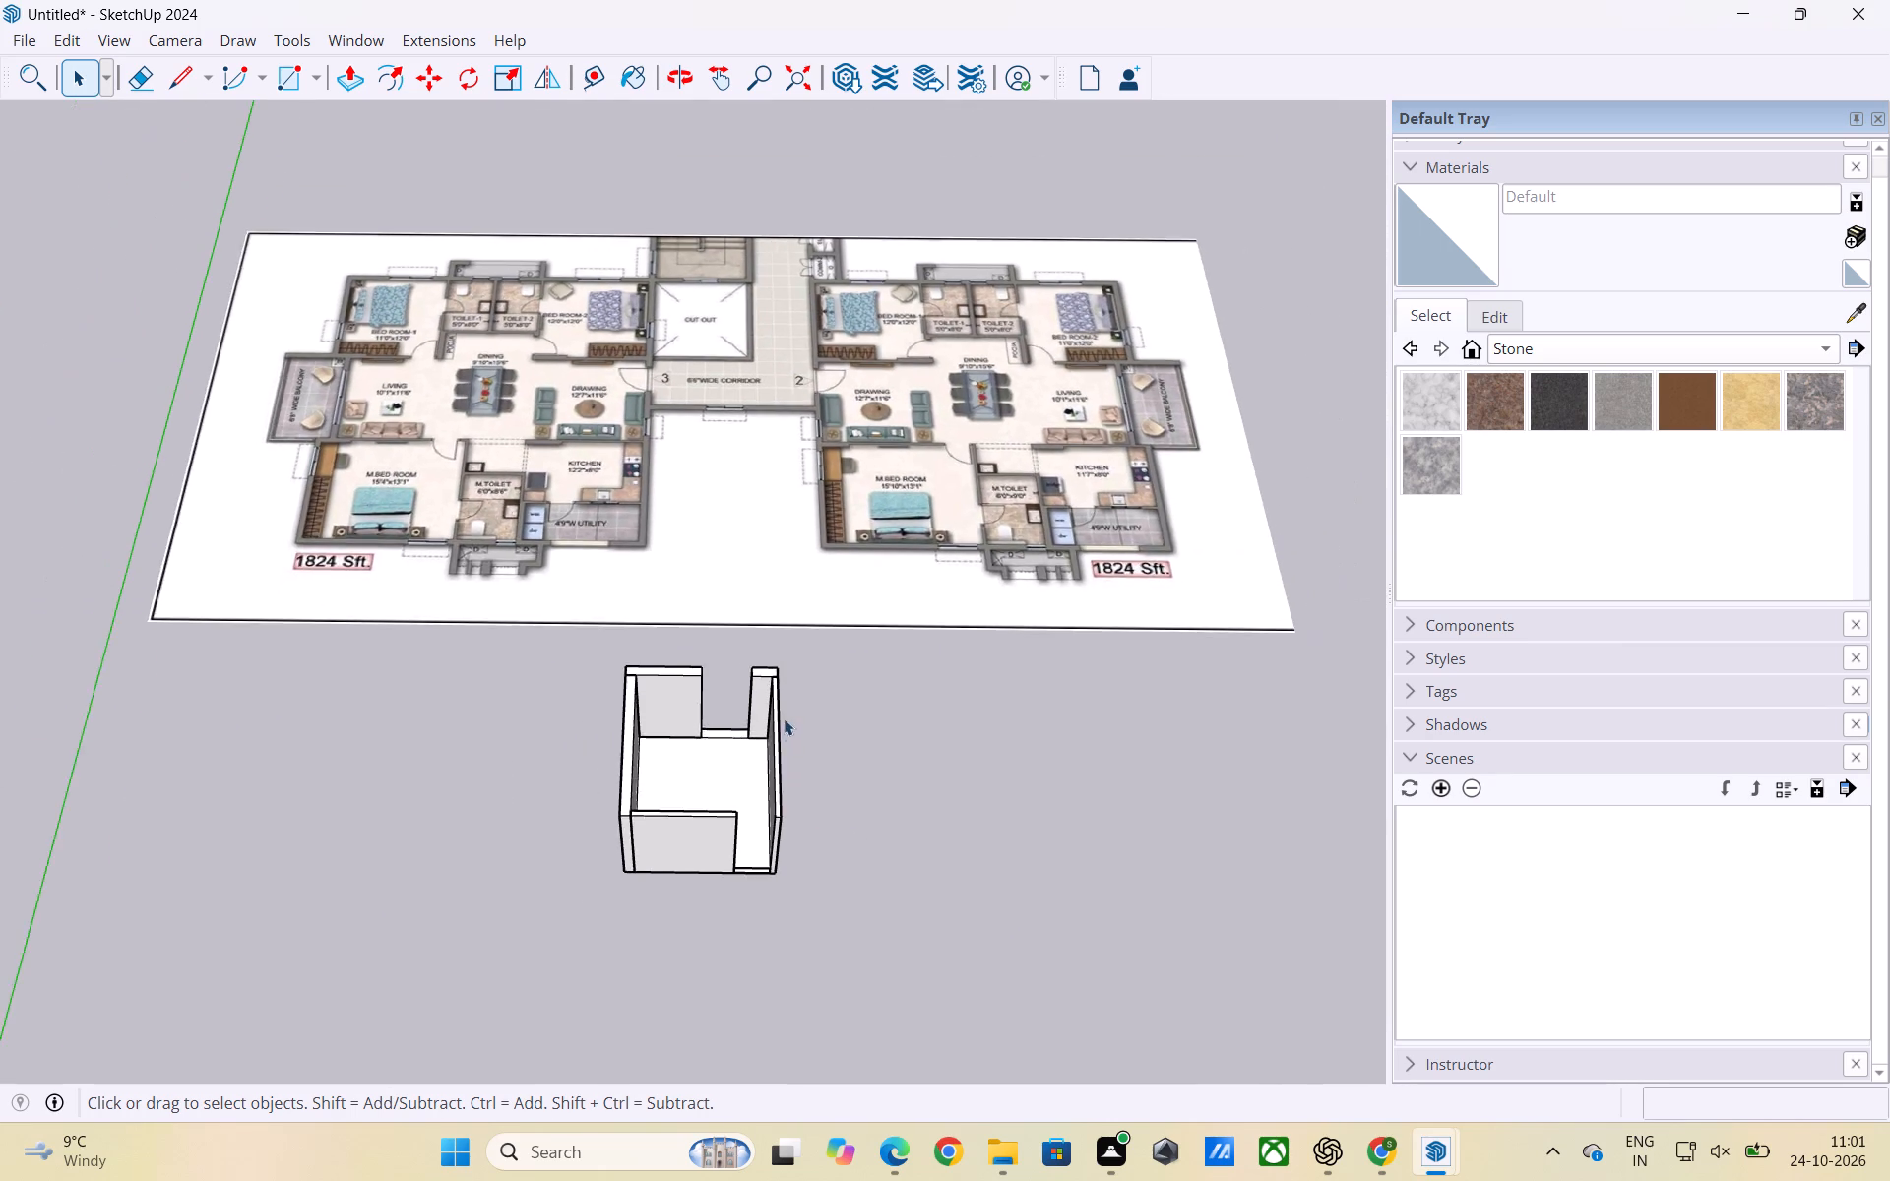
pyautogui.scroll(-2, 784, 718)
pyautogui.moveTo(781, 742); pyautogui.dragTo(799, 879, button='middle')
pyautogui.scroll(4, 791, 754)
pyautogui.scroll(-1, 803, 766)
pyautogui.scroll(3, 803, 769)
pyautogui.moveTo(822, 820); pyautogui.dragTo(763, 817, button='middle')
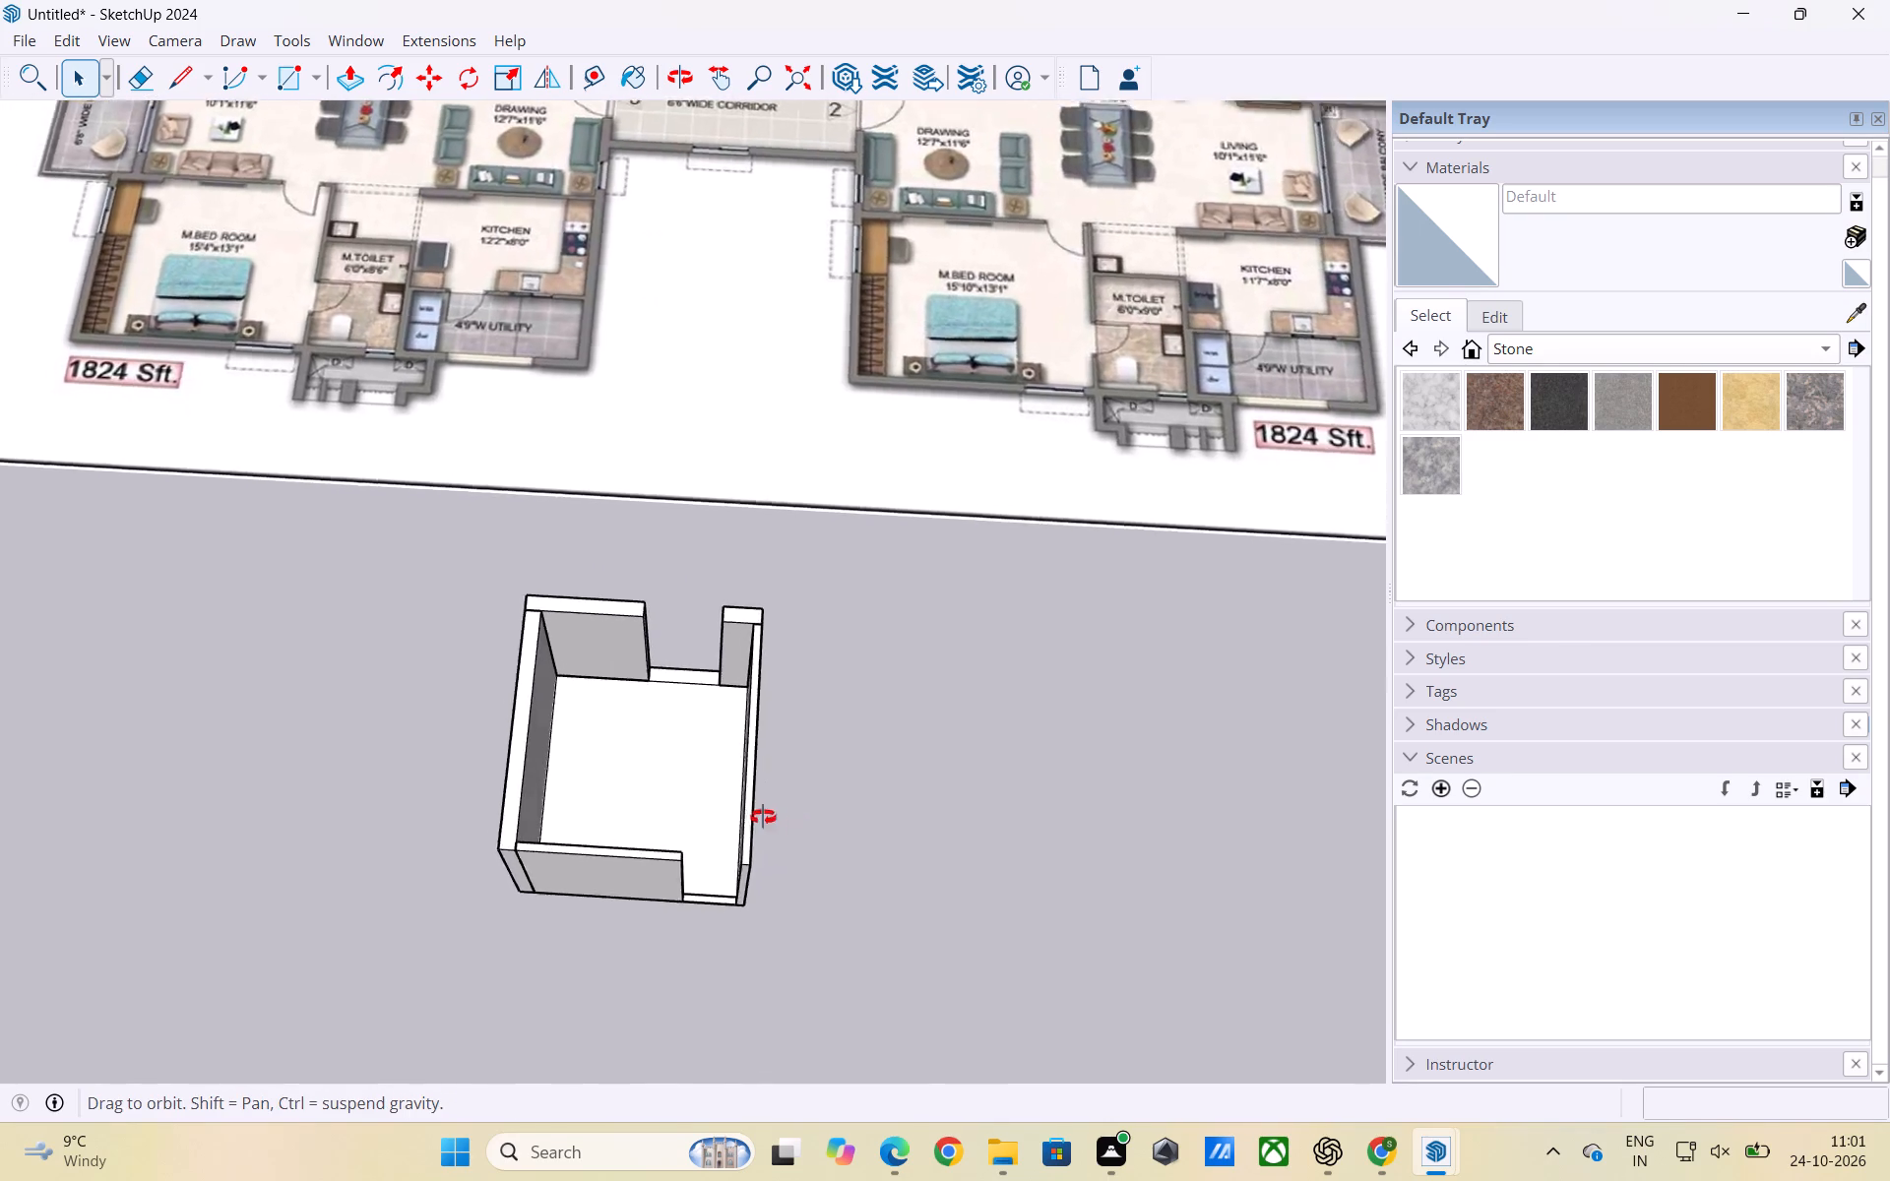
pyautogui.moveTo(763, 817); pyautogui.dragTo(588, 745, button='middle')
pyautogui.moveTo(613, 863); pyautogui.dragTo(779, 714, button='middle')
pyautogui.scroll(3, 740, 834)
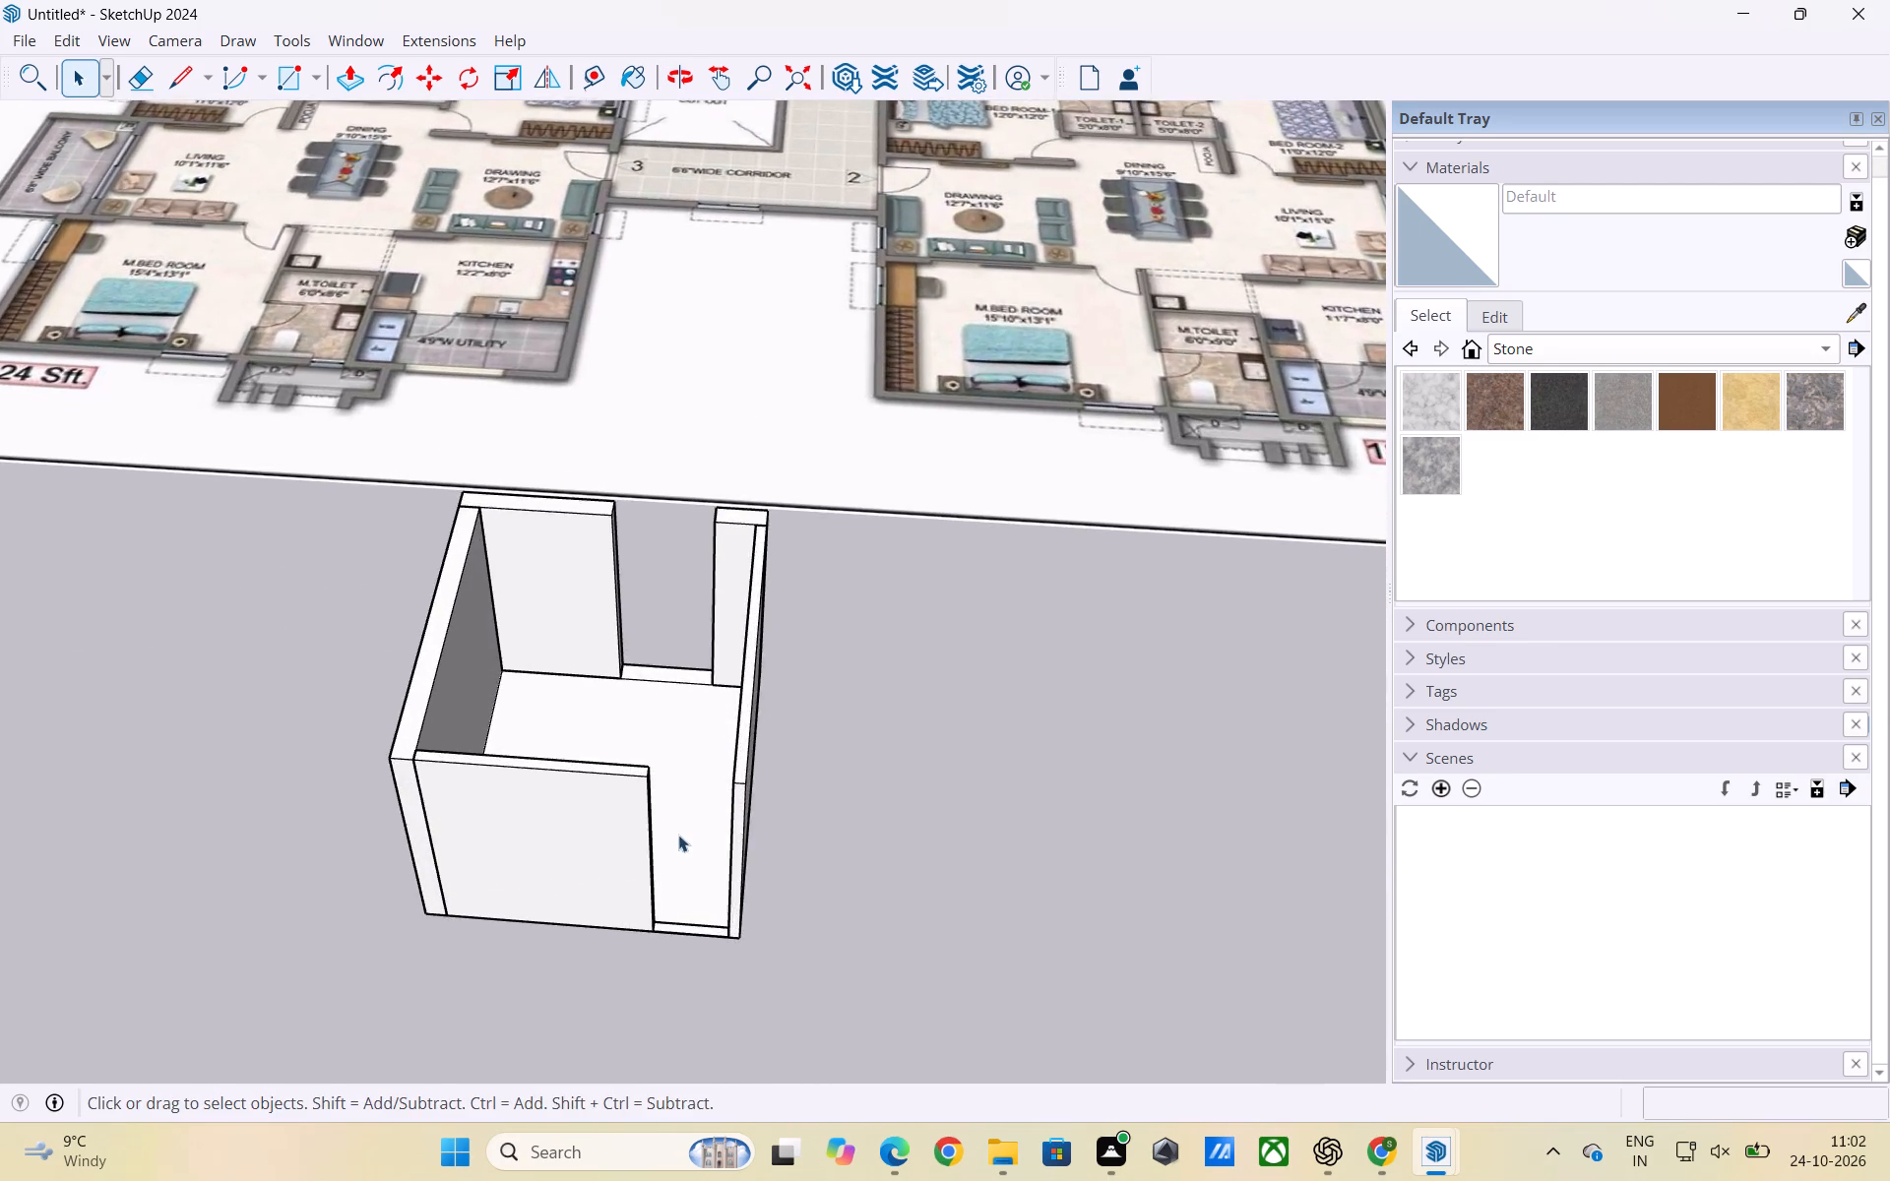
pyautogui.moveTo(681, 835); pyautogui.dragTo(866, 810, button='middle')
pyautogui.moveTo(837, 802); pyautogui.dragTo(784, 782, button='middle')
pyautogui.scroll(-1, 837, 802)
pyautogui.scroll(1, 778, 744)
pyautogui.moveTo(791, 786); pyautogui.dragTo(675, 788, button='middle')
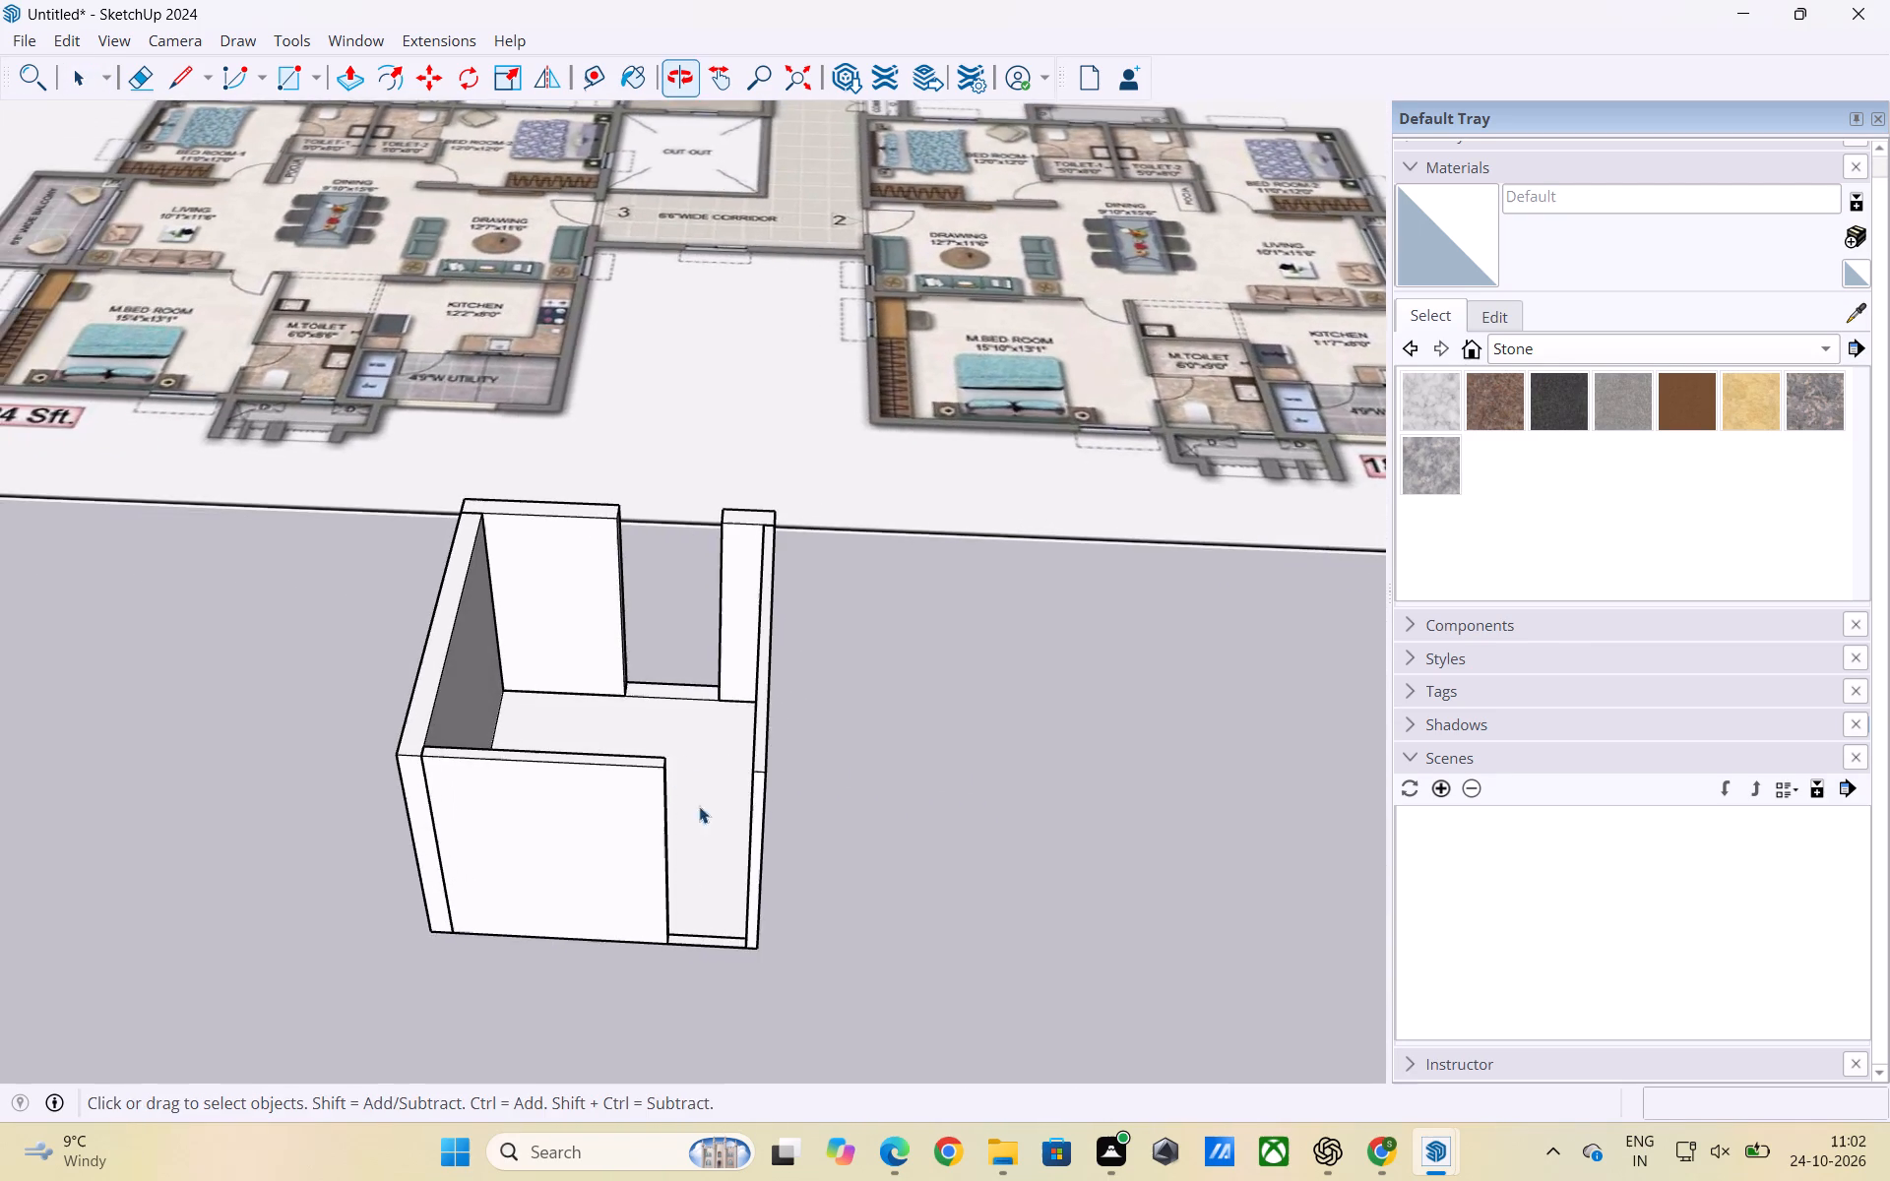
pyautogui.scroll(3, 729, 840)
pyautogui.moveTo(757, 839); pyautogui.dragTo(762, 777, button='middle')
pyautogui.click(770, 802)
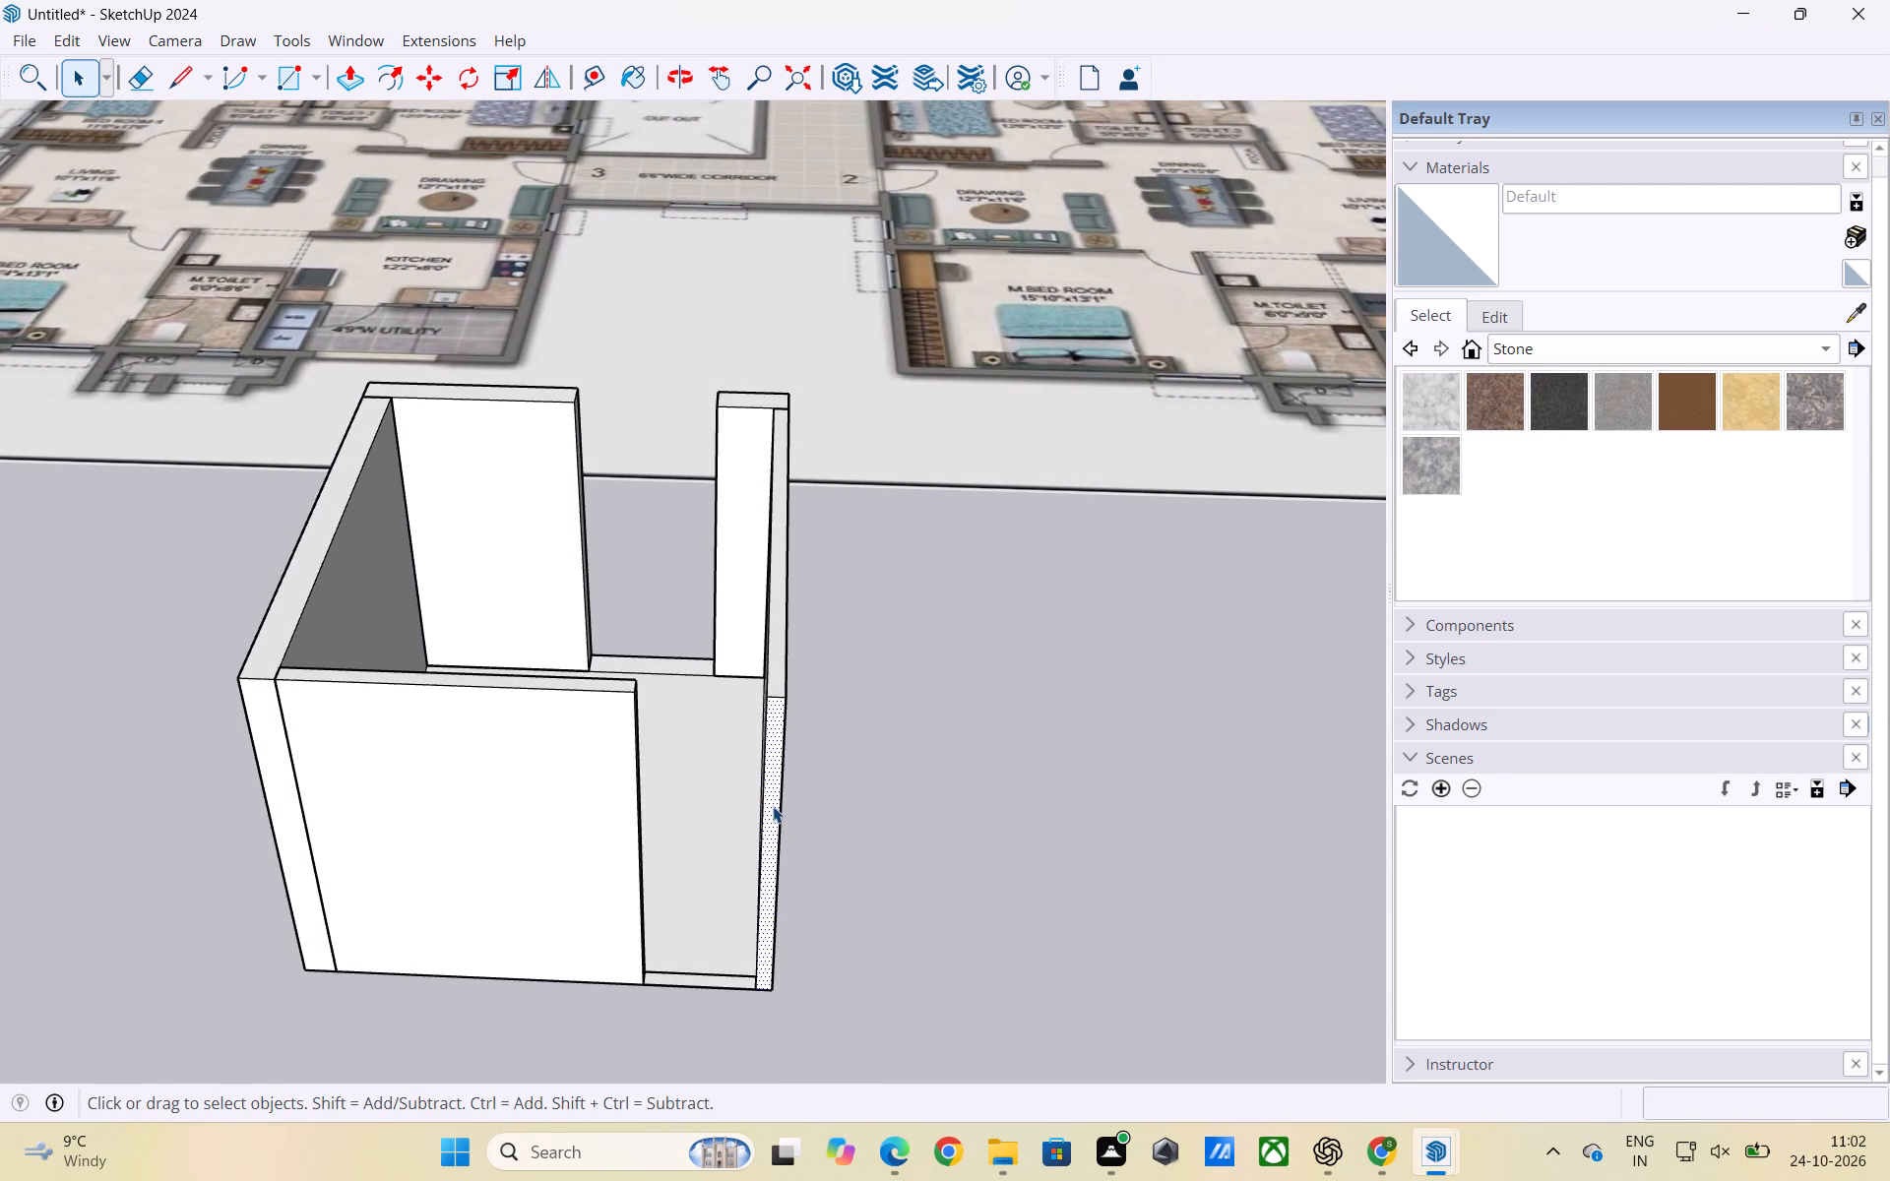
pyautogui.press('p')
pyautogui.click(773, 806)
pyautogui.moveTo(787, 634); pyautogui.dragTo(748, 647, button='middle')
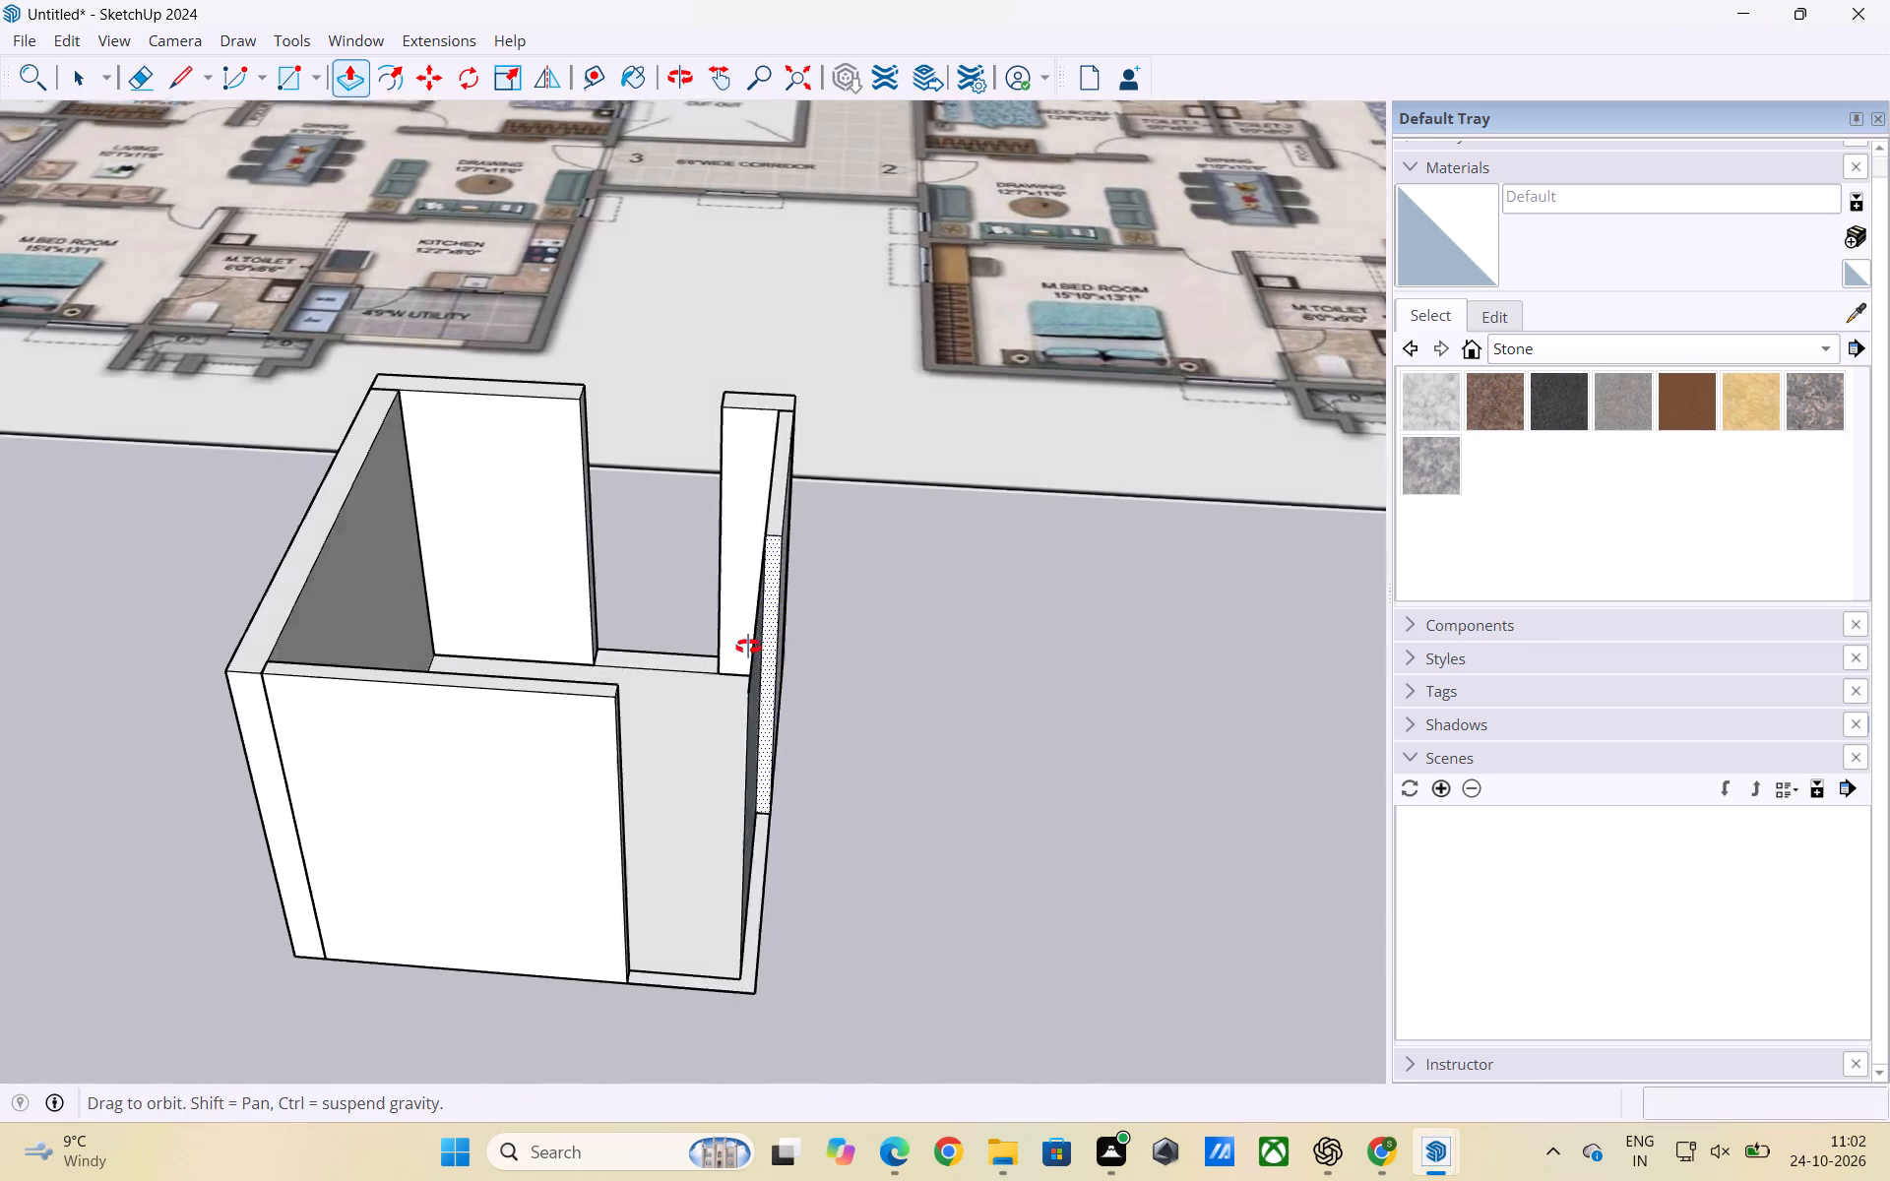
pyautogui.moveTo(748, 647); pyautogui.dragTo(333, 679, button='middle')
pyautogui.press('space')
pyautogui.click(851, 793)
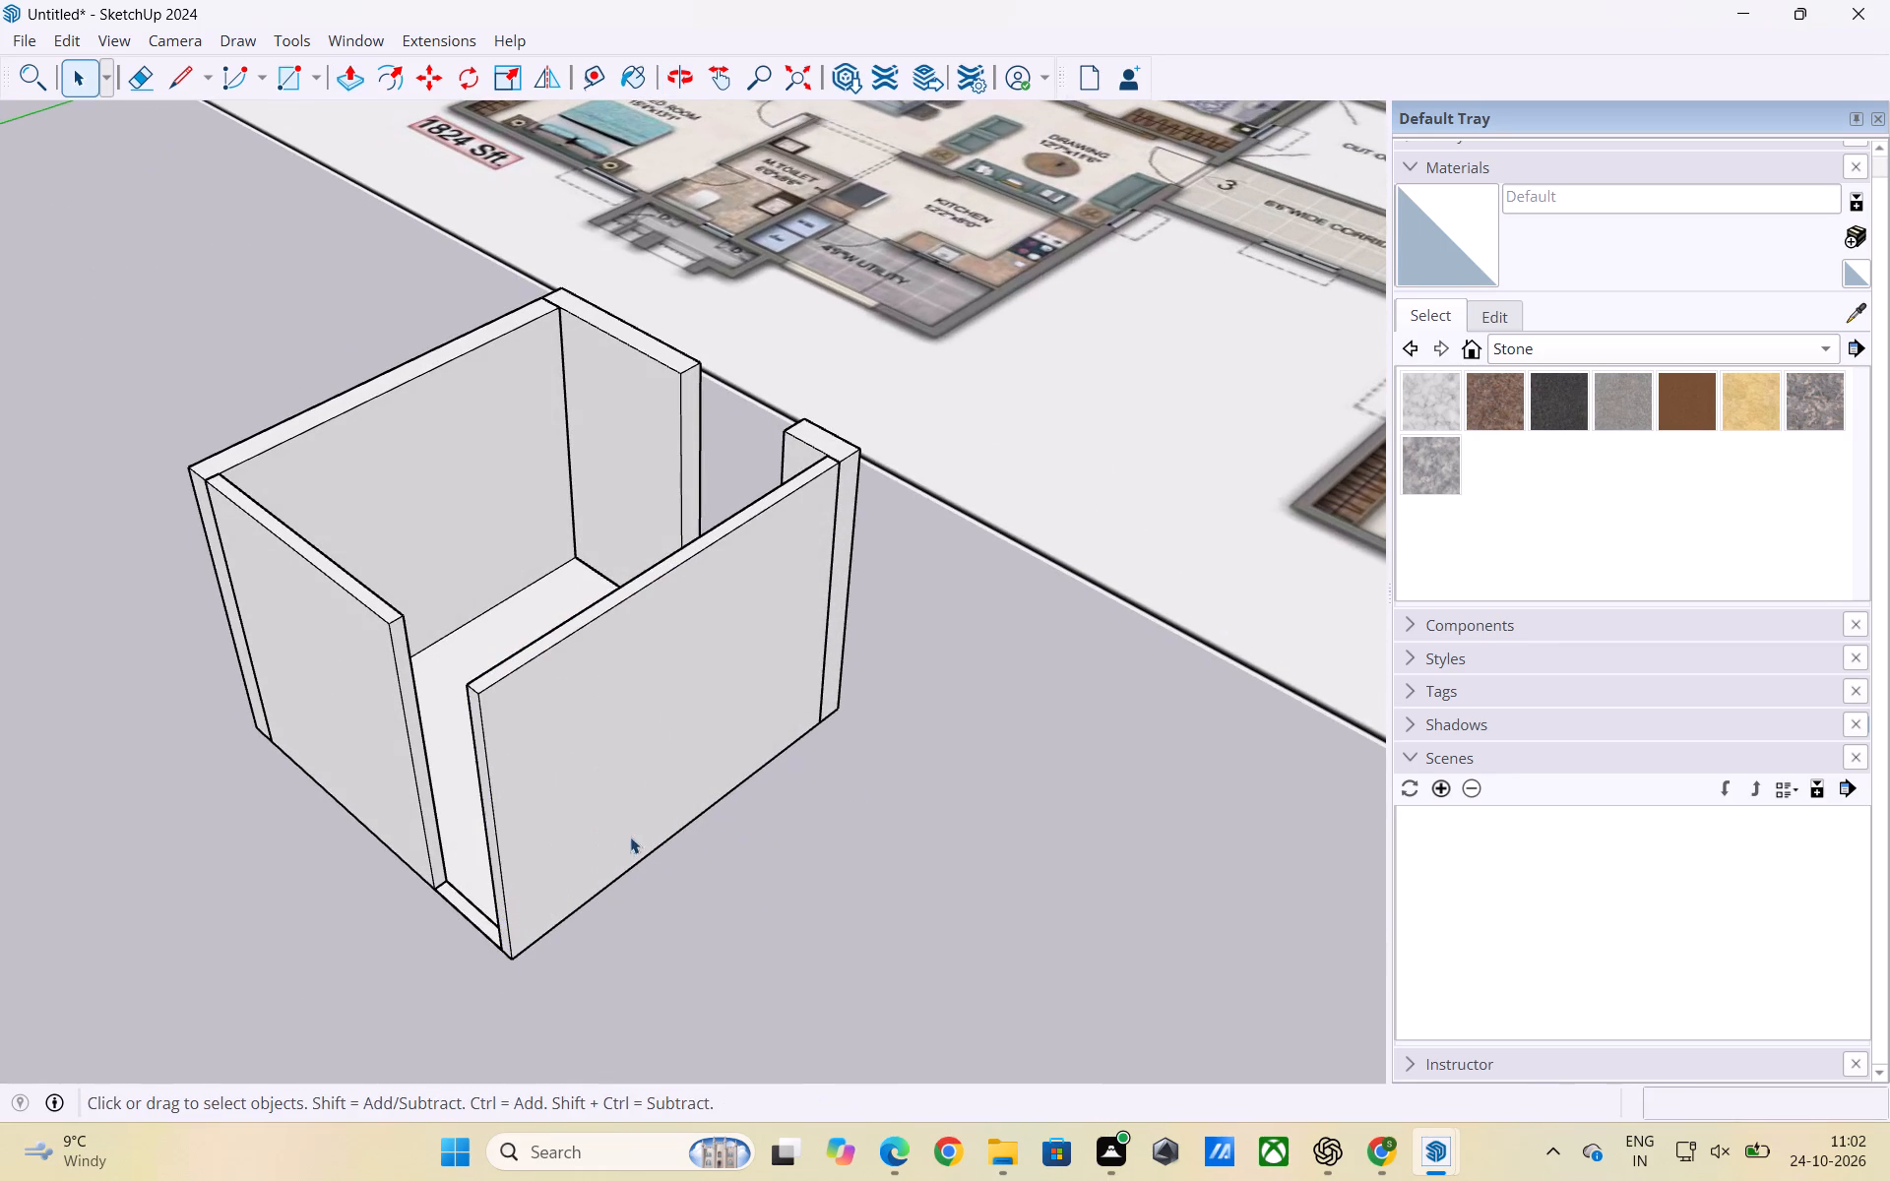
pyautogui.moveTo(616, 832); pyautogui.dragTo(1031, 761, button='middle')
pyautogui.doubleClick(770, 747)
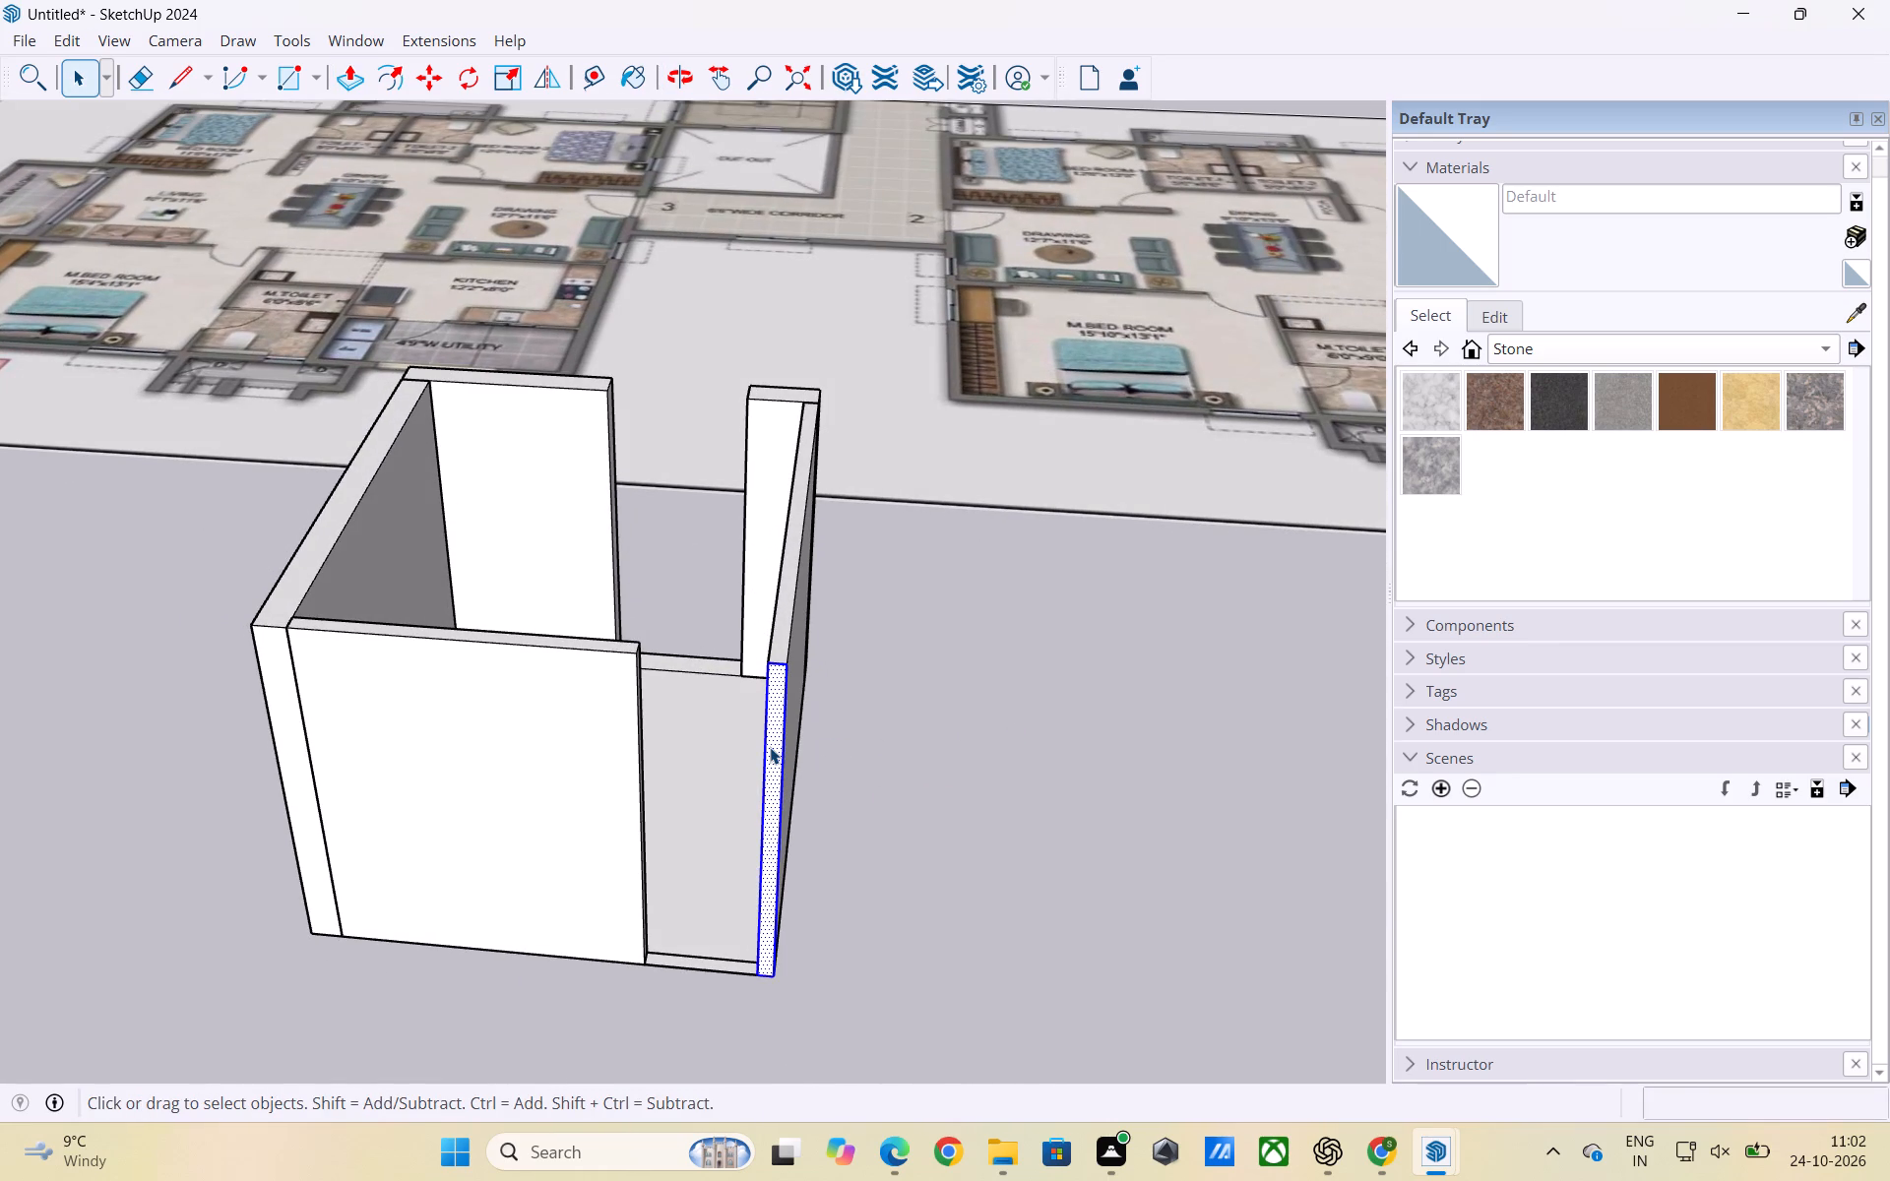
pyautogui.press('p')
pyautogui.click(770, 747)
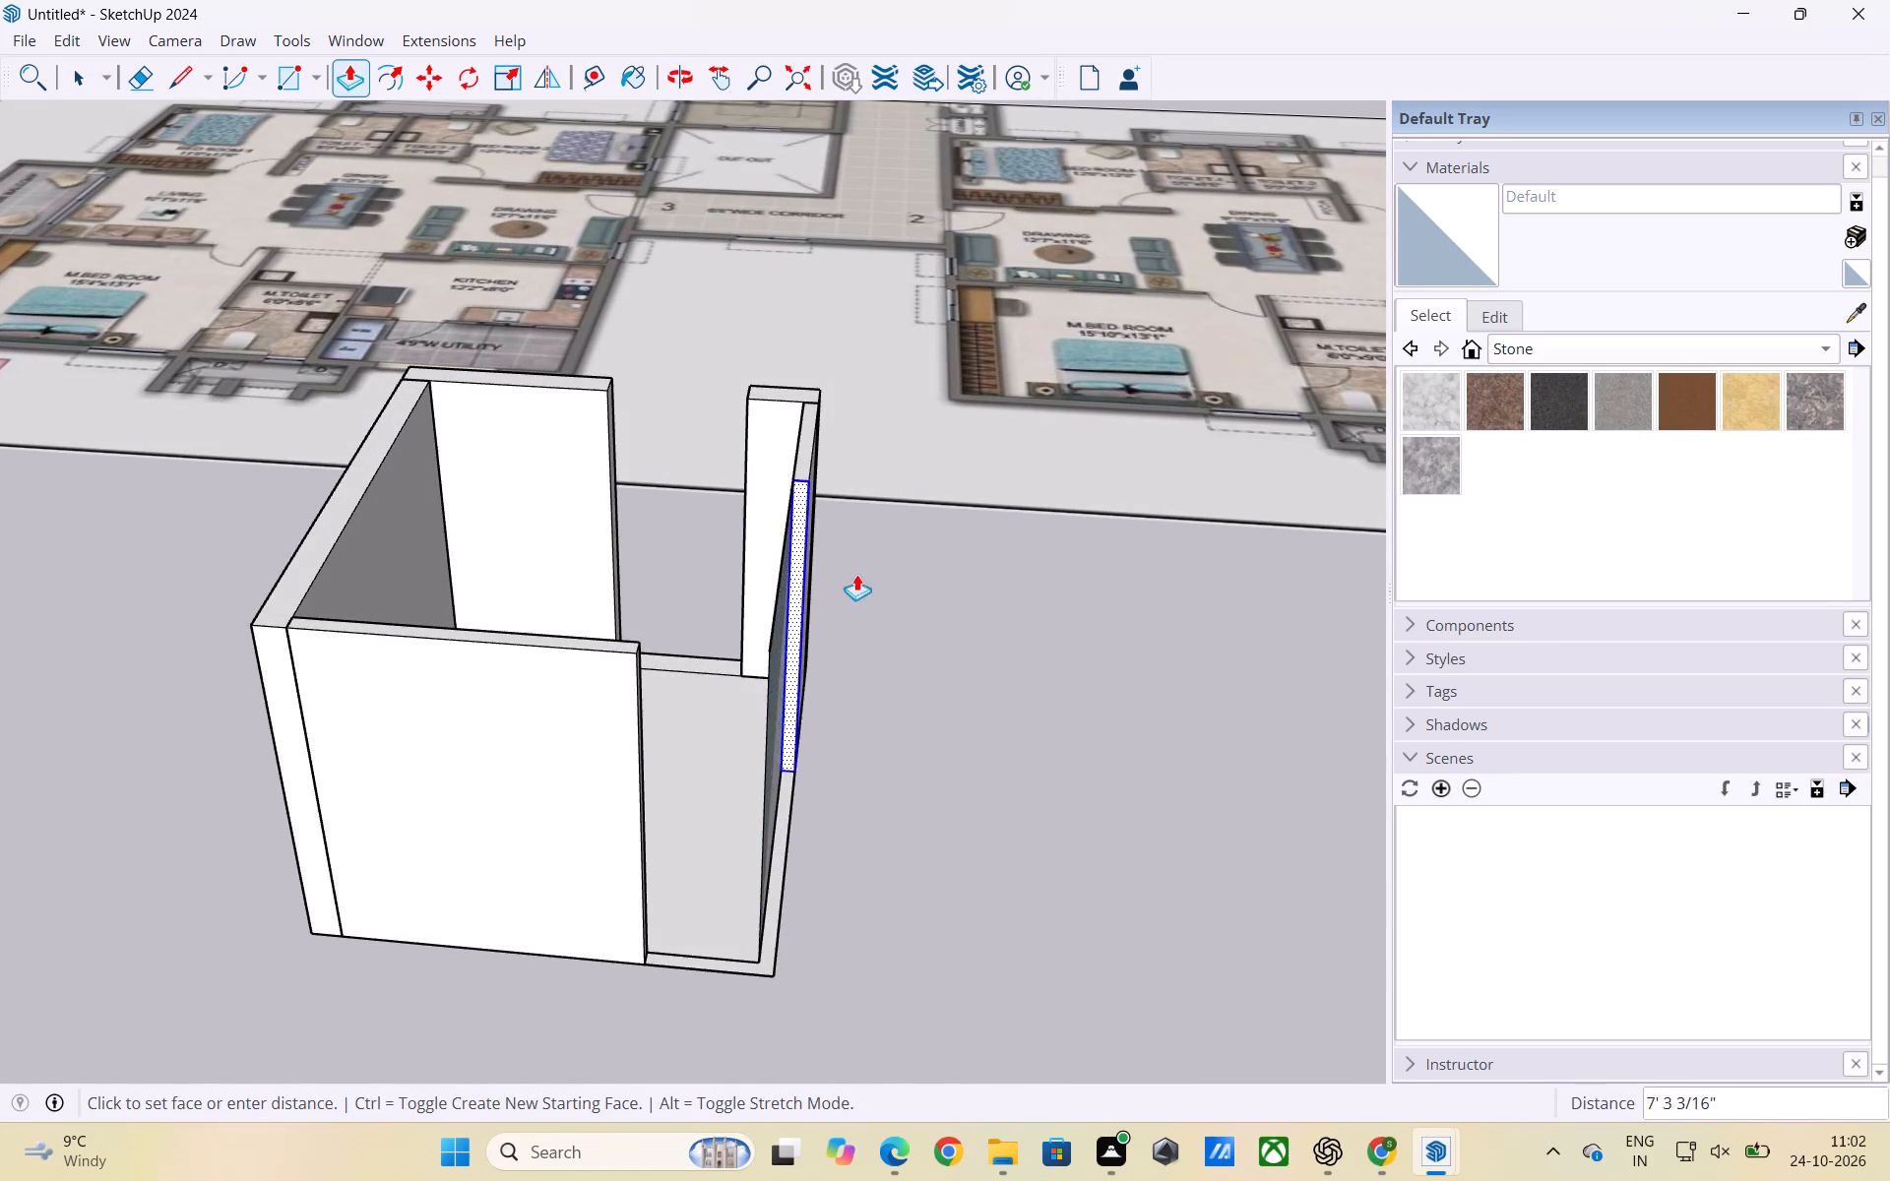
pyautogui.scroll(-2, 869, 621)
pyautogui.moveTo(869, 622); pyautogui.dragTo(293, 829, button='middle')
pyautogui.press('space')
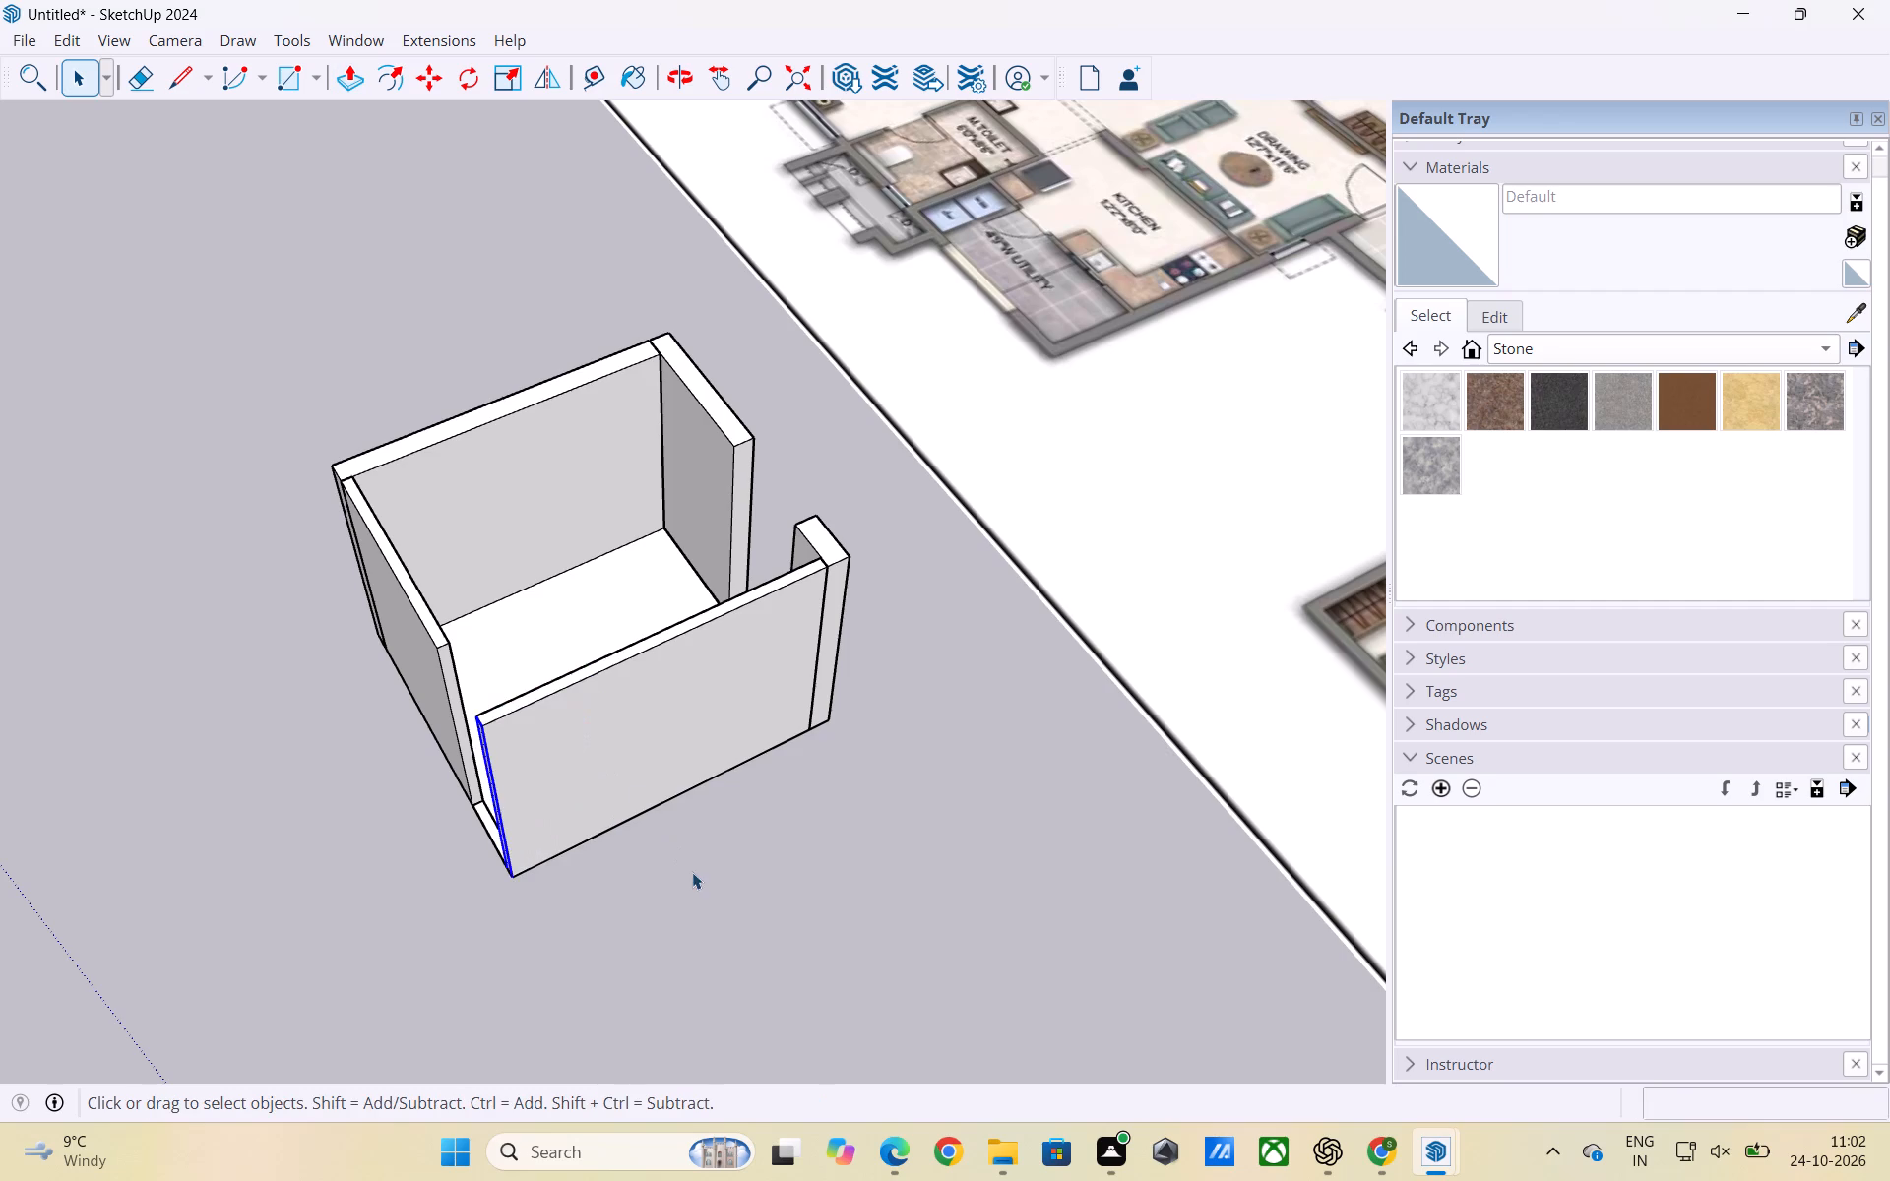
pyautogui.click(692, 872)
# Examine the whole room with its raised walls from above, next to the reference floor plan.
pyautogui.scroll(-5, 751, 885)
pyautogui.moveTo(459, 829); pyautogui.dragTo(985, 803, button='middle')
pyautogui.scroll(-4, 881, 751)
pyautogui.moveTo(583, 776); pyautogui.dragTo(730, 965, button='middle')
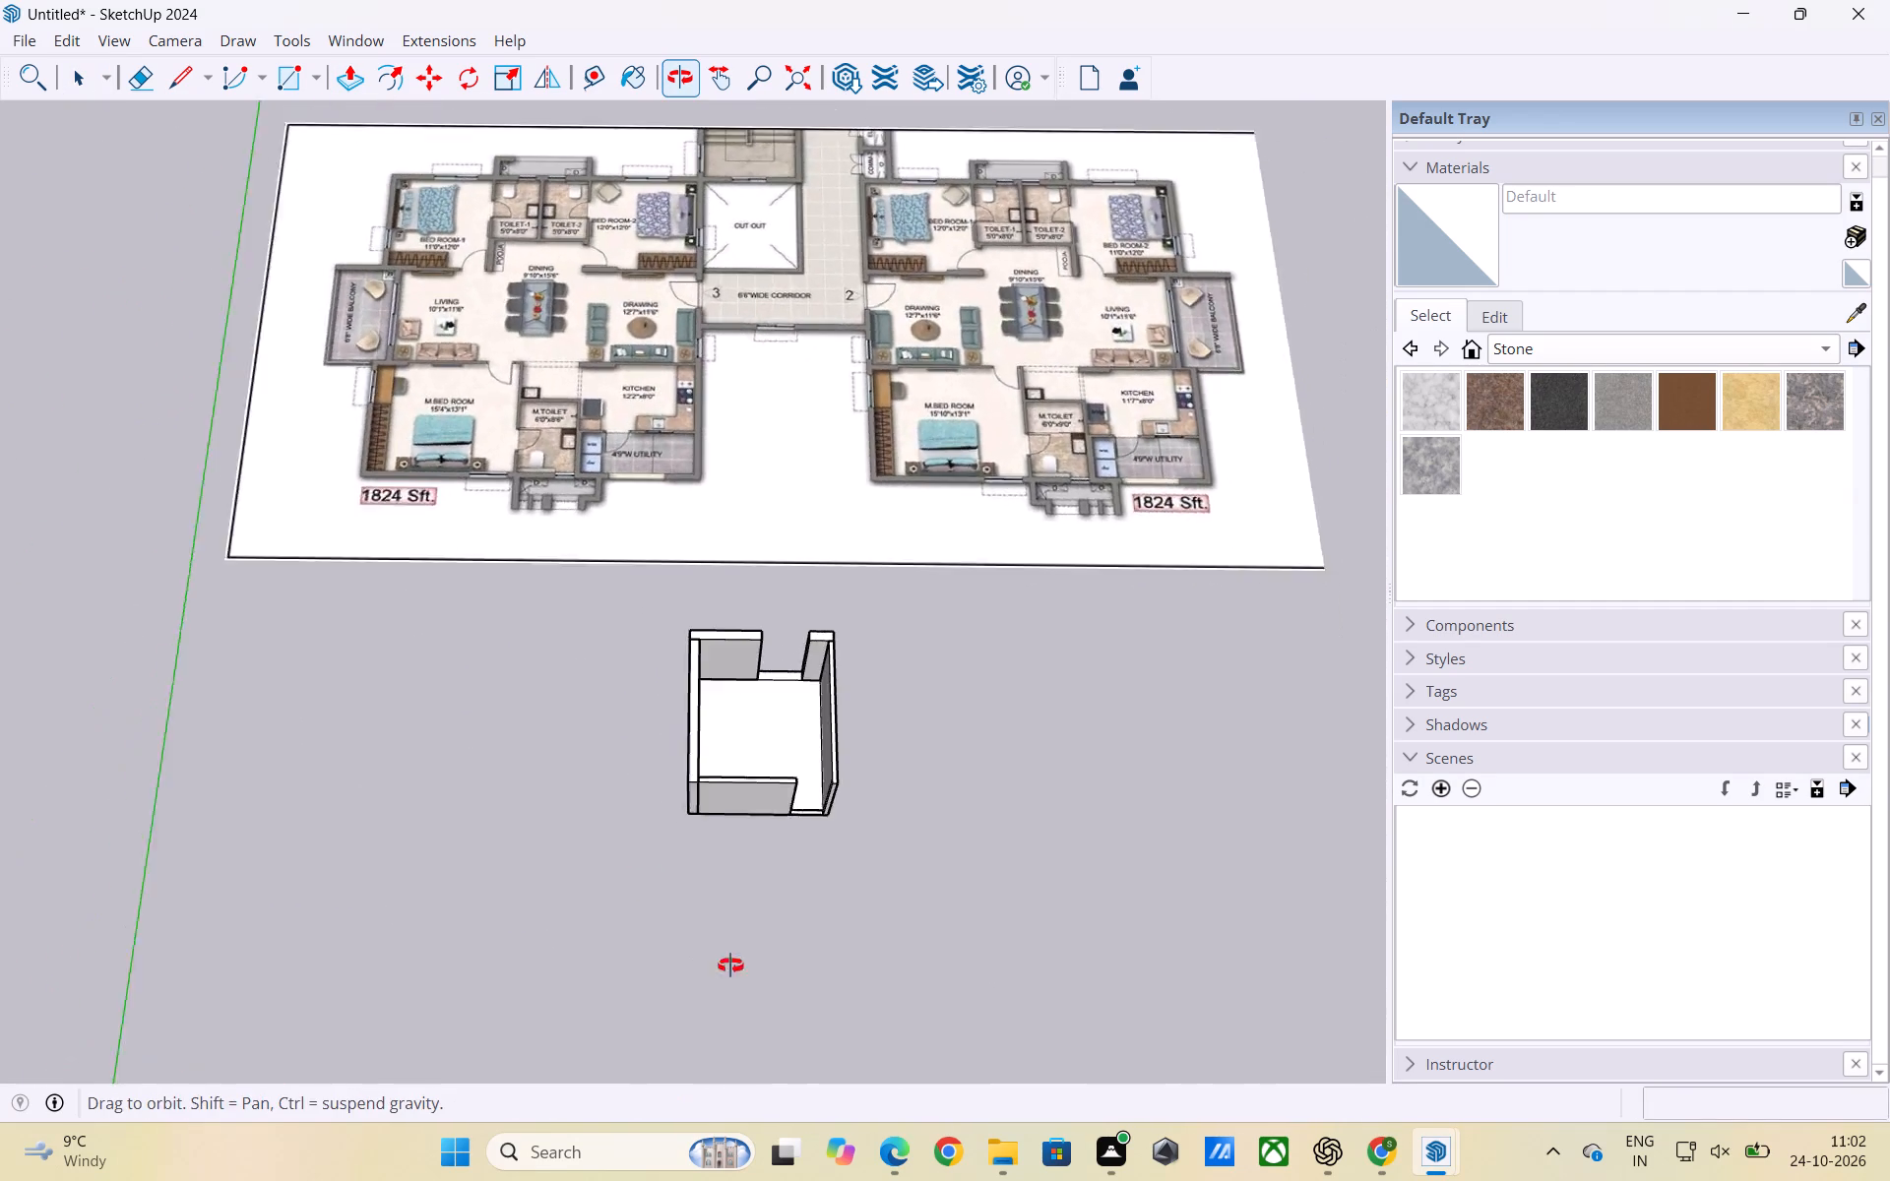
pyautogui.moveTo(730, 965); pyautogui.dragTo(837, 907, button='middle')
pyautogui.moveTo(798, 880); pyautogui.dragTo(664, 915, button='middle')
pyautogui.scroll(-1, 739, 876)
pyautogui.moveTo(744, 884); pyautogui.dragTo(740, 950, button='middle')
pyautogui.scroll(2, 876, 814)
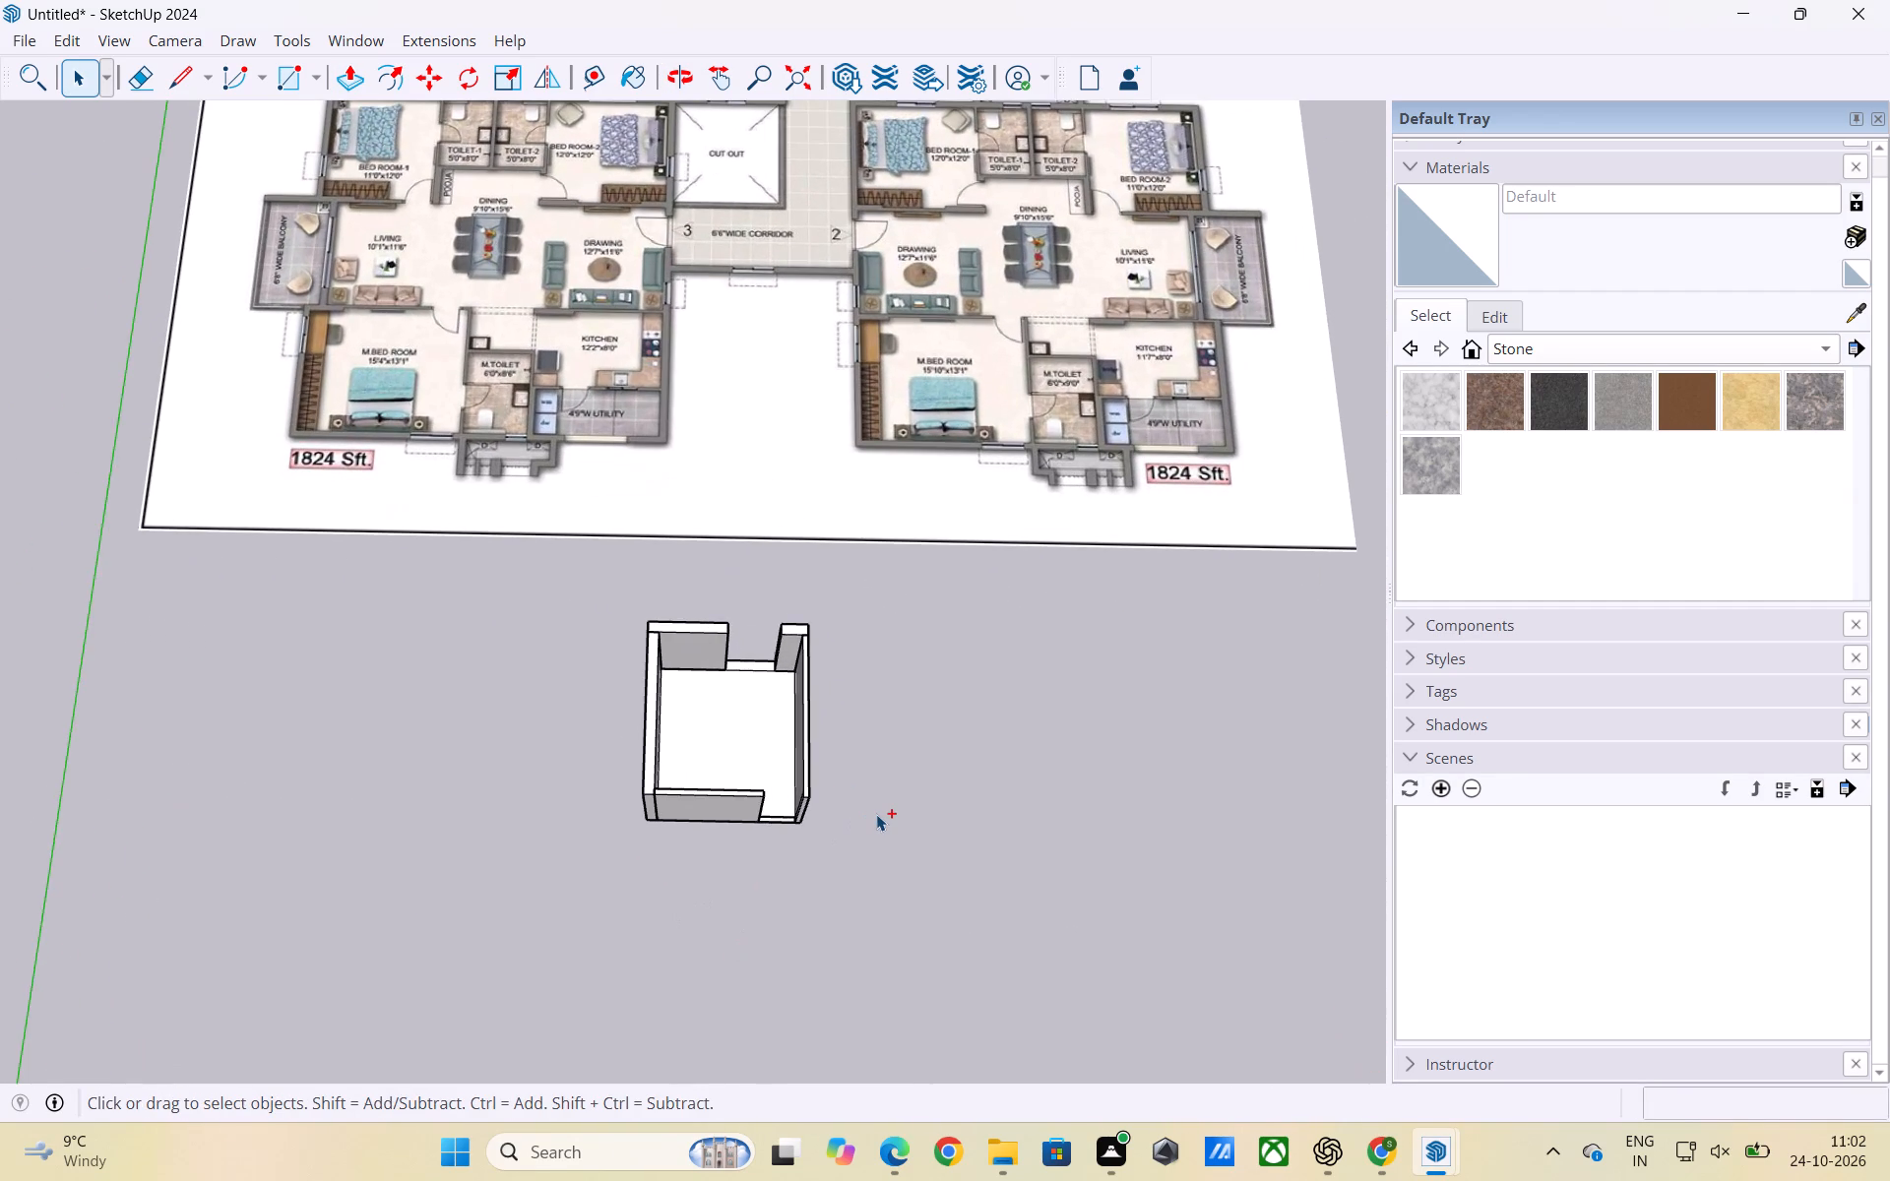
# Undo the wall raising, grouping and wall rectangles back to the flat double-outline room with its guides.
pyautogui.hotkey('ctrl', 'z')
pyautogui.hotkey('ctrl', 'z')
pyautogui.hotkey('ctrl', 'z')
pyautogui.hotkey('ctrl', 'z')
pyautogui.hotkey('ctrl', 'z')
pyautogui.hotkey('ctrl', 'z')
pyautogui.hotkey('ctrl', 'z')
pyautogui.hotkey('ctrl', 'z')
pyautogui.hotkey('ctrl', 'z')
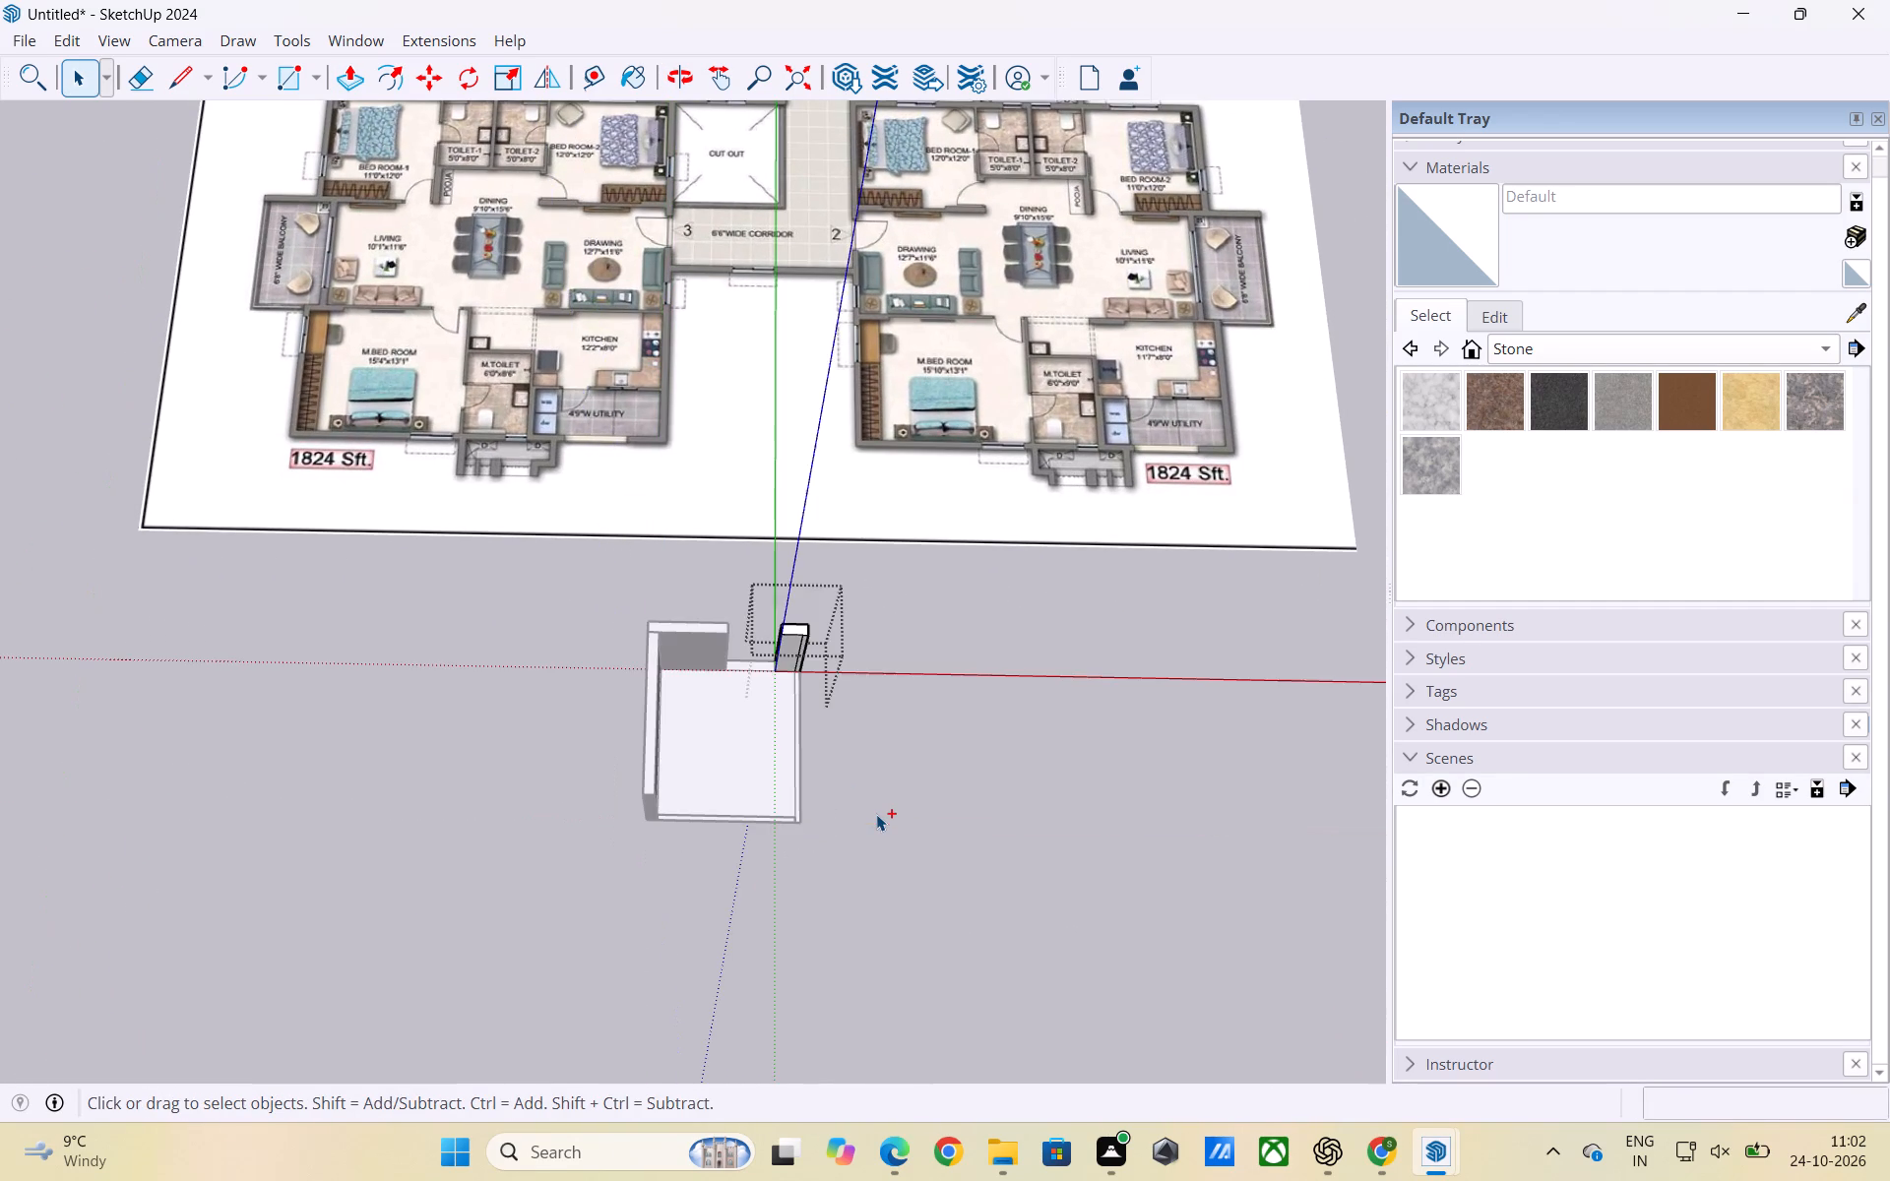
pyautogui.hotkey('ctrl', 'z')
pyautogui.hotkey('ctrl', 'z')
pyautogui.hotkey('ctrl', 'z')
pyautogui.hotkey('ctrl', 'z')
pyautogui.hotkey('ctrl', 'z')
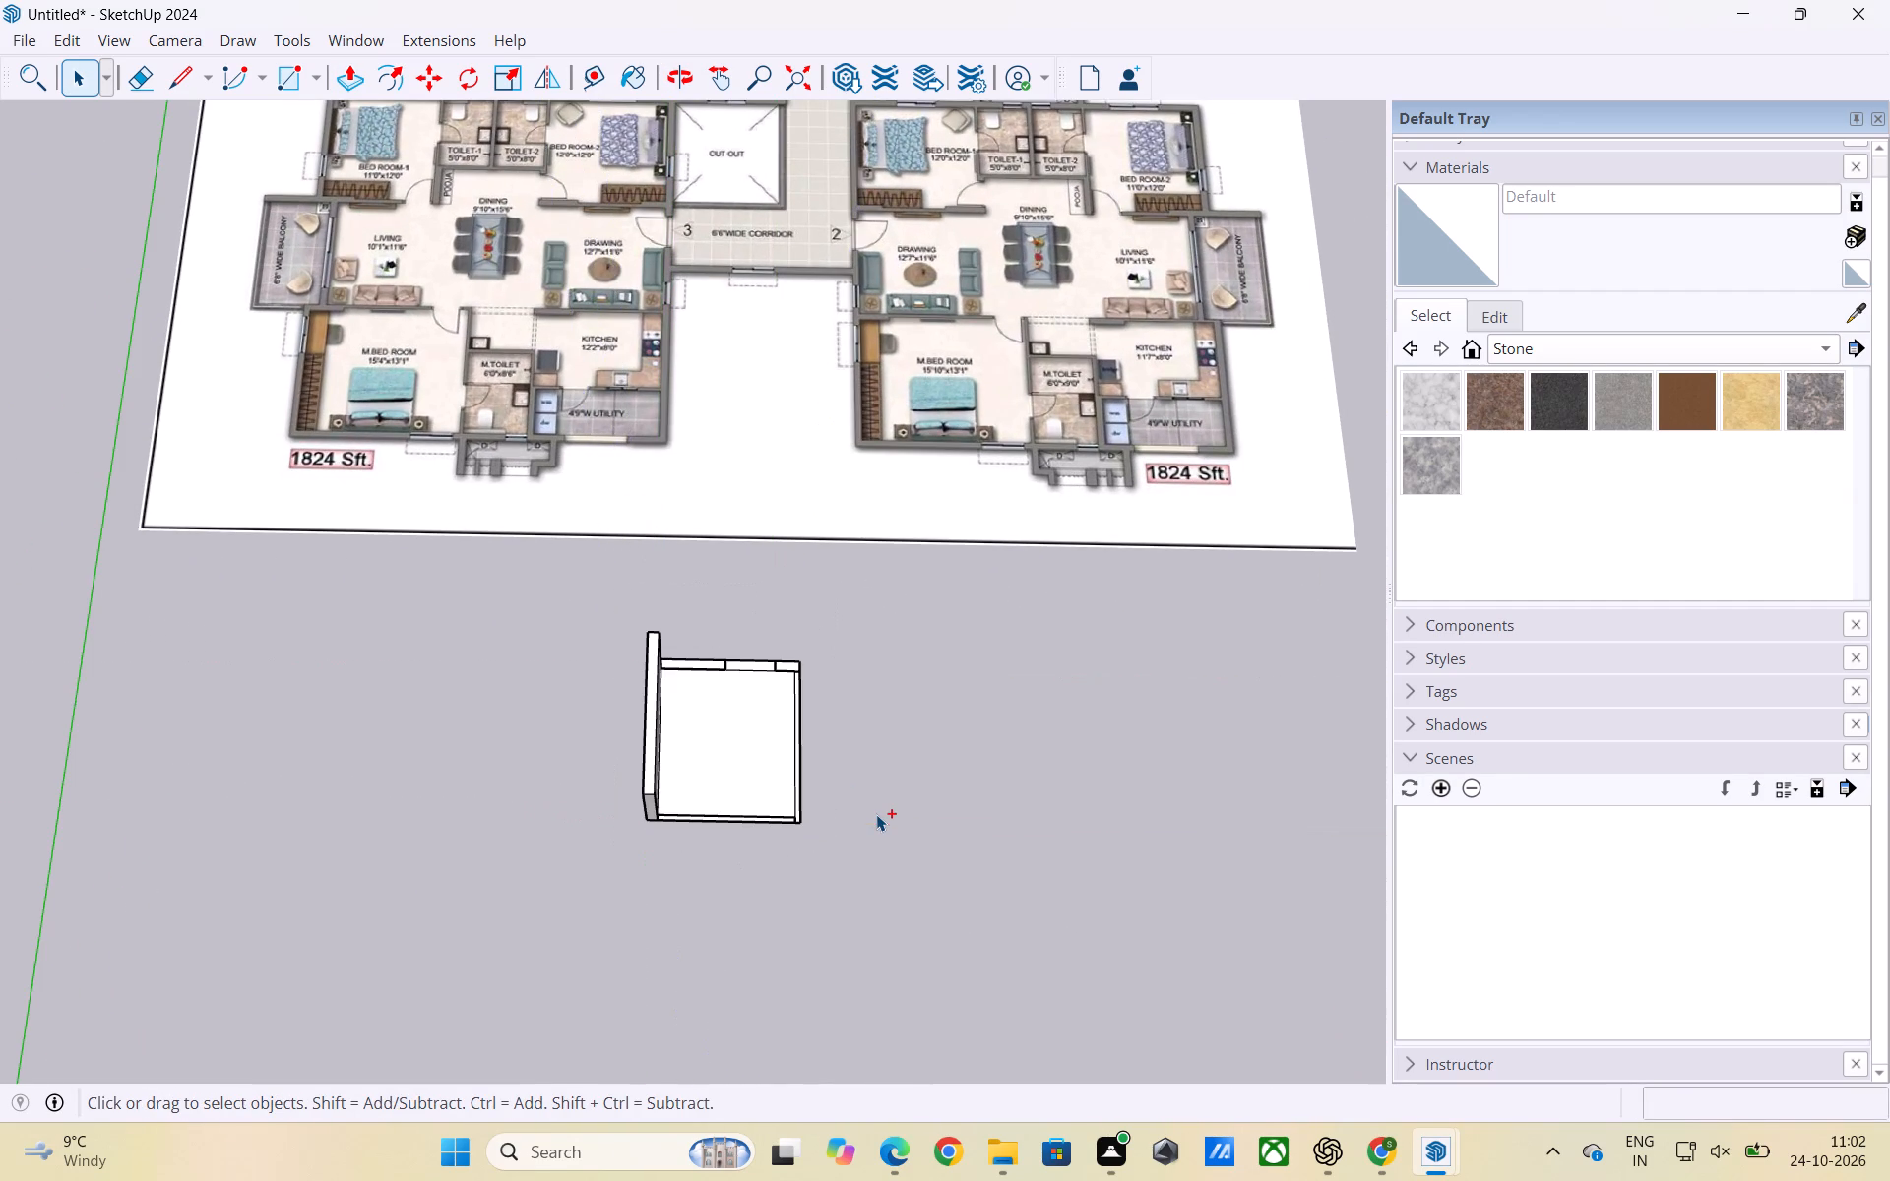
pyautogui.hotkey('ctrl', 'z')
pyautogui.hotkey('ctrl', 'z')
pyautogui.hotkey('ctrl', 'z')
pyautogui.hotkey('ctrl', 'z')
pyautogui.hotkey('ctrl', 'z')
pyautogui.hotkey('ctrl', 'z')
pyautogui.hotkey('ctrl', 'z')
pyautogui.hotkey('ctrl', 'z')
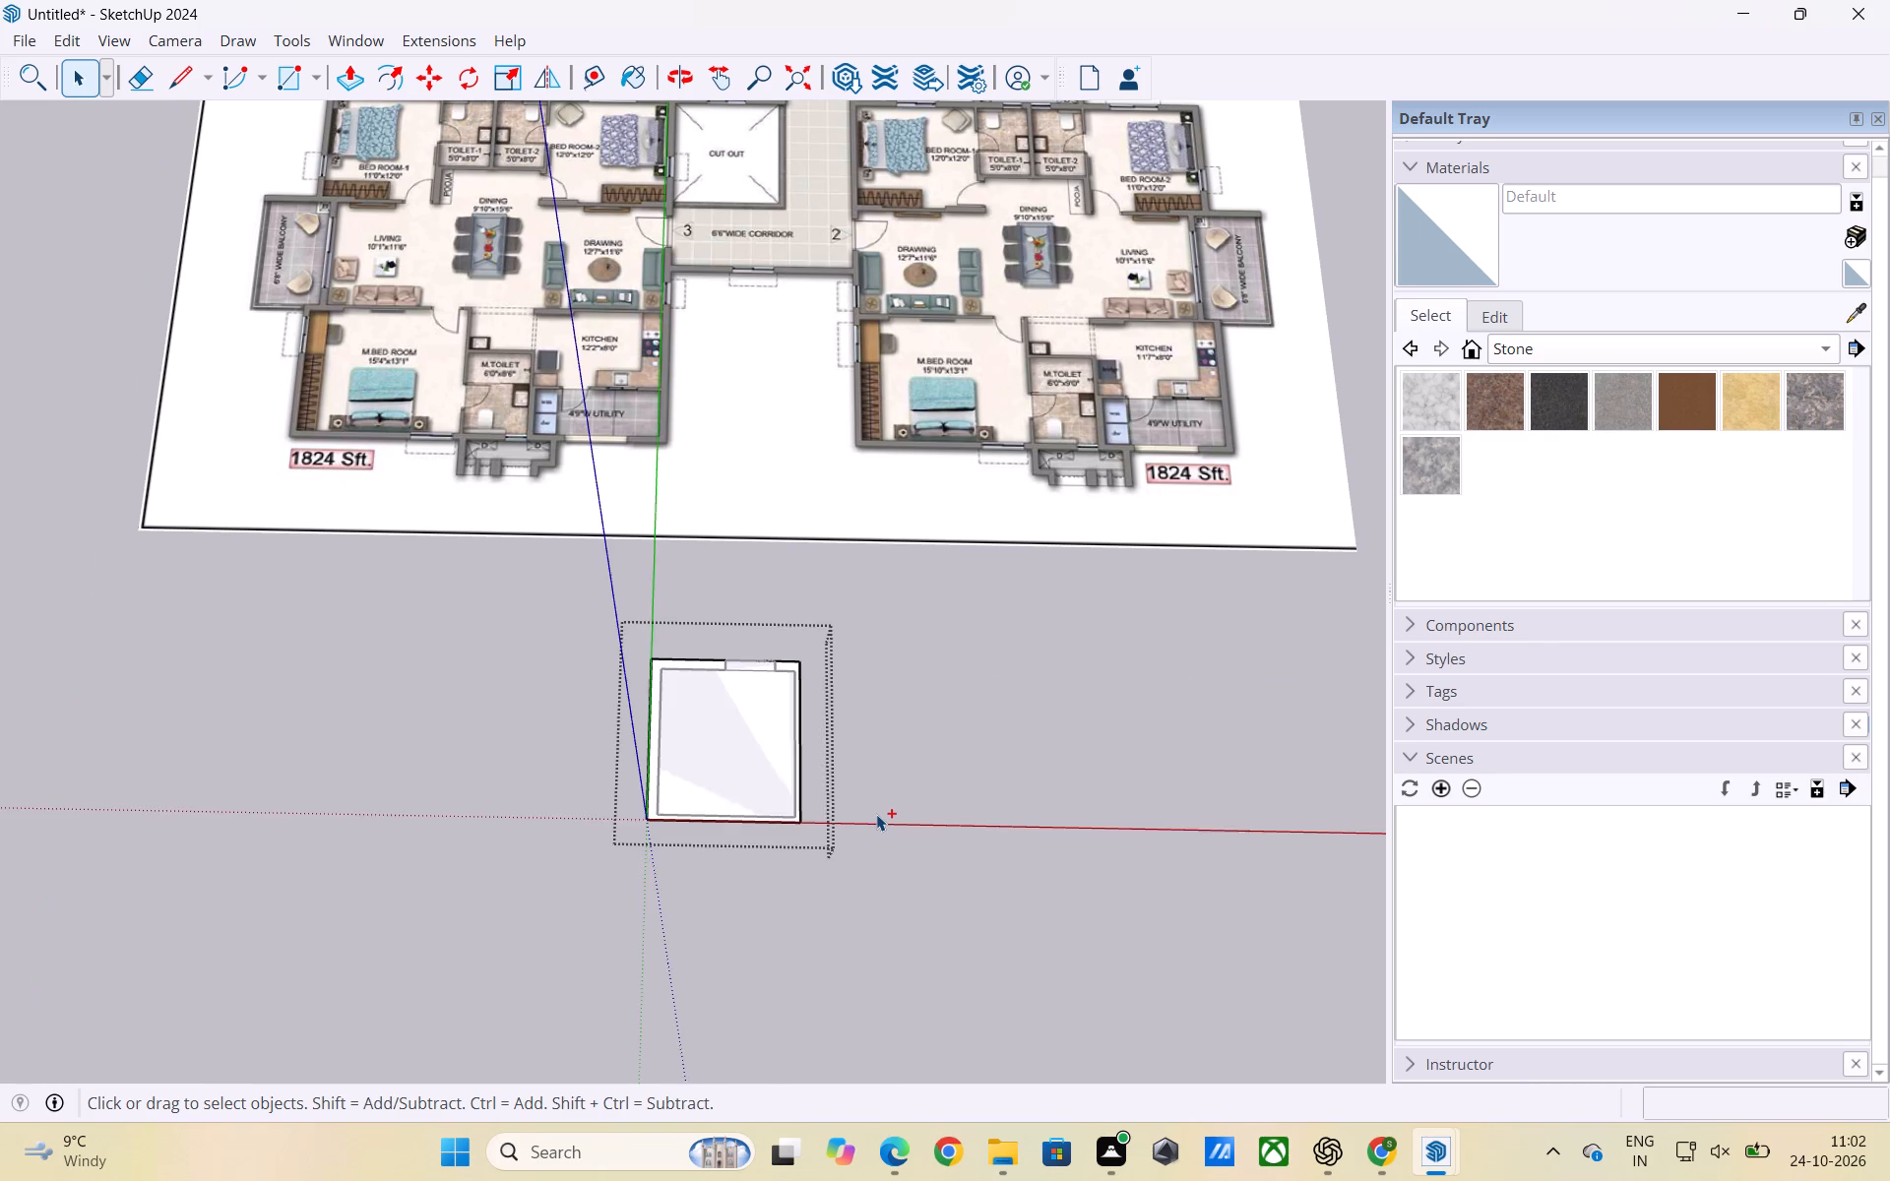
pyautogui.hotkey('ctrl', 'z')
pyautogui.hotkey('ctrl', 'z')
pyautogui.hotkey('ctrl', 'z')
pyautogui.click(858, 783)
# Delete all guides from the model.
pyautogui.scroll(1, 515, 666)
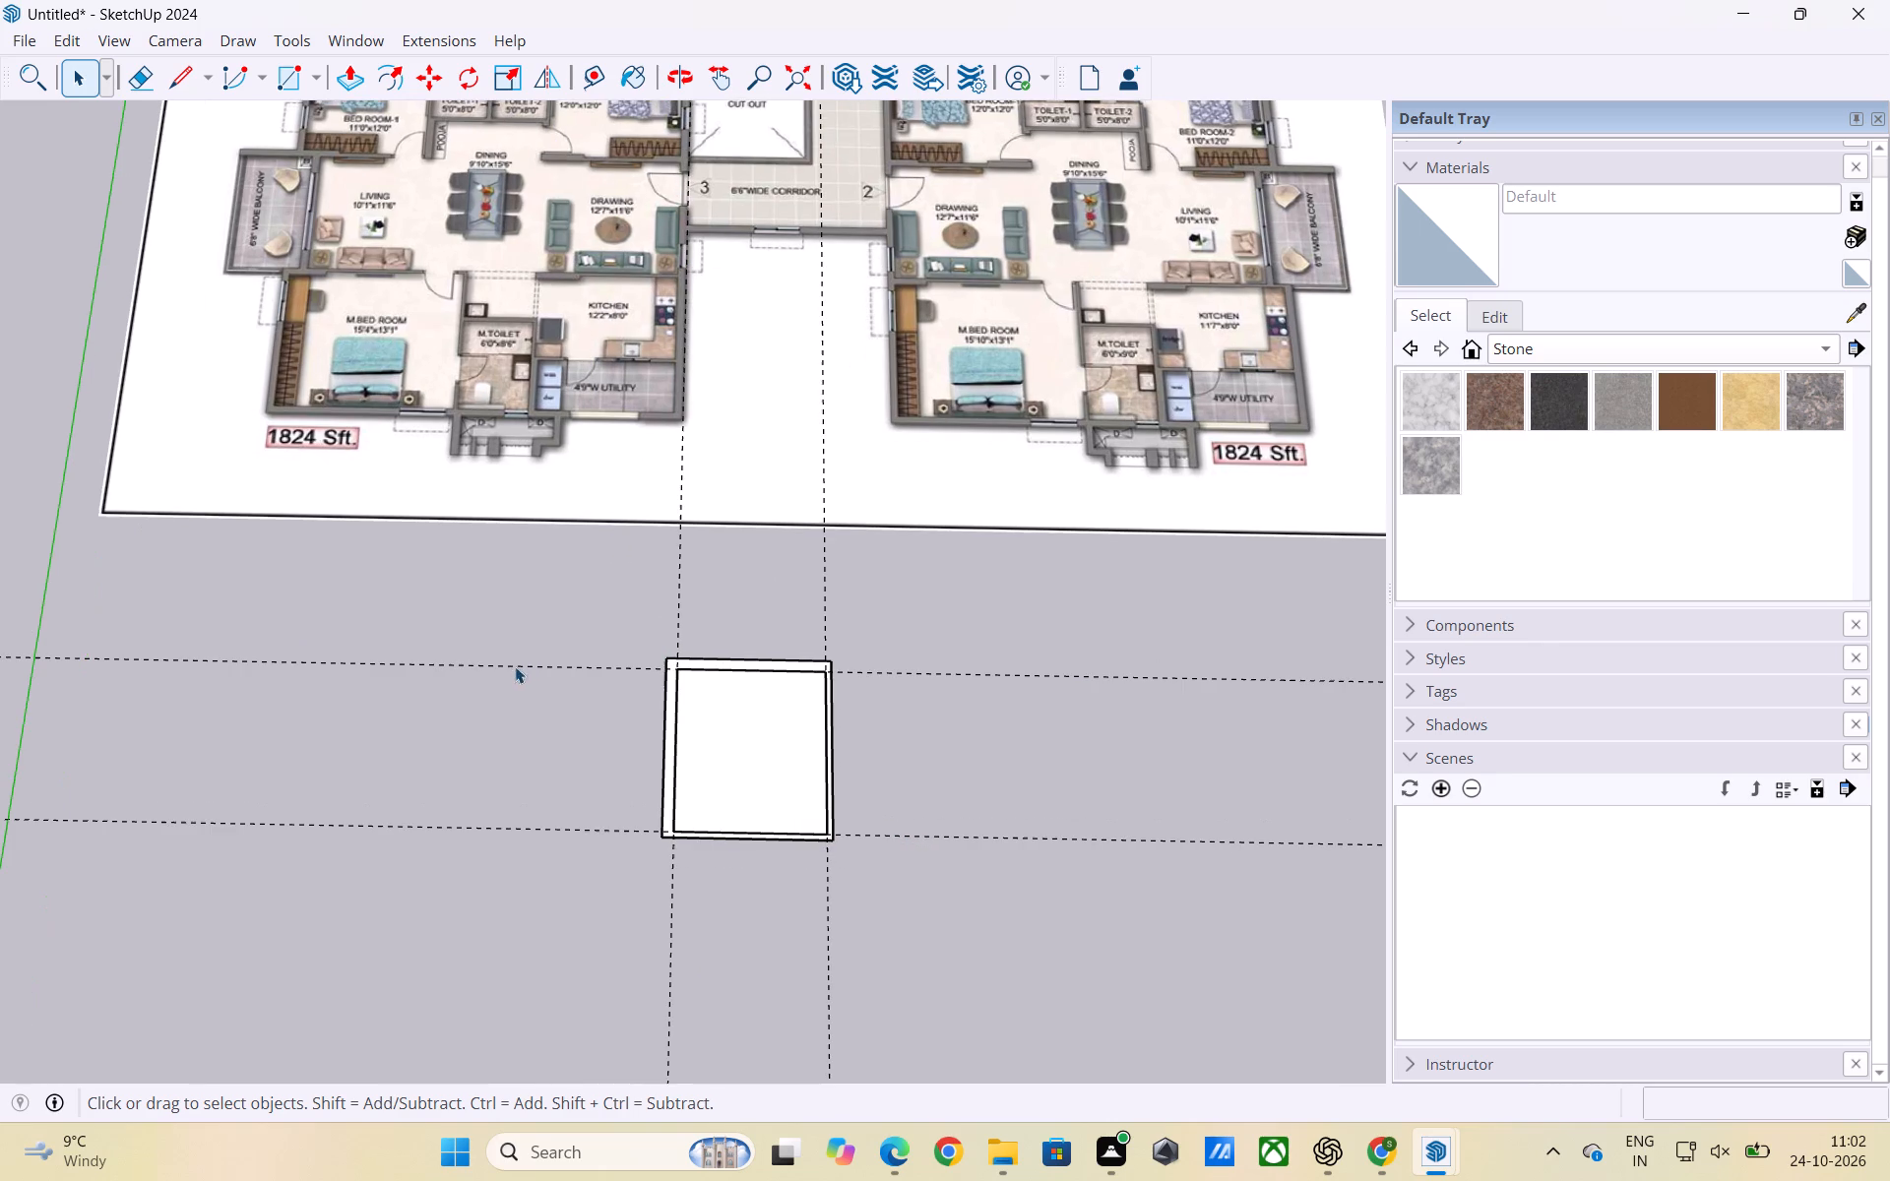
pyautogui.scroll(8, 825, 662)
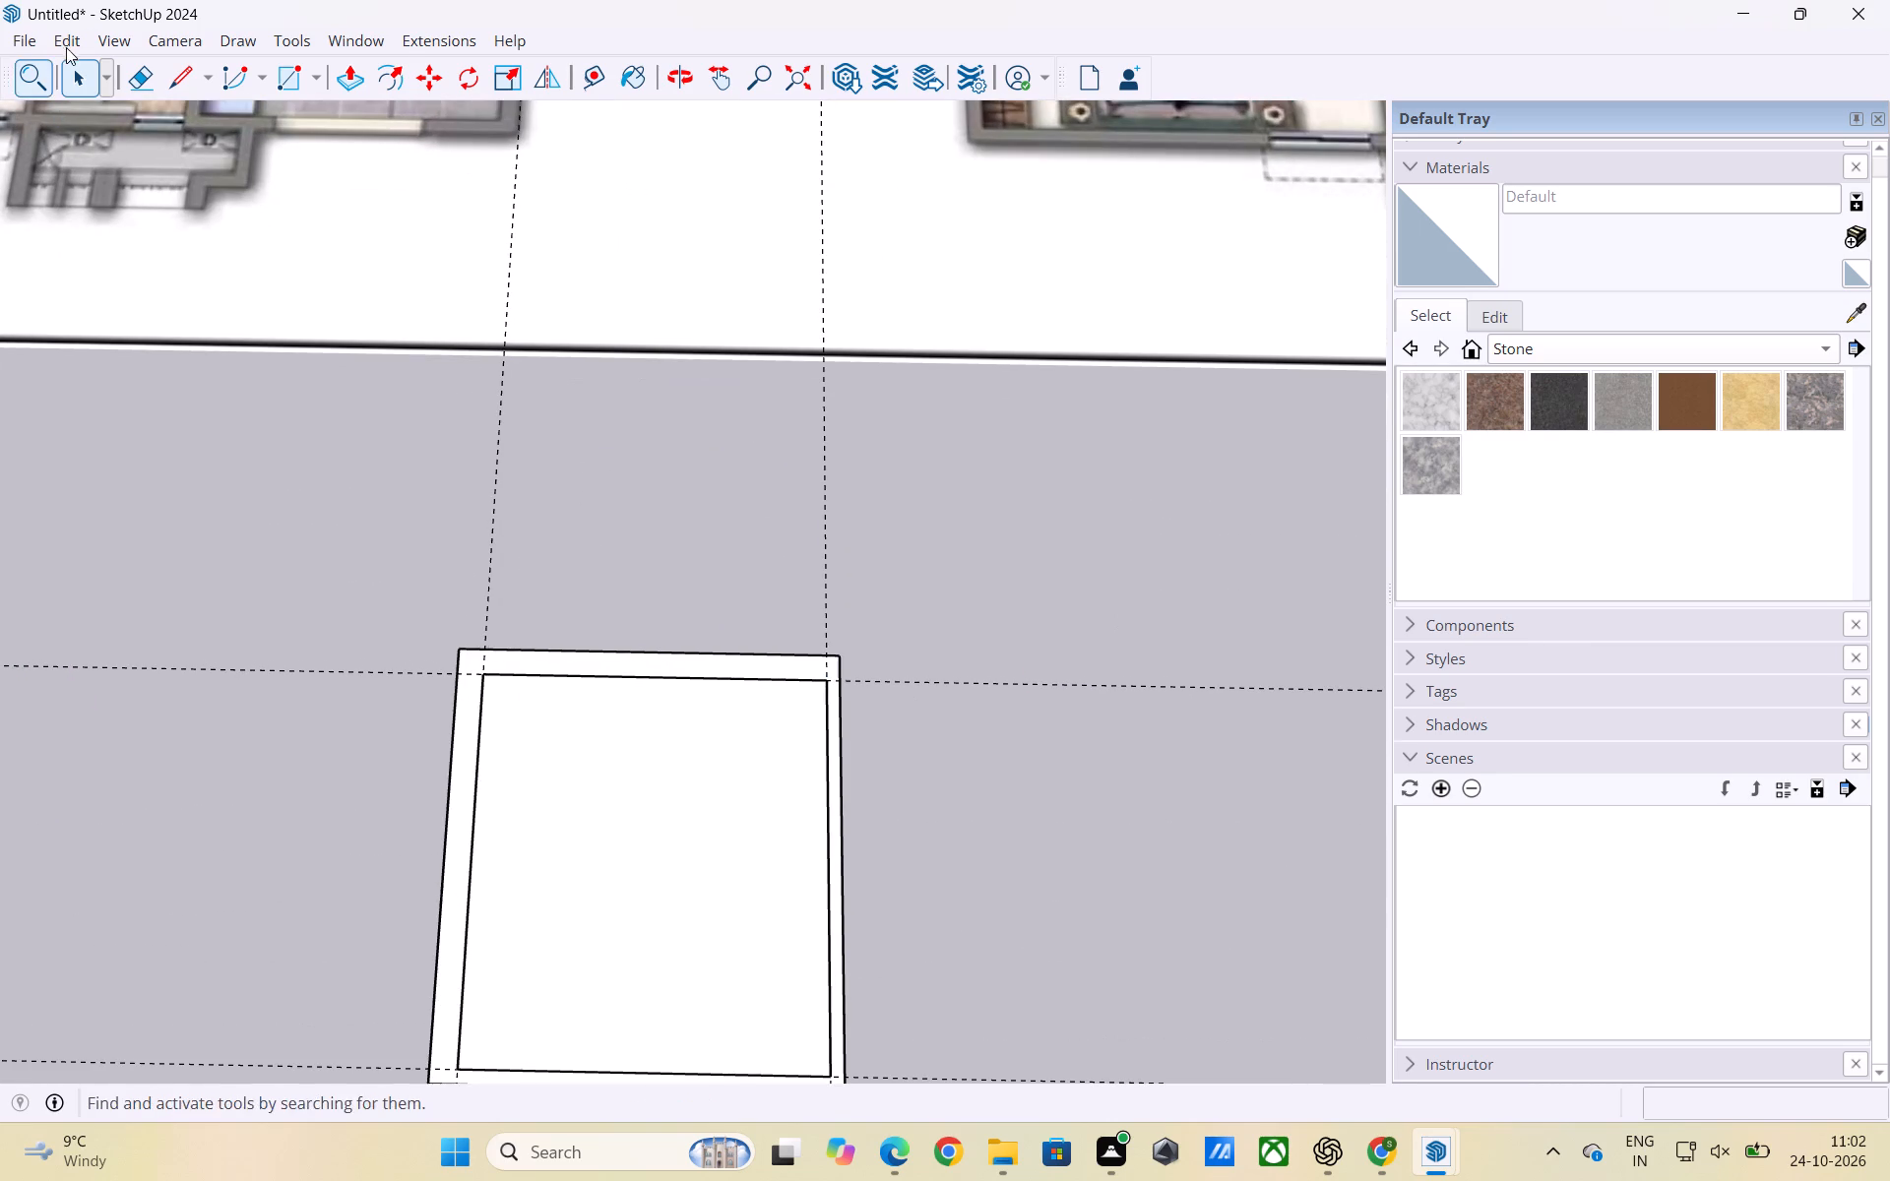
pyautogui.click(68, 45)
pyautogui.click(73, 36)
pyautogui.click(73, 36)
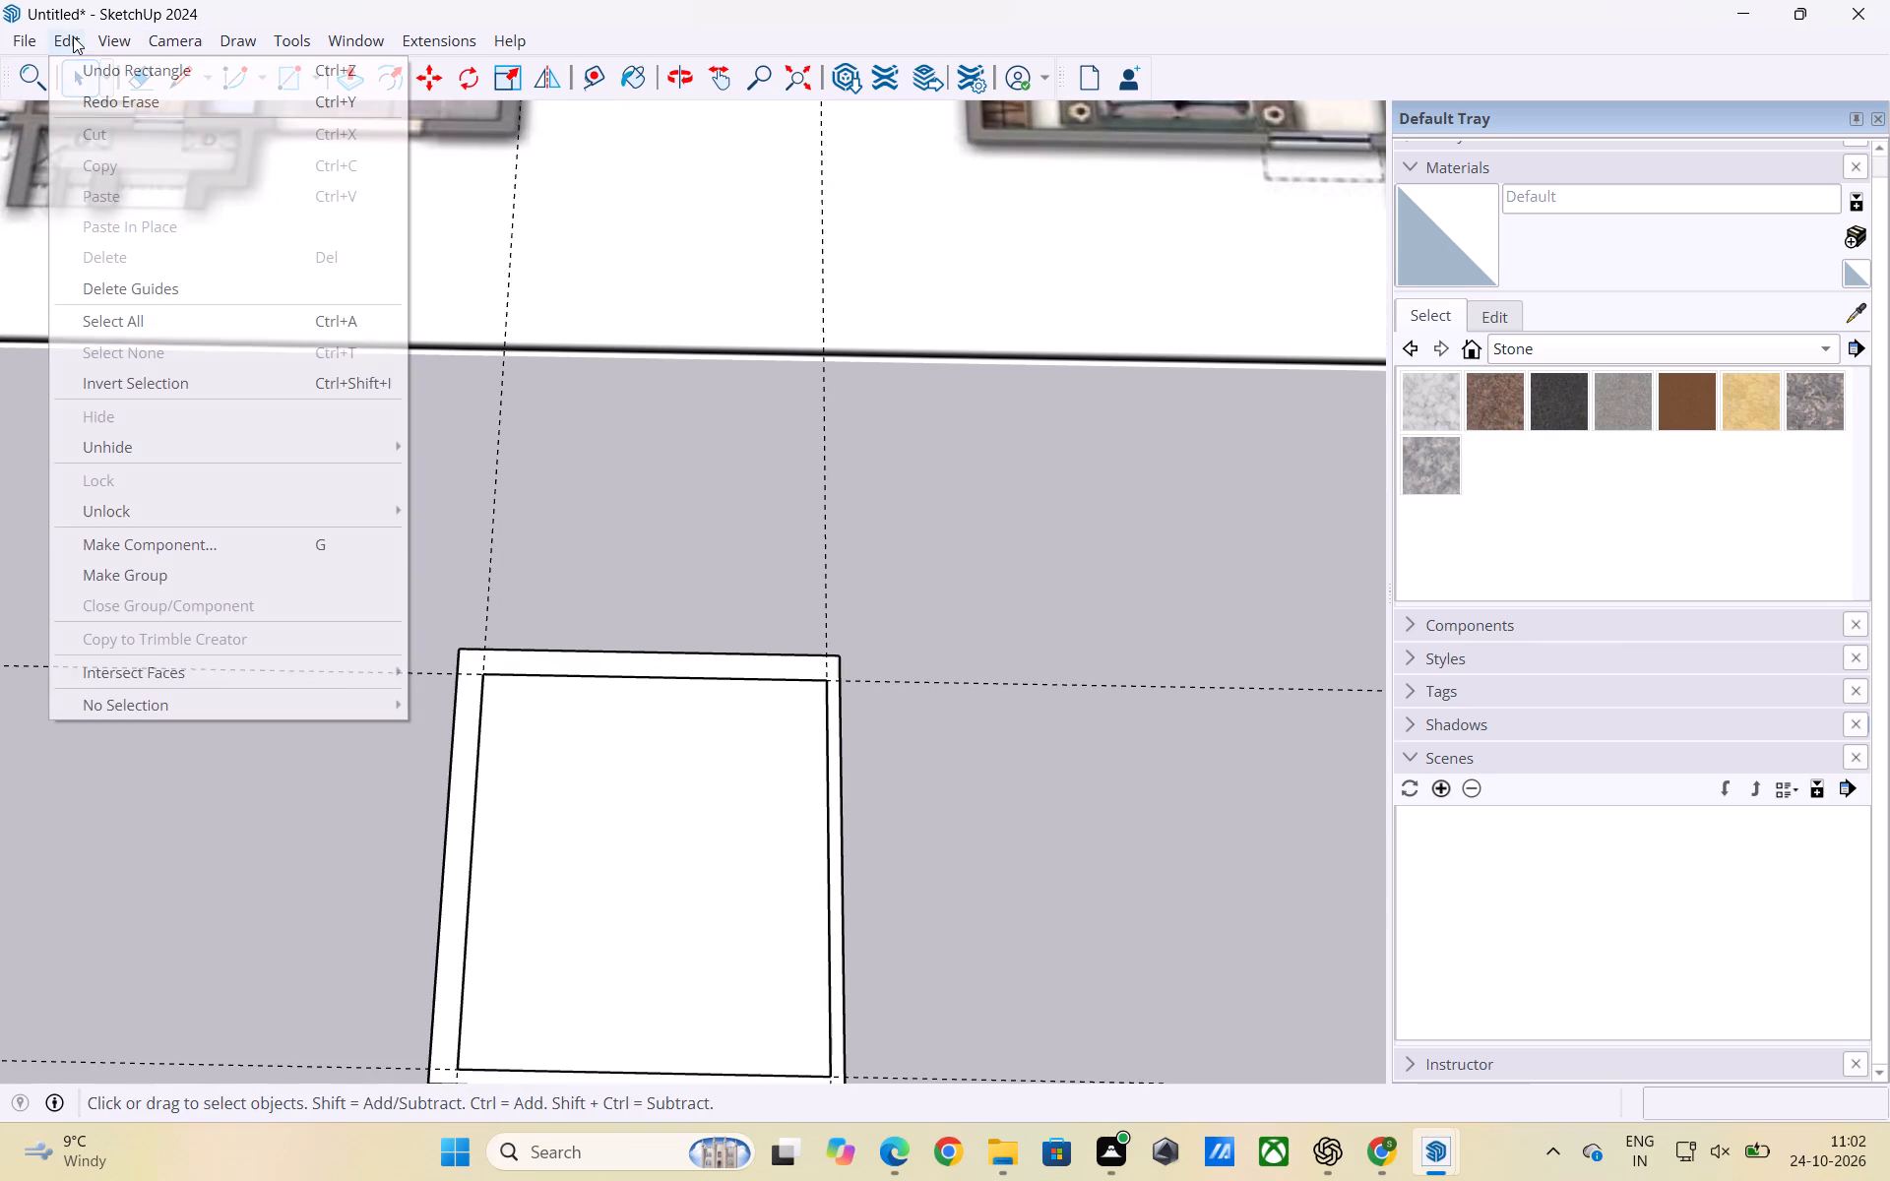
pyautogui.click(189, 287)
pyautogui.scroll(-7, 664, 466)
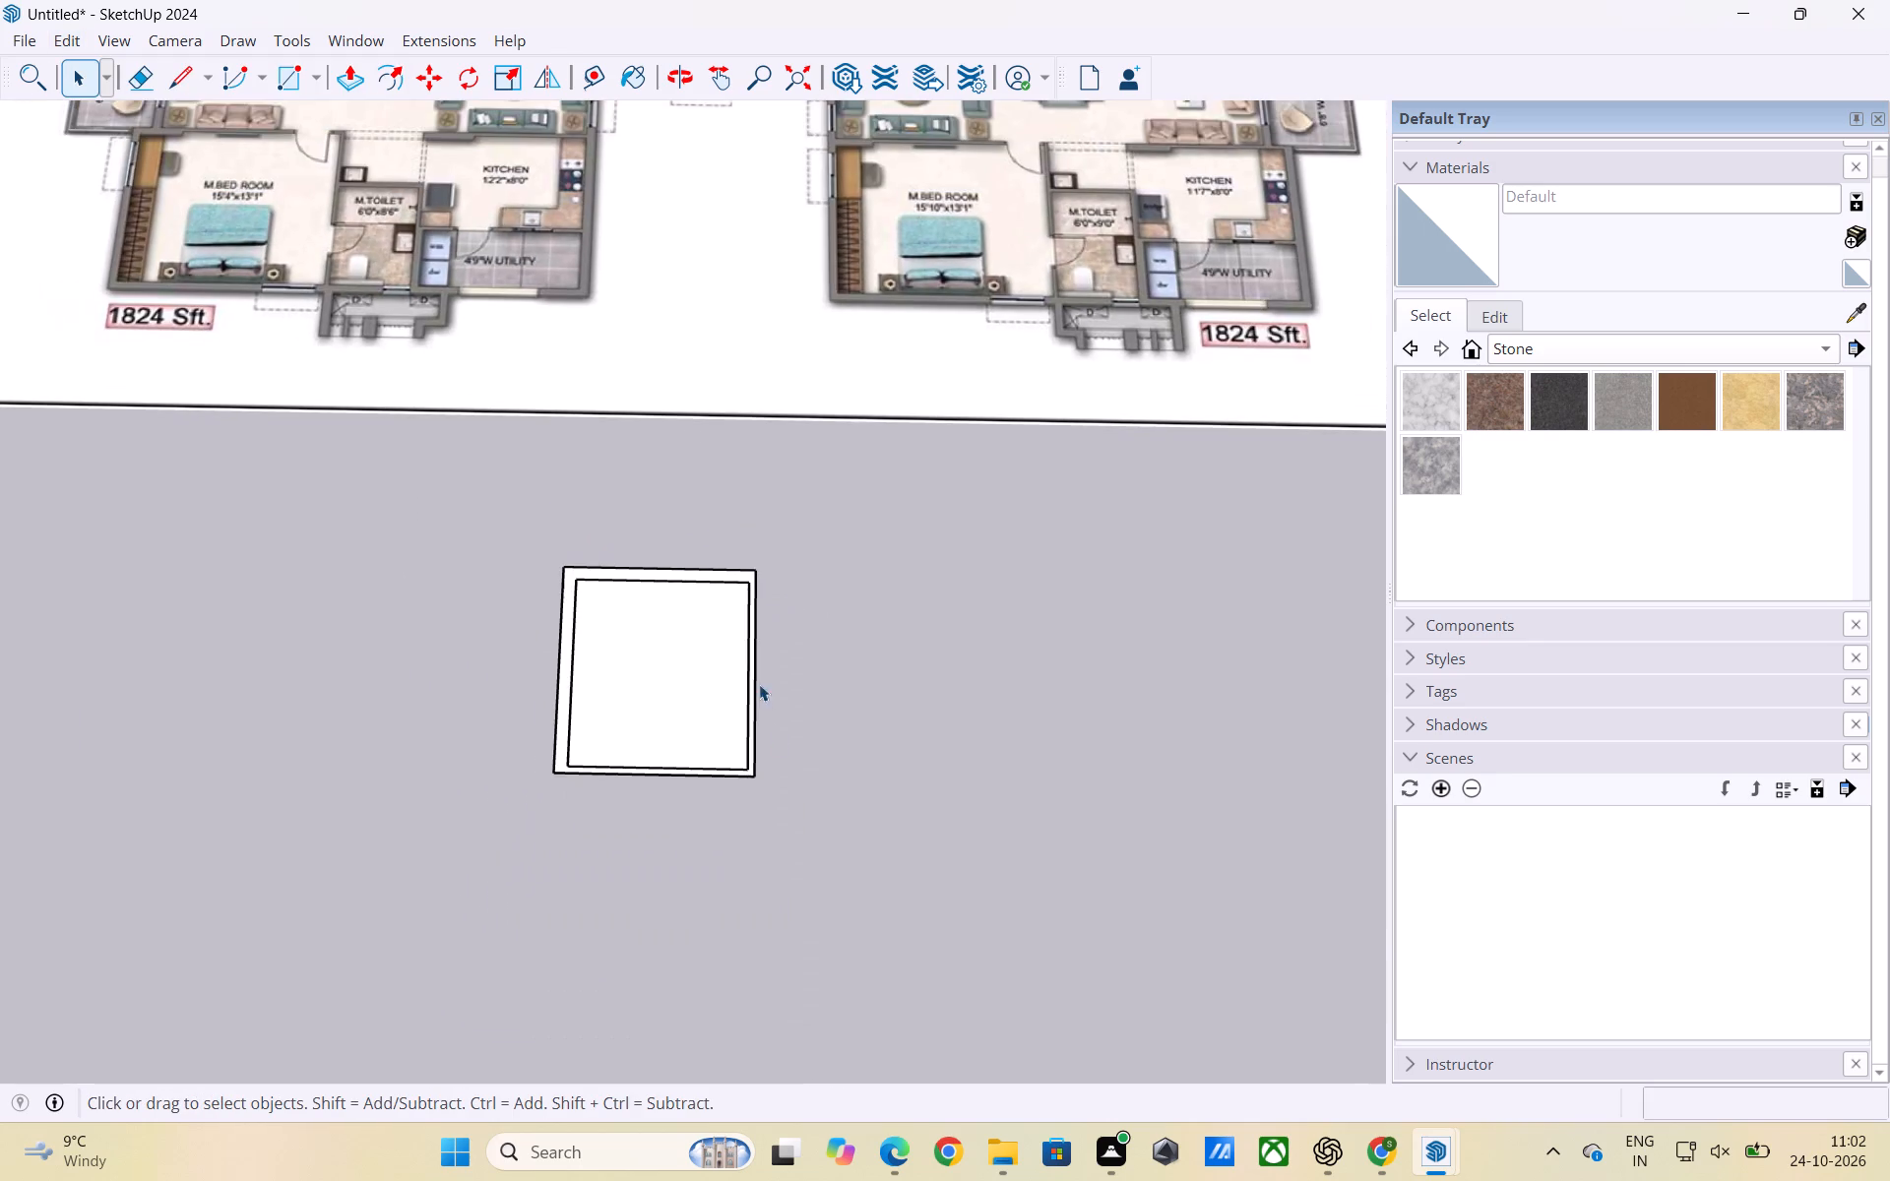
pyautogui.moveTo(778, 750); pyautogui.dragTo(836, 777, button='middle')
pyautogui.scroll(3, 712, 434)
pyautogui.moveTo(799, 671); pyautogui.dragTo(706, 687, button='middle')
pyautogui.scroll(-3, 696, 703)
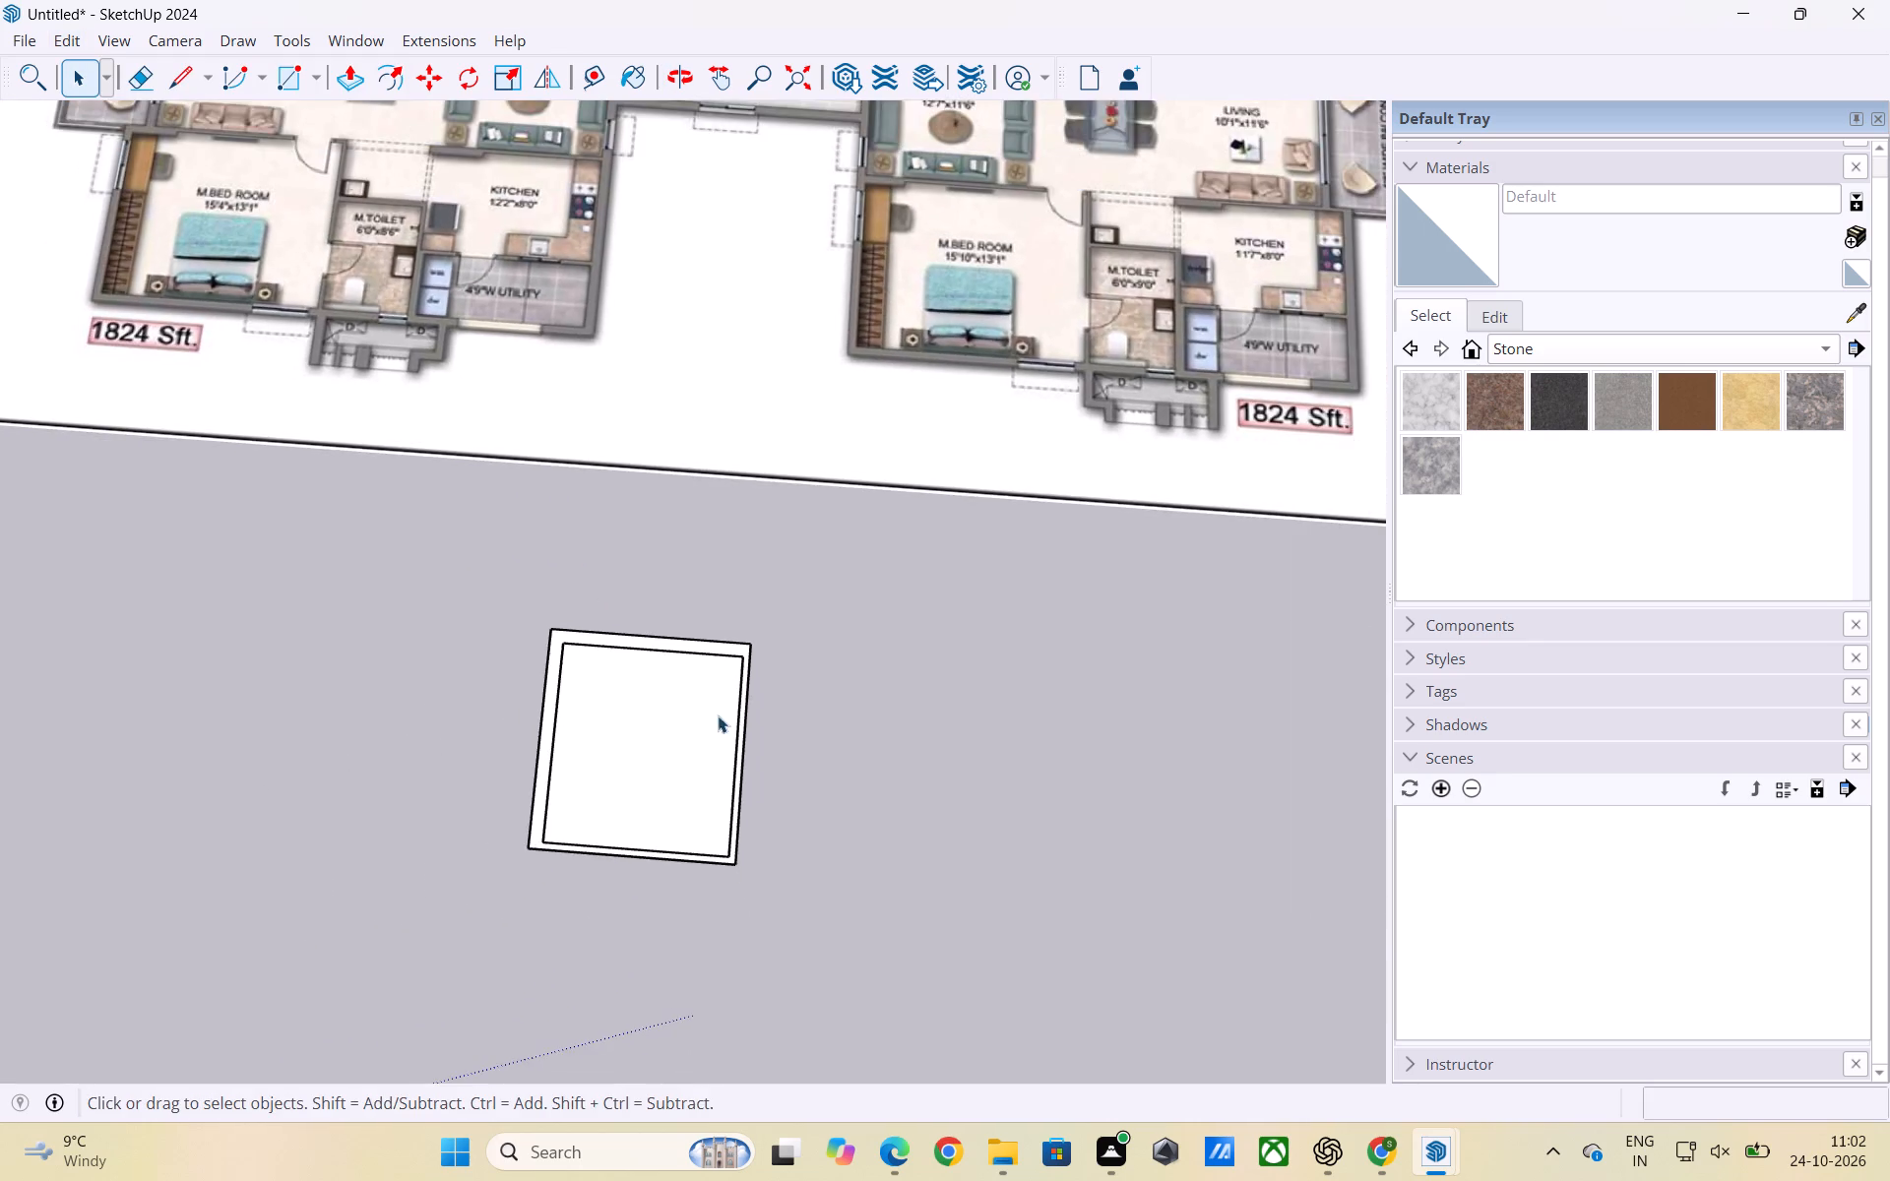
# Examine the flat double-outline room frame alongside the reference floor plan at several zoom levels and angles.
pyautogui.moveTo(665, 711); pyautogui.dragTo(700, 716, button='middle')
pyautogui.scroll(-6, 782, 711)
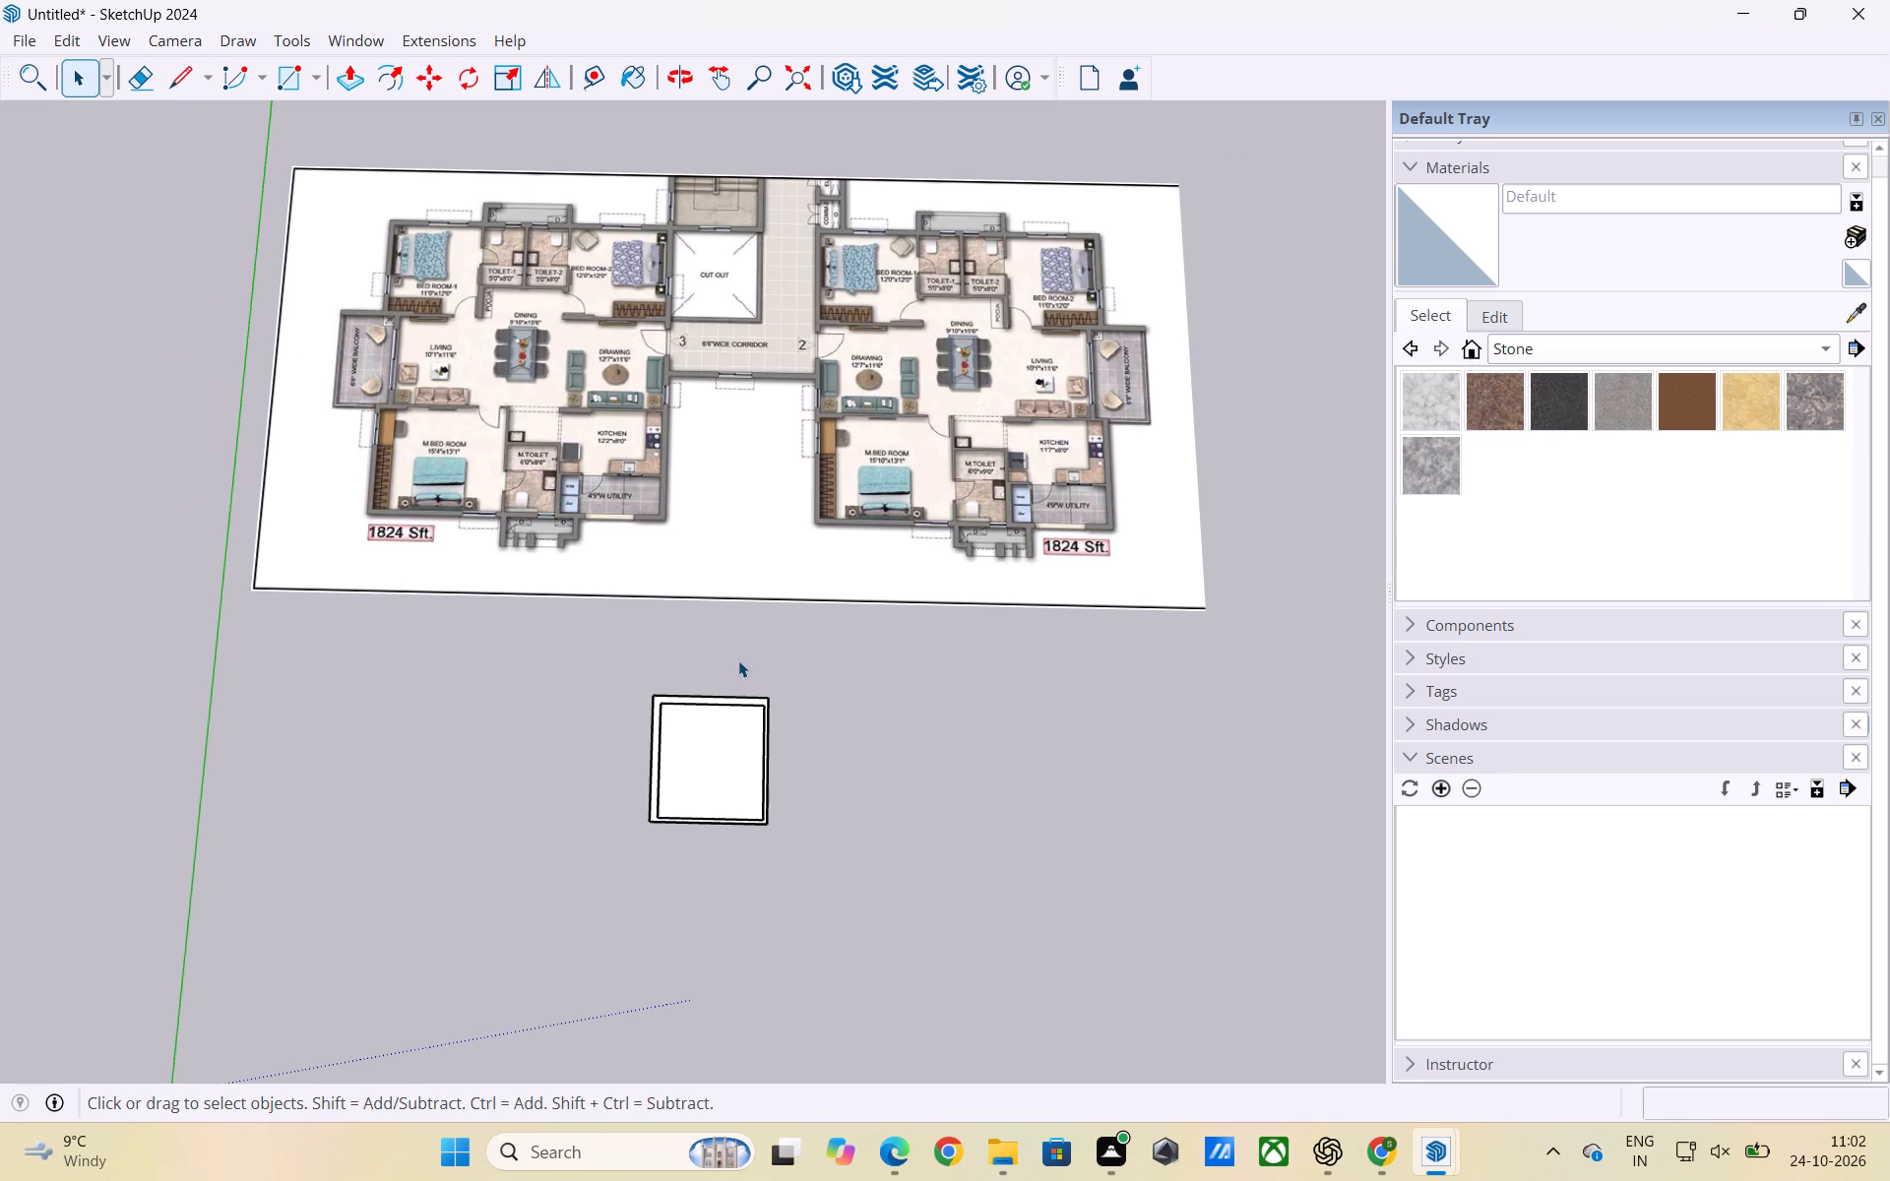
pyautogui.scroll(3, 735, 662)
pyautogui.scroll(-3, 791, 792)
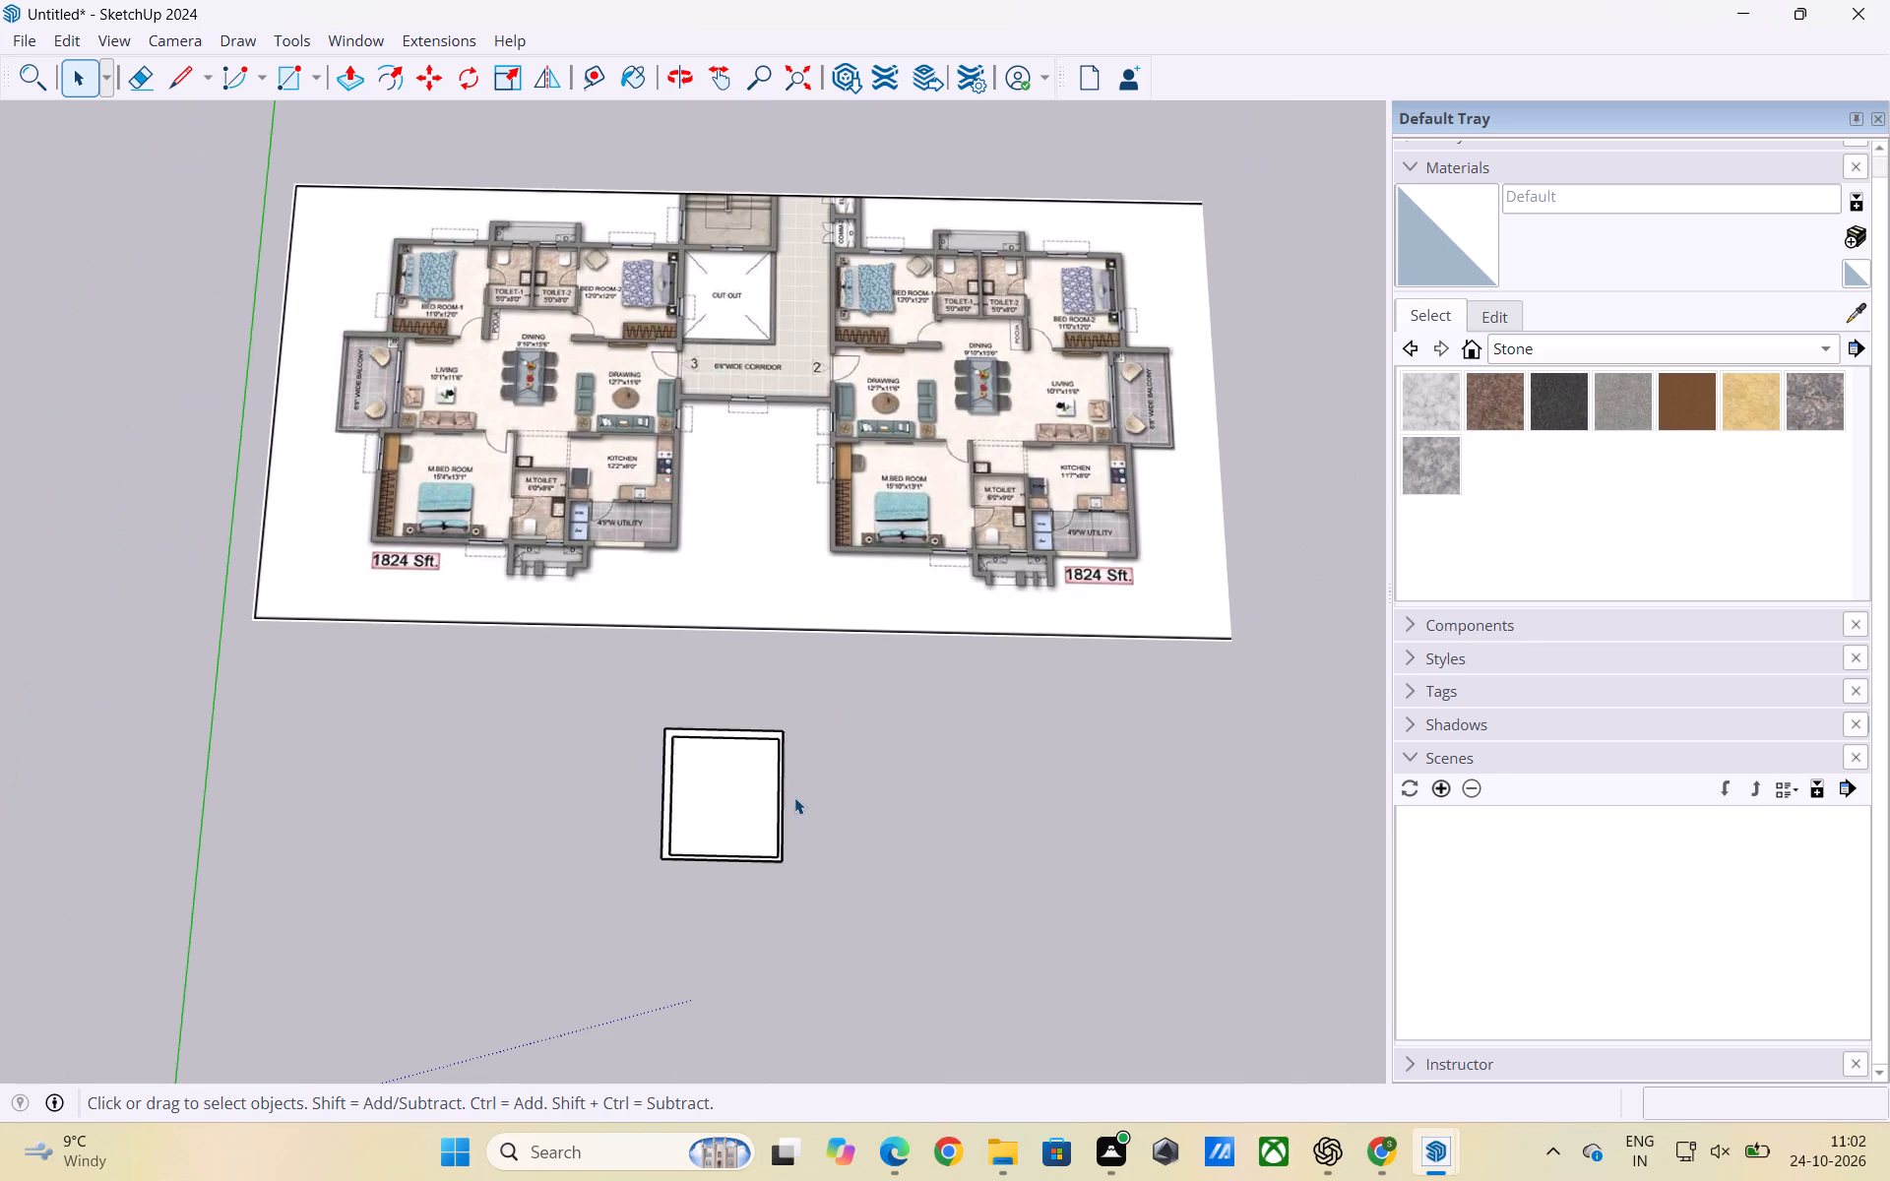
pyautogui.scroll(6, 574, 302)
pyautogui.scroll(-5, 443, 332)
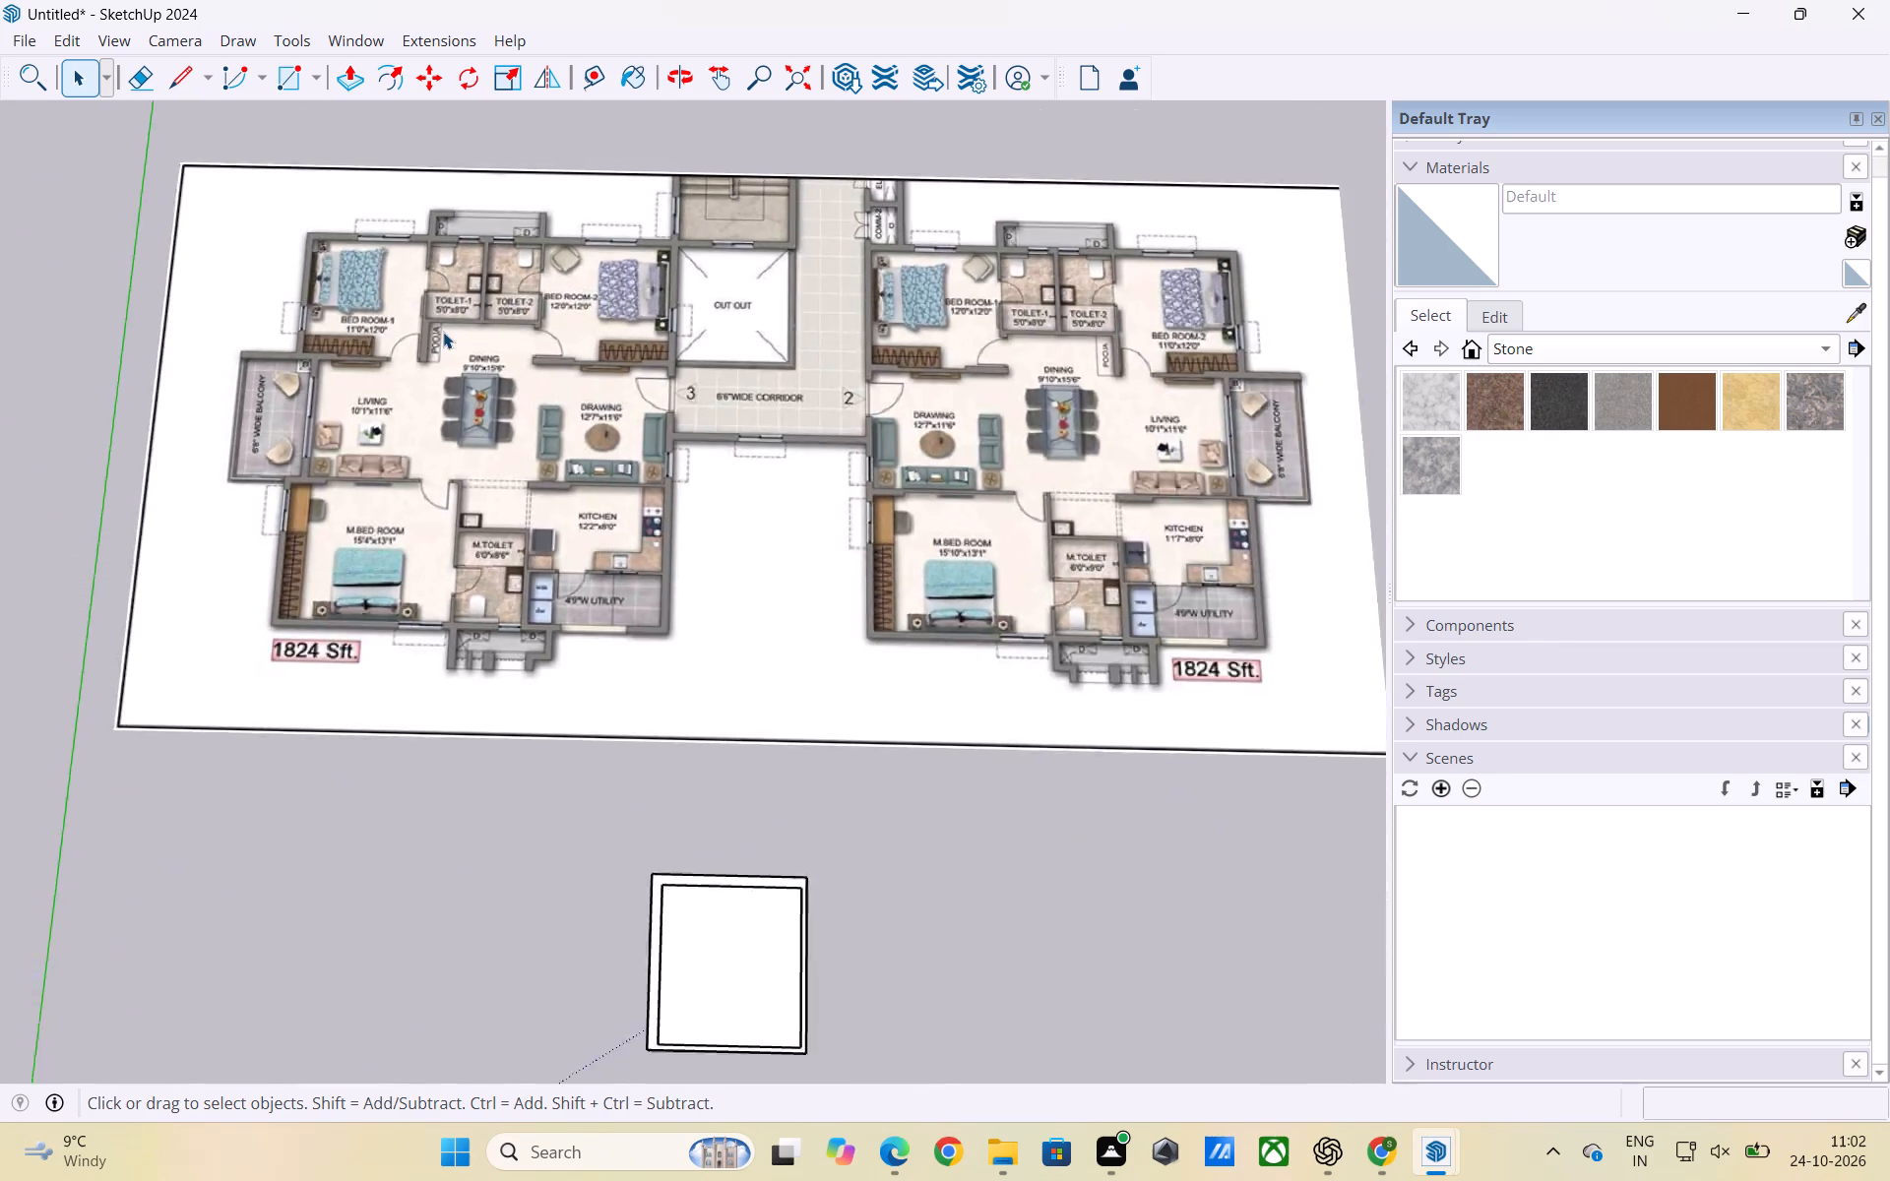
pyautogui.scroll(-1, 443, 332)
pyautogui.scroll(-1, 587, 715)
pyautogui.moveTo(608, 727); pyautogui.dragTo(629, 727, button='middle')
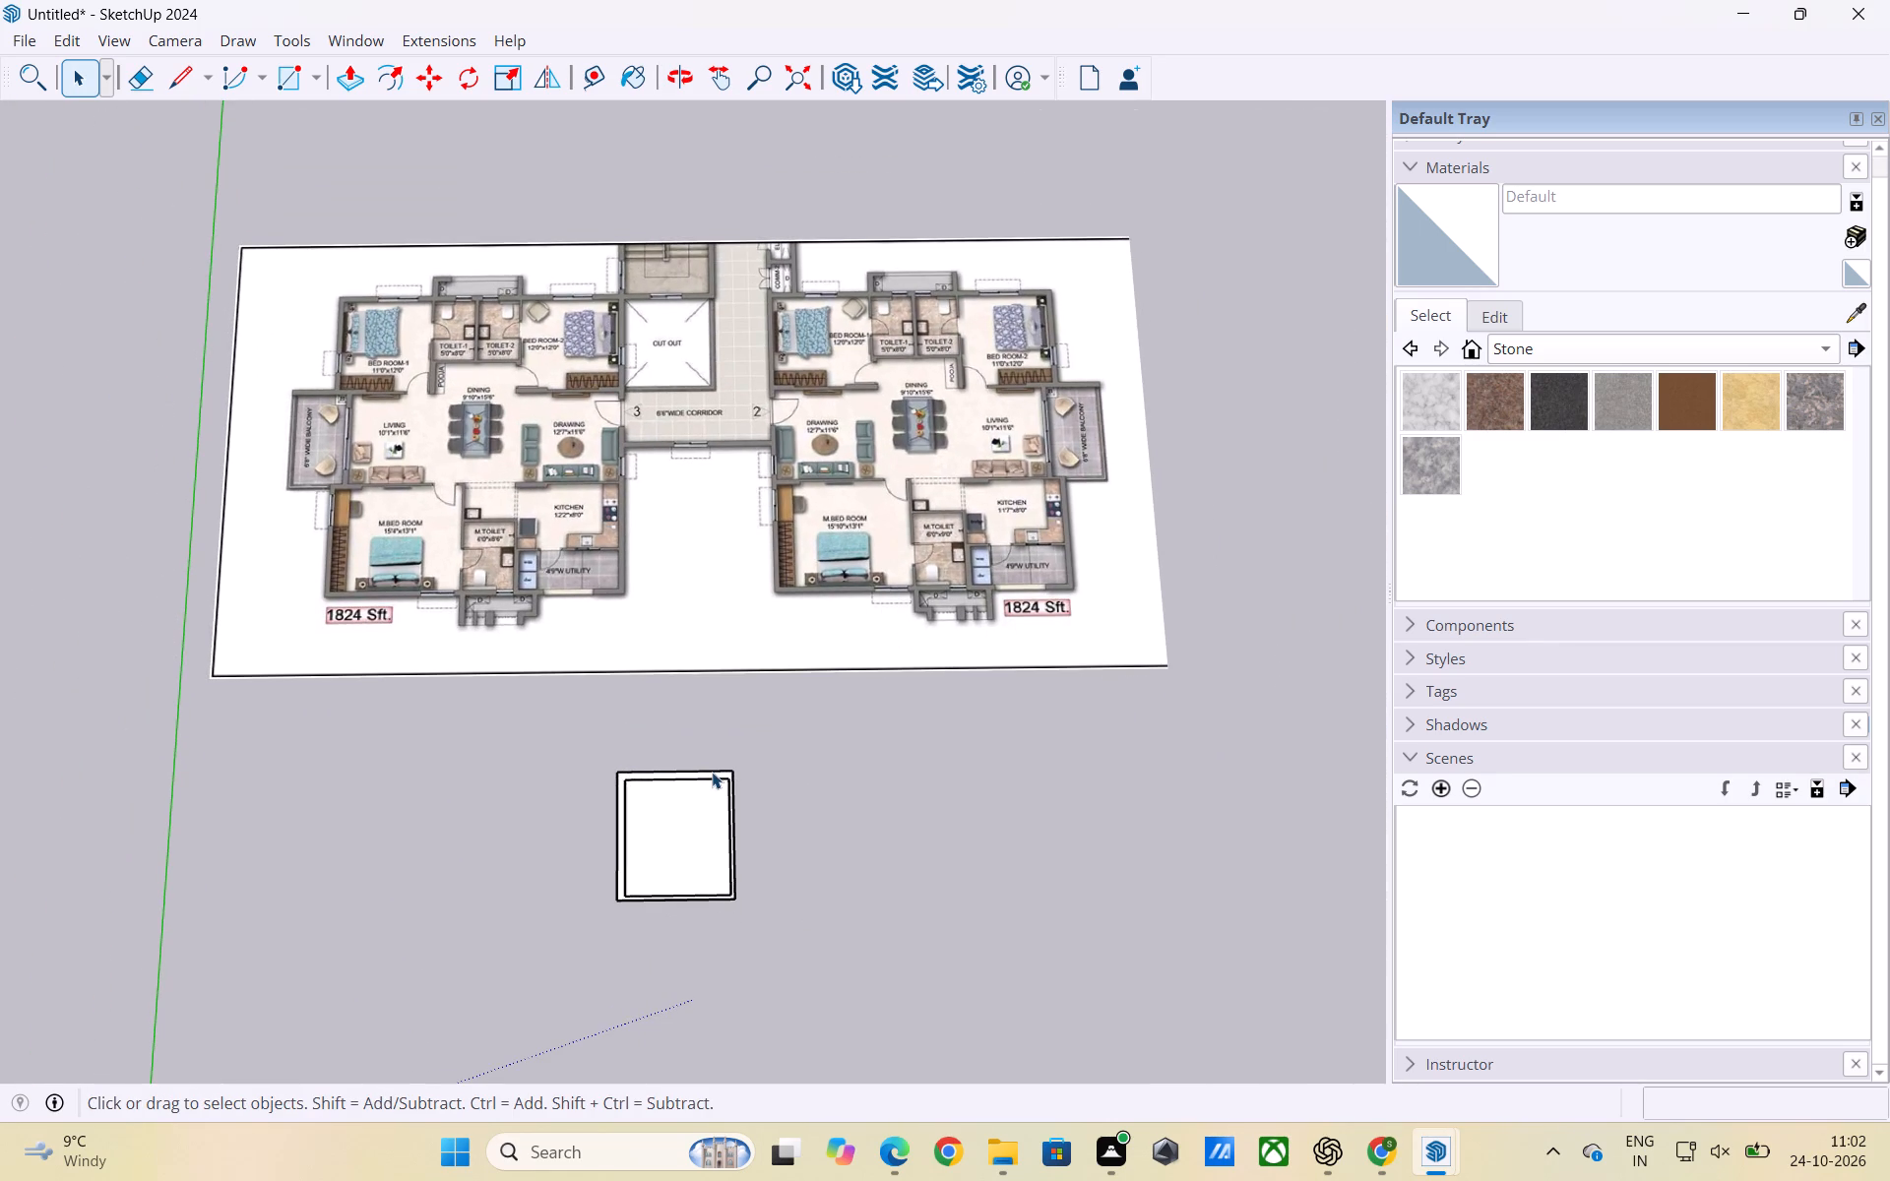
pyautogui.scroll(2, 467, 351)
pyautogui.moveTo(780, 438); pyautogui.dragTo(775, 445, button='middle')
pyautogui.scroll(-1, 779, 442)
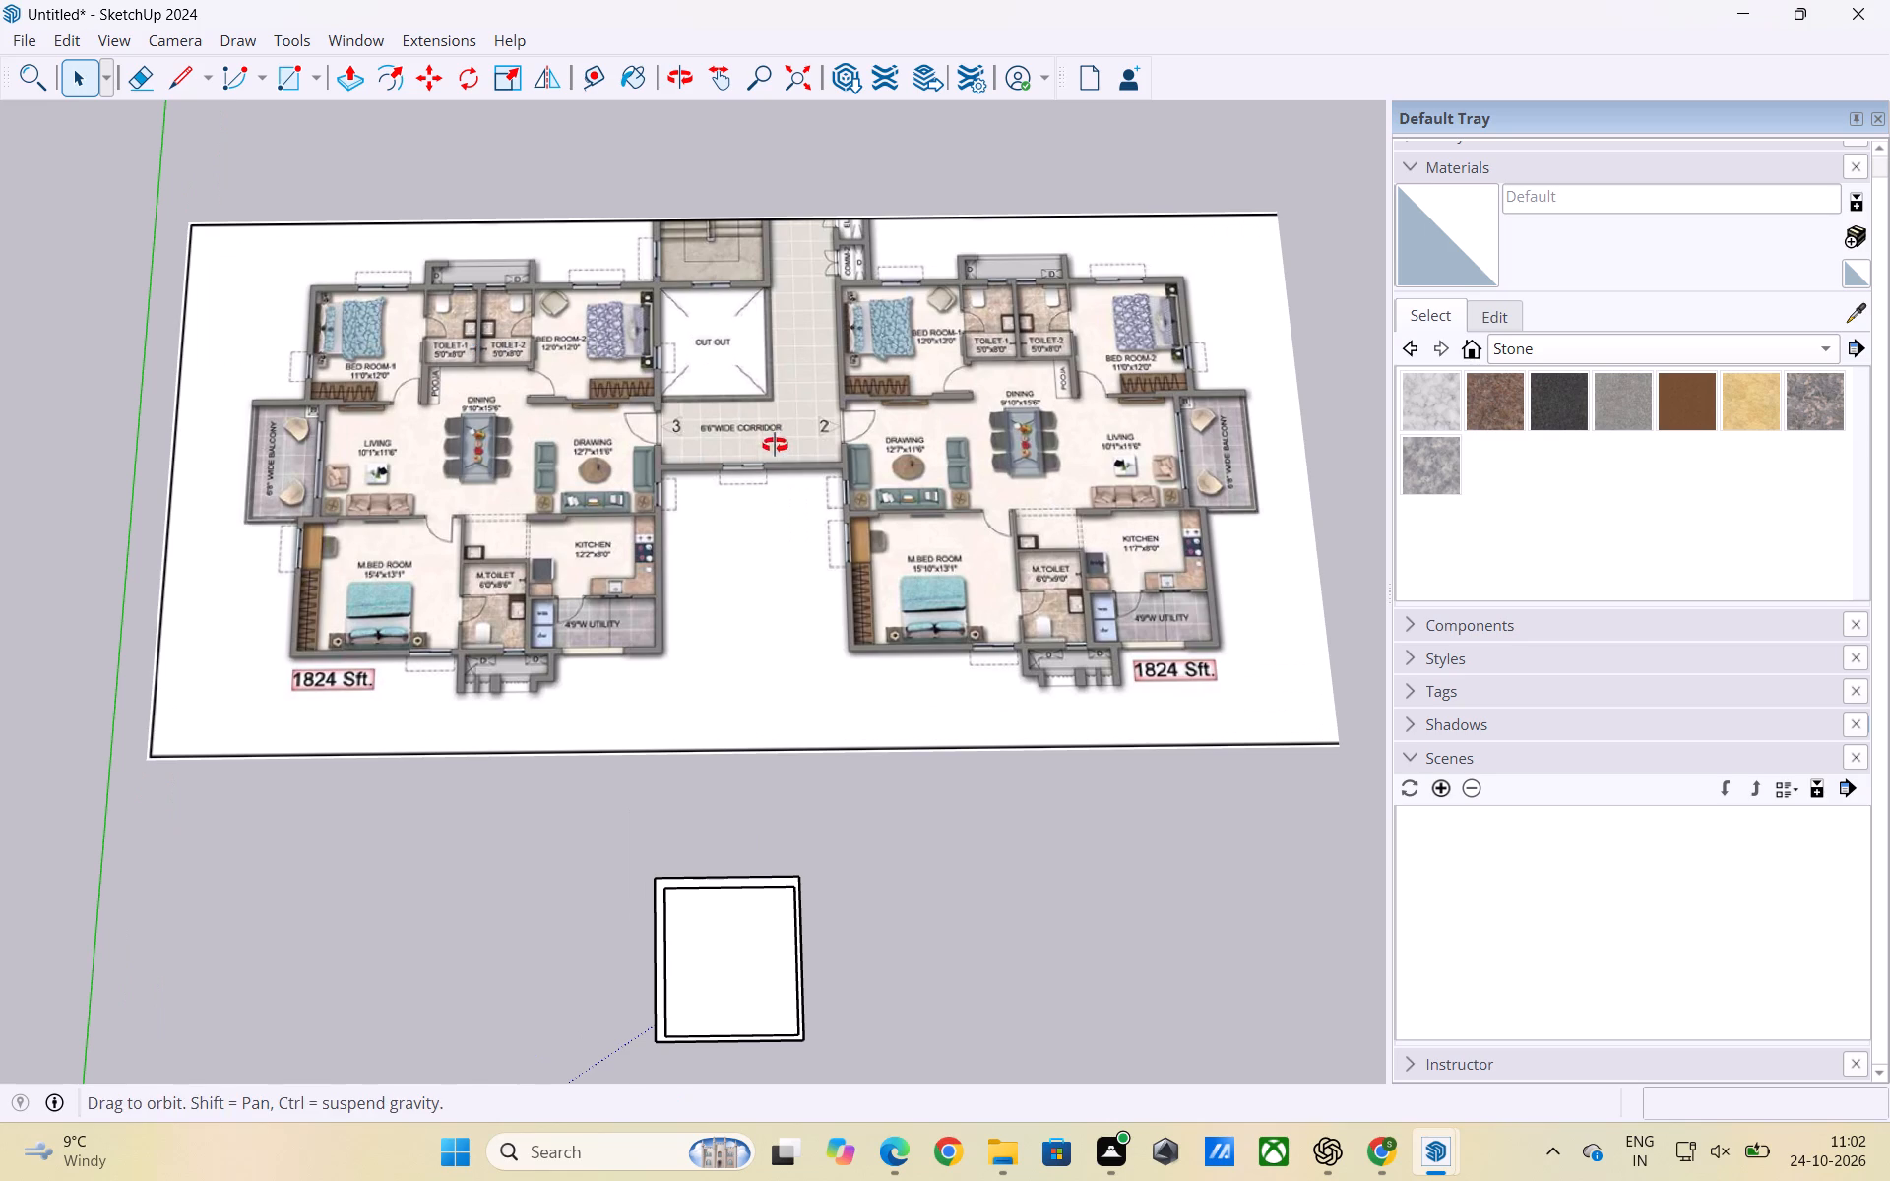
pyautogui.moveTo(775, 445); pyautogui.dragTo(756, 456, button='middle')
pyautogui.scroll(-1, 1012, 377)
pyautogui.scroll(2, 913, 728)
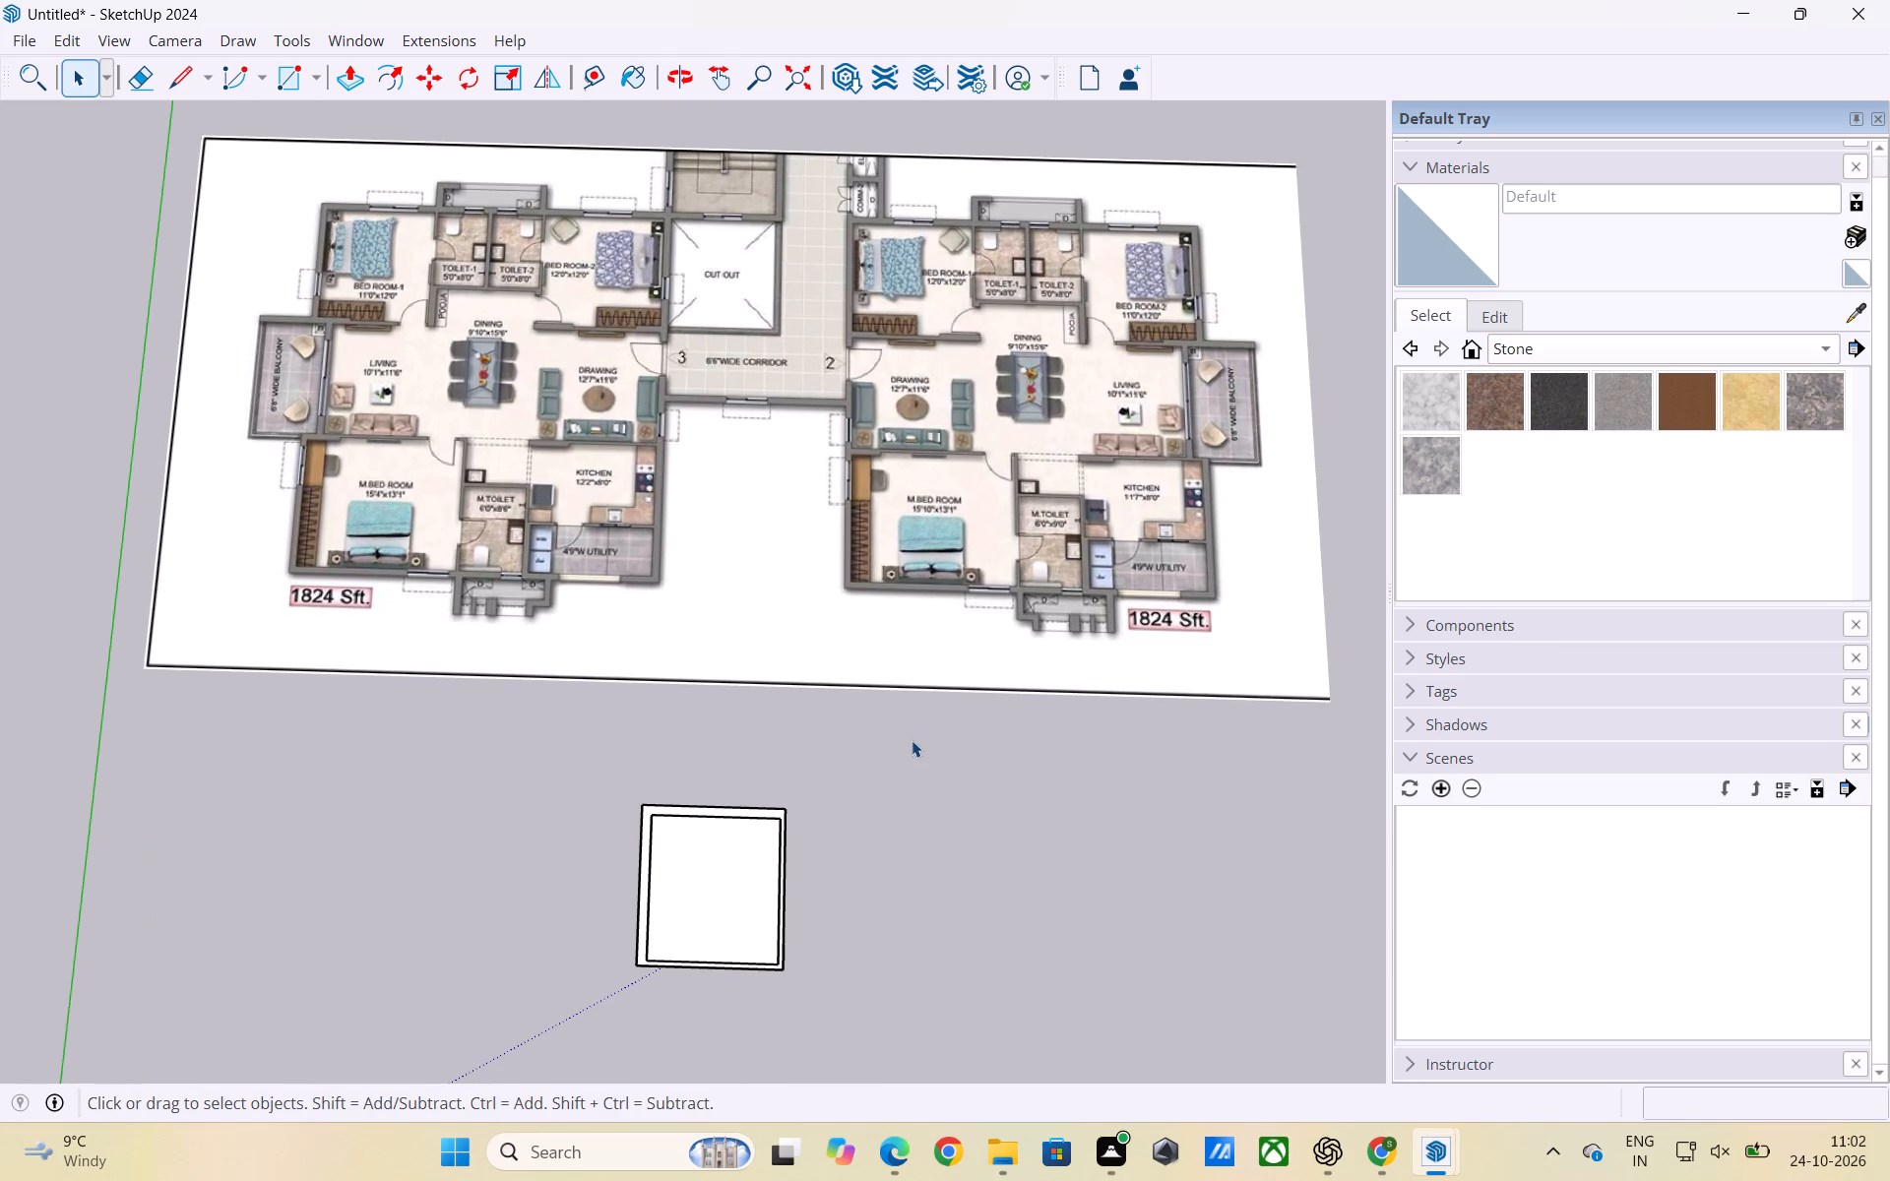
pyautogui.scroll(1, 973, 779)
pyautogui.scroll(-1, 1147, 767)
pyautogui.moveTo(878, 989); pyautogui.dragTo(879, 989, button='middle')
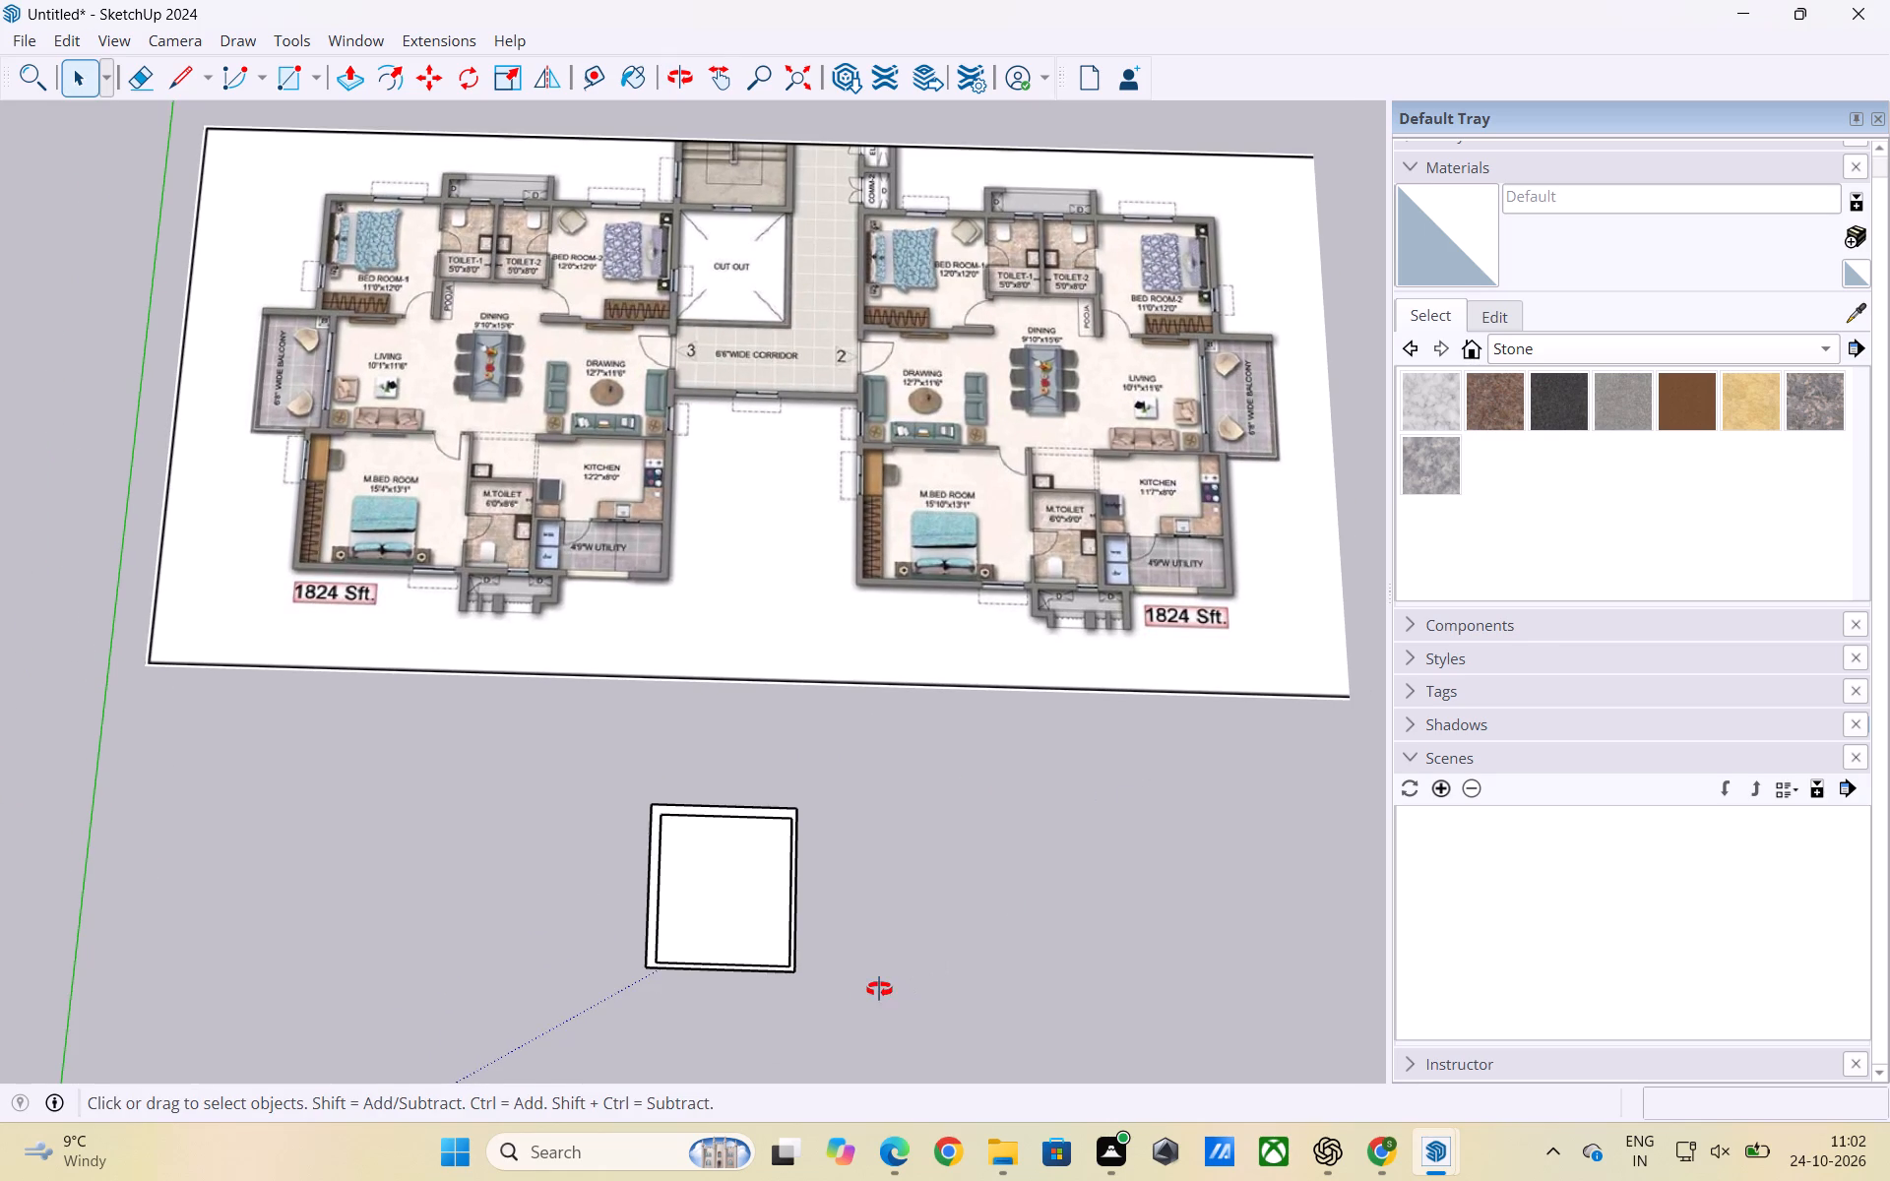
pyautogui.moveTo(879, 989); pyautogui.dragTo(887, 989, button='middle')
pyautogui.scroll(-1, 953, 720)
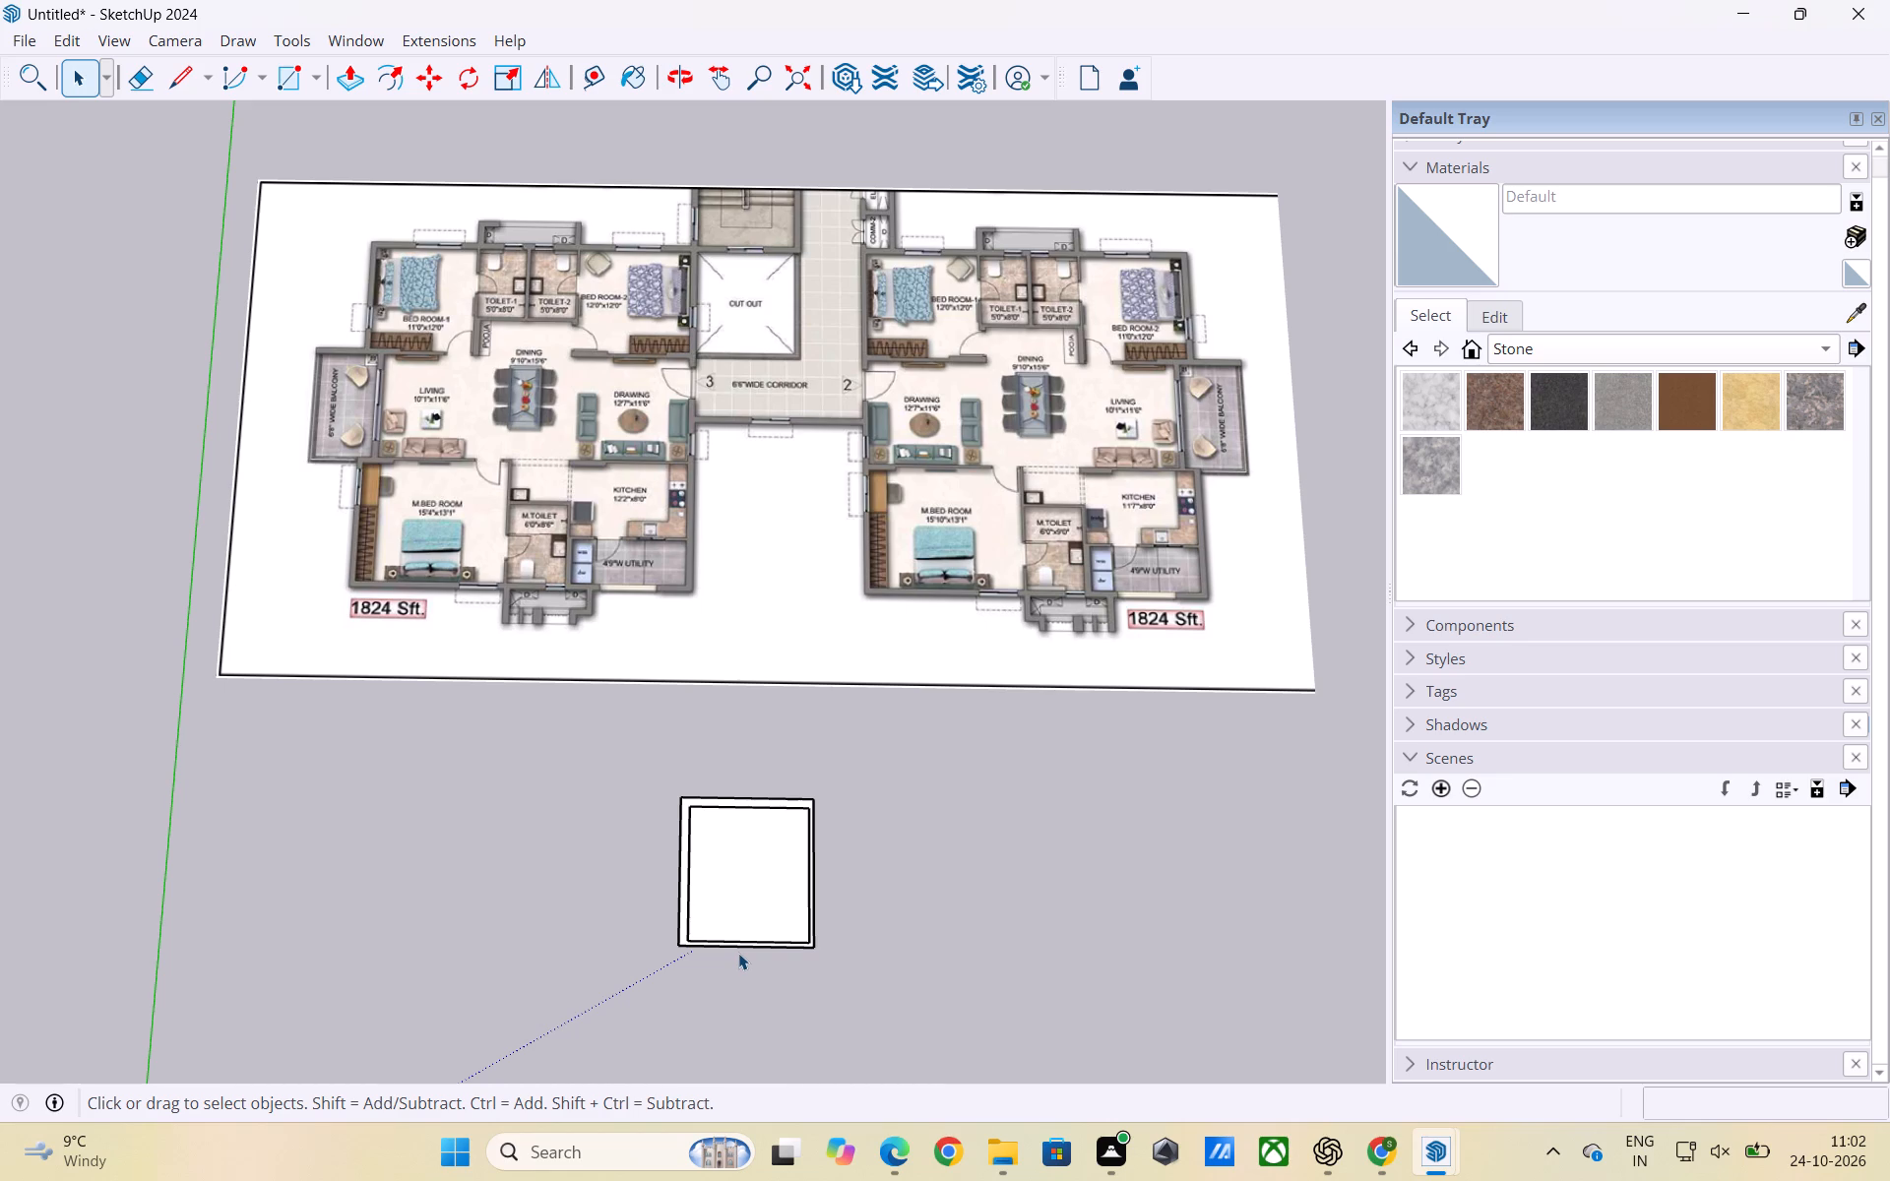
pyautogui.scroll(-2, 718, 735)
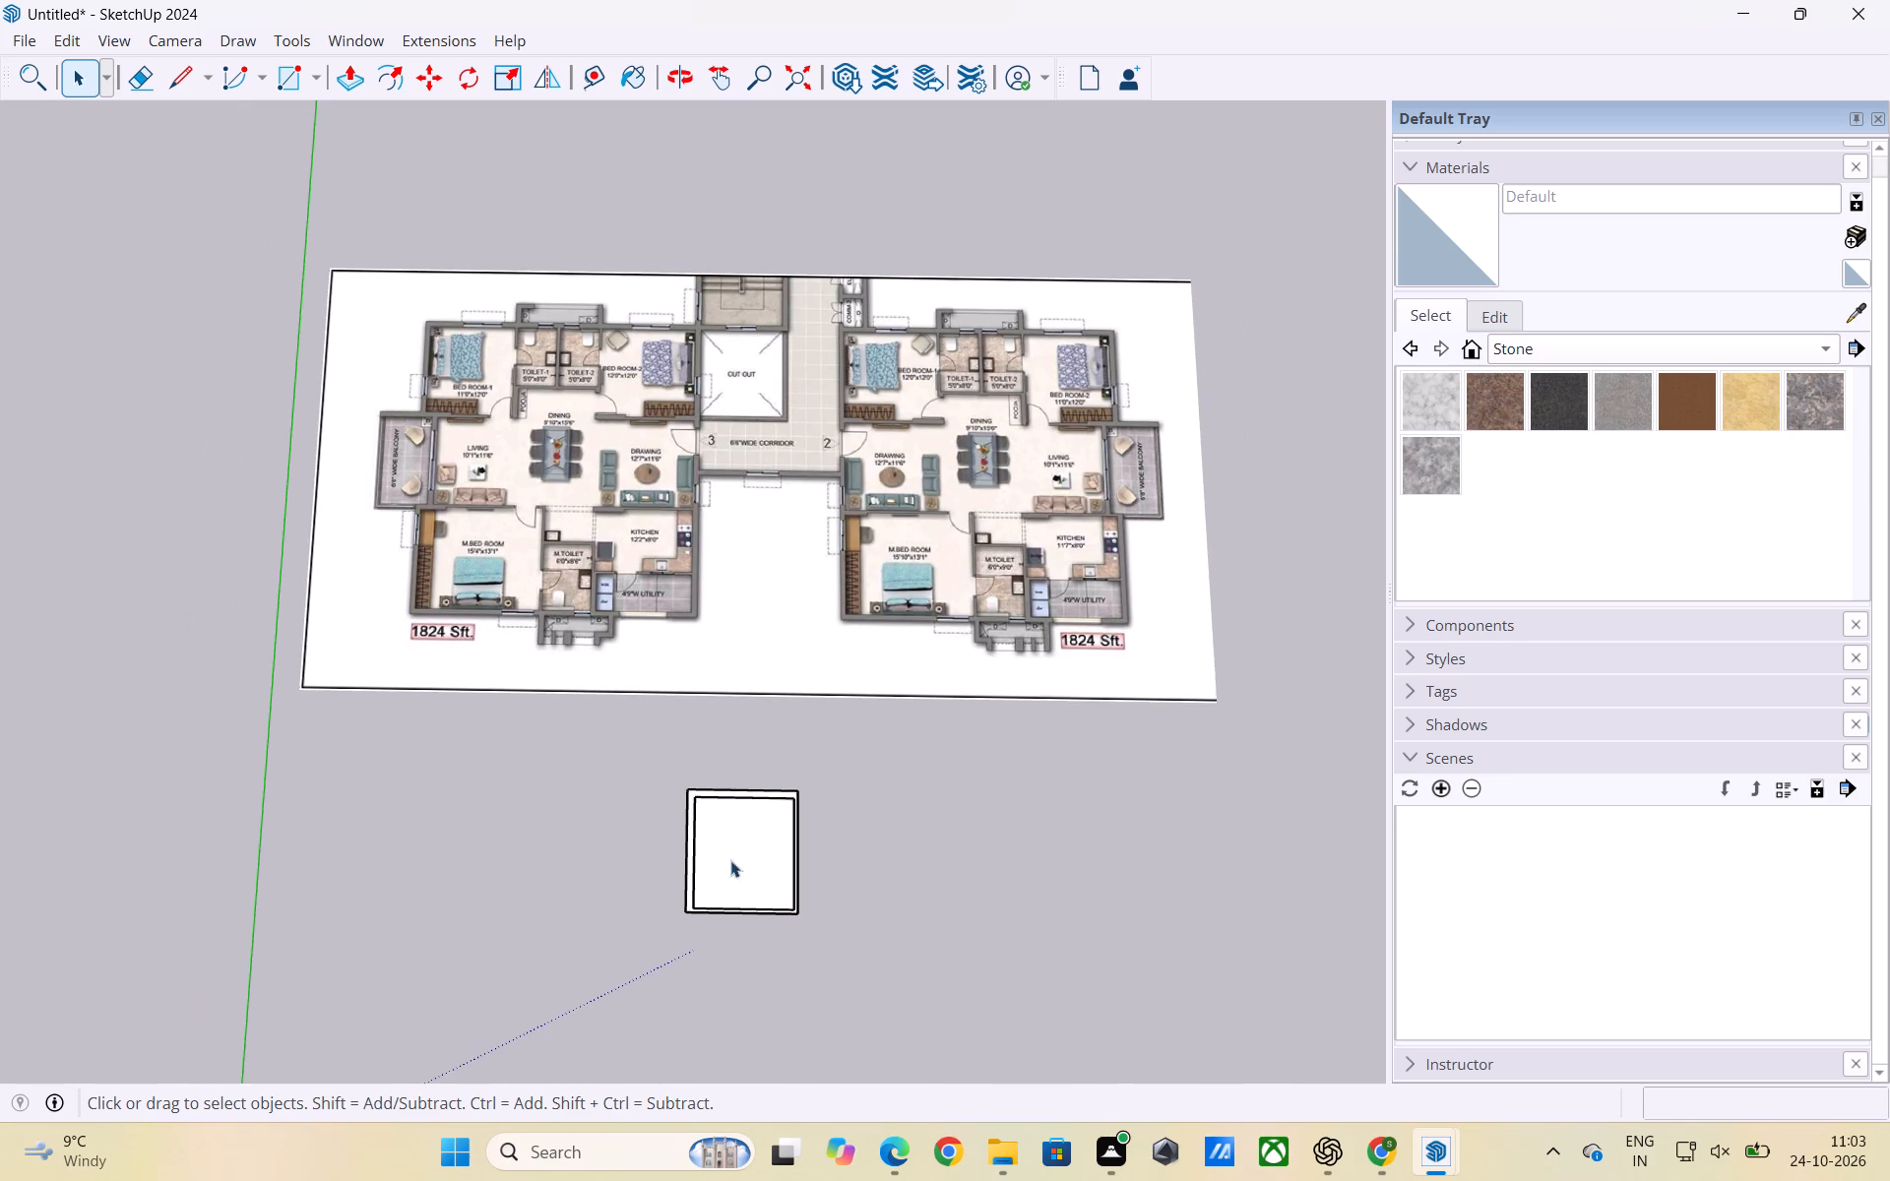
pyautogui.scroll(2, 731, 957)
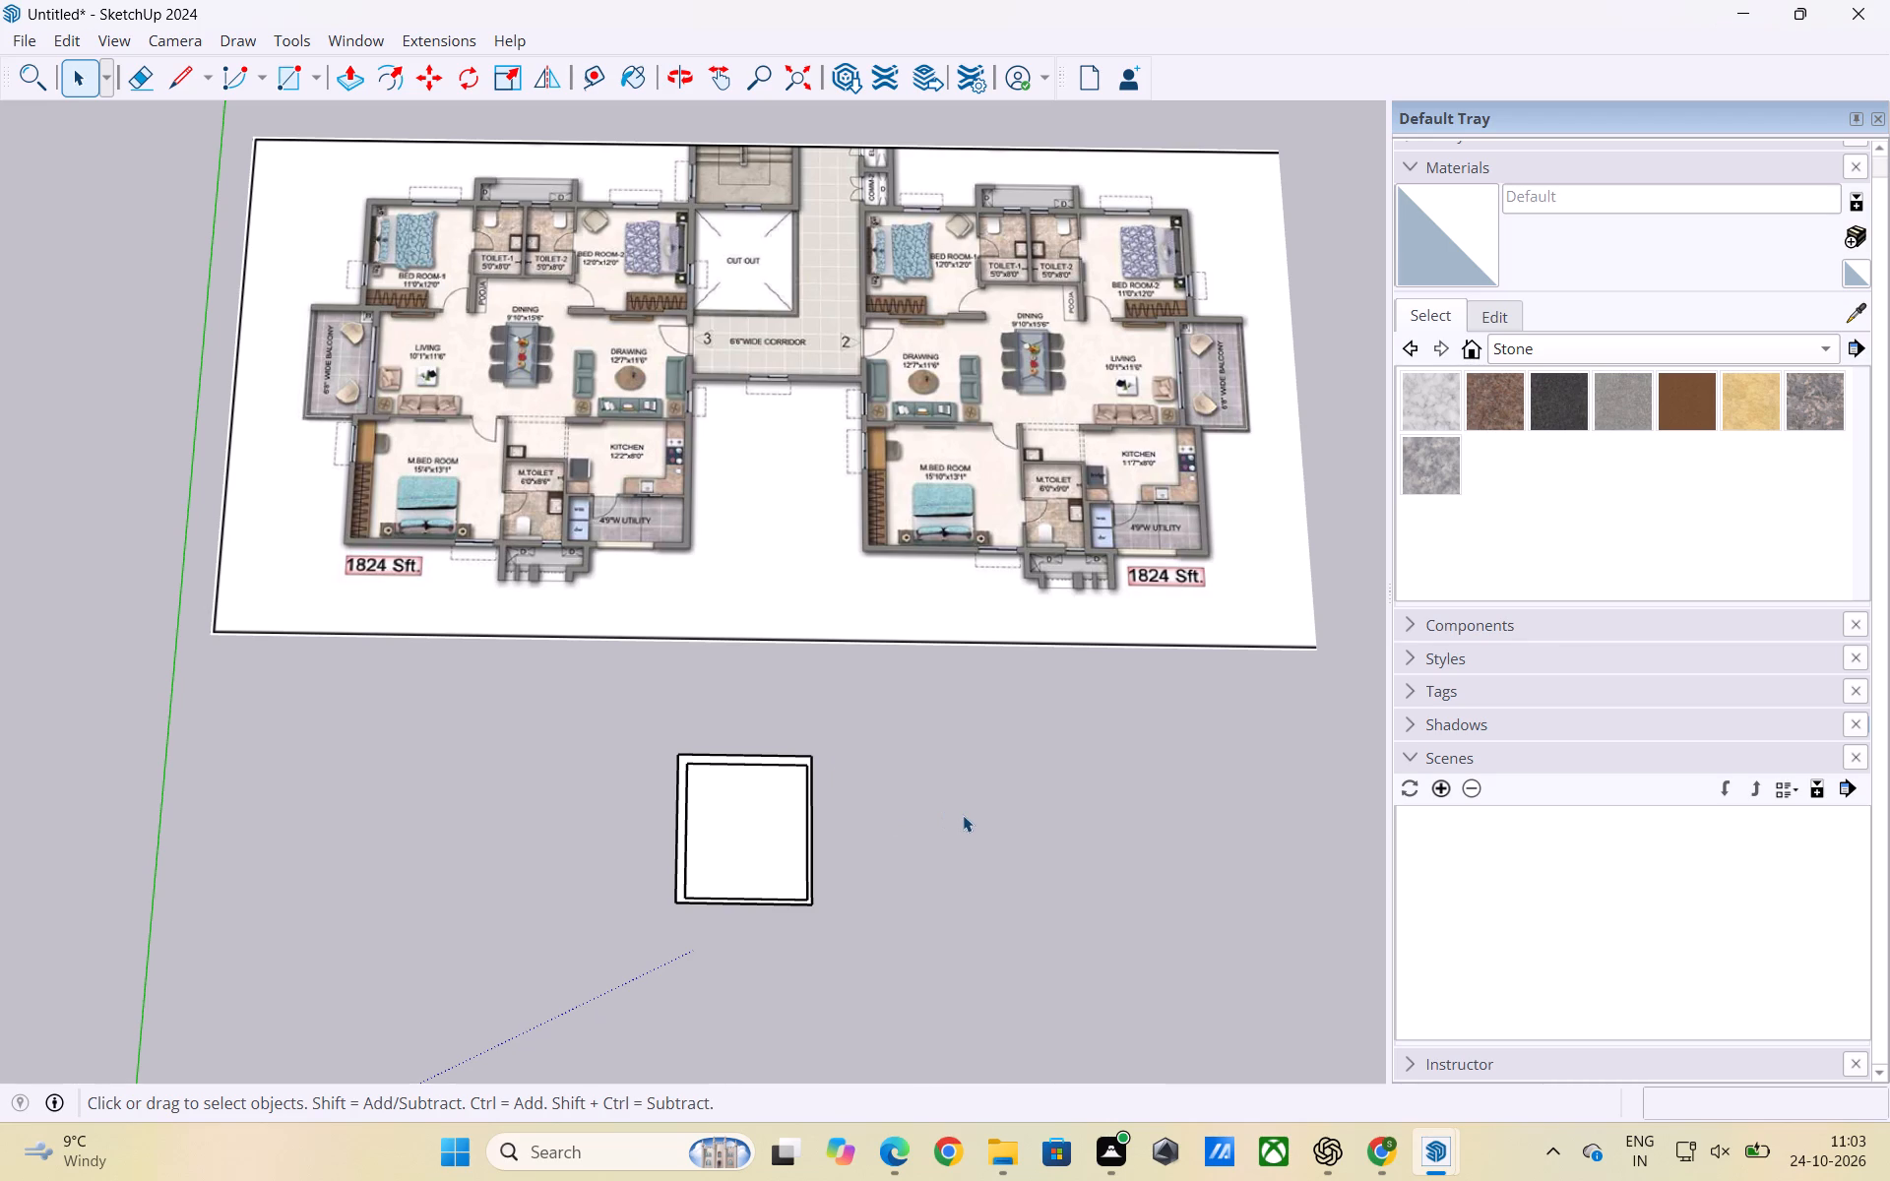
pyautogui.scroll(-1, 963, 815)
pyautogui.scroll(1, 853, 909)
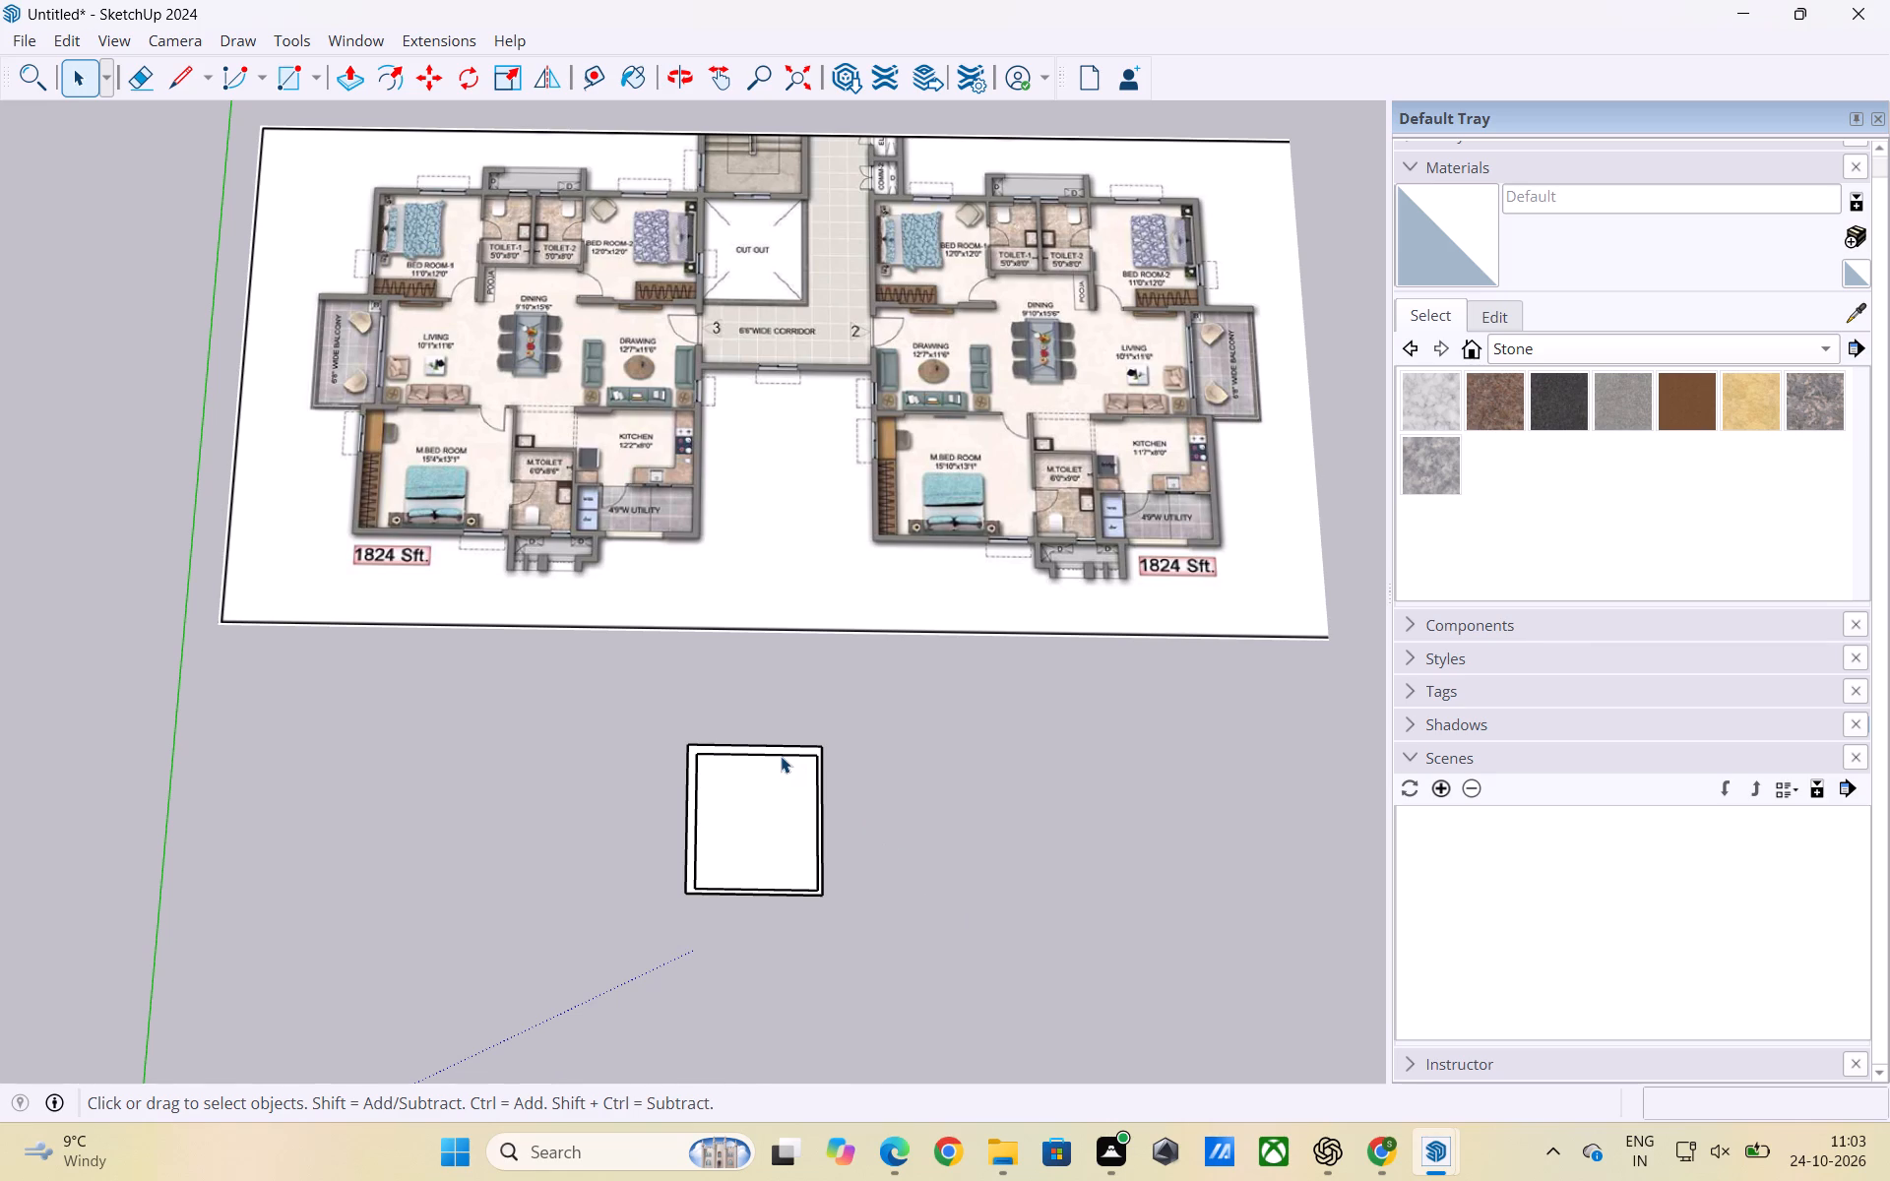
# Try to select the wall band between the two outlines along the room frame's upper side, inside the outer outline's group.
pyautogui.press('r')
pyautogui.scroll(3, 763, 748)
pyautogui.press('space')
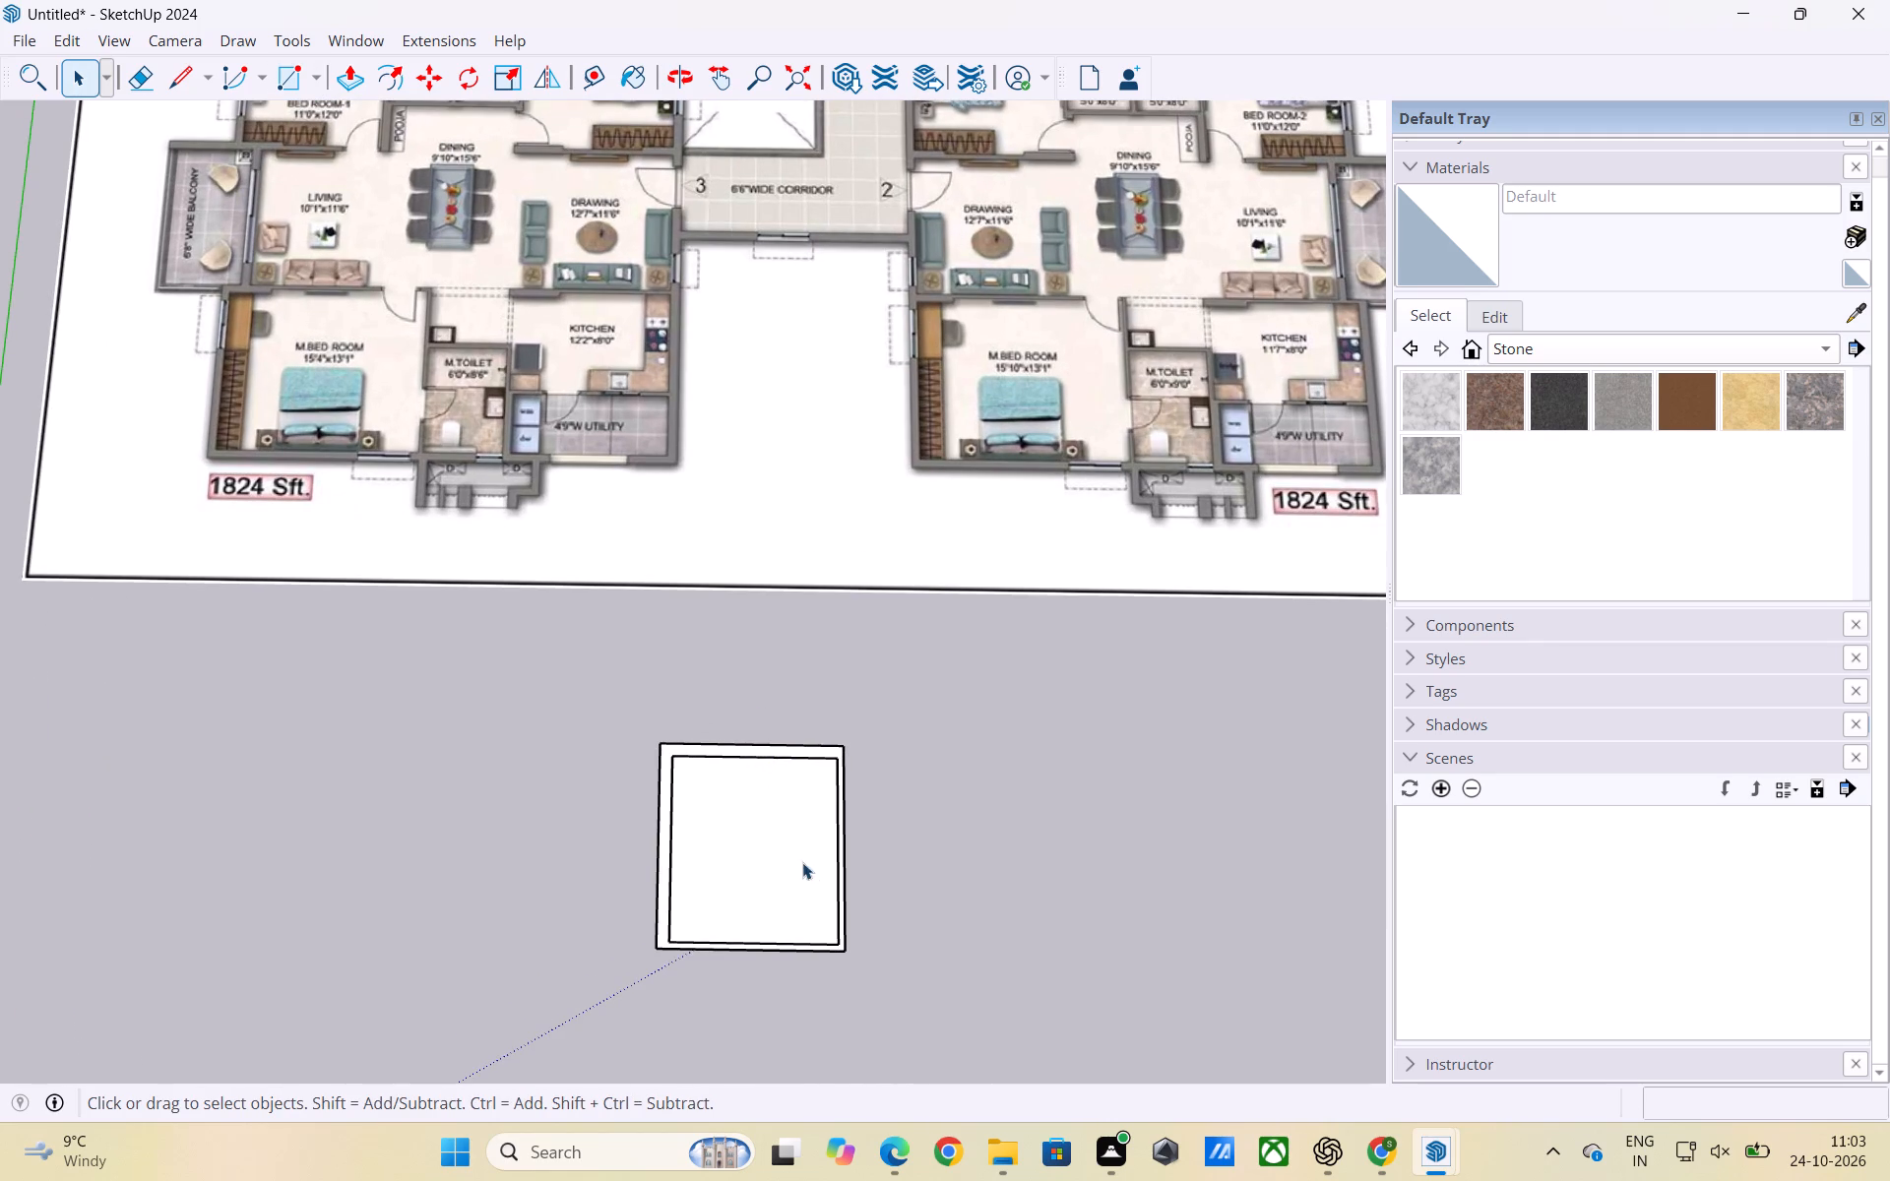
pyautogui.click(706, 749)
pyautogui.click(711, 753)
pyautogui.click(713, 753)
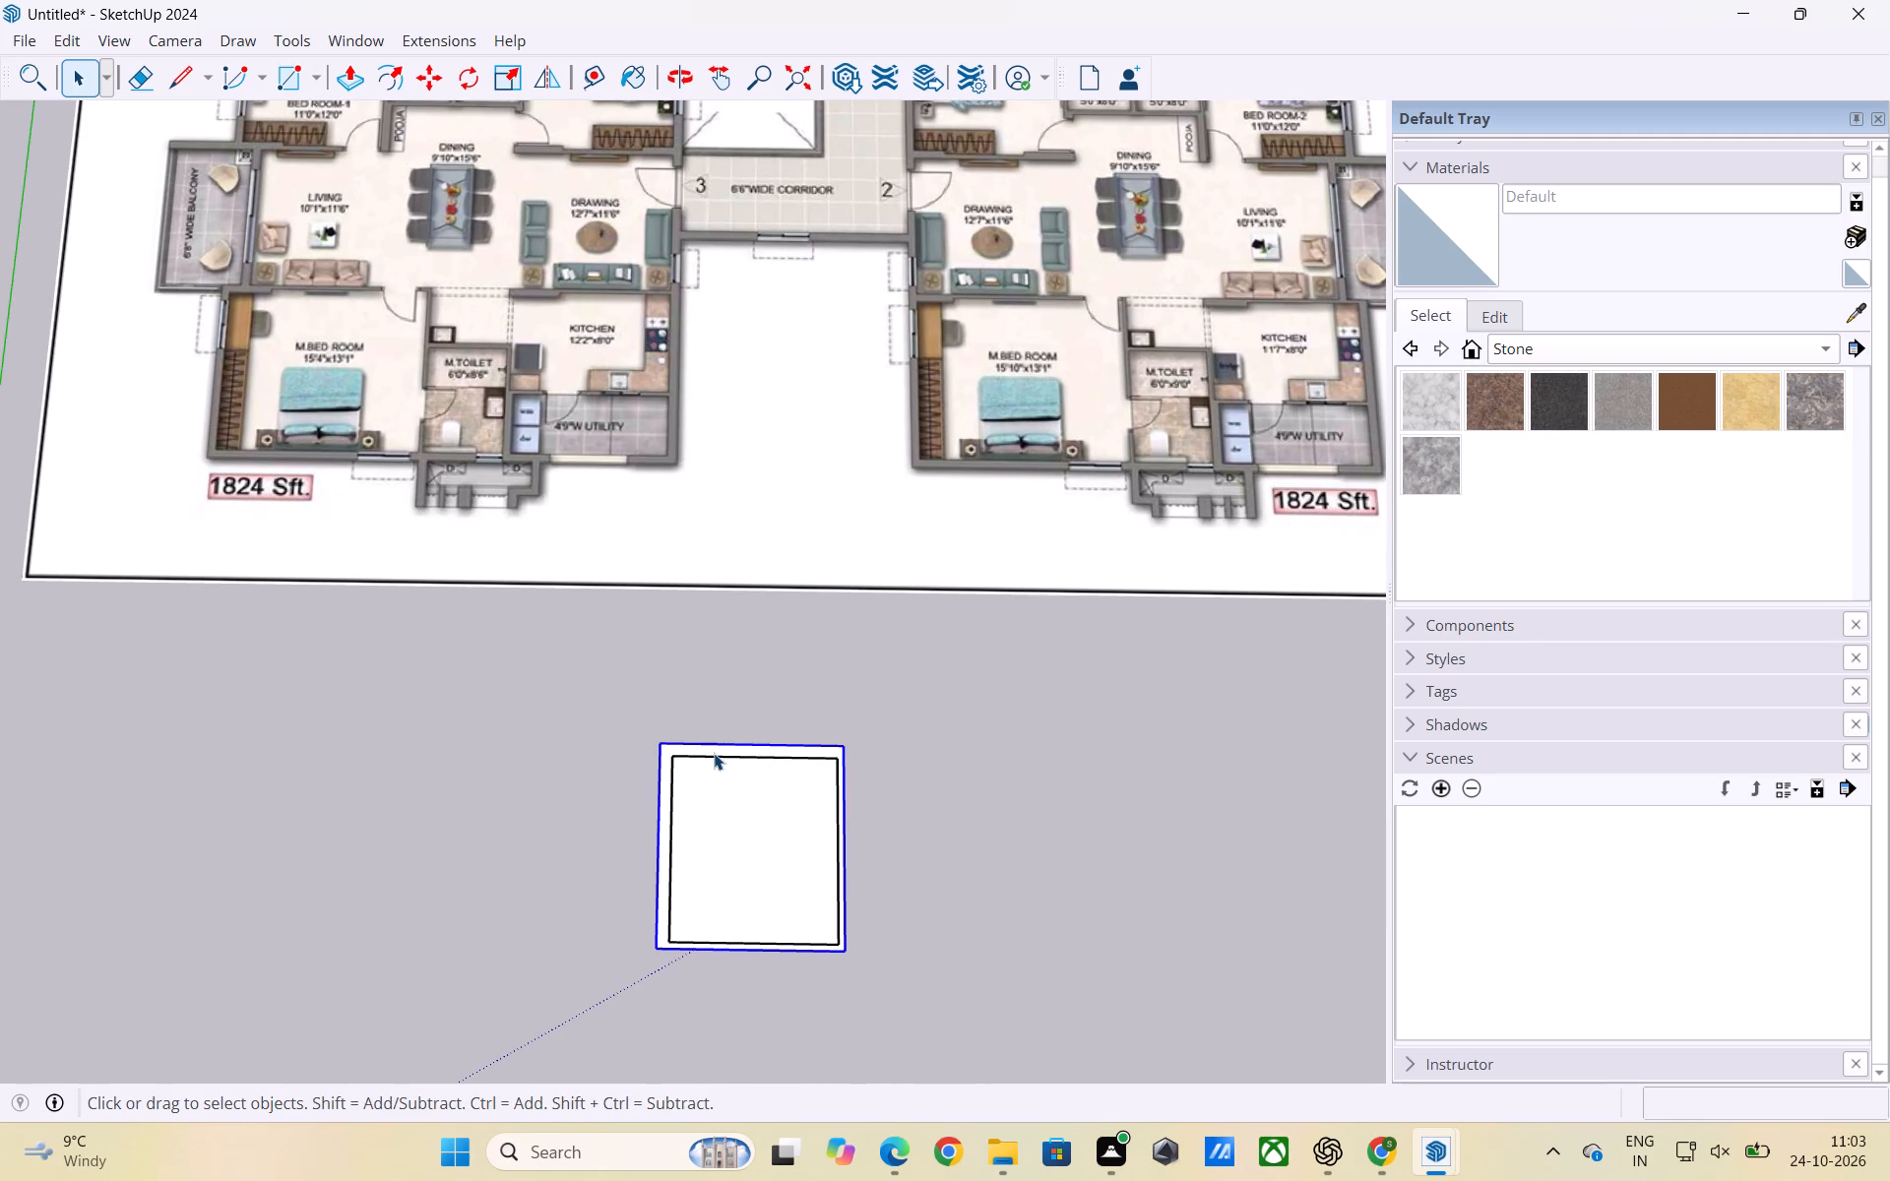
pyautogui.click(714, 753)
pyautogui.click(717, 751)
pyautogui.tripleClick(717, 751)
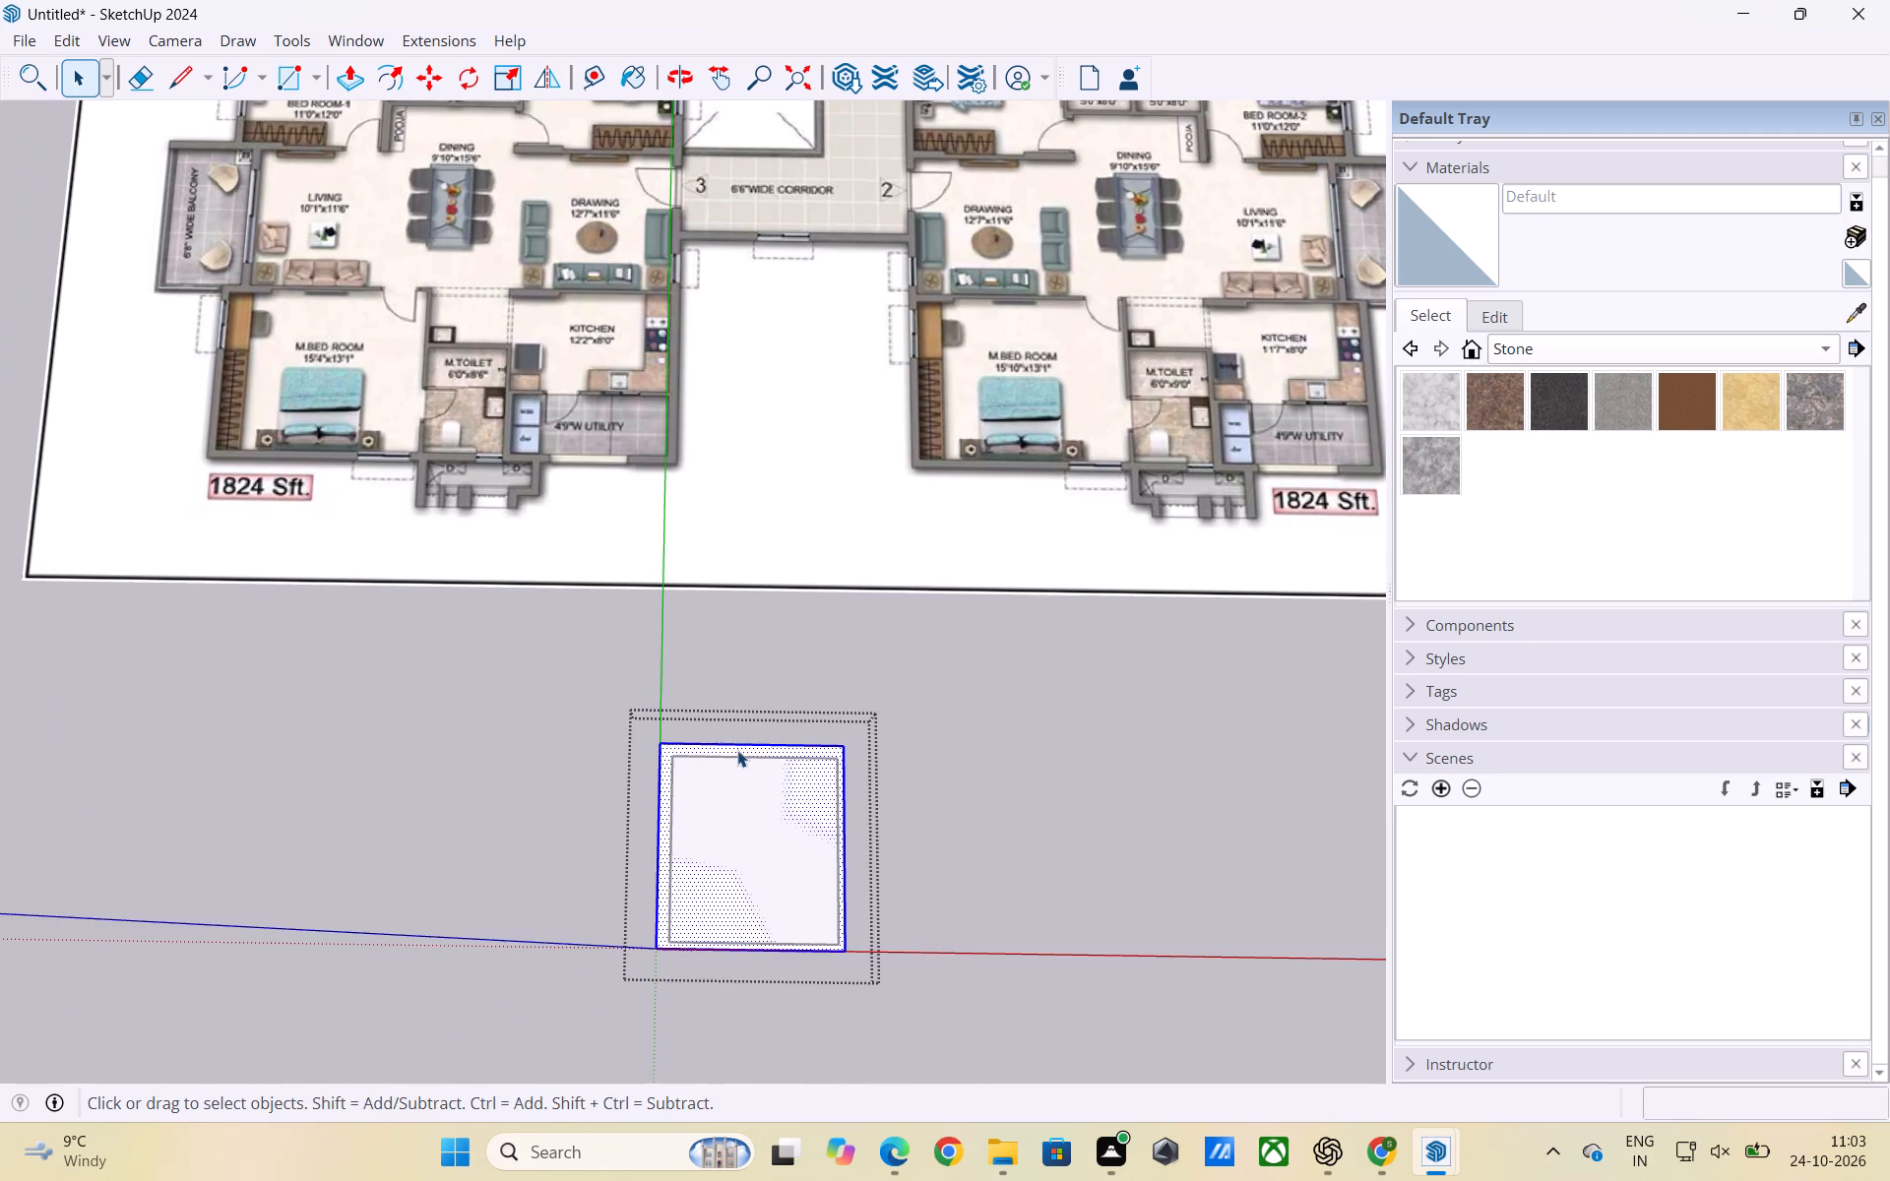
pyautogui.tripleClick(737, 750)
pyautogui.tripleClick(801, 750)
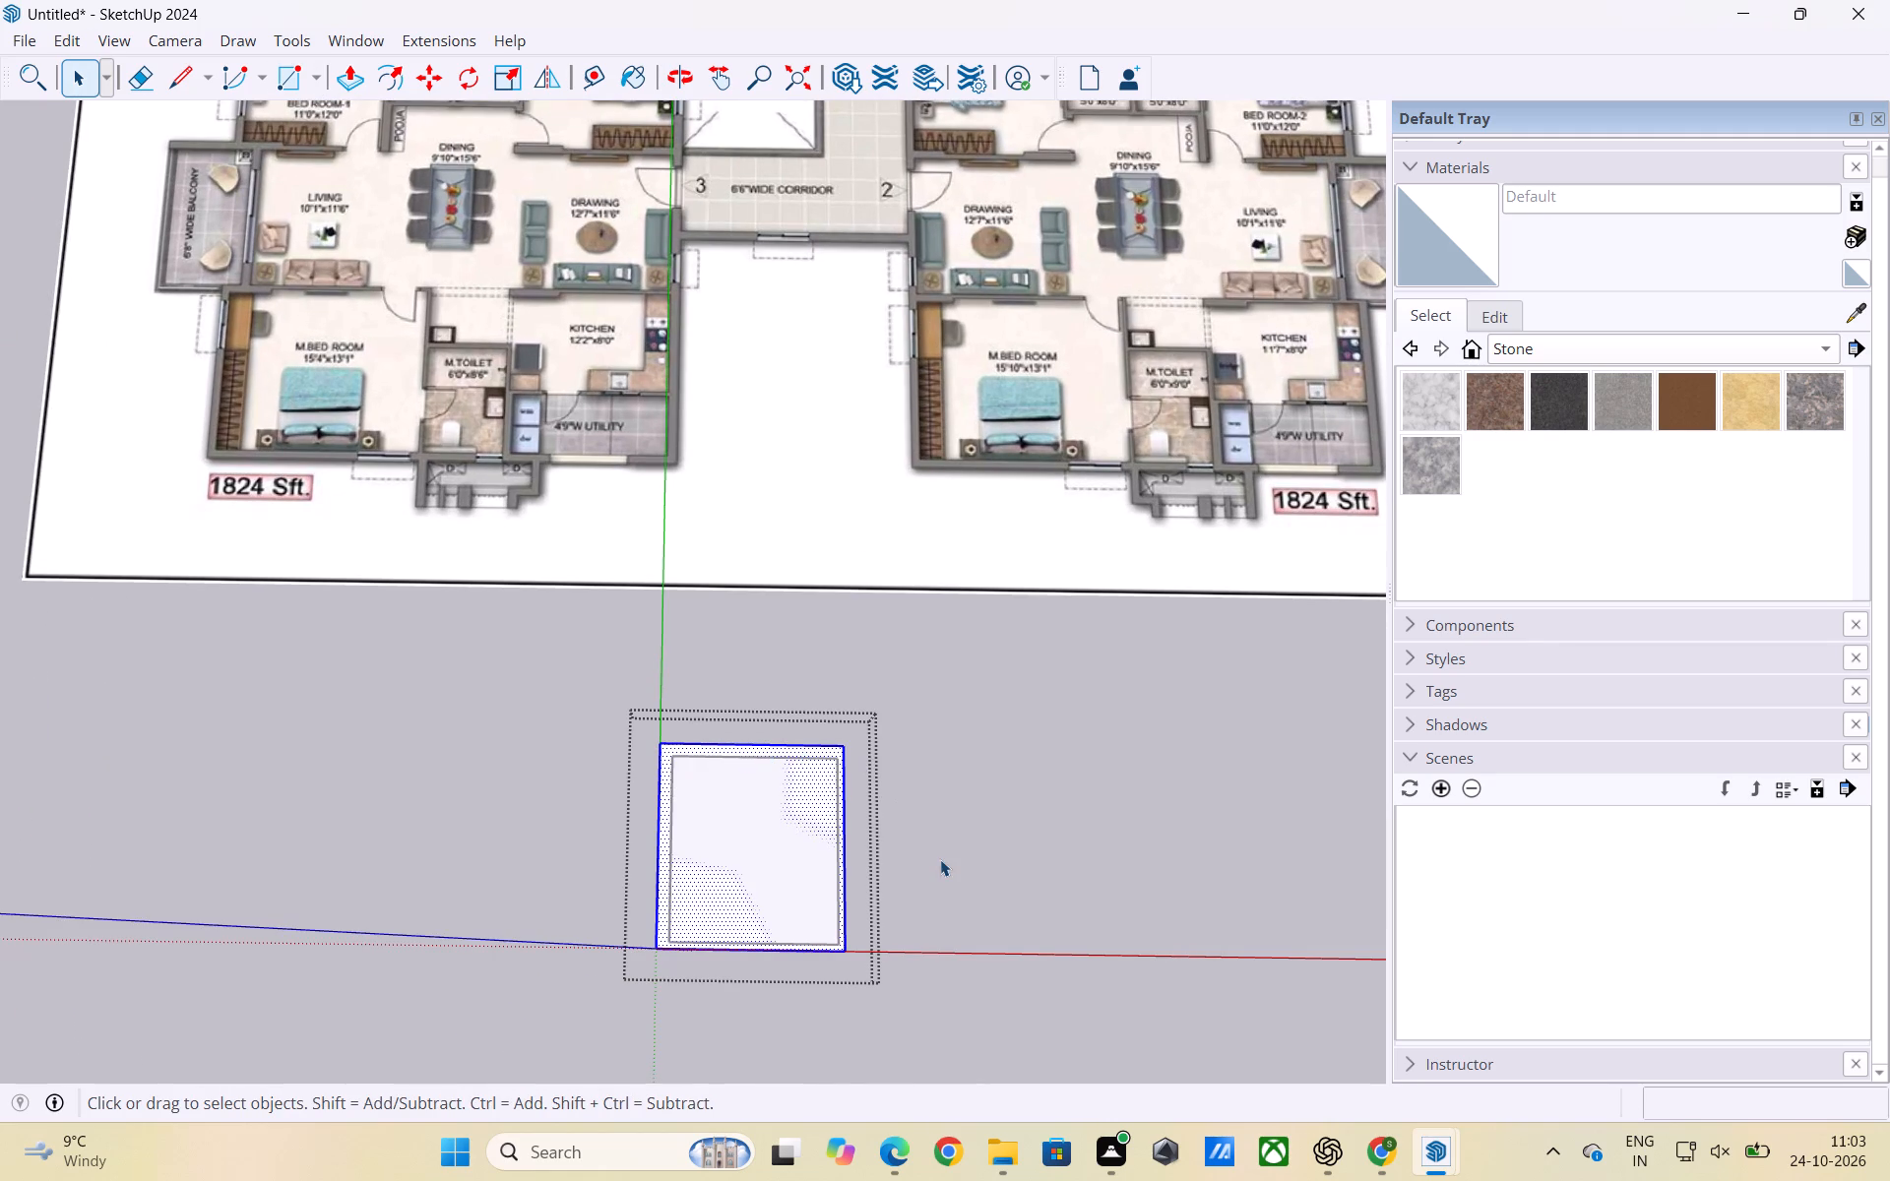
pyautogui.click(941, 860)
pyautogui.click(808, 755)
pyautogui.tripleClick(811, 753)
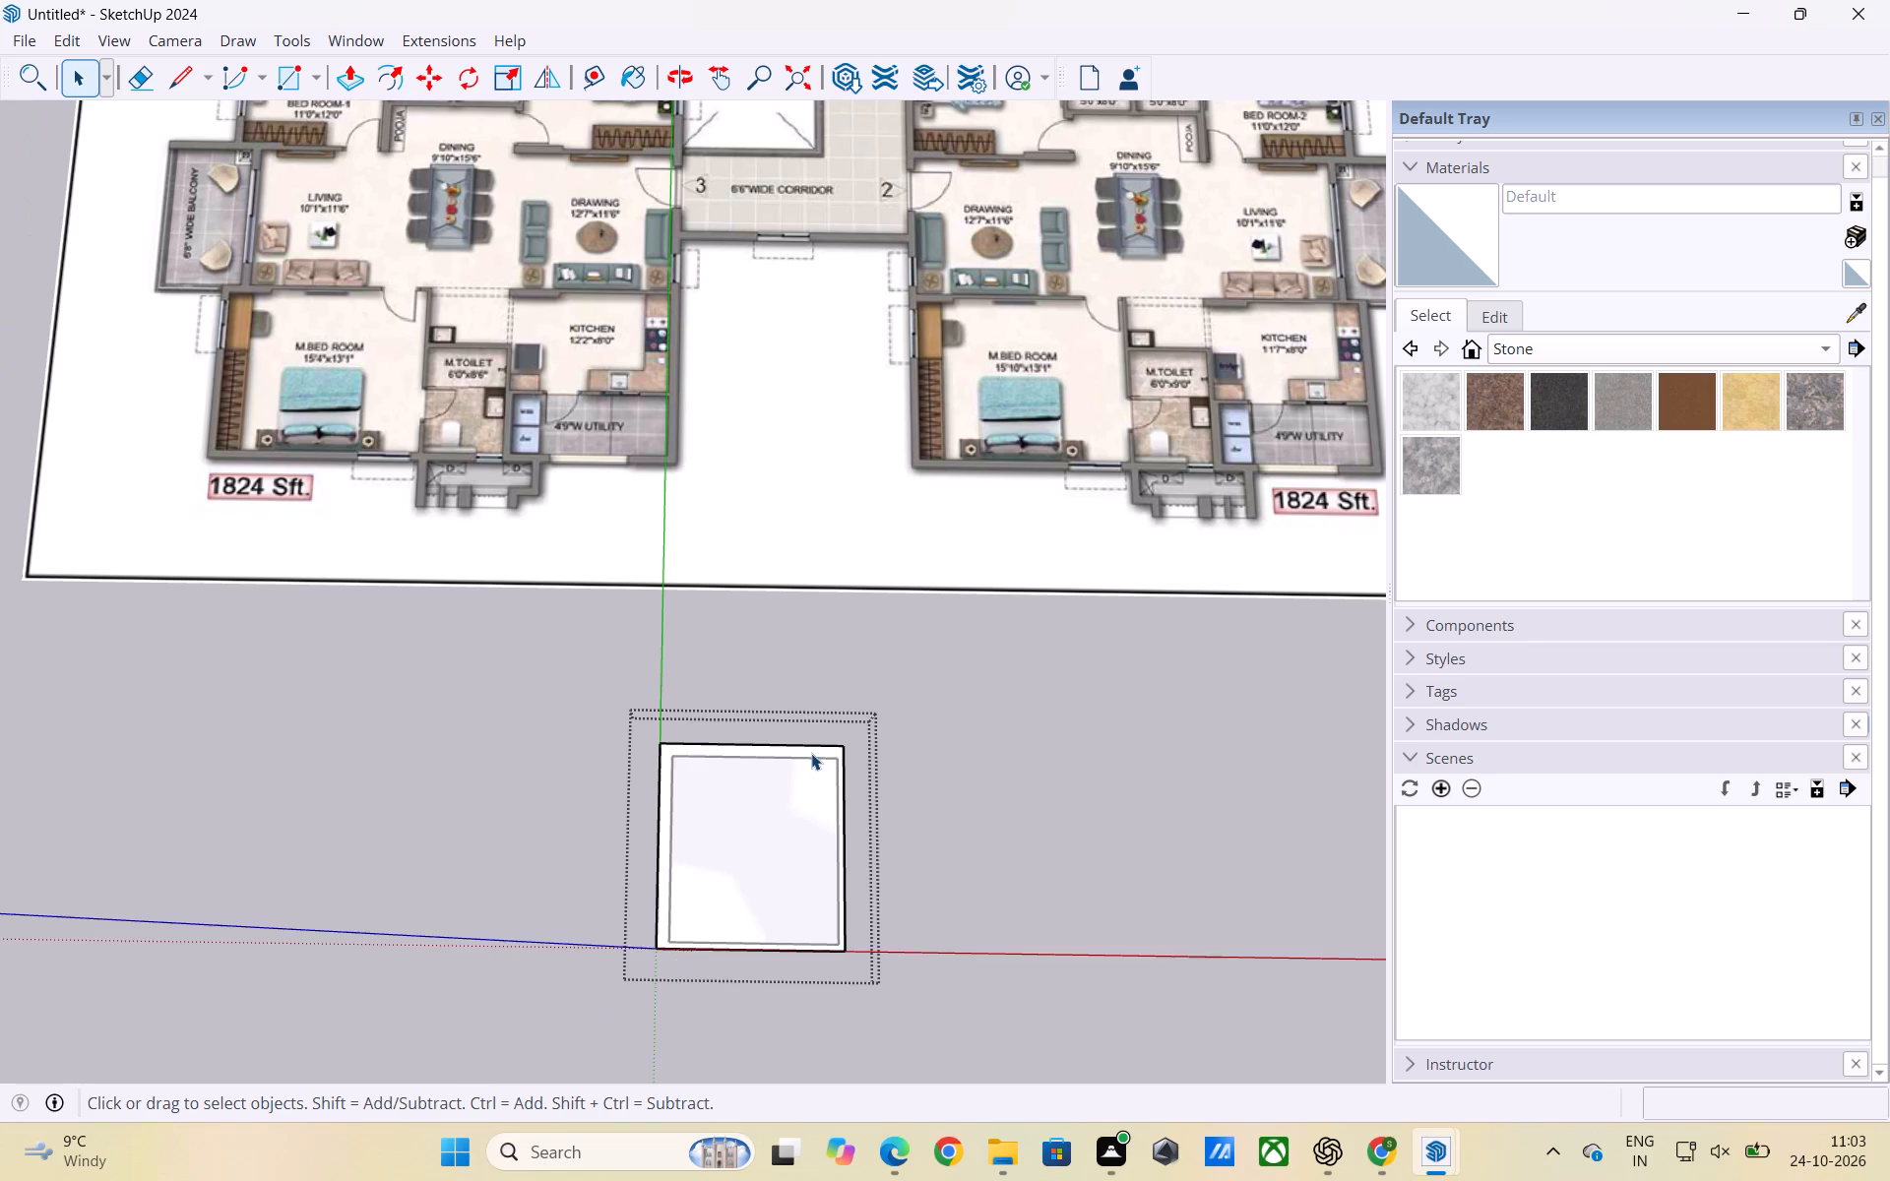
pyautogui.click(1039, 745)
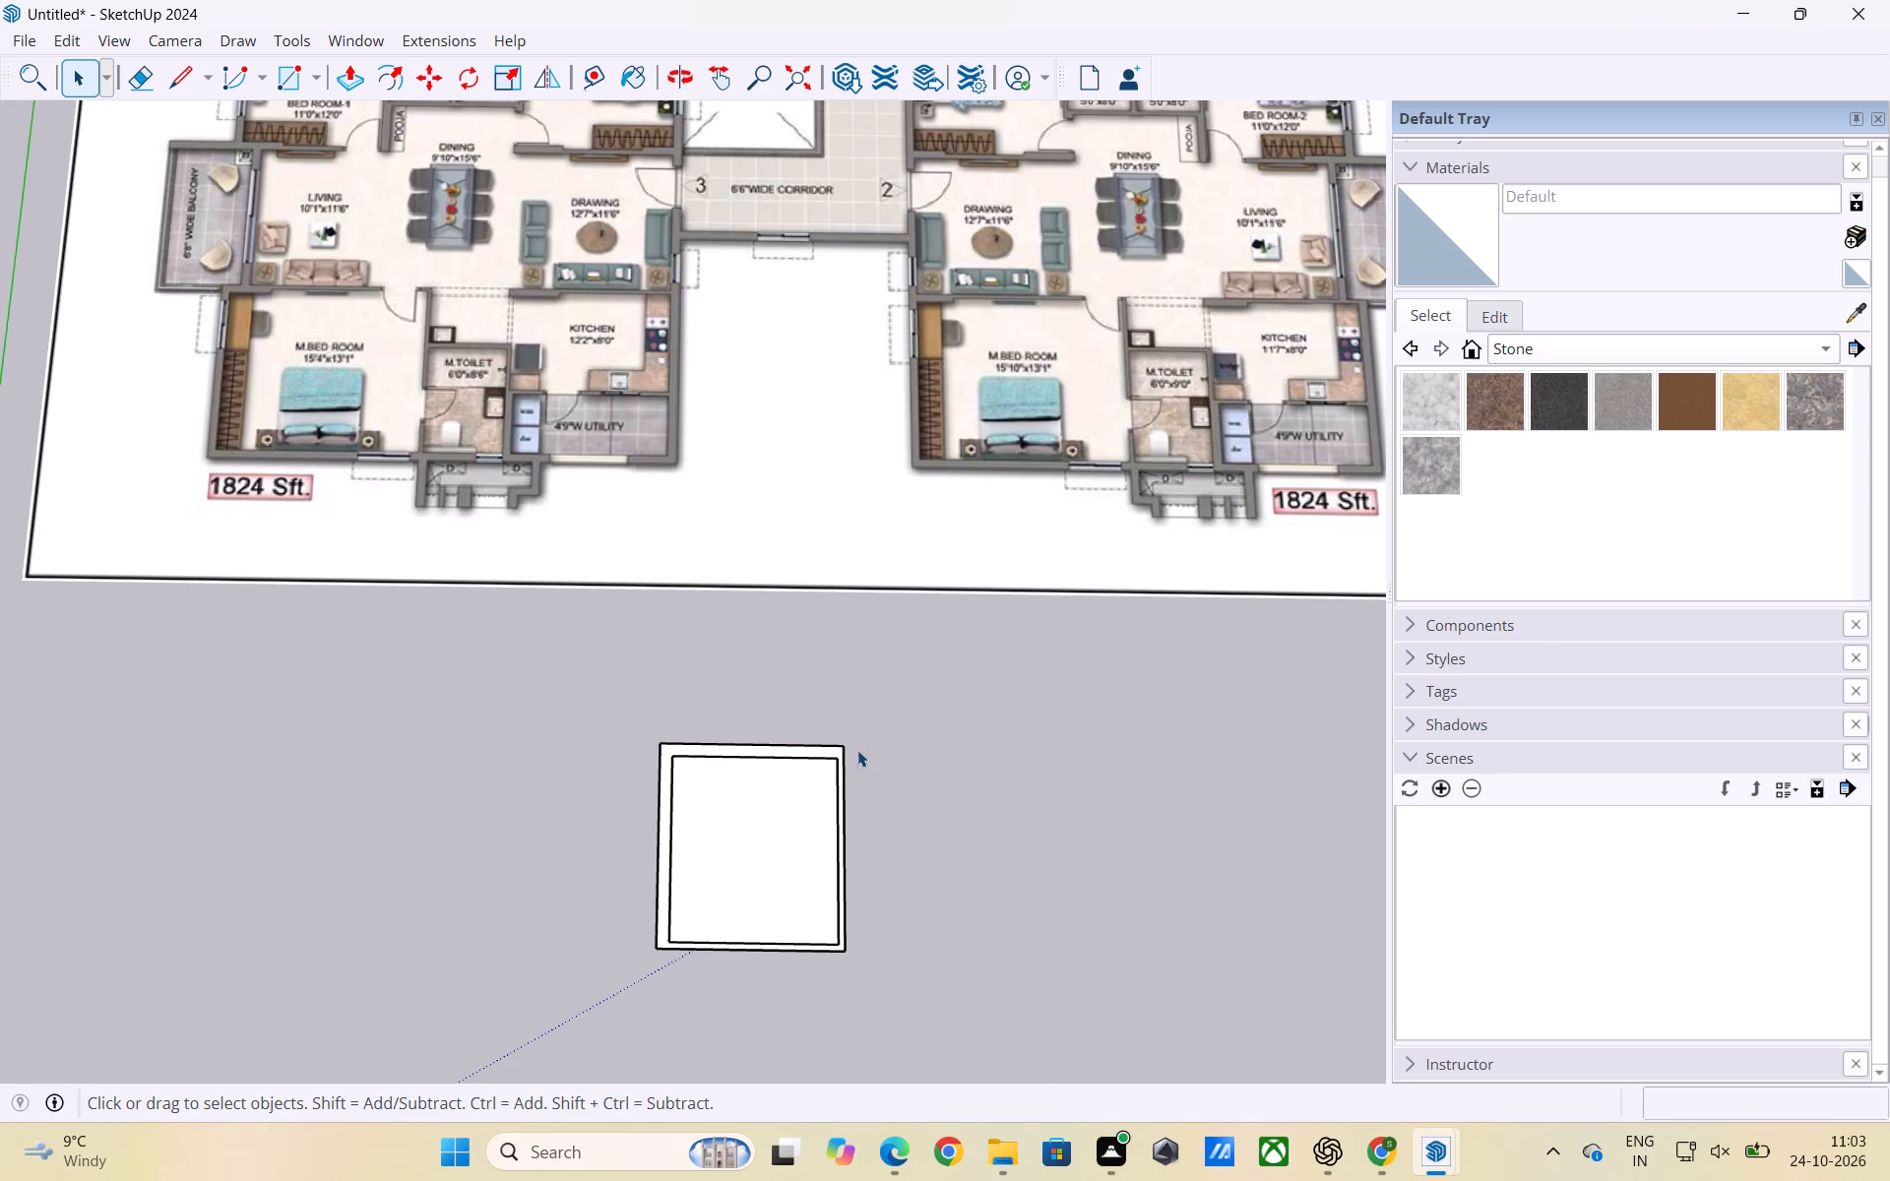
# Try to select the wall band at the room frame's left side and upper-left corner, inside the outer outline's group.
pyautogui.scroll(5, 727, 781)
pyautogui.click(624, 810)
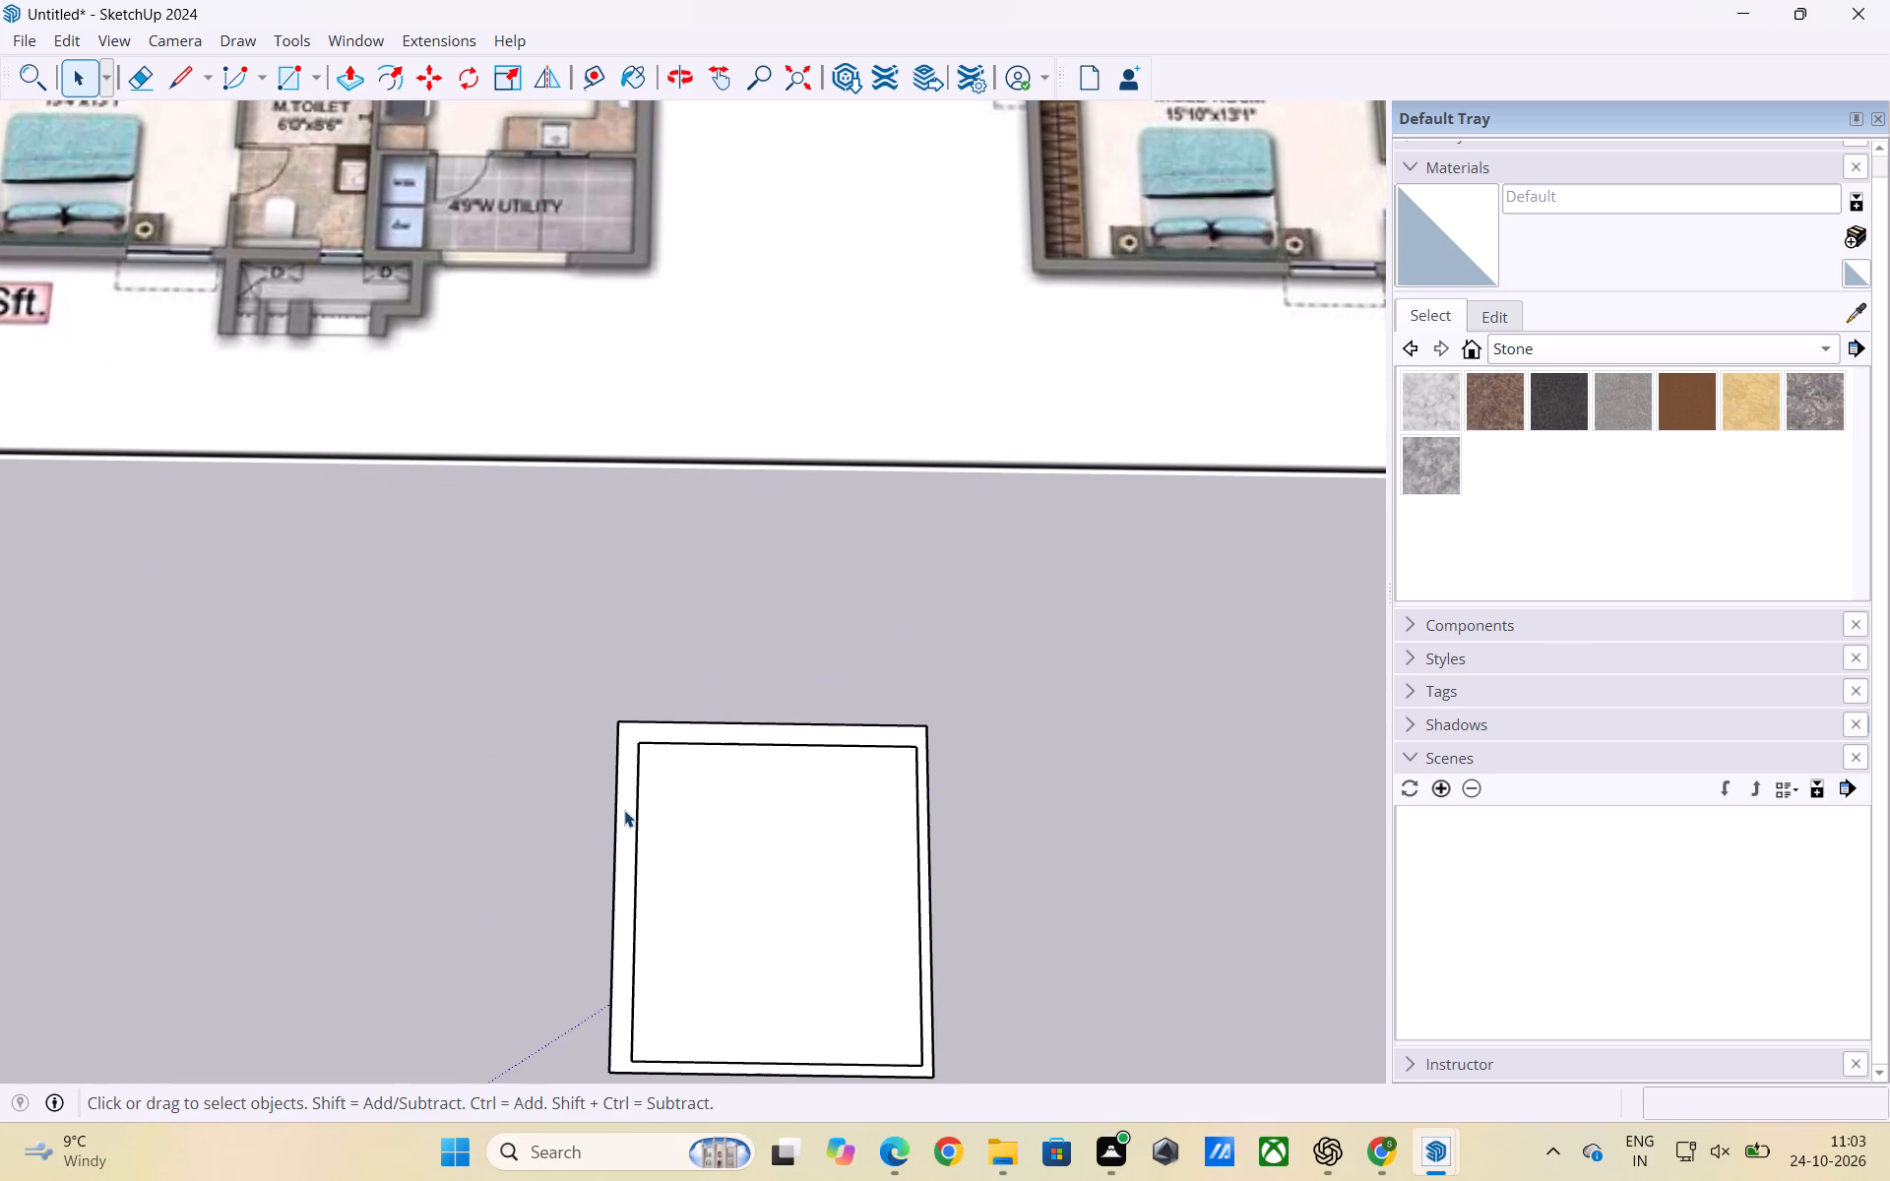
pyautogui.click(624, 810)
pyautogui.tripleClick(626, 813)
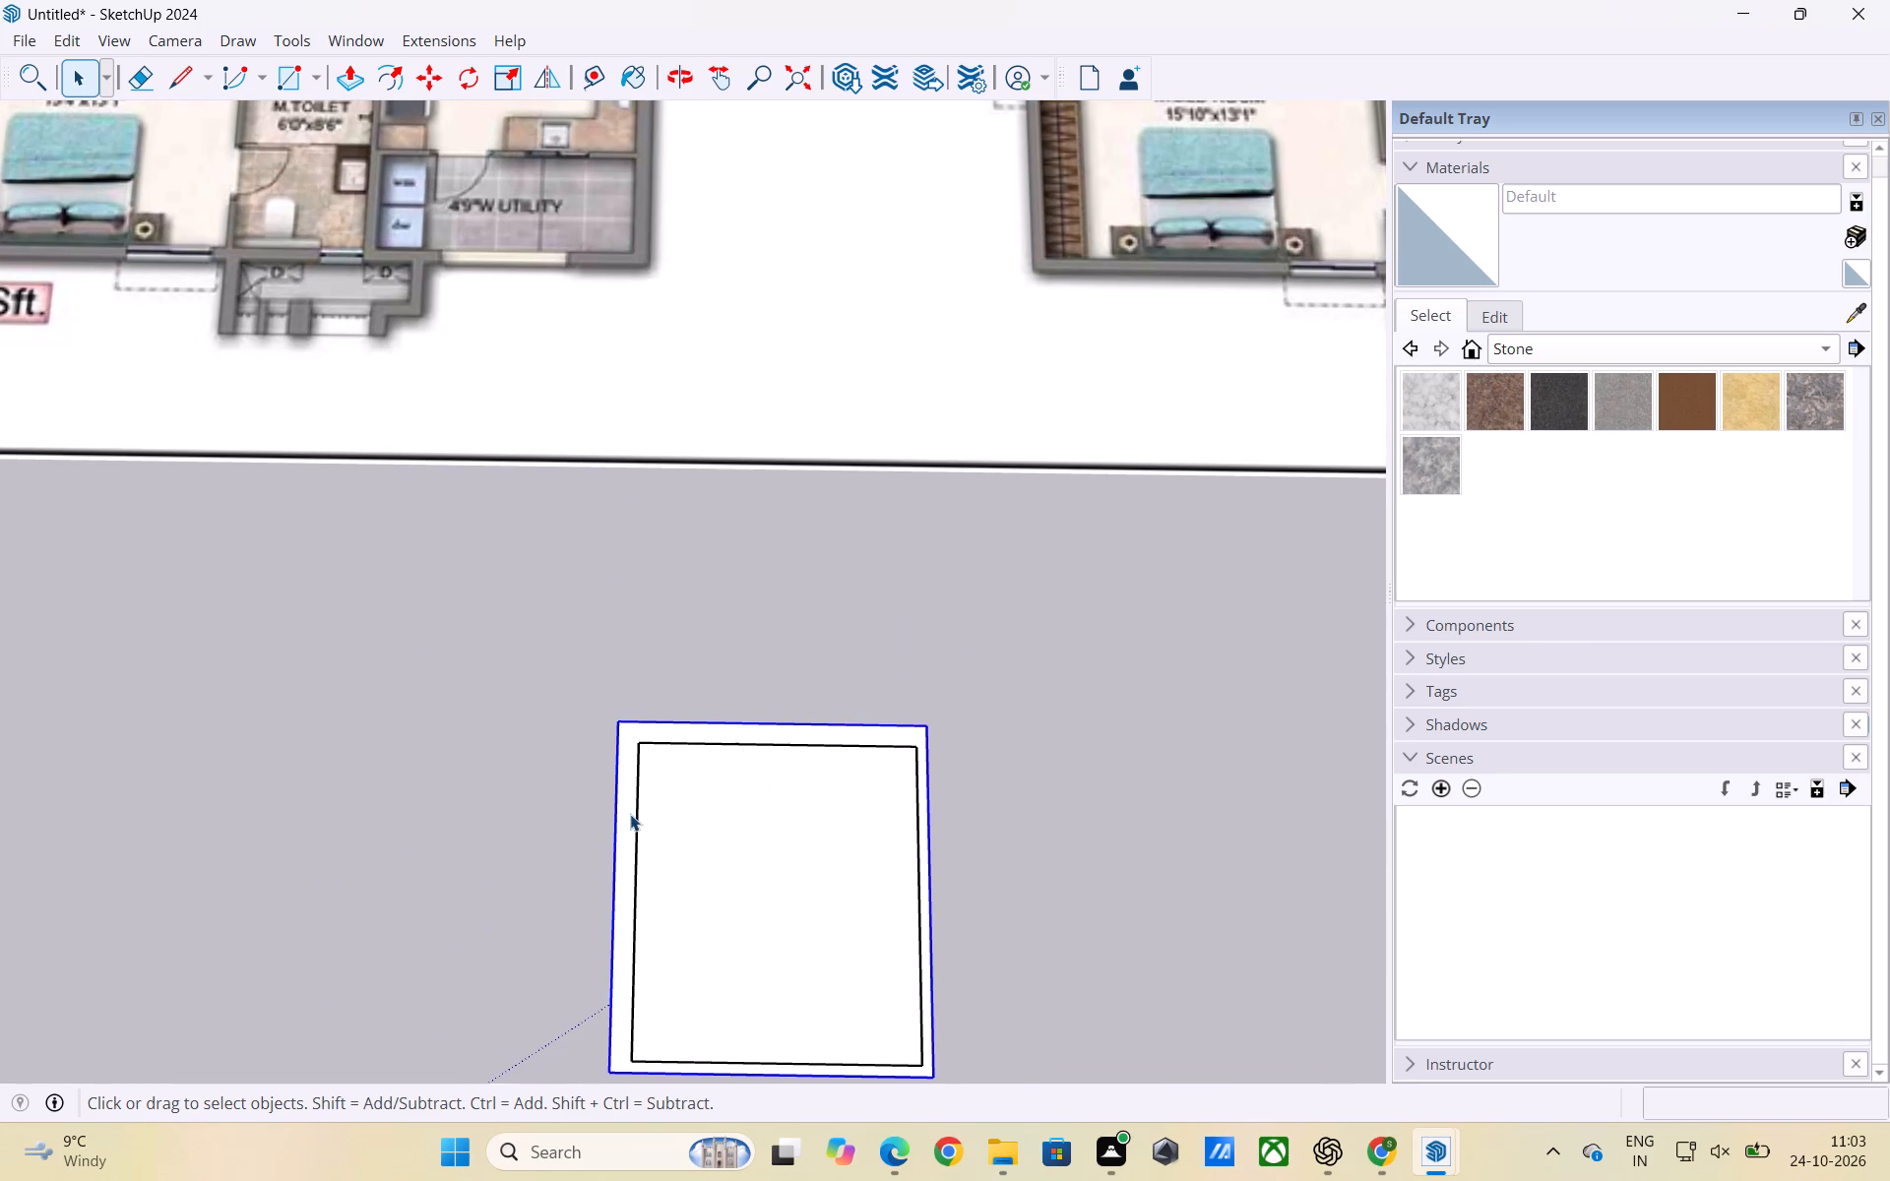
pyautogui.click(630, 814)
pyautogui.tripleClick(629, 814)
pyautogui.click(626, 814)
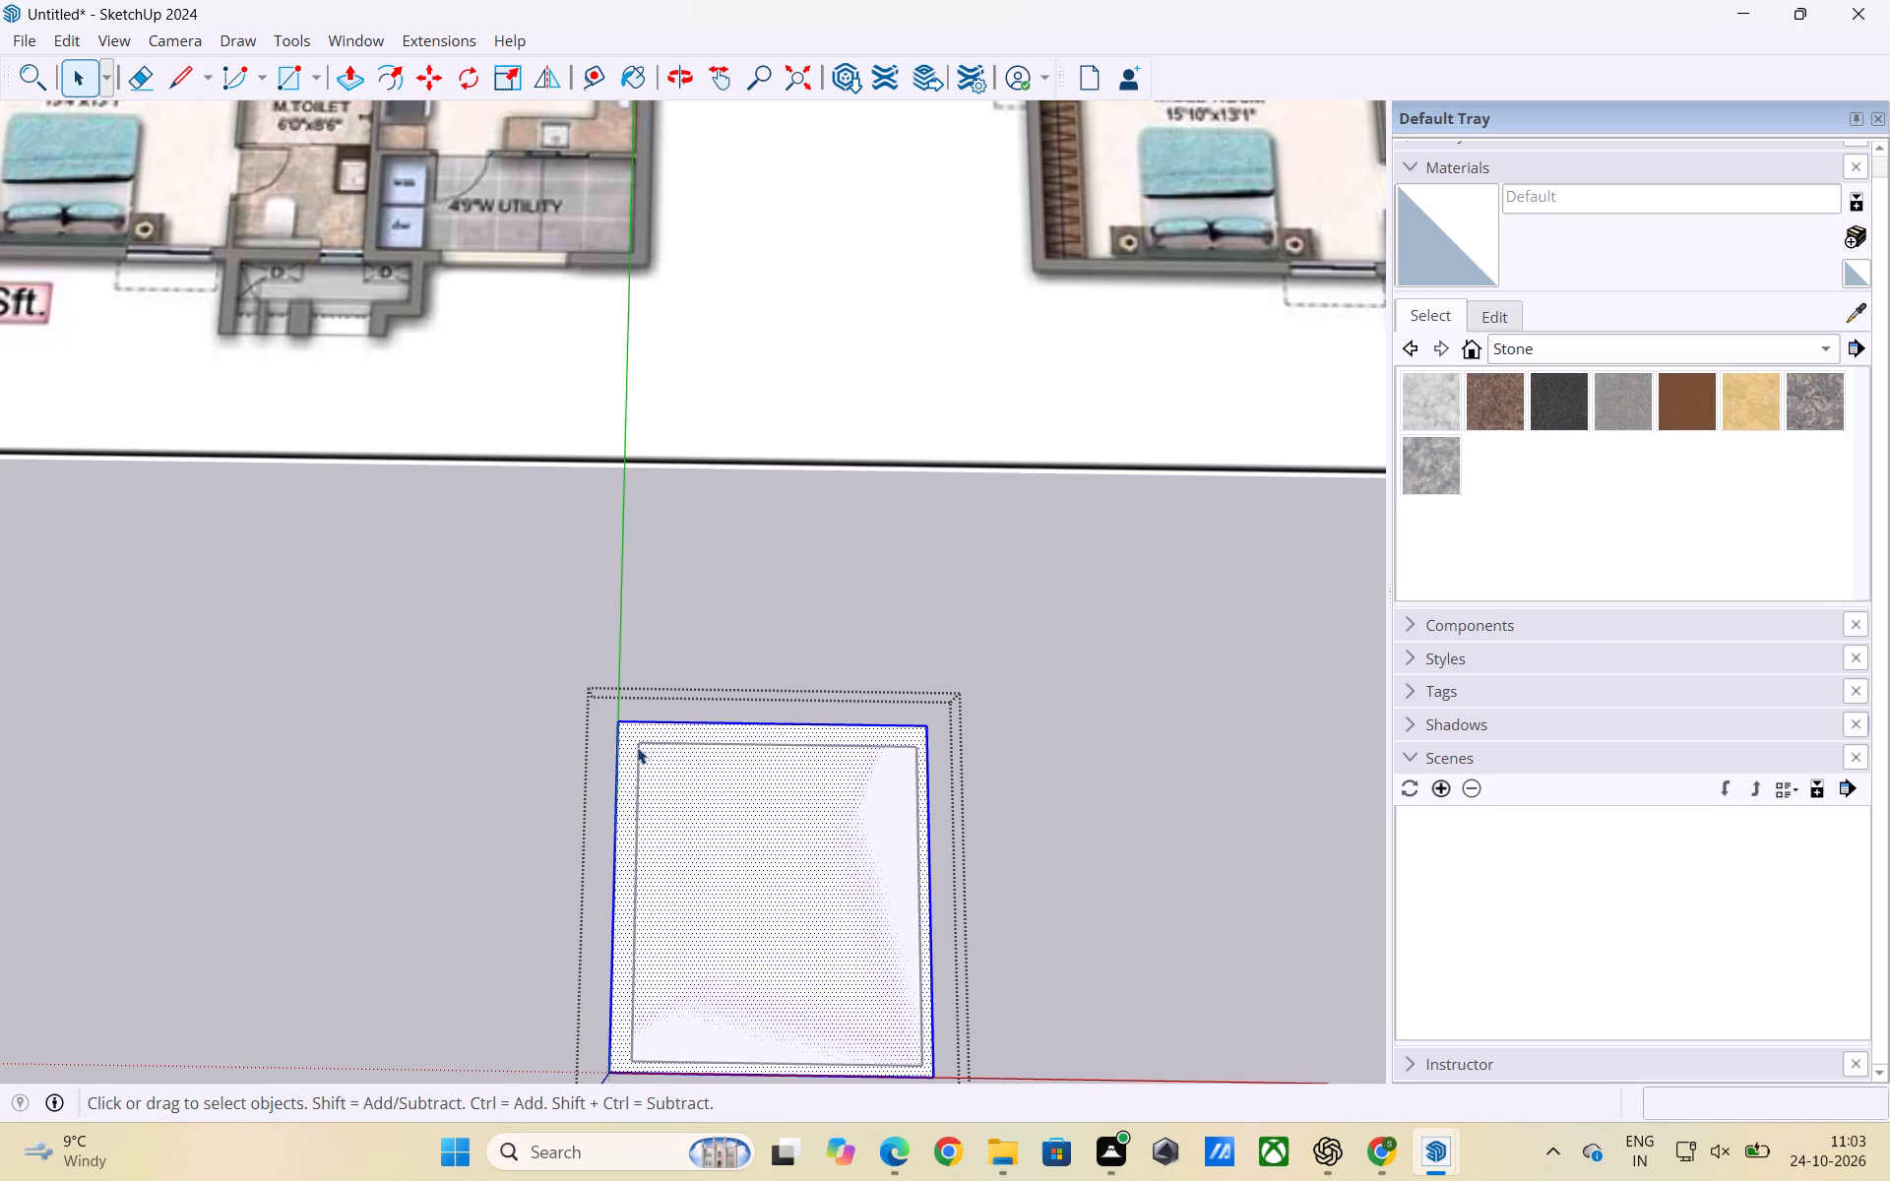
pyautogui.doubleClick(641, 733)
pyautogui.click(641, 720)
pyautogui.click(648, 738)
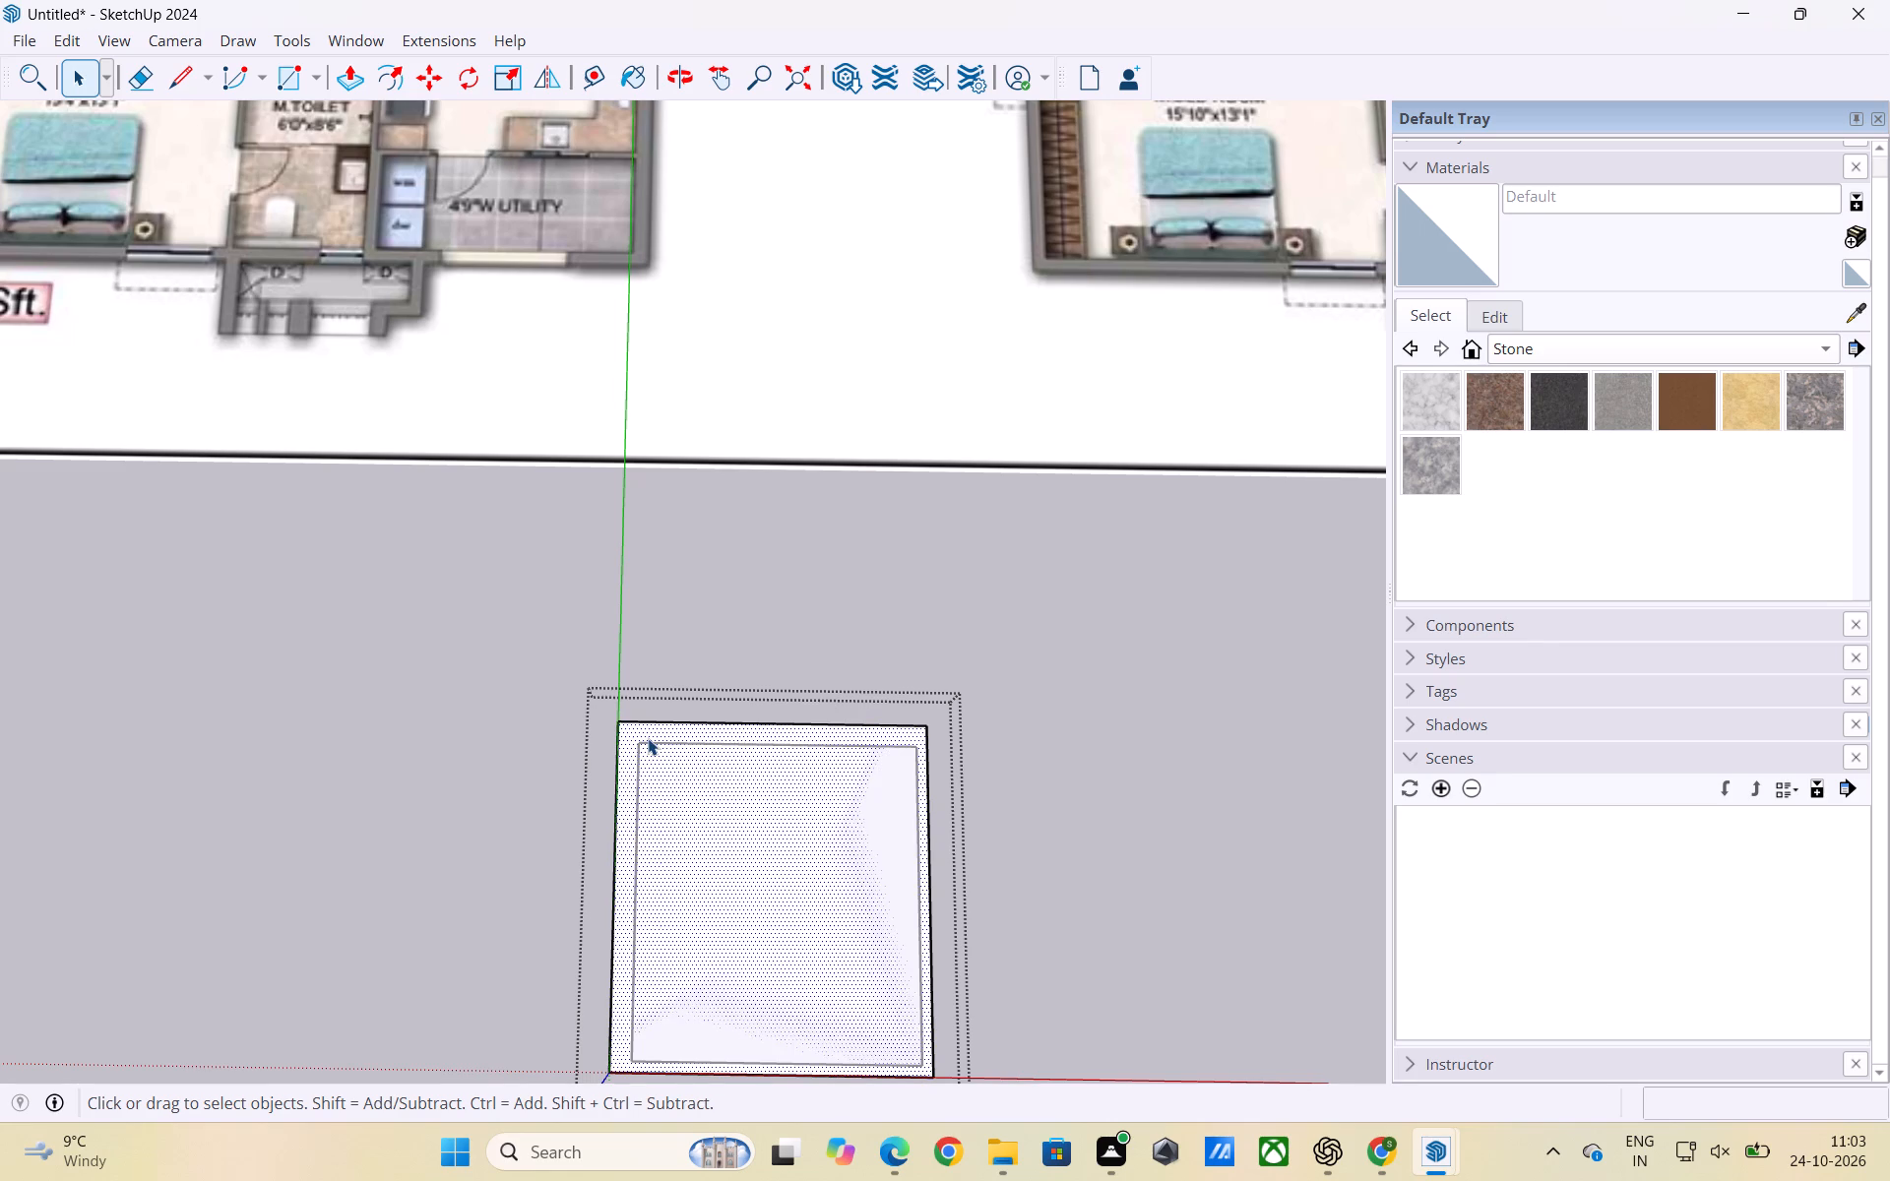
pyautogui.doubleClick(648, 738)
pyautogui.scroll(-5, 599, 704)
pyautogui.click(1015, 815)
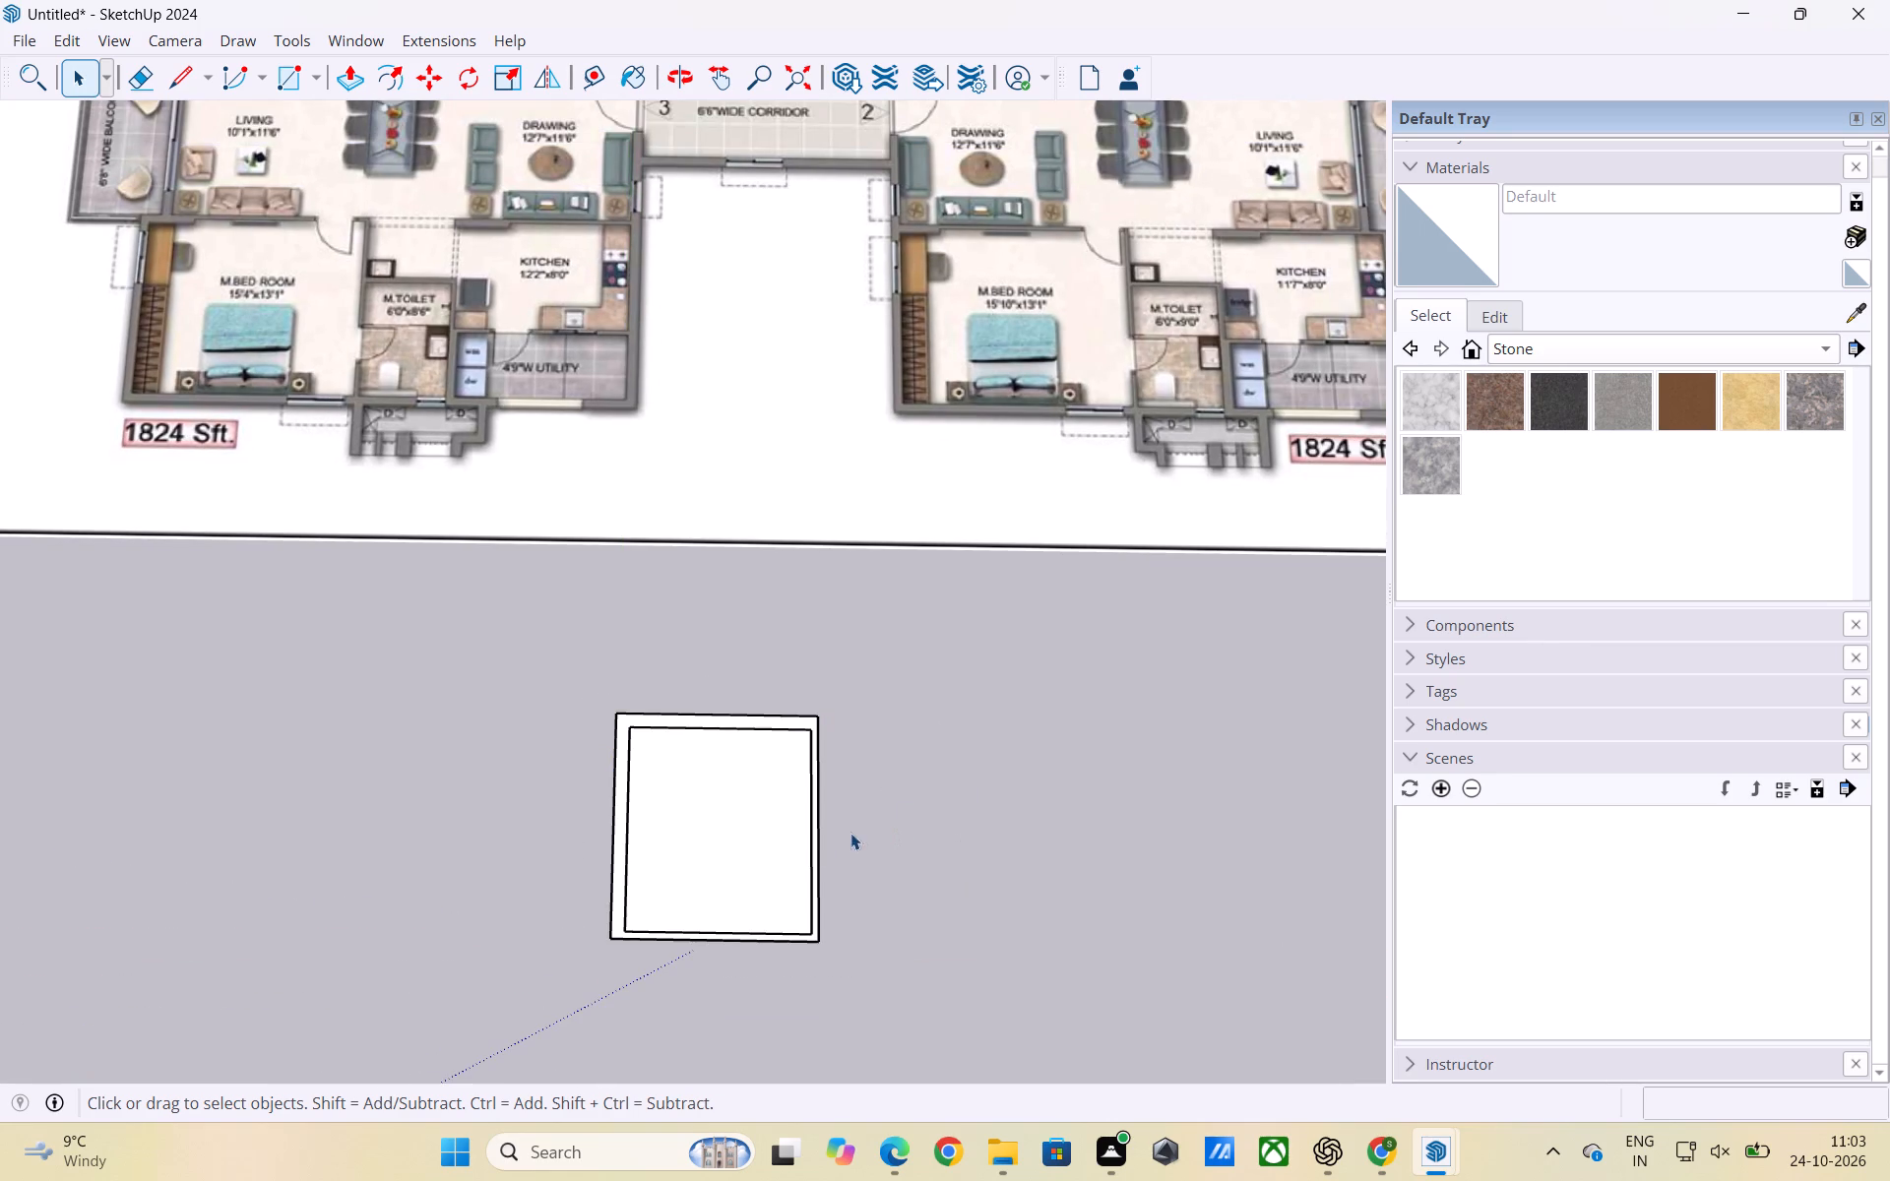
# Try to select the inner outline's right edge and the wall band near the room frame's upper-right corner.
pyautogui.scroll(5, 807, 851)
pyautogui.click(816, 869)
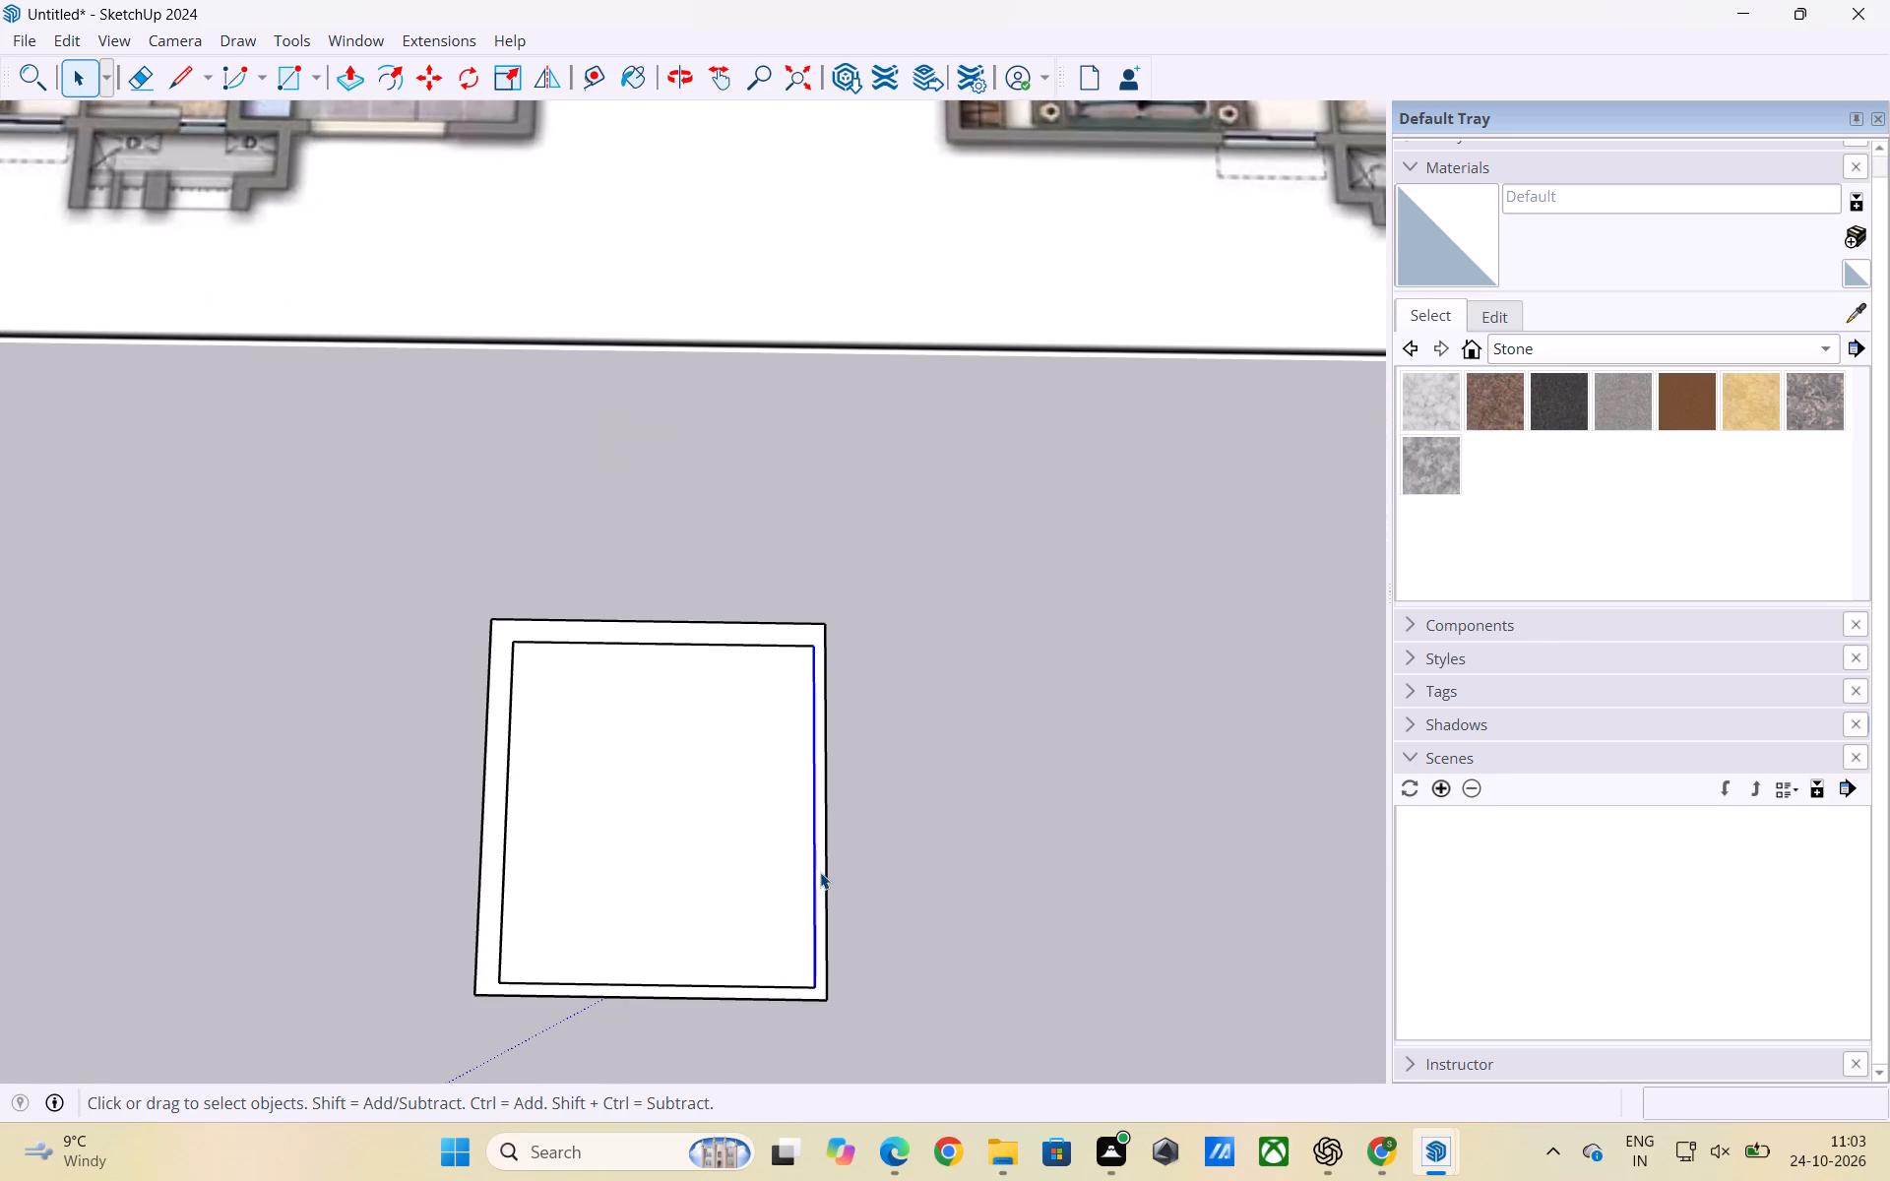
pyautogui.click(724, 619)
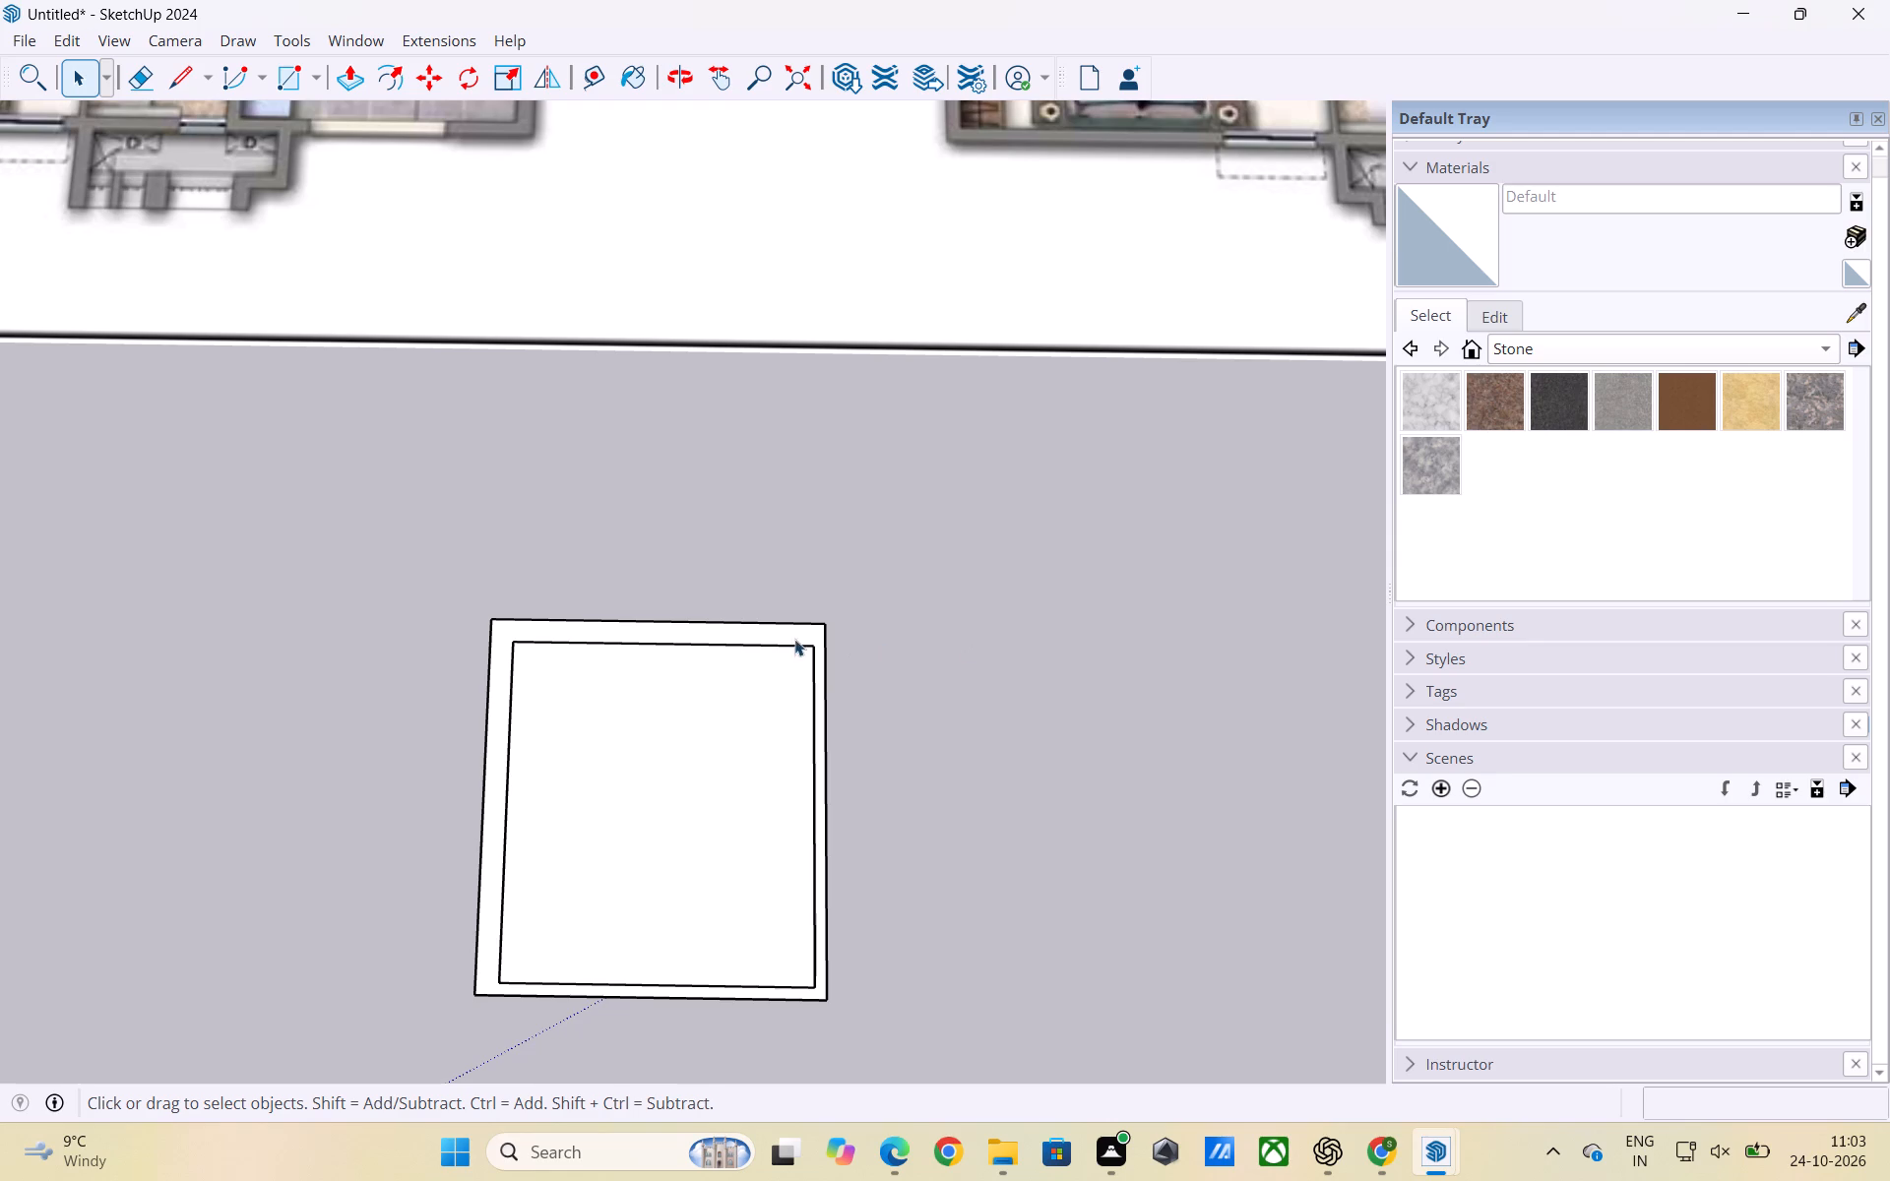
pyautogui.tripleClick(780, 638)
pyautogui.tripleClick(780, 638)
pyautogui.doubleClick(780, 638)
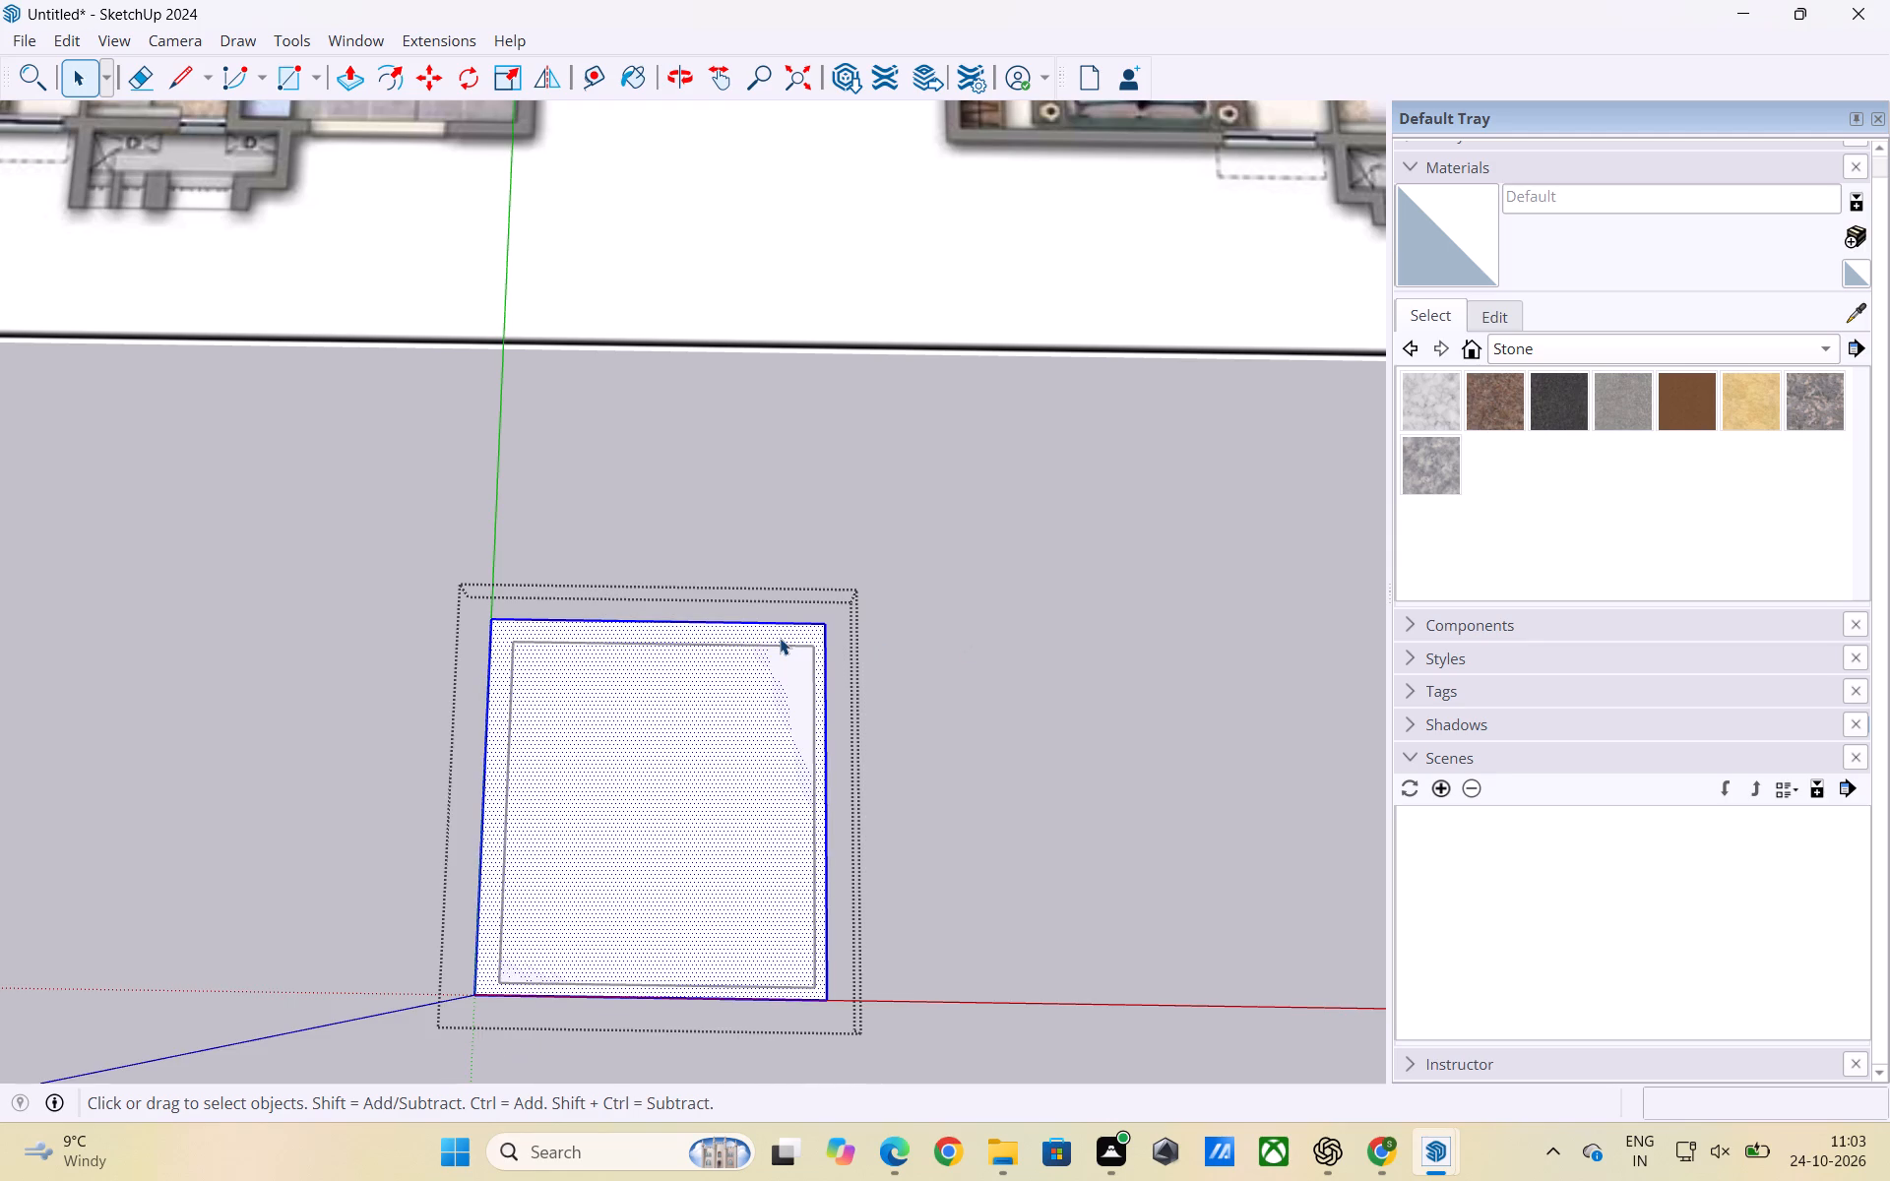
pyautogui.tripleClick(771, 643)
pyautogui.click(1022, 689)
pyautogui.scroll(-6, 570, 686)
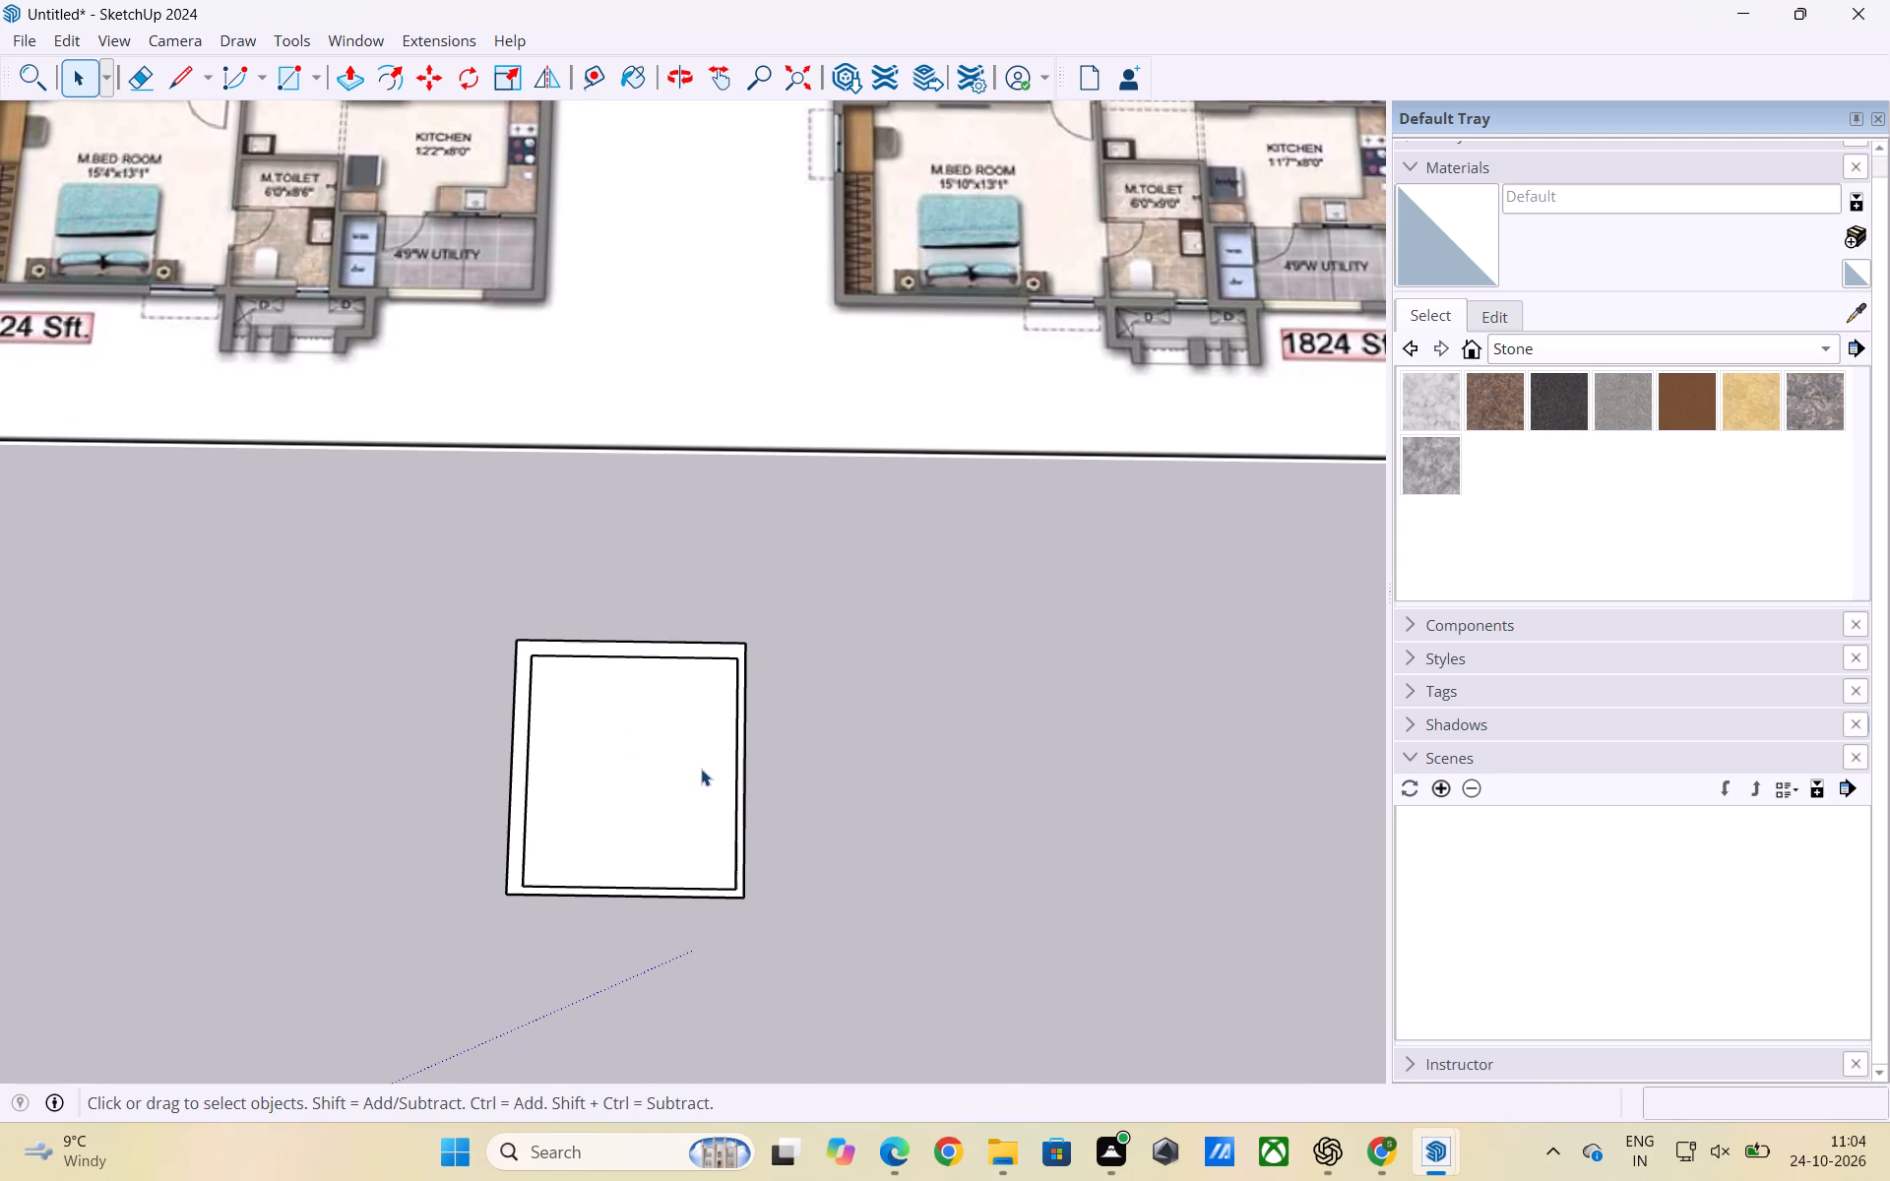
# Delete the whole double-outline room frame below the reference image.
pyautogui.moveTo(843, 959); pyautogui.dragTo(459, 554)
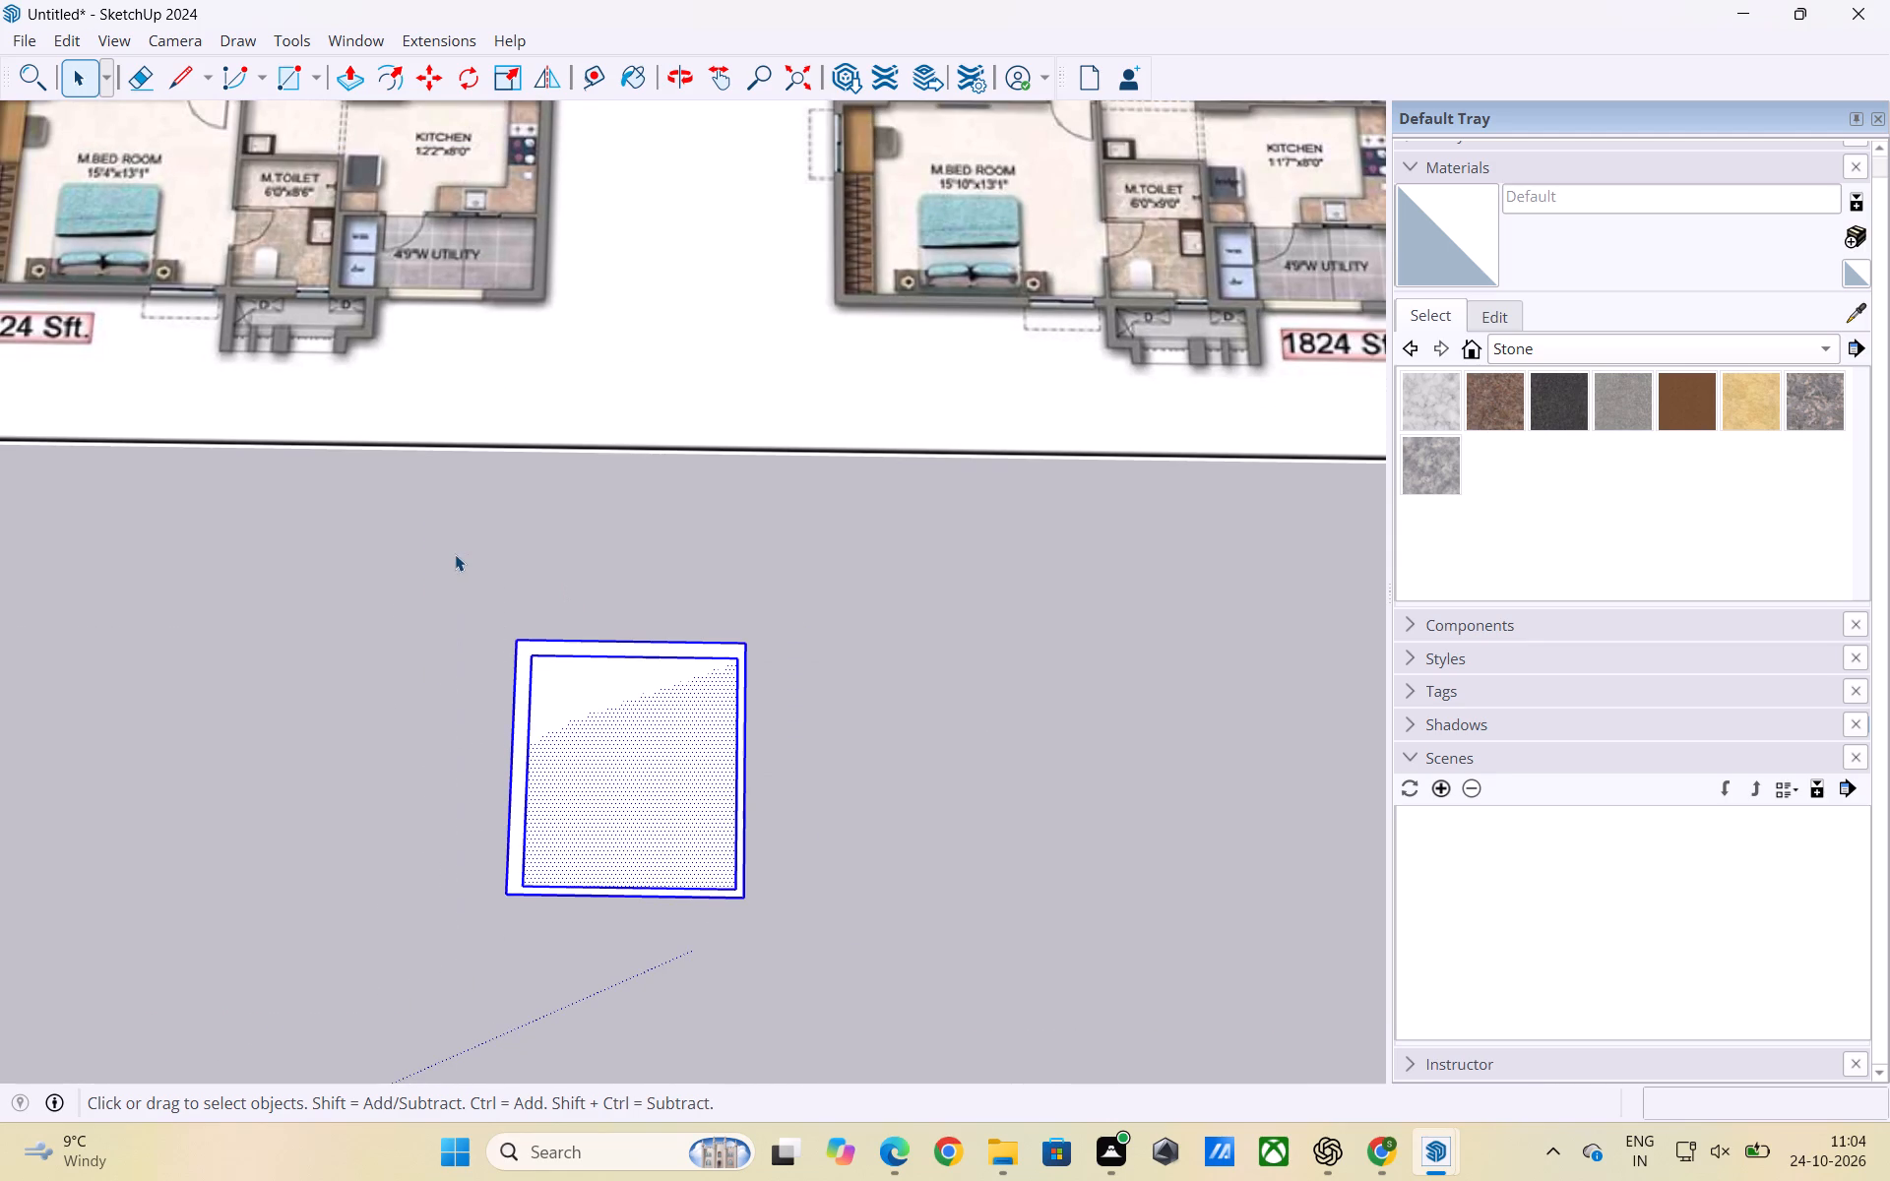
pyautogui.press('Delete')
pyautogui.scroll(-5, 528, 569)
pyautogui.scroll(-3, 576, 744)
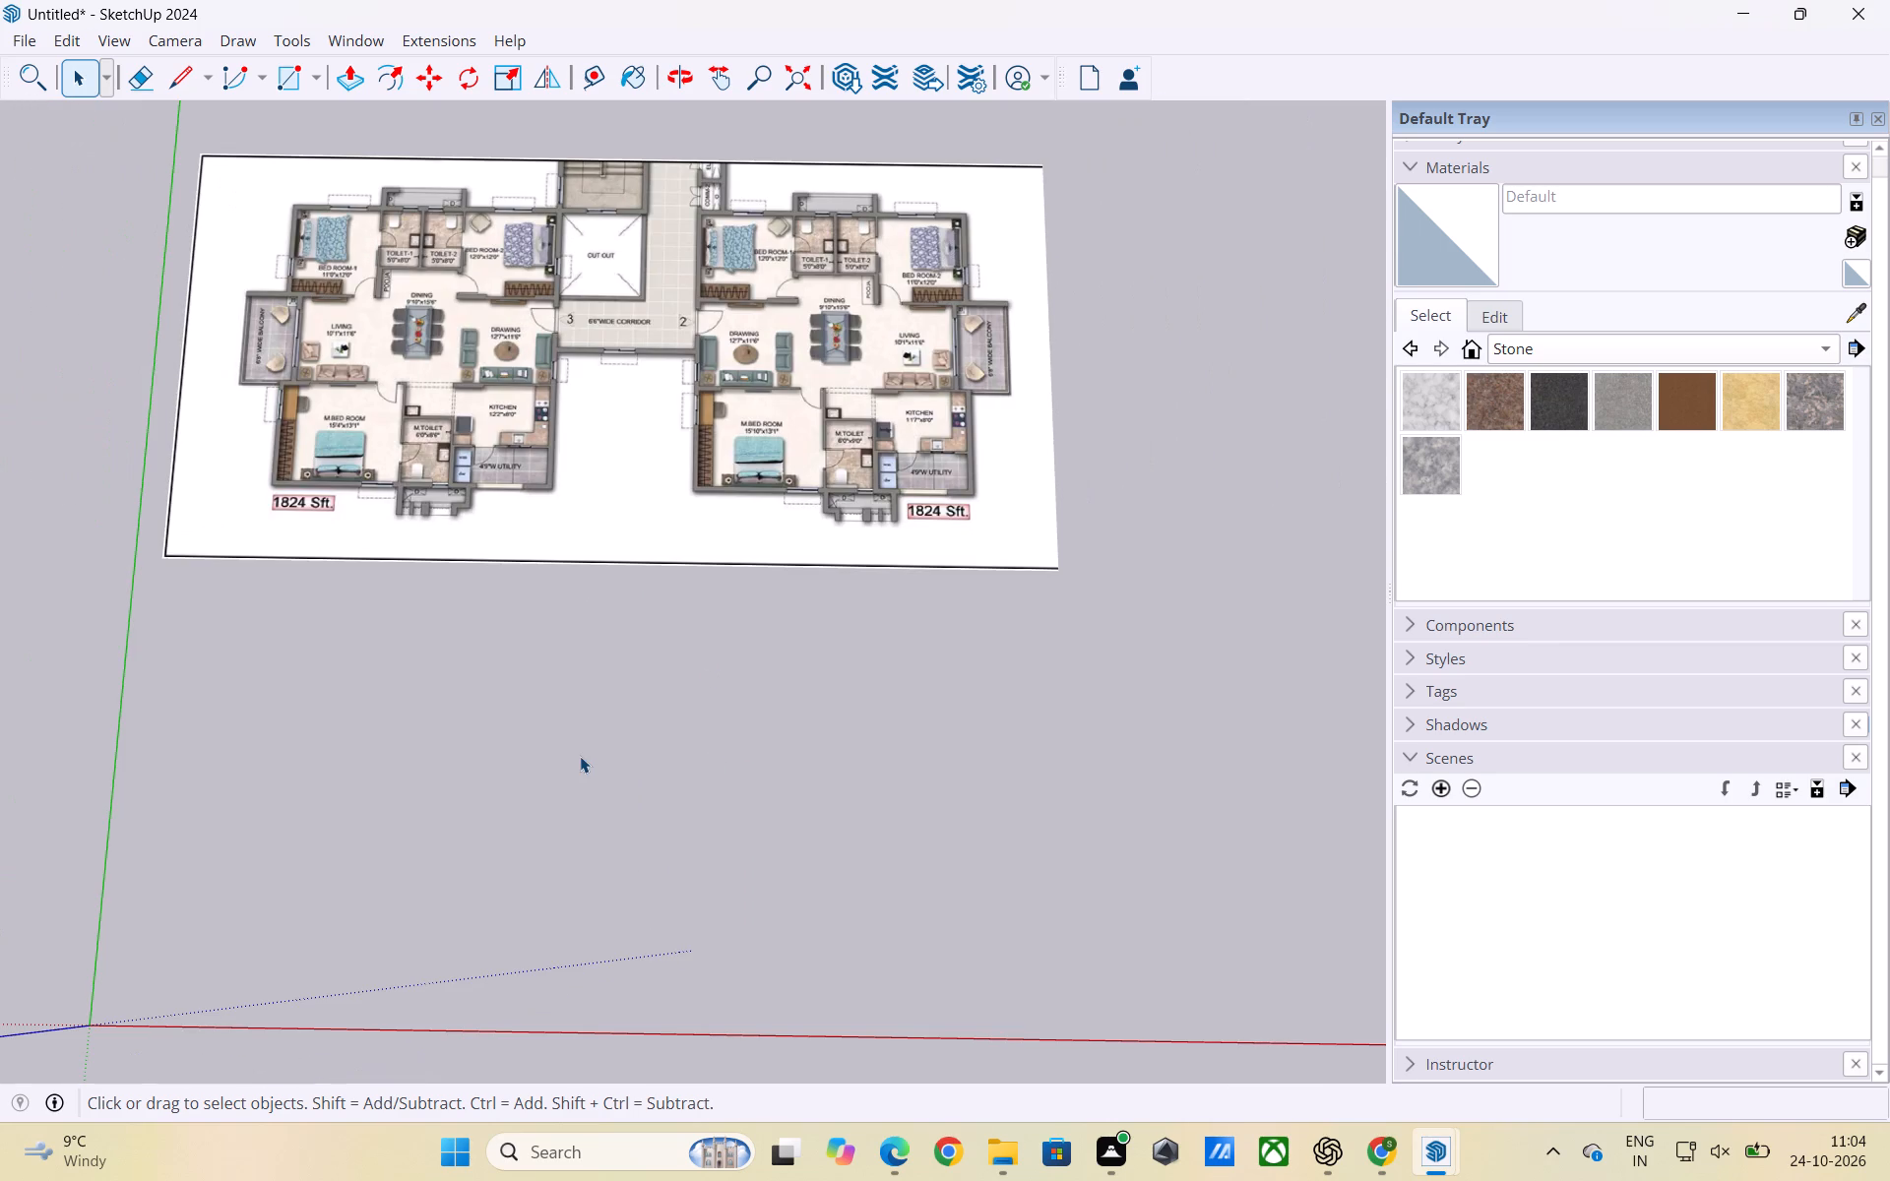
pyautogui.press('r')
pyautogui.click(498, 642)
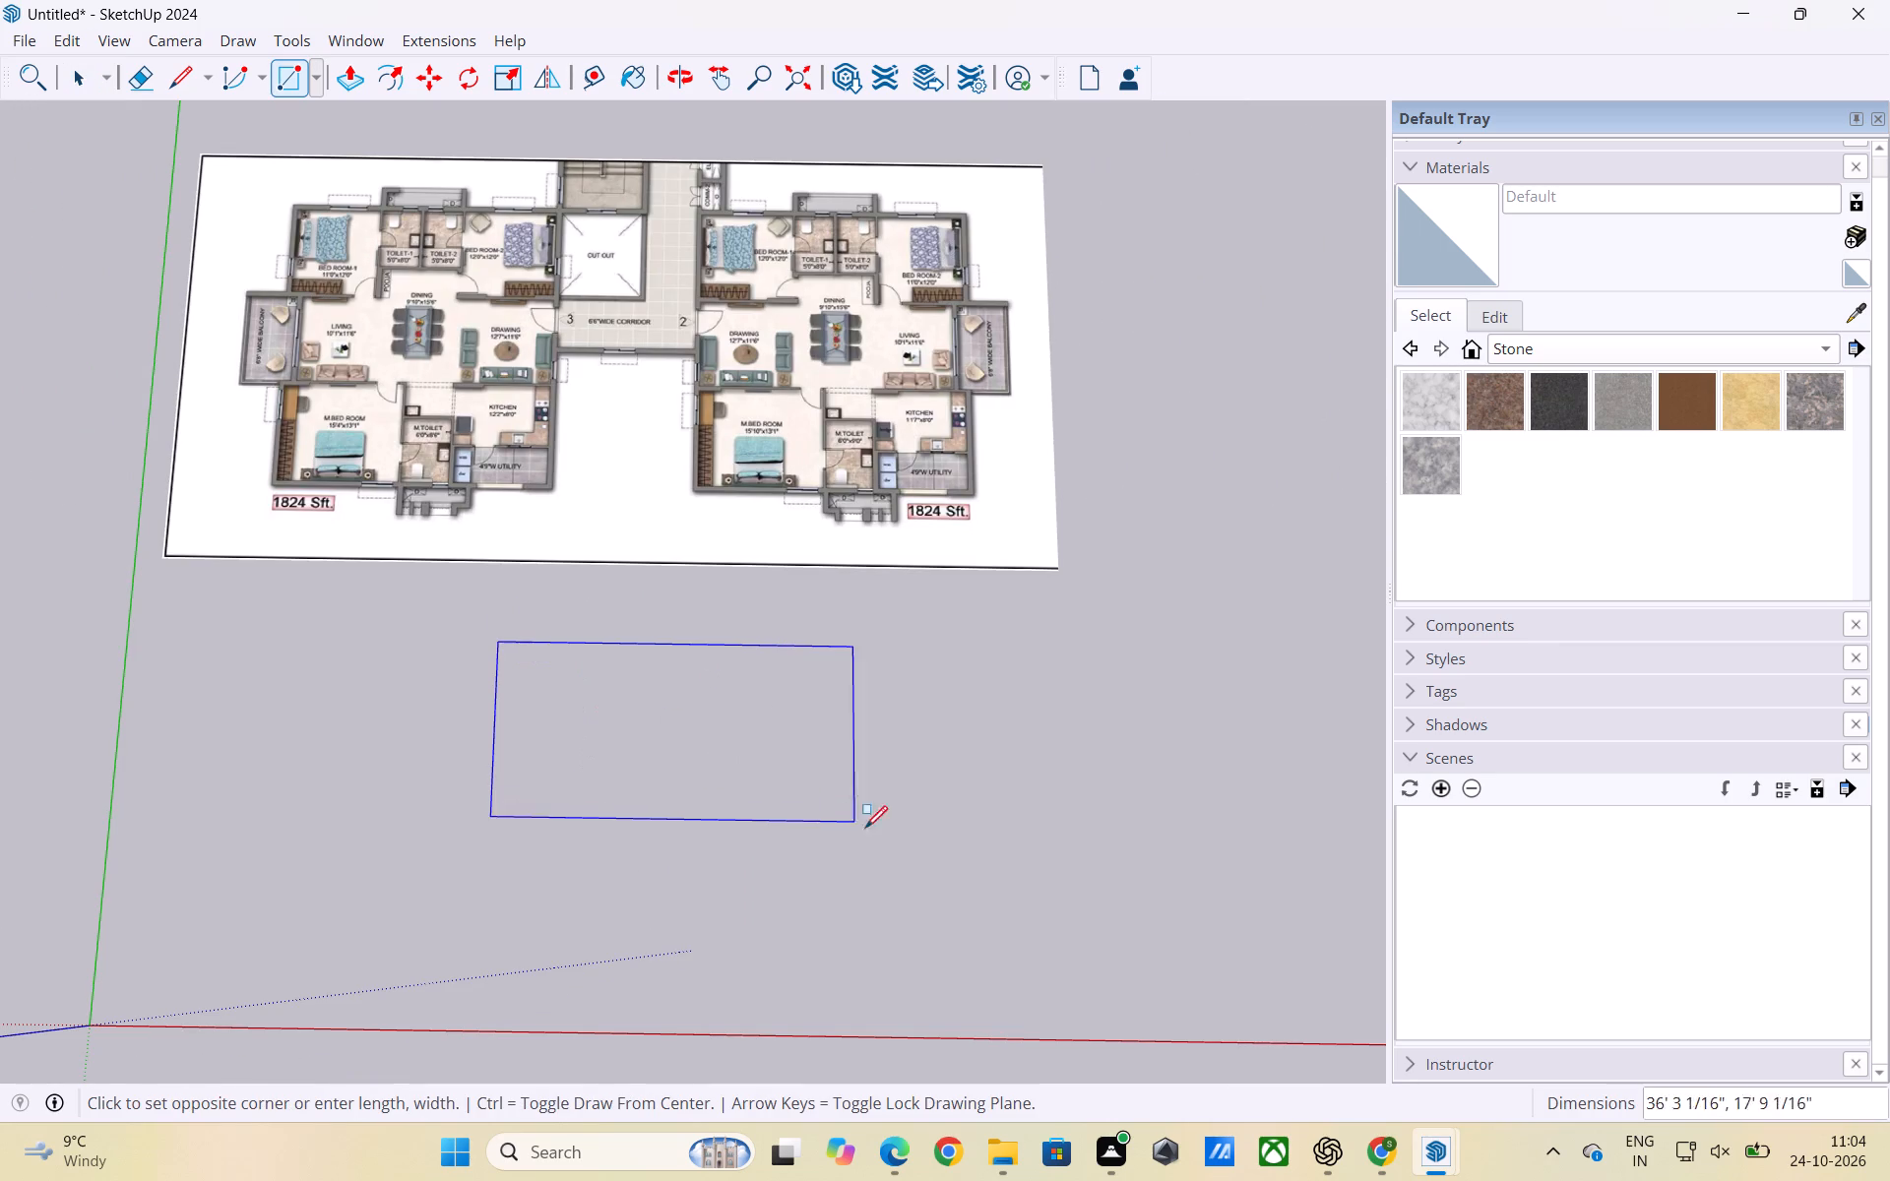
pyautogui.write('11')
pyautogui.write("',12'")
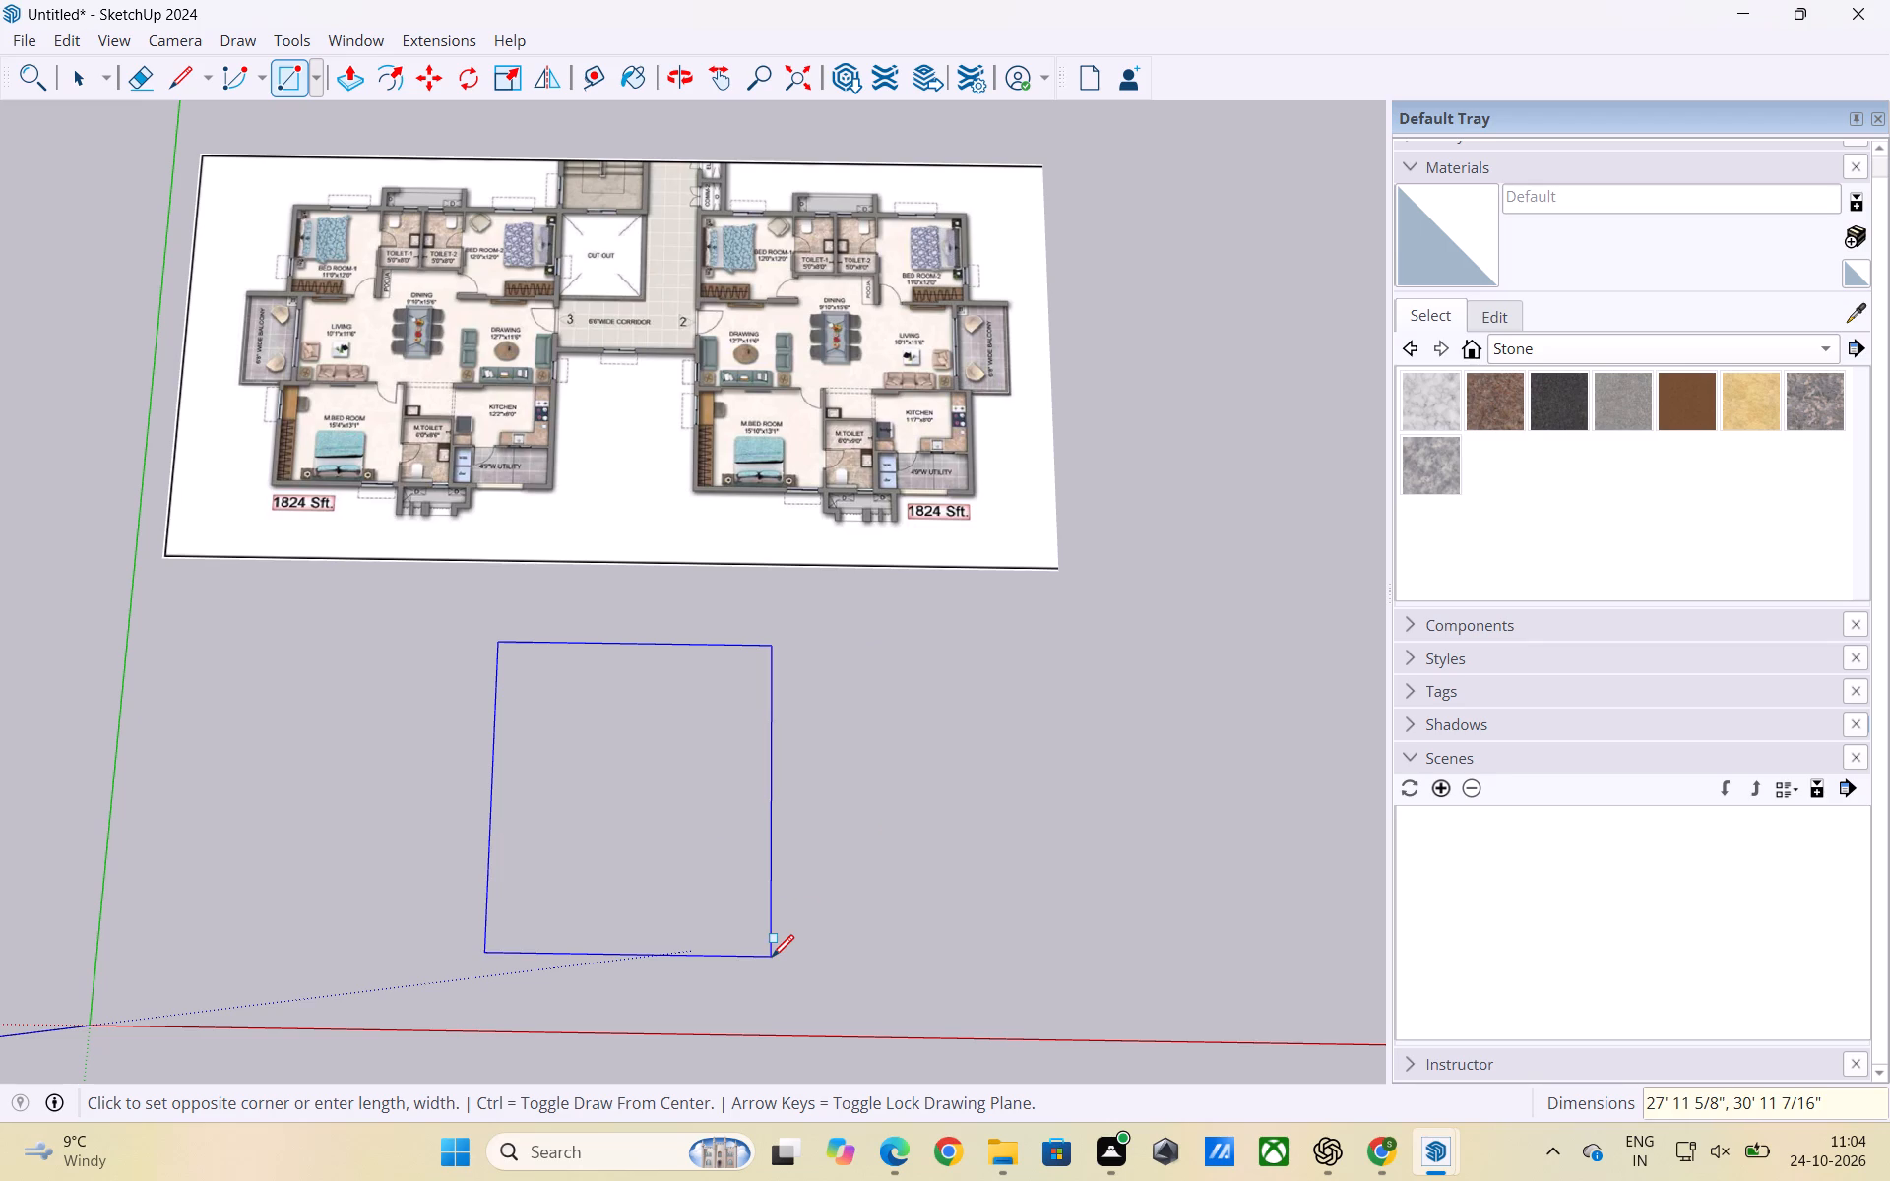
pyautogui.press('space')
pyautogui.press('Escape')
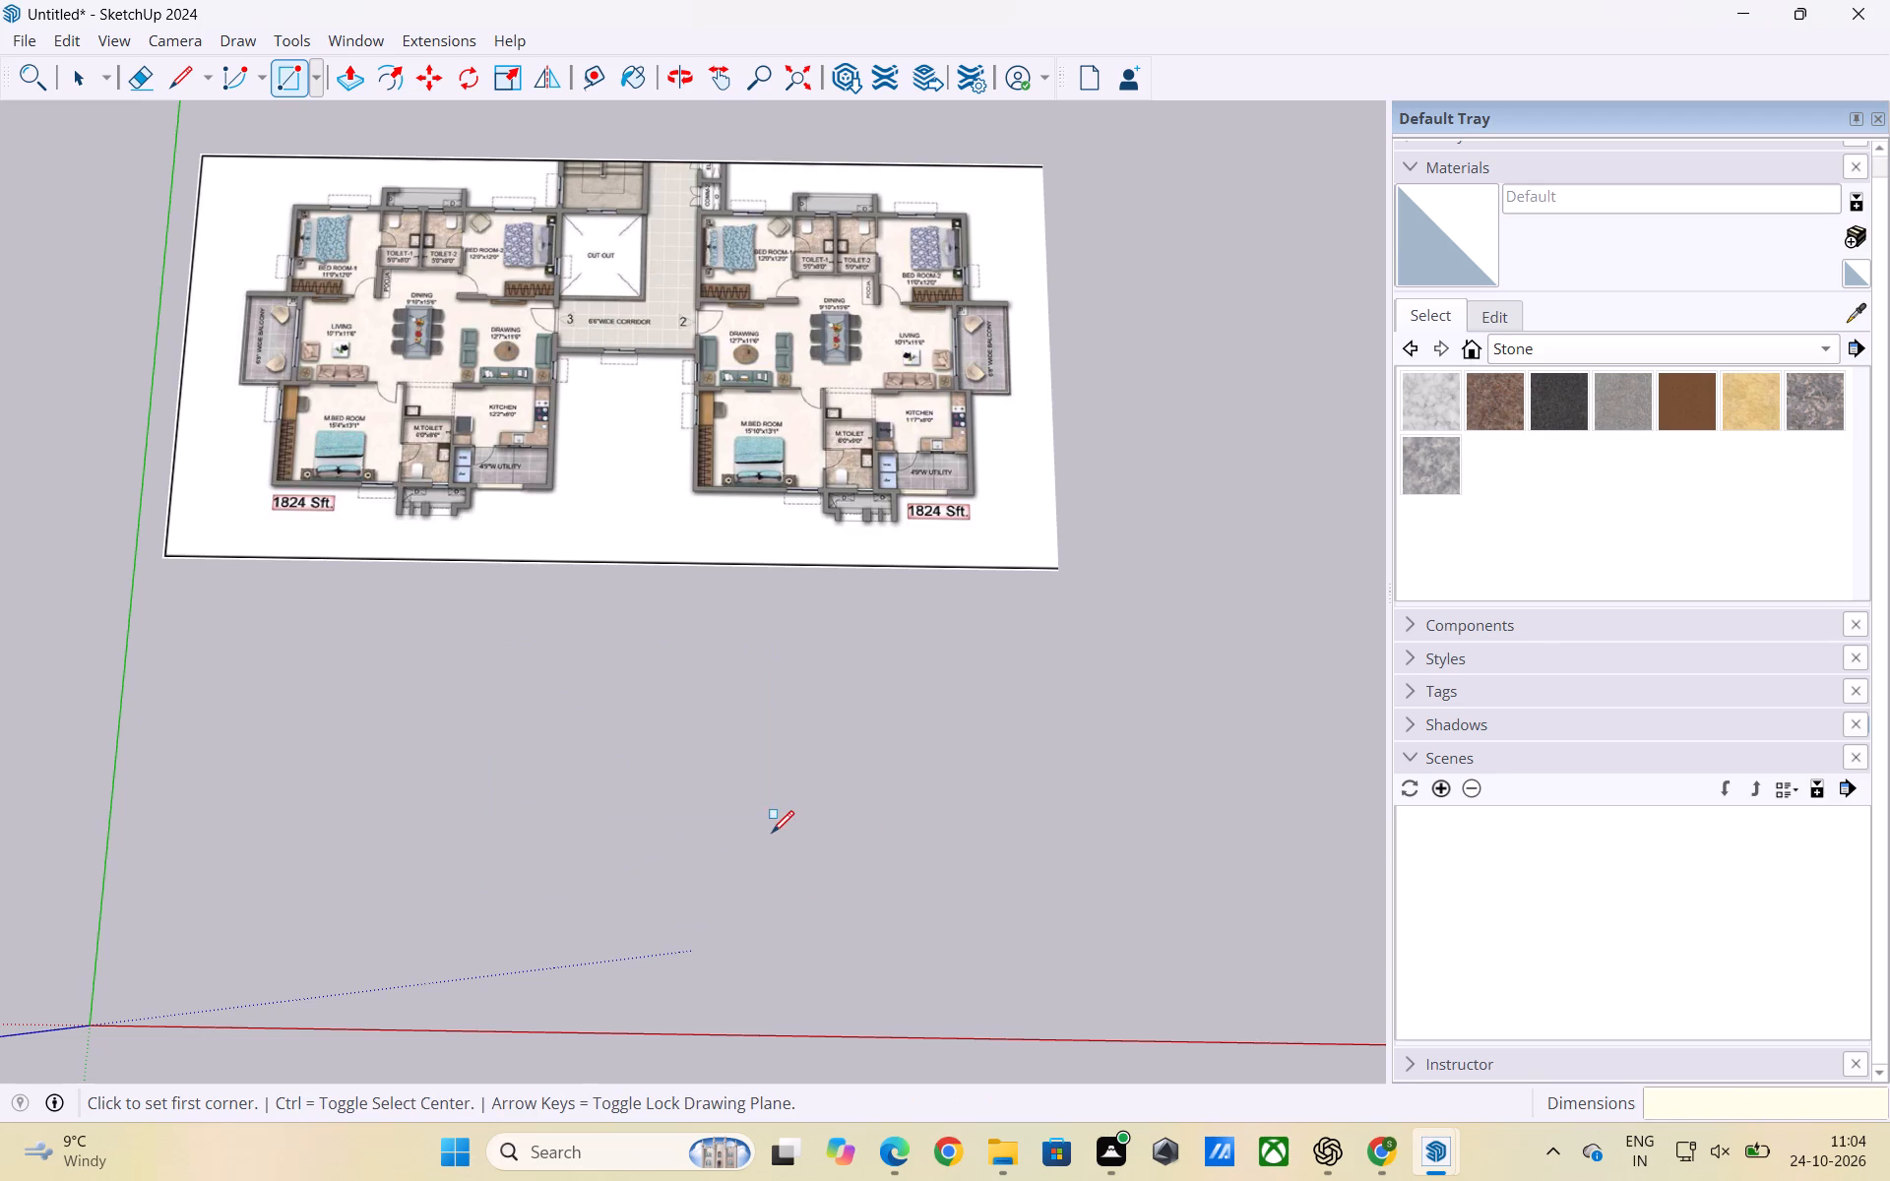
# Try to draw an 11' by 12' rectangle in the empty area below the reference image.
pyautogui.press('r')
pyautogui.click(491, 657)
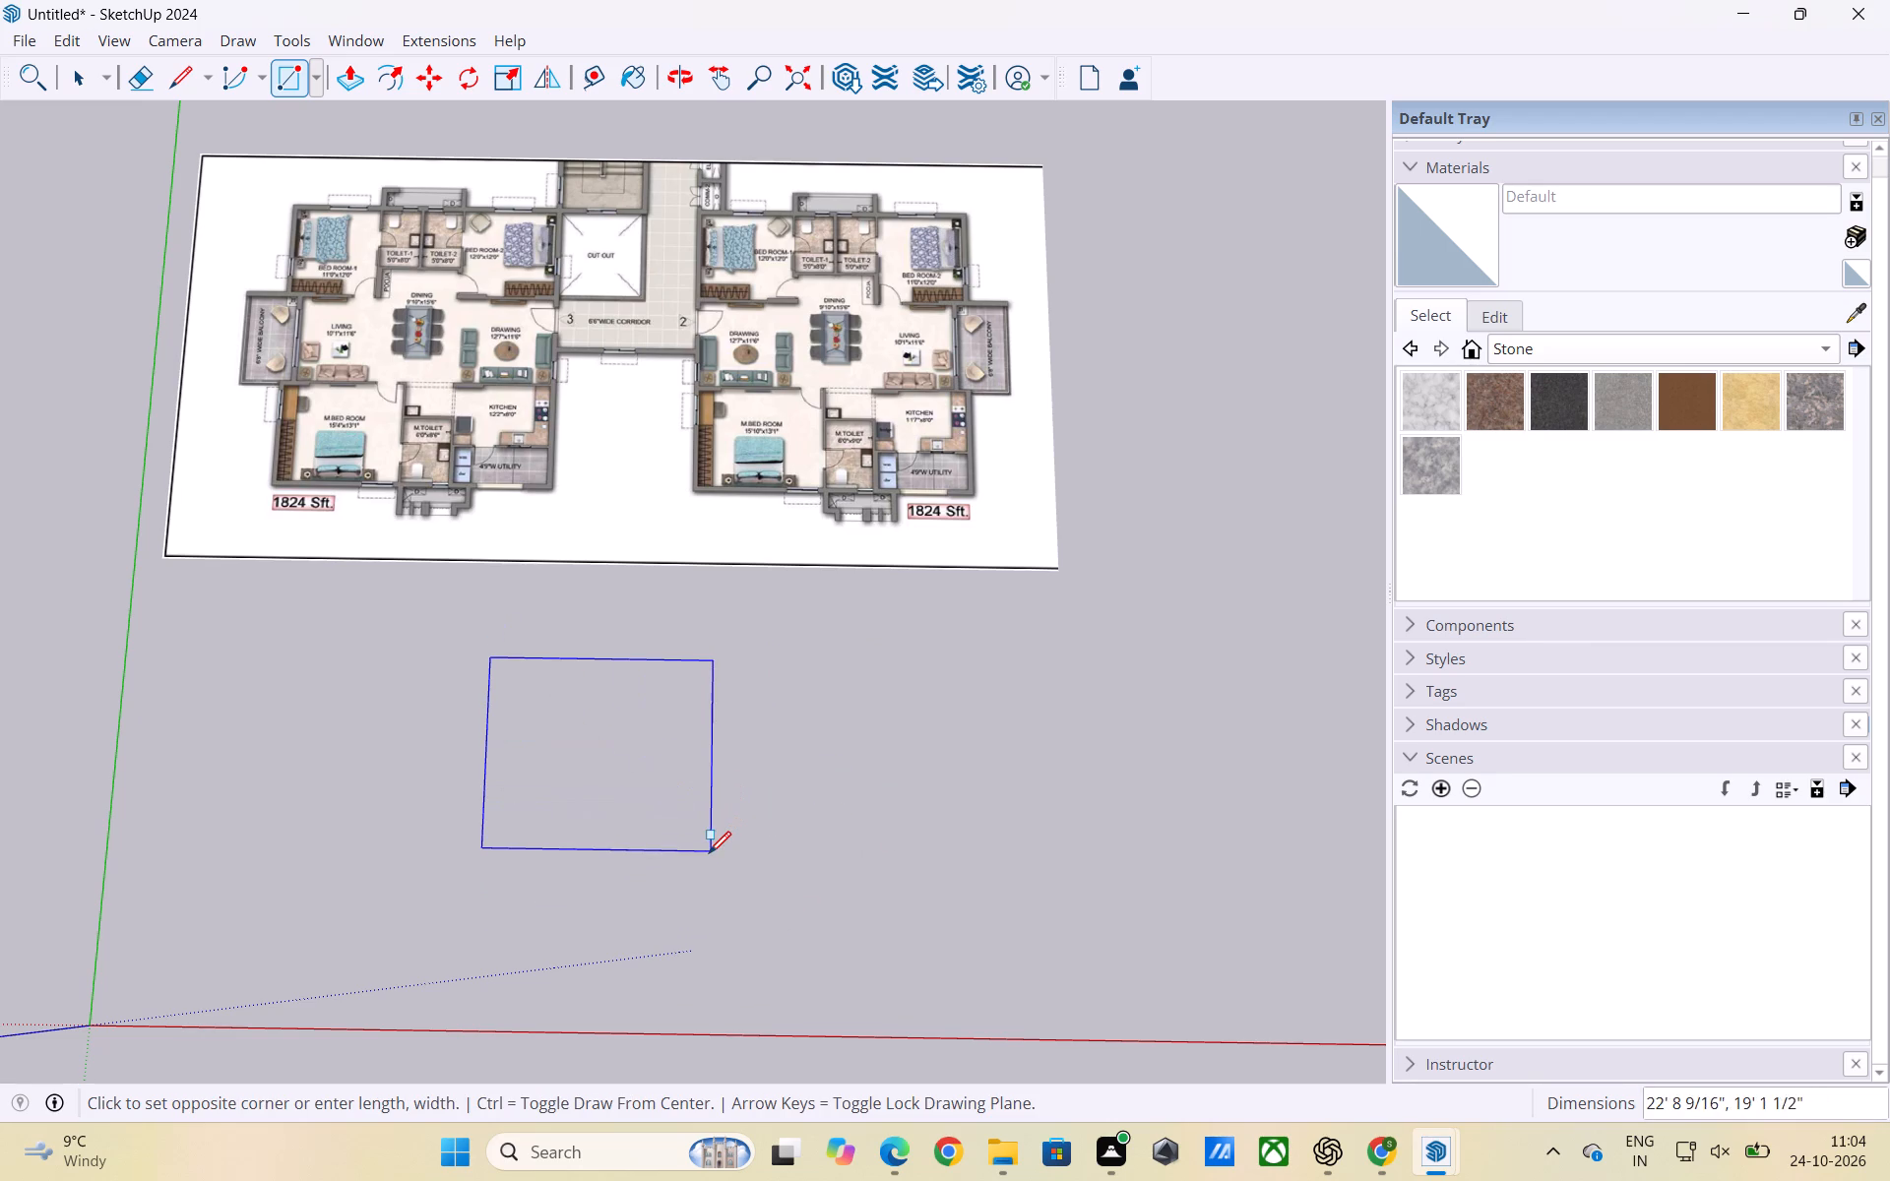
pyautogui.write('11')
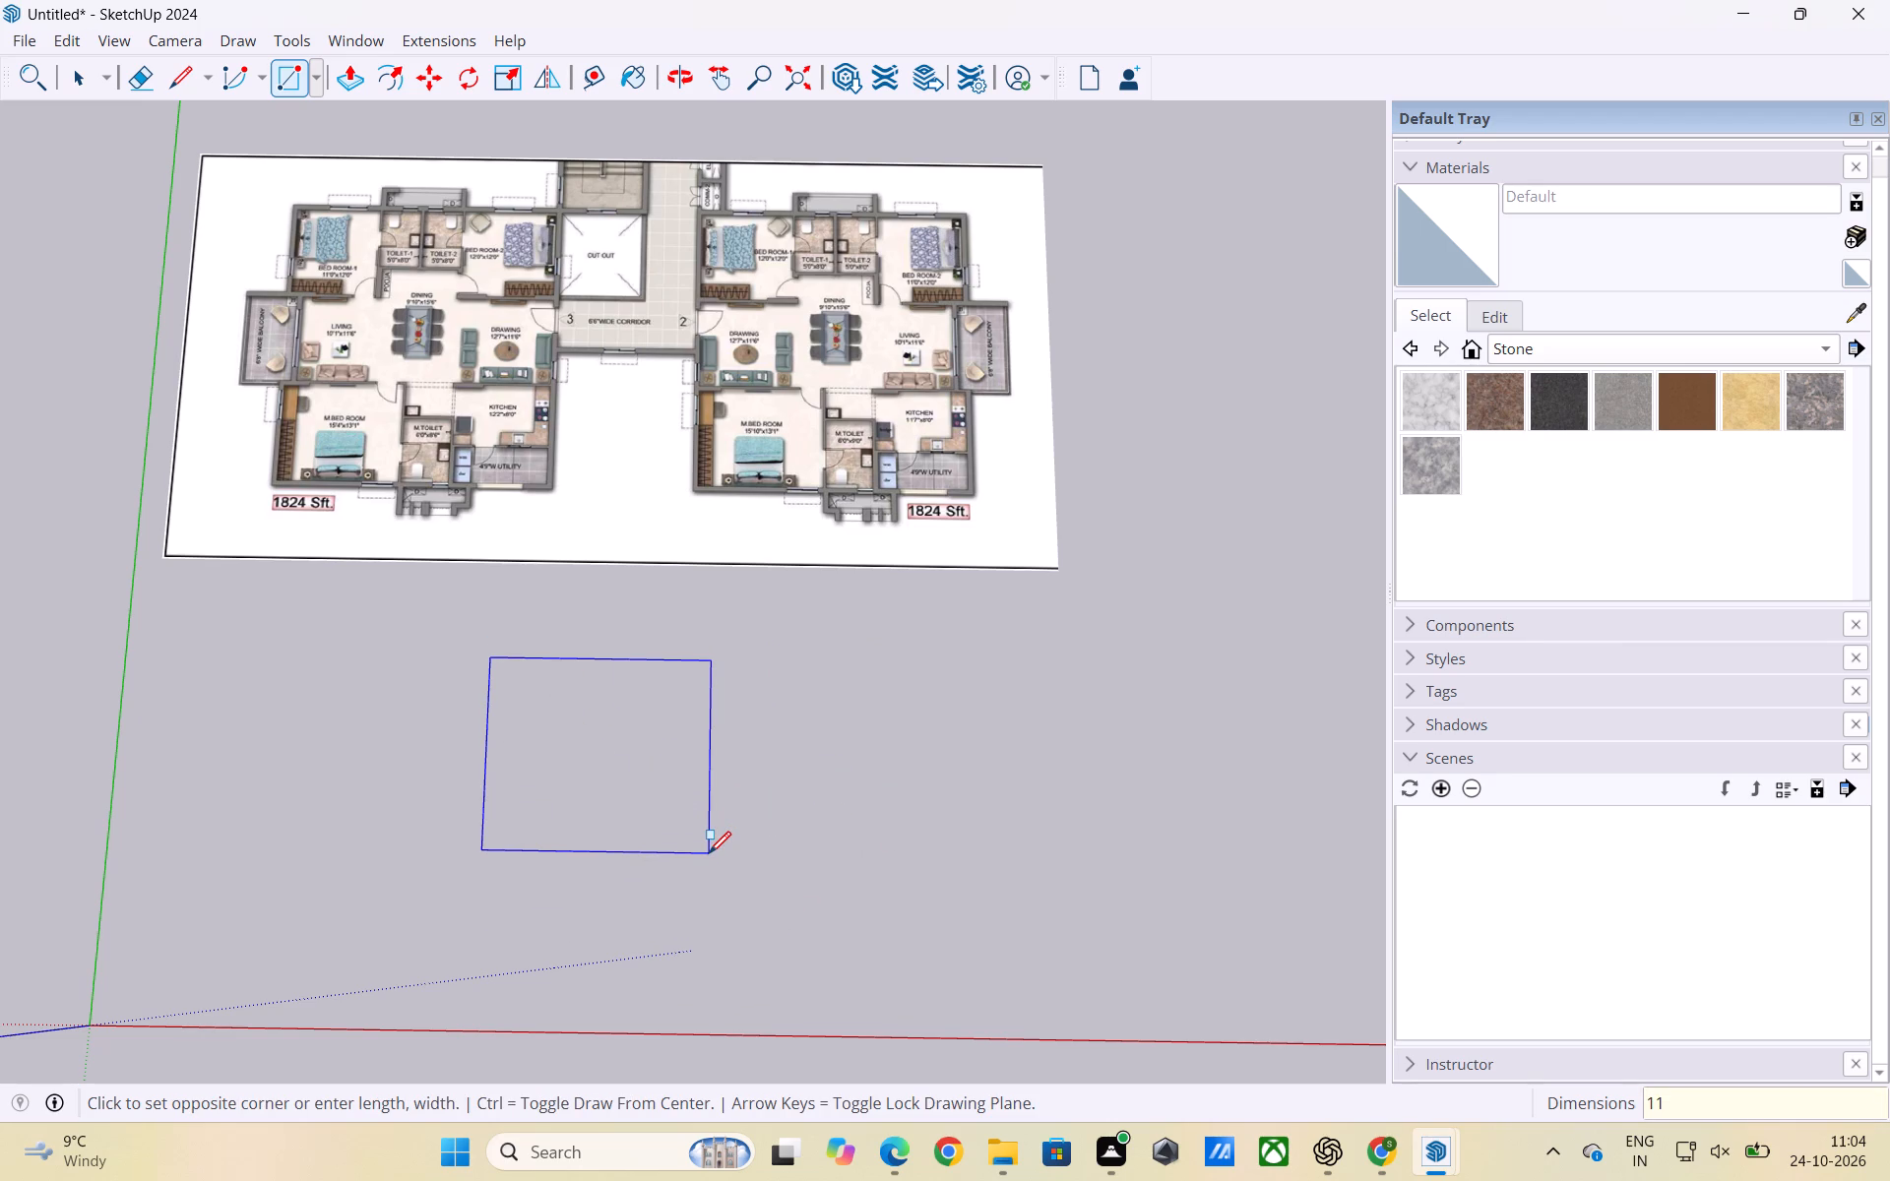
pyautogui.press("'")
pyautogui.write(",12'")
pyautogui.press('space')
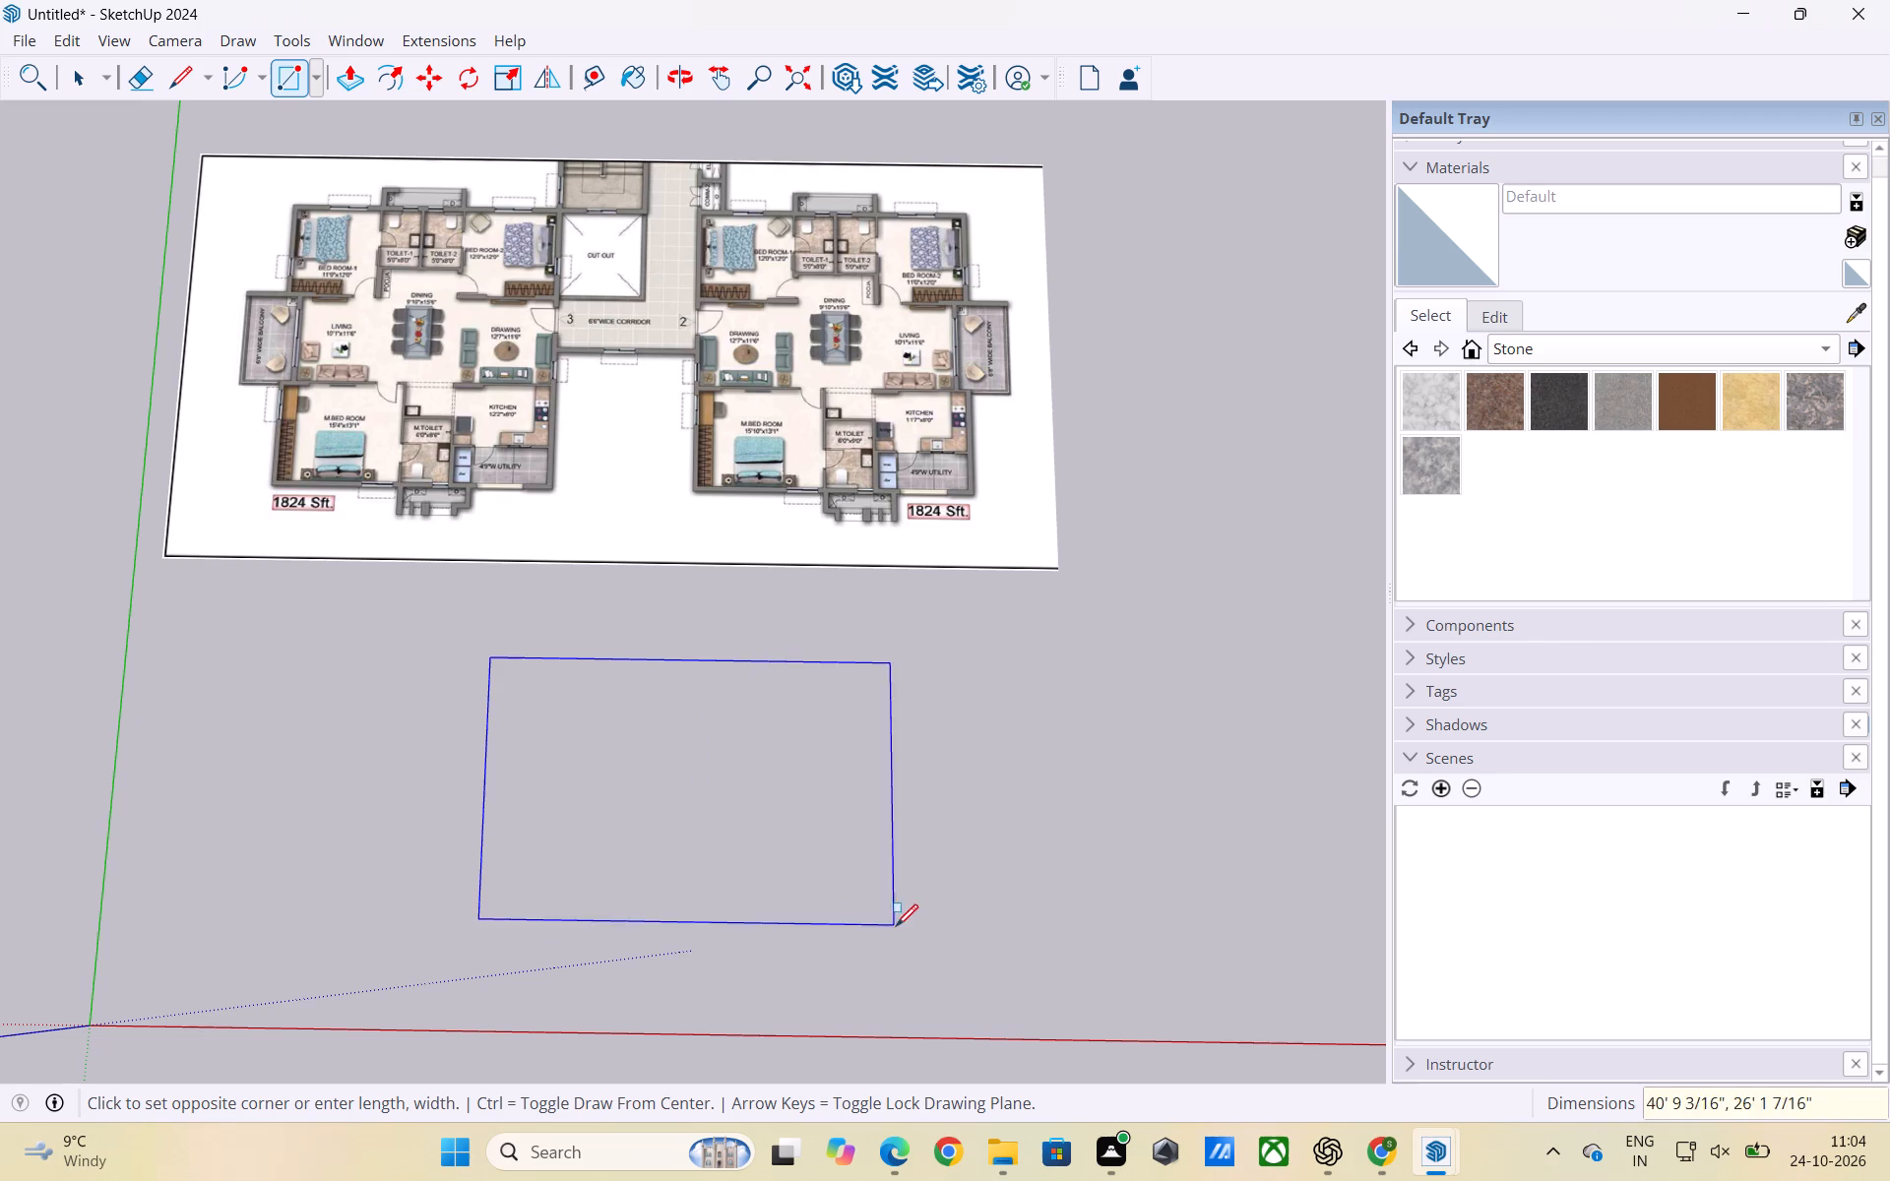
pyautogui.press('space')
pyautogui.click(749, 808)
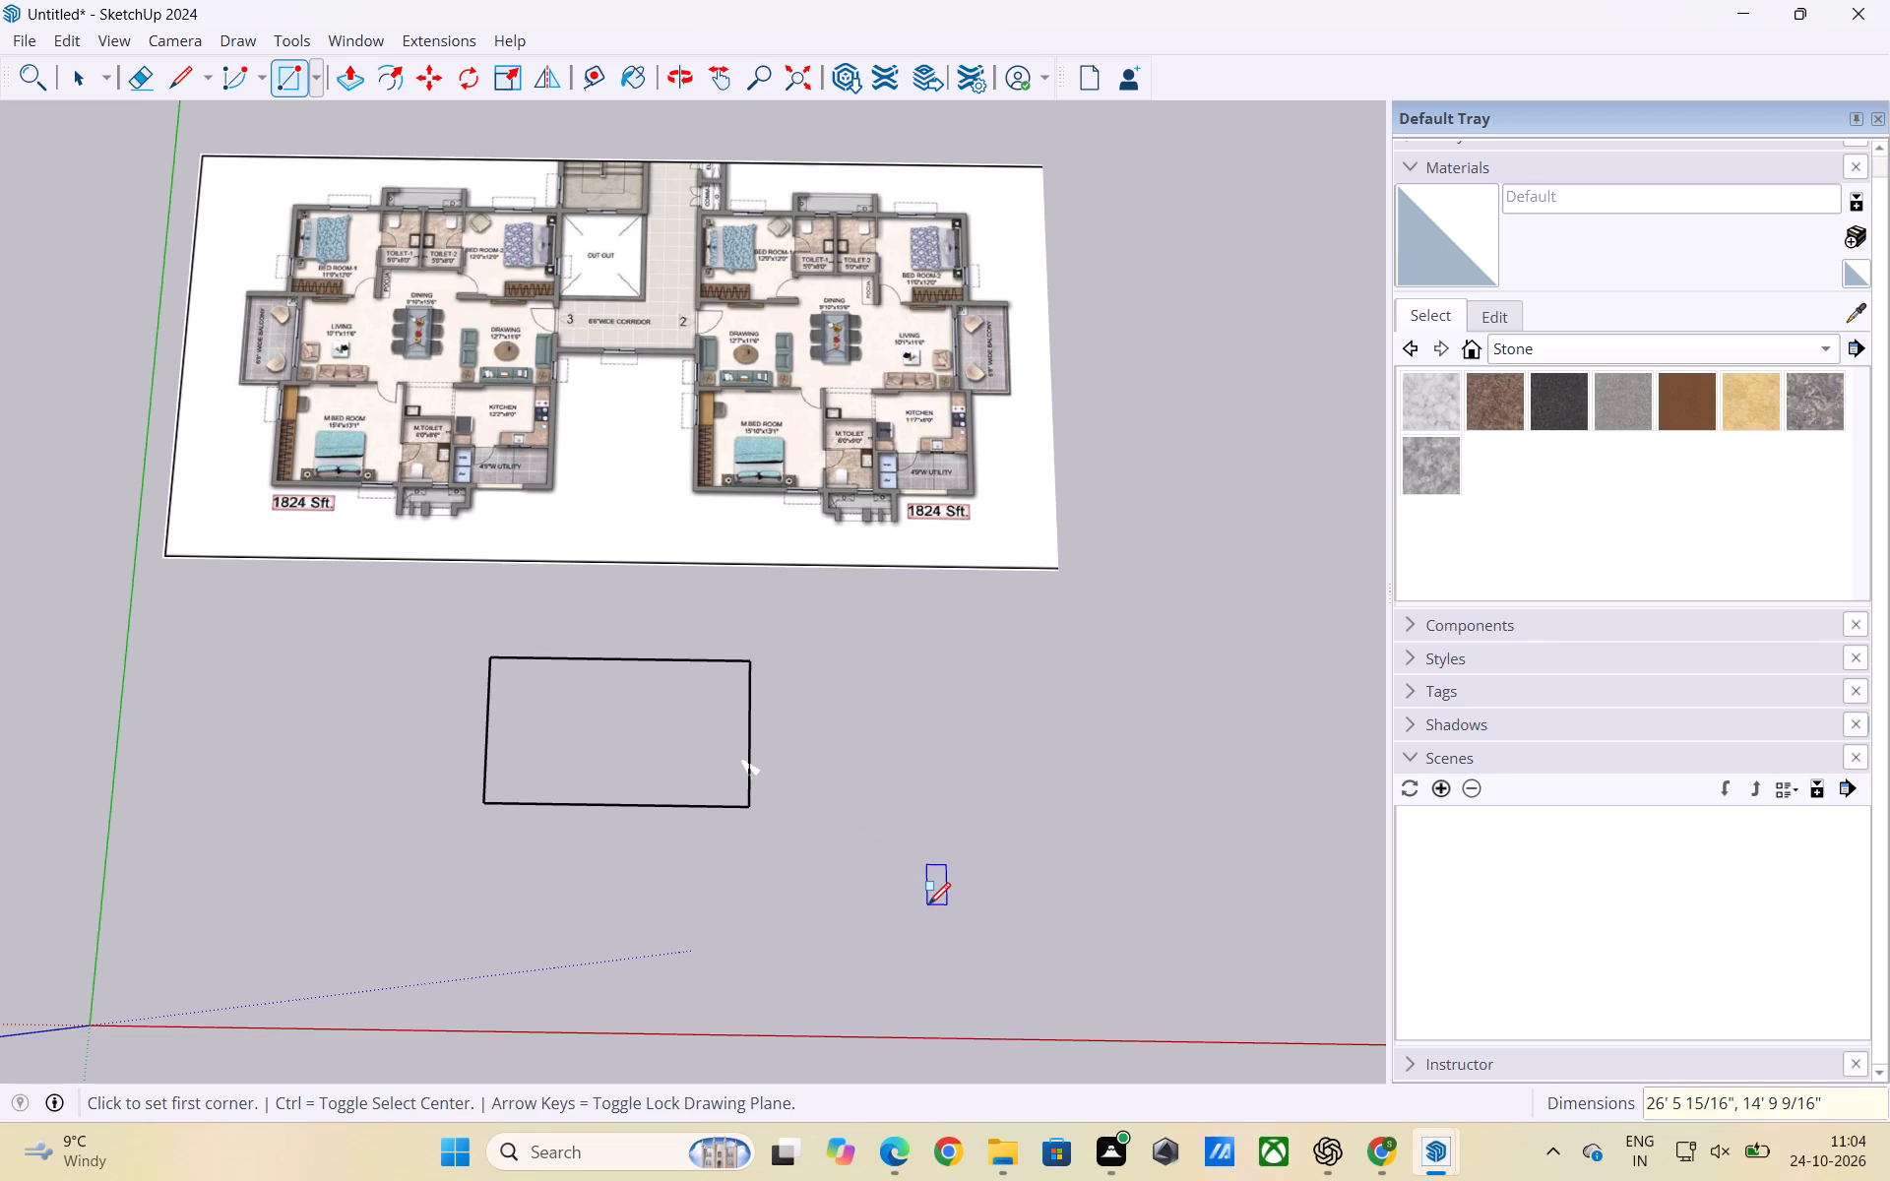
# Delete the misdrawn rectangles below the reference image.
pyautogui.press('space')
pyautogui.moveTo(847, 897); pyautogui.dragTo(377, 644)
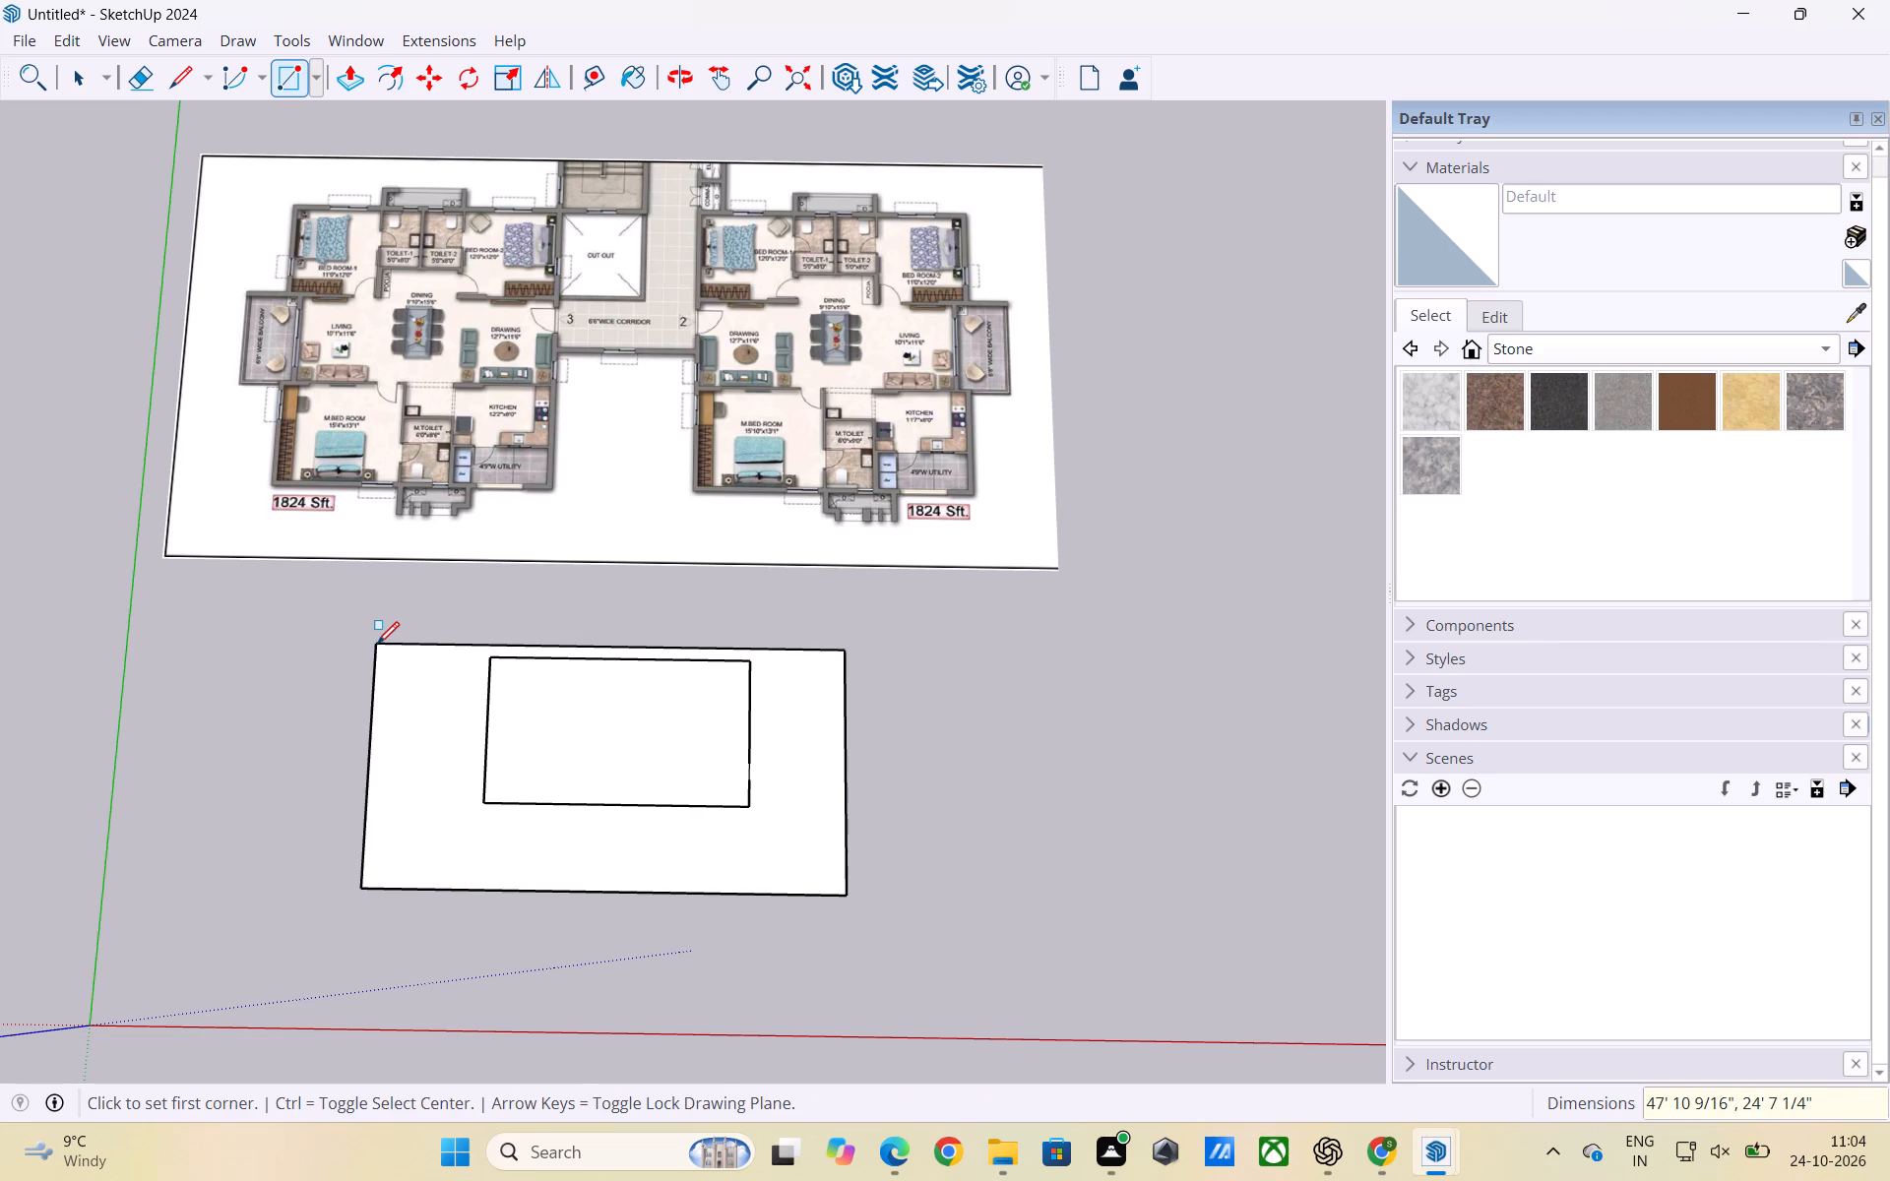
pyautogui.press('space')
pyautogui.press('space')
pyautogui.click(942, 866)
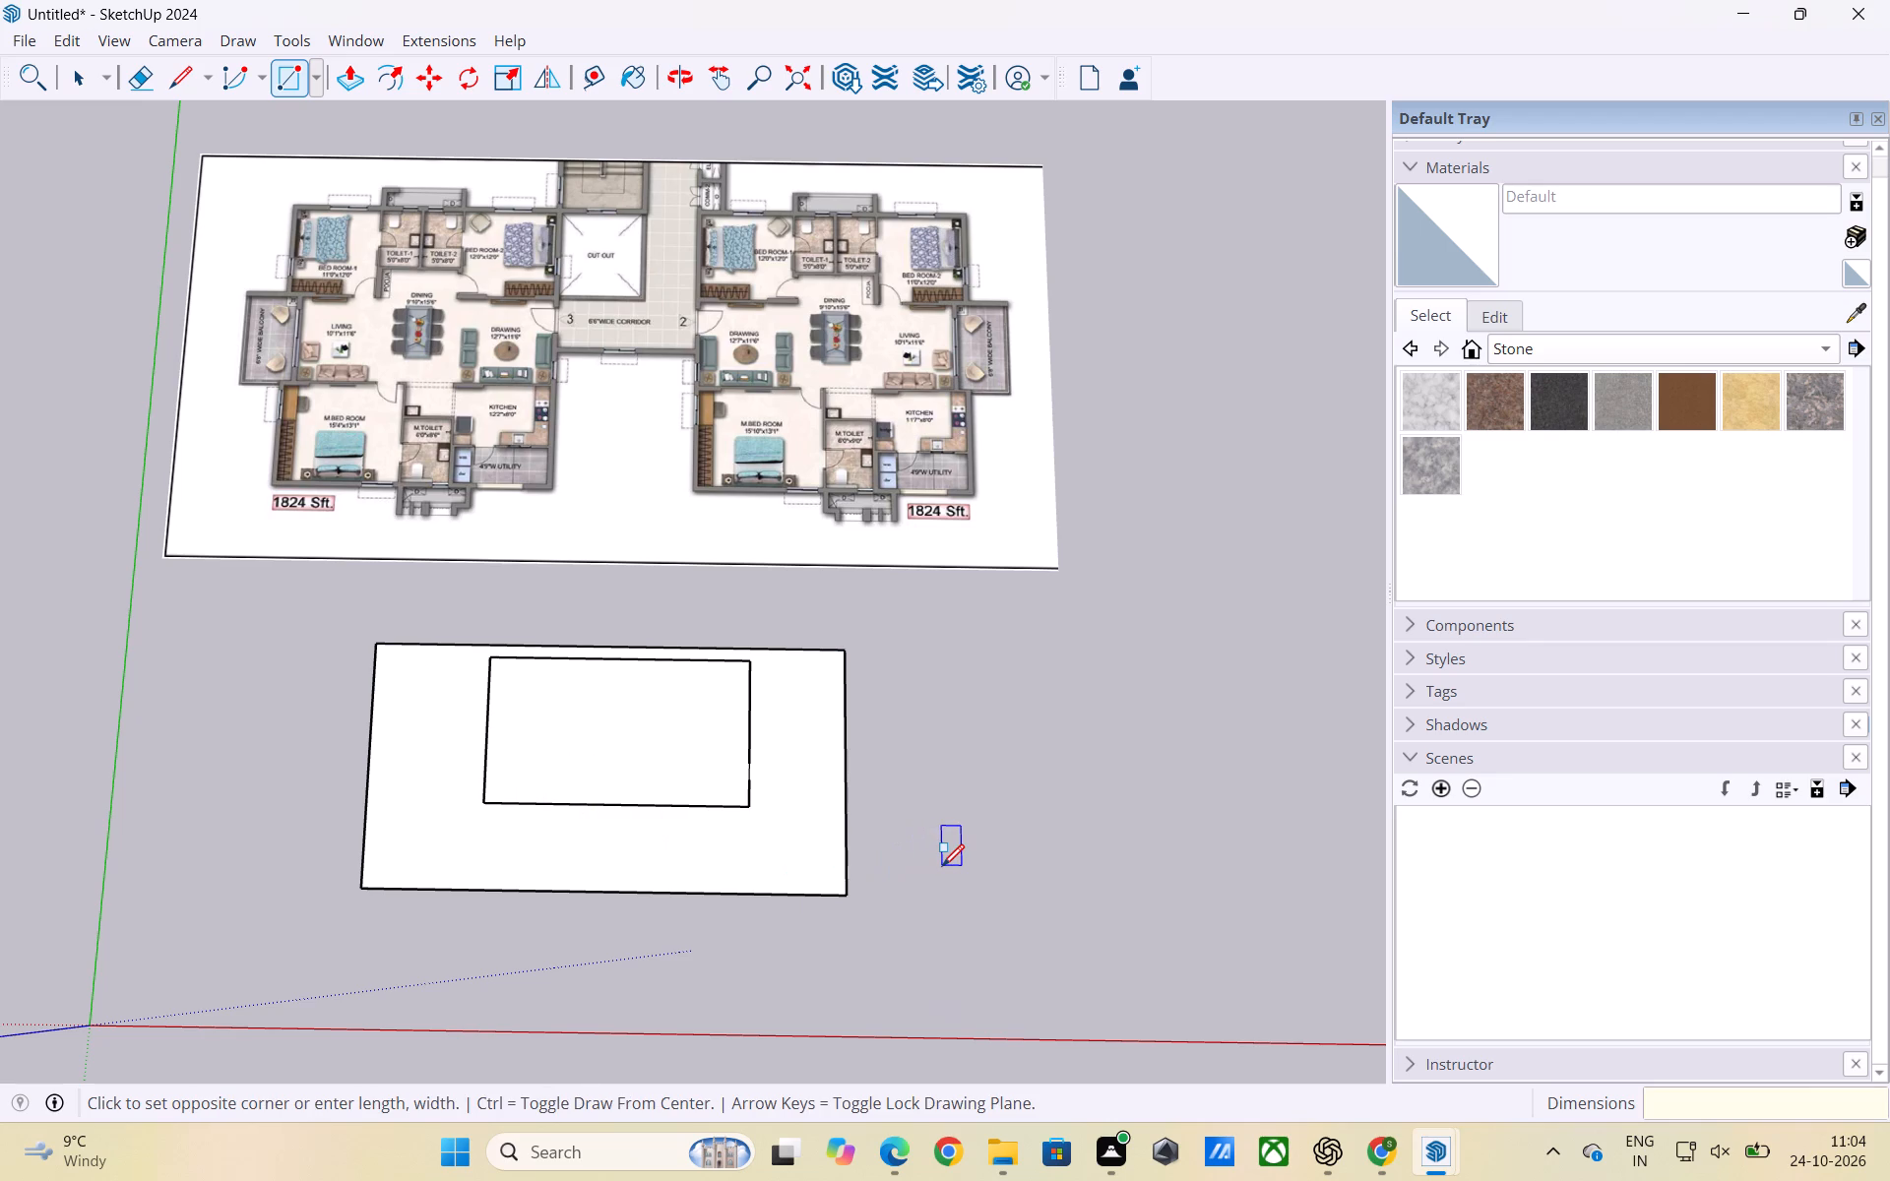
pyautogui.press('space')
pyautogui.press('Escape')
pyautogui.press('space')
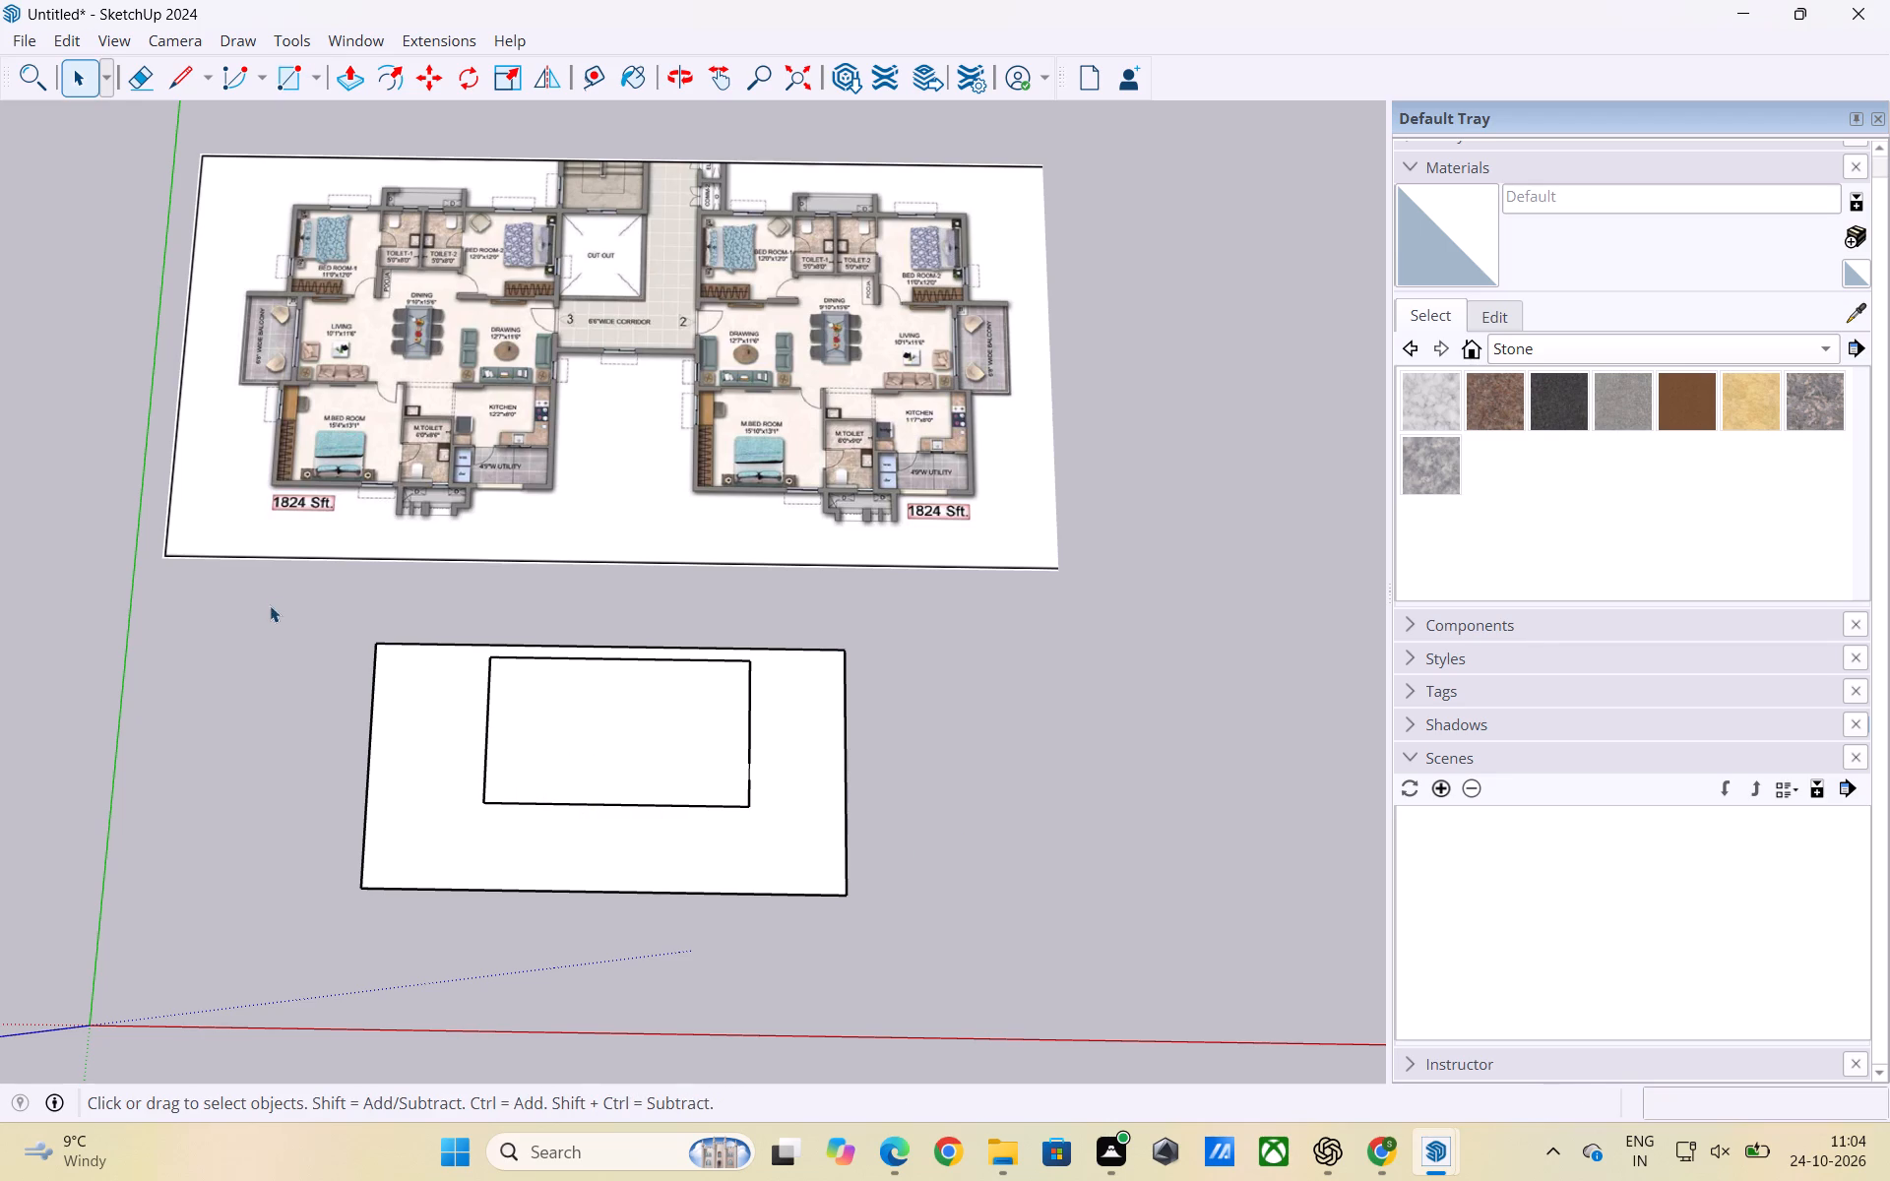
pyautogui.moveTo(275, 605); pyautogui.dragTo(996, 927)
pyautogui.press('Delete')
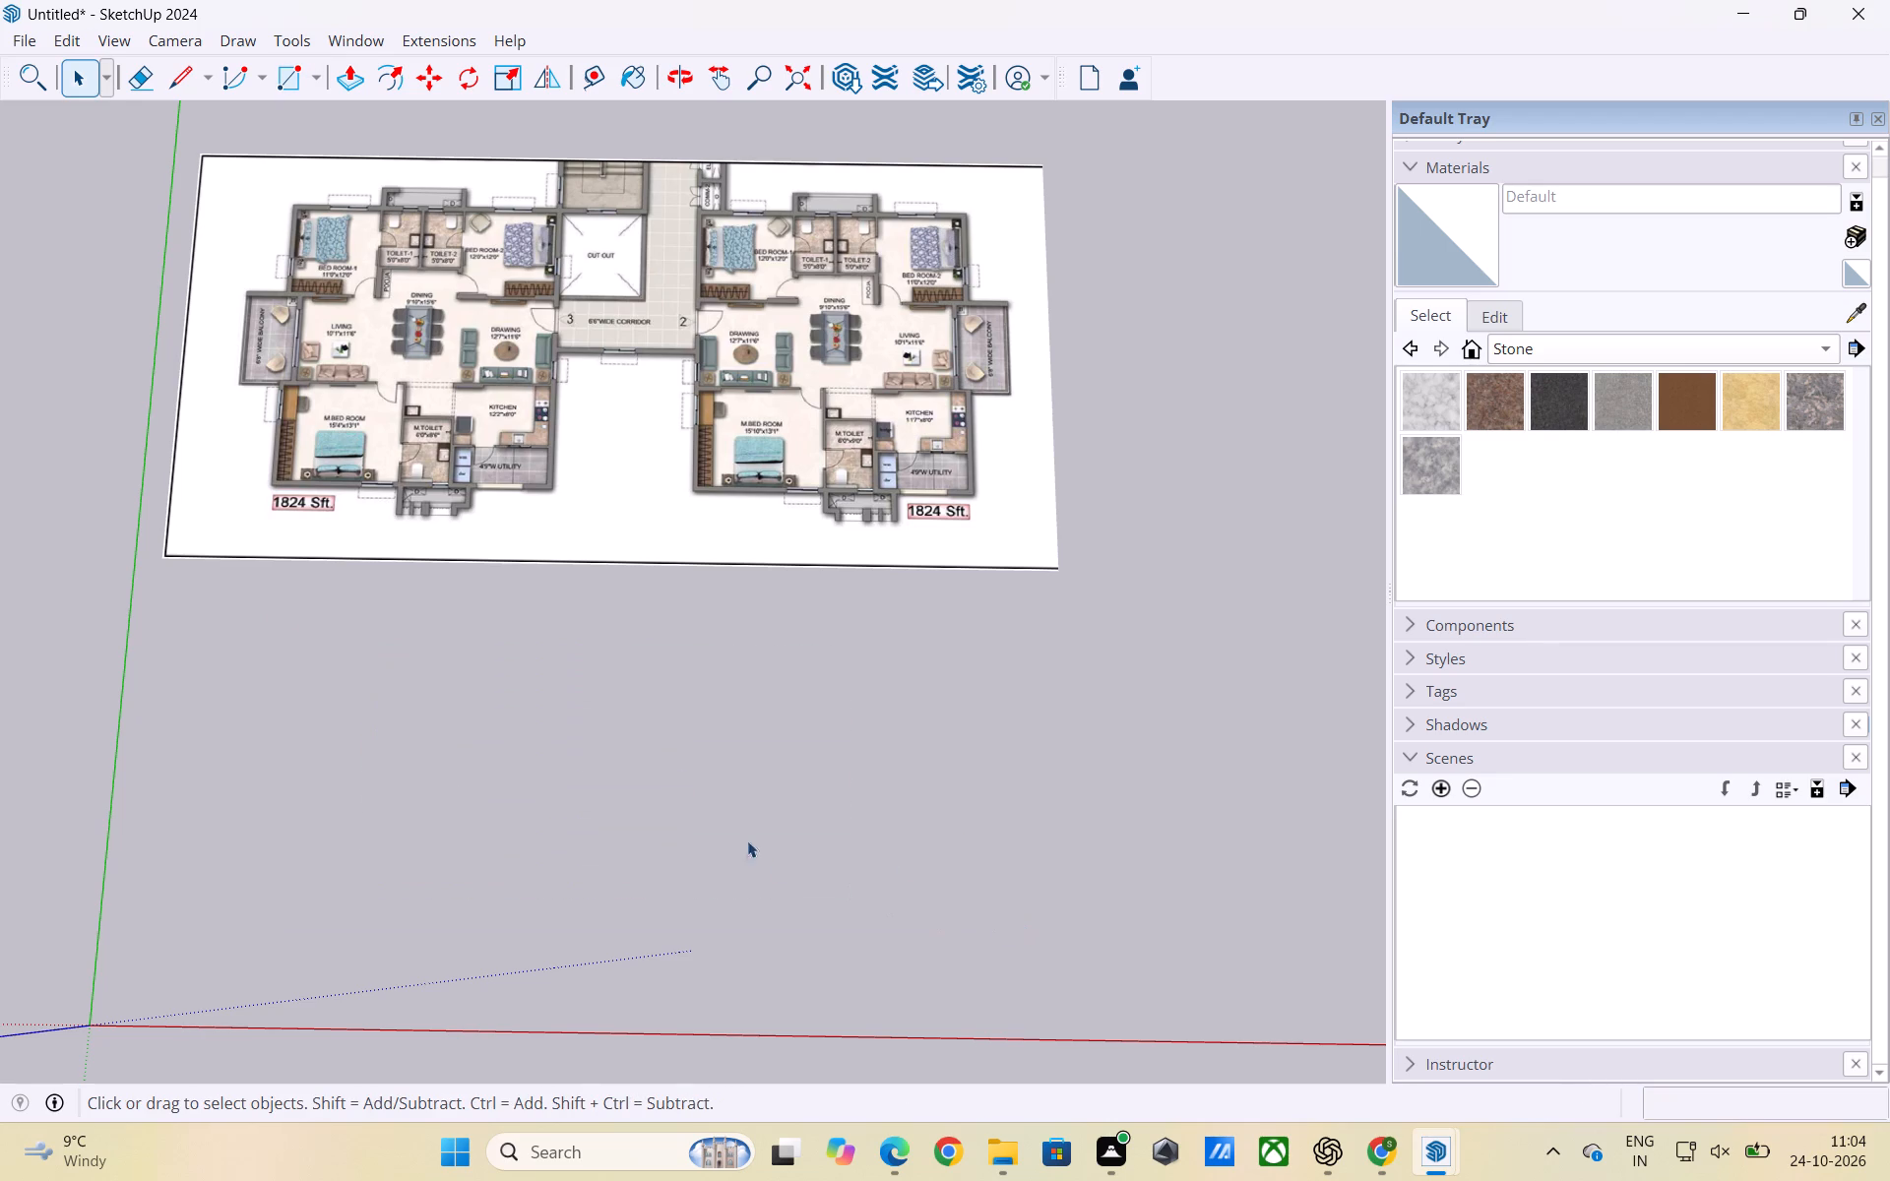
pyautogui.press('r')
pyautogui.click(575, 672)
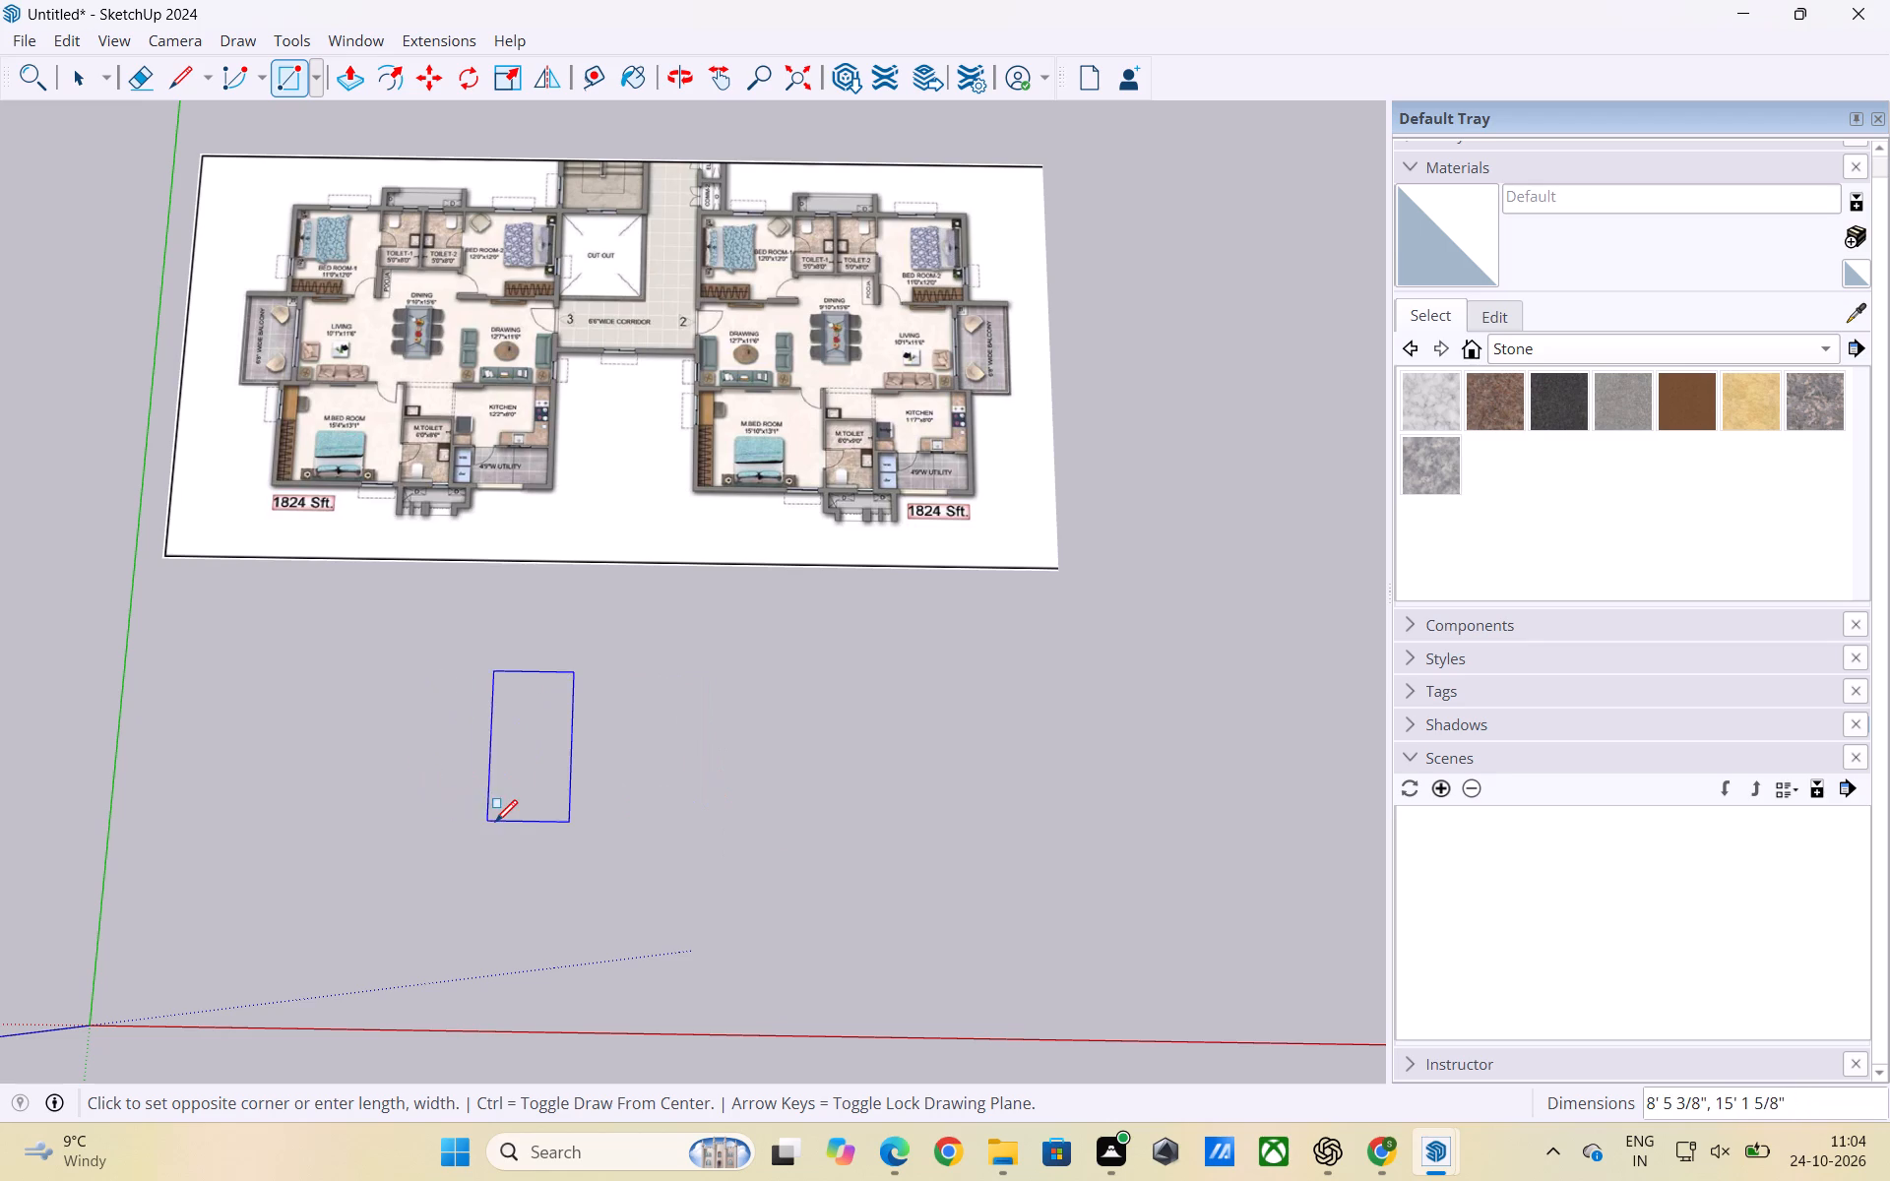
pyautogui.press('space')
# Move the reference floor plan image farther from the origin along the green axis to free drawing space below it.
pyautogui.scroll(-6, 736, 741)
pyautogui.moveTo(736, 798); pyautogui.dragTo(754, 581, button='middle')
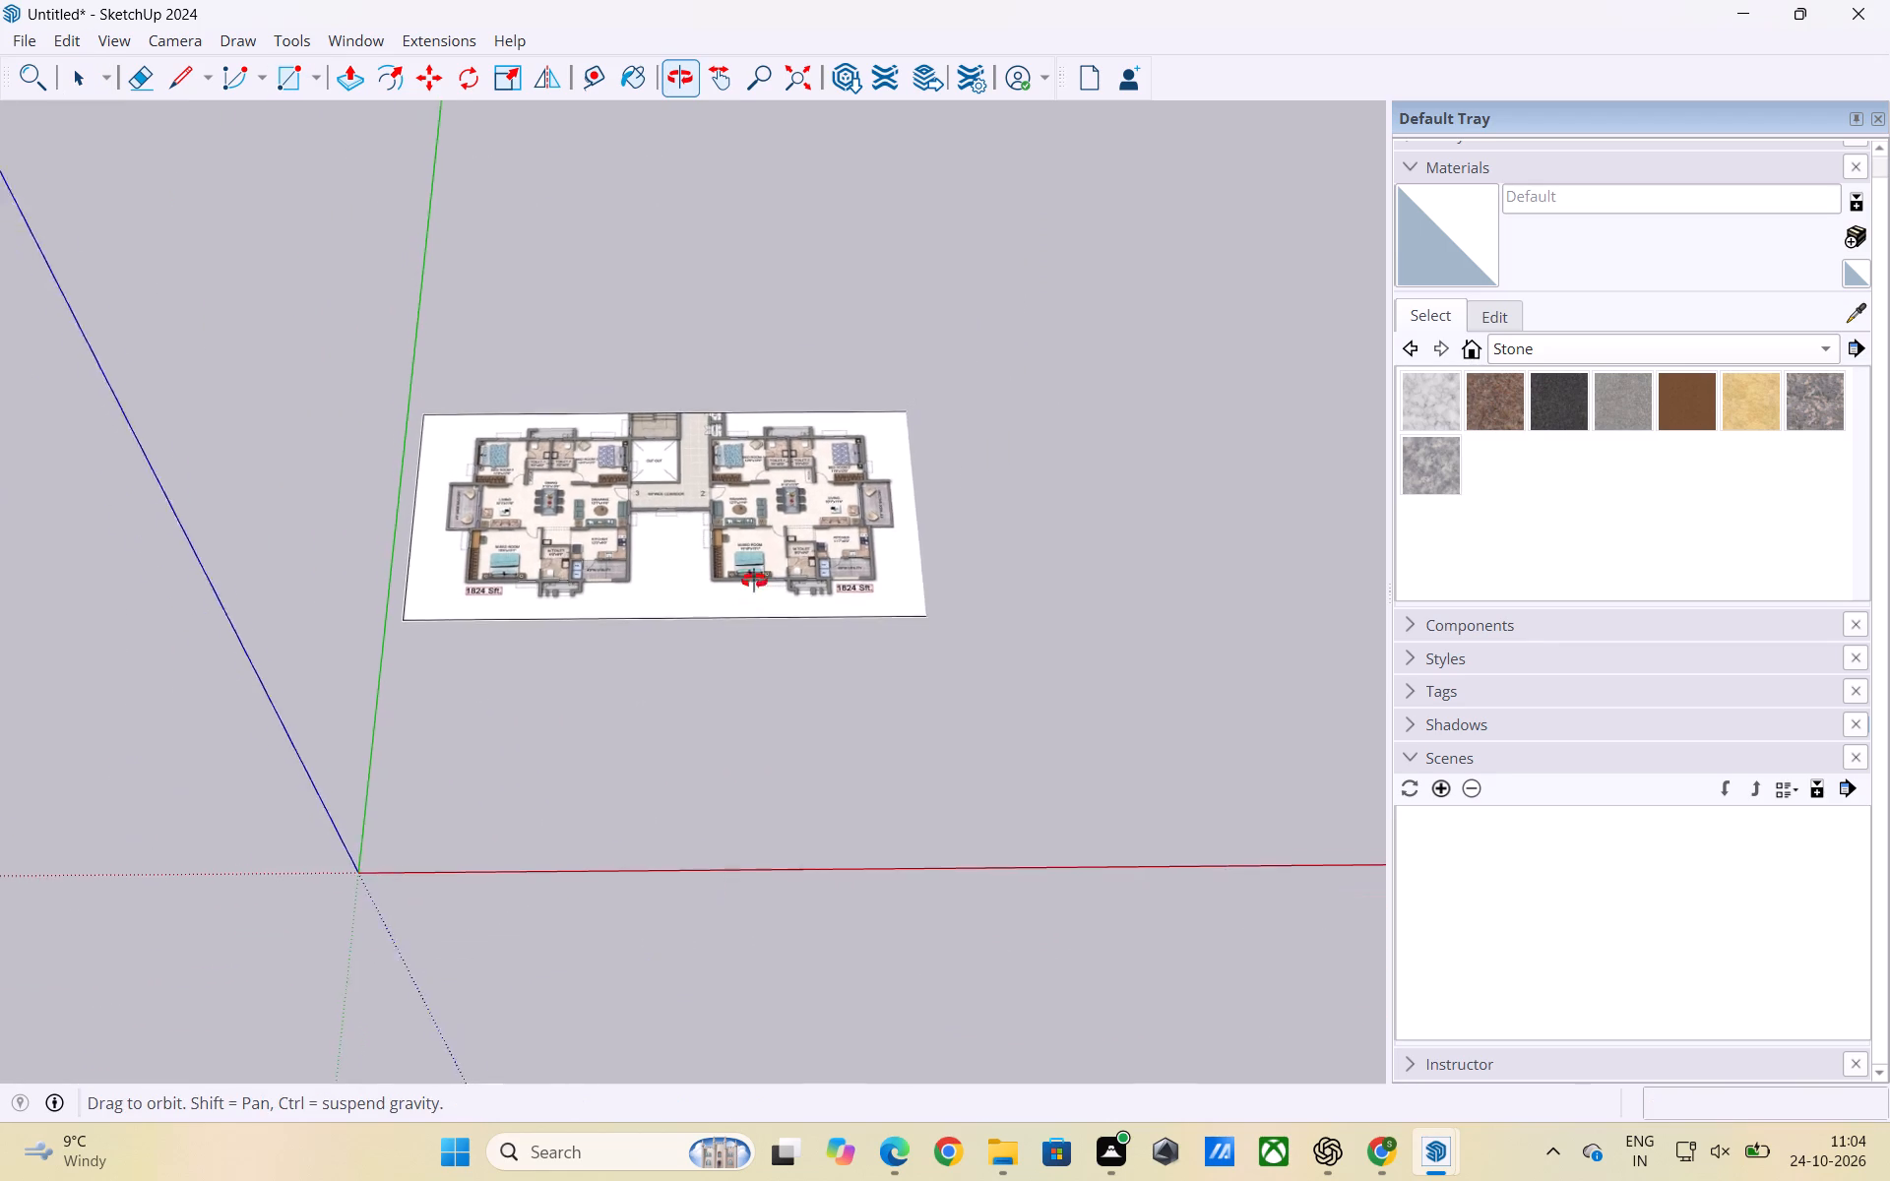
pyautogui.moveTo(754, 581); pyautogui.dragTo(787, 491, button='middle')
pyautogui.scroll(-9, 880, 629)
pyautogui.moveTo(749, 717); pyautogui.dragTo(761, 916, button='middle')
pyautogui.scroll(5, 739, 607)
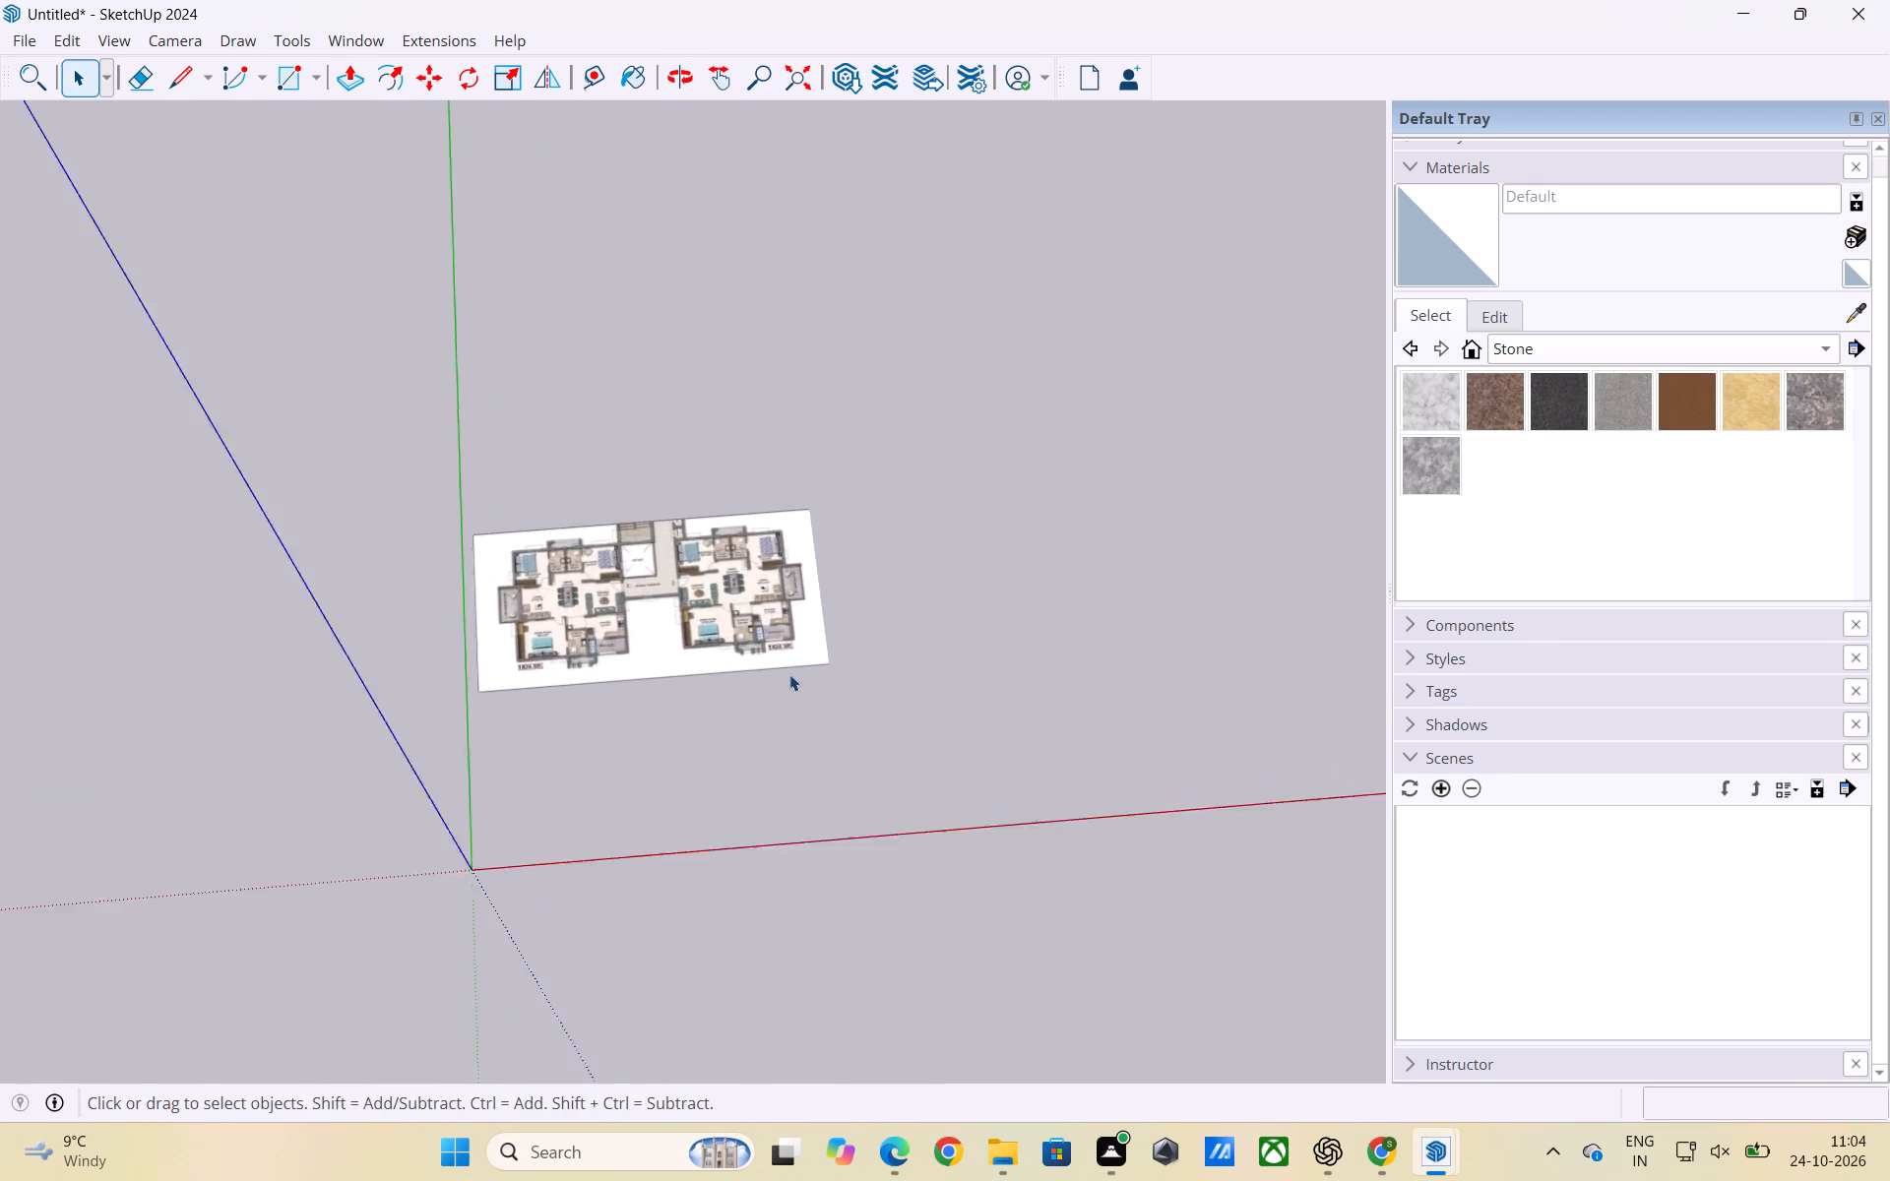
pyautogui.scroll(2, 789, 674)
pyautogui.moveTo(692, 694); pyautogui.dragTo(684, 861, button='middle')
pyautogui.scroll(2, 837, 635)
pyautogui.moveTo(927, 590); pyautogui.dragTo(864, 710, button='middle')
pyautogui.scroll(-1, 928, 629)
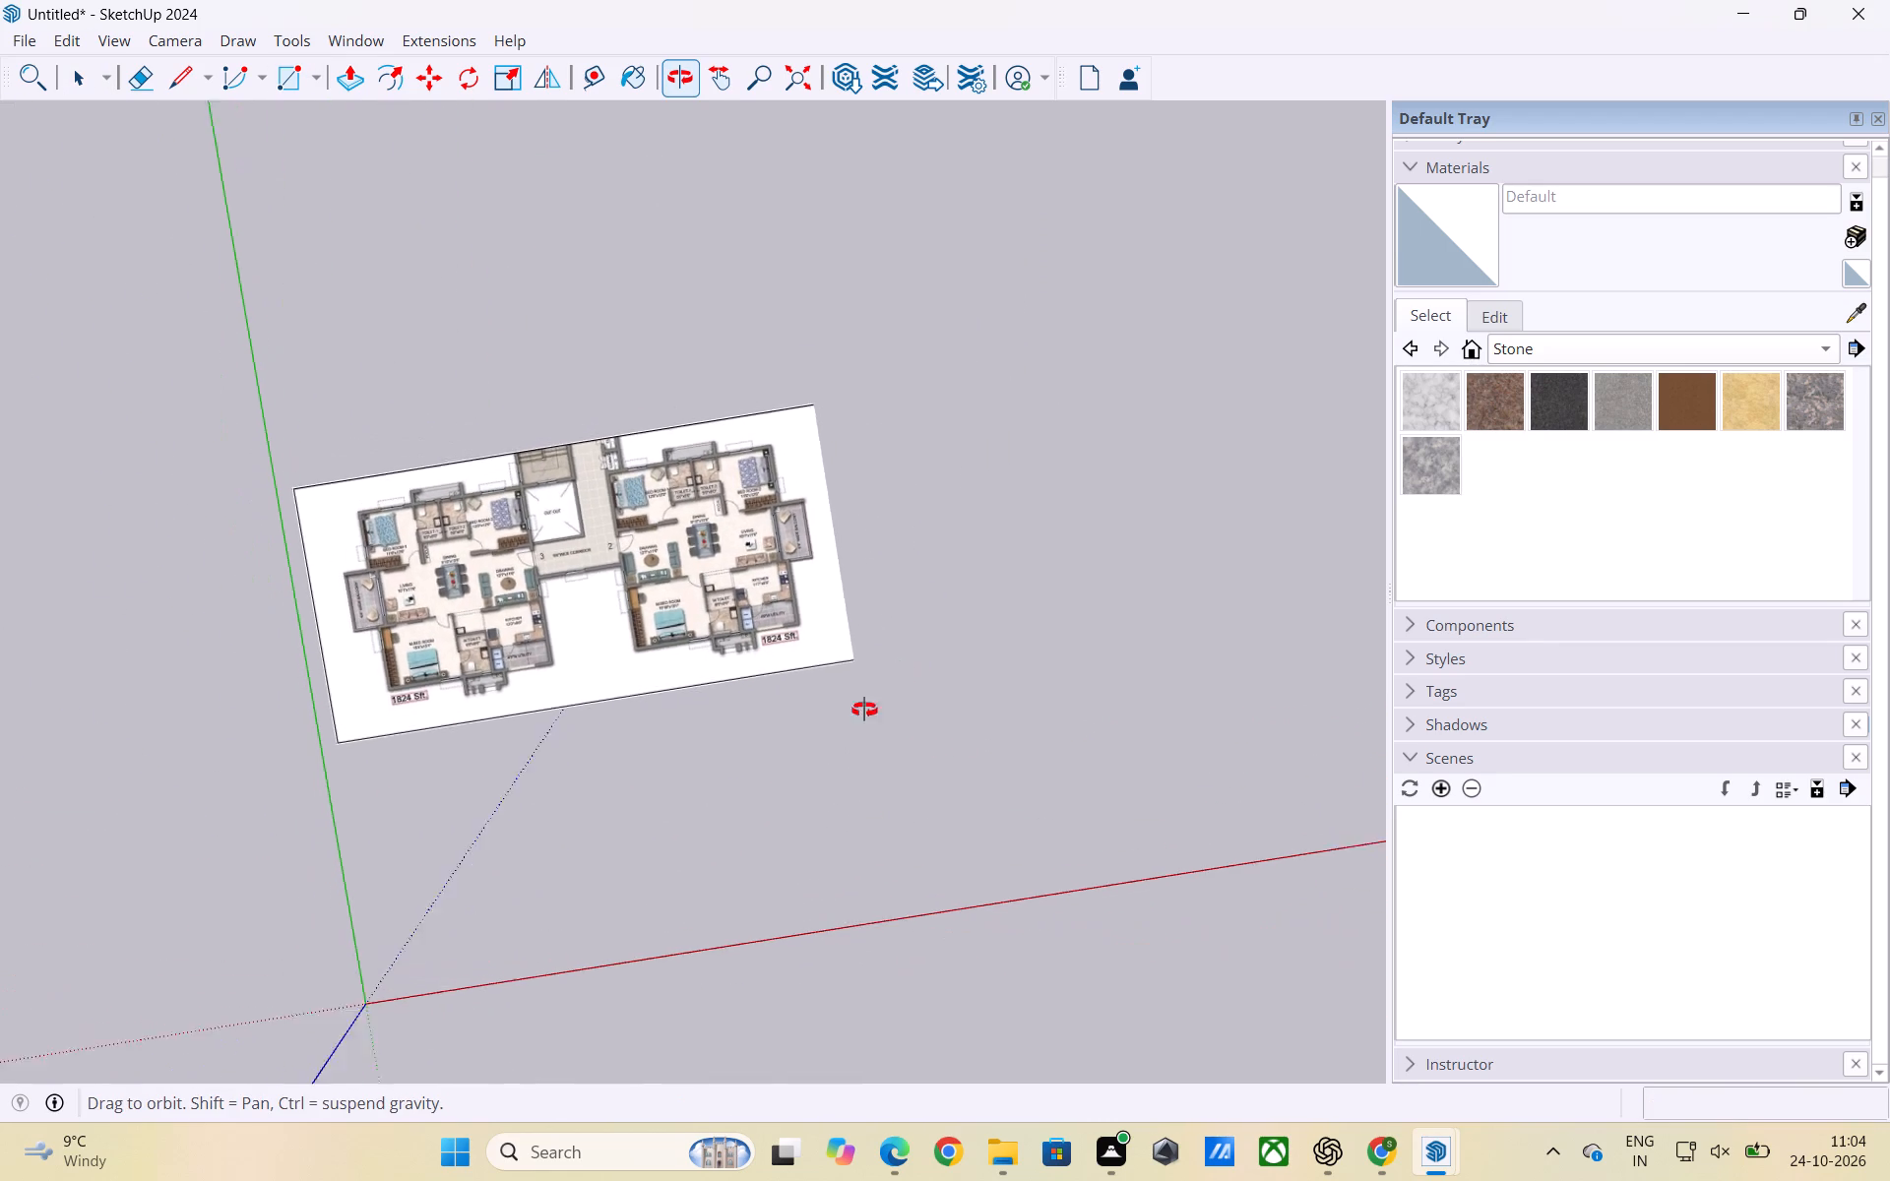
pyautogui.moveTo(864, 710); pyautogui.dragTo(985, 676, button='middle')
pyautogui.moveTo(913, 769); pyautogui.dragTo(316, 349)
pyautogui.press('m')
pyautogui.click(545, 537)
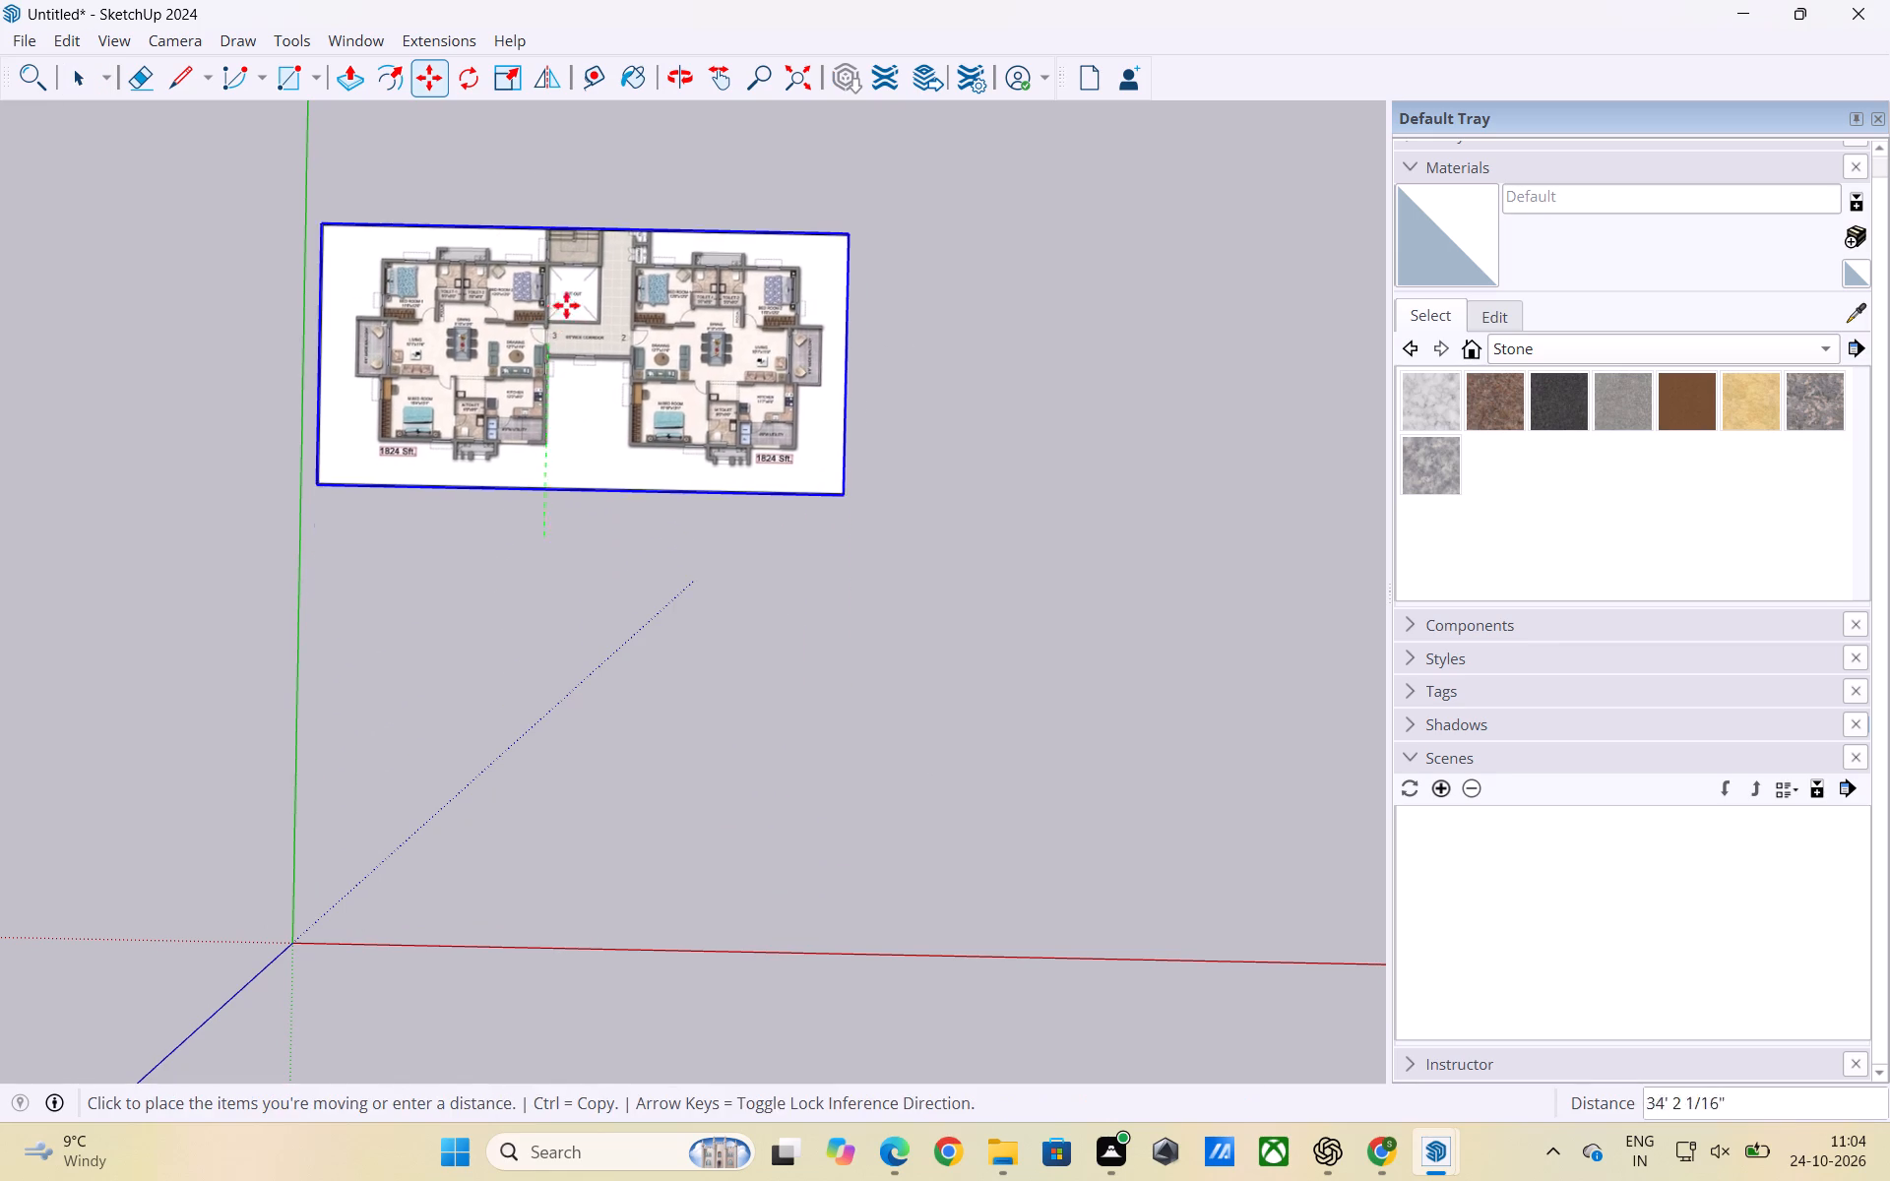
pyautogui.click(569, 244)
pyautogui.press('space')
pyautogui.click(826, 726)
# Draw an 11' by 12' rectangle below the reference image for Bed Room-1.
pyautogui.scroll(-2, 945, 645)
pyautogui.moveTo(740, 647); pyautogui.dragTo(754, 640, button='middle')
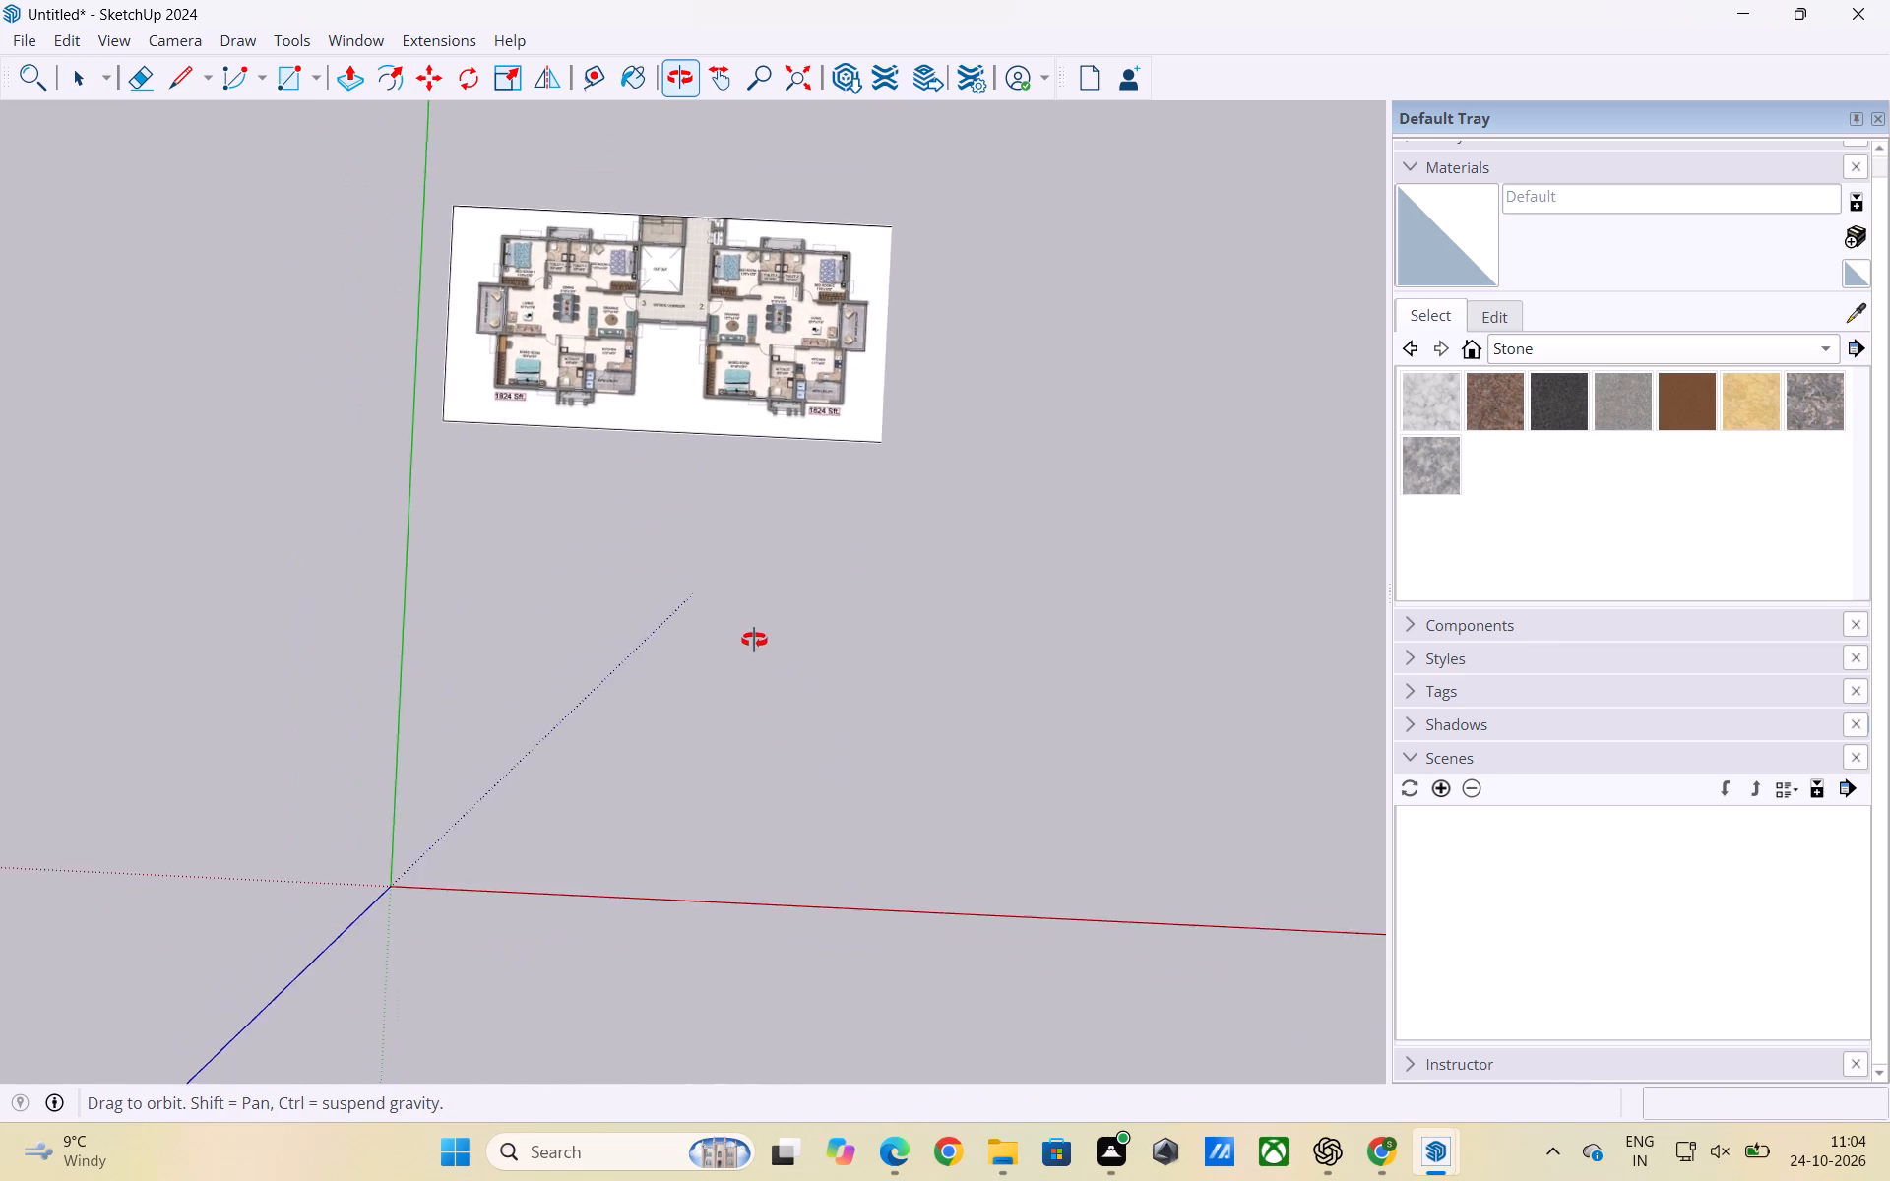
pyautogui.moveTo(754, 640); pyautogui.dragTo(808, 600, button='middle')
pyautogui.scroll(2, 742, 580)
pyautogui.scroll(-4, 929, 708)
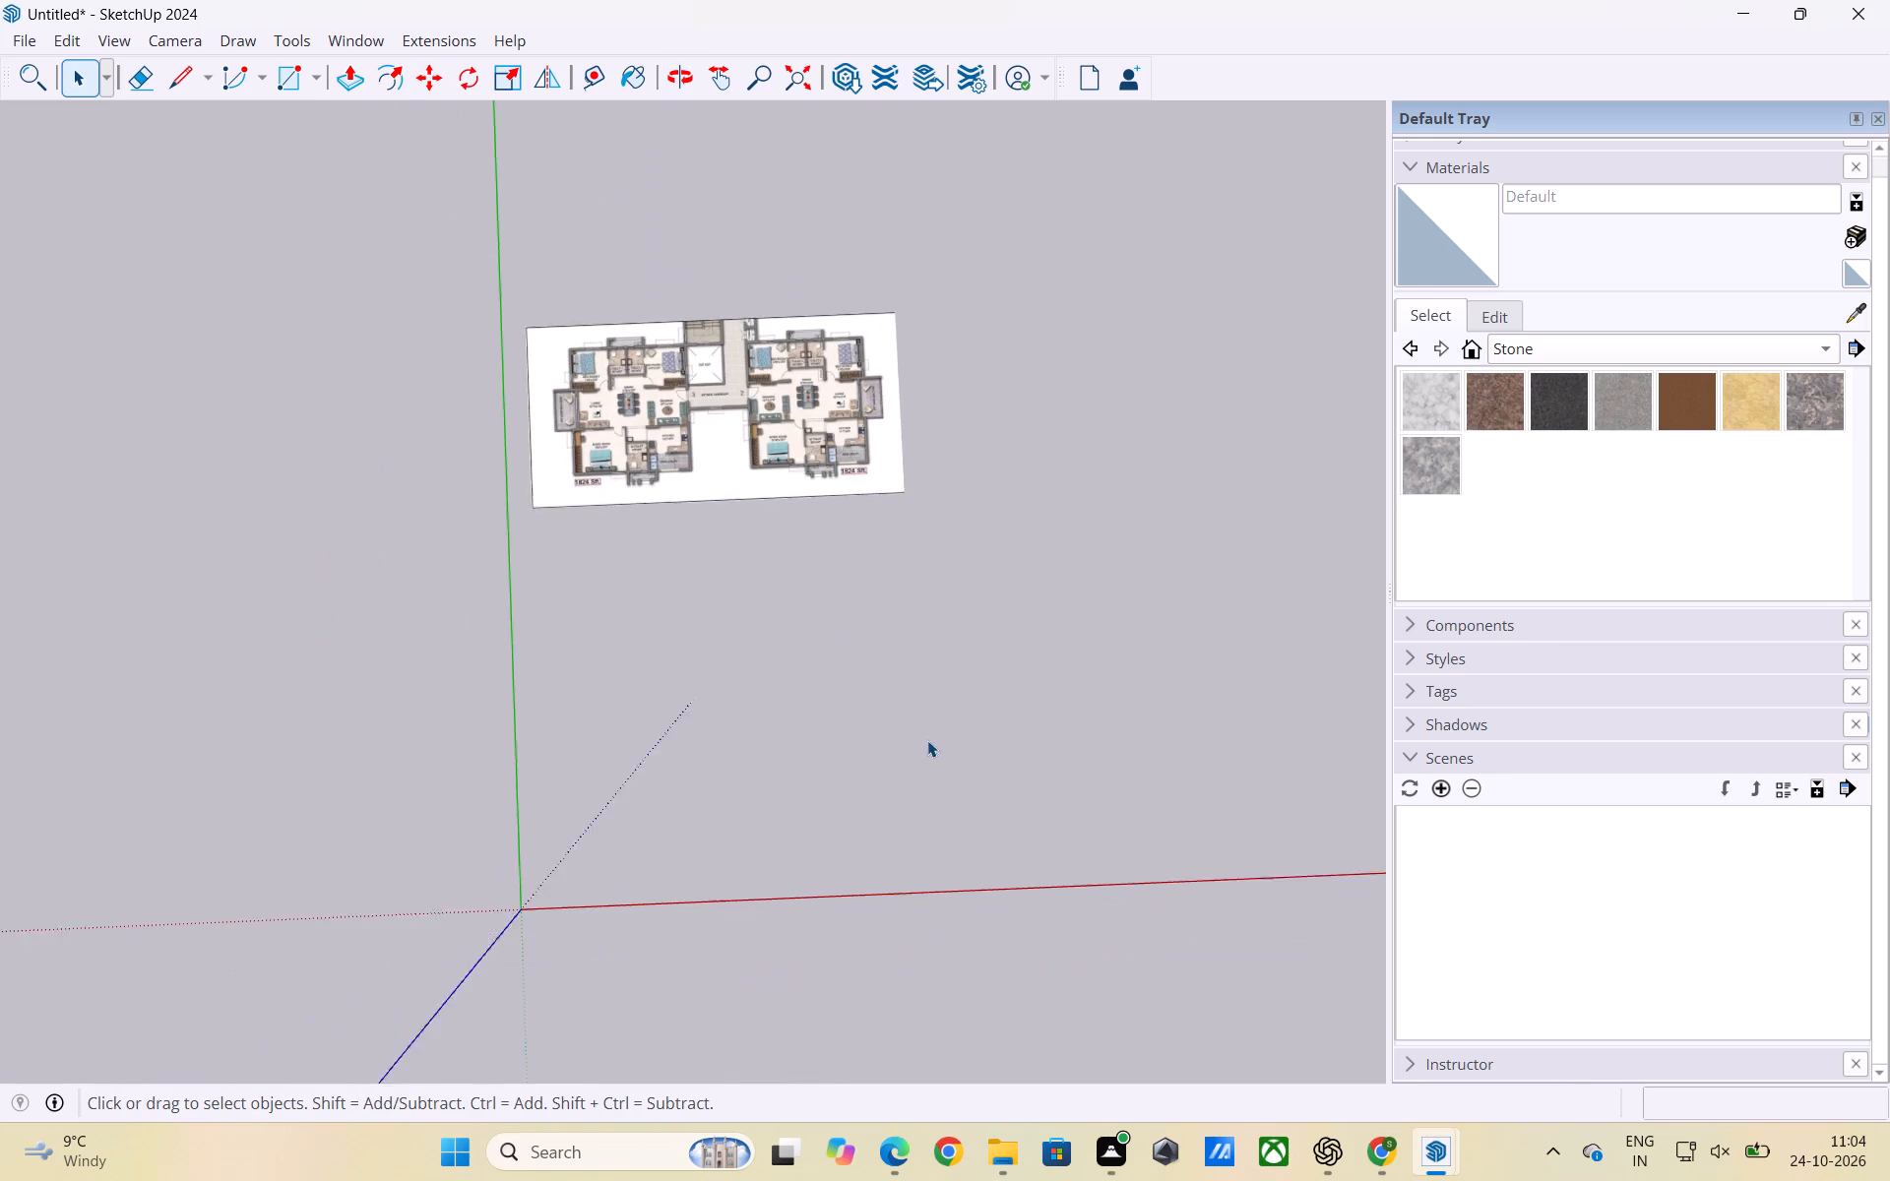
pyautogui.scroll(-1, 927, 740)
pyautogui.press('r')
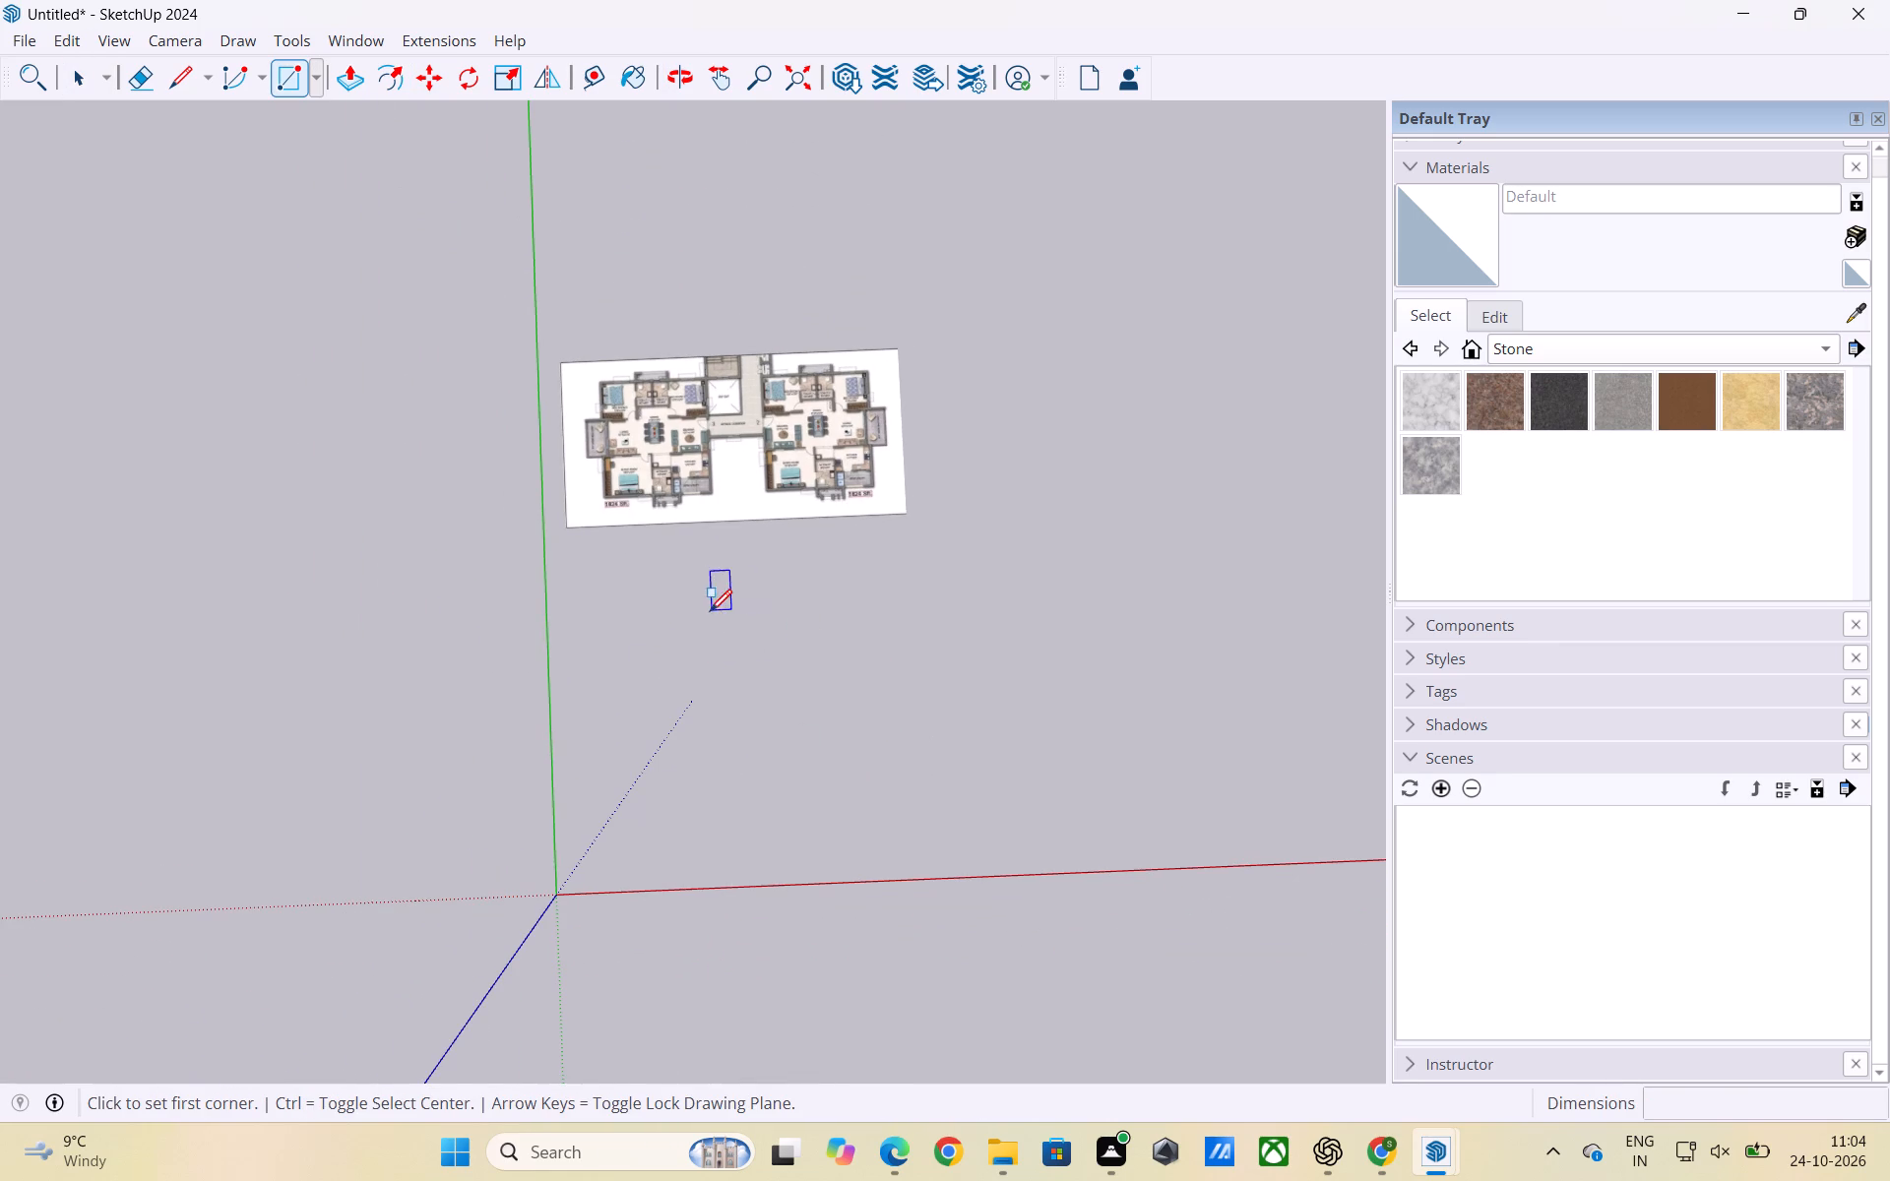
pyautogui.click(710, 611)
pyautogui.write('11')
pyautogui.press("'")
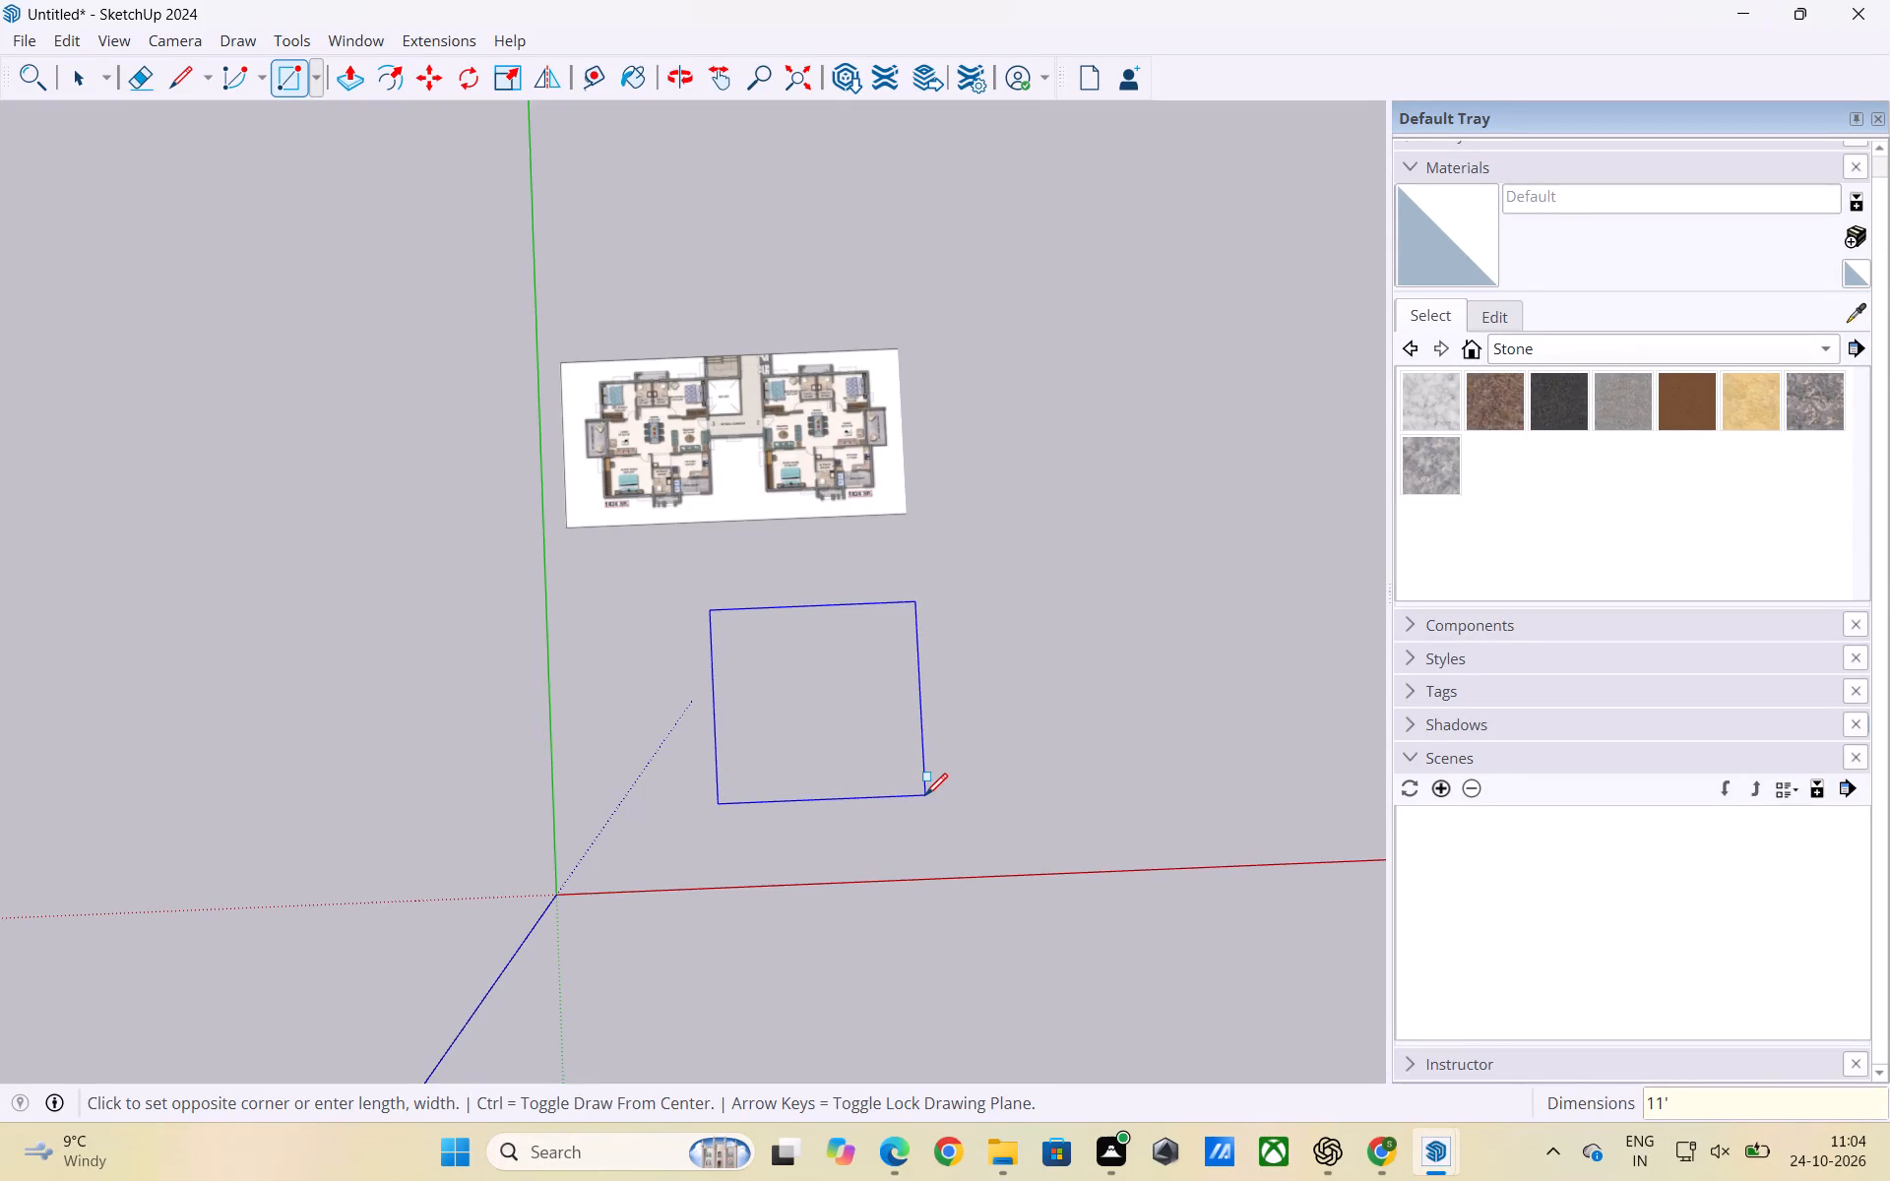
pyautogui.write(',12')
pyautogui.press("'")
pyautogui.press('Return')
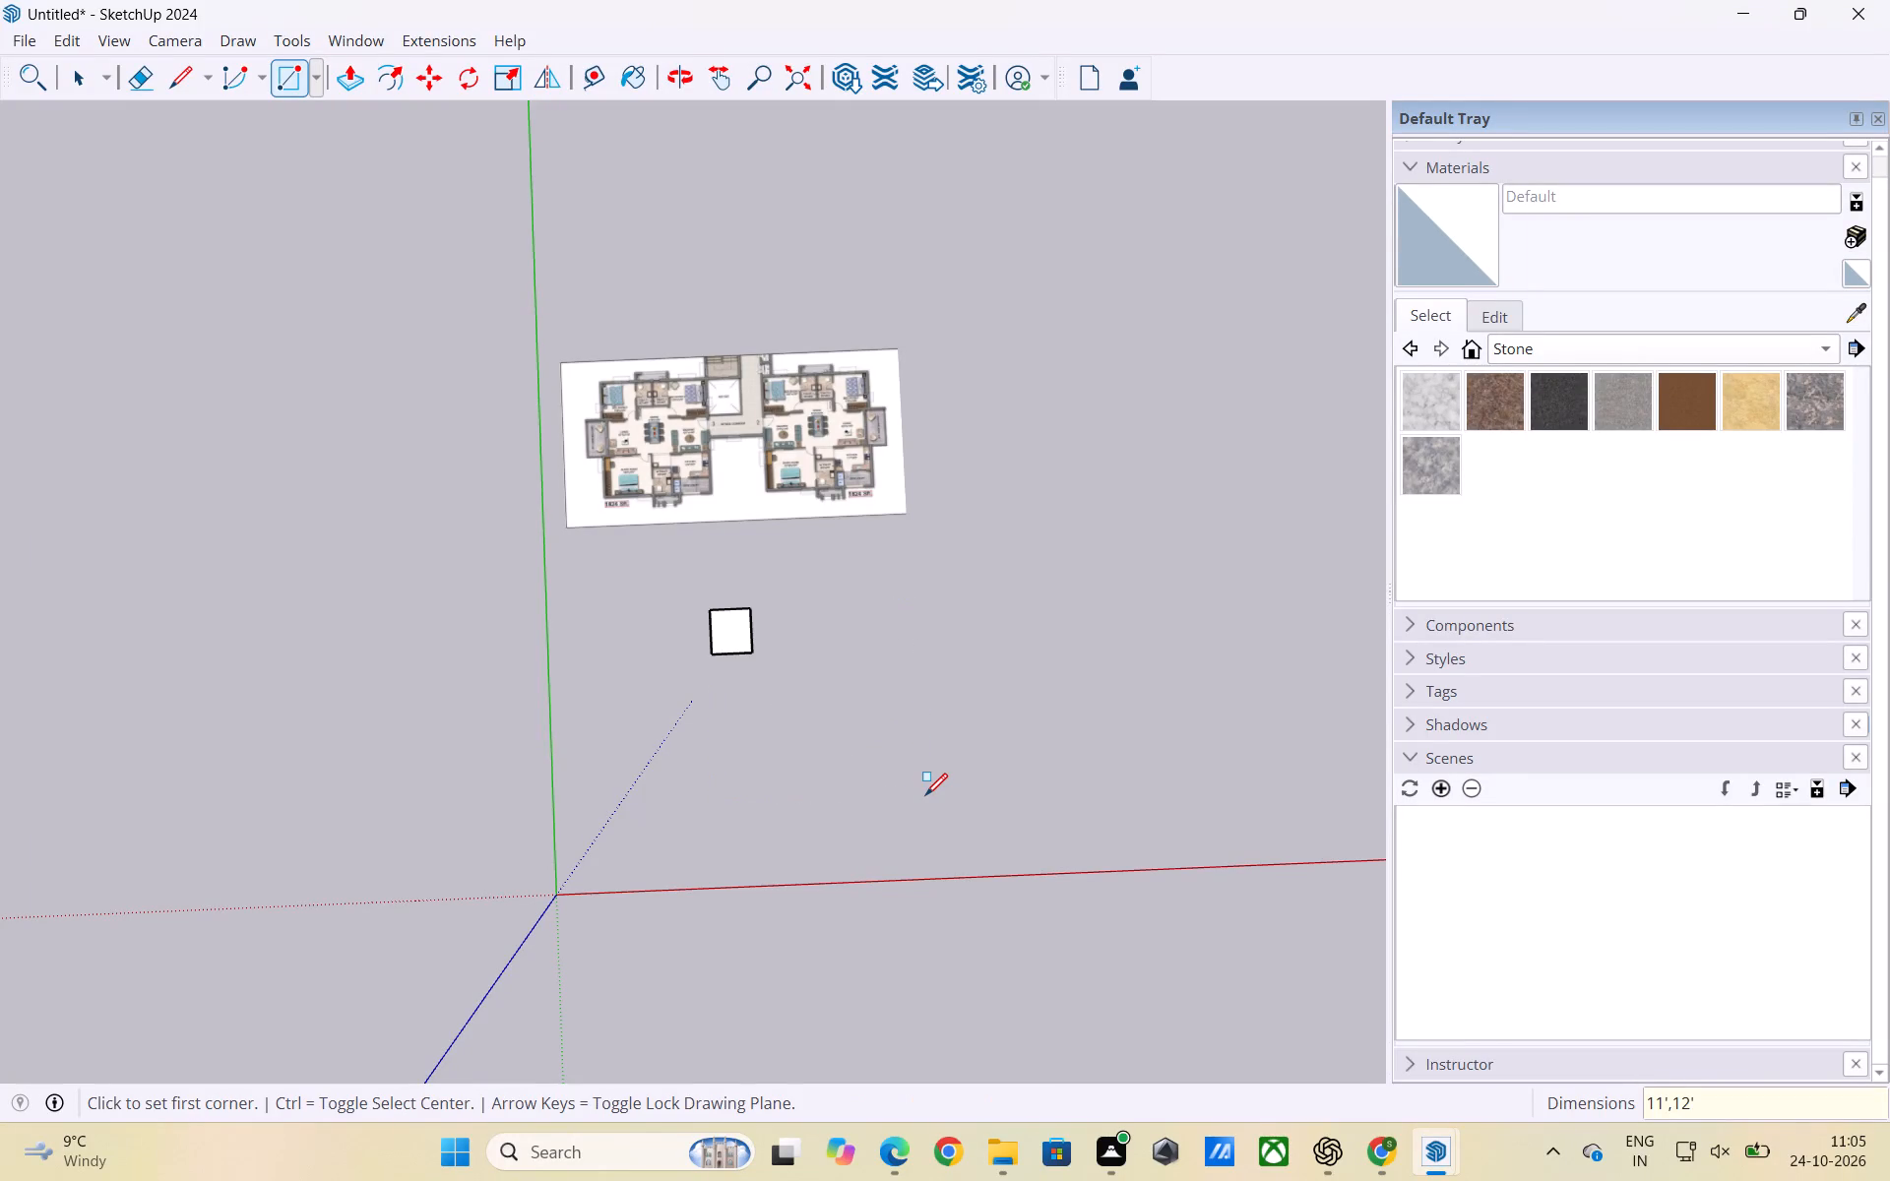
pyautogui.press('space')
# Make the 11' by 12' rectangle's face and edges a group.
pyautogui.scroll(6, 823, 488)
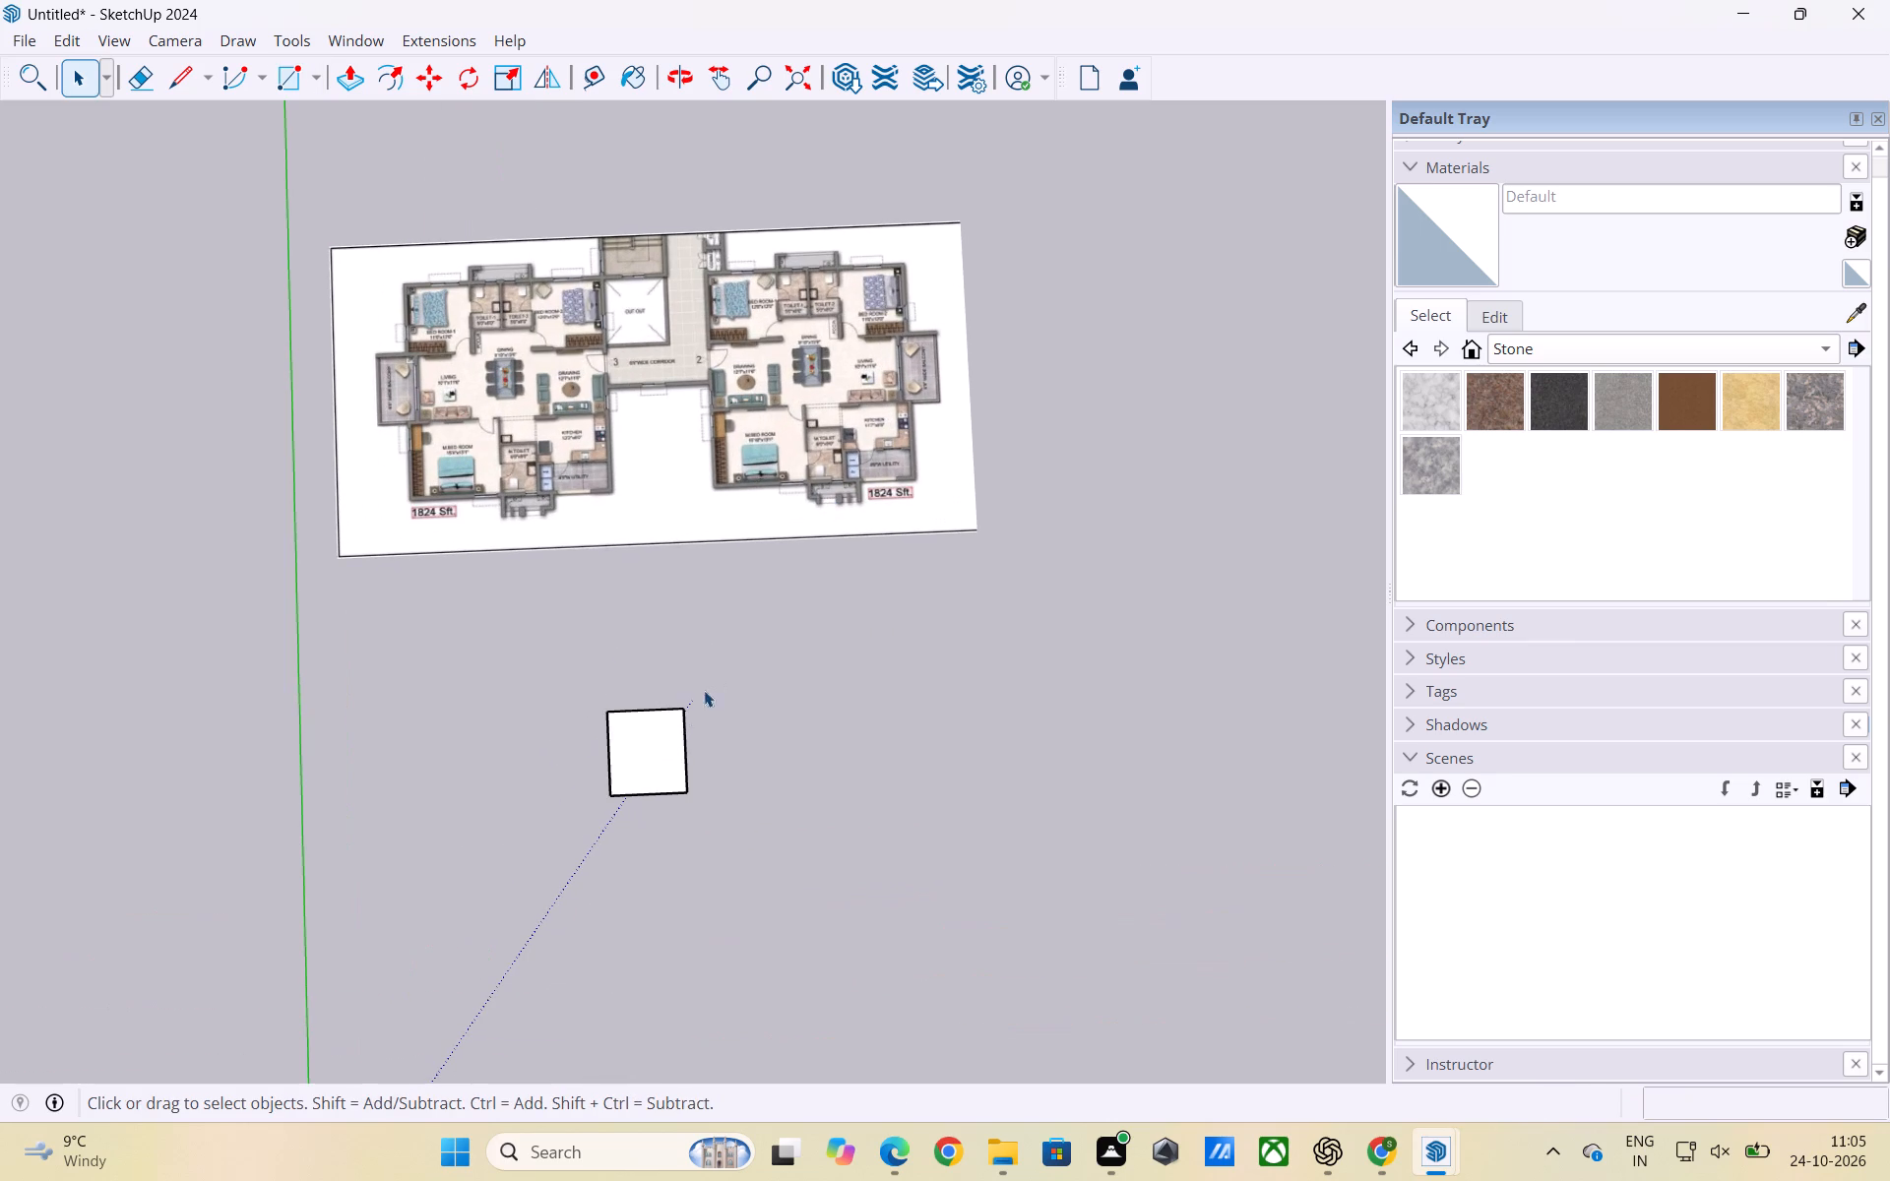
pyautogui.doubleClick(648, 750)
pyautogui.rightClick(648, 750)
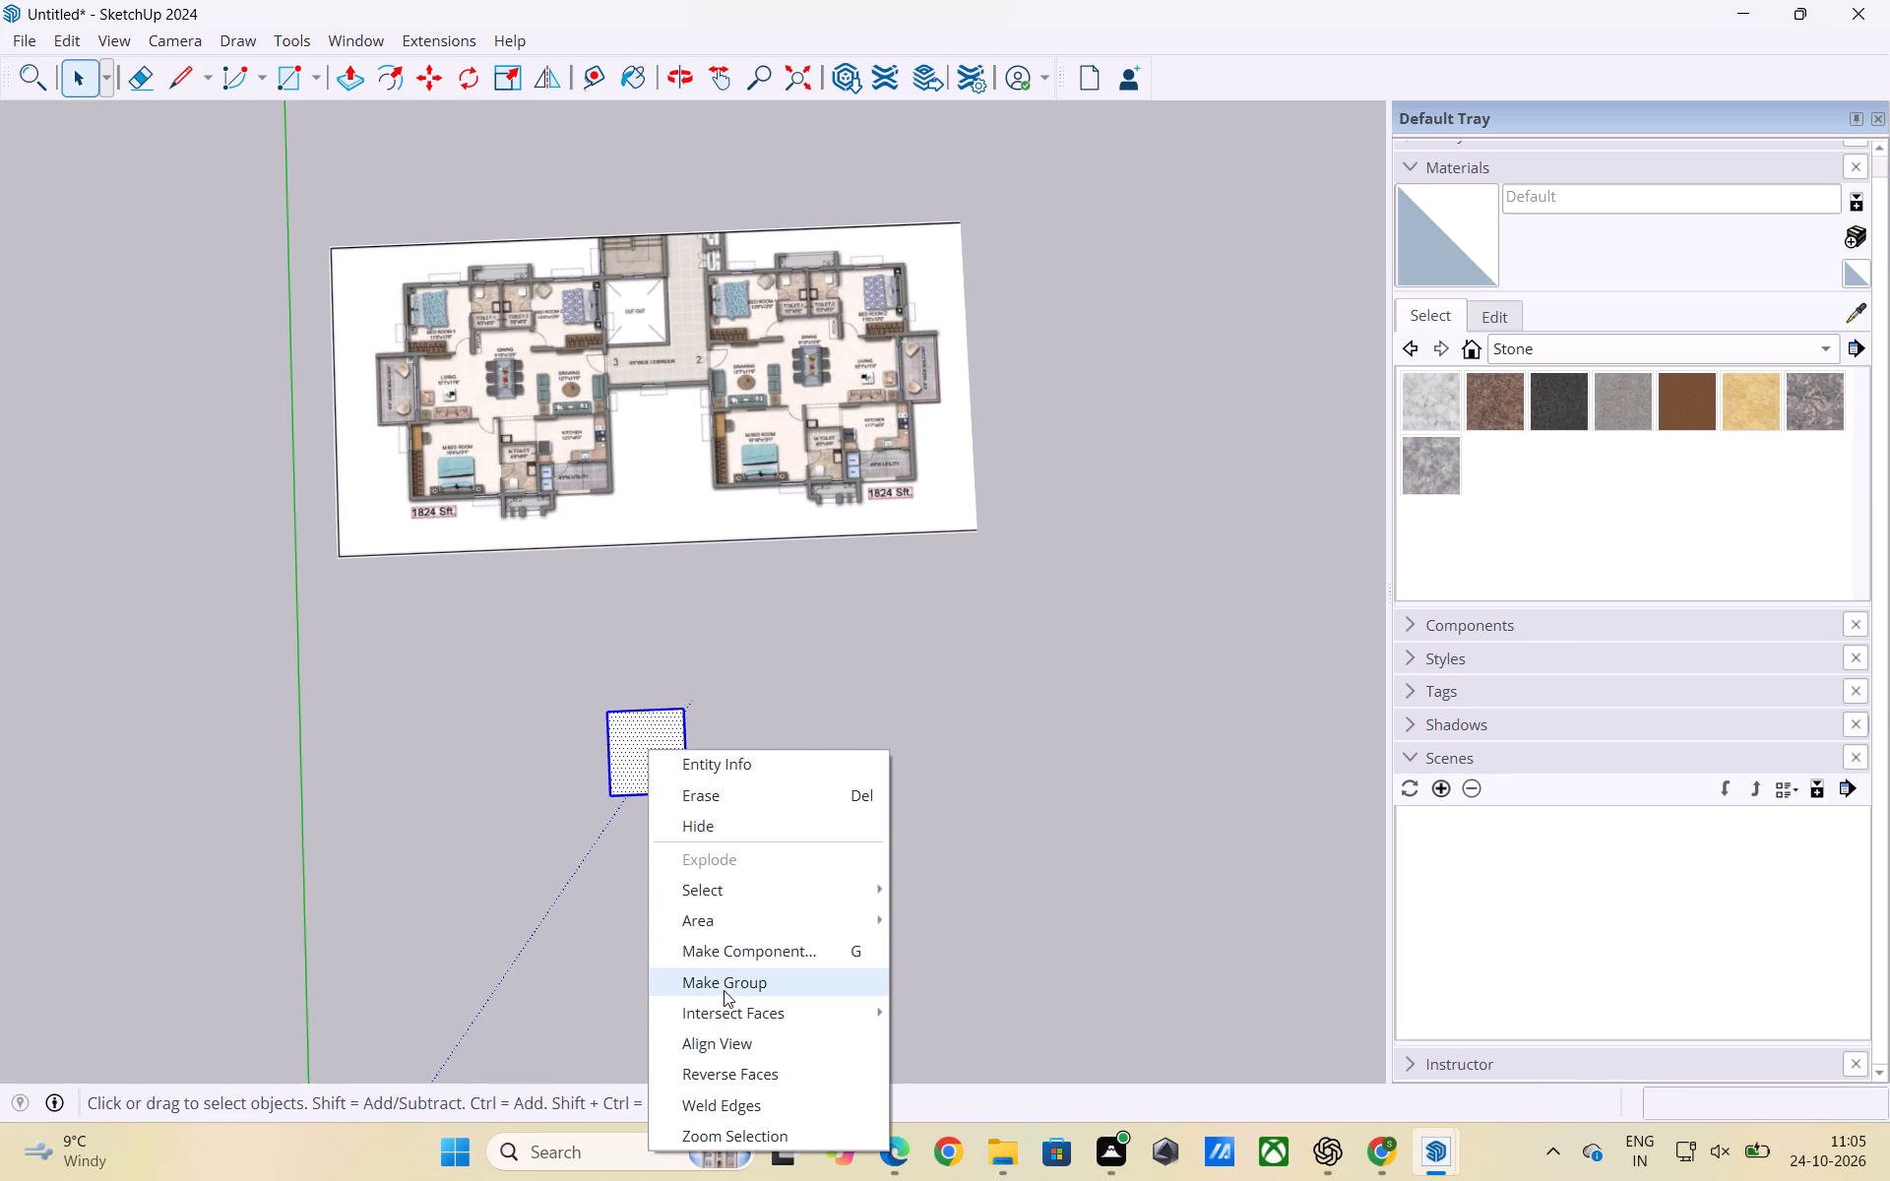
pyautogui.click(724, 990)
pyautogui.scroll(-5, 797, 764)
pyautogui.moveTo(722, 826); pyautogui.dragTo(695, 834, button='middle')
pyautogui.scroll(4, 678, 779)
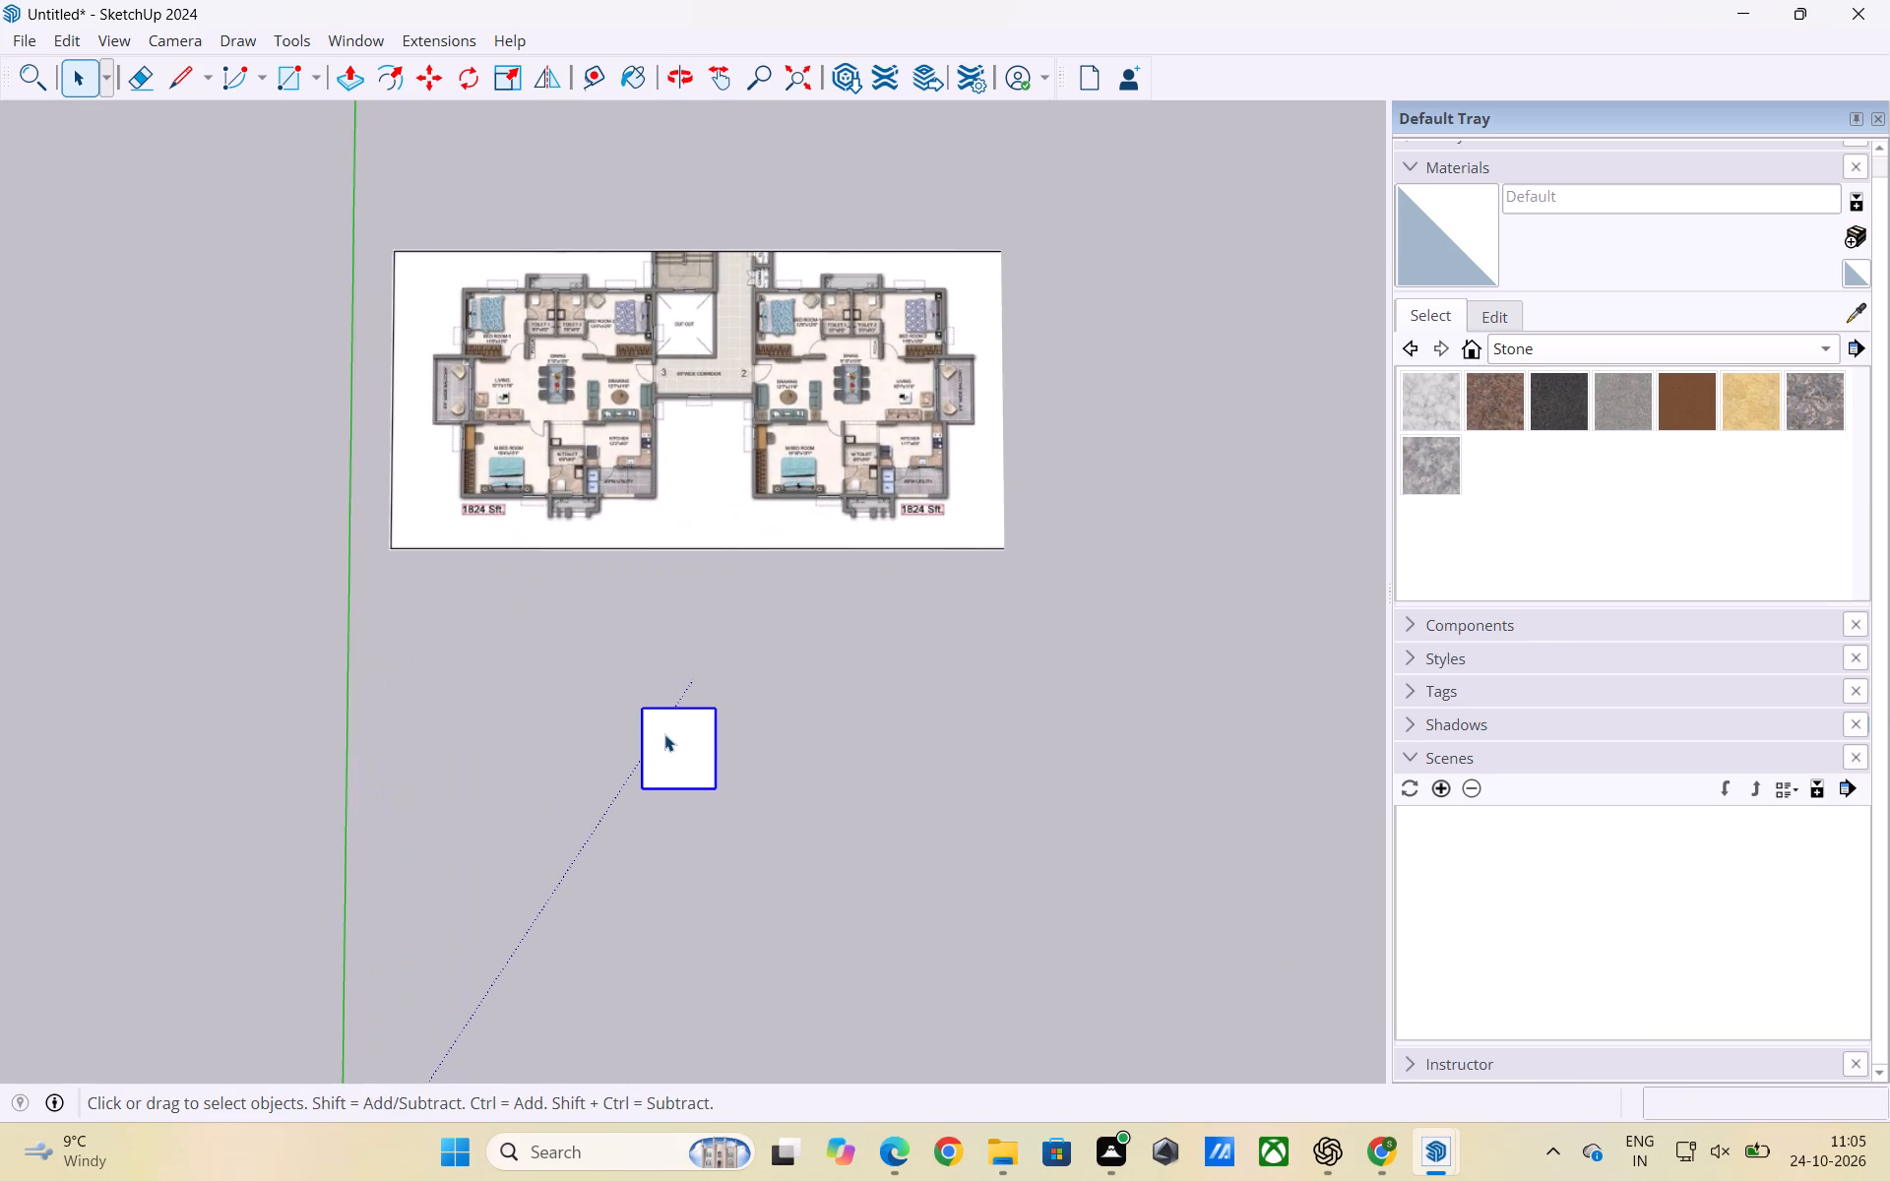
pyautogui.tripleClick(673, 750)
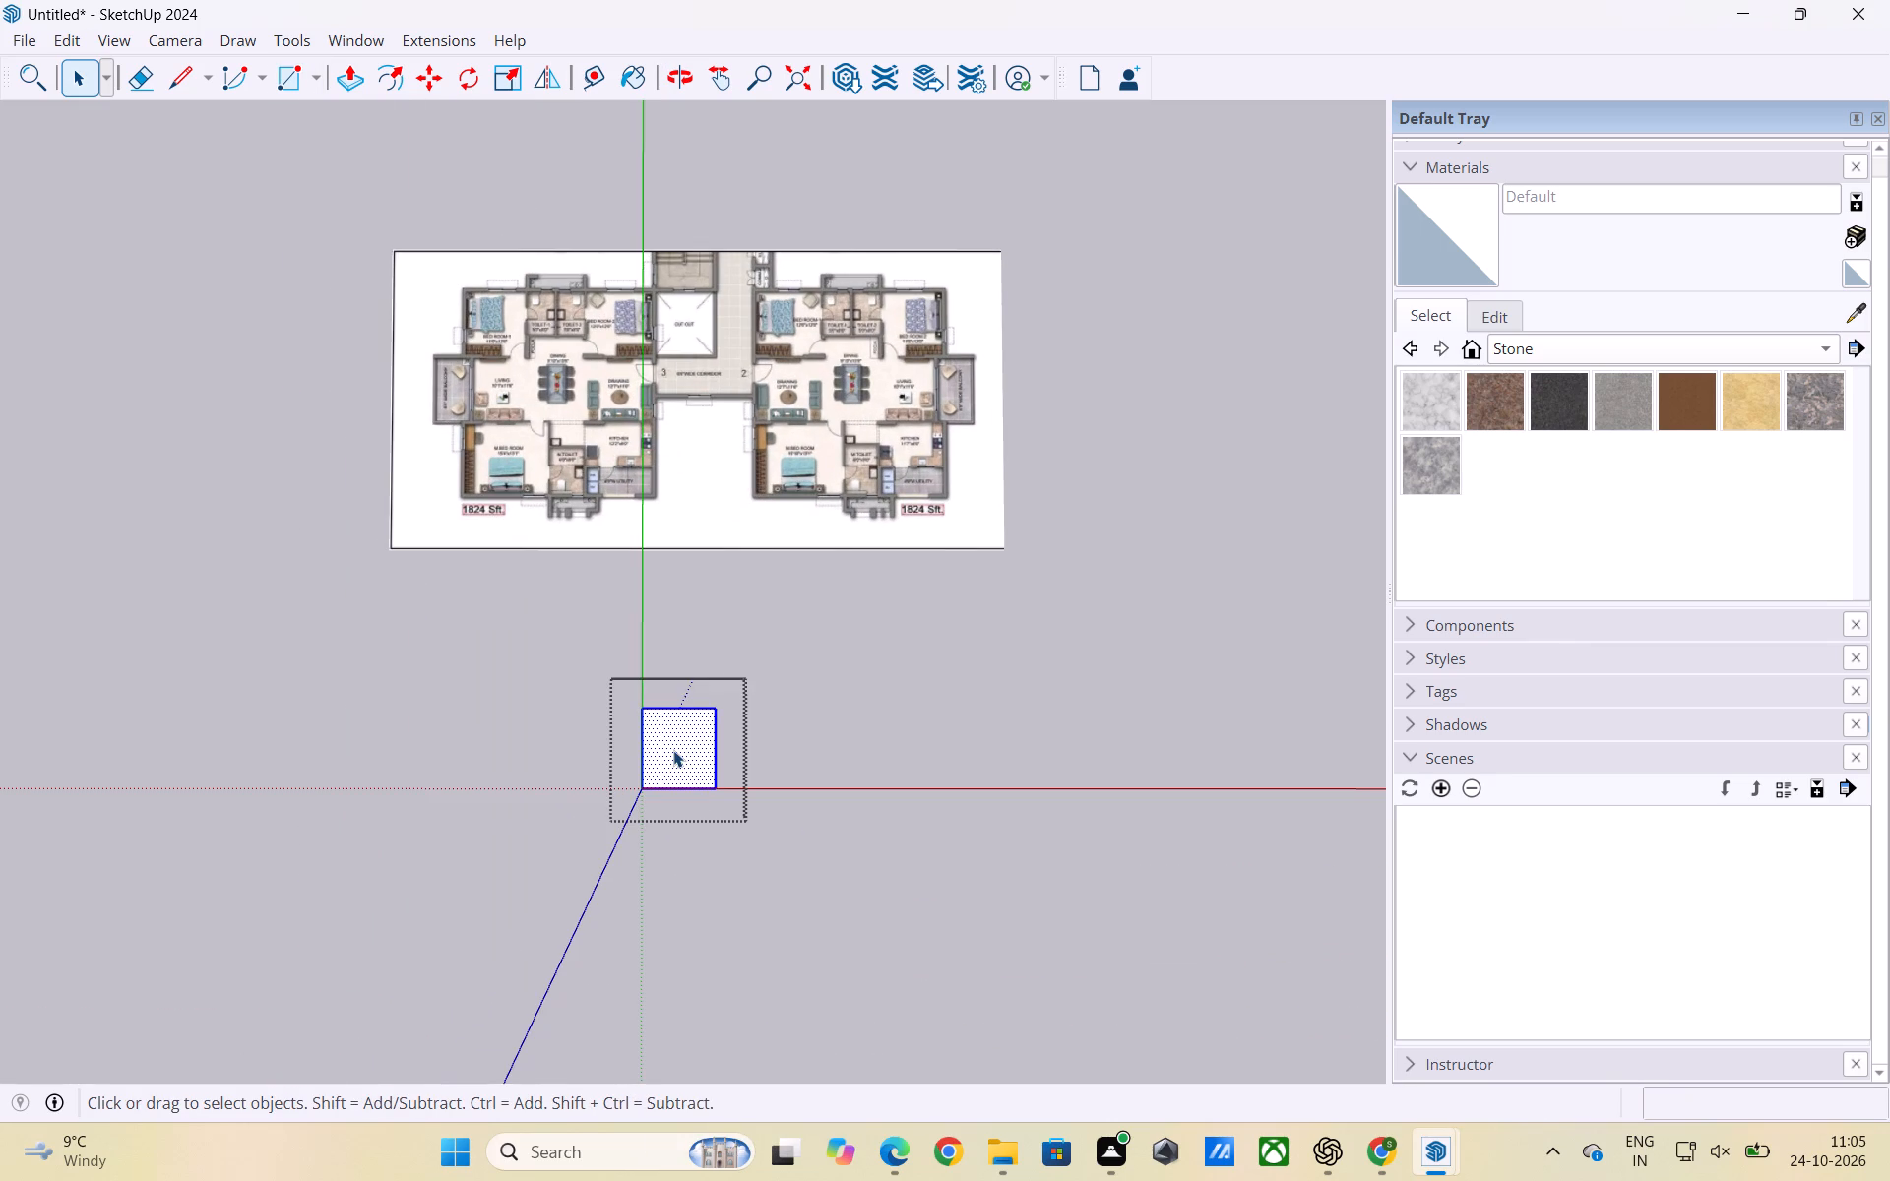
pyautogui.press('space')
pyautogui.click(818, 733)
# Open the bedroom rectangle's group and place guides 9" inside its upper and left edges.
pyautogui.scroll(3, 705, 763)
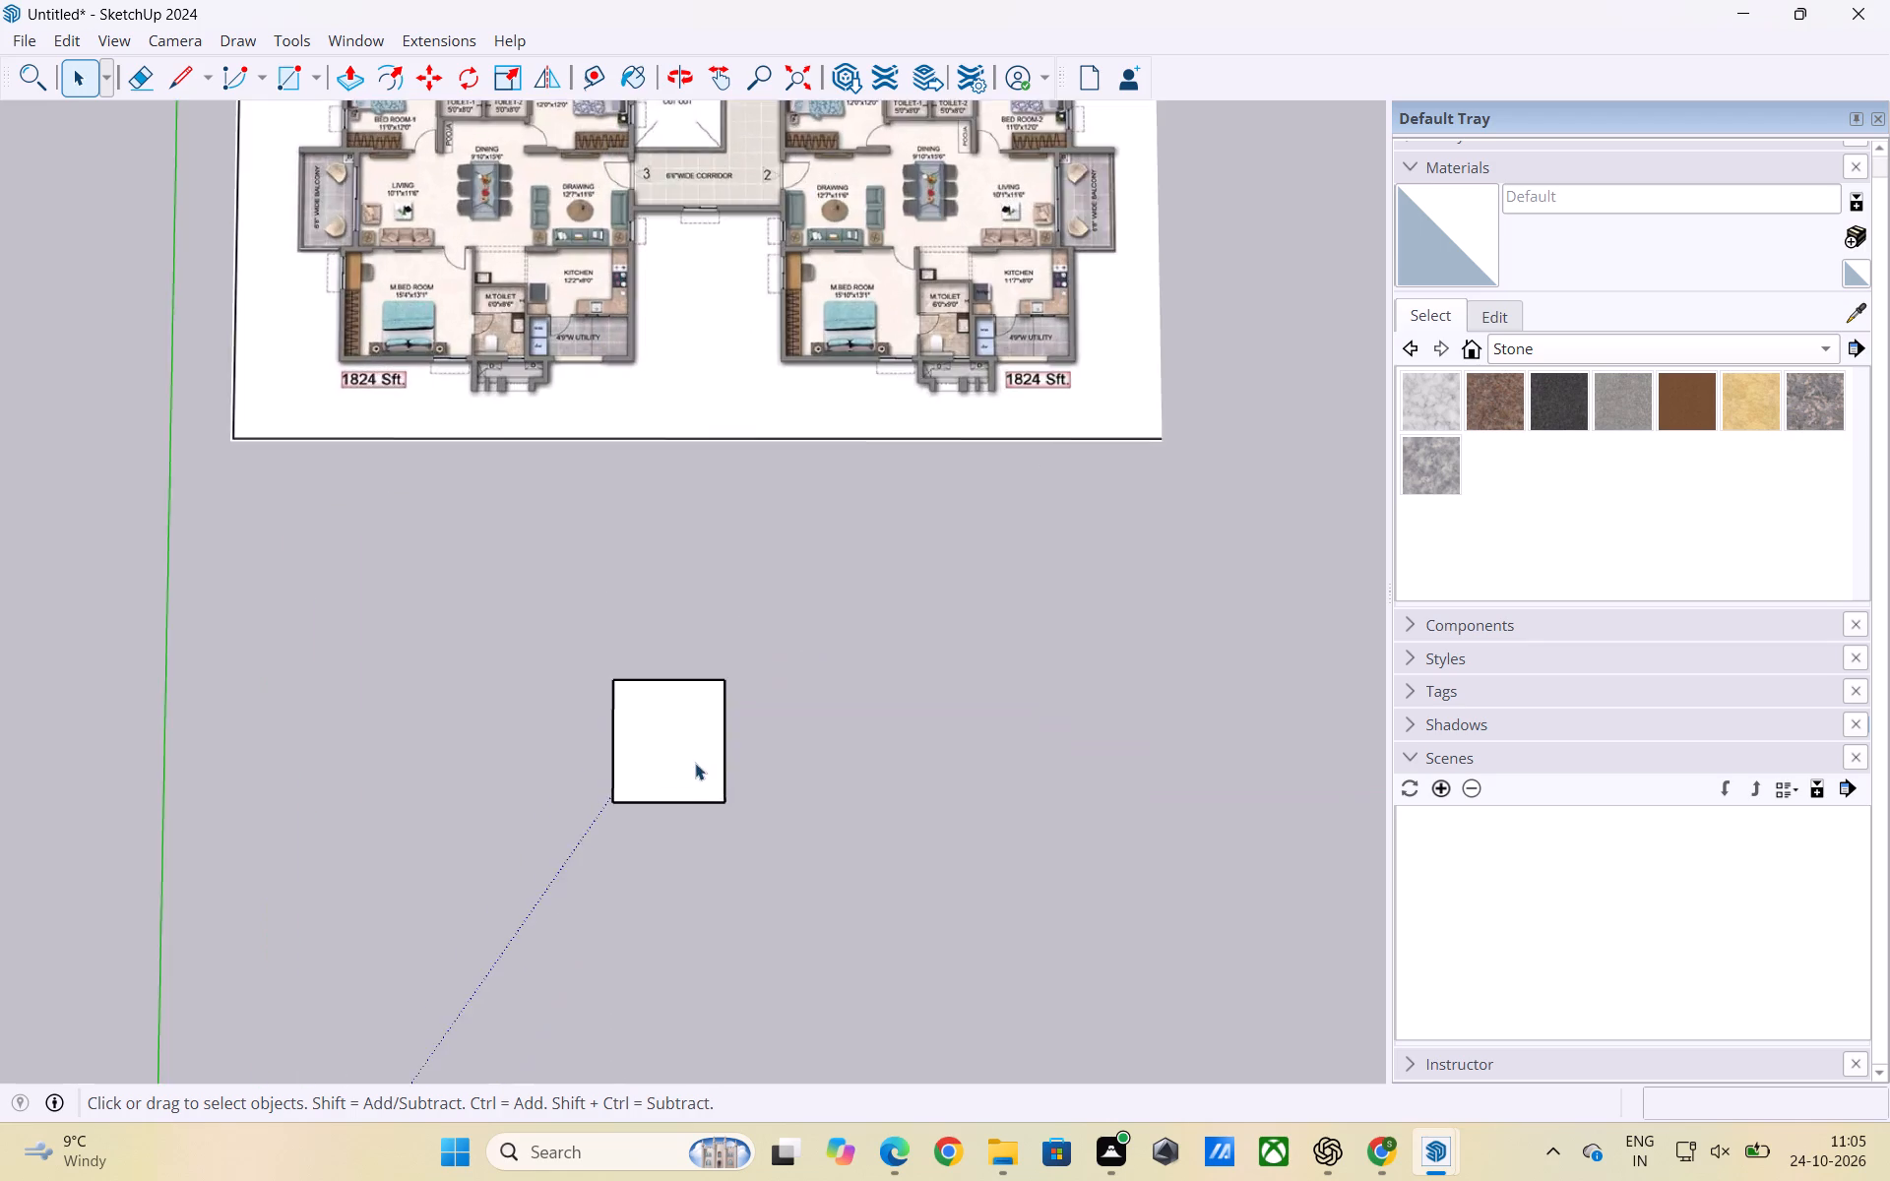
pyautogui.scroll(3, 695, 763)
pyautogui.scroll(-2, 630, 777)
pyautogui.click(640, 722)
pyautogui.click(643, 729)
pyautogui.doubleClick(650, 736)
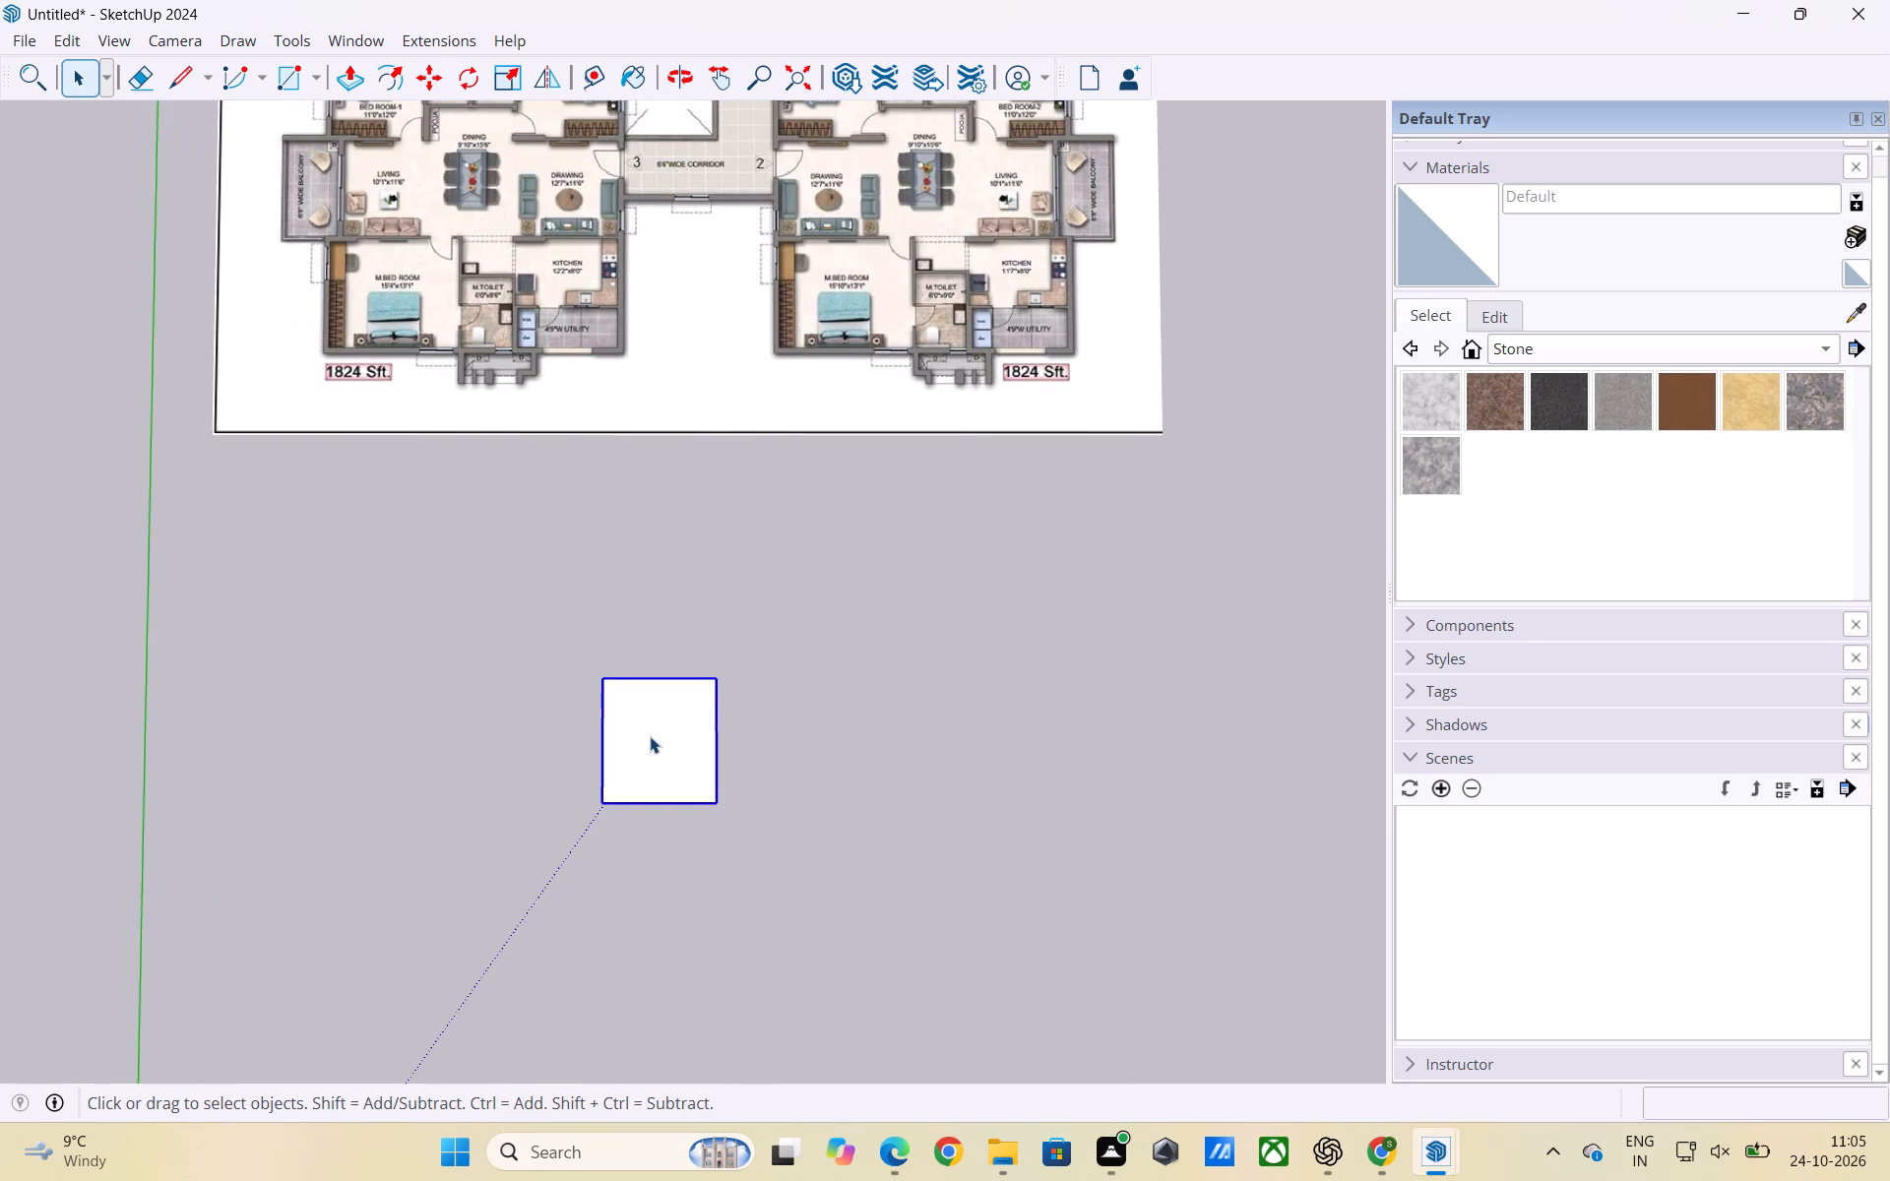
pyautogui.doubleClick(655, 742)
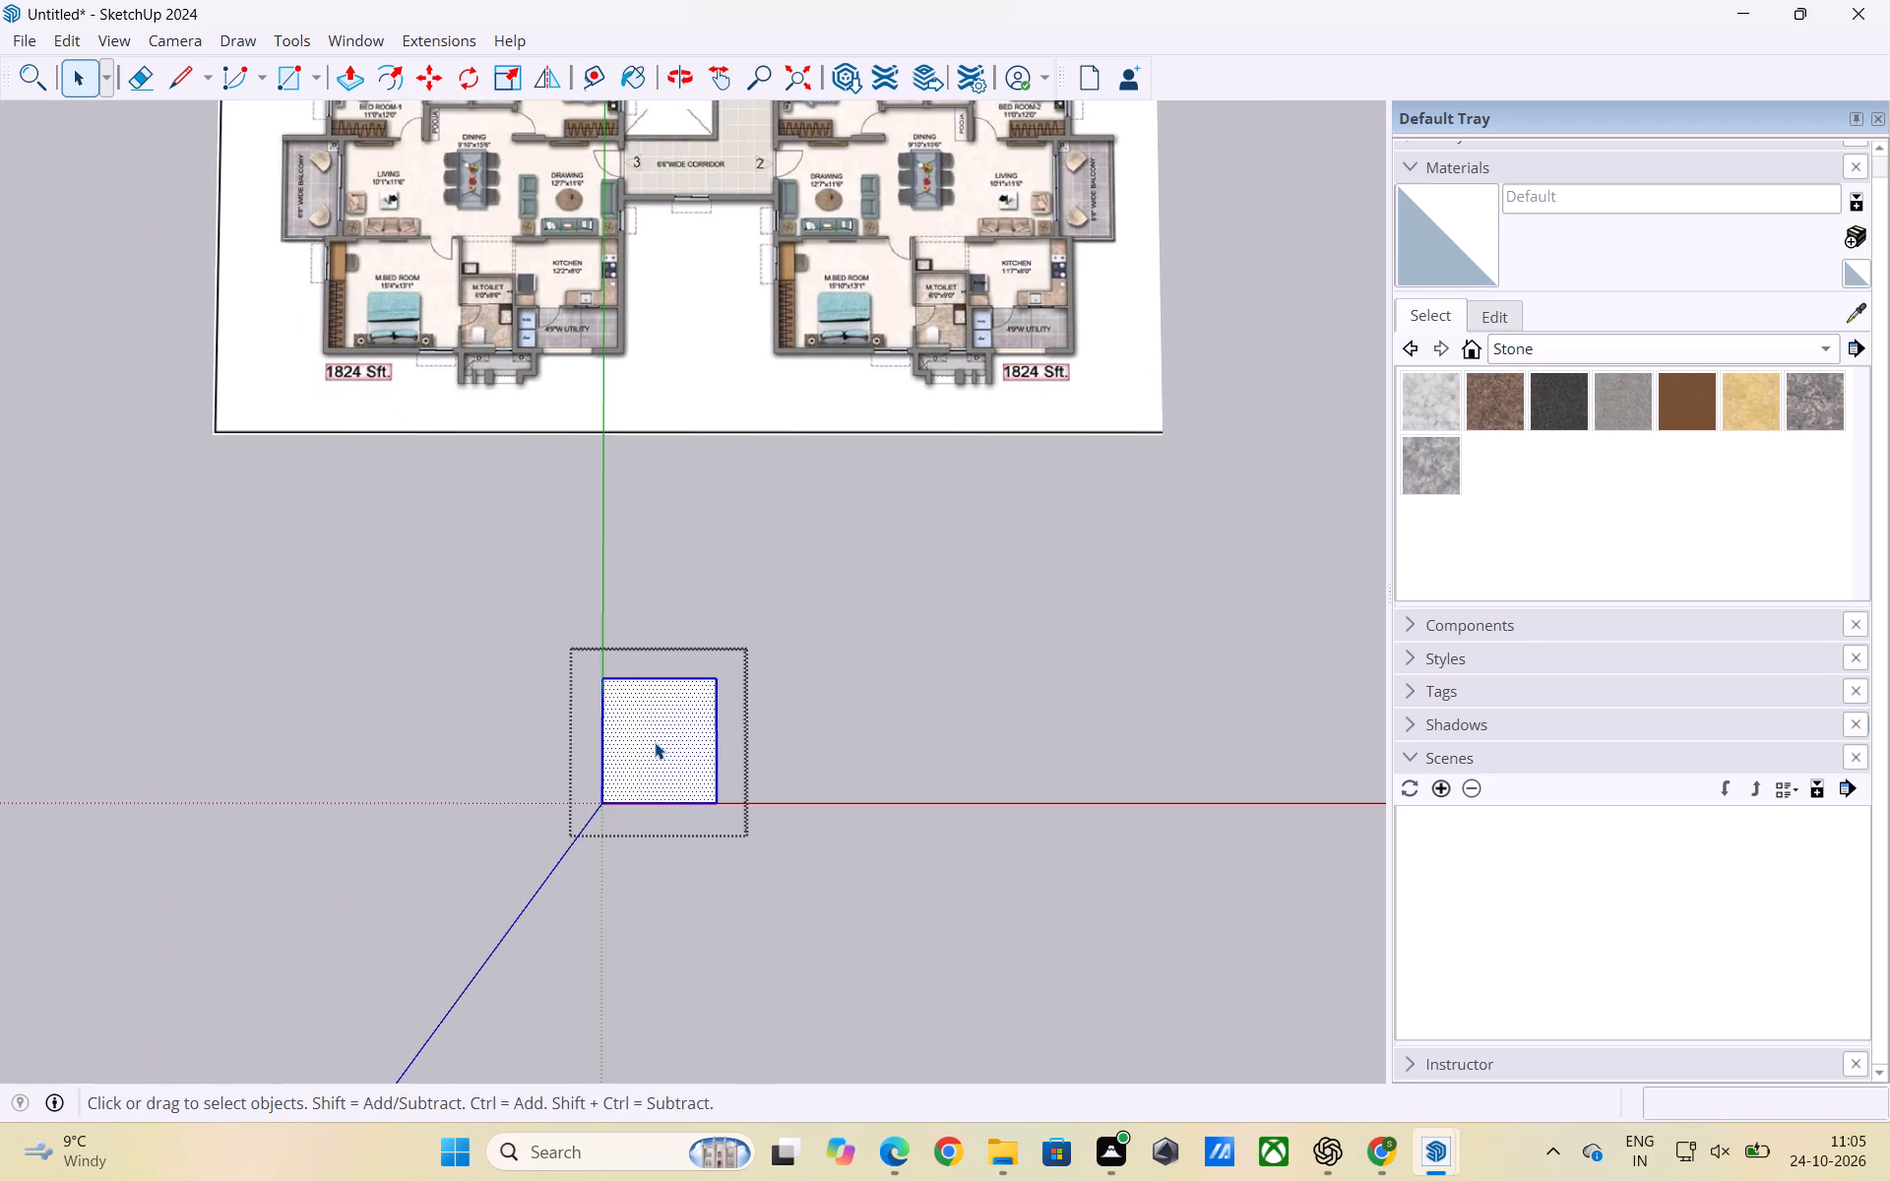
pyautogui.press('t')
pyautogui.scroll(-2, 678, 742)
pyautogui.scroll(2, 673, 741)
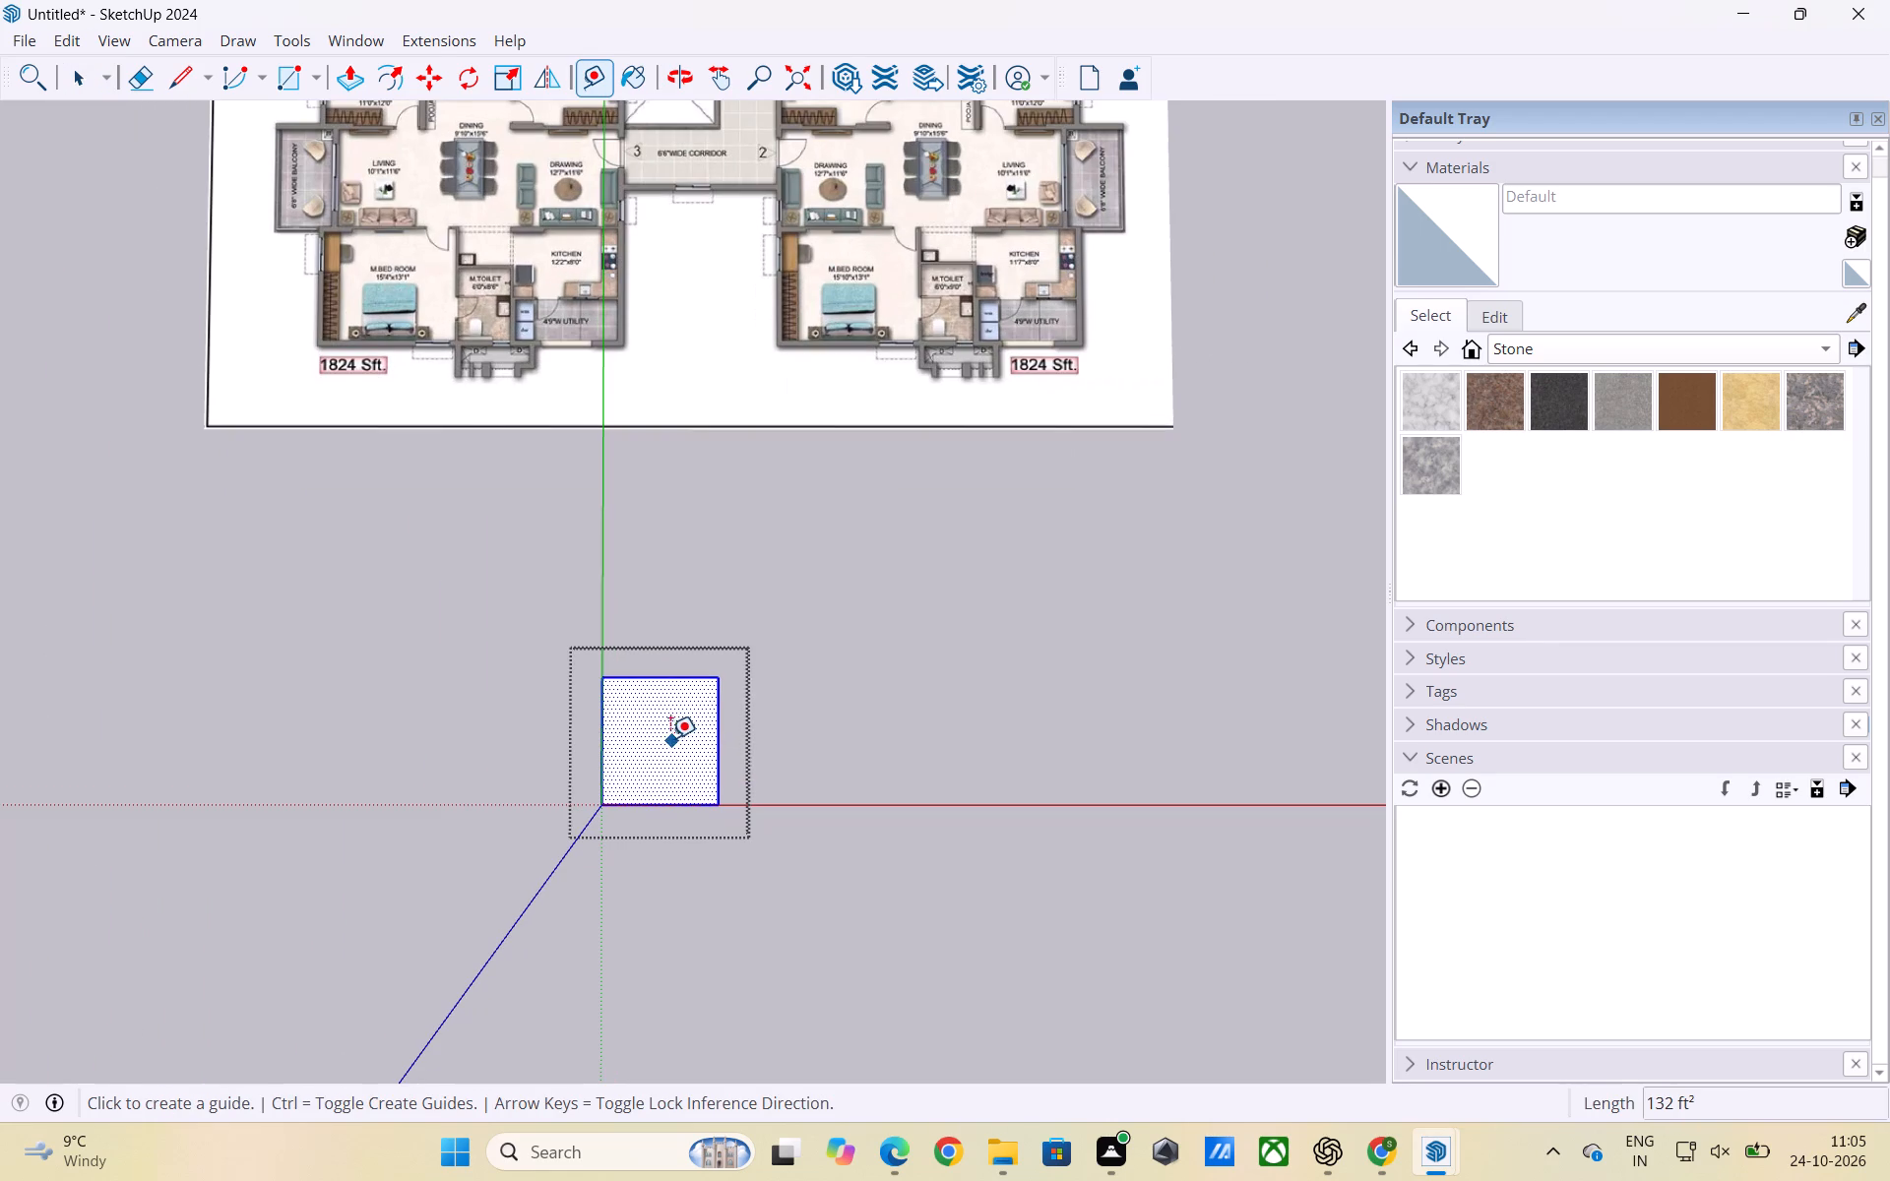
pyautogui.click(652, 679)
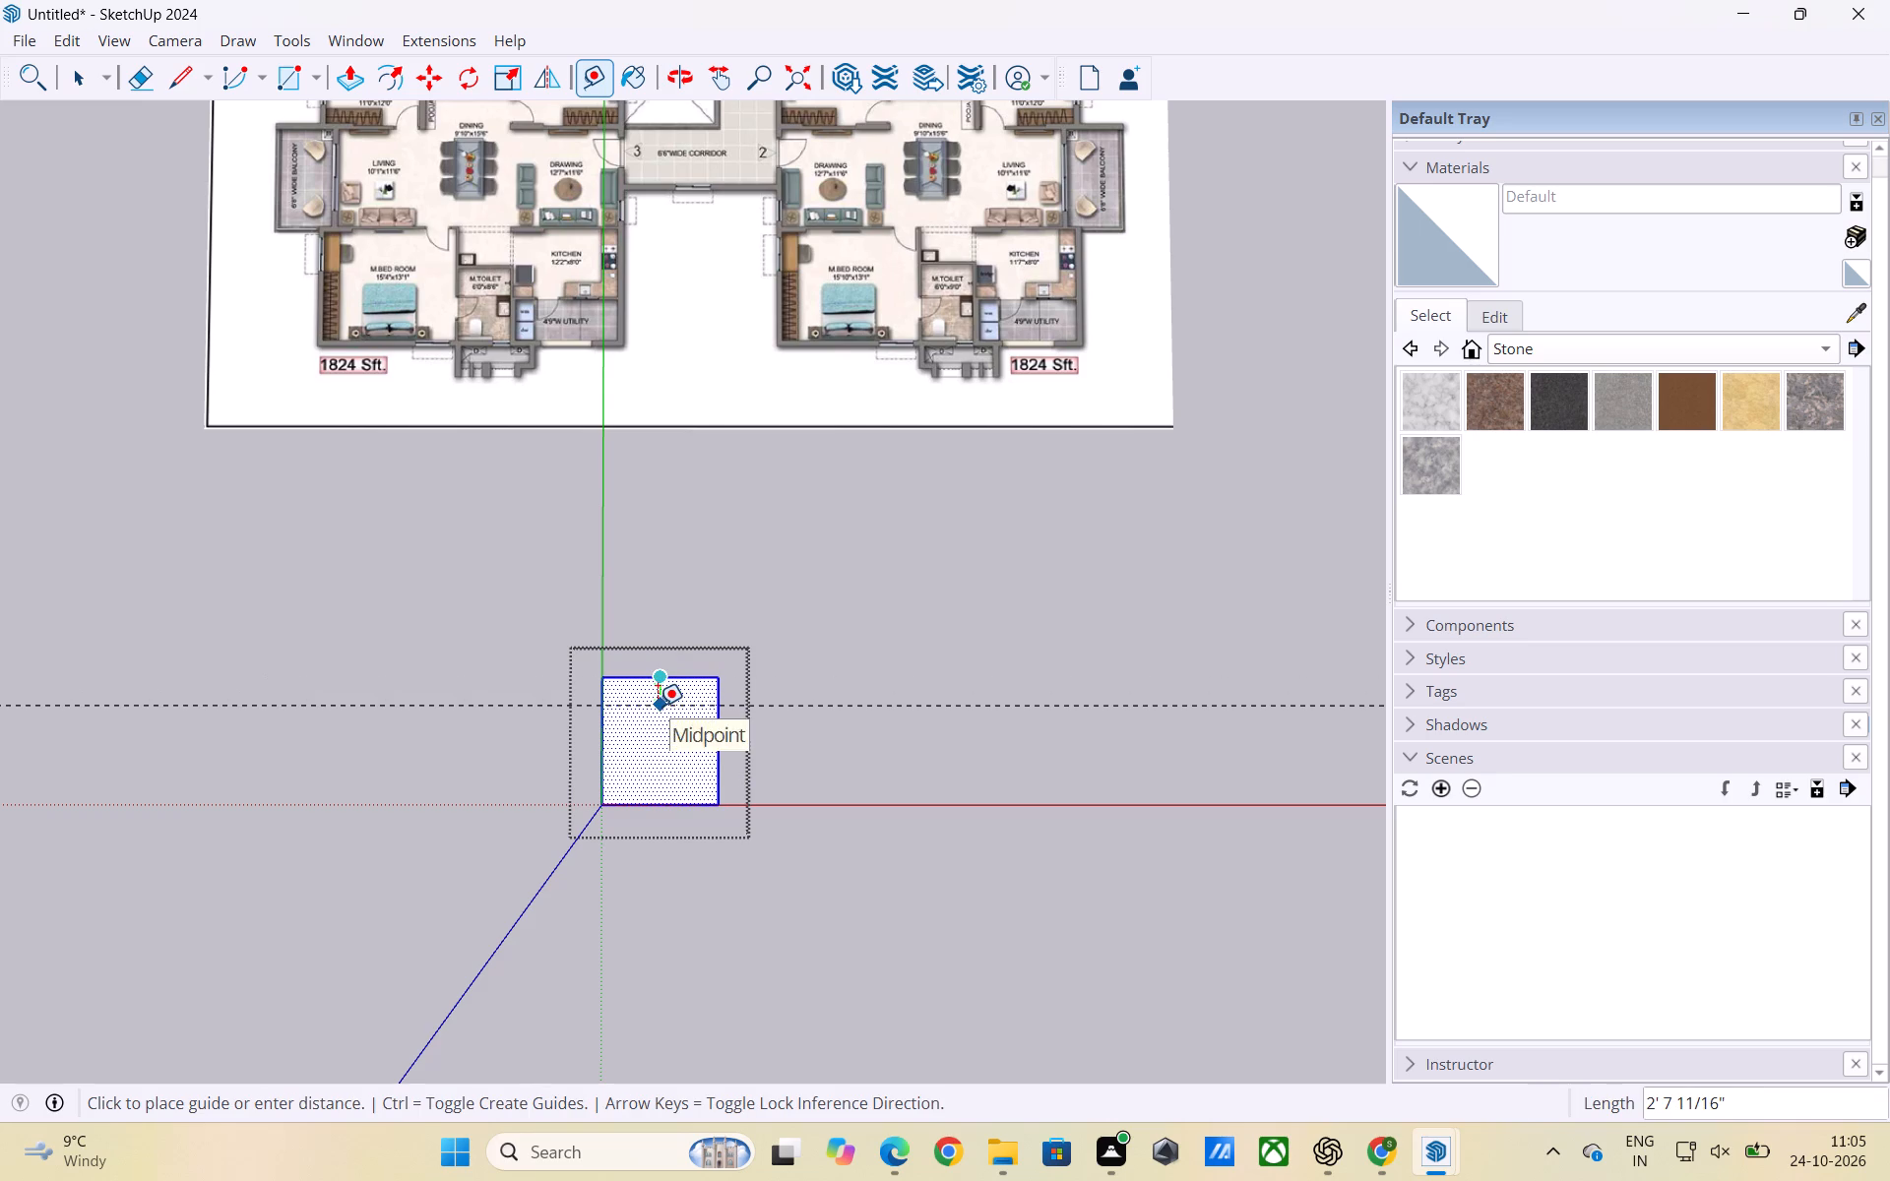
pyautogui.write('9"')
pyautogui.press('Return')
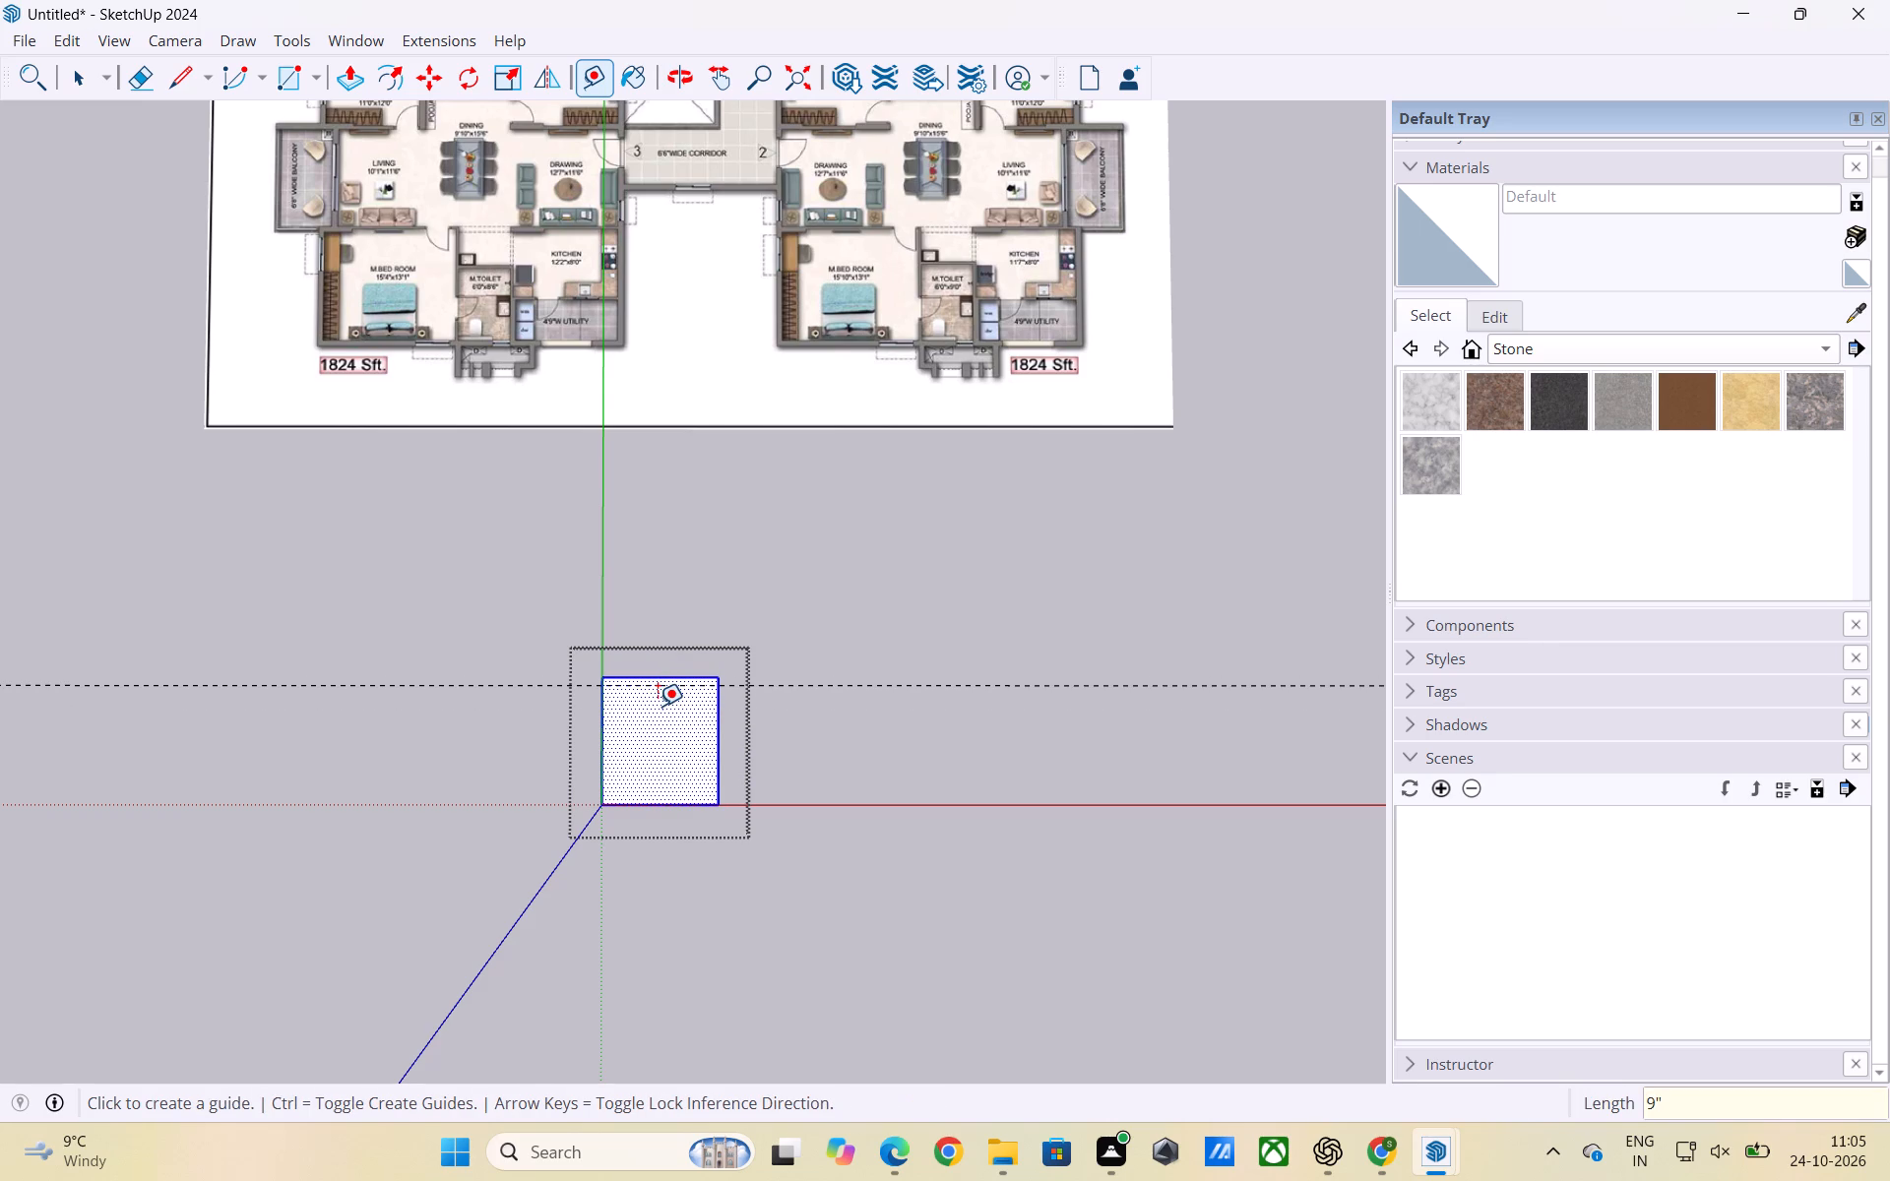
pyautogui.click(602, 737)
pyautogui.write('9"')
pyautogui.press('Return')
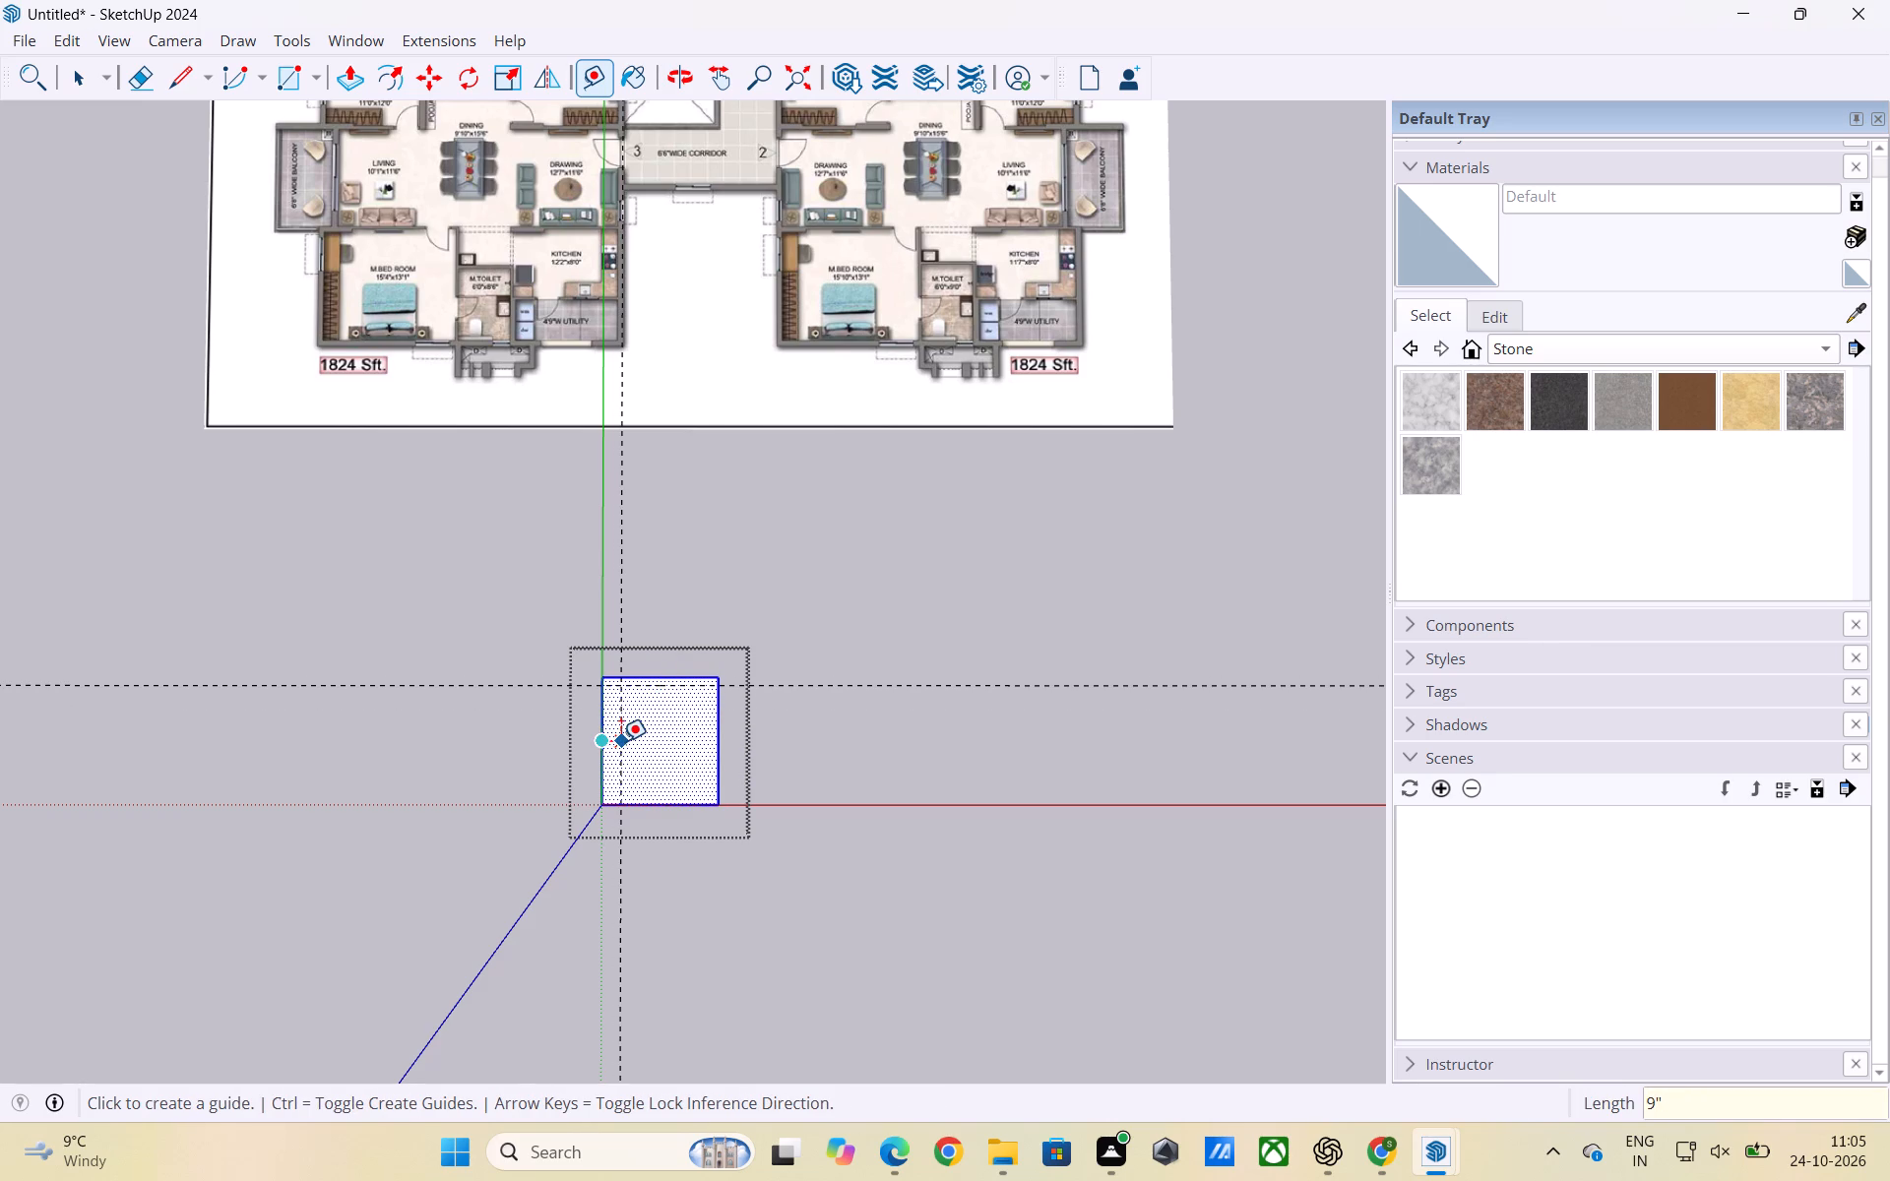
# Place guides 4.5" inside the bedroom rectangle's lower and right edges.
pyautogui.scroll(-3, 648, 739)
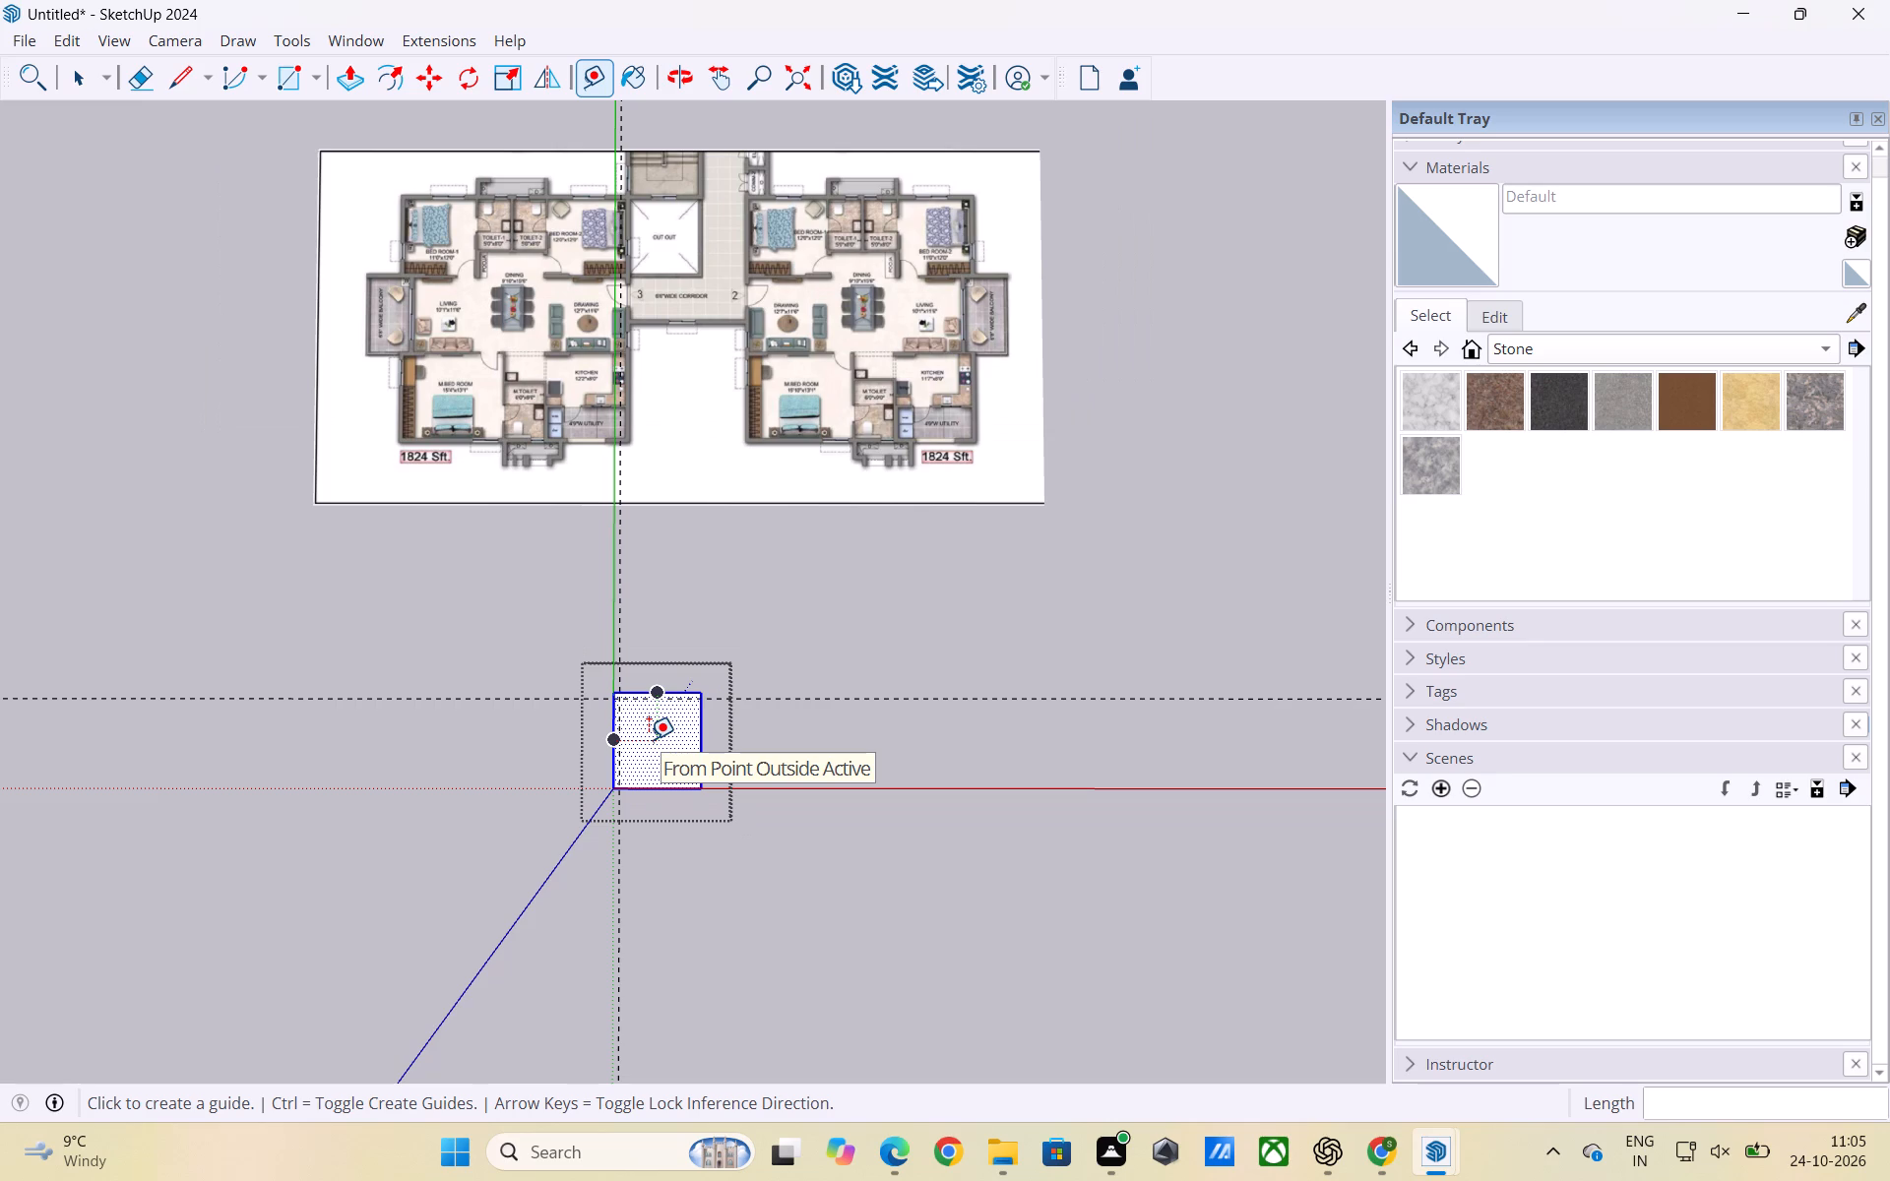
pyautogui.scroll(2, 656, 778)
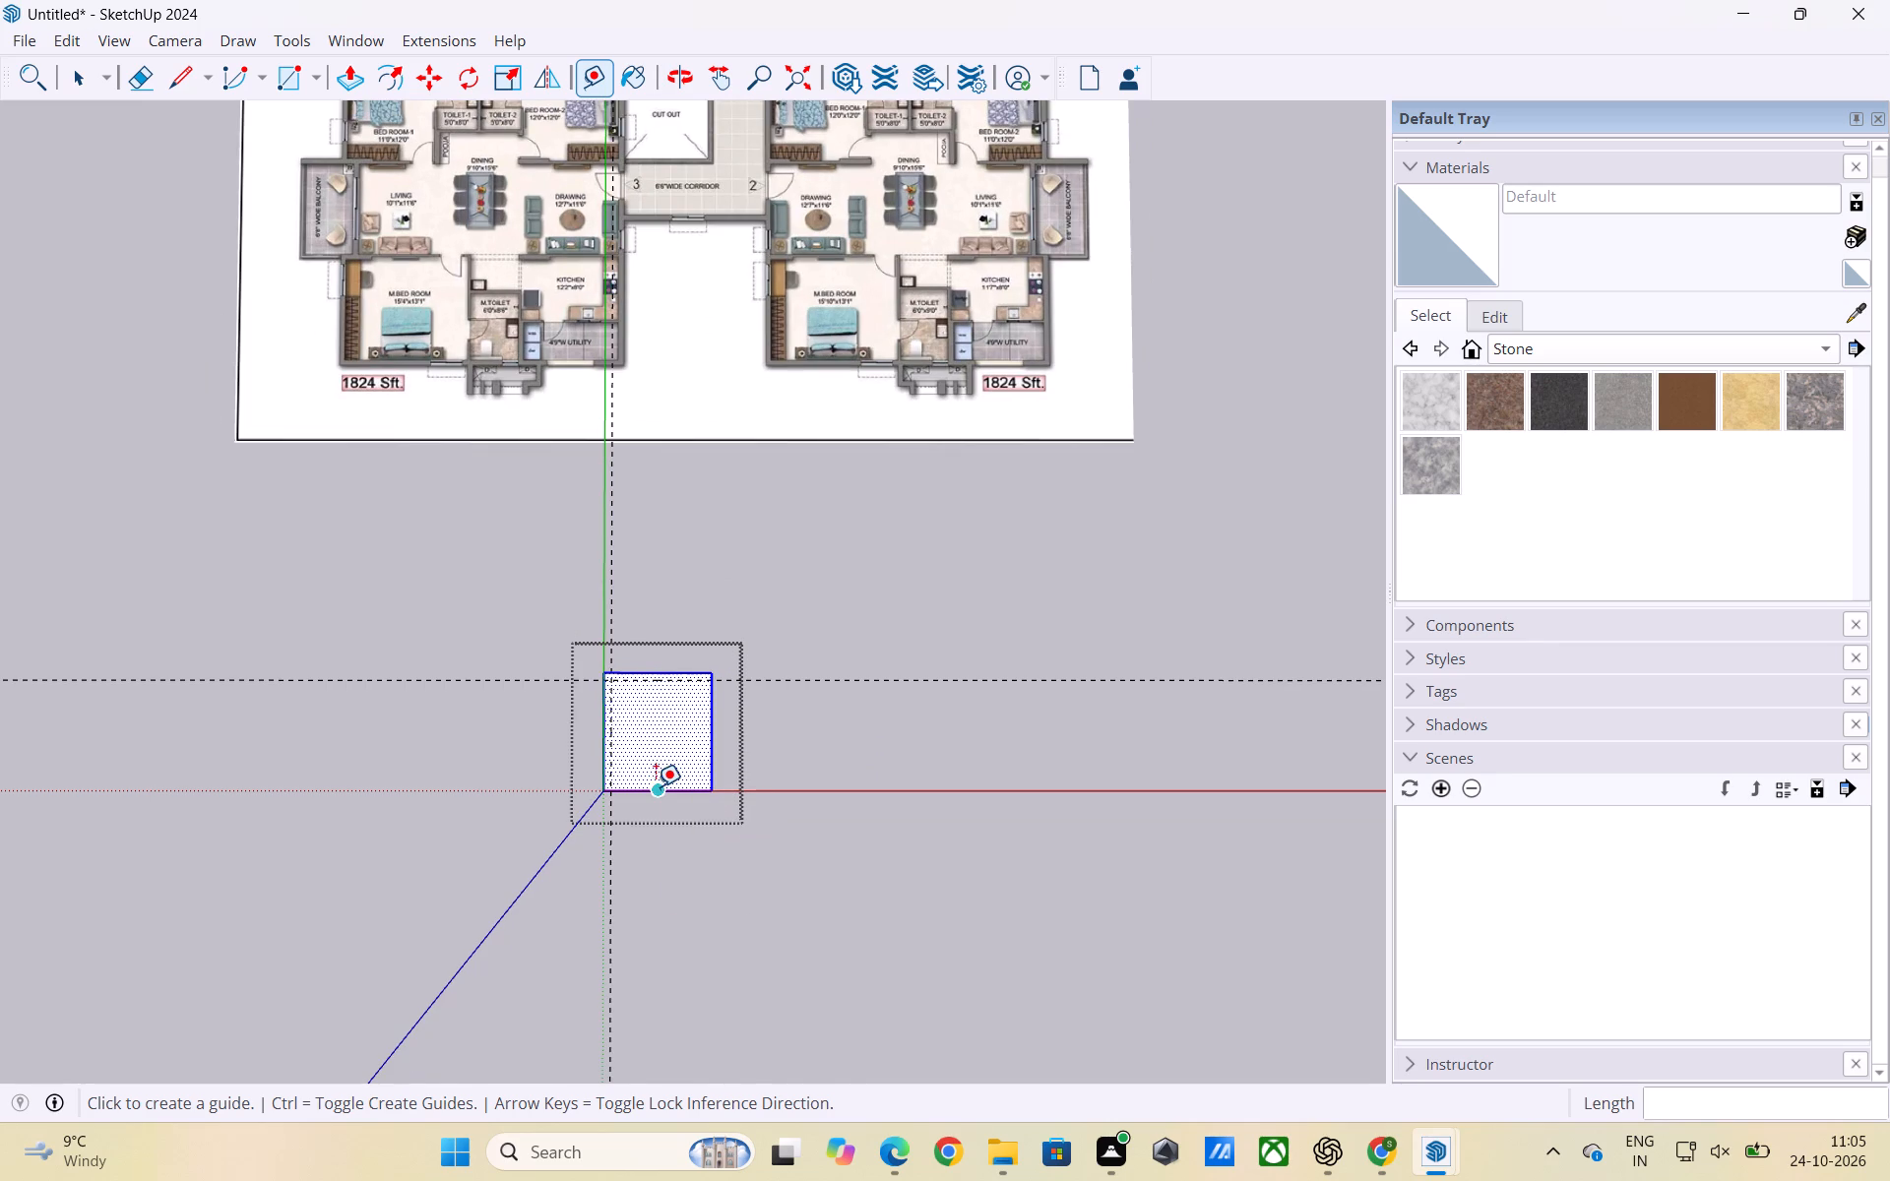
pyautogui.click(656, 786)
pyautogui.write('4.5"')
pyautogui.press('Return')
pyautogui.scroll(-4, 667, 770)
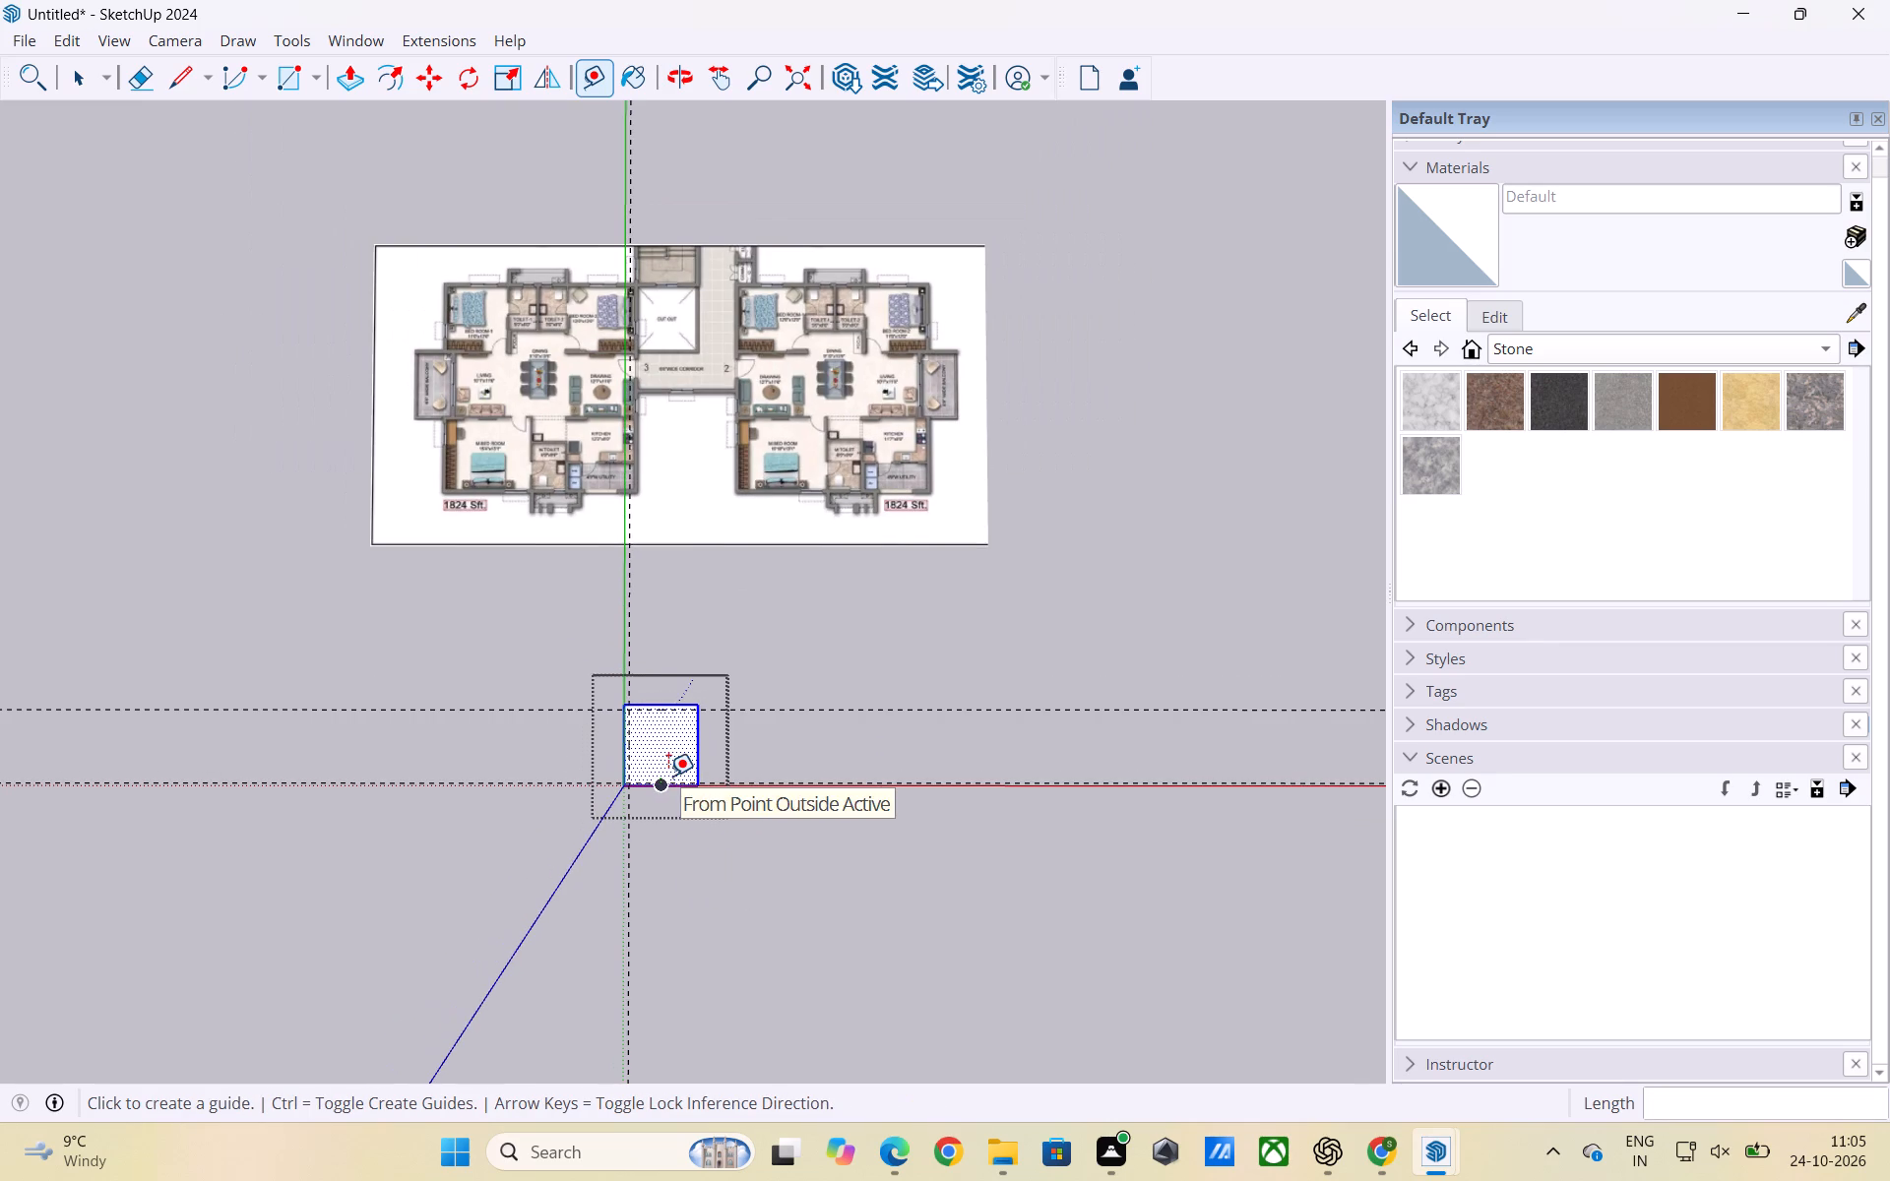
pyautogui.scroll(5, 672, 771)
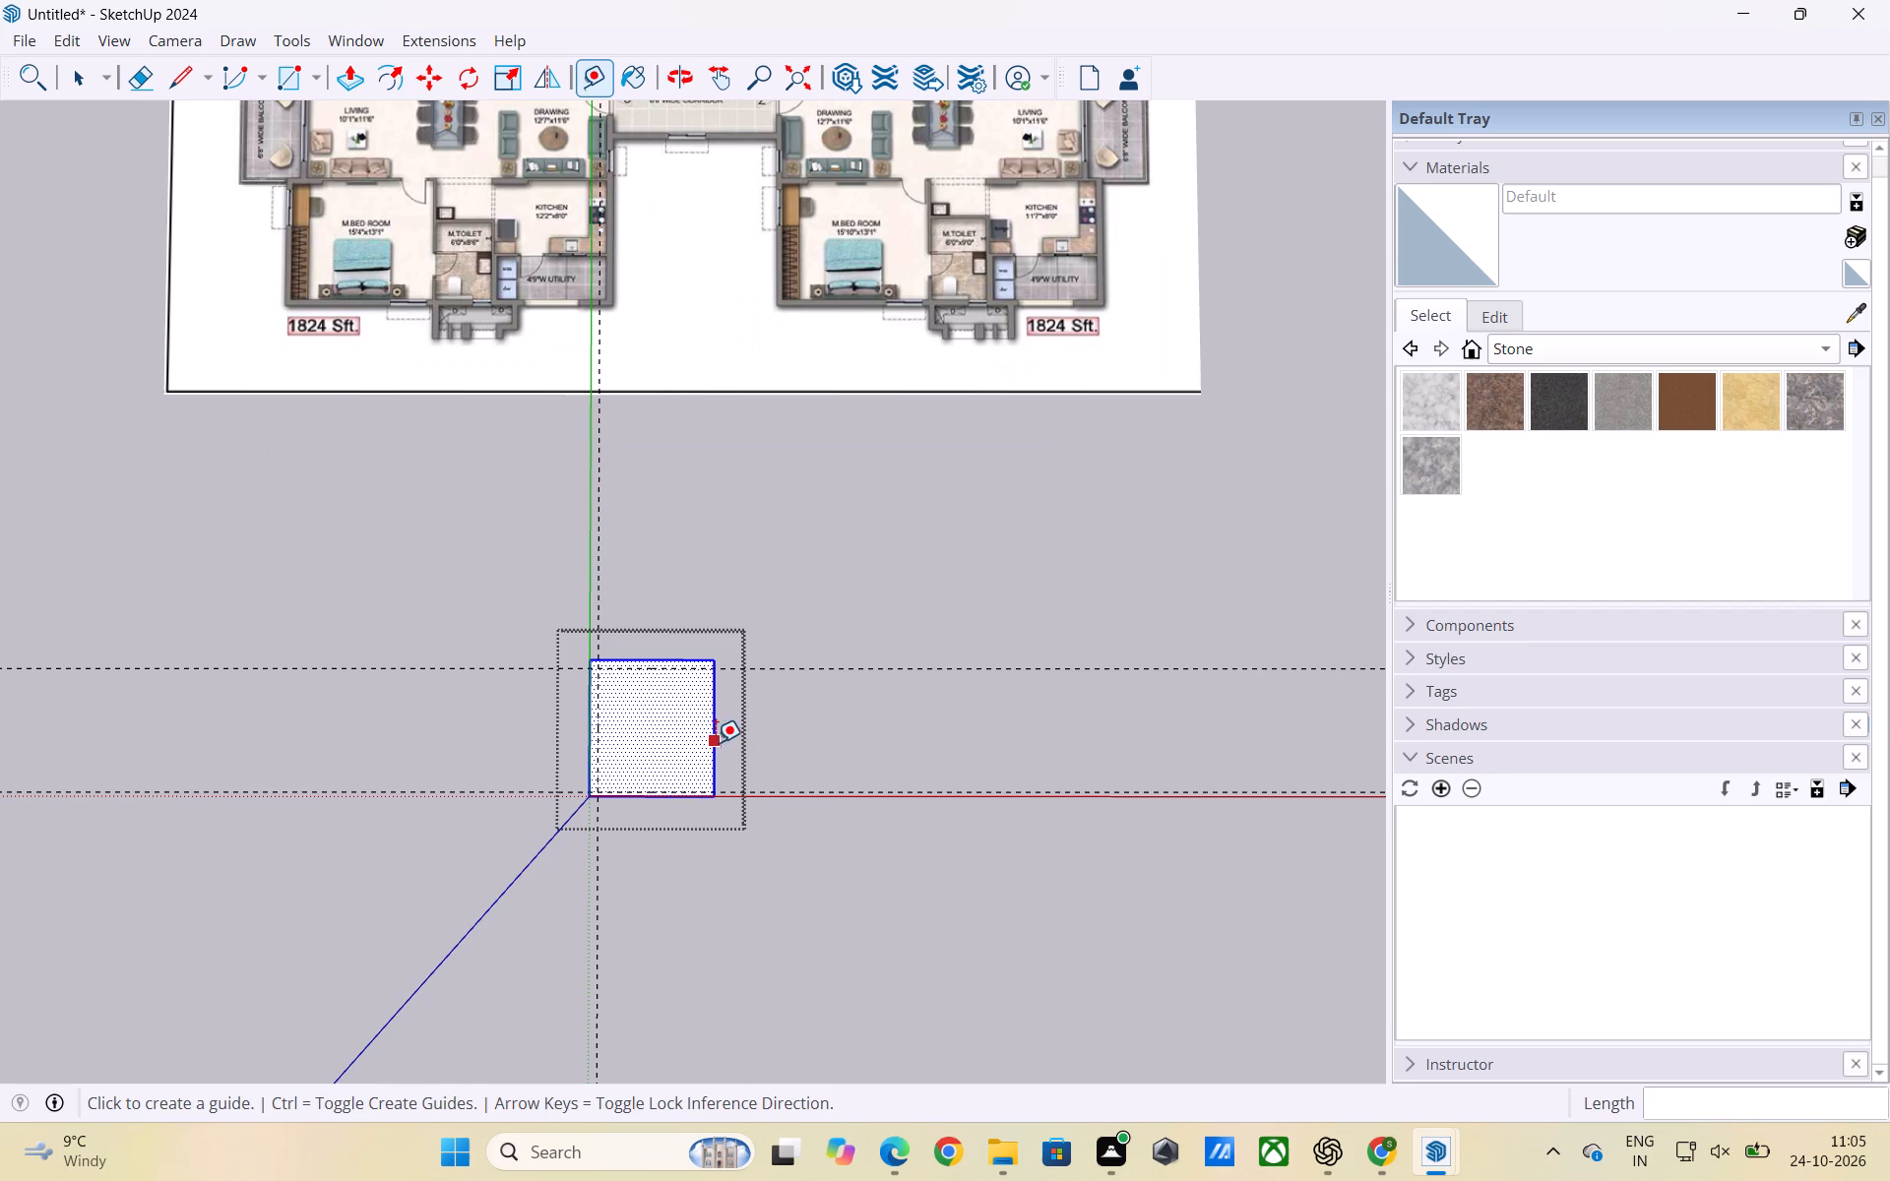
pyautogui.click(714, 742)
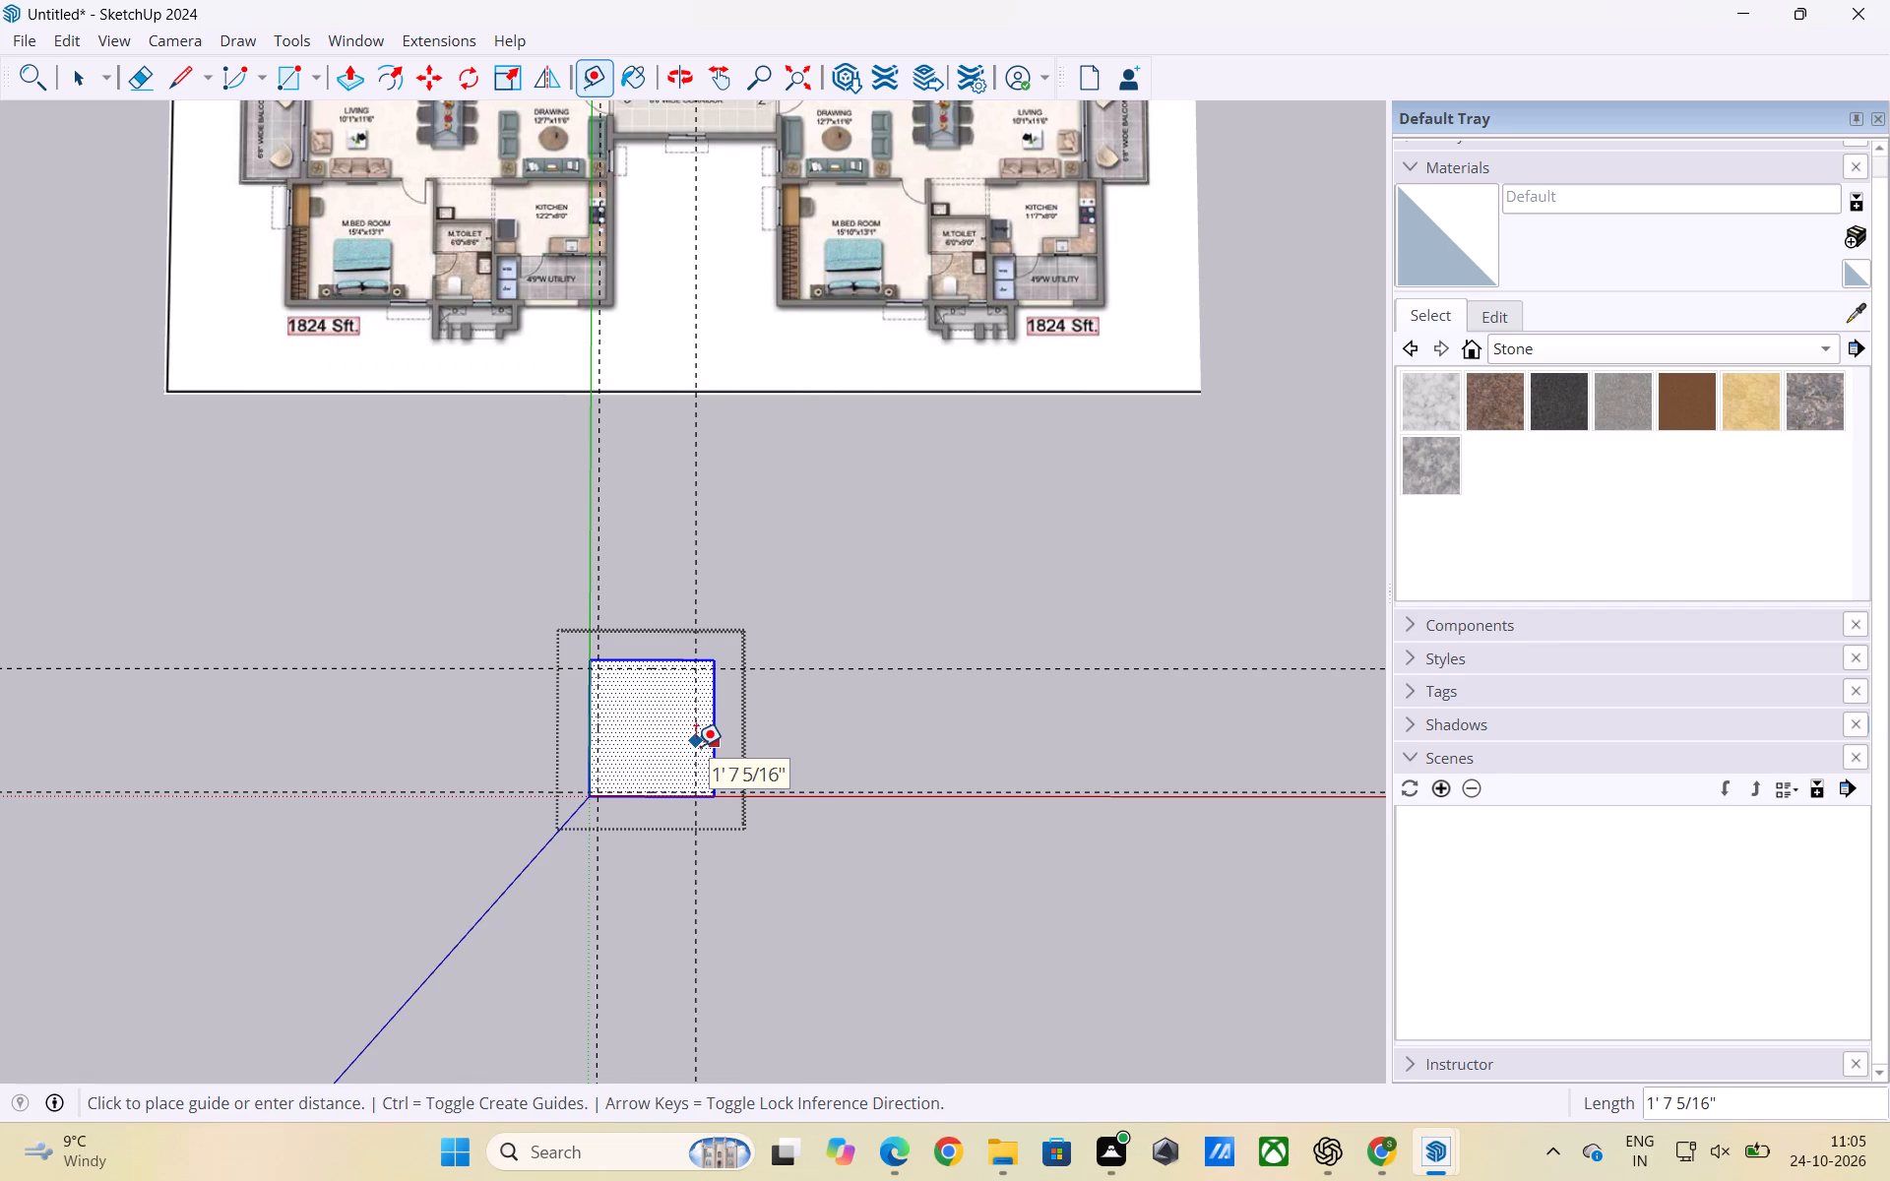
pyautogui.scroll(-3, 696, 746)
pyautogui.write('4.5"')
pyautogui.press('Return')
pyautogui.press('space')
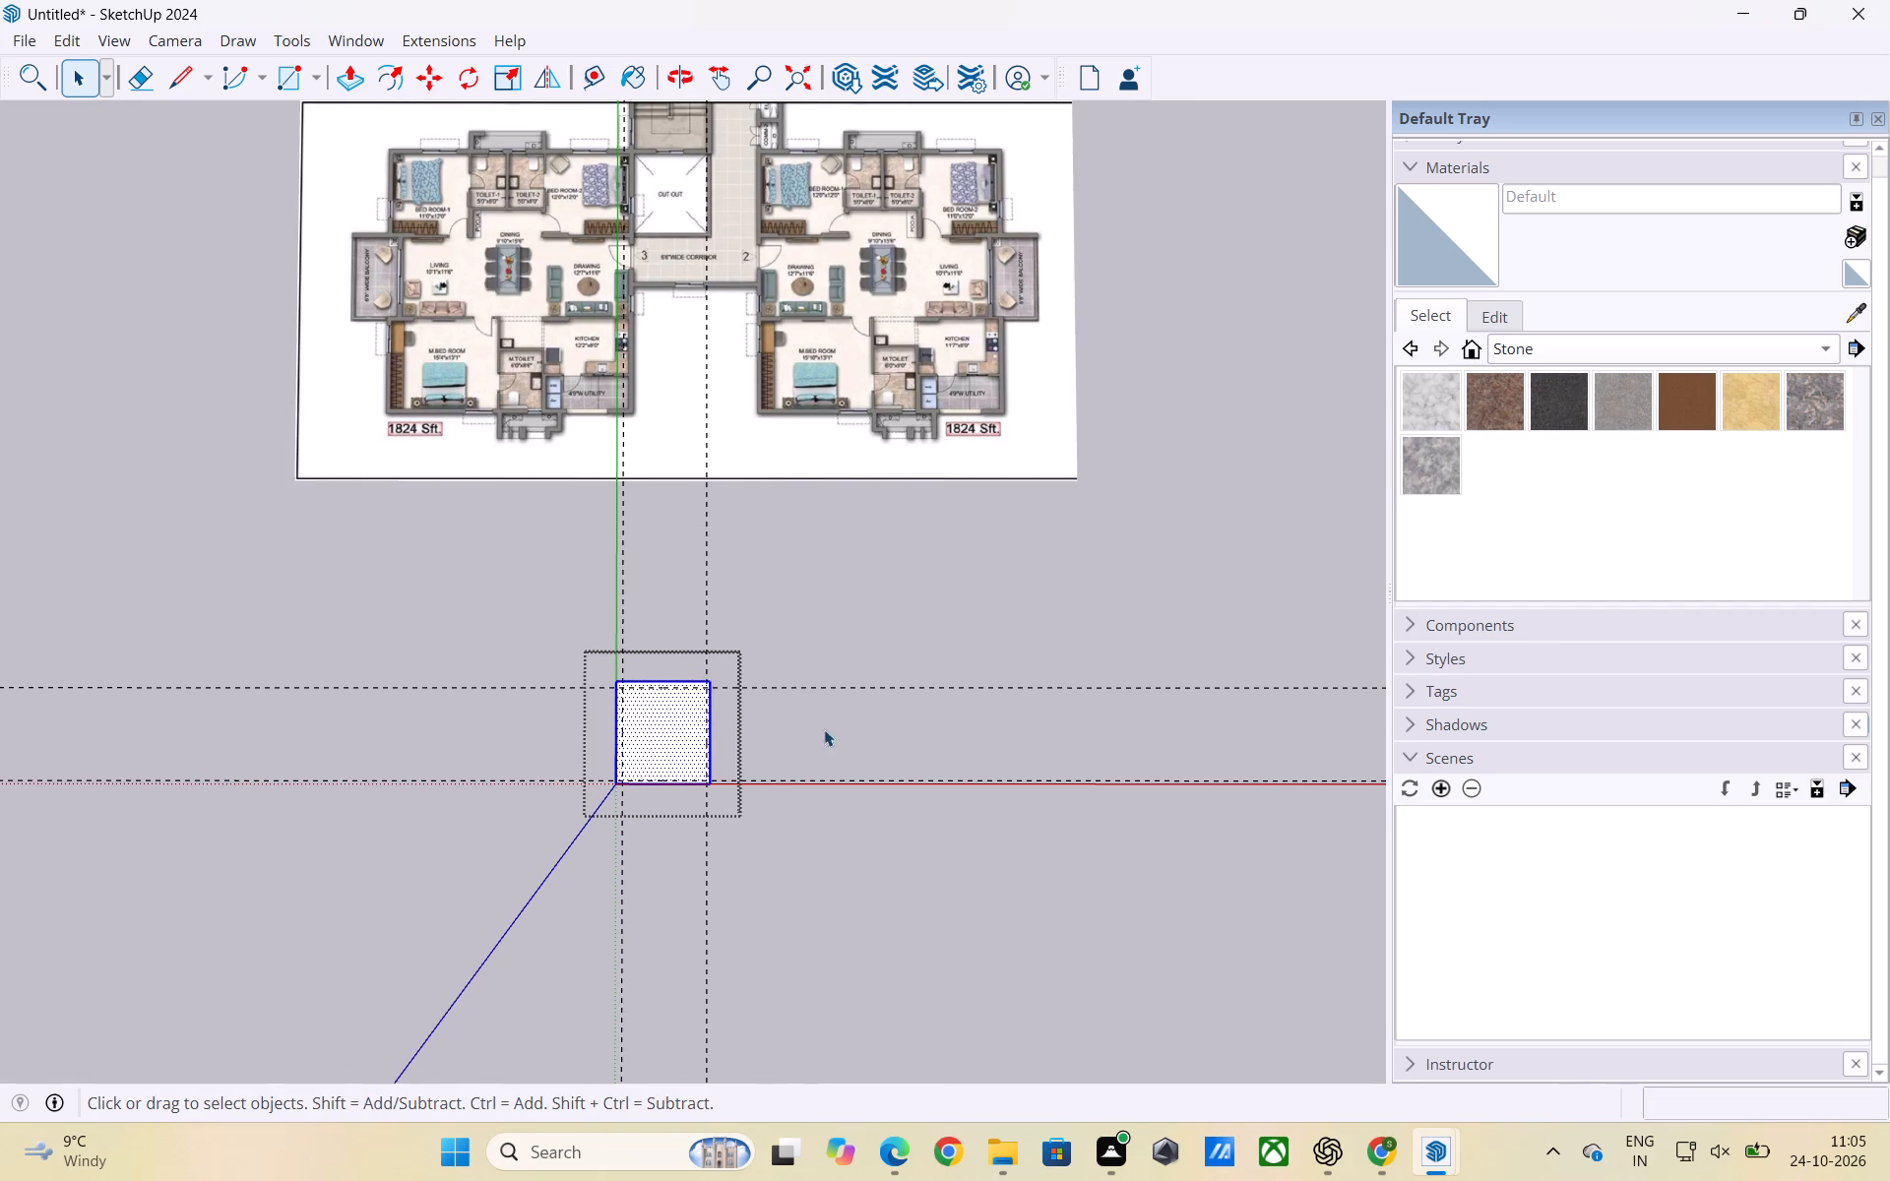
# Close the bedroom rectangle's group.
pyautogui.click(844, 729)
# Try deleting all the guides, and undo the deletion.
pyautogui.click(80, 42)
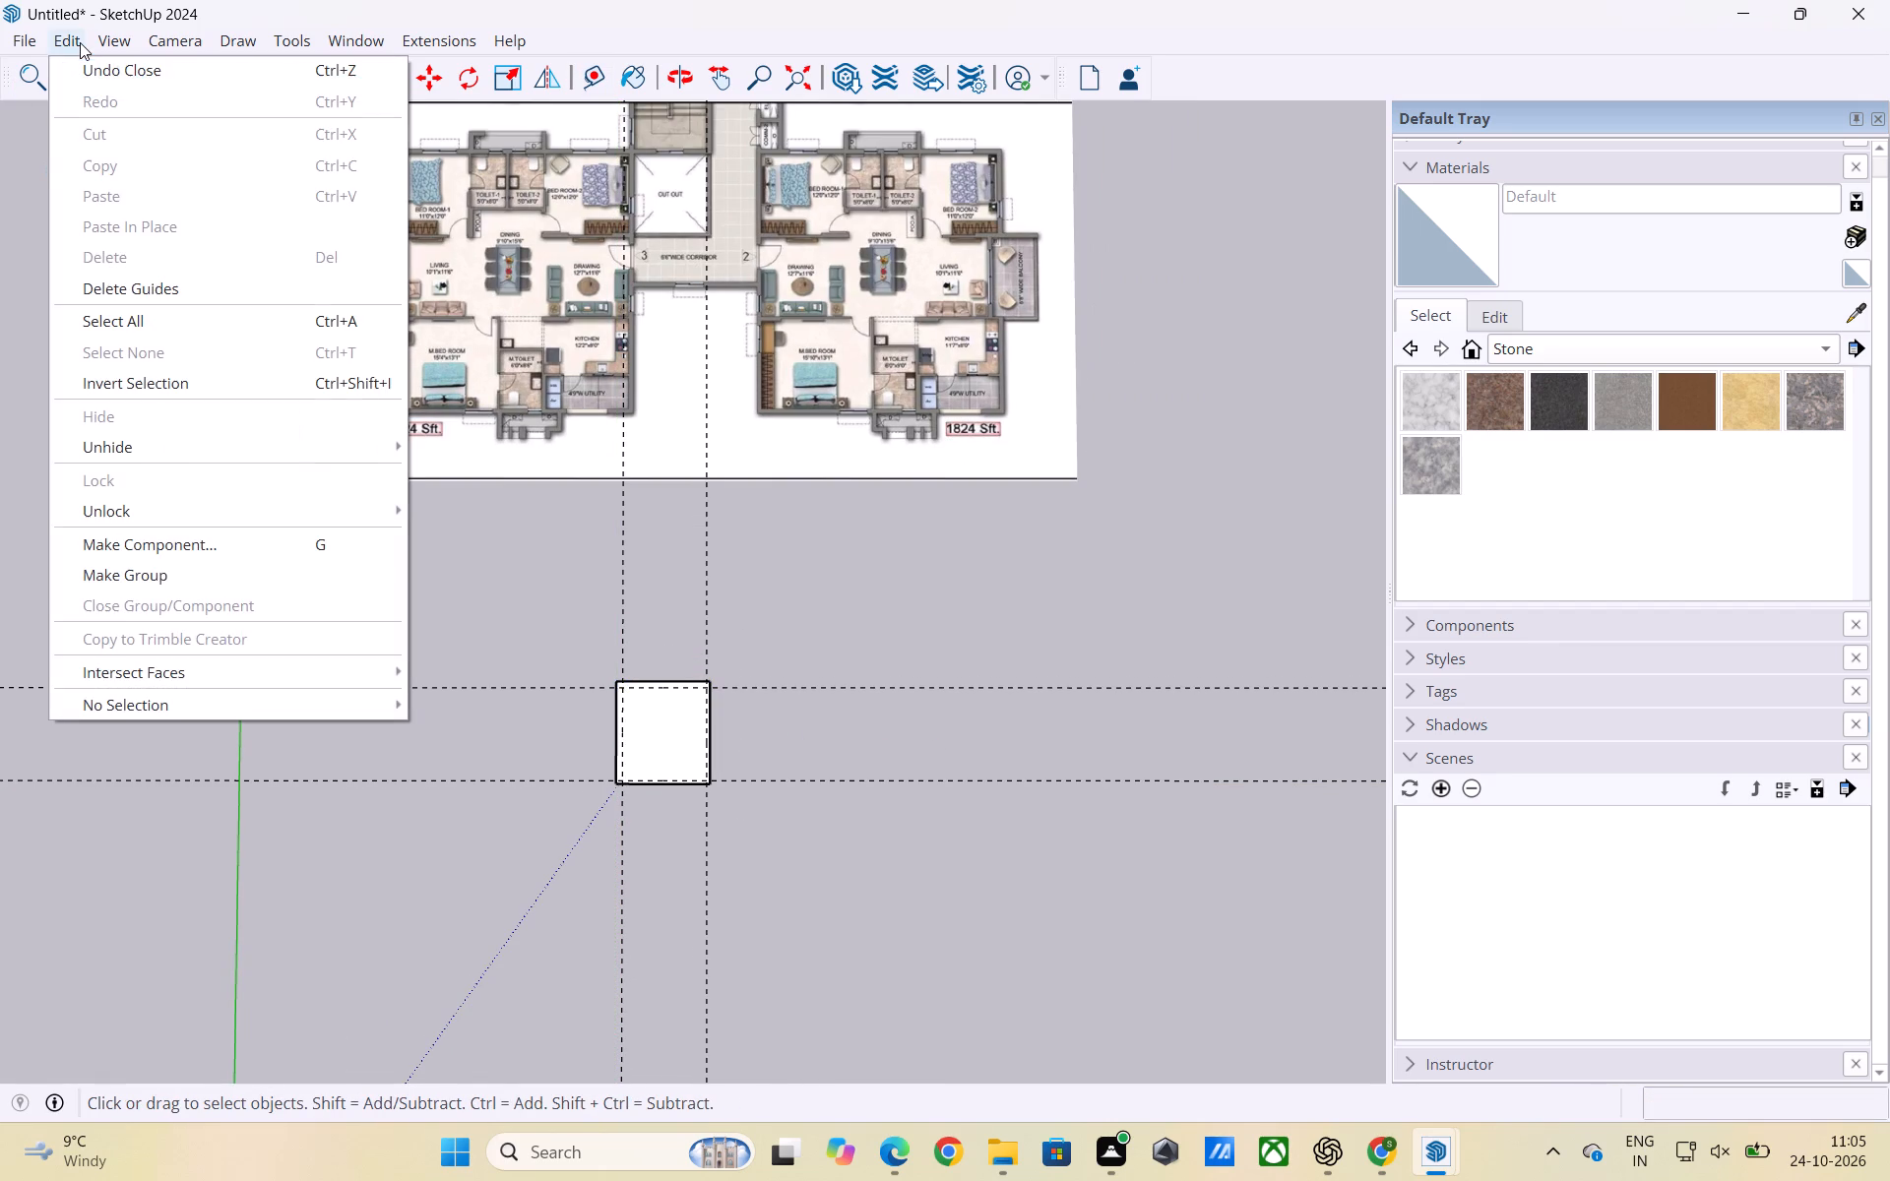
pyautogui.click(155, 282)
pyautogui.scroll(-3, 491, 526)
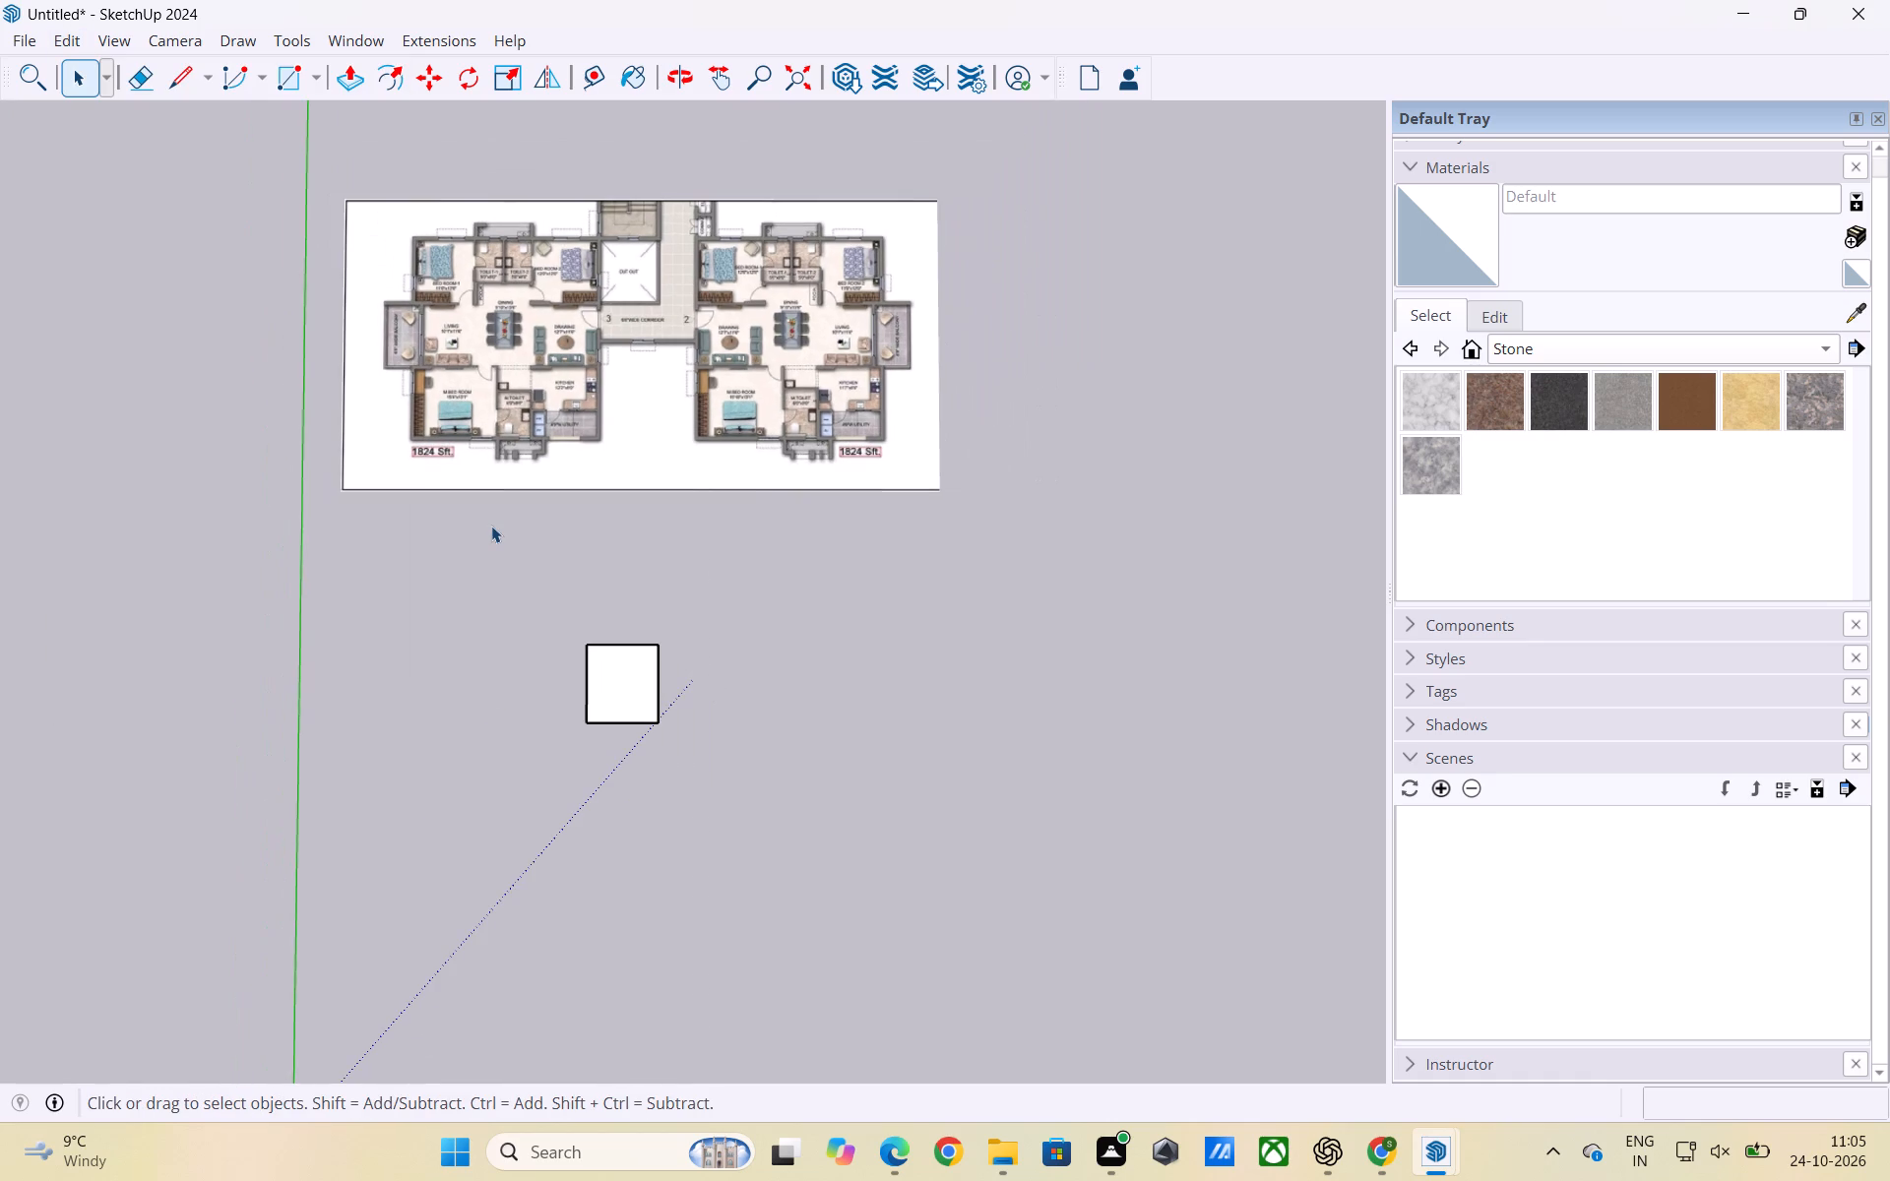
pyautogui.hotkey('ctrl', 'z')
# Draw a 9' 10 1/2" by 10' 10 1/2" rectangle inside the bedroom outline, between opposite guide intersections.
pyautogui.scroll(6, 788, 731)
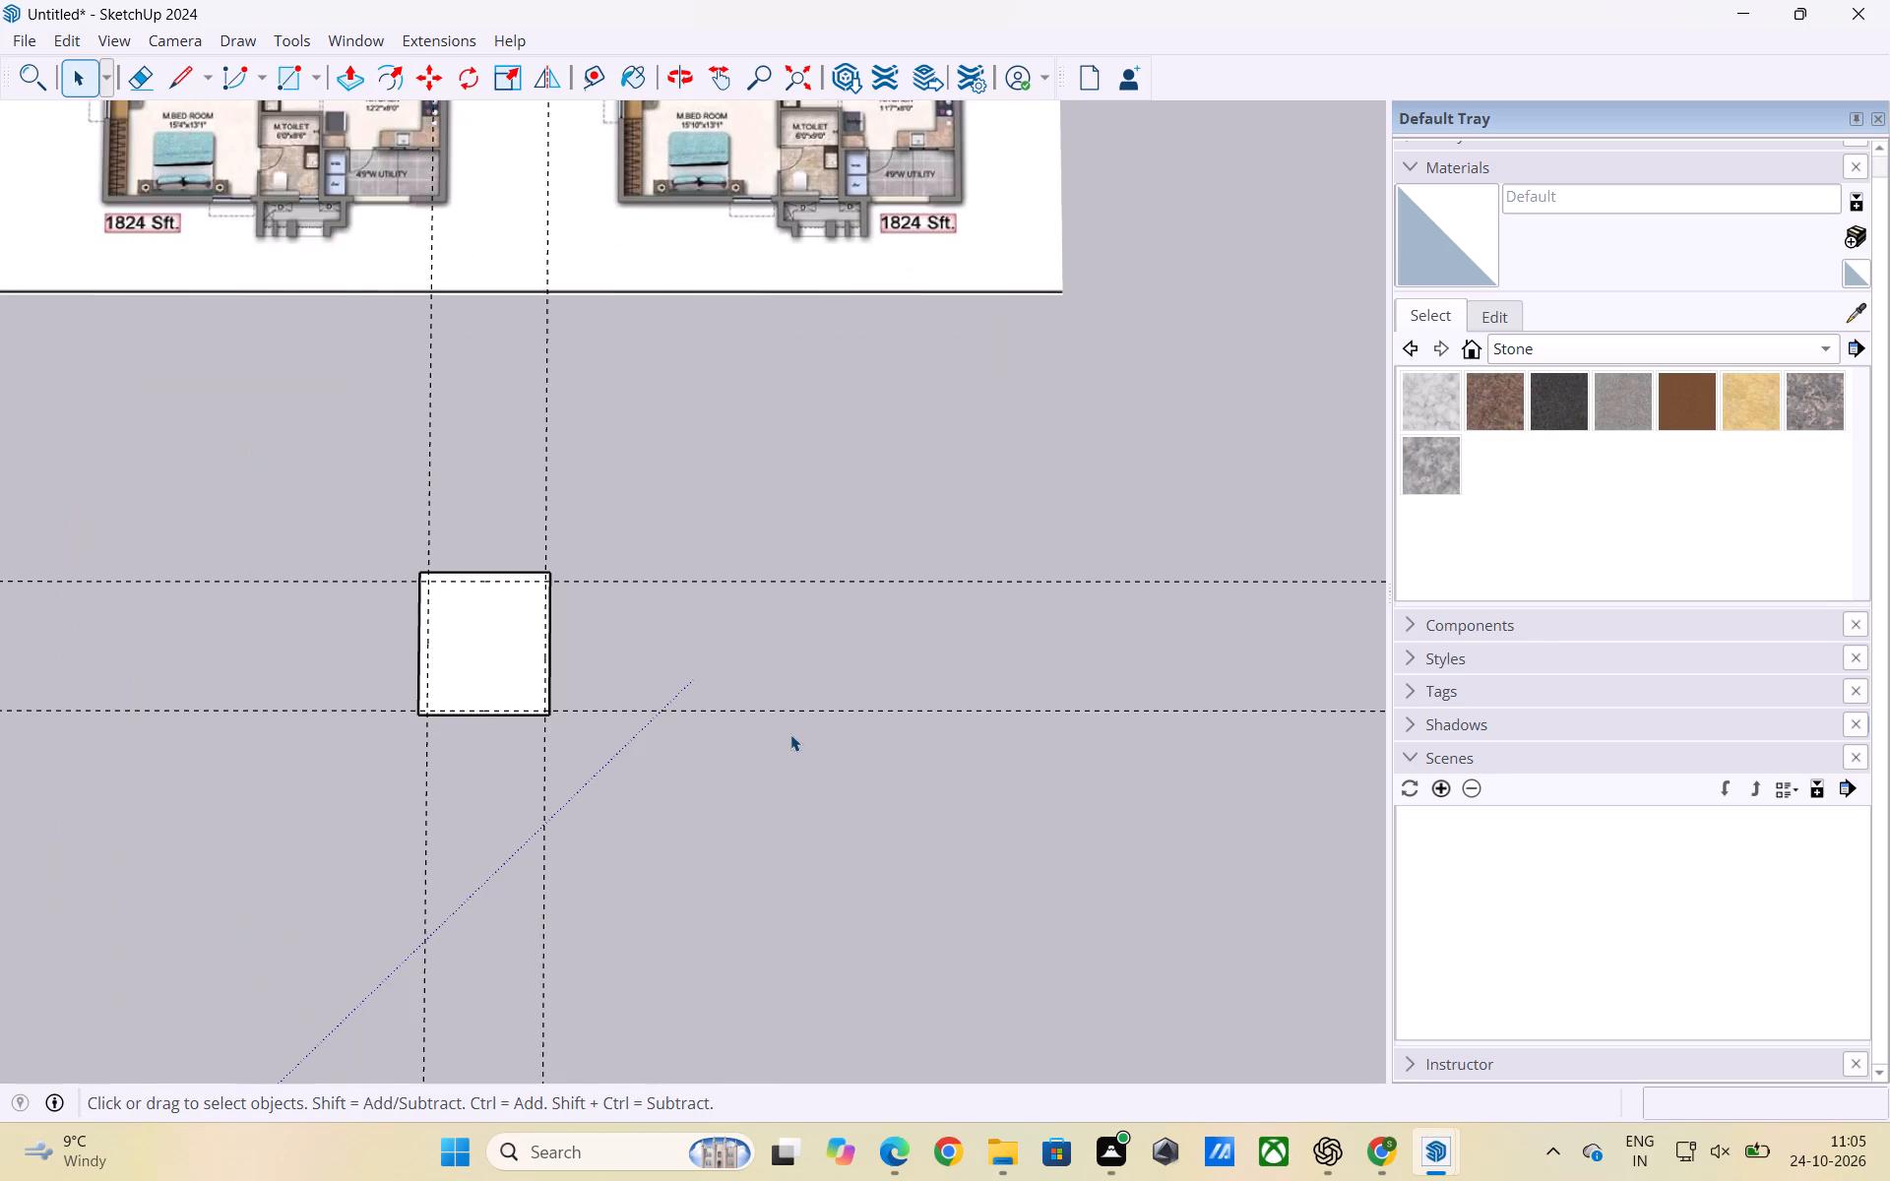
pyautogui.press('r')
pyautogui.scroll(5, 255, 522)
pyautogui.click(528, 609)
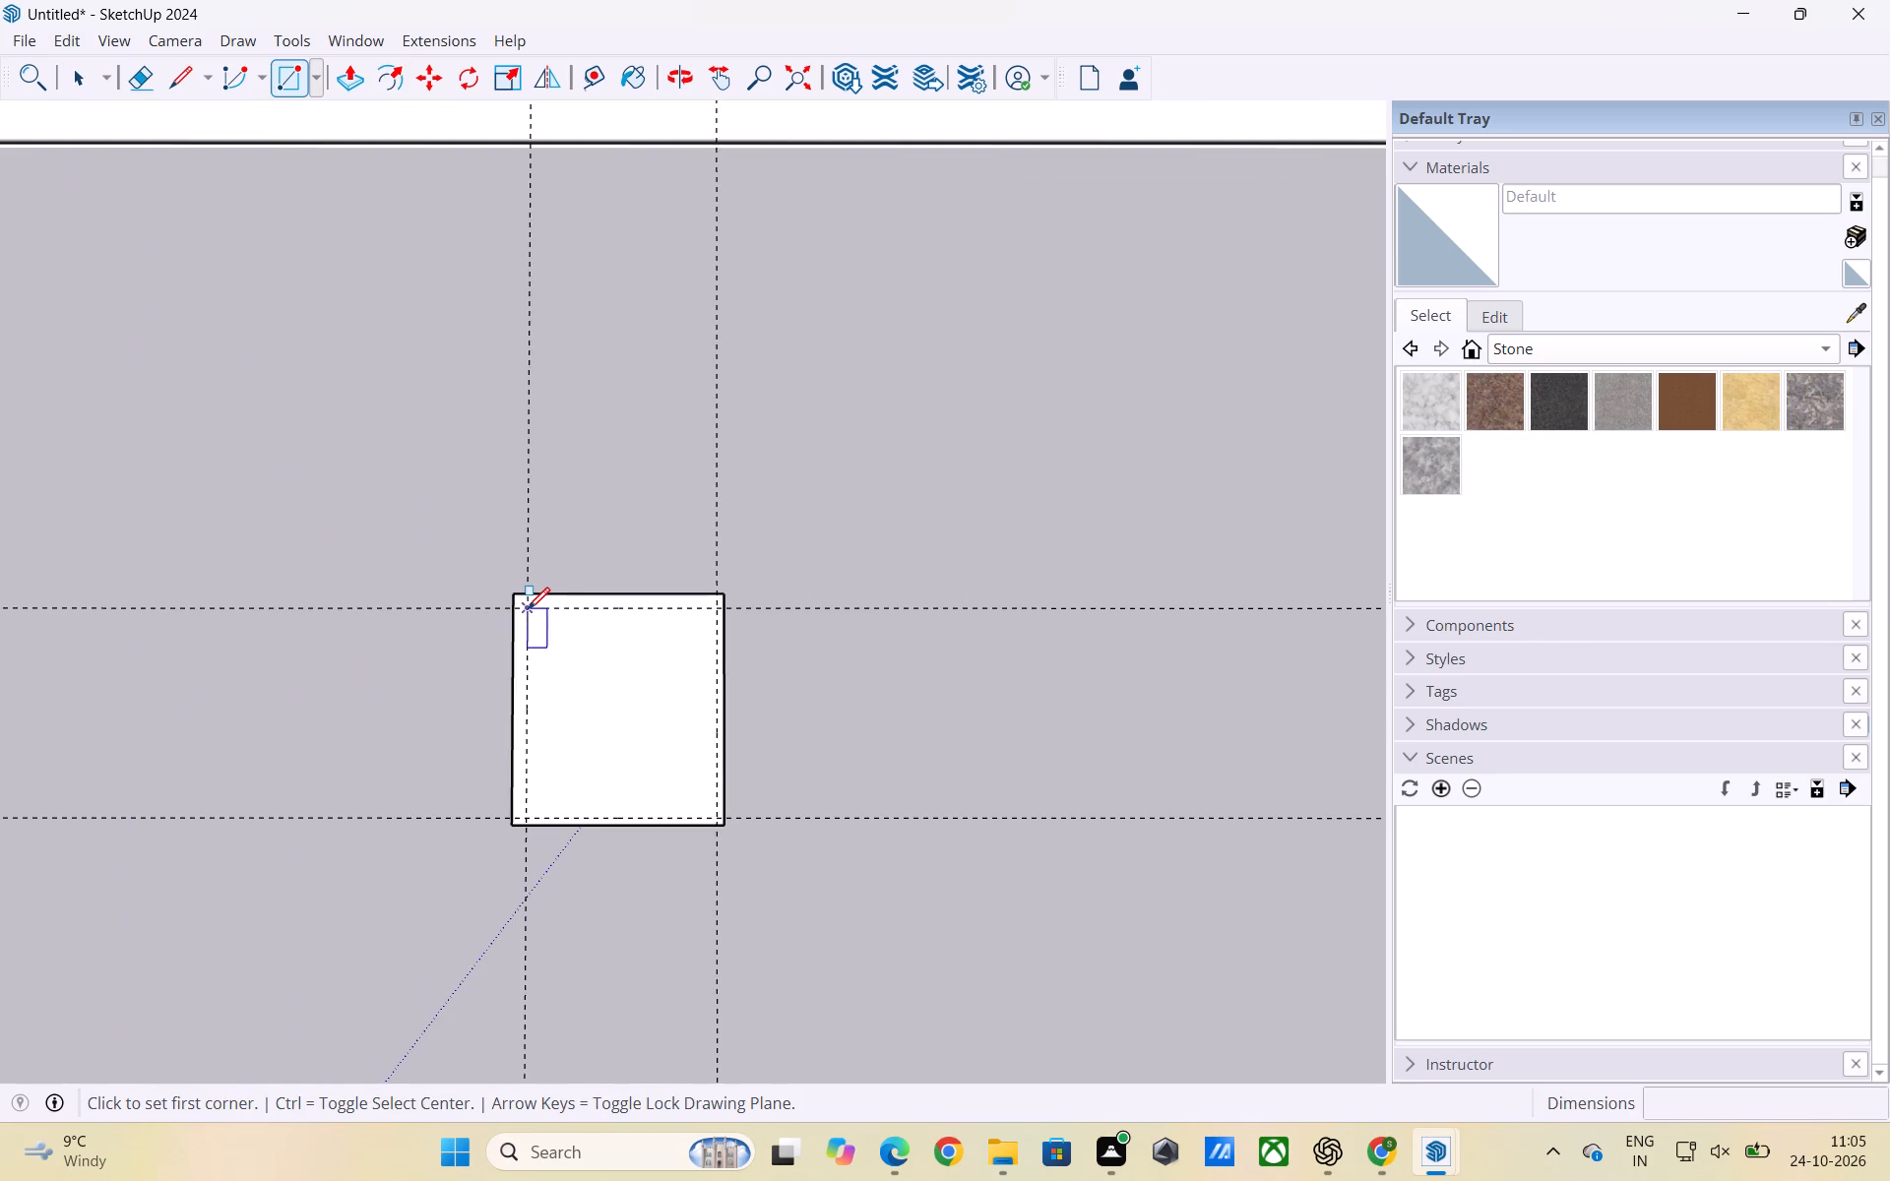
pyautogui.click(716, 814)
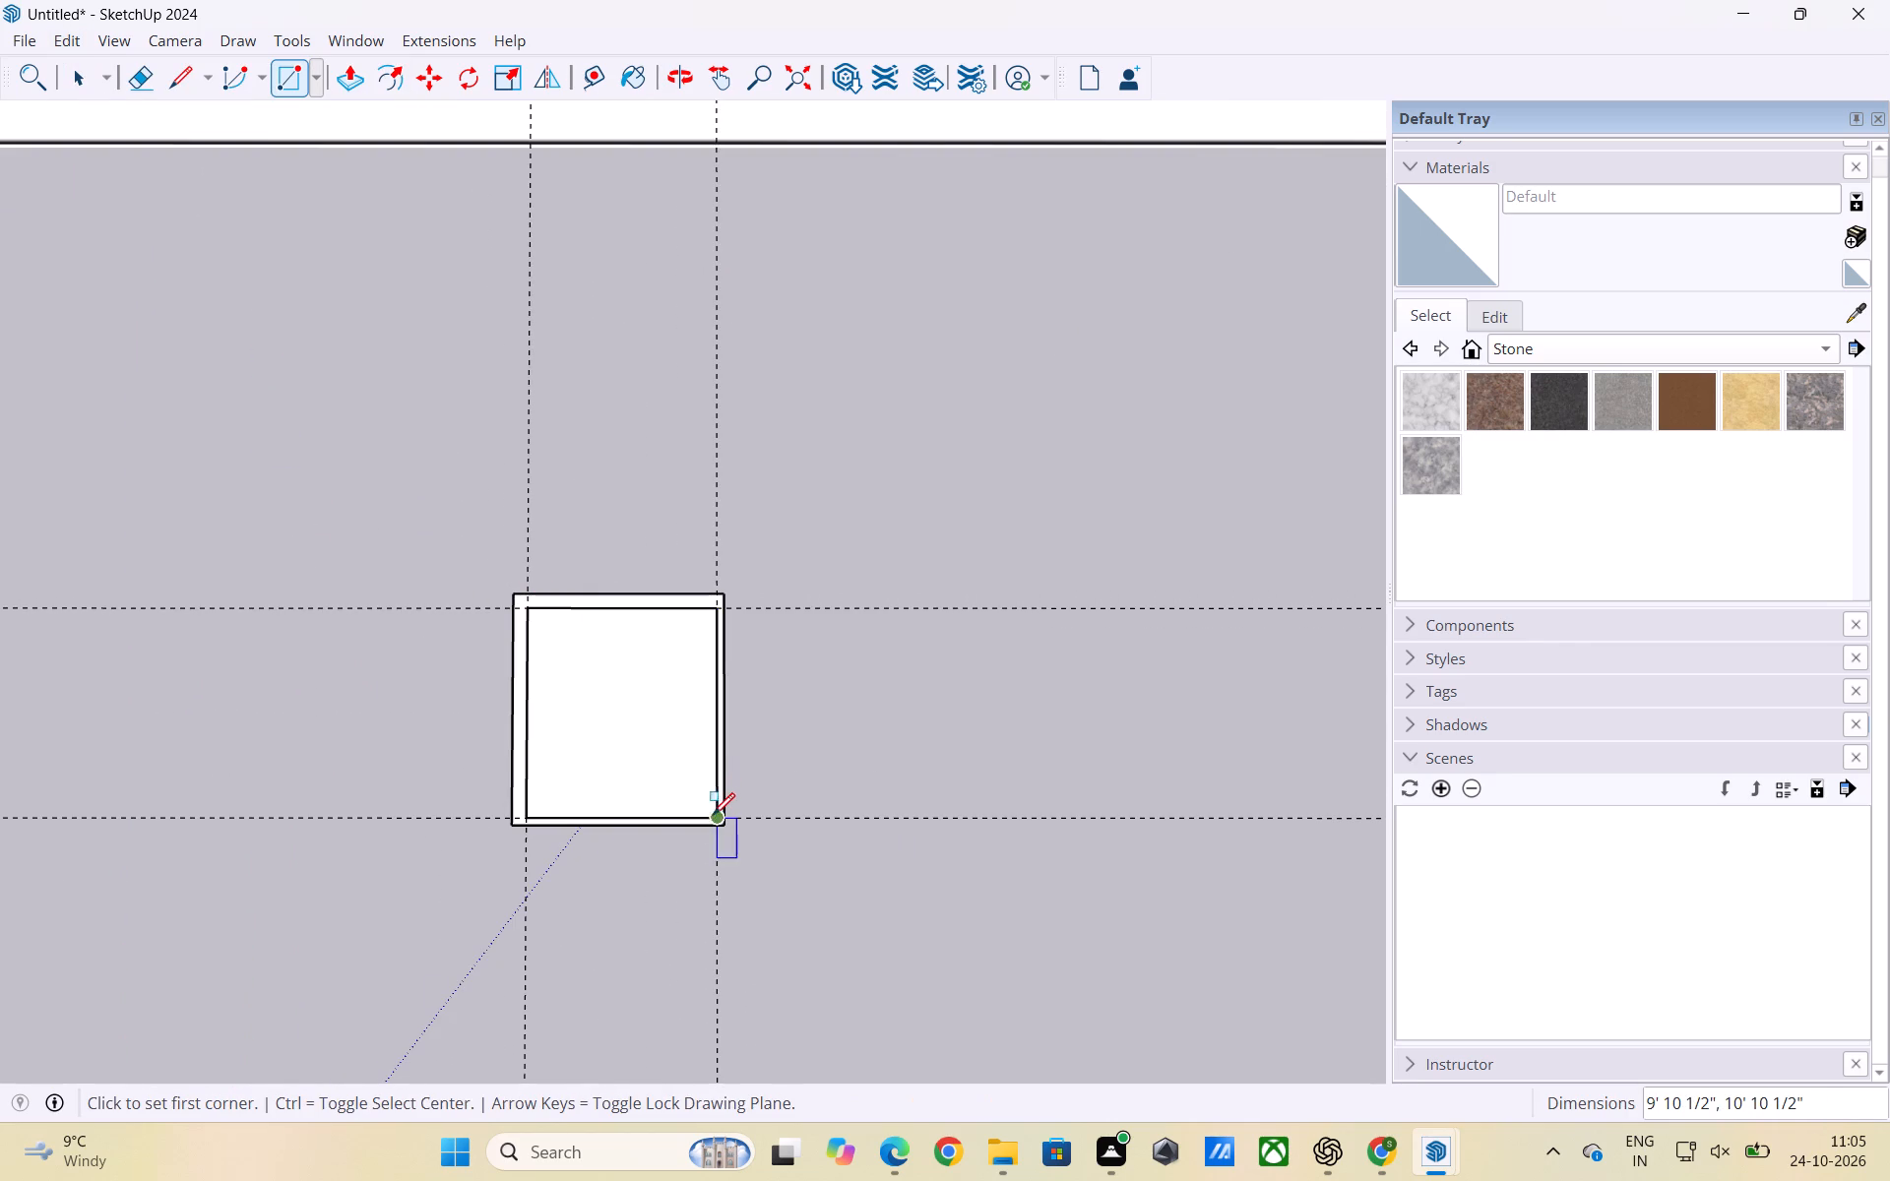
pyautogui.press('space')
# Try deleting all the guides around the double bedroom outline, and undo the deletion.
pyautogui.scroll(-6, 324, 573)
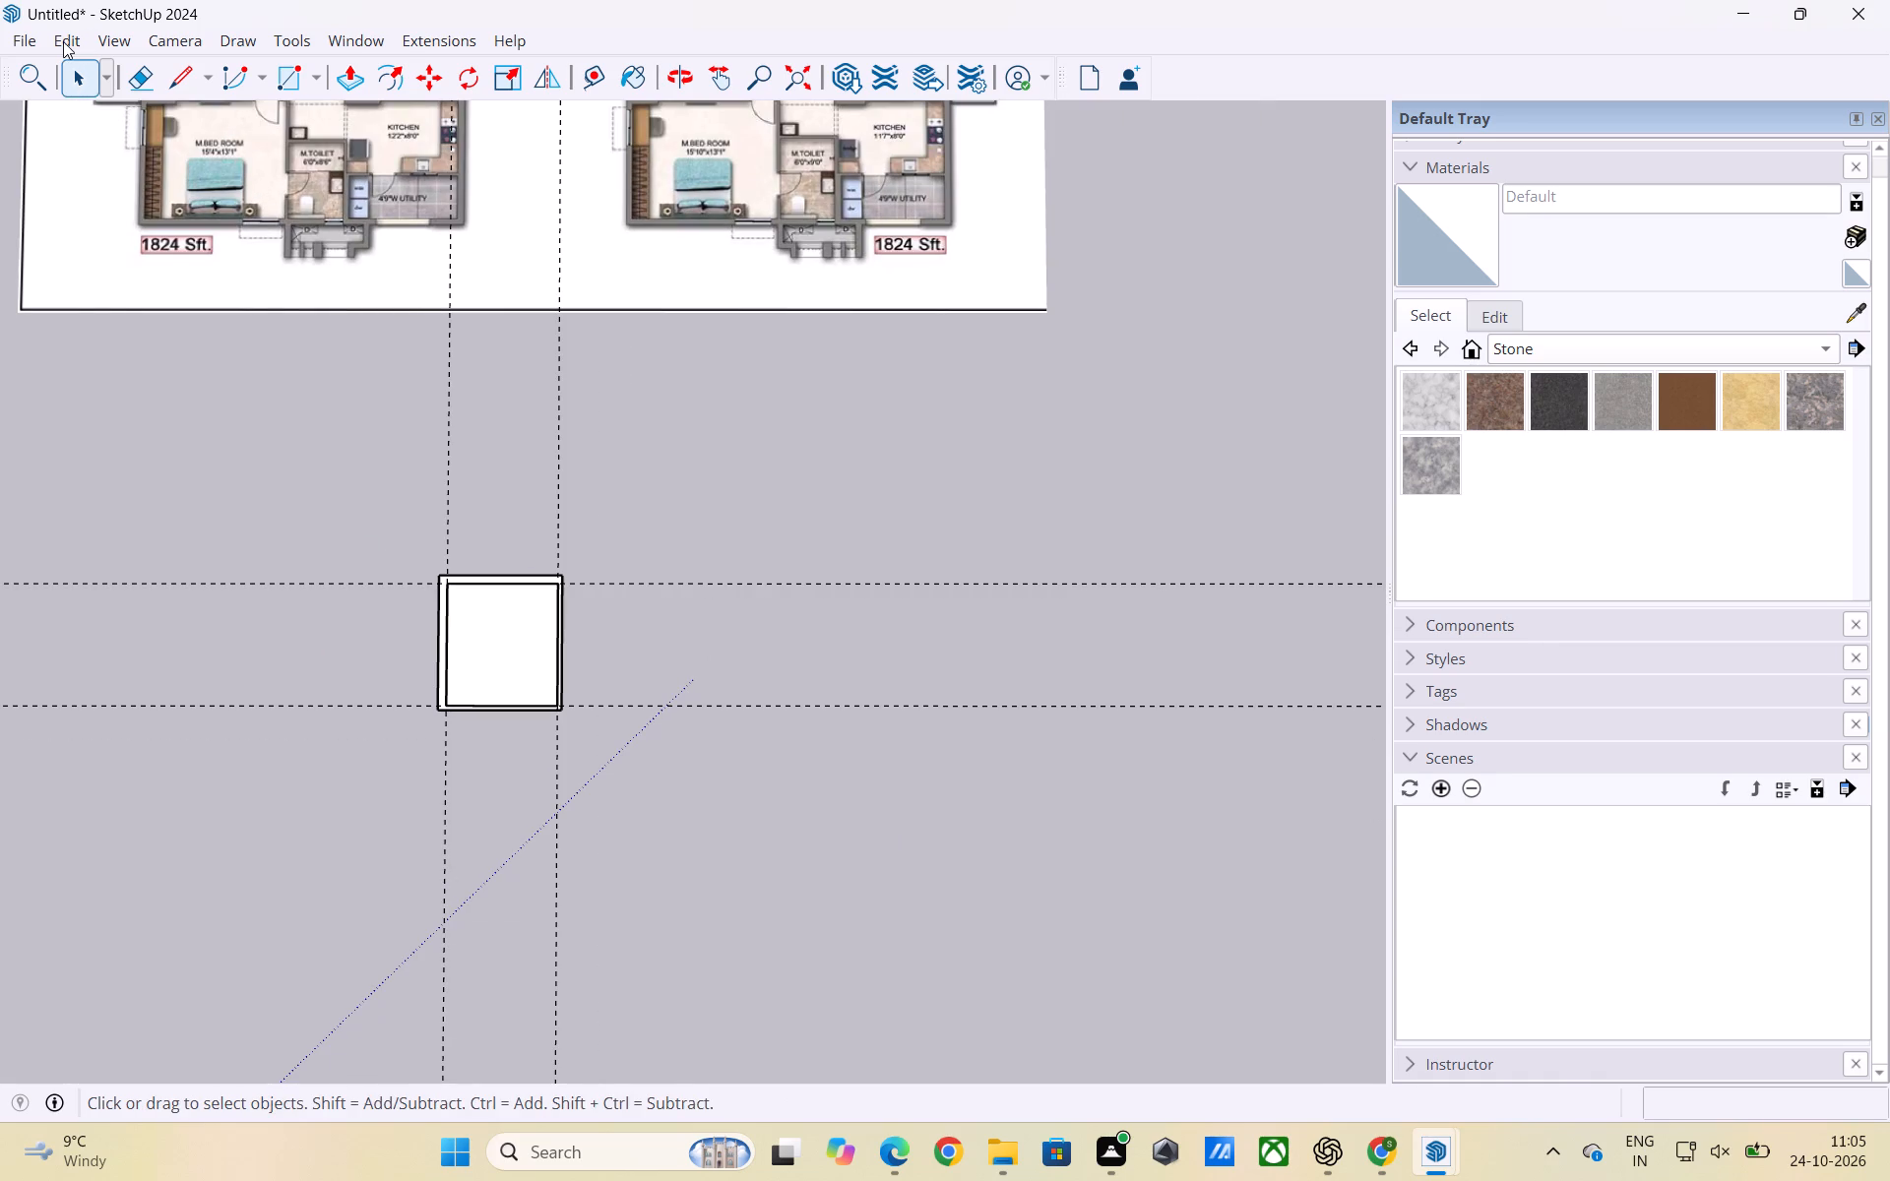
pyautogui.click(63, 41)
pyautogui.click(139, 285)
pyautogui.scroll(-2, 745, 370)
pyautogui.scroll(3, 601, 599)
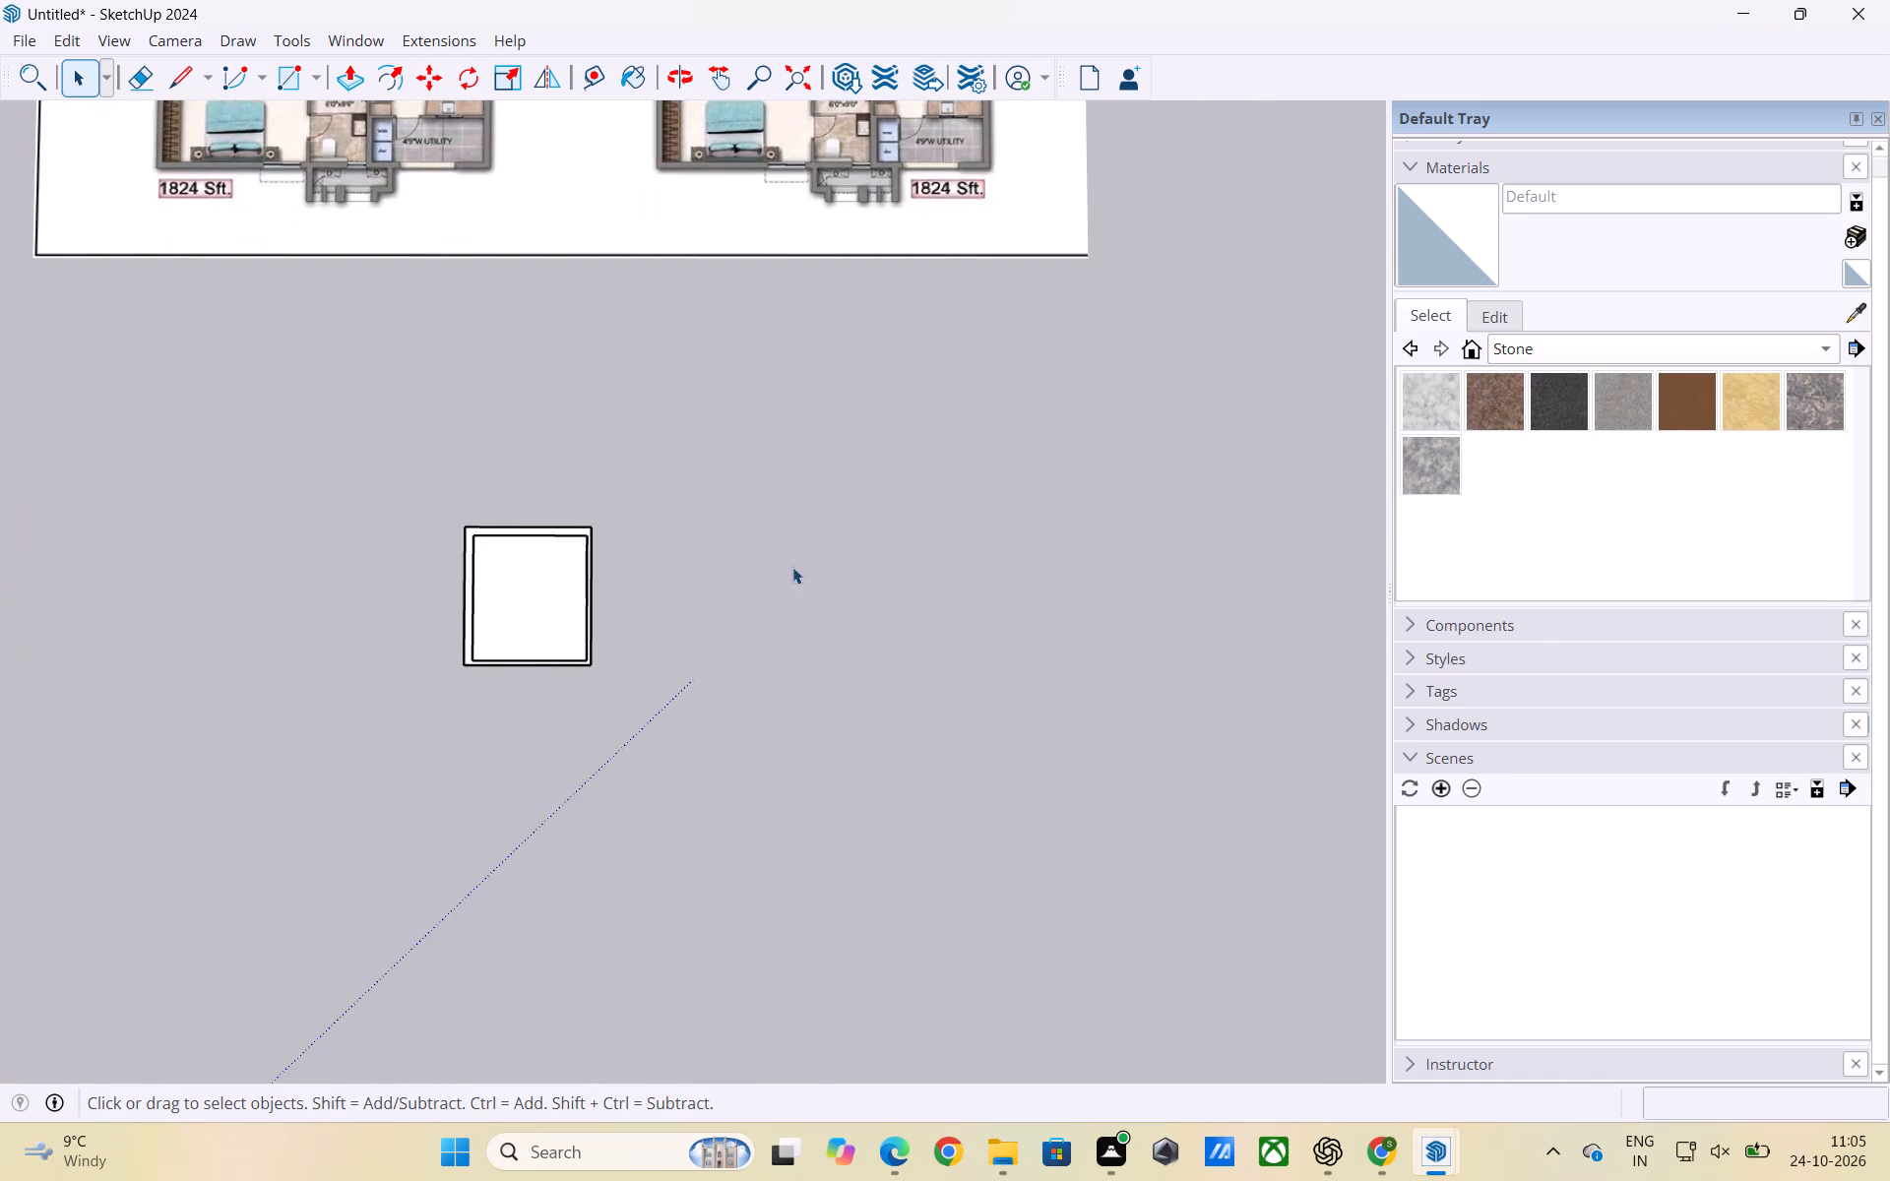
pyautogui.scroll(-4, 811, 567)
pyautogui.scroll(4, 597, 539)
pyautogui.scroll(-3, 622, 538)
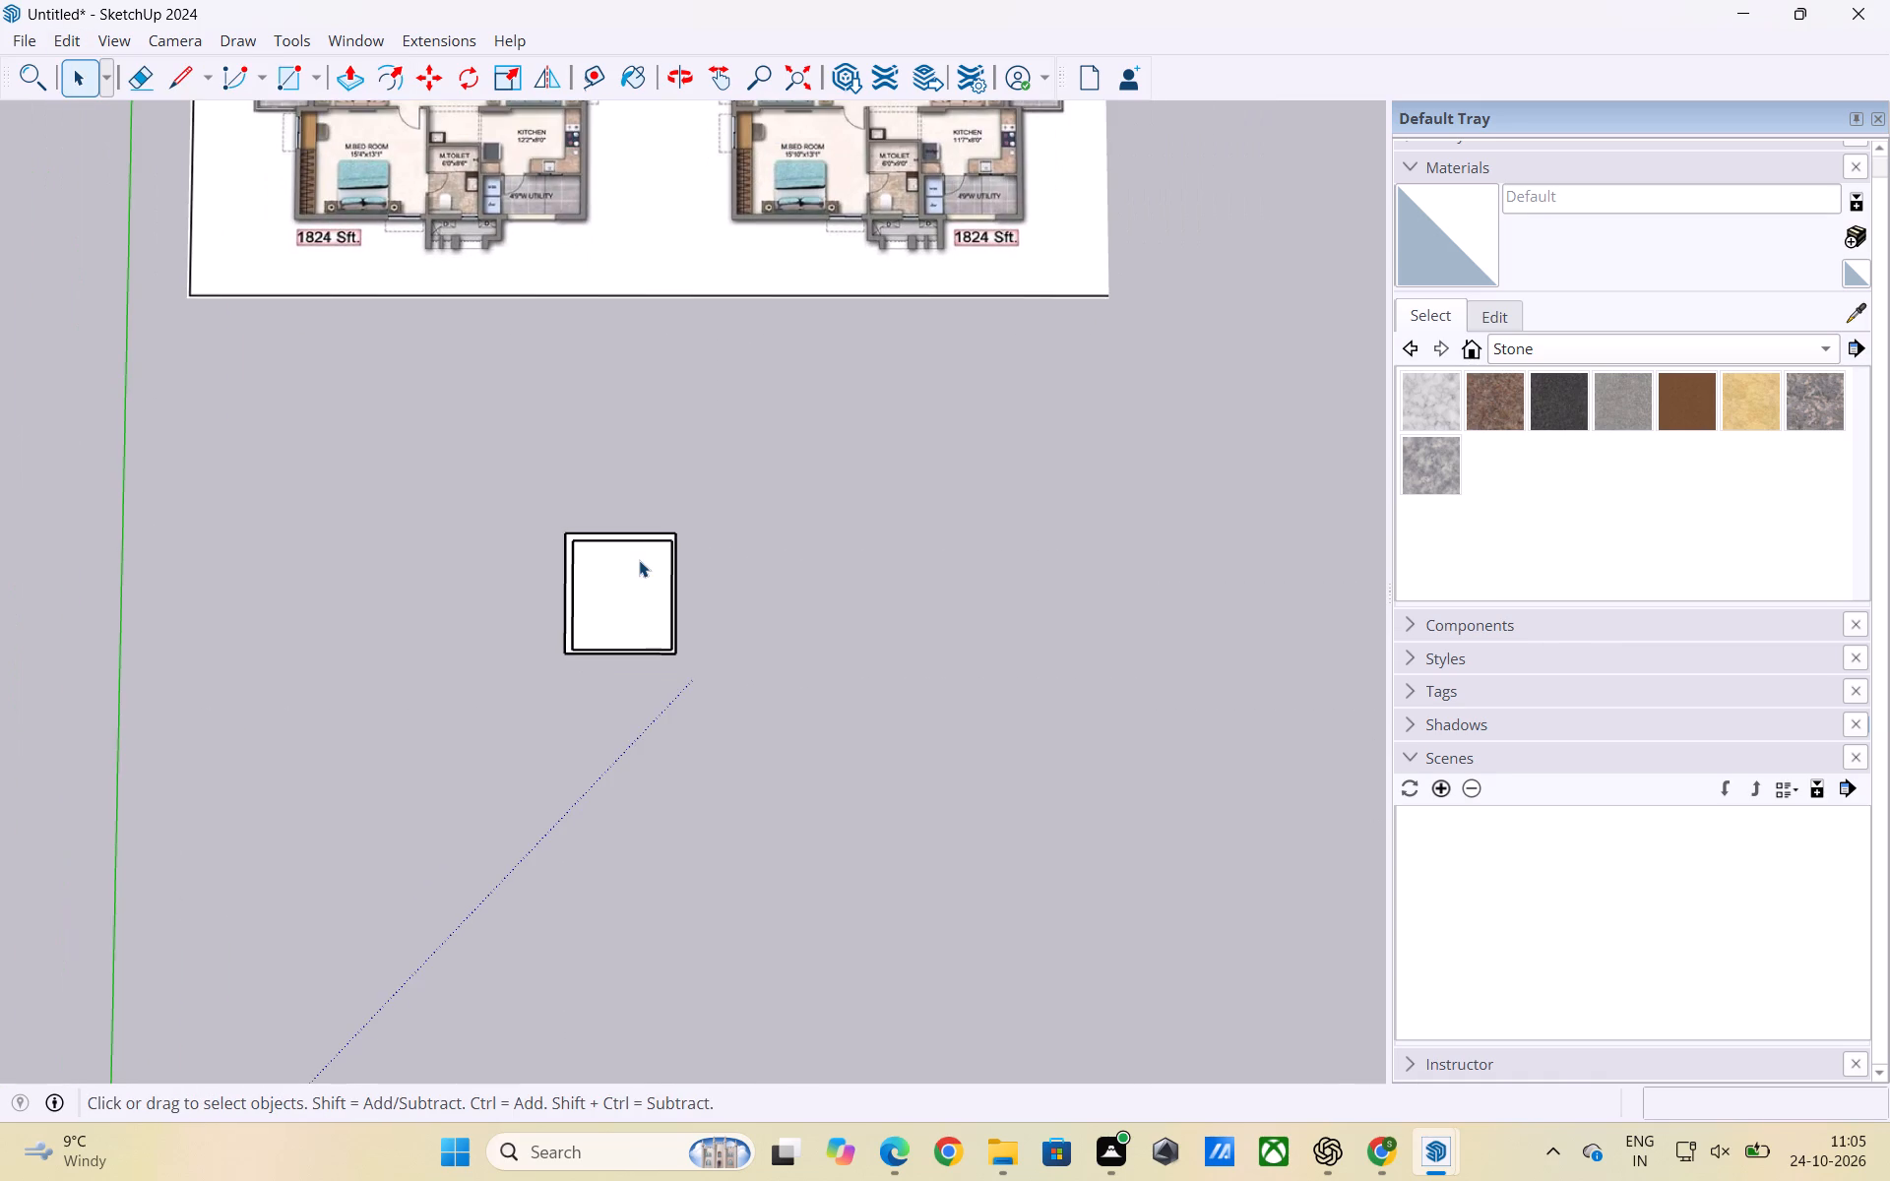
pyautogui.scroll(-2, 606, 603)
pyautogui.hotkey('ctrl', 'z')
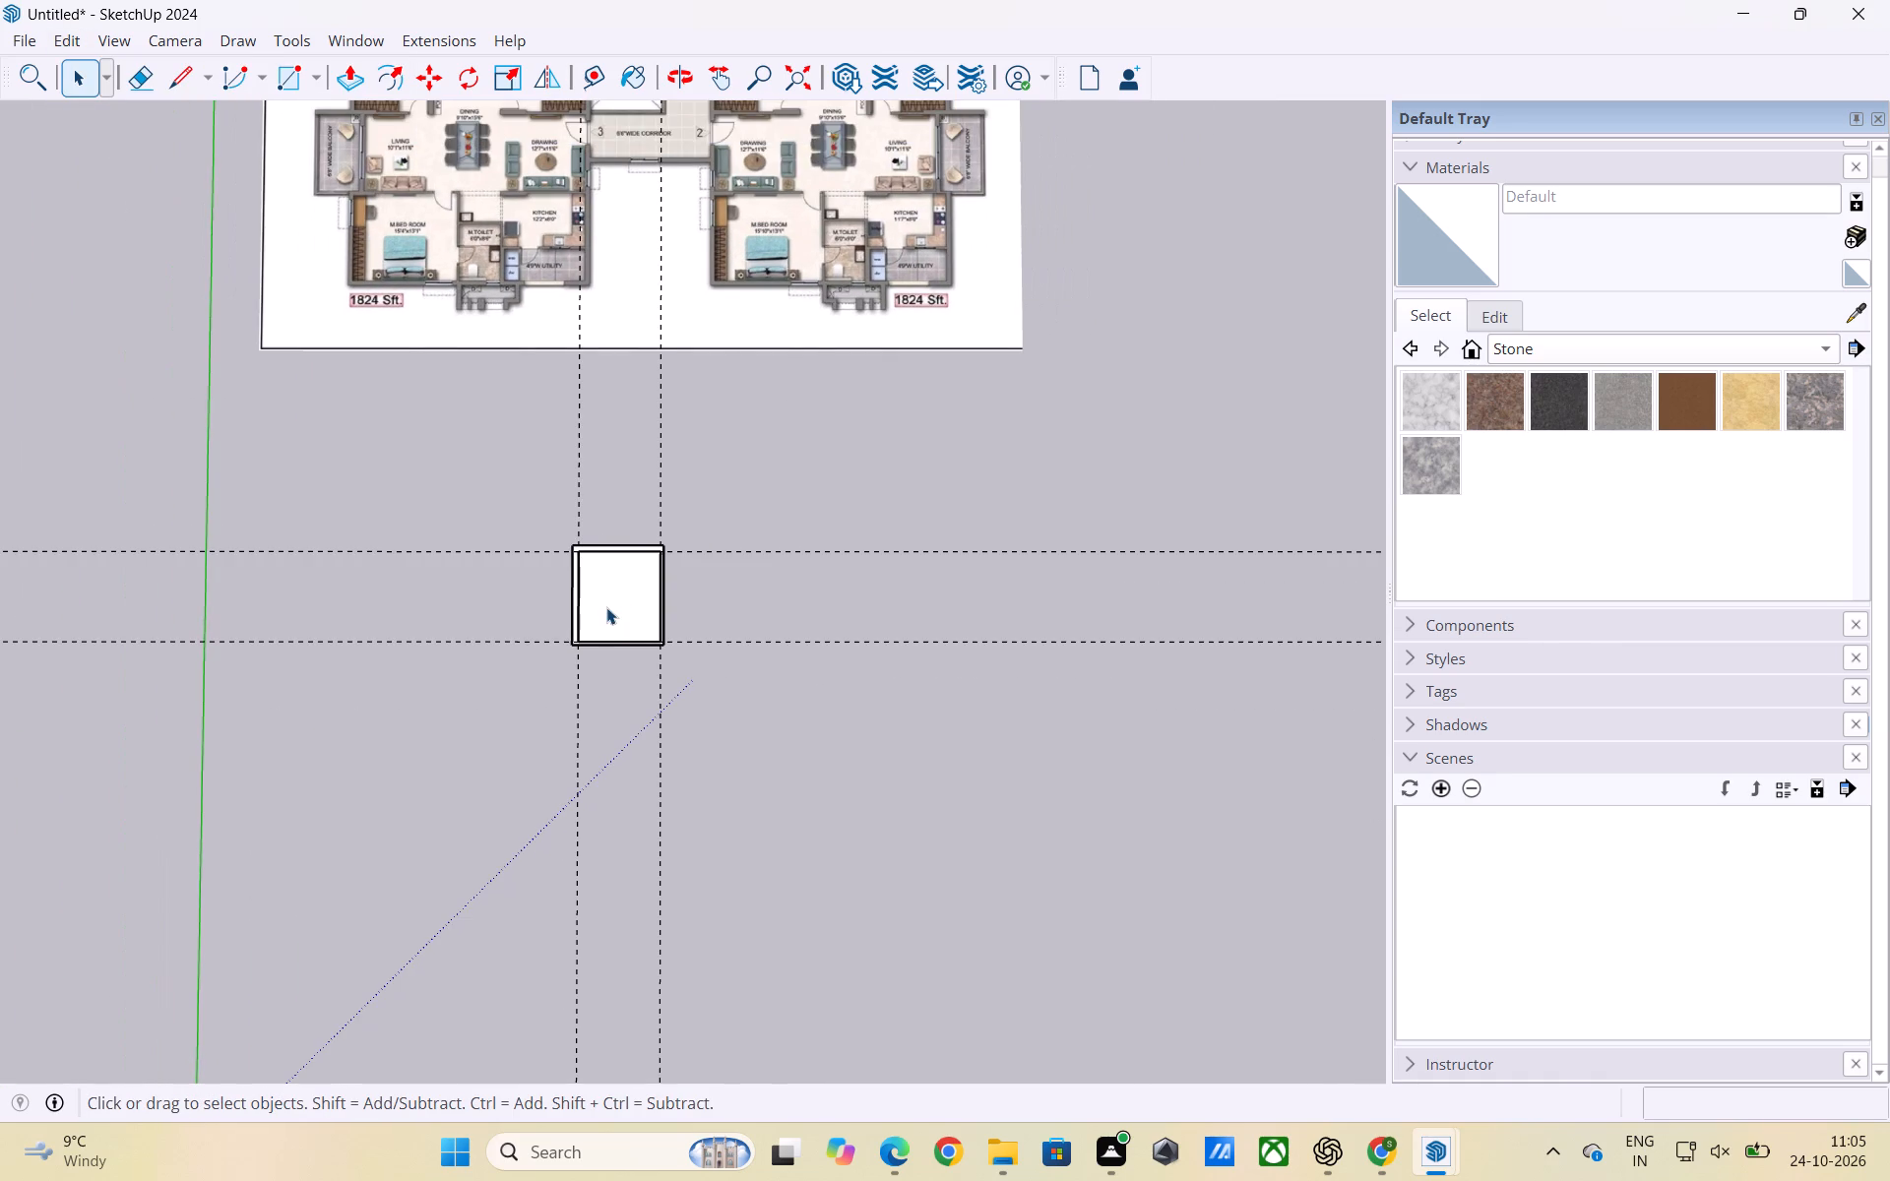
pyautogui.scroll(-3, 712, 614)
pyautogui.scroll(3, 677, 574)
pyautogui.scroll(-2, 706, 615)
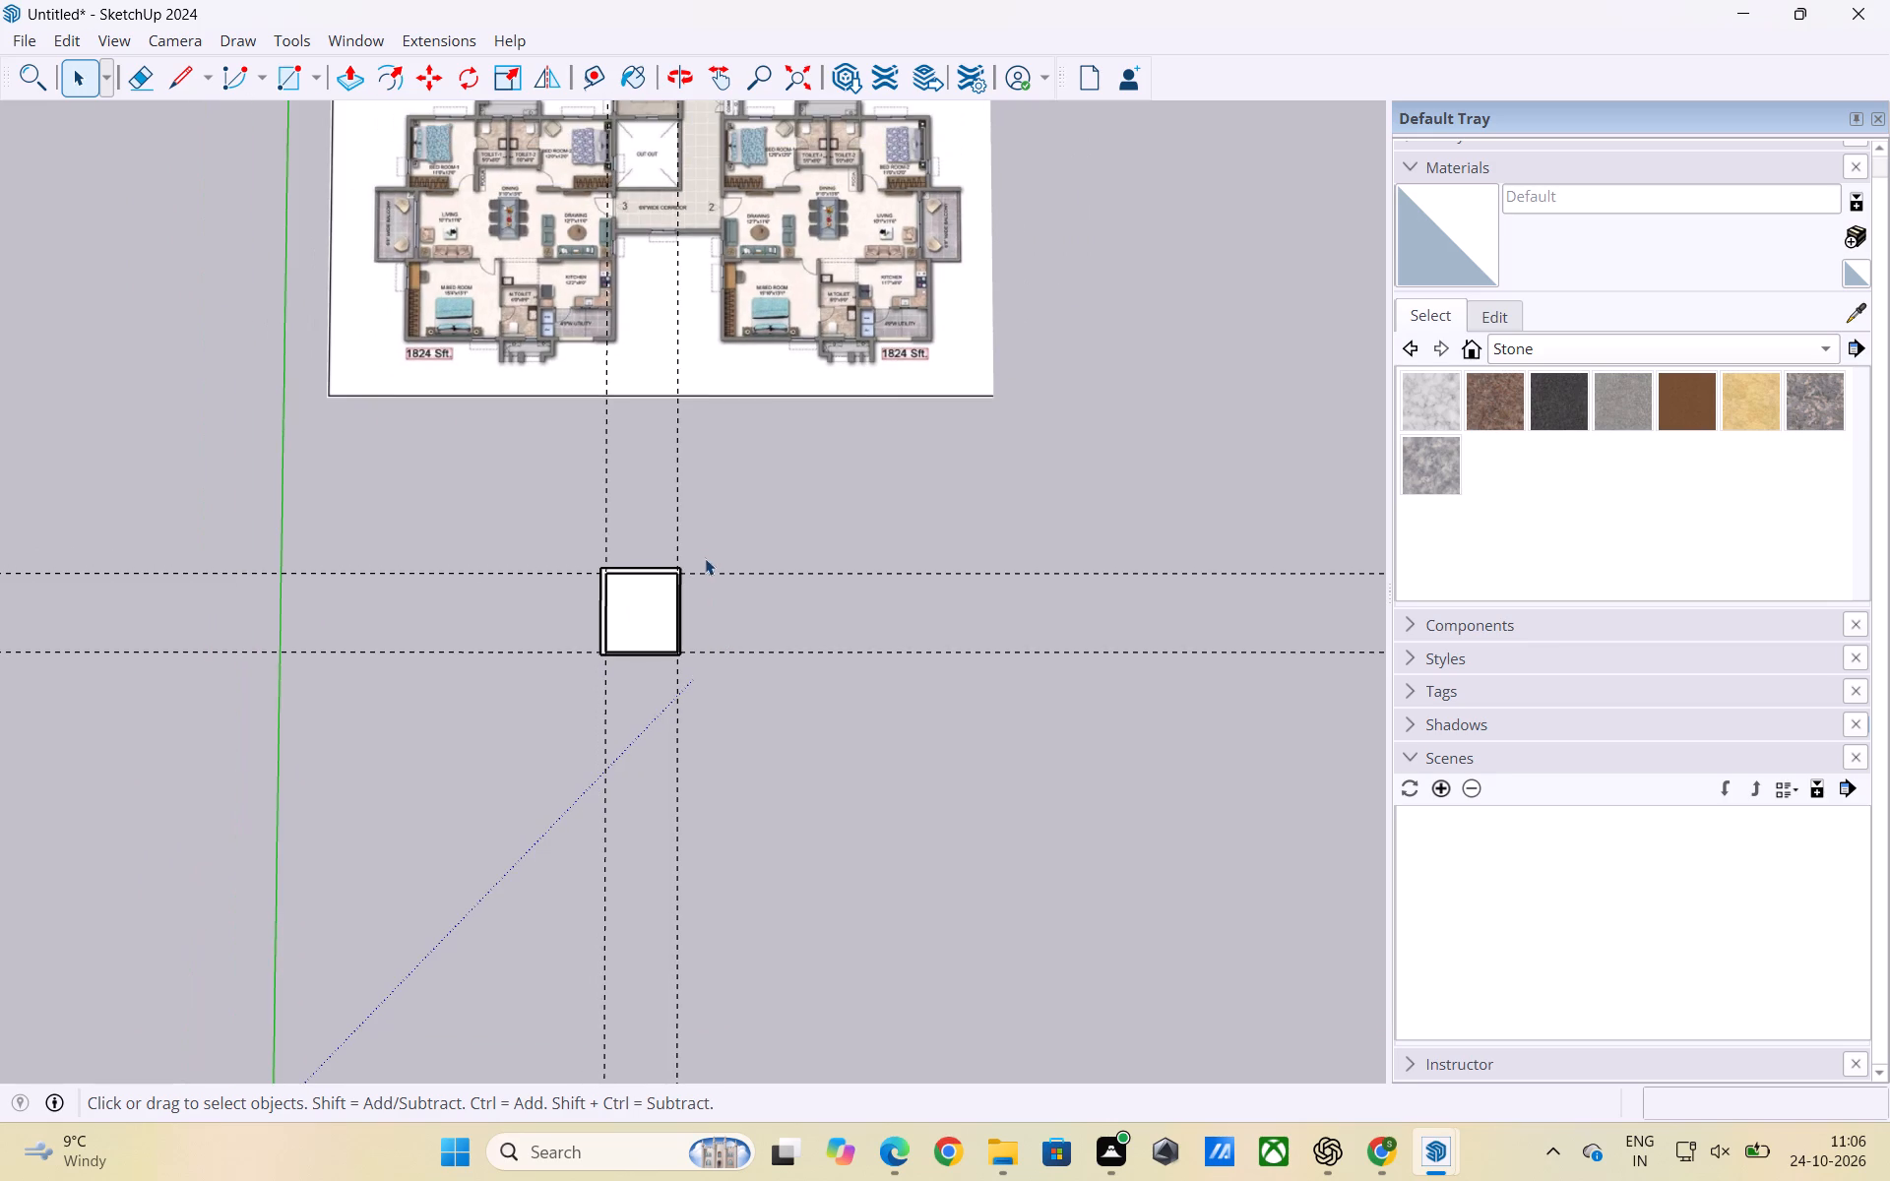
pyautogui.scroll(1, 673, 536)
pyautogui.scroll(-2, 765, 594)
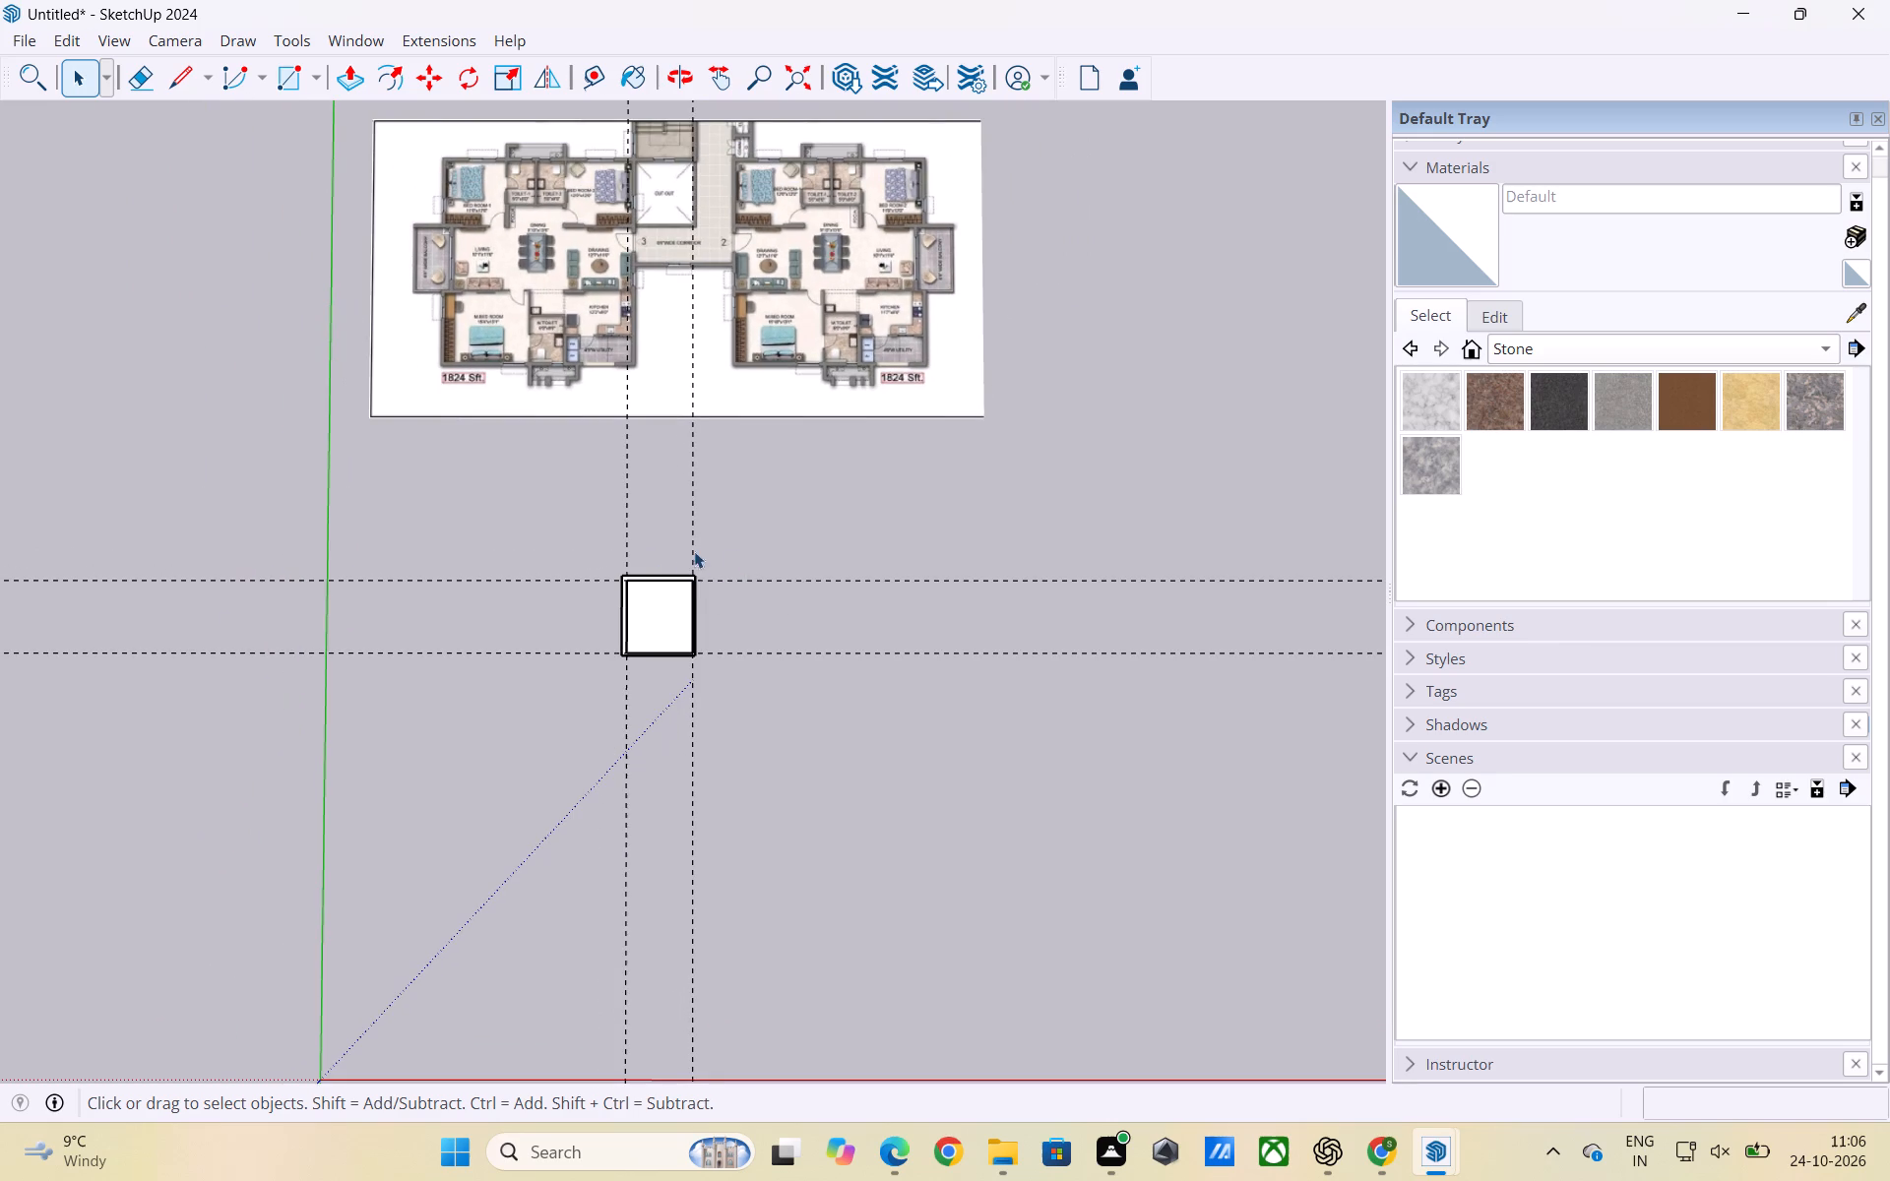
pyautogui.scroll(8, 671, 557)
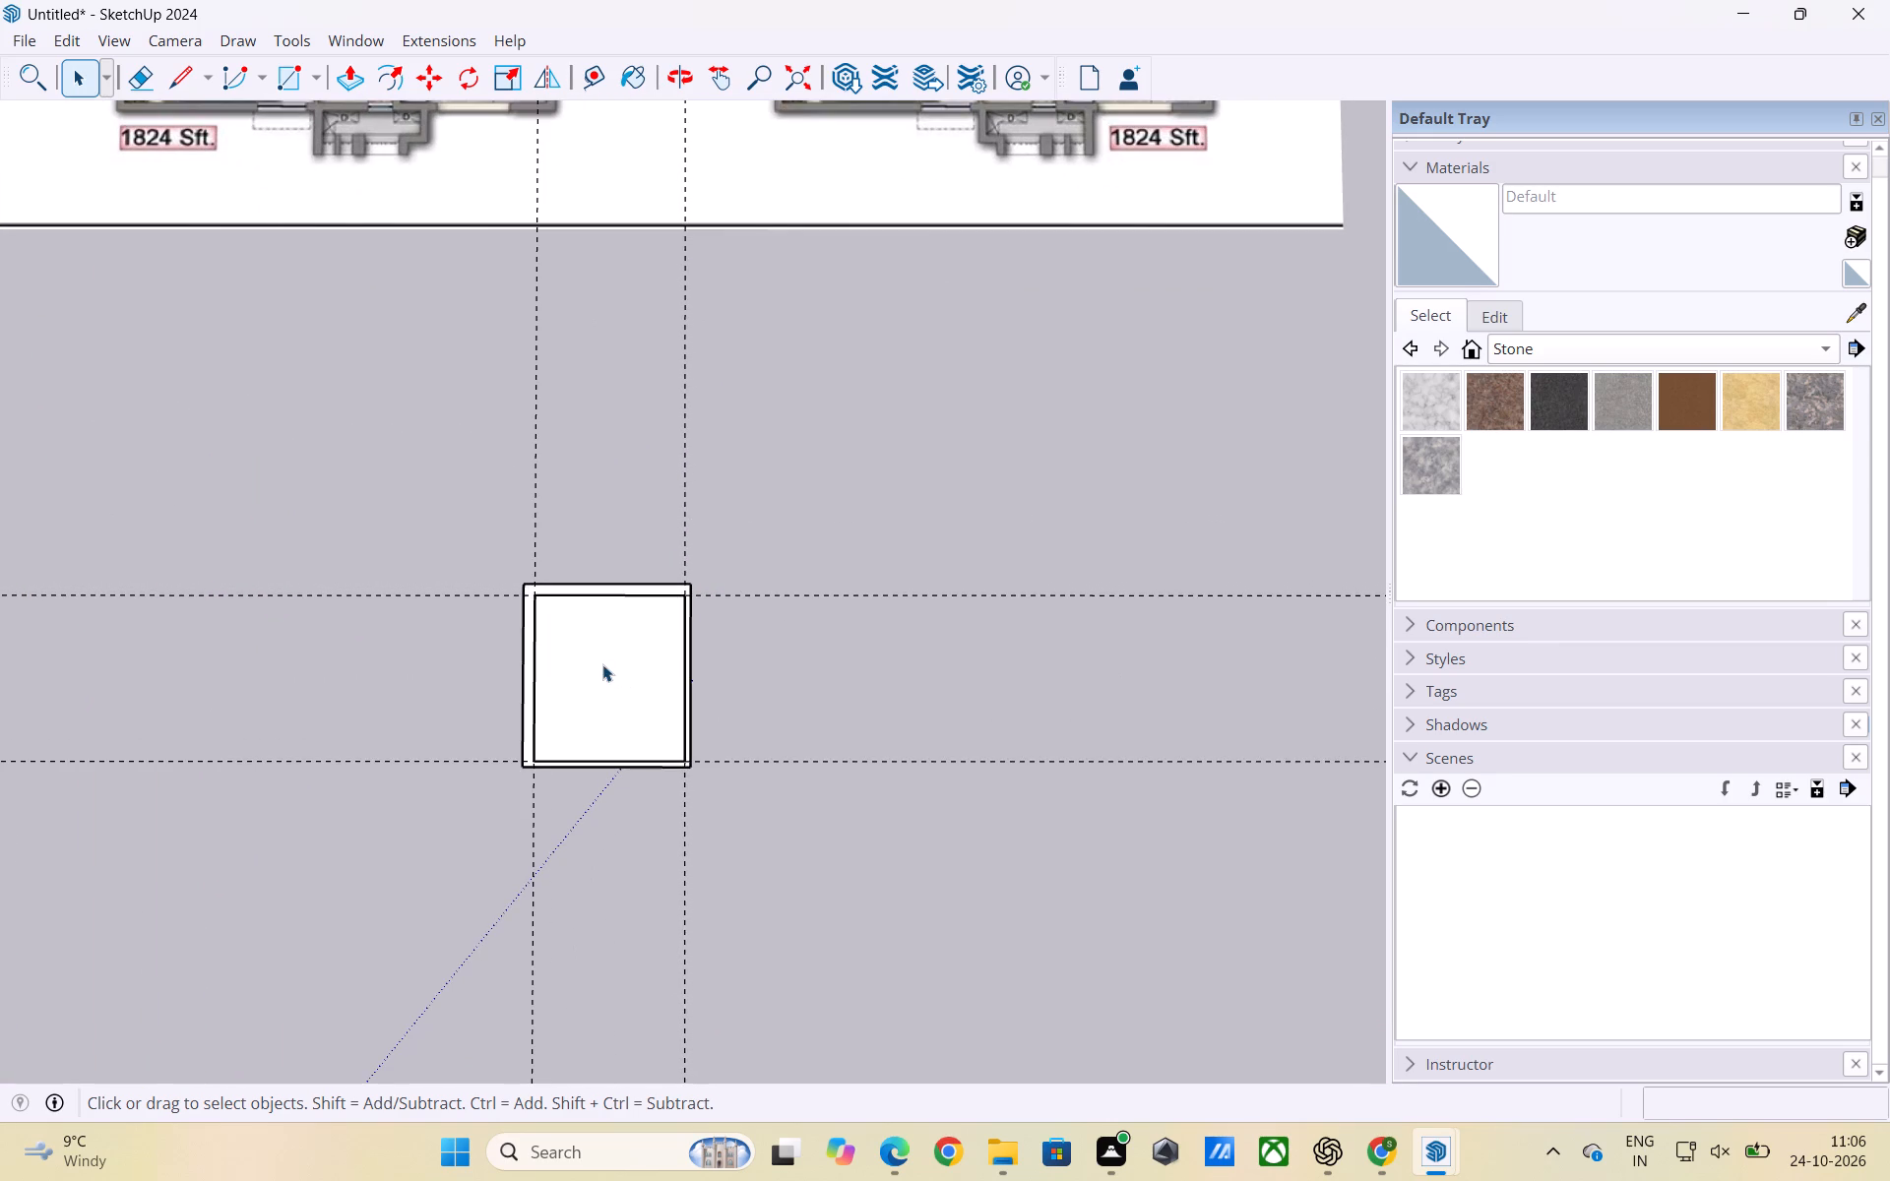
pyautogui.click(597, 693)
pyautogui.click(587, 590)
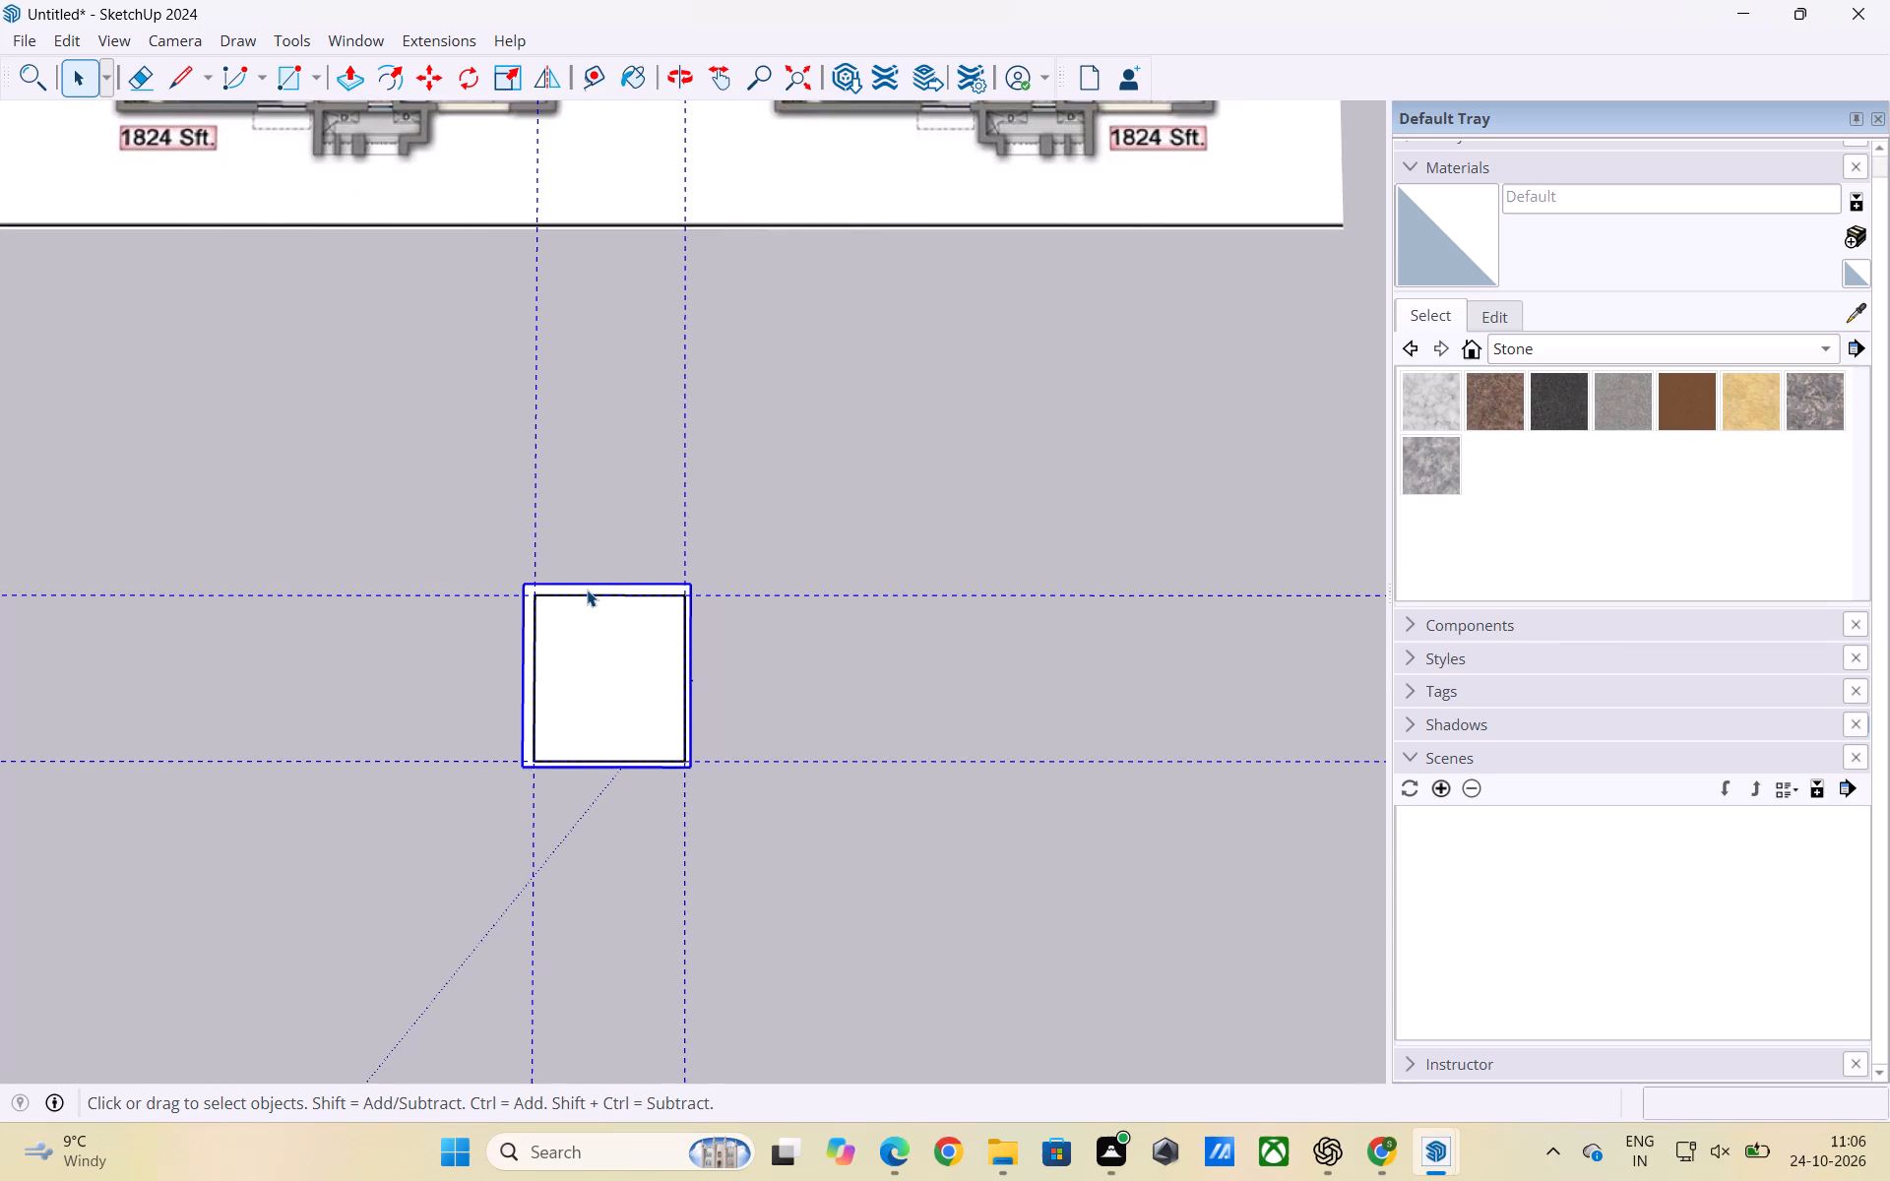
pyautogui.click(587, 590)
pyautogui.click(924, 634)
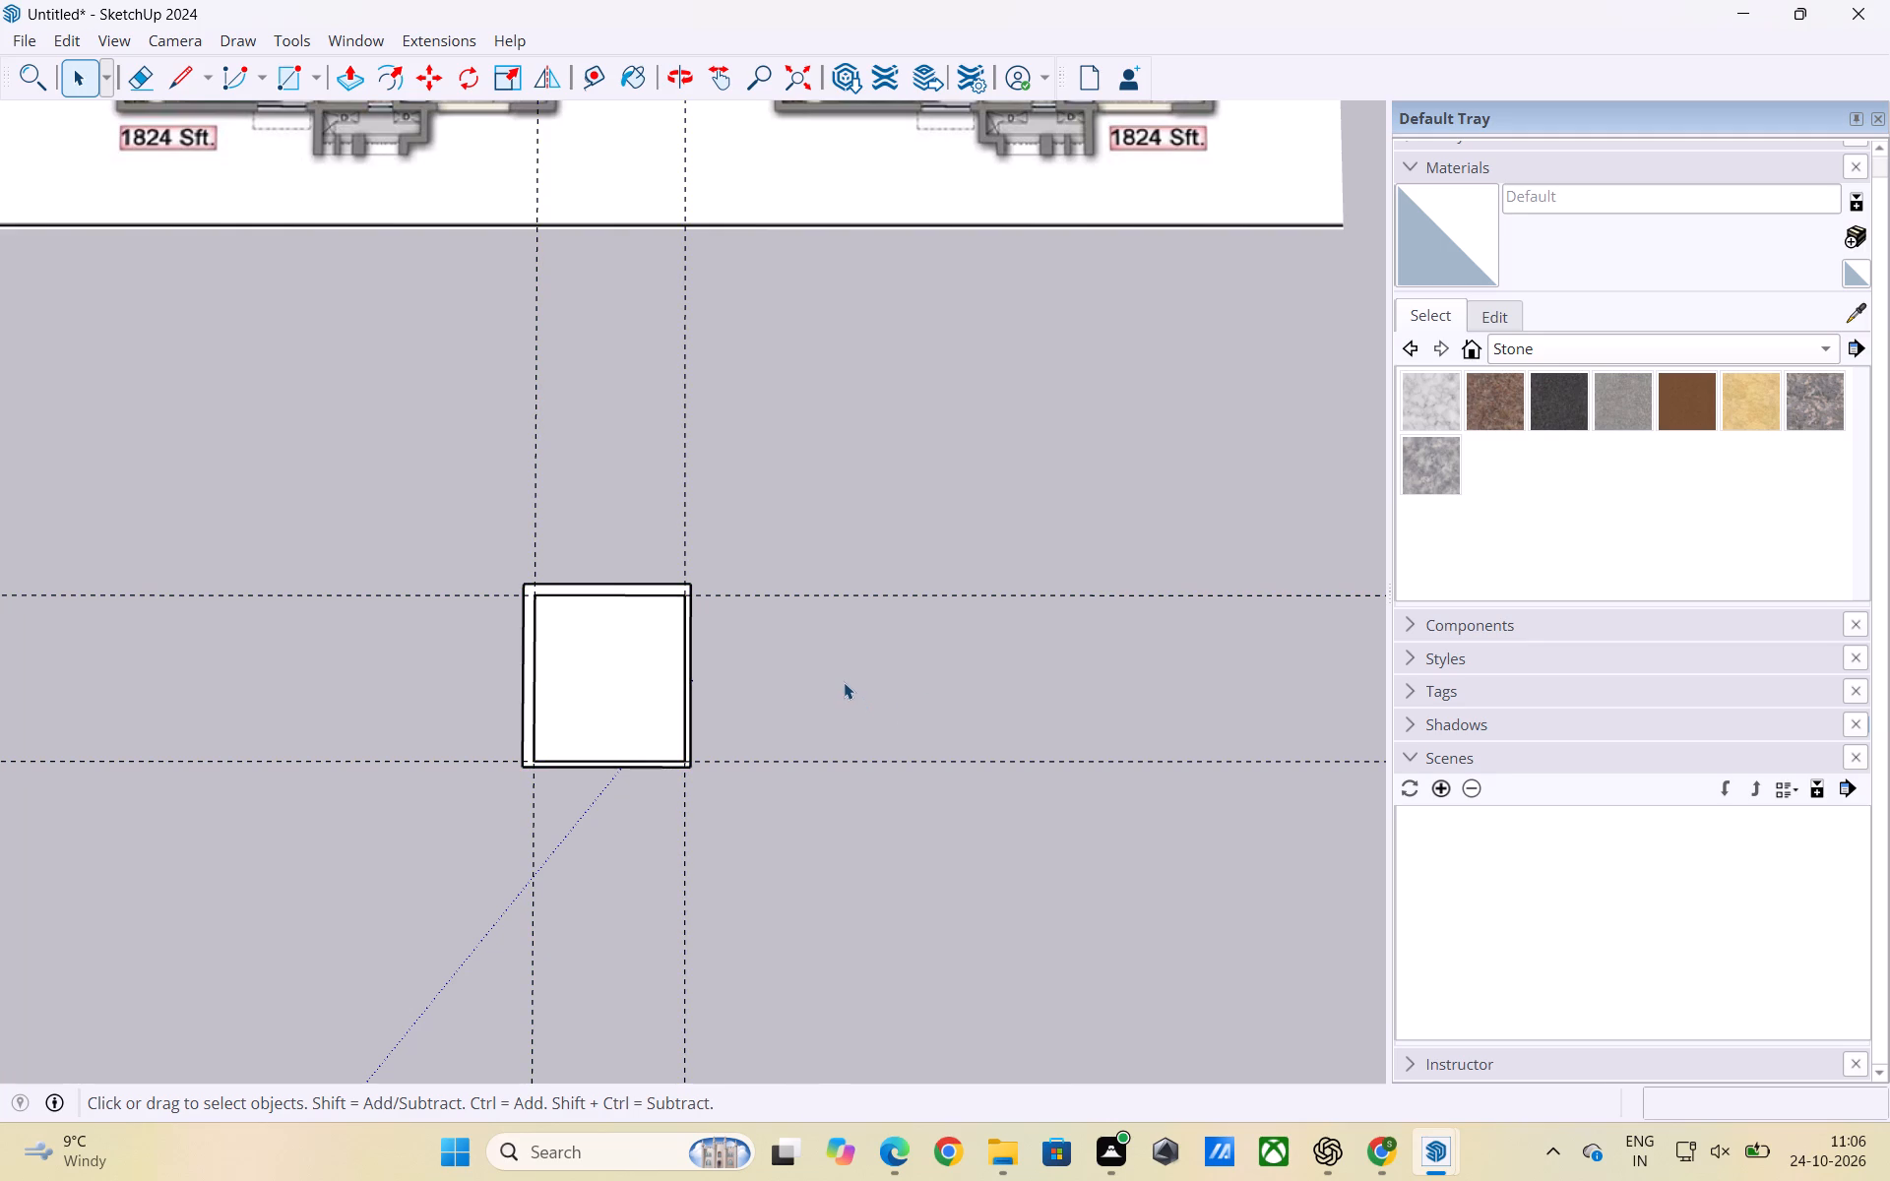
# Measure along the bedroom's upper wall, starting where the right-hand vertical guide meets the inner and outer edges.
pyautogui.press('t')
pyautogui.scroll(3, 661, 547)
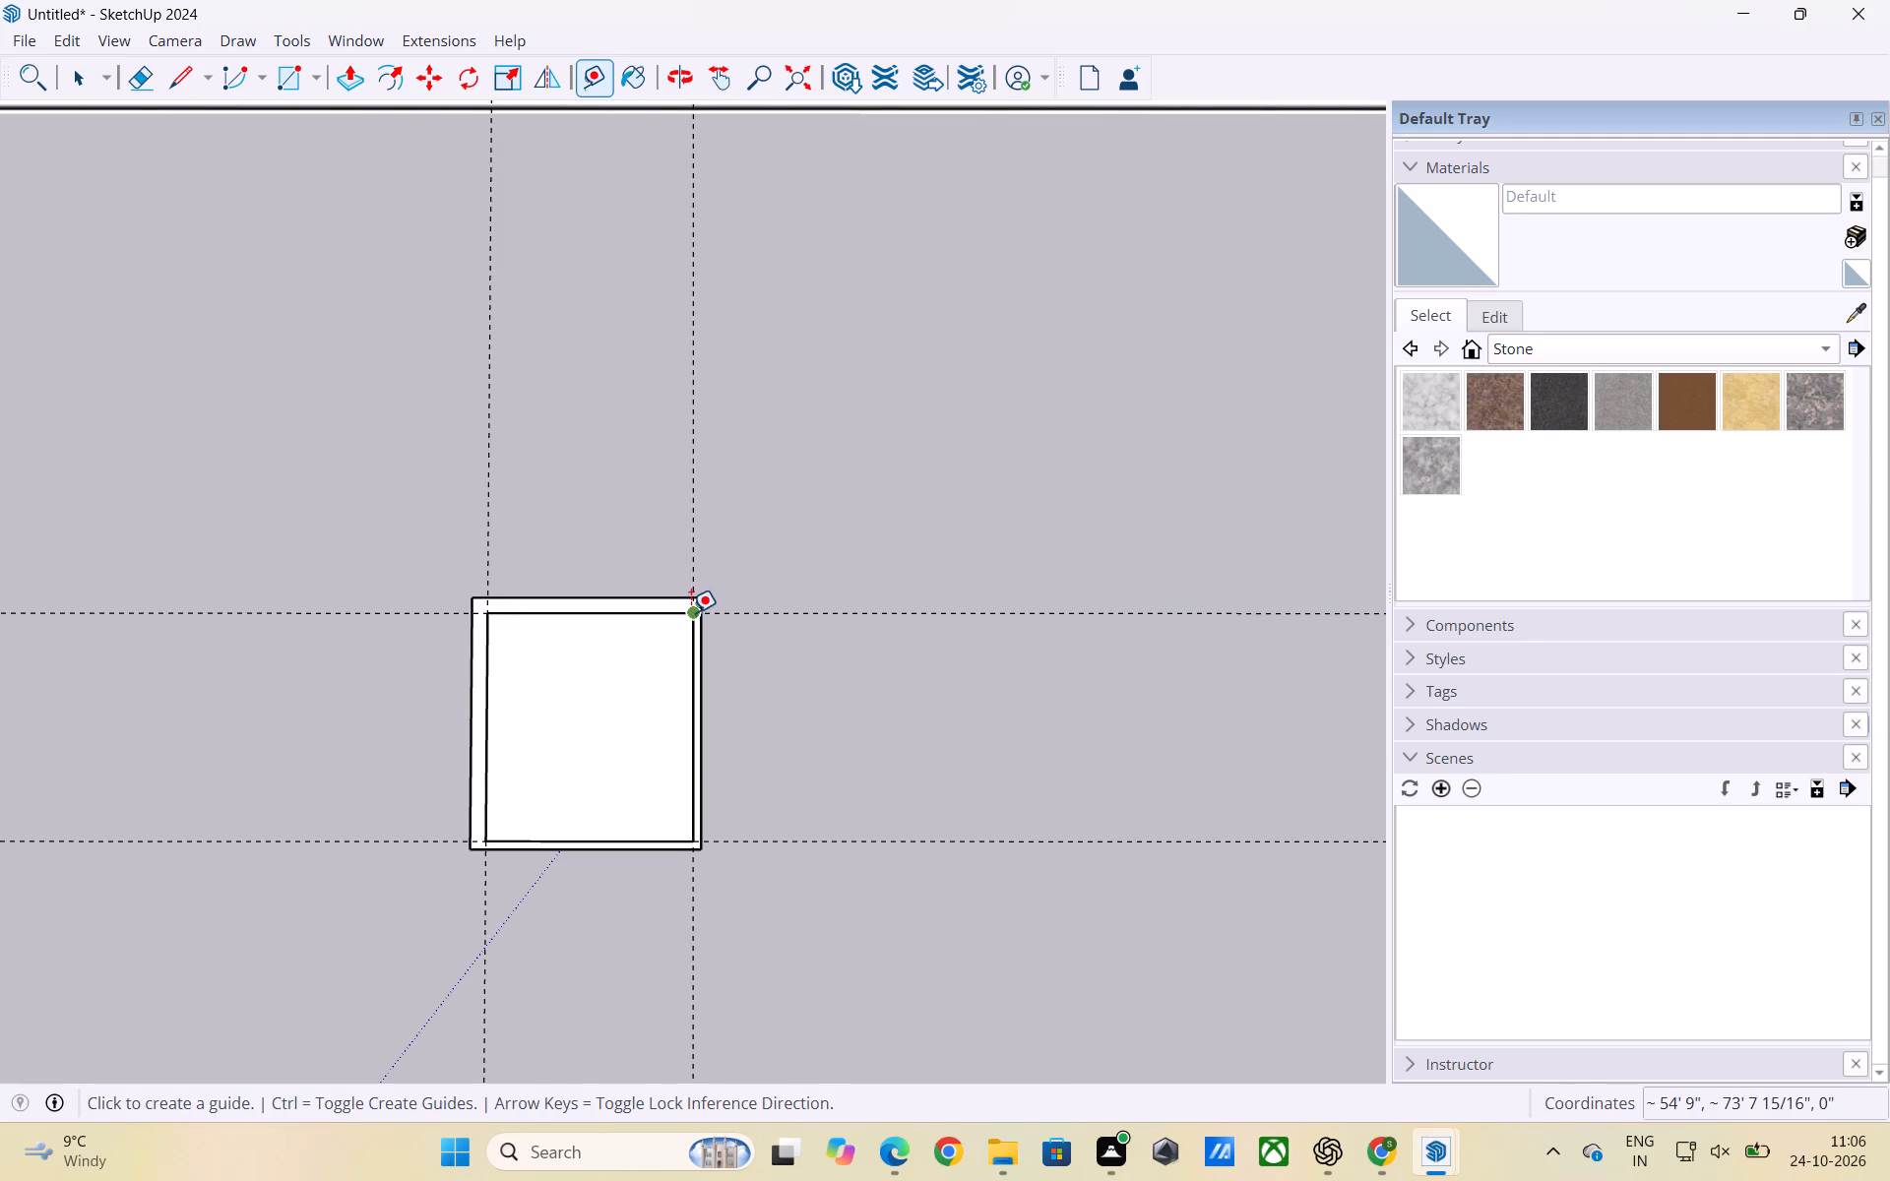
pyautogui.click(691, 612)
pyautogui.press('space')
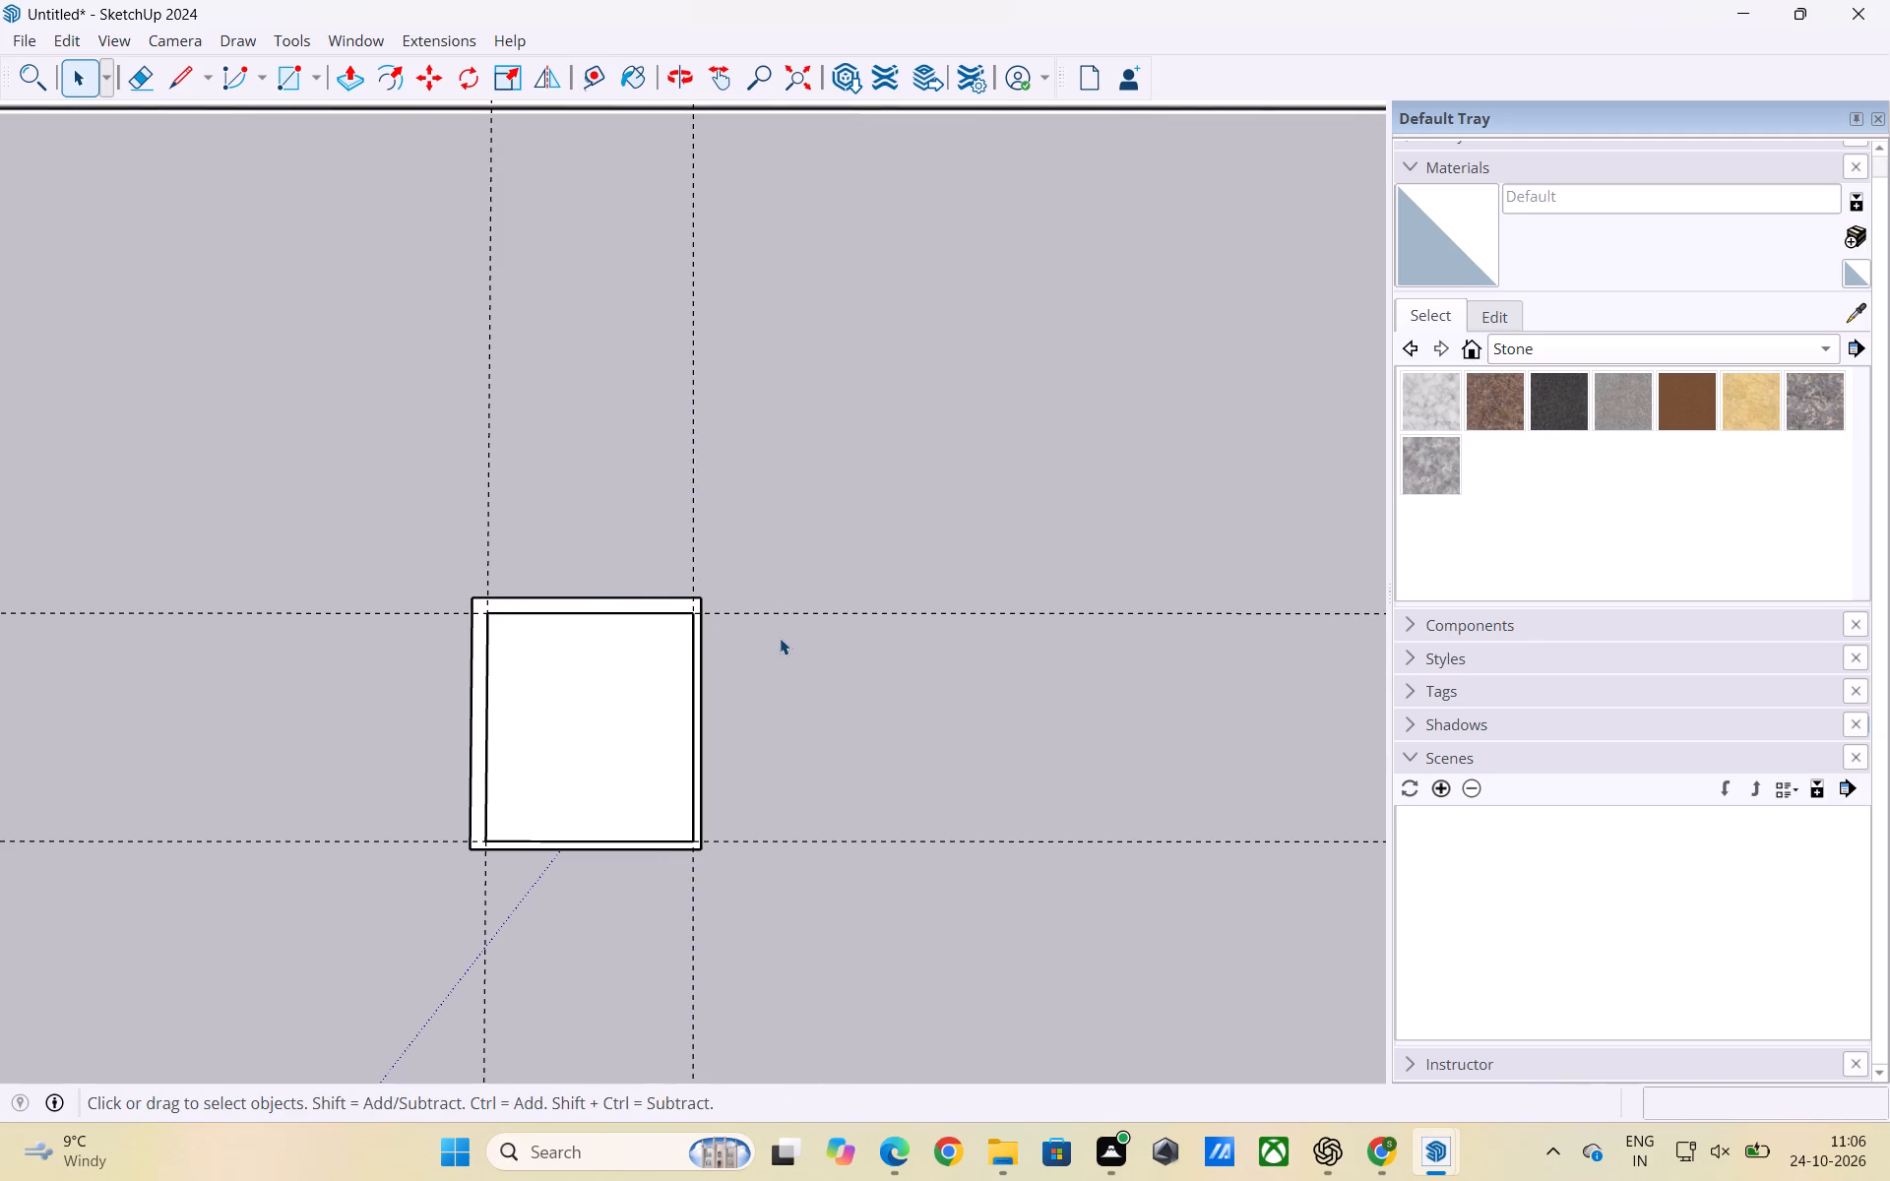
pyautogui.press('t')
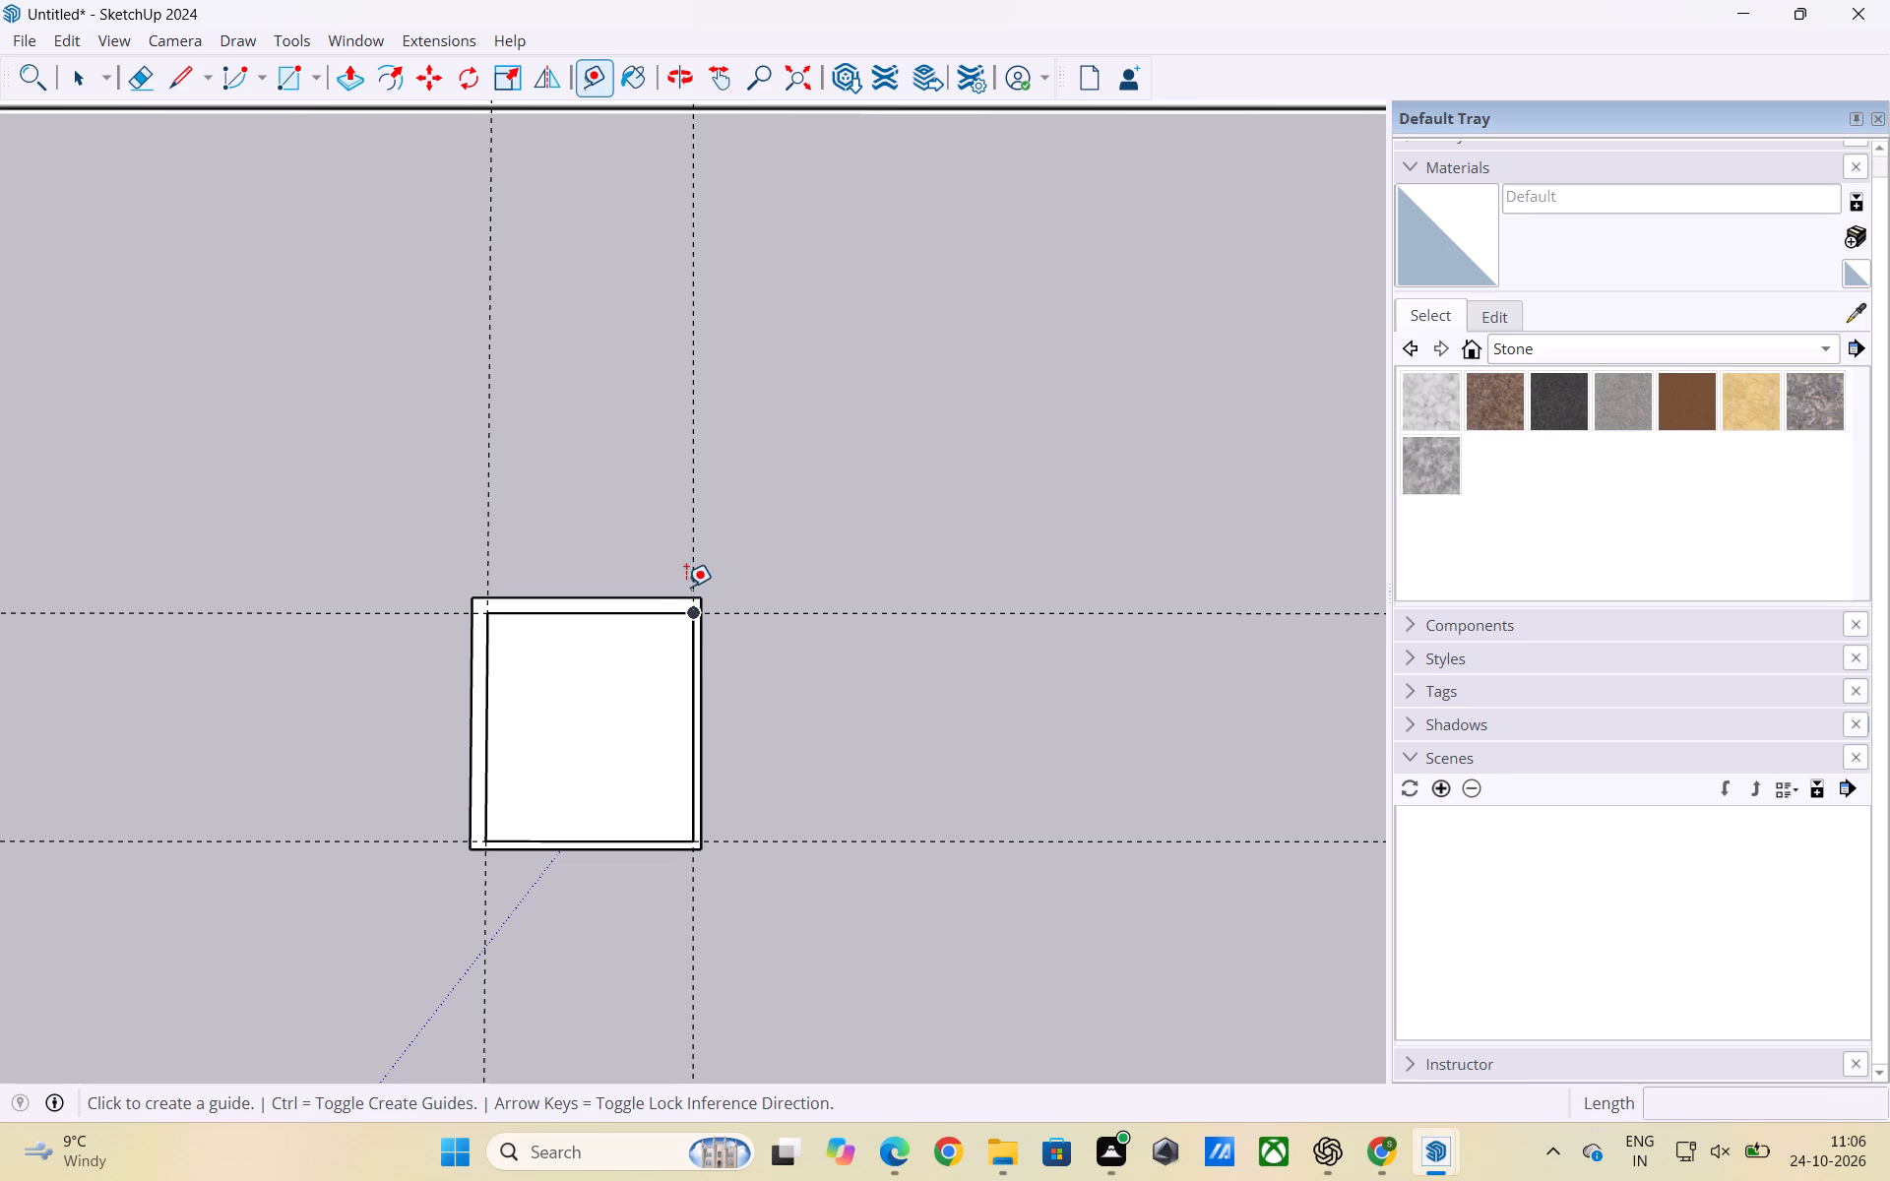
pyautogui.click(688, 597)
pyautogui.press('space')
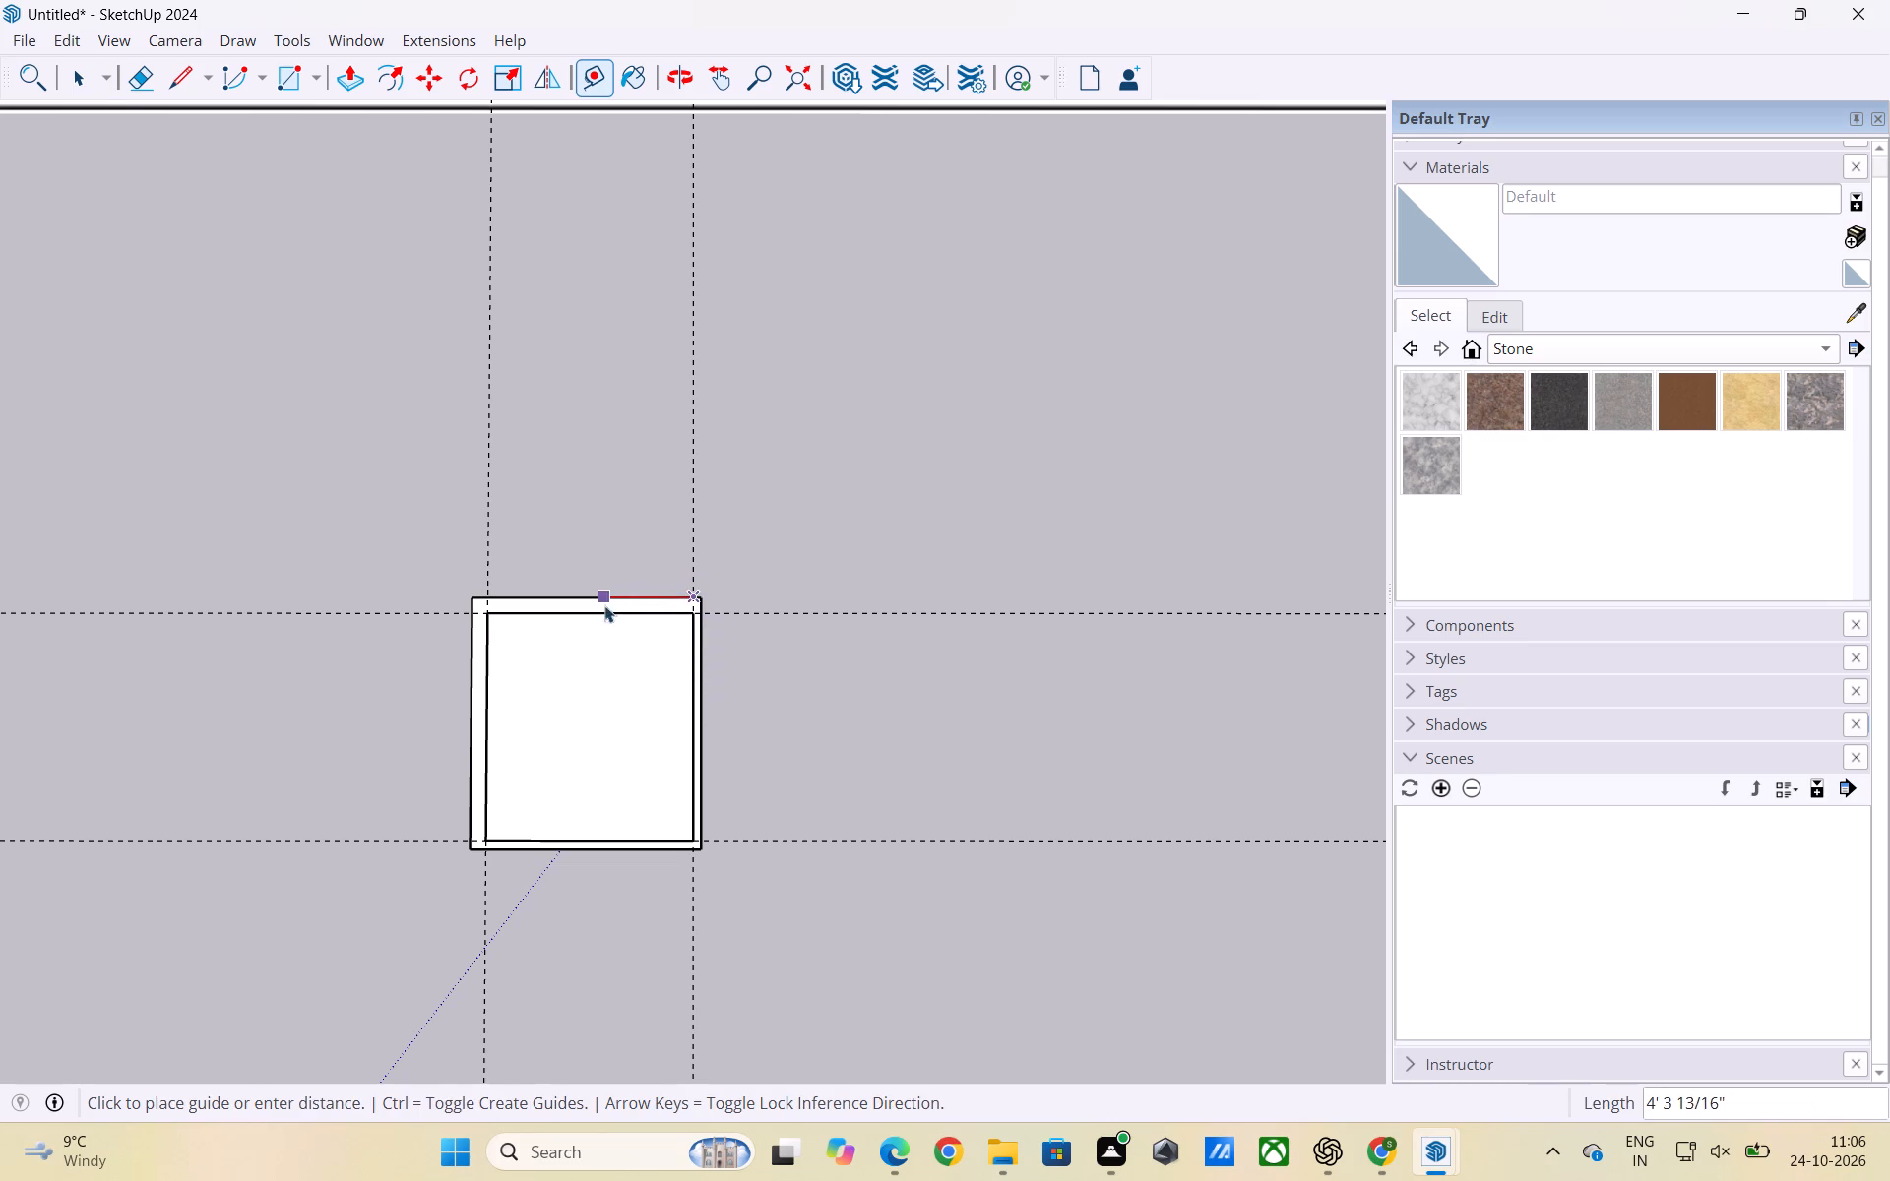
pyautogui.tripleClick(810, 715)
pyautogui.doubleClick(810, 715)
# Select the inner rectangle and measure the bedroom from its upper-right corner and between the two vertical guides.
pyautogui.click(644, 612)
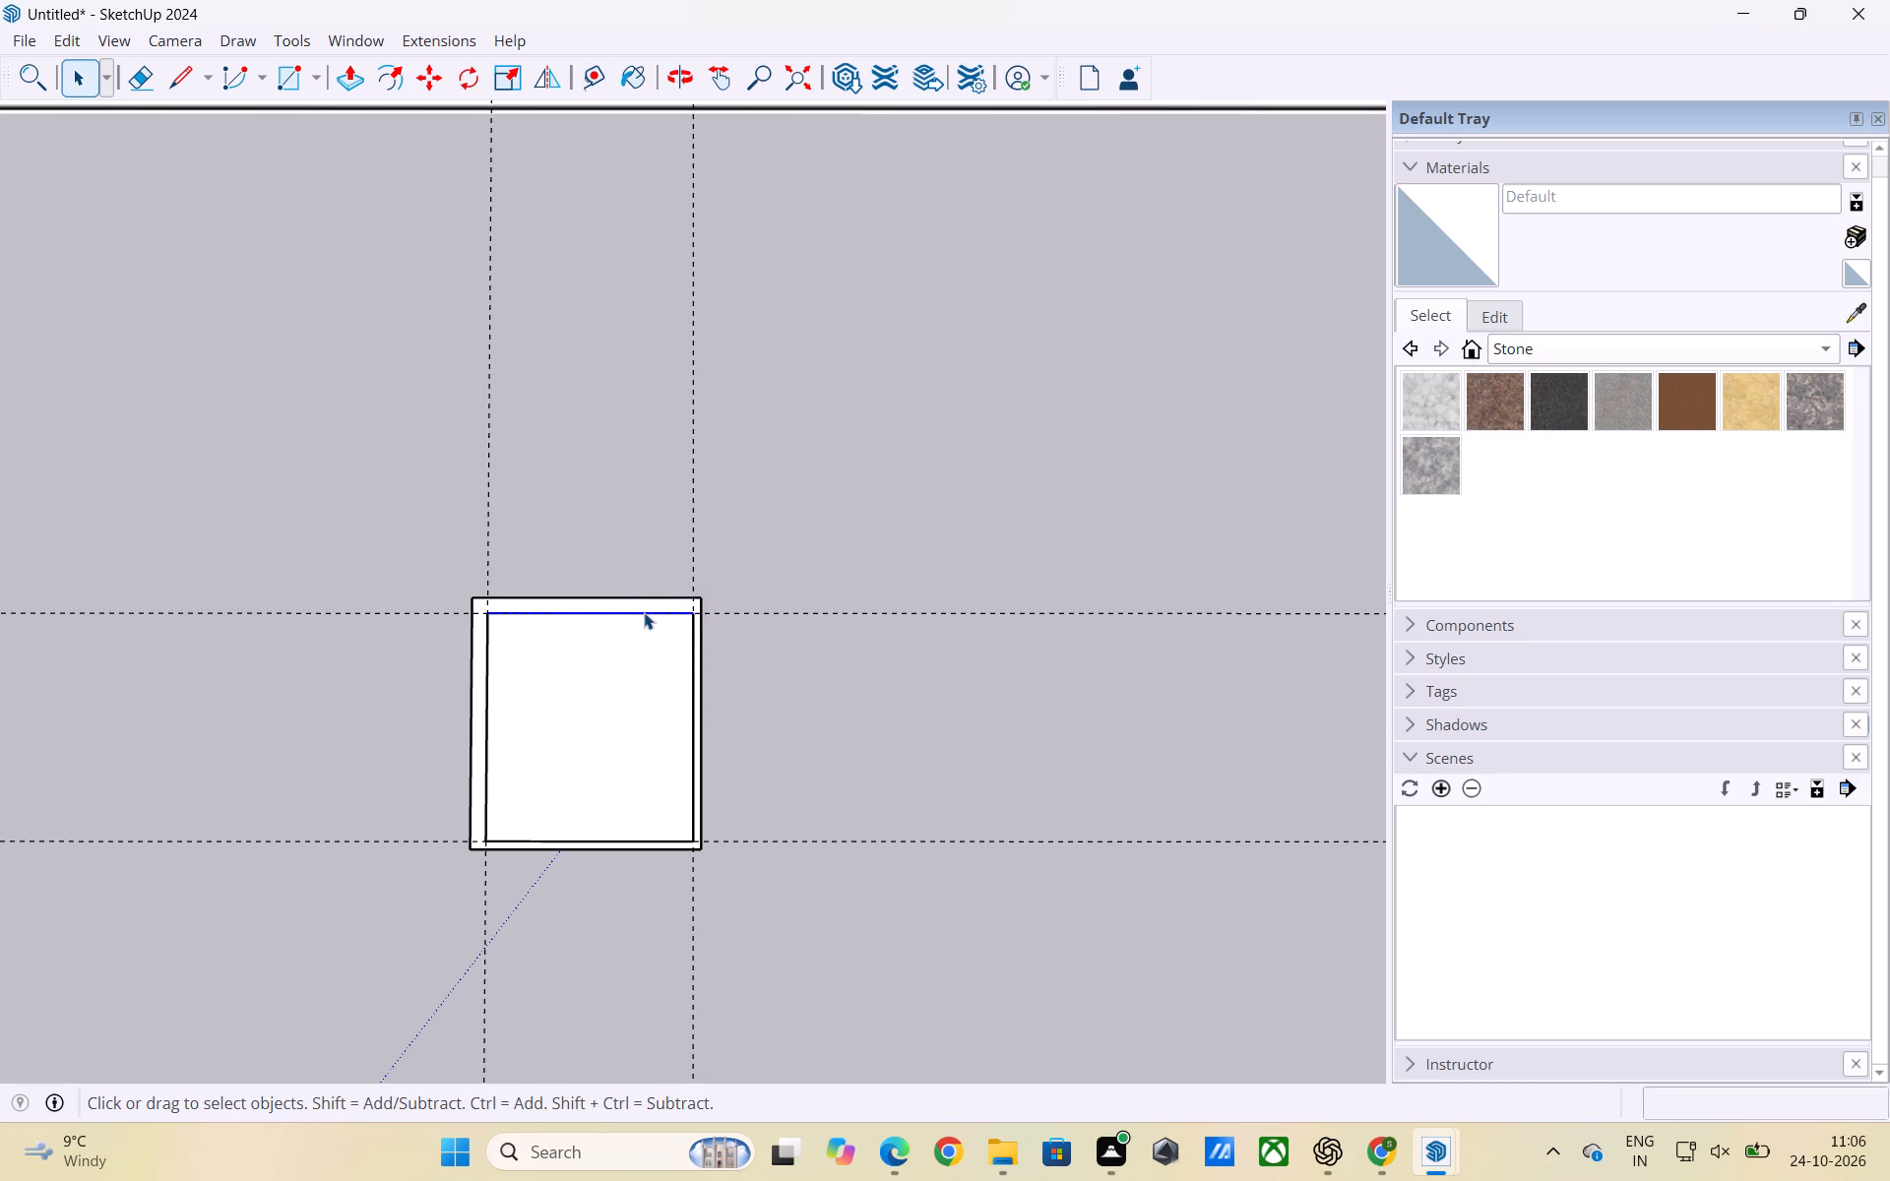
pyautogui.doubleClick(644, 666)
pyautogui.tripleClick(648, 779)
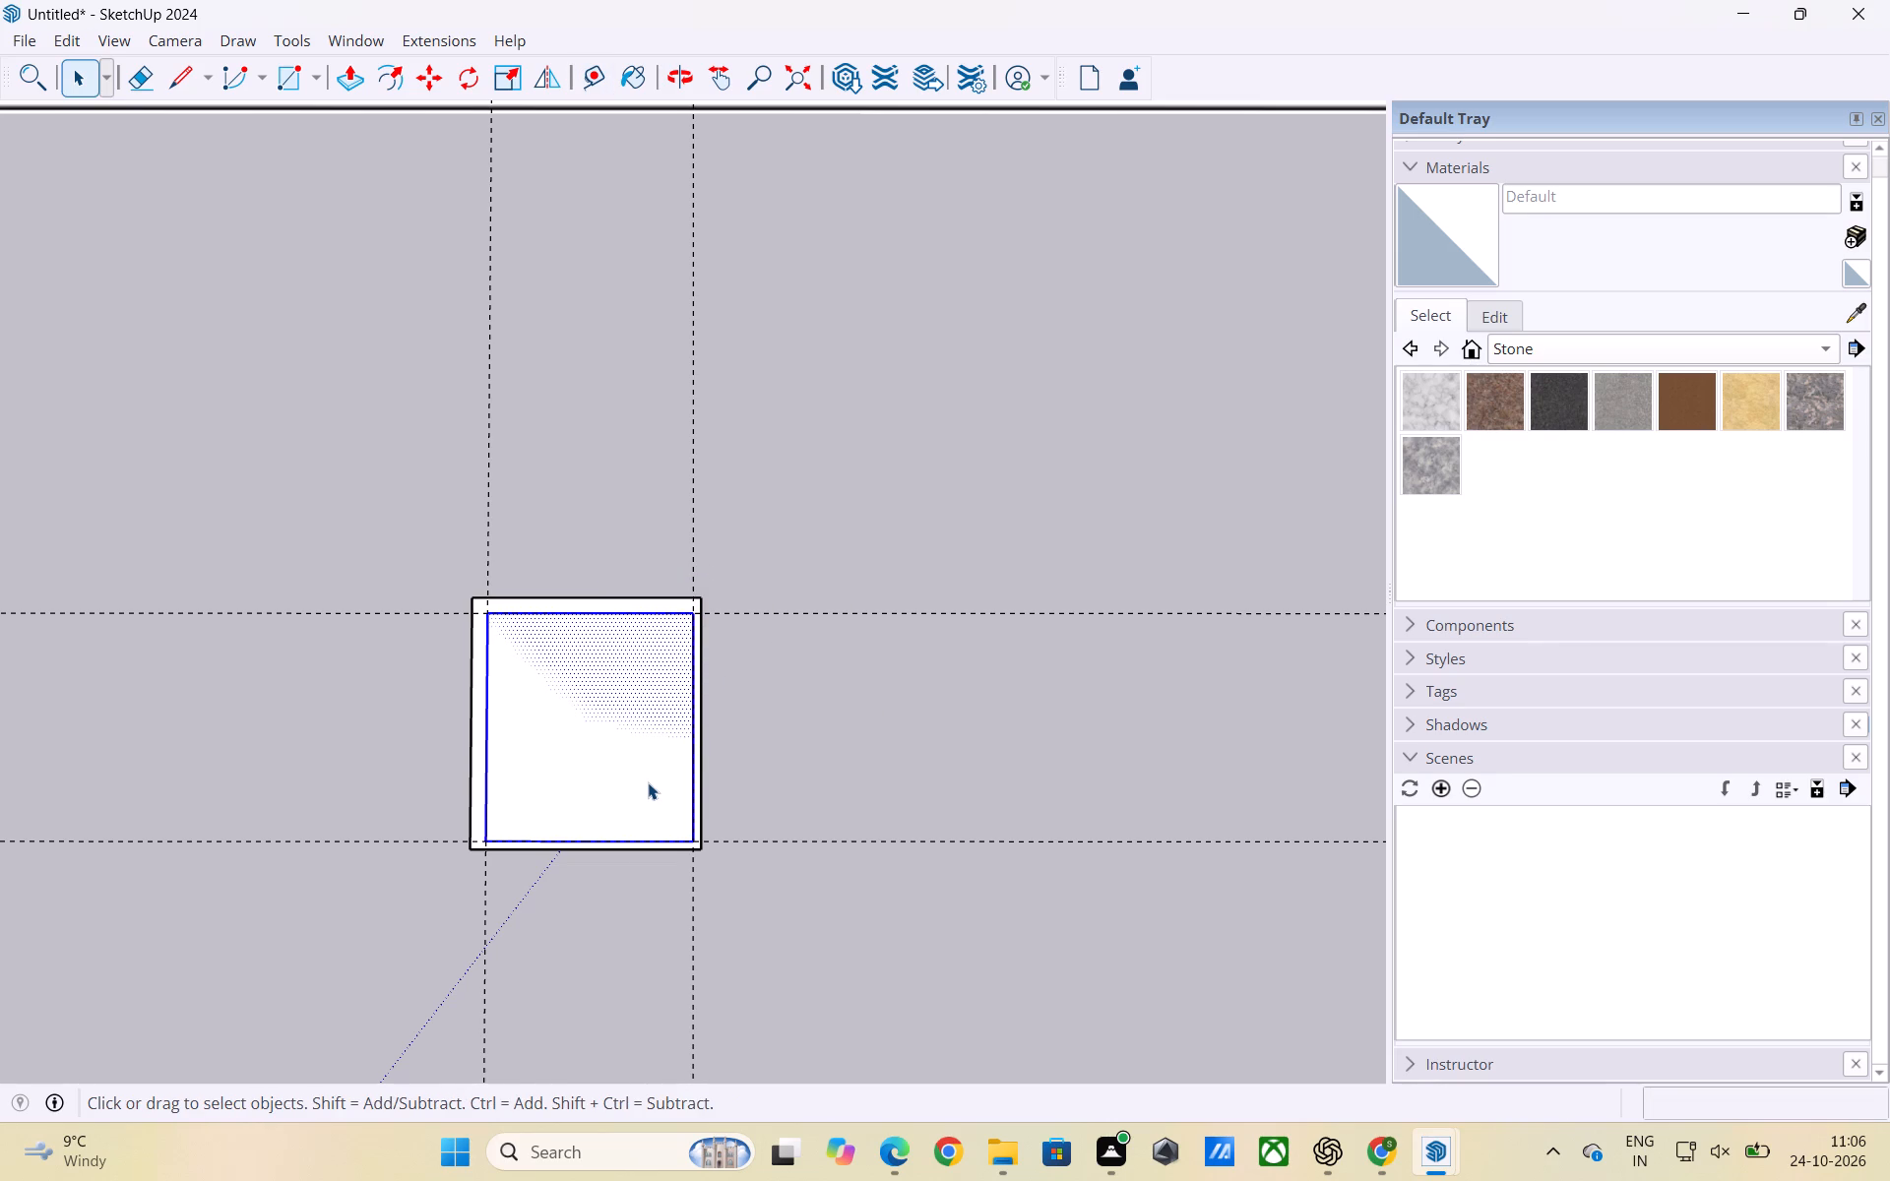
pyautogui.press('t')
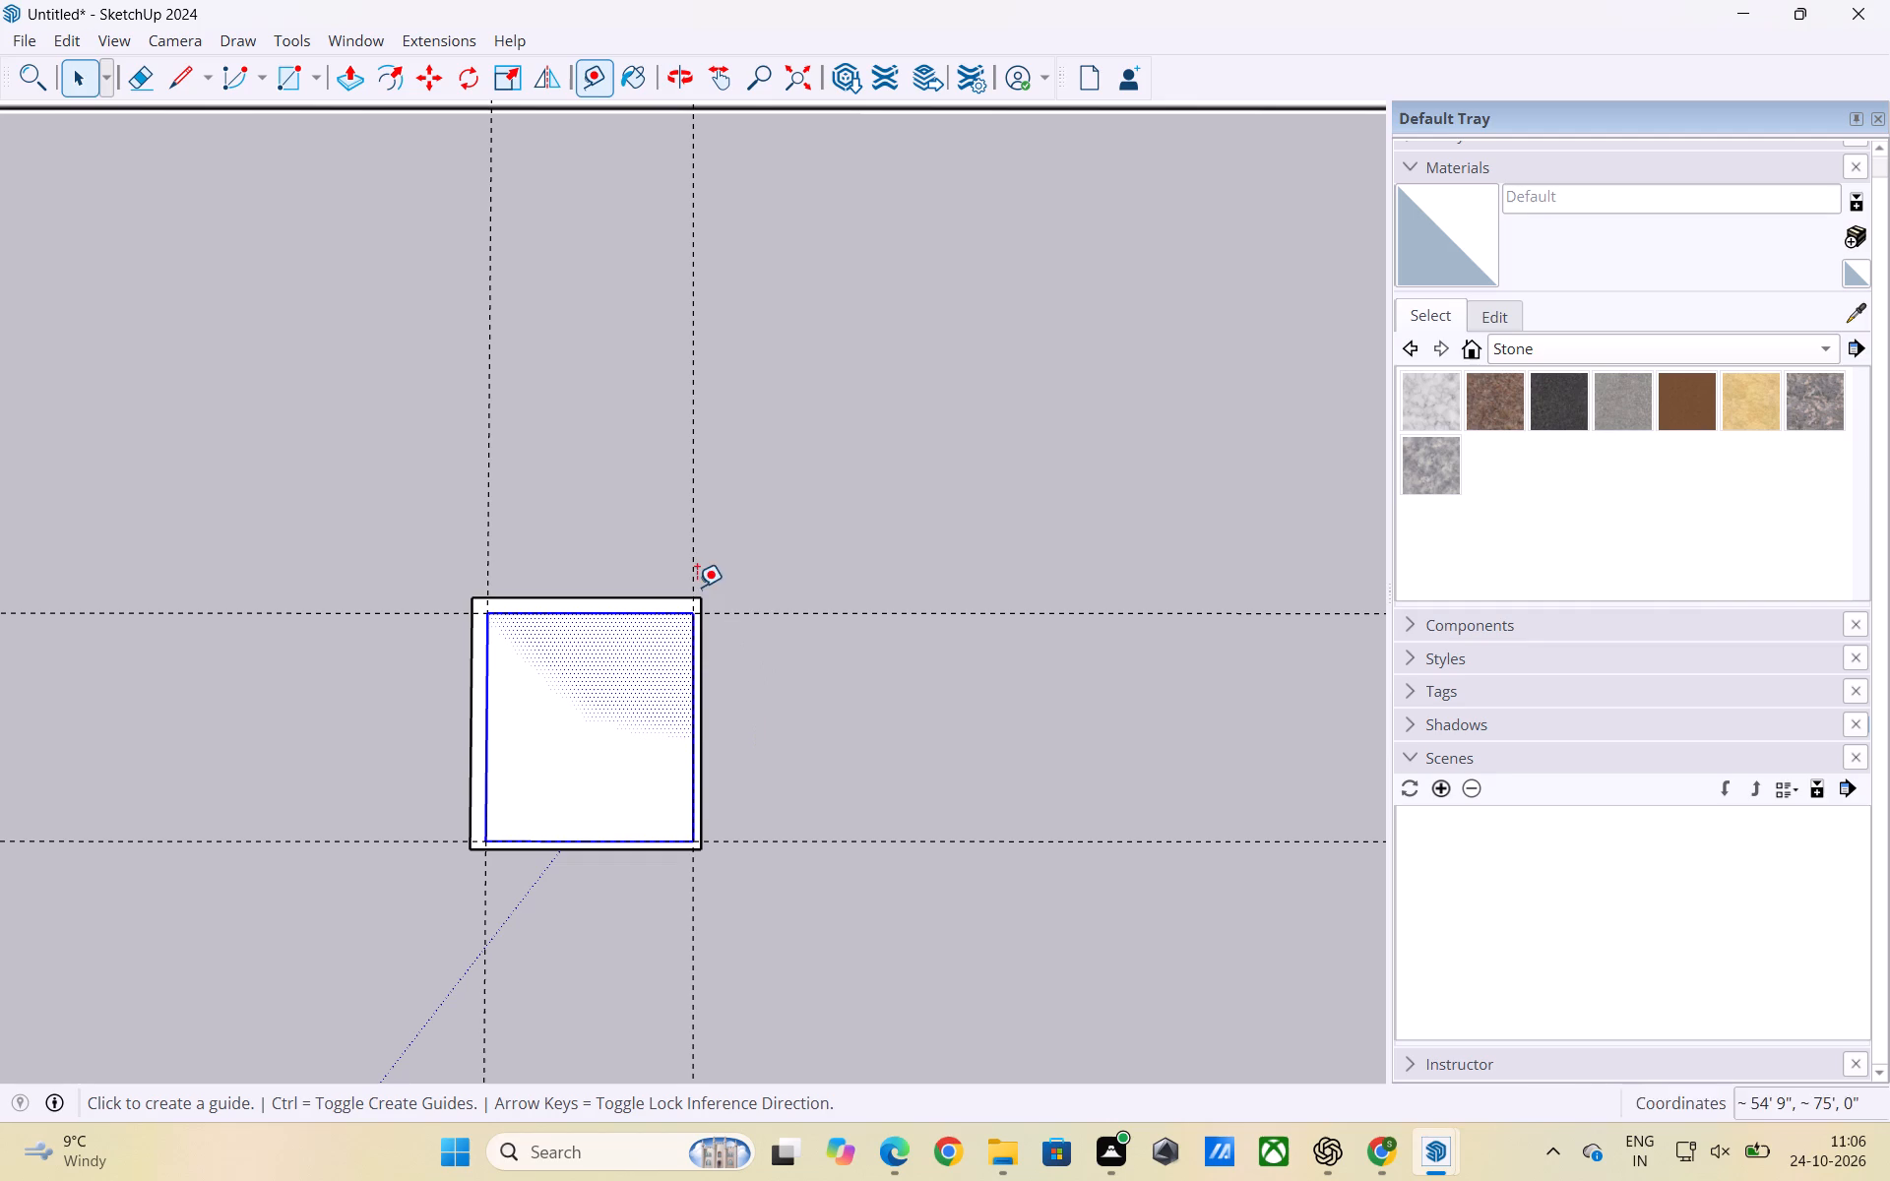
pyautogui.click(686, 611)
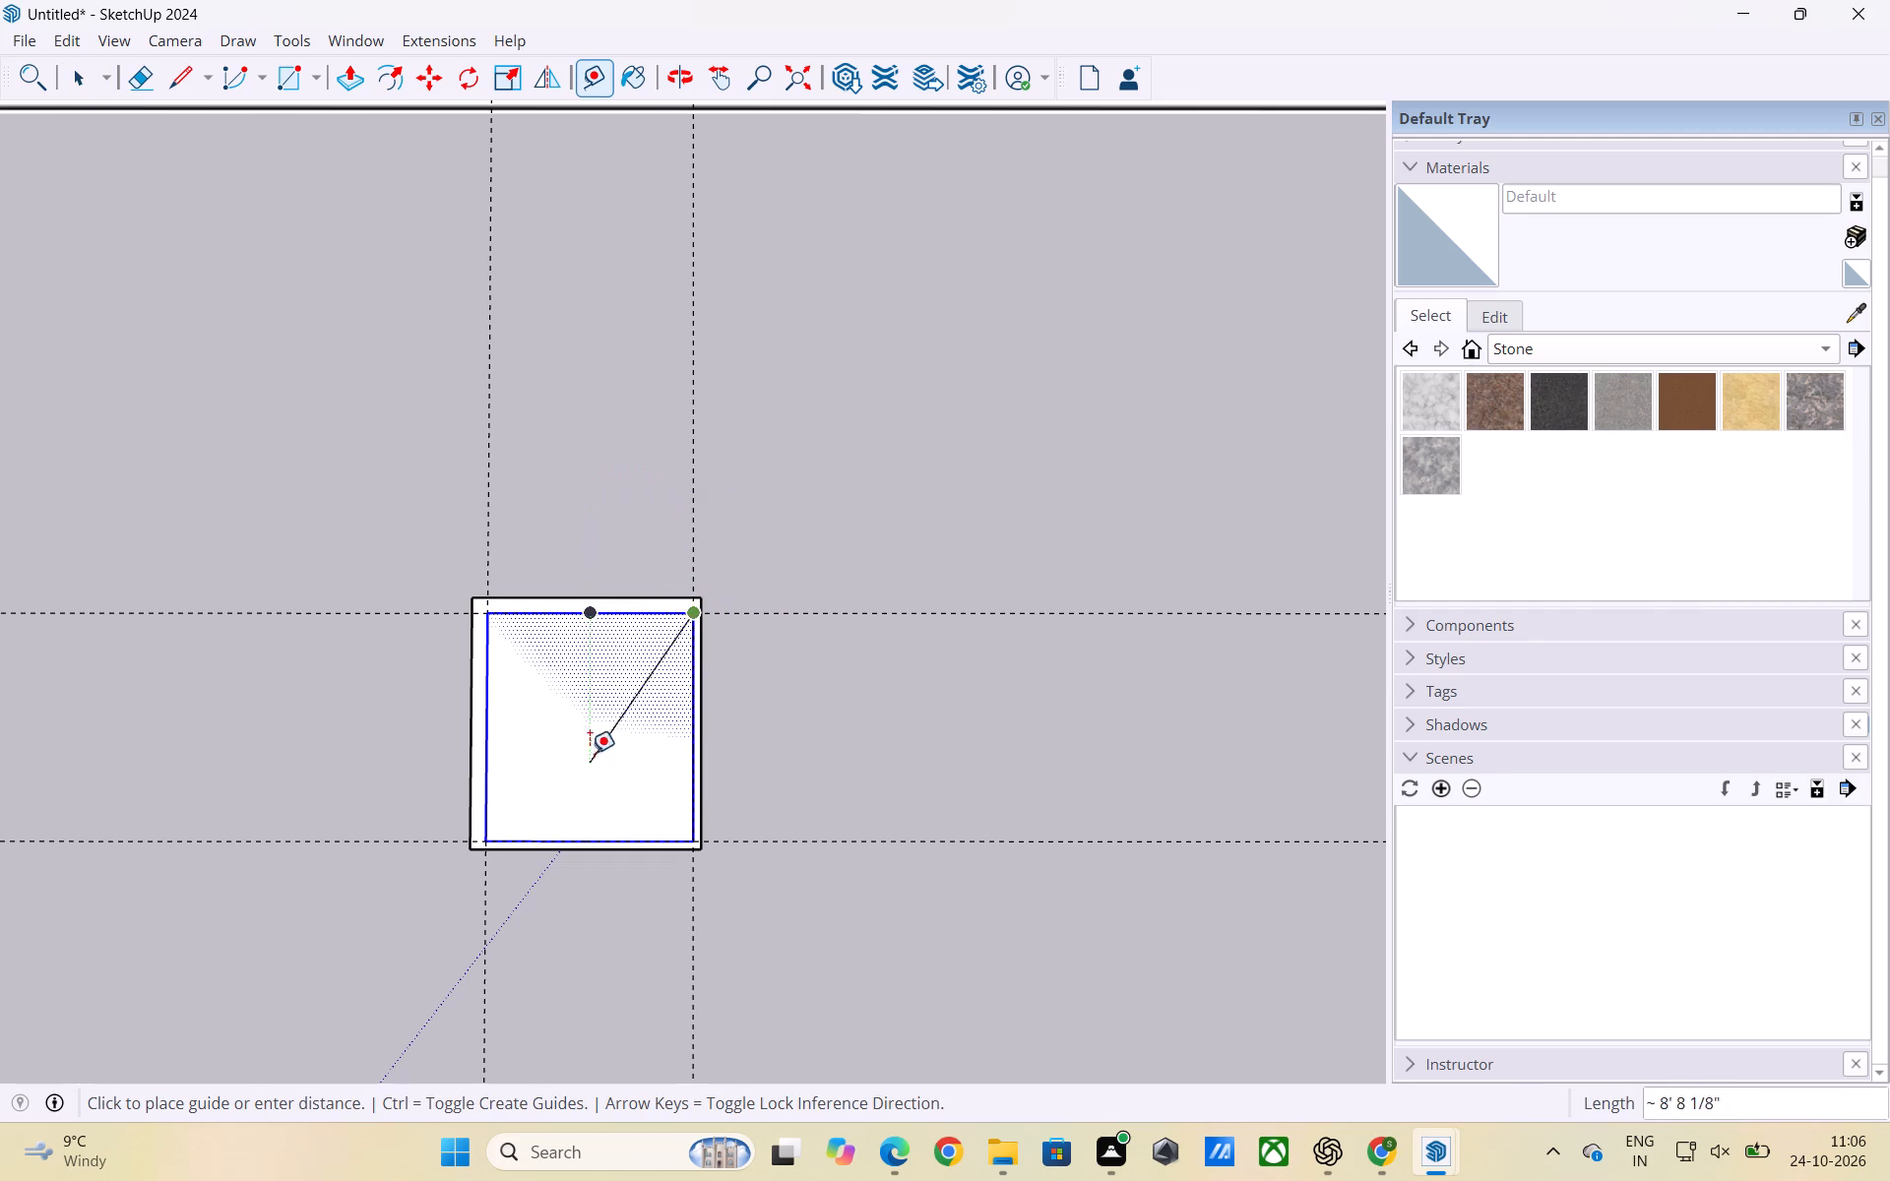
pyautogui.press('space')
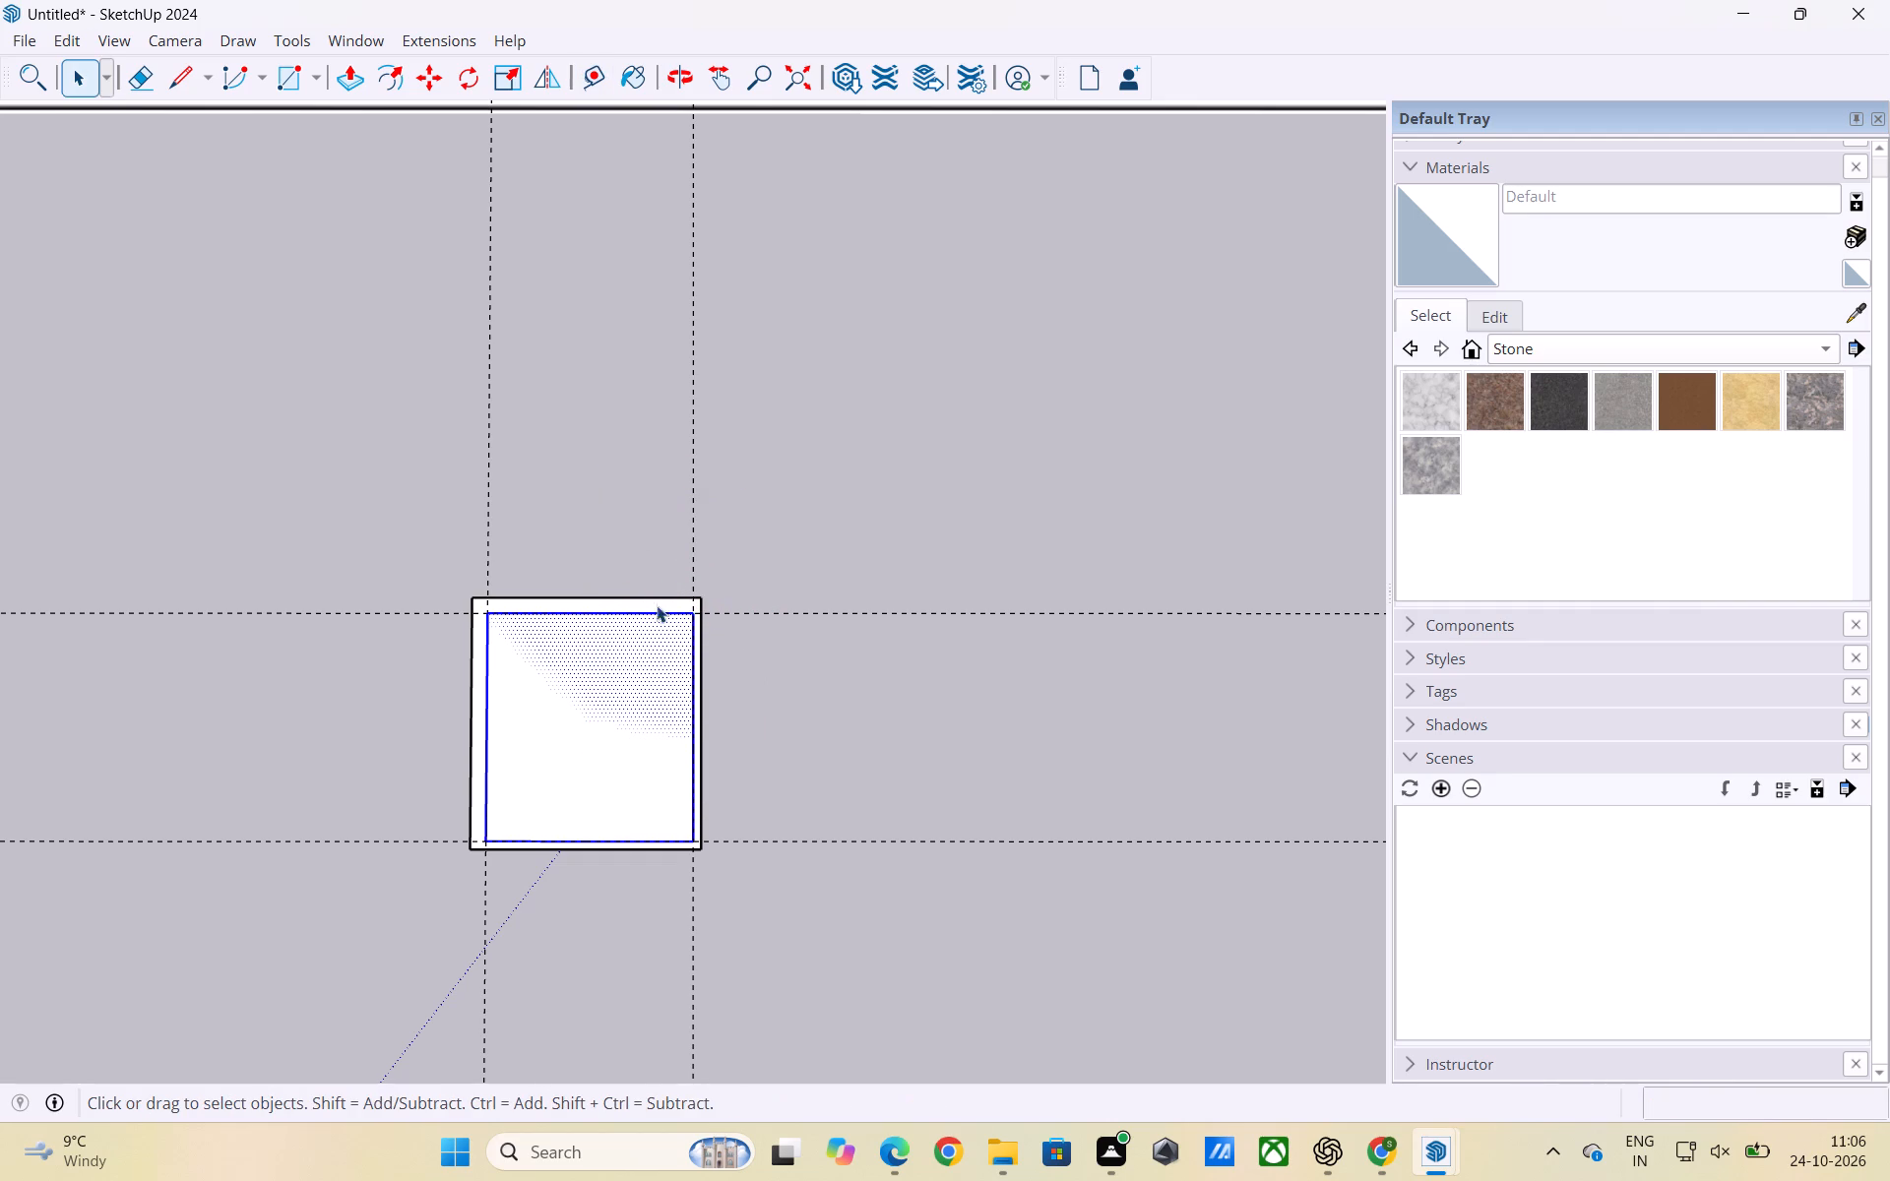
pyautogui.scroll(-3, 737, 700)
pyautogui.press('t')
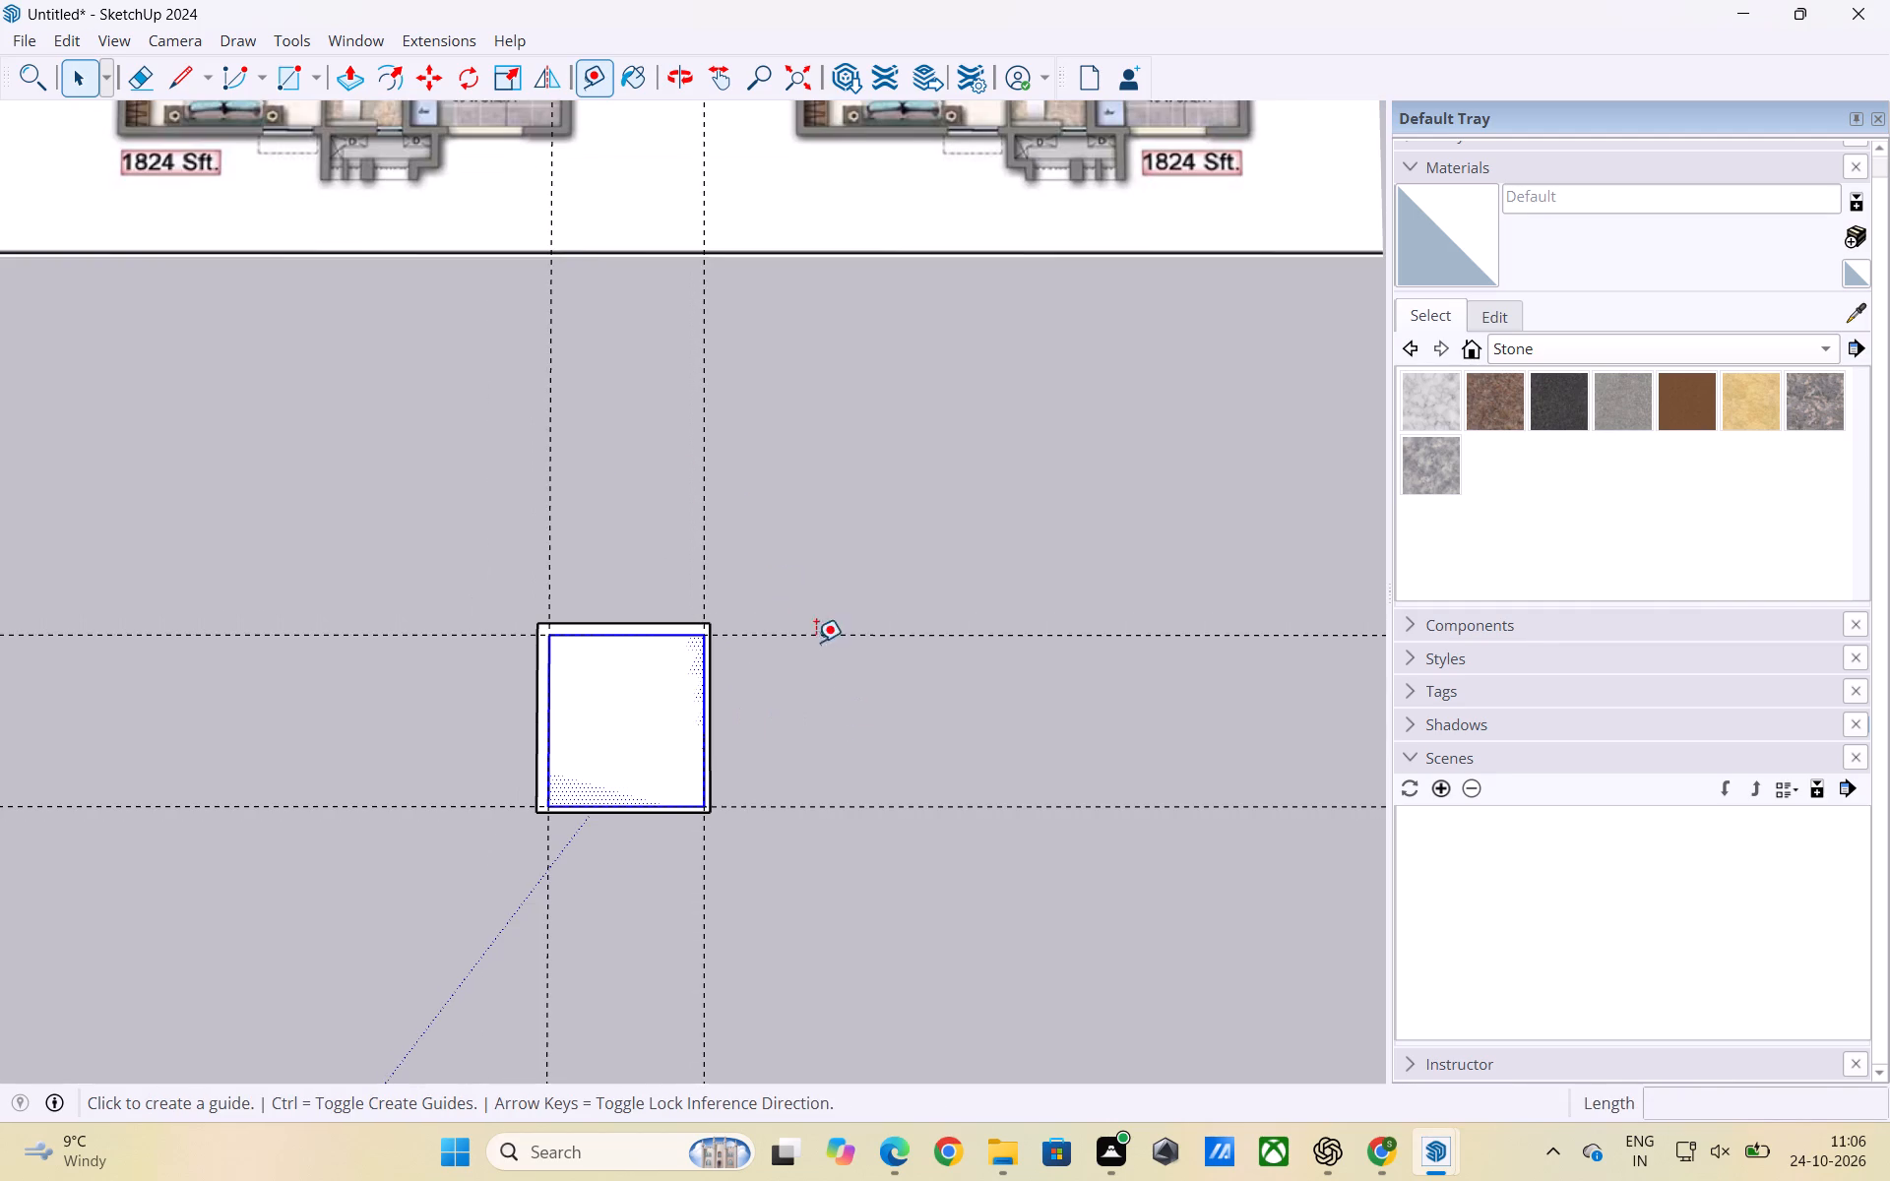
pyautogui.click(552, 621)
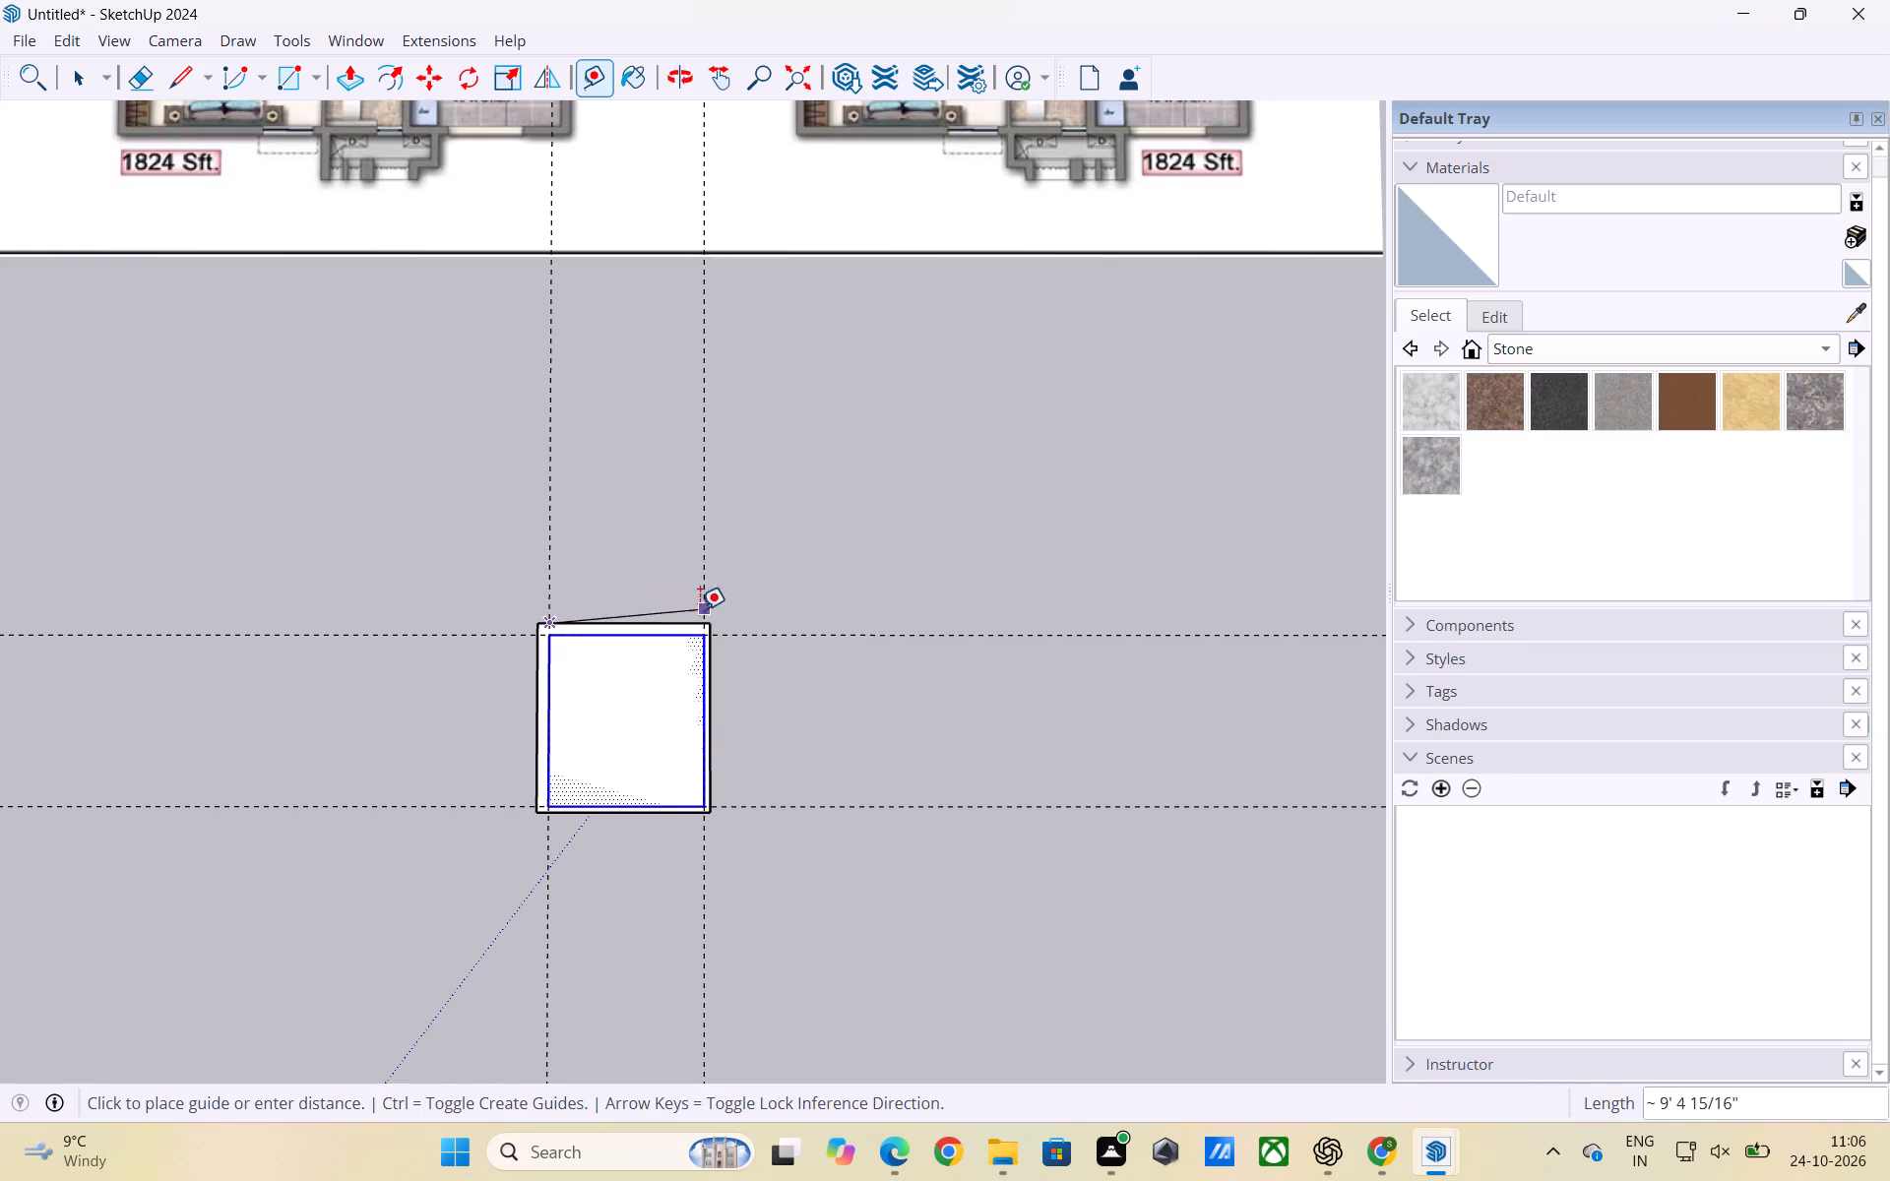
pyautogui.press('space')
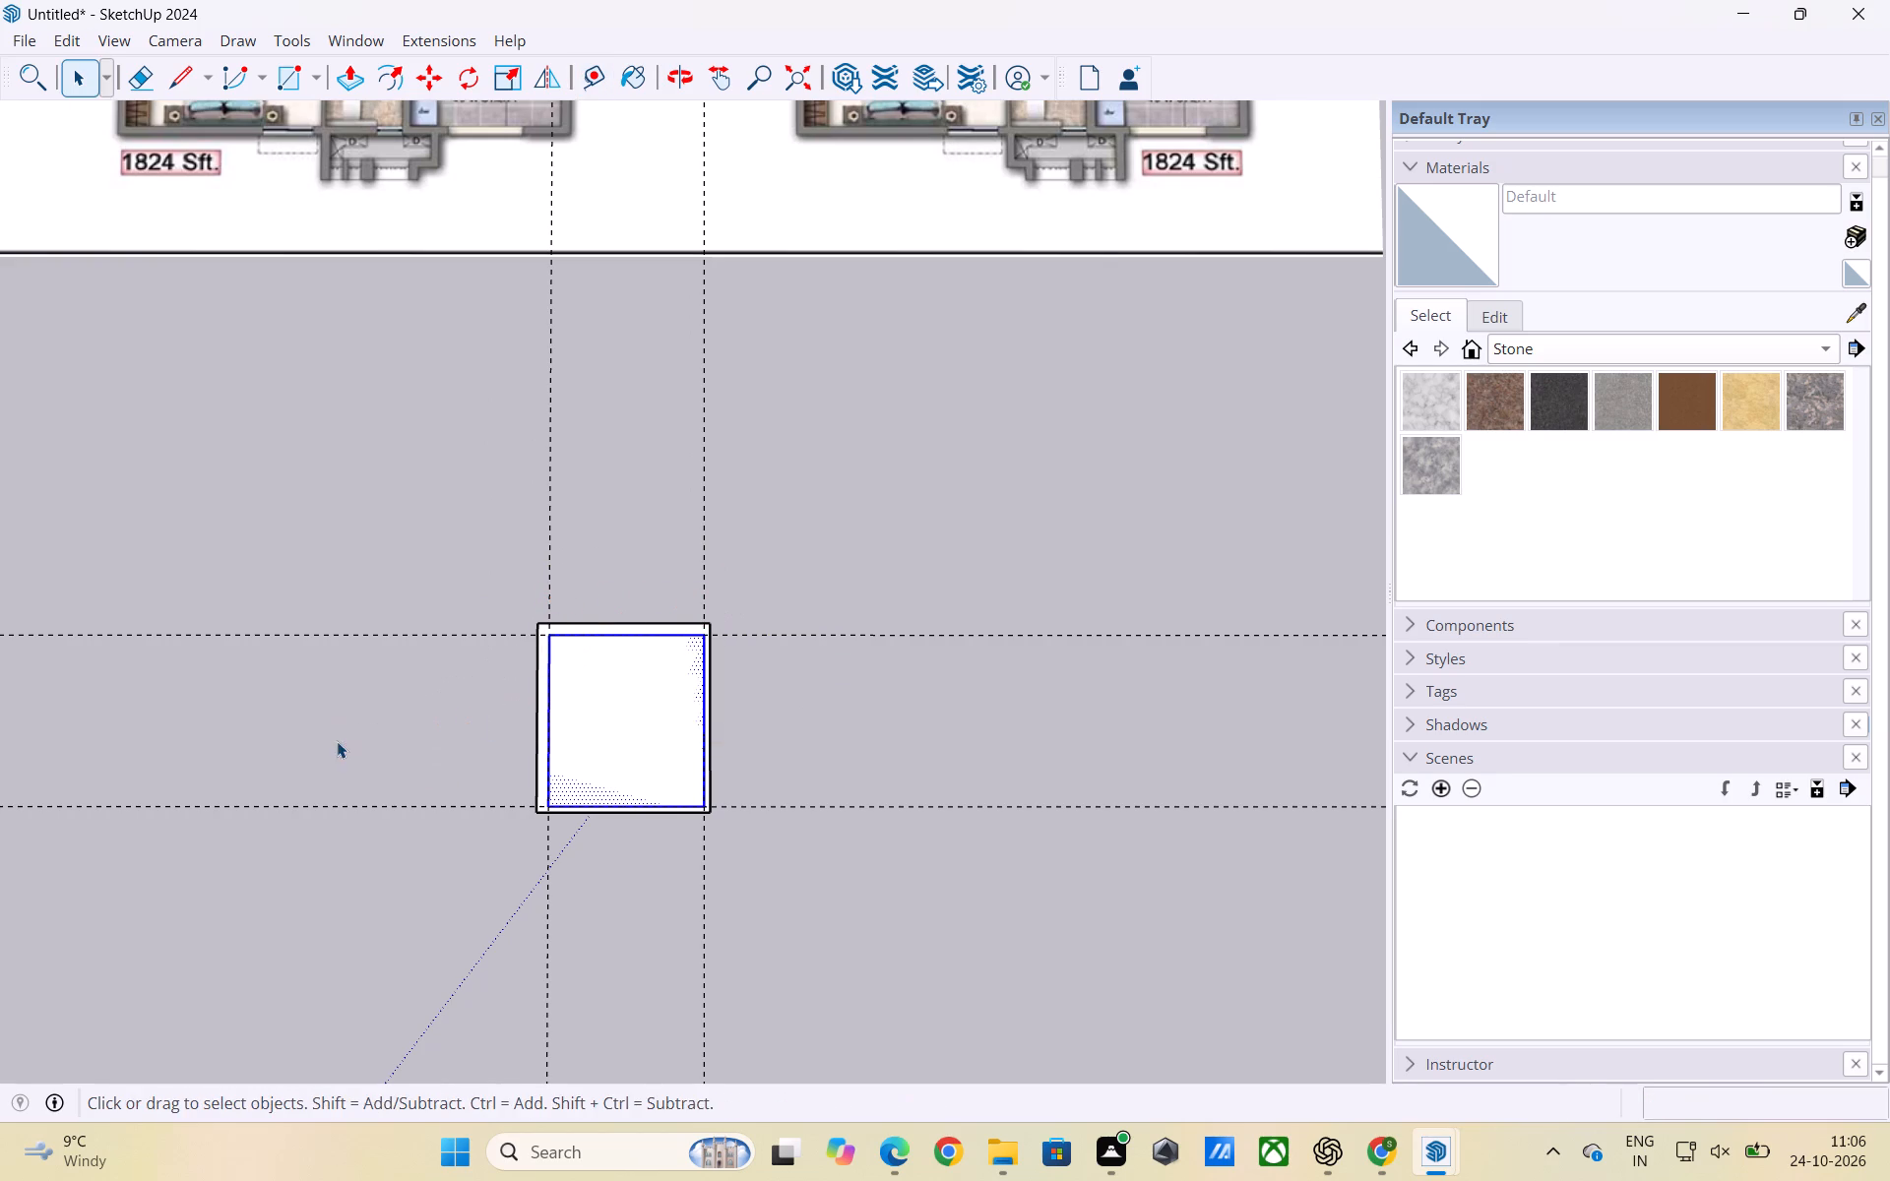
pyautogui.press('t')
pyautogui.click(760, 674)
pyautogui.click(444, 686)
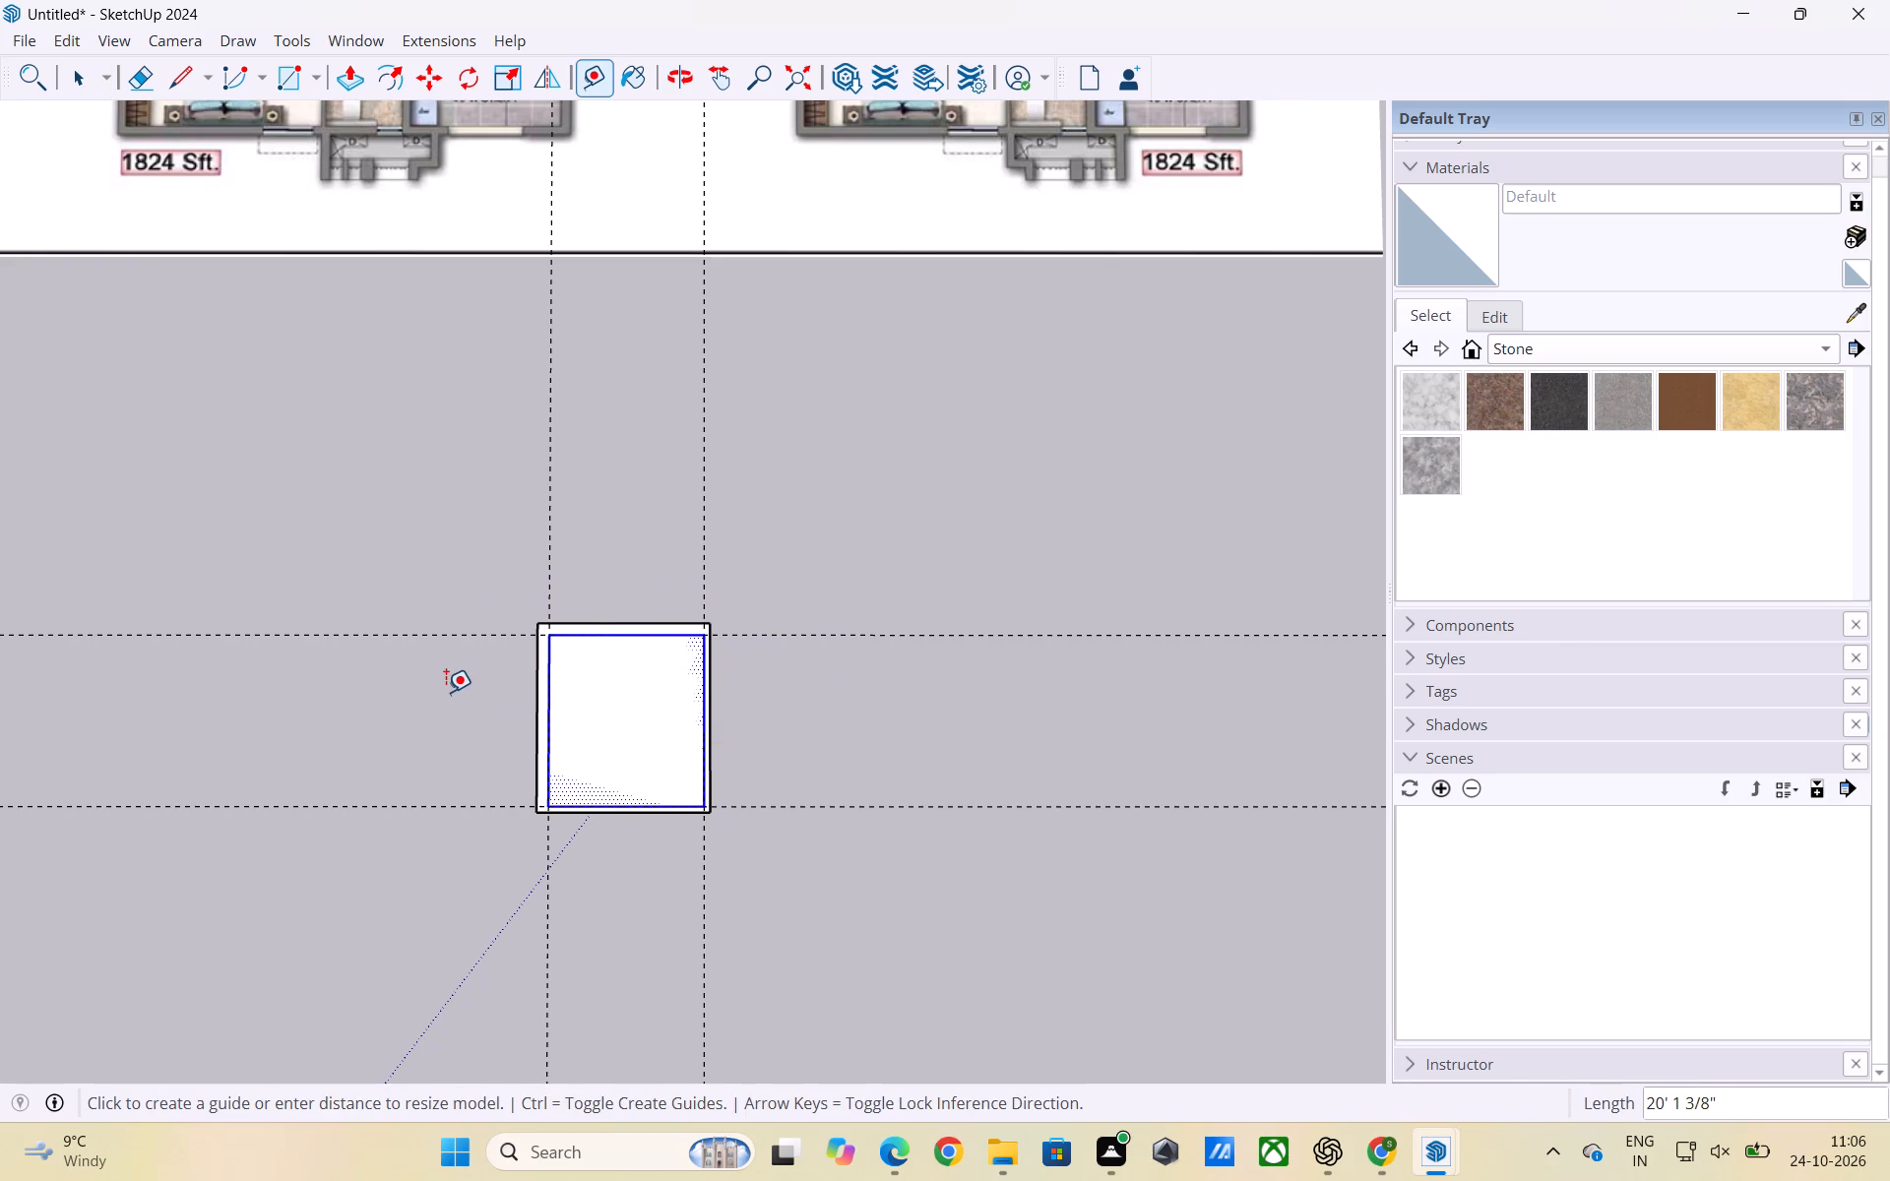
pyautogui.press('space')
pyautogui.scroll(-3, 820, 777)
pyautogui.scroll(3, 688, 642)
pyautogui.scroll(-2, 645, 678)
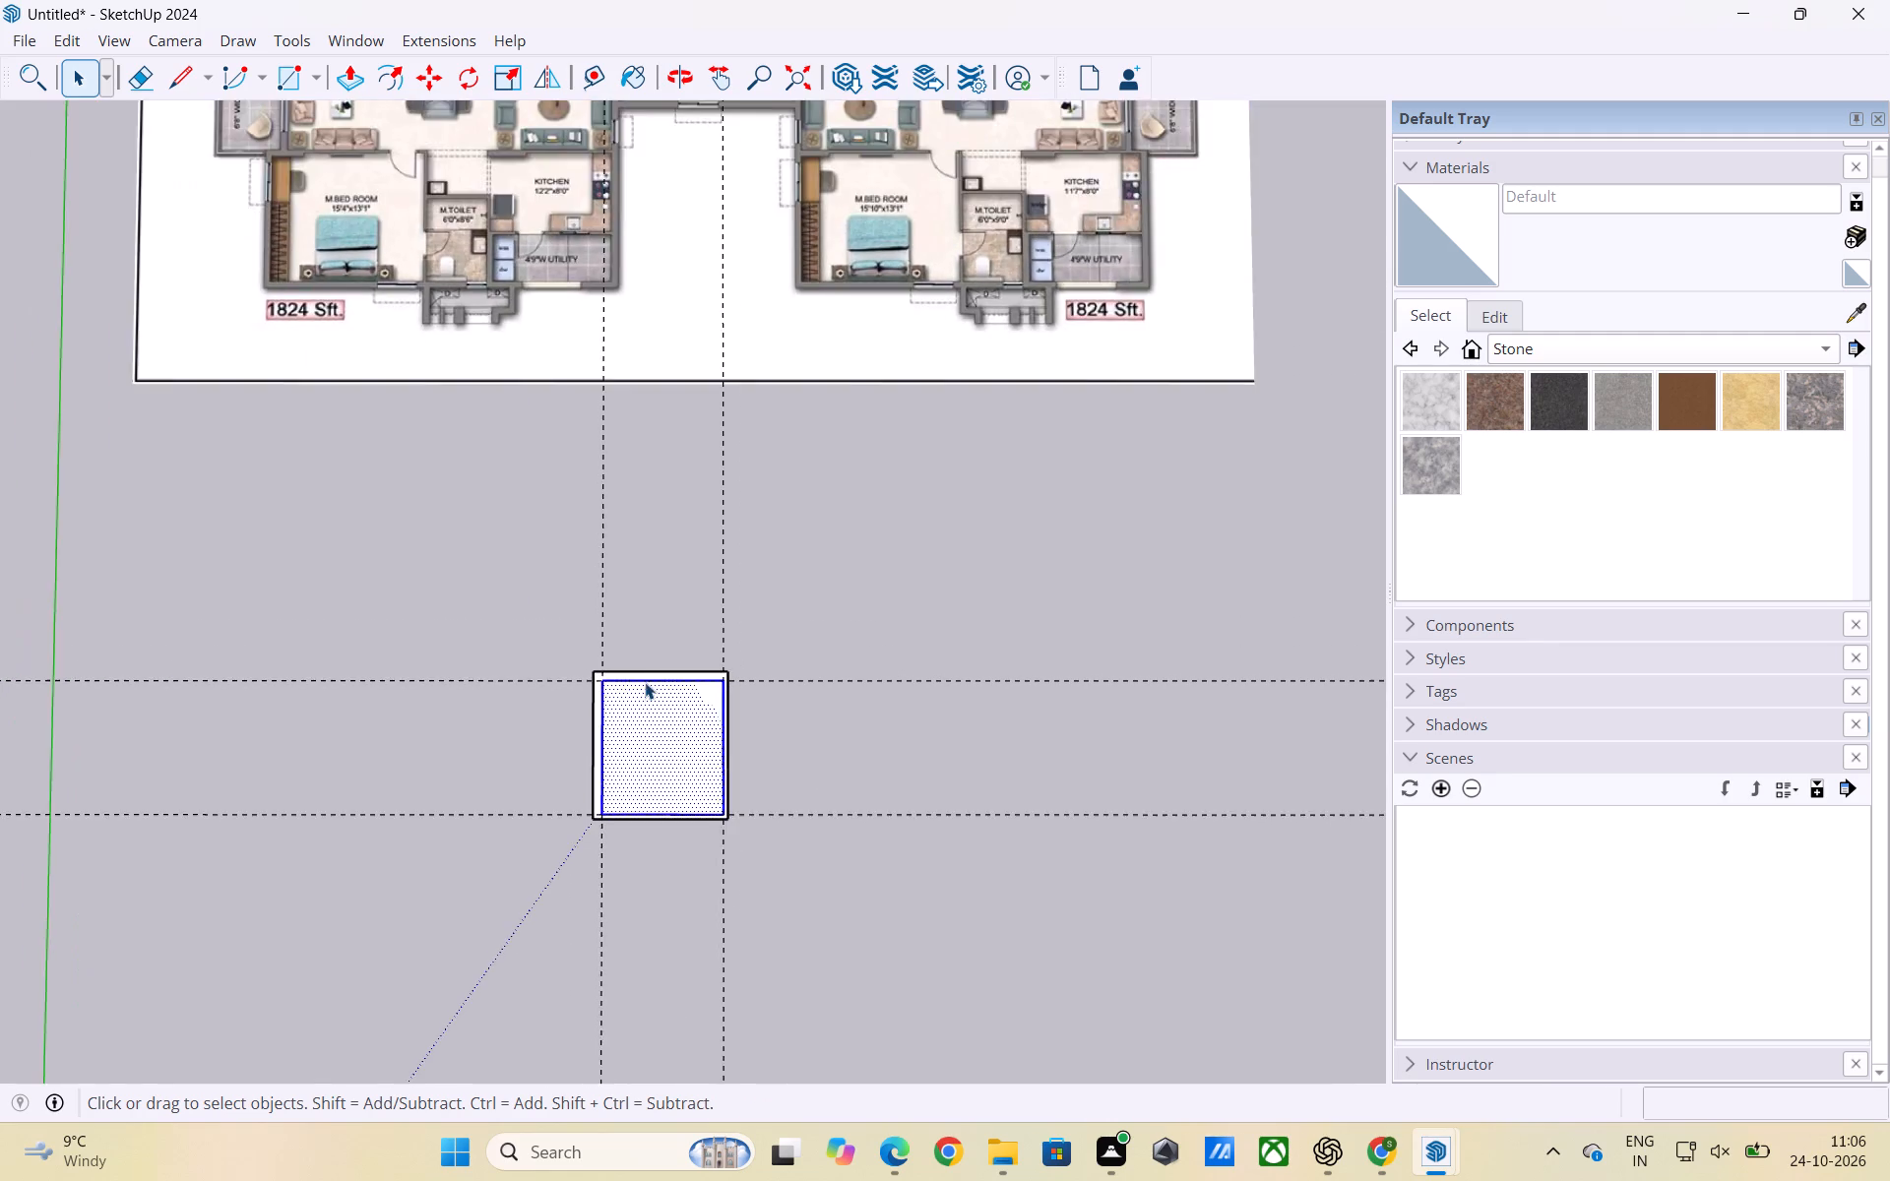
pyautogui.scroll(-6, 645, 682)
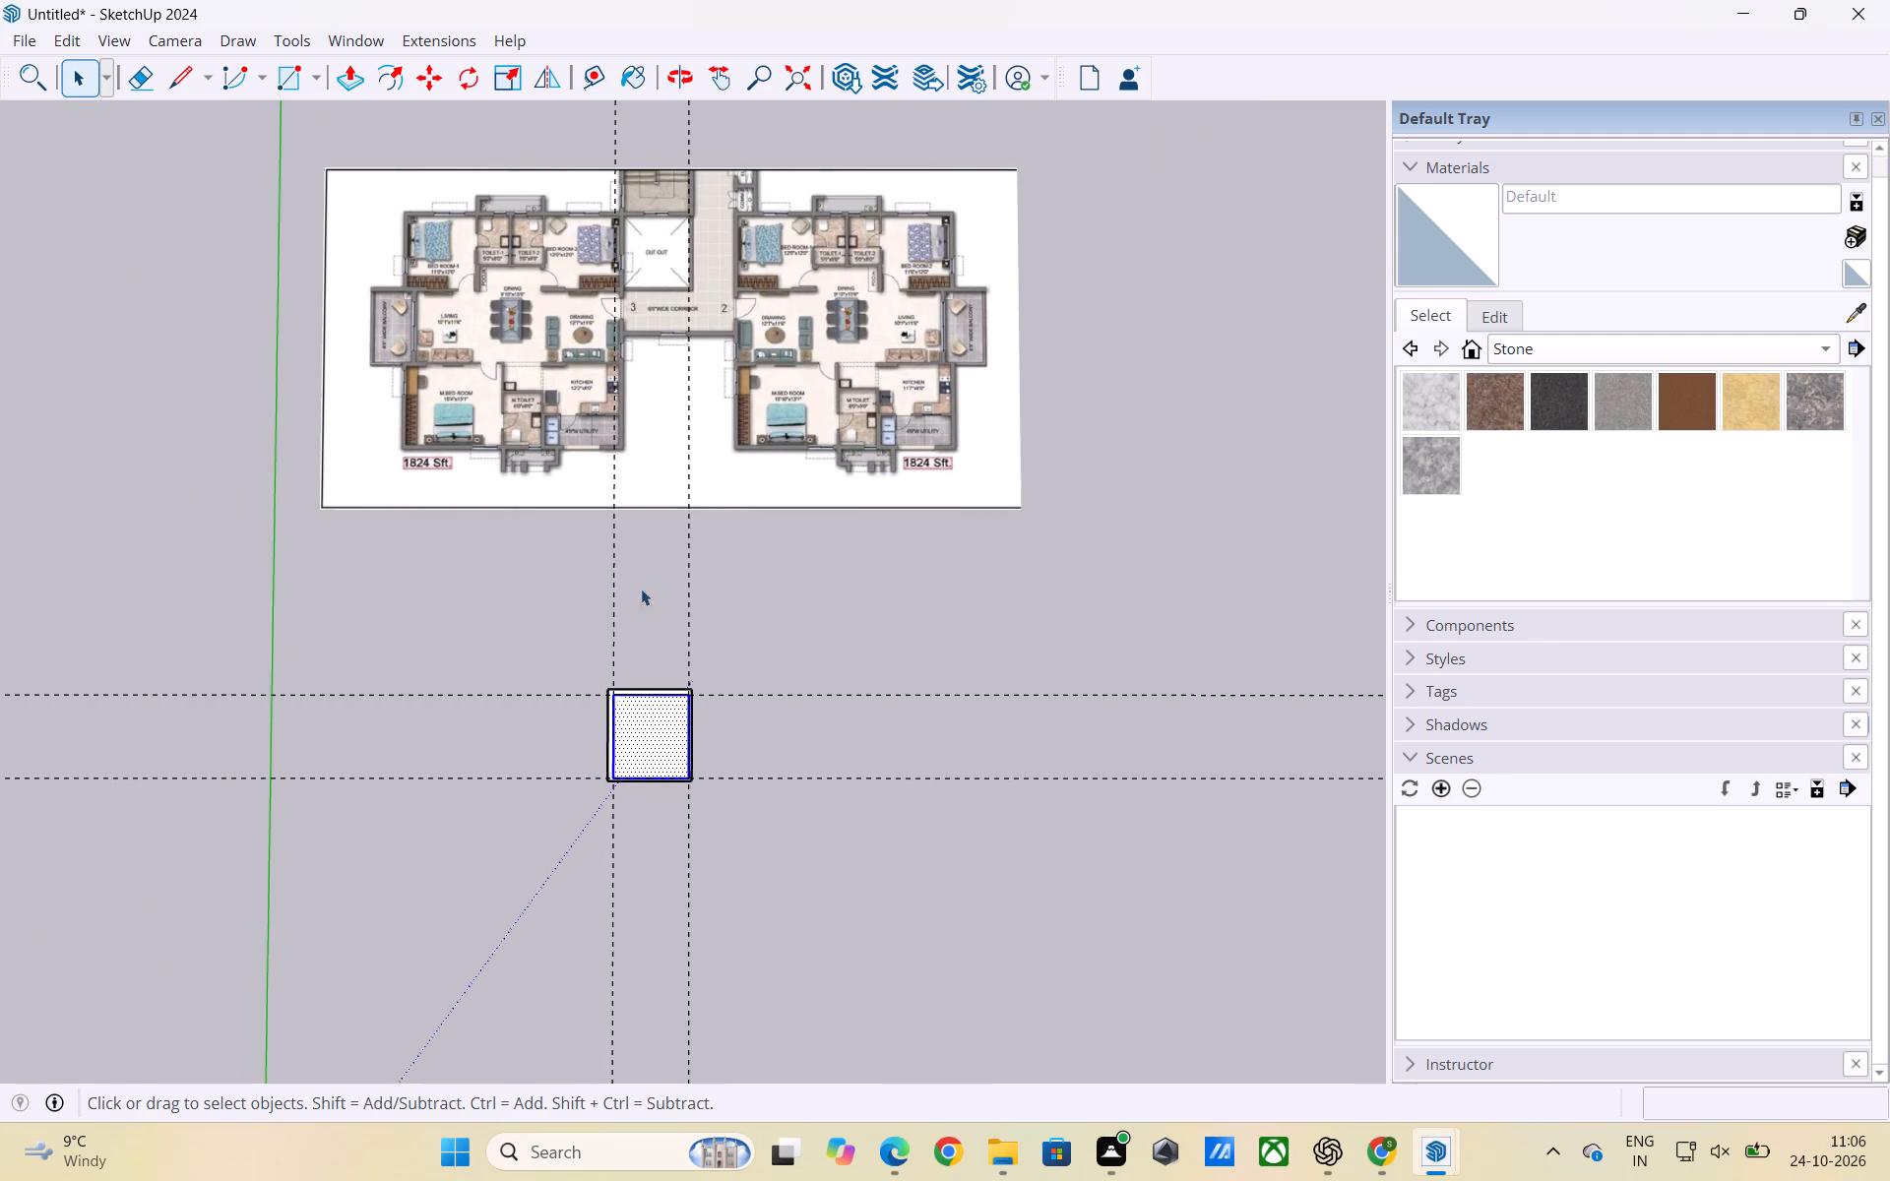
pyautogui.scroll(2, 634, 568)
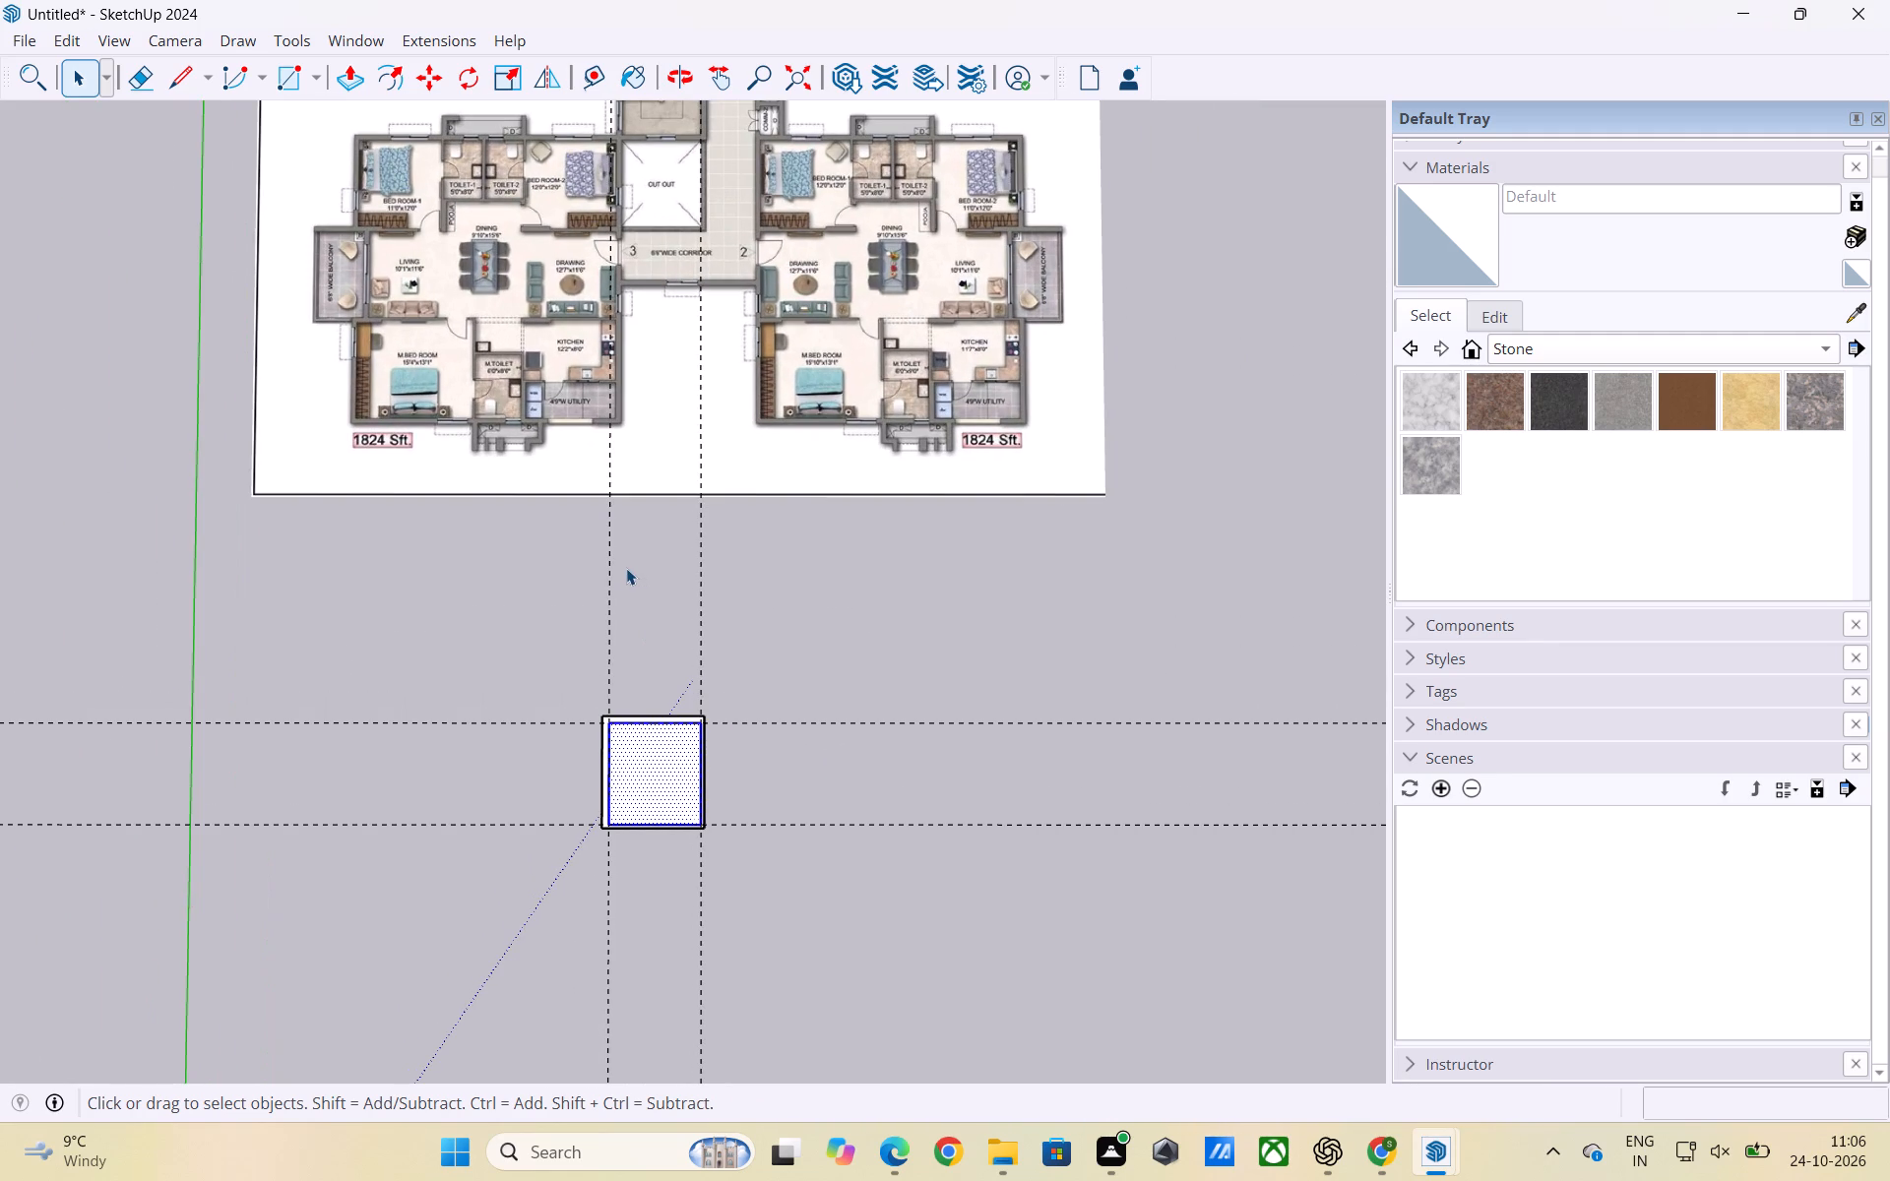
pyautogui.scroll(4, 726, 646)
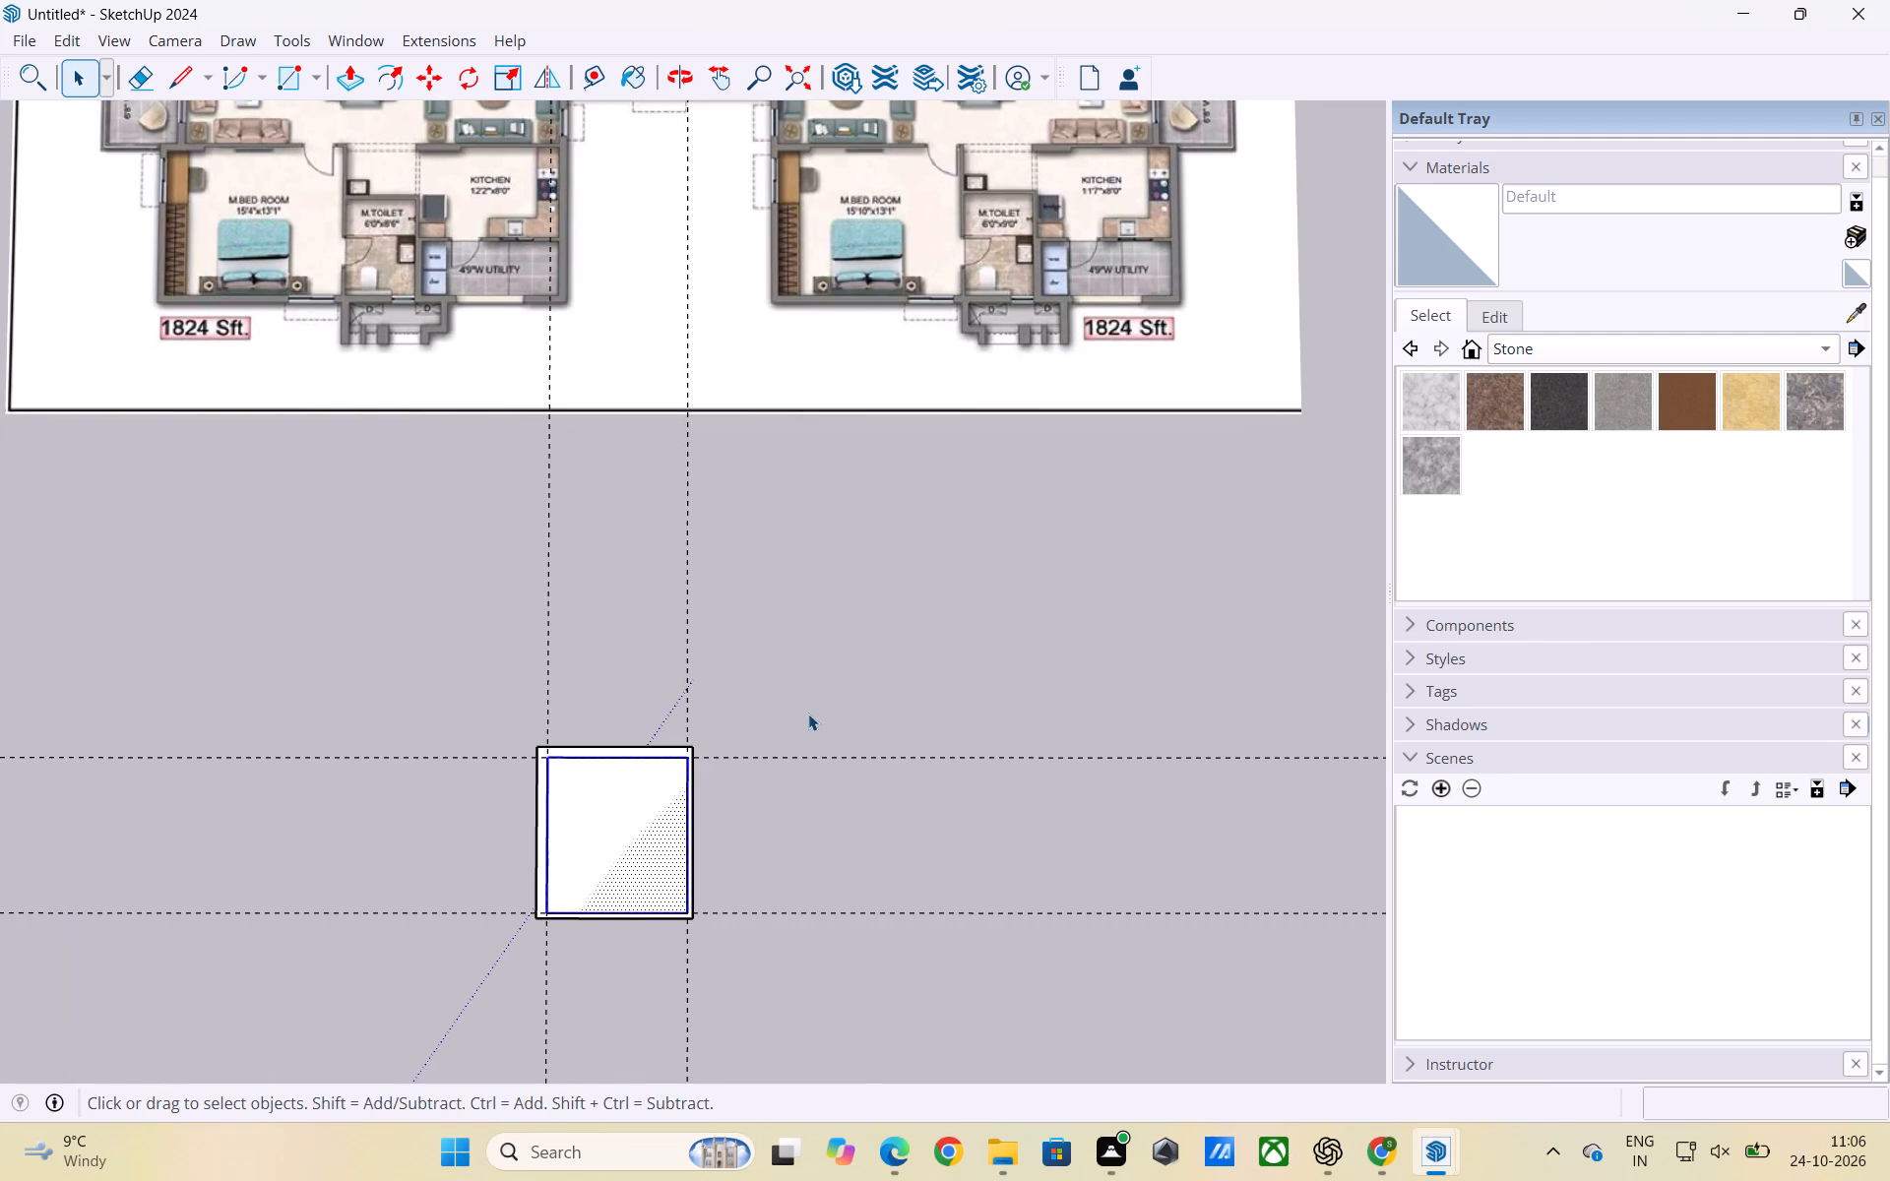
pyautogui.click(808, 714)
# Draw a 9" deep rectangle across the thickness of the bedroom's upper wall to mark its opening.
pyautogui.press('r')
pyautogui.scroll(3, 654, 716)
pyautogui.scroll(-7, 698, 772)
pyautogui.scroll(4, 682, 790)
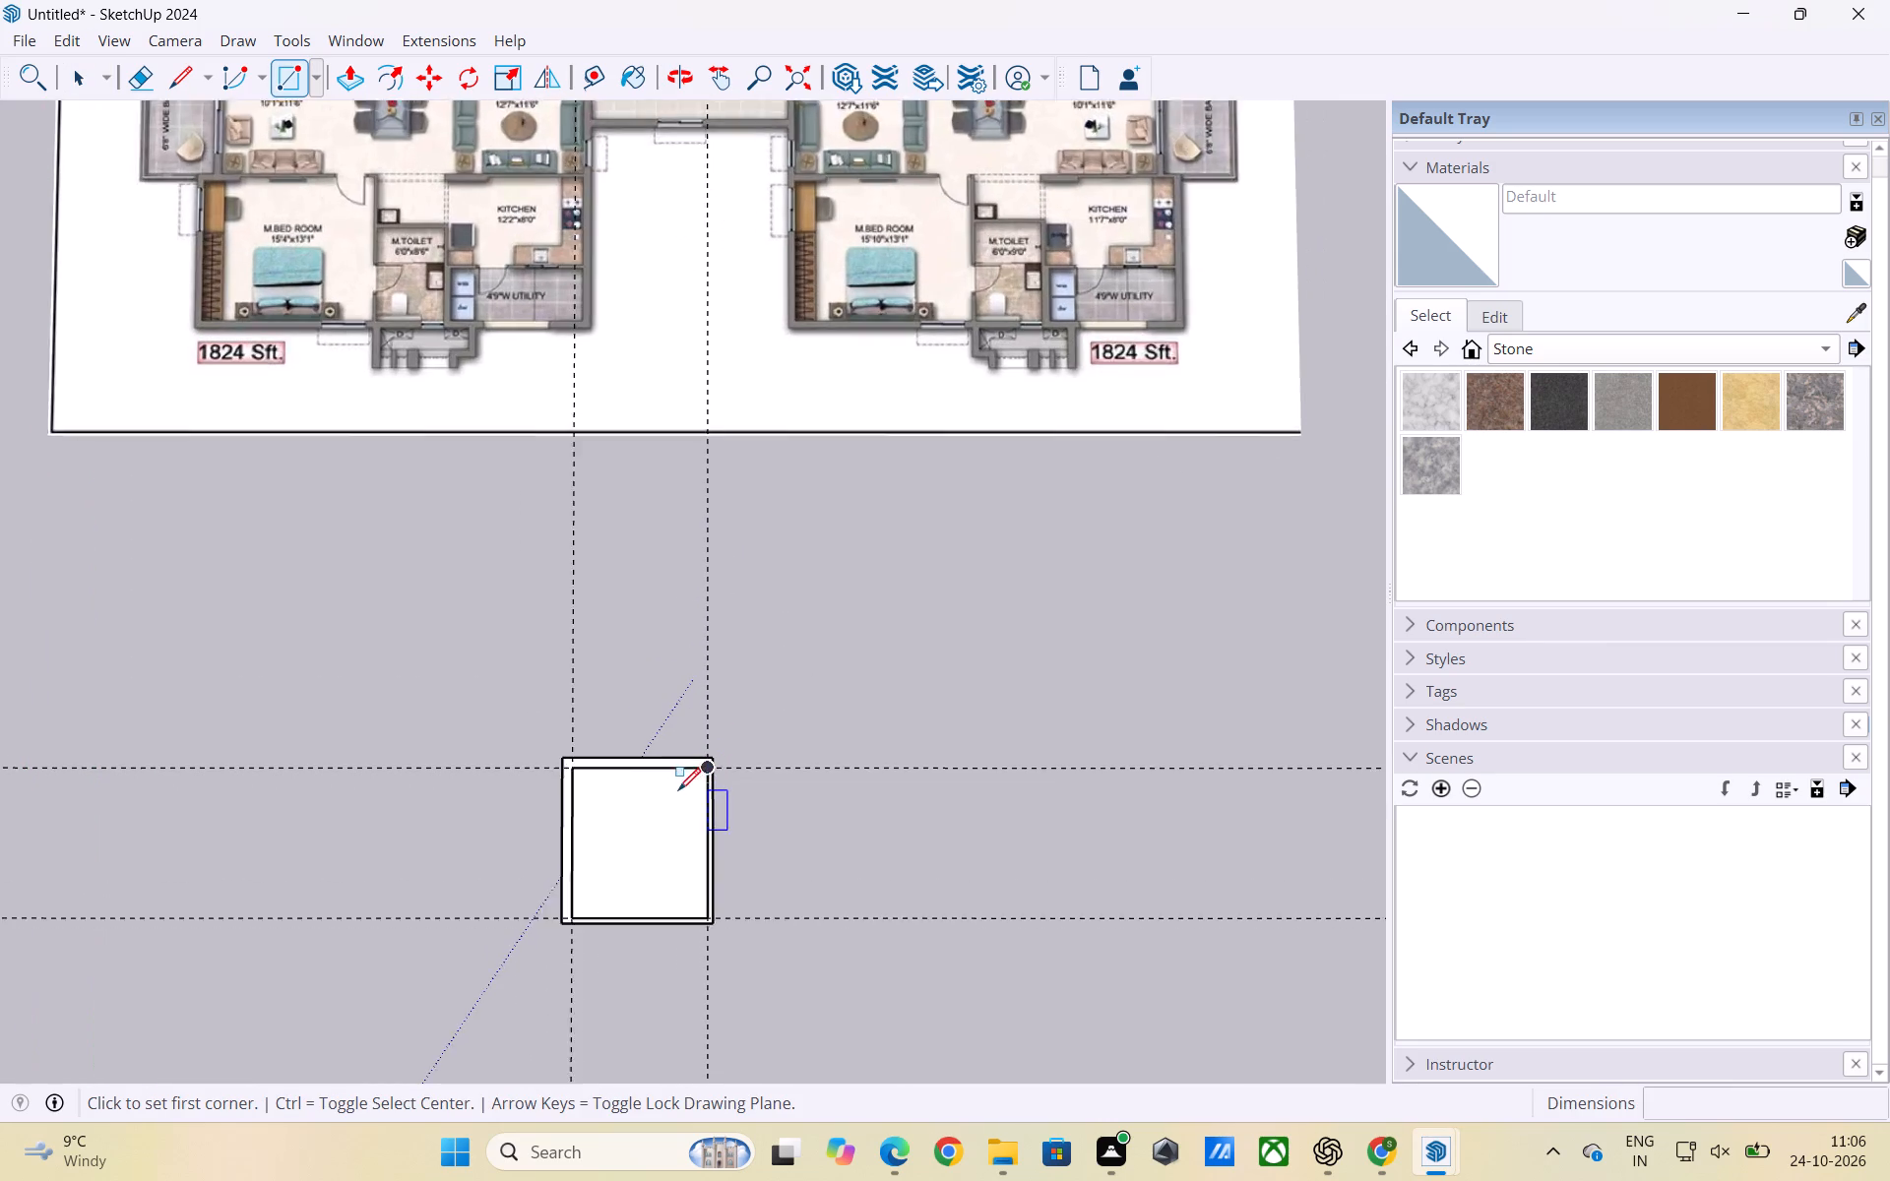
pyautogui.scroll(3, 603, 757)
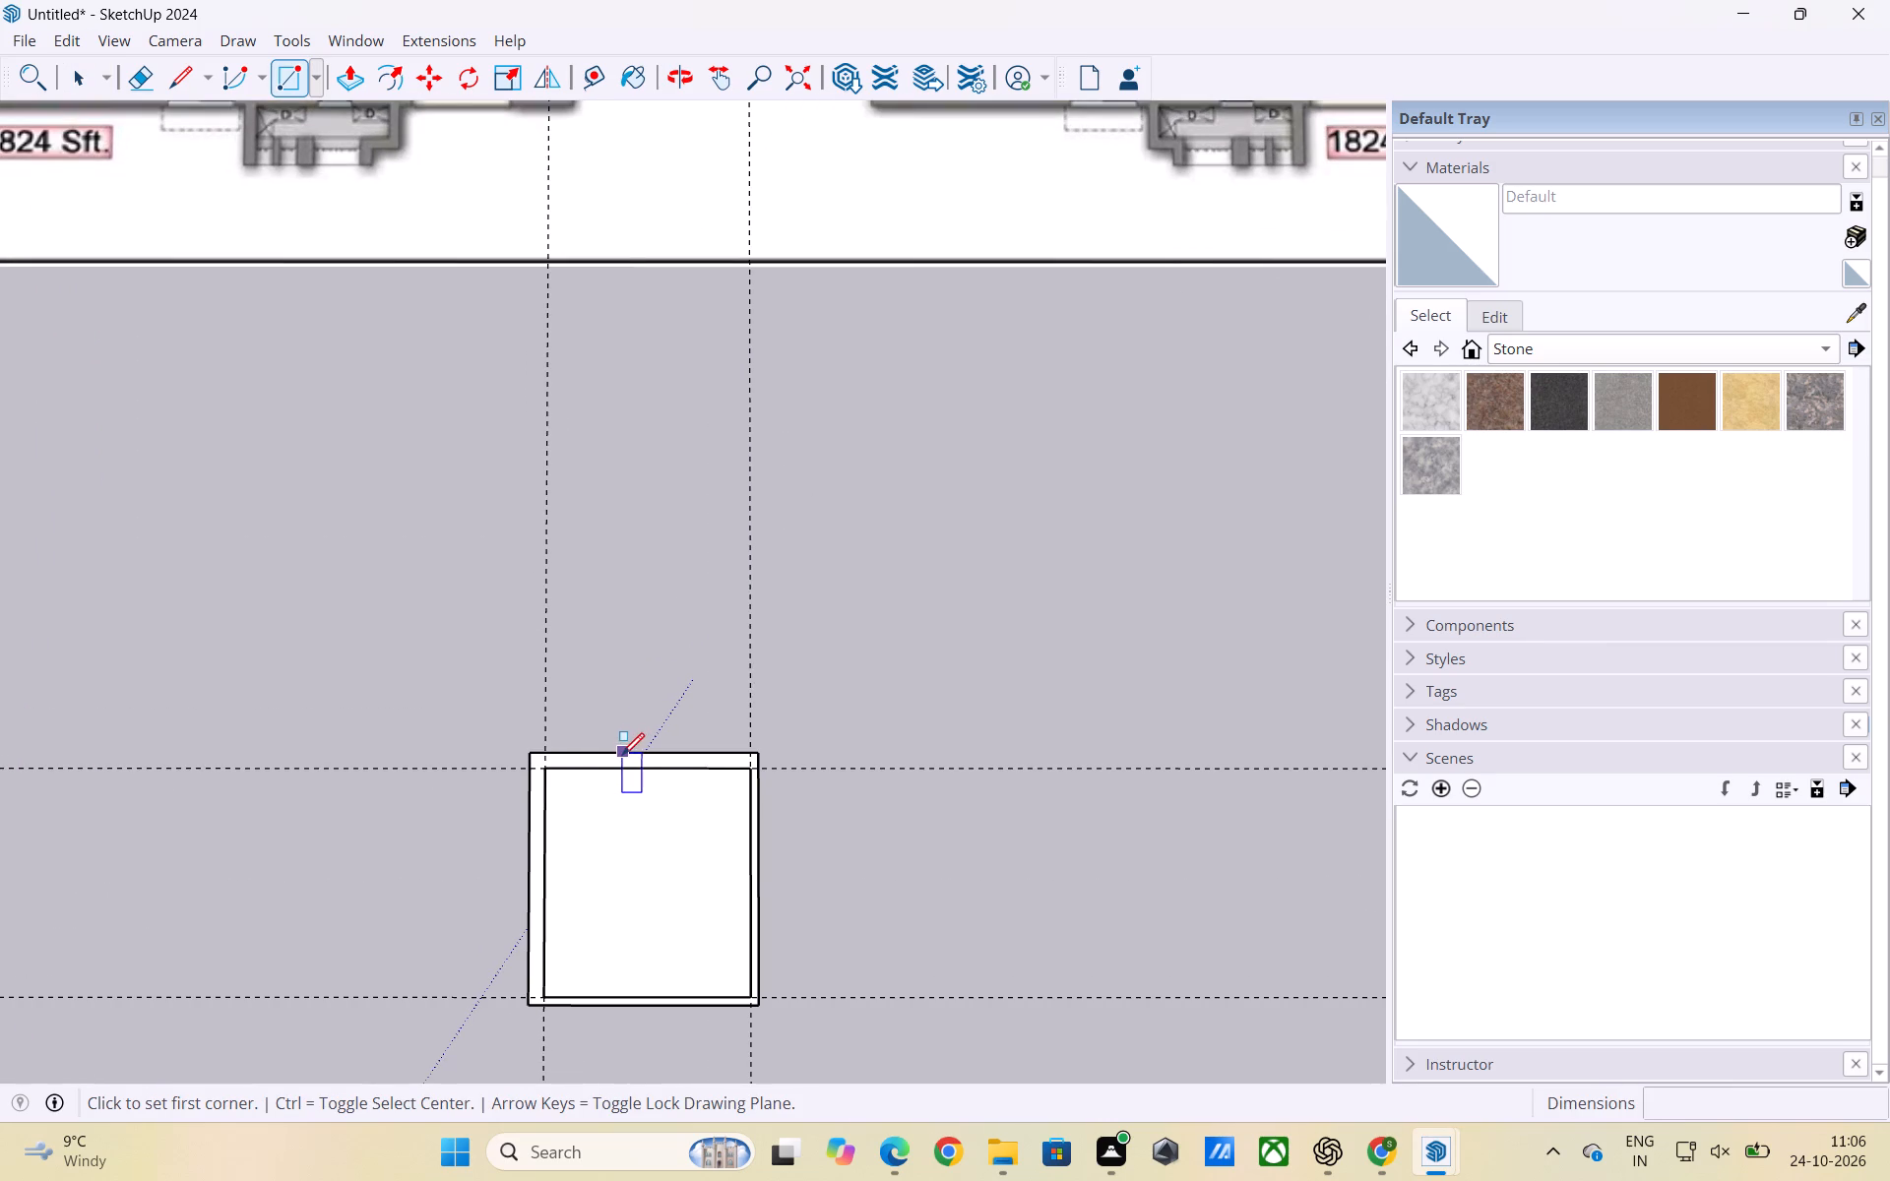
pyautogui.click(627, 754)
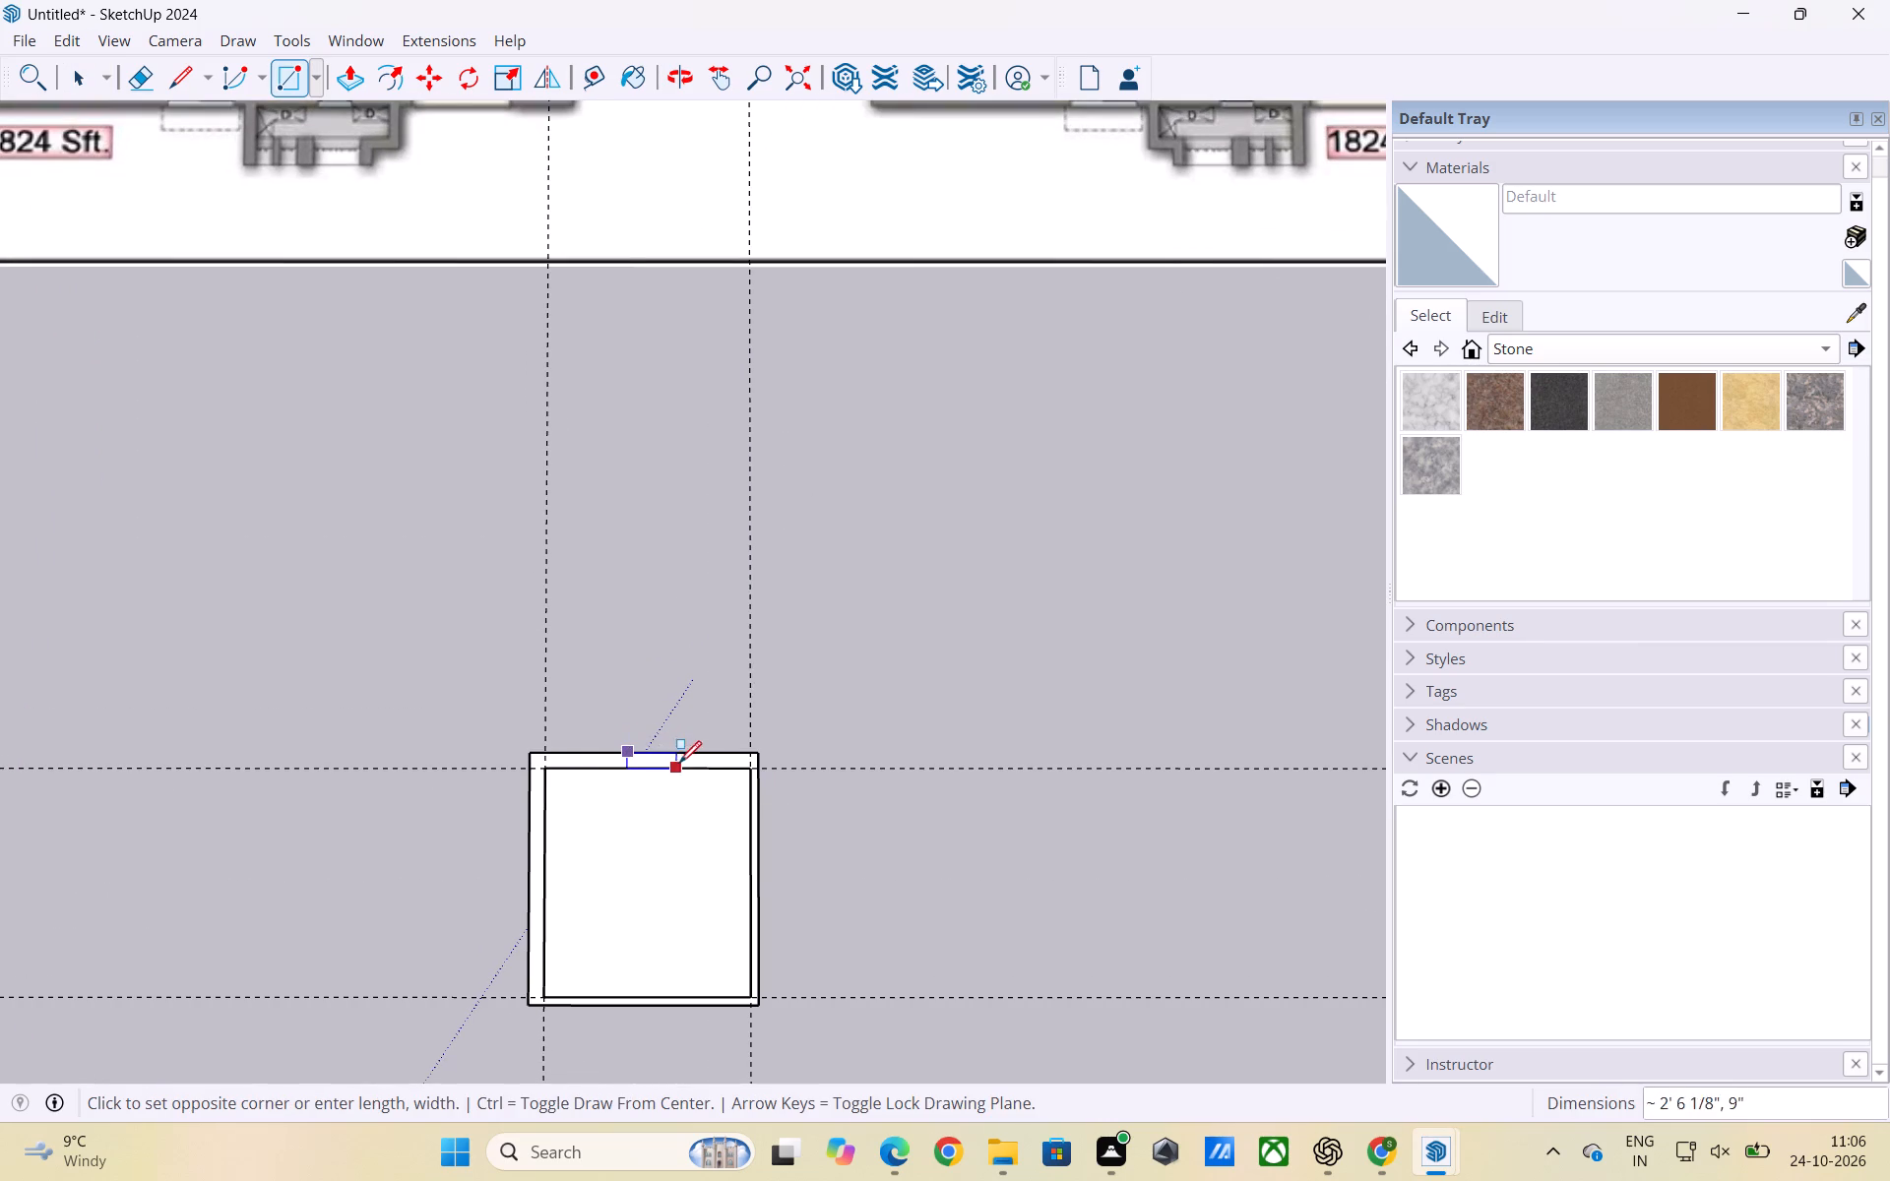
pyautogui.click(704, 766)
pyautogui.press('space')
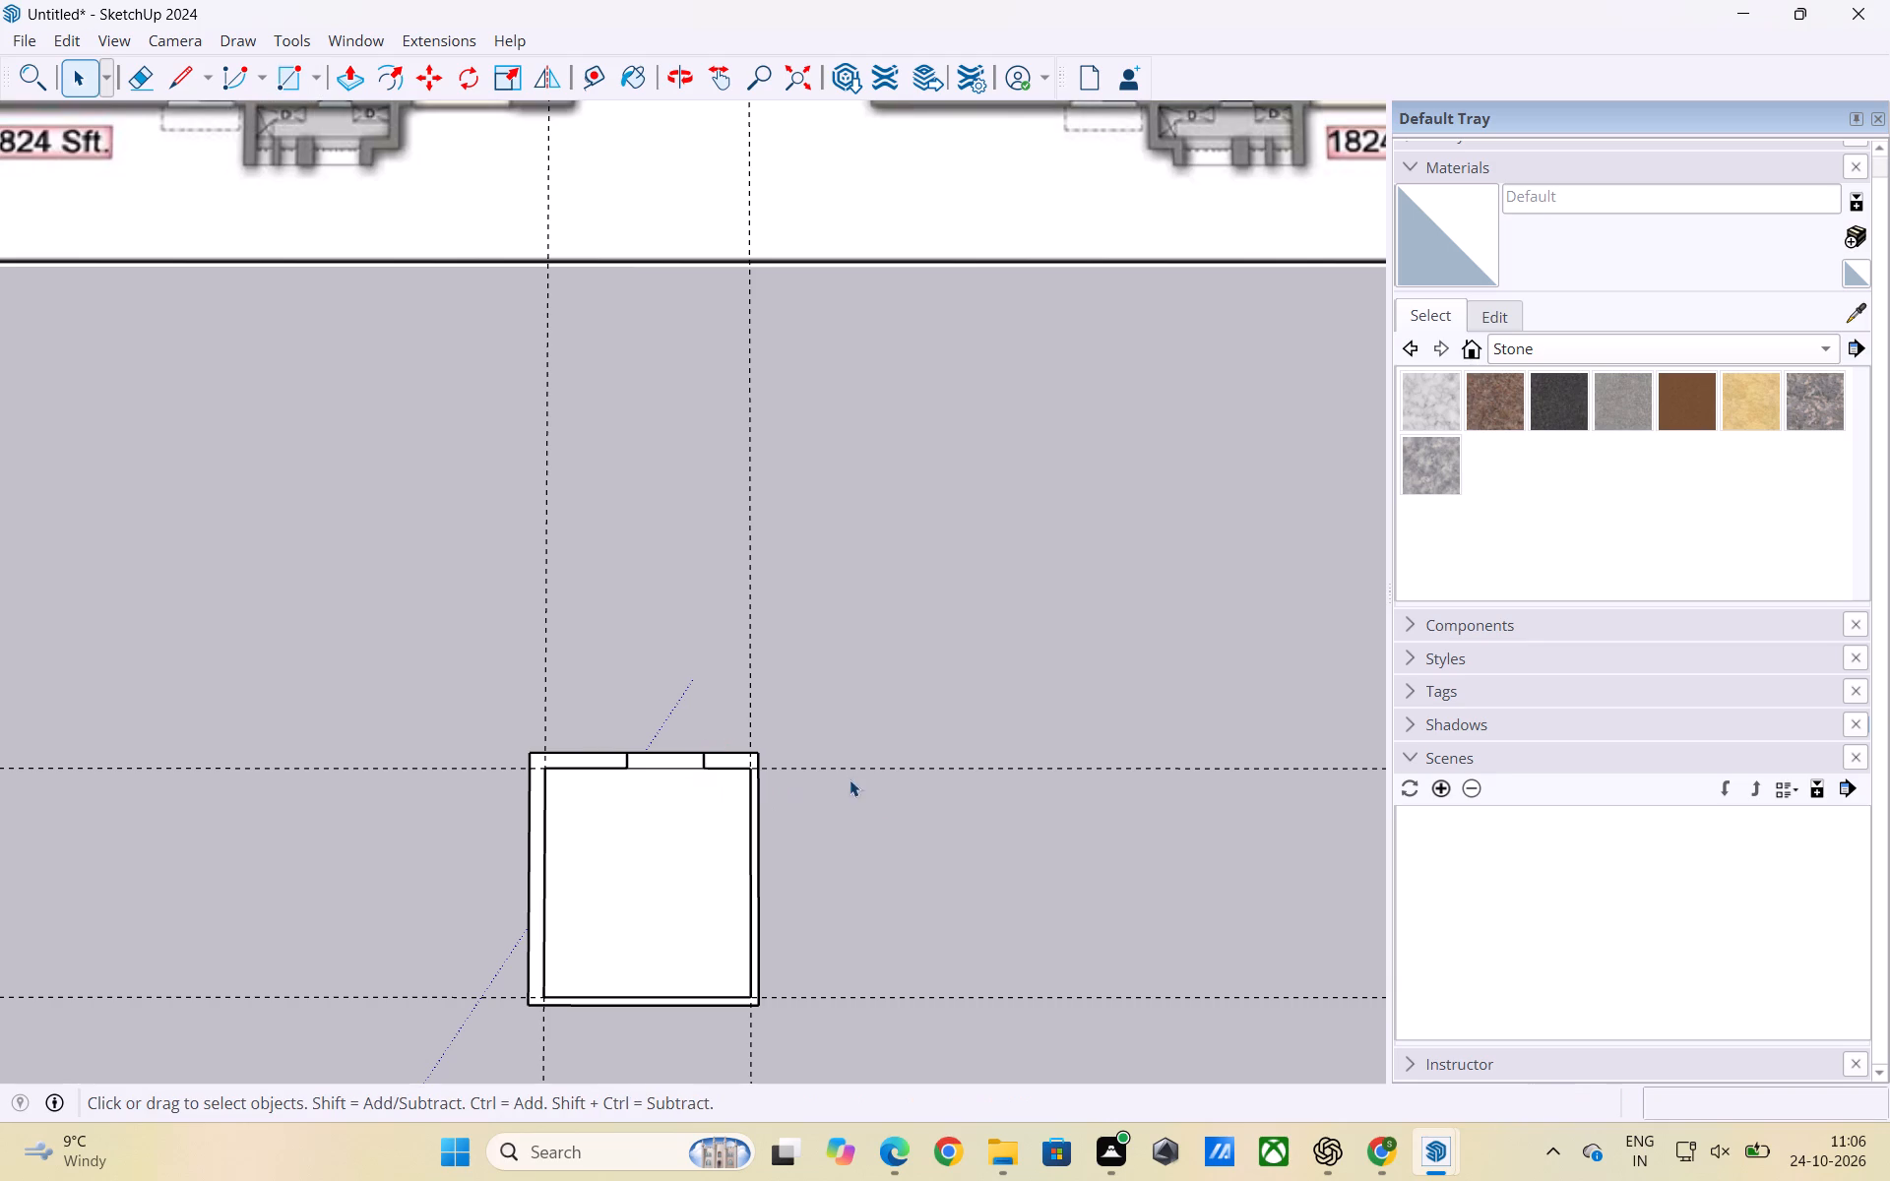
# Group the opening rectangle in the upper wall, including its face and edges.
pyautogui.click(889, 796)
pyautogui.doubleClick(679, 761)
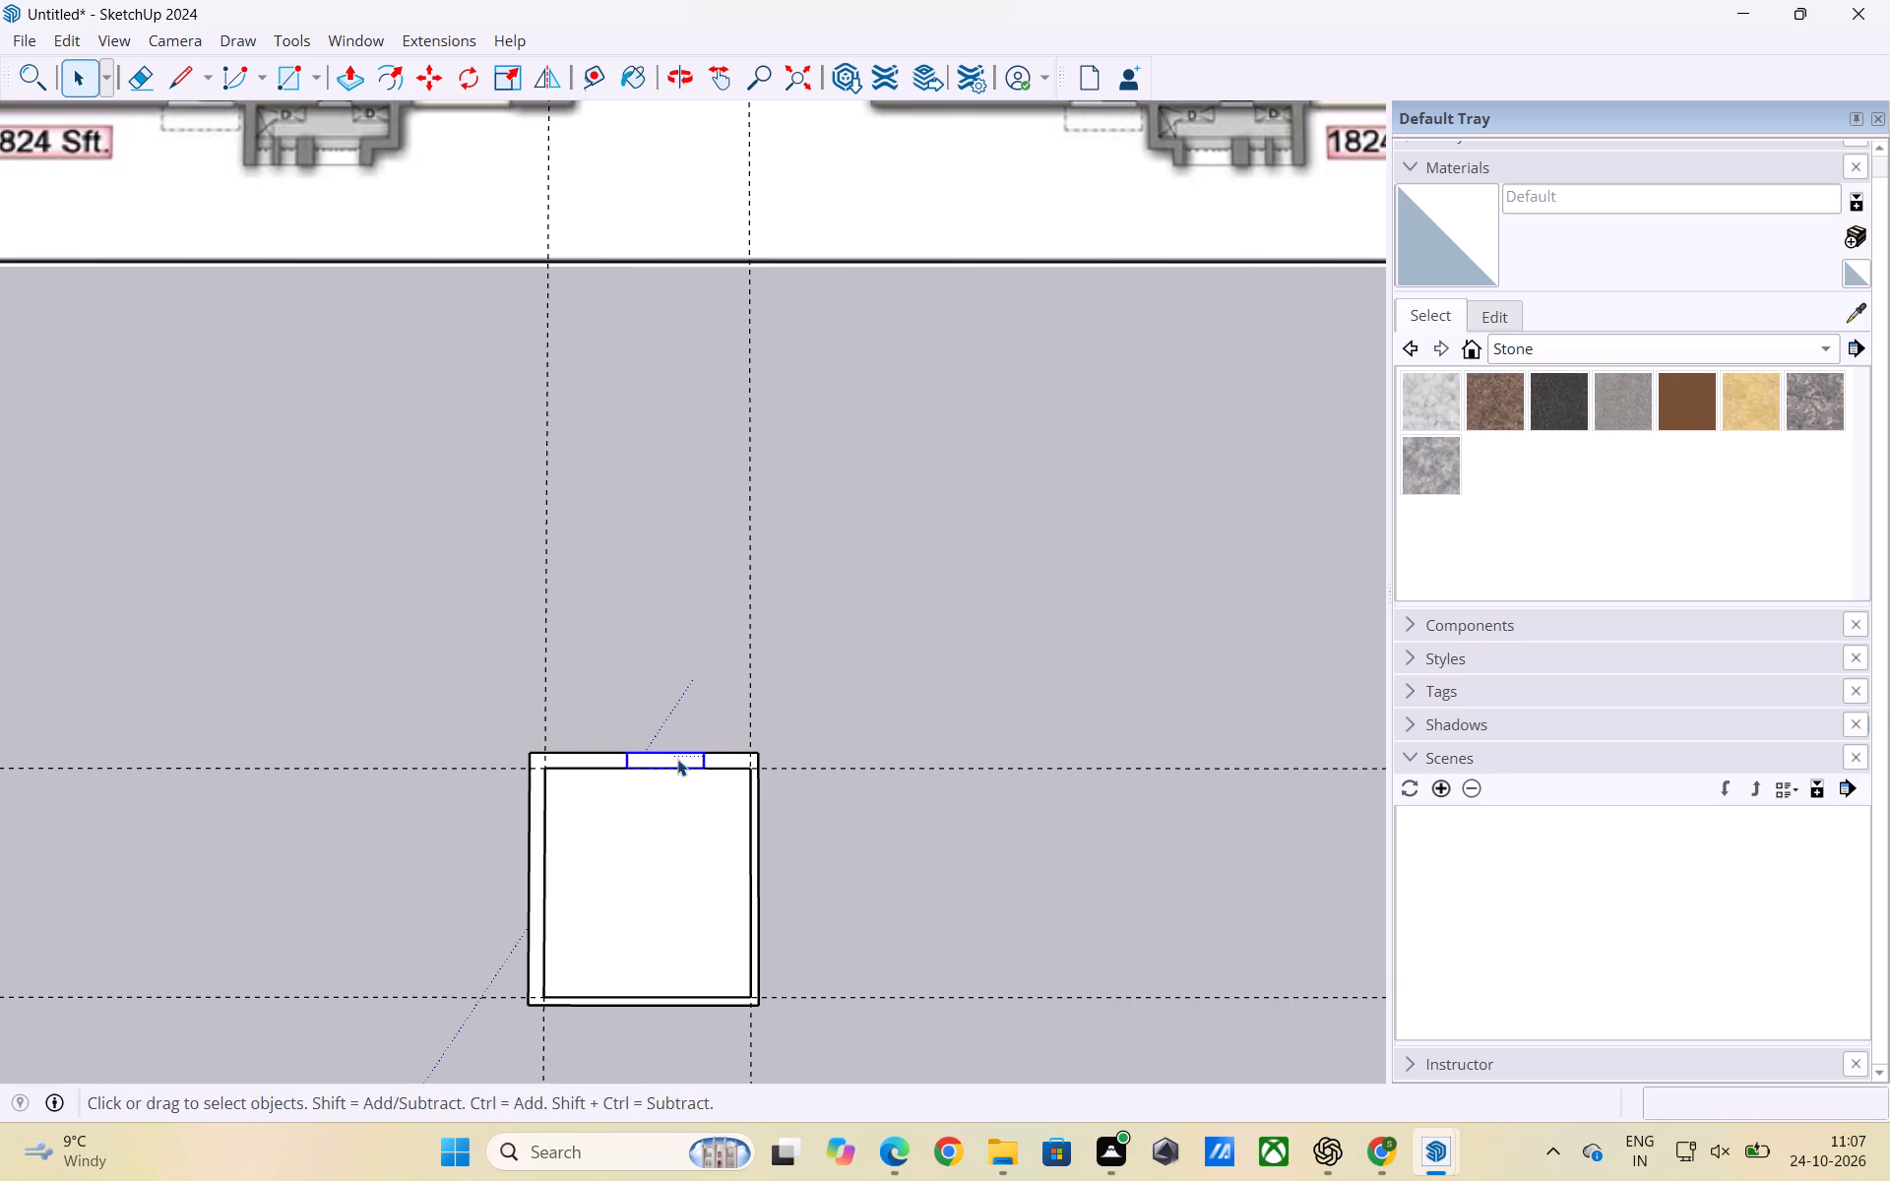
pyautogui.rightClick(677, 759)
pyautogui.click(759, 568)
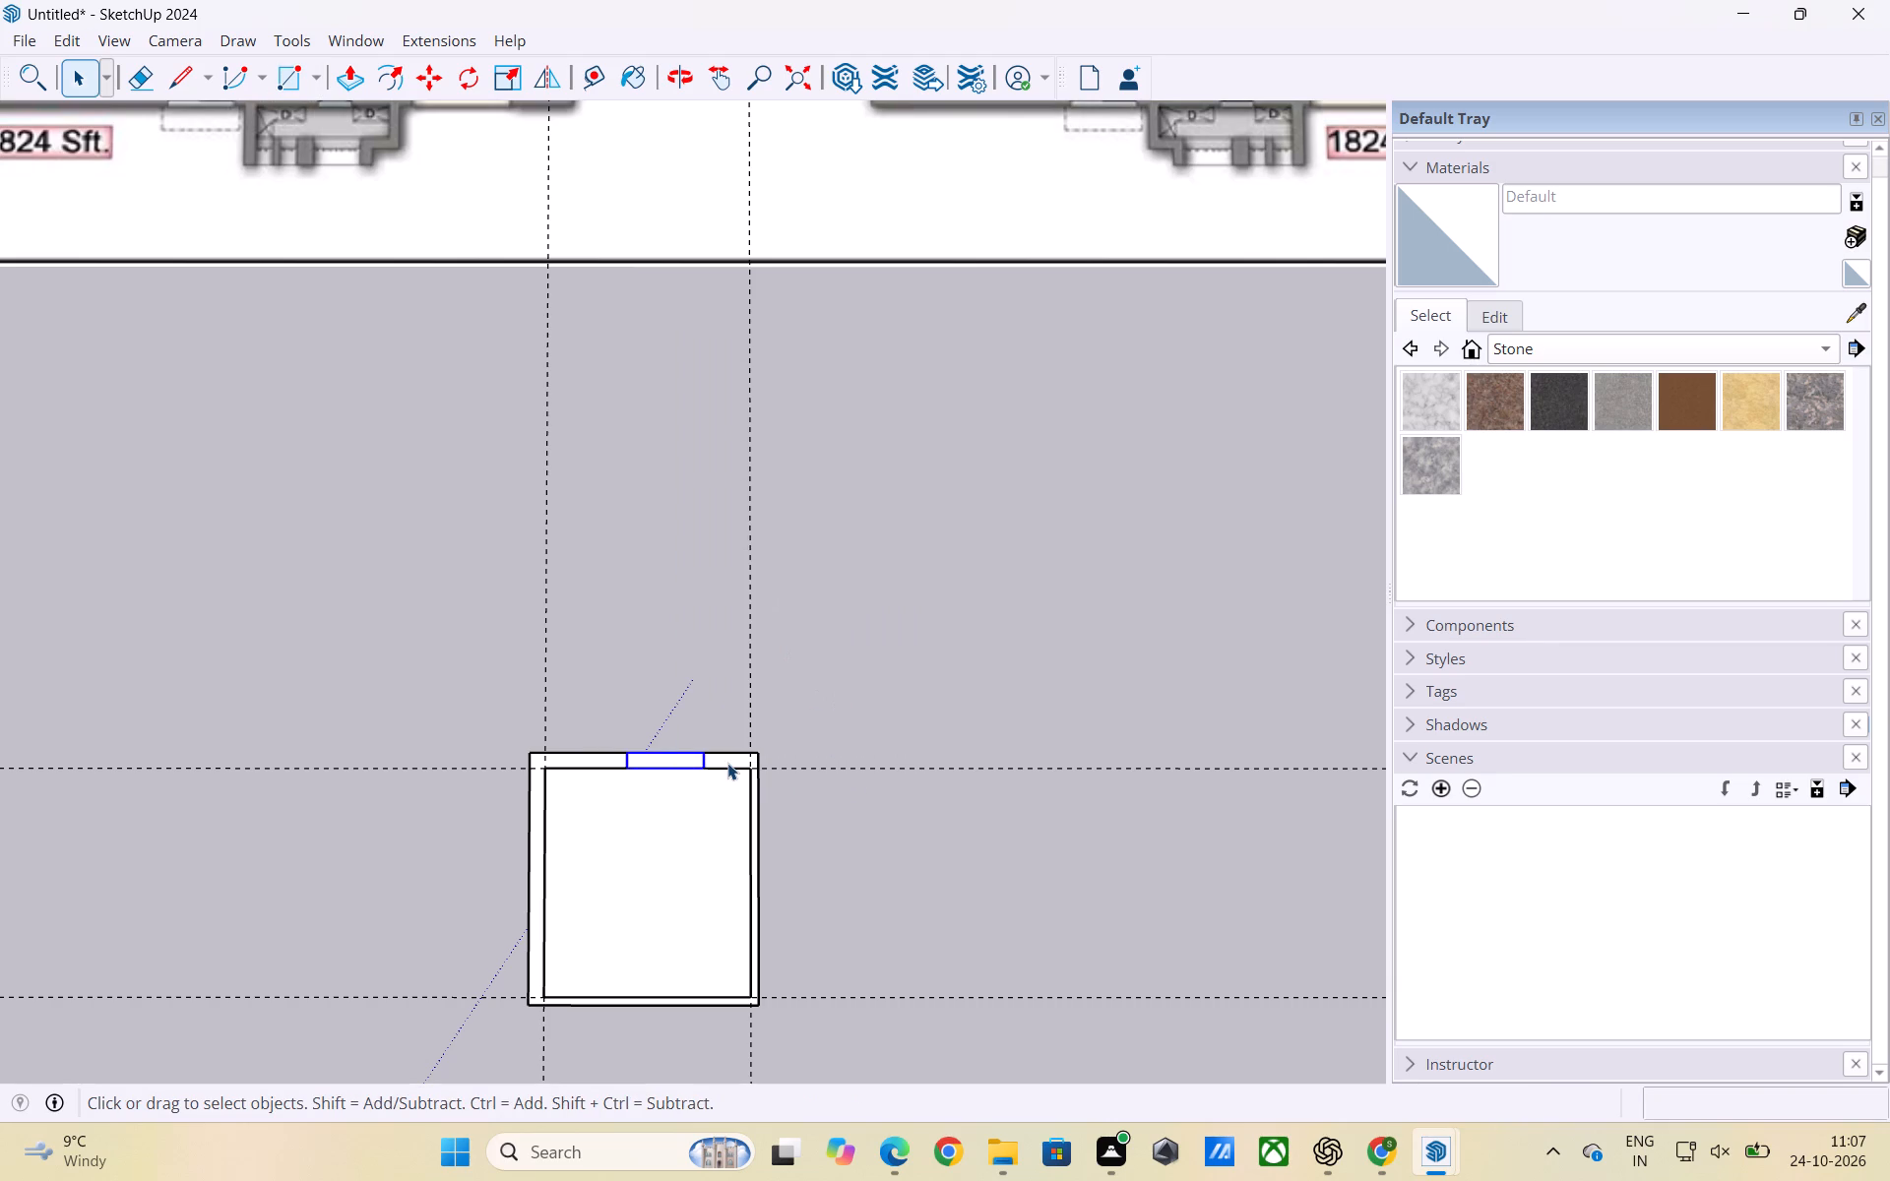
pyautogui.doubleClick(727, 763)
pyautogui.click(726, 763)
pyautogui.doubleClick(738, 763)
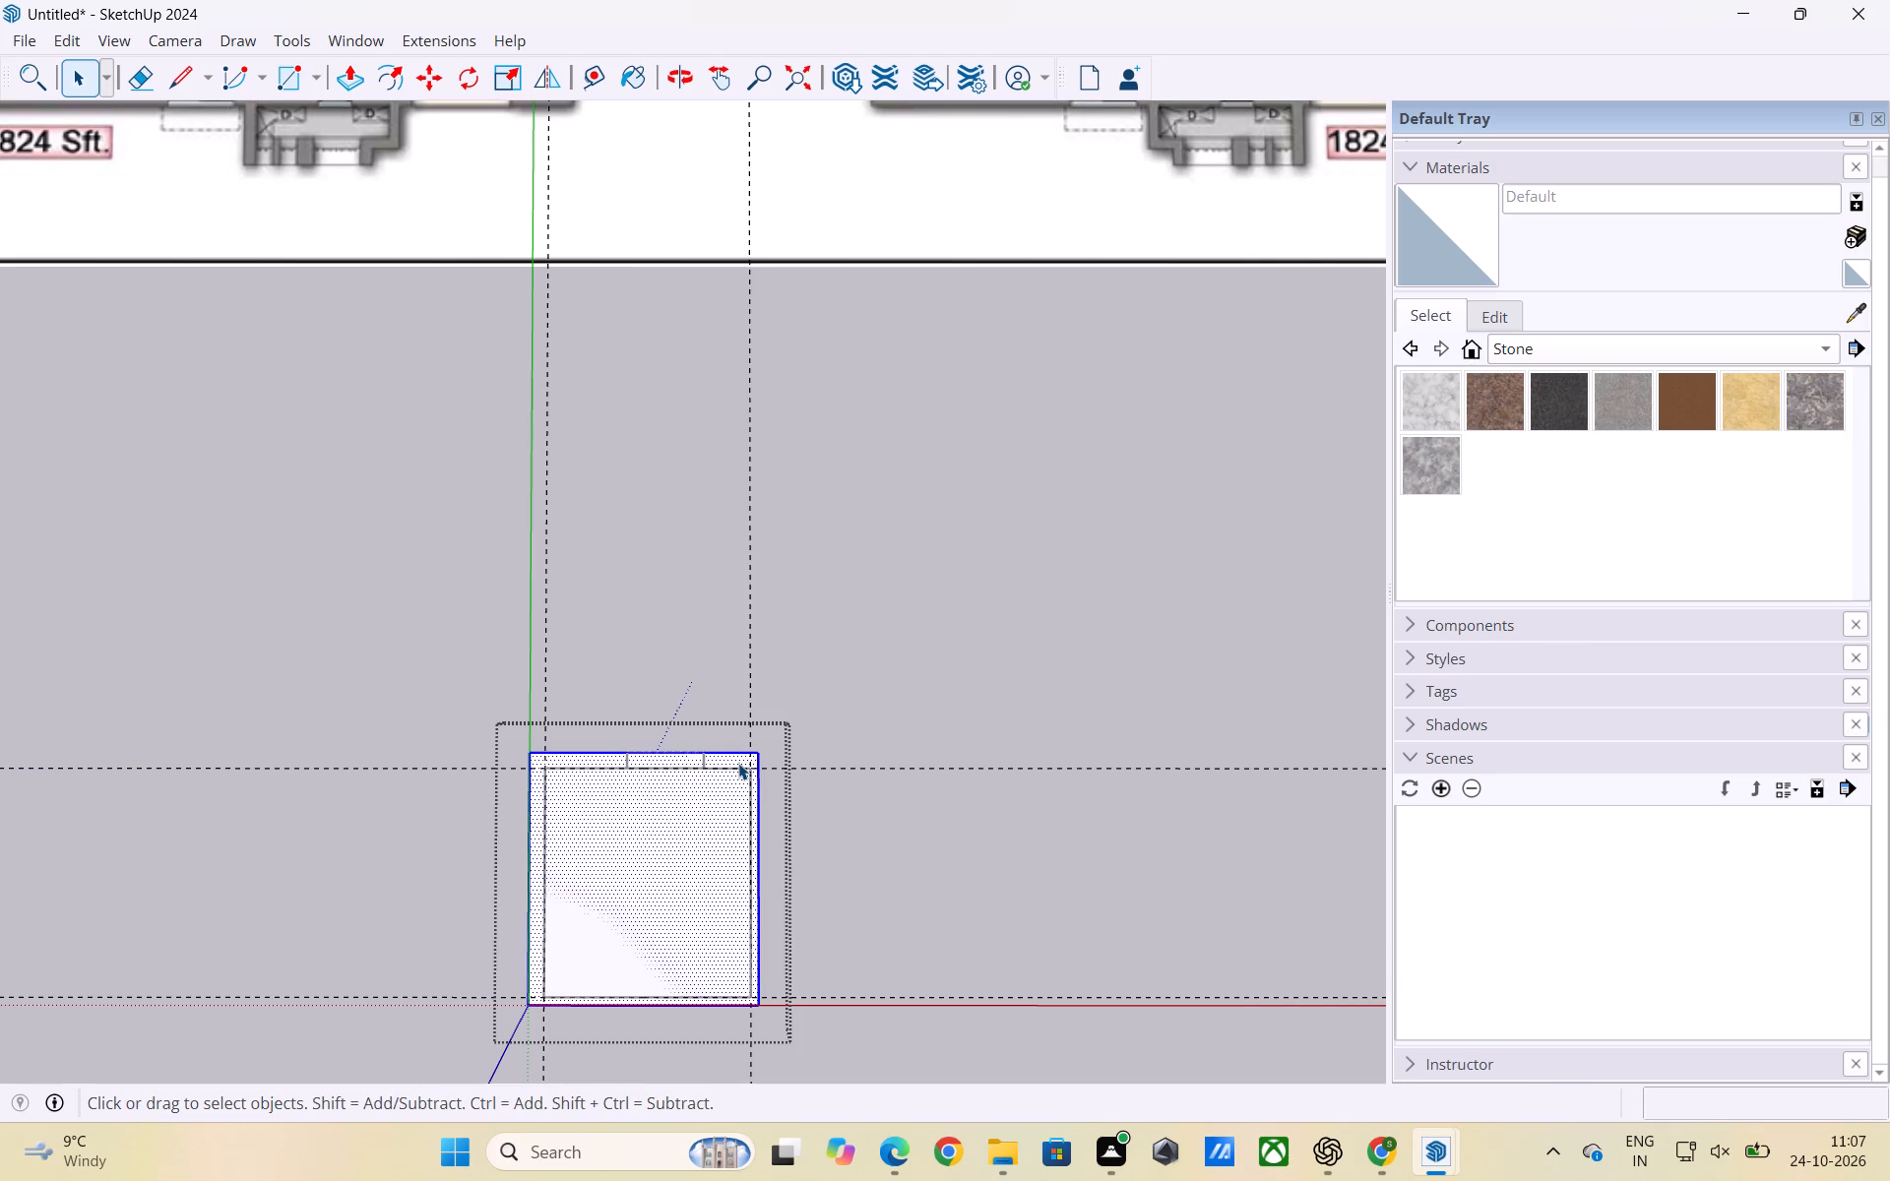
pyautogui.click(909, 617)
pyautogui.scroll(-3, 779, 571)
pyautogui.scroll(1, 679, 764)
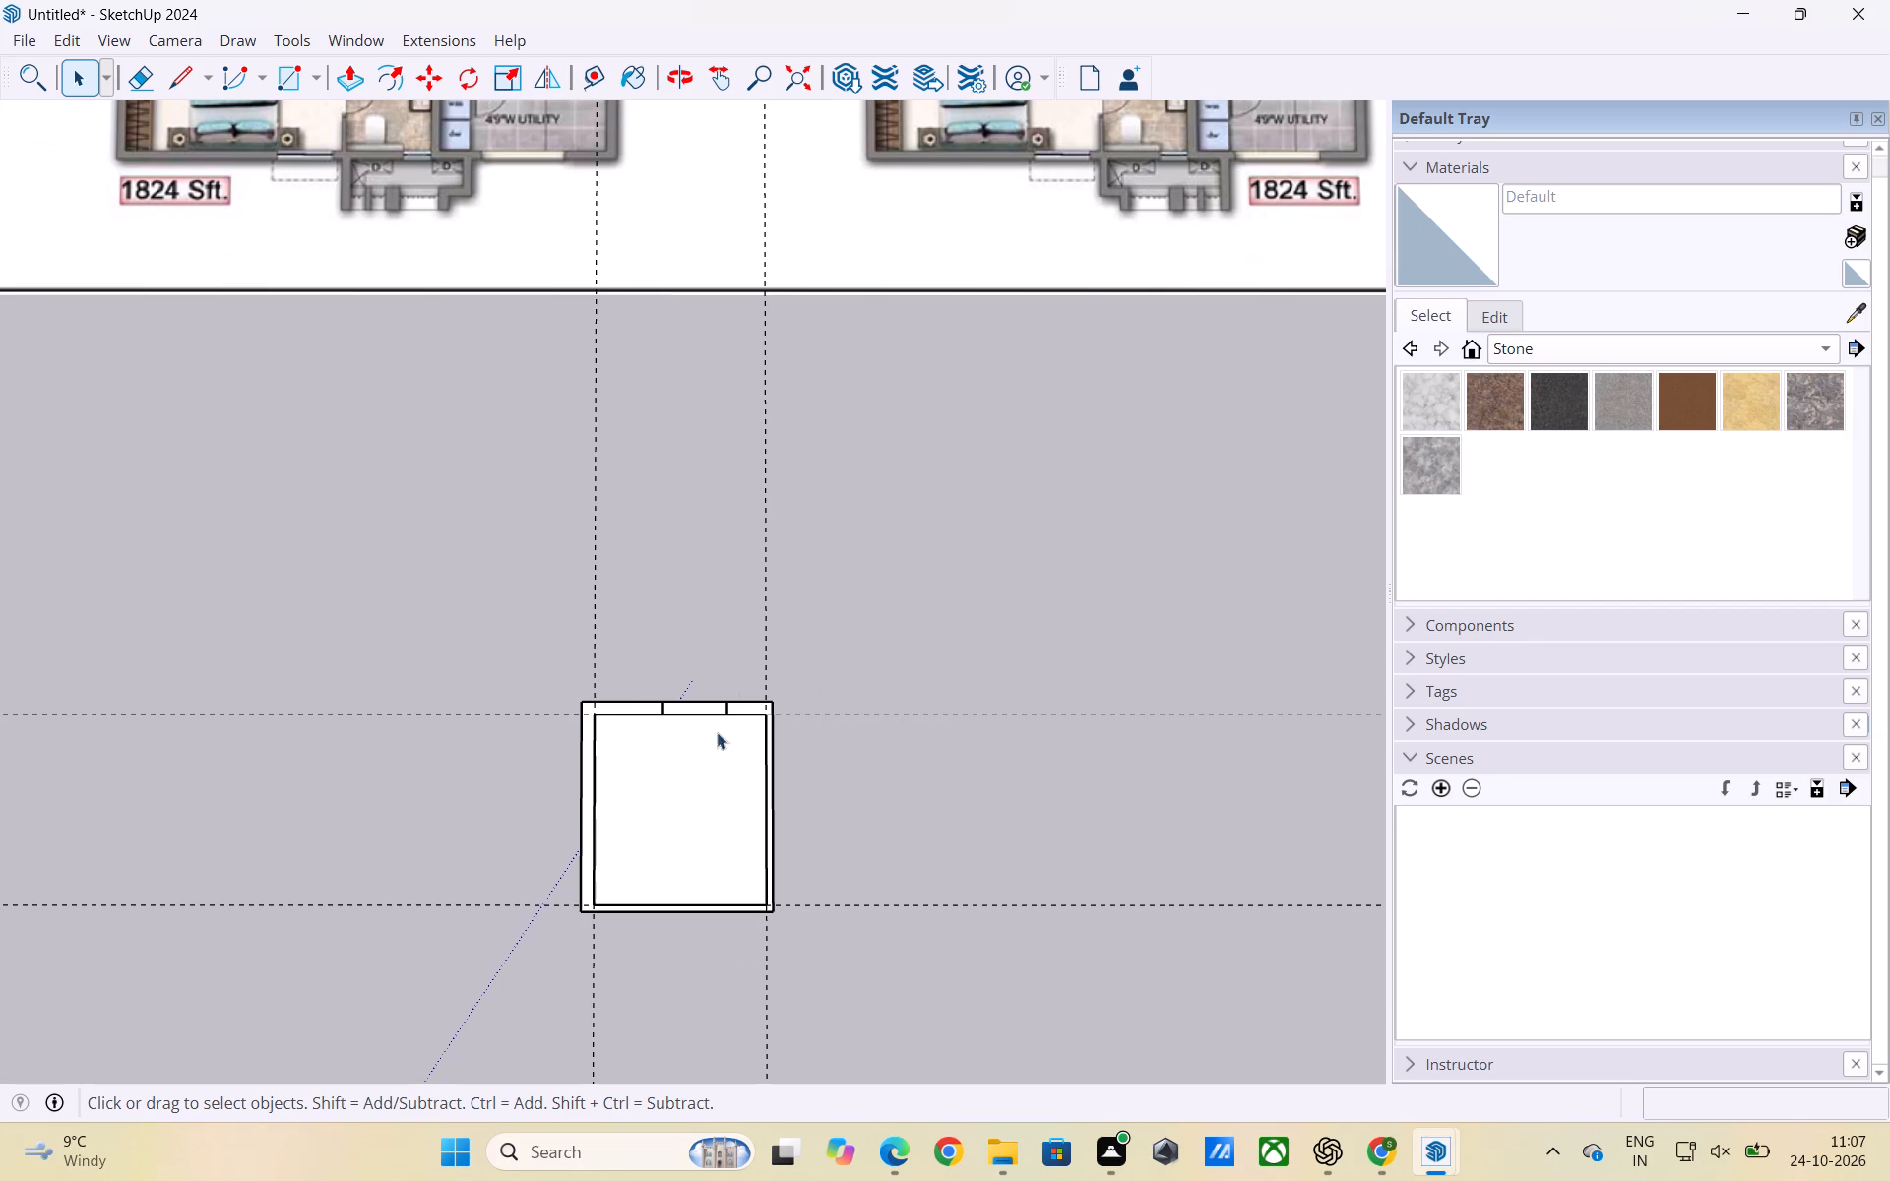
# Delete all the guides in the model.
pyautogui.click(64, 31)
pyautogui.click(167, 298)
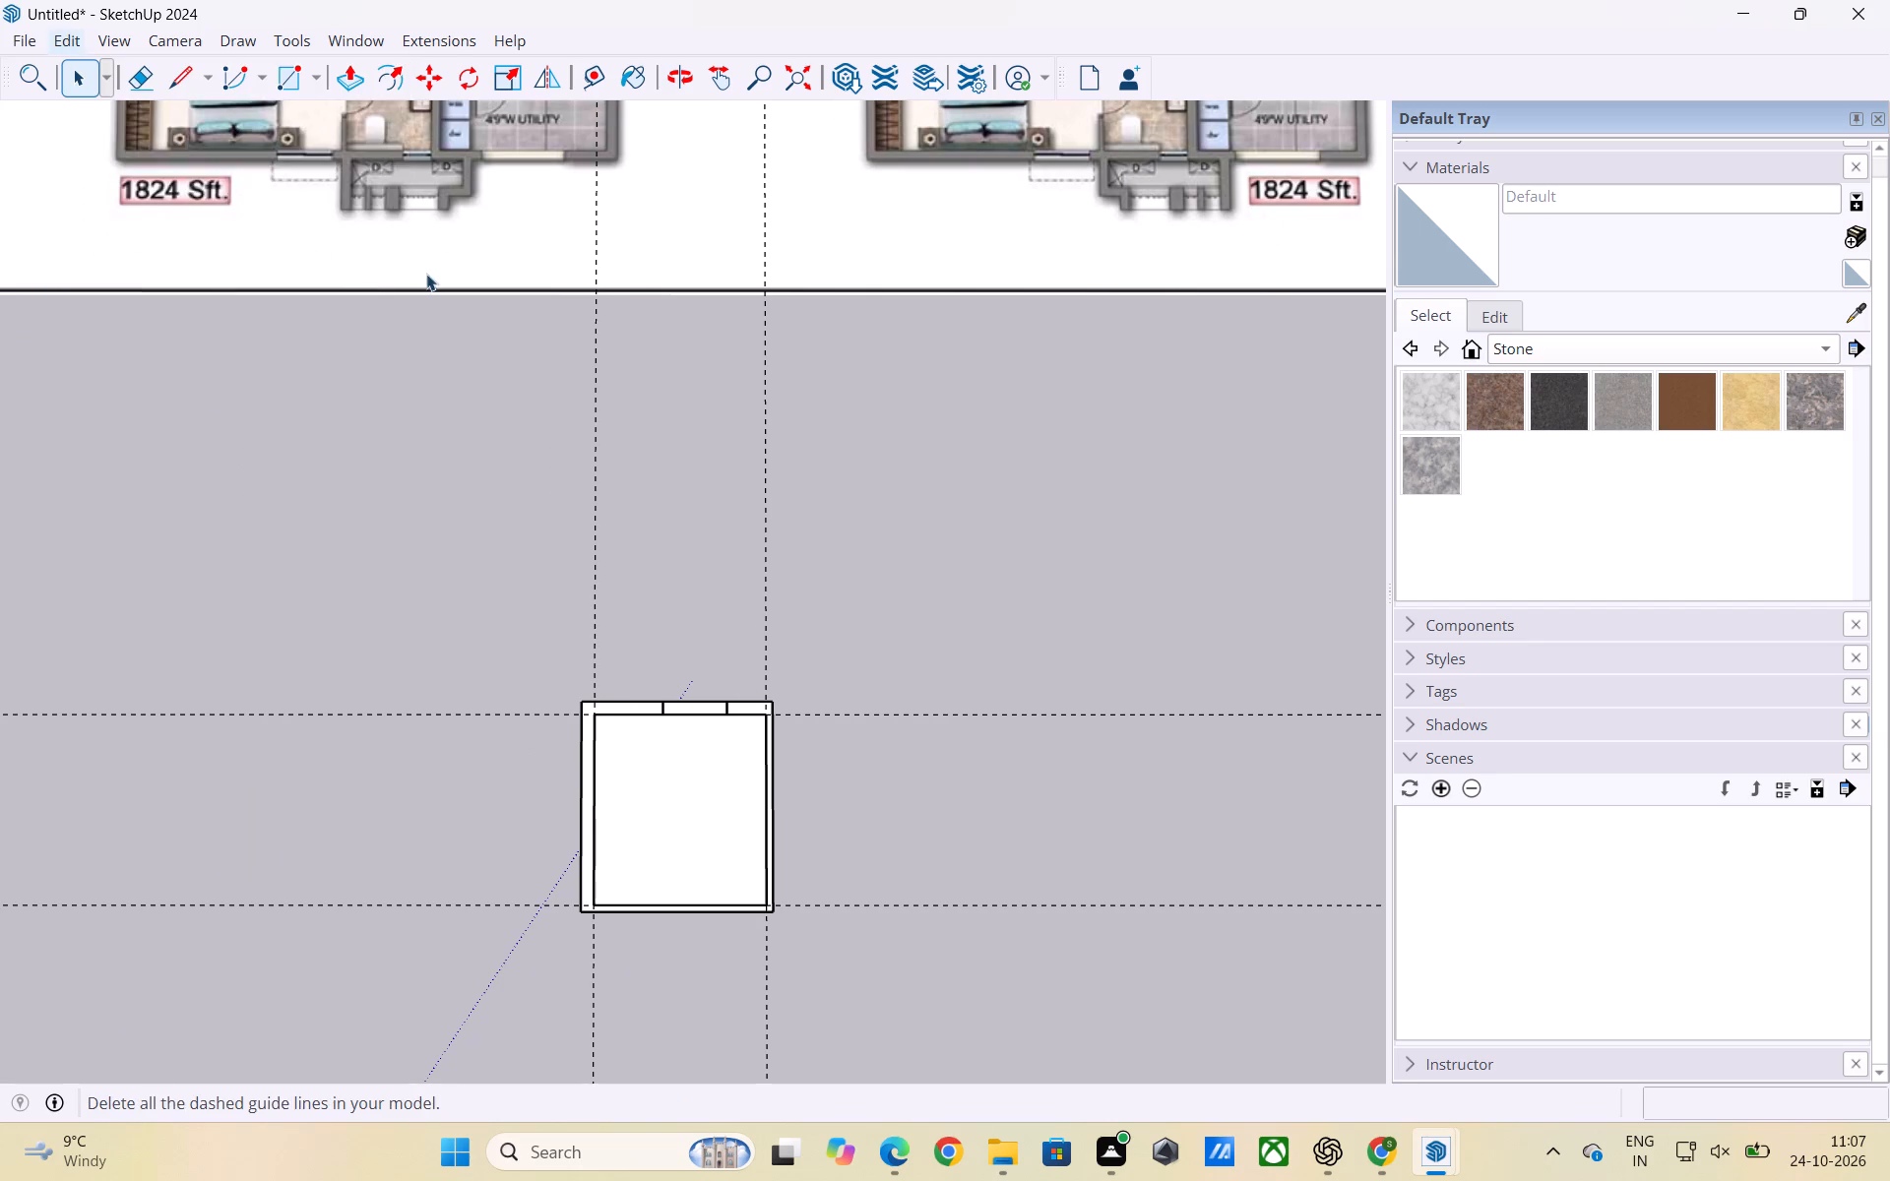
# Draw upper-wall rectangles from the opening to both outer corners, about 4' 8" long on the left and 2' 7" on the right.
pyautogui.scroll(-2, 425, 292)
pyautogui.scroll(2, 627, 595)
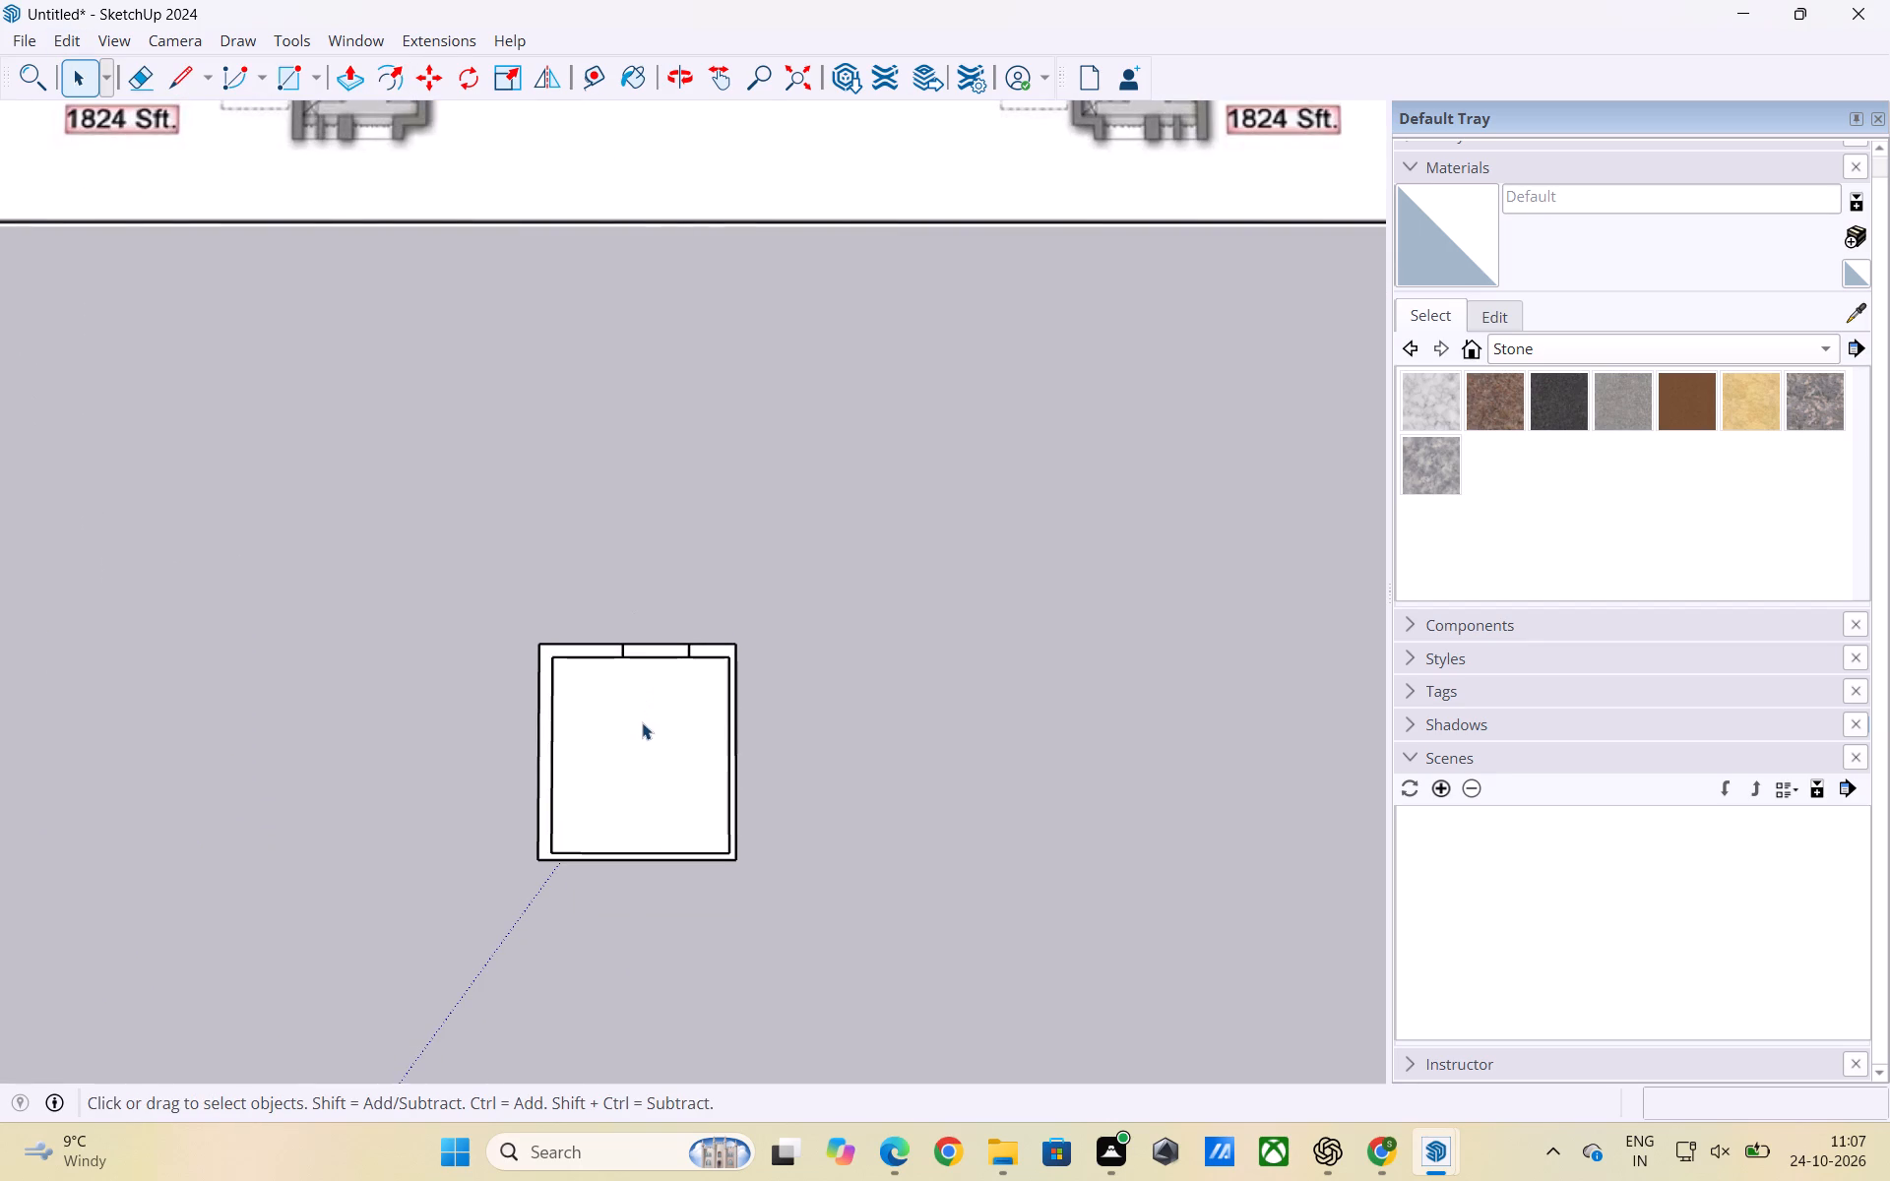
pyautogui.press('r')
pyautogui.scroll(5, 597, 719)
pyautogui.click(640, 599)
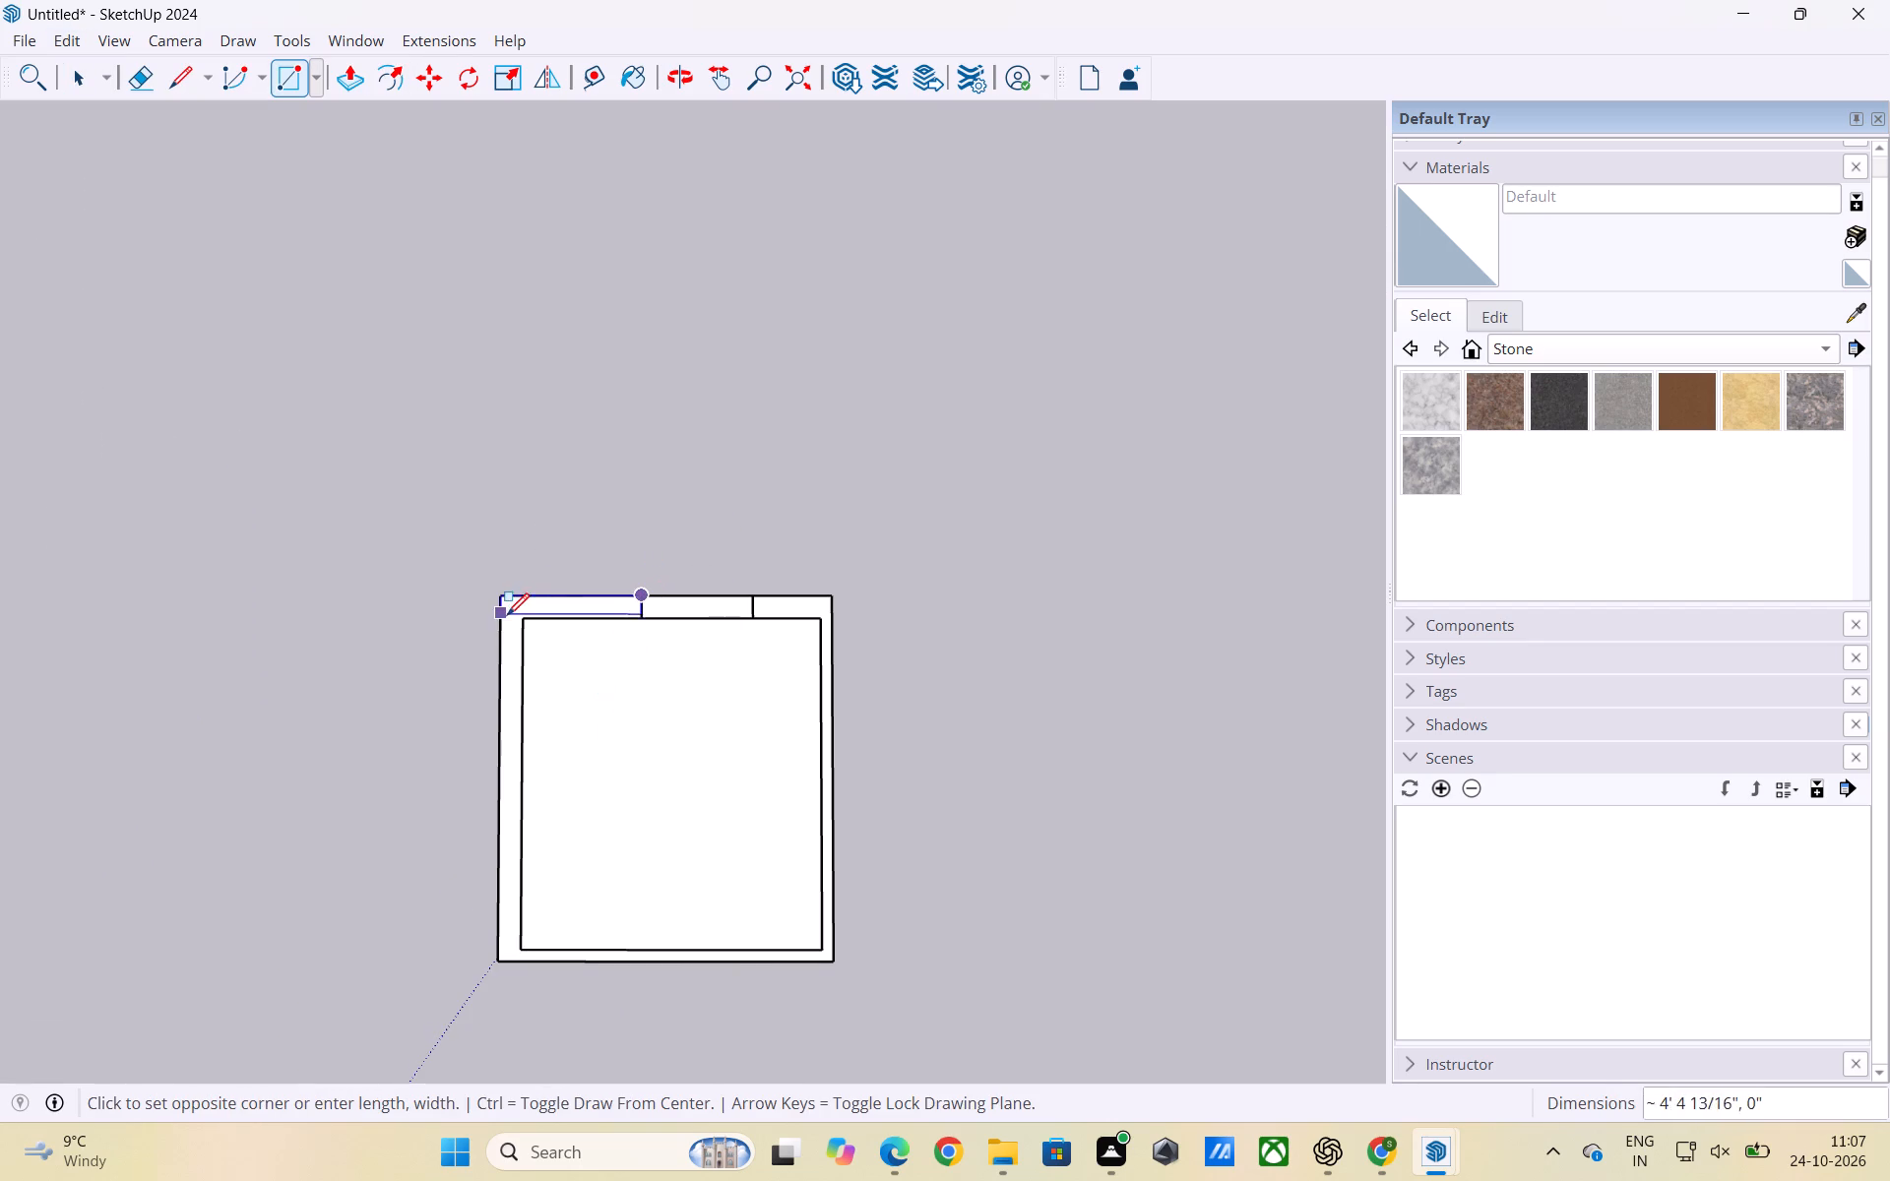
pyautogui.click(500, 620)
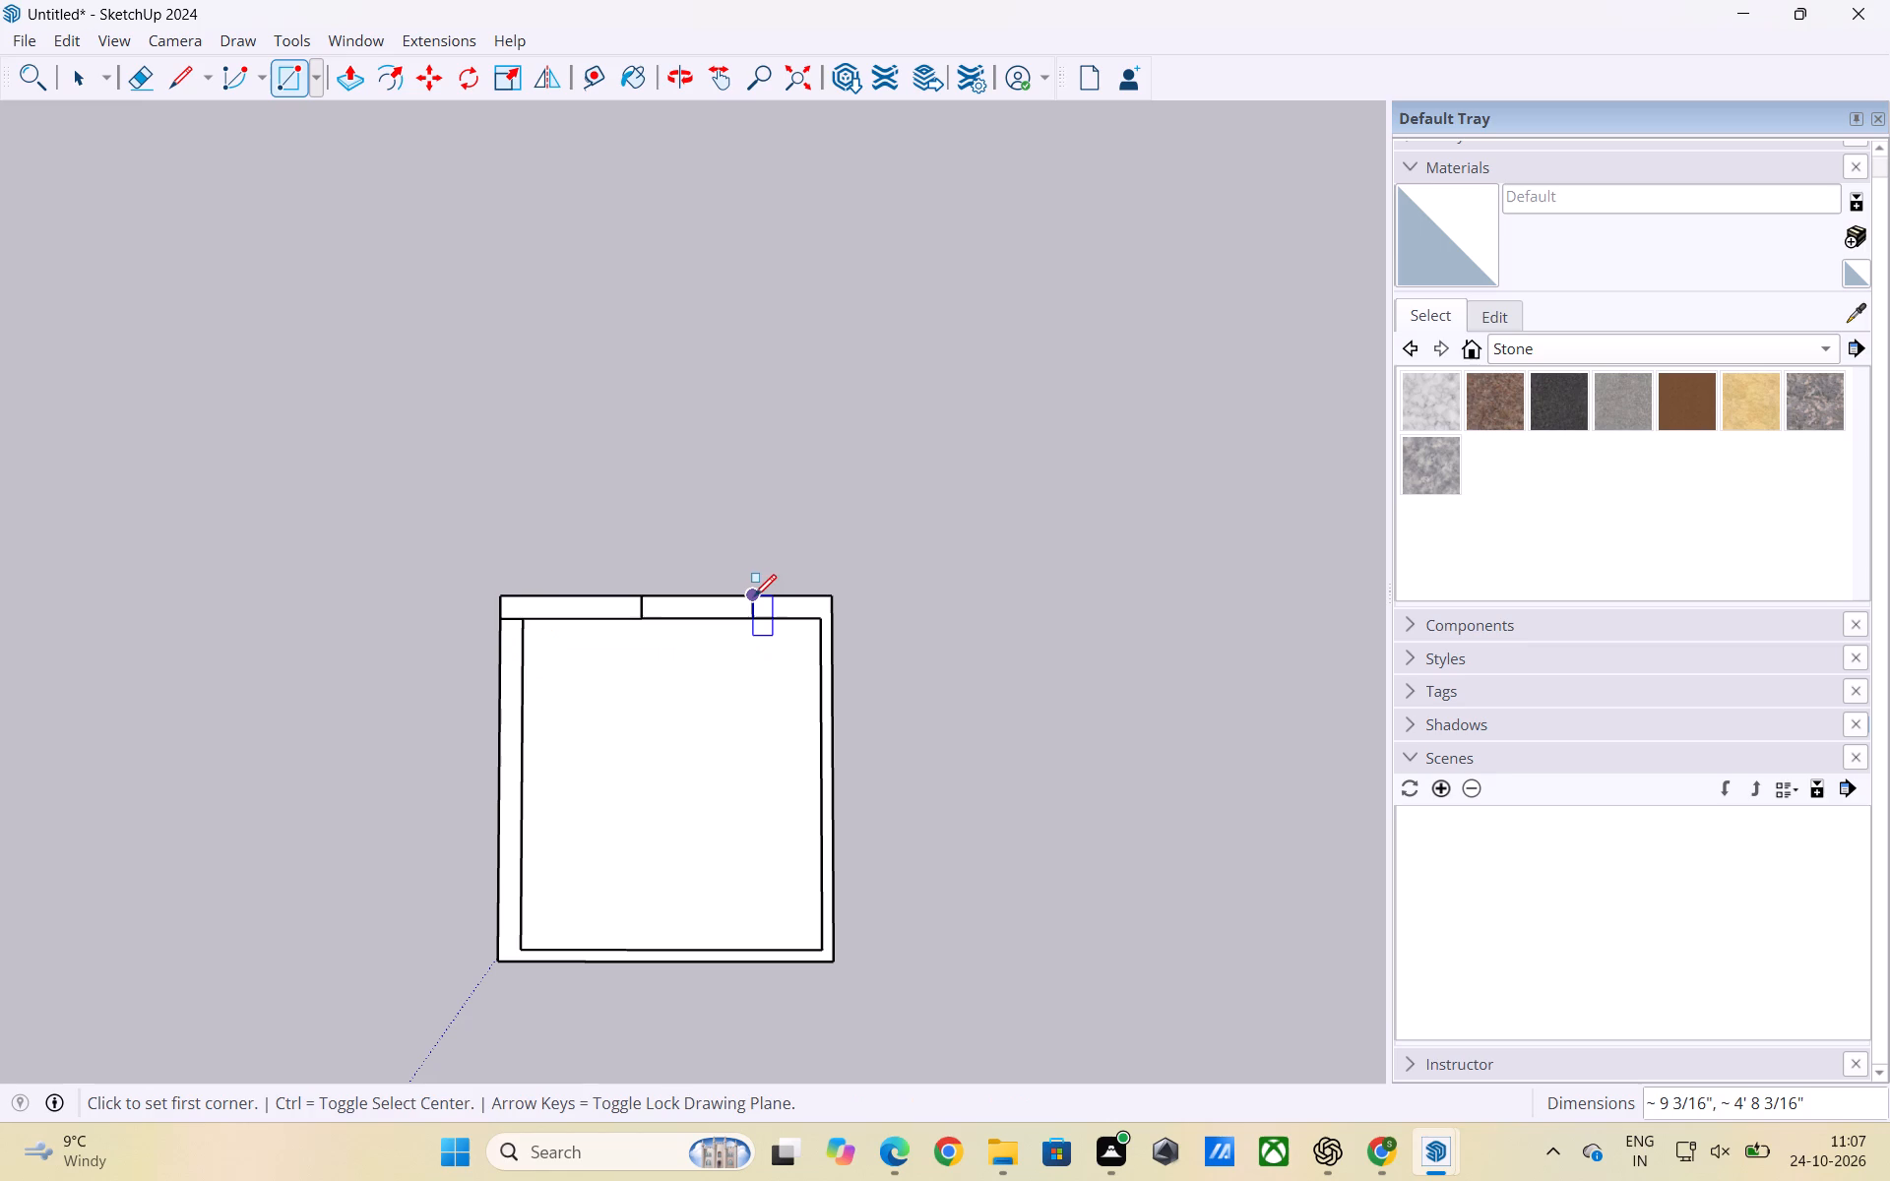
pyautogui.click(753, 597)
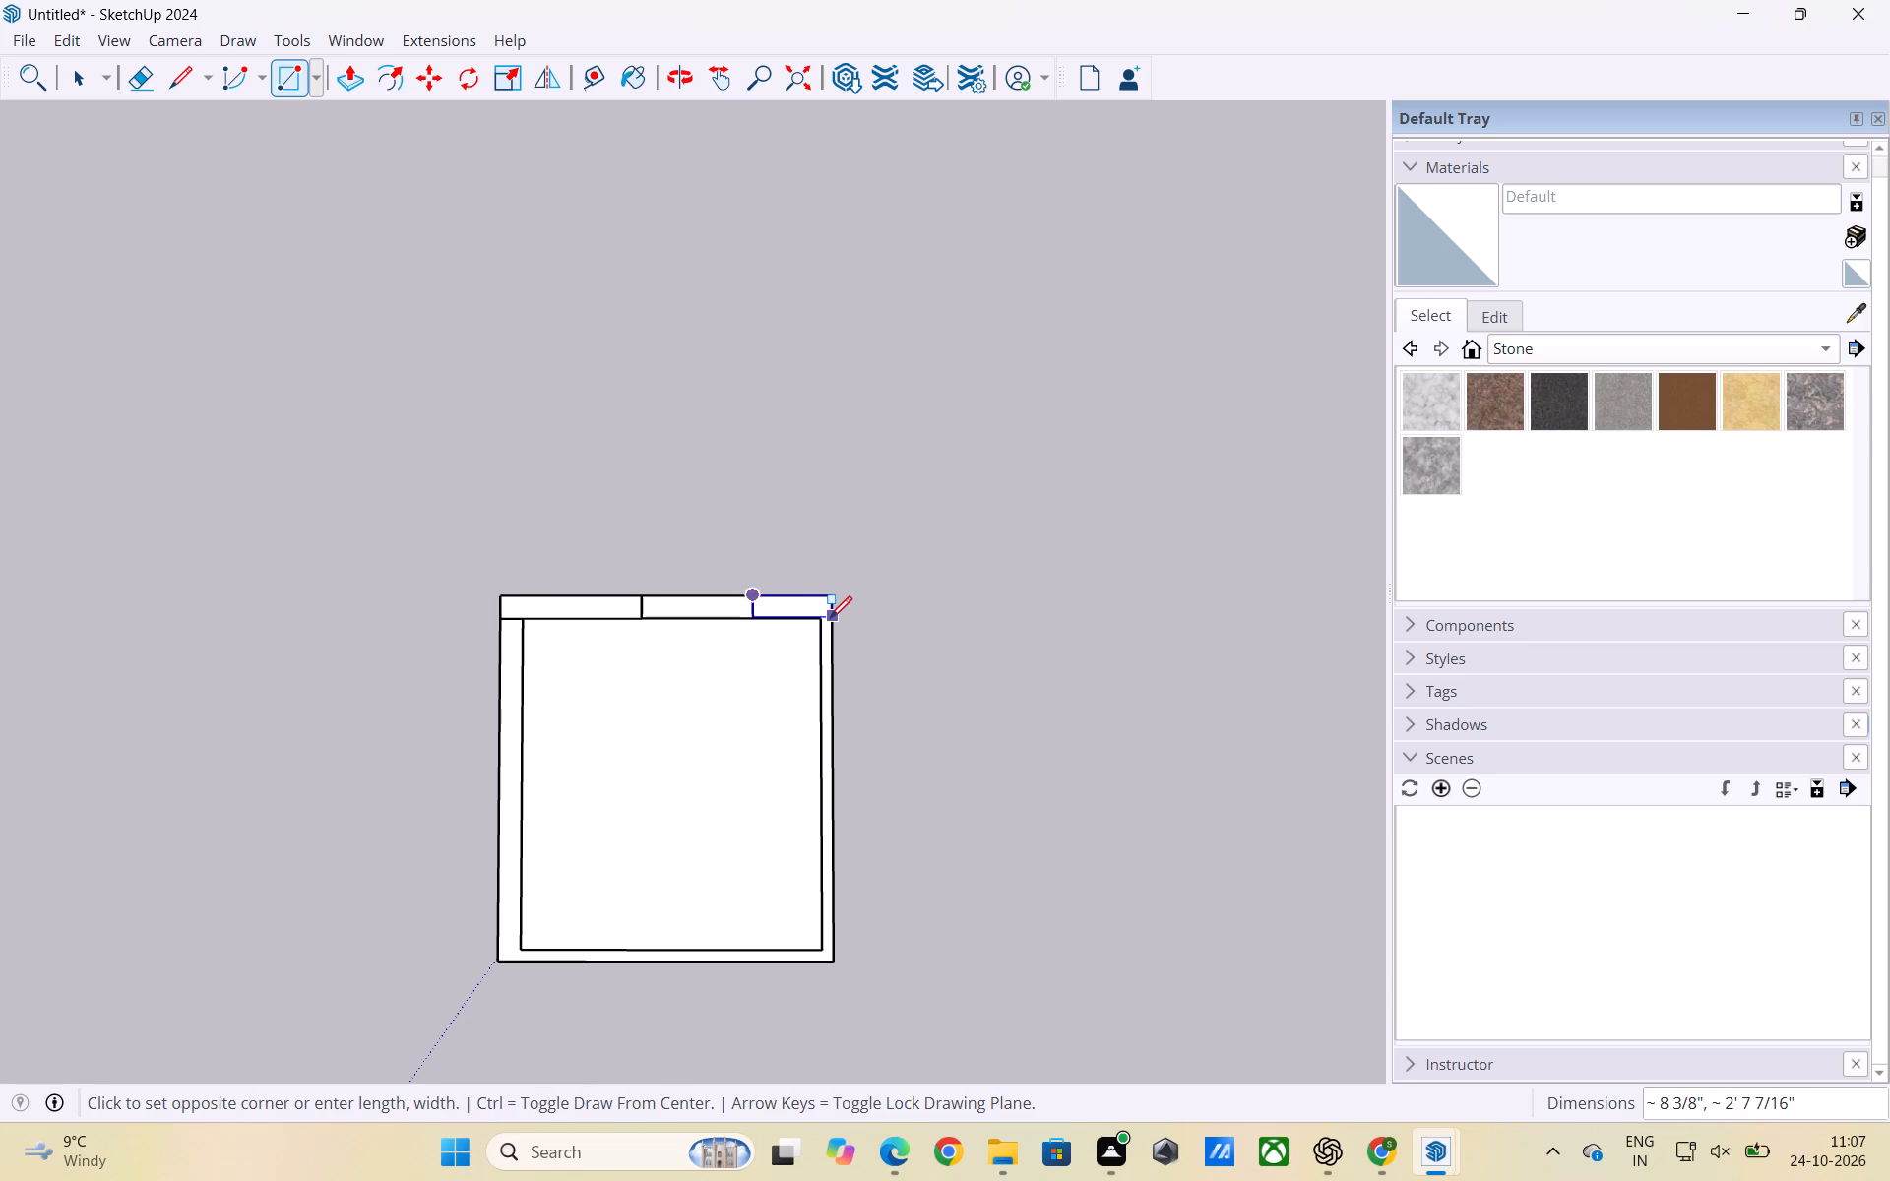
pyautogui.scroll(6, 831, 619)
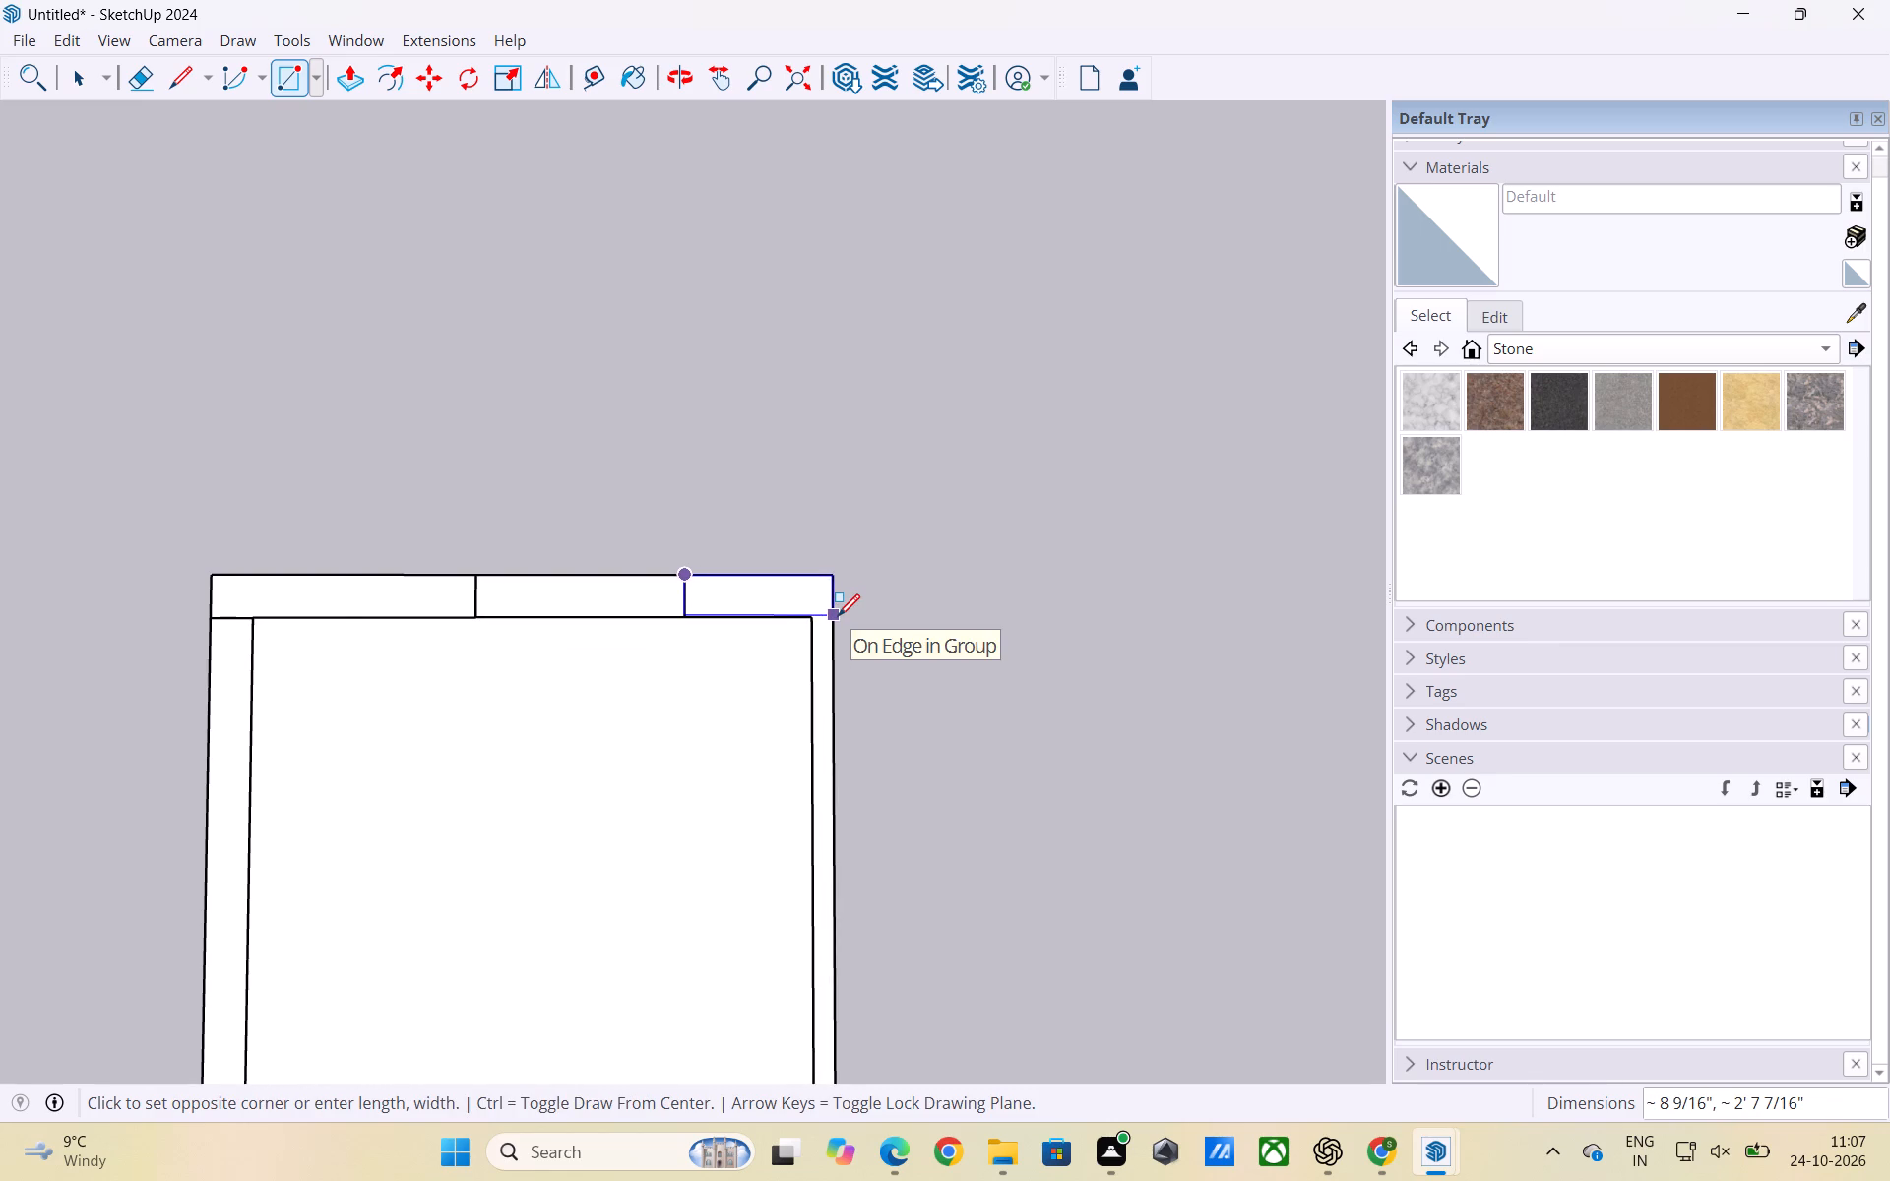
pyautogui.scroll(5, 838, 616)
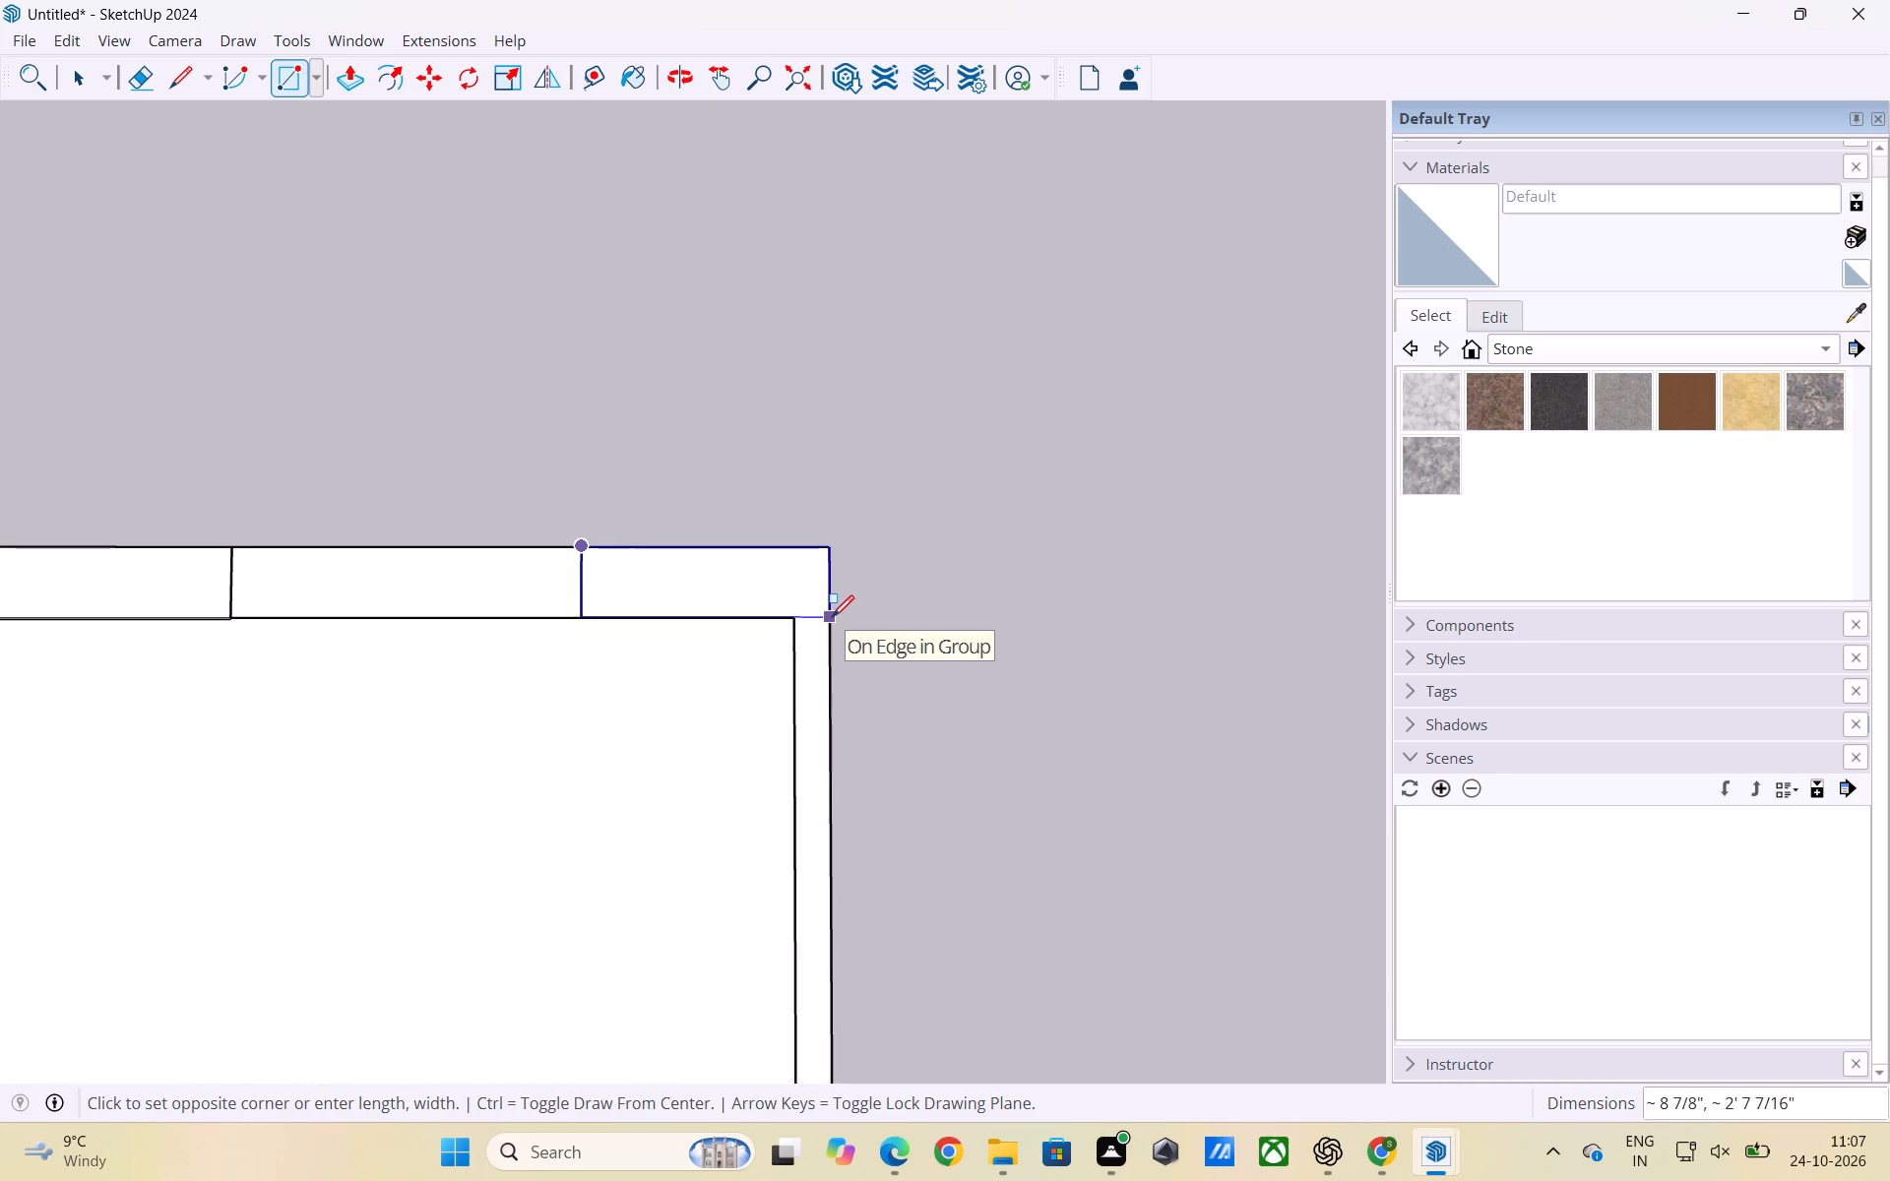
pyautogui.click(832, 617)
# Draw rectangles over the bedroom's side walls below the upper wall, making the right one 11' 3" by 4 1/2".
pyautogui.scroll(-9, 801, 460)
pyautogui.scroll(1, 812, 958)
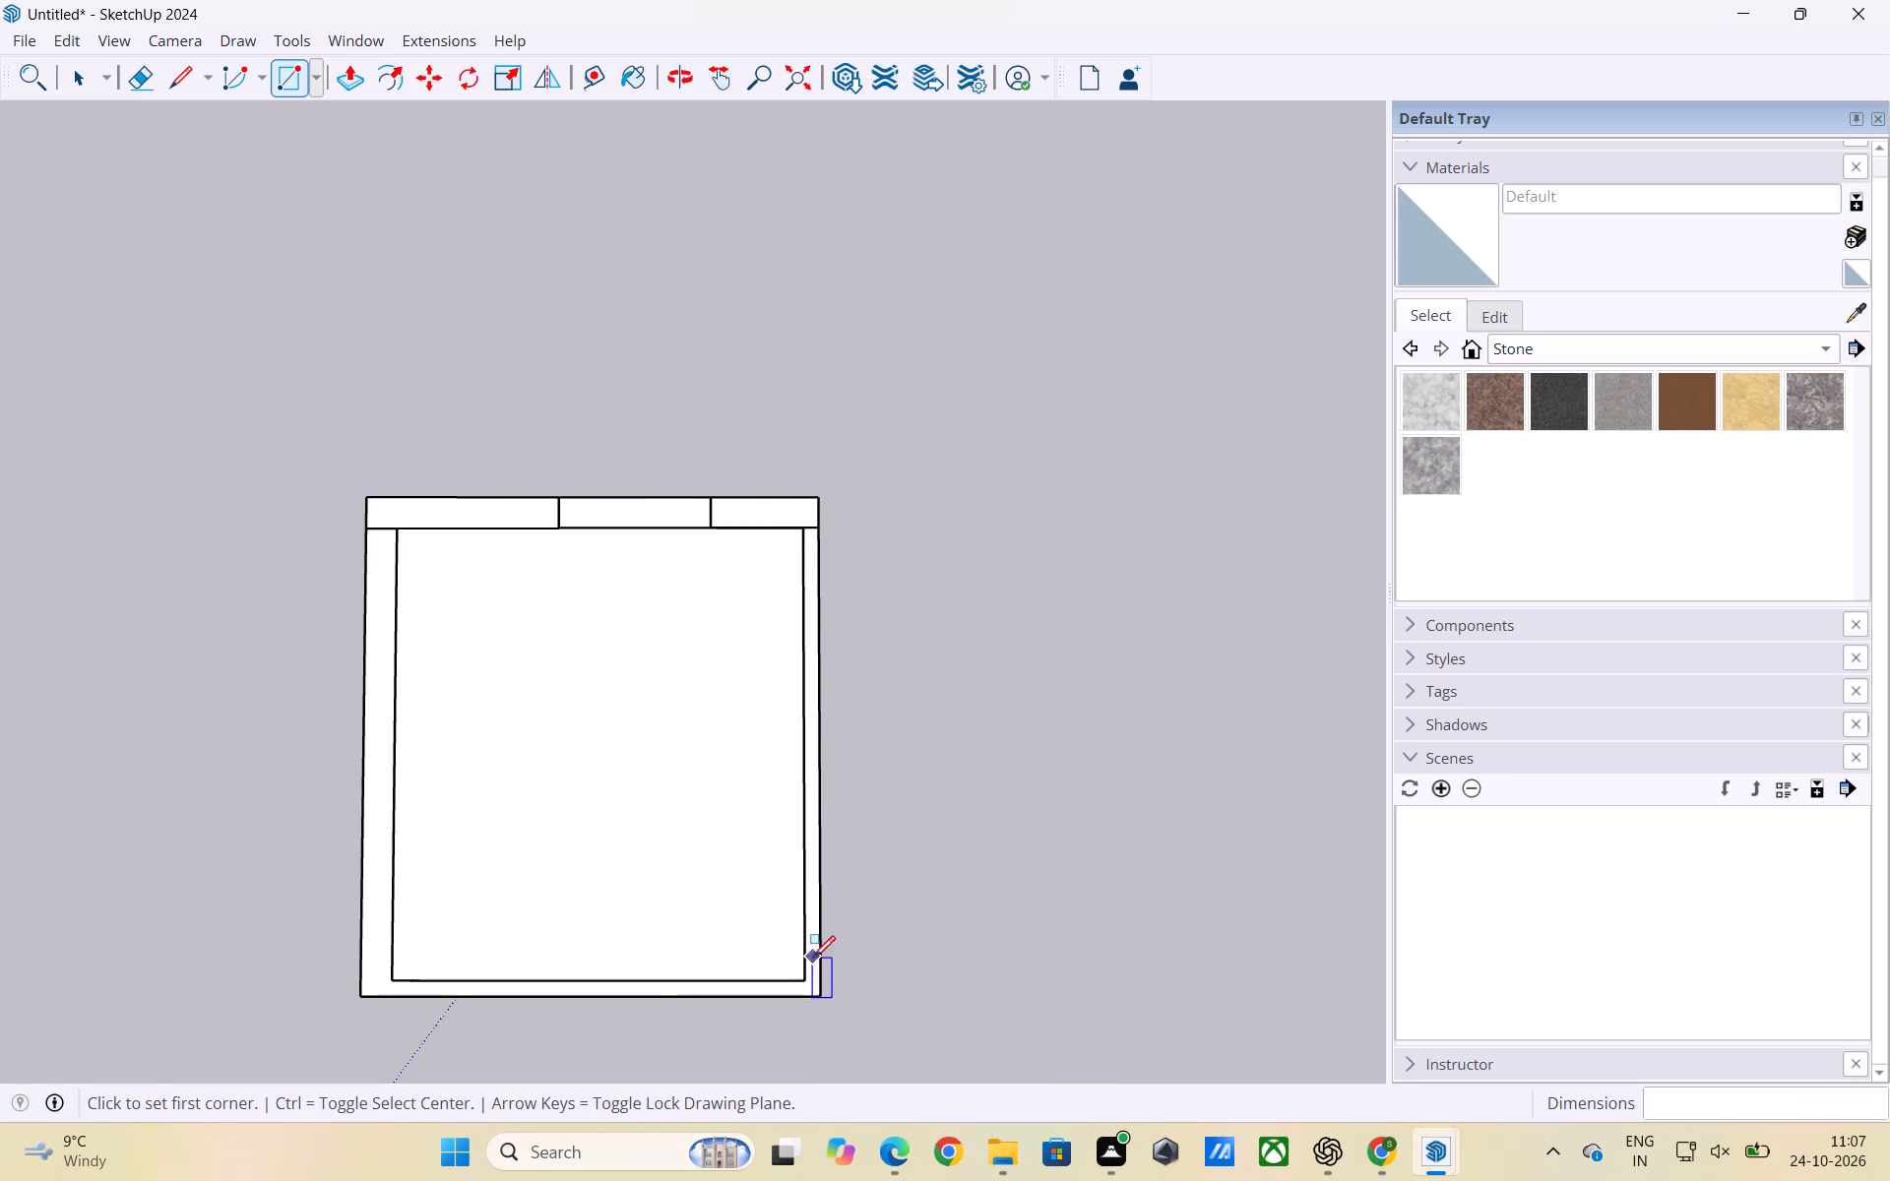
pyautogui.scroll(4, 813, 958)
pyautogui.click(818, 1013)
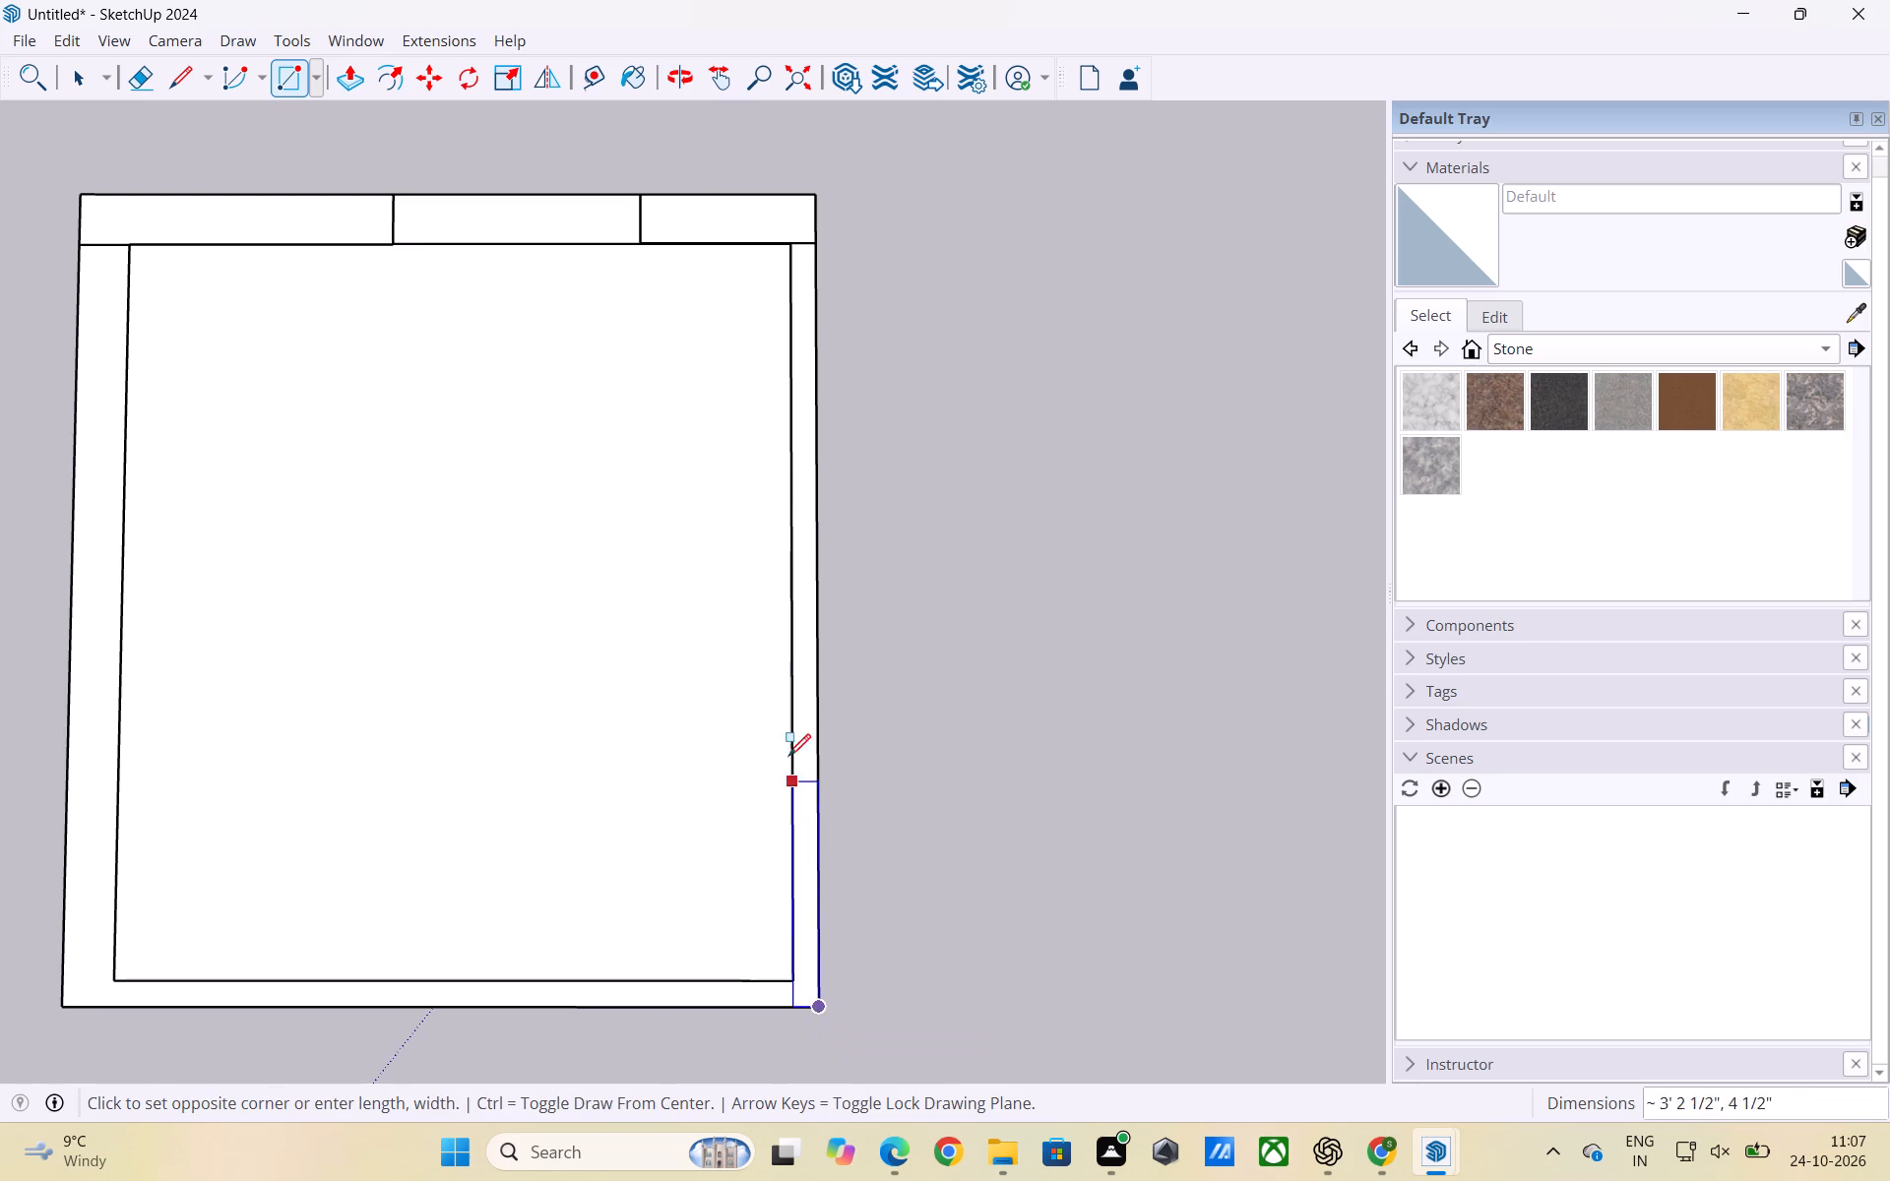
pyautogui.scroll(-3, 823, 650)
pyautogui.click(805, 344)
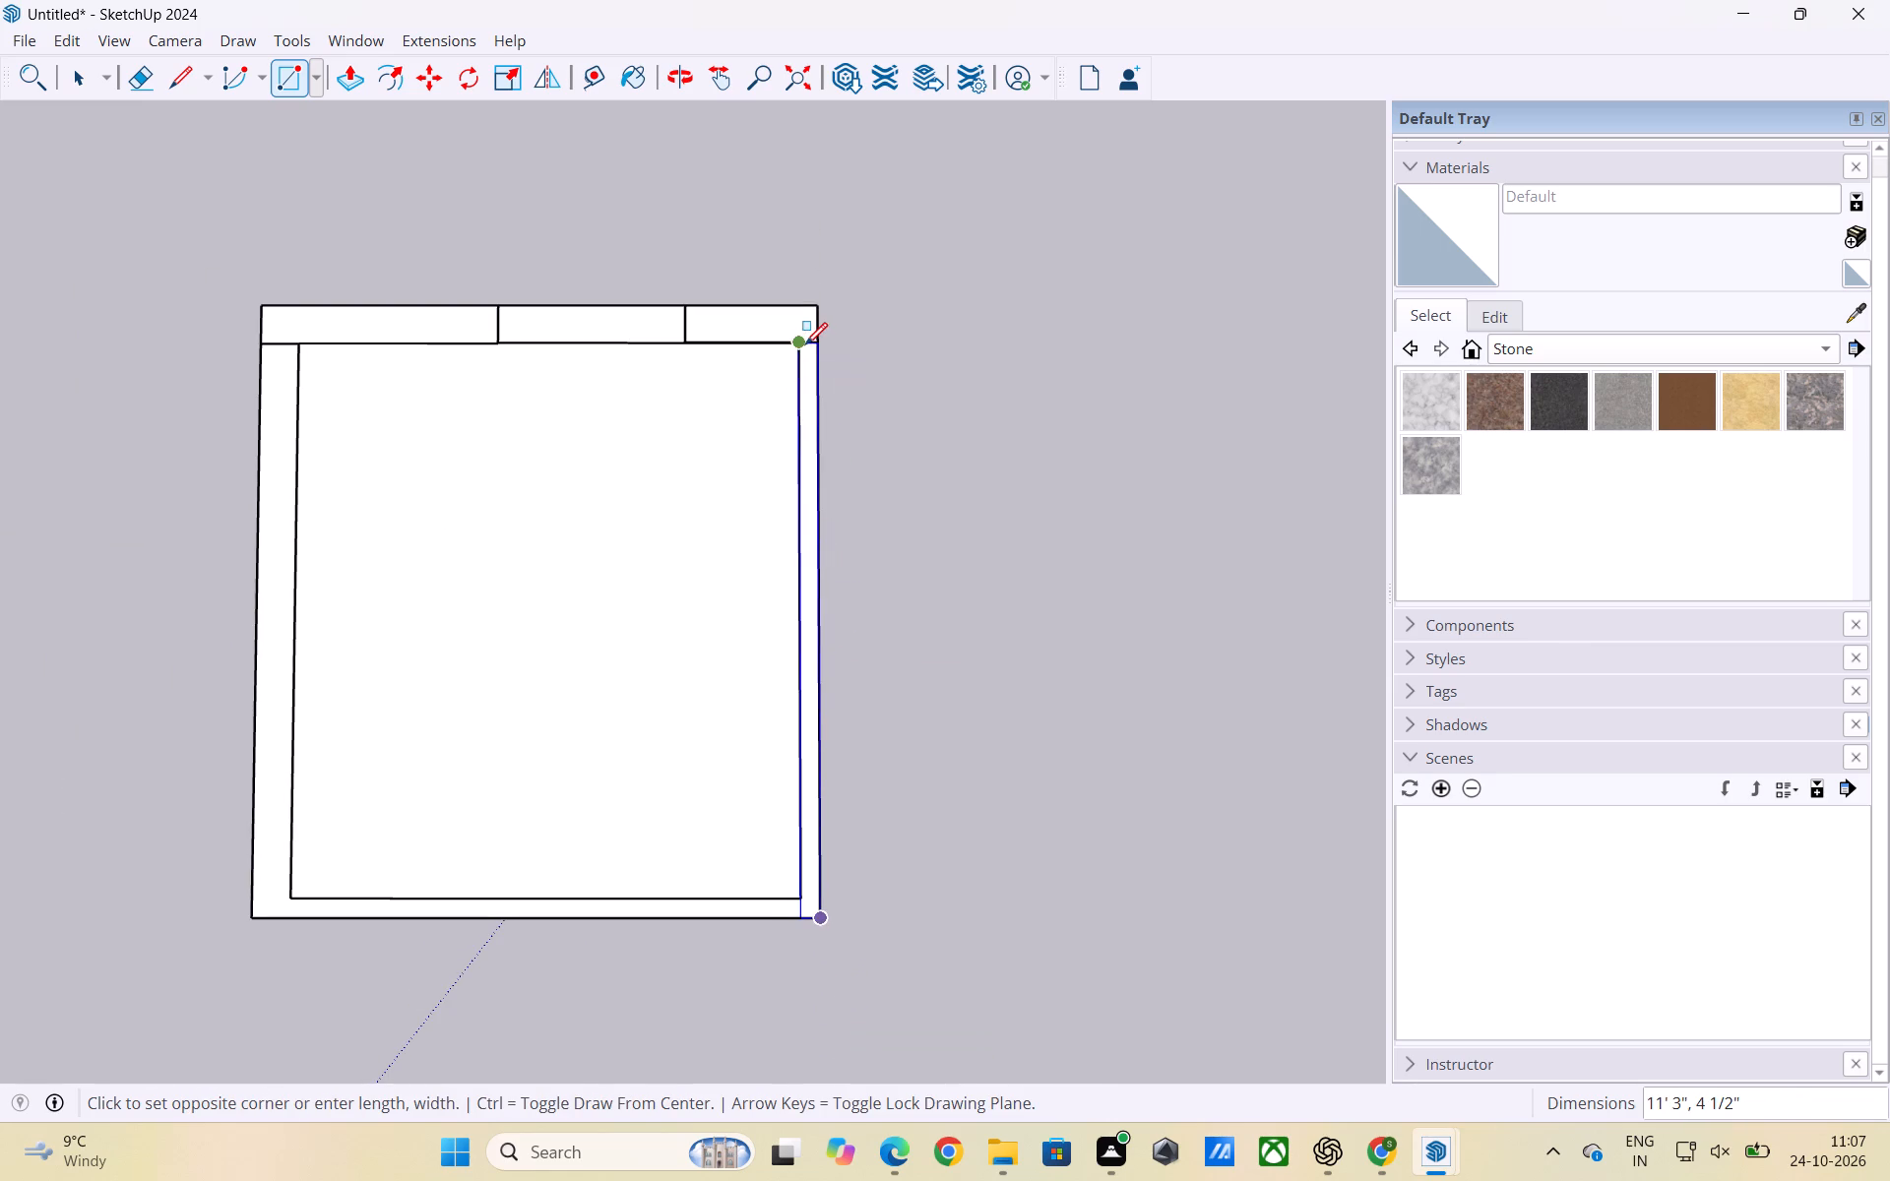
pyautogui.click(261, 340)
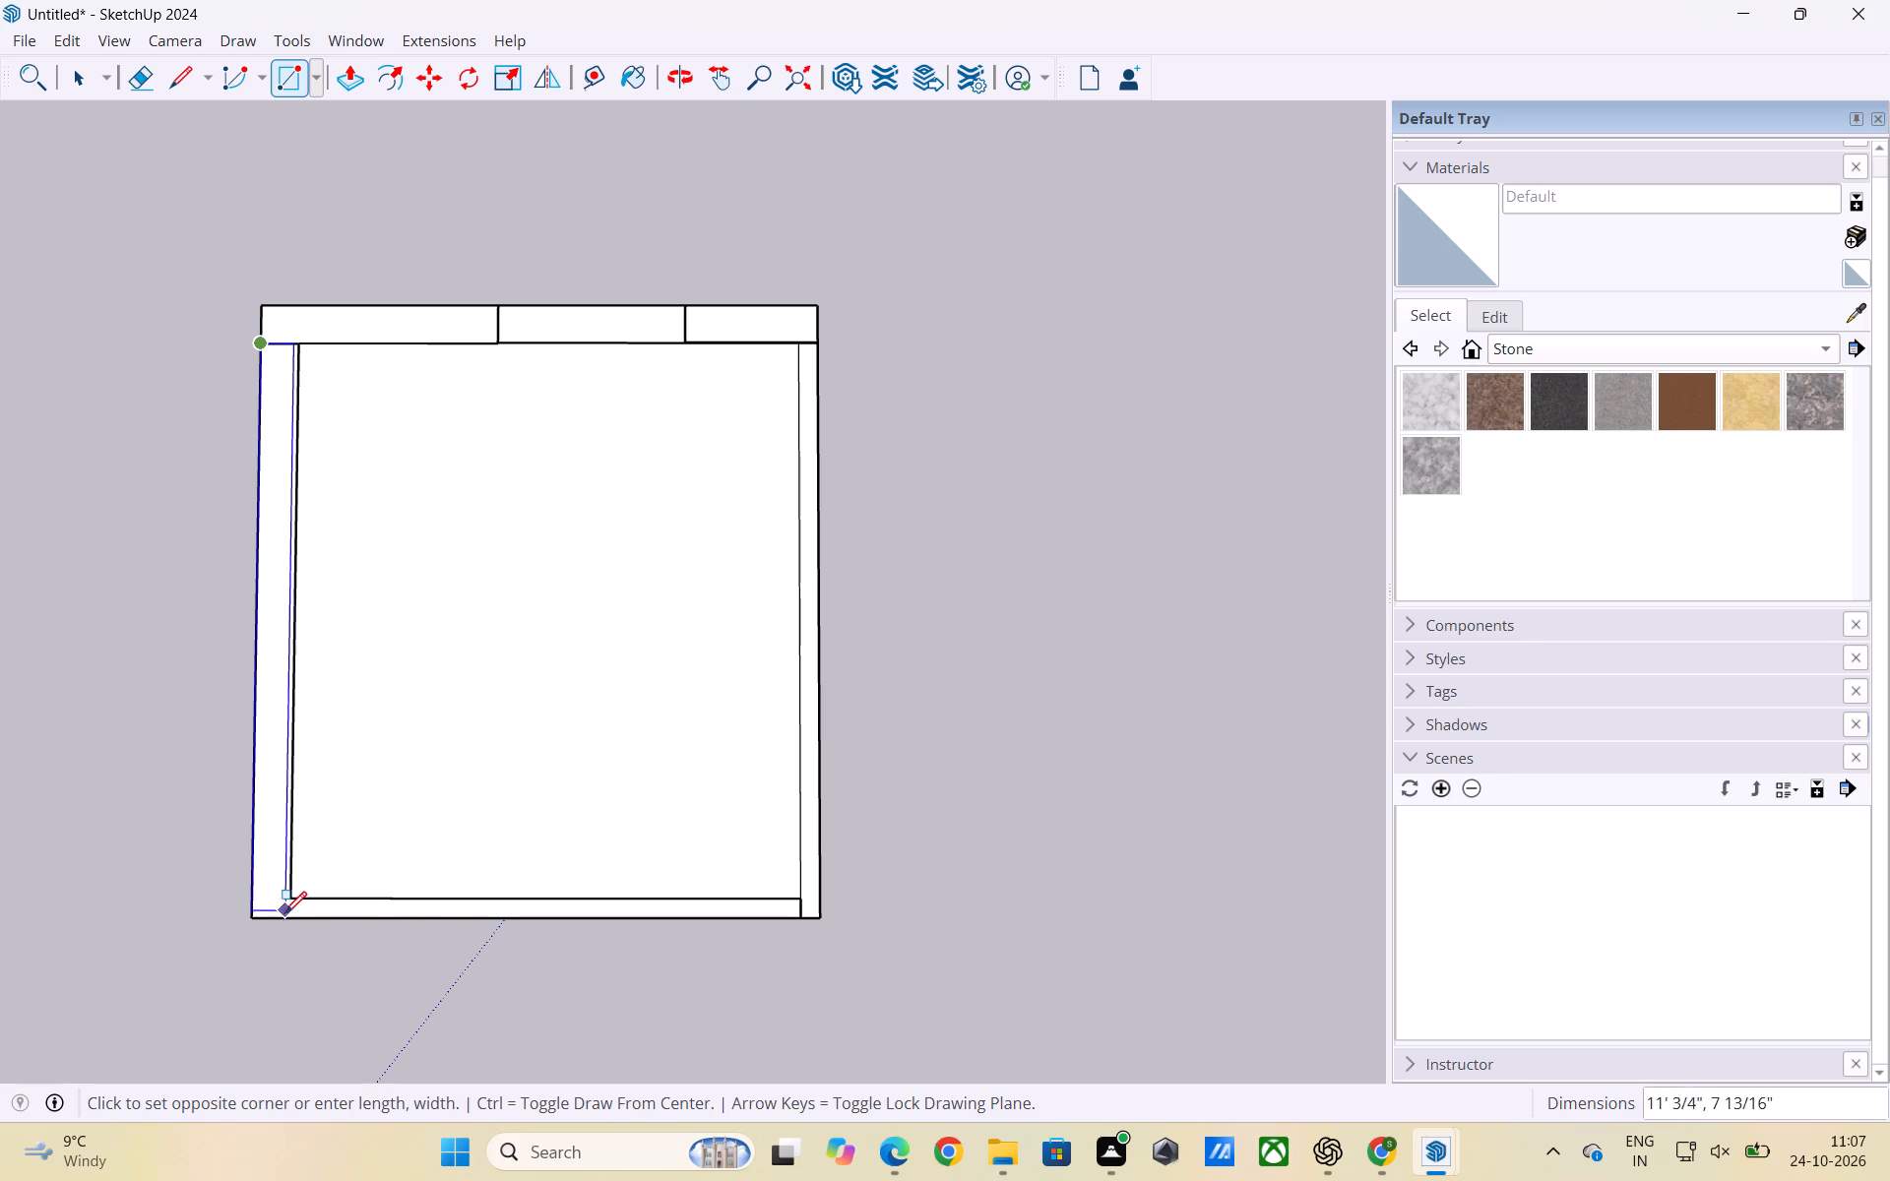
pyautogui.scroll(4, 286, 915)
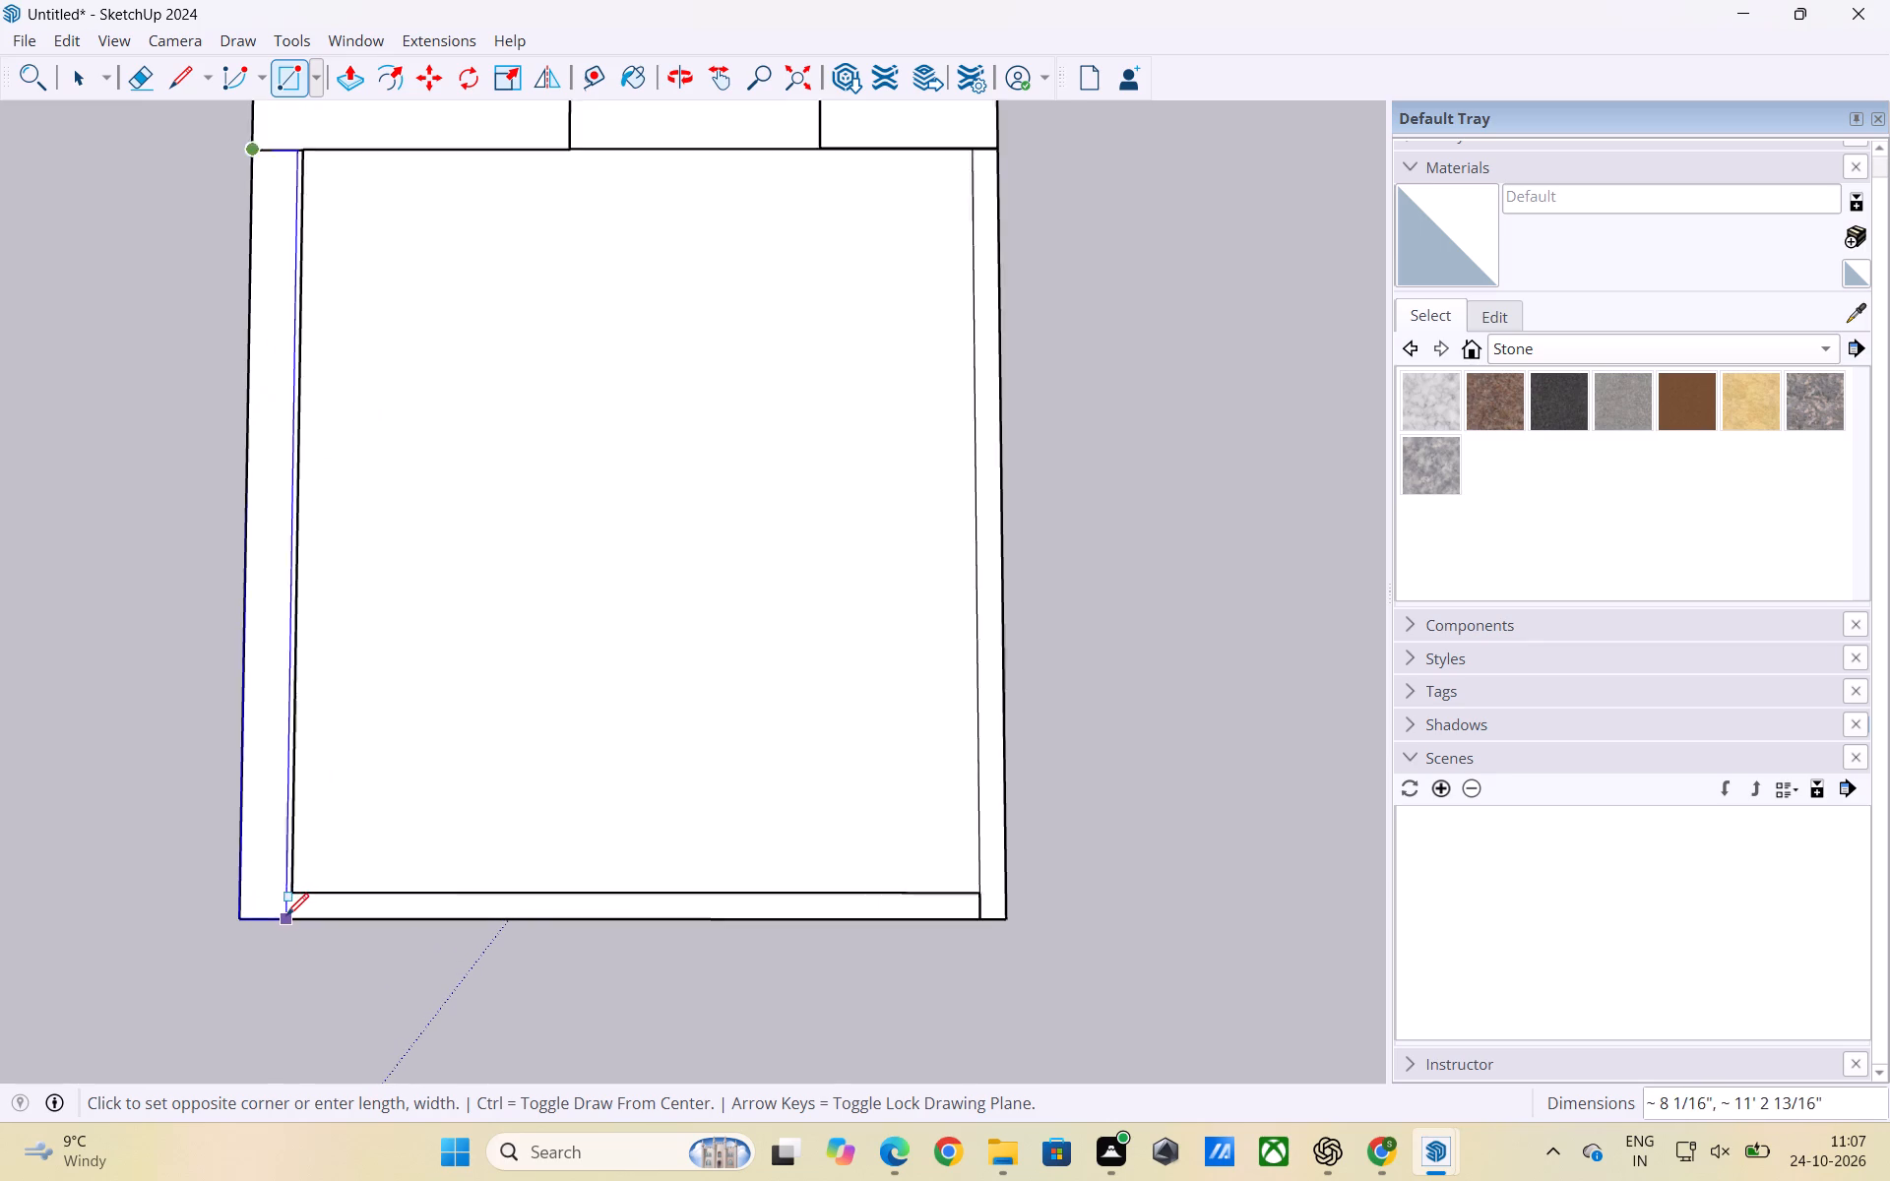
pyautogui.click(293, 916)
# Draw a rectangle about 7' 8" by 4 1/2" along the lower wall, from the left wall to the opening's right edge.
pyautogui.scroll(-8, 301, 857)
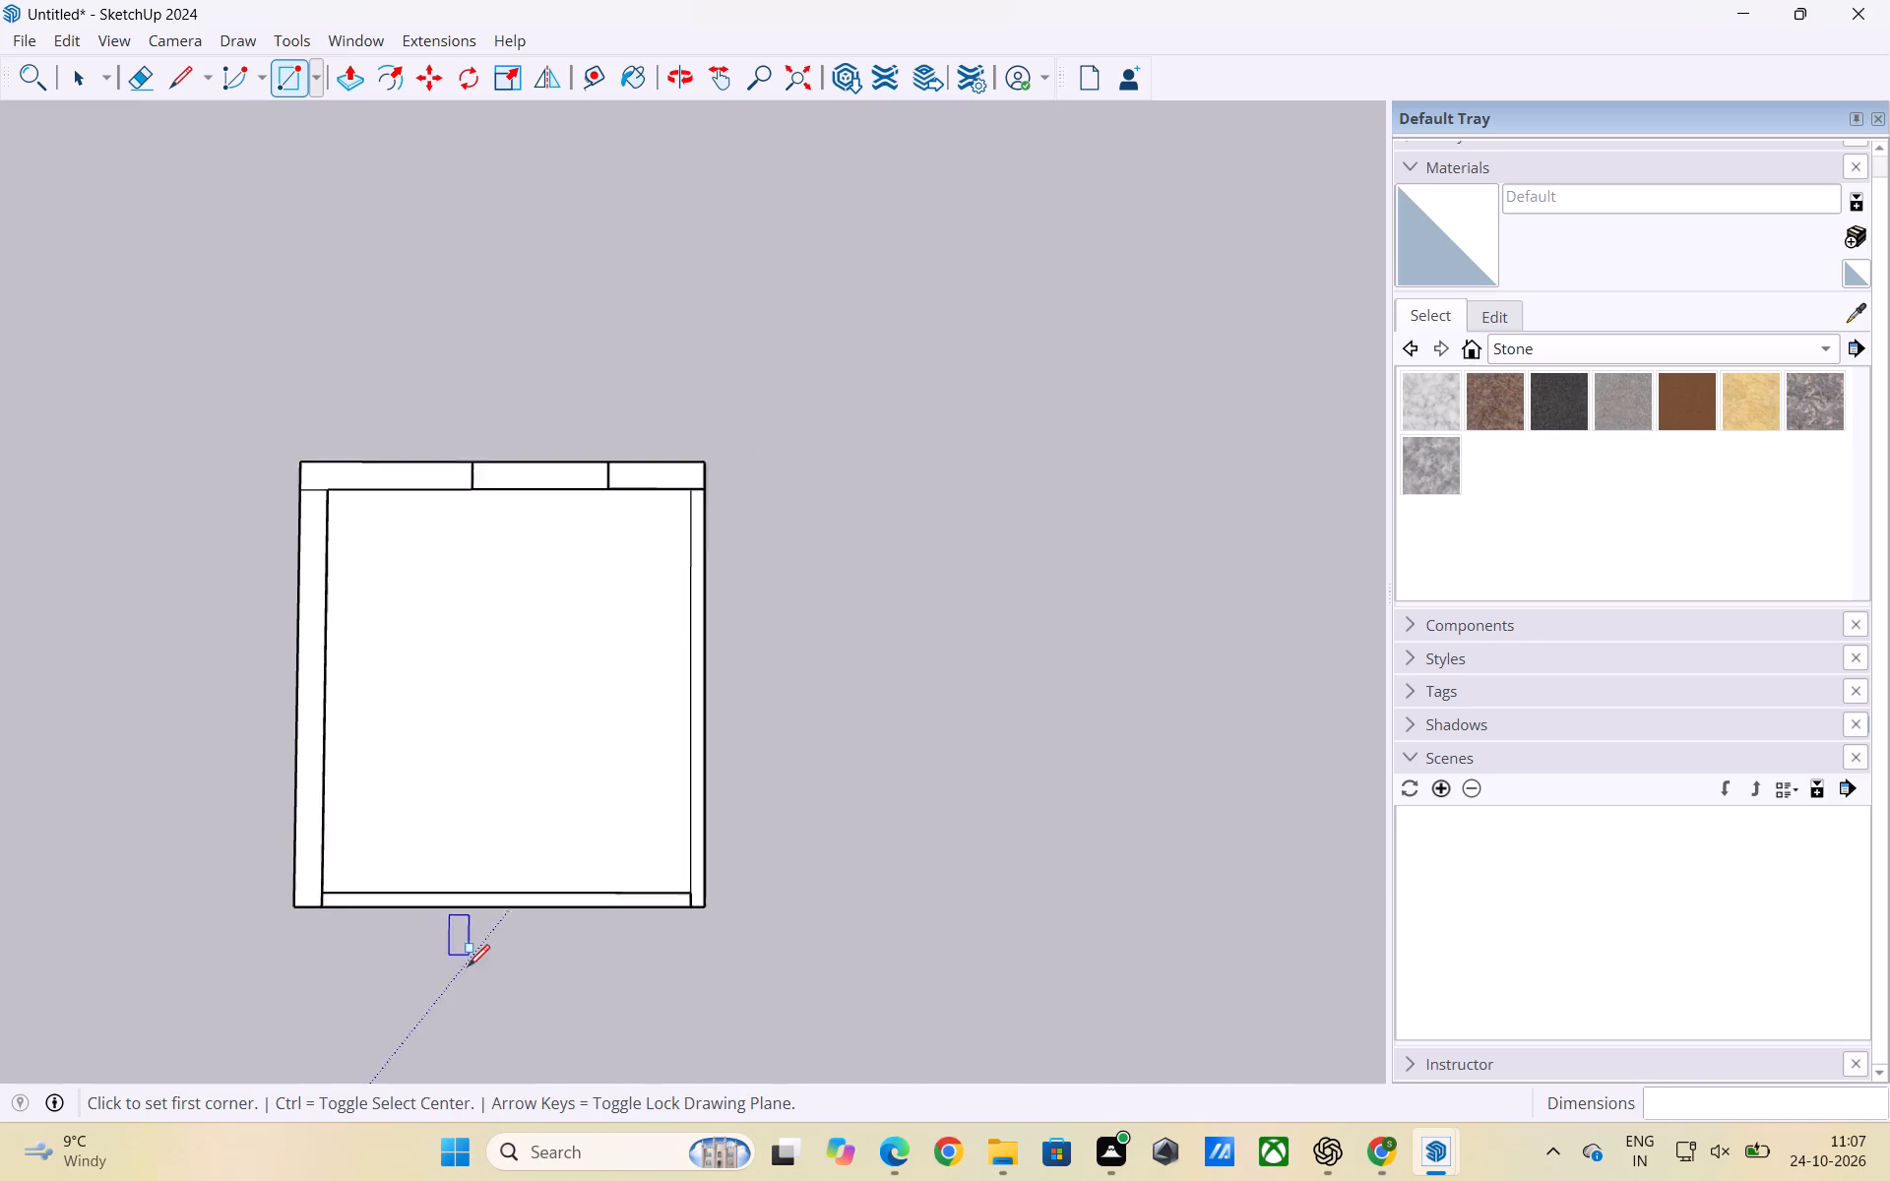
pyautogui.scroll(-10, 468, 966)
pyautogui.scroll(-3, 281, 743)
pyautogui.scroll(-2, 605, 743)
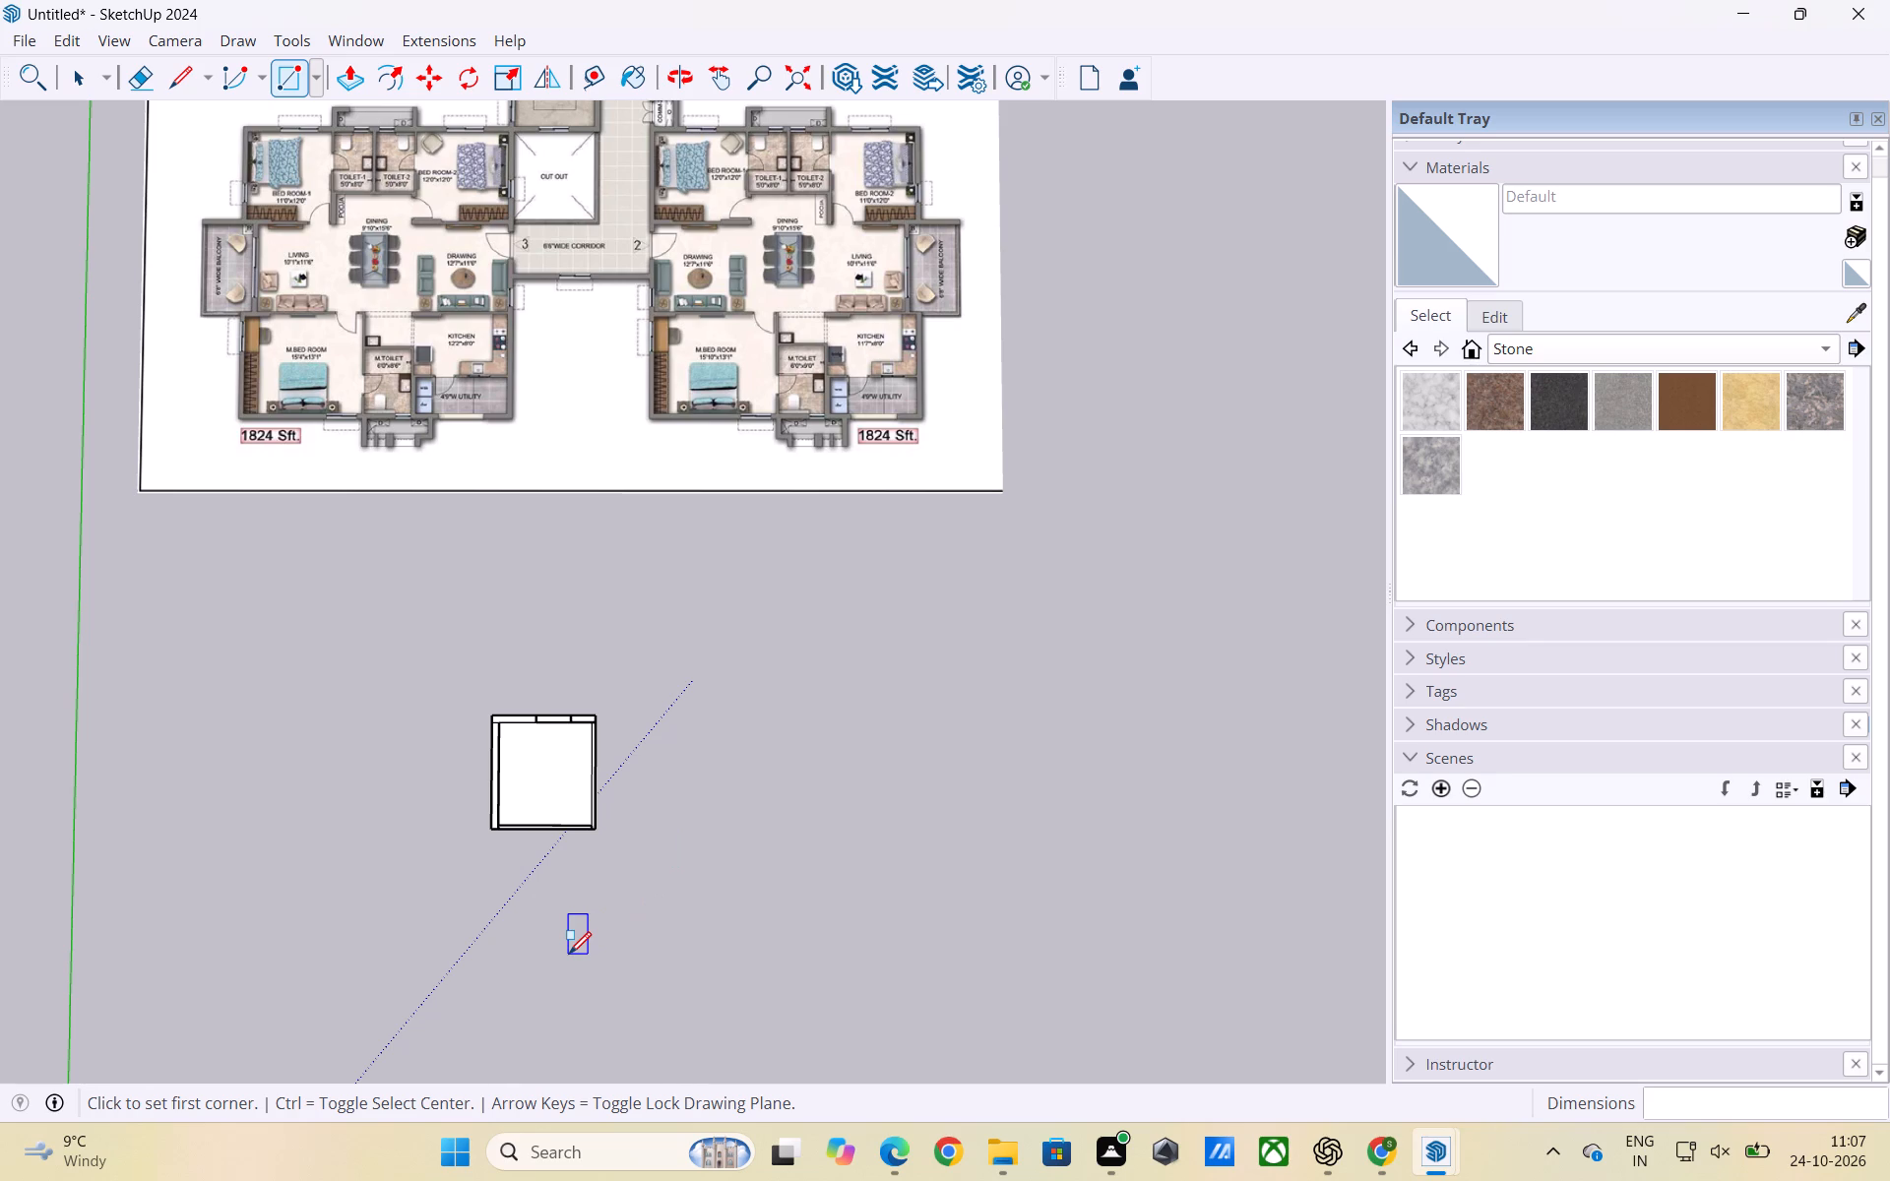
pyautogui.scroll(6, 569, 954)
pyautogui.scroll(3, 446, 761)
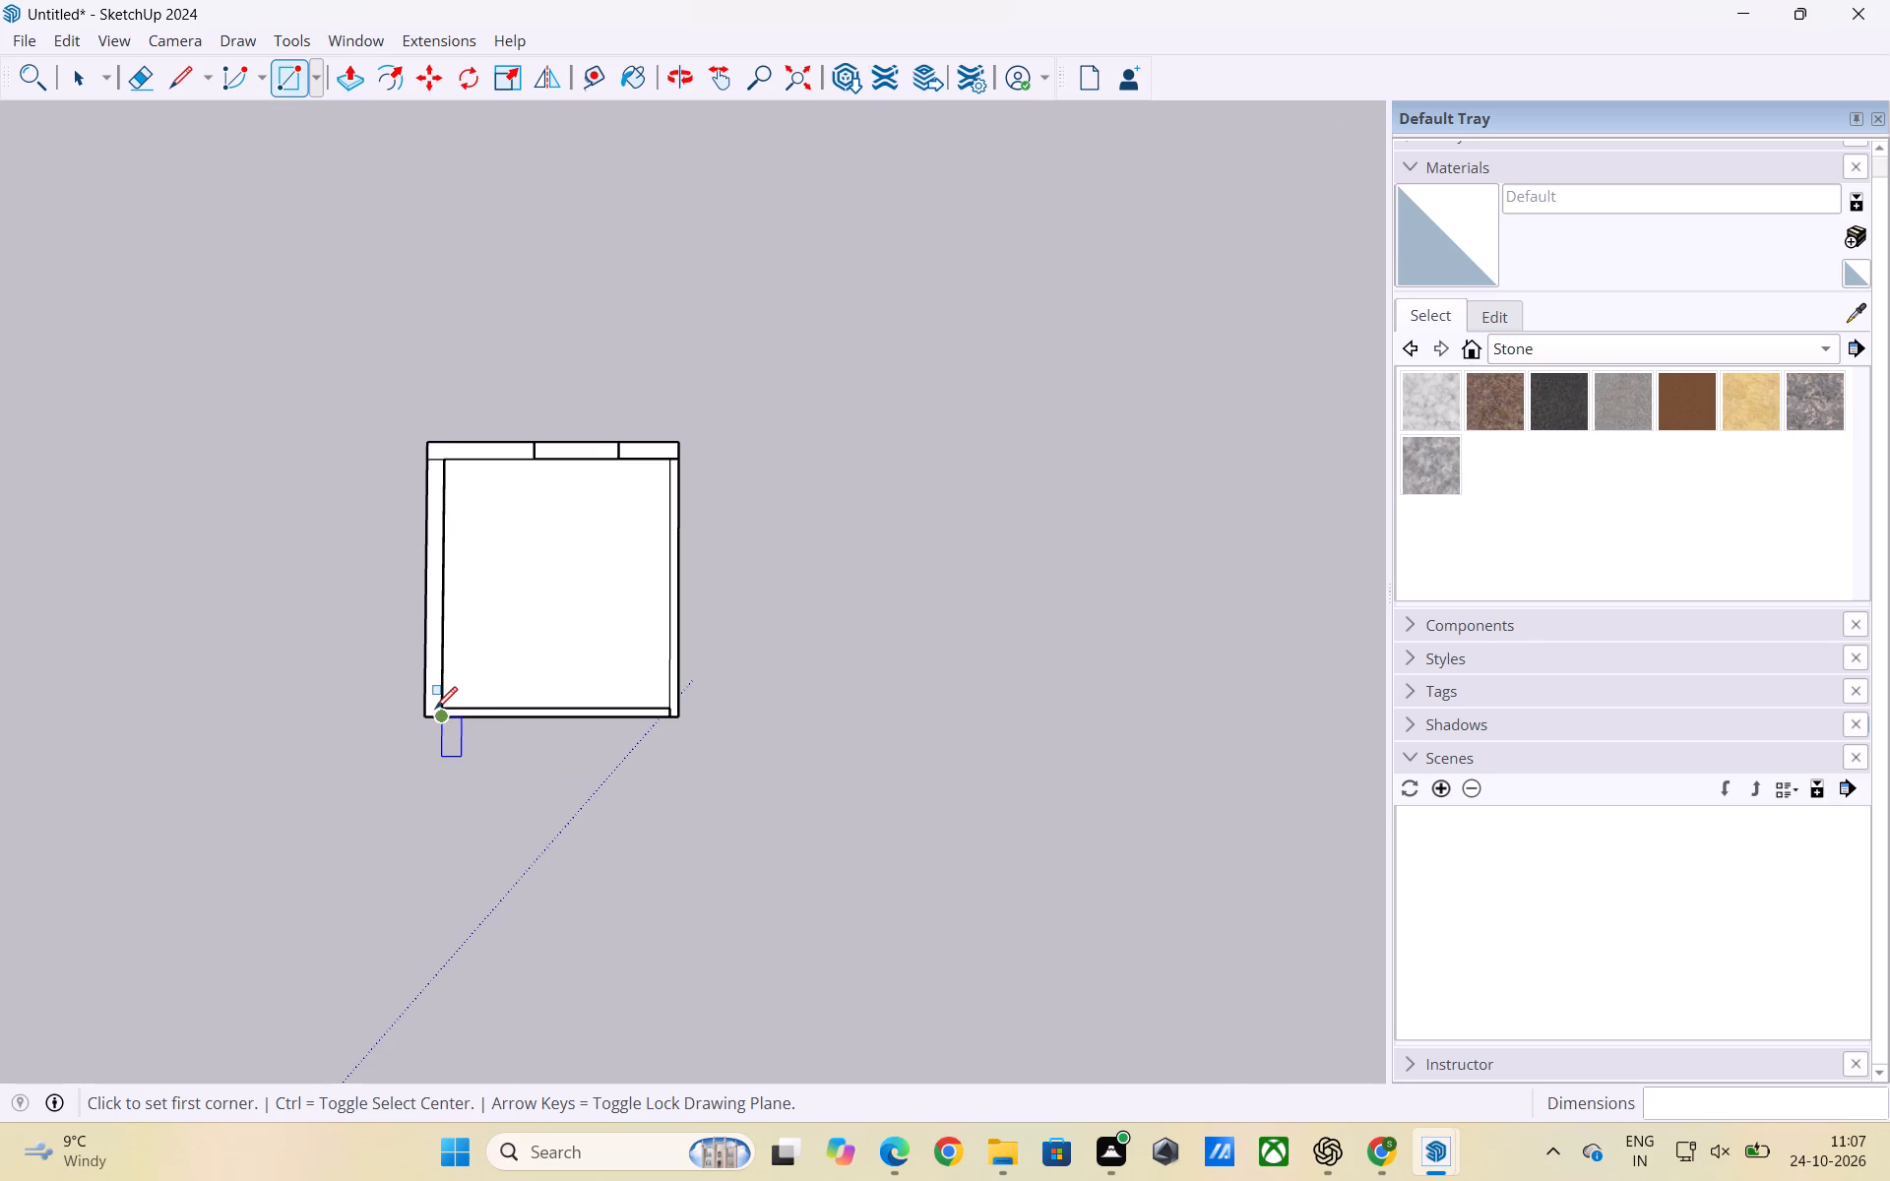
pyautogui.click(437, 709)
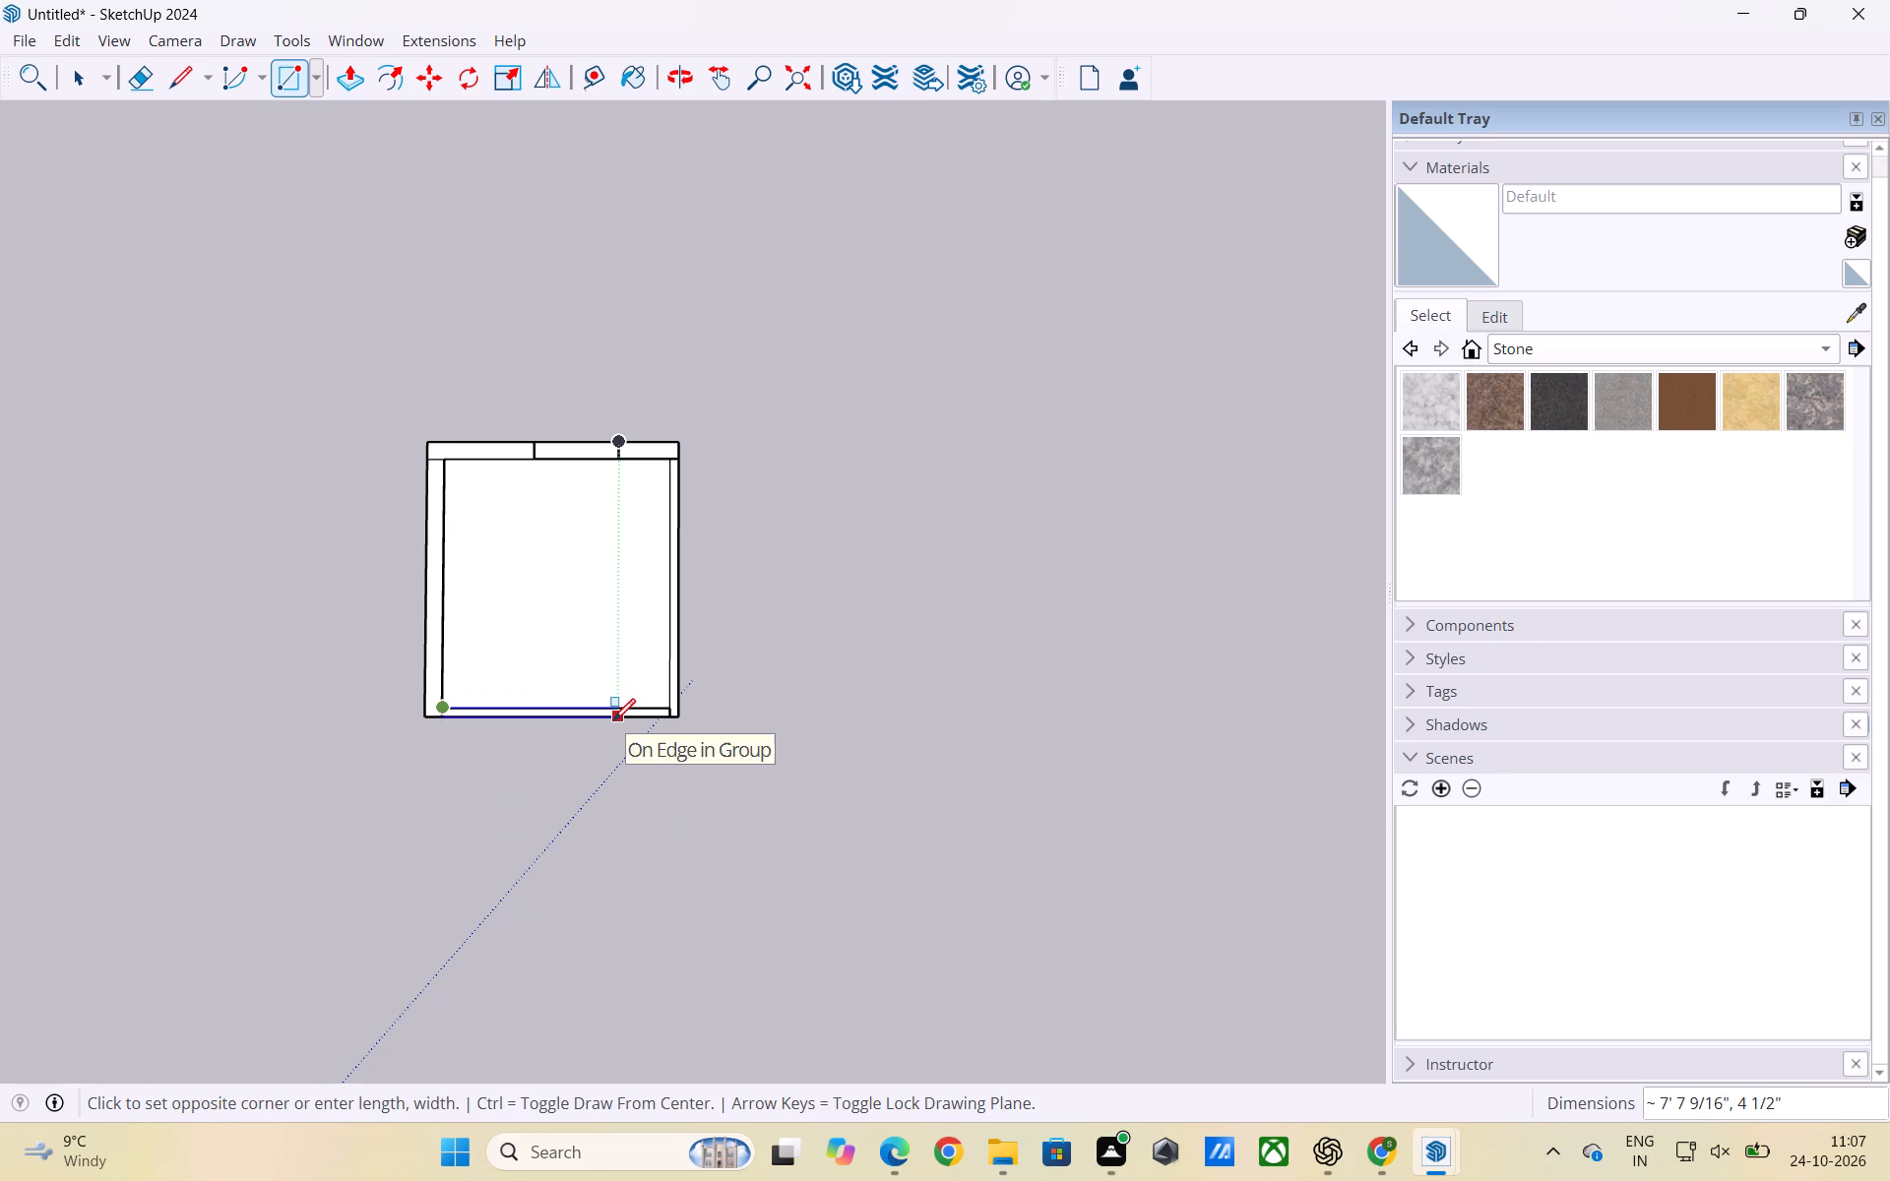
pyautogui.click(613, 720)
pyautogui.press('space')
# Group each of the two upper-wall rectangles beside the opening separately.
pyautogui.scroll(-3, 798, 798)
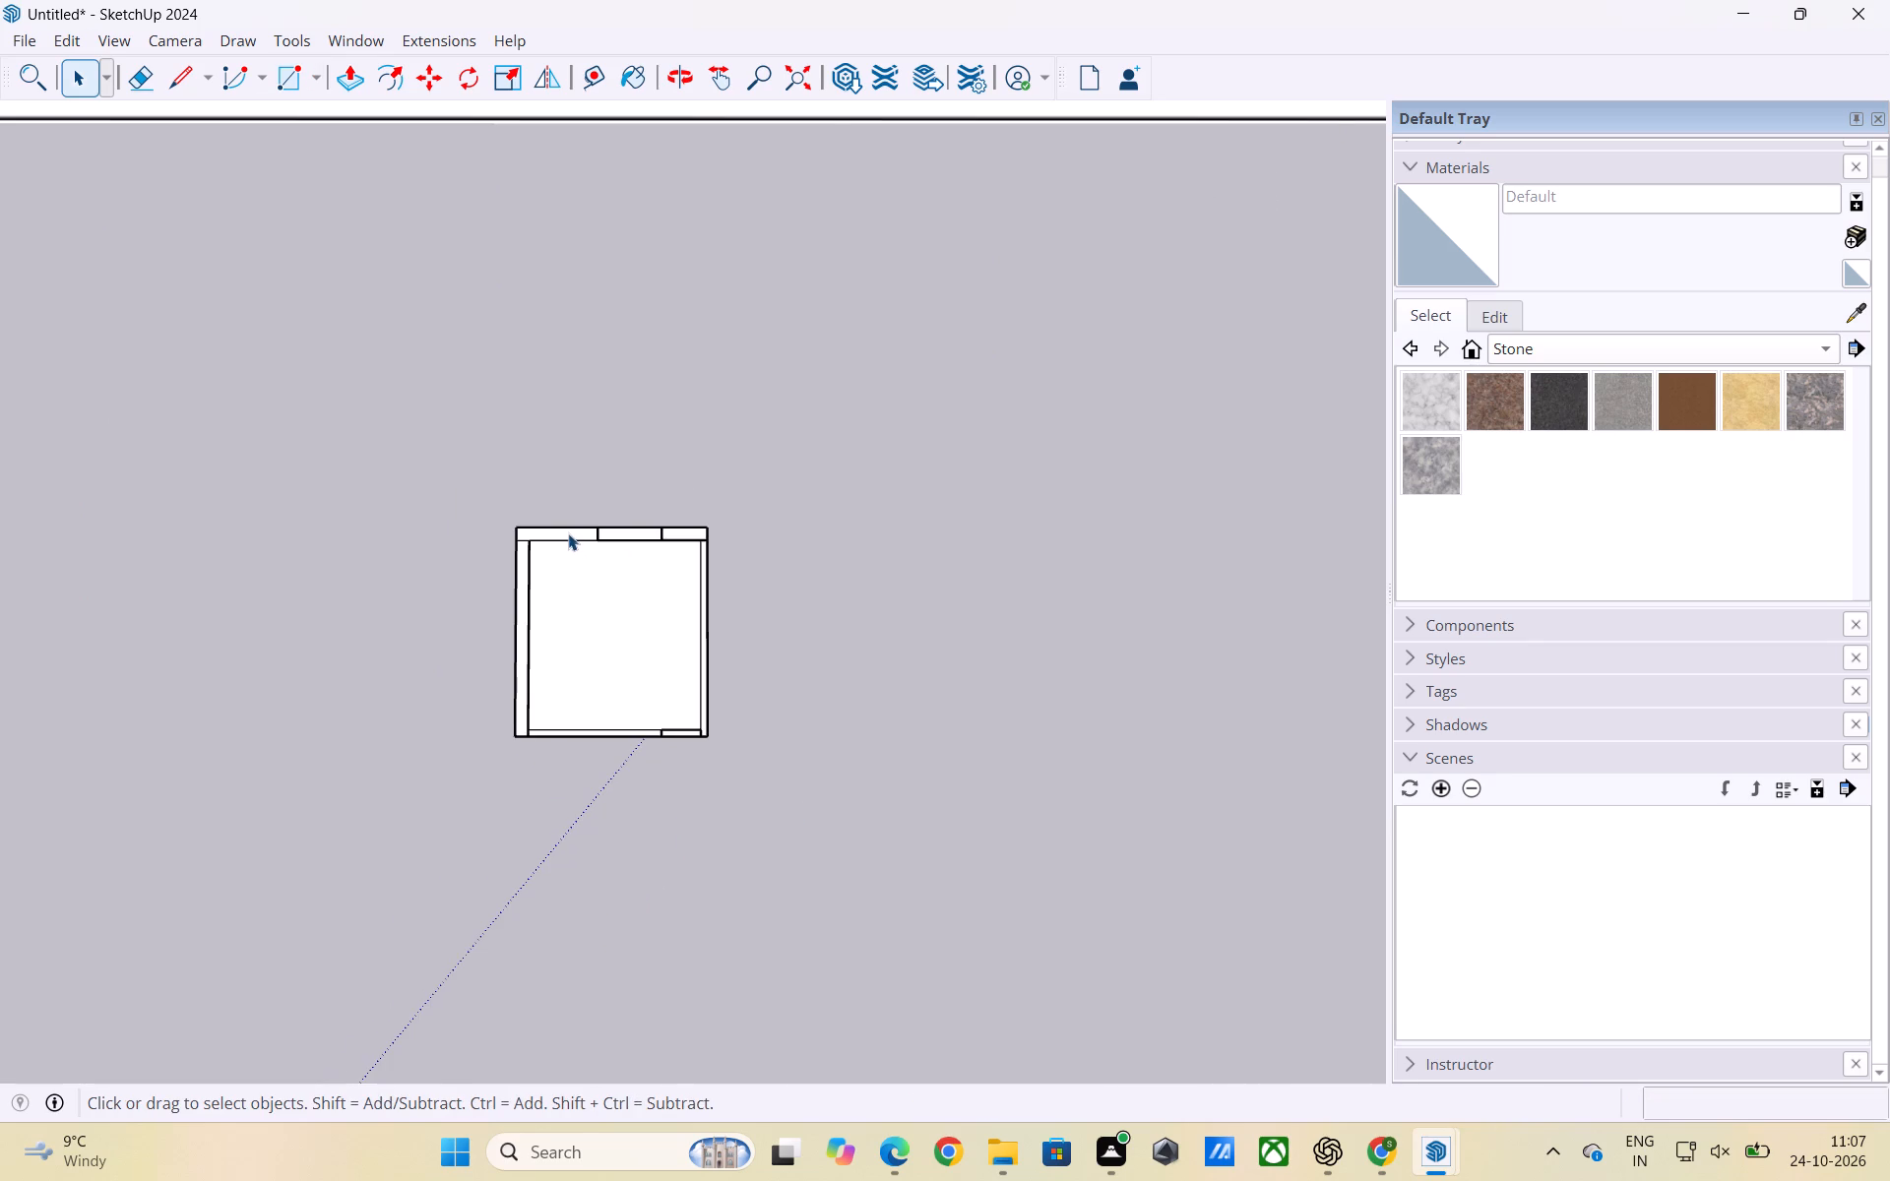
pyautogui.click(568, 532)
pyautogui.click(568, 532)
pyautogui.rightClick(568, 532)
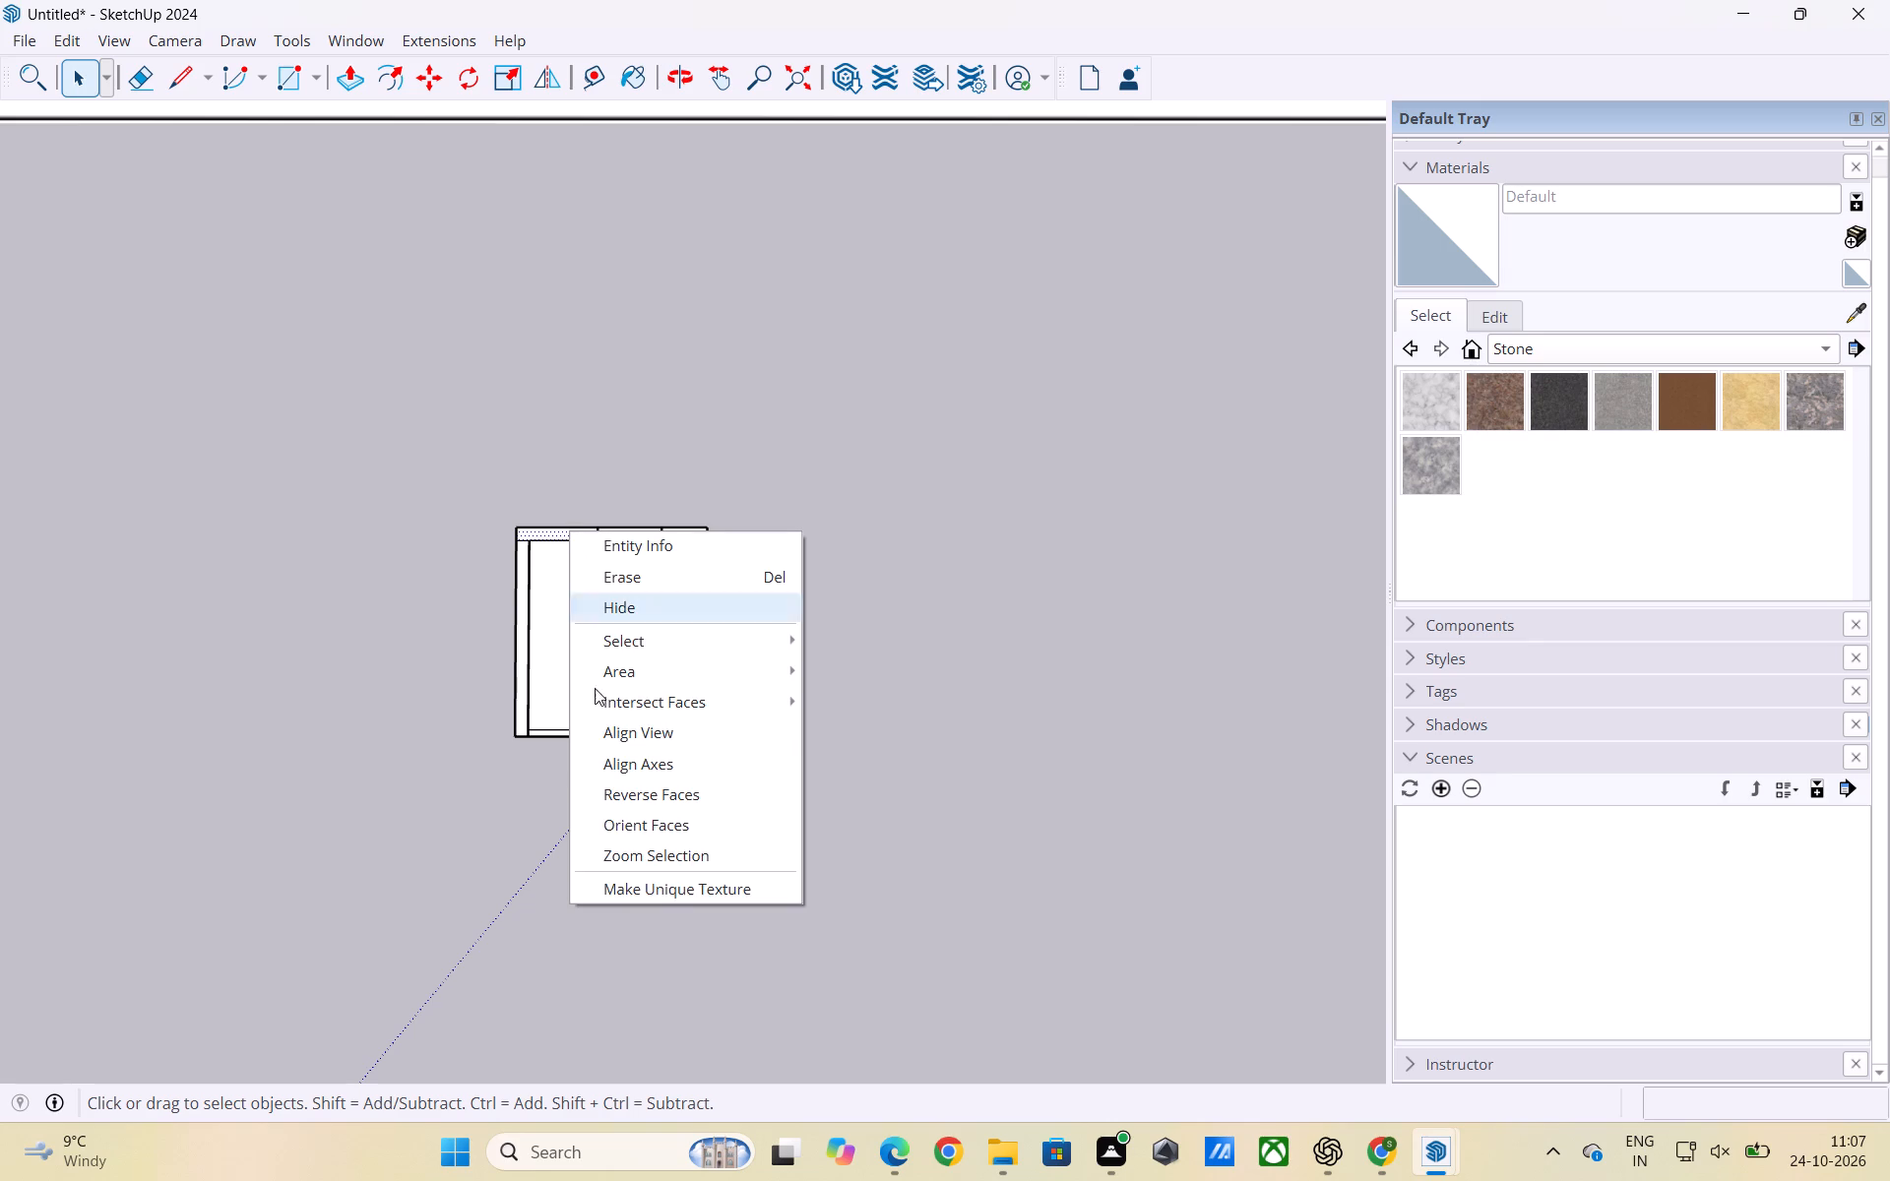
pyautogui.doubleClick(542, 531)
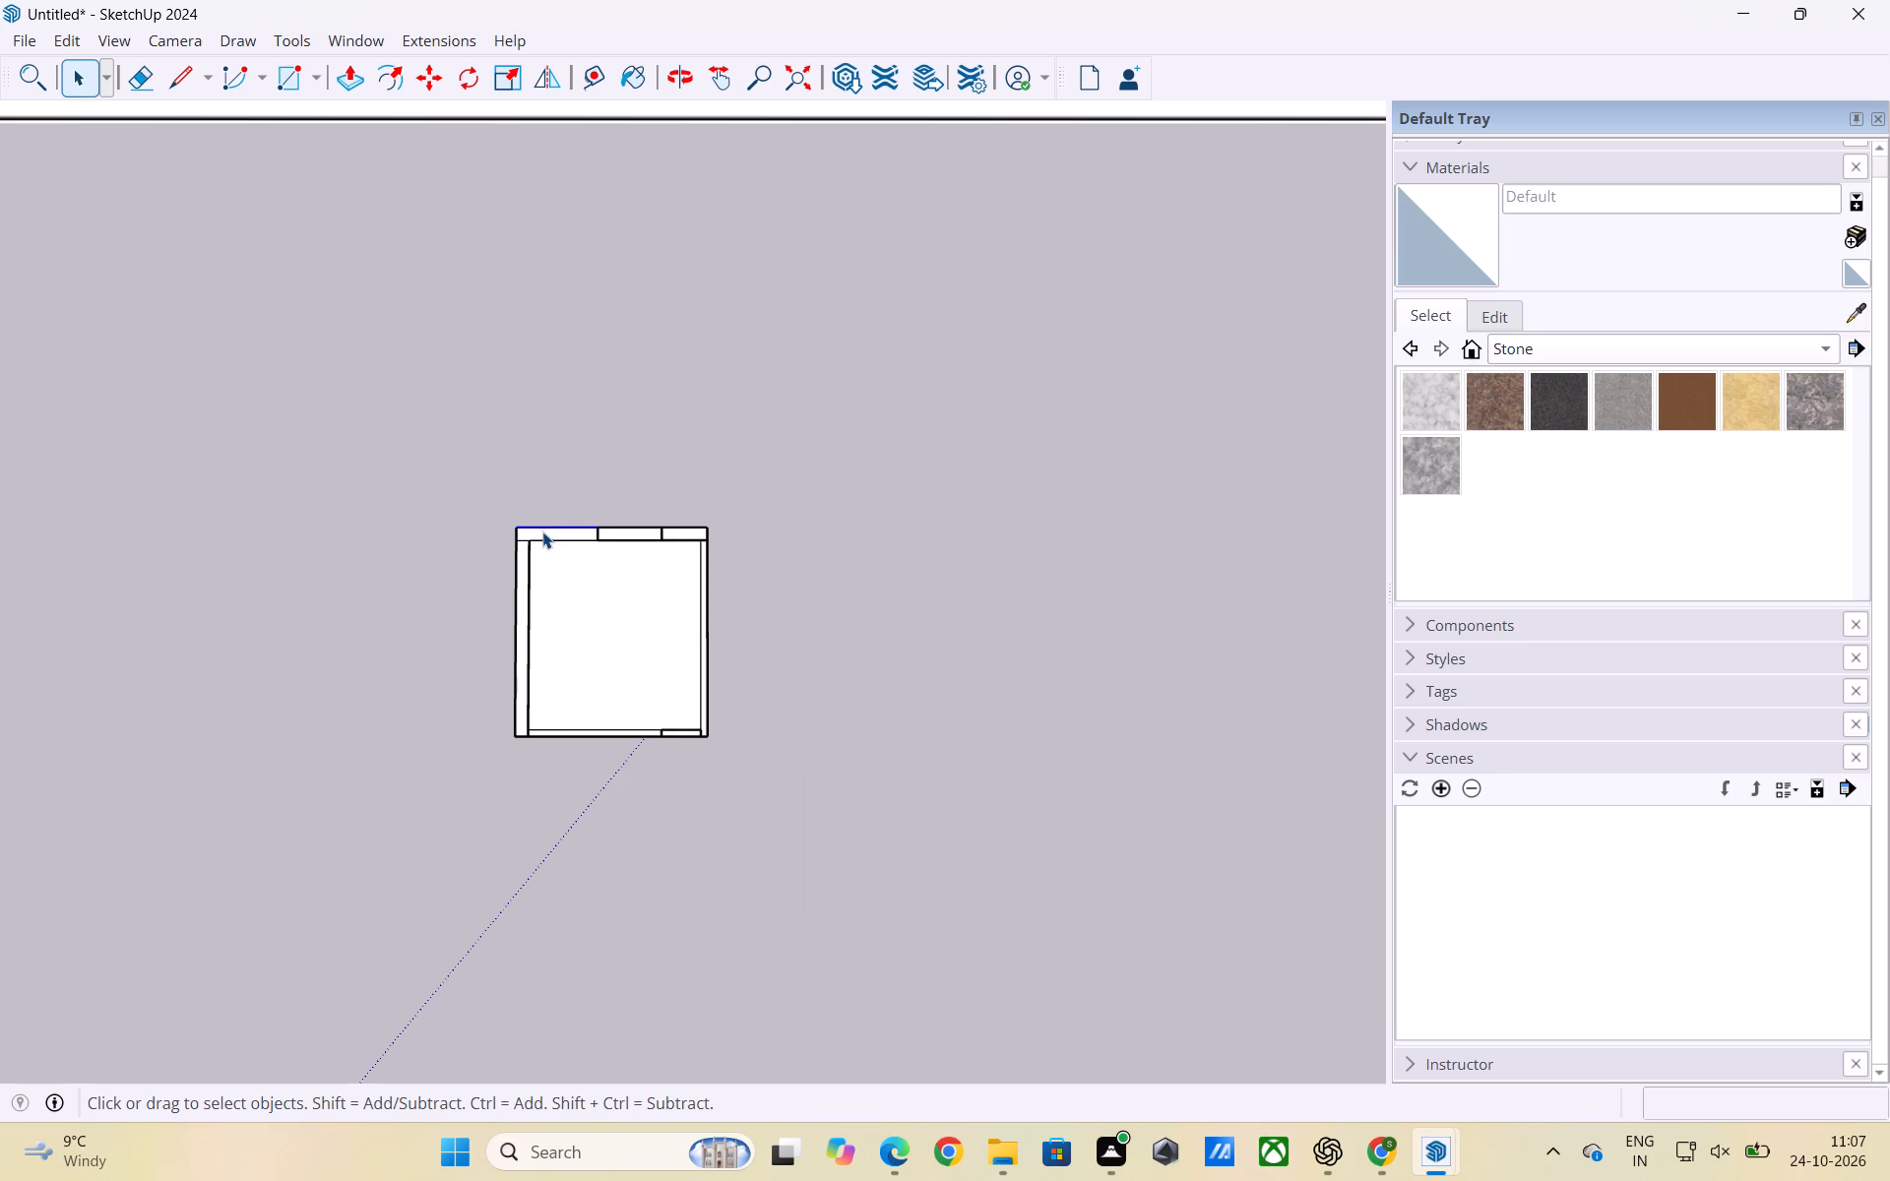
pyautogui.doubleClick(548, 533)
pyautogui.rightClick(549, 534)
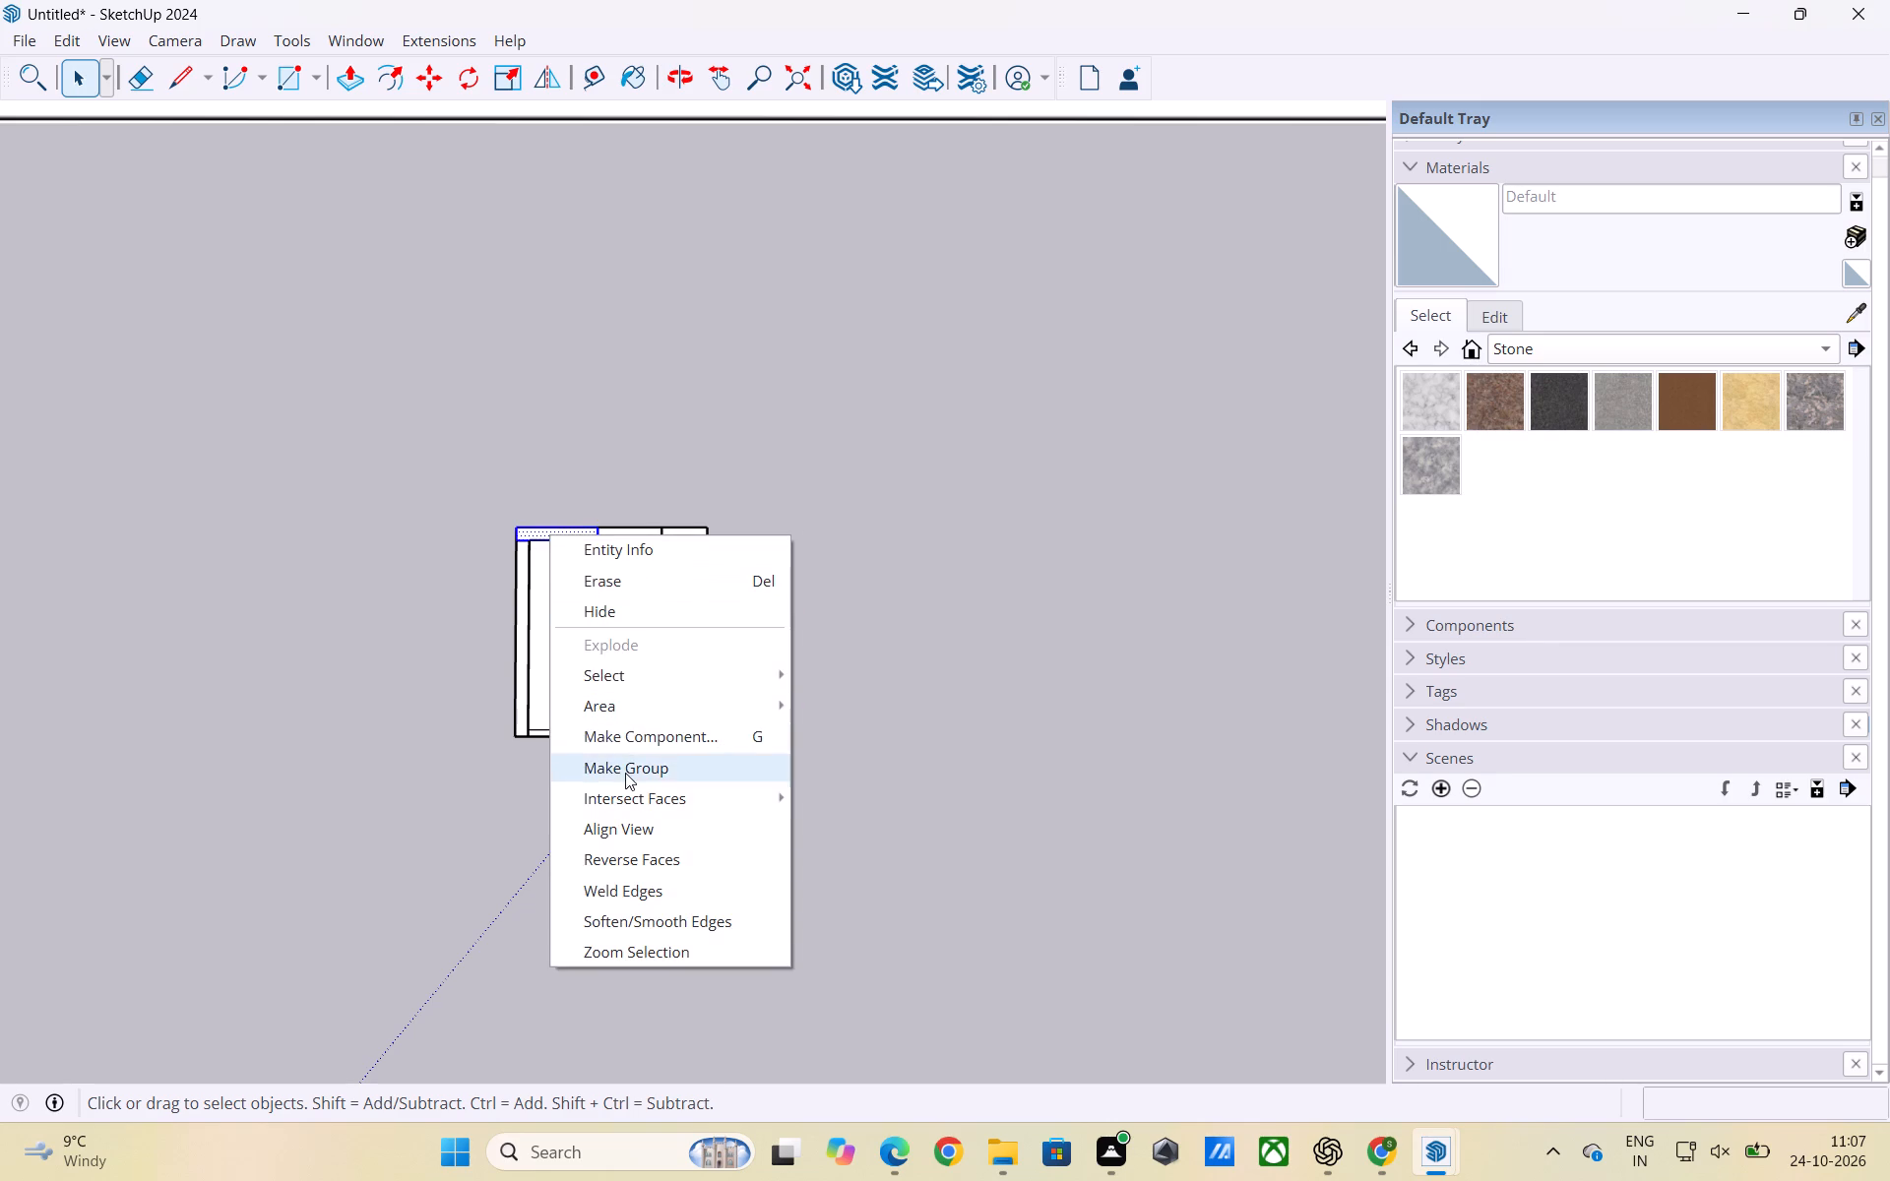
pyautogui.click(625, 773)
pyautogui.doubleClick(685, 531)
pyautogui.rightClick(685, 531)
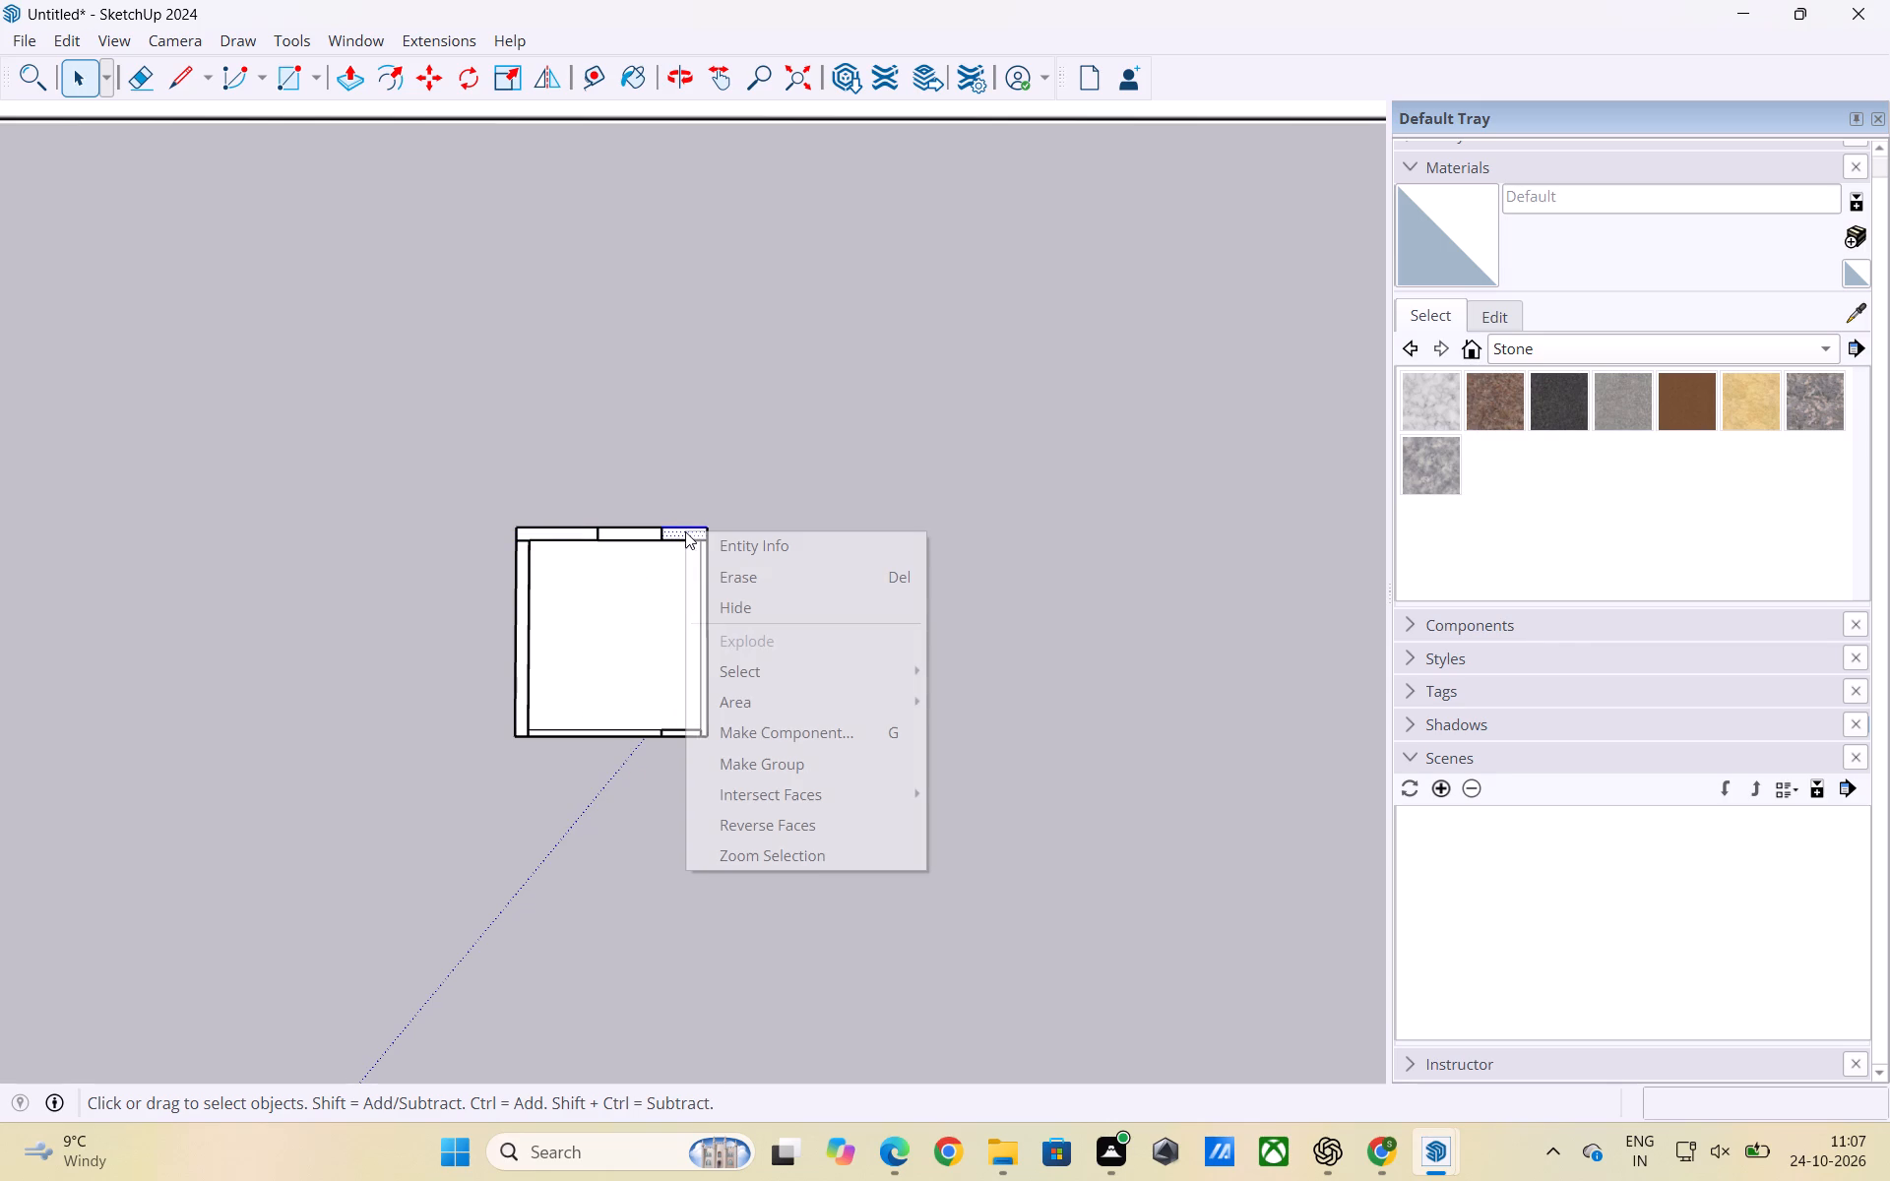
pyautogui.click(729, 766)
# Group the right wall rectangle and the left wall rectangle separately.
pyautogui.scroll(4, 703, 645)
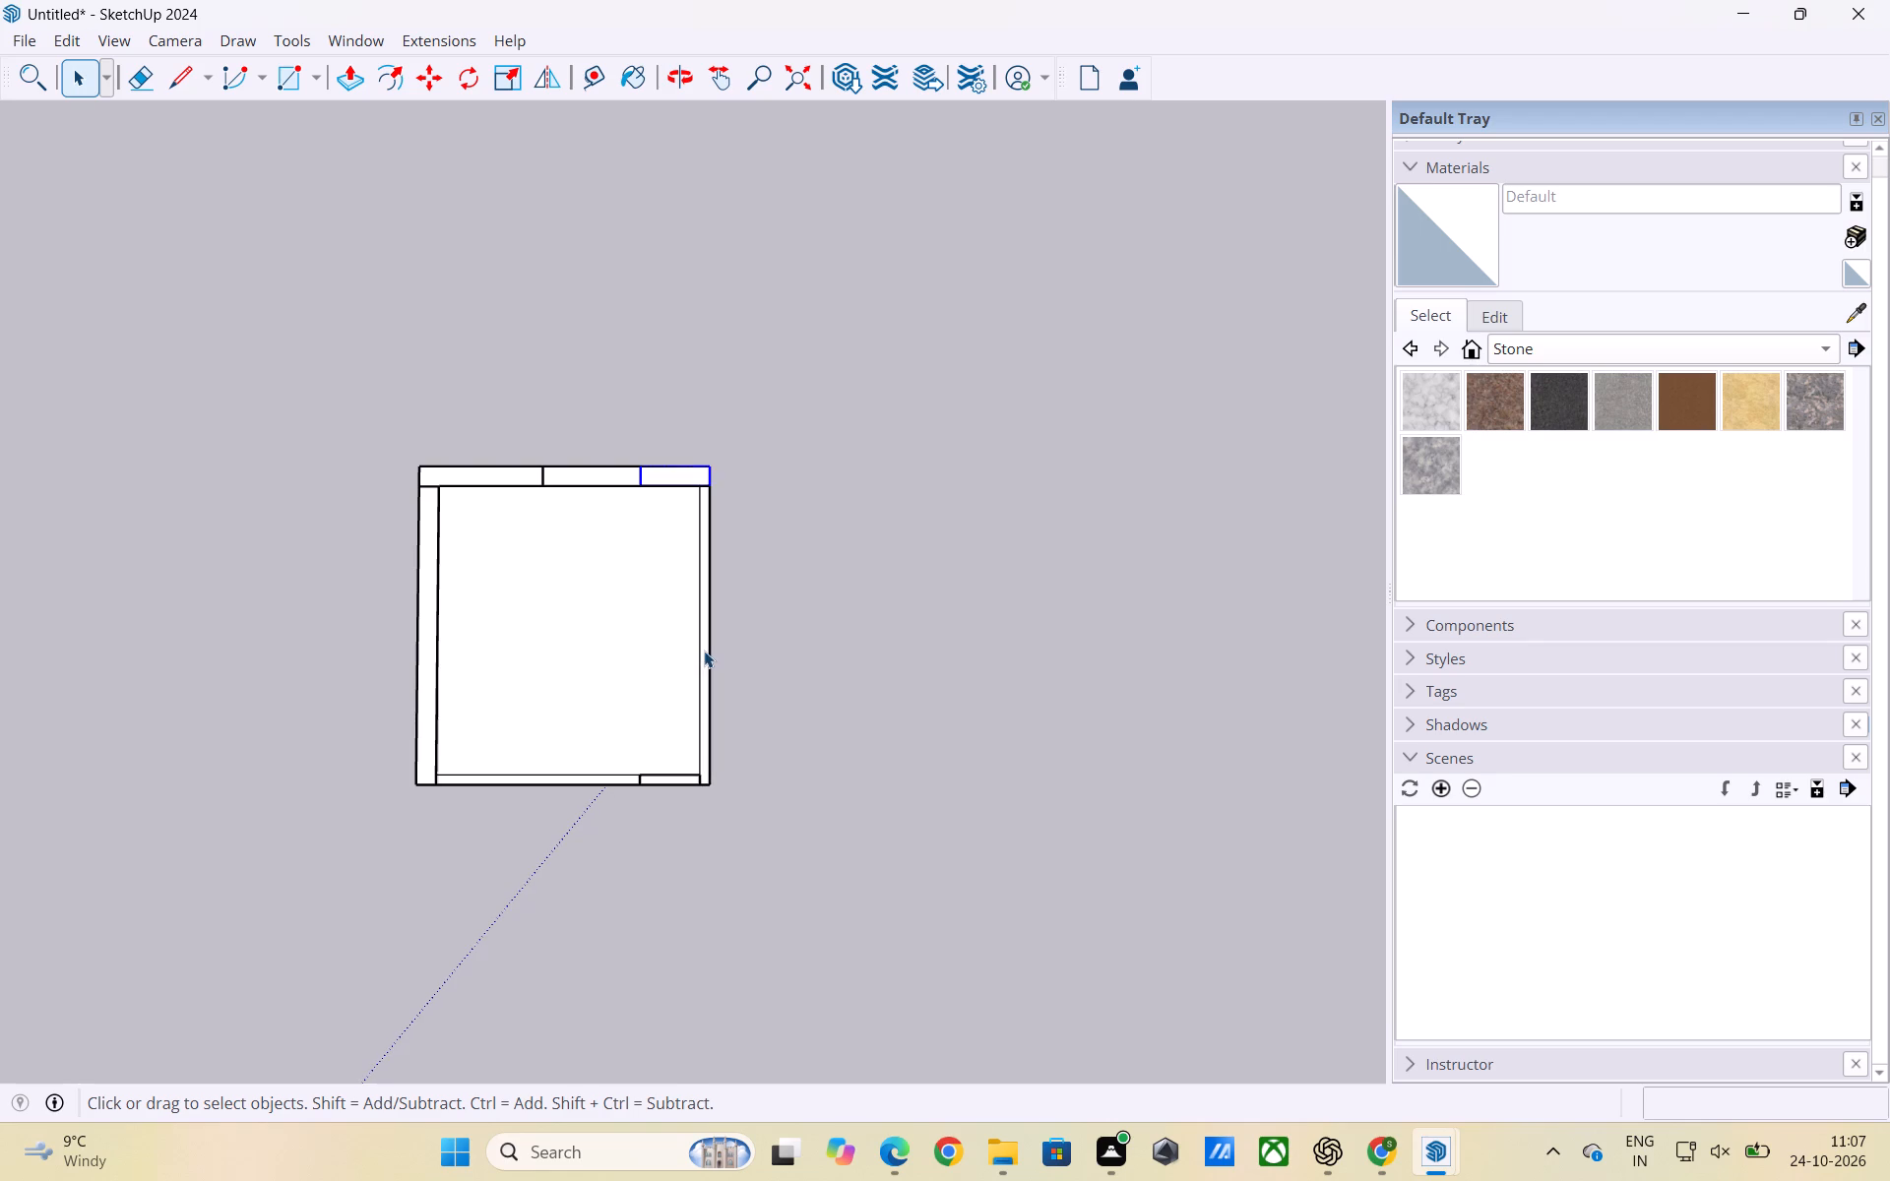
pyautogui.doubleClick(704, 651)
pyautogui.rightClick(704, 651)
pyautogui.click(767, 888)
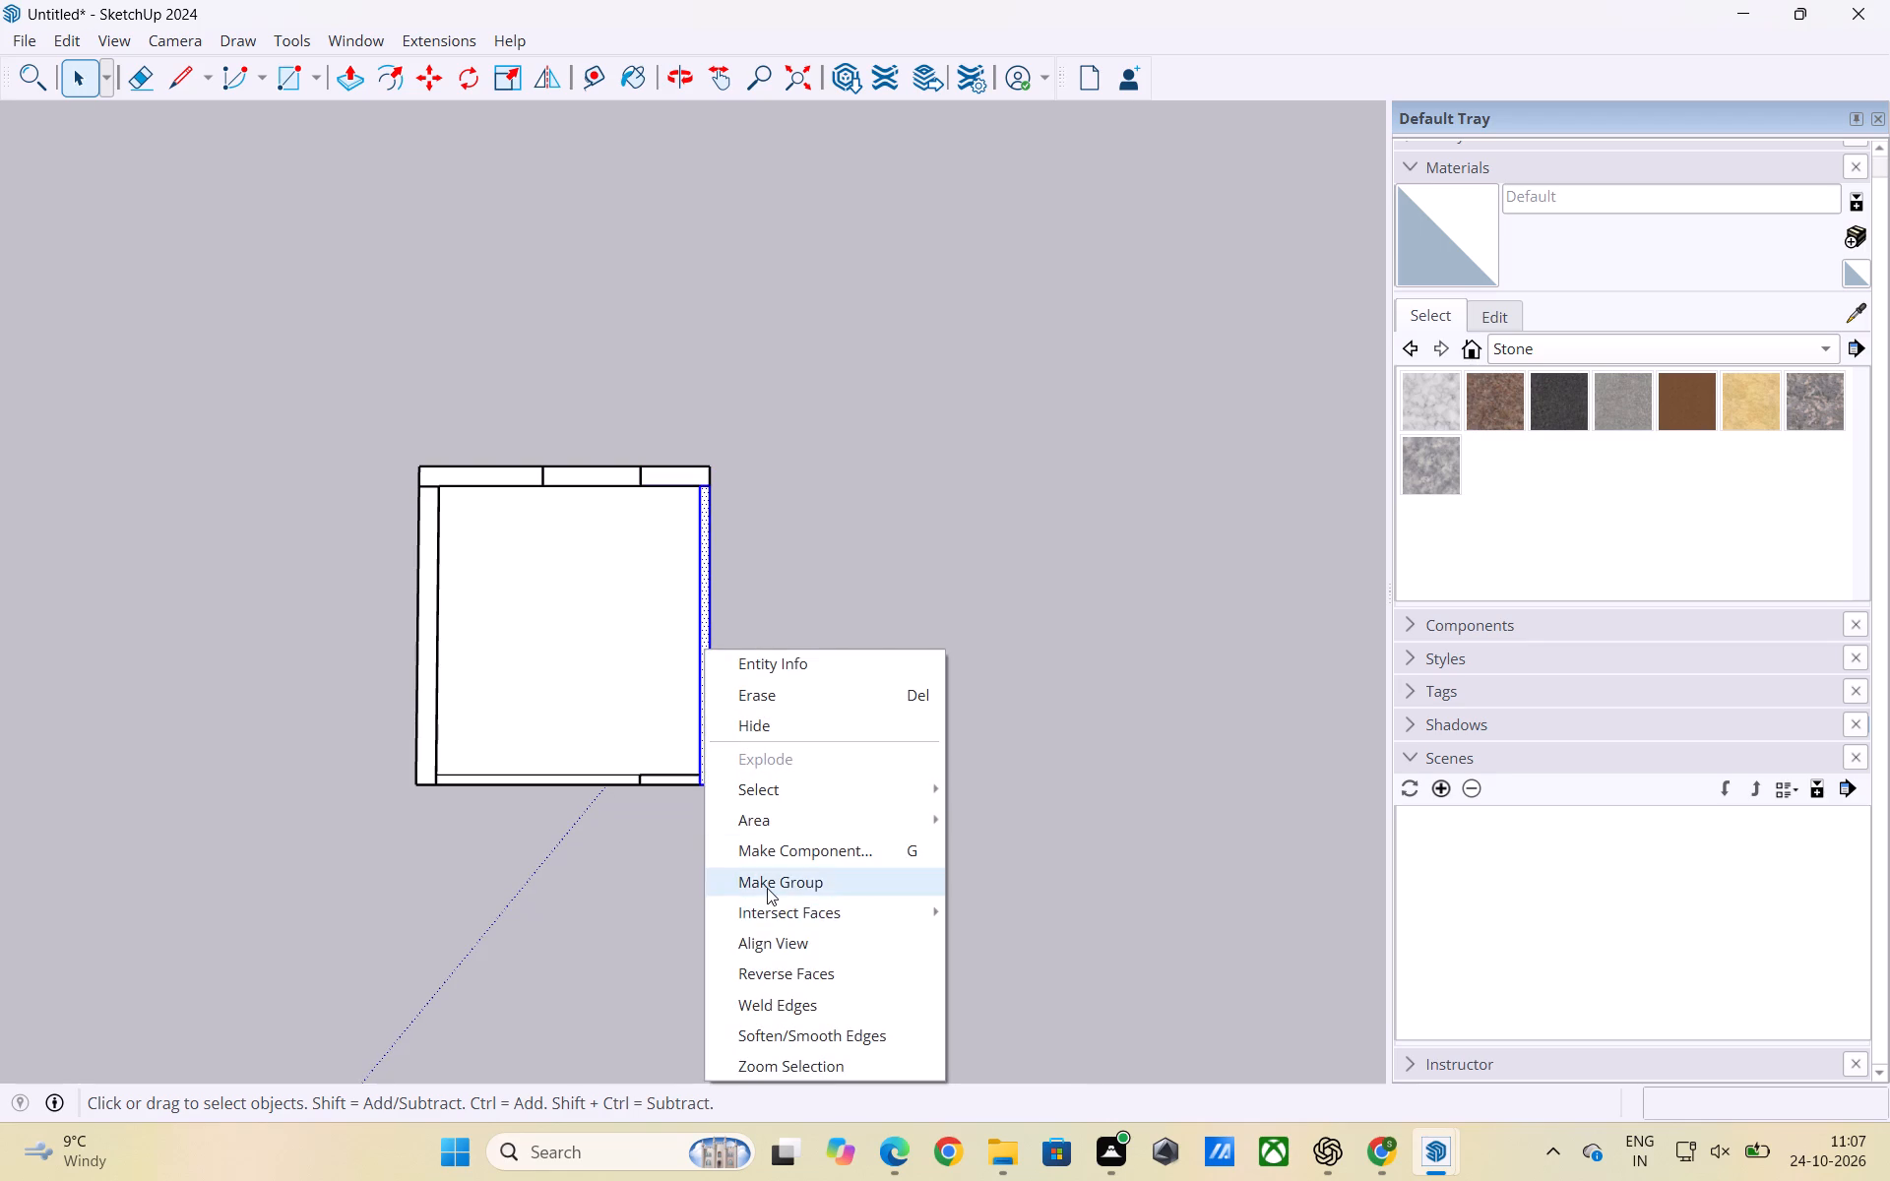
pyautogui.doubleClick(426, 674)
pyautogui.rightClick(426, 674)
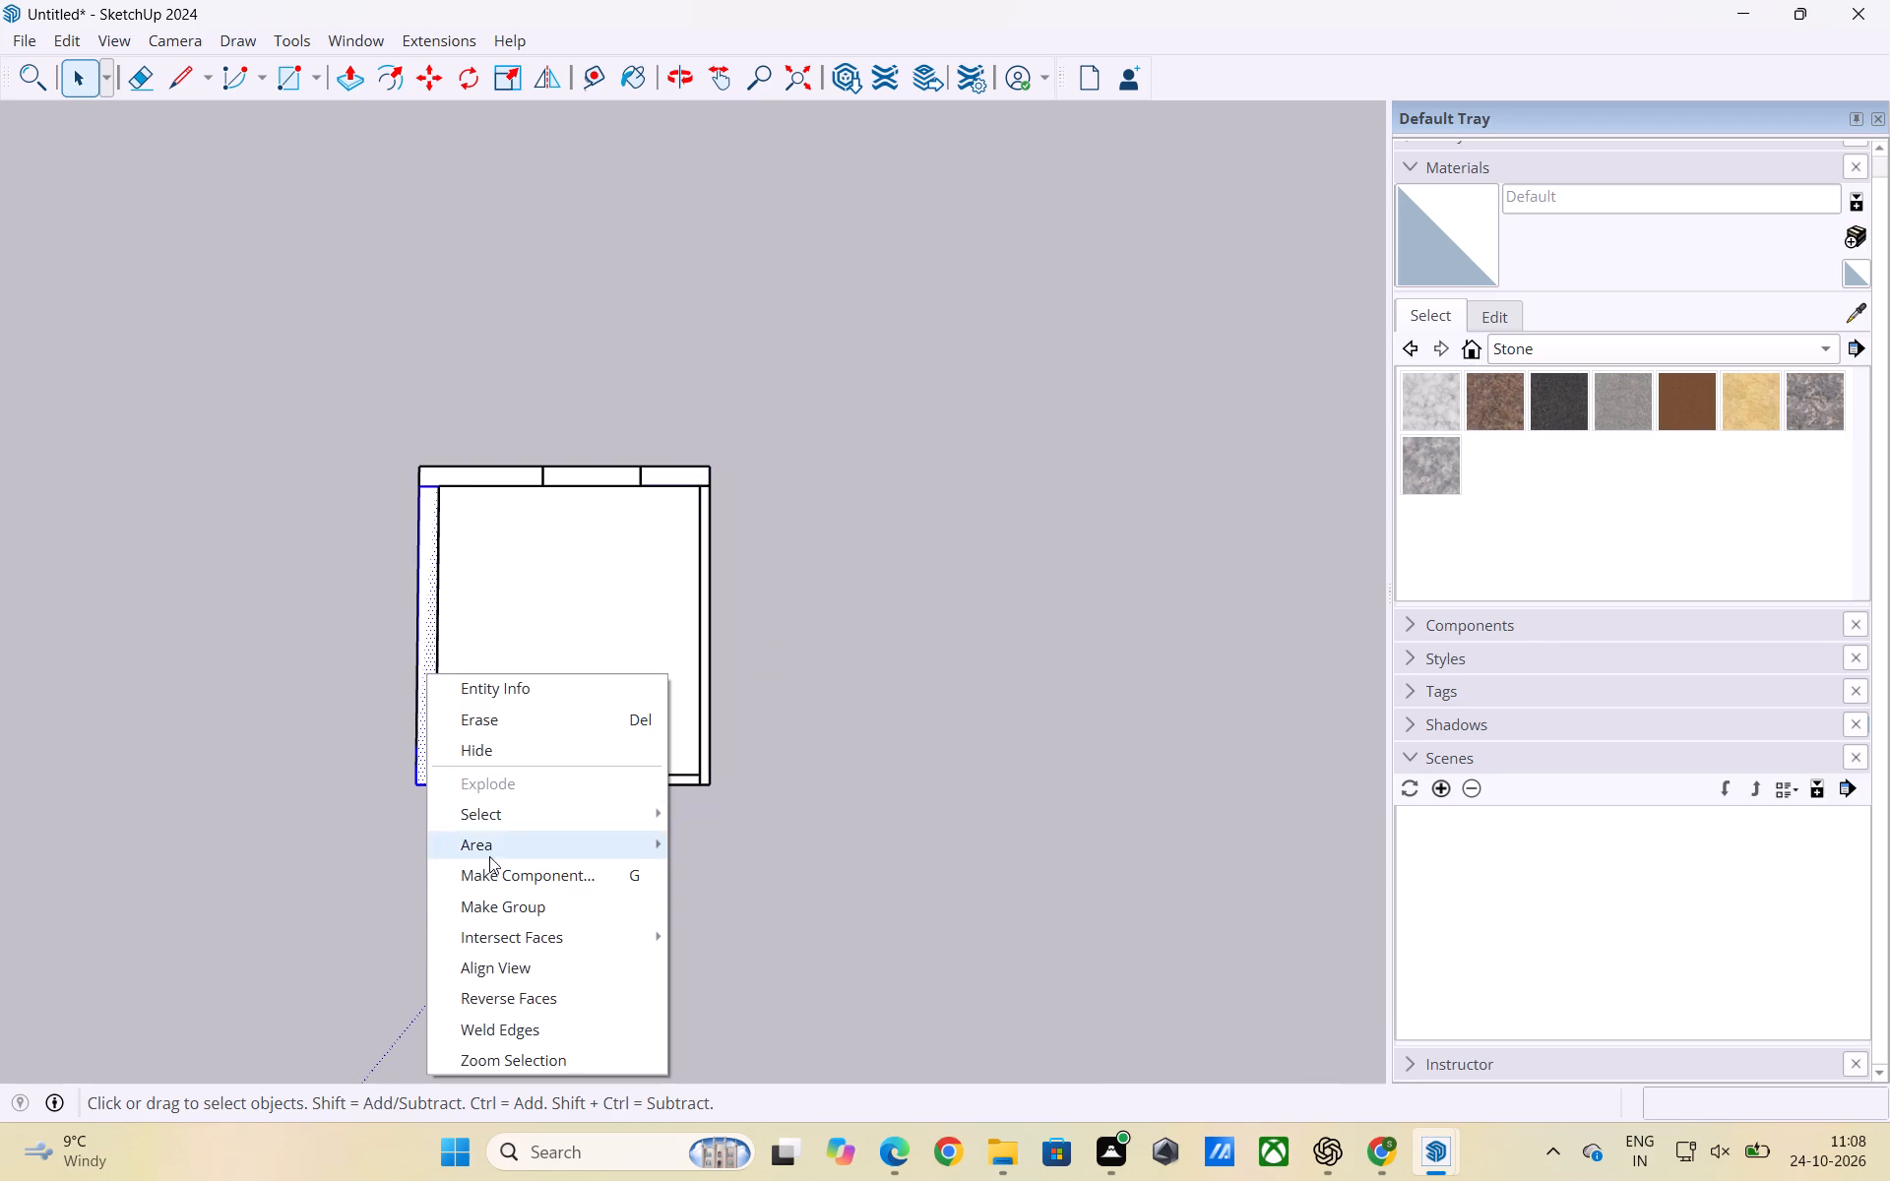
pyautogui.click(507, 903)
# Group the long lower-wall rectangle and clear the selection.
pyautogui.doubleClick(533, 780)
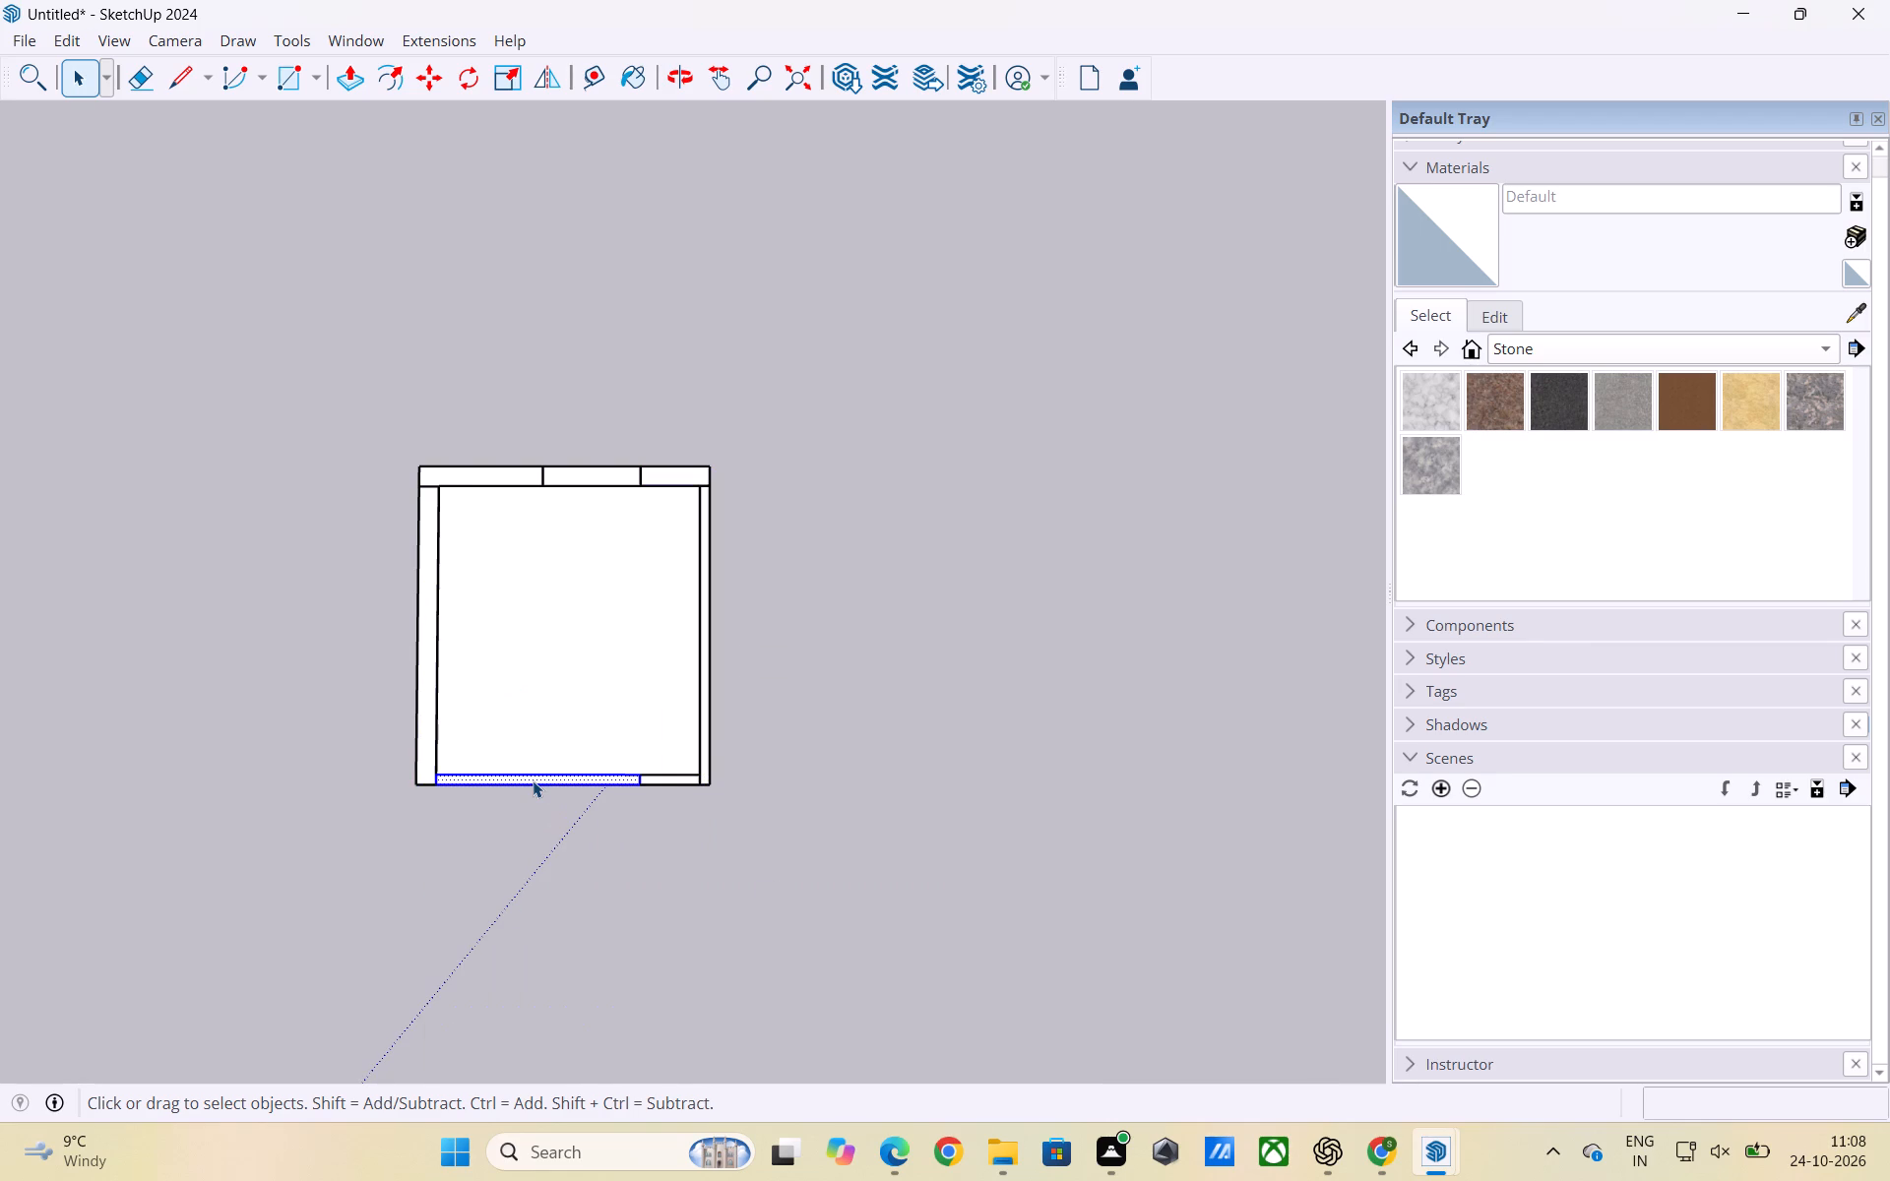
pyautogui.rightClick(533, 780)
pyautogui.click(609, 578)
pyautogui.scroll(2, 708, 778)
pyautogui.click(841, 779)
pyautogui.scroll(-3, 869, 793)
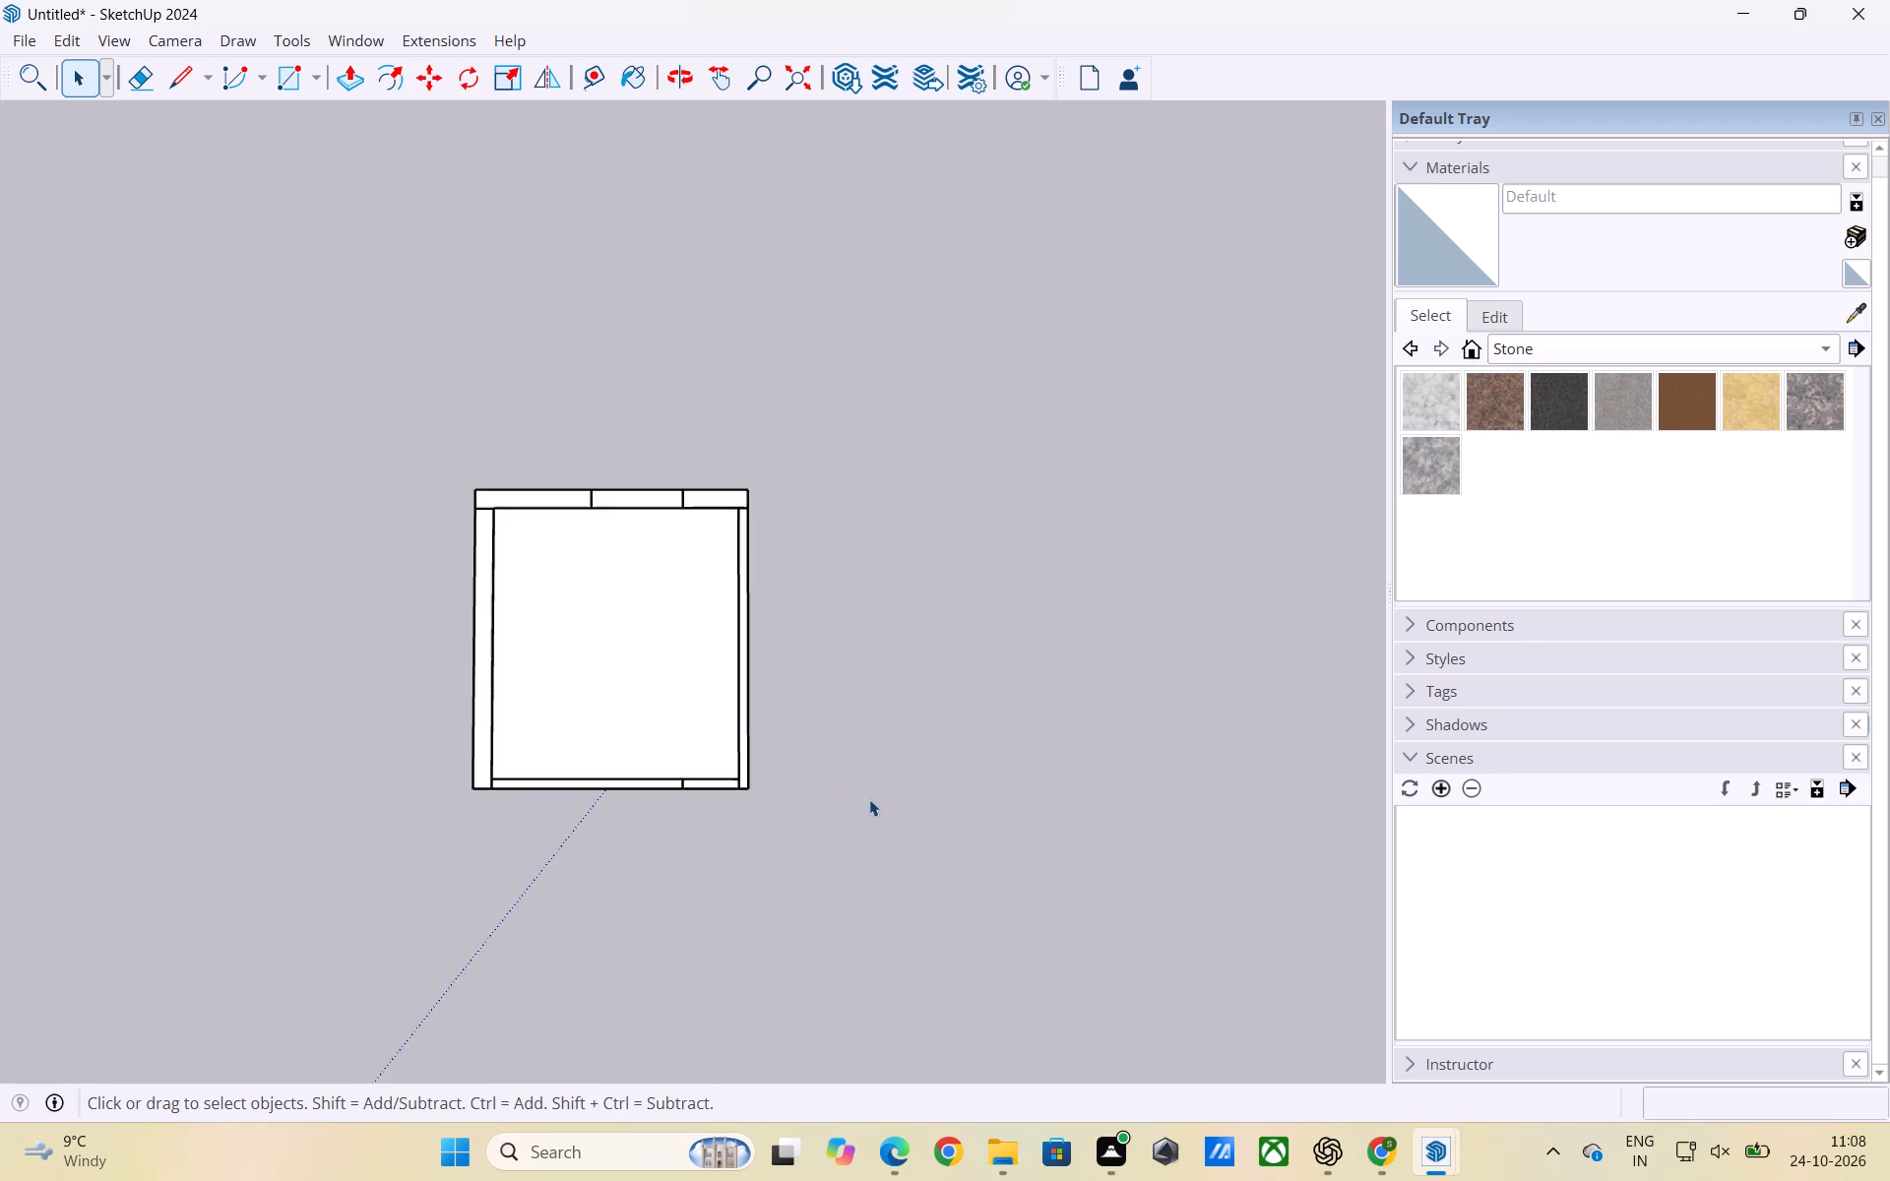
# Extrude the left wall rectangle of Bed Room-1 up 9' inside its group, and leave the group.
pyautogui.scroll(-3, 869, 799)
pyautogui.moveTo(597, 819); pyautogui.dragTo(586, 767, button='middle')
pyautogui.tripleClick(574, 707)
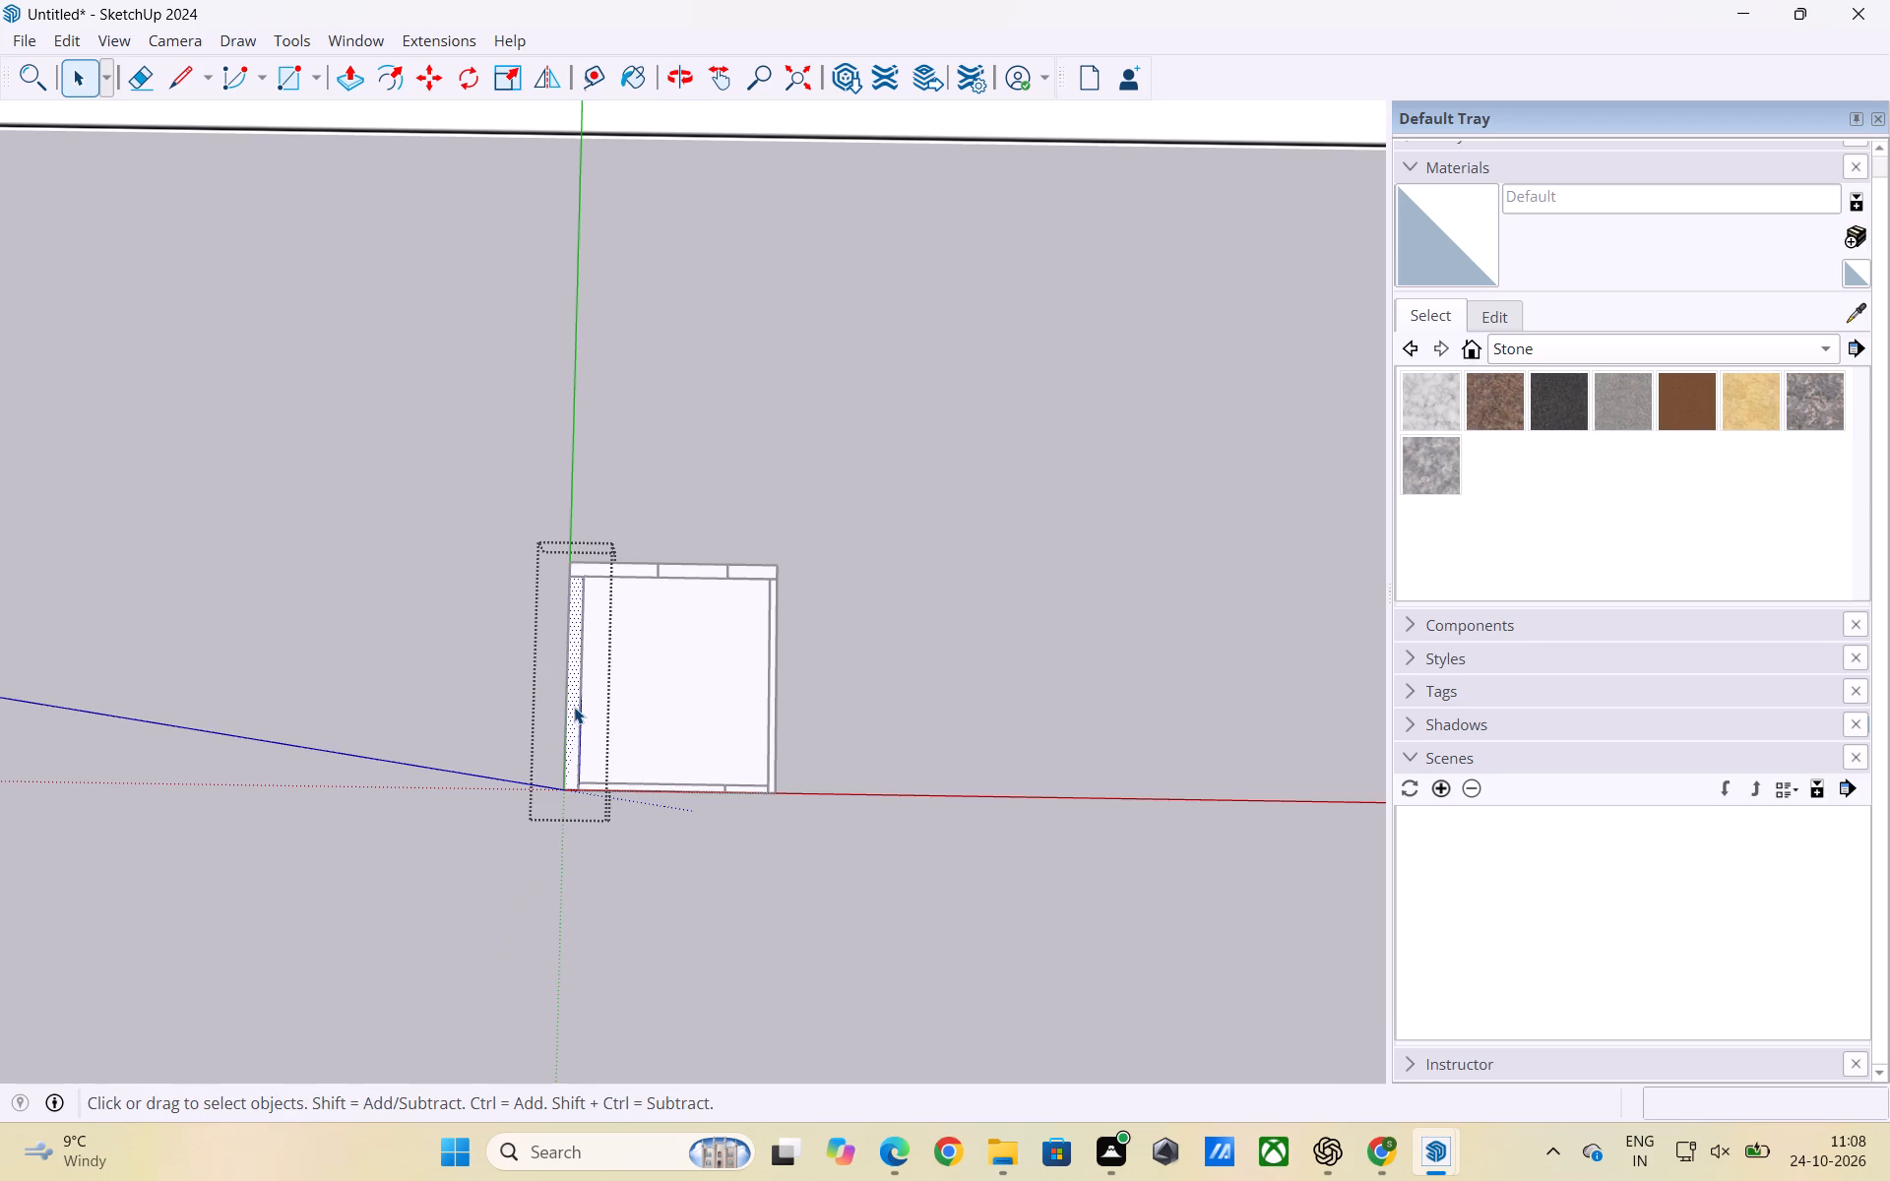
pyautogui.press('p')
pyautogui.click(574, 707)
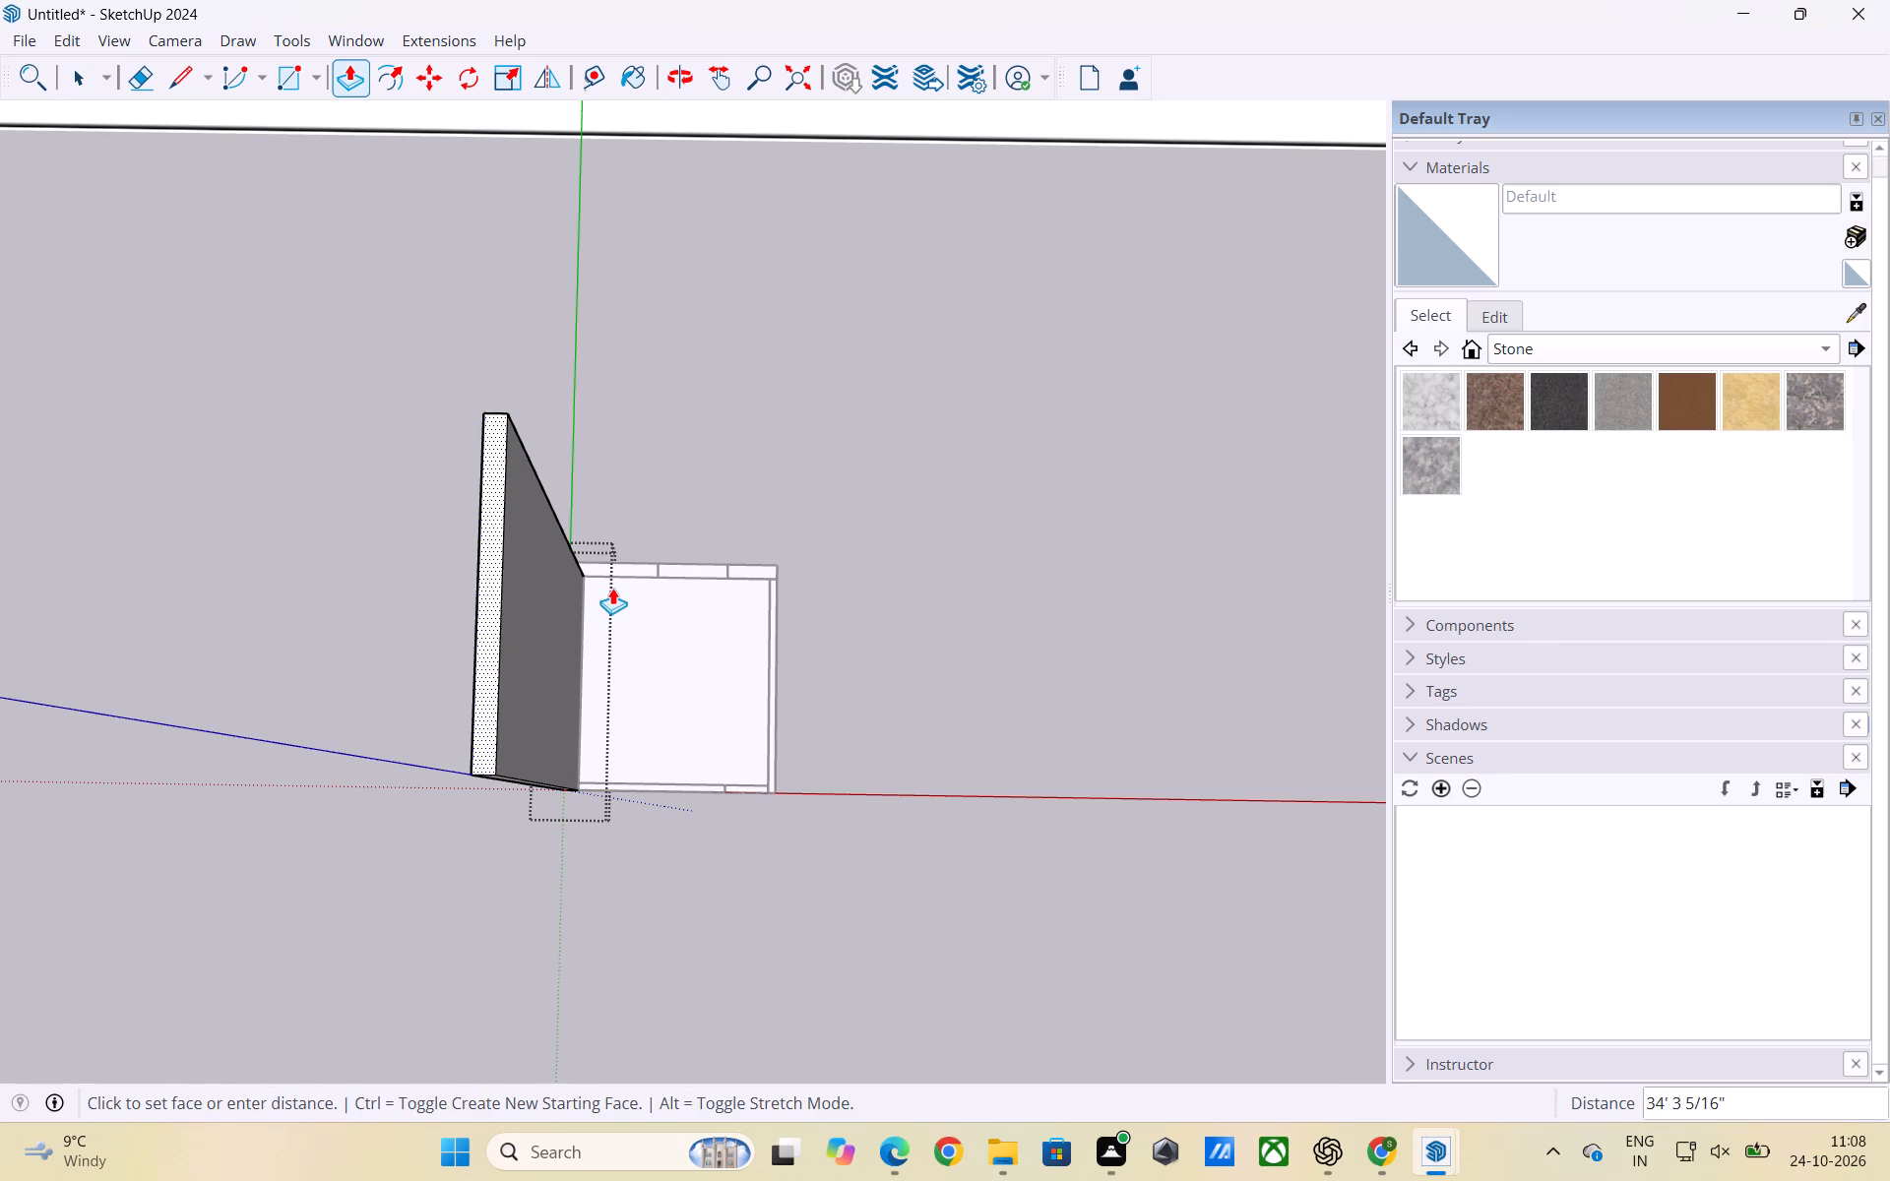
pyautogui.write("9'")
pyautogui.press('Return')
pyautogui.press('space')
pyautogui.click(909, 587)
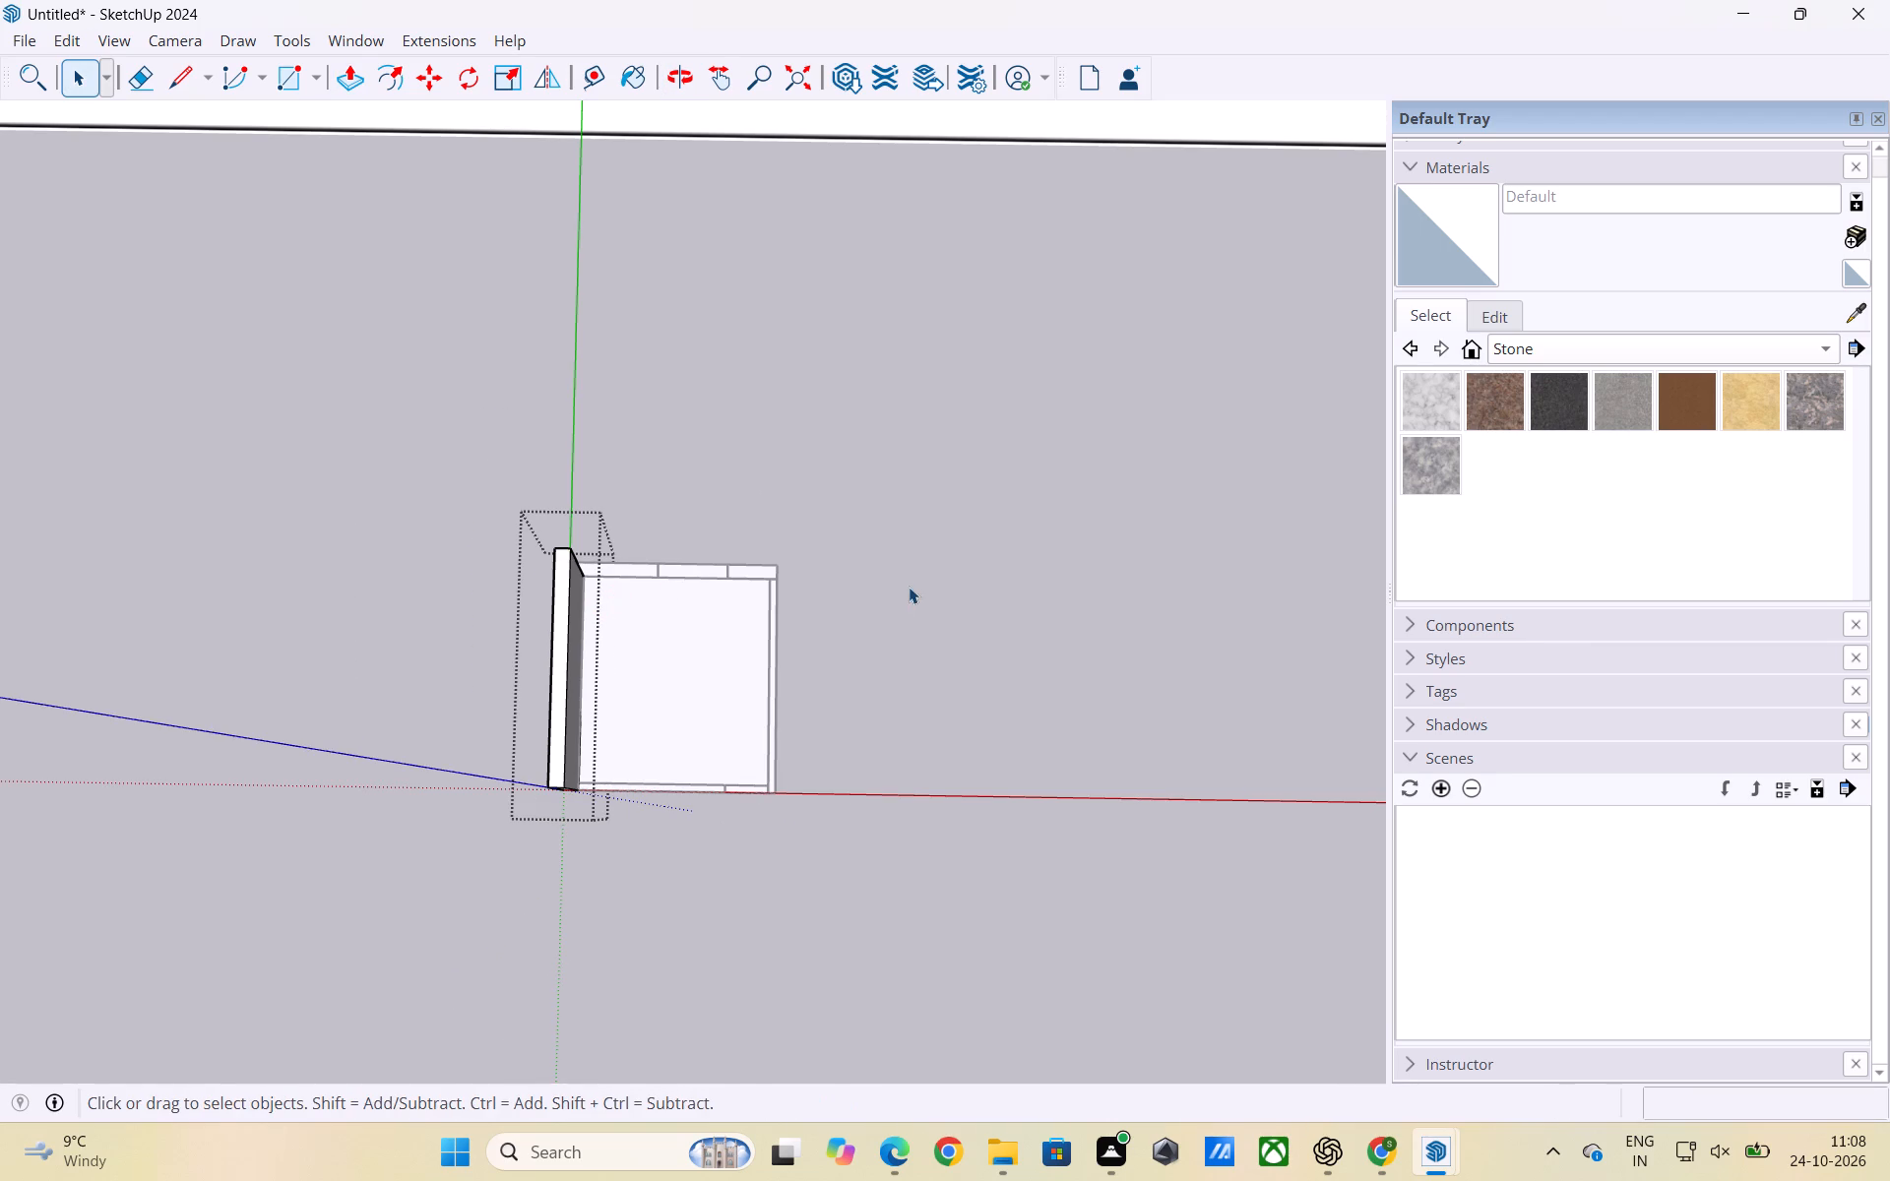
# Extrude the upper-wall rectangle adjoining the left wall up 9', matching the raised left wall.
pyautogui.scroll(4, 599, 586)
pyautogui.moveTo(601, 586); pyautogui.dragTo(622, 602, button='middle')
pyautogui.tripleClick(613, 560)
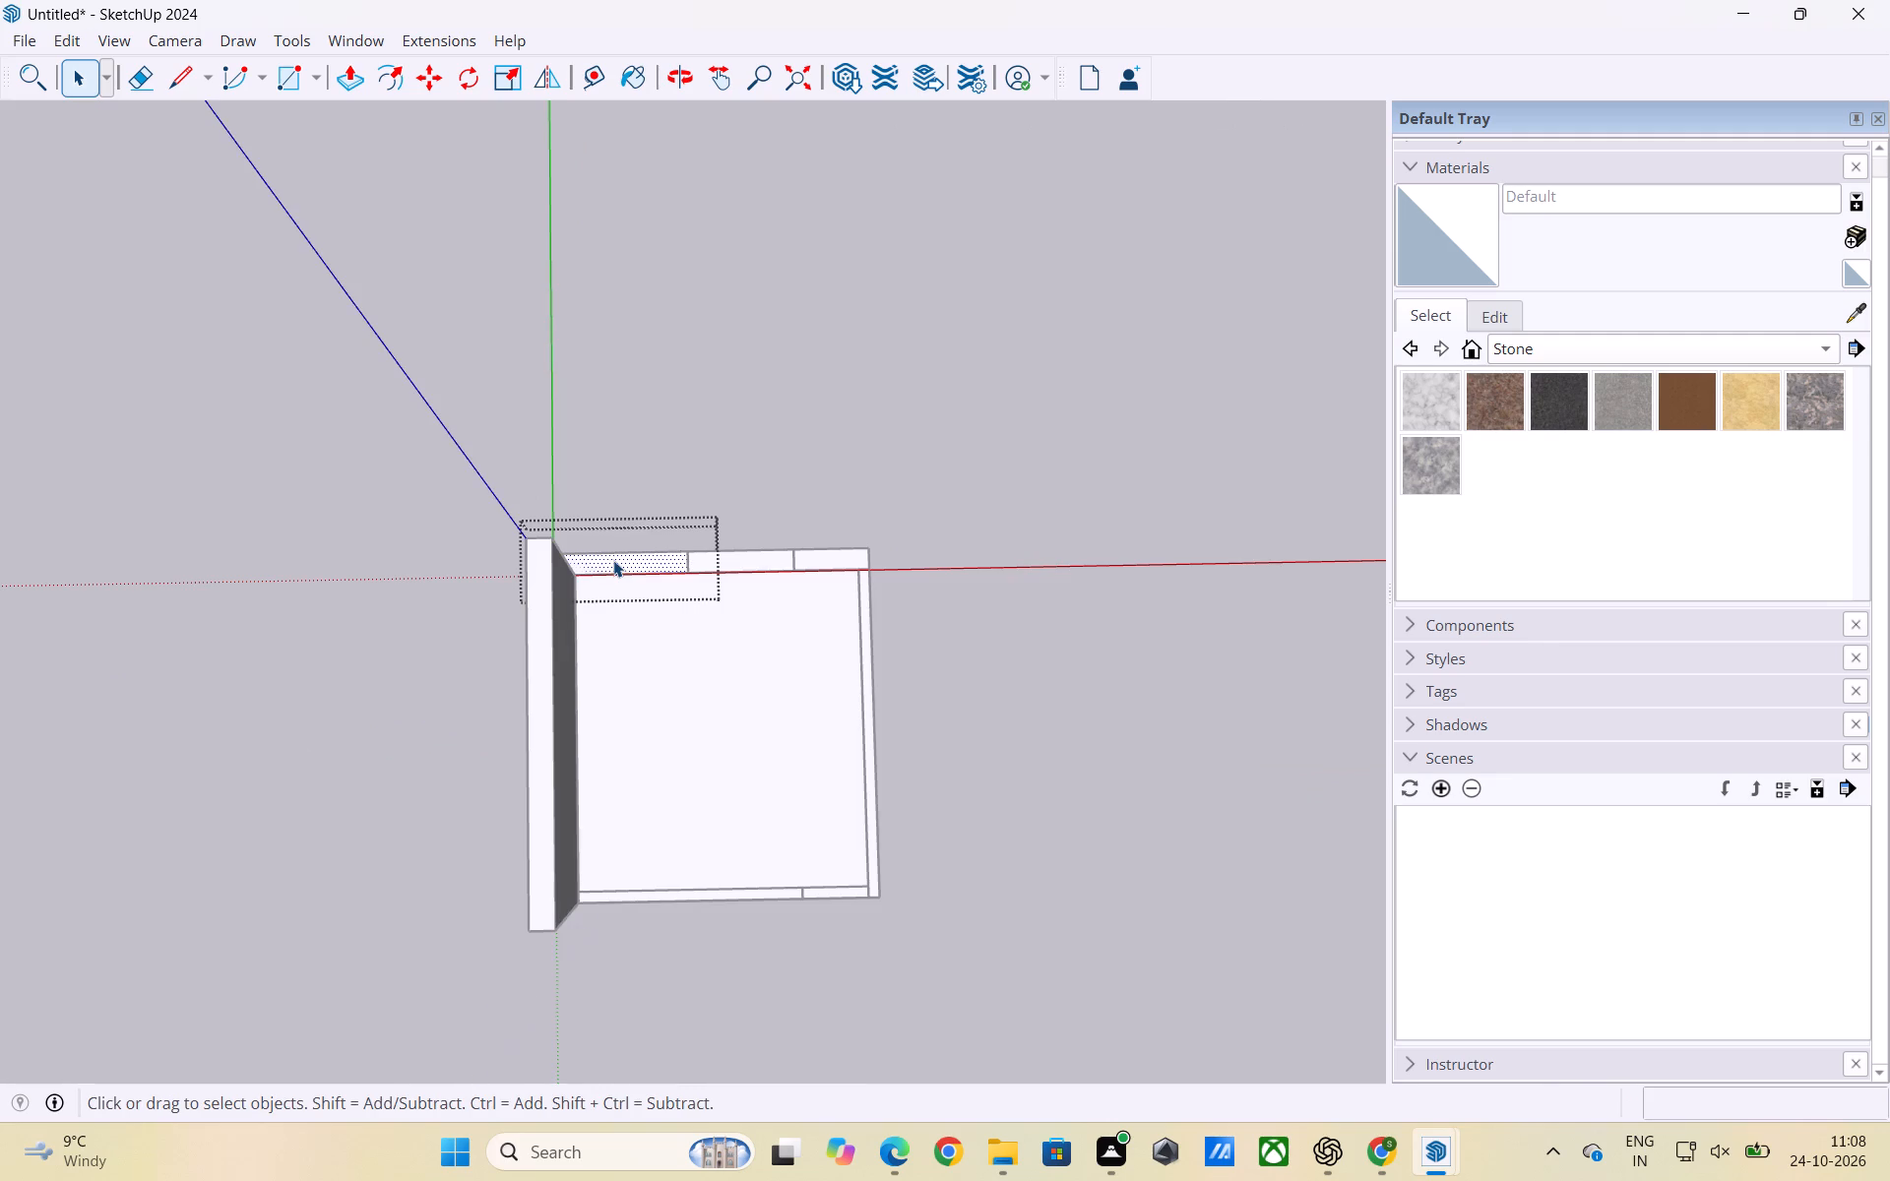
pyautogui.press('p')
pyautogui.click(613, 560)
pyautogui.click(538, 584)
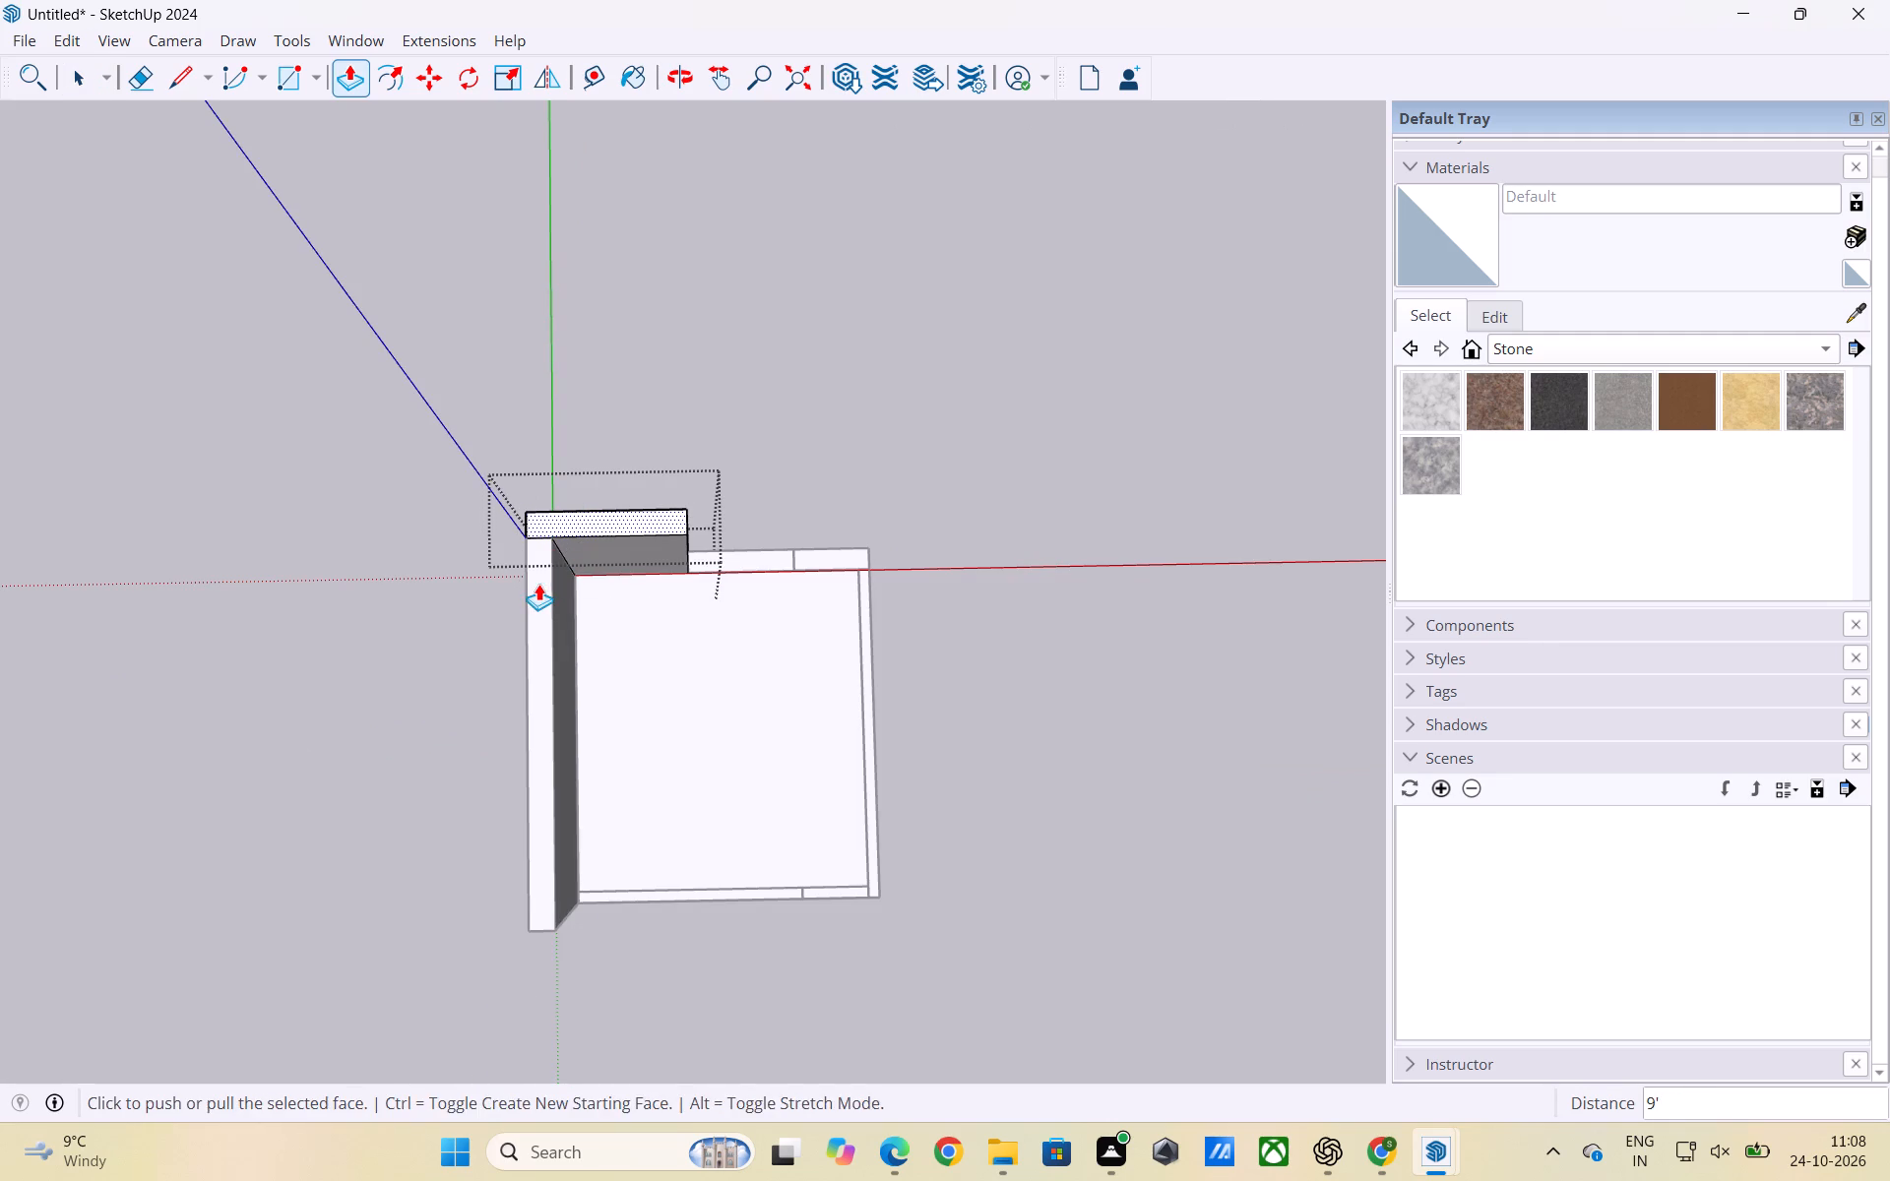
pyautogui.press('space')
pyautogui.click(923, 727)
# Extrude the upper-wall rectangle on the opening's right side up 9', matching the other upper wall piece.
pyautogui.scroll(-3, 442, 607)
pyautogui.scroll(3, 768, 559)
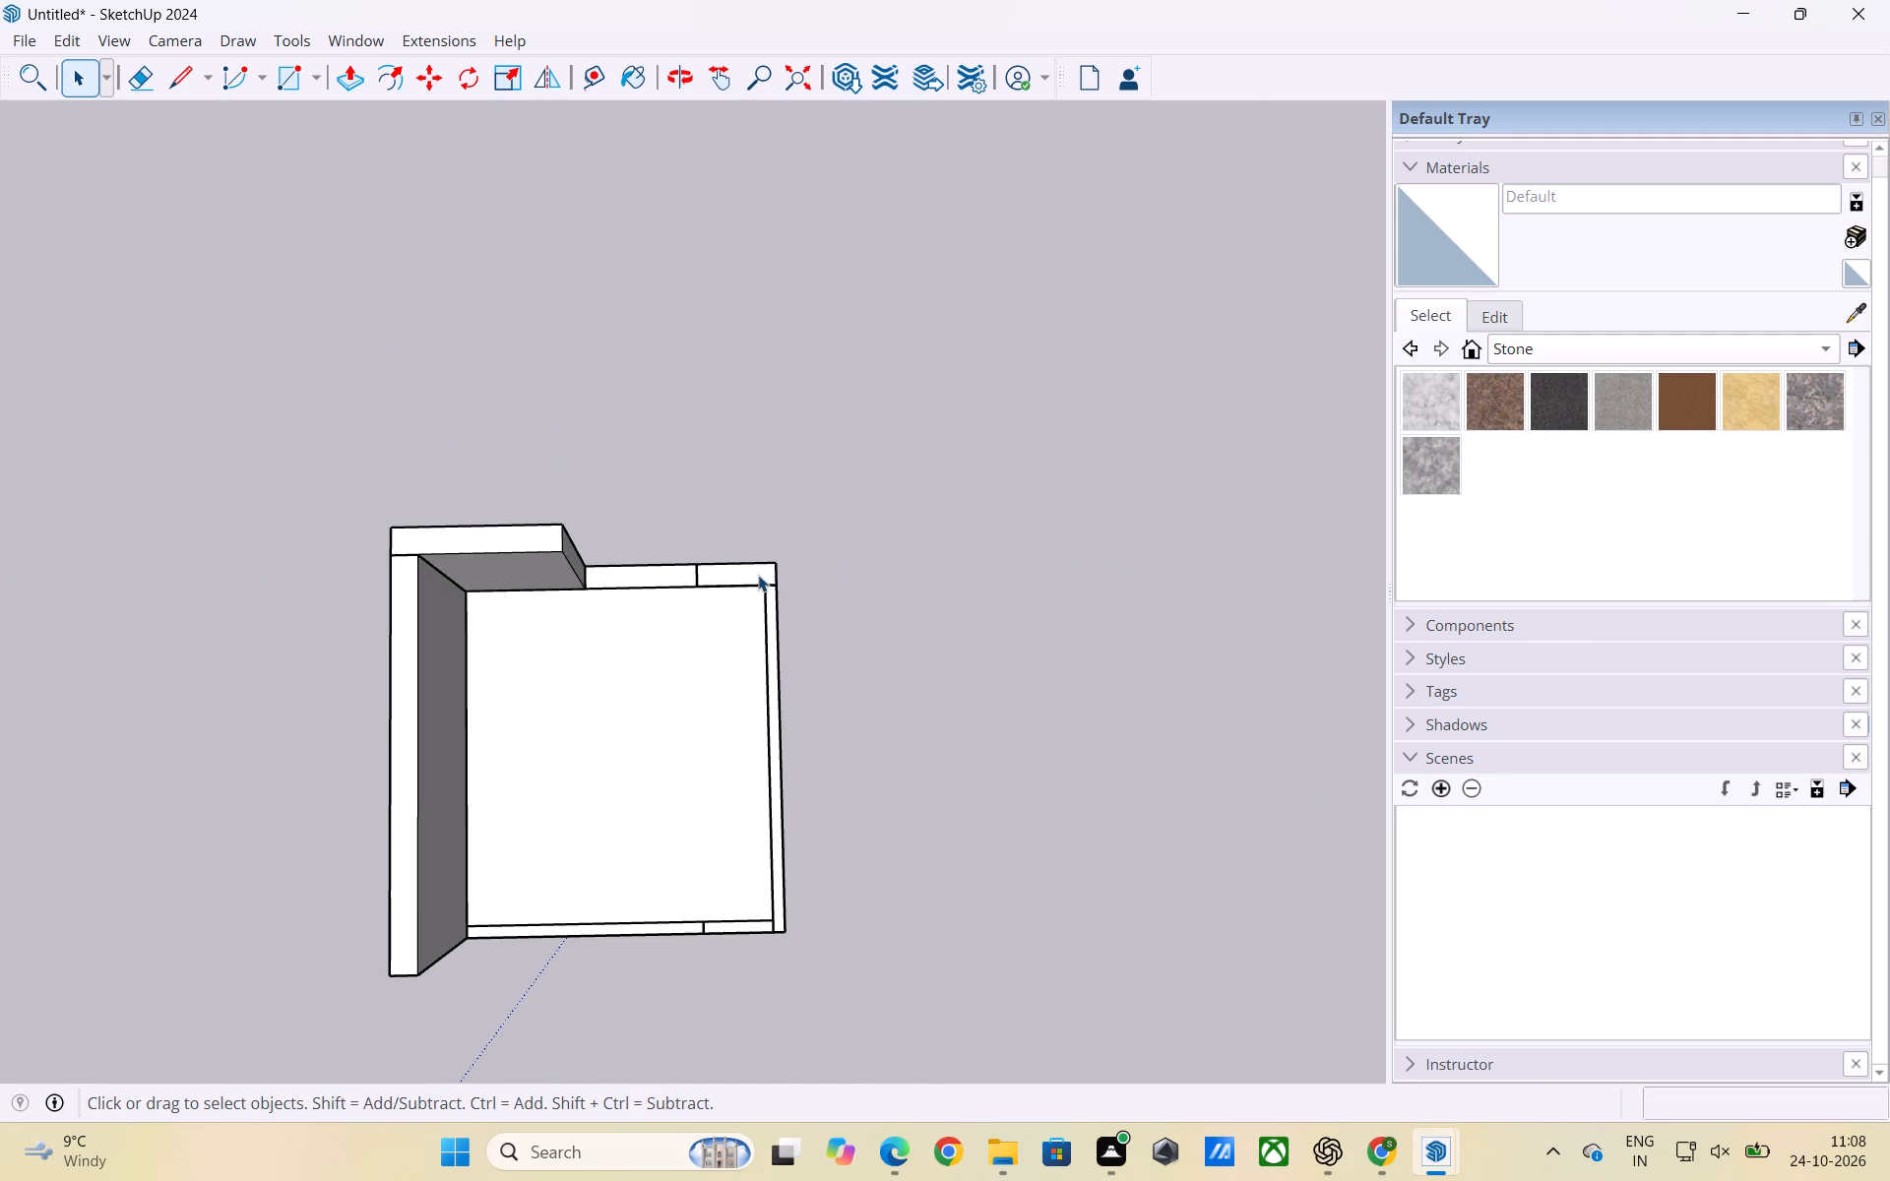
pyautogui.tripleClick(758, 575)
pyautogui.press('p')
pyautogui.click(758, 575)
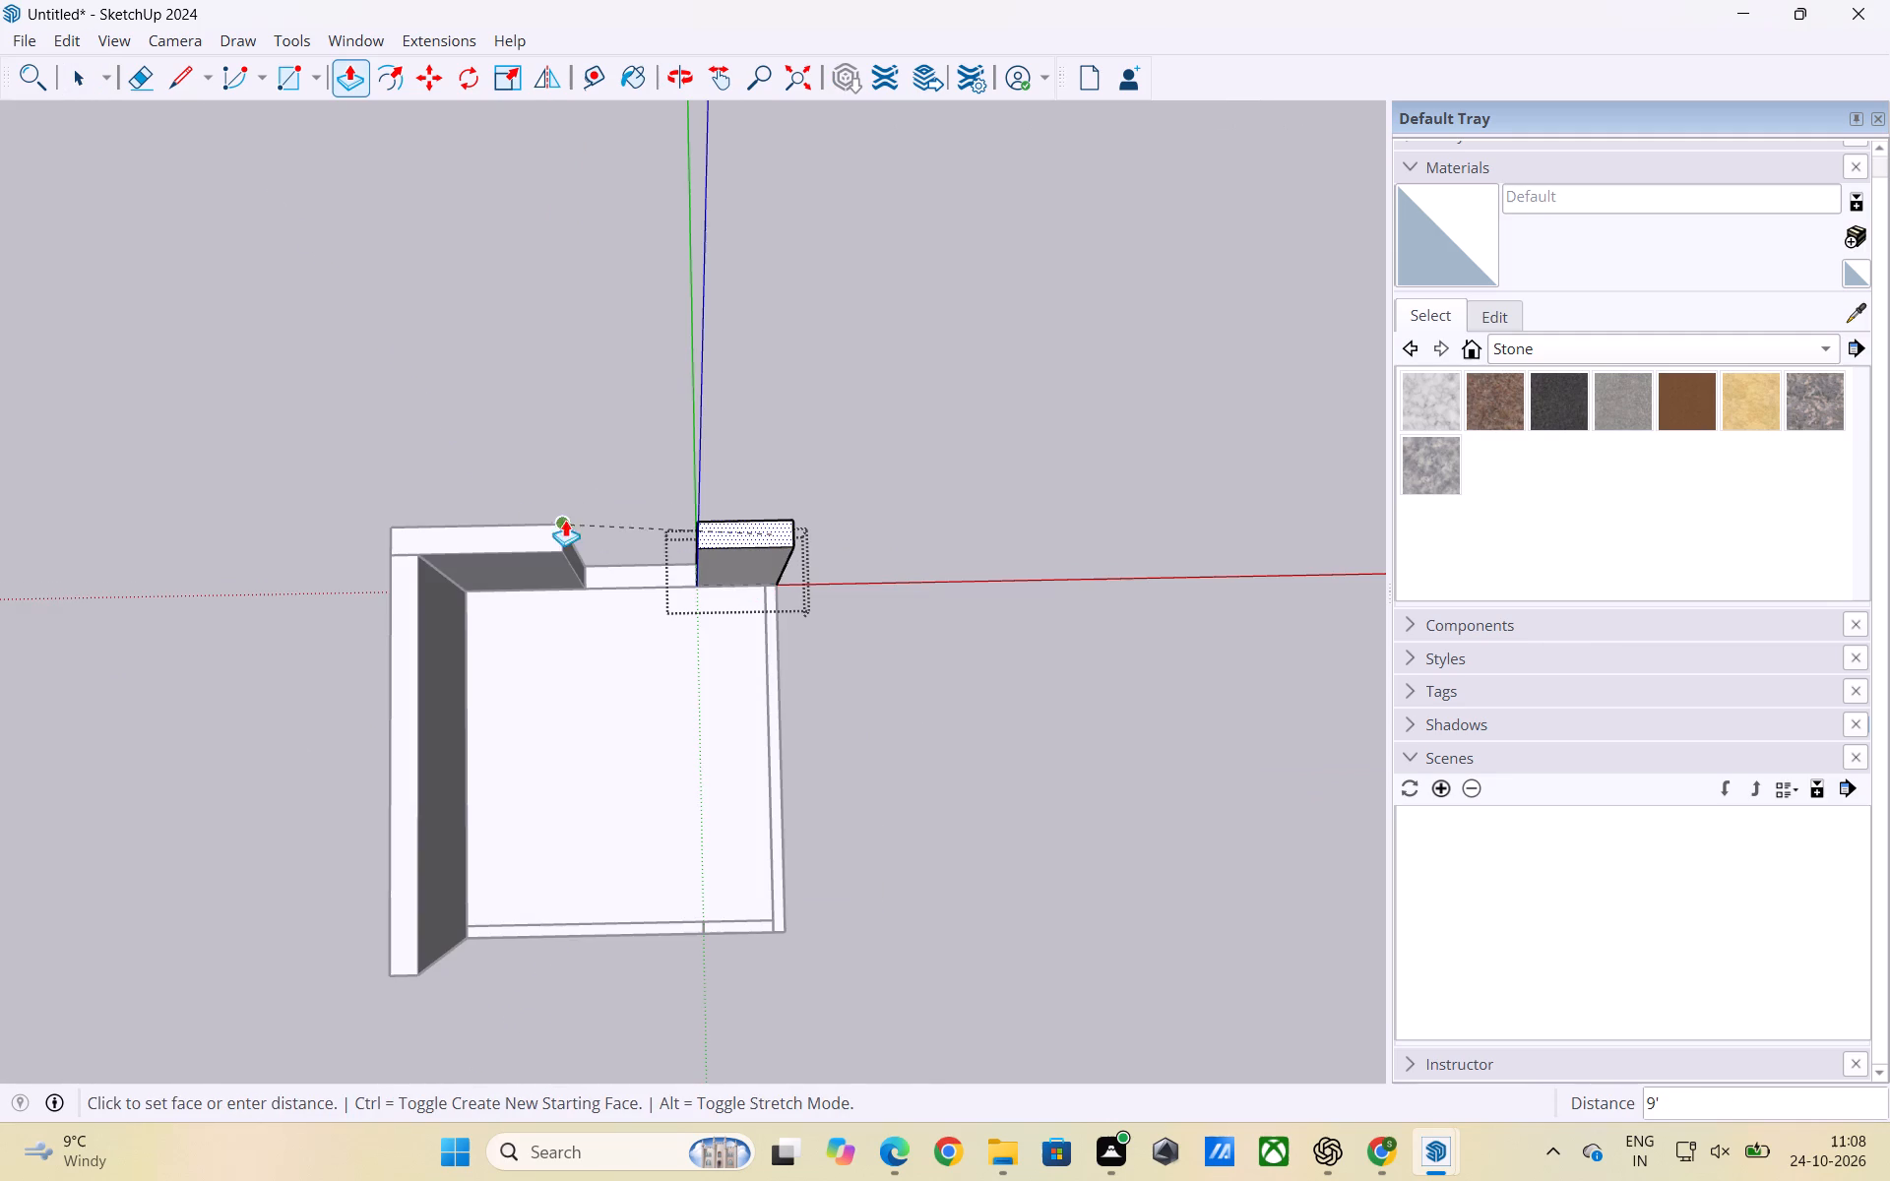
pyautogui.click(531, 523)
pyautogui.press('space')
pyautogui.click(946, 745)
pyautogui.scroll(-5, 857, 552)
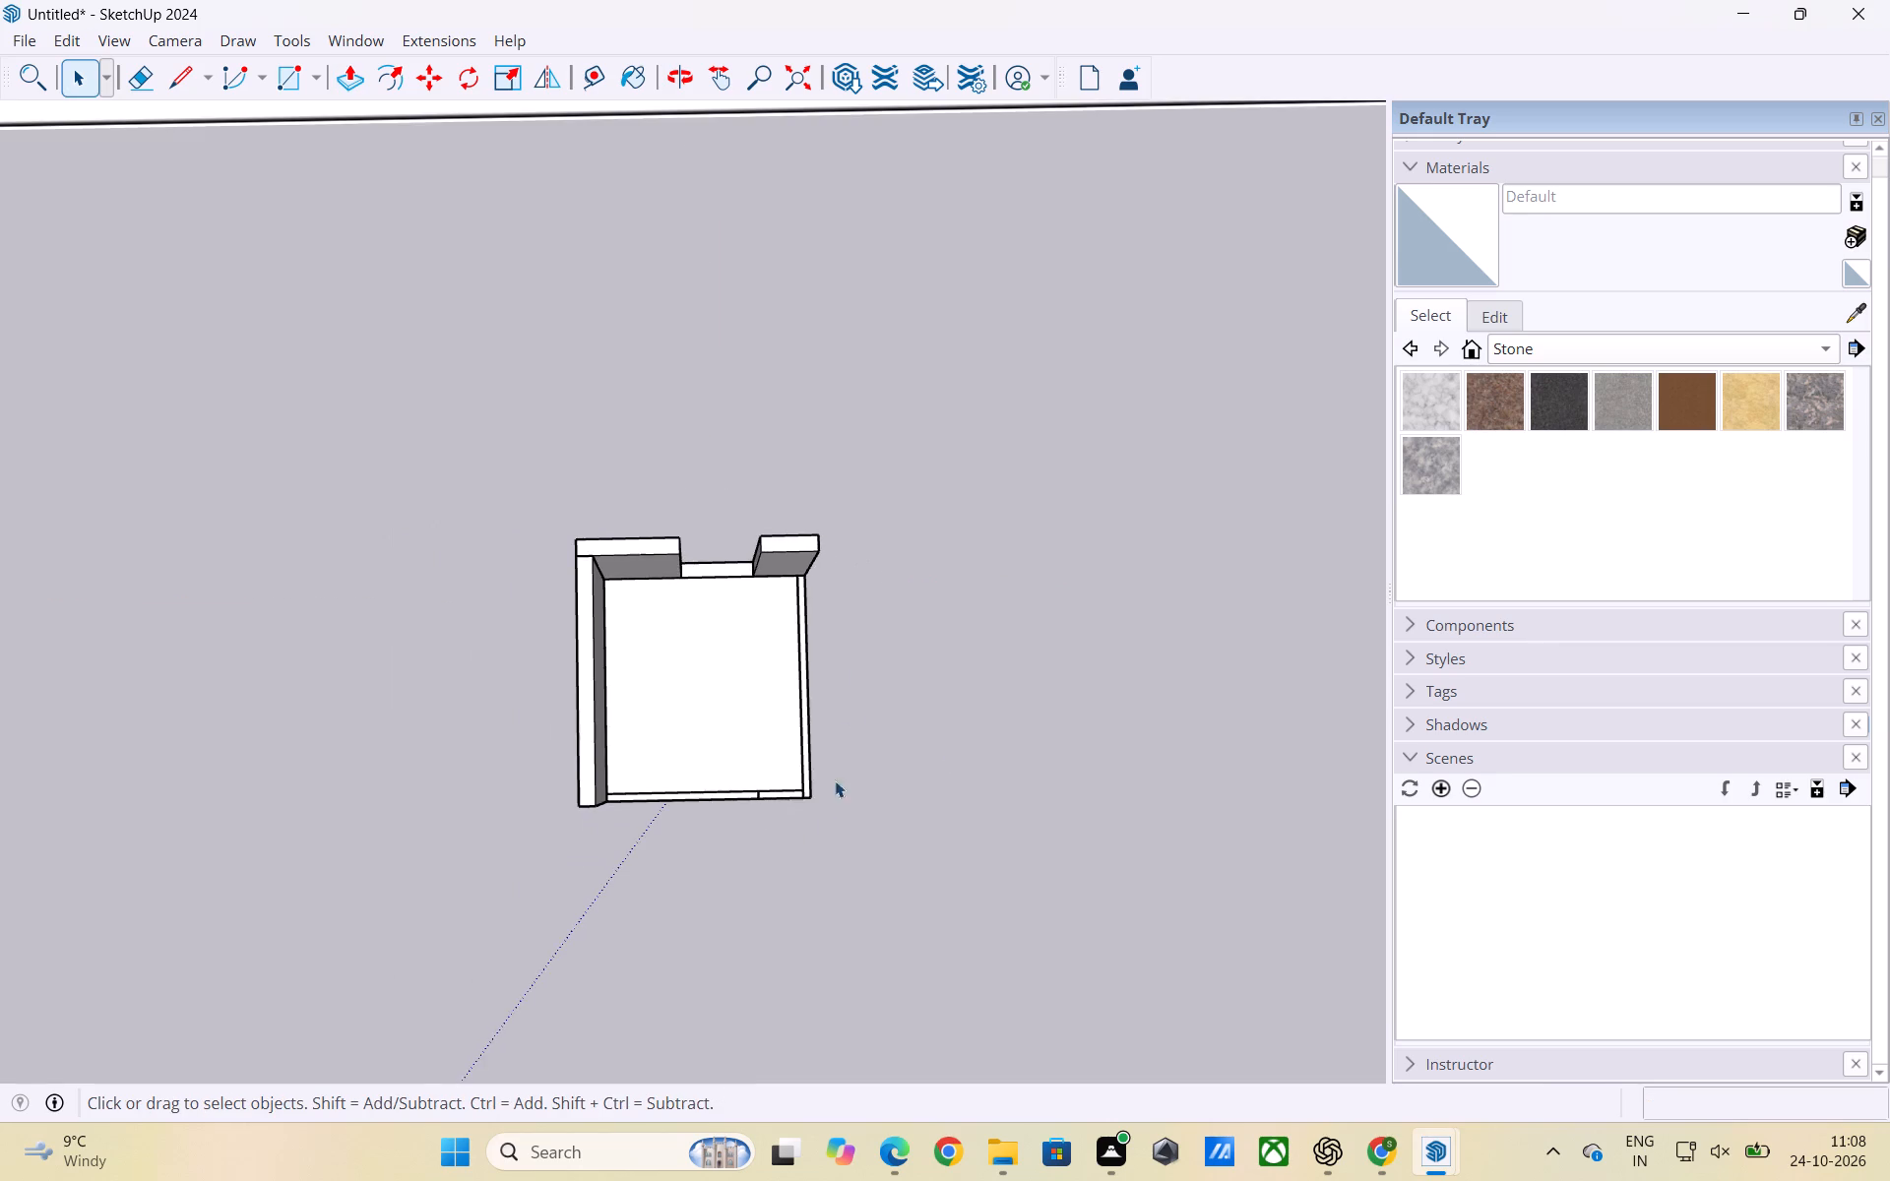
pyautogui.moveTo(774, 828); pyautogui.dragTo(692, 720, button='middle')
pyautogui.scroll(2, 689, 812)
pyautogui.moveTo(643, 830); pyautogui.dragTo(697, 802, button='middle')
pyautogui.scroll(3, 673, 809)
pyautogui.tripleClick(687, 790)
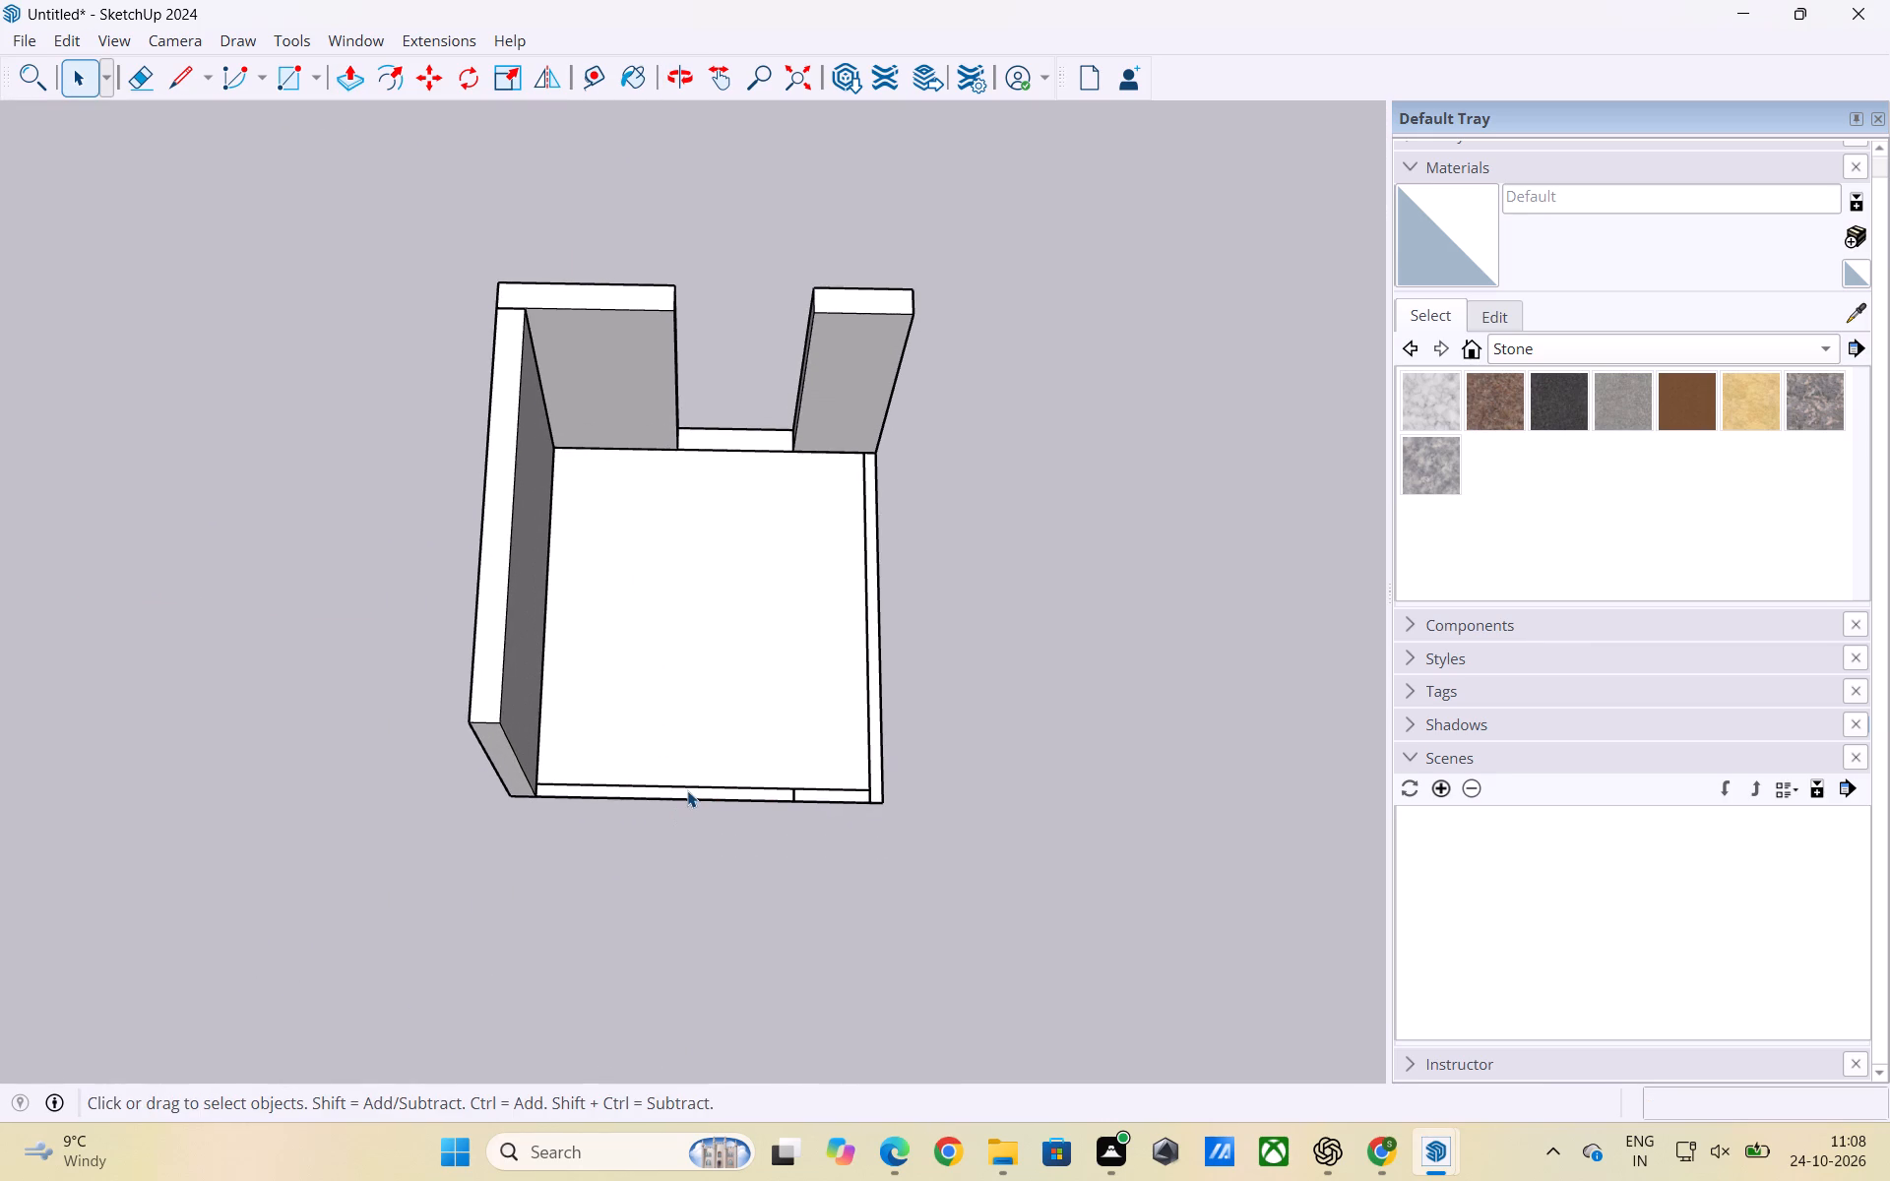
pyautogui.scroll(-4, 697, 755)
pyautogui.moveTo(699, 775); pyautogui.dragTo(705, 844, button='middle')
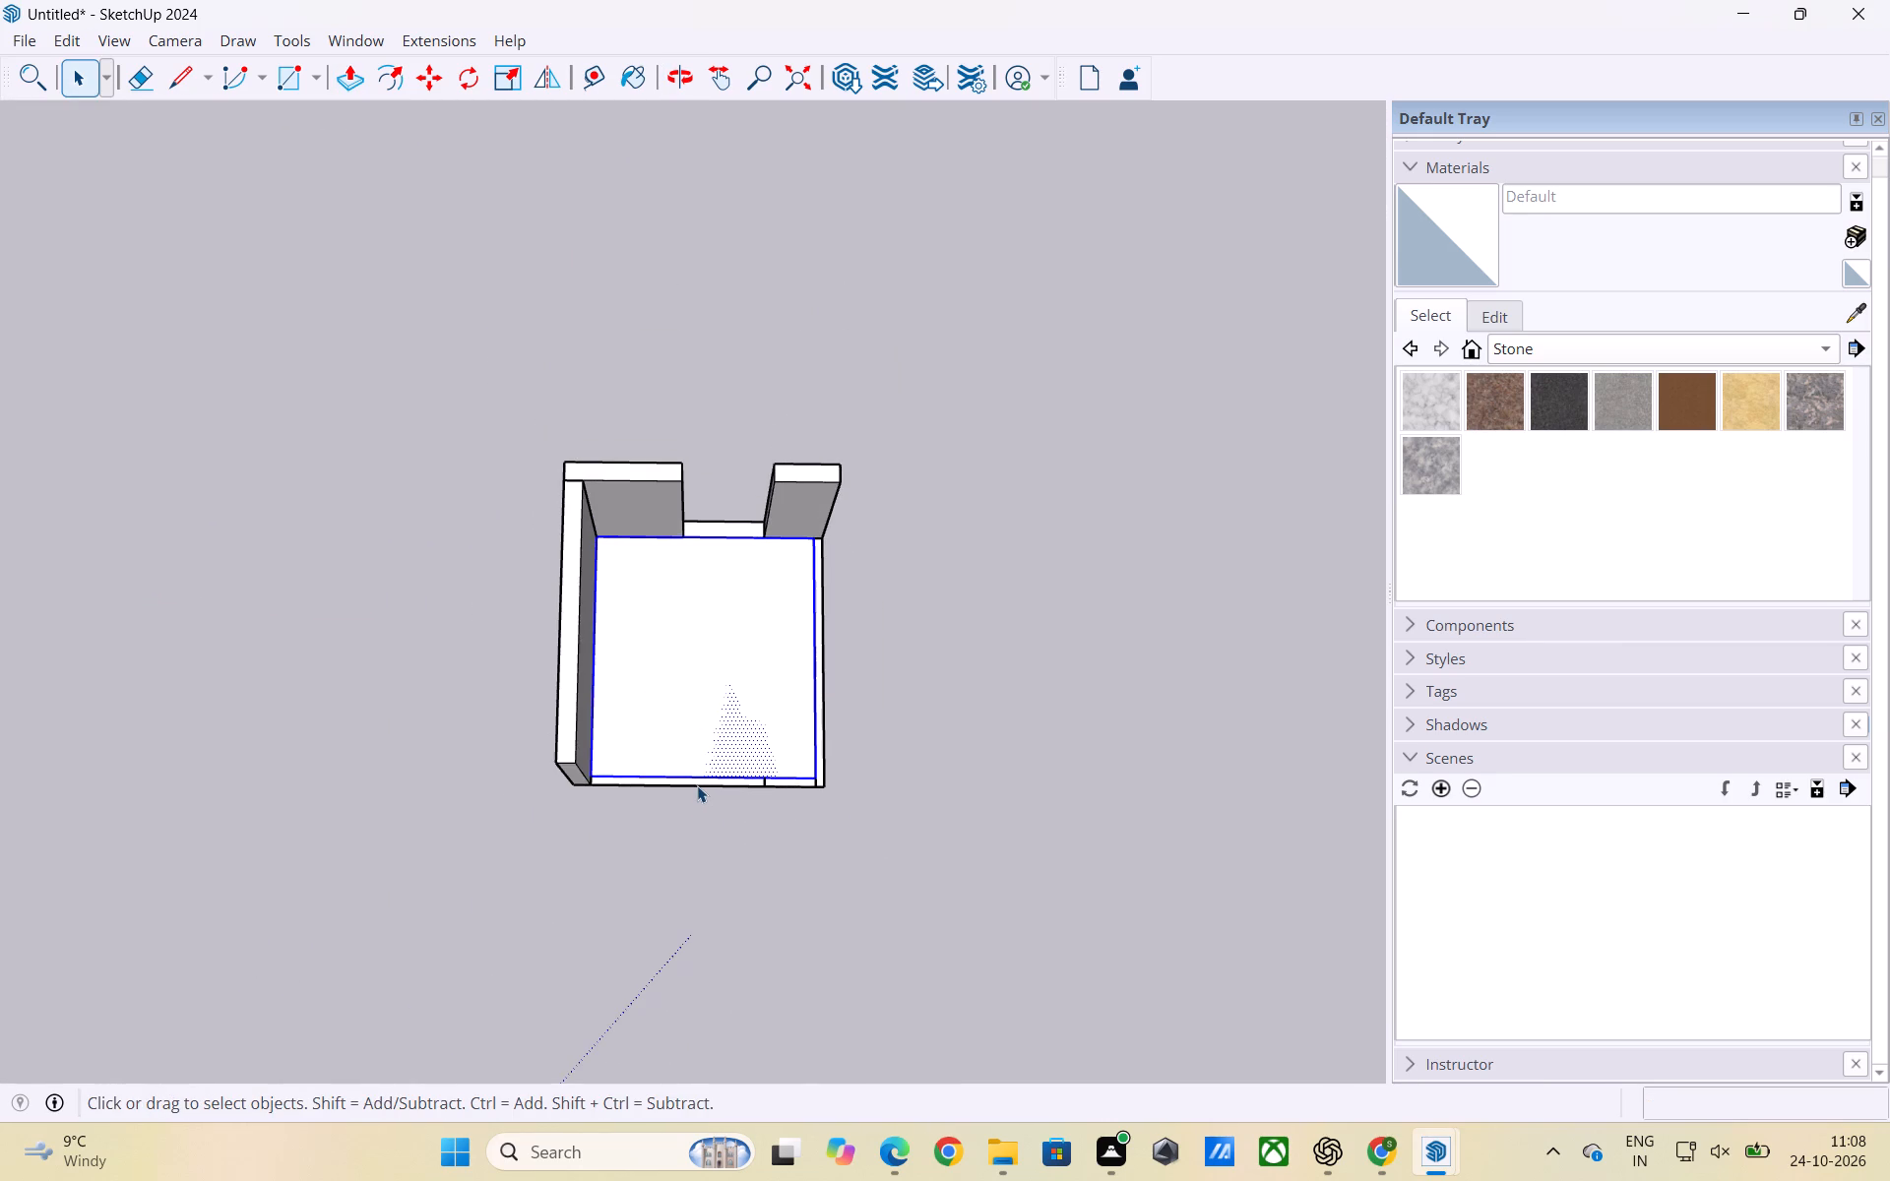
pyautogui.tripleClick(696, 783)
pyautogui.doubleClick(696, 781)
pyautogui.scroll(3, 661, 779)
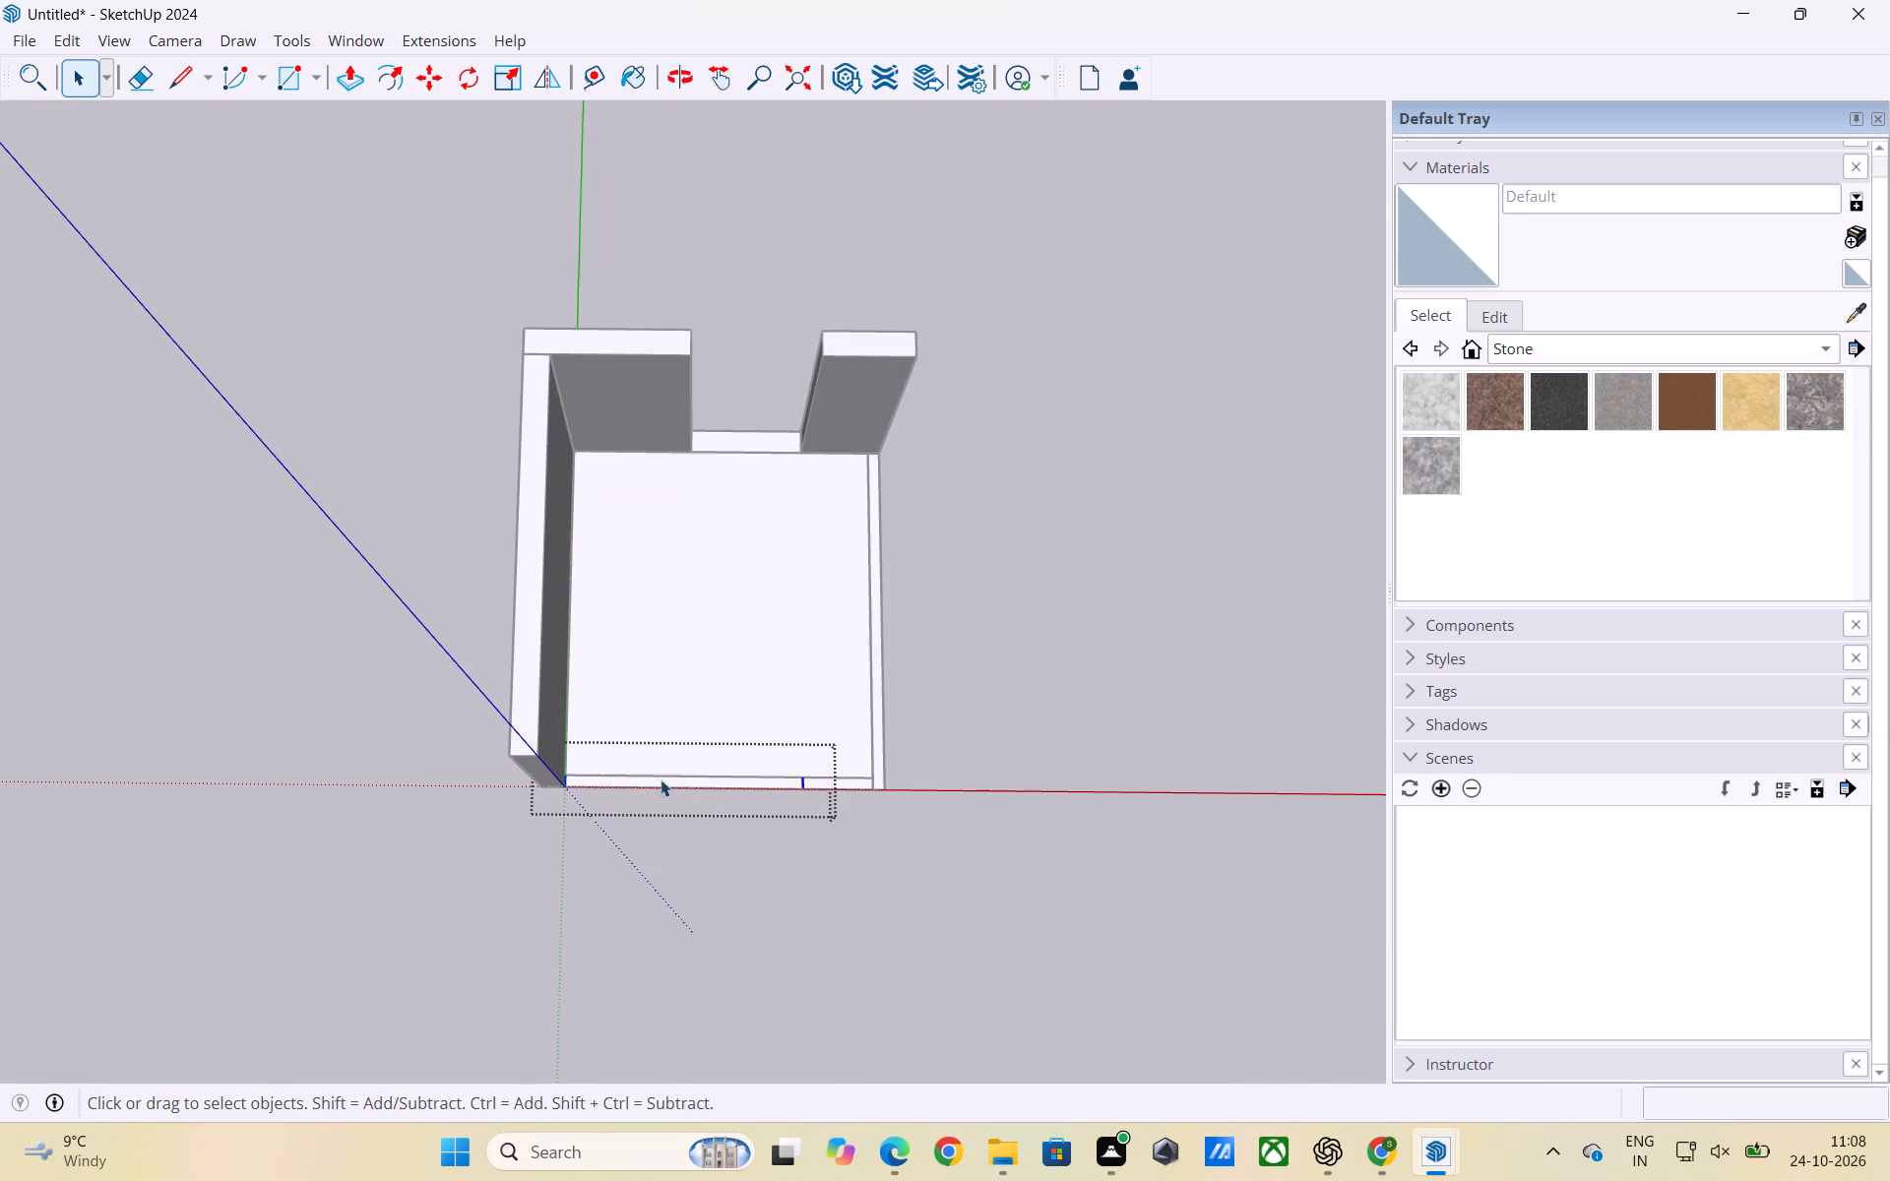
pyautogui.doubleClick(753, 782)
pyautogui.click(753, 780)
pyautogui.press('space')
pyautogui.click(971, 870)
# Extrude the long lower-wall rectangle up 9' inside its group, level with the left wall's top.
pyautogui.scroll(1, 738, 771)
pyautogui.moveTo(724, 766); pyautogui.dragTo(725, 825, button='middle')
pyautogui.scroll(2, 699, 777)
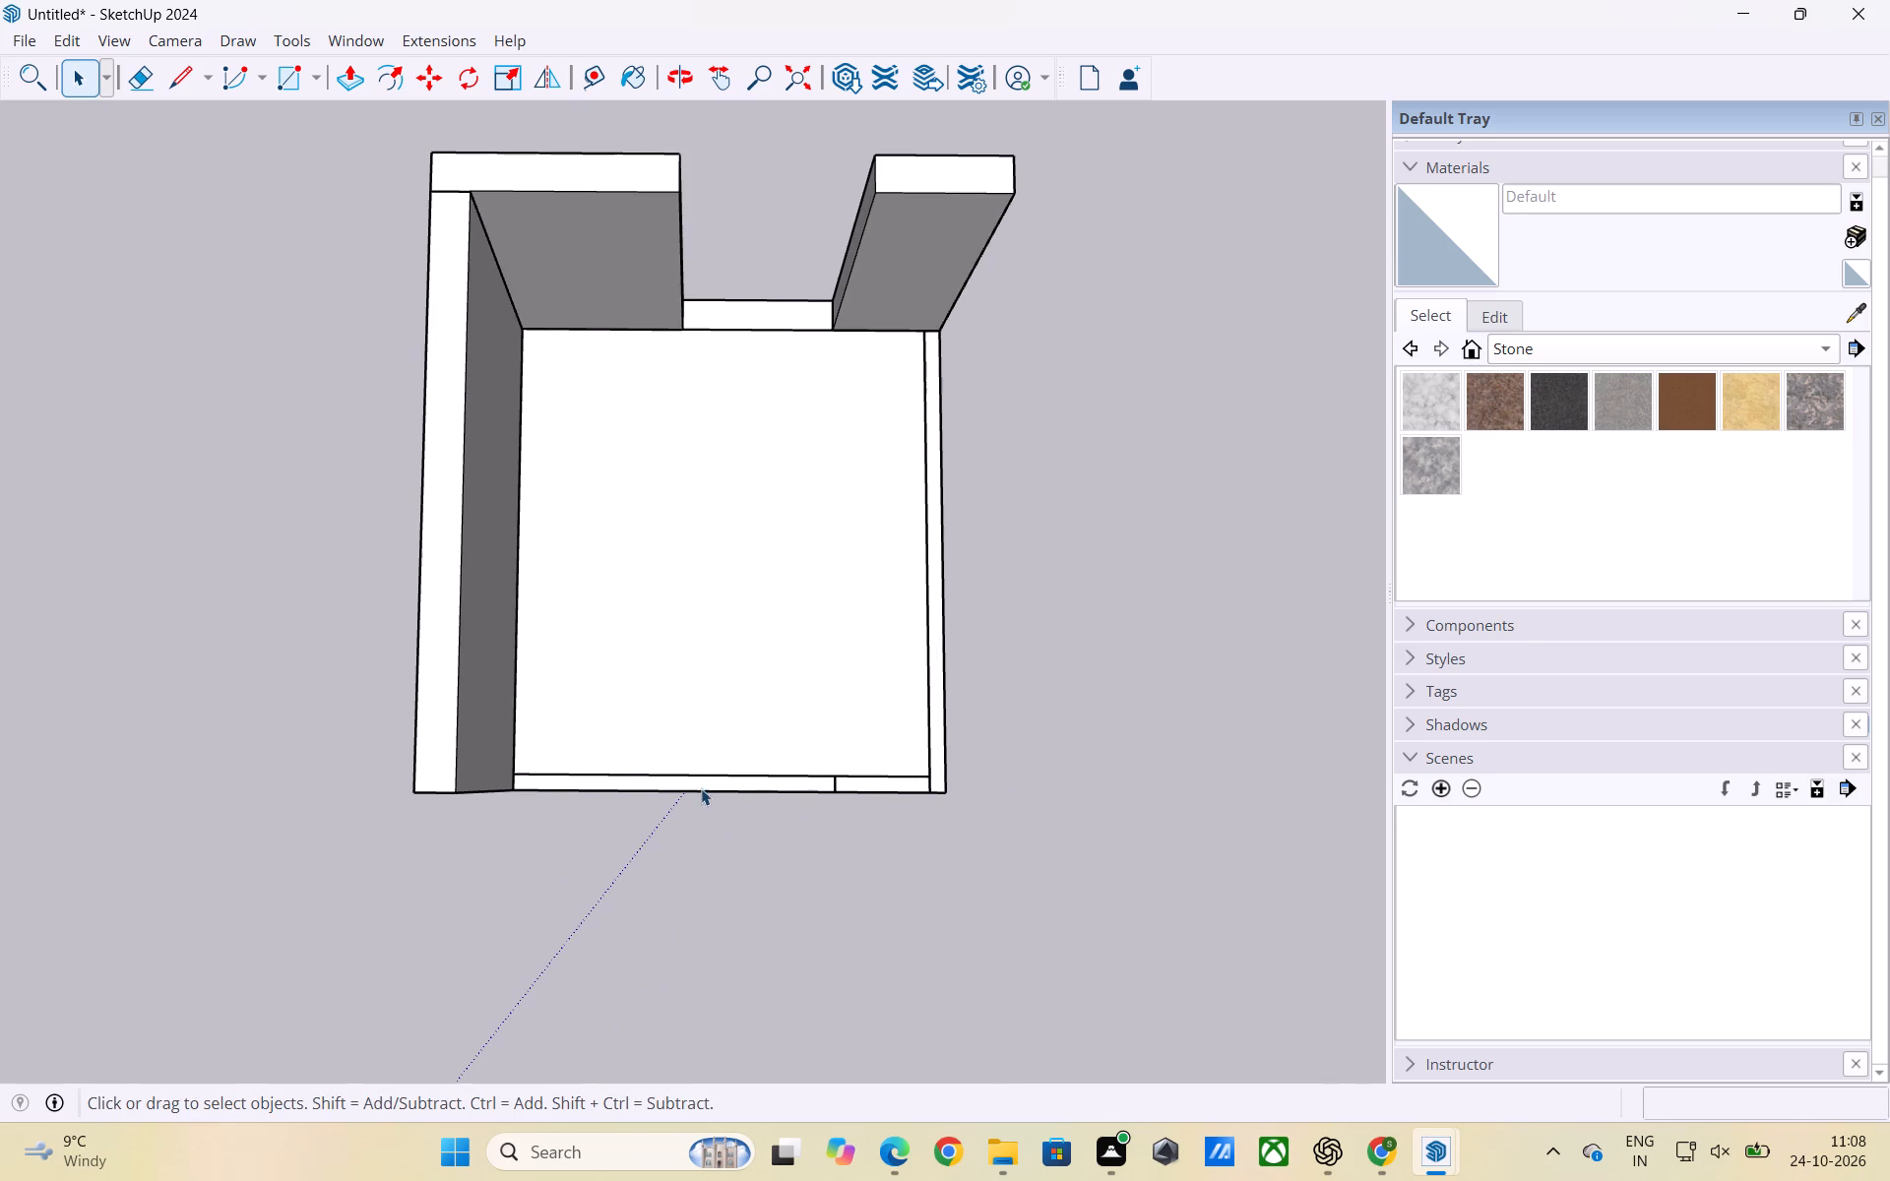
pyautogui.click(705, 785)
pyautogui.tripleClick(705, 785)
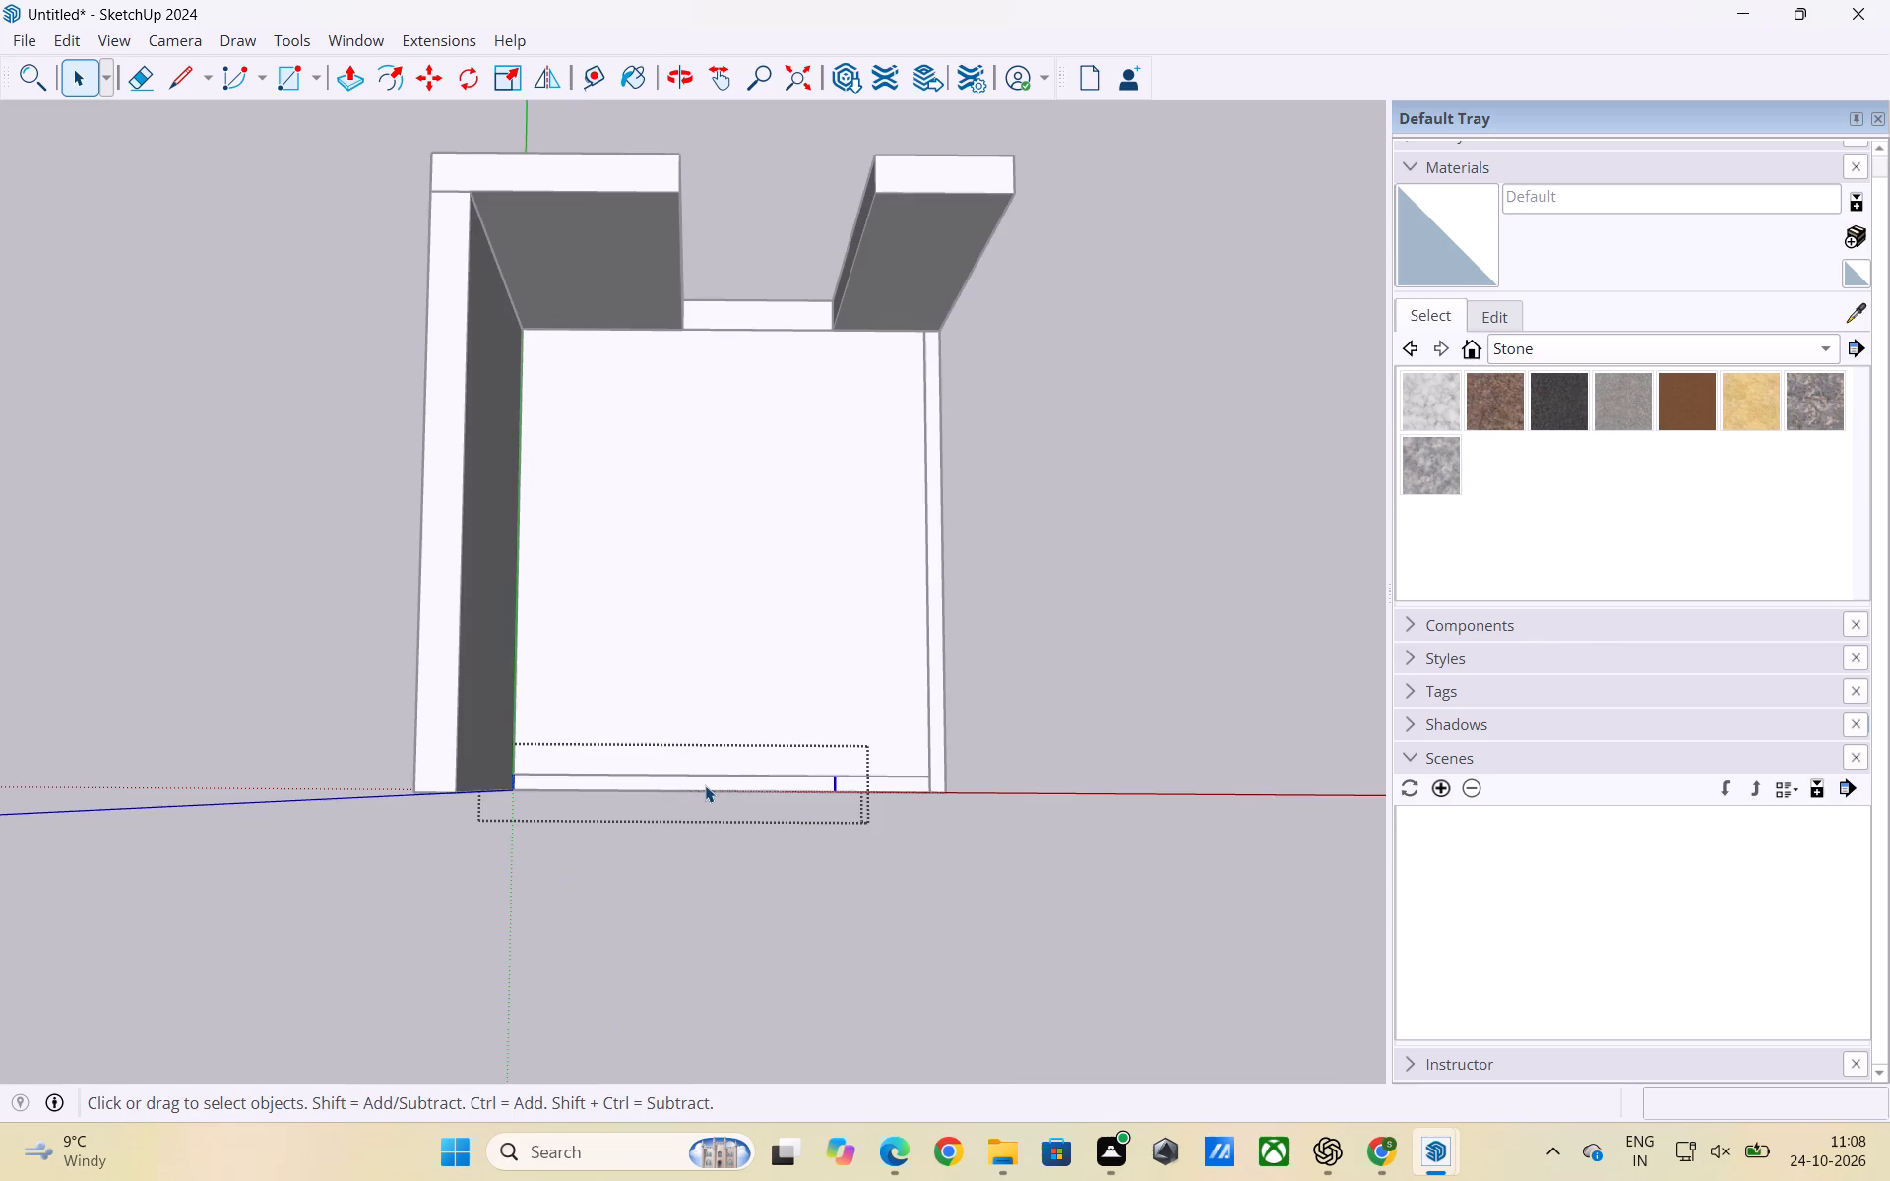
pyautogui.doubleClick(707, 780)
pyautogui.press('p')
pyautogui.click(707, 780)
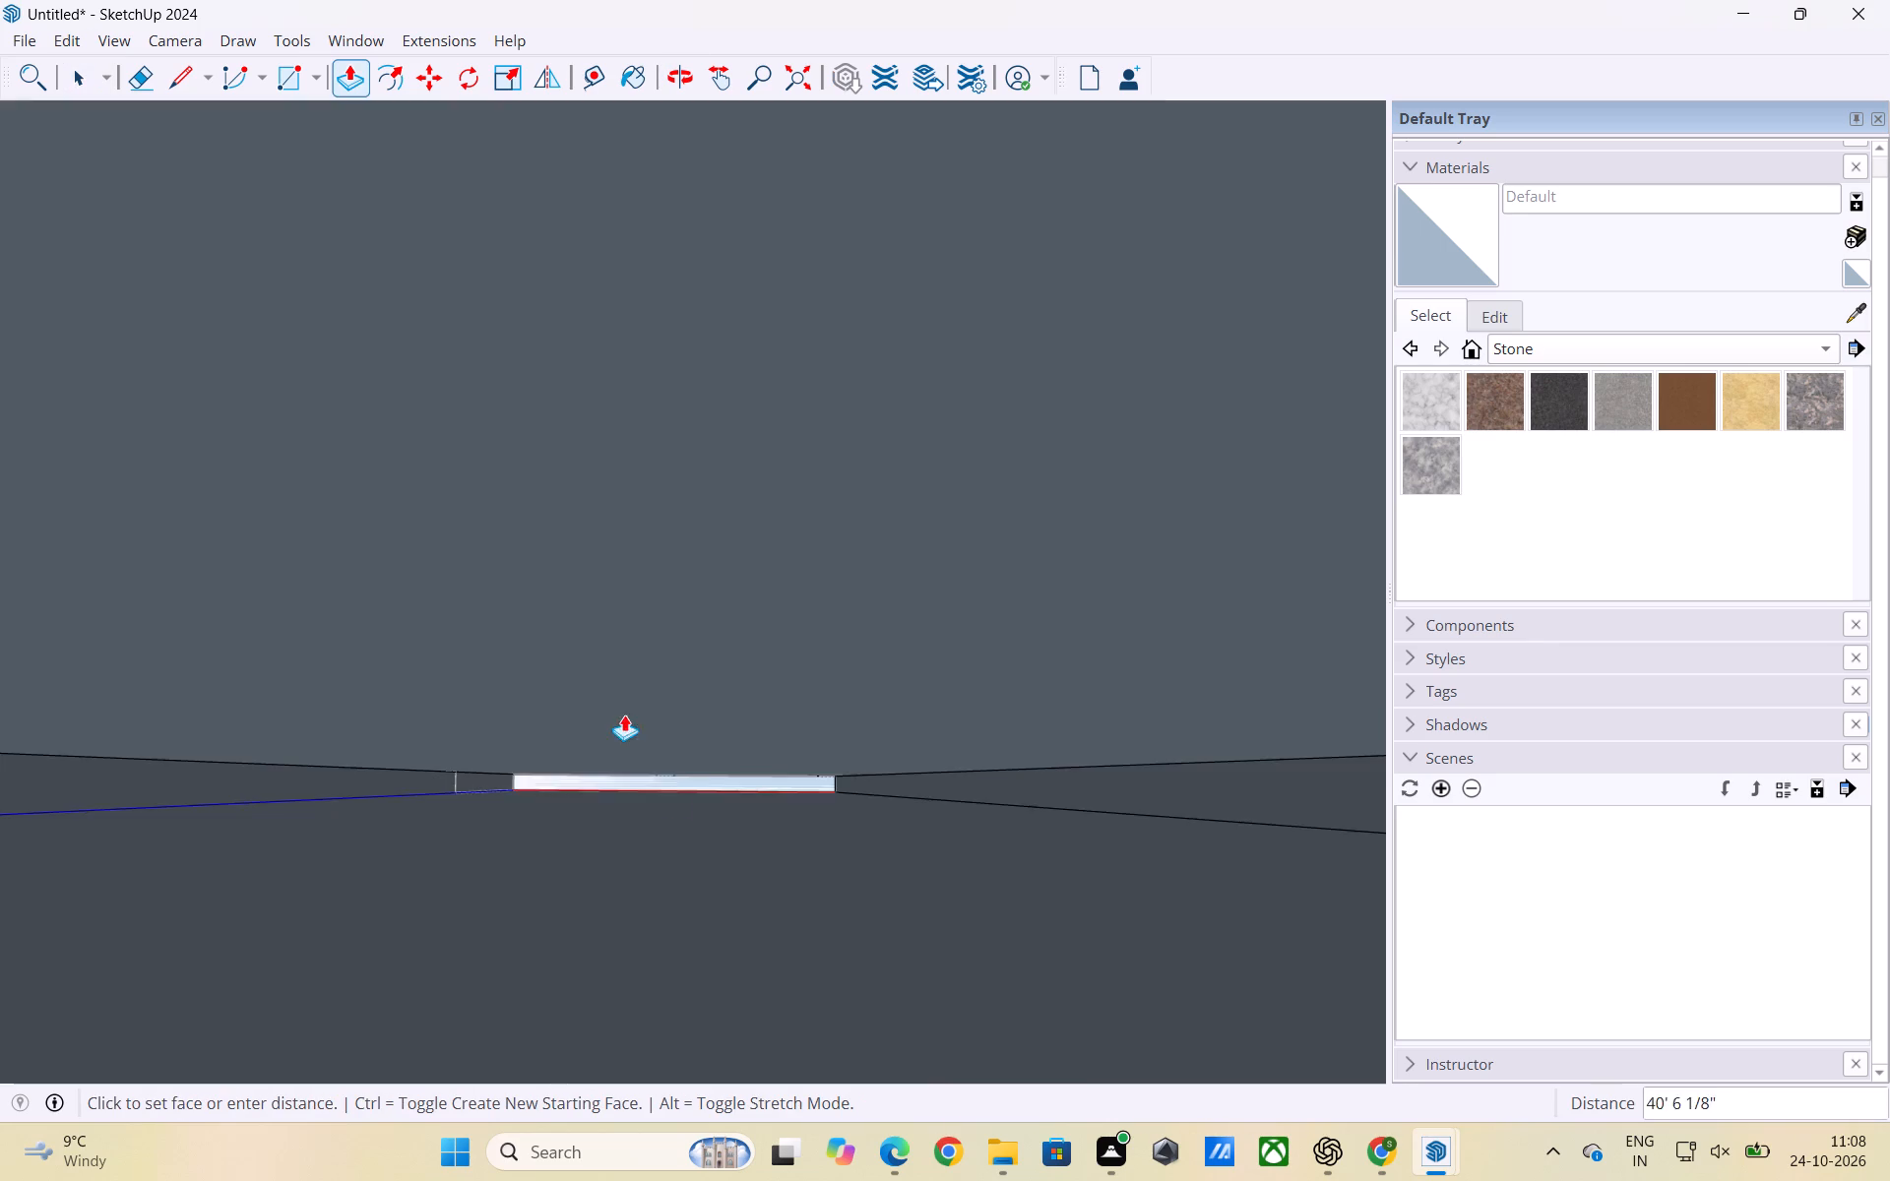
pyautogui.scroll(-3, 630, 760)
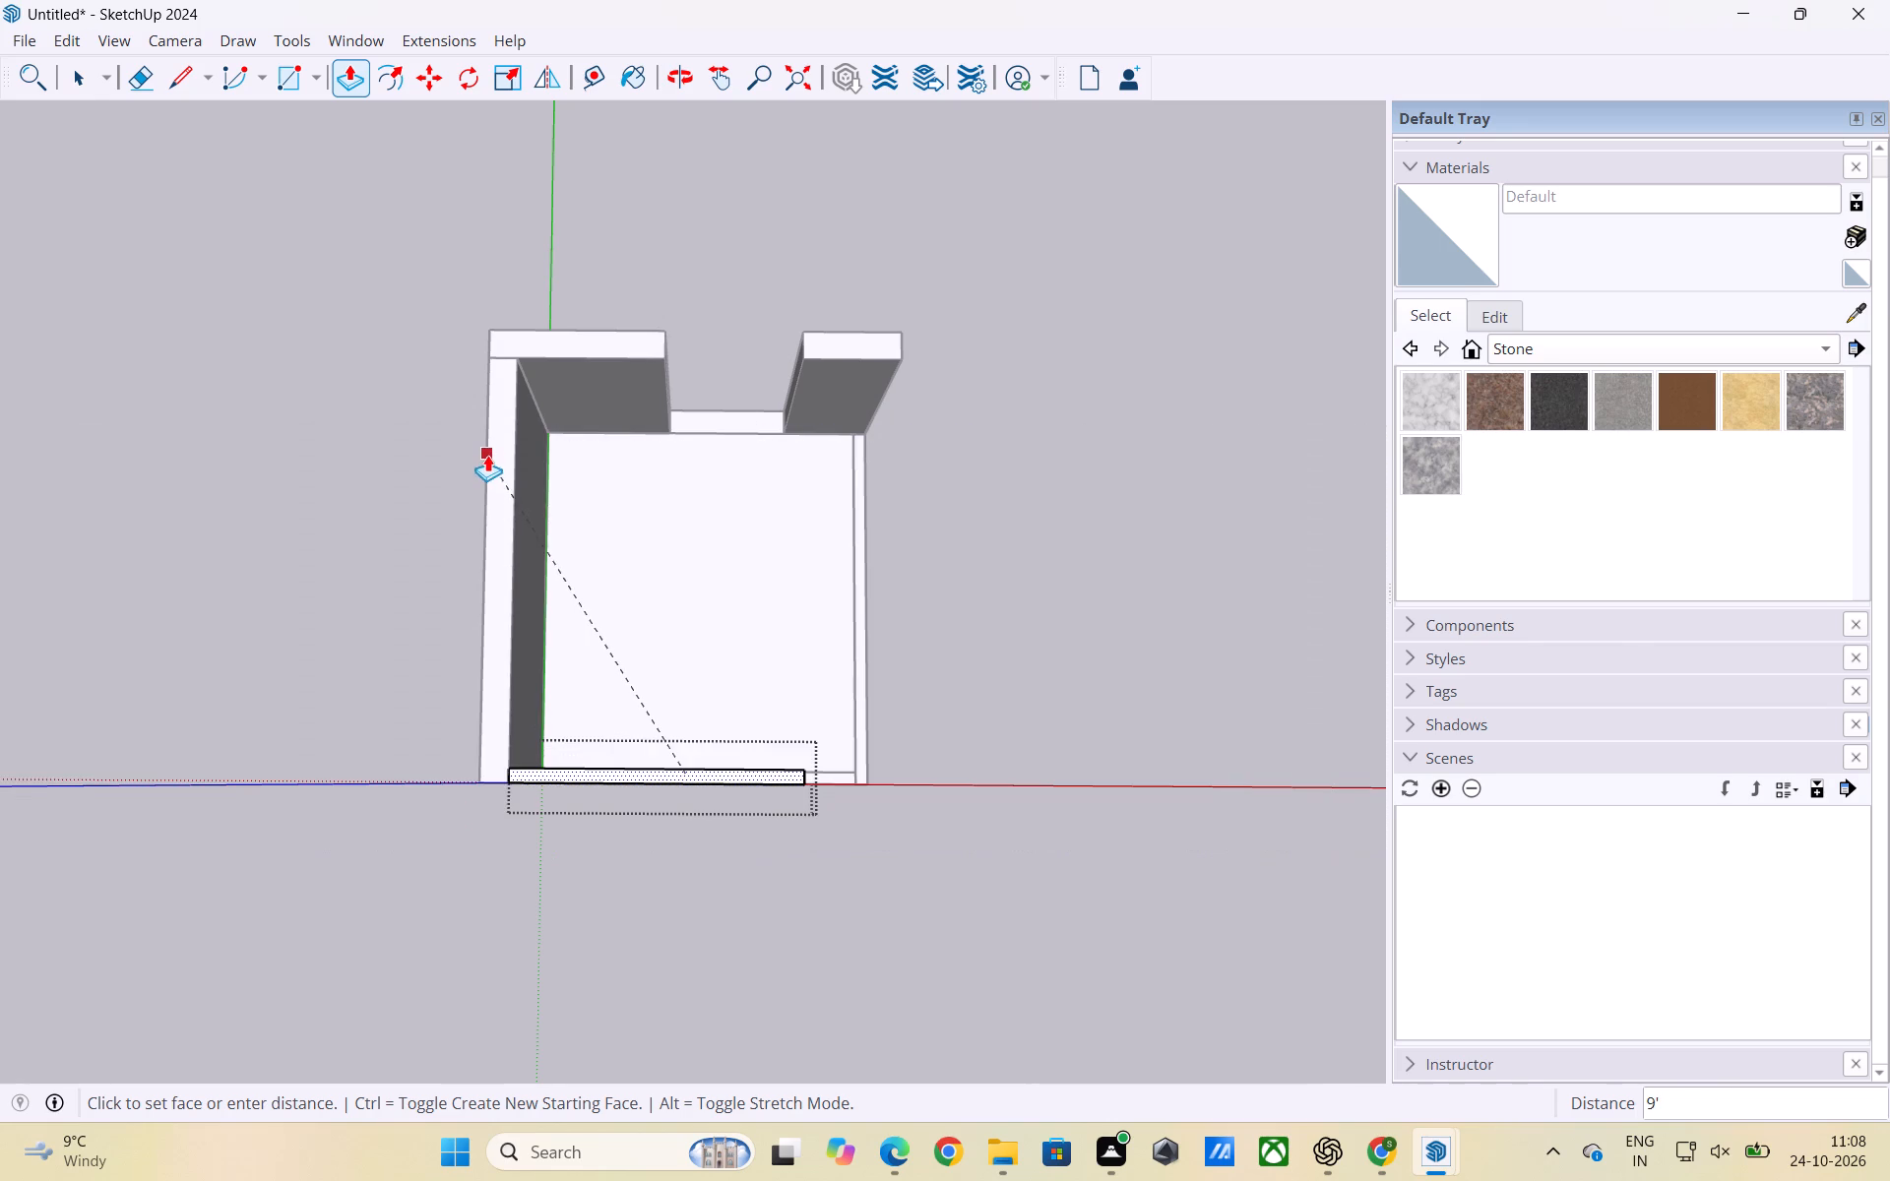
pyautogui.scroll(3, 492, 458)
pyautogui.scroll(-2, 511, 434)
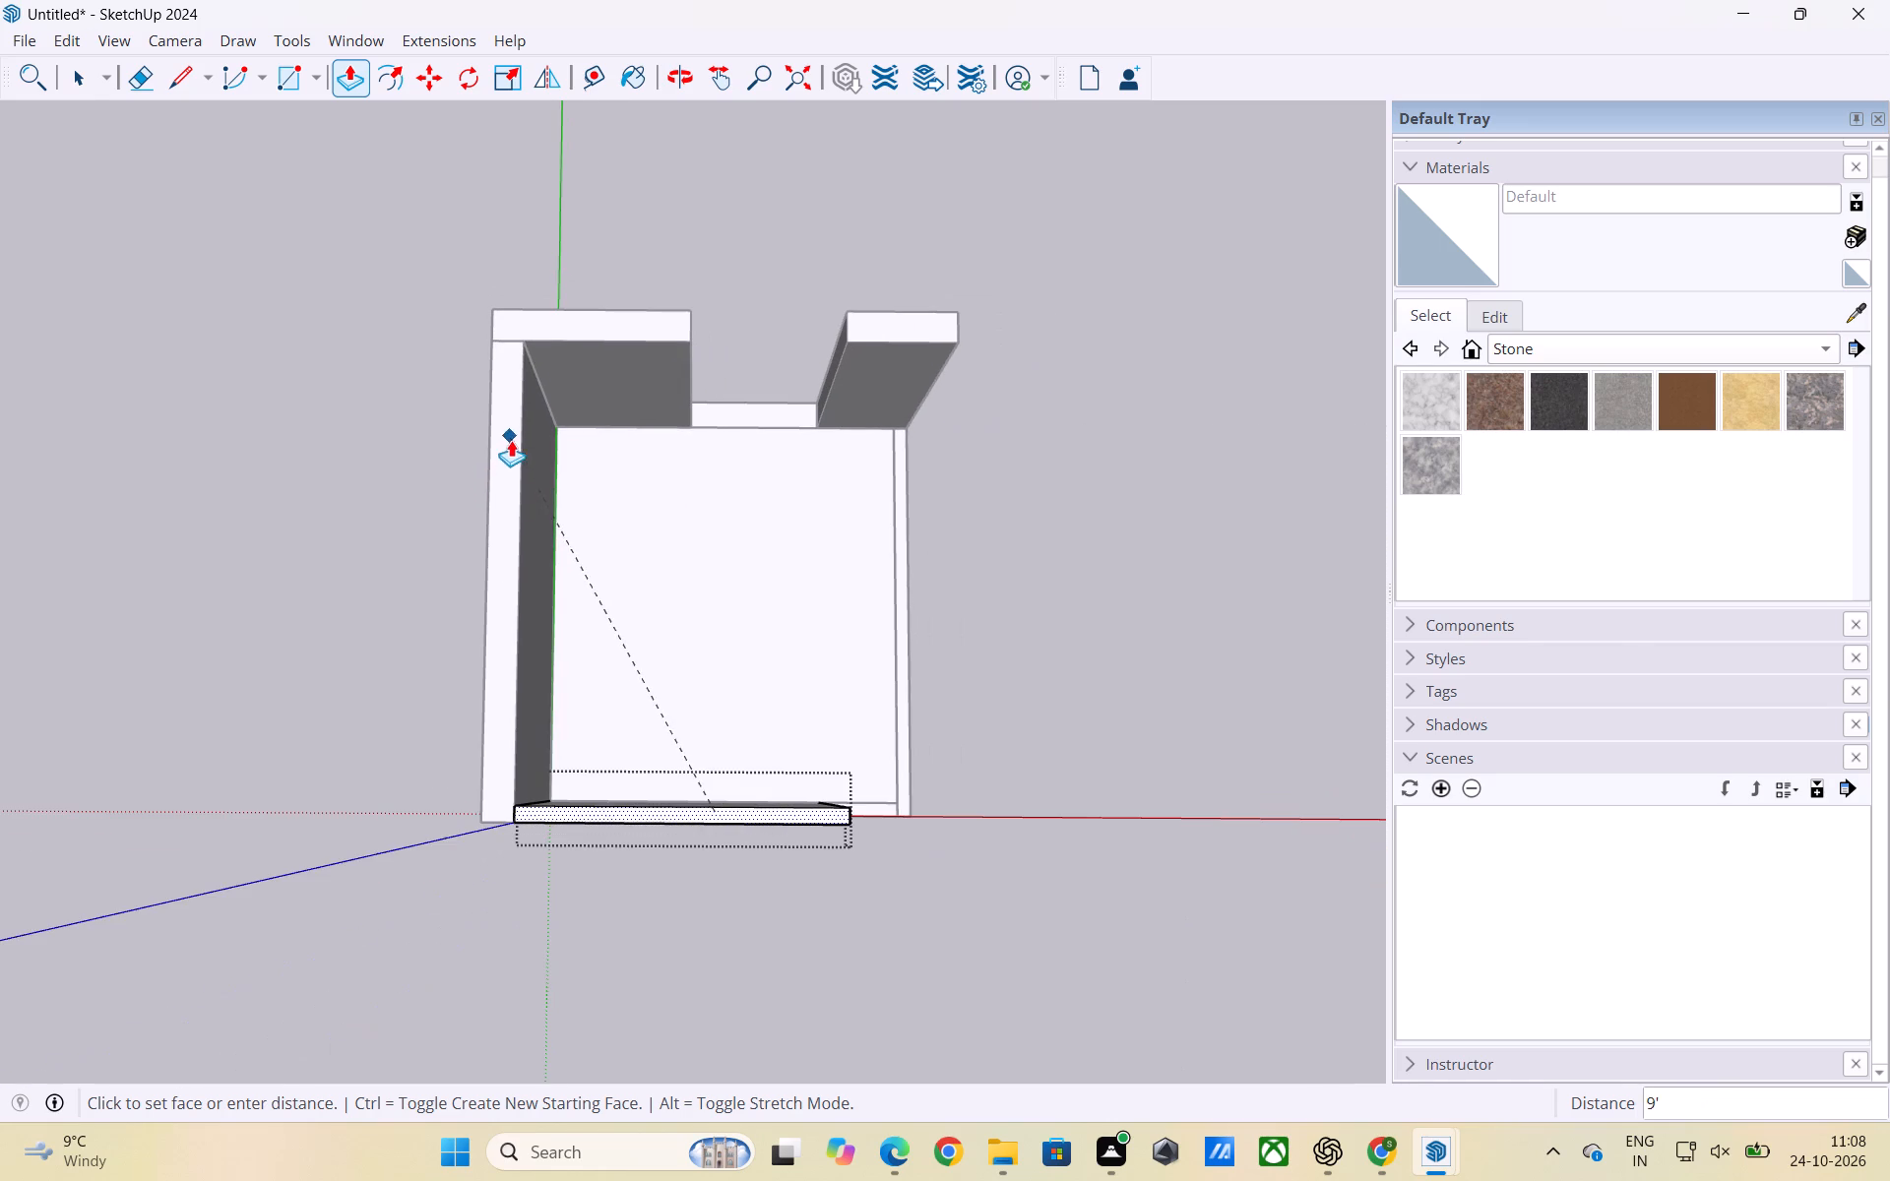
pyautogui.click(500, 436)
pyautogui.press('space')
pyautogui.click(260, 476)
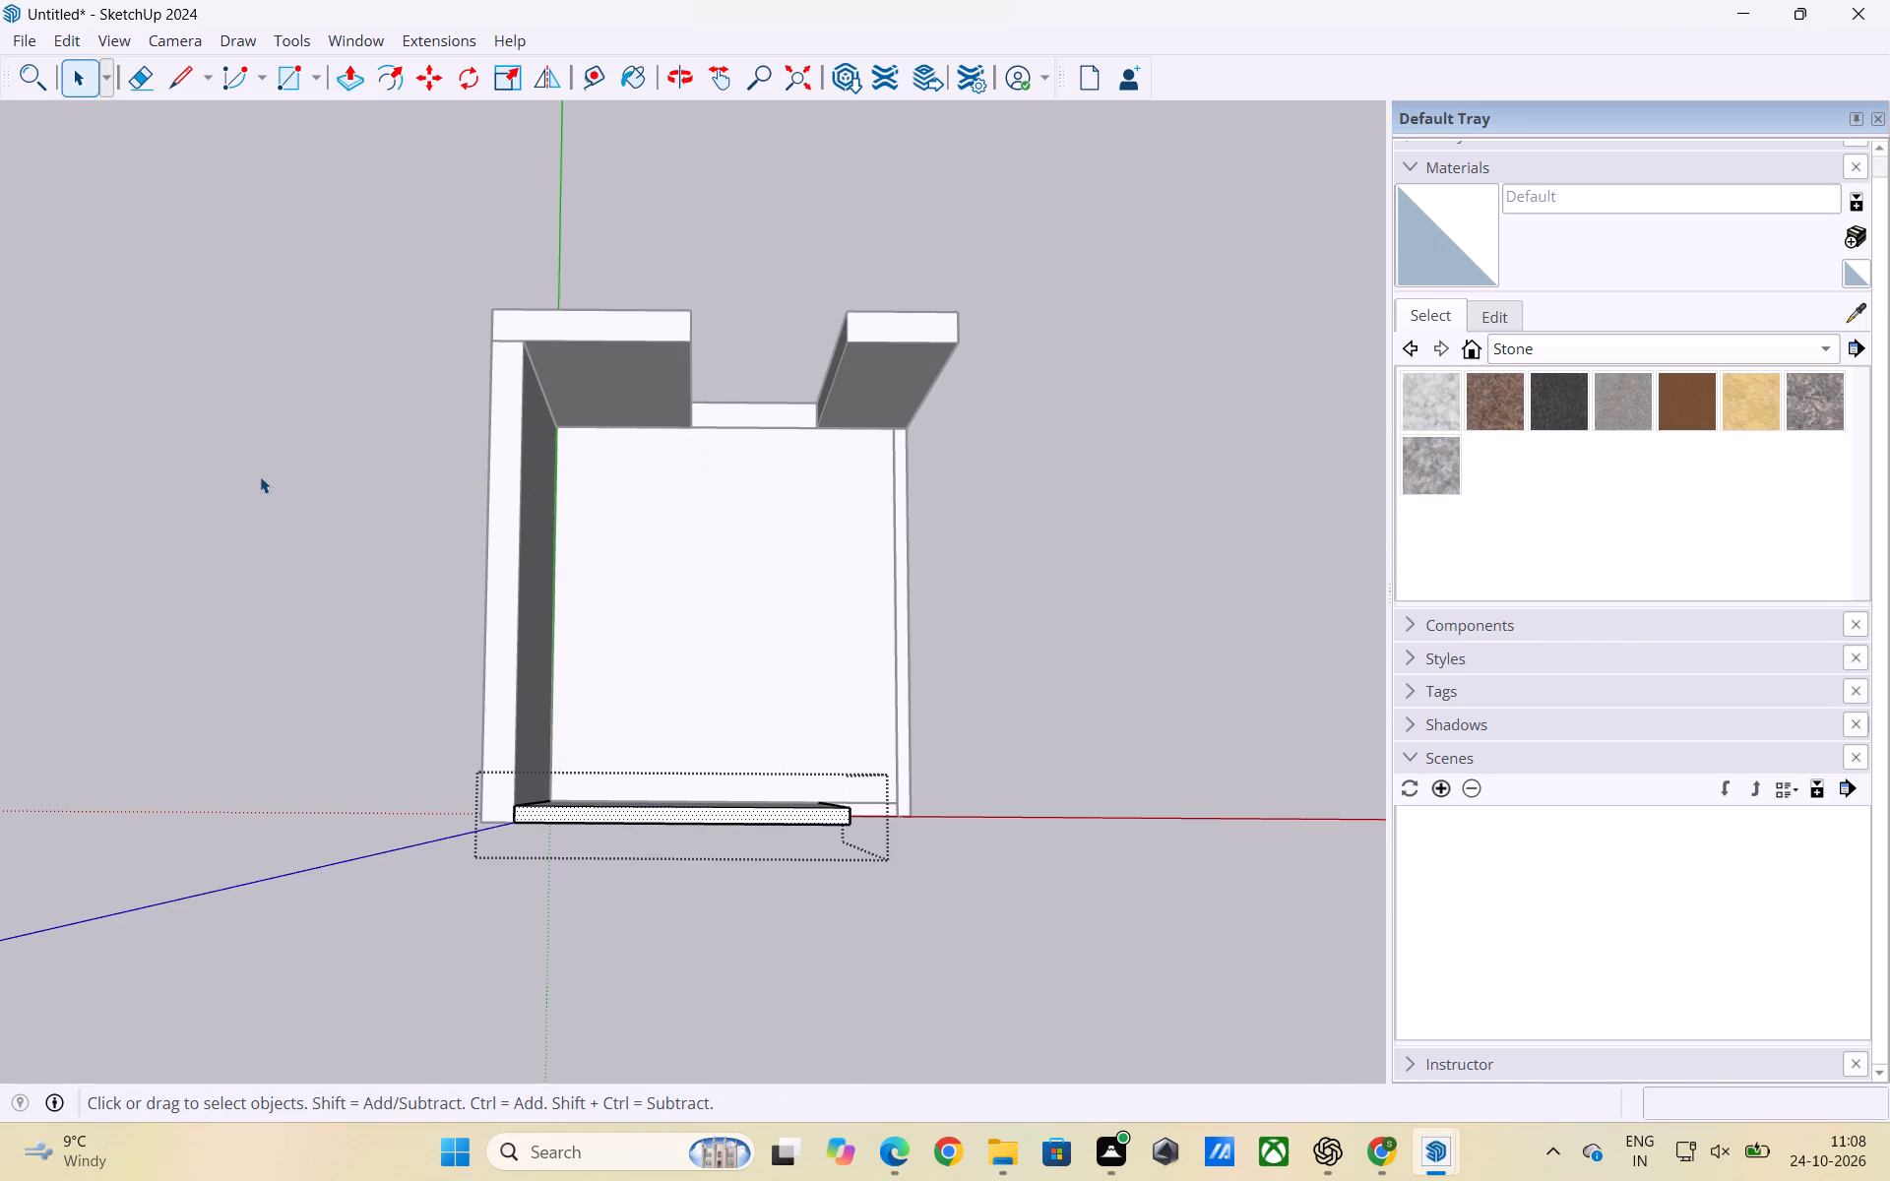
# Extrude the right wall rectangle up inside its group, level with the top of the lower wall.
pyautogui.scroll(-2, 399, 526)
pyautogui.moveTo(661, 760); pyautogui.dragTo(428, 726, button='middle')
pyautogui.scroll(-1, 658, 762)
pyautogui.scroll(2, 857, 866)
pyautogui.moveTo(832, 831); pyautogui.dragTo(590, 821, button='middle')
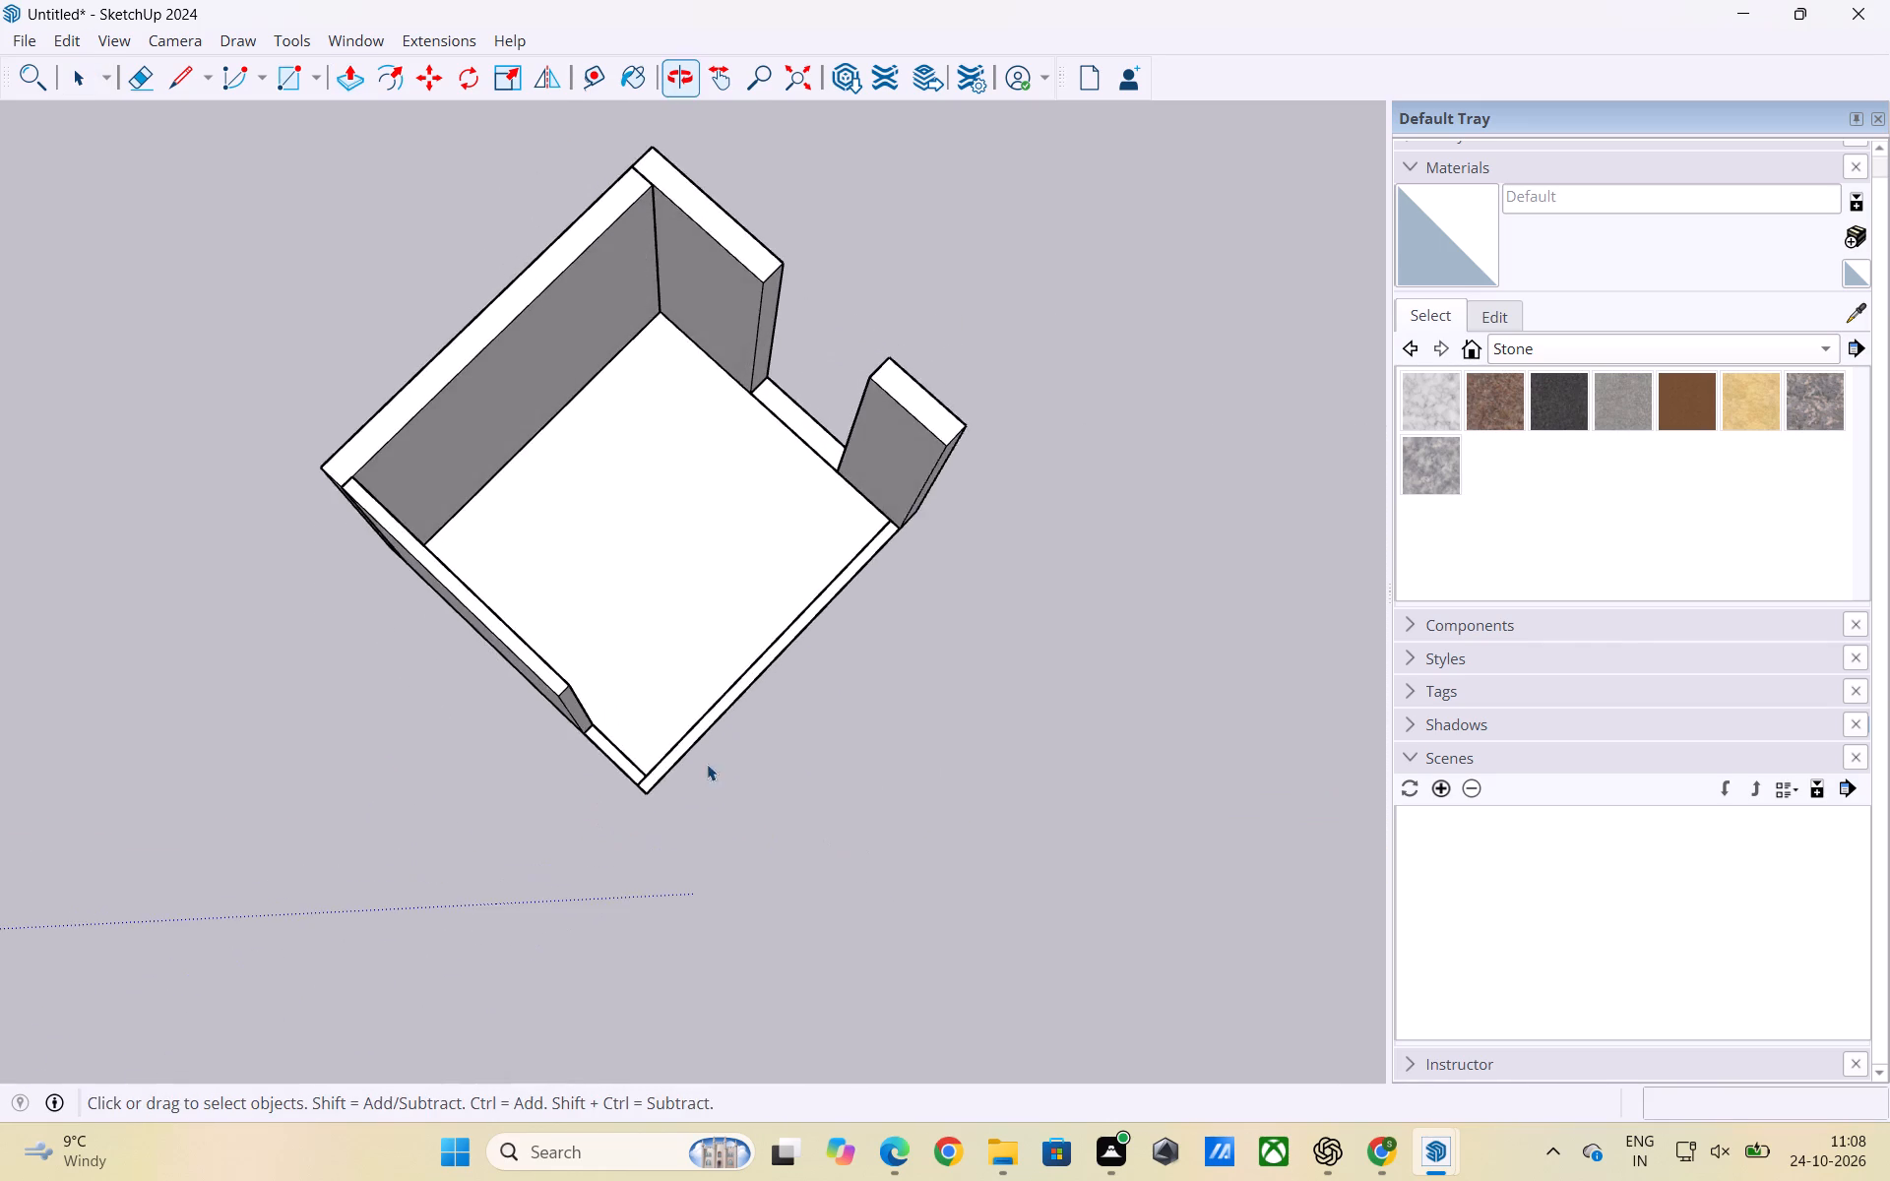
pyautogui.scroll(3, 708, 764)
pyautogui.moveTo(626, 760); pyautogui.dragTo(762, 711, button='middle')
pyautogui.scroll(3, 609, 836)
pyautogui.moveTo(617, 836); pyautogui.dragTo(820, 823, button='middle')
pyautogui.scroll(3, 820, 824)
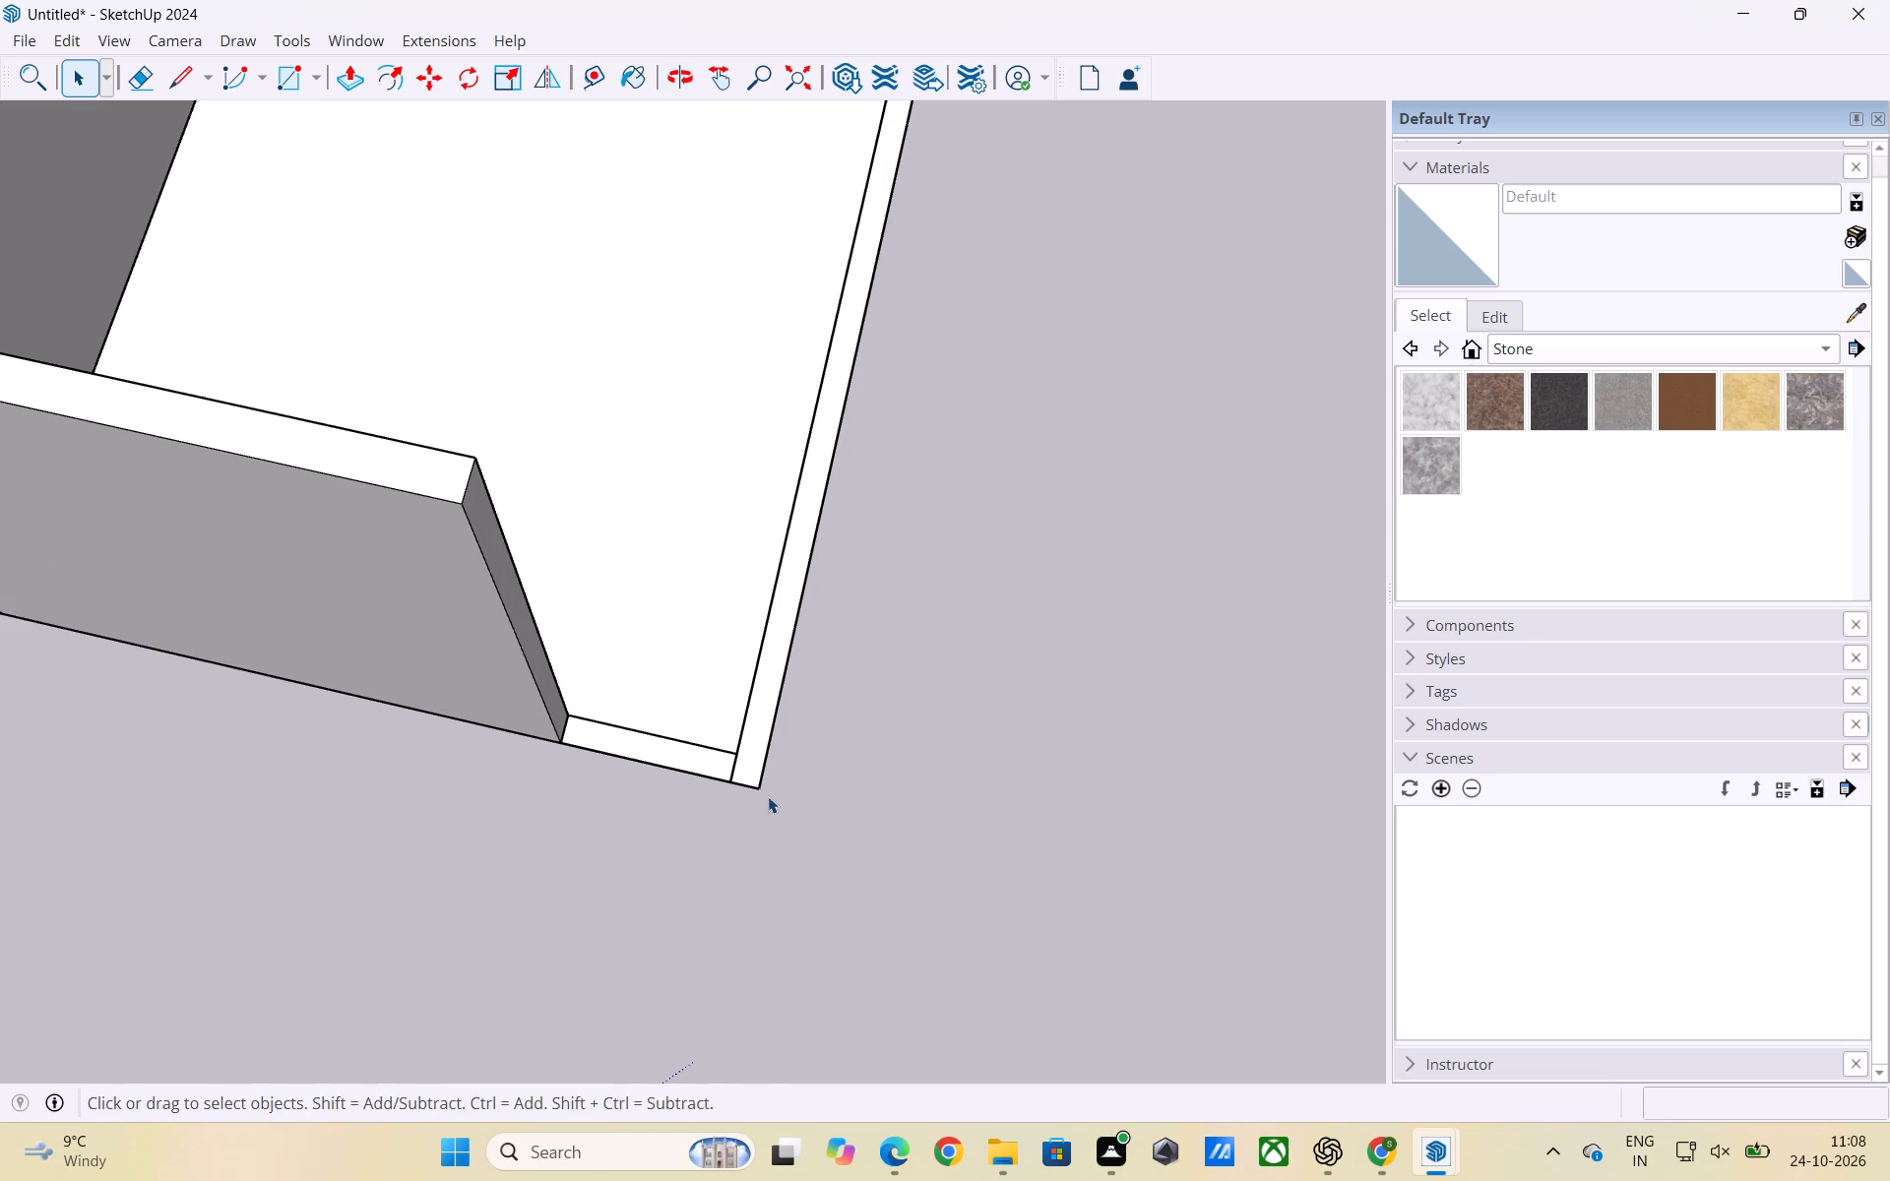
pyautogui.moveTo(711, 790); pyautogui.dragTo(381, 770, button='middle')
pyautogui.scroll(-3, 650, 705)
pyautogui.moveTo(620, 771); pyautogui.dragTo(1001, 743, button='middle')
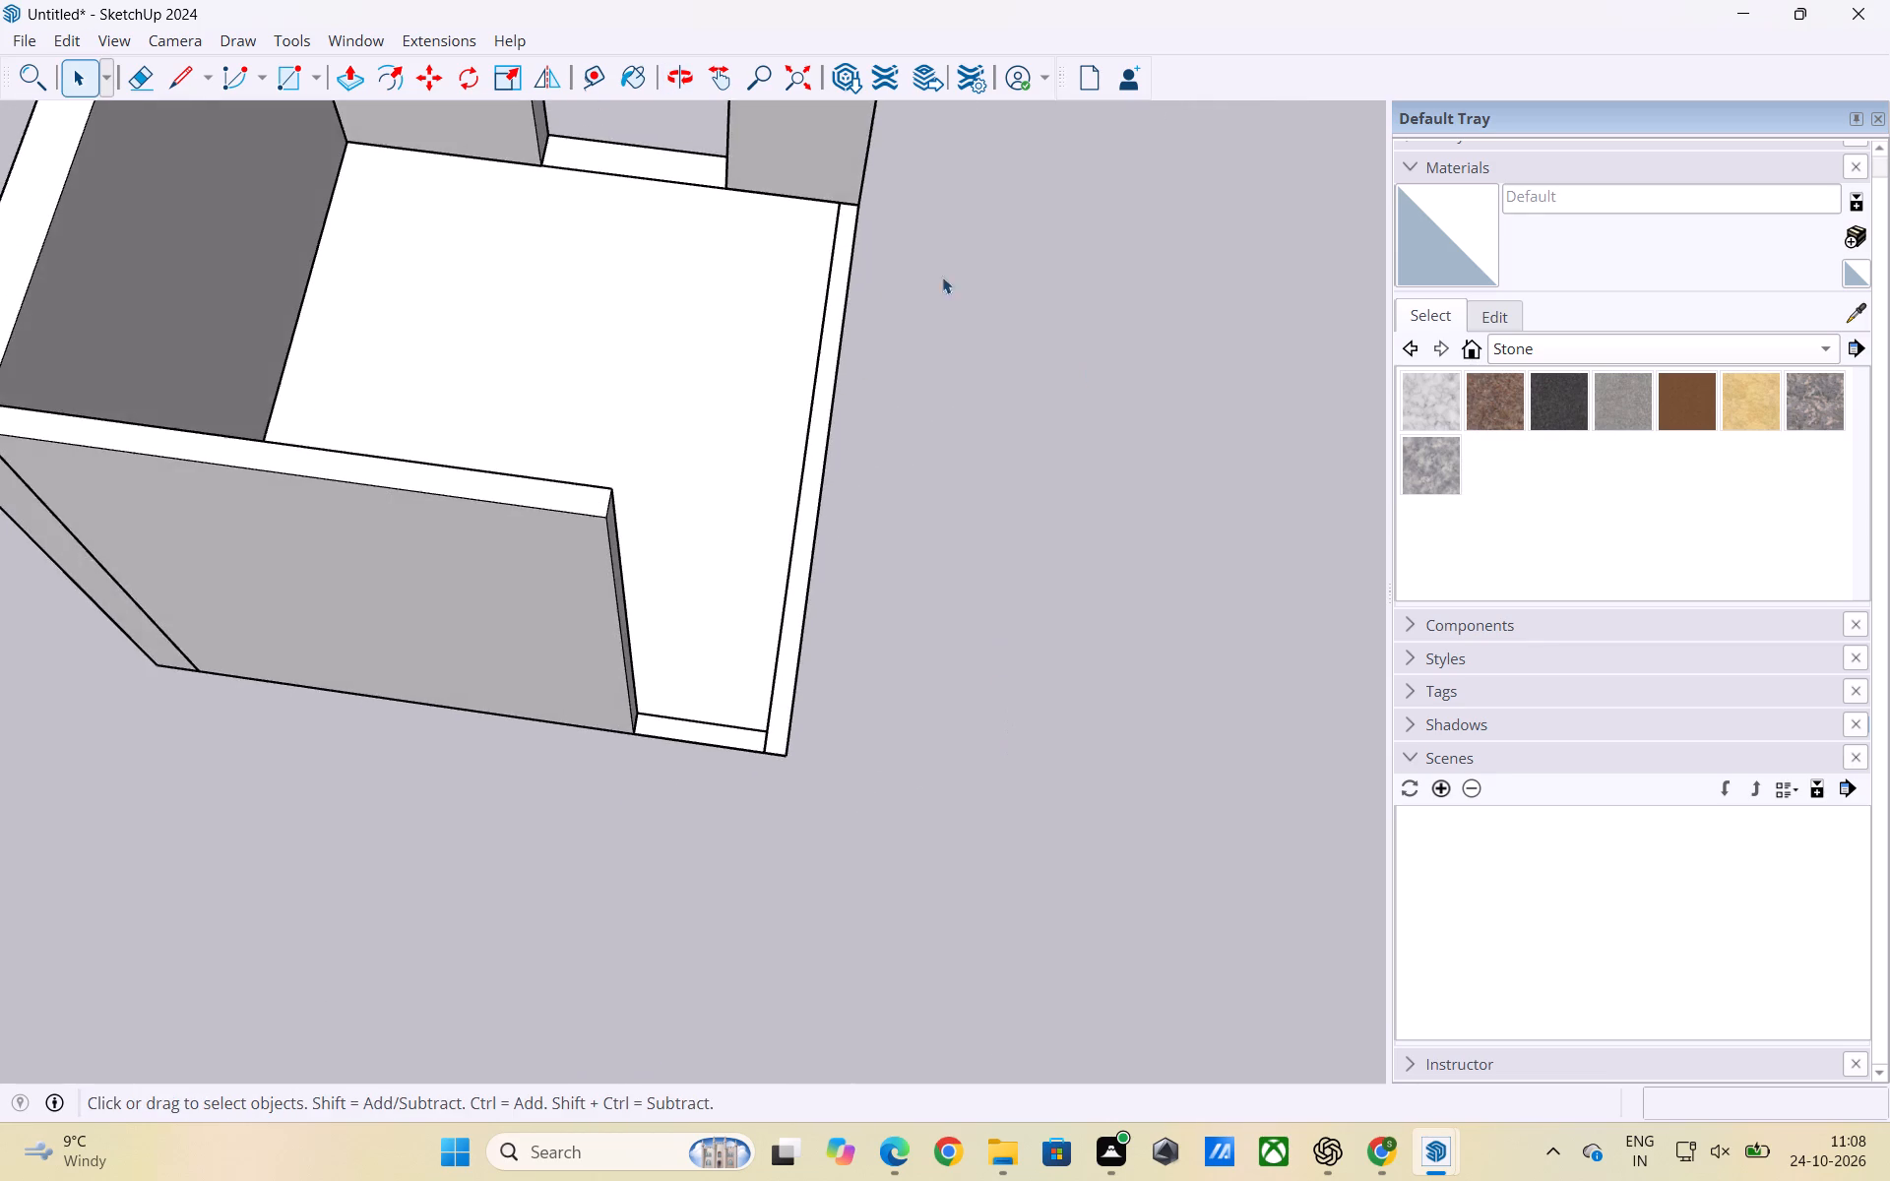
pyautogui.scroll(-3, 800, 239)
pyautogui.scroll(-1, 870, 557)
pyautogui.moveTo(870, 558); pyautogui.dragTo(272, 589, button='middle')
pyautogui.scroll(-2, 1129, 604)
pyautogui.moveTo(1004, 552); pyautogui.dragTo(1017, 680, button='middle')
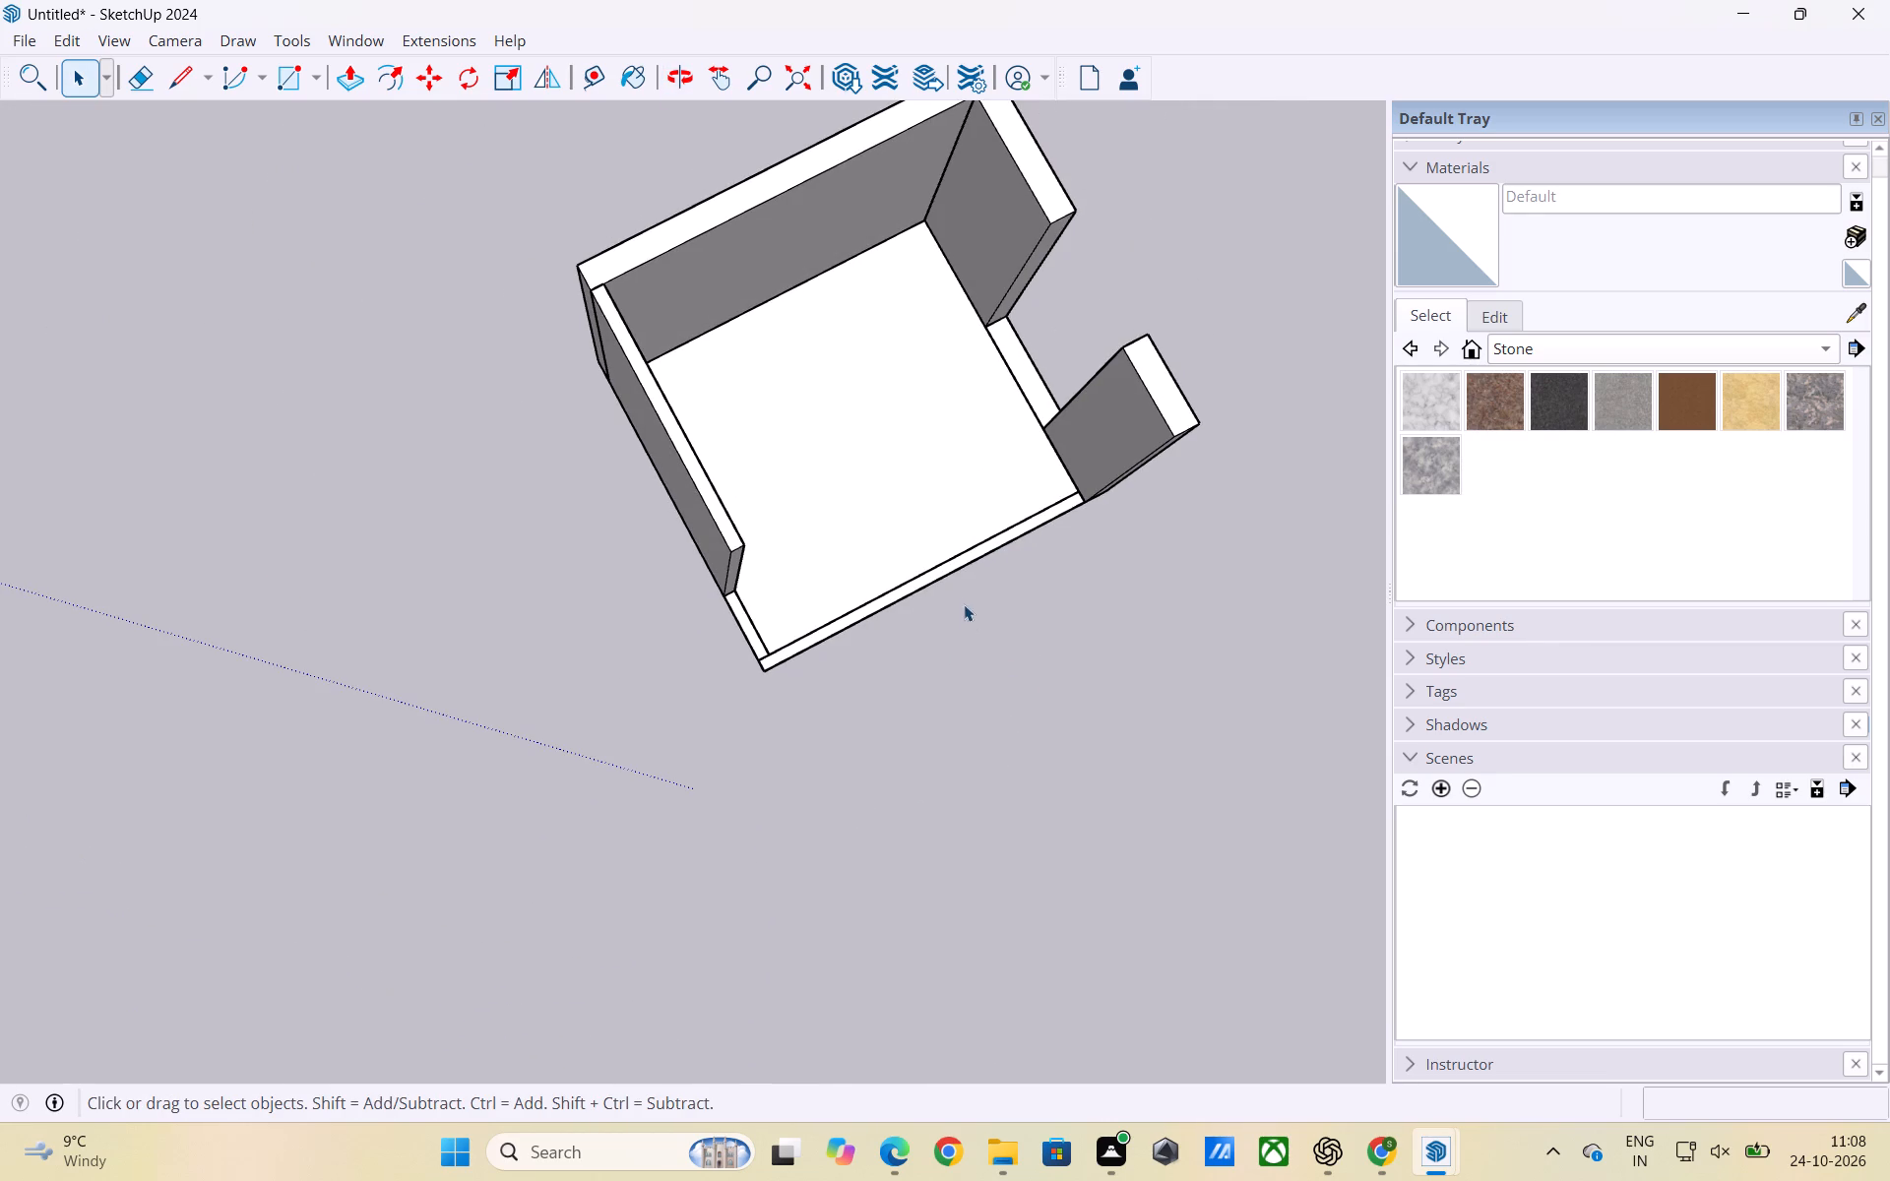
pyautogui.doubleClick(946, 566)
pyautogui.tripleClick(946, 567)
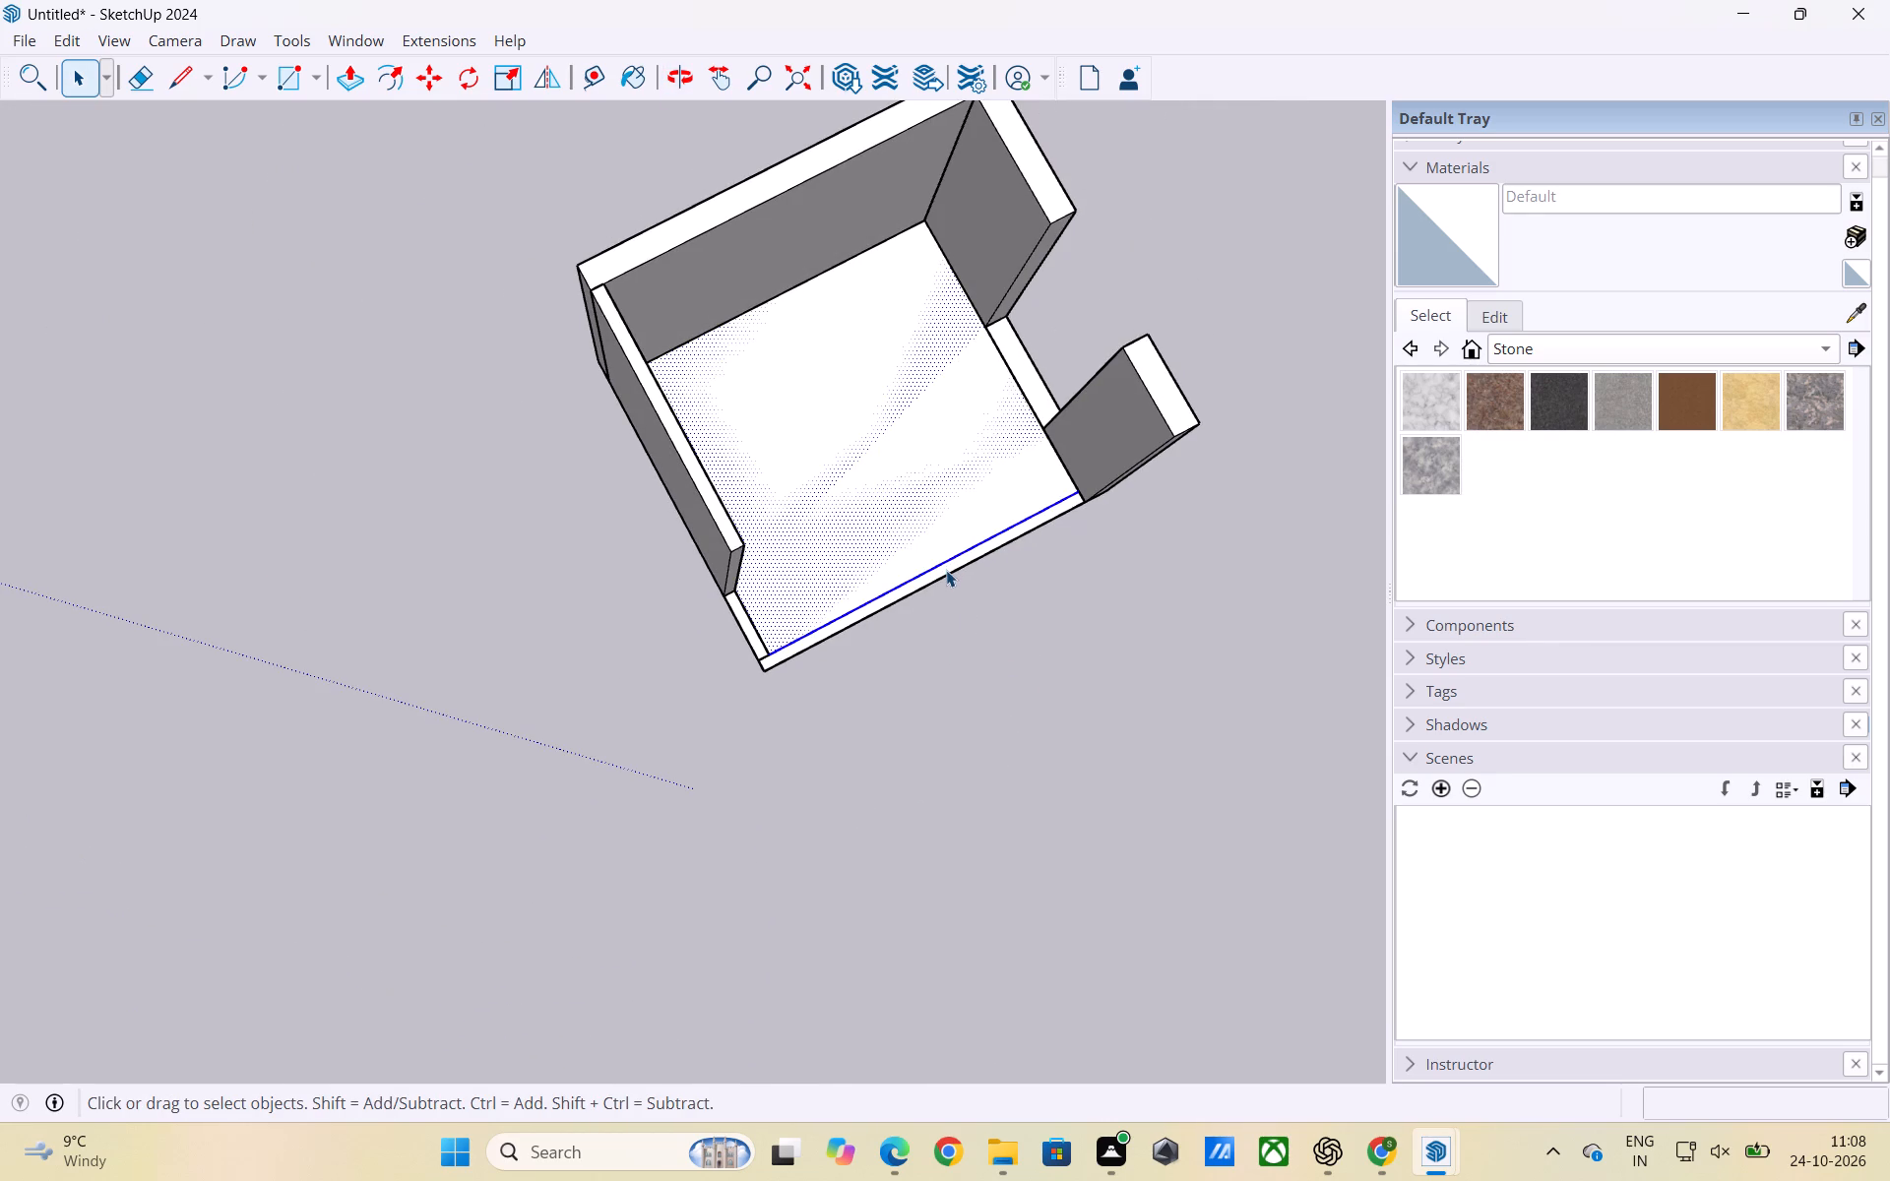
pyautogui.tripleClick(941, 571)
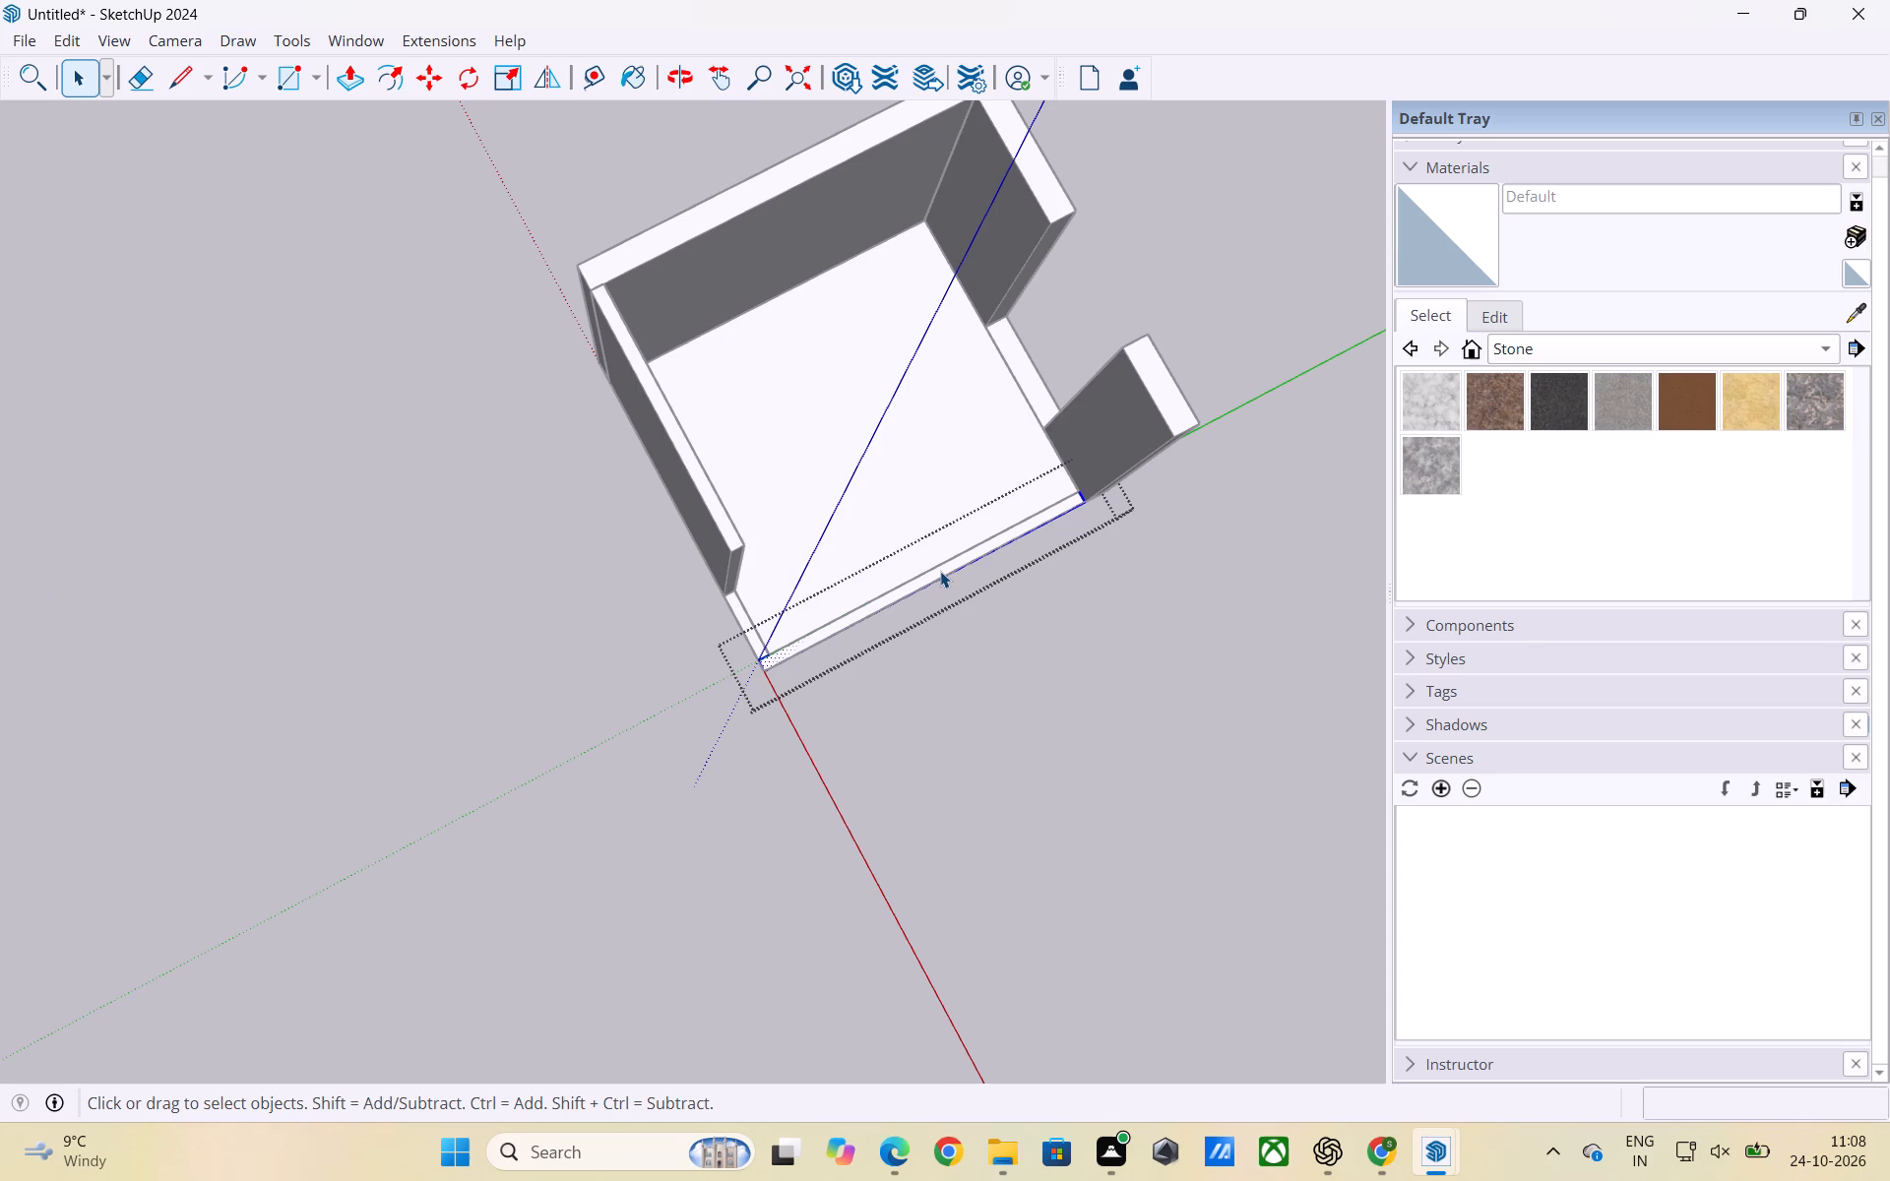
pyautogui.click(940, 571)
pyautogui.press('p')
pyautogui.click(940, 571)
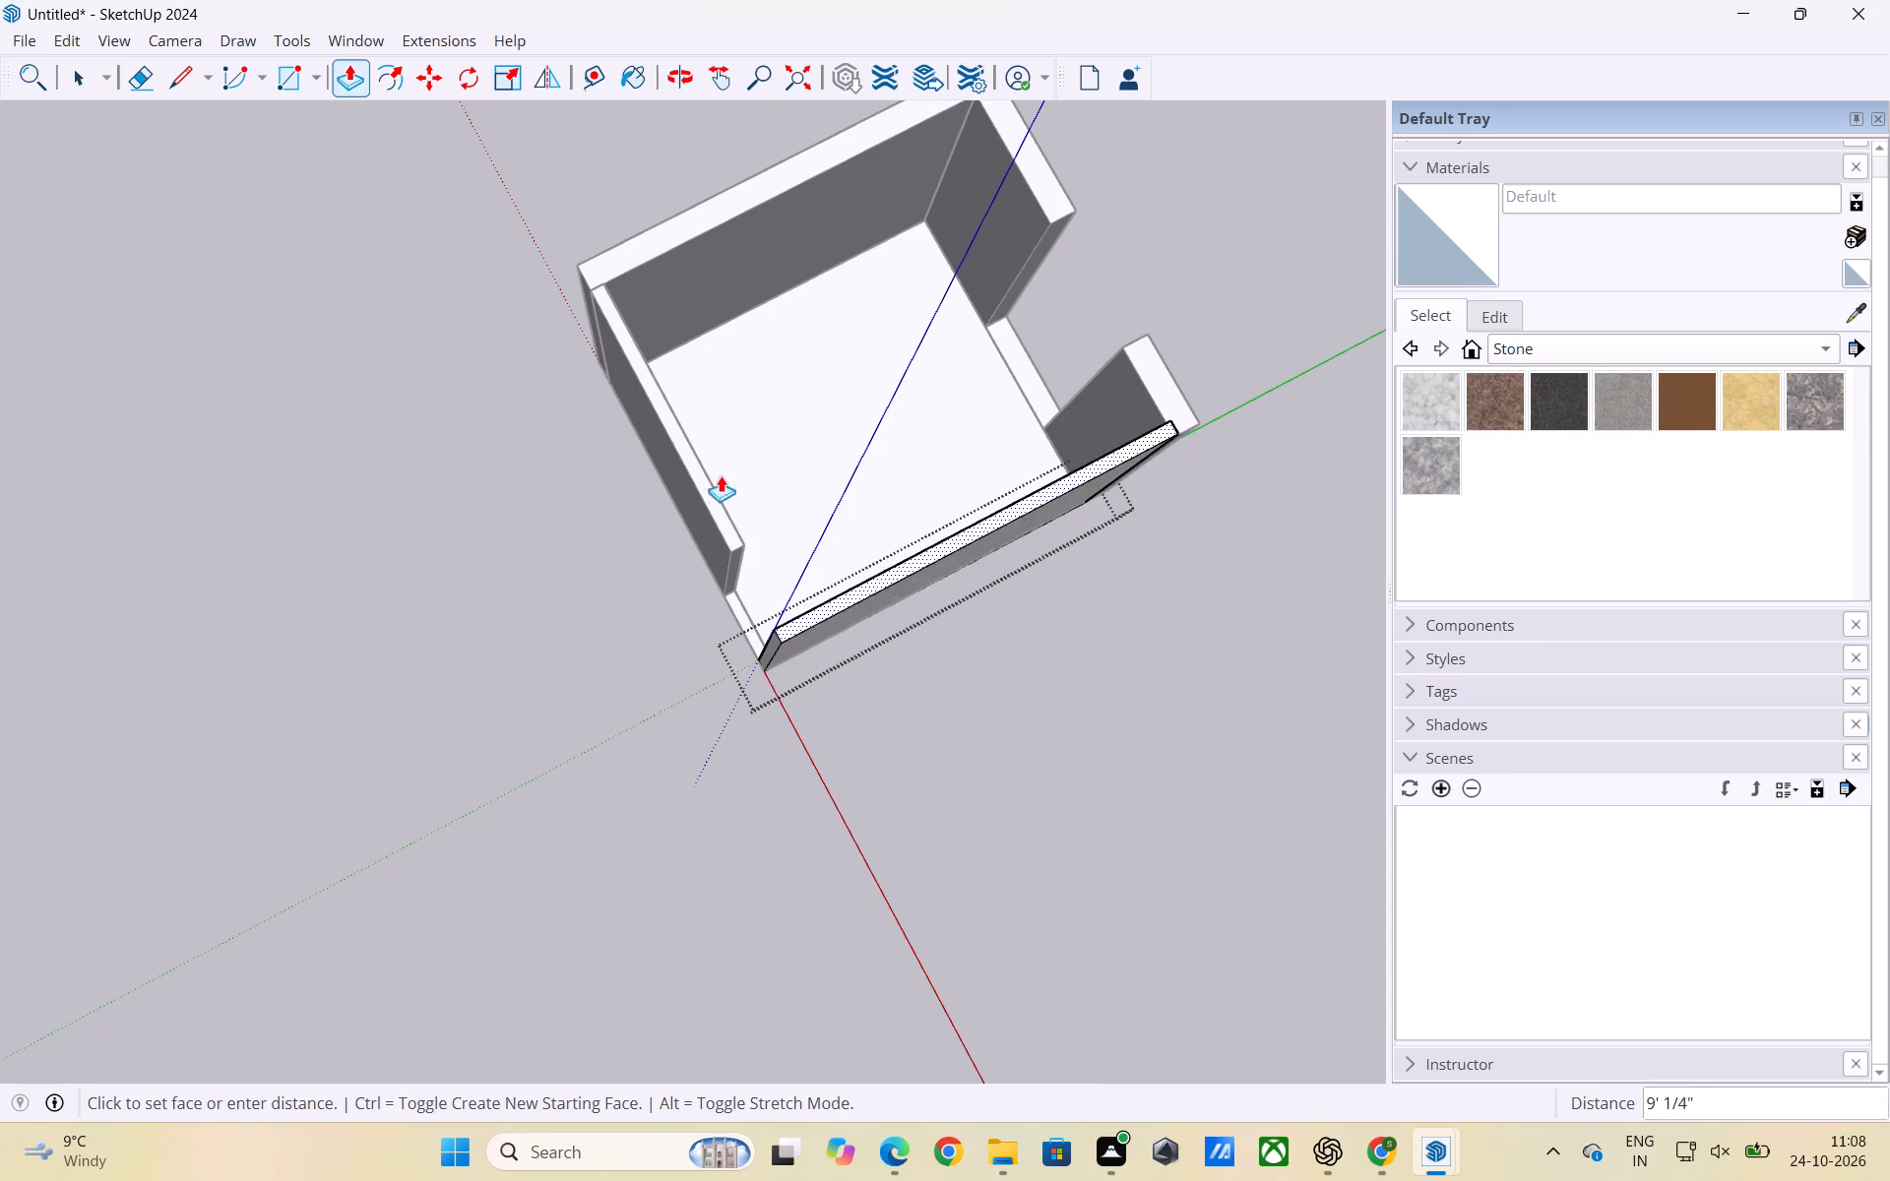
pyautogui.click(703, 466)
pyautogui.press('space')
pyautogui.click(850, 740)
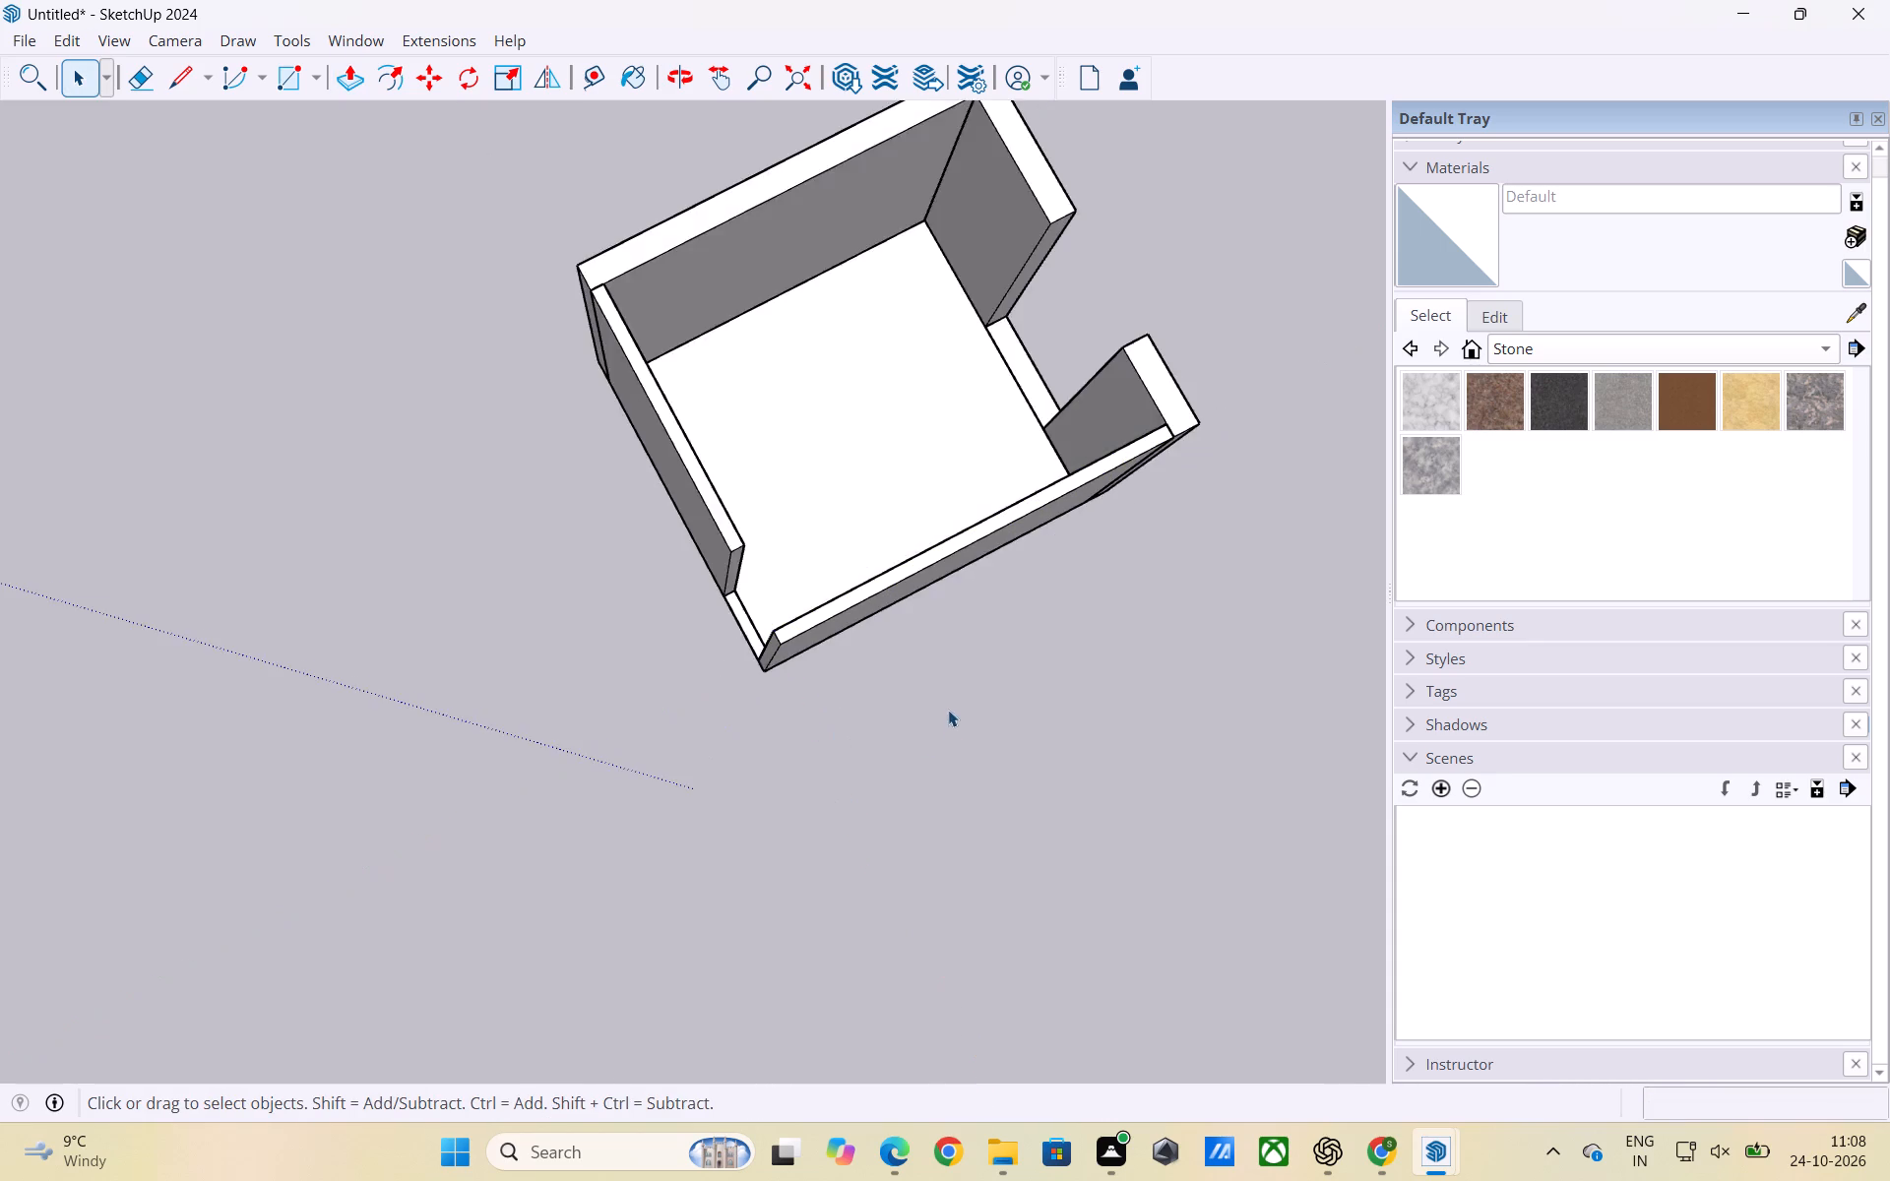
# Inspect the raised Bed Room-1 walls and openings from several angles, comparing them with the reference floor plan.
pyautogui.scroll(-4, 948, 710)
pyautogui.moveTo(662, 712); pyautogui.dragTo(993, 637, button='middle')
pyautogui.scroll(-6, 952, 574)
pyautogui.moveTo(773, 744); pyautogui.dragTo(1033, 639, button='middle')
pyautogui.scroll(-2, 928, 543)
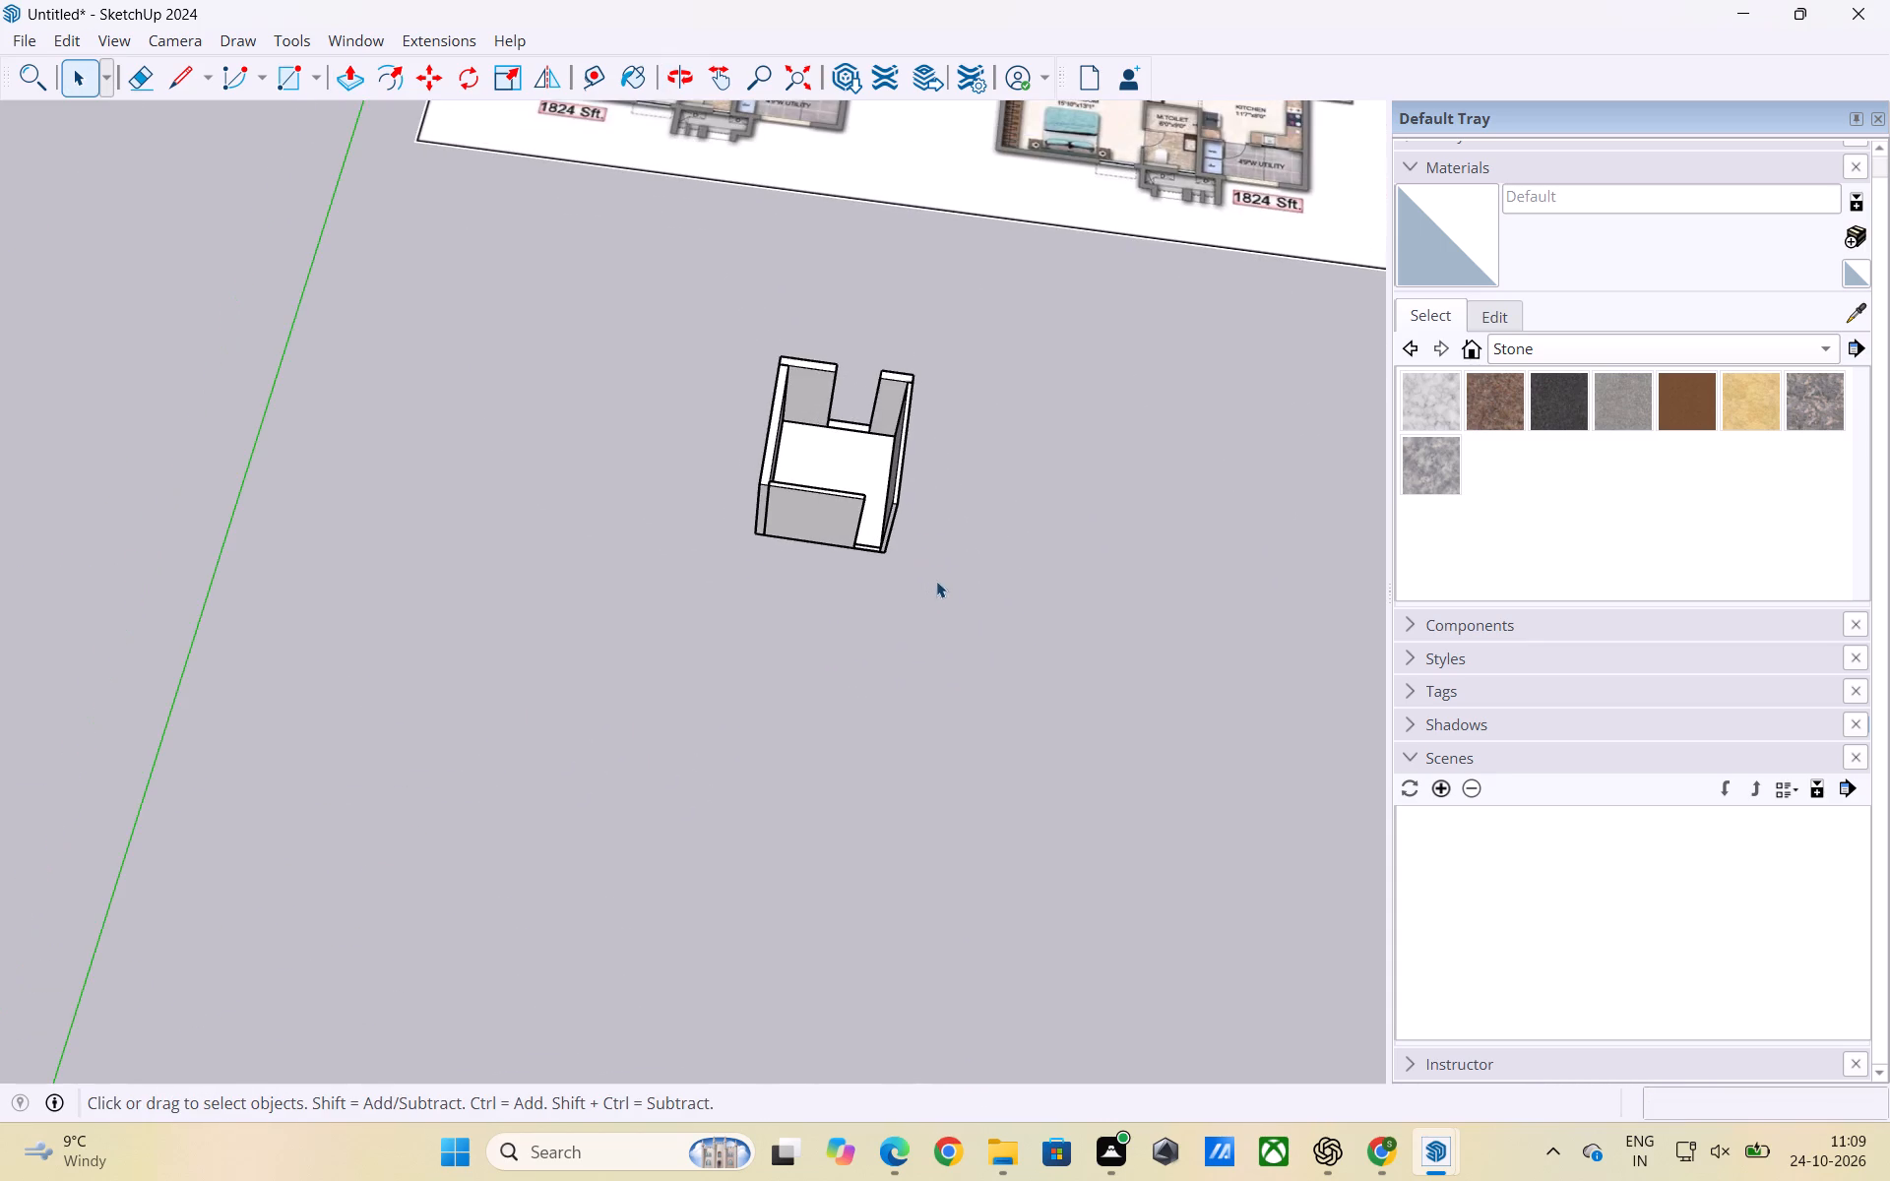
pyautogui.scroll(-8, 913, 574)
pyautogui.scroll(8, 878, 577)
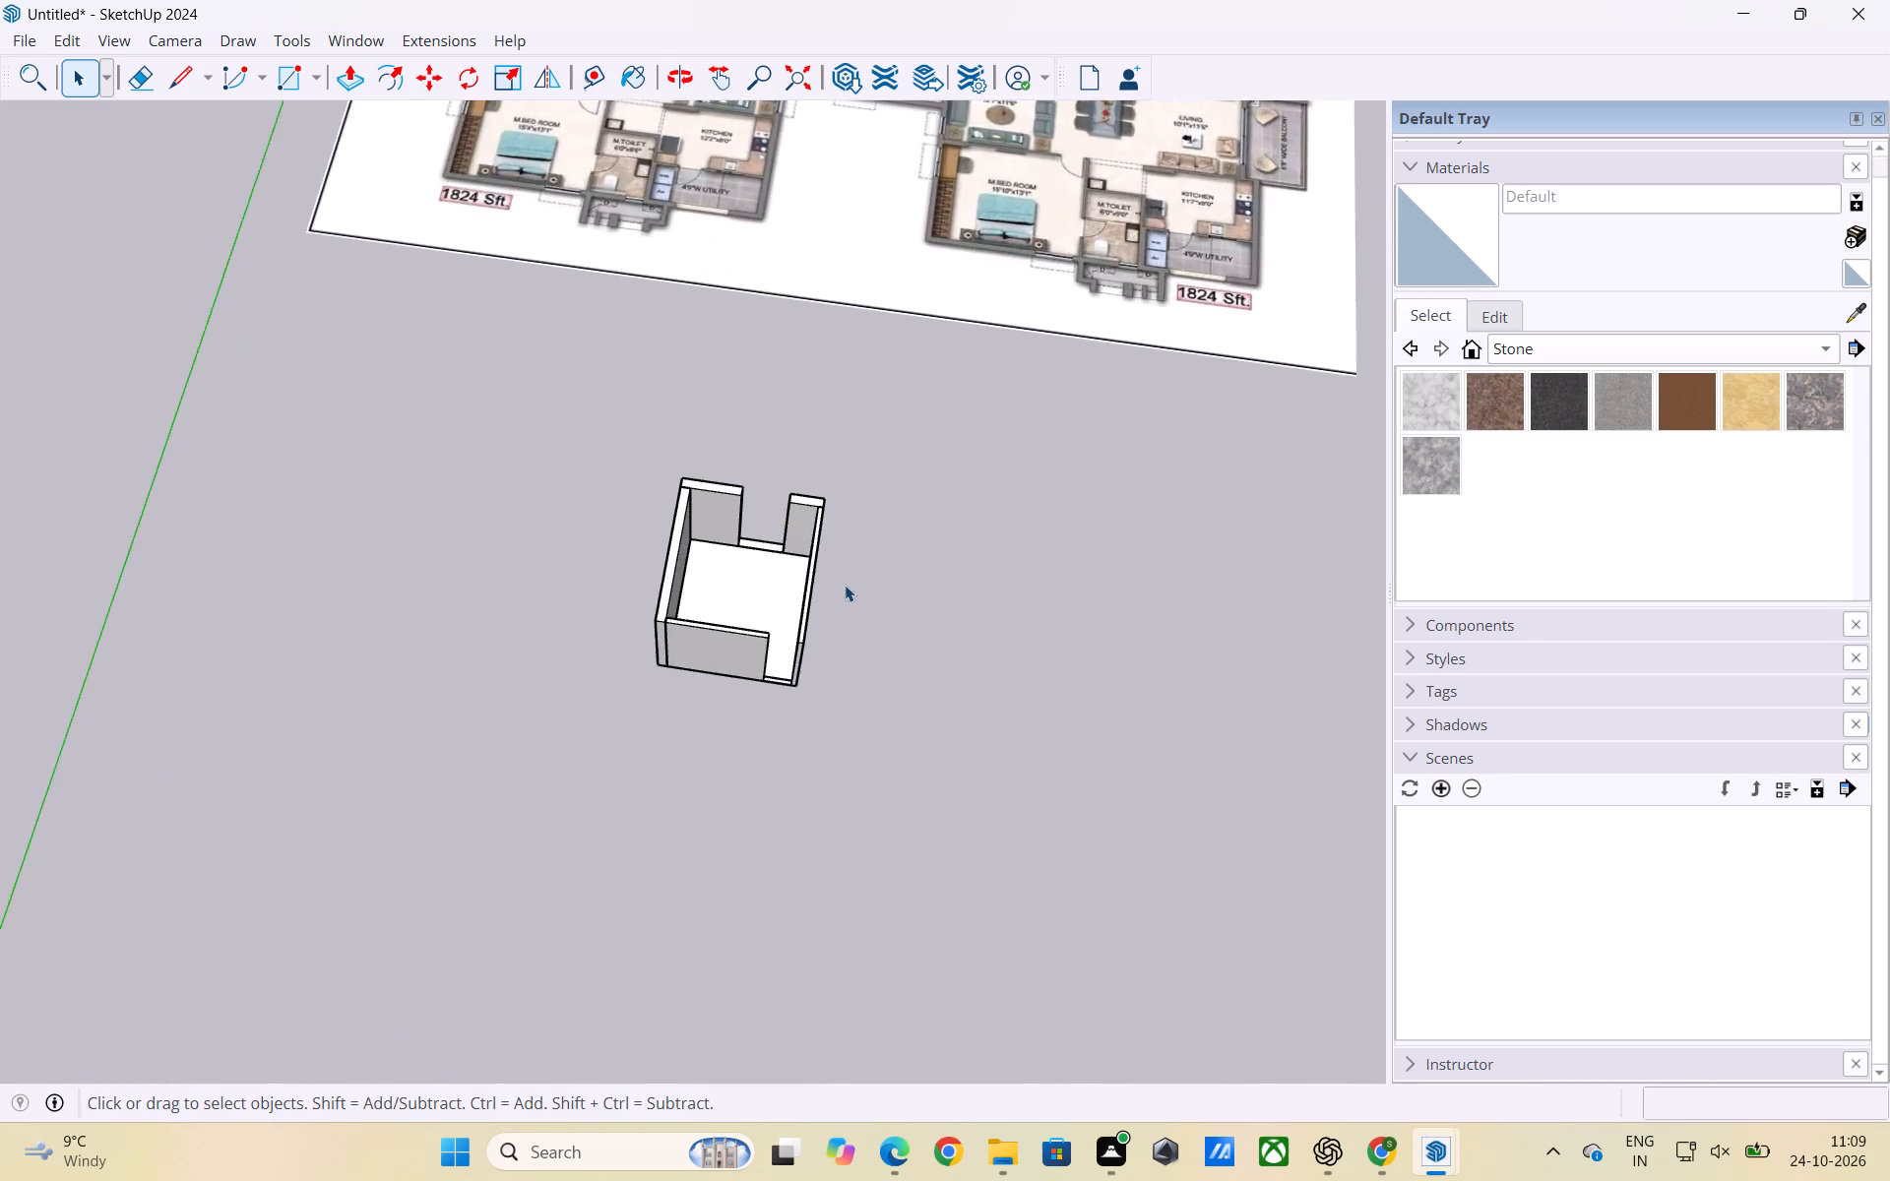
pyautogui.scroll(4, 845, 585)
pyautogui.scroll(-1, 711, 593)
pyautogui.scroll(2, 713, 579)
pyautogui.scroll(-6, 696, 595)
pyautogui.moveTo(691, 635); pyautogui.dragTo(836, 627, button='middle')
pyautogui.scroll(2, 796, 575)
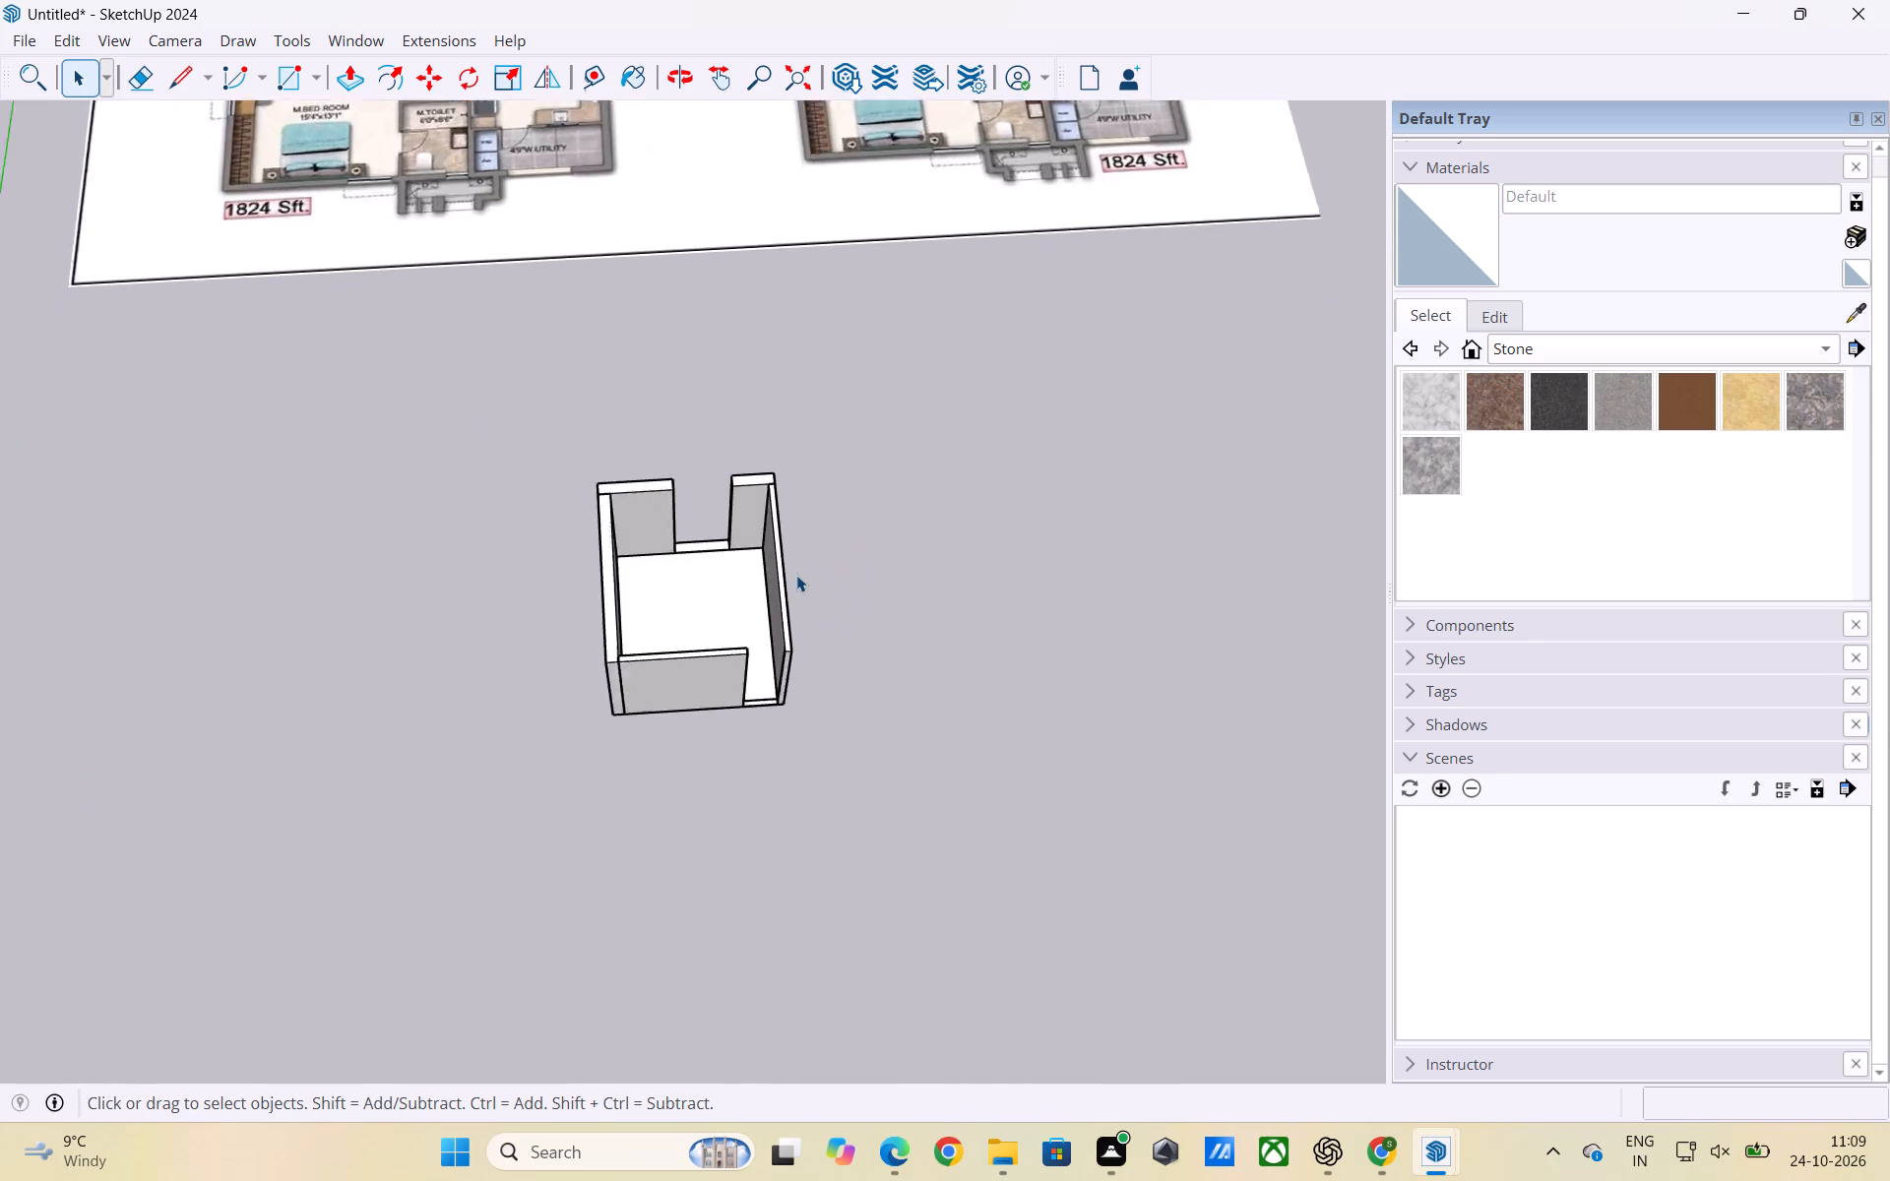
pyautogui.scroll(3, 796, 575)
pyautogui.scroll(-9, 728, 559)
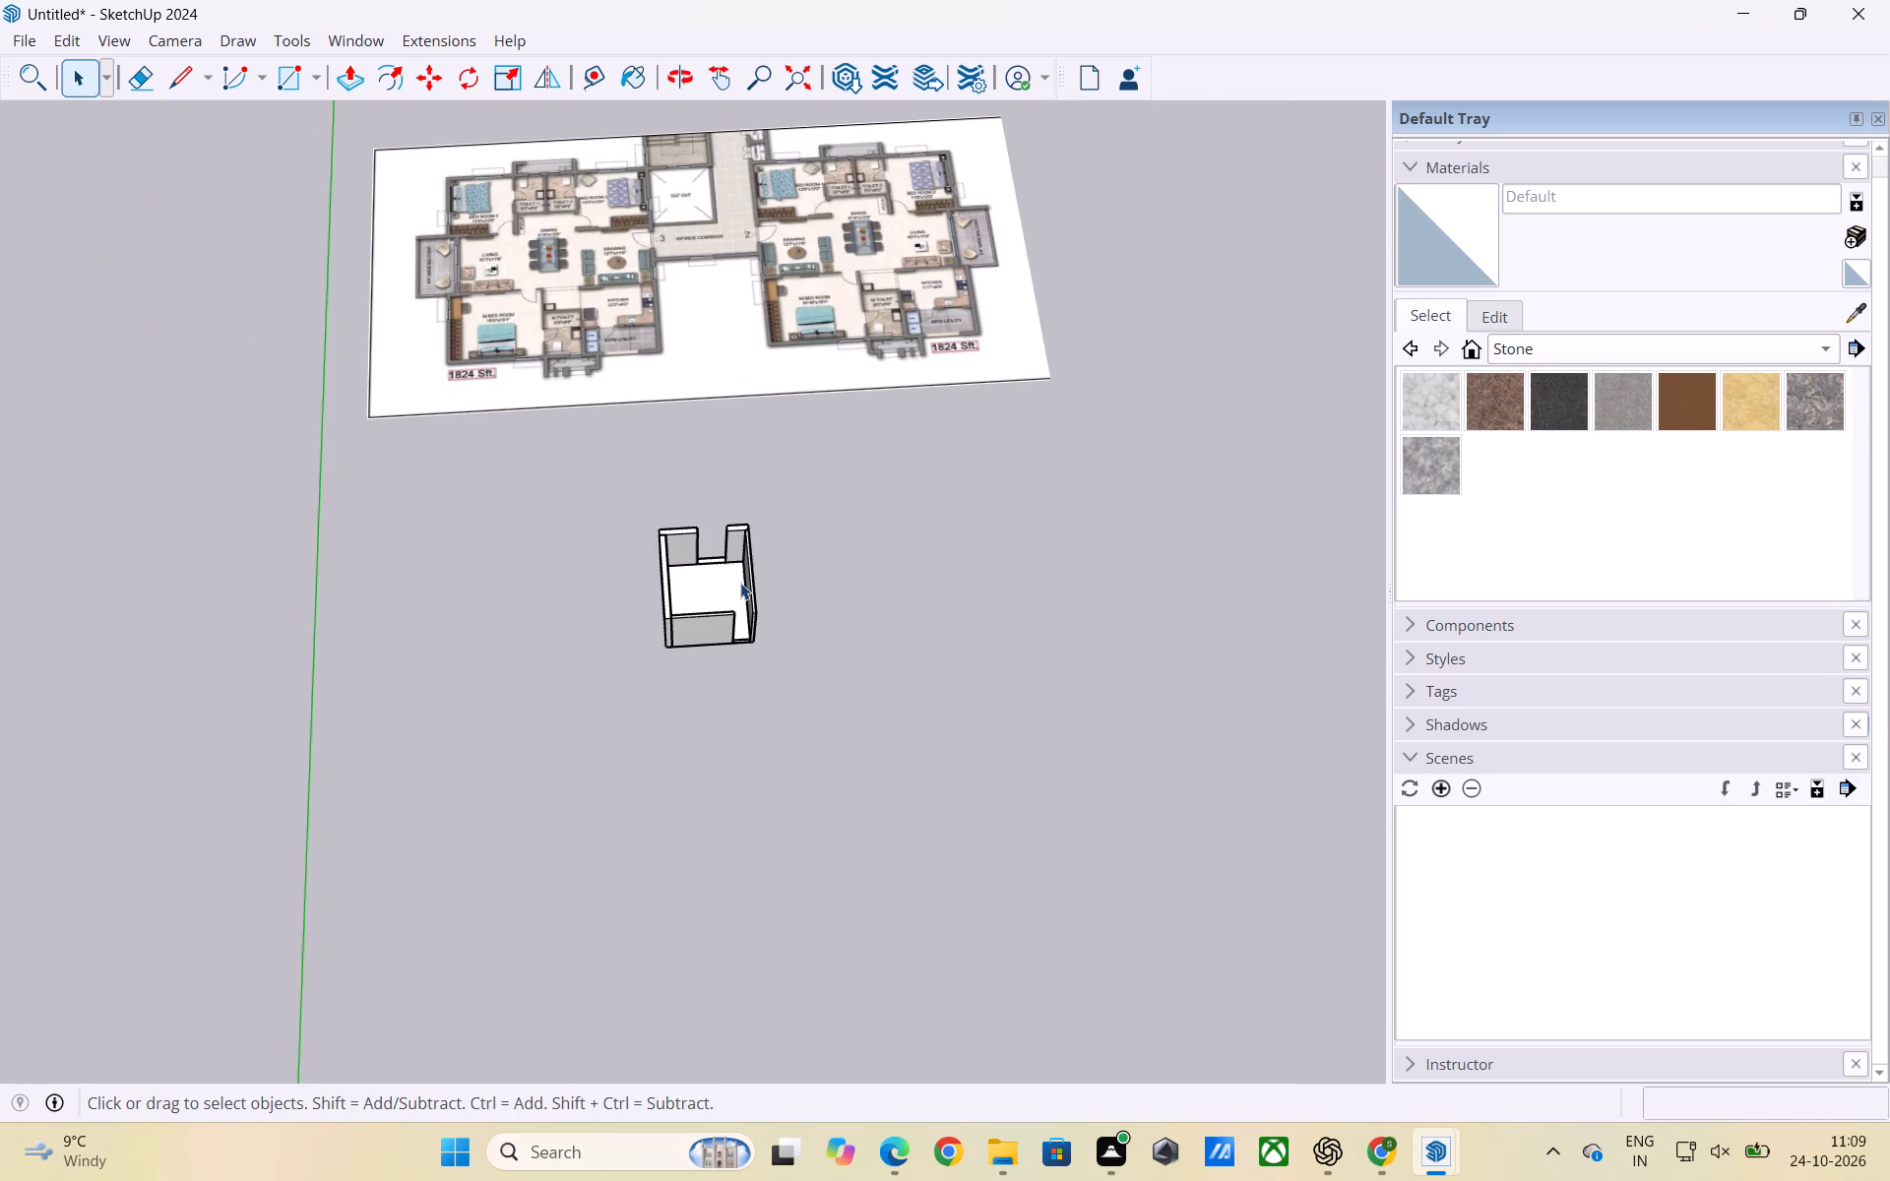
pyautogui.scroll(-2, 740, 583)
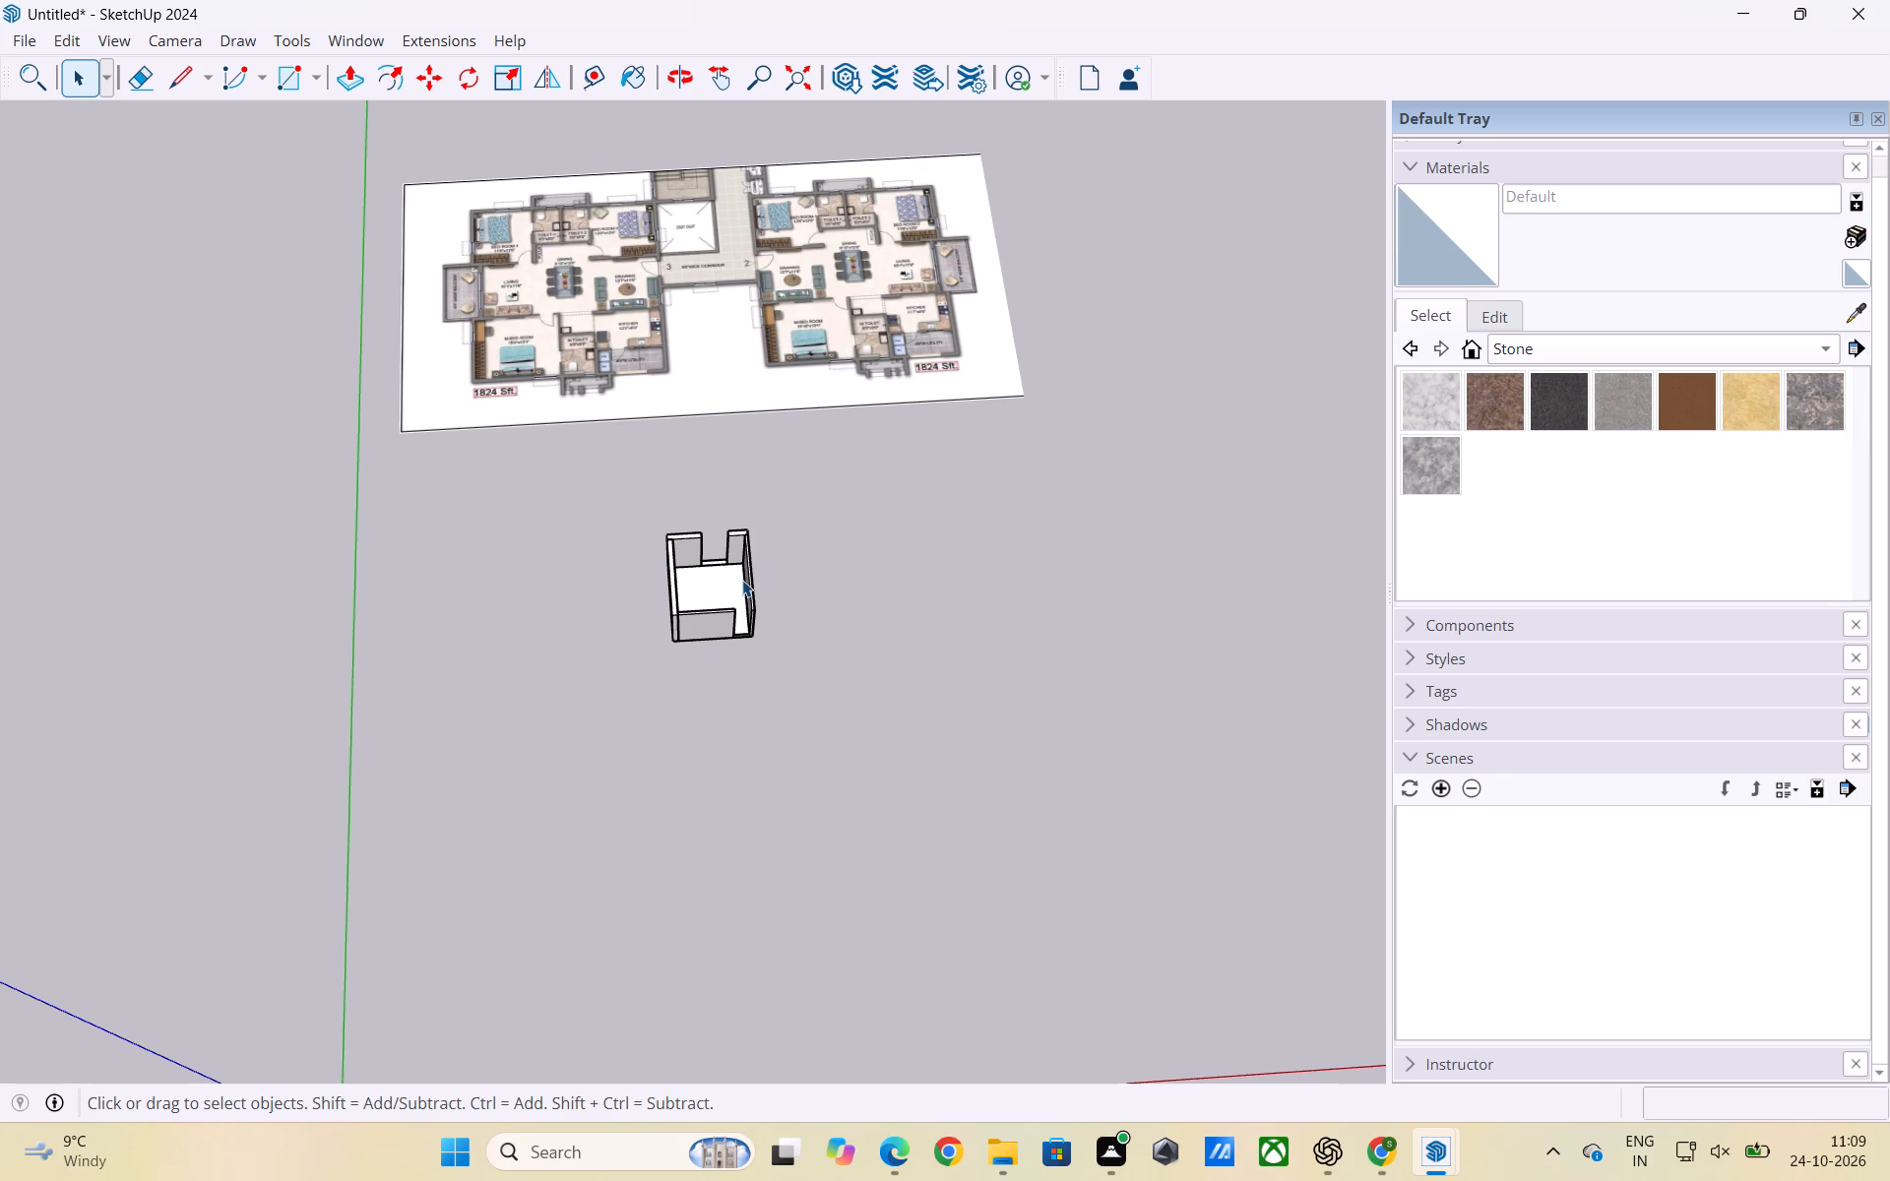
pyautogui.scroll(-2, 742, 580)
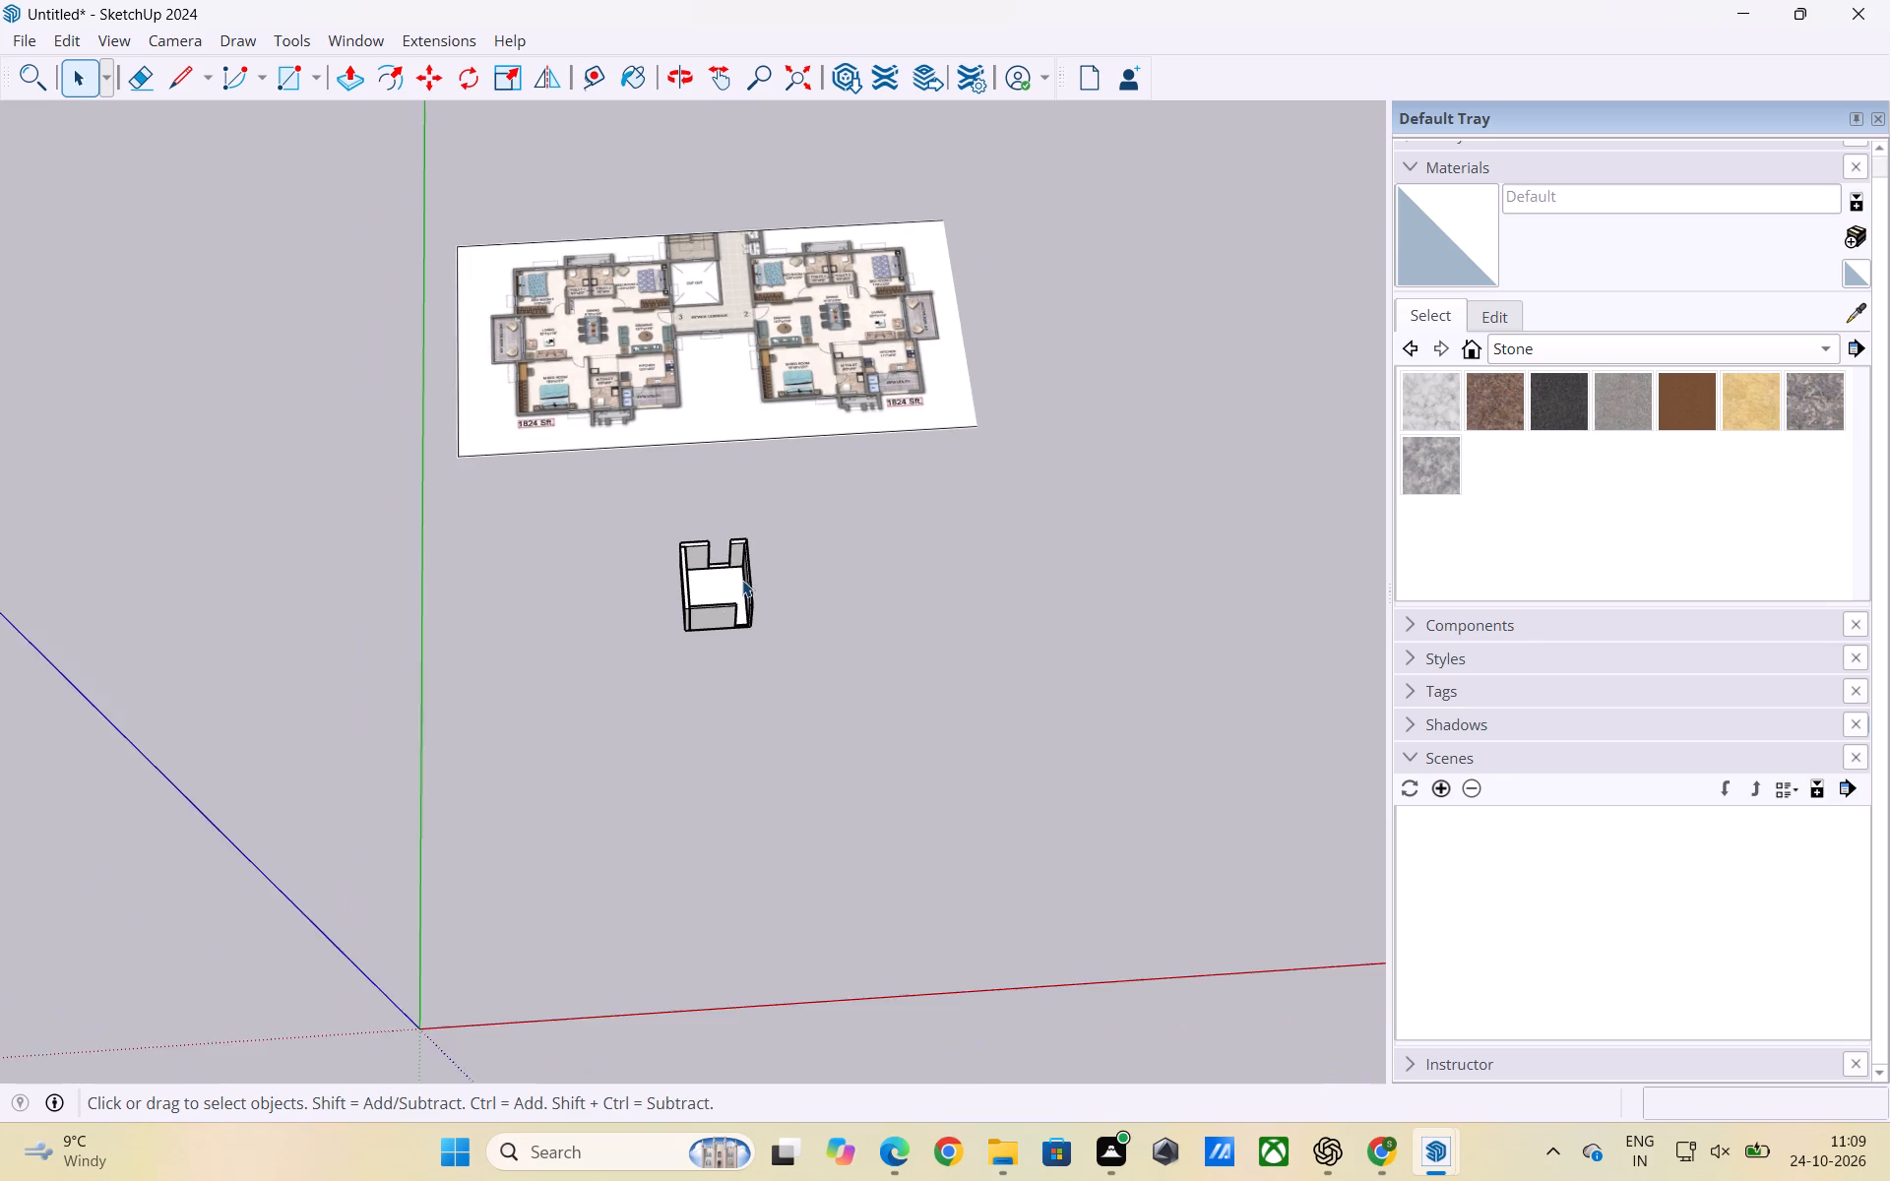
pyautogui.scroll(6, 742, 677)
pyautogui.moveTo(726, 655); pyautogui.dragTo(737, 742, button='middle')
pyautogui.scroll(-1, 732, 559)
pyautogui.scroll(5, 730, 537)
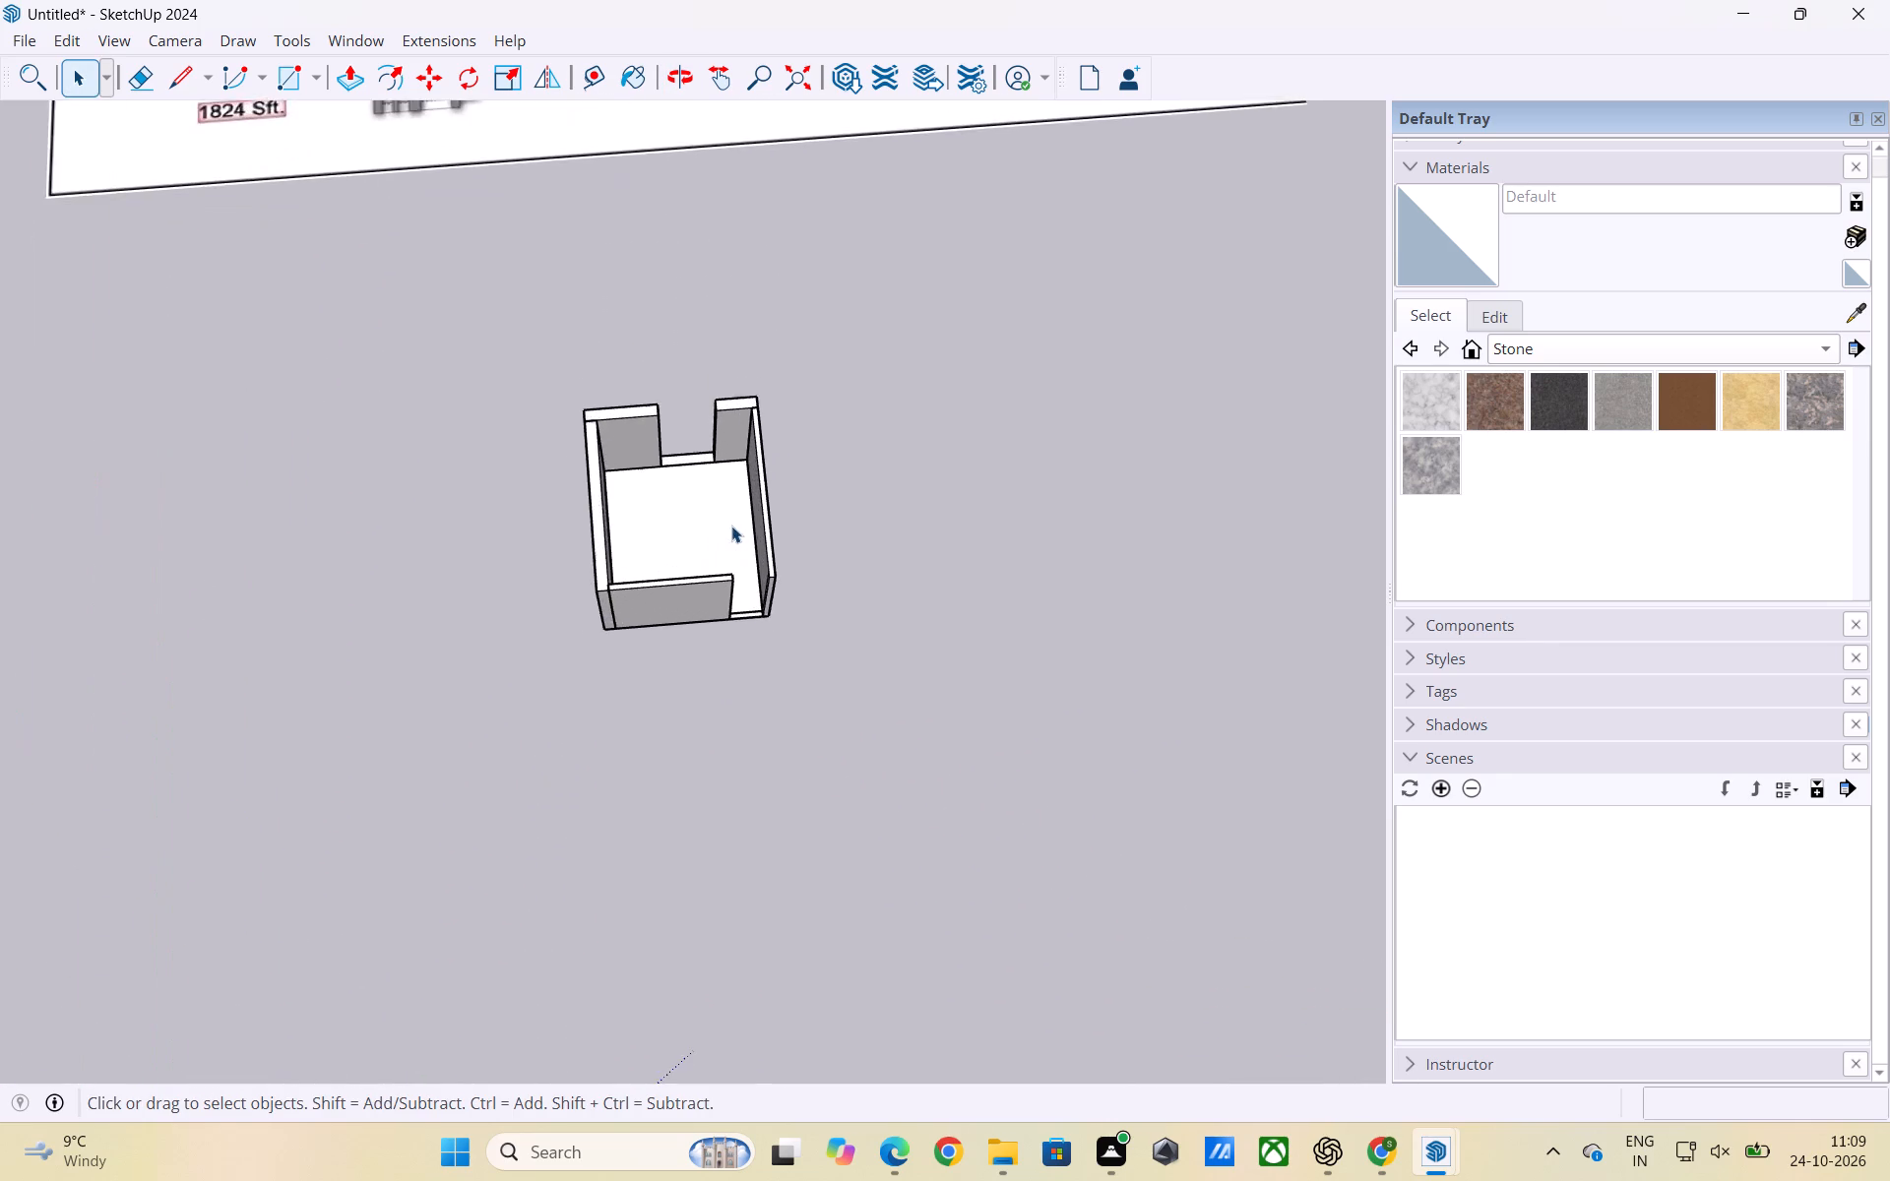
pyautogui.scroll(-3, 731, 527)
pyautogui.moveTo(685, 525); pyautogui.dragTo(667, 605, button='middle')
pyautogui.scroll(3, 737, 560)
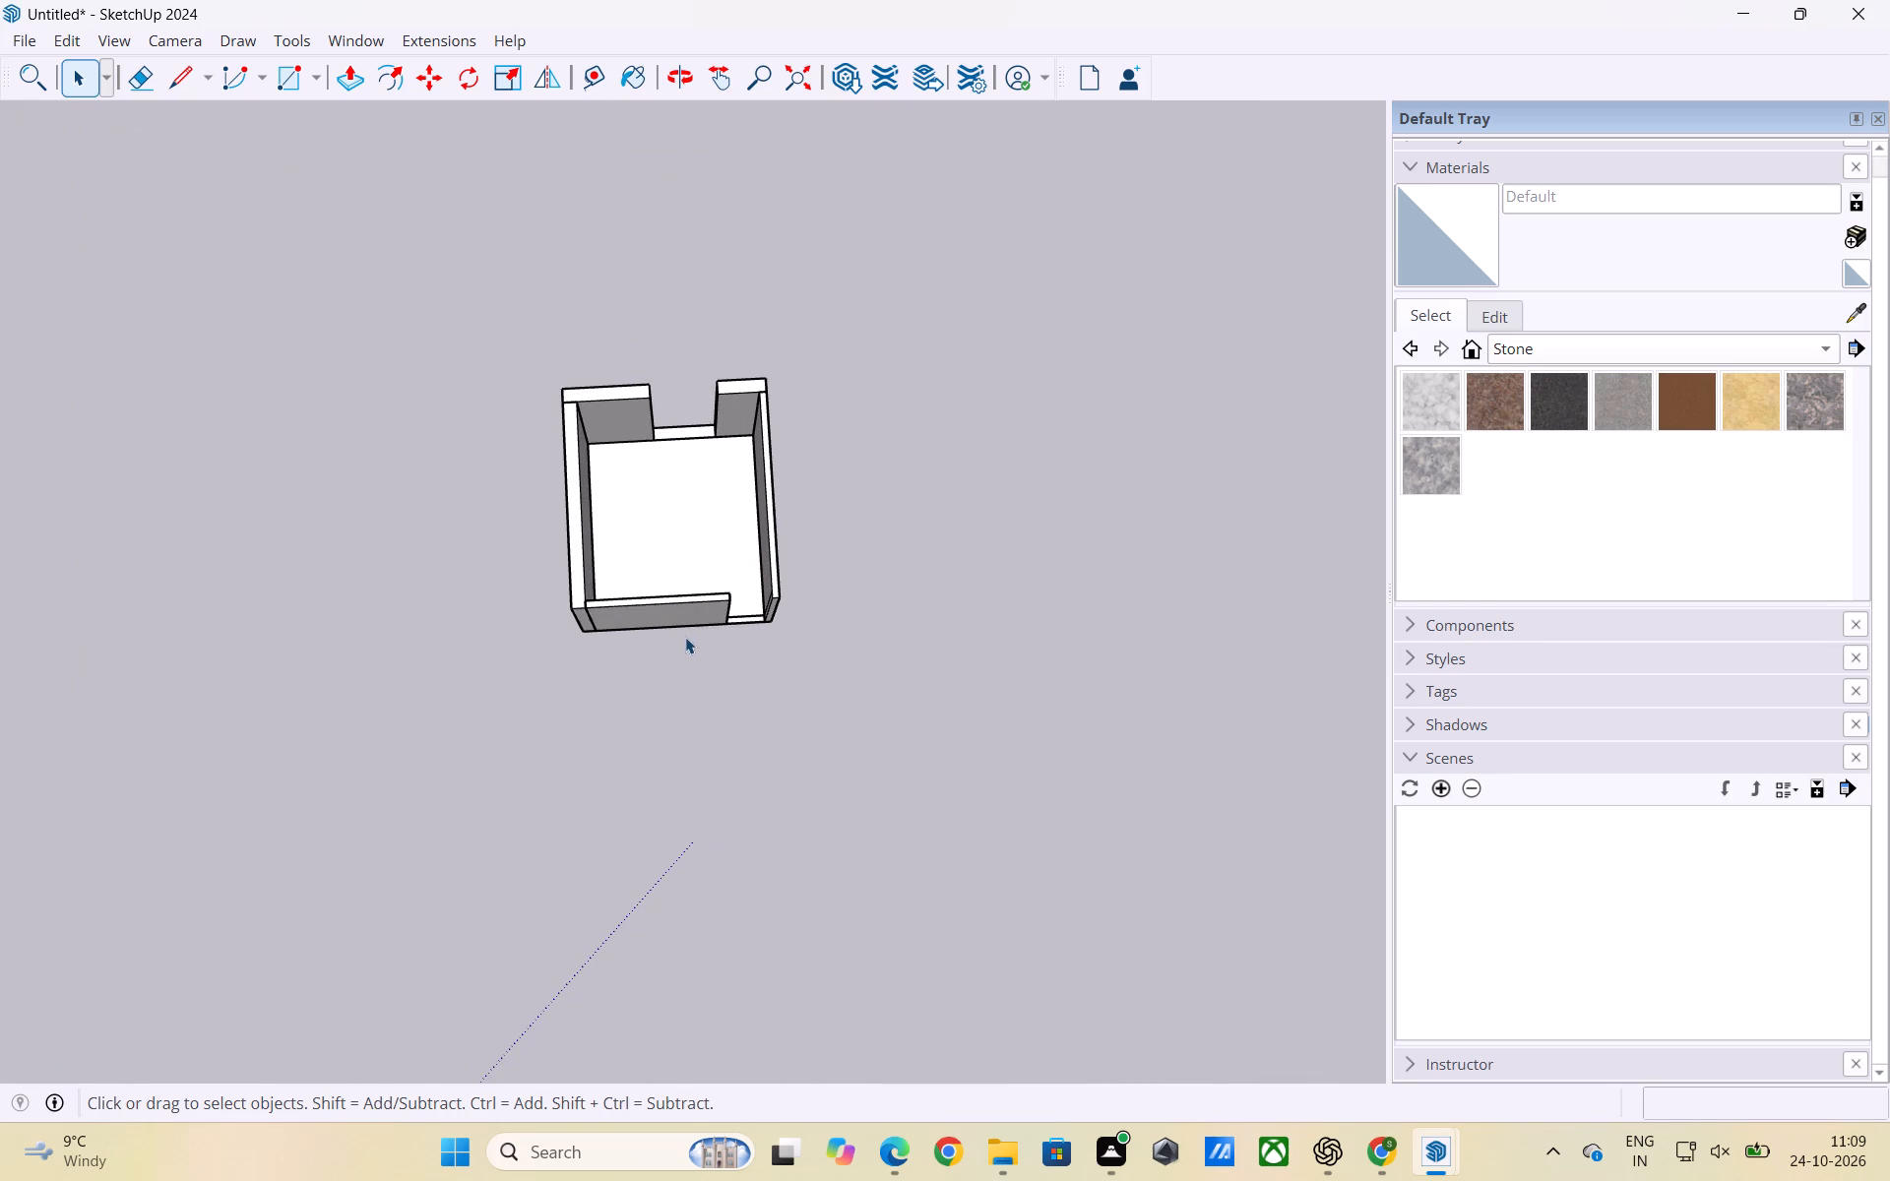
pyautogui.scroll(3, 681, 640)
pyautogui.scroll(-3, 651, 651)
pyautogui.moveTo(579, 446); pyautogui.dragTo(592, 556, button='middle')
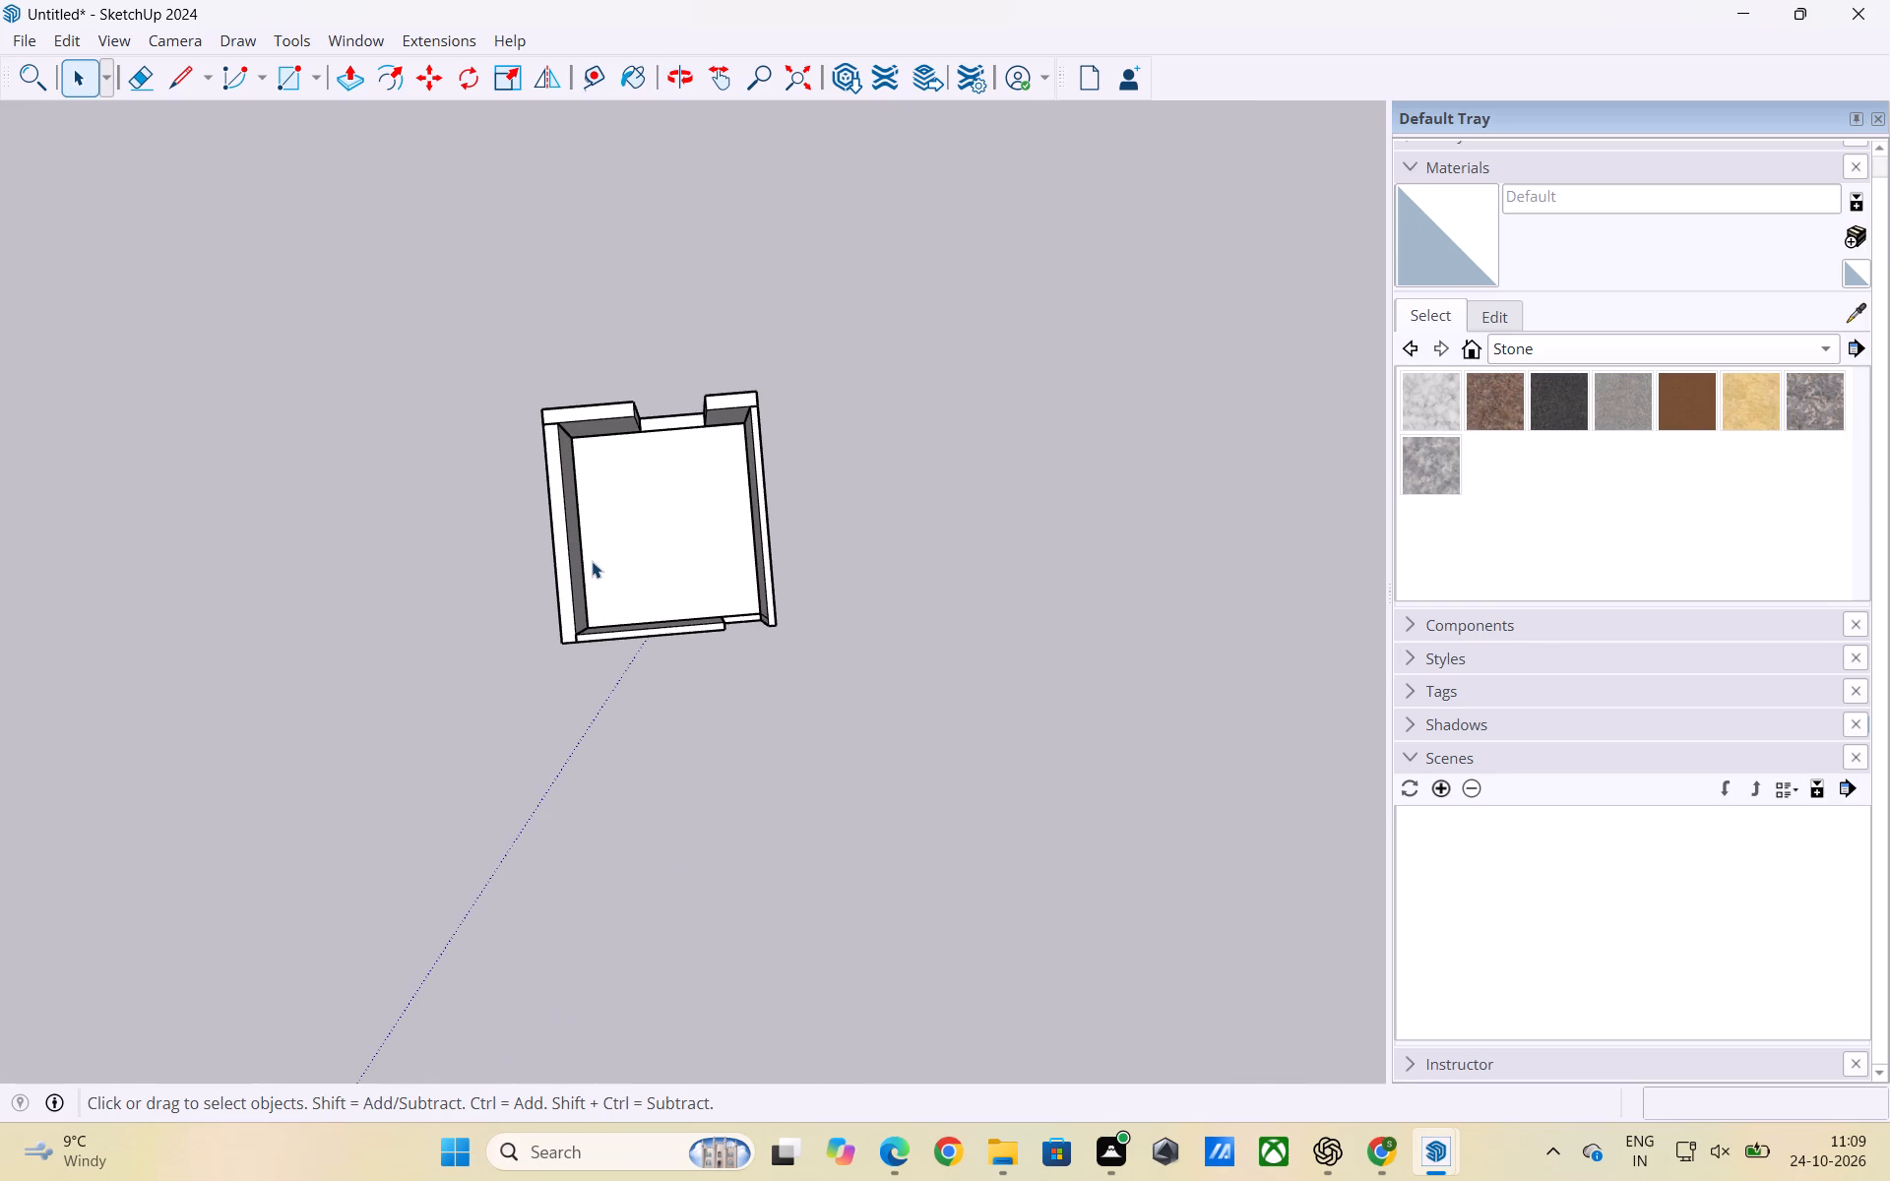
# Measure the overall length of Bed Room-1's upper wall from its left outer corner to its right outer corner.
pyautogui.press('t')
pyautogui.click(537, 405)
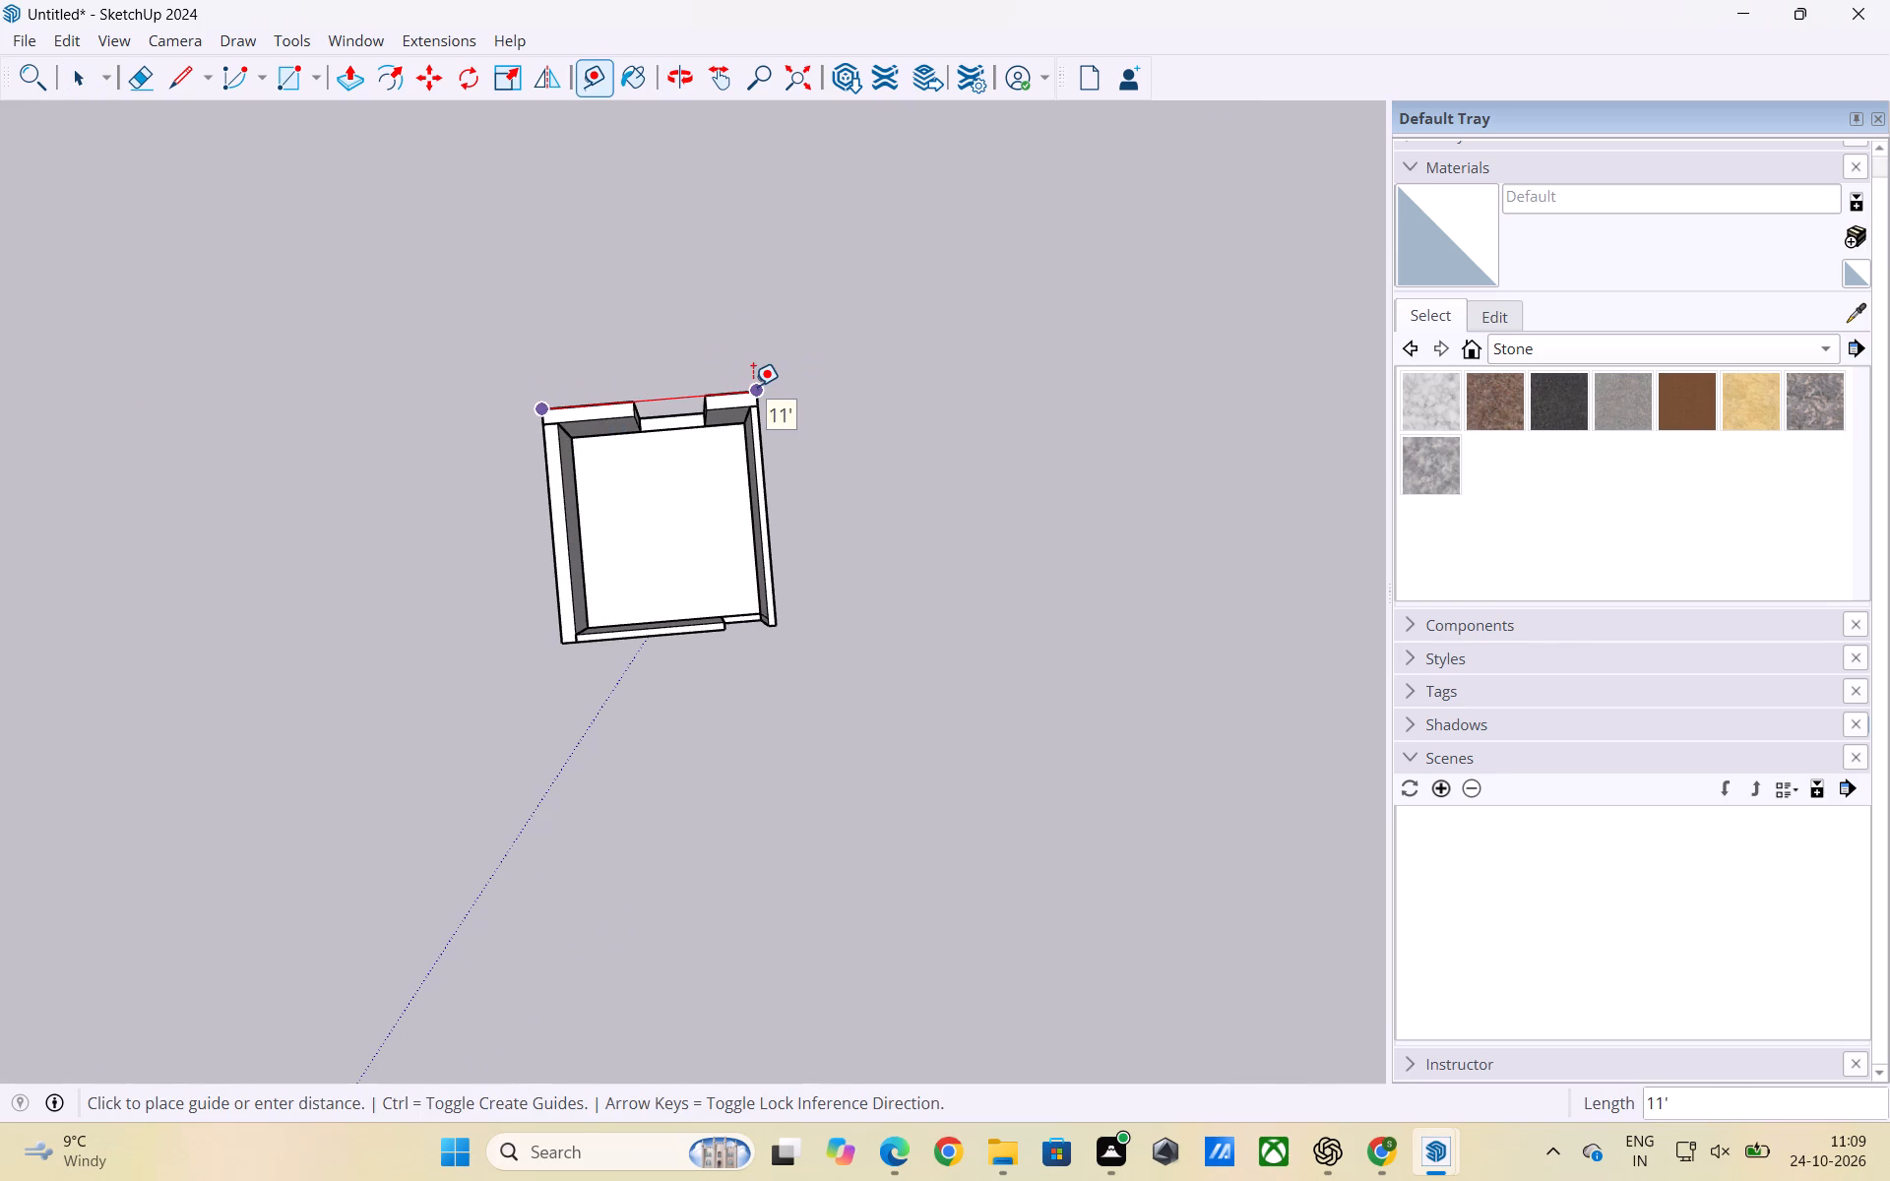
pyautogui.press('space')
# Examine the reference floor plan around Bed Room-1 and the adjoining toilets against the raised Bed Room-1 walls.
pyautogui.scroll(-7, 561, 643)
pyautogui.moveTo(642, 701); pyautogui.dragTo(638, 609, button='middle')
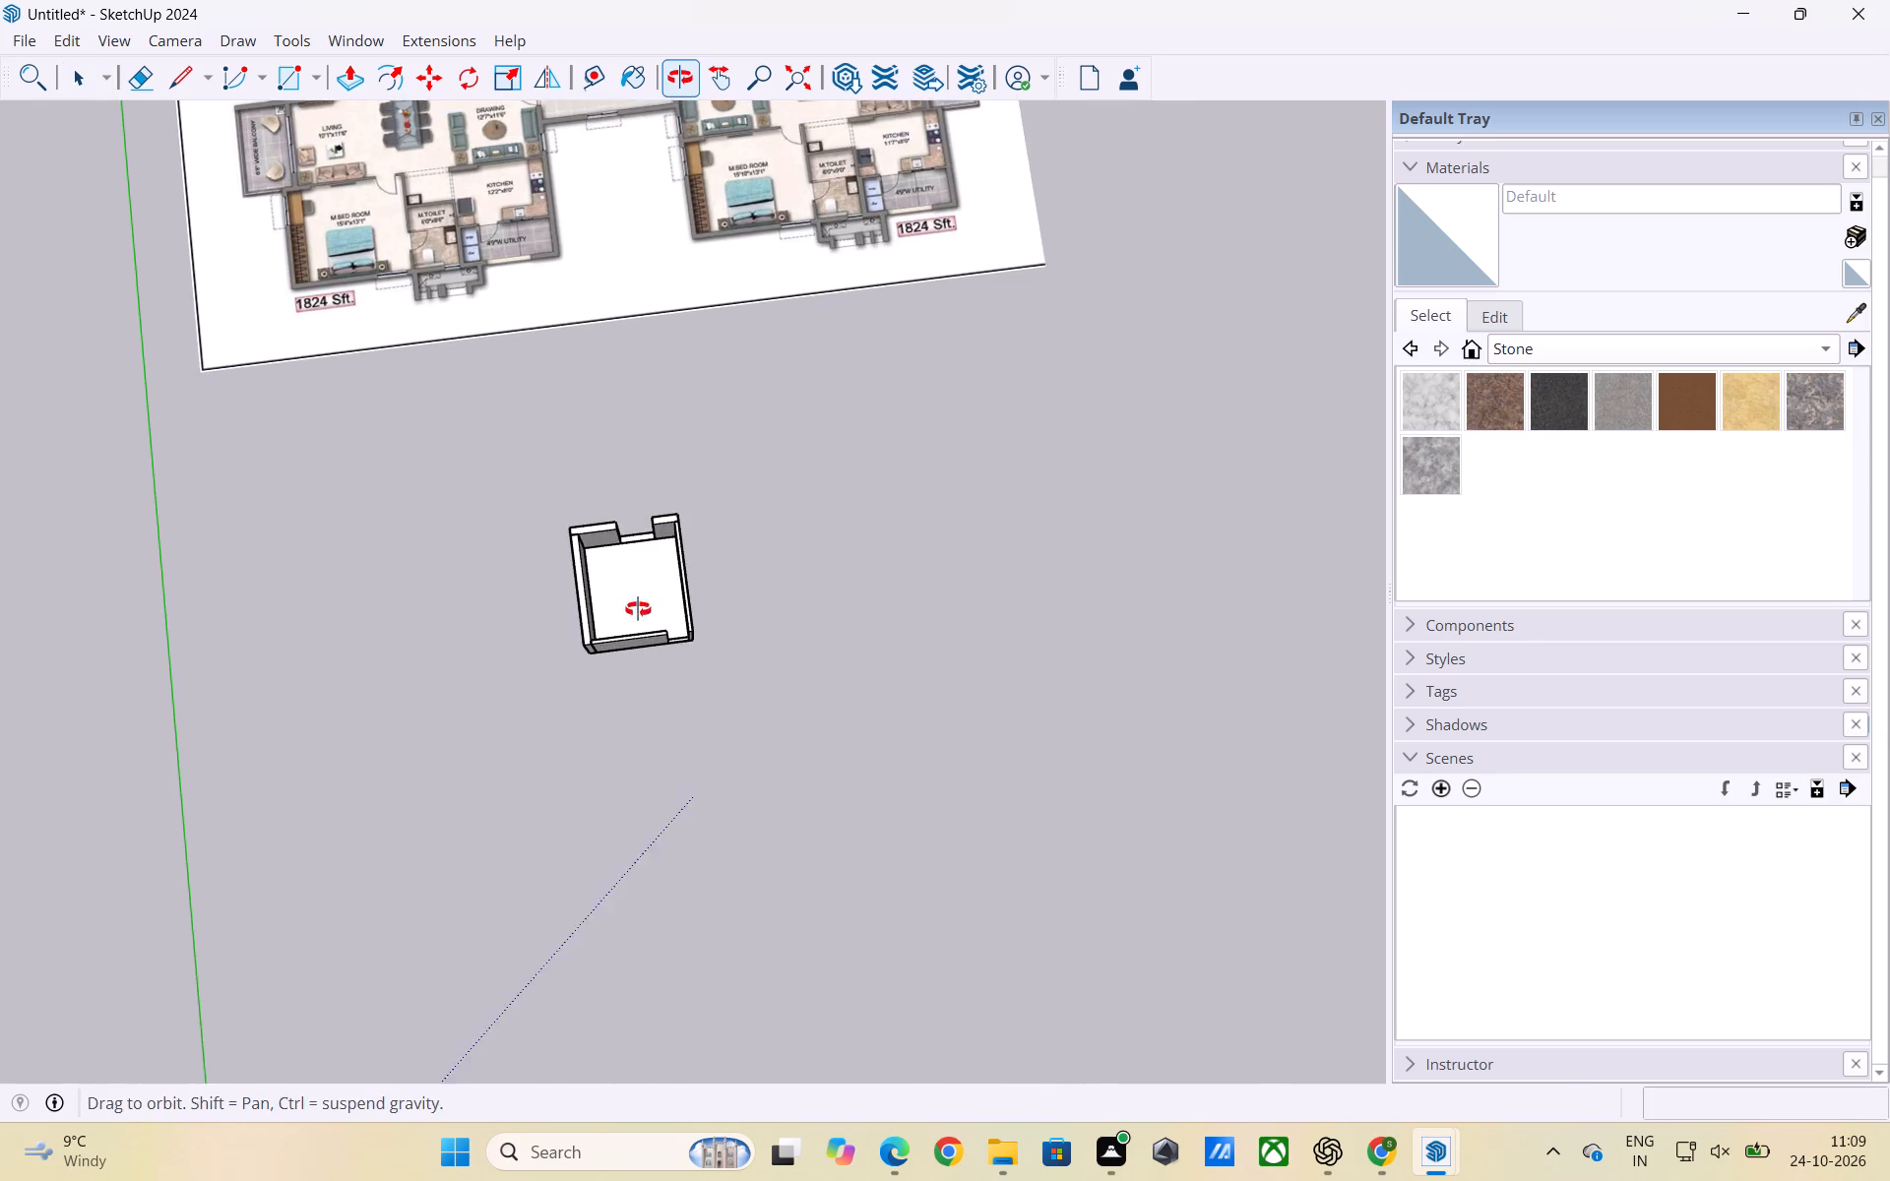
pyautogui.moveTo(638, 609); pyautogui.dragTo(647, 606, button='middle')
pyautogui.scroll(3, 781, 715)
pyautogui.scroll(-3, 724, 701)
pyautogui.moveTo(646, 715); pyautogui.dragTo(608, 613, button='middle')
pyautogui.scroll(3, 659, 623)
pyautogui.scroll(-2, 752, 699)
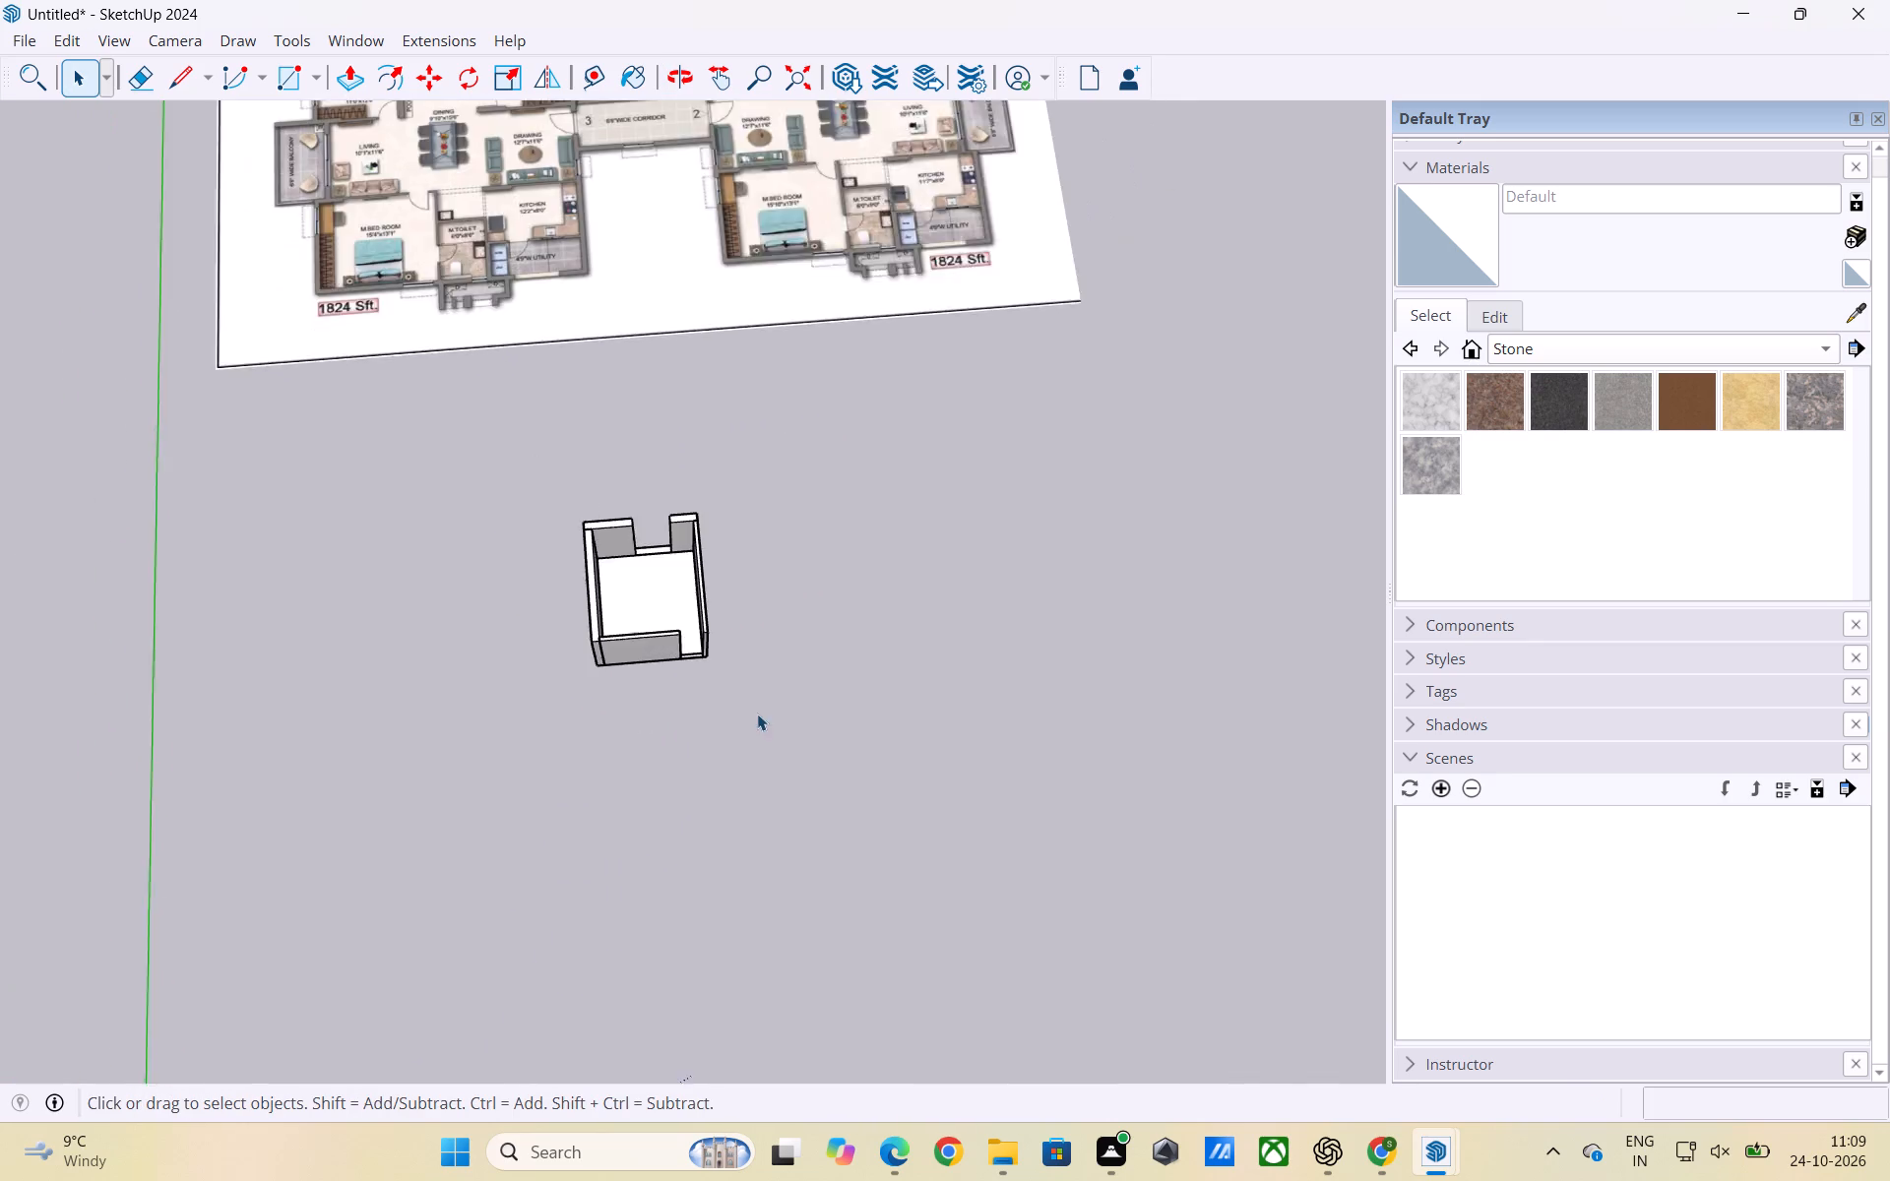
pyautogui.scroll(-5, 757, 714)
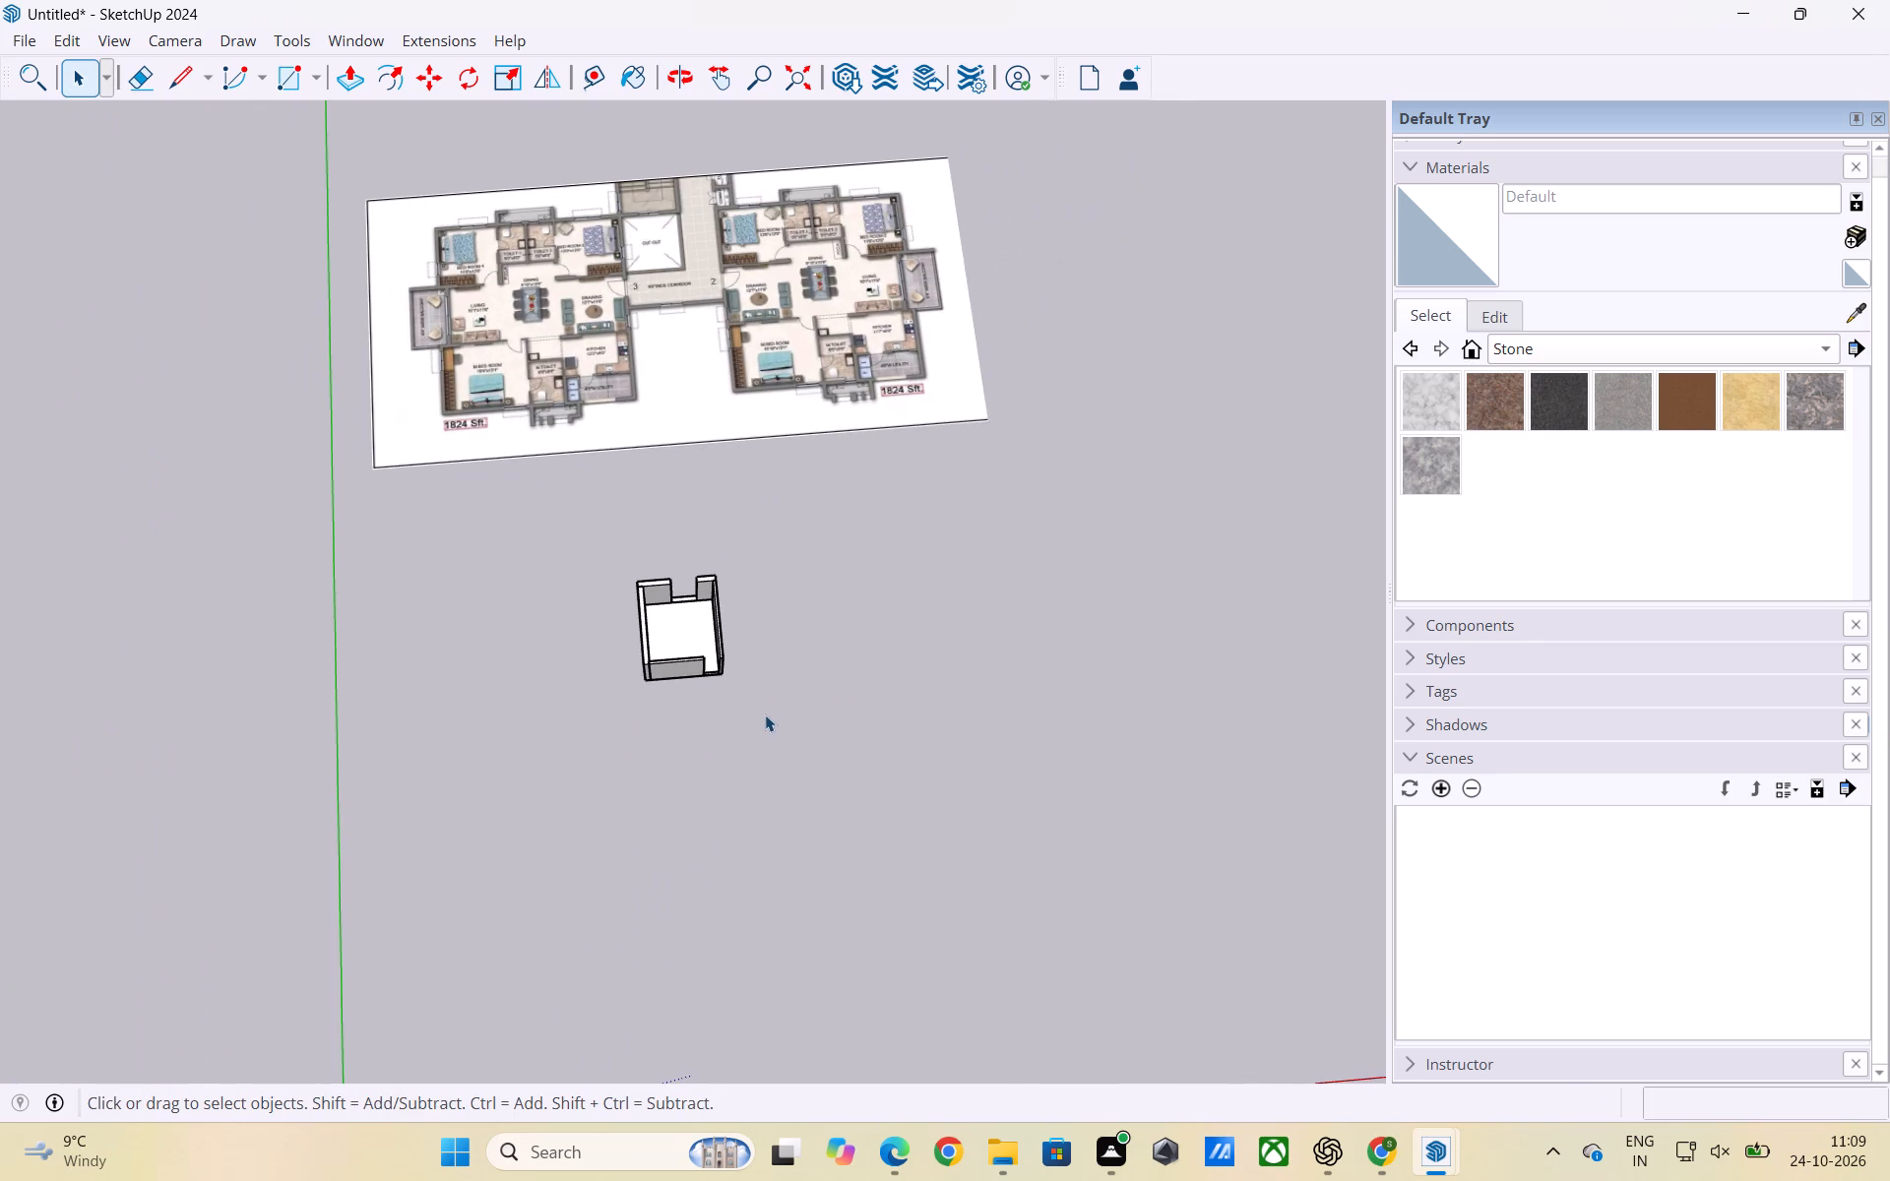
pyautogui.scroll(3, 687, 609)
pyautogui.scroll(-3, 678, 745)
pyautogui.scroll(5, 527, 200)
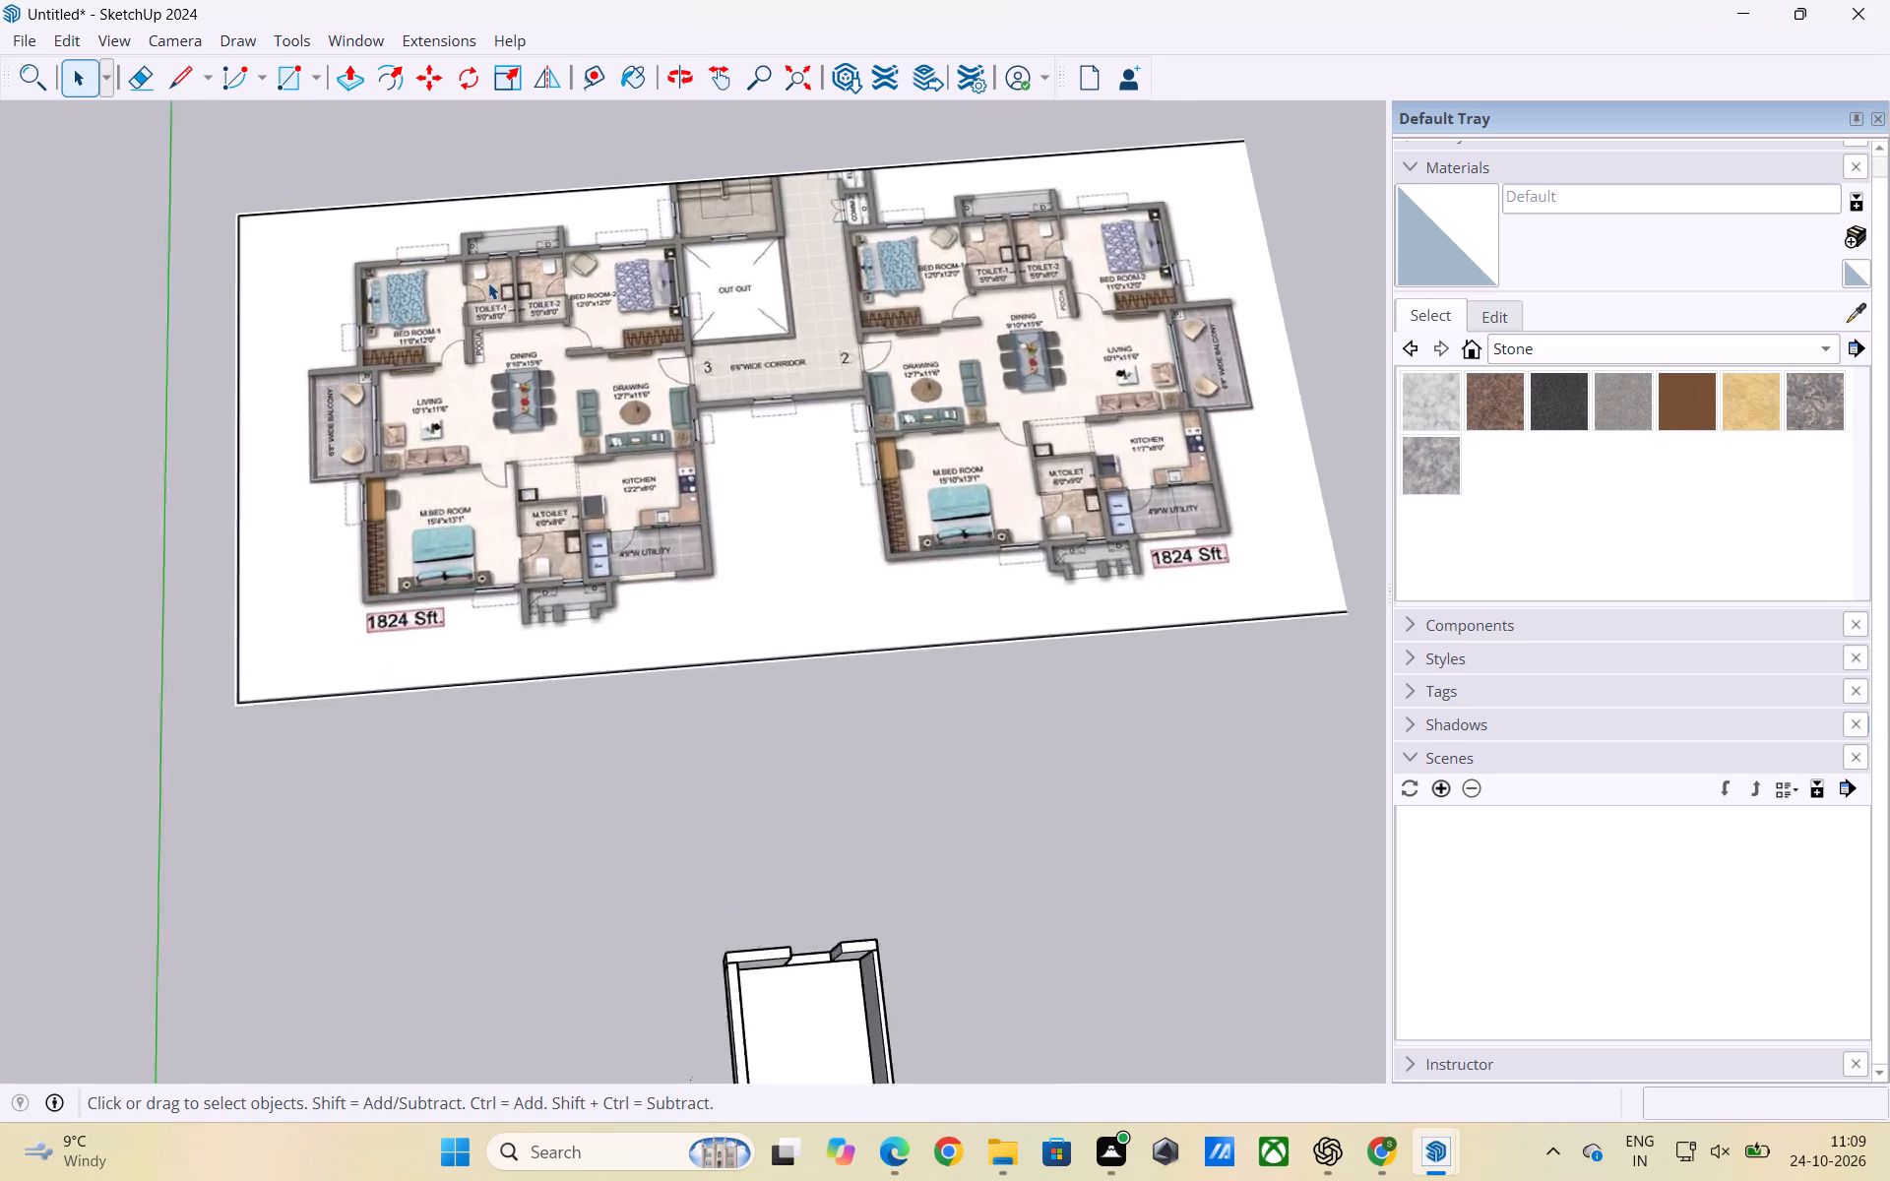
pyautogui.scroll(2, 488, 282)
pyautogui.scroll(-11, 394, 251)
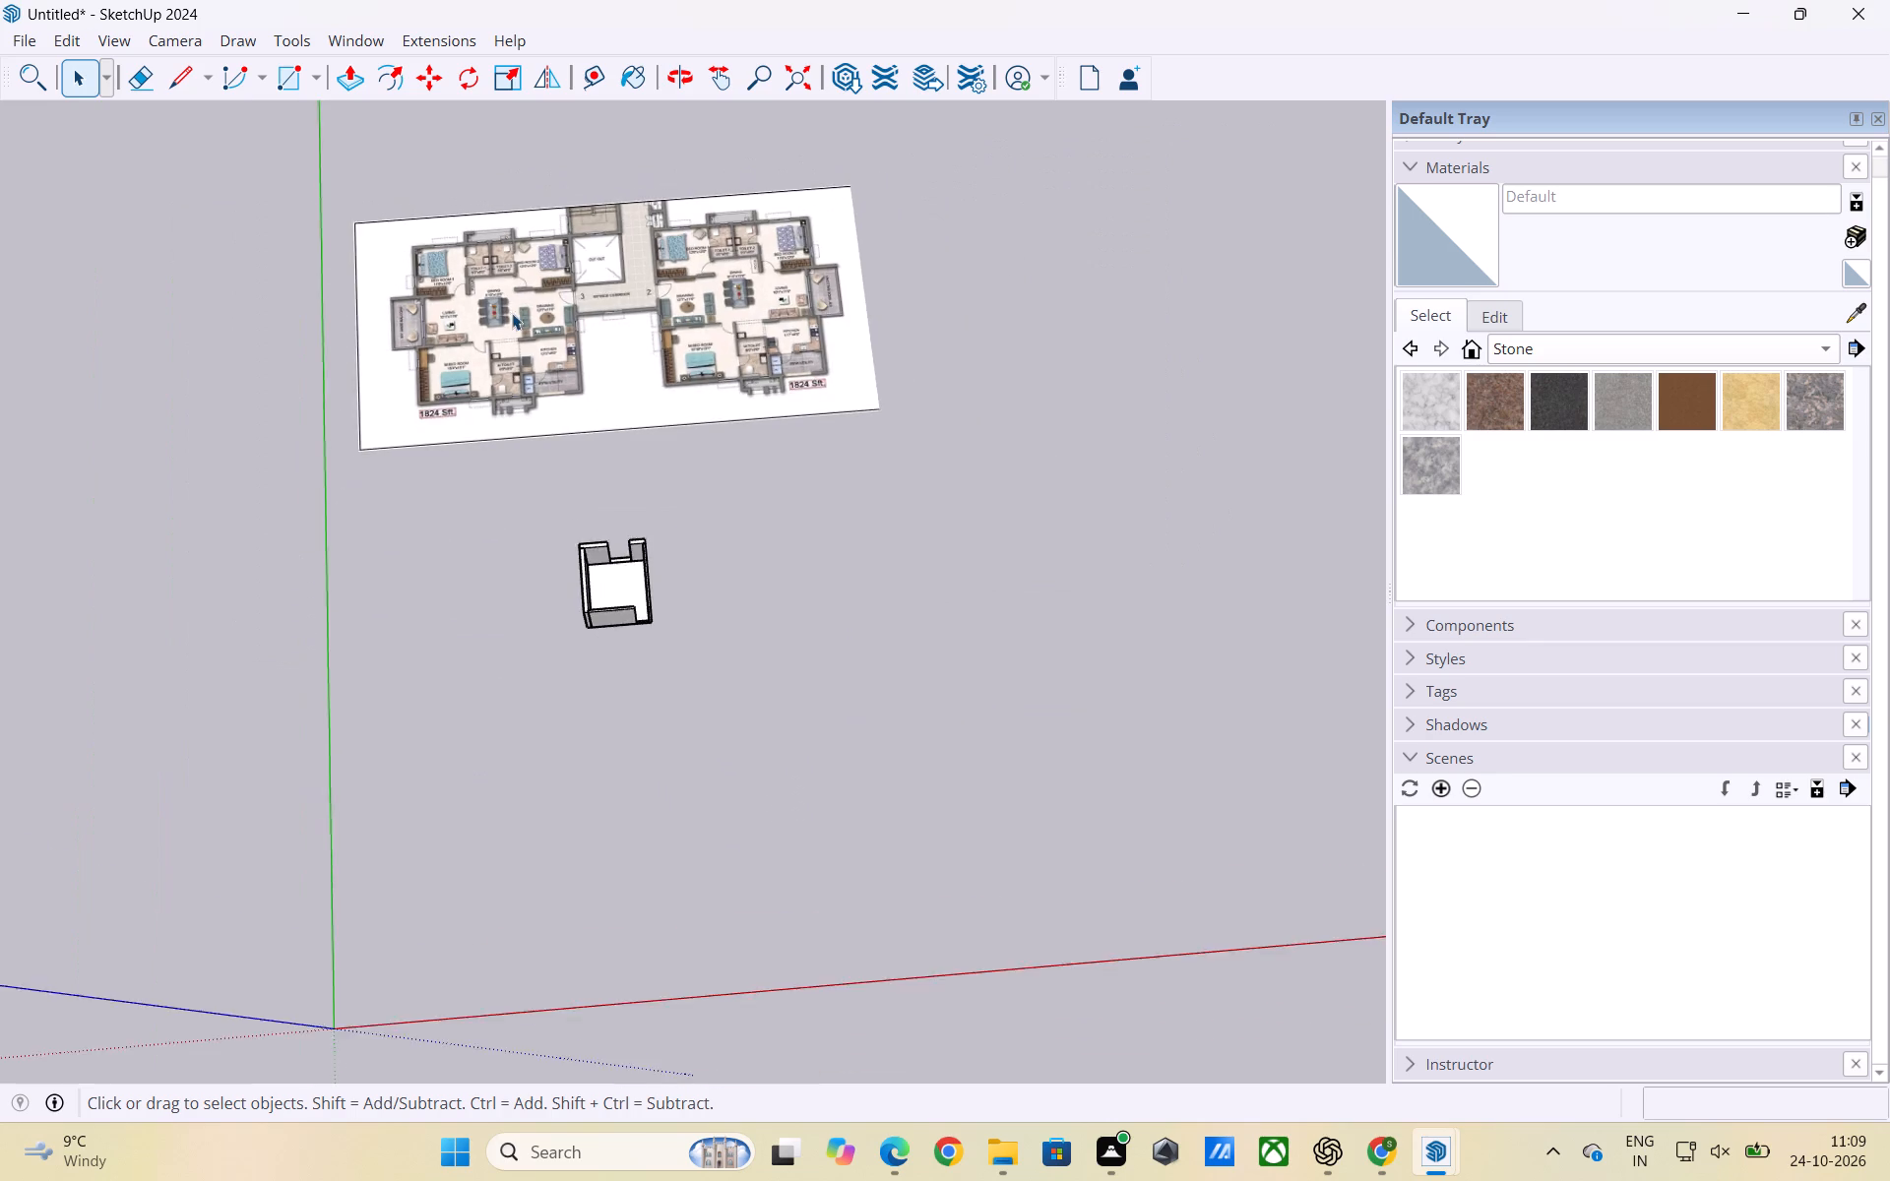
pyautogui.scroll(-1, 512, 313)
pyautogui.moveTo(633, 580); pyautogui.dragTo(582, 580, button='middle')
pyautogui.scroll(1, 636, 506)
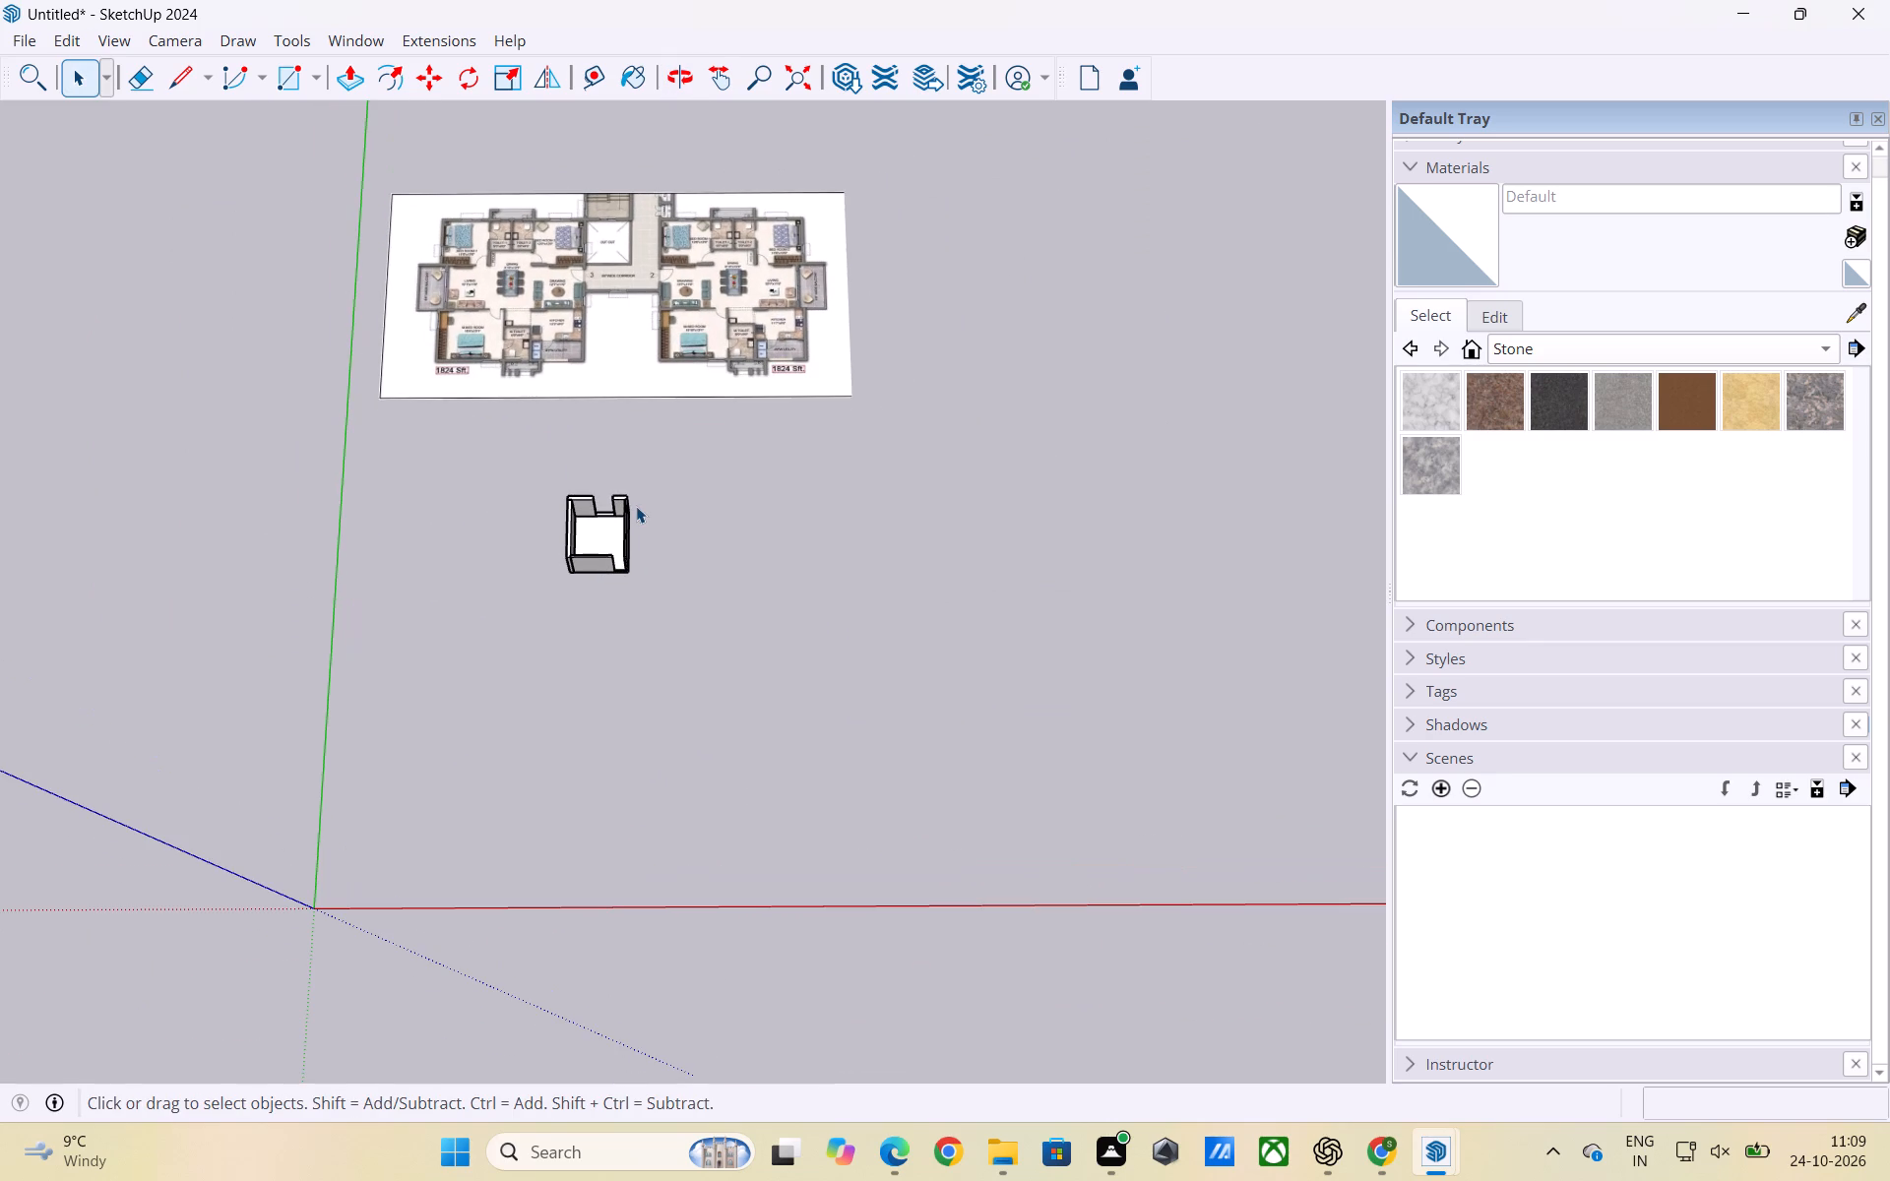
pyautogui.scroll(11, 637, 504)
pyautogui.moveTo(598, 532); pyautogui.dragTo(638, 532, button='middle')
pyautogui.scroll(-1, 668, 573)
pyautogui.scroll(3, 650, 567)
pyautogui.scroll(-11, 447, 502)
pyautogui.moveTo(521, 528); pyautogui.dragTo(572, 527, button='middle')
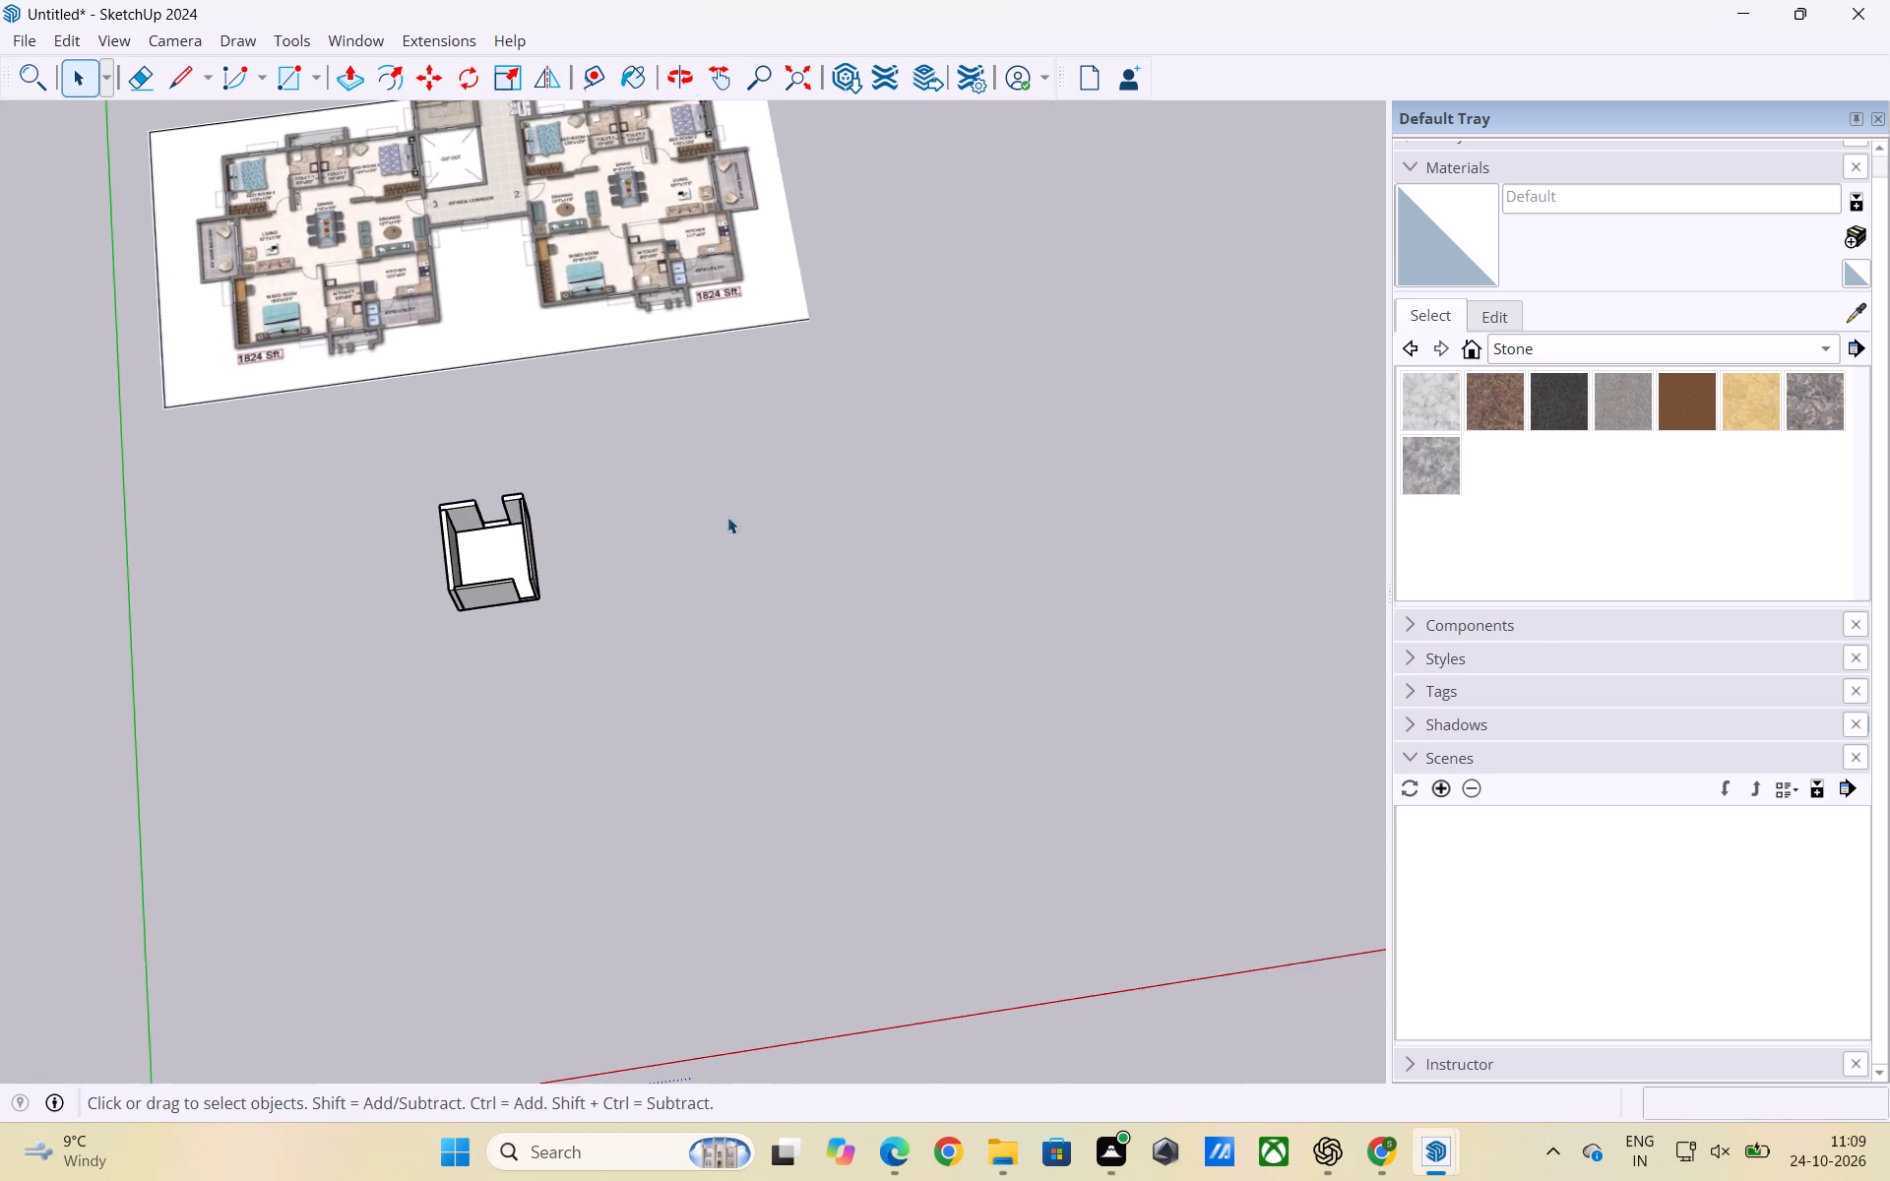
pyautogui.scroll(-2, 765, 521)
pyautogui.scroll(-3, 679, 491)
pyautogui.scroll(10, 561, 496)
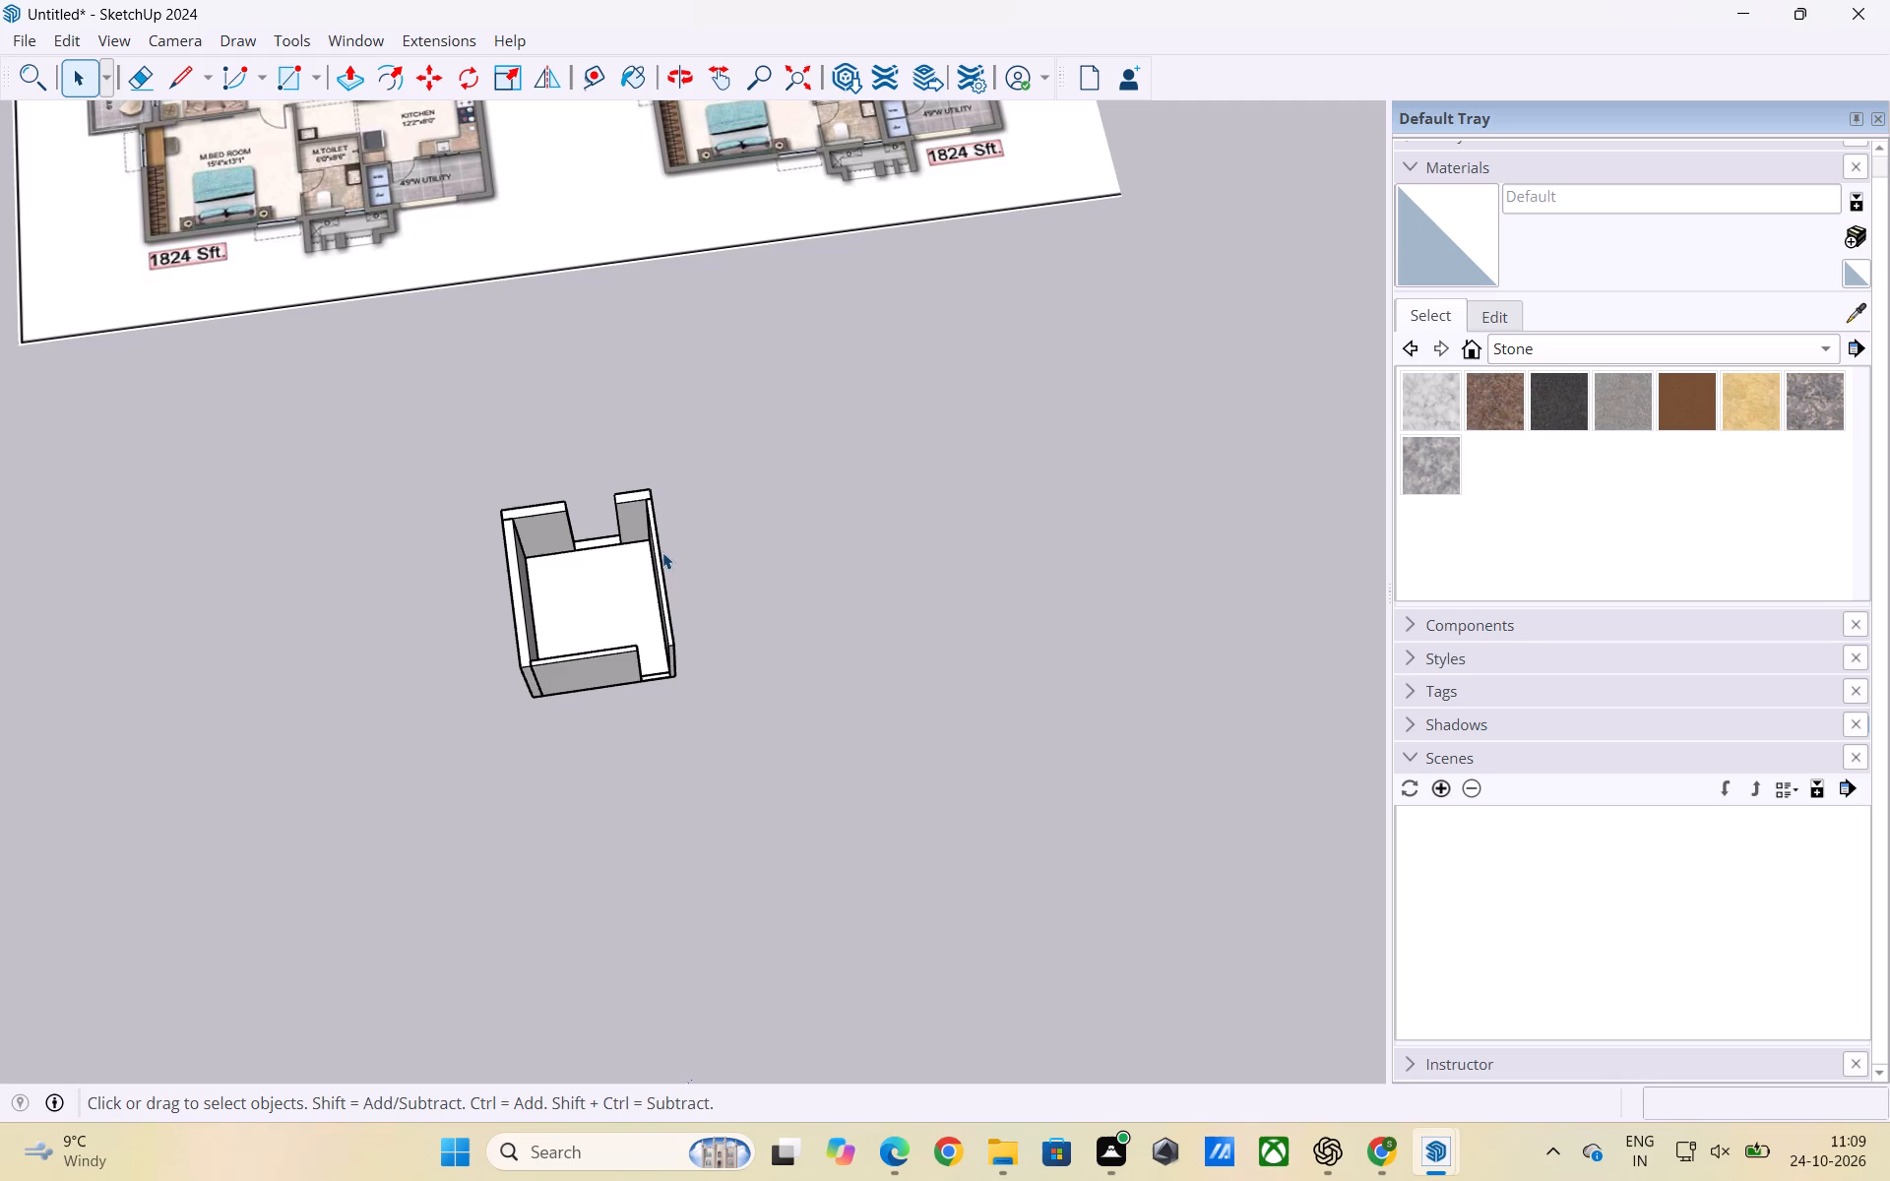
# Delete the raised right wall of Bed Room-1.
pyautogui.click(660, 558)
pyautogui.press('Delete')
# Draw a 5' by 8' rectangle on the ground, in the empty area to the right of Bed Room-1.
pyautogui.scroll(-3, 460, 530)
pyautogui.moveTo(673, 615); pyautogui.dragTo(442, 606, button='middle')
pyautogui.scroll(-2, 314, 675)
pyautogui.moveTo(405, 698); pyautogui.dragTo(445, 707, button='middle')
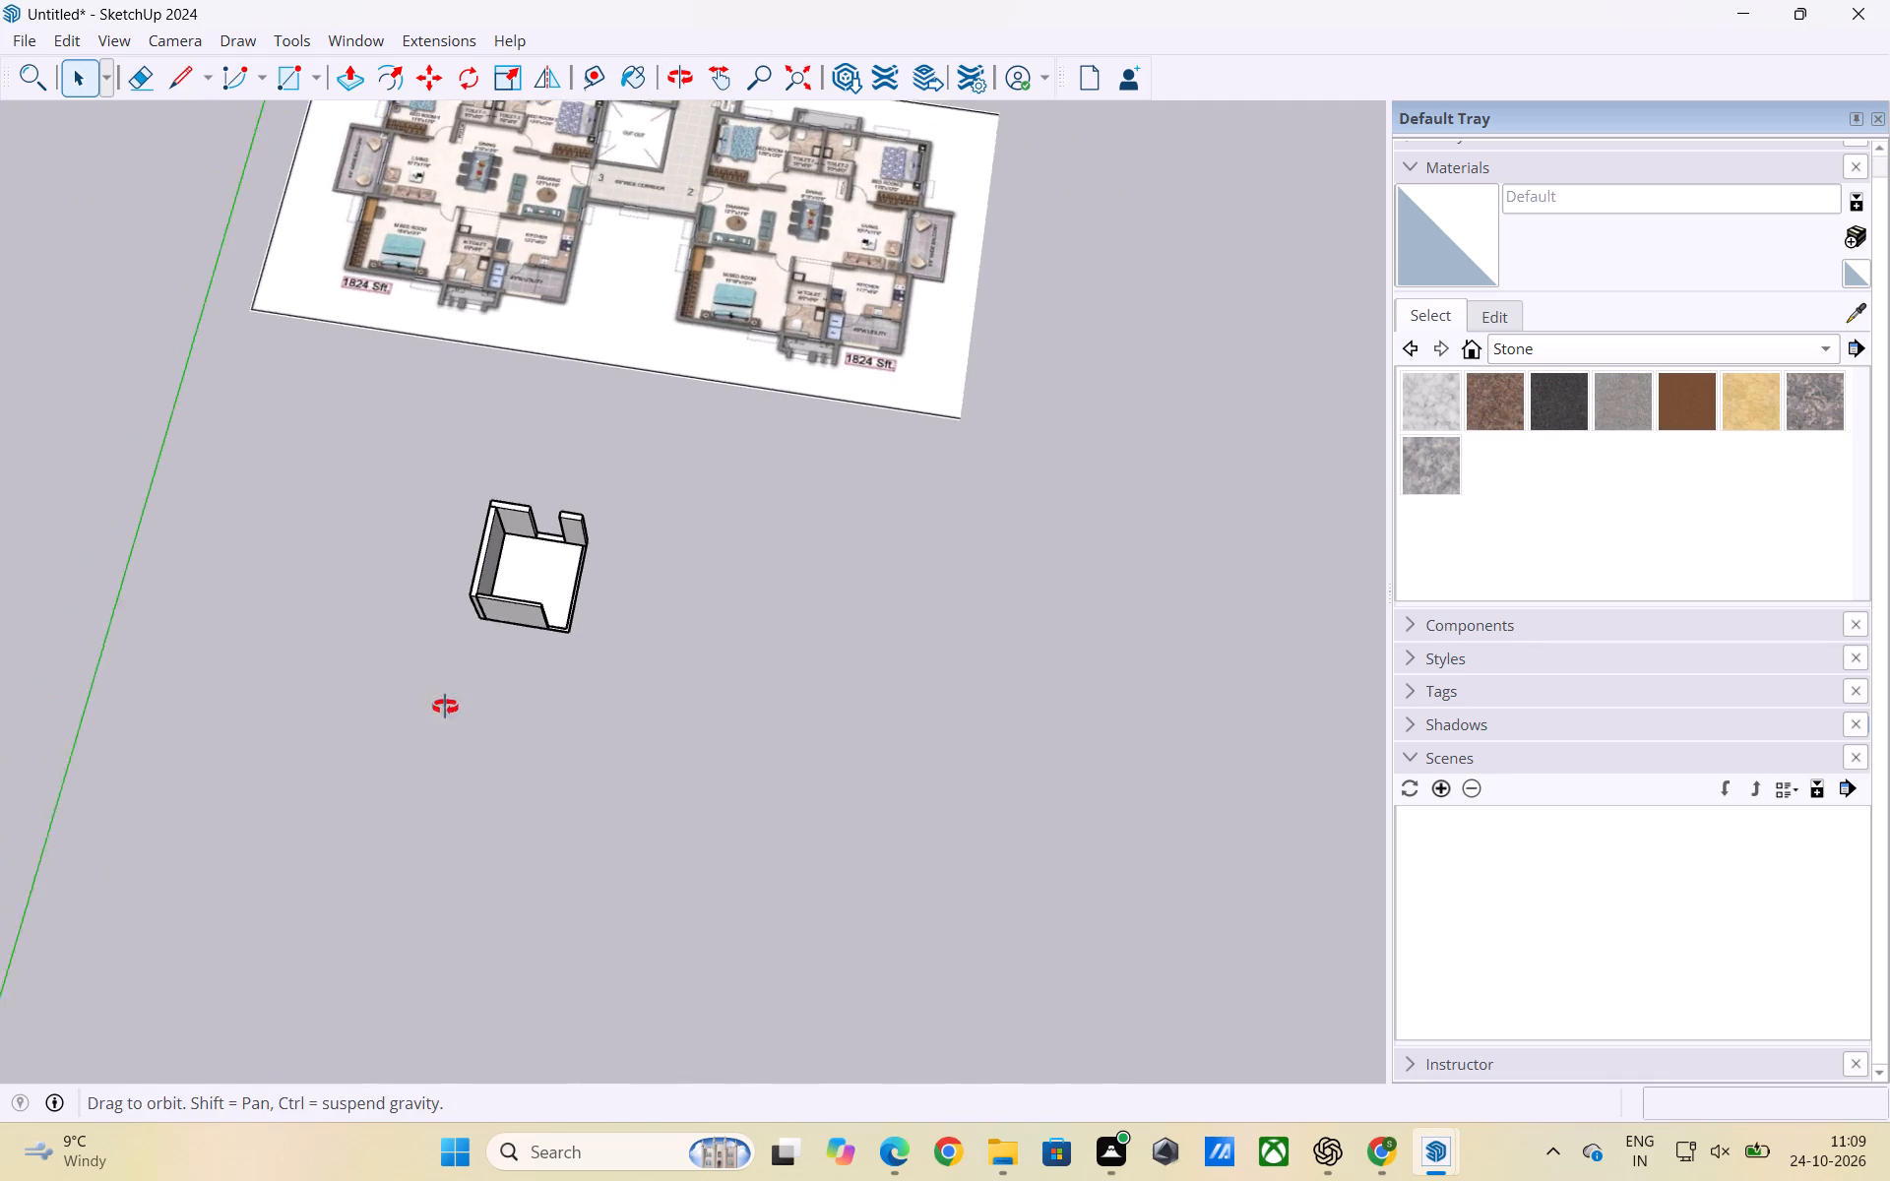
pyautogui.moveTo(445, 707); pyautogui.dragTo(499, 728, button='middle')
pyautogui.moveTo(794, 564); pyautogui.dragTo(813, 564, button='middle')
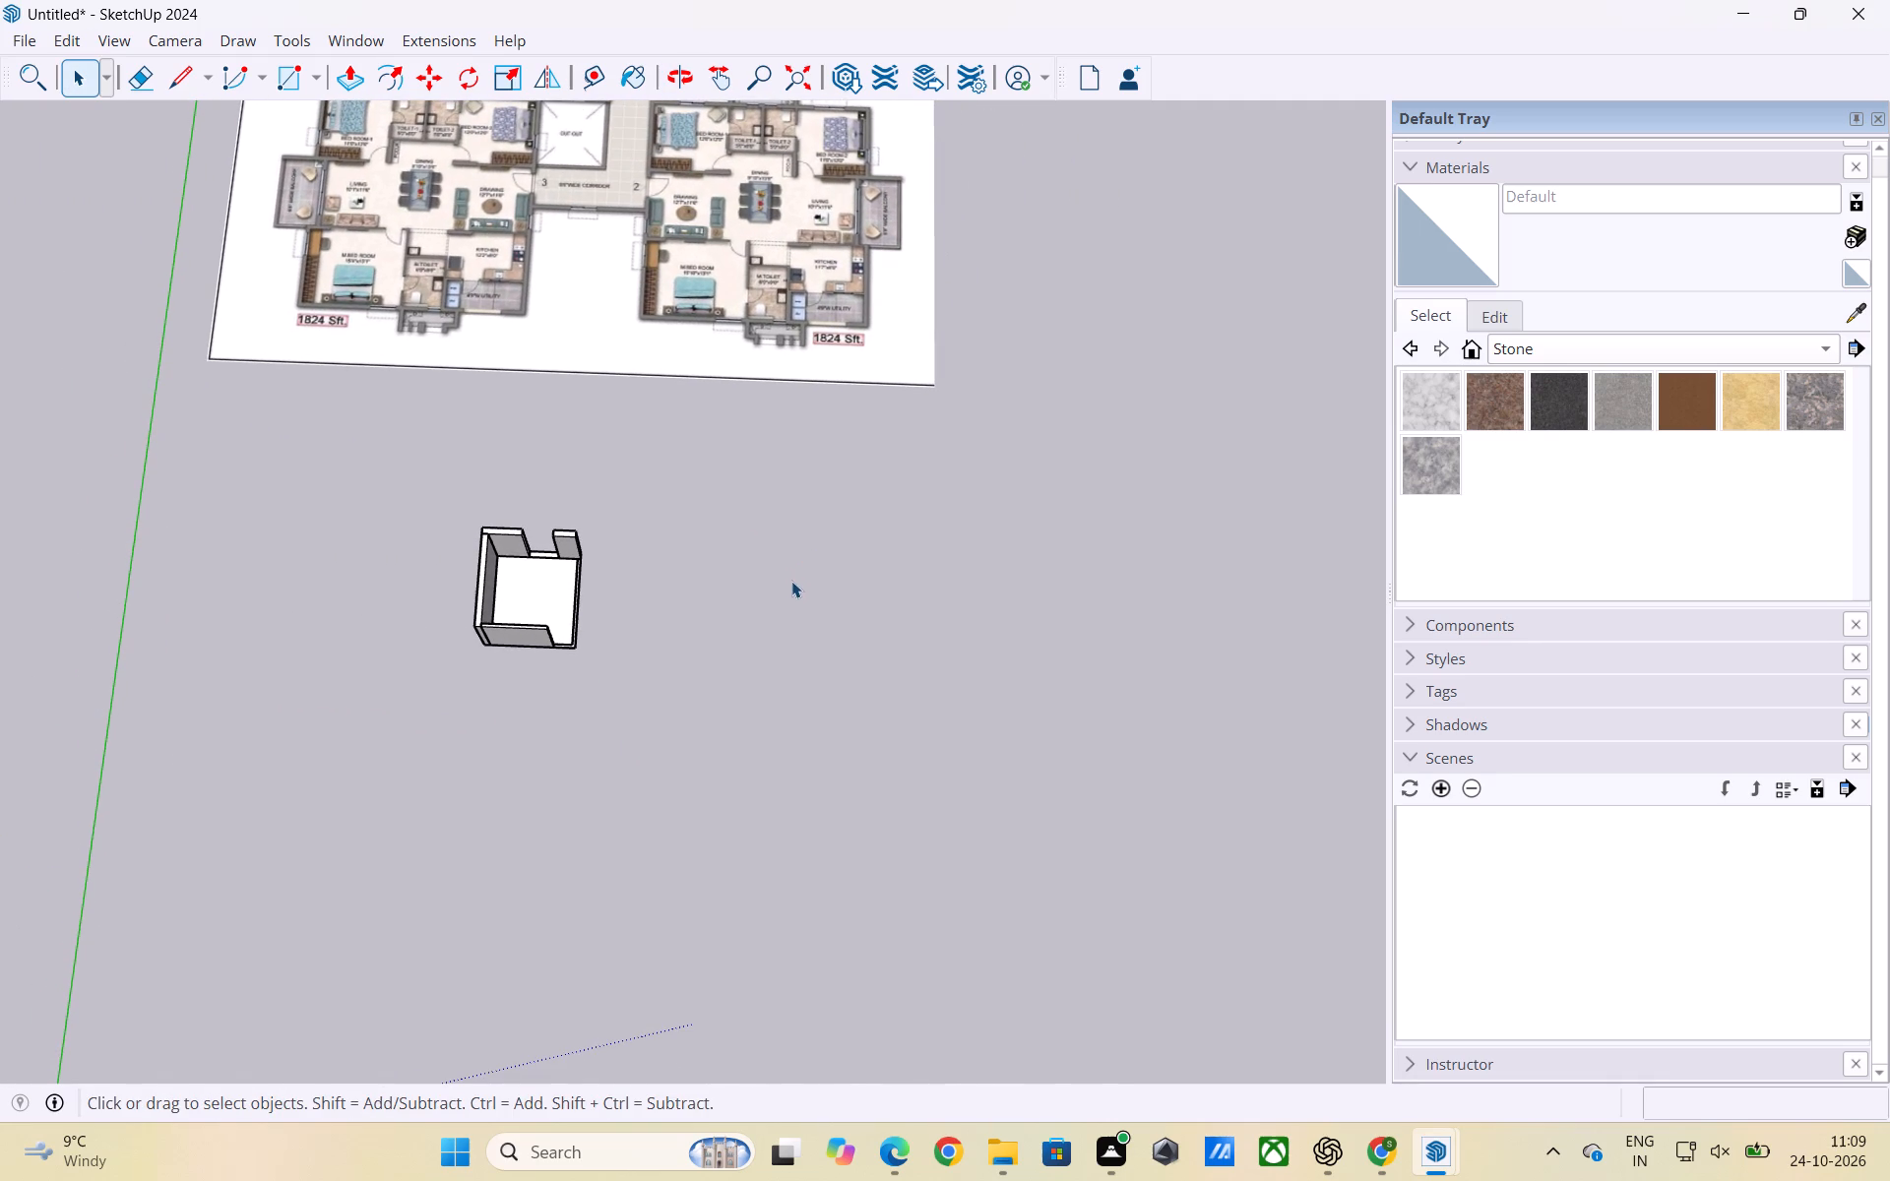
pyautogui.press('r')
pyautogui.click(712, 517)
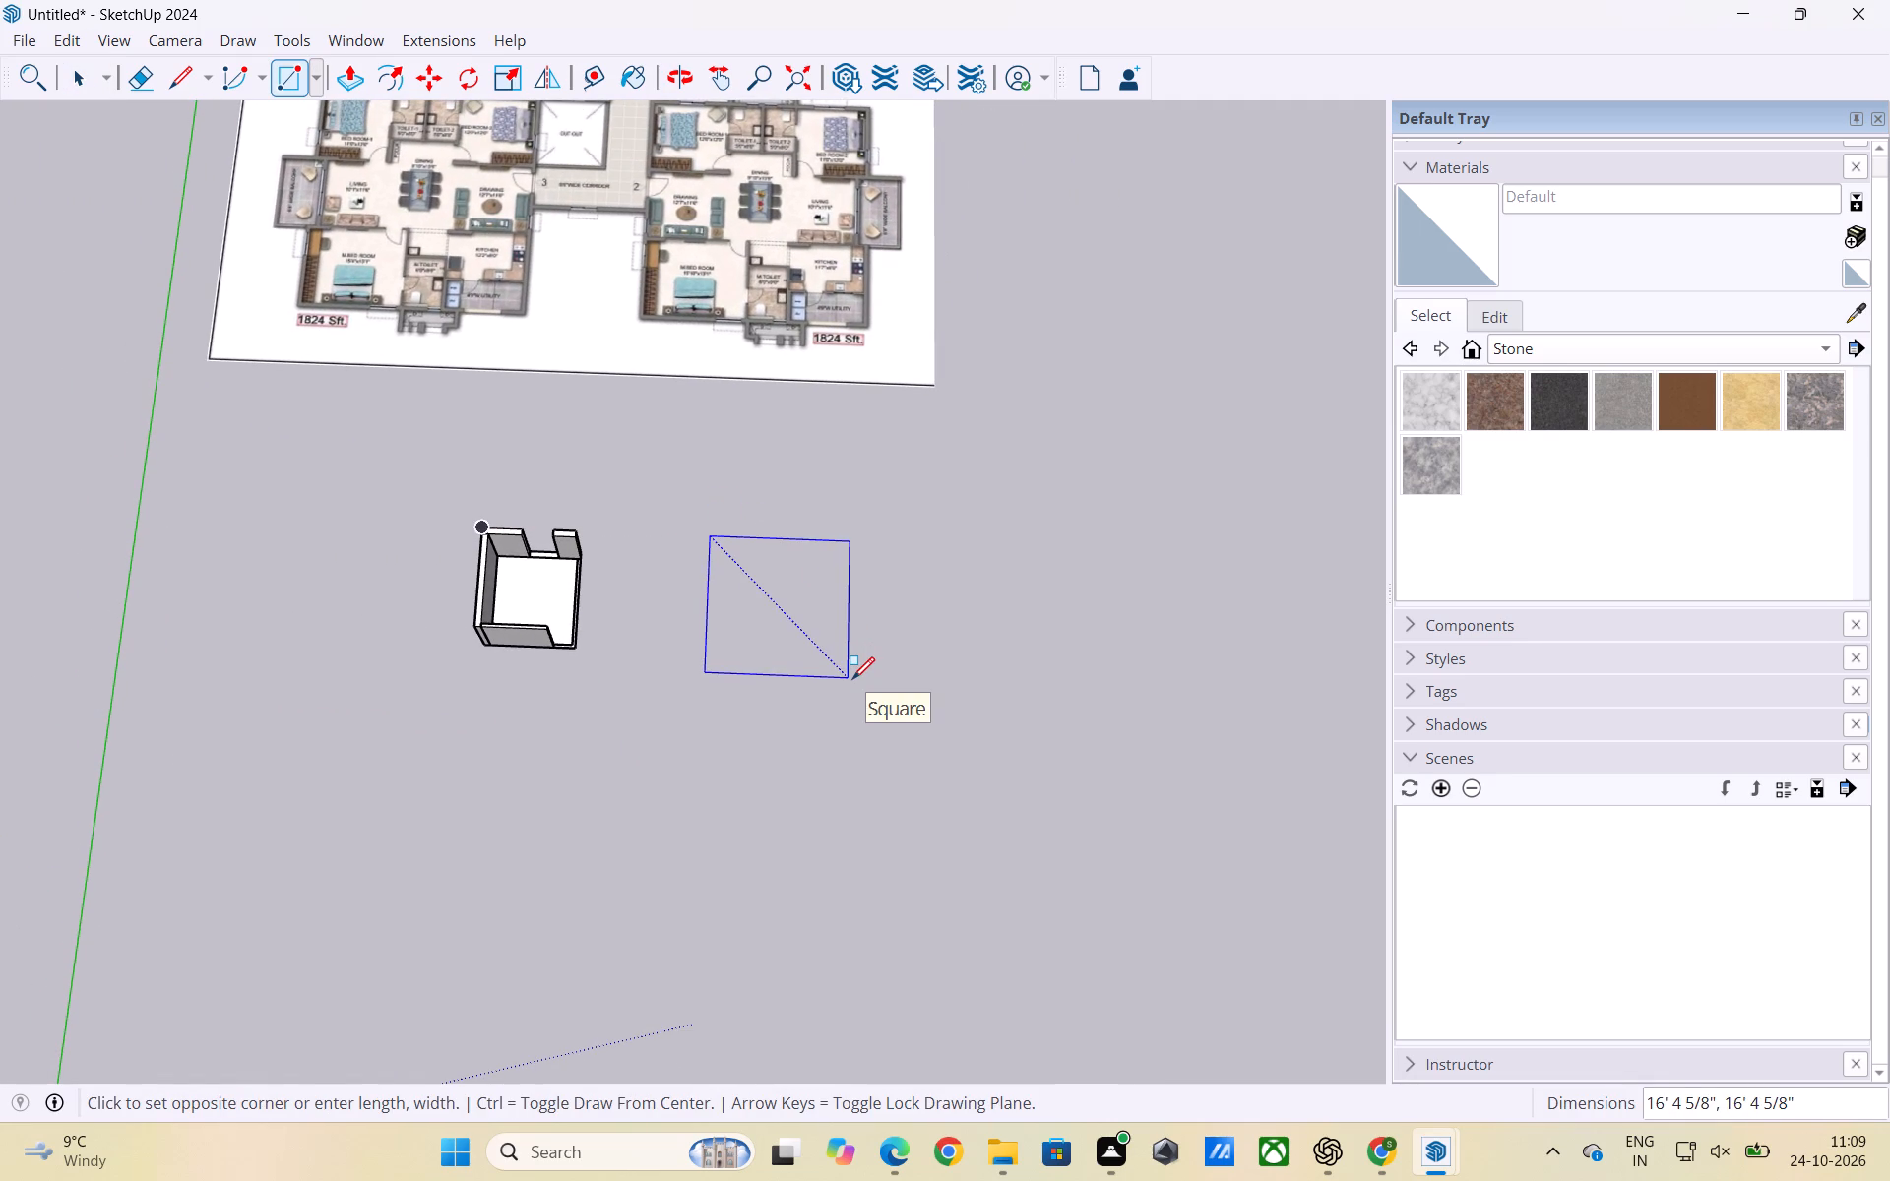
pyautogui.press('5')
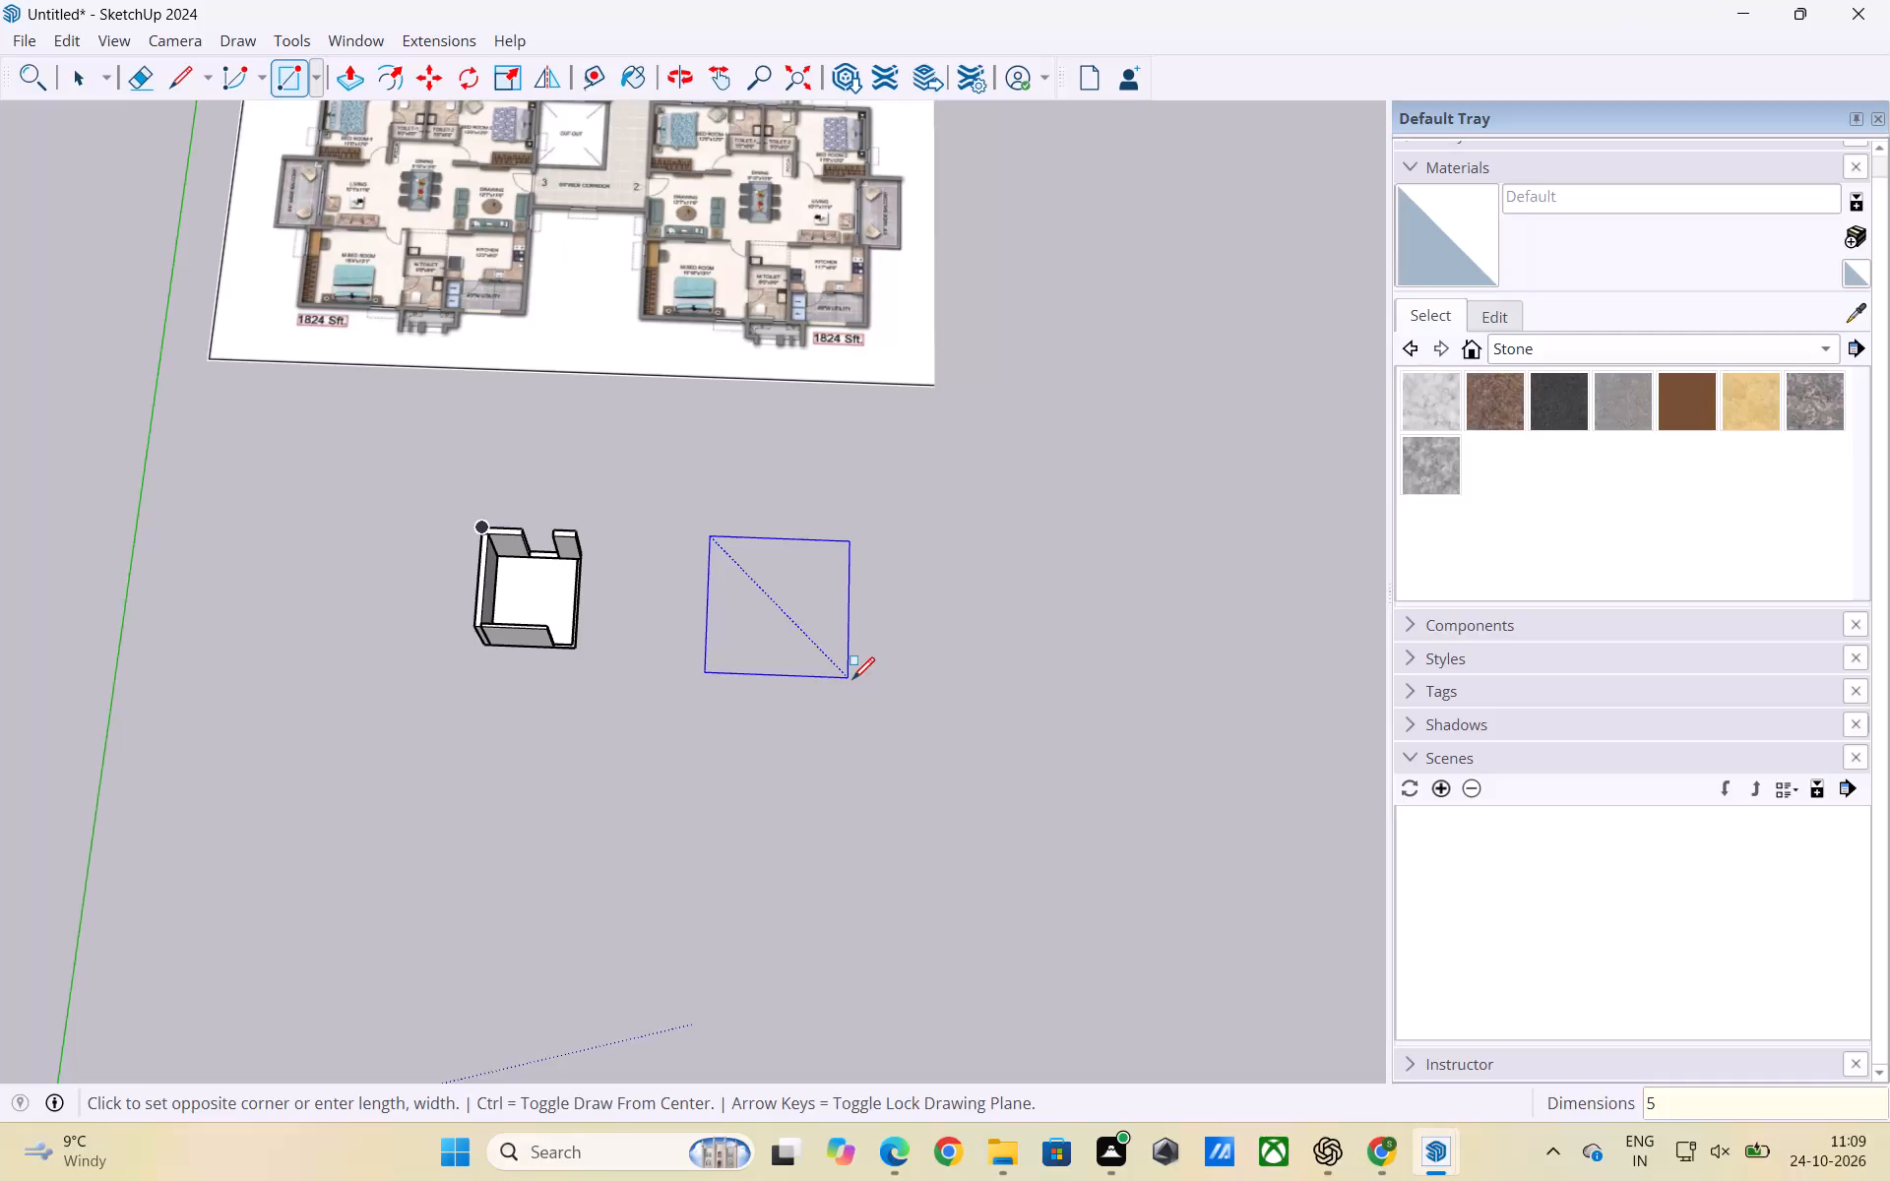
pyautogui.write("',")
pyautogui.write("8'")
pyautogui.press('Return')
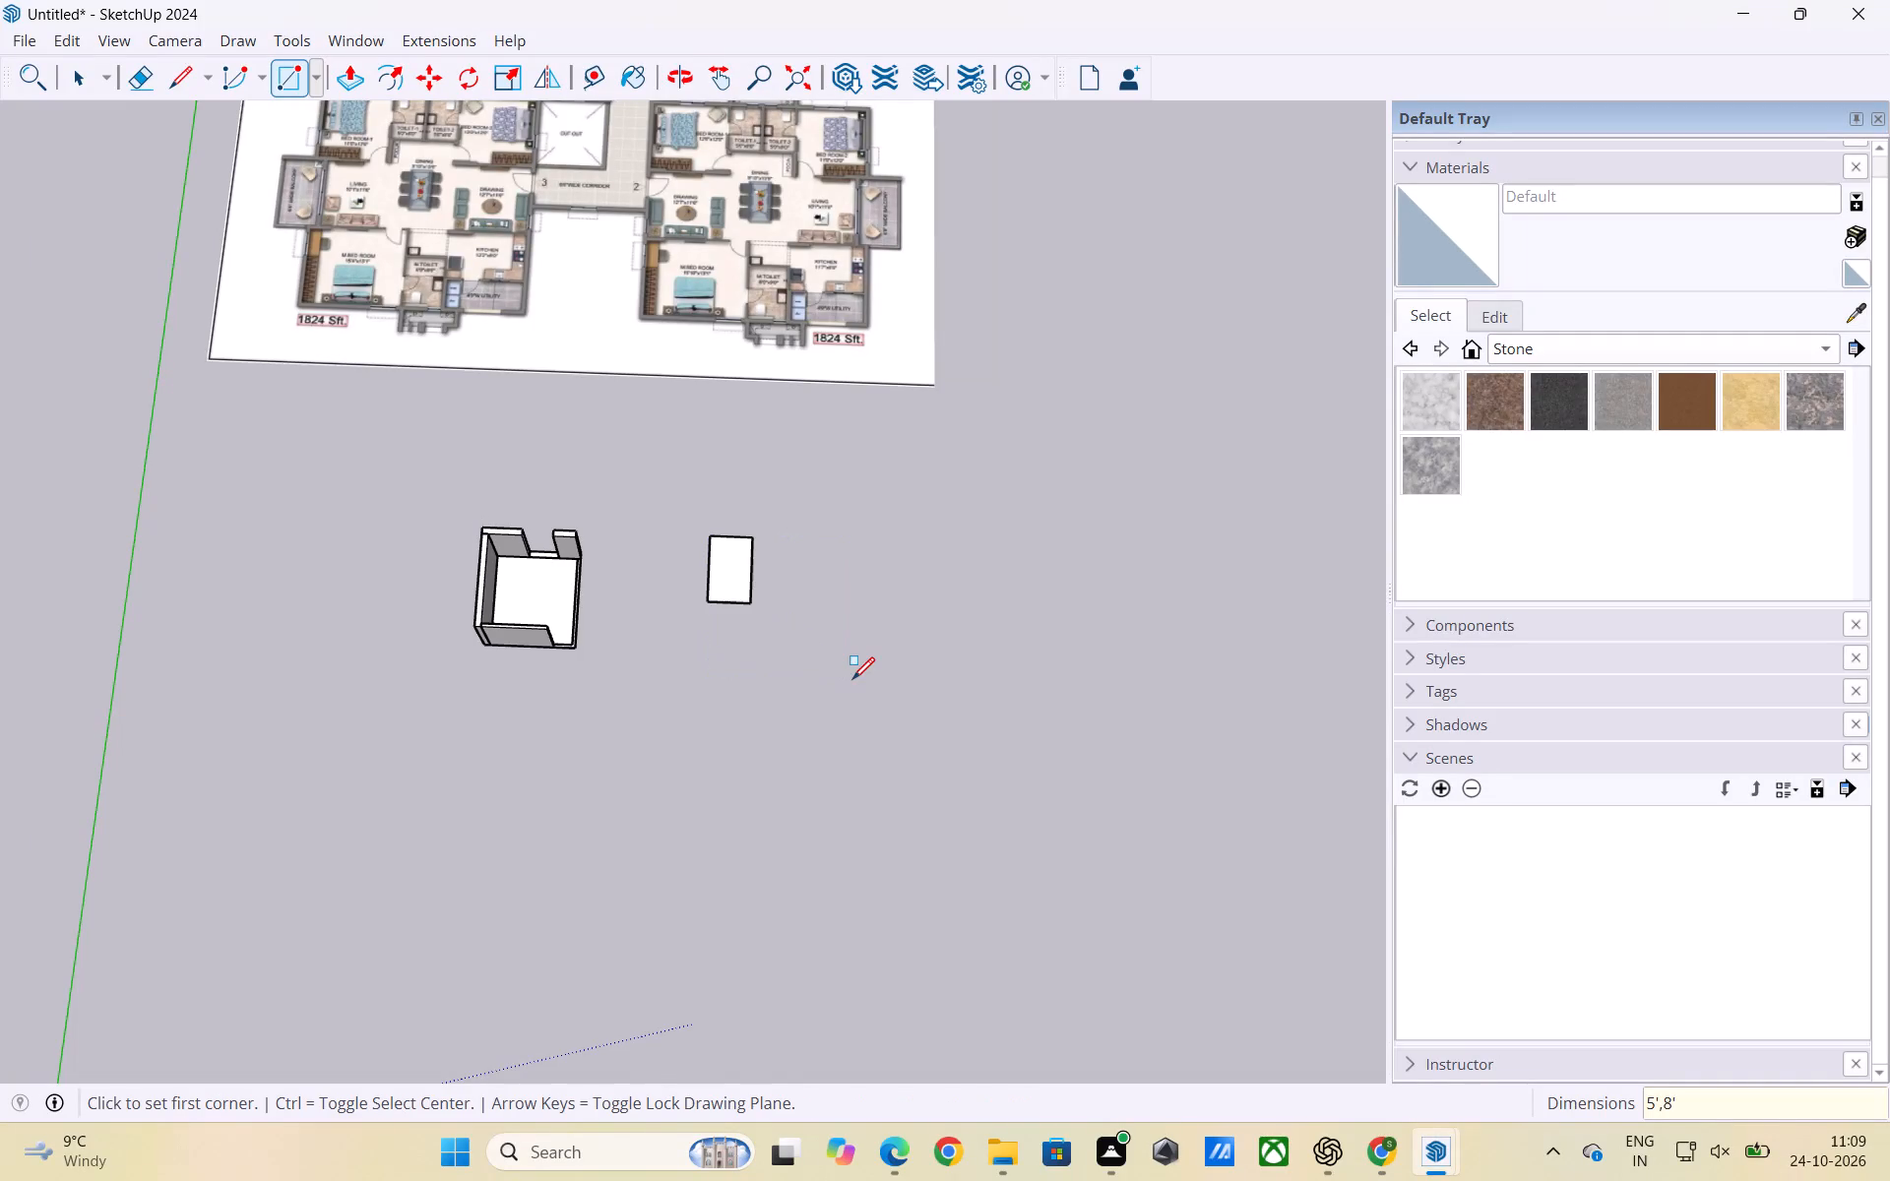
# Group the face and edges of the 5' by 8' rectangle.
pyautogui.press('space')
pyautogui.doubleClick(721, 559)
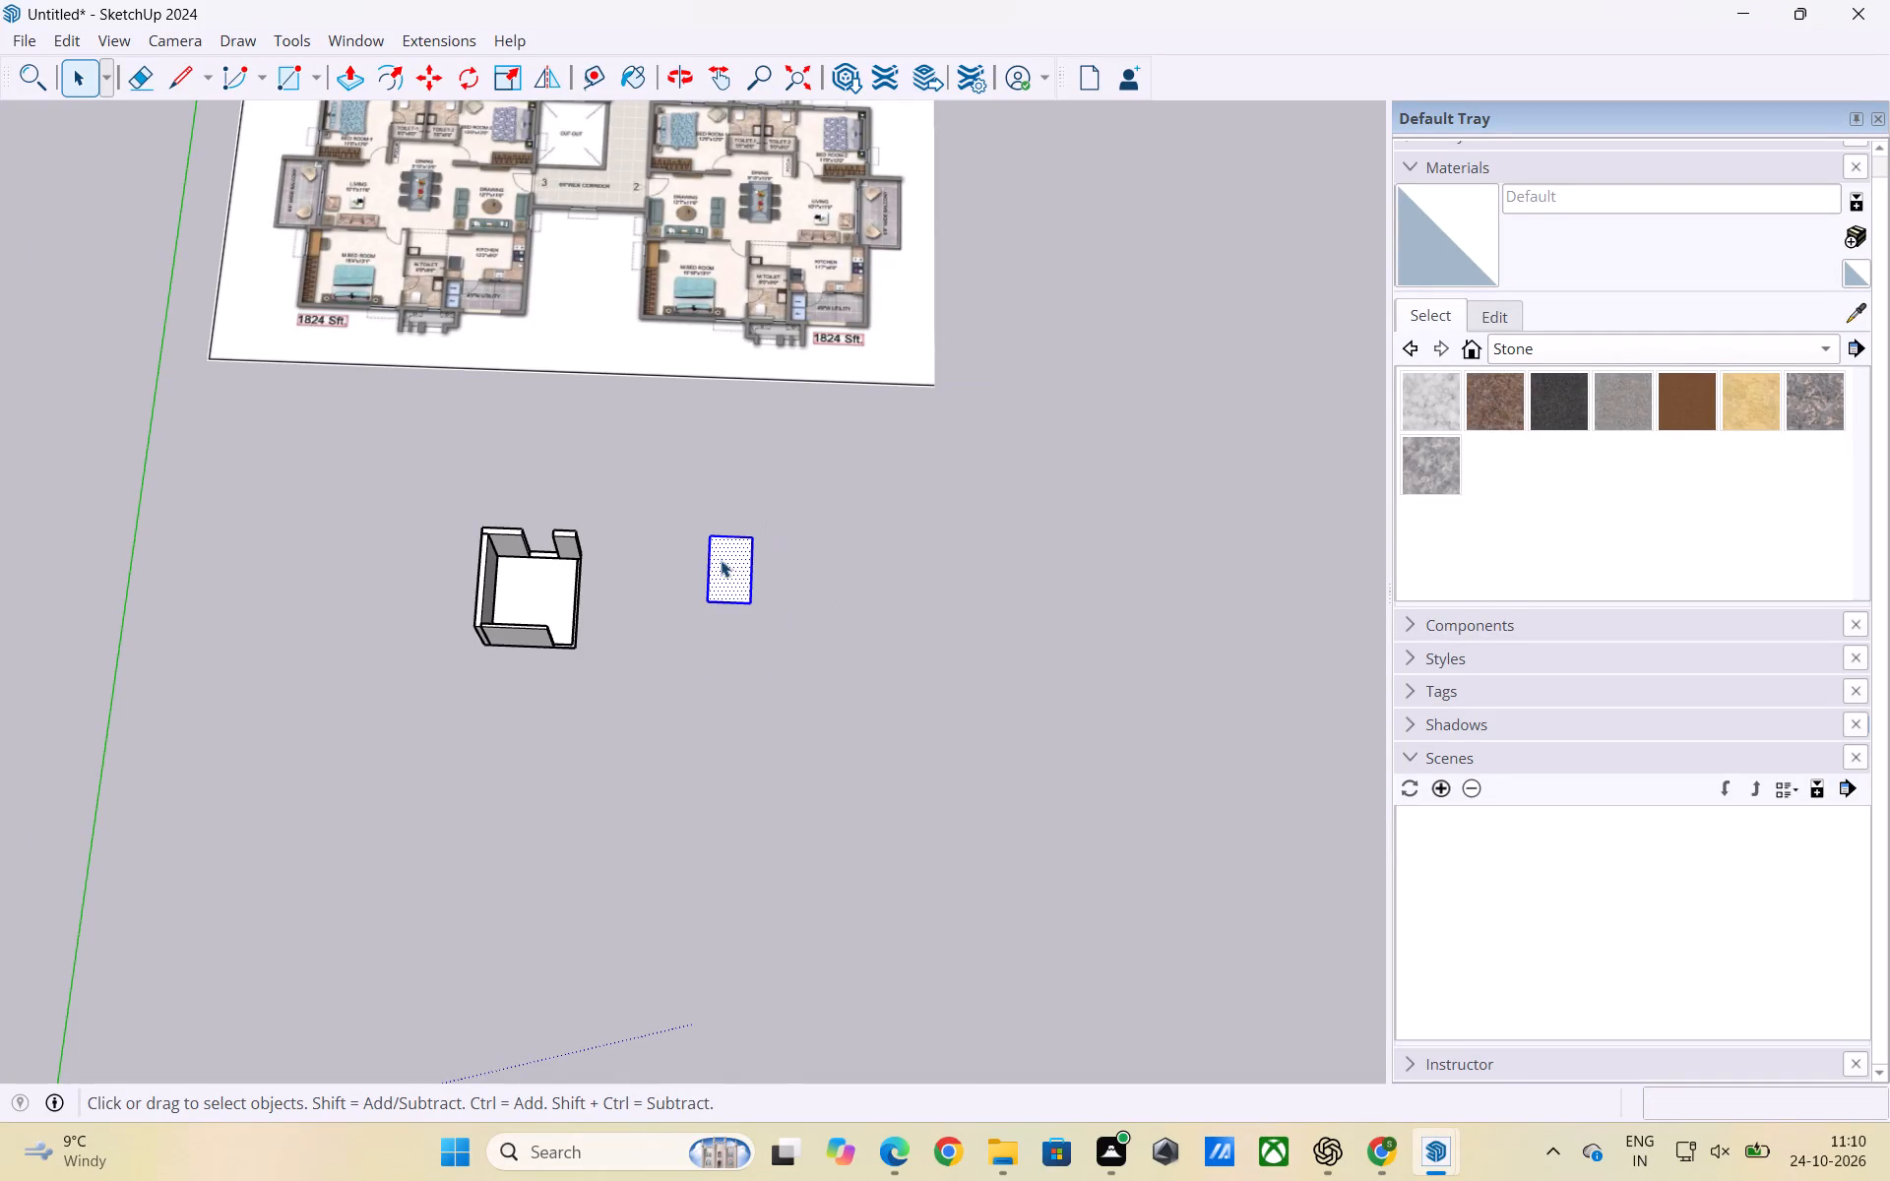
pyautogui.rightClick(722, 559)
pyautogui.click(786, 792)
# Scale the reference floor plan image down from all four sides, using 0.79 from its left edge and 0.90 from its upper edge.
pyautogui.scroll(-6, 900, 711)
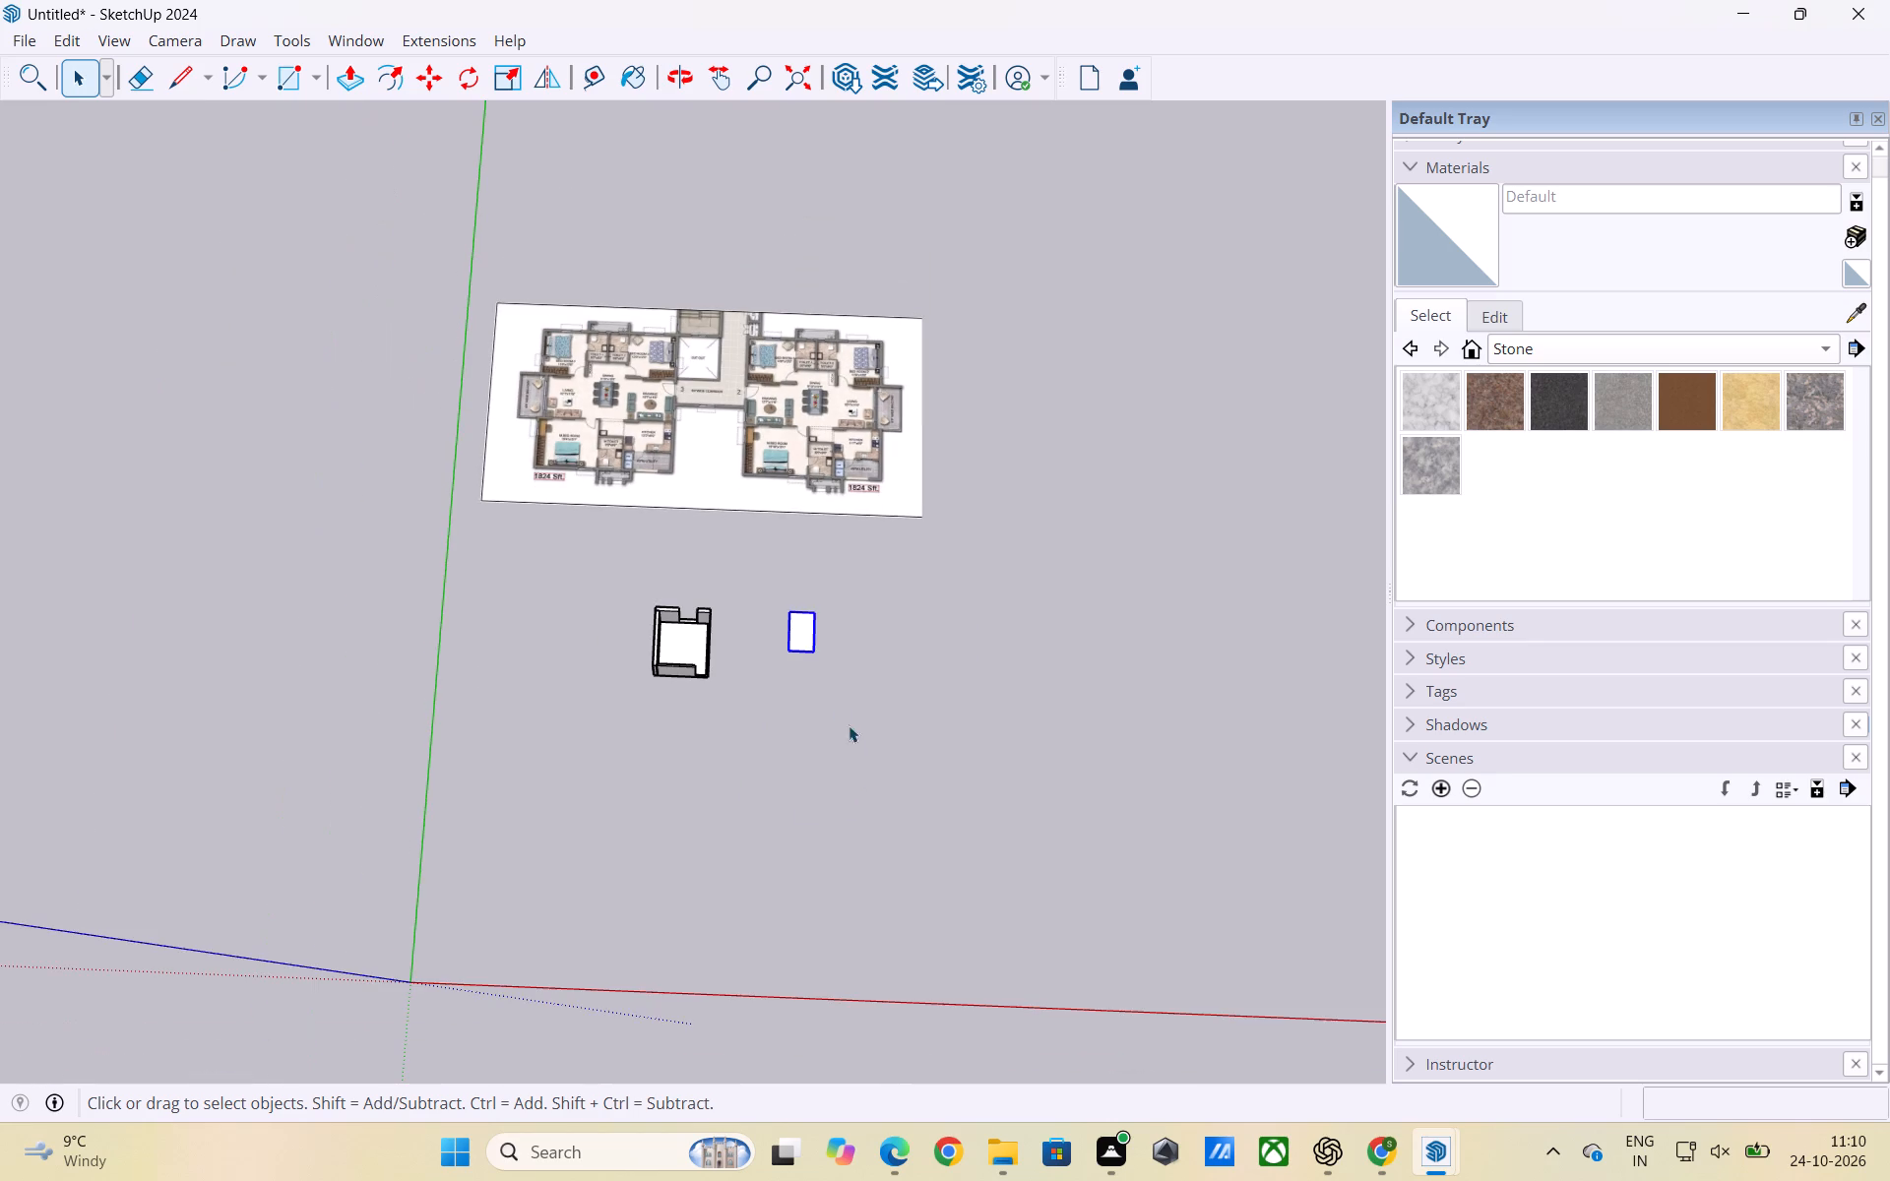
pyautogui.scroll(5, 805, 620)
pyautogui.scroll(-3, 916, 703)
pyautogui.scroll(5, 620, 263)
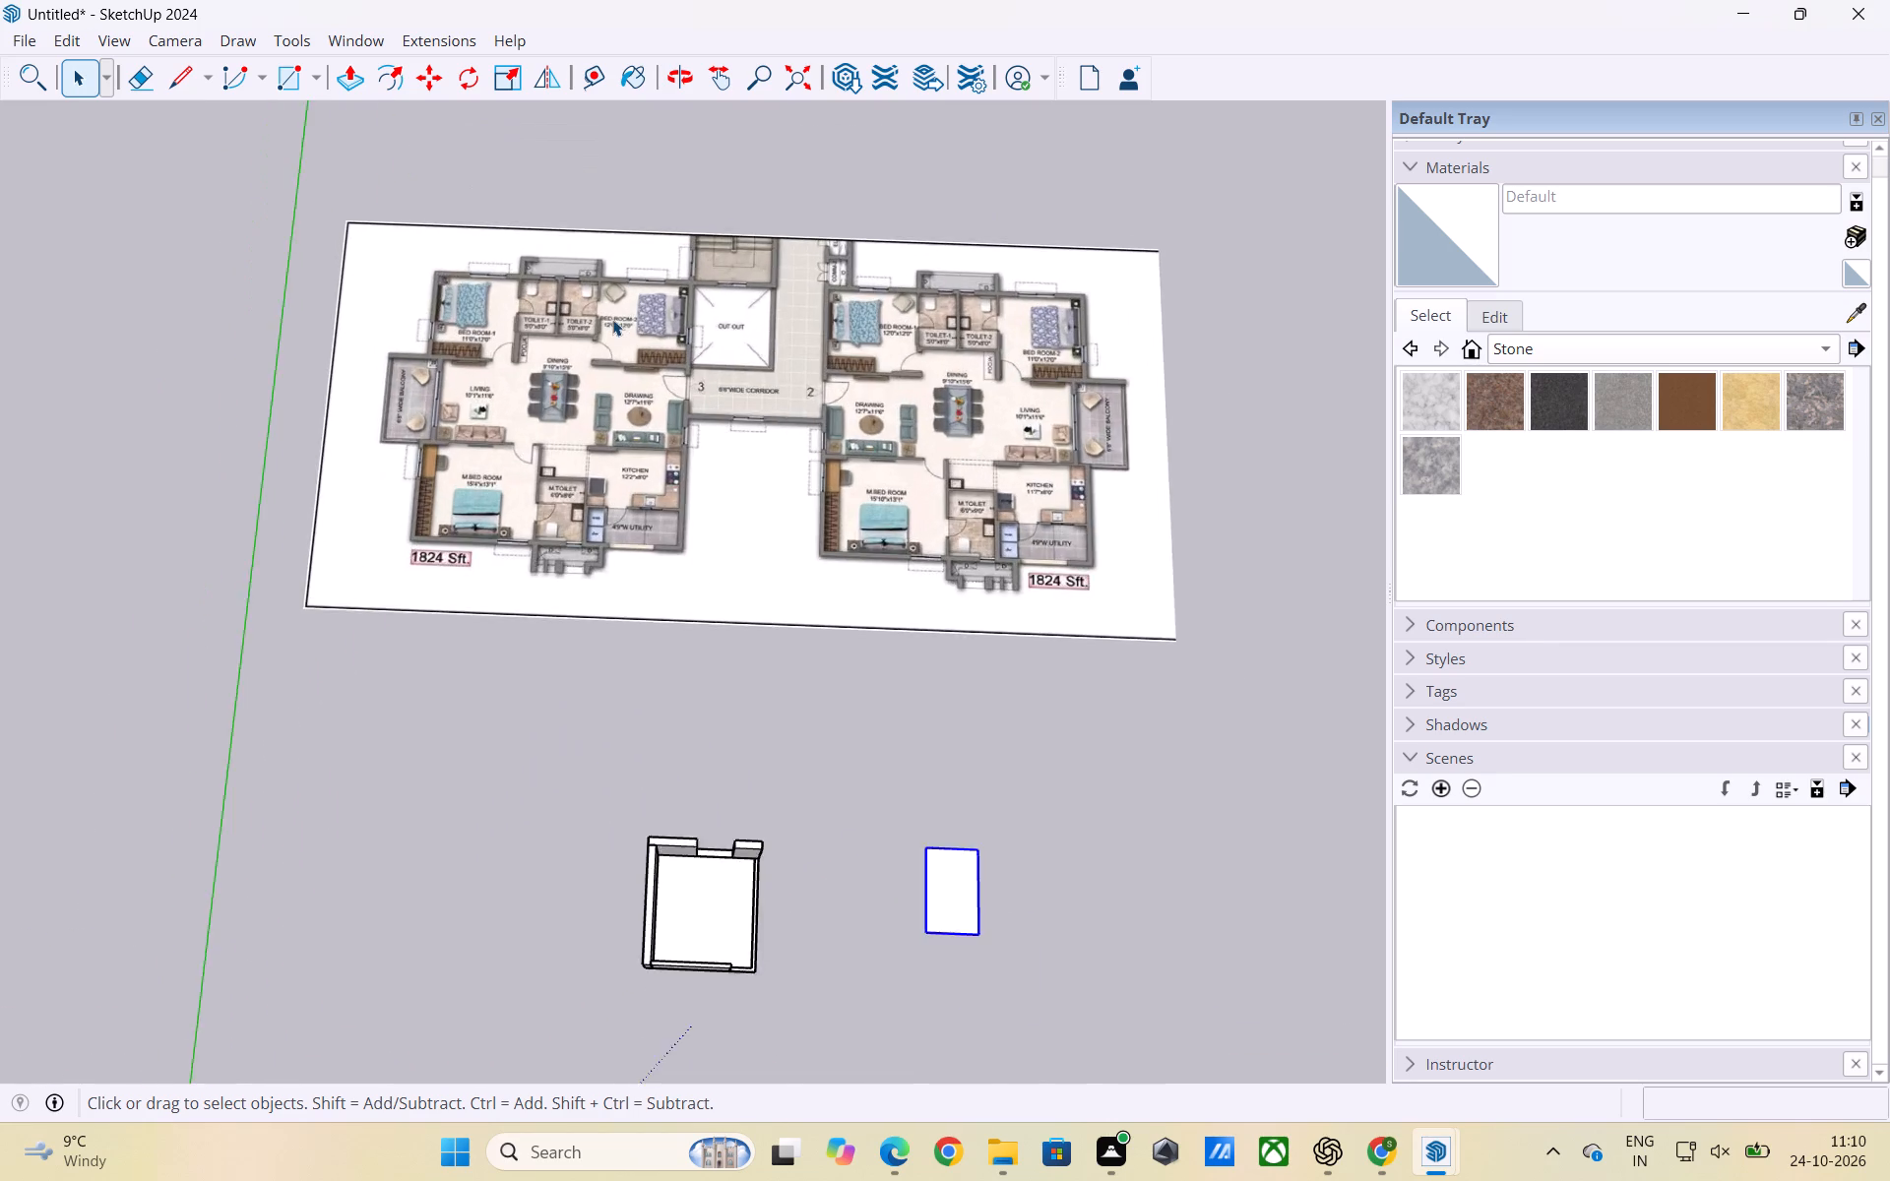
pyautogui.scroll(2, 612, 319)
pyautogui.scroll(-6, 613, 315)
pyautogui.click(703, 467)
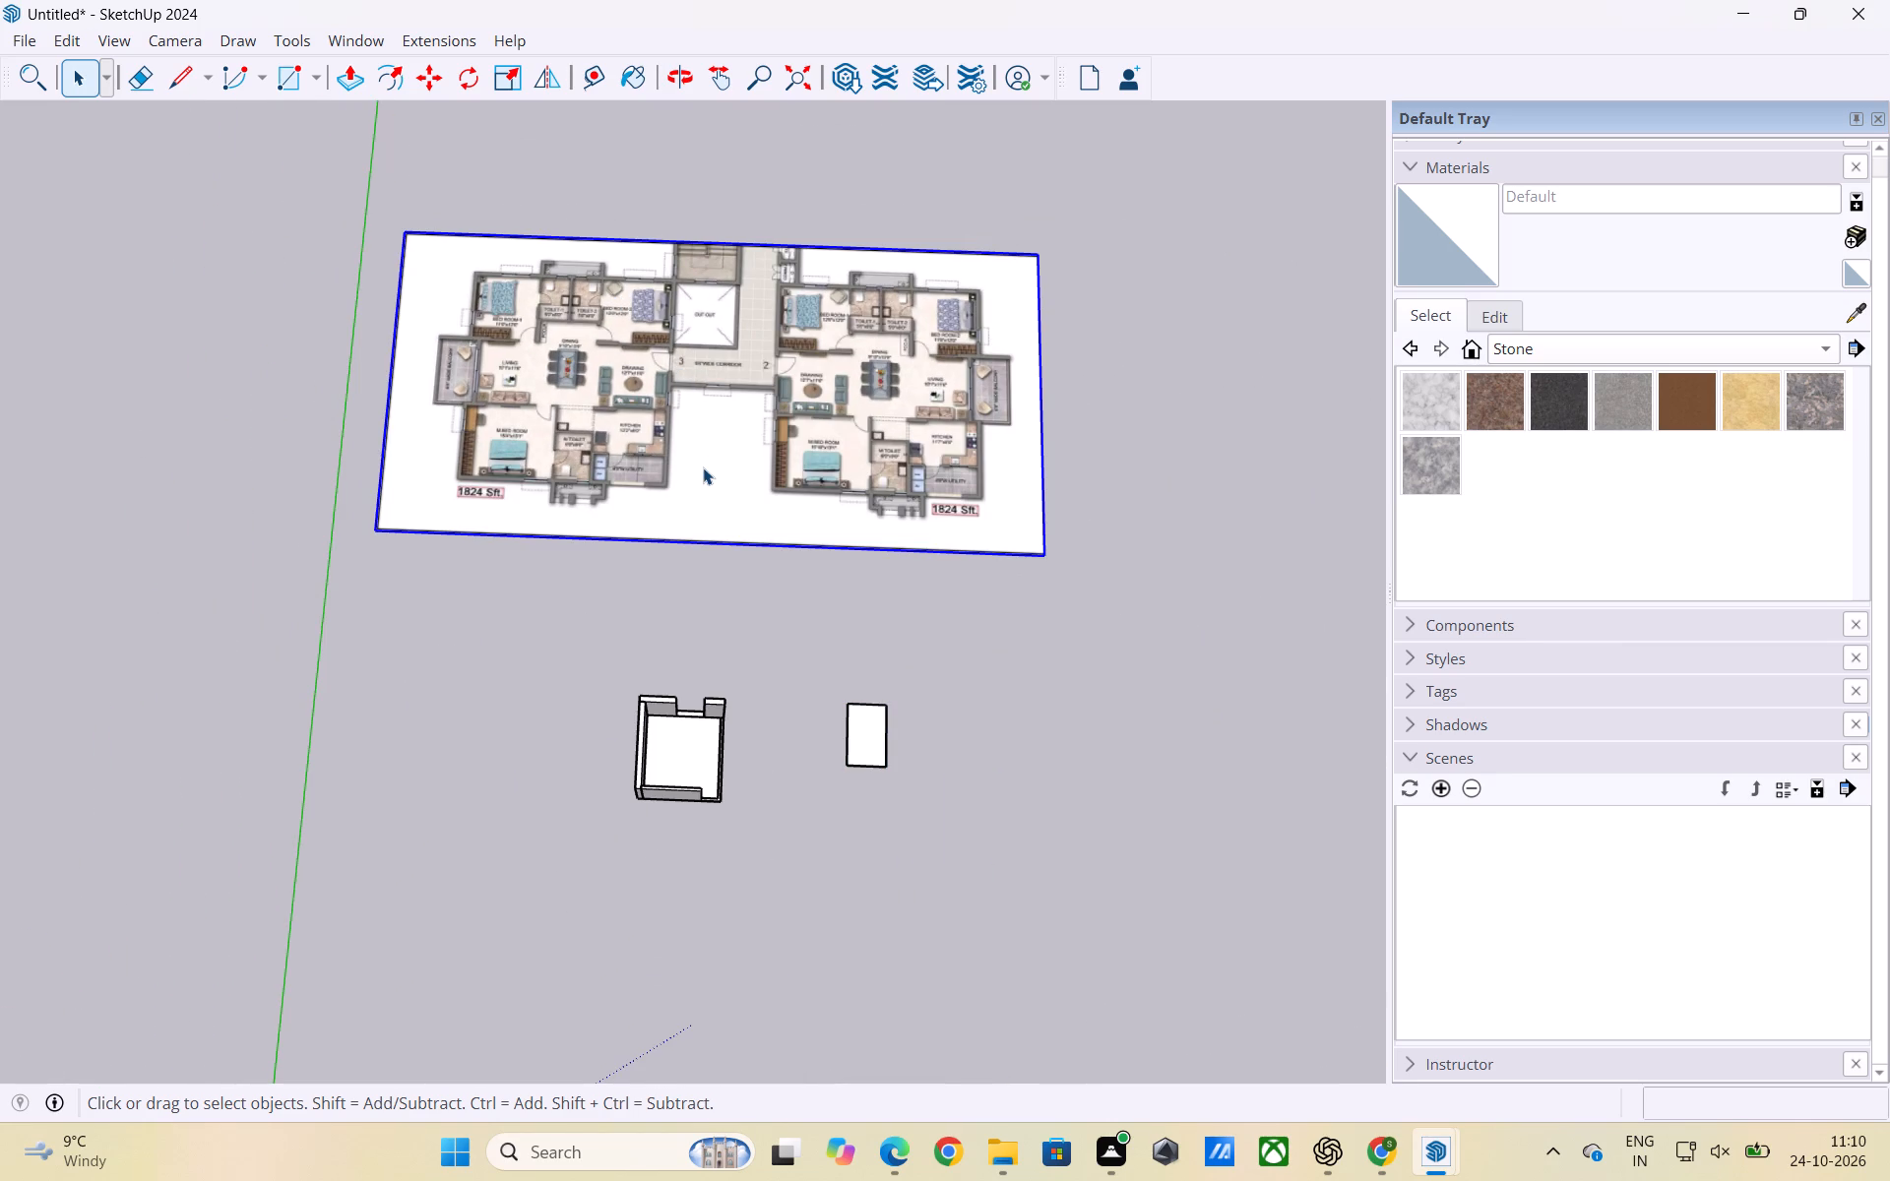
pyautogui.press('s')
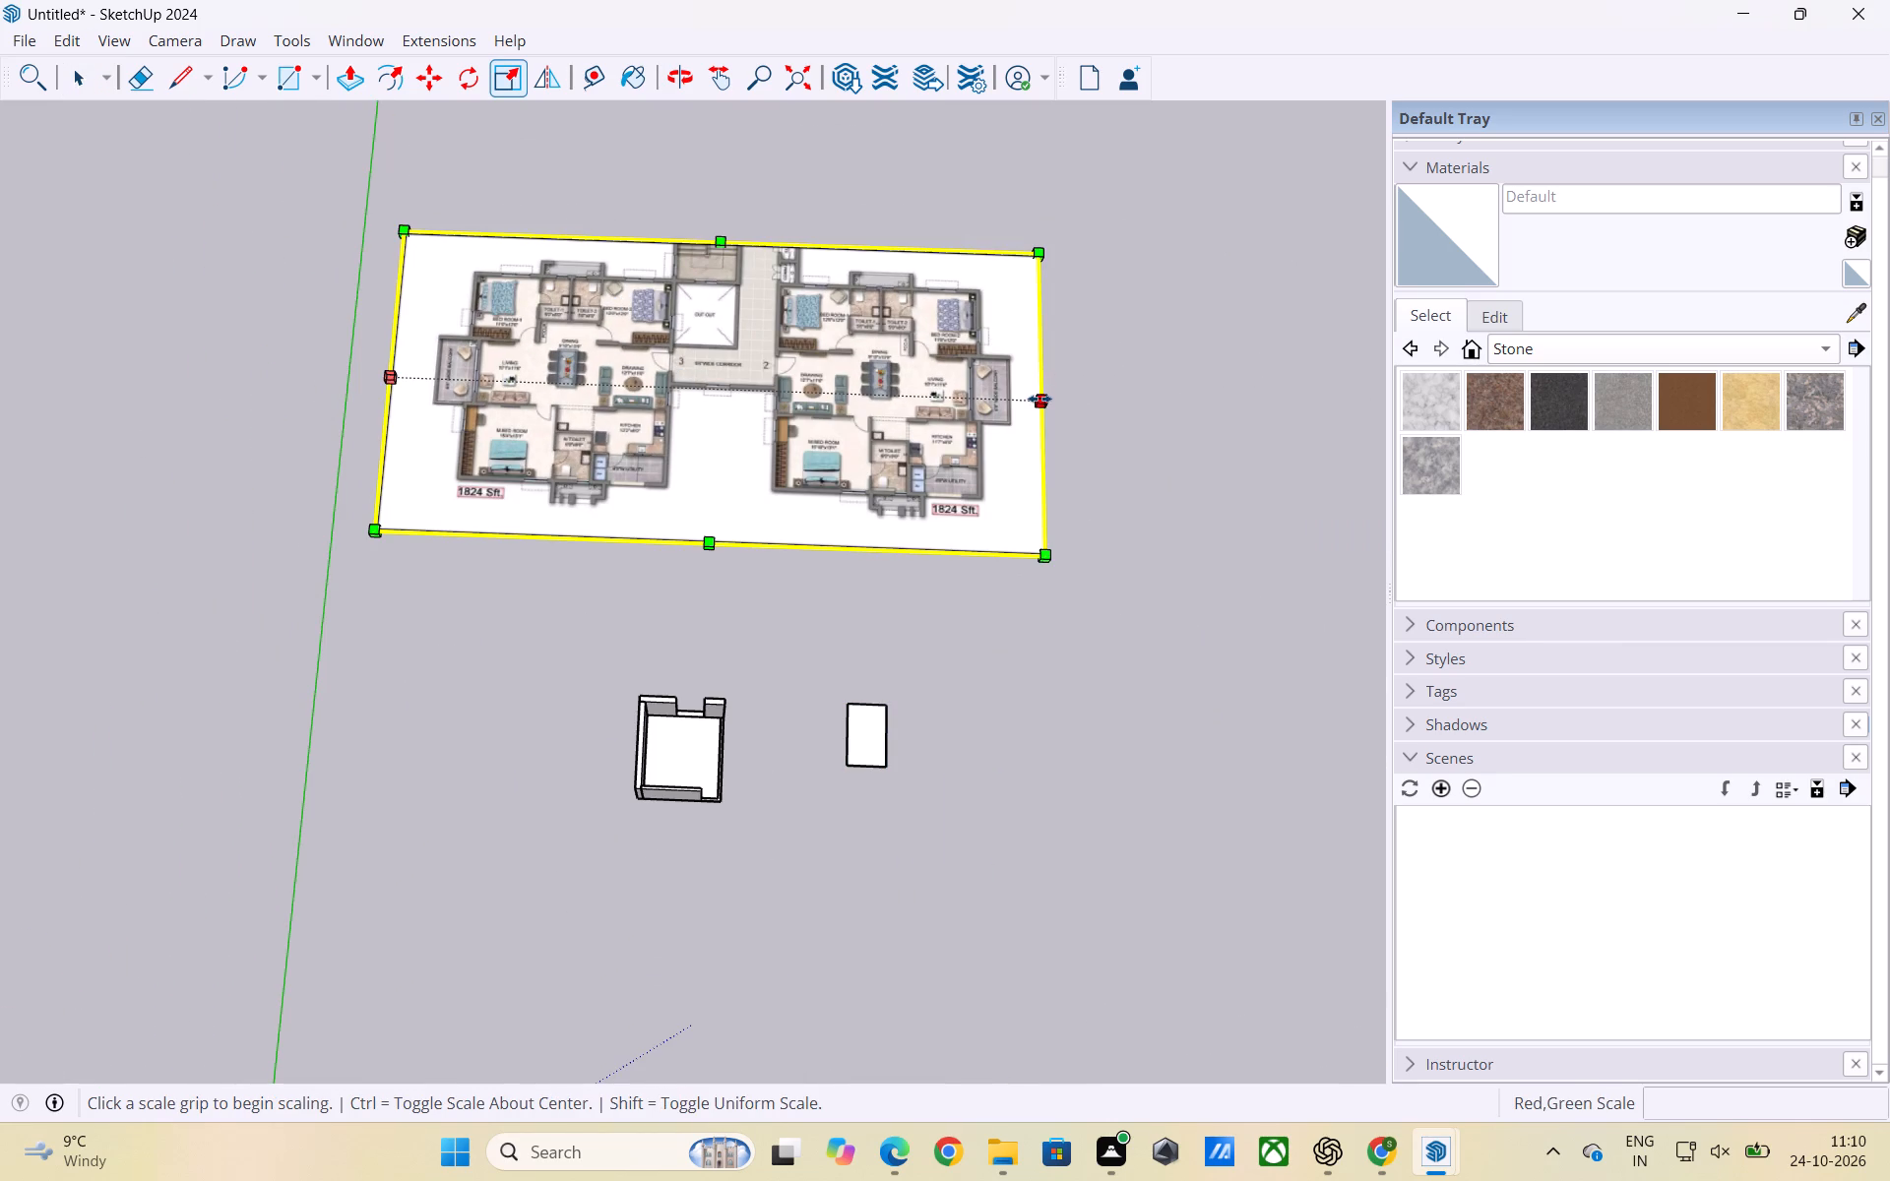
pyautogui.click(1039, 399)
pyautogui.click(927, 396)
pyautogui.click(386, 374)
pyautogui.click(504, 387)
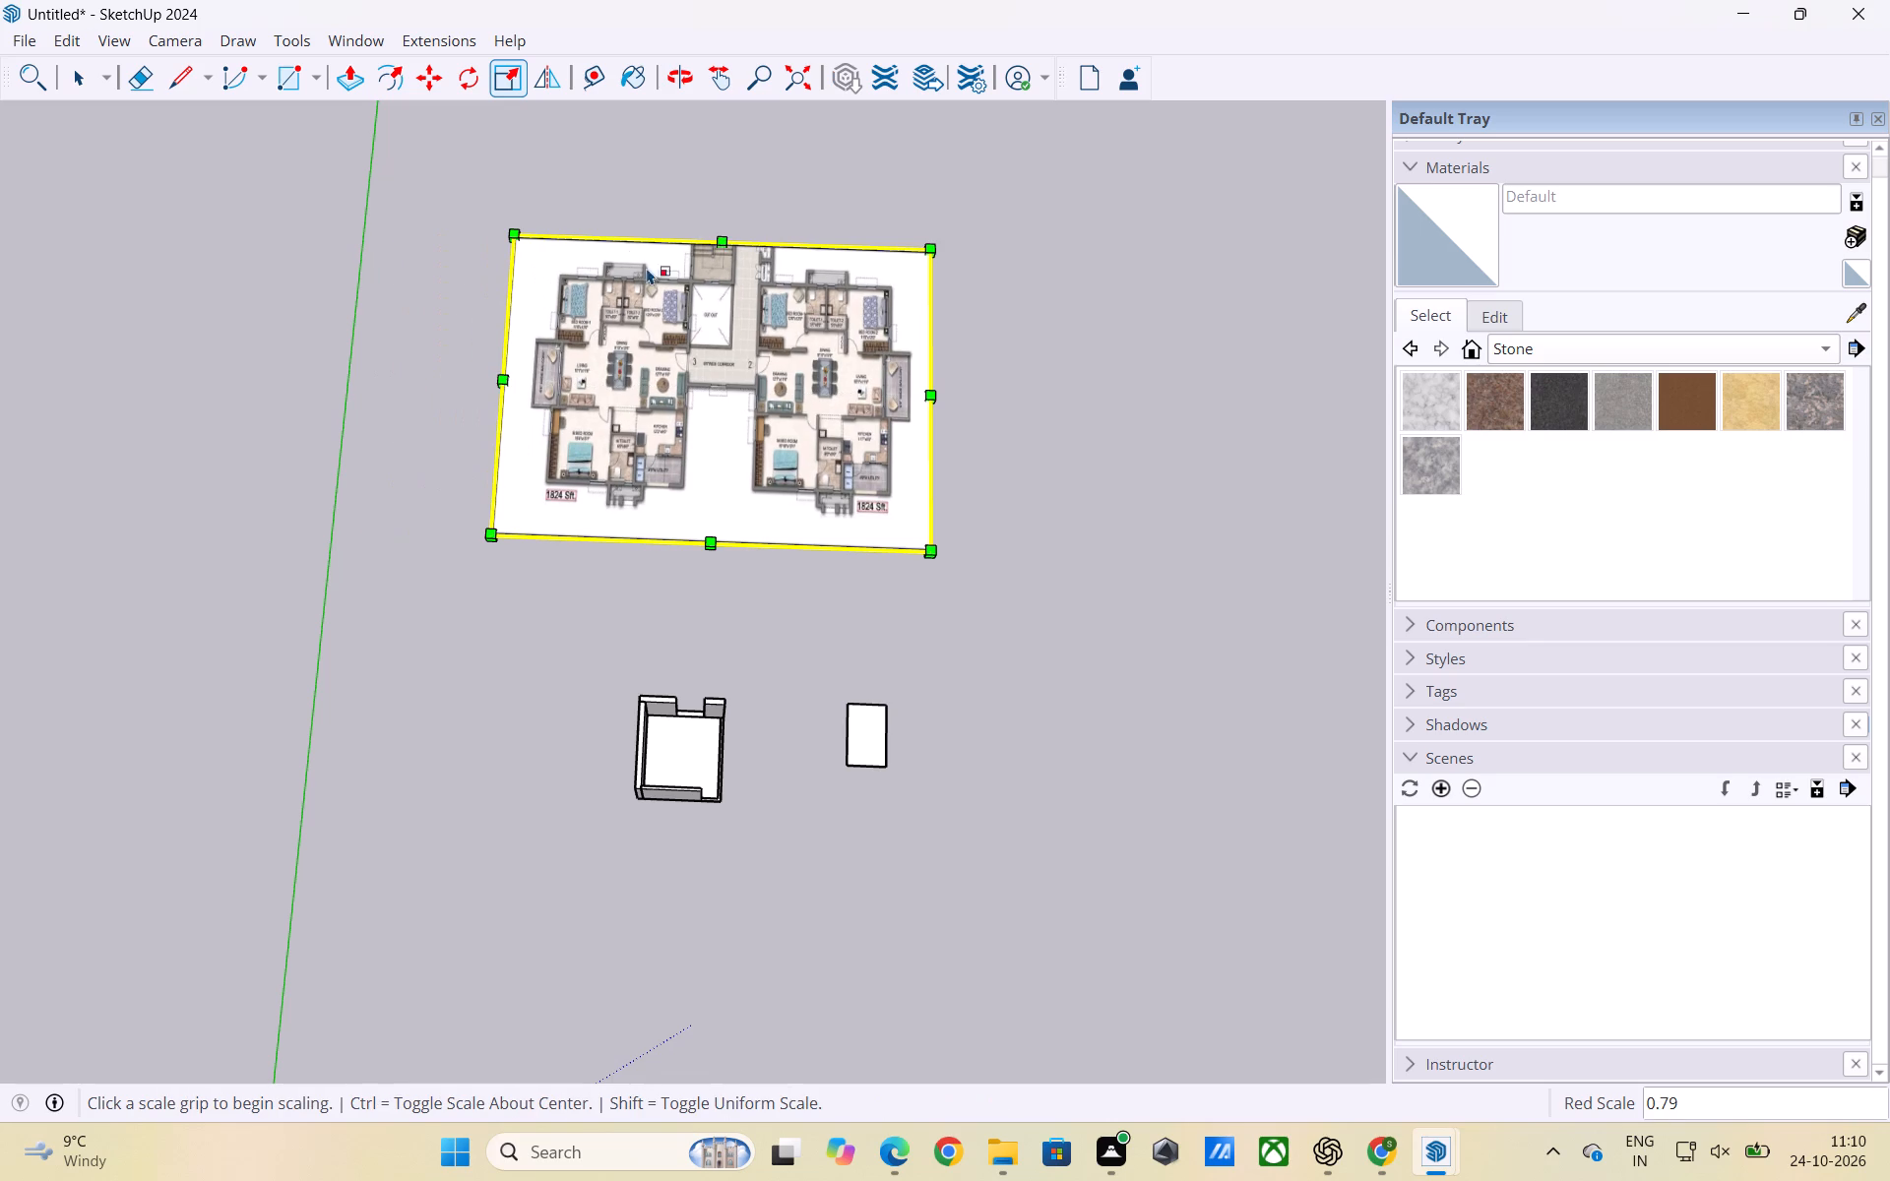
pyautogui.click(719, 239)
pyautogui.click(720, 272)
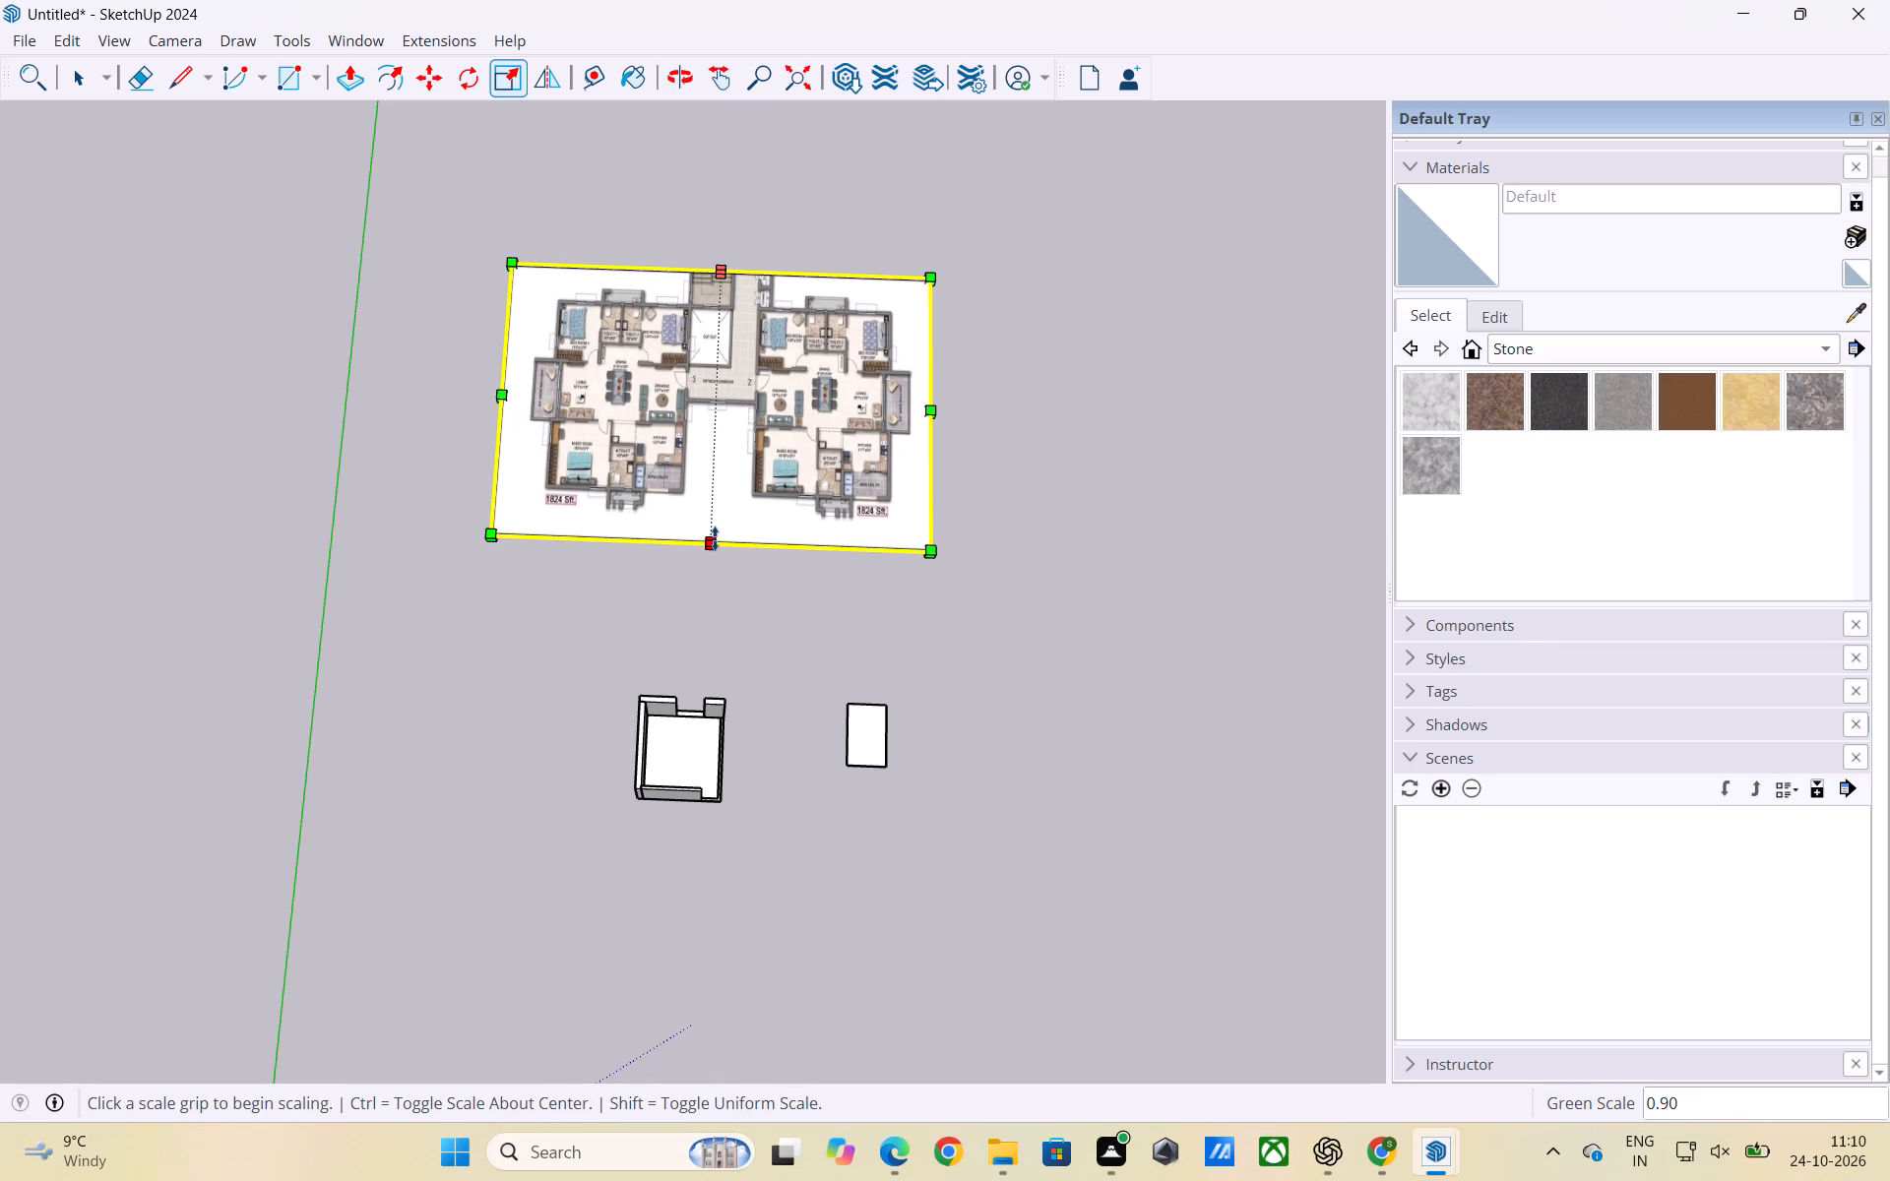
pyautogui.click(715, 538)
pyautogui.click(723, 496)
pyautogui.click(1114, 430)
pyautogui.press('space')
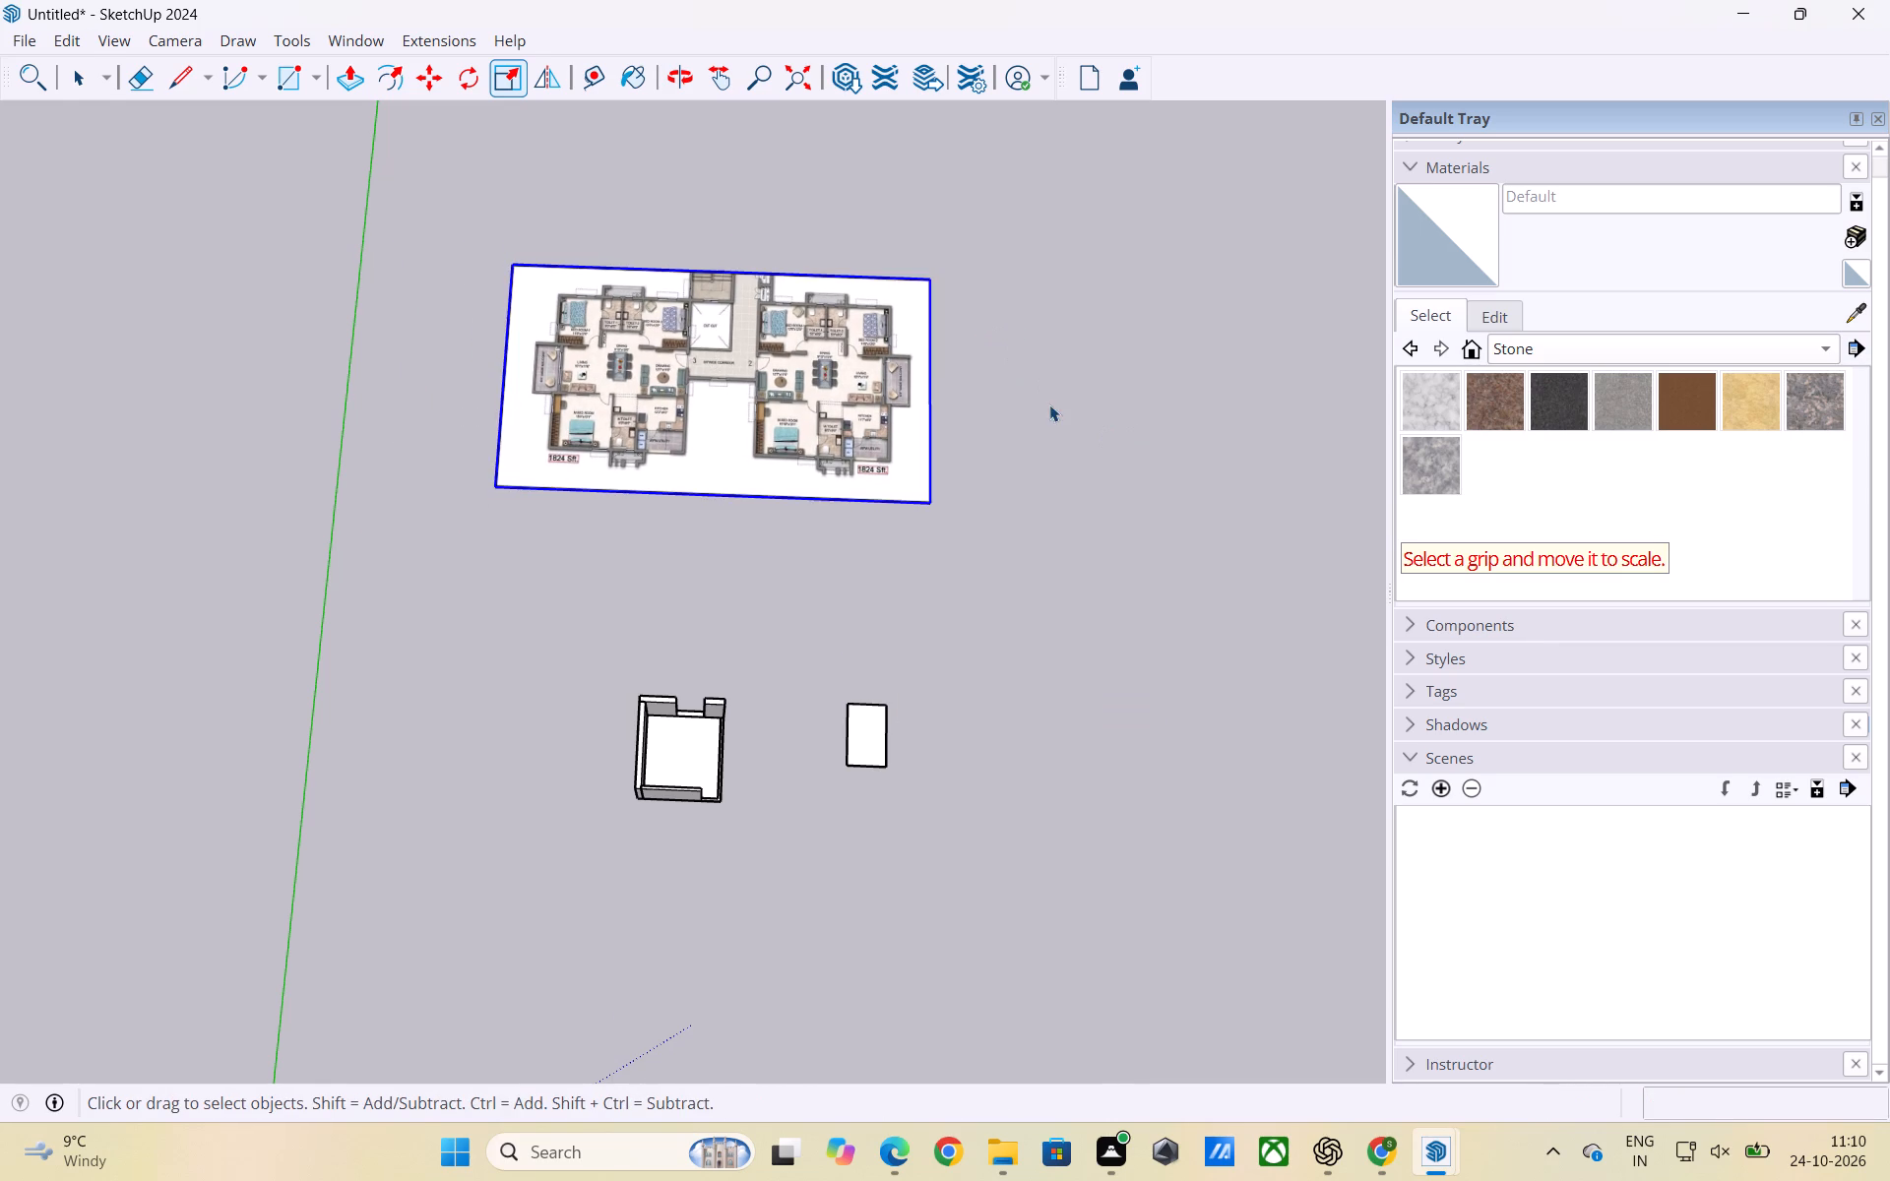
pyautogui.click(1057, 415)
# Examine the bedroom, toilet and dining areas of the scaled reference floor plan against the drawn room and rectangle.
pyautogui.scroll(7, 807, 332)
pyautogui.moveTo(857, 406); pyautogui.dragTo(883, 404, button='middle')
pyautogui.scroll(-6, 1096, 372)
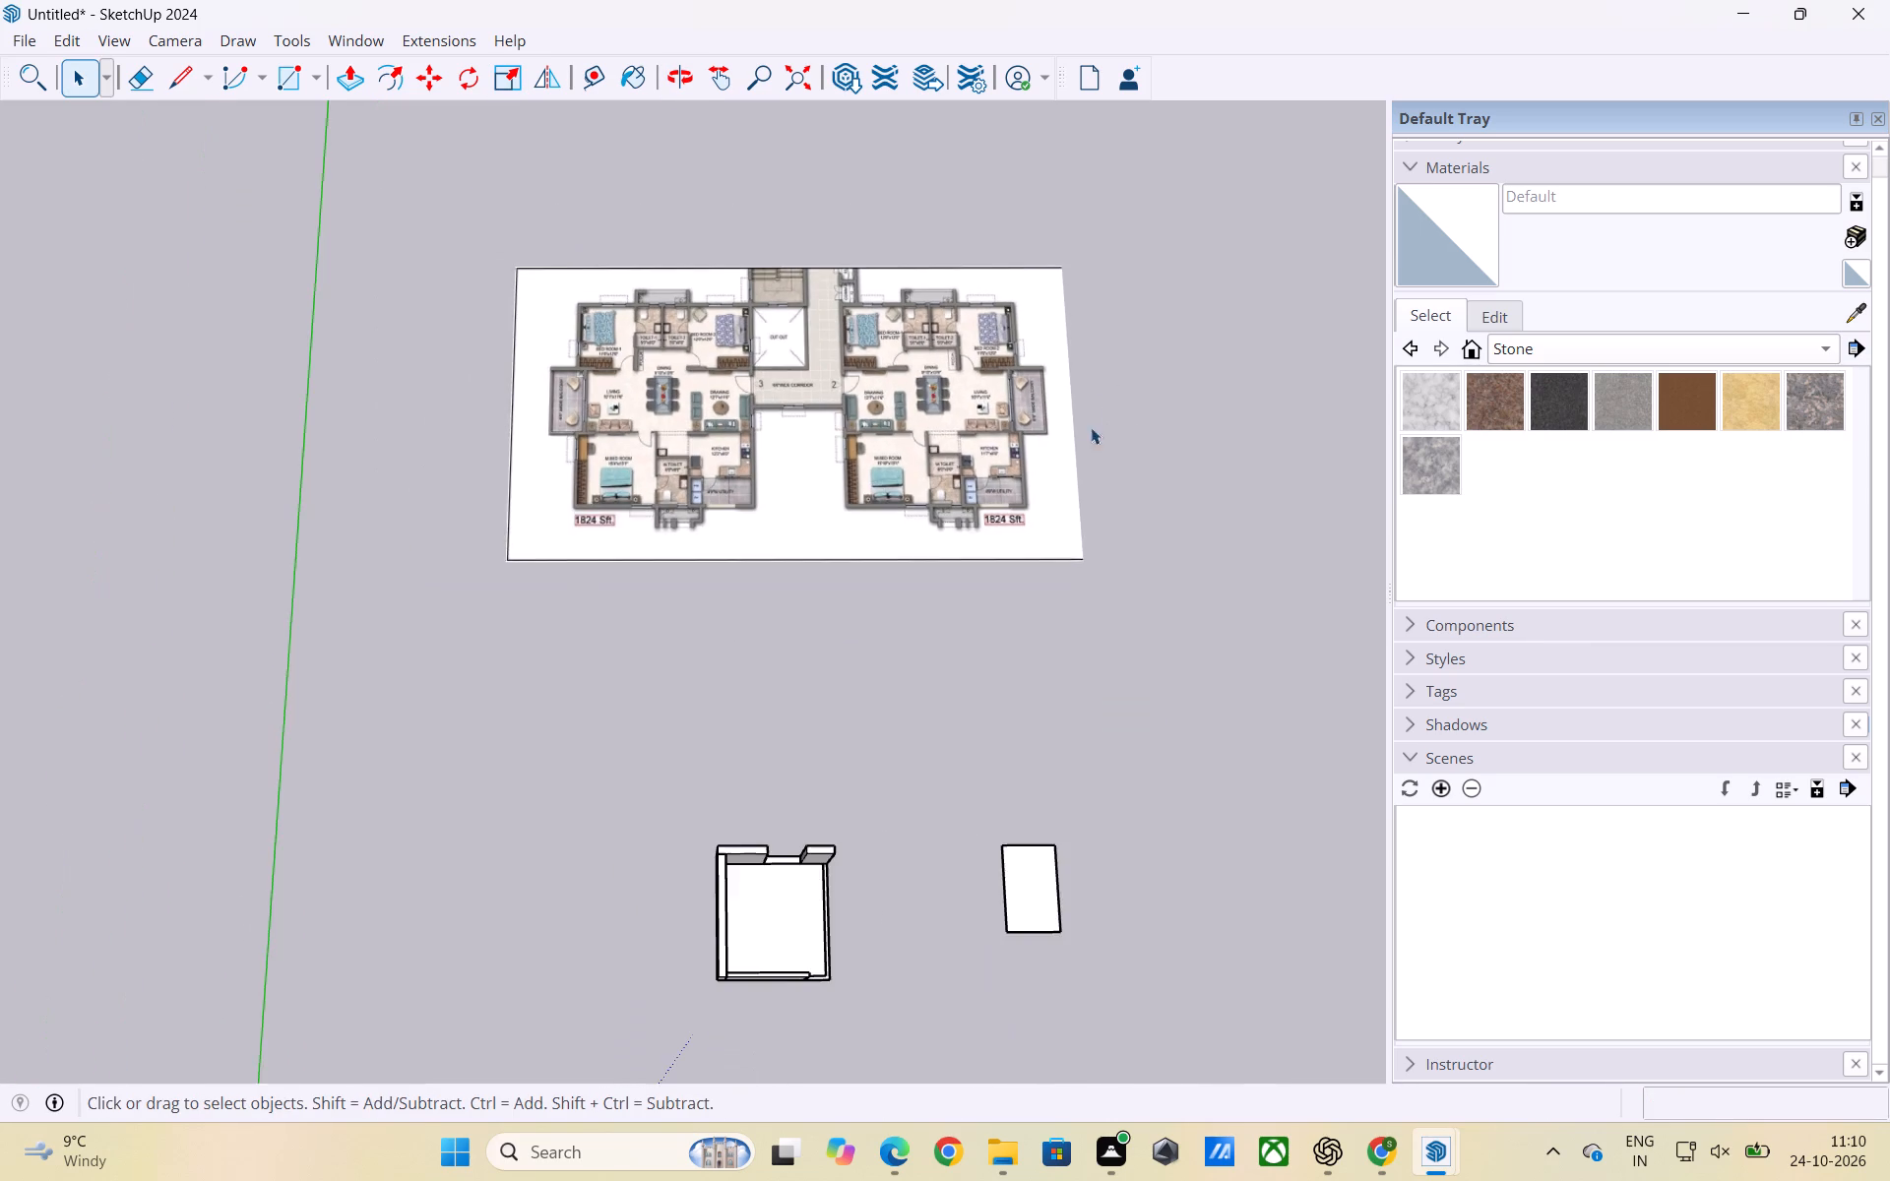
pyautogui.scroll(2, 805, 461)
pyautogui.scroll(1, 568, 238)
pyautogui.scroll(-4, 564, 241)
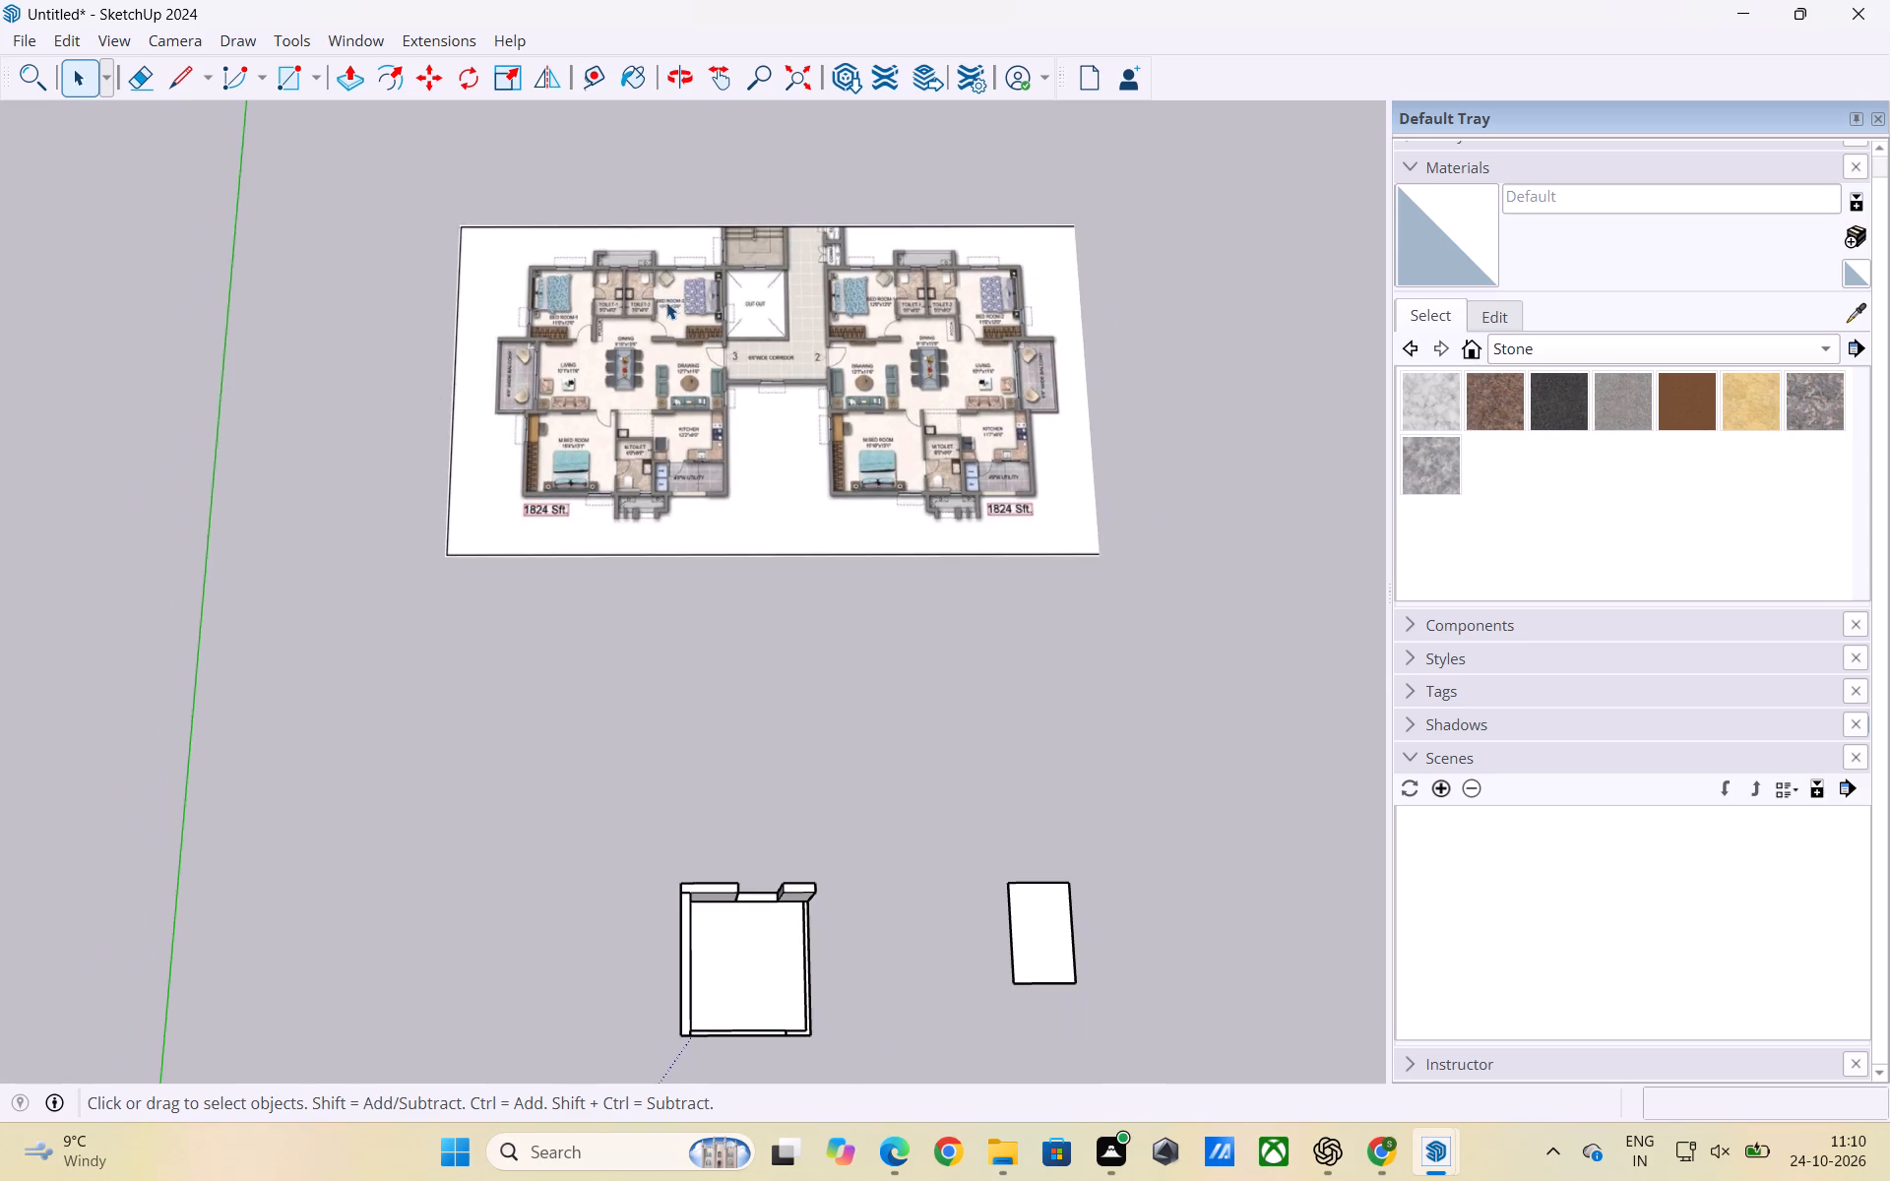
pyautogui.scroll(1, 721, 412)
pyautogui.scroll(-2, 508, 399)
pyautogui.scroll(2, 613, 364)
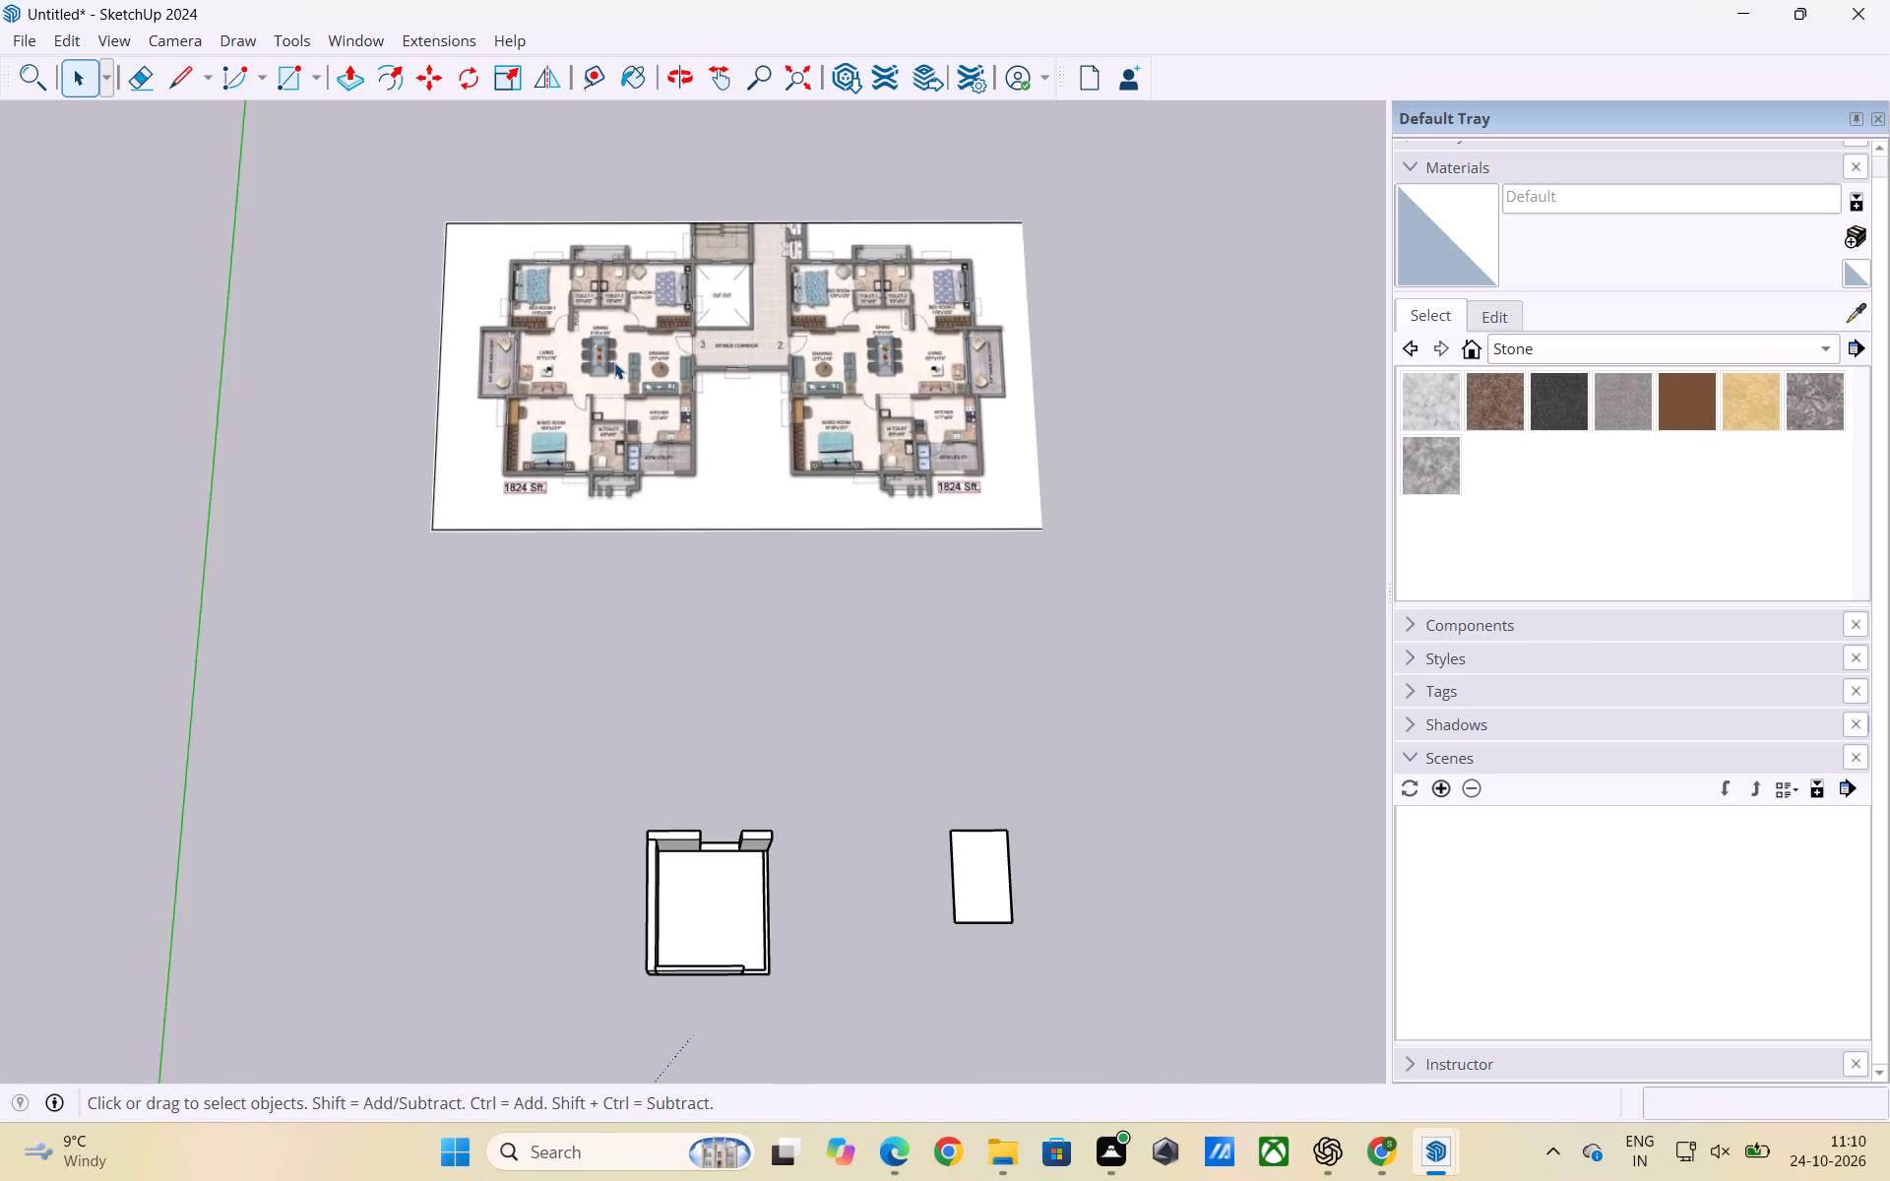
pyautogui.scroll(3, 622, 357)
pyautogui.scroll(-5, 623, 342)
# Shrink the reference image further from all four sides, using 0.82 from its upper edge and 0.87 from its lower edge.
pyautogui.click(712, 466)
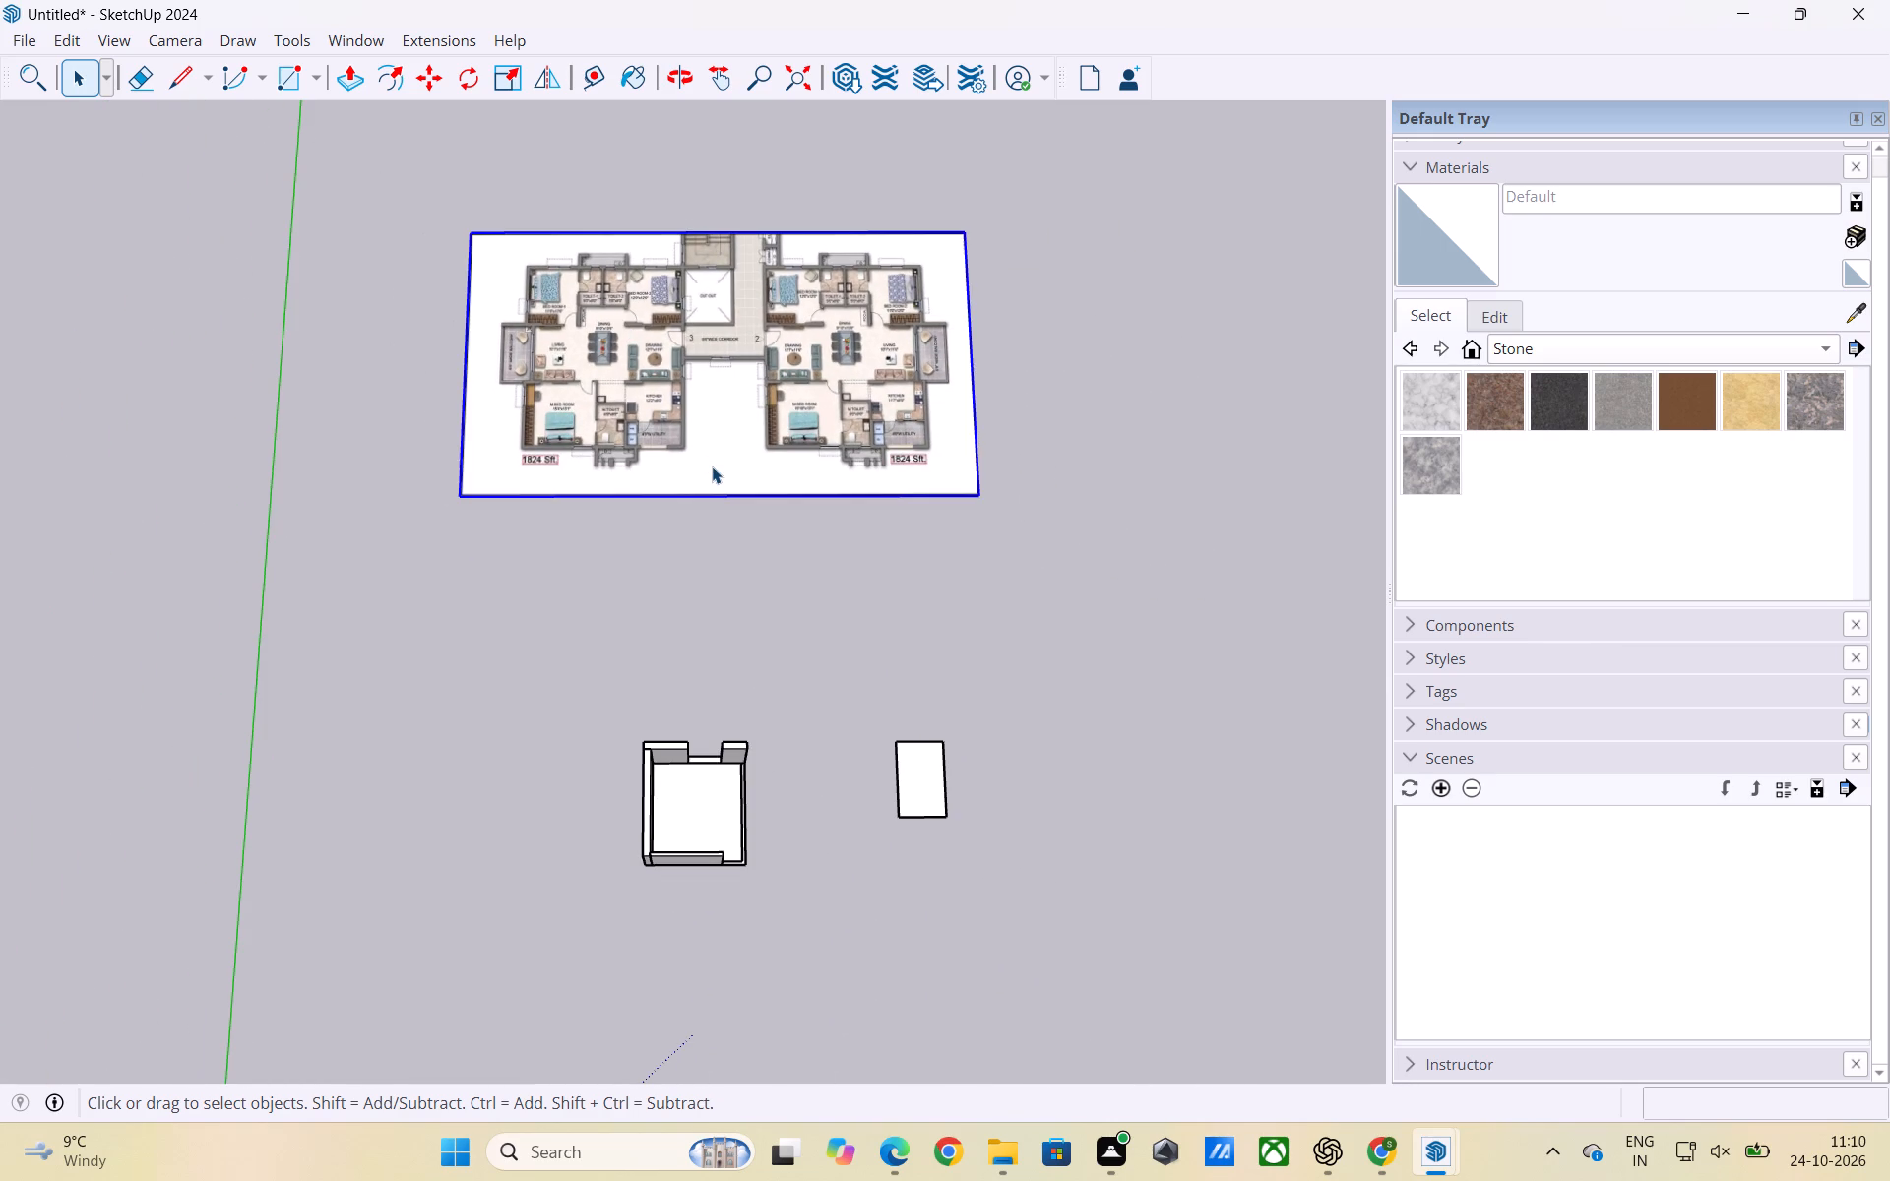
pyautogui.press('s')
pyautogui.click(466, 354)
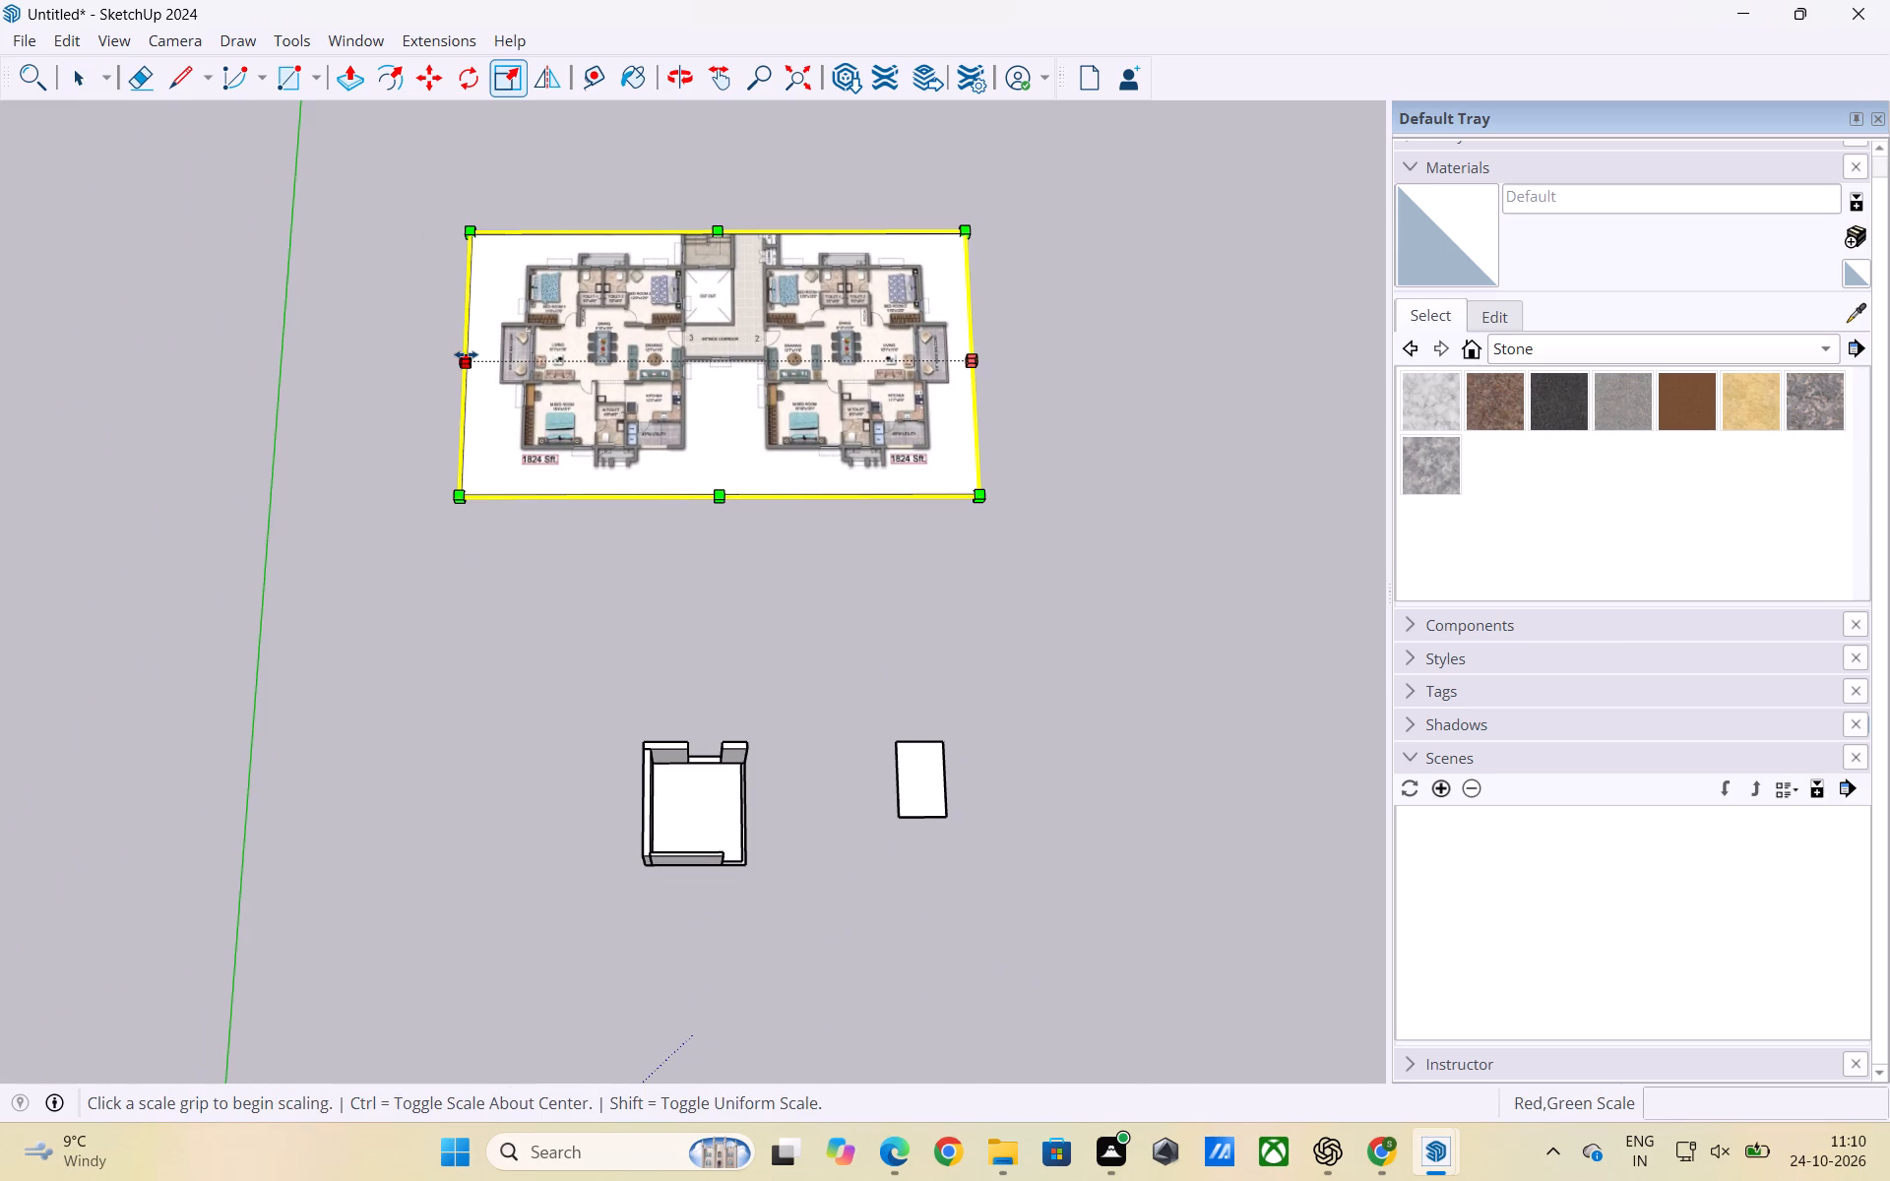
pyautogui.click(557, 358)
pyautogui.click(757, 223)
pyautogui.click(765, 279)
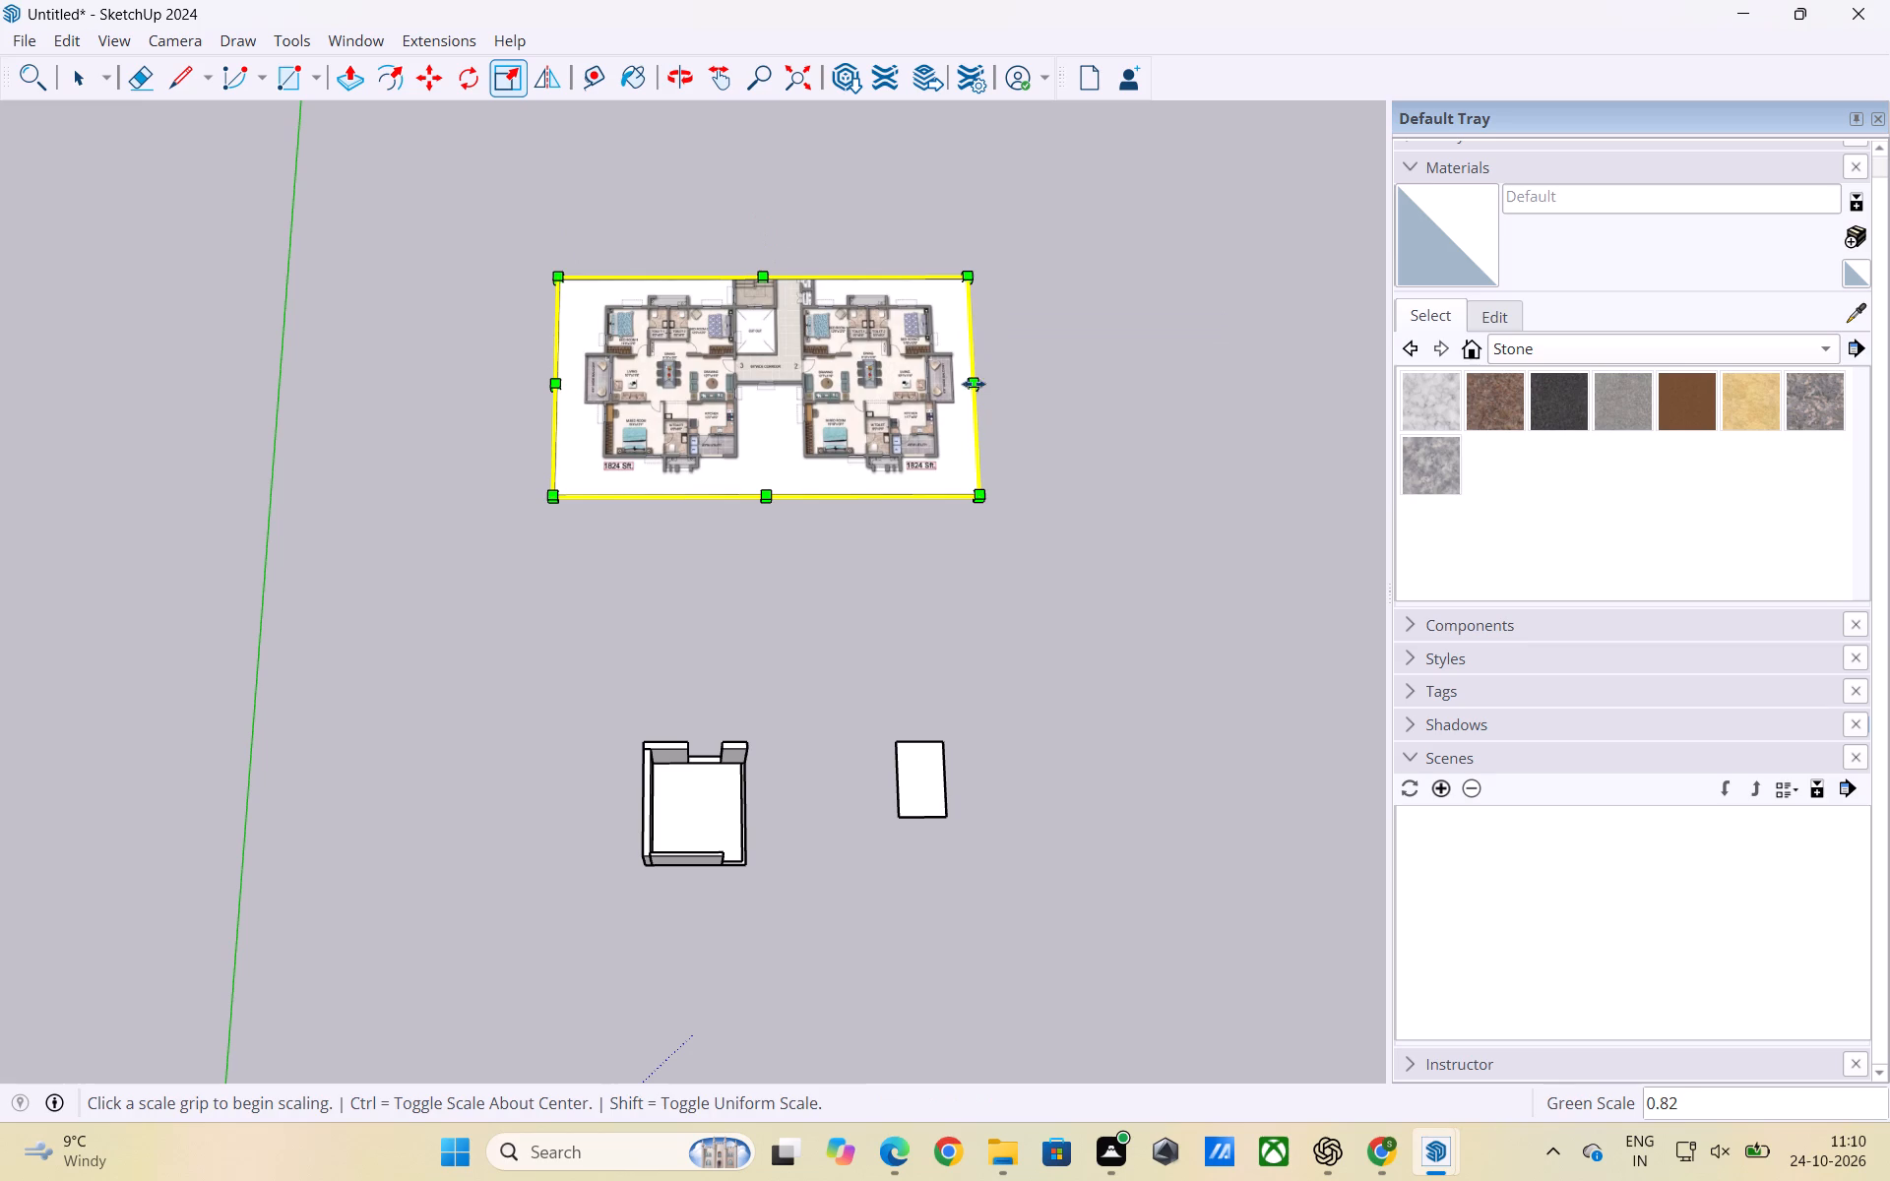
pyautogui.click(973, 386)
pyautogui.click(916, 383)
pyautogui.click(725, 493)
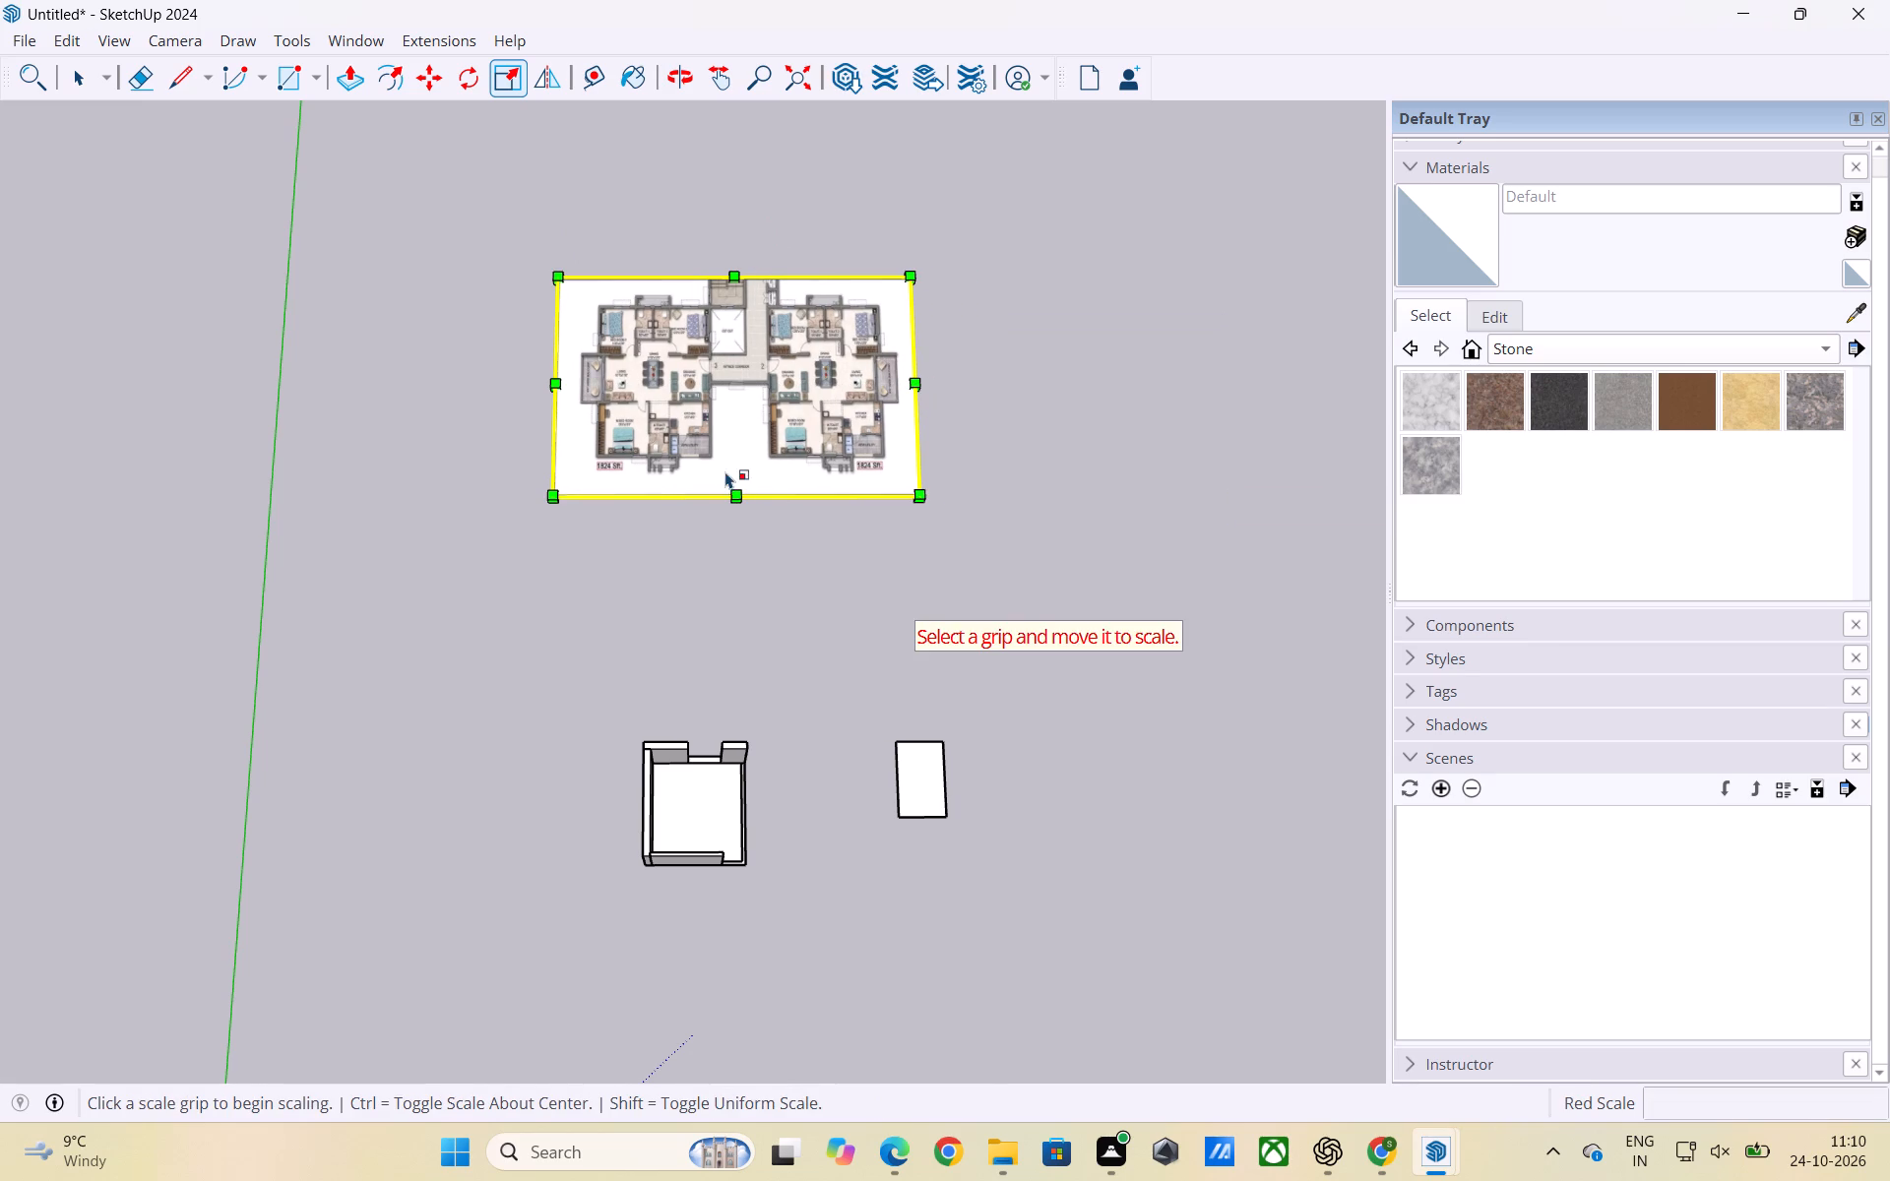
pyautogui.click(734, 497)
pyautogui.click(731, 467)
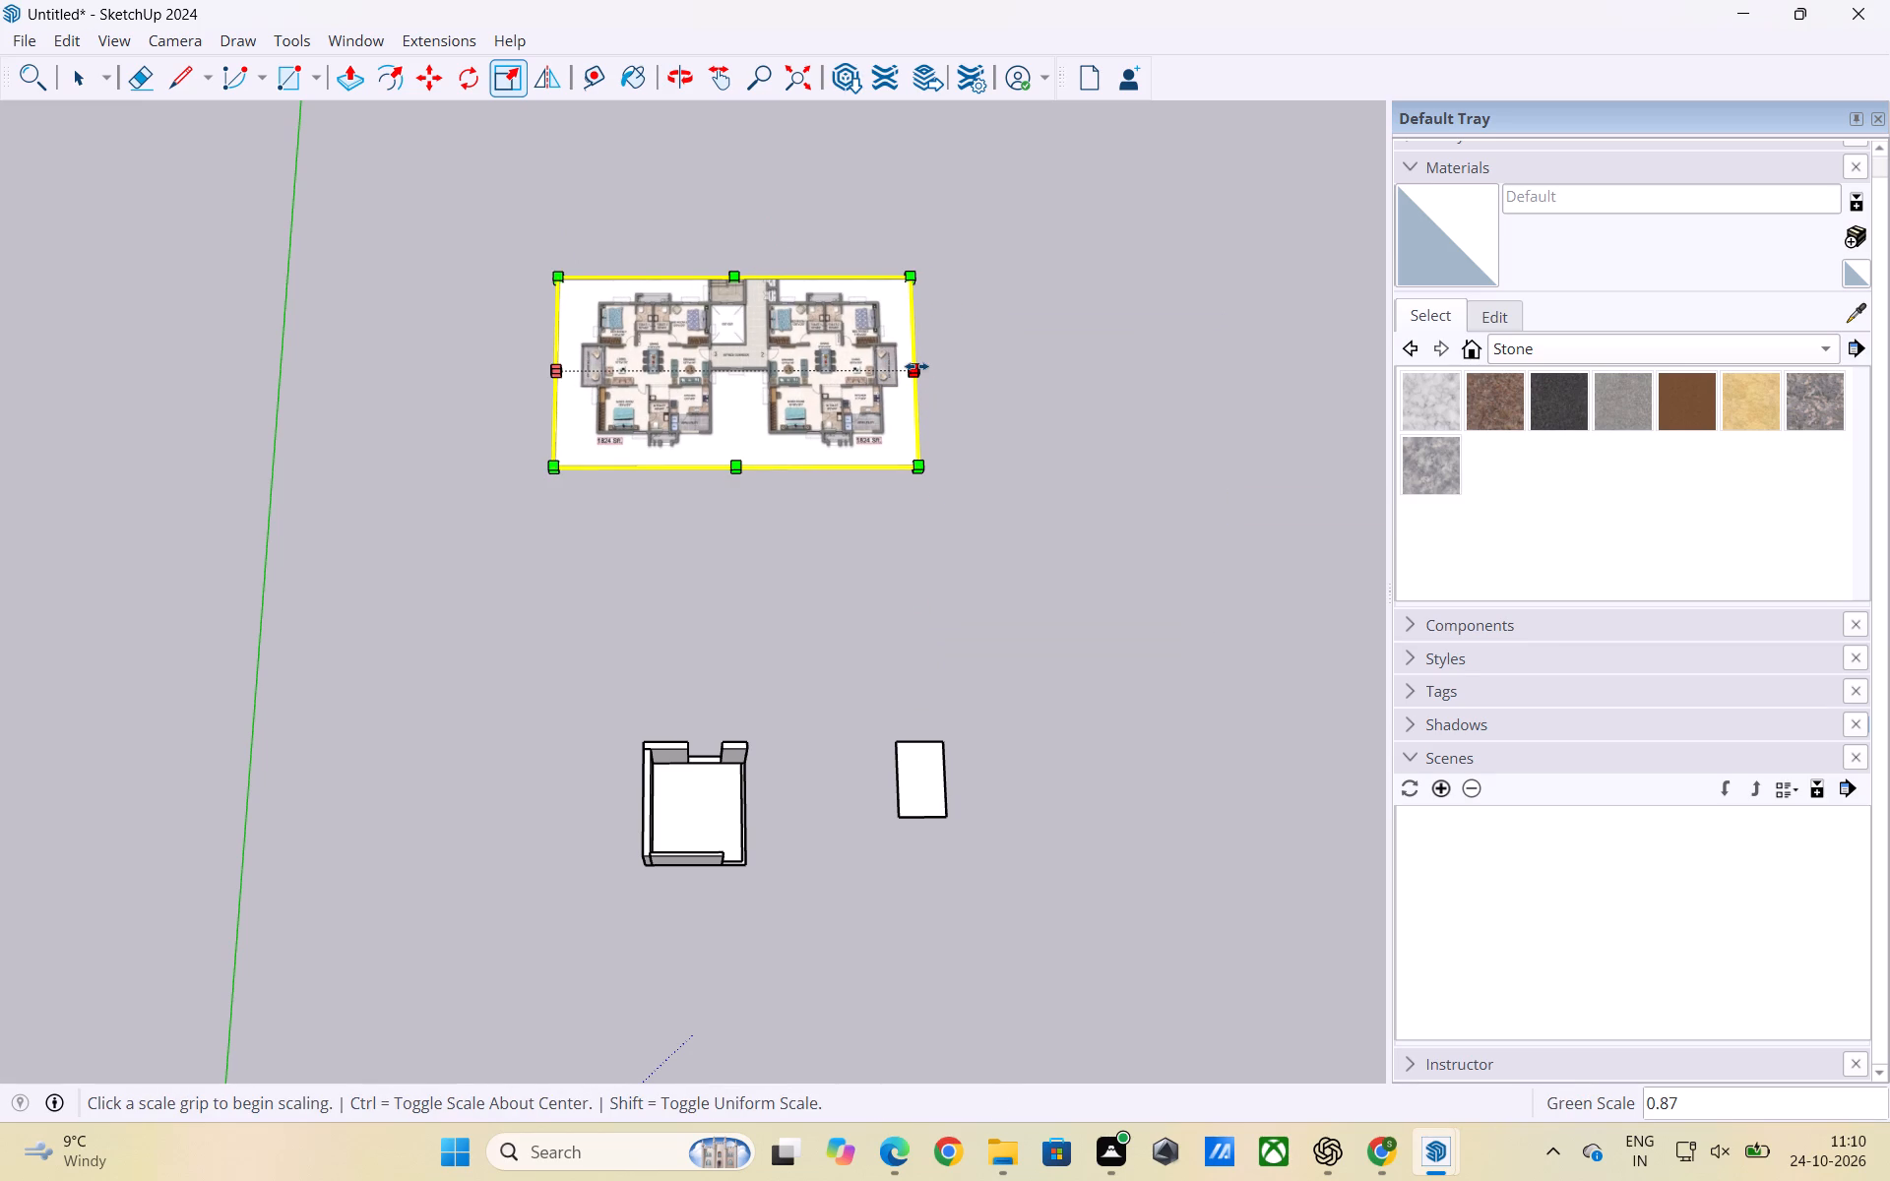
pyautogui.click(916, 366)
pyautogui.click(859, 373)
pyautogui.press('space')
pyautogui.click(893, 543)
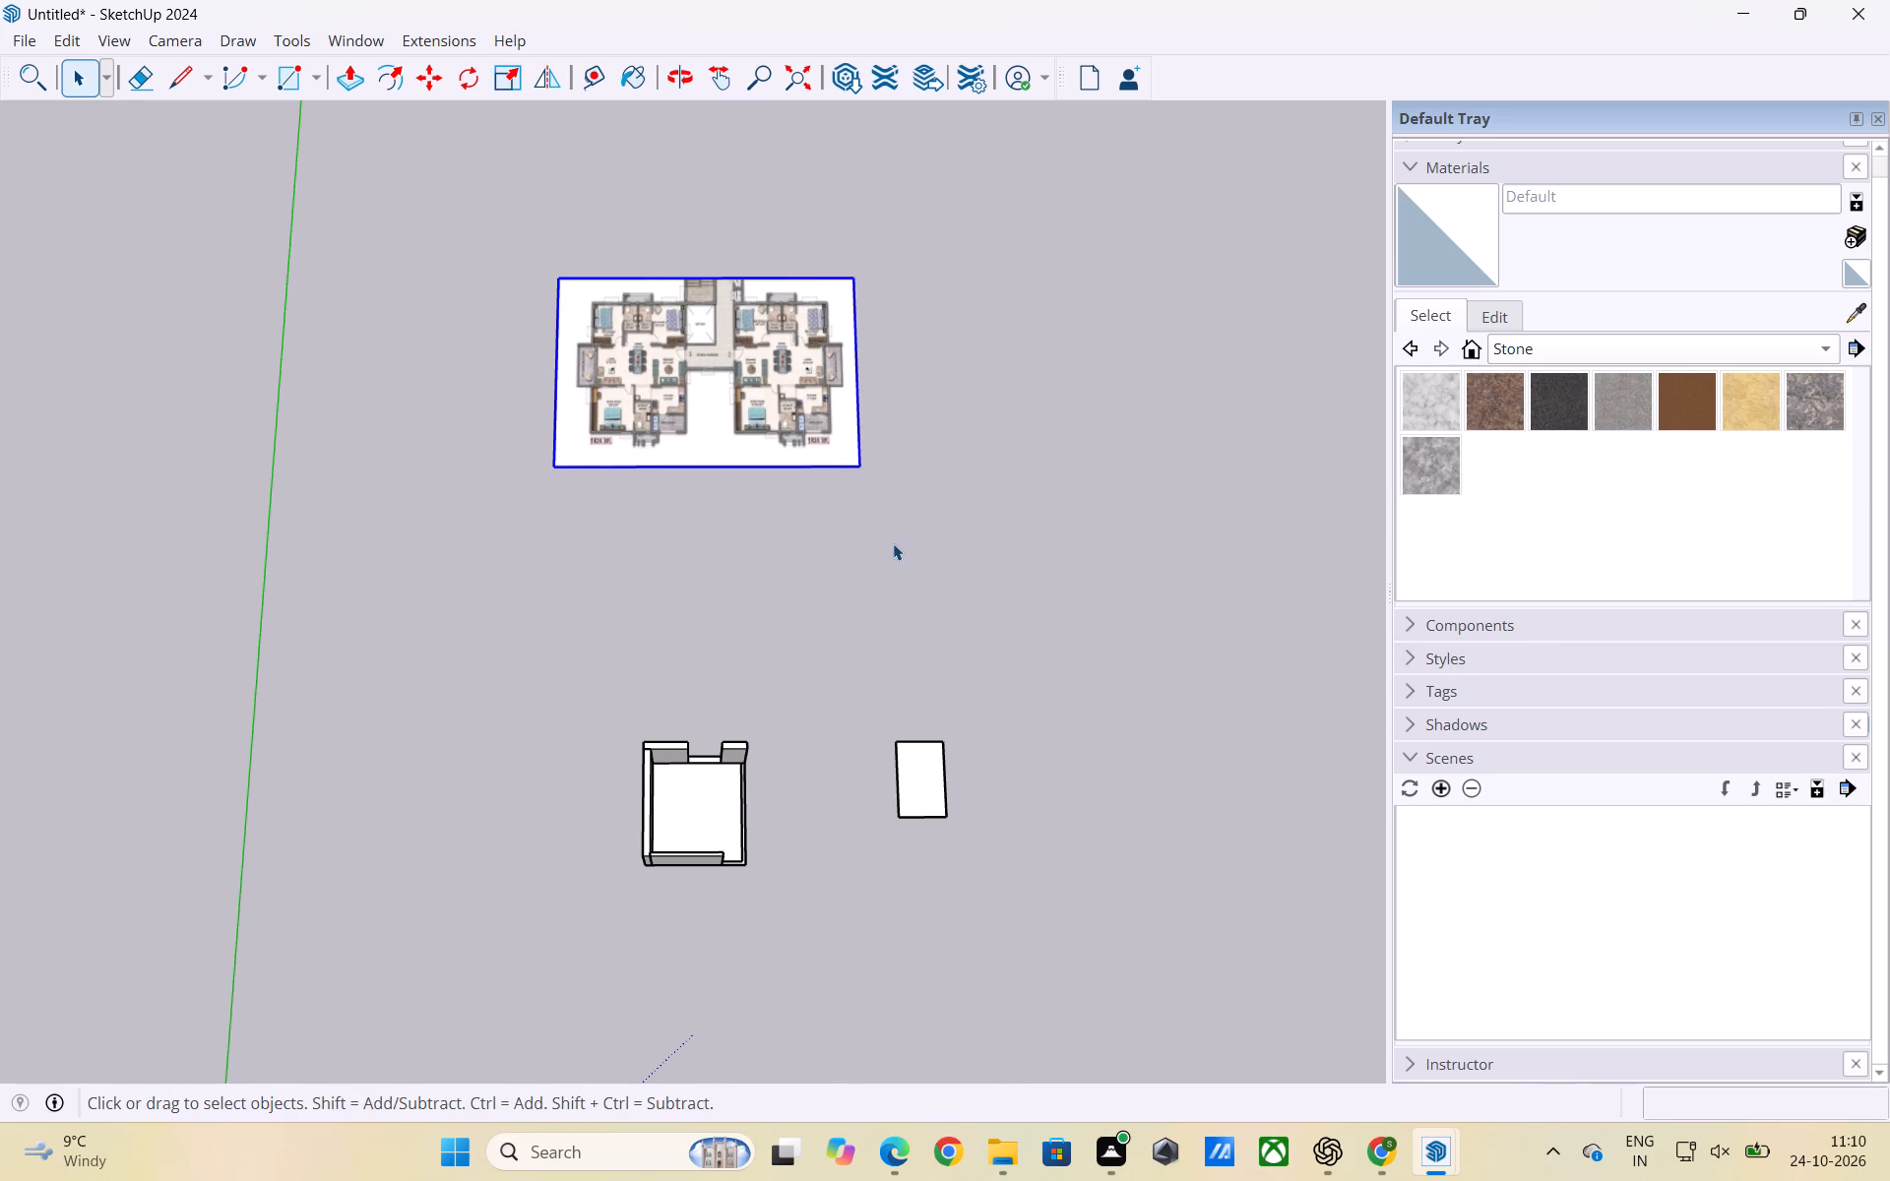
# Move the reference floor plan image down close above the Bed Room-1 walls and the 5' by 8' rectangle.
pyautogui.click(754, 361)
pyautogui.press('m')
pyautogui.click(691, 371)
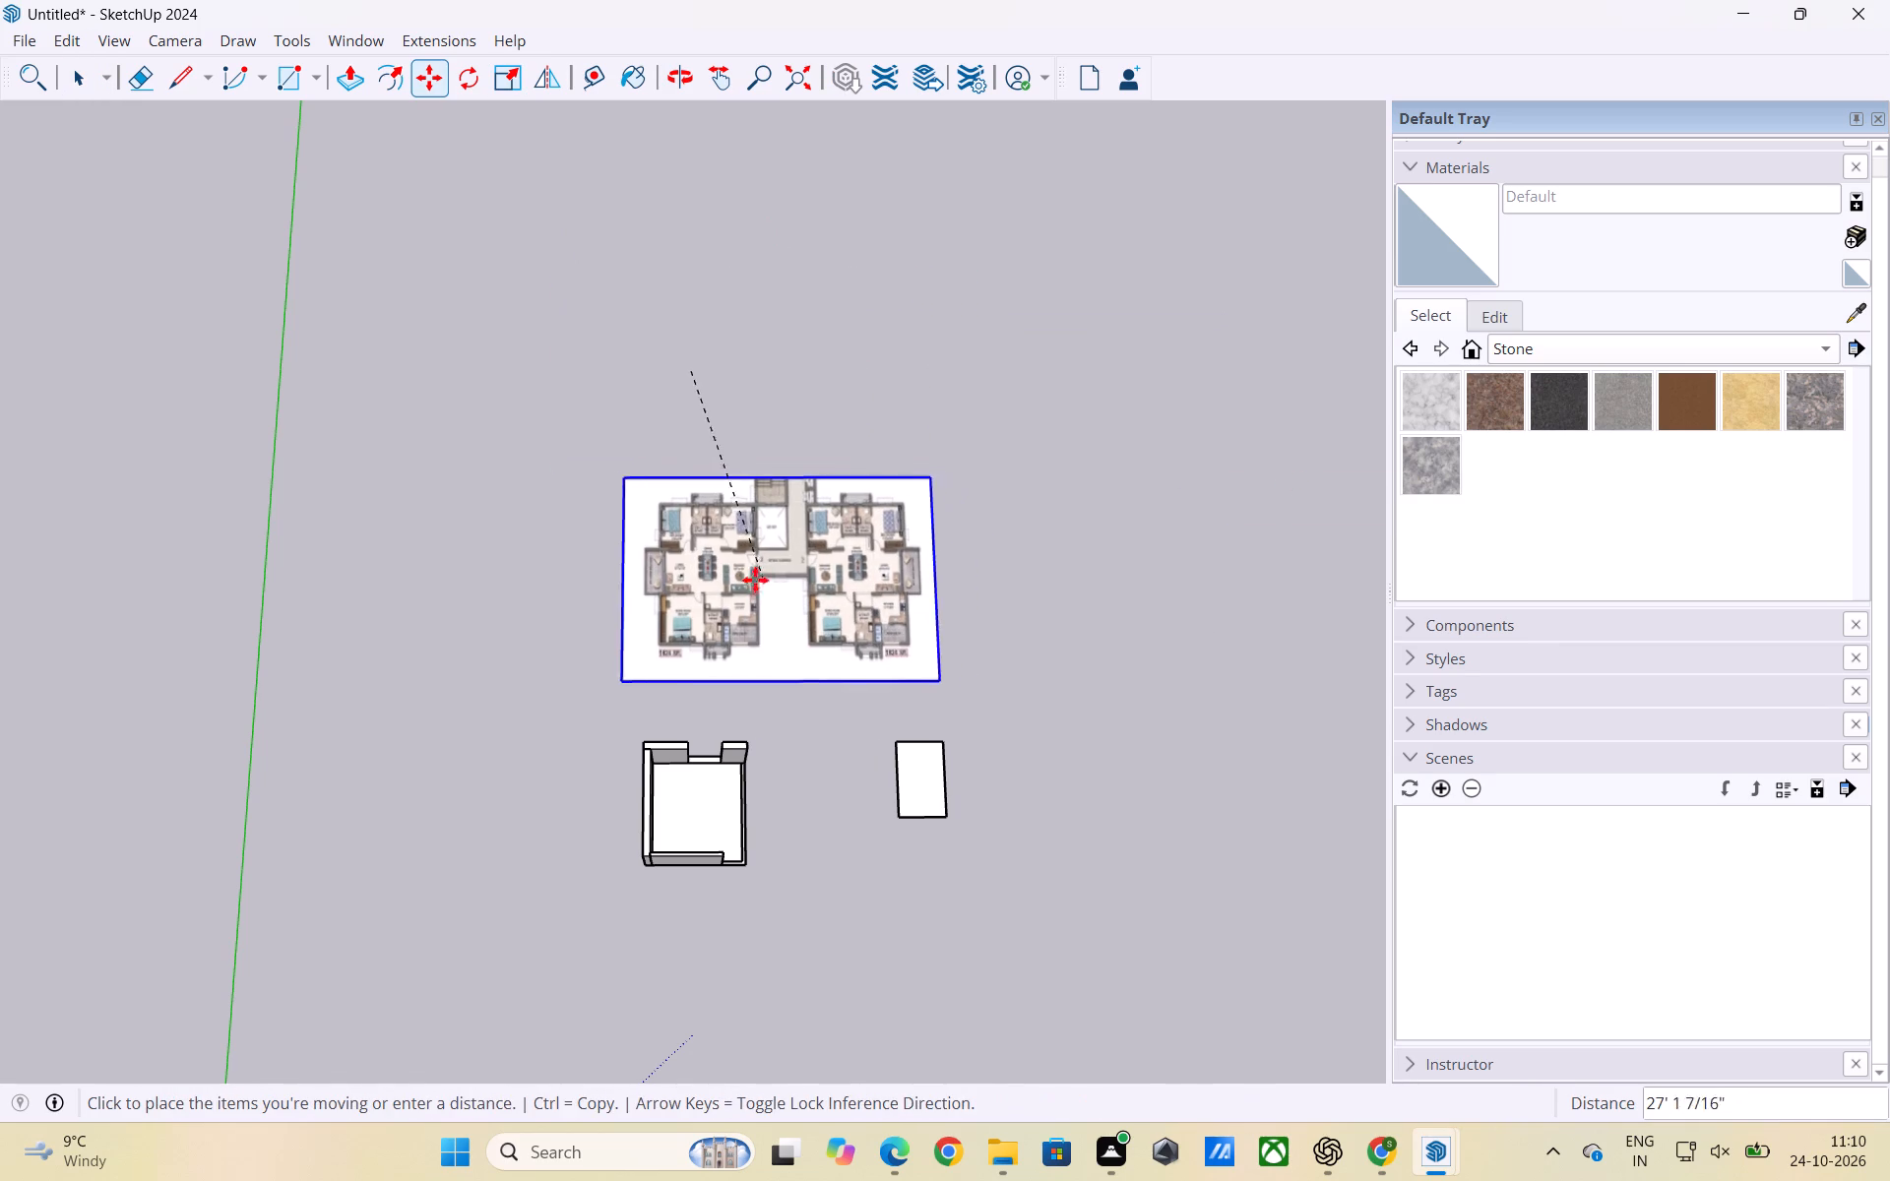
pyautogui.click(752, 591)
pyautogui.press('space')
pyautogui.scroll(7, 768, 570)
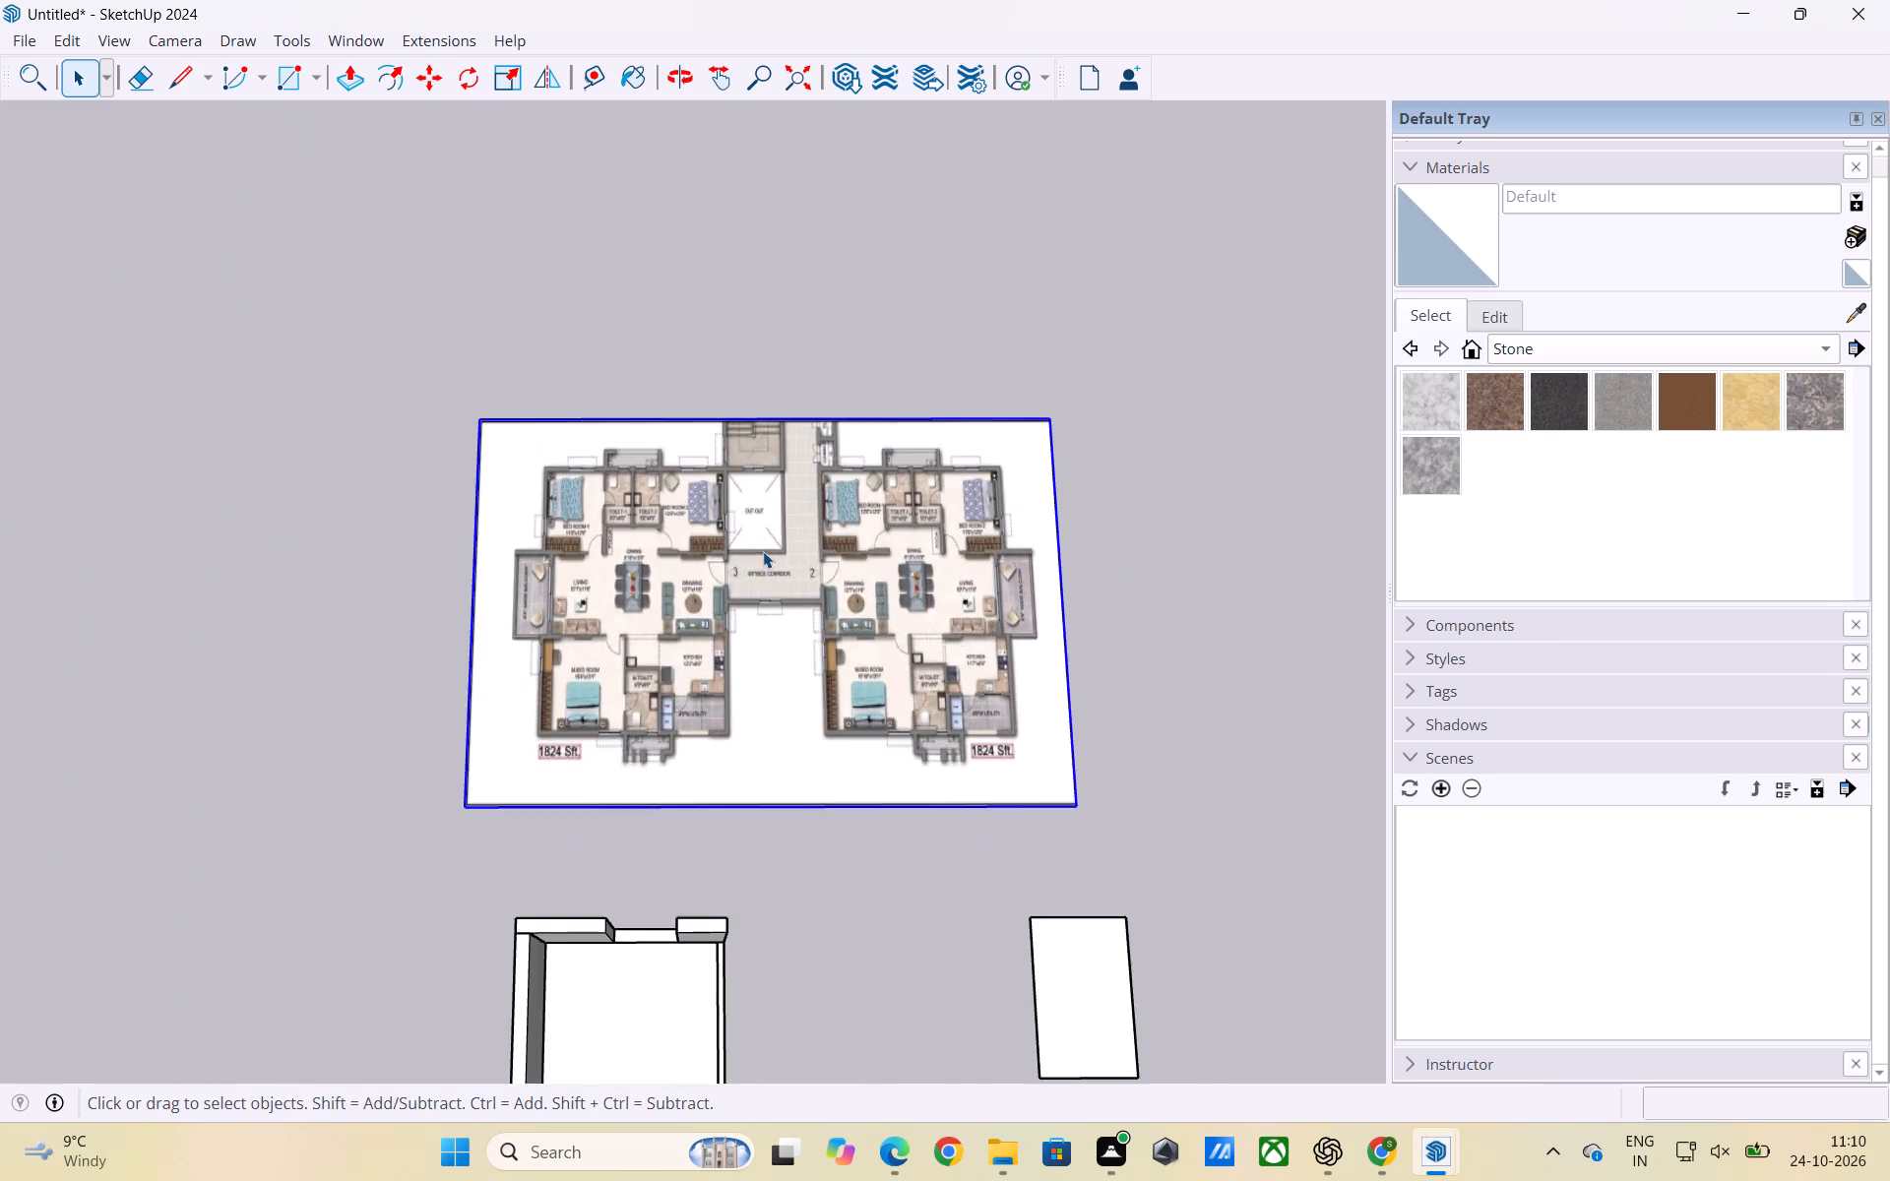
# Inside the 5' by 8' rectangle's group, place a guide line 9" inward from the short edge nearest the reference floor plan.
pyautogui.scroll(-3, 772, 481)
pyautogui.scroll(8, 703, 541)
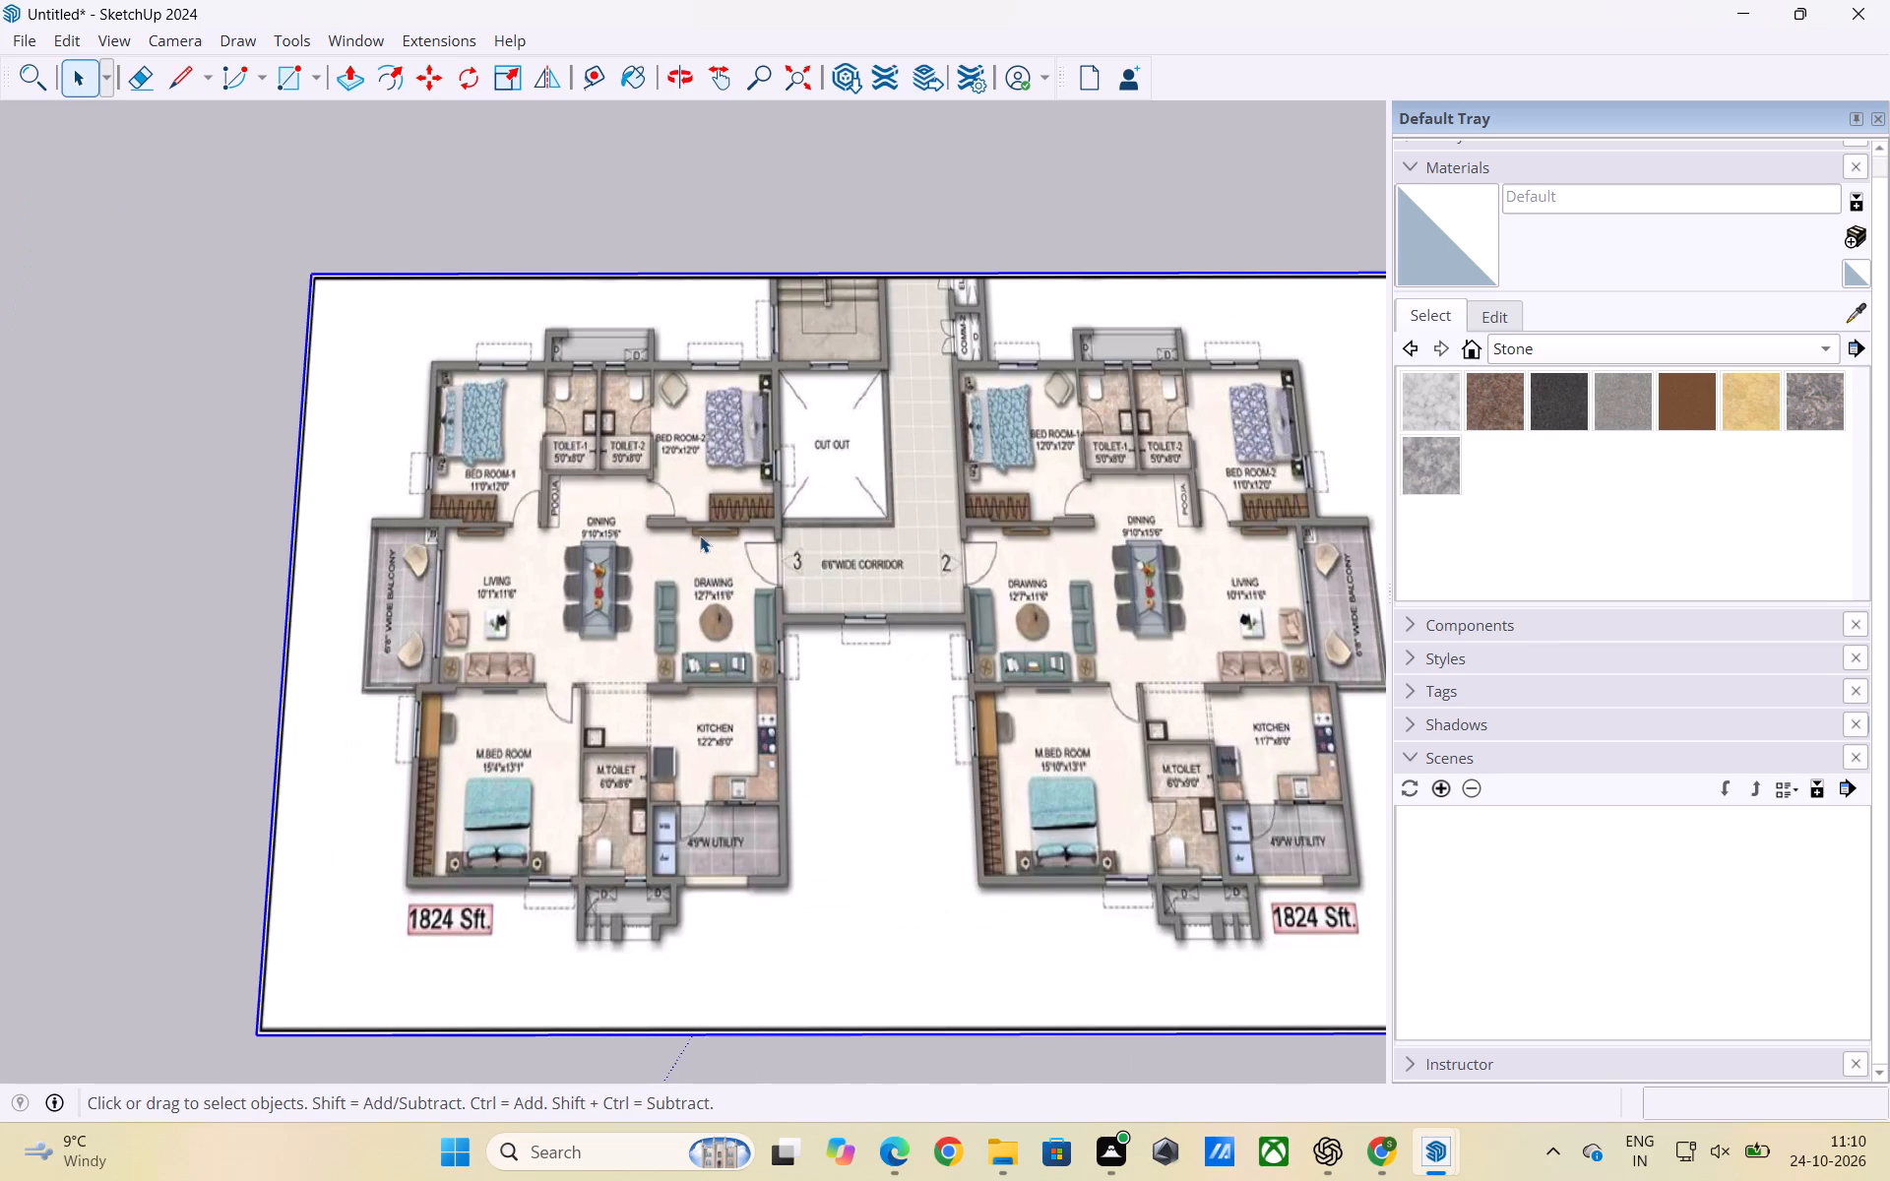
pyautogui.scroll(-5, 640, 398)
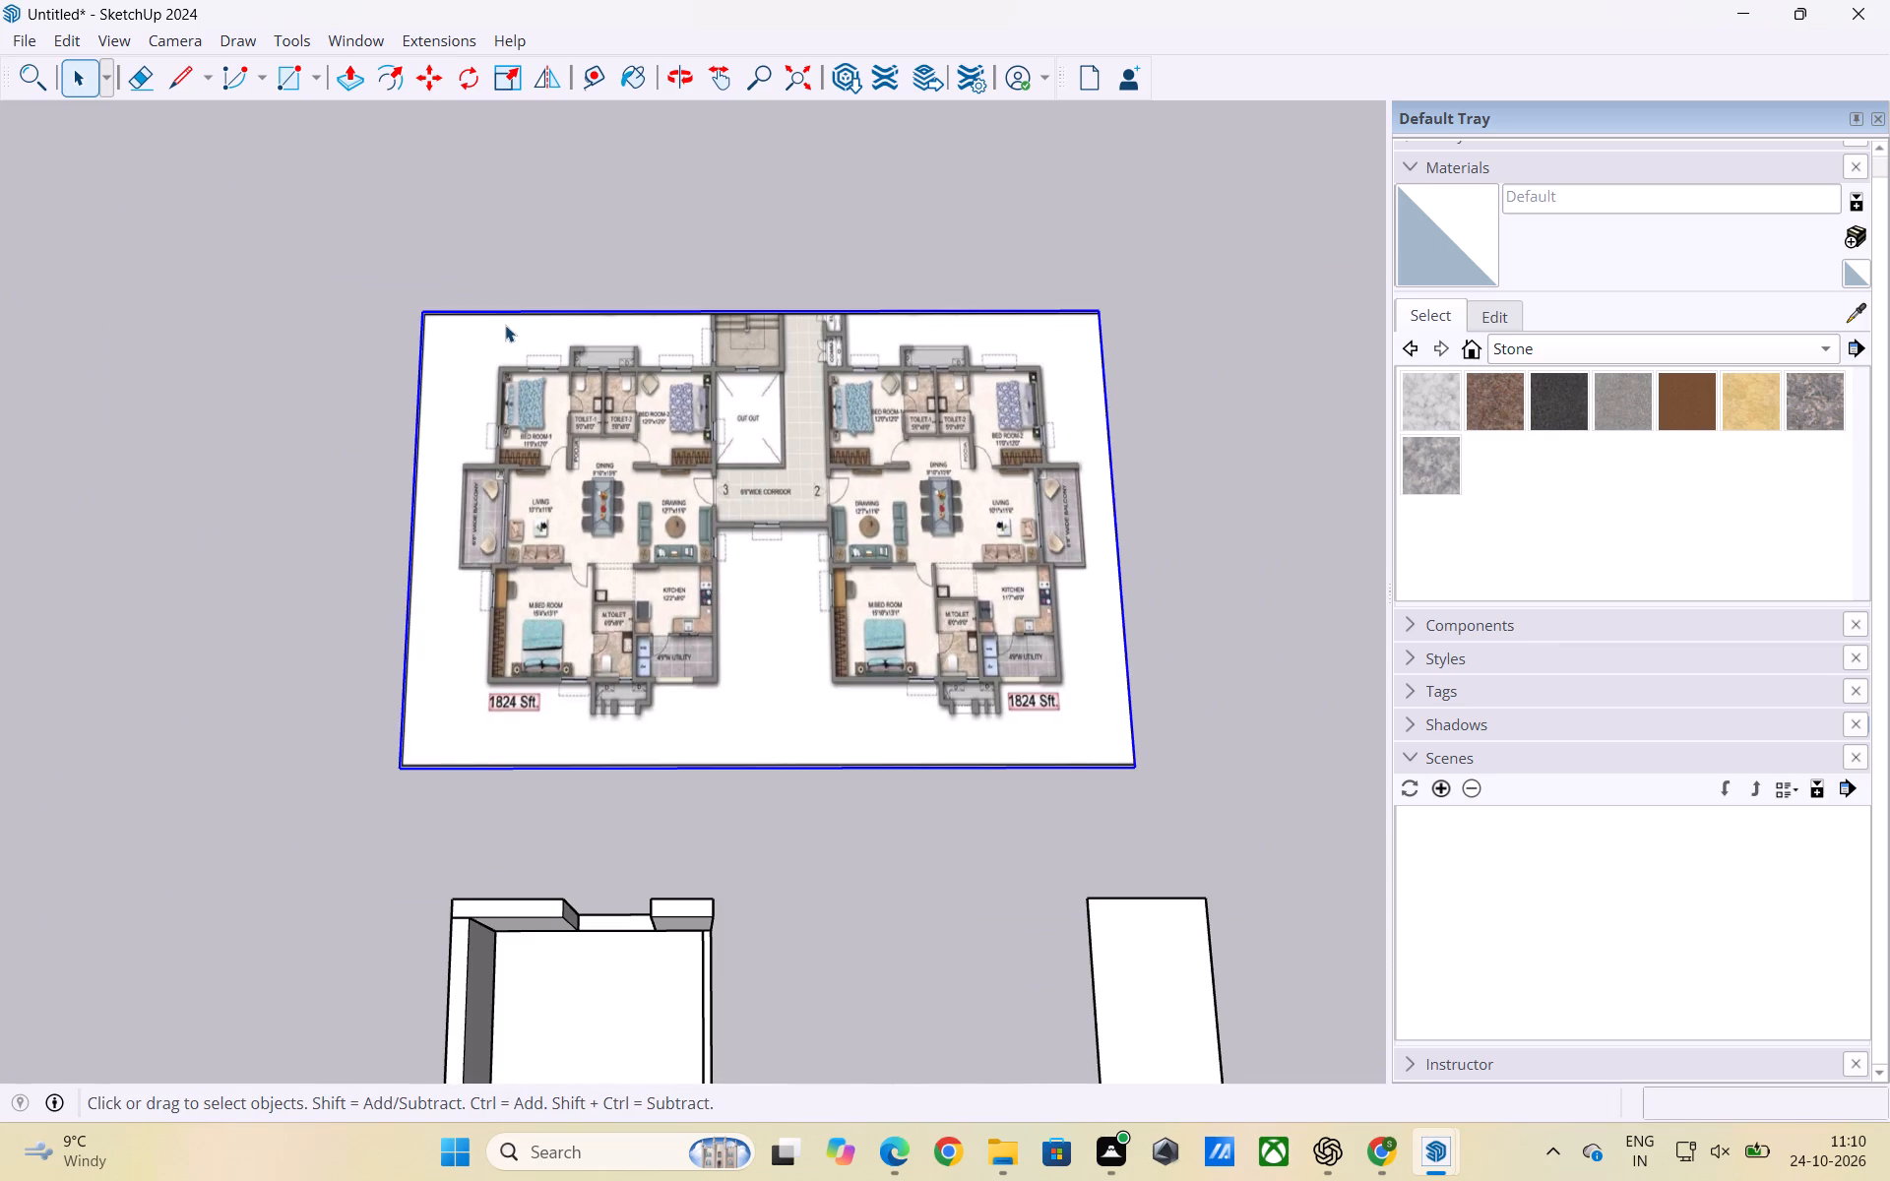
pyautogui.scroll(-5, 505, 325)
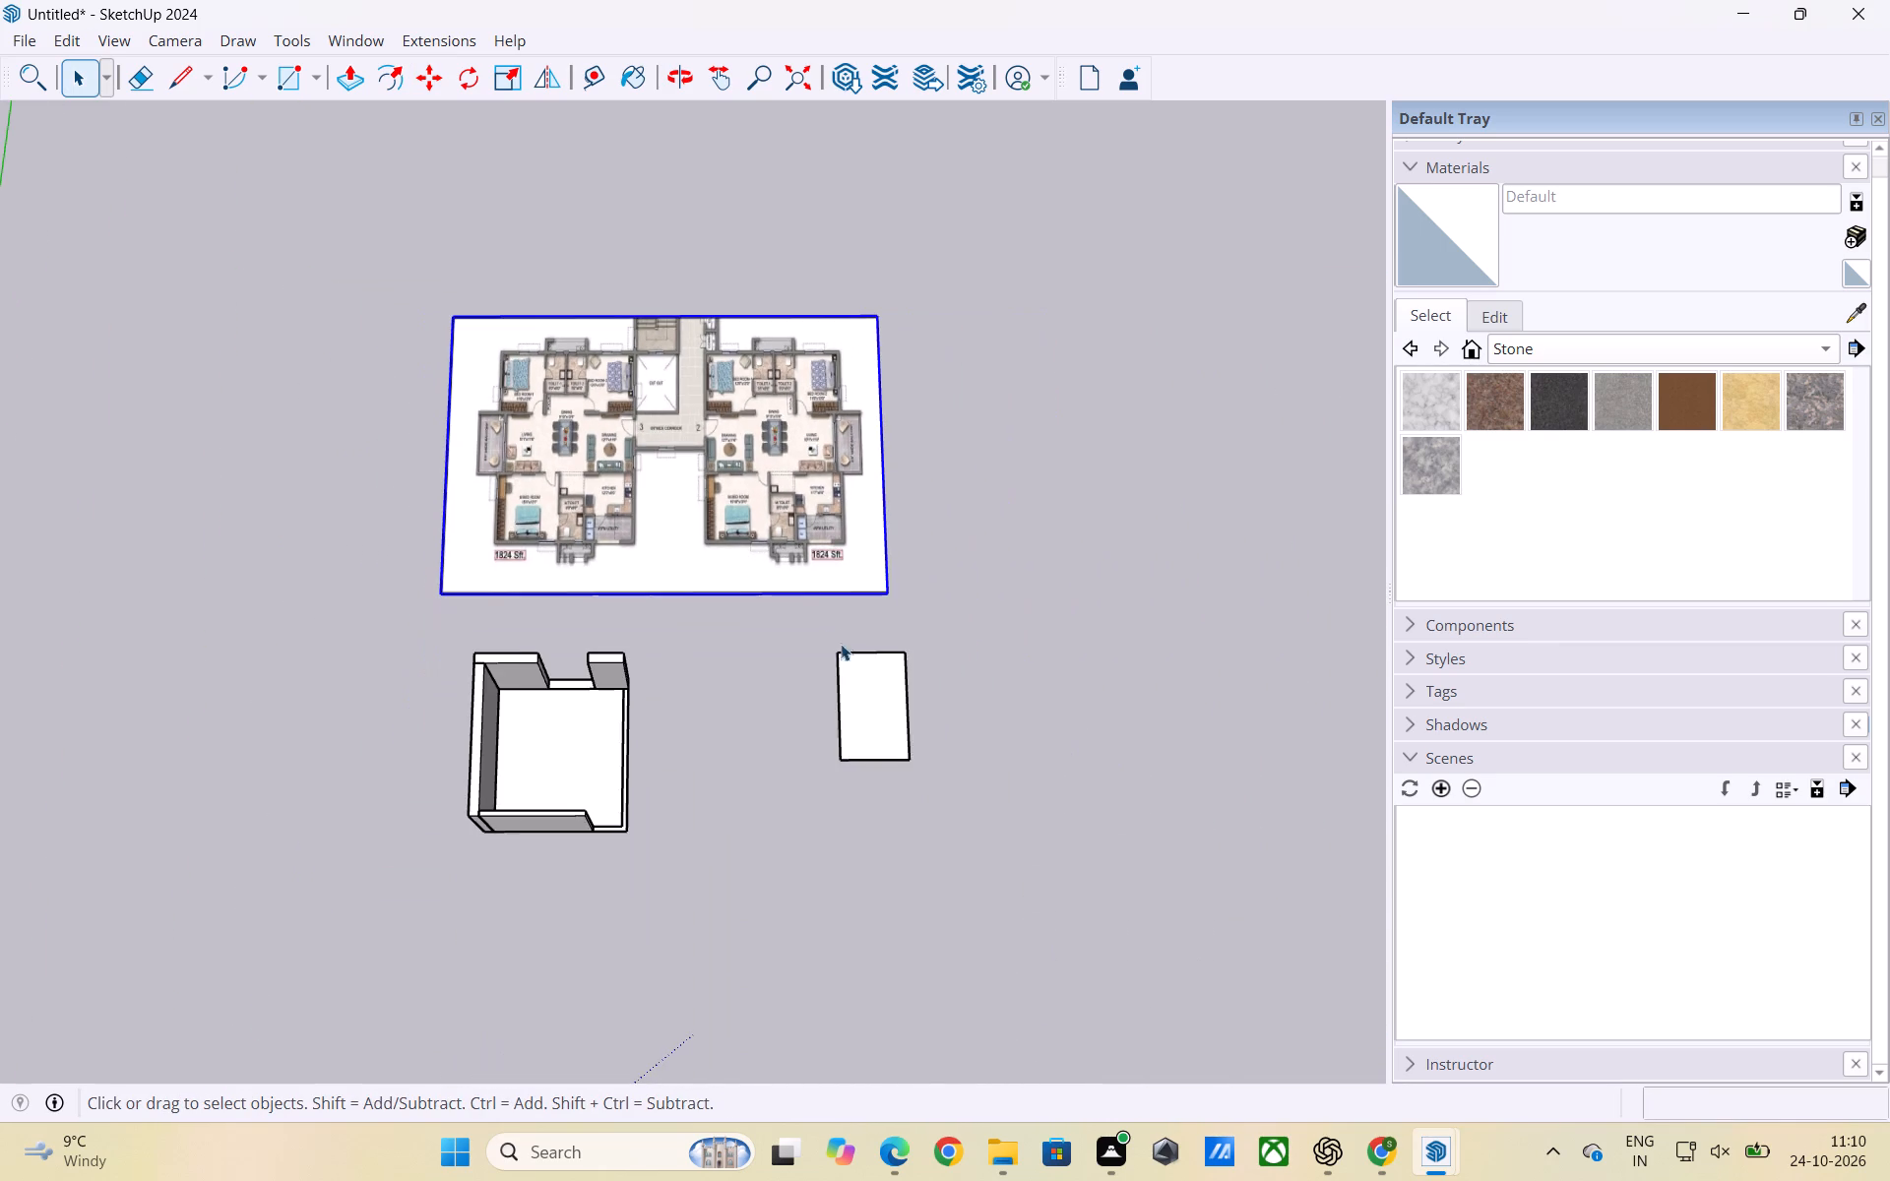
pyautogui.scroll(3, 884, 701)
pyautogui.doubleClick(867, 704)
pyautogui.press('space')
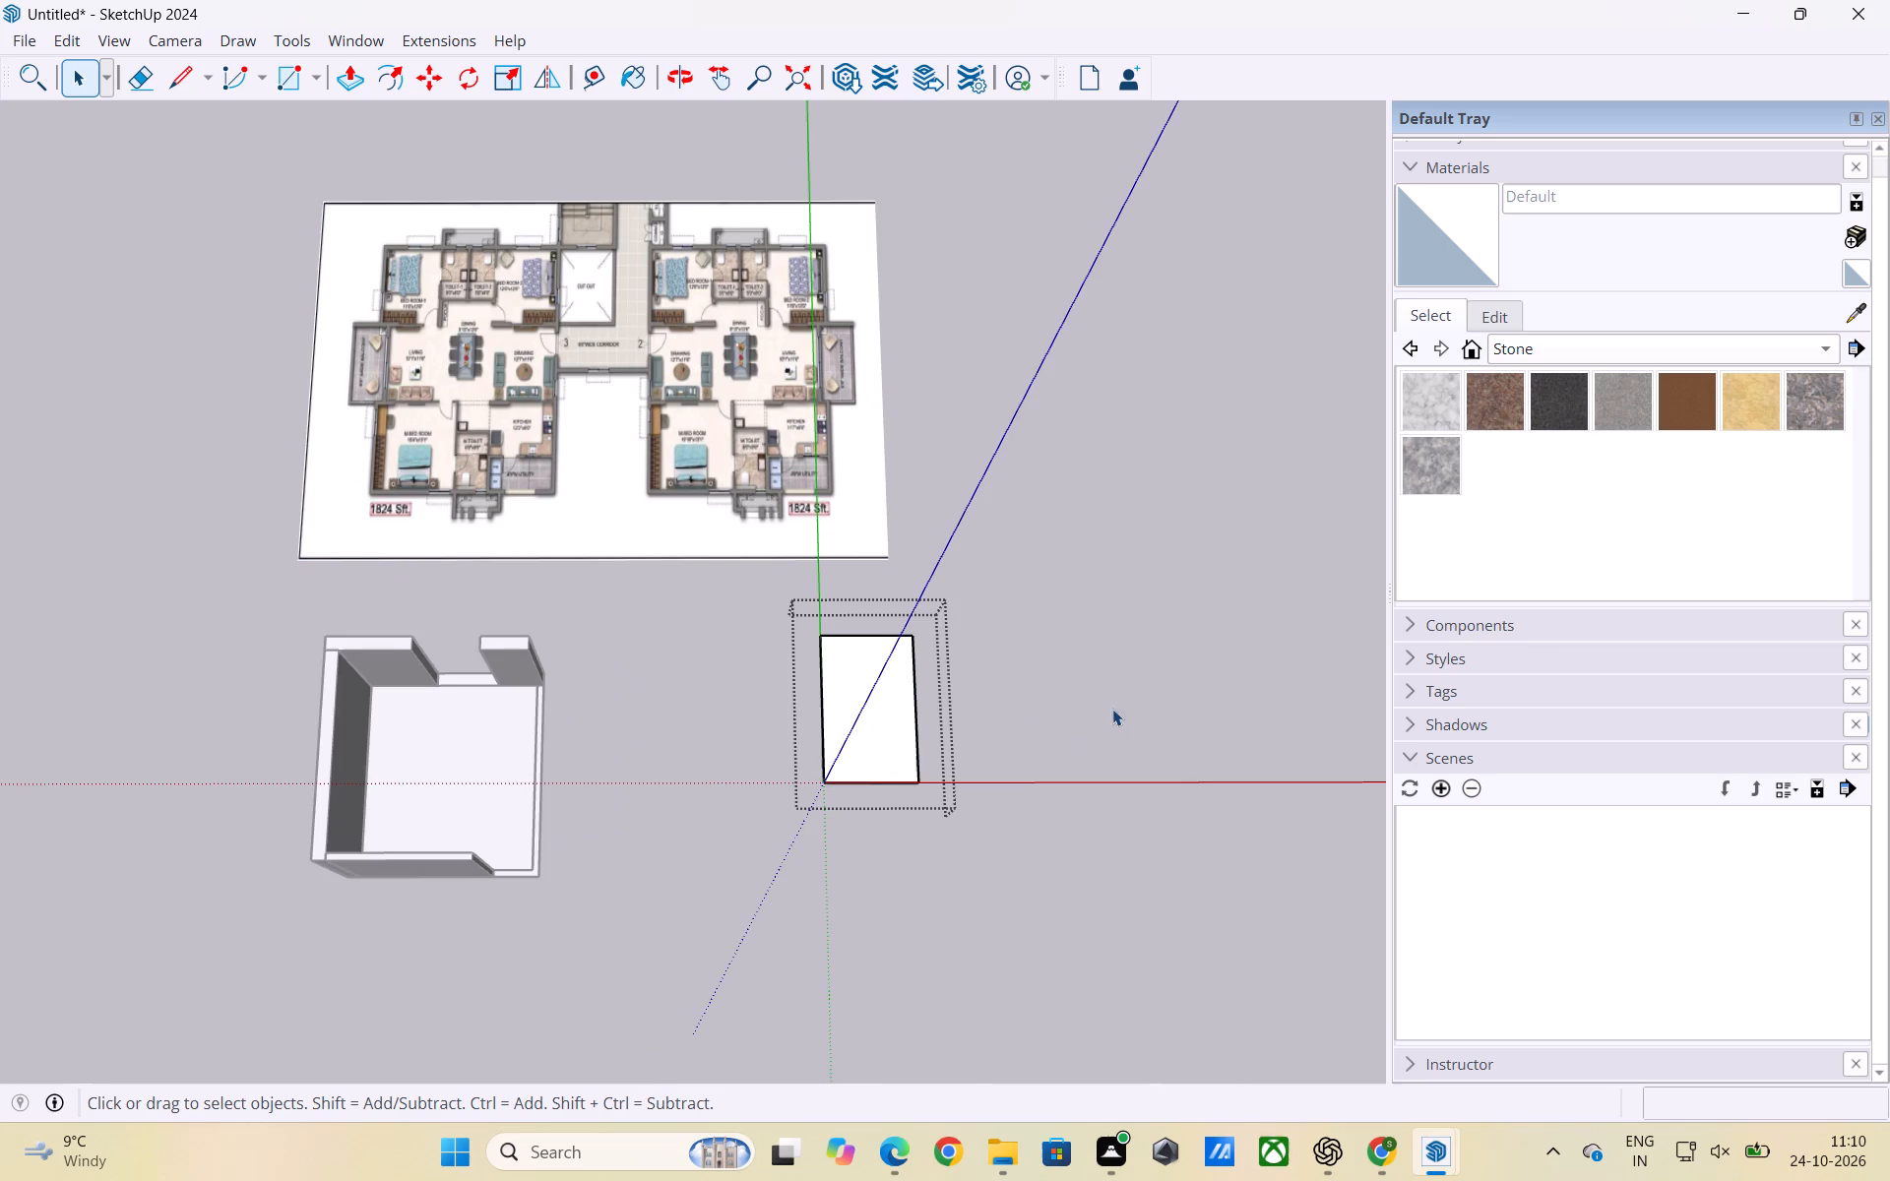
pyautogui.click(1112, 709)
pyautogui.doubleClick(899, 703)
pyautogui.press('t')
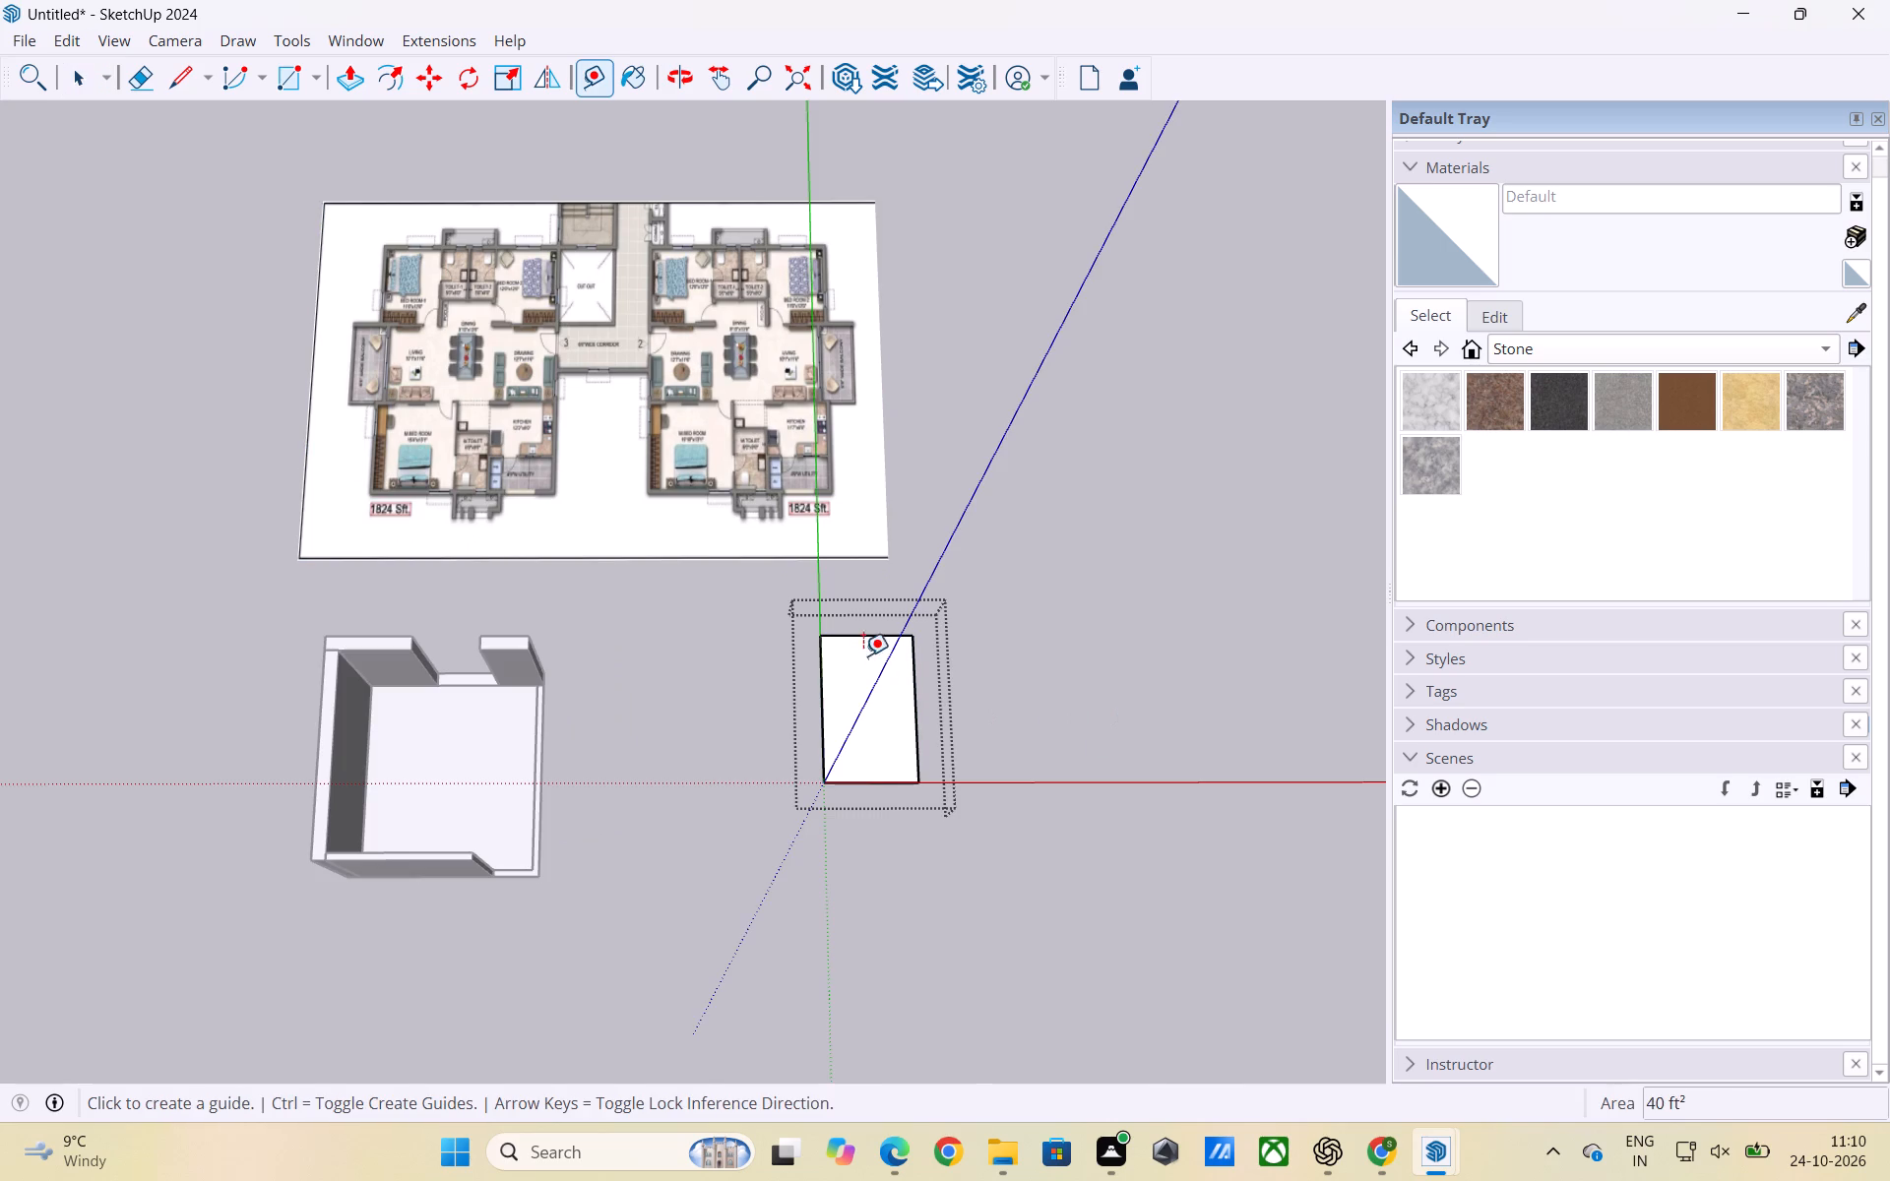
pyautogui.click(863, 636)
pyautogui.write('9"')
pyautogui.press('Return')
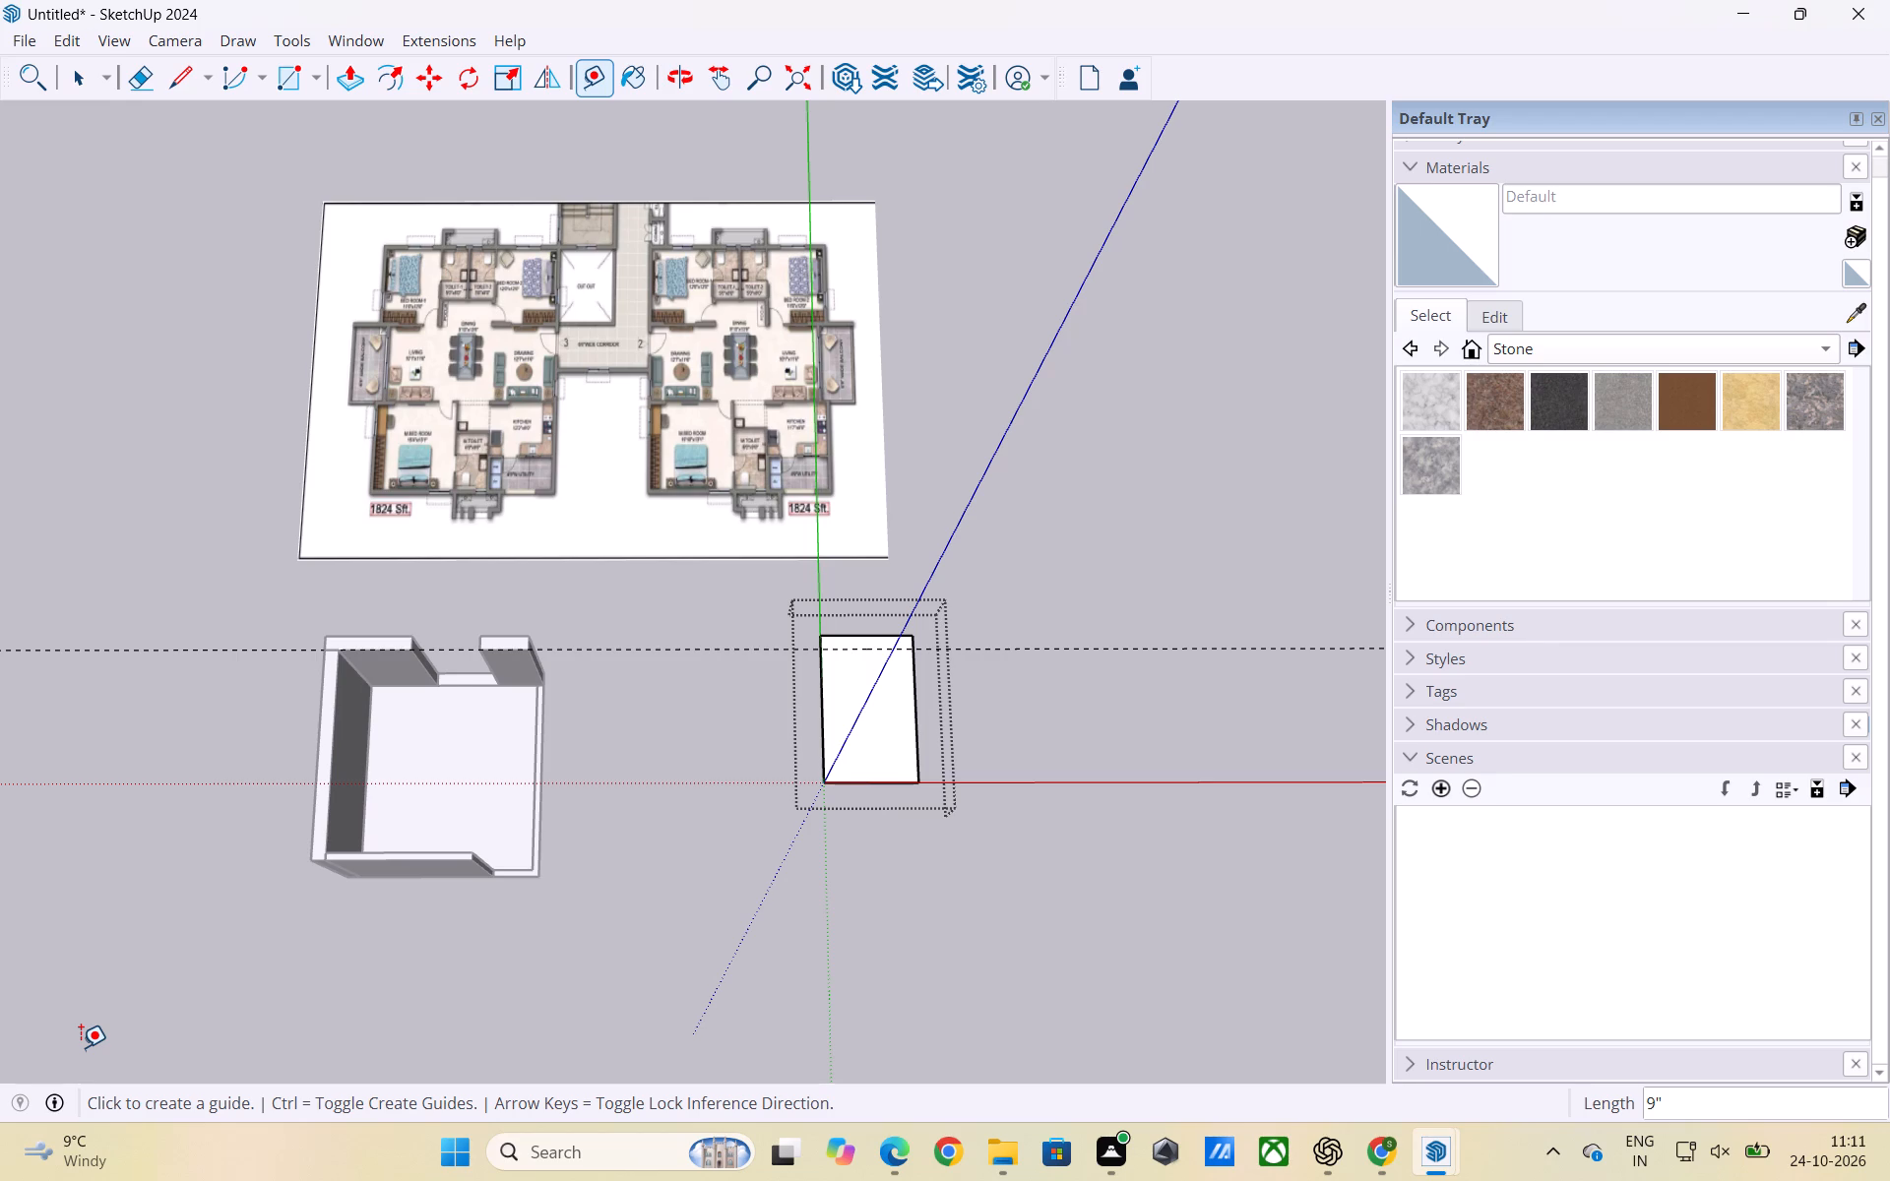
pyautogui.press('space')
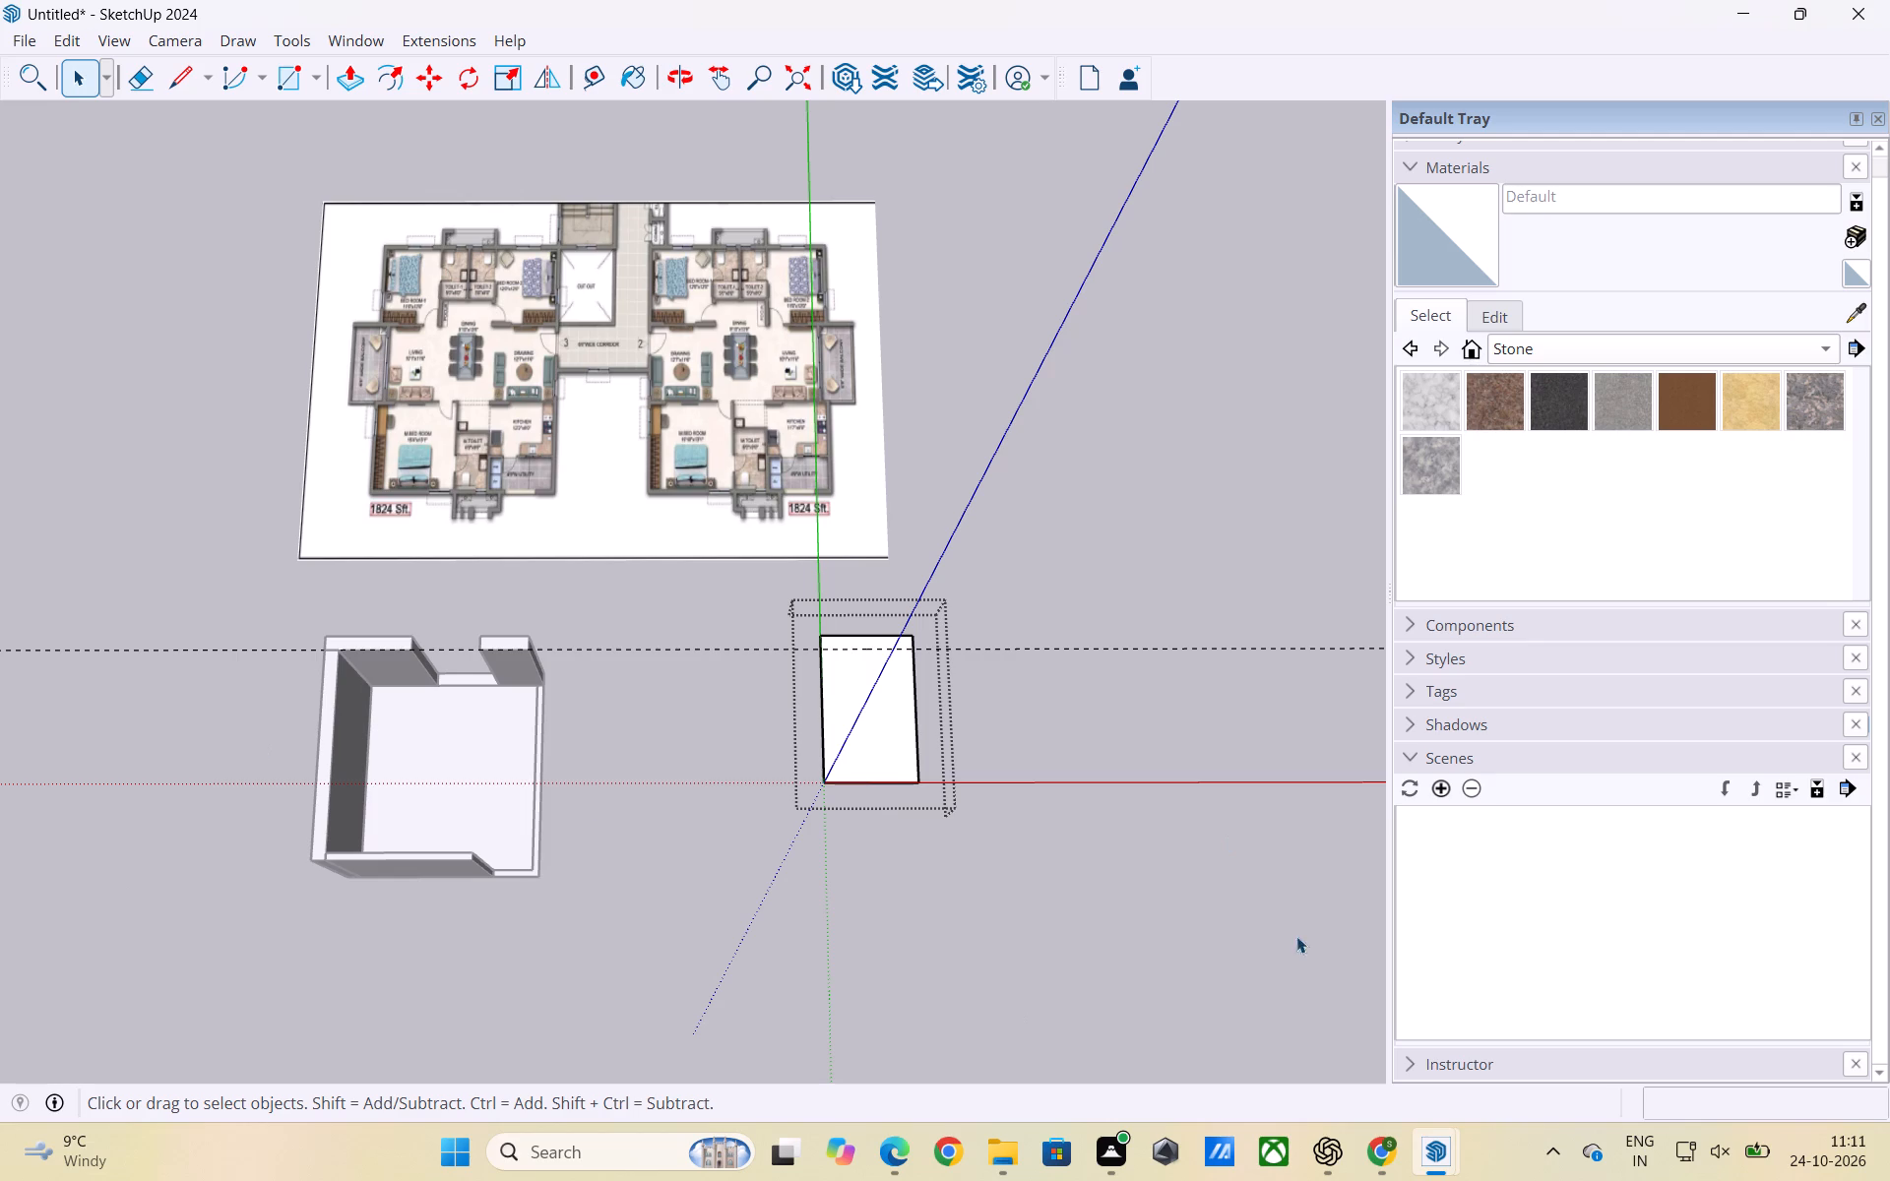
pyautogui.click(1216, 916)
pyautogui.scroll(-5, 696, 807)
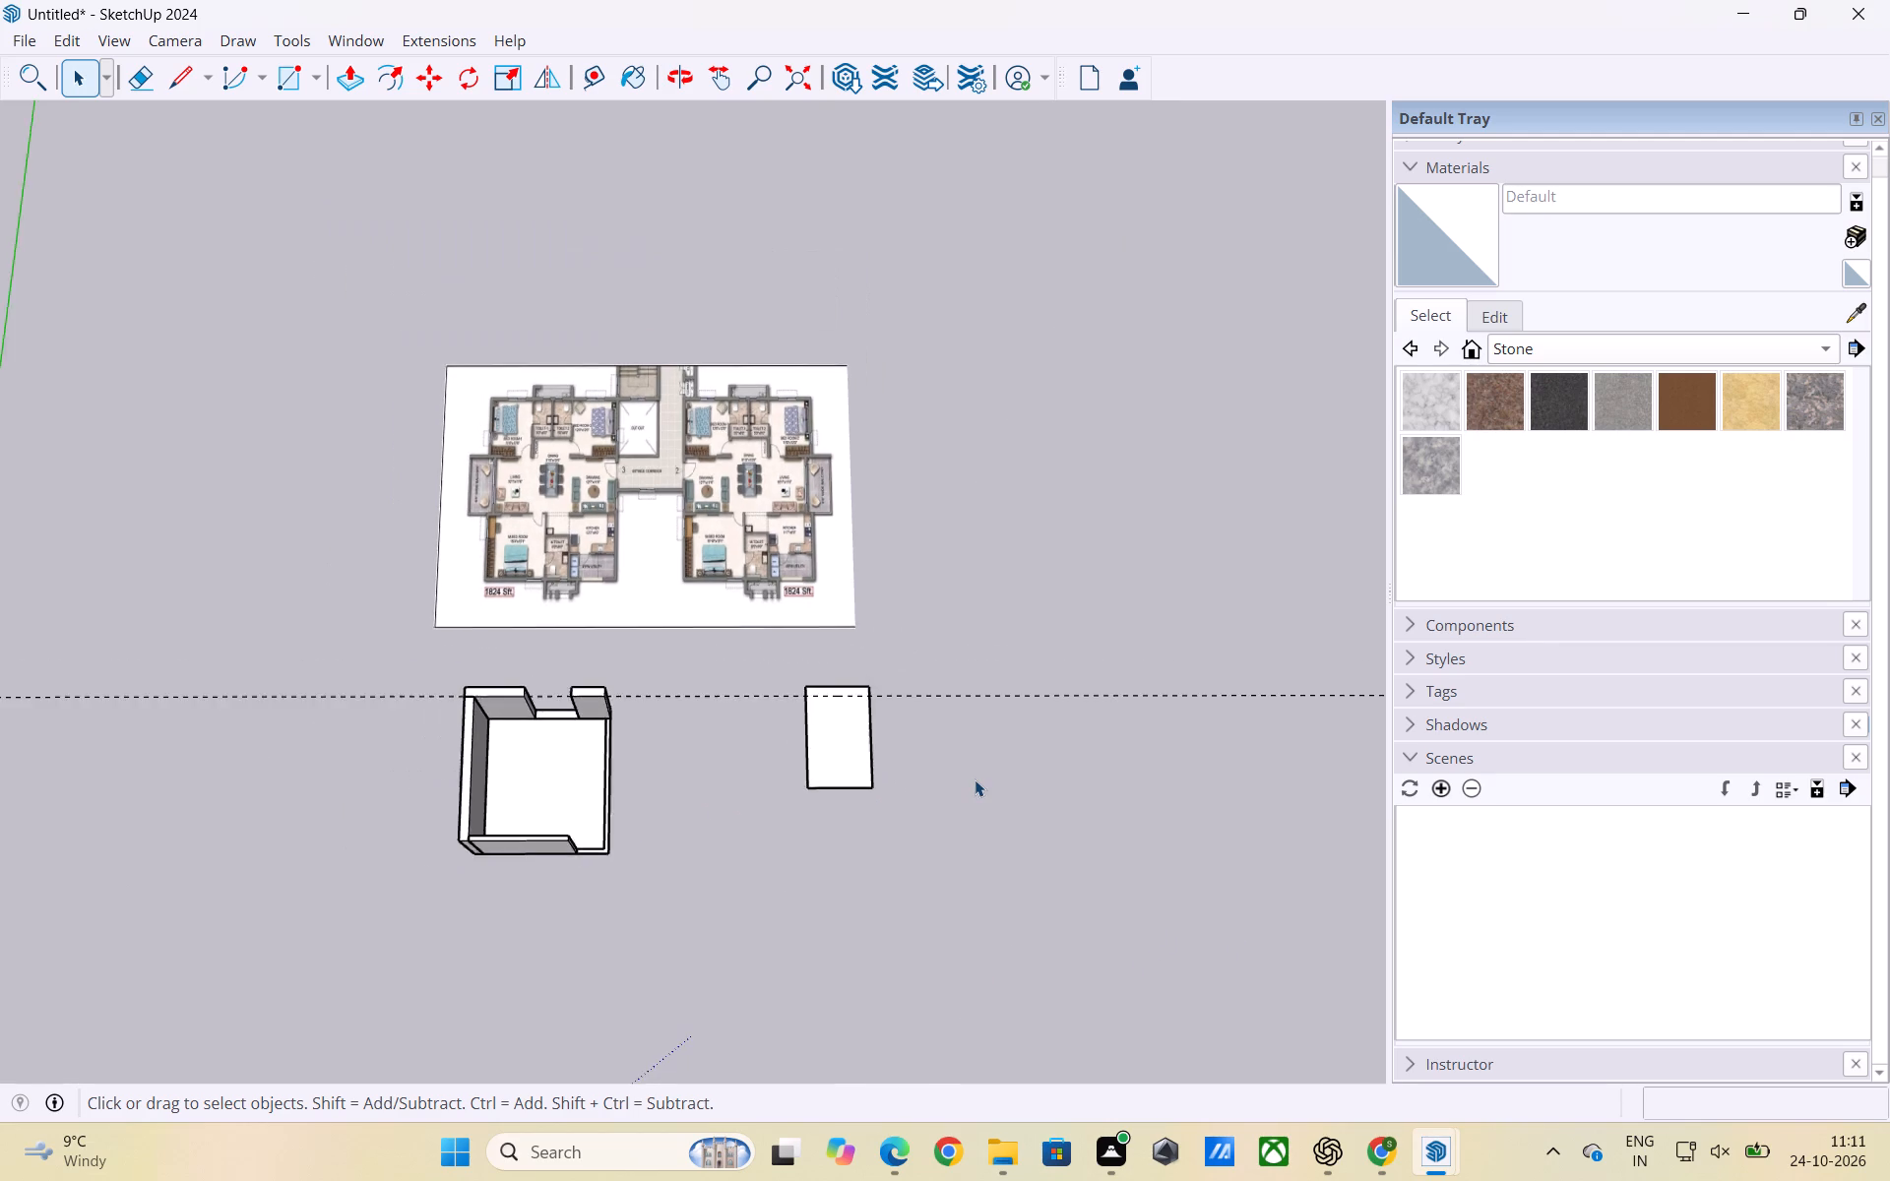
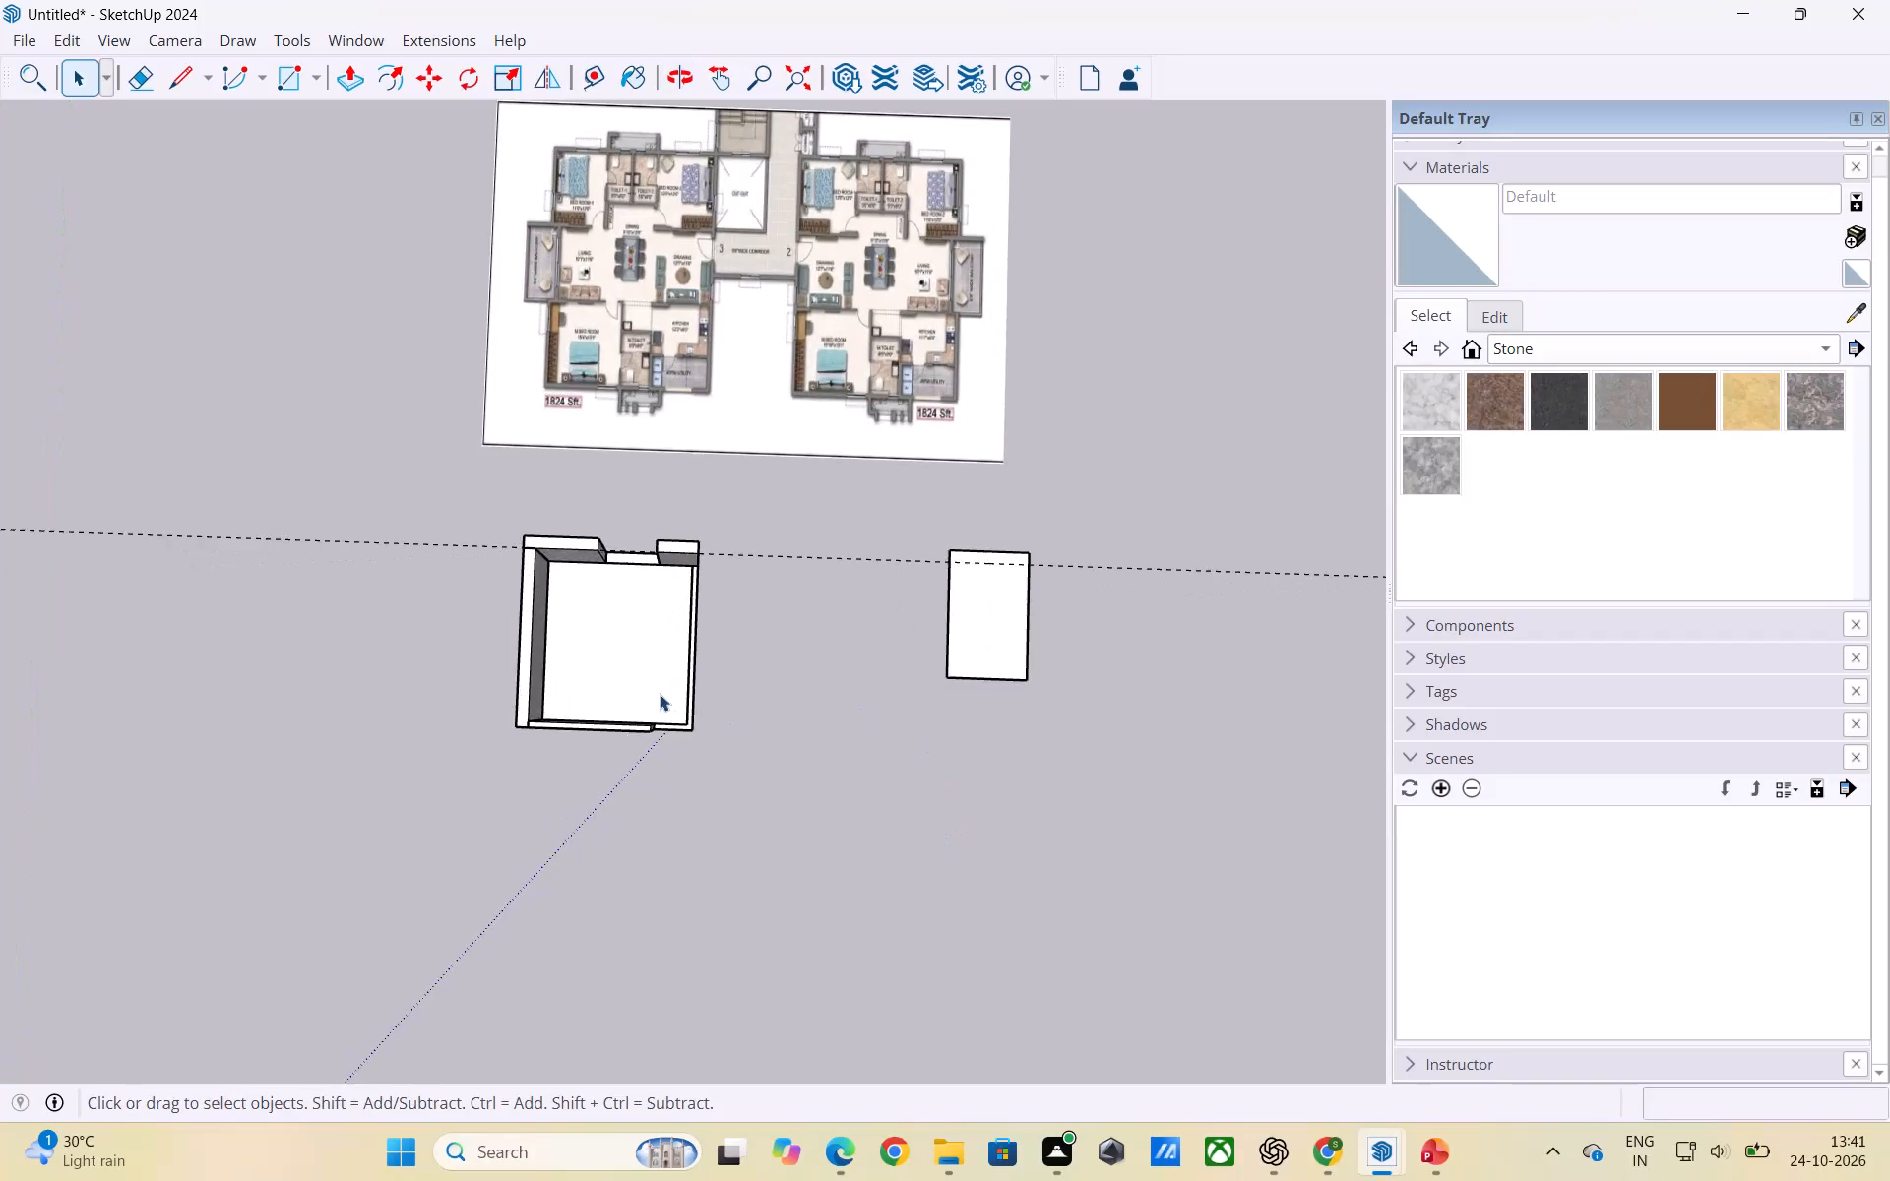
# Examine the walled room model, its floor and its wall openings from above and at an angle.
pyautogui.moveTo(684, 710); pyautogui.dragTo(750, 721, button='middle')
pyautogui.scroll(2, 576, 596)
pyautogui.moveTo(737, 660); pyautogui.dragTo(692, 684, button='middle')
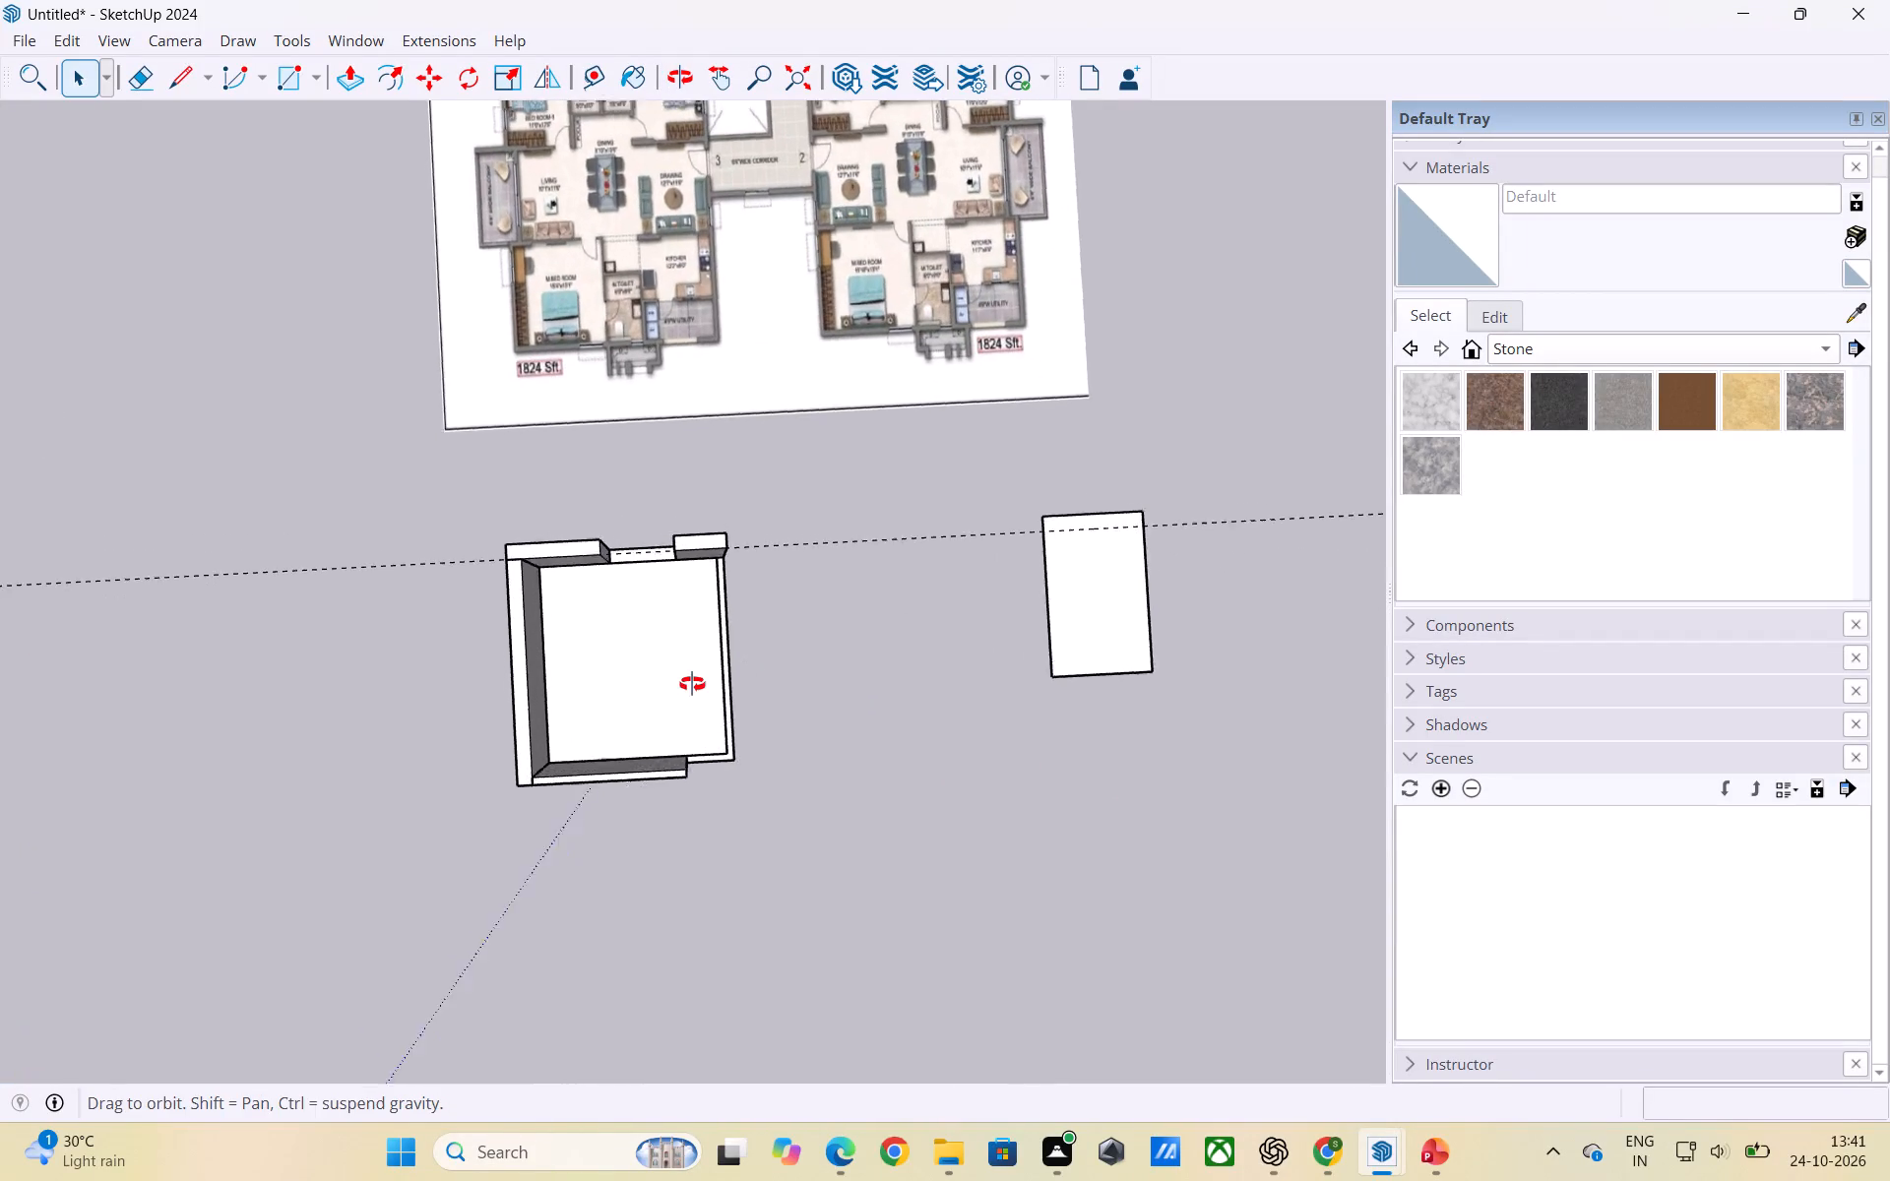
pyautogui.moveTo(692, 684); pyautogui.dragTo(674, 686, button='middle')
pyautogui.scroll(2, 644, 597)
pyautogui.scroll(2, 752, 619)
pyautogui.moveTo(765, 625); pyautogui.dragTo(788, 632, button='middle')
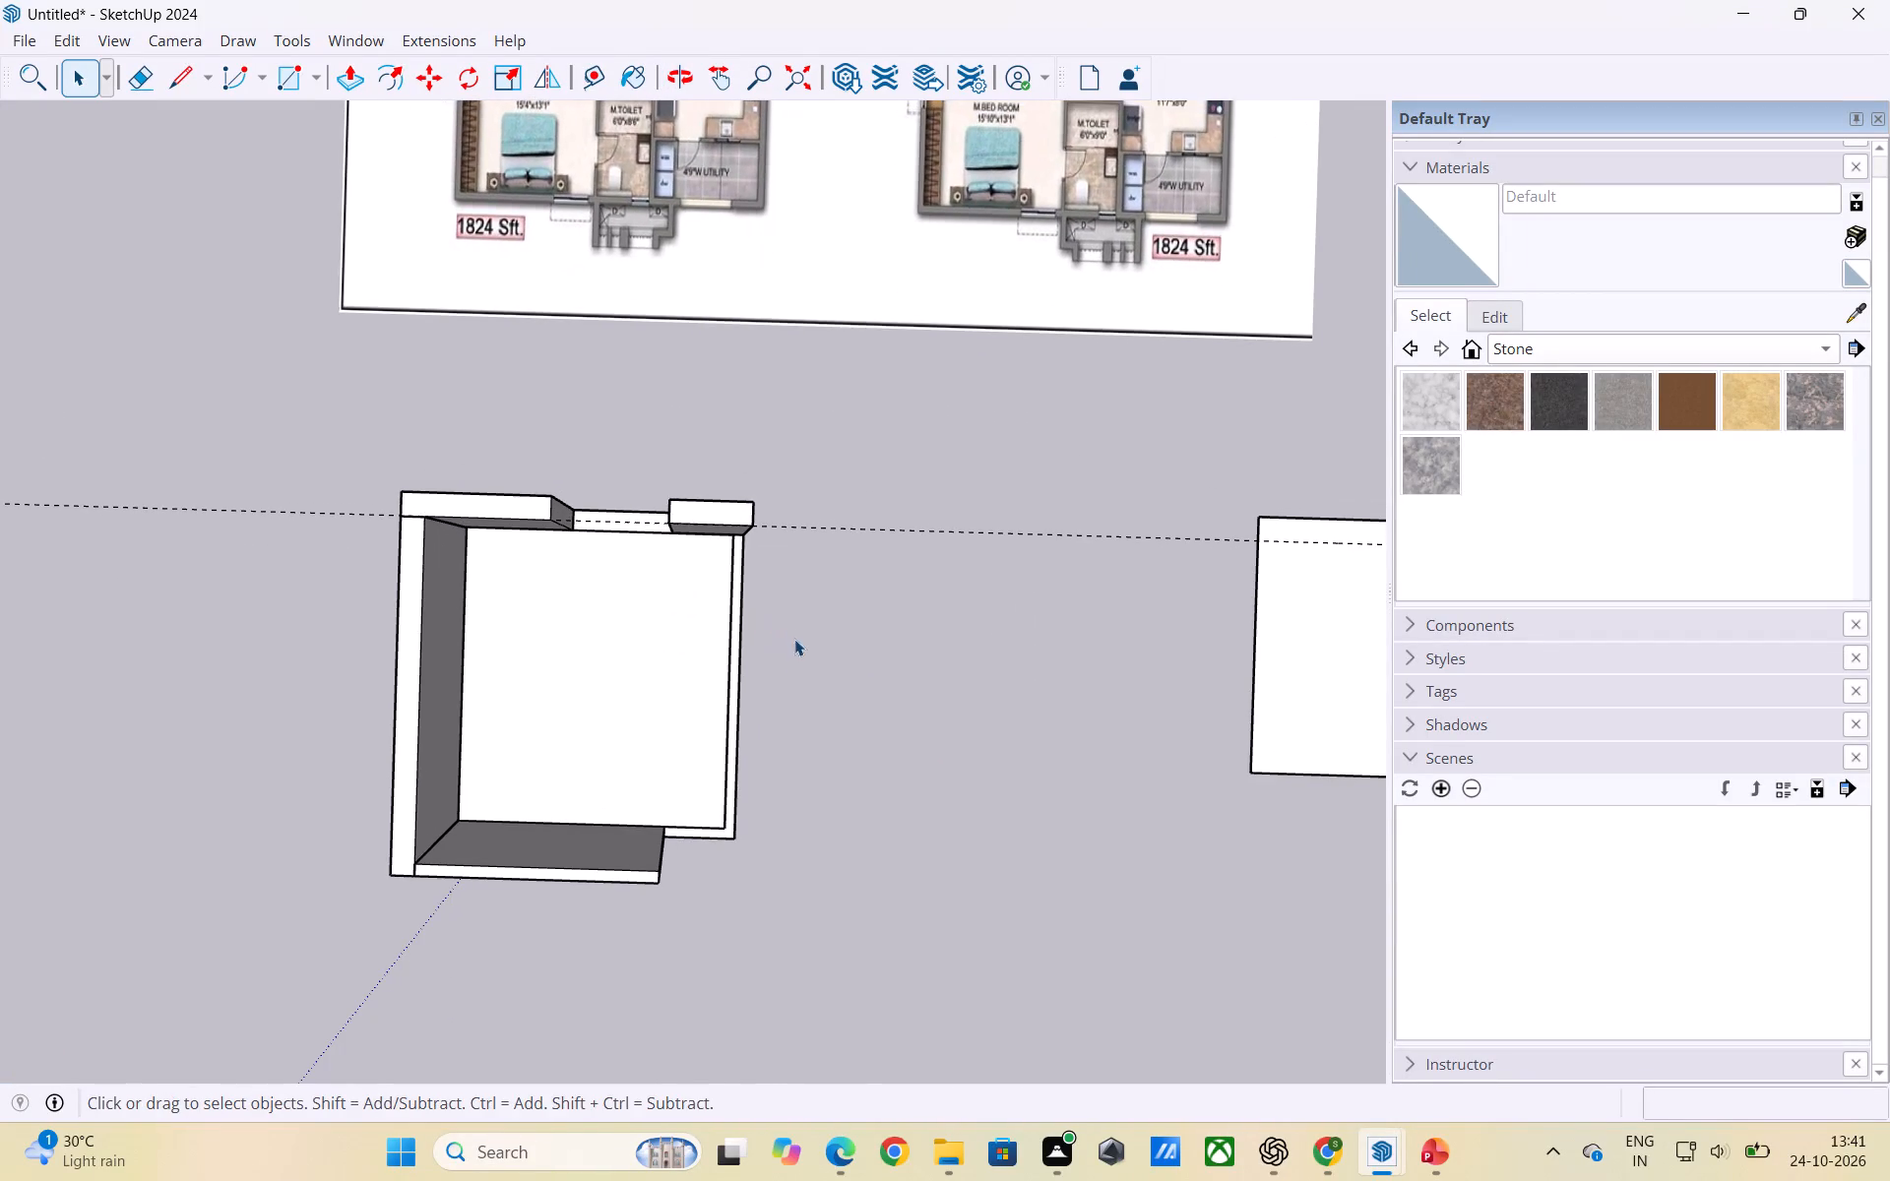
pyautogui.moveTo(796, 648); pyautogui.dragTo(833, 615, button='middle')
pyautogui.scroll(2, 833, 664)
pyautogui.moveTo(787, 677); pyautogui.dragTo(822, 577, button='middle')
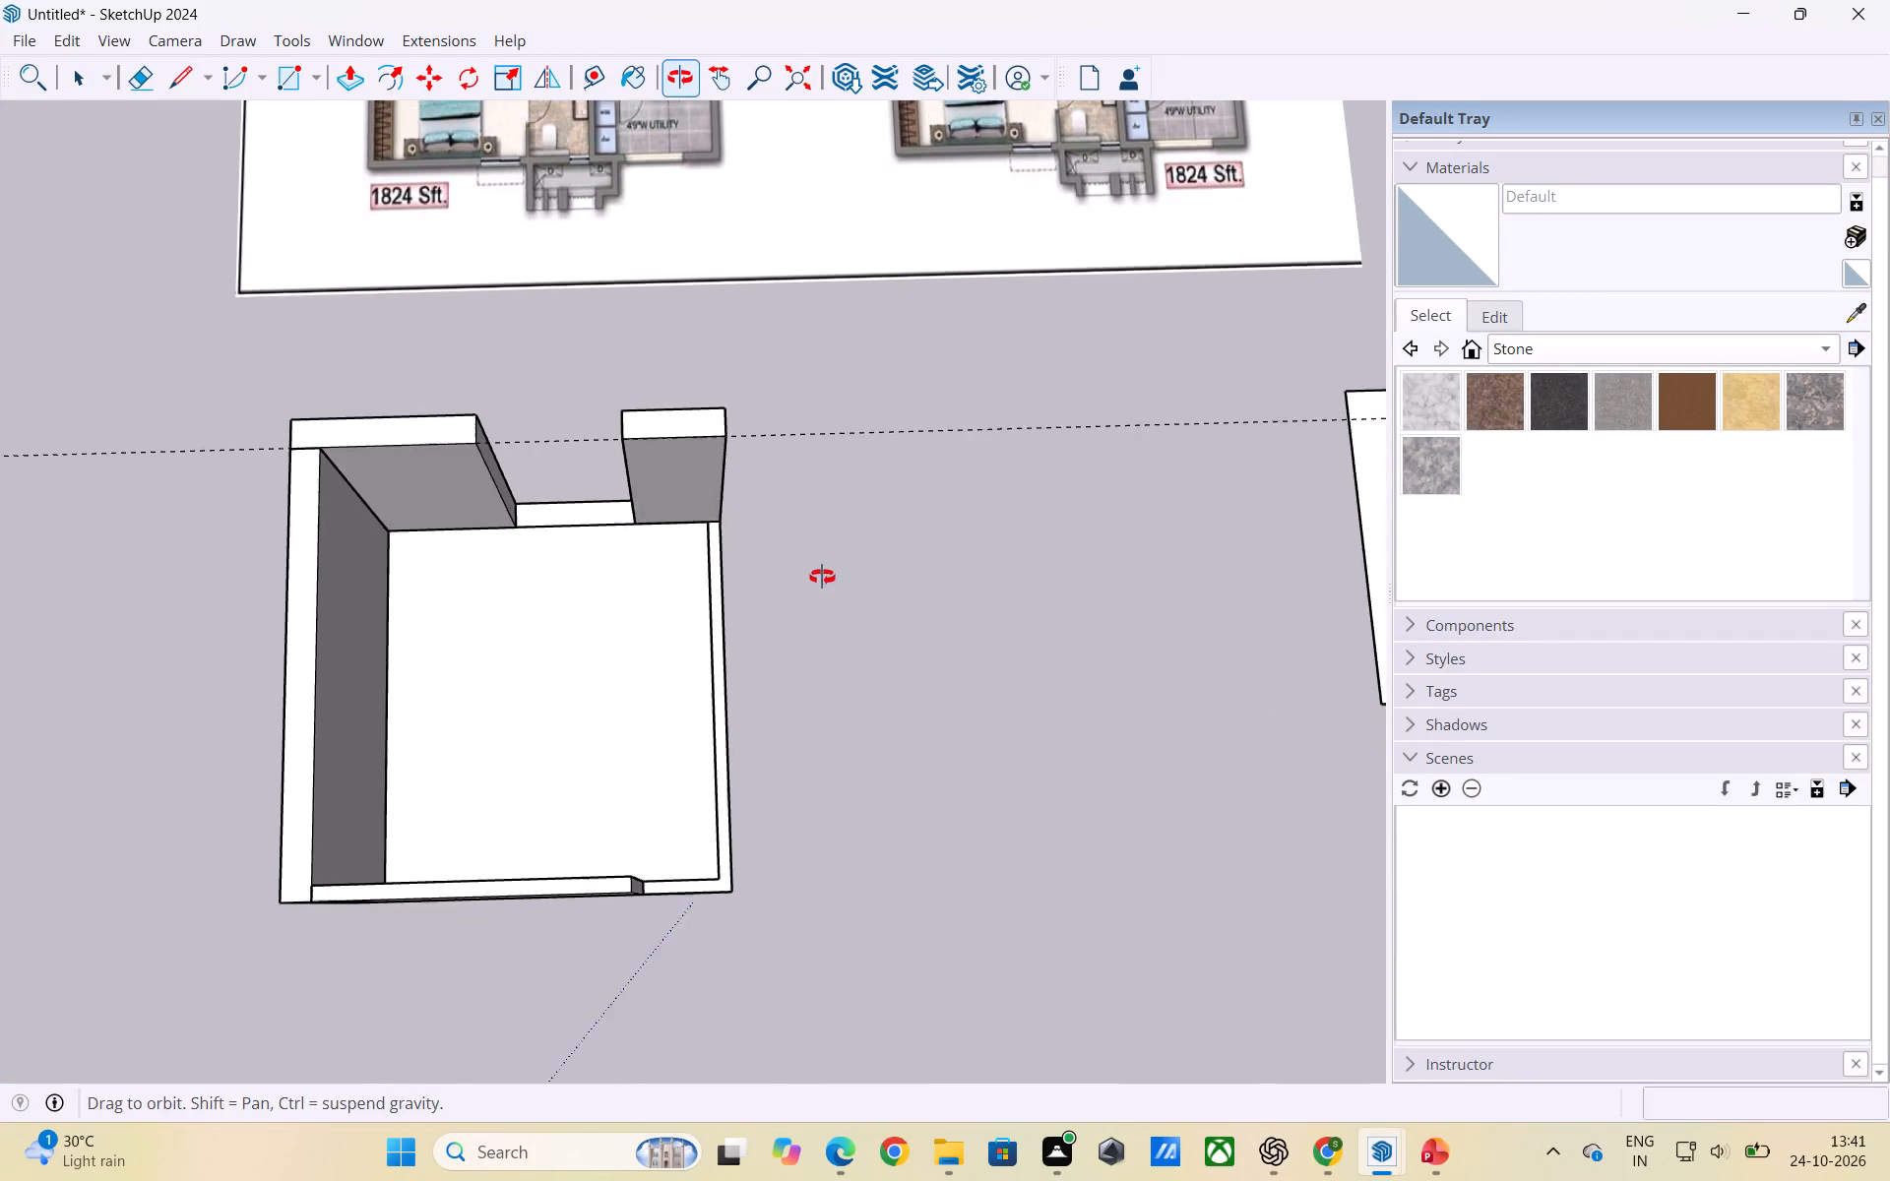
pyautogui.moveTo(822, 577); pyautogui.dragTo(827, 557, button='middle')
pyautogui.scroll(-4, 883, 576)
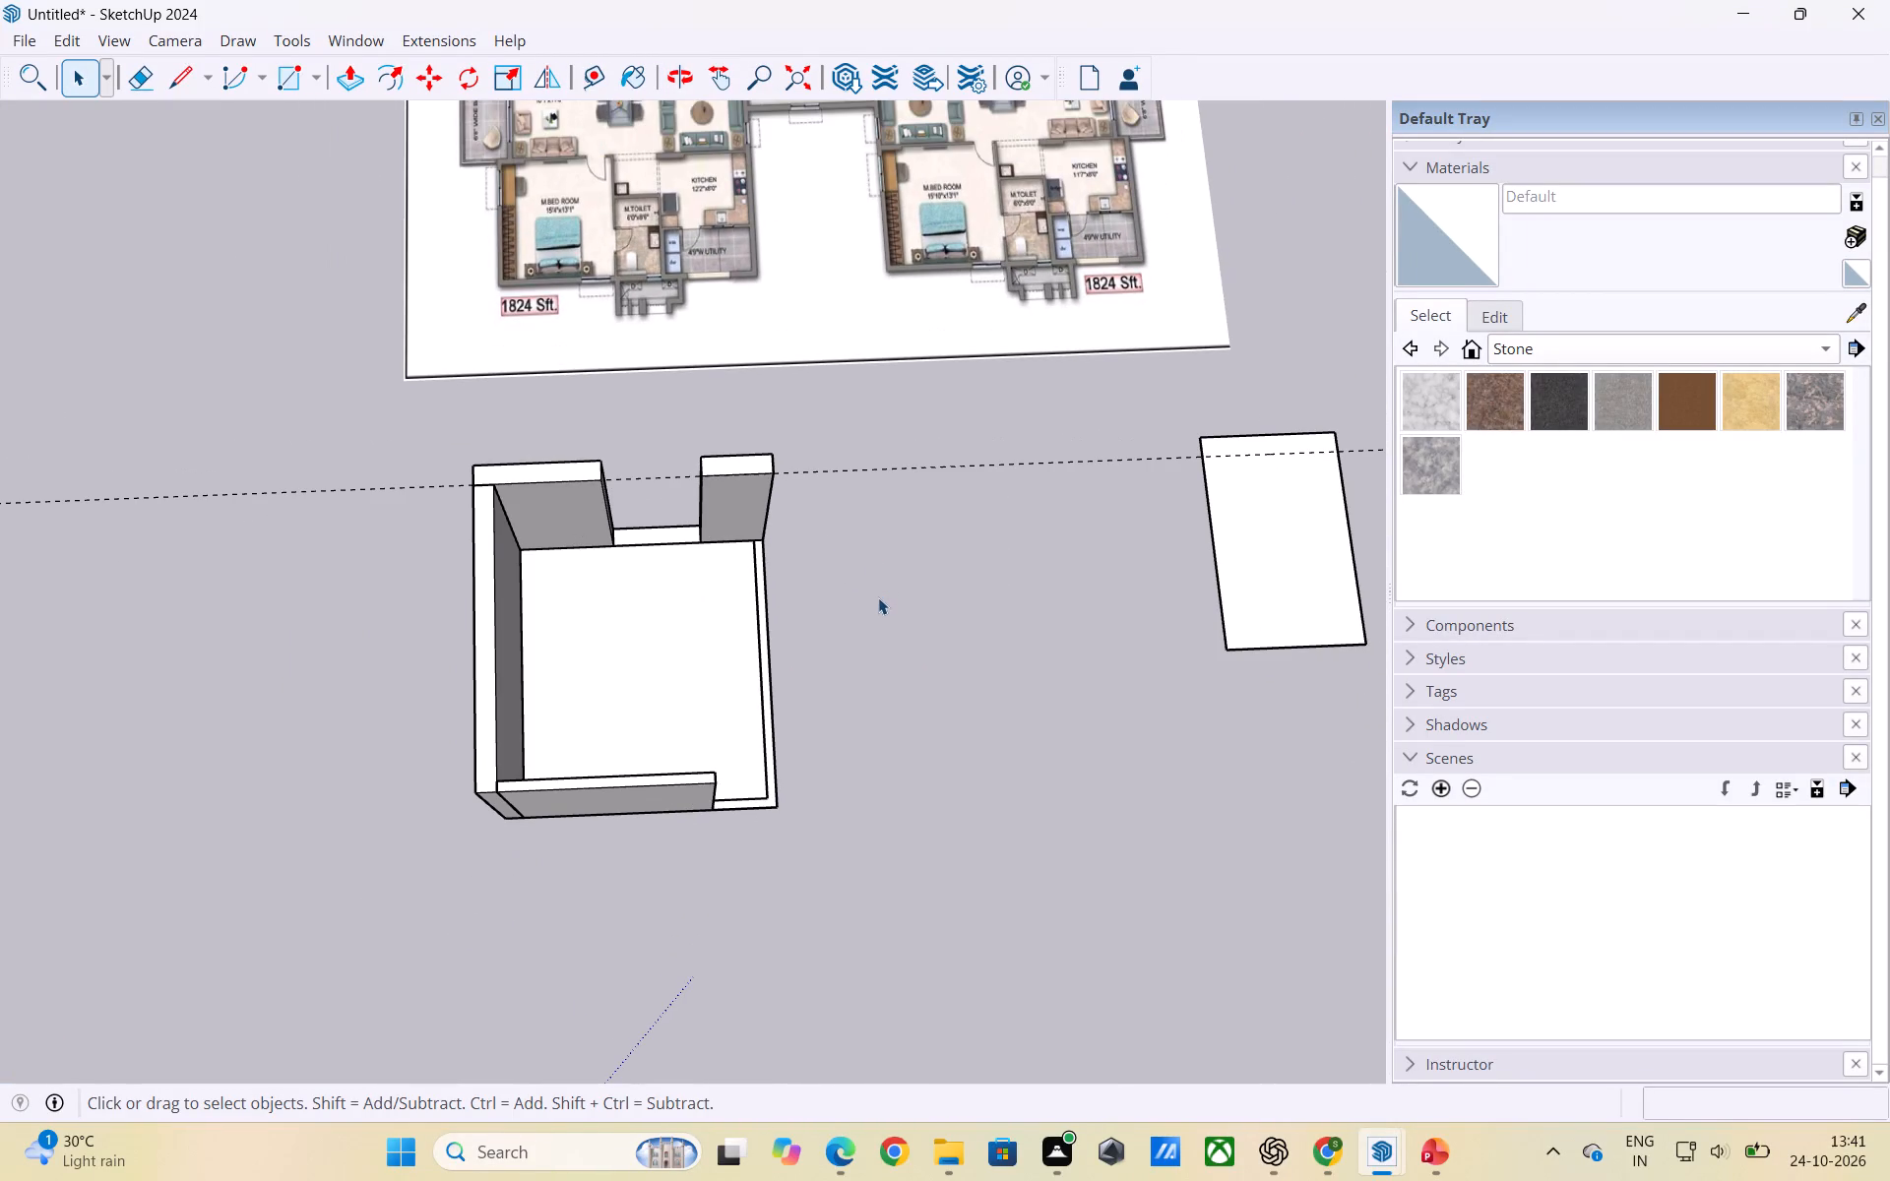
pyautogui.scroll(-1, 851, 653)
pyautogui.moveTo(806, 681); pyautogui.dragTo(804, 683, button='middle')
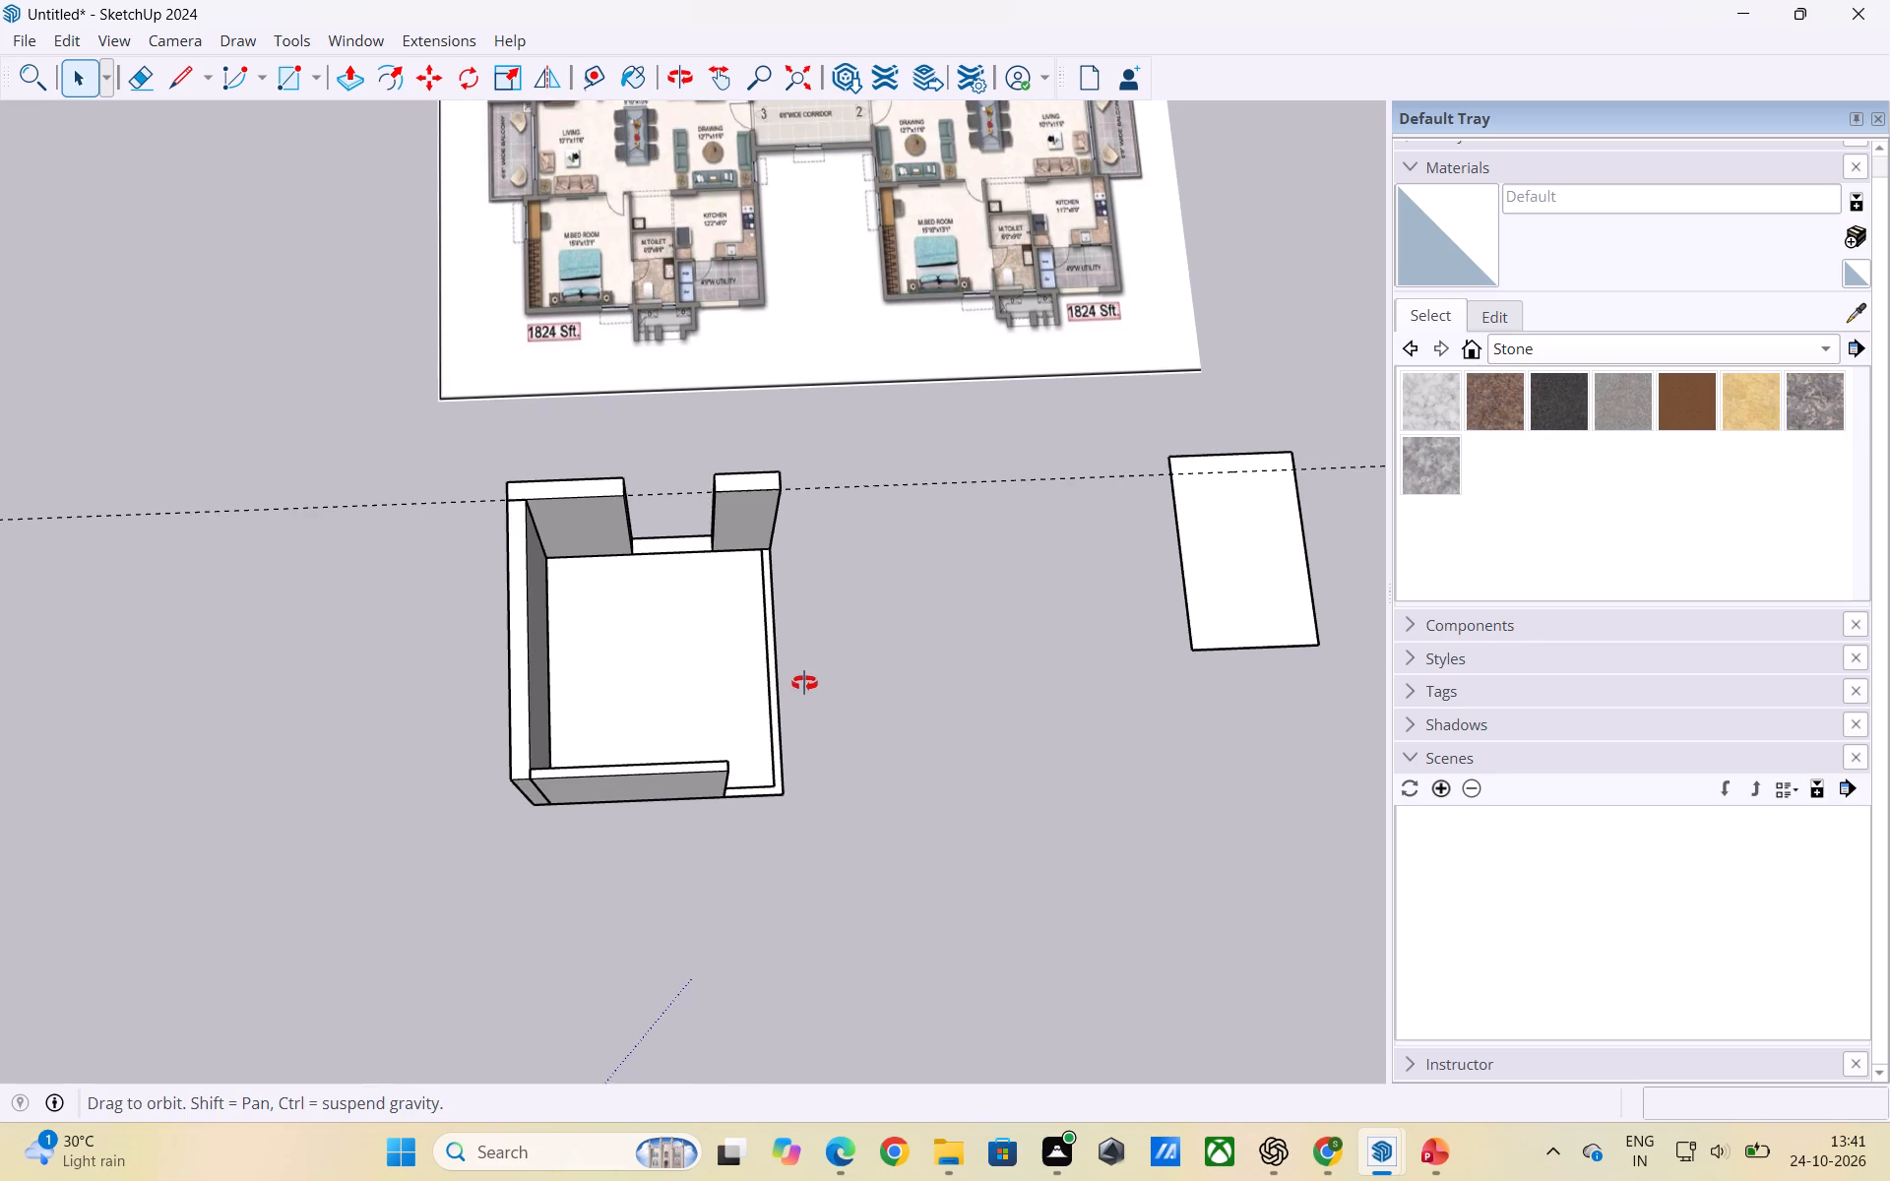
pyautogui.moveTo(804, 683); pyautogui.dragTo(757, 683, button='middle')
pyautogui.scroll(1, 726, 637)
pyautogui.scroll(-2, 616, 608)
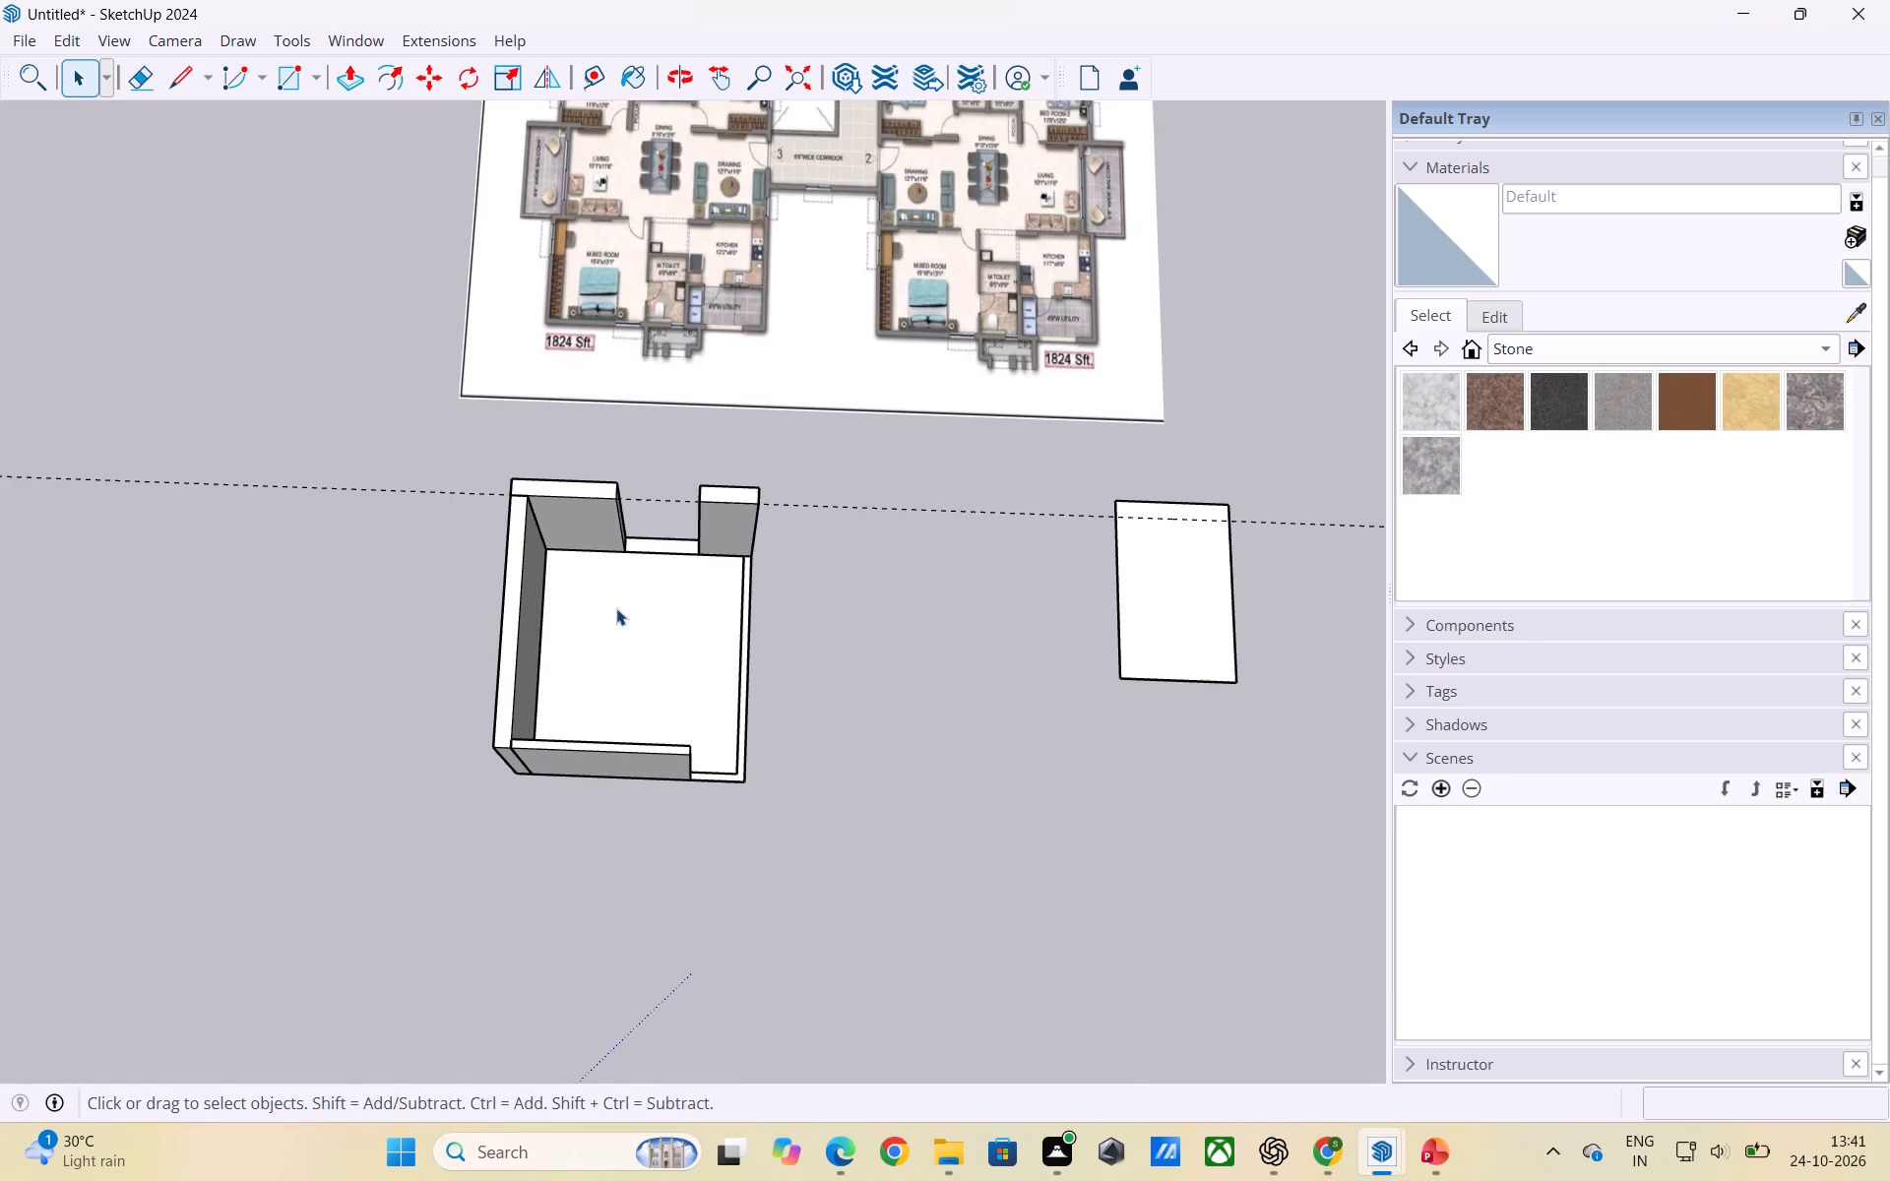
# Review the overall arrangement of the floor plan image, the walled room and the separate rectangular face.
pyautogui.scroll(-1, 616, 608)
pyautogui.scroll(2, 616, 608)
pyautogui.scroll(-4, 709, 606)
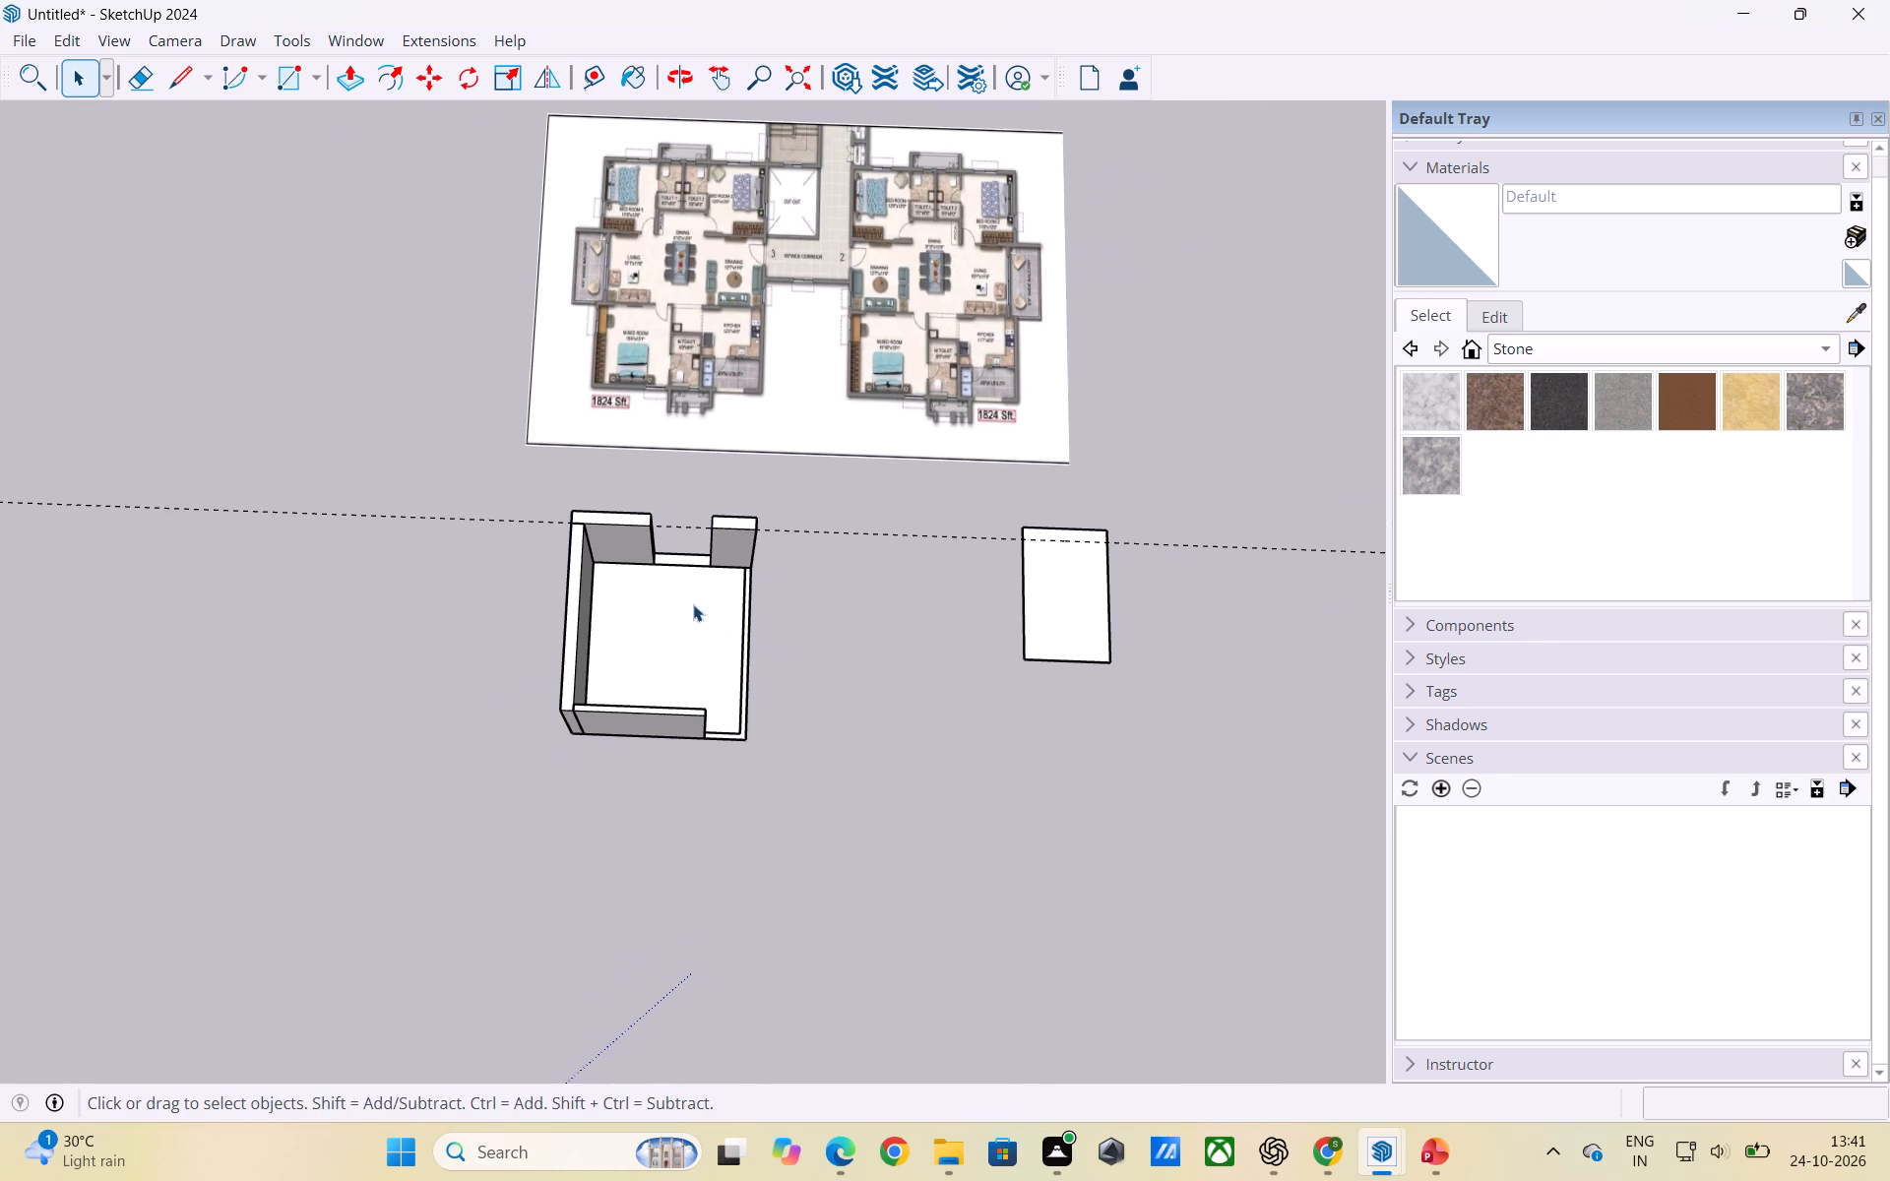
pyautogui.scroll(-1, 501, 575)
pyautogui.scroll(-2, 754, 577)
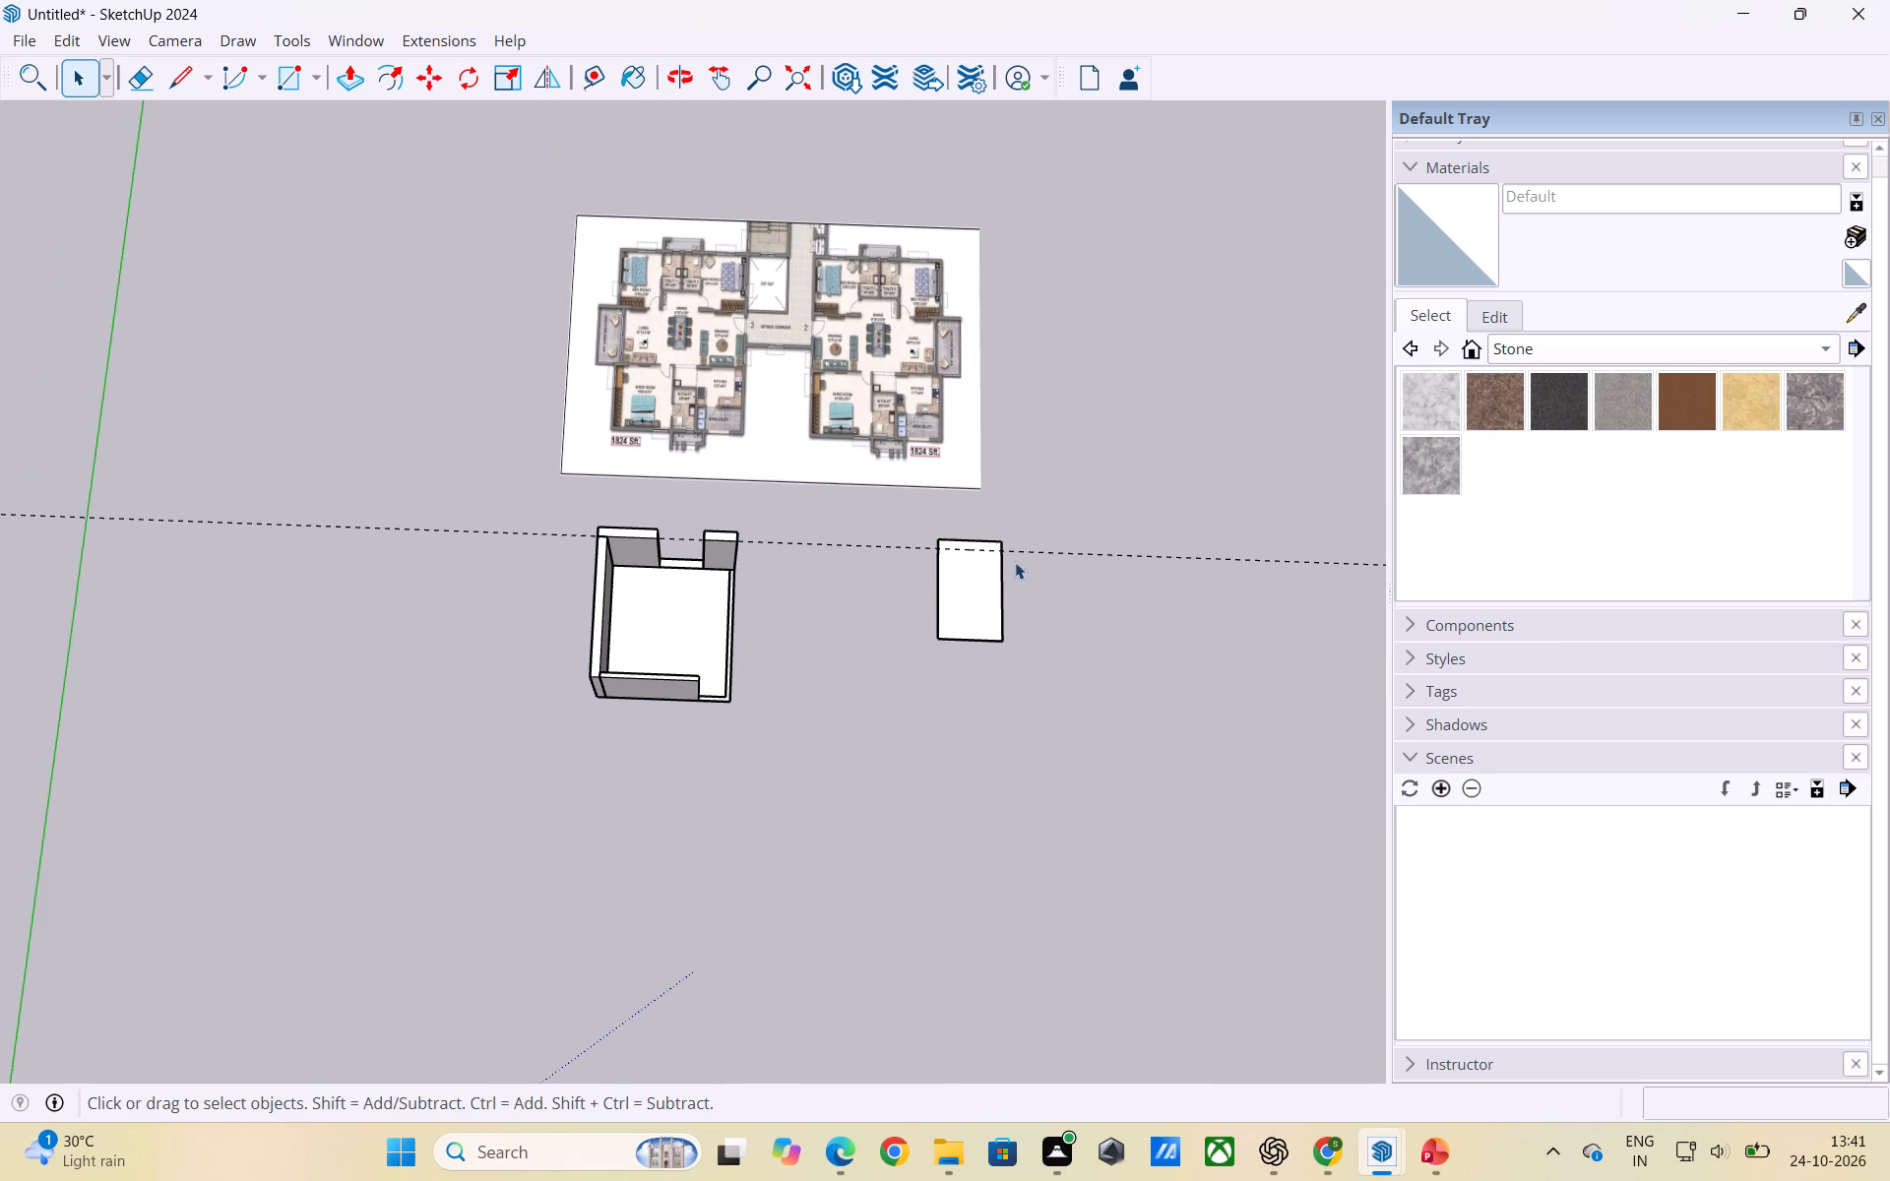
pyautogui.moveTo(1003, 622); pyautogui.dragTo(1030, 610, button='middle')
pyautogui.moveTo(815, 642); pyautogui.dragTo(778, 653, button='middle')
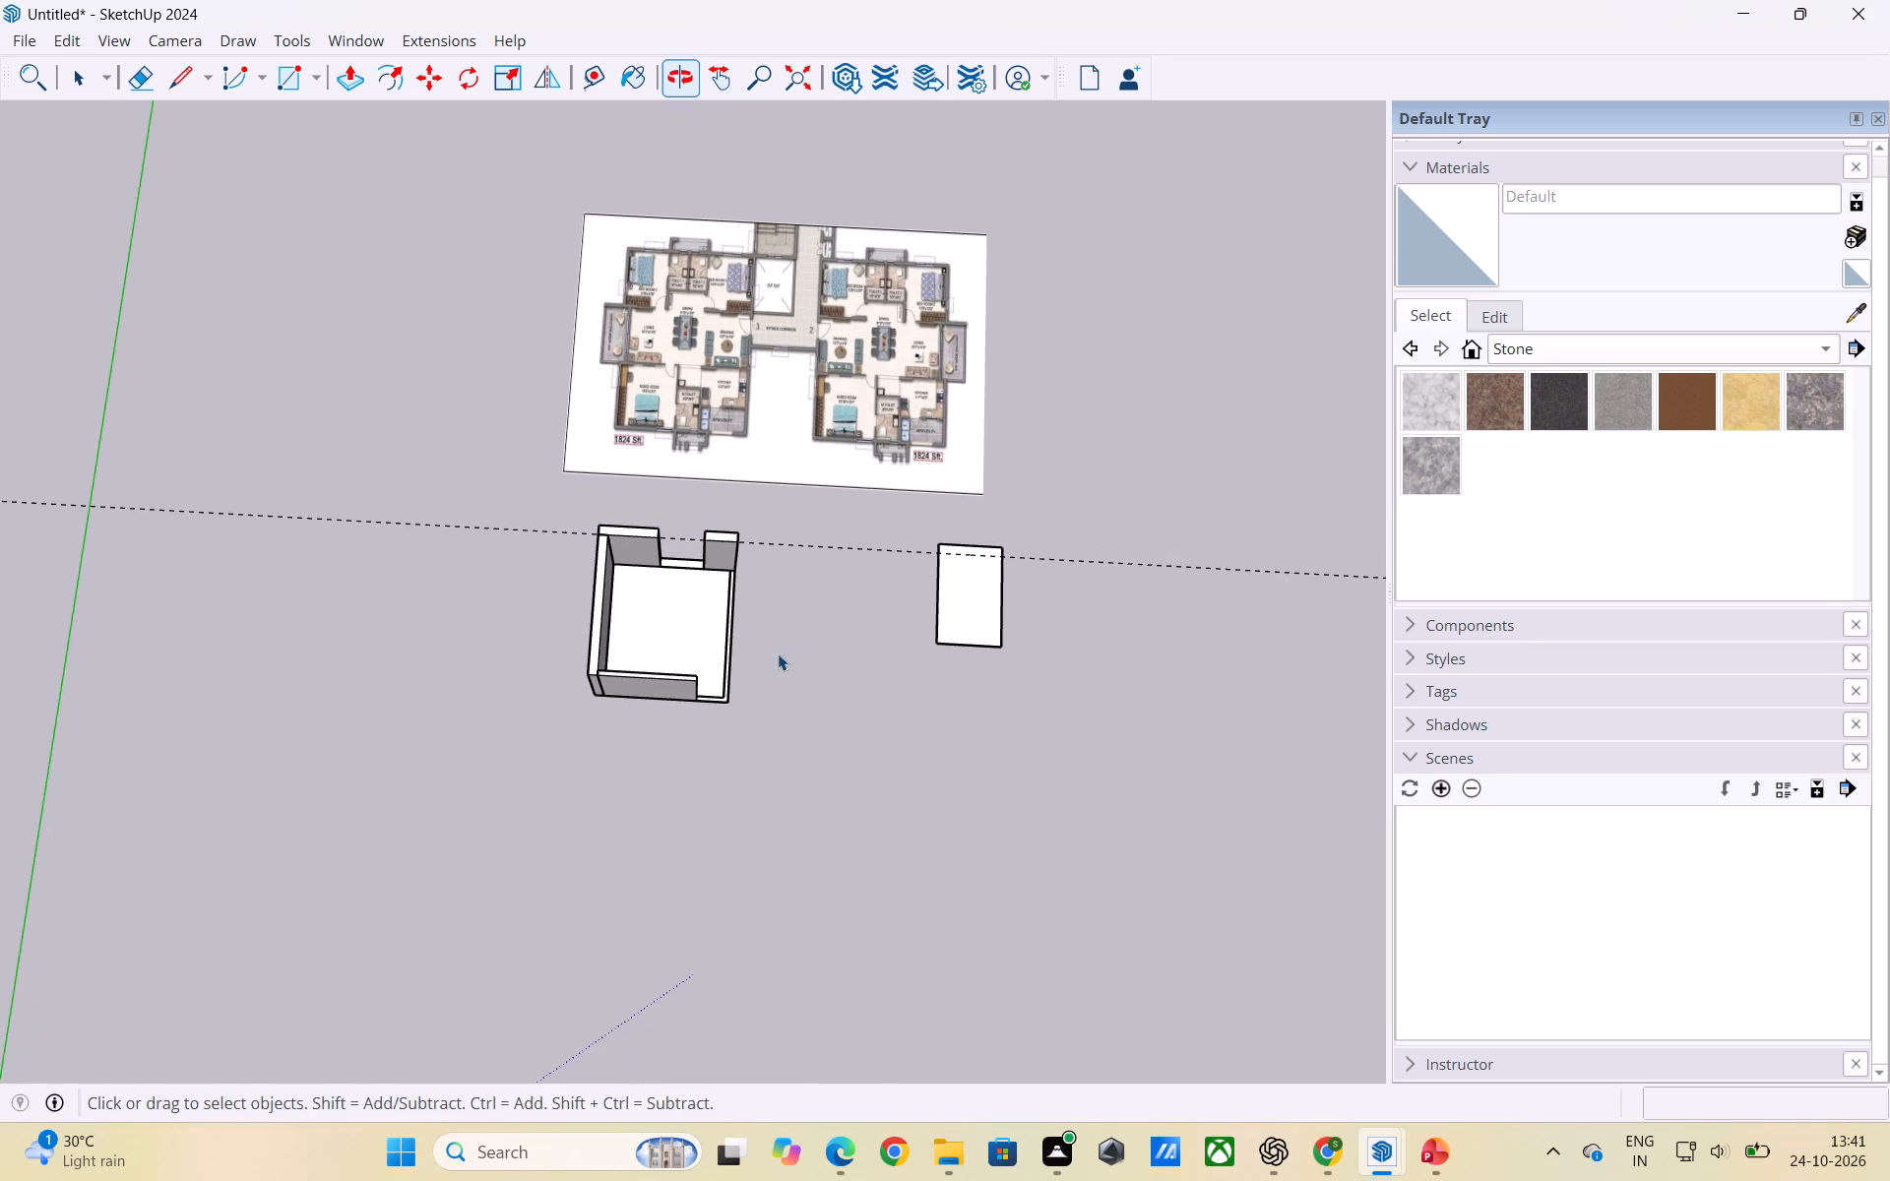
pyautogui.moveTo(778, 653); pyautogui.dragTo(775, 654, button='middle')
pyautogui.moveTo(806, 646); pyautogui.dragTo(824, 642, button='middle')
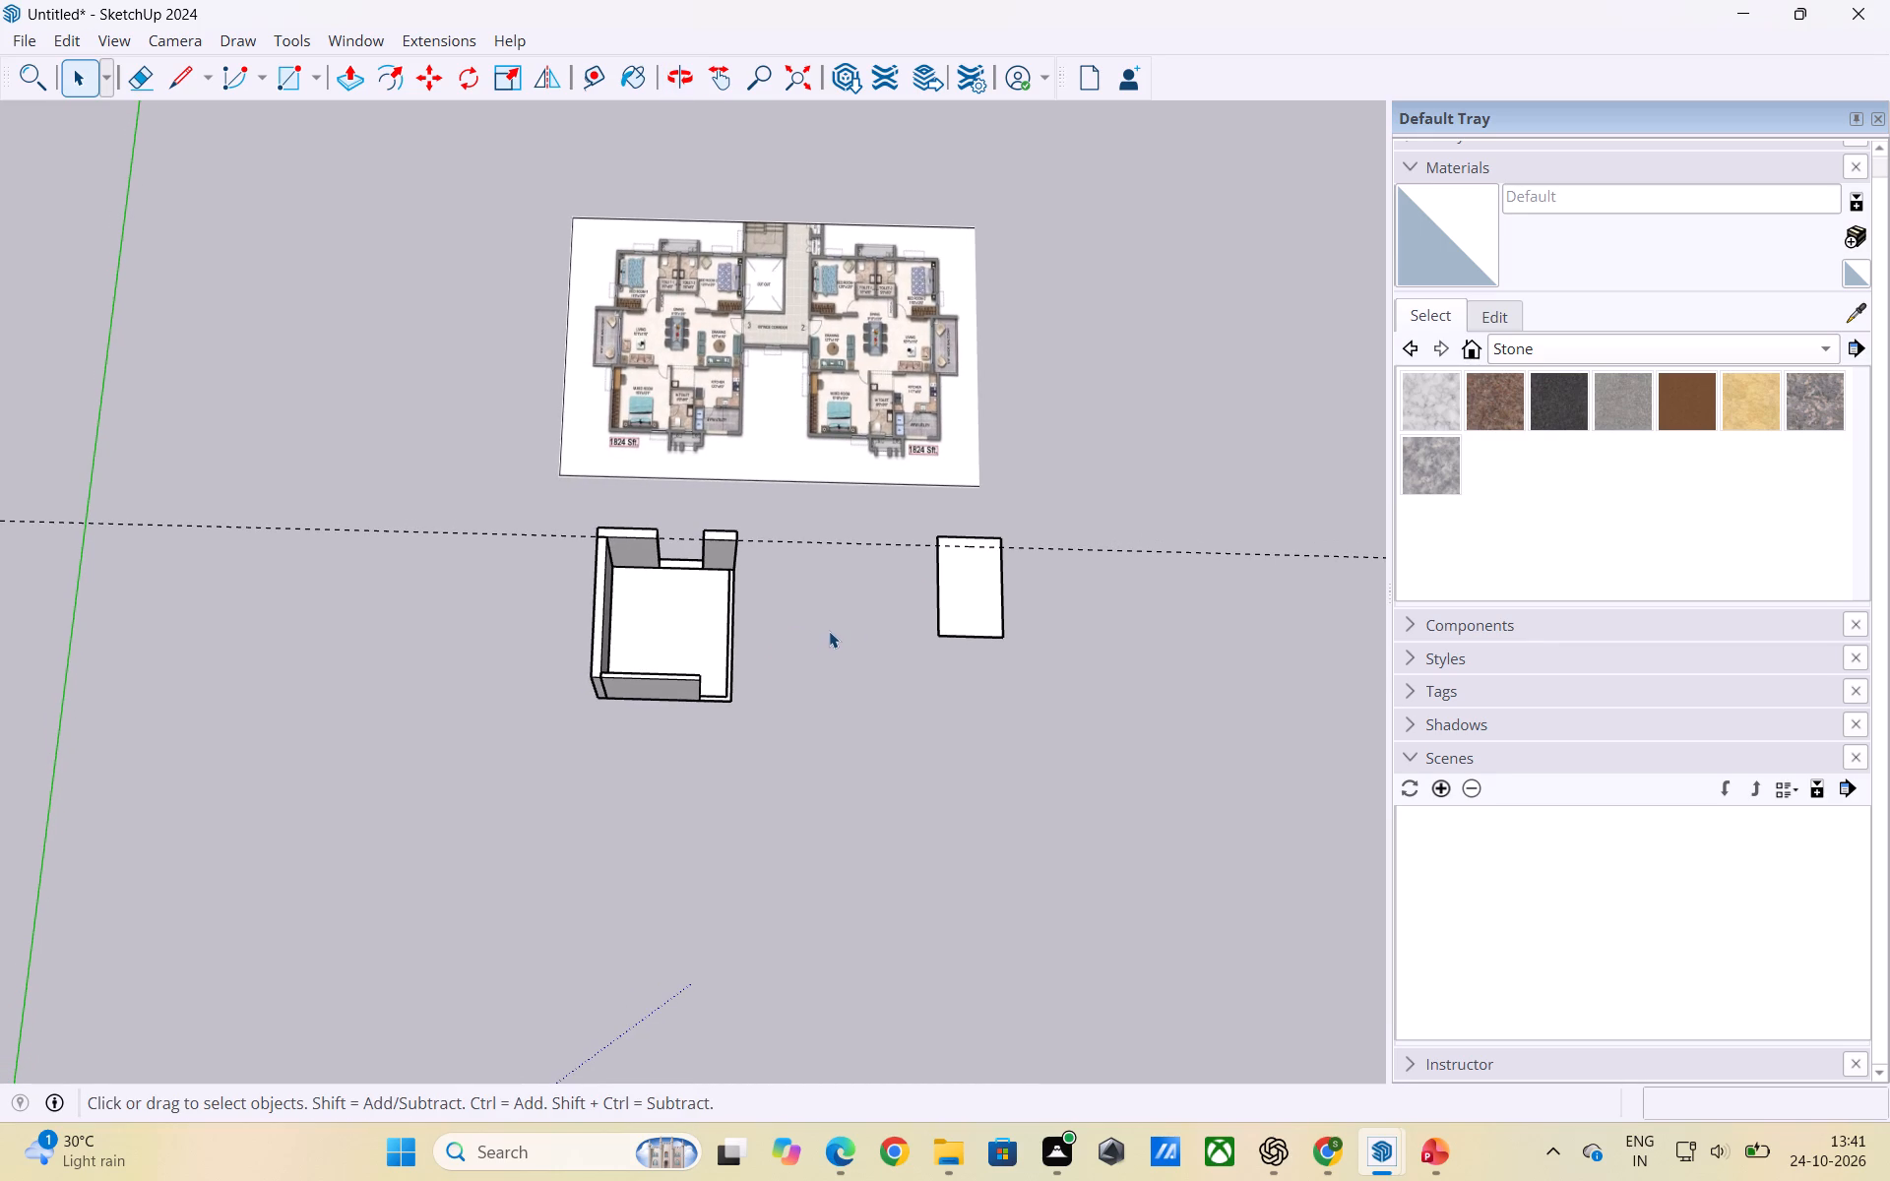
pyautogui.scroll(-2, 837, 617)
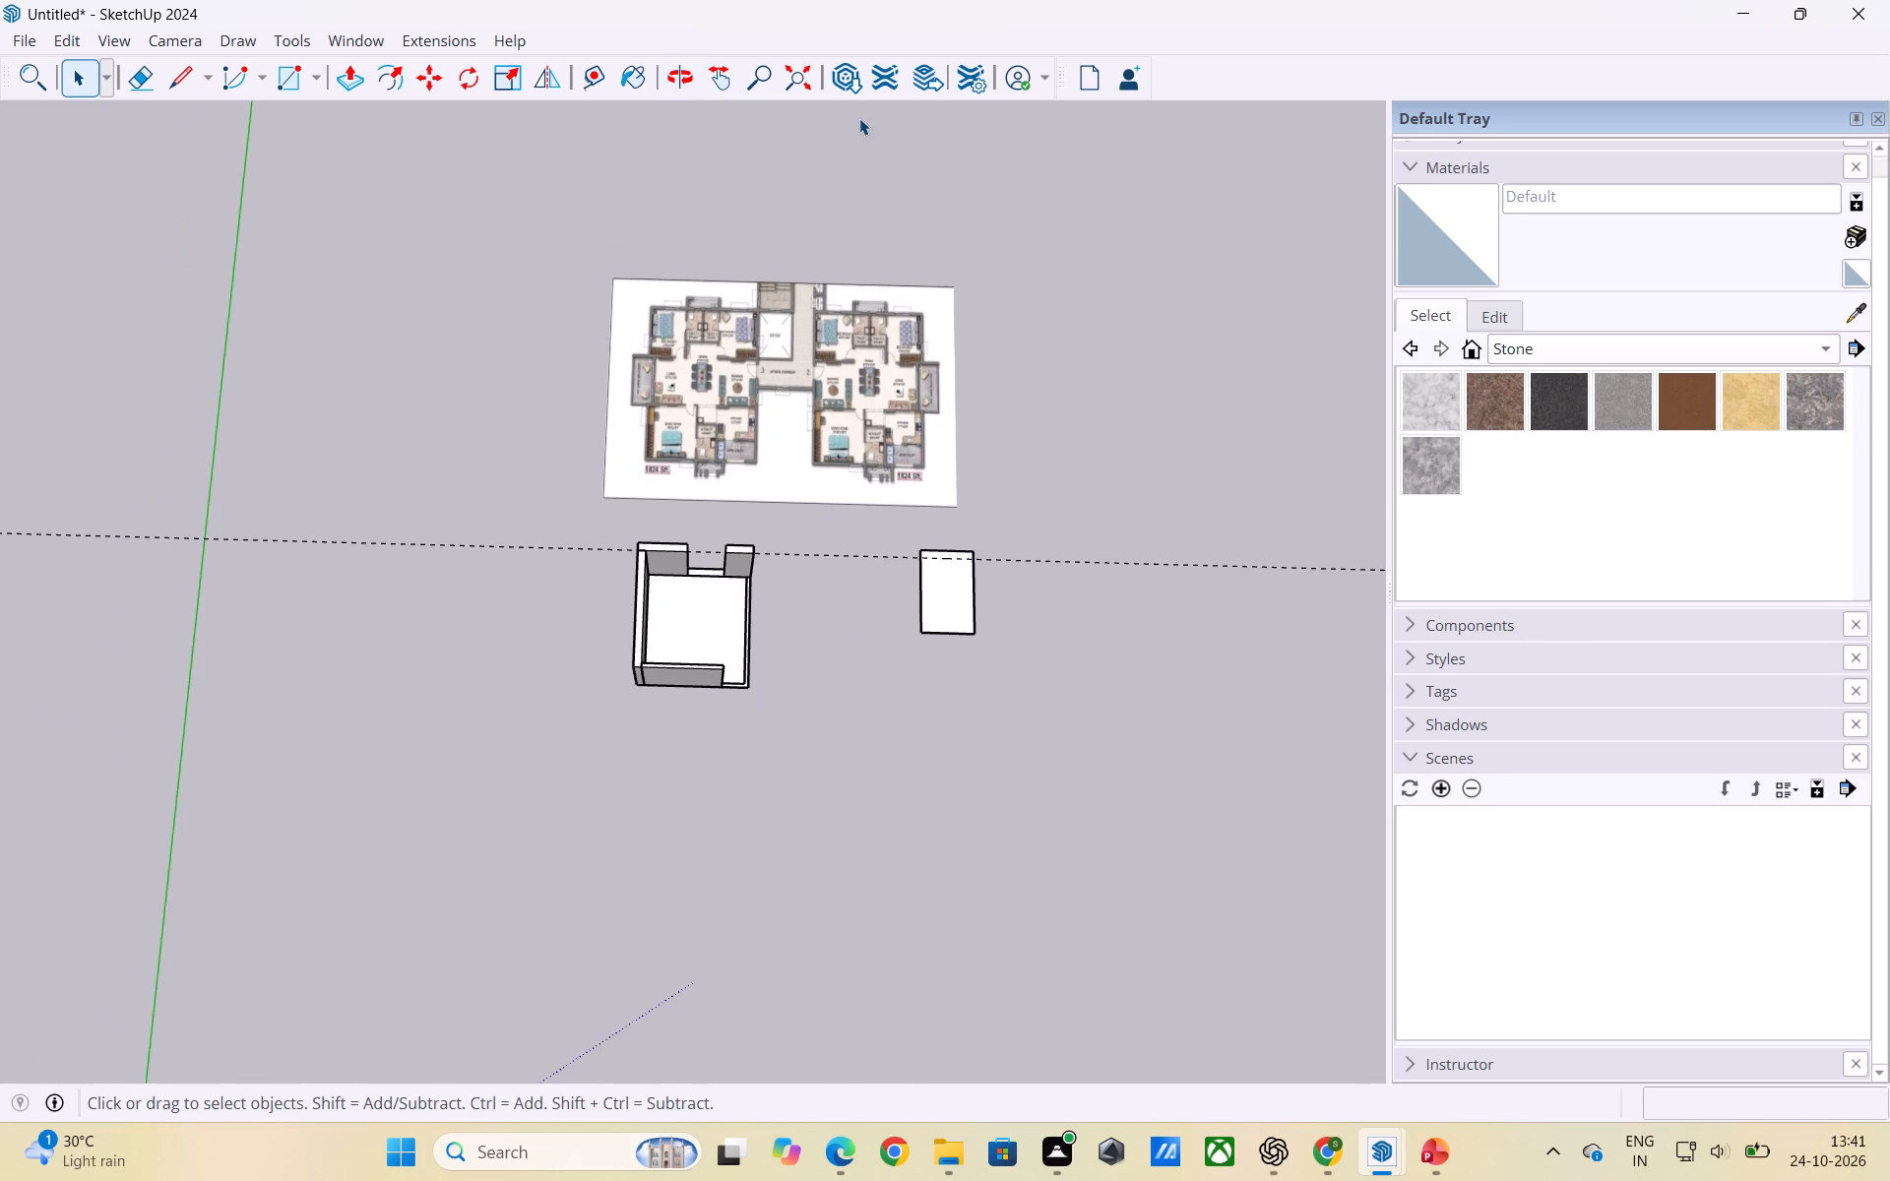
pyautogui.scroll(6, 853, 122)
pyautogui.scroll(-2, 796, 435)
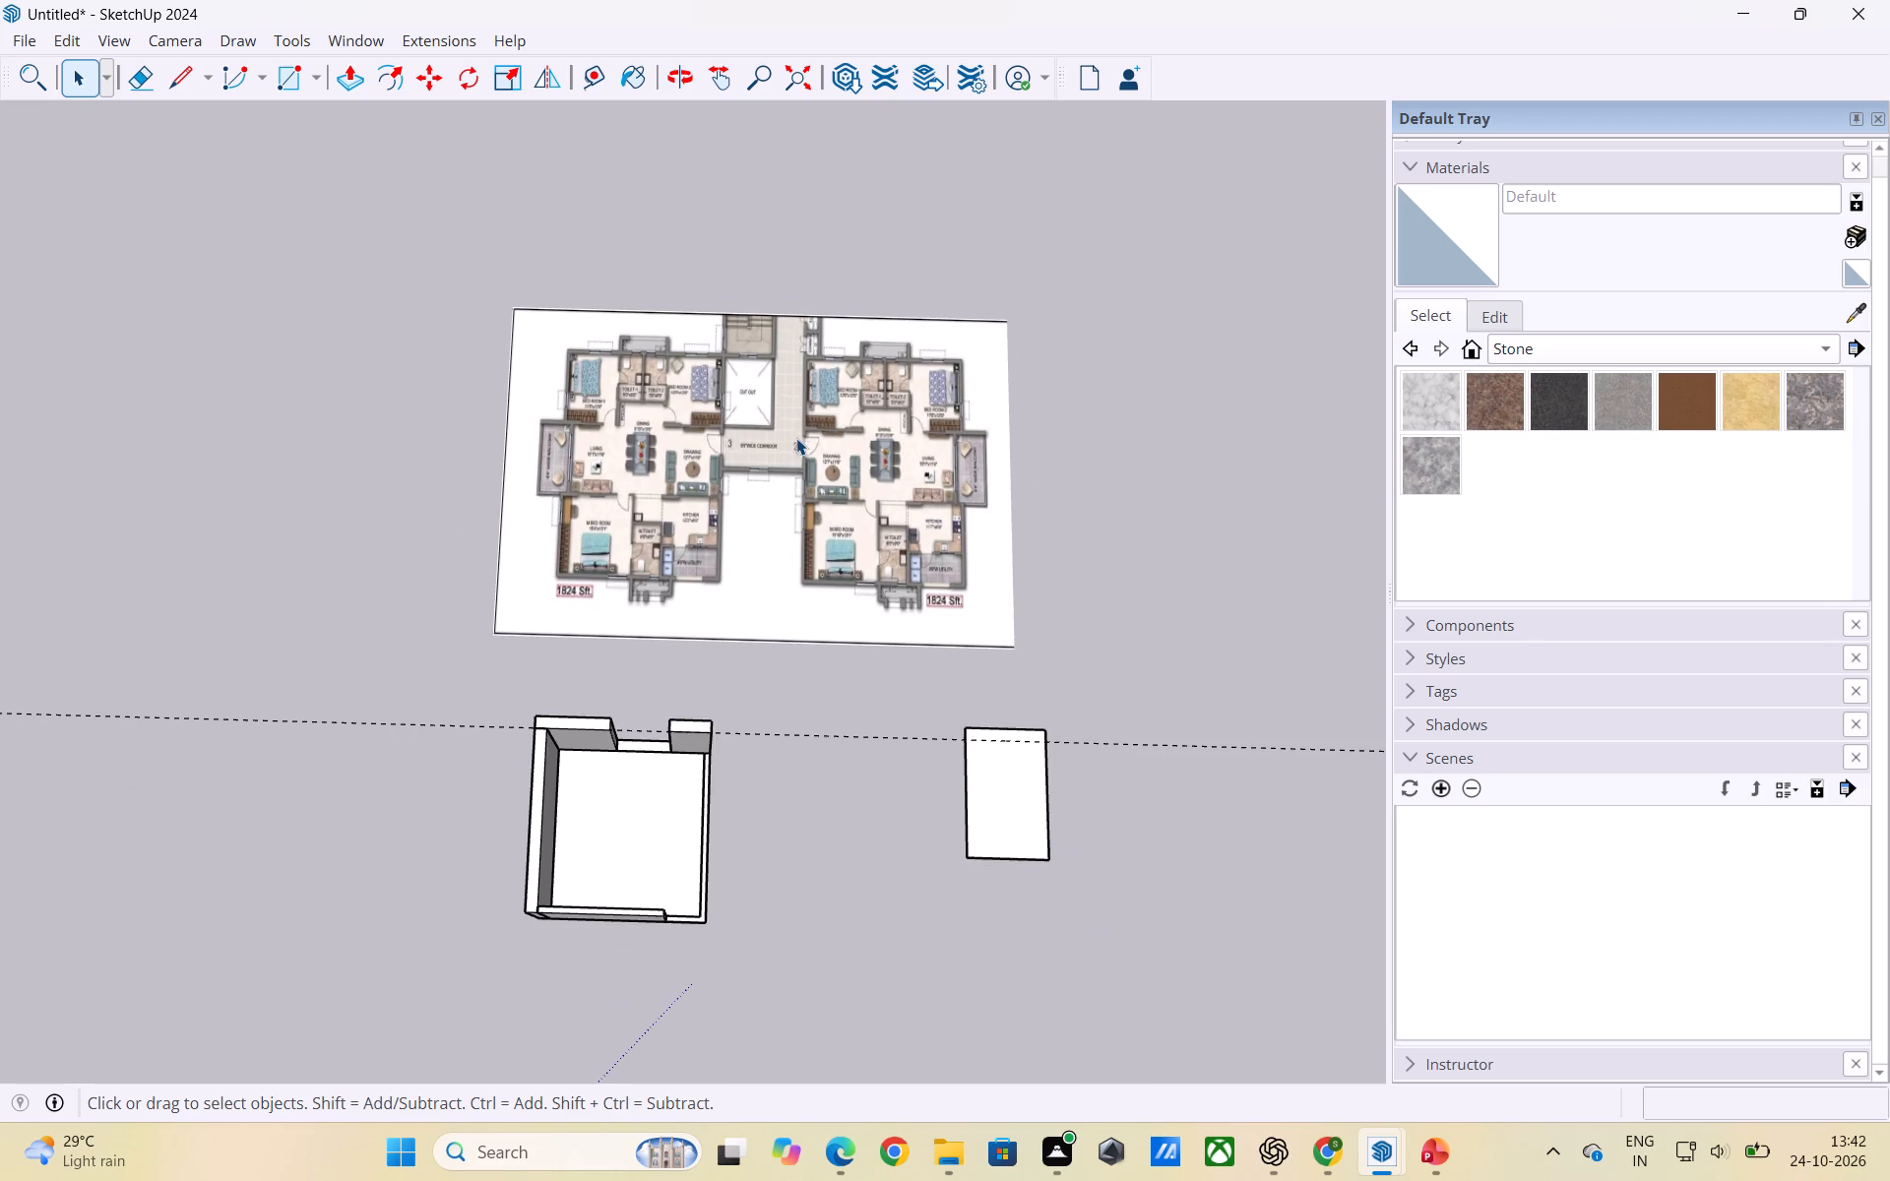
pyautogui.scroll(-1, 797, 447)
pyautogui.moveTo(1053, 588); pyautogui.dragTo(1073, 540, button='middle')
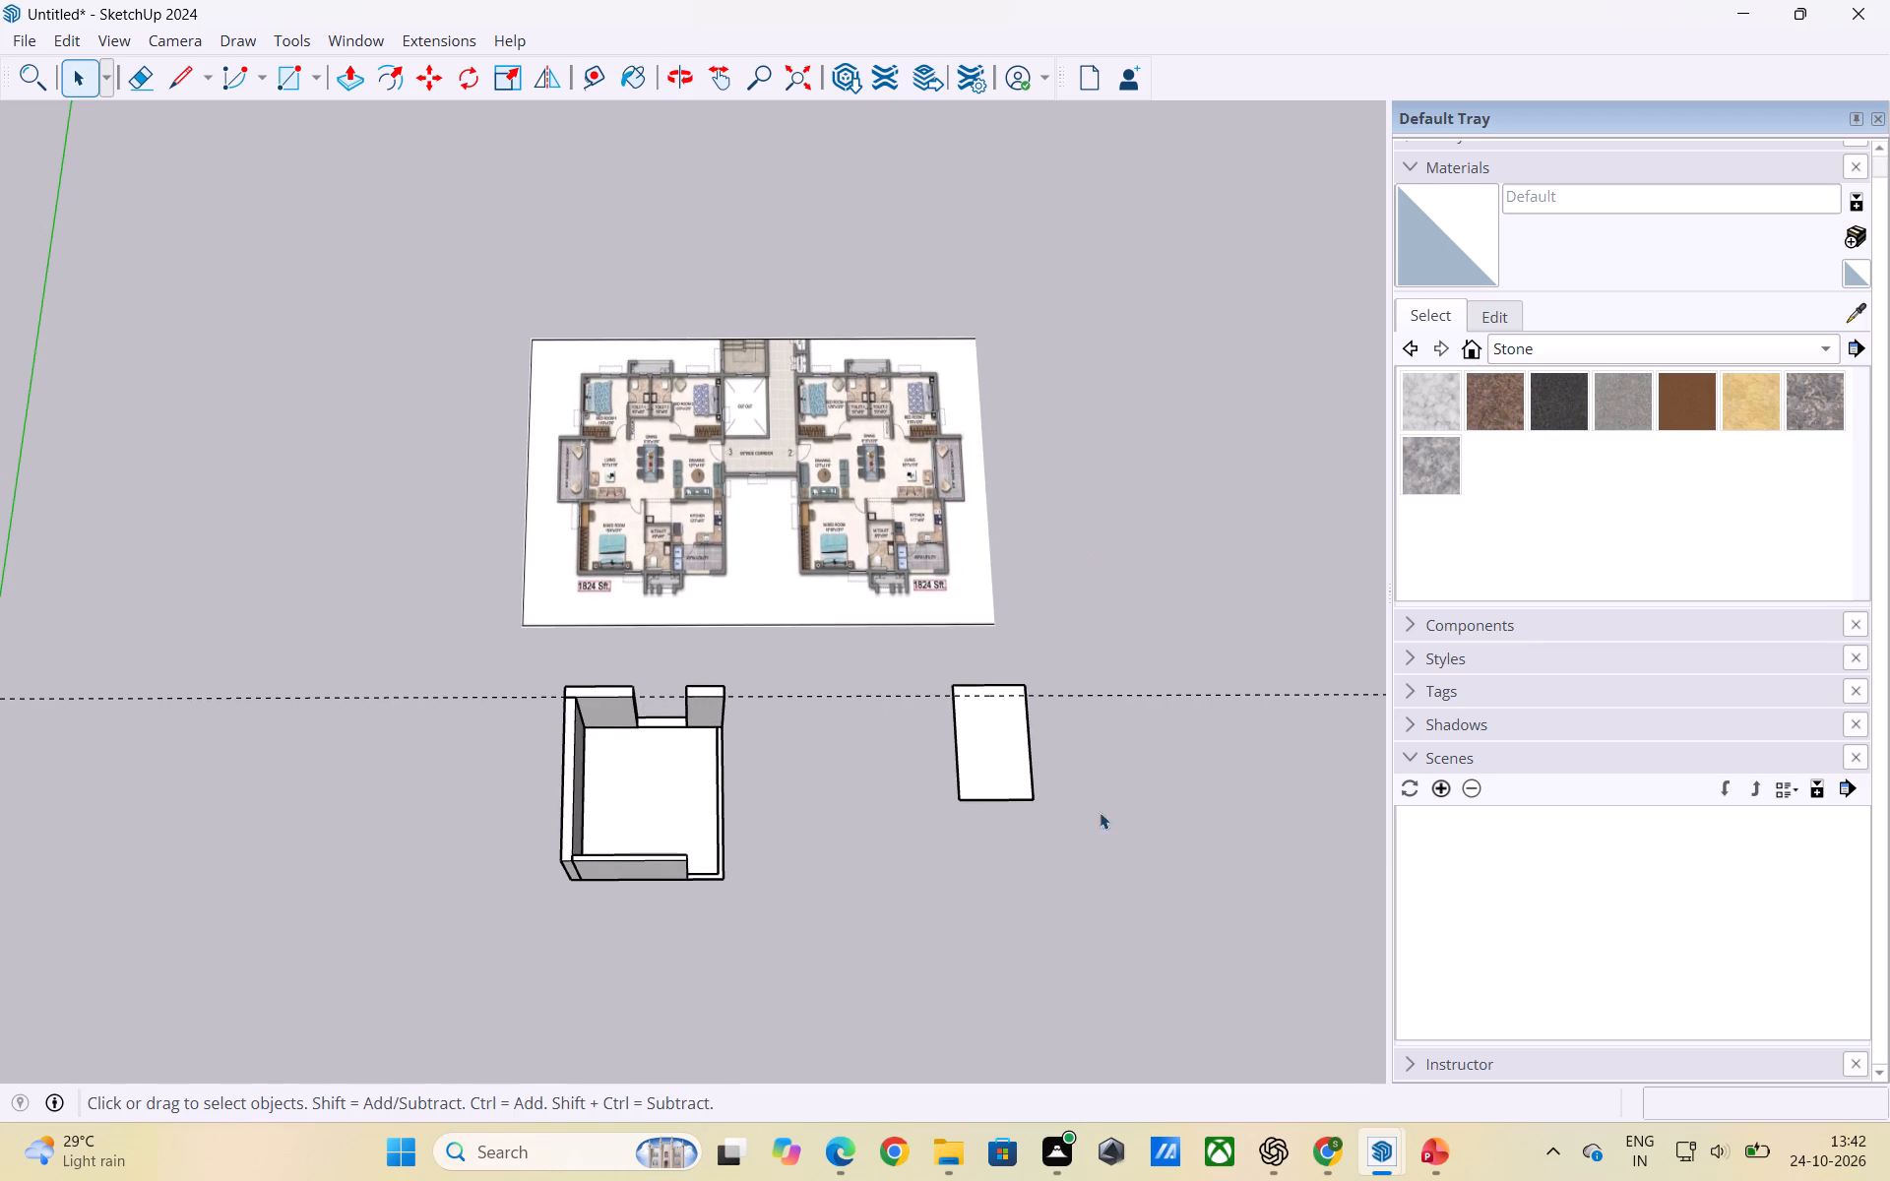
pyautogui.scroll(-2, 992, 825)
pyautogui.scroll(2, 985, 863)
pyautogui.scroll(-2, 981, 848)
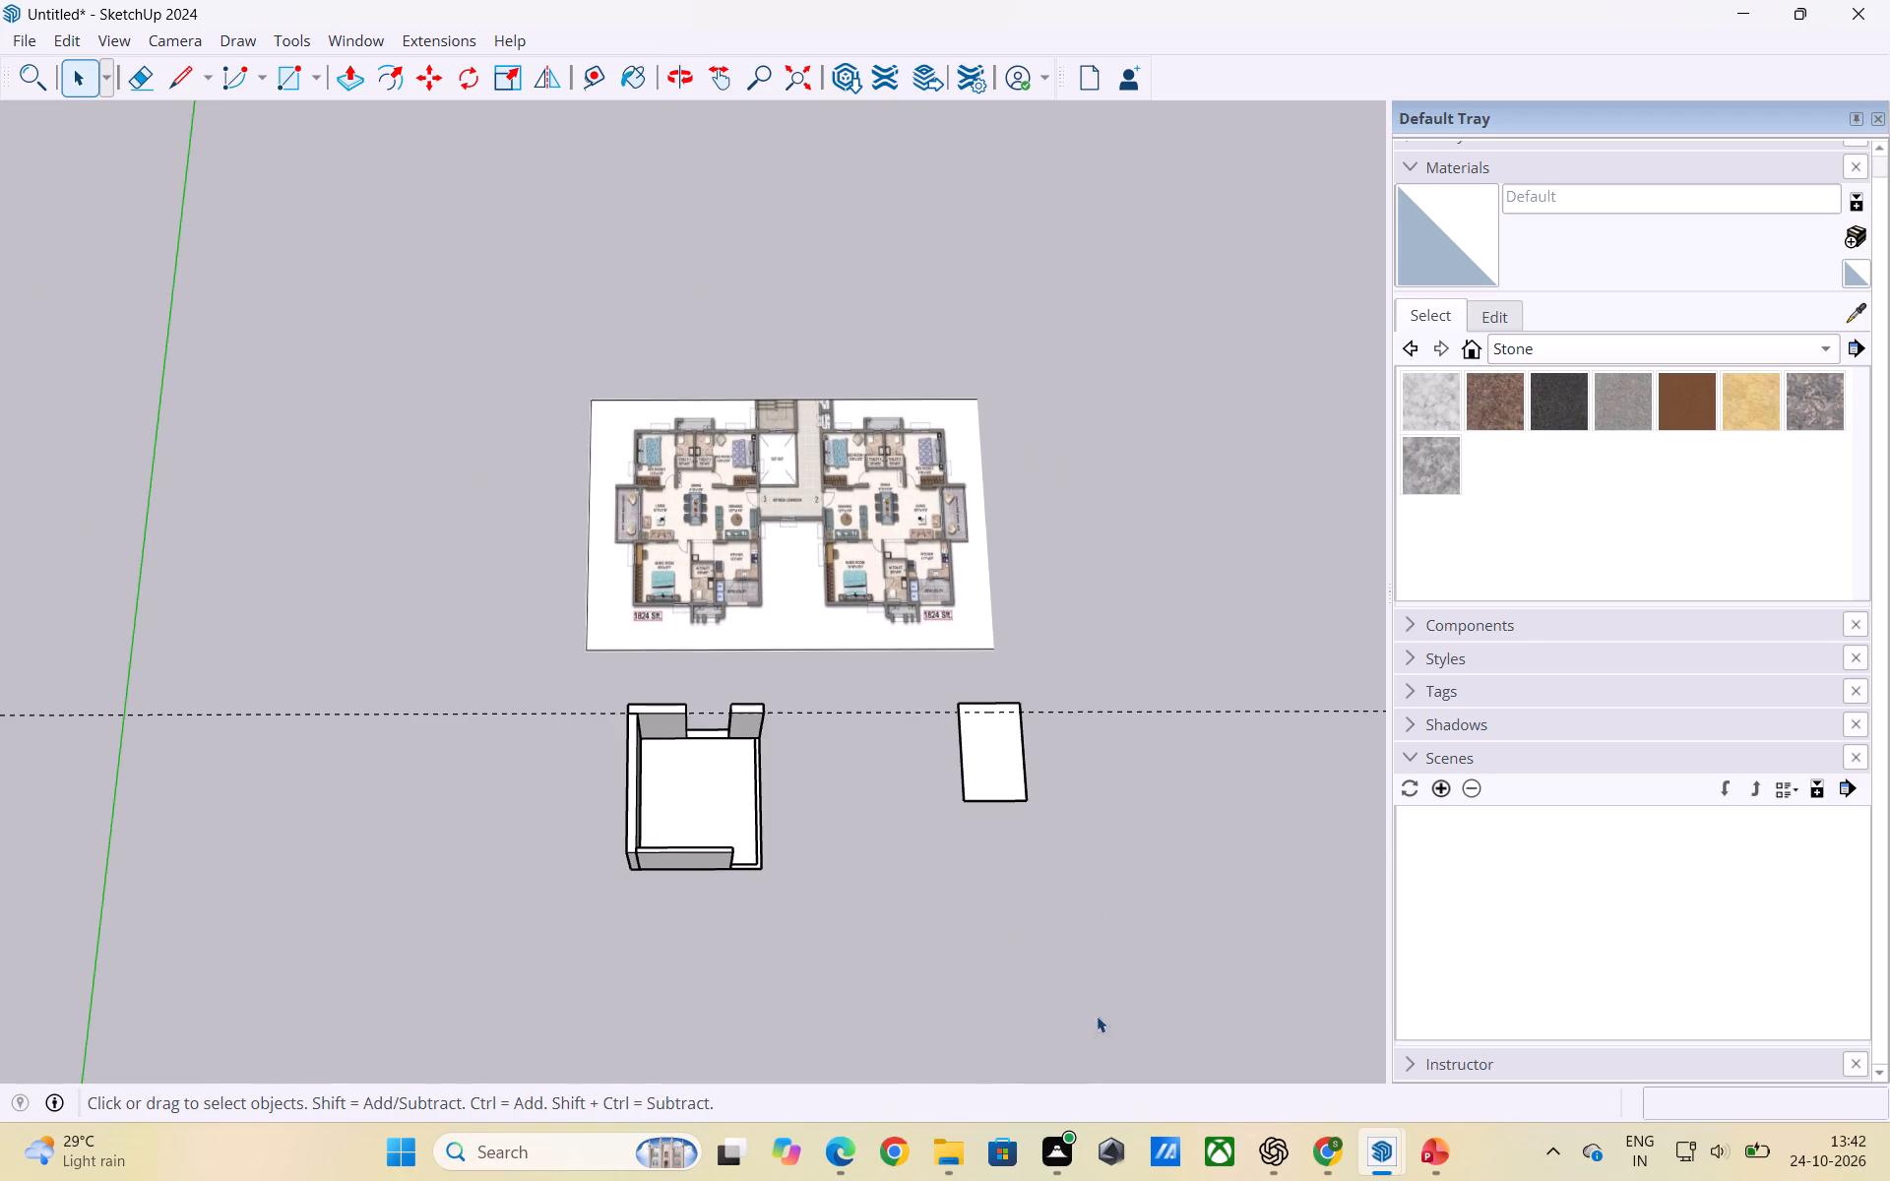
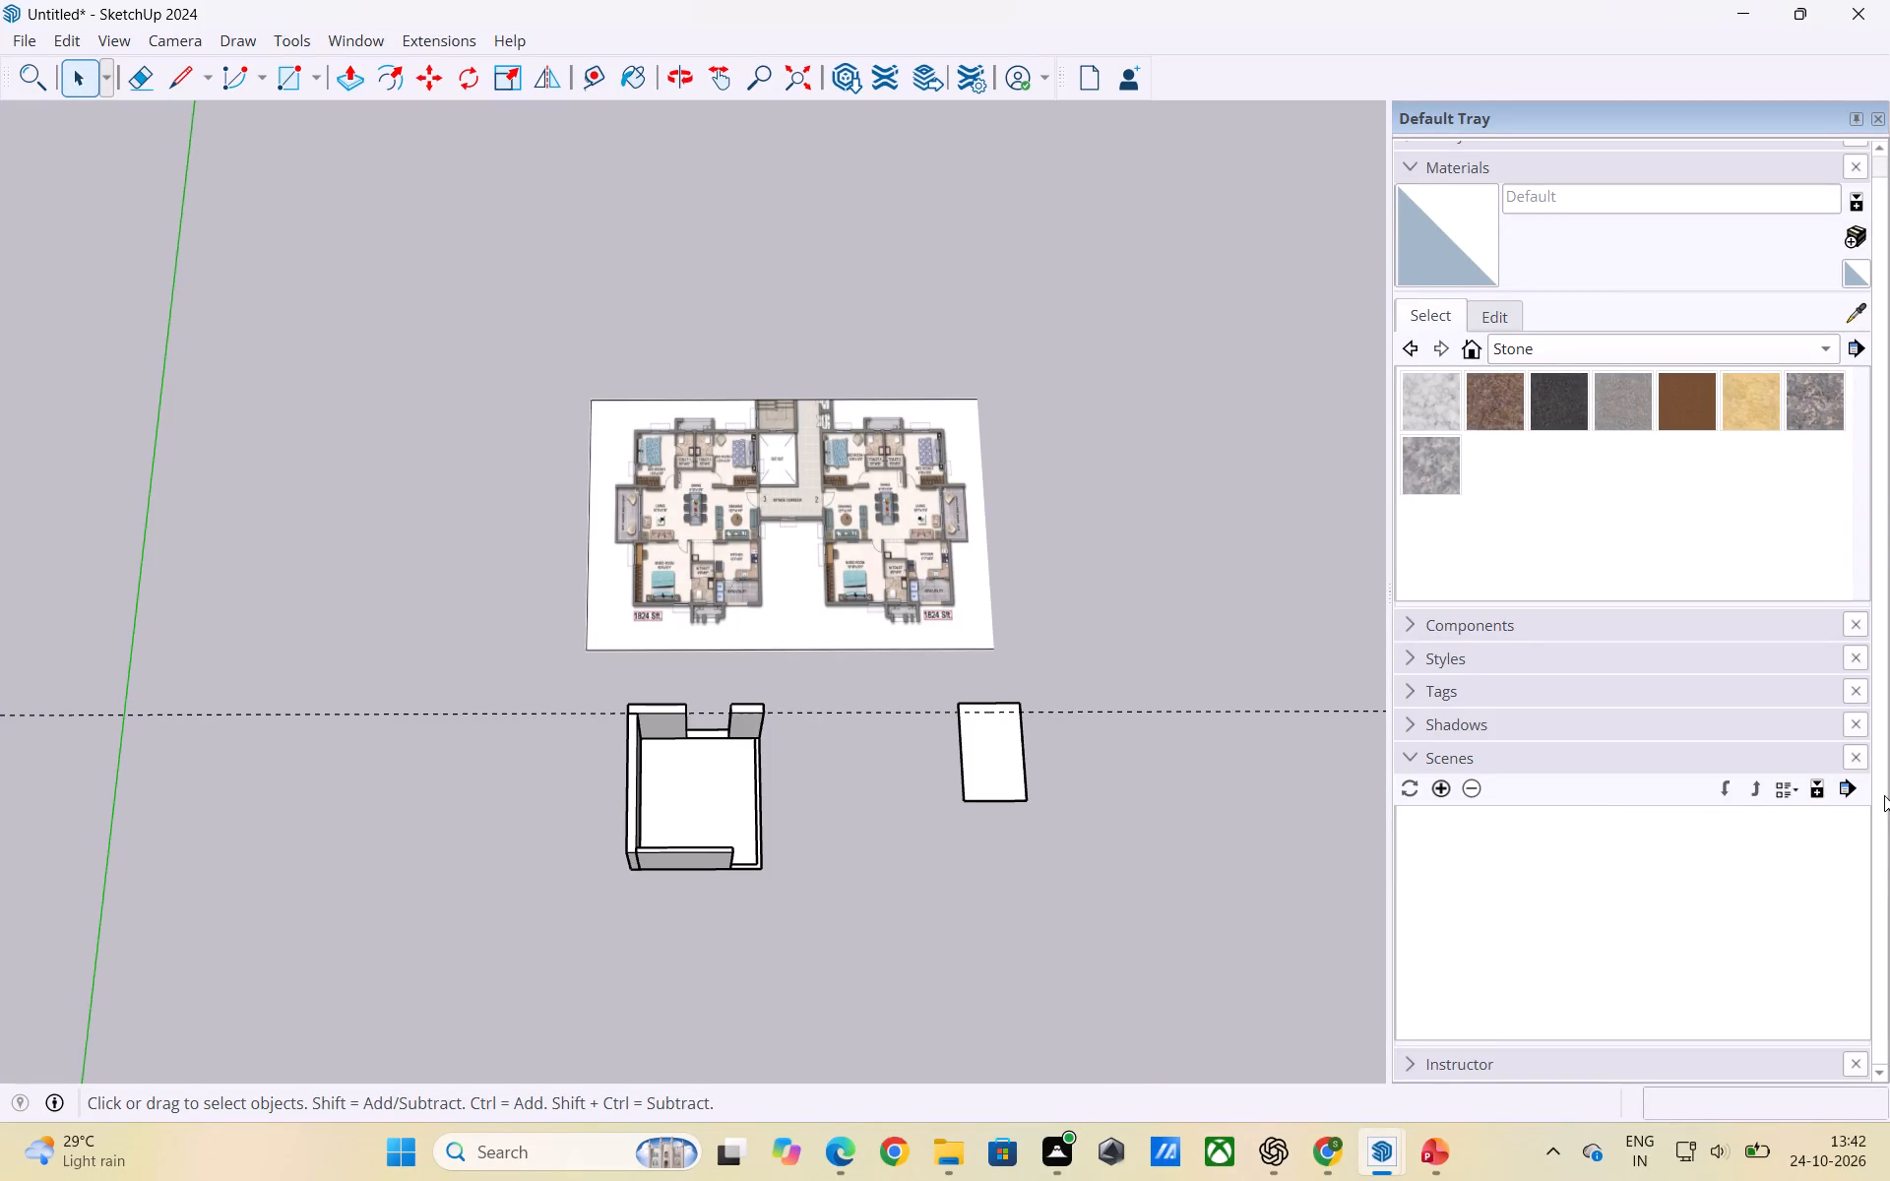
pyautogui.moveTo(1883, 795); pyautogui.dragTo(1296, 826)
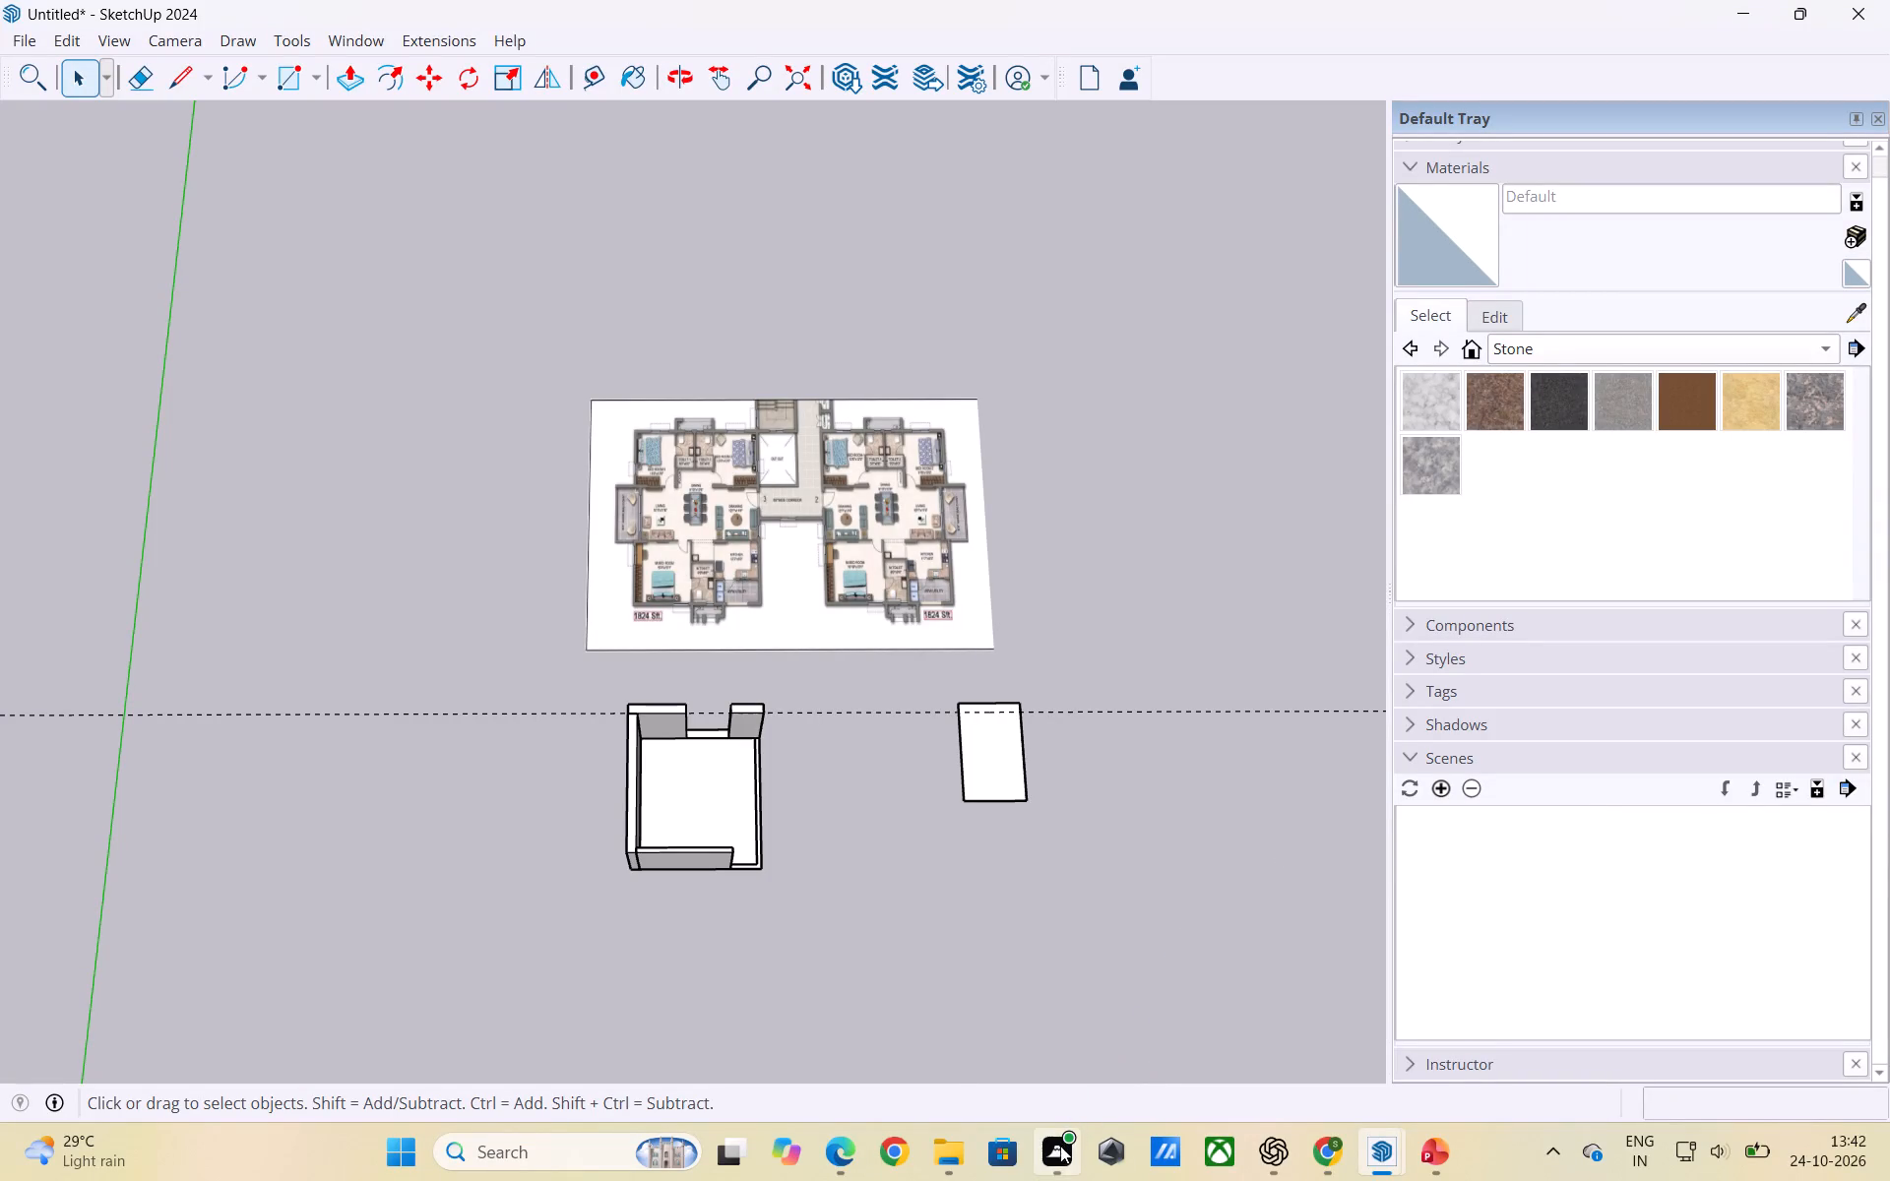
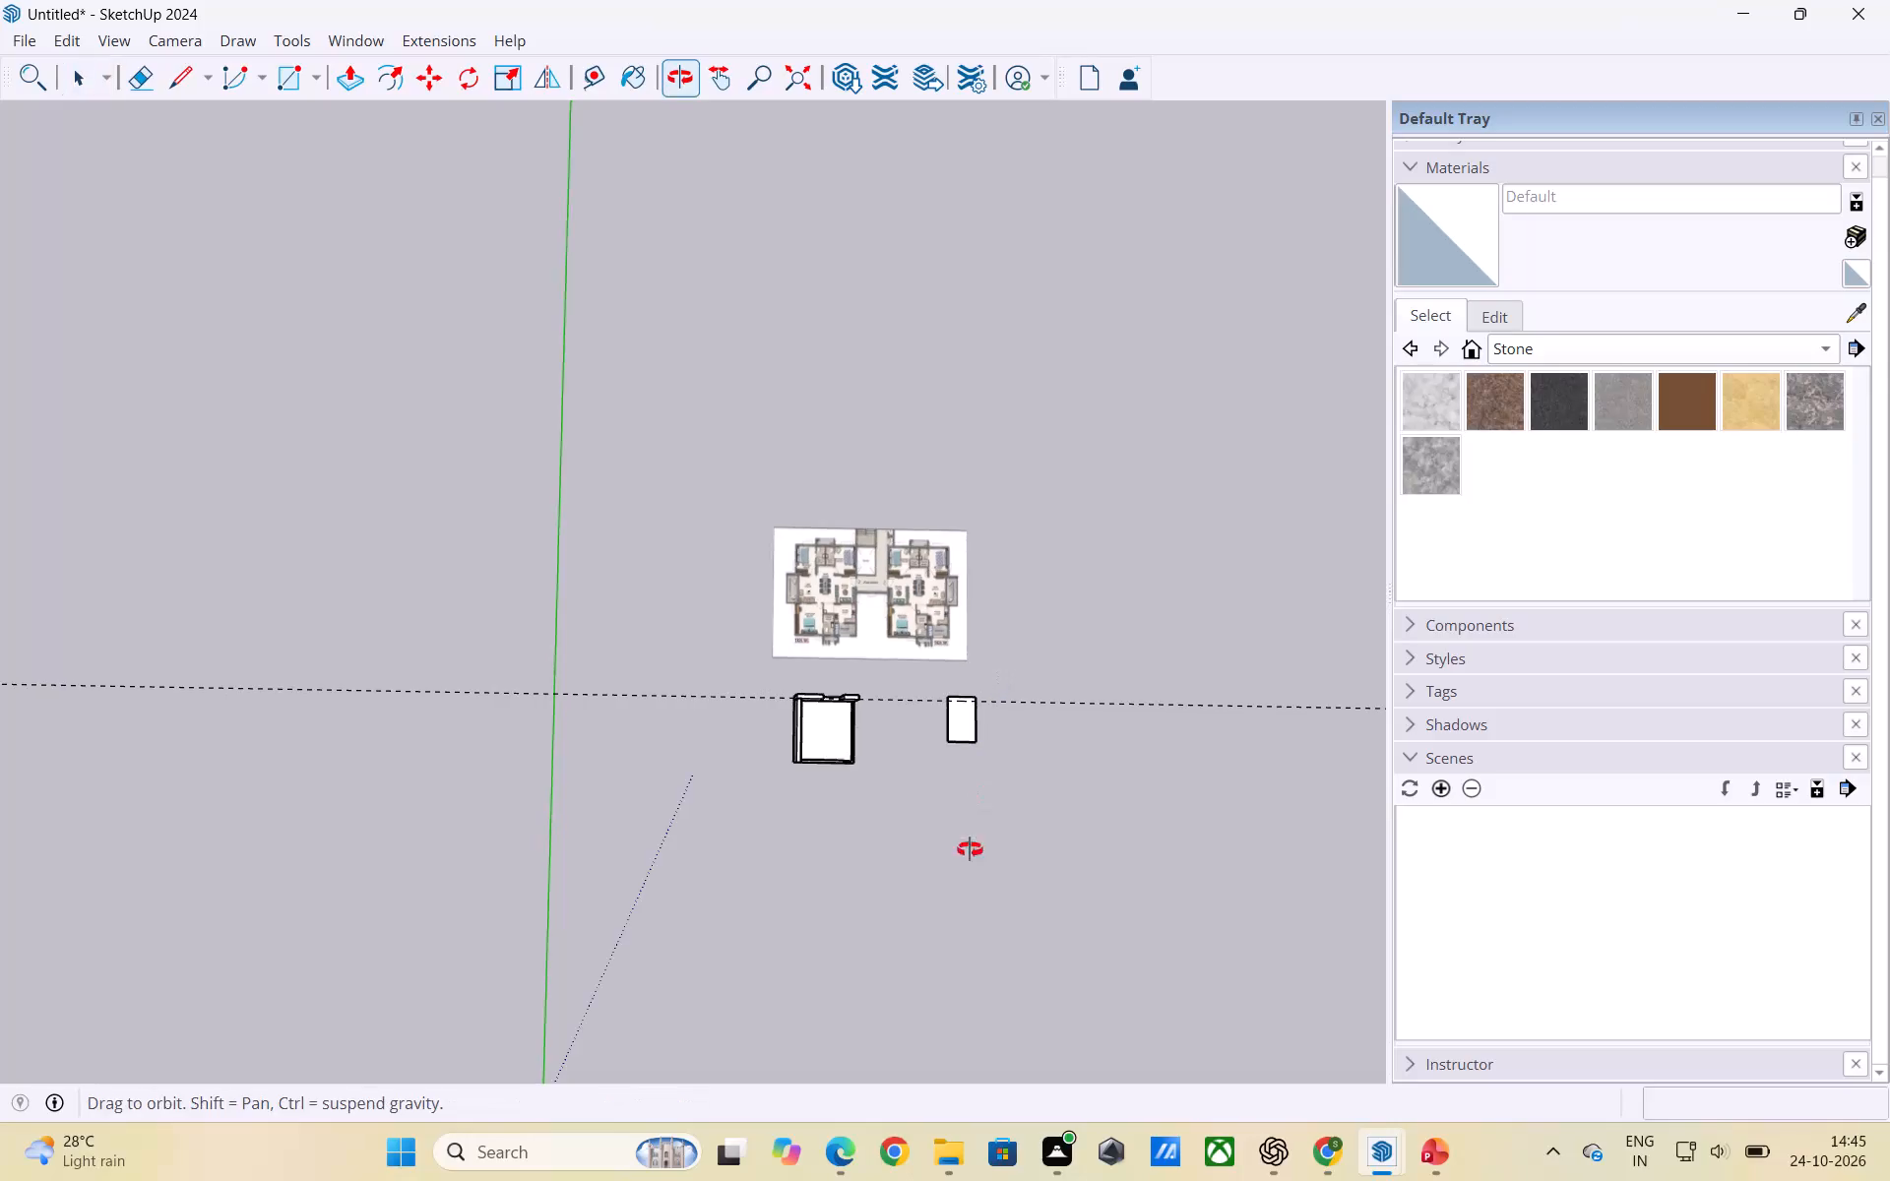
# Group the face and edges of the small rectangle beside the walled room and leave its editing context.
pyautogui.scroll(6, 959, 738)
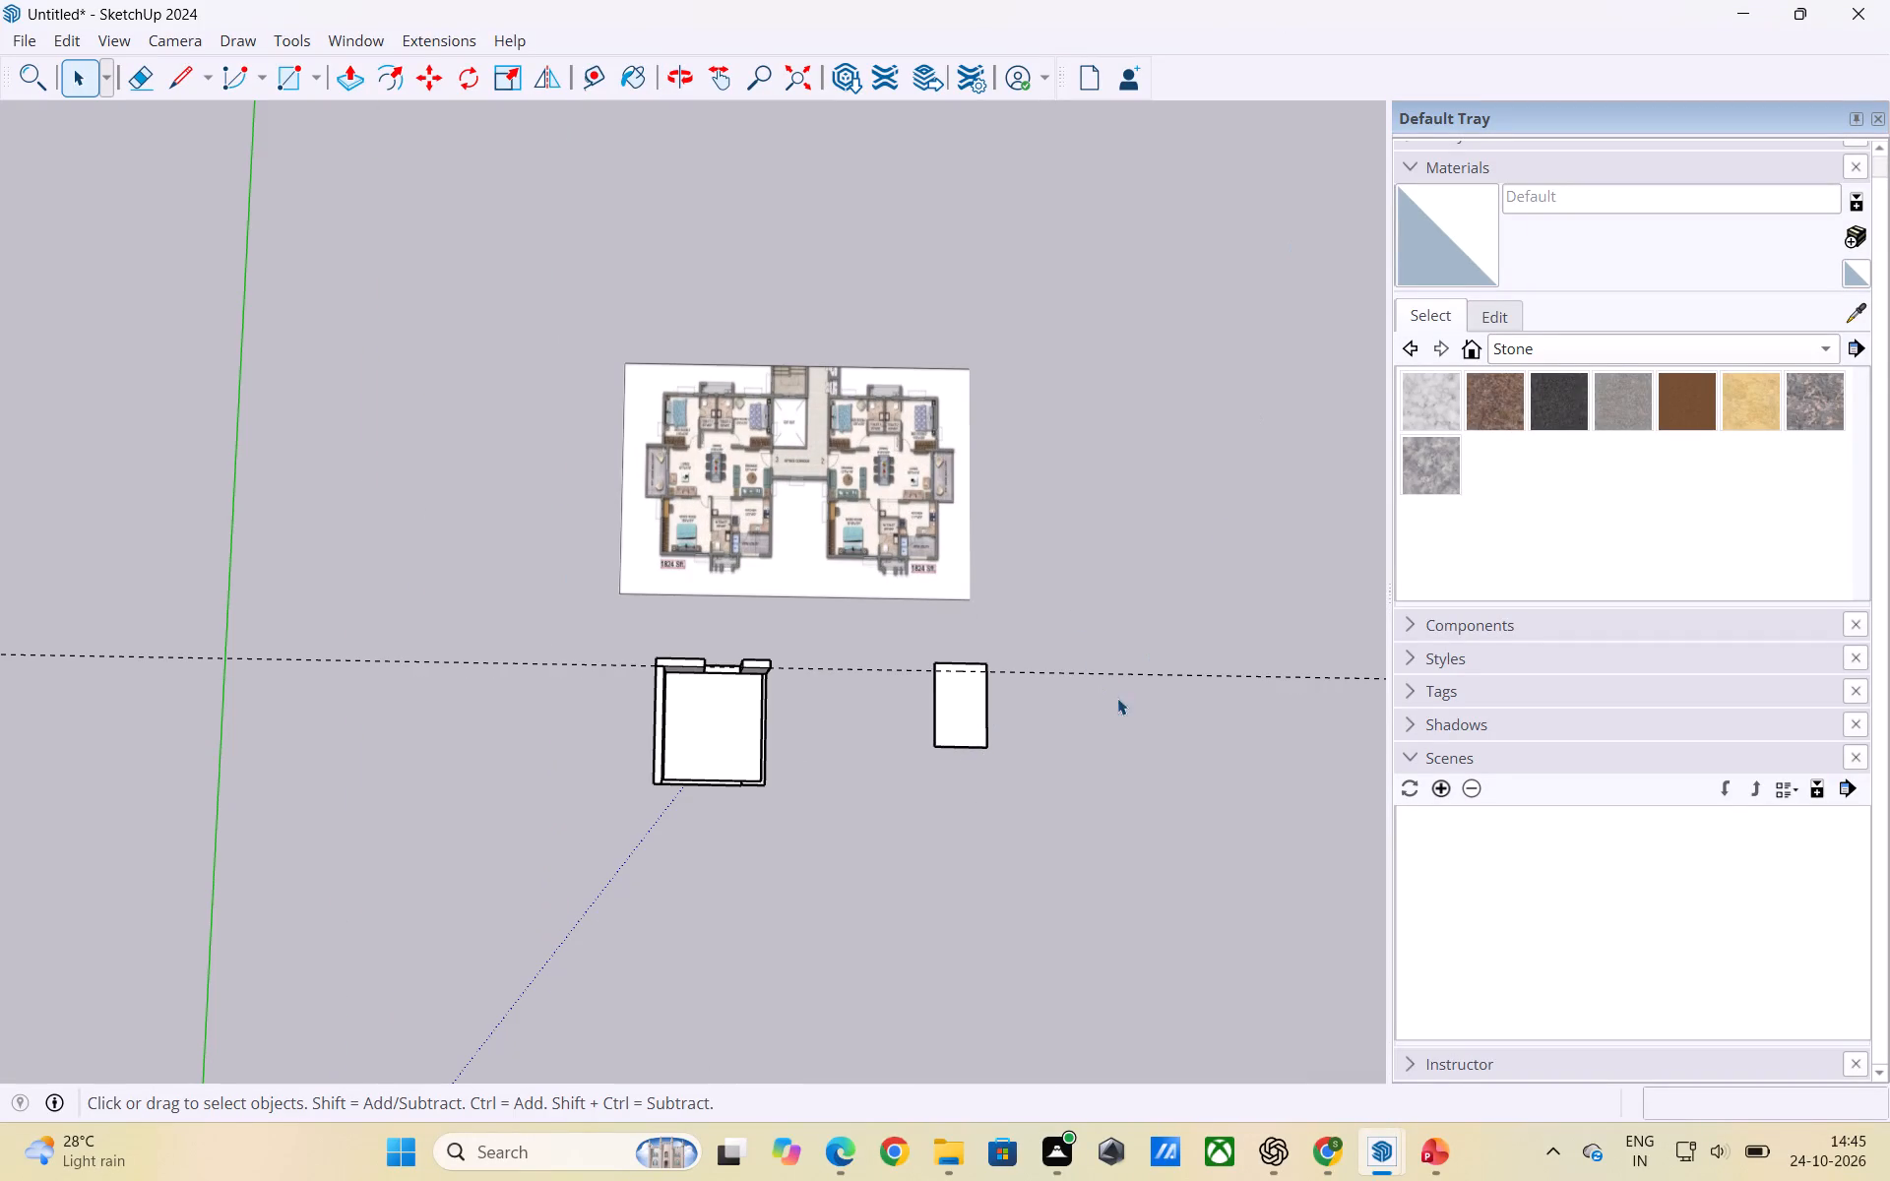
pyautogui.scroll(5, 998, 775)
pyautogui.moveTo(867, 772); pyautogui.dragTo(882, 602, button='middle')
pyautogui.scroll(2, 916, 676)
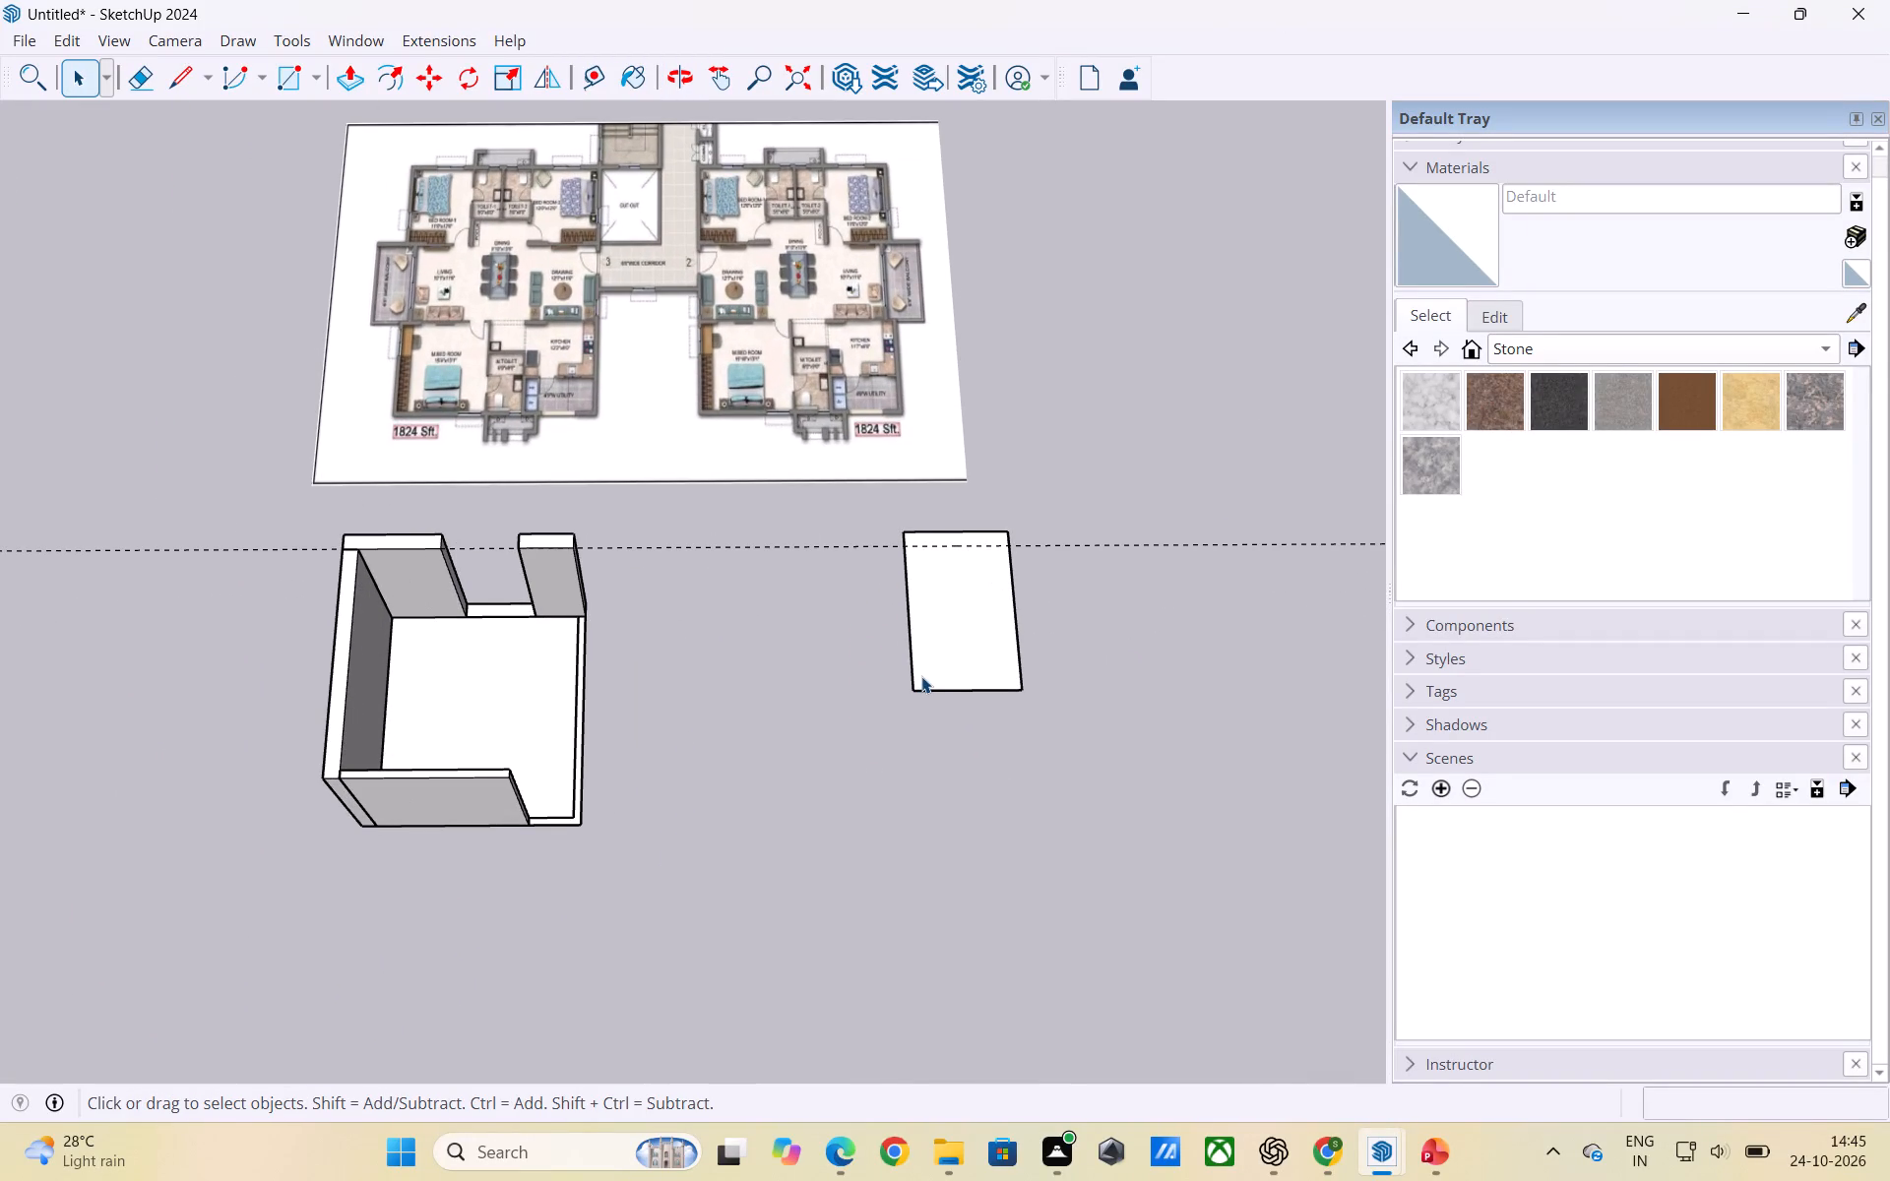
pyautogui.scroll(2, 949, 645)
pyautogui.scroll(-2, 967, 606)
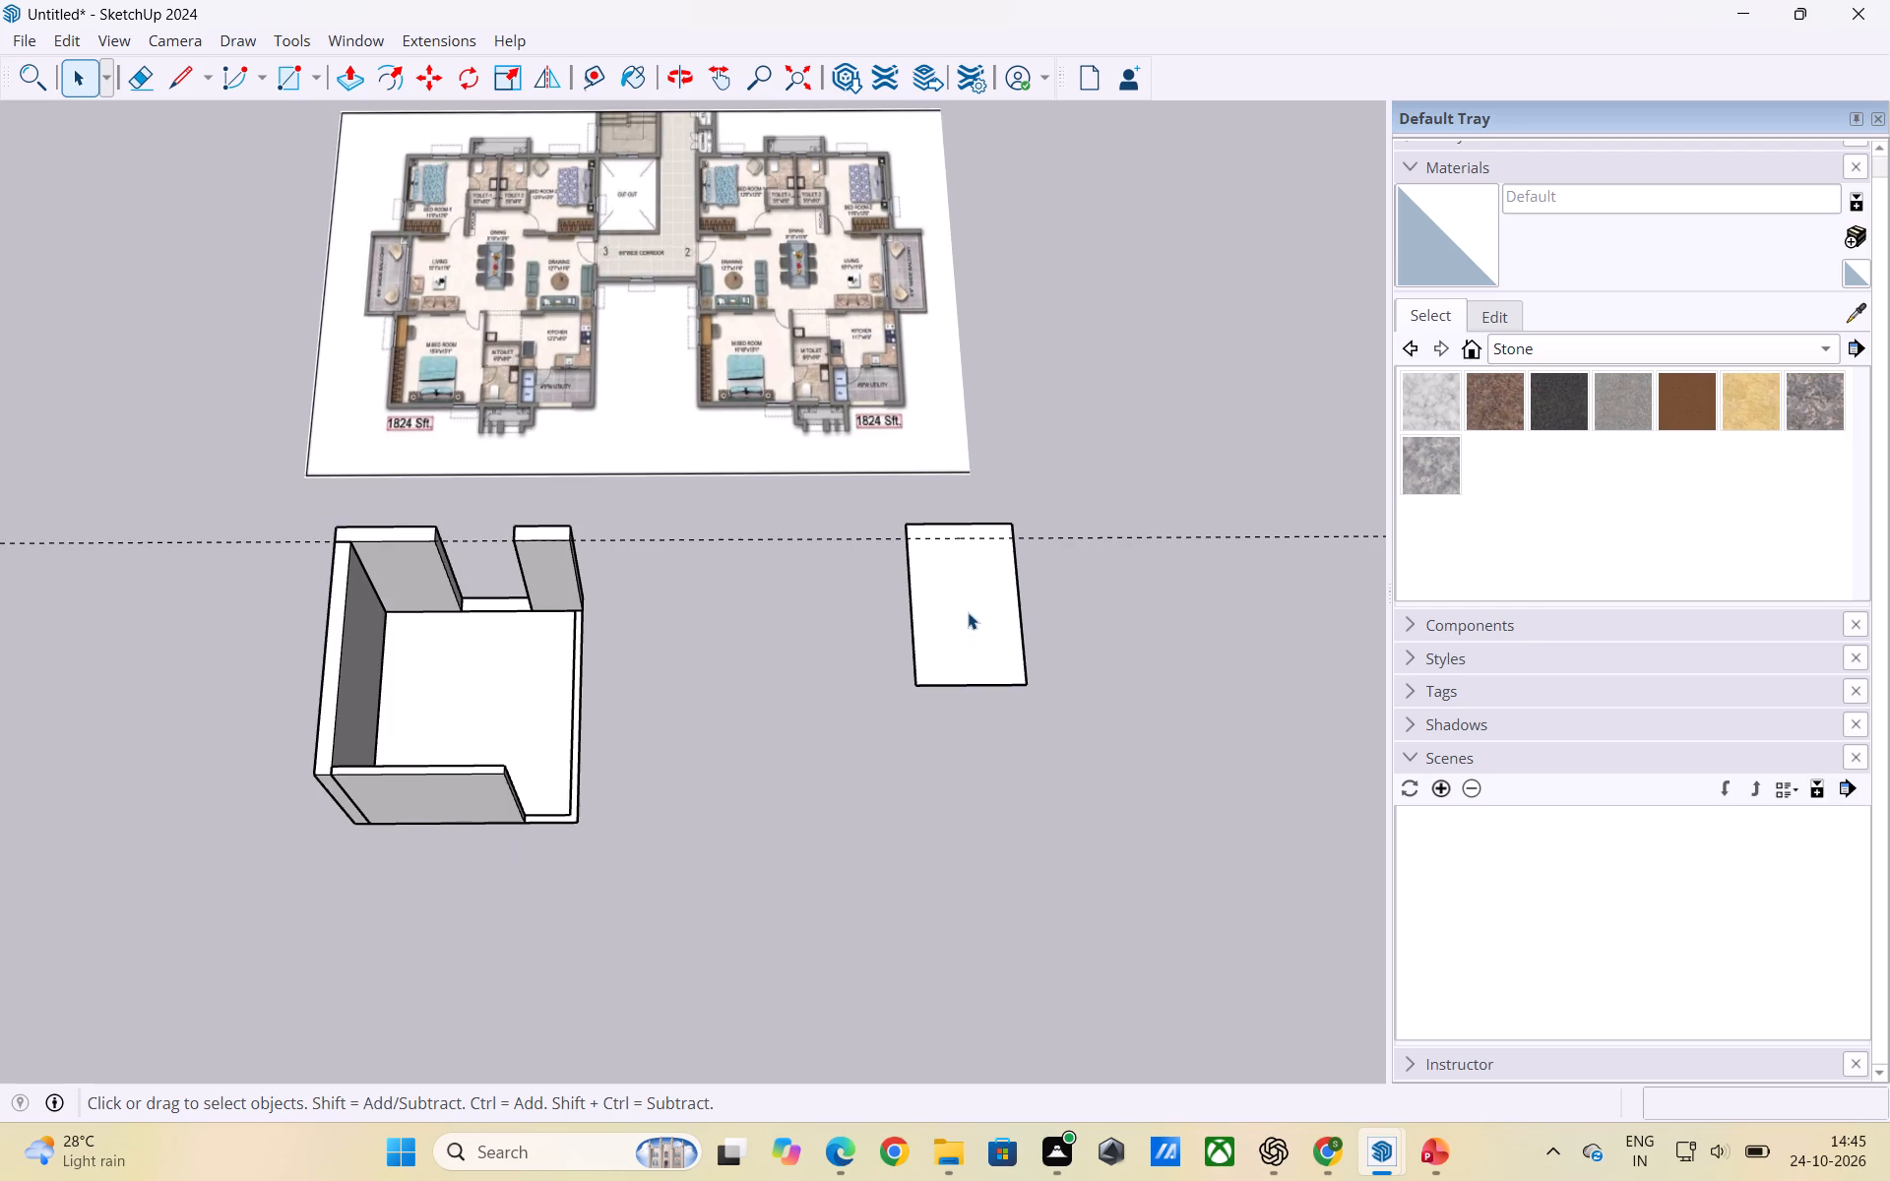
pyautogui.scroll(-4, 845, 557)
pyautogui.moveTo(900, 635); pyautogui.dragTo(917, 708, button='middle')
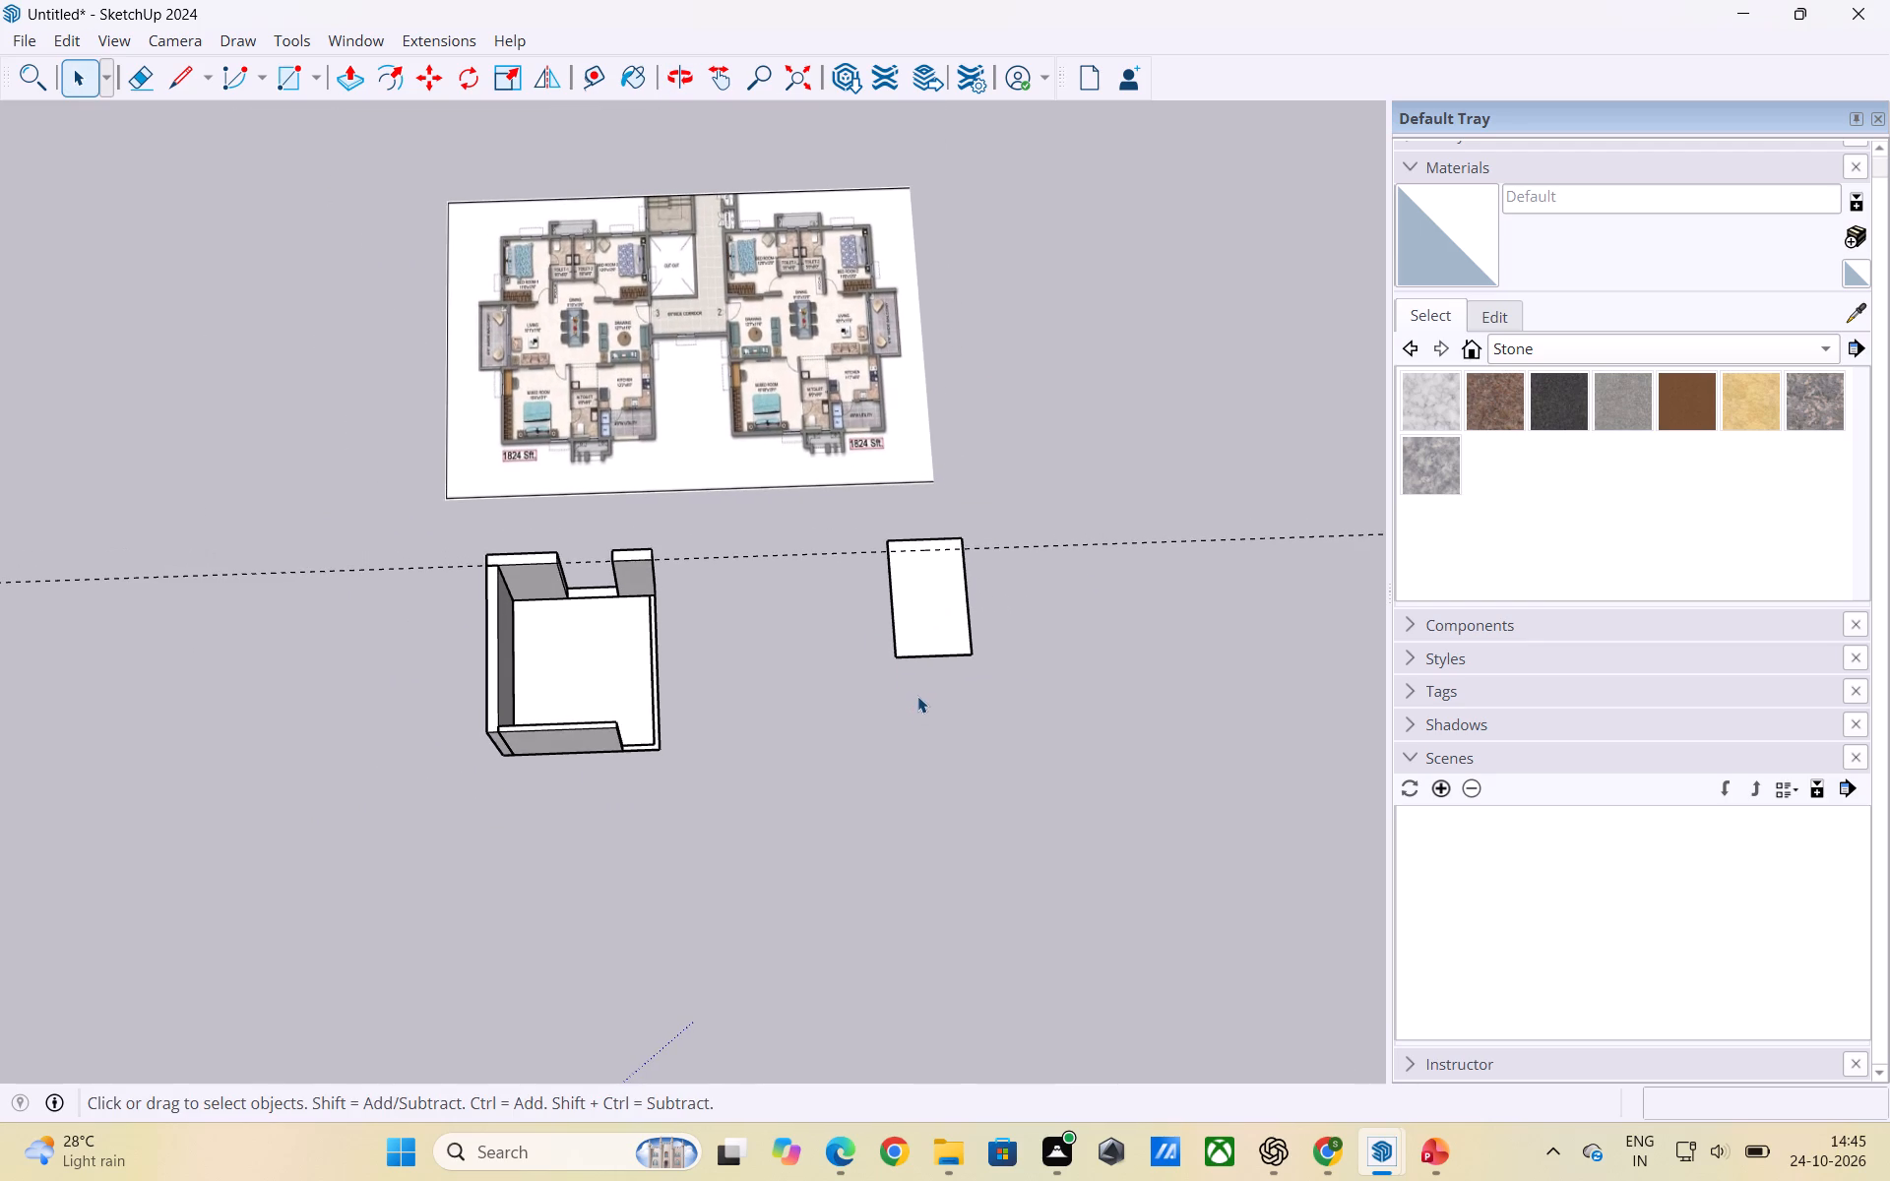
pyautogui.tripleClick(930, 594)
pyautogui.rightClick(935, 608)
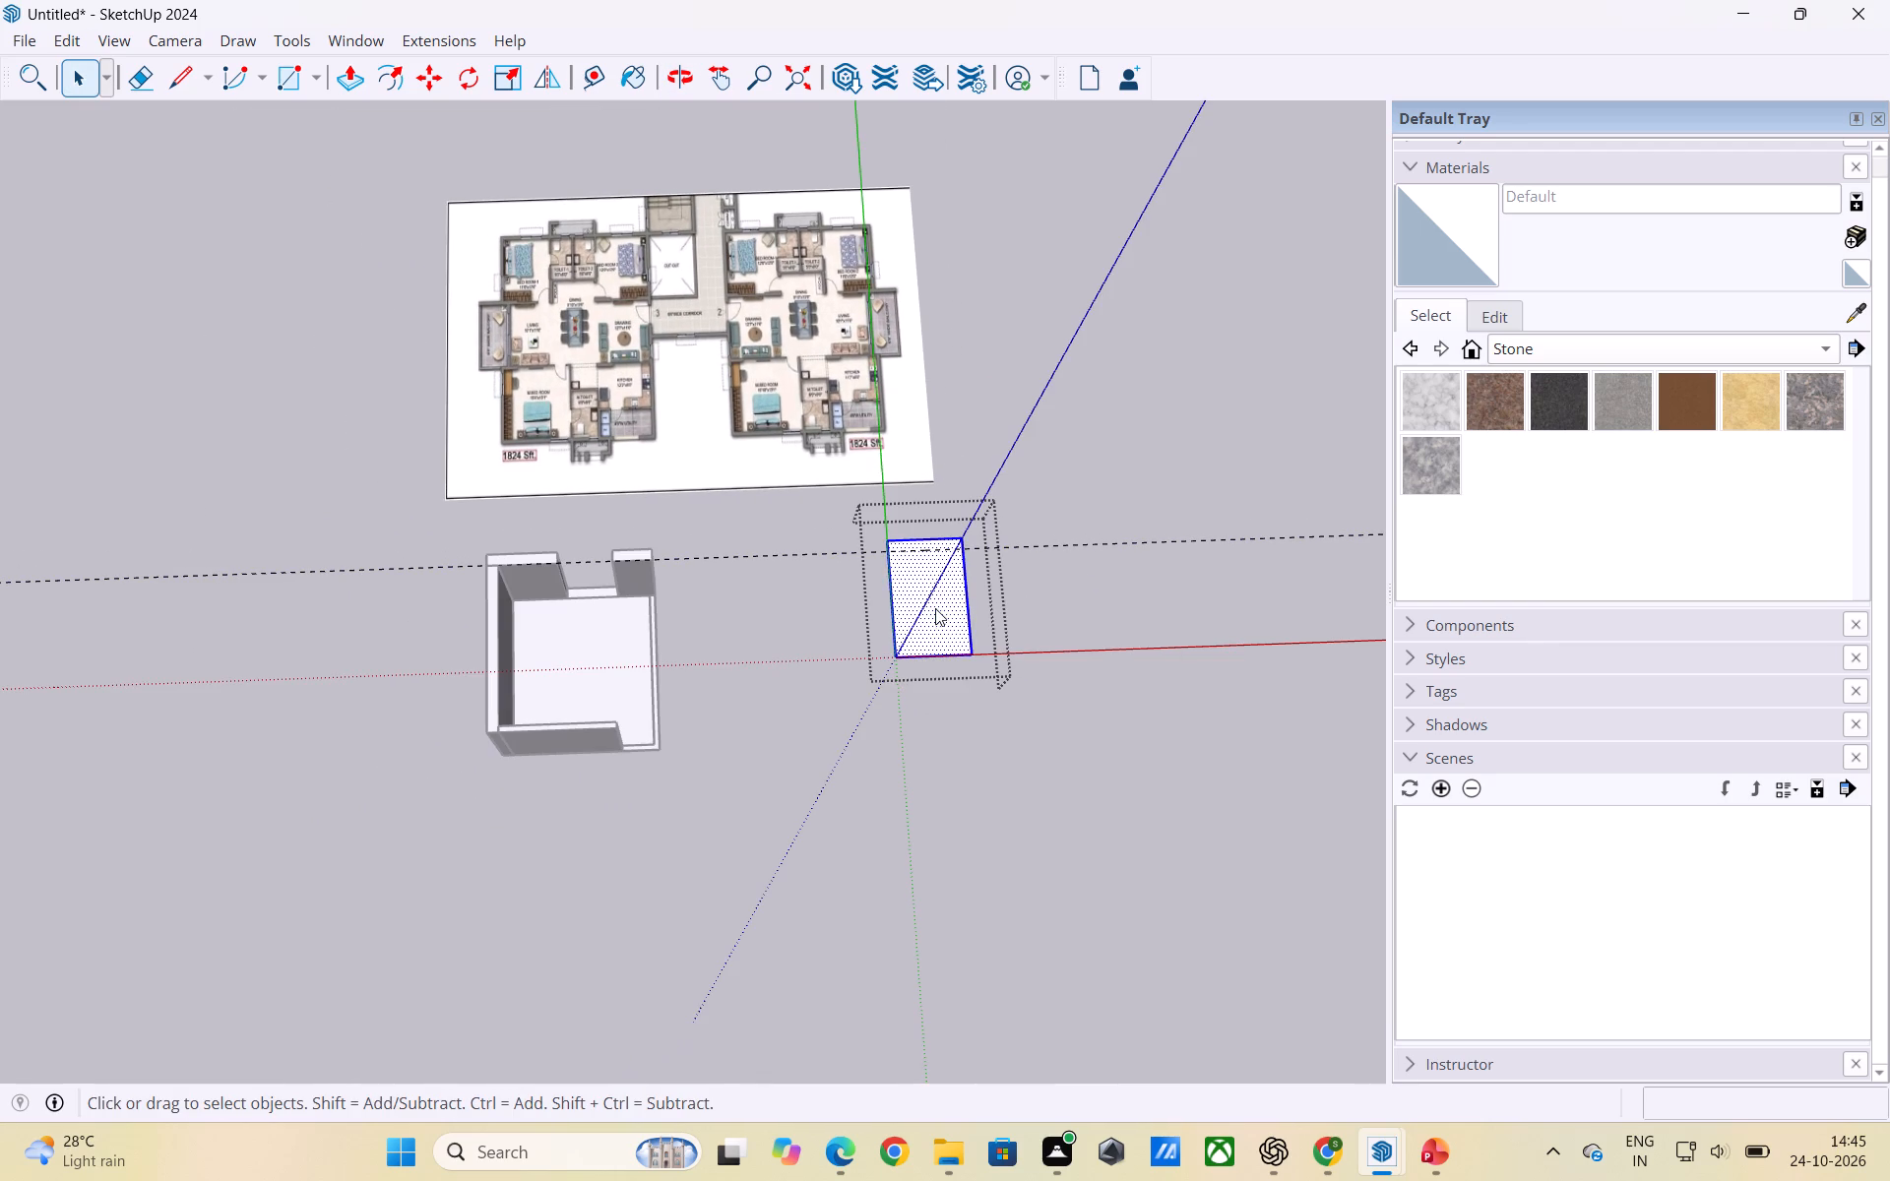
pyautogui.click(999, 847)
pyautogui.moveTo(996, 724); pyautogui.dragTo(962, 725, button='middle')
pyautogui.click(976, 799)
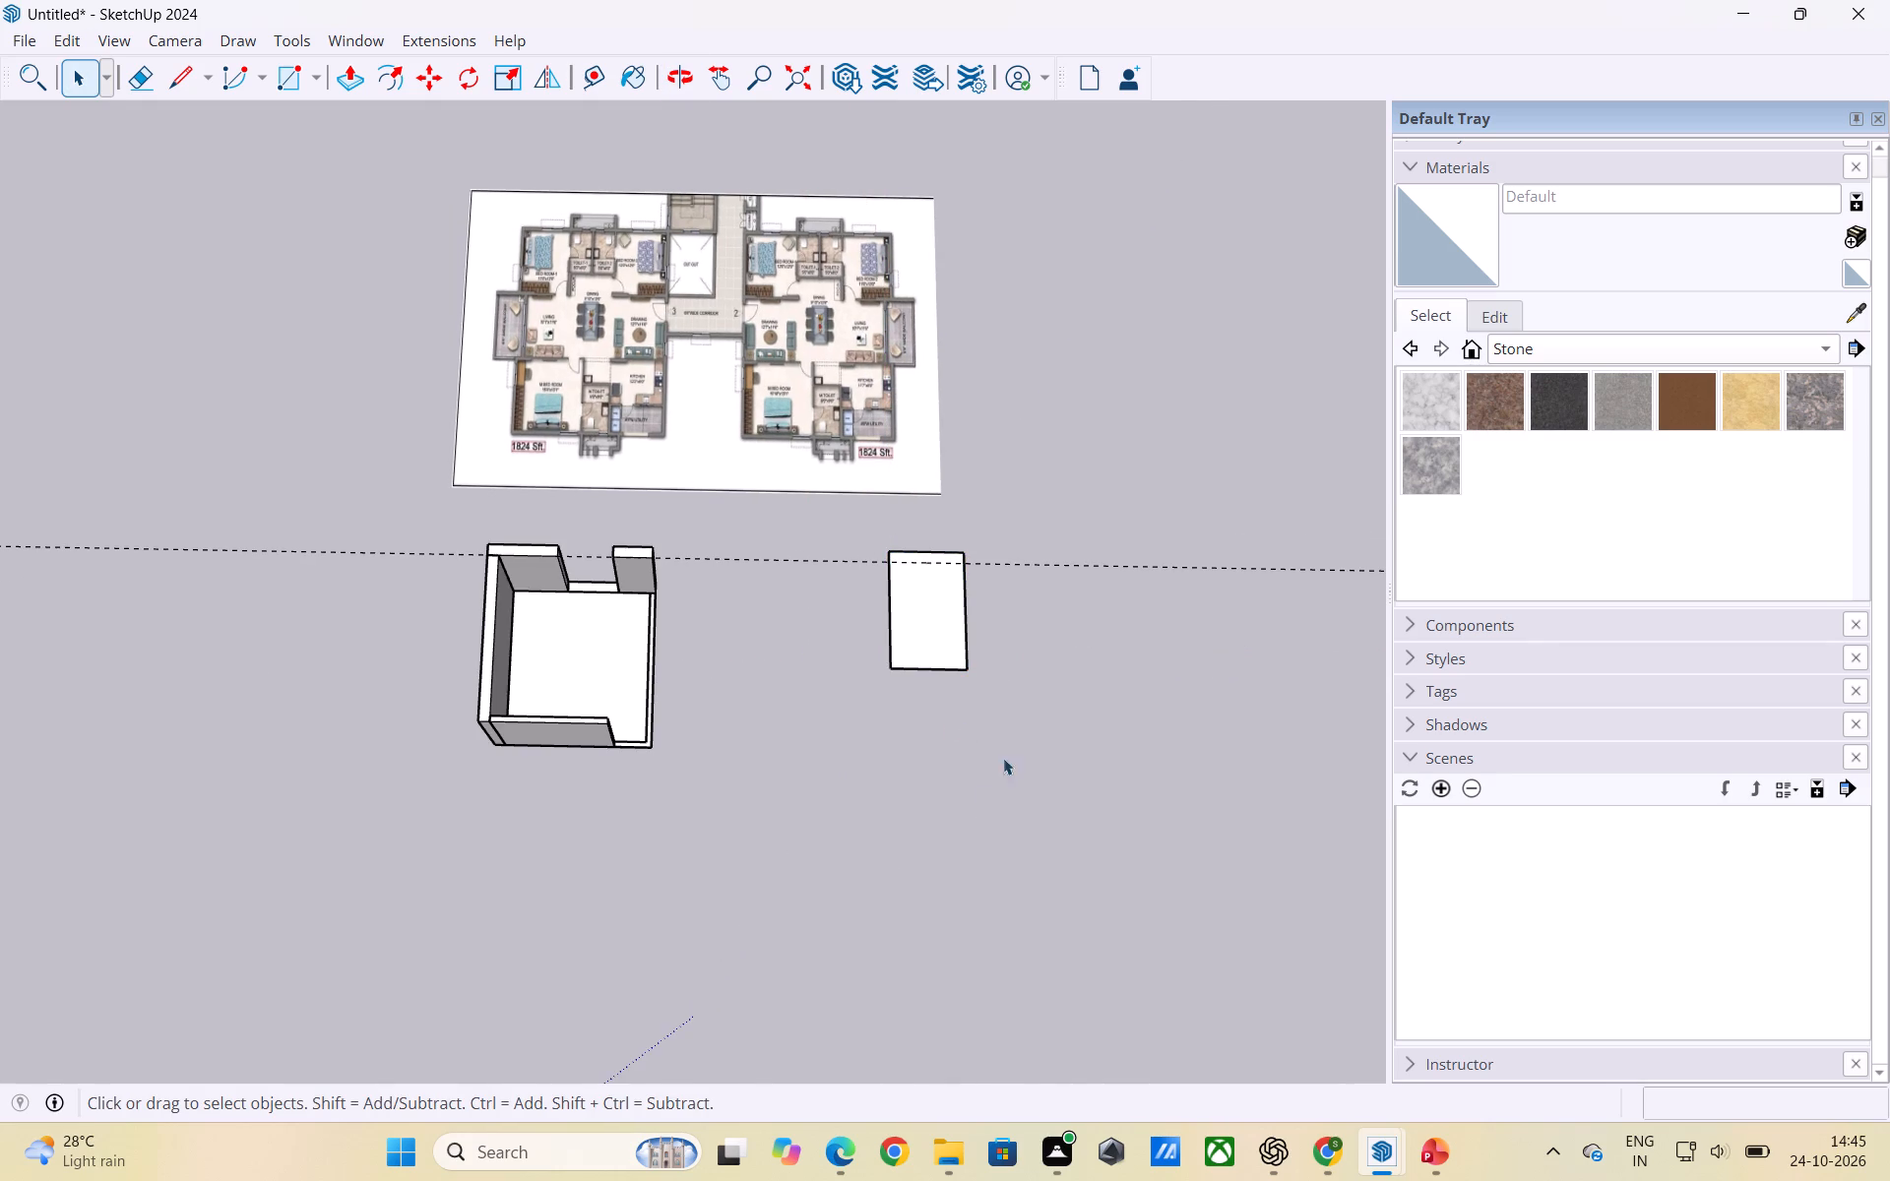
# Delete all guide lines in the model.
pyautogui.scroll(4, 948, 577)
pyautogui.moveTo(976, 596); pyautogui.dragTo(985, 596, button='middle')
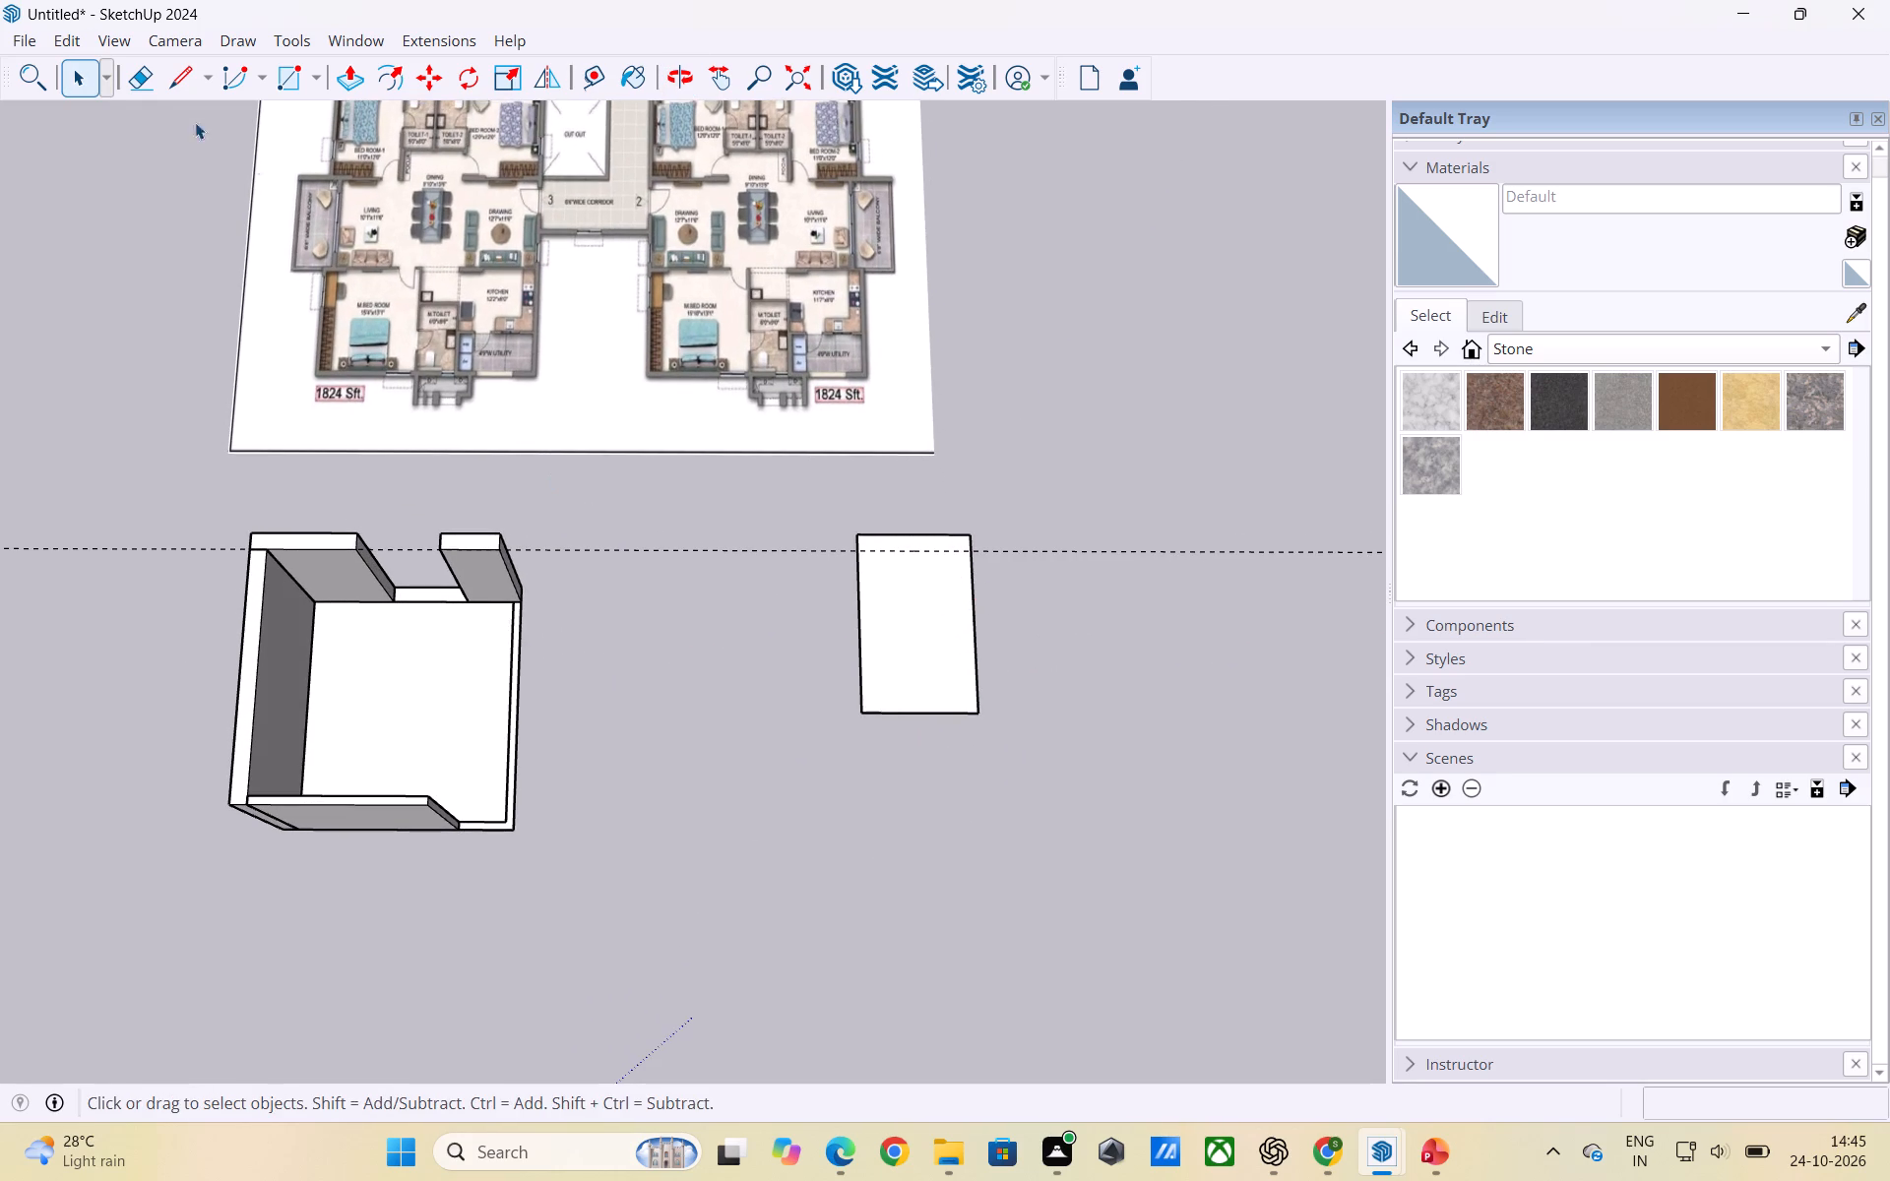
pyautogui.click(79, 36)
pyautogui.click(171, 288)
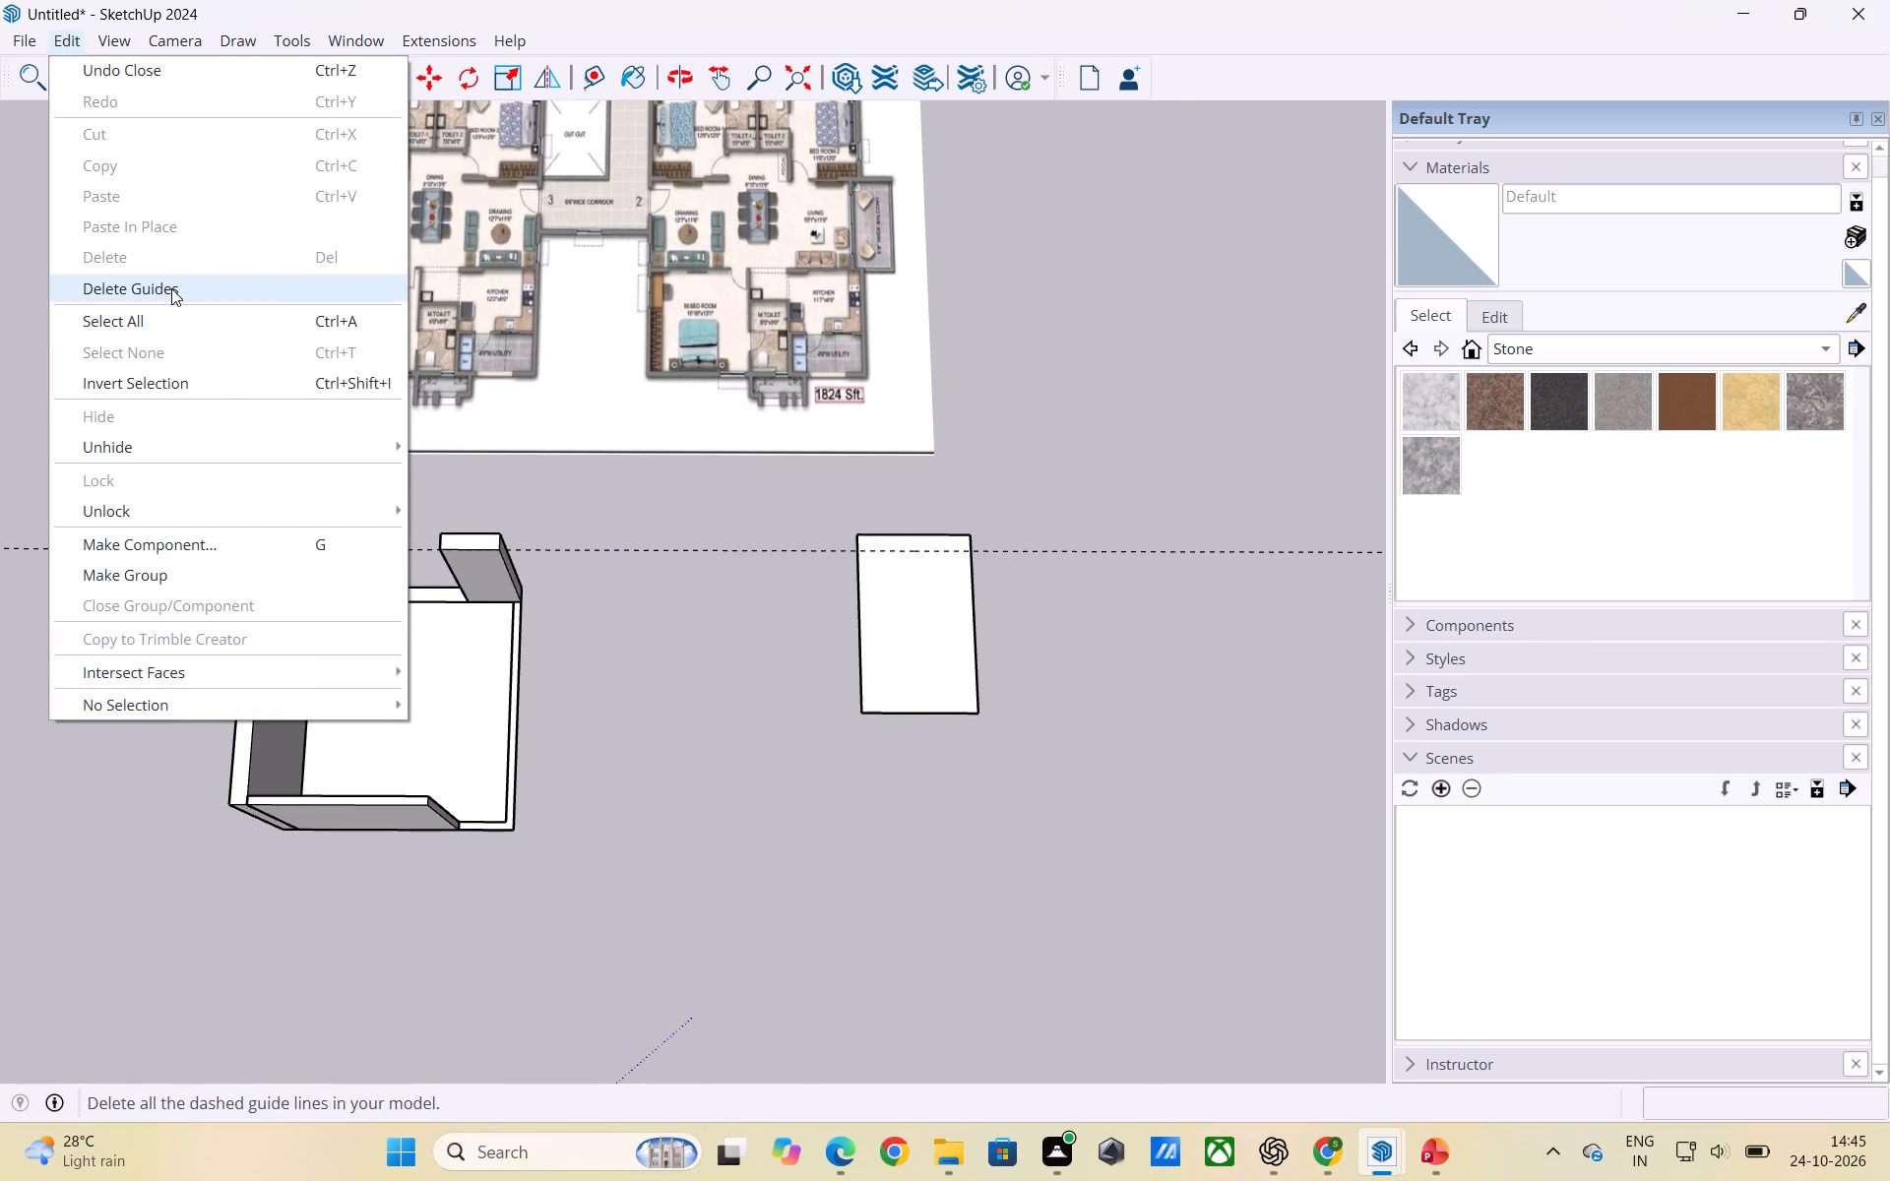
# Open the small rectangle's group for editing.
pyautogui.scroll(-3, 870, 561)
pyautogui.moveTo(913, 663); pyautogui.dragTo(914, 628, button='middle')
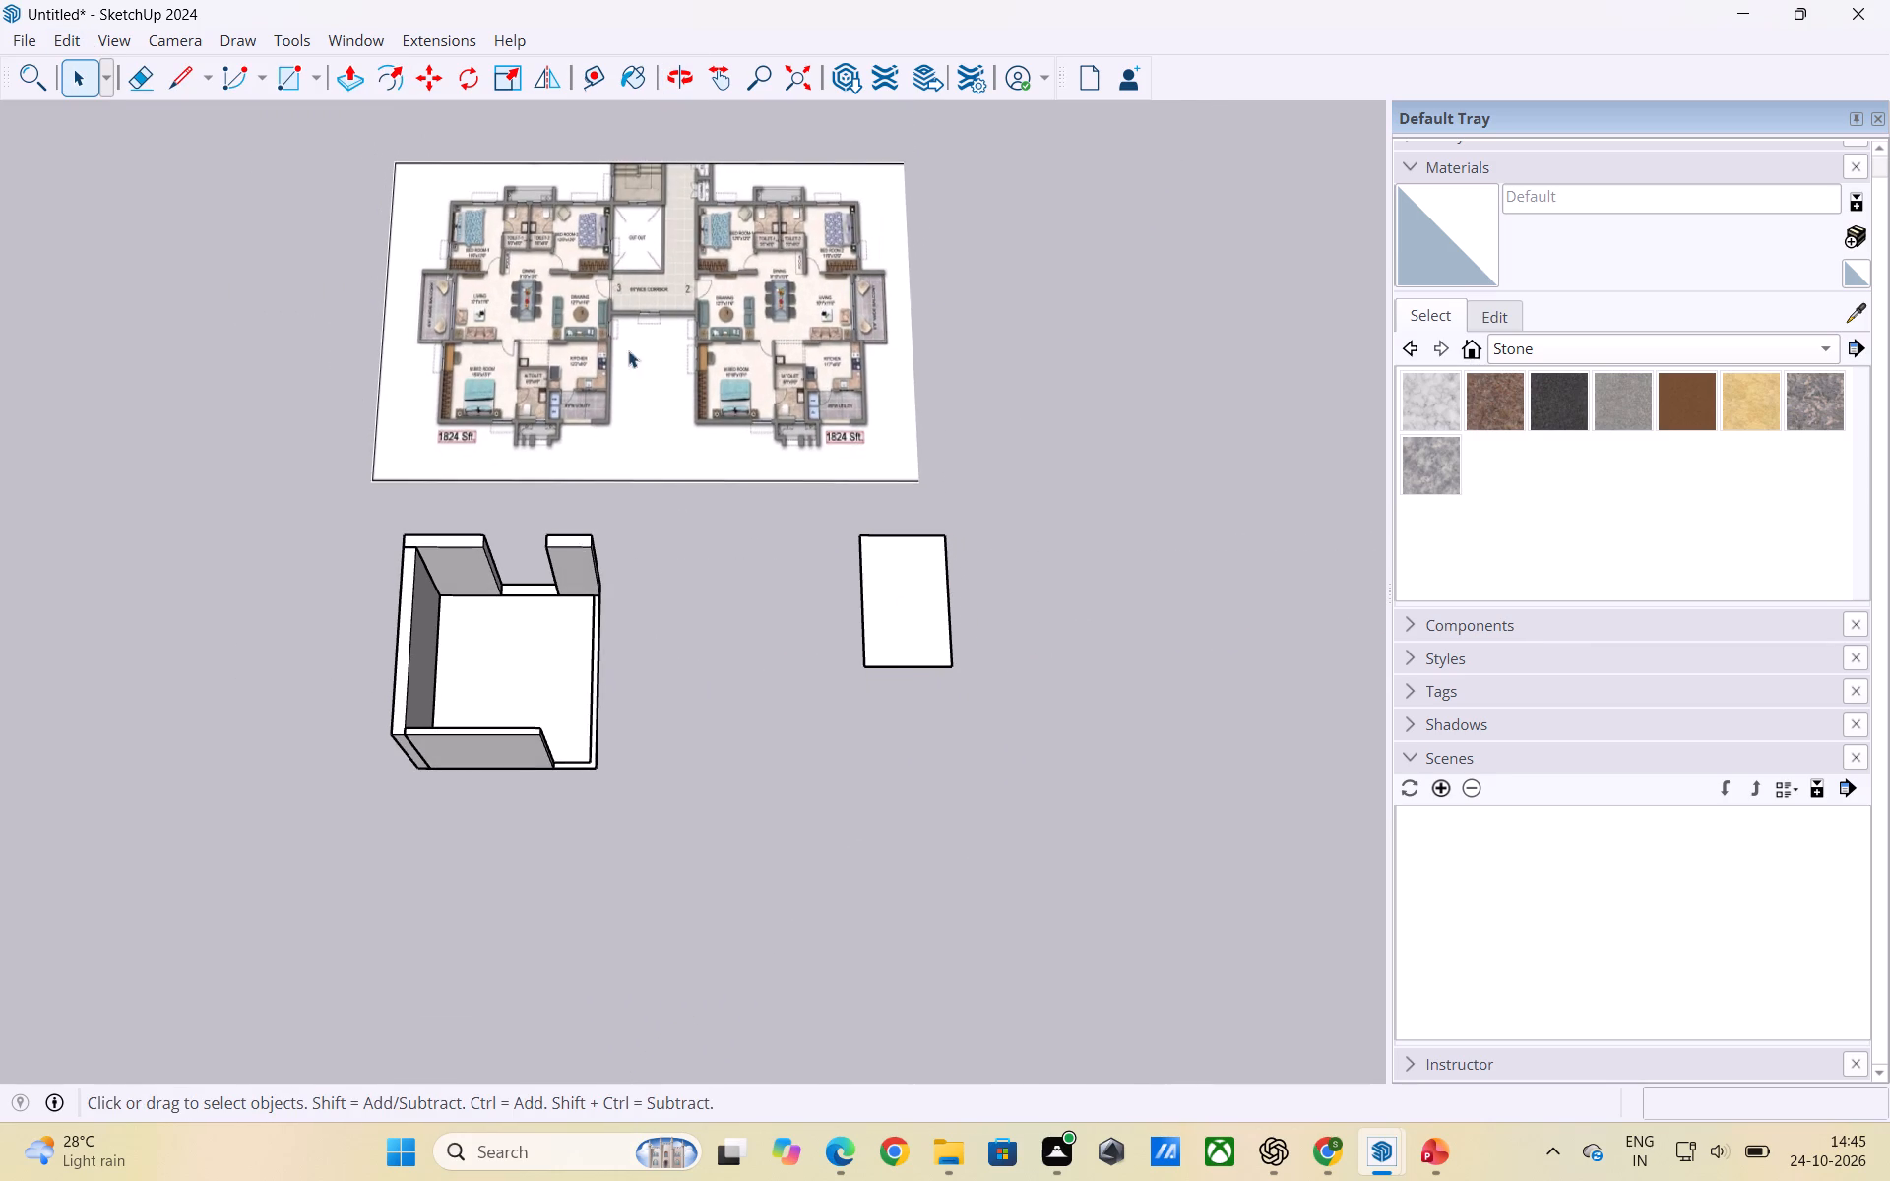
pyautogui.scroll(3, 534, 273)
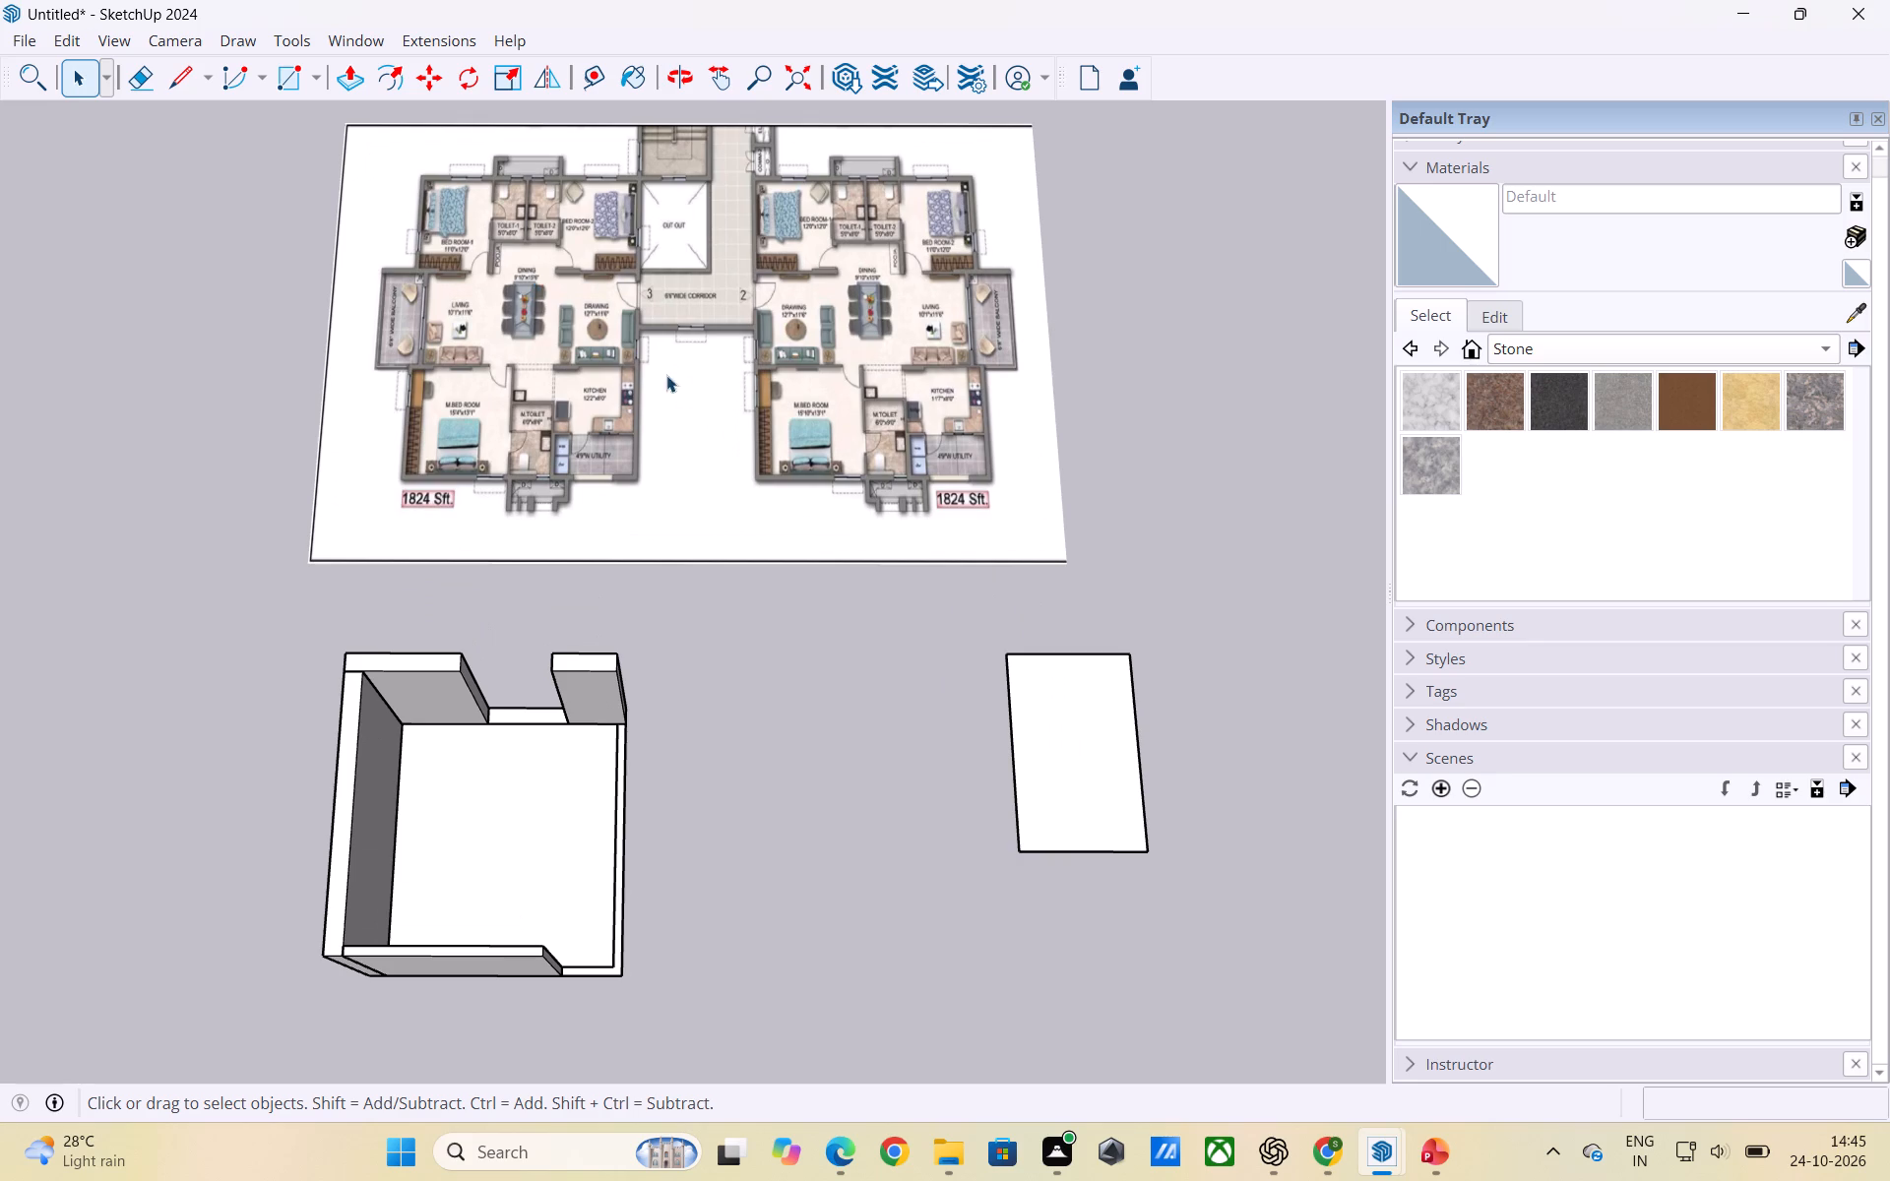
pyautogui.scroll(-1, 682, 394)
pyautogui.click(1003, 724)
pyautogui.click(1026, 723)
pyautogui.click(1026, 723)
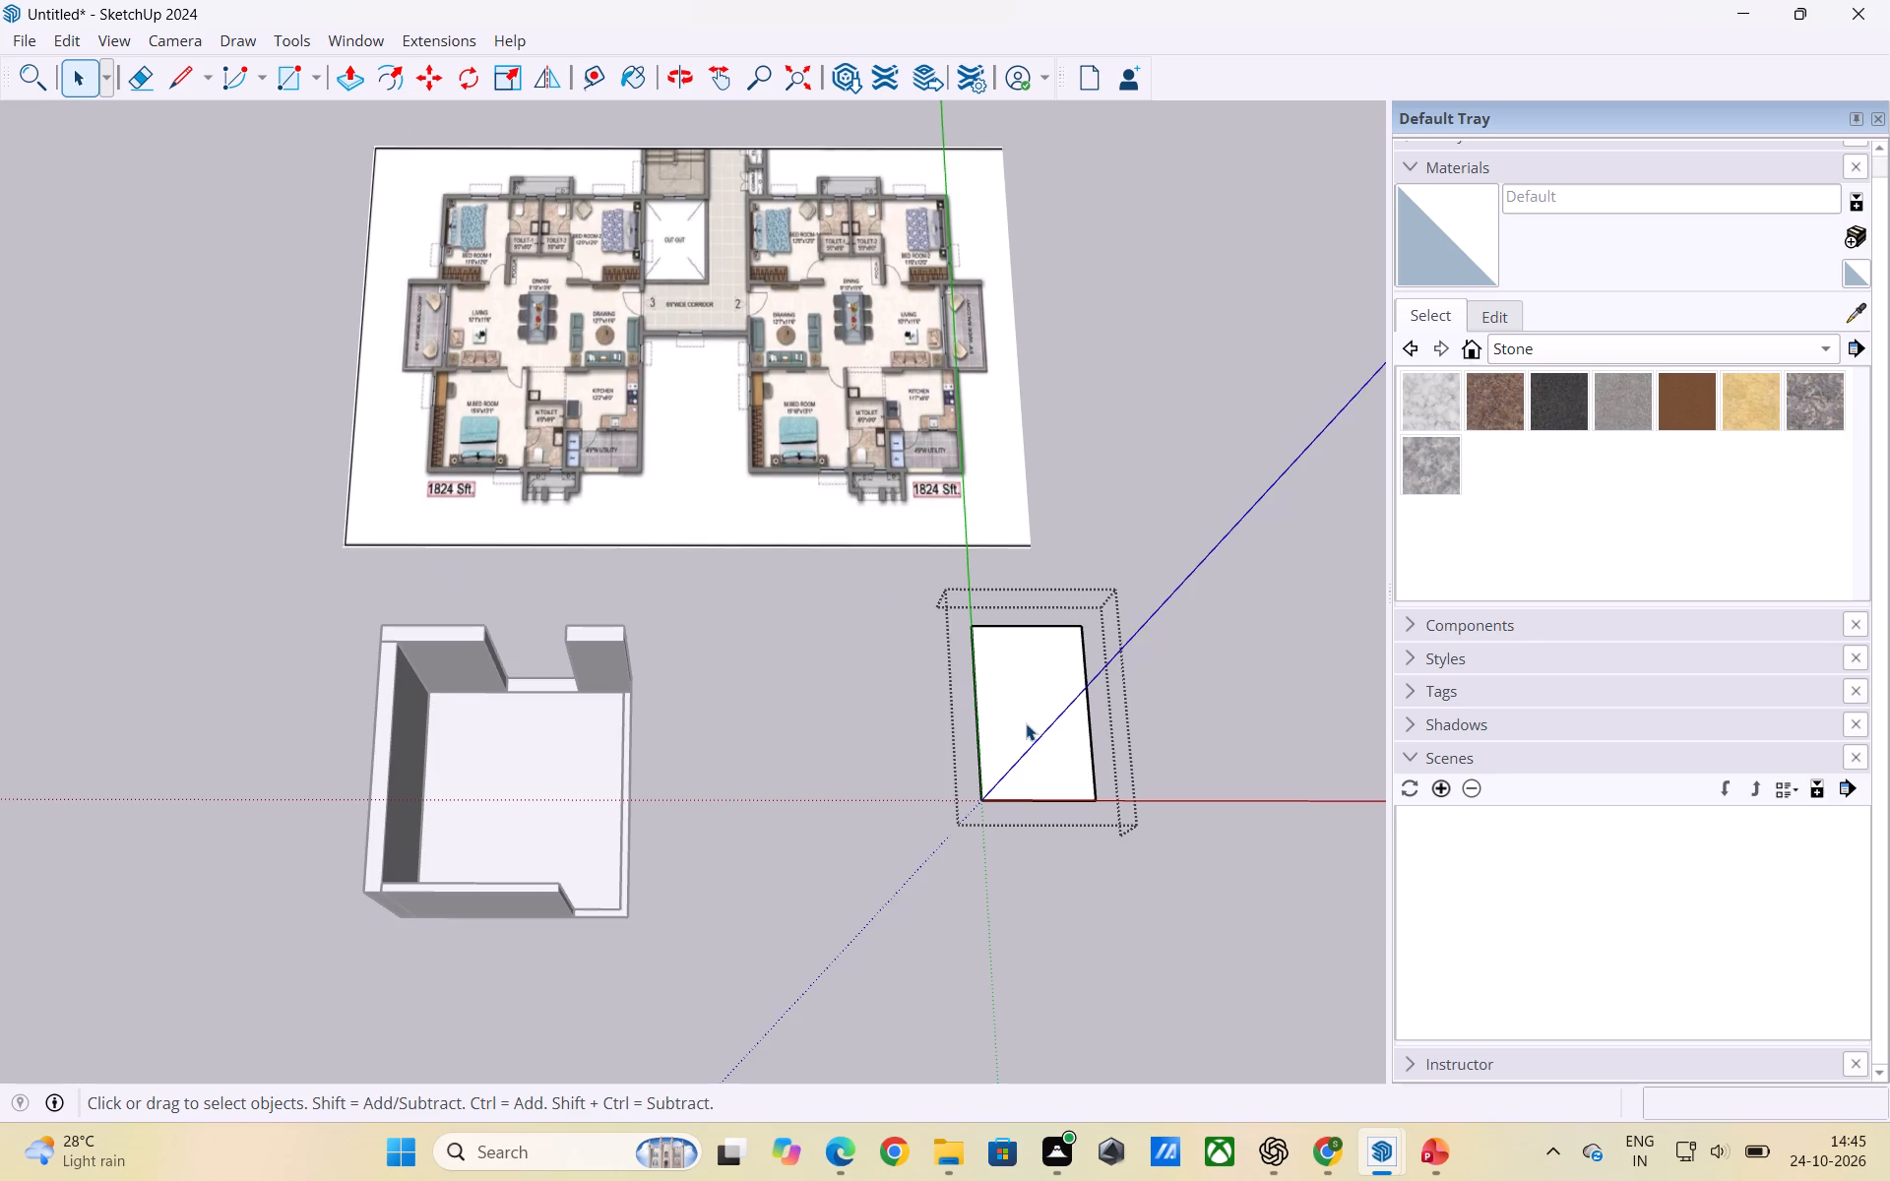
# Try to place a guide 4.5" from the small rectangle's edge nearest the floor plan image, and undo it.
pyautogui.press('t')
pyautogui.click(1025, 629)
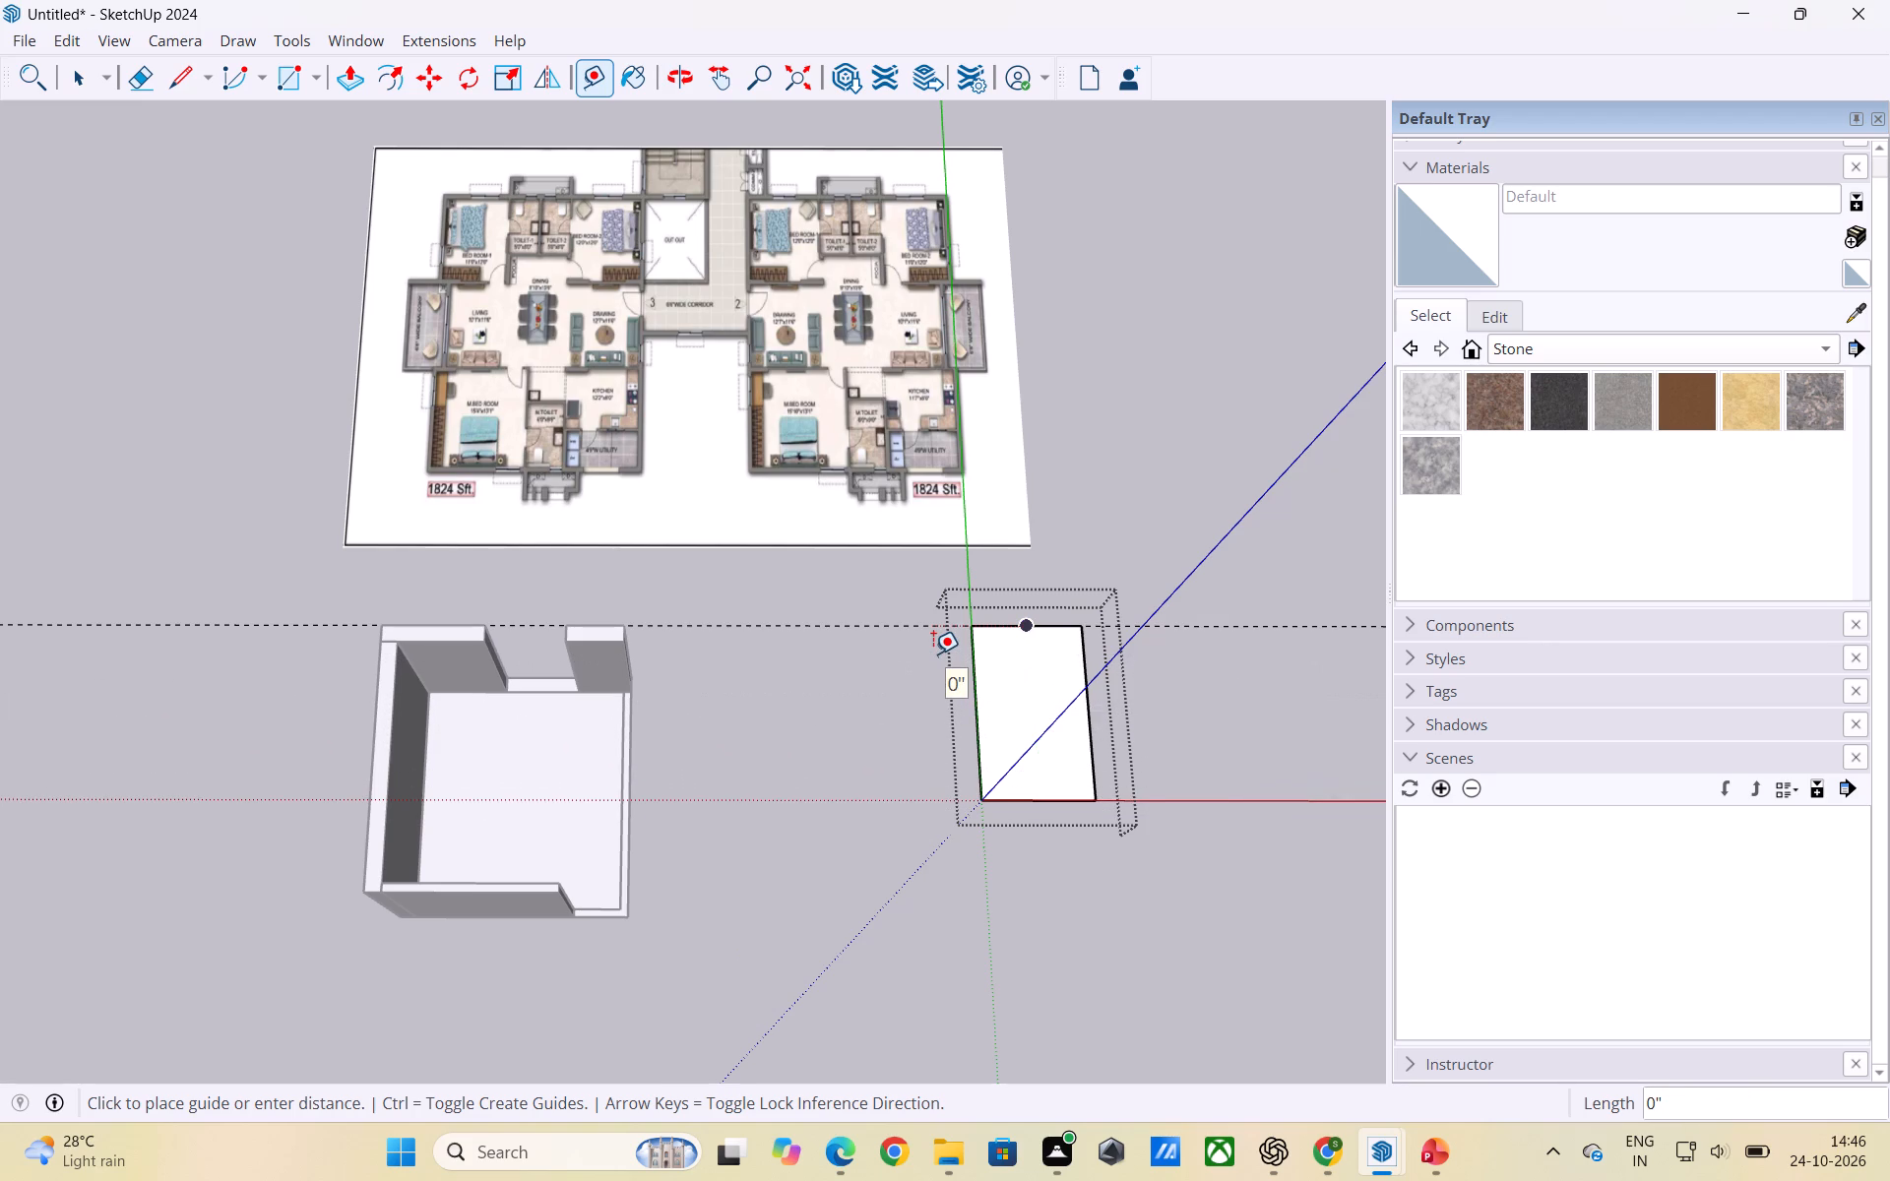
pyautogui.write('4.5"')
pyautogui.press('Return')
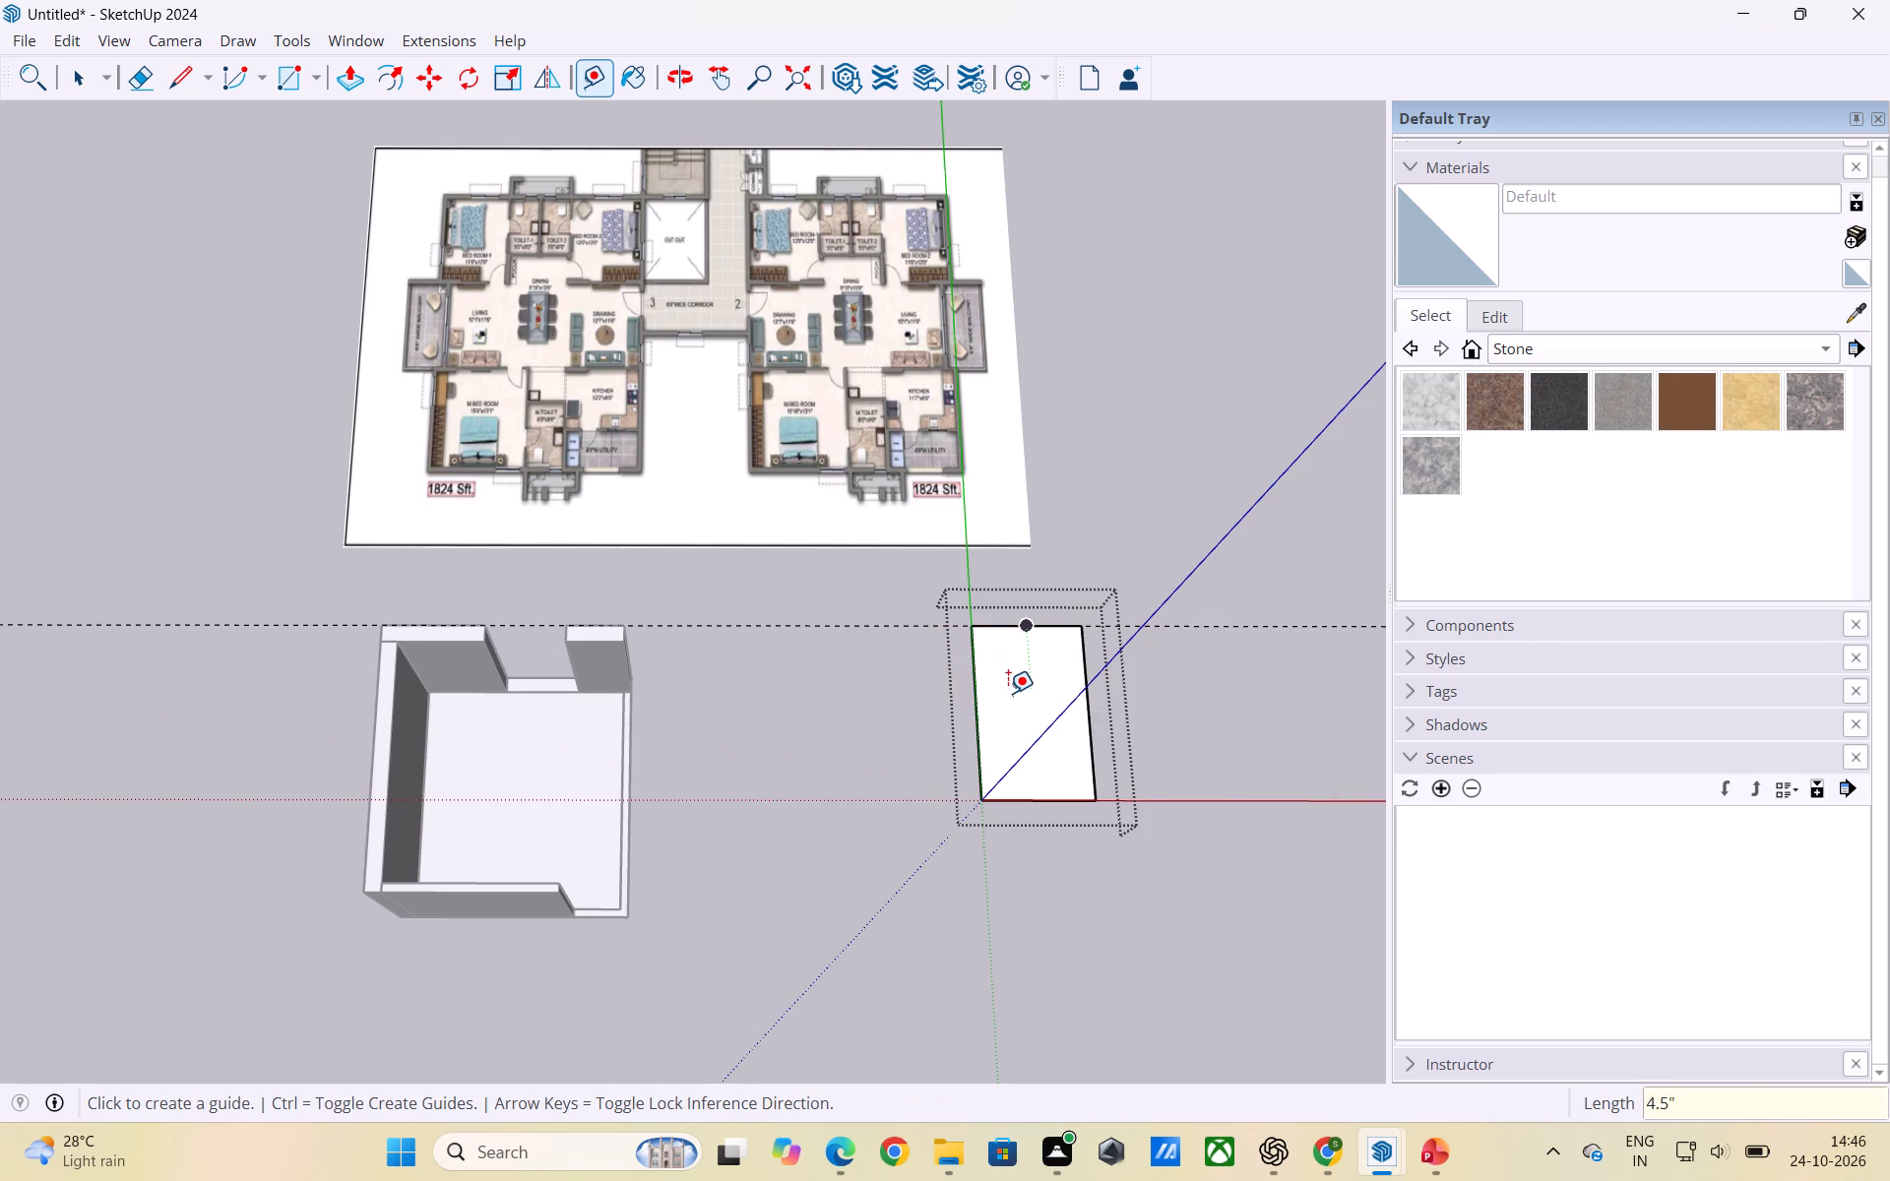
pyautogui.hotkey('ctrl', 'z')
# Place guides 4.5" inside the small rectangle's edge nearest the floor plan image and its long edge farthest from the walled room.
pyautogui.scroll(2, 1014, 628)
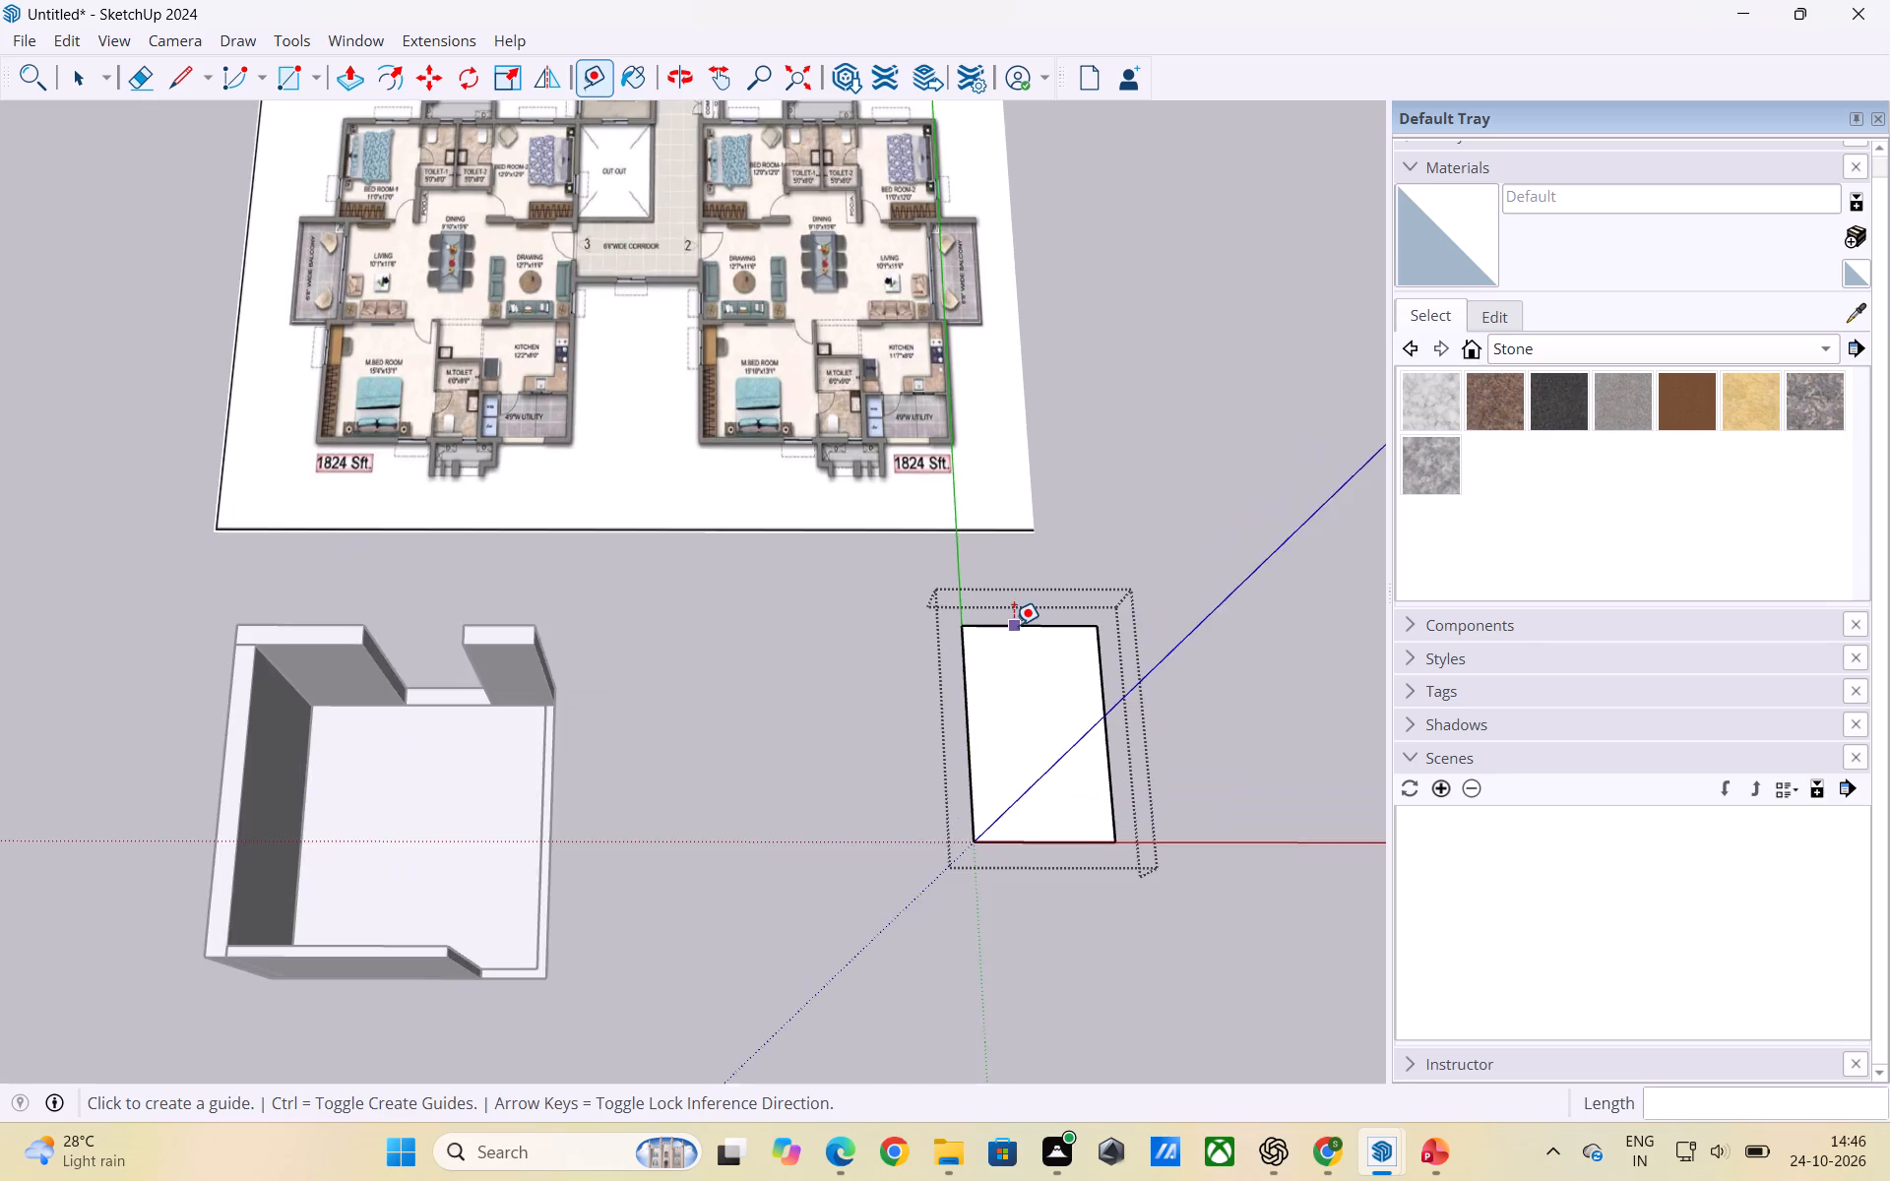
pyautogui.scroll(2, 1014, 625)
pyautogui.click(1025, 630)
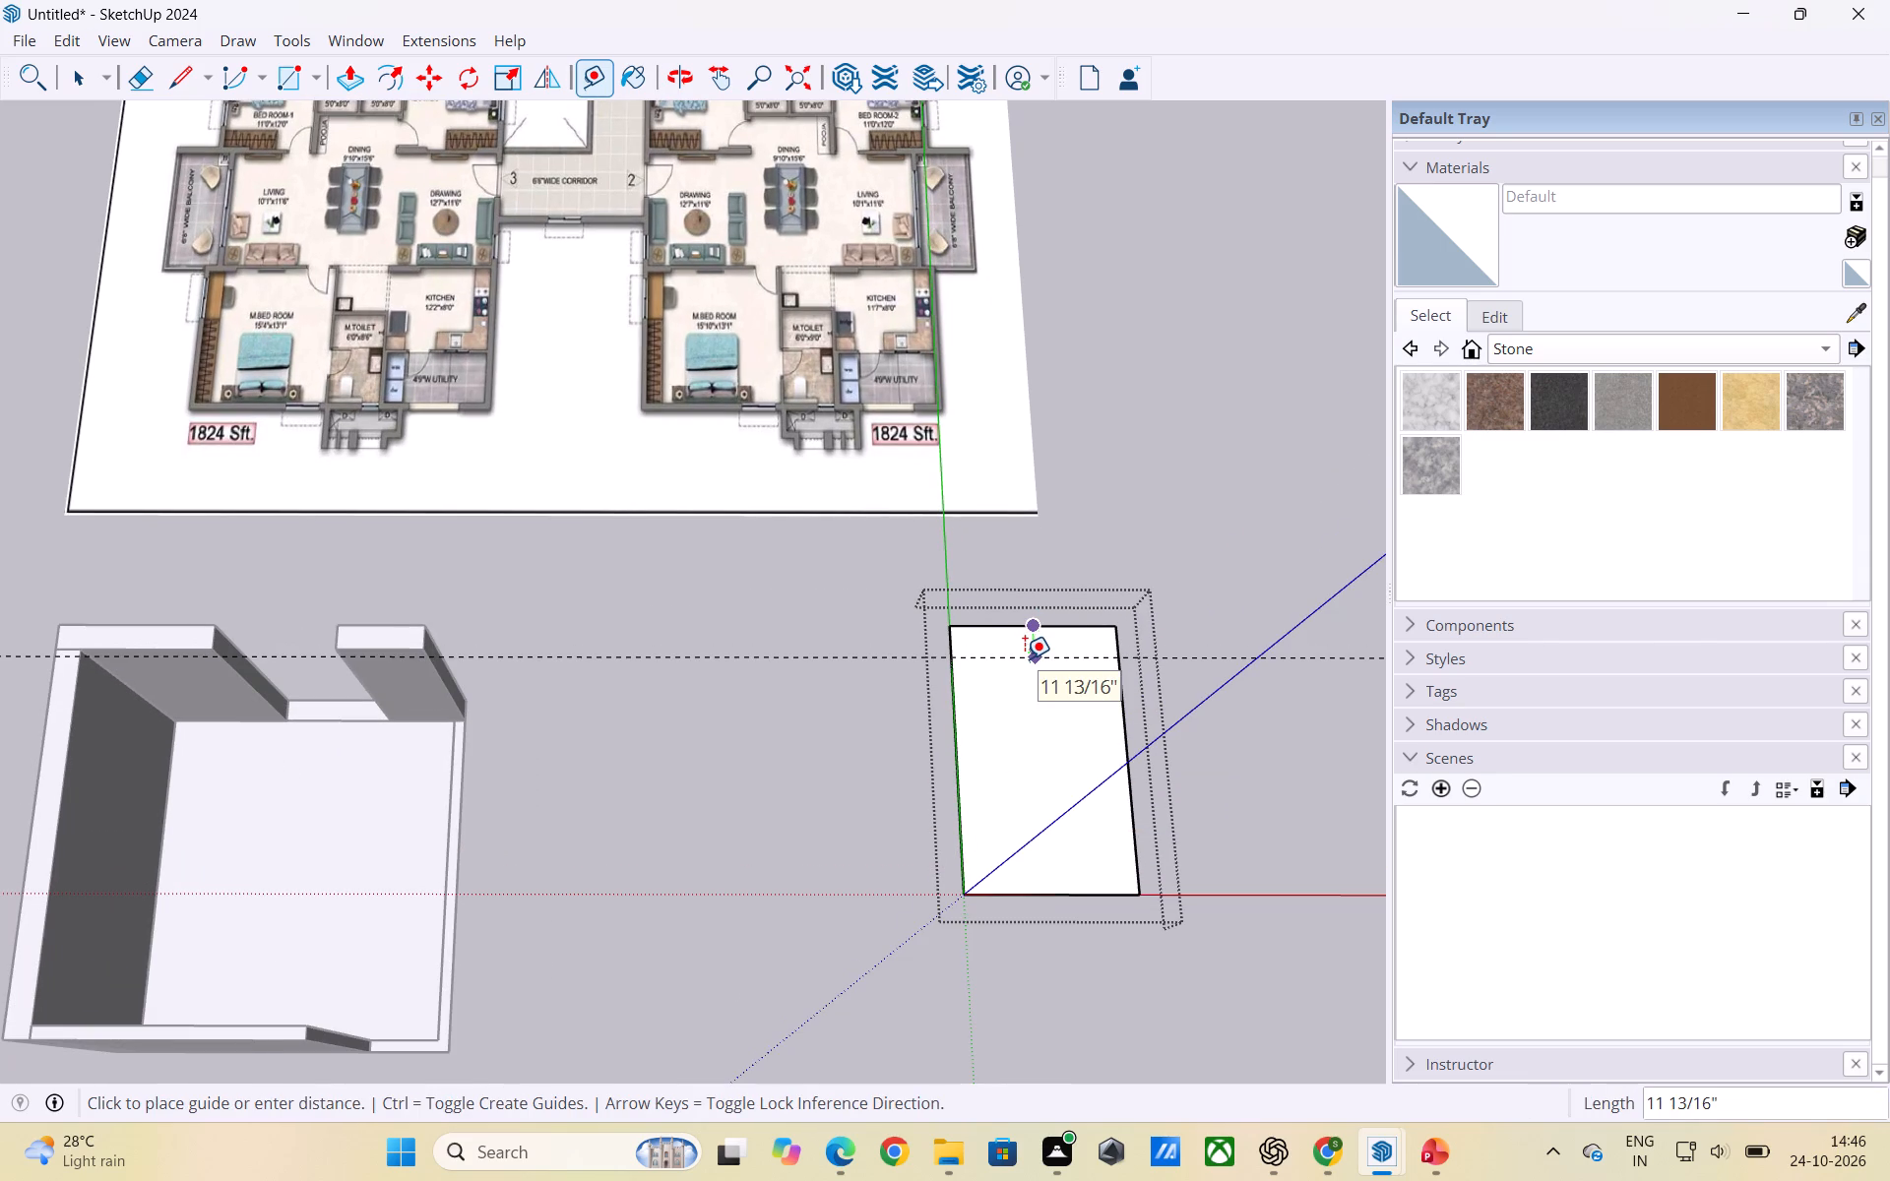
pyautogui.write('4.5"')
pyautogui.press('Return')
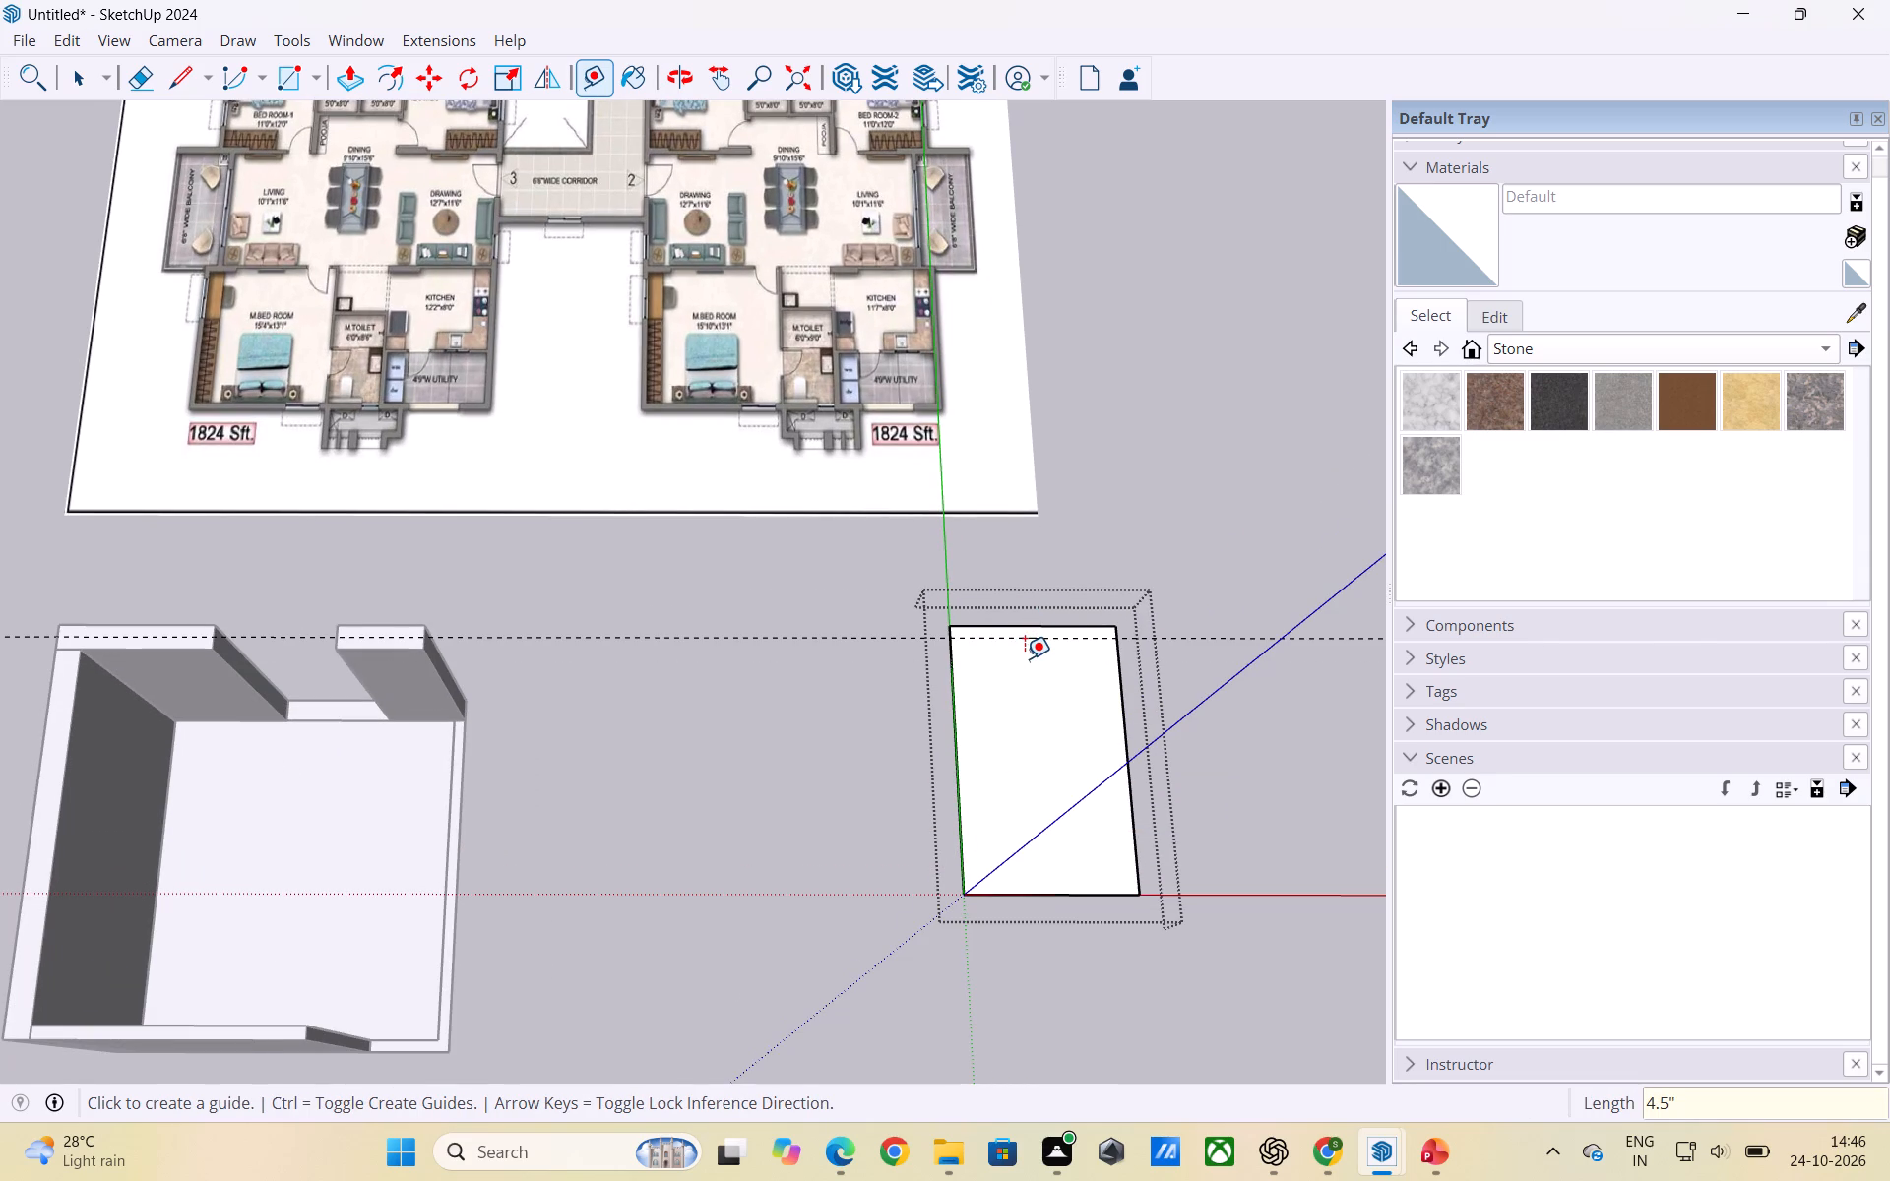
pyautogui.click(1128, 739)
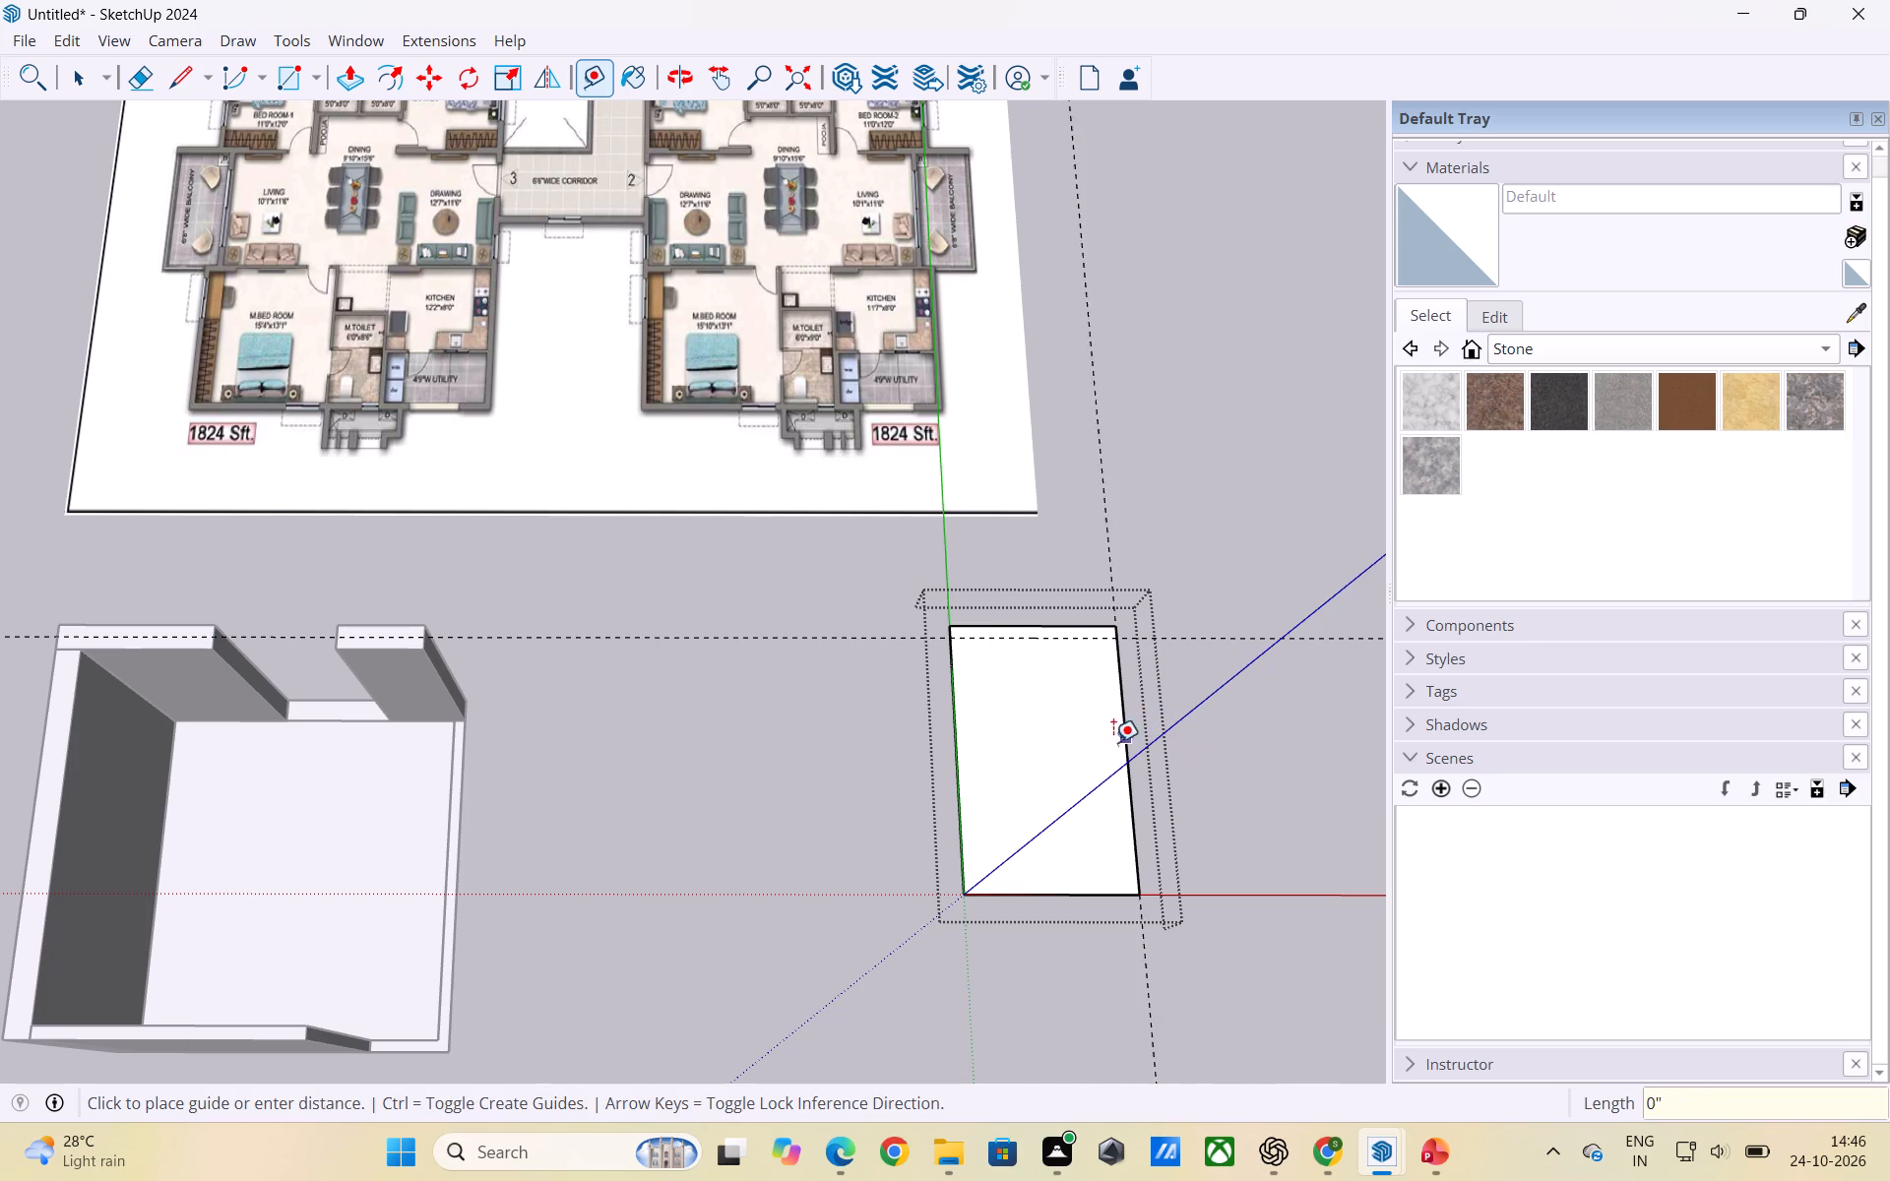
pyautogui.write('4.5"')
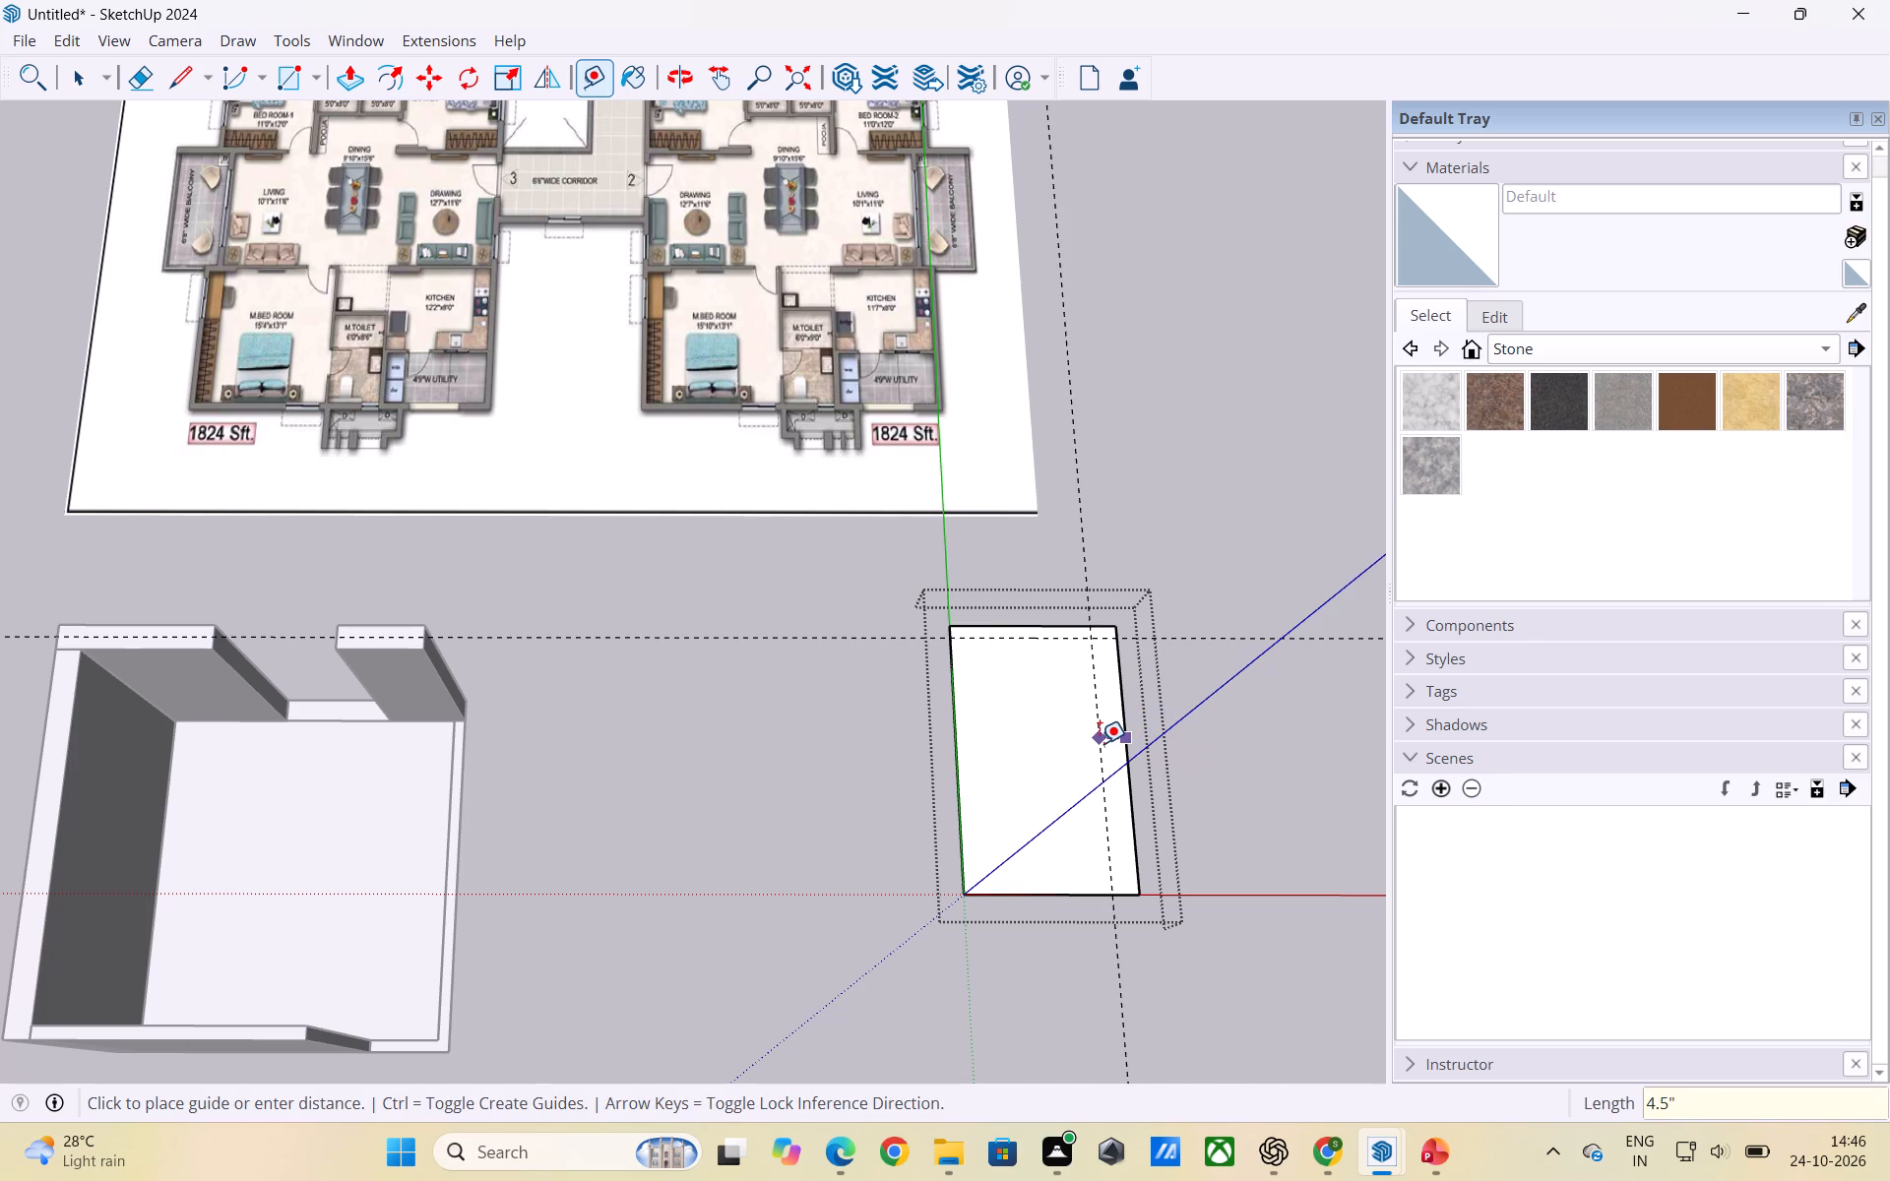
pyautogui.press('Return')
# Place guides 4.5" inside the small rectangle's remaining short and long edges and close the group.
pyautogui.scroll(-2, 1100, 743)
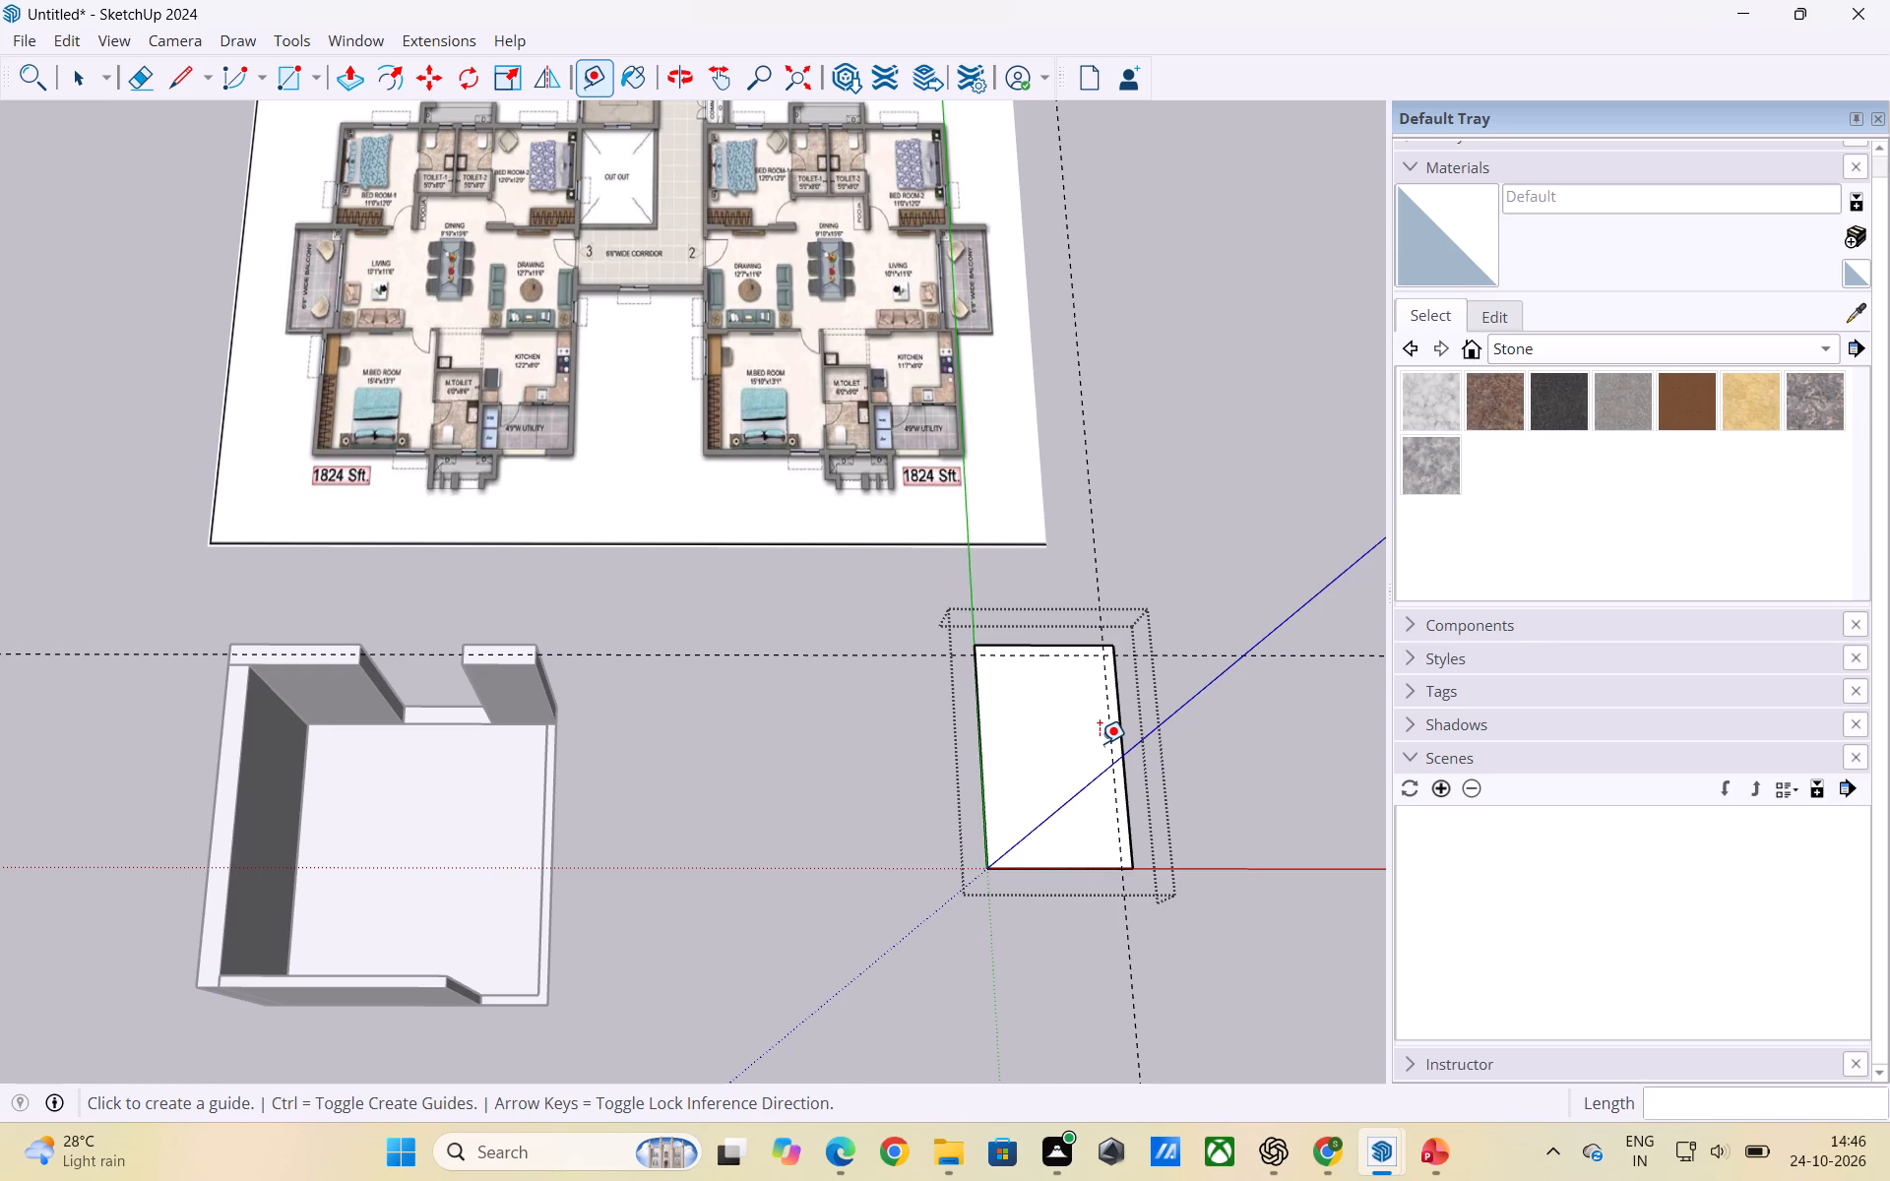
pyautogui.click(1056, 869)
pyautogui.write('4.5"')
pyautogui.press('Return')
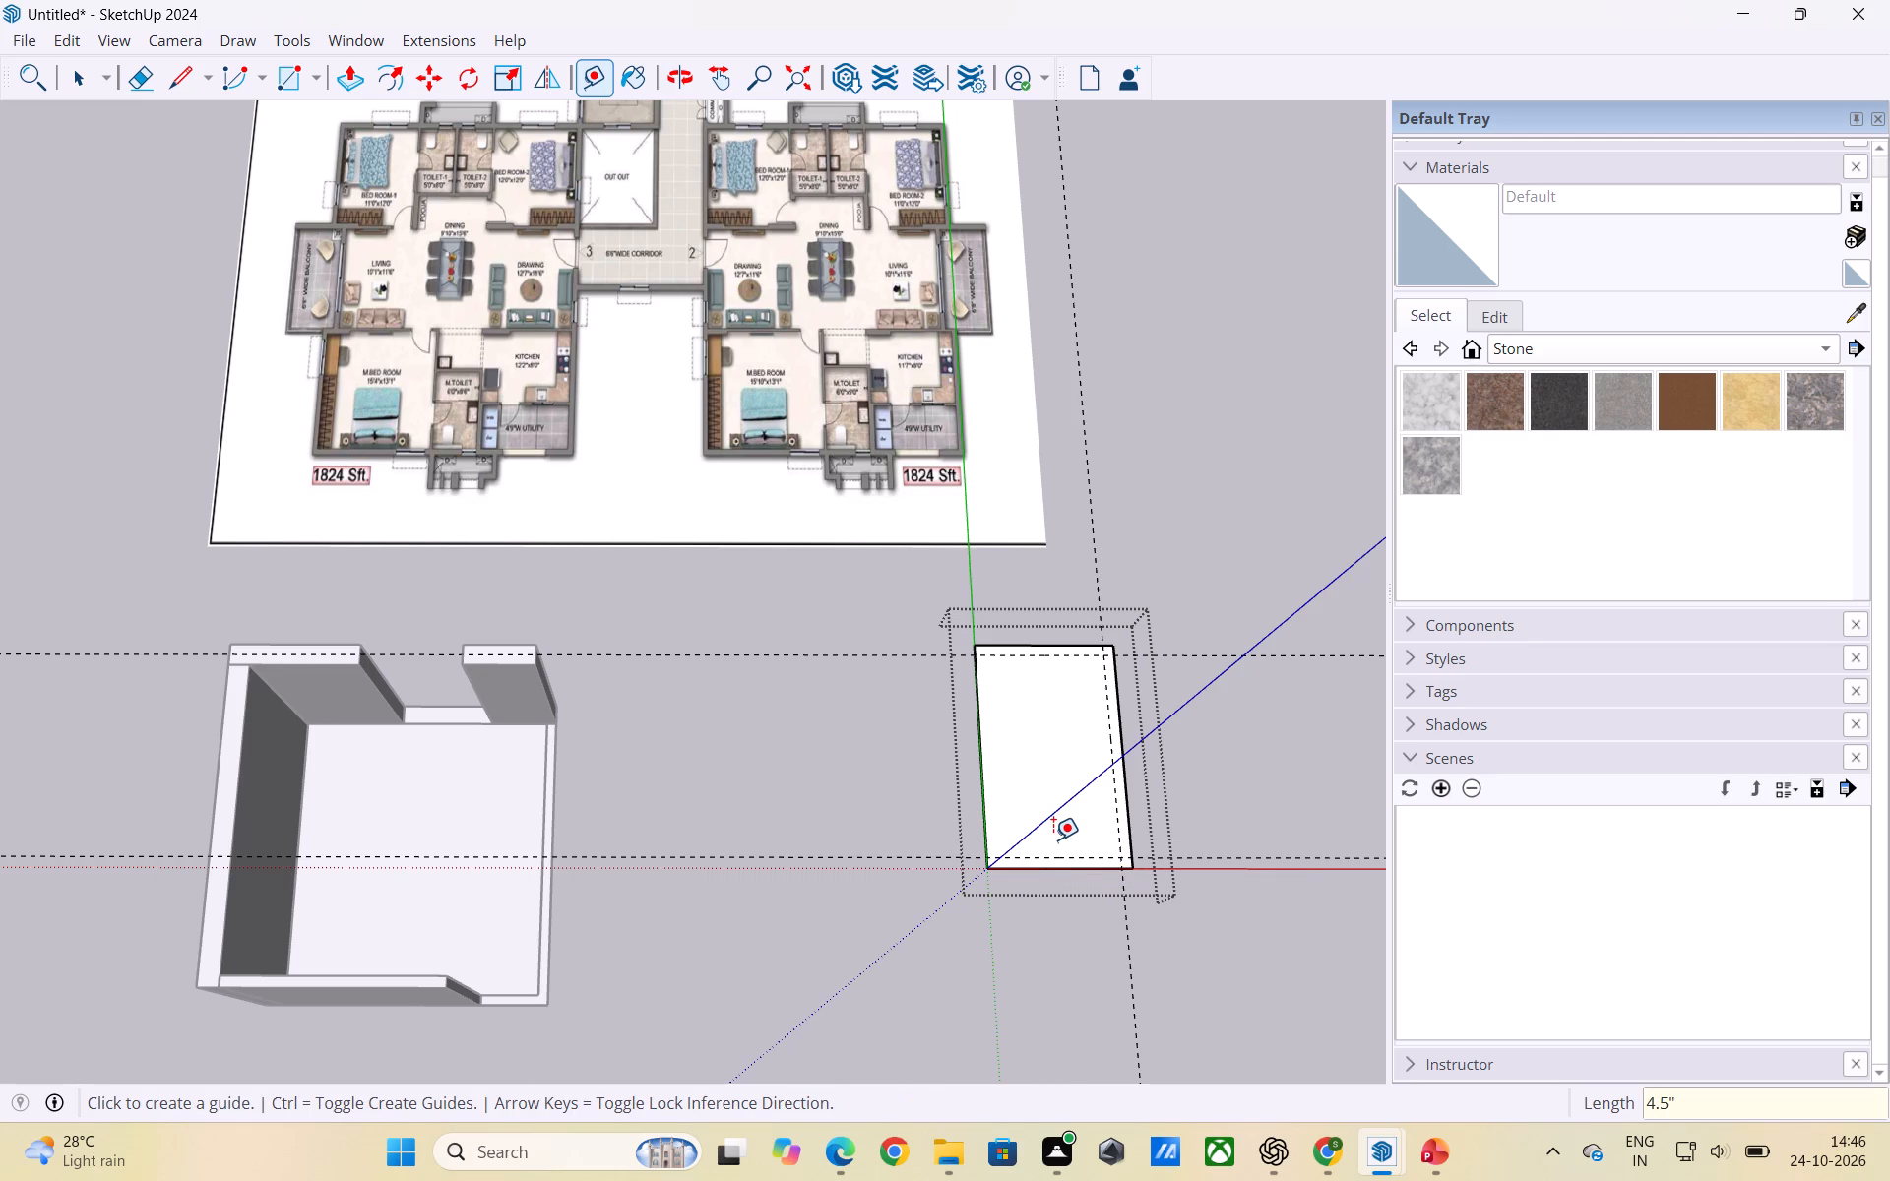
pyautogui.click(978, 754)
pyautogui.write('4.5"')
pyautogui.press('Return')
pyautogui.press('space')
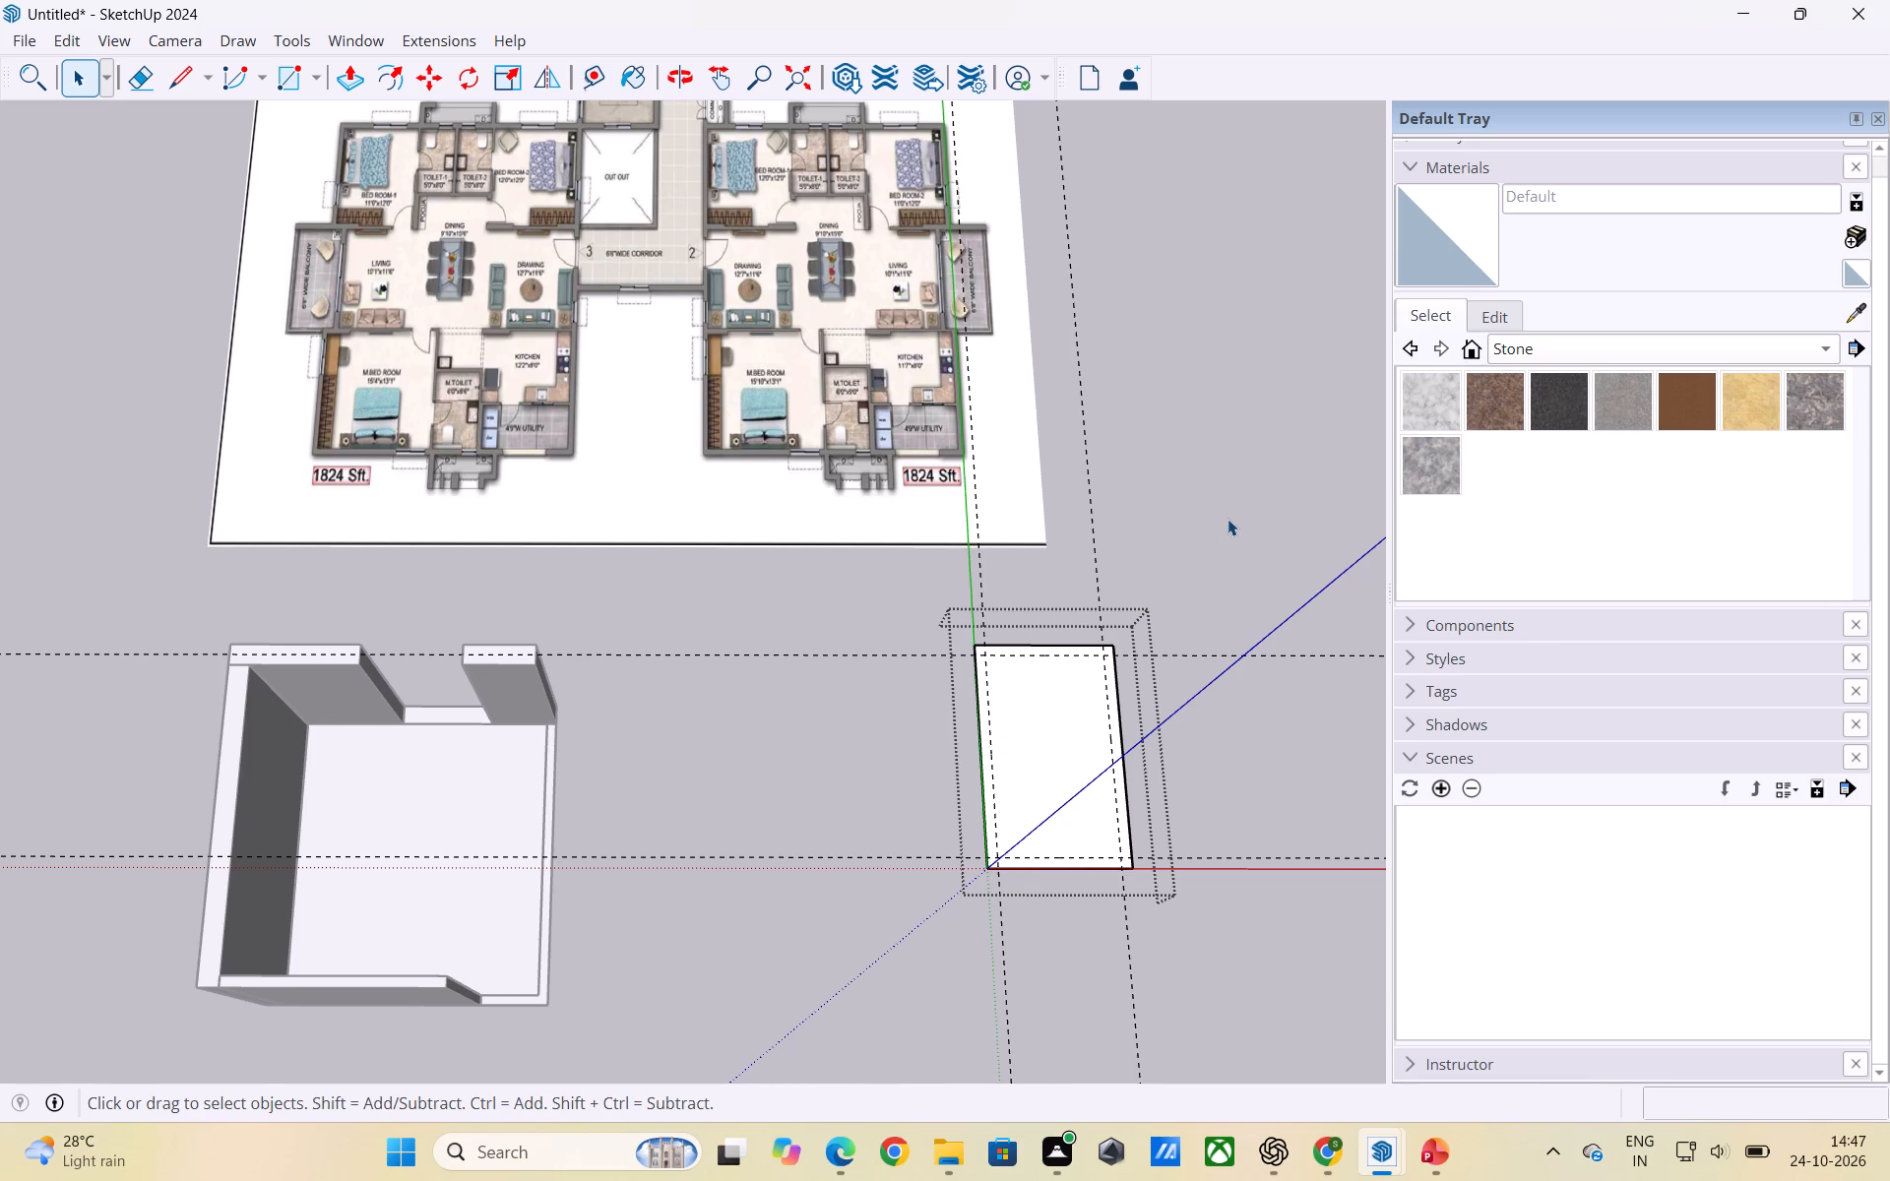
pyautogui.press('space')
pyautogui.click(1216, 521)
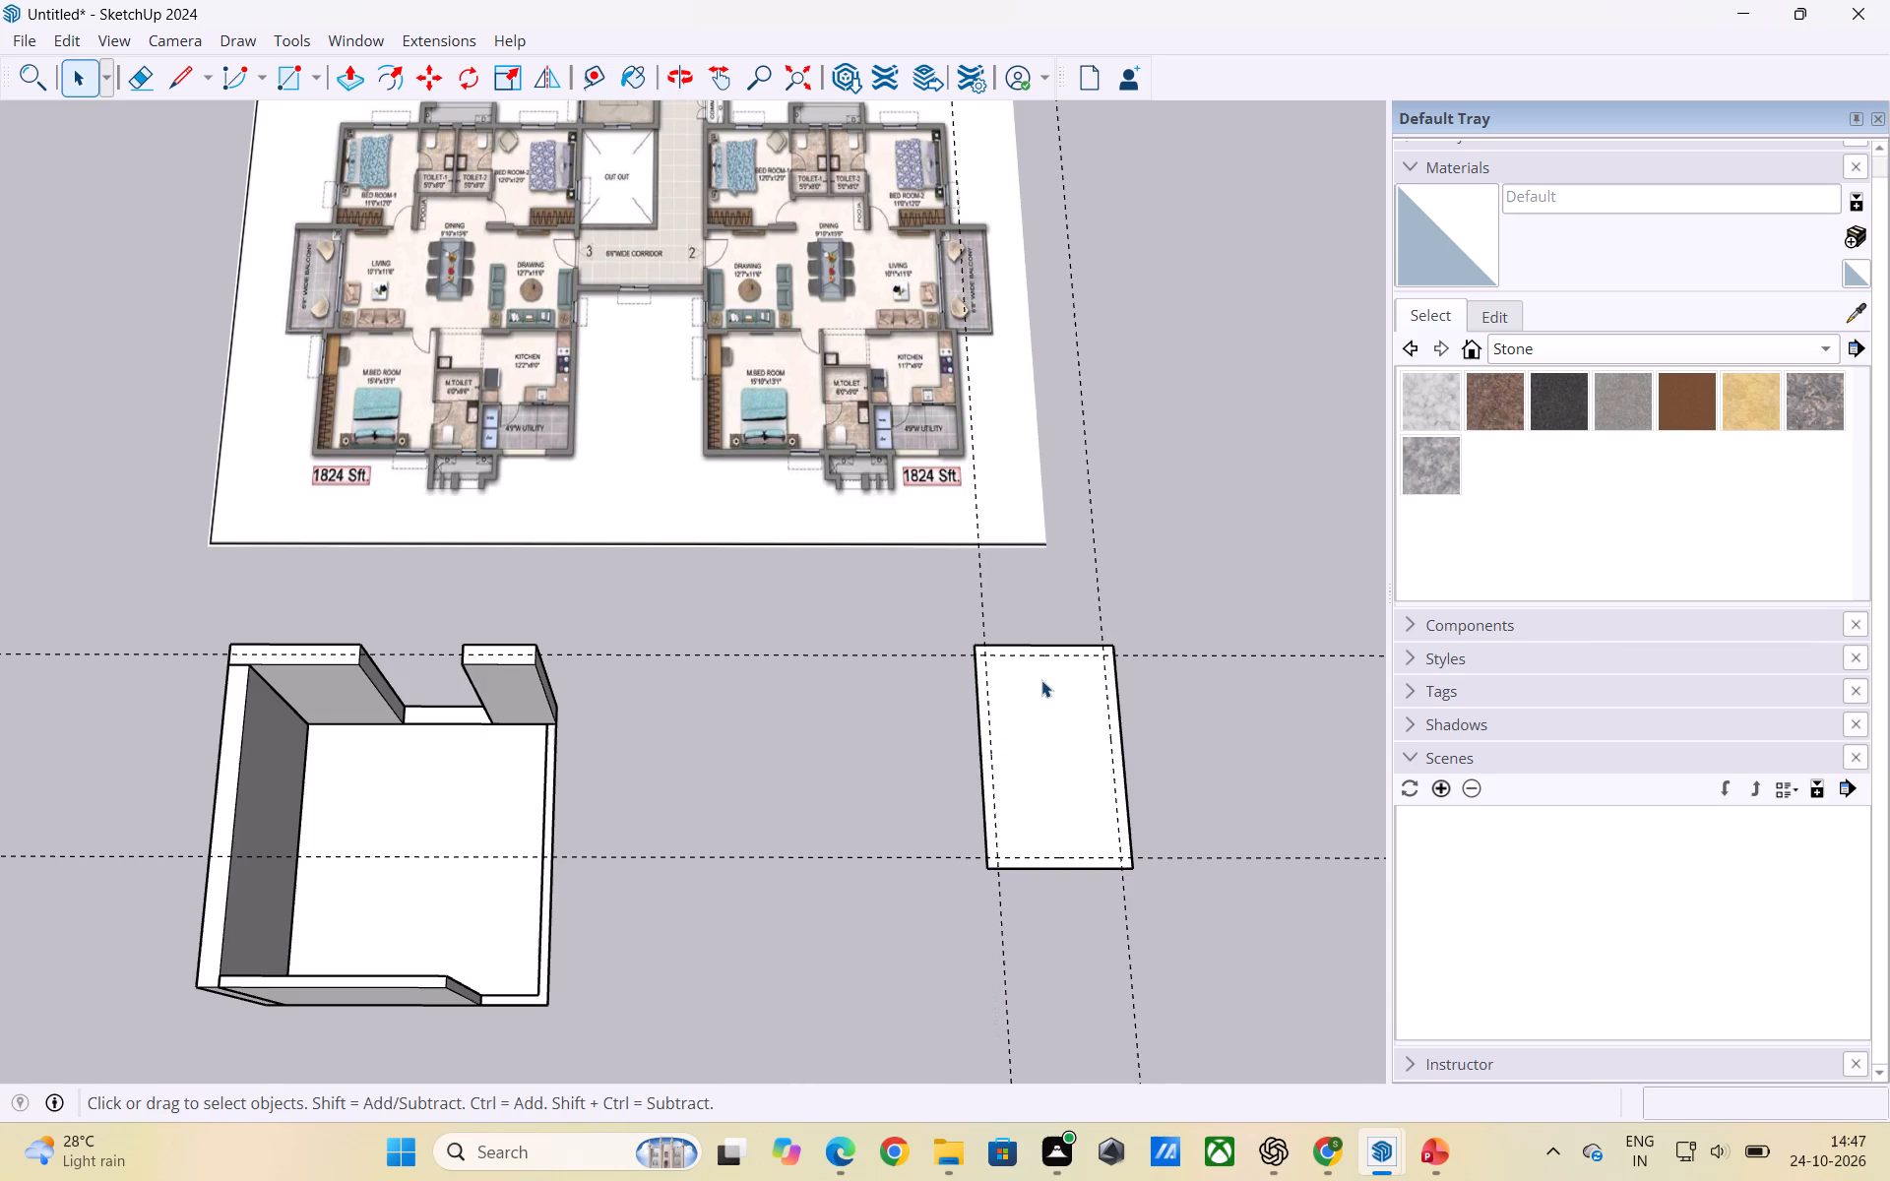
# Draw a 7' 3" by 4' 3" rectangle between opposite guide intersections inside the small rectangle.
pyautogui.press('r')
pyautogui.click(986, 655)
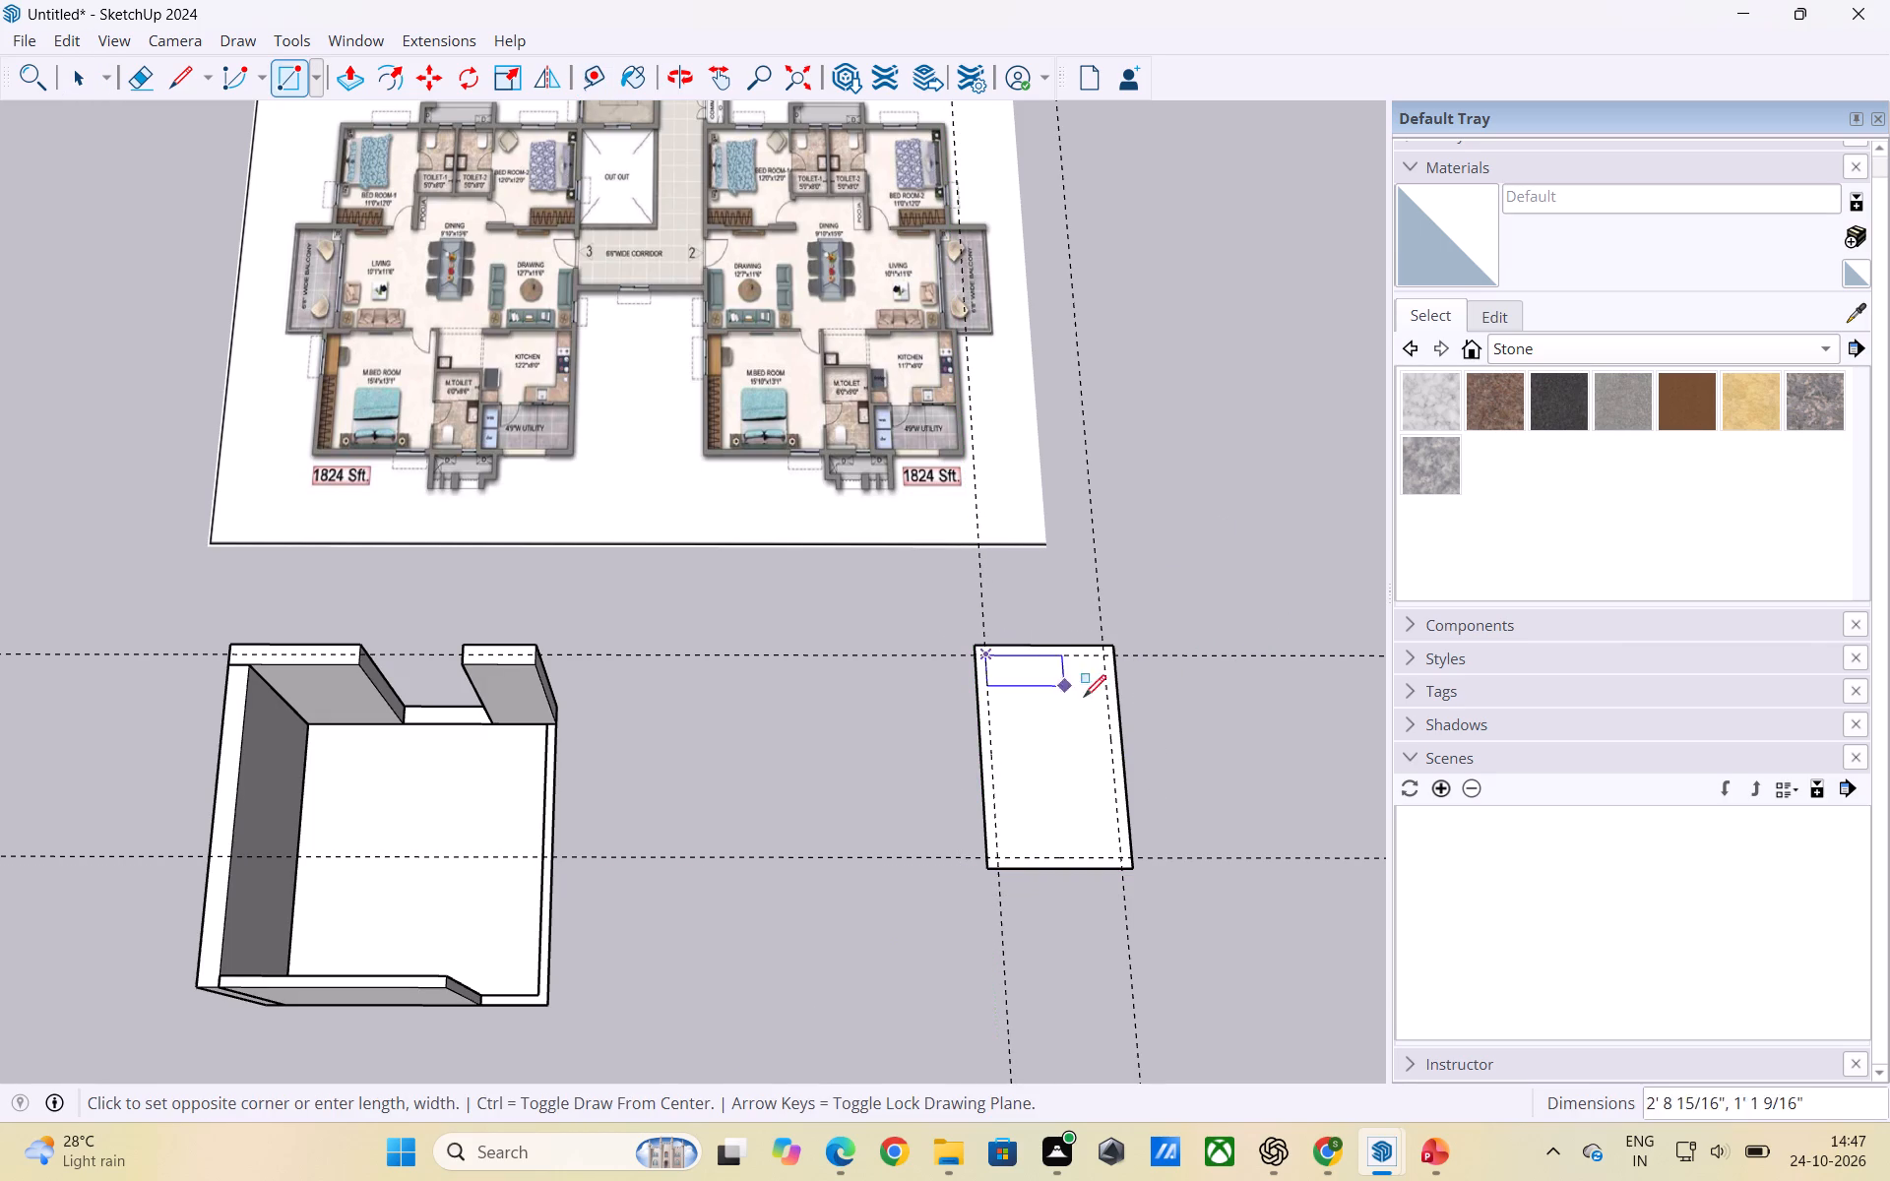
pyautogui.click(1117, 861)
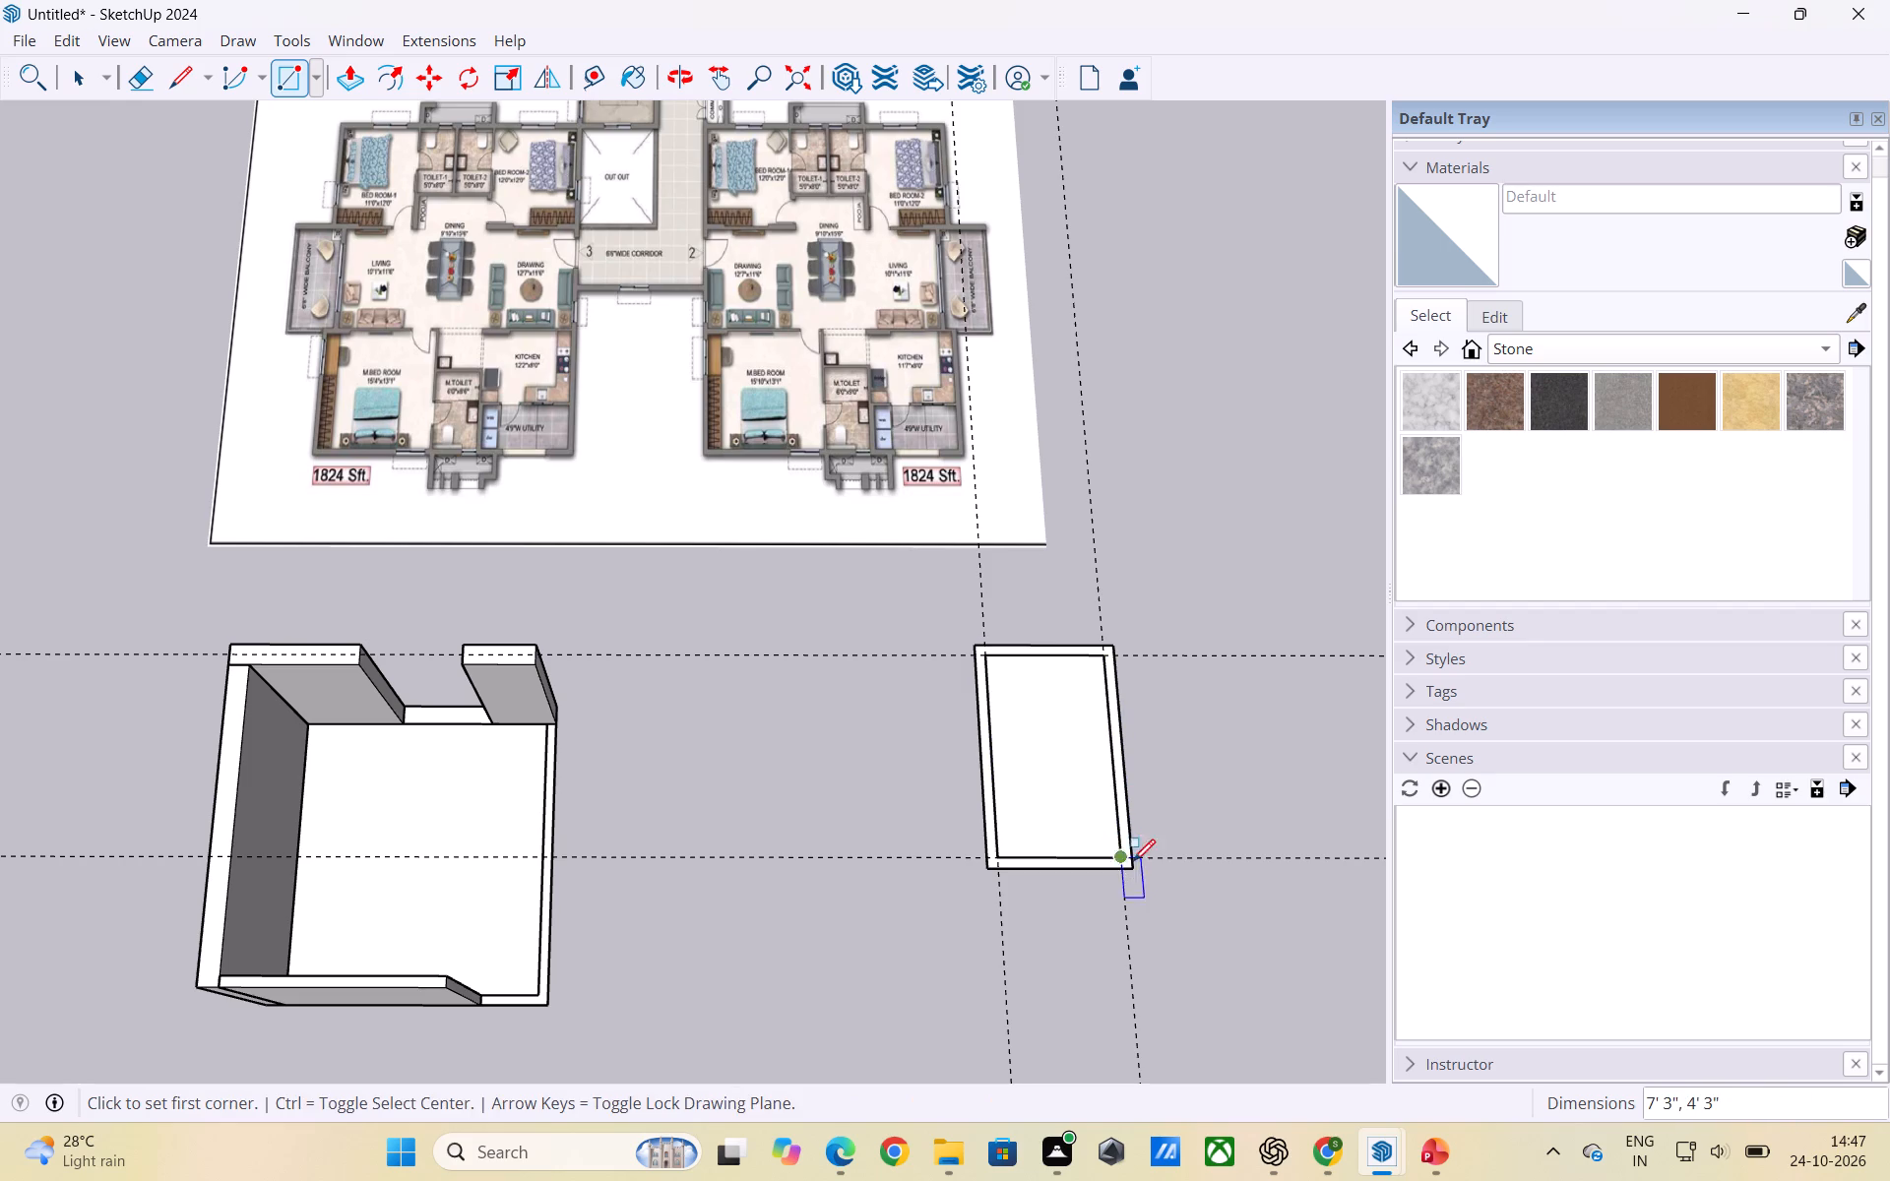
pyautogui.press('space')
pyautogui.click(1259, 749)
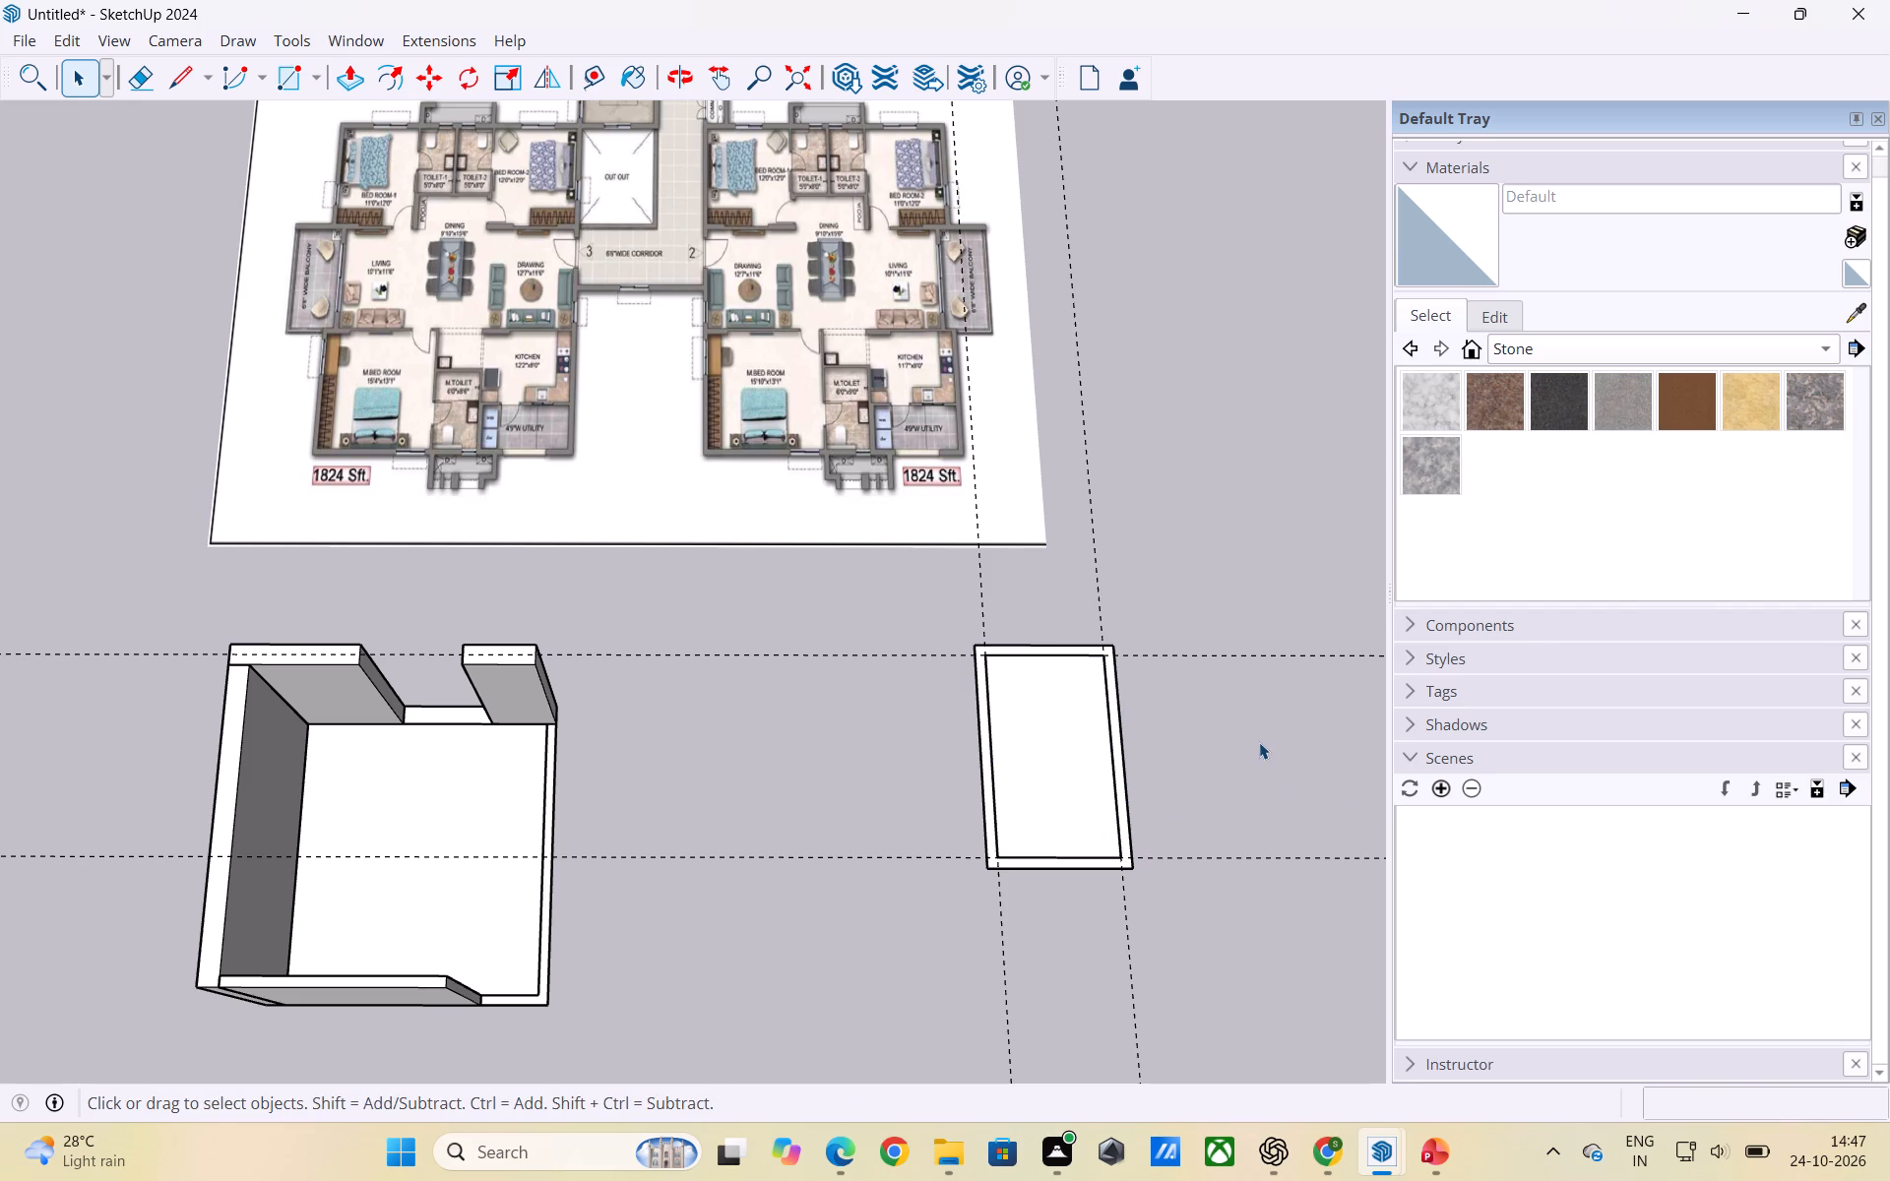
# Delete all the guide lines around the small rectangle.
pyautogui.click(68, 42)
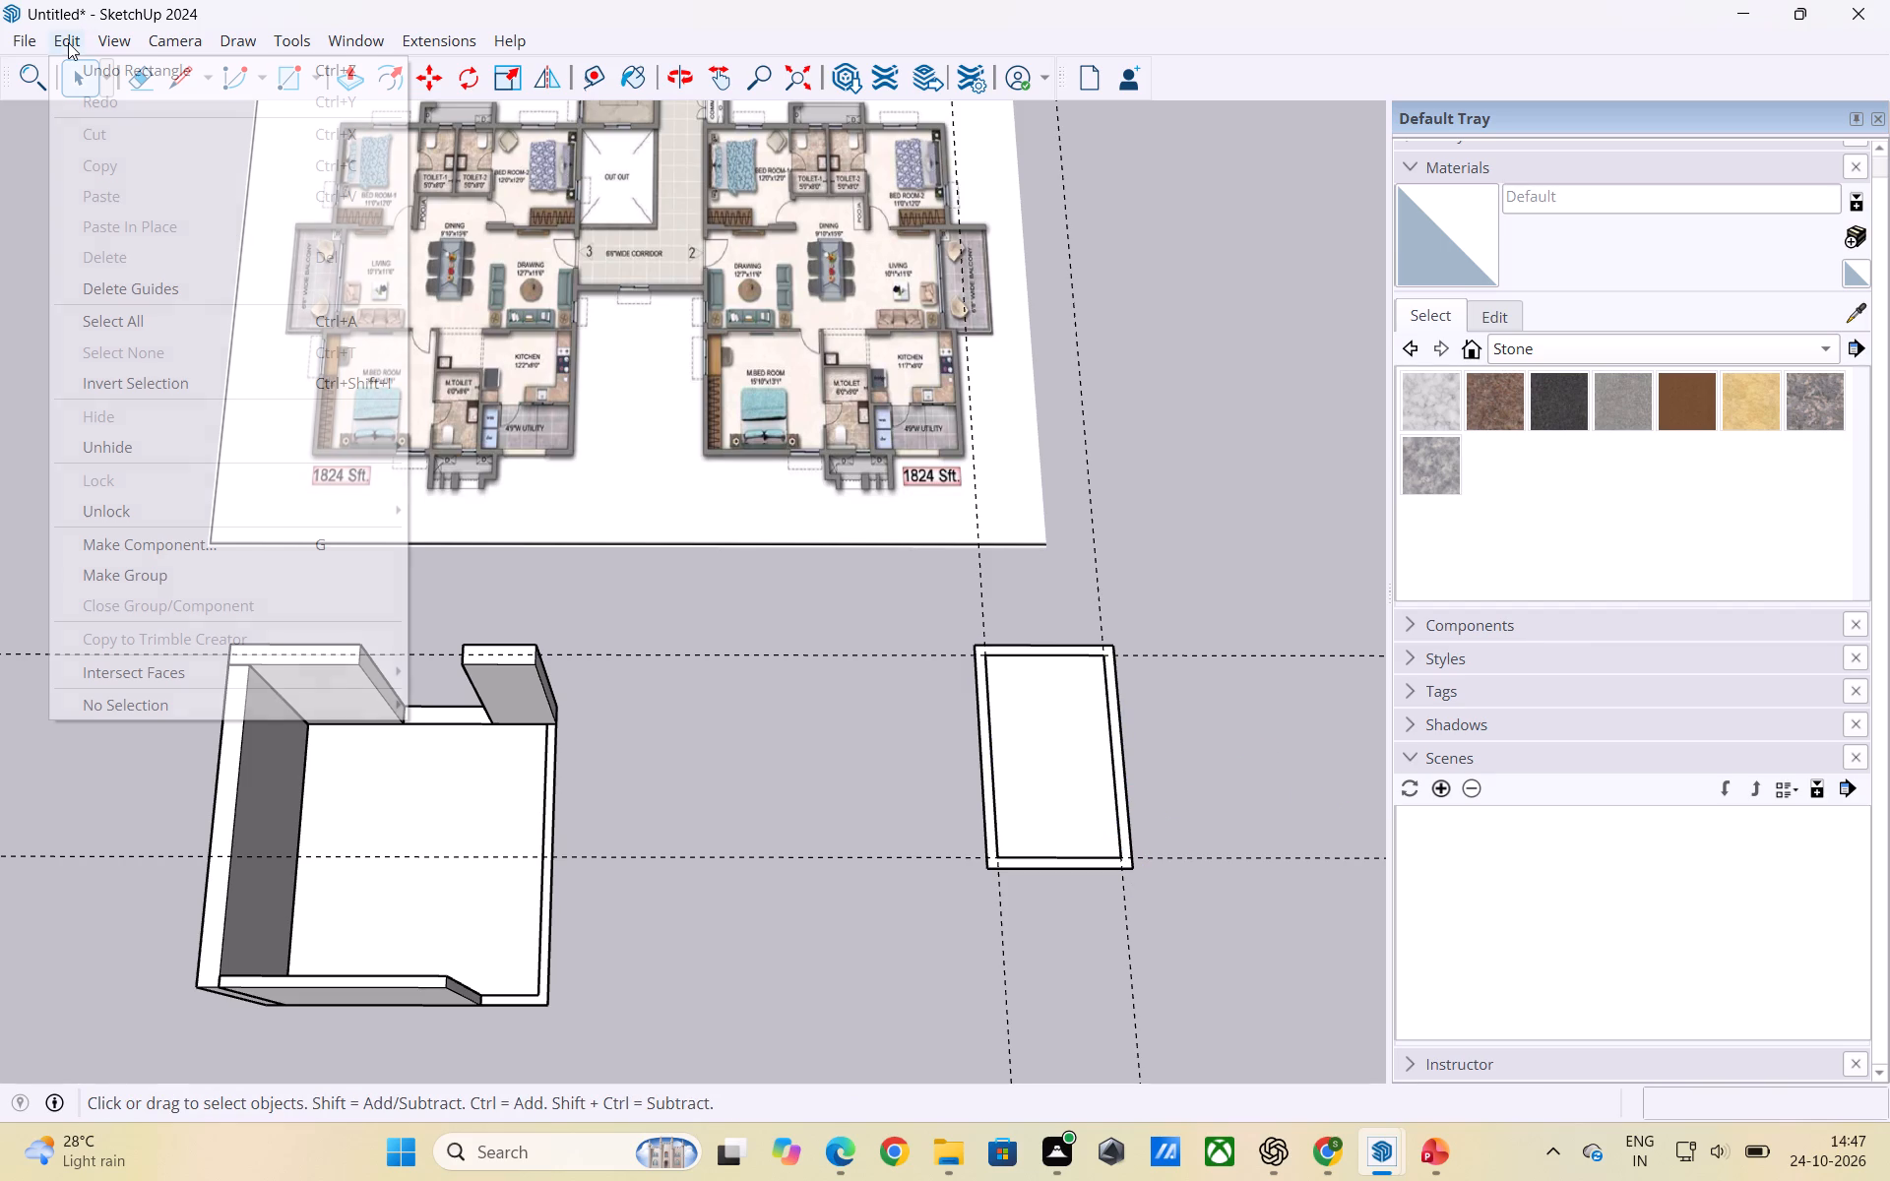
pyautogui.click(146, 280)
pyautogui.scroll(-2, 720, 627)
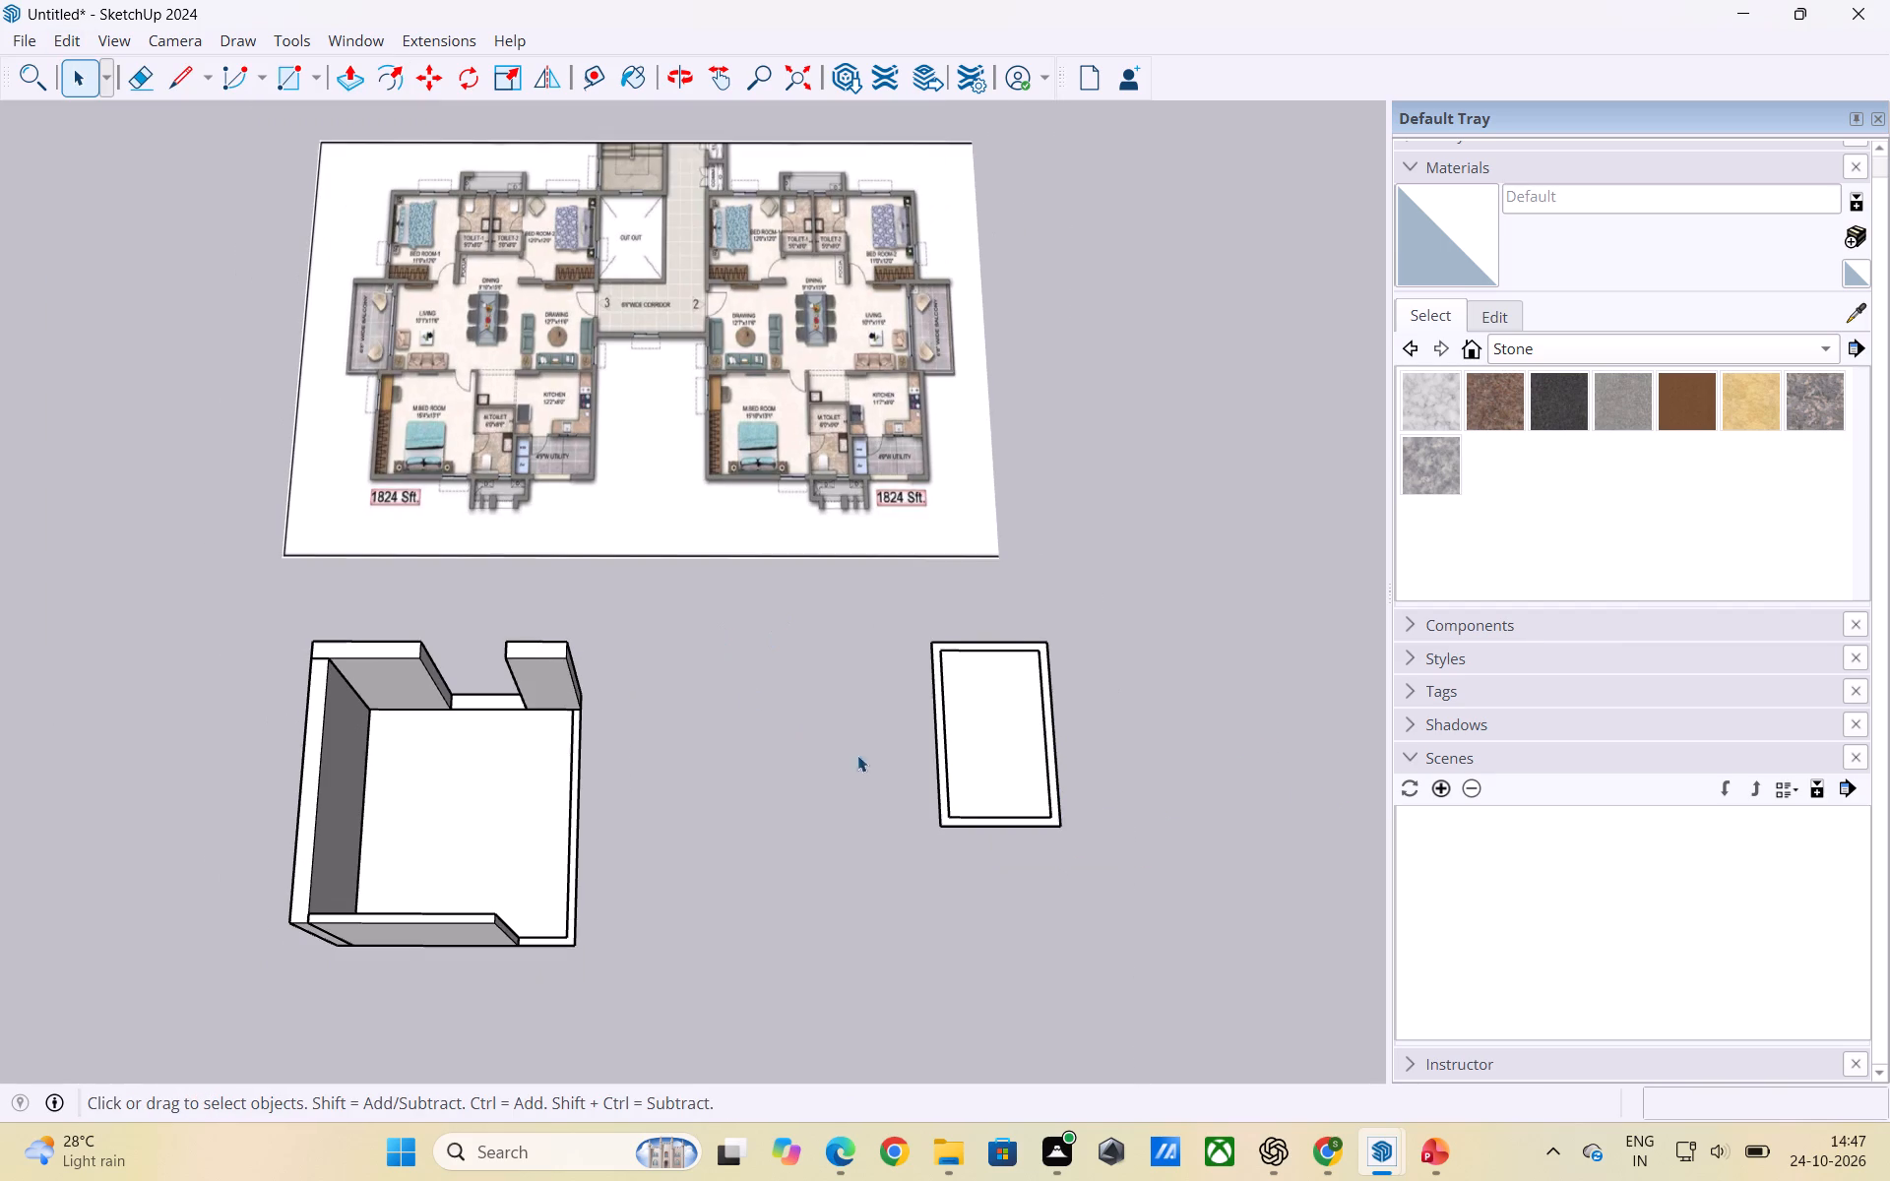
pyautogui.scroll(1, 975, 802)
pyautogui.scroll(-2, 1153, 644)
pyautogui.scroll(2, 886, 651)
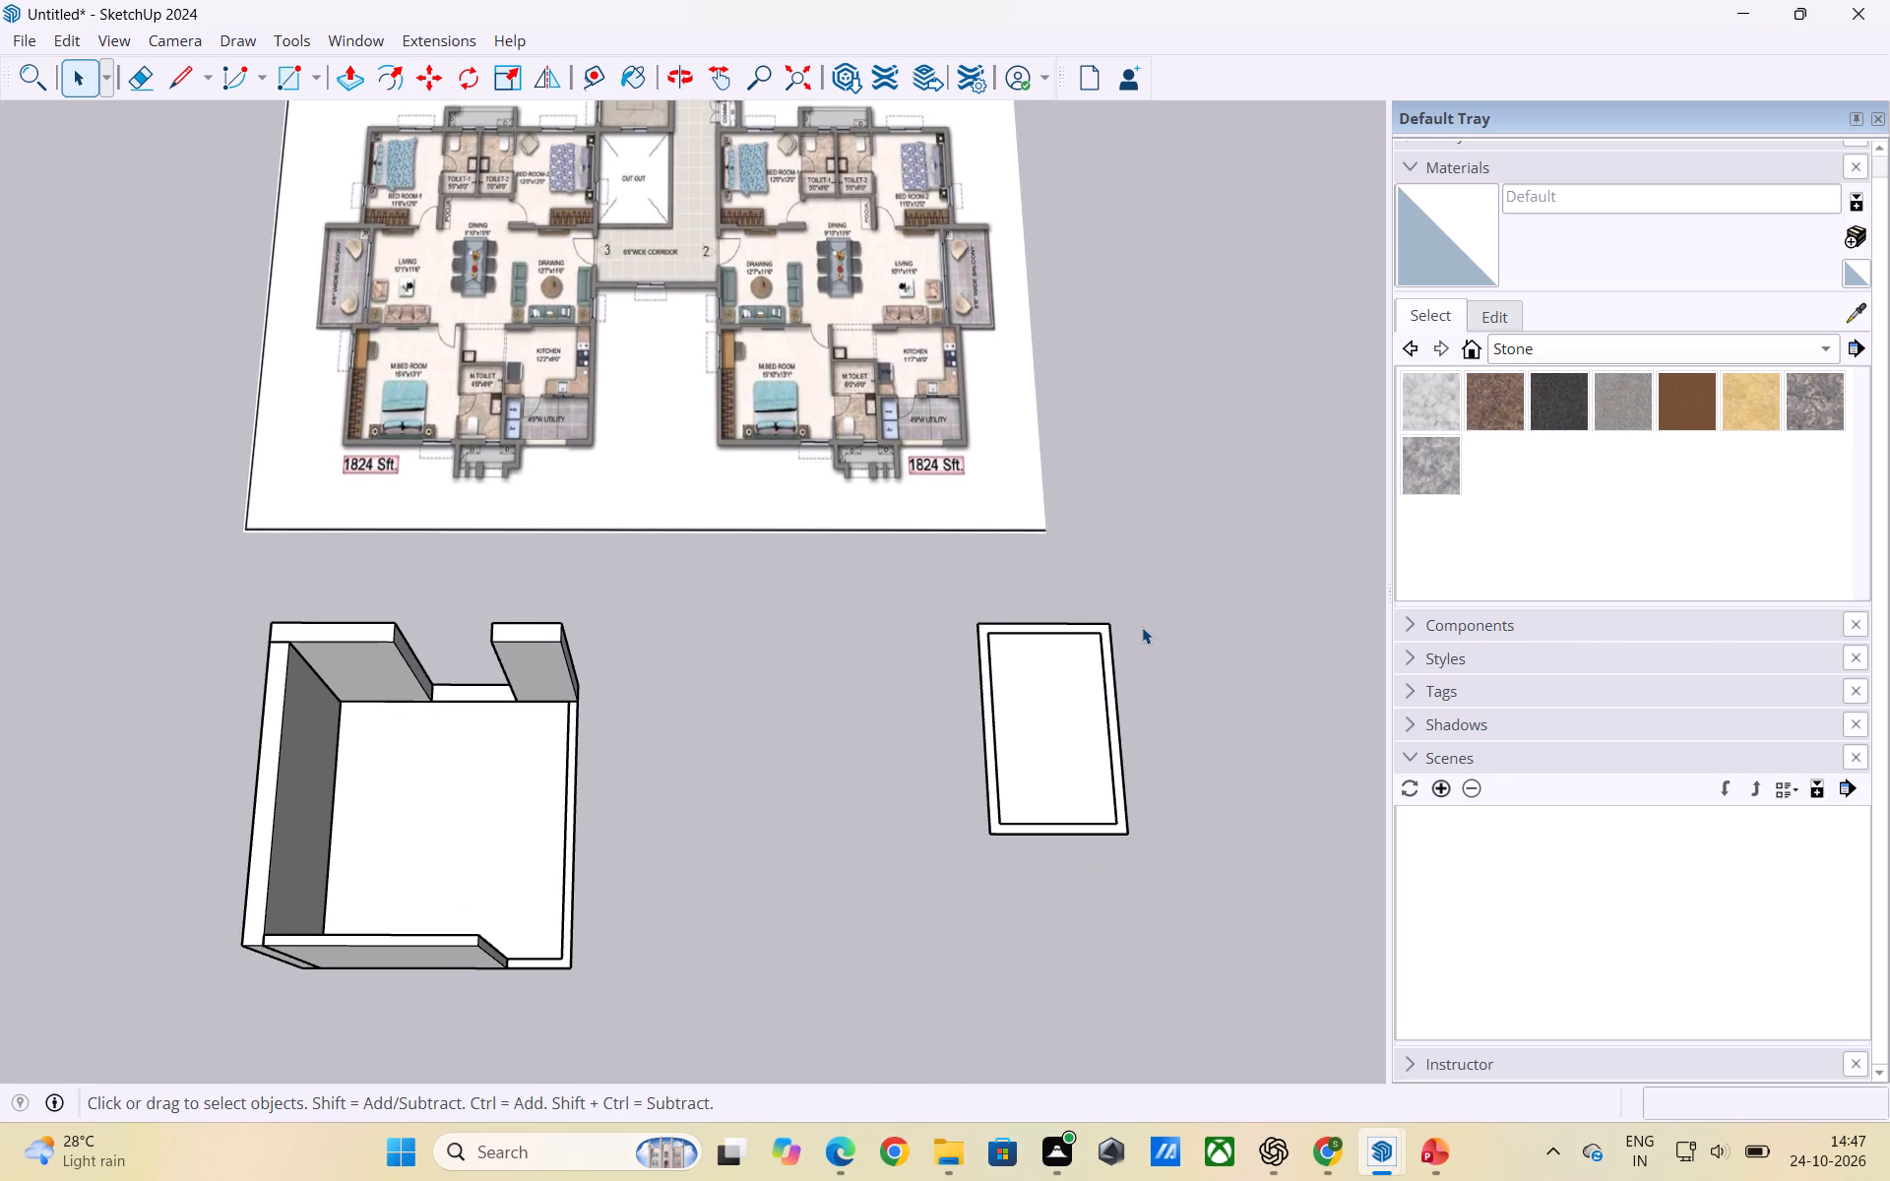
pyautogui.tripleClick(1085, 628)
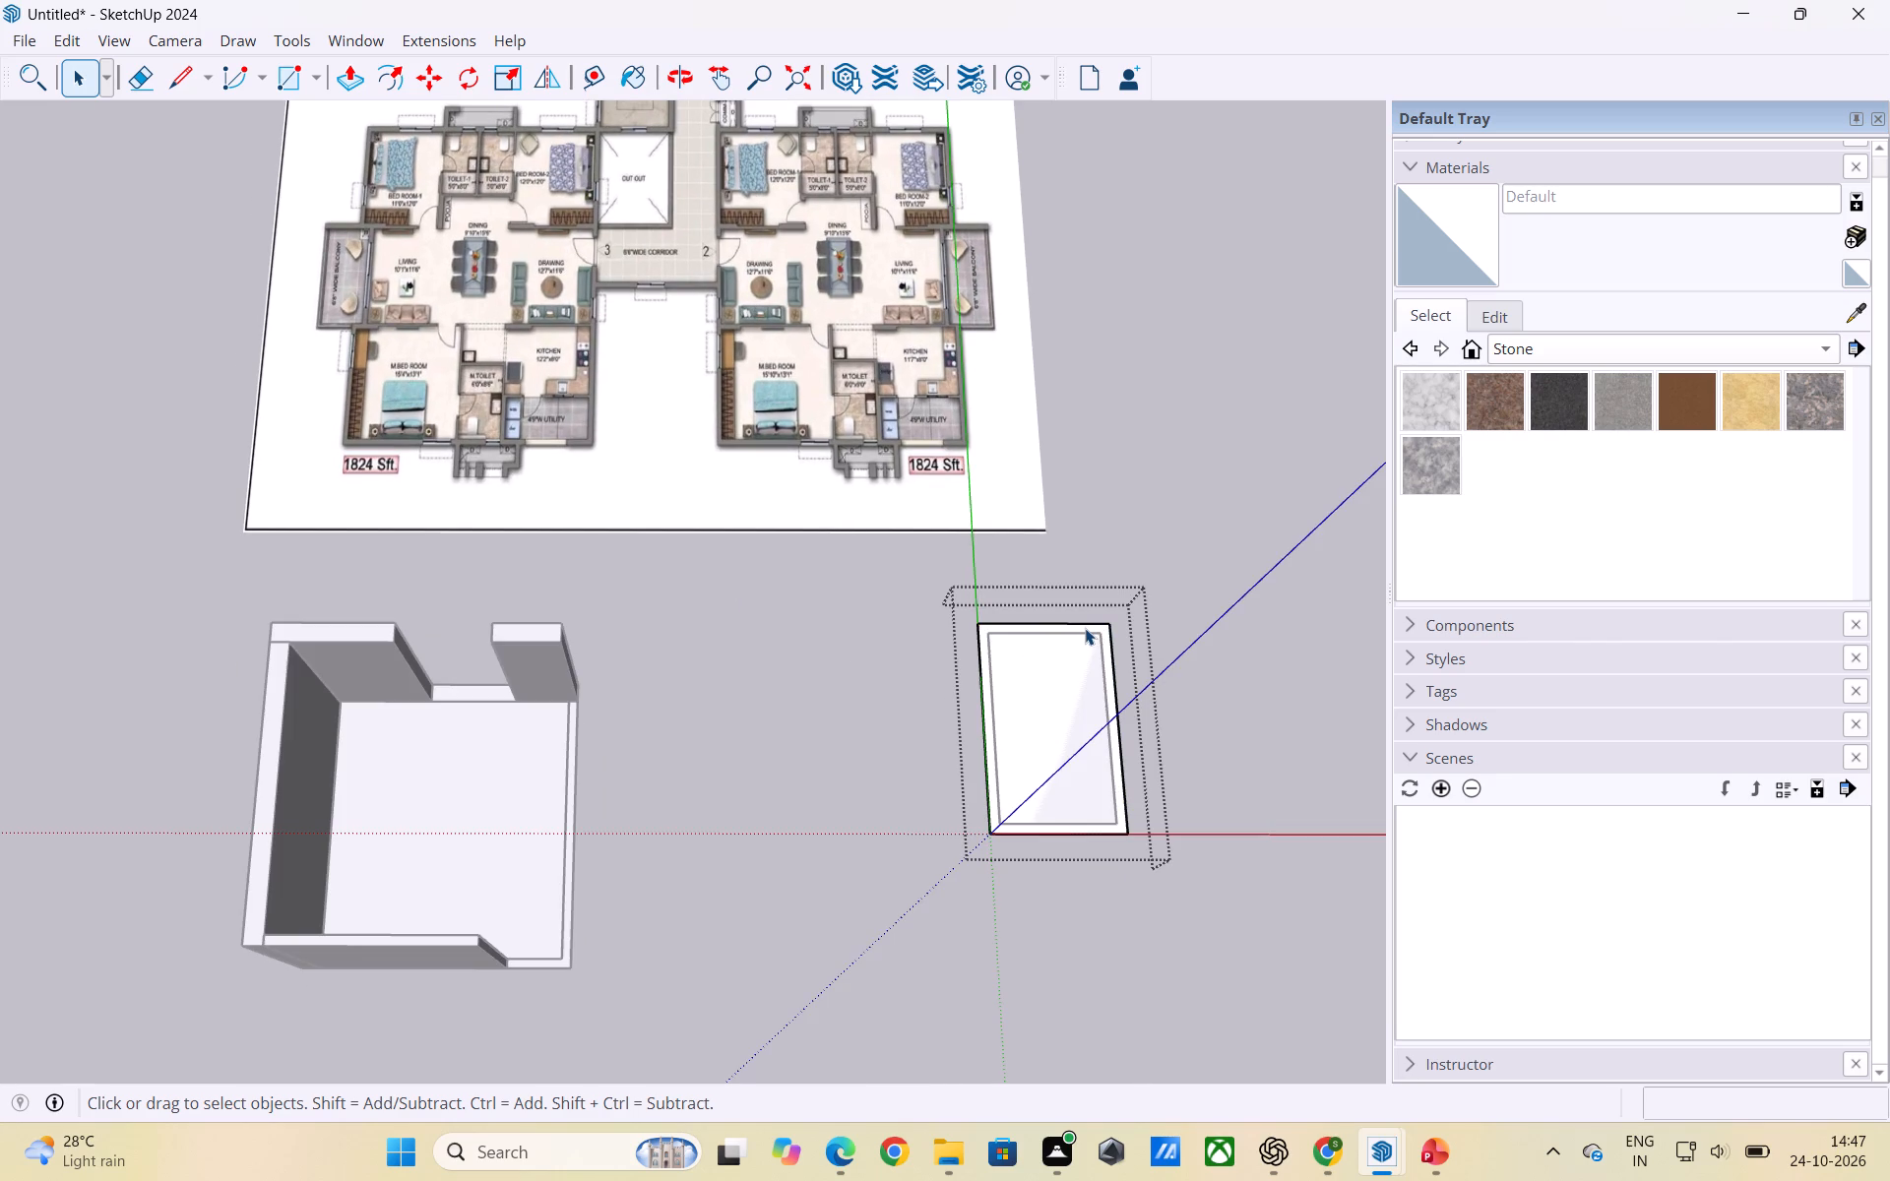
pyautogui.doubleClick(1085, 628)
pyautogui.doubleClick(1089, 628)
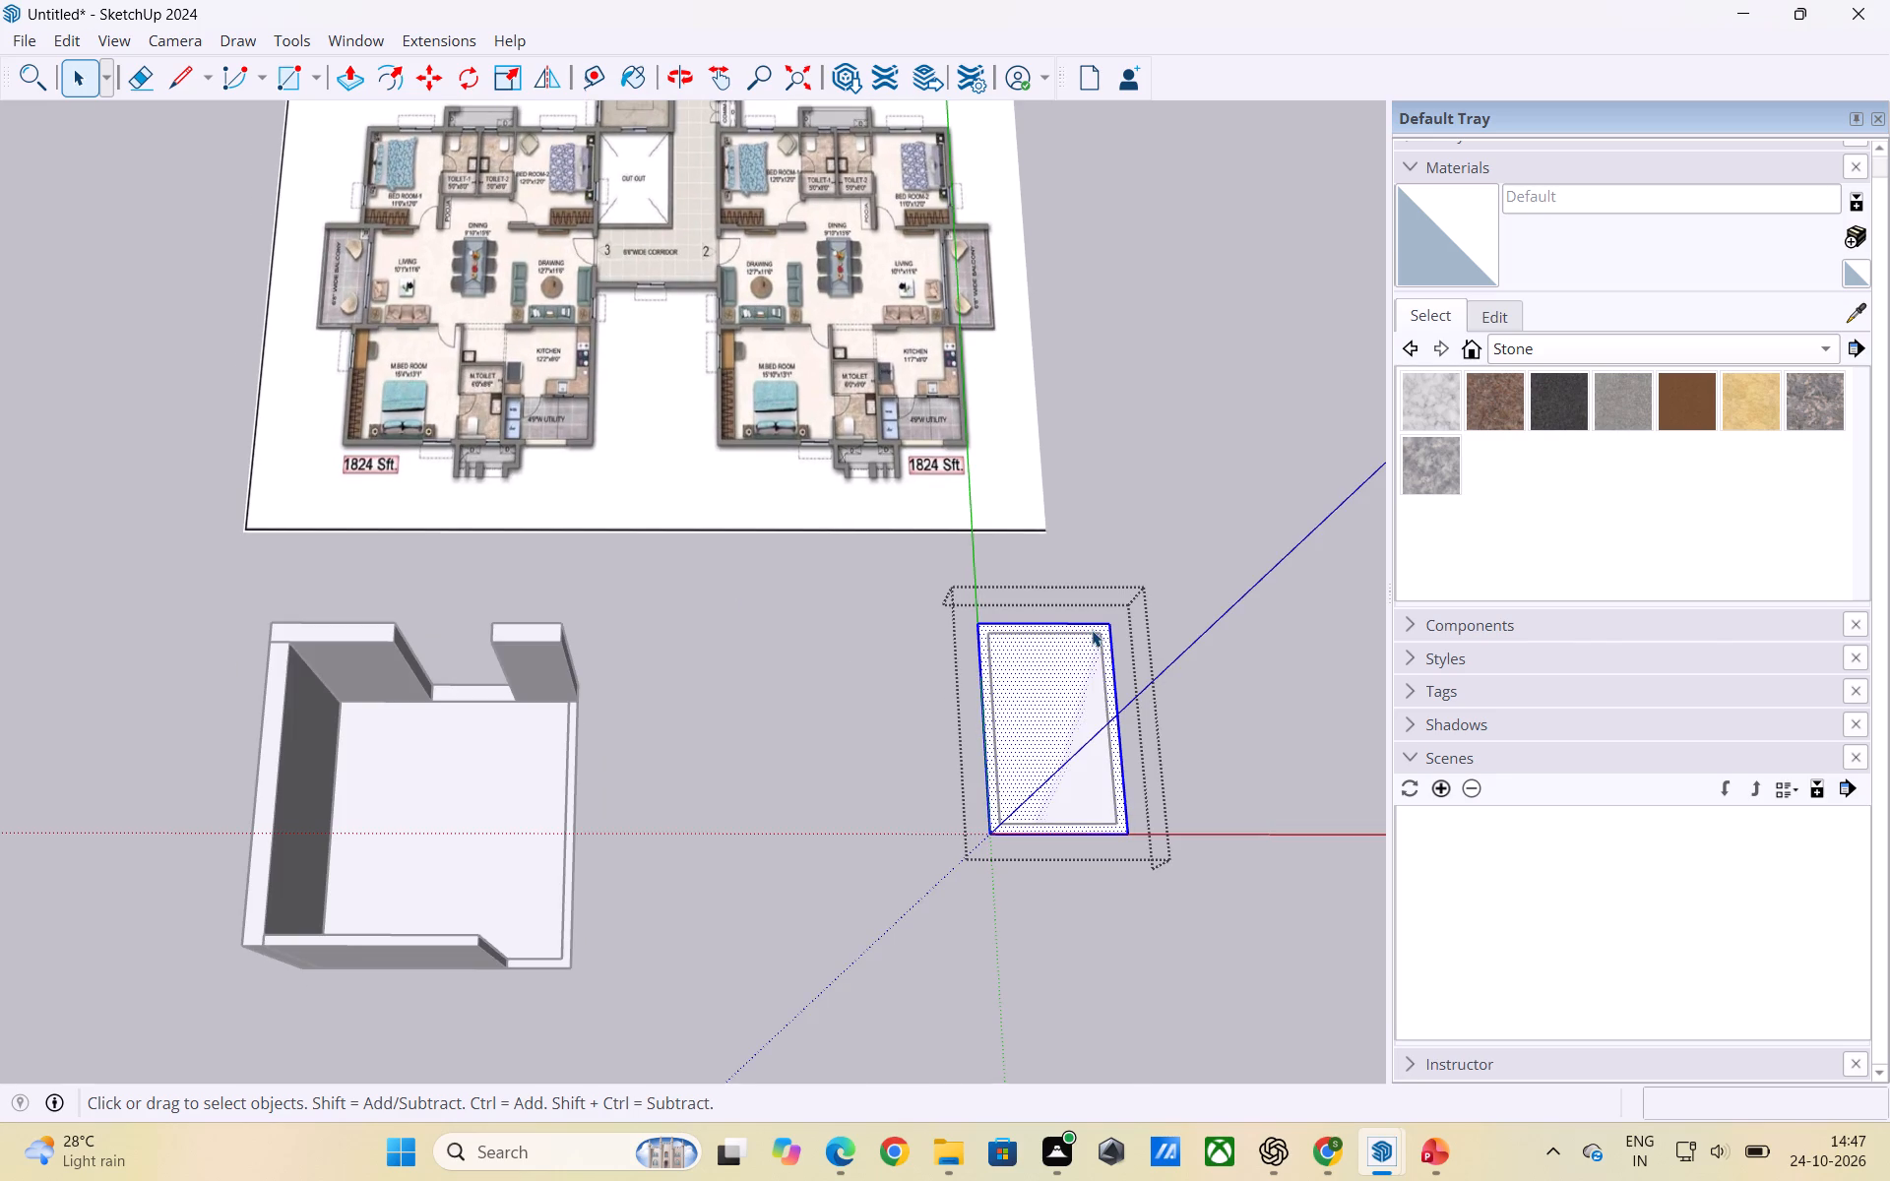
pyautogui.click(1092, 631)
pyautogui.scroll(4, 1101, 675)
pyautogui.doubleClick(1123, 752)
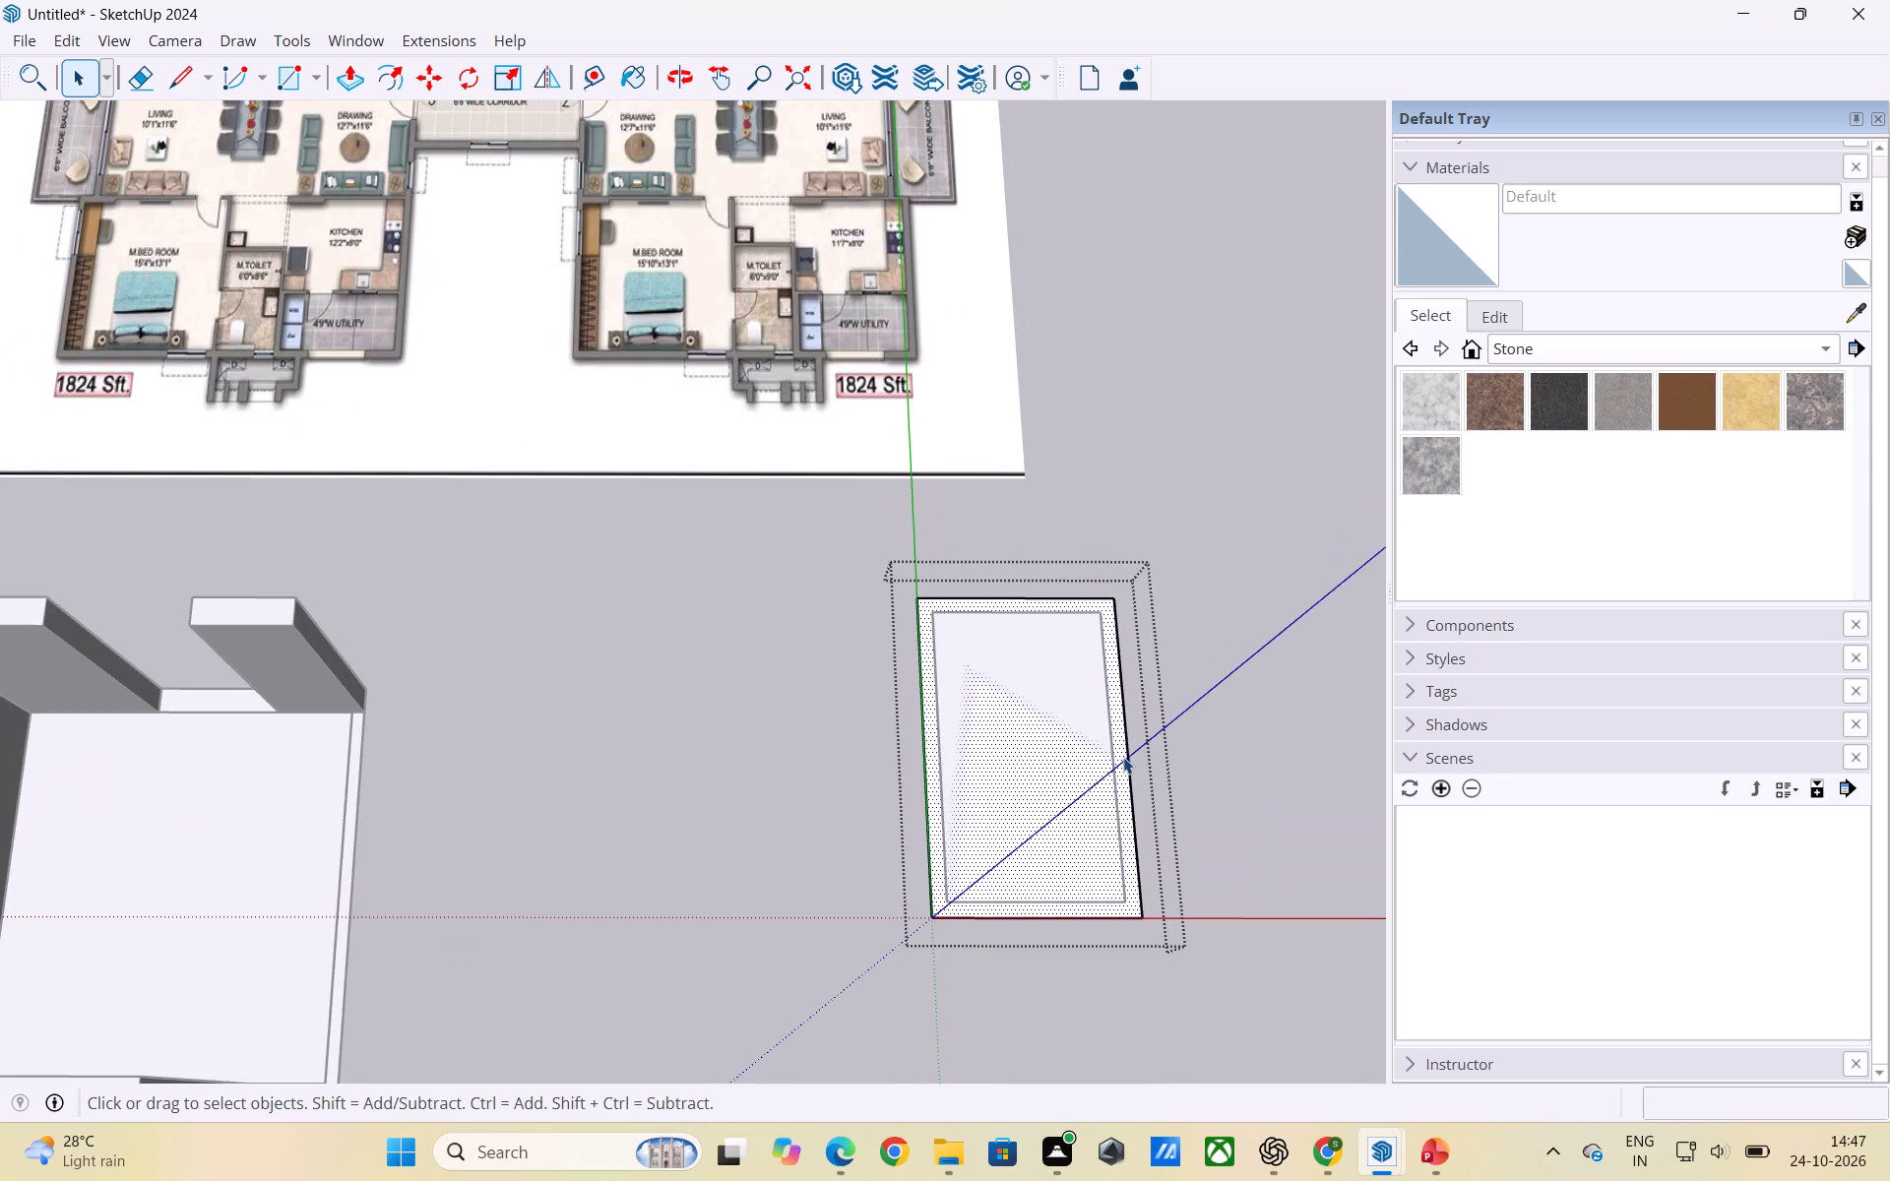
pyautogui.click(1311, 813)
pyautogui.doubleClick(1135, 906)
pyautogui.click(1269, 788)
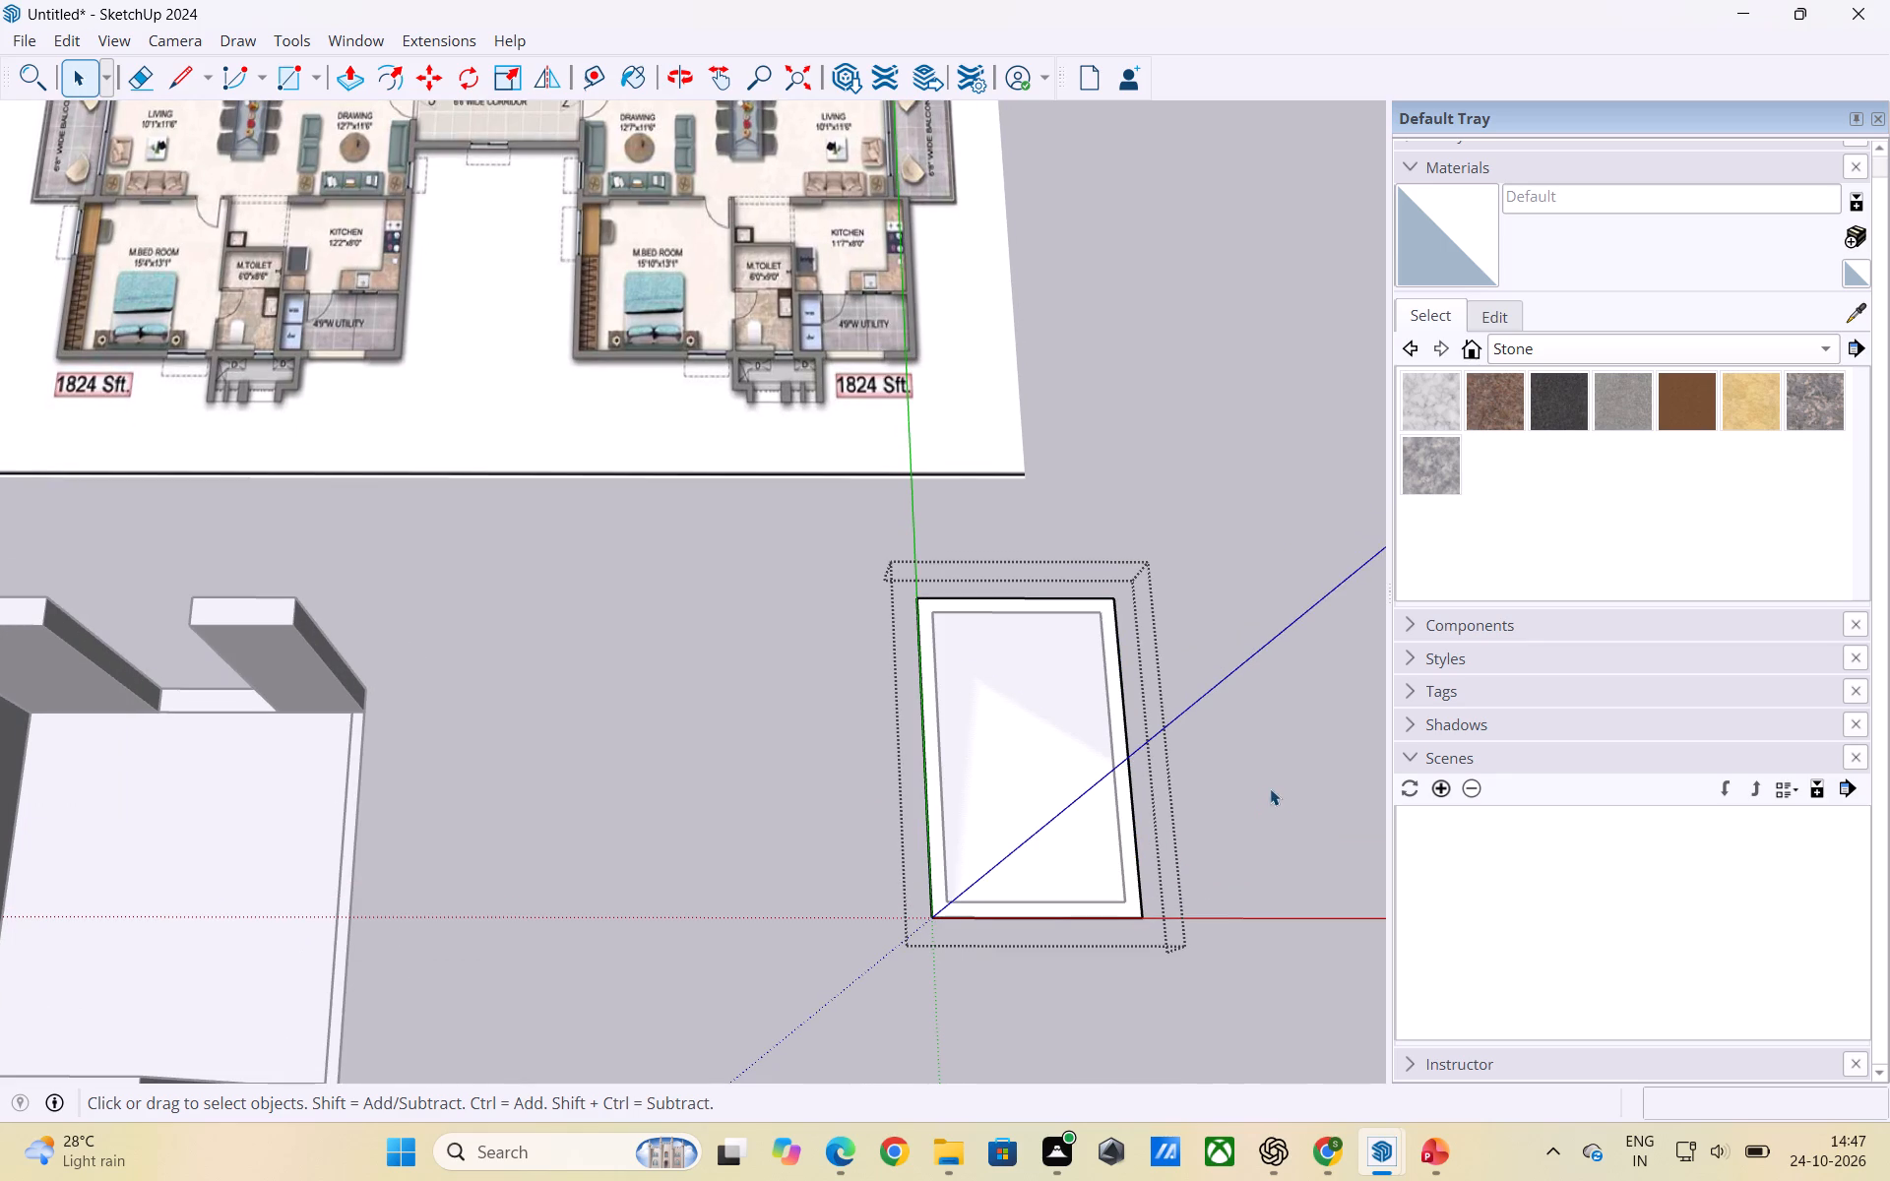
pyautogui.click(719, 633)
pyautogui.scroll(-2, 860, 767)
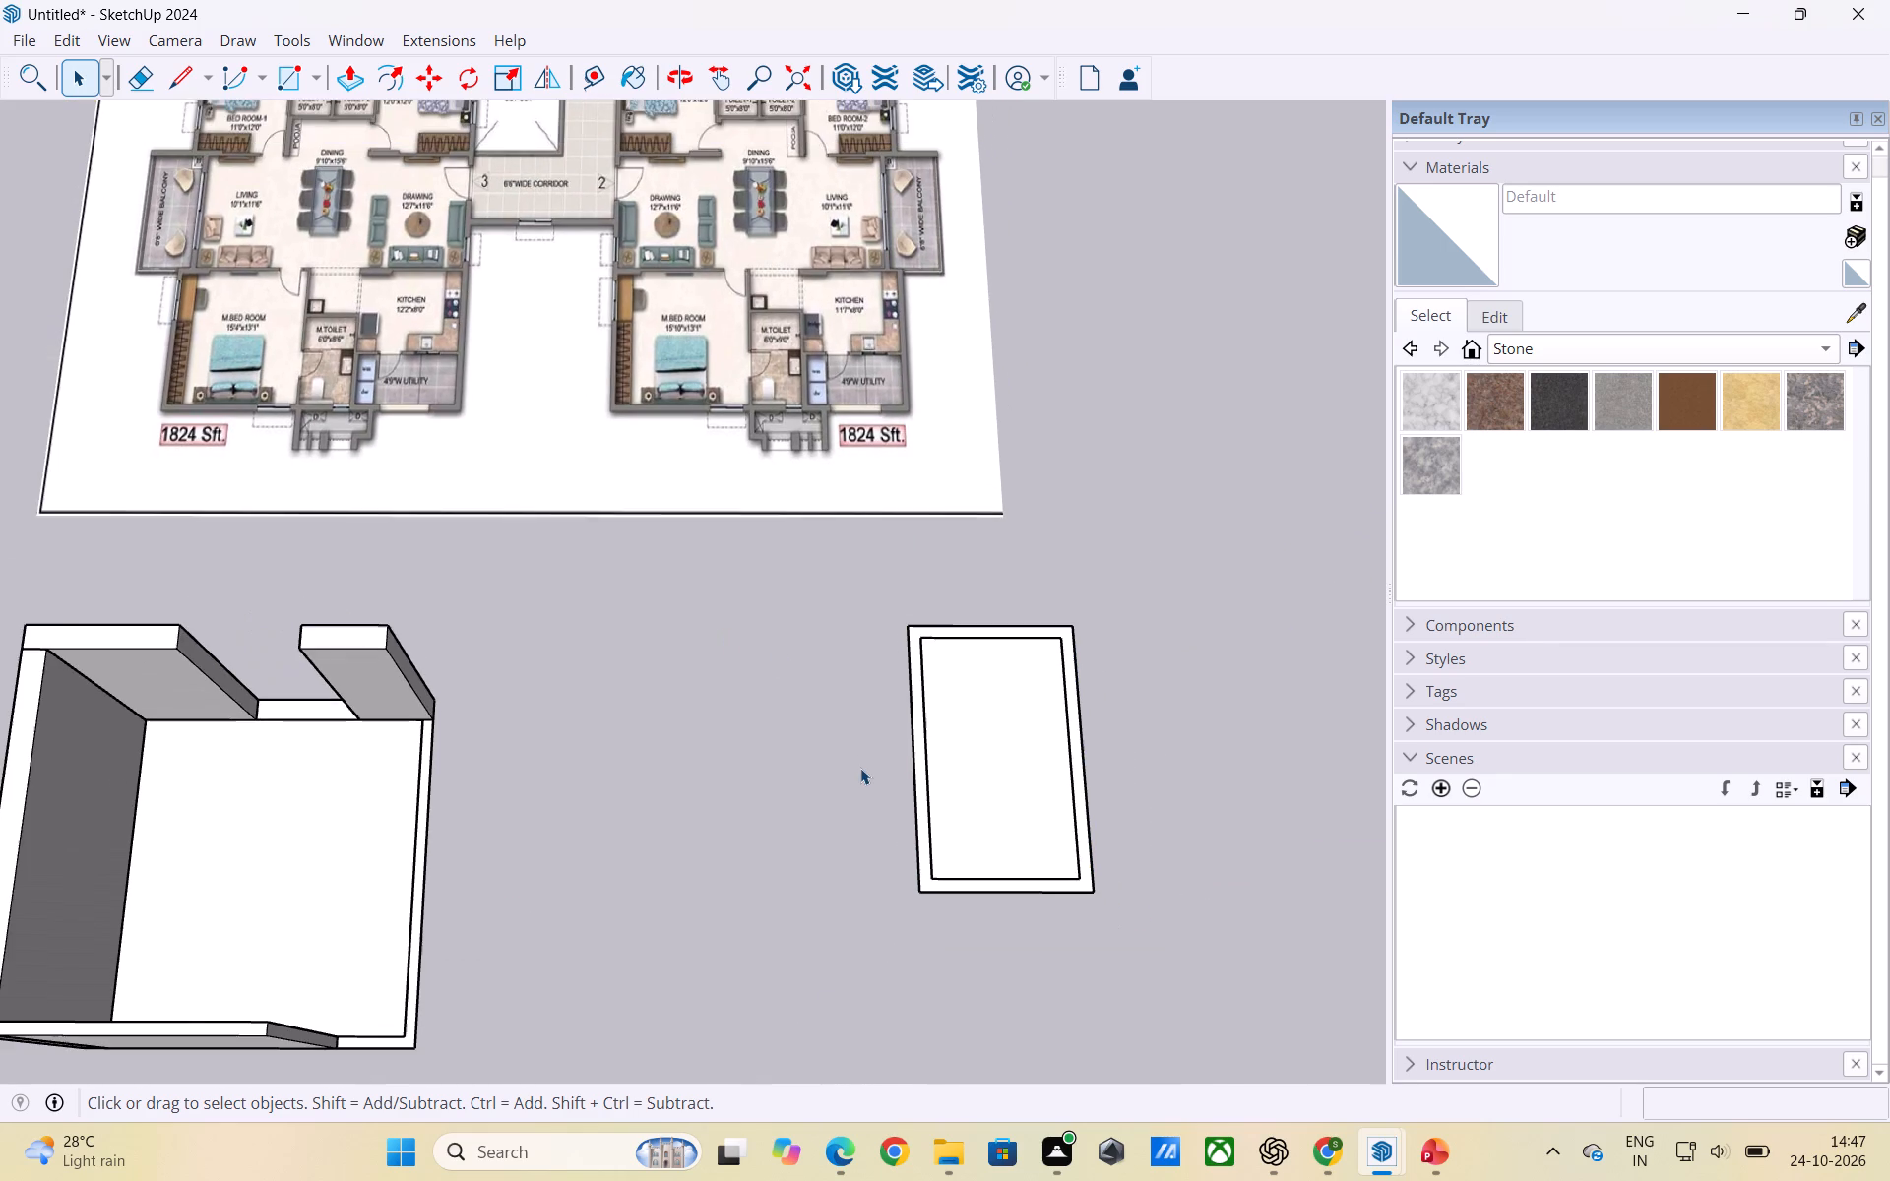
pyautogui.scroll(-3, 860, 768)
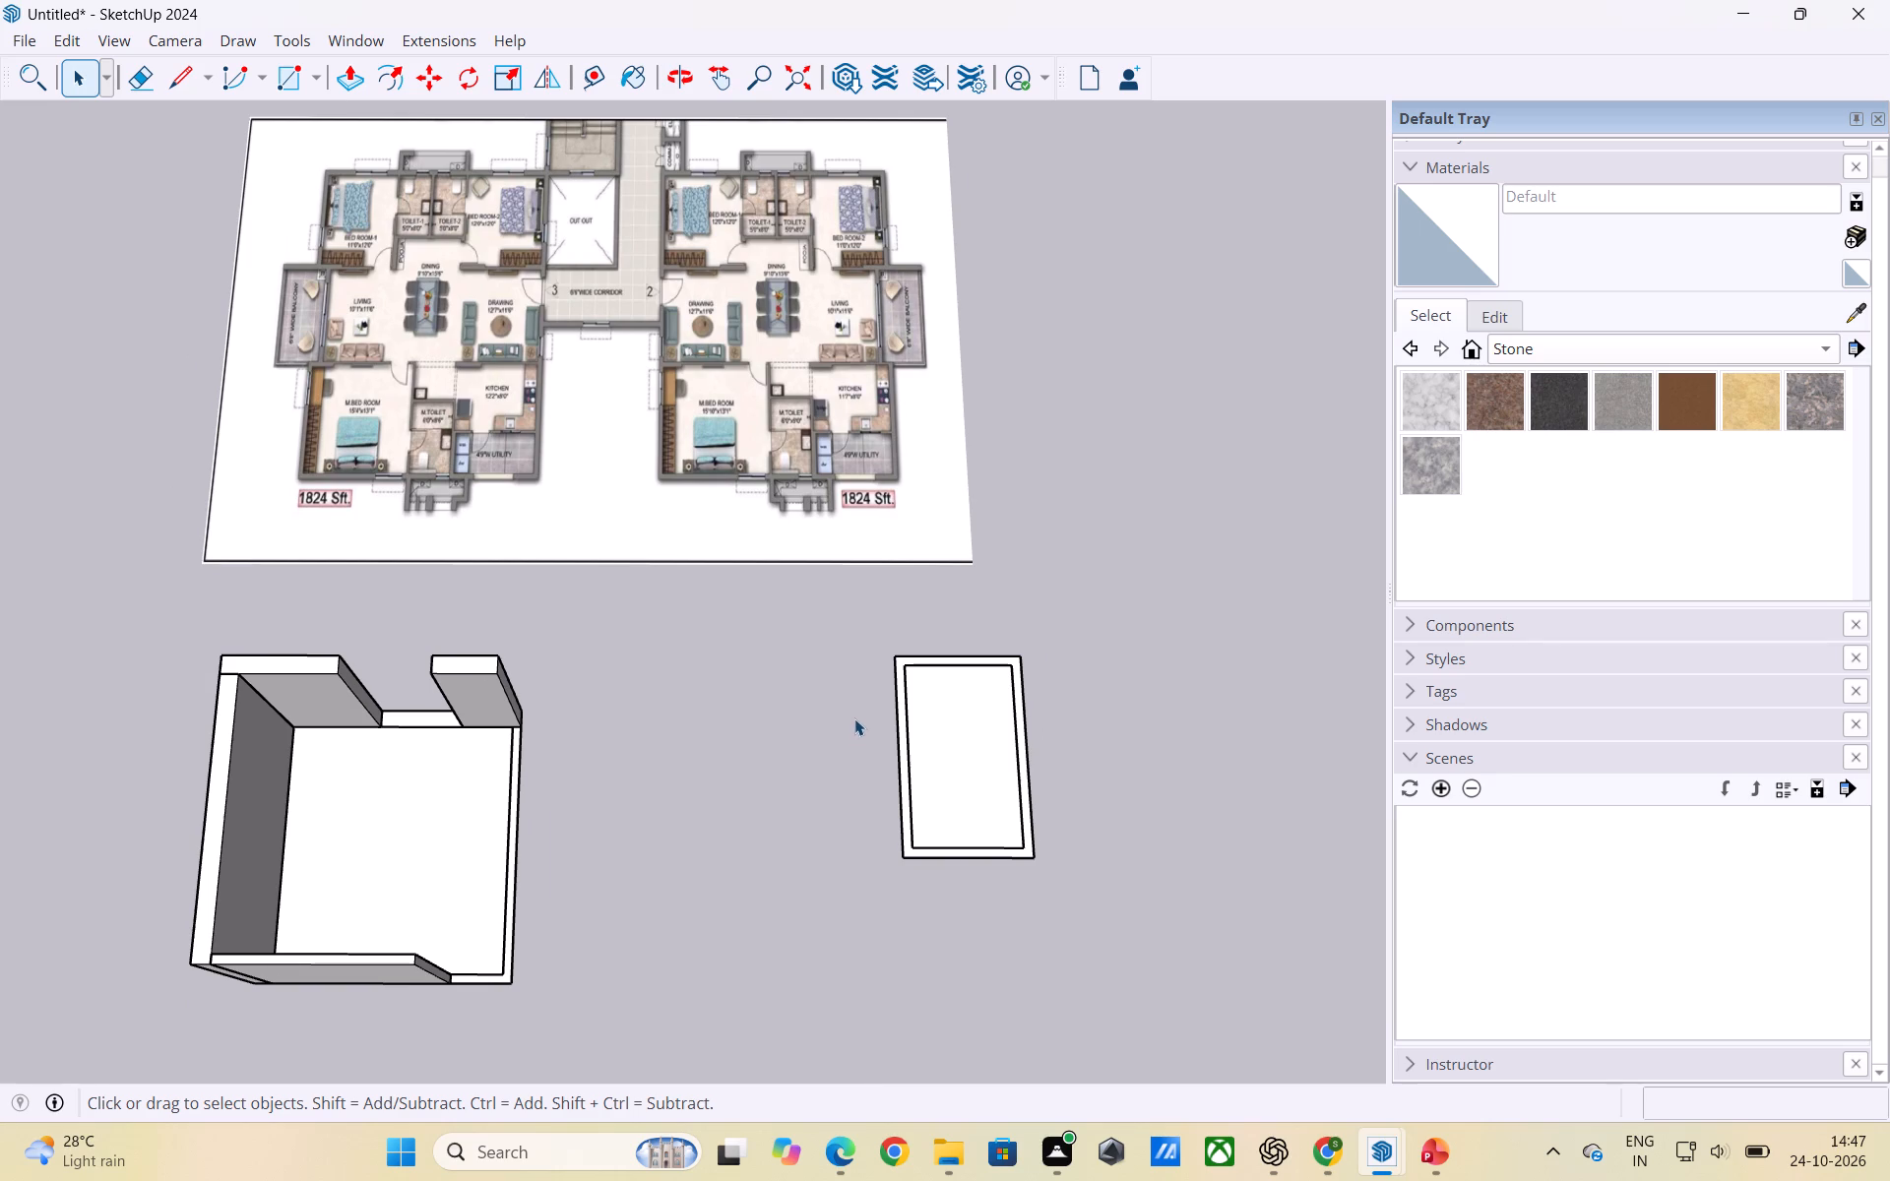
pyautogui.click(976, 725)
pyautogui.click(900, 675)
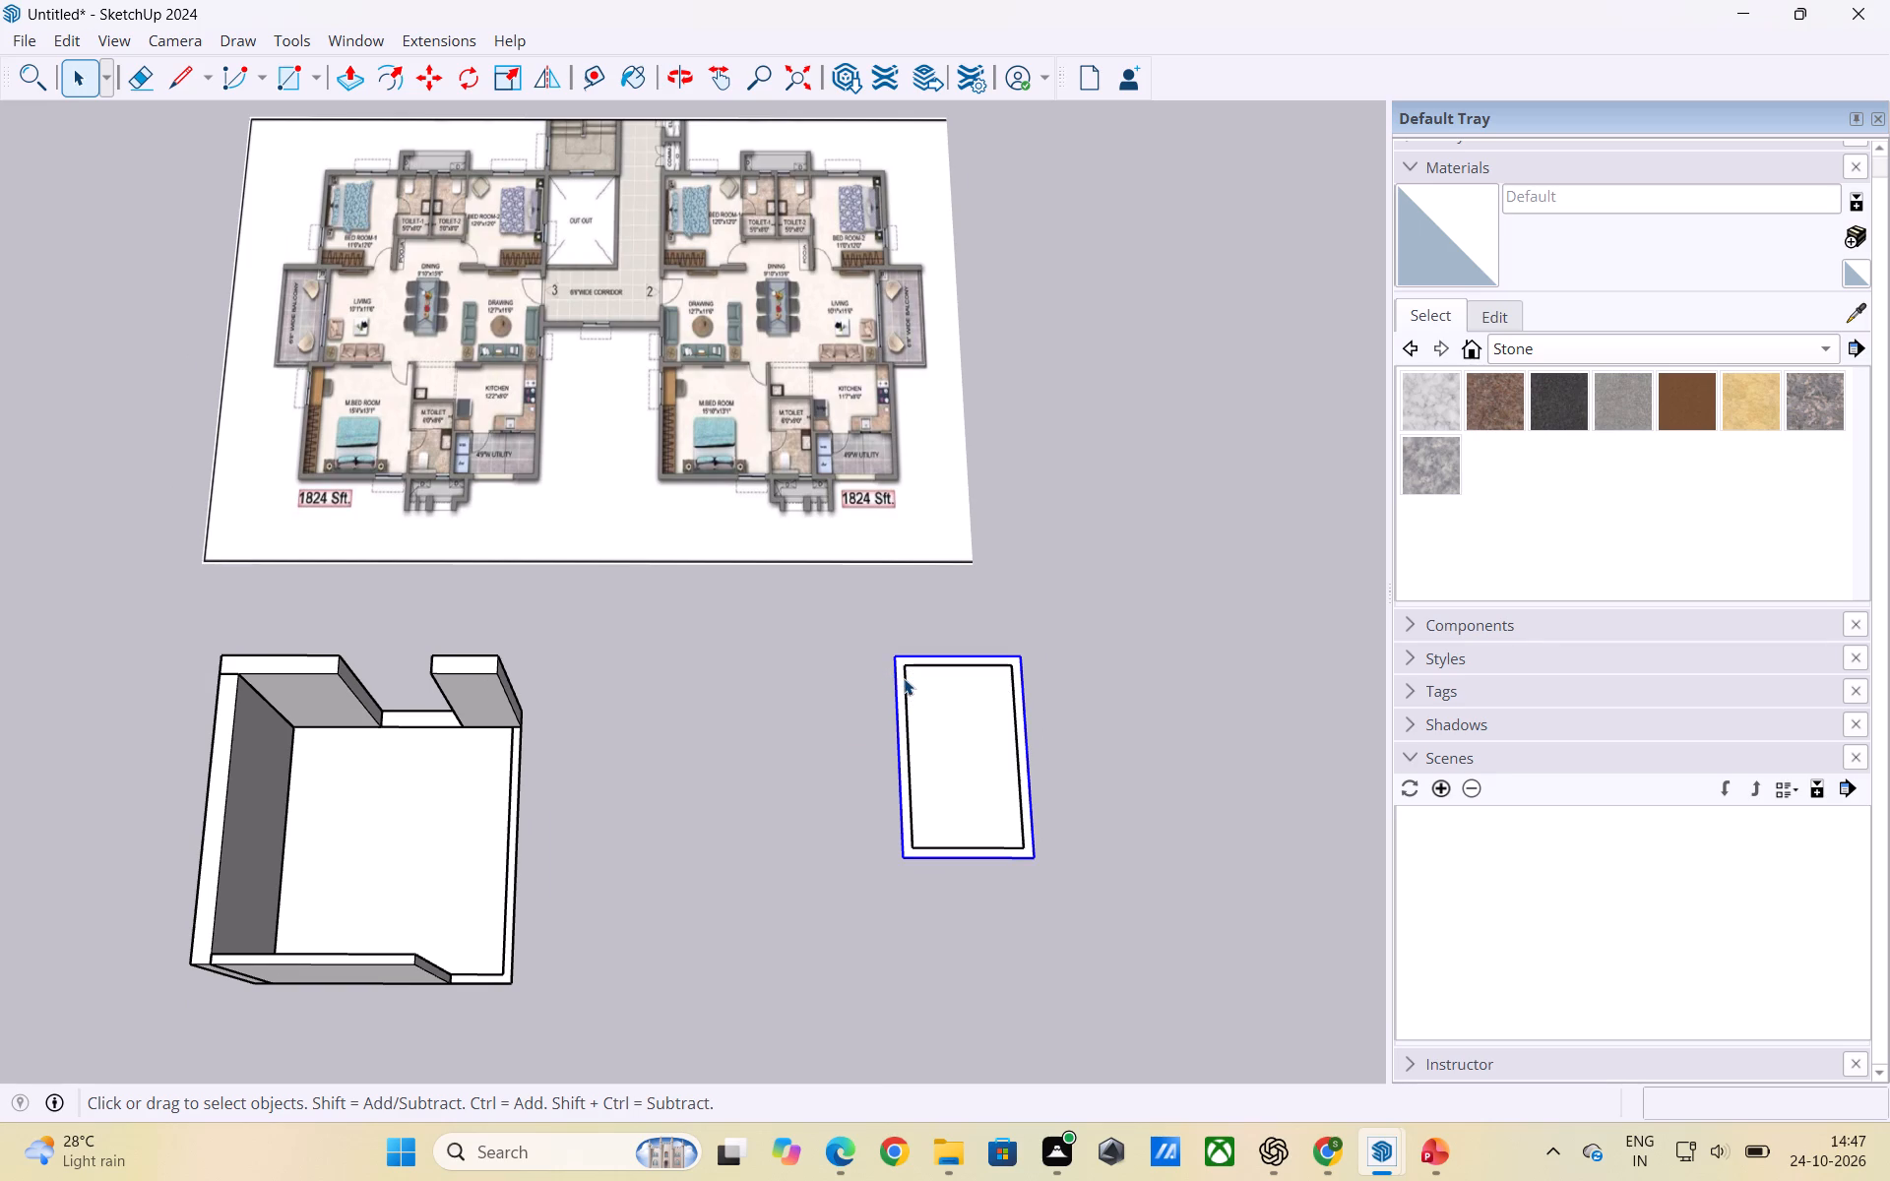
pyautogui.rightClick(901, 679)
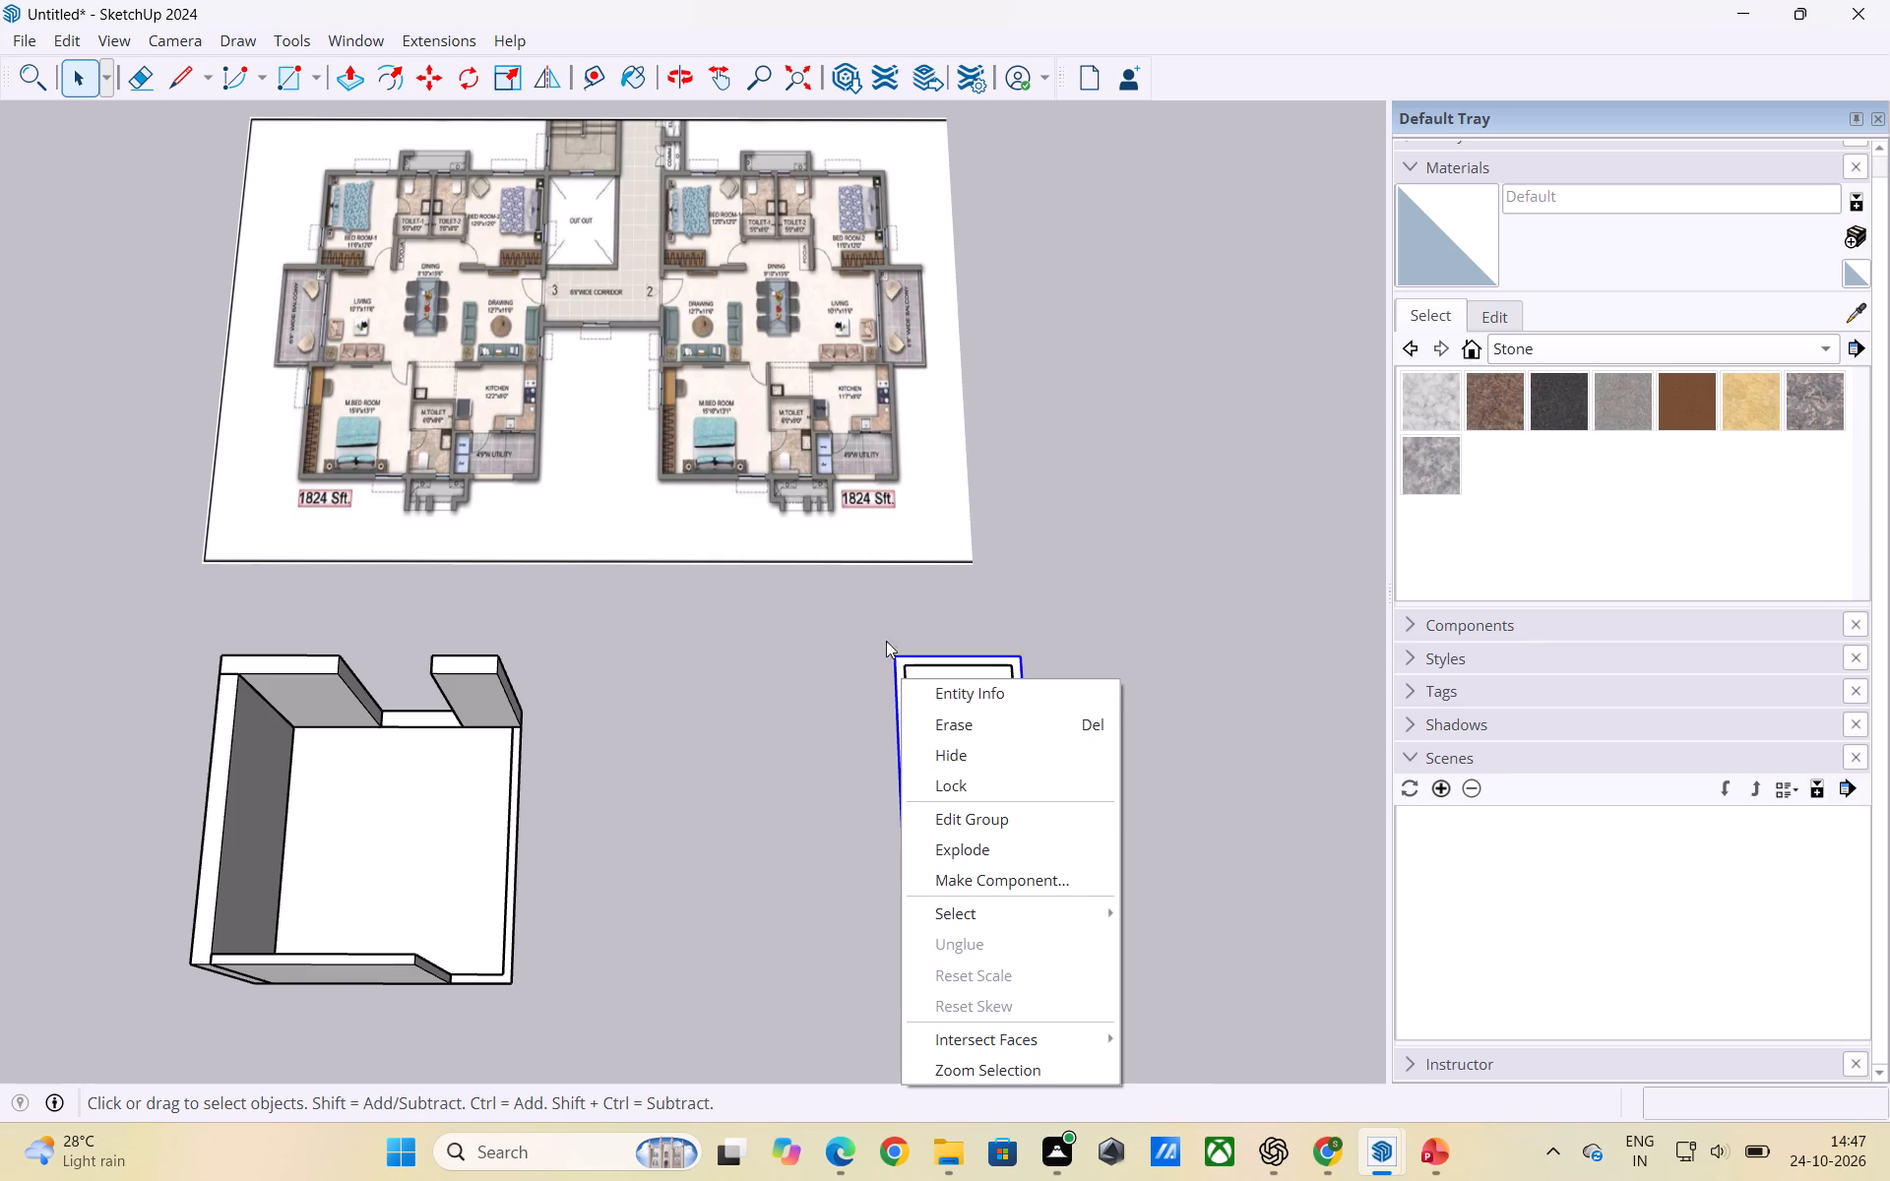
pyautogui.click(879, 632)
# Draw a rectangle about 5' by 4 9/16" over the wall strip along the small rectangle's short edge nearest the floor plan.
pyautogui.press('r')
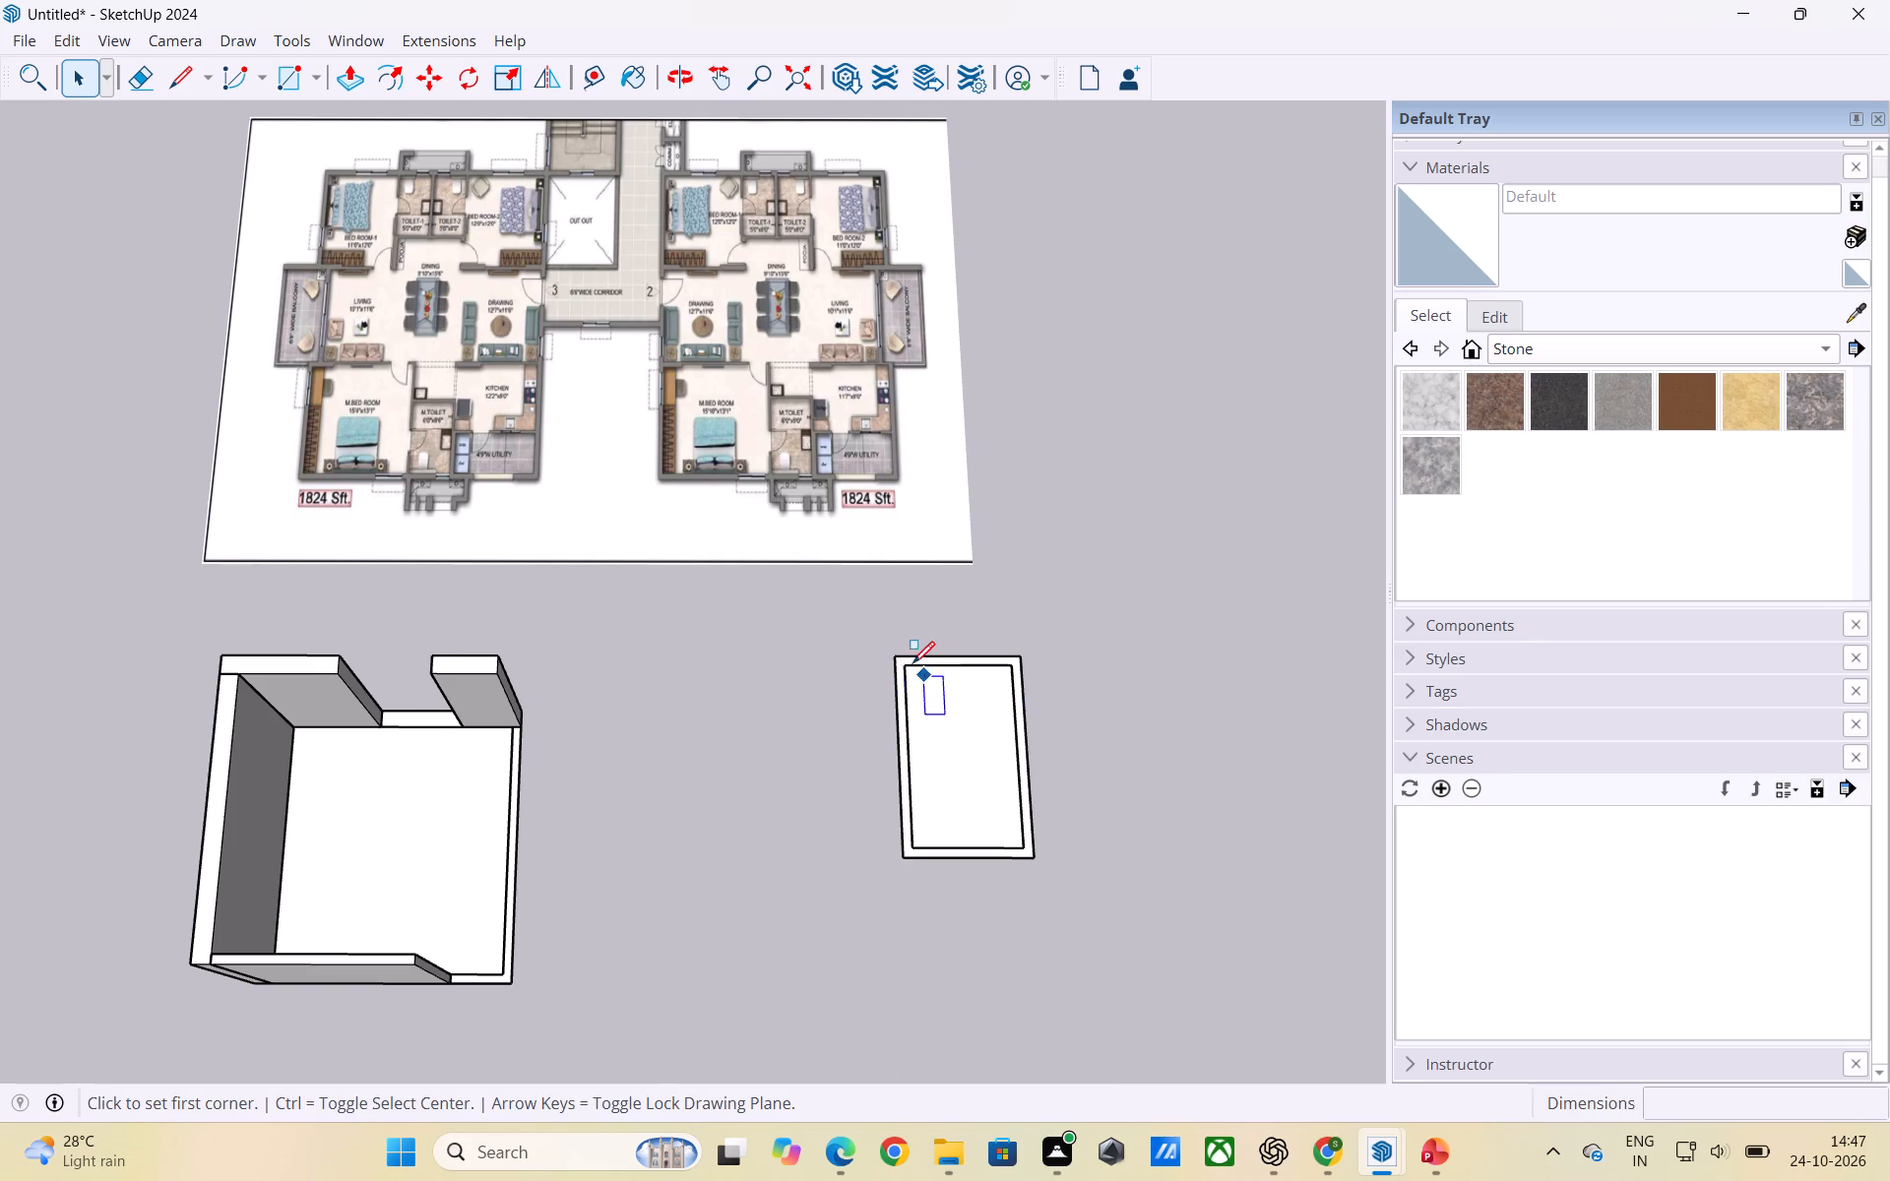
pyautogui.scroll(4, 895, 660)
pyautogui.click(894, 660)
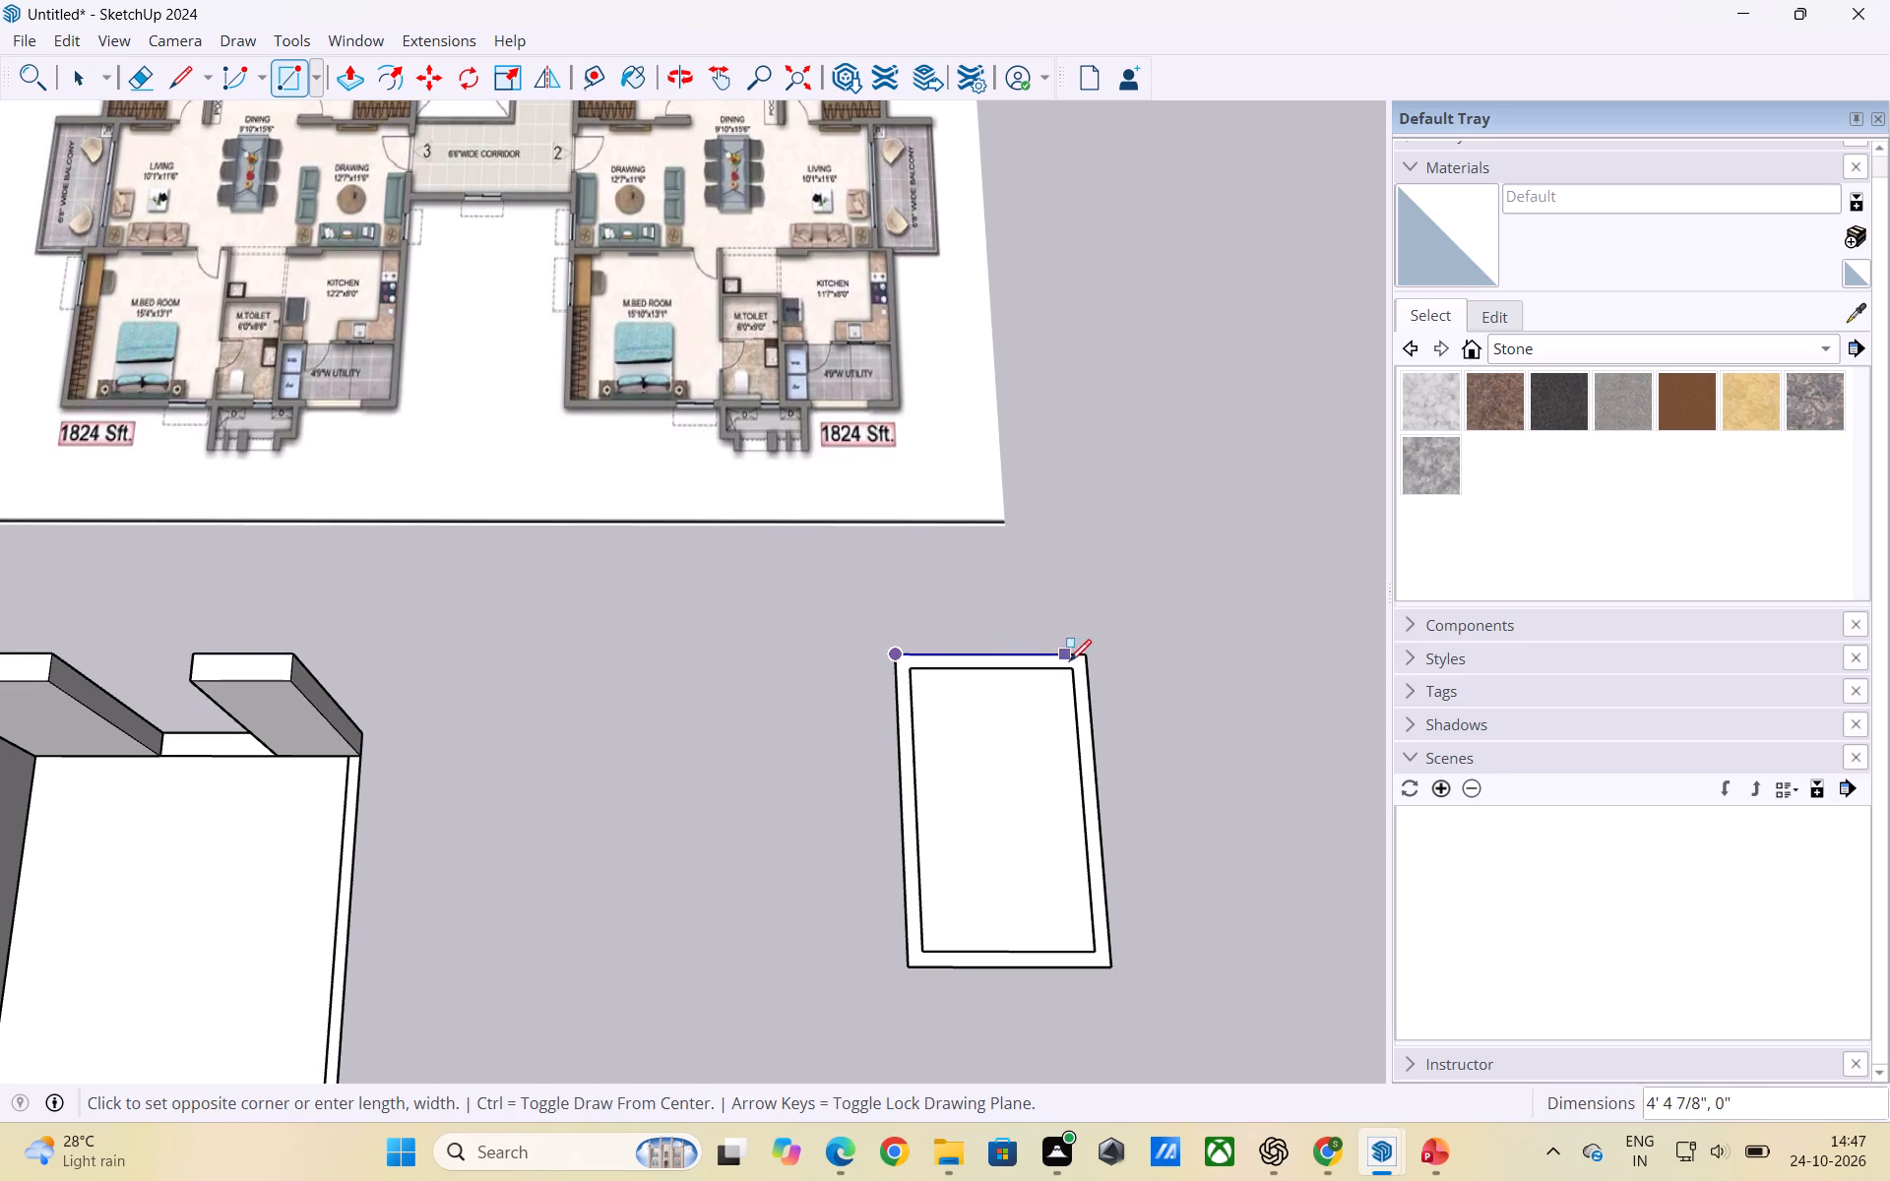
pyautogui.scroll(3, 1086, 669)
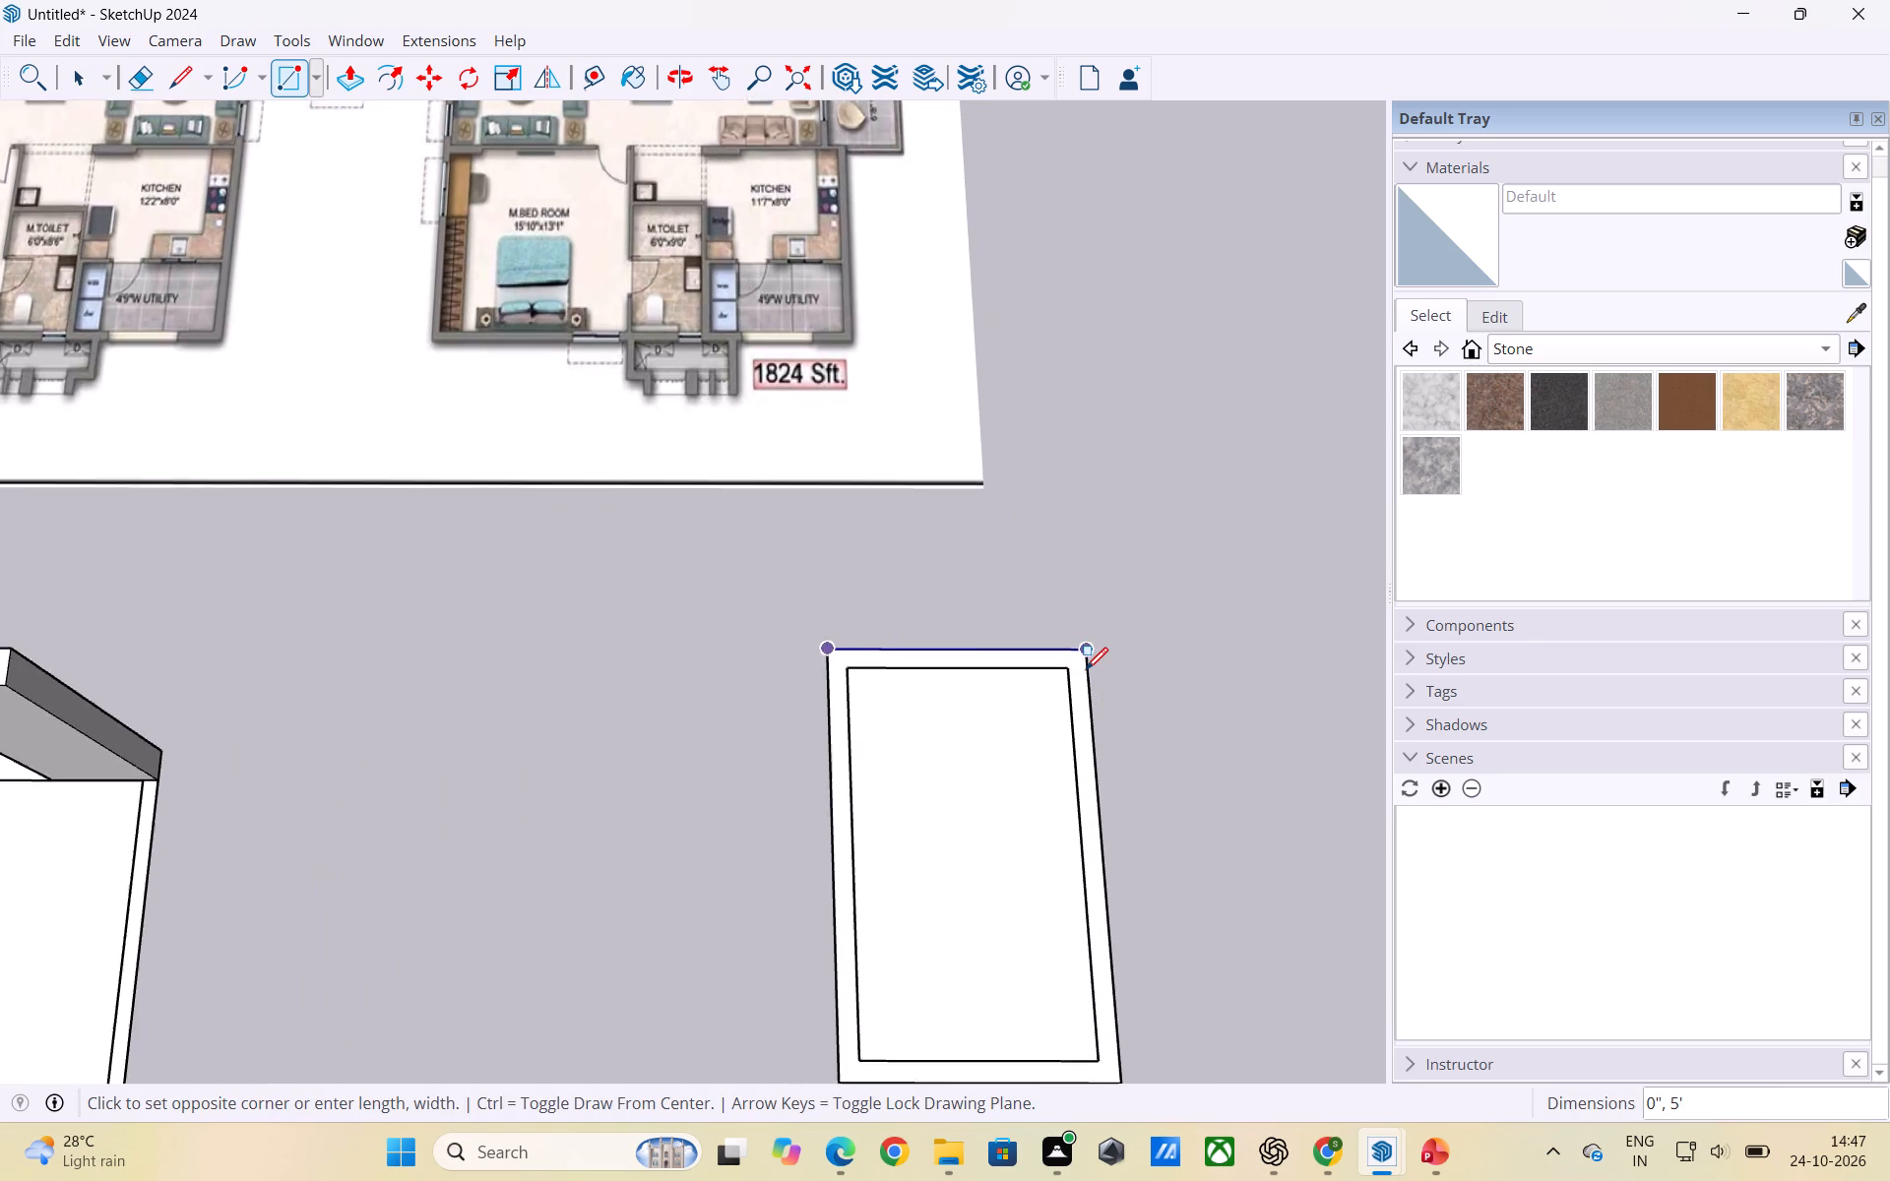
pyautogui.scroll(2, 1086, 669)
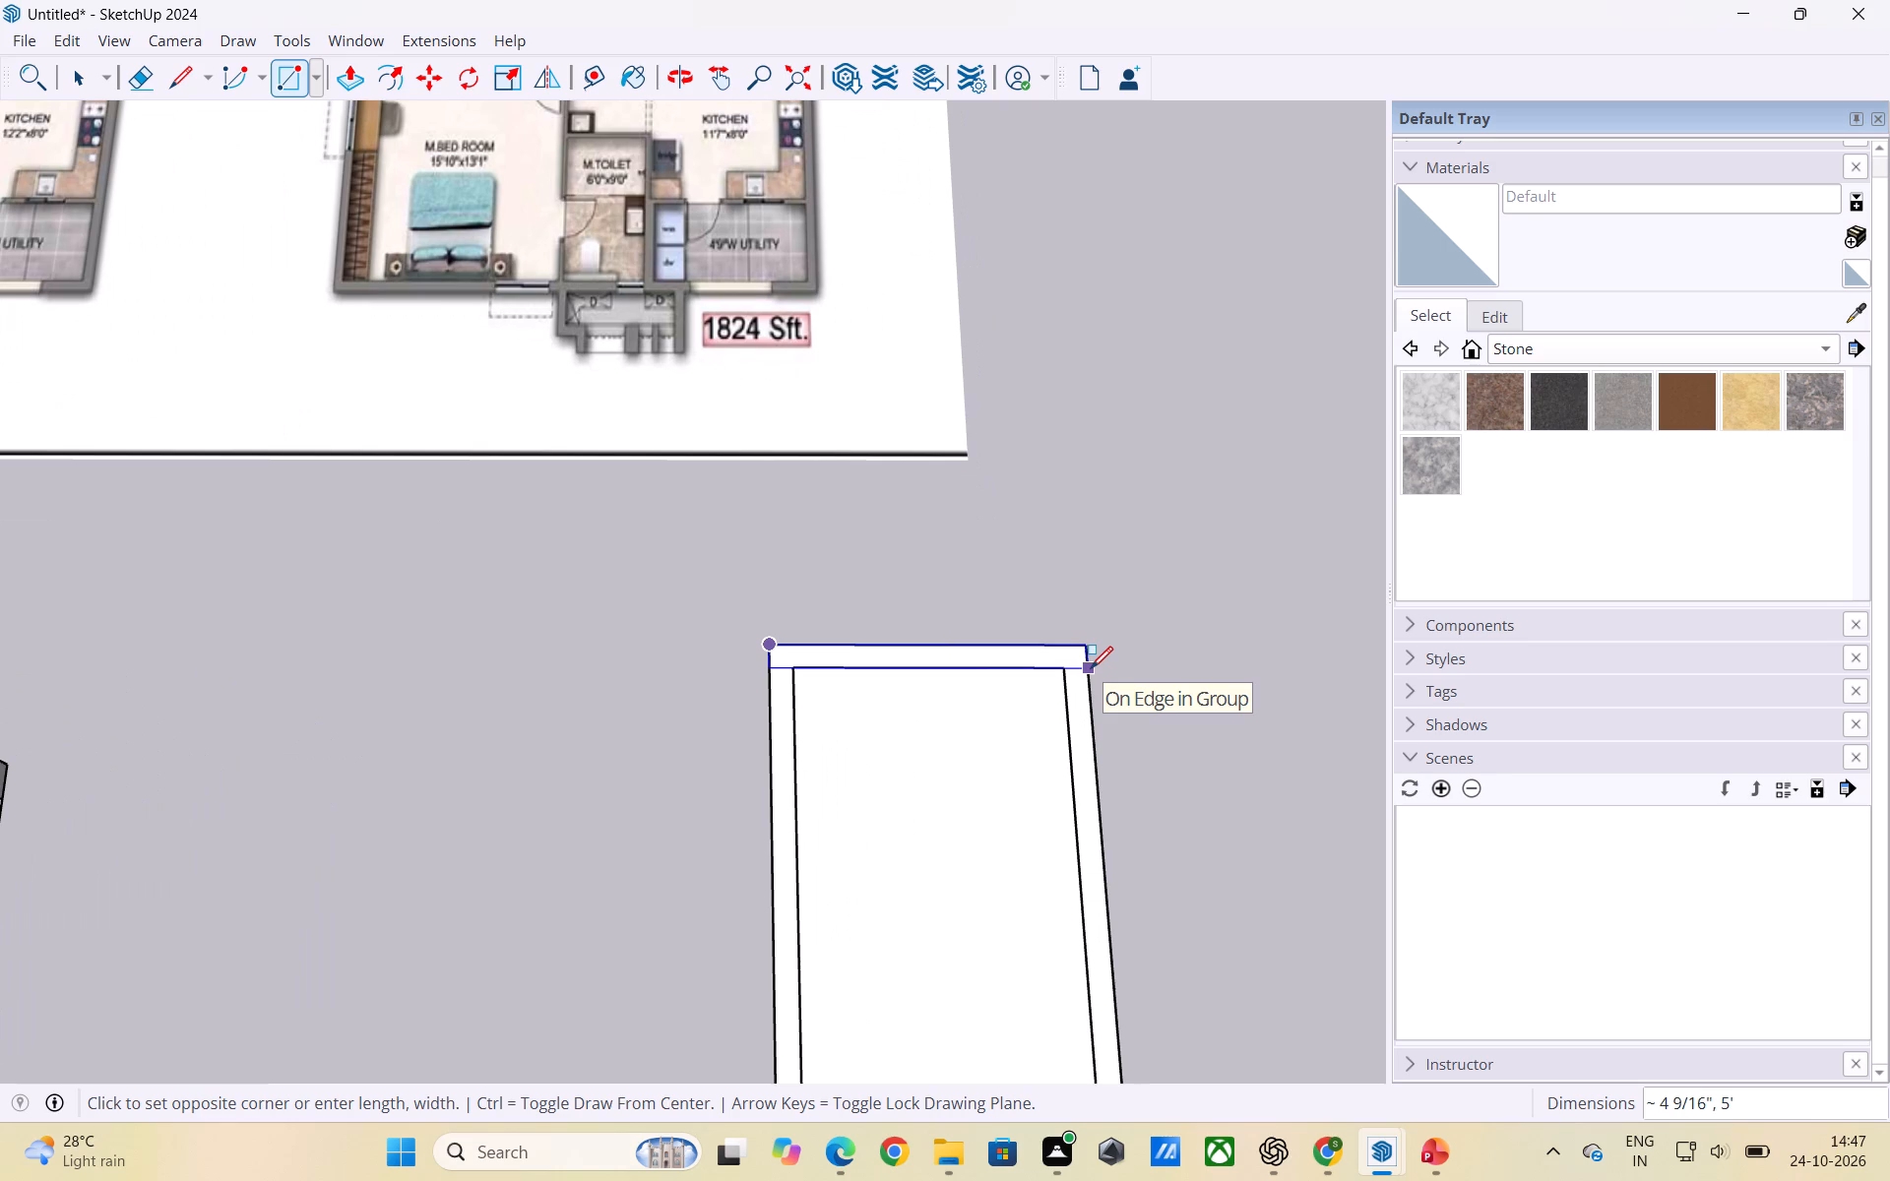
pyautogui.click(1091, 668)
# Draw a rectangle 4 1/2" by about 7' 7 7/16" over the wall strip along the long edge farthest from the walled room.
pyautogui.scroll(-3, 803, 579)
pyautogui.scroll(1, 803, 579)
pyautogui.scroll(-2, 798, 564)
pyautogui.click(1027, 995)
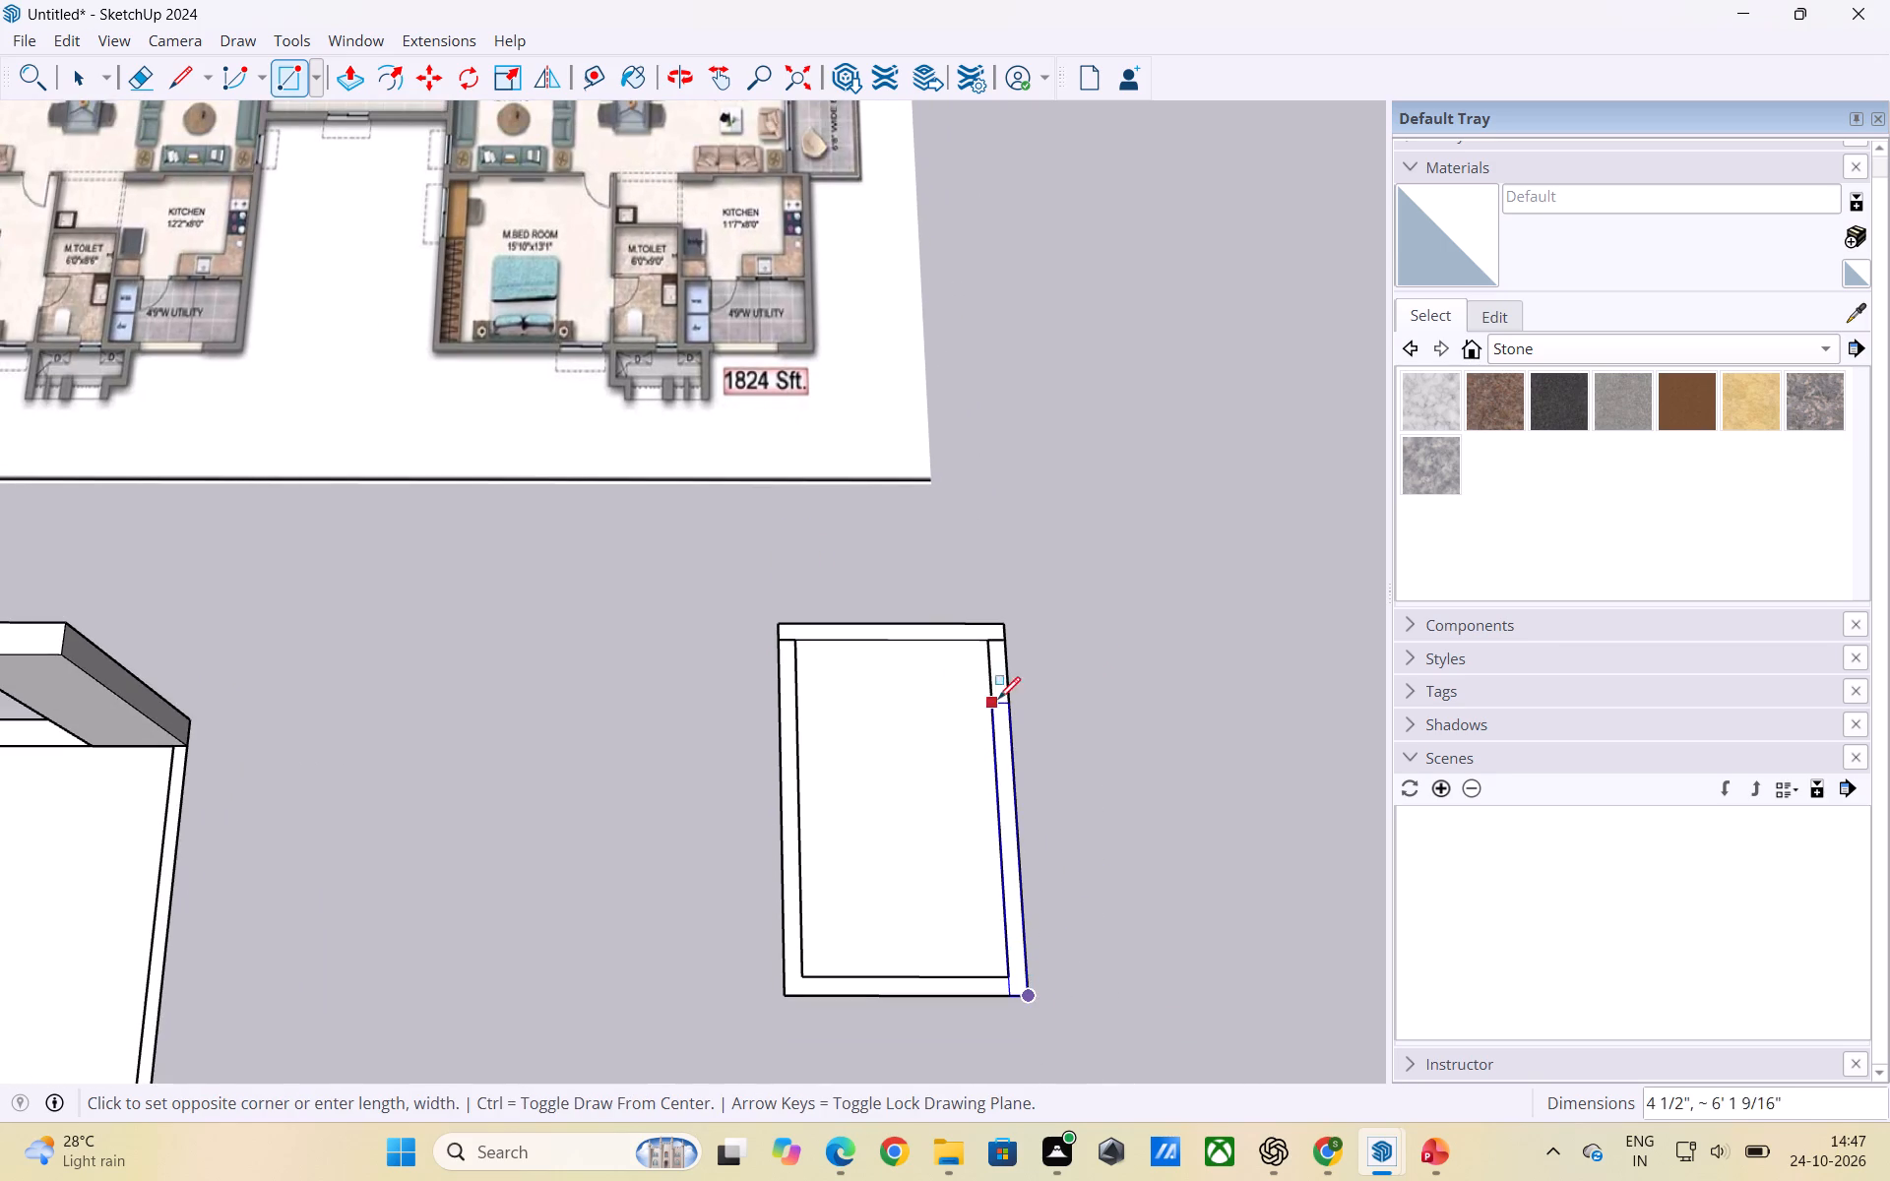
pyautogui.click(994, 642)
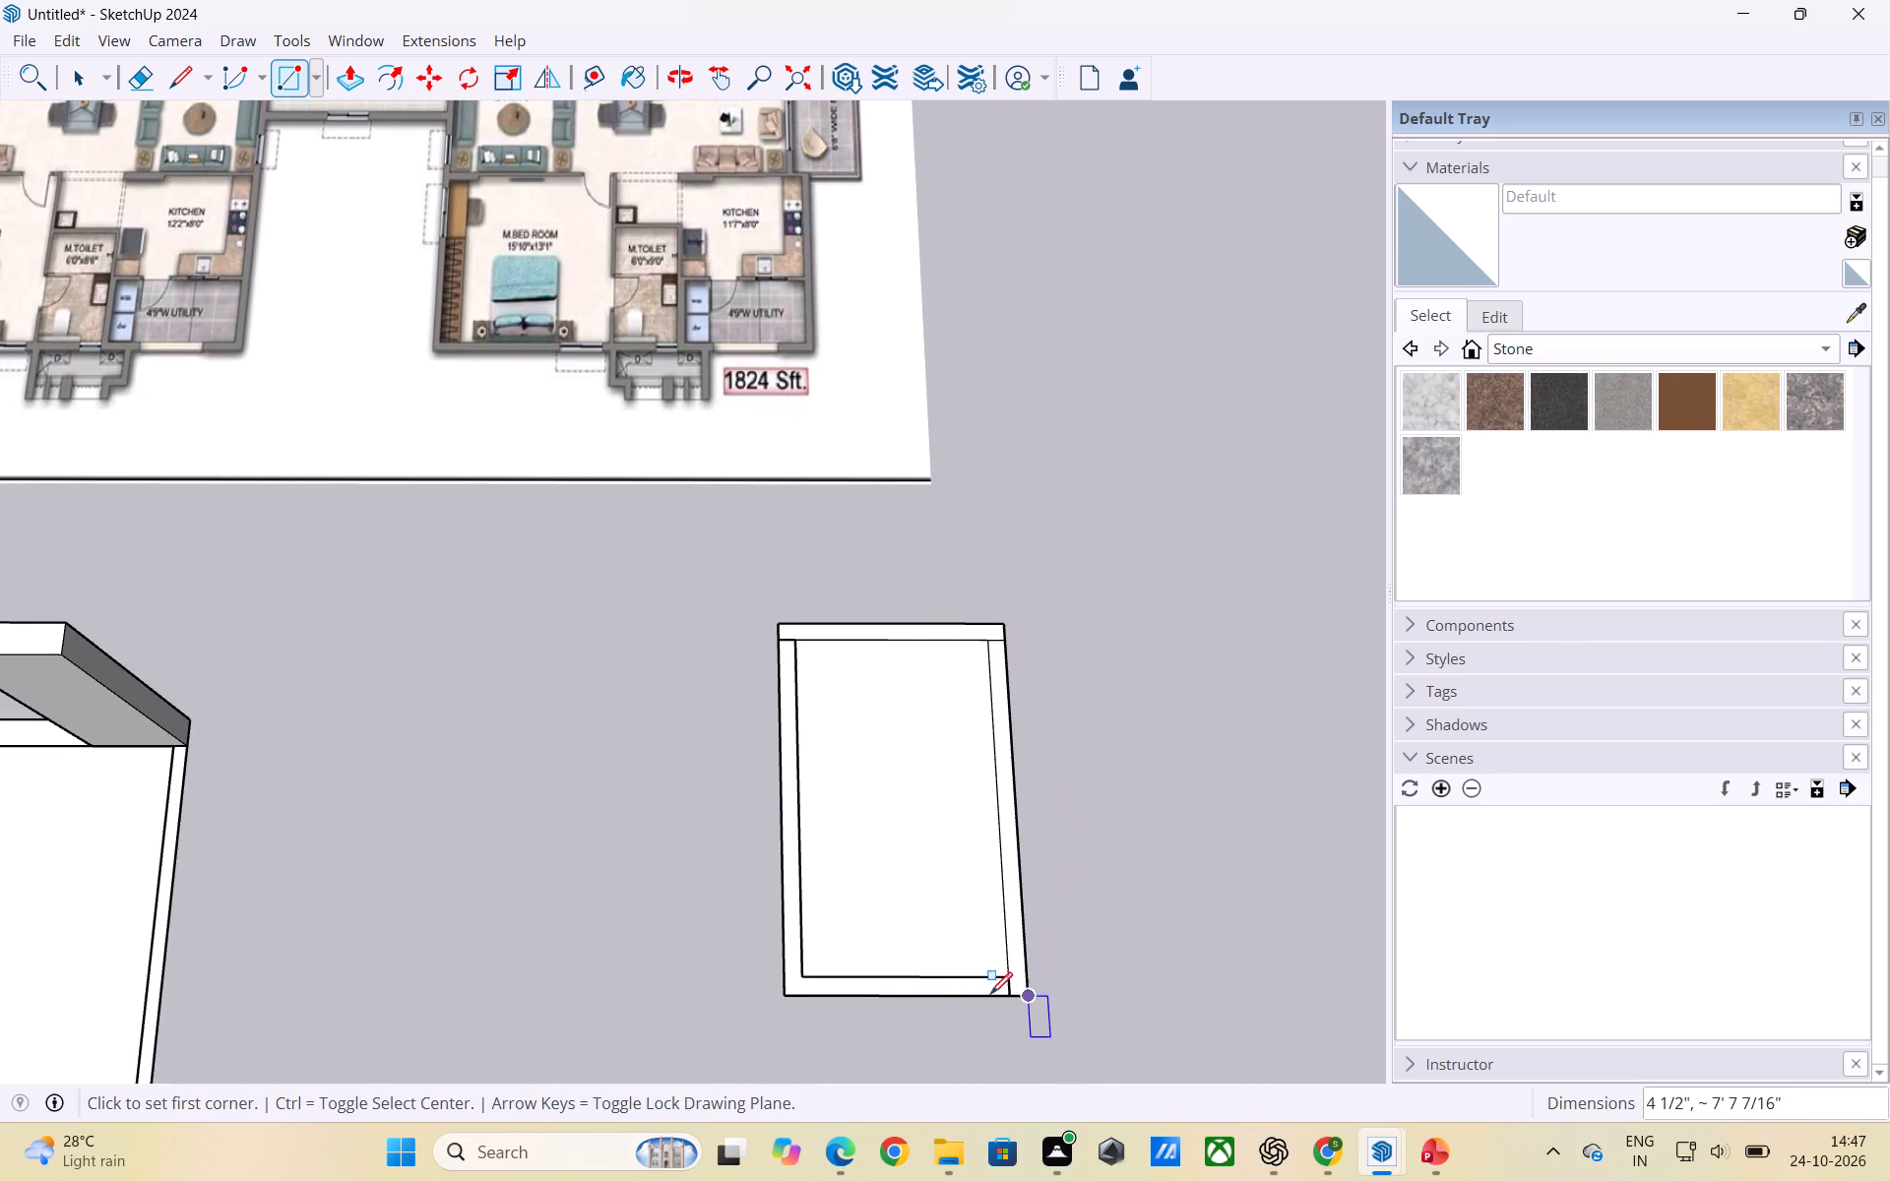
# Draw a rectangle about 4 11/16" by 7' 7 7/16" over the wall strip along the long edge nearest the walled room.
pyautogui.click(779, 641)
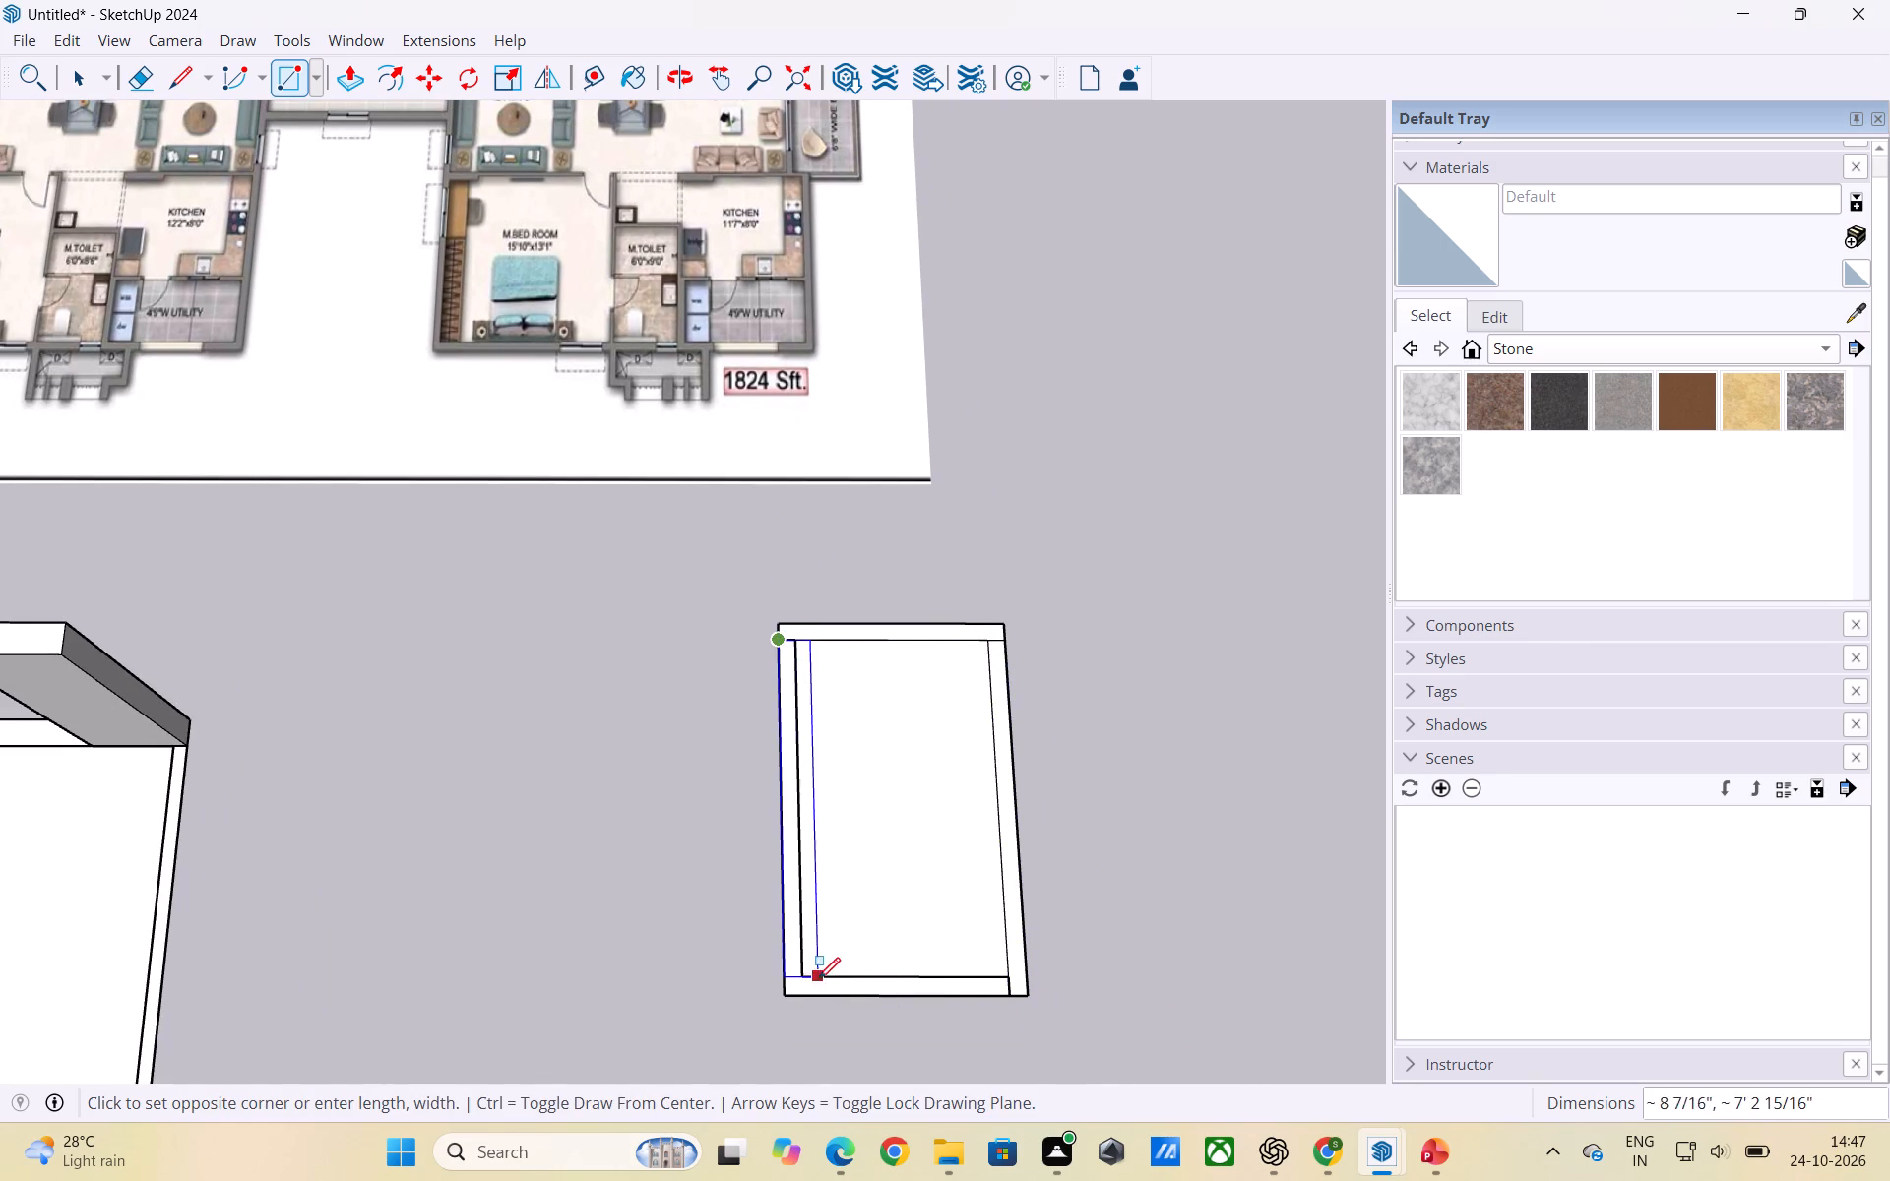
pyautogui.scroll(6, 802, 992)
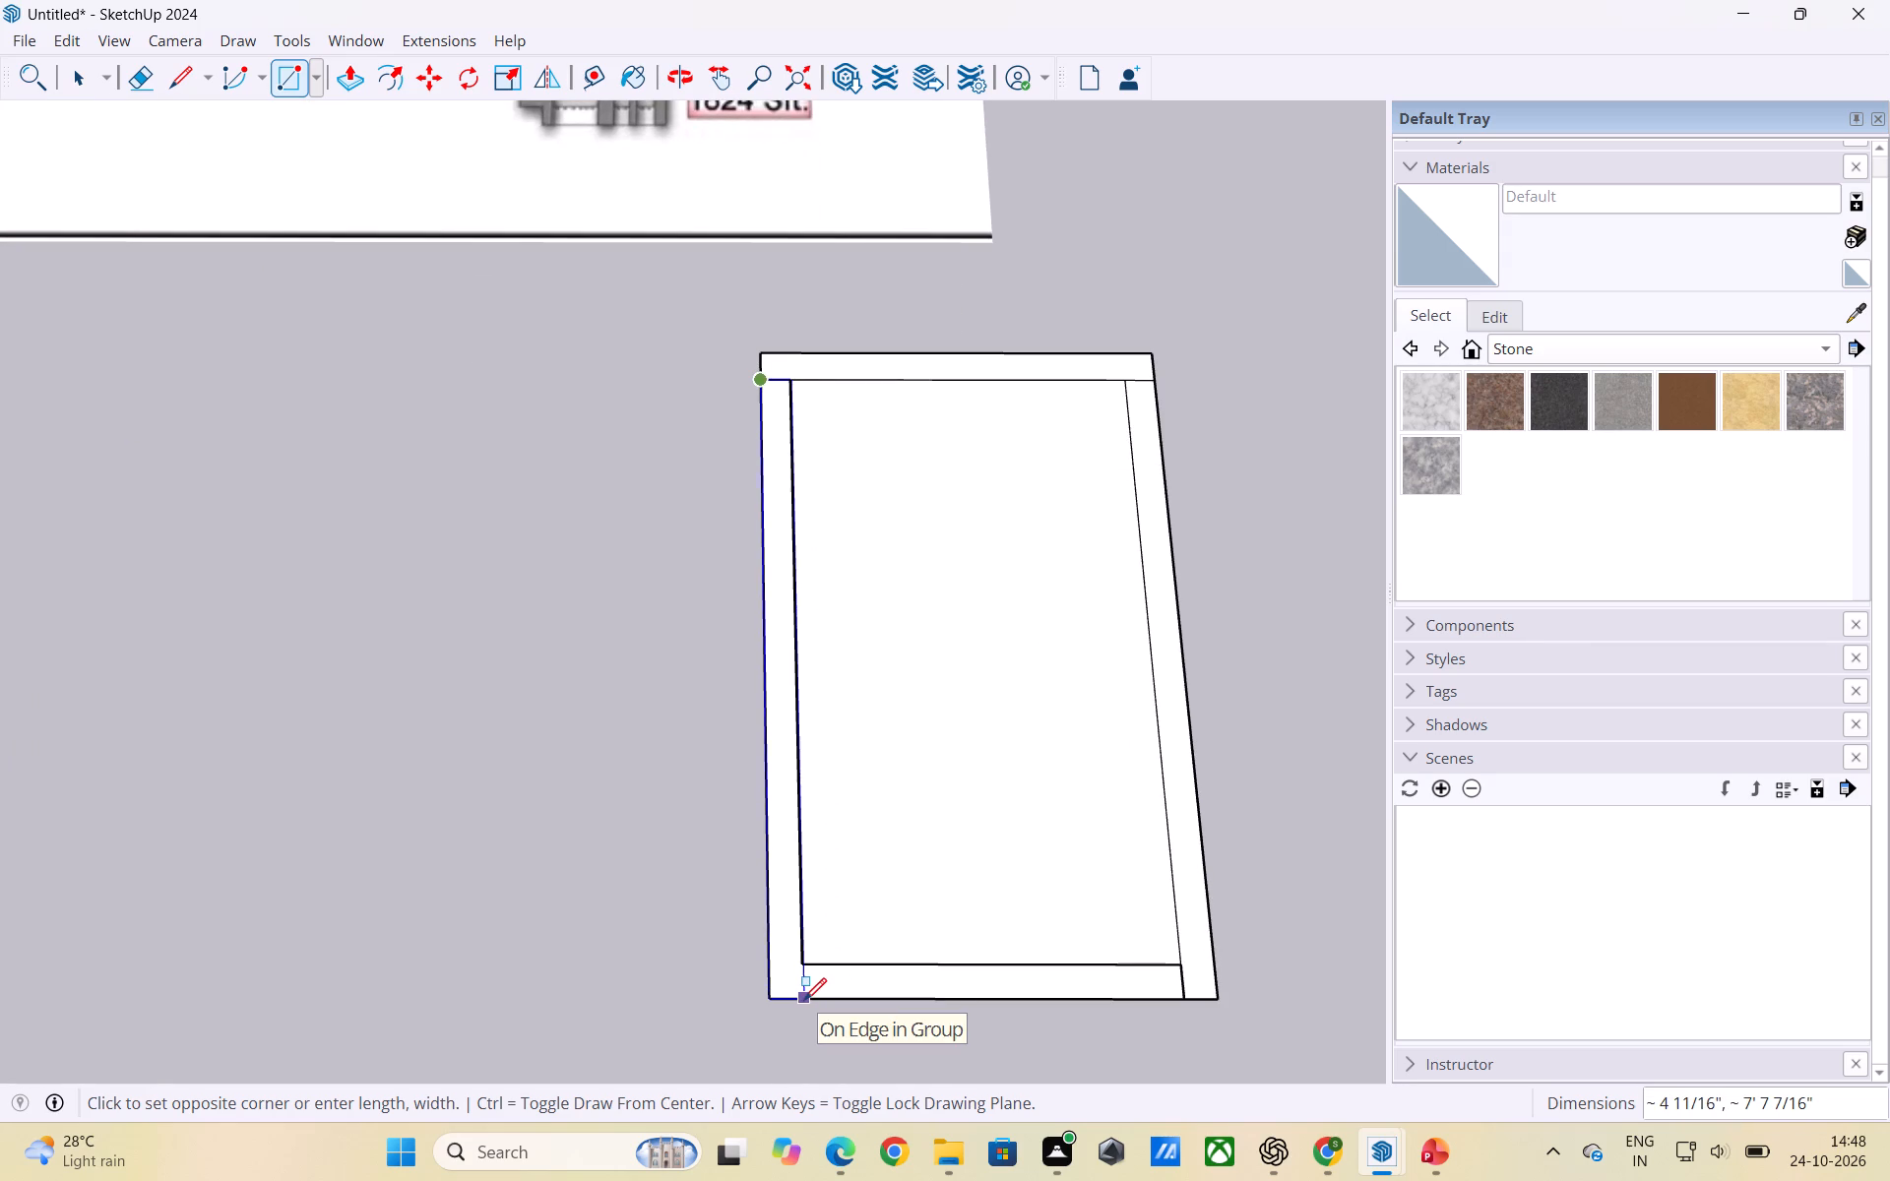
pyautogui.click(804, 1000)
# Draw a rectangle about 4' 2 13/16" by 4 1/2" over the remaining short wall strip, between the two long strips.
pyautogui.click(804, 964)
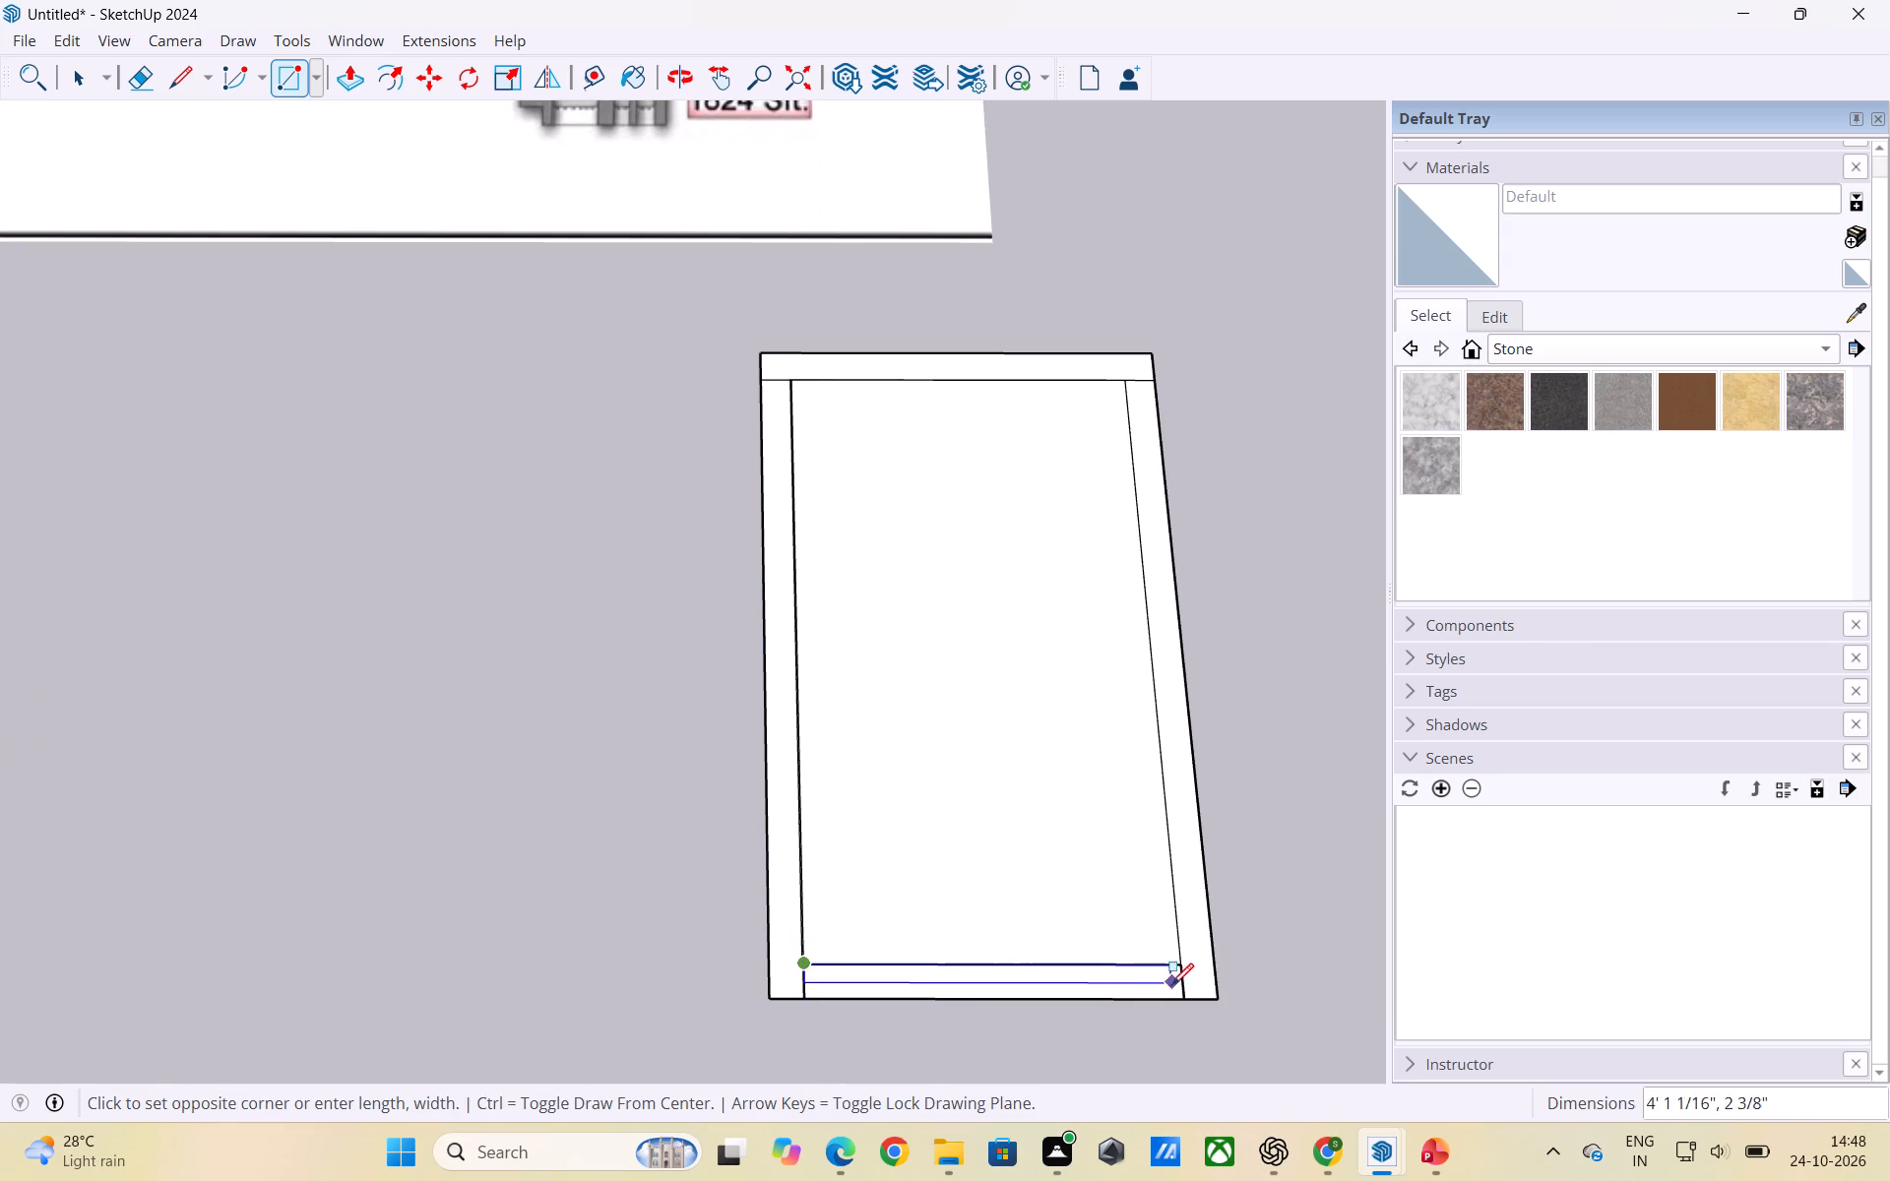
pyautogui.click(1183, 992)
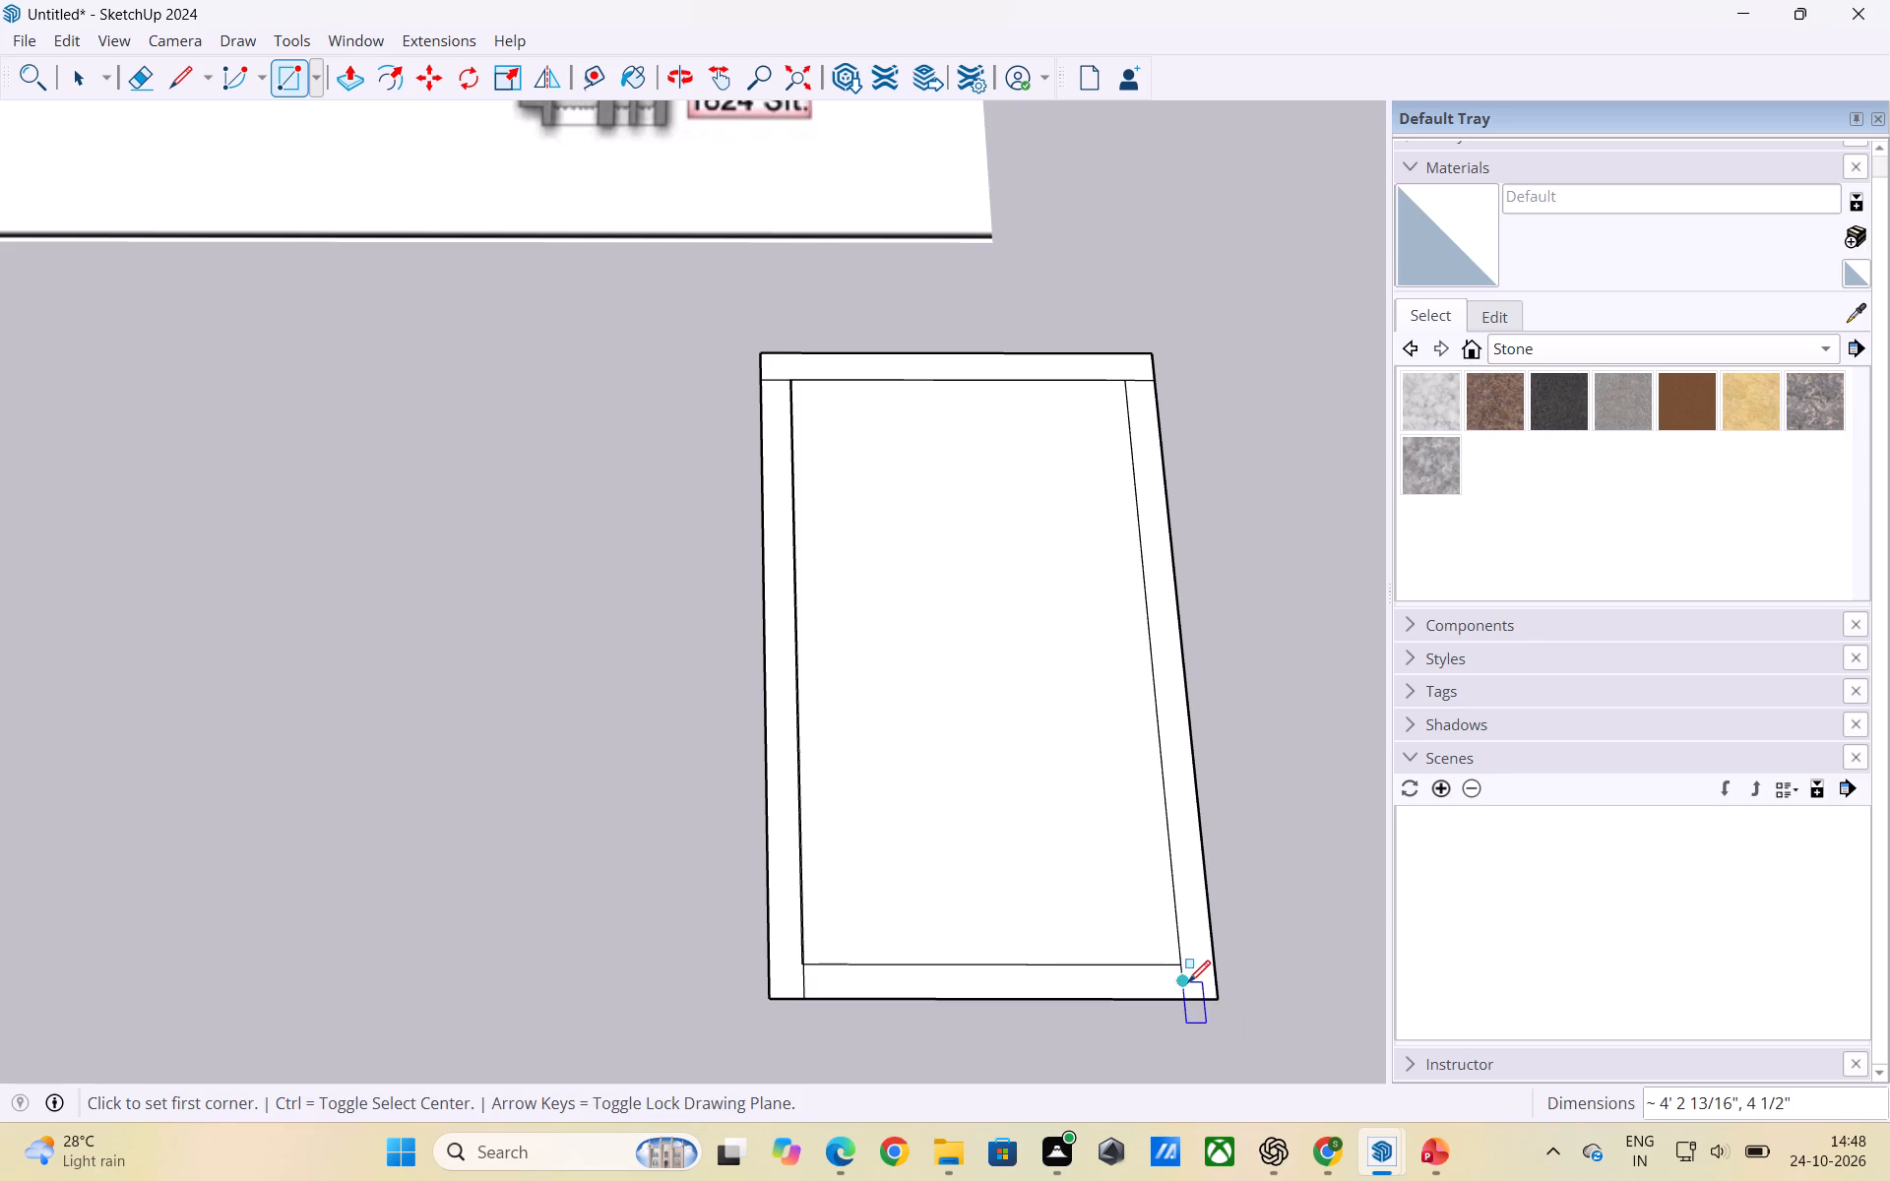
pyautogui.press('space')
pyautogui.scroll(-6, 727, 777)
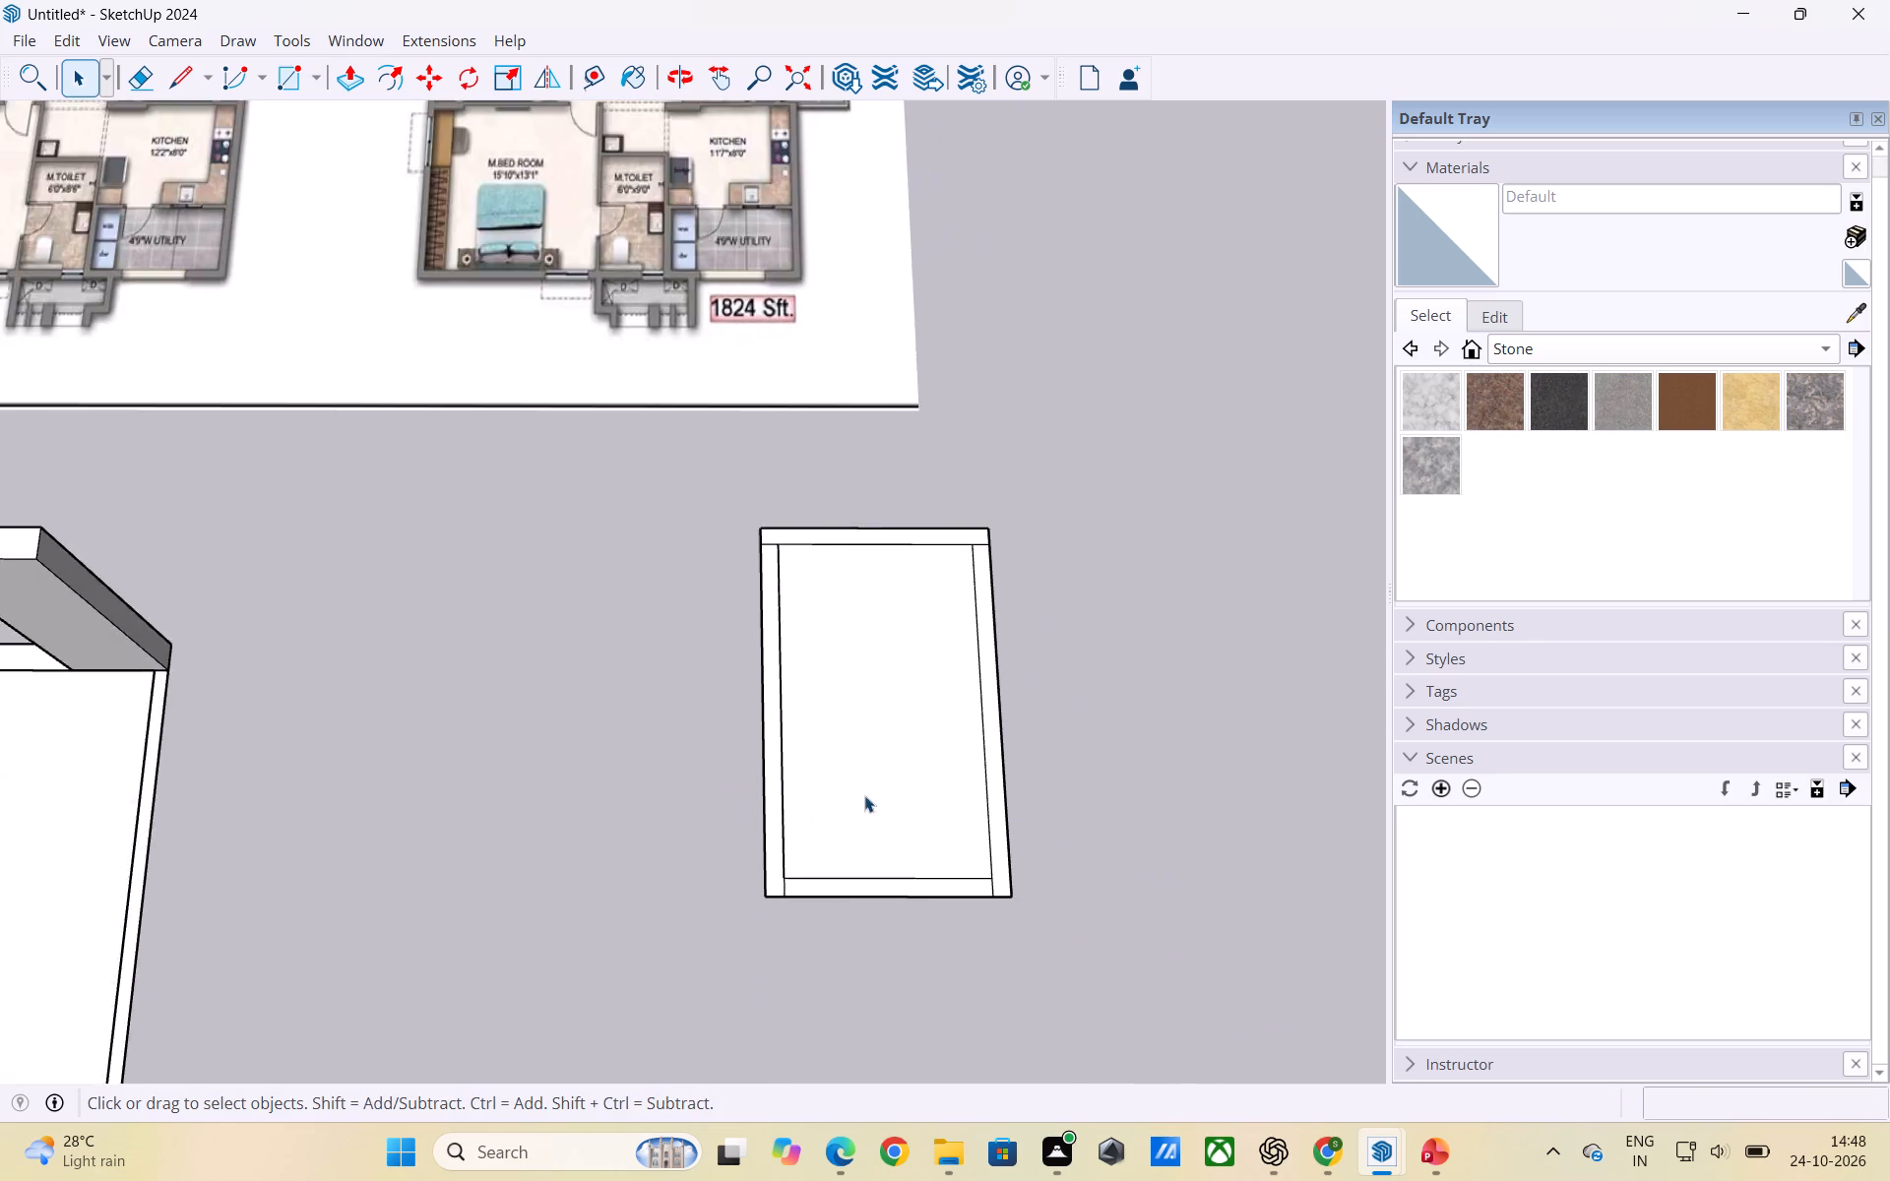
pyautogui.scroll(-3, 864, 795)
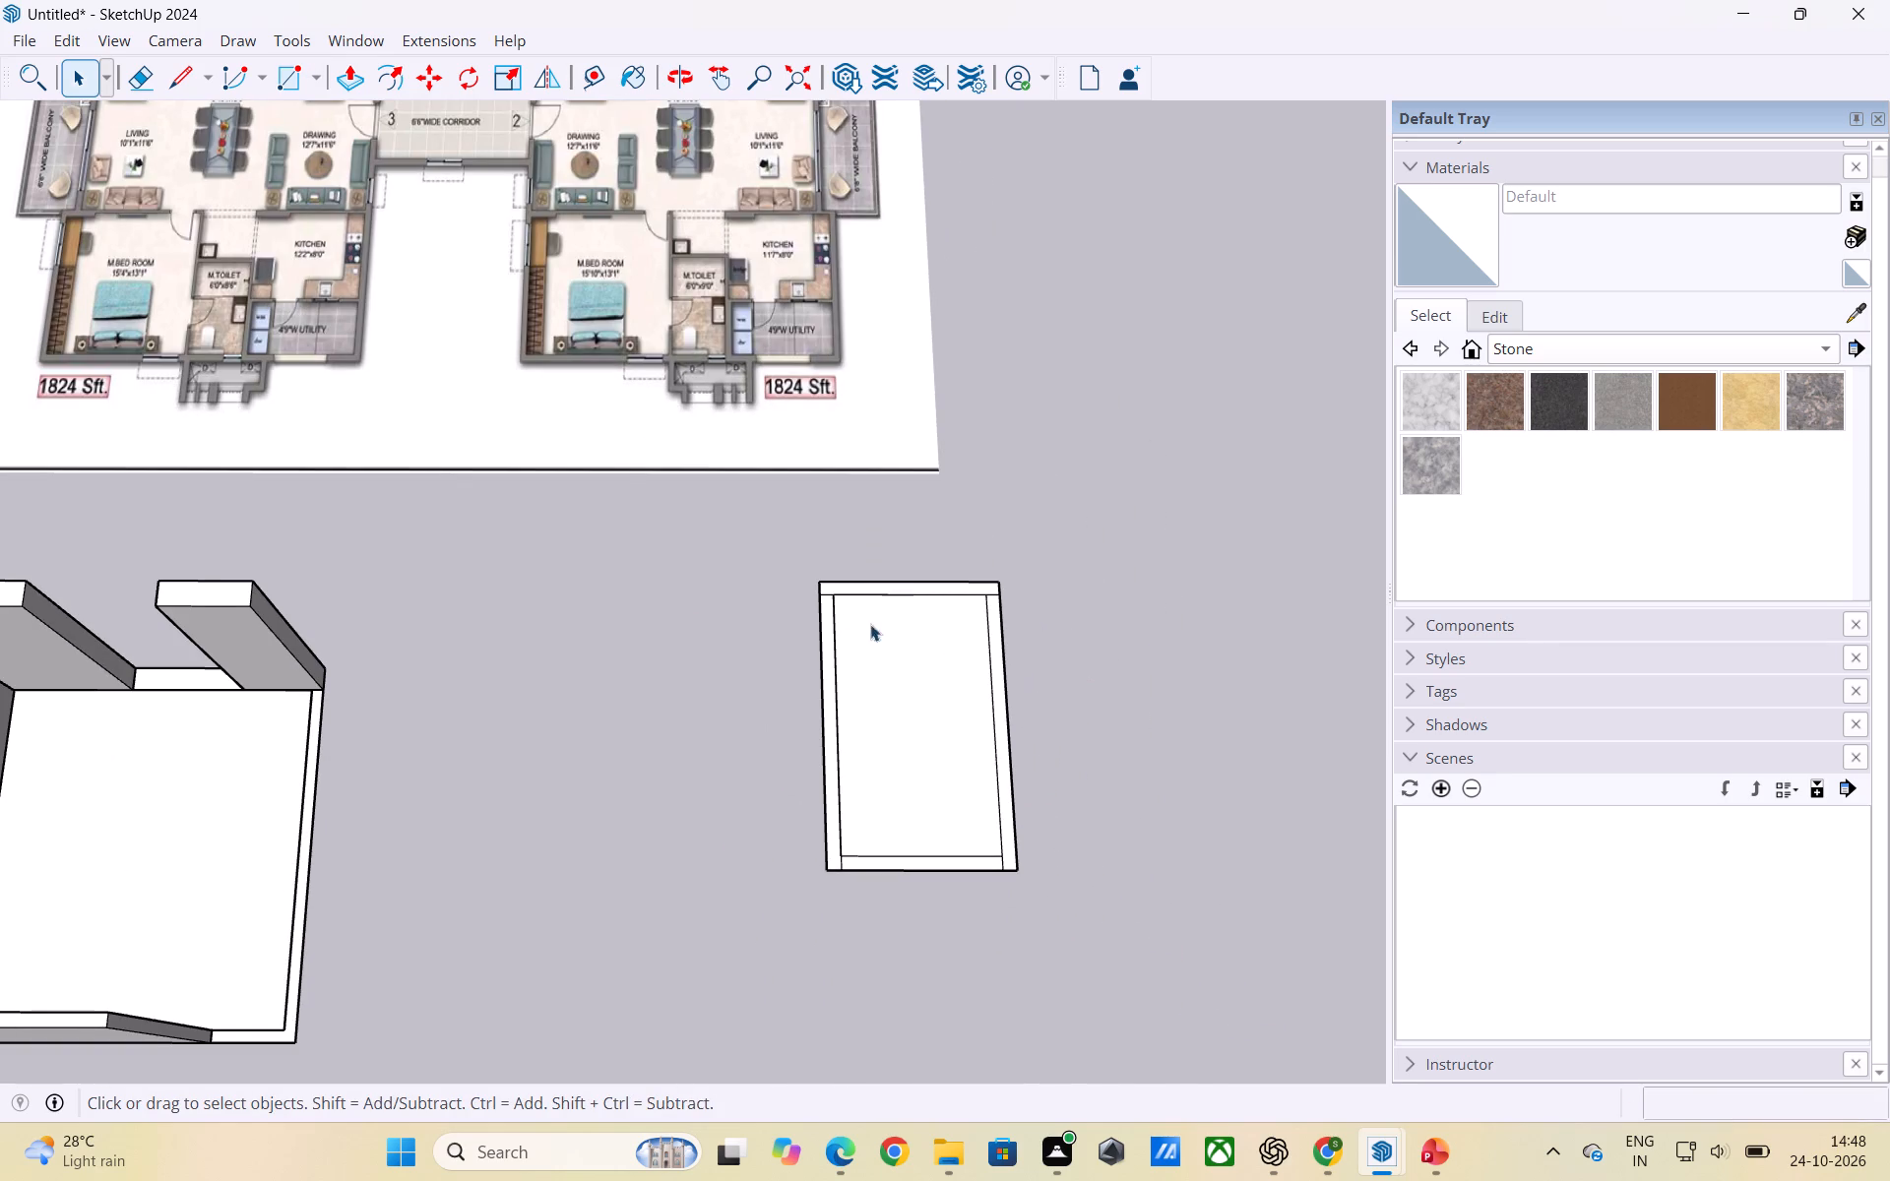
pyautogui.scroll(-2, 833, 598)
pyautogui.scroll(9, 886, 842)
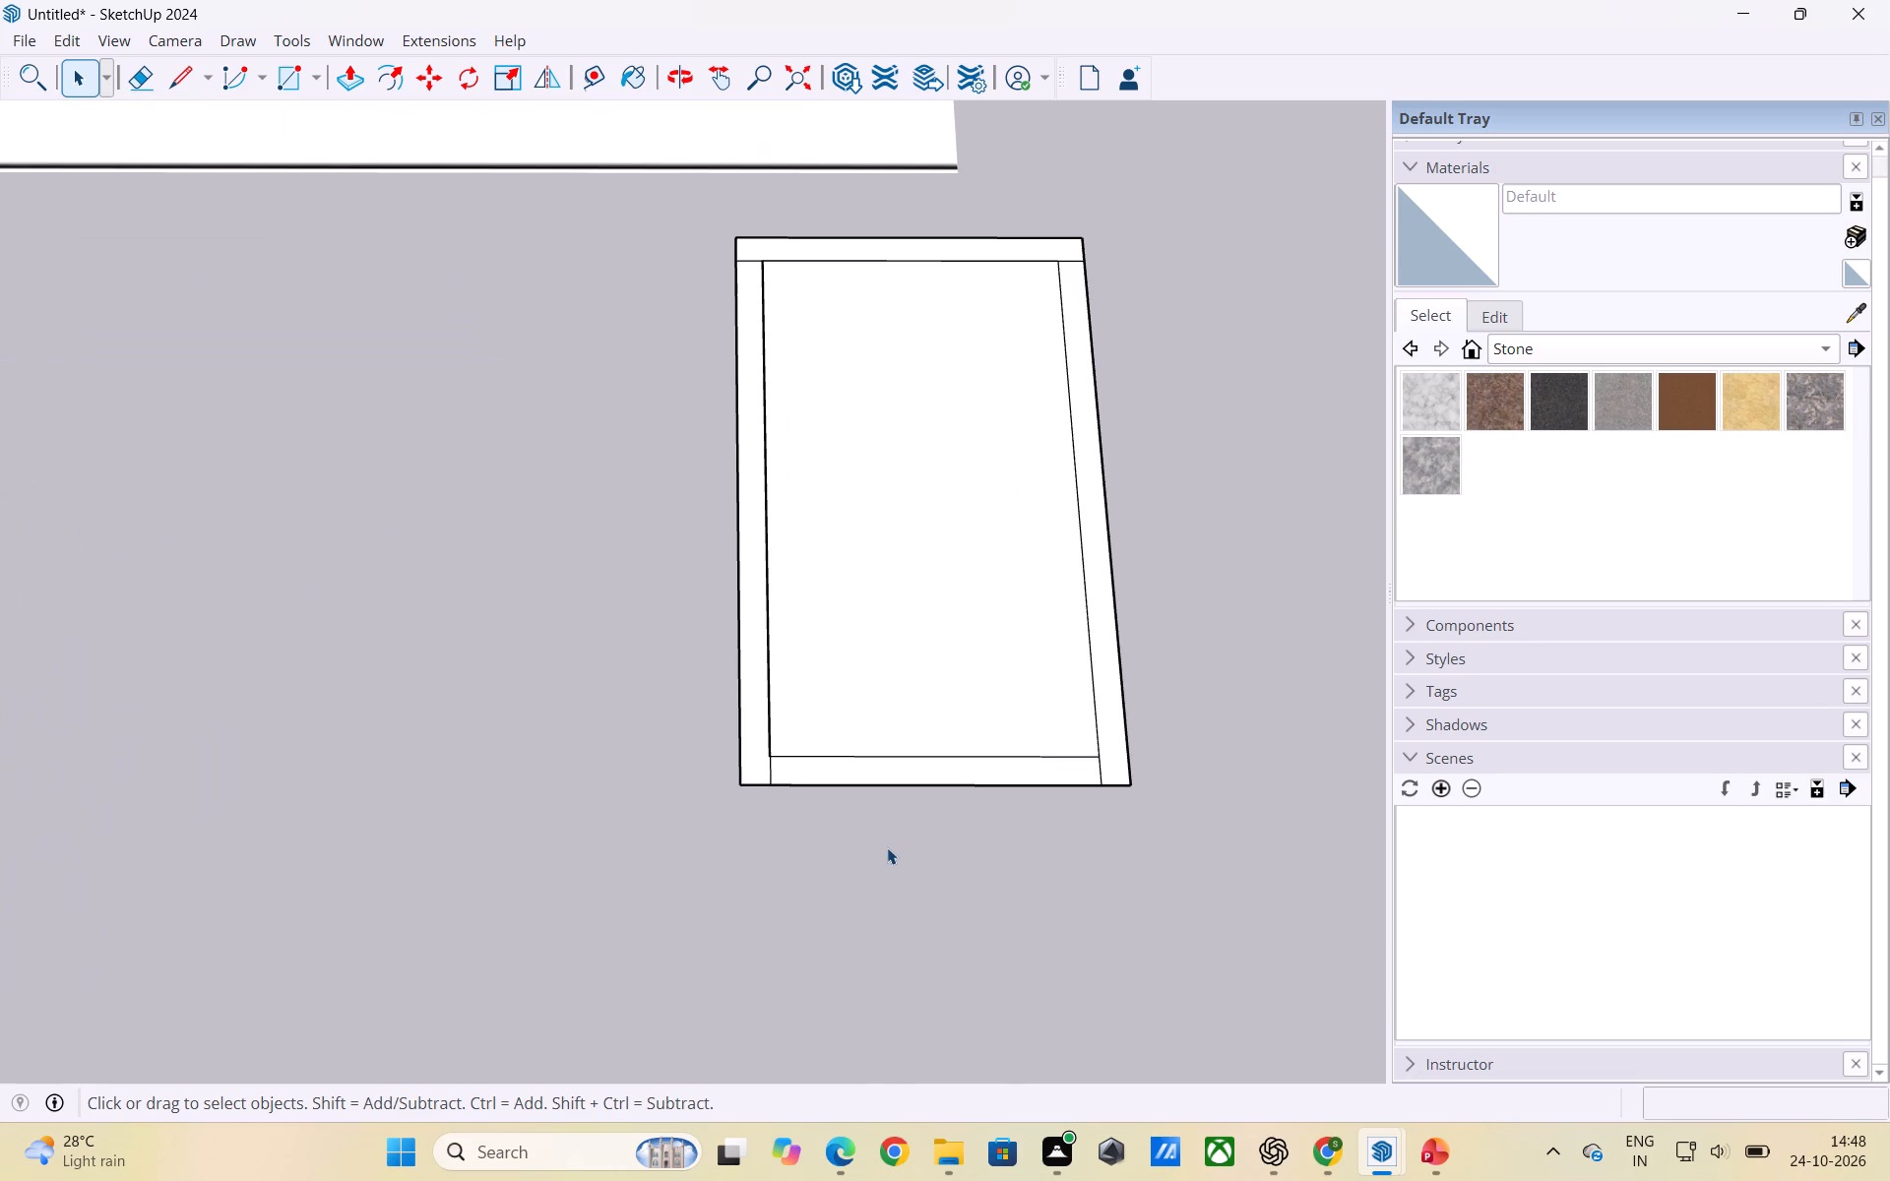
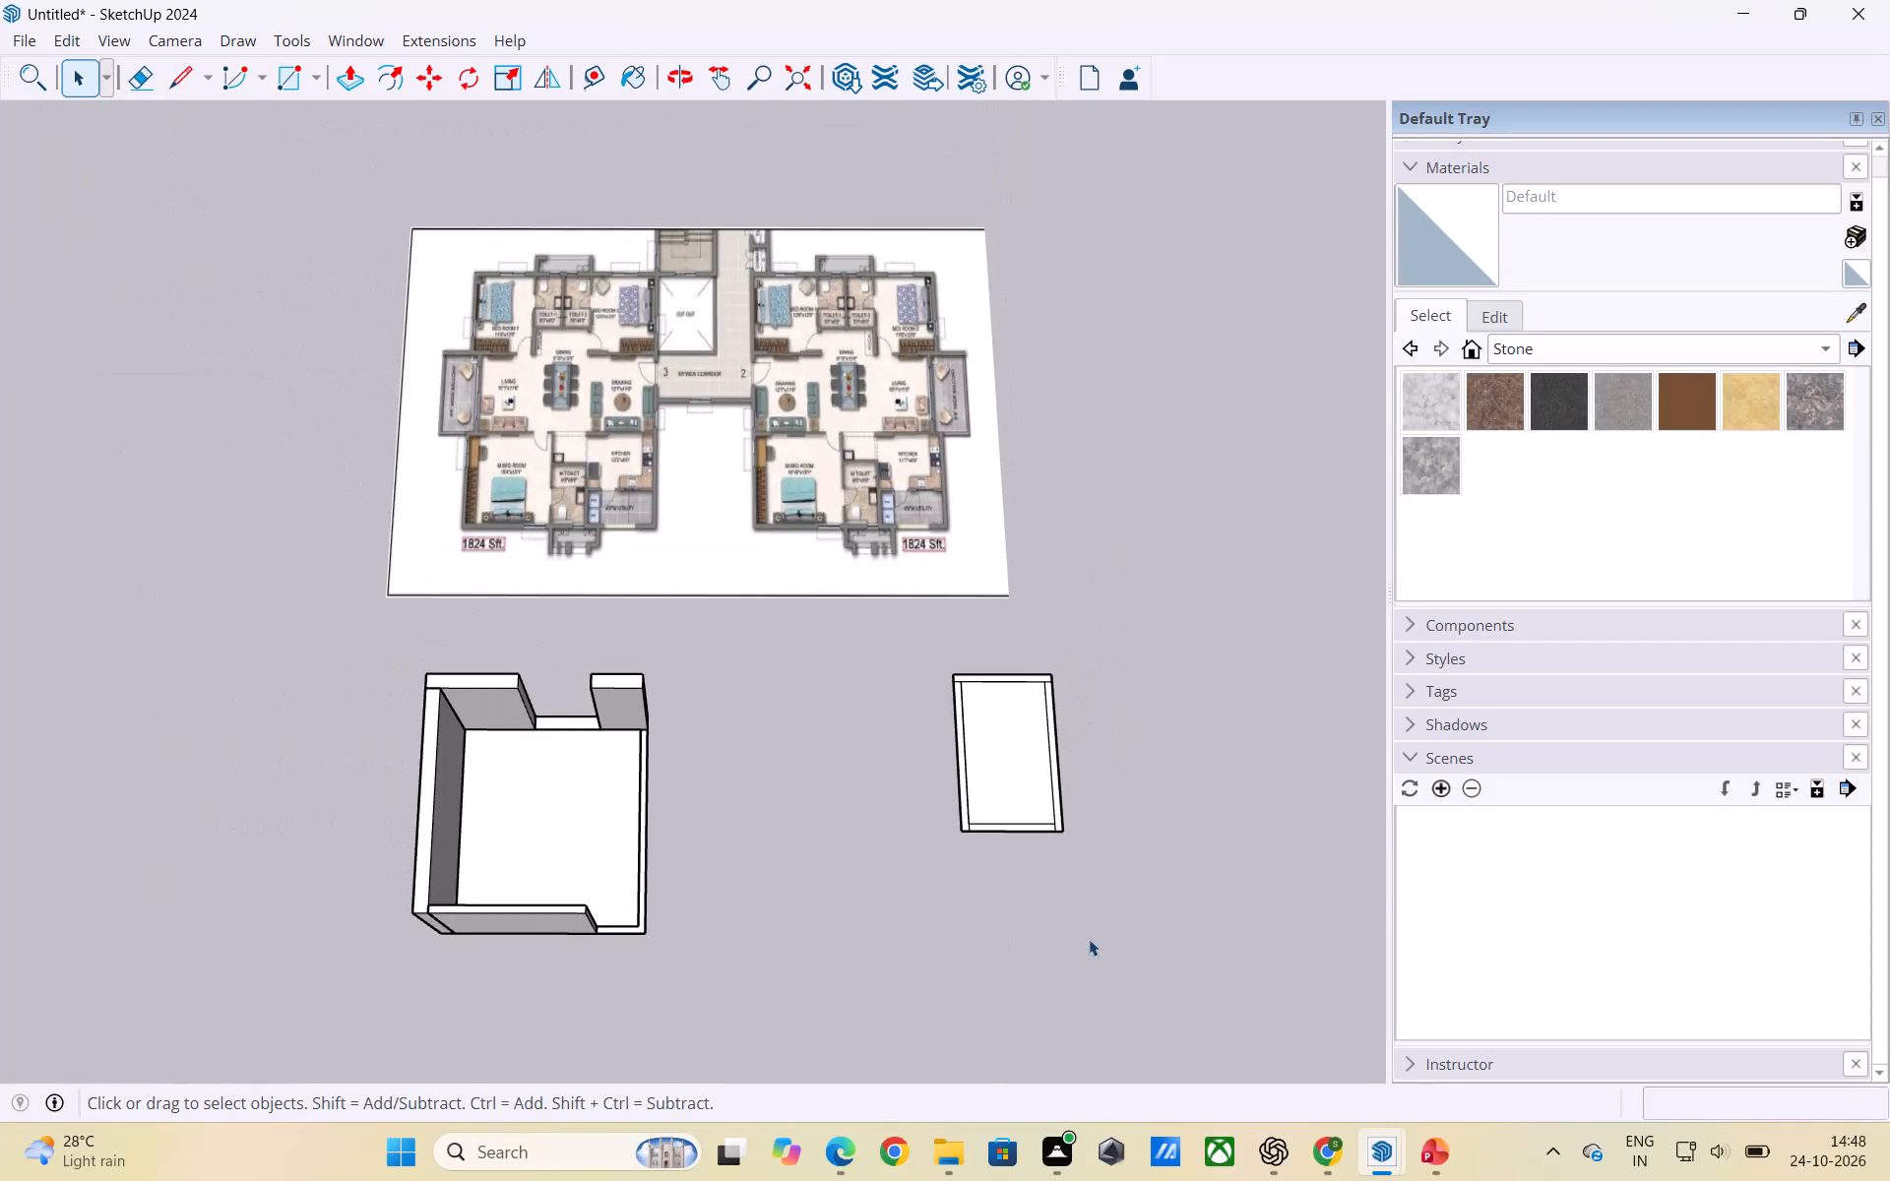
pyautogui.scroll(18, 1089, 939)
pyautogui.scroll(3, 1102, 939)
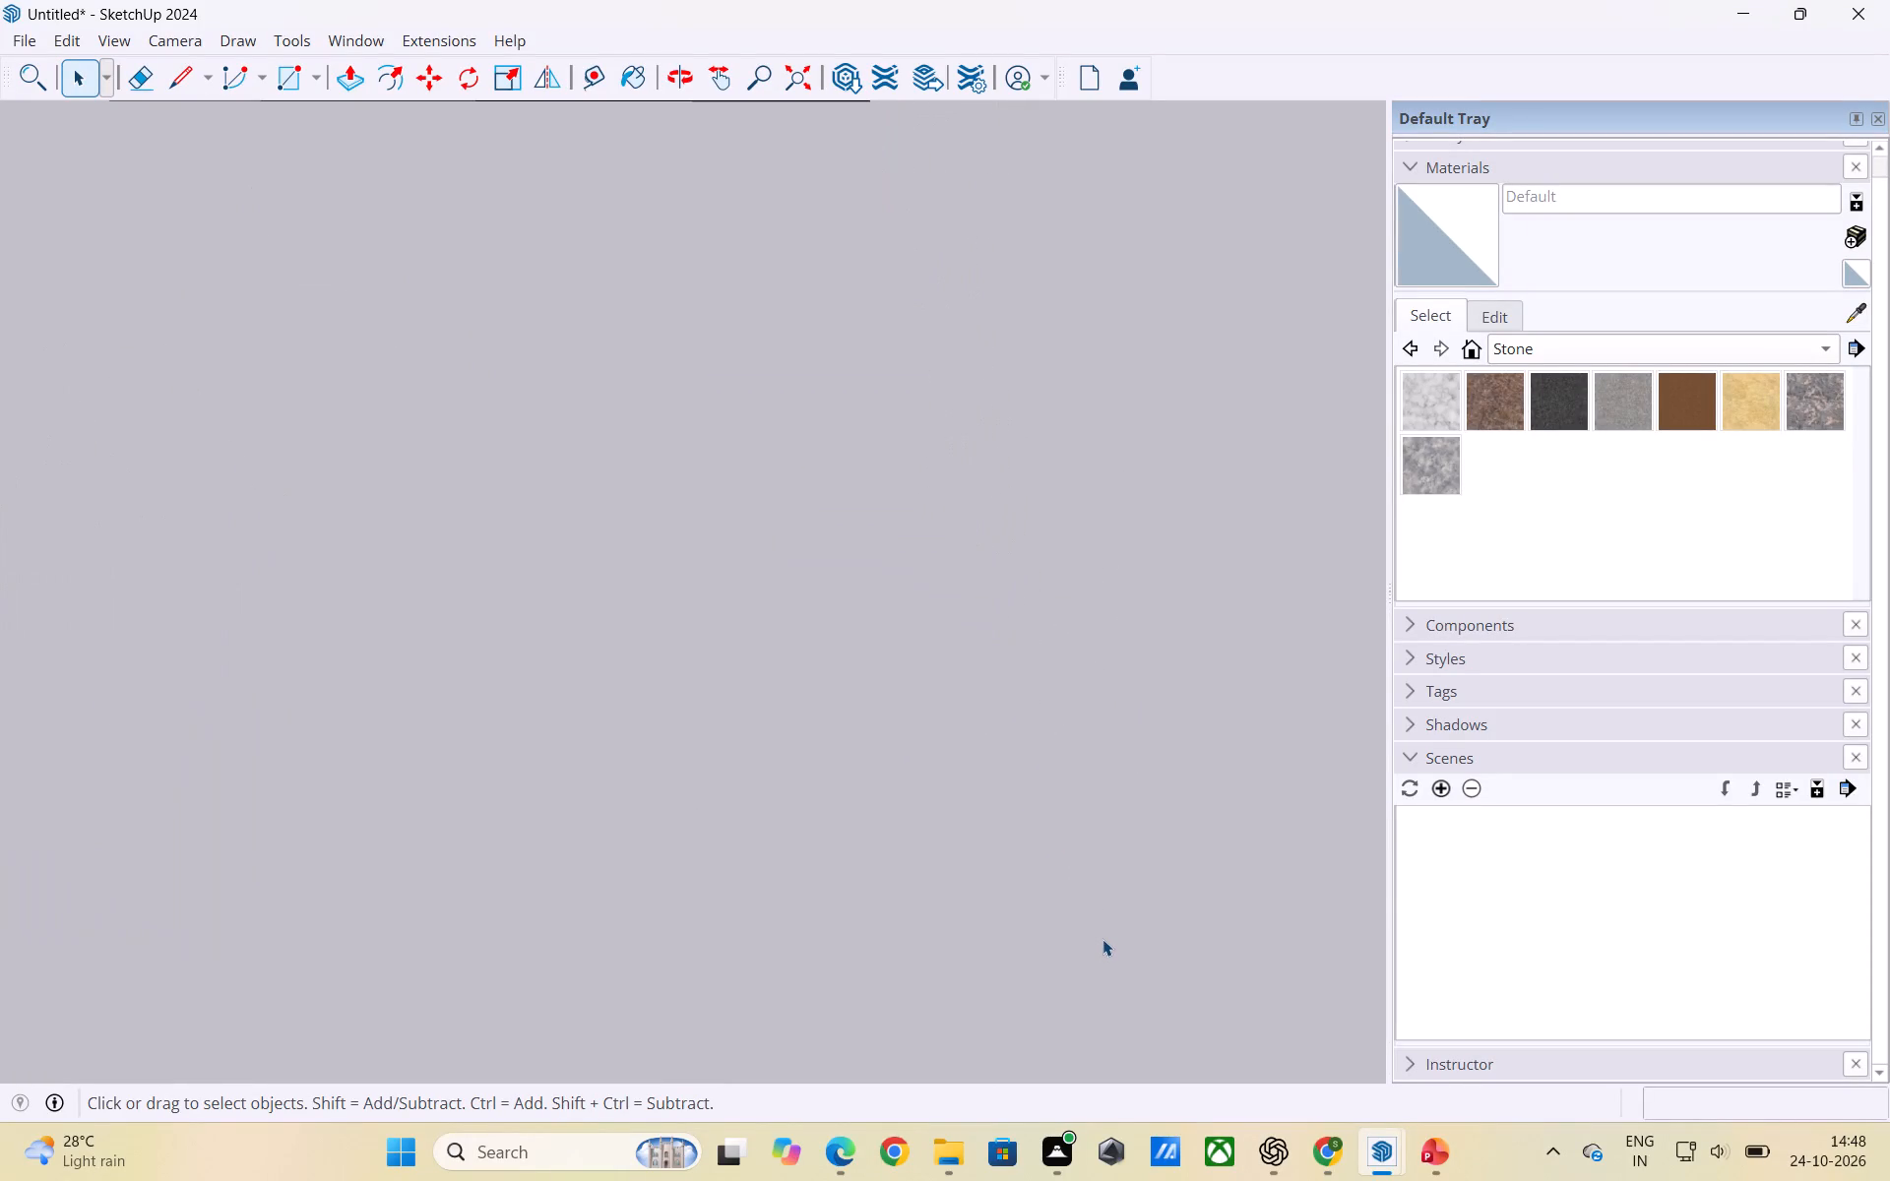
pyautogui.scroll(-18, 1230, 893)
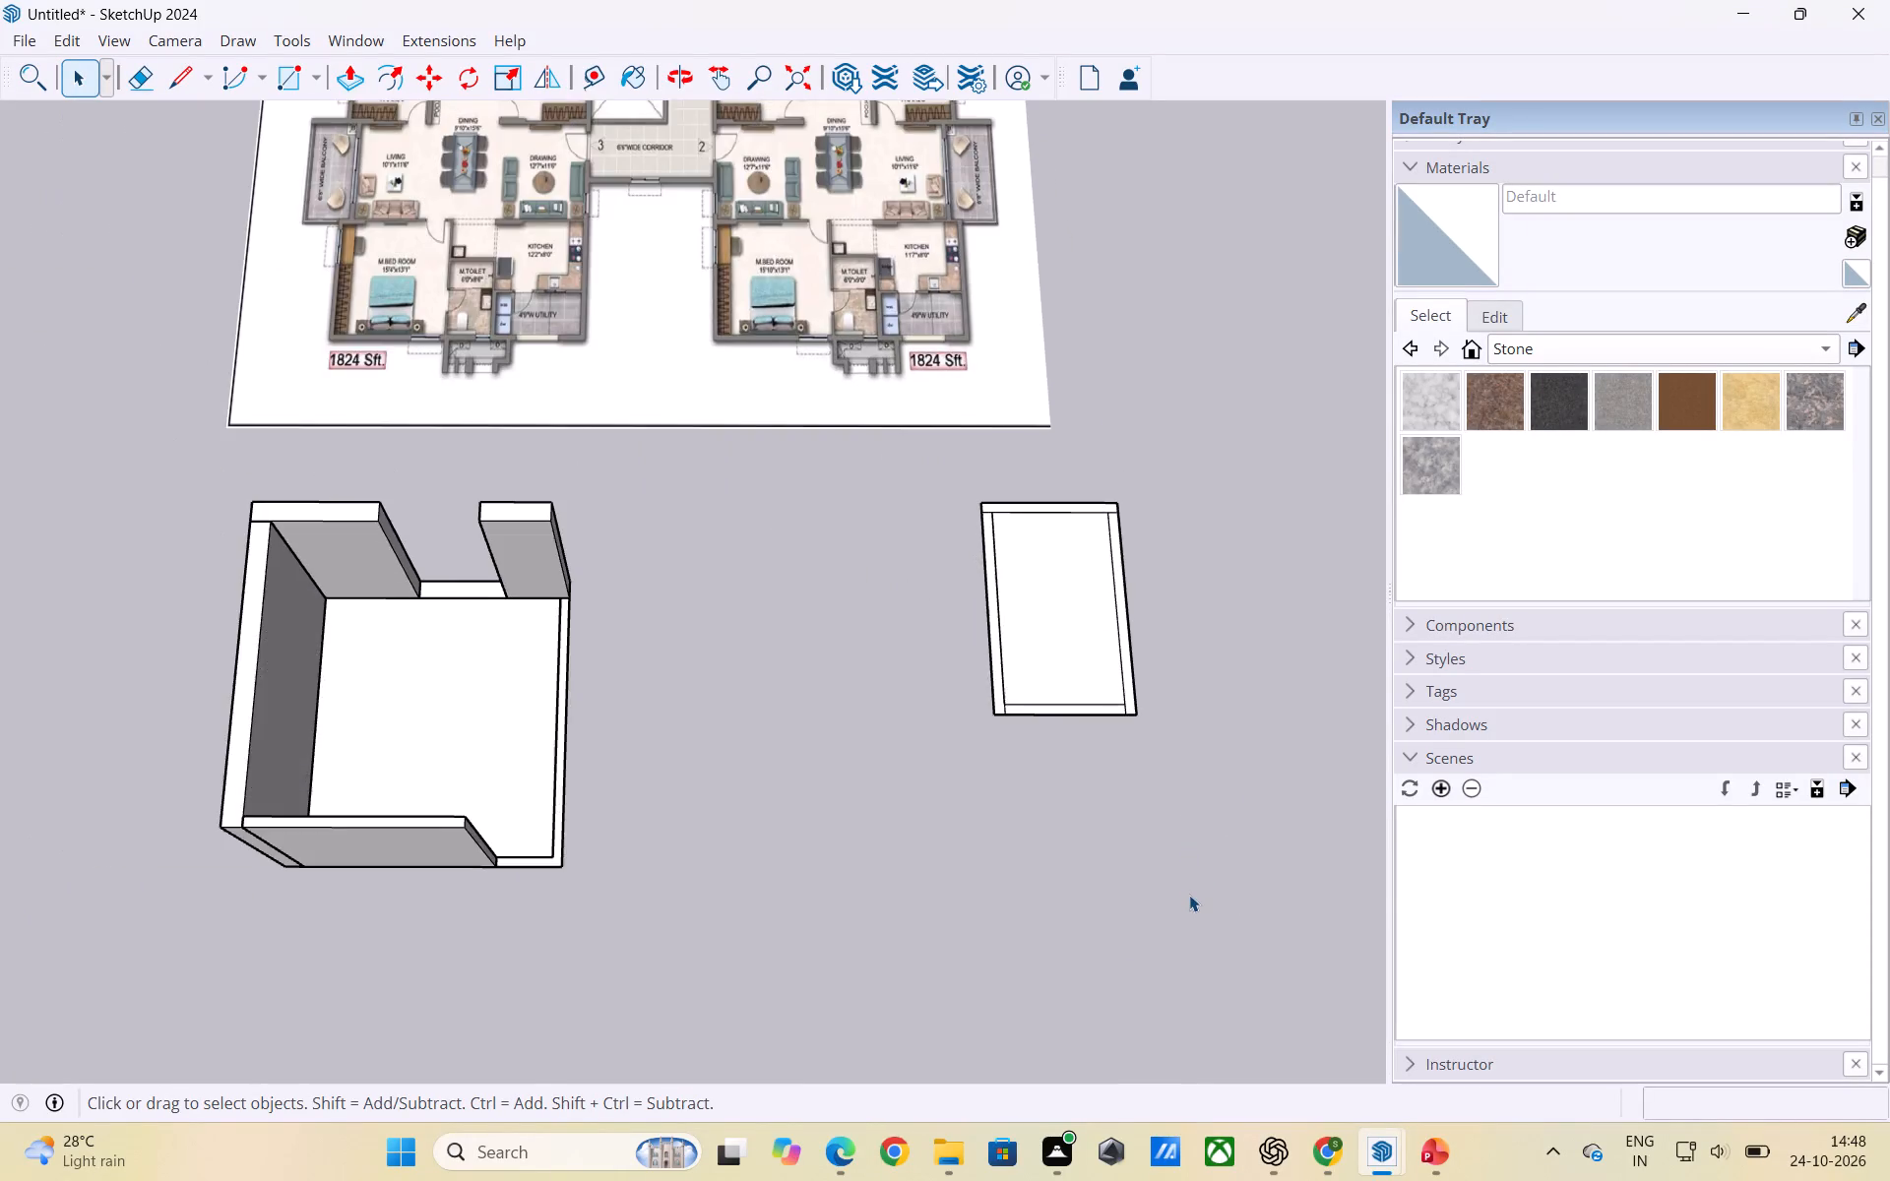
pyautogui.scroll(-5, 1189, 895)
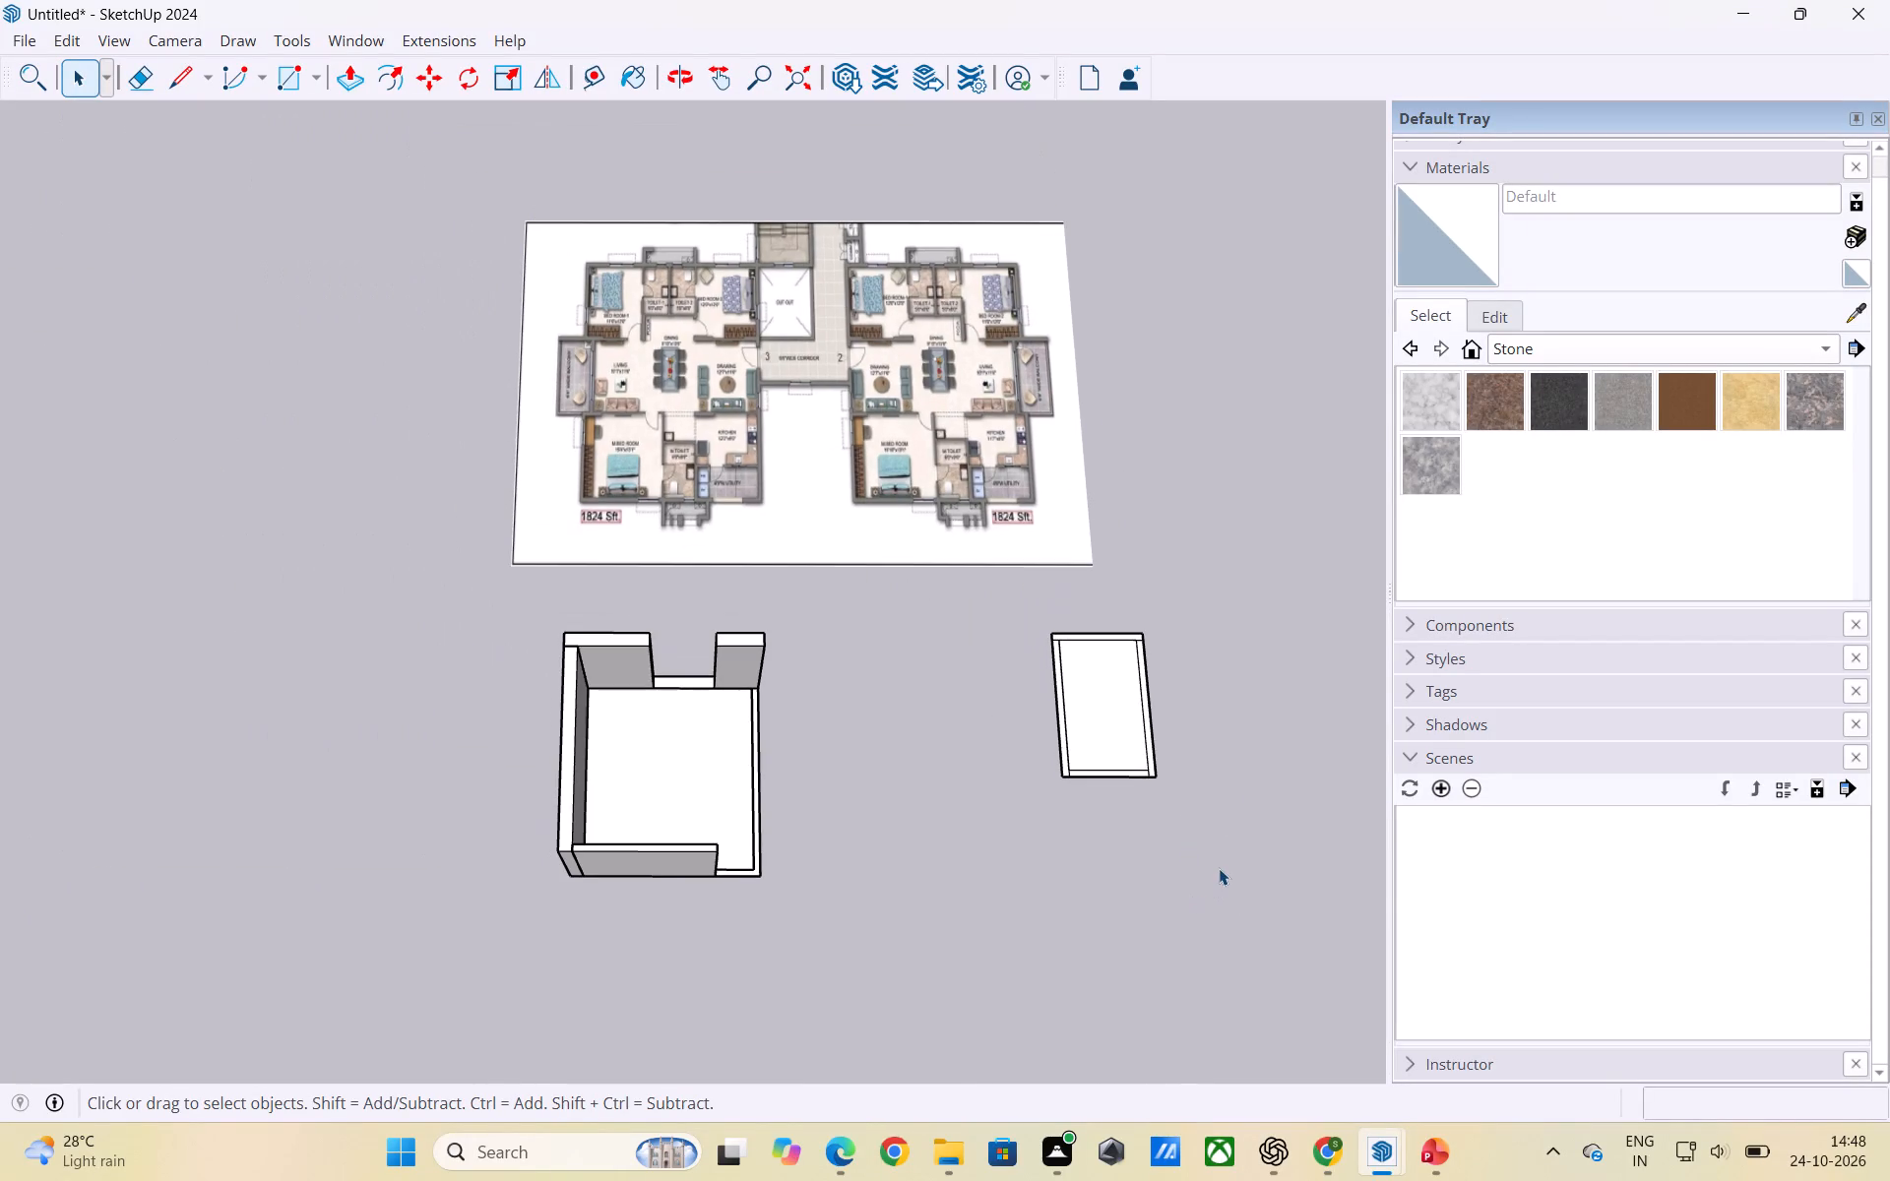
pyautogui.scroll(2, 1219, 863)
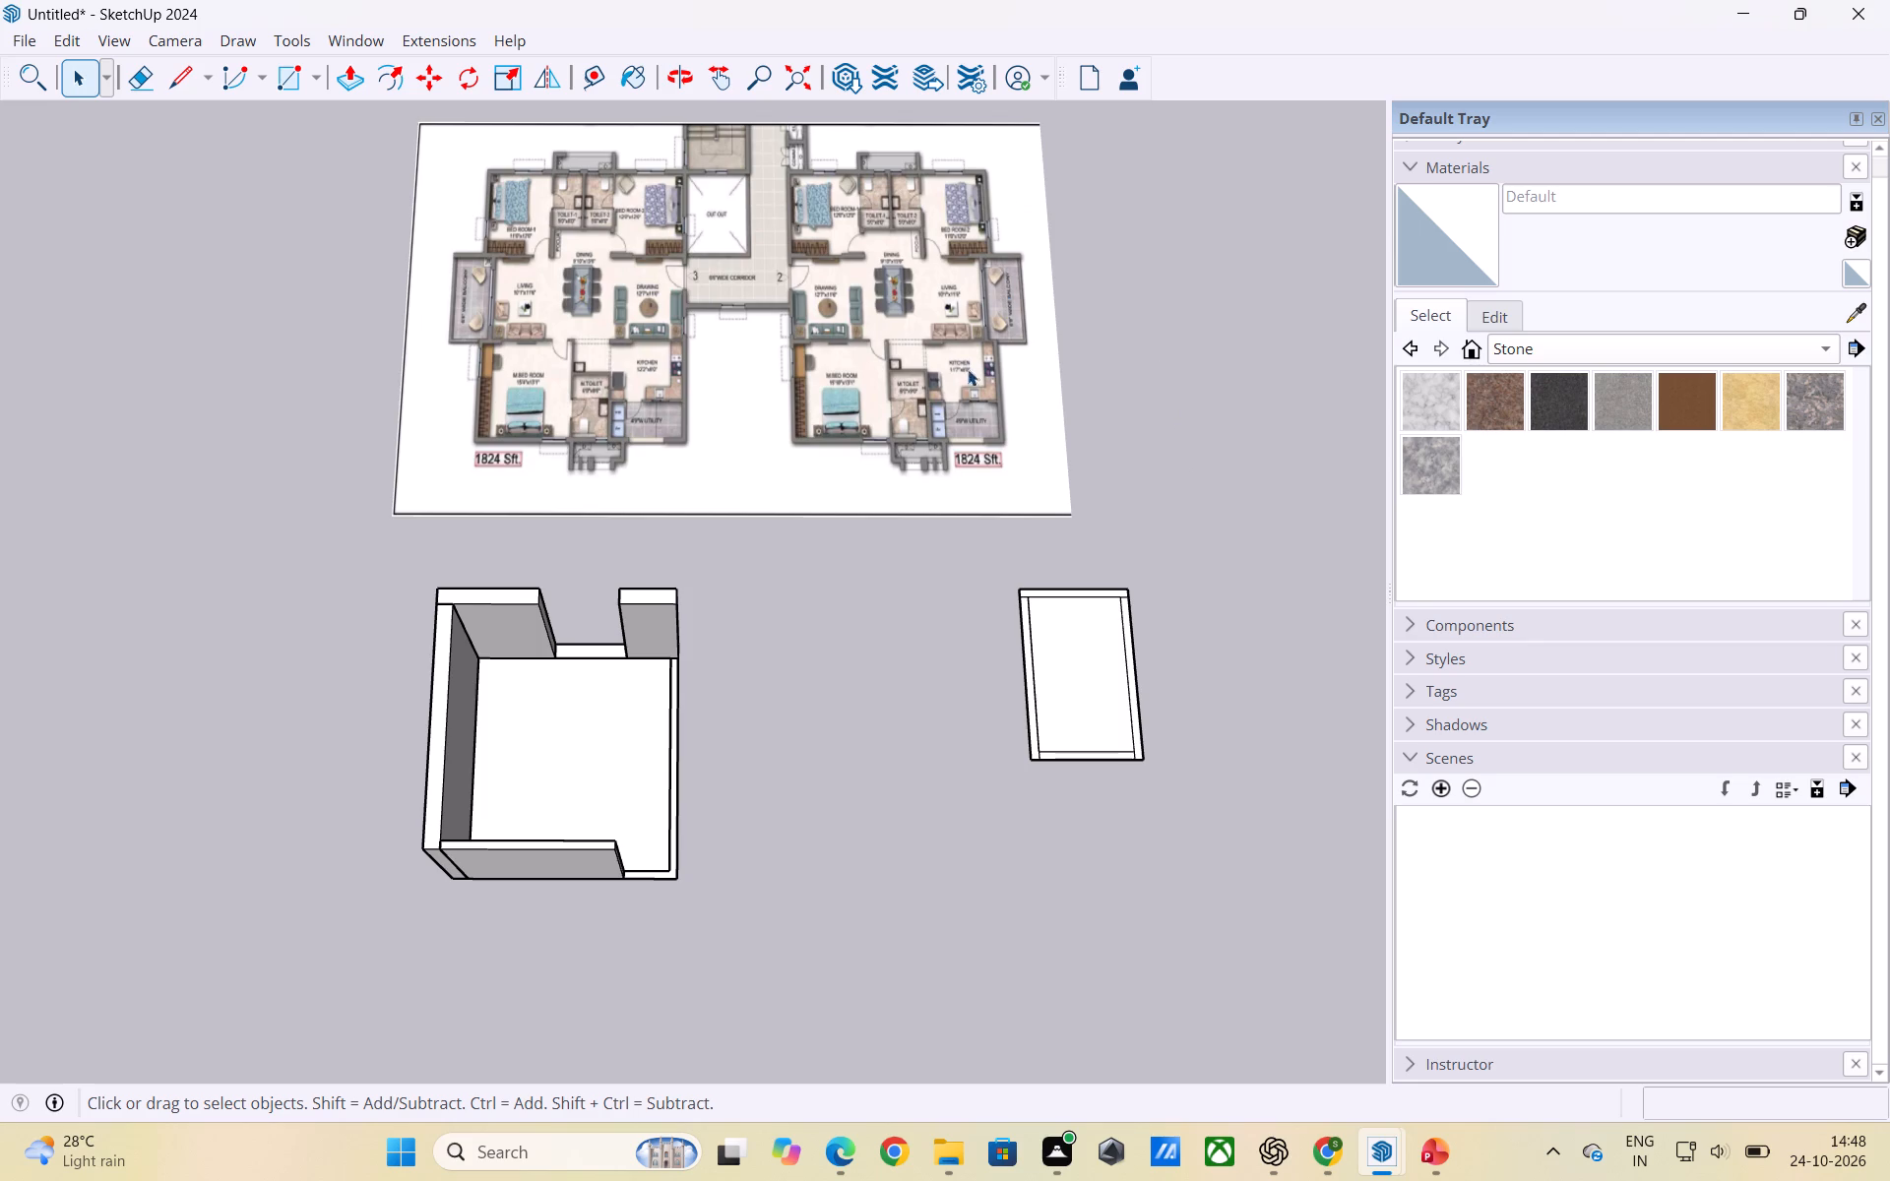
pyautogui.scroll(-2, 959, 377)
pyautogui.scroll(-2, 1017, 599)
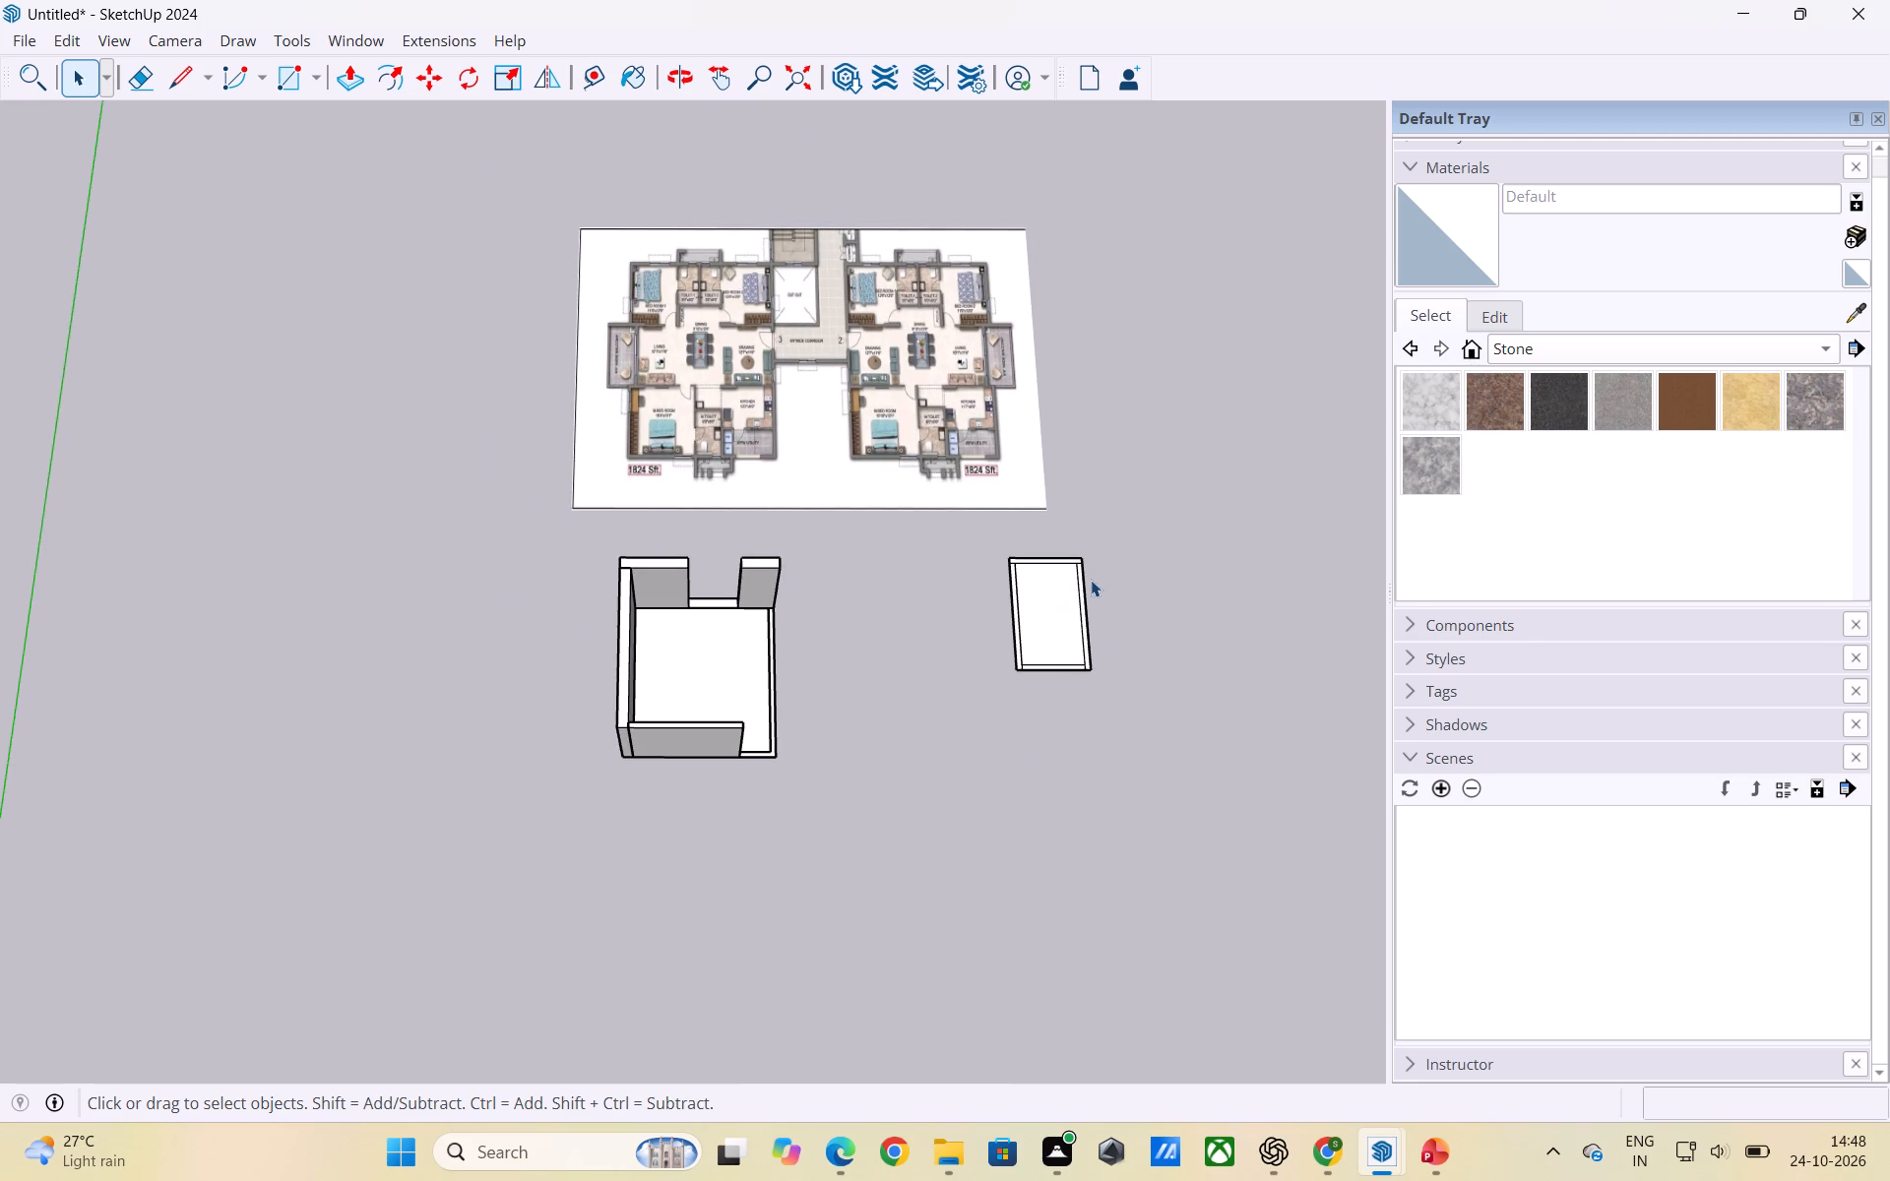
# Make a group of the small room's short wall strip nearest the floor plan.
pyautogui.scroll(3, 1074, 599)
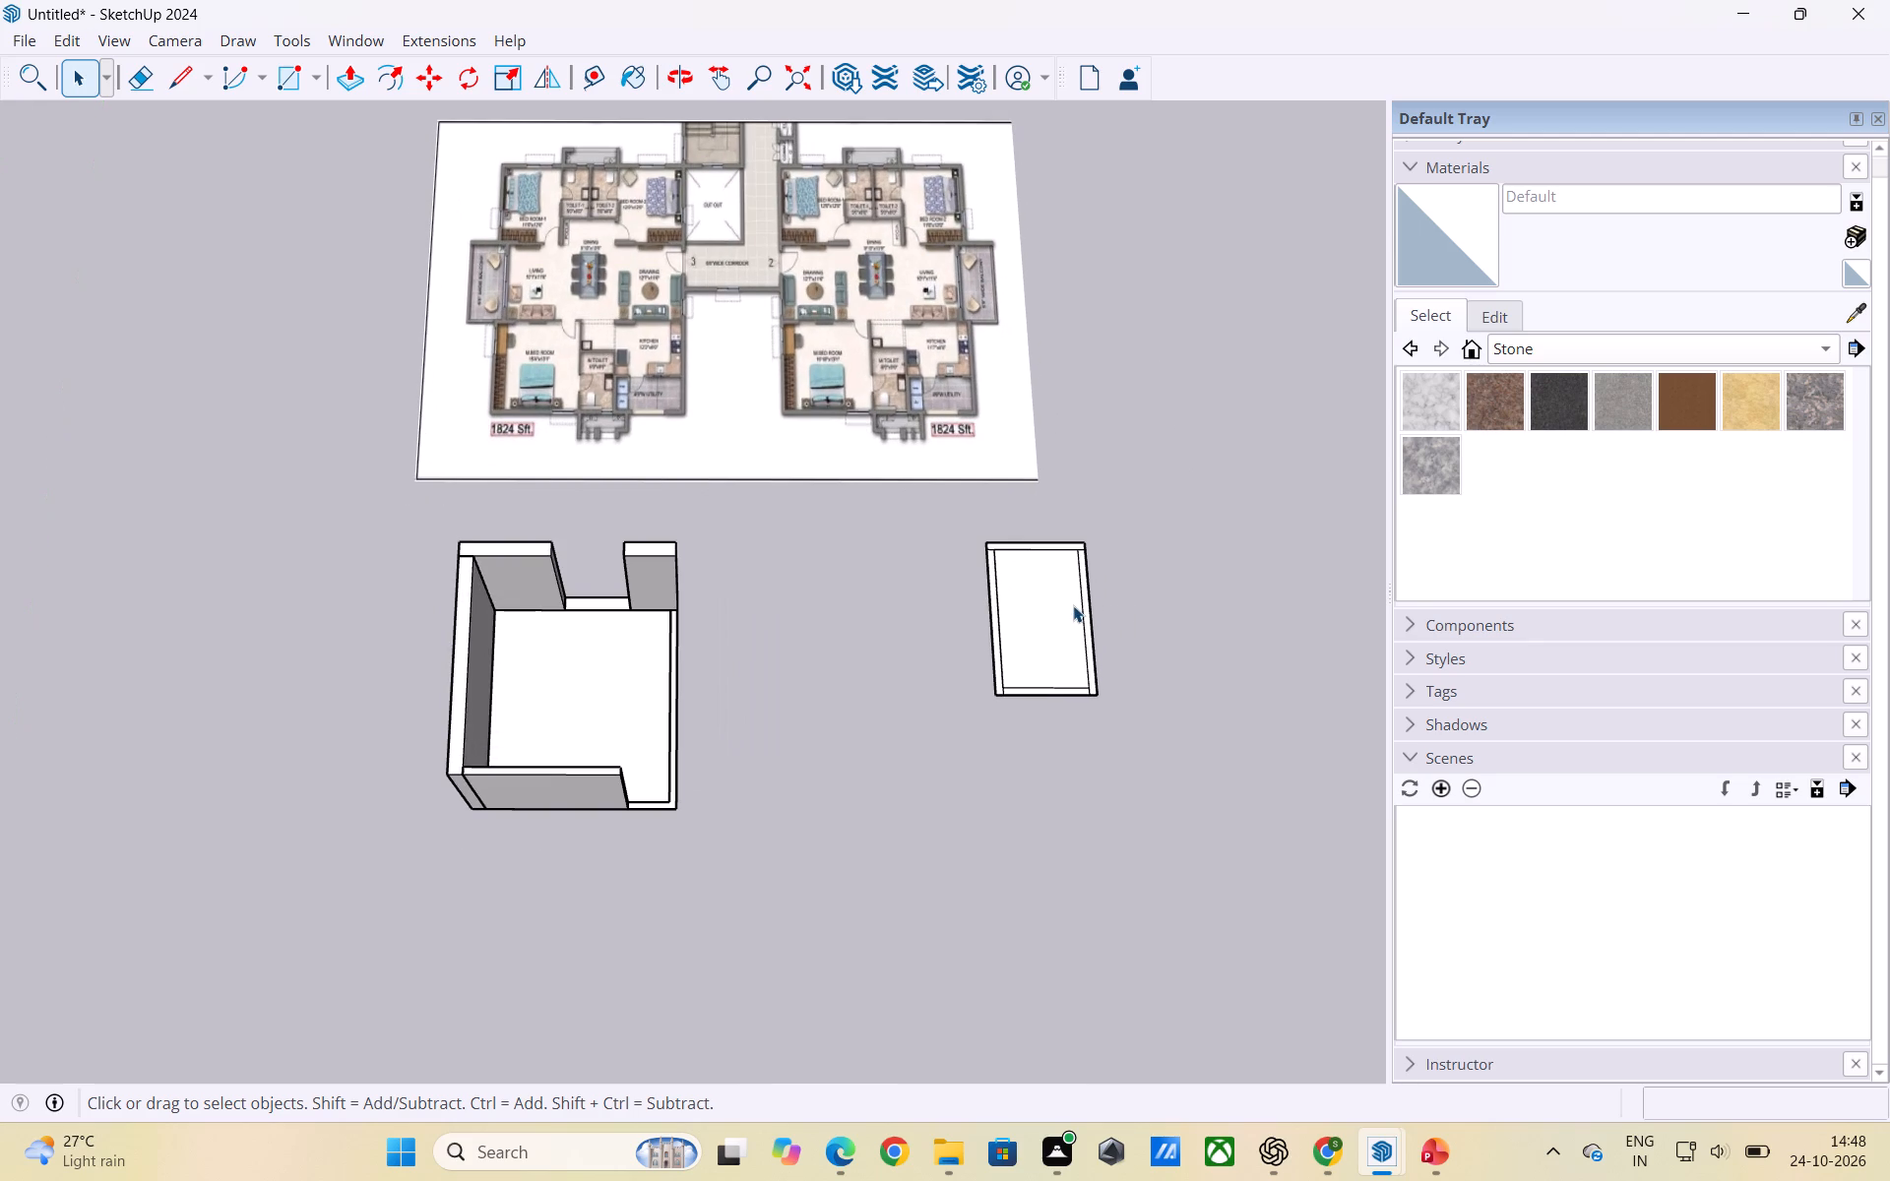
pyautogui.scroll(4, 1040, 541)
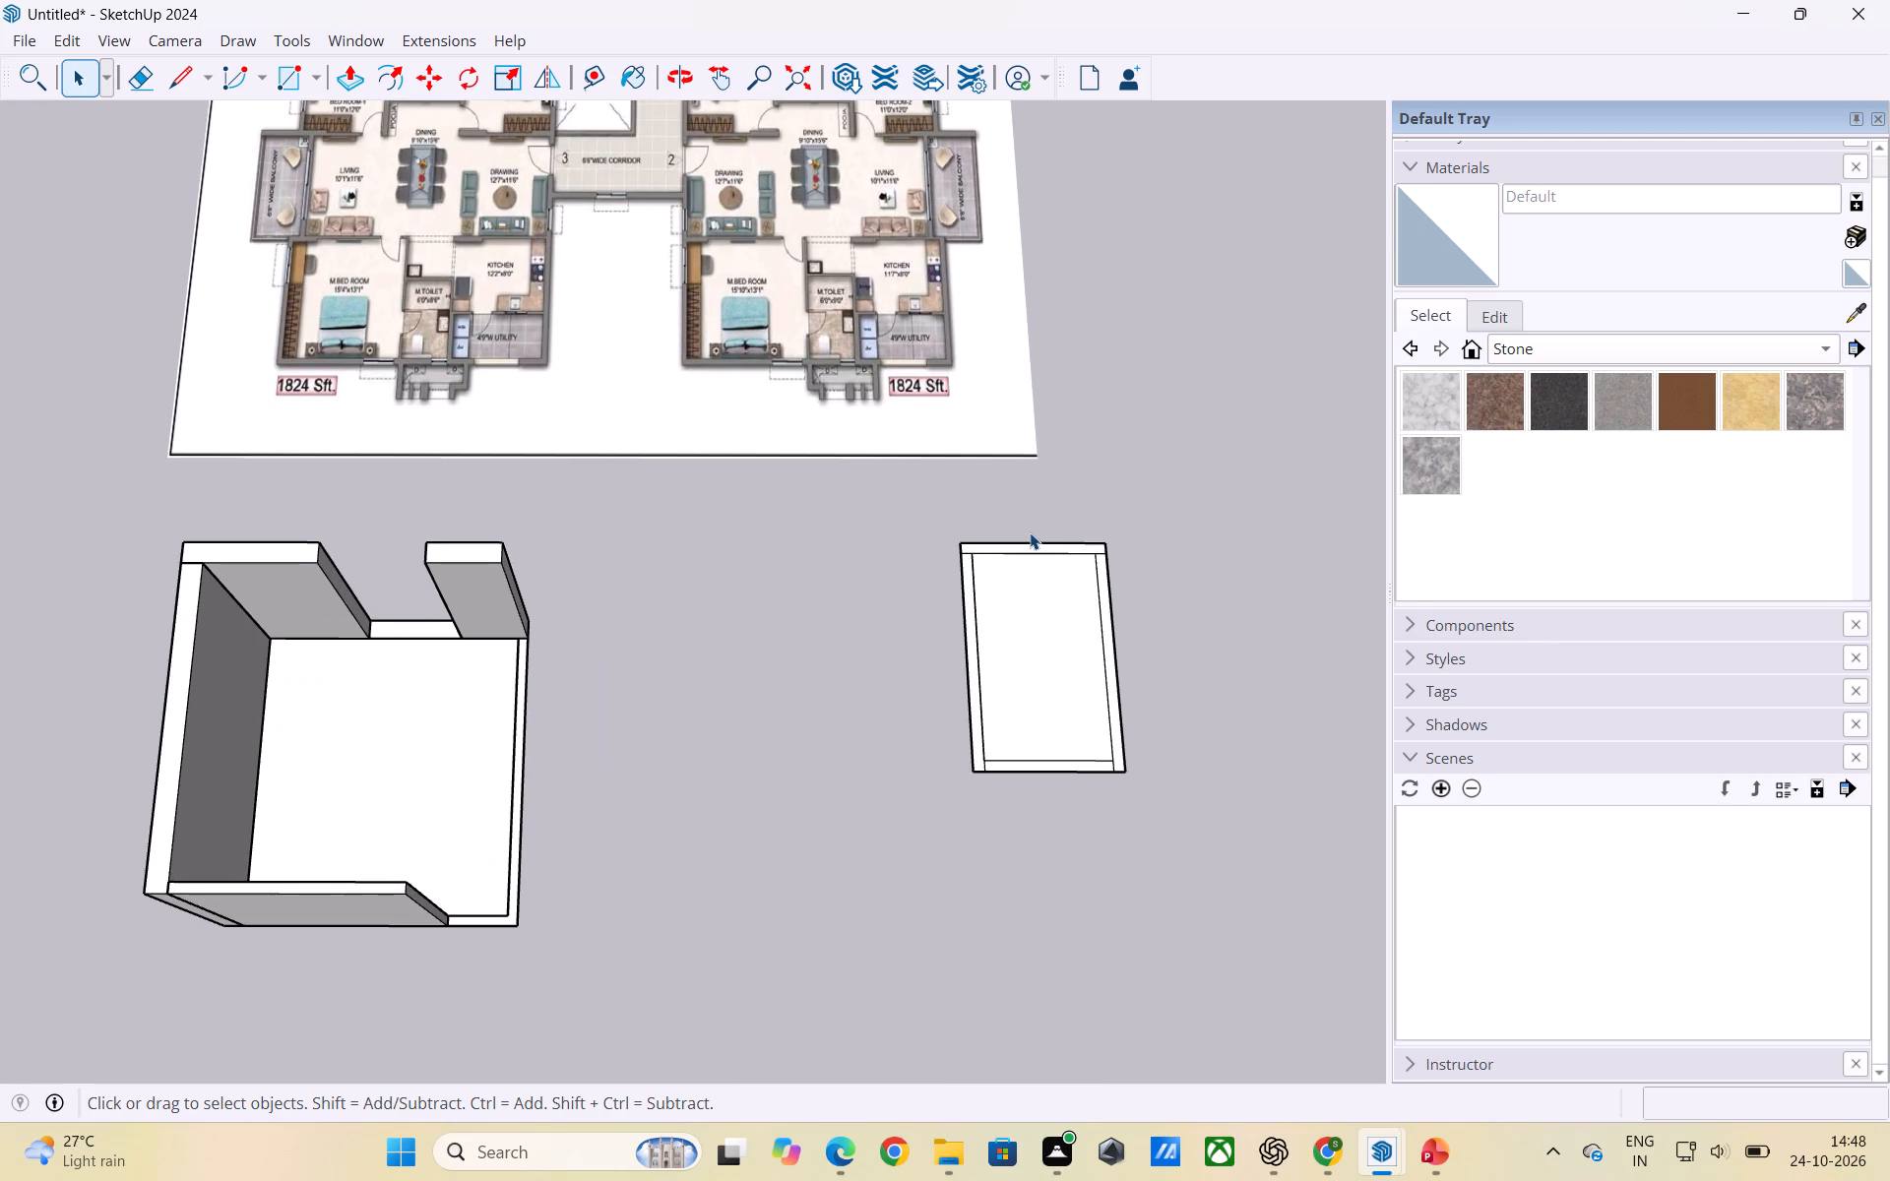
pyautogui.click(1037, 547)
pyautogui.doubleClick(1037, 547)
pyautogui.click(1037, 547)
pyautogui.doubleClick(1043, 549)
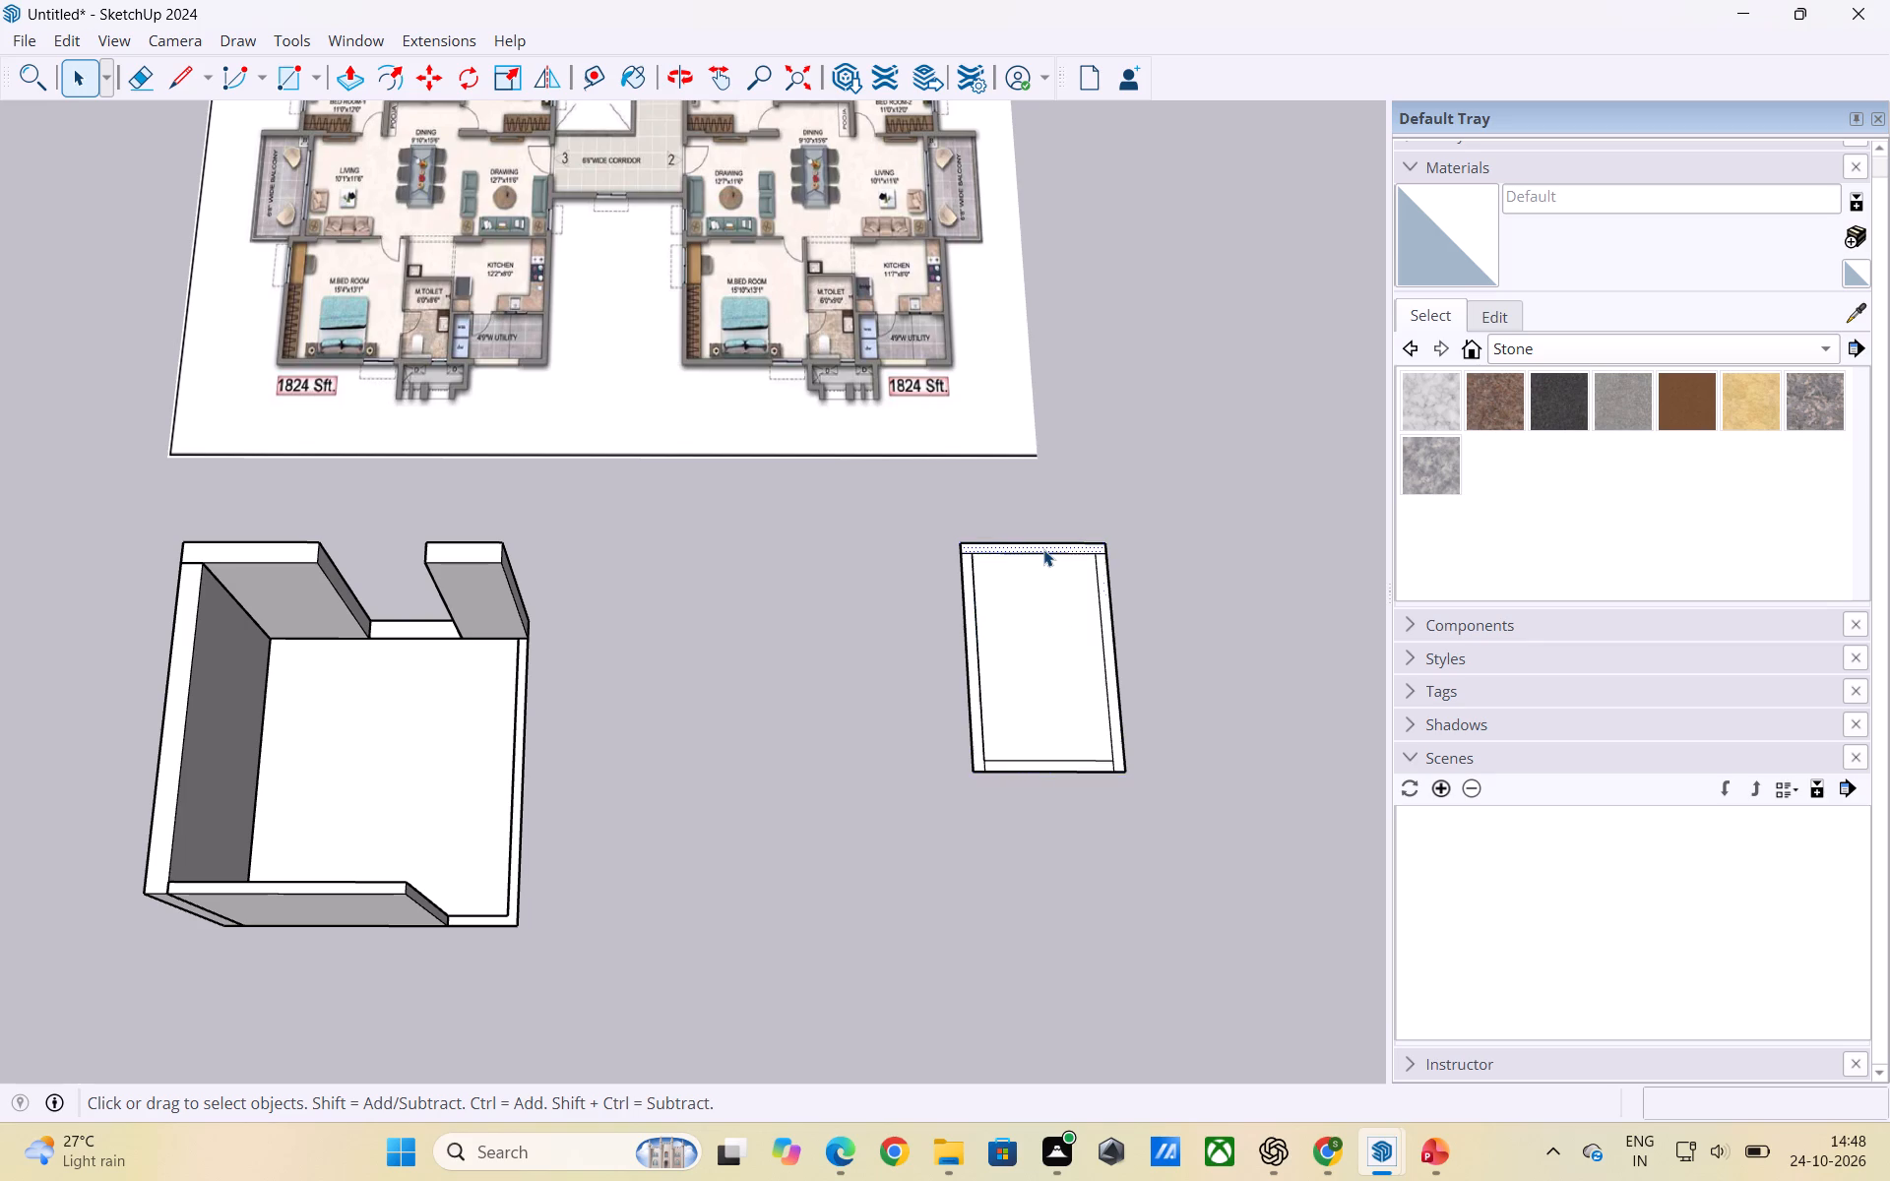
pyautogui.rightClick(1045, 549)
pyautogui.click(1124, 782)
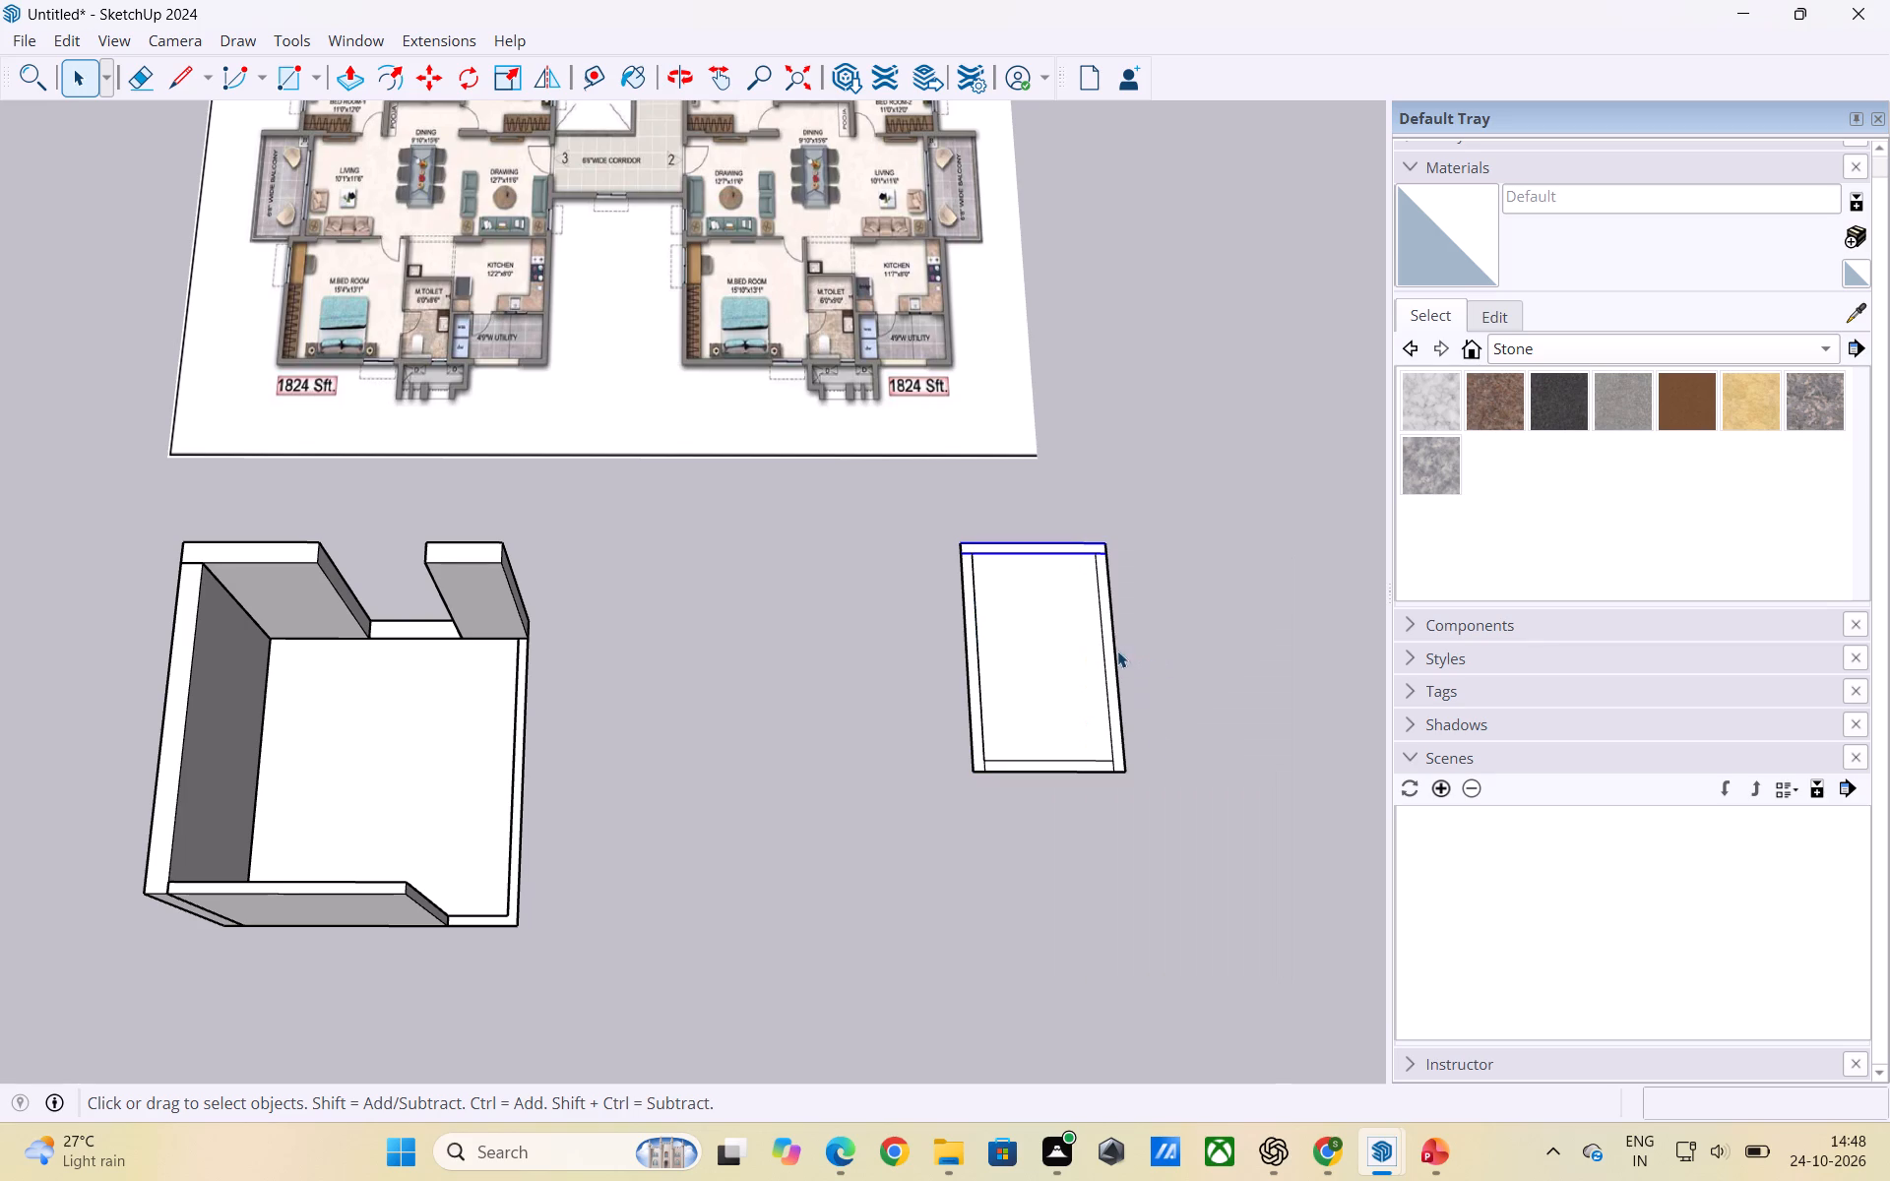
# Make a group of the long wall strip farthest from the walled room.
pyautogui.doubleClick(1108, 651)
pyautogui.rightClick(1108, 651)
pyautogui.click(1202, 885)
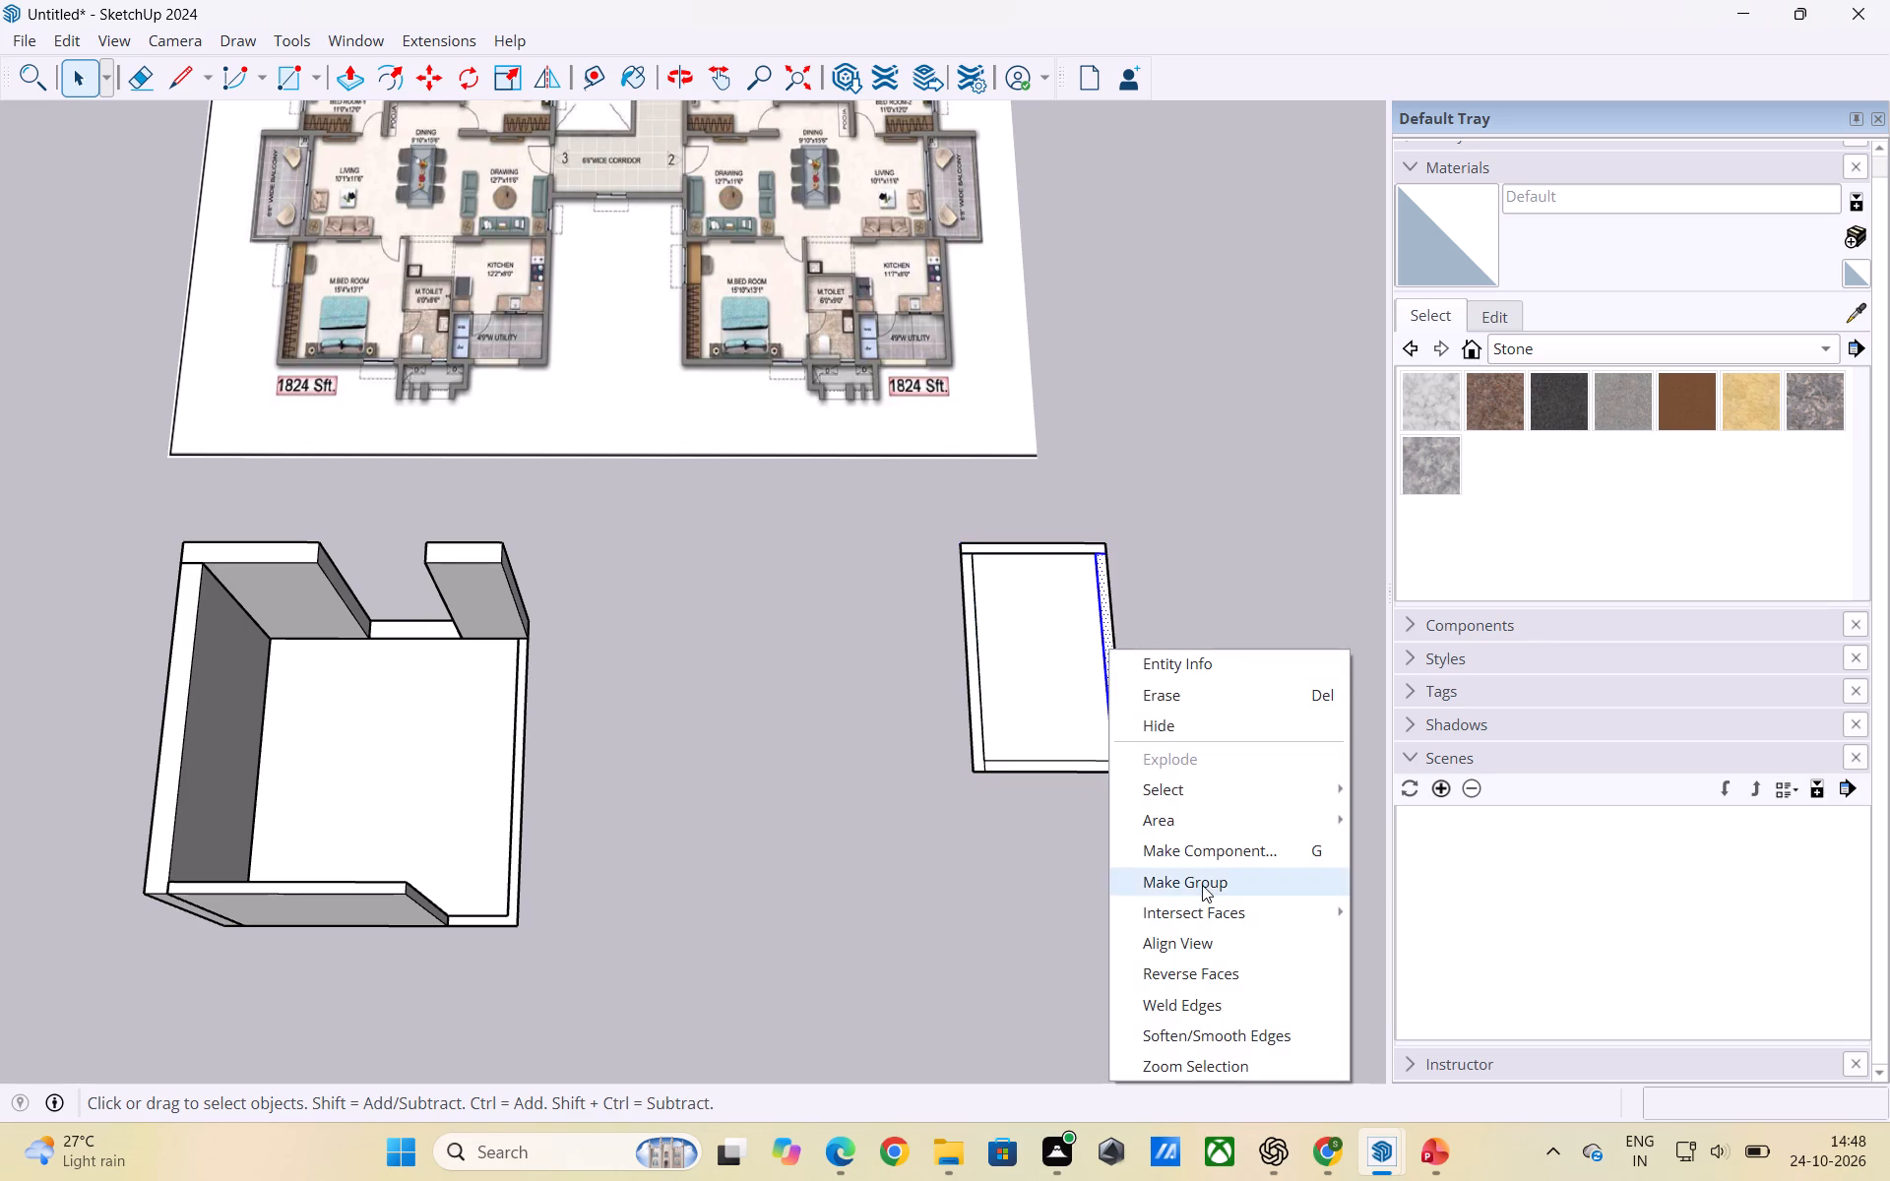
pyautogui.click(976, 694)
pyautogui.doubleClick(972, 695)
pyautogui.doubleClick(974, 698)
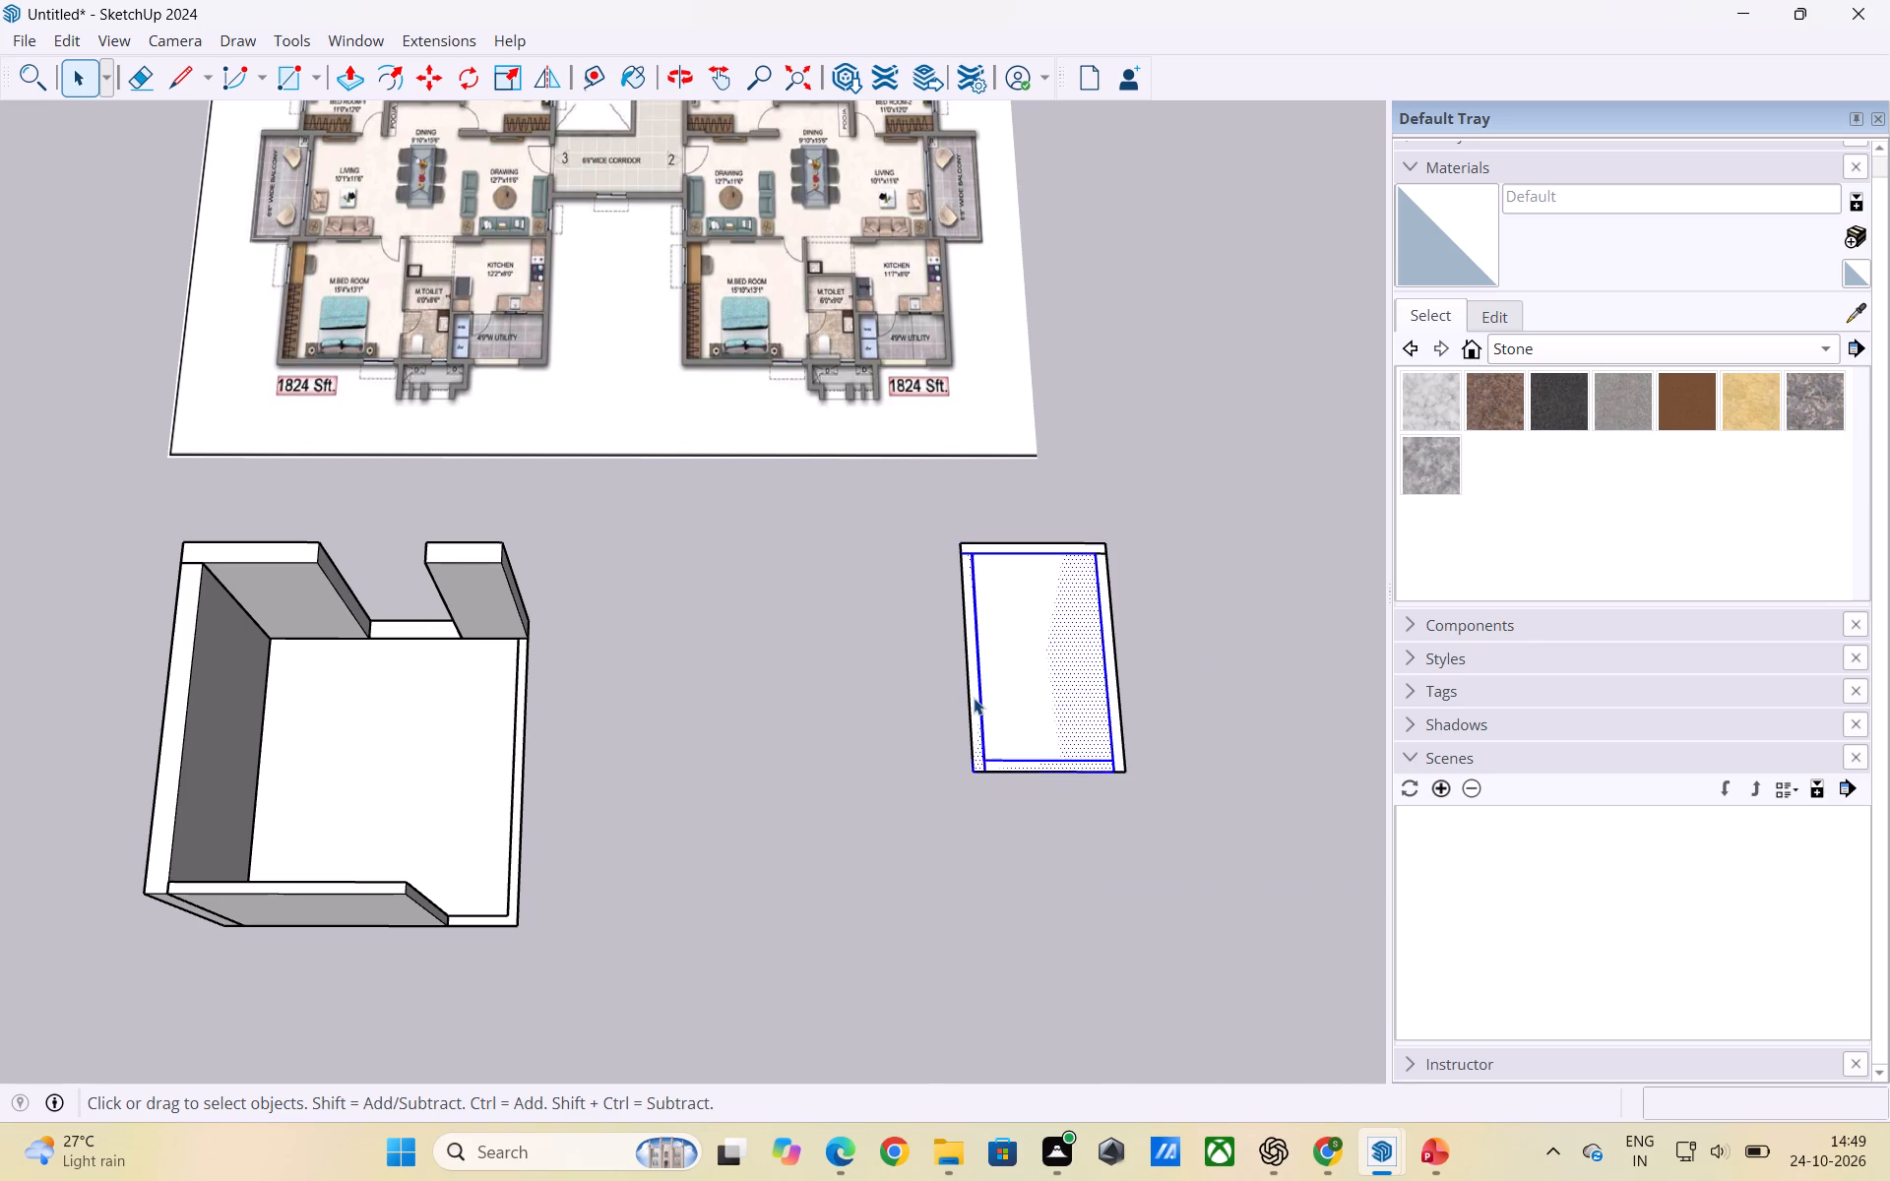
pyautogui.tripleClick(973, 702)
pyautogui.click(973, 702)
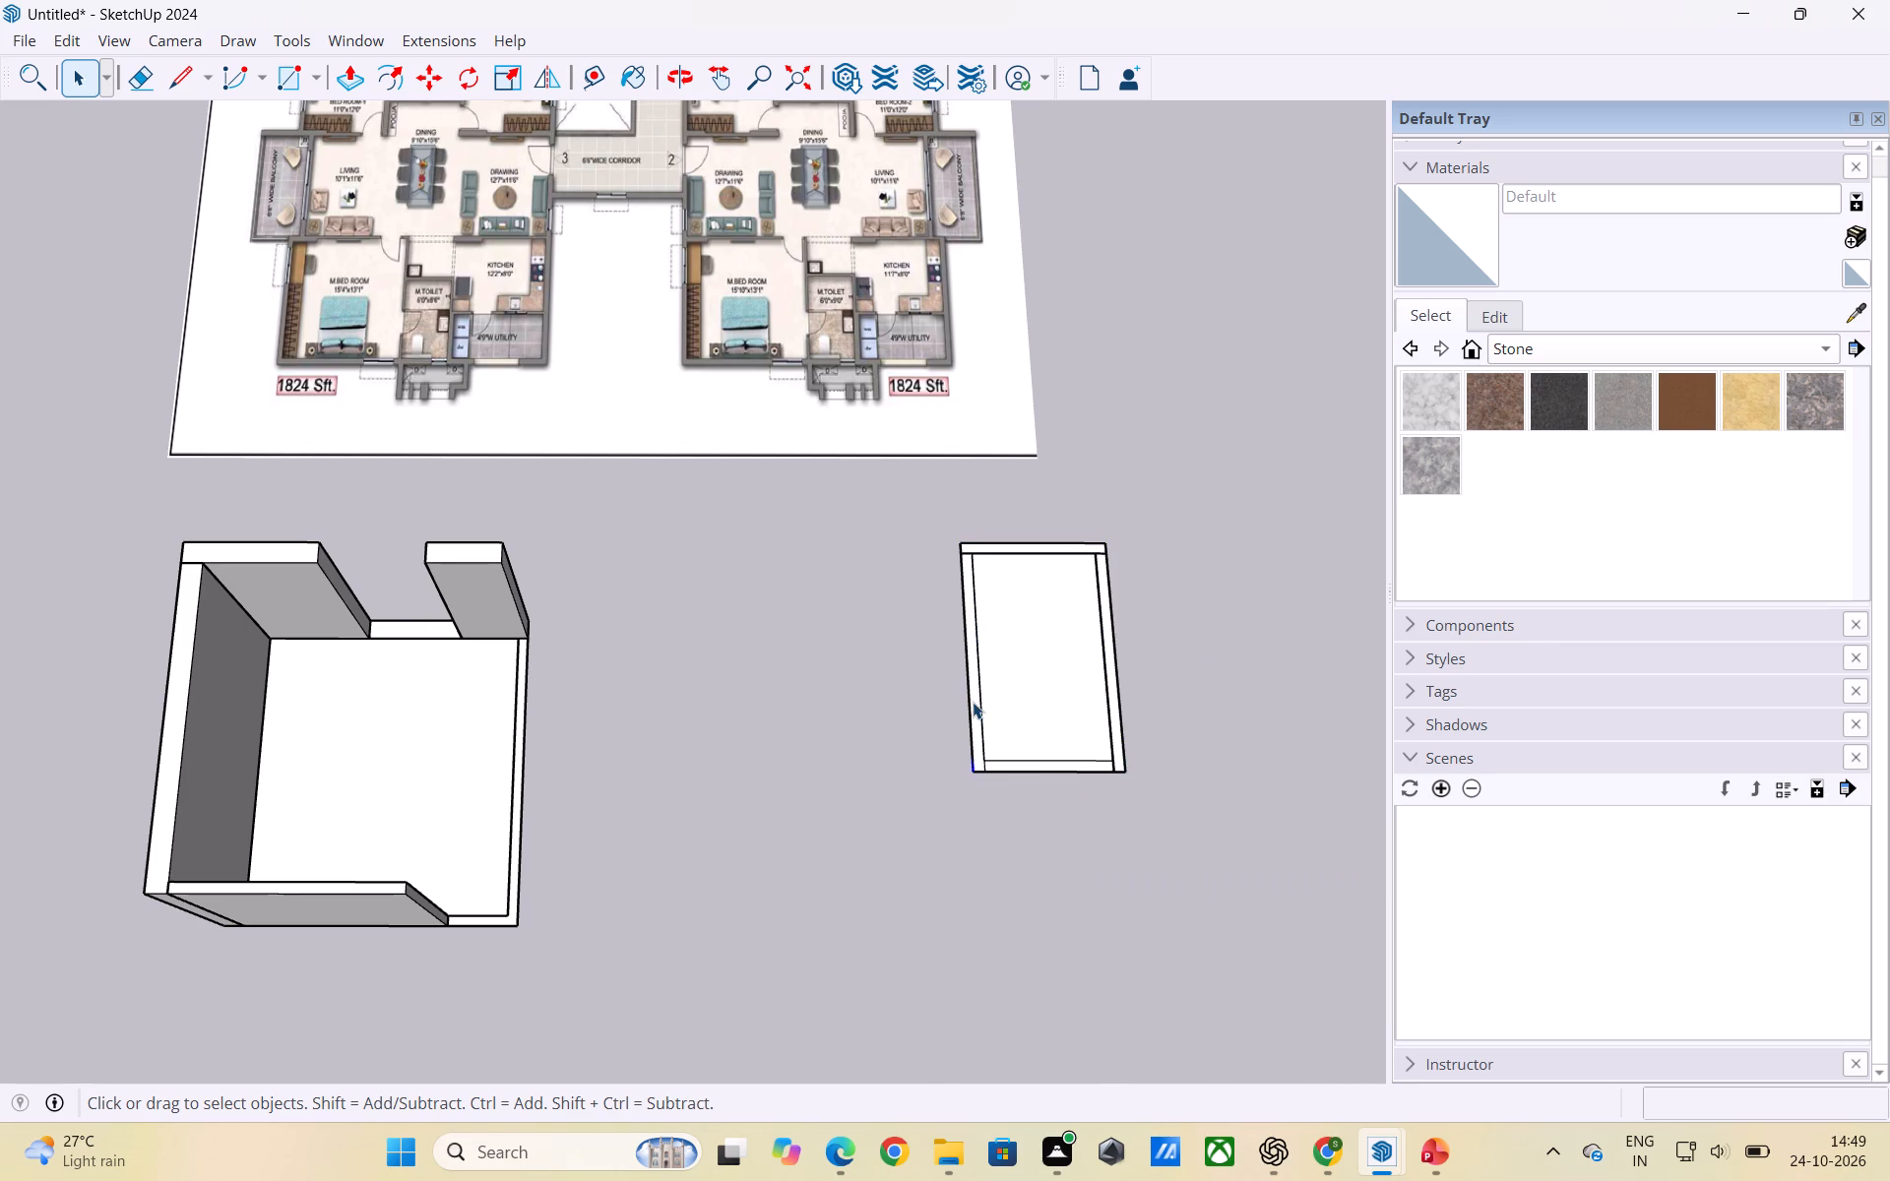
# Make a group of the short wall strip farthest from the floor plan, between the two long strips.
pyautogui.doubleClick(1036, 765)
pyautogui.rightClick(1039, 765)
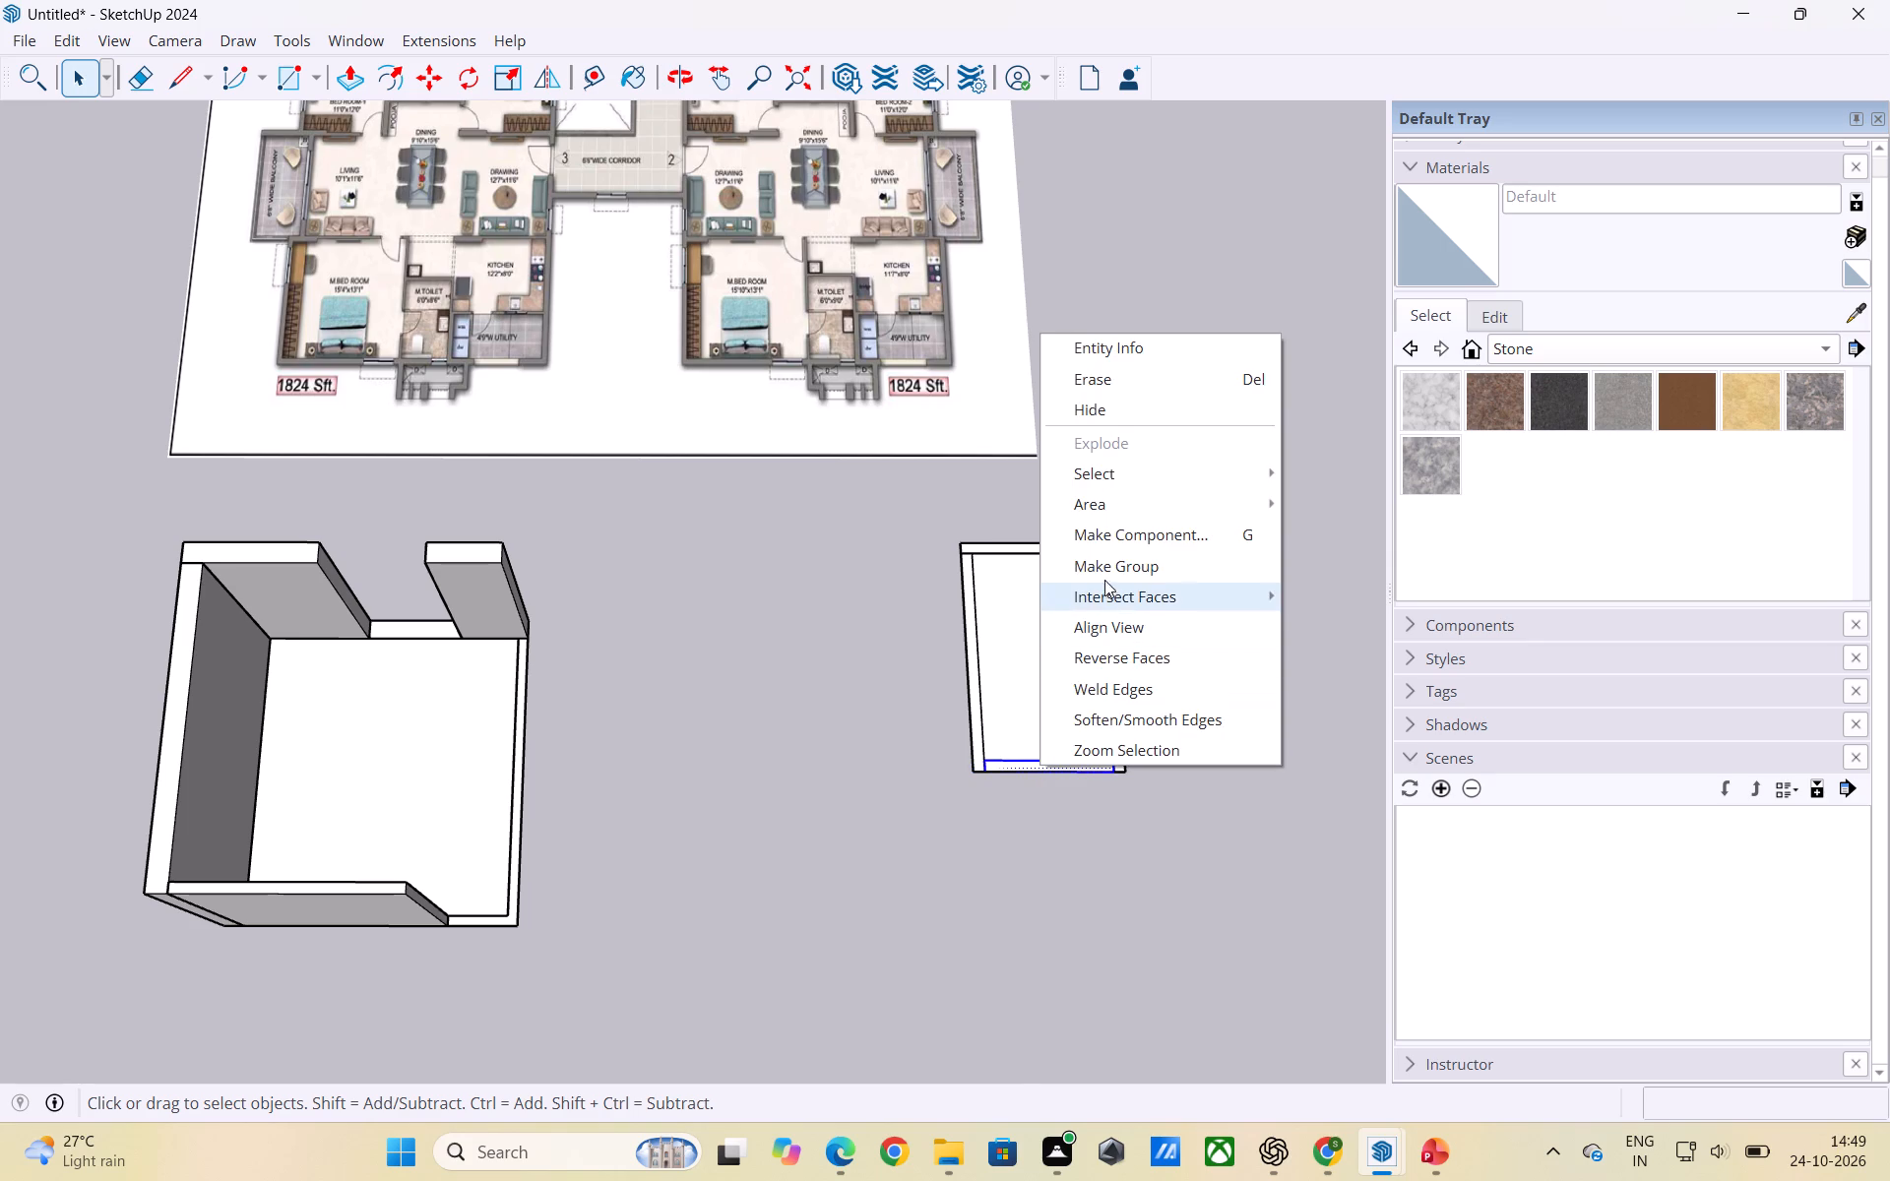
pyautogui.click(1106, 575)
pyautogui.scroll(-3, 1007, 851)
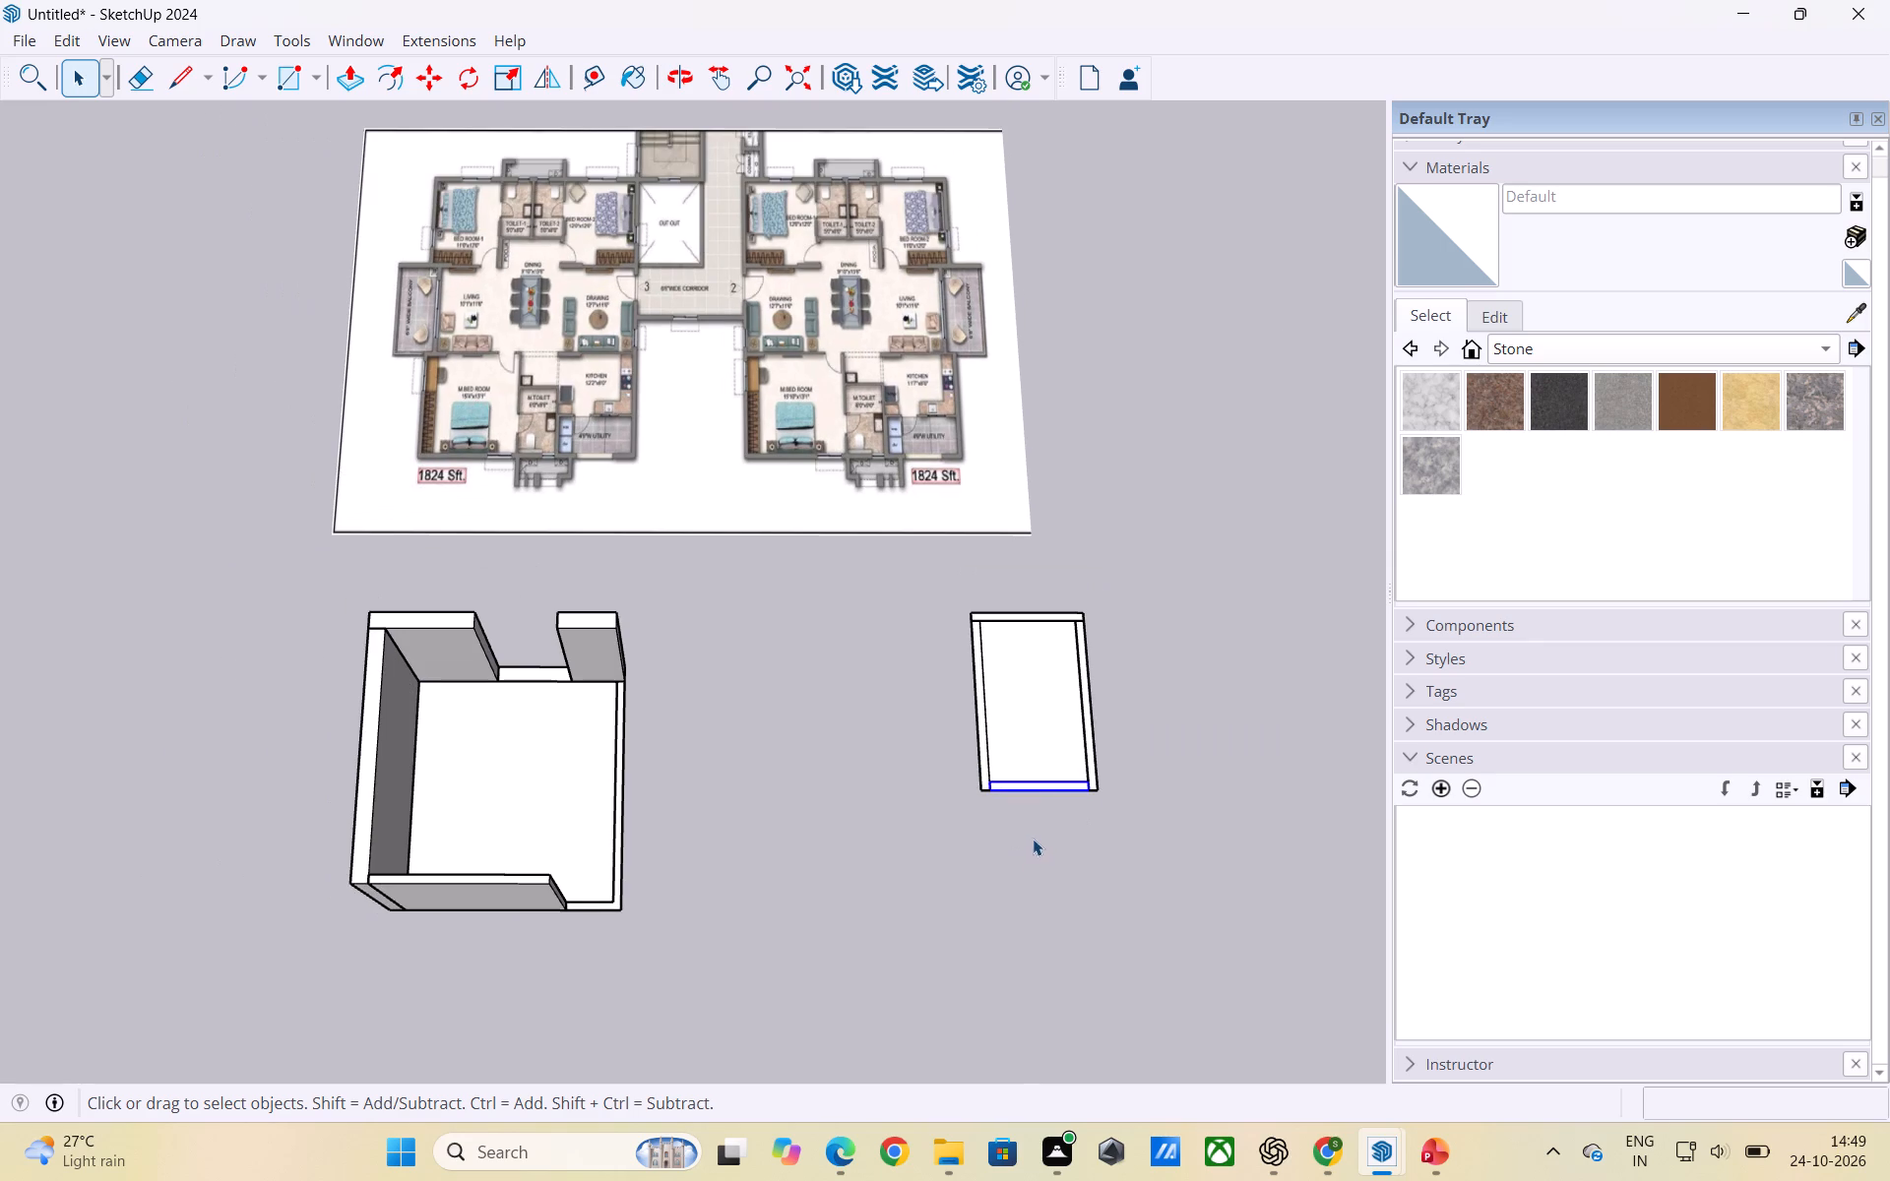
pyautogui.click(1211, 682)
# Make a group of the long wall strip nearest the walled room.
pyautogui.scroll(1, 1017, 630)
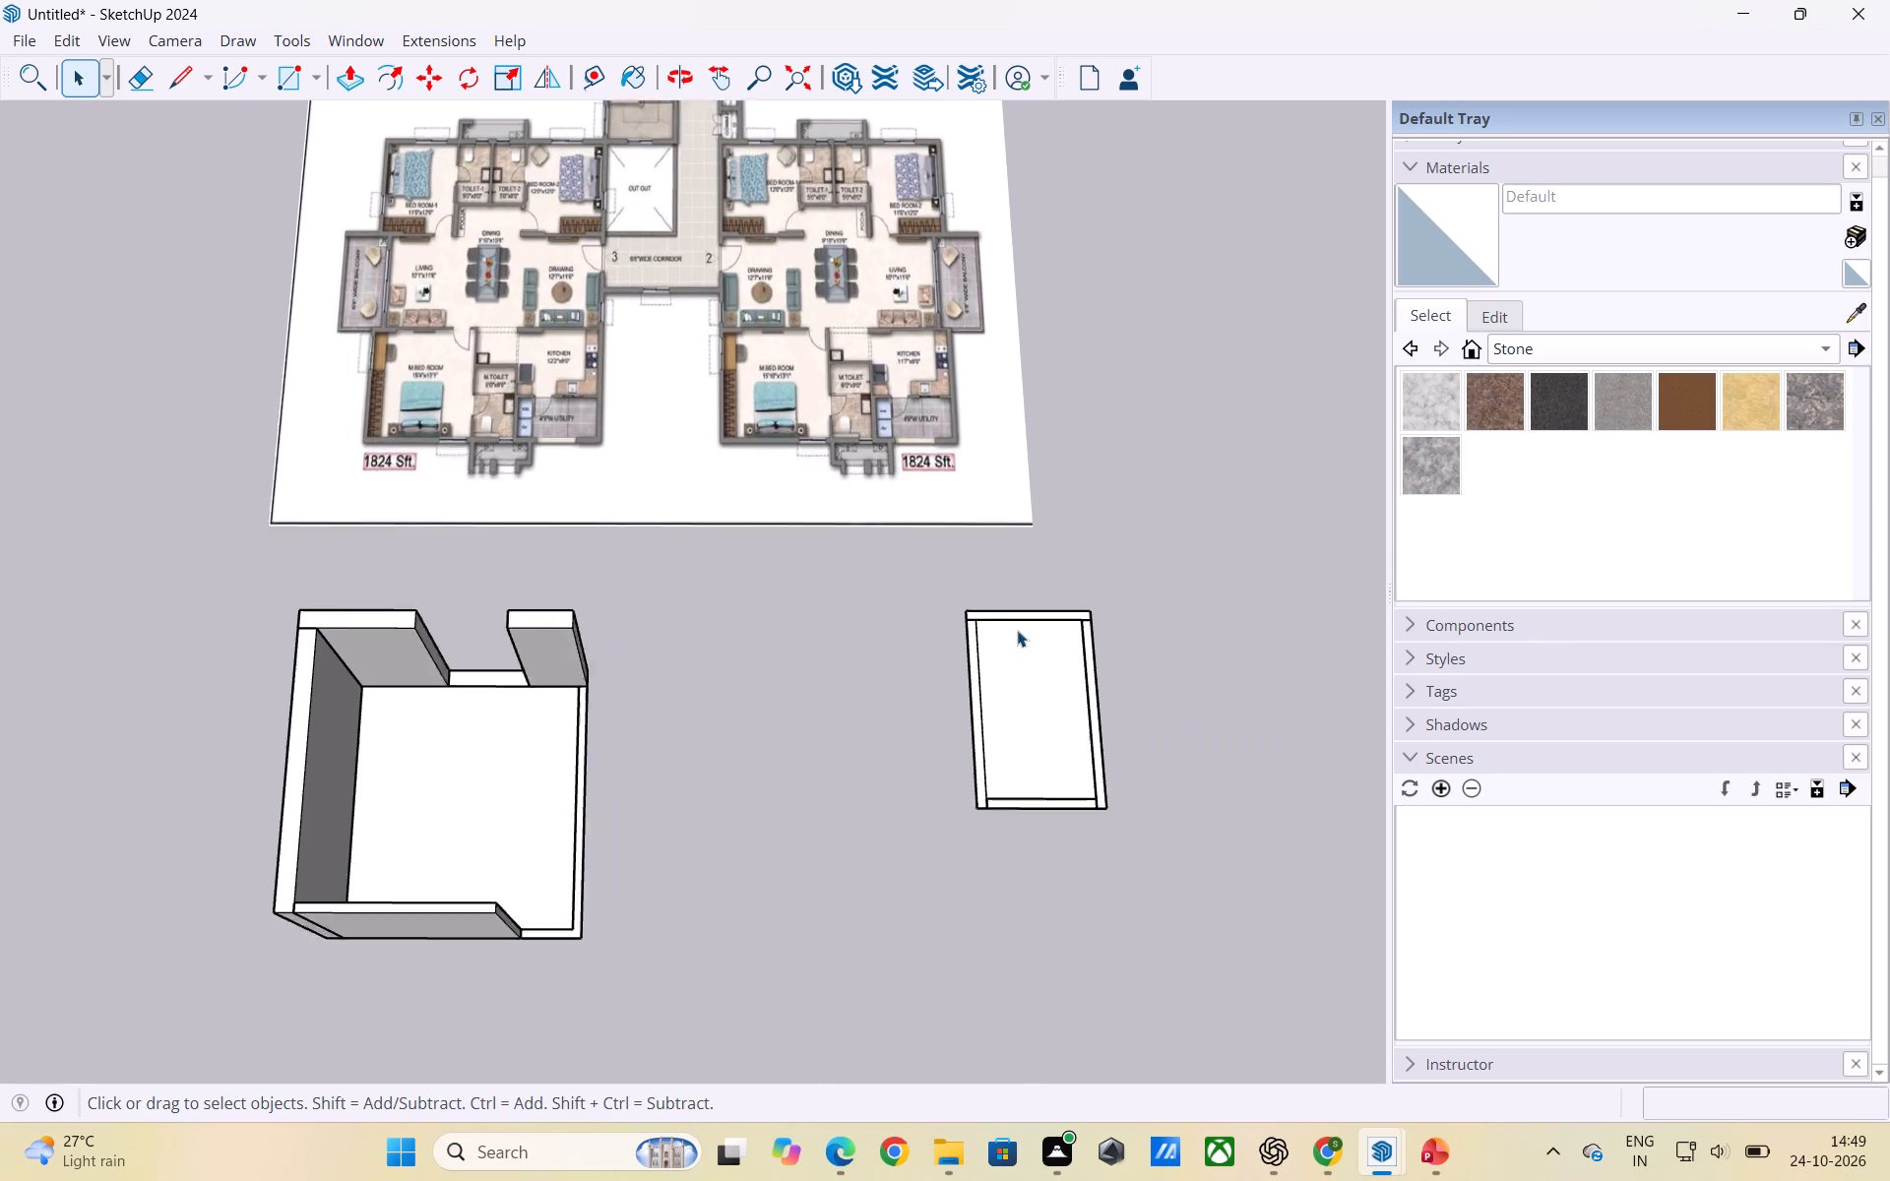
pyautogui.scroll(3, 1017, 630)
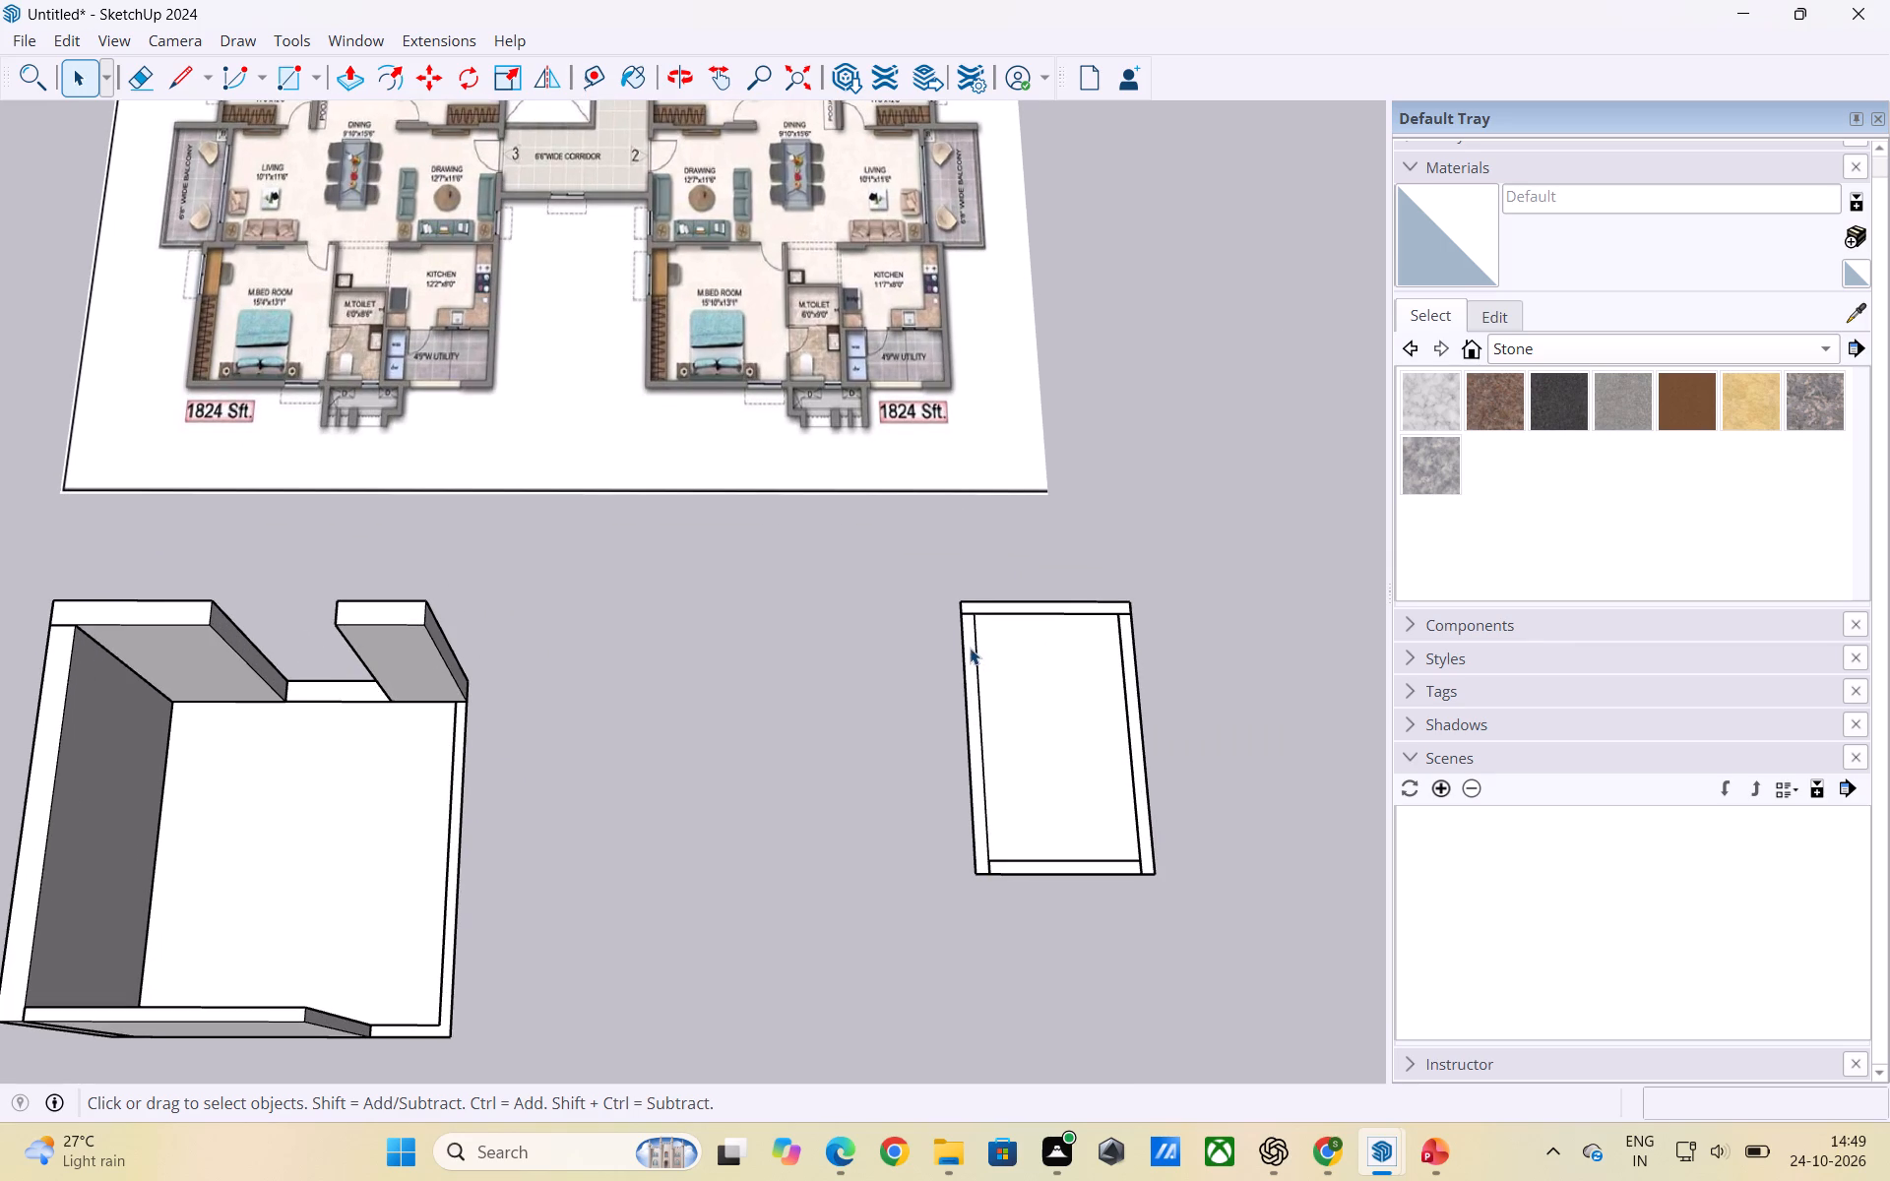
pyautogui.click(970, 648)
pyautogui.click(965, 650)
pyautogui.click(974, 657)
pyautogui.tripleClick(970, 659)
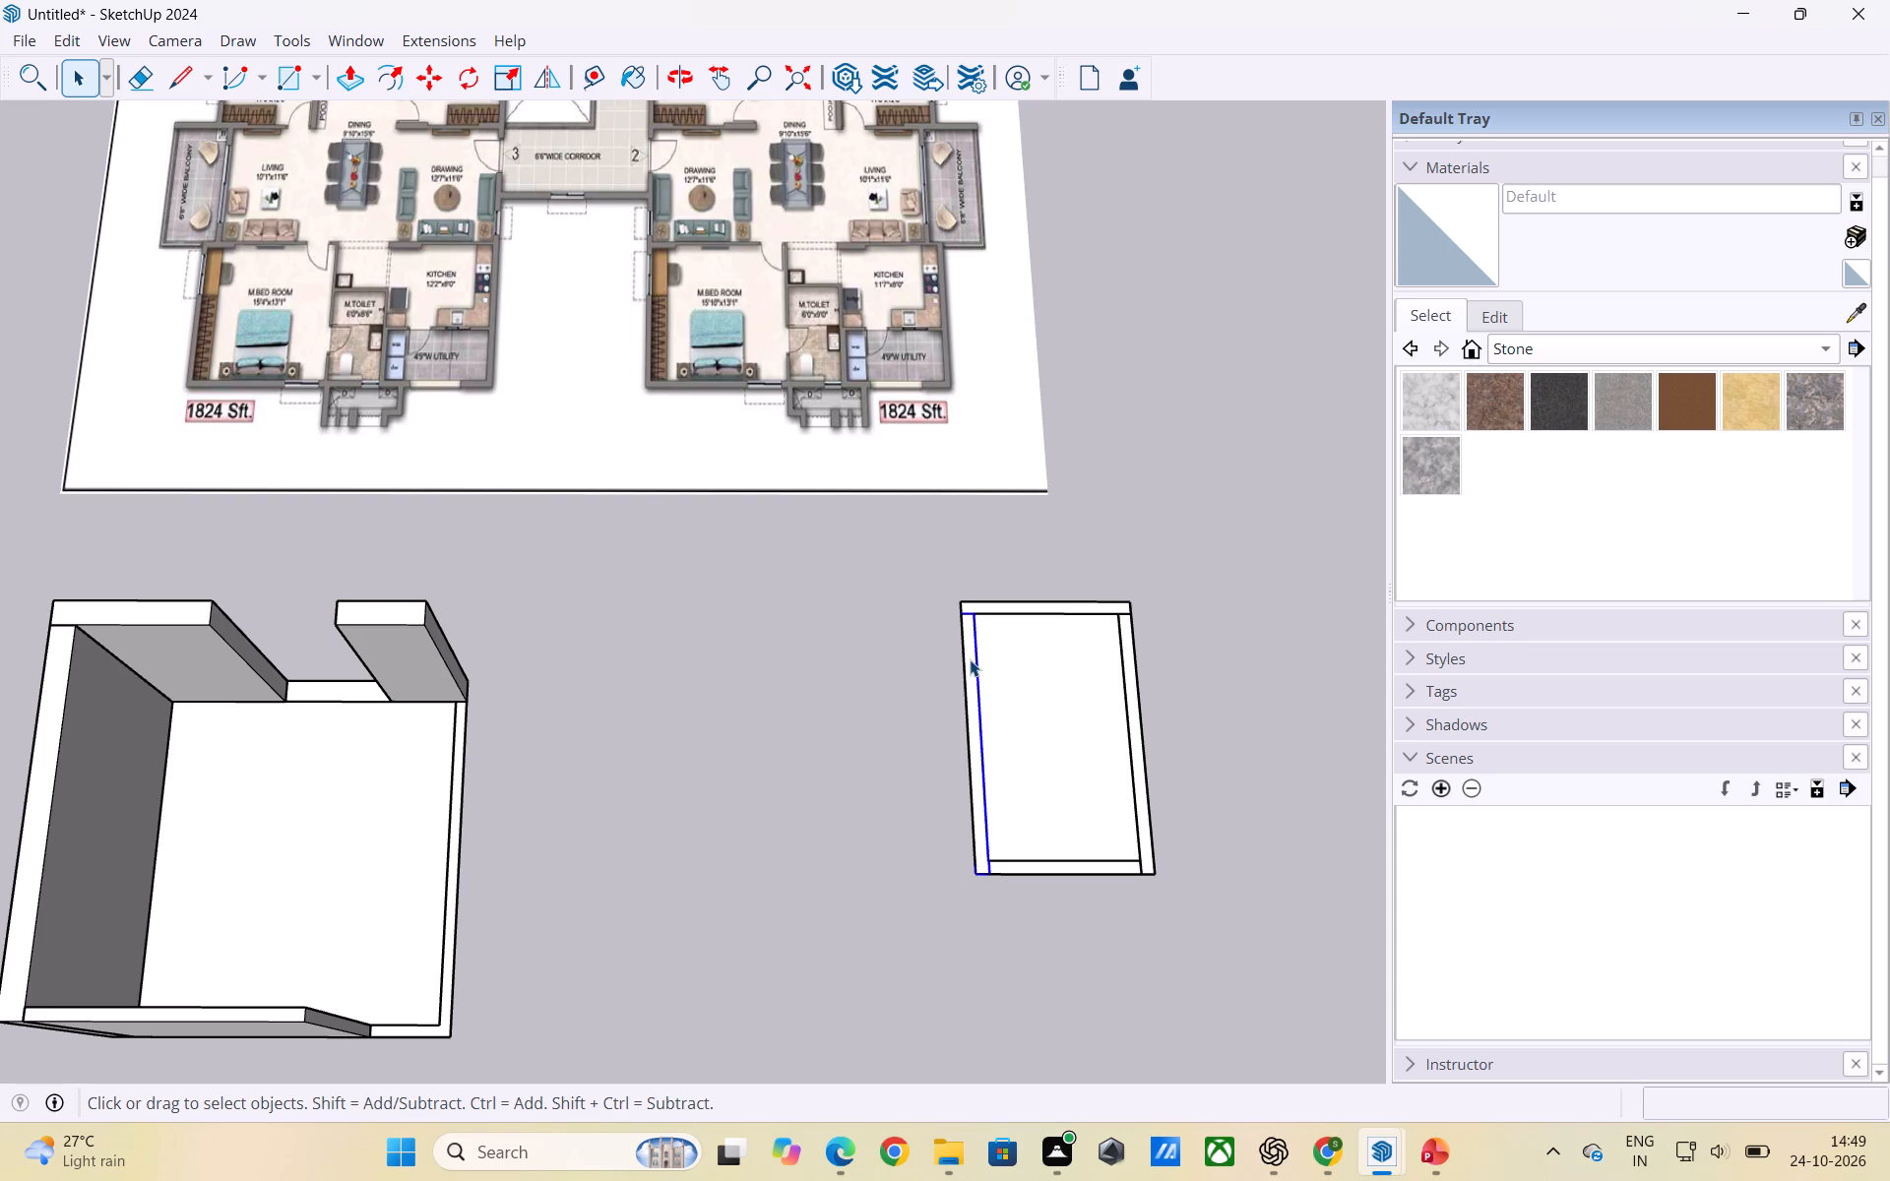
pyautogui.click(970, 659)
pyautogui.tripleClick(969, 661)
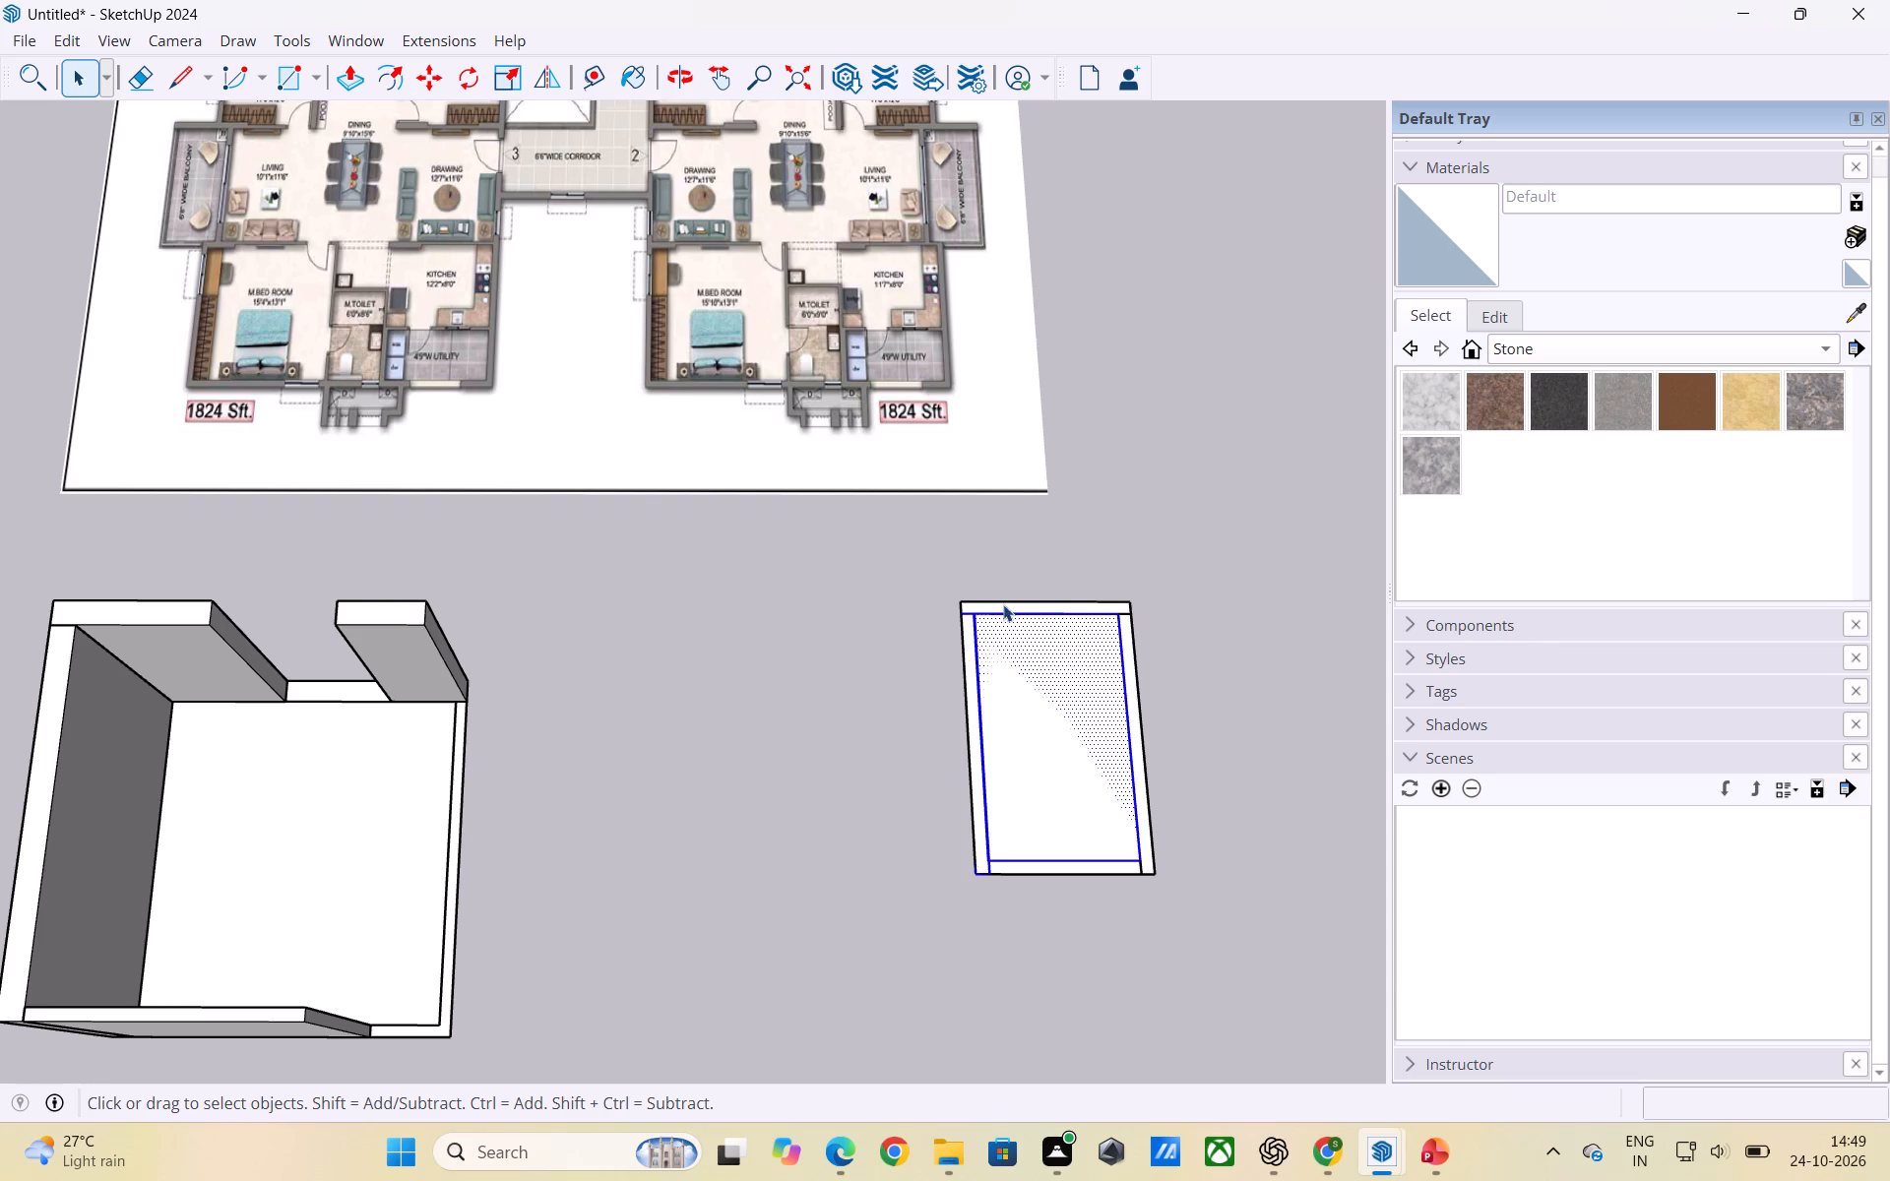
pyautogui.click(1003, 604)
pyautogui.click(970, 661)
pyautogui.doubleClick(970, 661)
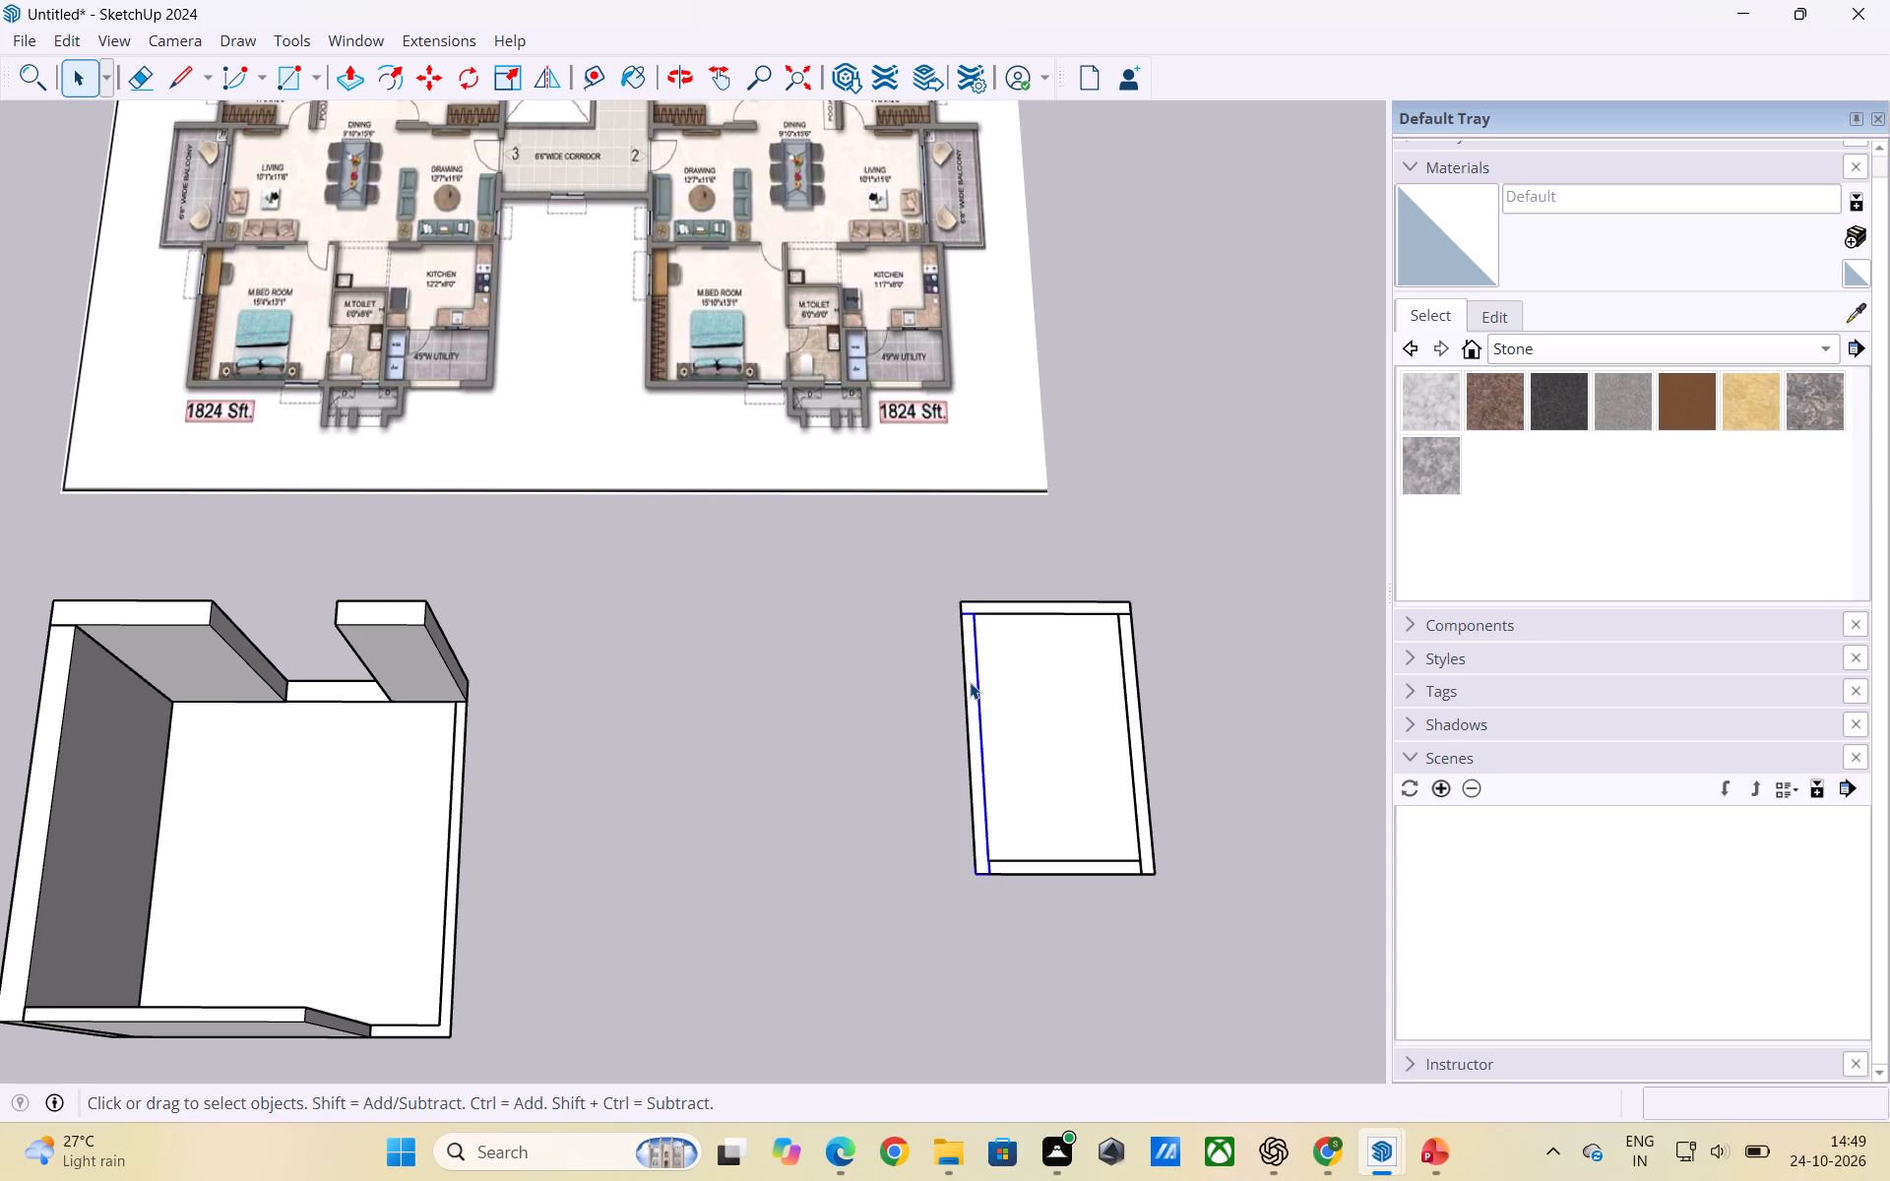
pyautogui.rightClick(966, 686)
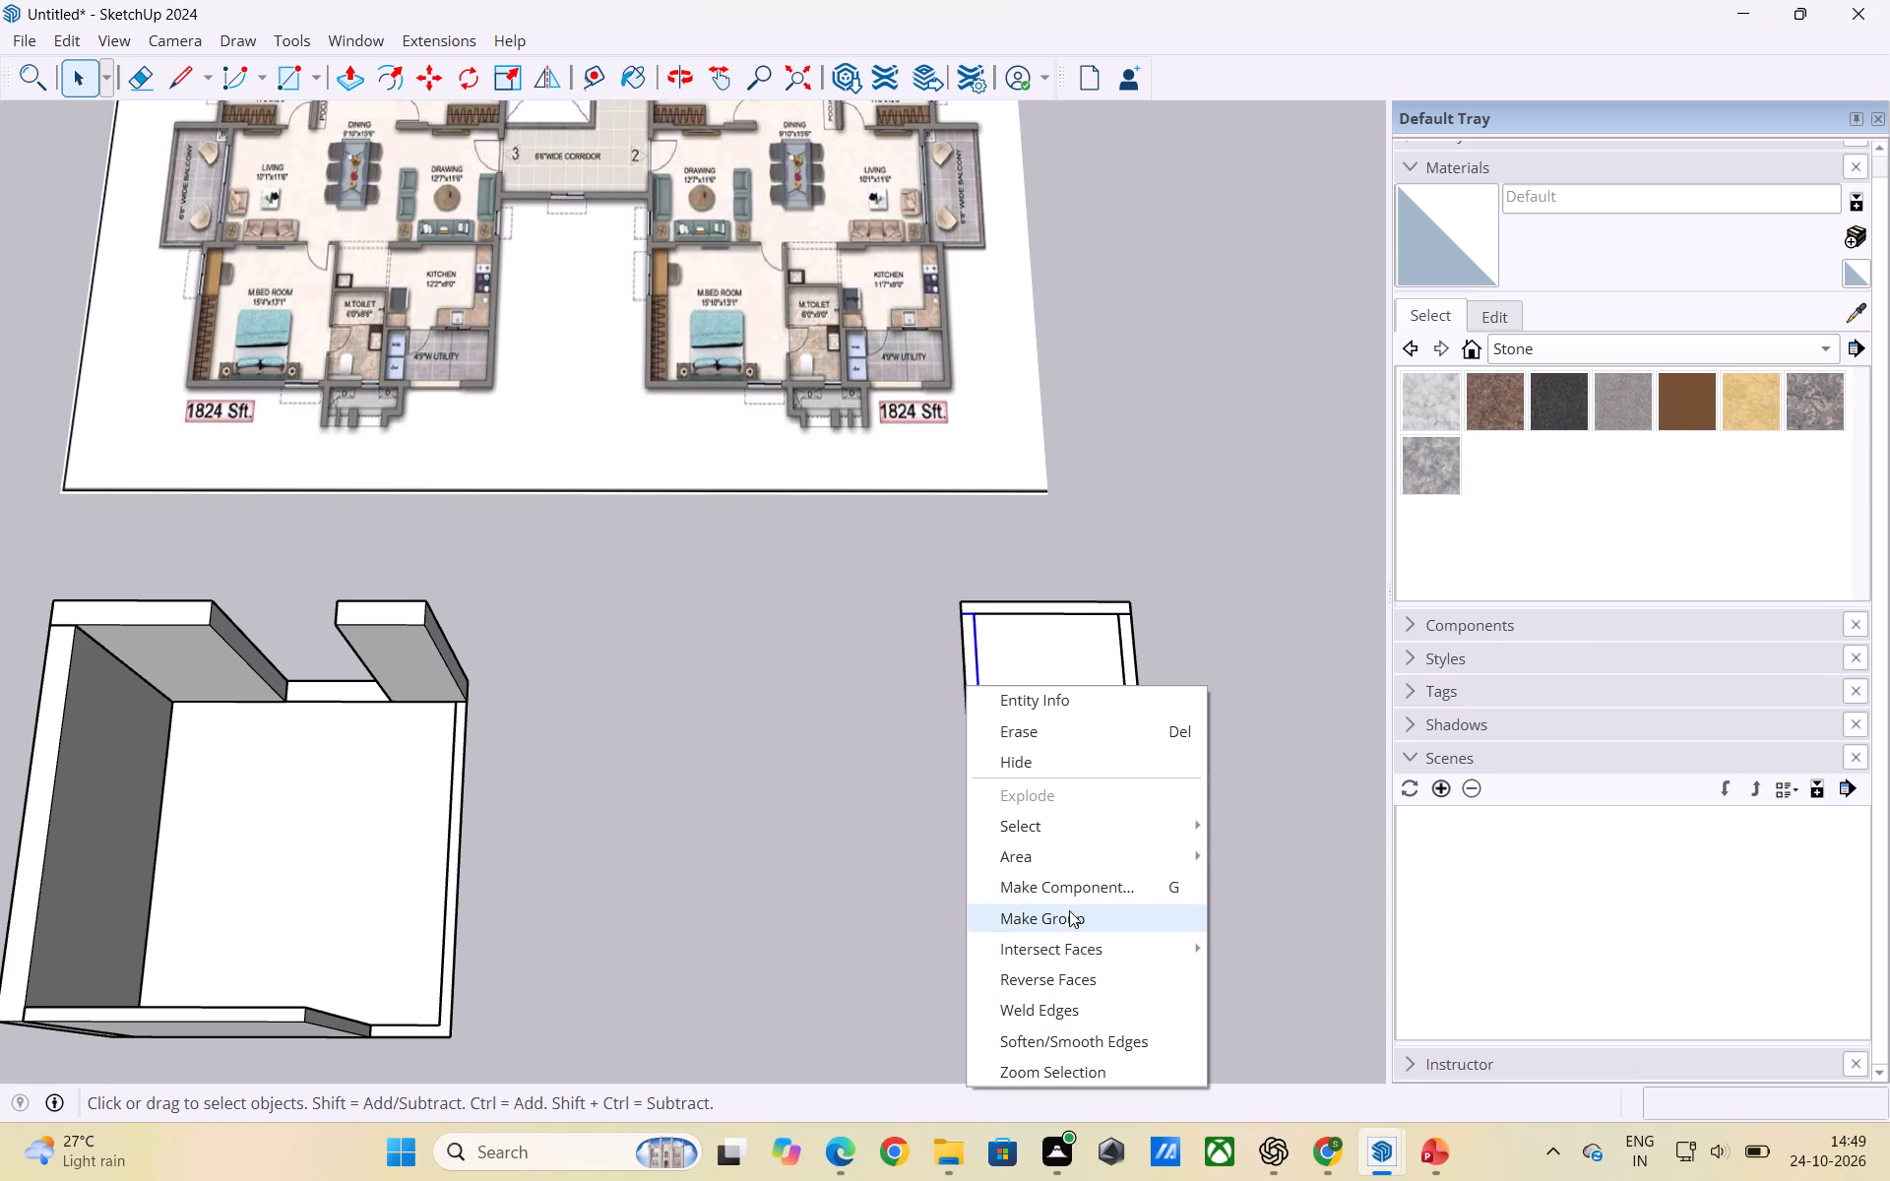
pyautogui.click(1069, 910)
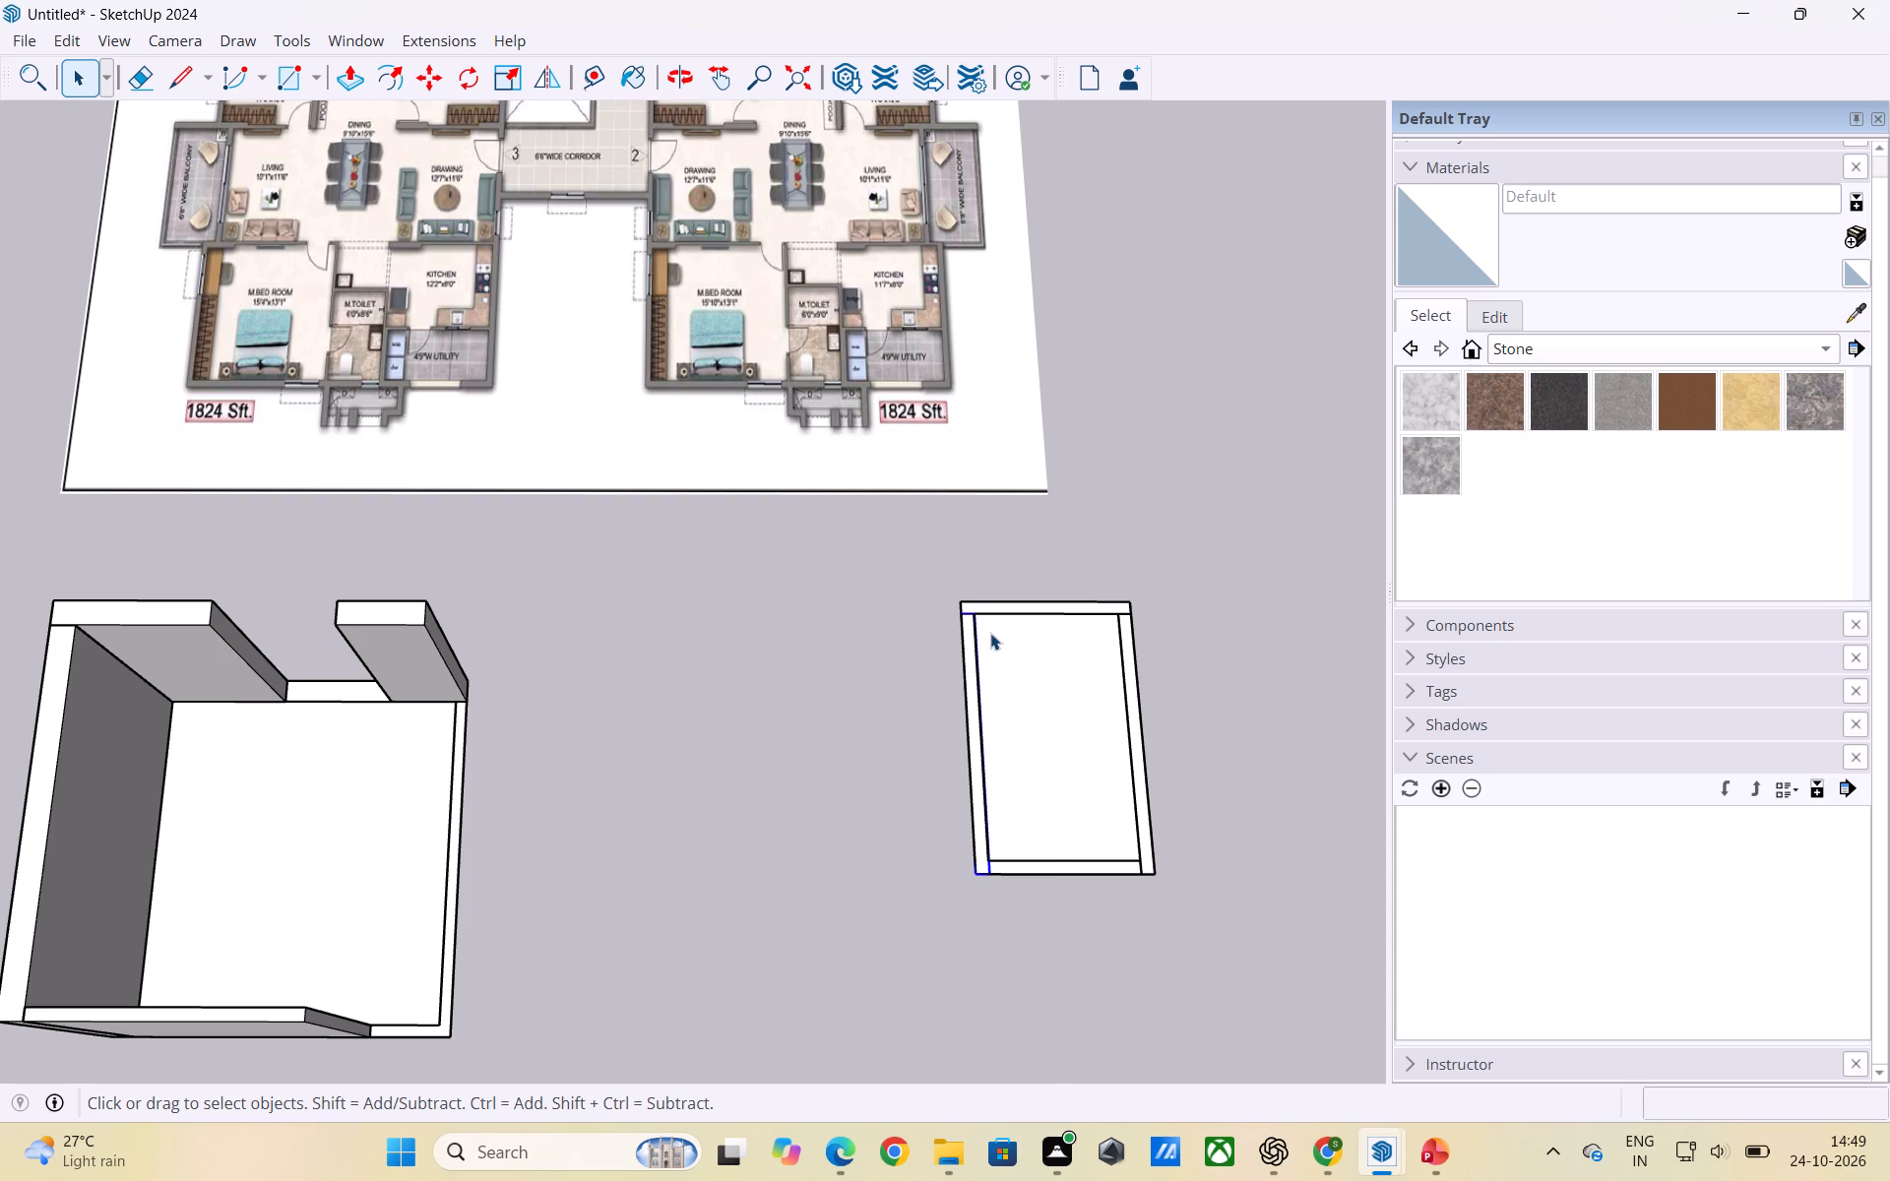
# Place guide points 3' in from each end of the outer edge of the long strip nearest the walled room.
pyautogui.press('t')
pyautogui.scroll(2, 968, 620)
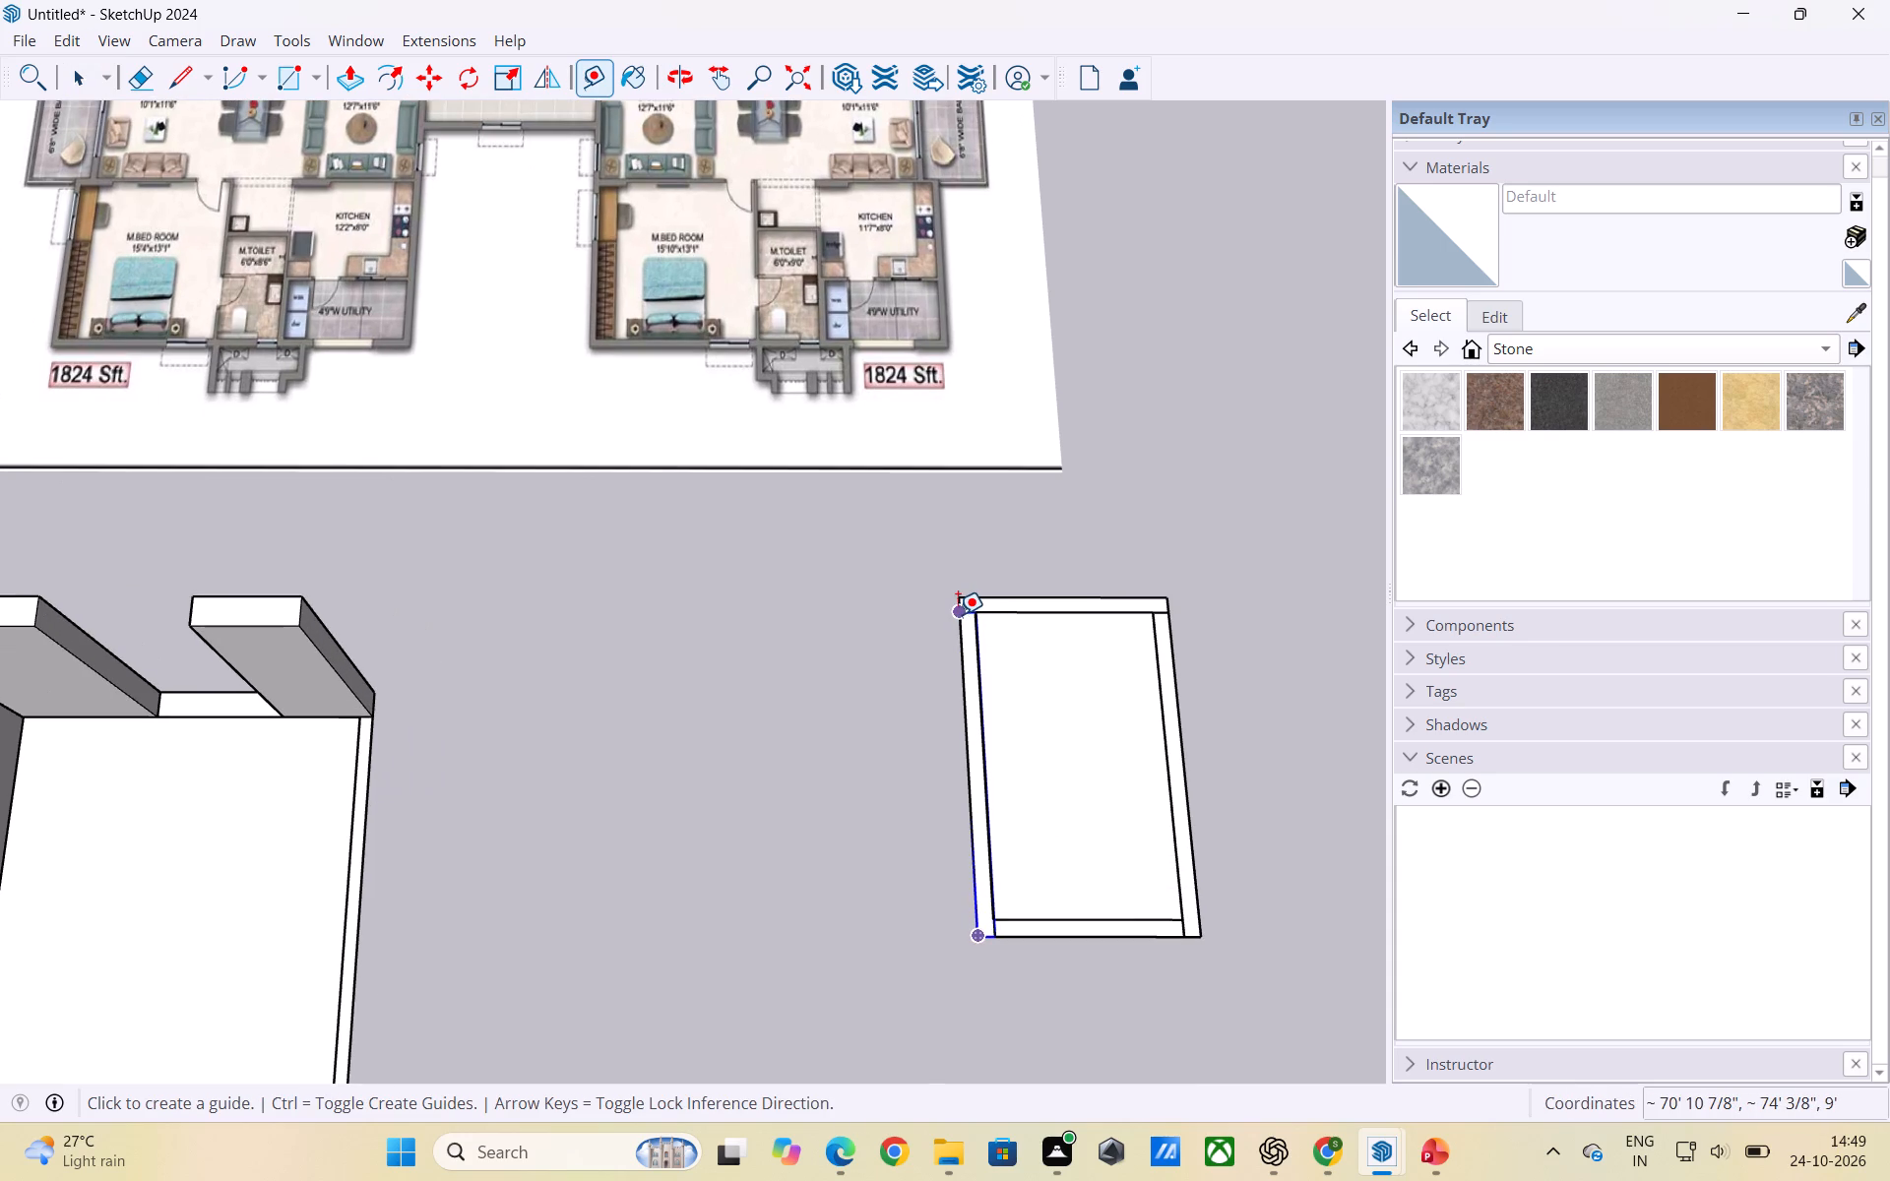
pyautogui.click(958, 614)
pyautogui.write("3'")
pyautogui.press('Return')
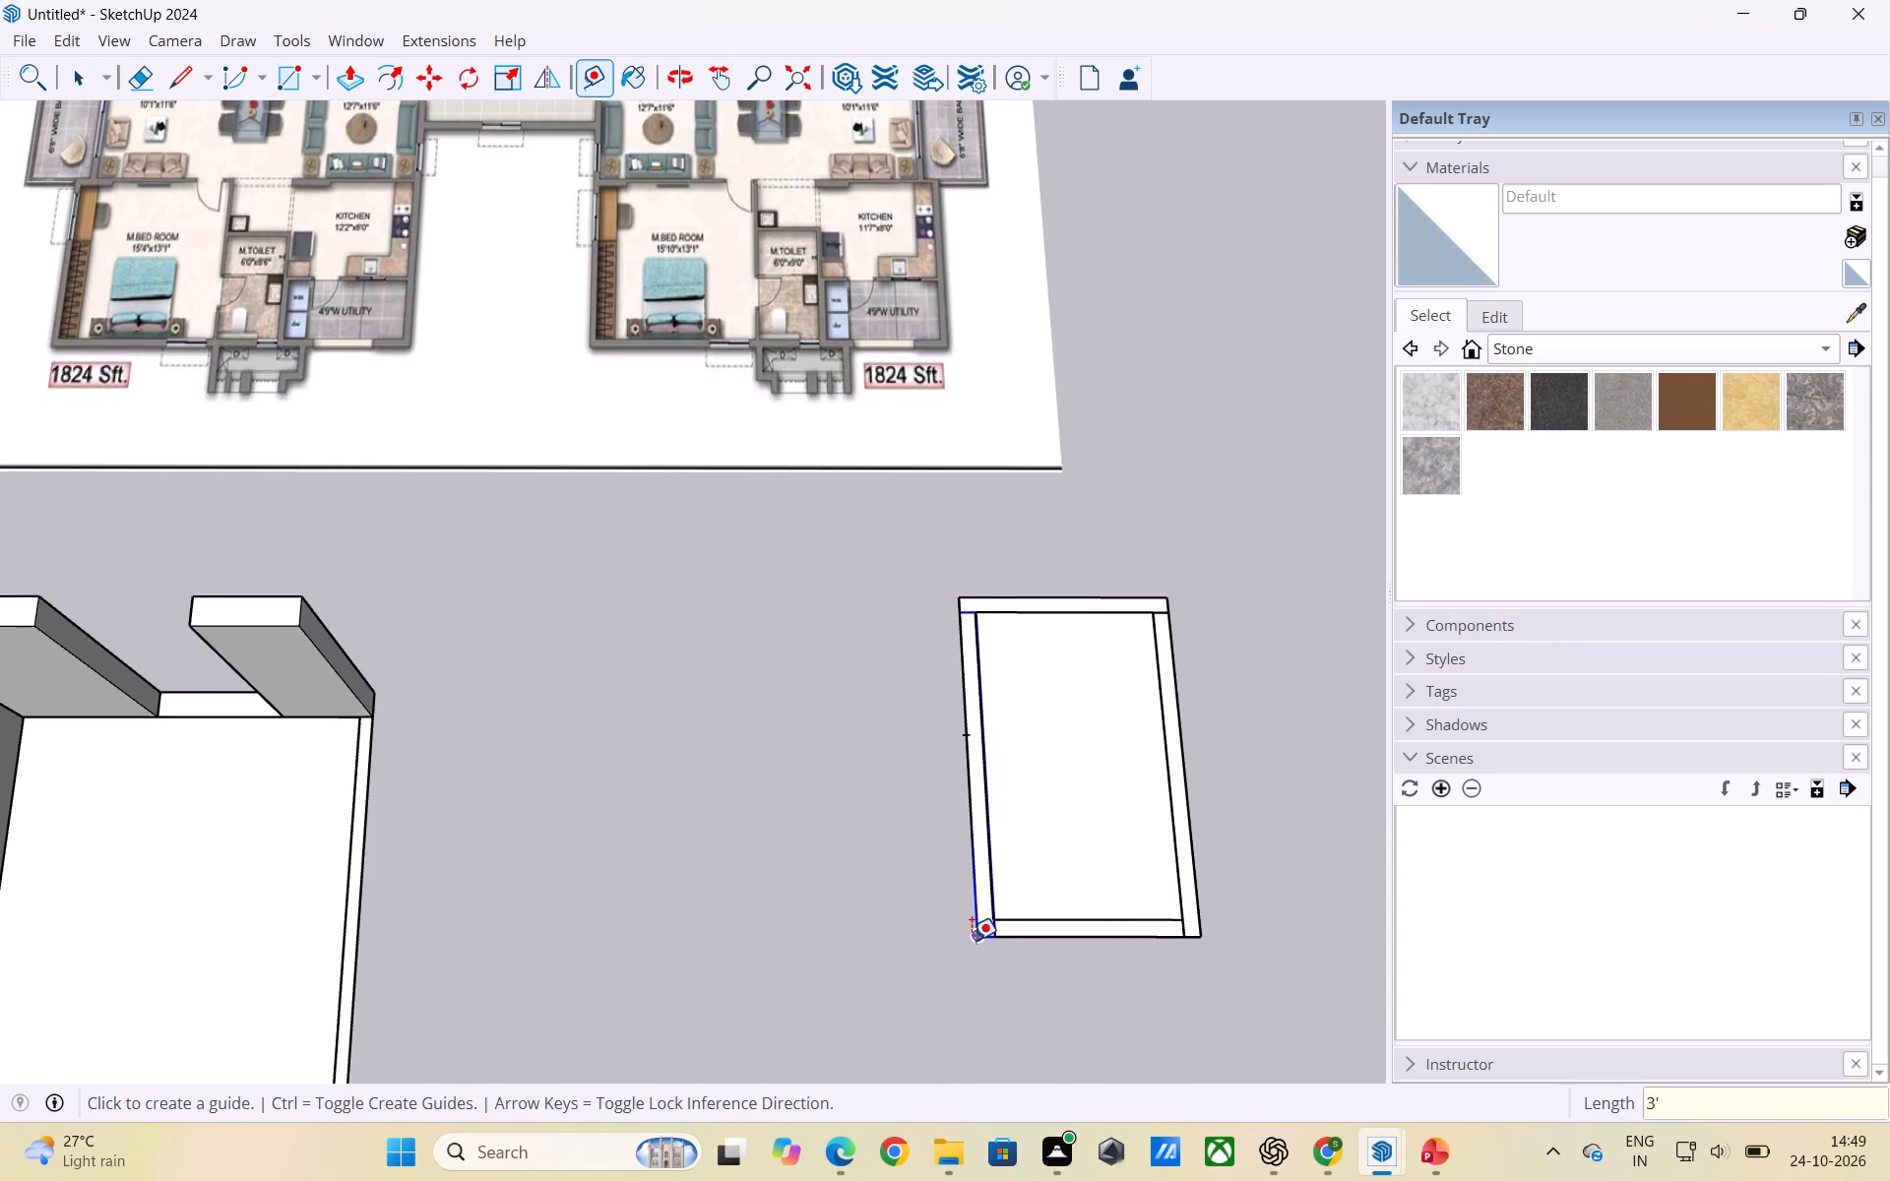
pyautogui.click(972, 940)
pyautogui.press('3')
pyautogui.press("'")
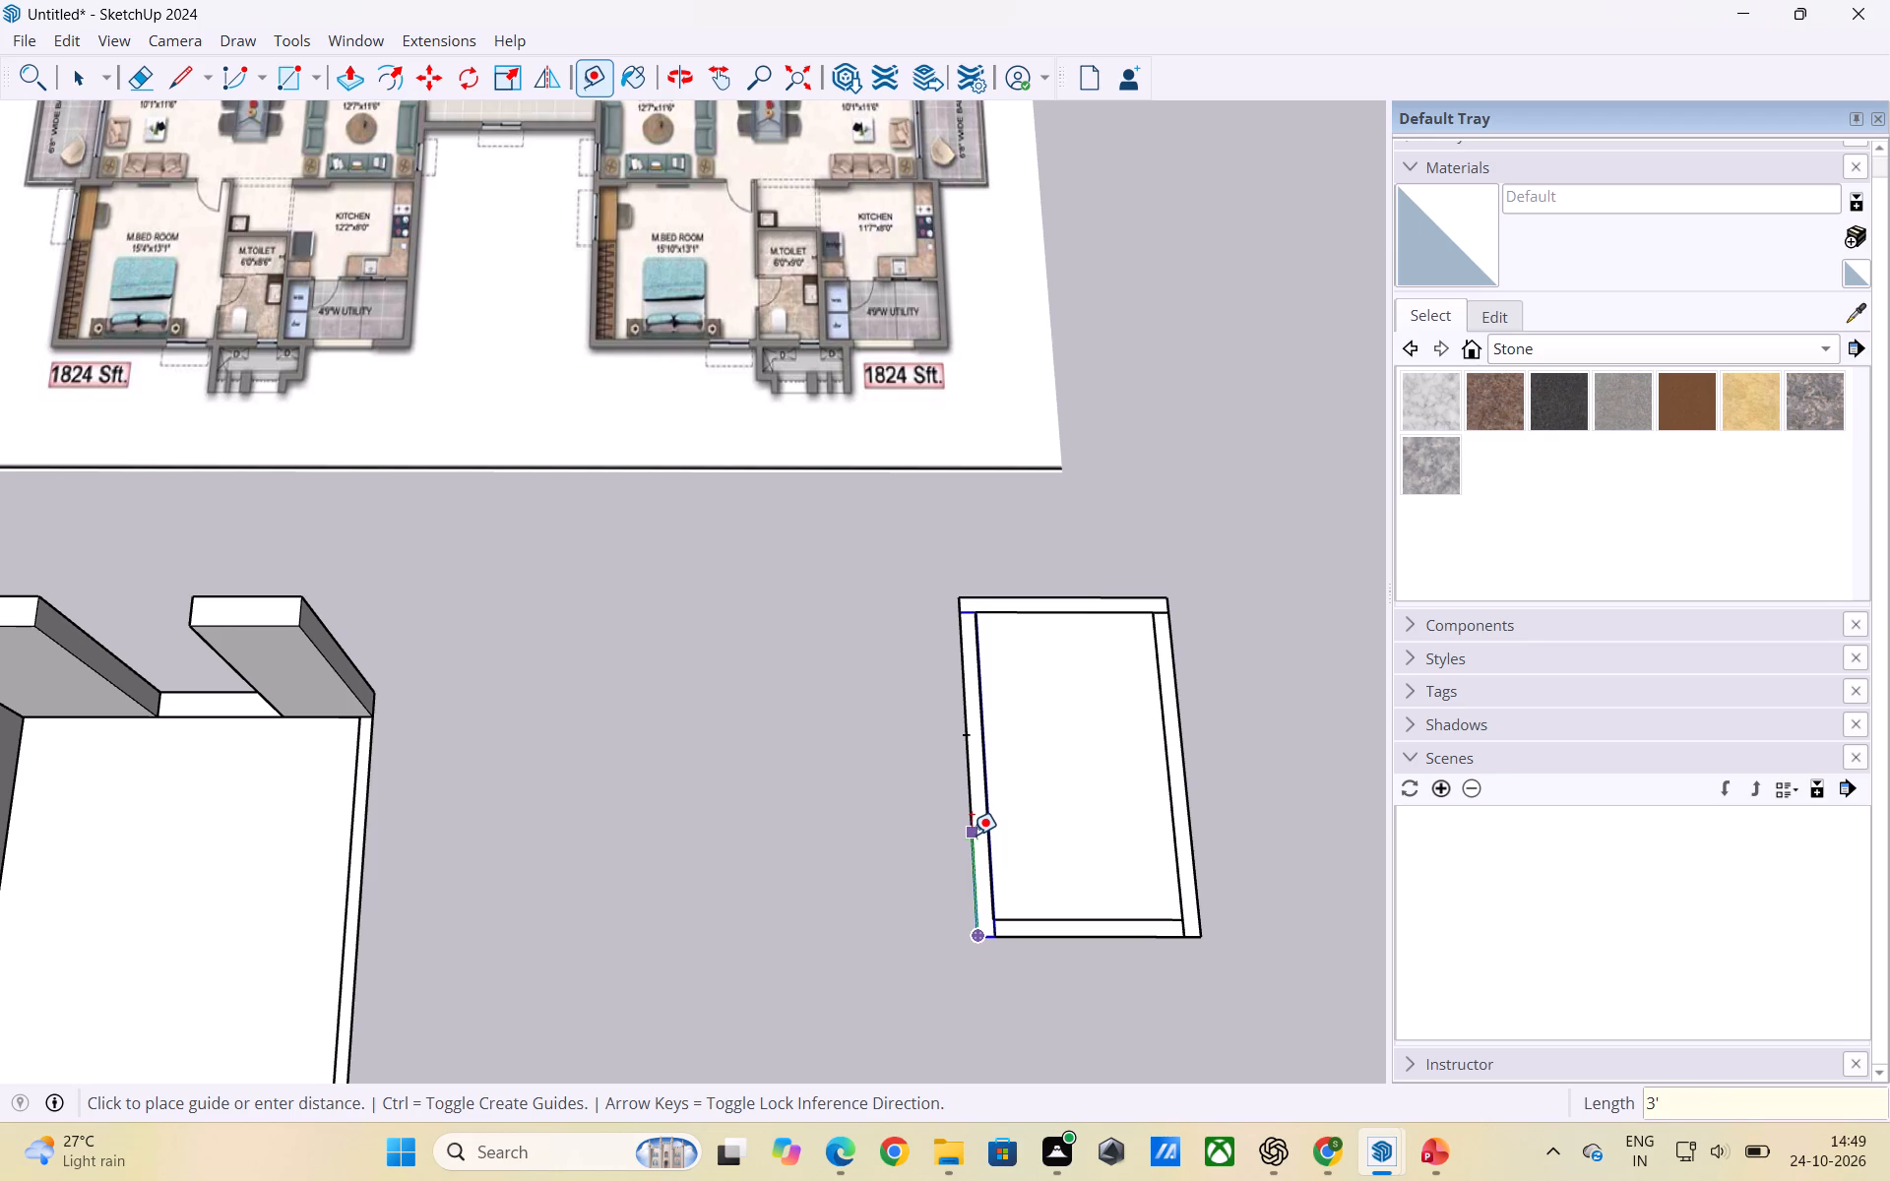
pyautogui.press('Return')
pyautogui.press('space')
# Draw a rectangle 4 1/2" by about 1' 7 11/16" across that long strip, between the two guide points.
pyautogui.scroll(-3, 1037, 511)
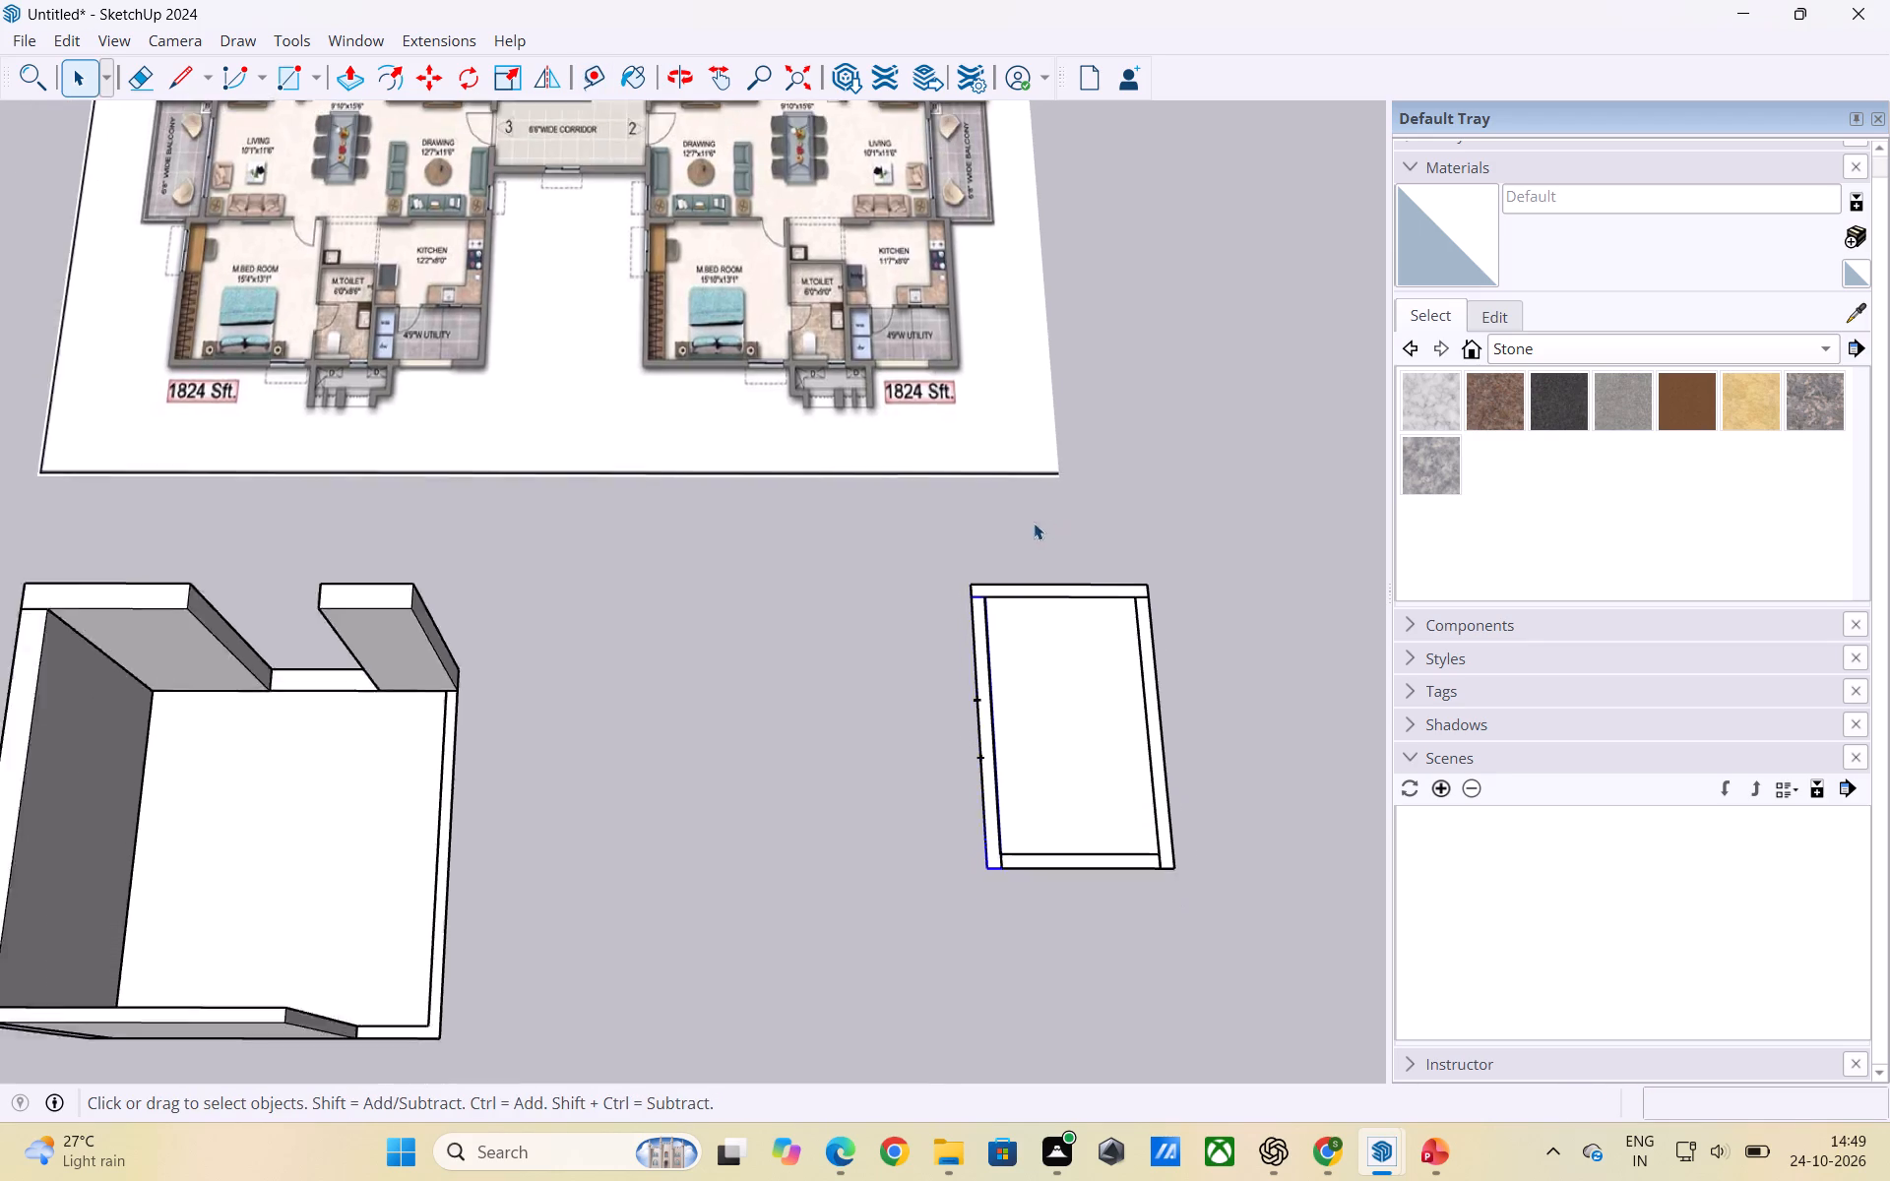
pyautogui.scroll(-2, 1034, 523)
pyautogui.scroll(-3, 711, 800)
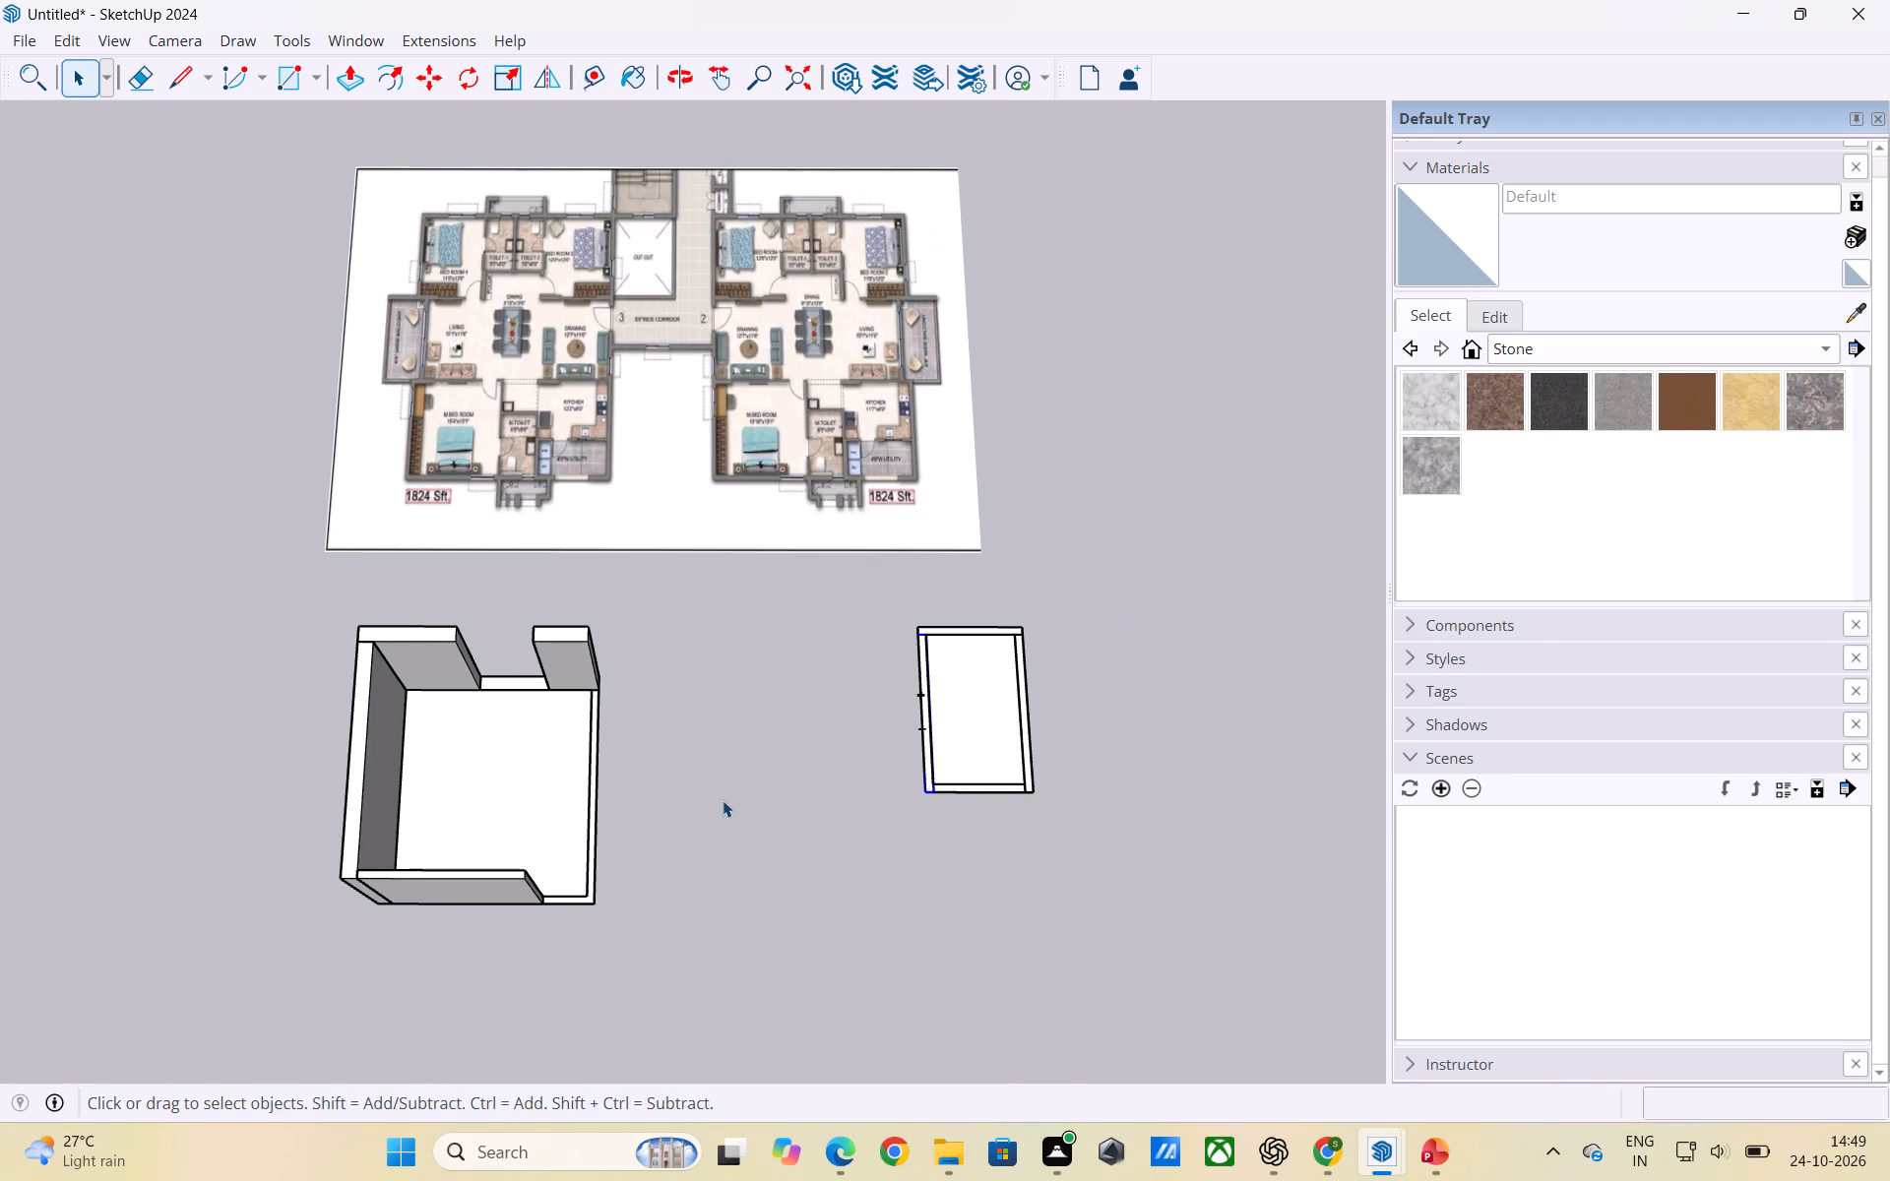
pyautogui.scroll(4, 1065, 736)
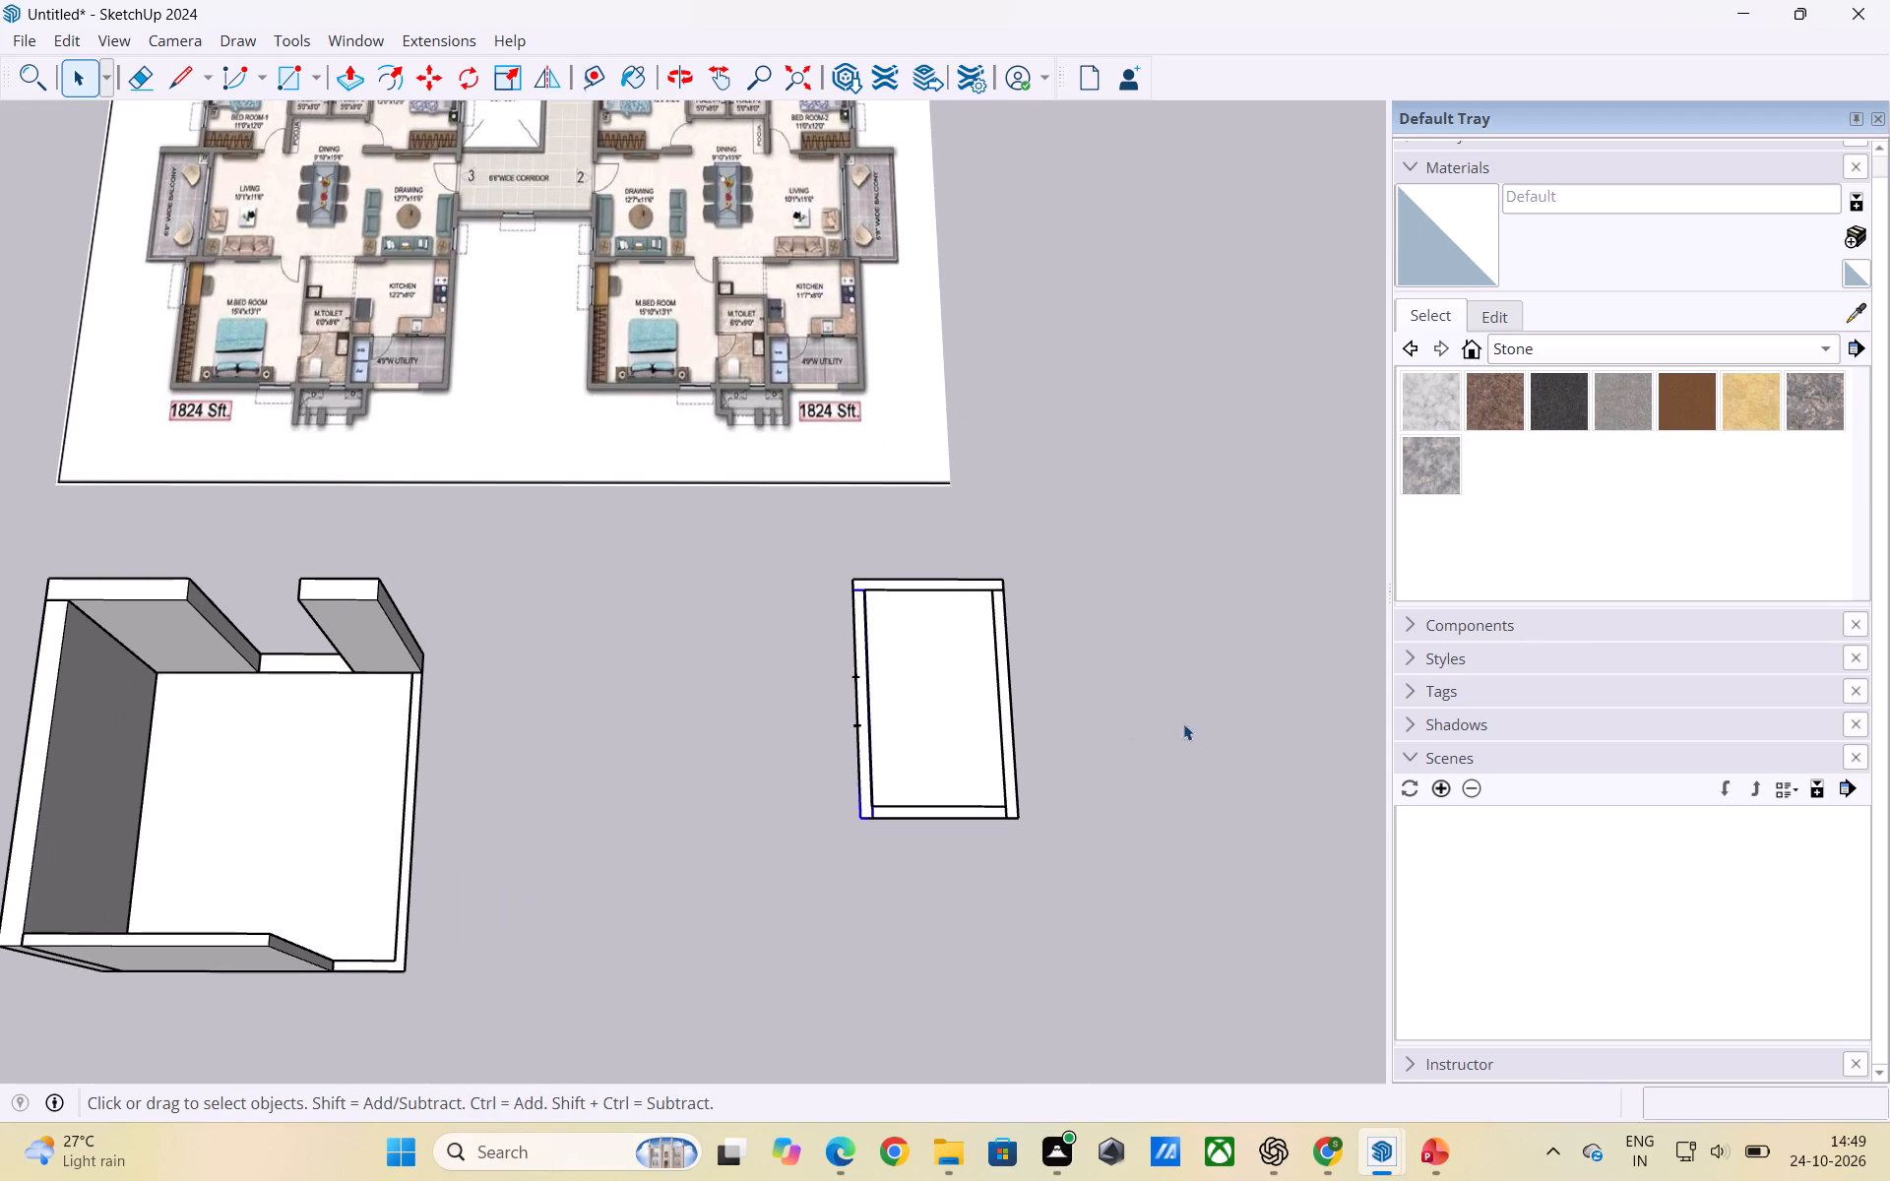
pyautogui.press('r')
pyautogui.scroll(6, 833, 654)
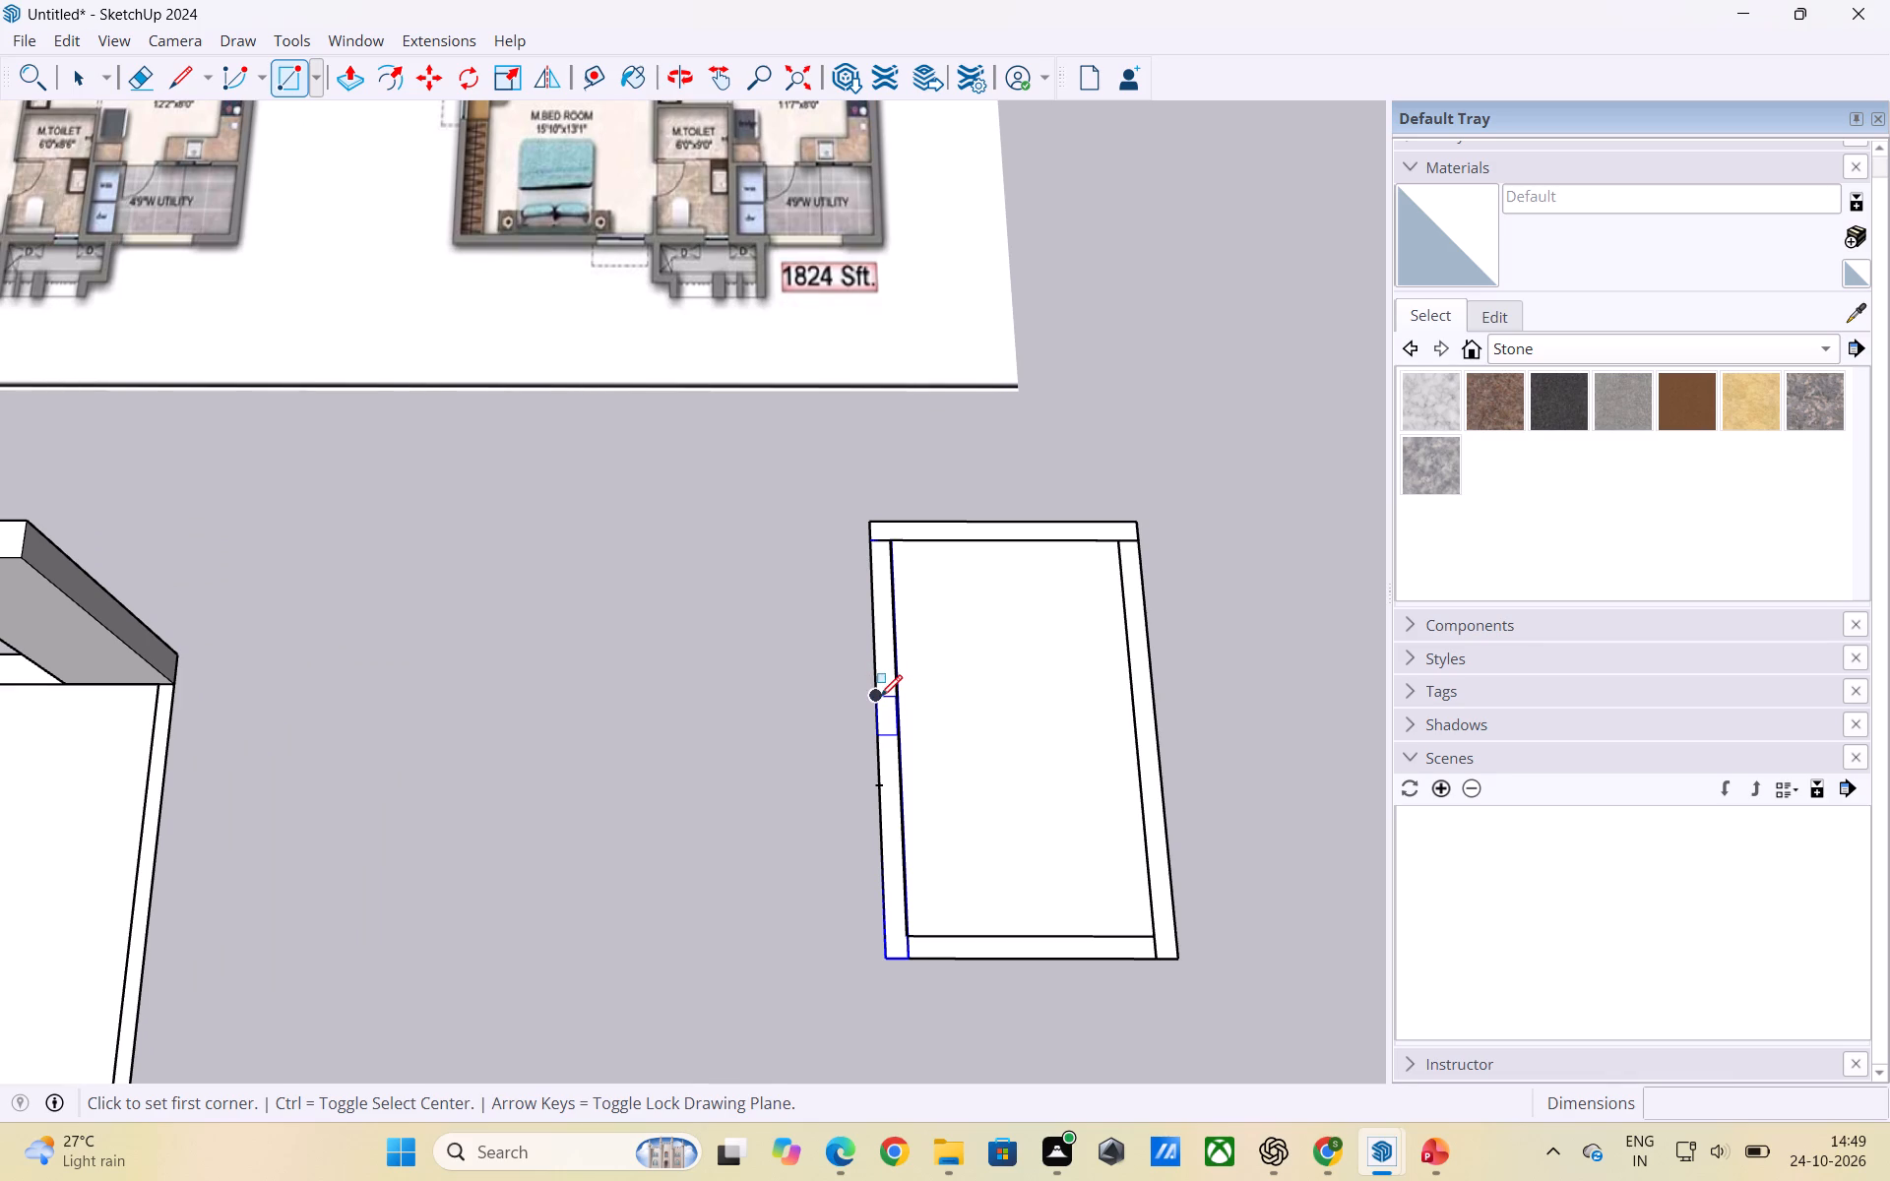
pyautogui.click(880, 697)
pyautogui.click(899, 786)
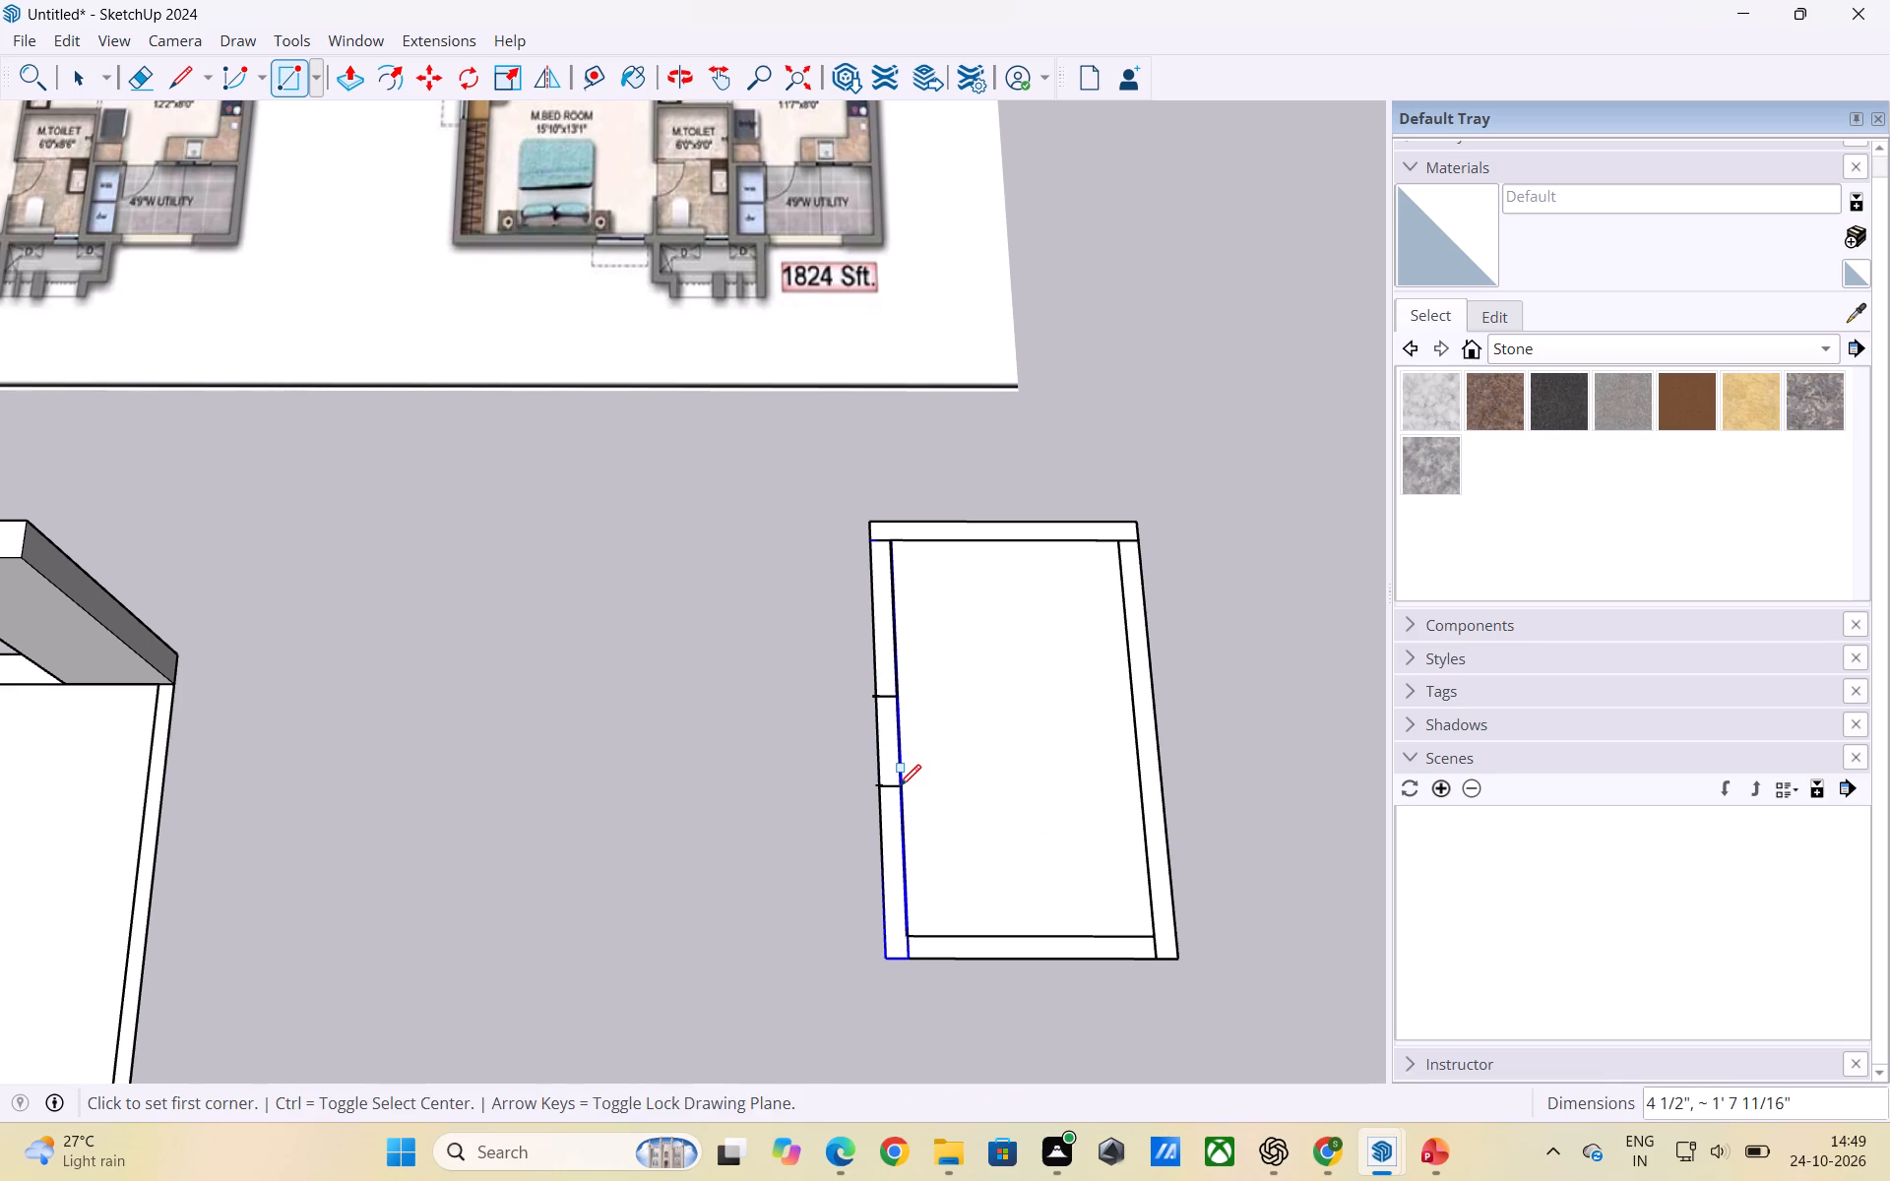
pyautogui.press('space')
# Open the group of the short strip nearest the floor plan and Push/Pull its face up 9'.
pyautogui.scroll(-3, 740, 598)
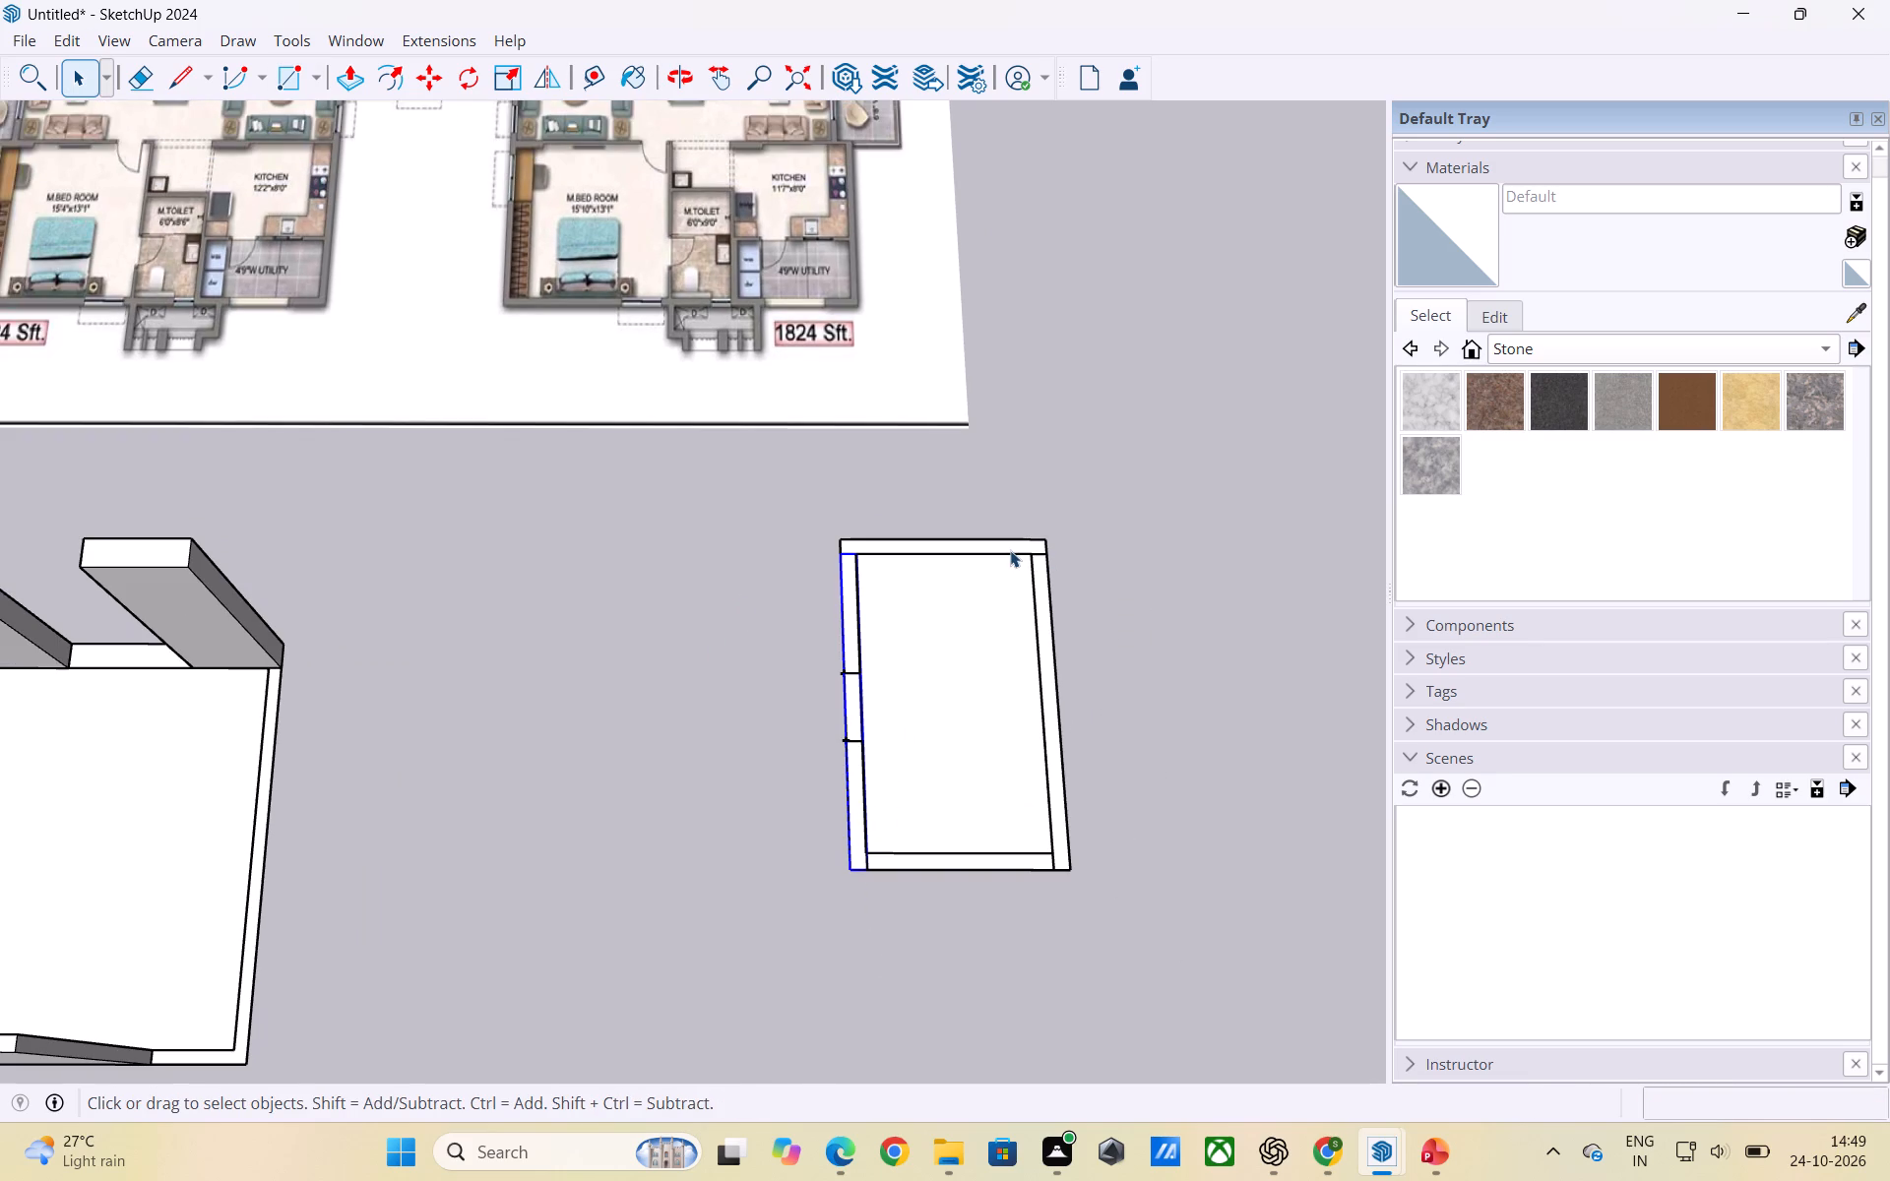
pyautogui.click(1010, 550)
pyautogui.doubleClick(1010, 550)
pyautogui.press('p')
pyautogui.click(1010, 550)
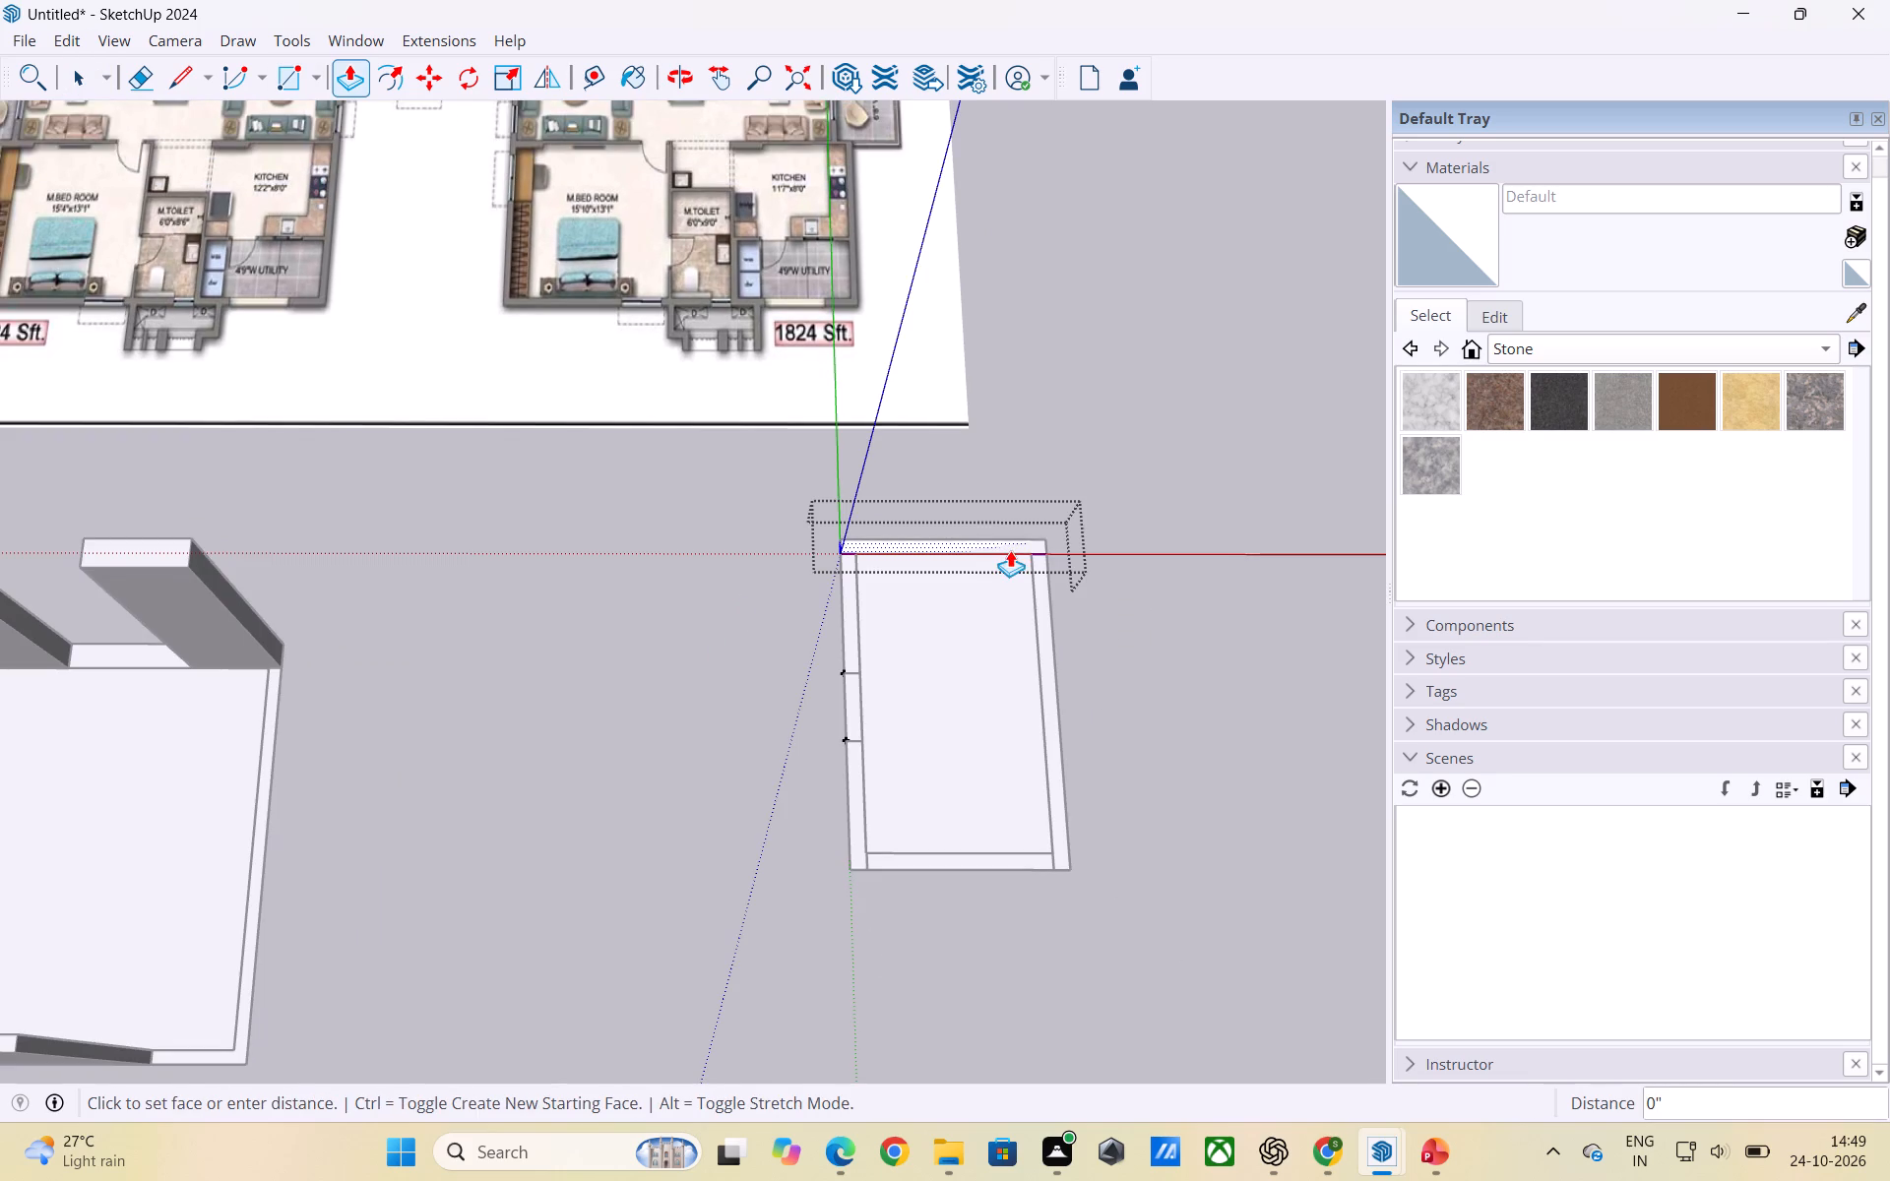
pyautogui.press('9')
pyautogui.press("'")
pyautogui.press('Return')
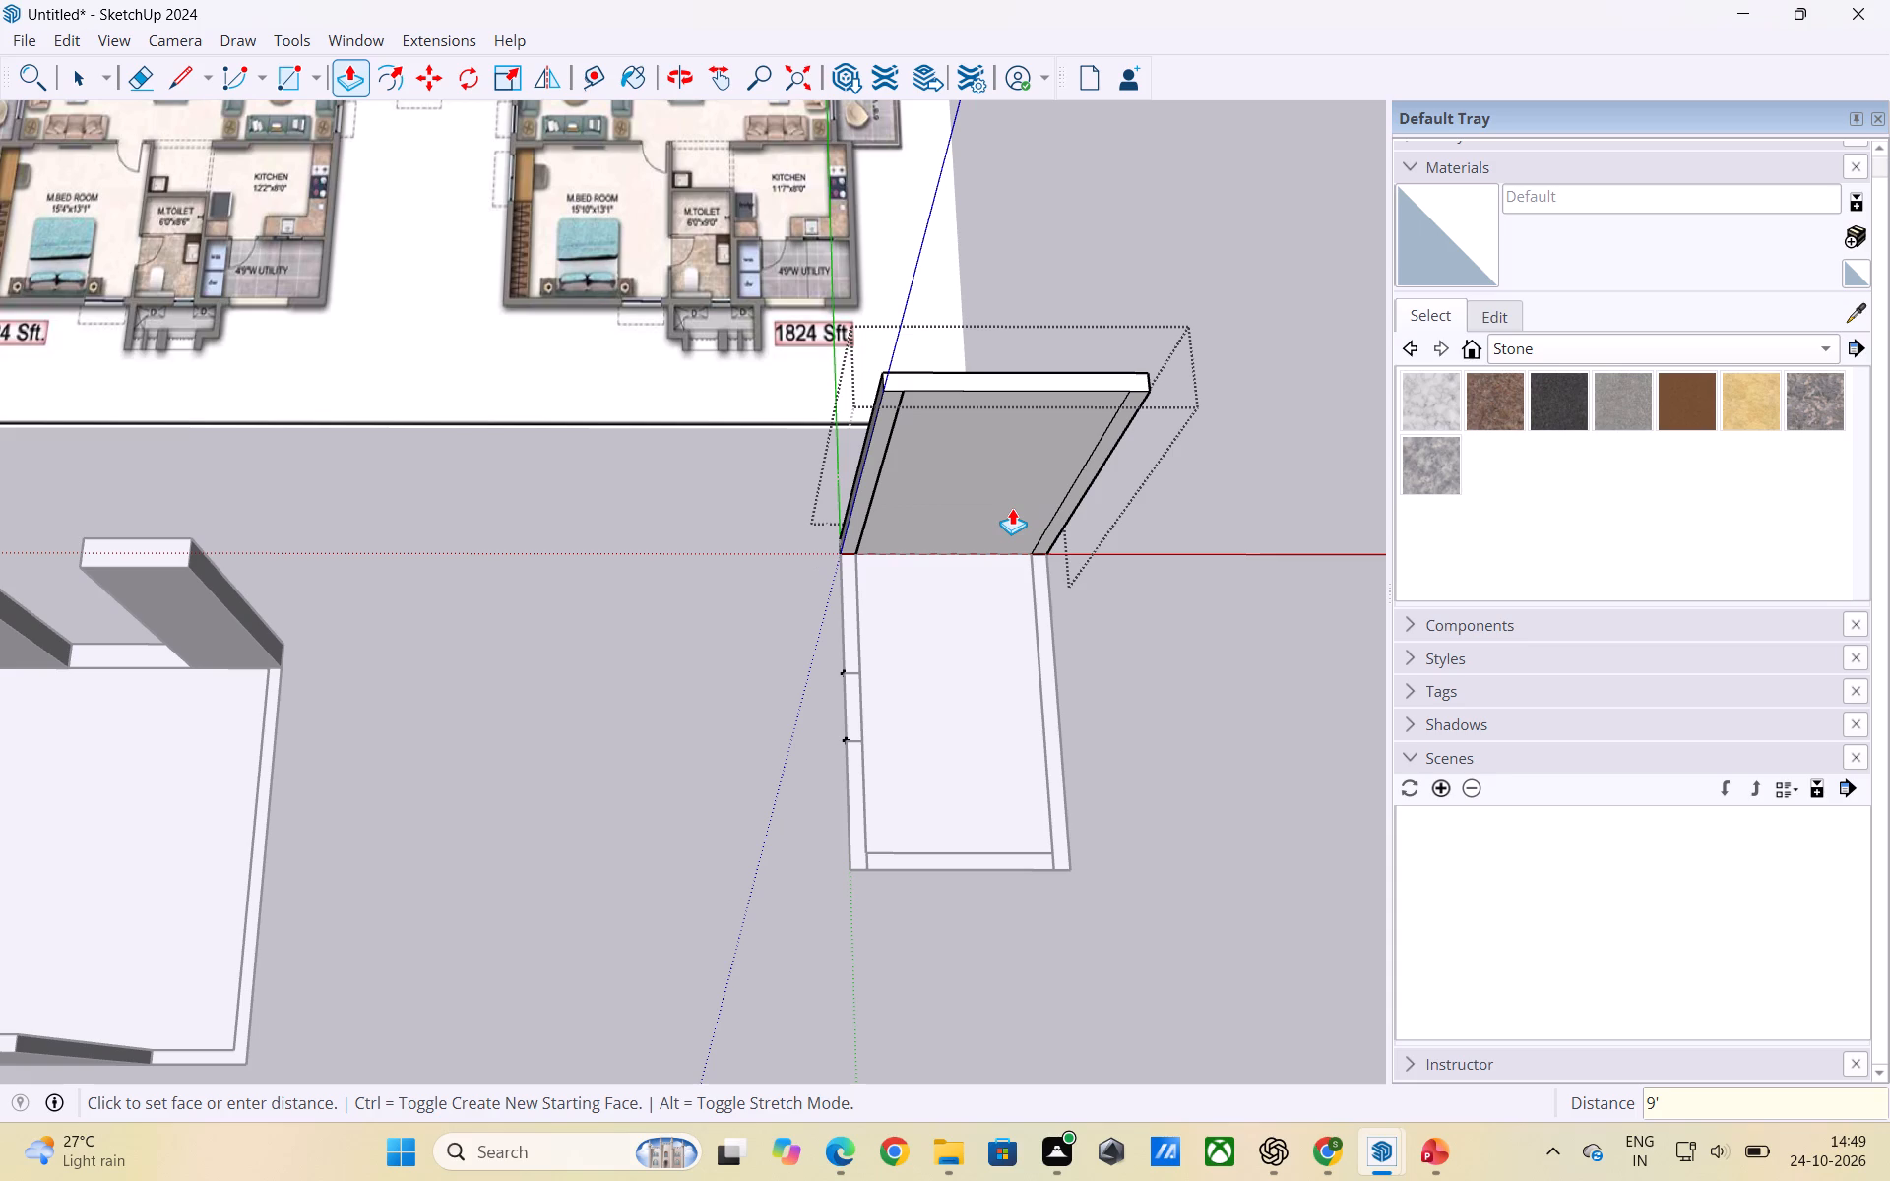
pyautogui.press('space')
pyautogui.click(1140, 664)
# Open the group of the long strip farthest from the walled room and Push/Pull it up to the adjacent raised wall's top.
pyautogui.tripleClick(1048, 684)
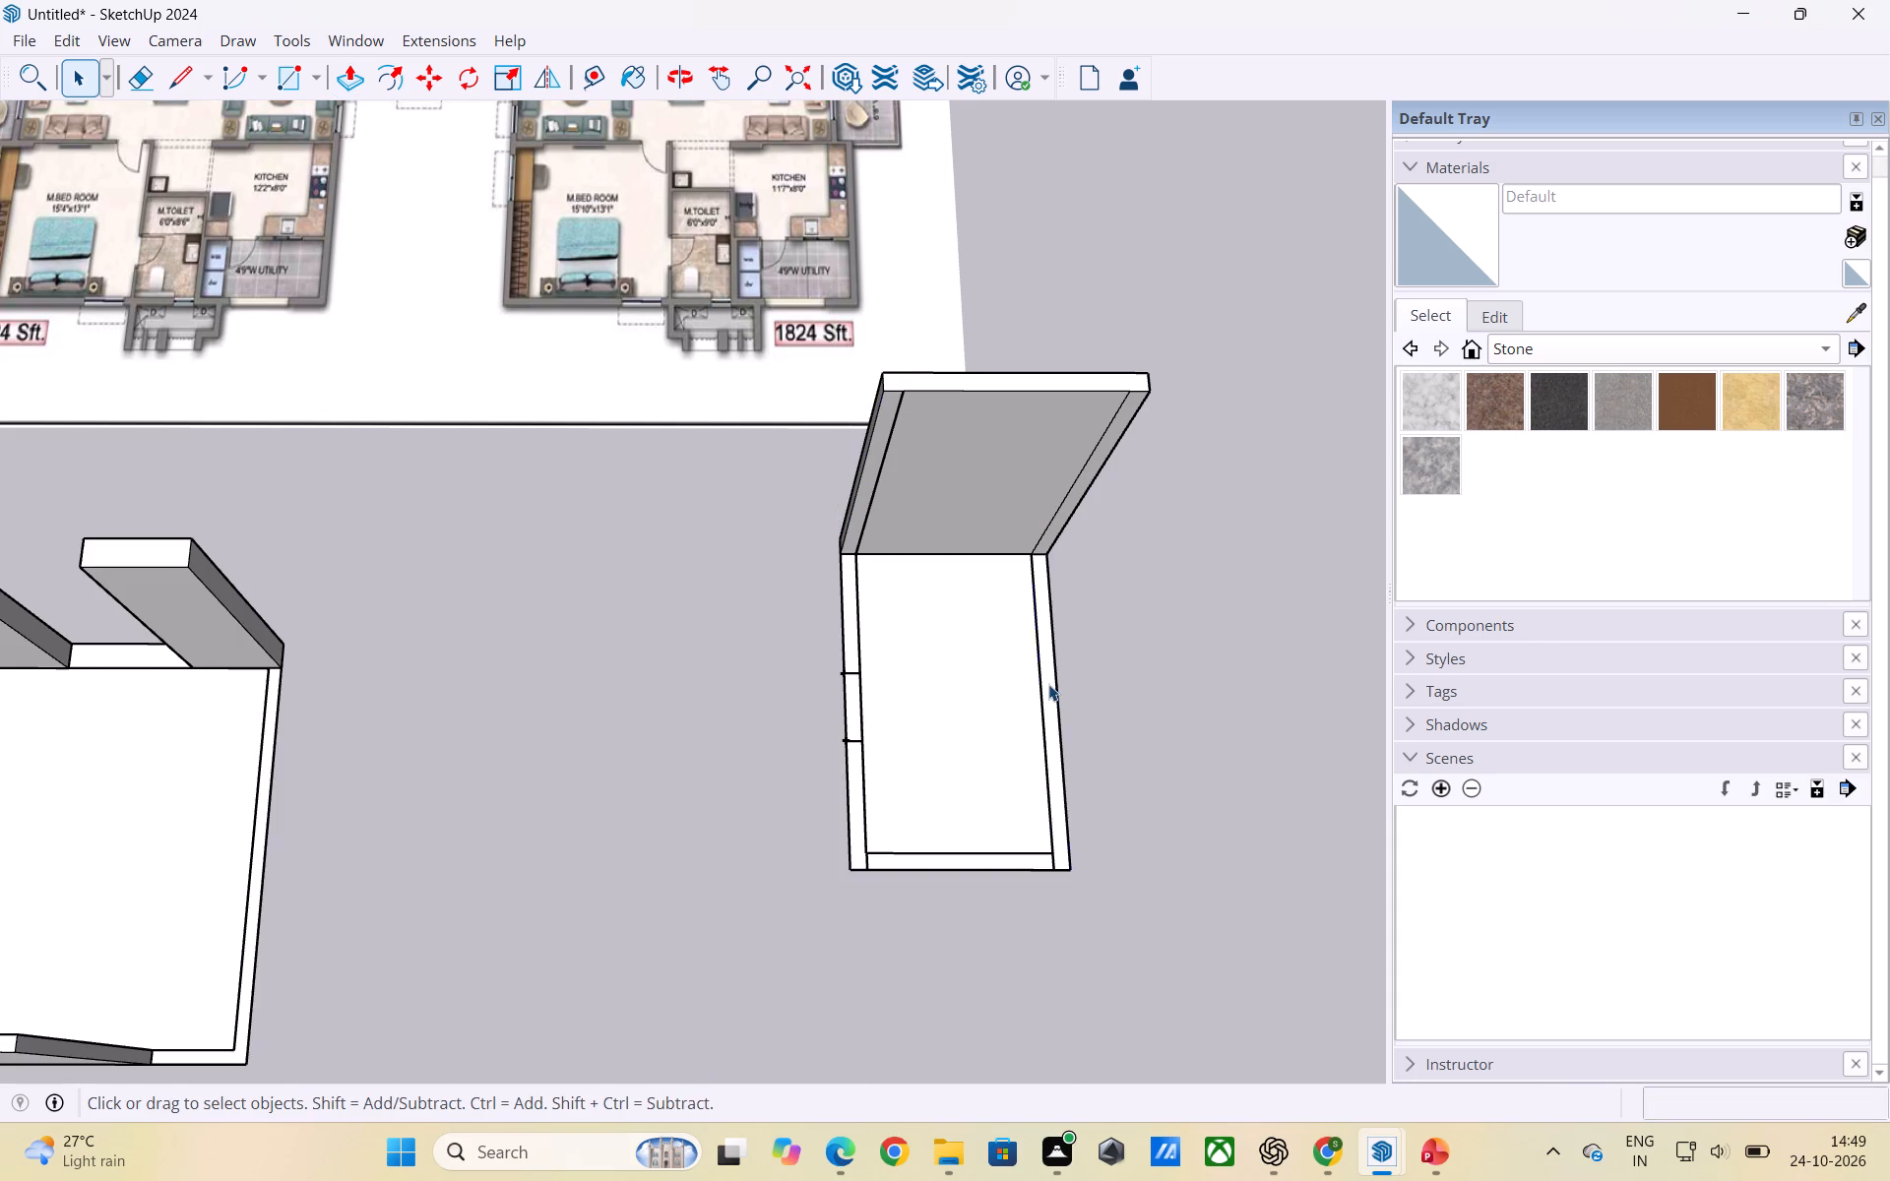
pyautogui.doubleClick(1051, 705)
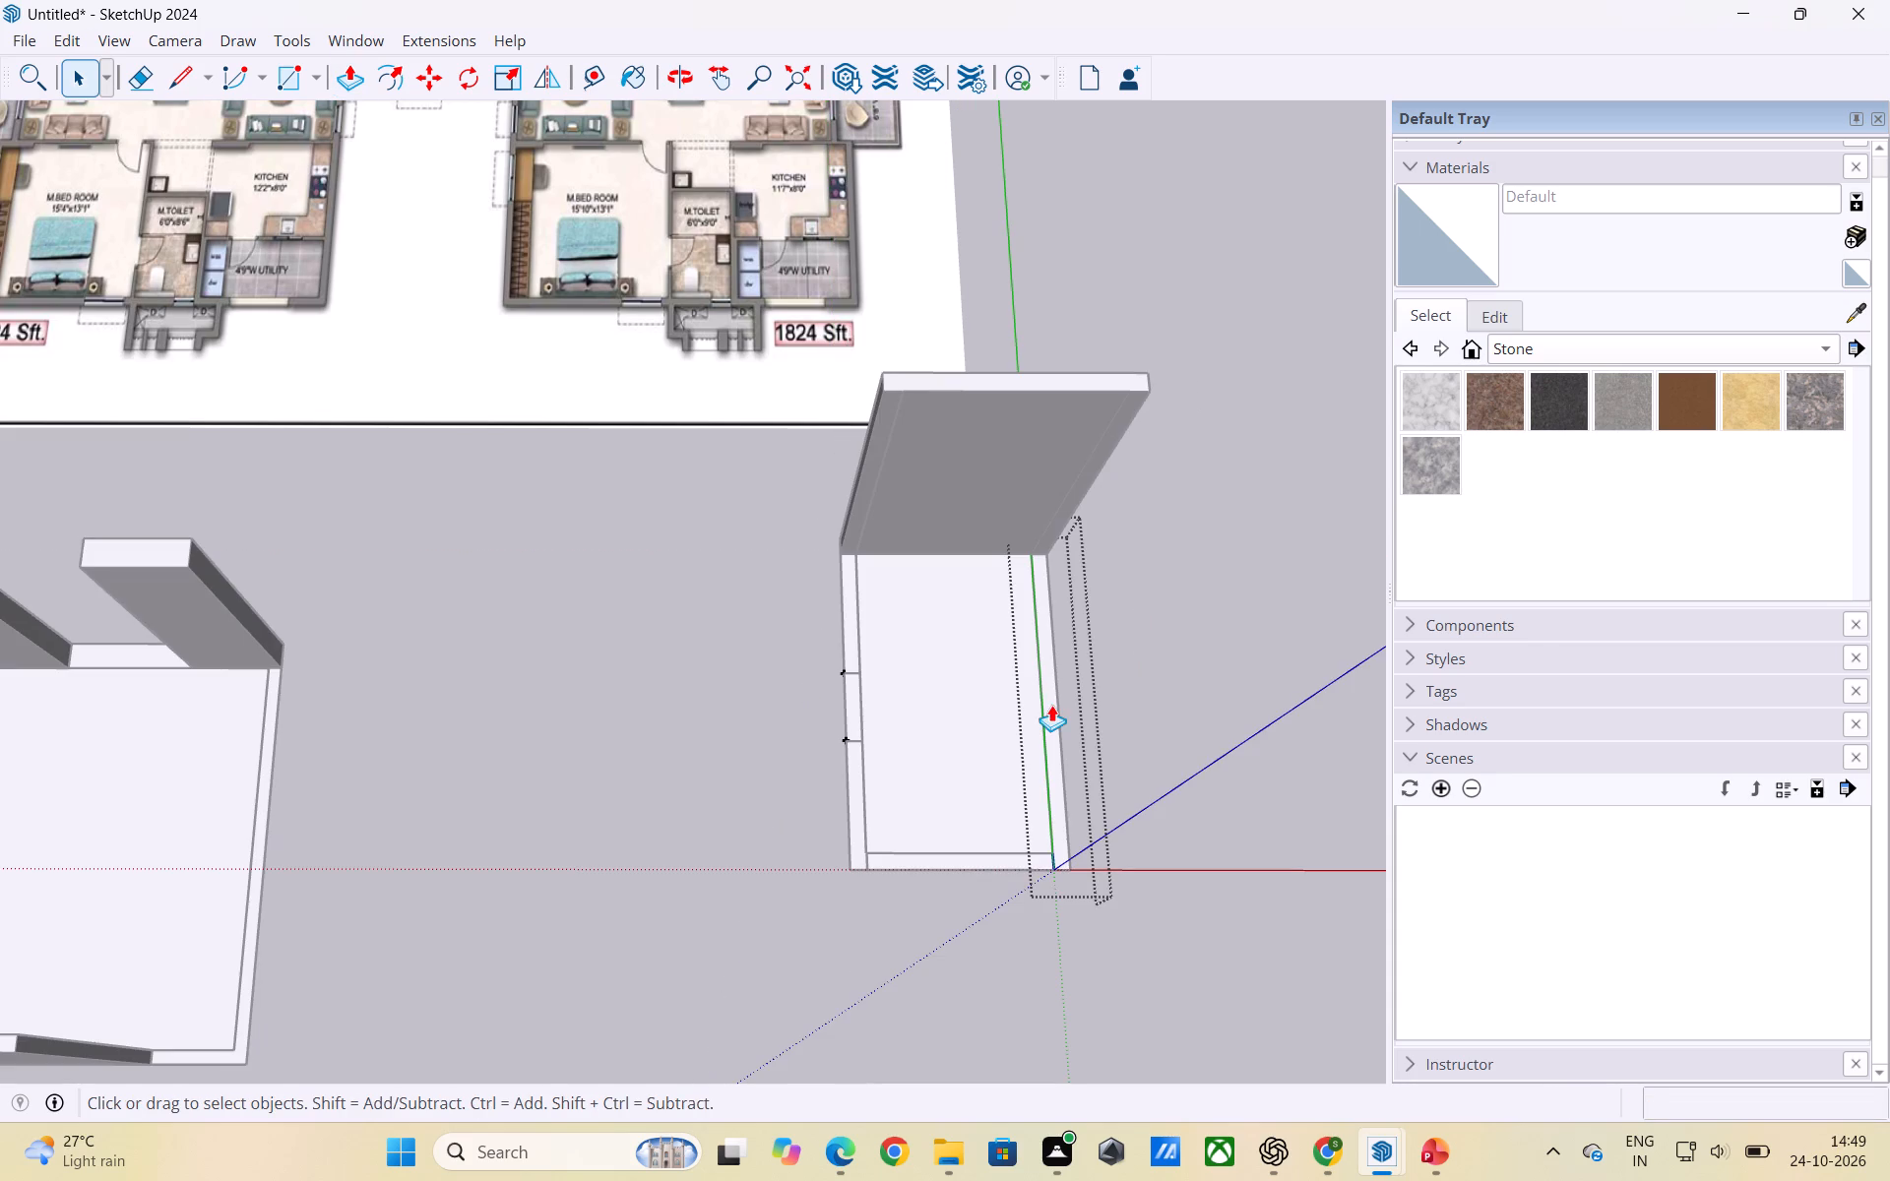
pyautogui.press('p')
pyautogui.click(1051, 705)
pyautogui.click(1023, 368)
pyautogui.press('space')
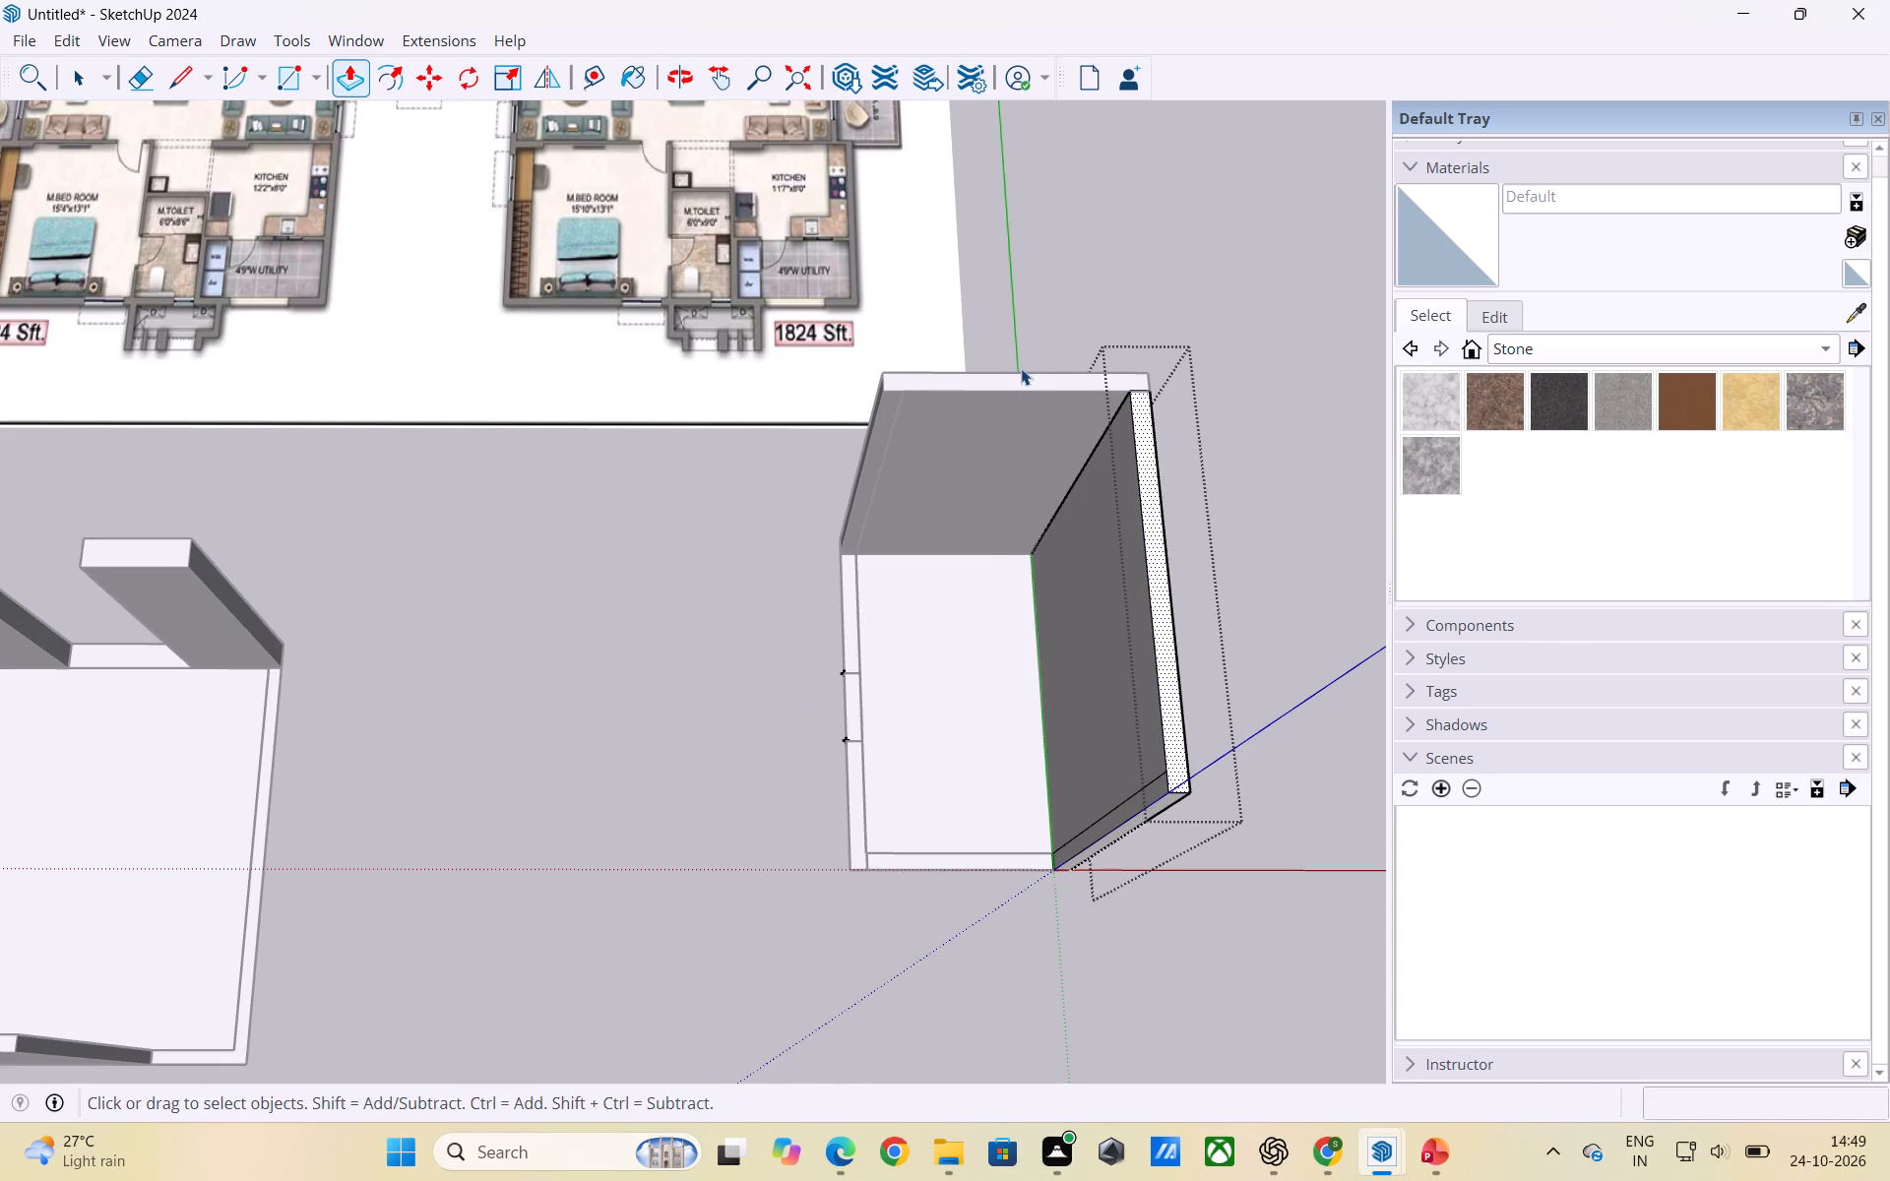
# Draw a rectangle about 1' 7 11/16" by 4 1/2" over the smaller room's near long strip, between its two guide points.
pyautogui.click(1285, 597)
pyautogui.doubleClick(850, 632)
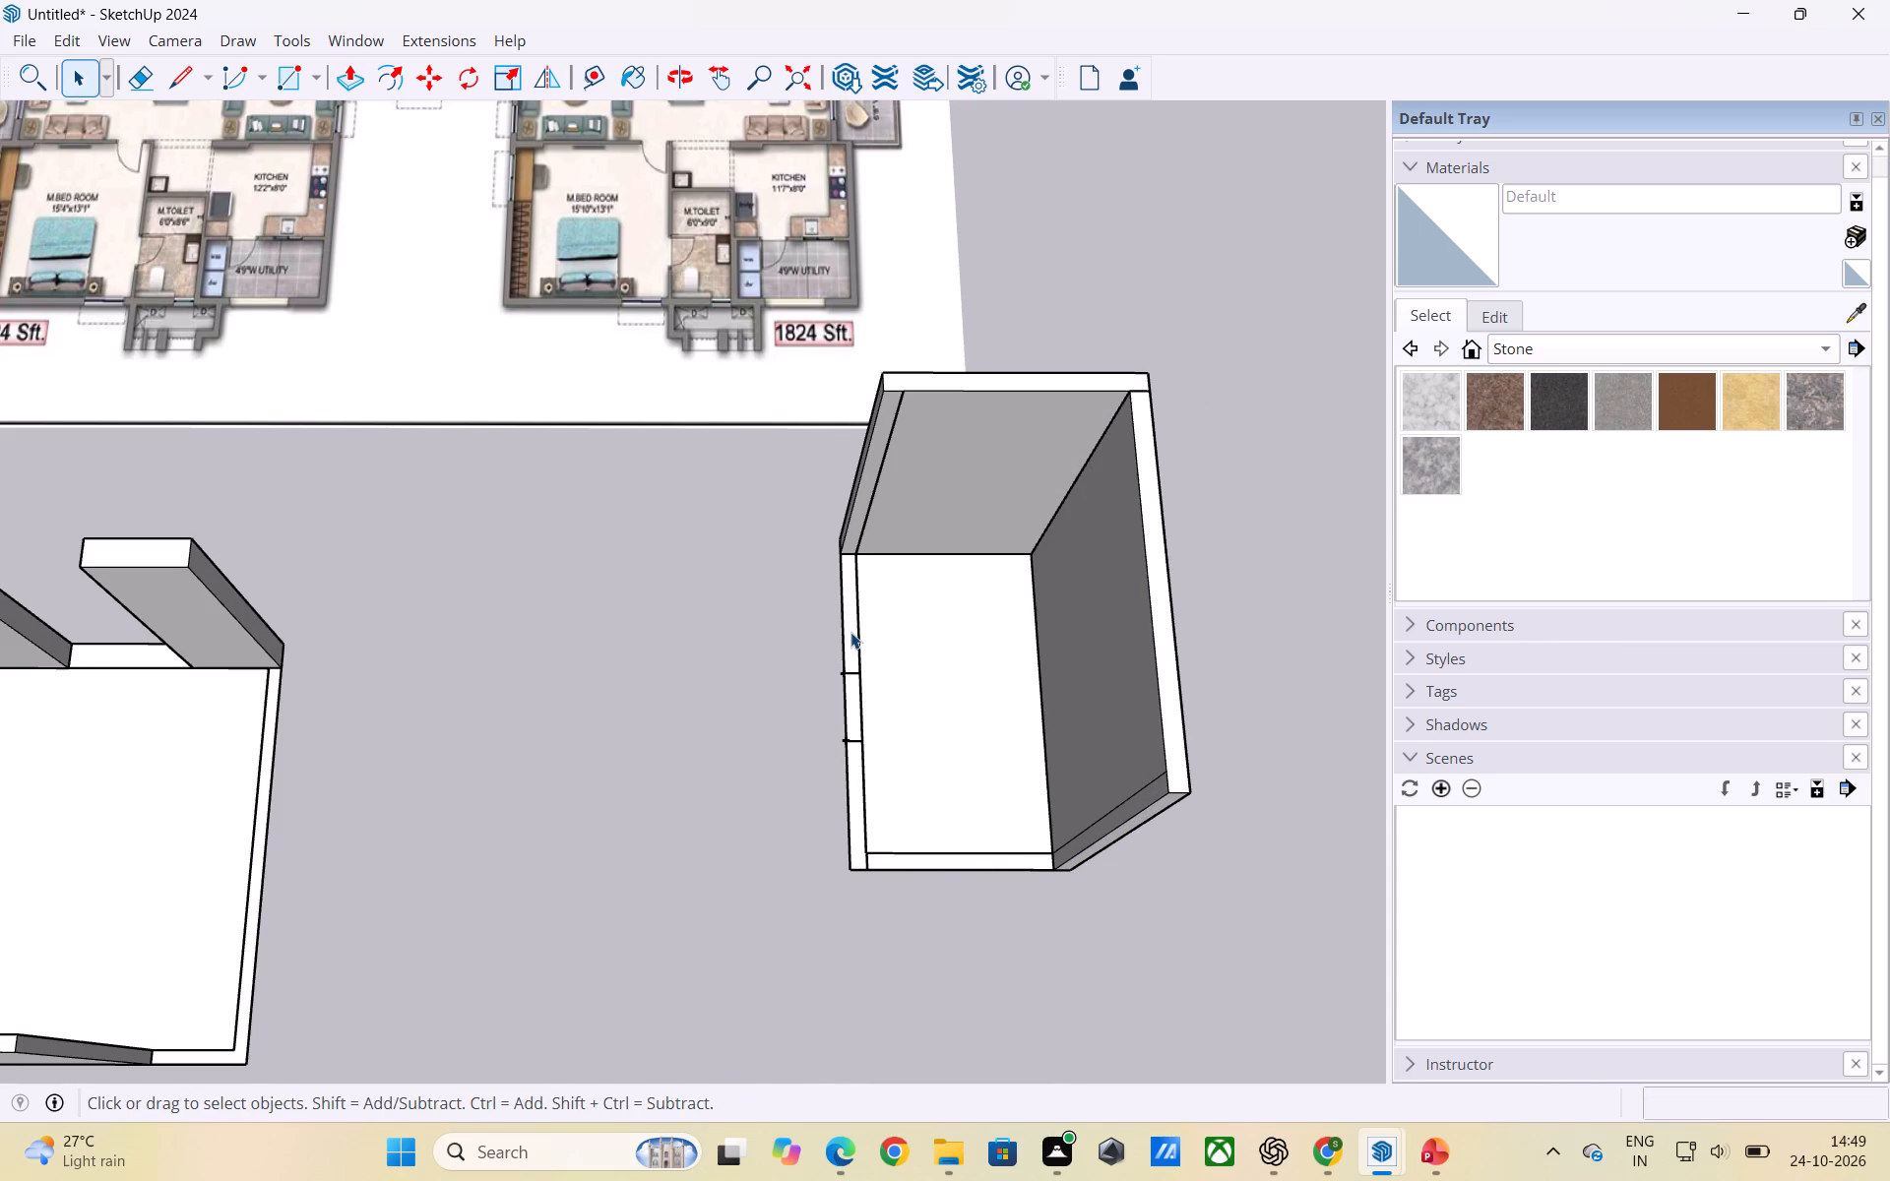
pyautogui.doubleClick(850, 637)
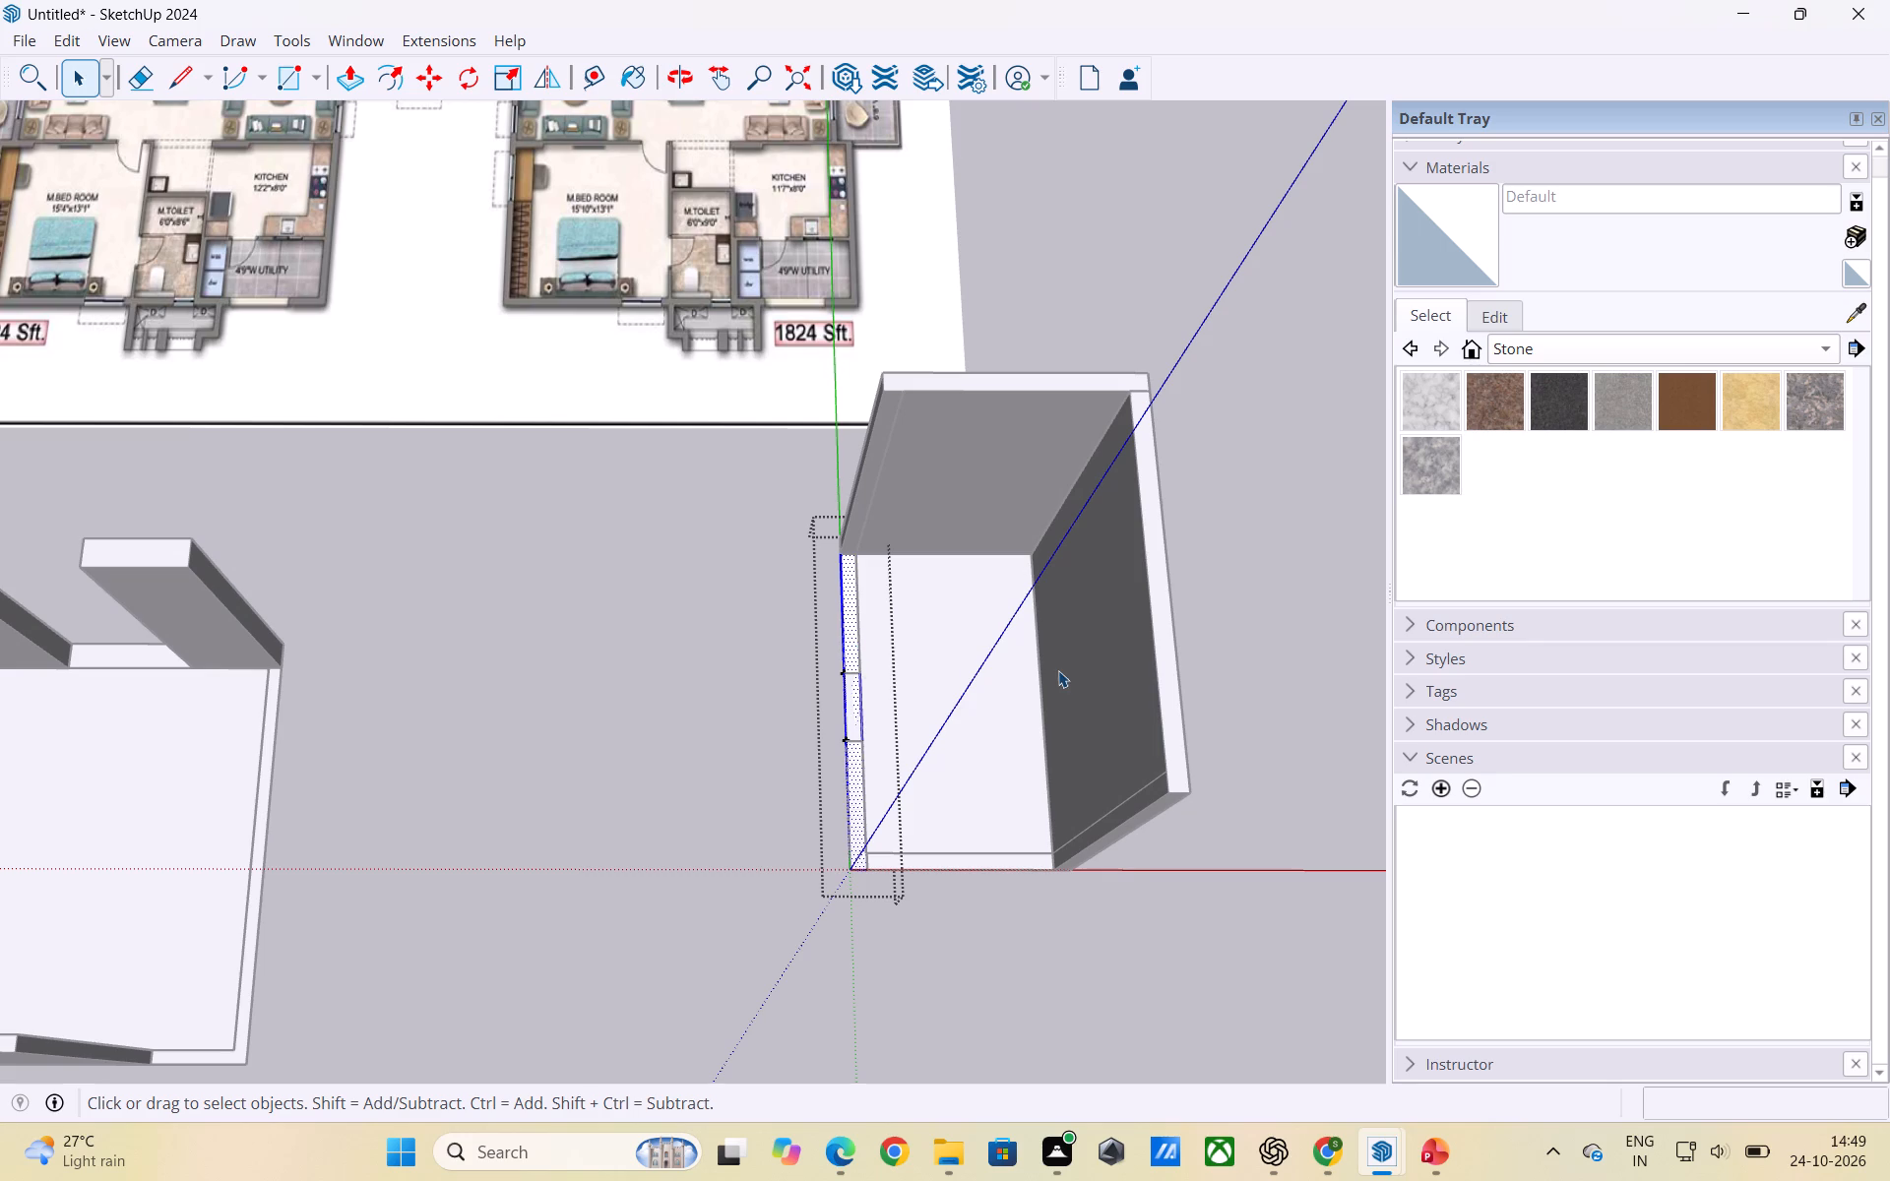
pyautogui.click(1058, 670)
pyautogui.press('r')
pyautogui.scroll(2, 811, 672)
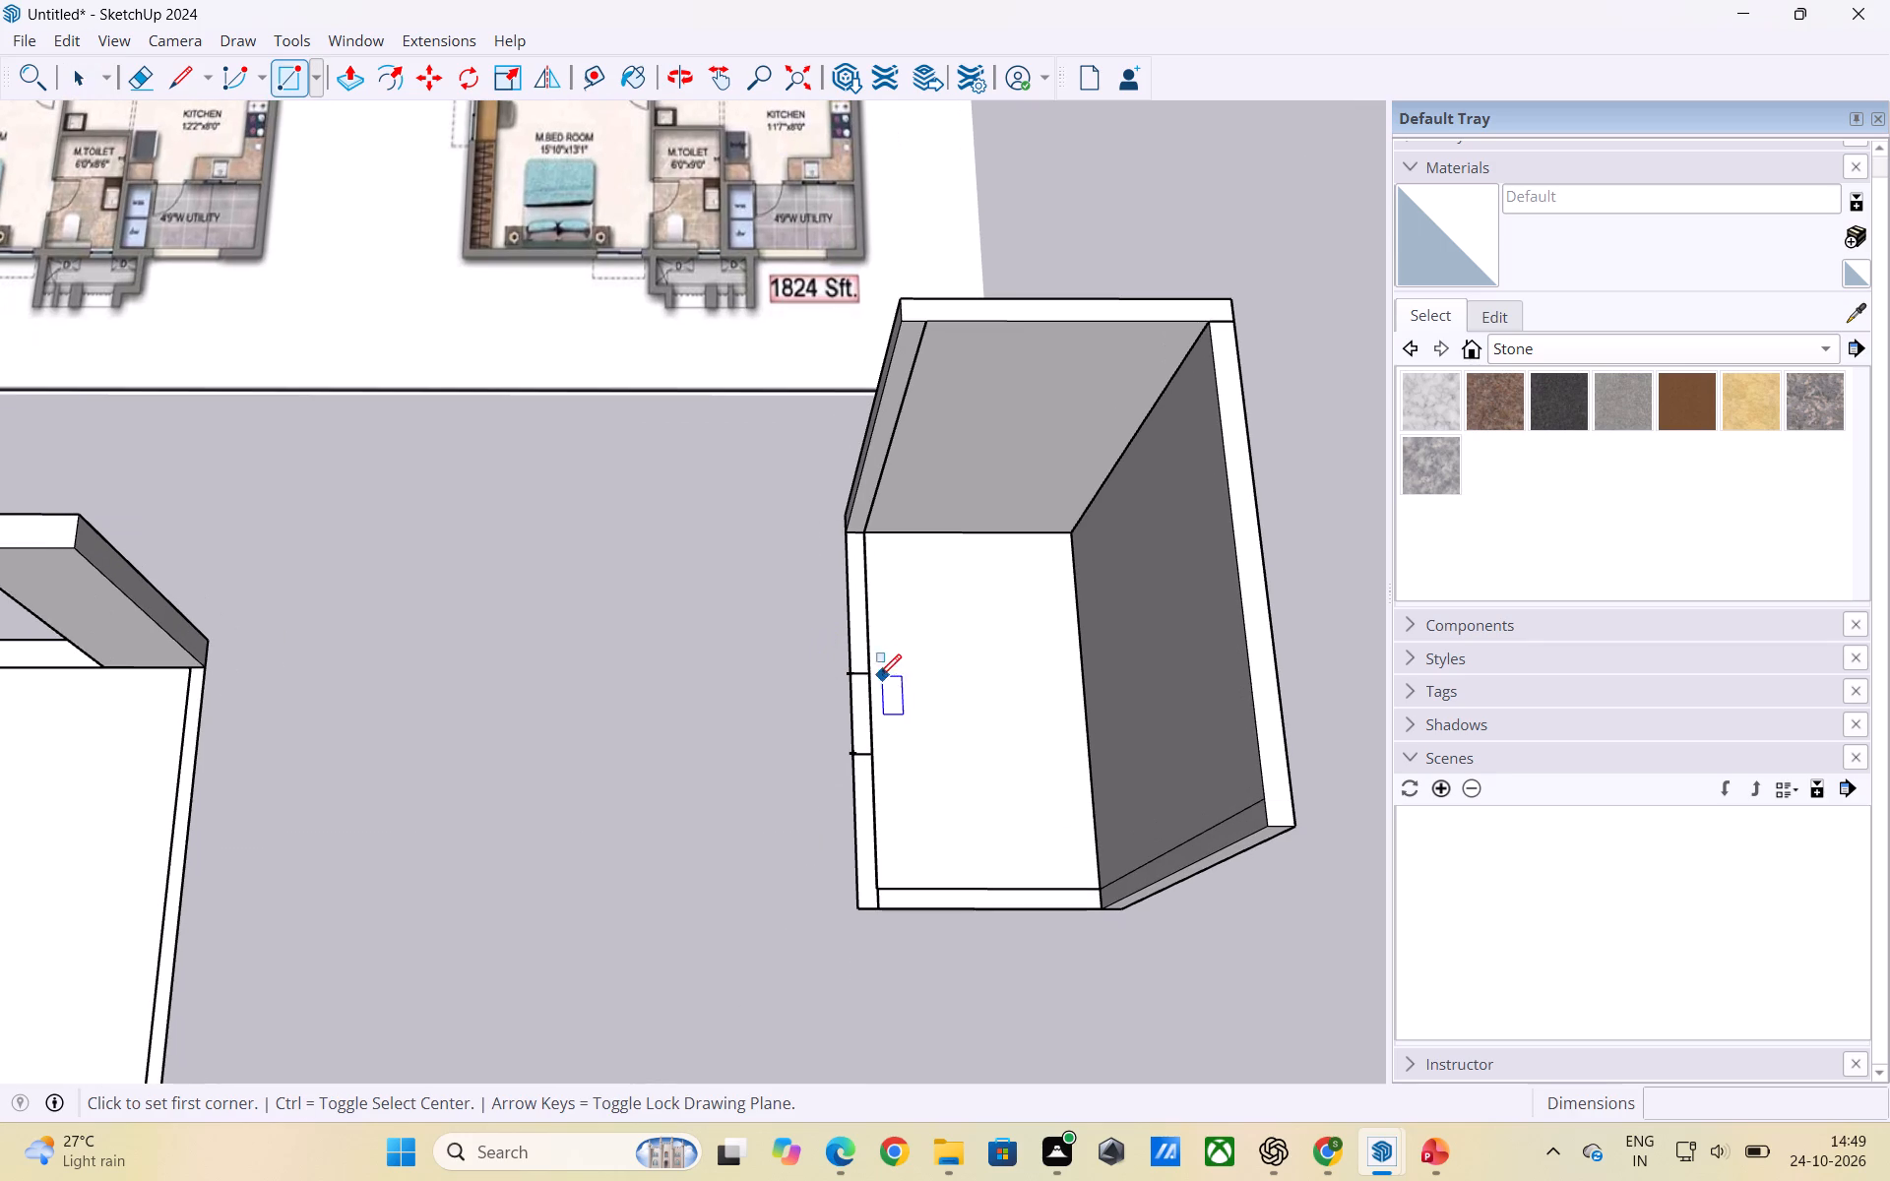
pyautogui.click(853, 676)
pyautogui.click(873, 752)
pyautogui.press('space')
# Draw a rectangle over that strip's segment nearest the floor plan, ending at the guide point, and make it a group.
pyautogui.press('r')
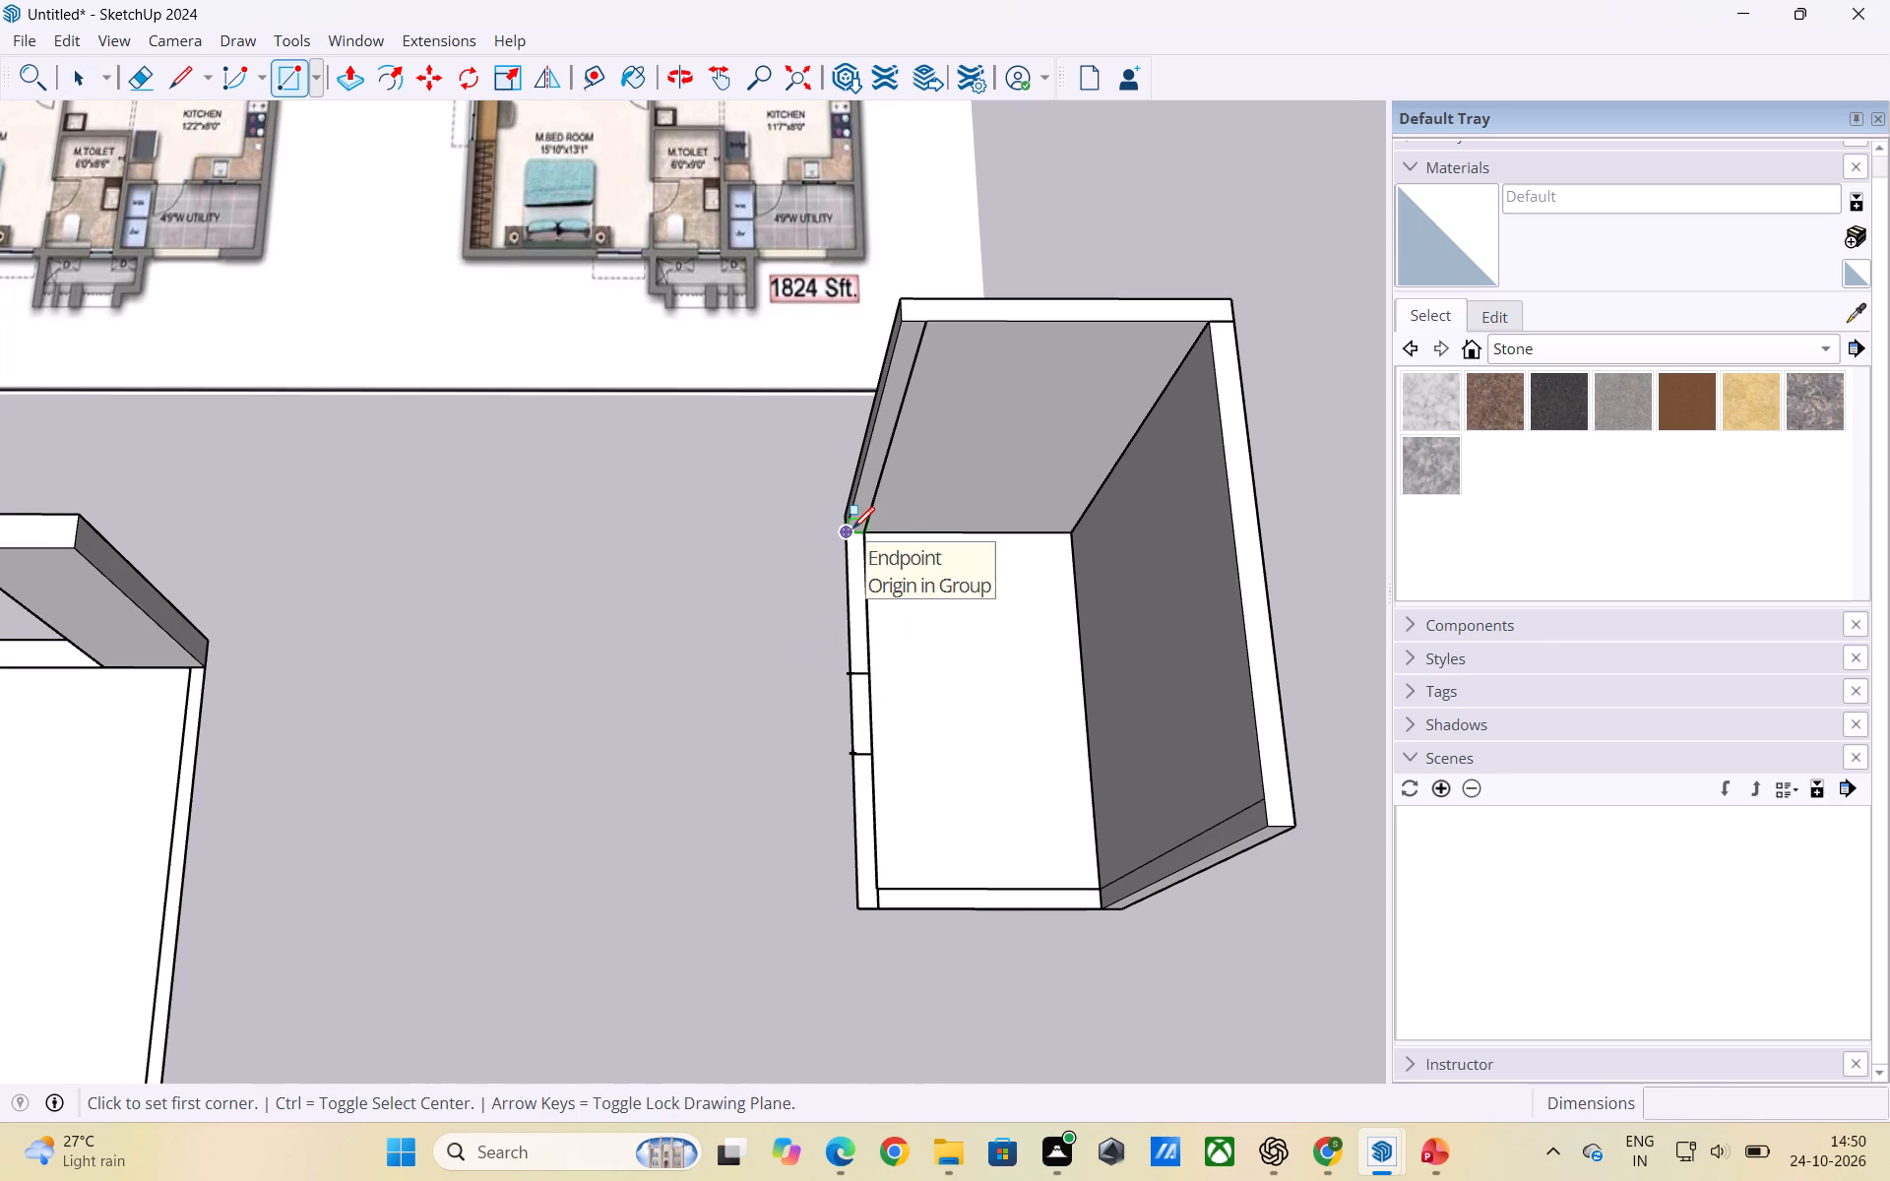
pyautogui.click(852, 528)
pyautogui.click(875, 672)
pyautogui.press('space')
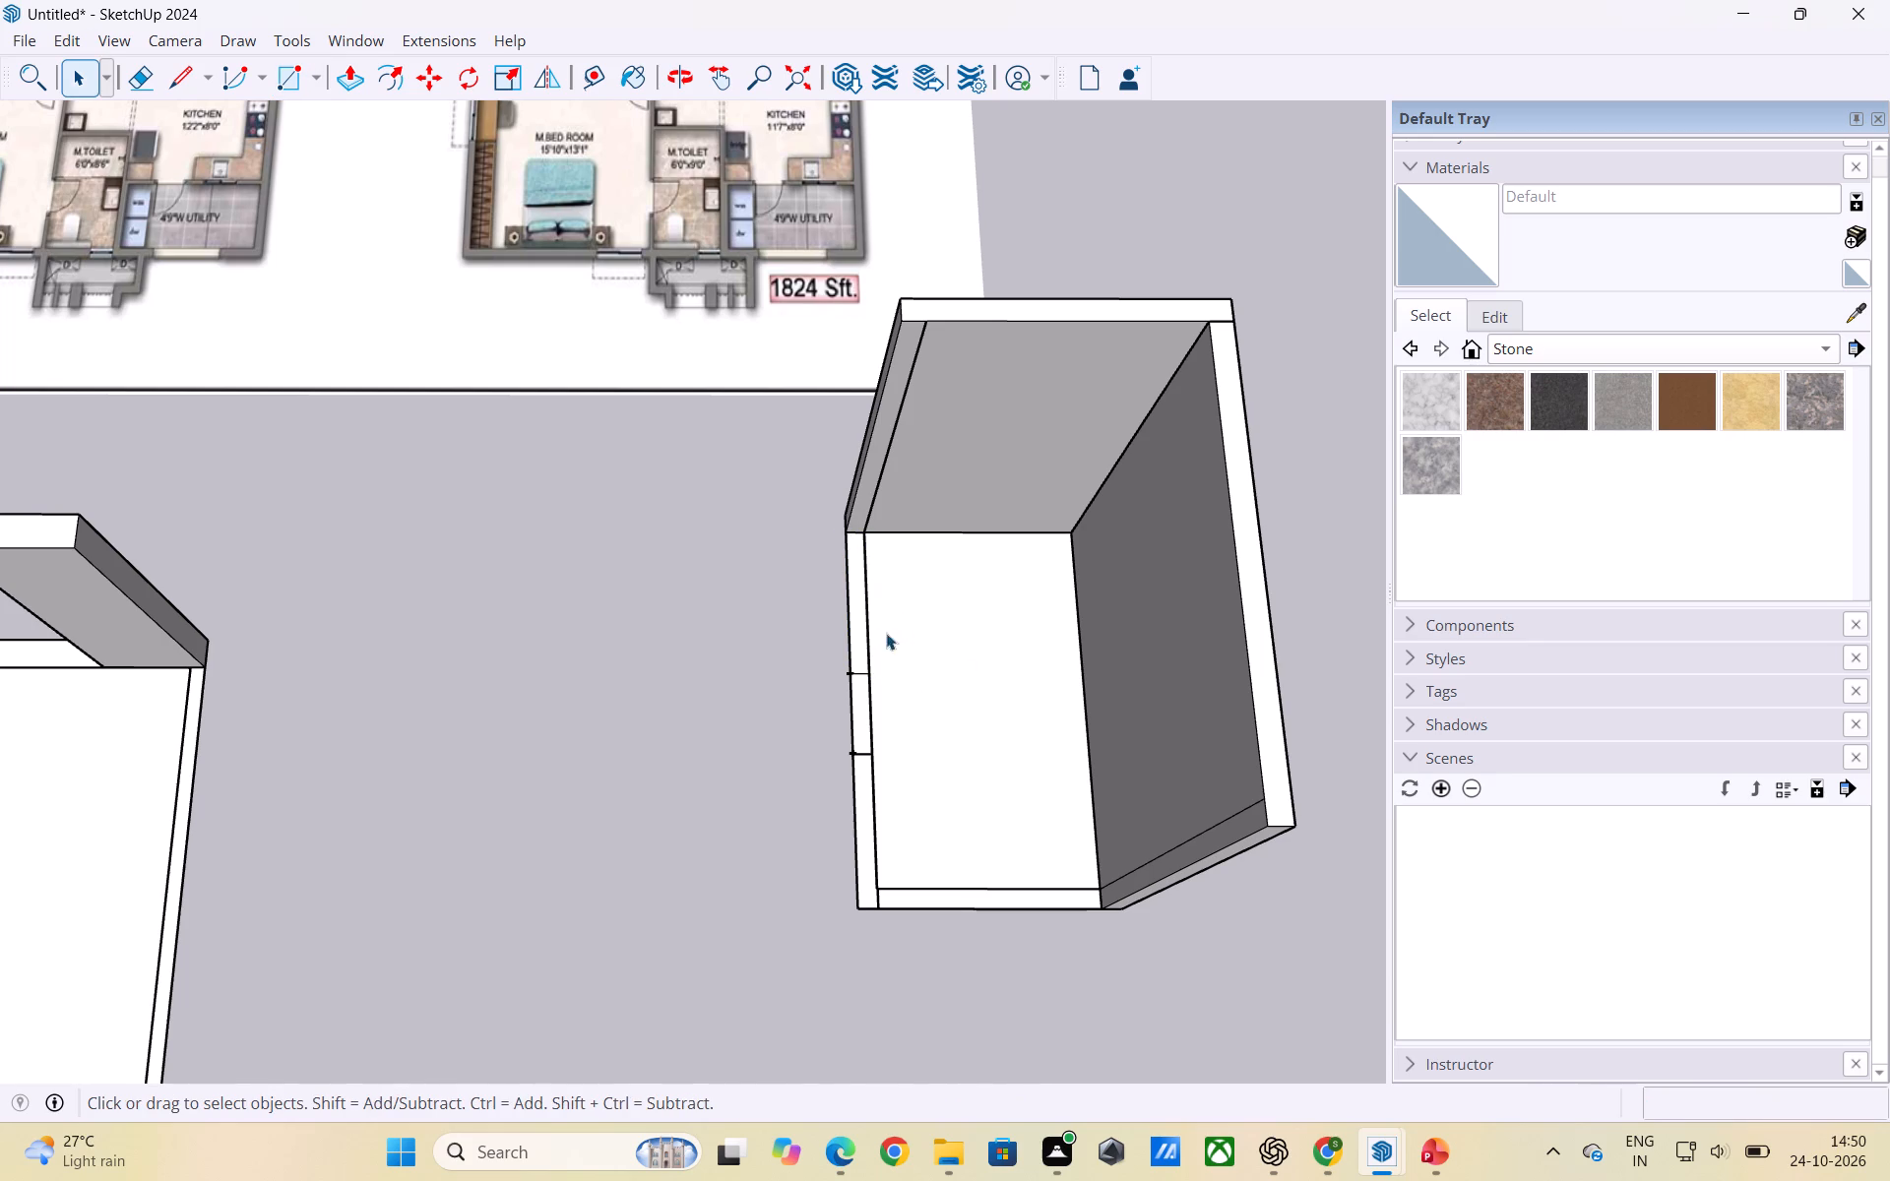
pyautogui.doubleClick(861, 629)
pyautogui.rightClick(854, 630)
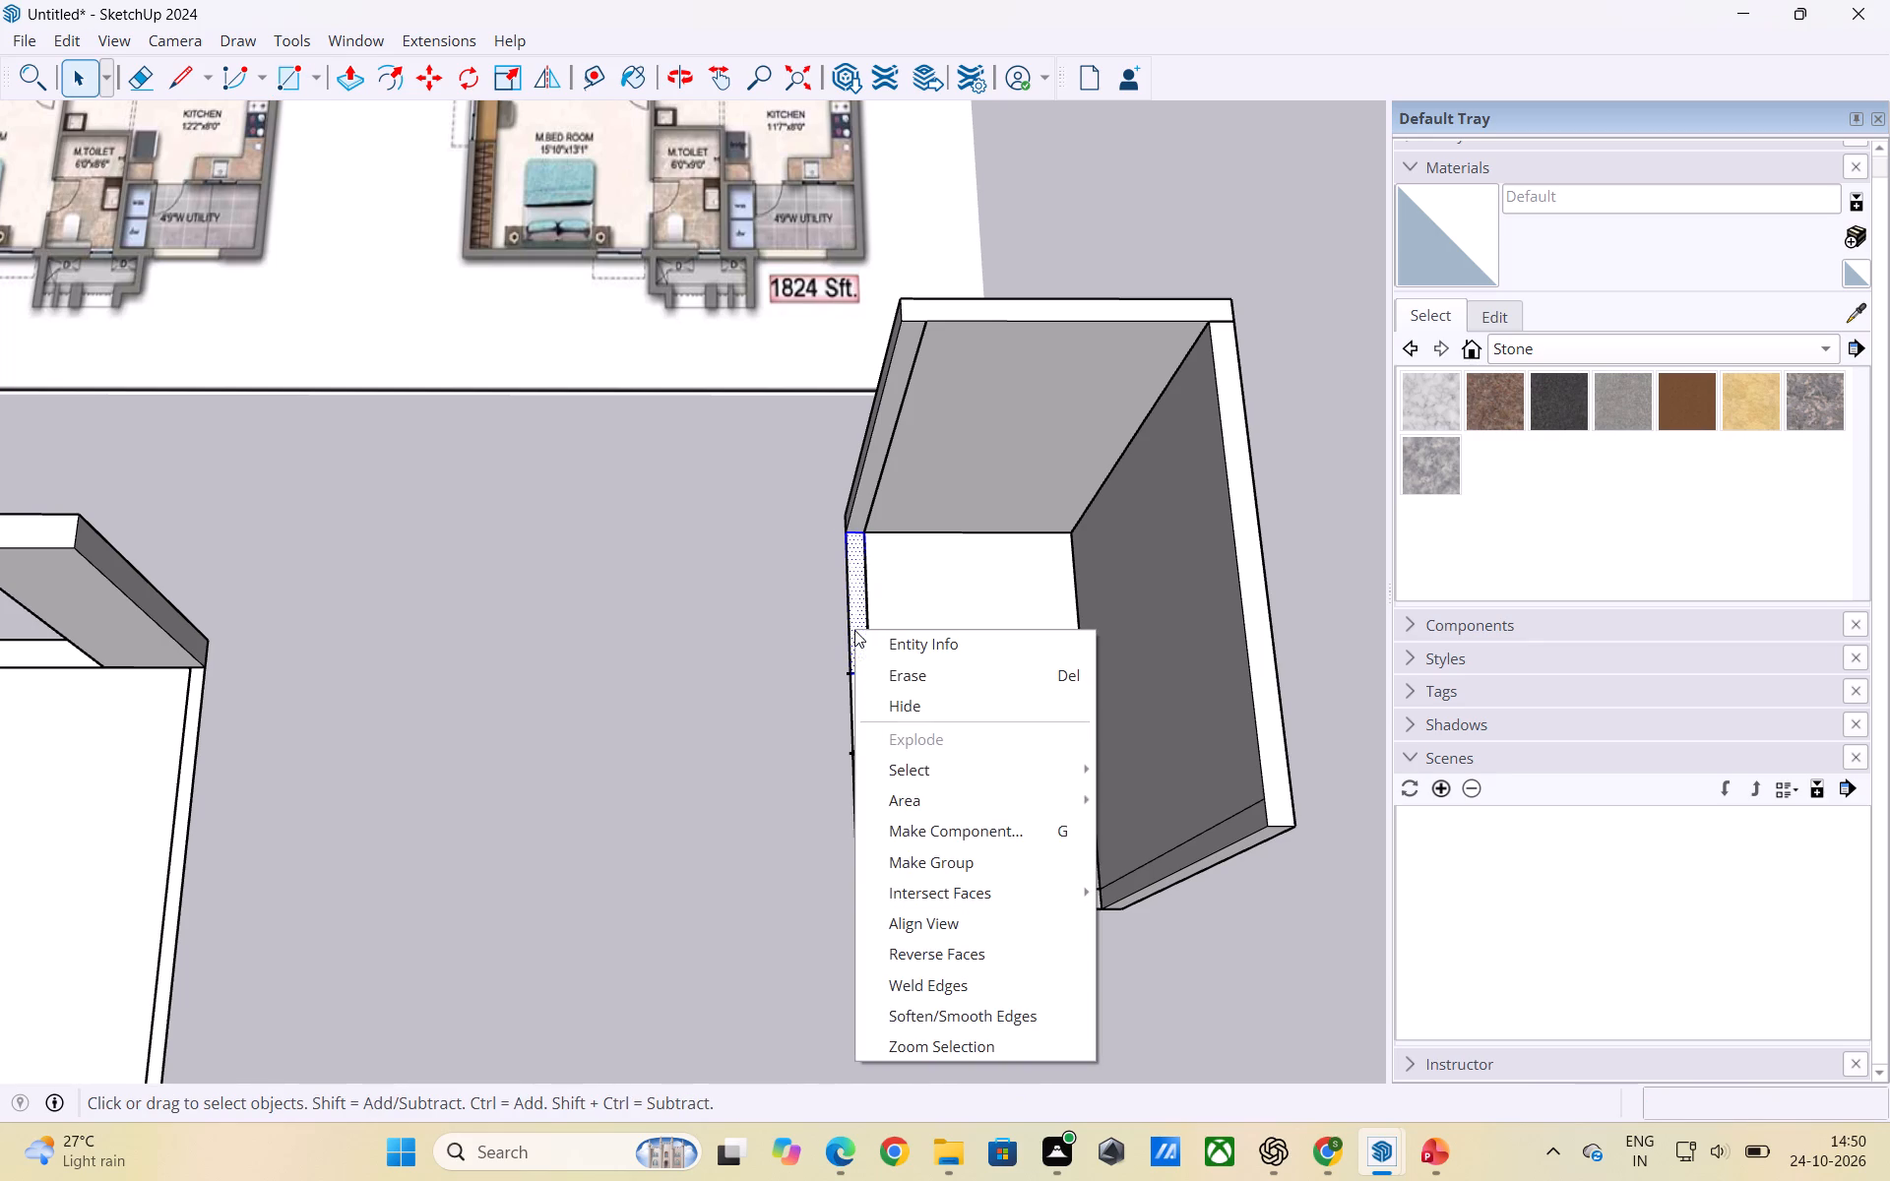
pyautogui.click(934, 857)
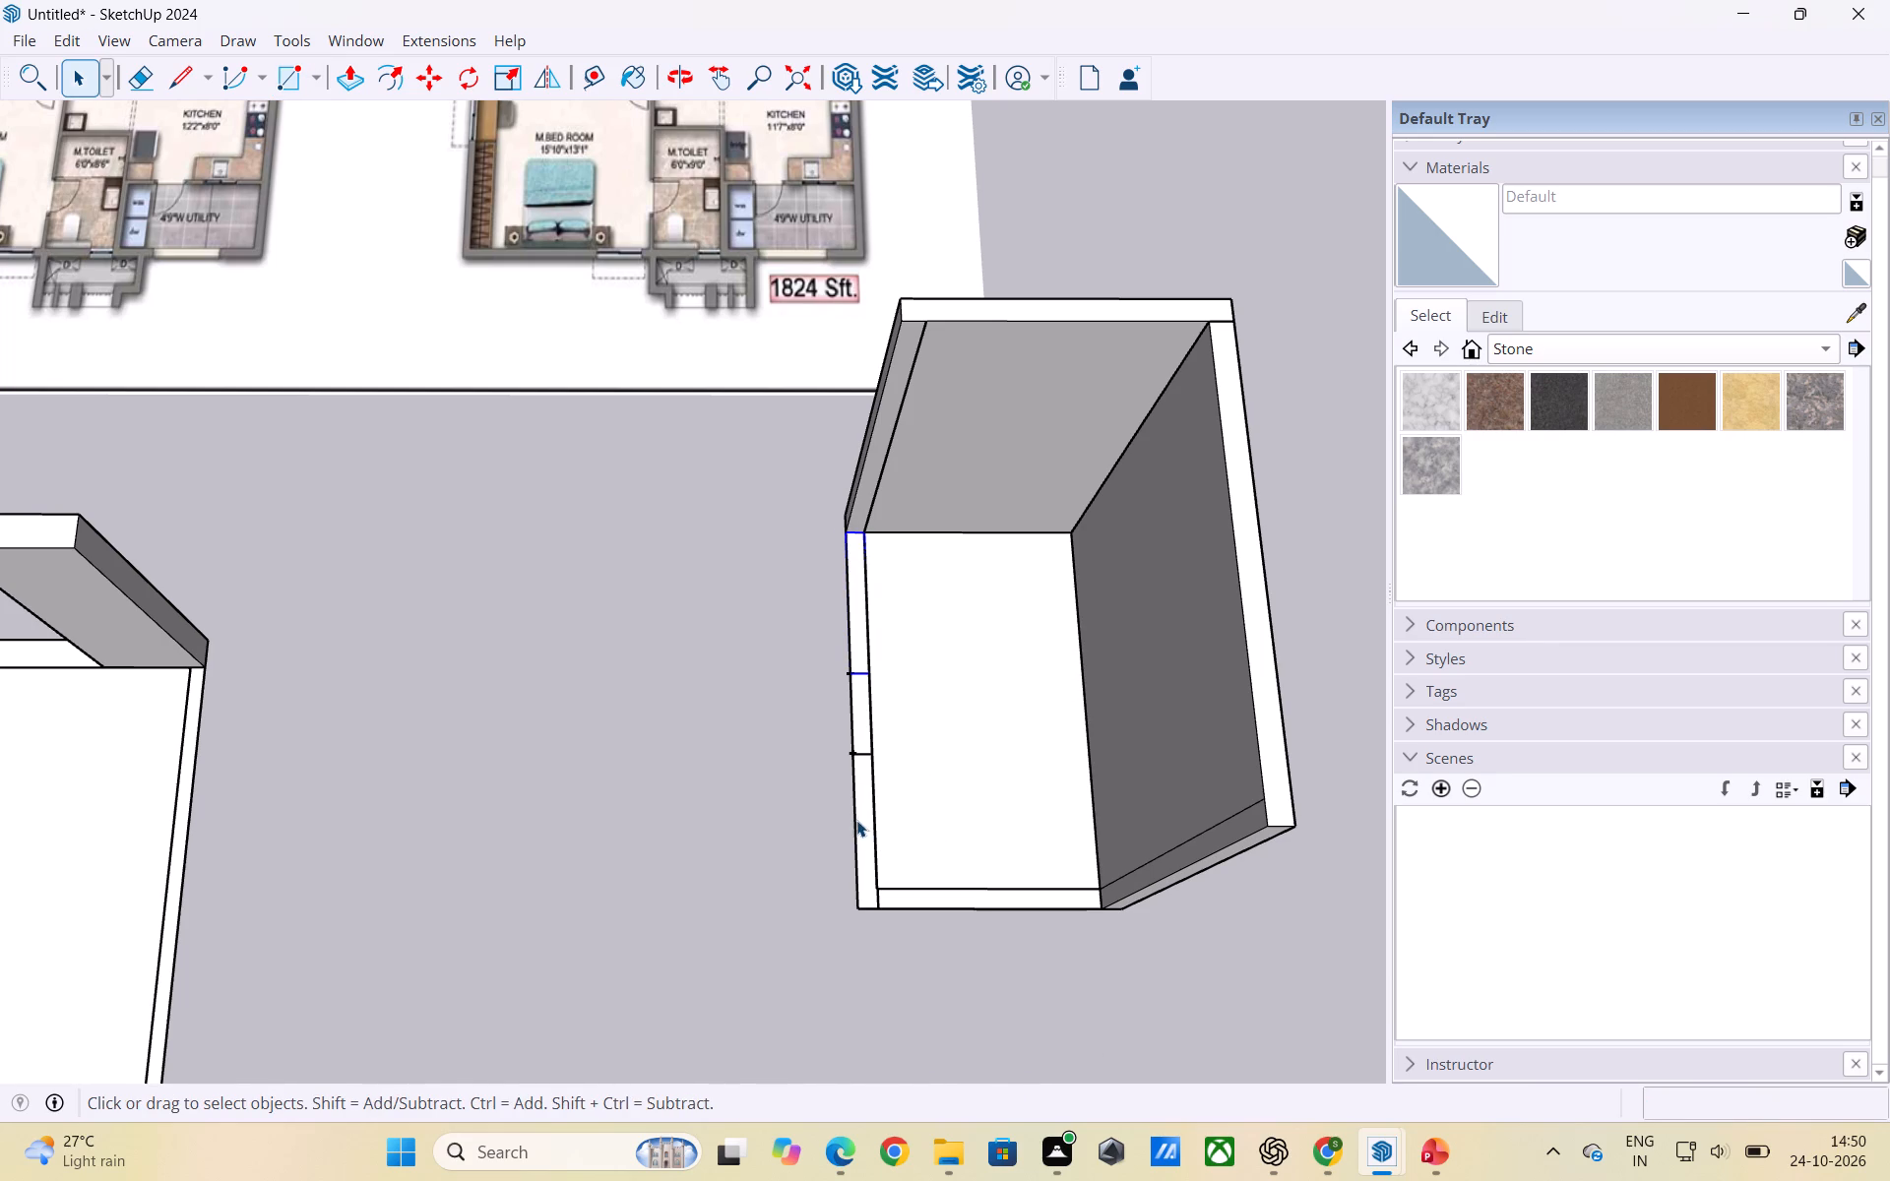
# Draw a rectangle over the strip's segment farthest from the floor plan, from the guide point to the outer corner, and group it.
pyautogui.press('r')
pyautogui.click(850, 759)
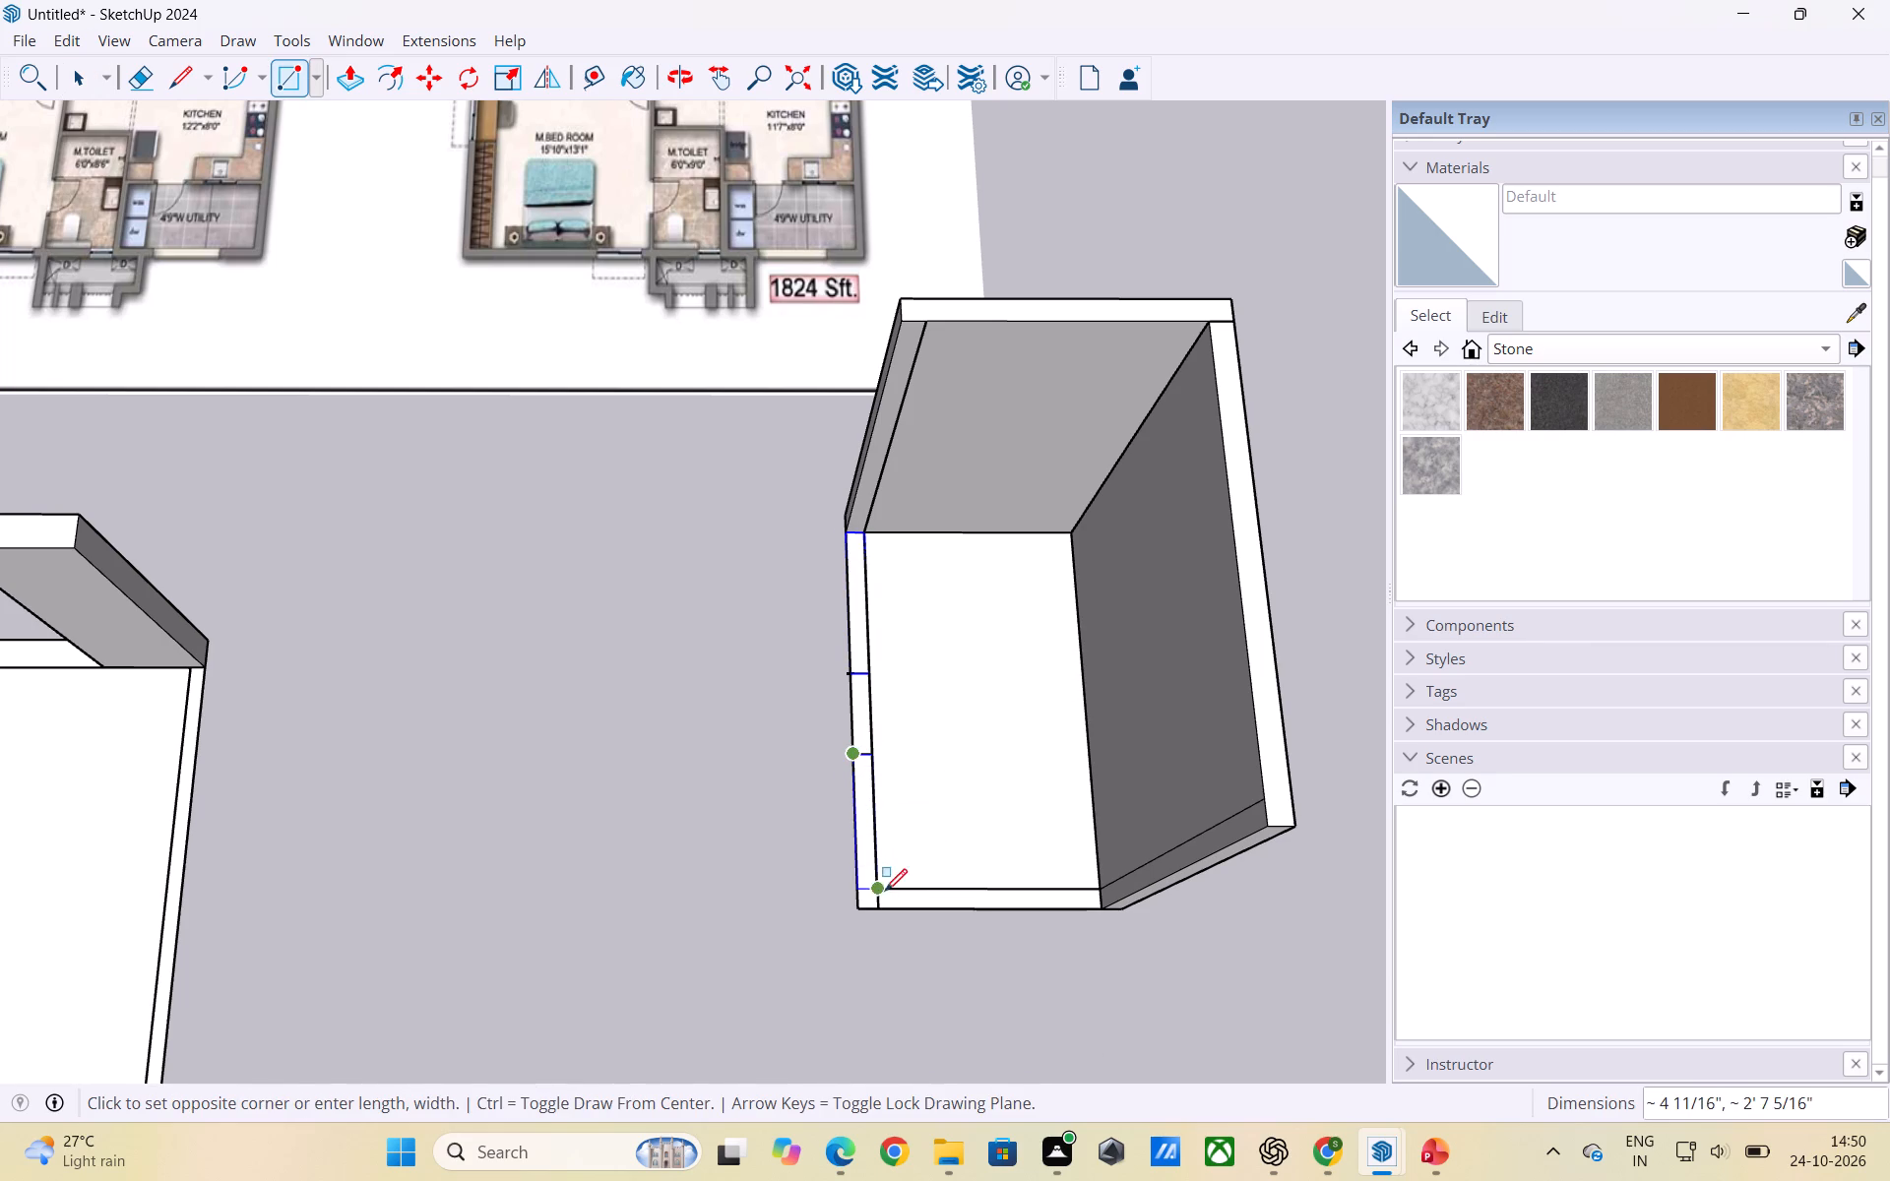
pyautogui.click(881, 904)
pyautogui.press('space')
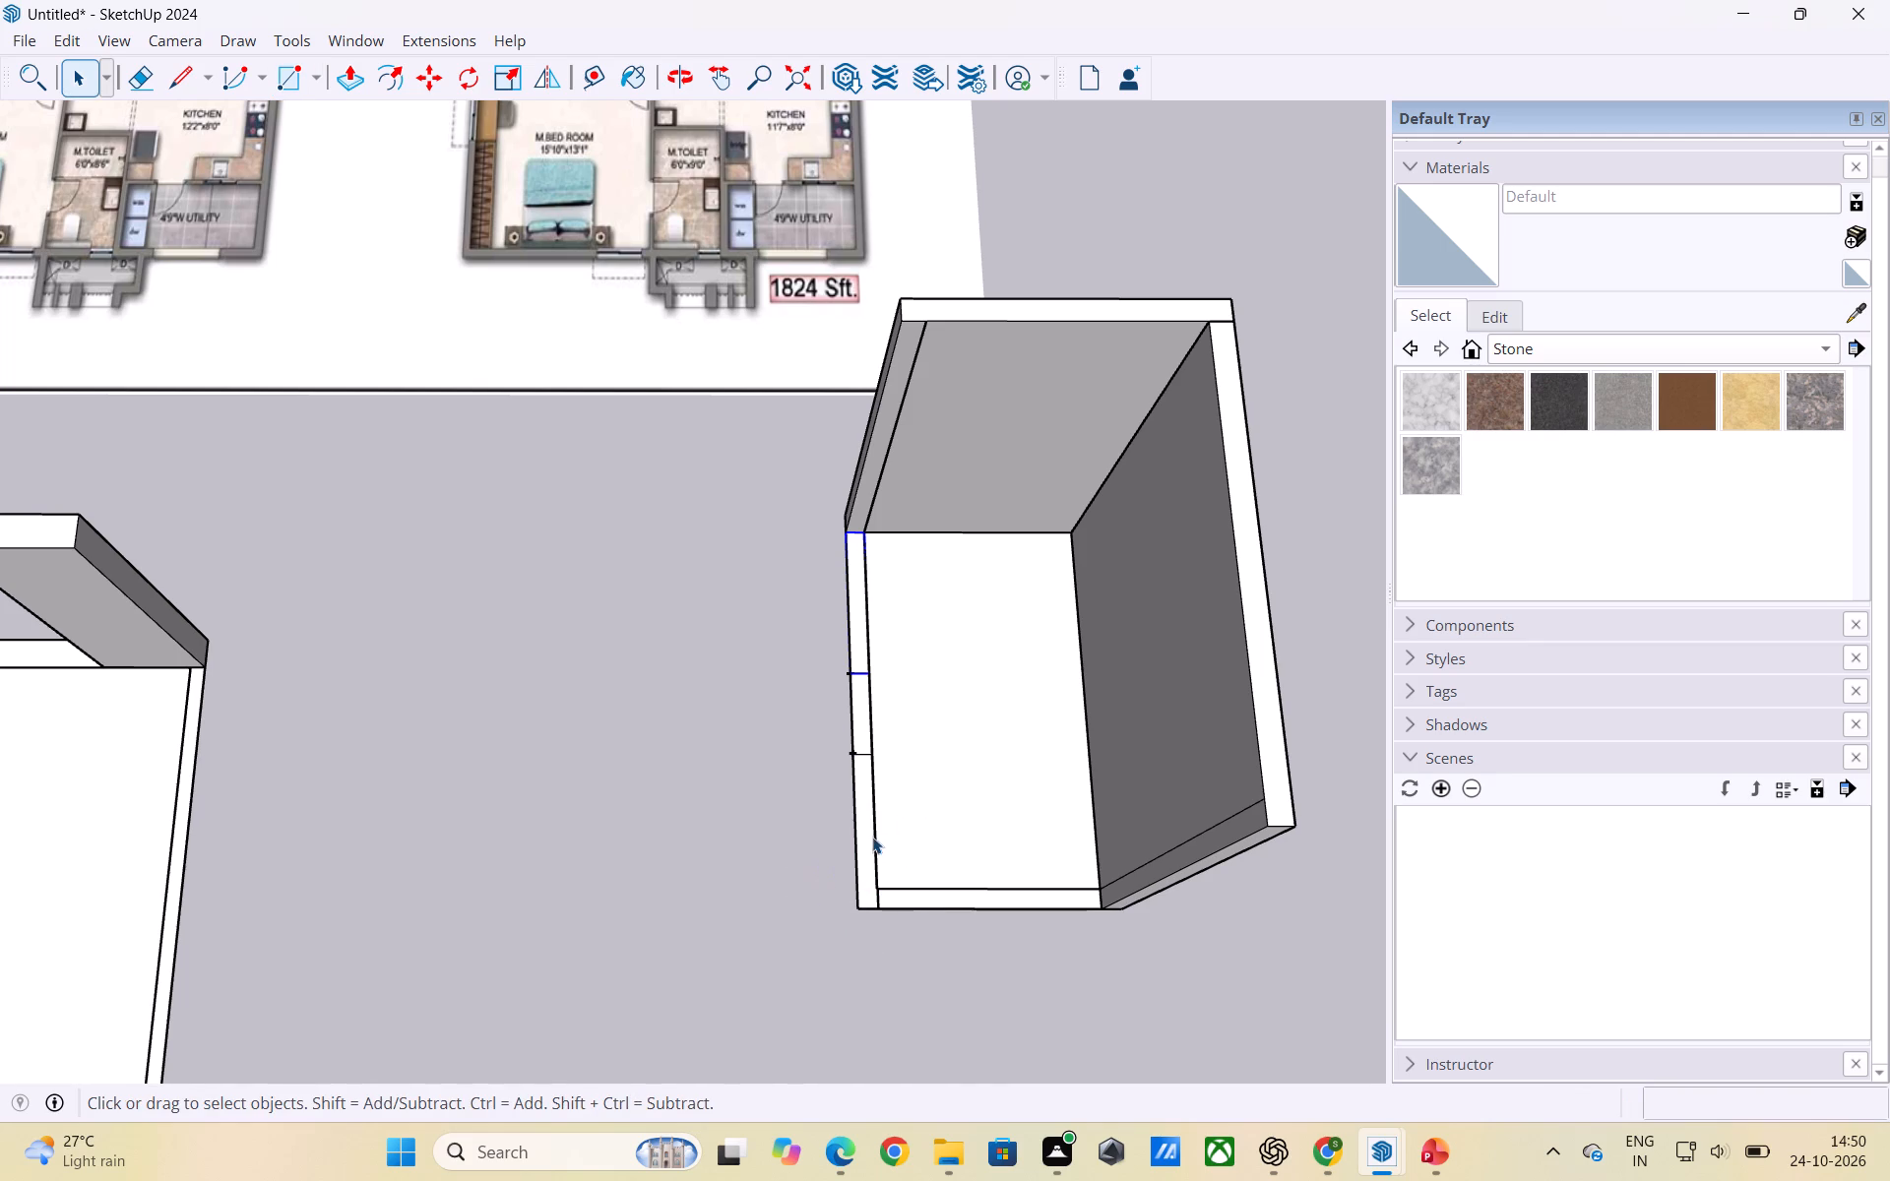
pyautogui.click(864, 836)
pyautogui.doubleClick(862, 837)
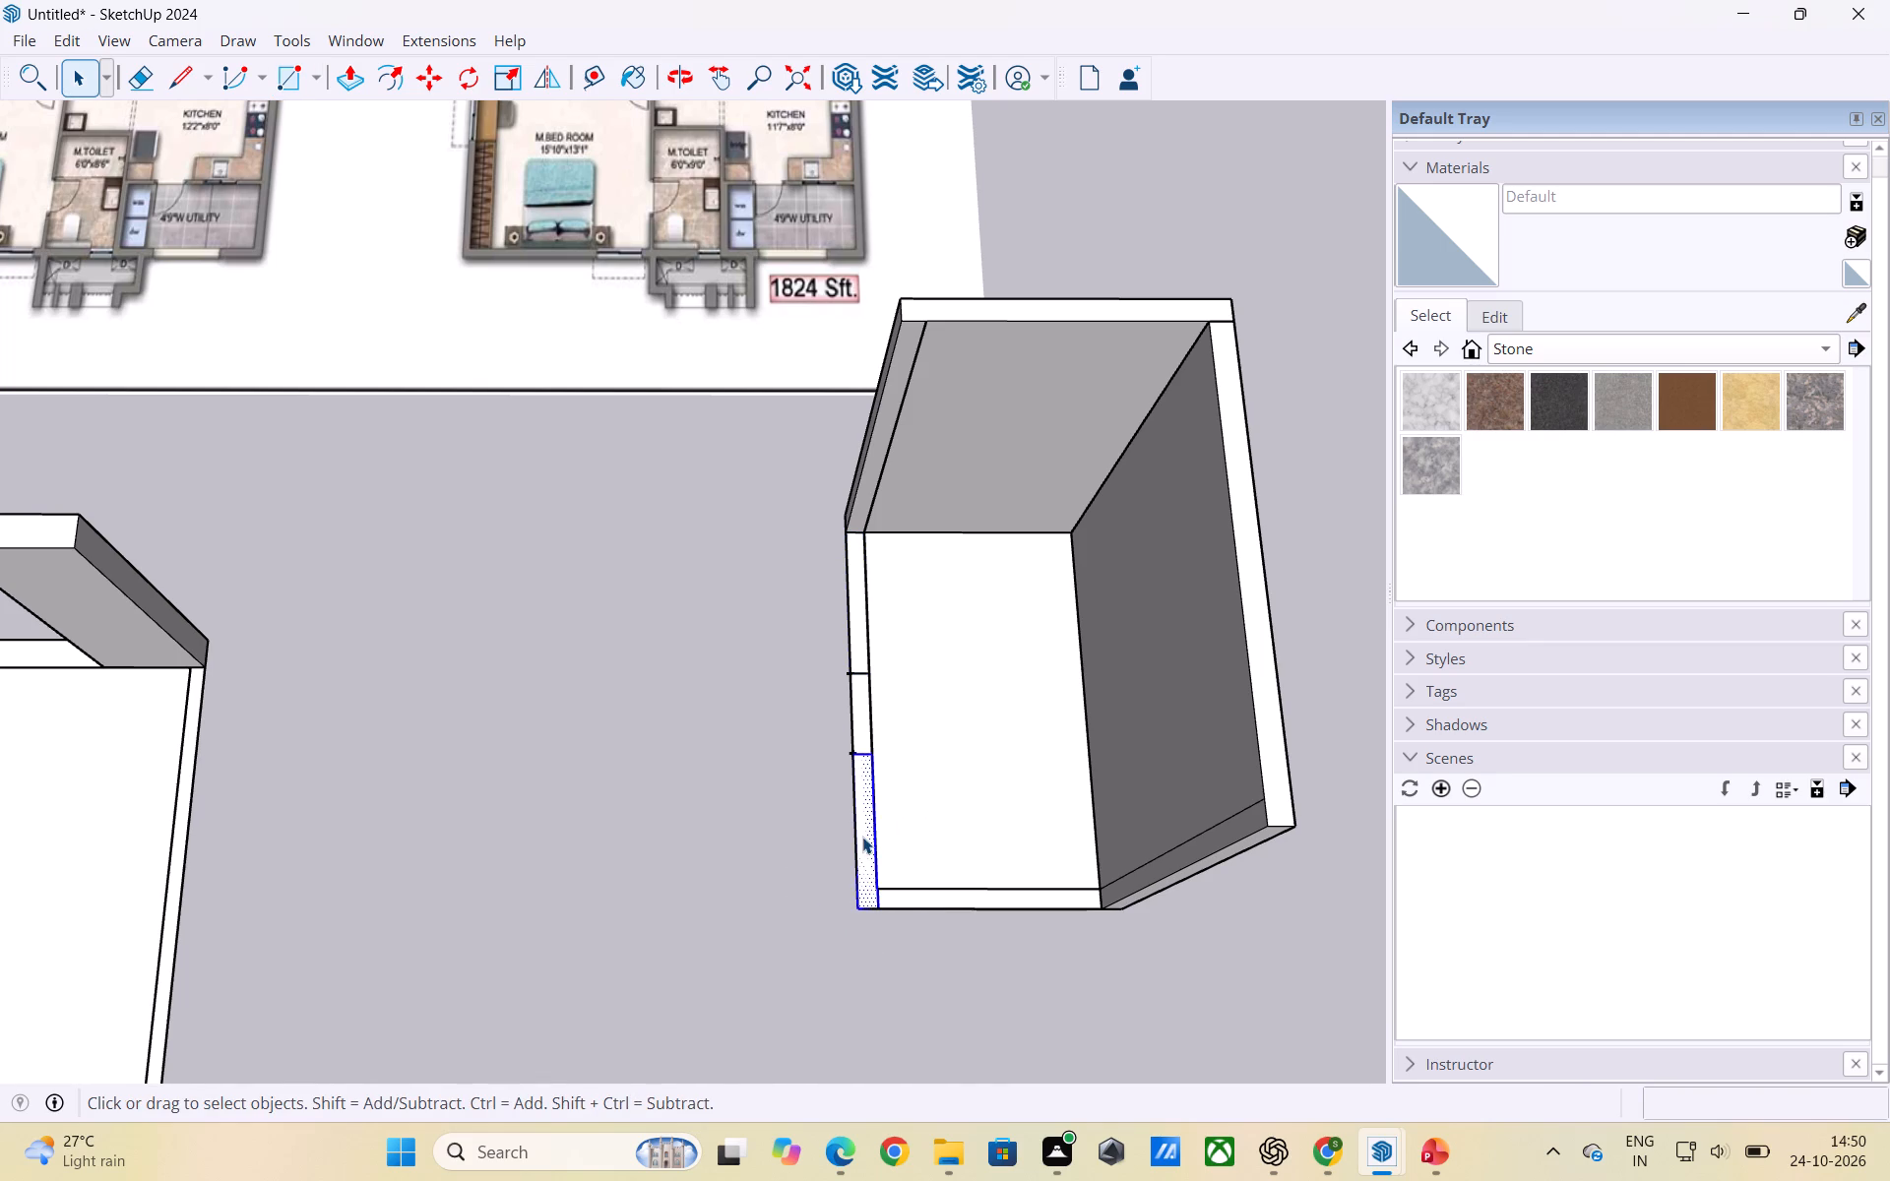
pyautogui.rightClick(862, 837)
pyautogui.click(928, 643)
# Open the group of the strip segment nearest the floor plan and Push/Pull its face up 9' to the adjacent wall's top.
pyautogui.click(852, 632)
pyautogui.tripleClick(861, 635)
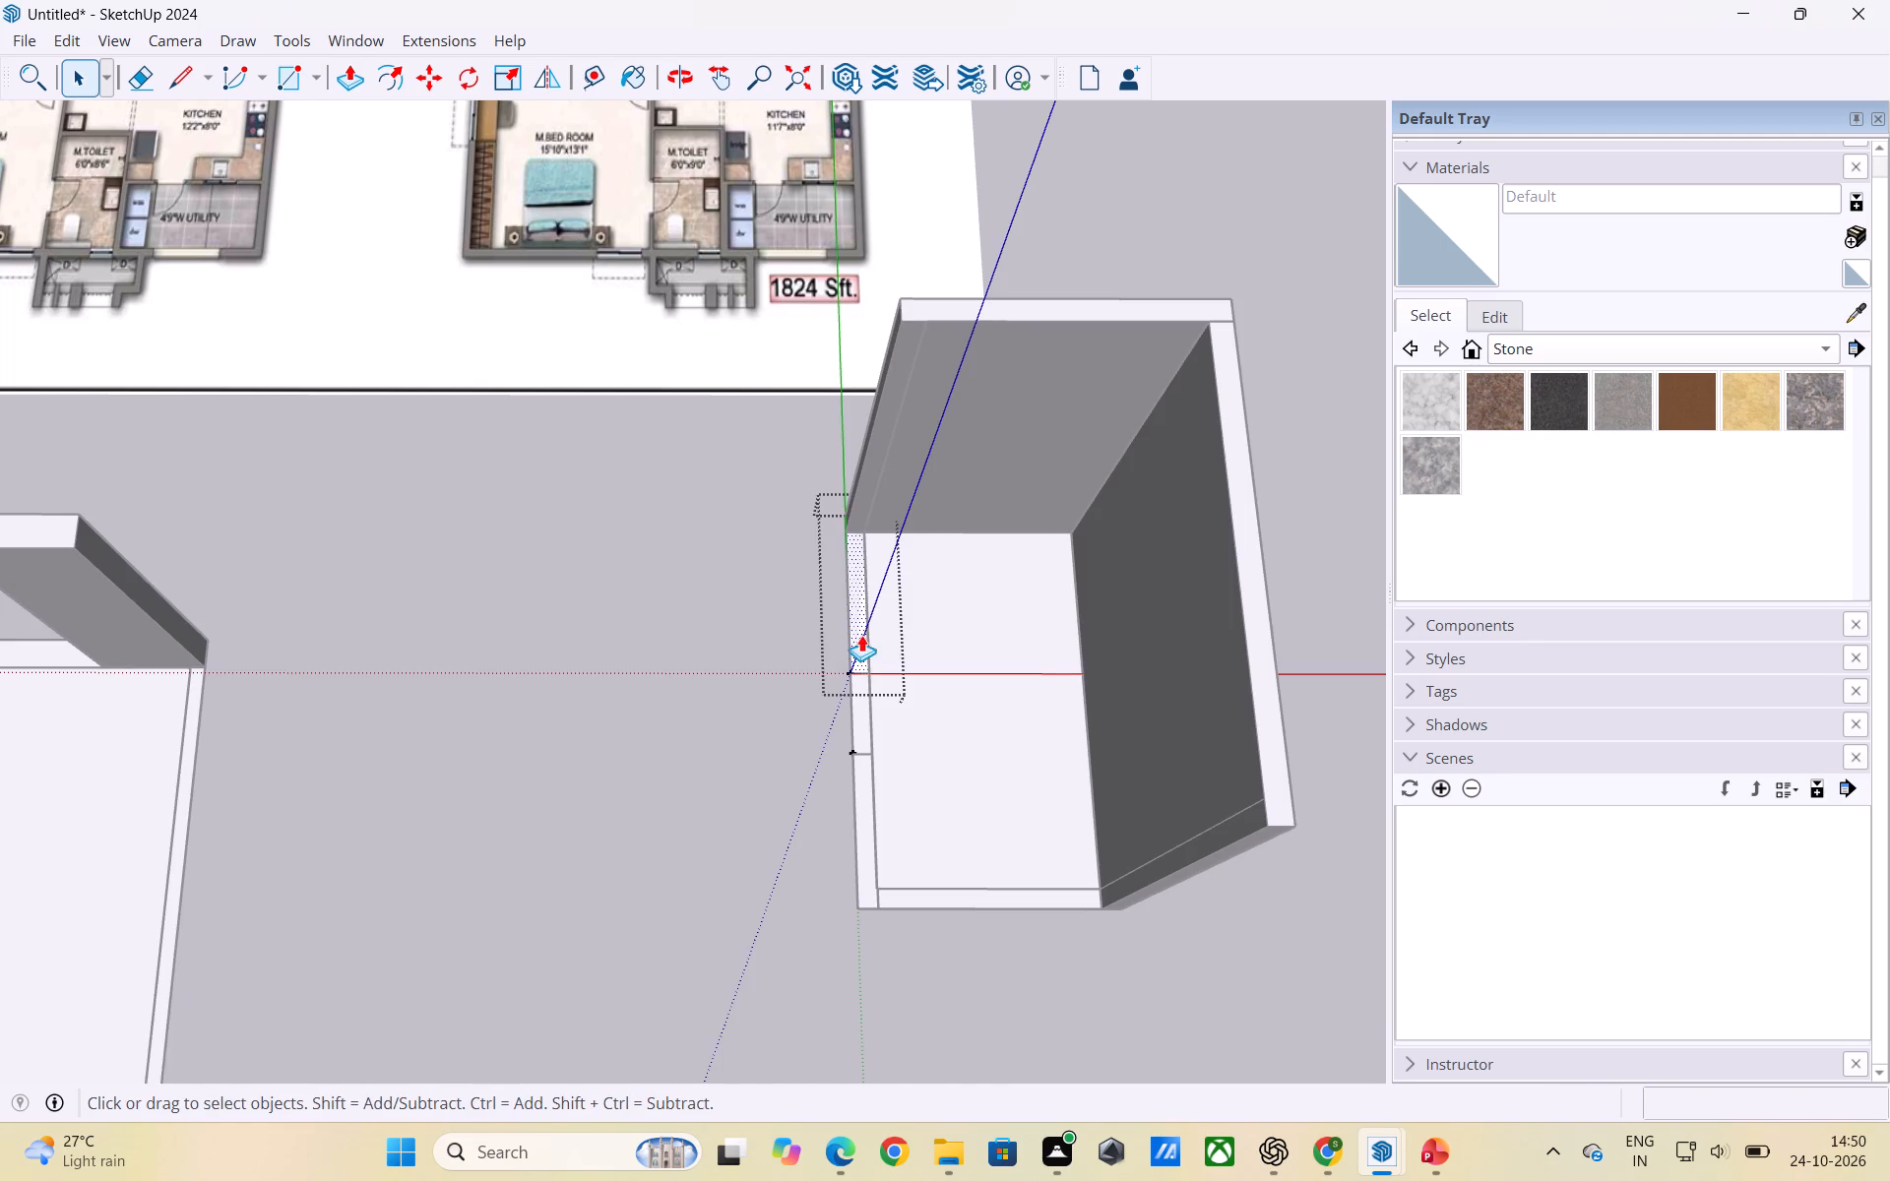
pyautogui.press('p')
pyautogui.click(861, 635)
pyautogui.click(1146, 292)
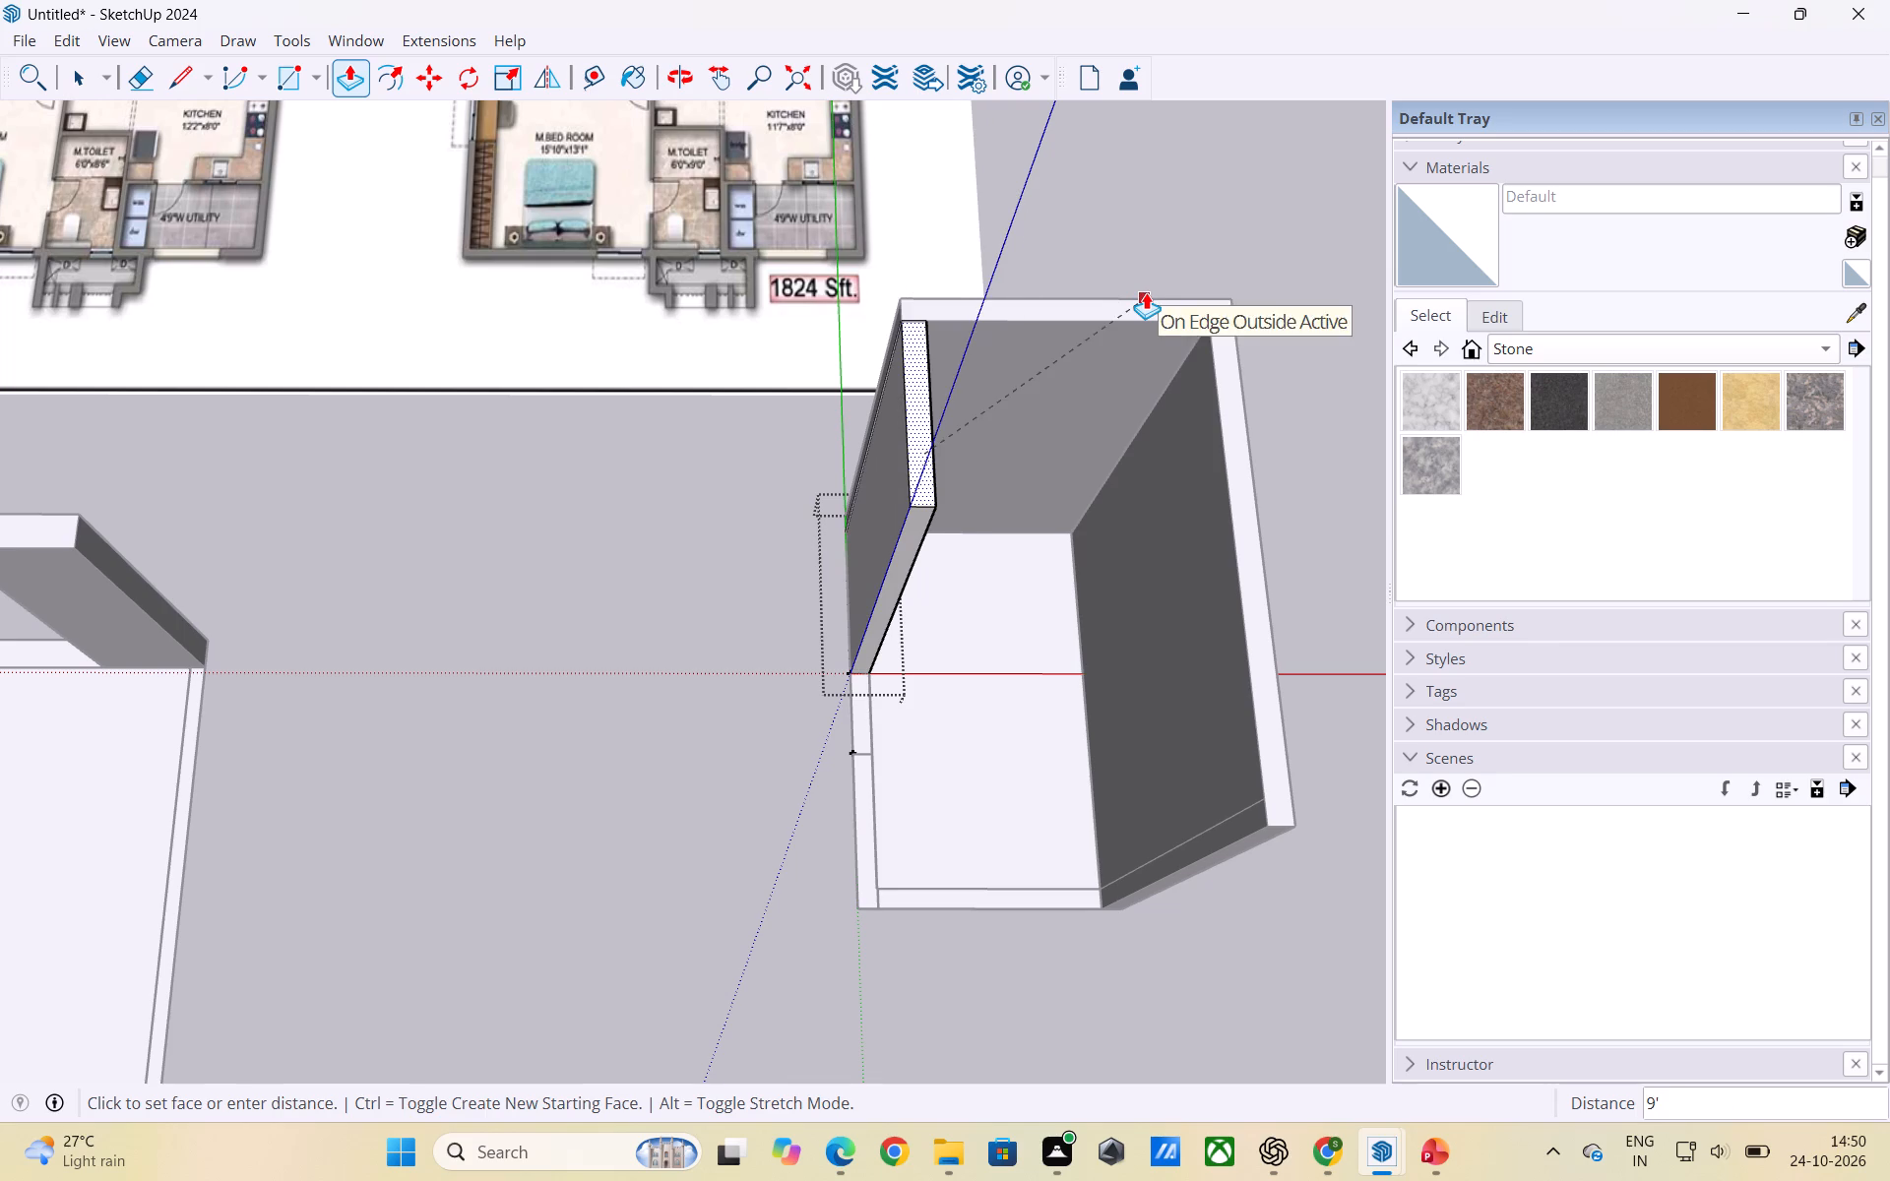
pyautogui.press('space')
pyautogui.click(767, 726)
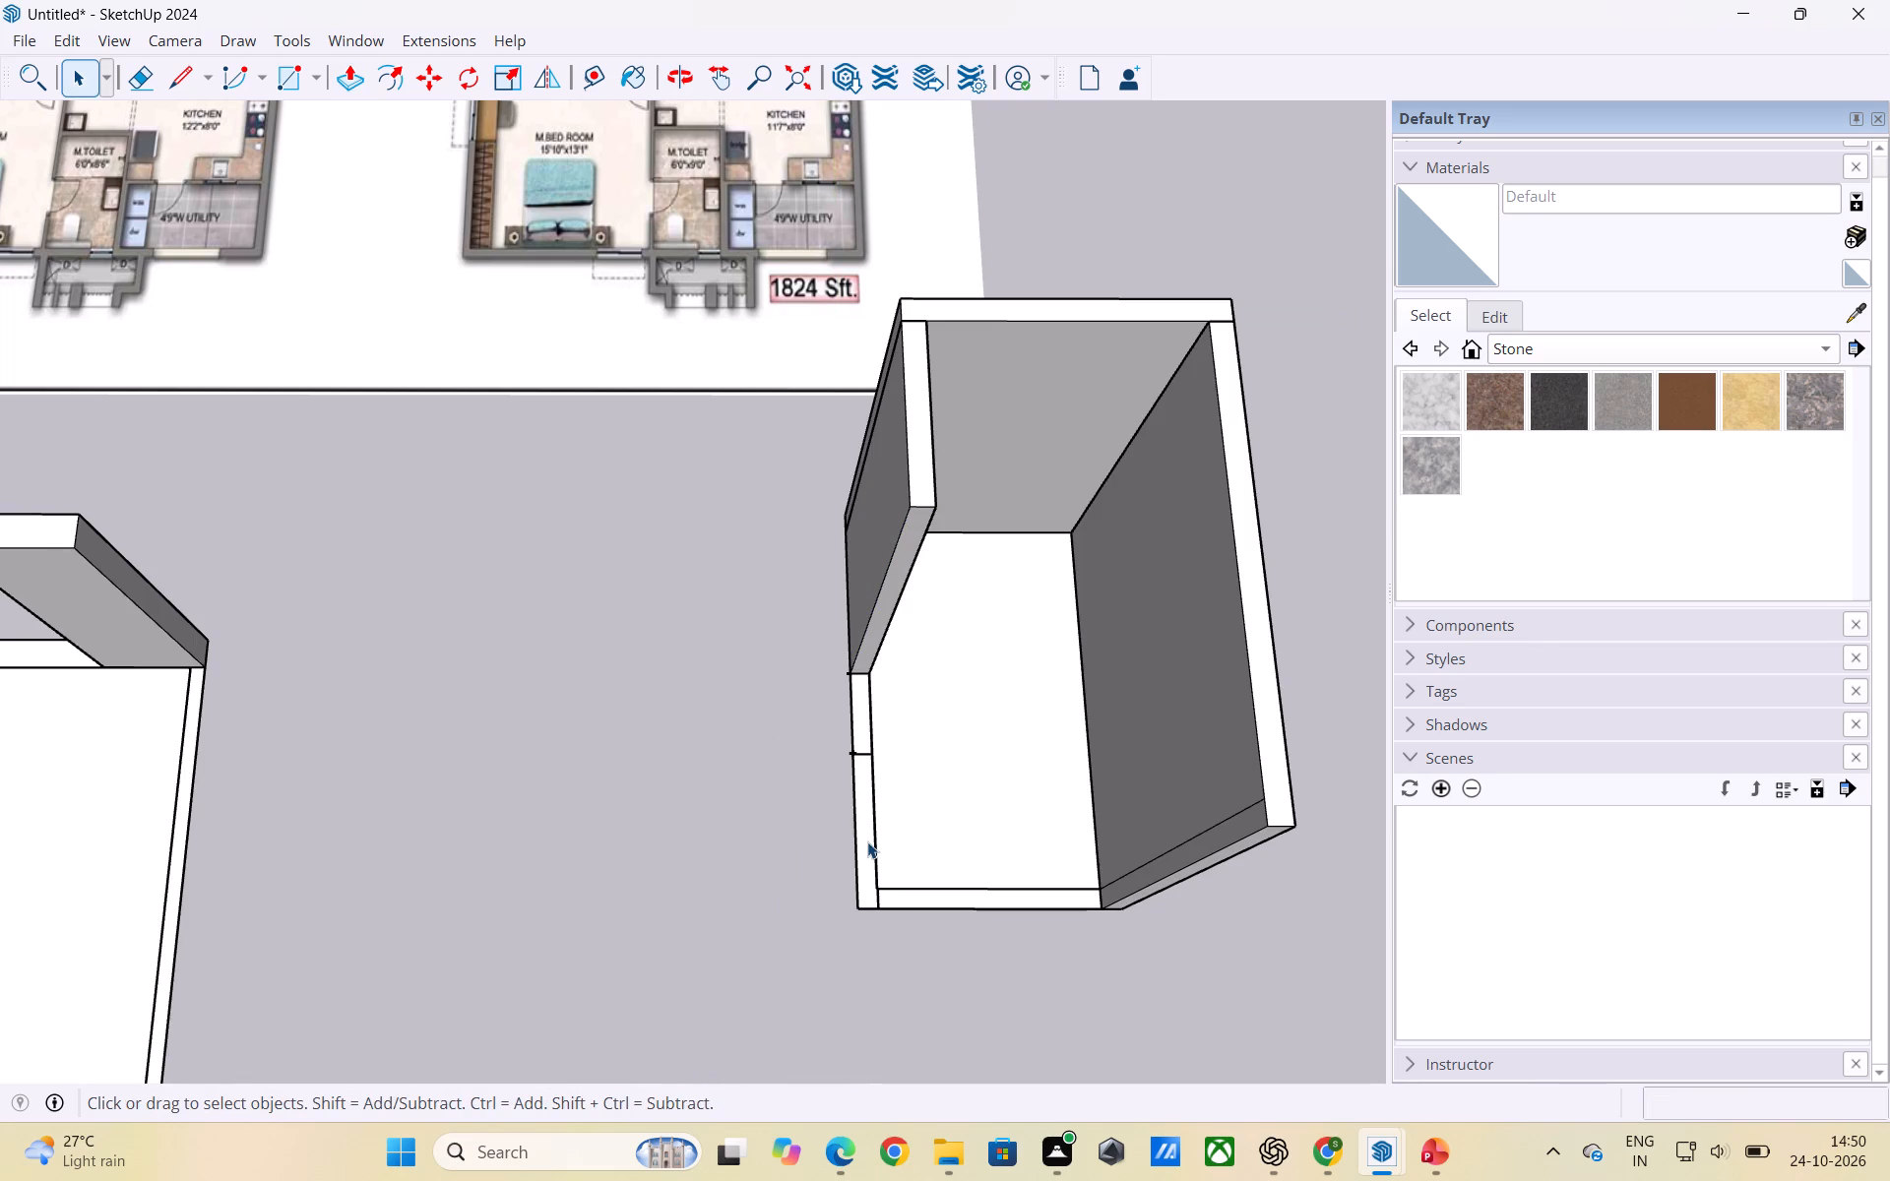
# Open the group of the strip segment farthest from the floor plan and Push/Pull it up to the opposite raised wall's top.
pyautogui.tripleClick(867, 841)
pyautogui.press('p')
pyautogui.click(867, 841)
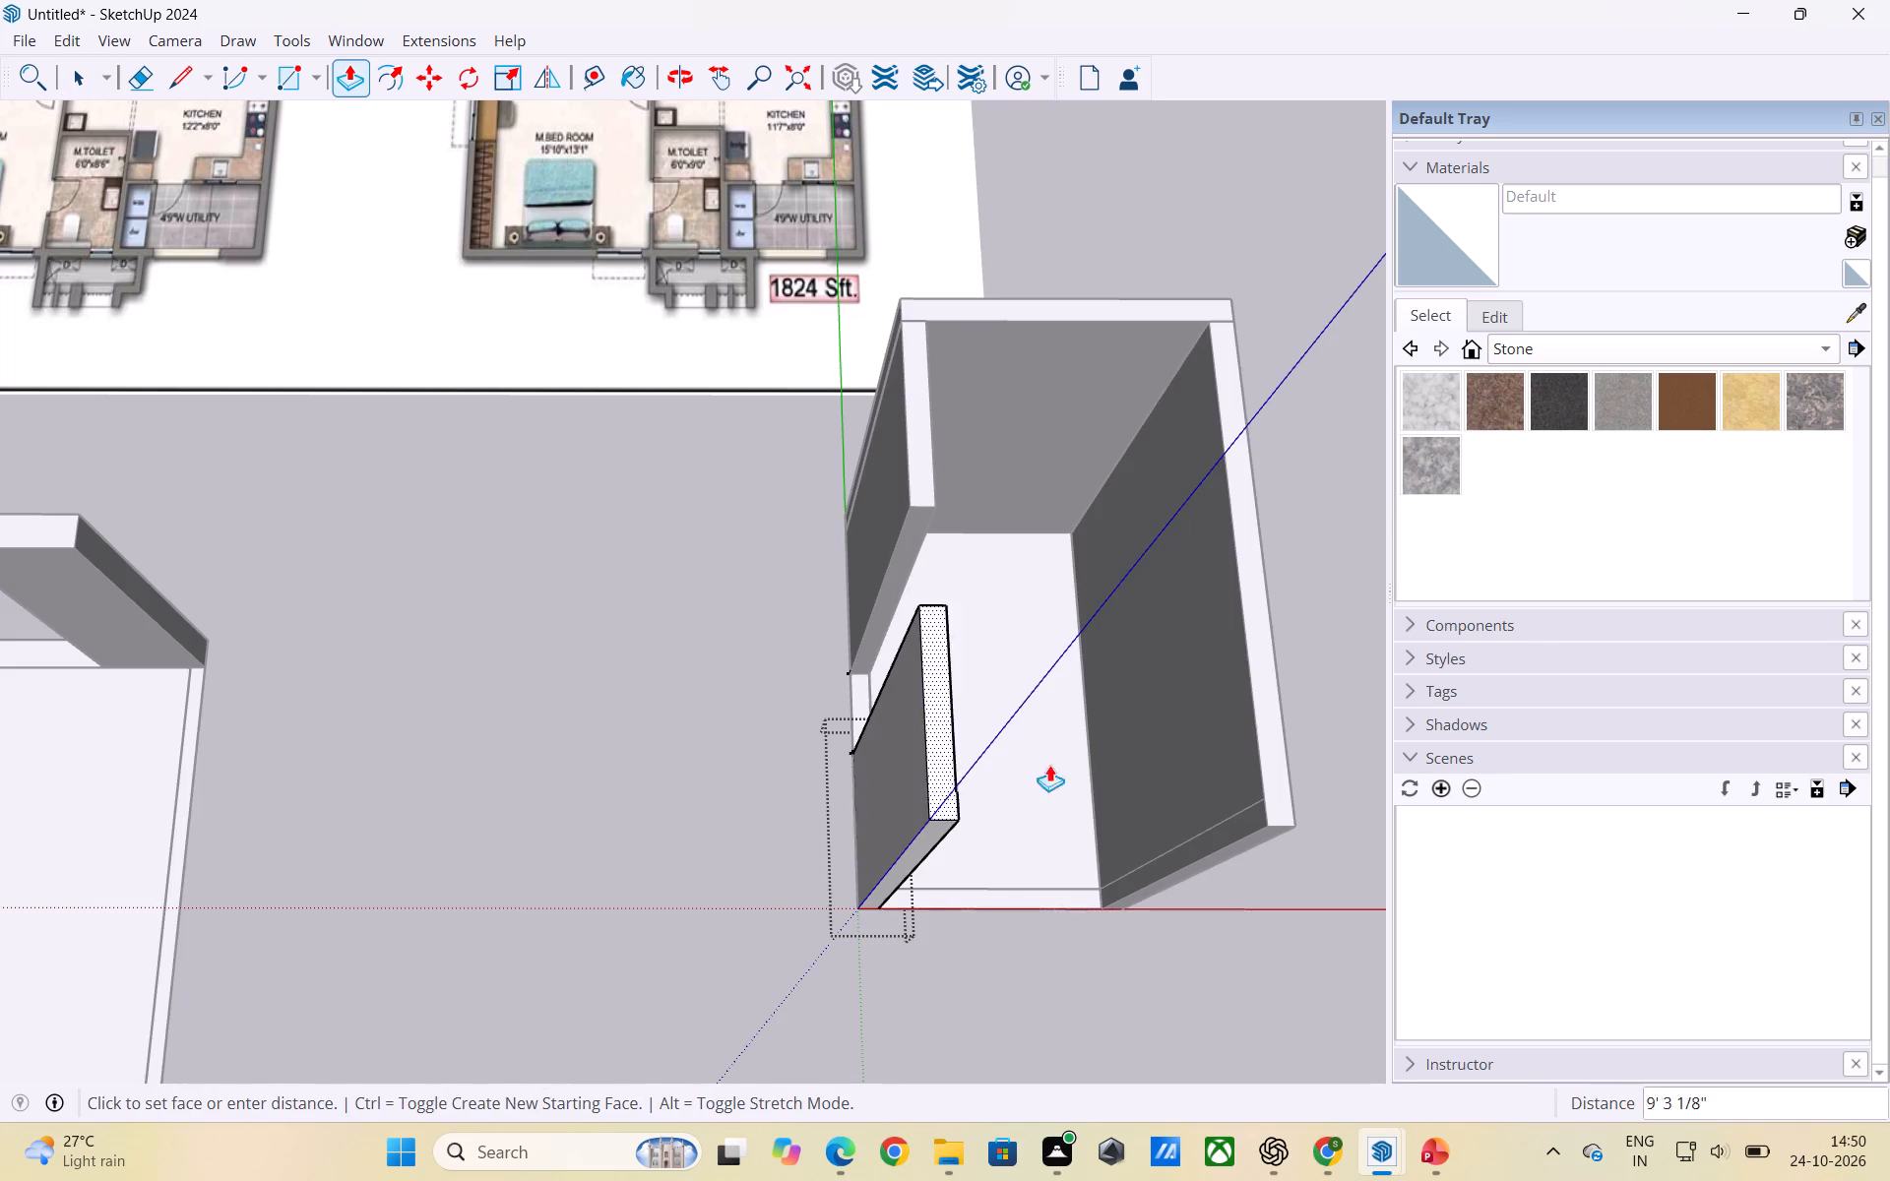
pyautogui.click(1280, 742)
pyautogui.press('space')
pyautogui.click(532, 751)
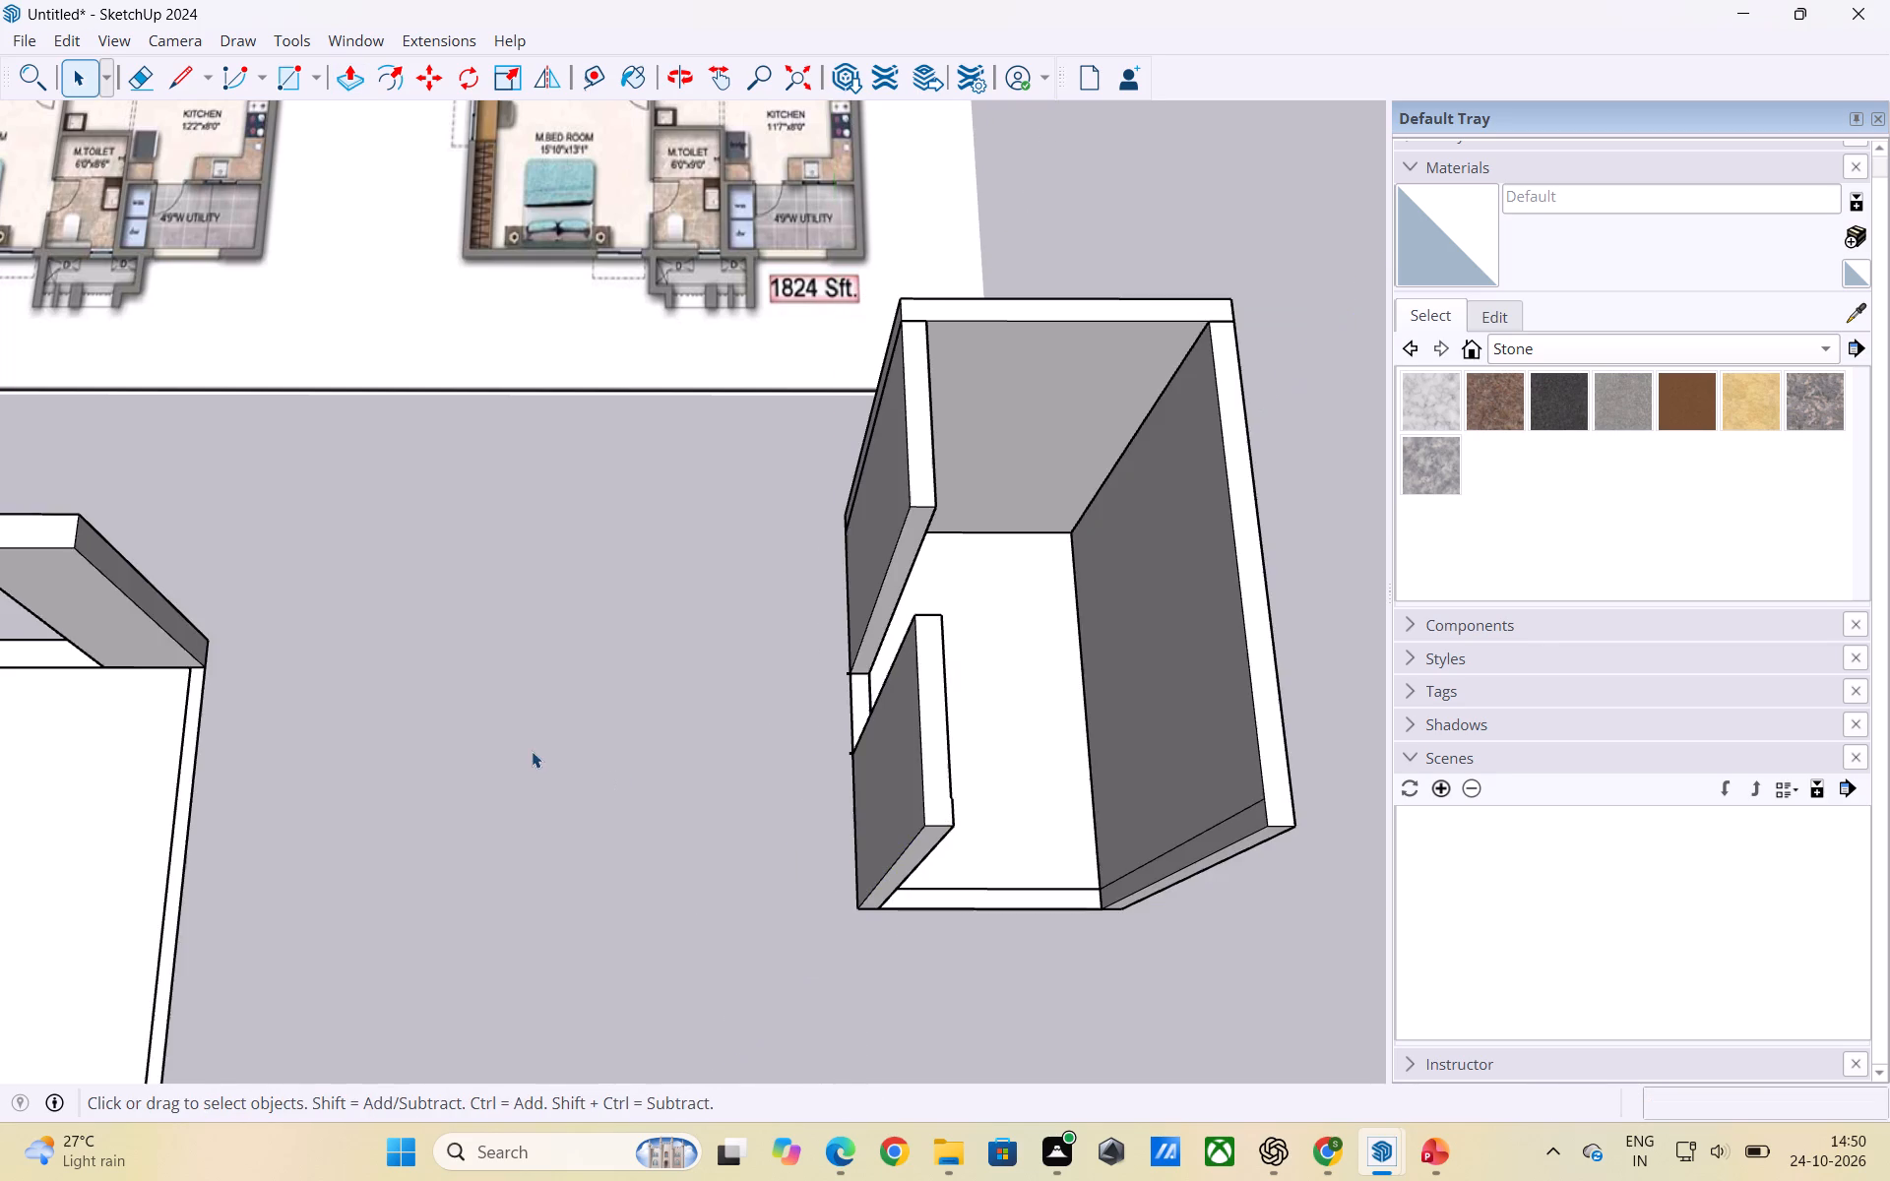
# Select the whole smaller room and move it about 11' 6" toward the larger walled room, leaving a gap between them.
pyautogui.scroll(-14, 815, 693)
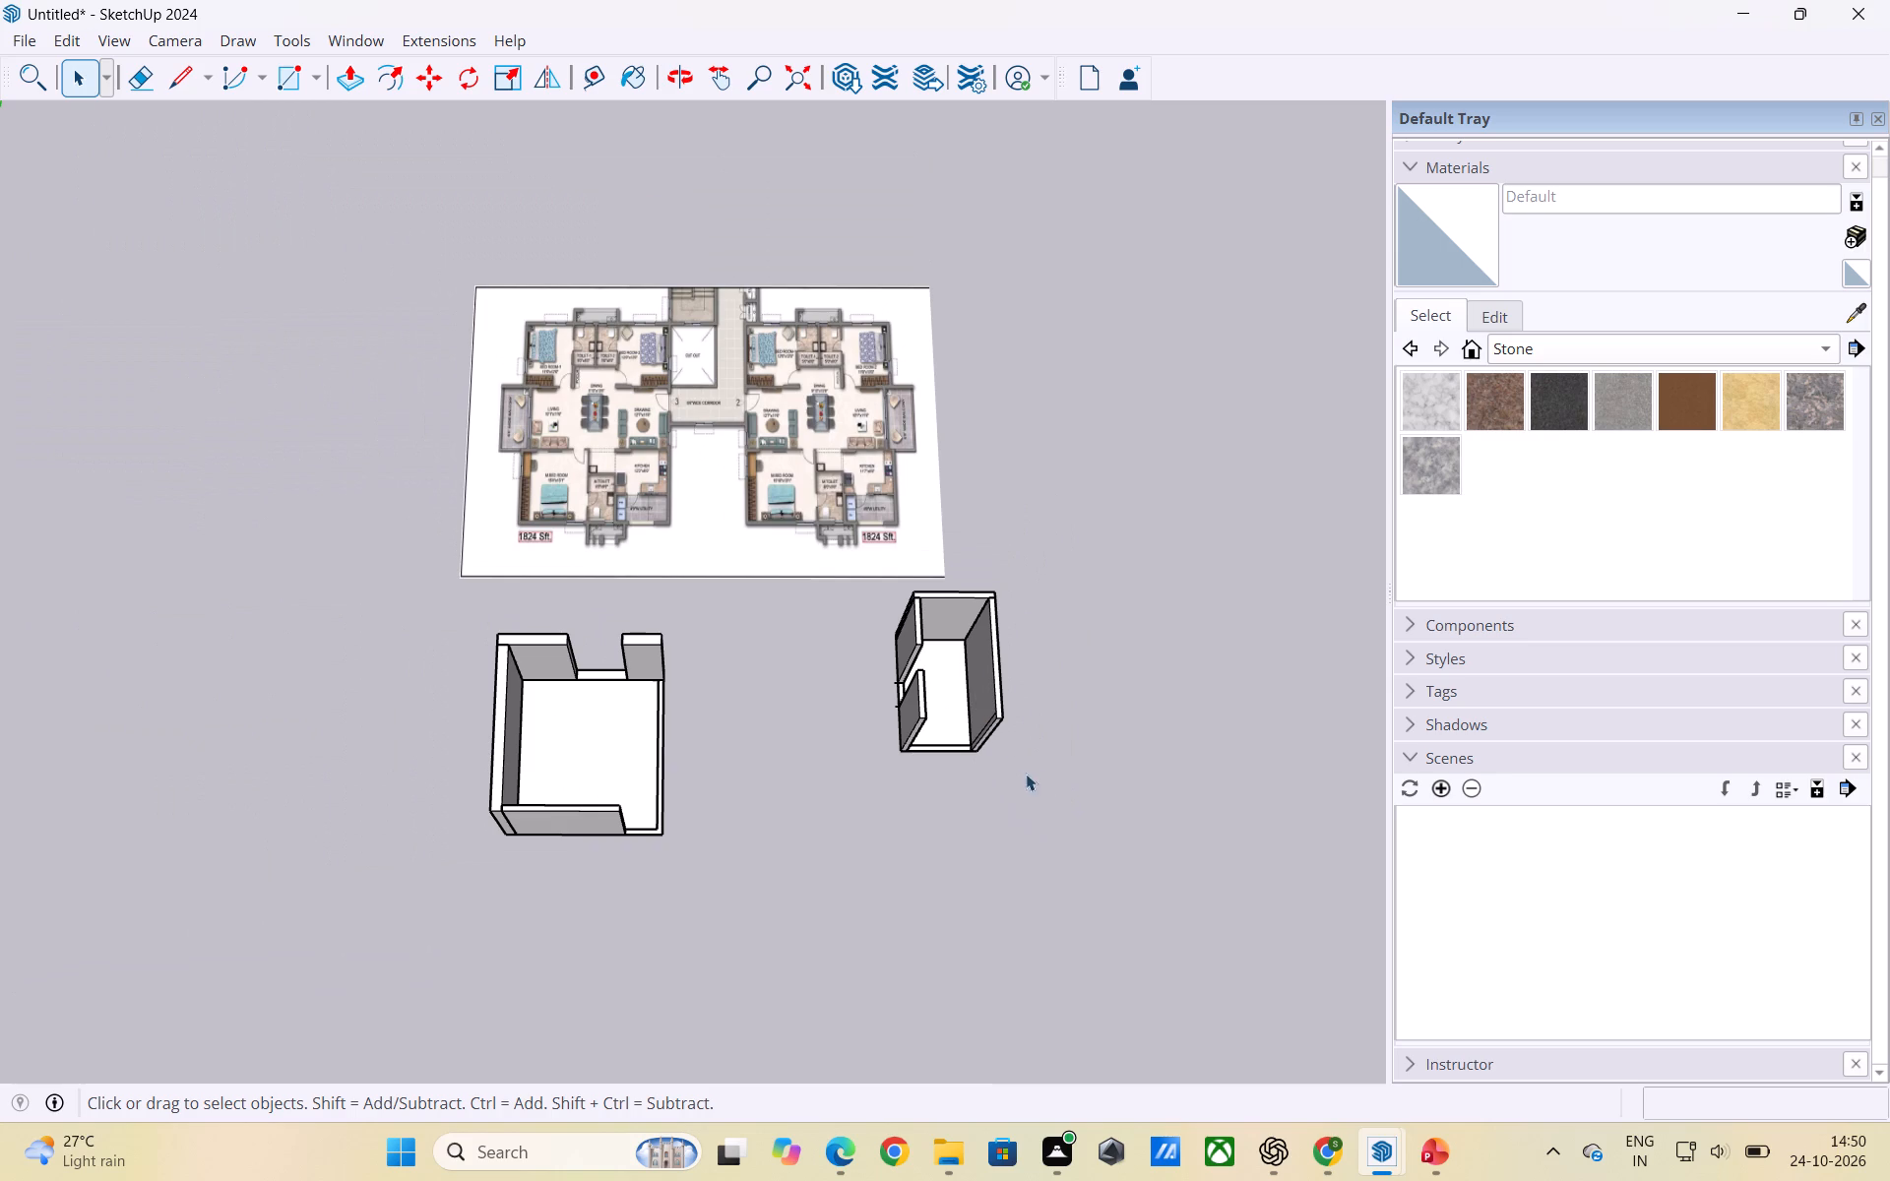
pyautogui.moveTo(1039, 780); pyautogui.dragTo(868, 590)
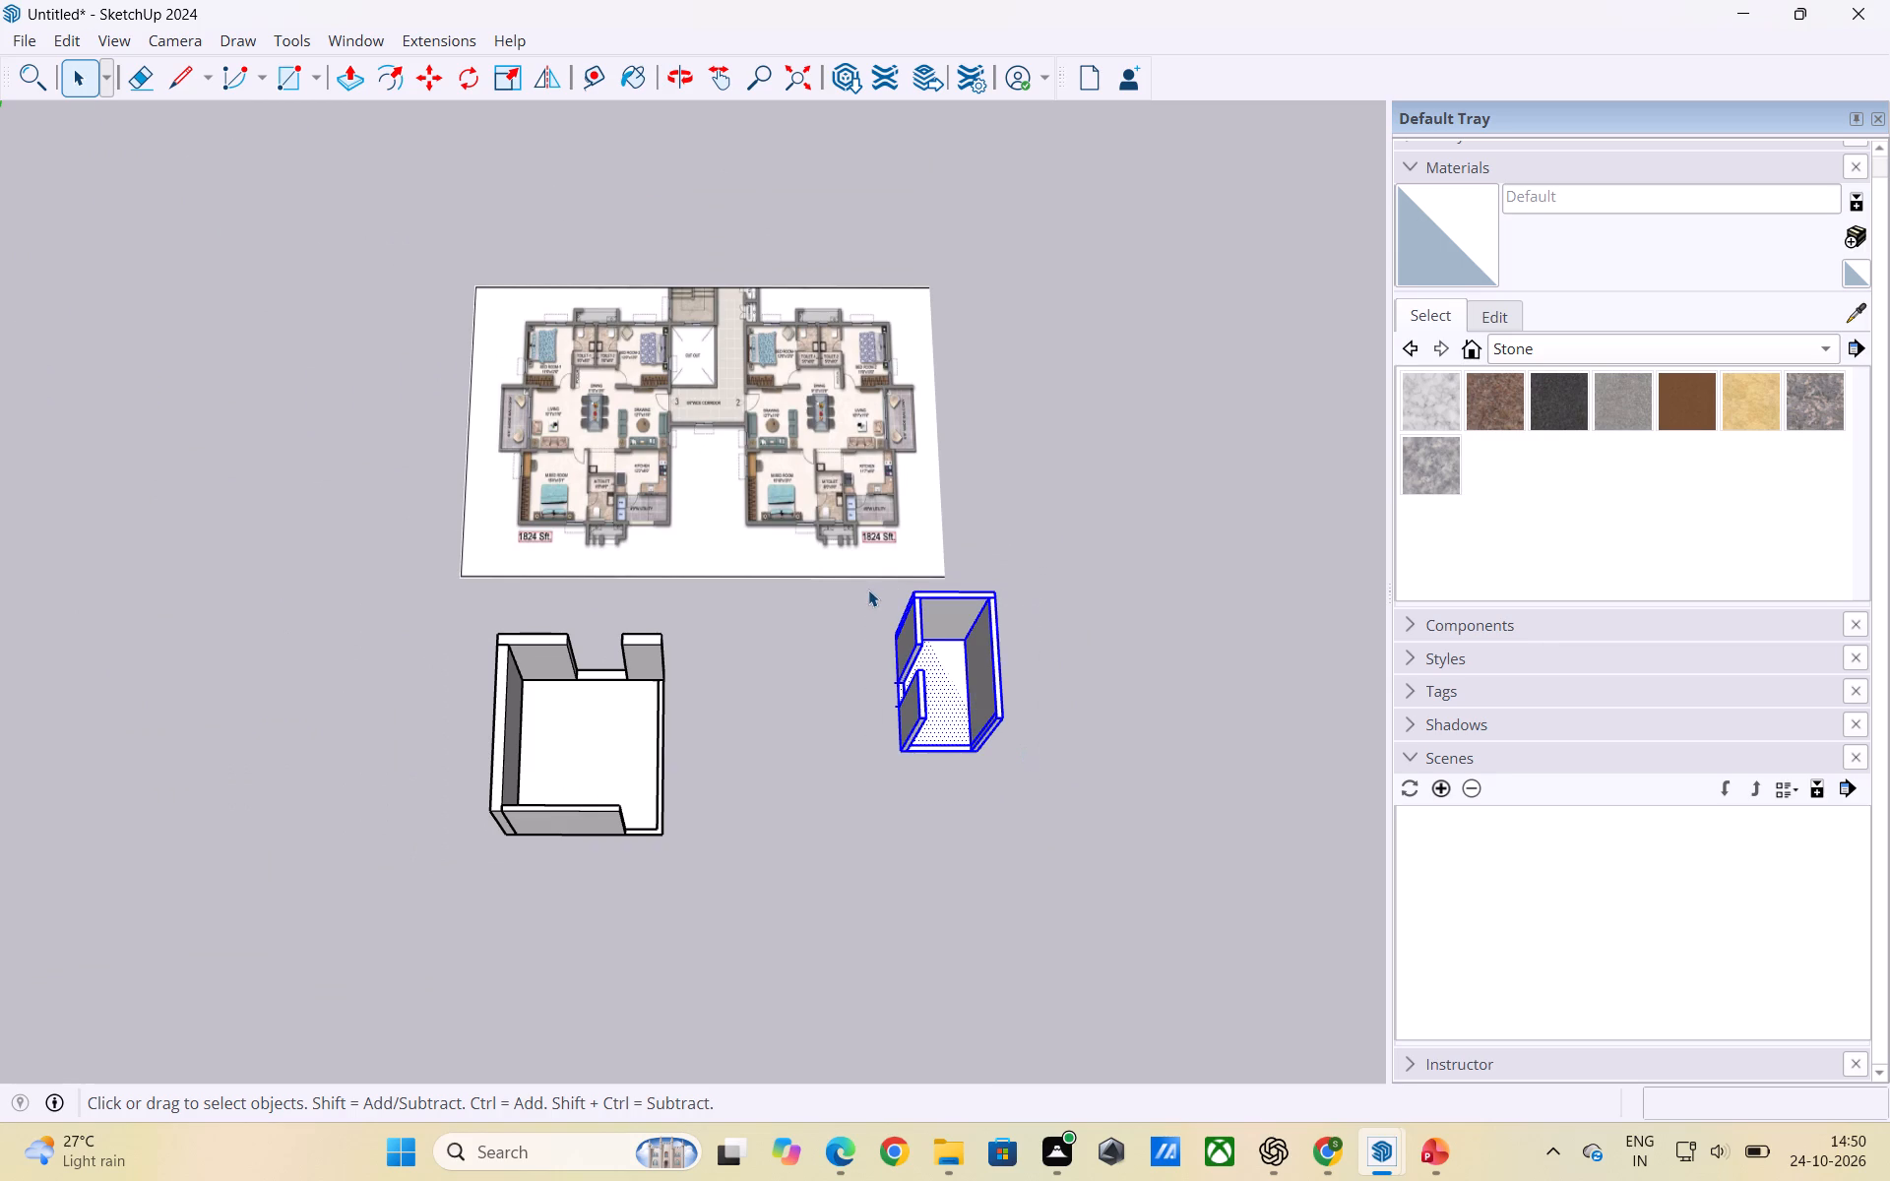
pyautogui.press('m')
pyautogui.scroll(1, 901, 781)
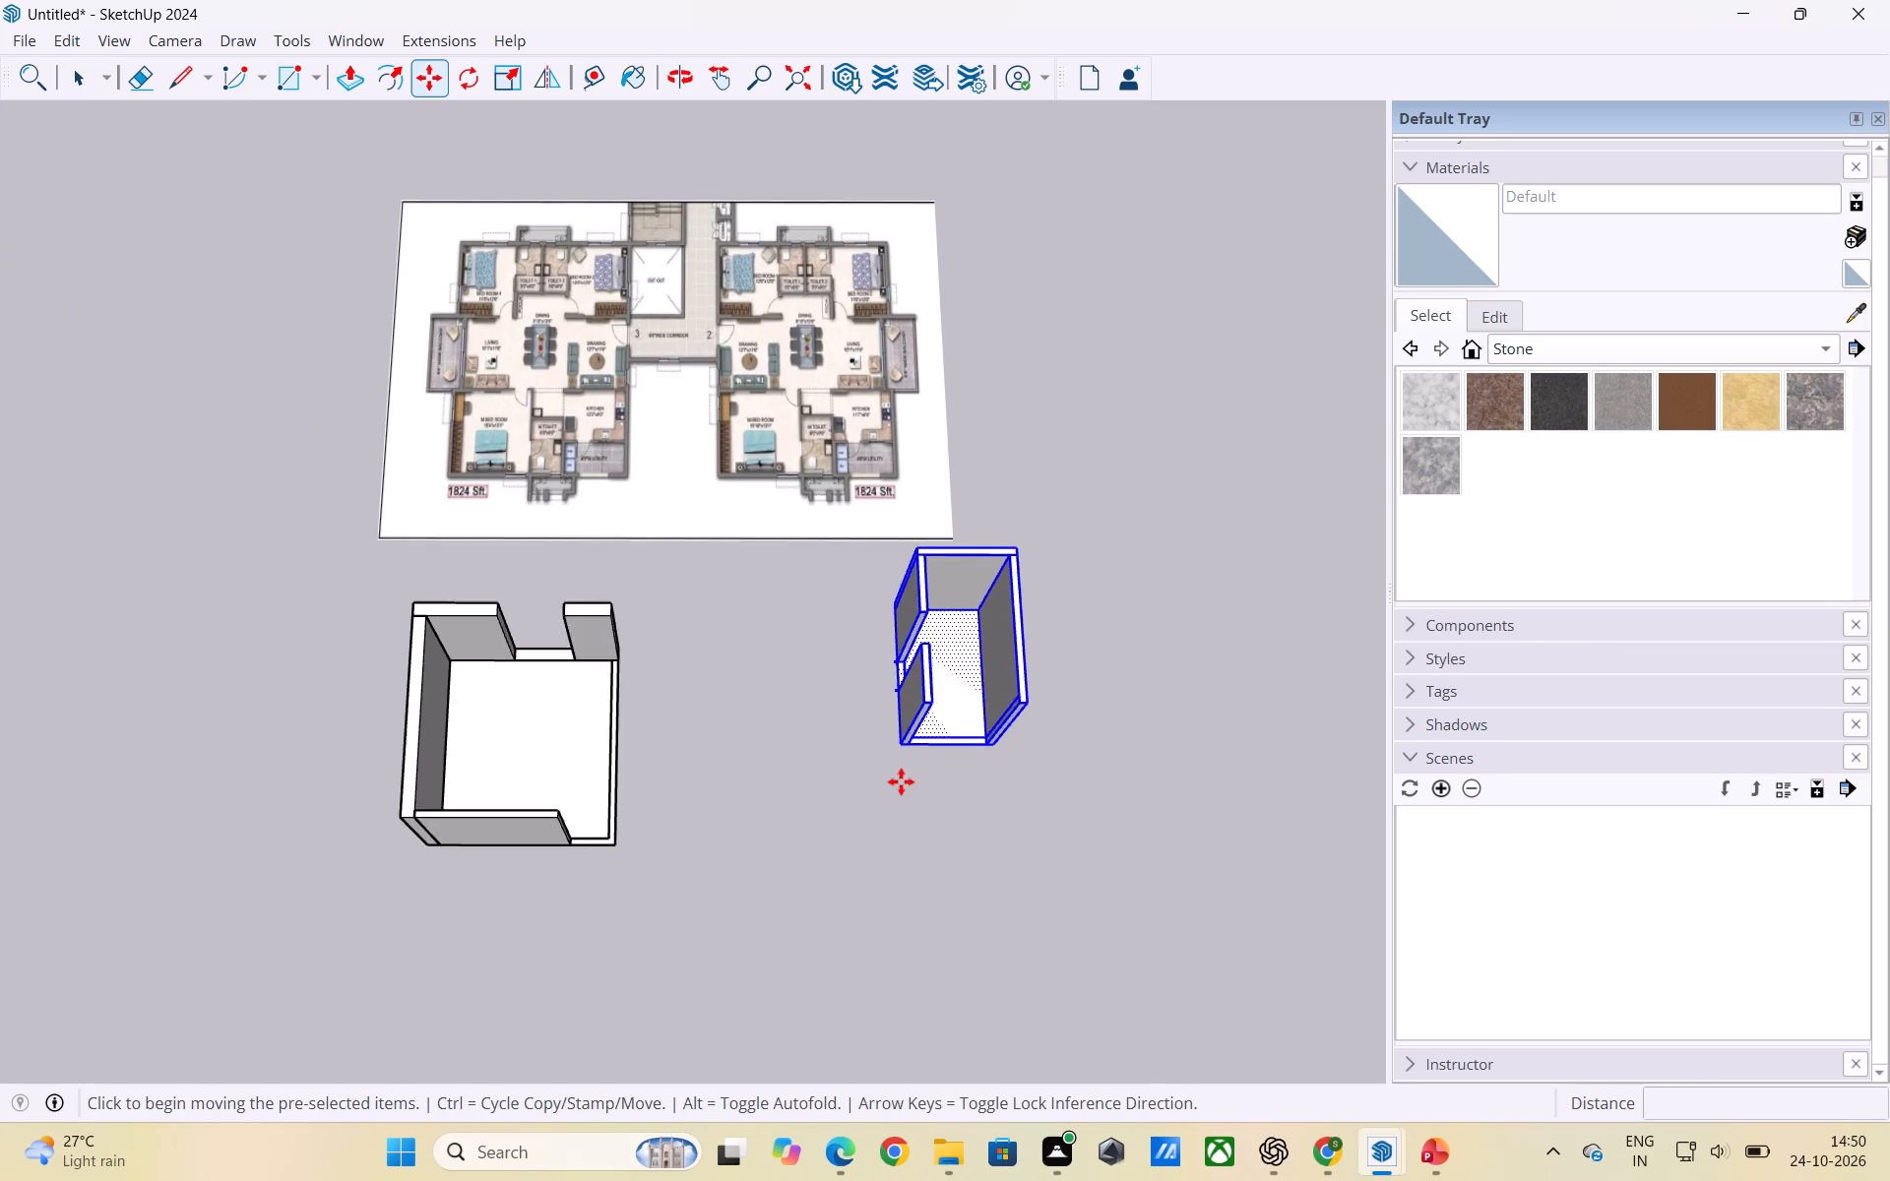
pyautogui.scroll(2, 901, 781)
pyautogui.click(901, 745)
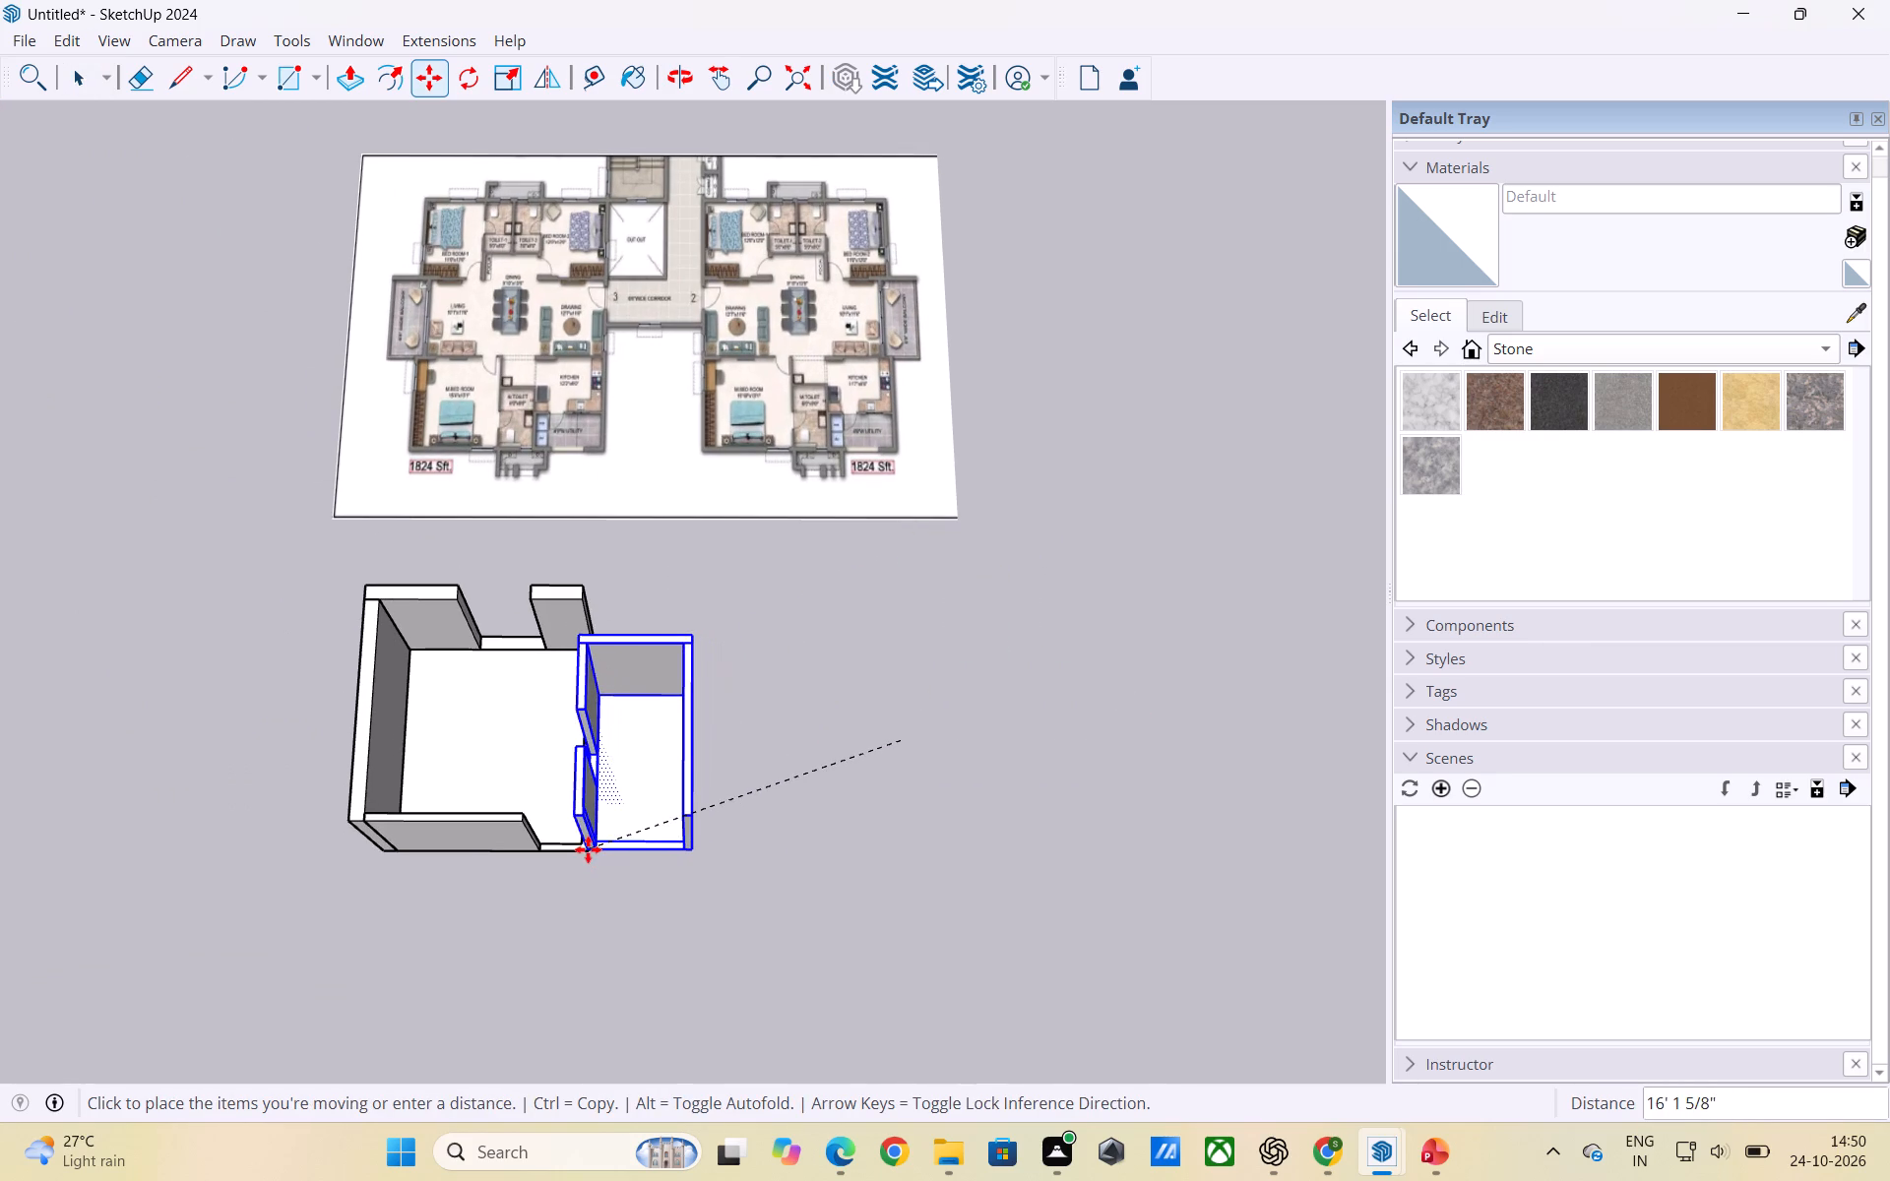
pyautogui.click(677, 809)
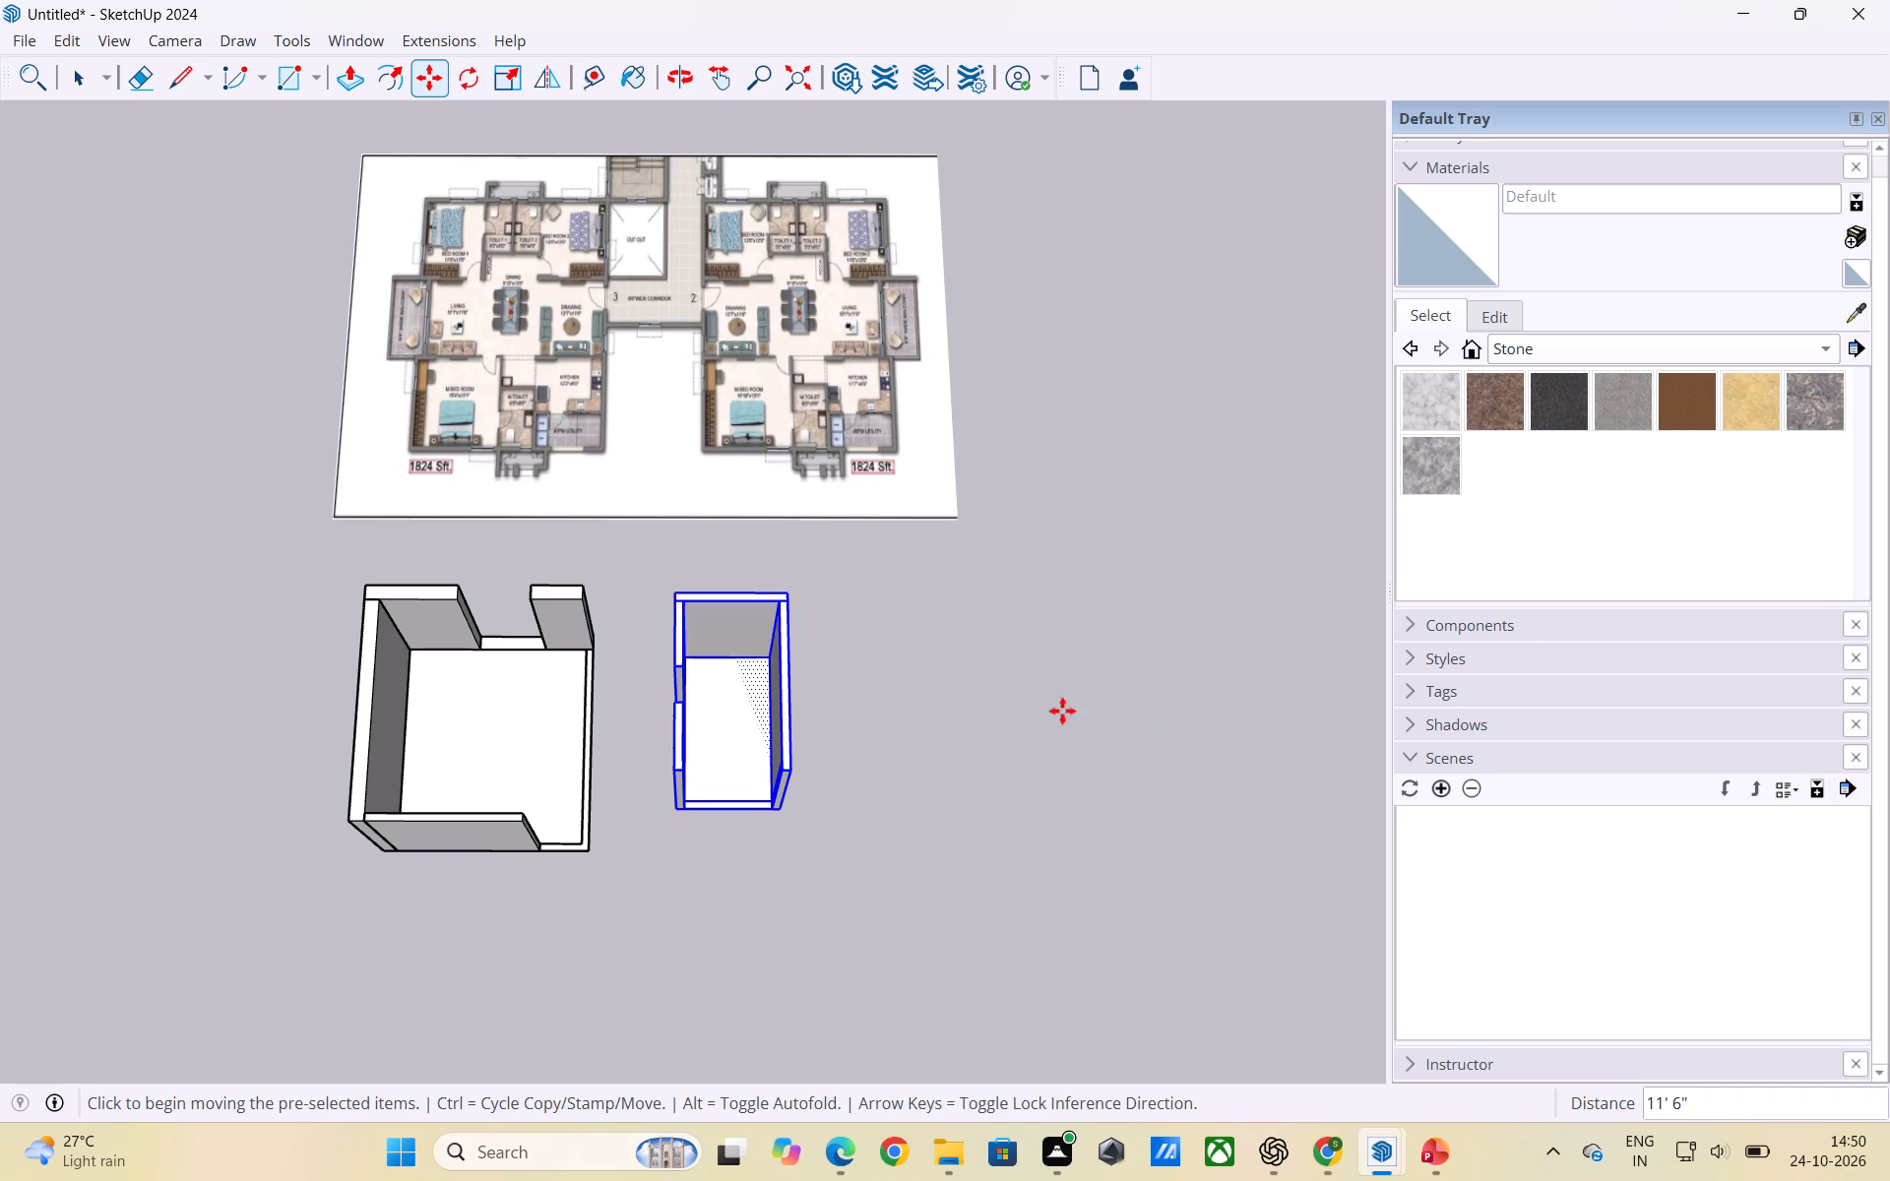
pyautogui.press('space')
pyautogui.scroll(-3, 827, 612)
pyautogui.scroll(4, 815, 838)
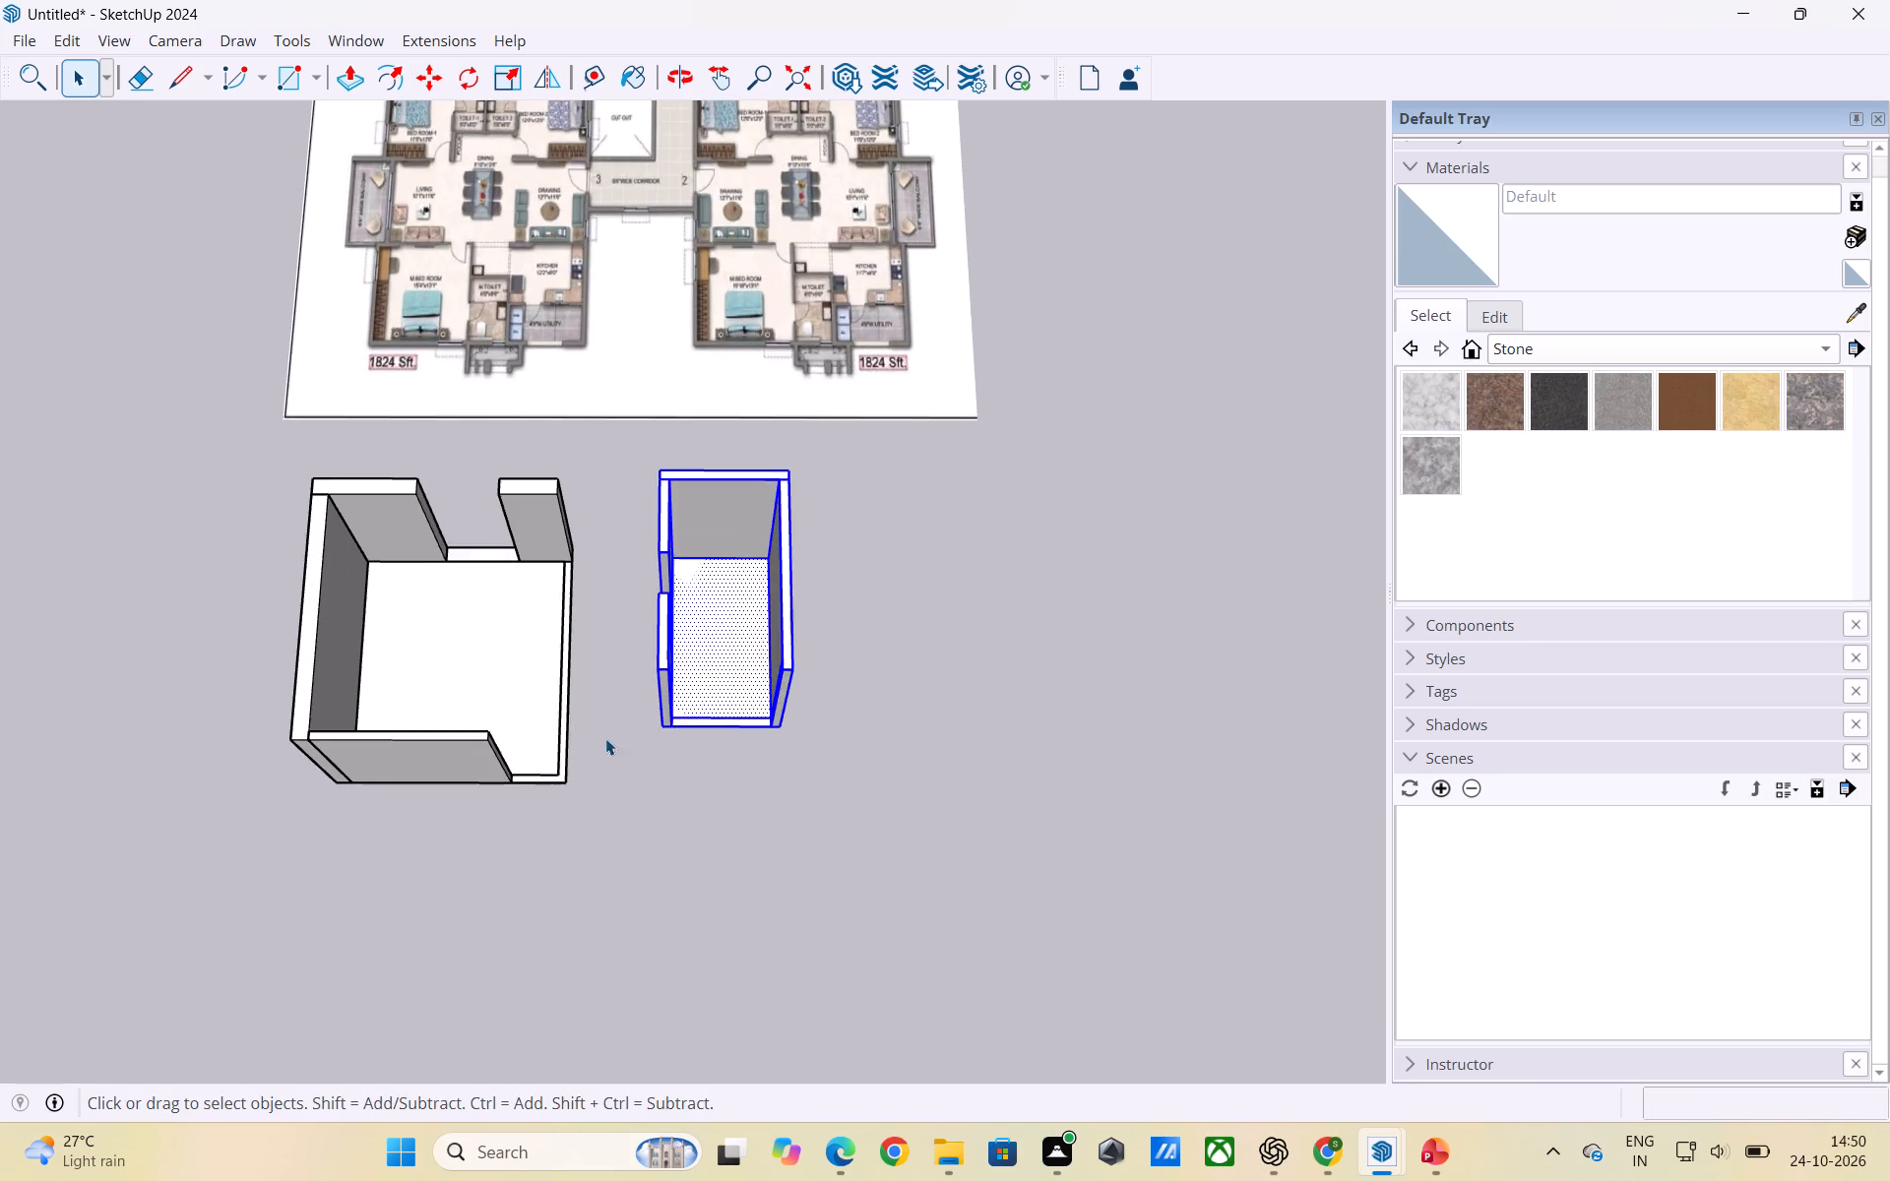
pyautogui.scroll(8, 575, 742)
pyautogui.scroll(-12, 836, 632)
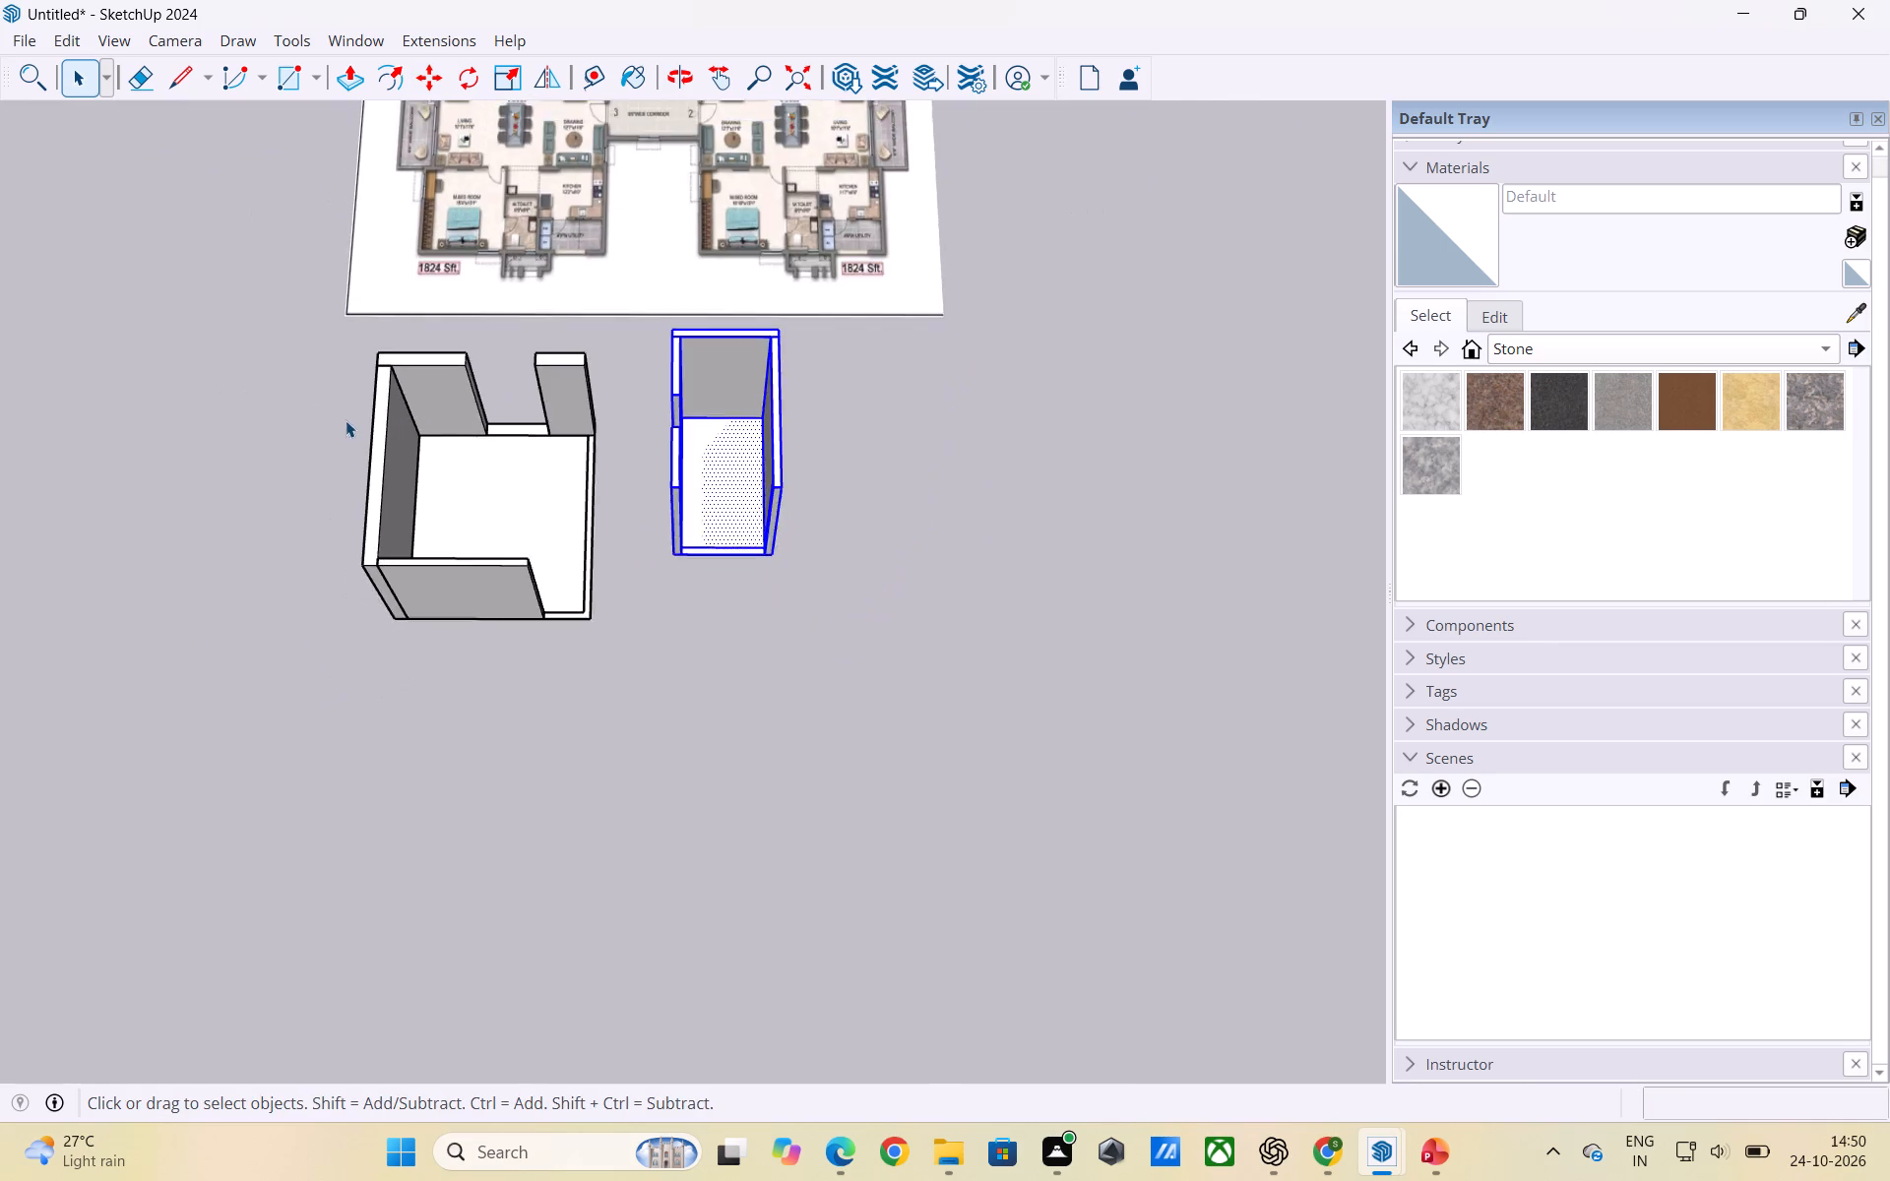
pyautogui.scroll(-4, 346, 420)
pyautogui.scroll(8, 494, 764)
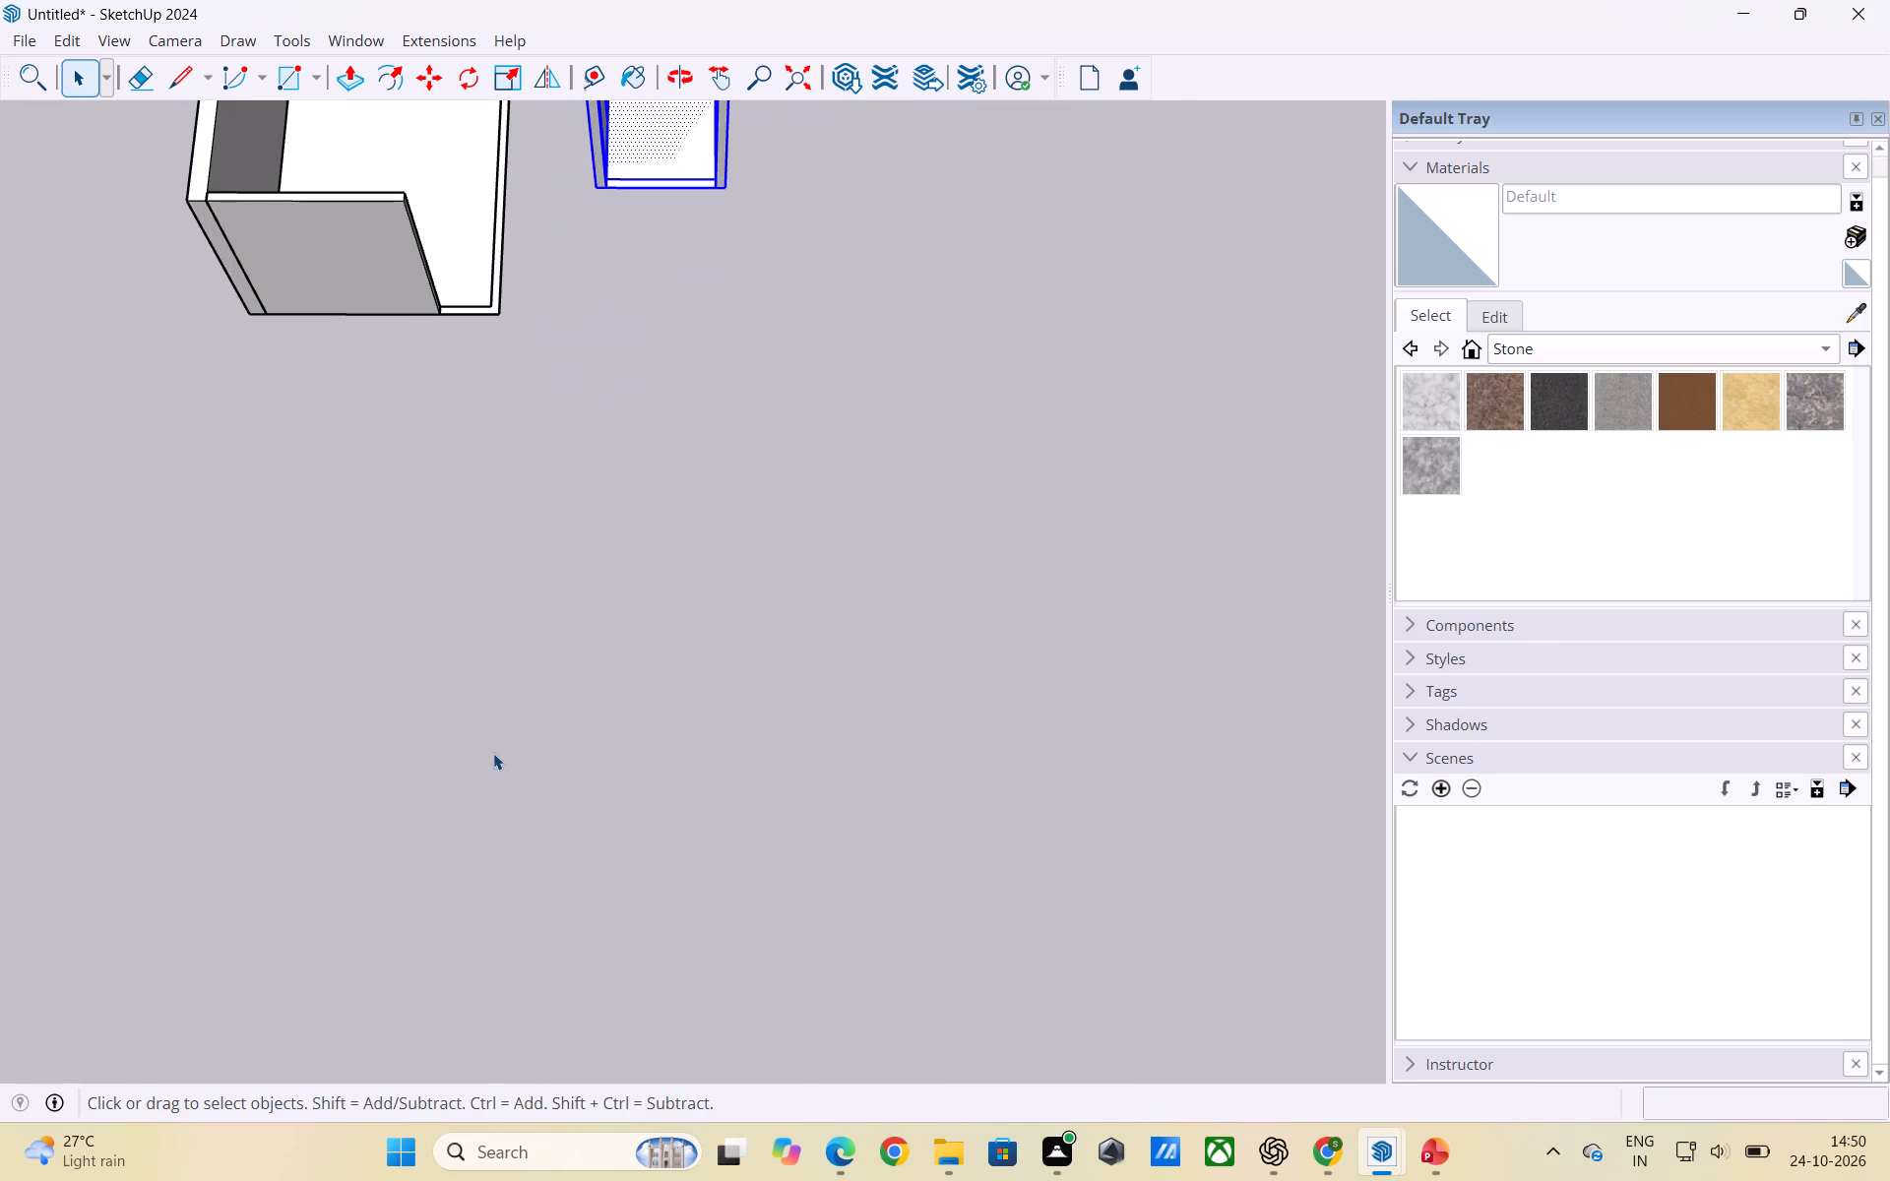
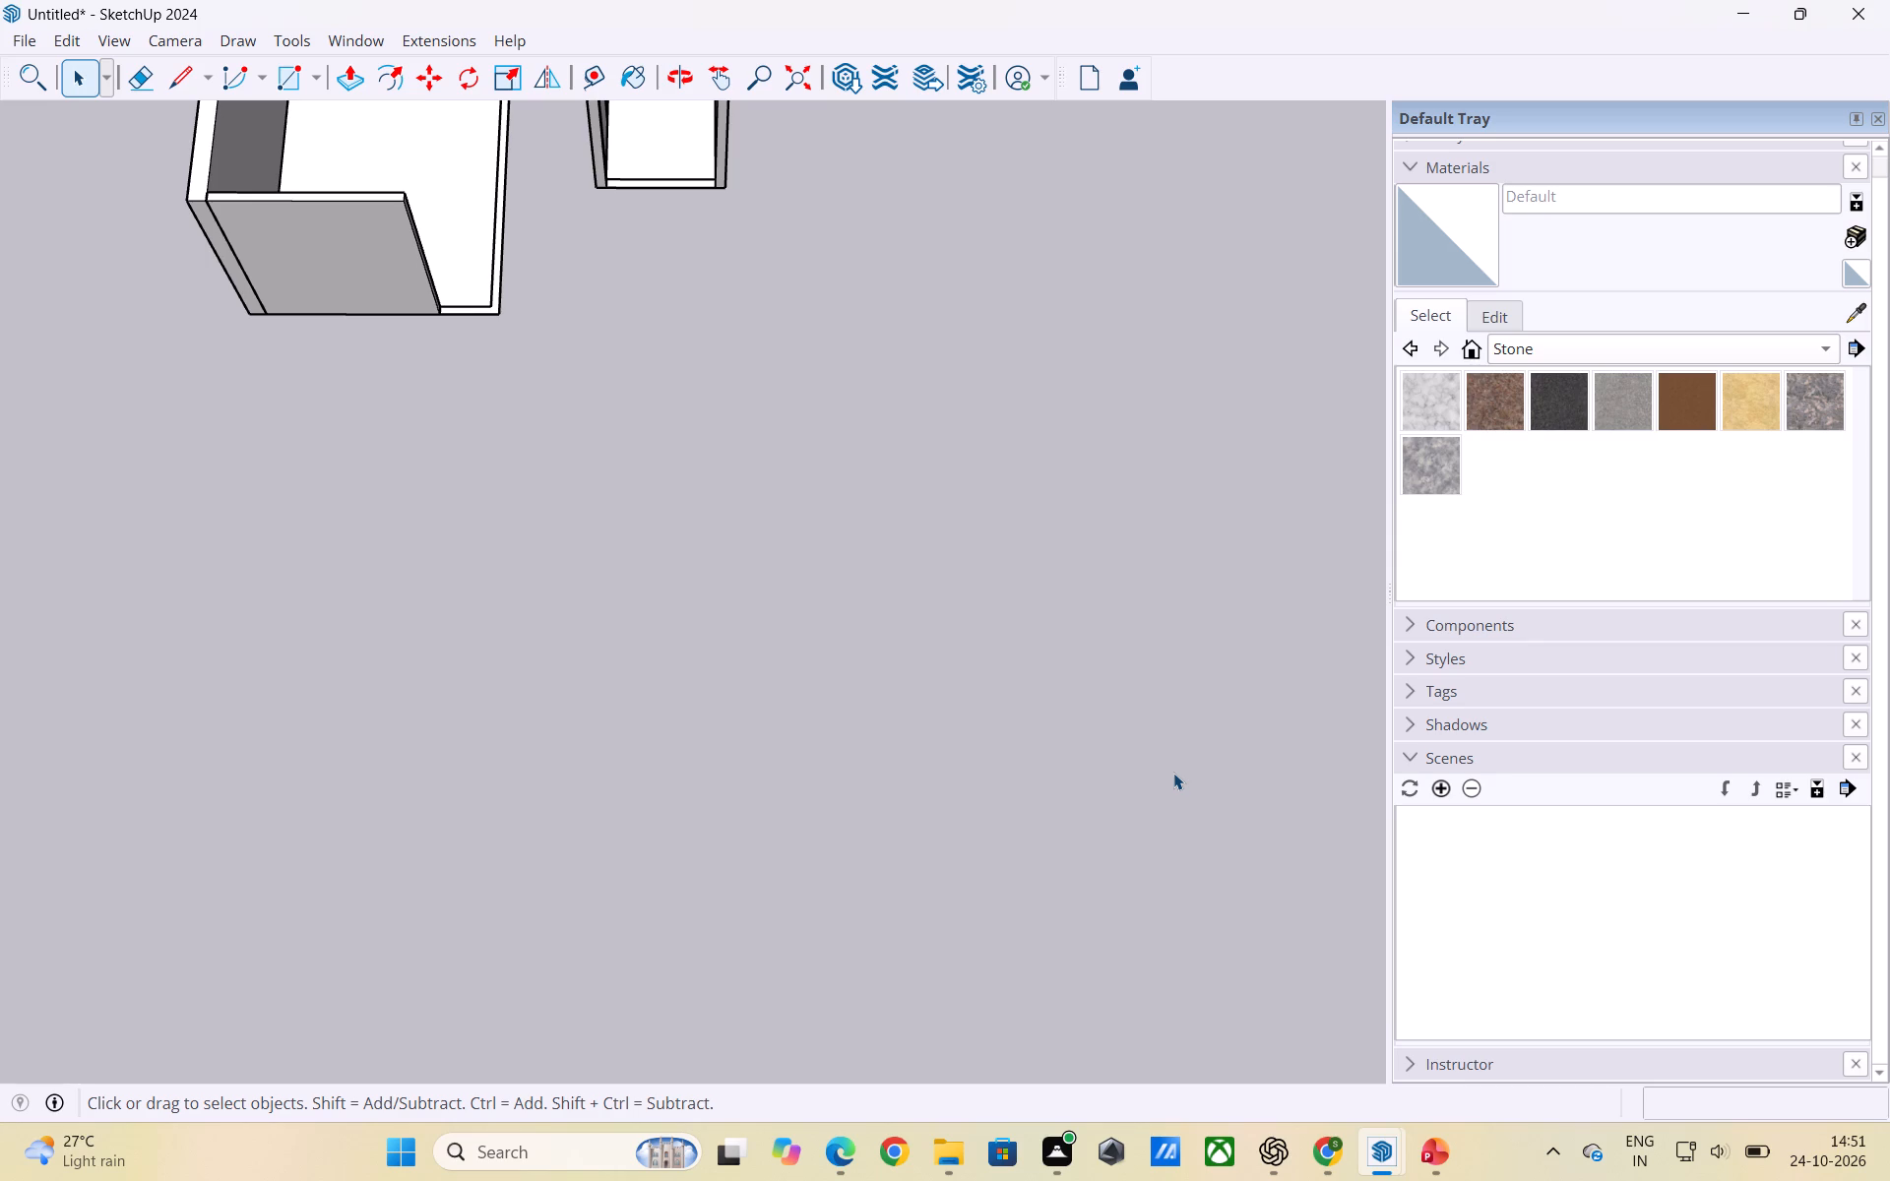
# Examine the two walled rooms and the floor plan from several angles to check their relative placement.
pyautogui.scroll(-5, 703, 474)
pyautogui.scroll(3, 808, 140)
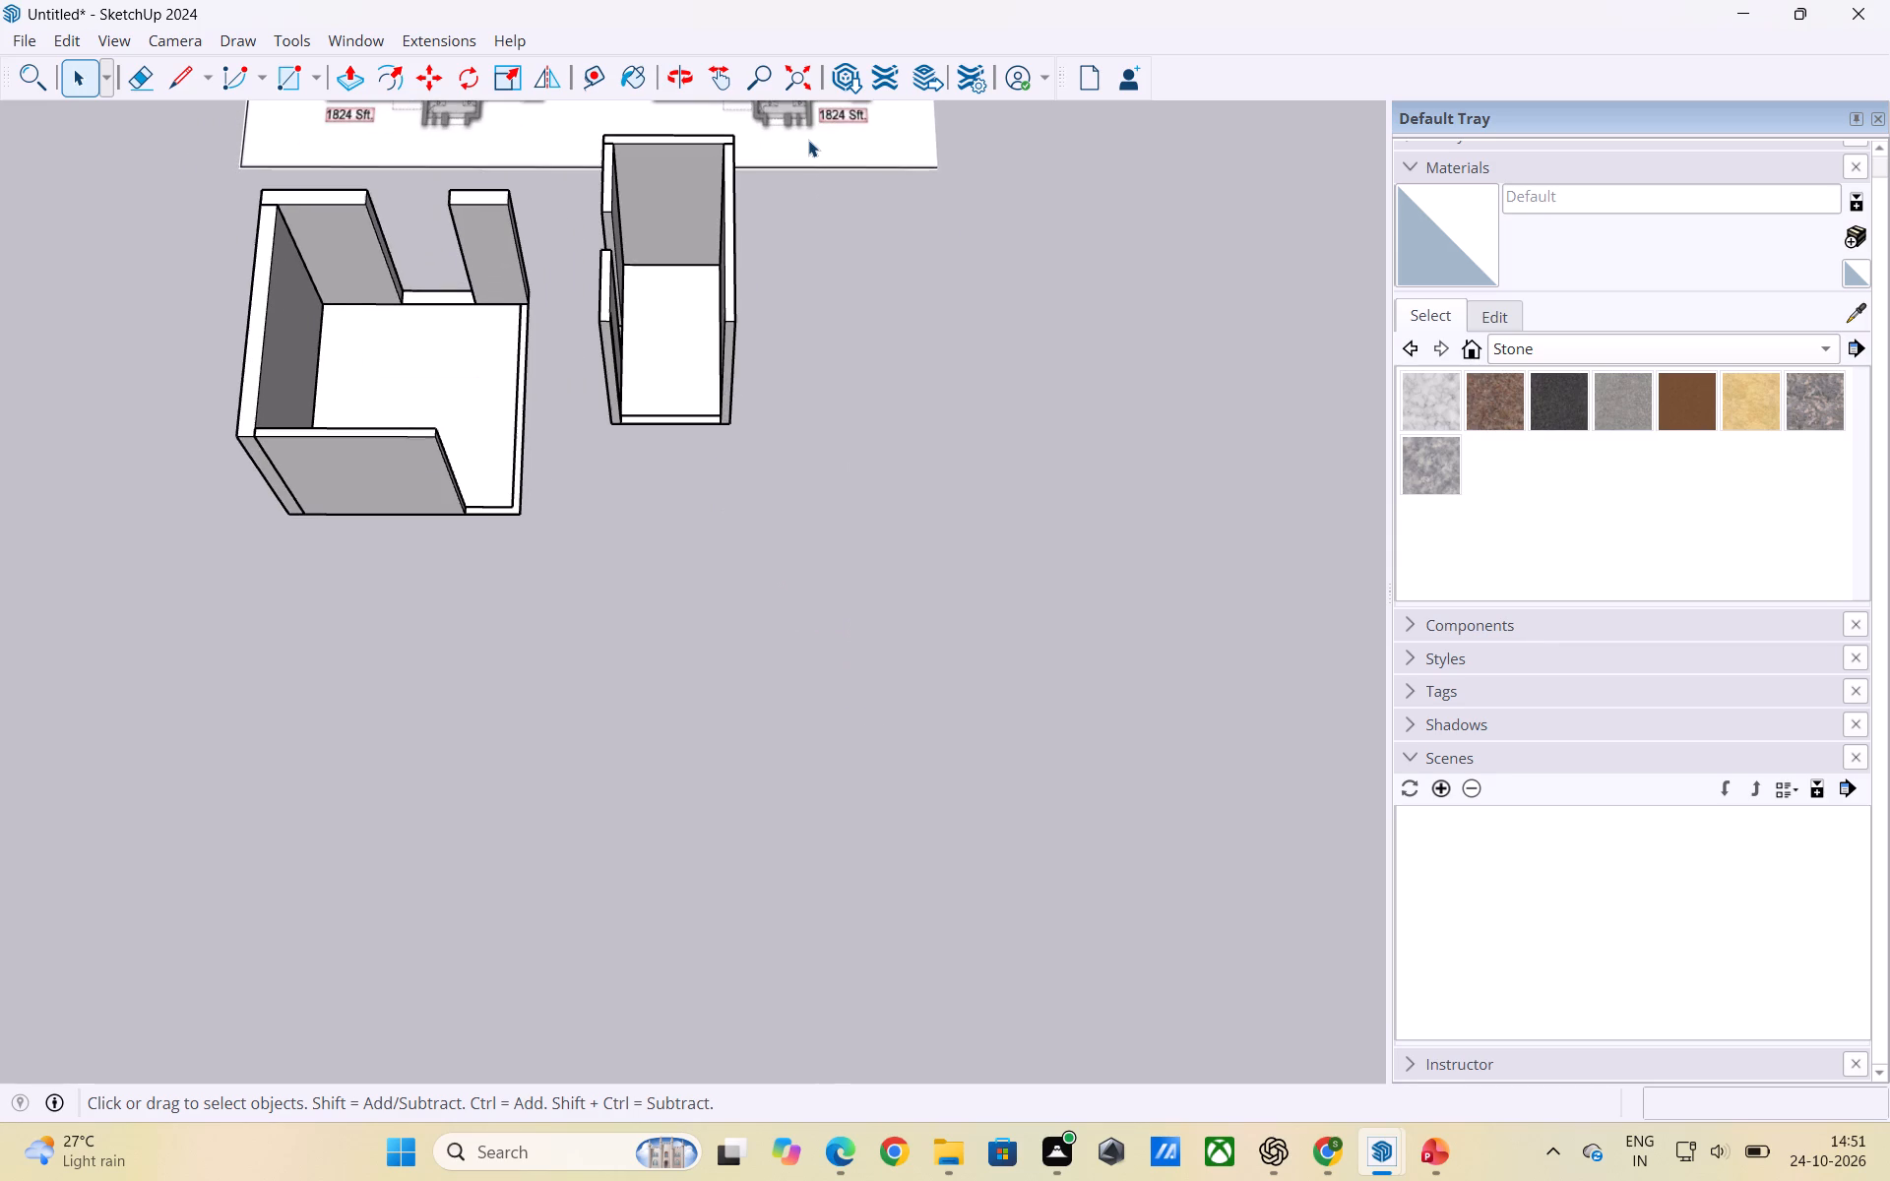
pyautogui.scroll(-2, 878, 417)
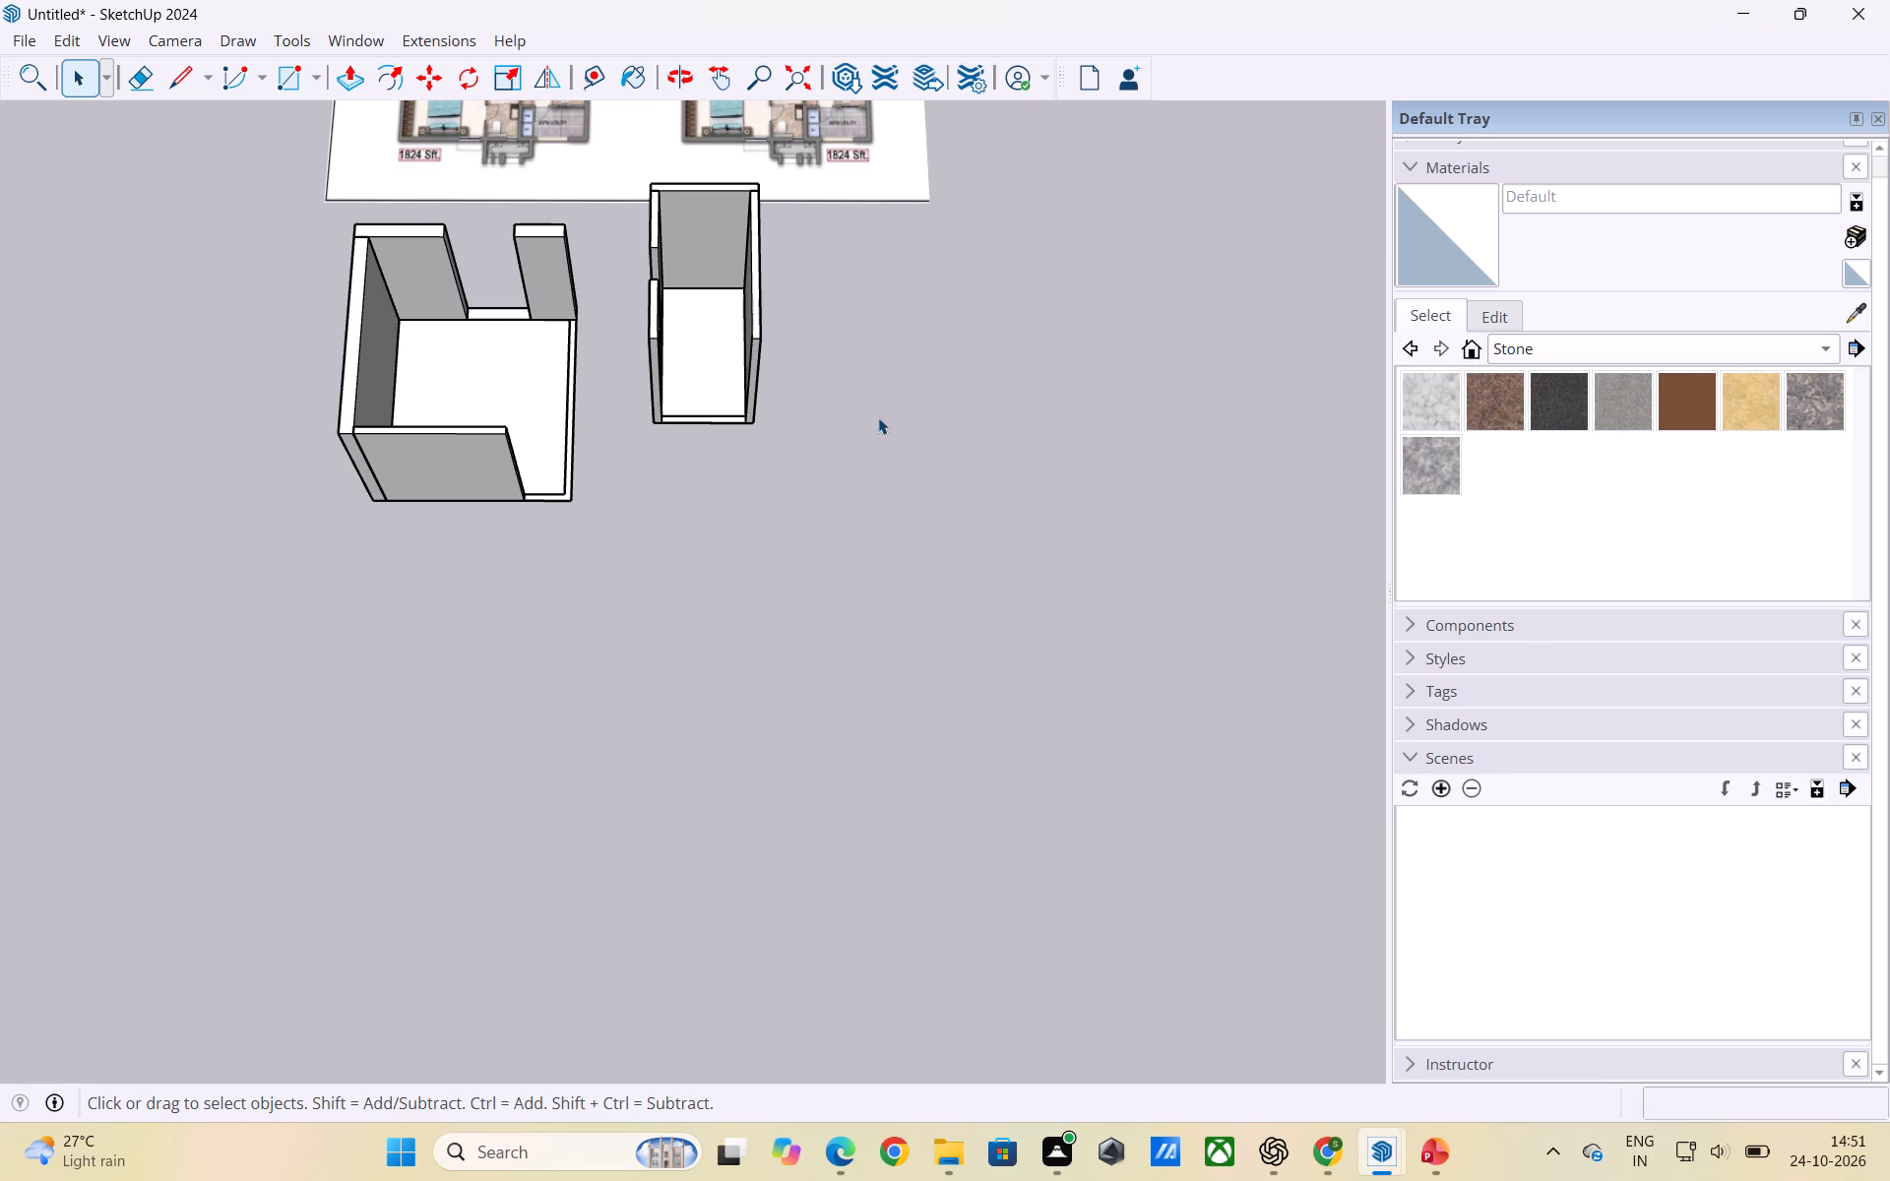
pyautogui.scroll(-2, 742, 394)
pyautogui.scroll(2, 803, 866)
pyautogui.scroll(-3, 1185, 664)
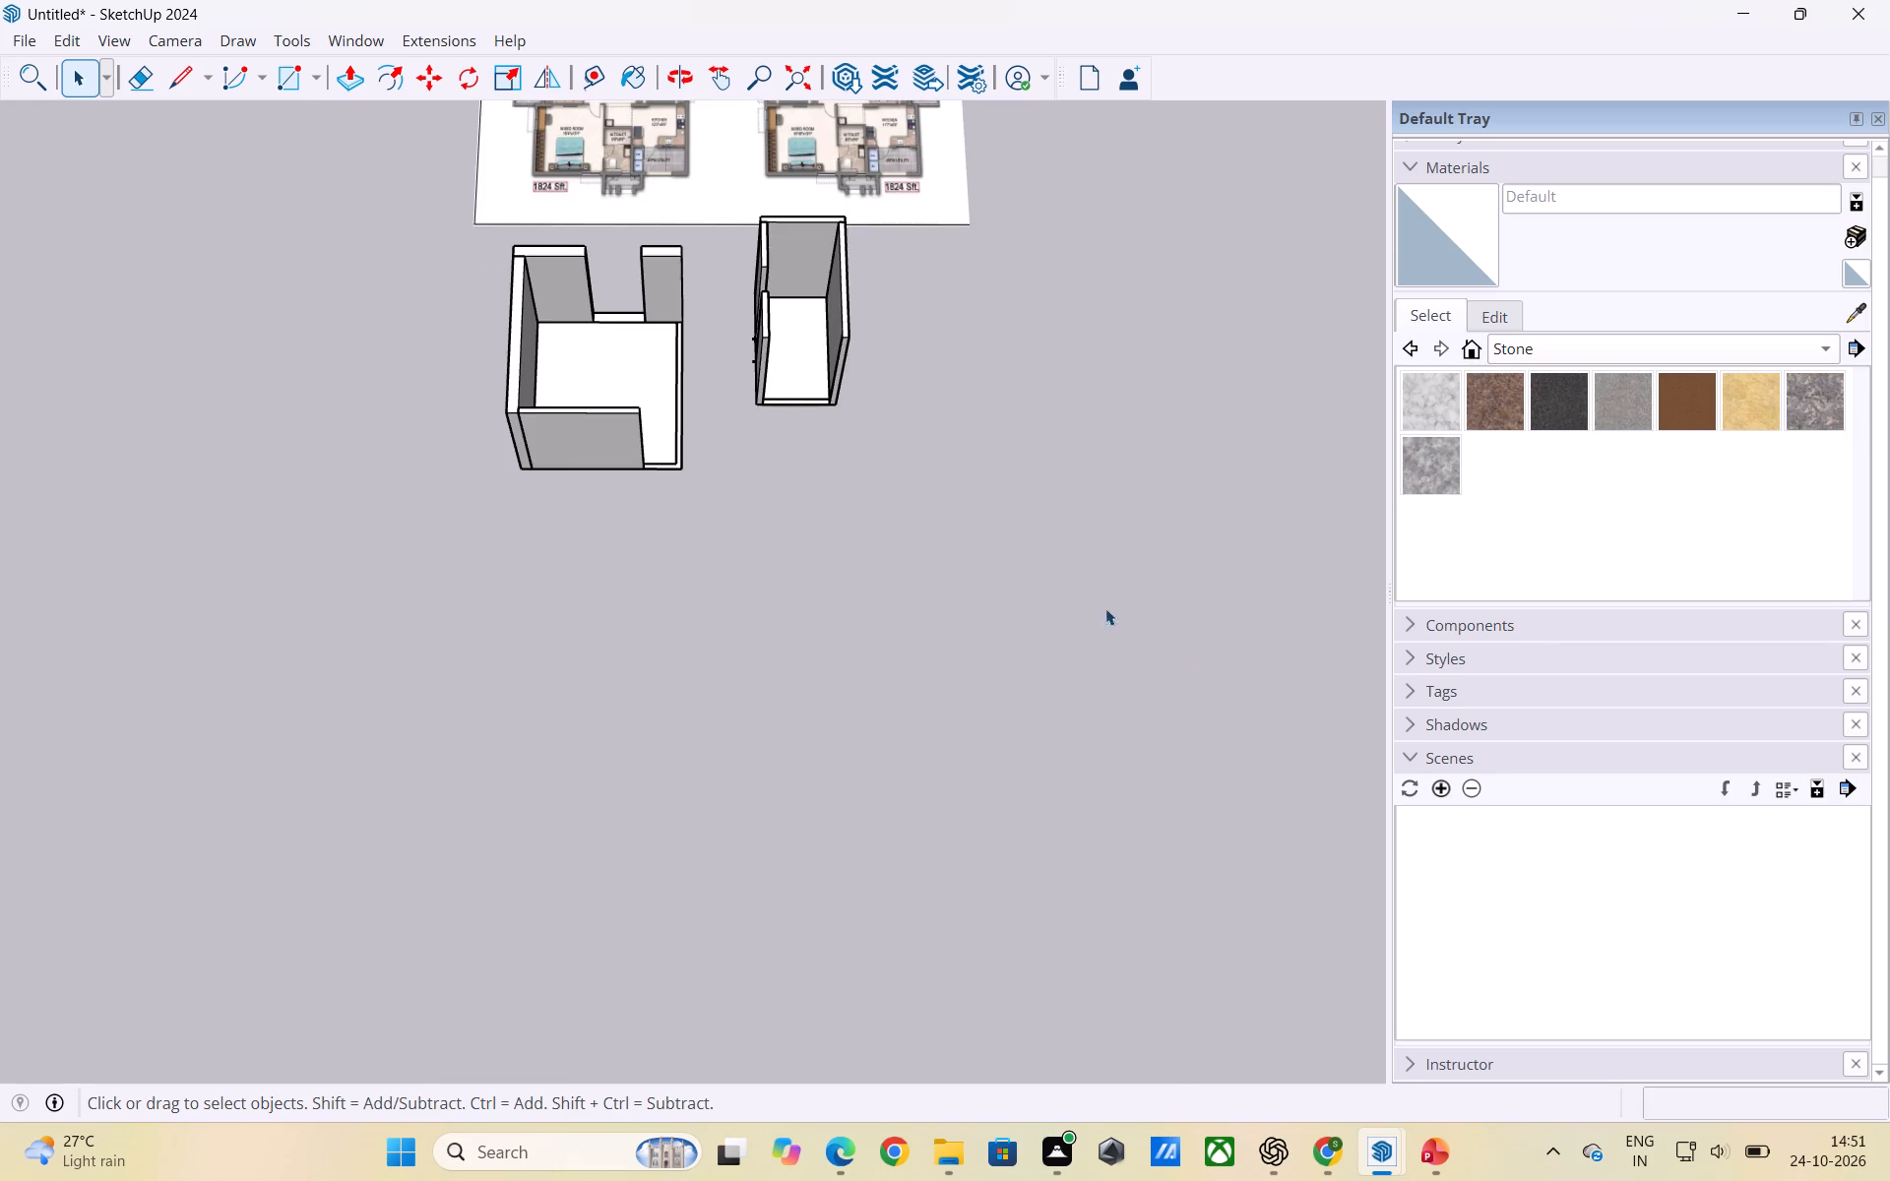
pyautogui.scroll(-2, 831, 370)
pyautogui.scroll(6, 828, 272)
pyautogui.moveTo(760, 430); pyautogui.dragTo(943, 396, button='middle')
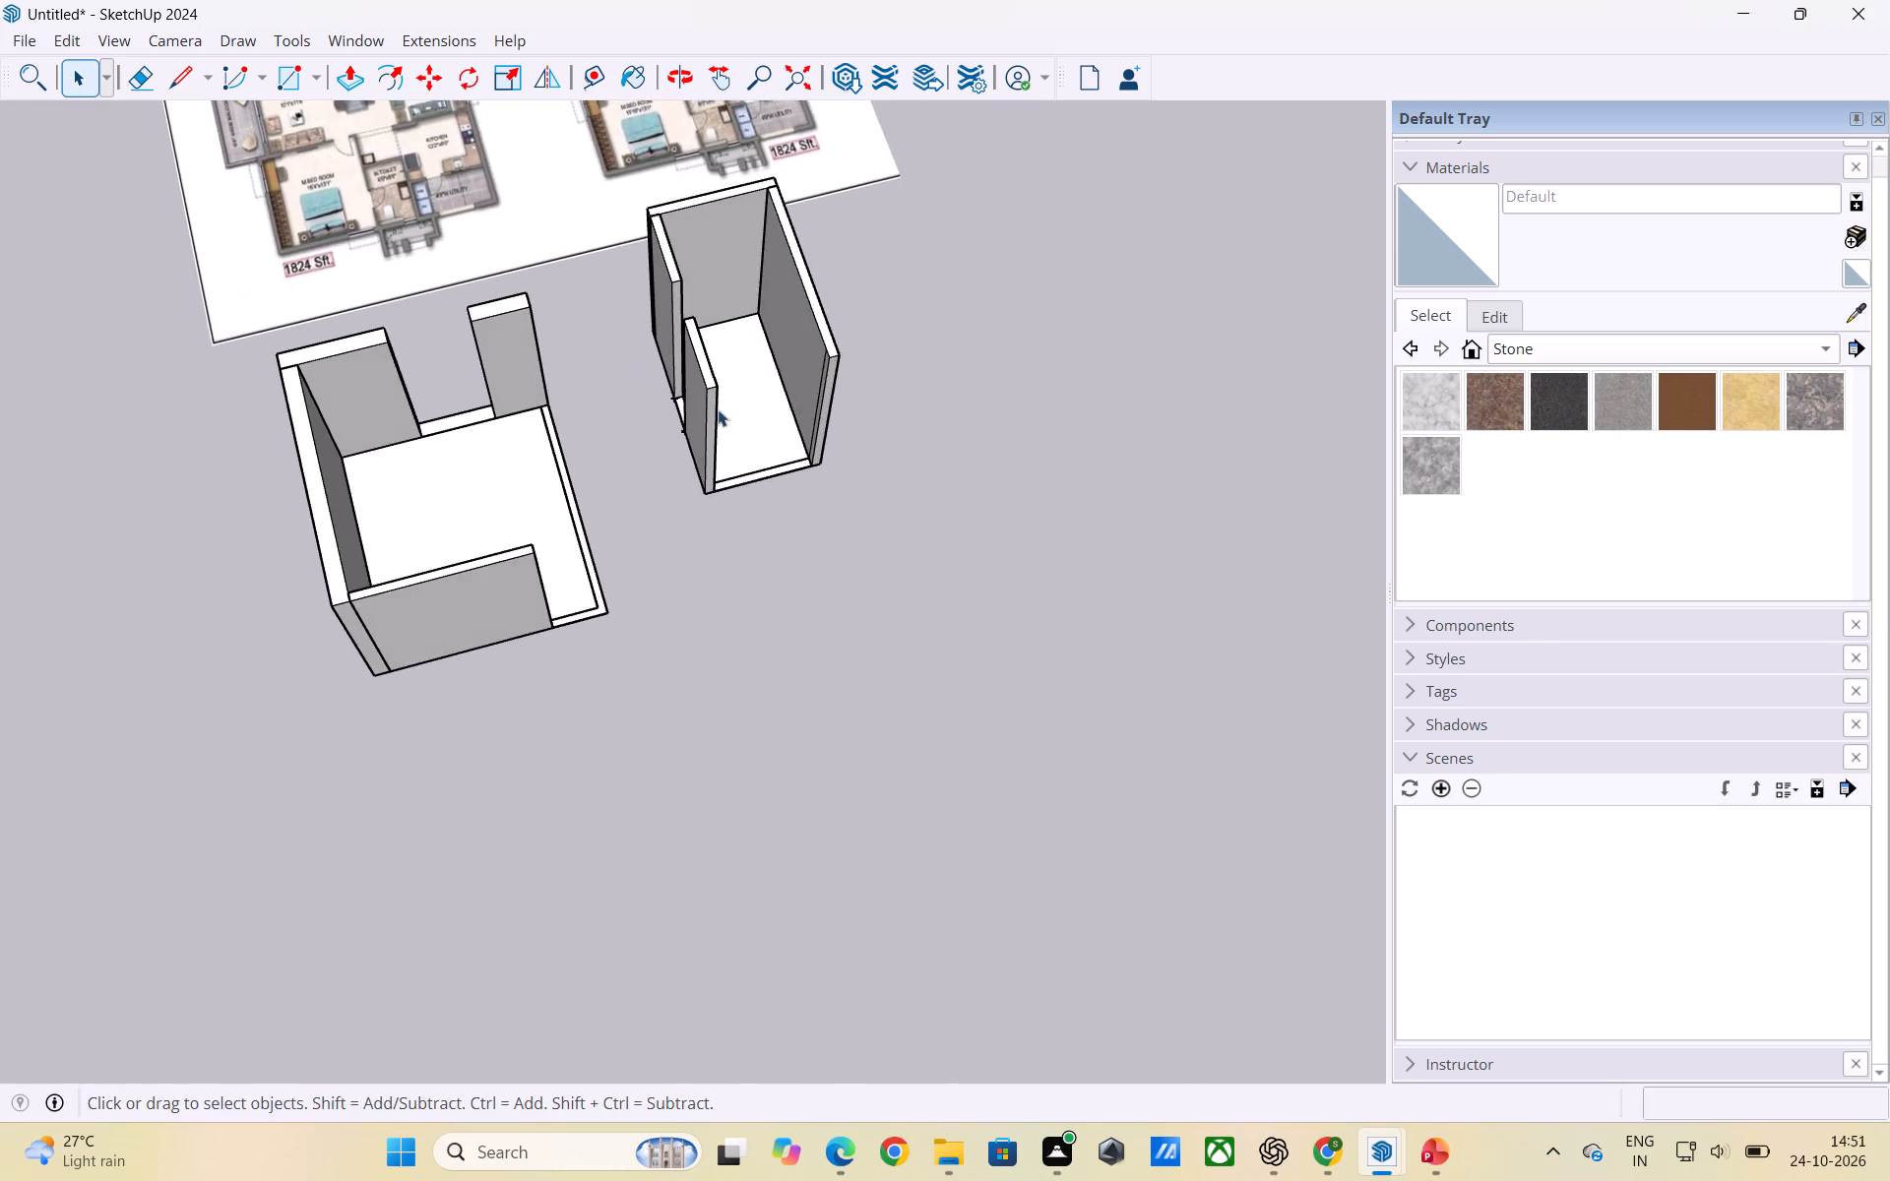
pyautogui.scroll(5, 707, 418)
pyautogui.moveTo(856, 486); pyautogui.dragTo(856, 625, button='middle')
pyautogui.scroll(-6, 1018, 581)
pyautogui.moveTo(950, 651); pyautogui.dragTo(847, 700, button='middle')
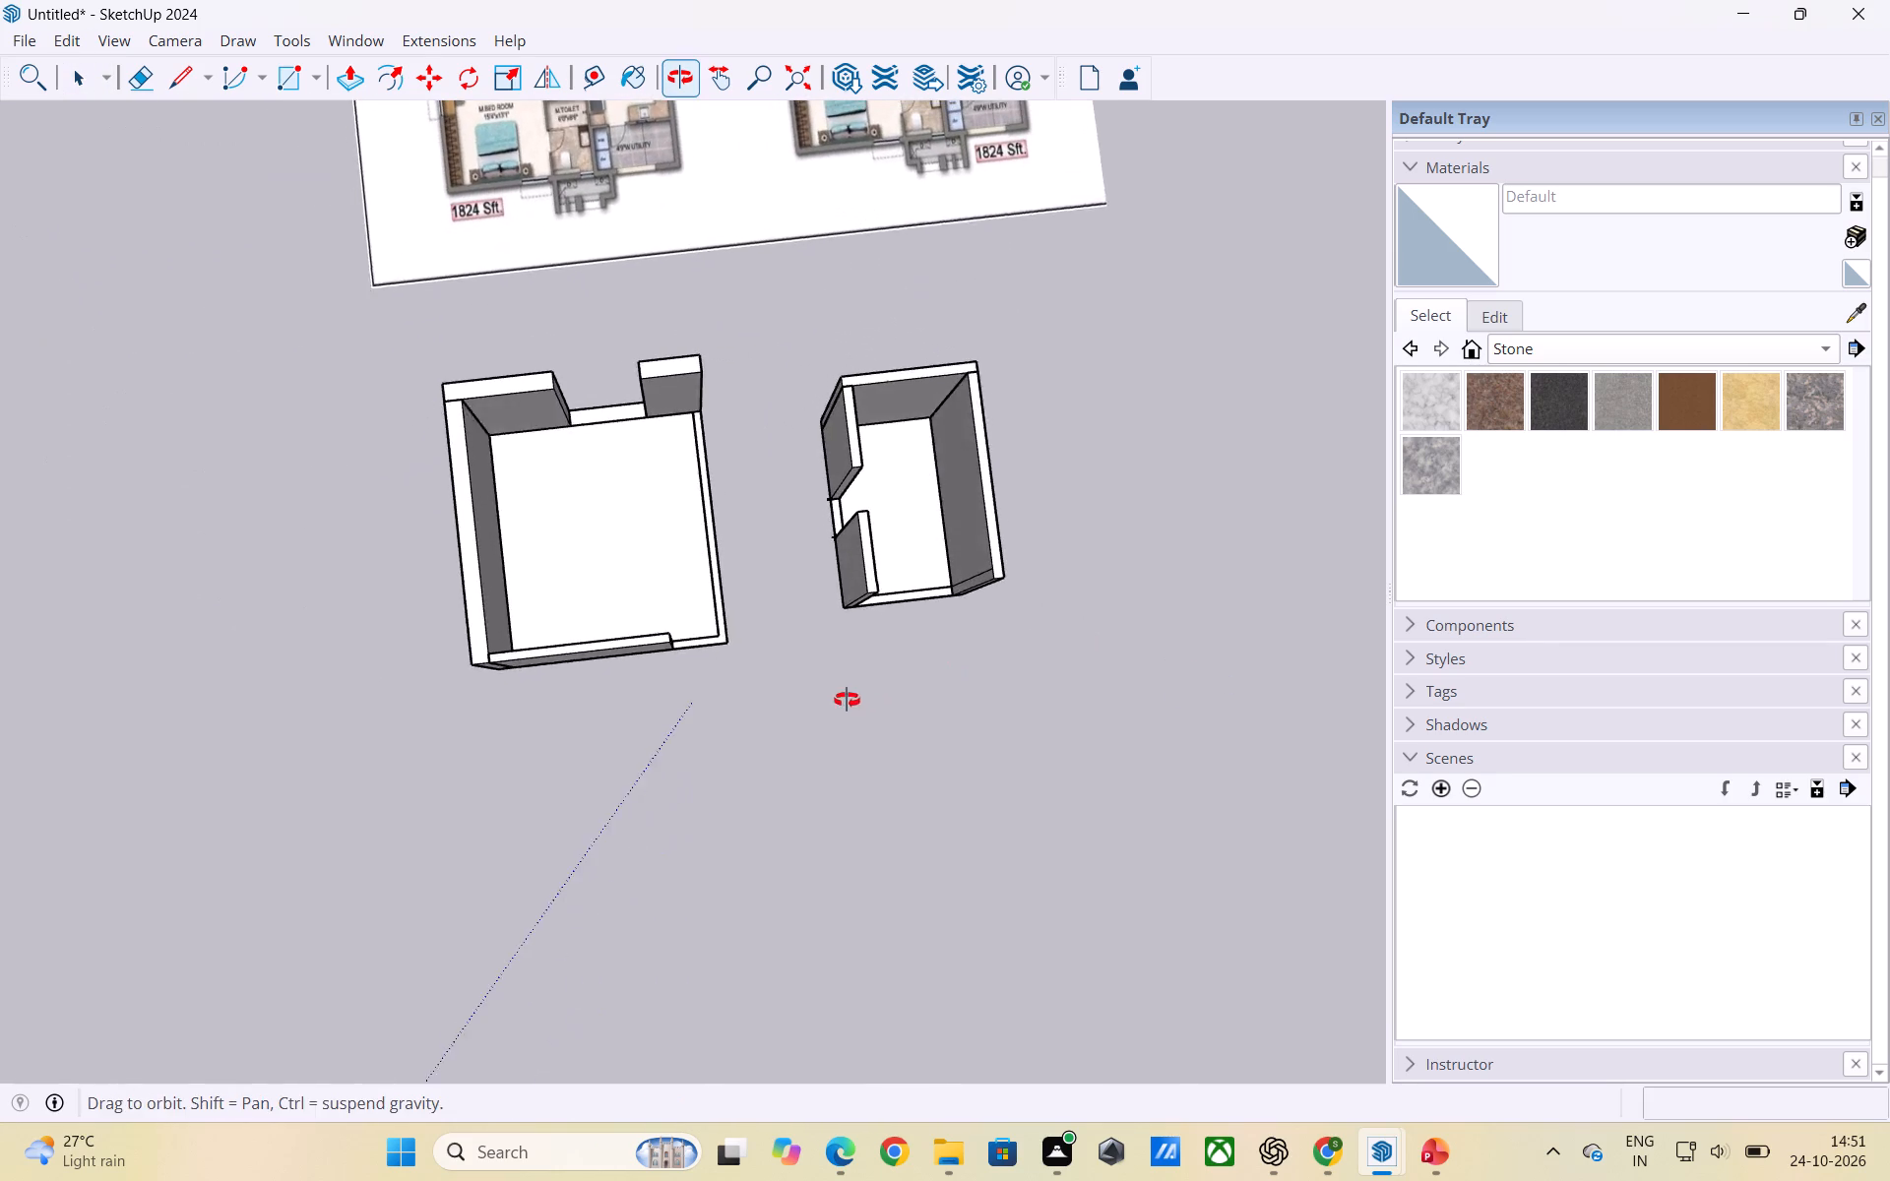
pyautogui.moveTo(847, 700); pyautogui.dragTo(814, 694, button='middle')
pyautogui.scroll(-6, 989, 504)
pyautogui.moveTo(970, 538); pyautogui.dragTo(654, 470, button='middle')
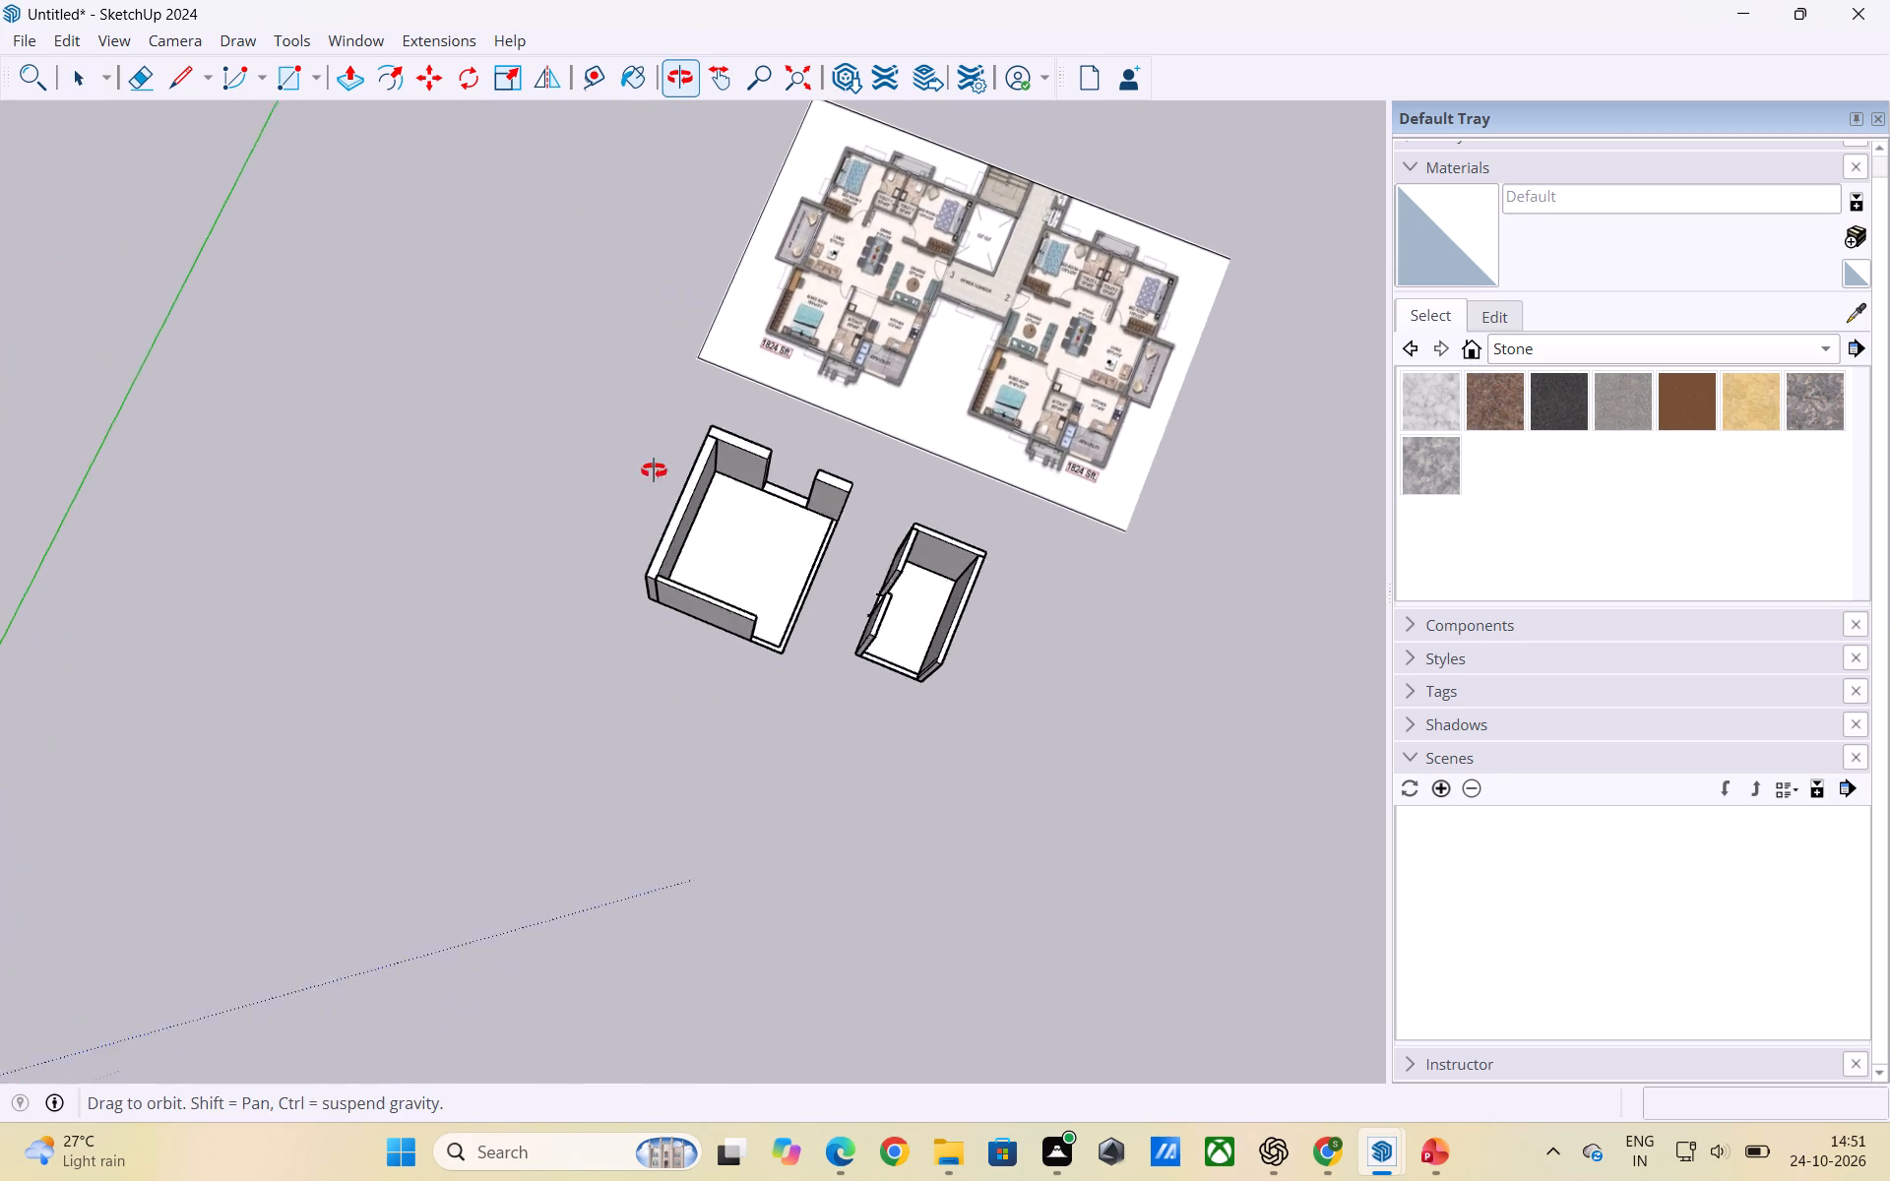
pyautogui.moveTo(654, 470); pyautogui.dragTo(641, 422, button='middle')
pyautogui.moveTo(817, 643); pyautogui.dragTo(595, 445, button='middle')
pyautogui.scroll(-2, 679, 486)
pyautogui.moveTo(812, 589); pyautogui.dragTo(1093, 625, button='middle')
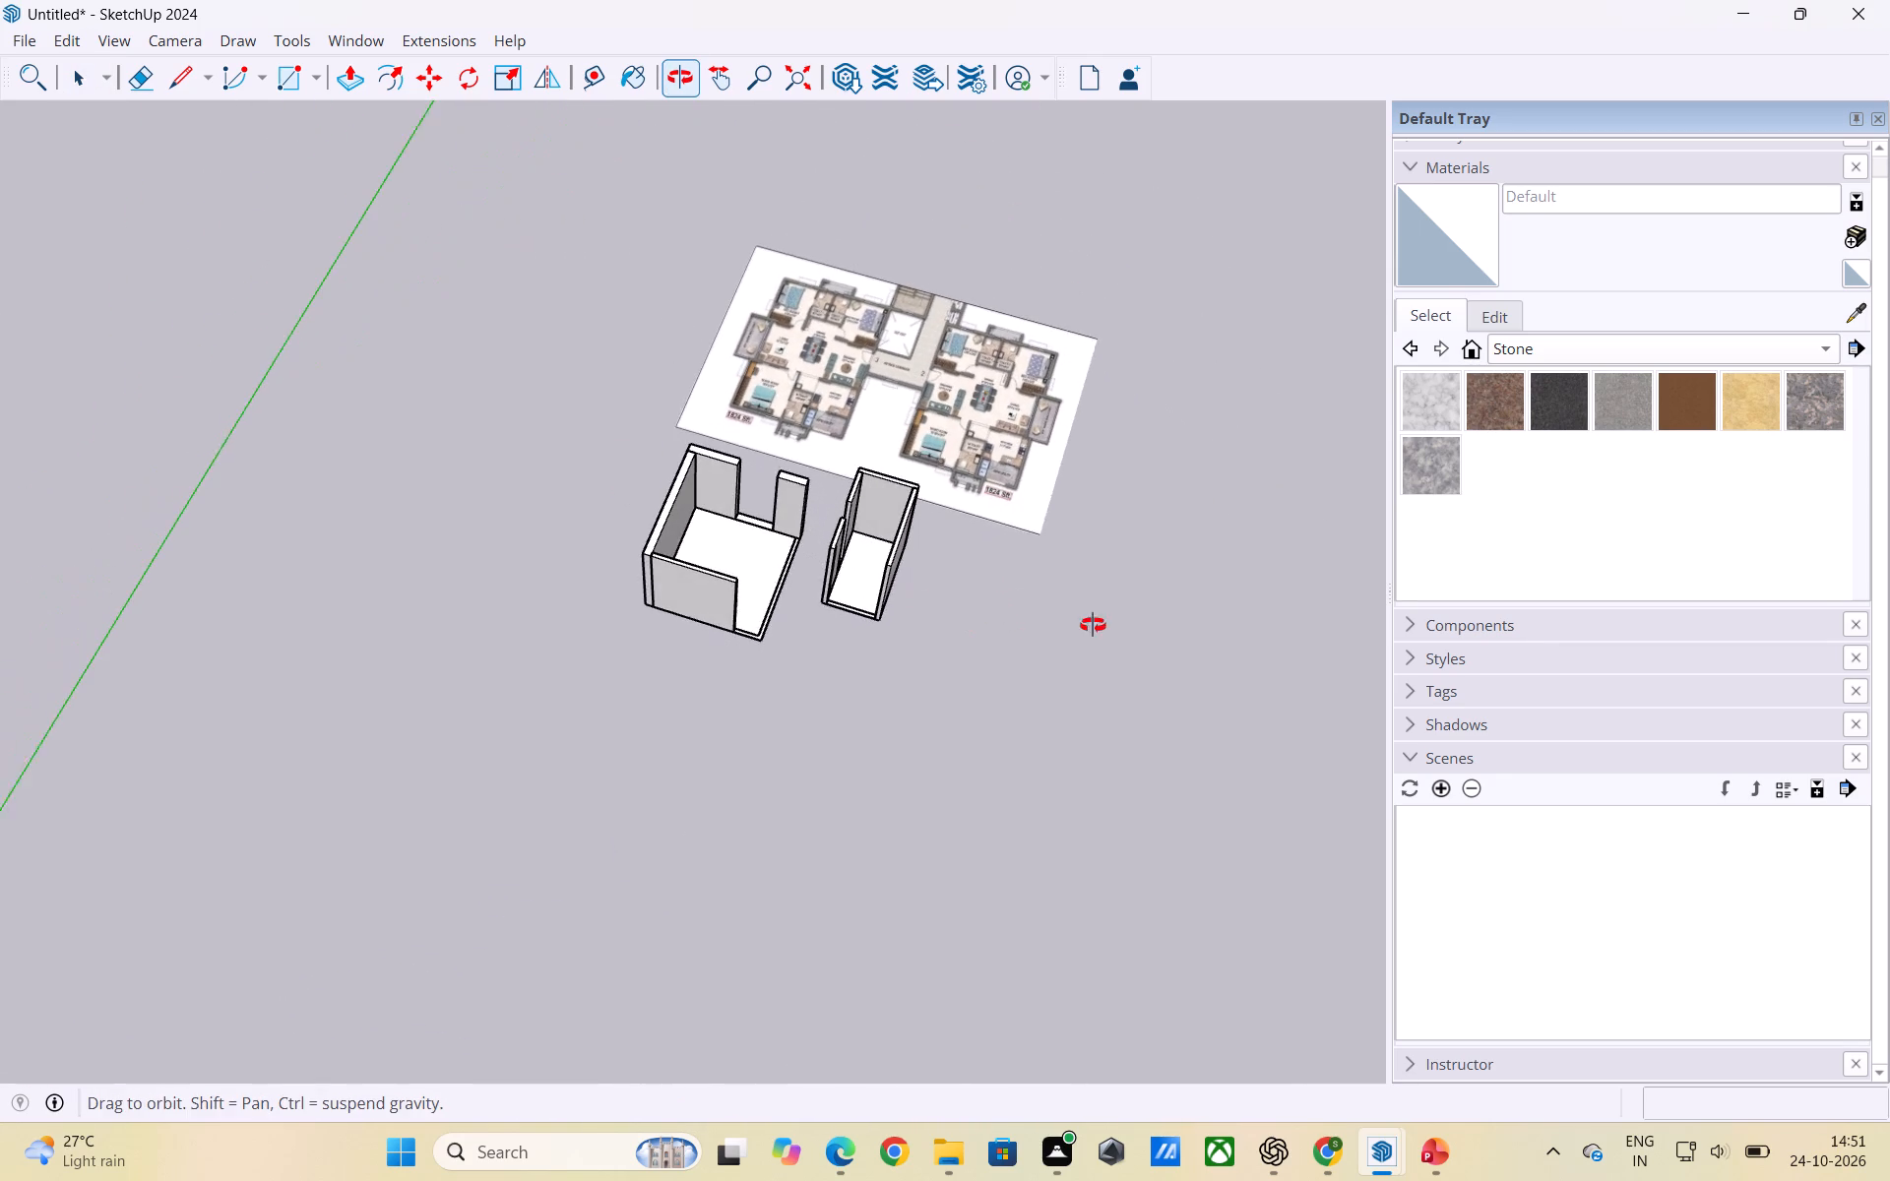
pyautogui.moveTo(1093, 625); pyautogui.dragTo(1097, 623, button='middle')
pyautogui.scroll(5, 828, 558)
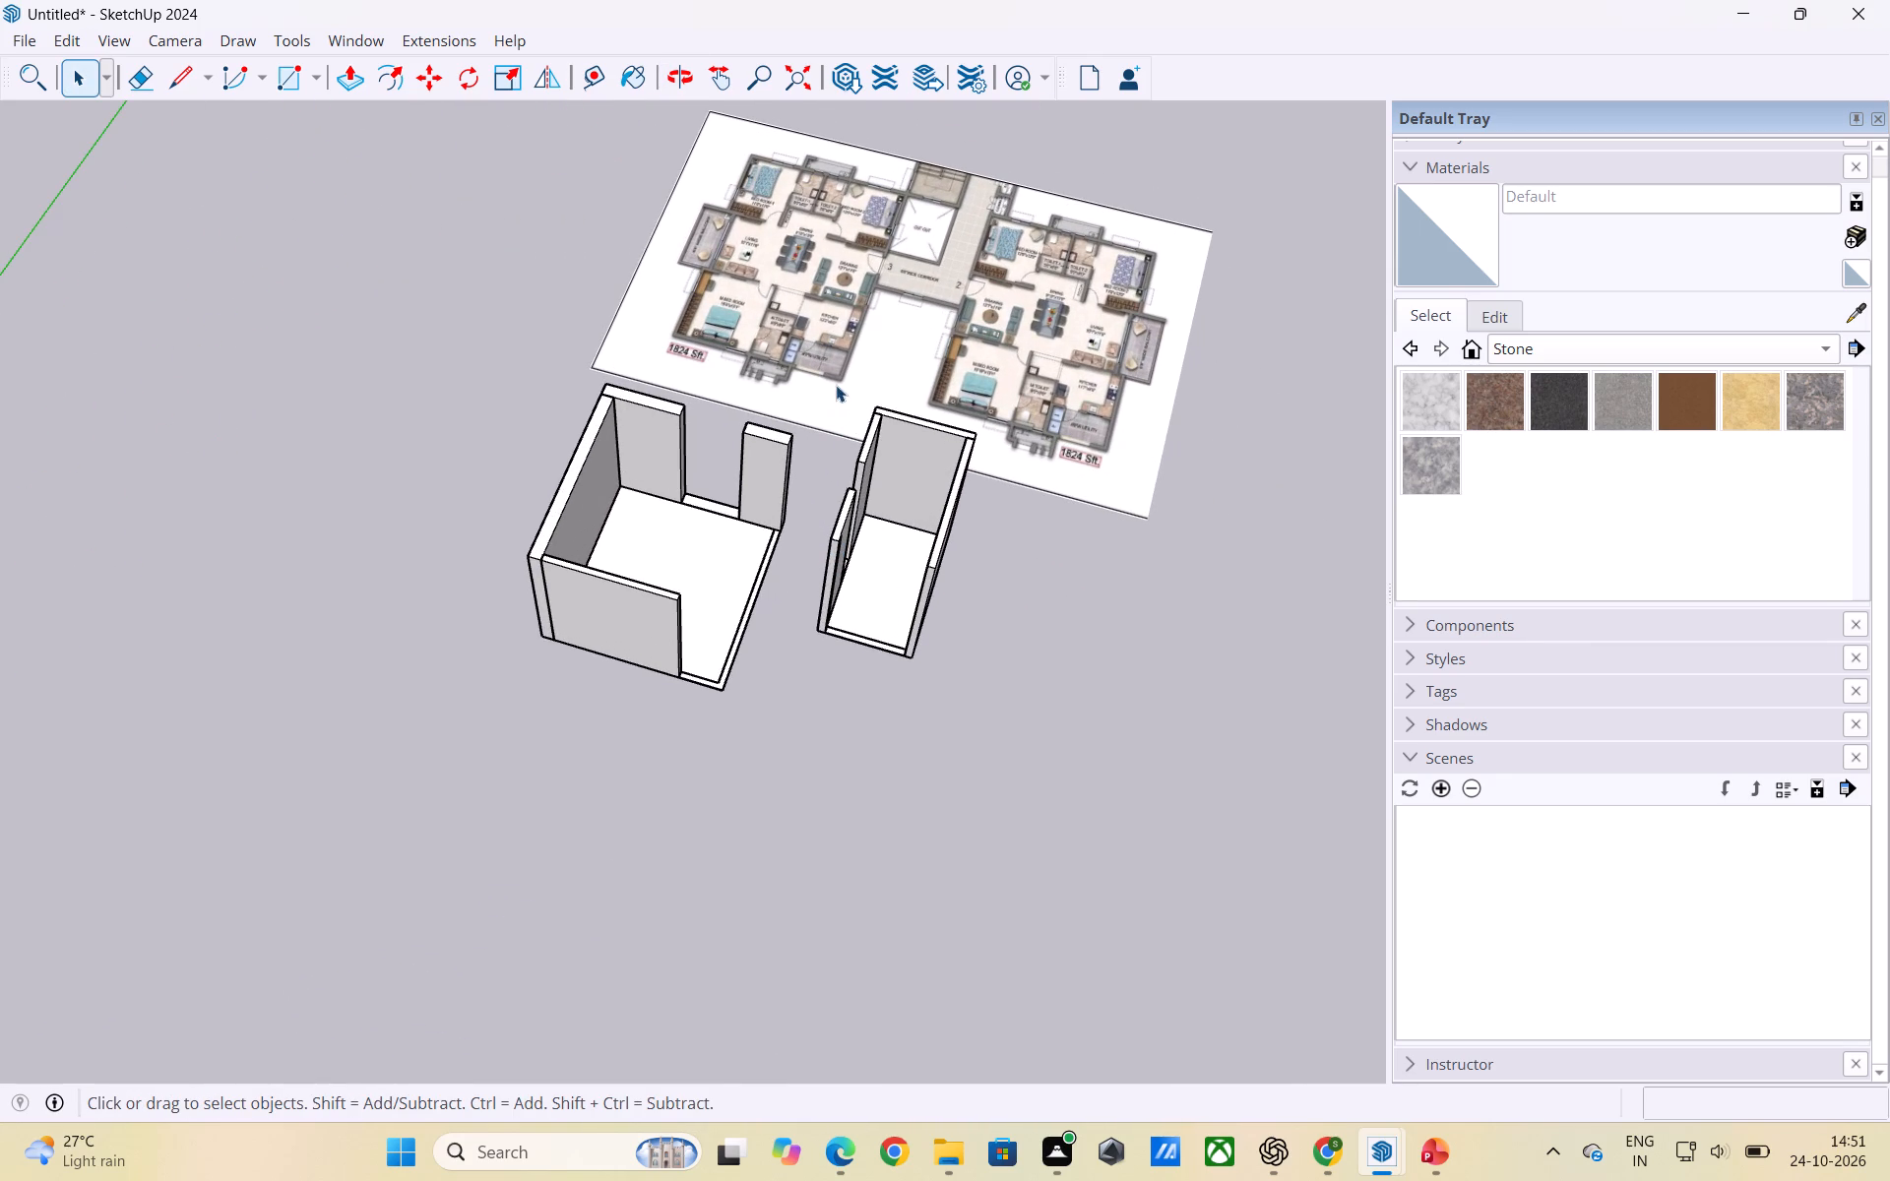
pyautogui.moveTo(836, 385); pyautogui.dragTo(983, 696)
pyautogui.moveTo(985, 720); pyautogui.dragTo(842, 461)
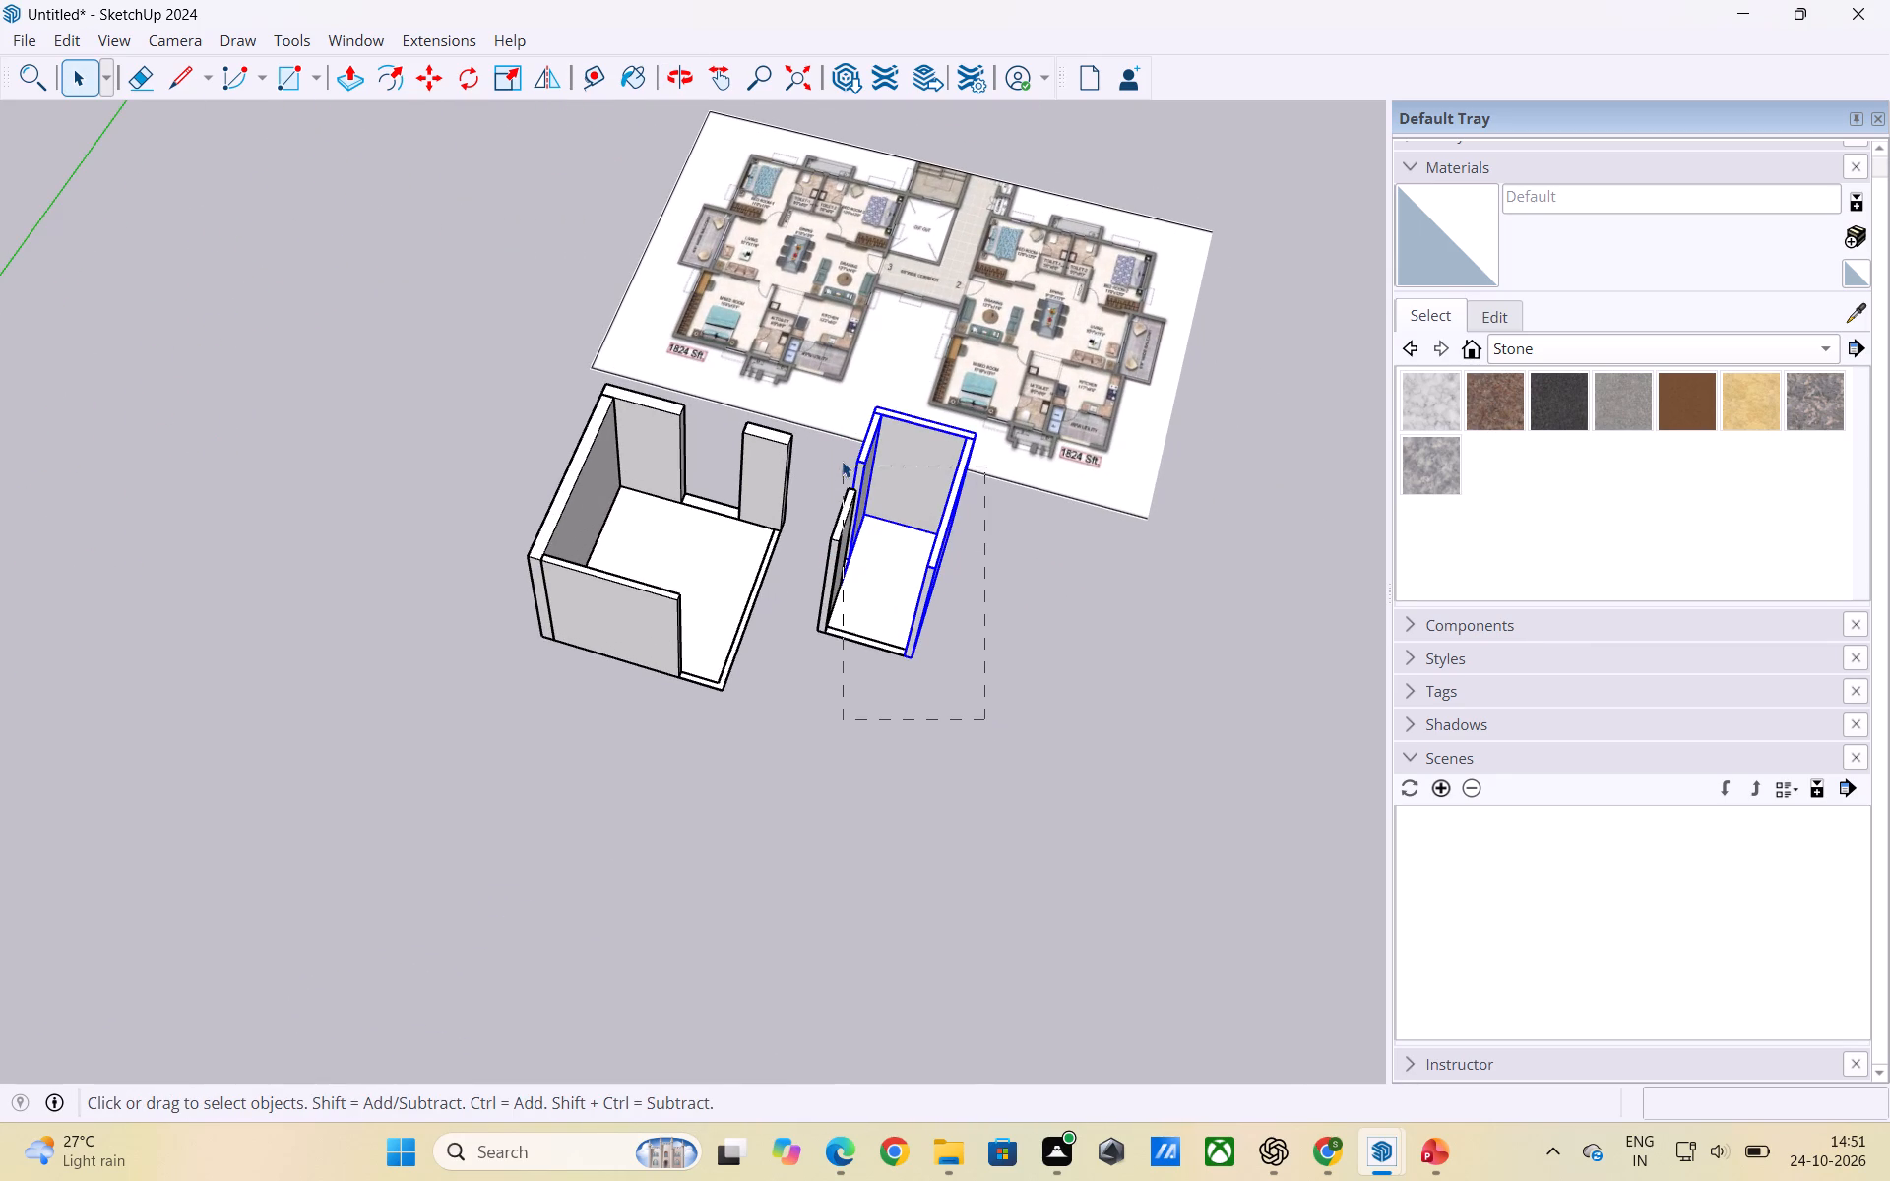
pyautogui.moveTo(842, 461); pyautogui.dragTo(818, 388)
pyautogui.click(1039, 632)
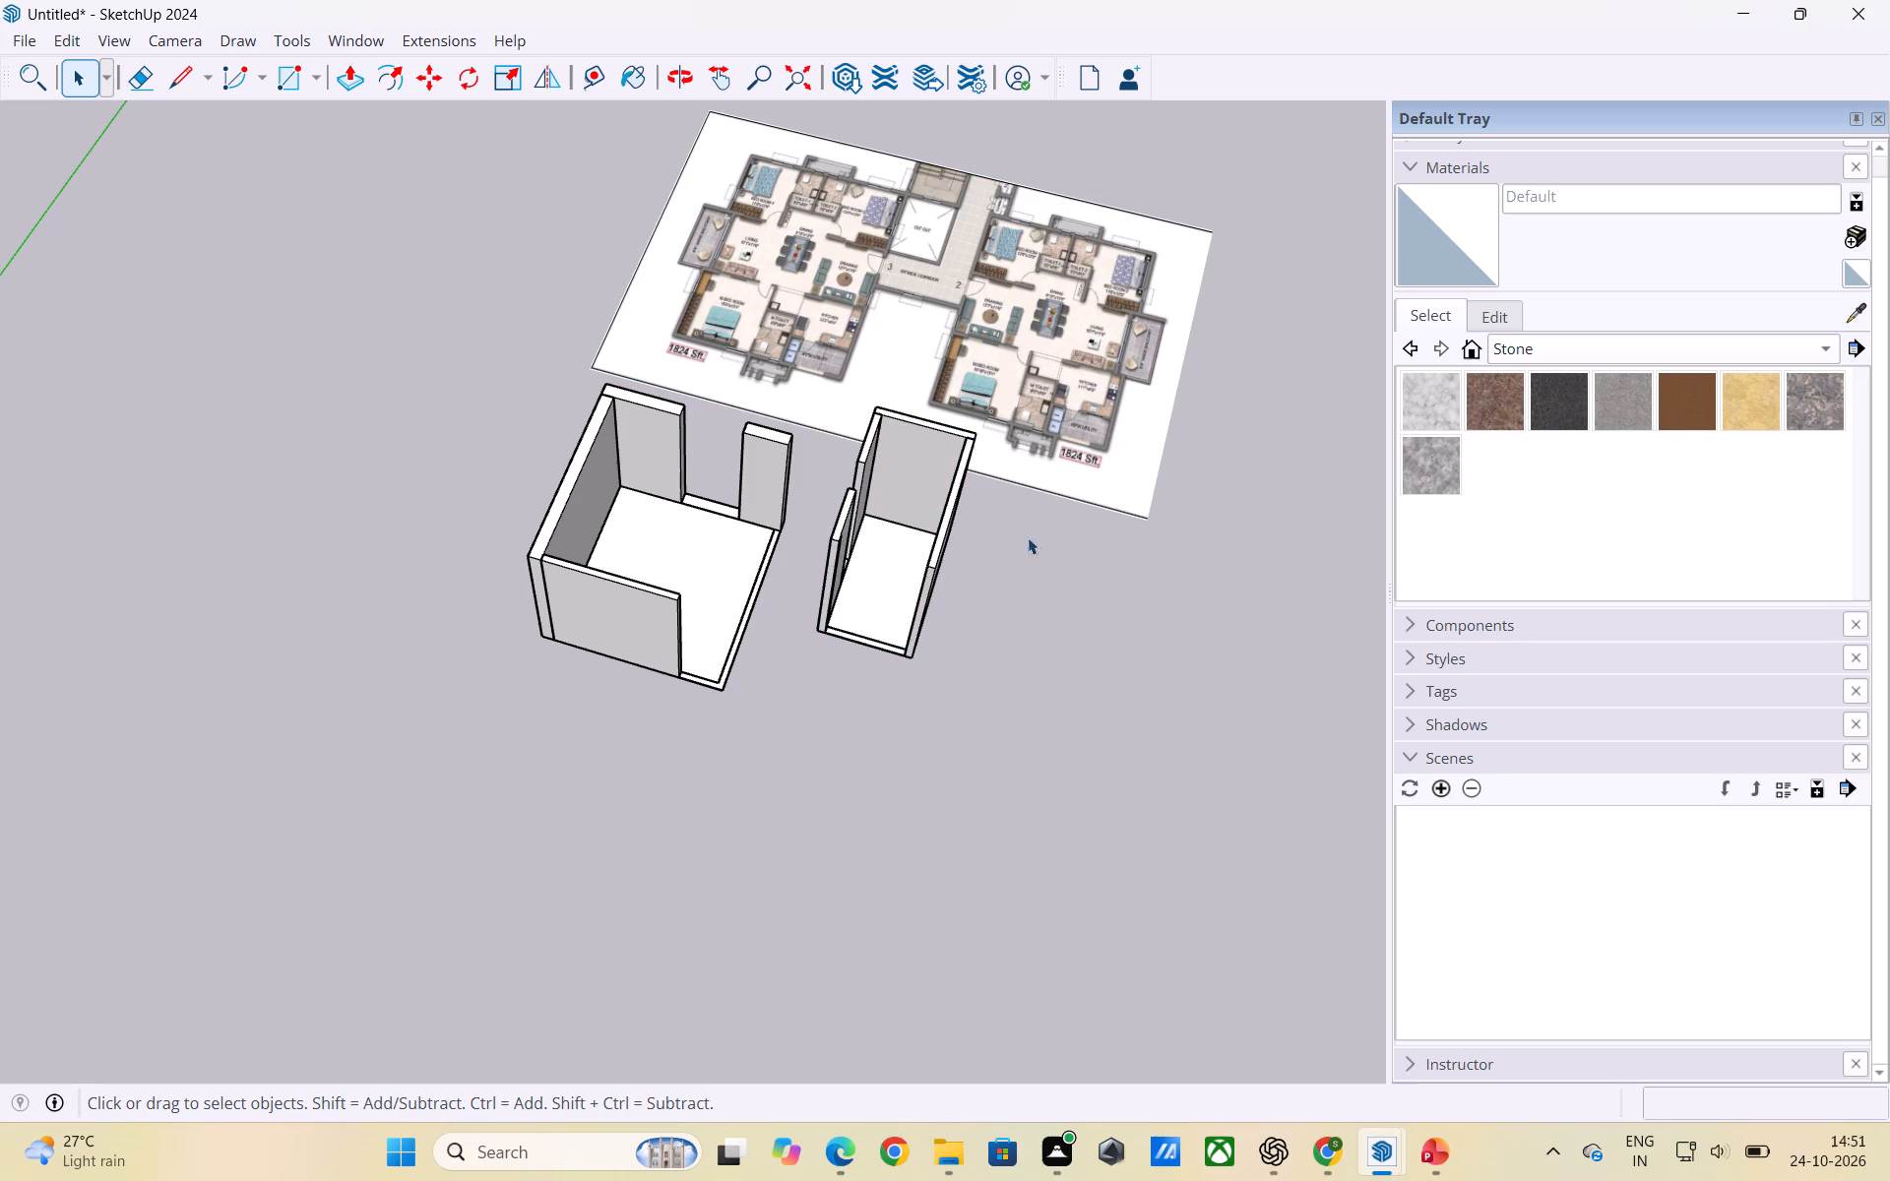
# Move the floor plan image about 18' 10" so it sits clear of the smaller room.
pyautogui.click(1043, 433)
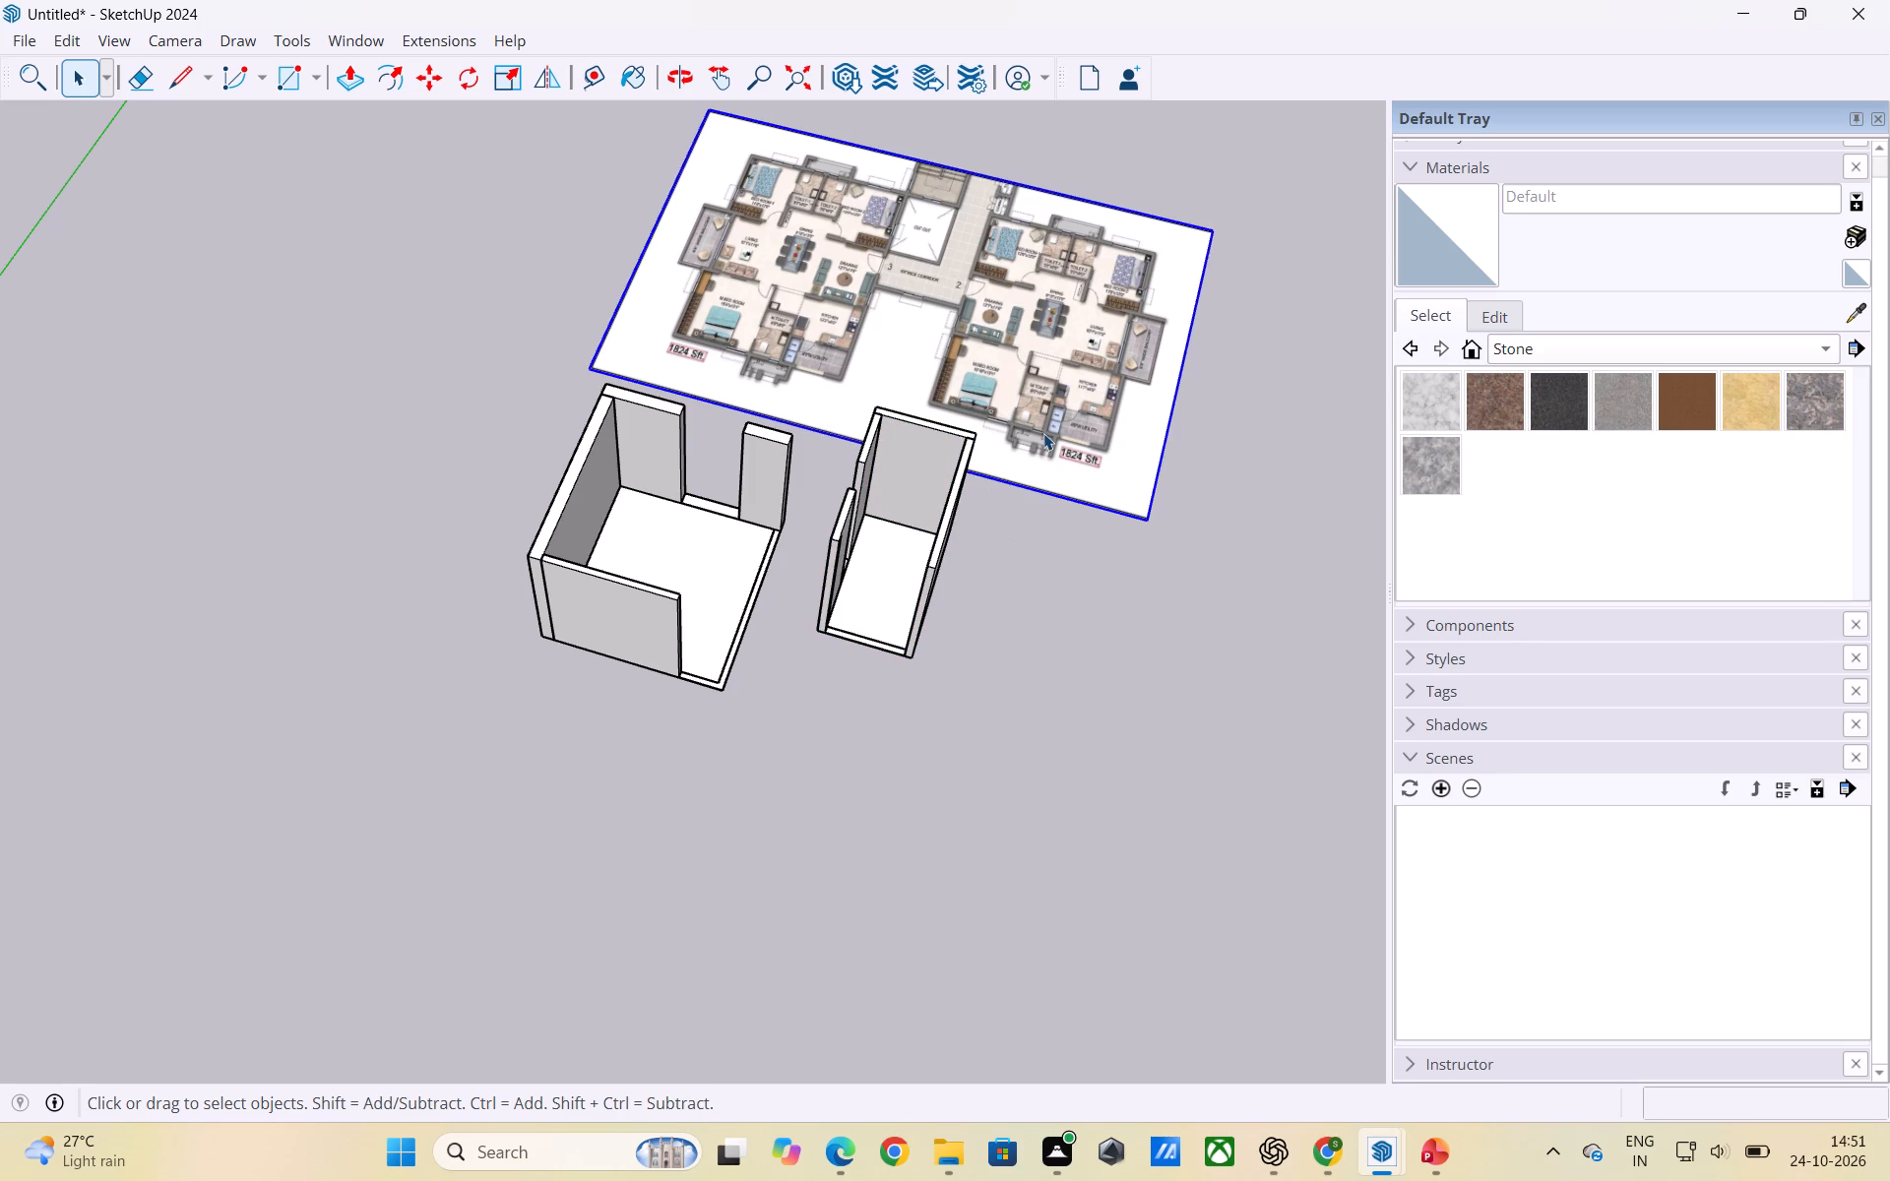
pyautogui.press('m')
pyautogui.click(1058, 403)
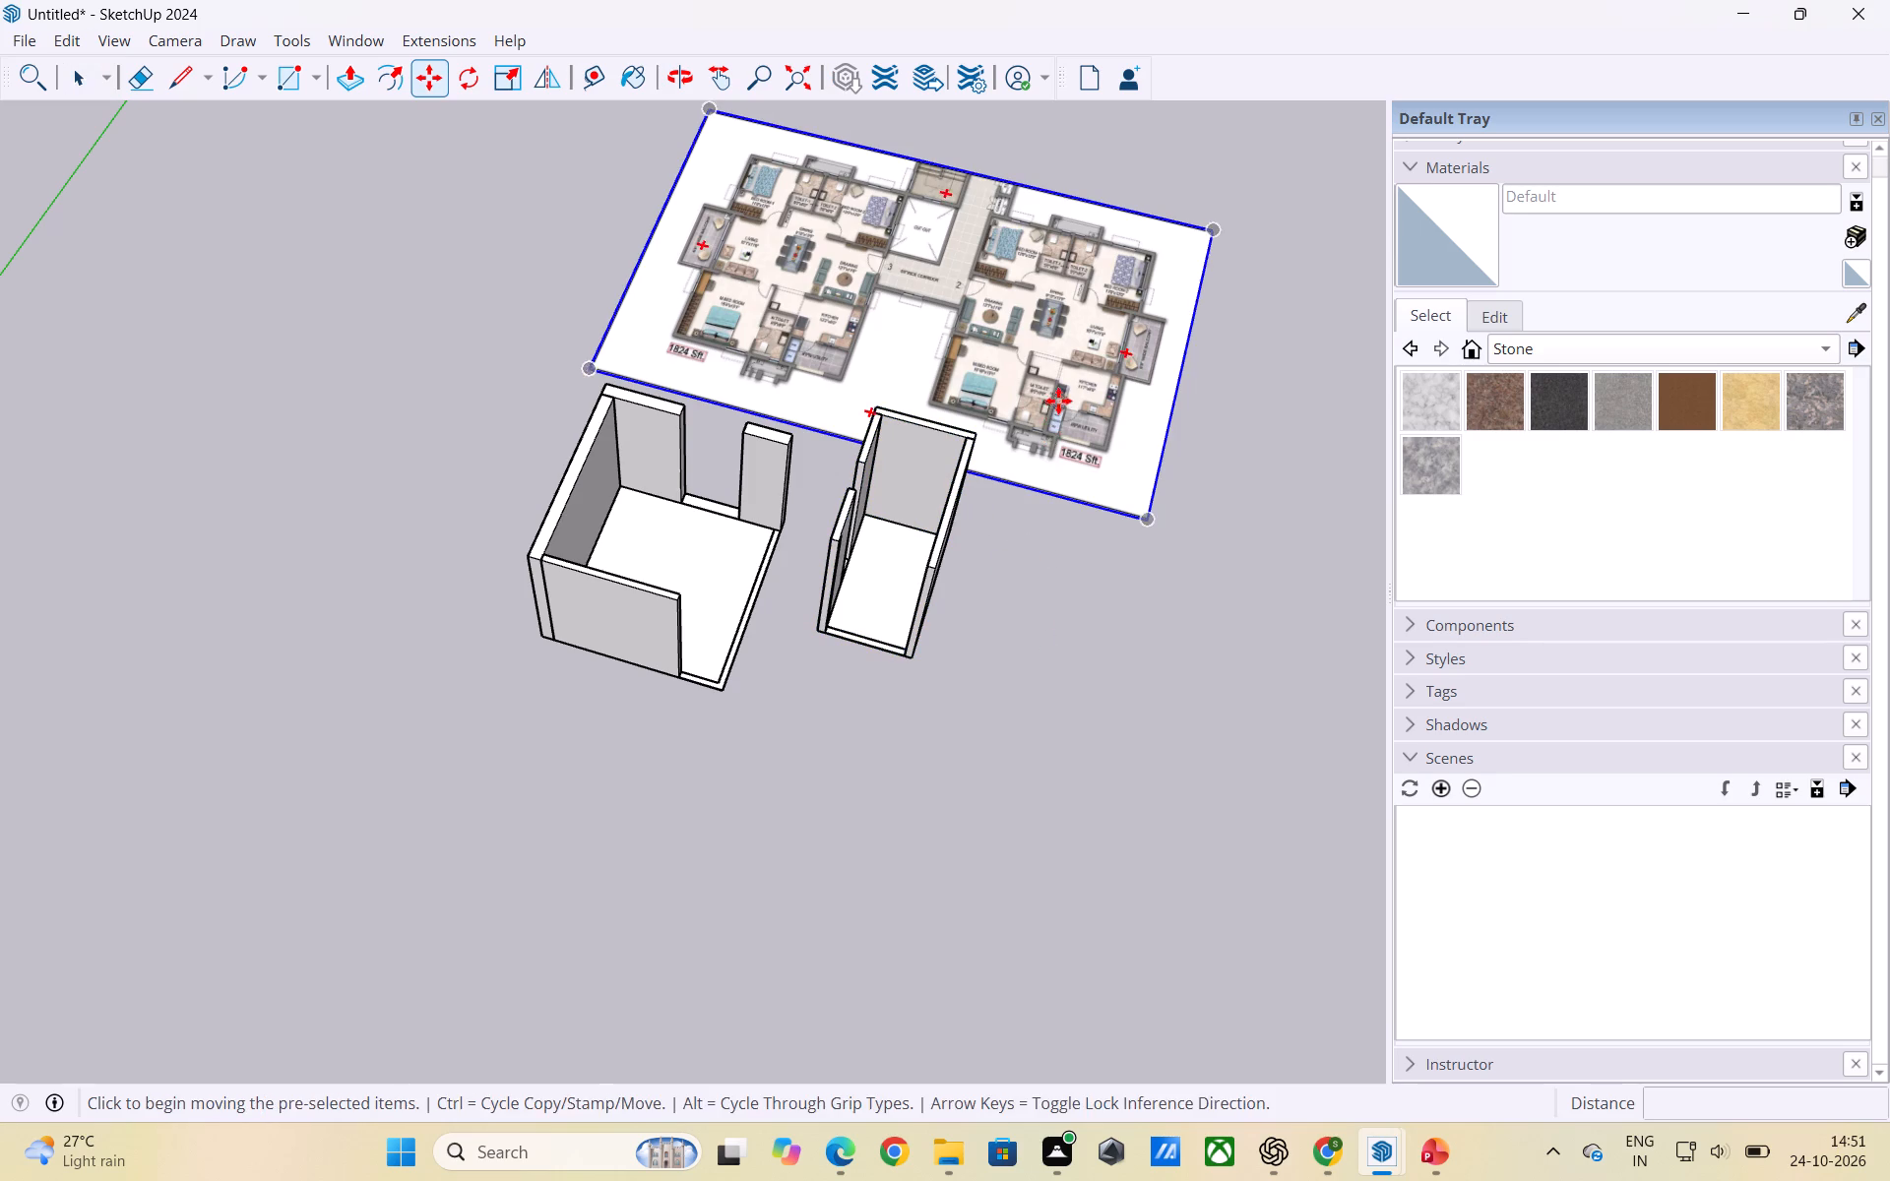
pyautogui.click(775, 322)
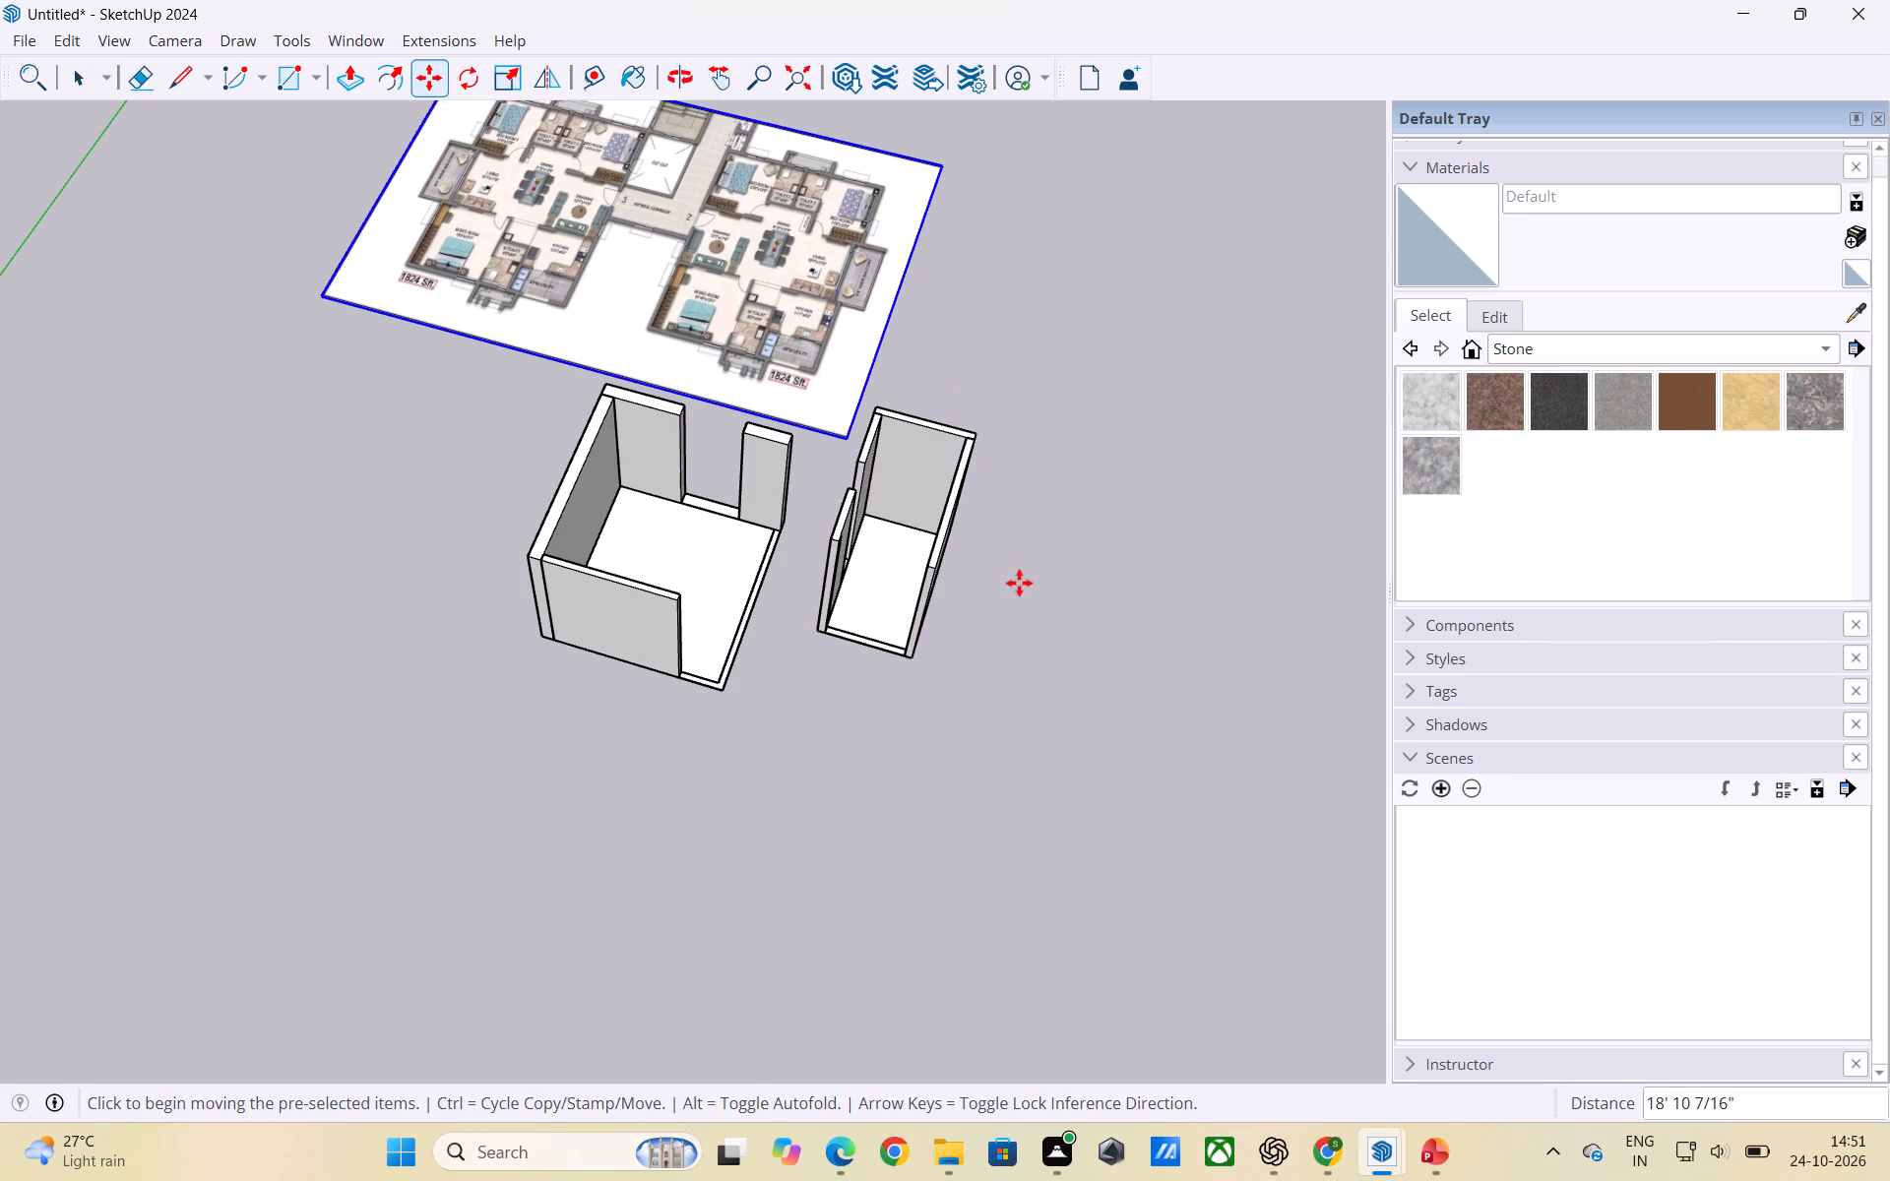
pyautogui.press('space')
pyautogui.click(994, 626)
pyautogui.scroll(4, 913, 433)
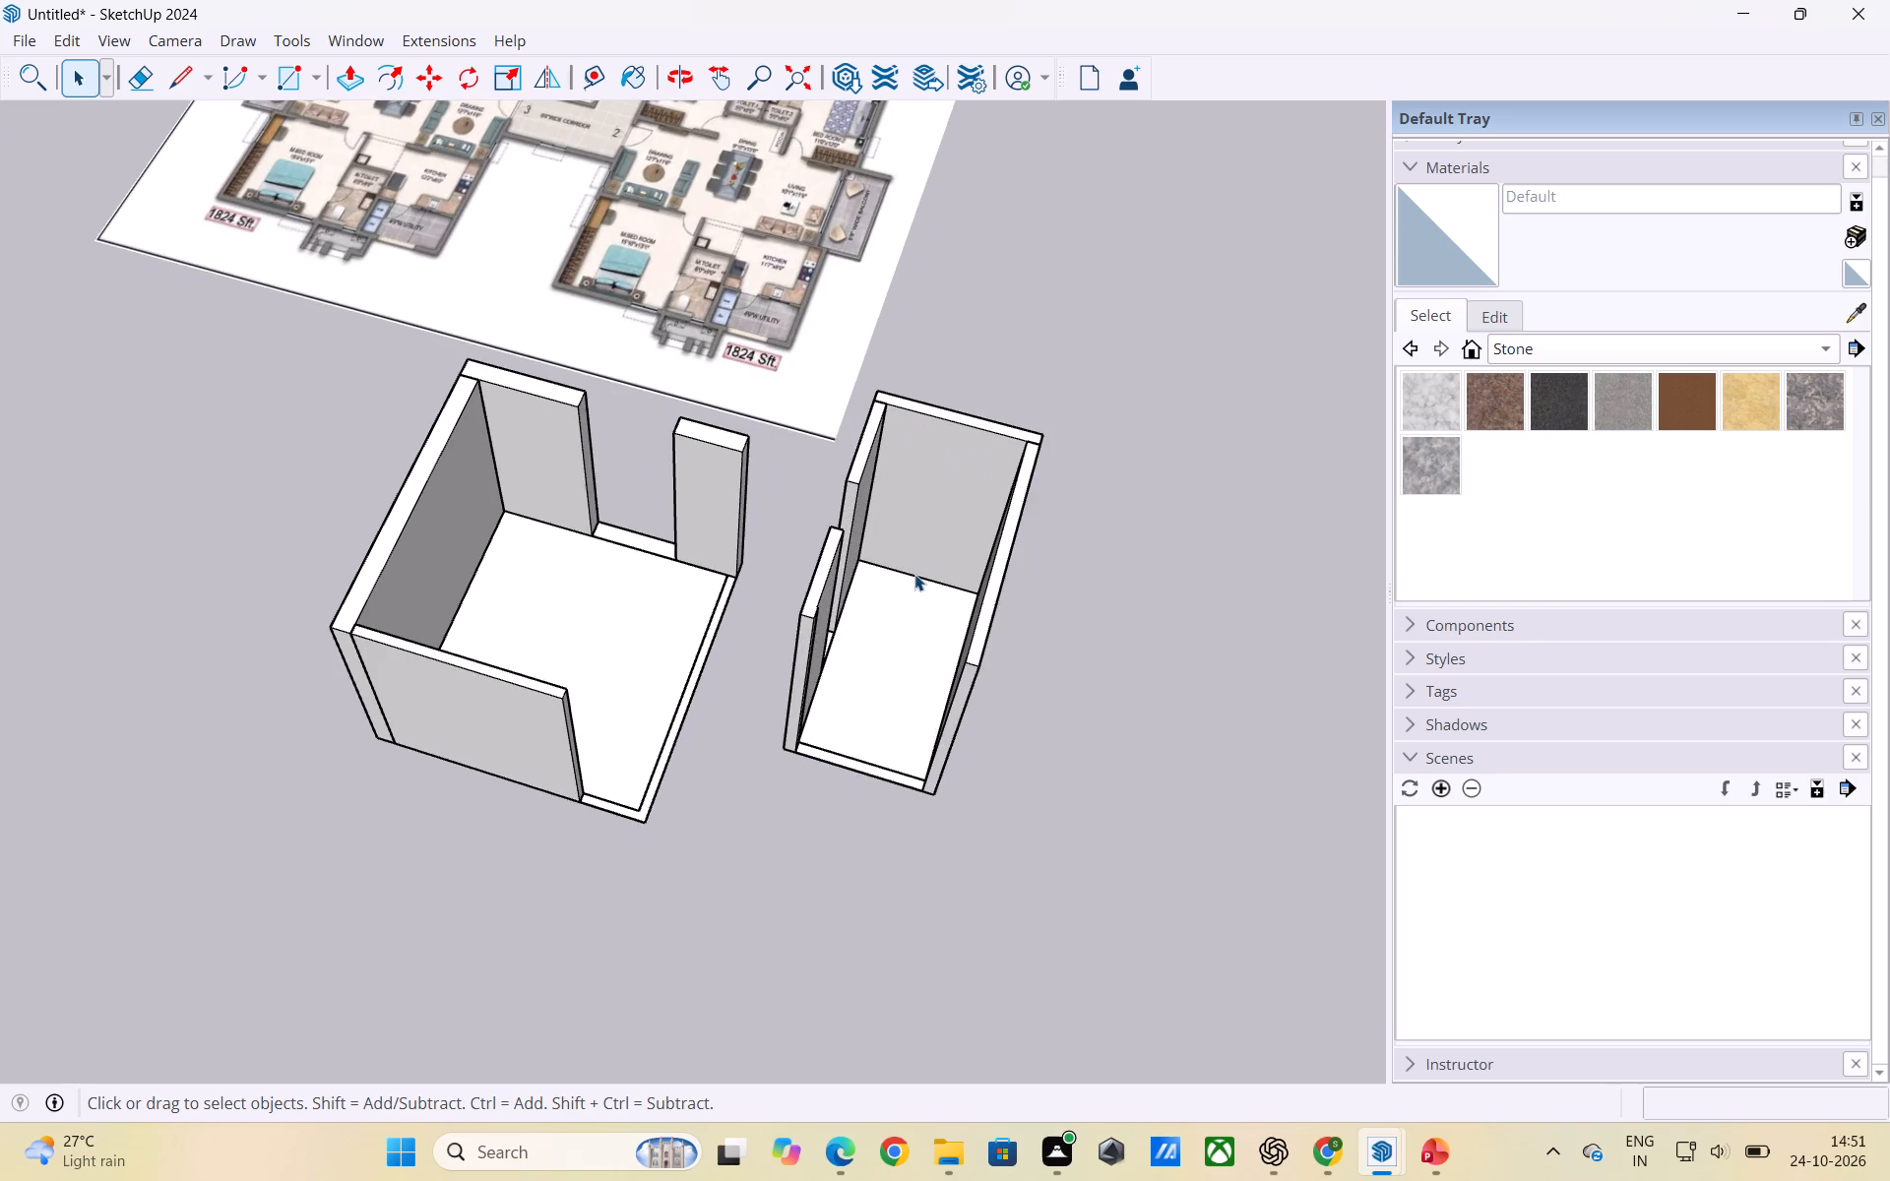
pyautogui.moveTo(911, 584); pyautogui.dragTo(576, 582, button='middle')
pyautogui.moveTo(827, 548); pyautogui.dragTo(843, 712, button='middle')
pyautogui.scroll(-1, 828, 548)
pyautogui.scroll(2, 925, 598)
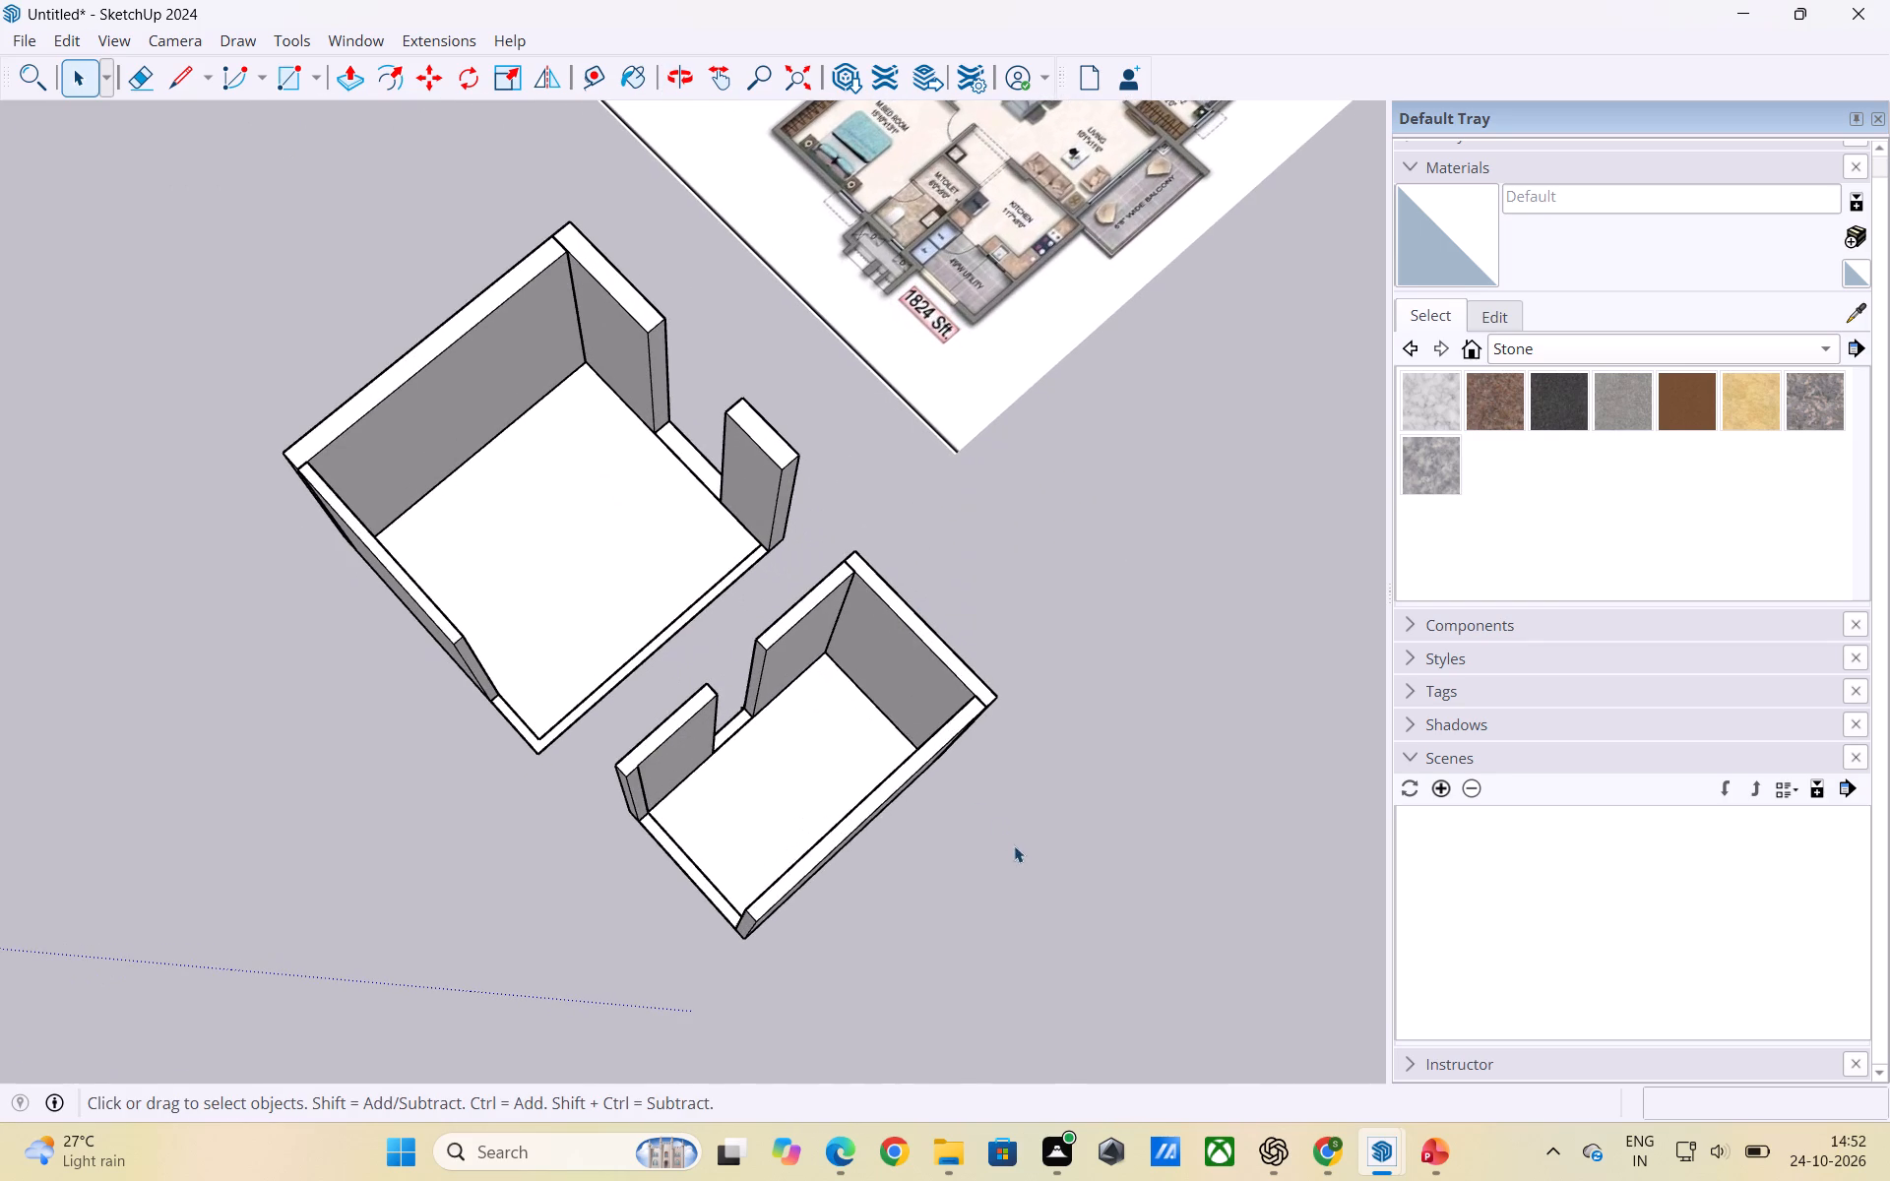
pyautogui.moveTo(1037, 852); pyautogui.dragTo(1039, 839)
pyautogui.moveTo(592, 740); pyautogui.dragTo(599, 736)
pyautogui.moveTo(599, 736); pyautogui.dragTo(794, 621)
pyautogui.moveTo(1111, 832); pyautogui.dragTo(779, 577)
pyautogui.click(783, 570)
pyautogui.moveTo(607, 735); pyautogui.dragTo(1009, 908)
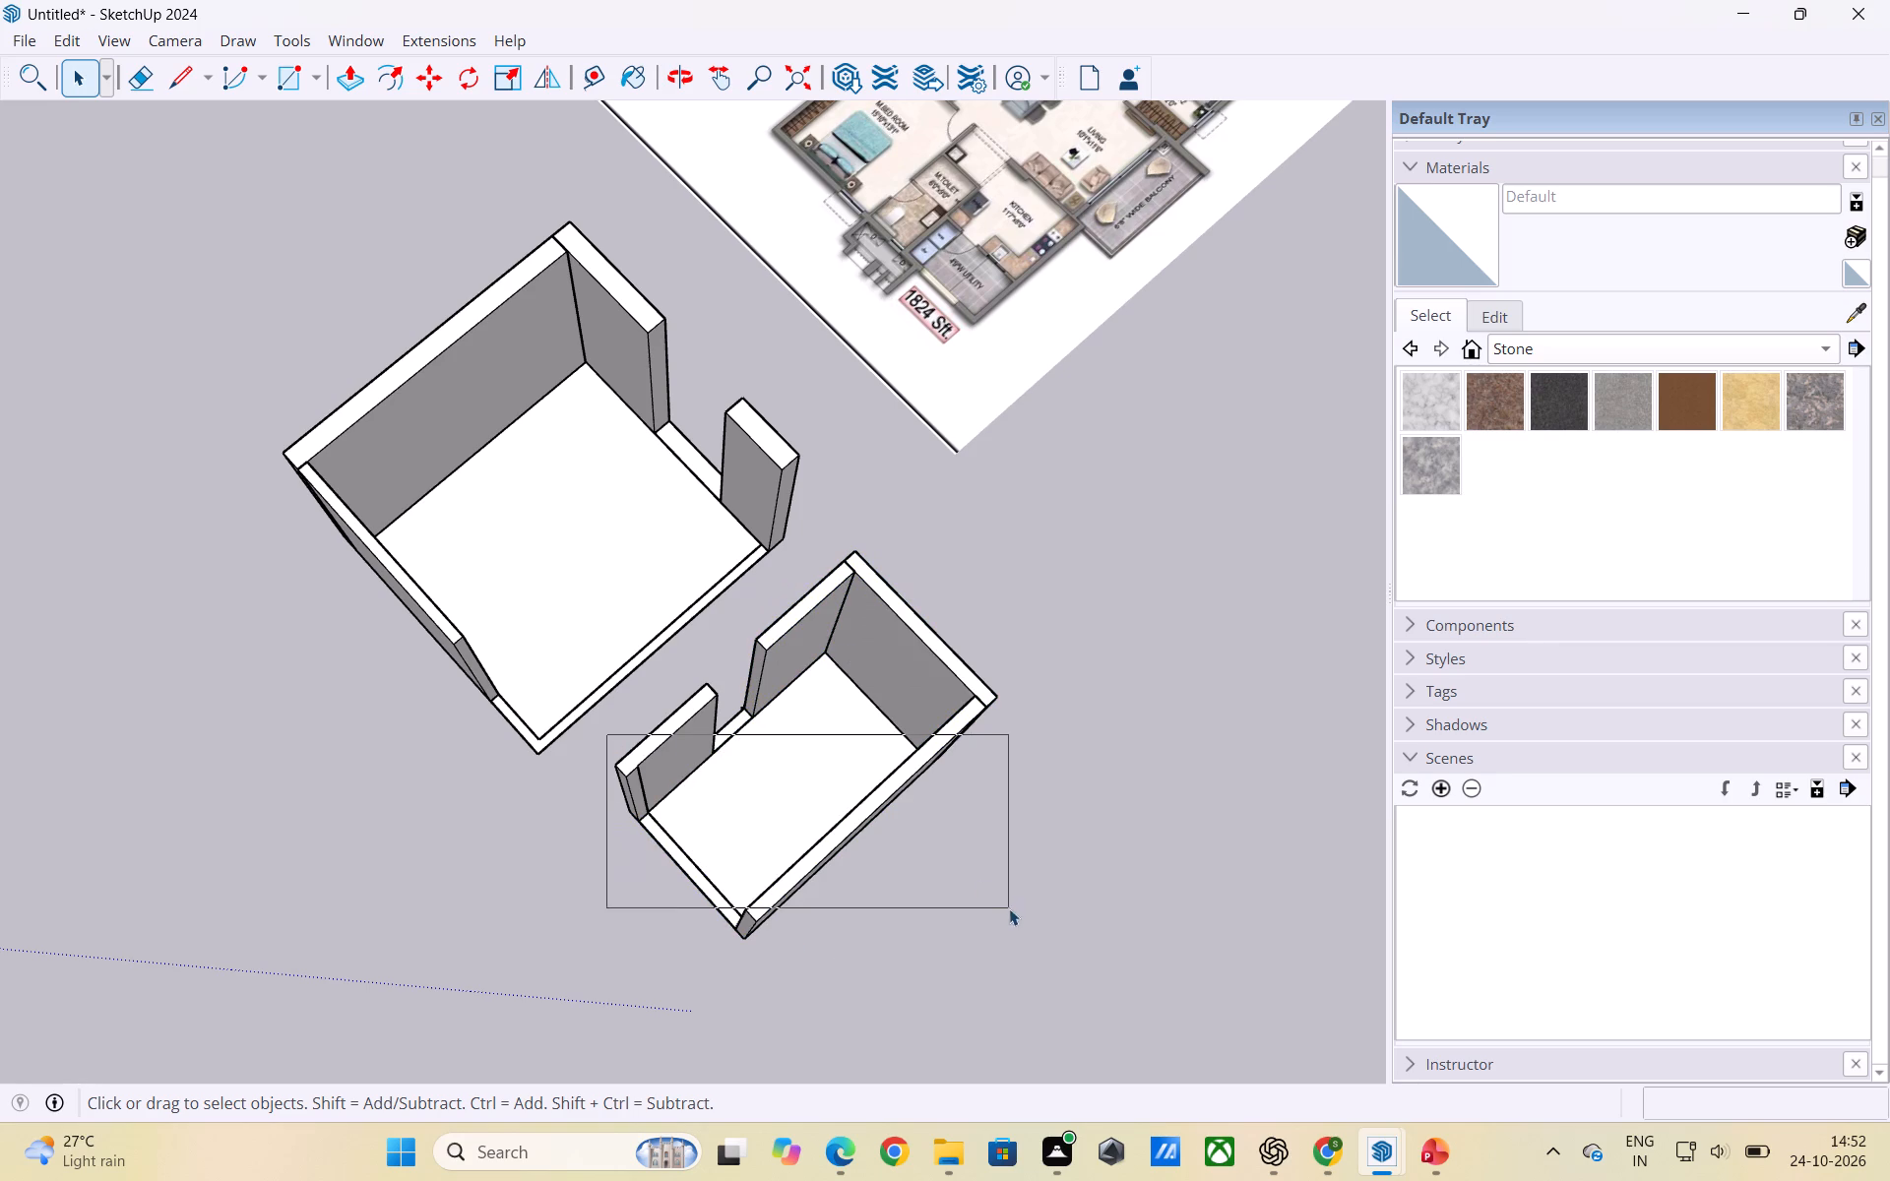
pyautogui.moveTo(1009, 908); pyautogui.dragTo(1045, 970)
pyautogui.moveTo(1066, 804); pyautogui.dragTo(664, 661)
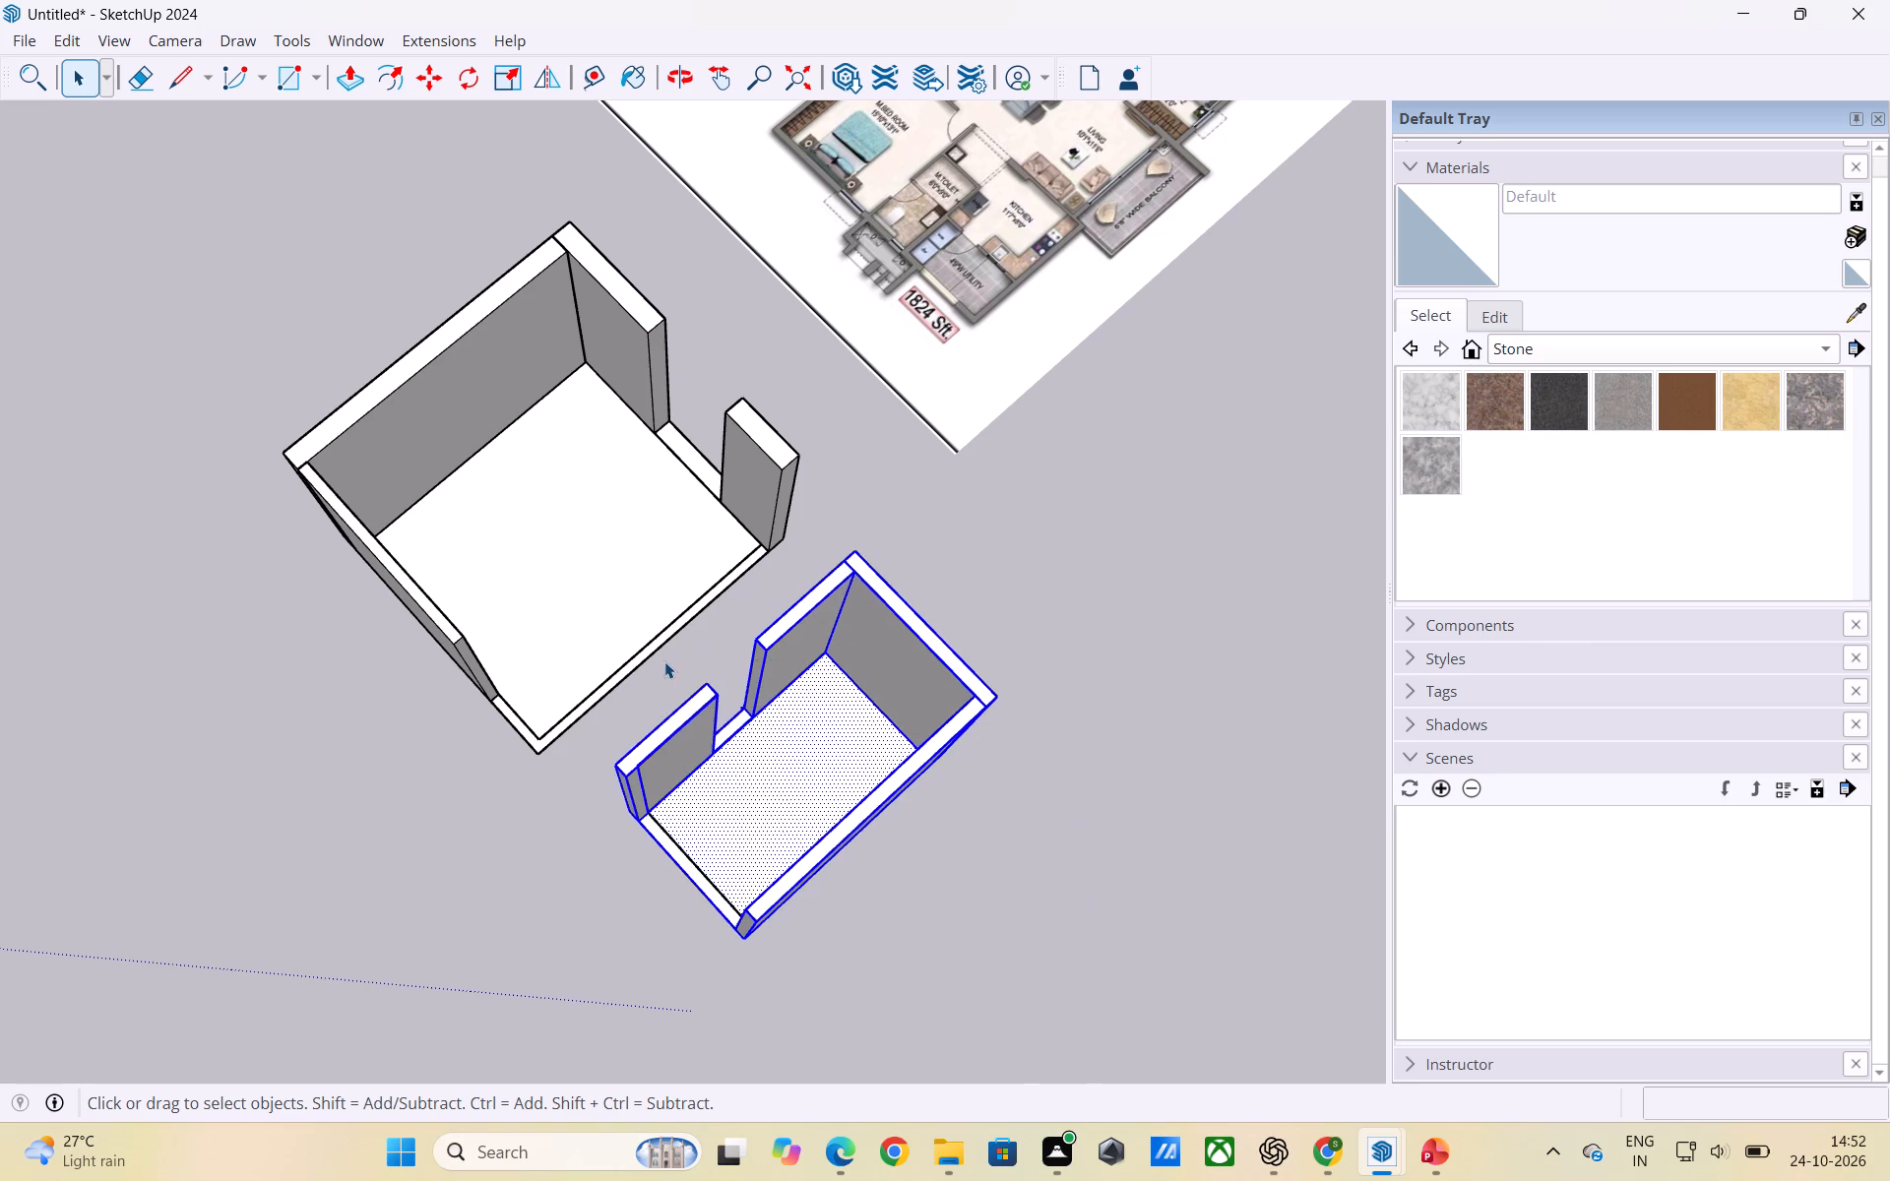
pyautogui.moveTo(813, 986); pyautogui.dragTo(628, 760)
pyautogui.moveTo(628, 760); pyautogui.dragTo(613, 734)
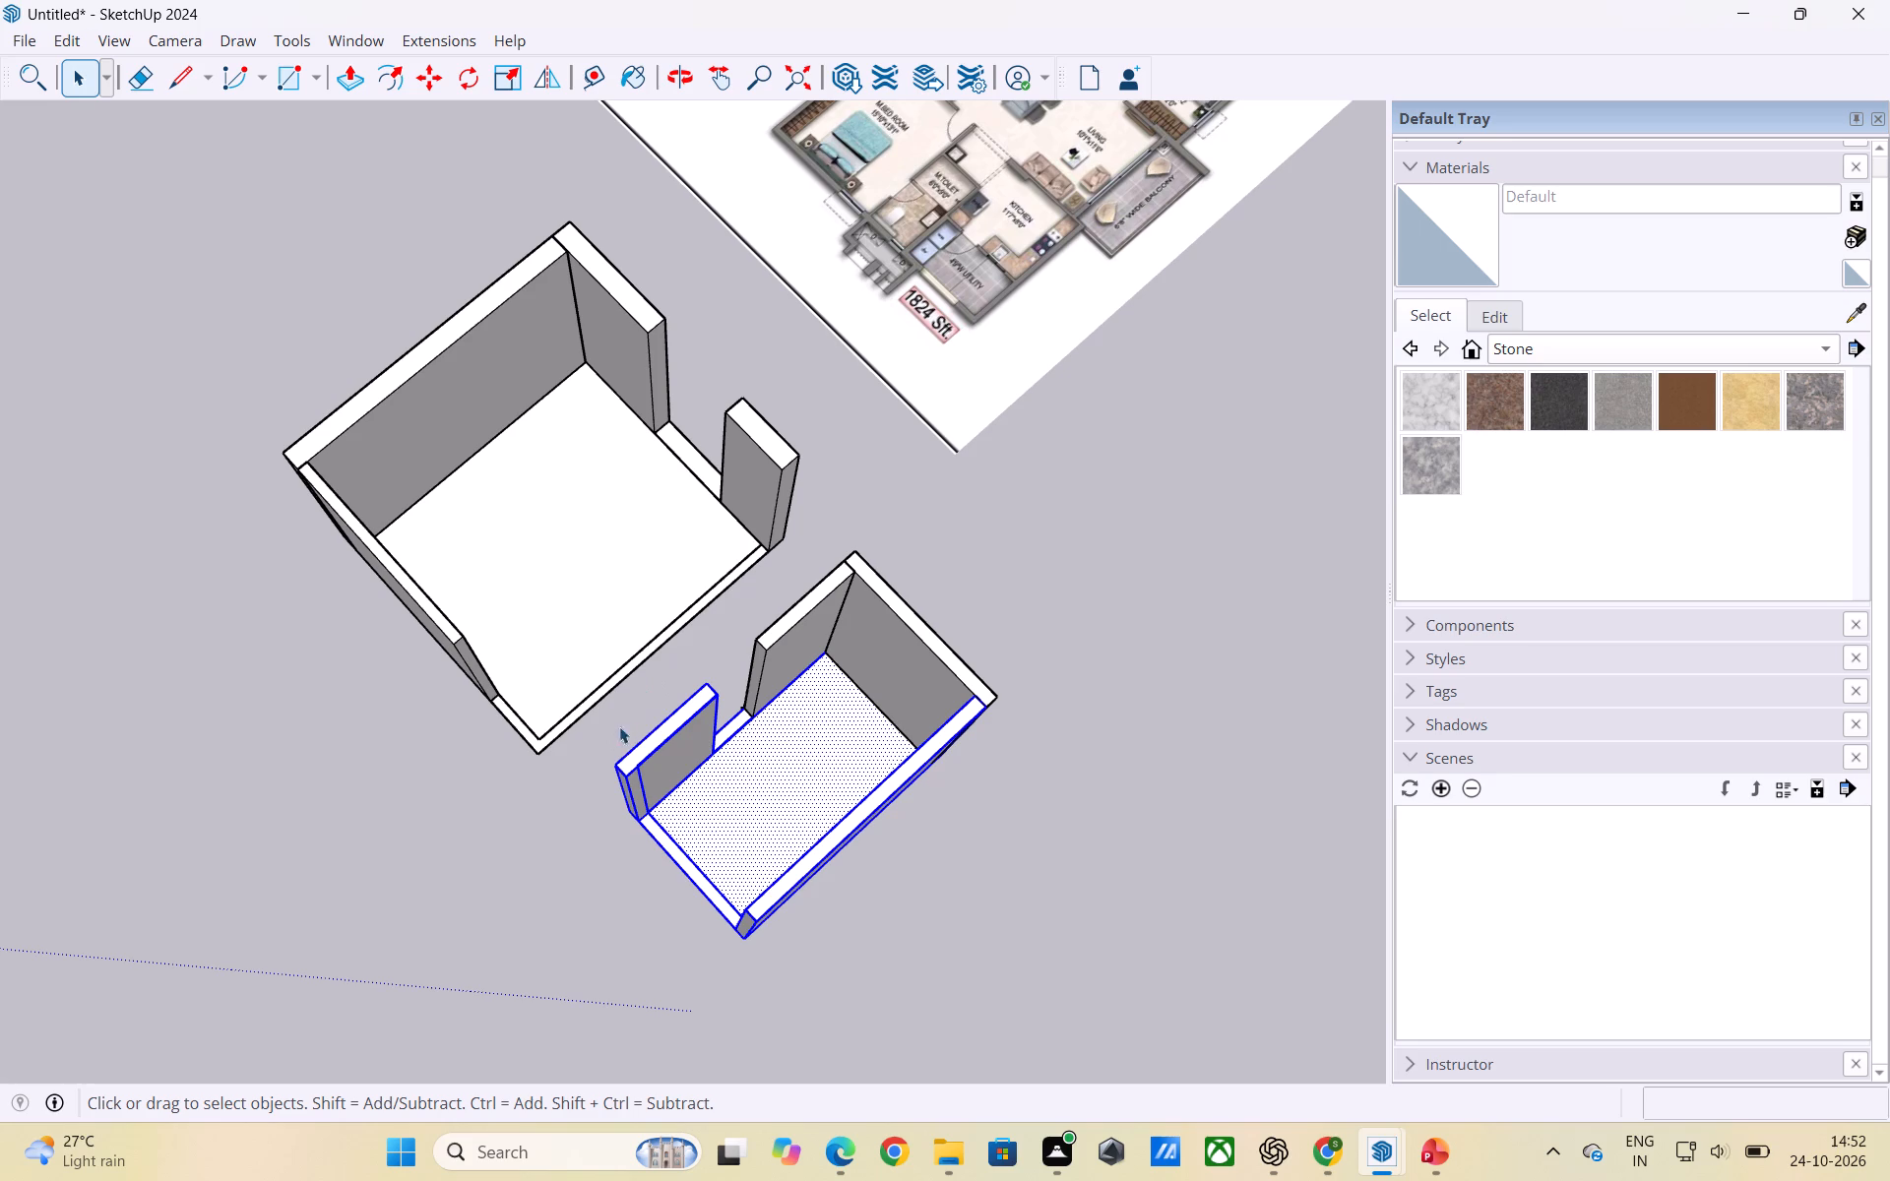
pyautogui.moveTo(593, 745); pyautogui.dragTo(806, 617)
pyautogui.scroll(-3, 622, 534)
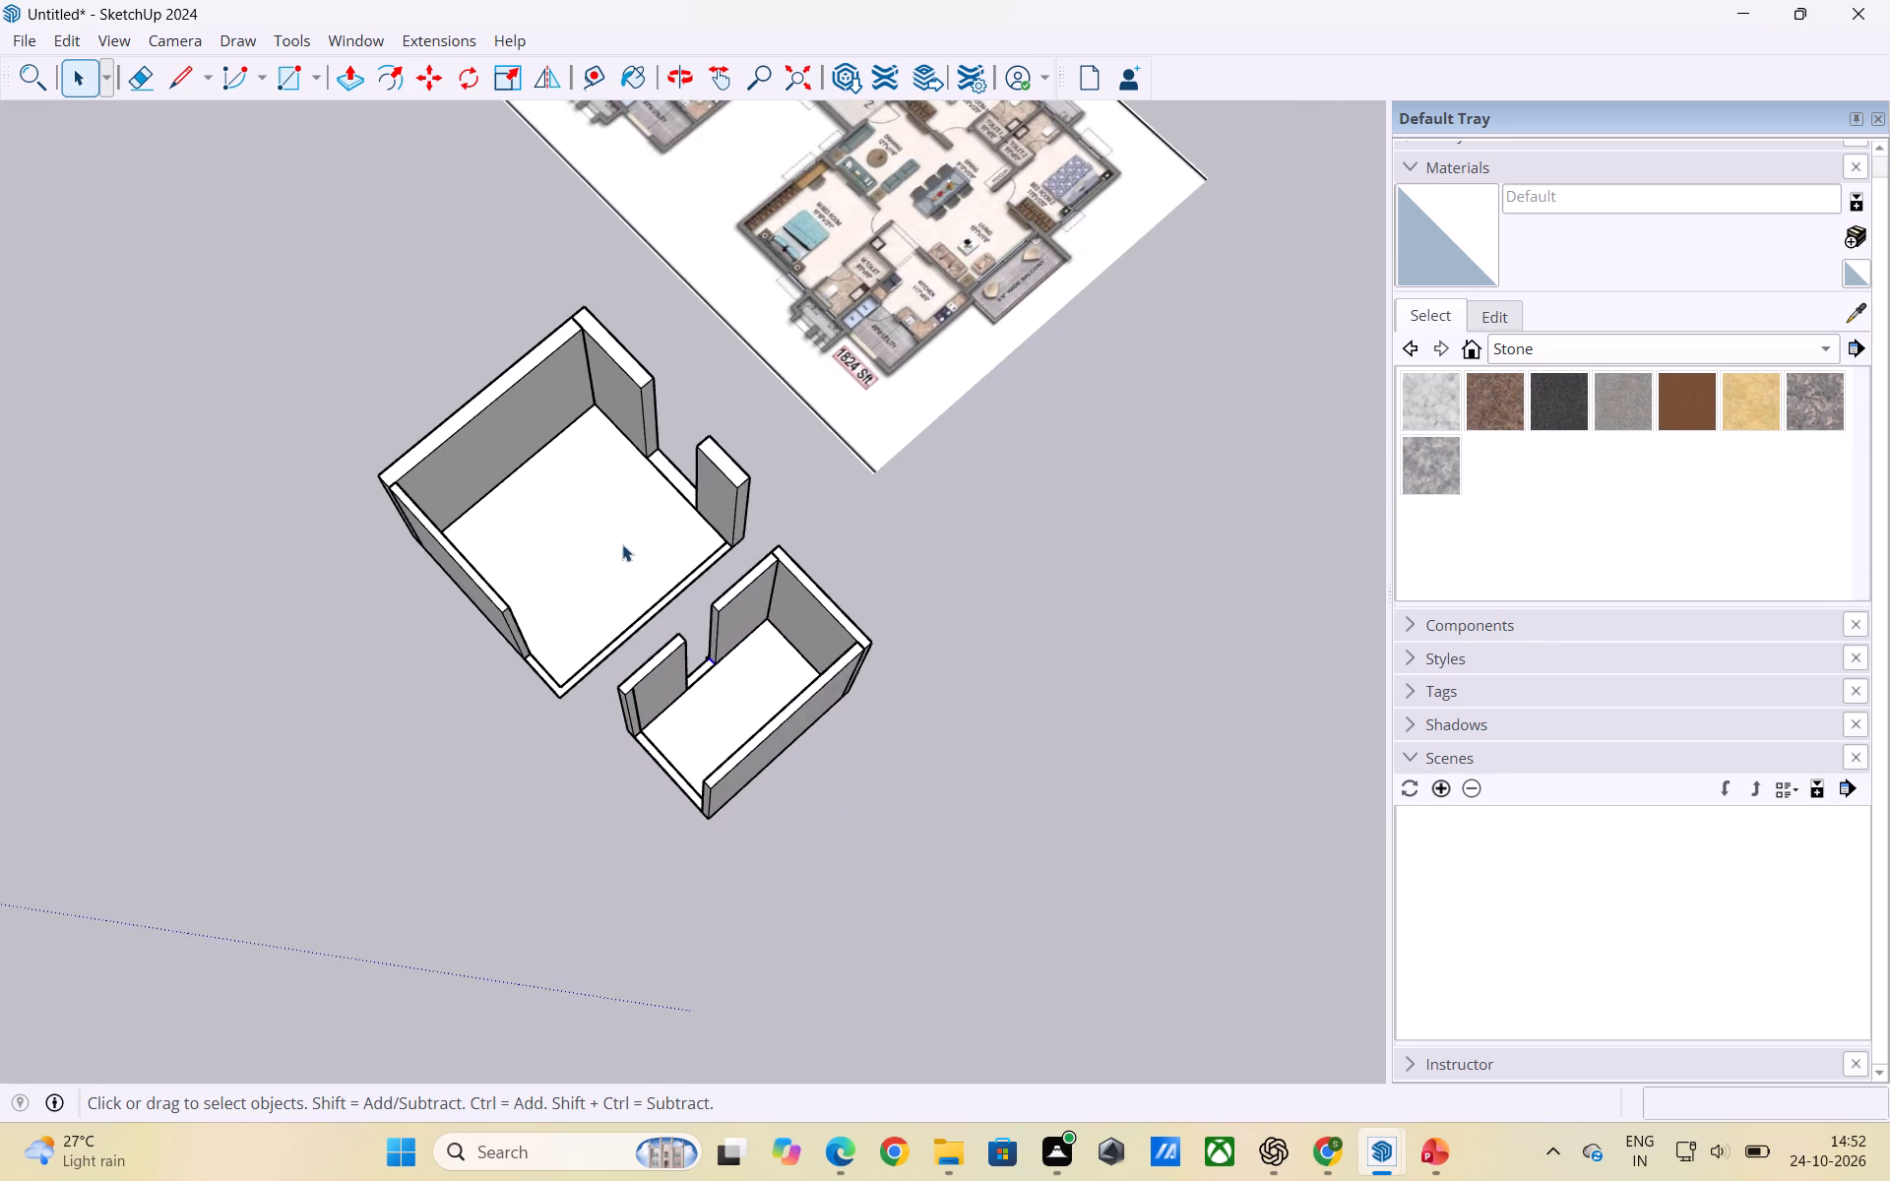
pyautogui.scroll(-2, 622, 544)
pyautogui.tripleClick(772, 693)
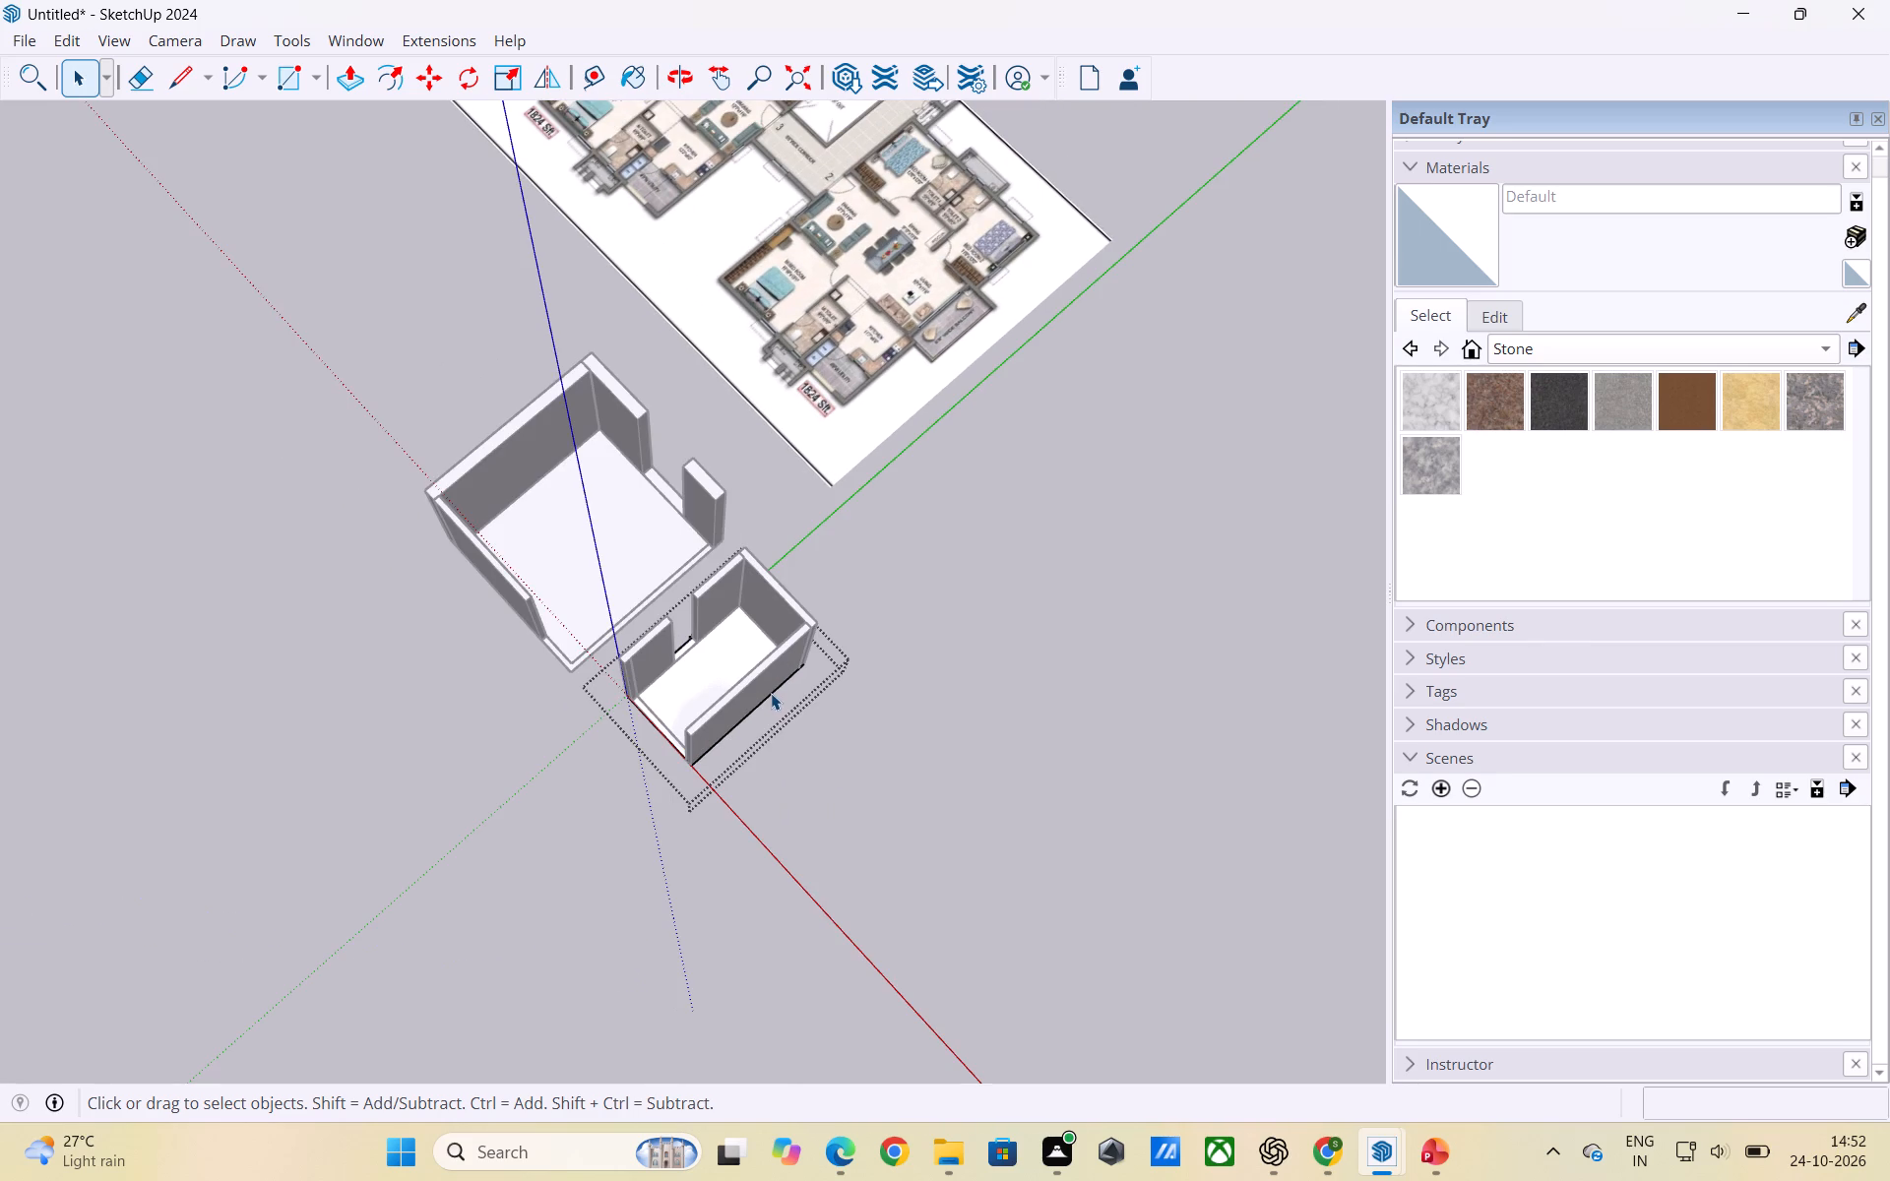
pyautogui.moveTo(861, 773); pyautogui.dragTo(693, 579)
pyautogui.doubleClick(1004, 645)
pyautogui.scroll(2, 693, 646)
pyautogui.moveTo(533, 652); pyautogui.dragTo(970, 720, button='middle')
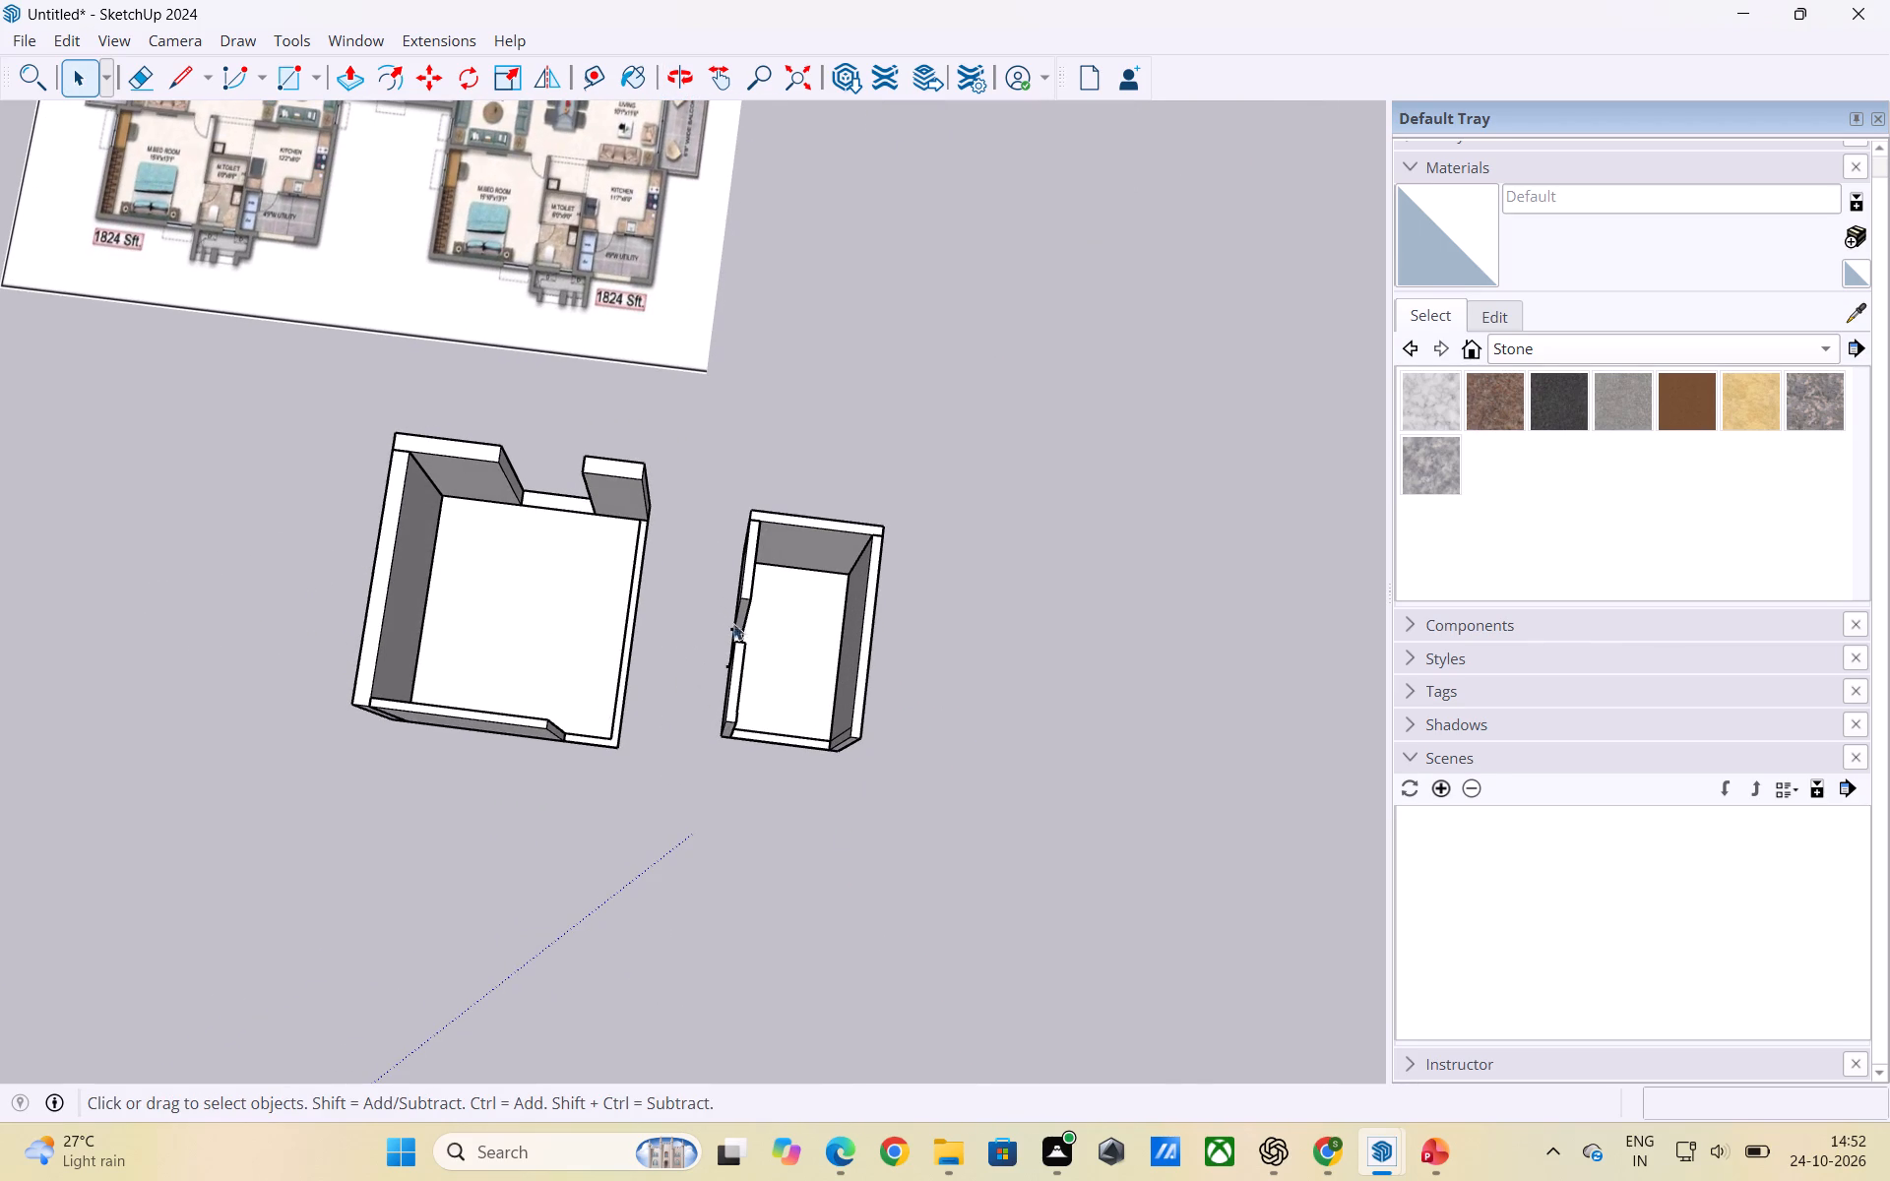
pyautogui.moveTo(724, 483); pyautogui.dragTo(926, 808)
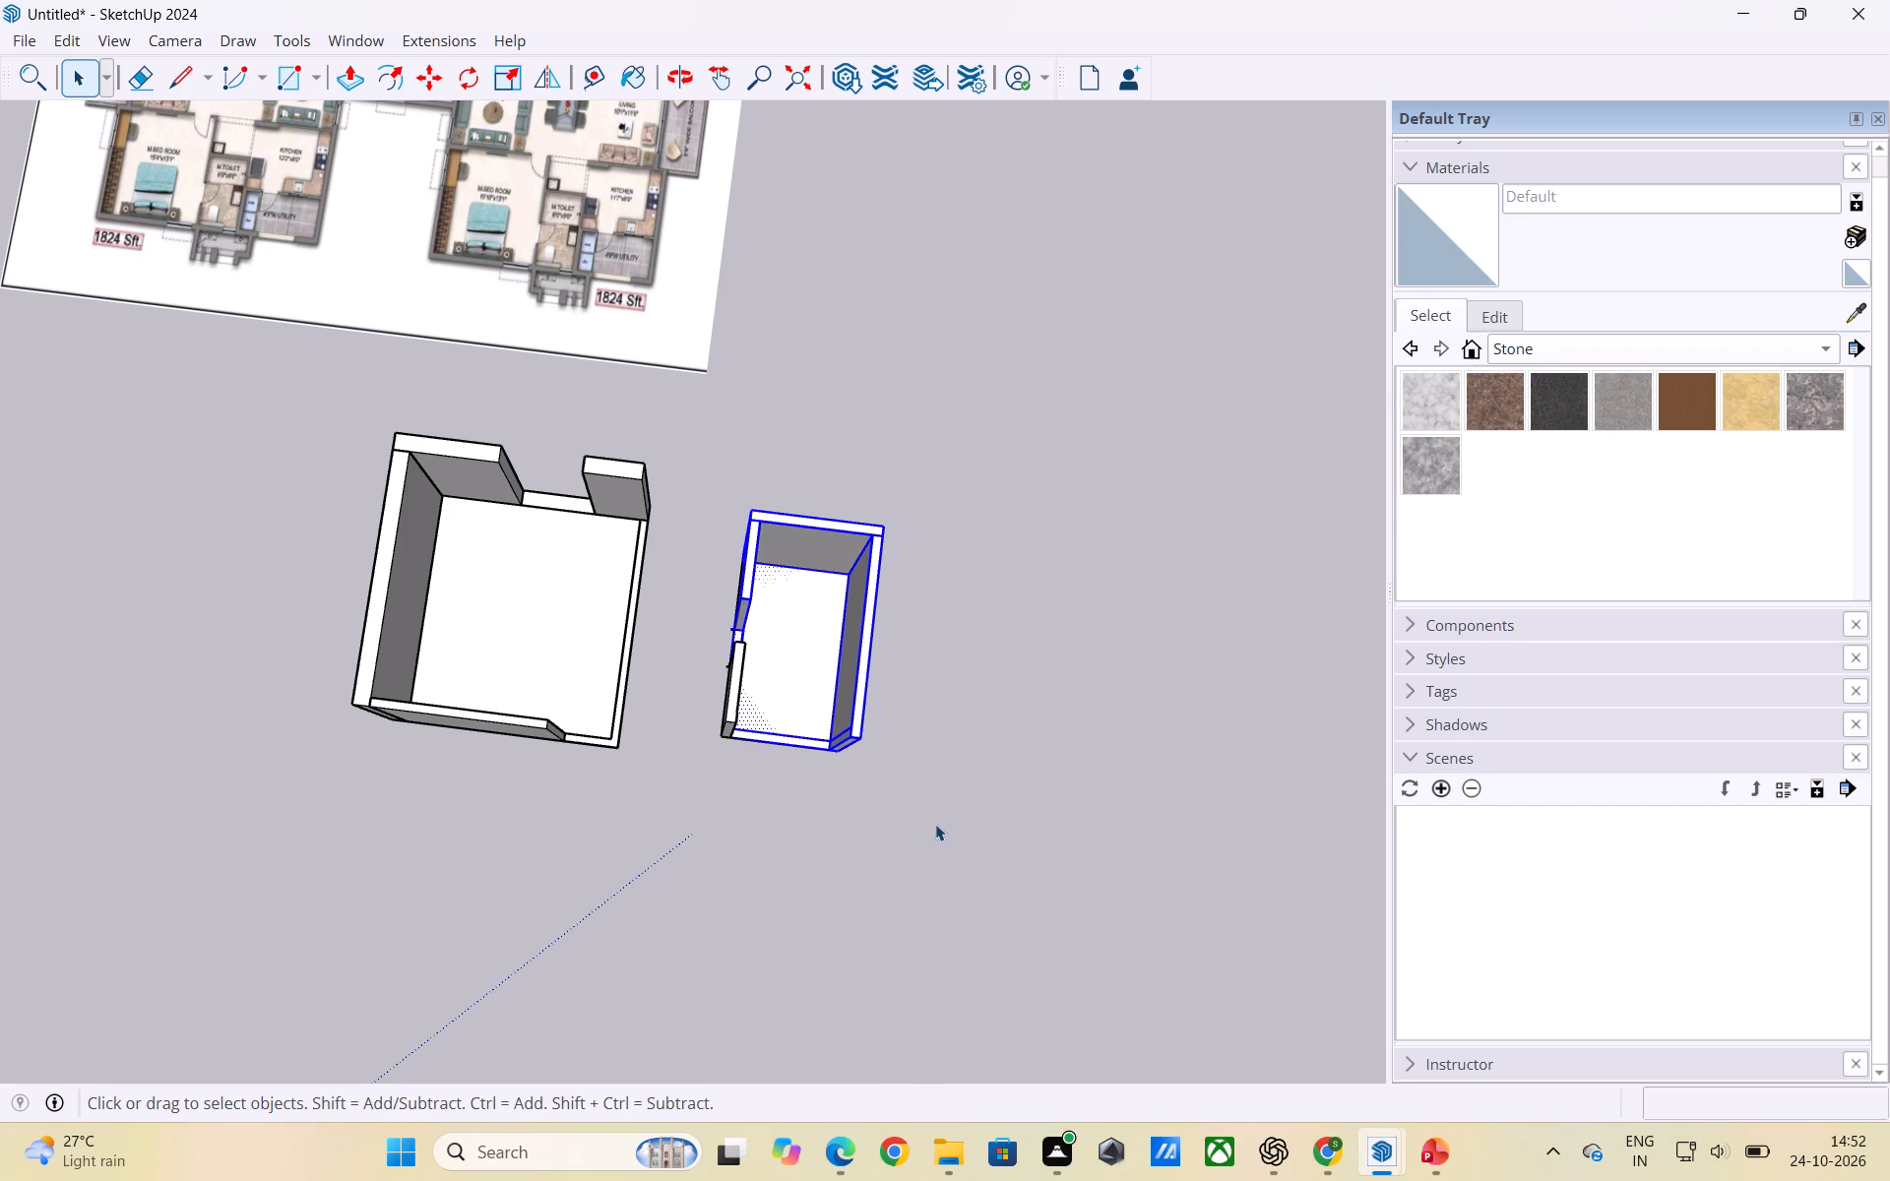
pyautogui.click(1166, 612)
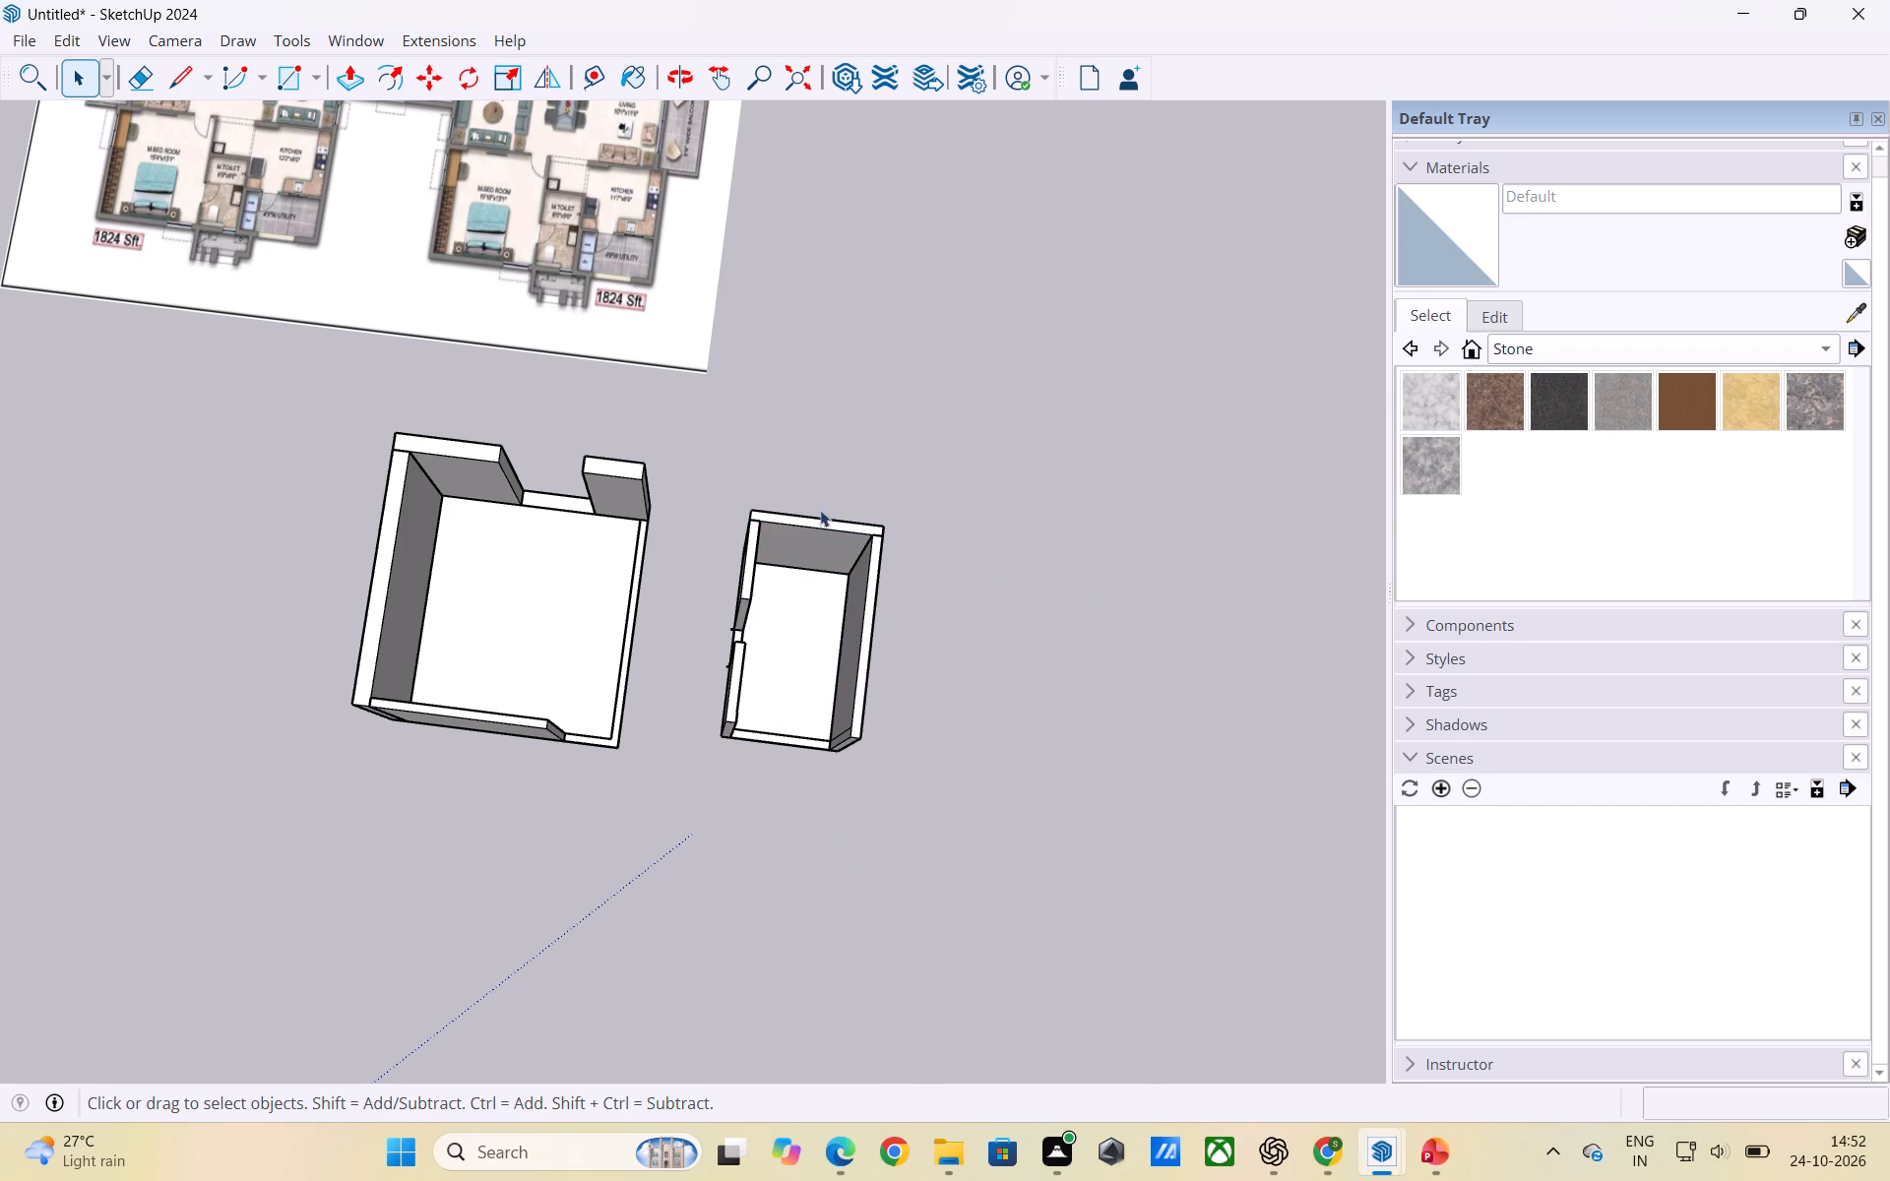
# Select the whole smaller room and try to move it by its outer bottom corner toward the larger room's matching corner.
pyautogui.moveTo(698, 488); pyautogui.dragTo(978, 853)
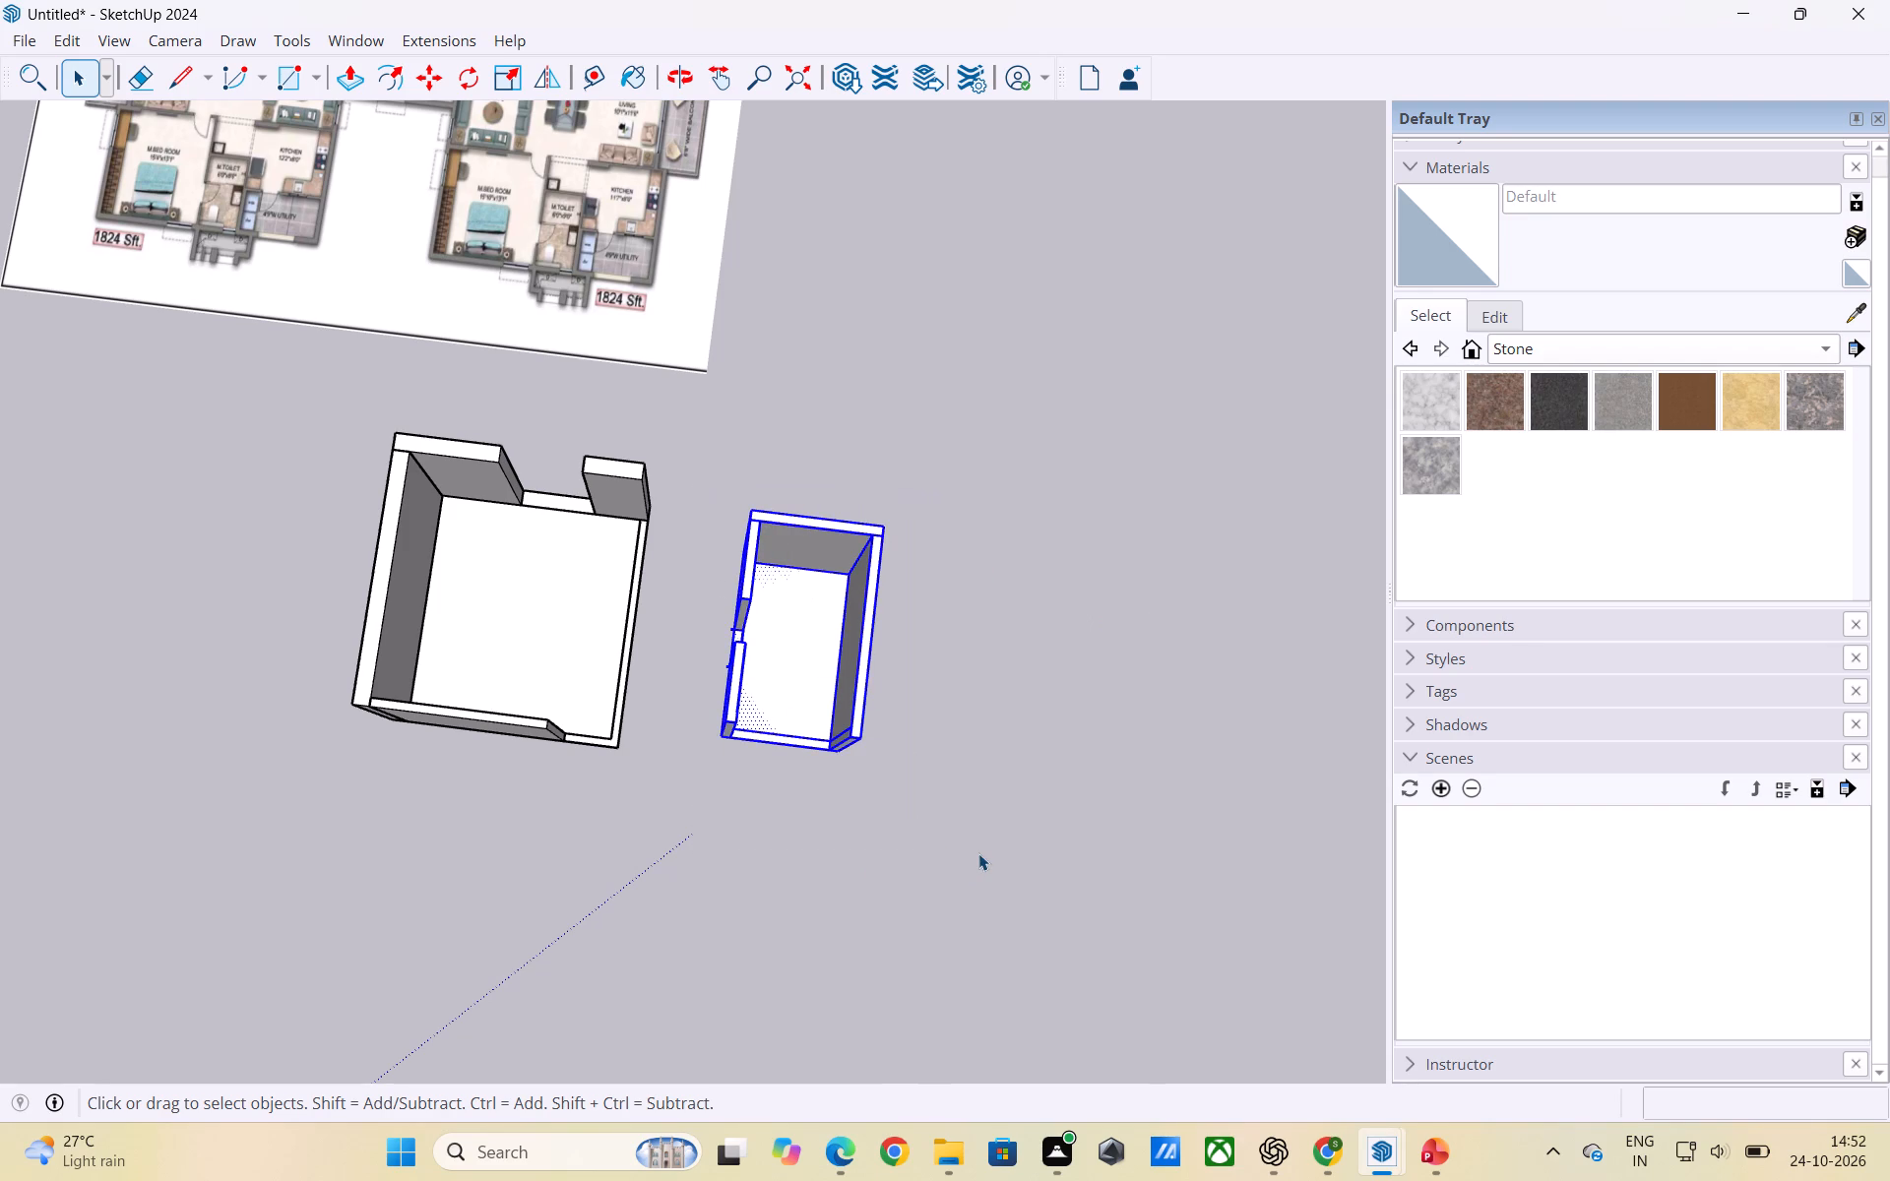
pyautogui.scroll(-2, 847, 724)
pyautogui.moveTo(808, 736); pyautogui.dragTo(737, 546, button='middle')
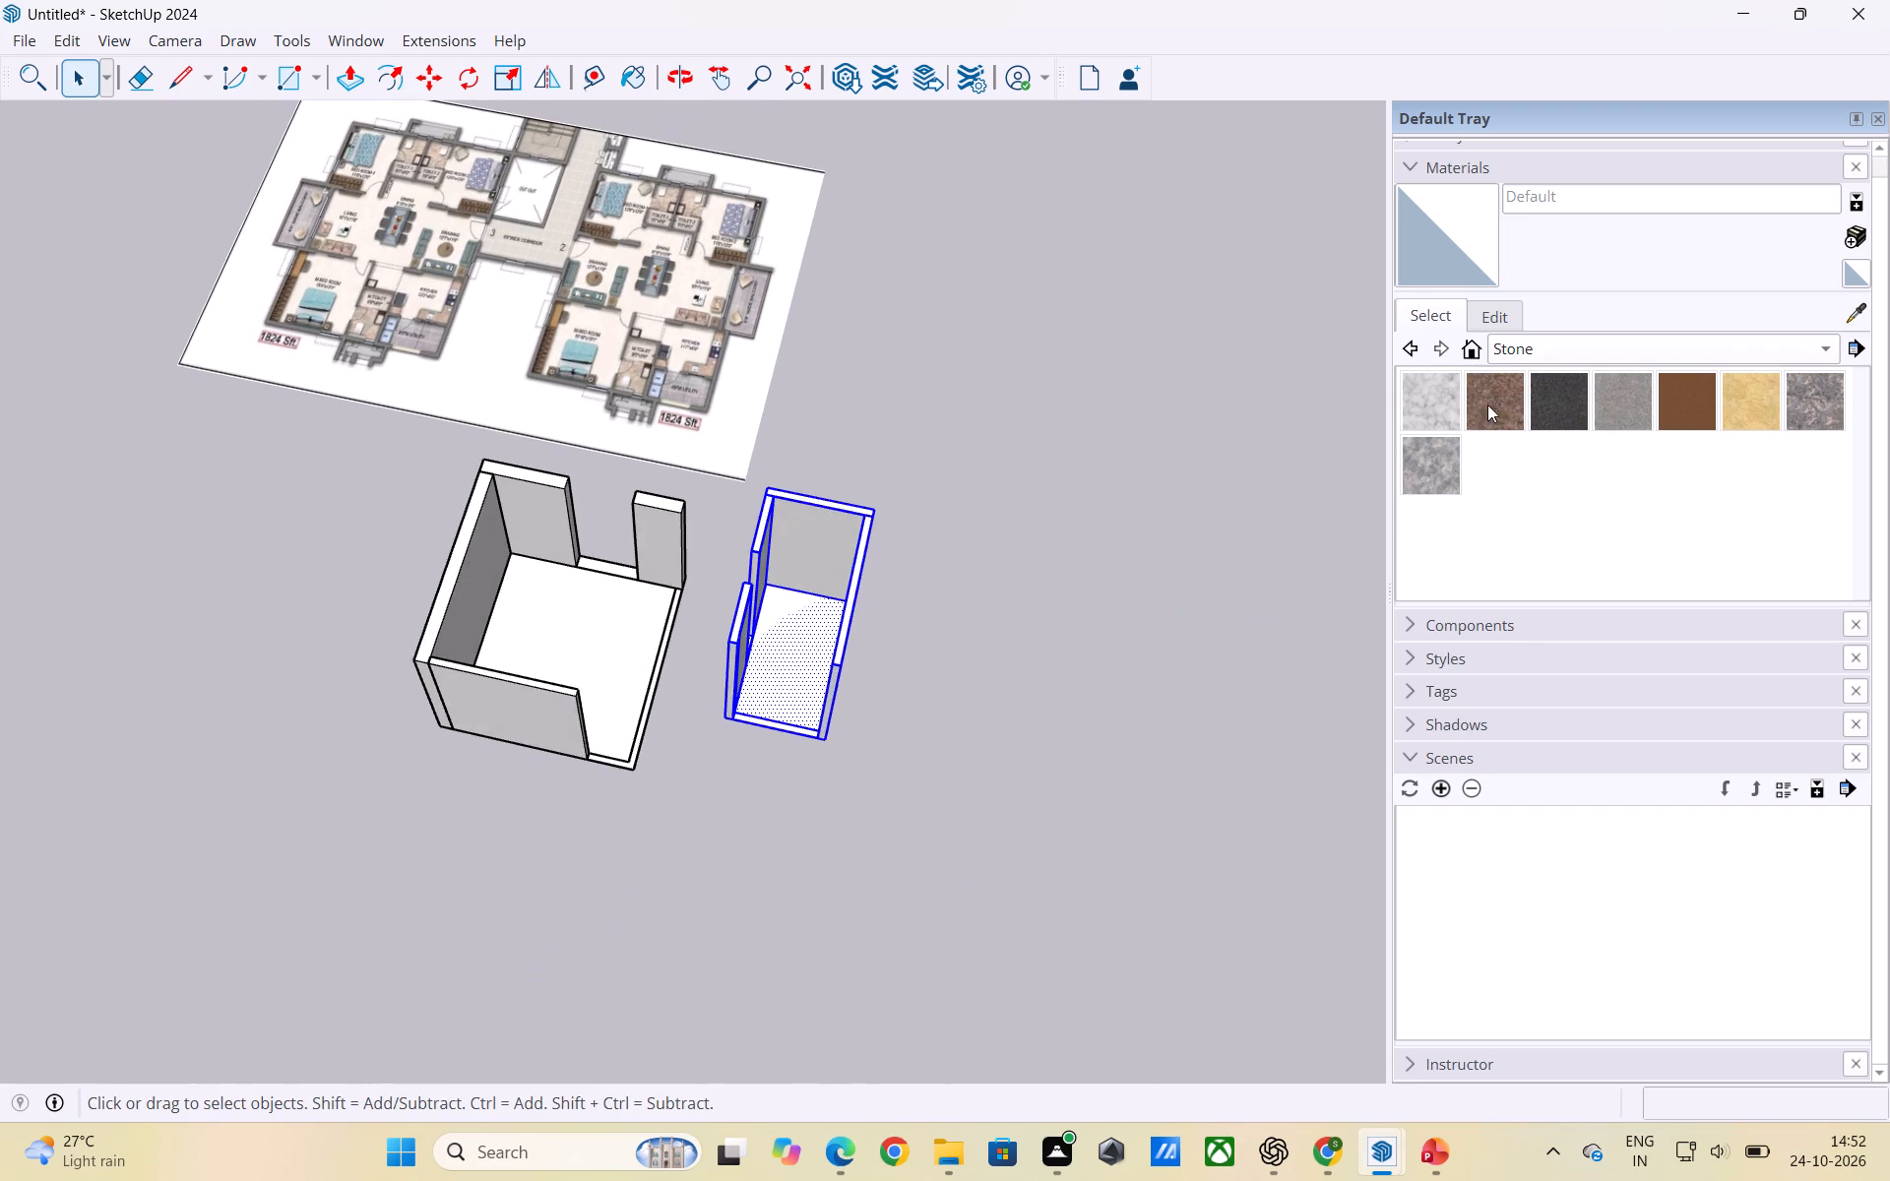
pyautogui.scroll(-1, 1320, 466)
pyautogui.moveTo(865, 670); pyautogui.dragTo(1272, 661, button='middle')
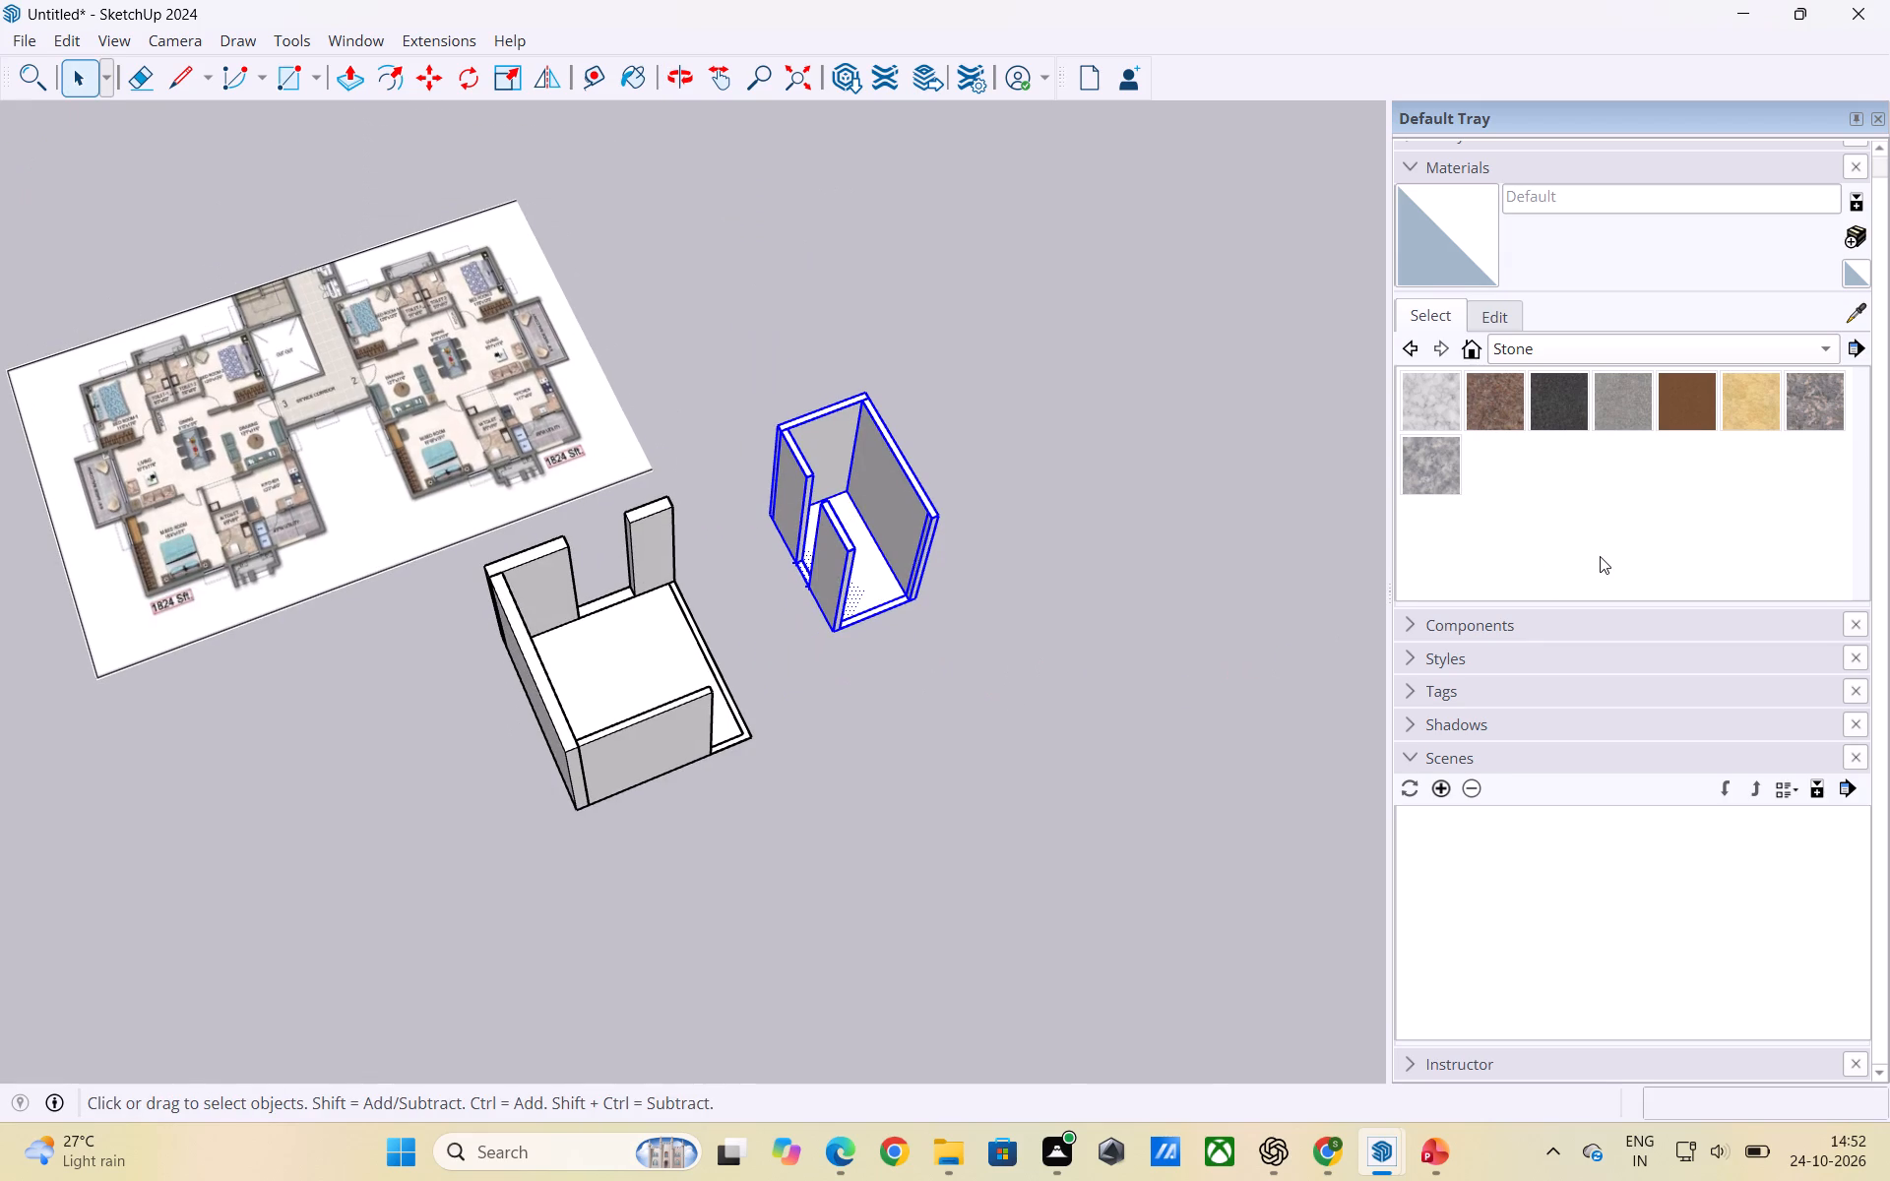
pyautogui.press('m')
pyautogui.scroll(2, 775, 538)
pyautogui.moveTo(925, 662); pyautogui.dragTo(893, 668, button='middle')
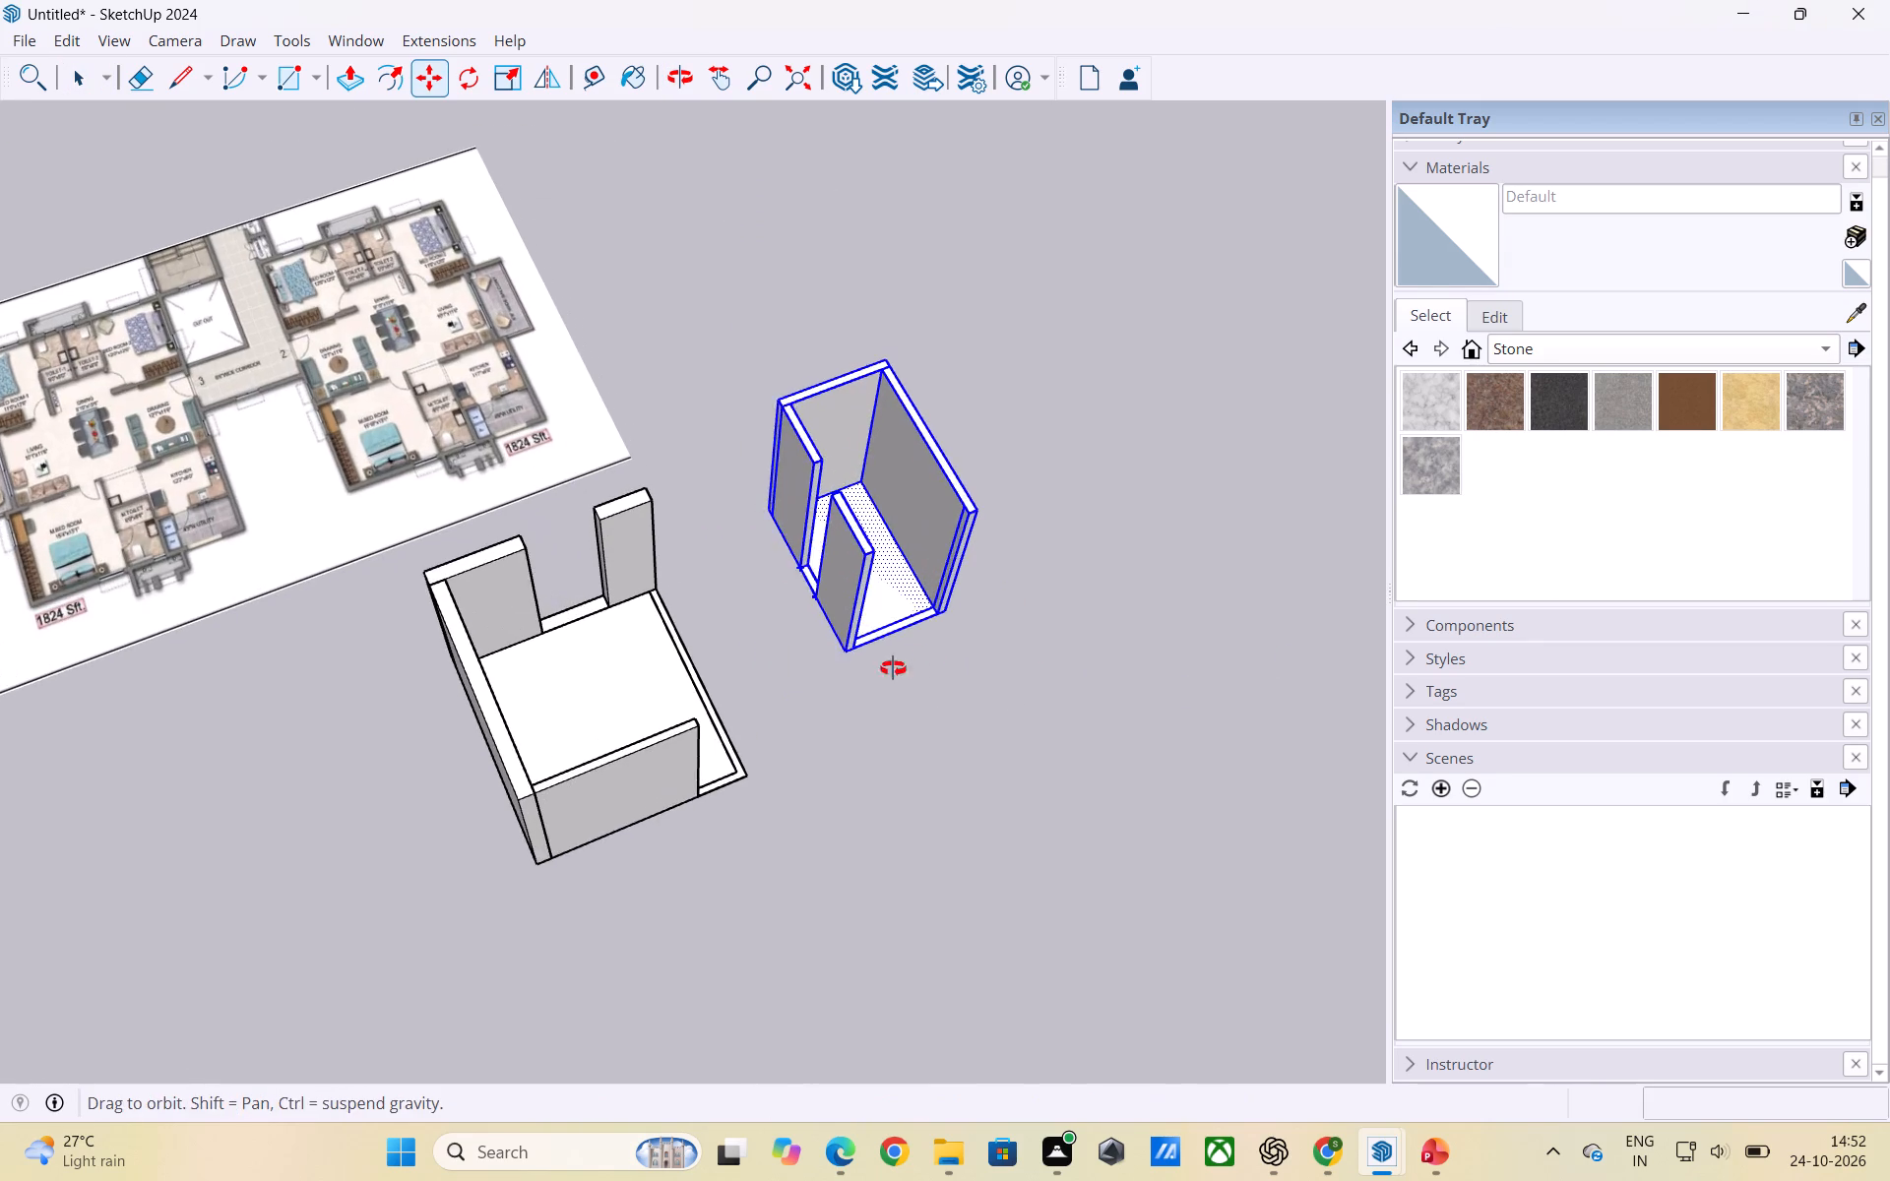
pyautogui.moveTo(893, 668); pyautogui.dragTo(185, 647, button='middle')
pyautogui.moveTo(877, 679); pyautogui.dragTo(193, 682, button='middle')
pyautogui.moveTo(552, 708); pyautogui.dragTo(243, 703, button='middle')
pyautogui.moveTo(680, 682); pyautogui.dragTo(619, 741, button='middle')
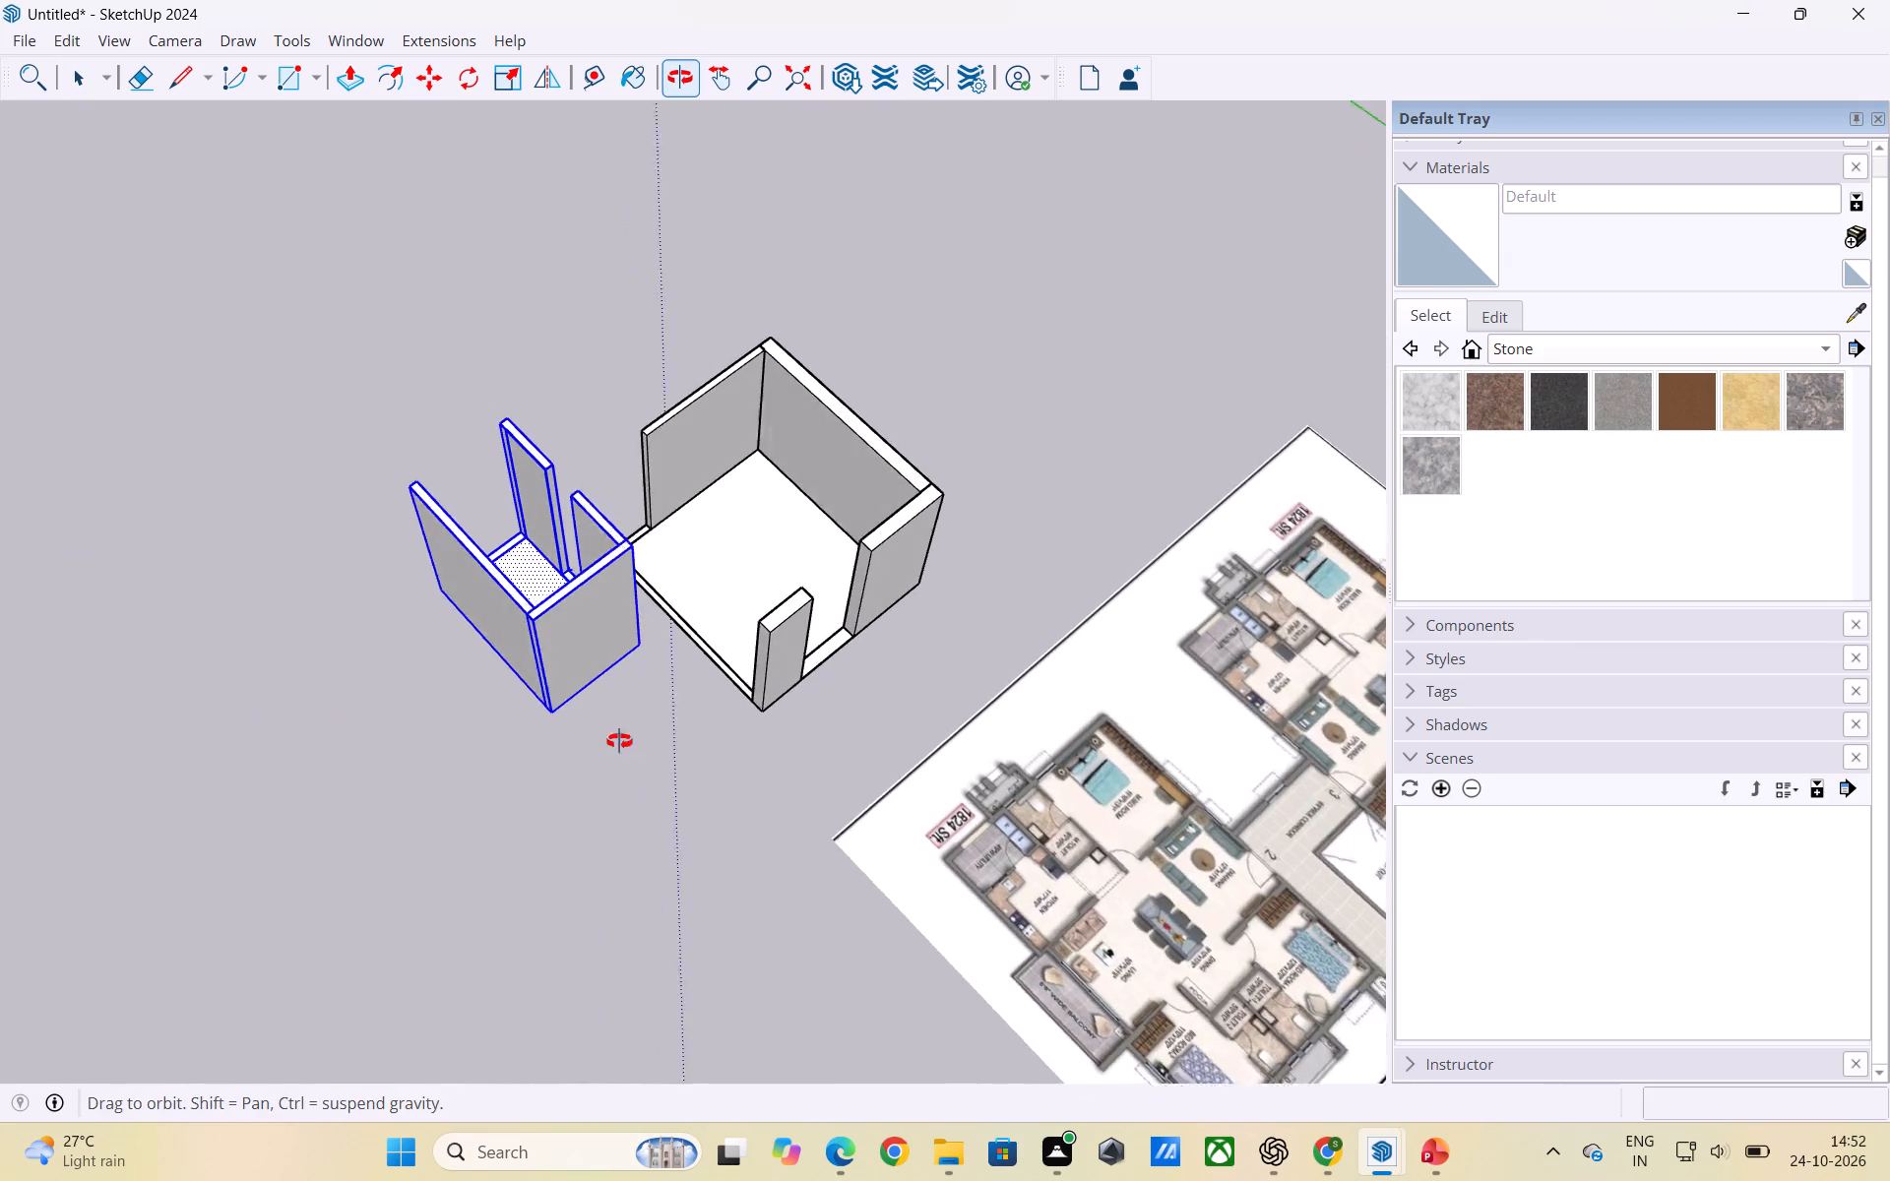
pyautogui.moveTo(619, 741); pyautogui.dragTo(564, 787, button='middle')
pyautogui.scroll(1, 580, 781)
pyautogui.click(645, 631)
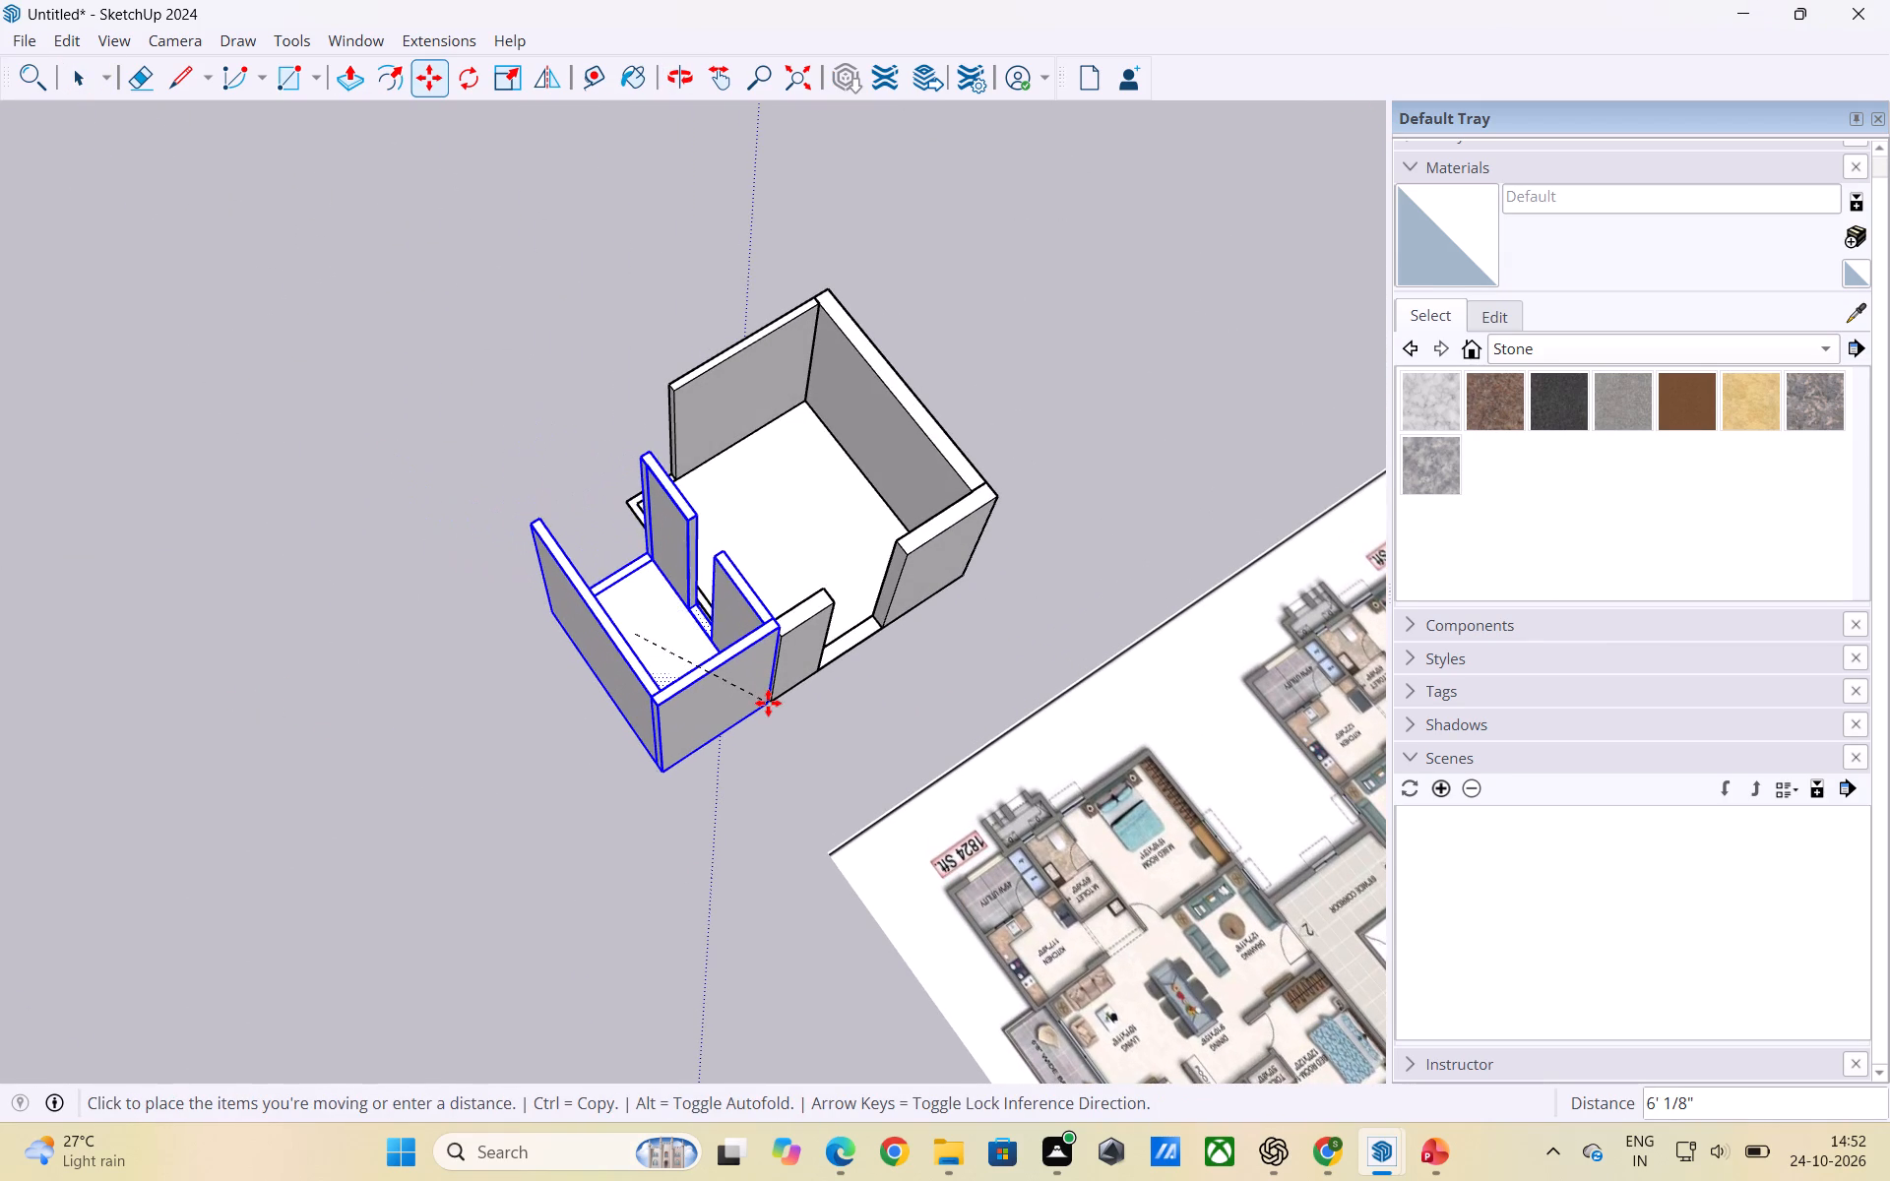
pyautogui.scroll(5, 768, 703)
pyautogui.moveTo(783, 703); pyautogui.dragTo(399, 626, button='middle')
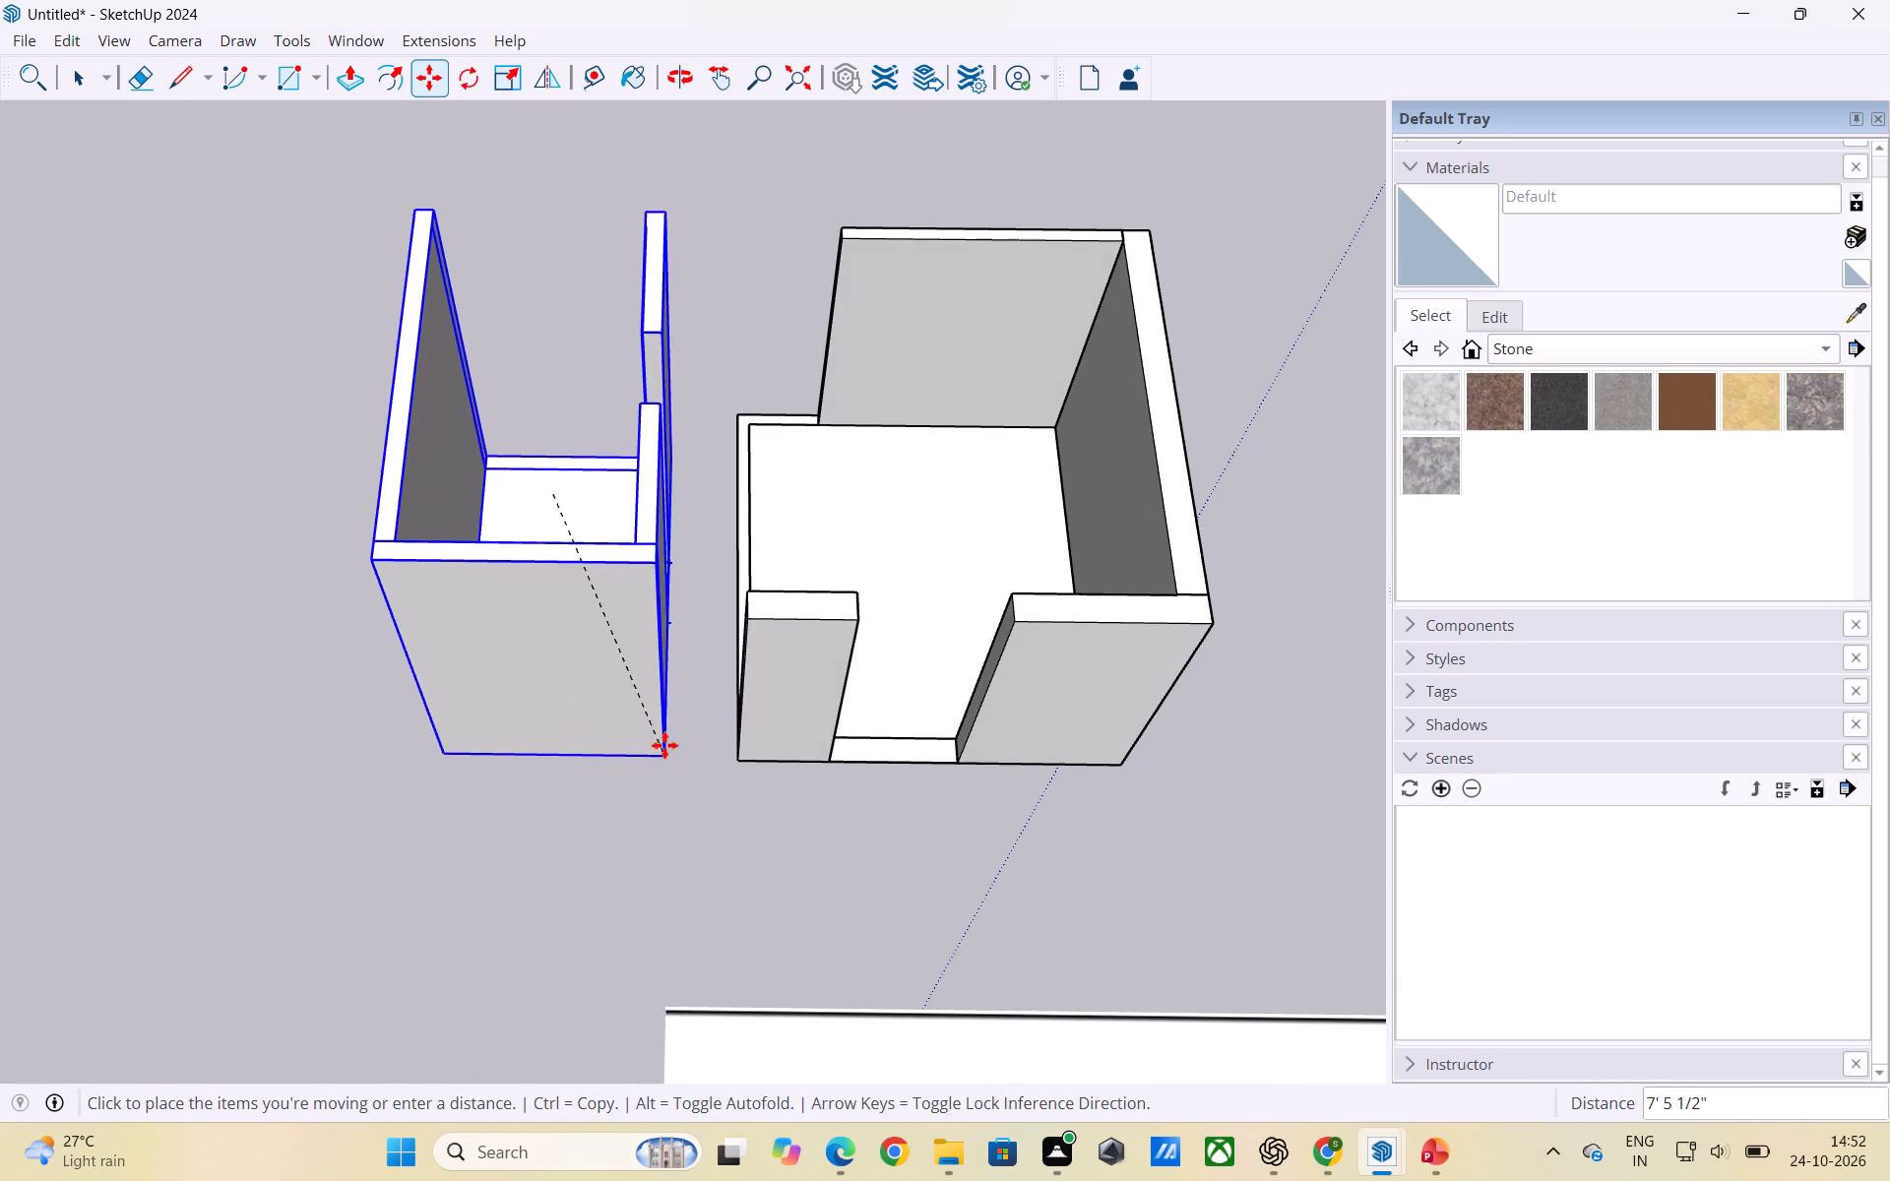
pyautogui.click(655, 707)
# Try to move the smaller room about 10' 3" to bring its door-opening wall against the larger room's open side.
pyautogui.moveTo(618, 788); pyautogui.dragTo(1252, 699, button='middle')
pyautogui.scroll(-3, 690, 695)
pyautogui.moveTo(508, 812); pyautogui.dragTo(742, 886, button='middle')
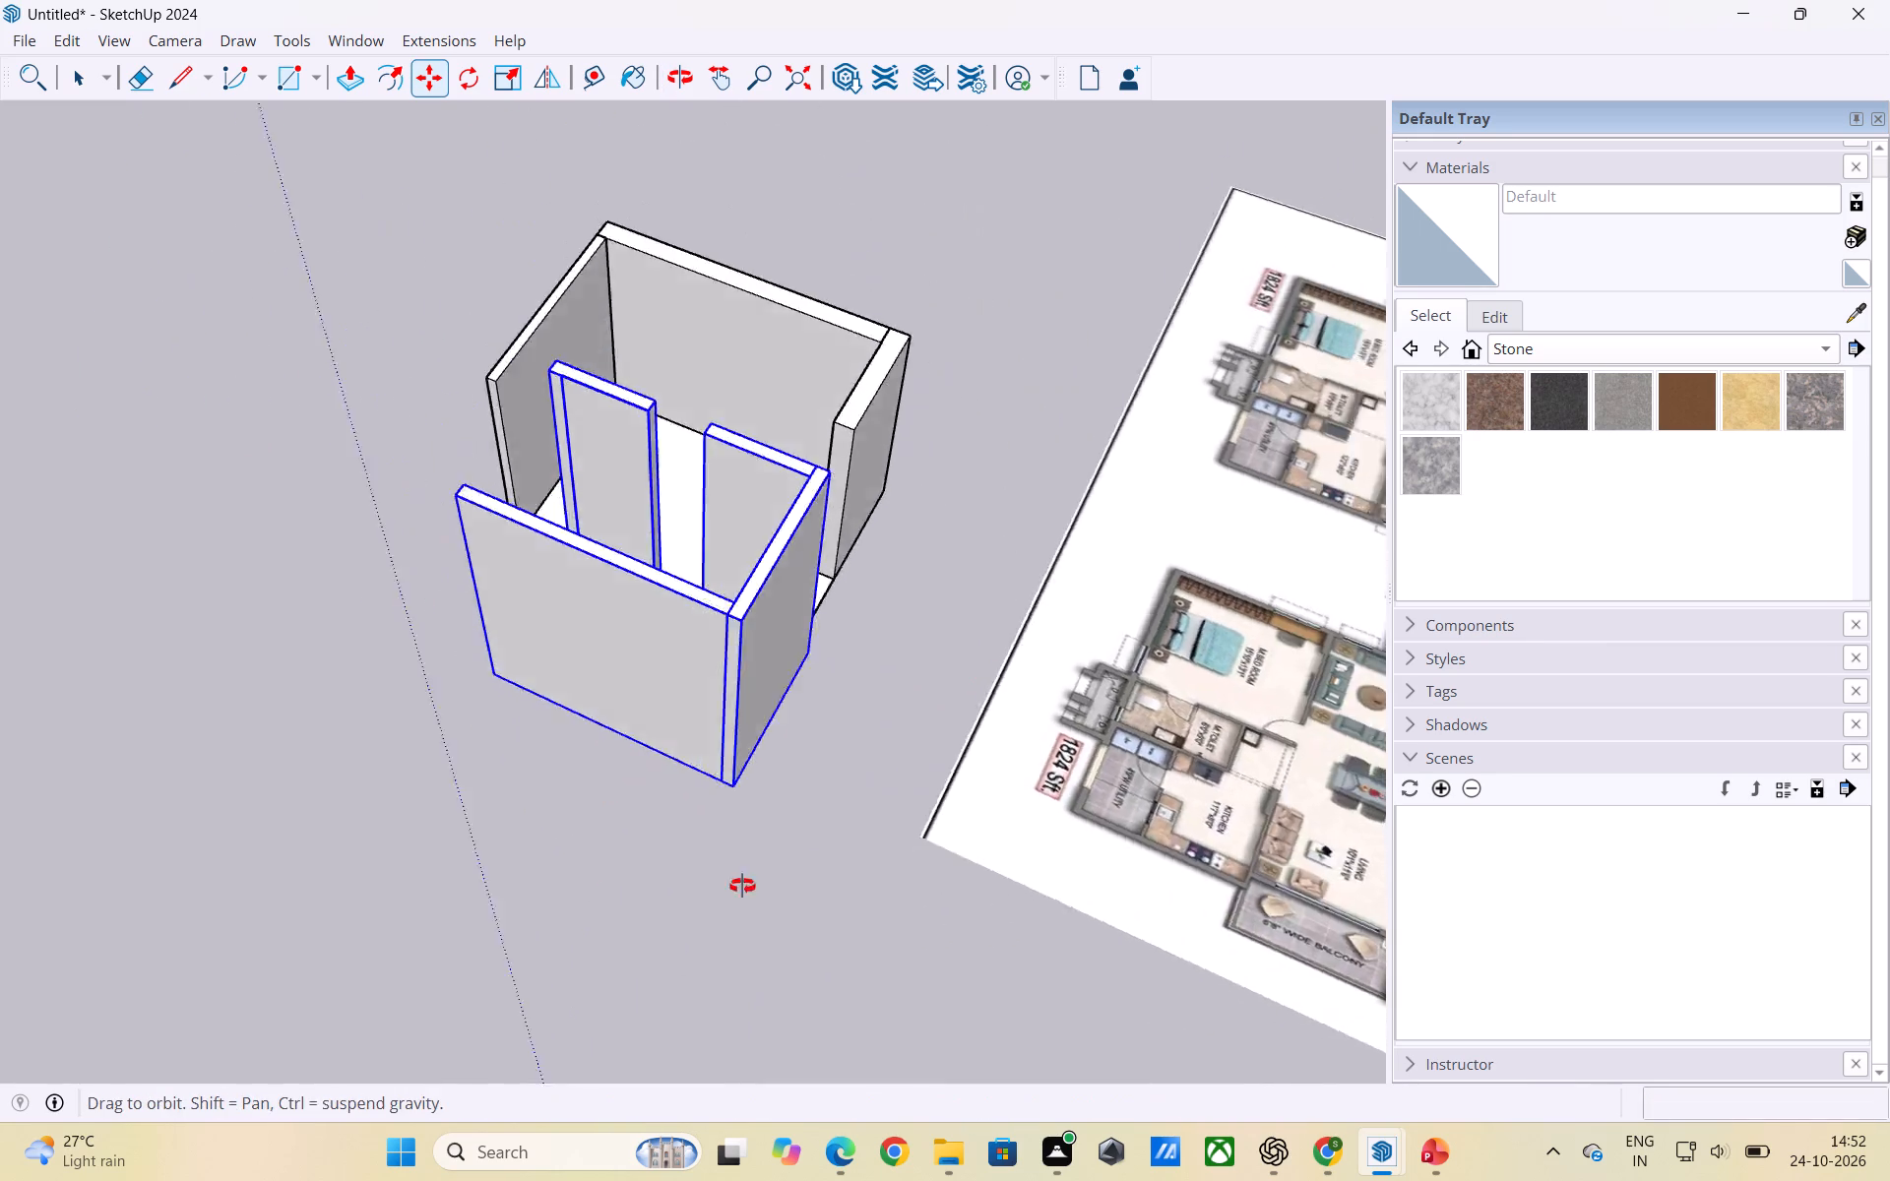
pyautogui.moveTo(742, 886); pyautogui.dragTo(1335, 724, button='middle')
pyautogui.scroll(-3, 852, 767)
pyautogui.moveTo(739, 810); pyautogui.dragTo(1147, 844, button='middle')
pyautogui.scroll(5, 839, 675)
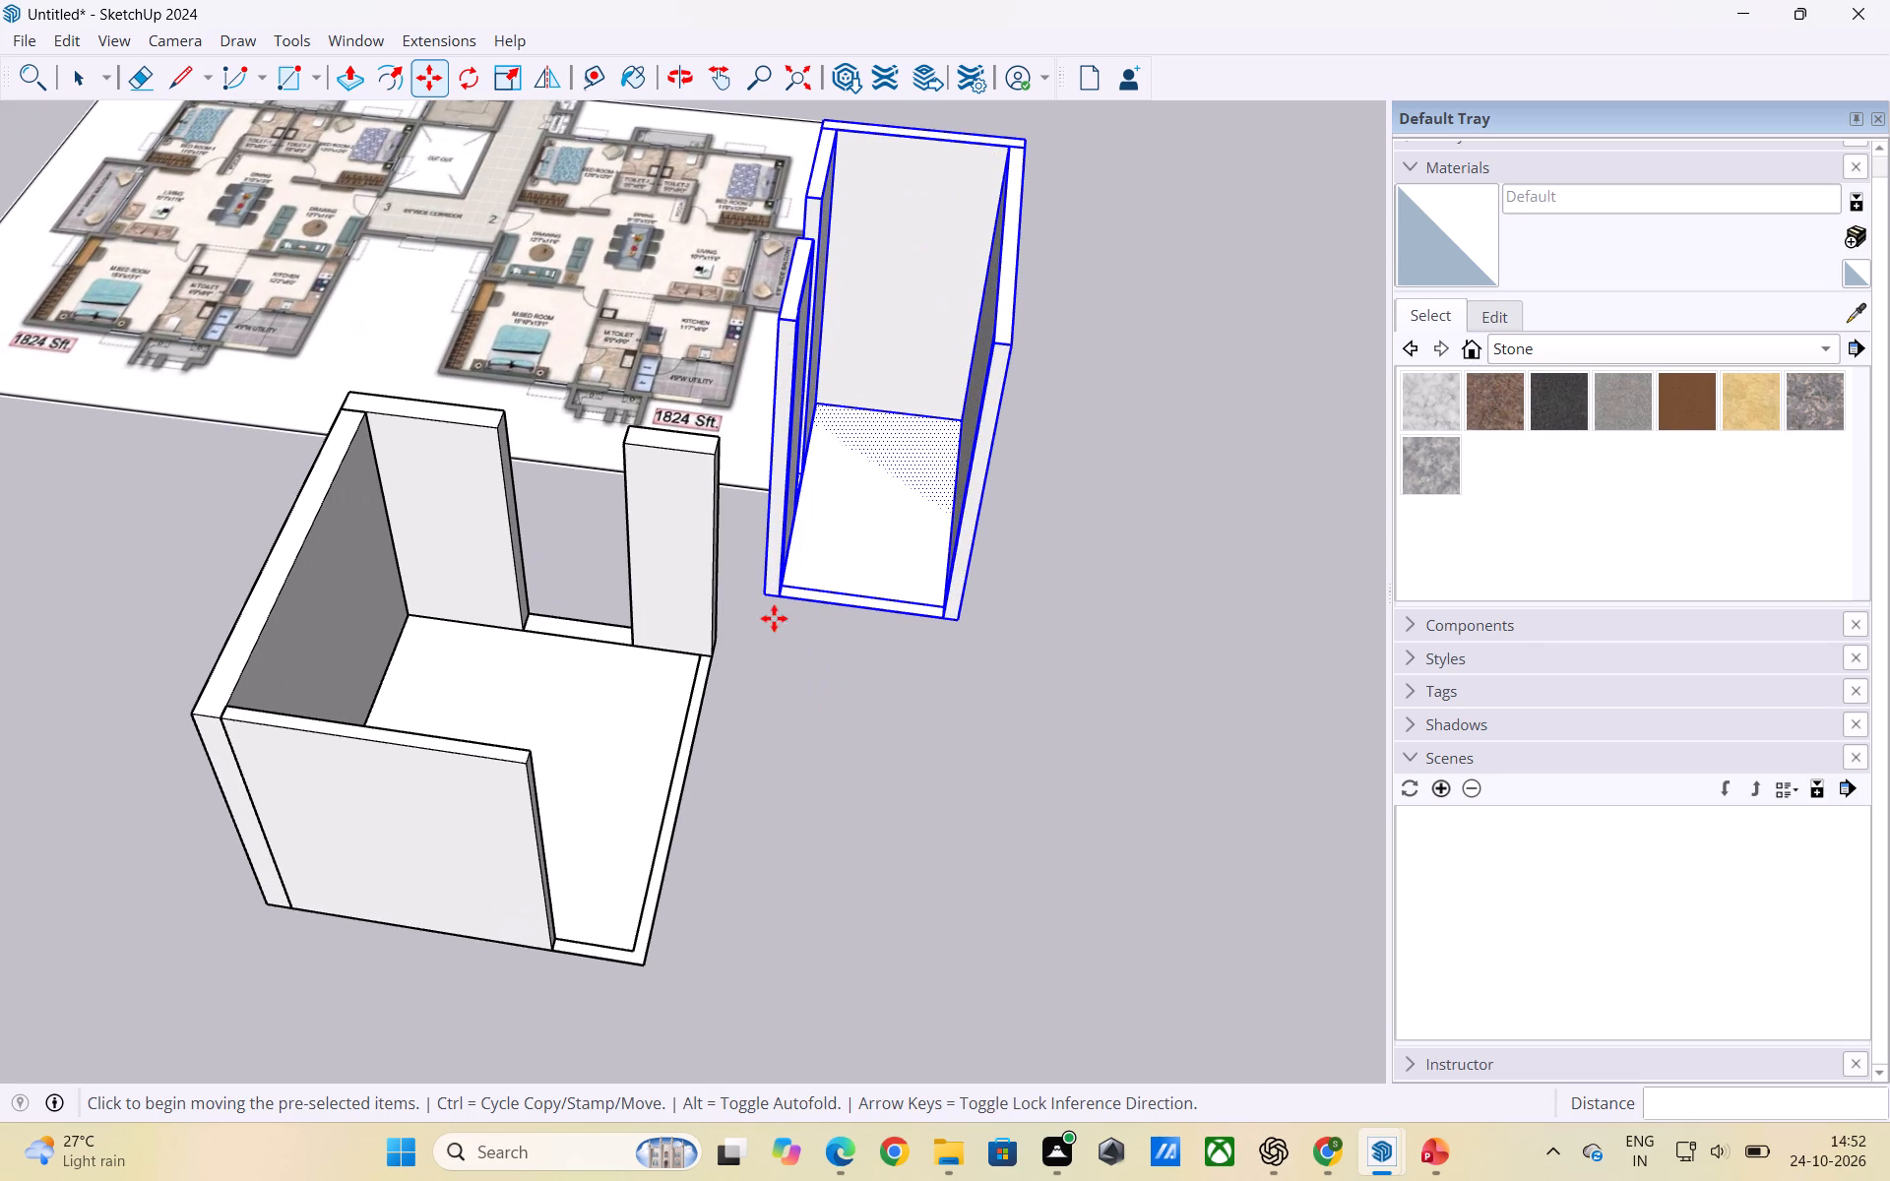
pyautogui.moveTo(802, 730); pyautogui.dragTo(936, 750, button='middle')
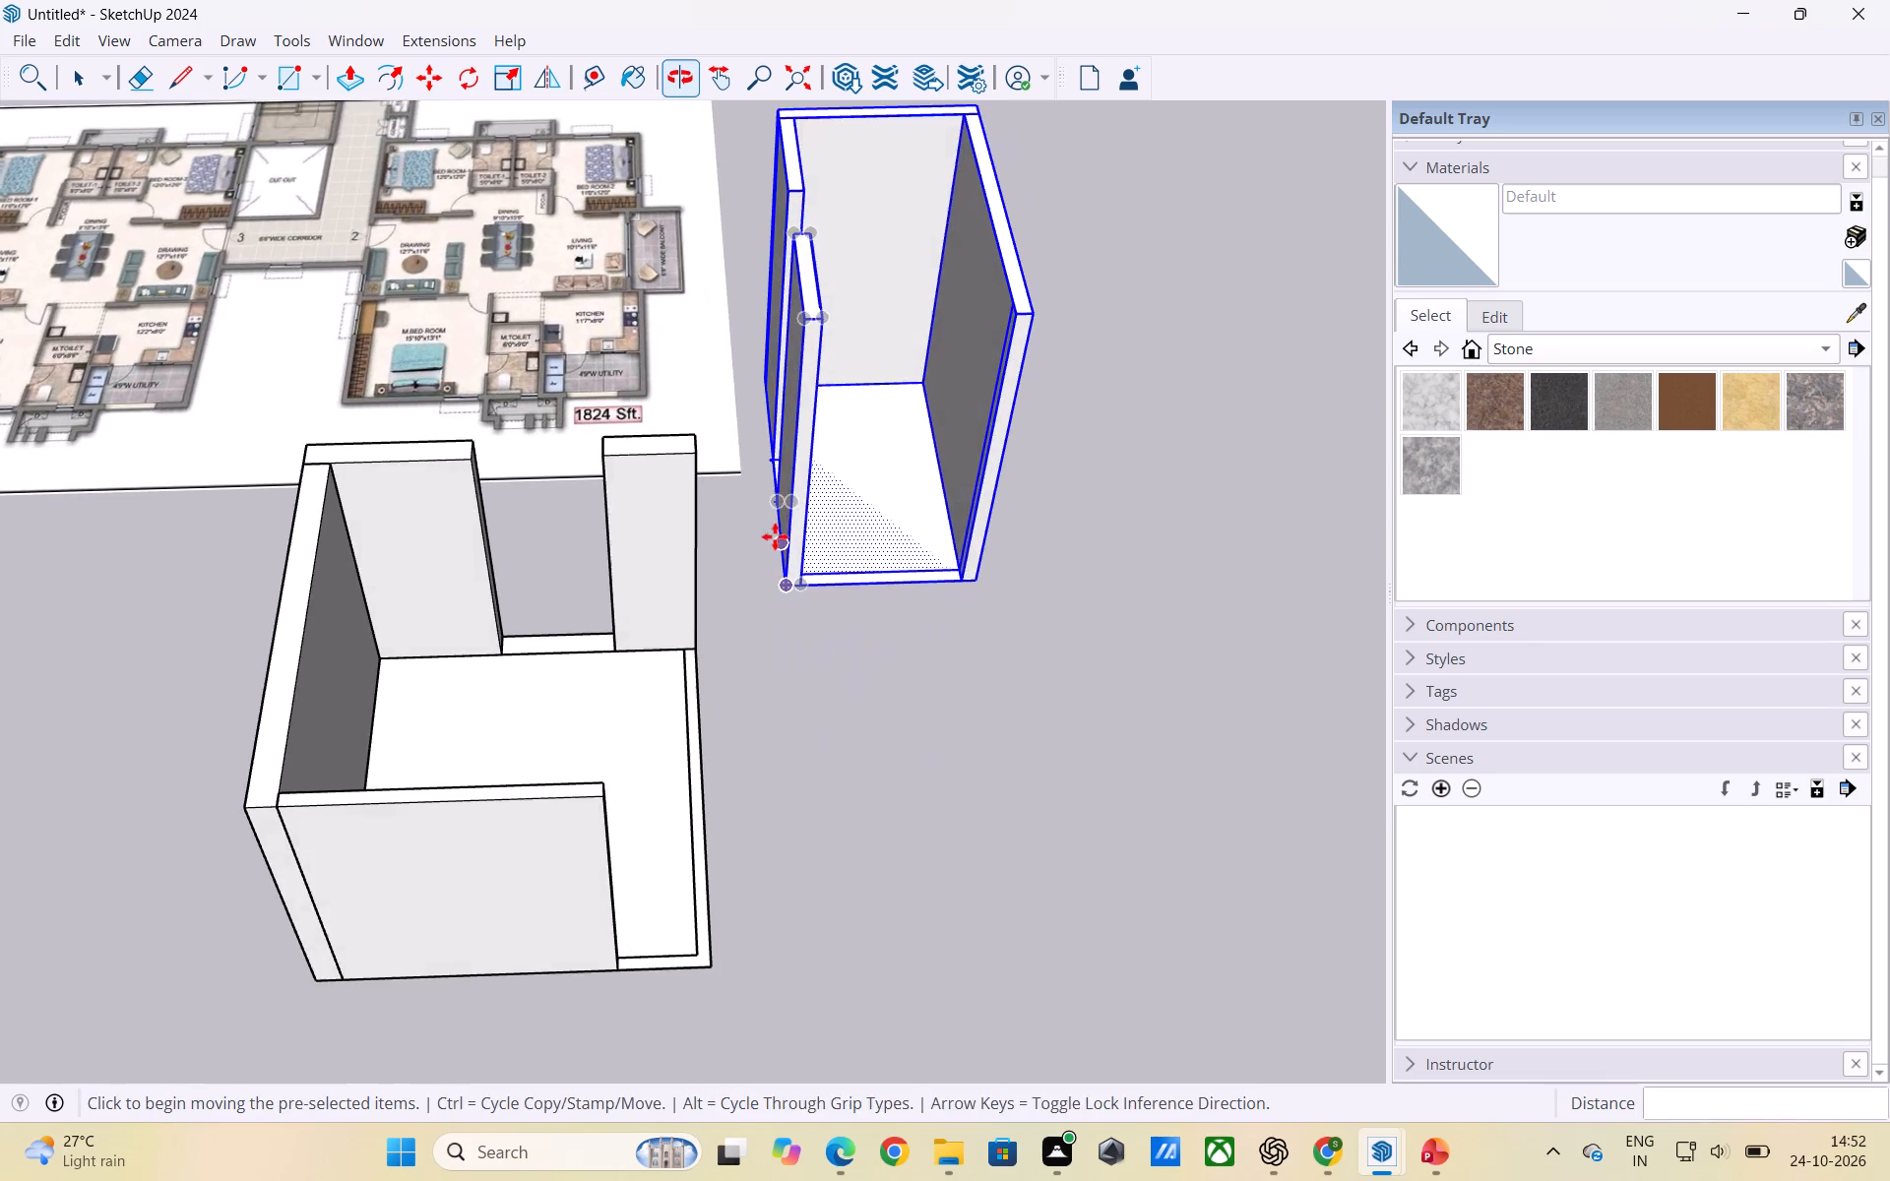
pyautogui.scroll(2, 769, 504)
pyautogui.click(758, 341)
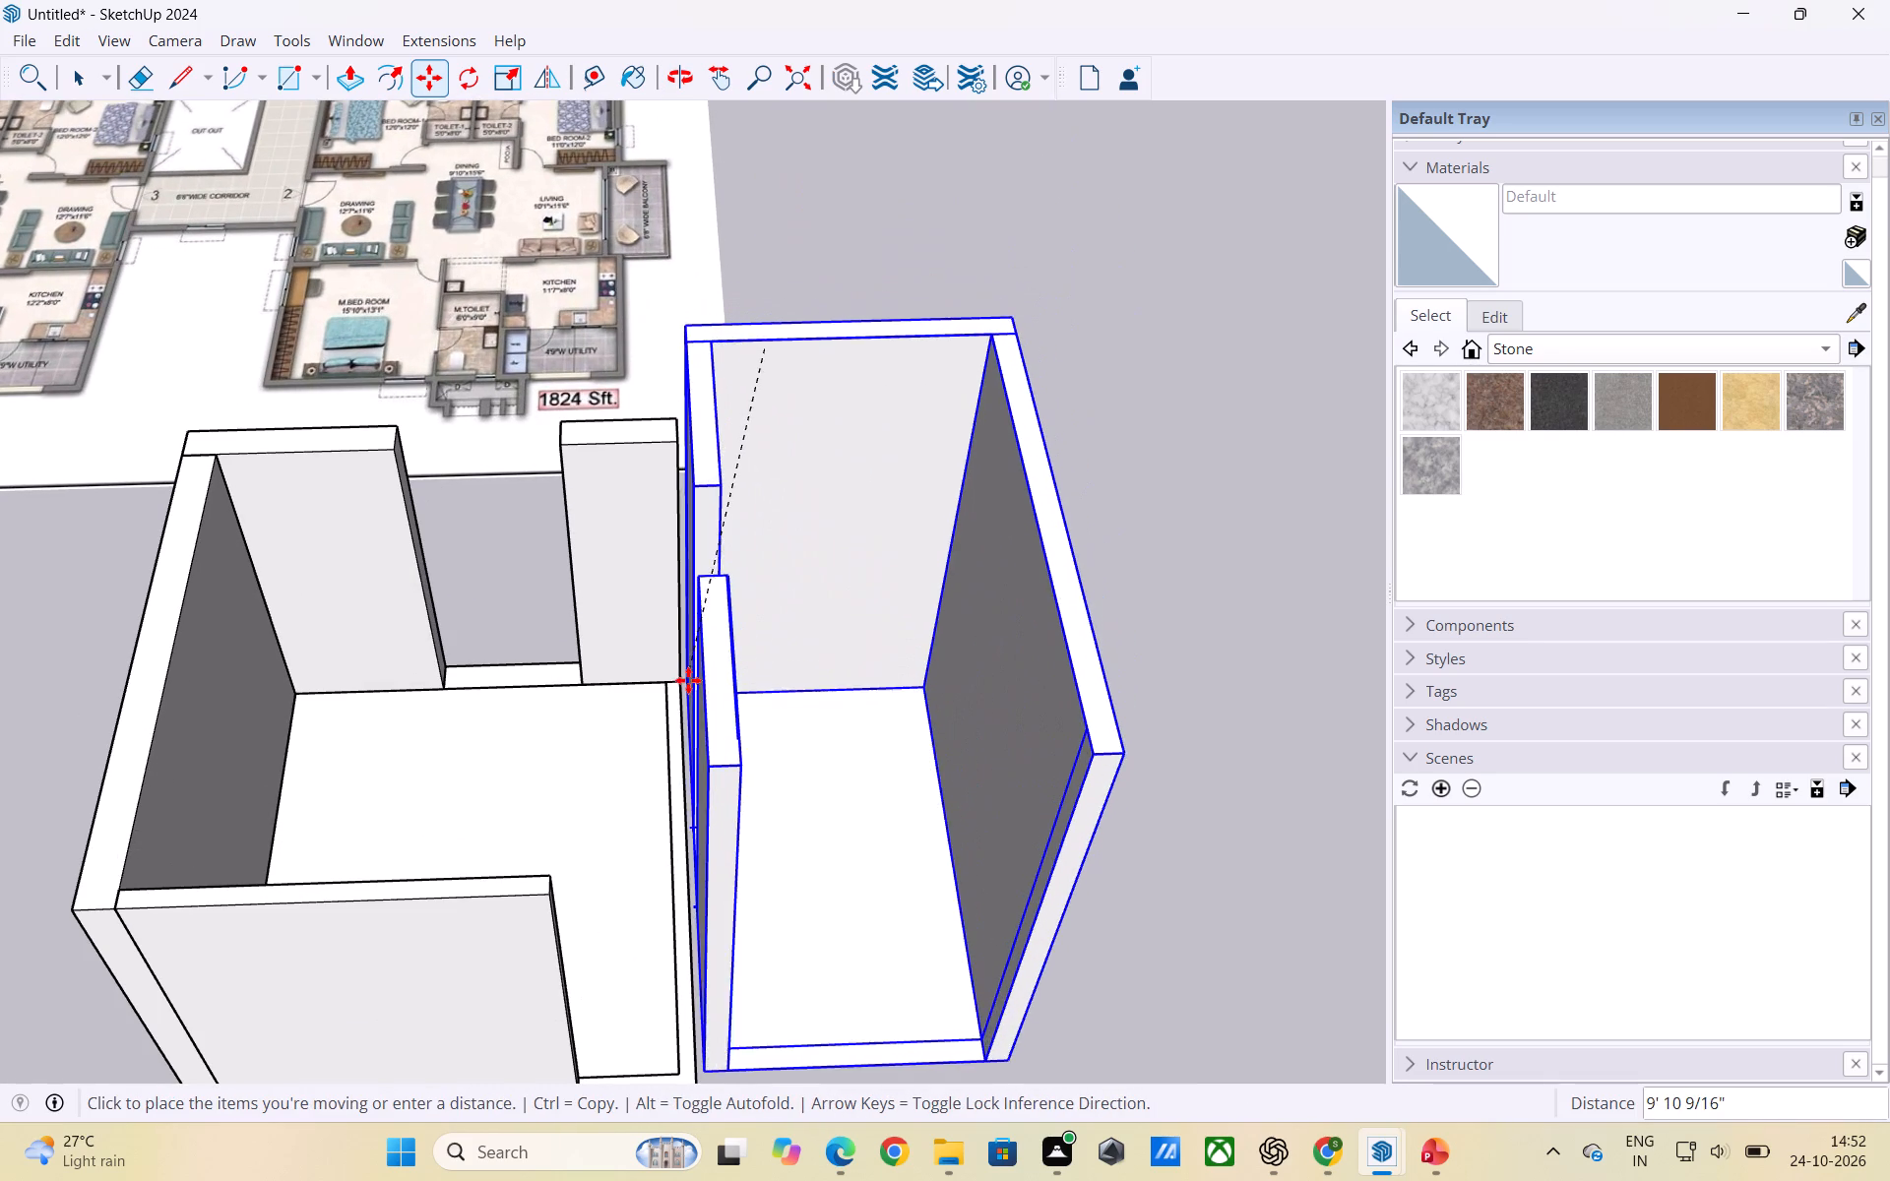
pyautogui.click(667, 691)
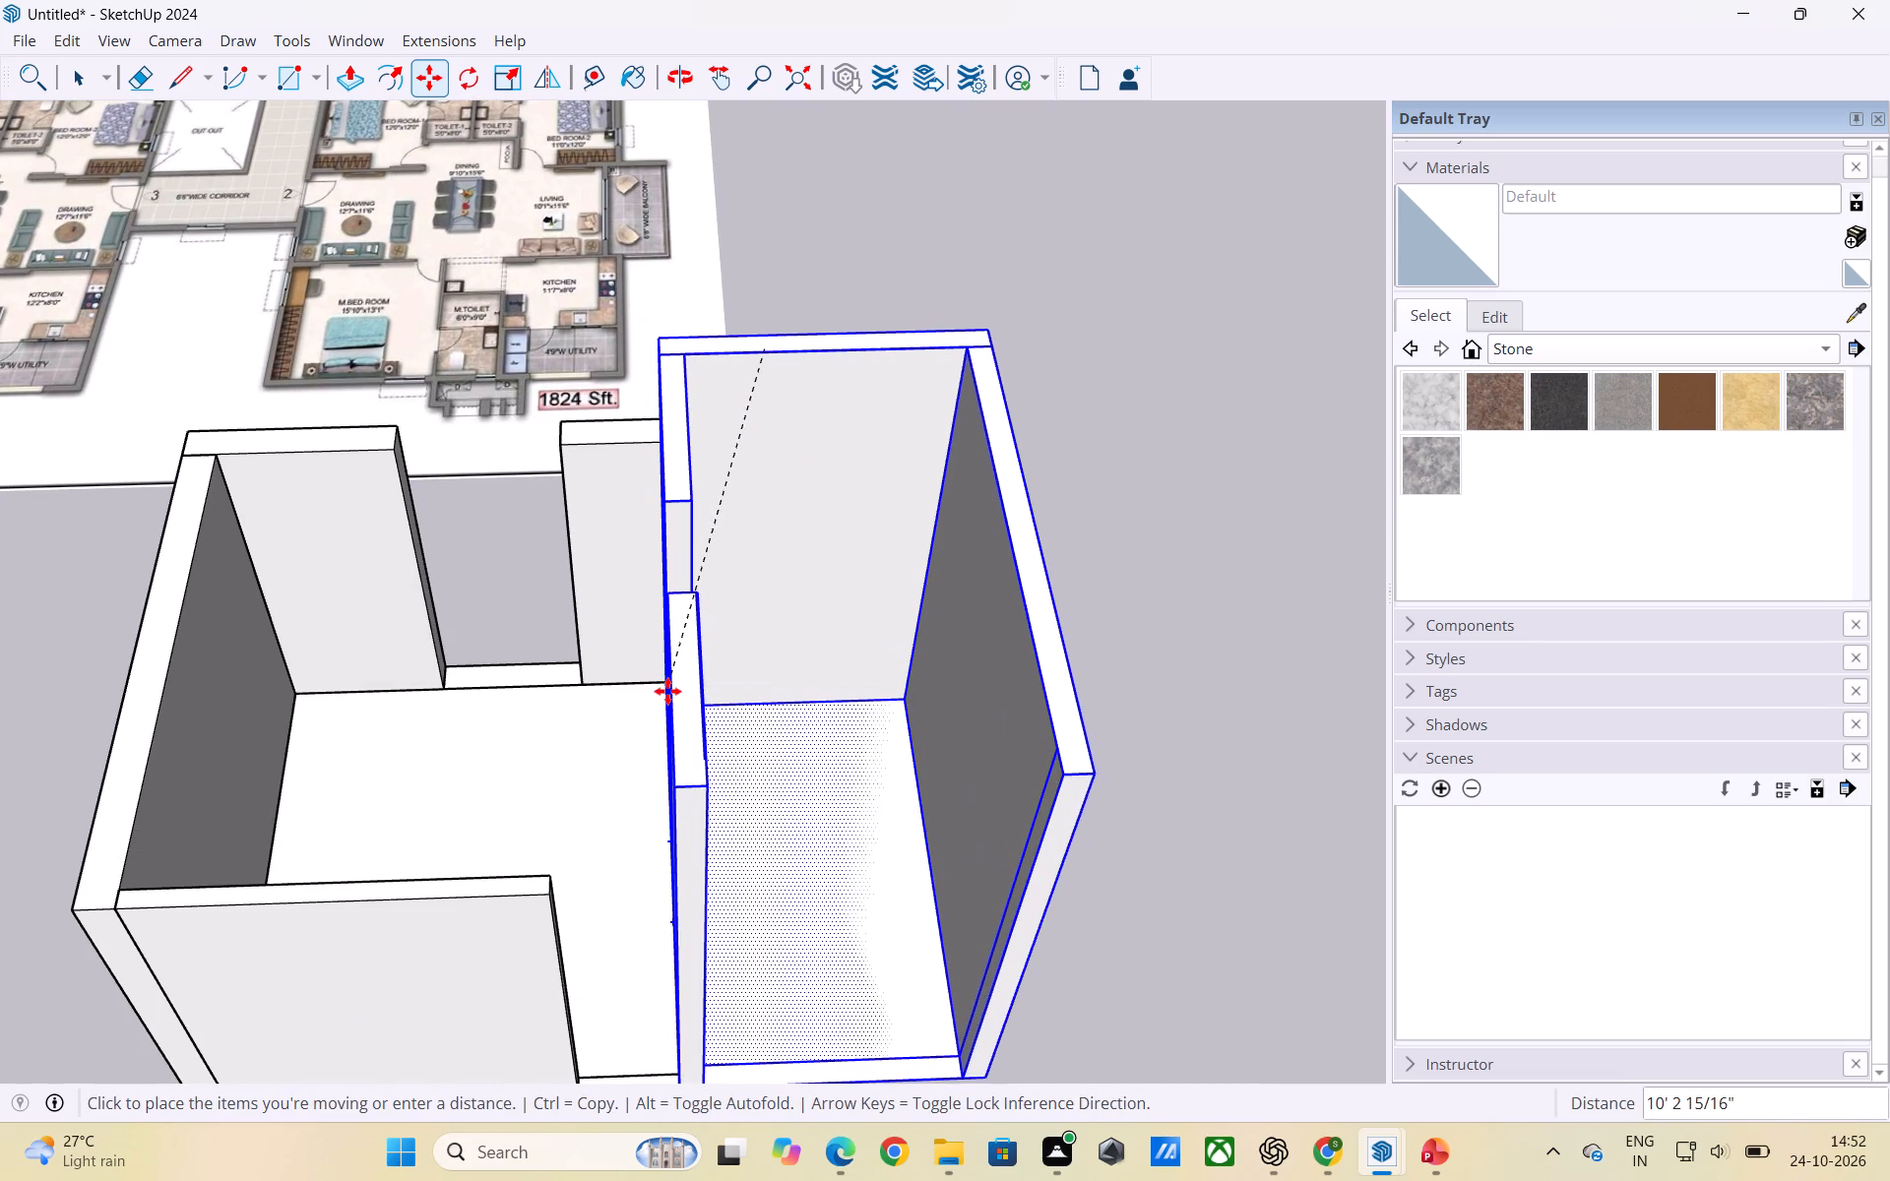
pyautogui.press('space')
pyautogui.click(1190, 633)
# Examine how the smaller room sits against the larger room and compare the layout with the floor plan.
pyautogui.scroll(-4, 1187, 520)
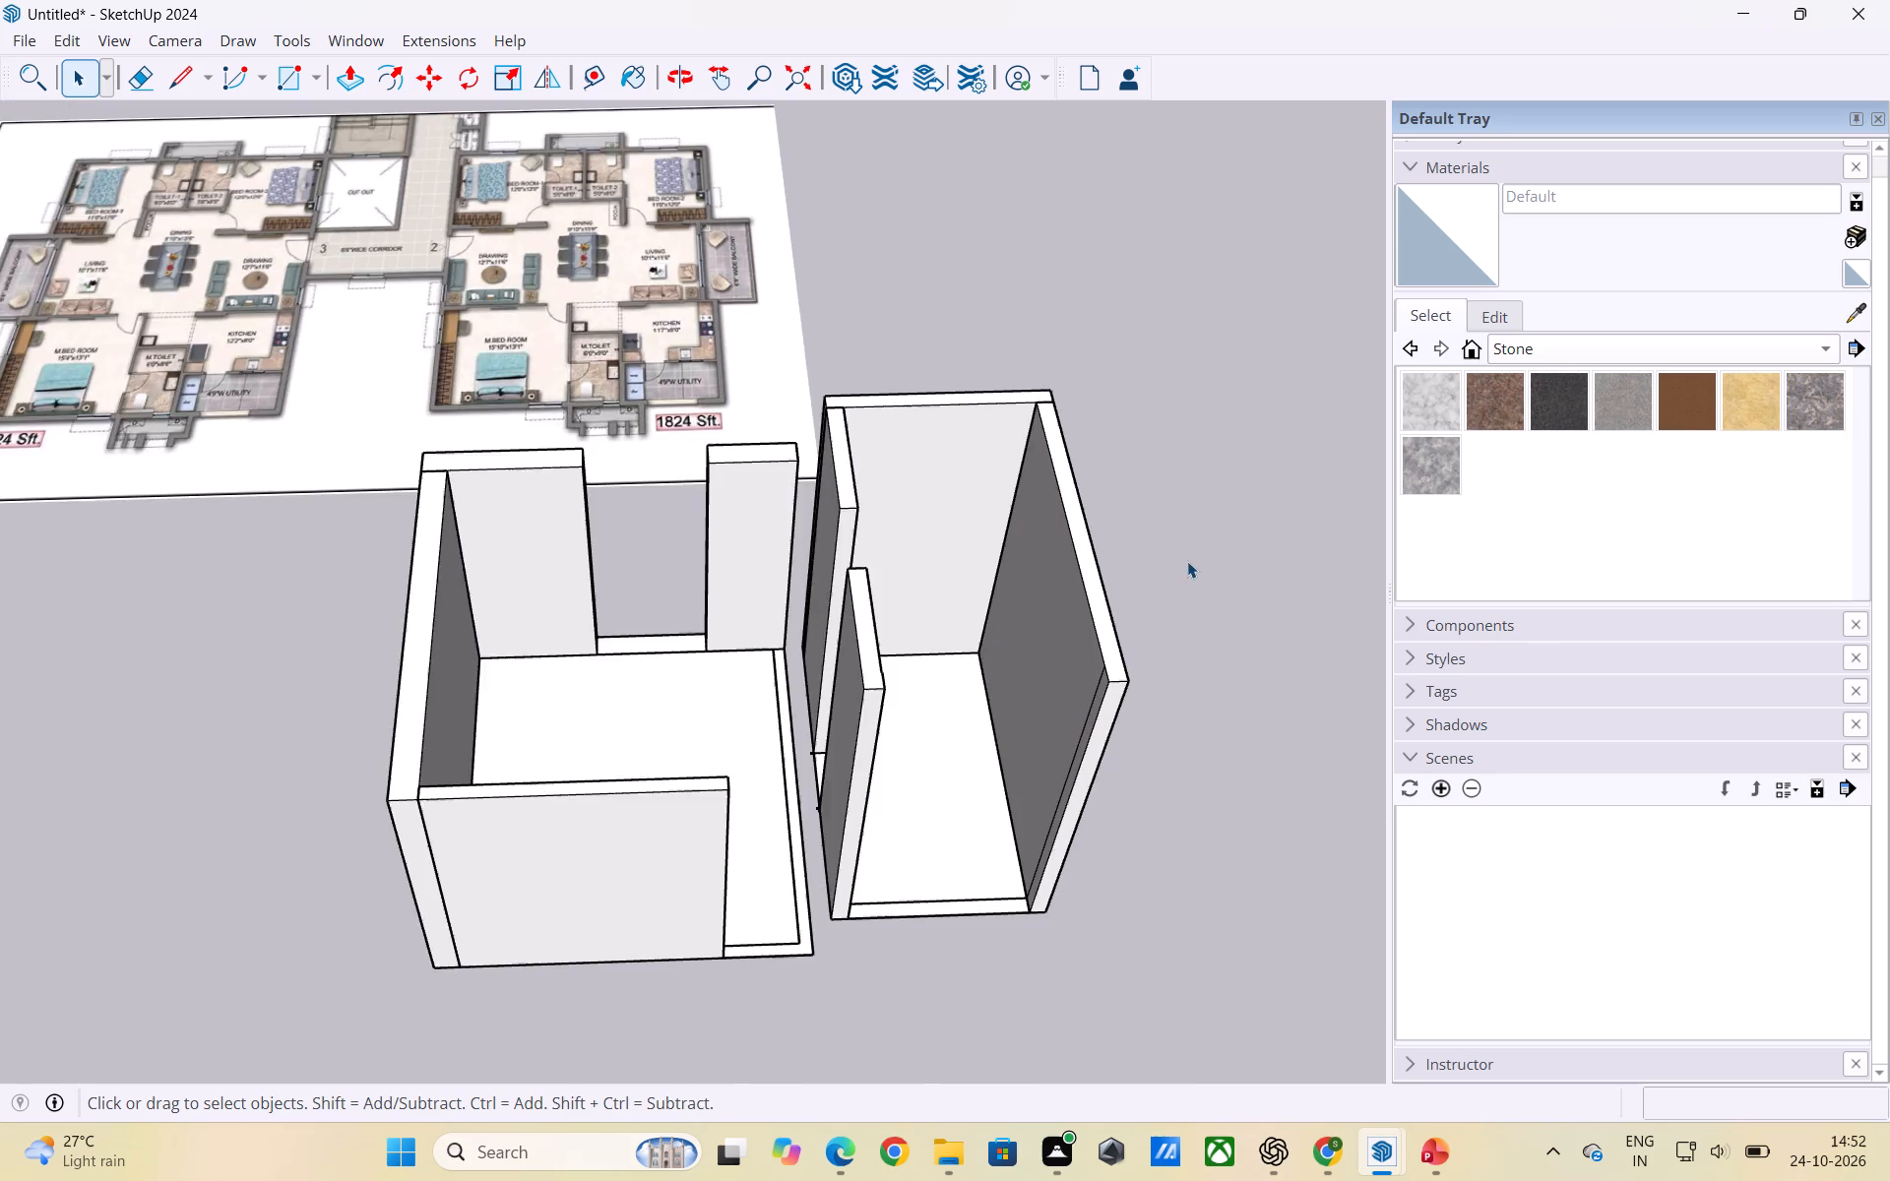
pyautogui.scroll(-2, 1187, 561)
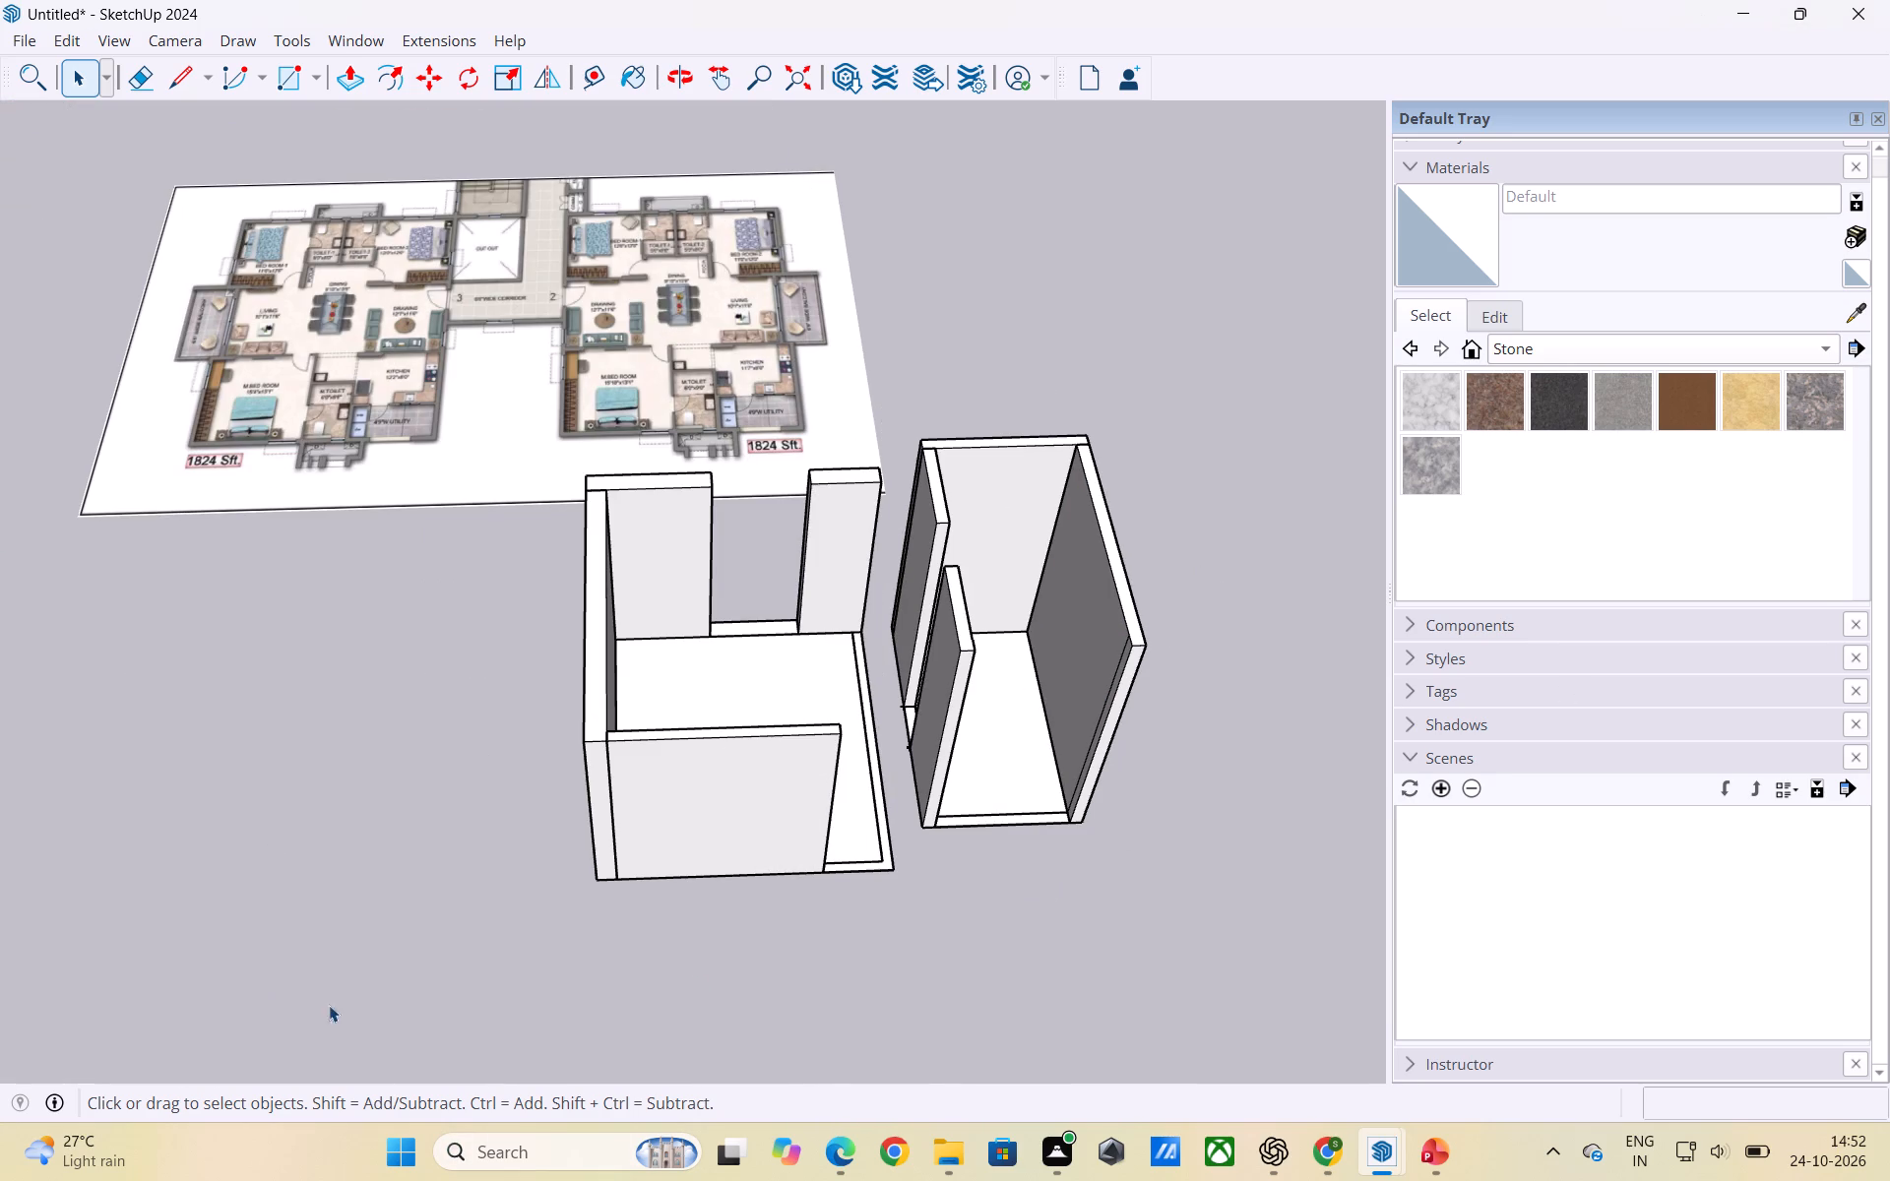
pyautogui.scroll(3, 151, 1161)
pyautogui.scroll(3, 318, 1088)
pyautogui.scroll(-2, 450, 1128)
pyautogui.scroll(-2, 510, 1180)
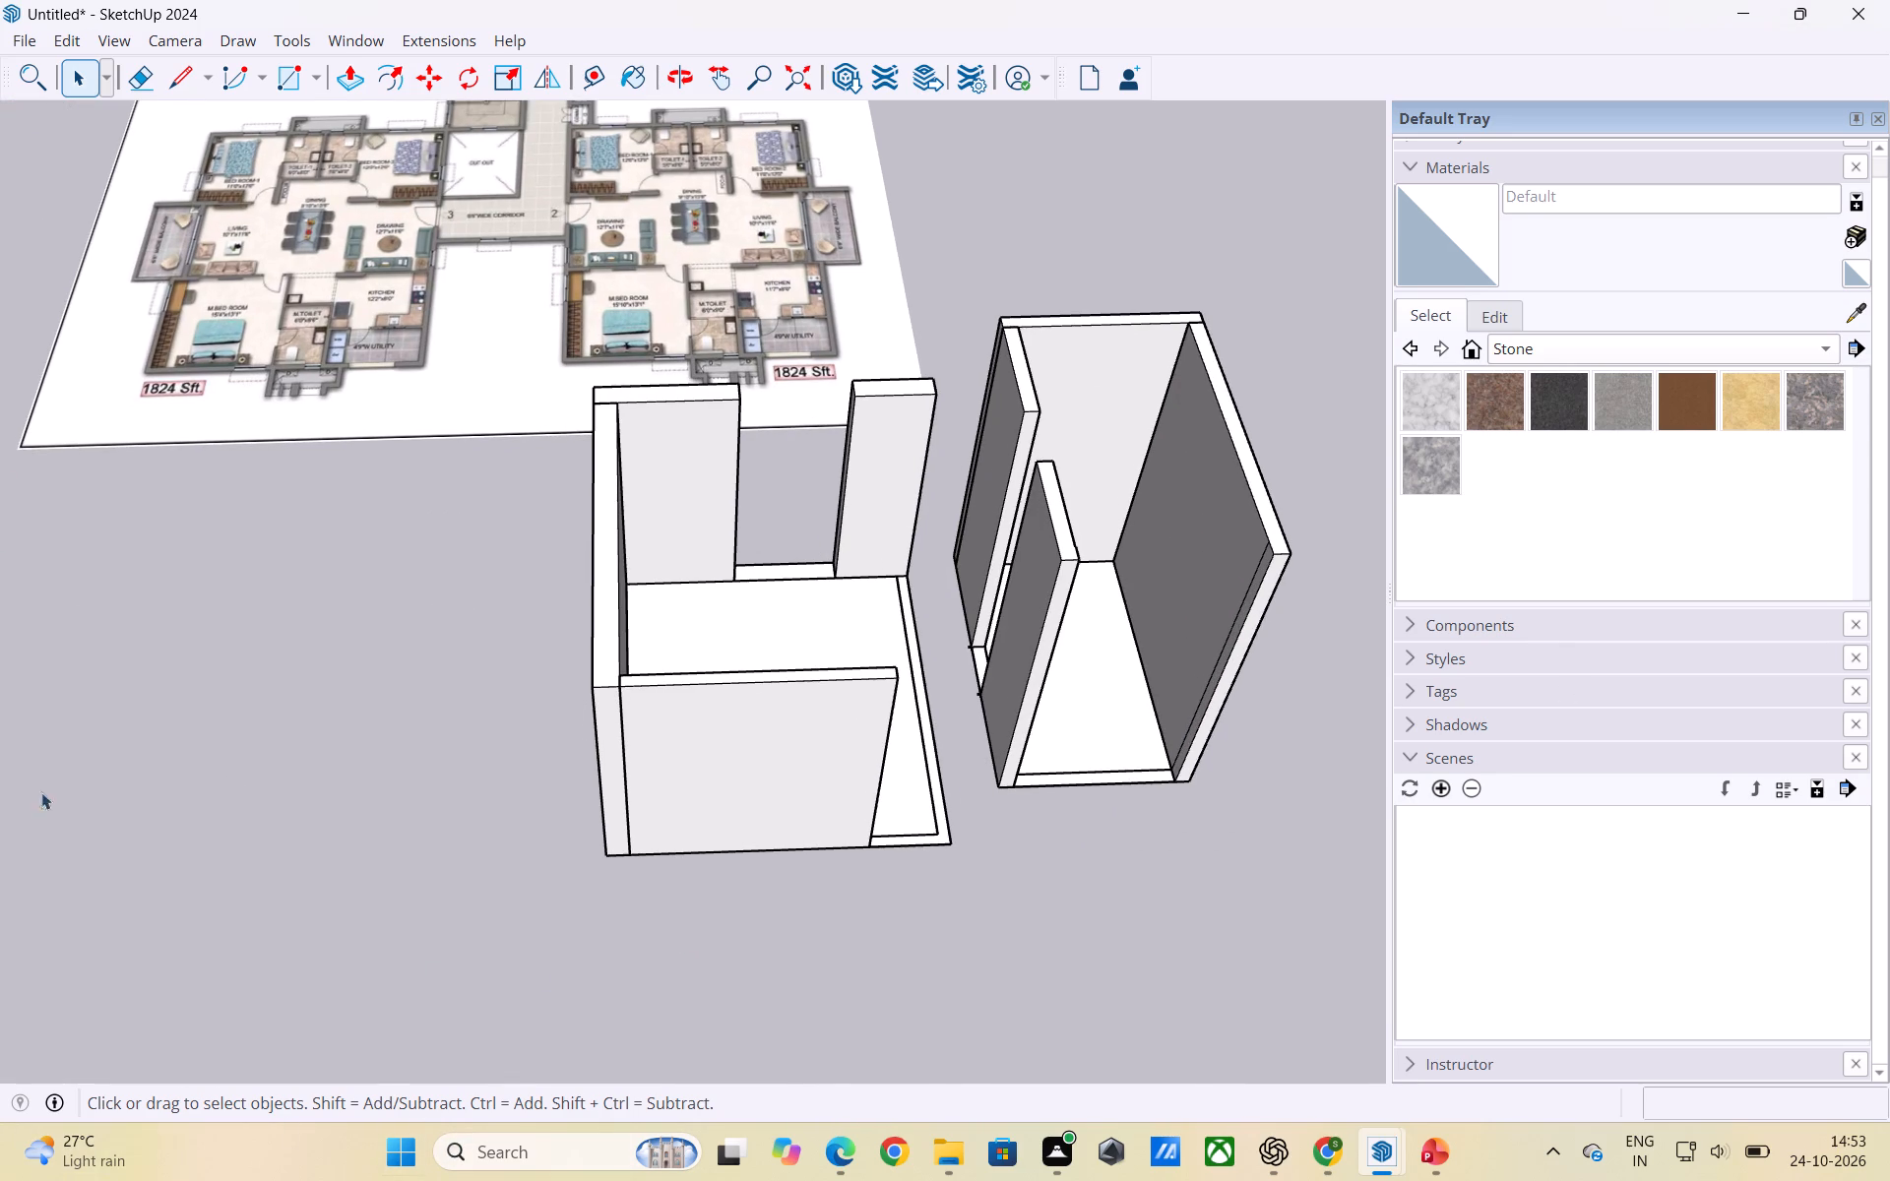
pyautogui.scroll(-2, 41, 792)
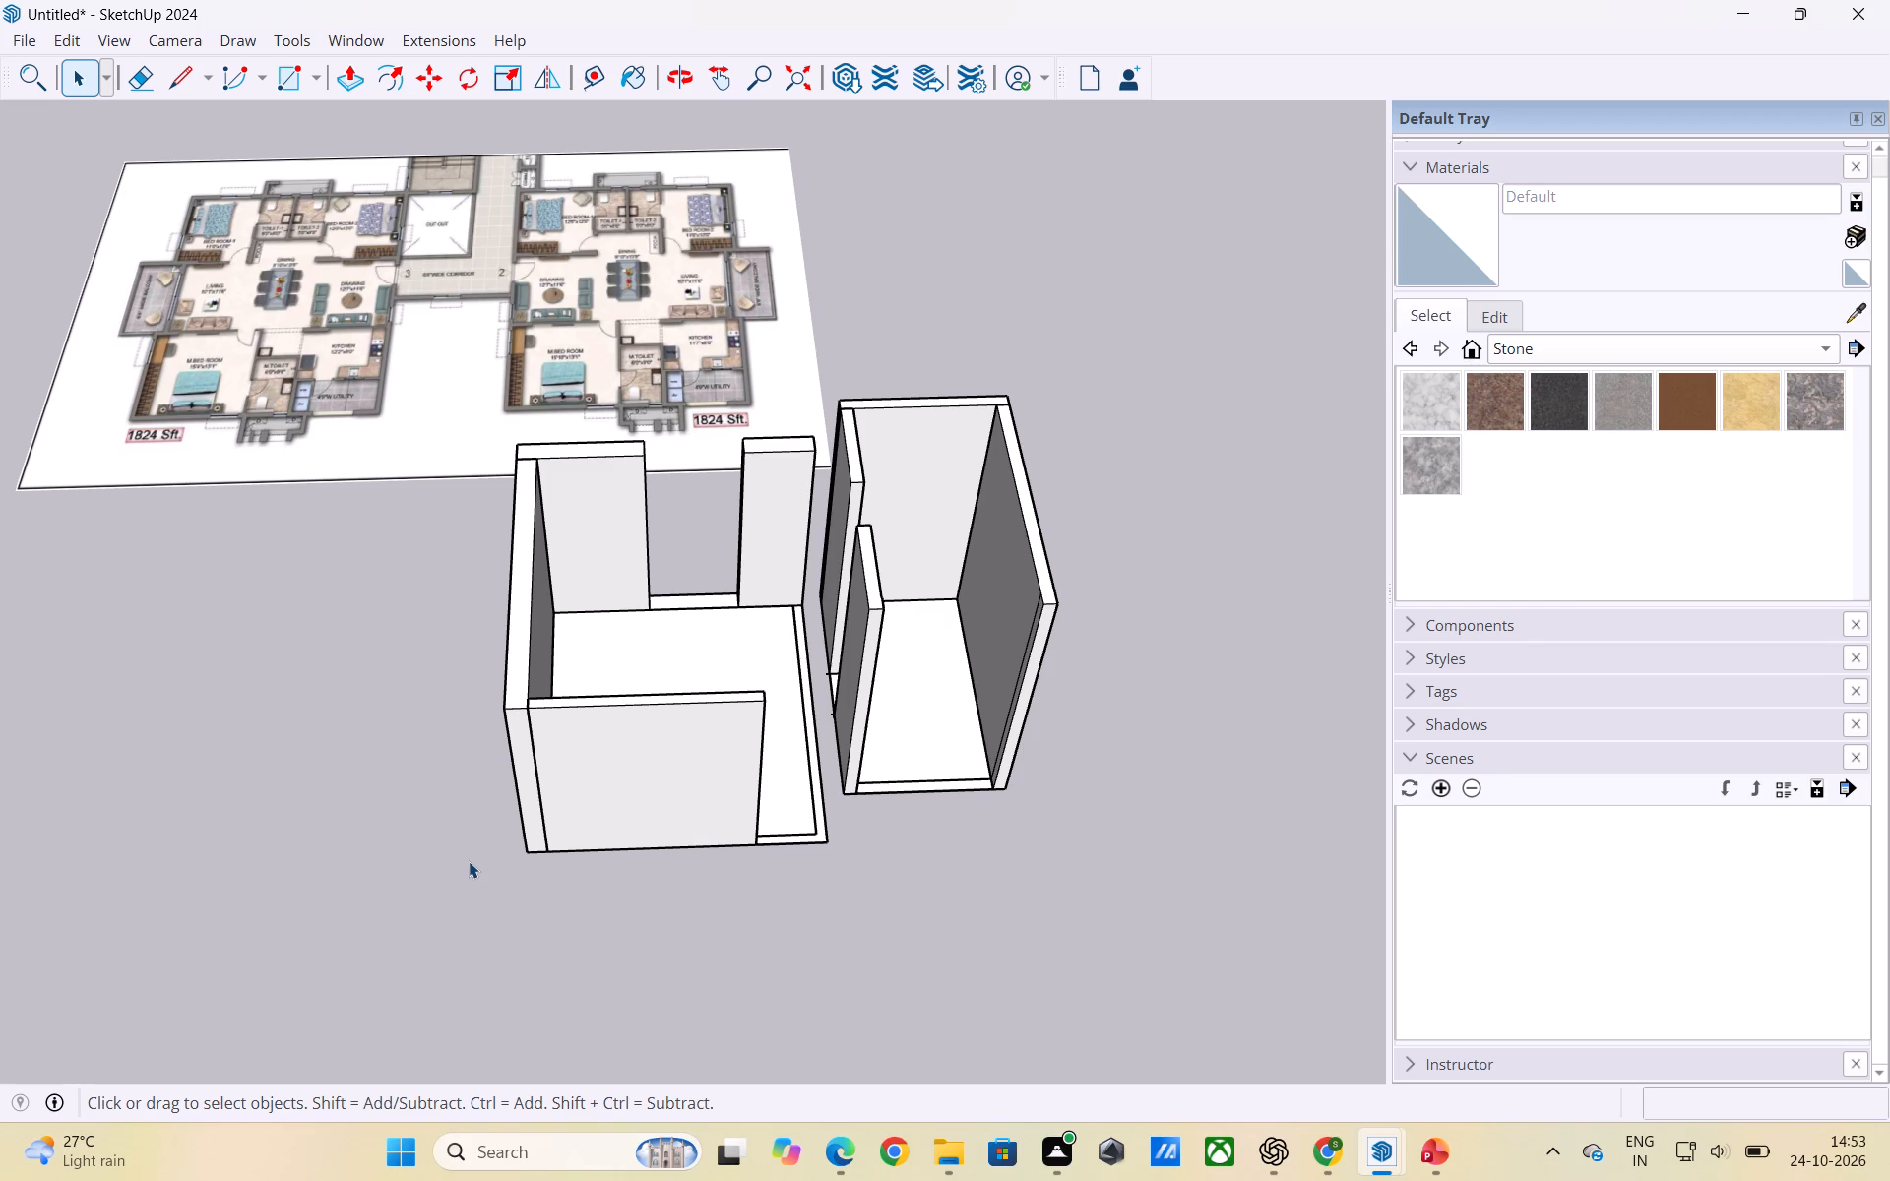
pyautogui.scroll(-1, 314, 811)
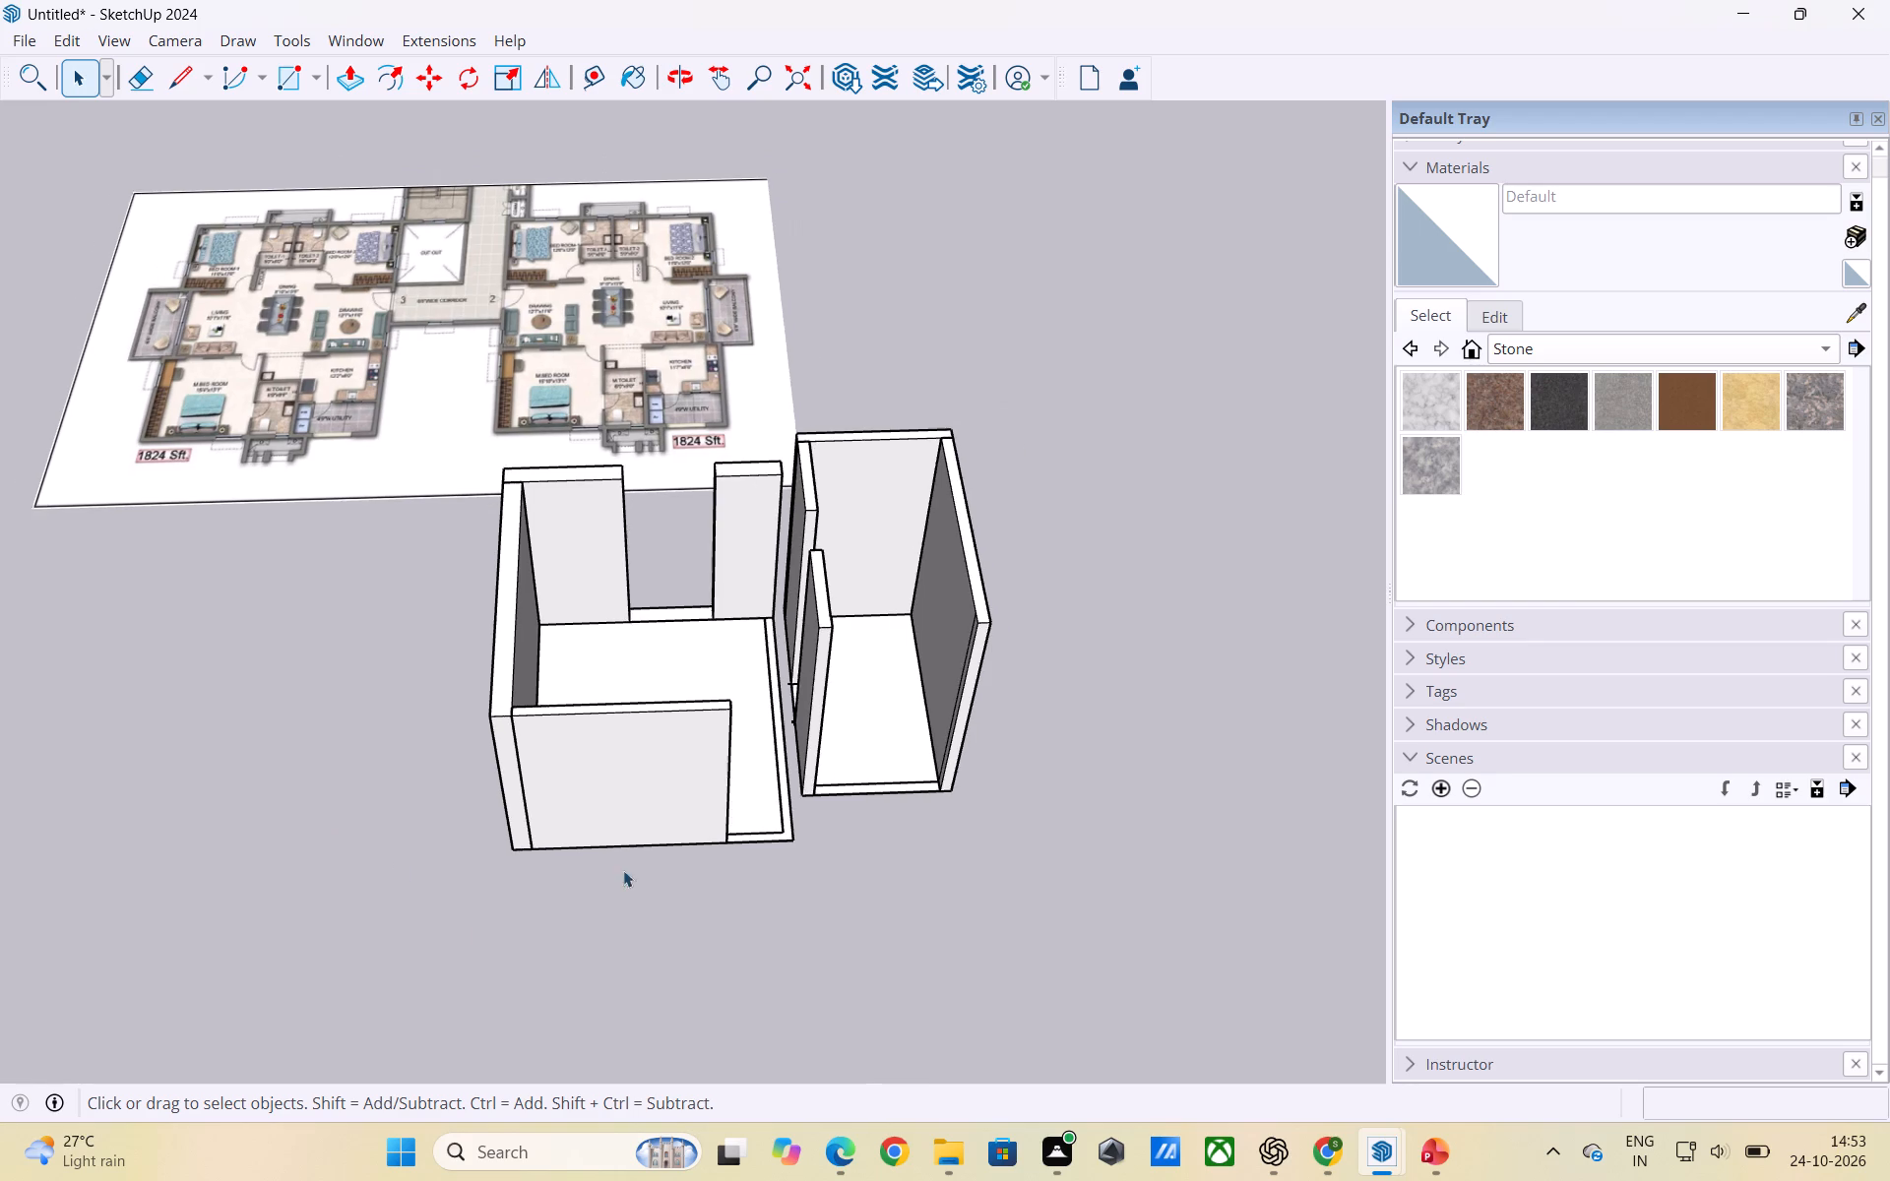
pyautogui.scroll(-7, 821, 768)
pyautogui.scroll(6, 923, 778)
pyautogui.moveTo(948, 808); pyautogui.dragTo(880, 830, button='middle')
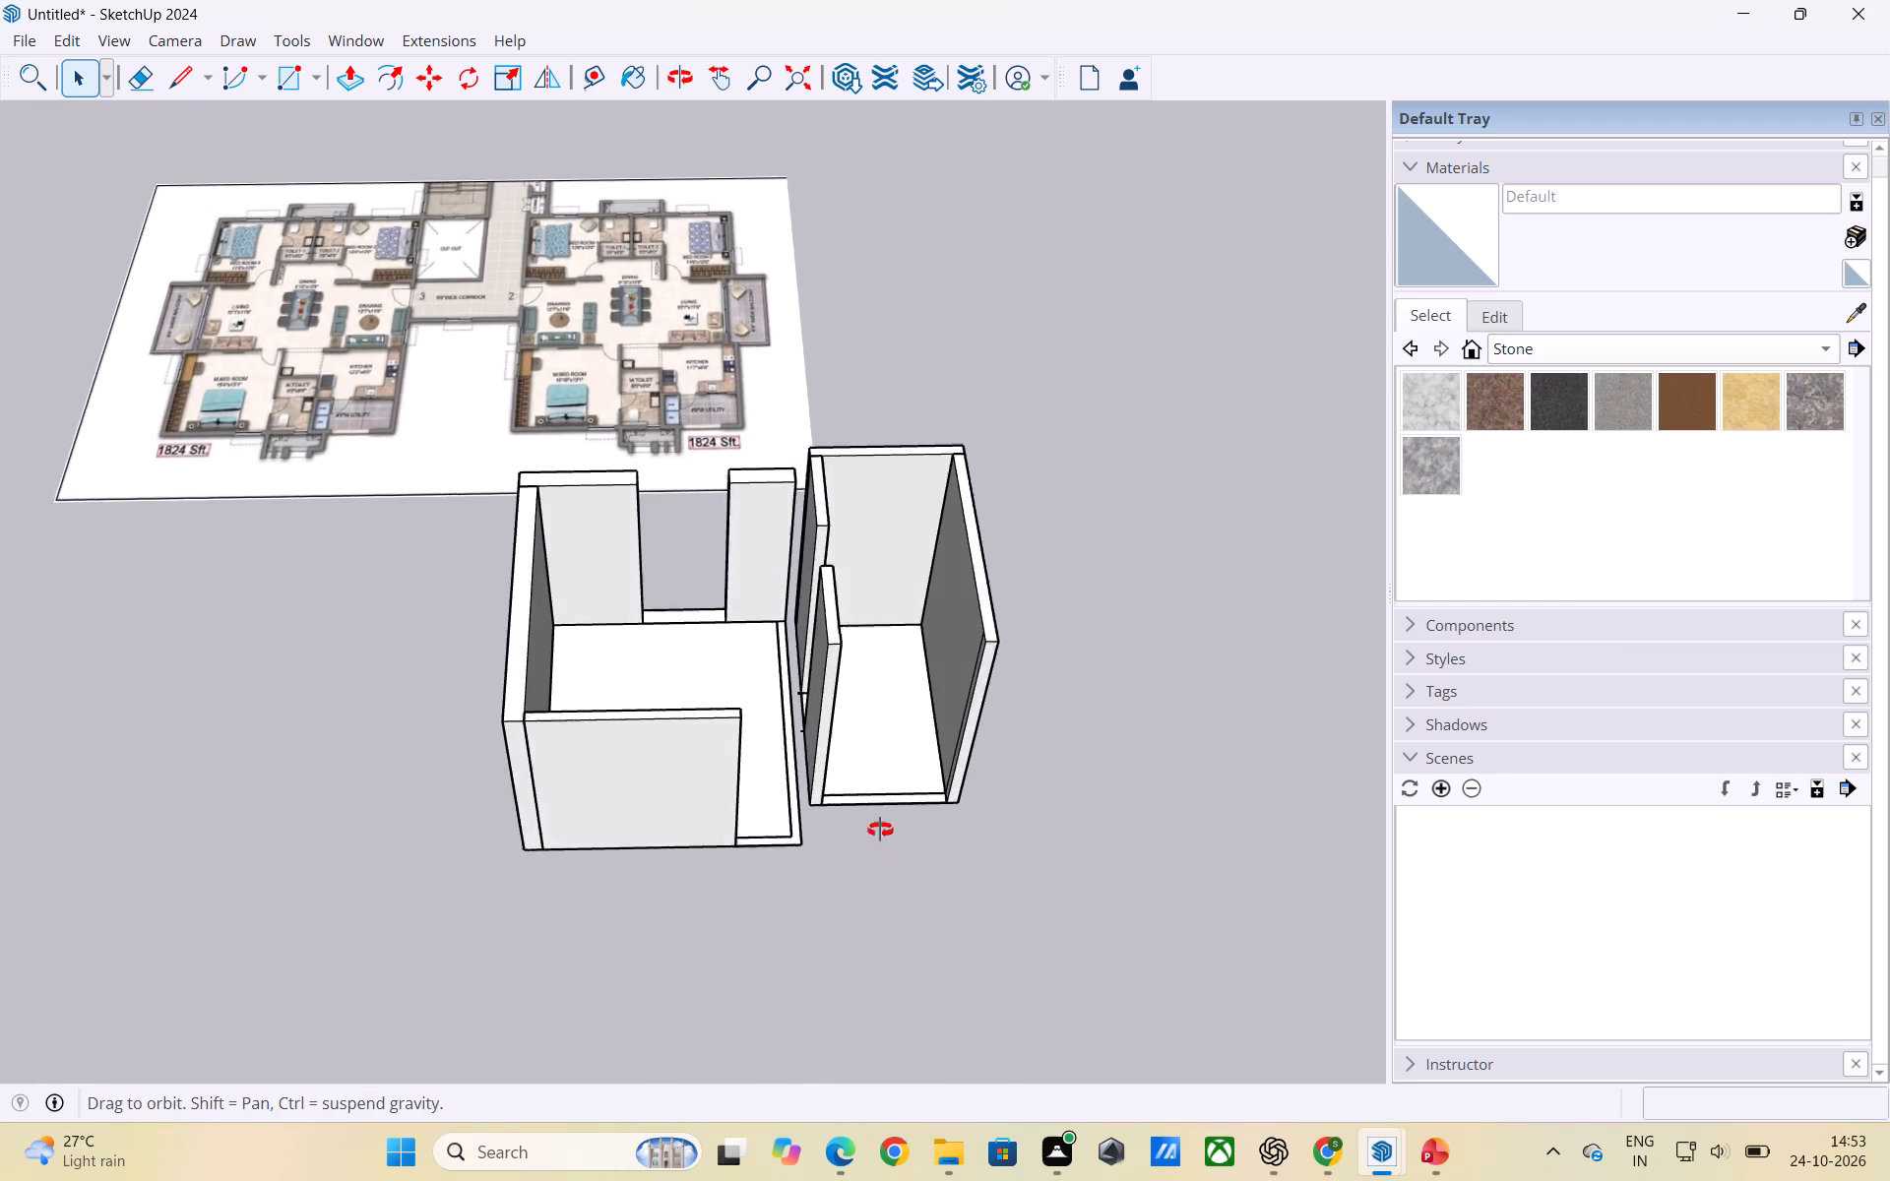
pyautogui.moveTo(880, 830); pyautogui.dragTo(806, 807, button='middle')
pyautogui.scroll(4, 791, 762)
pyautogui.moveTo(834, 794); pyautogui.dragTo(939, 802, button='middle')
pyautogui.scroll(-2, 1016, 826)
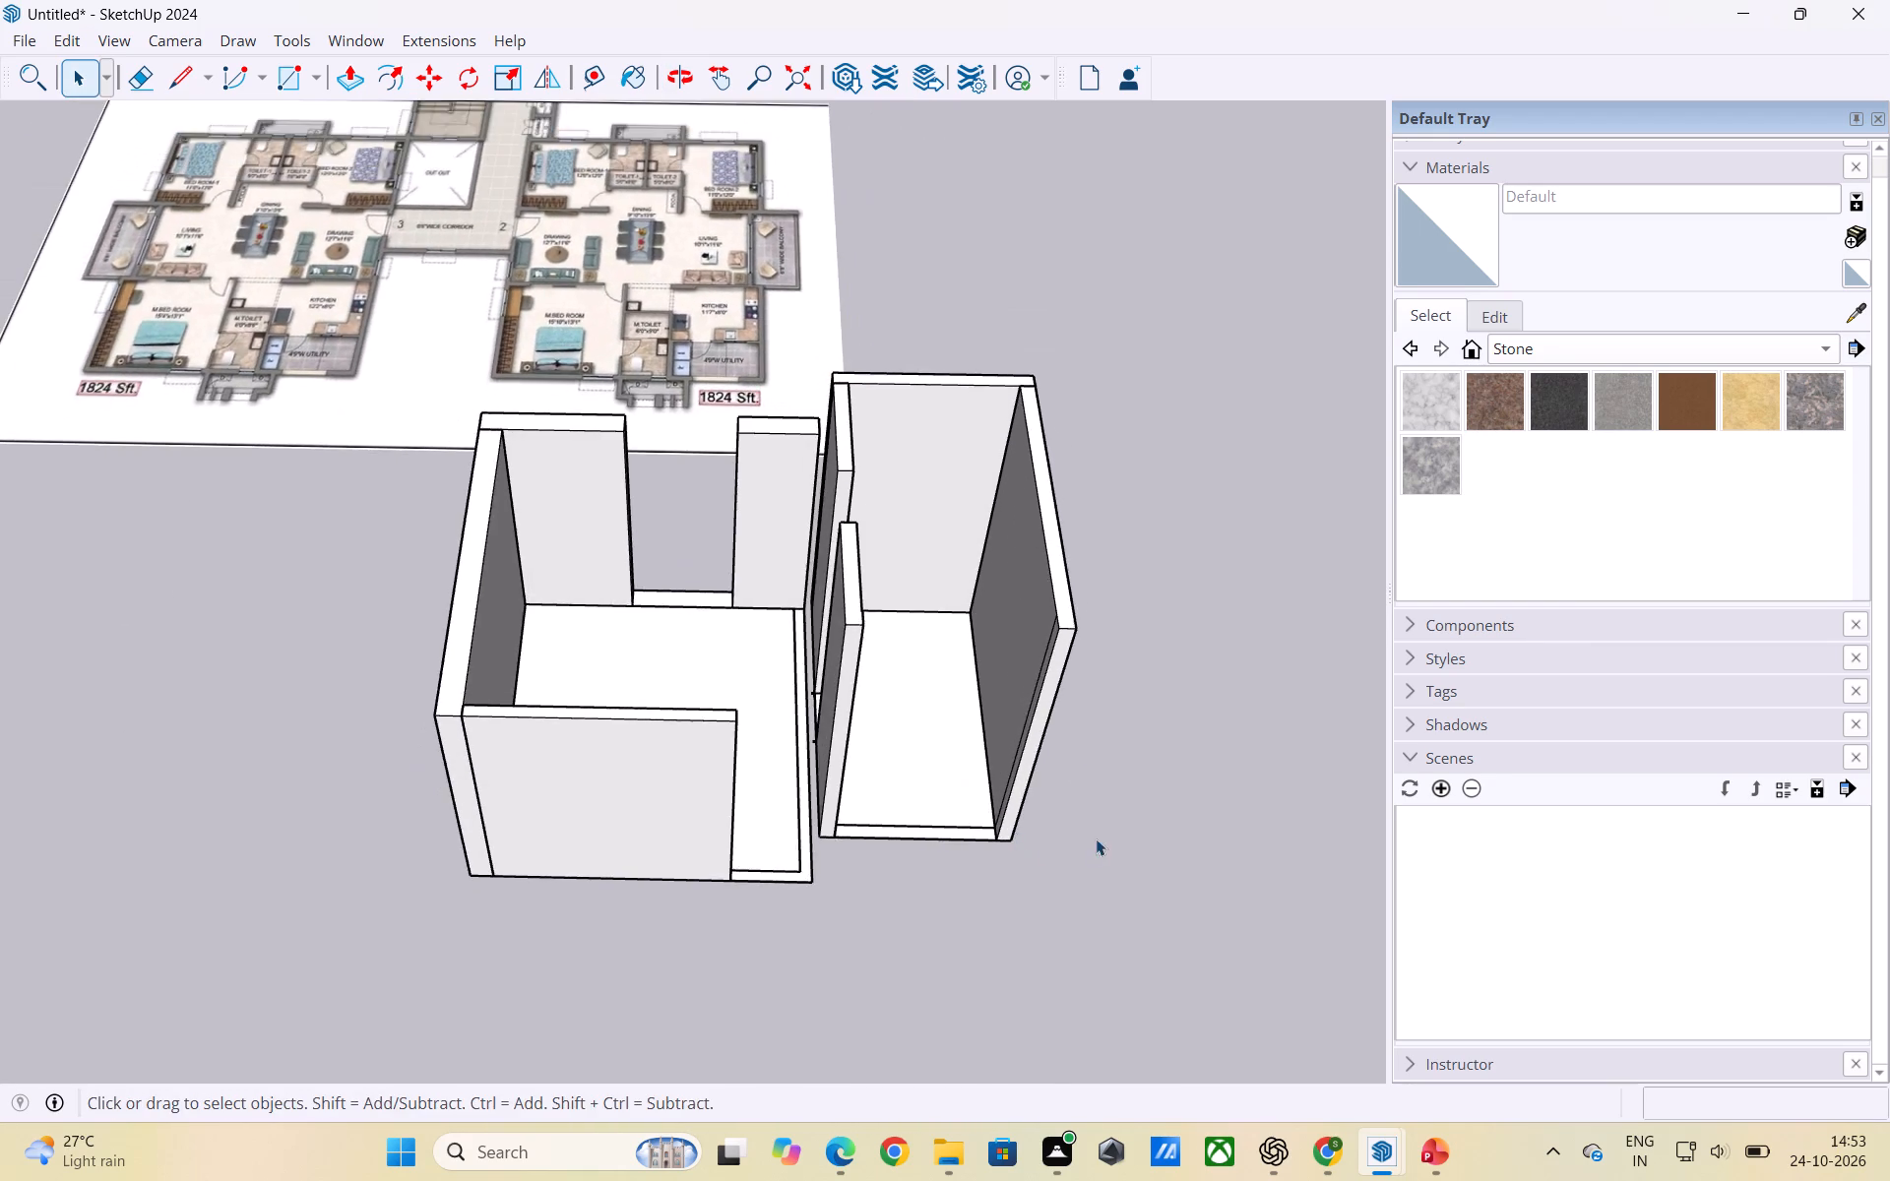
pyautogui.moveTo(1096, 839); pyautogui.dragTo(545, 787, button='middle')
pyautogui.scroll(-3, 664, 691)
pyautogui.moveTo(571, 736); pyautogui.dragTo(1082, 868, button='middle')
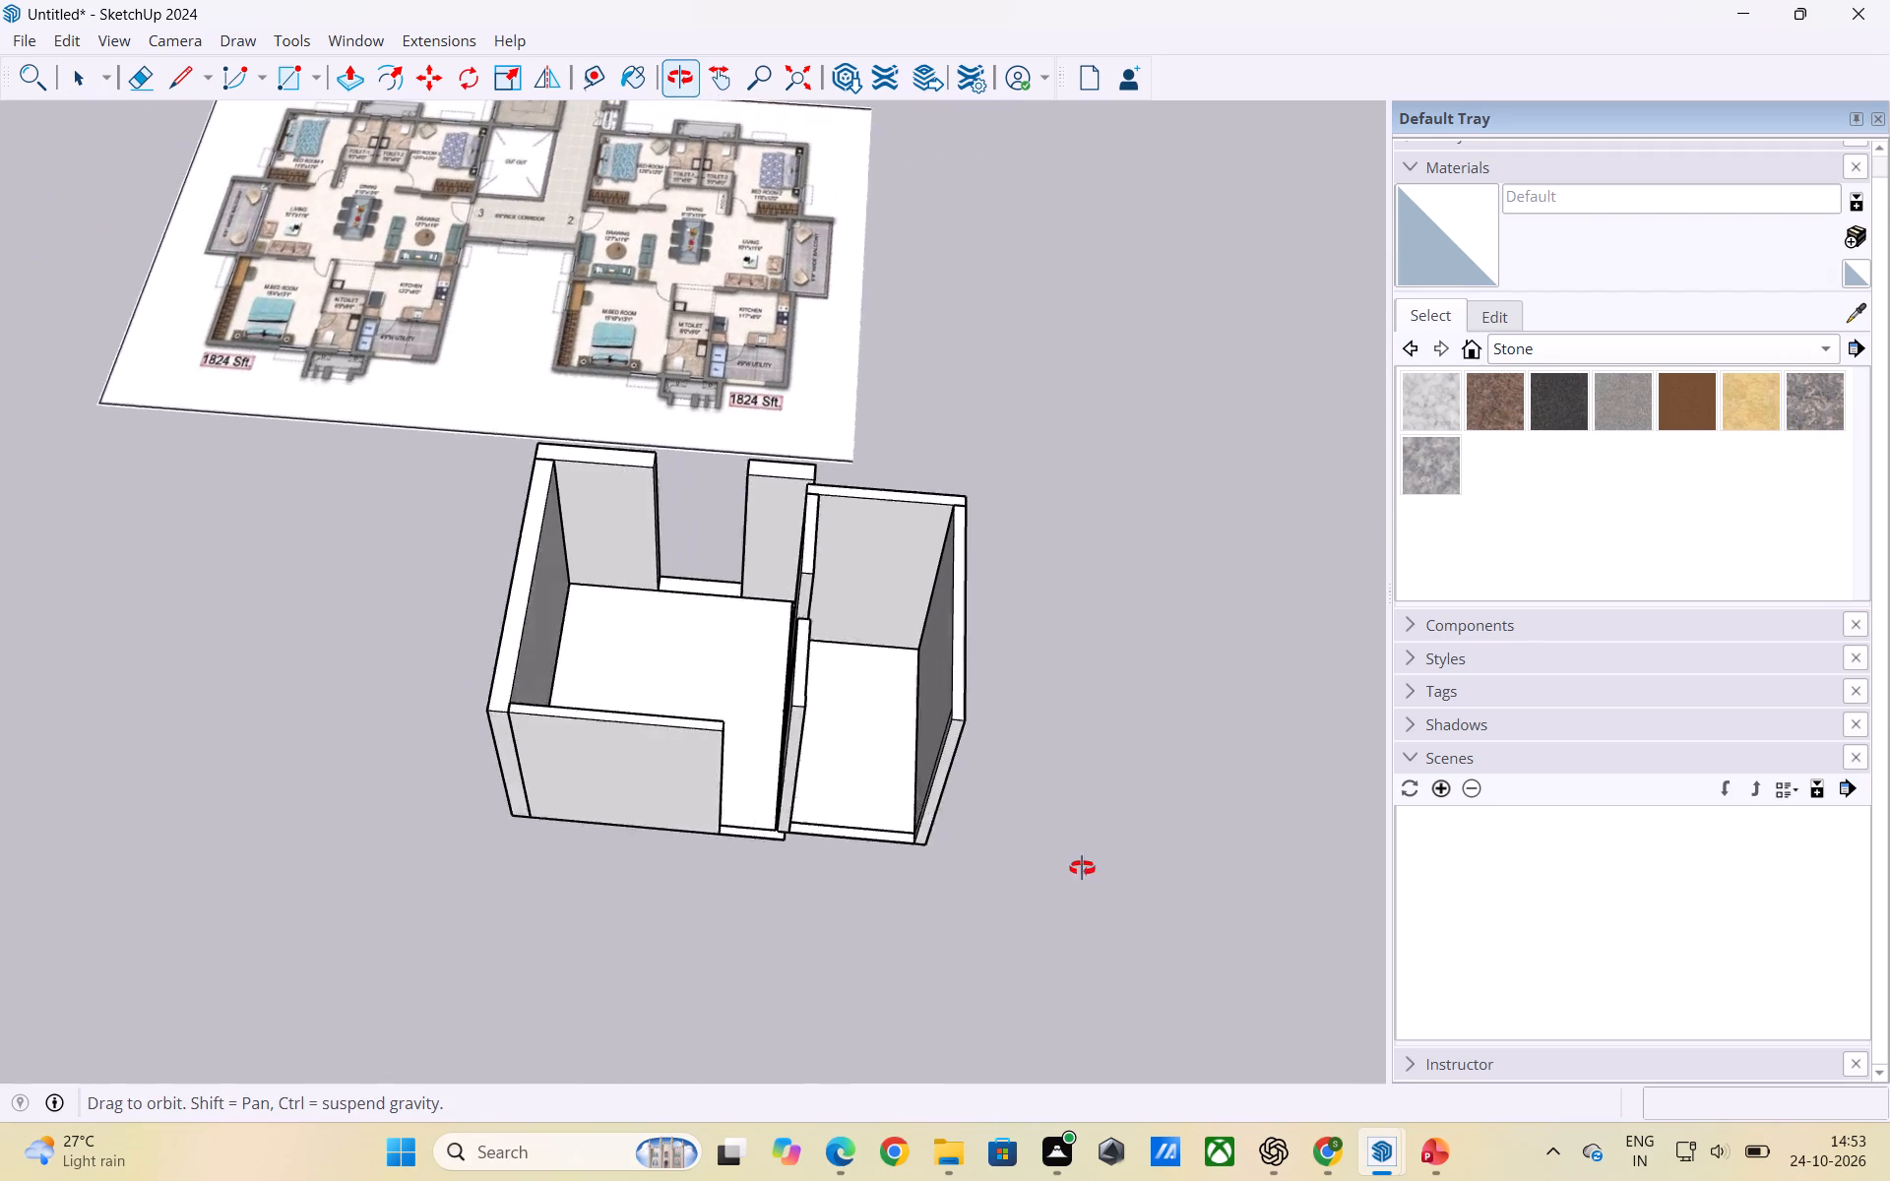
pyautogui.moveTo(1082, 868); pyautogui.dragTo(1156, 879, button='middle')
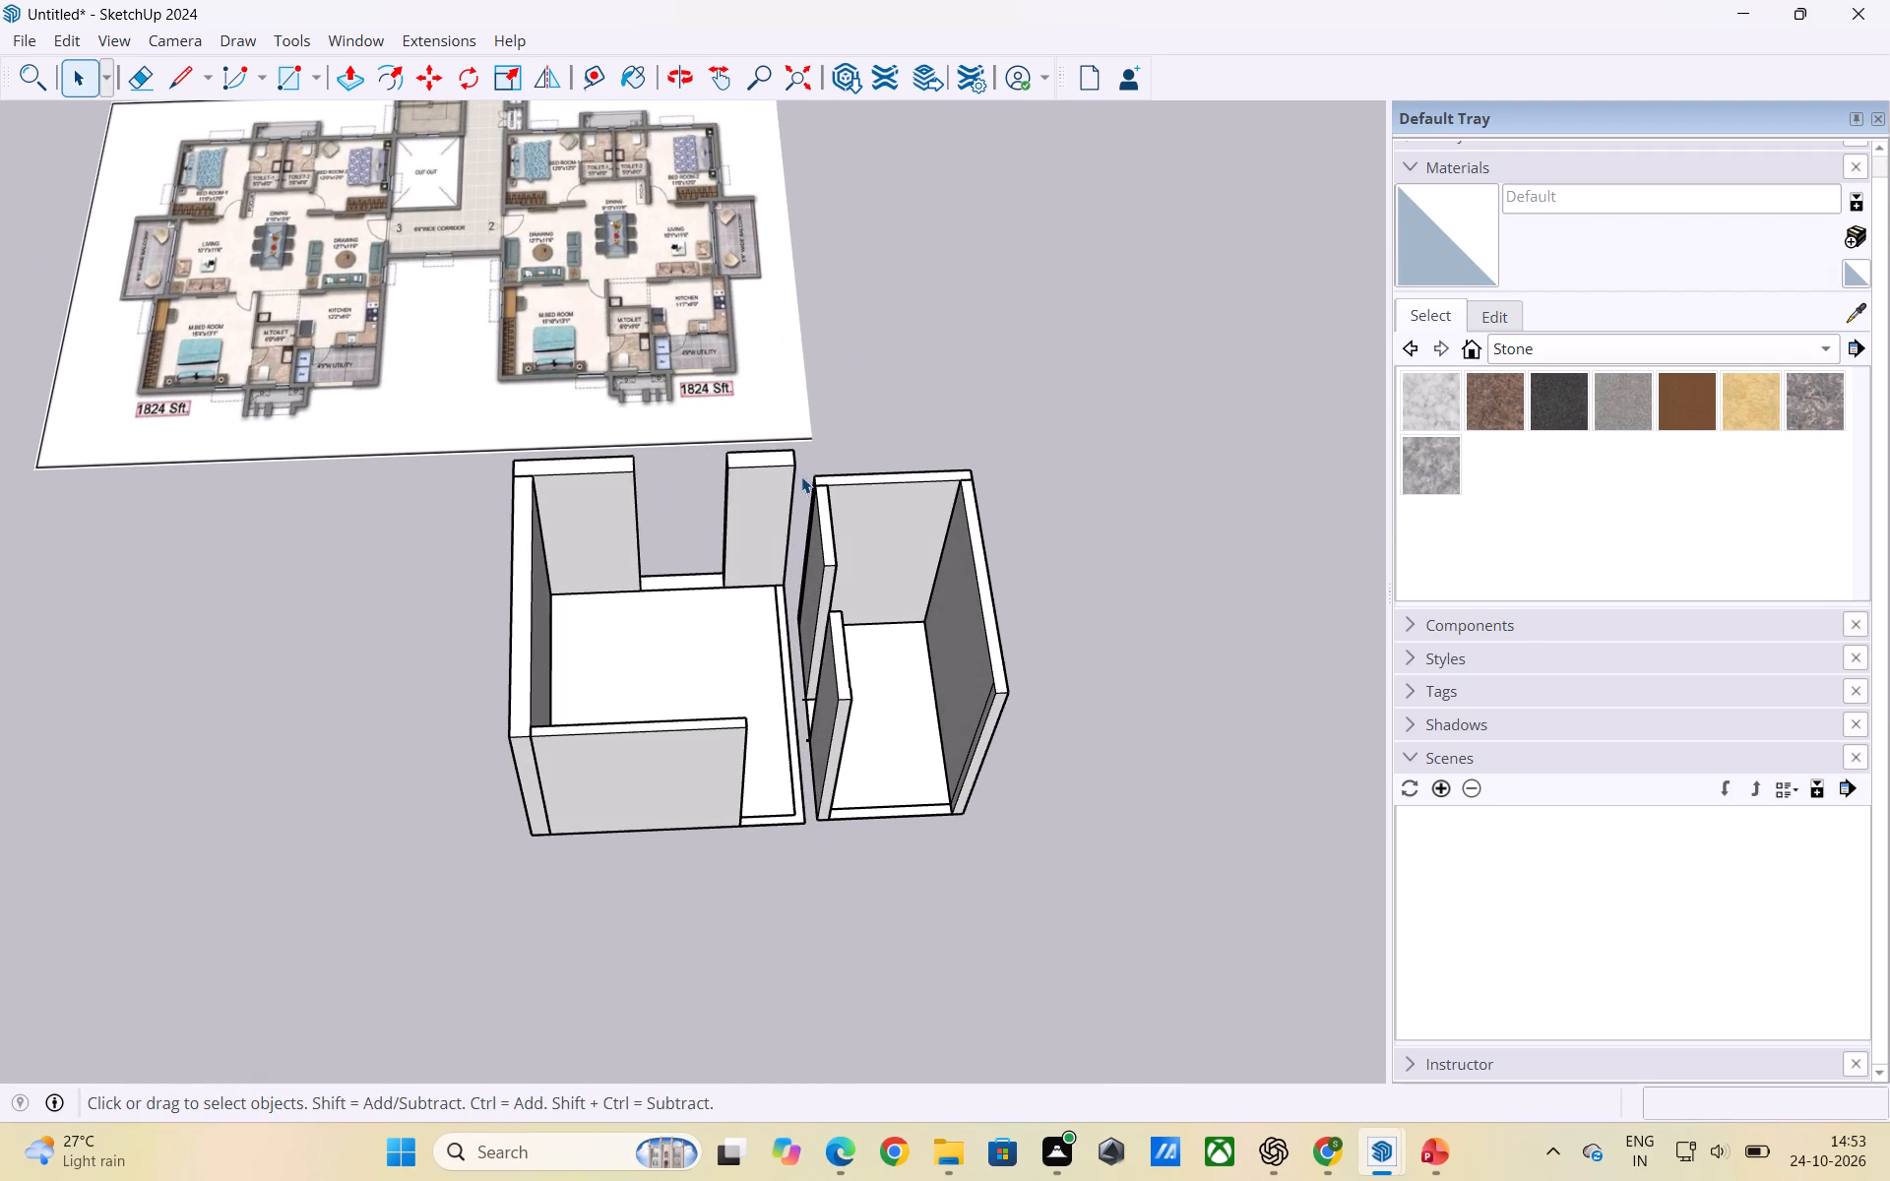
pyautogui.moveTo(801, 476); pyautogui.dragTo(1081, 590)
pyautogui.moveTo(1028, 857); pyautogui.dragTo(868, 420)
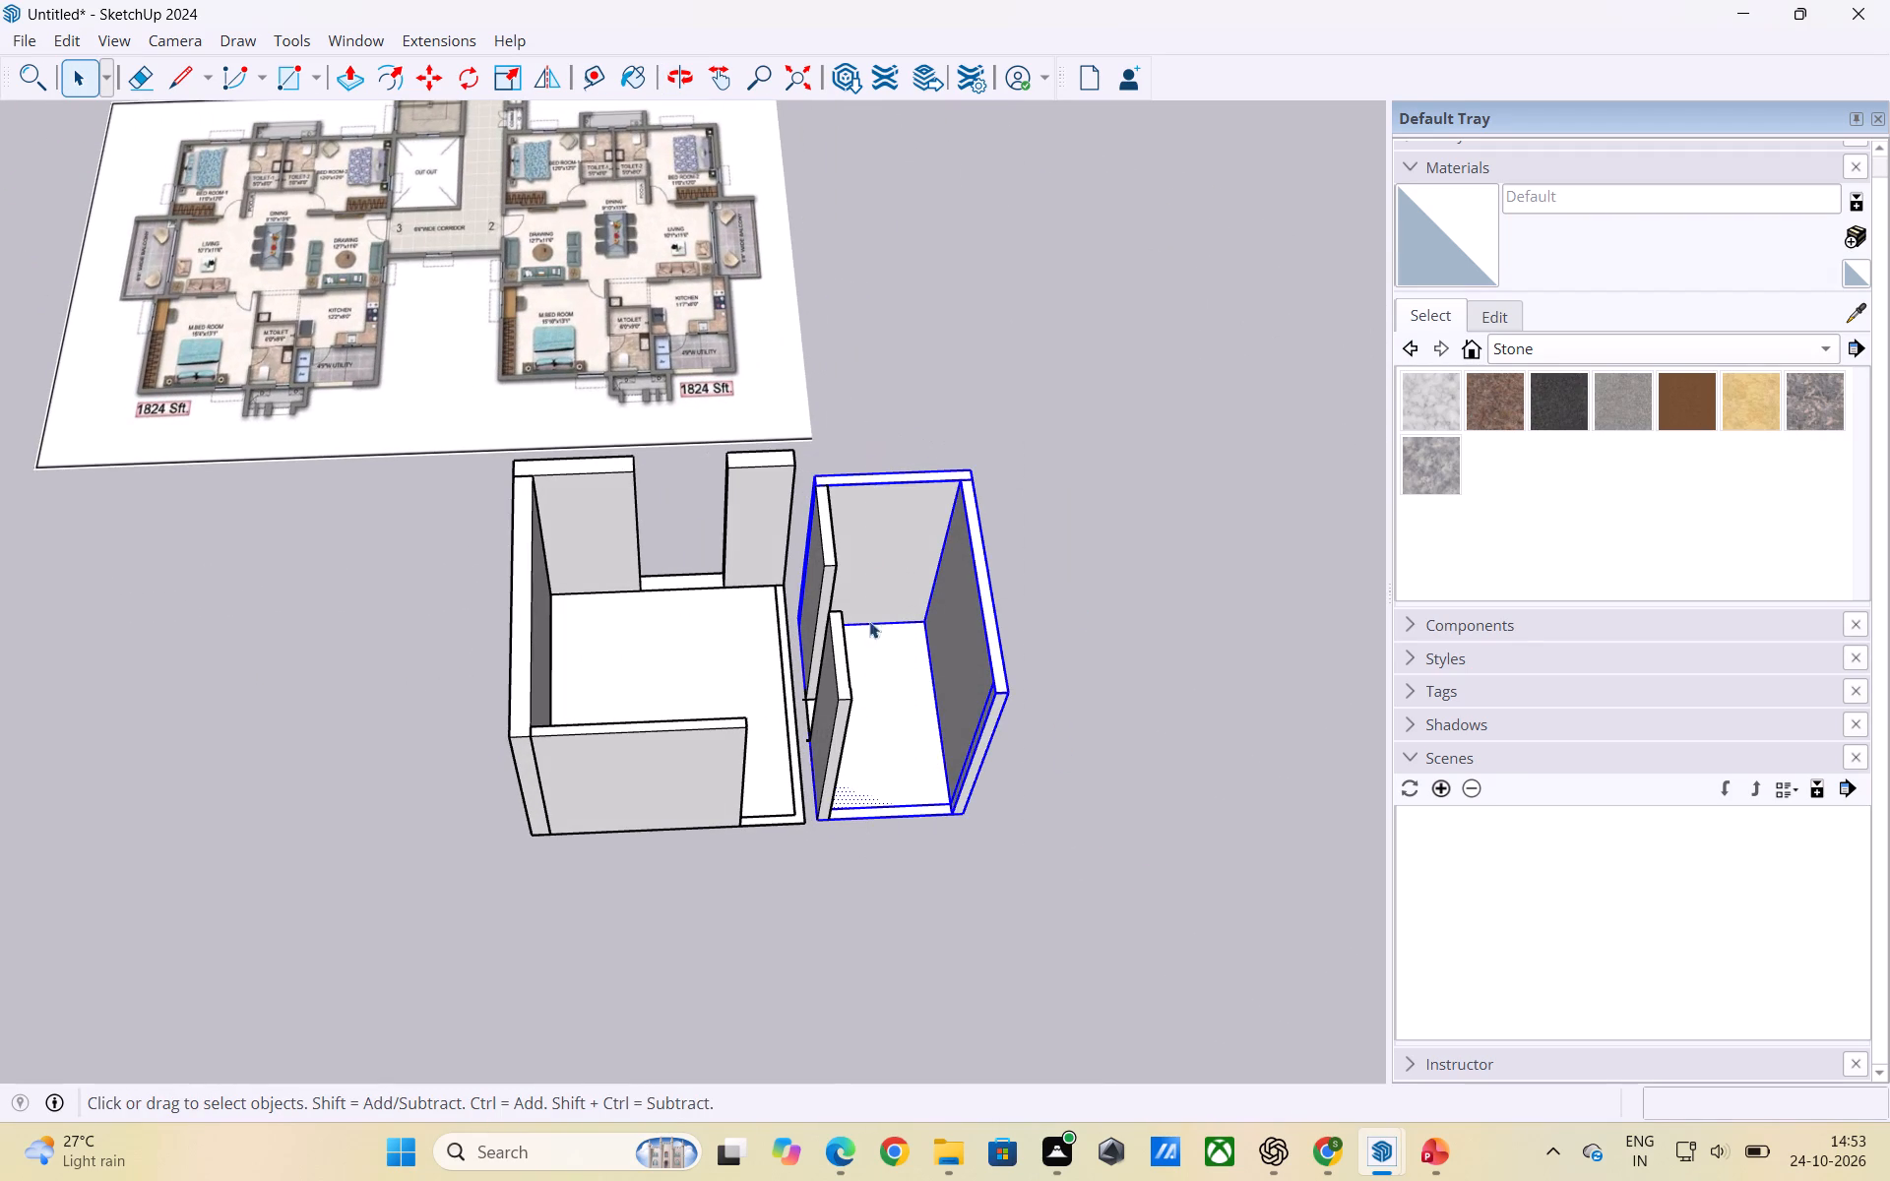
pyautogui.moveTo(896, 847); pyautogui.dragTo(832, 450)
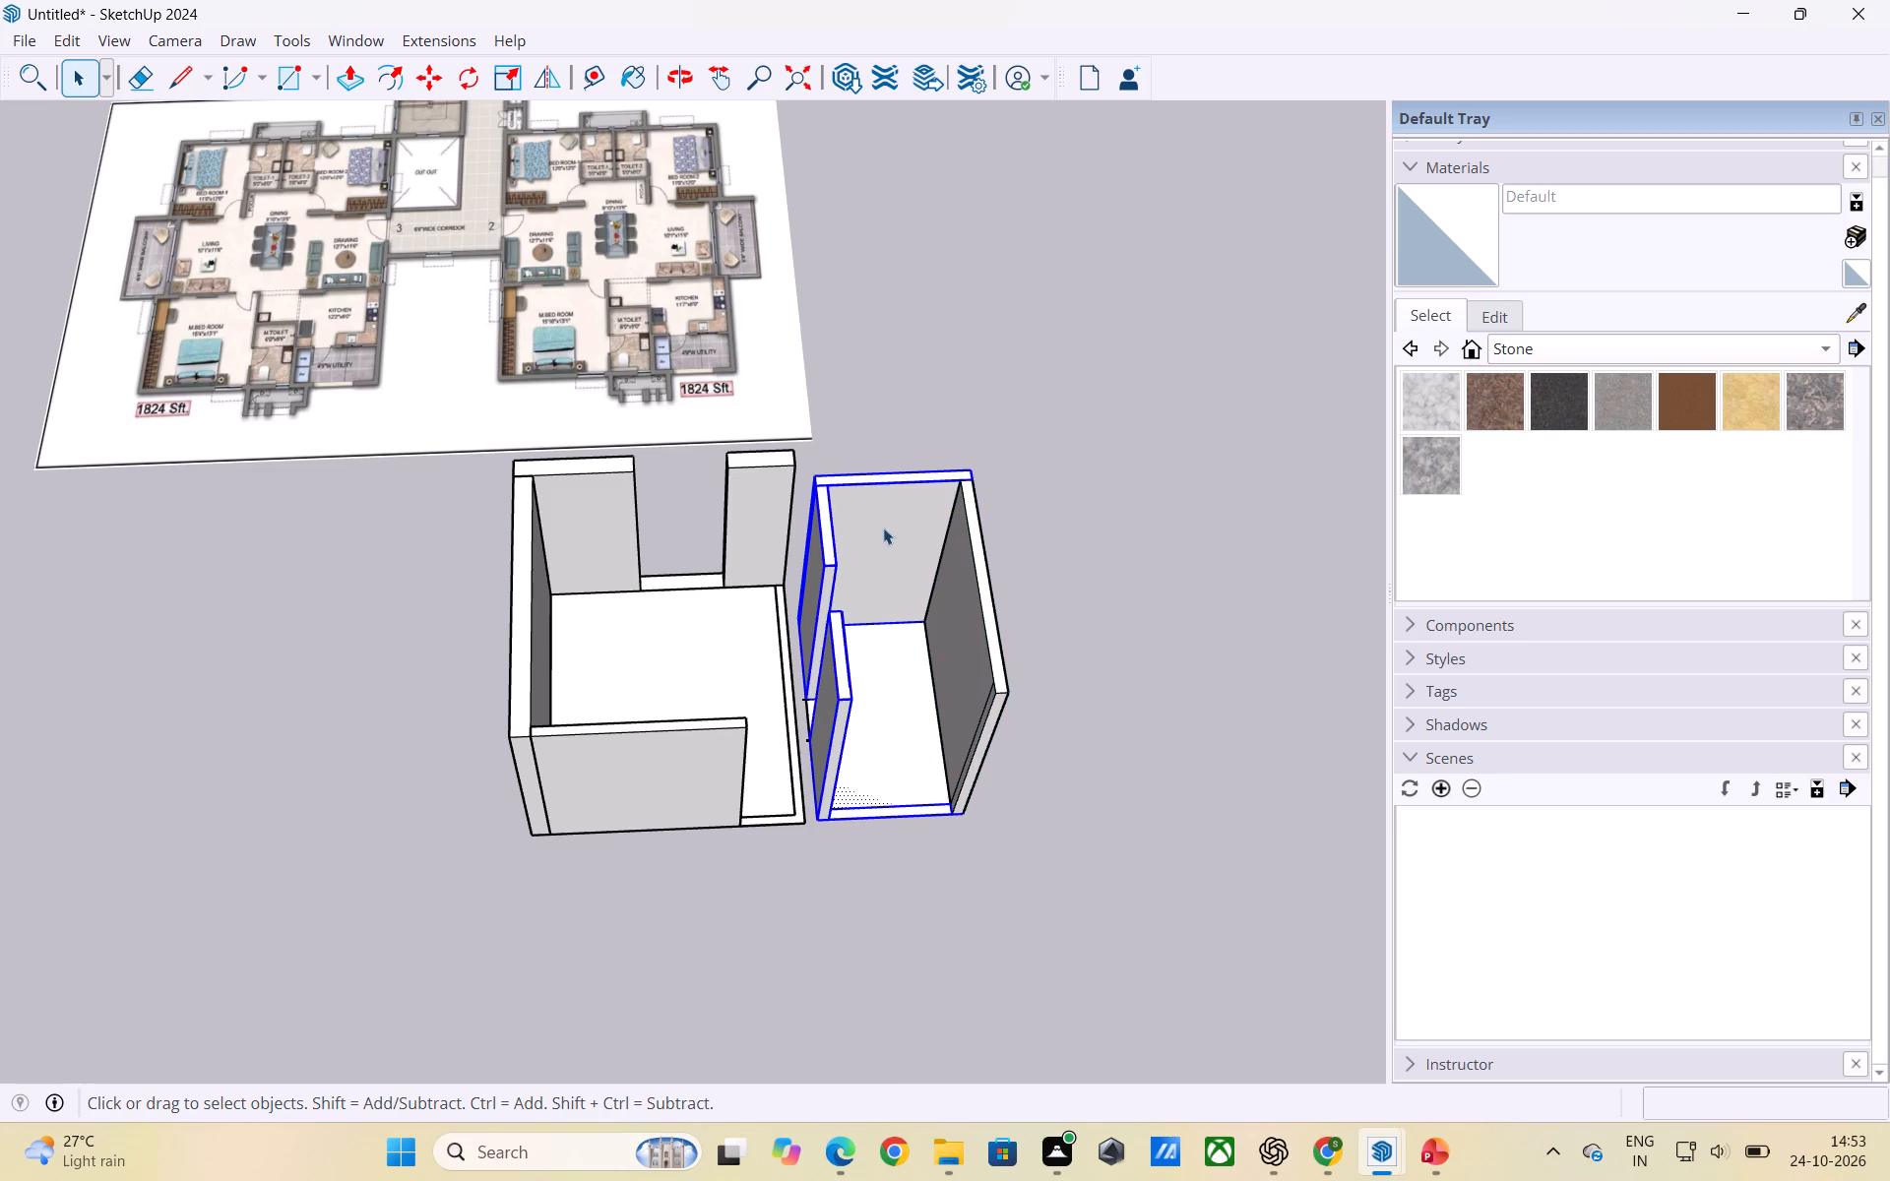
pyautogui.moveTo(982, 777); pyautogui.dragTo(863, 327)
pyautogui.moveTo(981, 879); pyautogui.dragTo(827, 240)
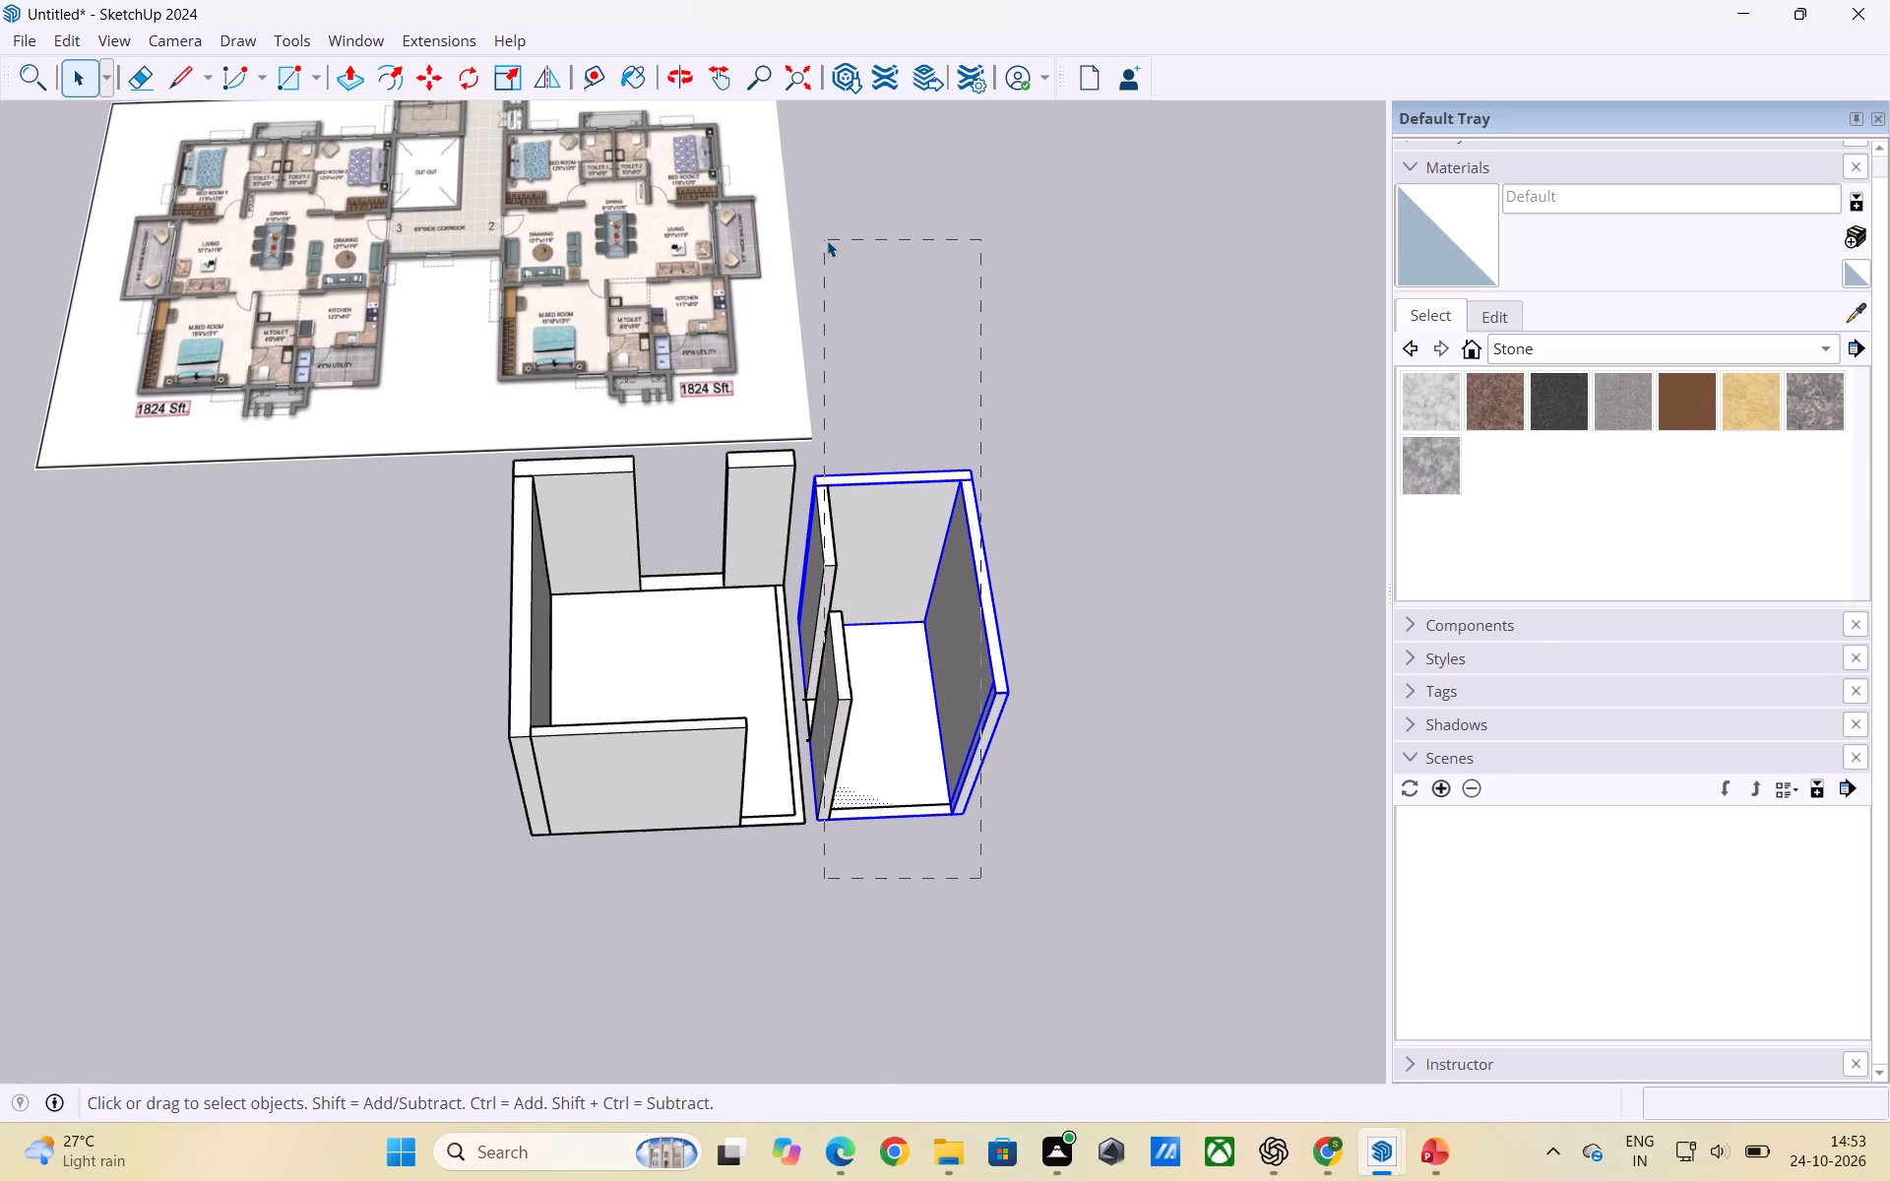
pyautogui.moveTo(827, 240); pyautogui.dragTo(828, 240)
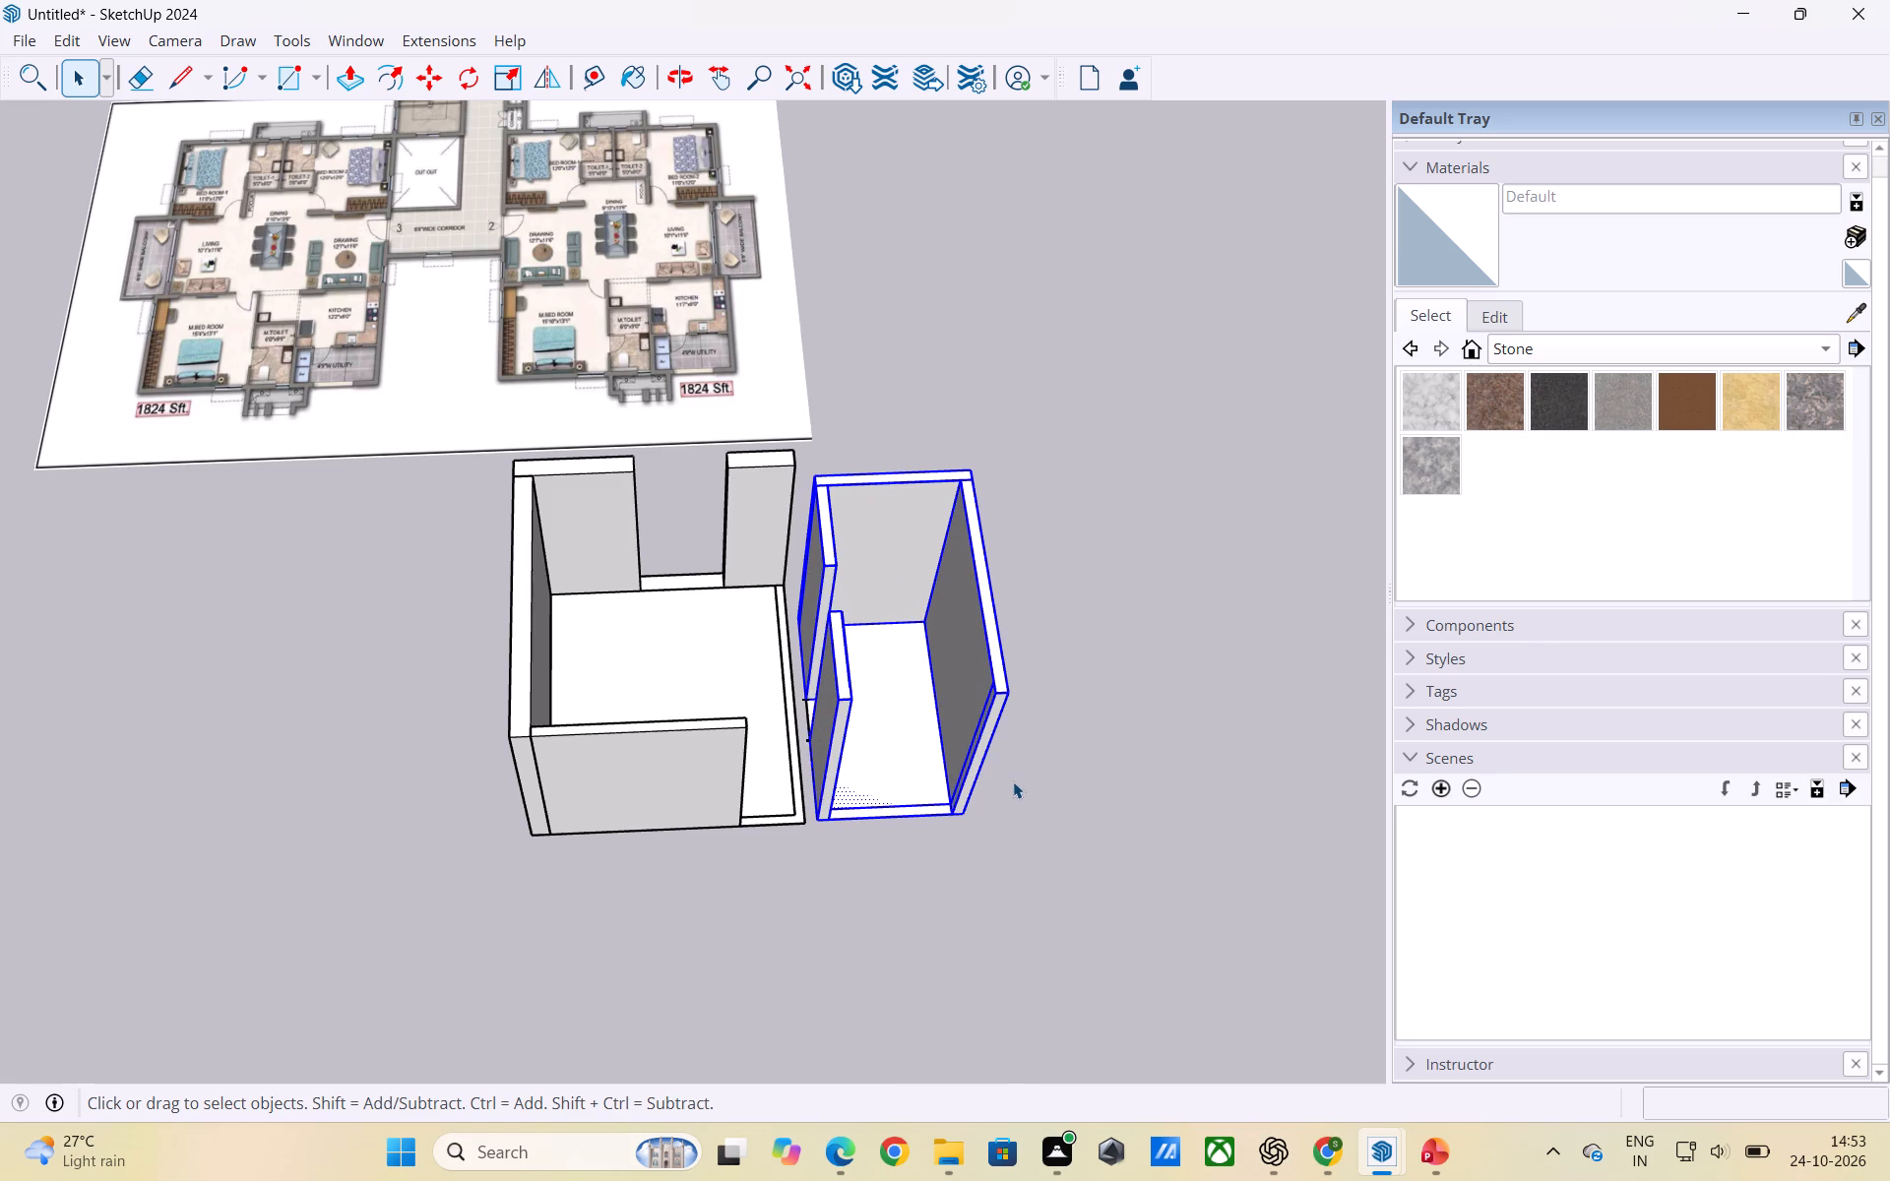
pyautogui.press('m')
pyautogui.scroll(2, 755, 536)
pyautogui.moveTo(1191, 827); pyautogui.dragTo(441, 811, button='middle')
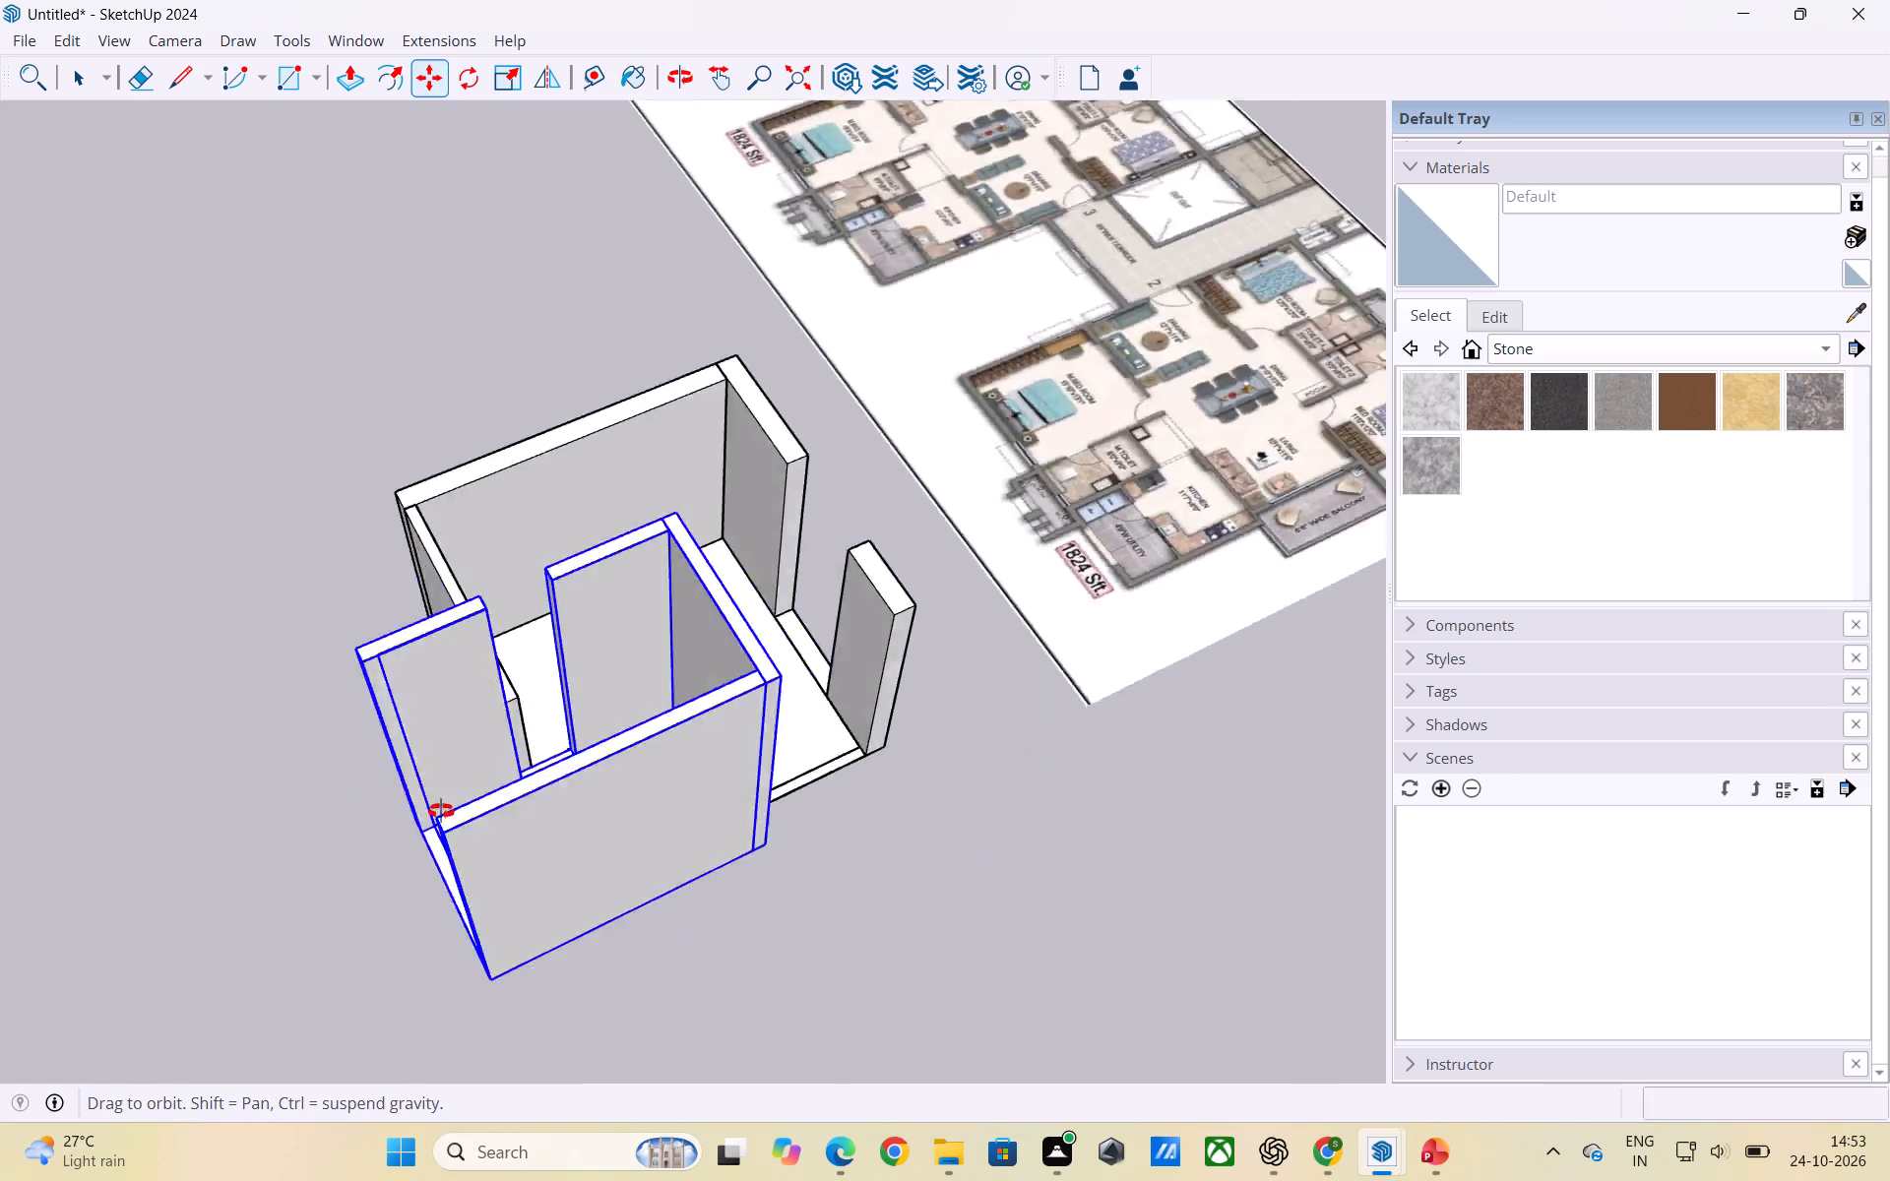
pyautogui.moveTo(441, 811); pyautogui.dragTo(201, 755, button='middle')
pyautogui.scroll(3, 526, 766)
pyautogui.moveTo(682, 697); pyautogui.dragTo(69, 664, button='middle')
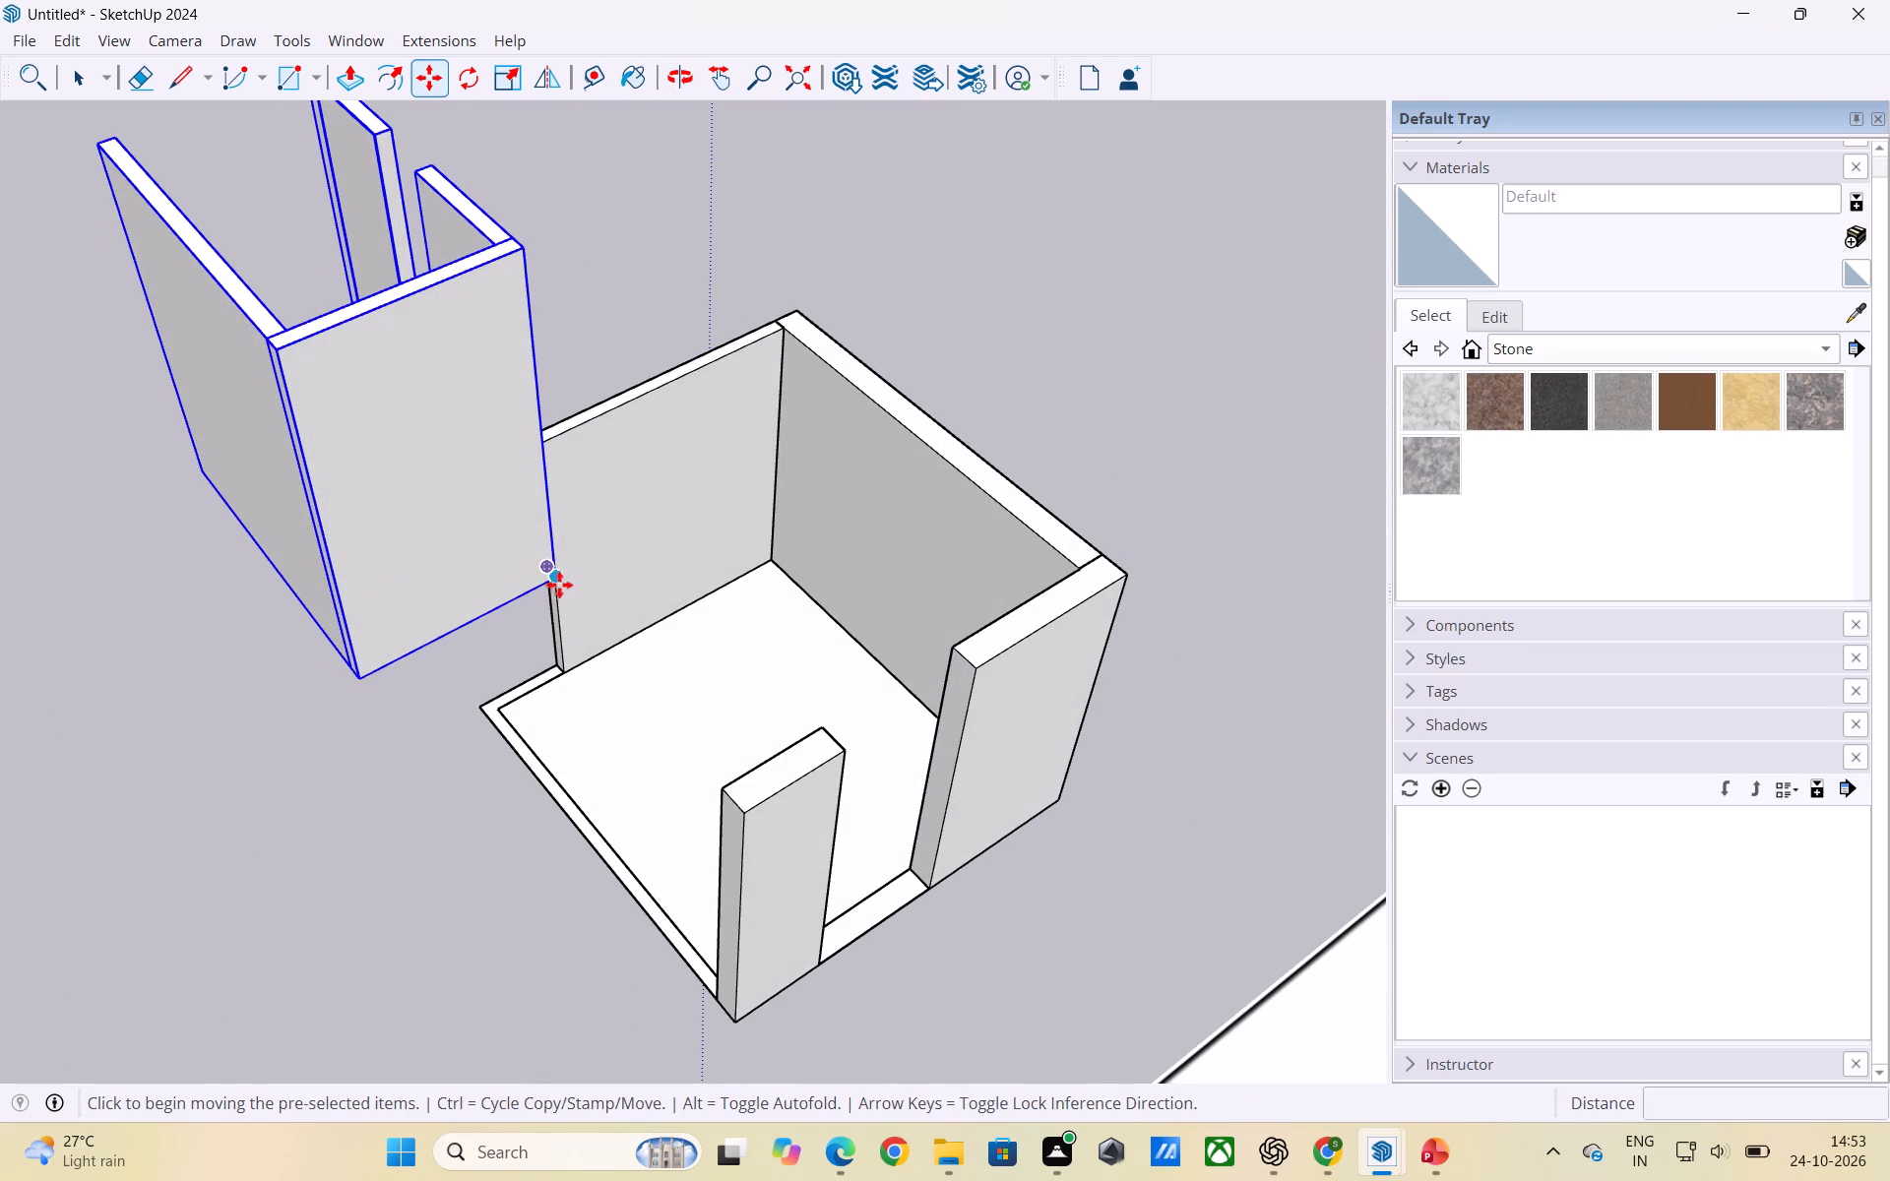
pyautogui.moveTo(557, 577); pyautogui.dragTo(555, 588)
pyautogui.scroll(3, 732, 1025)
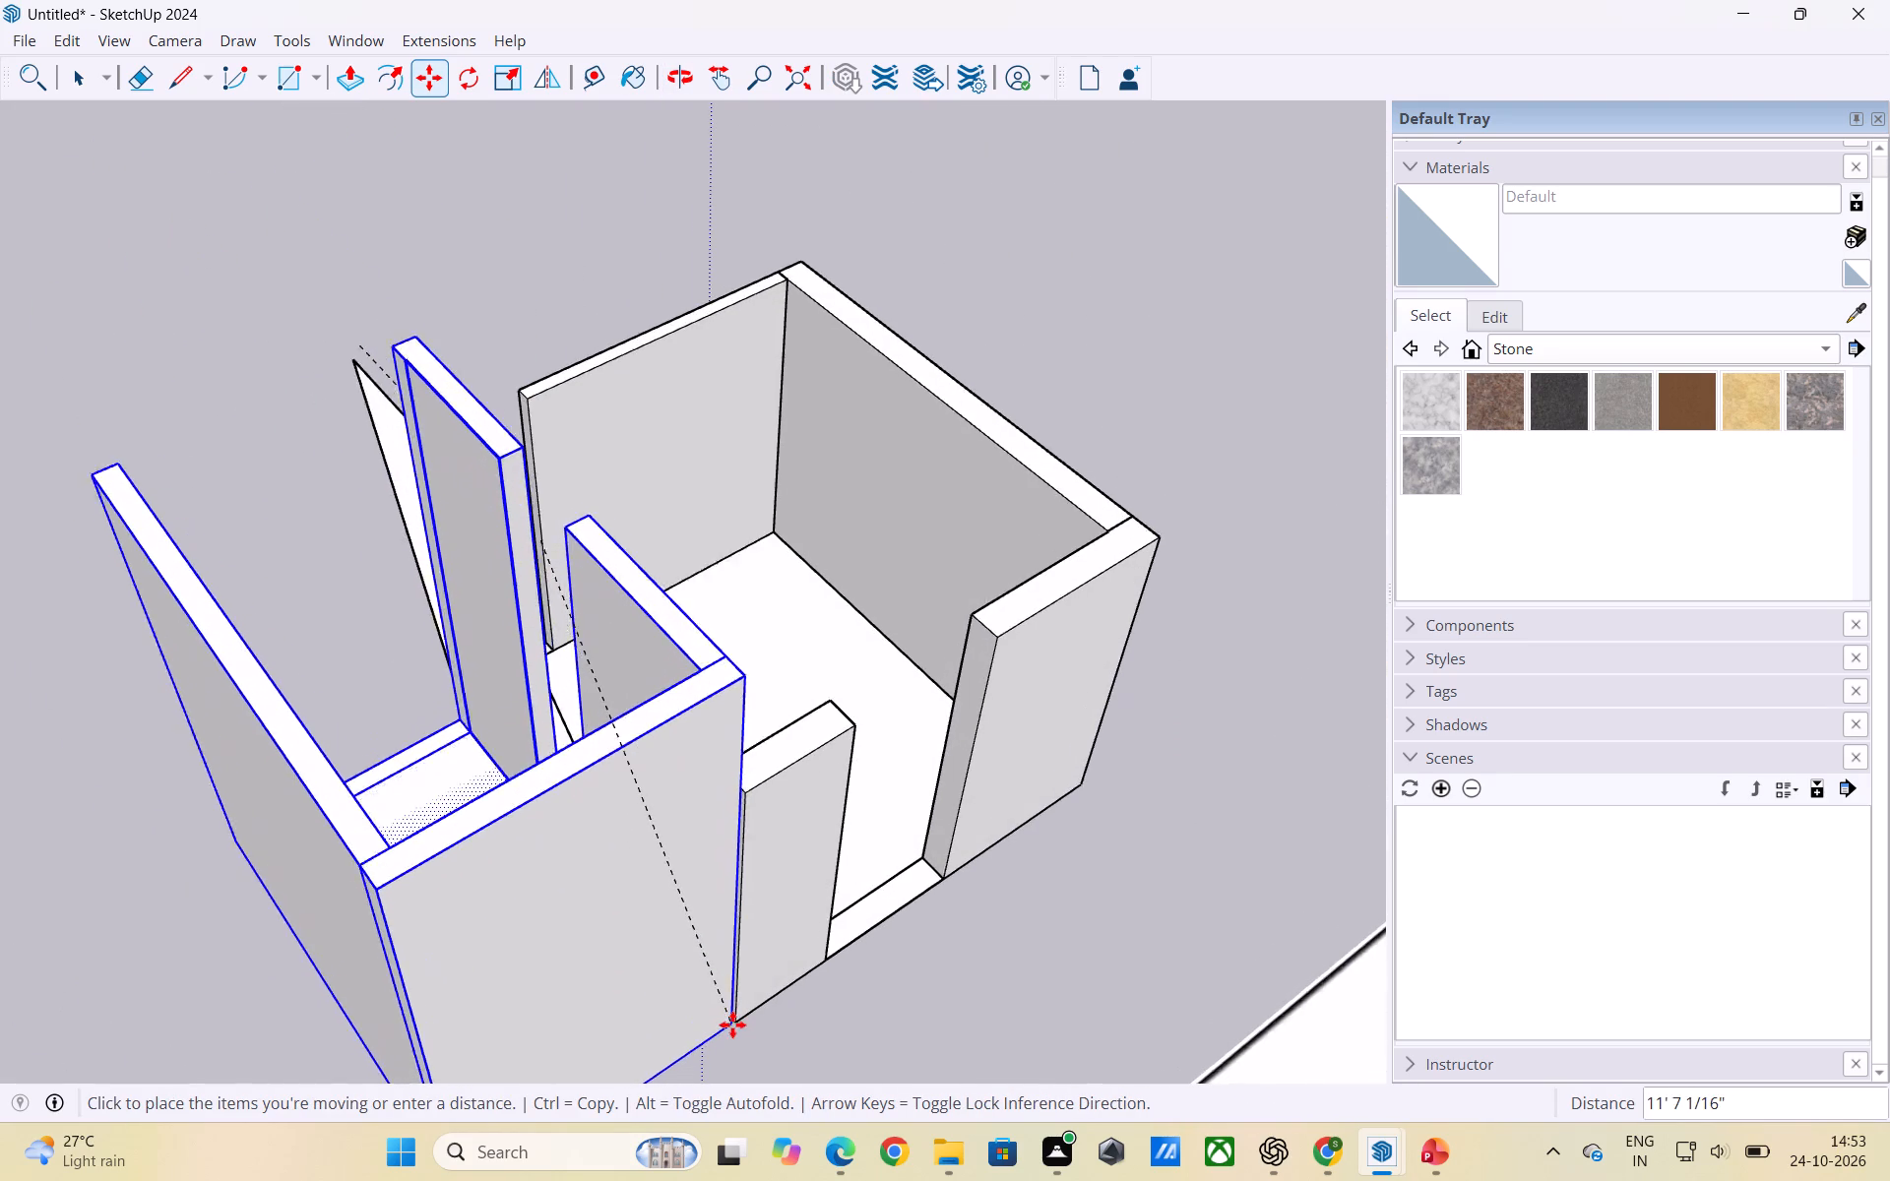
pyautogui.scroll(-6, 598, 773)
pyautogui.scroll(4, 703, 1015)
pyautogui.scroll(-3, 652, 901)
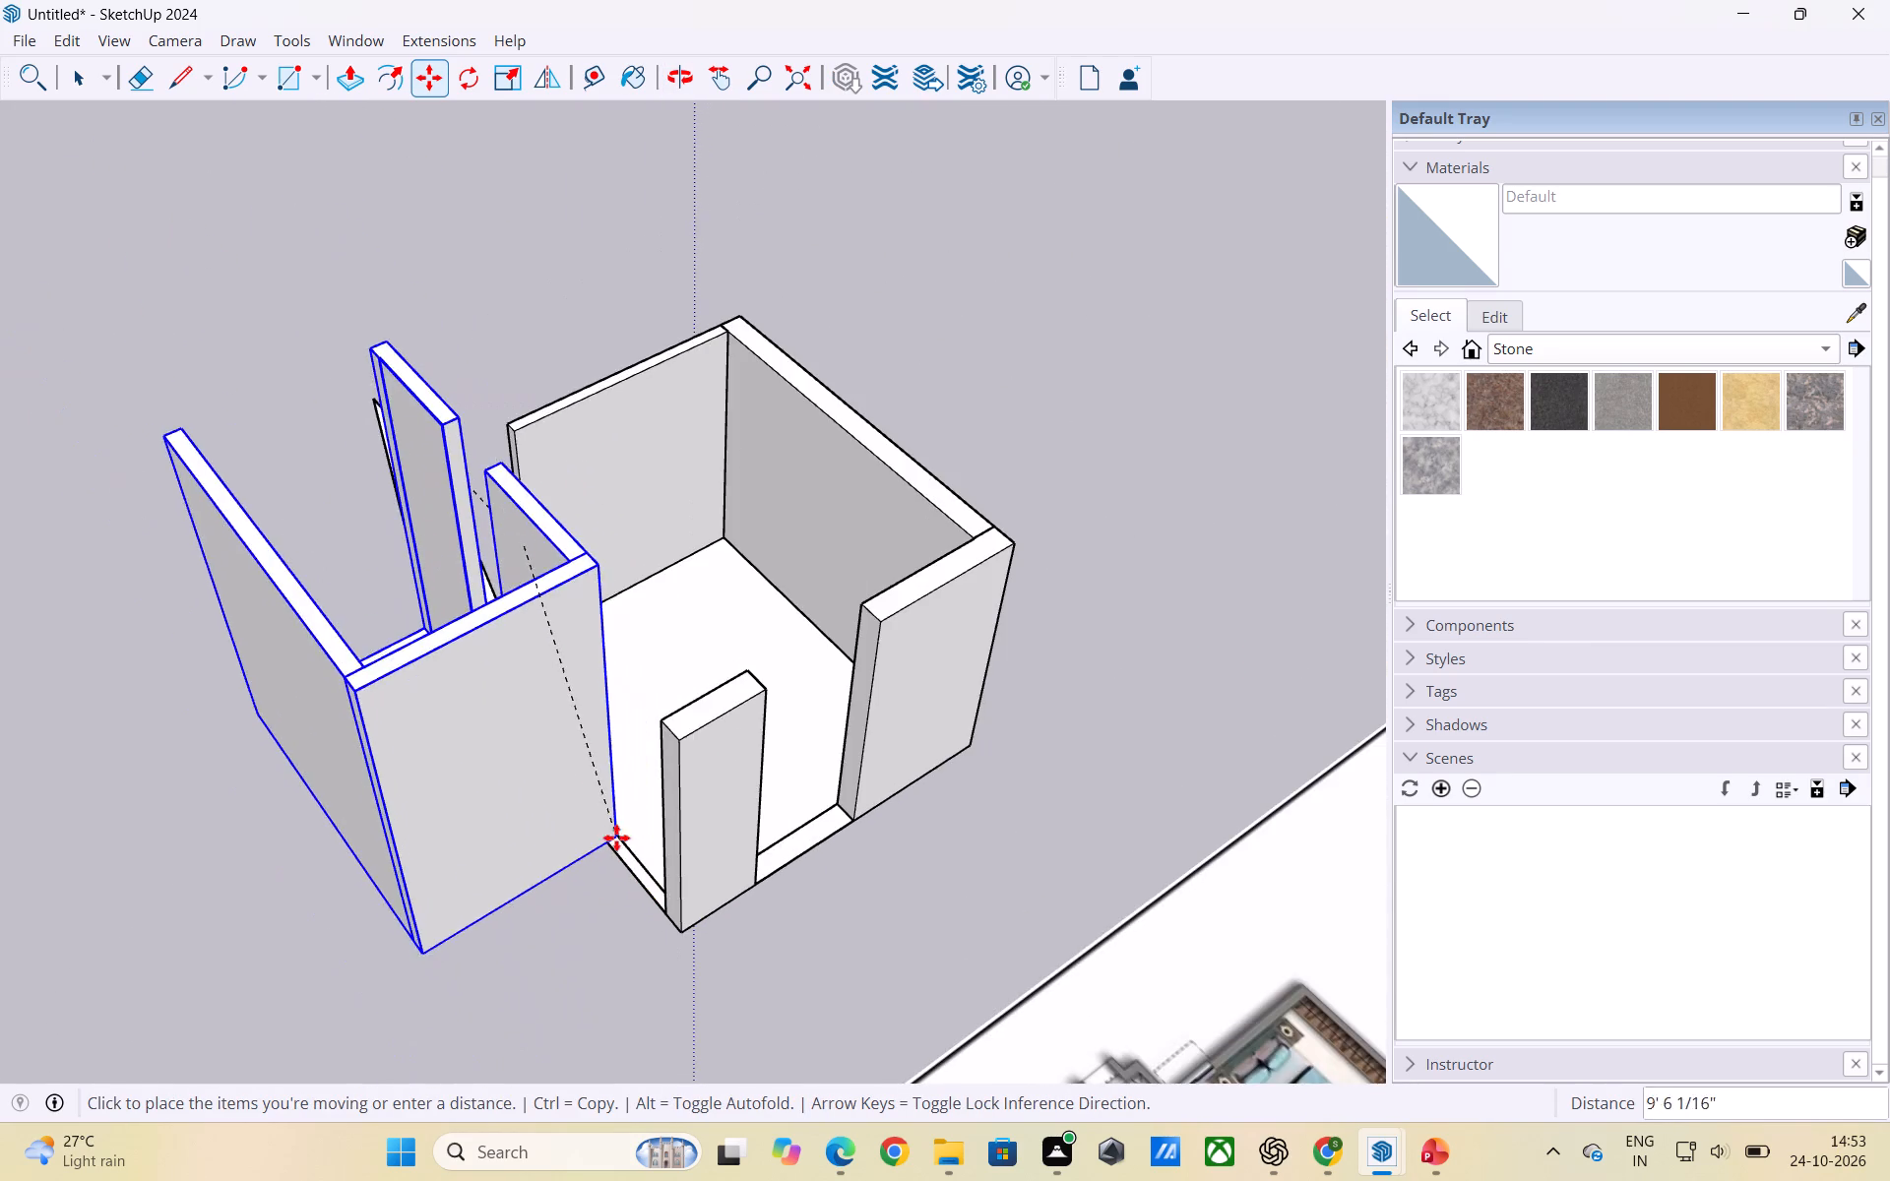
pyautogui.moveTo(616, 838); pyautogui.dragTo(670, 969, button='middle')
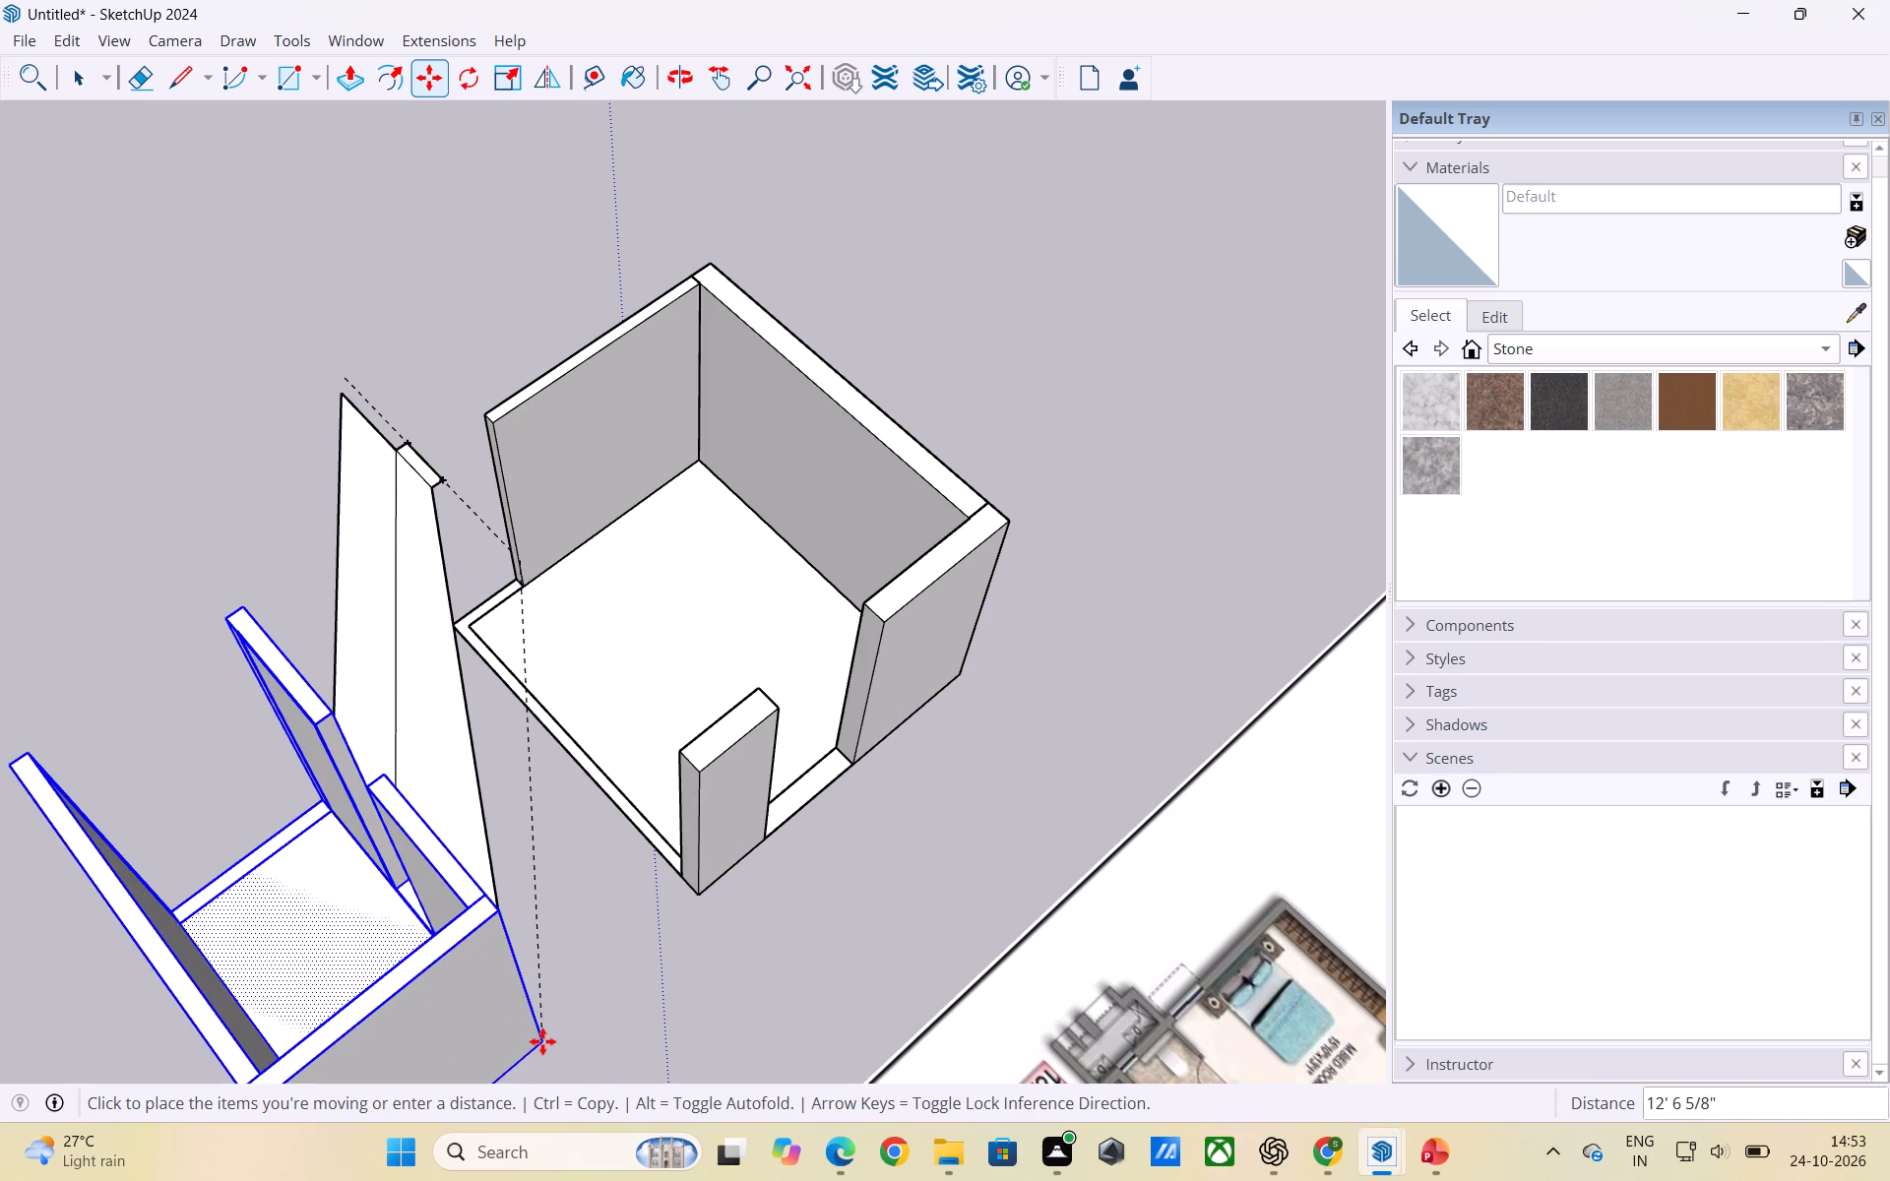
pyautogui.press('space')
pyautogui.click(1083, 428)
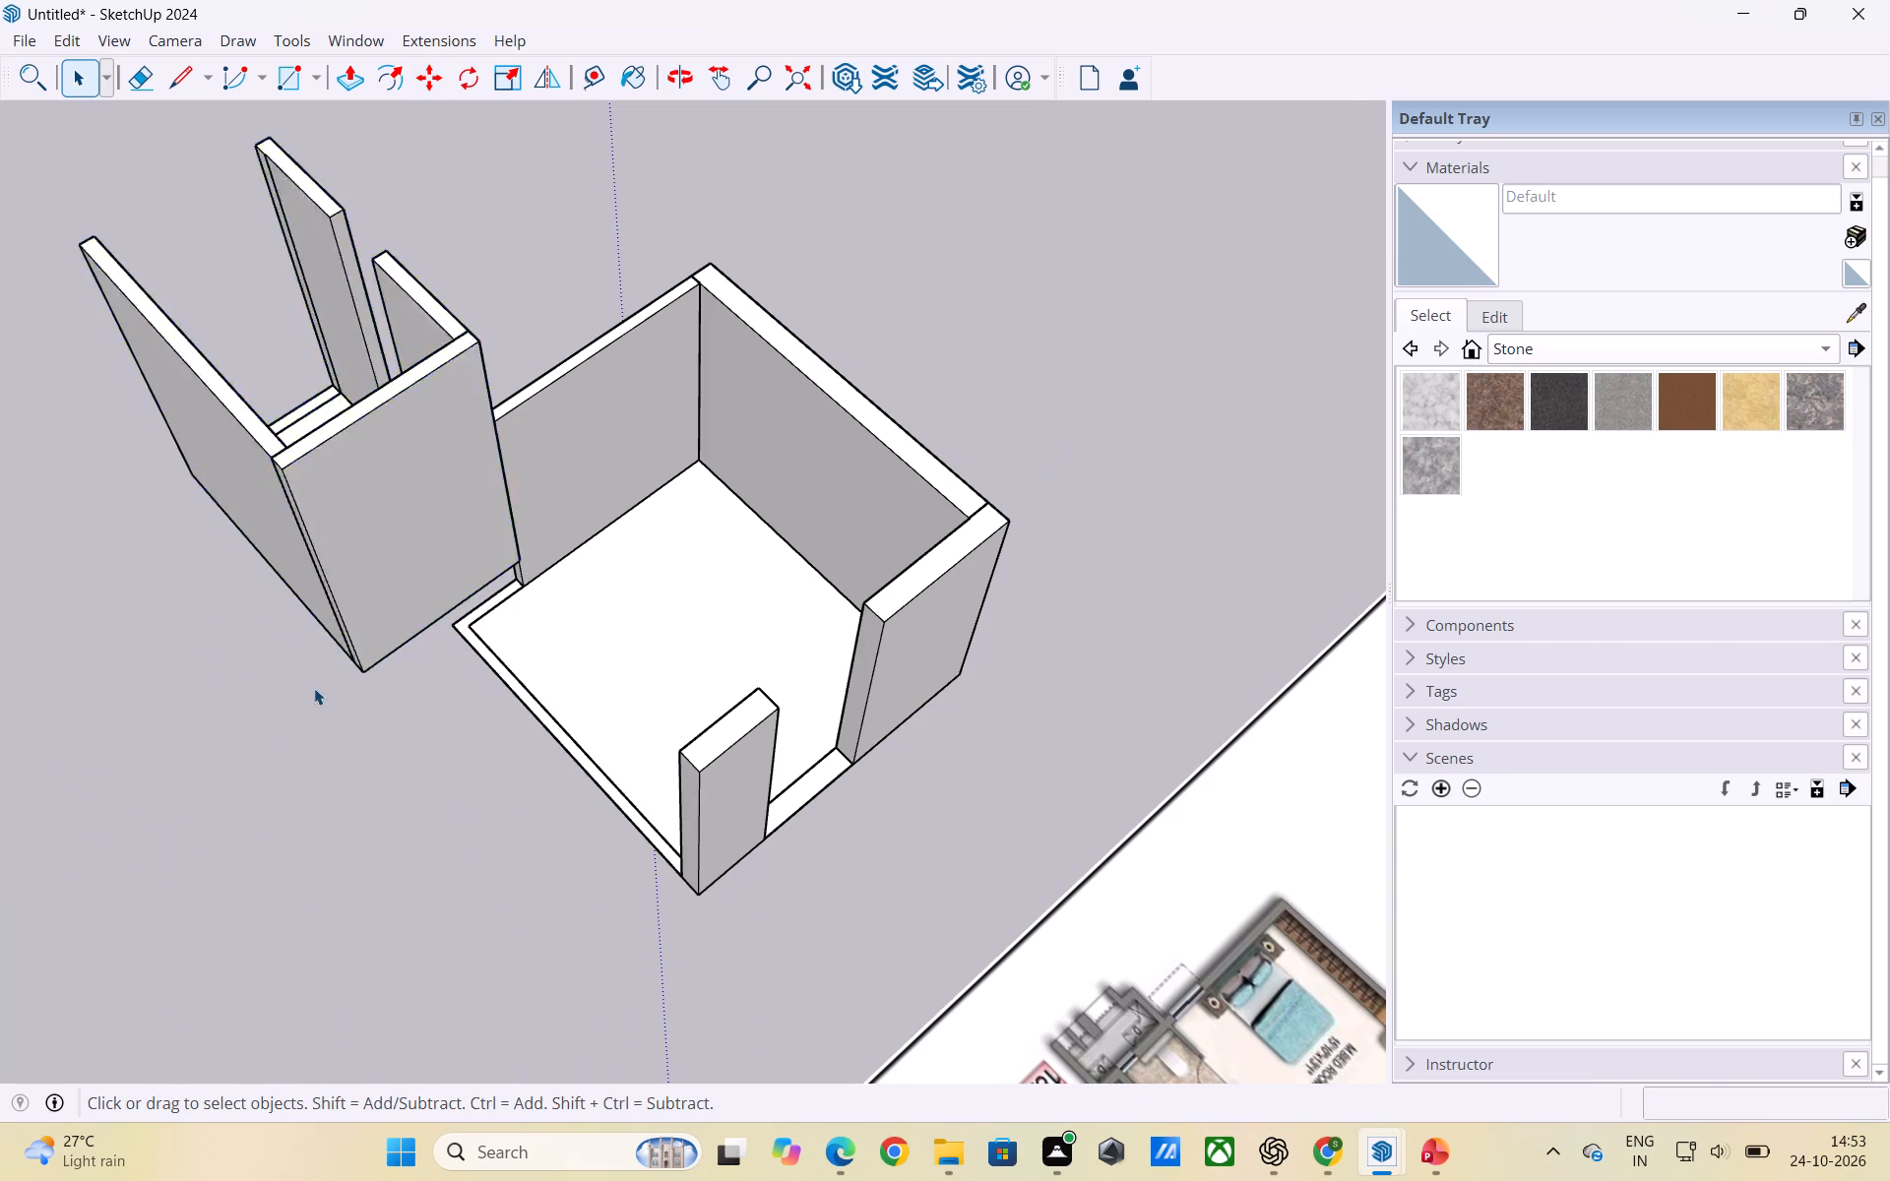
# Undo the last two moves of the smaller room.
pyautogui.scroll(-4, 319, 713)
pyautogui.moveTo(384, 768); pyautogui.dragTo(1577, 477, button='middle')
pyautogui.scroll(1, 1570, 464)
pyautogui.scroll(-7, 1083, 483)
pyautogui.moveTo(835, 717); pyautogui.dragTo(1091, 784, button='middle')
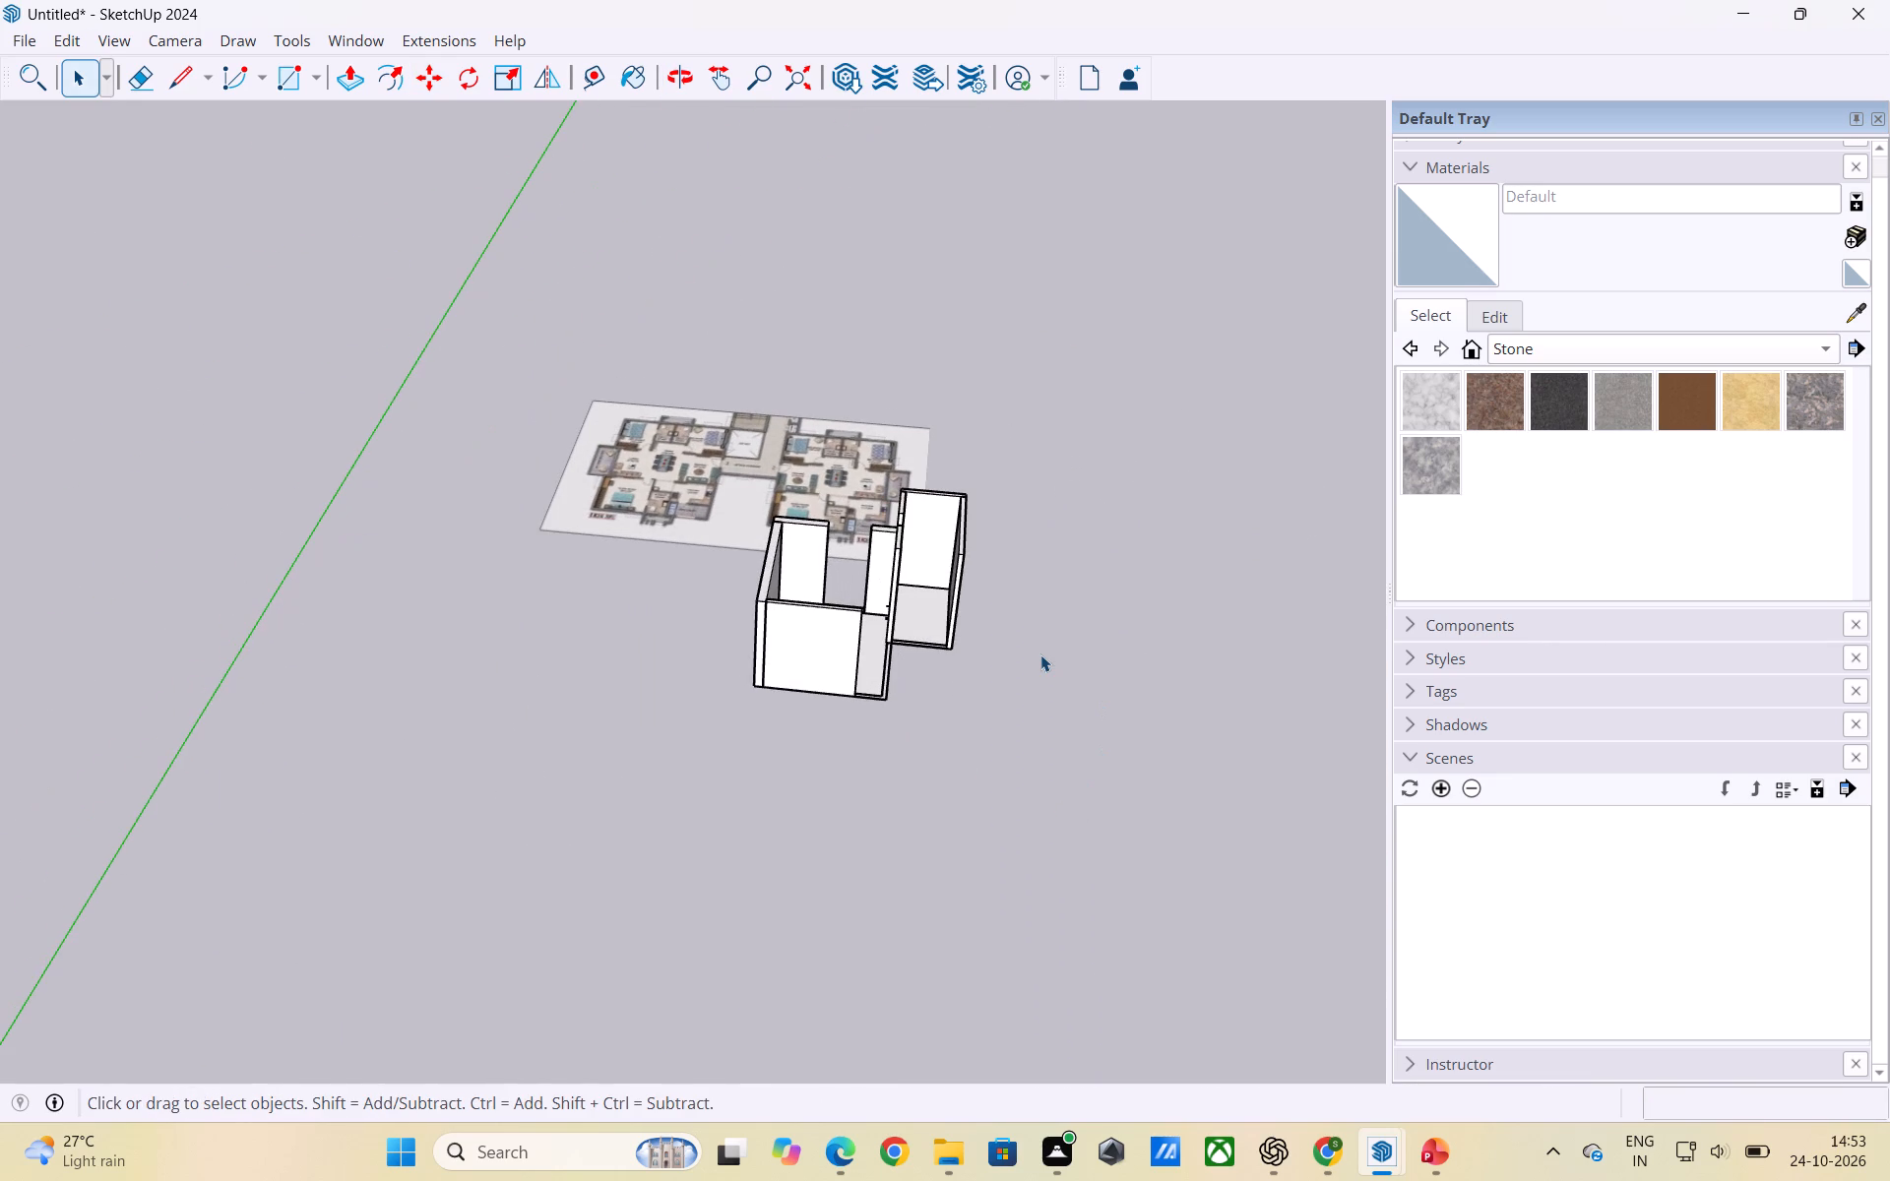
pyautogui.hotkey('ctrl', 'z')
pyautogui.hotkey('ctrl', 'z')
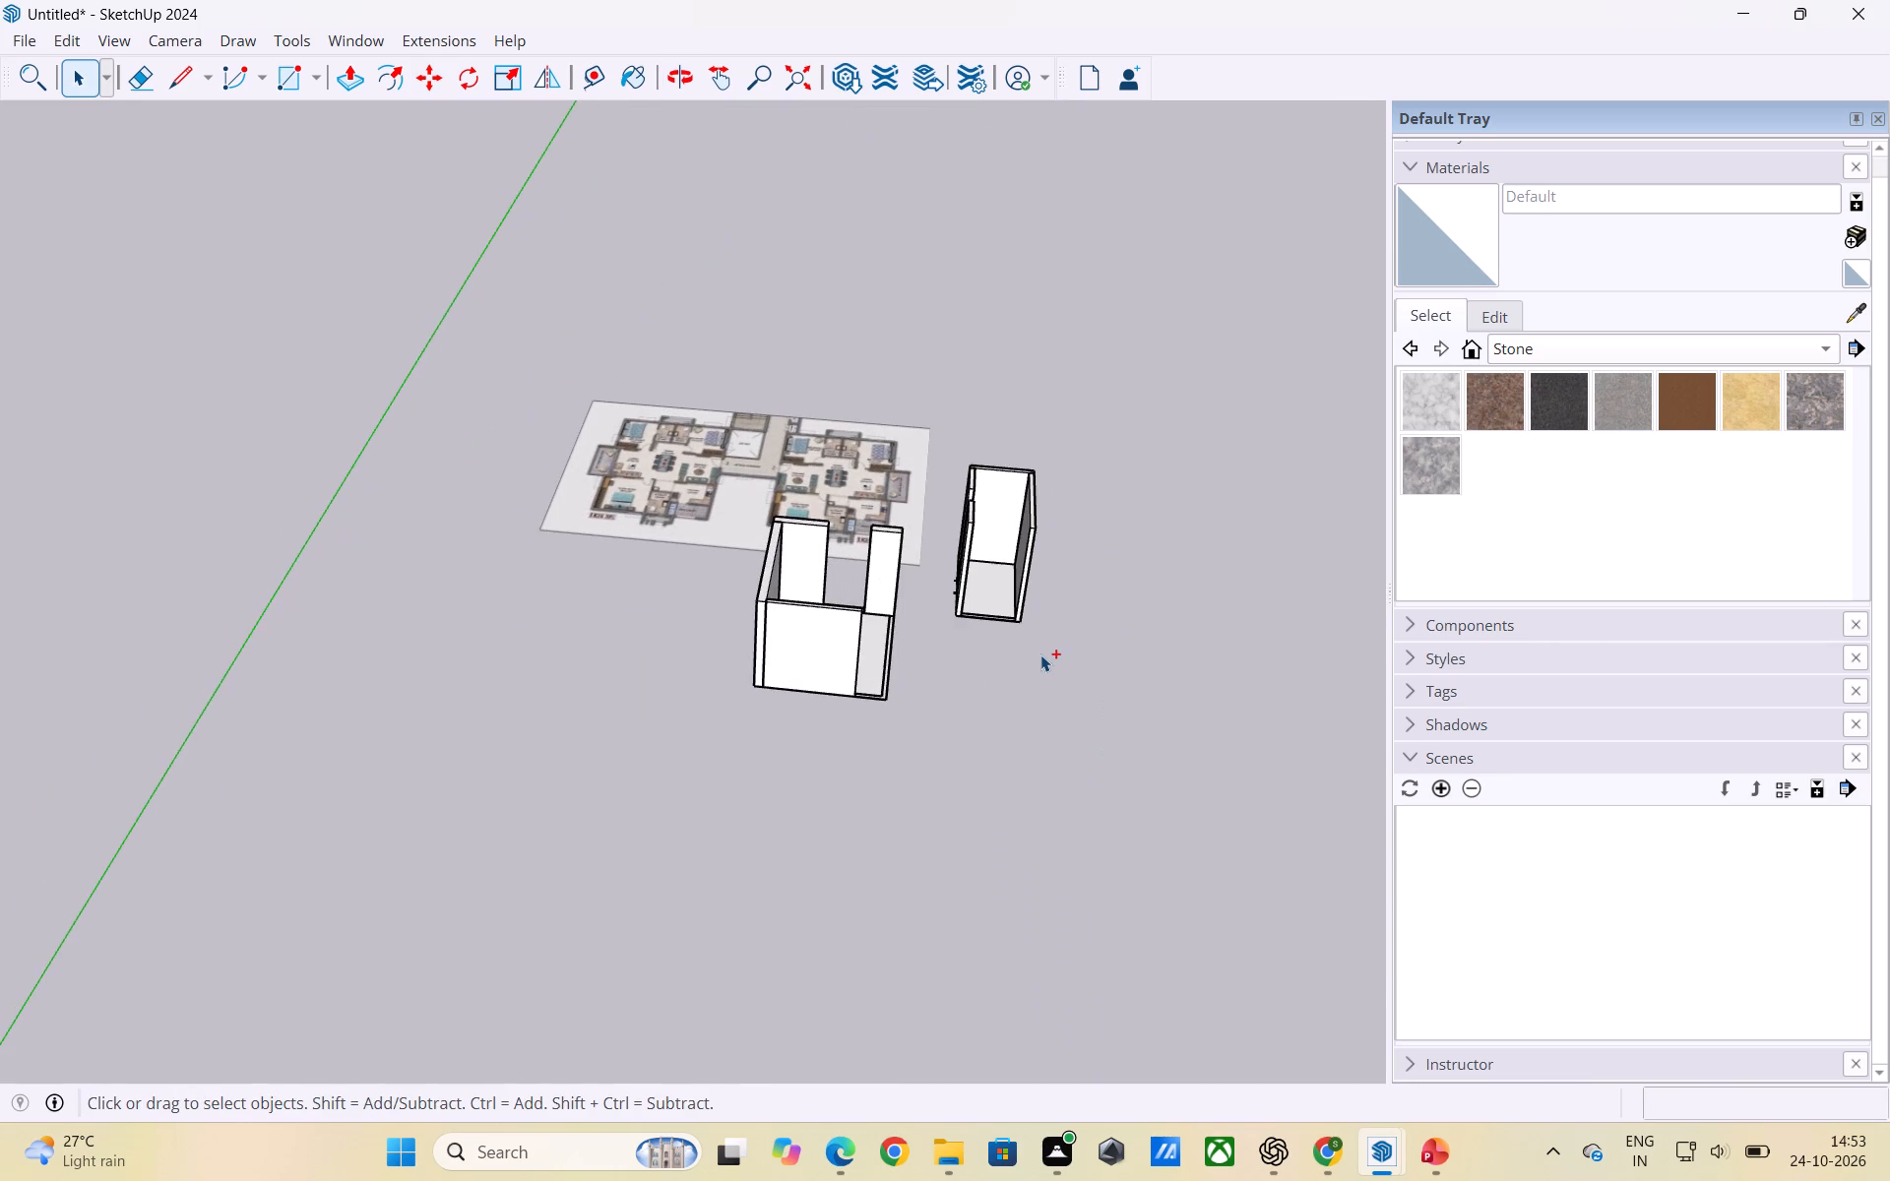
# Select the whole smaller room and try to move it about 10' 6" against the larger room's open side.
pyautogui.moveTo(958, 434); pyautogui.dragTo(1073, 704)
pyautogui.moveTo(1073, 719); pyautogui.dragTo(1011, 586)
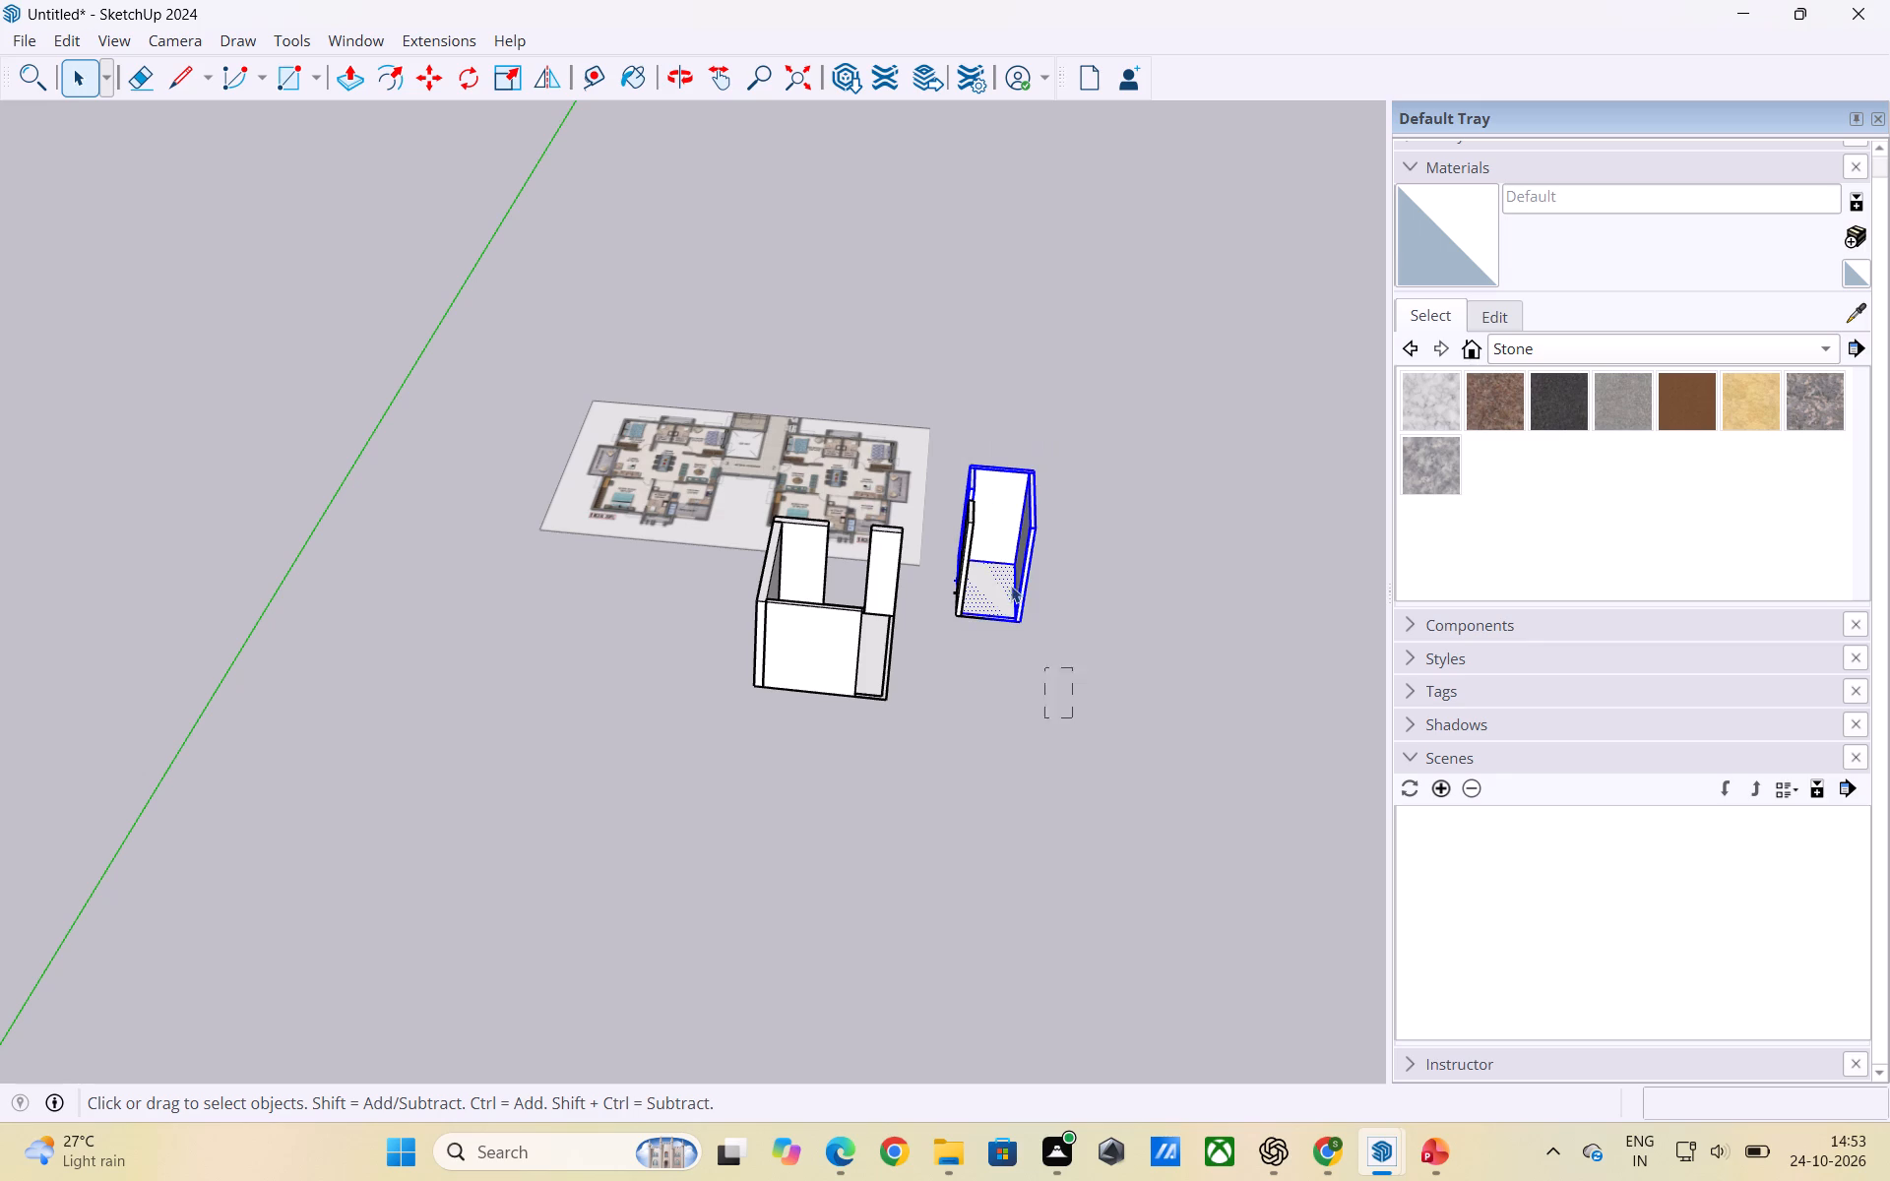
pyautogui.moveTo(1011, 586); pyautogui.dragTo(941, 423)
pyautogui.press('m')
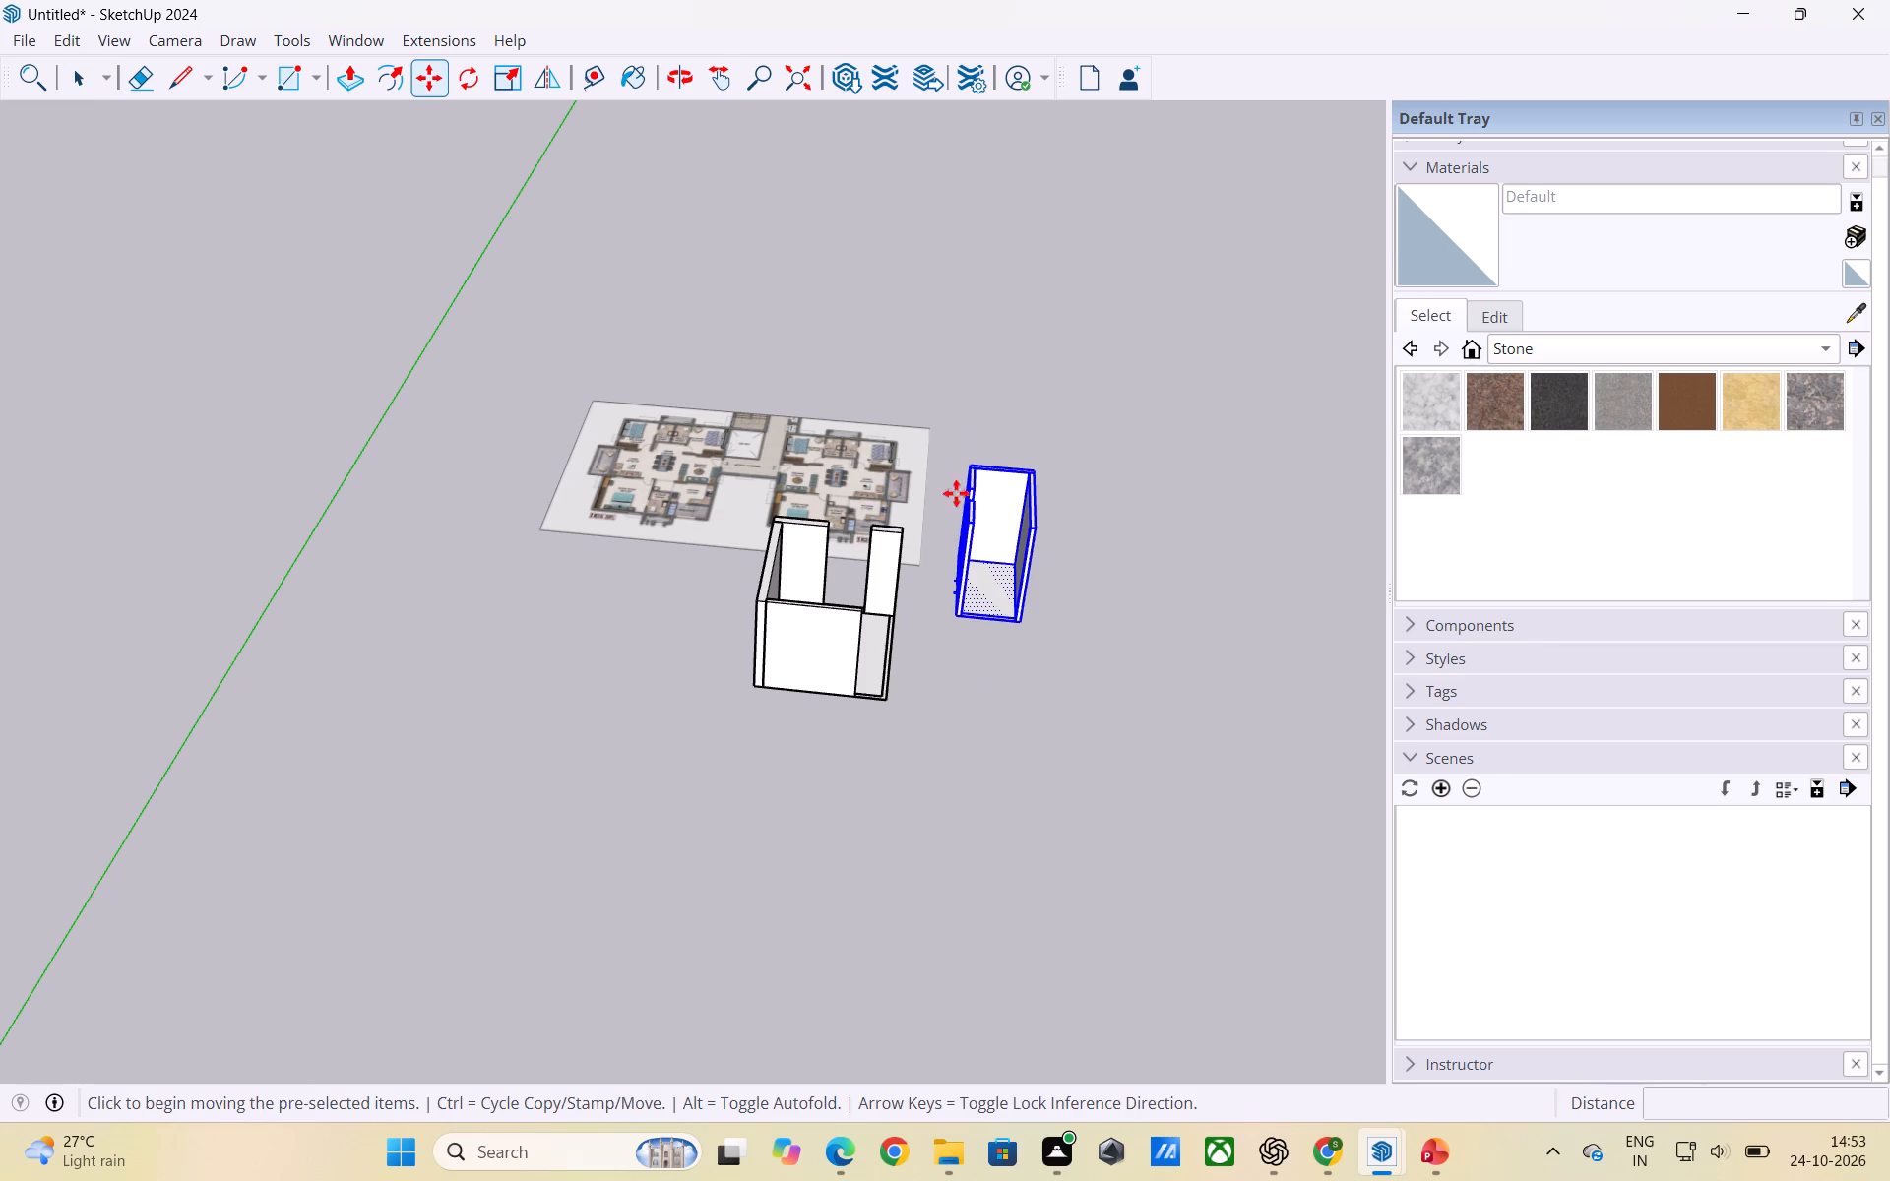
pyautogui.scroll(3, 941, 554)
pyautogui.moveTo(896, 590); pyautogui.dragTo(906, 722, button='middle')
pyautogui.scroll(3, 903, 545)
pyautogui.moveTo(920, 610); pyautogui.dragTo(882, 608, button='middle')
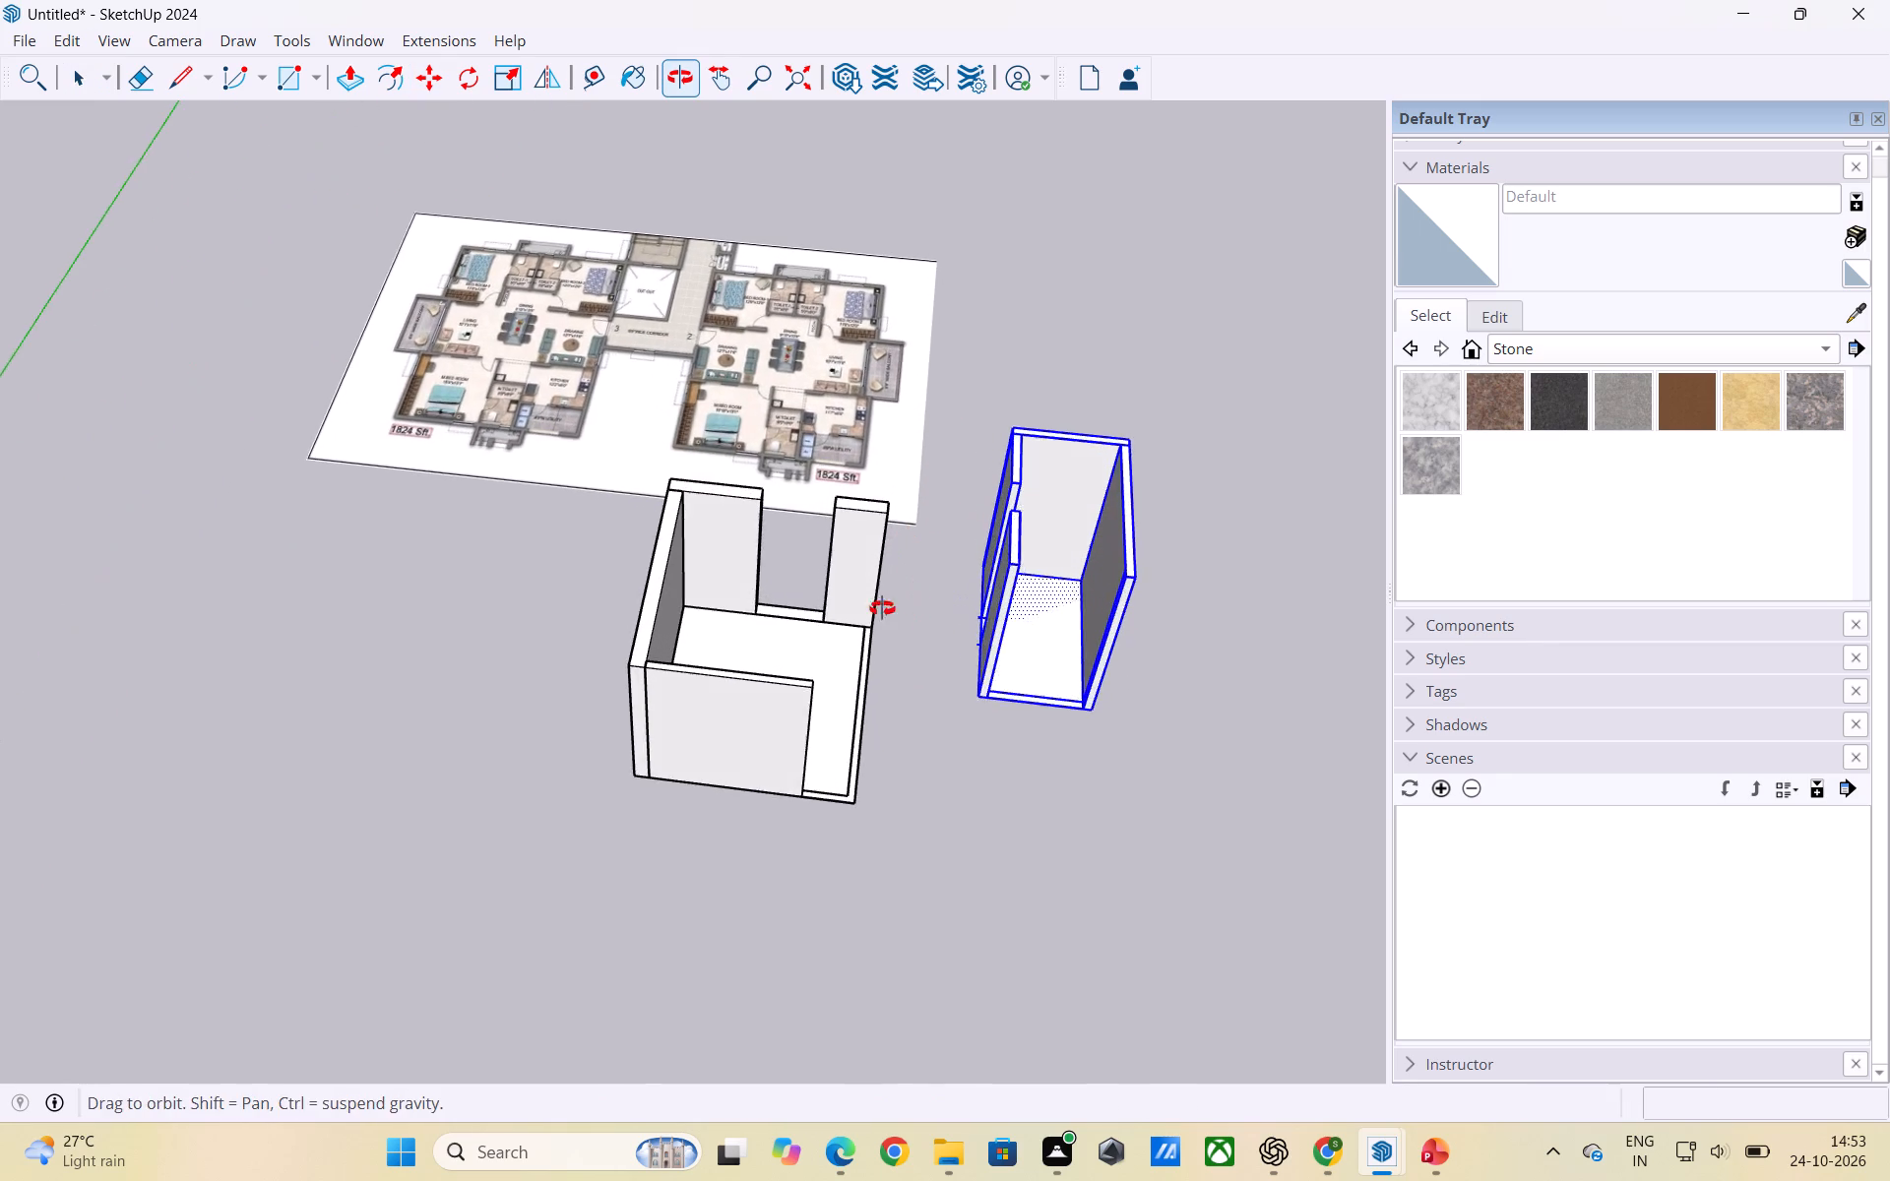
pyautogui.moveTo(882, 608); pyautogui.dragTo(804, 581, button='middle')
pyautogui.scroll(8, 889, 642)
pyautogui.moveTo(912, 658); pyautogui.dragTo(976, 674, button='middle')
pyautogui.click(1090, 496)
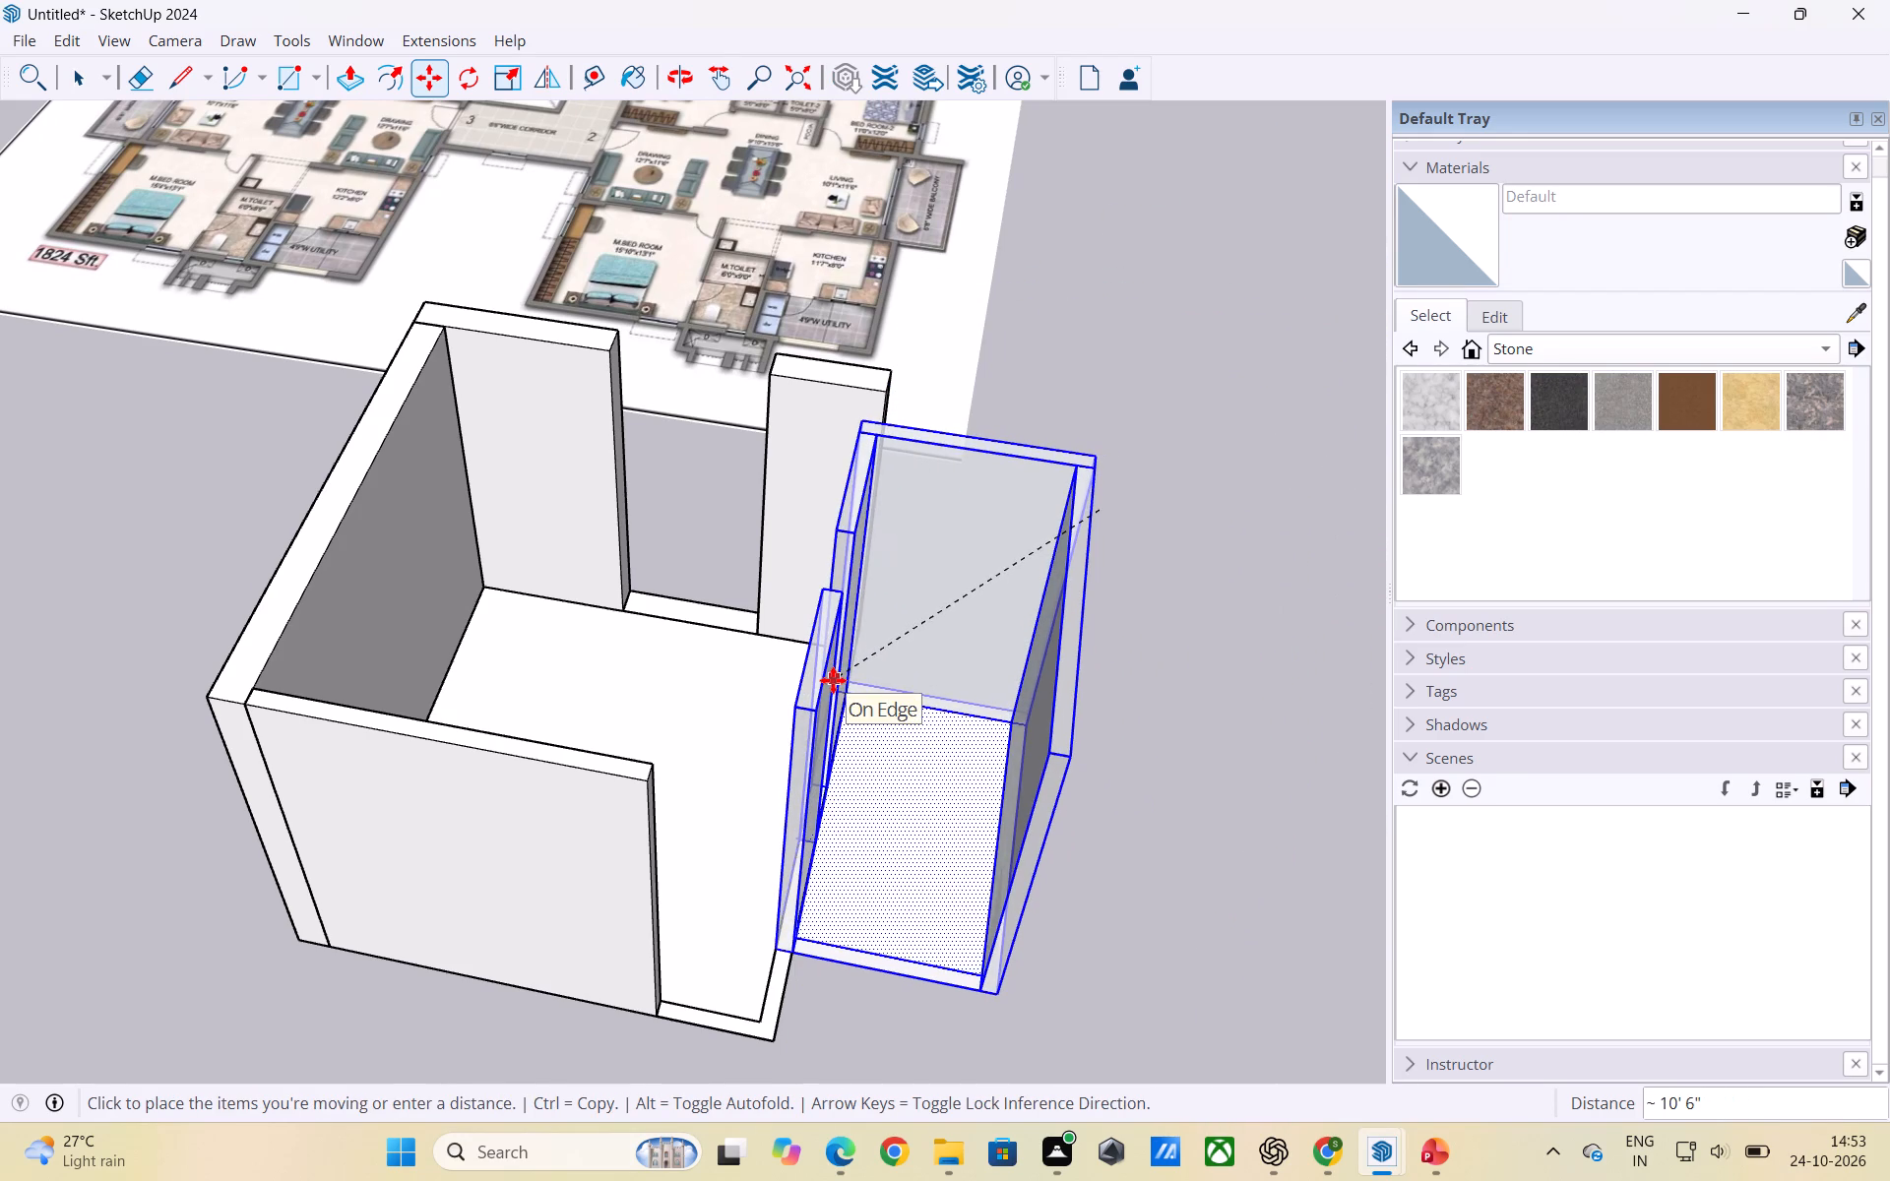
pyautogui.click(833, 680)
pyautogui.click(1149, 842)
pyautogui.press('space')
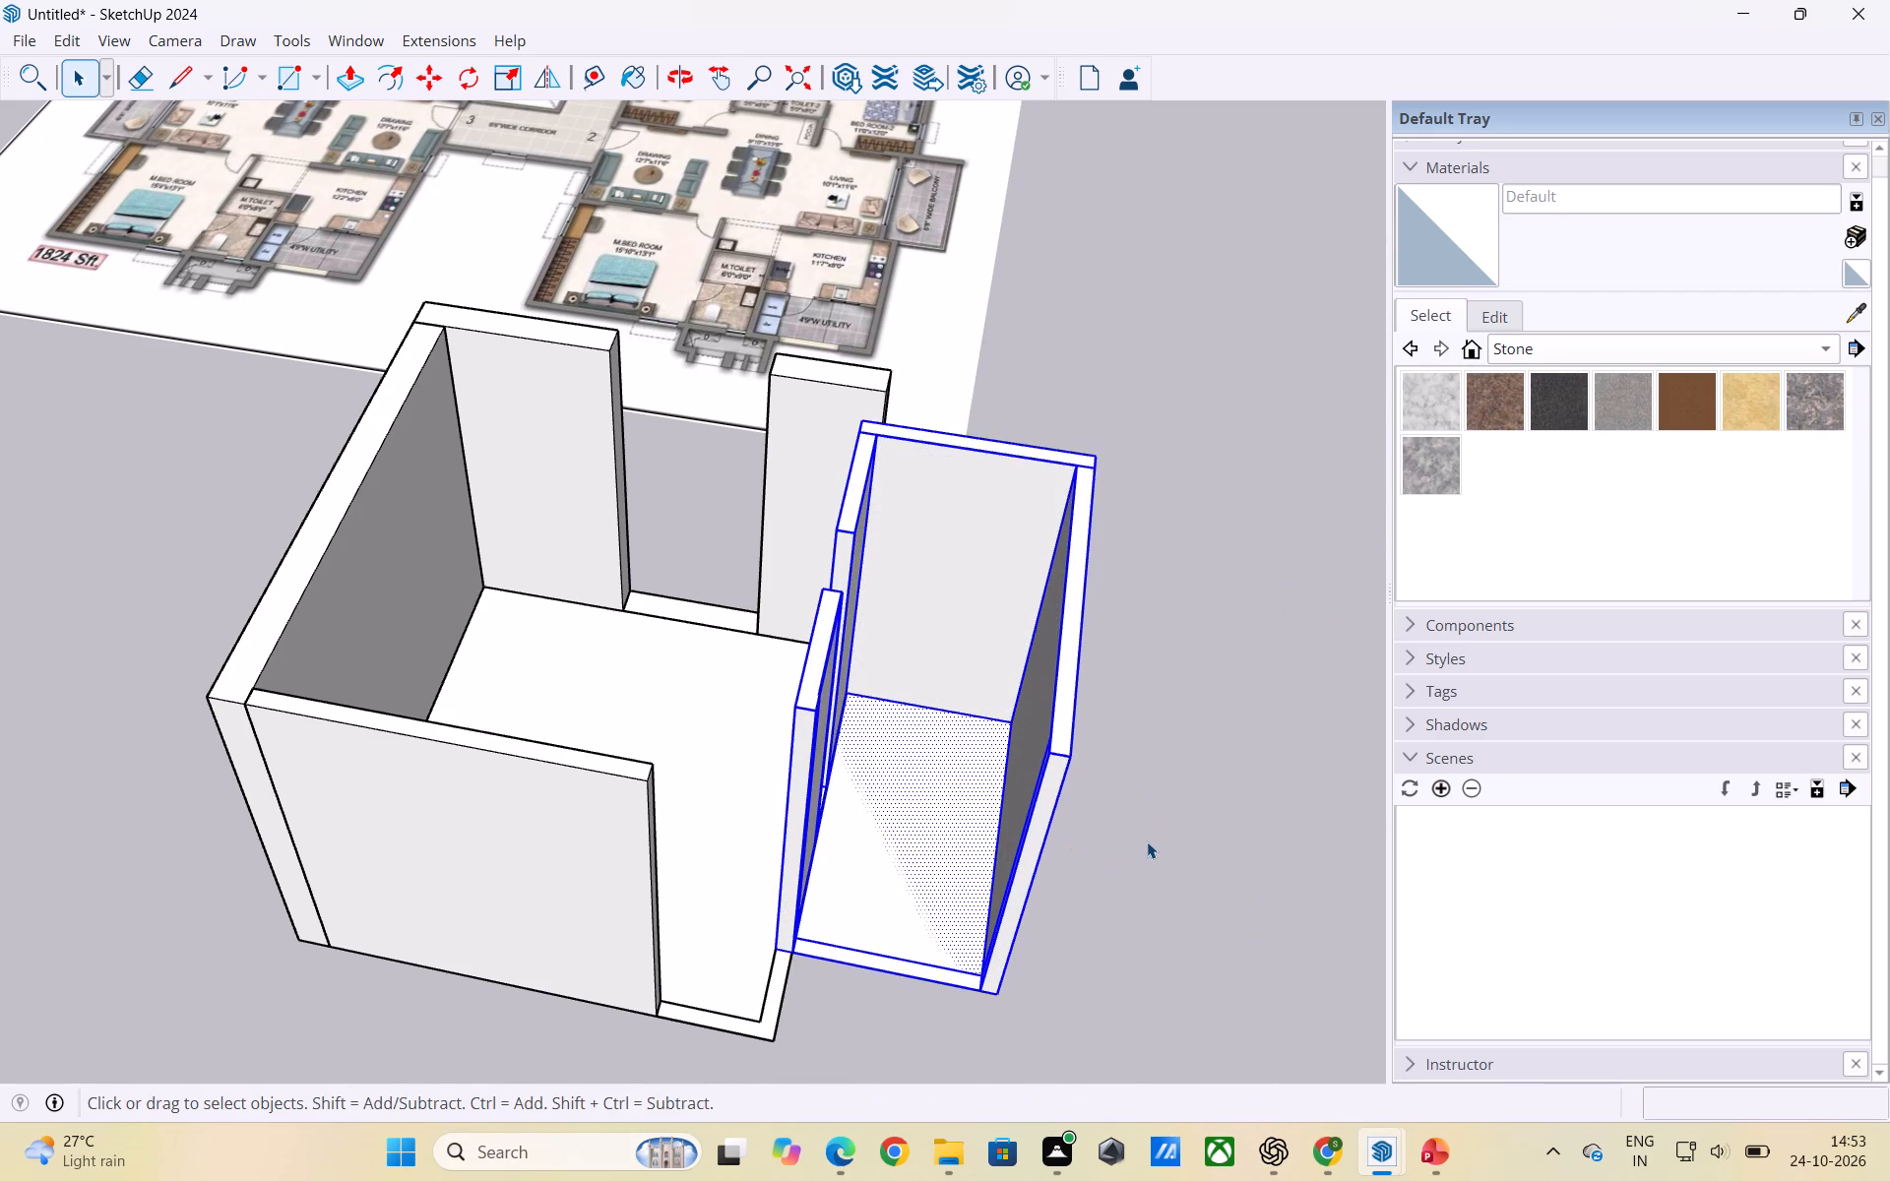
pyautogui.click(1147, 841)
# Examine how the smaller room meets the larger room from several sides, checking which geometry gets selected with it.
pyautogui.scroll(3, 1105, 804)
pyautogui.scroll(-4, 1112, 770)
pyautogui.moveTo(1147, 776); pyautogui.dragTo(390, 697, button='middle')
pyautogui.scroll(-1, 1037, 795)
pyautogui.scroll(3, 748, 818)
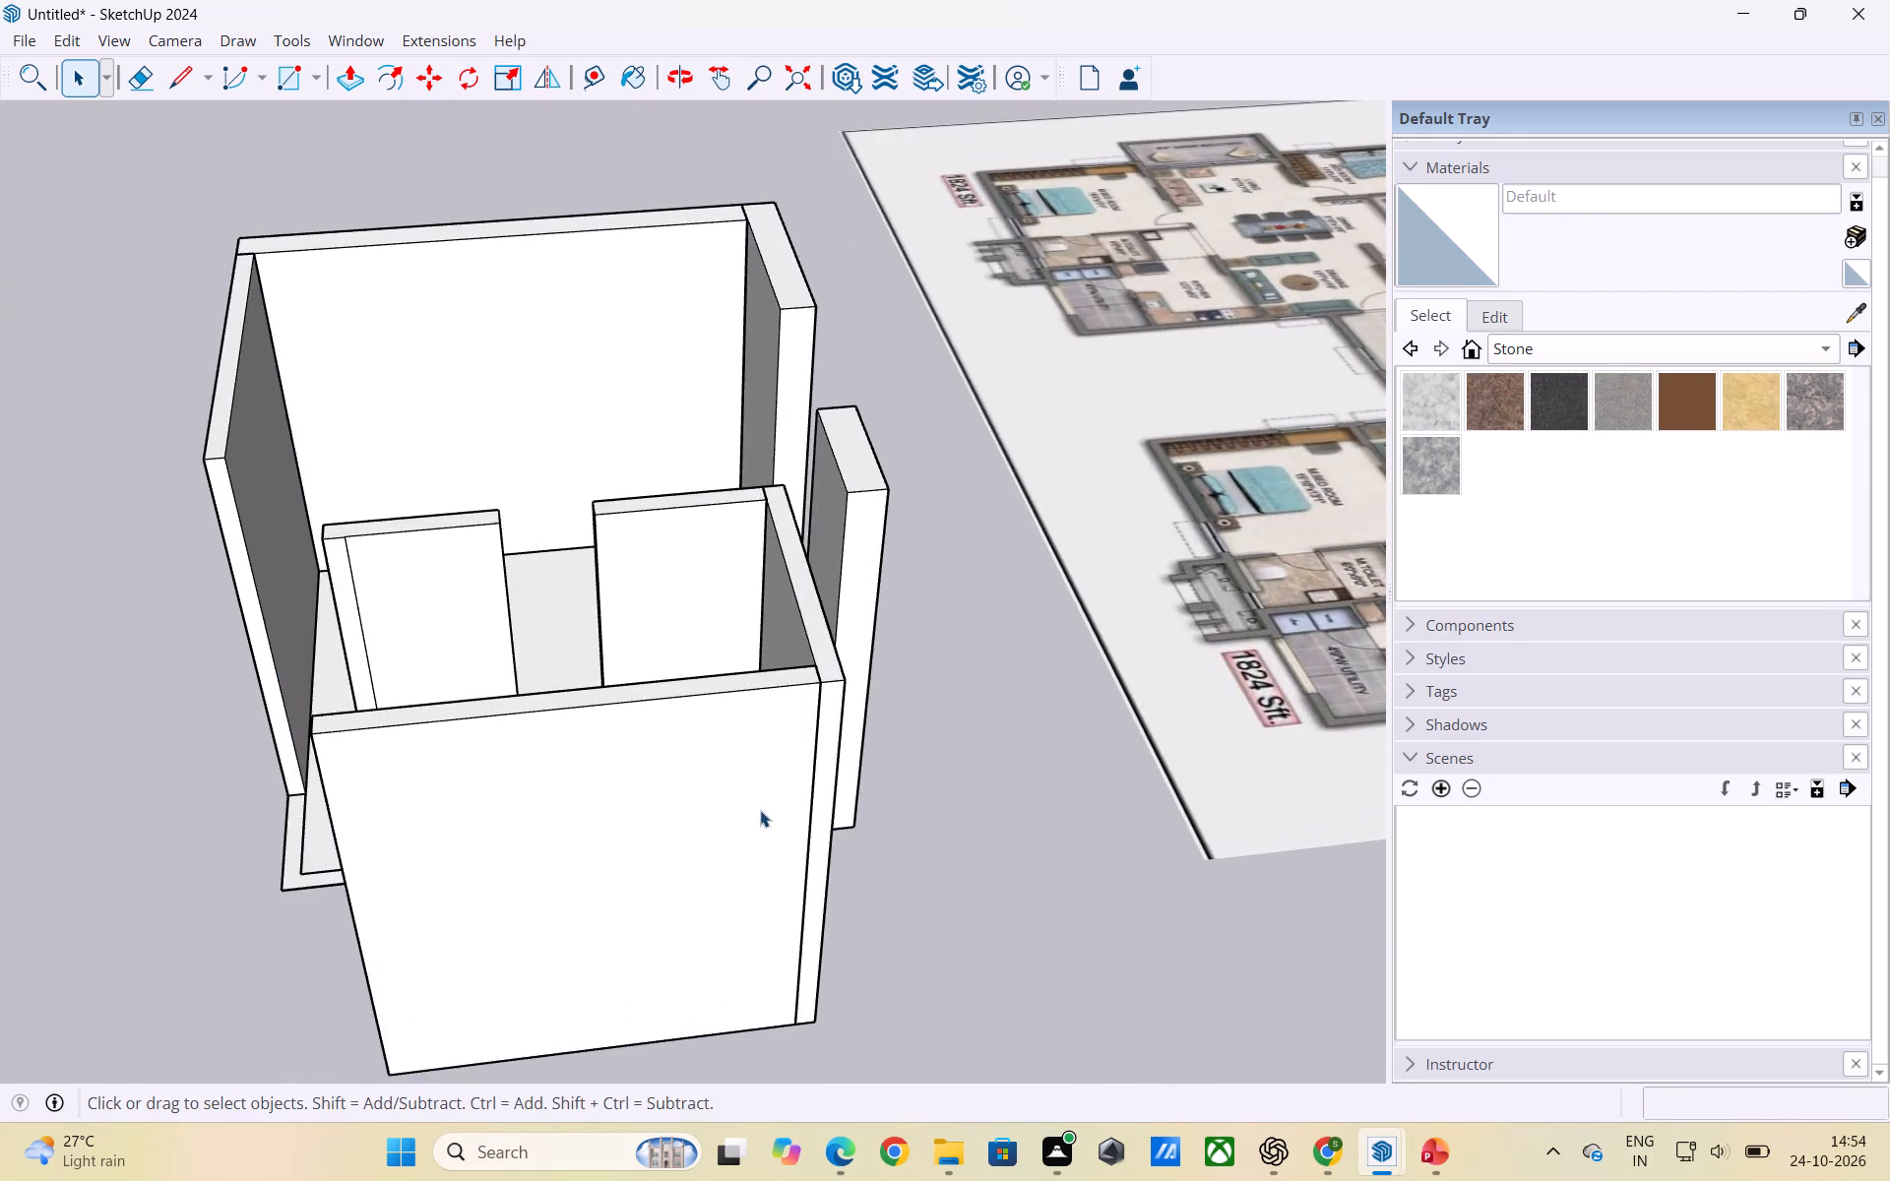
pyautogui.moveTo(933, 841); pyautogui.dragTo(598, 803, button='middle')
pyautogui.moveTo(658, 1003); pyautogui.dragTo(388, 741)
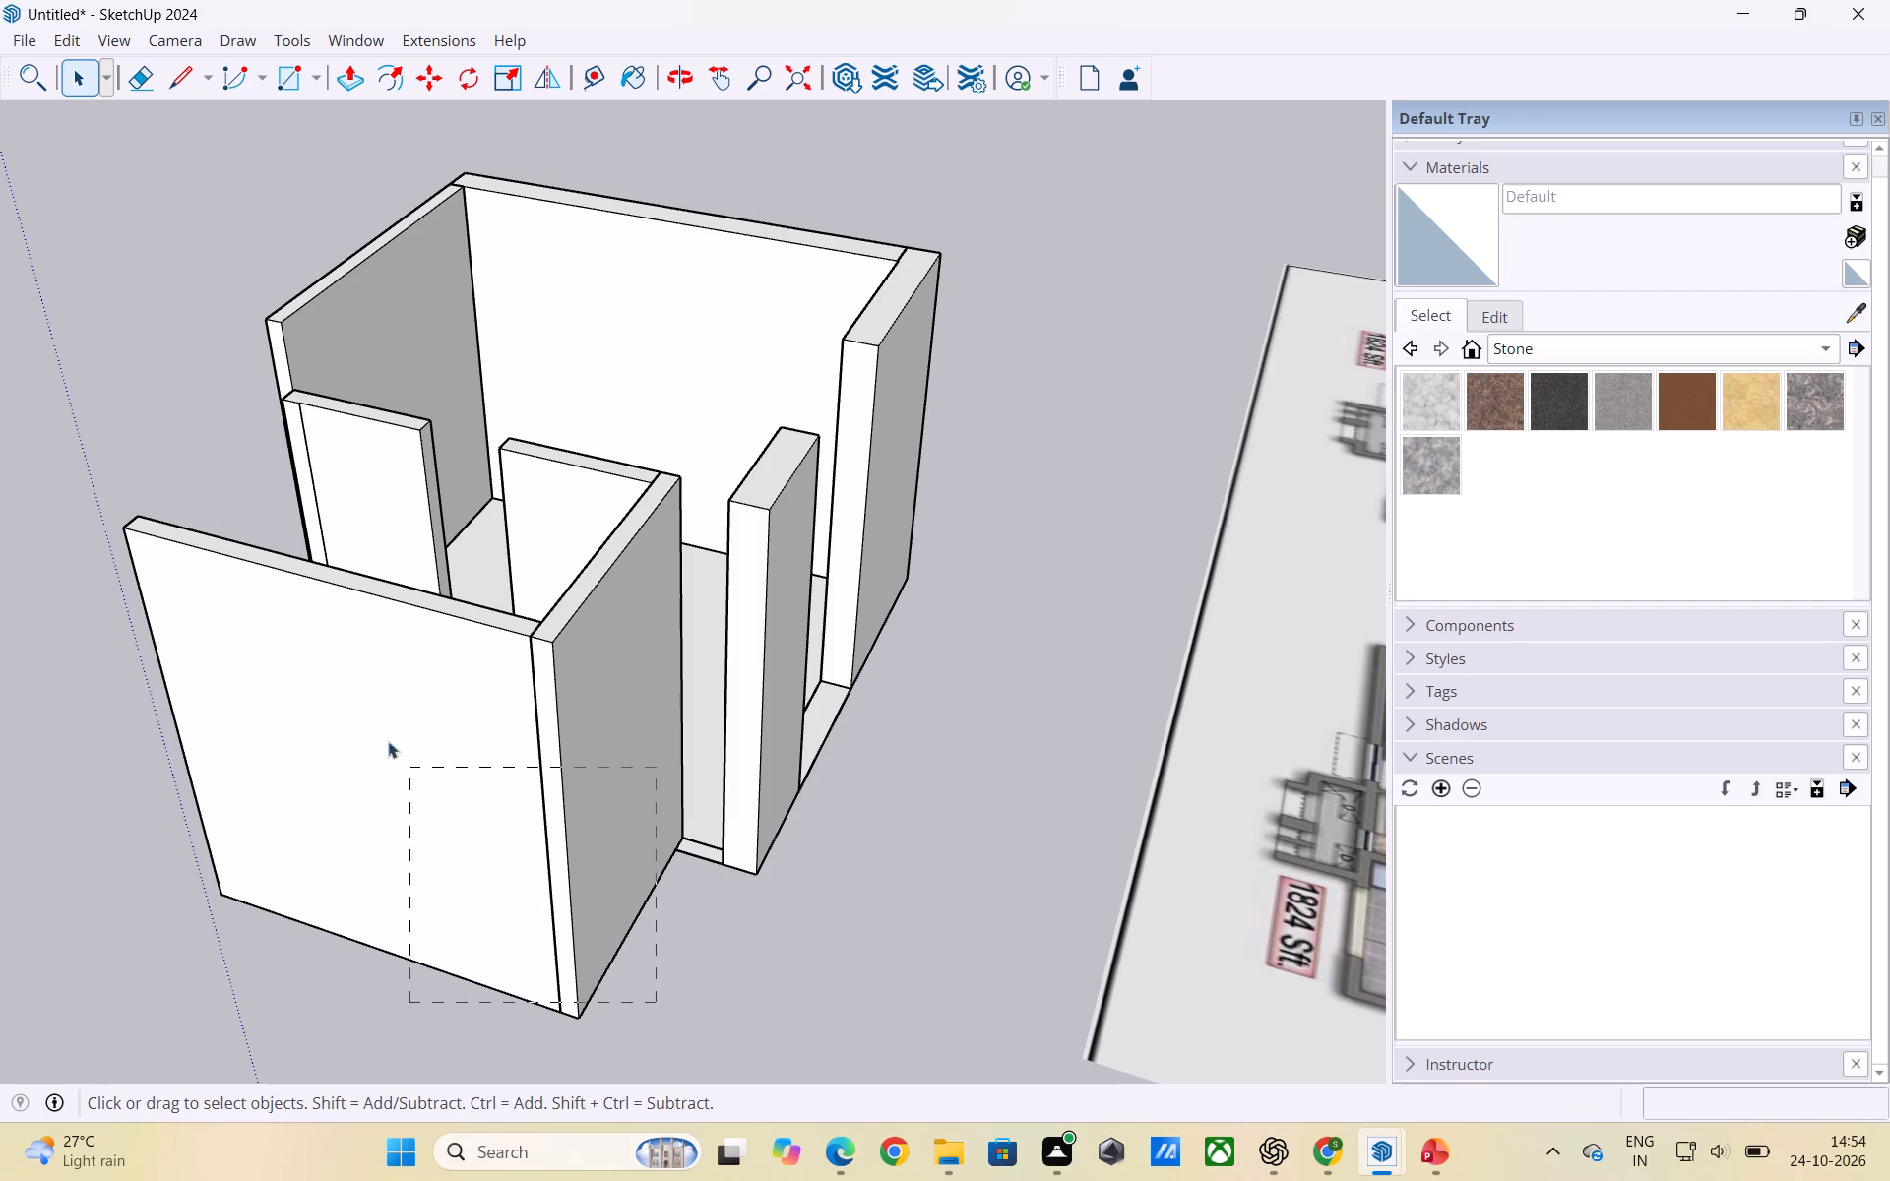
pyautogui.moveTo(388, 741); pyautogui.dragTo(177, 492)
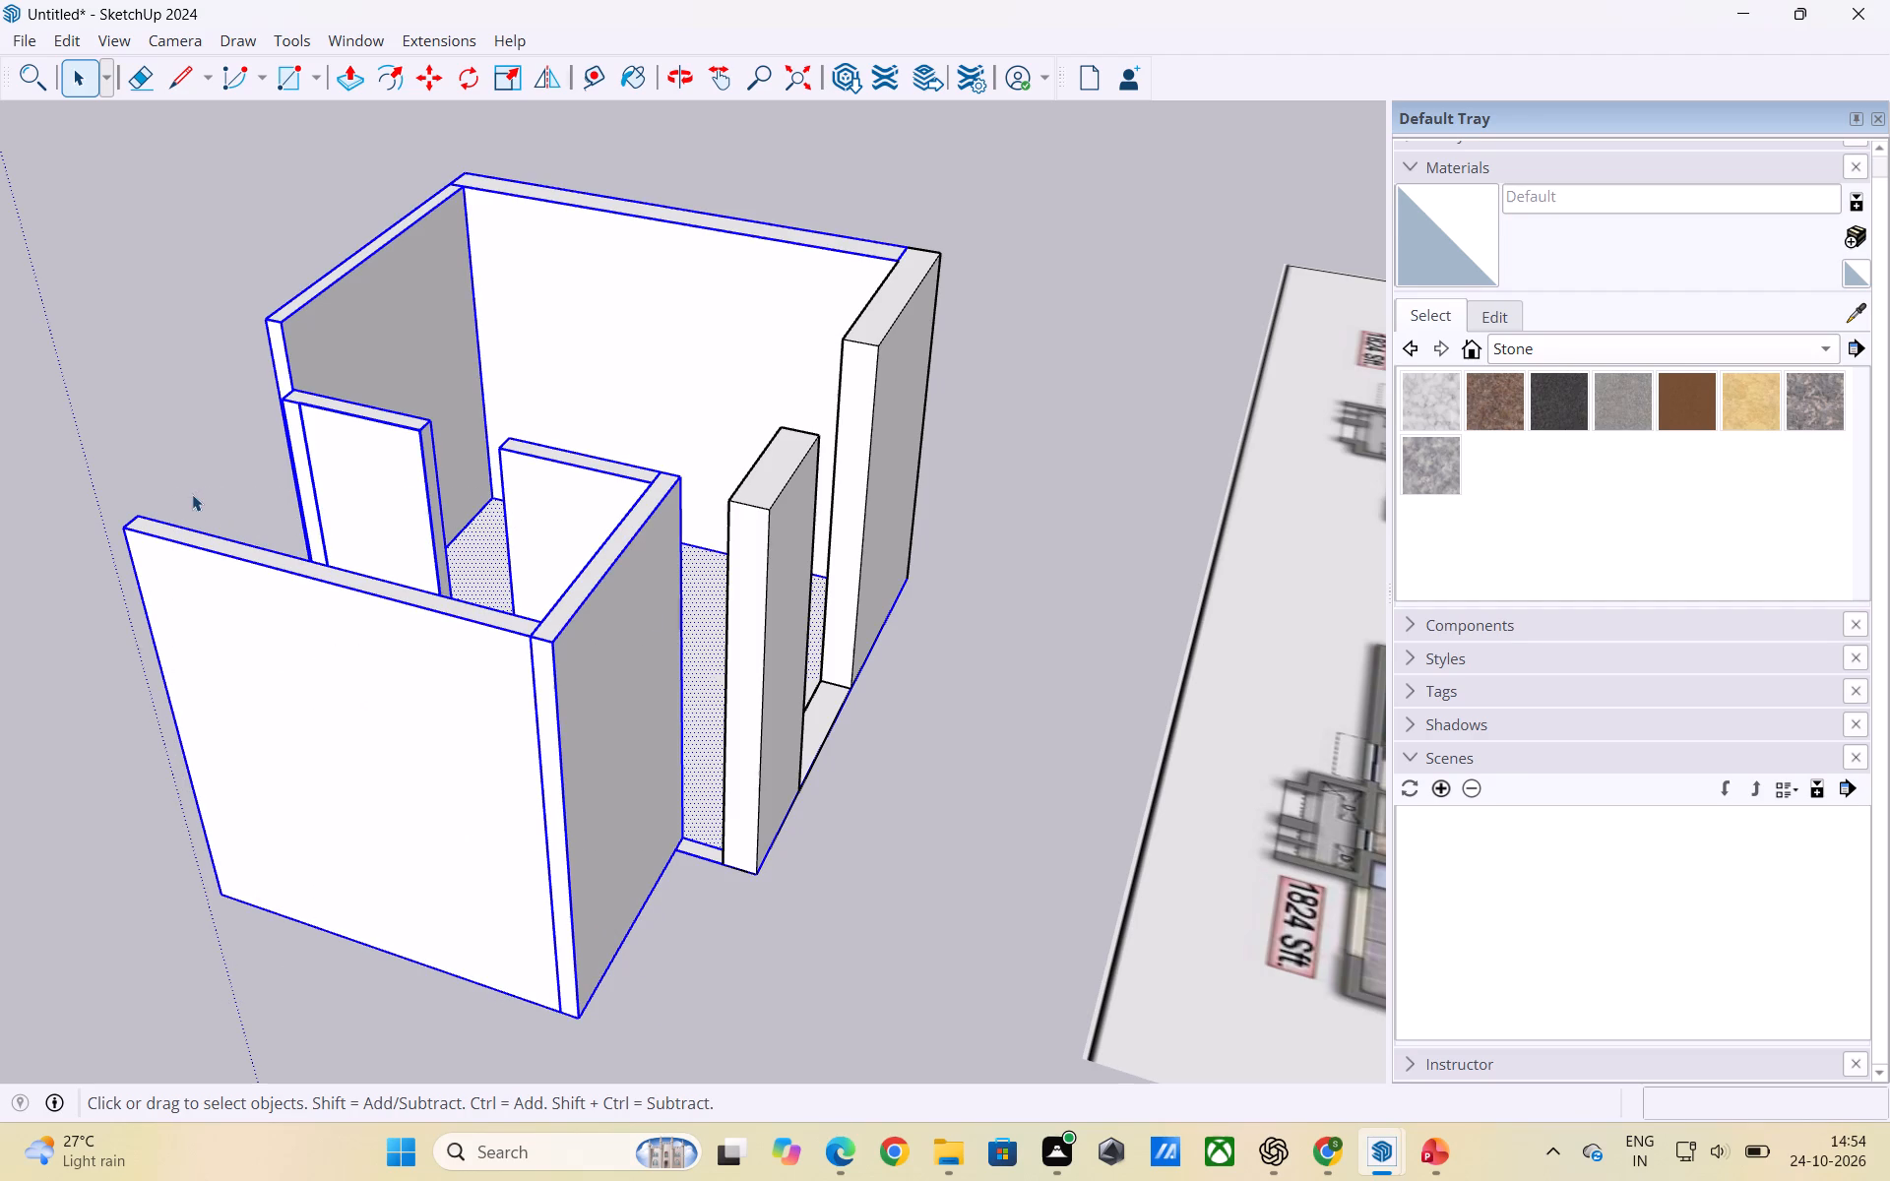
pyautogui.click(948, 677)
pyautogui.scroll(-2, 470, 778)
pyautogui.moveTo(450, 773); pyautogui.dragTo(1255, 729, button='middle')
pyautogui.scroll(-4, 1178, 710)
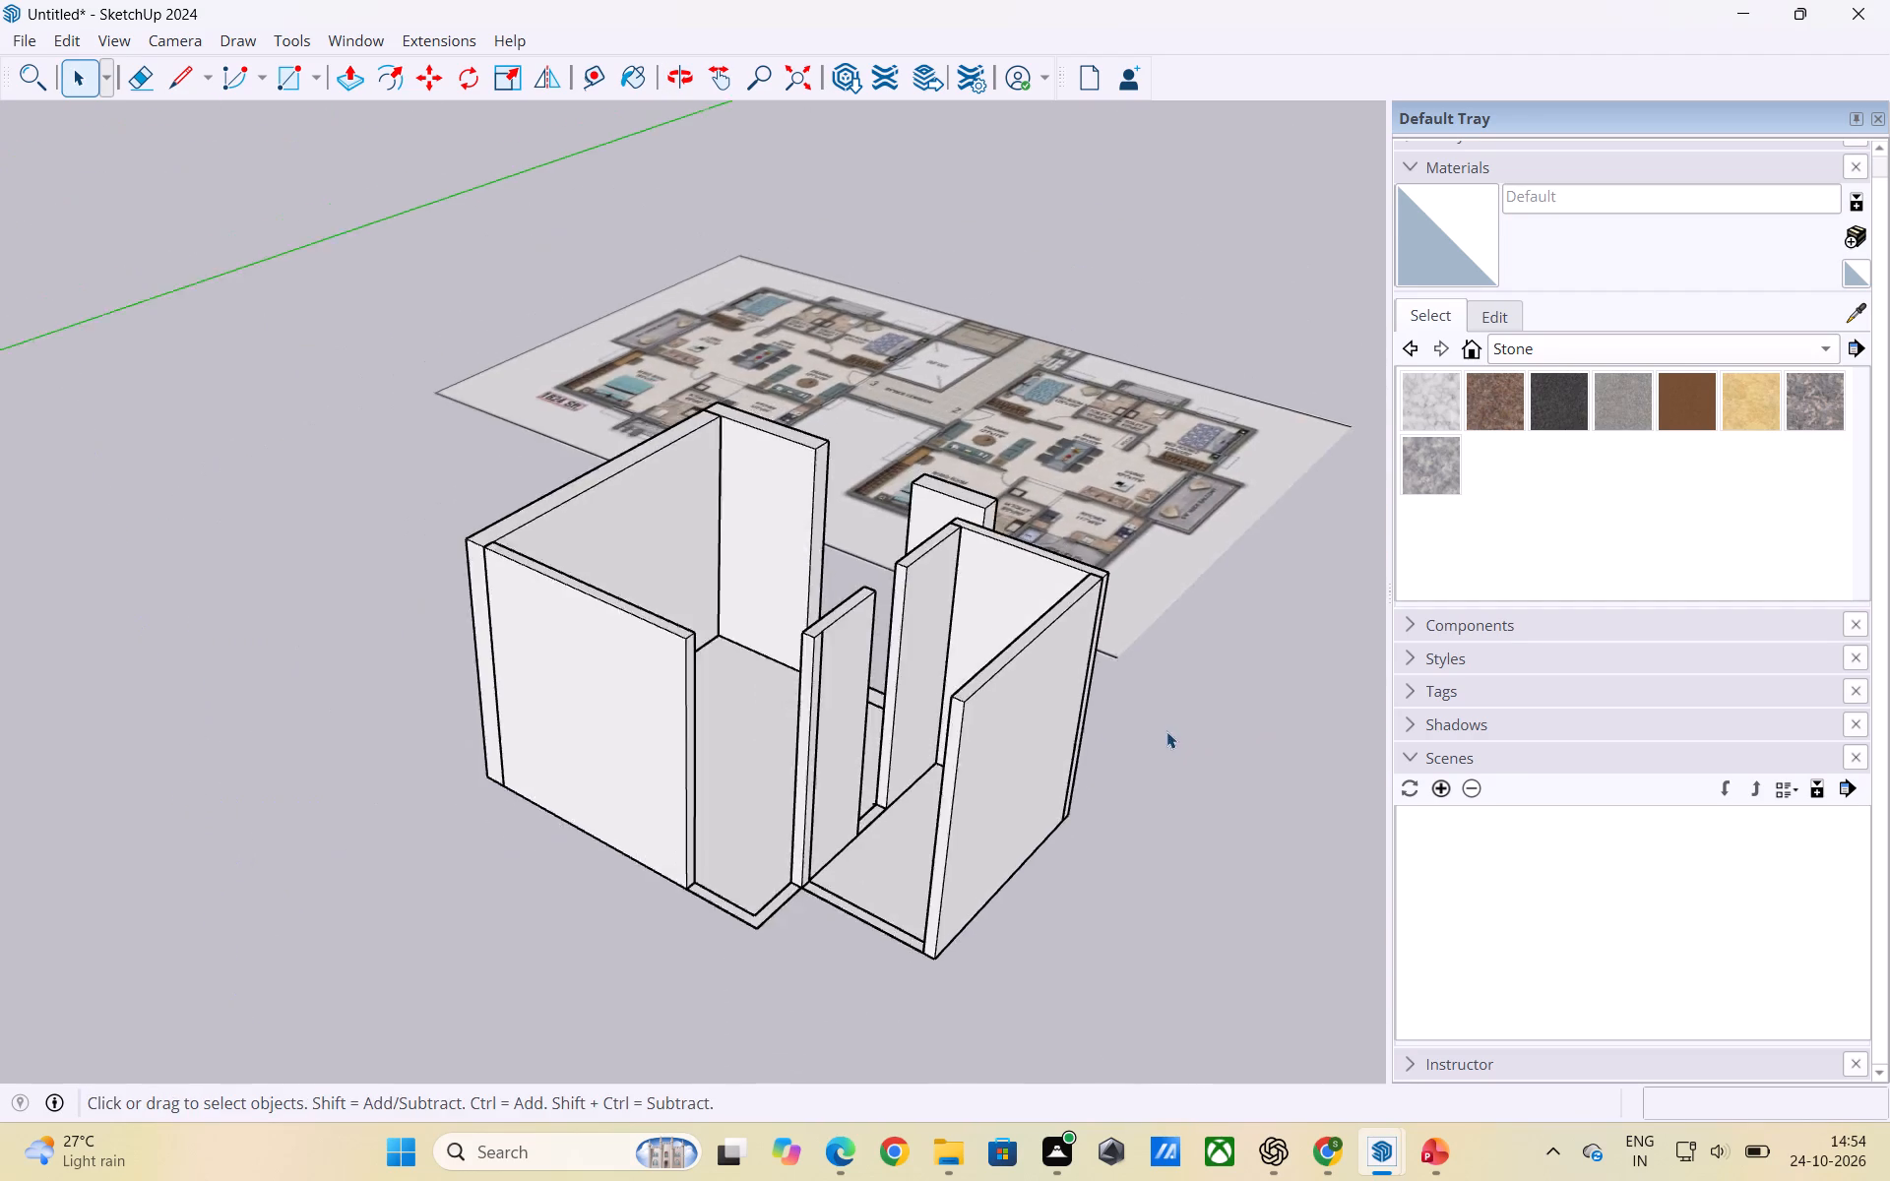
pyautogui.scroll(-2, 1166, 731)
pyautogui.moveTo(796, 773); pyautogui.dragTo(1080, 830, button='middle')
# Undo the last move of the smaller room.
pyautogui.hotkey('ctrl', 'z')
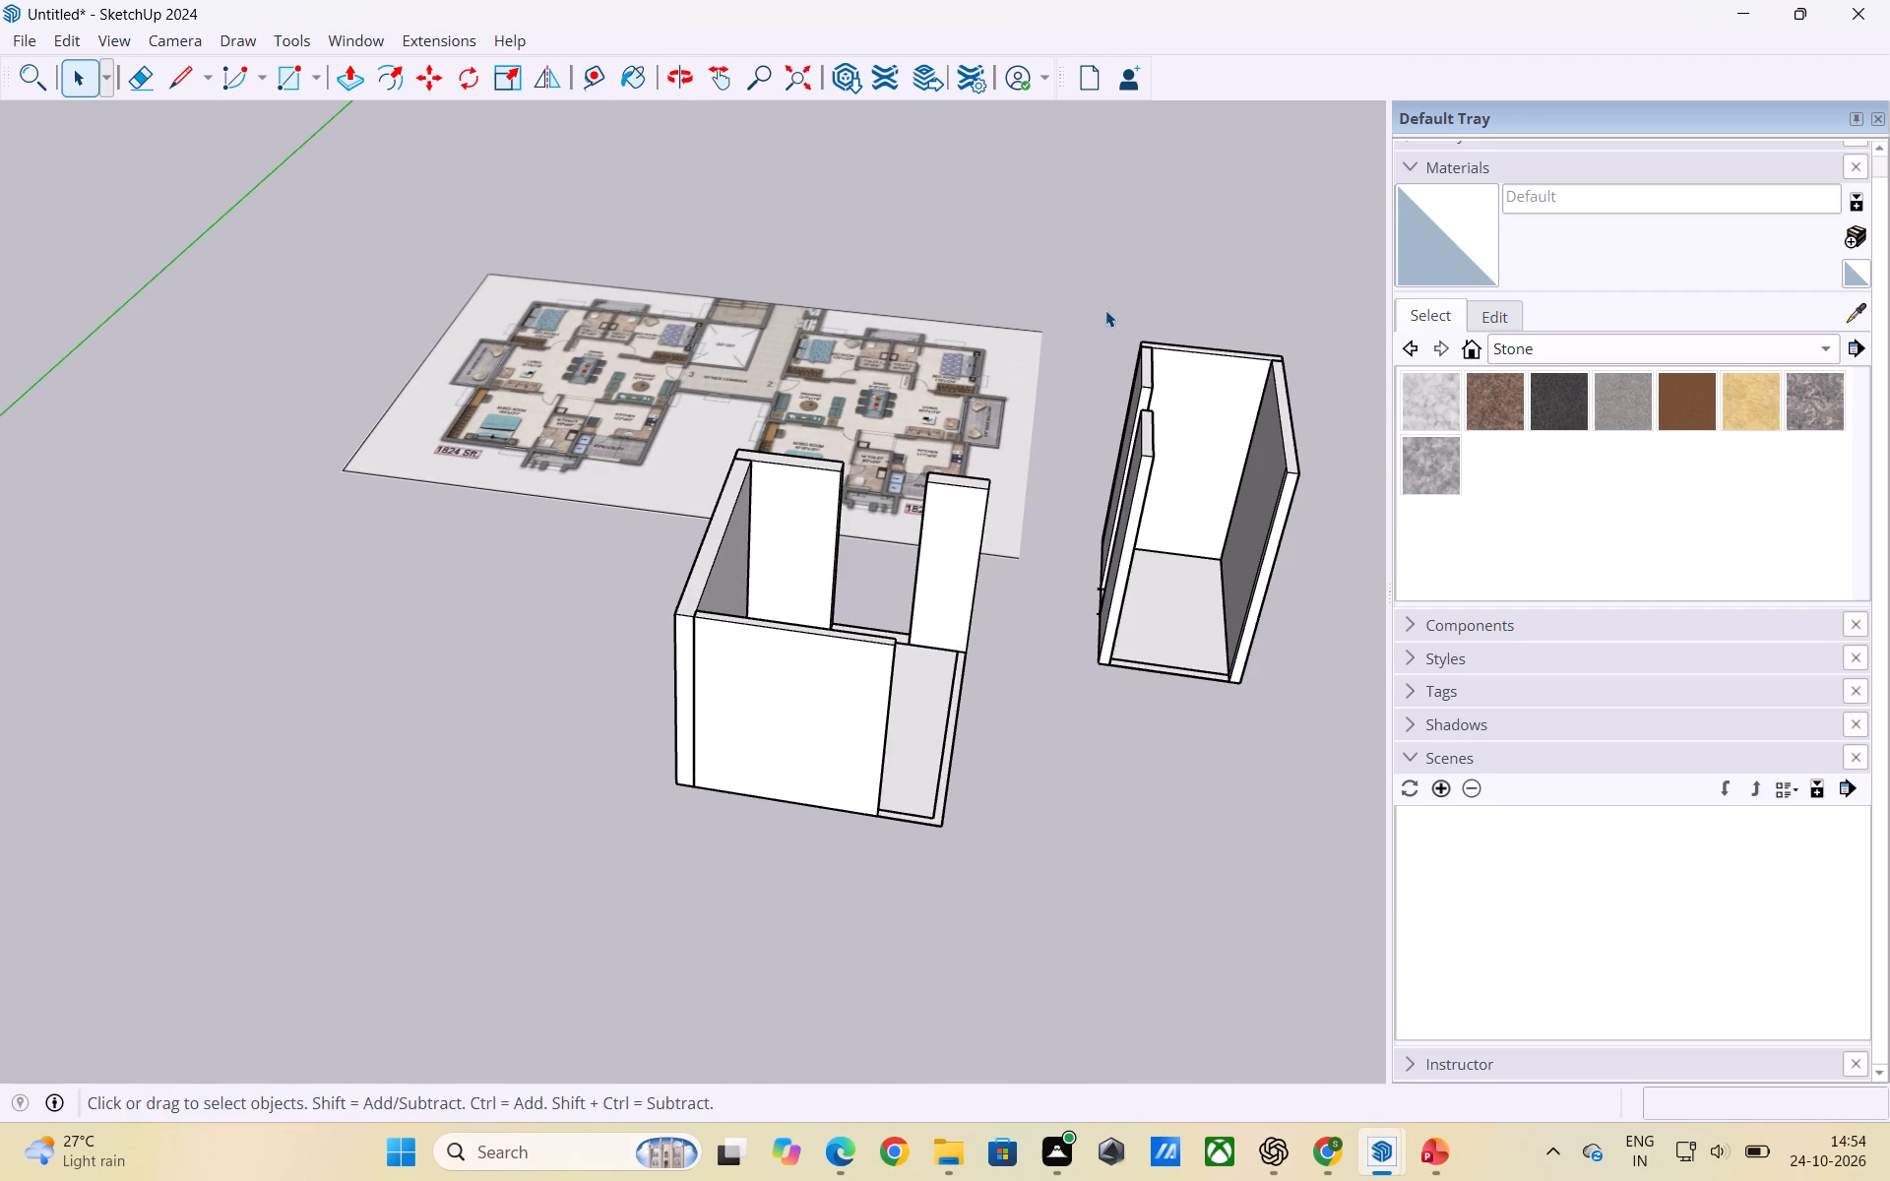
# Select the entire smaller room, including its walls and floor, and make it a group.
pyautogui.moveTo(1107, 290); pyautogui.dragTo(1311, 764)
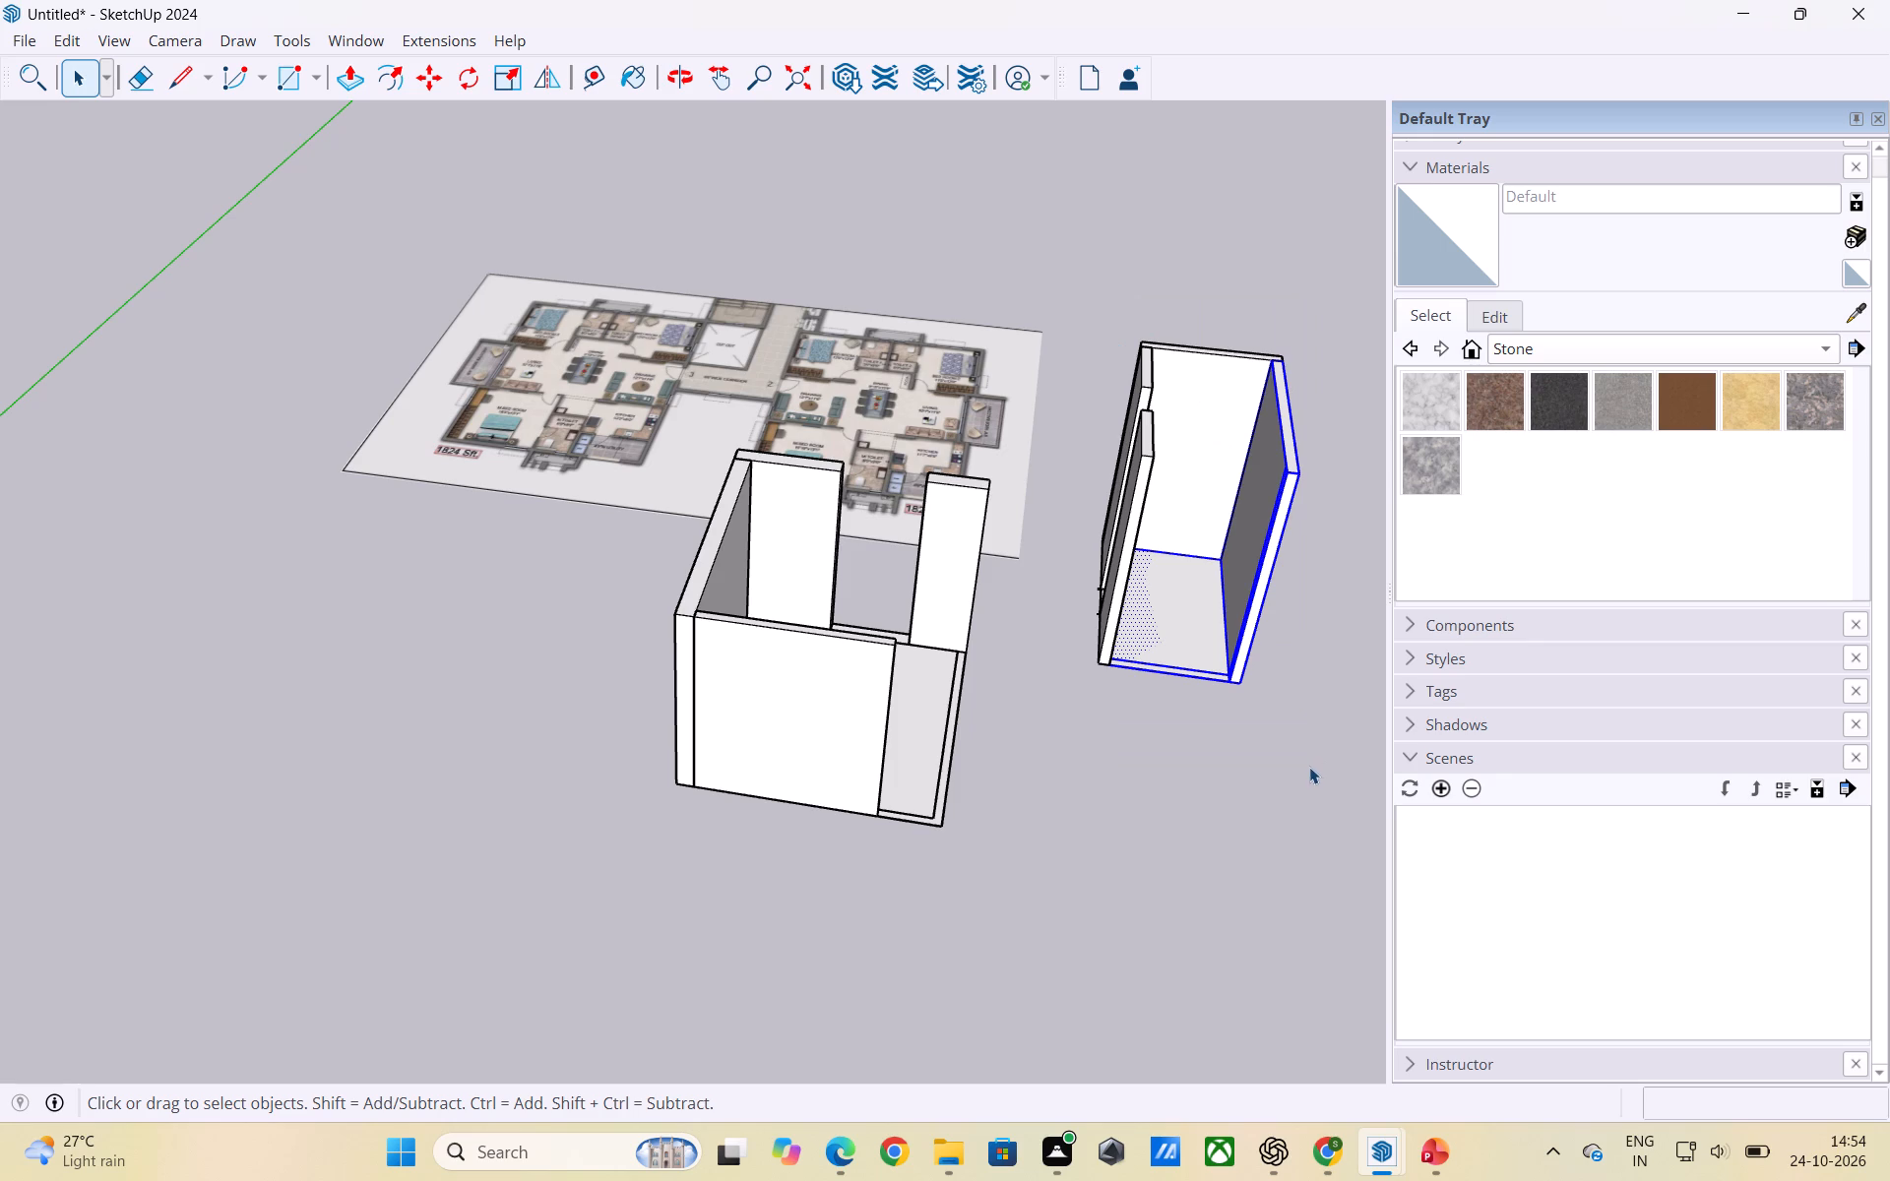
pyautogui.click(1181, 850)
pyautogui.moveTo(1078, 299); pyautogui.dragTo(1311, 758)
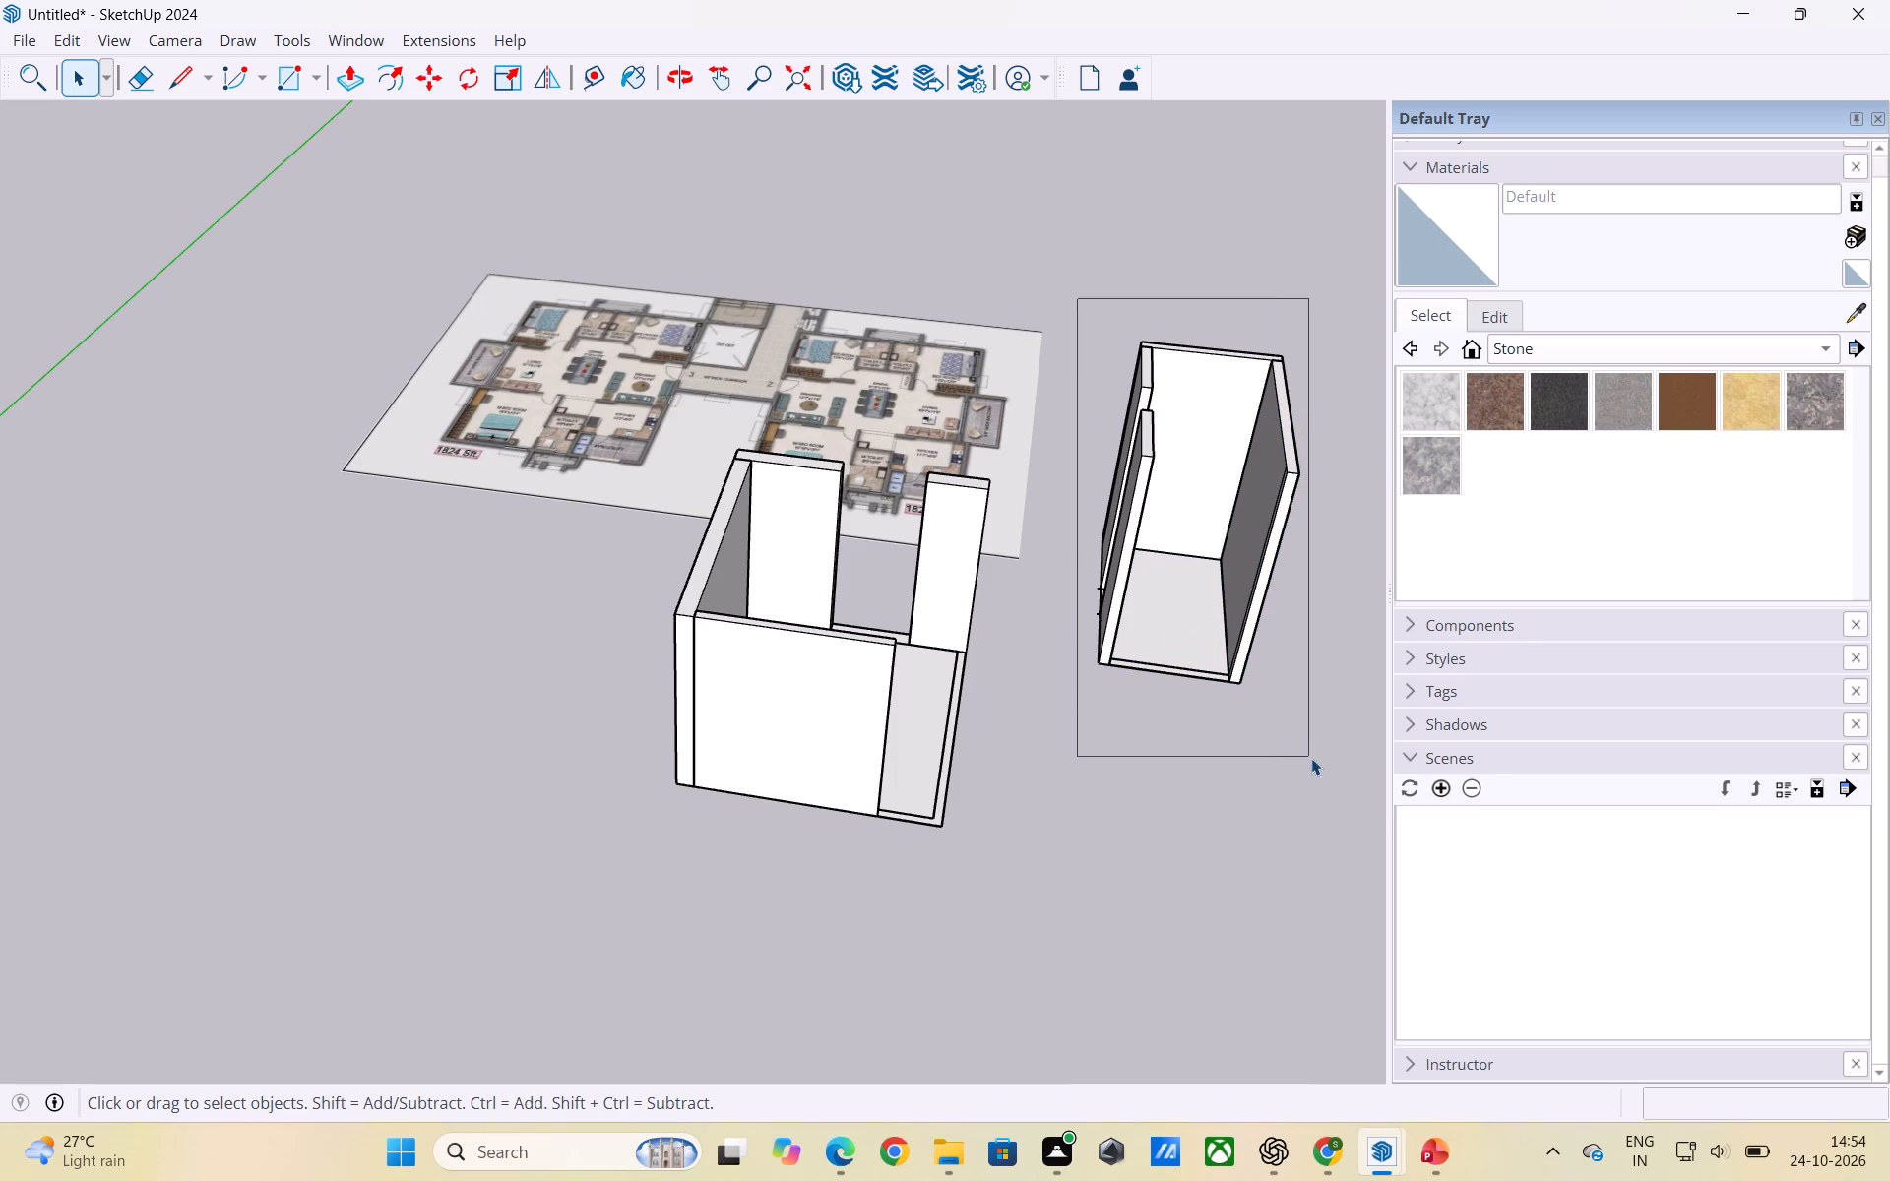
pyautogui.moveTo(1311, 758); pyautogui.dragTo(1313, 760)
pyautogui.rightClick(1165, 624)
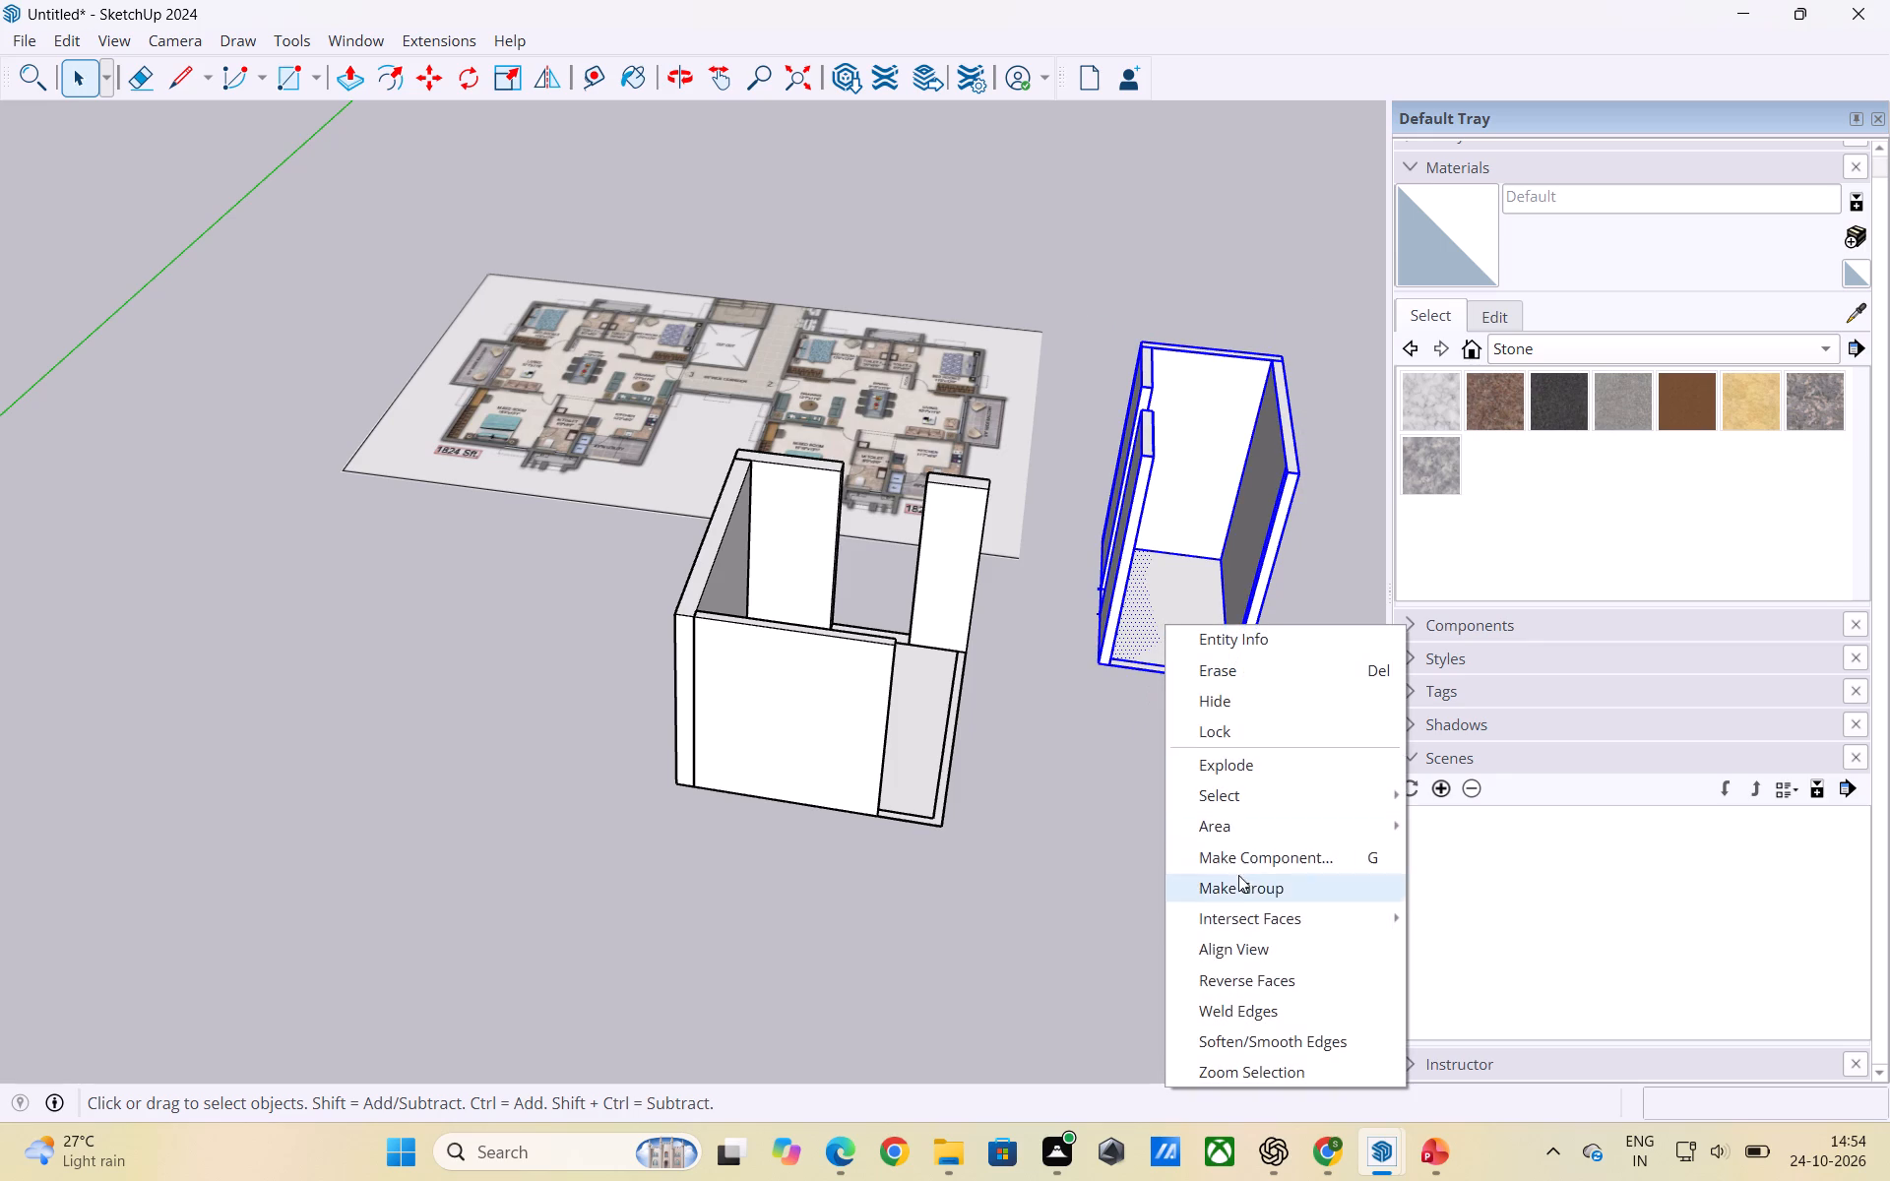
pyautogui.click(1240, 883)
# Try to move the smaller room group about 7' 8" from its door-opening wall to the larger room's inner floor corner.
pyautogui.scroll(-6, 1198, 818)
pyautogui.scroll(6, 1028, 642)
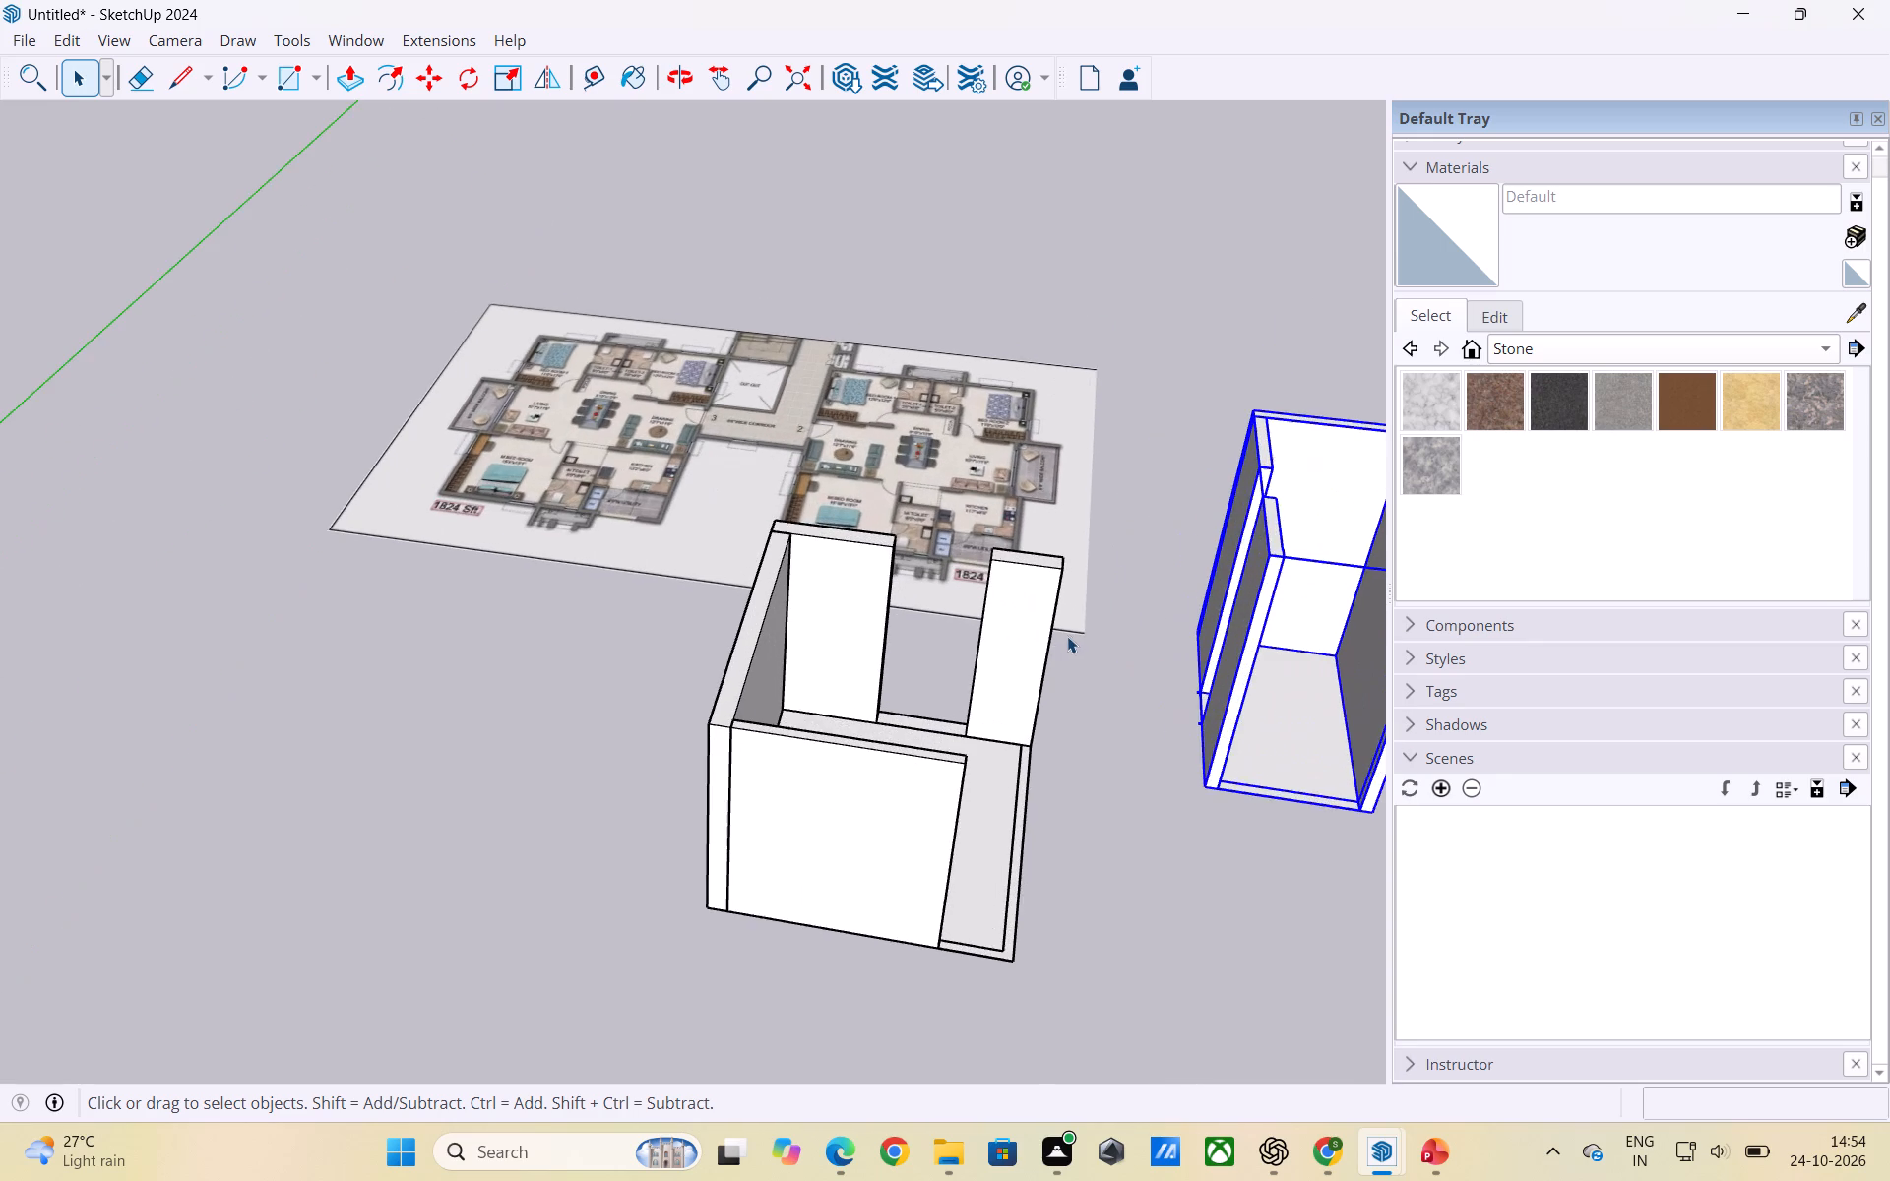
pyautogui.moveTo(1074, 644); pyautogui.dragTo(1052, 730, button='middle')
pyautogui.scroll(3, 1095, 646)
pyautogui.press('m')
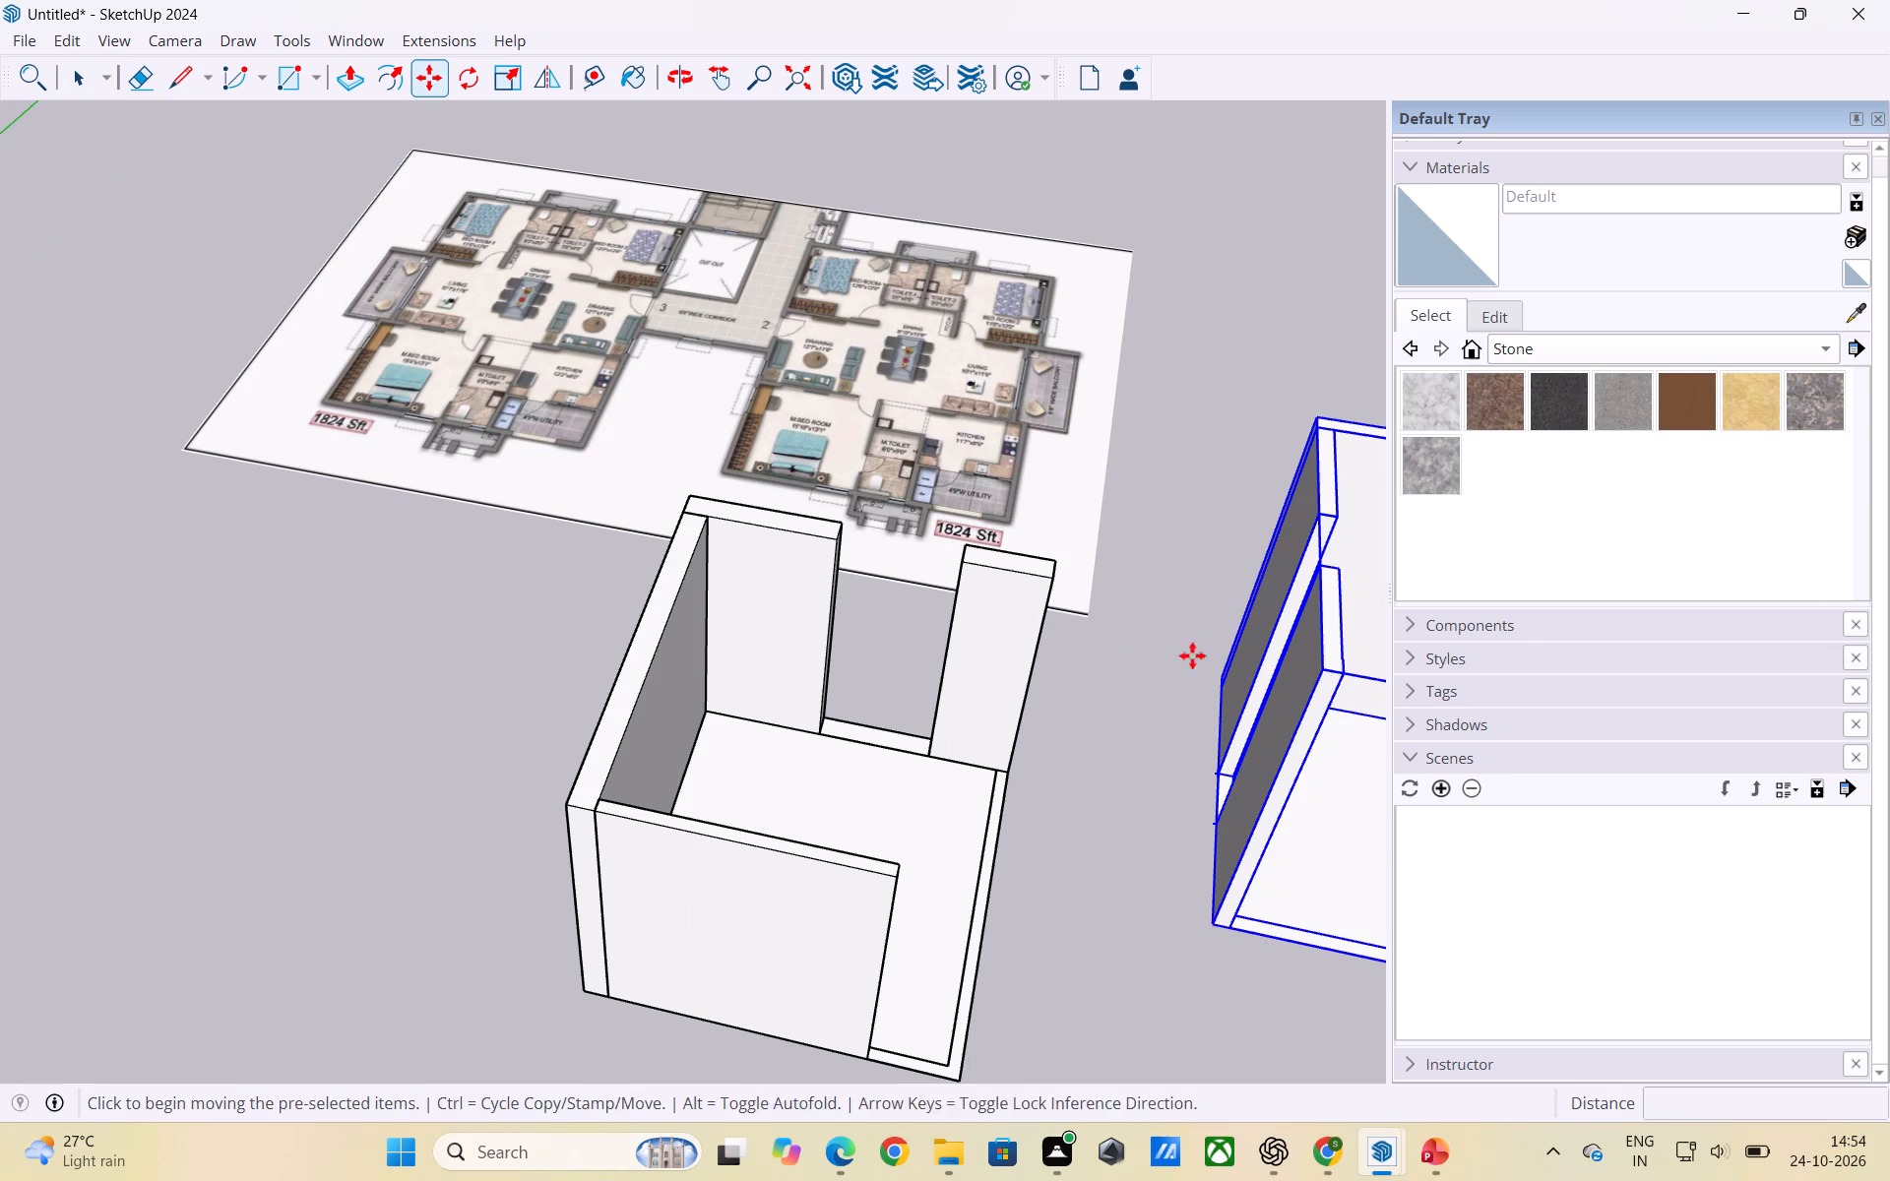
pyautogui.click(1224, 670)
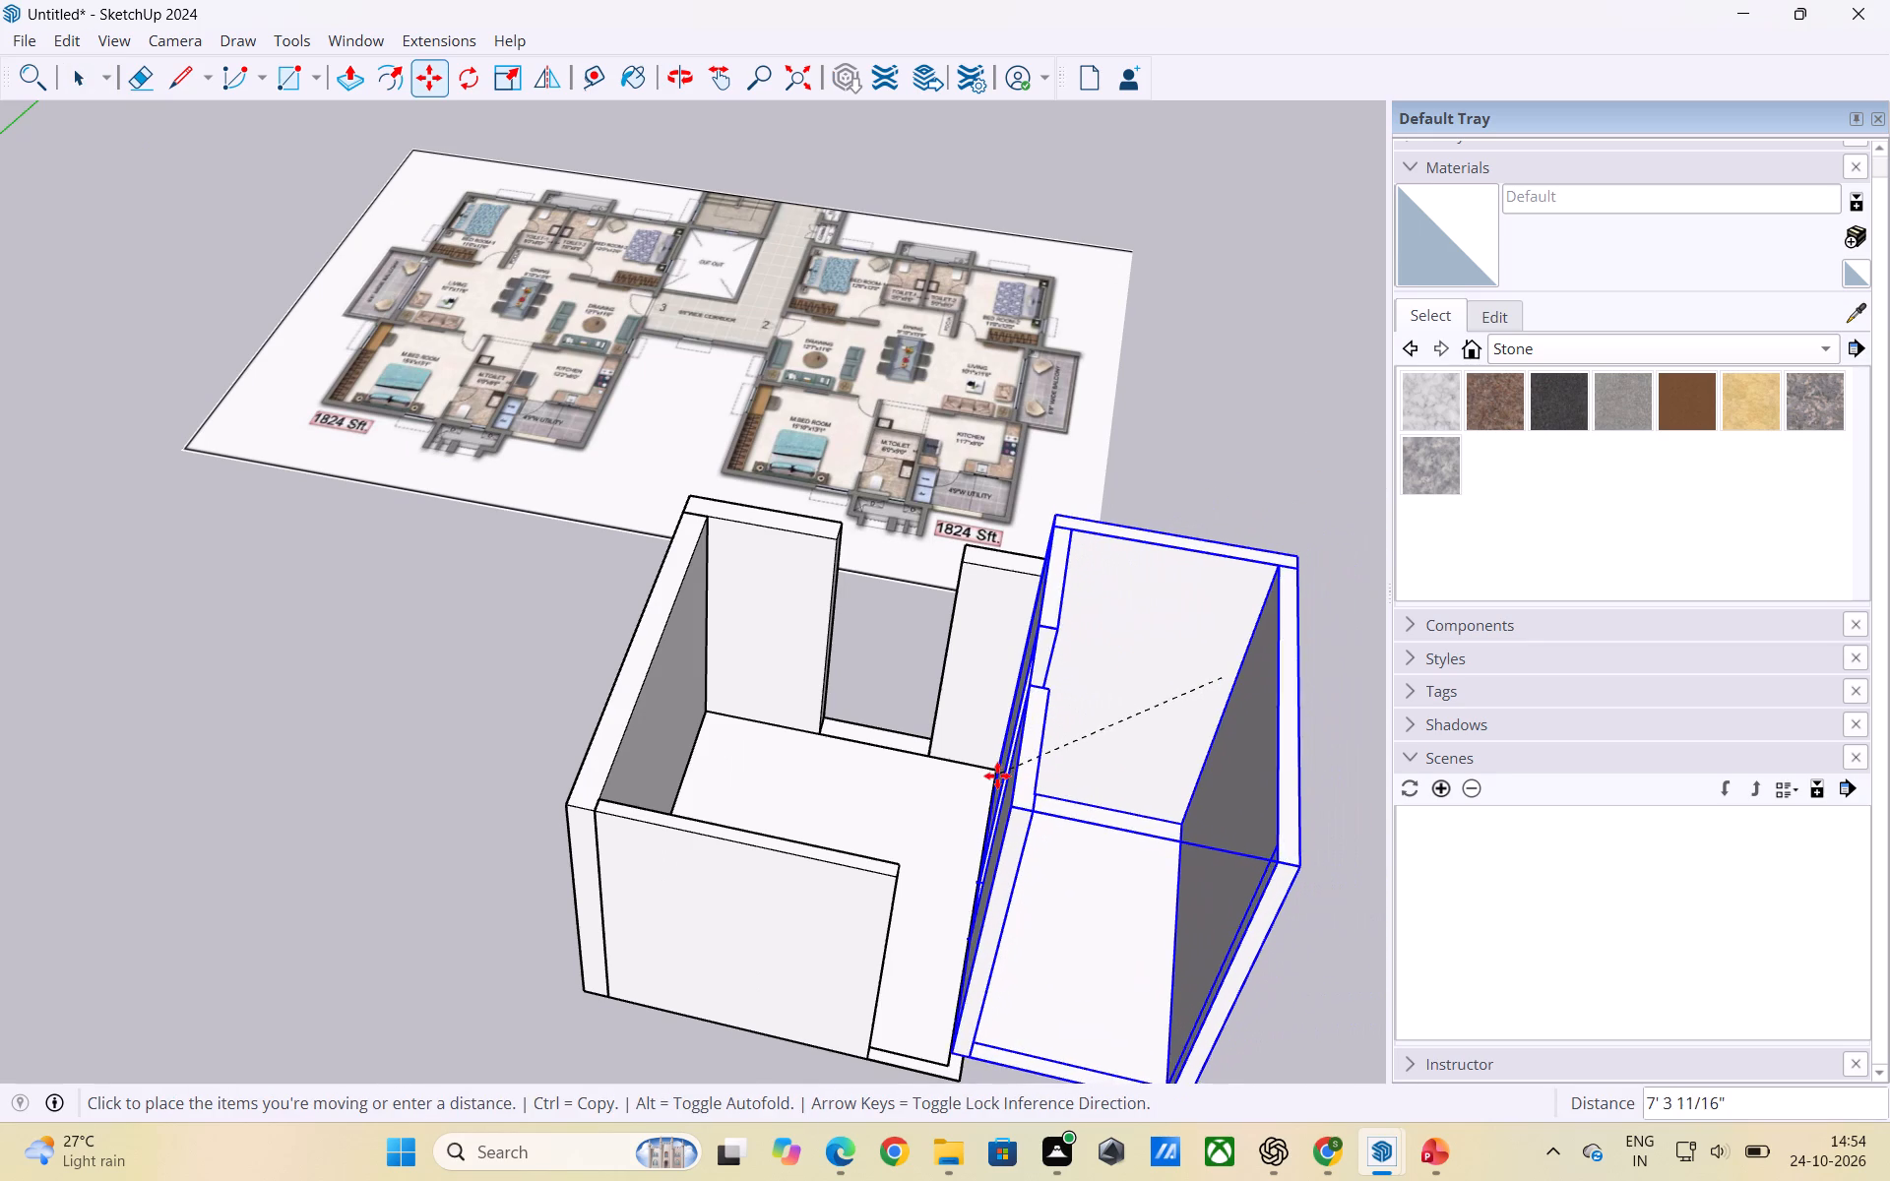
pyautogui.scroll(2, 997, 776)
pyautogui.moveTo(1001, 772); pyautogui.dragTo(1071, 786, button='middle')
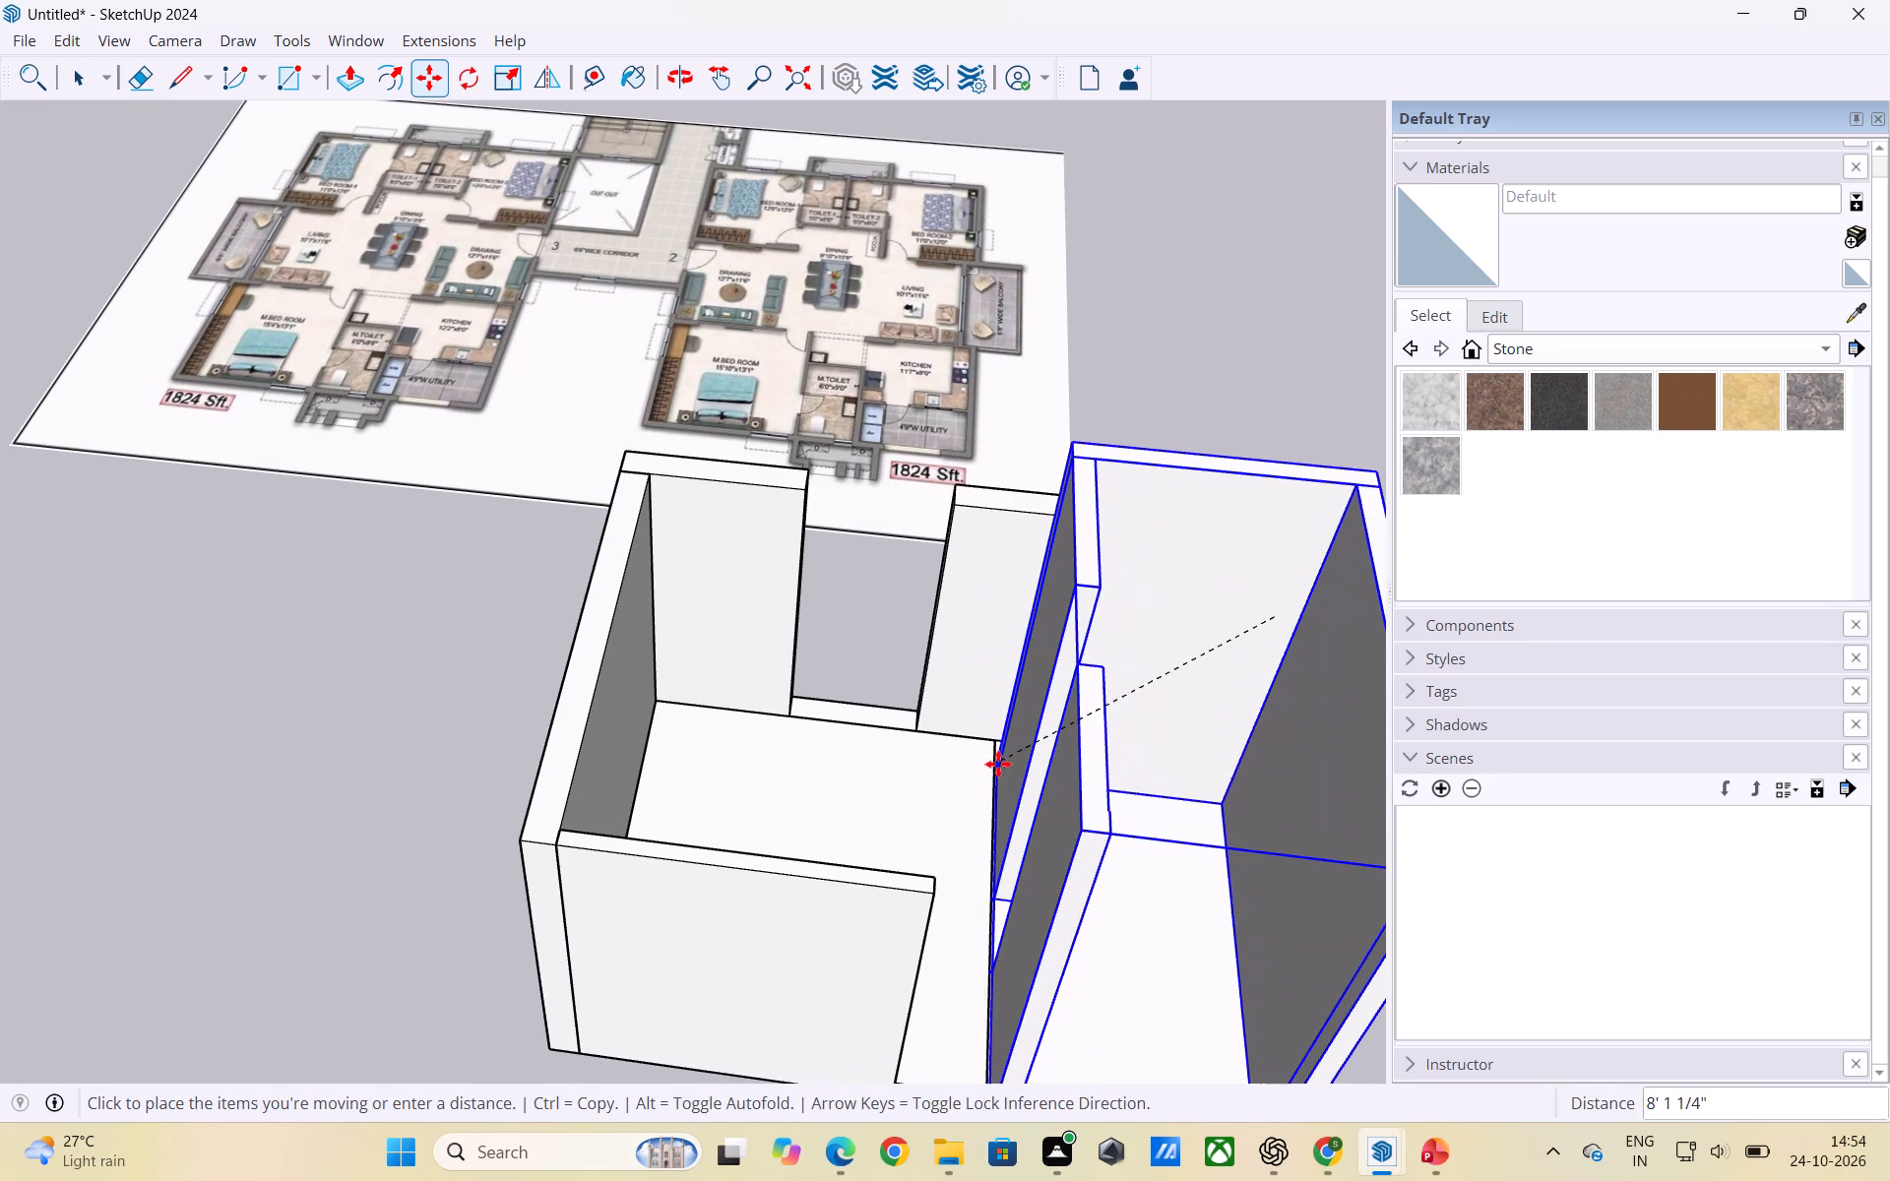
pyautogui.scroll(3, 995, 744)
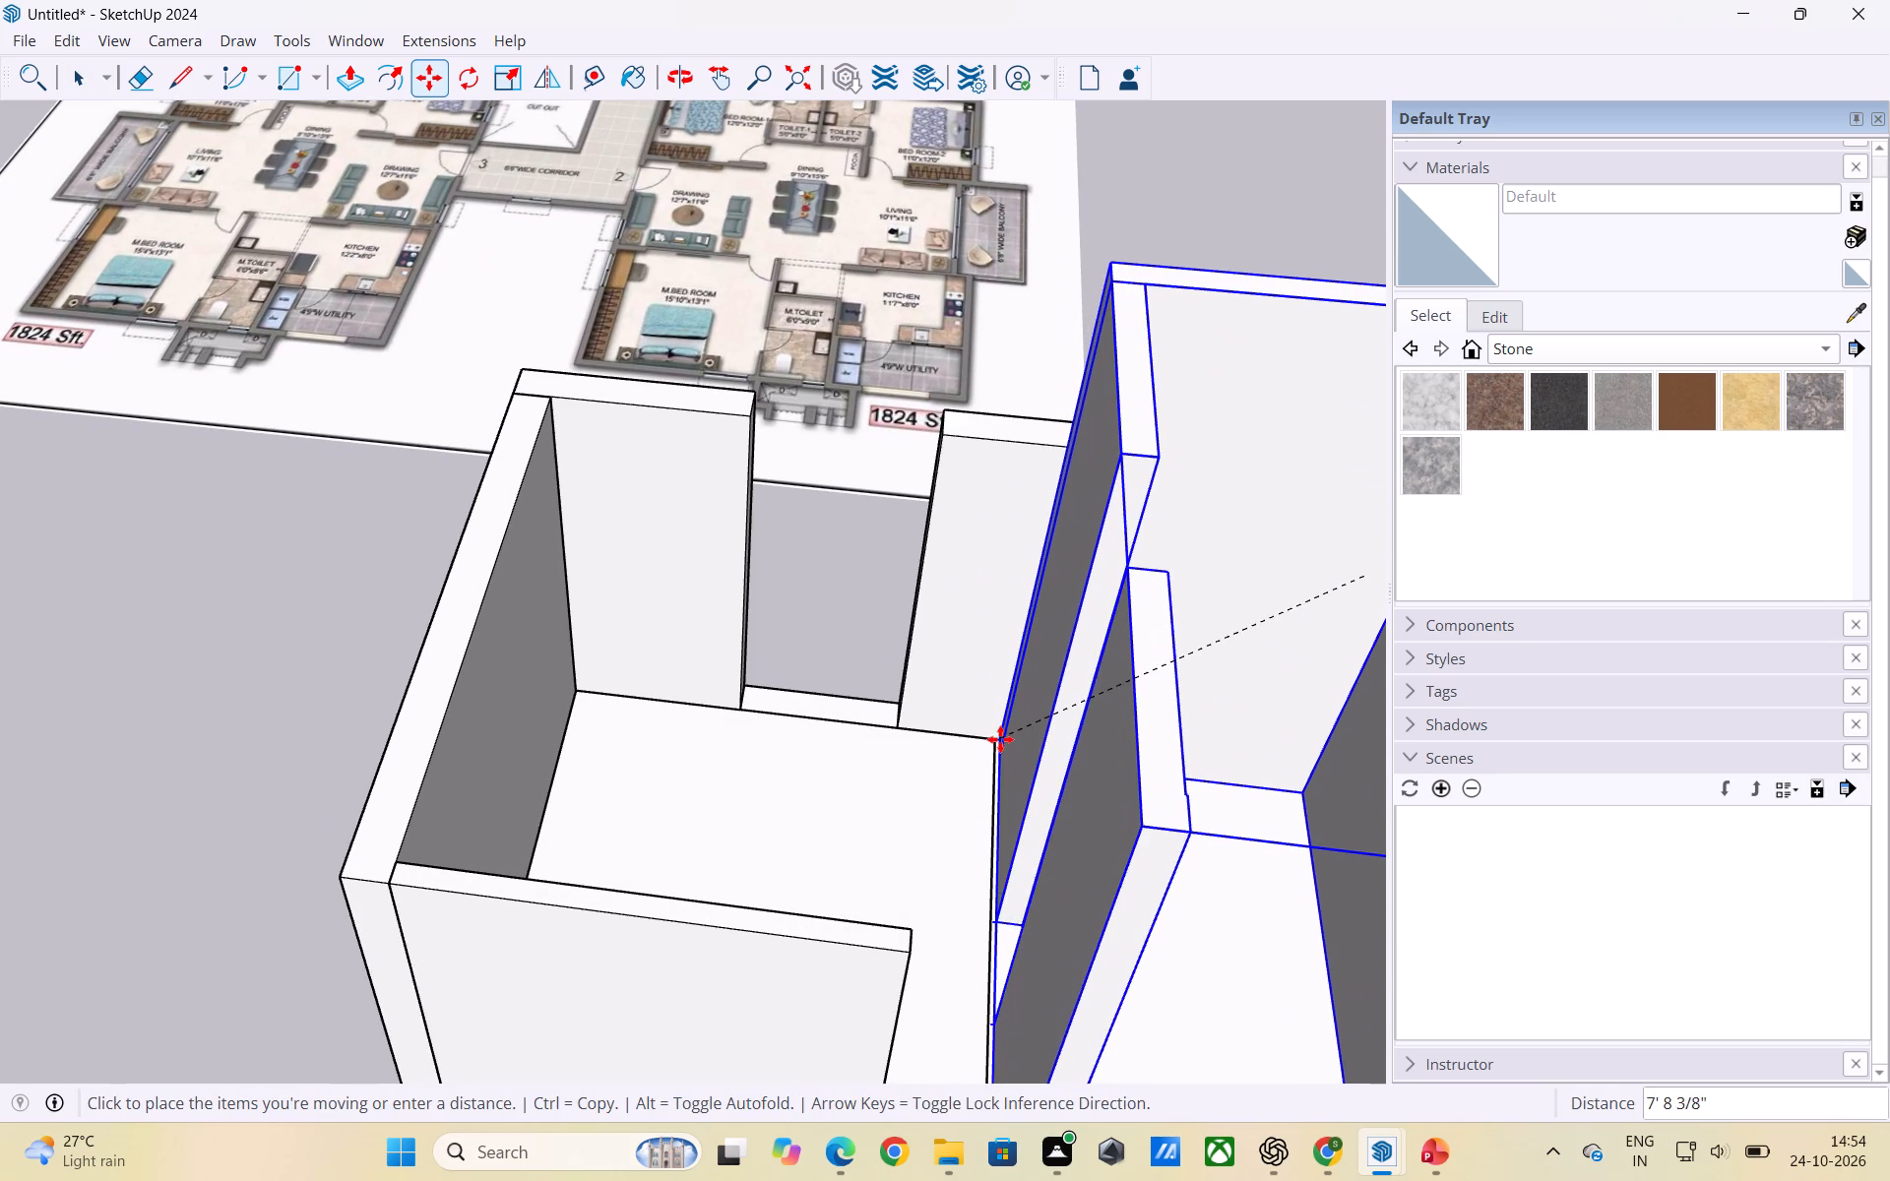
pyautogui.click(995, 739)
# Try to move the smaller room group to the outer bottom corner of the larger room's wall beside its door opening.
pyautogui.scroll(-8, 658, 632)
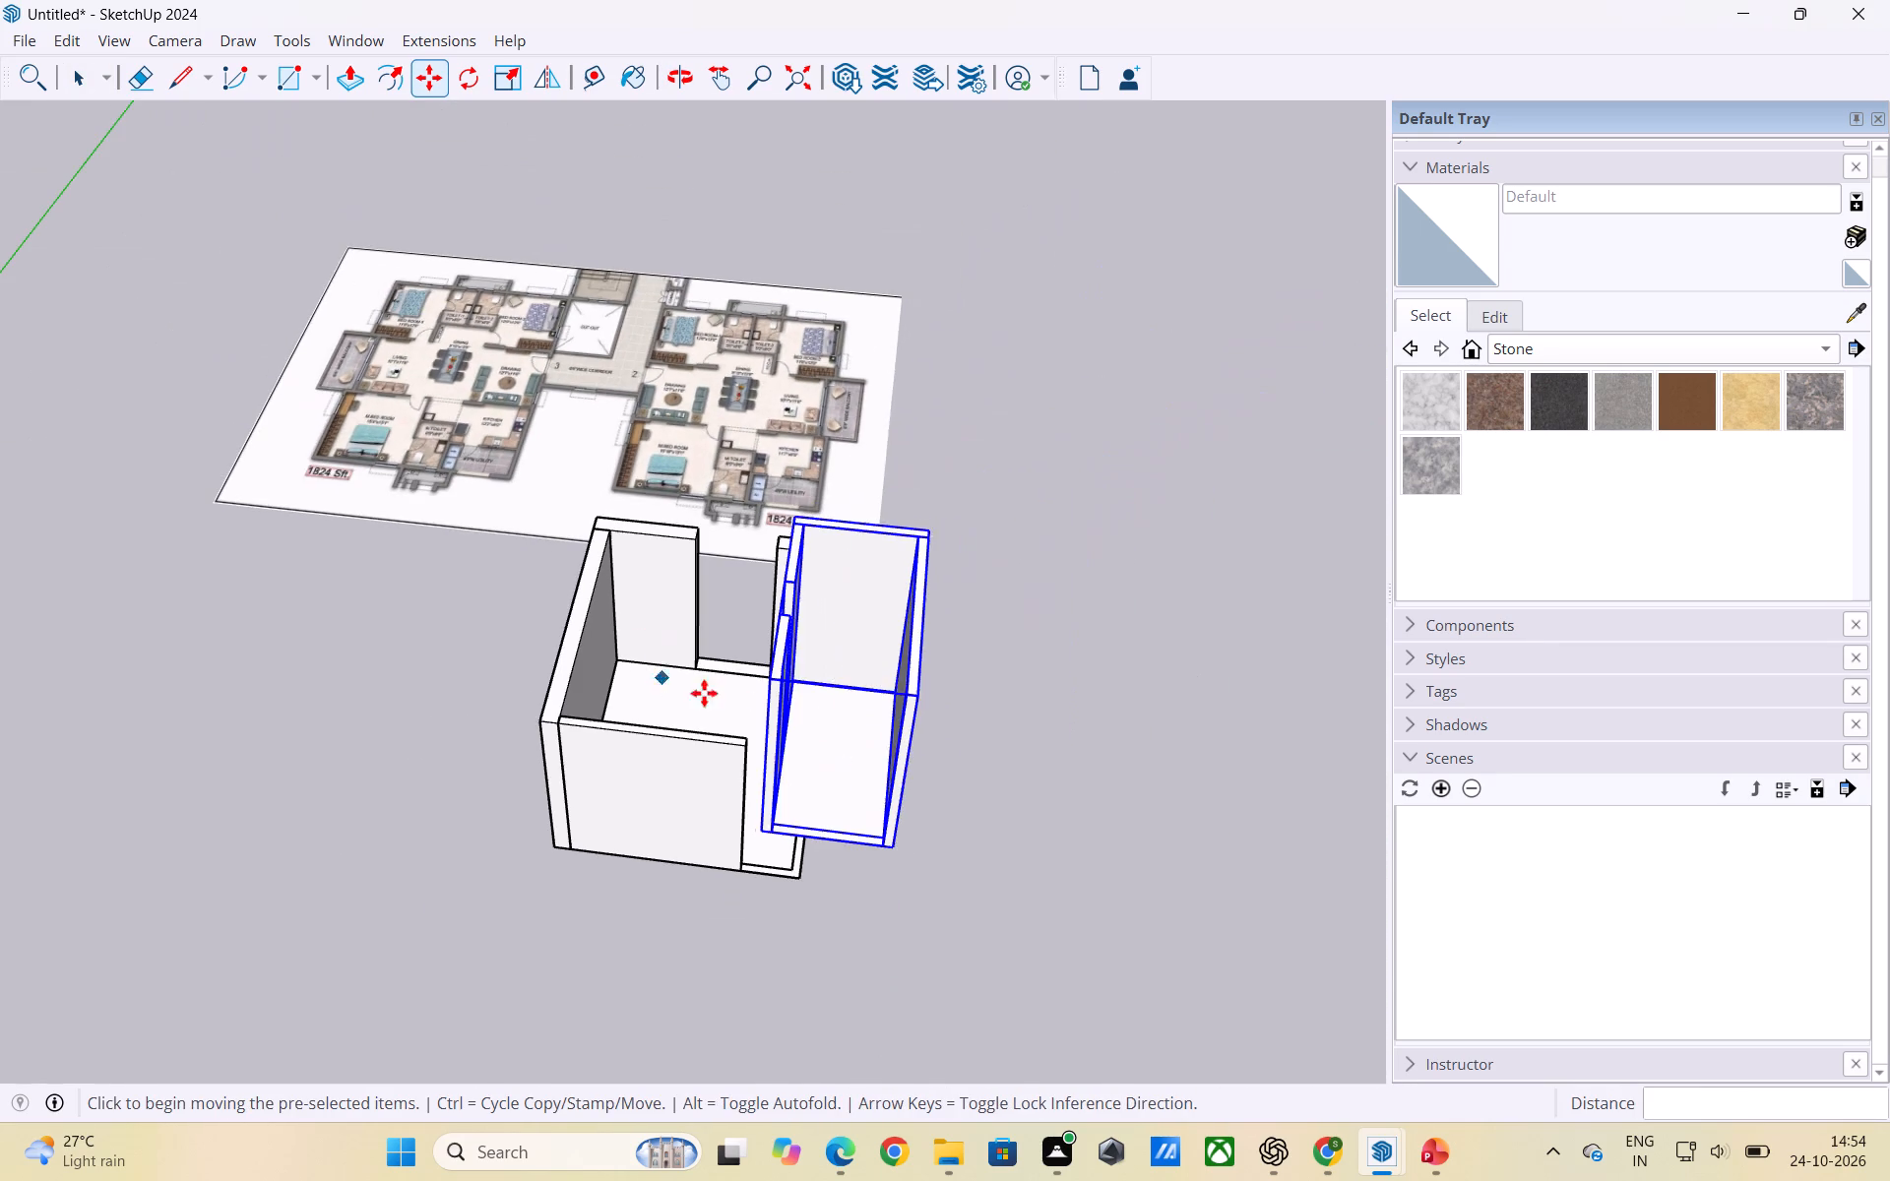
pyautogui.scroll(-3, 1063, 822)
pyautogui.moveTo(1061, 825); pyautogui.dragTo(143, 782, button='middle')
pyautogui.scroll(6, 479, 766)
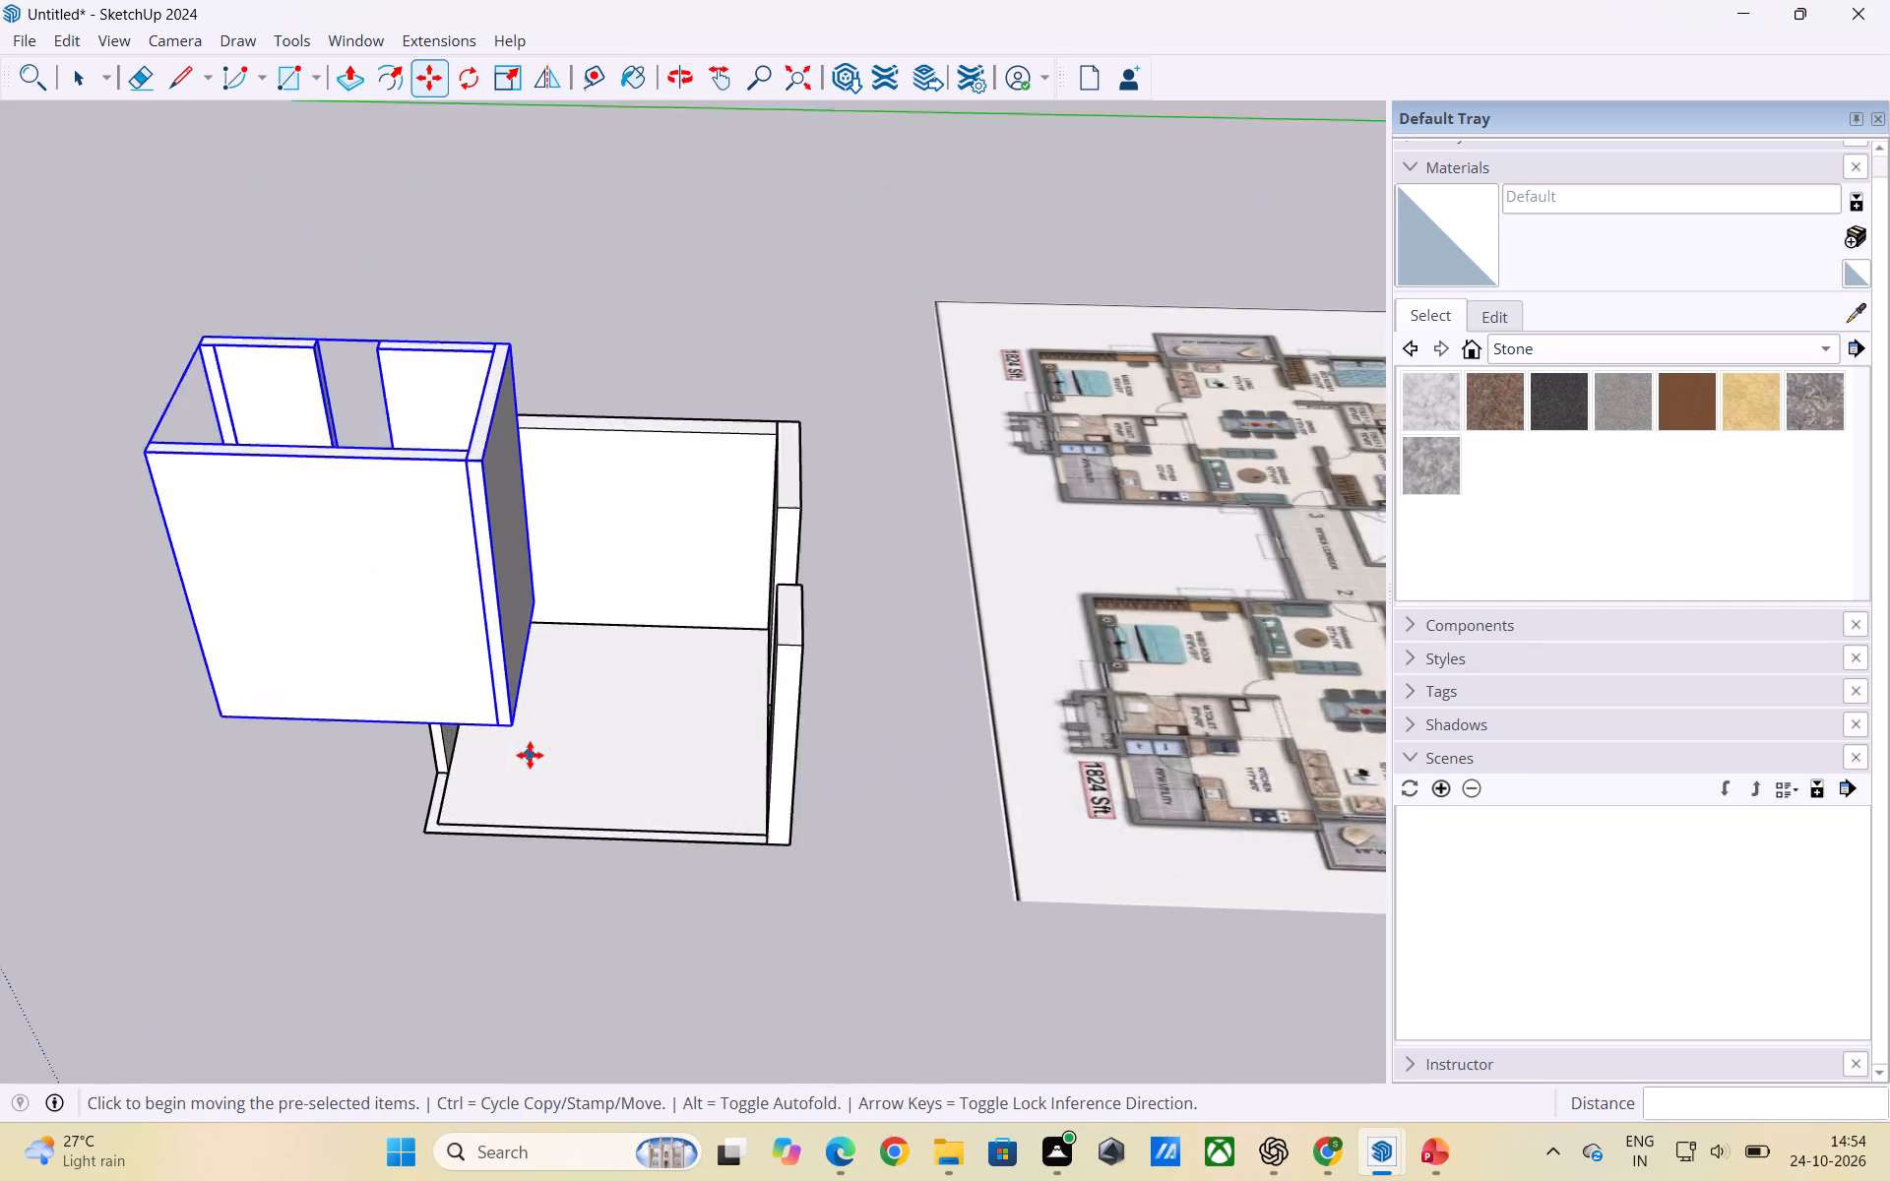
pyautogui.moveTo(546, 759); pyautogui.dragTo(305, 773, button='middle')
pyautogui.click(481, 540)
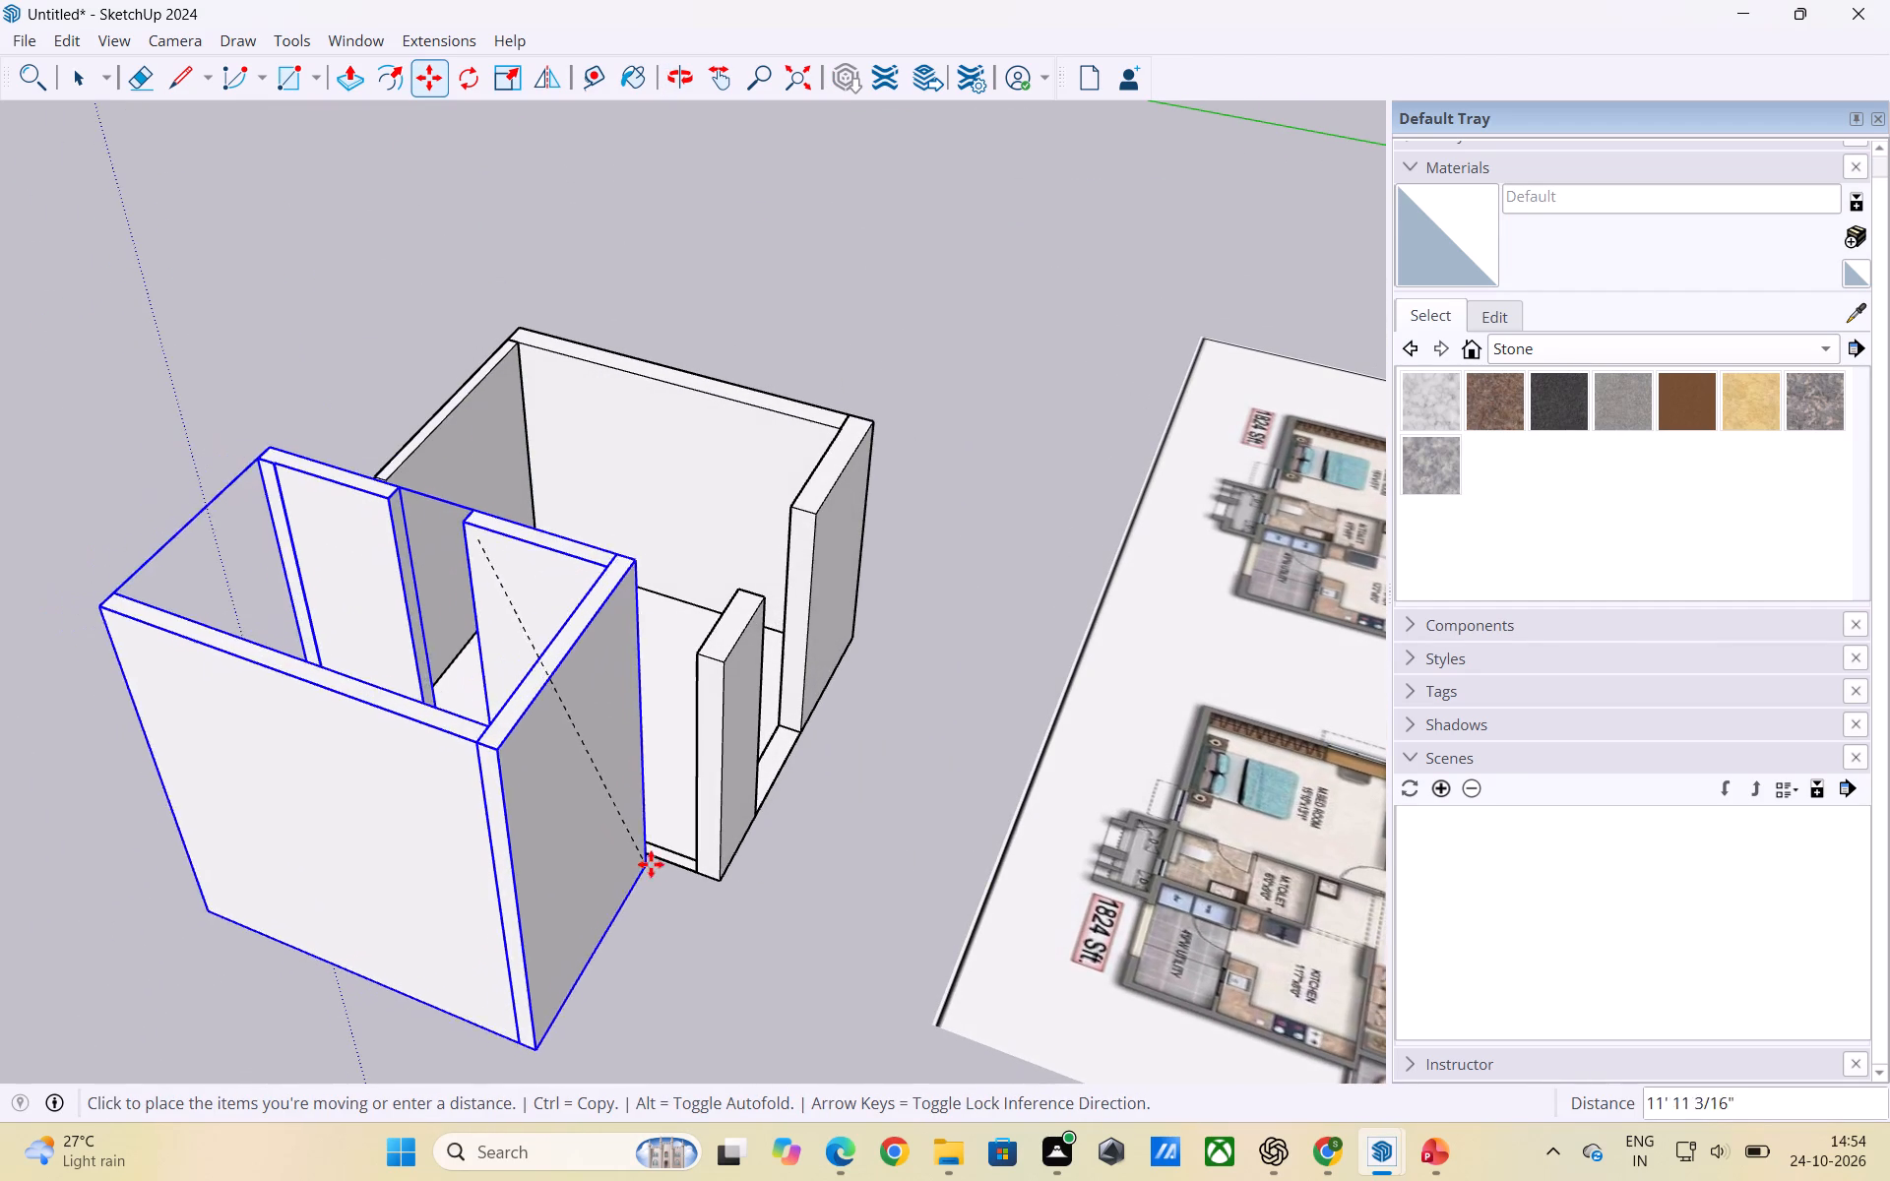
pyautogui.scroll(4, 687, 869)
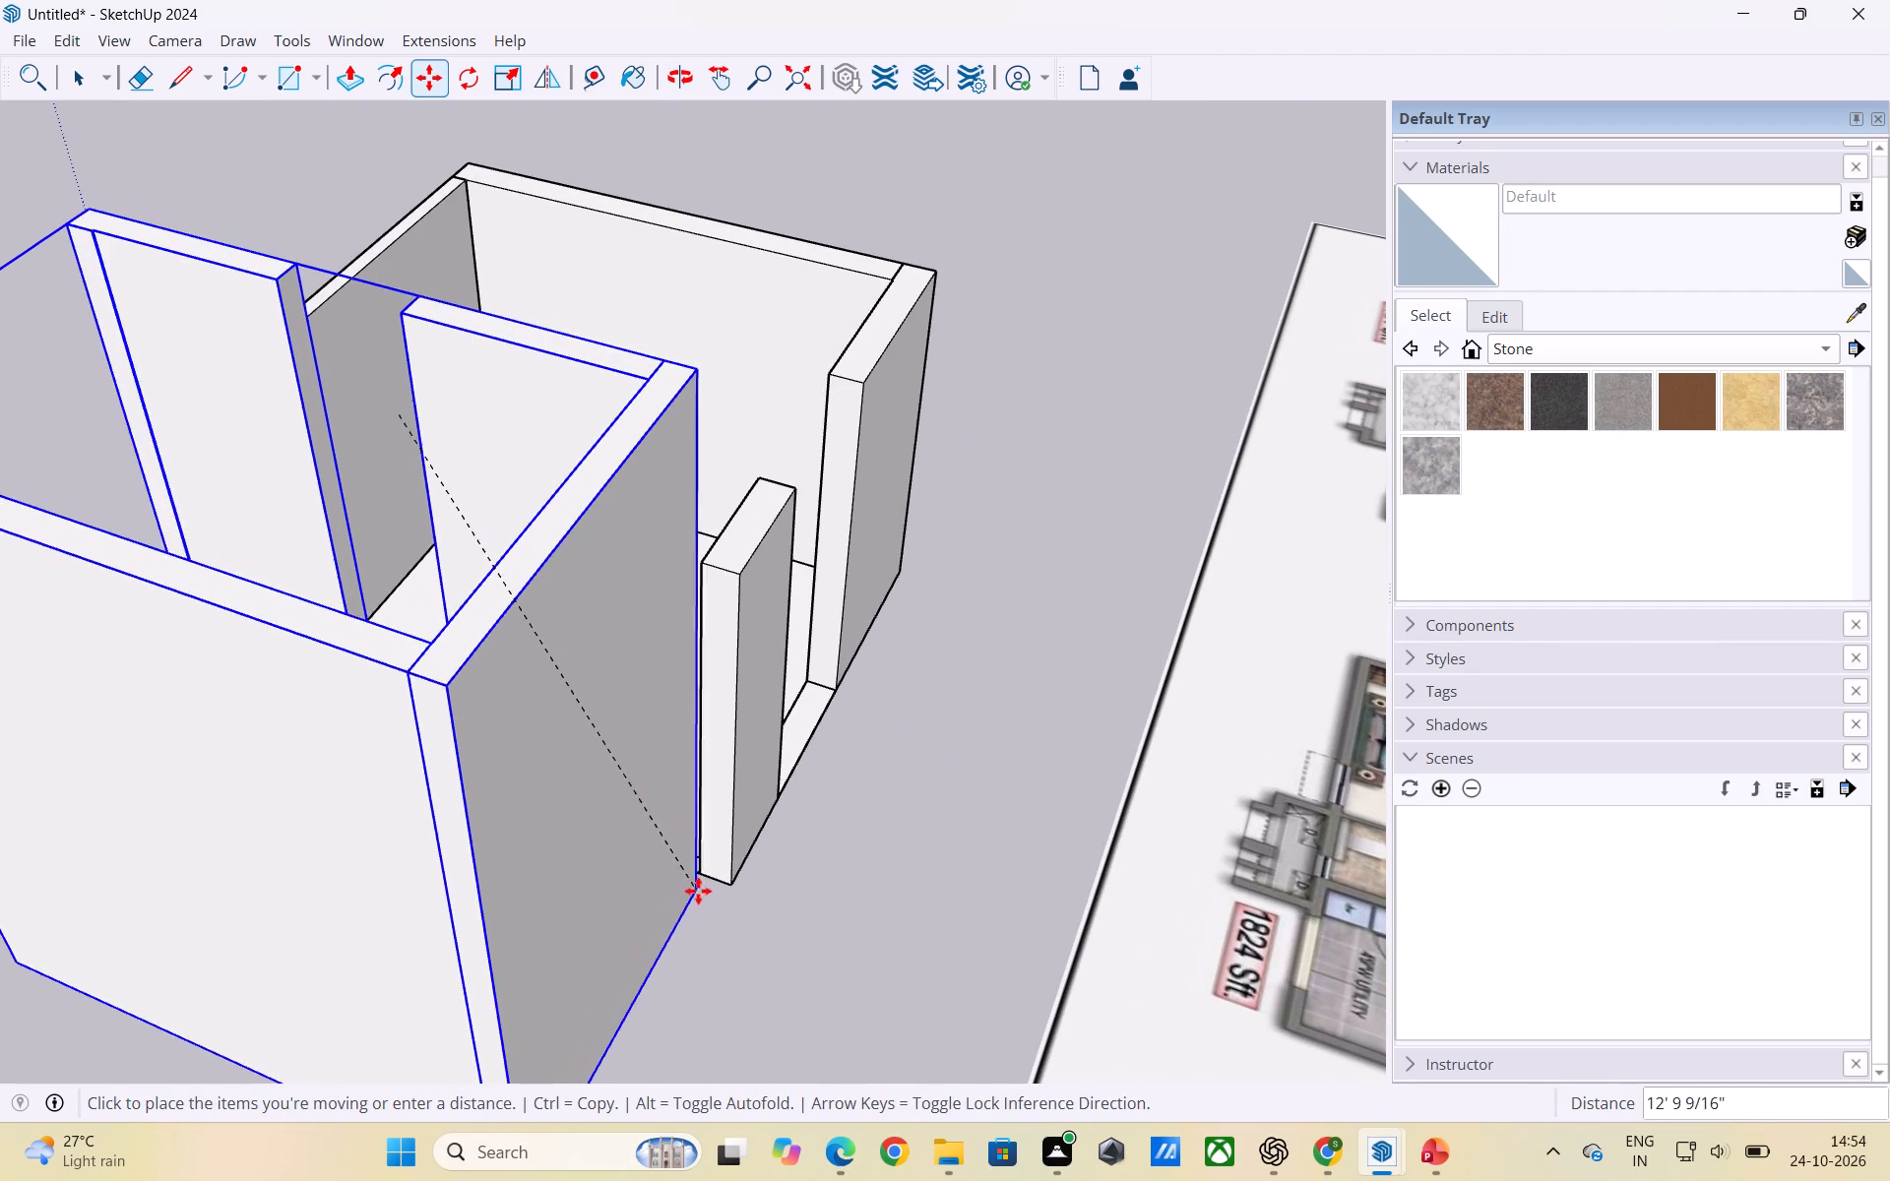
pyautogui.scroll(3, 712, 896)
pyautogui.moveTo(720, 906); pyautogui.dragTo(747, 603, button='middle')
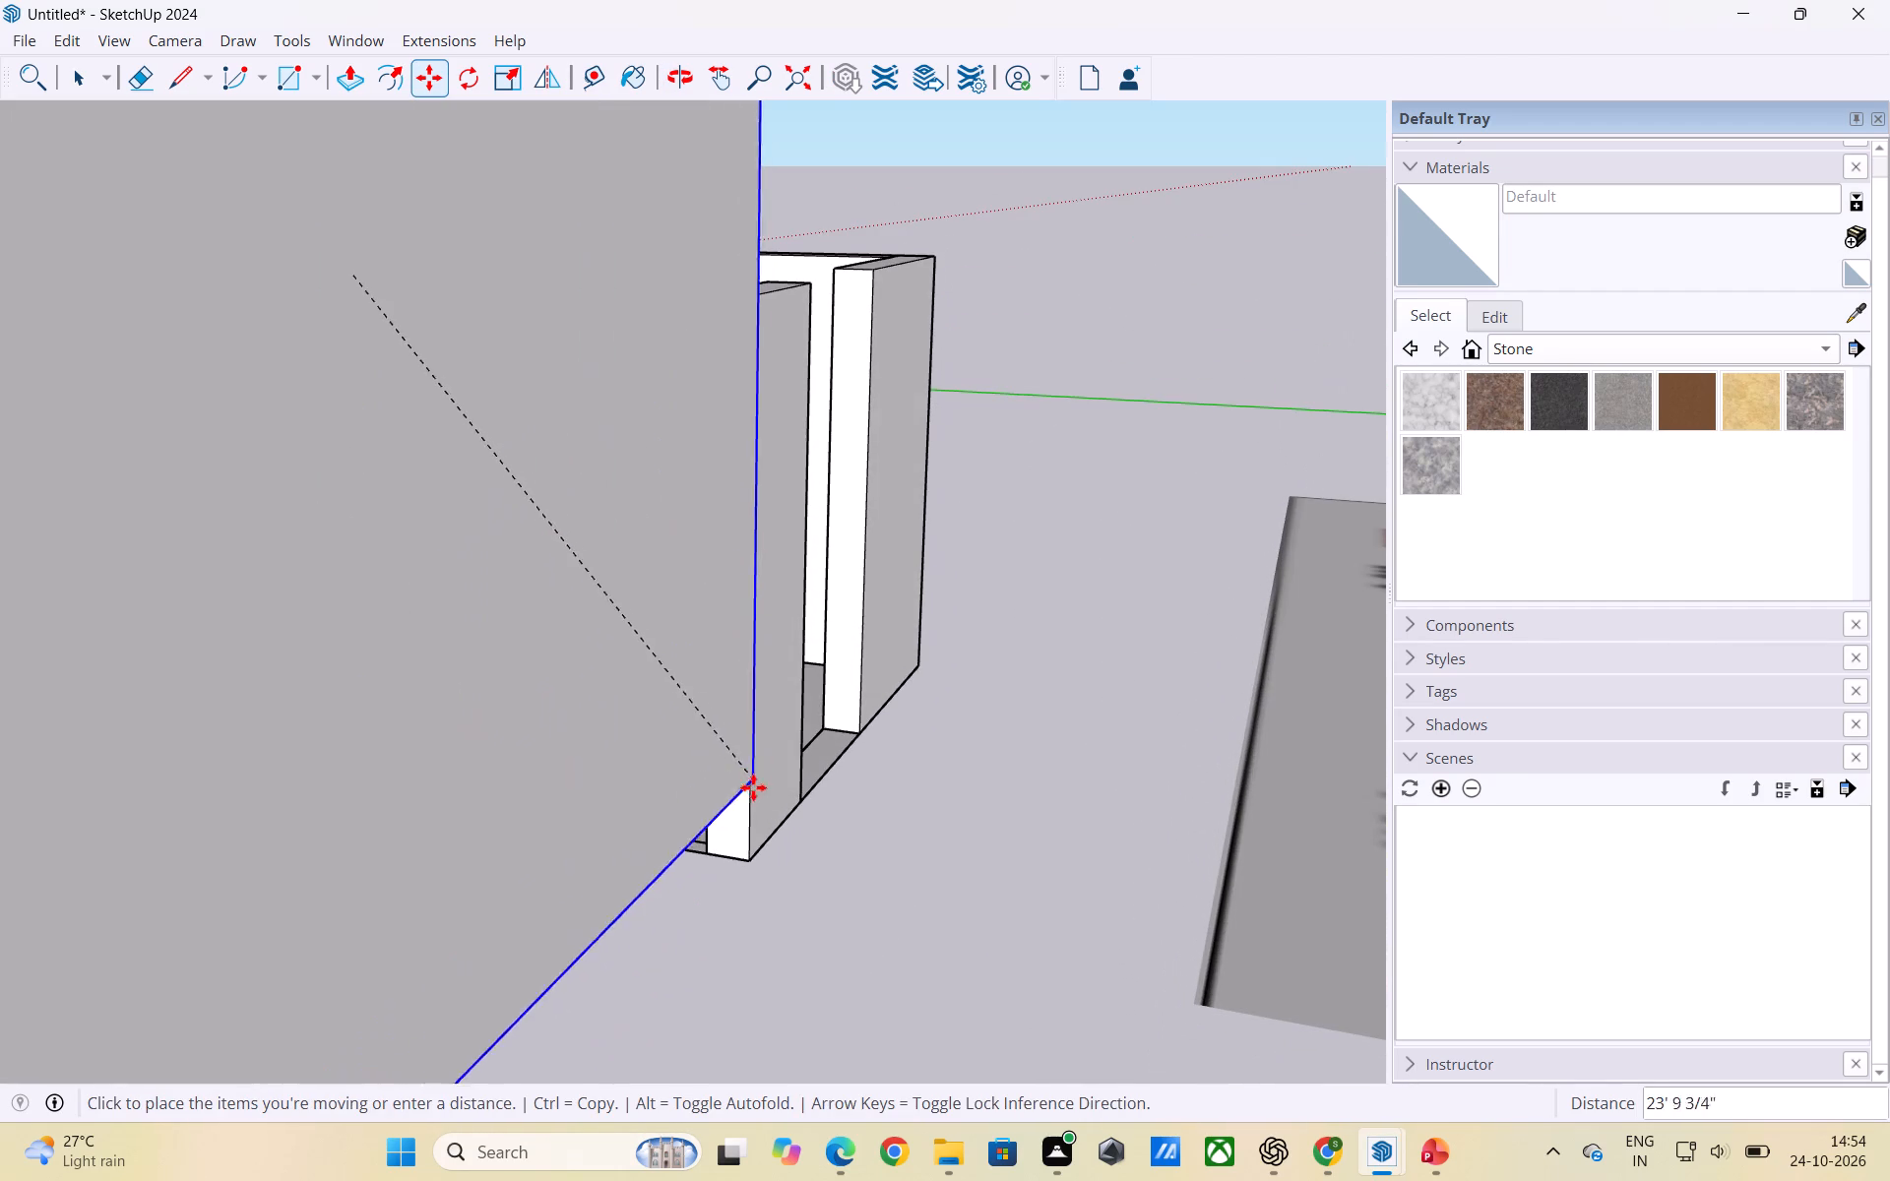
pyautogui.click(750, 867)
# Move the smaller room group about 21' 10" to the floor-corner endpoint on the larger room's open side, bringing its door-opening wall against that side.
pyautogui.scroll(-4, 934, 926)
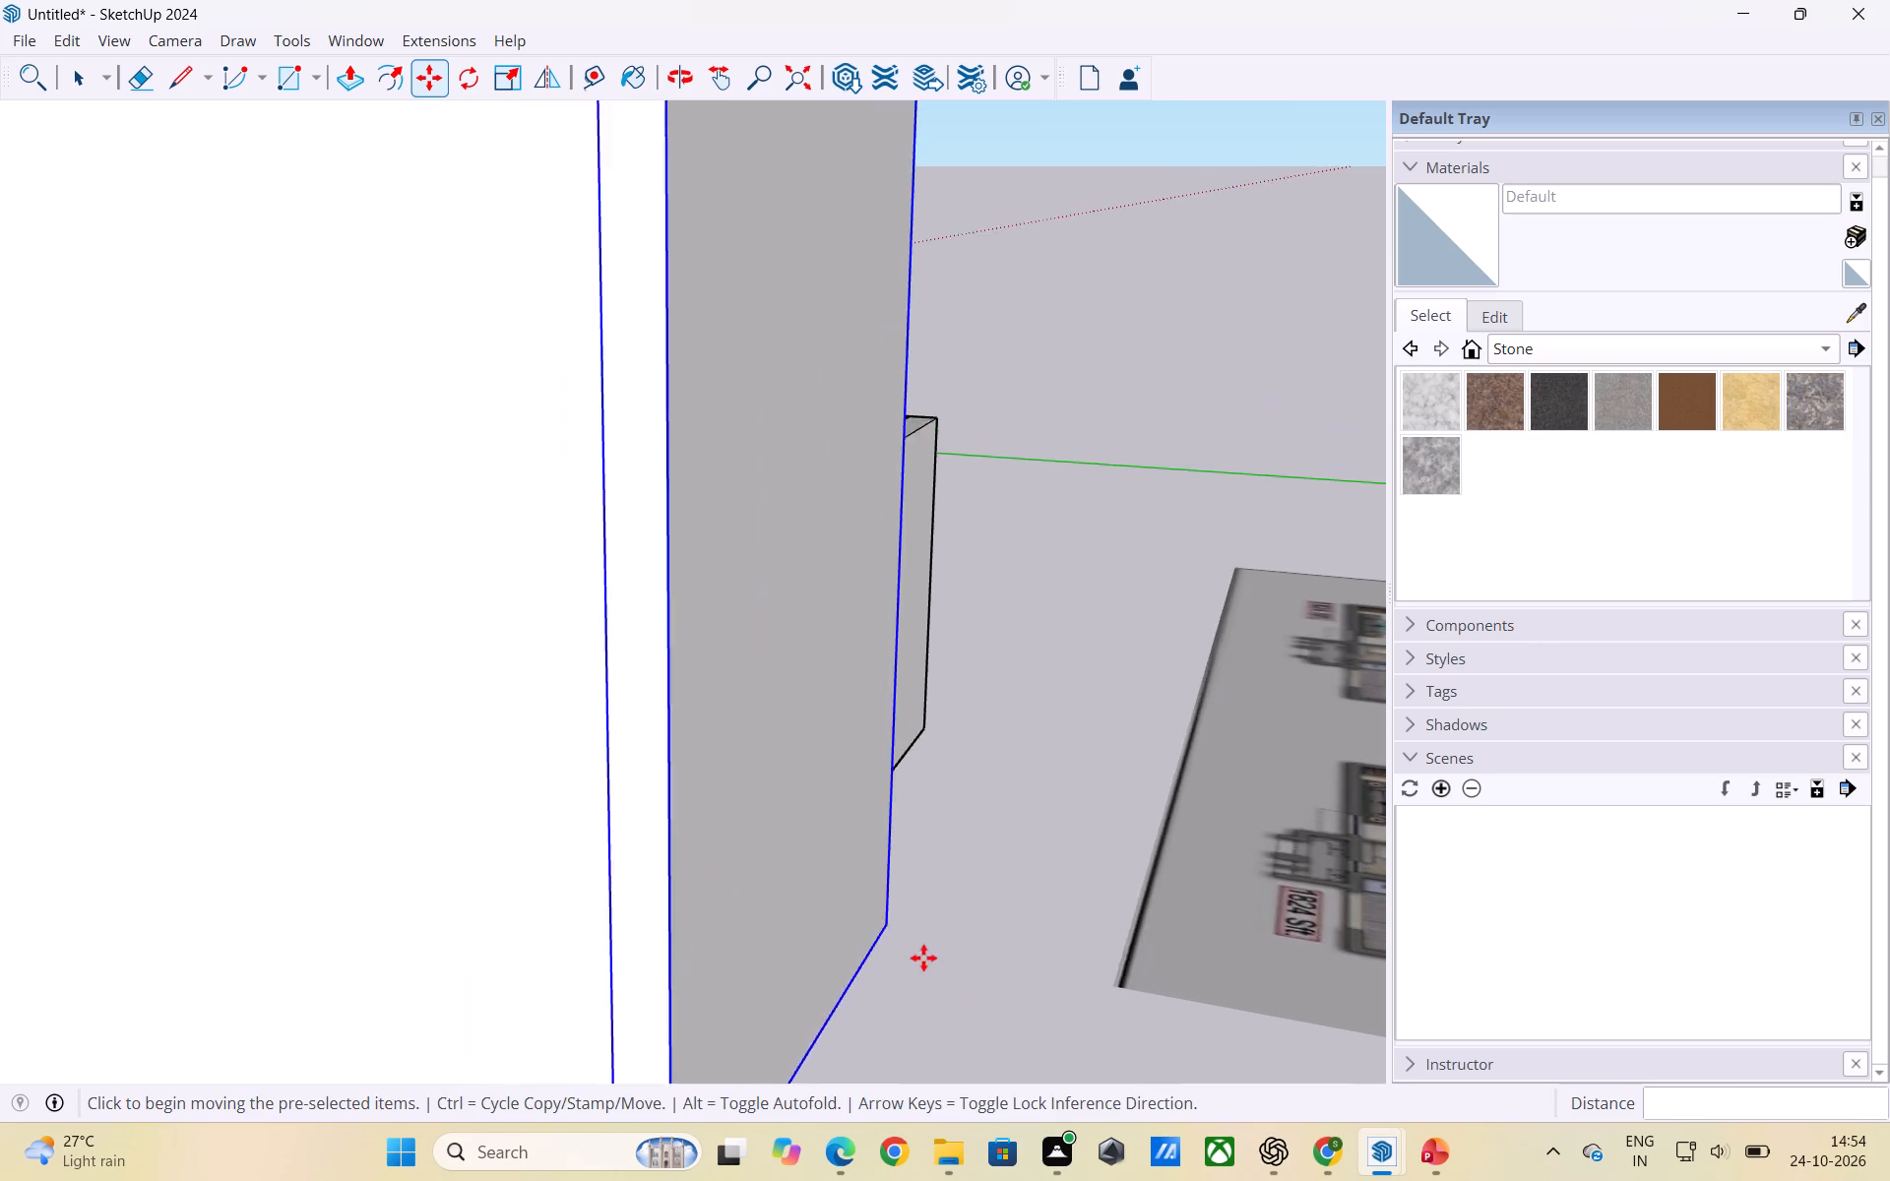
pyautogui.scroll(-4, 923, 958)
pyautogui.moveTo(740, 932); pyautogui.dragTo(1386, 832, button='middle')
pyautogui.scroll(-9, 945, 807)
pyautogui.scroll(2, 725, 901)
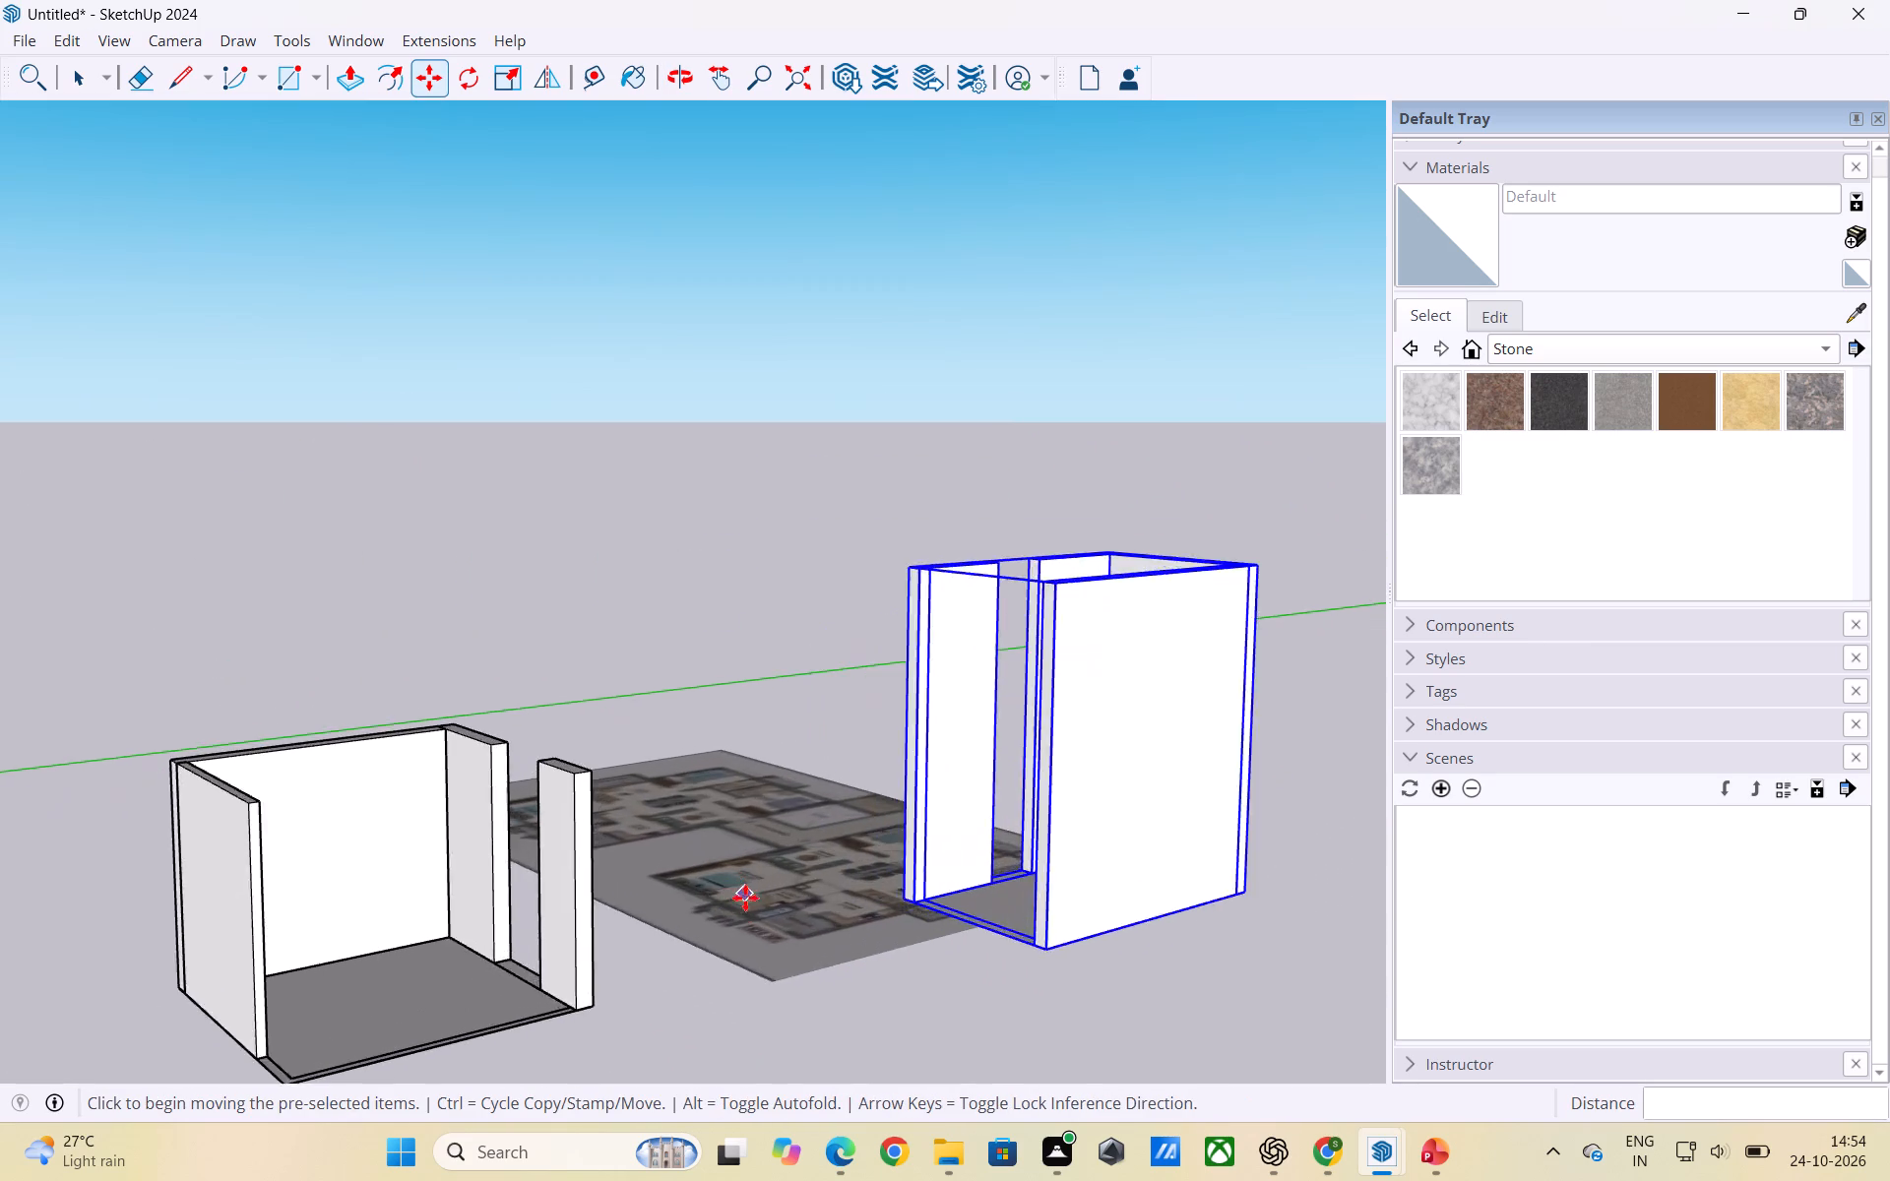
pyautogui.scroll(3, 745, 898)
pyautogui.moveTo(817, 911); pyautogui.dragTo(1156, 842, button='middle')
pyautogui.scroll(-8, 844, 758)
pyautogui.moveTo(954, 798); pyautogui.dragTo(1079, 1029, button='middle')
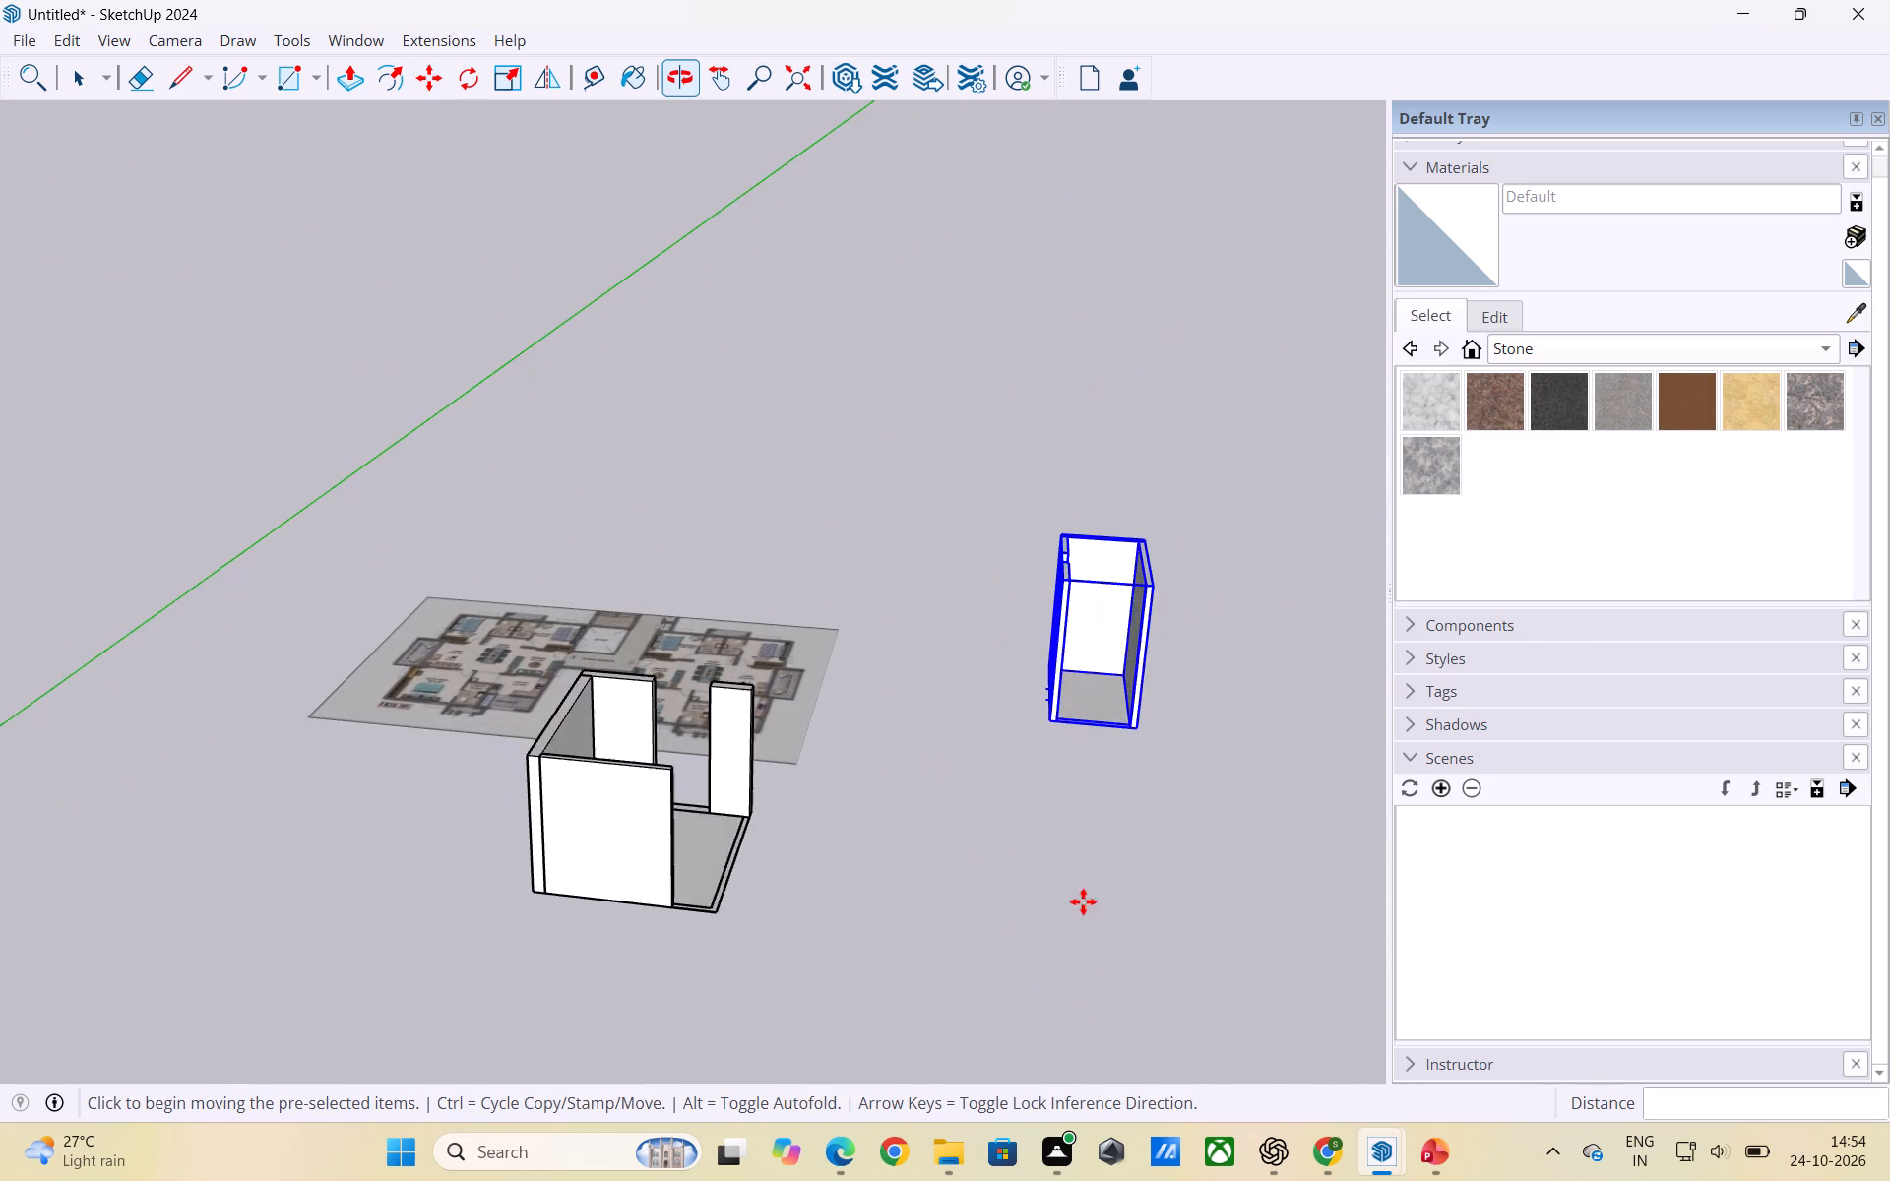
pyautogui.scroll(6, 1009, 707)
pyautogui.click(1071, 632)
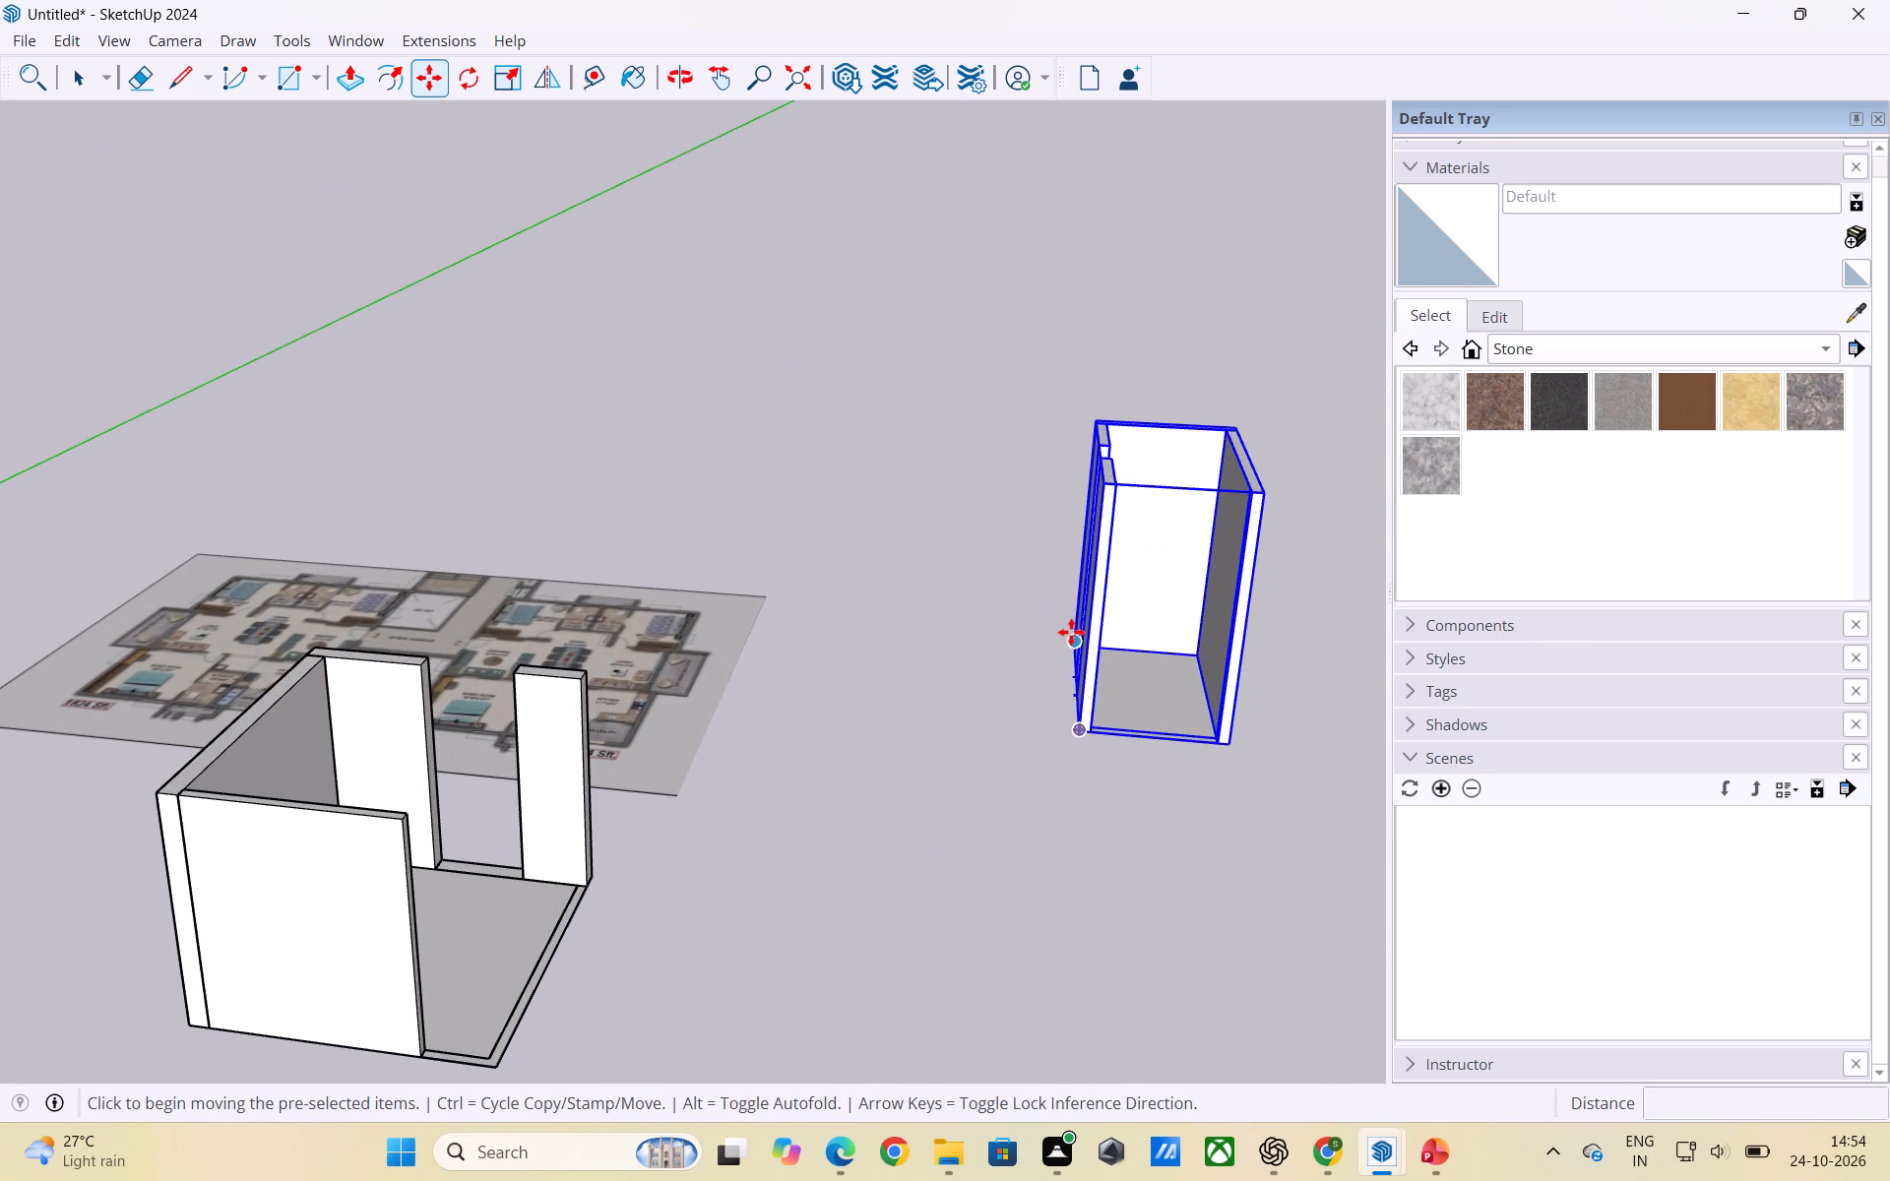
pyautogui.click(568, 899)
pyautogui.press('space')
pyautogui.click(831, 974)
# Examine the joint between the two rooms and their door openings from all sides, comparing the layout with the floor plan.
pyautogui.scroll(-2, 906, 844)
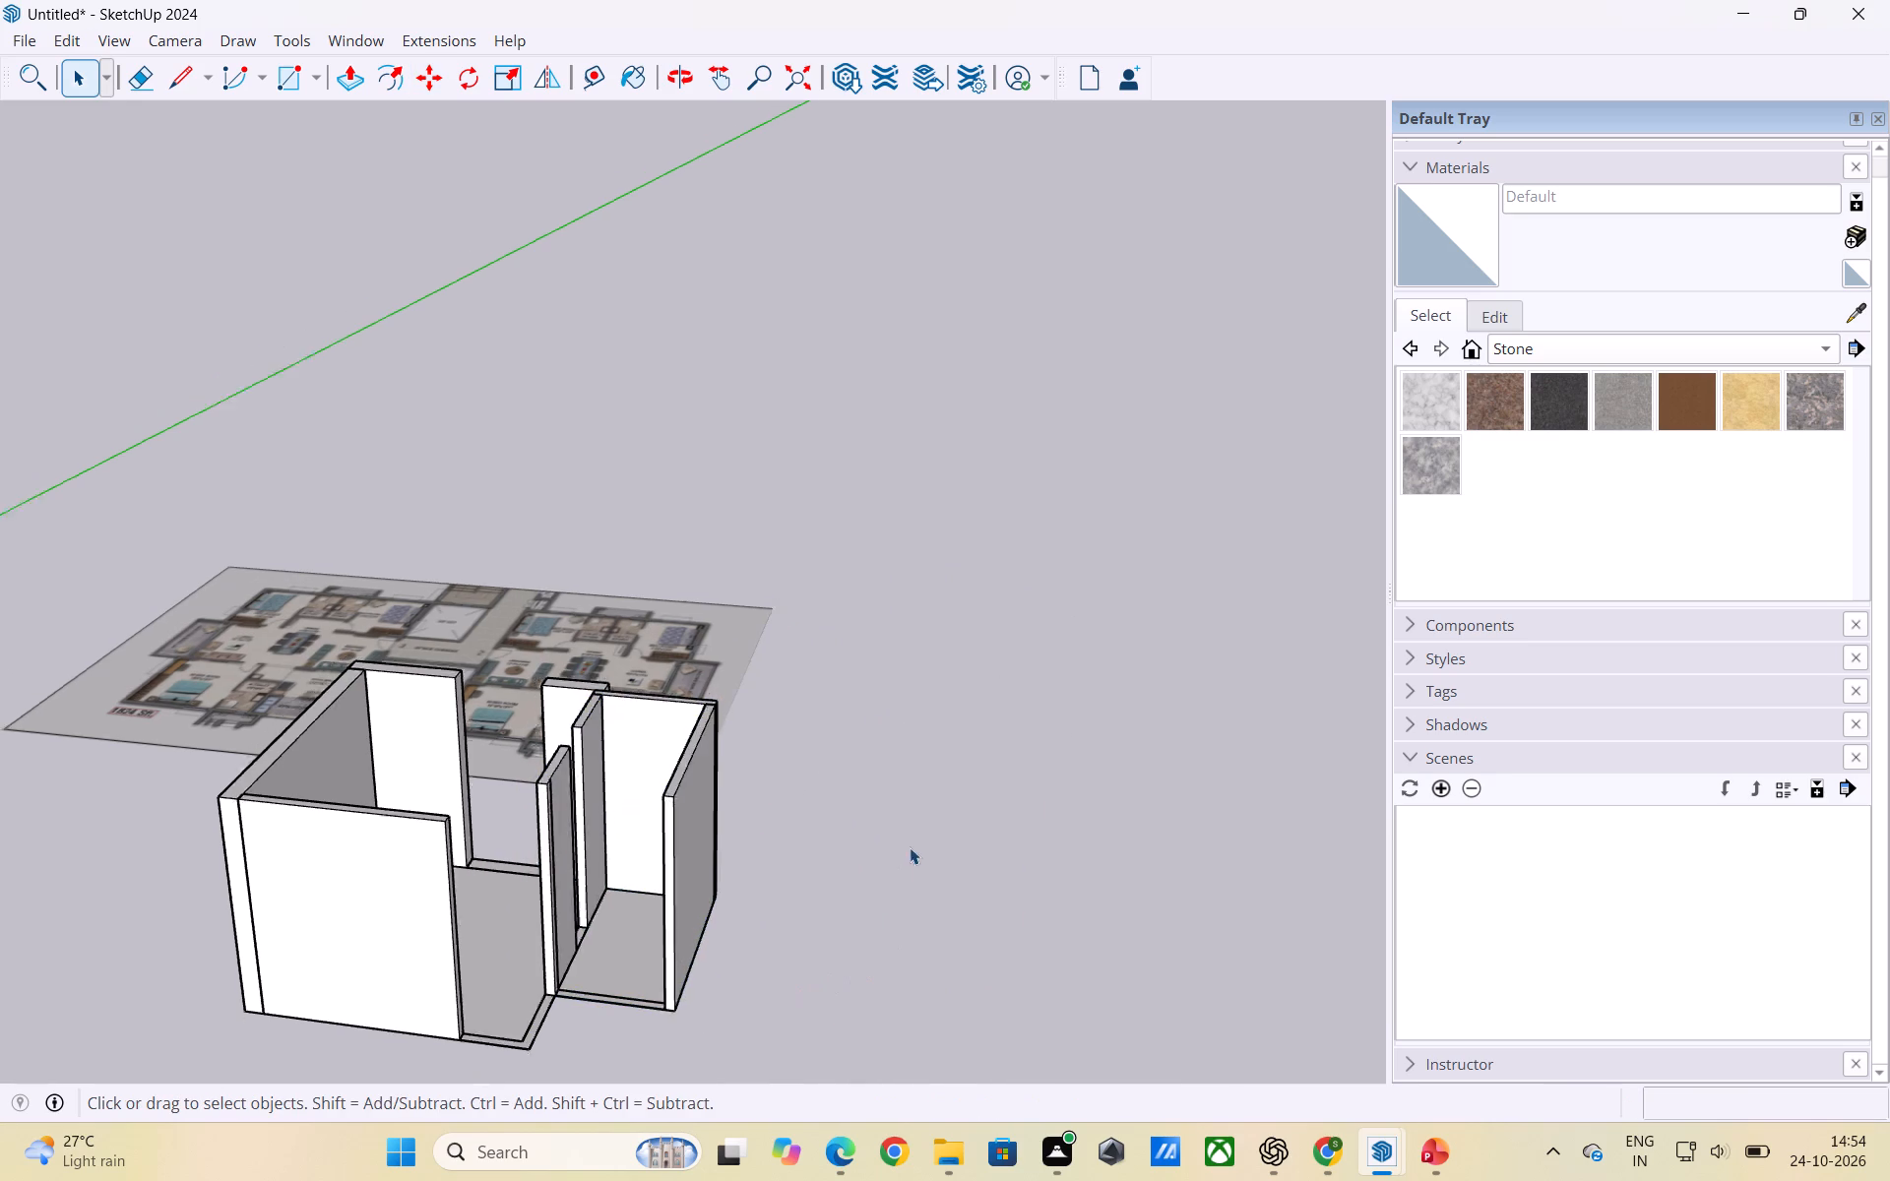
pyautogui.scroll(-1, 910, 847)
pyautogui.moveTo(765, 915); pyautogui.dragTo(969, 906, button='middle')
pyautogui.scroll(2, 846, 875)
pyautogui.scroll(-7, 826, 715)
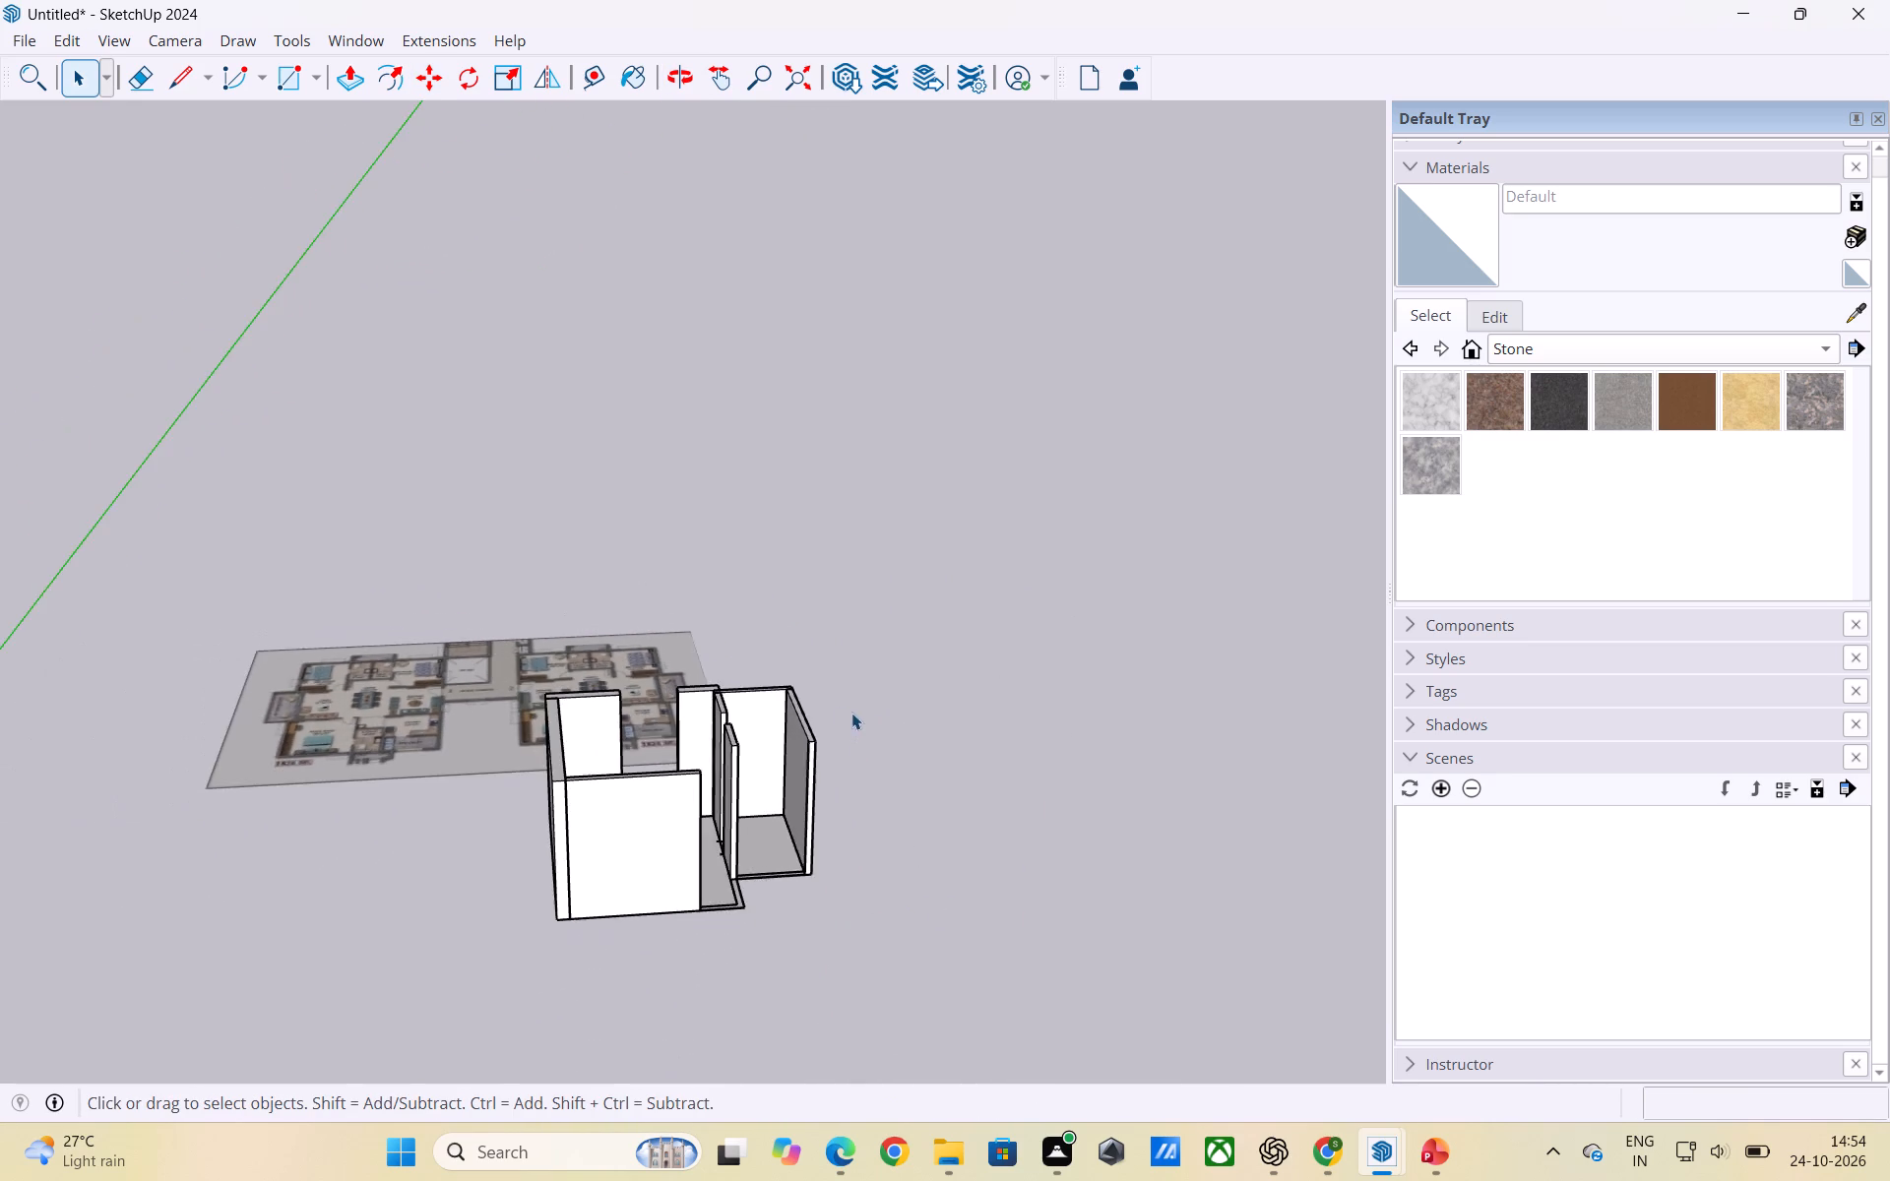
pyautogui.scroll(-2, 851, 713)
pyautogui.moveTo(864, 797); pyautogui.dragTo(819, 1135, button='middle')
pyautogui.scroll(6, 813, 839)
pyautogui.moveTo(841, 824); pyautogui.dragTo(543, 827, button='middle')
pyautogui.scroll(6, 588, 715)
pyautogui.moveTo(662, 786); pyautogui.dragTo(939, 852, button='middle')
pyautogui.scroll(-3, 885, 774)
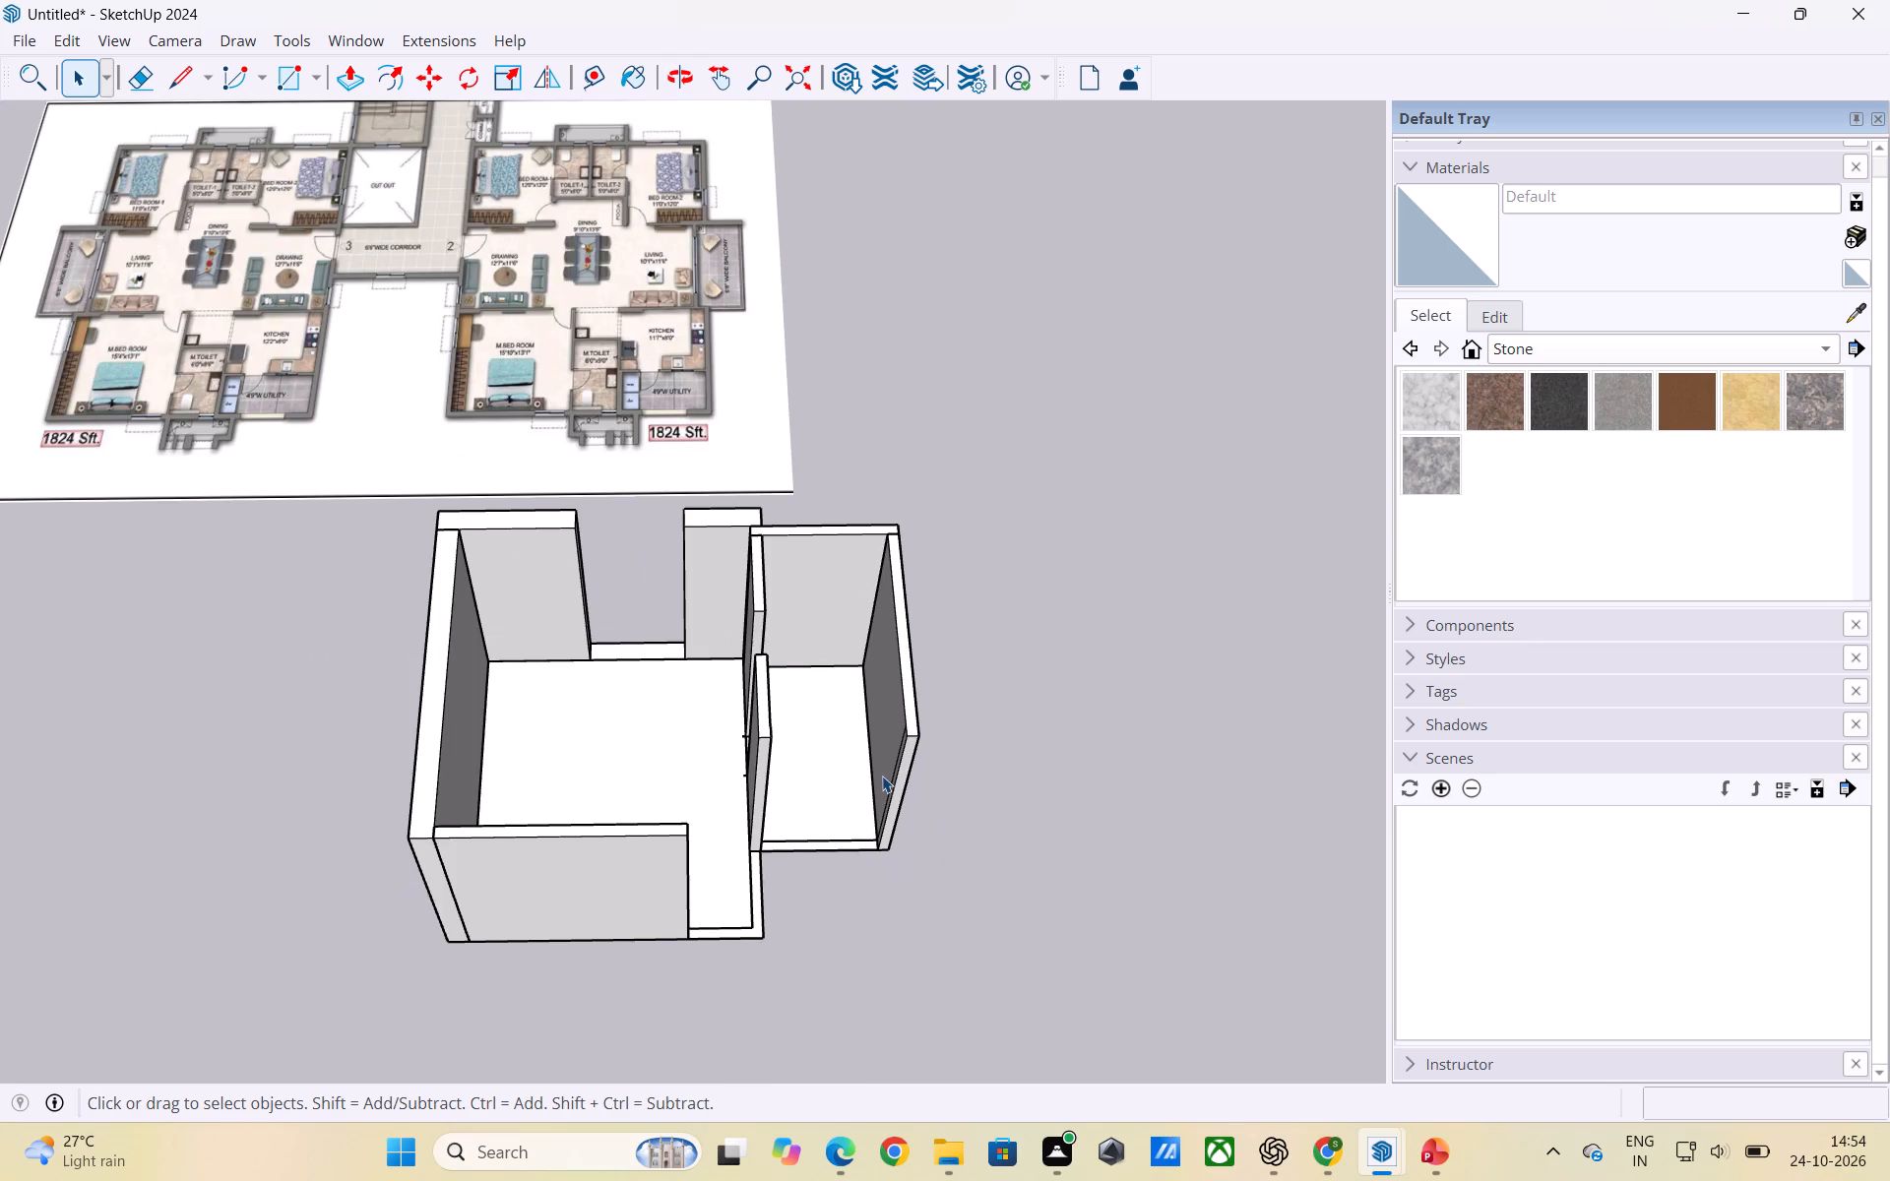
pyautogui.scroll(3, 684, 702)
pyautogui.moveTo(726, 732); pyautogui.dragTo(1067, 641, button='middle')
pyautogui.scroll(1, 1006, 697)
pyautogui.scroll(3, 957, 562)
pyautogui.scroll(-6, 957, 570)
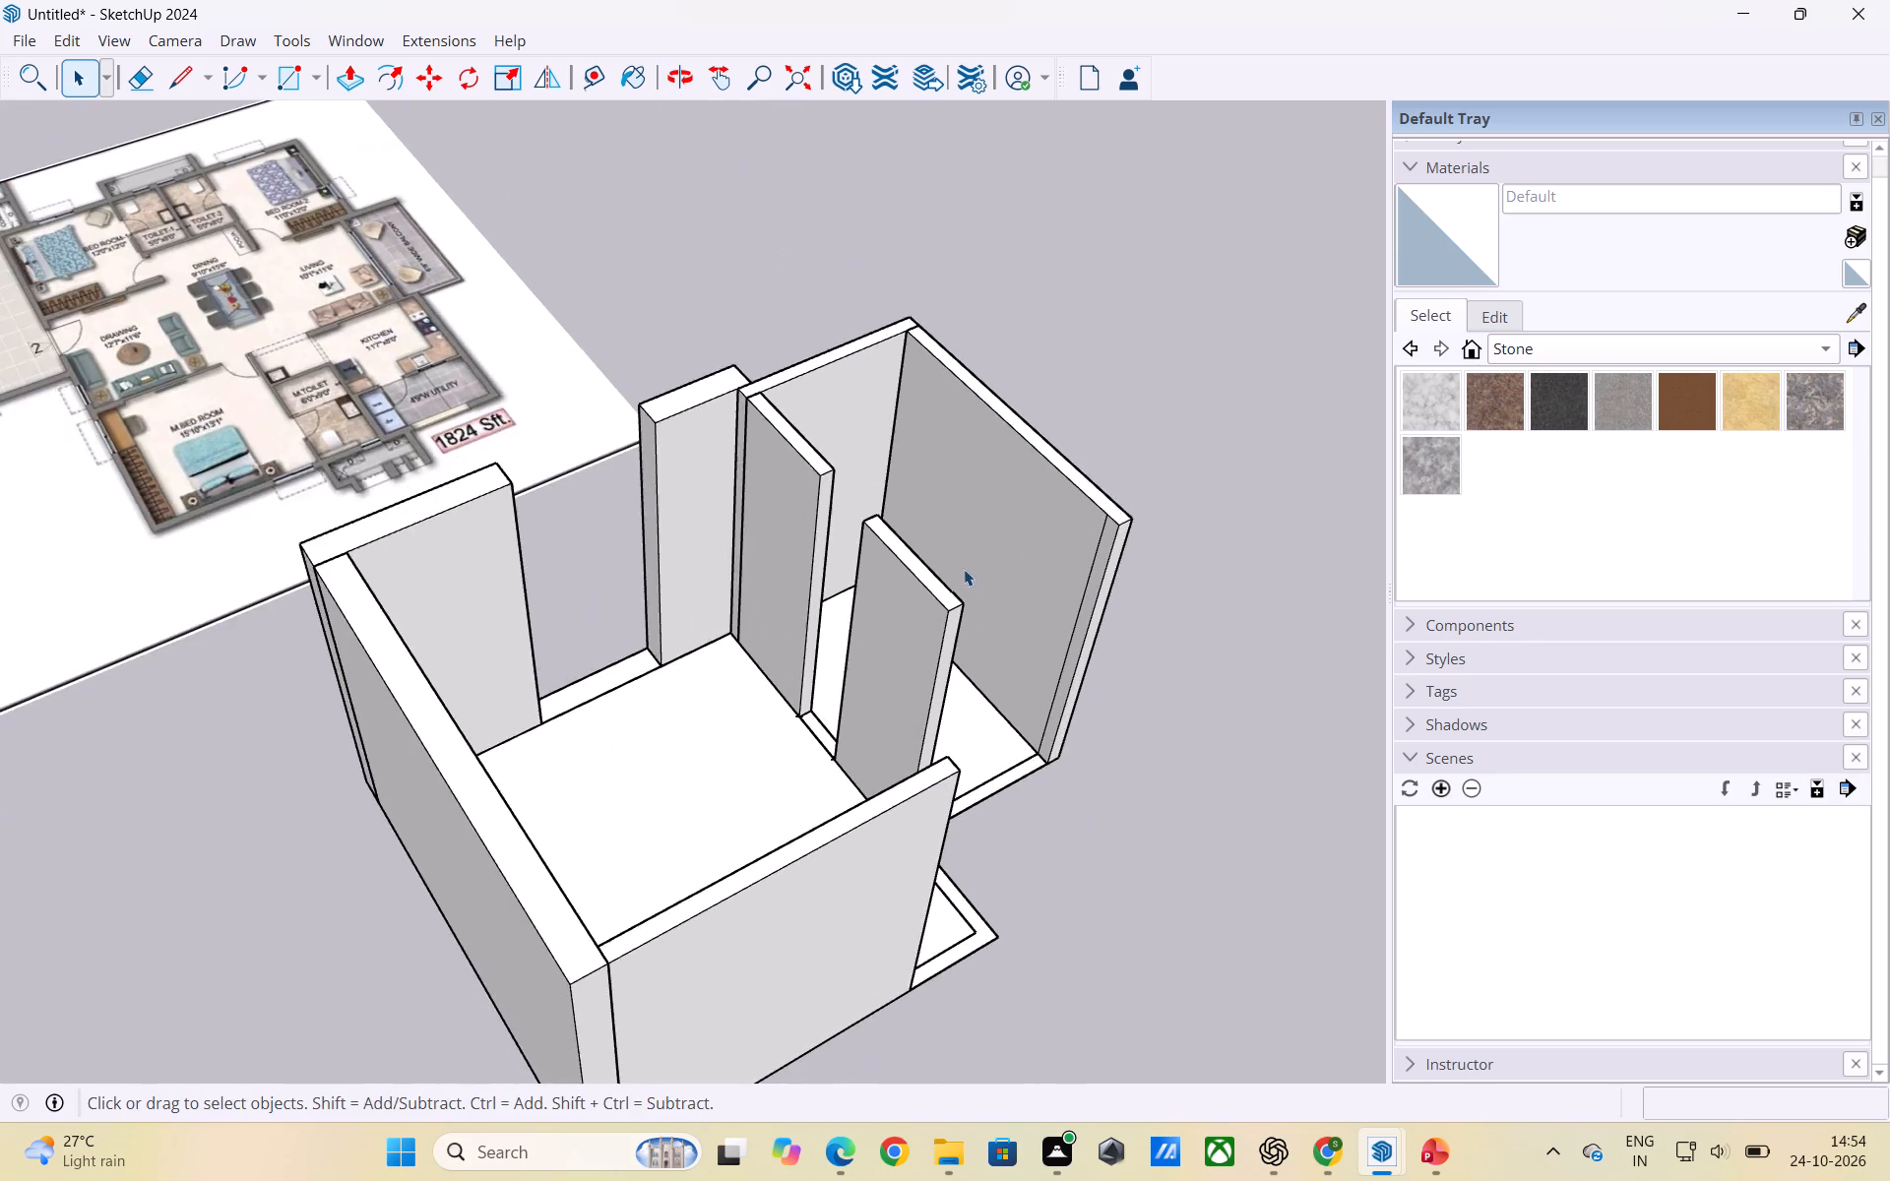
pyautogui.moveTo(910, 669); pyautogui.dragTo(1195, 605, button='middle')
pyautogui.scroll(3, 925, 604)
pyautogui.scroll(-6, 1135, 589)
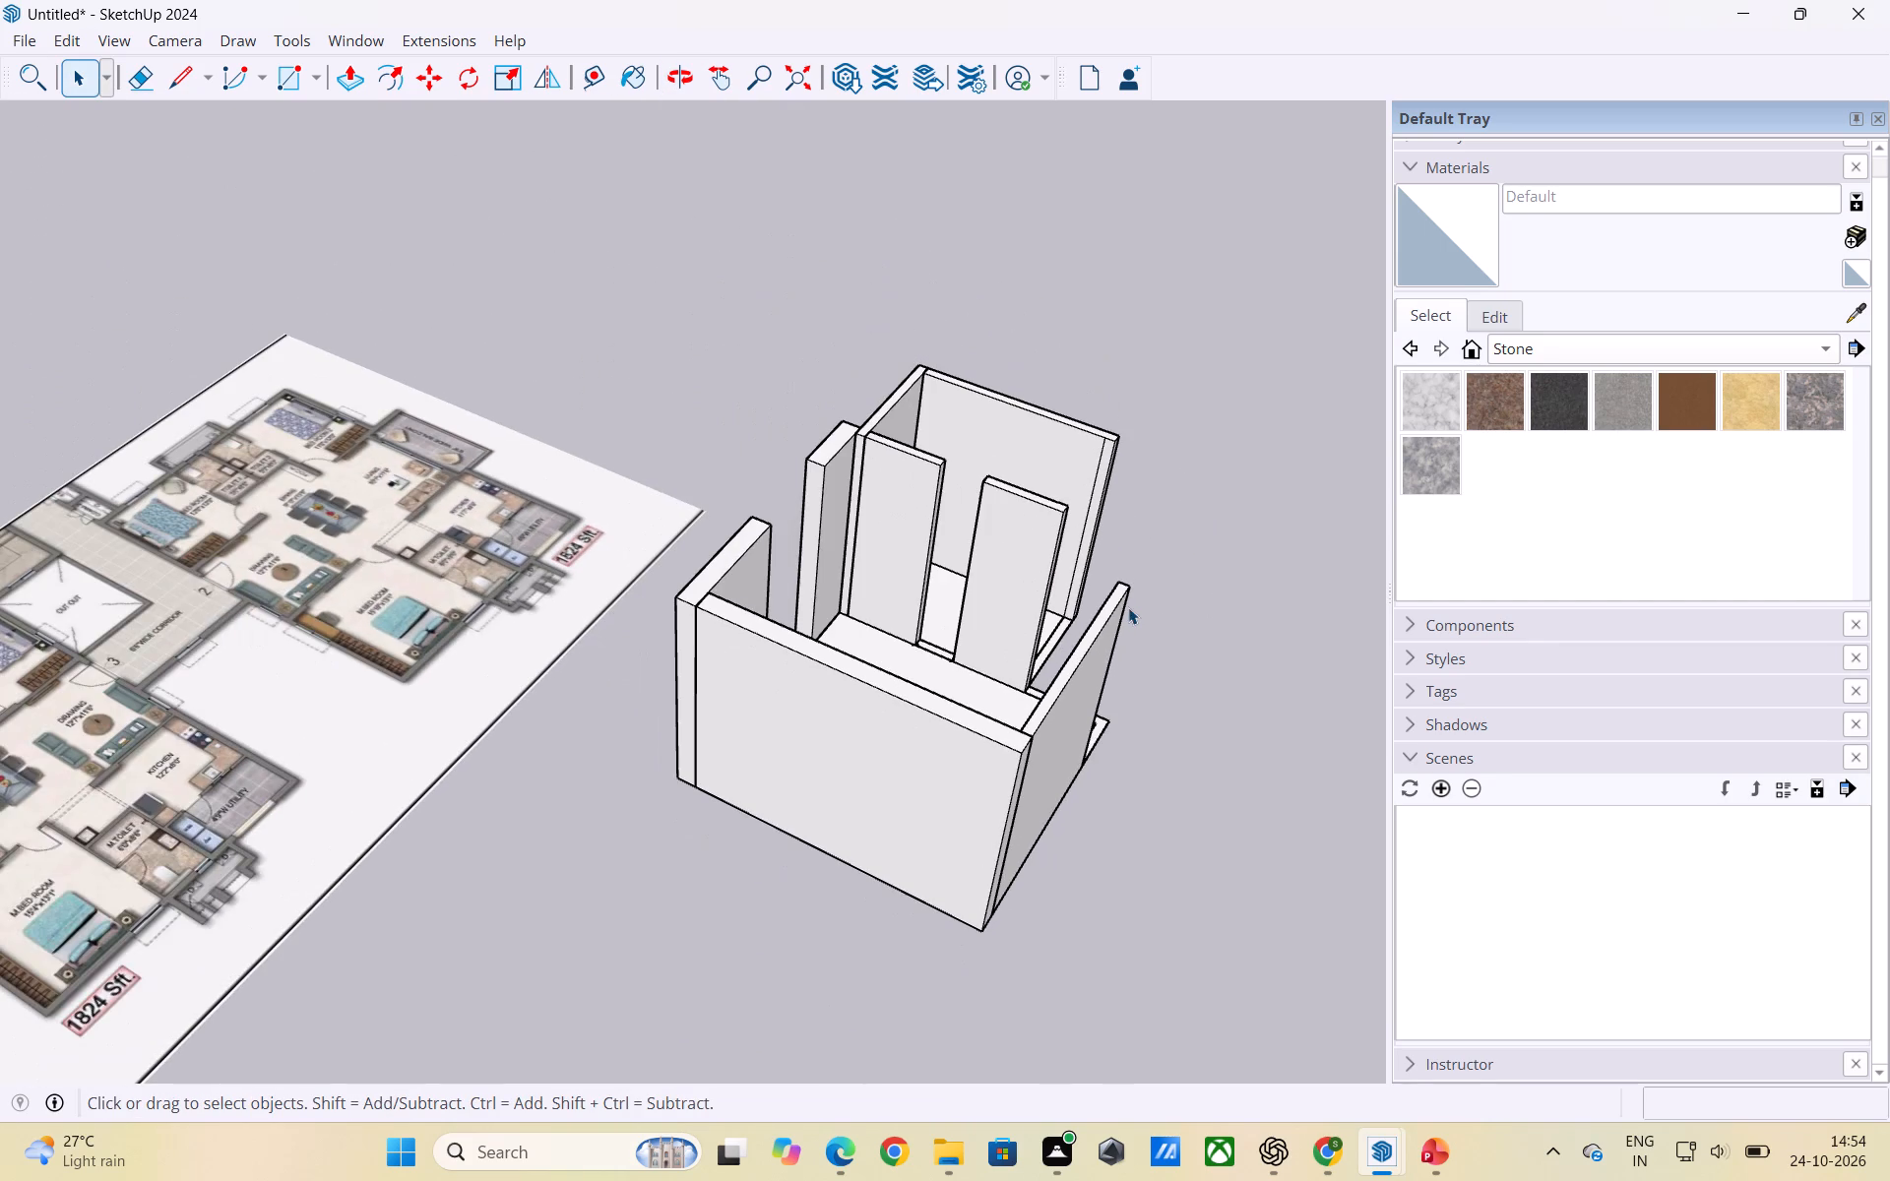
pyautogui.scroll(-2, 971, 580)
pyautogui.scroll(4, 939, 531)
pyautogui.moveTo(955, 569); pyautogui.dragTo(978, 563, button='middle')
pyautogui.scroll(3, 850, 519)
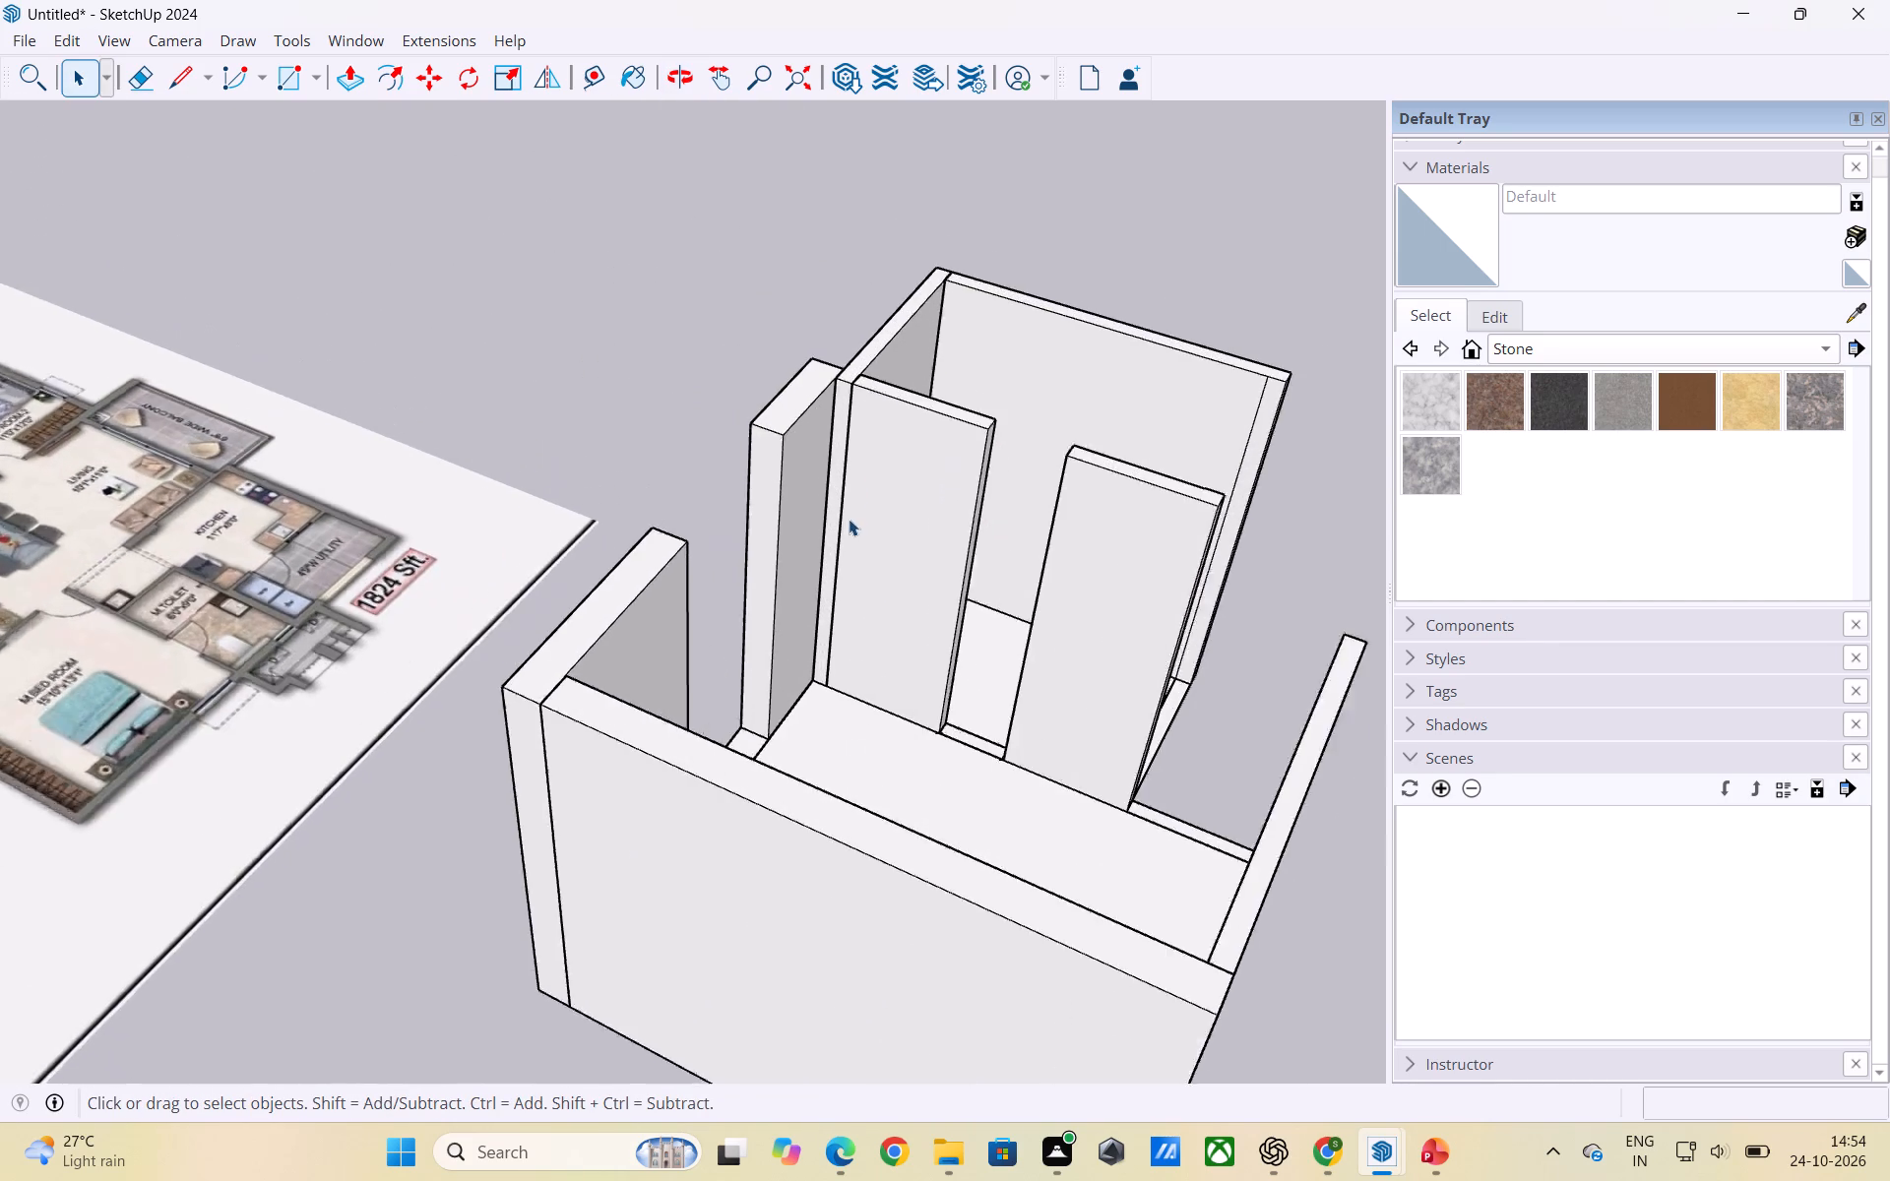
pyautogui.scroll(1, 849, 519)
pyautogui.moveTo(964, 605); pyautogui.dragTo(813, 580, button='middle')
pyautogui.scroll(3, 1007, 545)
pyautogui.moveTo(1017, 596); pyautogui.dragTo(827, 591, button='middle')
pyautogui.scroll(2, 966, 590)
pyautogui.scroll(-2, 966, 590)
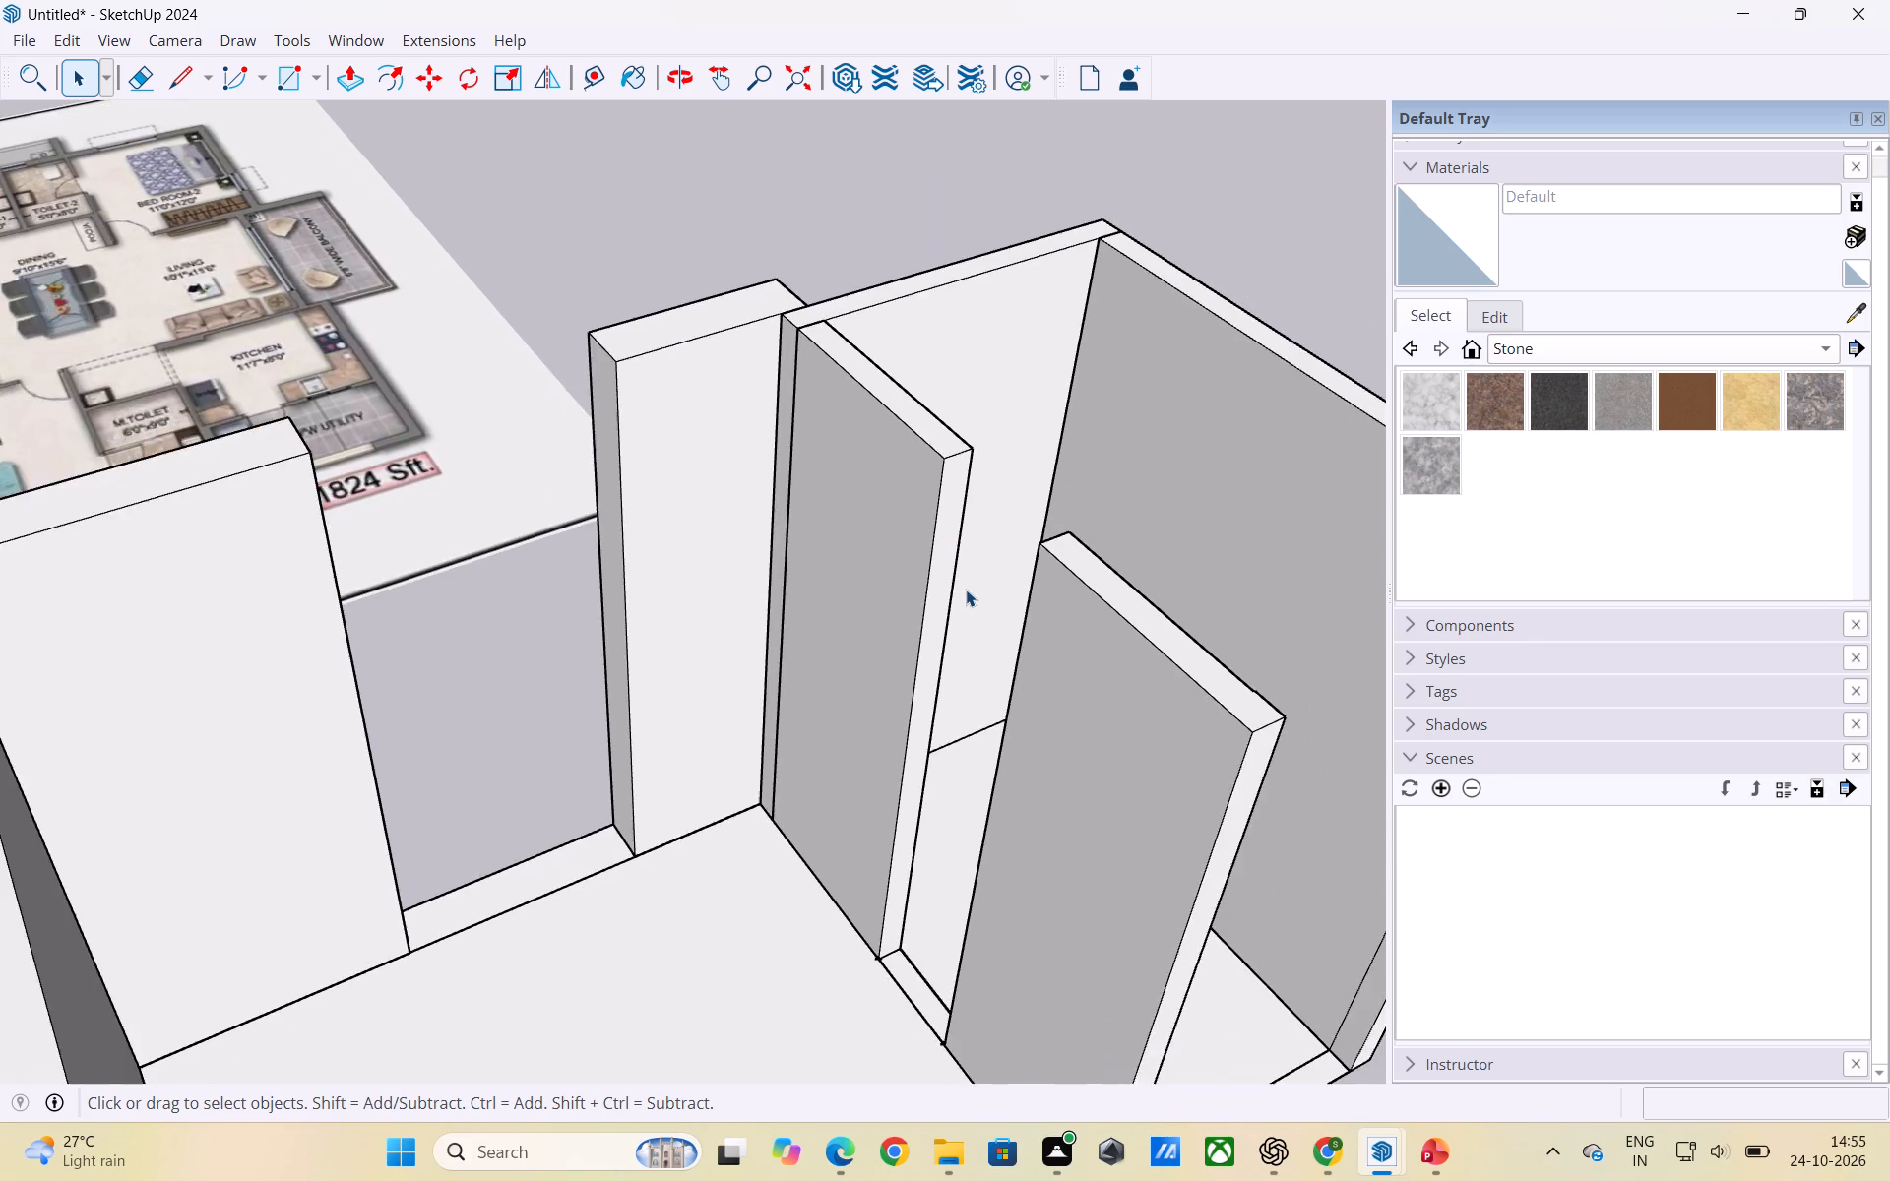
pyautogui.scroll(-10, 966, 590)
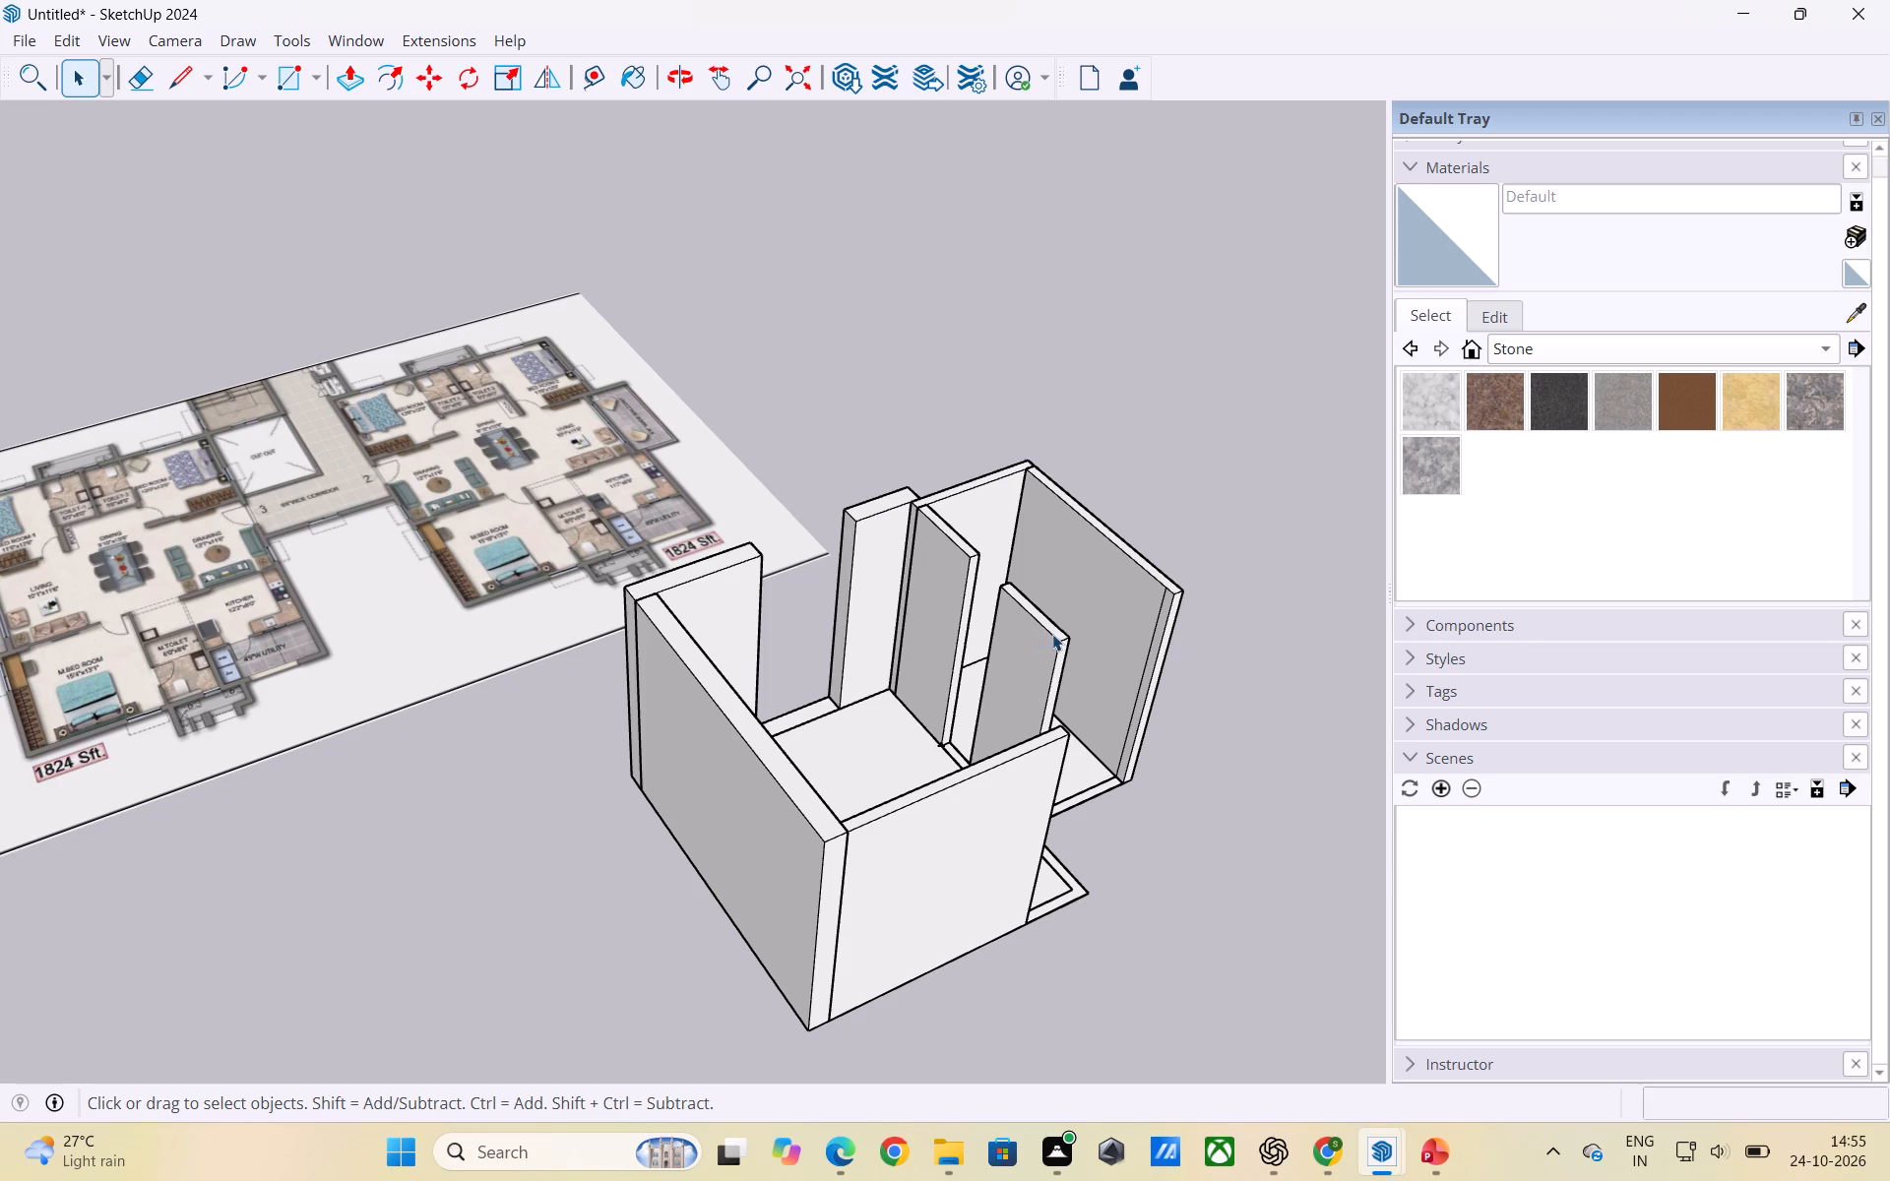
# Examine the kitchen, utility and master toilet area of the floor plan against the two modelled rooms.
pyautogui.scroll(-5, 1006, 724)
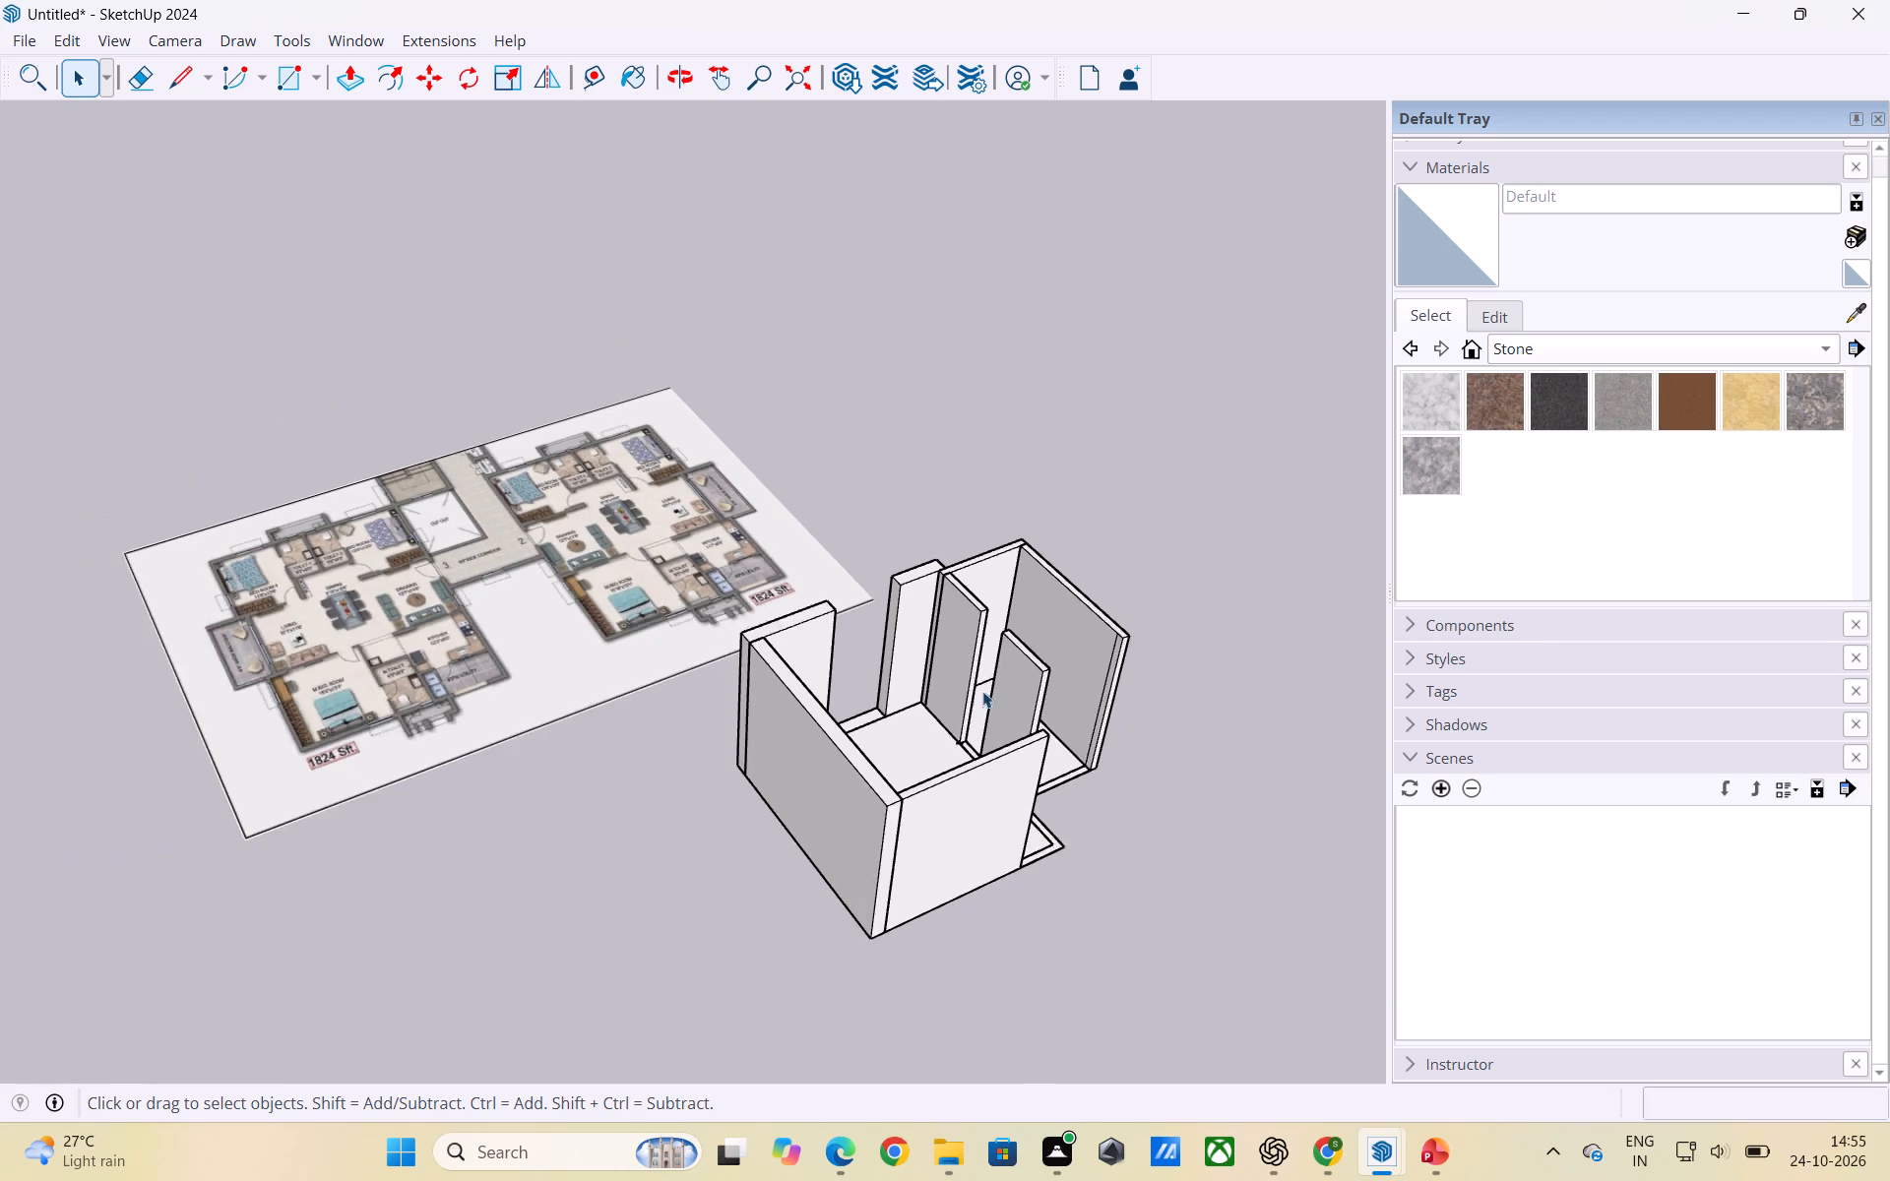
pyautogui.scroll(-3, 982, 691)
pyautogui.scroll(13, 1009, 947)
pyautogui.scroll(-4, 1007, 931)
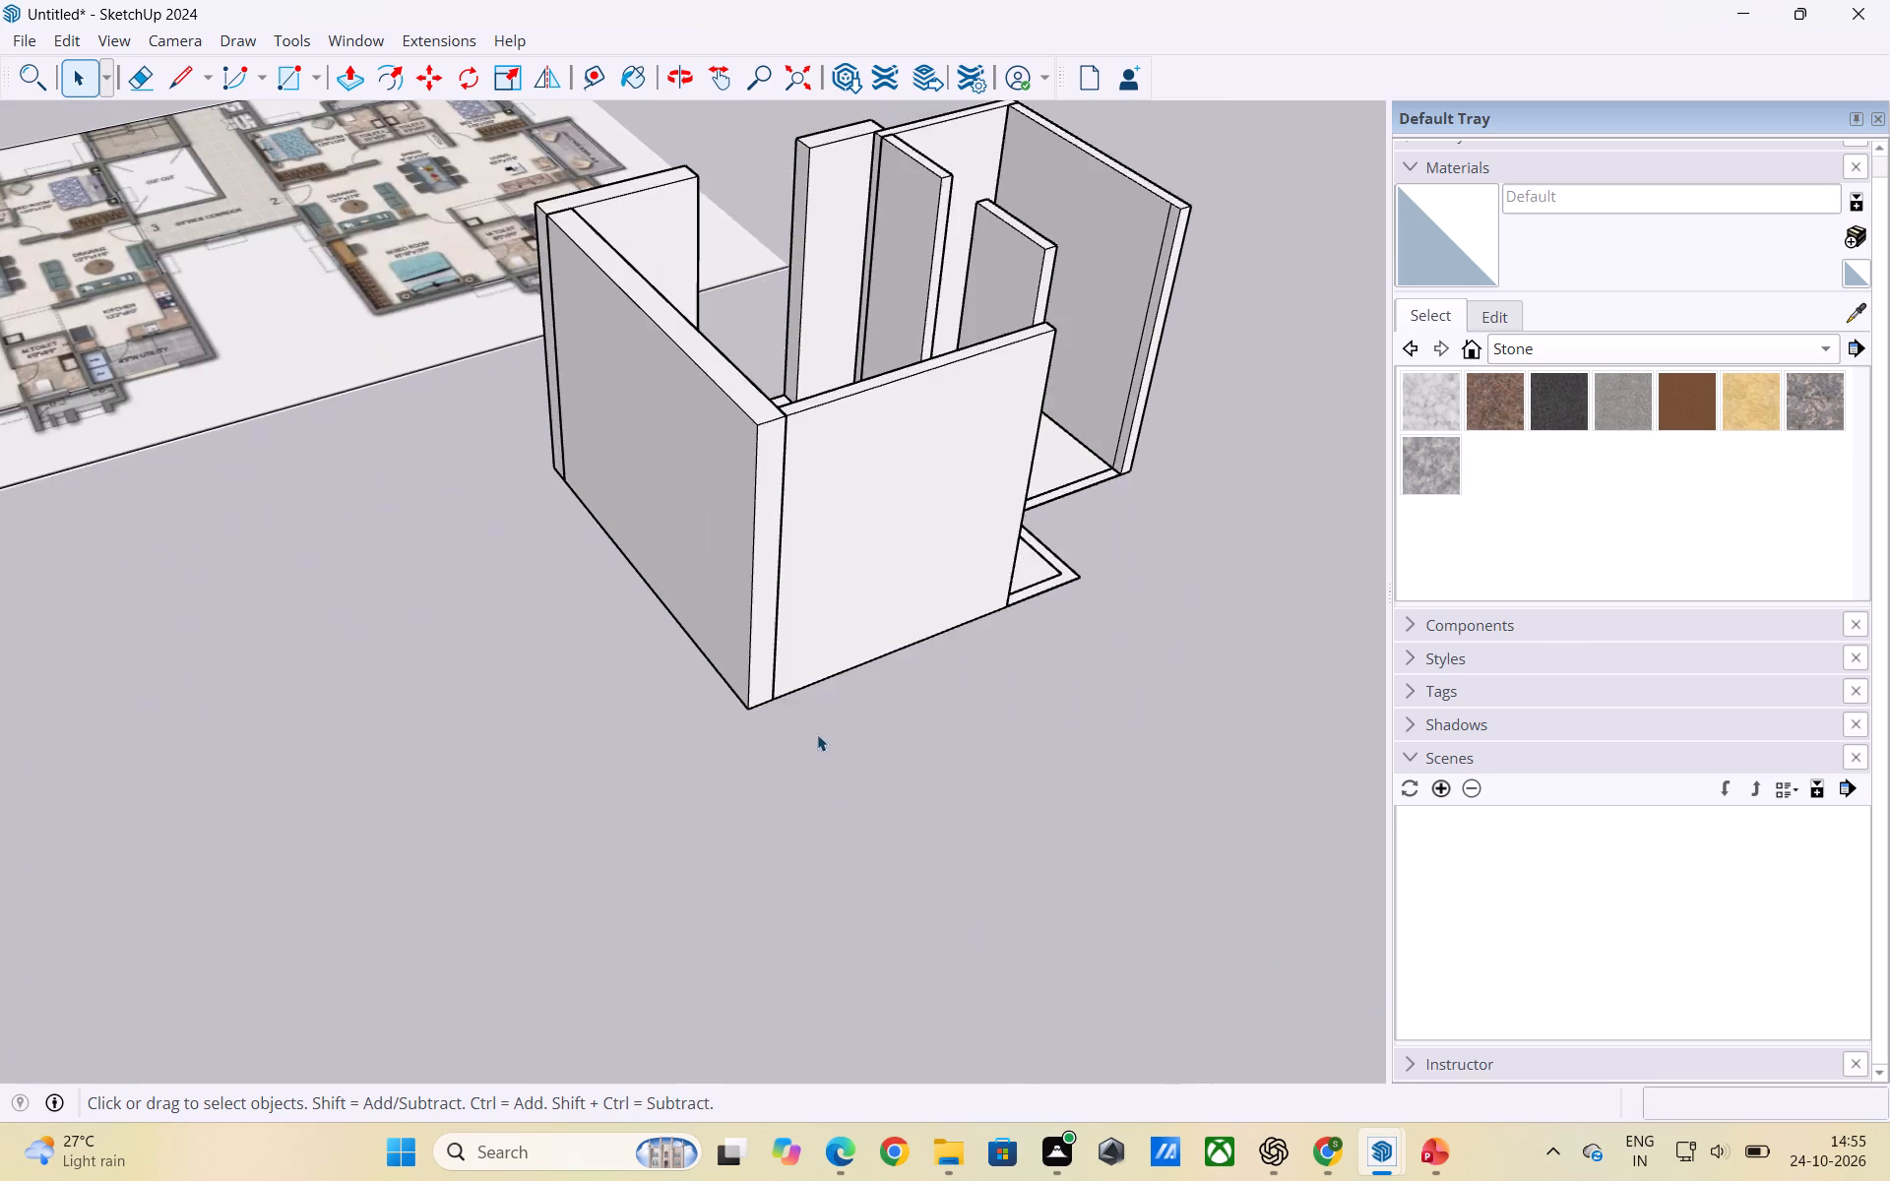
pyautogui.scroll(-9, 817, 734)
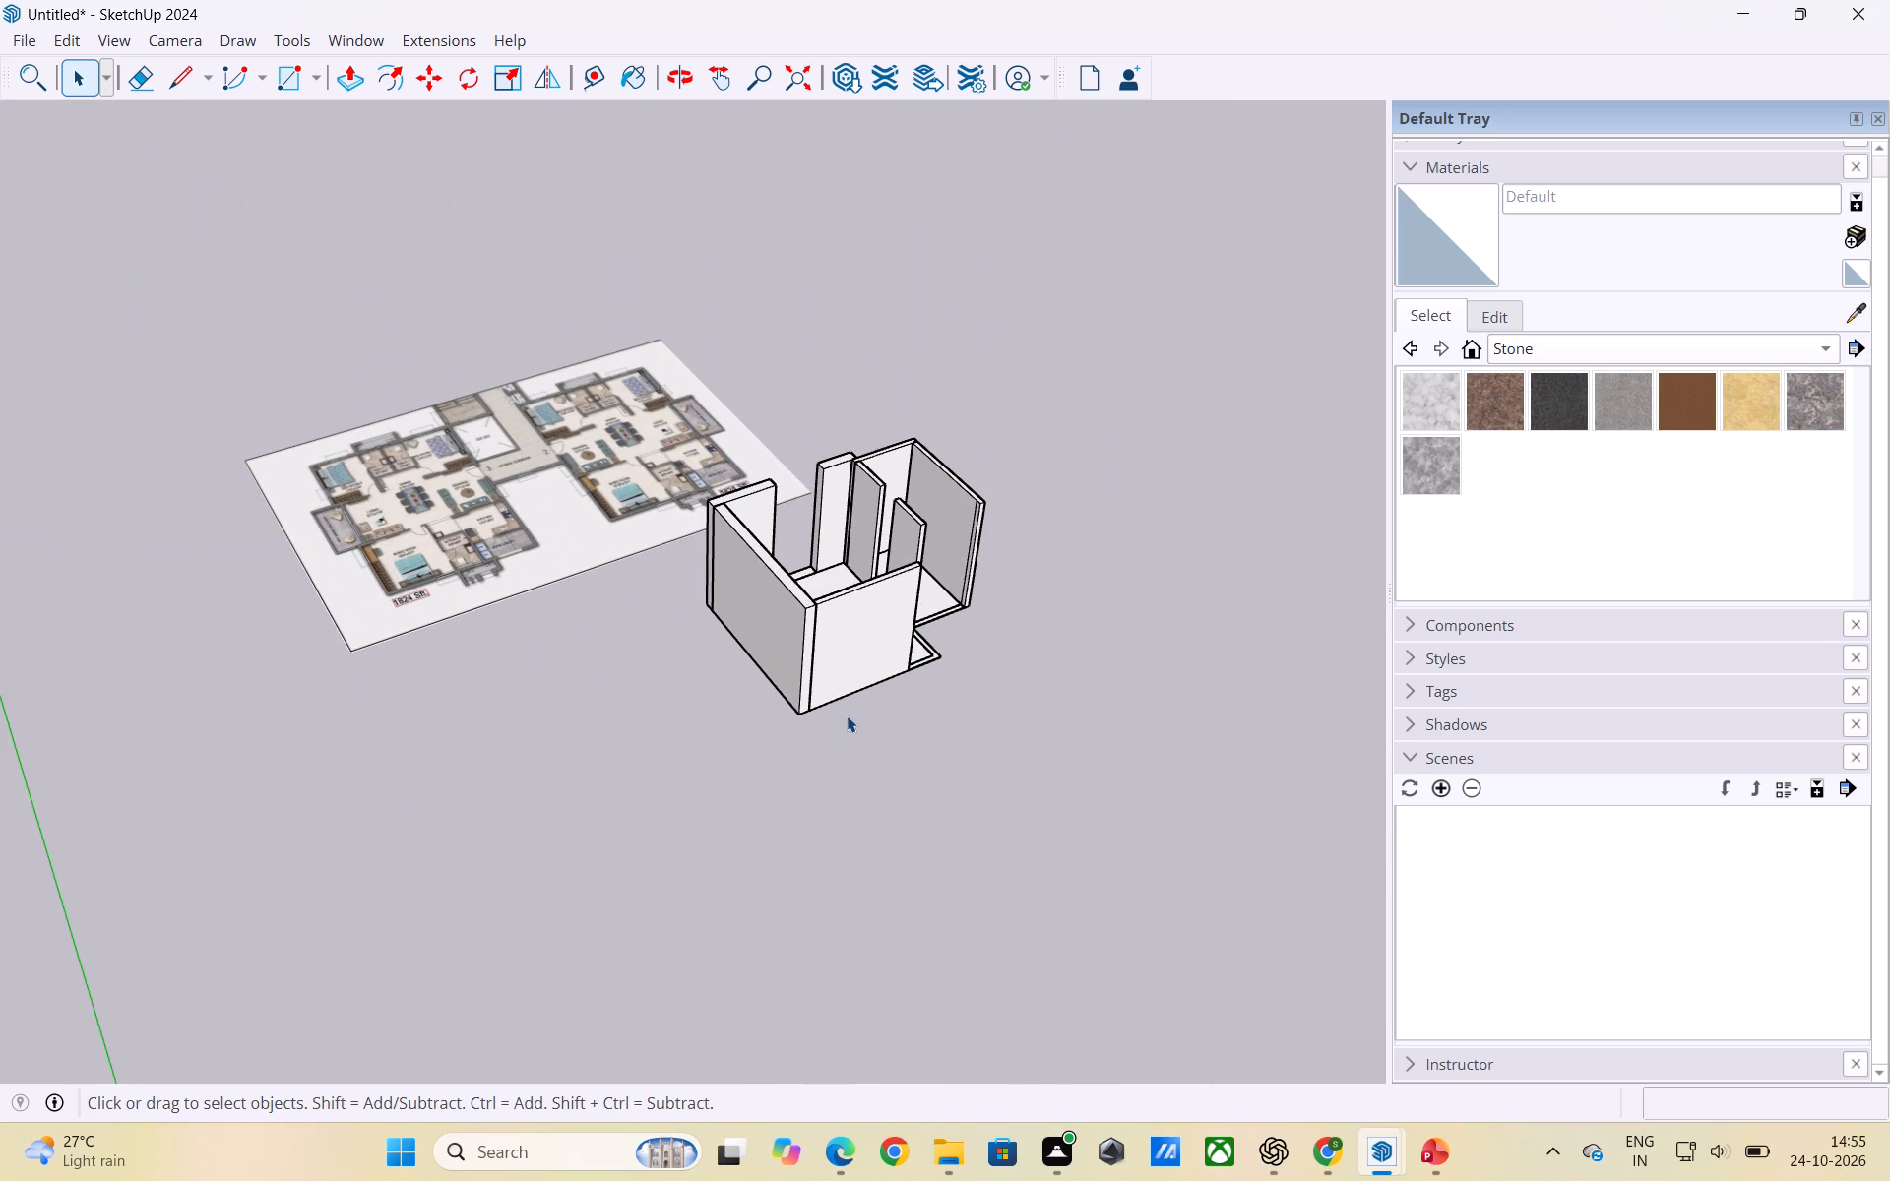
pyautogui.scroll(16, 358, 505)
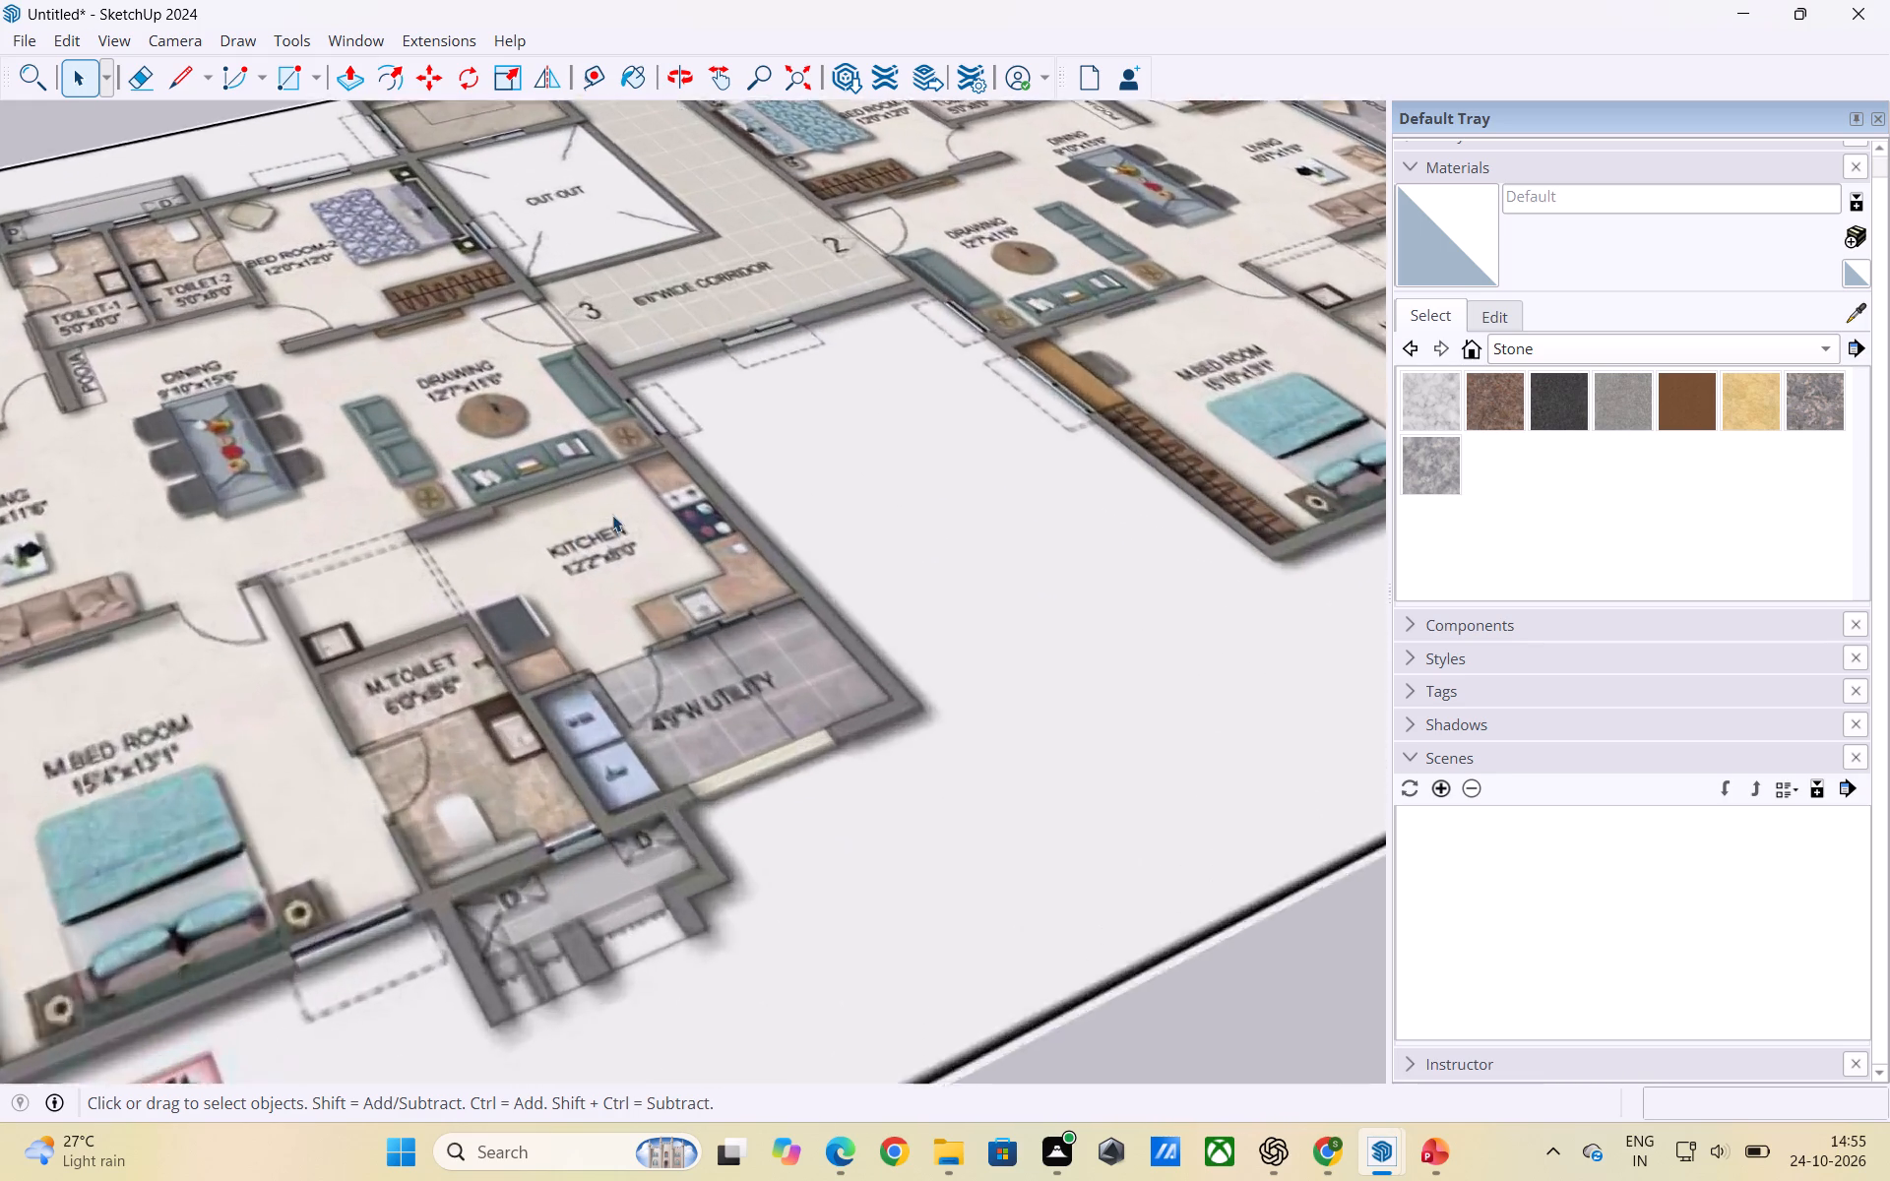
pyautogui.scroll(5, 612, 515)
pyautogui.moveTo(663, 590); pyautogui.dragTo(569, 738, button='middle')
pyautogui.scroll(3, 581, 491)
pyautogui.scroll(-2, 703, 570)
pyautogui.moveTo(713, 594); pyautogui.dragTo(677, 767, button='middle')
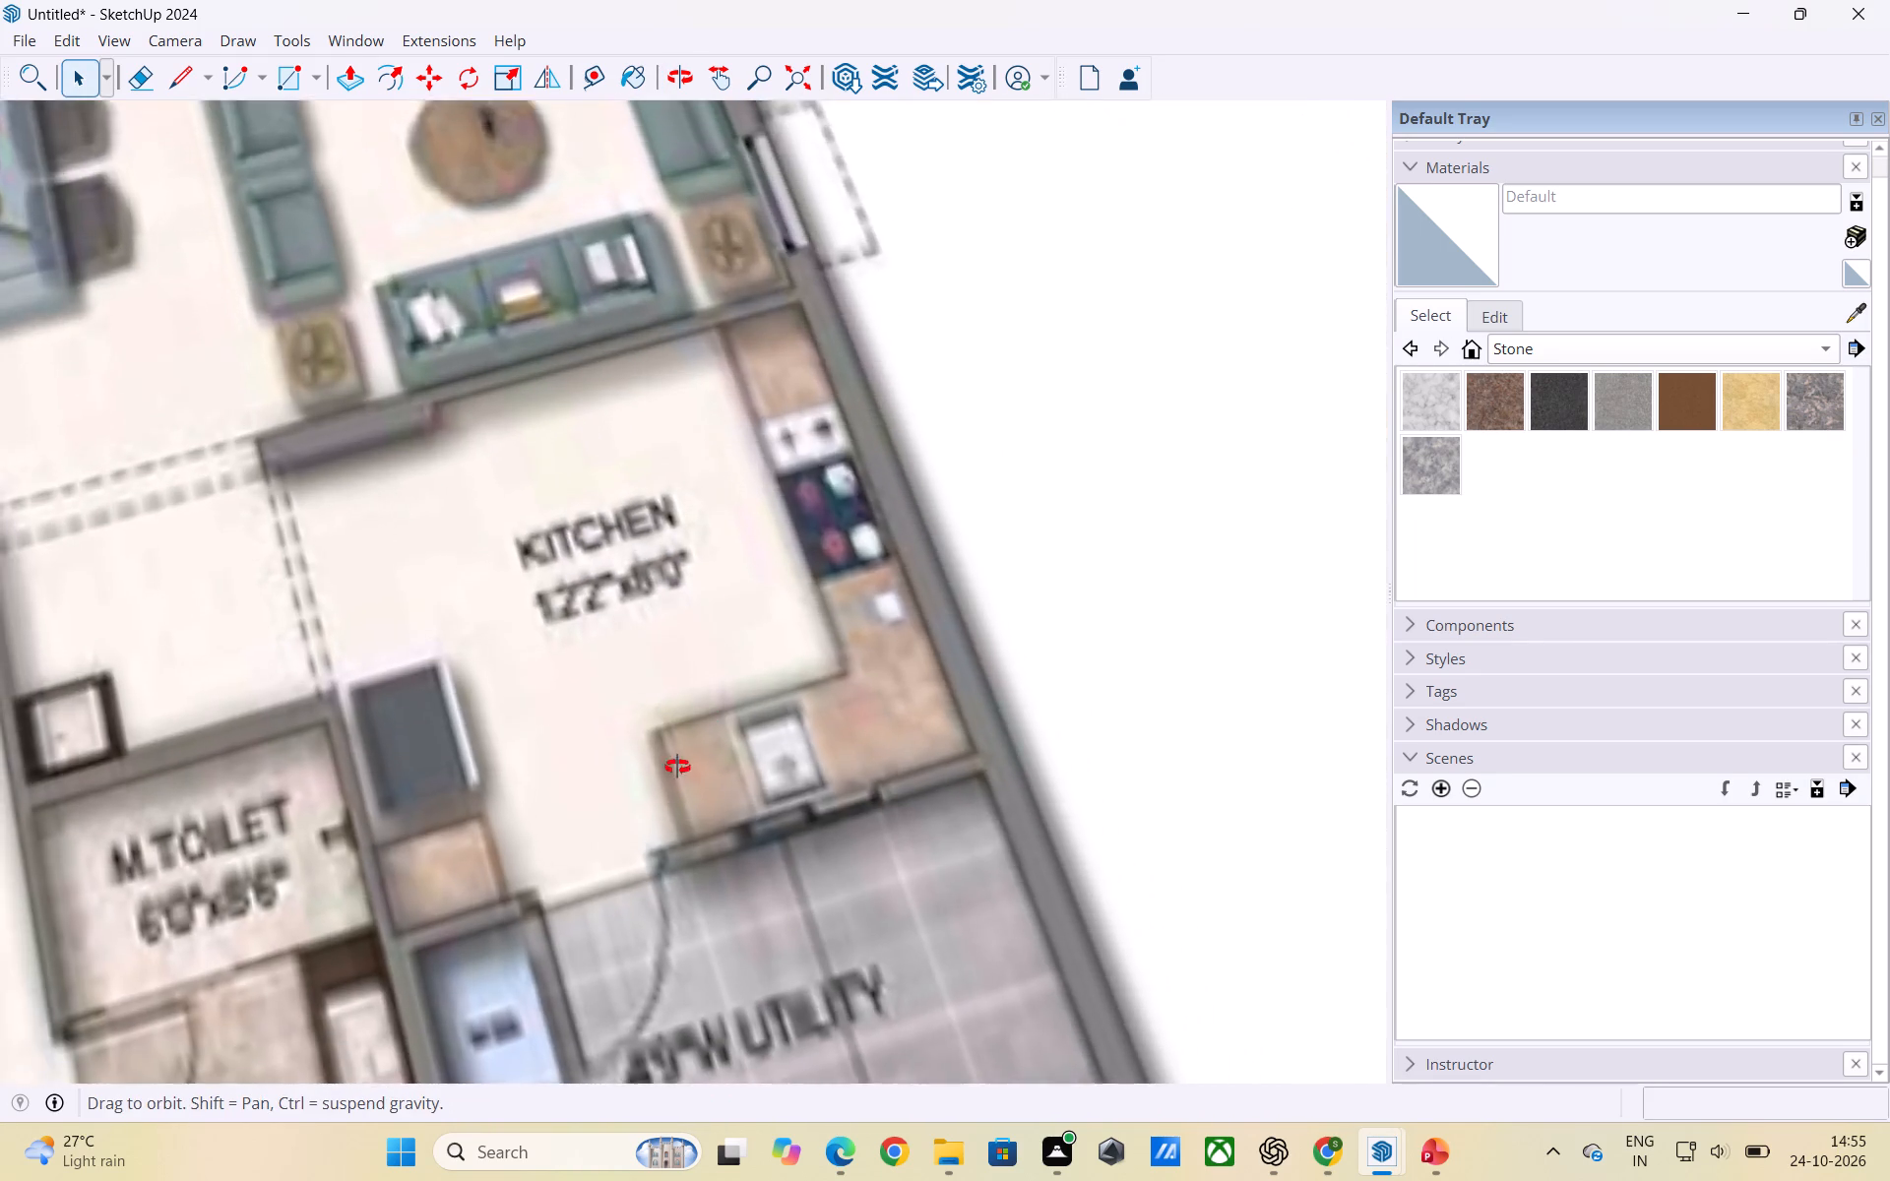
pyautogui.moveTo(677, 767); pyautogui.dragTo(583, 747, button='middle')
pyautogui.scroll(3, 618, 557)
pyautogui.scroll(-7, 652, 572)
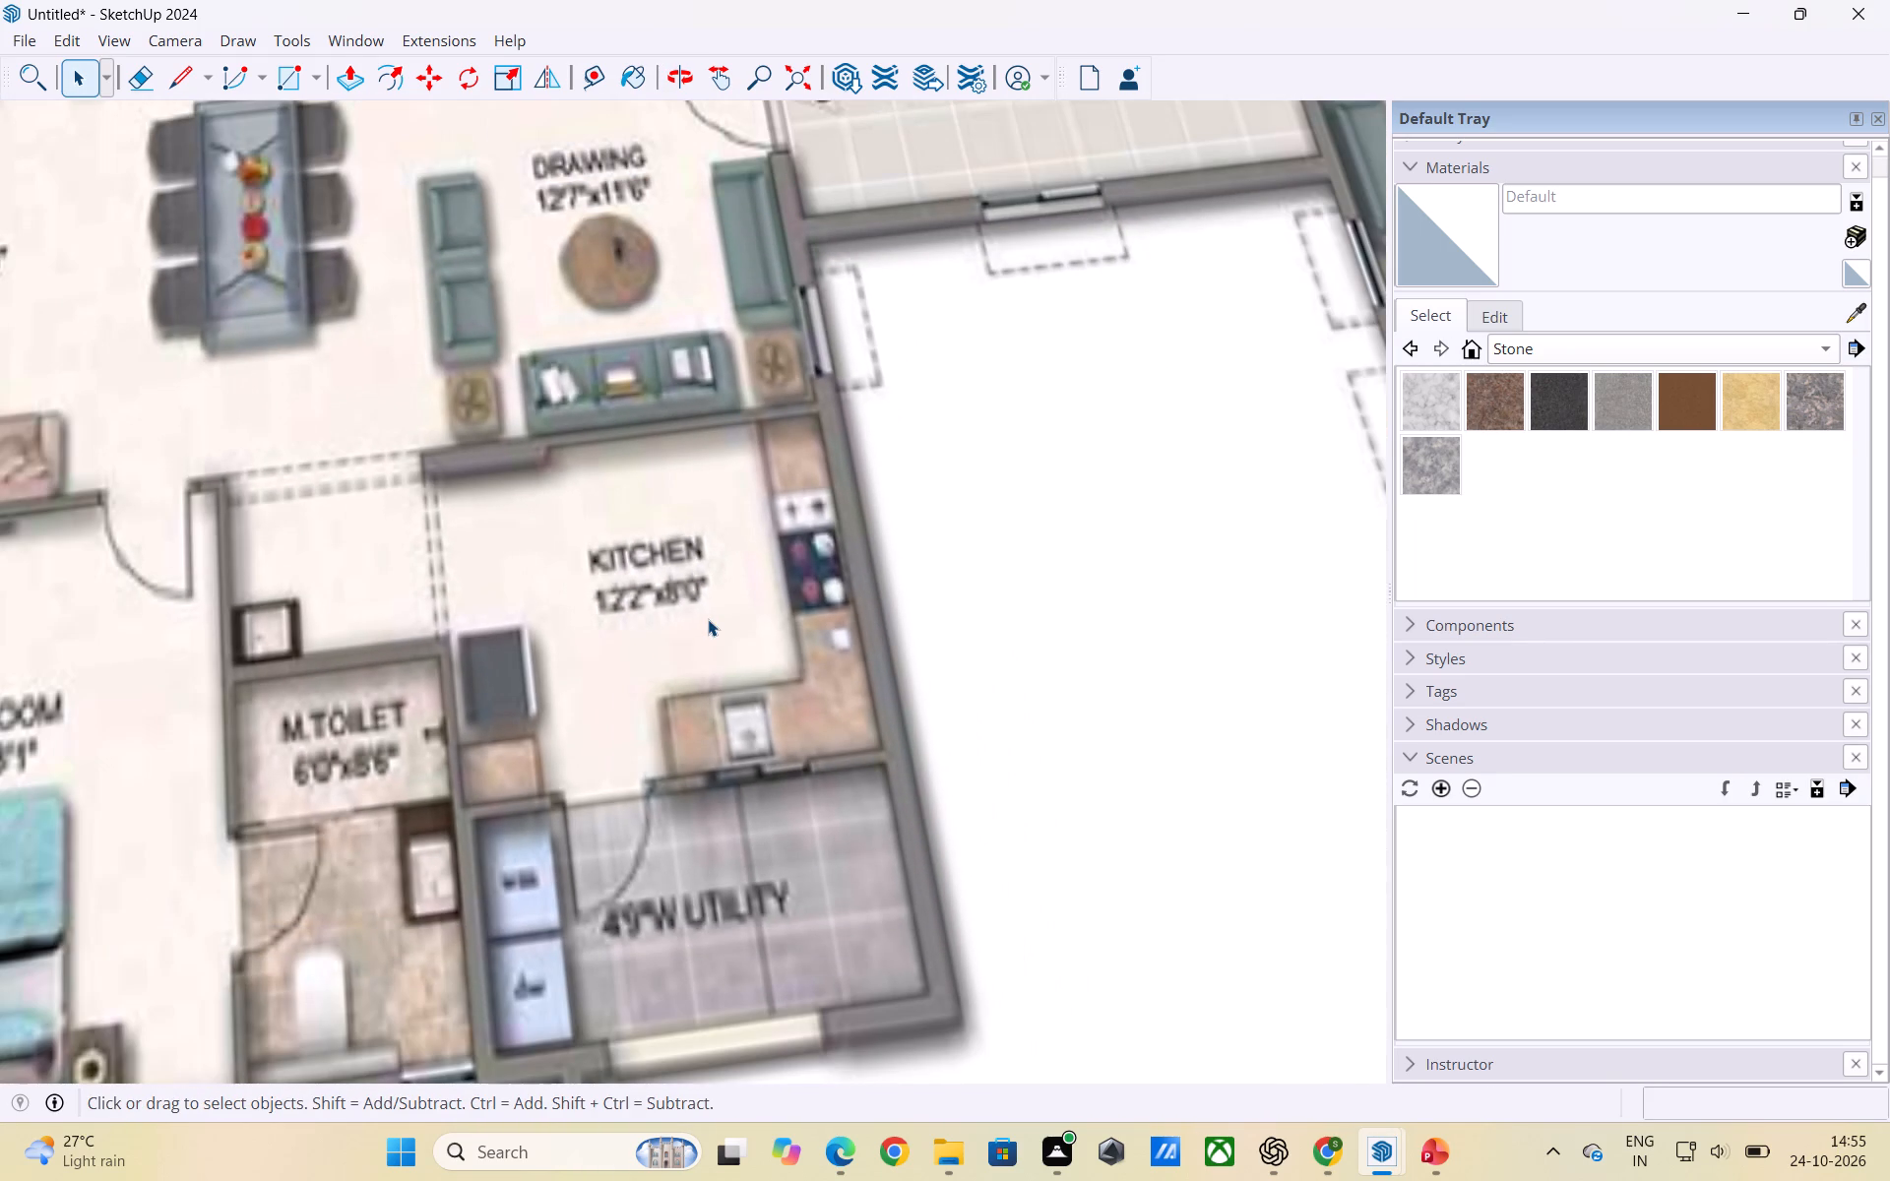
pyautogui.scroll(-18, 708, 619)
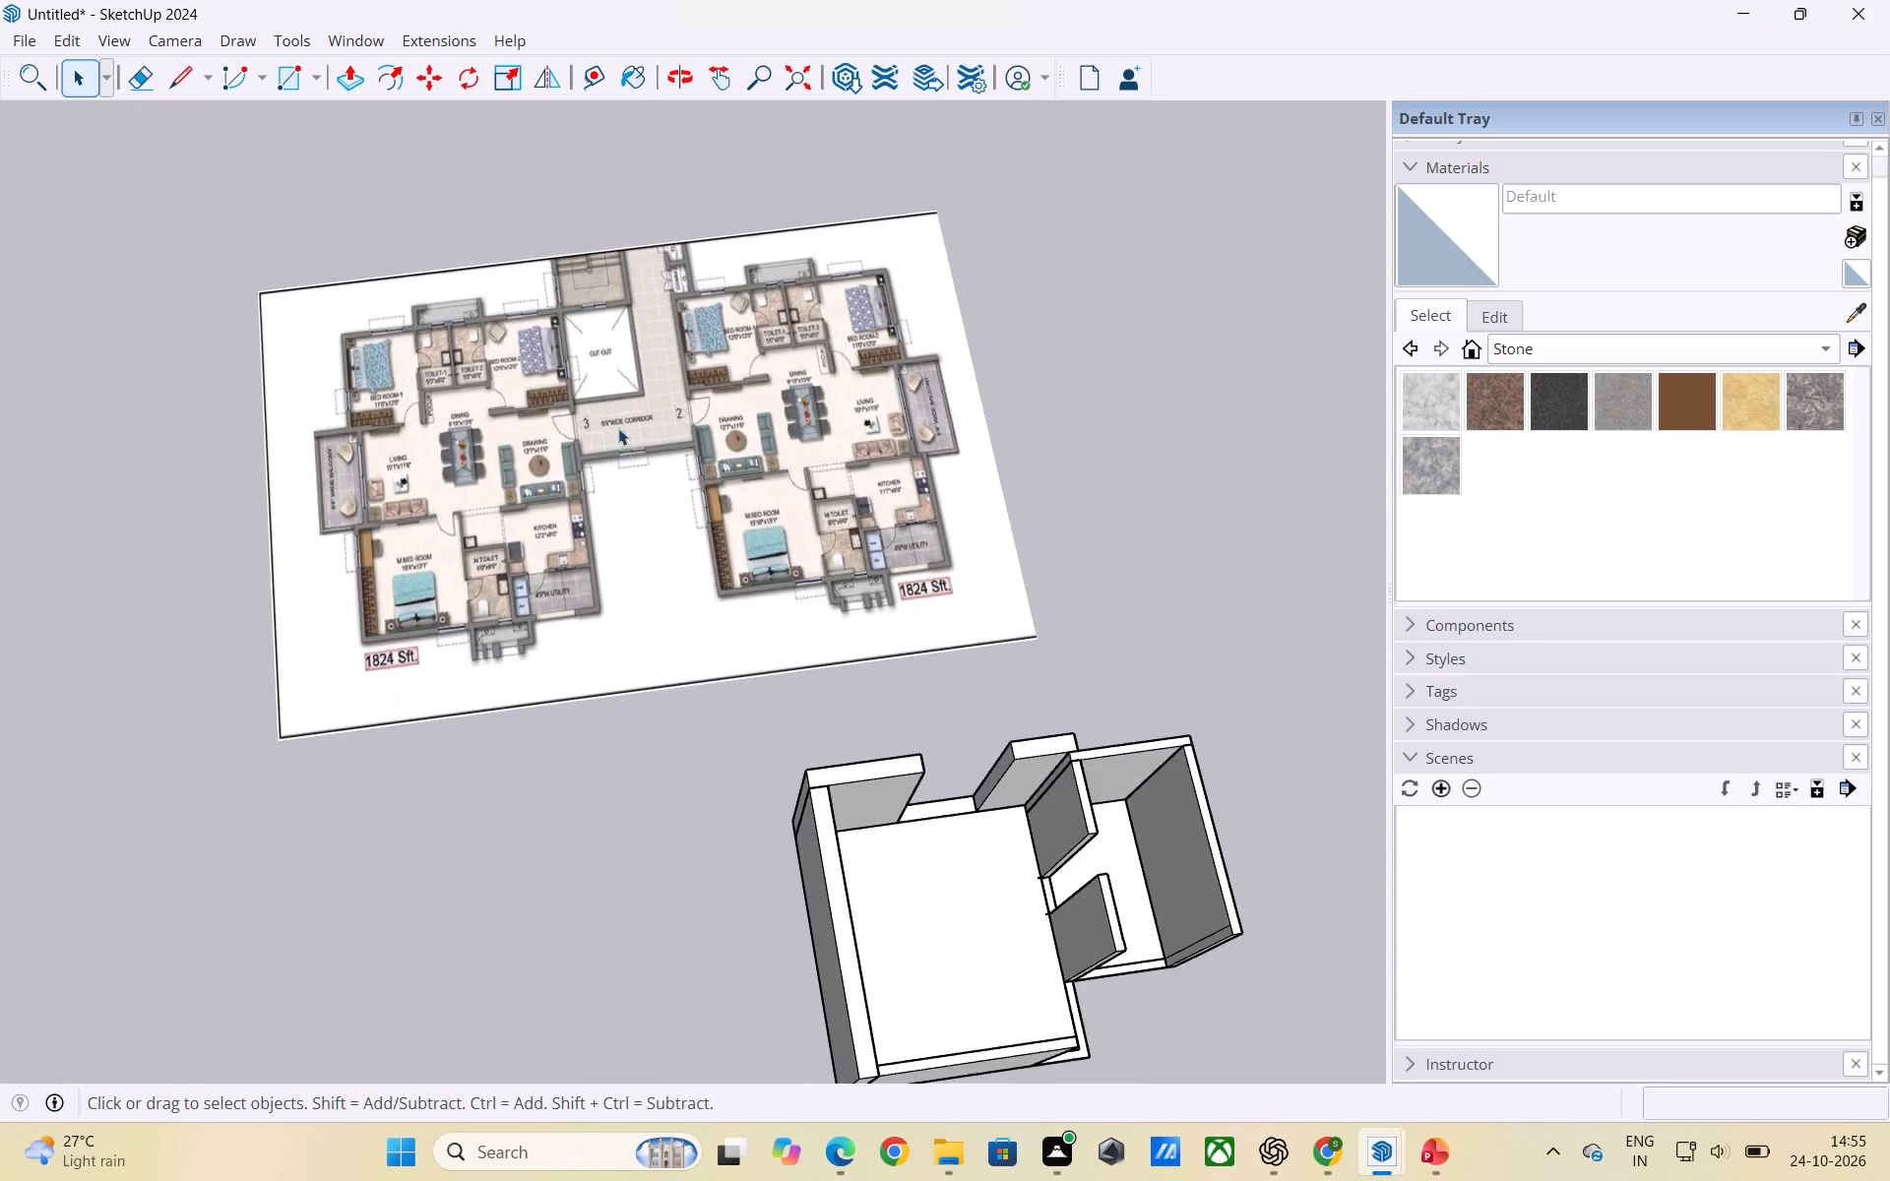
pyautogui.scroll(-5, 618, 428)
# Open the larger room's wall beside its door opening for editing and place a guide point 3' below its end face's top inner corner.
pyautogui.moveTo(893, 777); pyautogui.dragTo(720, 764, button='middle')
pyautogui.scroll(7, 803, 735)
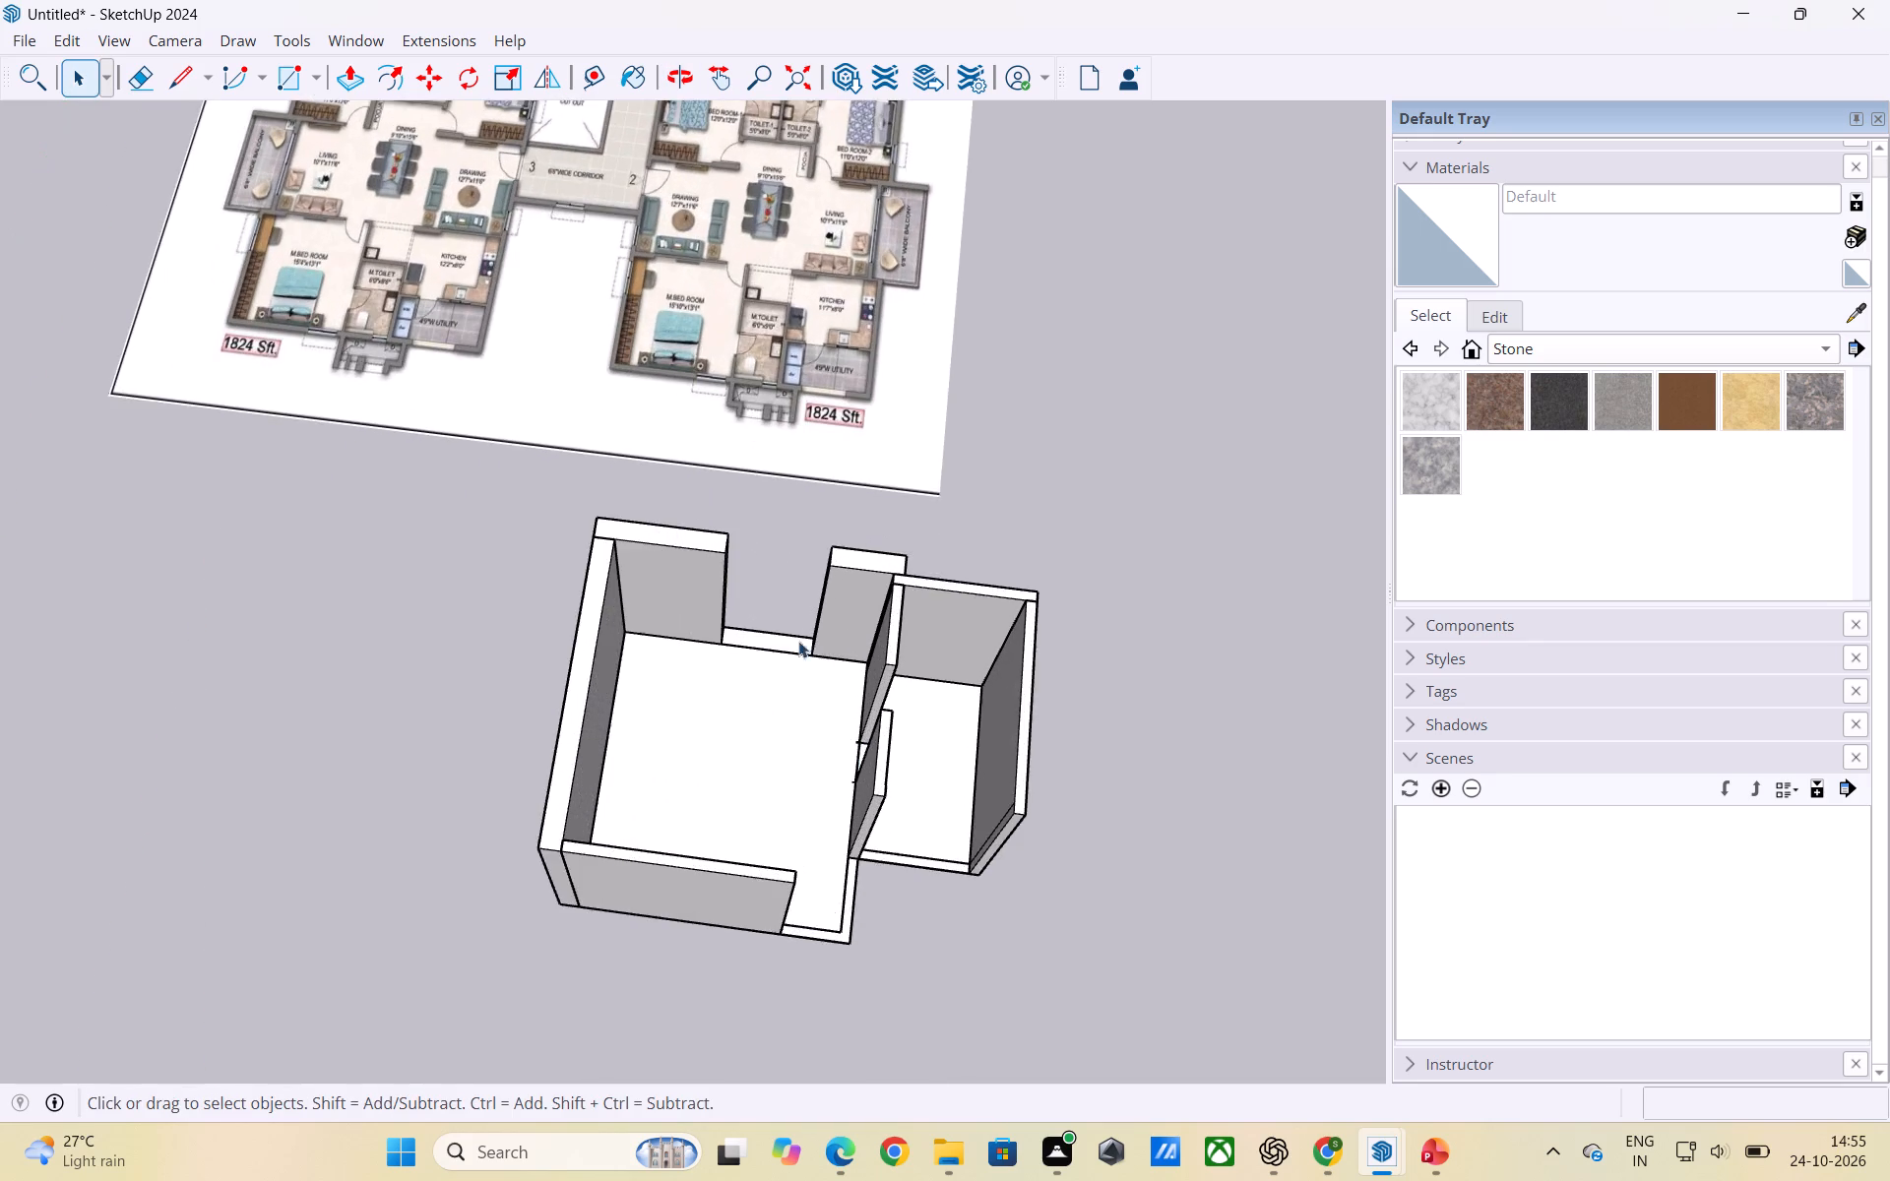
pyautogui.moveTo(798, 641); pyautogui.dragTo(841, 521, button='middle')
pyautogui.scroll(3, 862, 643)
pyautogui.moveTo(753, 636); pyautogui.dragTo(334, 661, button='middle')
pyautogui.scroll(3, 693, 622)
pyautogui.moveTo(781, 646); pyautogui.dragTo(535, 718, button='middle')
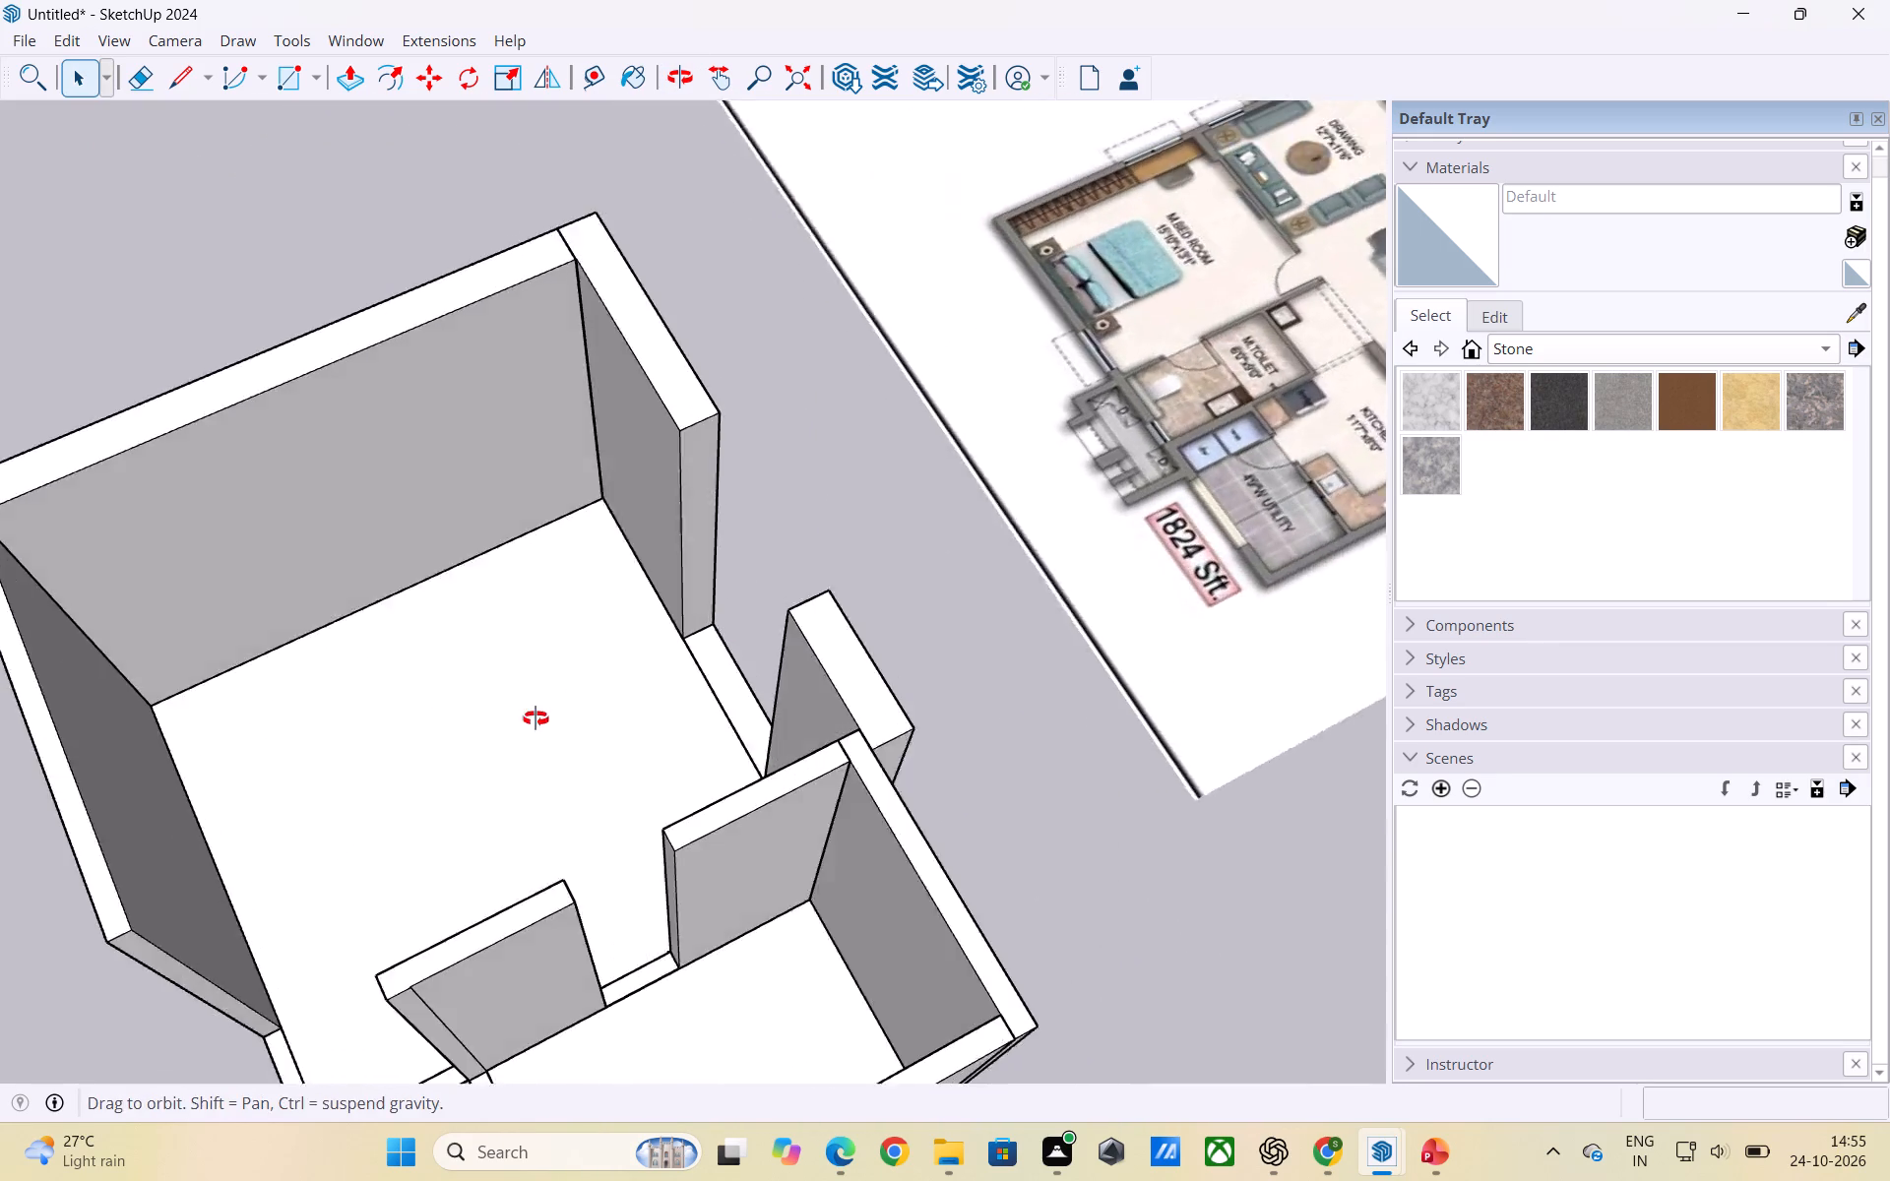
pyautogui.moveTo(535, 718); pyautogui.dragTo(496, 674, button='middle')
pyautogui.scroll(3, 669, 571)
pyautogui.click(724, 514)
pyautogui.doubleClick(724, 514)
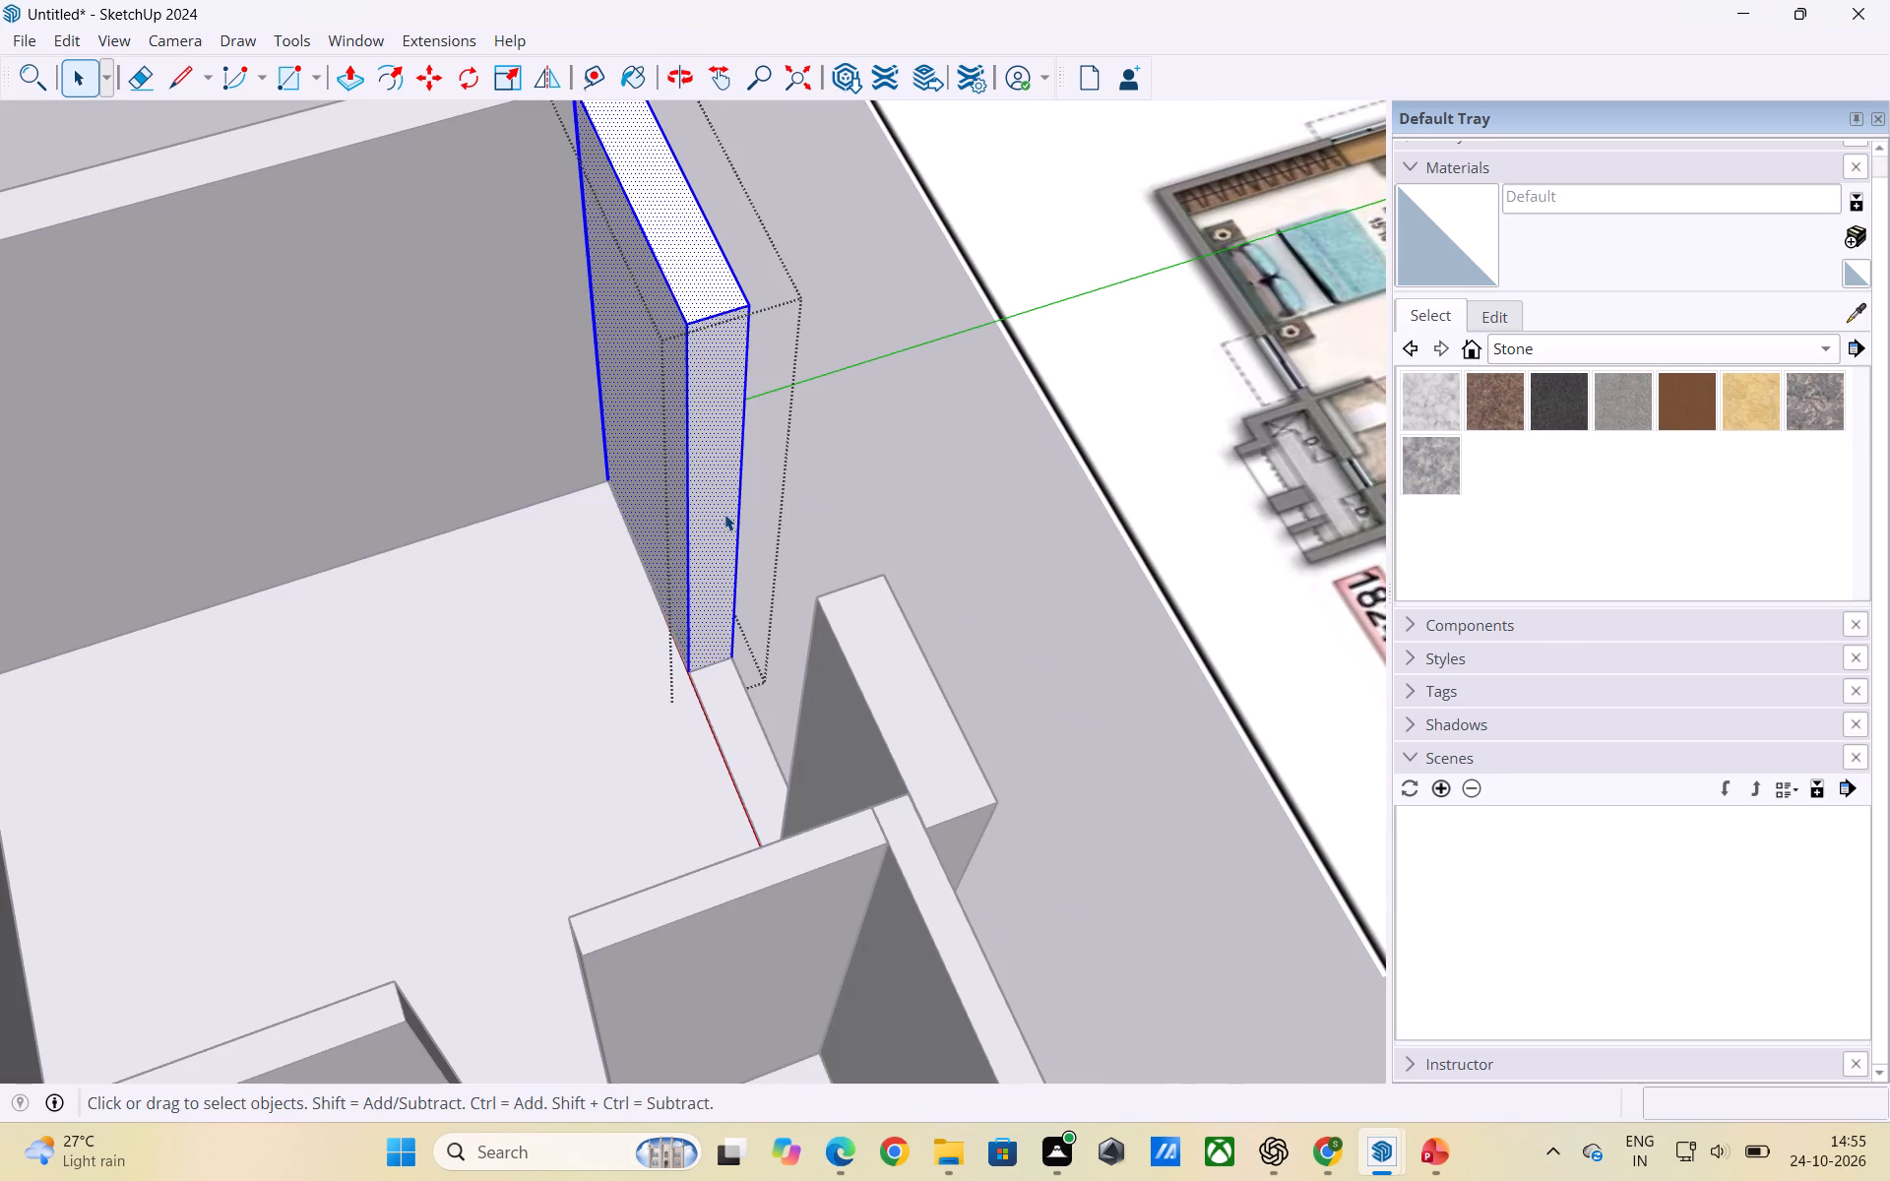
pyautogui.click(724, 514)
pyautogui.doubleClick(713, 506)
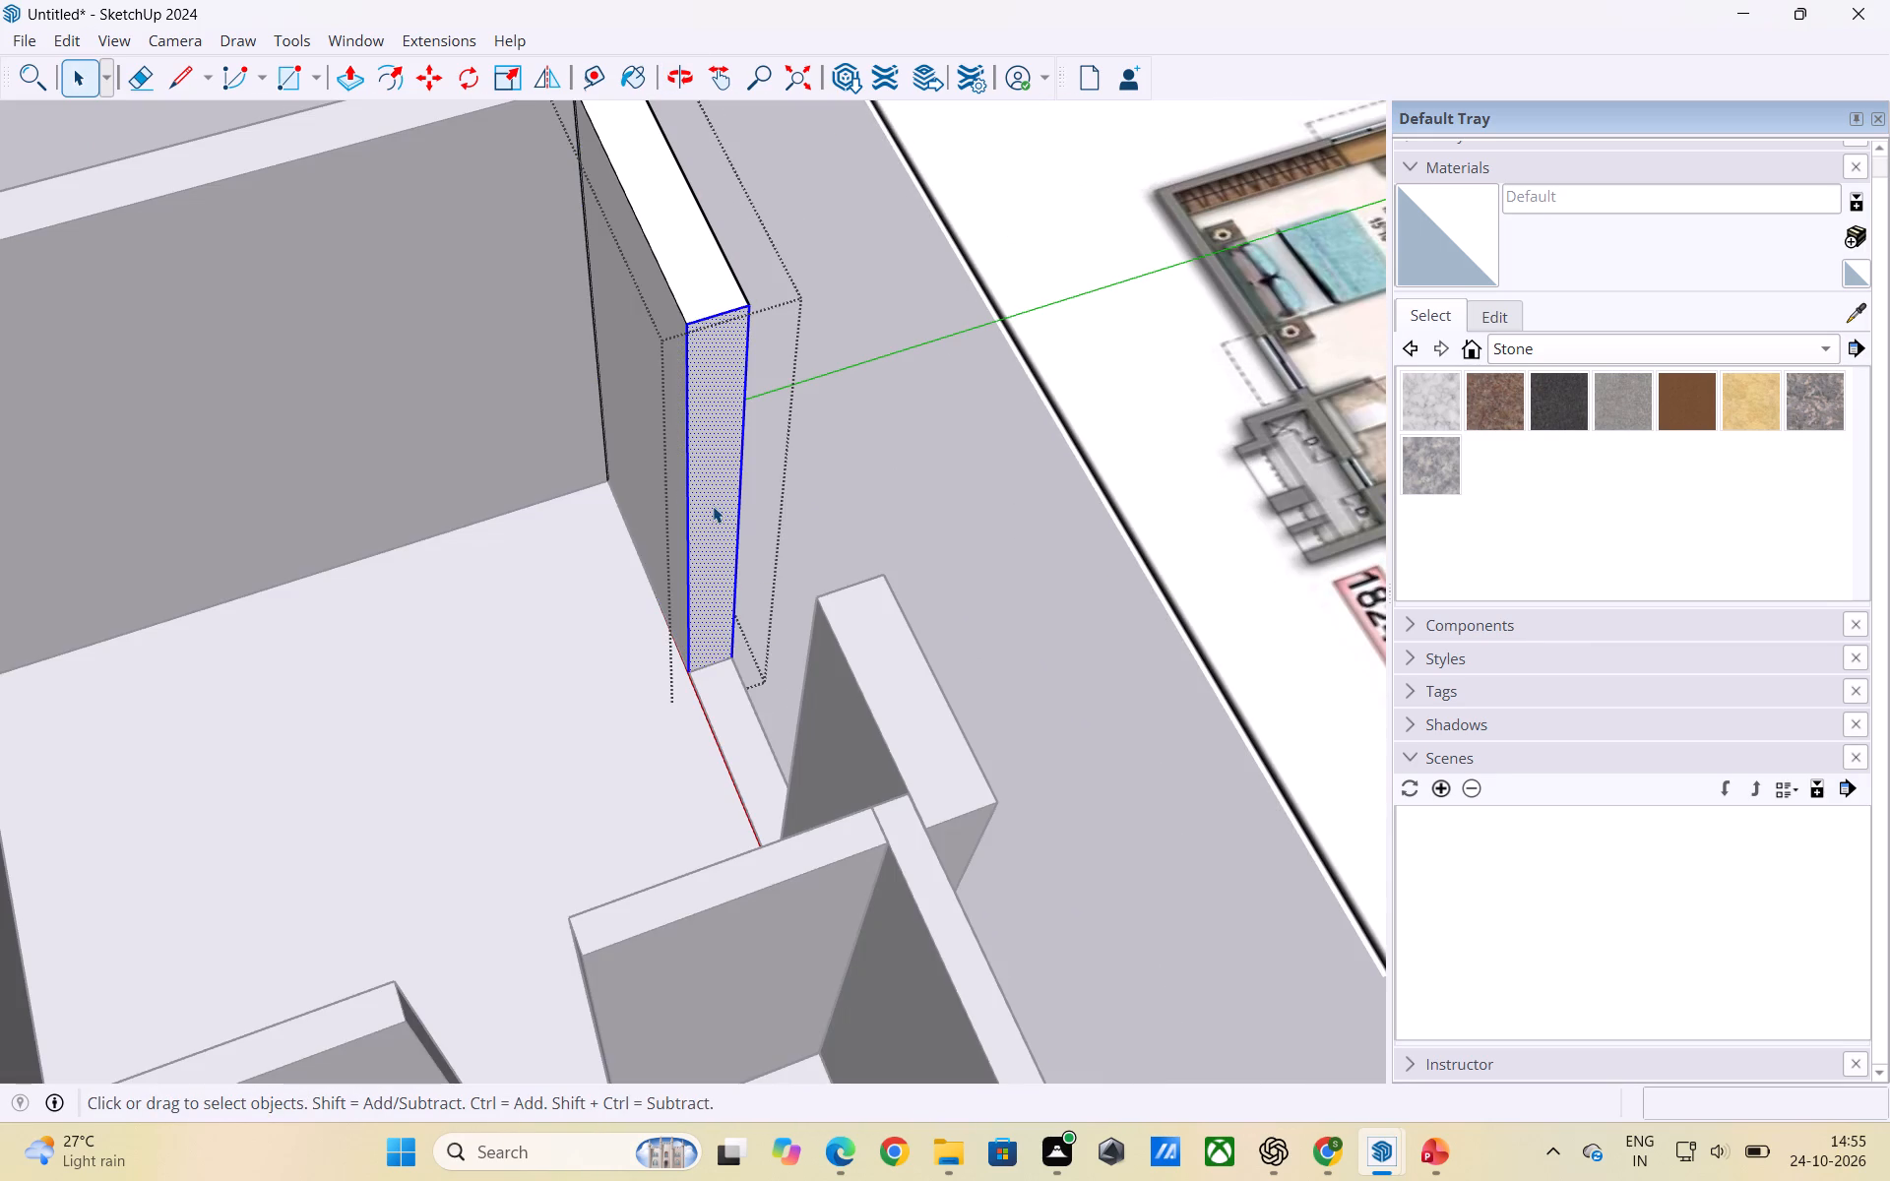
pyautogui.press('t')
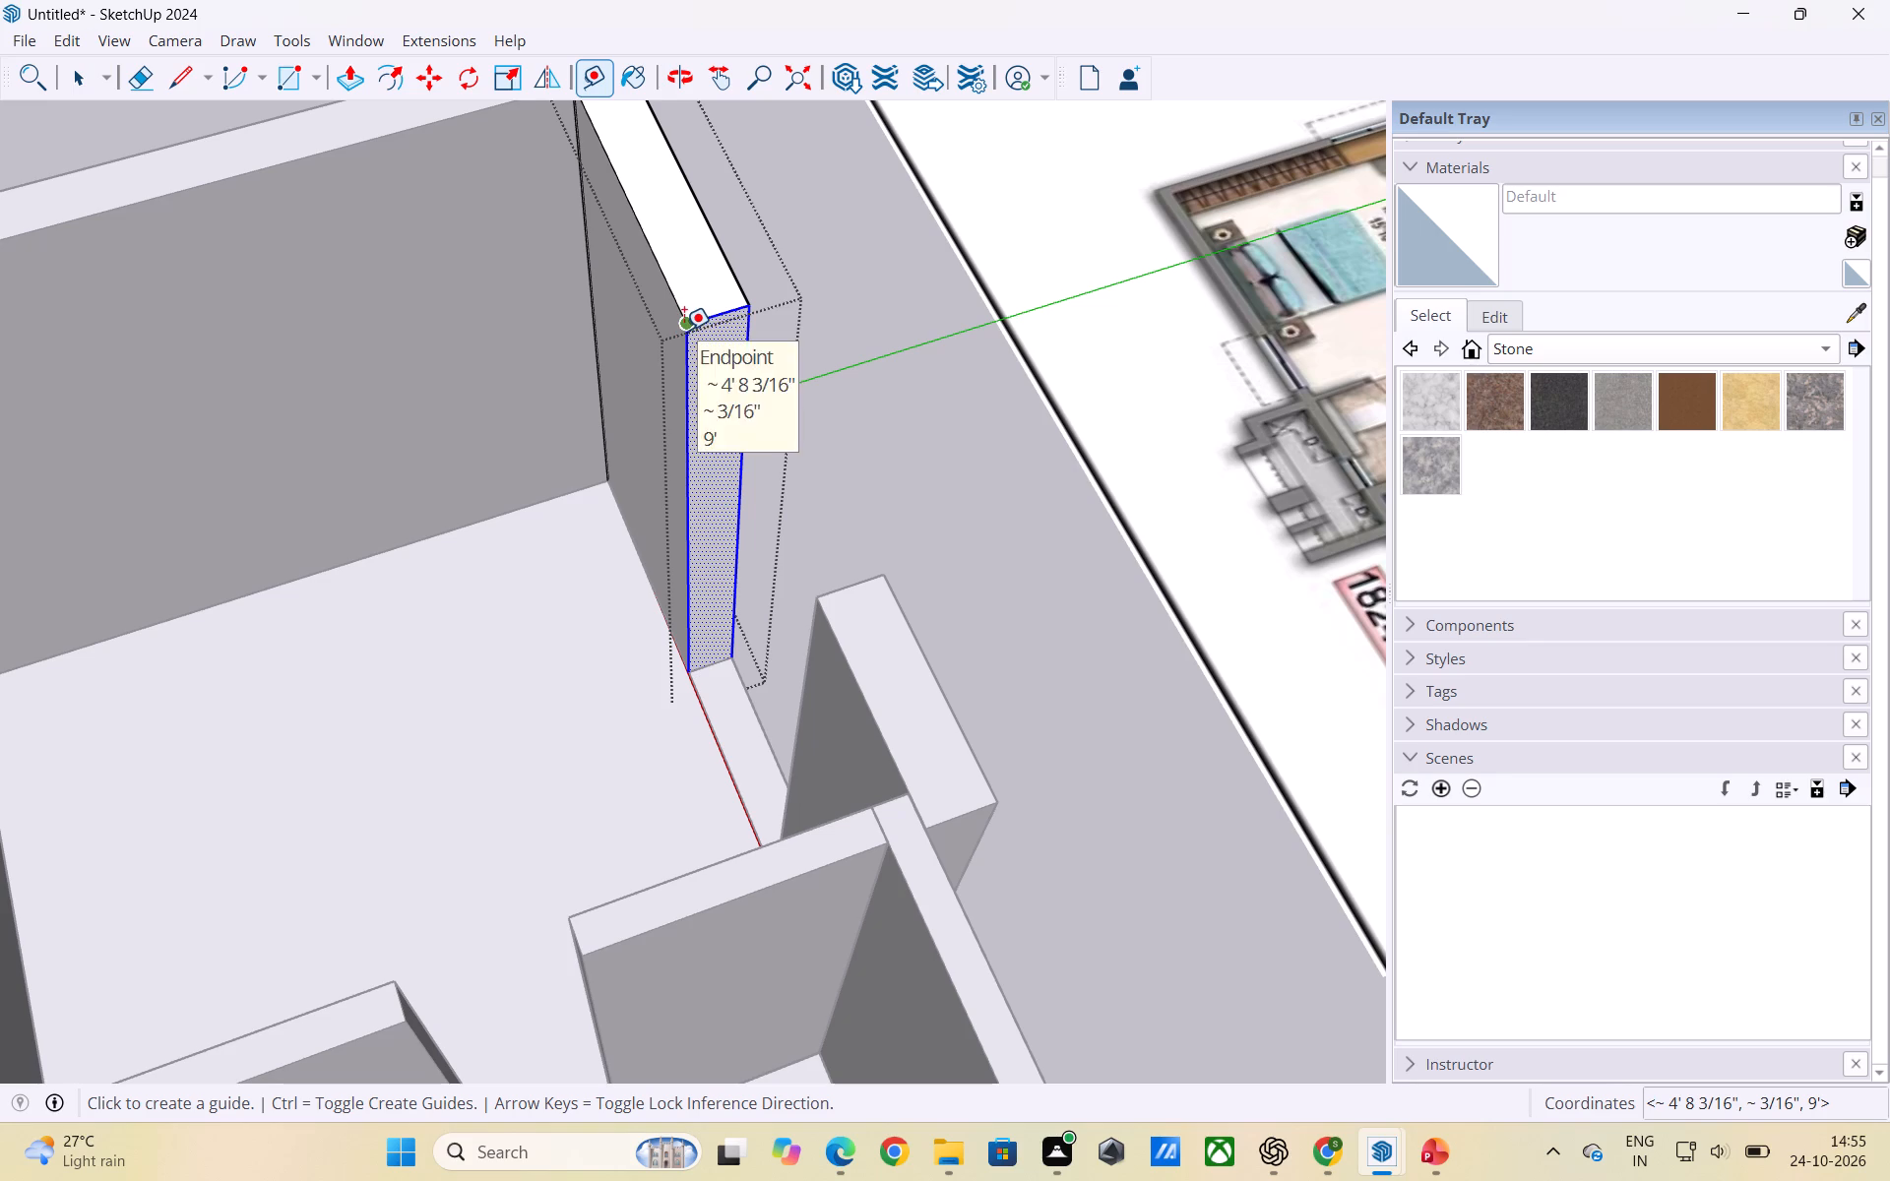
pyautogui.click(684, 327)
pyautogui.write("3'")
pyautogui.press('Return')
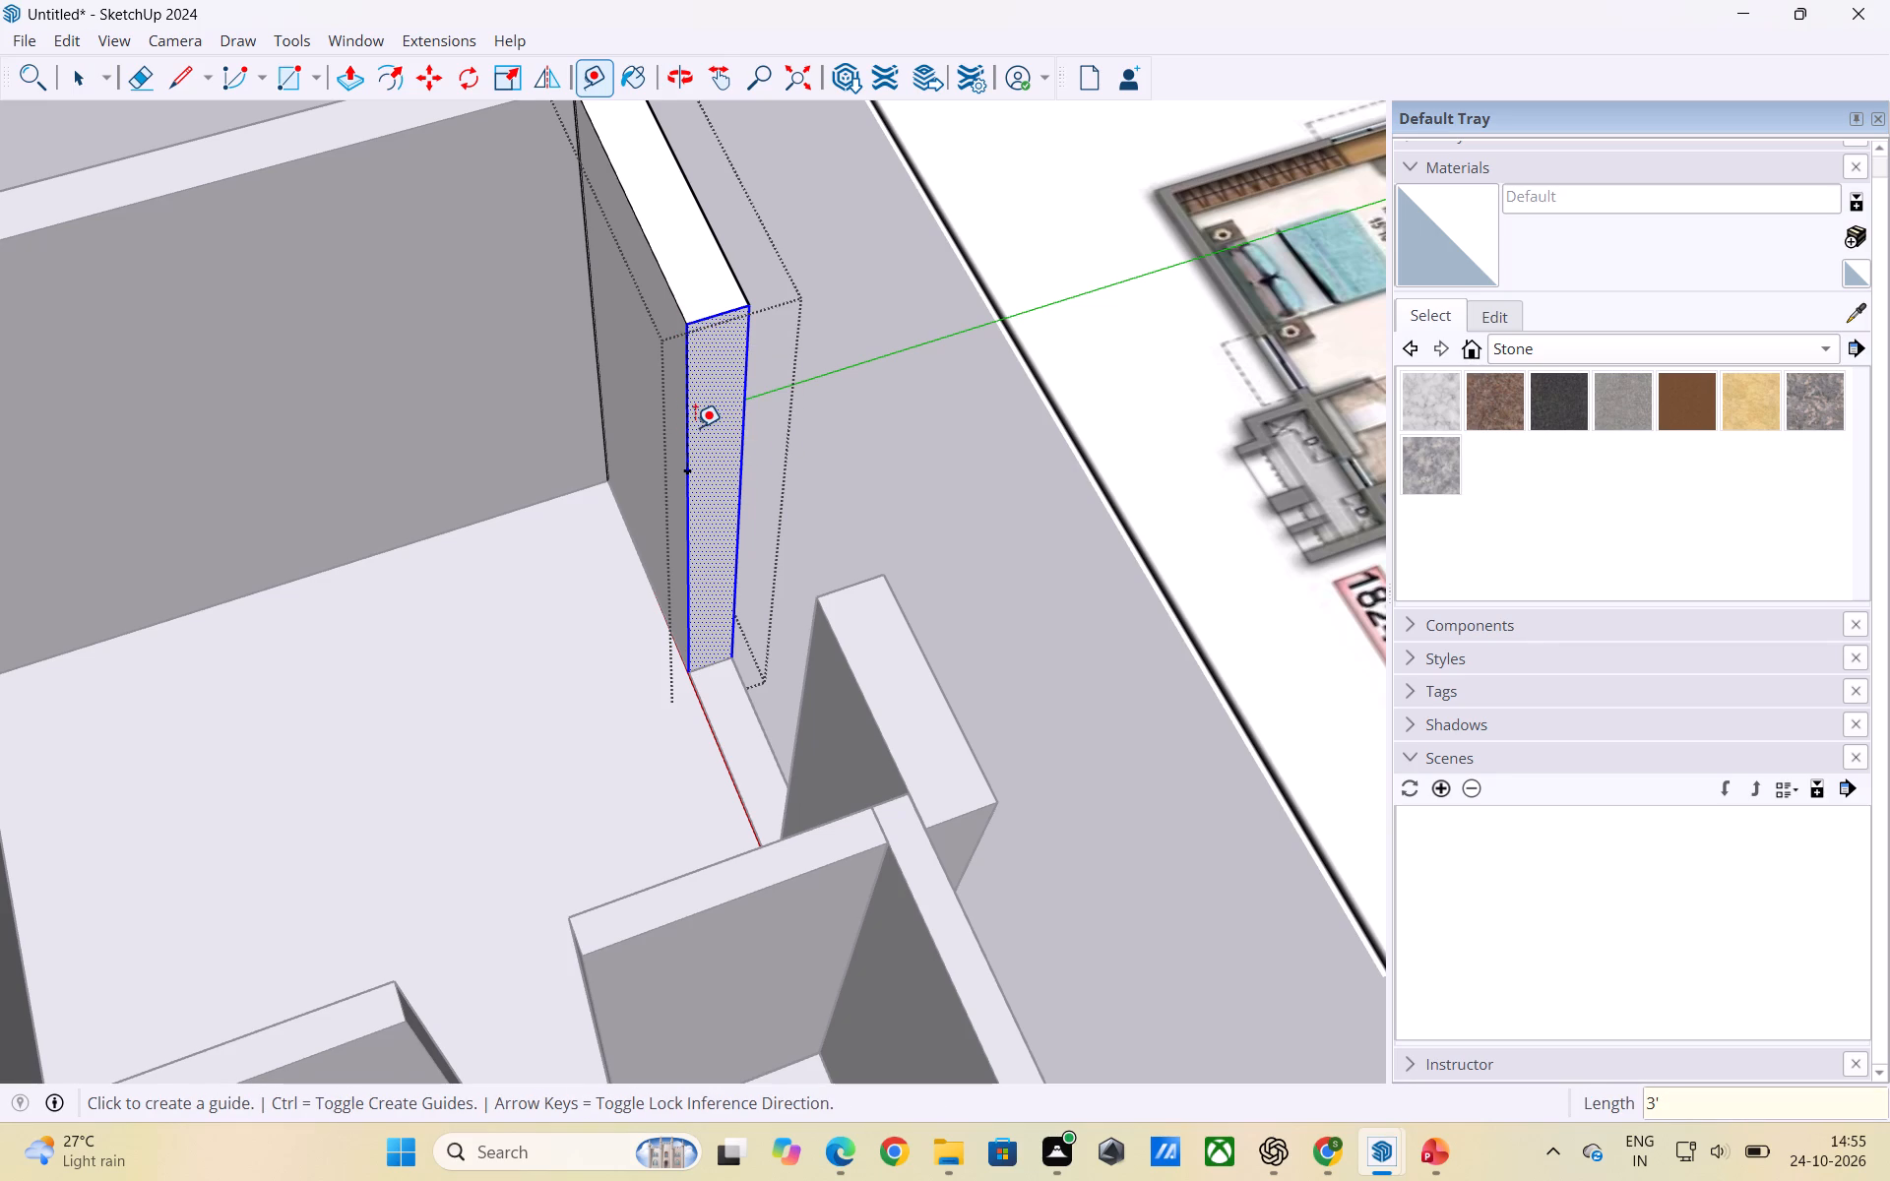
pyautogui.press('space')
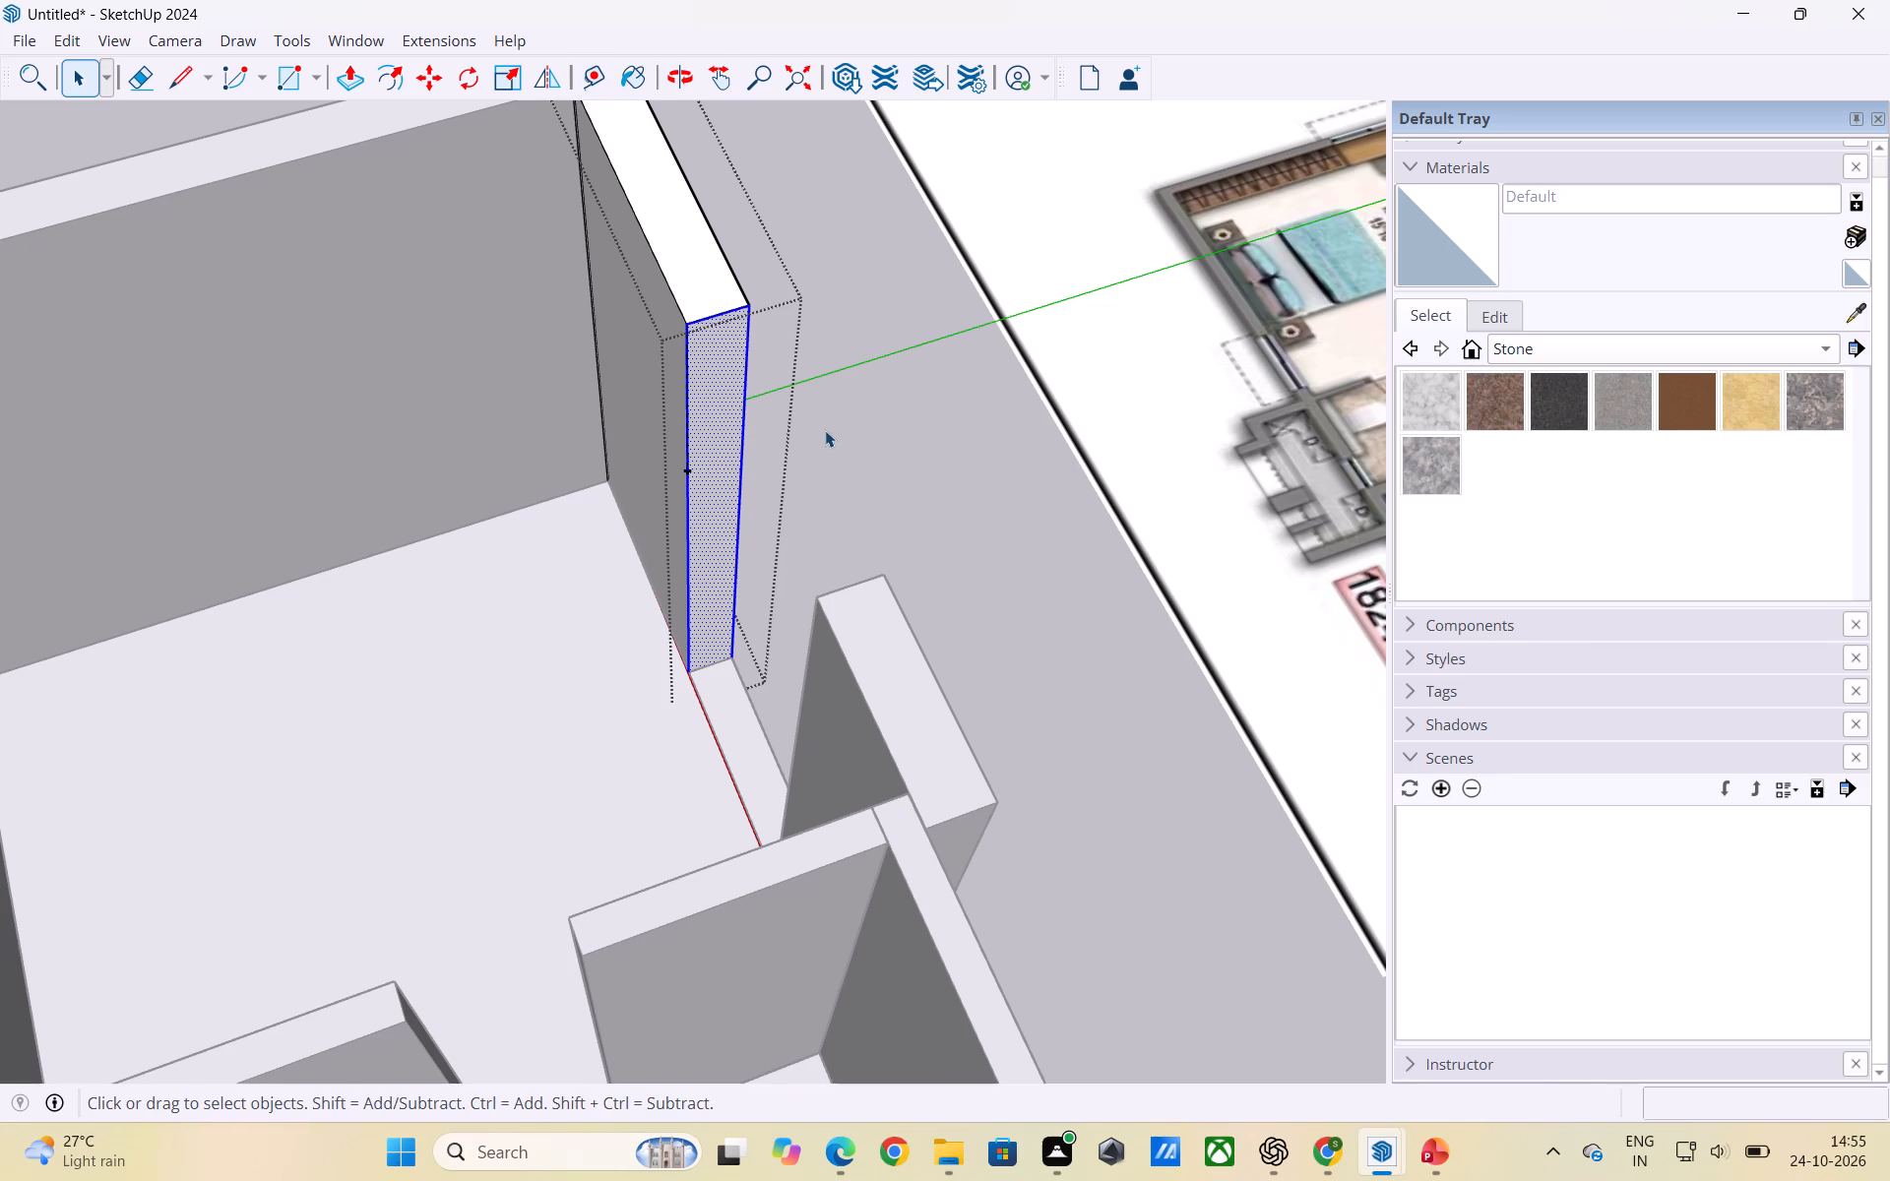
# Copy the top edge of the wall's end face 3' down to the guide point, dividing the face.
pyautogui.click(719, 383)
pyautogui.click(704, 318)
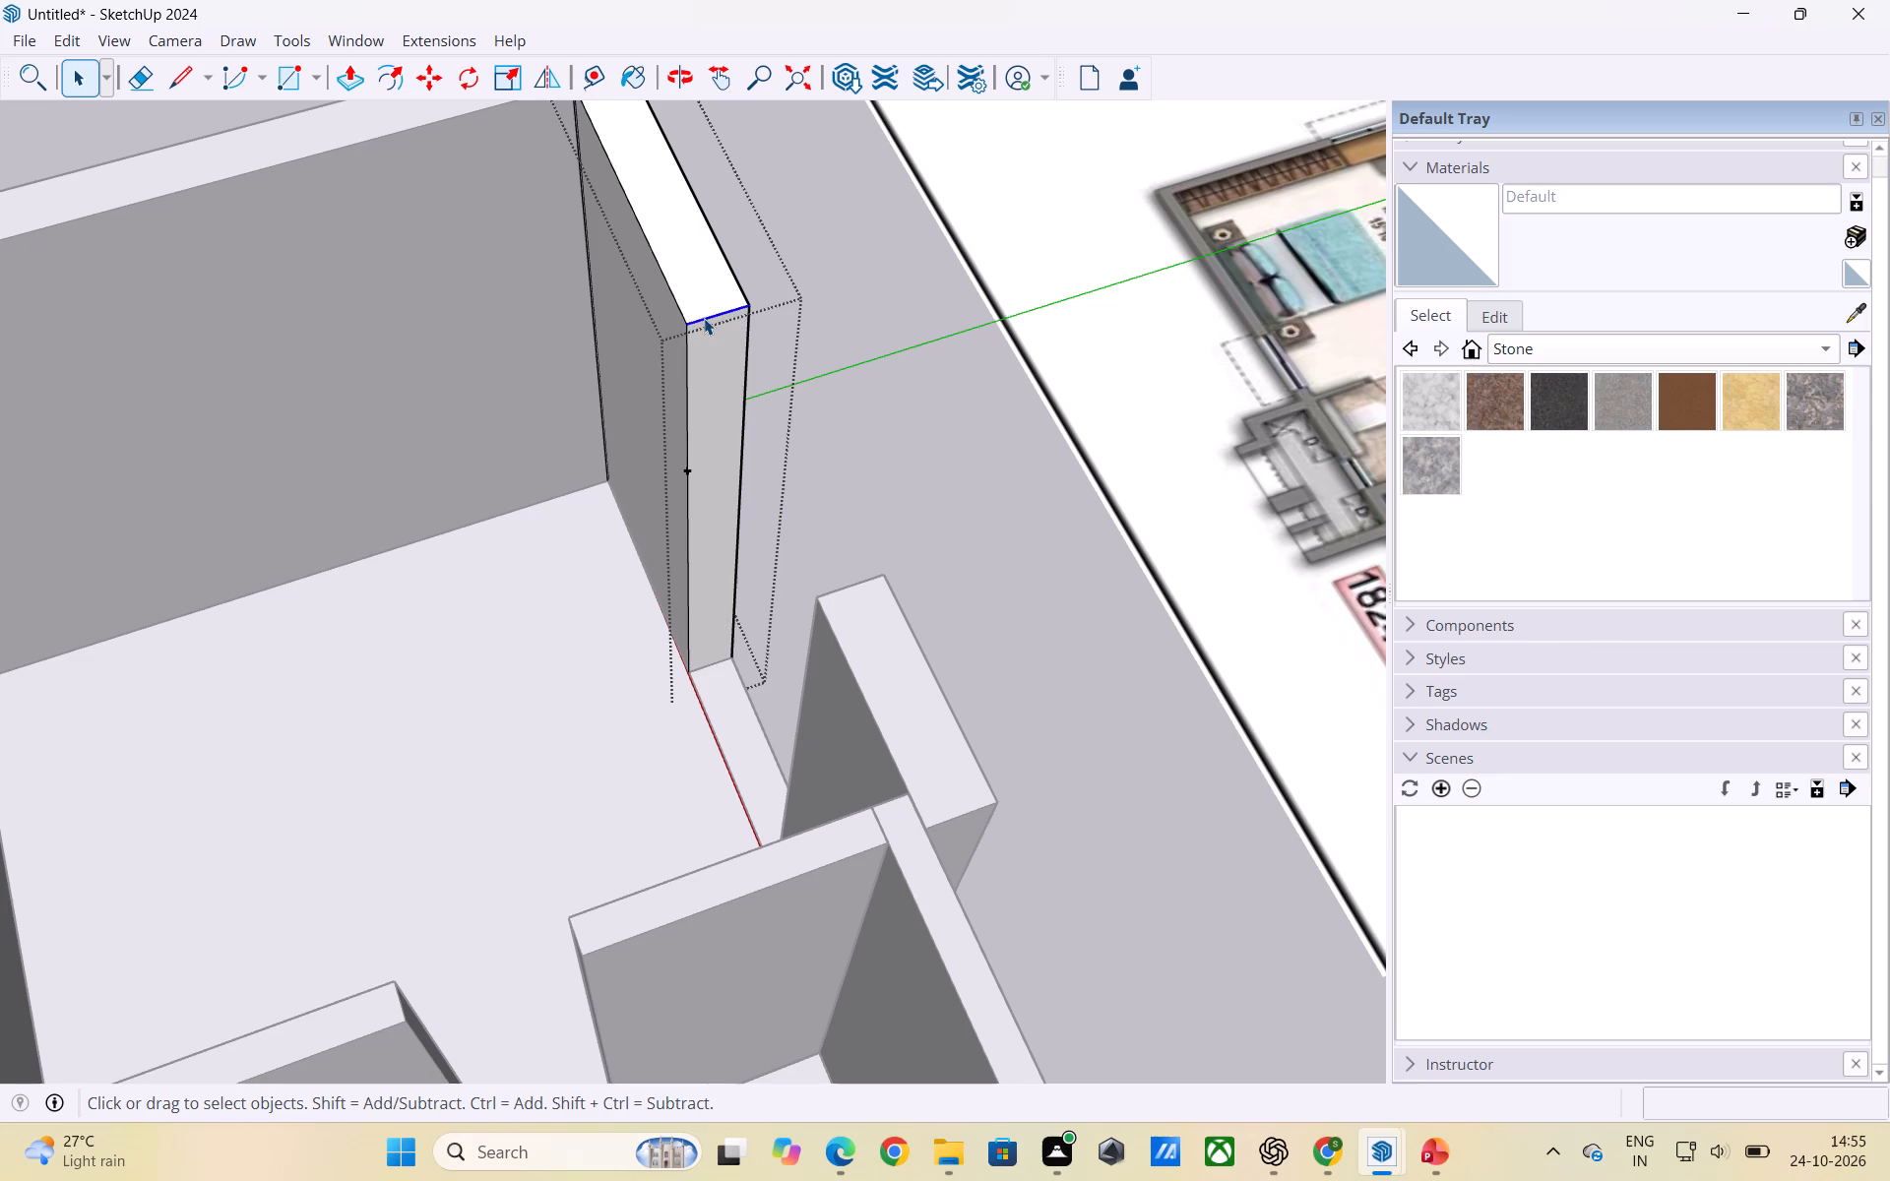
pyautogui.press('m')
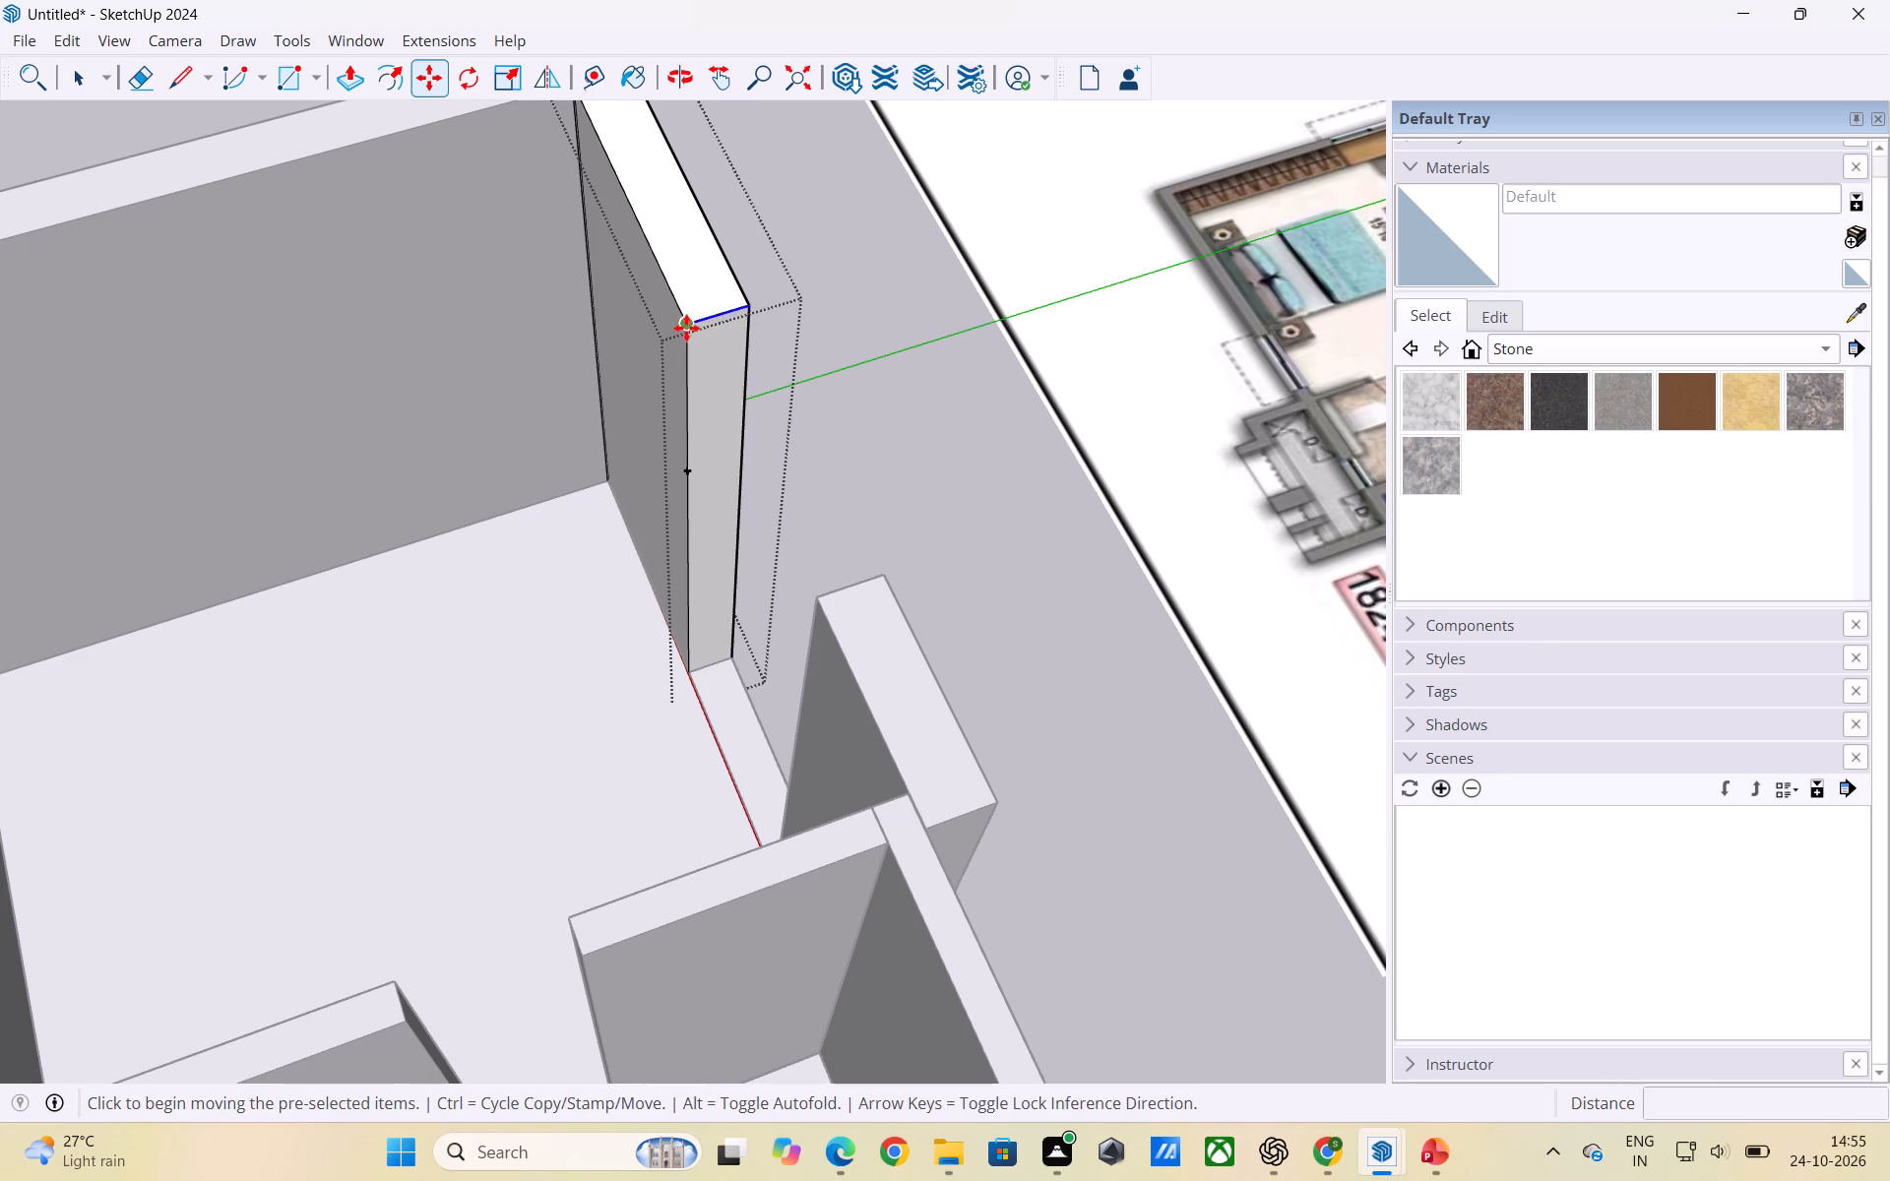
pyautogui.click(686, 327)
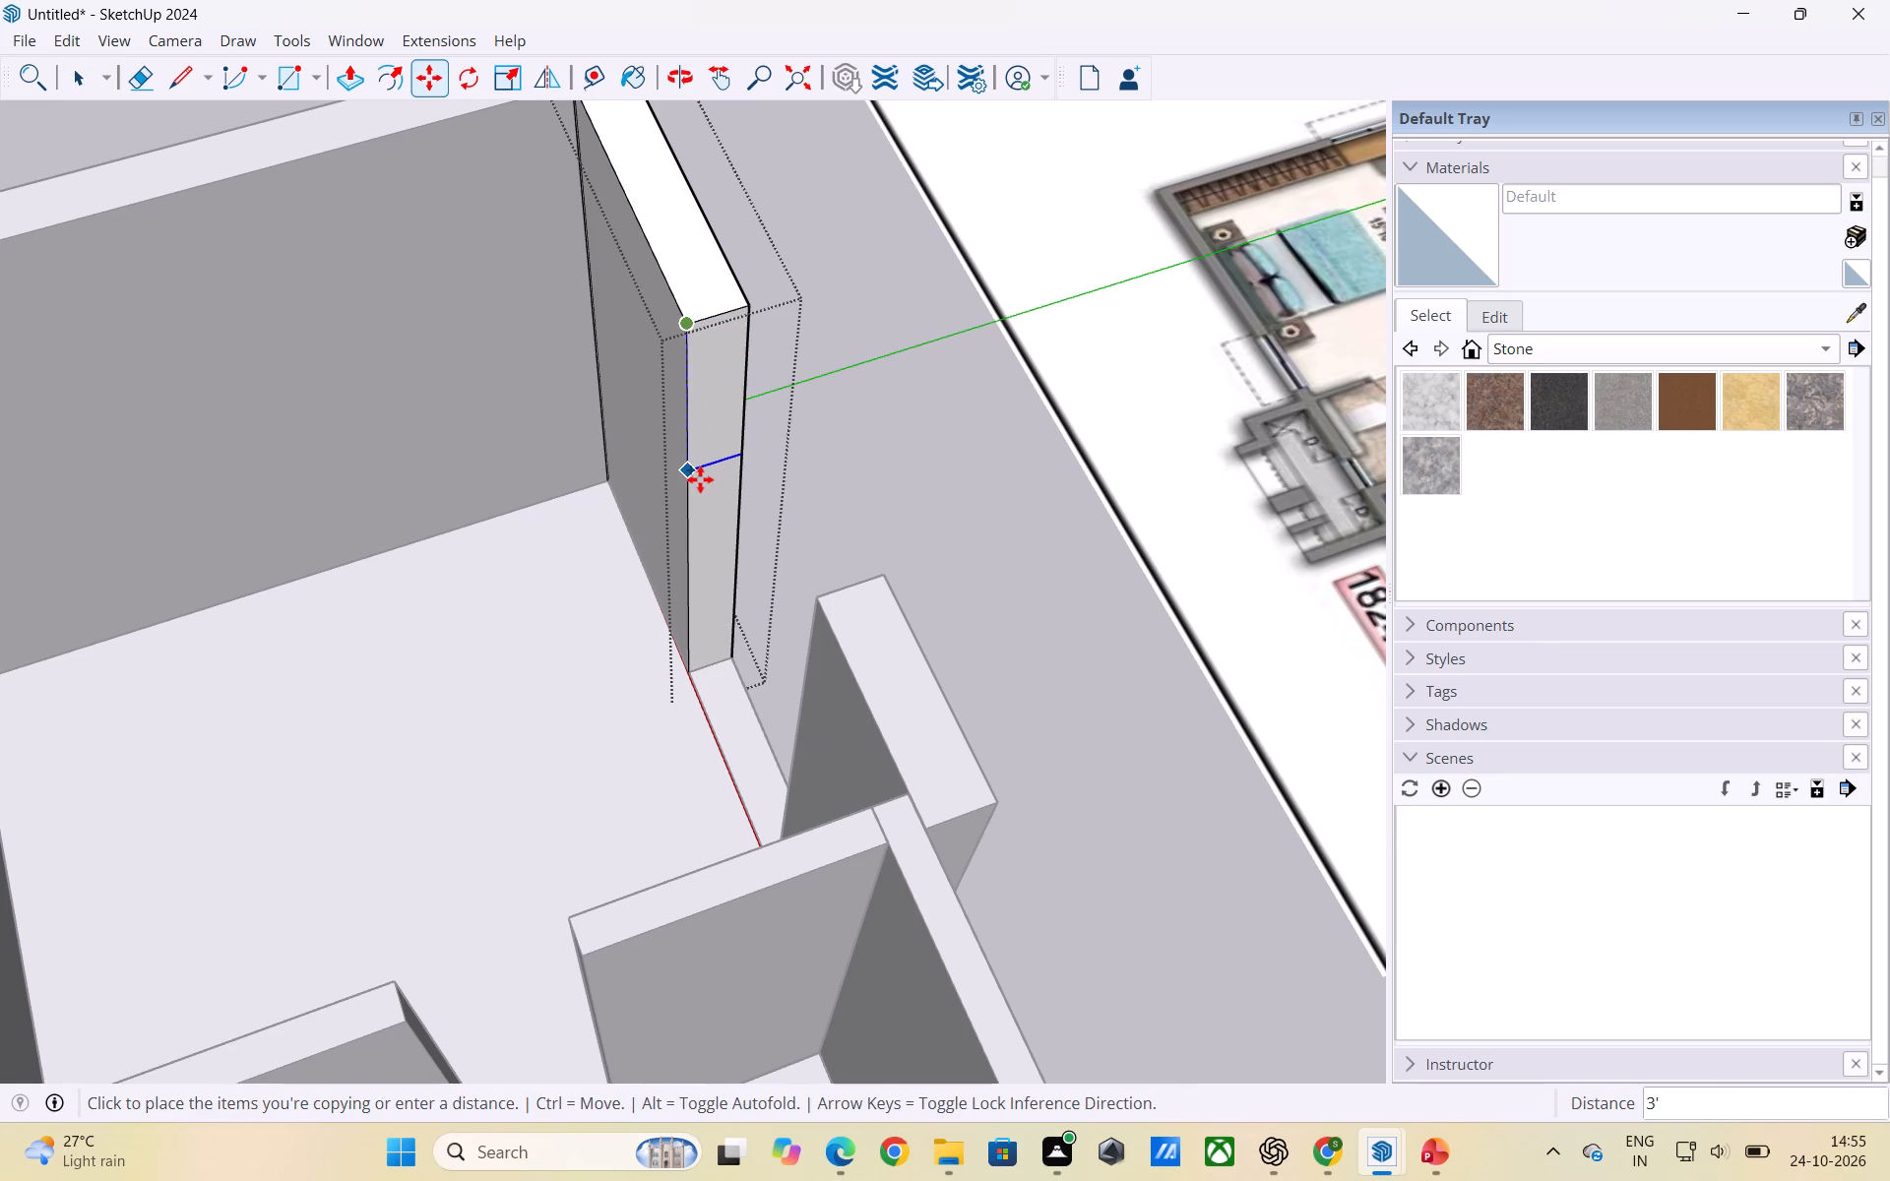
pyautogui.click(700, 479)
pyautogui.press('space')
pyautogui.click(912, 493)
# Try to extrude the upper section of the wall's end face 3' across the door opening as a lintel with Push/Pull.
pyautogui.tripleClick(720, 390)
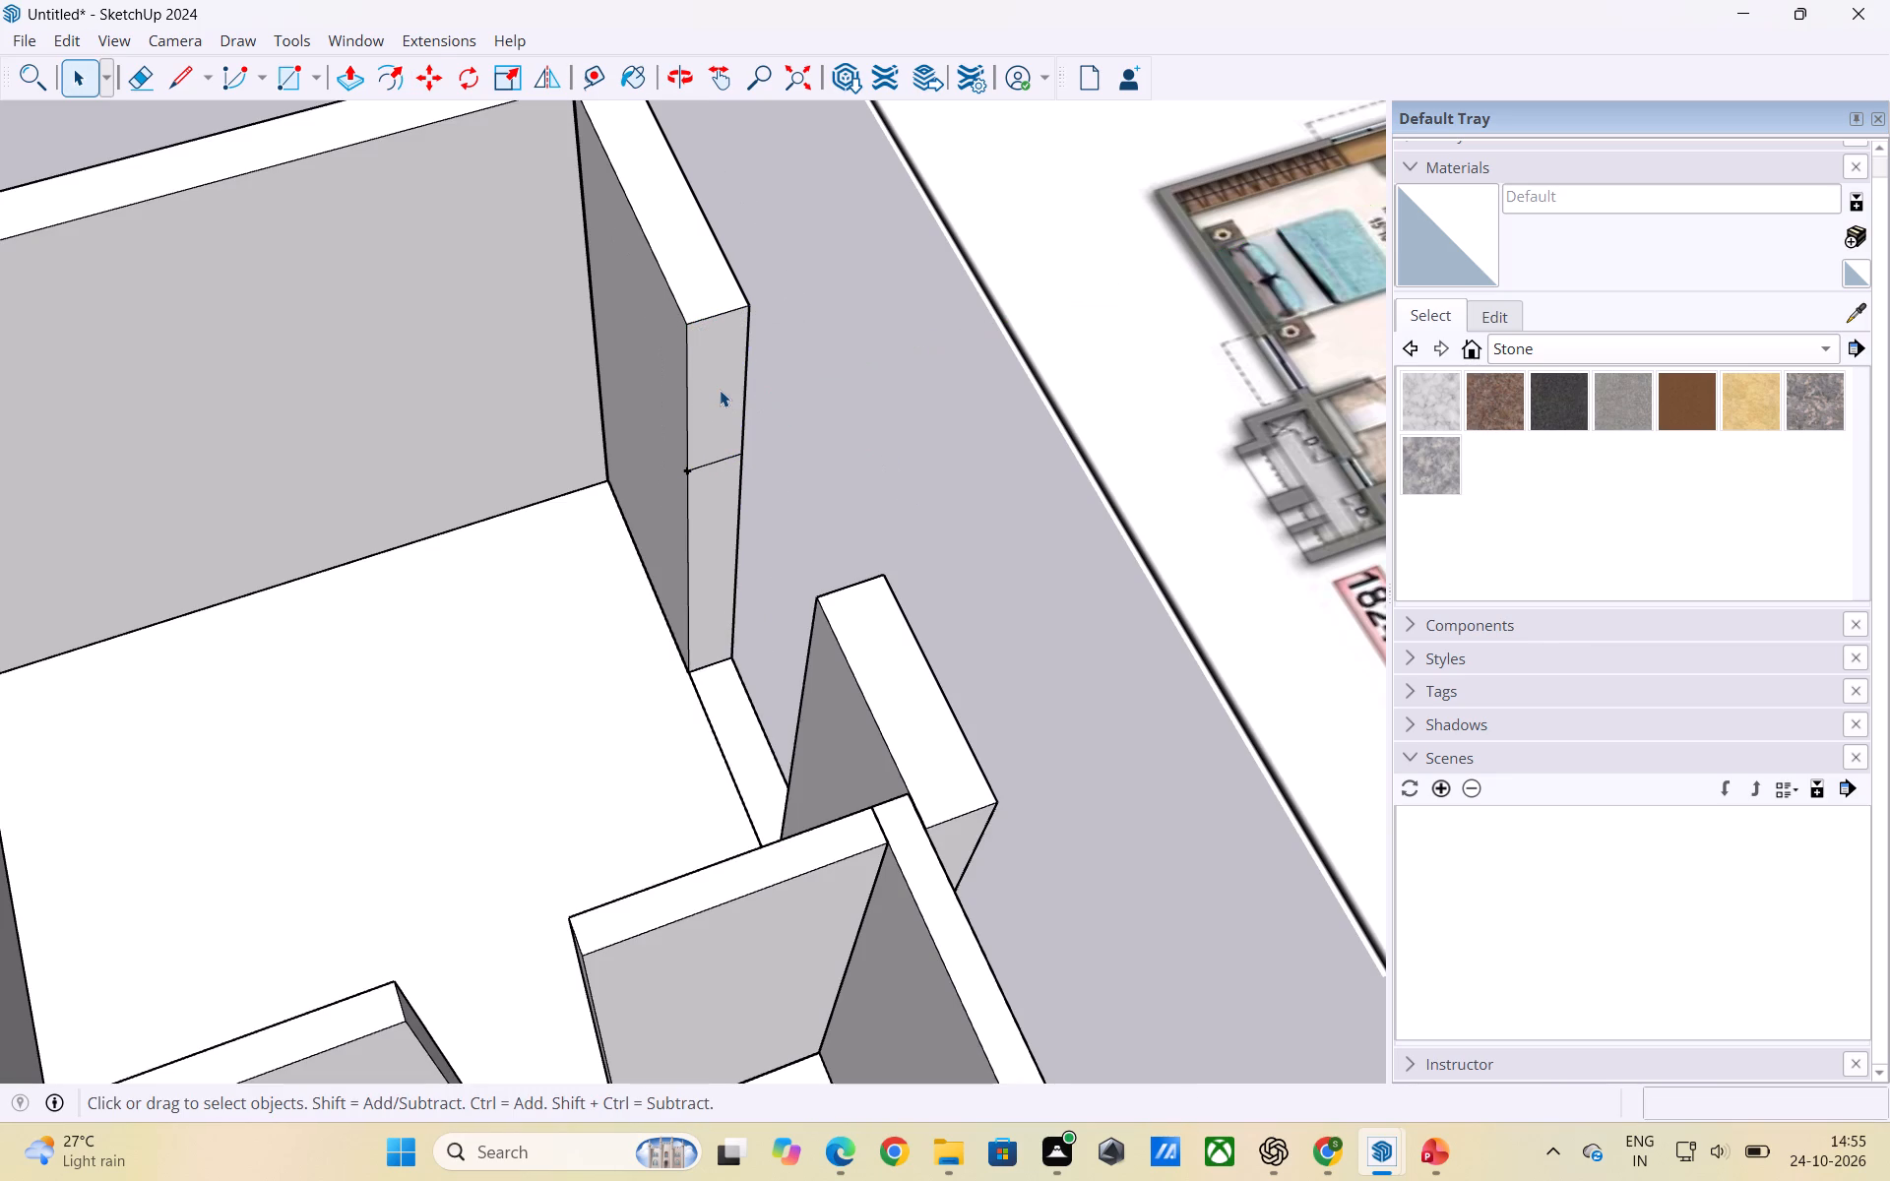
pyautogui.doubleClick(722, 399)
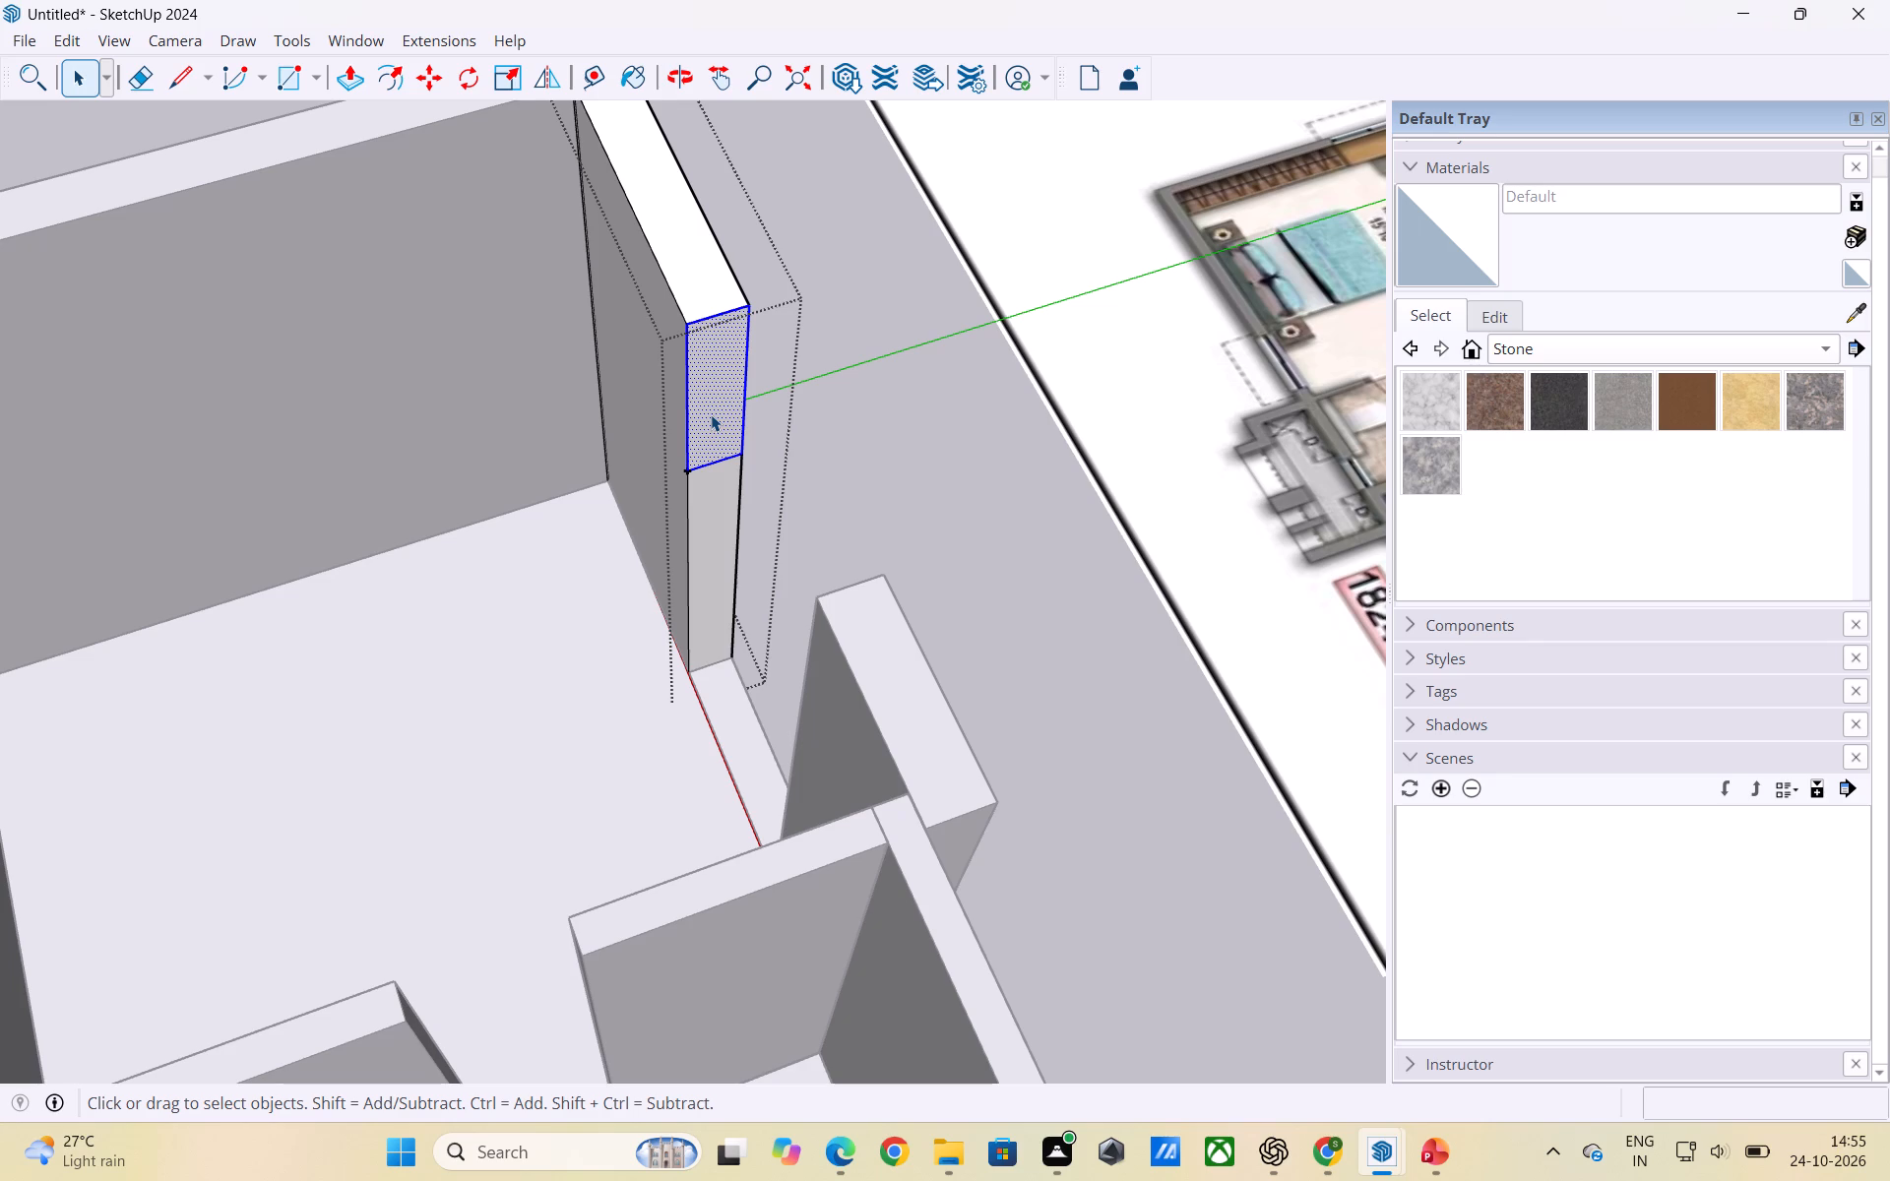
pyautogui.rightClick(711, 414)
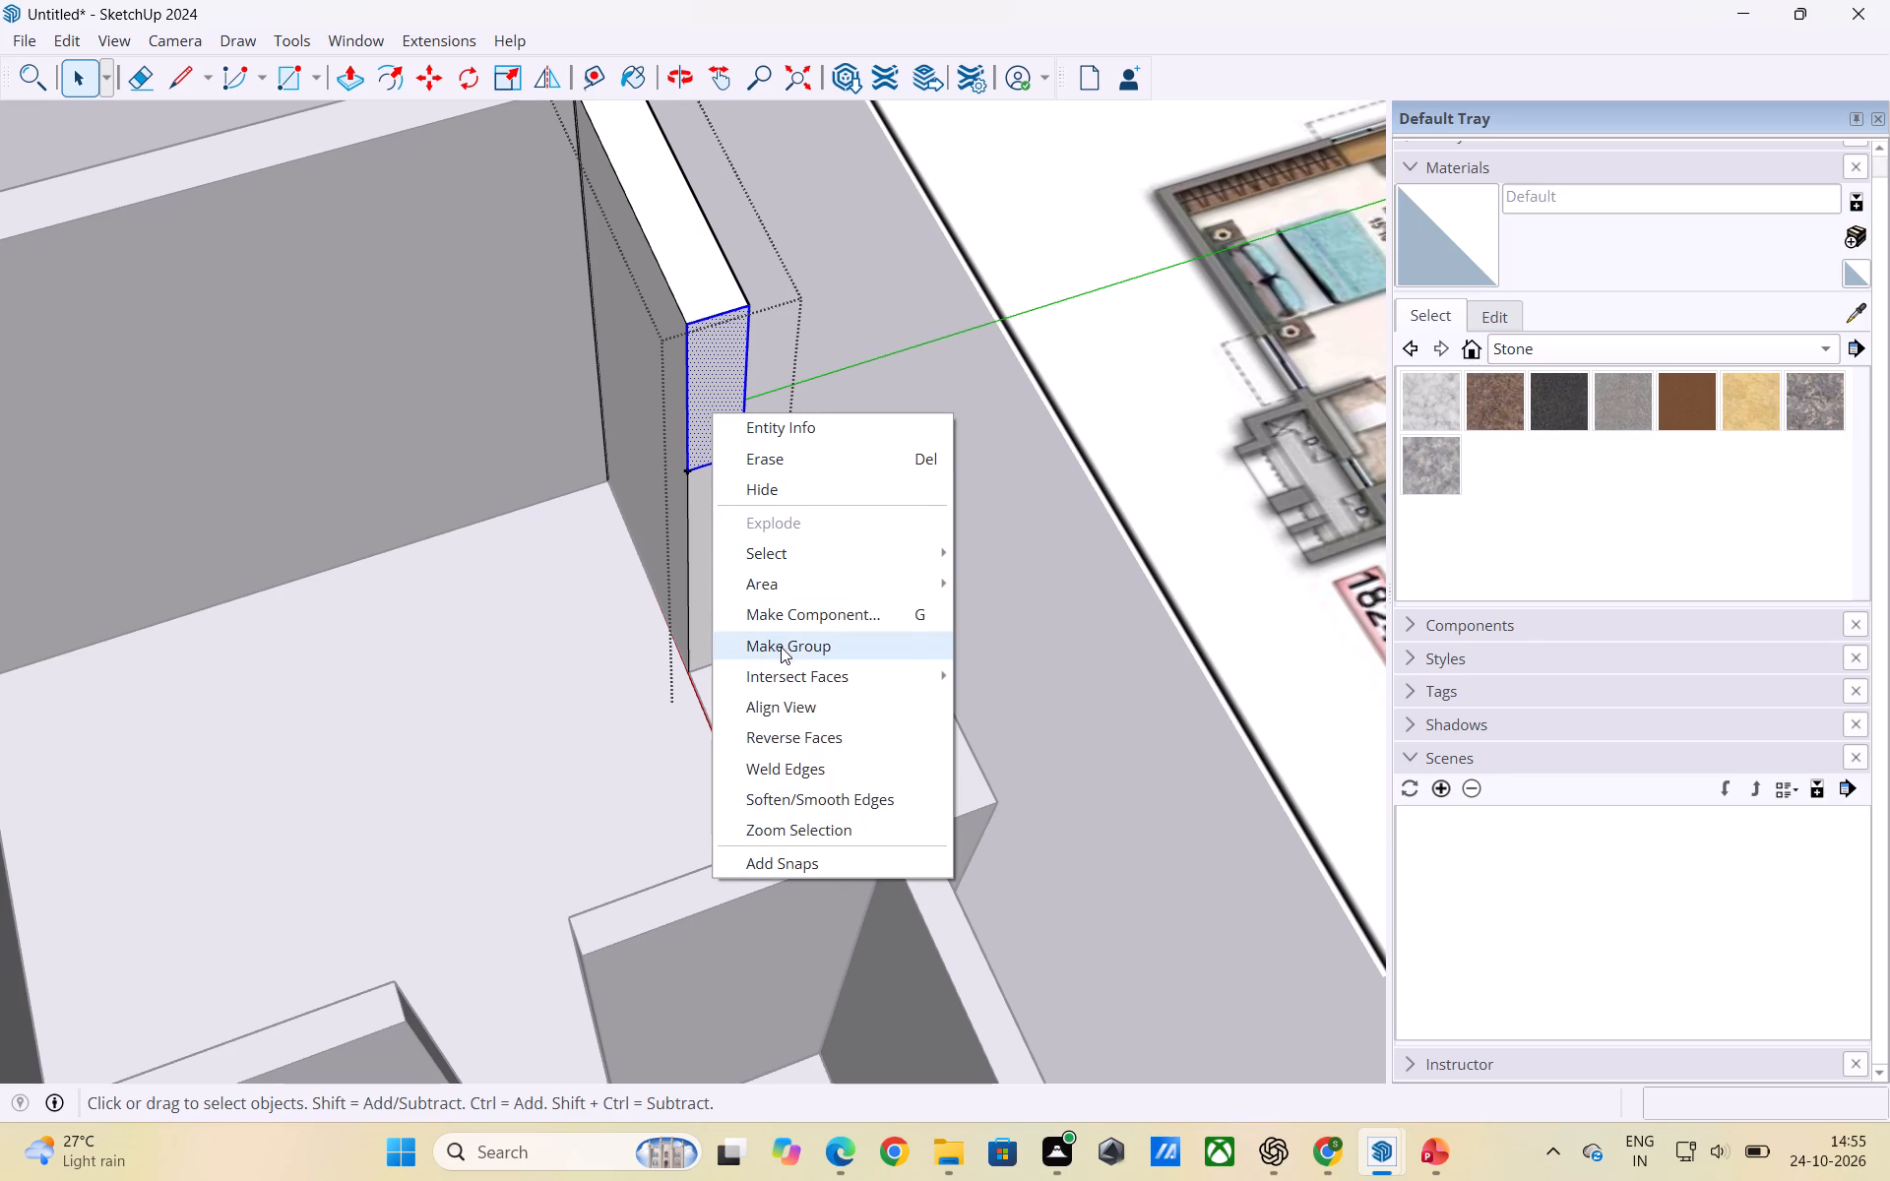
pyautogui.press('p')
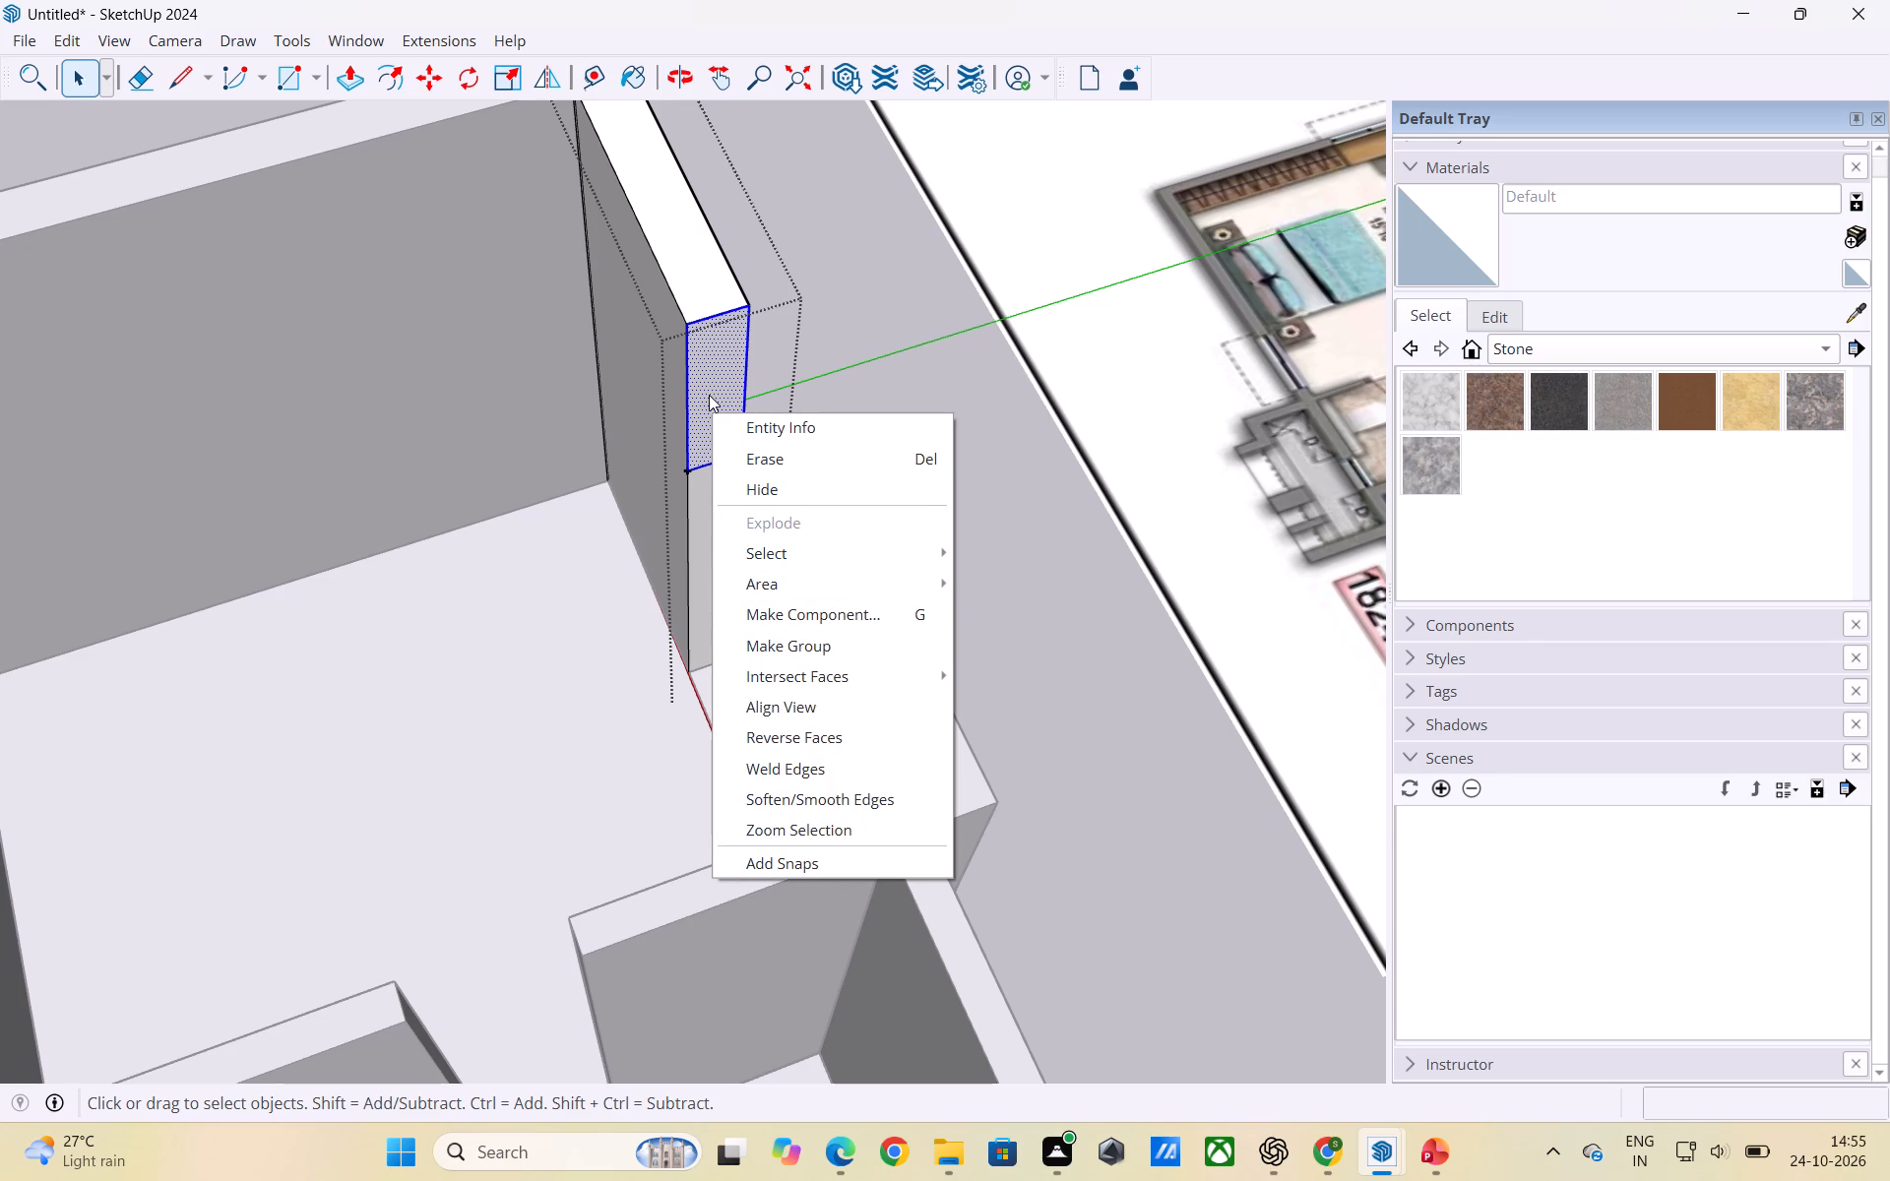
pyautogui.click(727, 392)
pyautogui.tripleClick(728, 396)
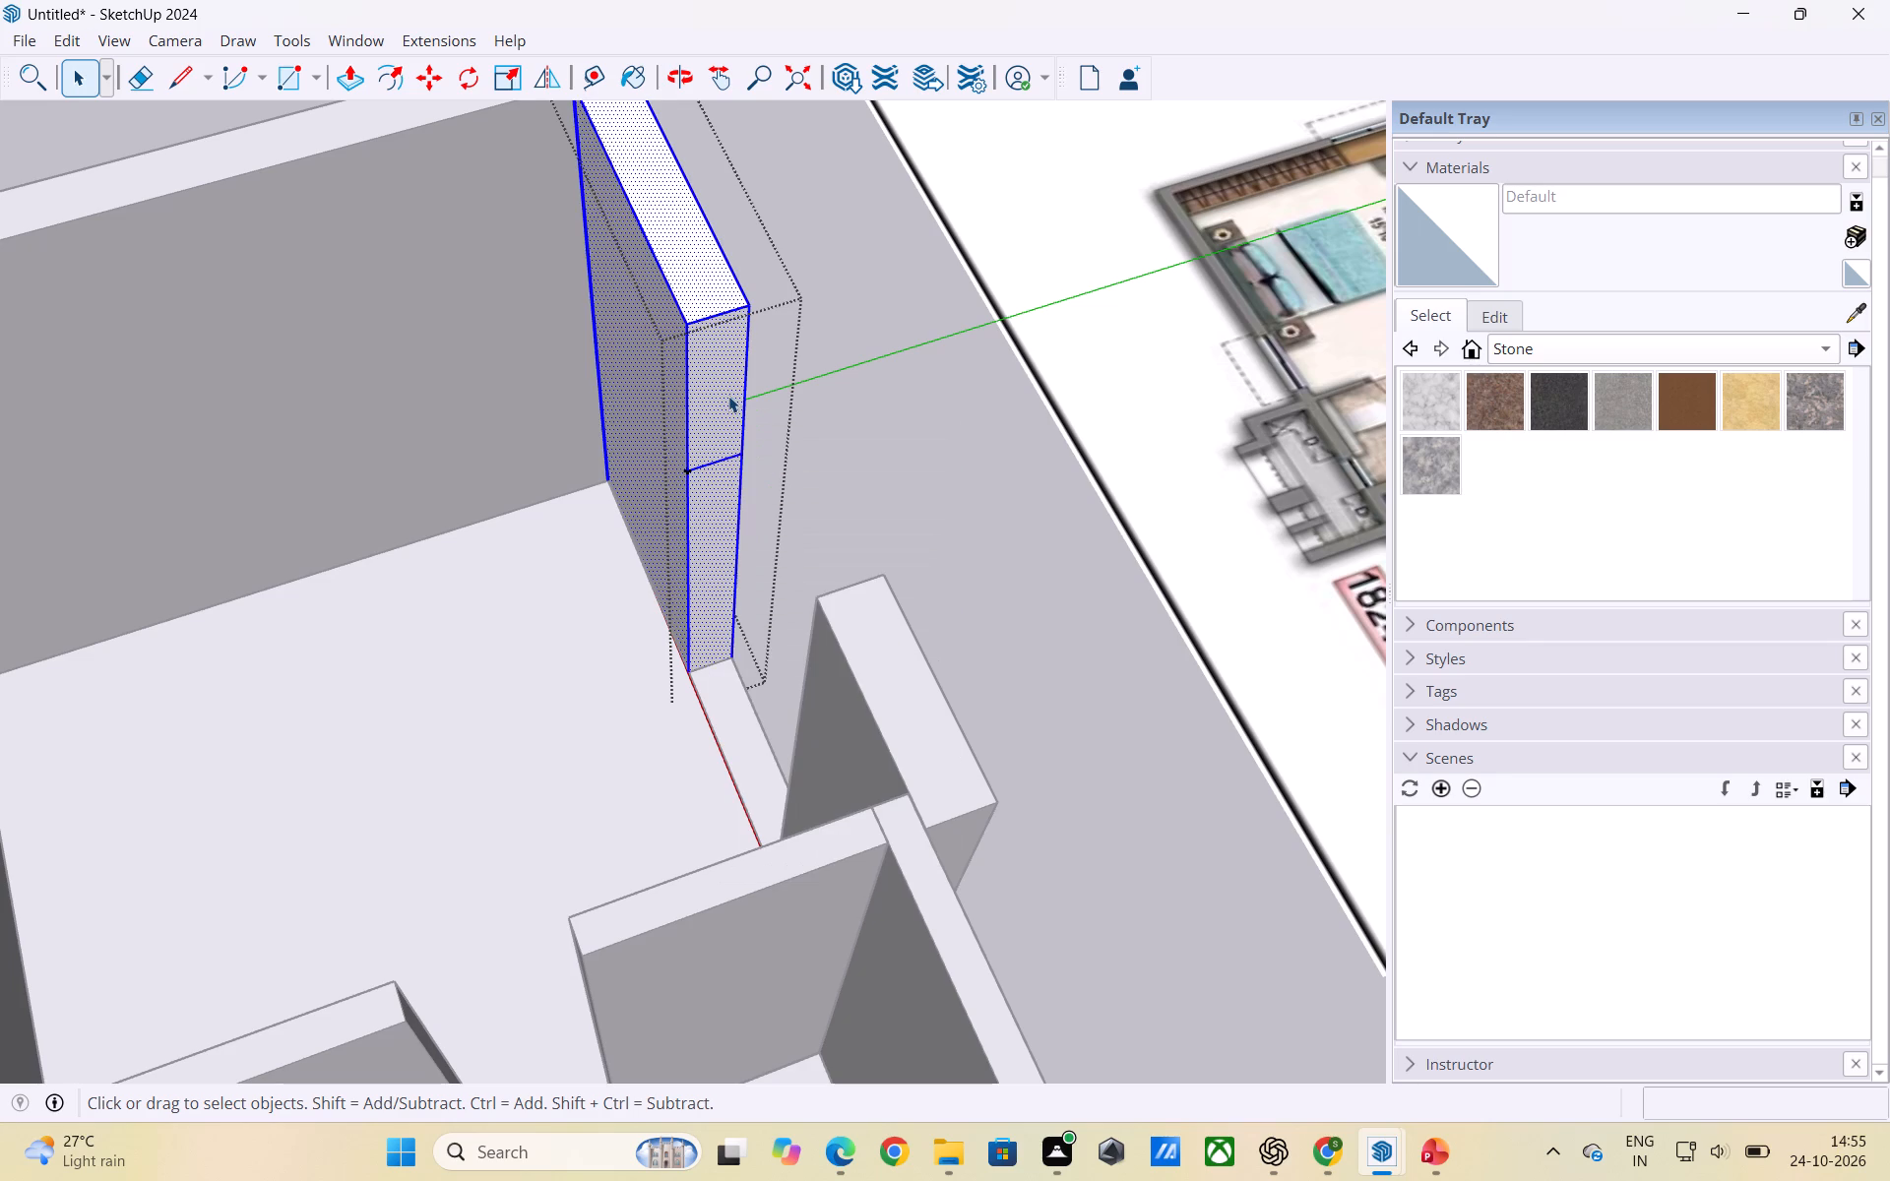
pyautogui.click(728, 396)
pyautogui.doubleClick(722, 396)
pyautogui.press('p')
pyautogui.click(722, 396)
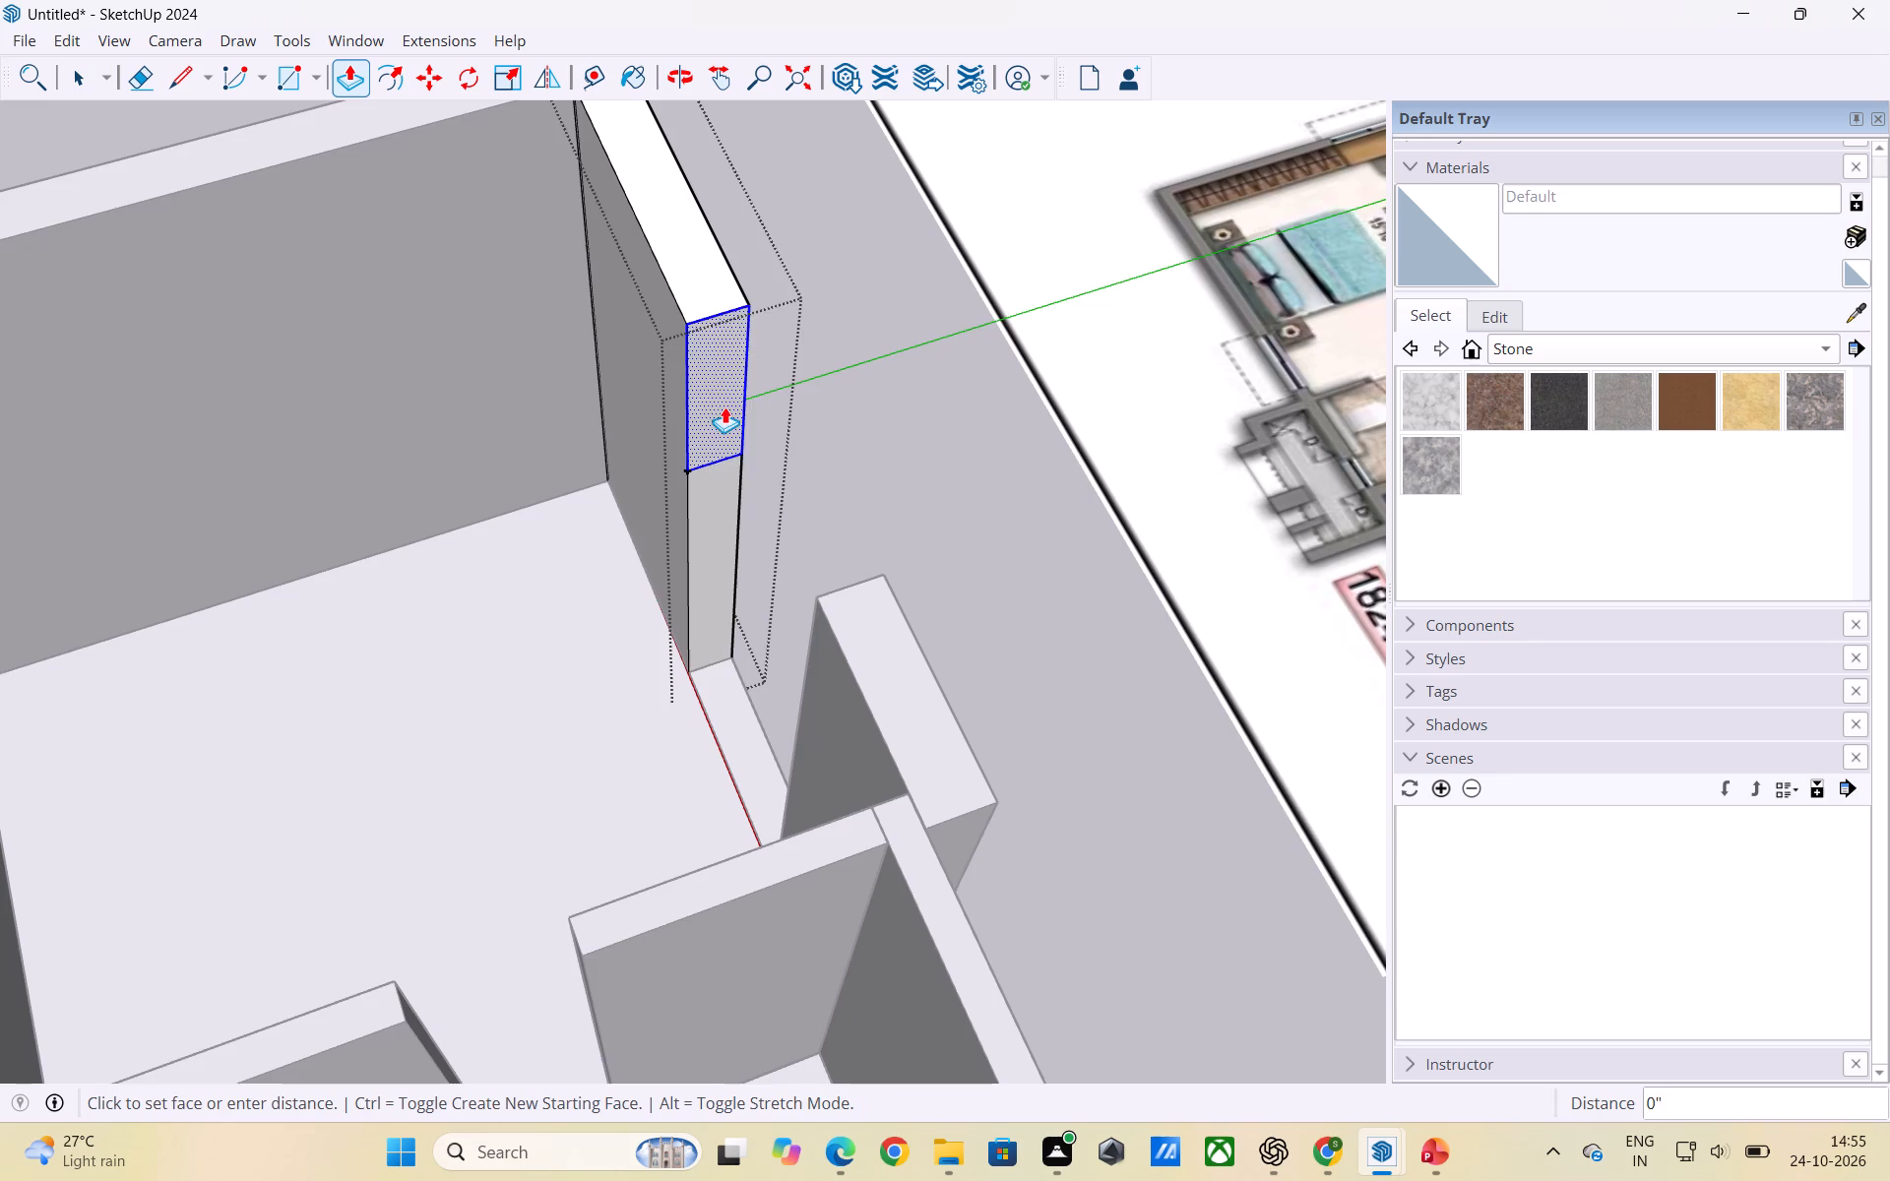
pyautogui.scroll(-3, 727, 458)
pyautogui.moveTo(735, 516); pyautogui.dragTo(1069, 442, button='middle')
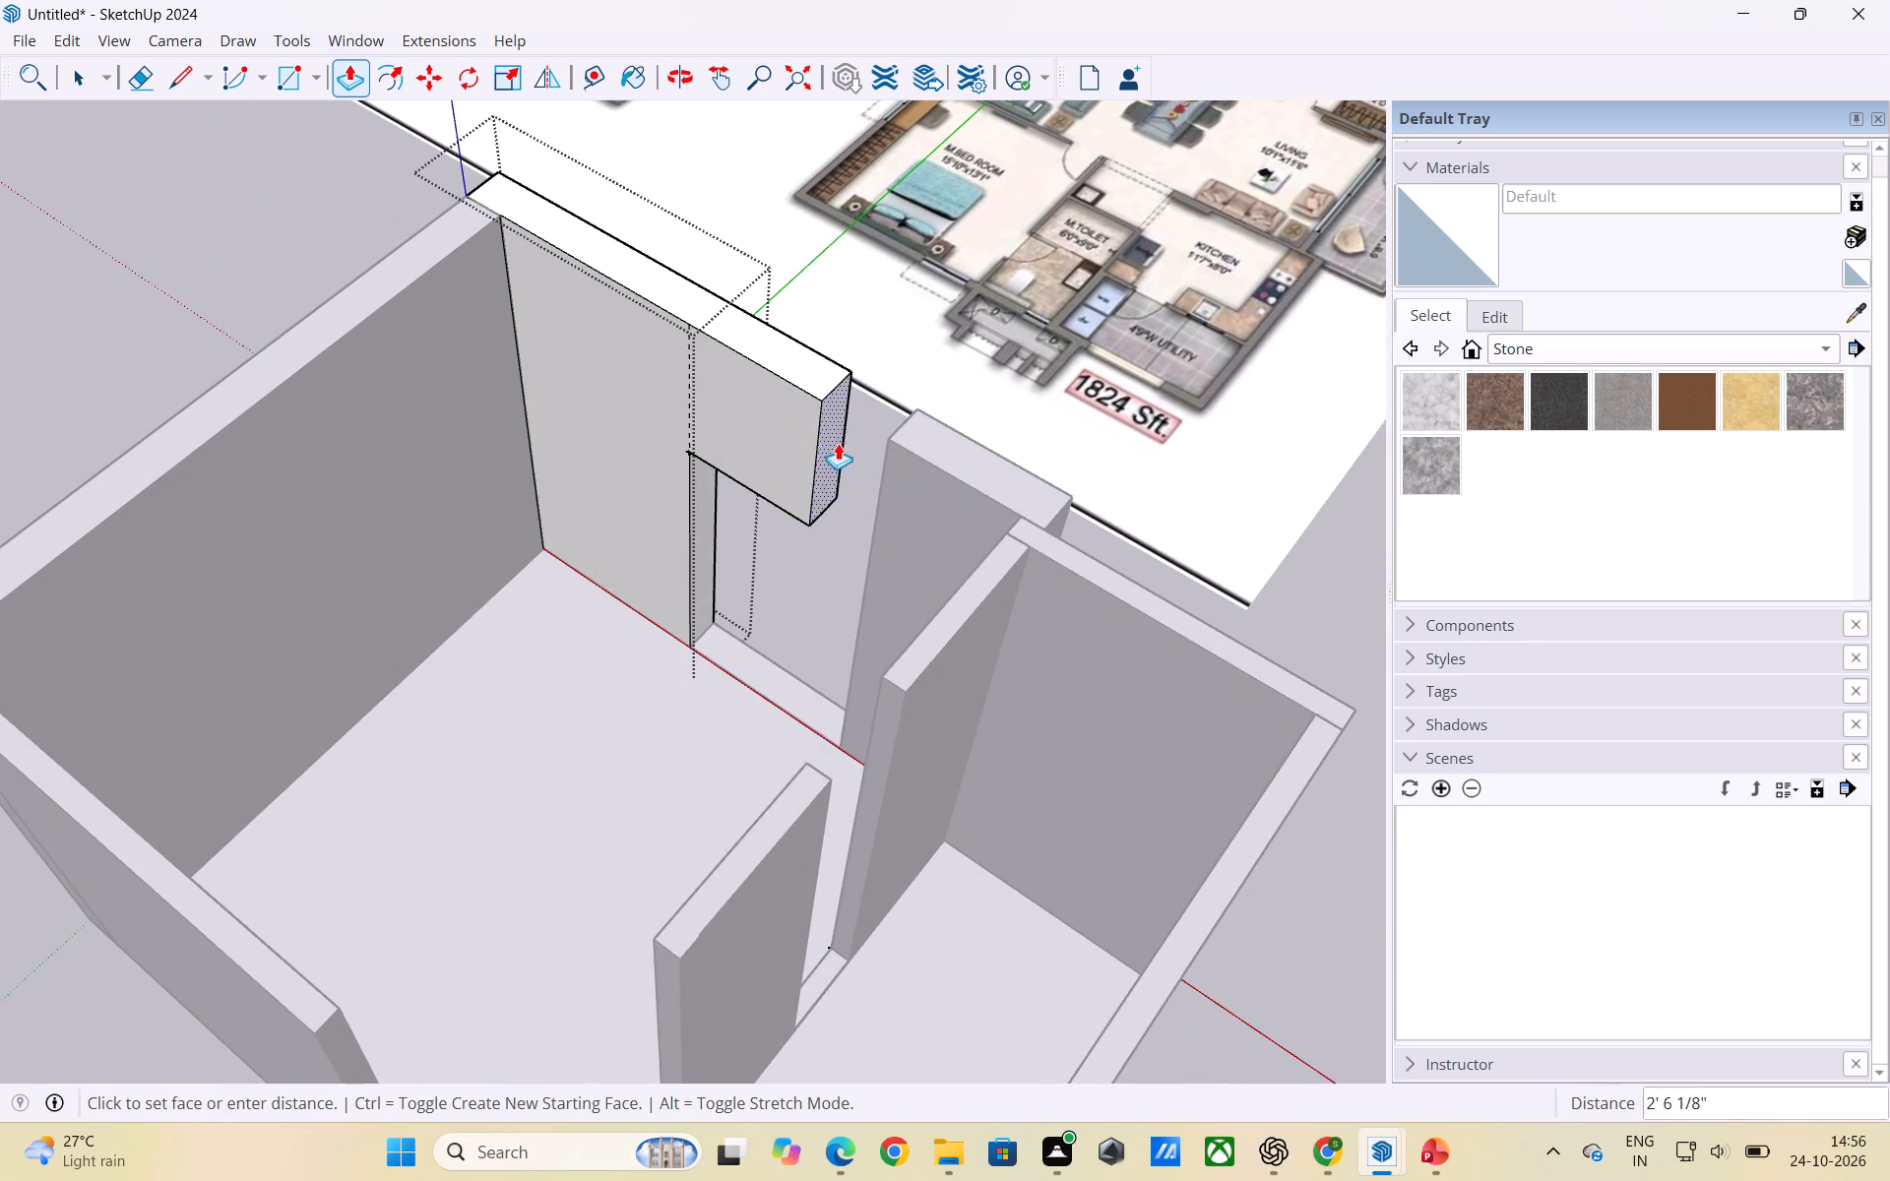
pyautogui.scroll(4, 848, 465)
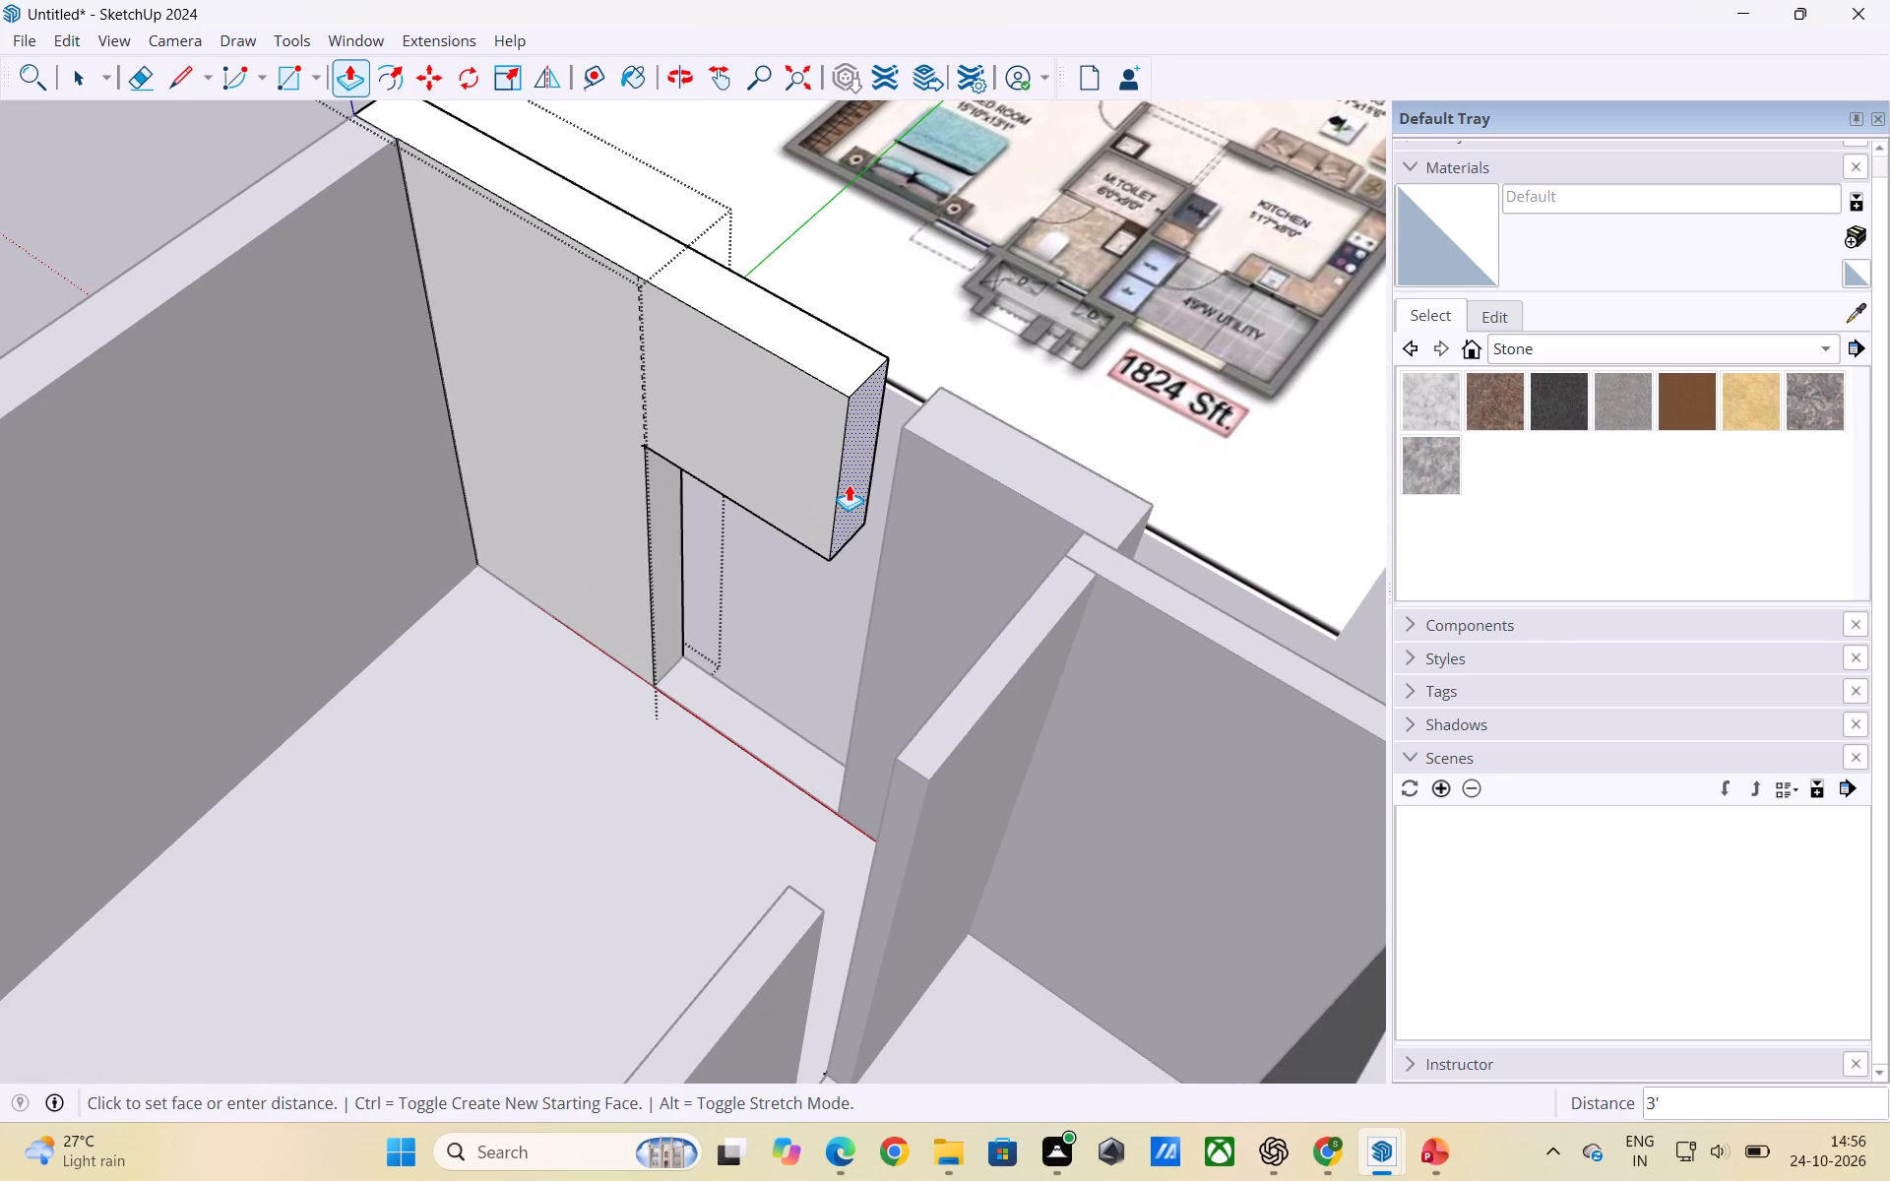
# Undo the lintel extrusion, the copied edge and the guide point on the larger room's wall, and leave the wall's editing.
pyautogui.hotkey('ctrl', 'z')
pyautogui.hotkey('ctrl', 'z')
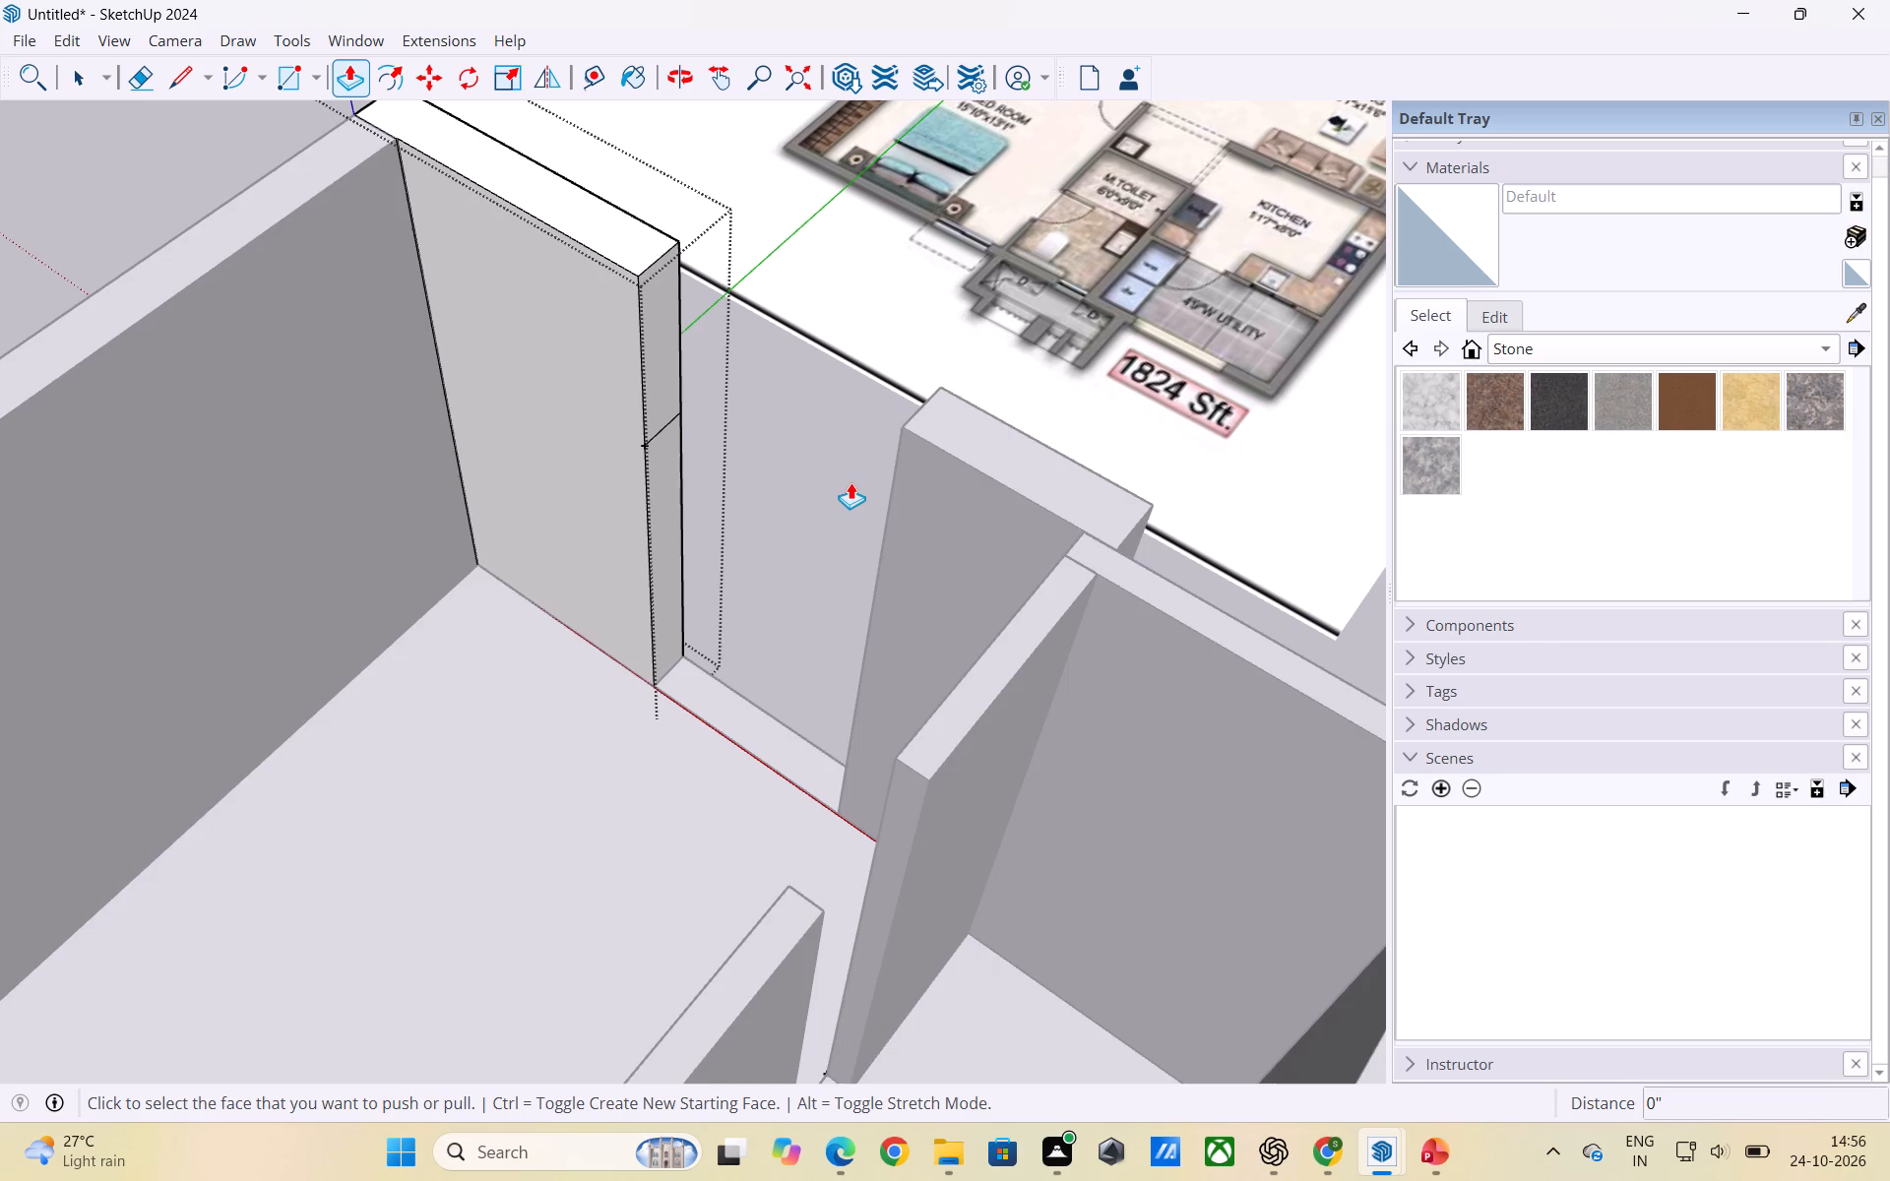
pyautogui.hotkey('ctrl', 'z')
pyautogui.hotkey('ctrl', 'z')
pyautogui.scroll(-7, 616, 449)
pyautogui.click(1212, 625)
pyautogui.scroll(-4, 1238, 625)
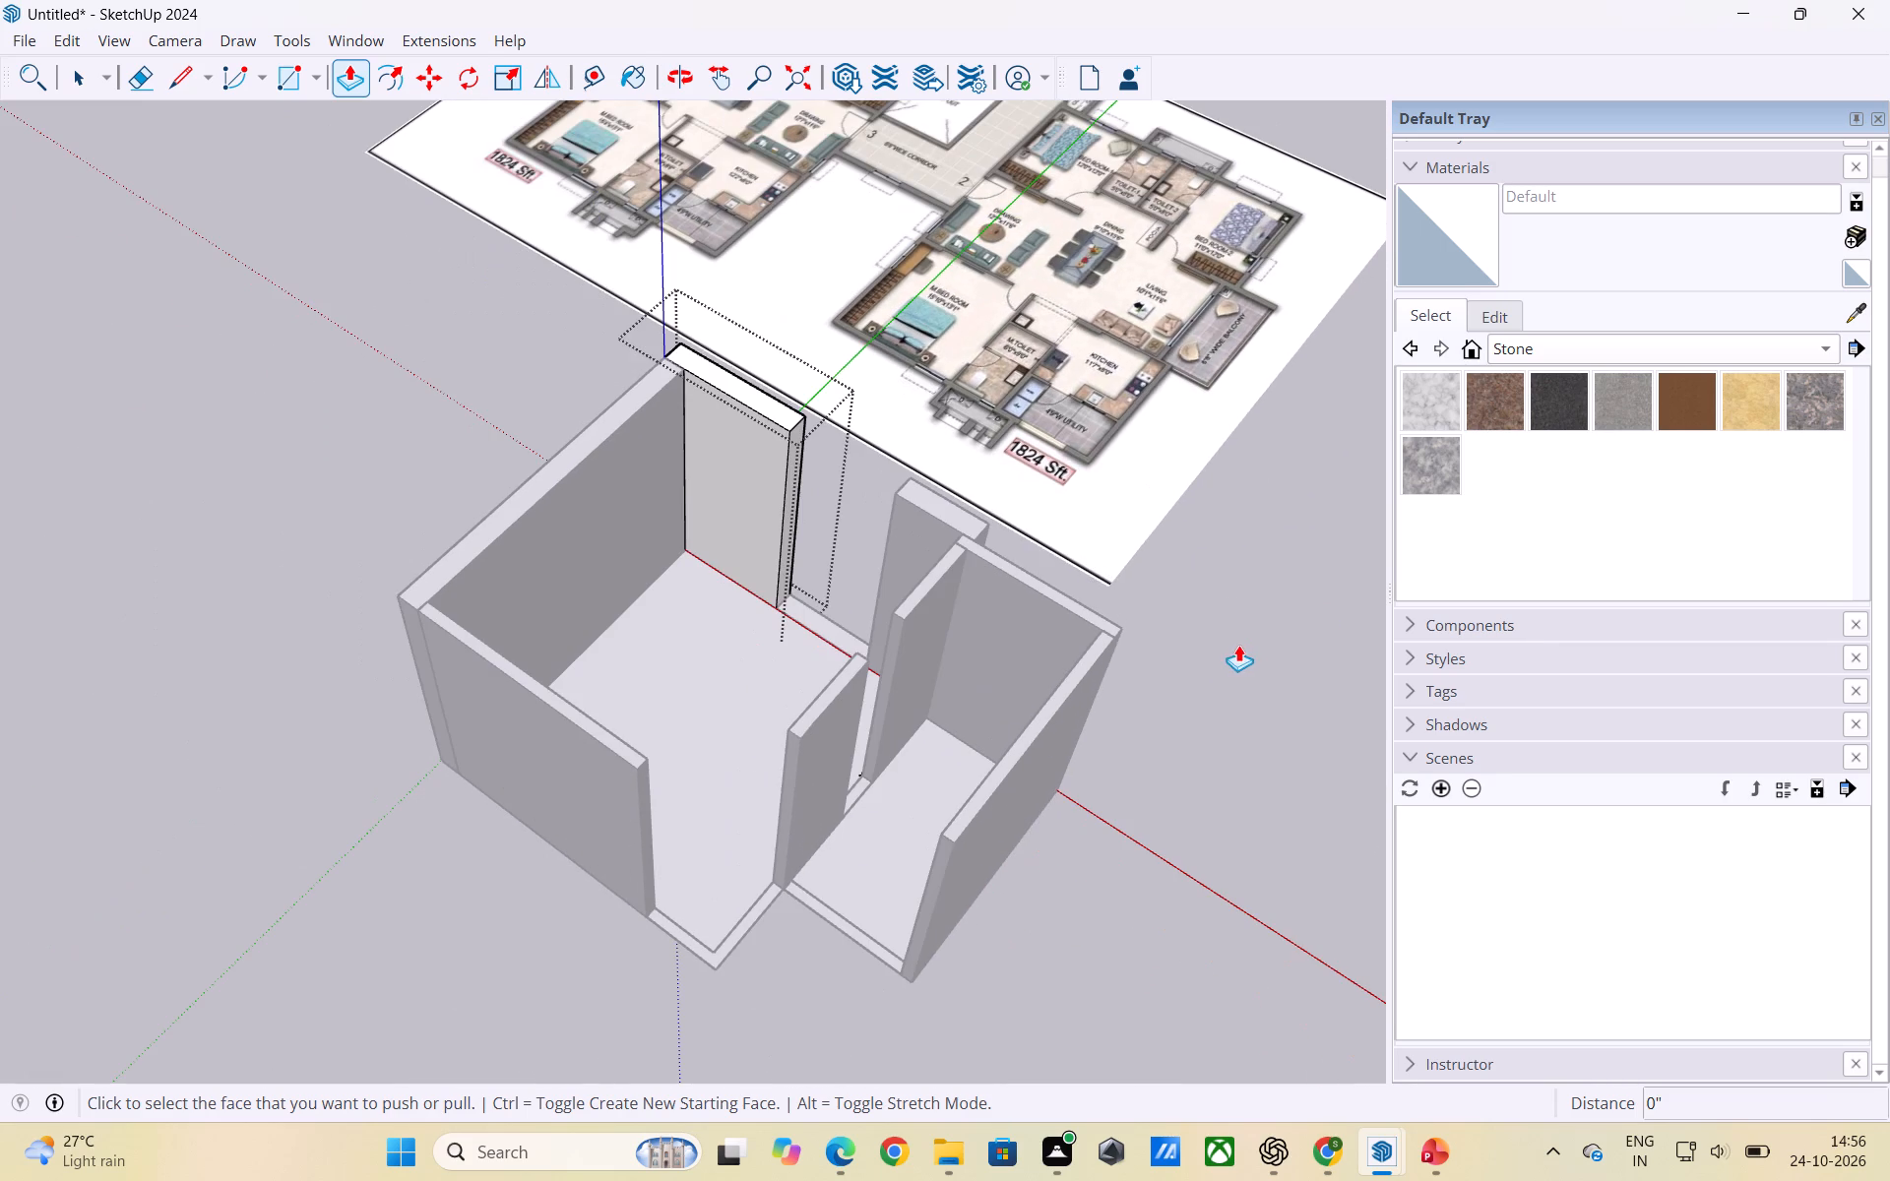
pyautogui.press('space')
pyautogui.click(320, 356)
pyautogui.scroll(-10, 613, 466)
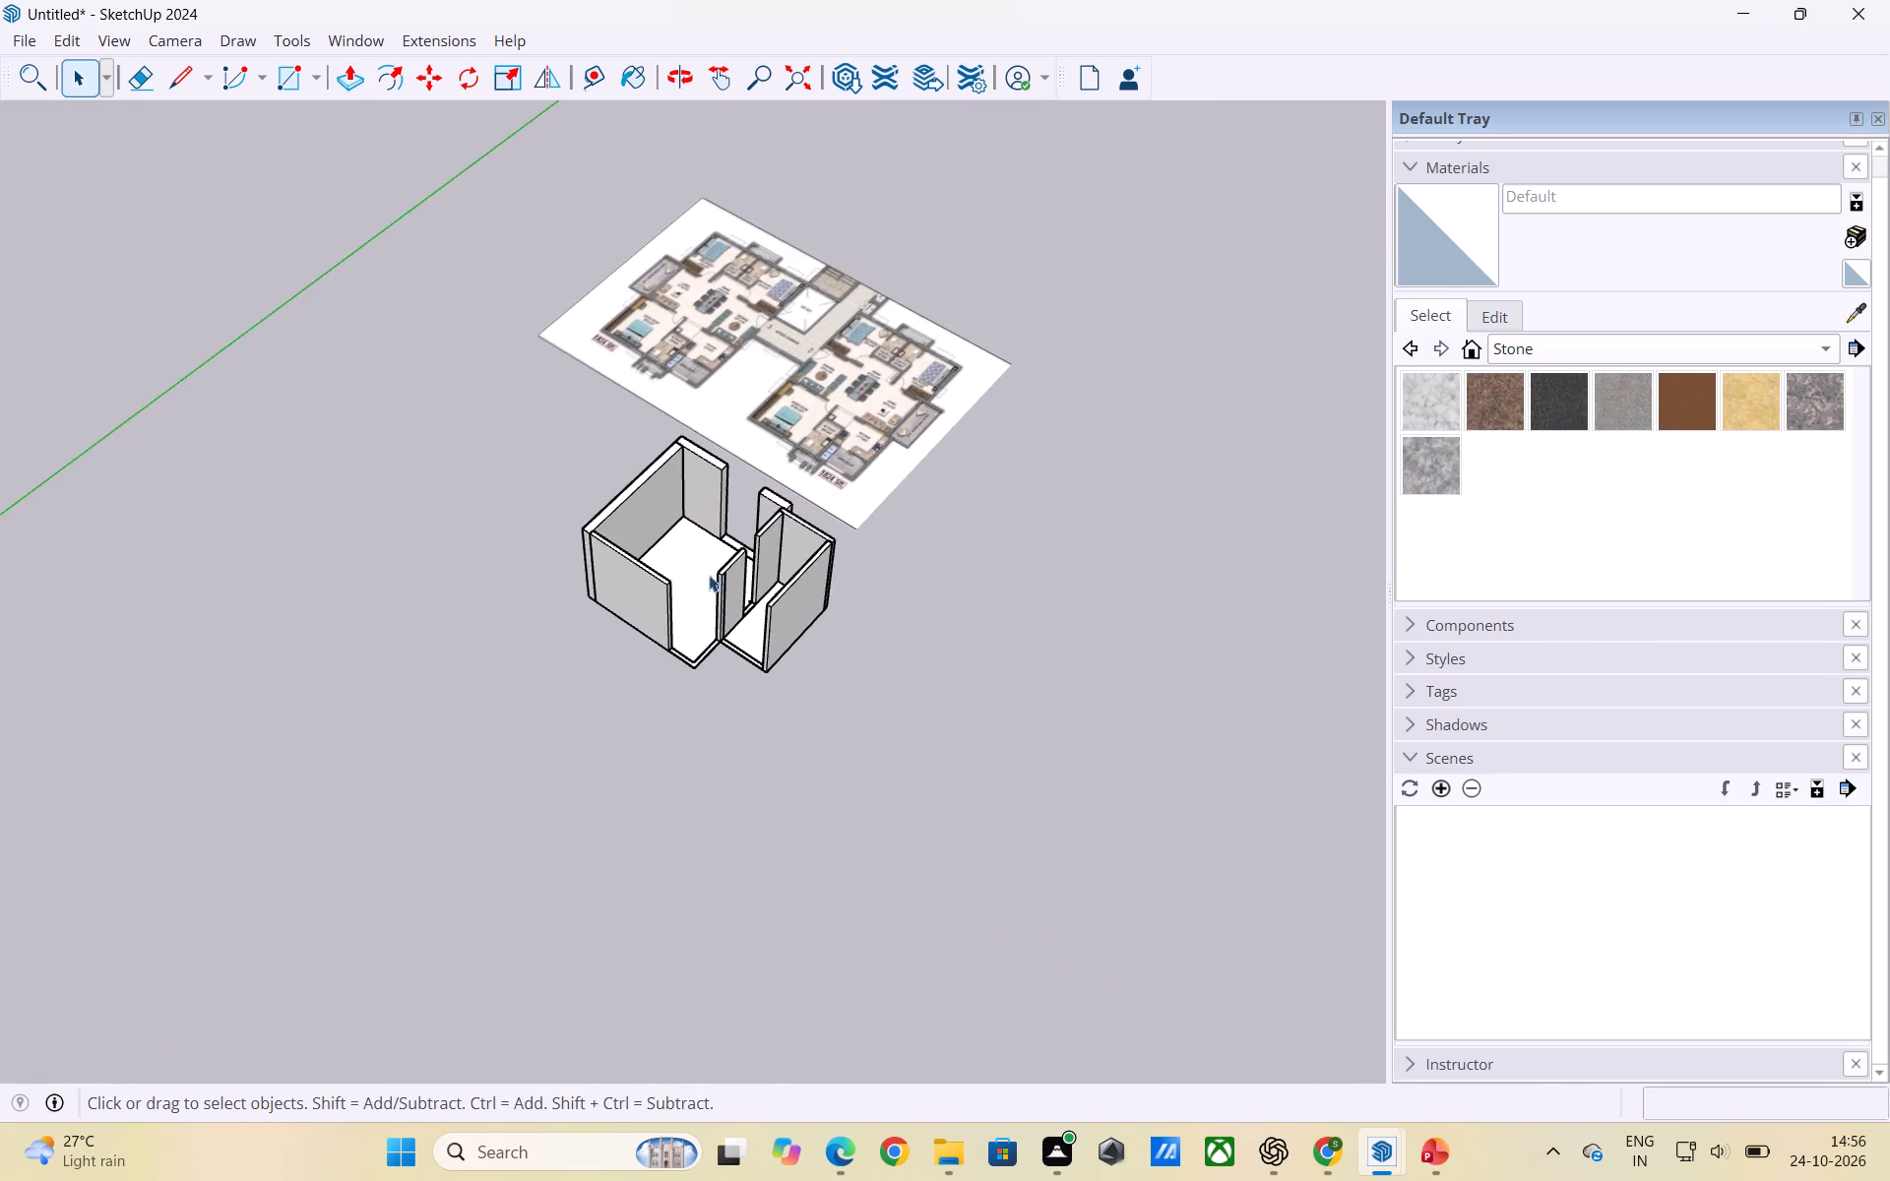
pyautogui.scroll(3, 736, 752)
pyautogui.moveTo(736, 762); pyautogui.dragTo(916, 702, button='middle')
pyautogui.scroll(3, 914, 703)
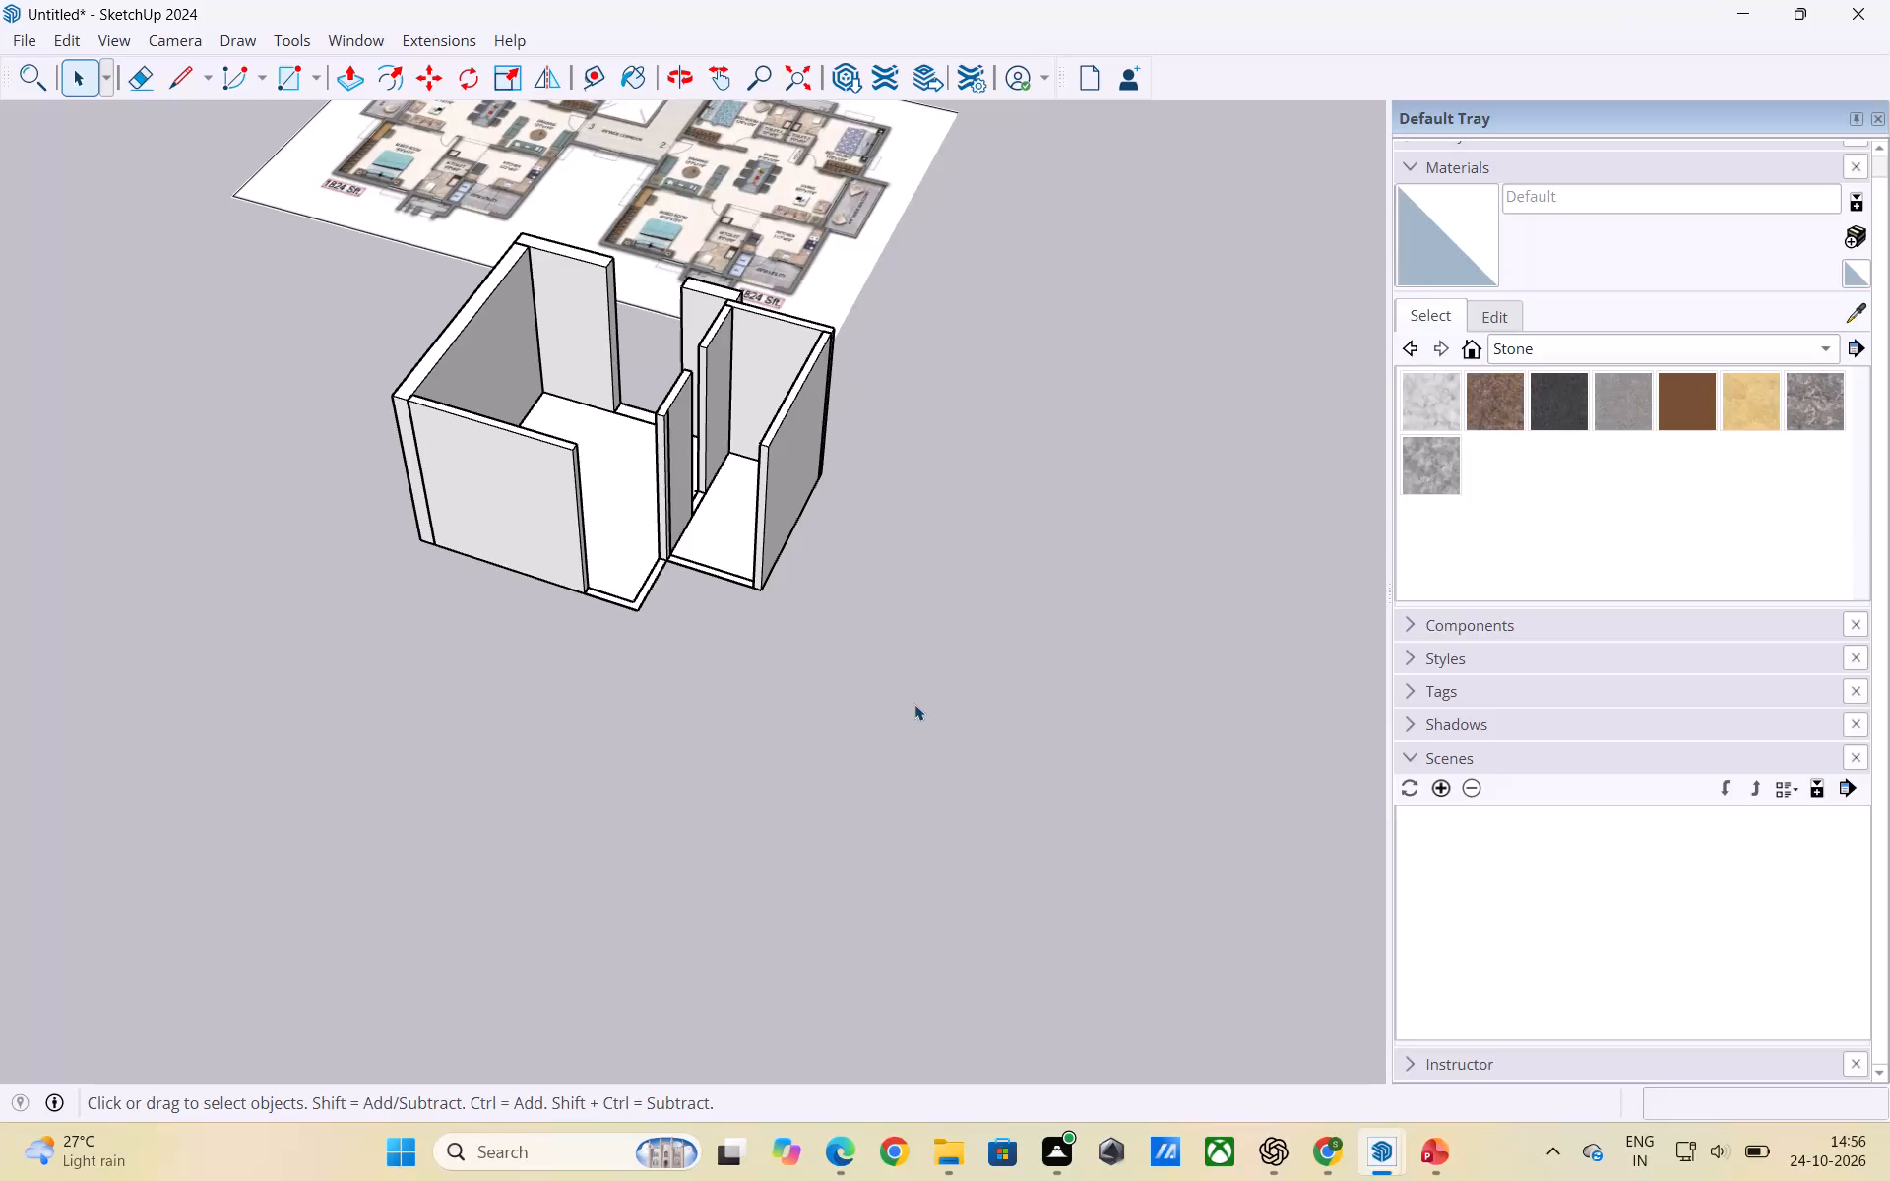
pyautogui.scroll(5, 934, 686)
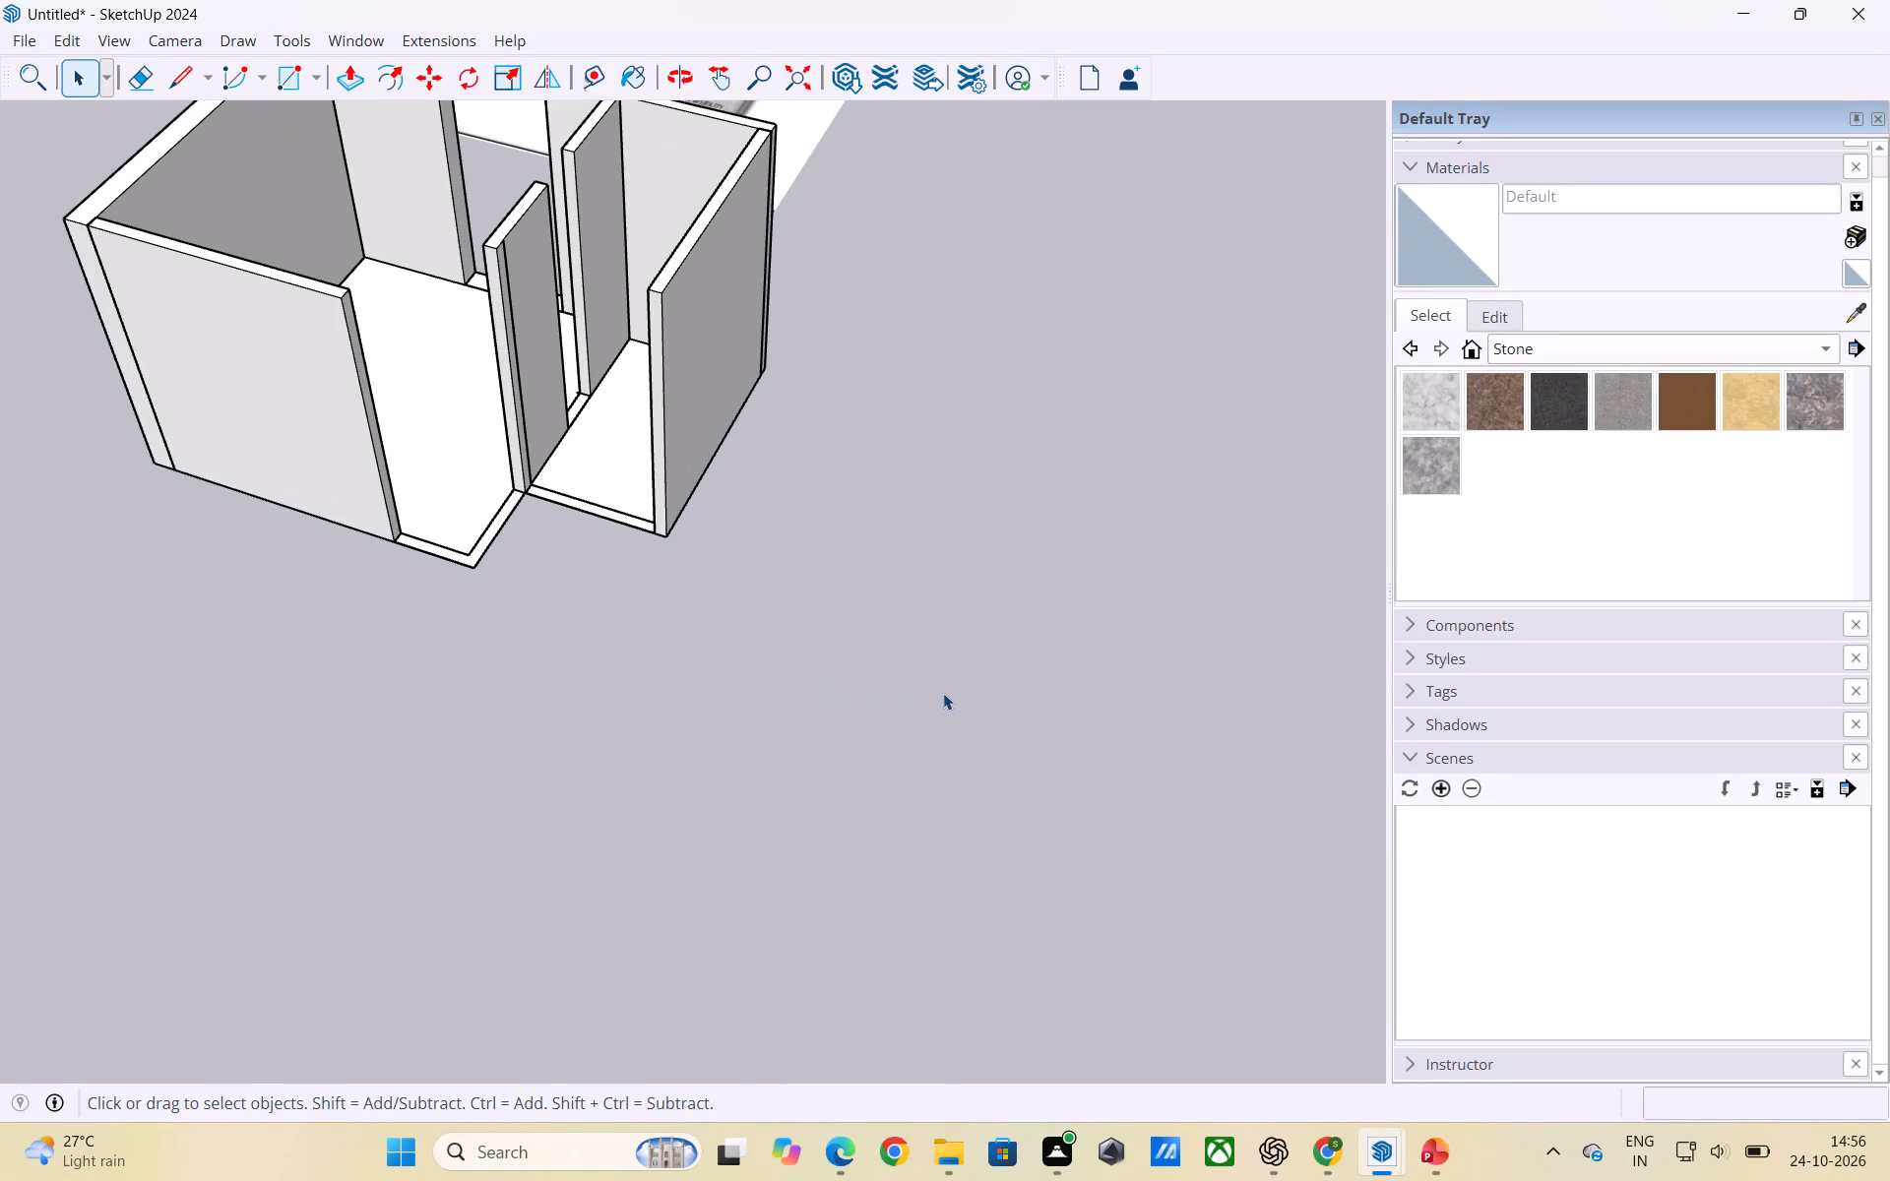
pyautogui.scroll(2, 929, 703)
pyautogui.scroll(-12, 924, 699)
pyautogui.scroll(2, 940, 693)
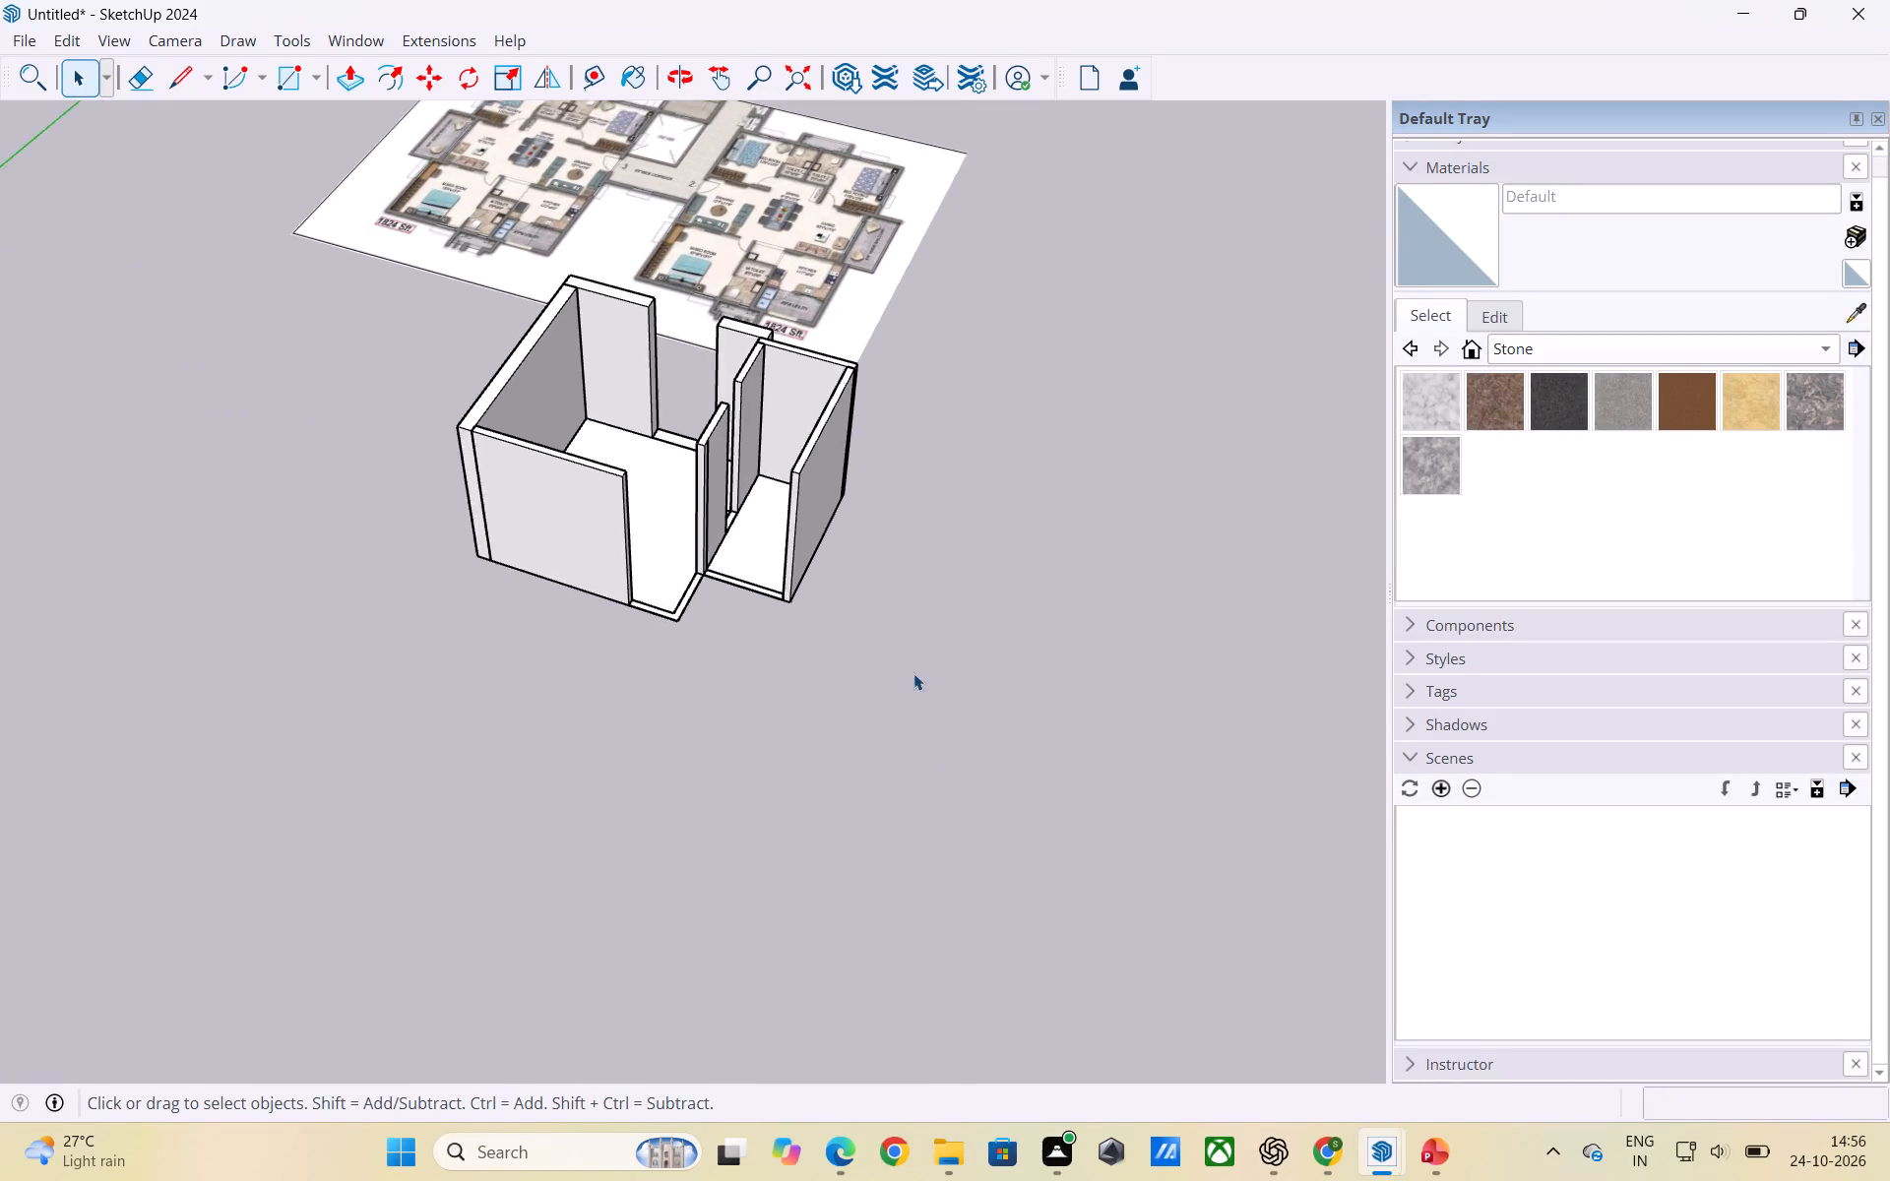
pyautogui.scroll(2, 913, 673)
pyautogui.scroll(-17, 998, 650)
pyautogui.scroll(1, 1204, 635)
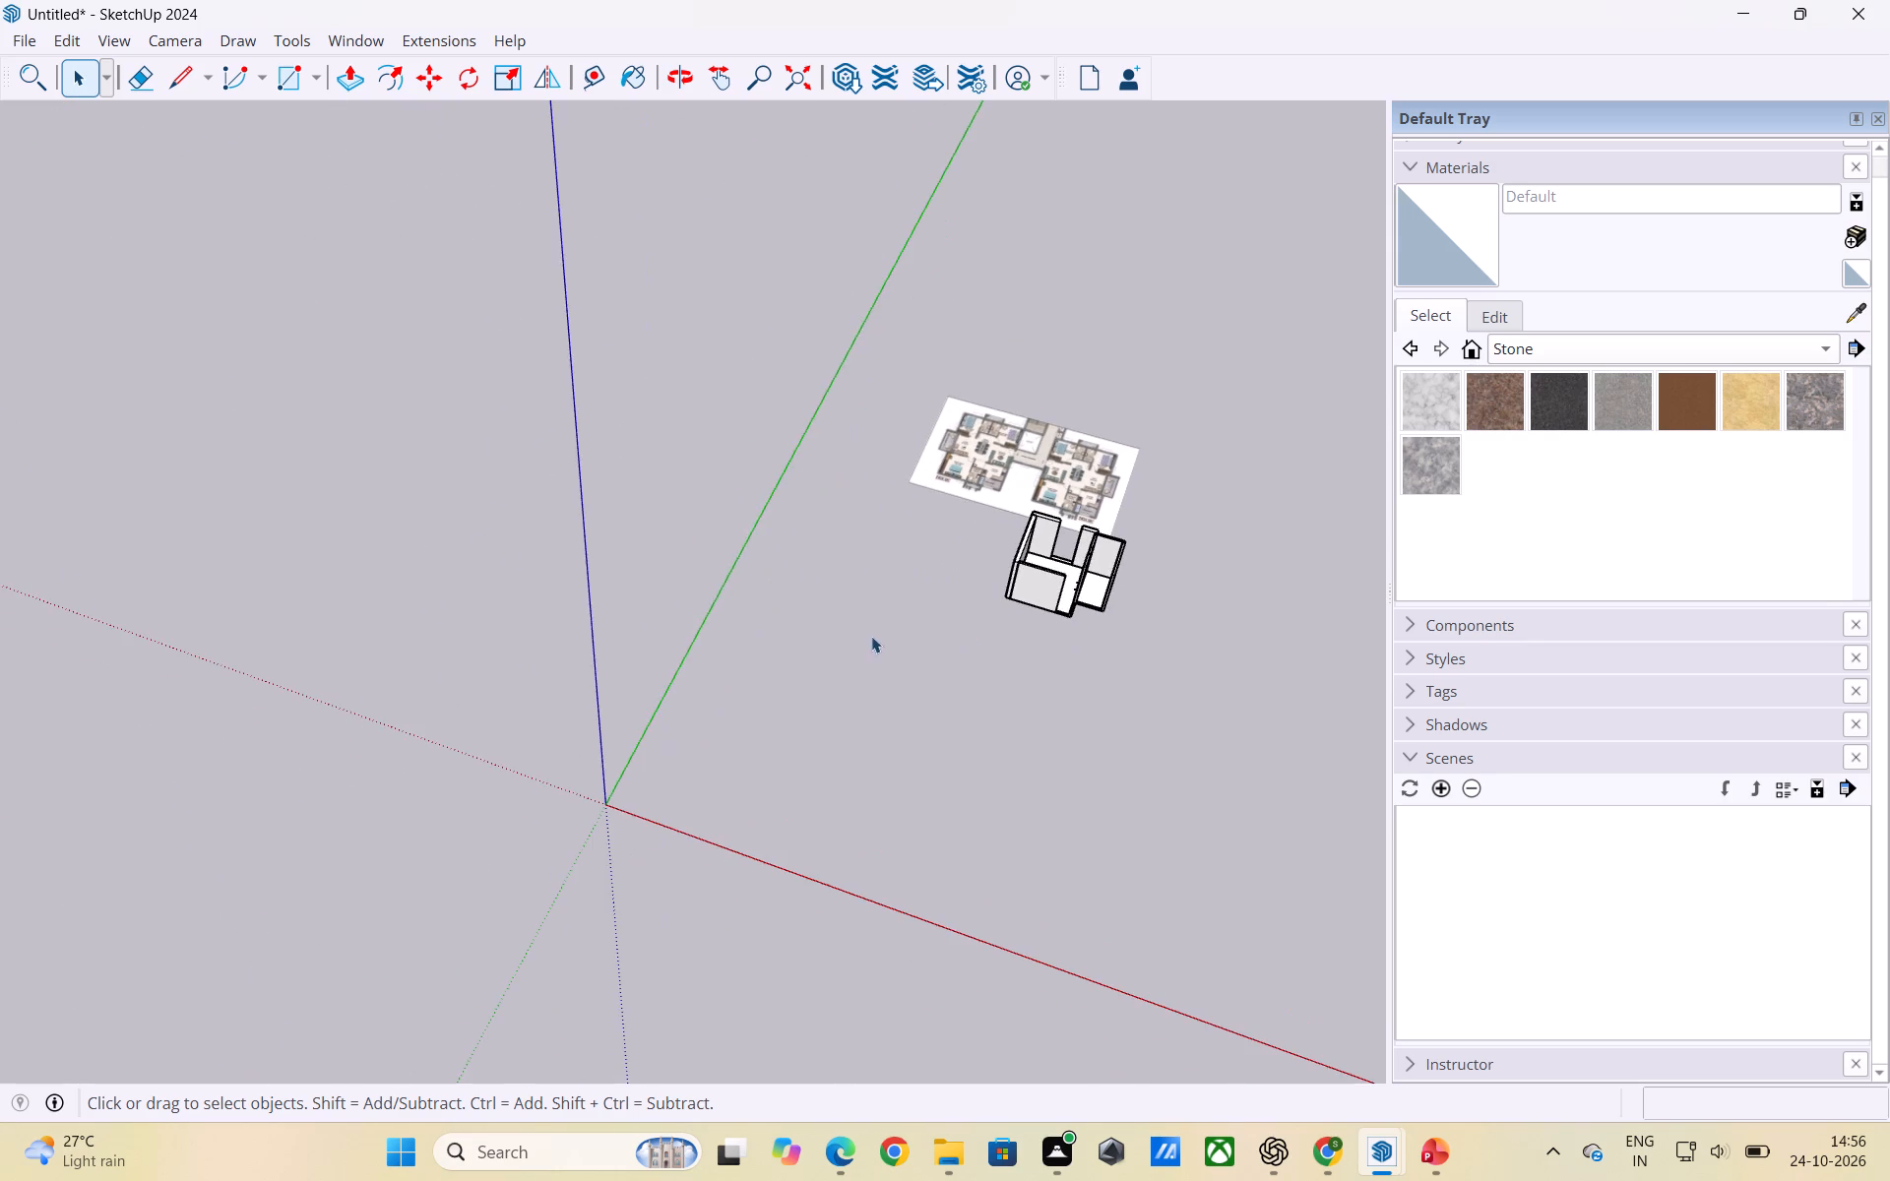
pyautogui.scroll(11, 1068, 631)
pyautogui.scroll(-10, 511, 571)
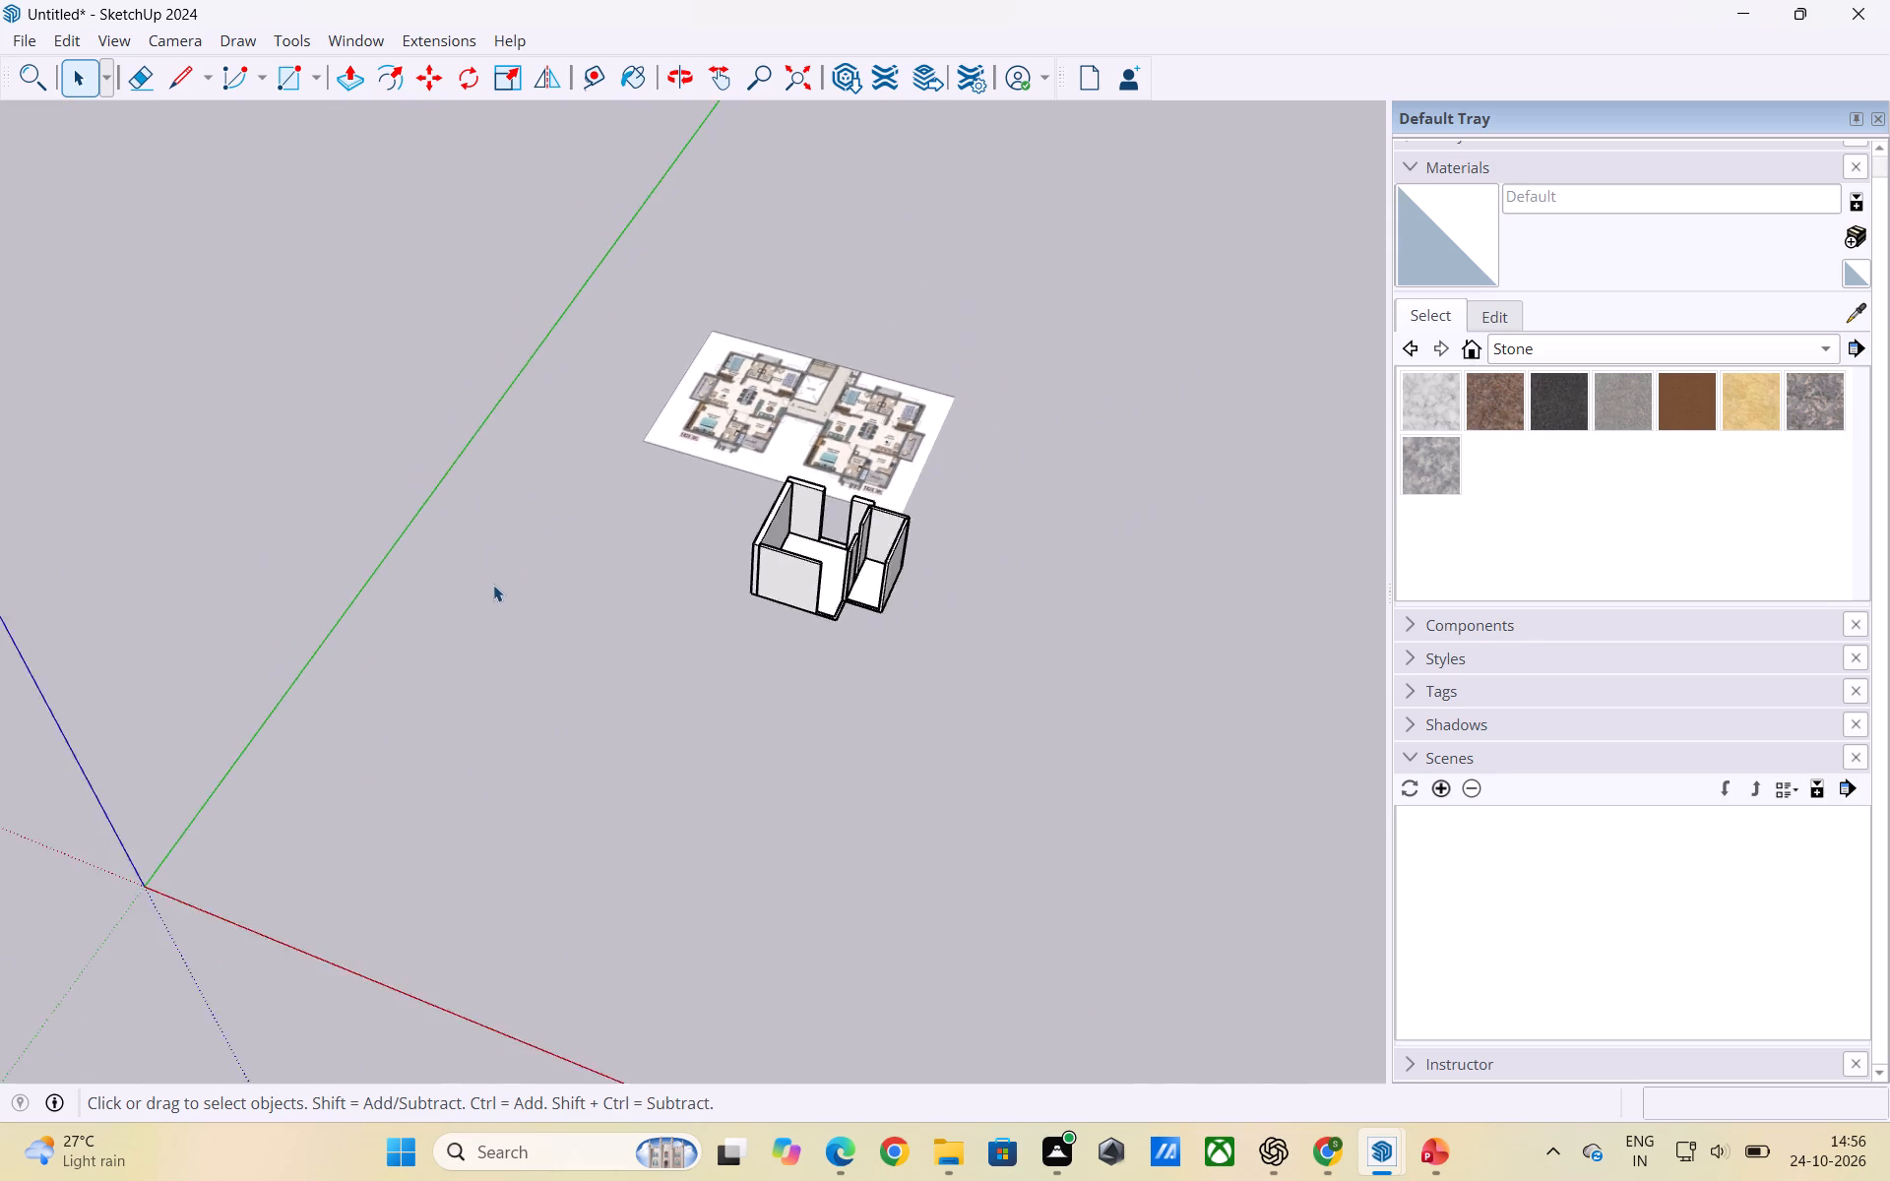
# Examine the modelled rooms alongside the floor plan, checking the smaller room's position and the neighbouring rooms on the plan.
pyautogui.scroll(-3, 493, 585)
pyautogui.scroll(9, 781, 540)
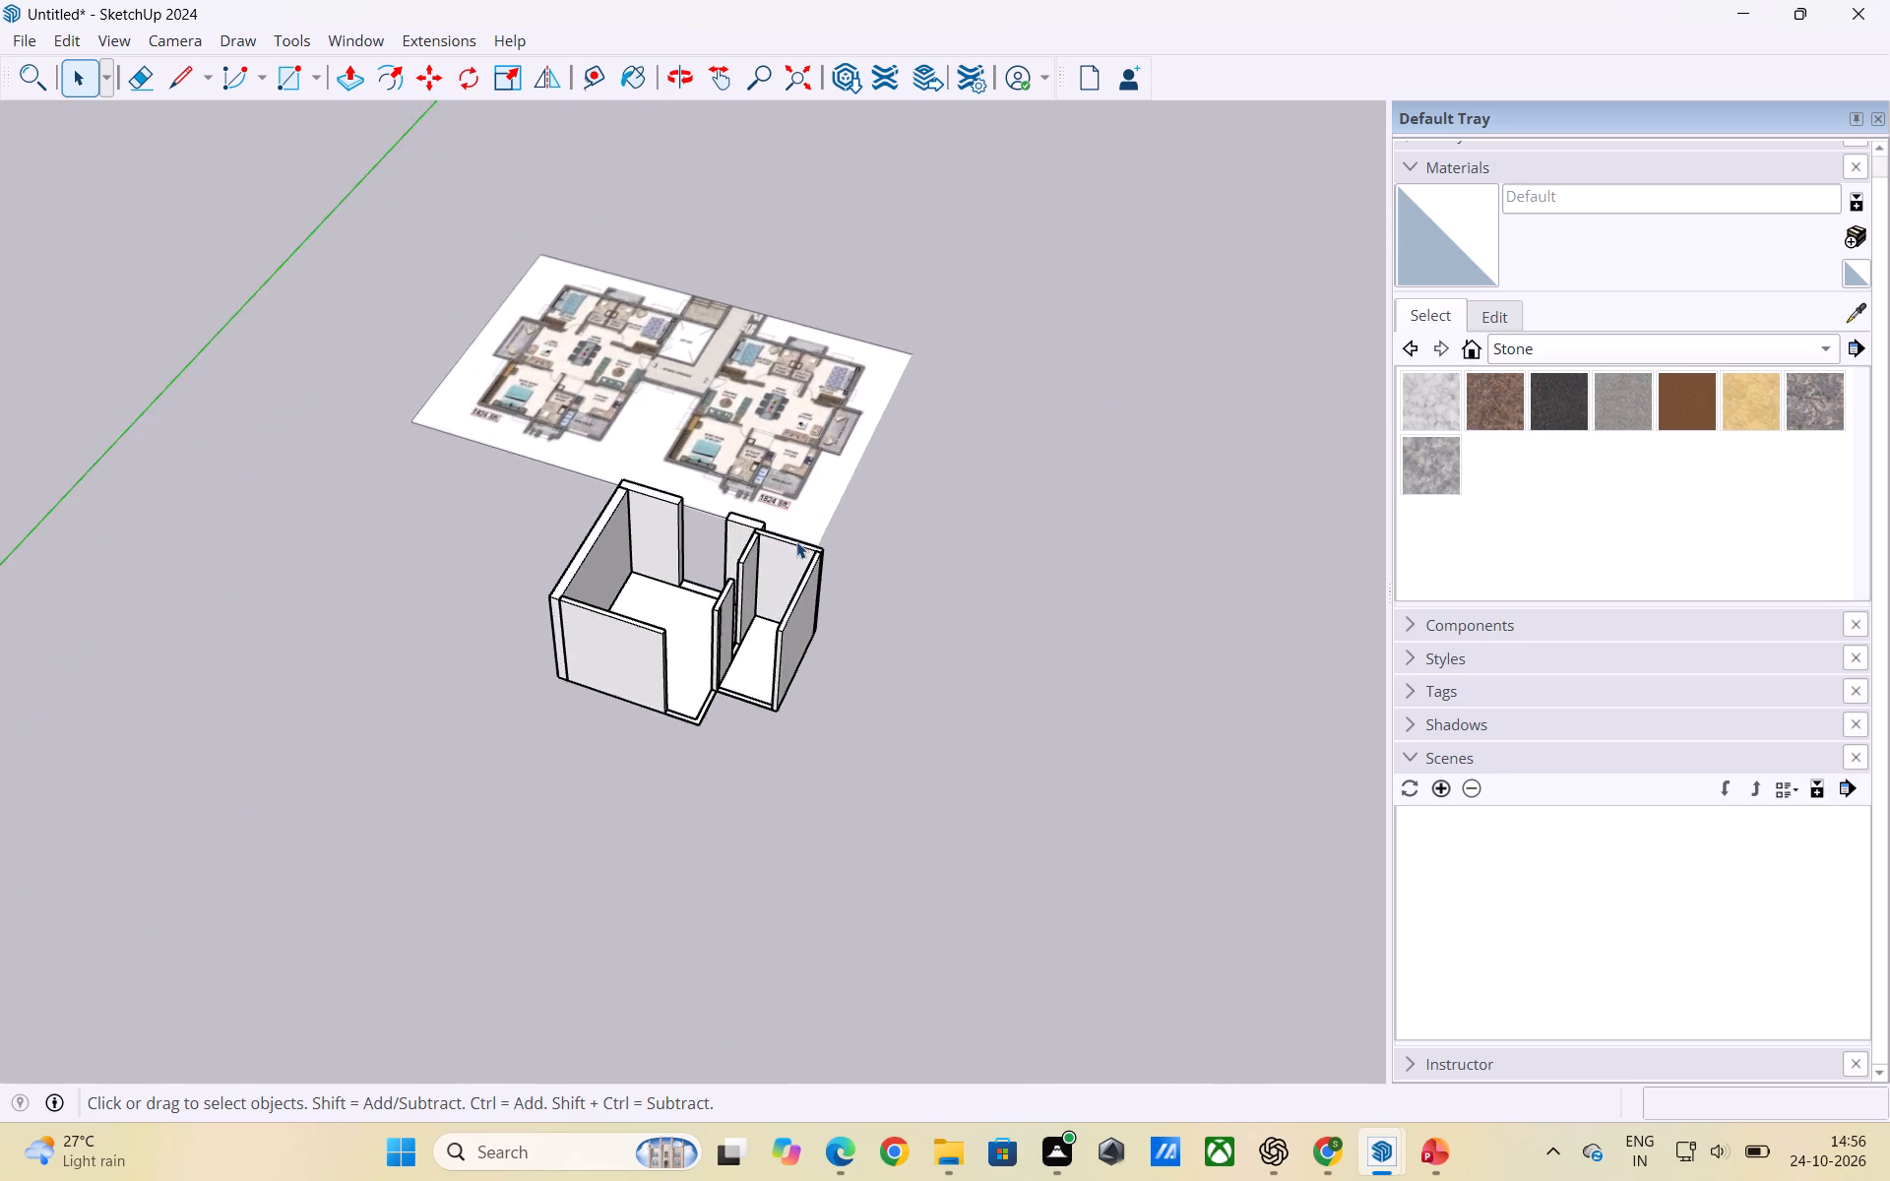
pyautogui.scroll(2, 781, 610)
pyautogui.moveTo(750, 645); pyautogui.dragTo(896, 646, button='middle')
pyautogui.scroll(6, 895, 649)
pyautogui.moveTo(741, 628); pyautogui.dragTo(889, 637, button='middle')
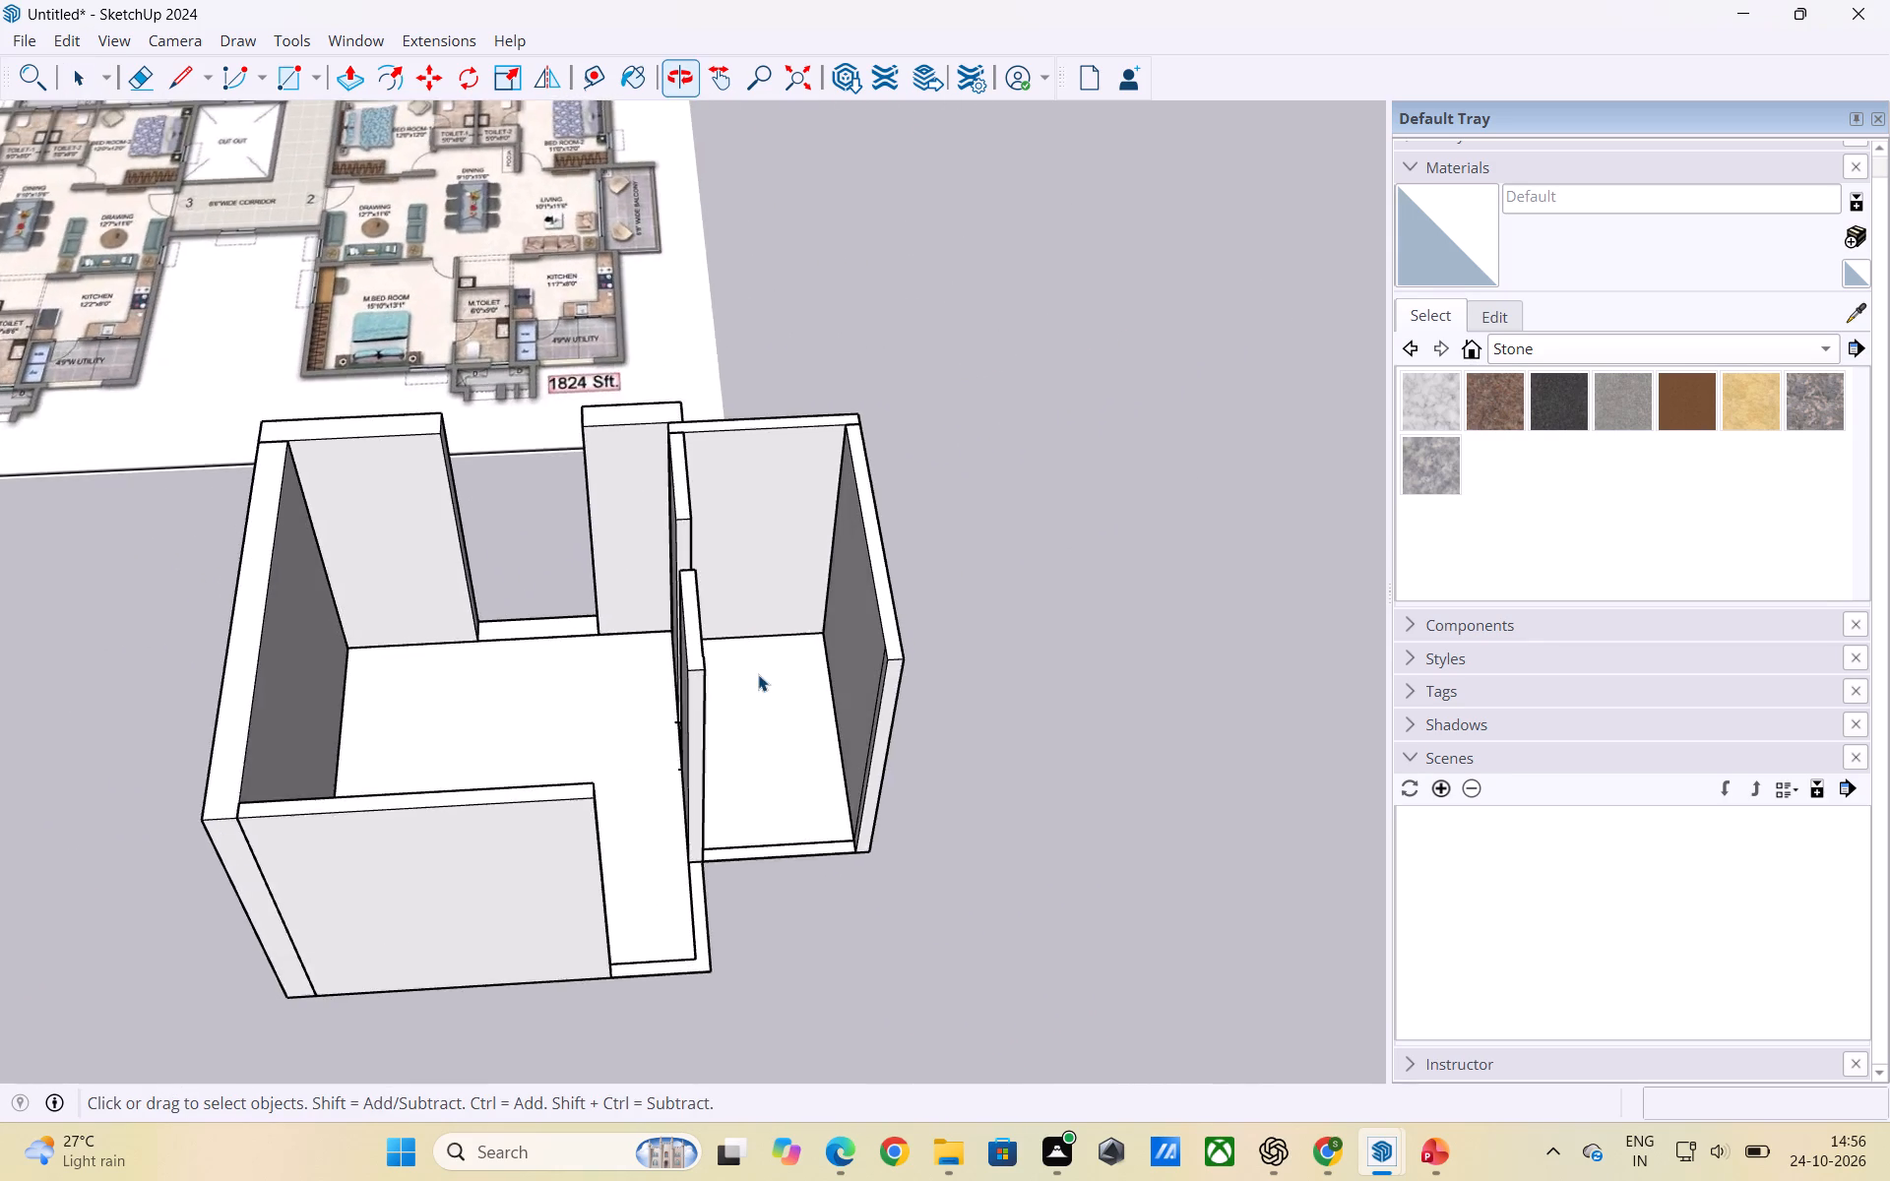
pyautogui.scroll(3, 757, 675)
pyautogui.scroll(-9, 751, 656)
pyautogui.moveTo(724, 732); pyautogui.dragTo(665, 888, button='middle')
pyautogui.scroll(3, 685, 596)
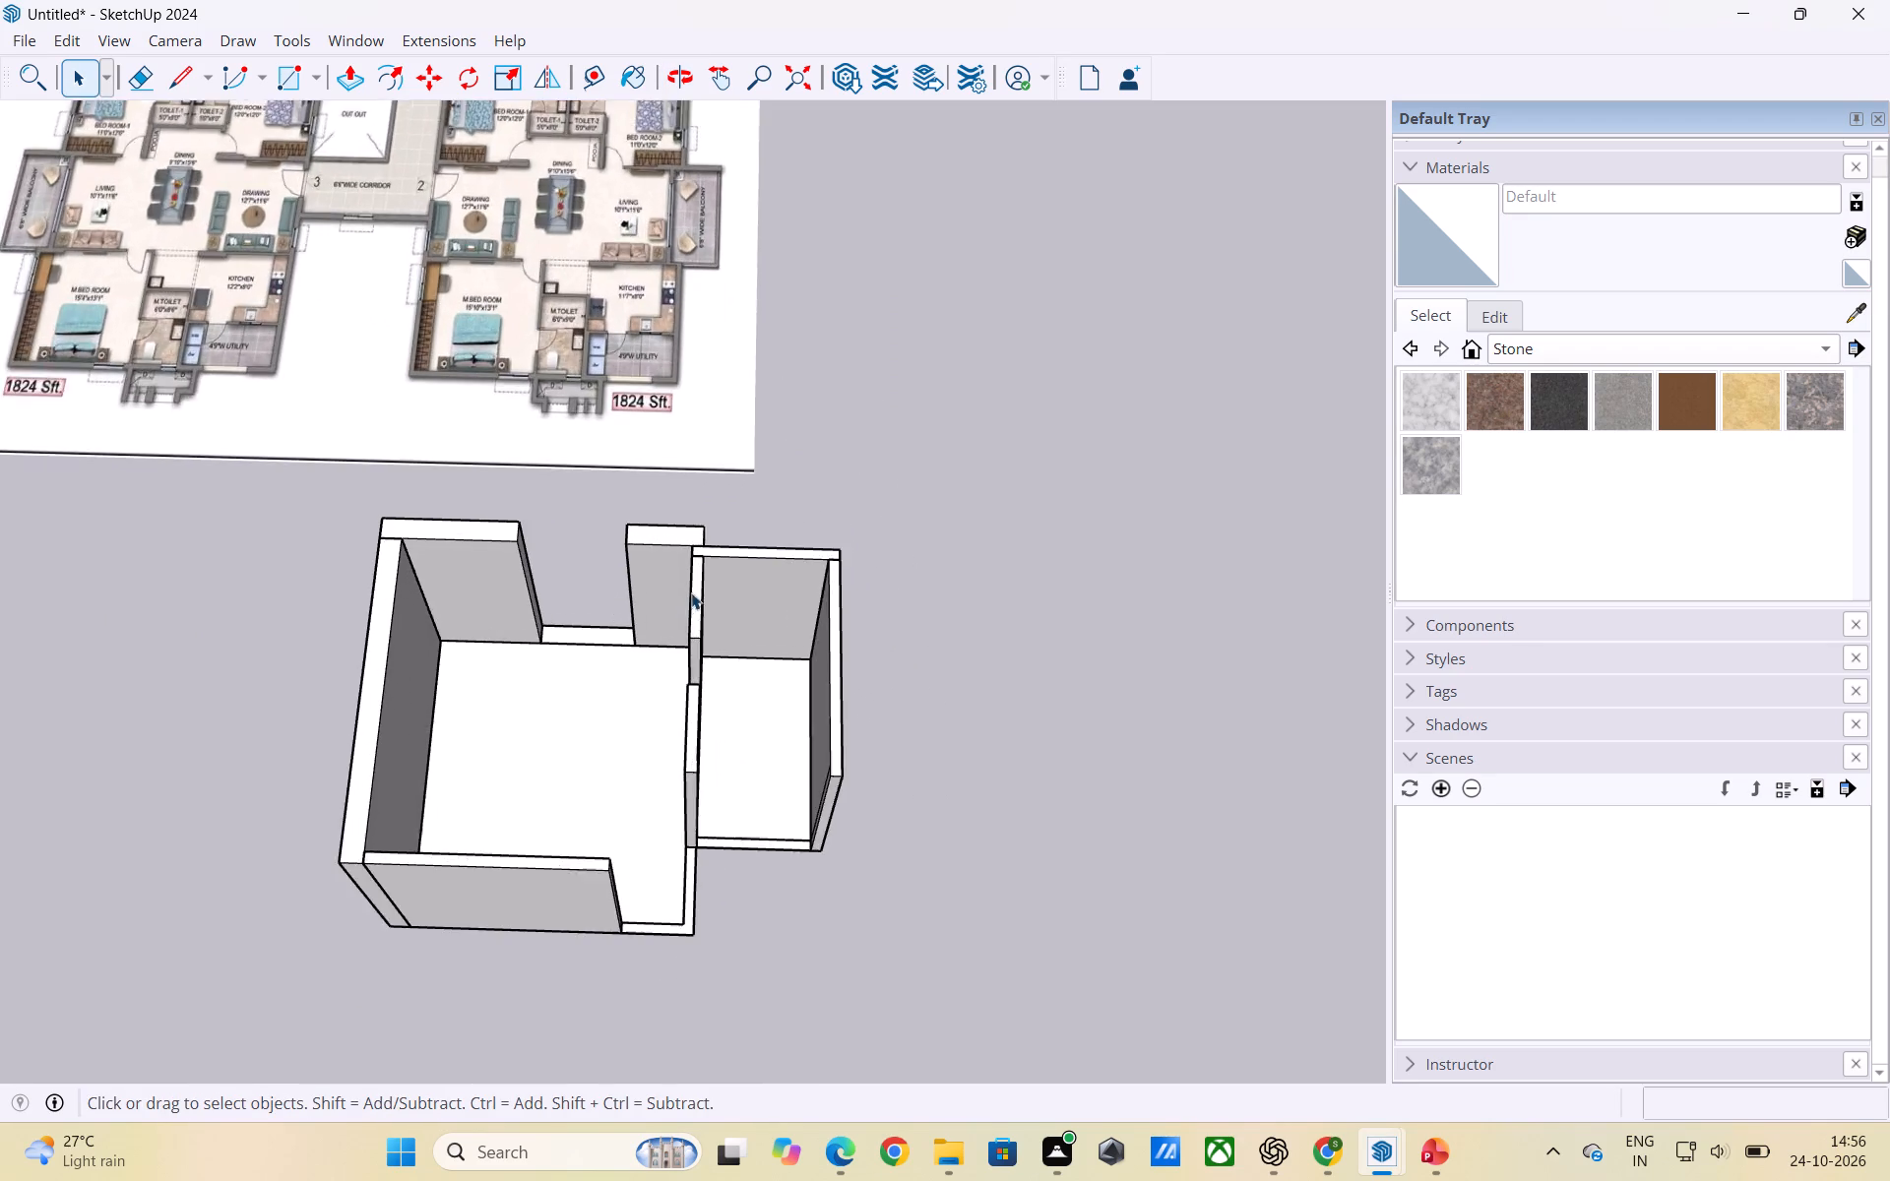
pyautogui.scroll(6, 691, 592)
pyautogui.scroll(-12, 540, 576)
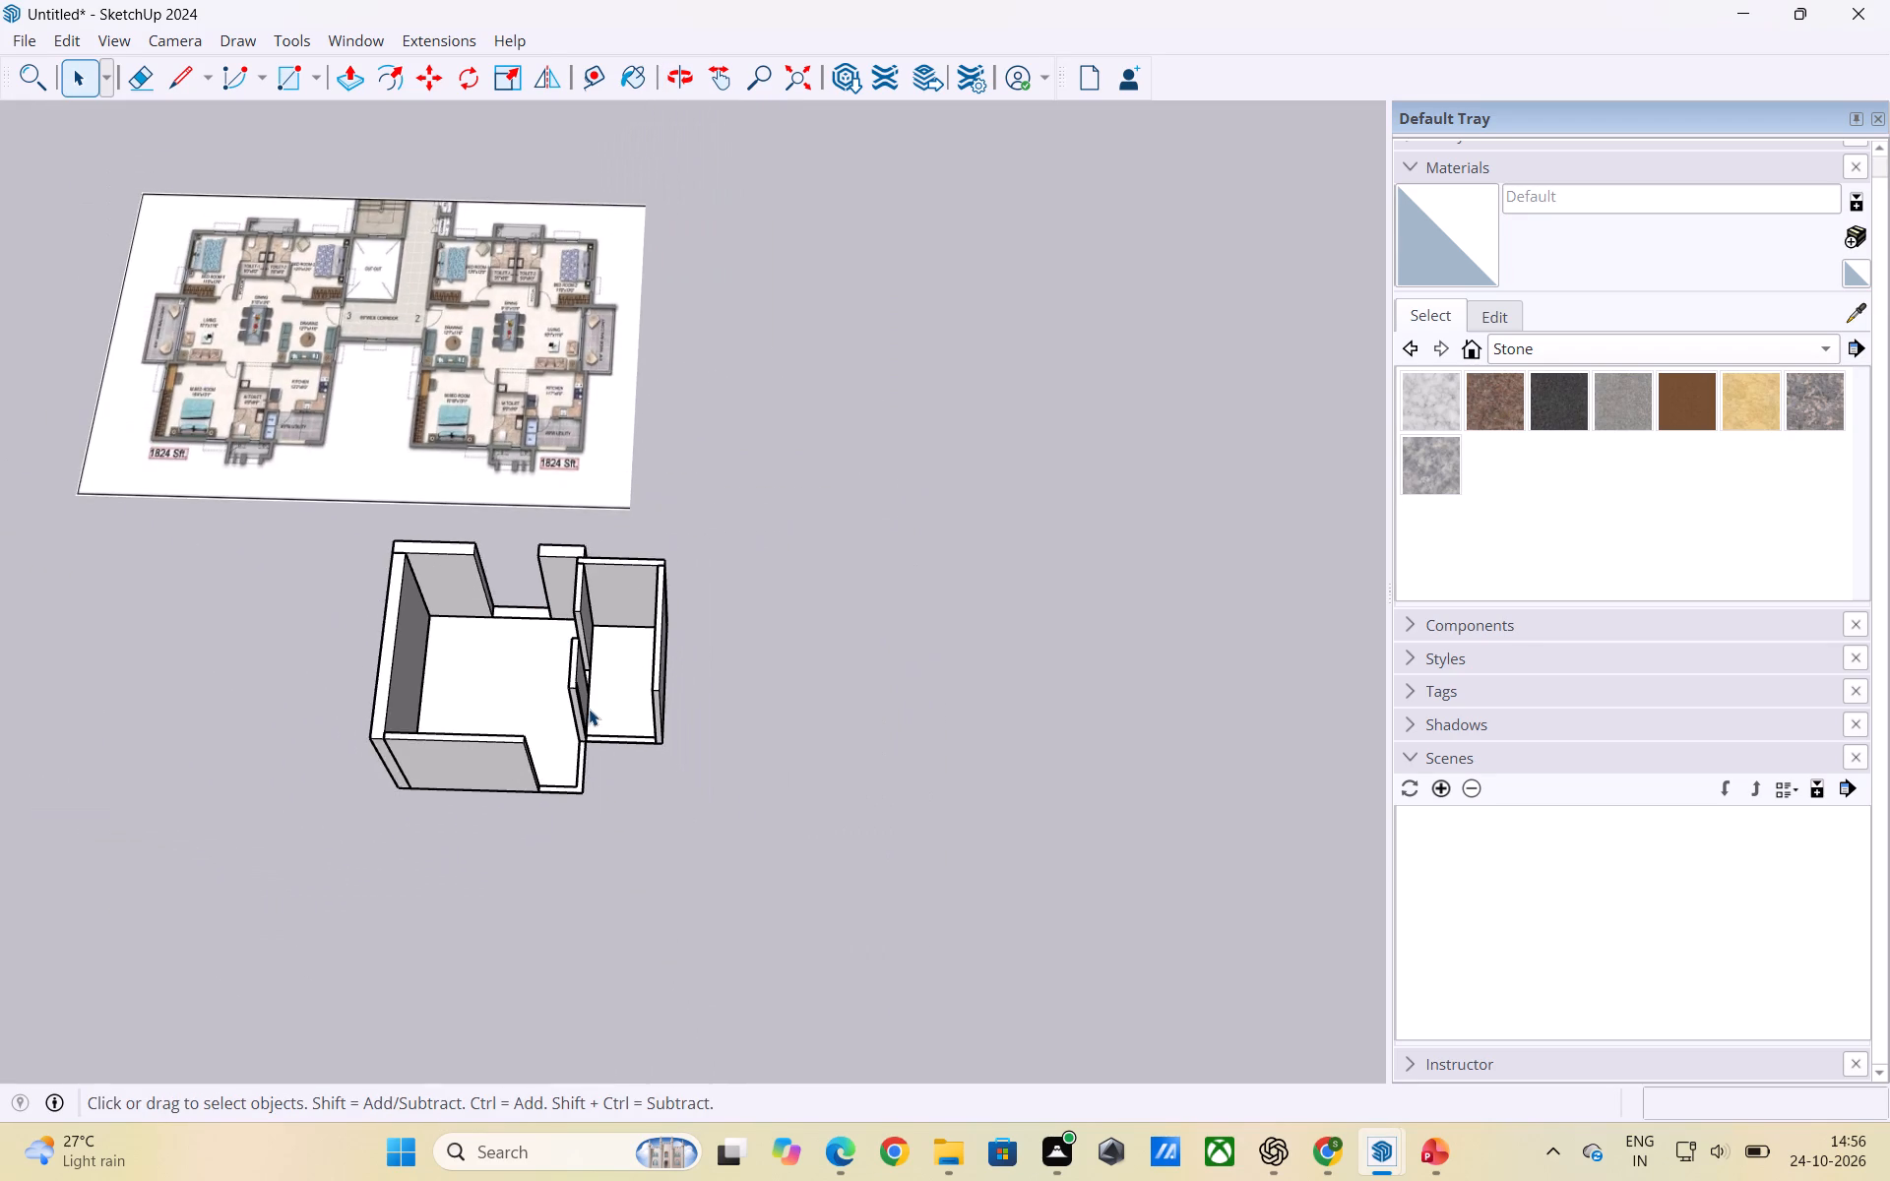
pyautogui.scroll(-3, 589, 709)
pyautogui.scroll(7, 406, 347)
pyautogui.scroll(-1, 306, 367)
pyautogui.scroll(6, 308, 410)
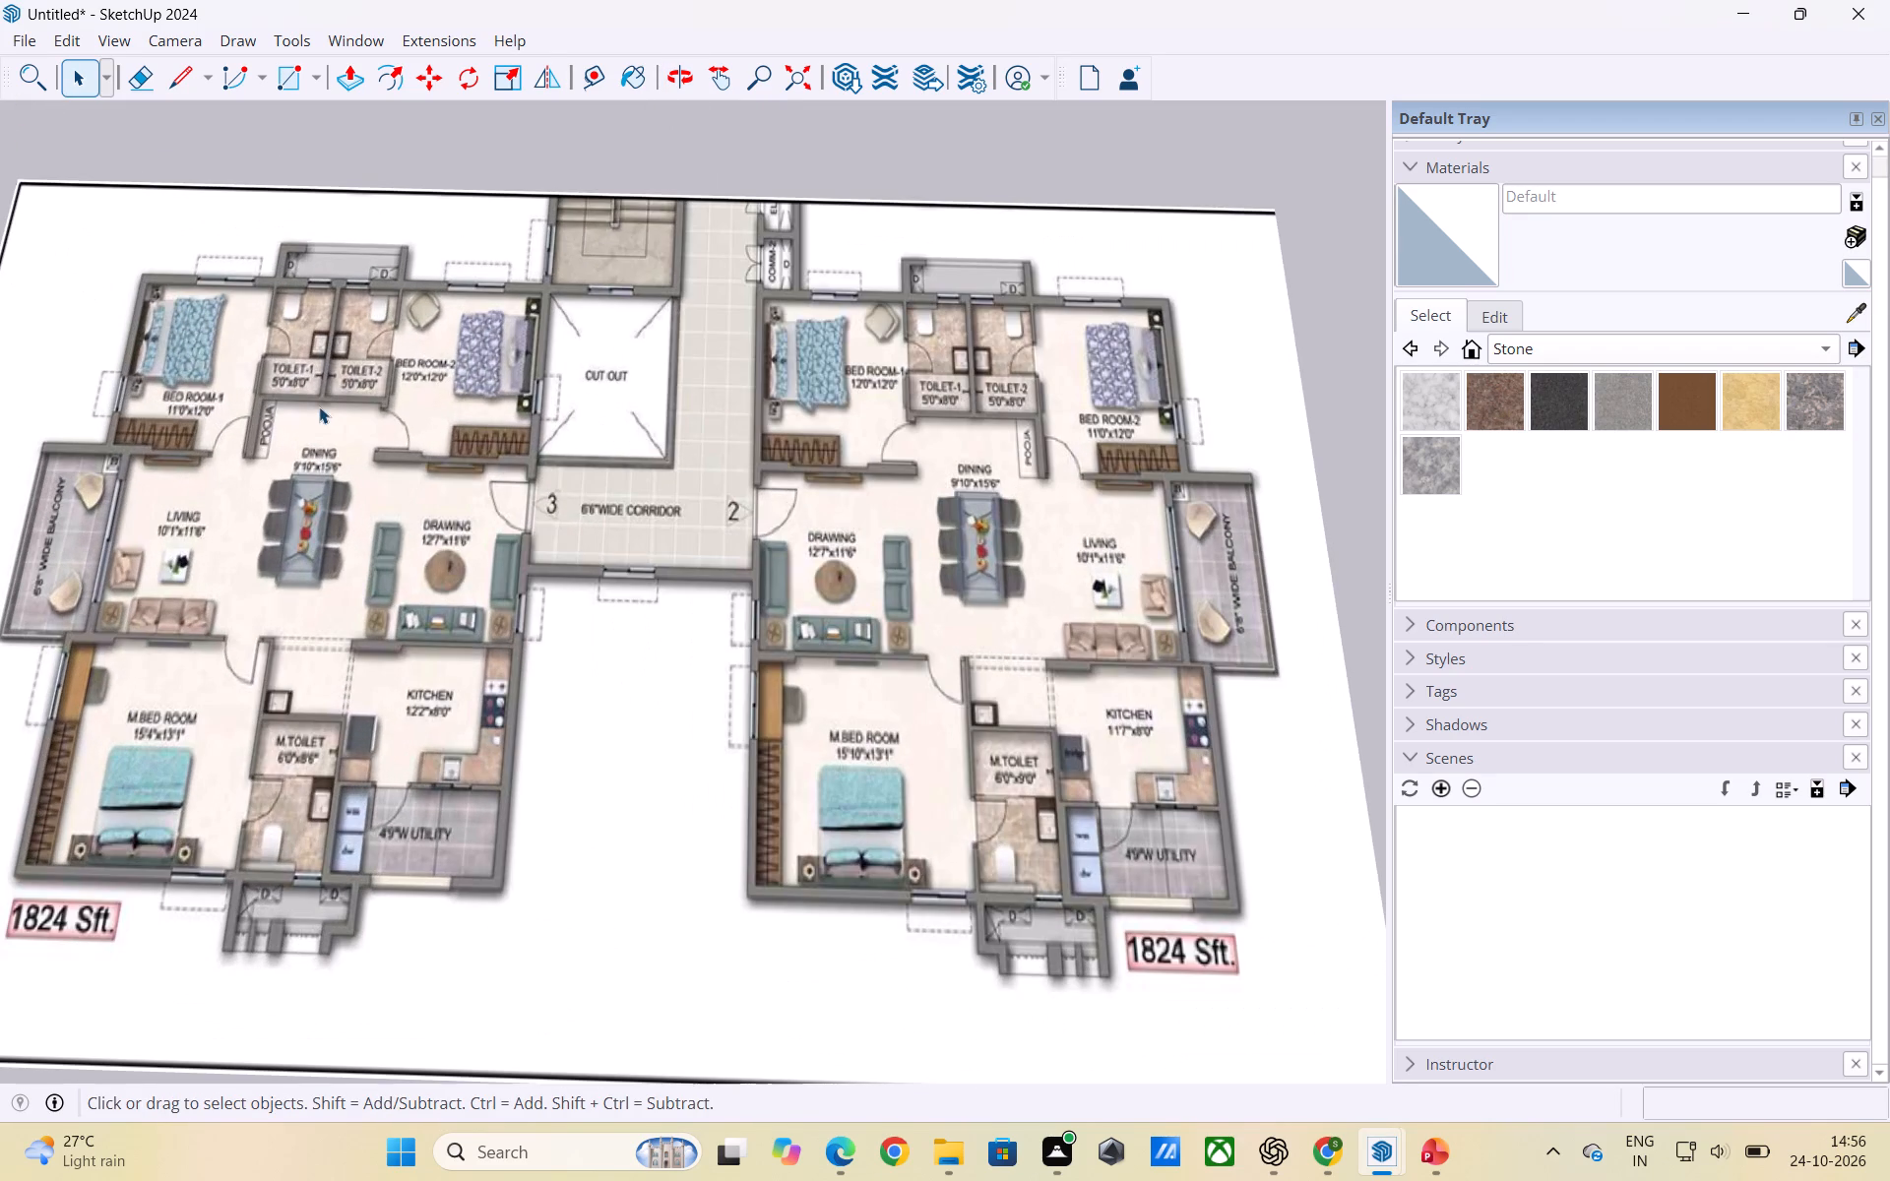
pyautogui.moveTo(343, 353); pyautogui.dragTo(376, 528, button='middle')
pyautogui.scroll(2, 366, 413)
pyautogui.scroll(-3, 340, 347)
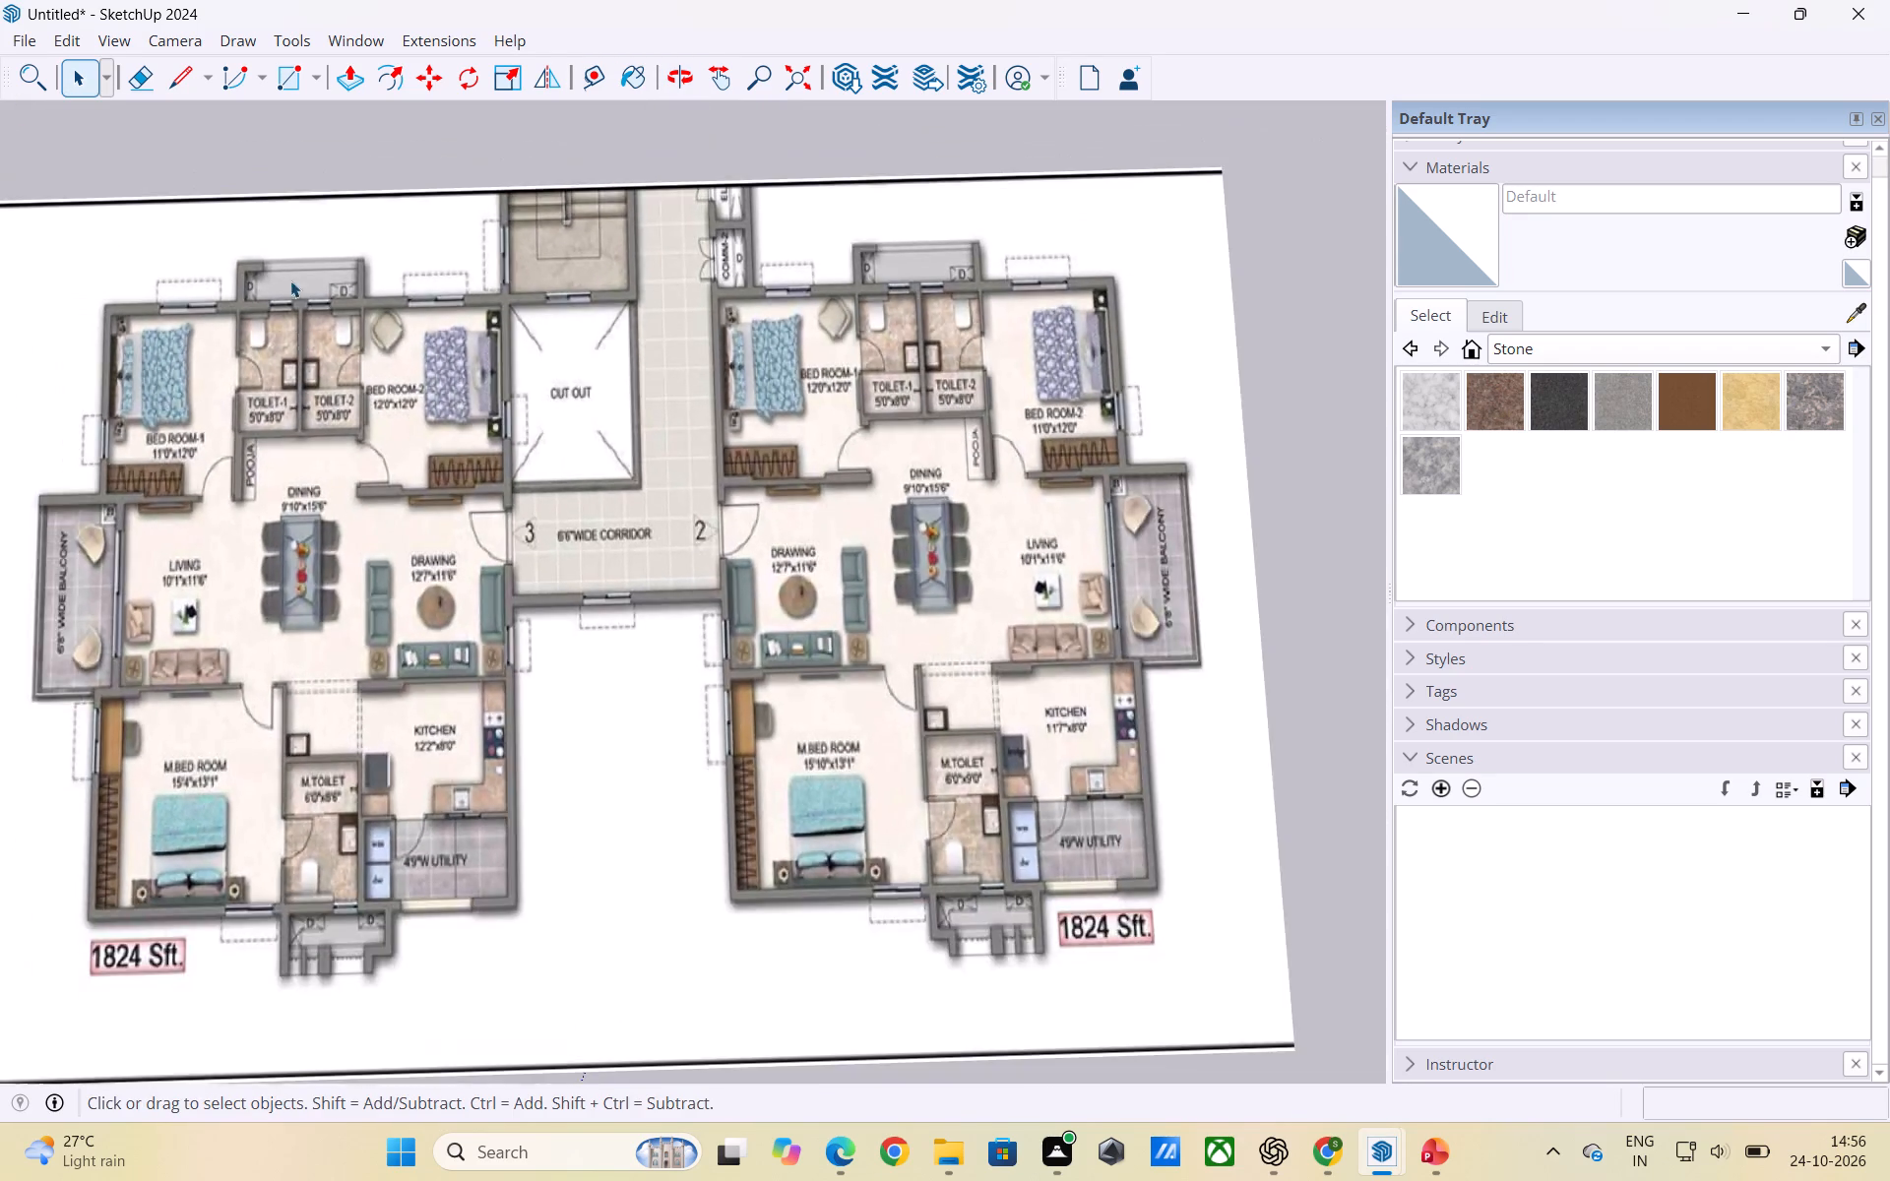
pyautogui.scroll(-13, 290, 280)
pyautogui.scroll(6, 498, 528)
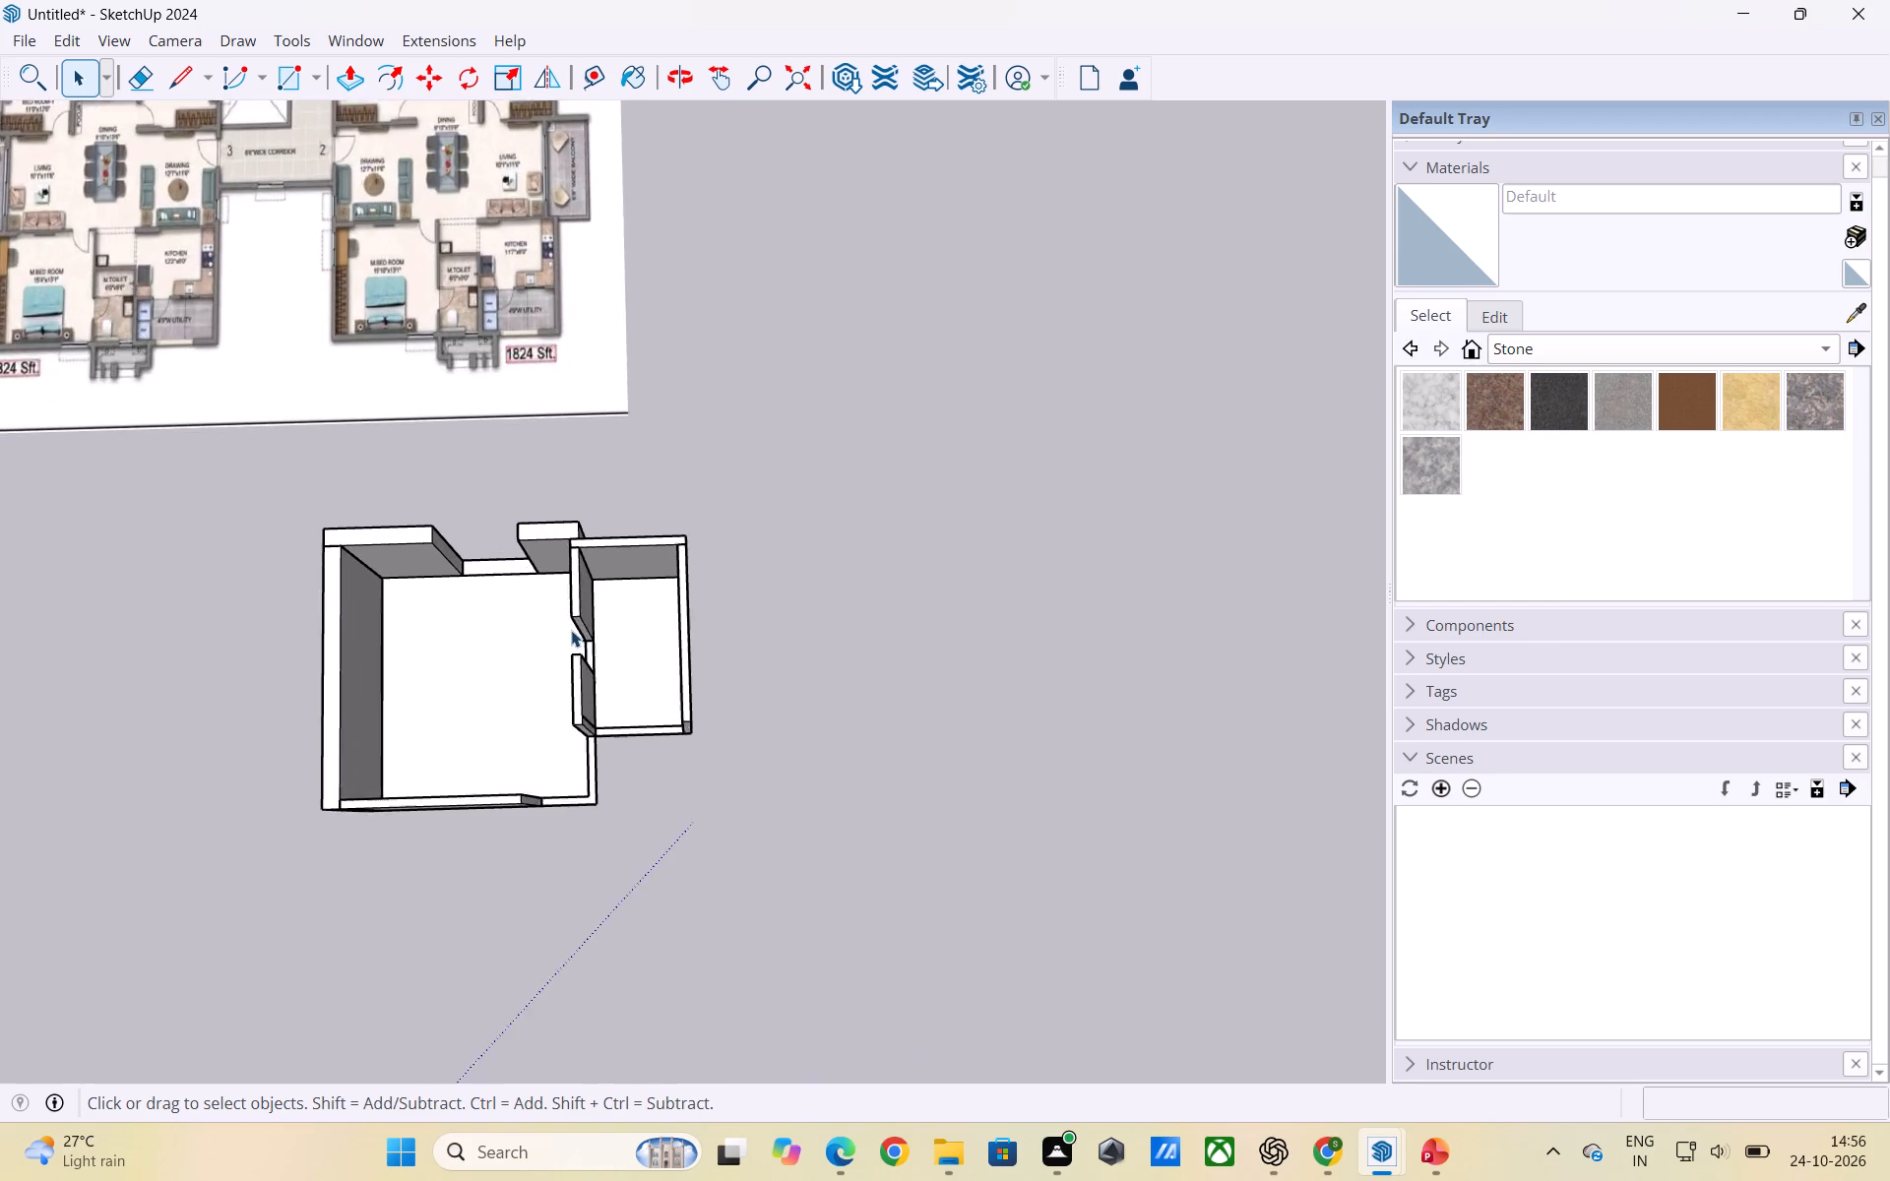
pyautogui.scroll(2, 571, 630)
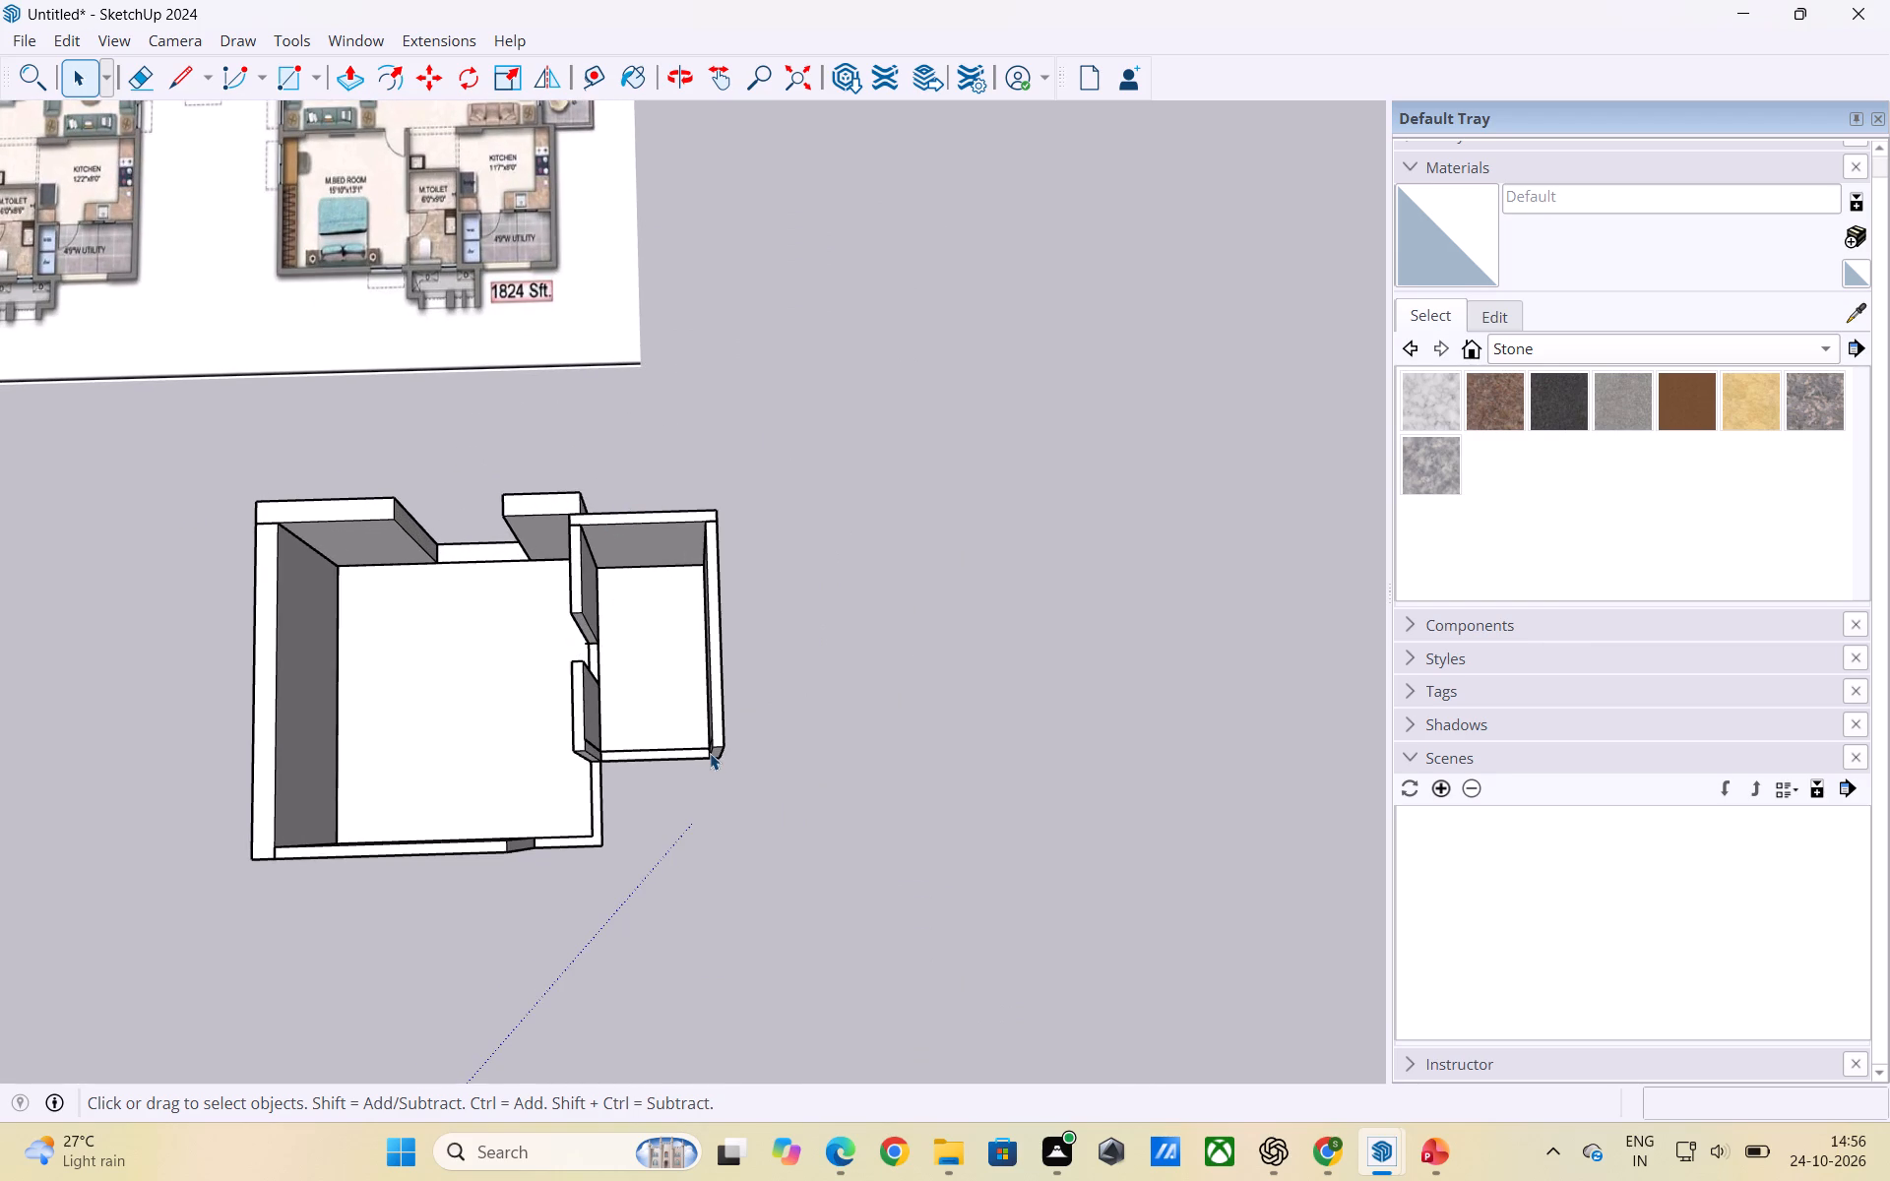
# Copy the smaller room about 7' 10" along the red axis, away from the larger room.
pyautogui.click(710, 753)
pyautogui.press('m')
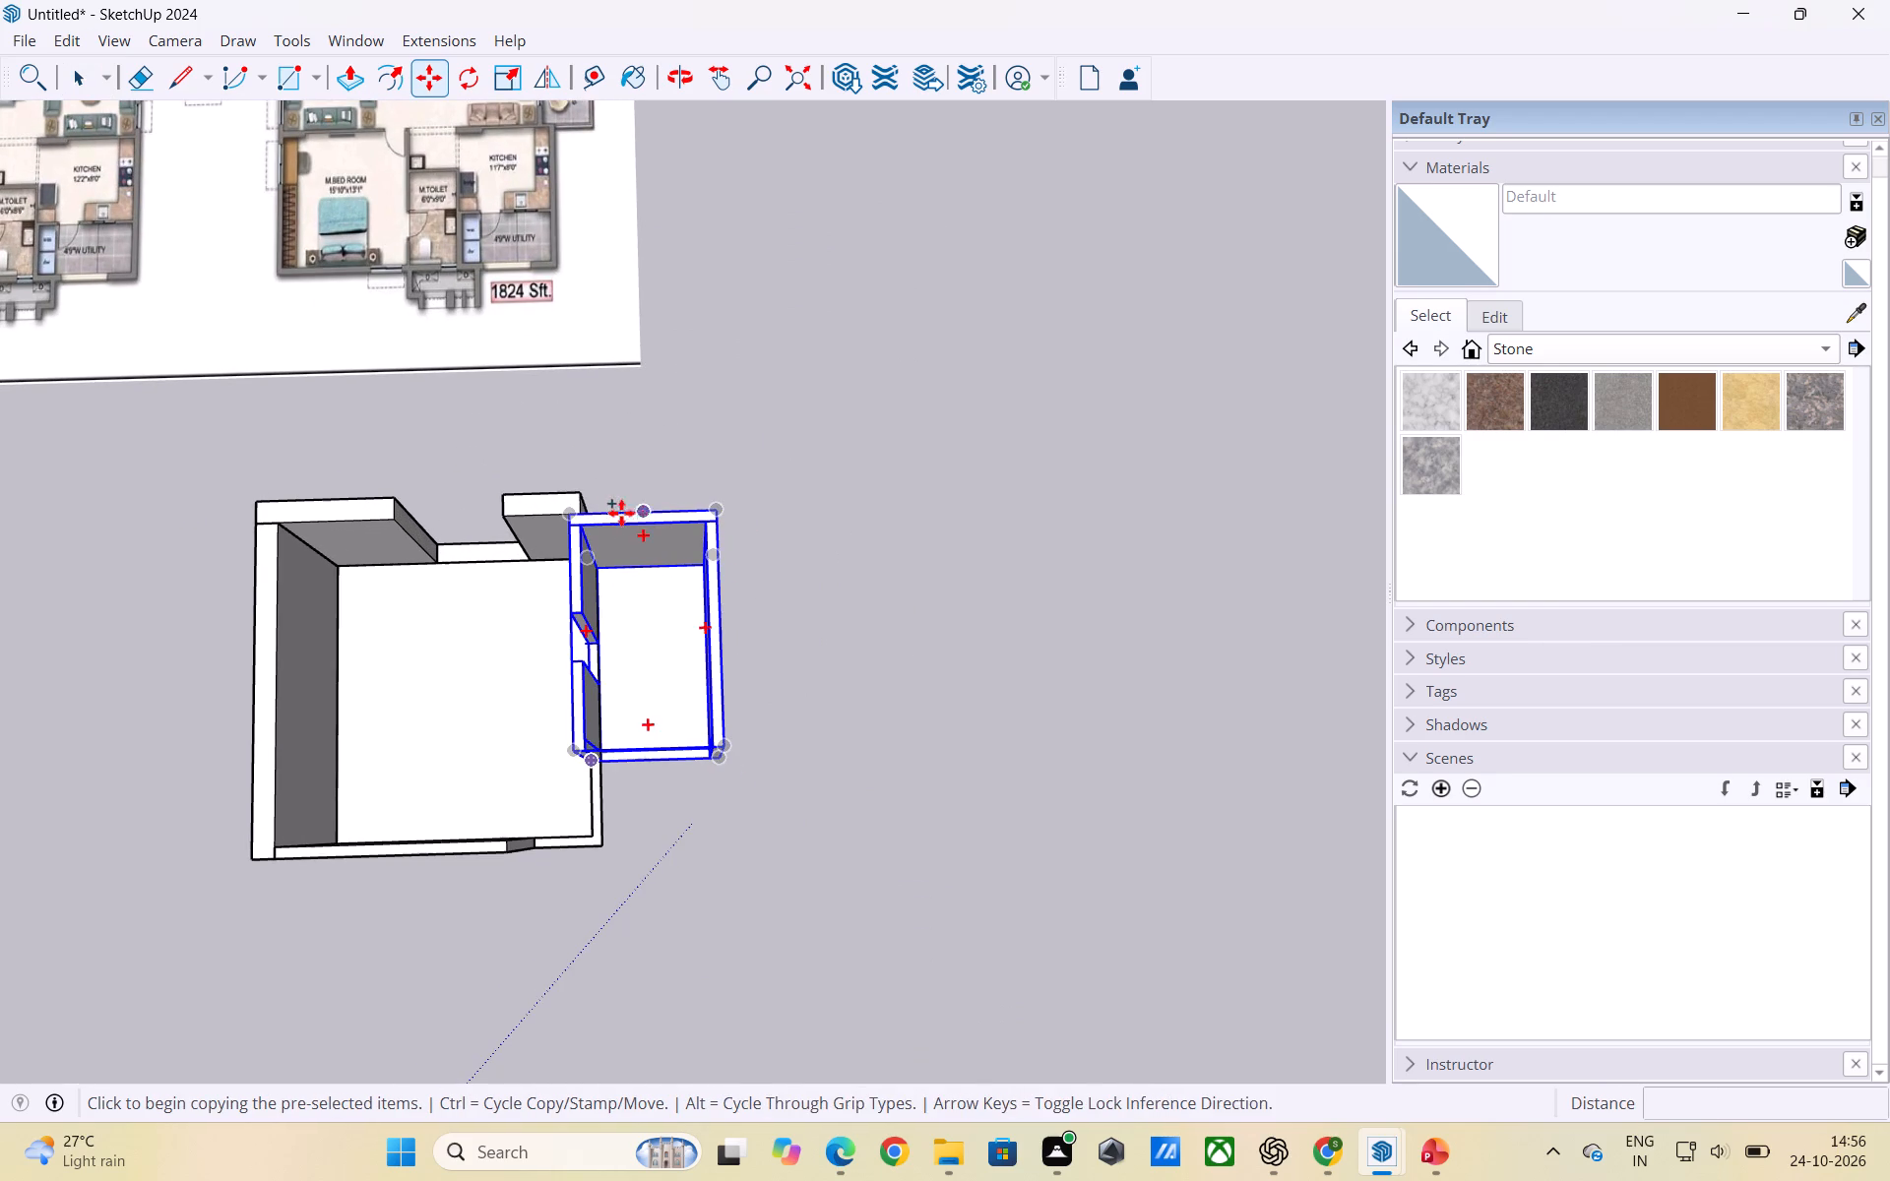
pyautogui.click(570, 513)
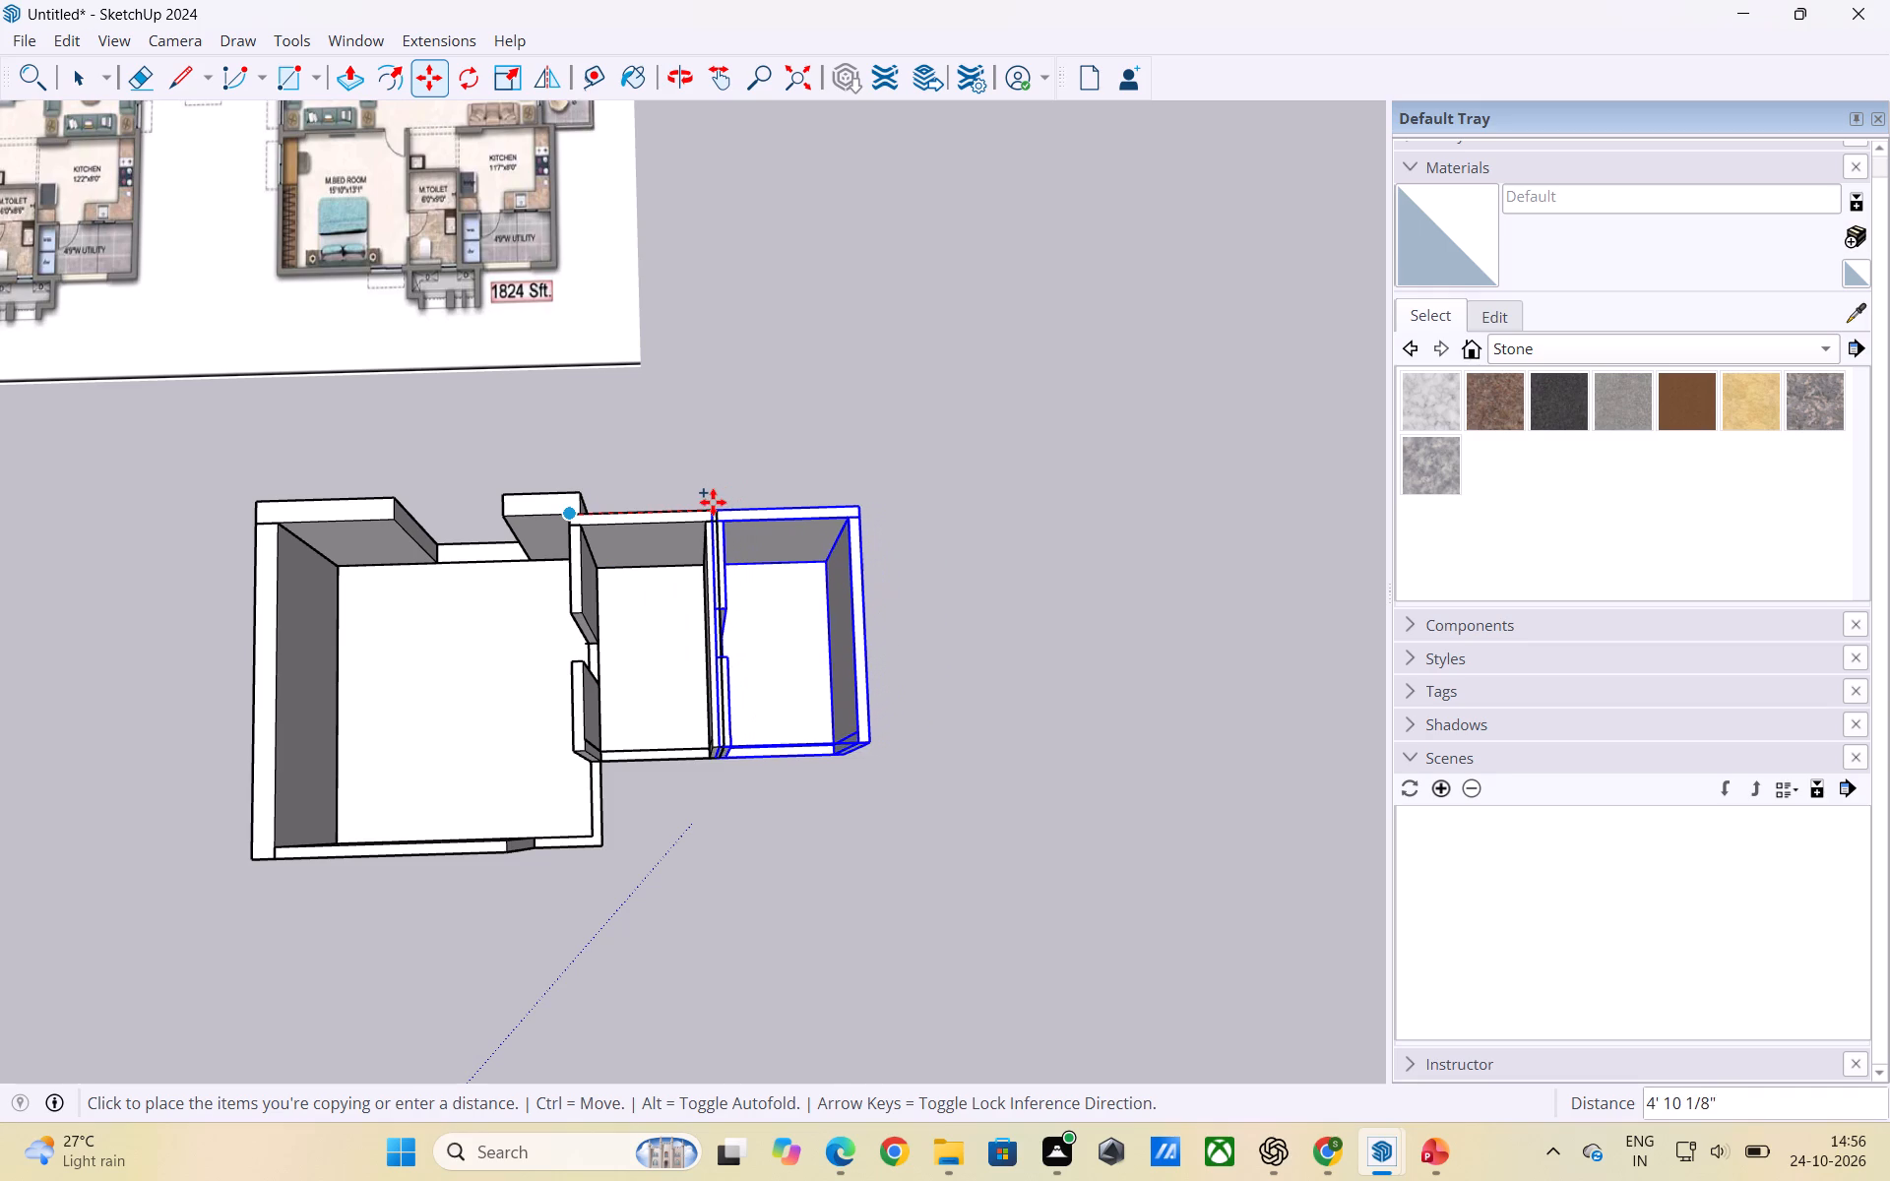
pyautogui.scroll(6, 708, 503)
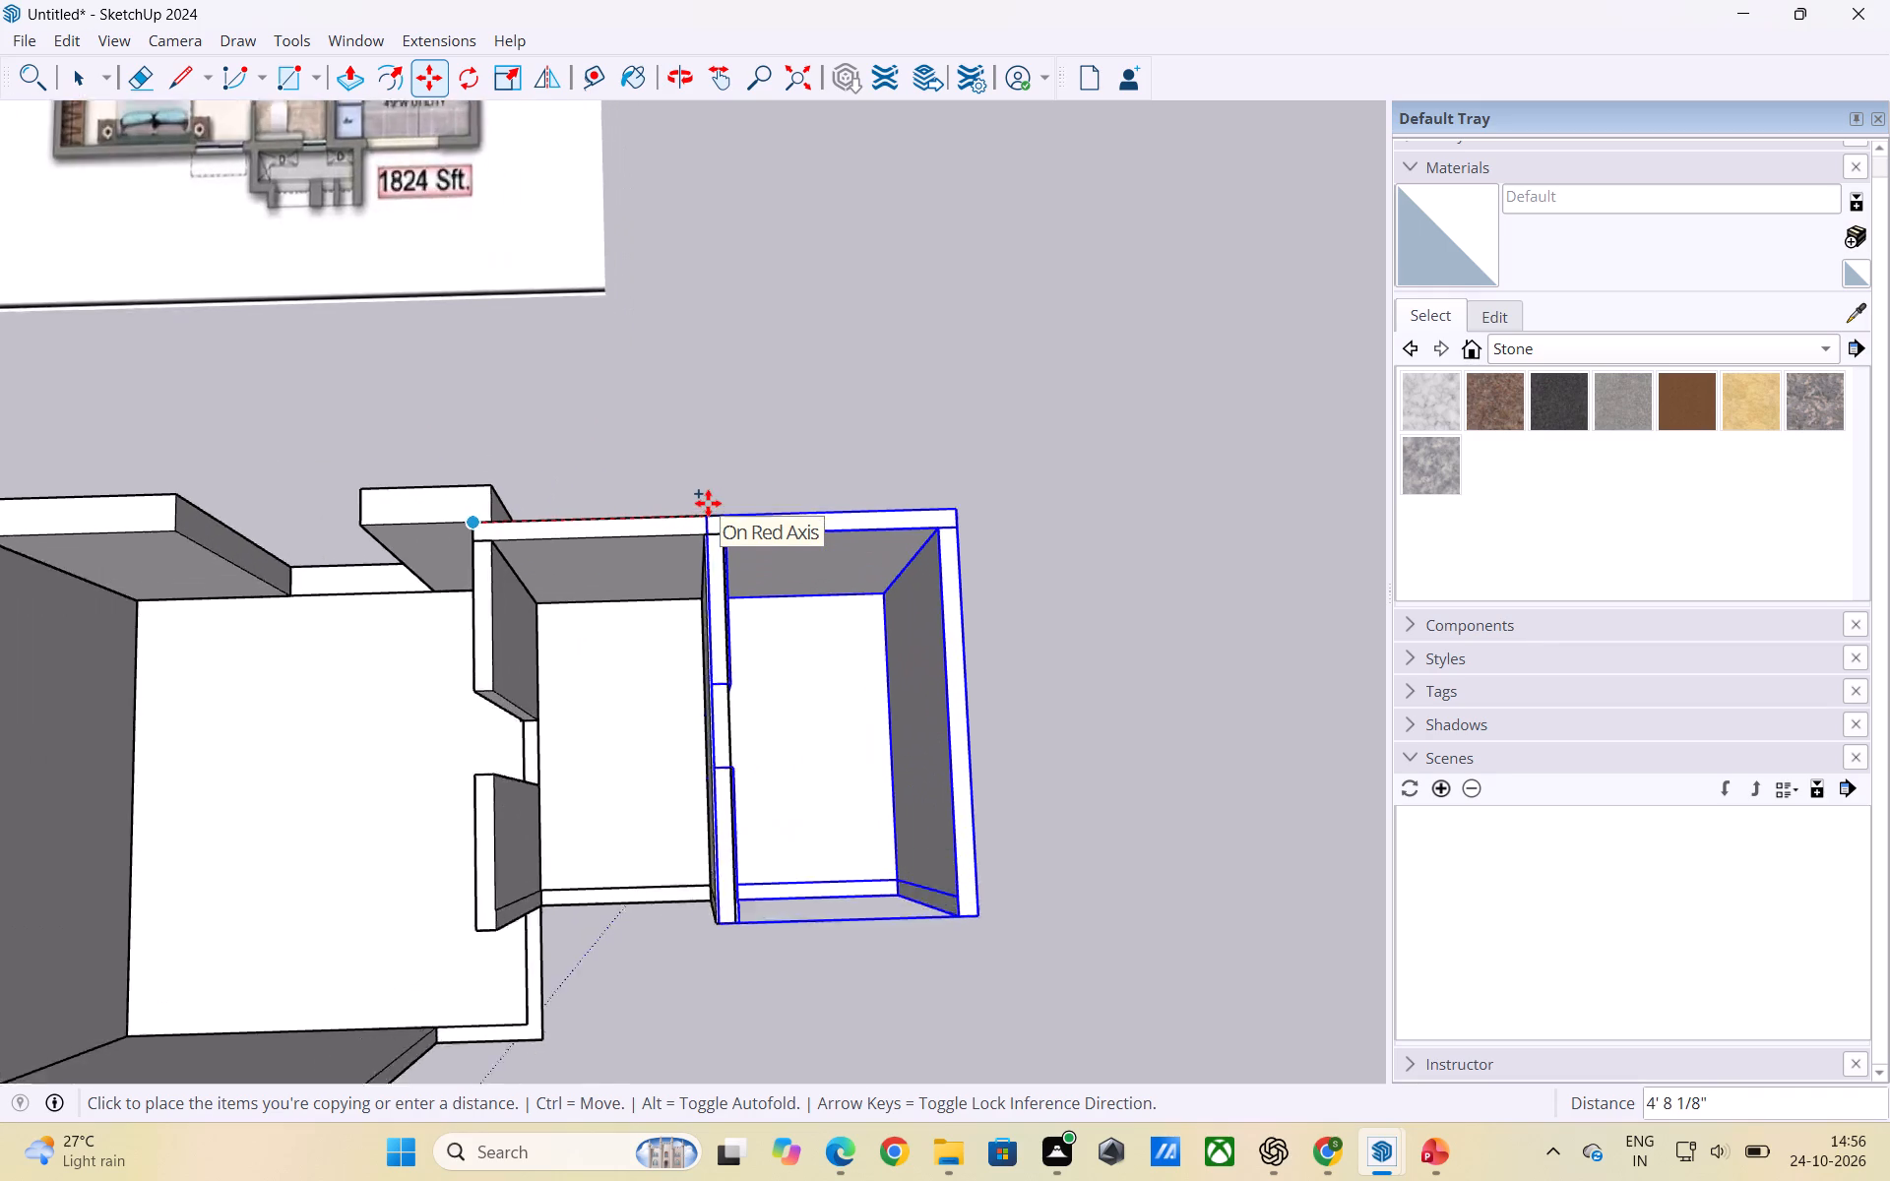
pyautogui.moveTo(703, 512); pyautogui.dragTo(851, 428, button='middle')
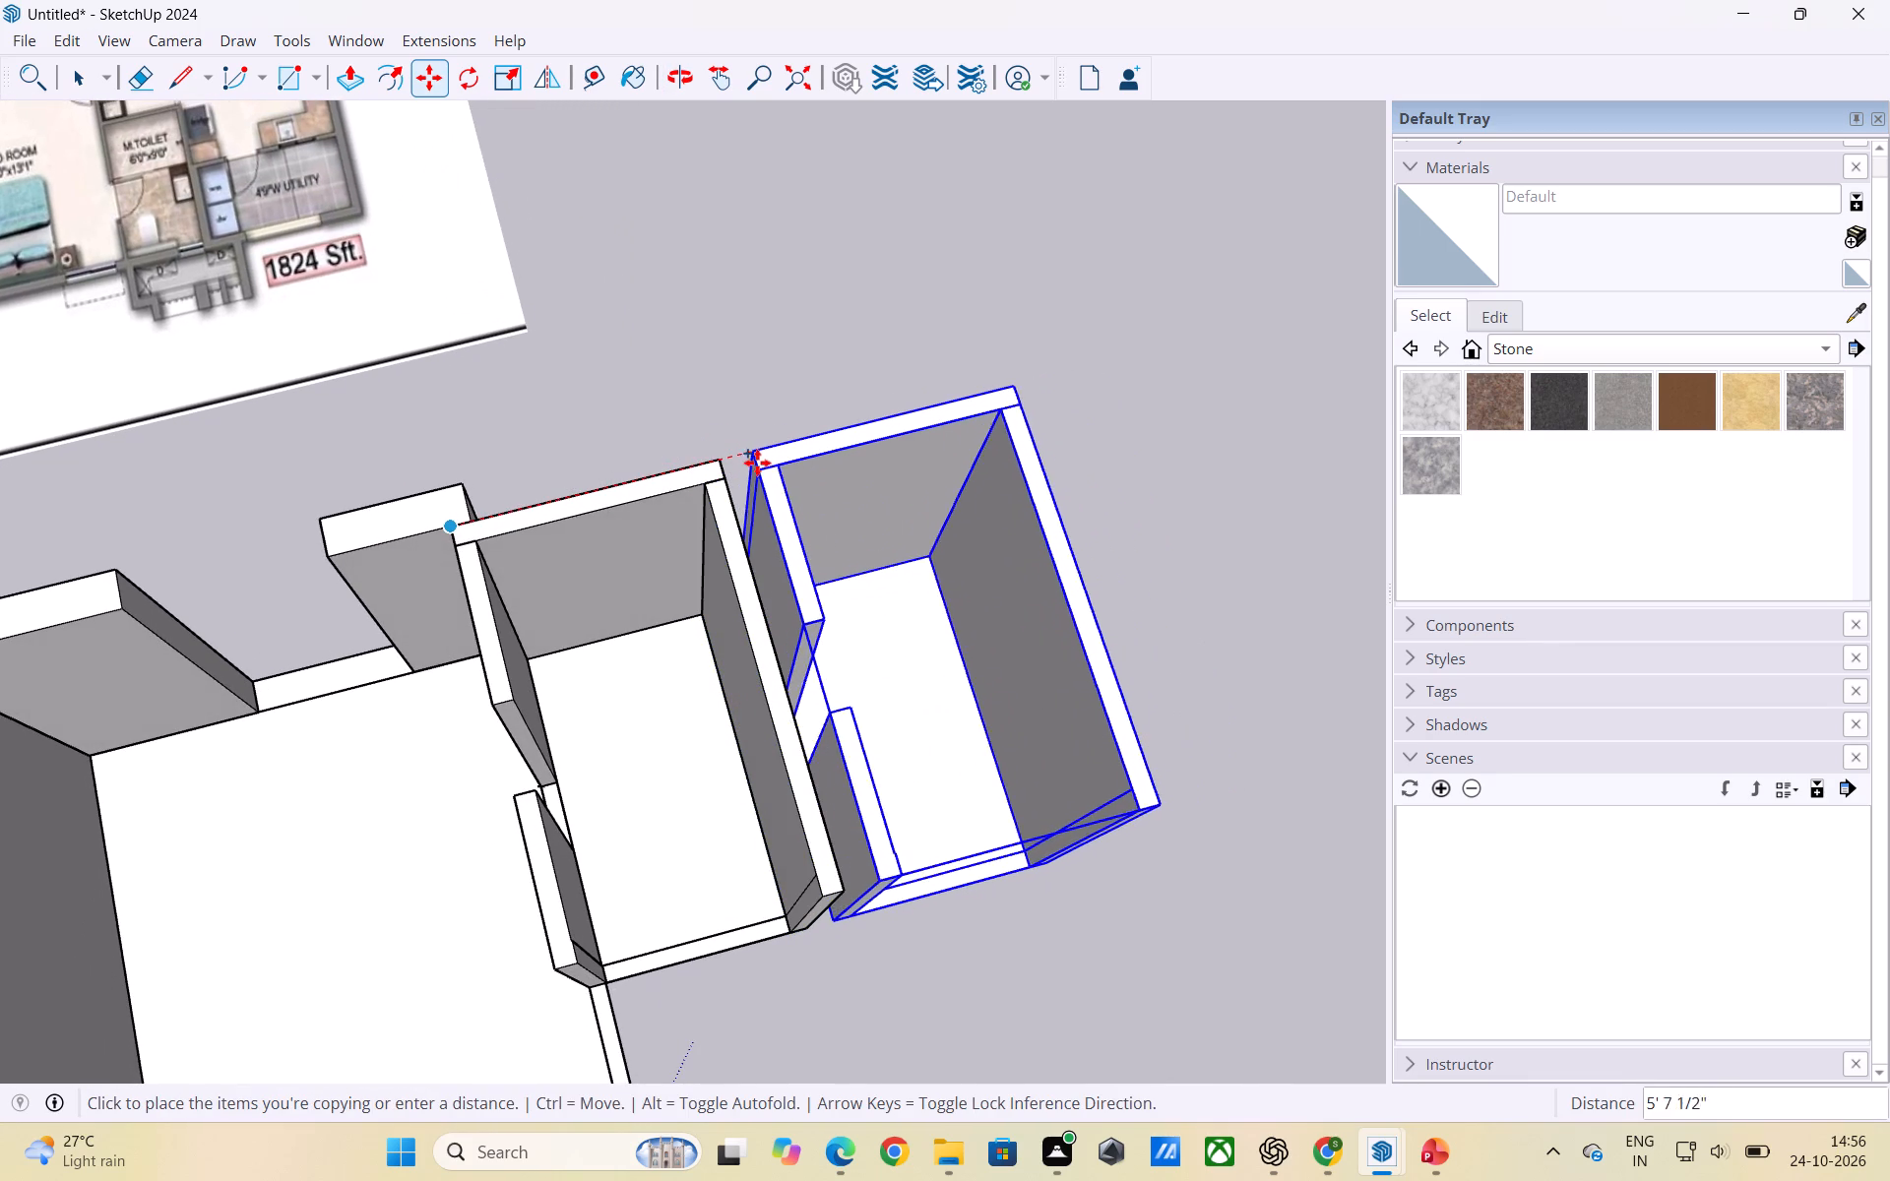
pyautogui.click(857, 388)
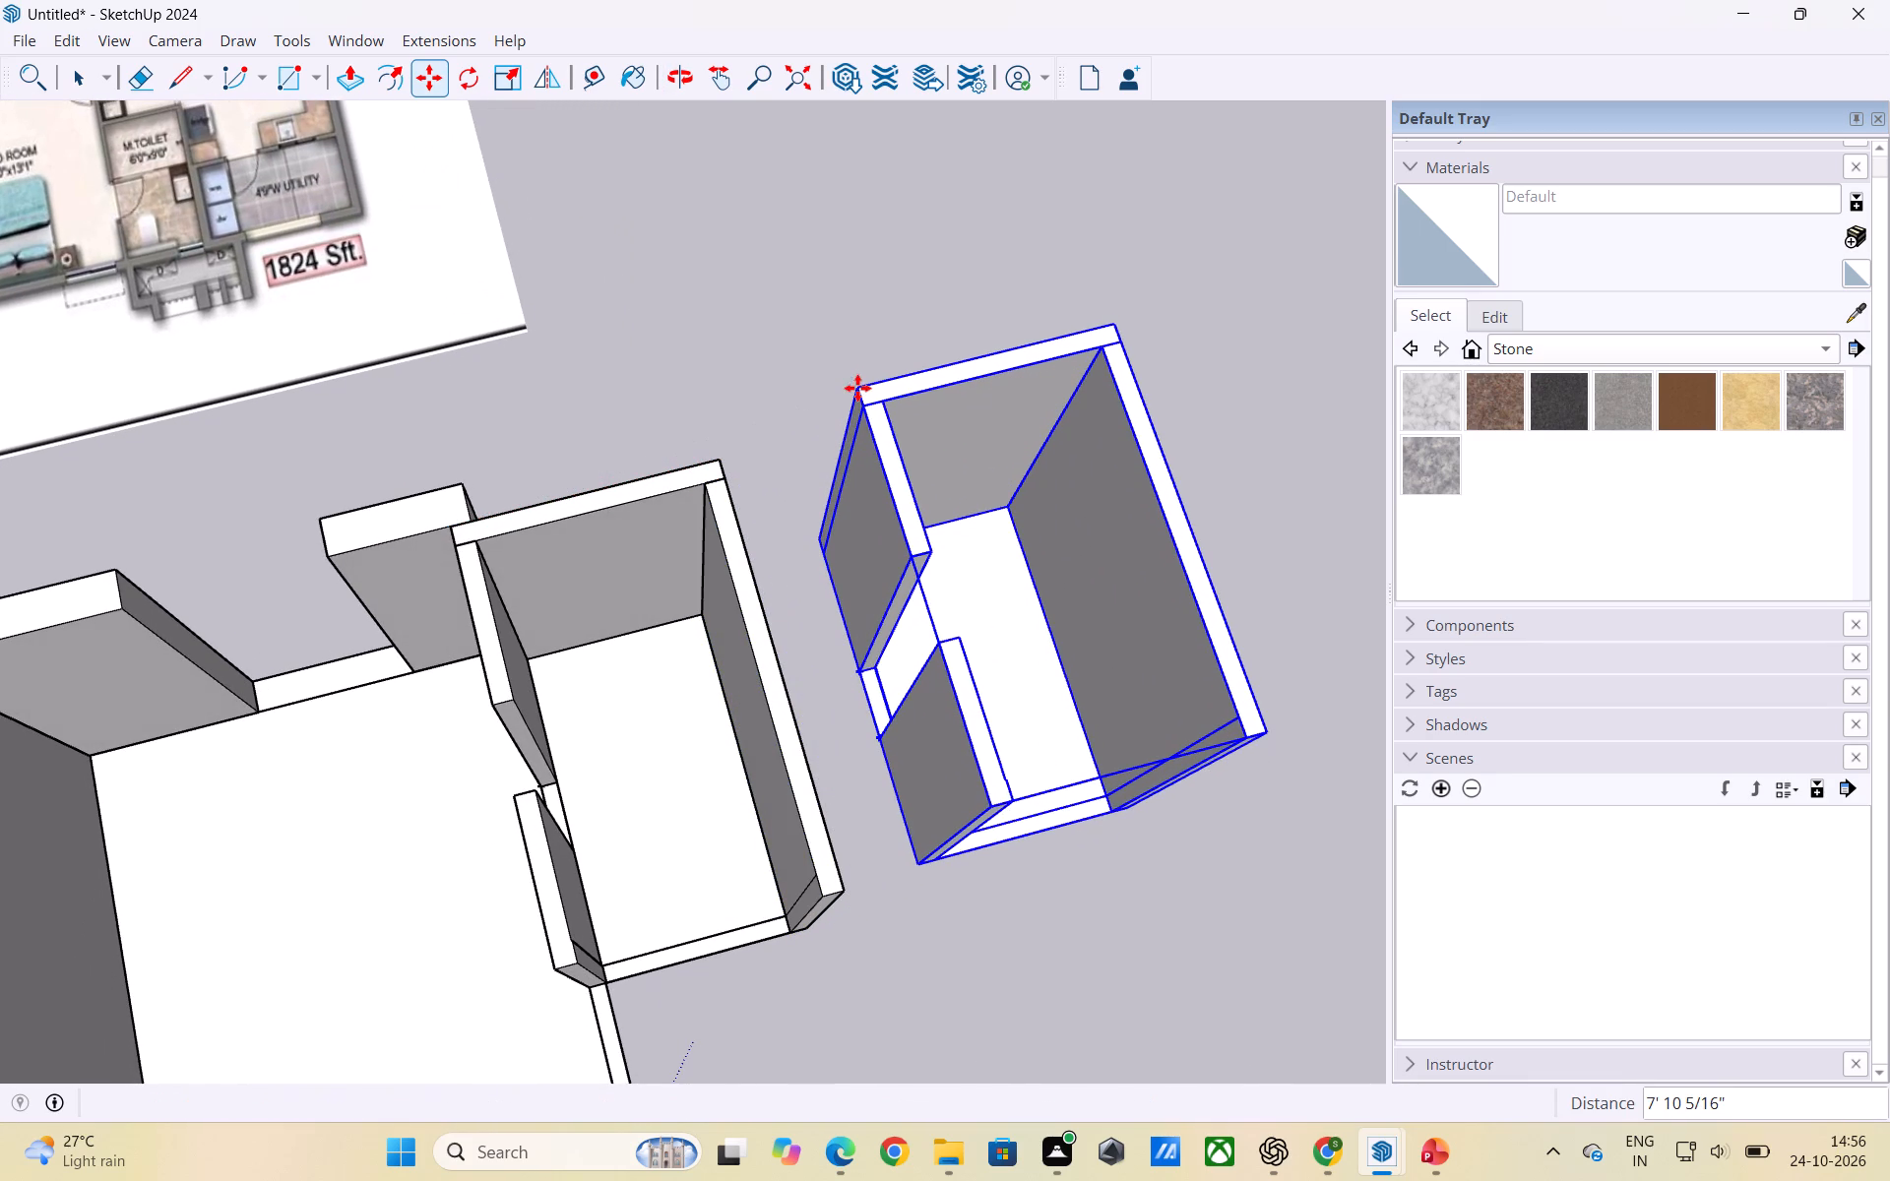
pyautogui.press('space')
pyautogui.click(1099, 888)
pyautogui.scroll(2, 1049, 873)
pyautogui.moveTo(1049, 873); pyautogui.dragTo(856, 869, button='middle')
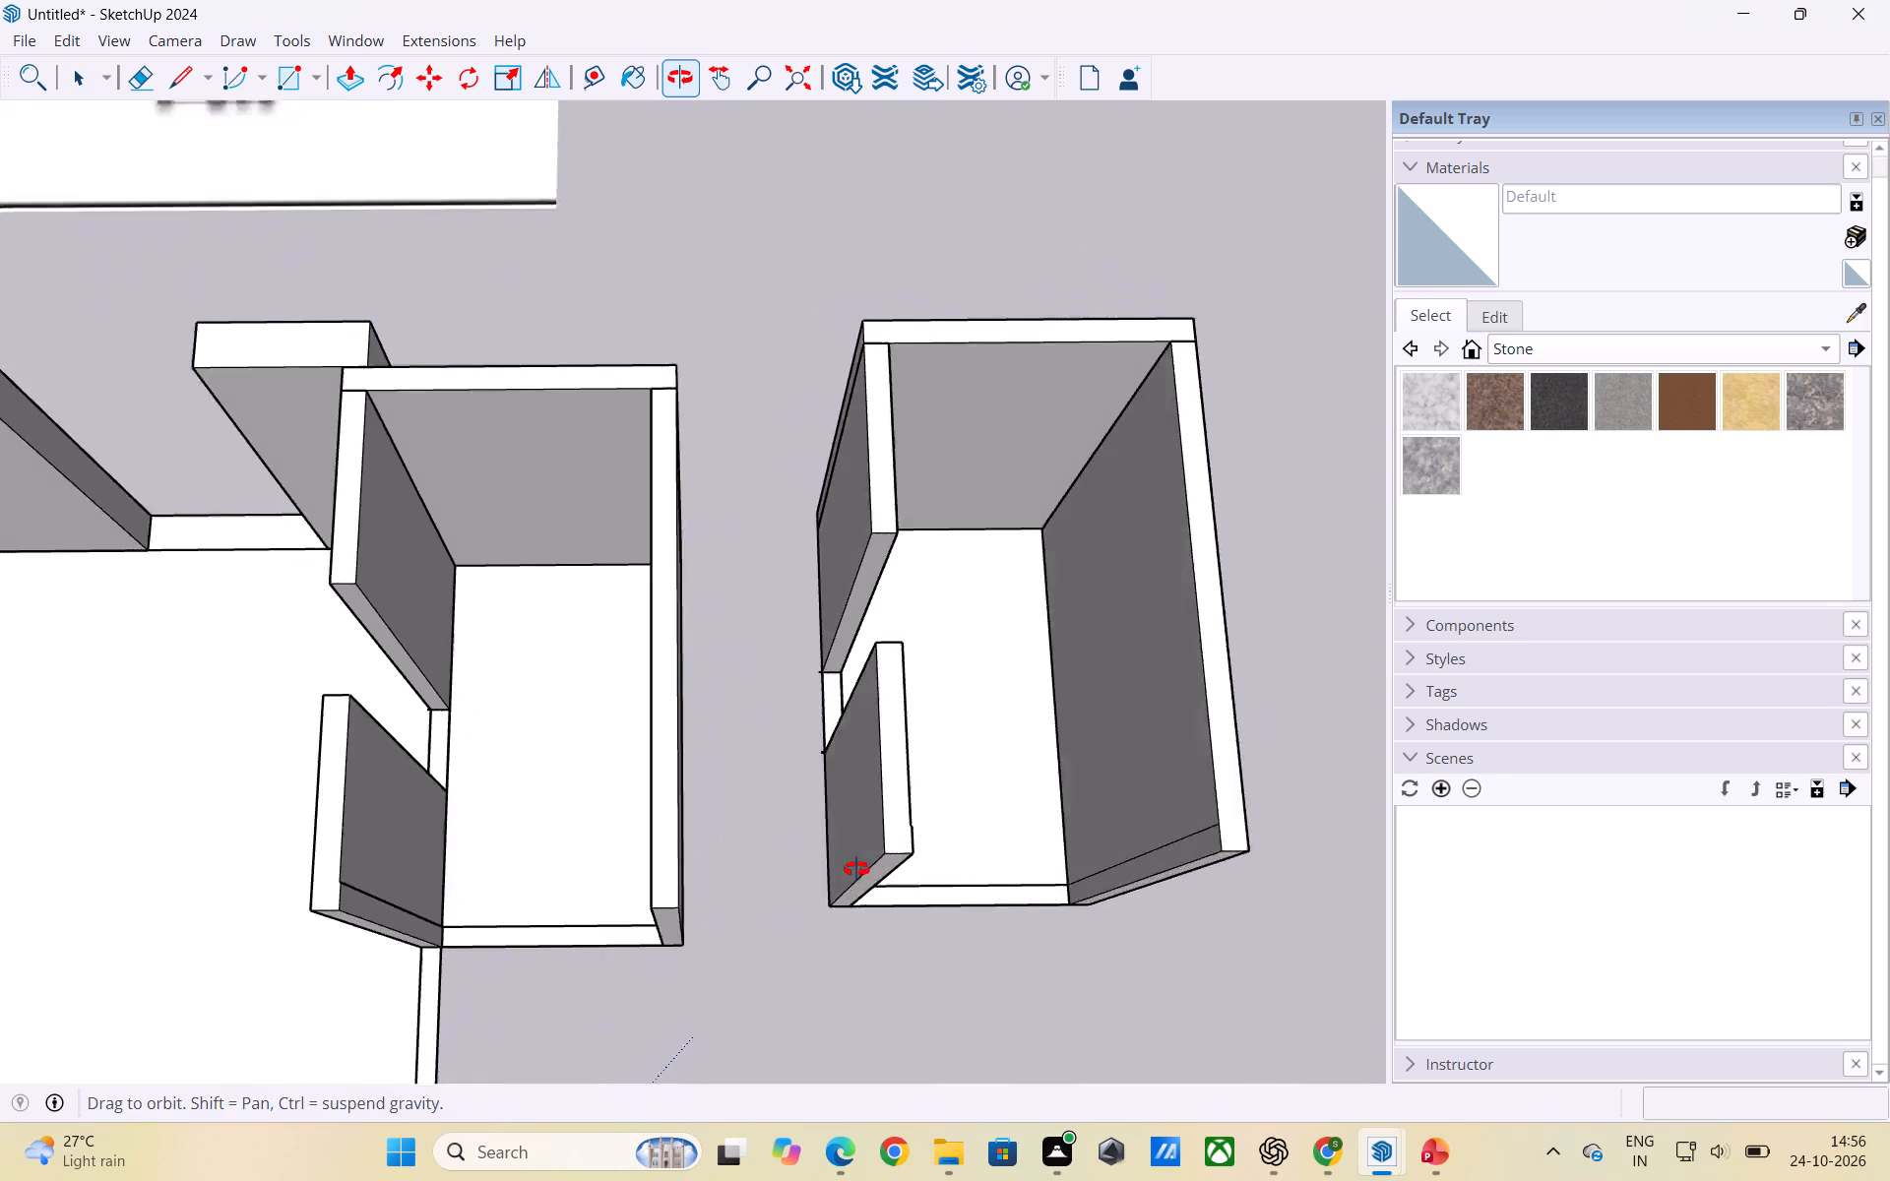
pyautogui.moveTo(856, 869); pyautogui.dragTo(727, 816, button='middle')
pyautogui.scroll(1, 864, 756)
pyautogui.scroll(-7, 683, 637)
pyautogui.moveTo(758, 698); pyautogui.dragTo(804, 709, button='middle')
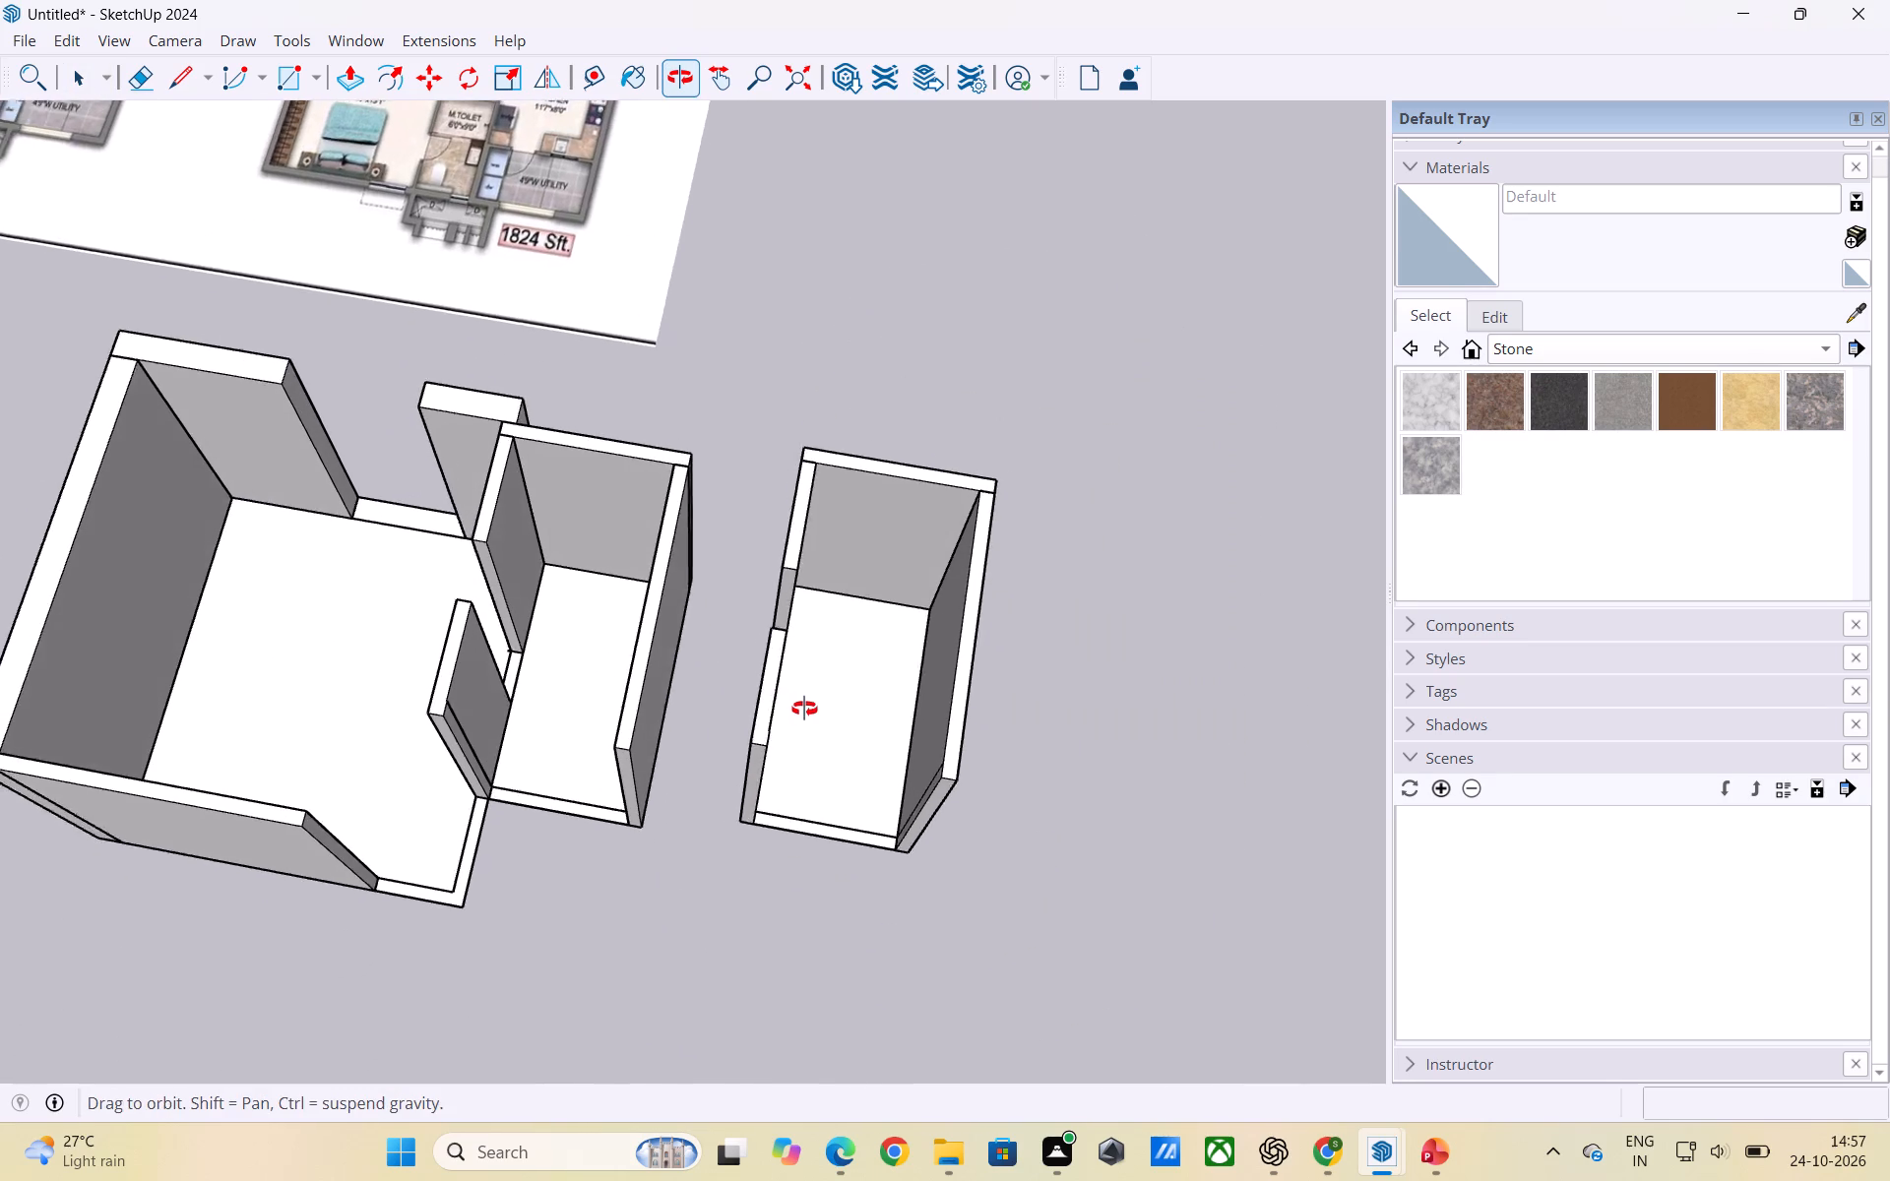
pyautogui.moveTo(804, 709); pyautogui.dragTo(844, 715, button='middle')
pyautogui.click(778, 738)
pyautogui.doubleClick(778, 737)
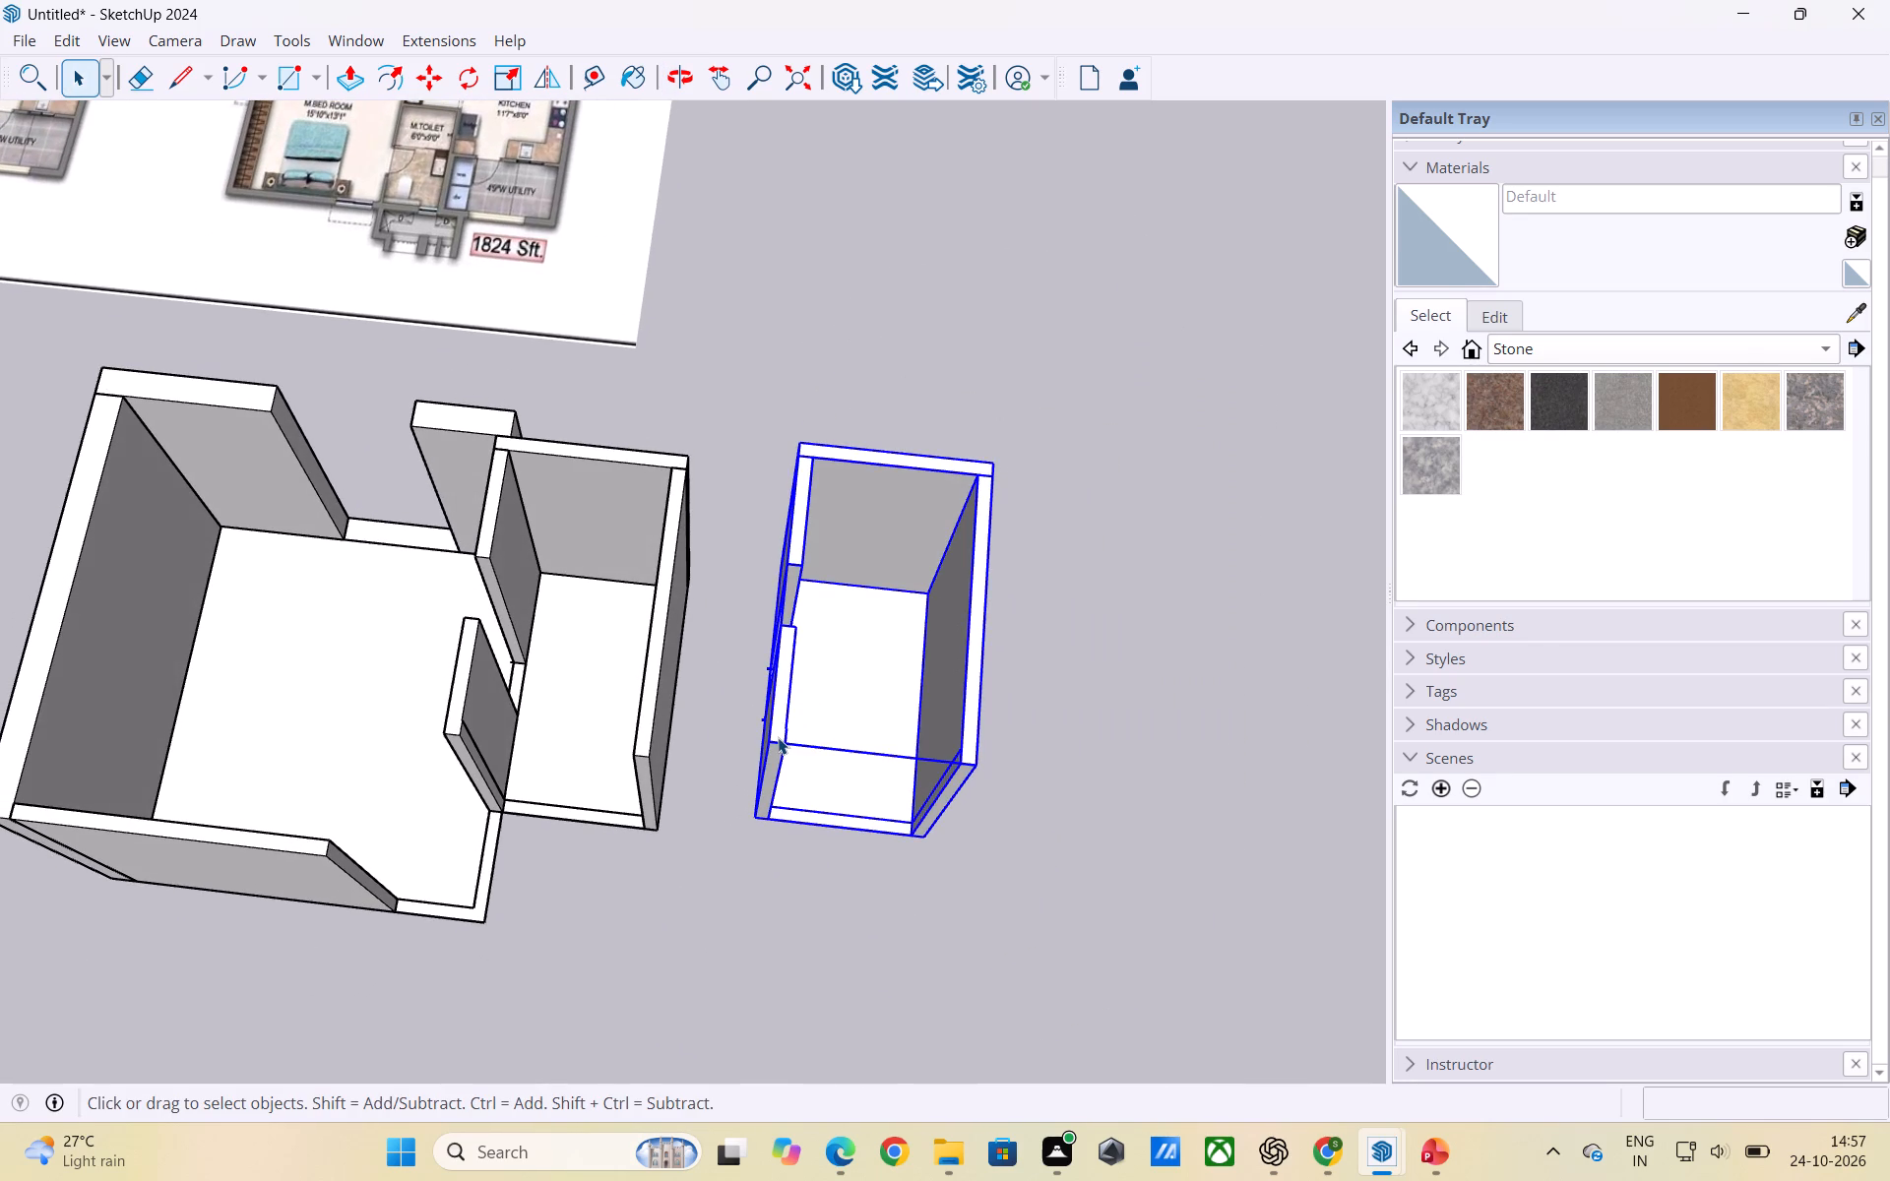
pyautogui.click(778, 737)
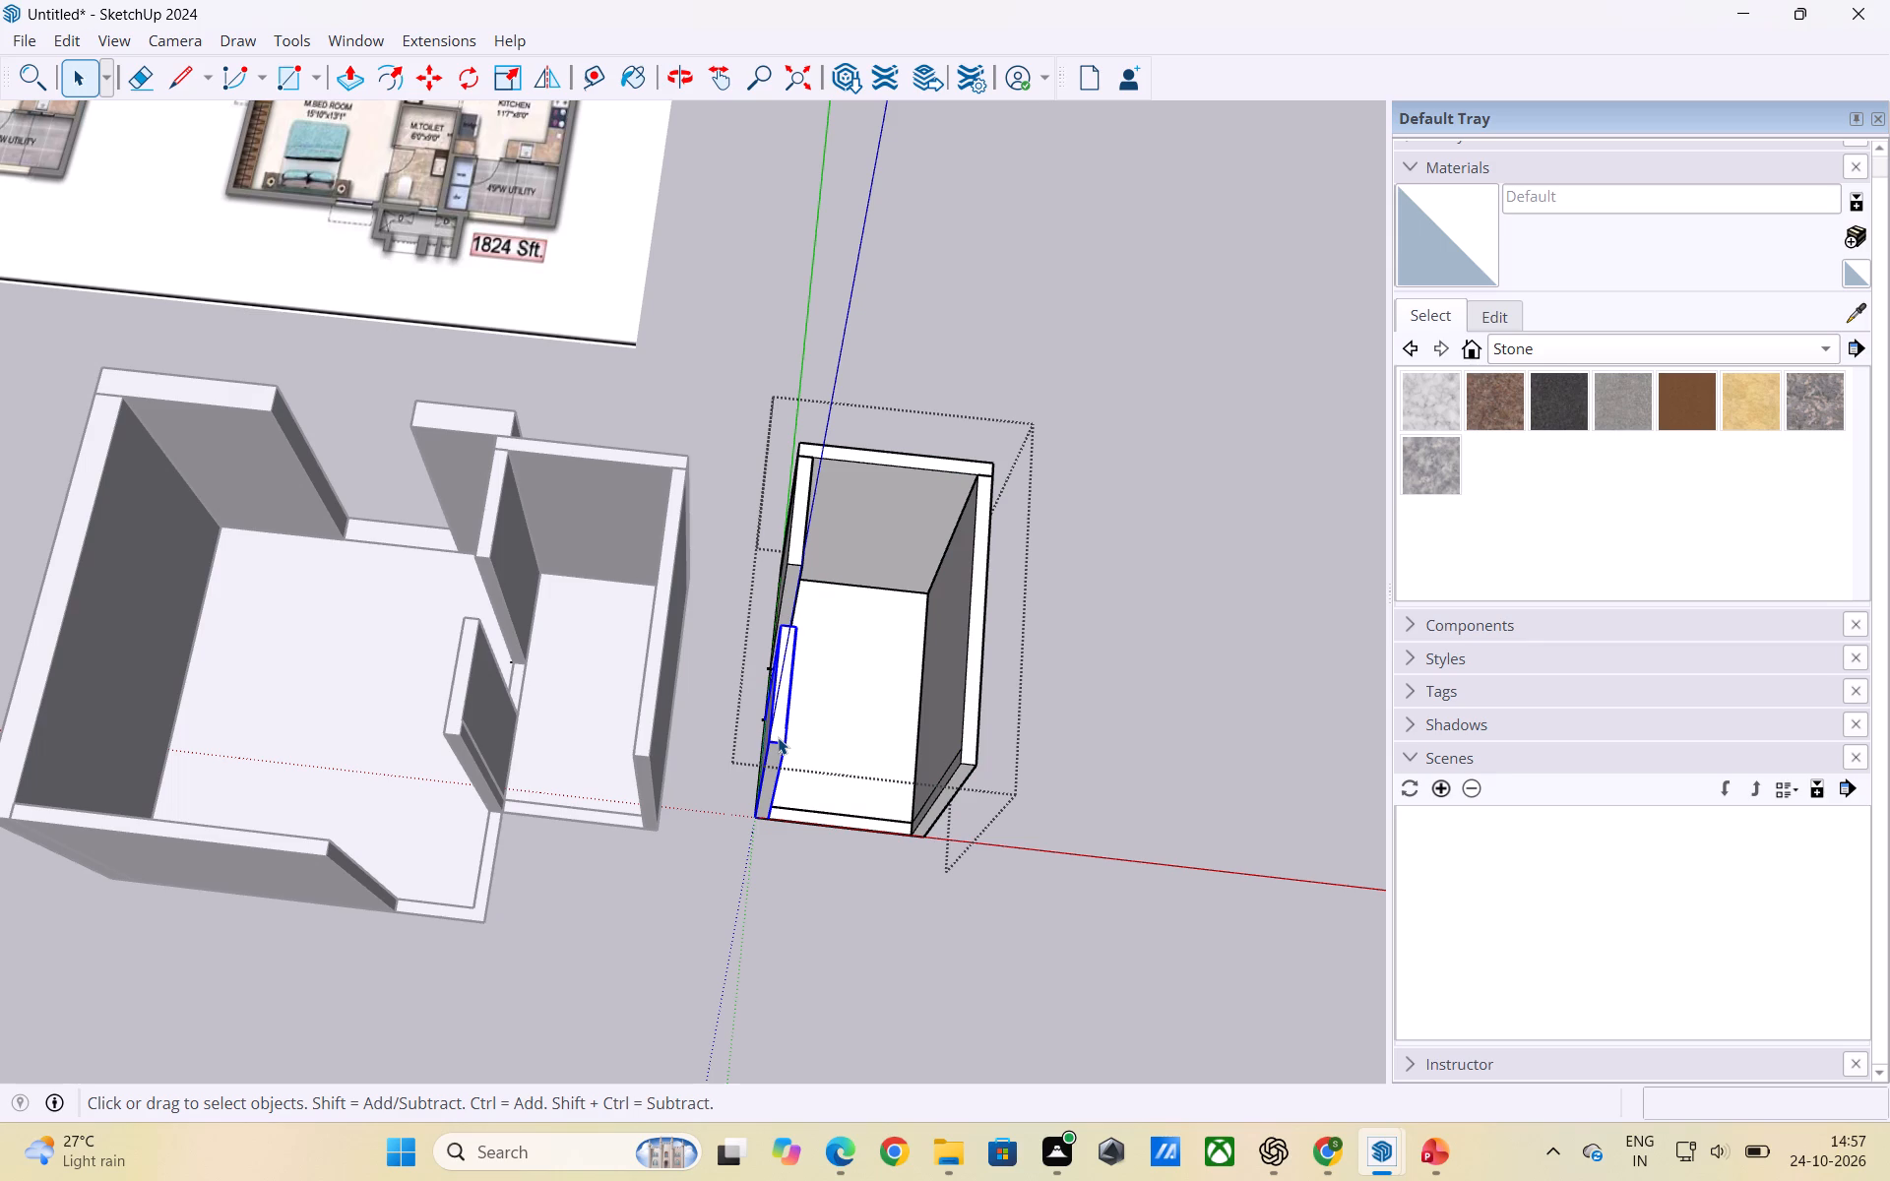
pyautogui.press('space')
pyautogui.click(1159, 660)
# Open the copied room for editing and delete its solid long wall opposite the door opening.
pyautogui.click(976, 682)
pyautogui.doubleClick(976, 682)
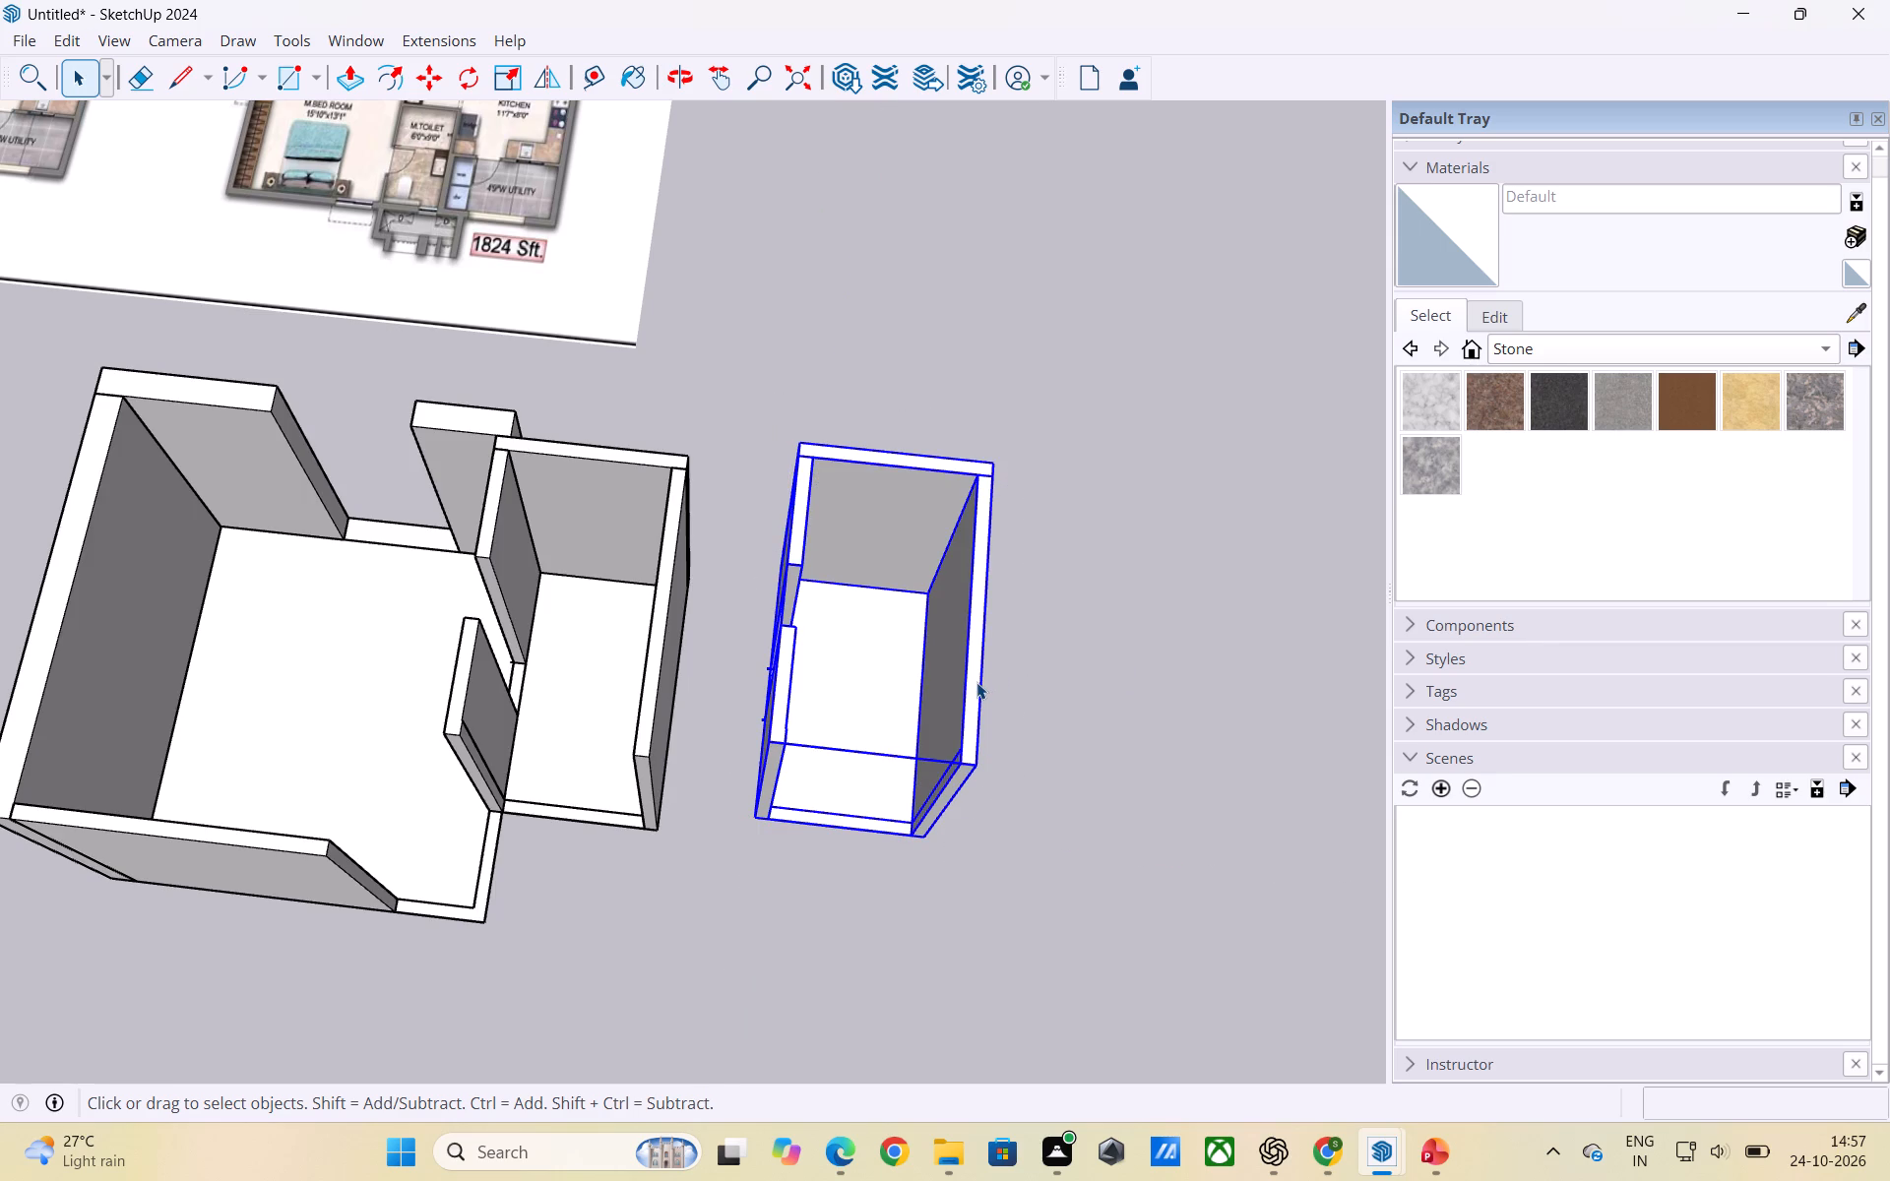
pyautogui.click(976, 682)
pyautogui.press('Delete')
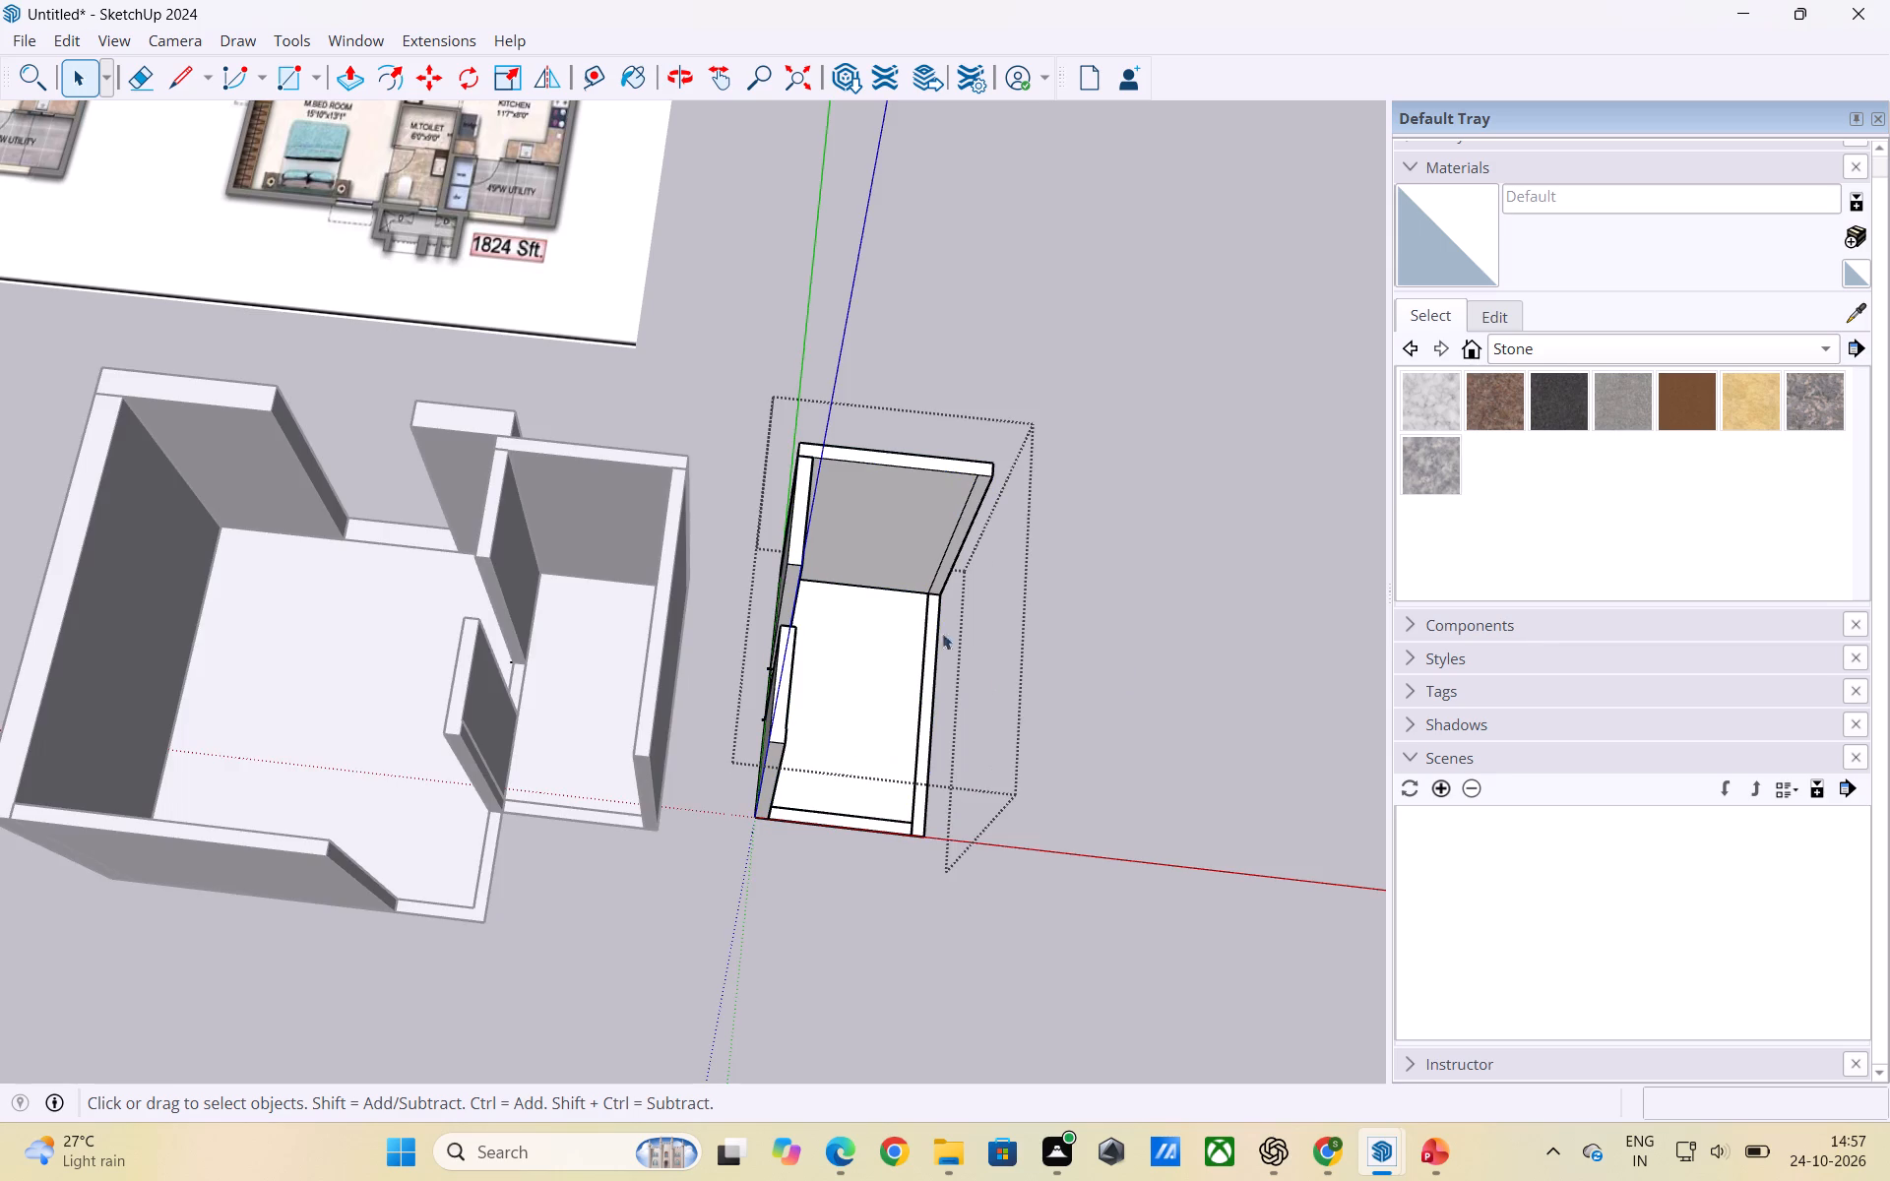
# Move the copied room's long-side wall section adjoining the back wall across to the opposite long side, and leave the editing.
pyautogui.click(789, 542)
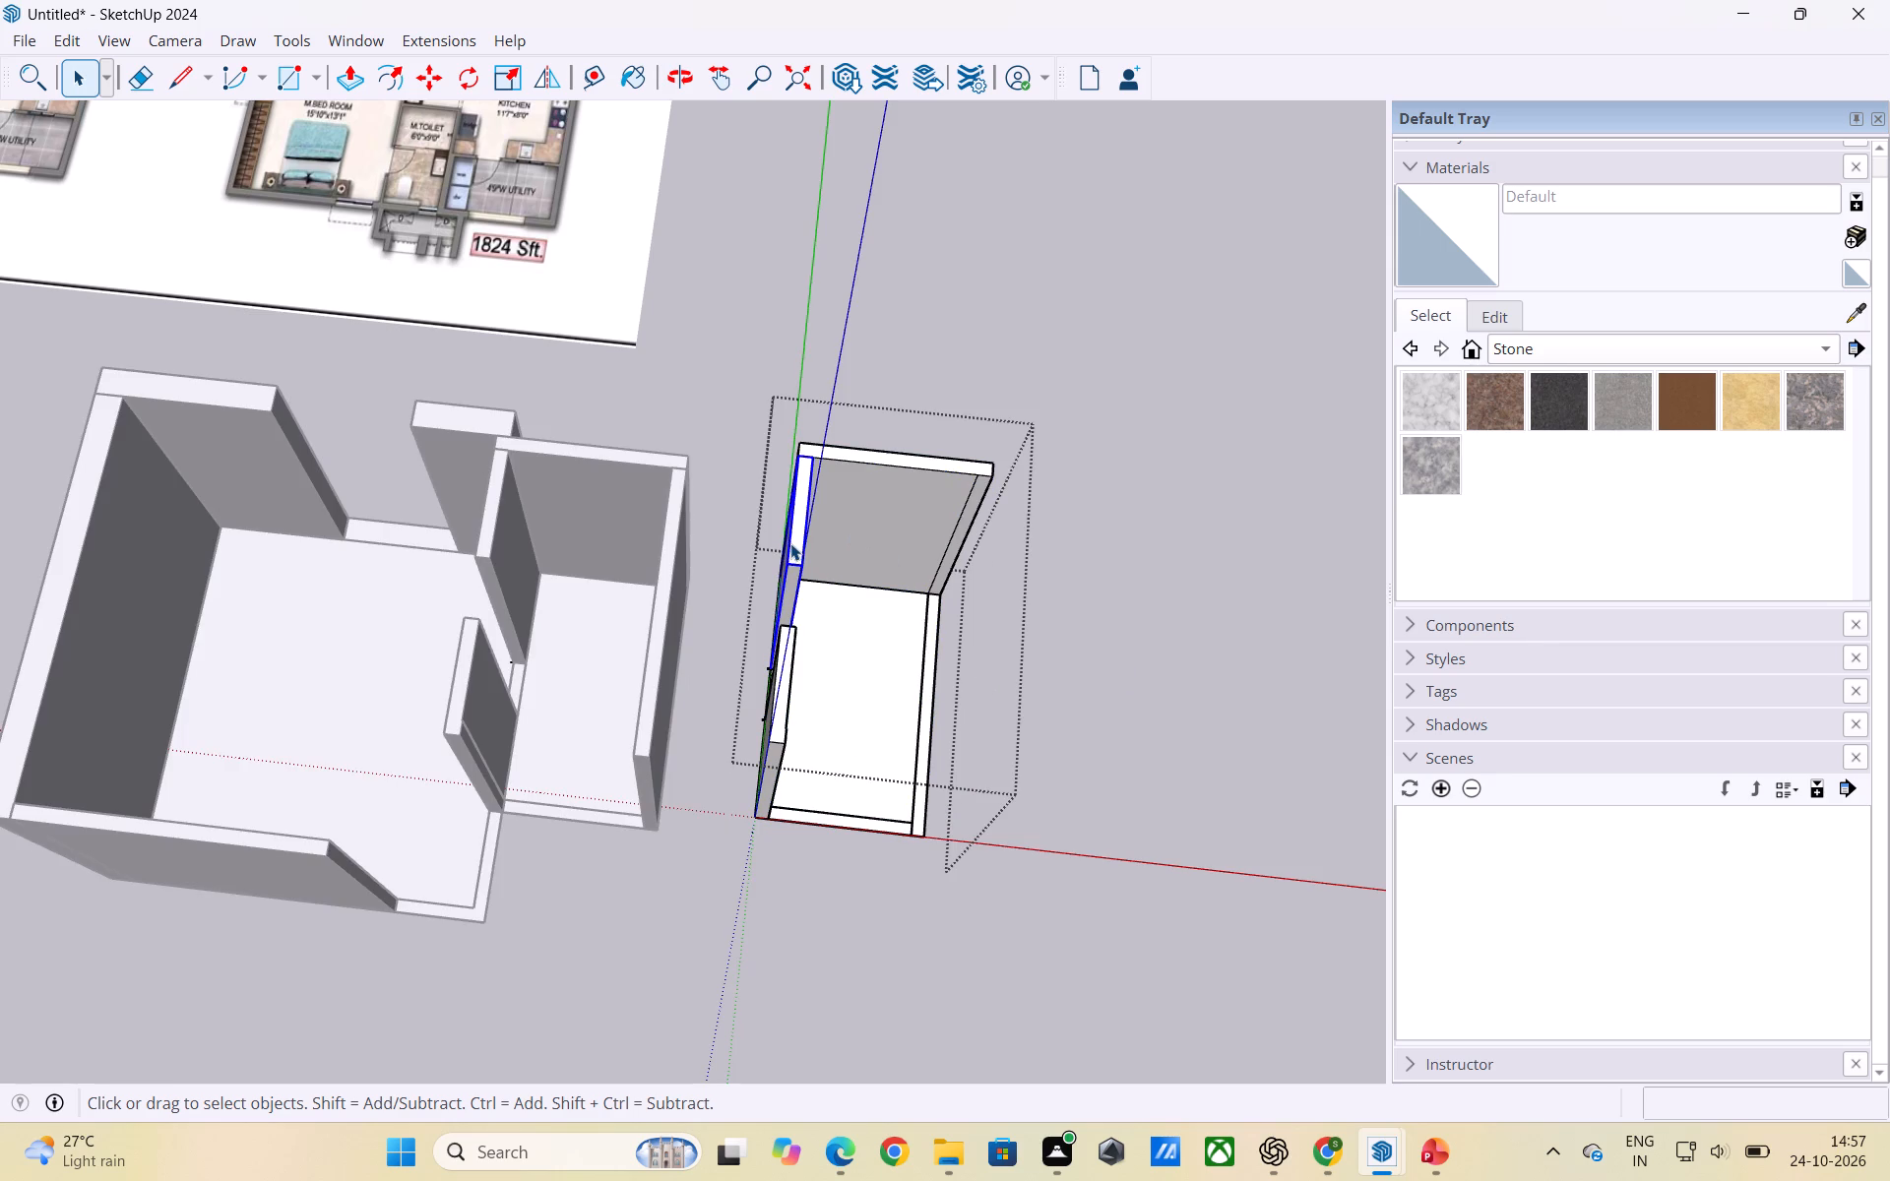
pyautogui.press('m')
pyautogui.scroll(2, 813, 605)
pyautogui.moveTo(814, 604); pyautogui.dragTo(452, 560, button='middle')
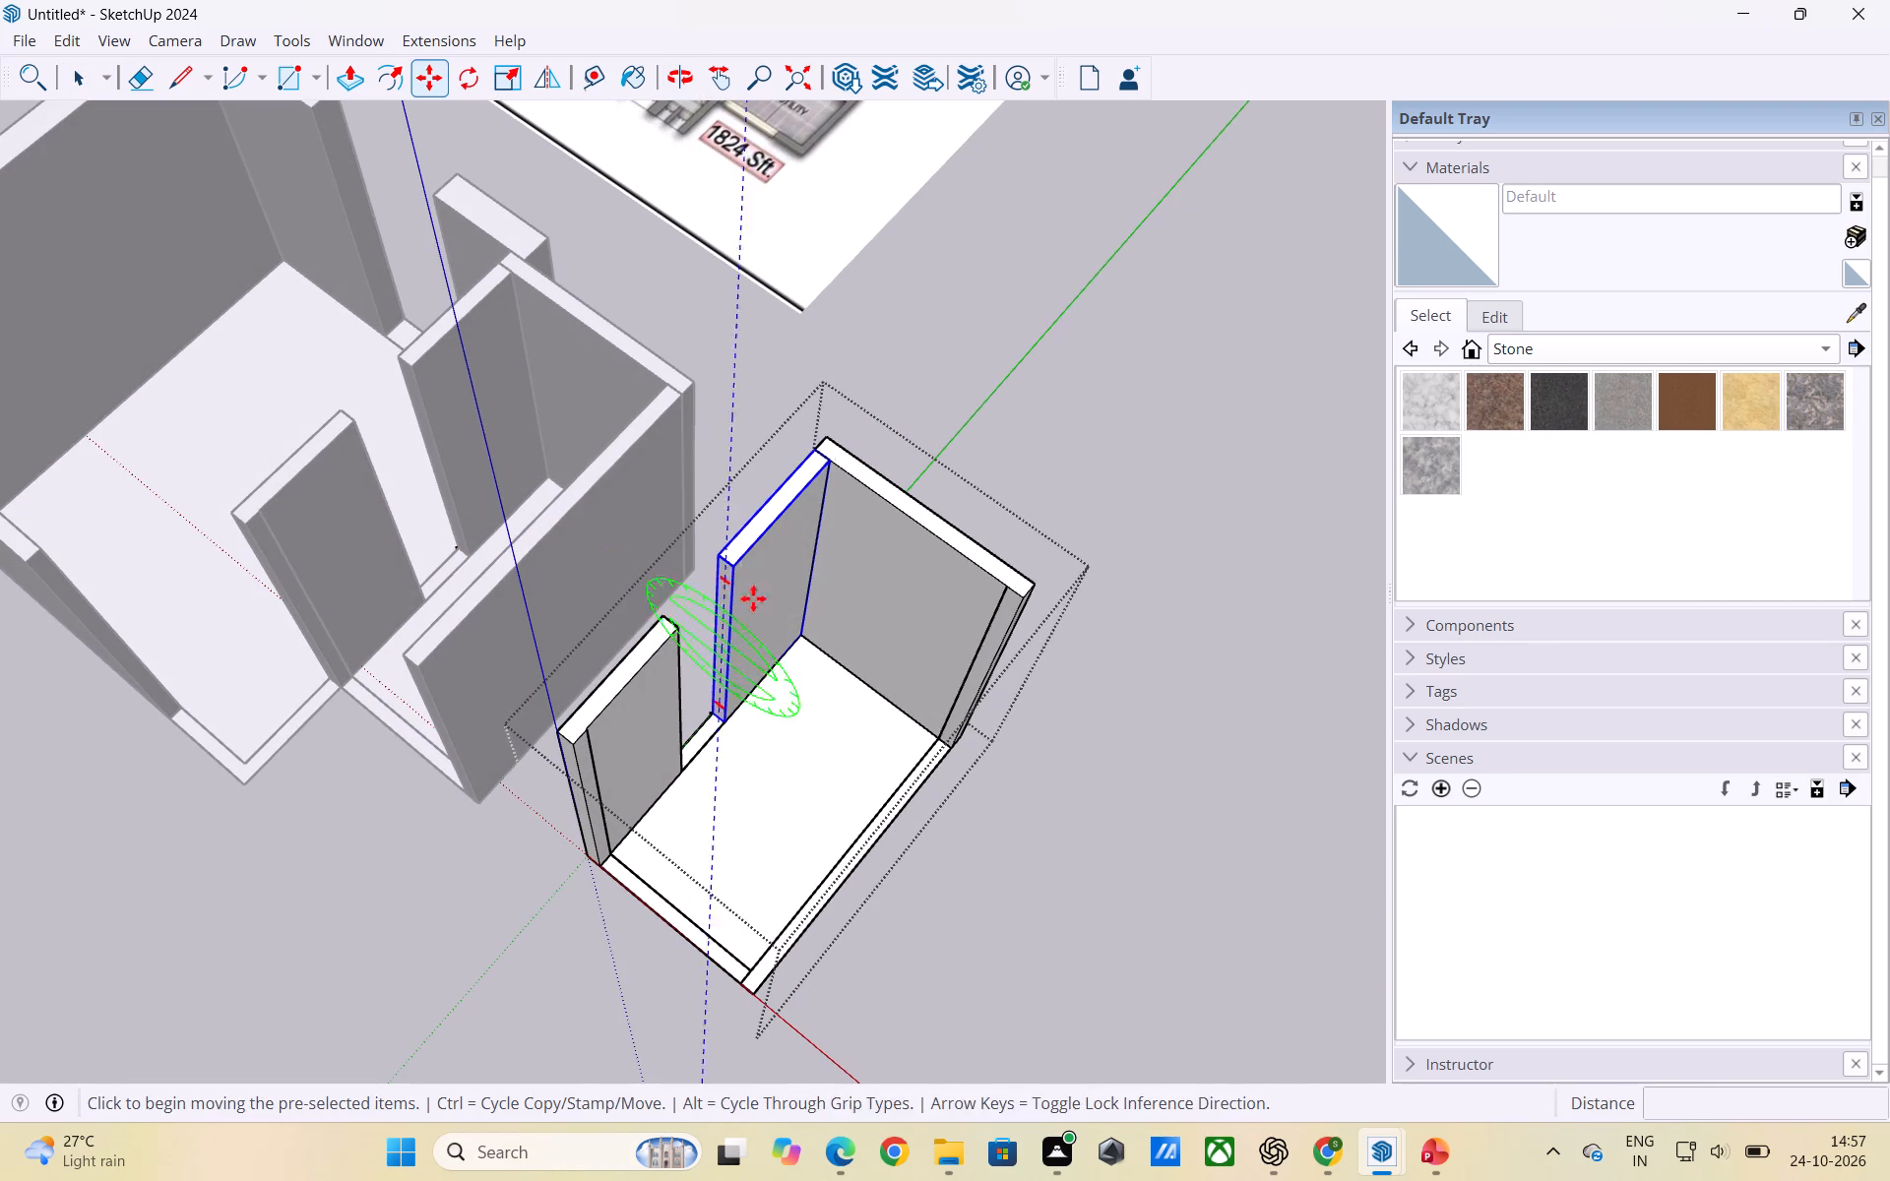
pyautogui.click(810, 633)
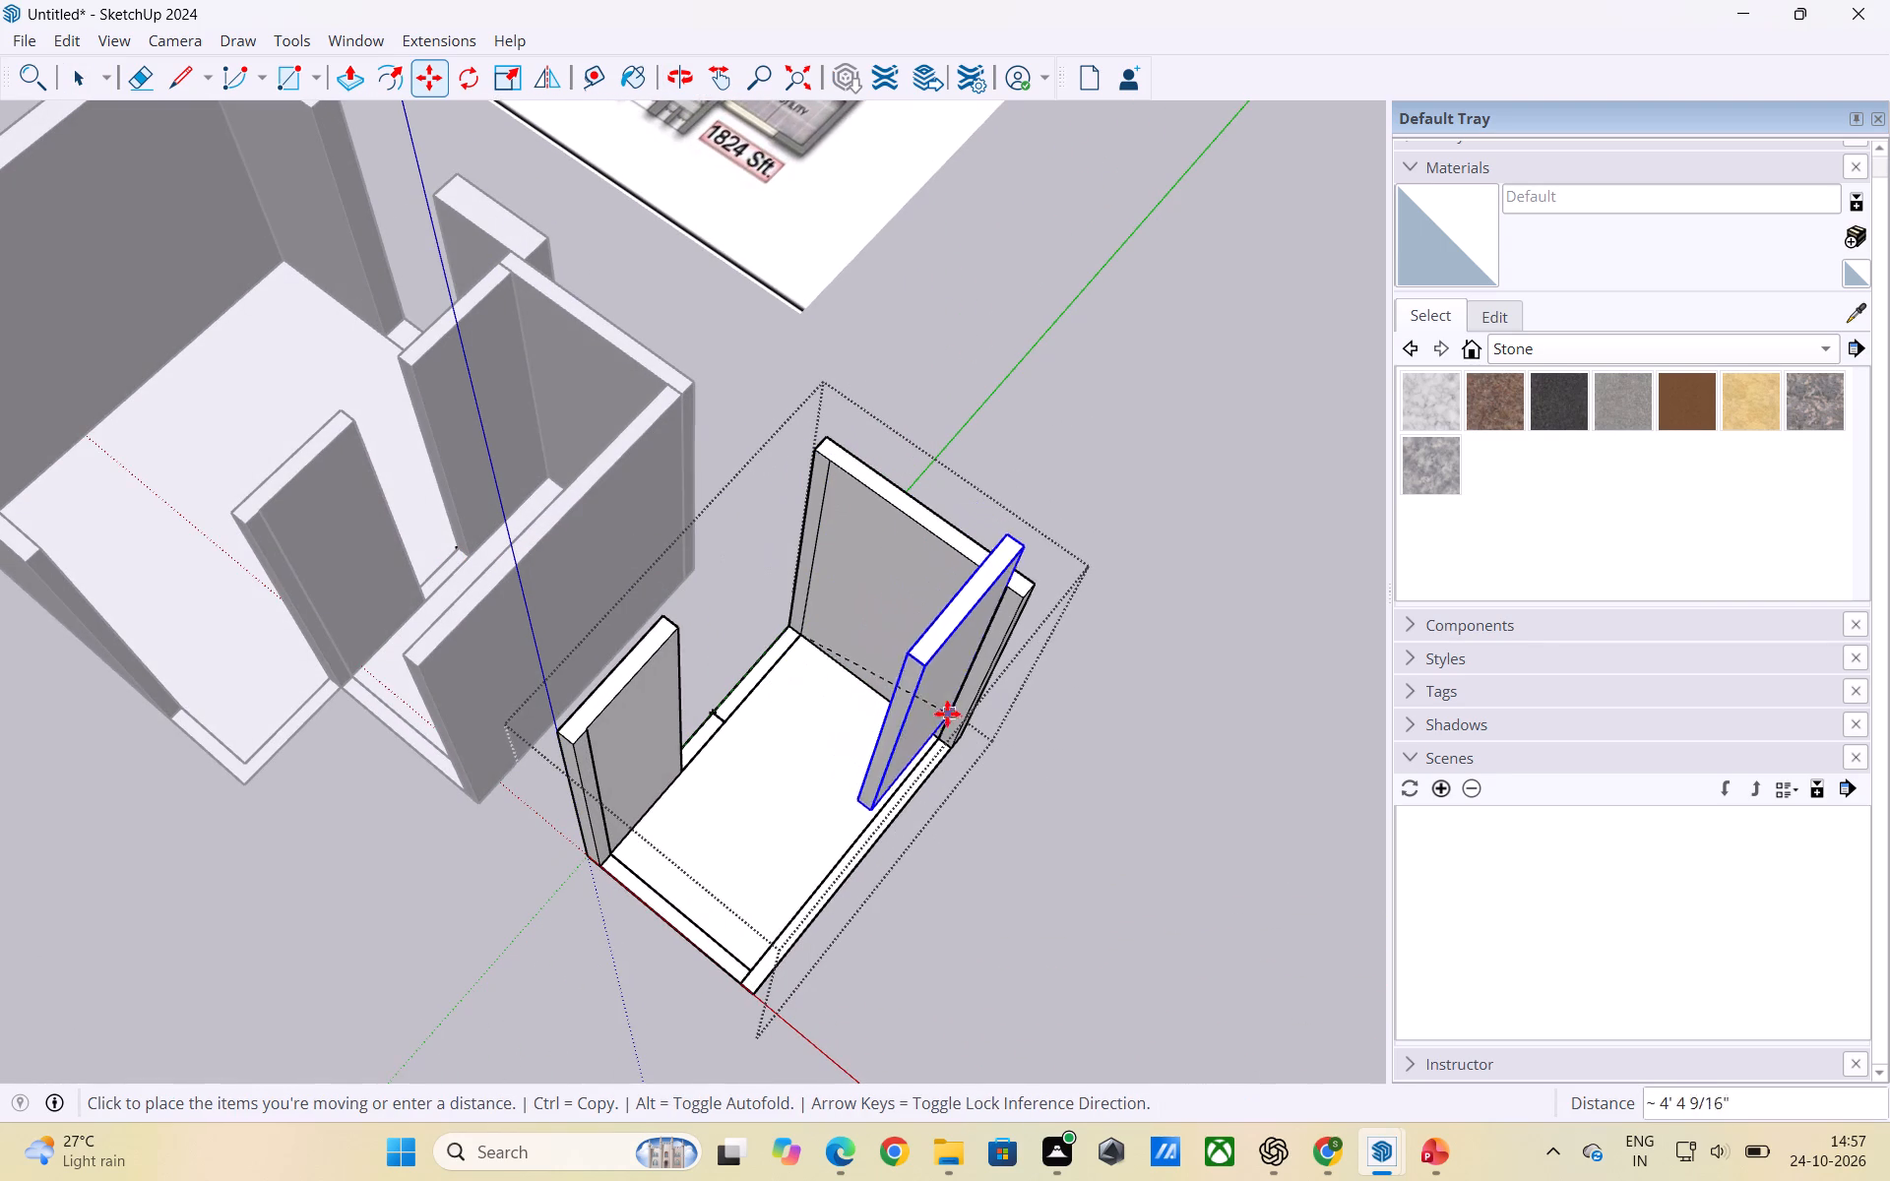
pyautogui.click(955, 734)
pyautogui.press('space')
pyautogui.click(1064, 809)
# Move the copied room's other door-side wall section across to the front corner of the opposite long side, and leave the editing.
pyautogui.scroll(2, 925, 834)
pyautogui.moveTo(817, 822); pyautogui.dragTo(1151, 705, button='middle')
pyautogui.scroll(-2, 1005, 678)
pyautogui.moveTo(938, 714); pyautogui.dragTo(1087, 716, button='middle')
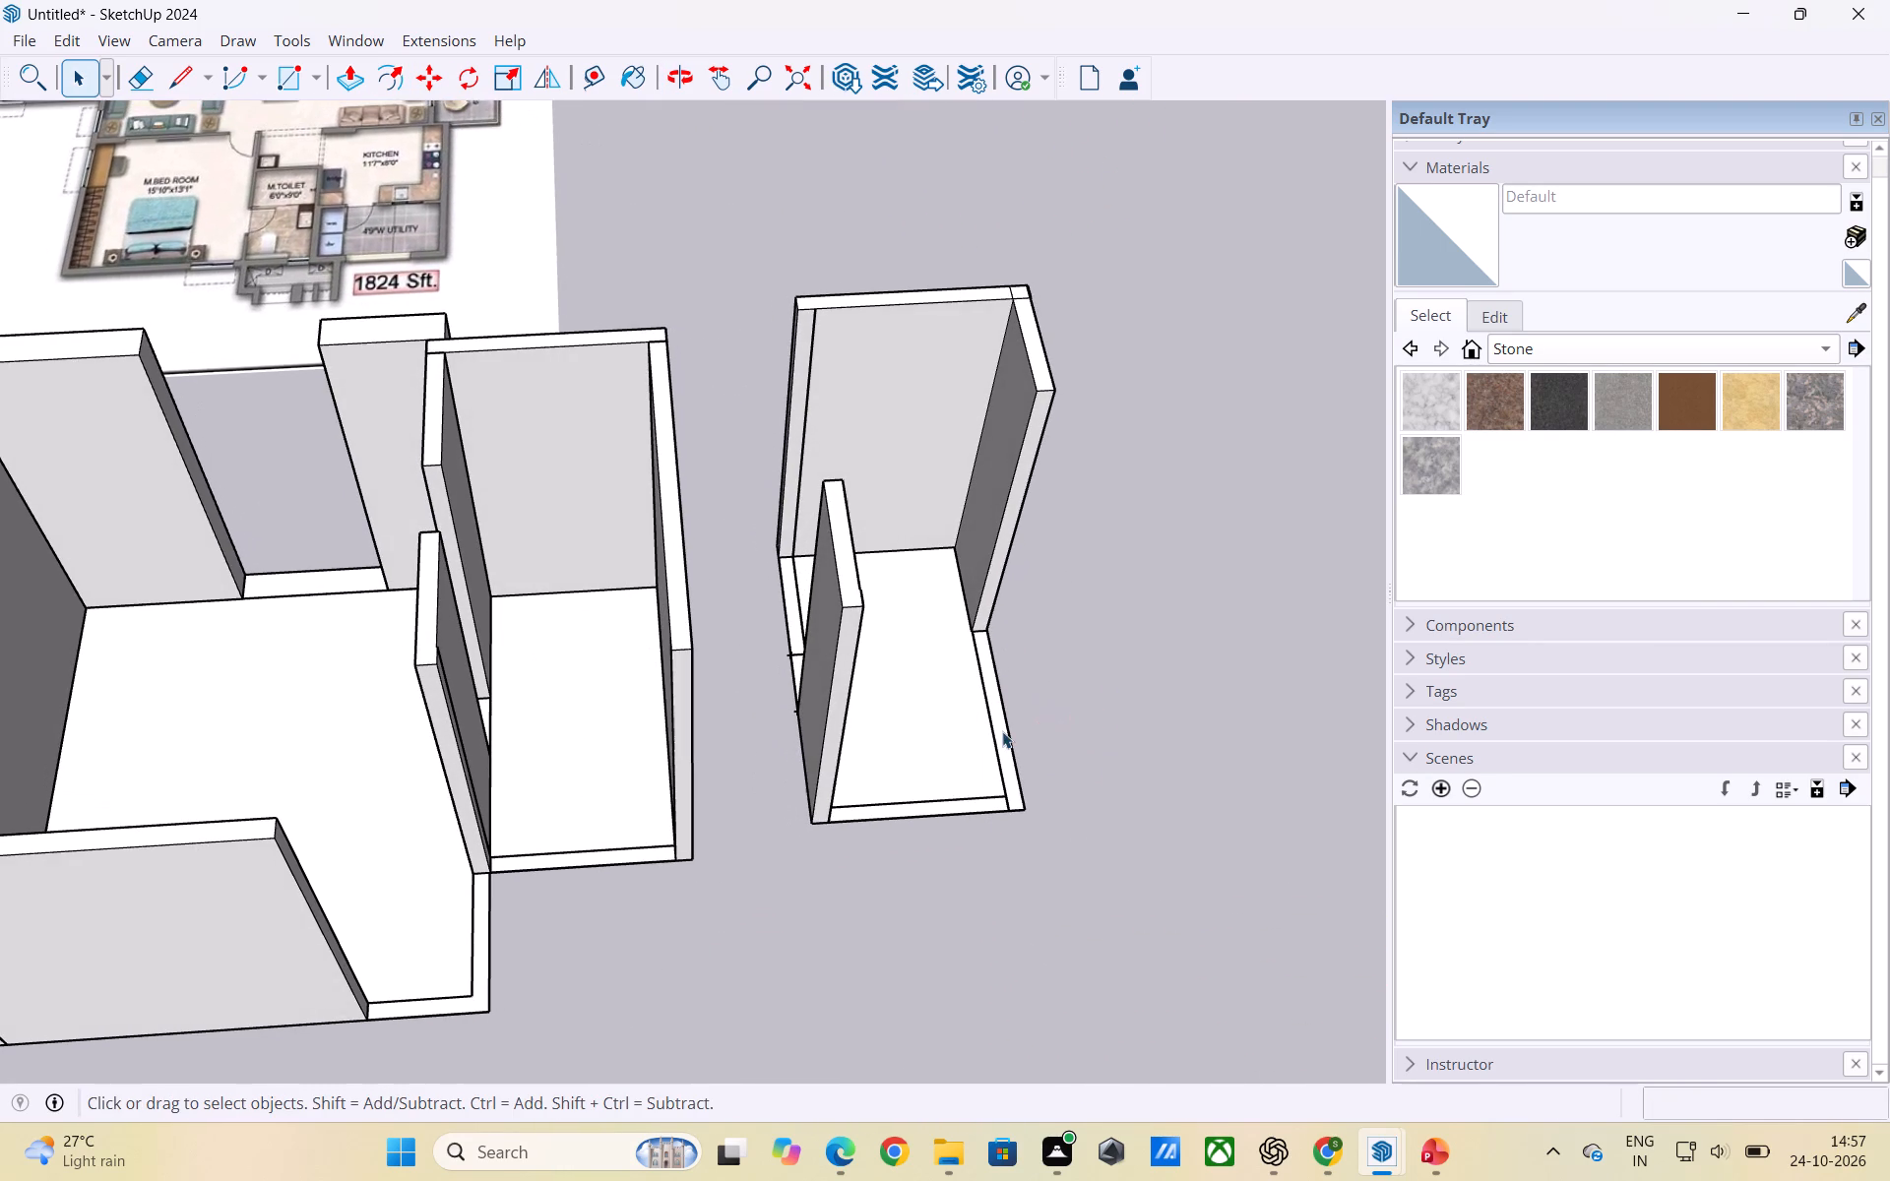
pyautogui.click(841, 695)
pyautogui.click(839, 694)
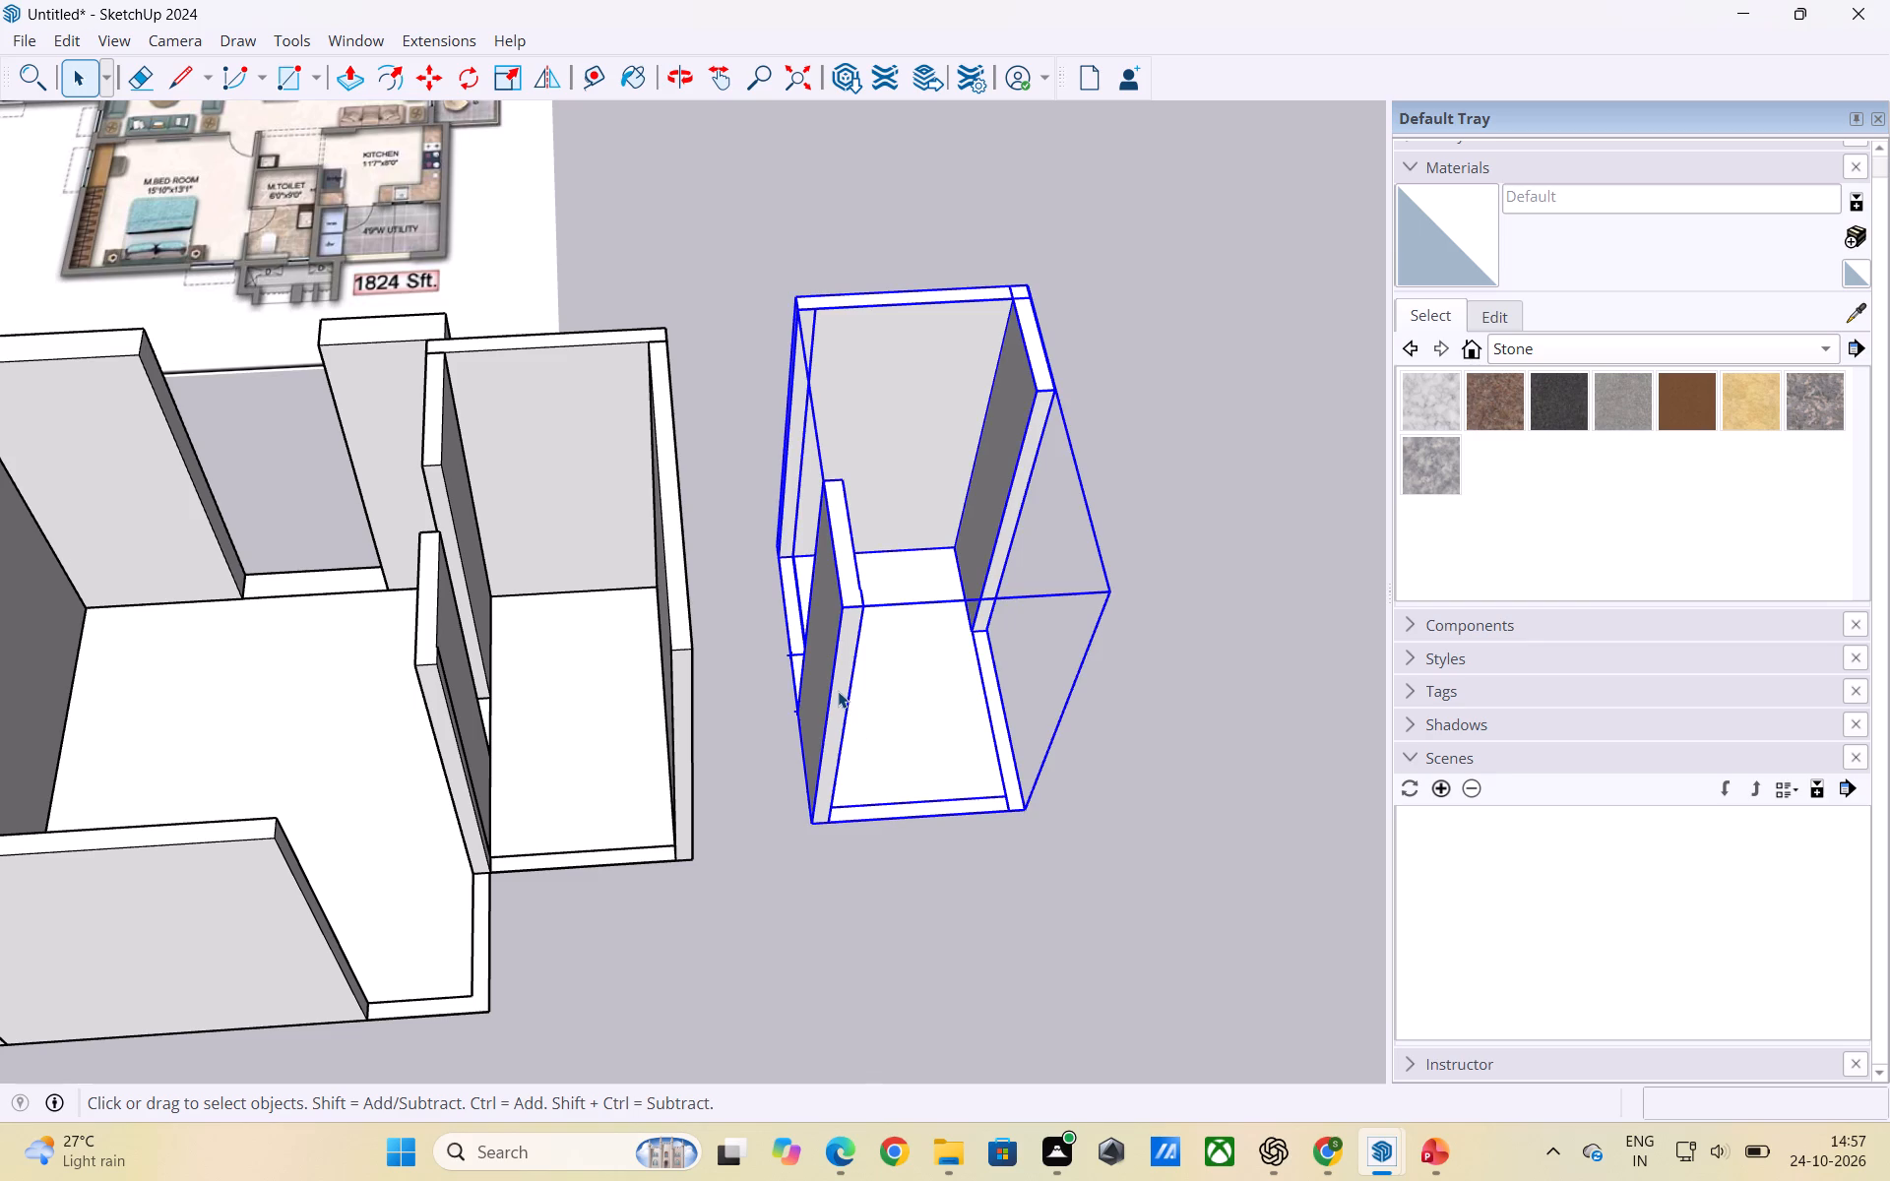
pyautogui.click(838, 691)
pyautogui.tripleClick(838, 663)
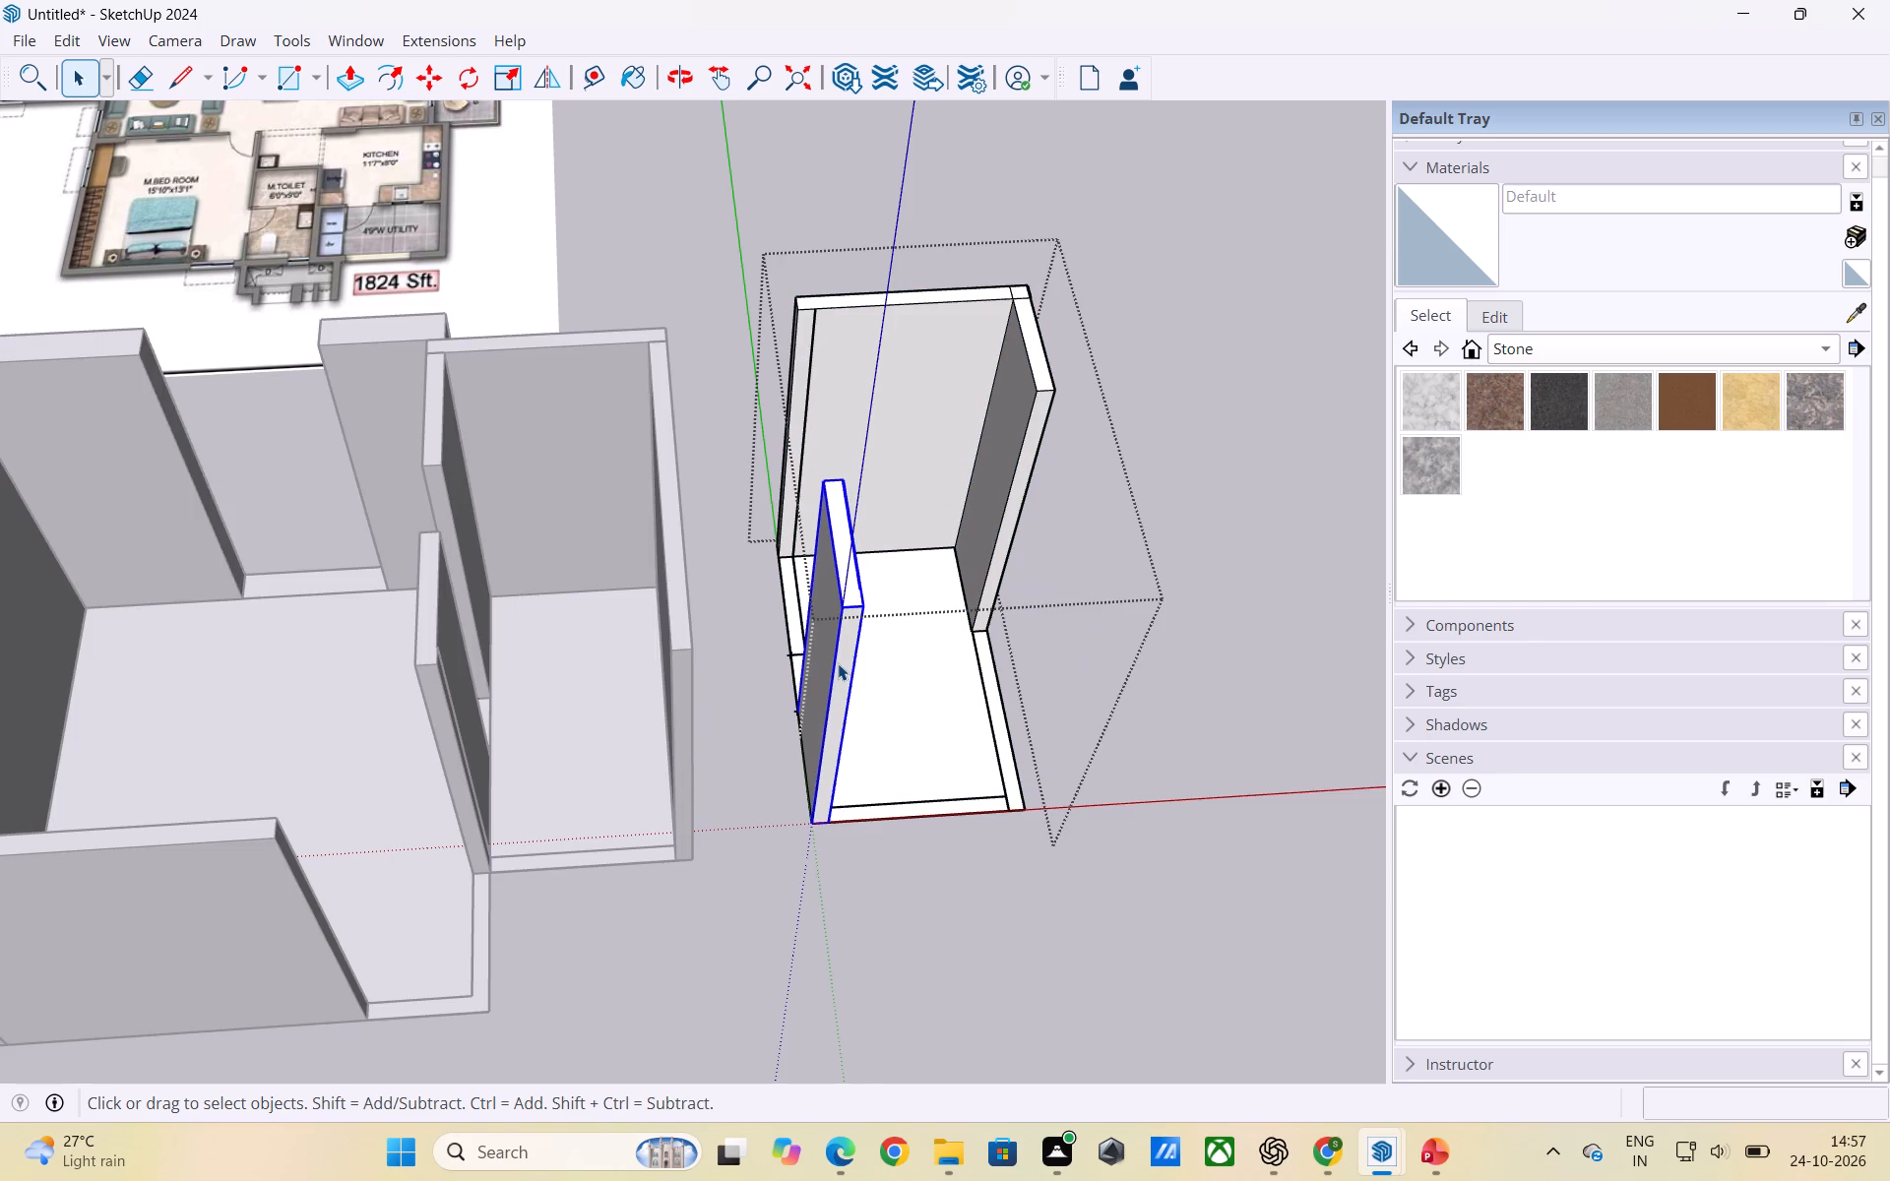
pyautogui.press('m')
pyautogui.click(815, 820)
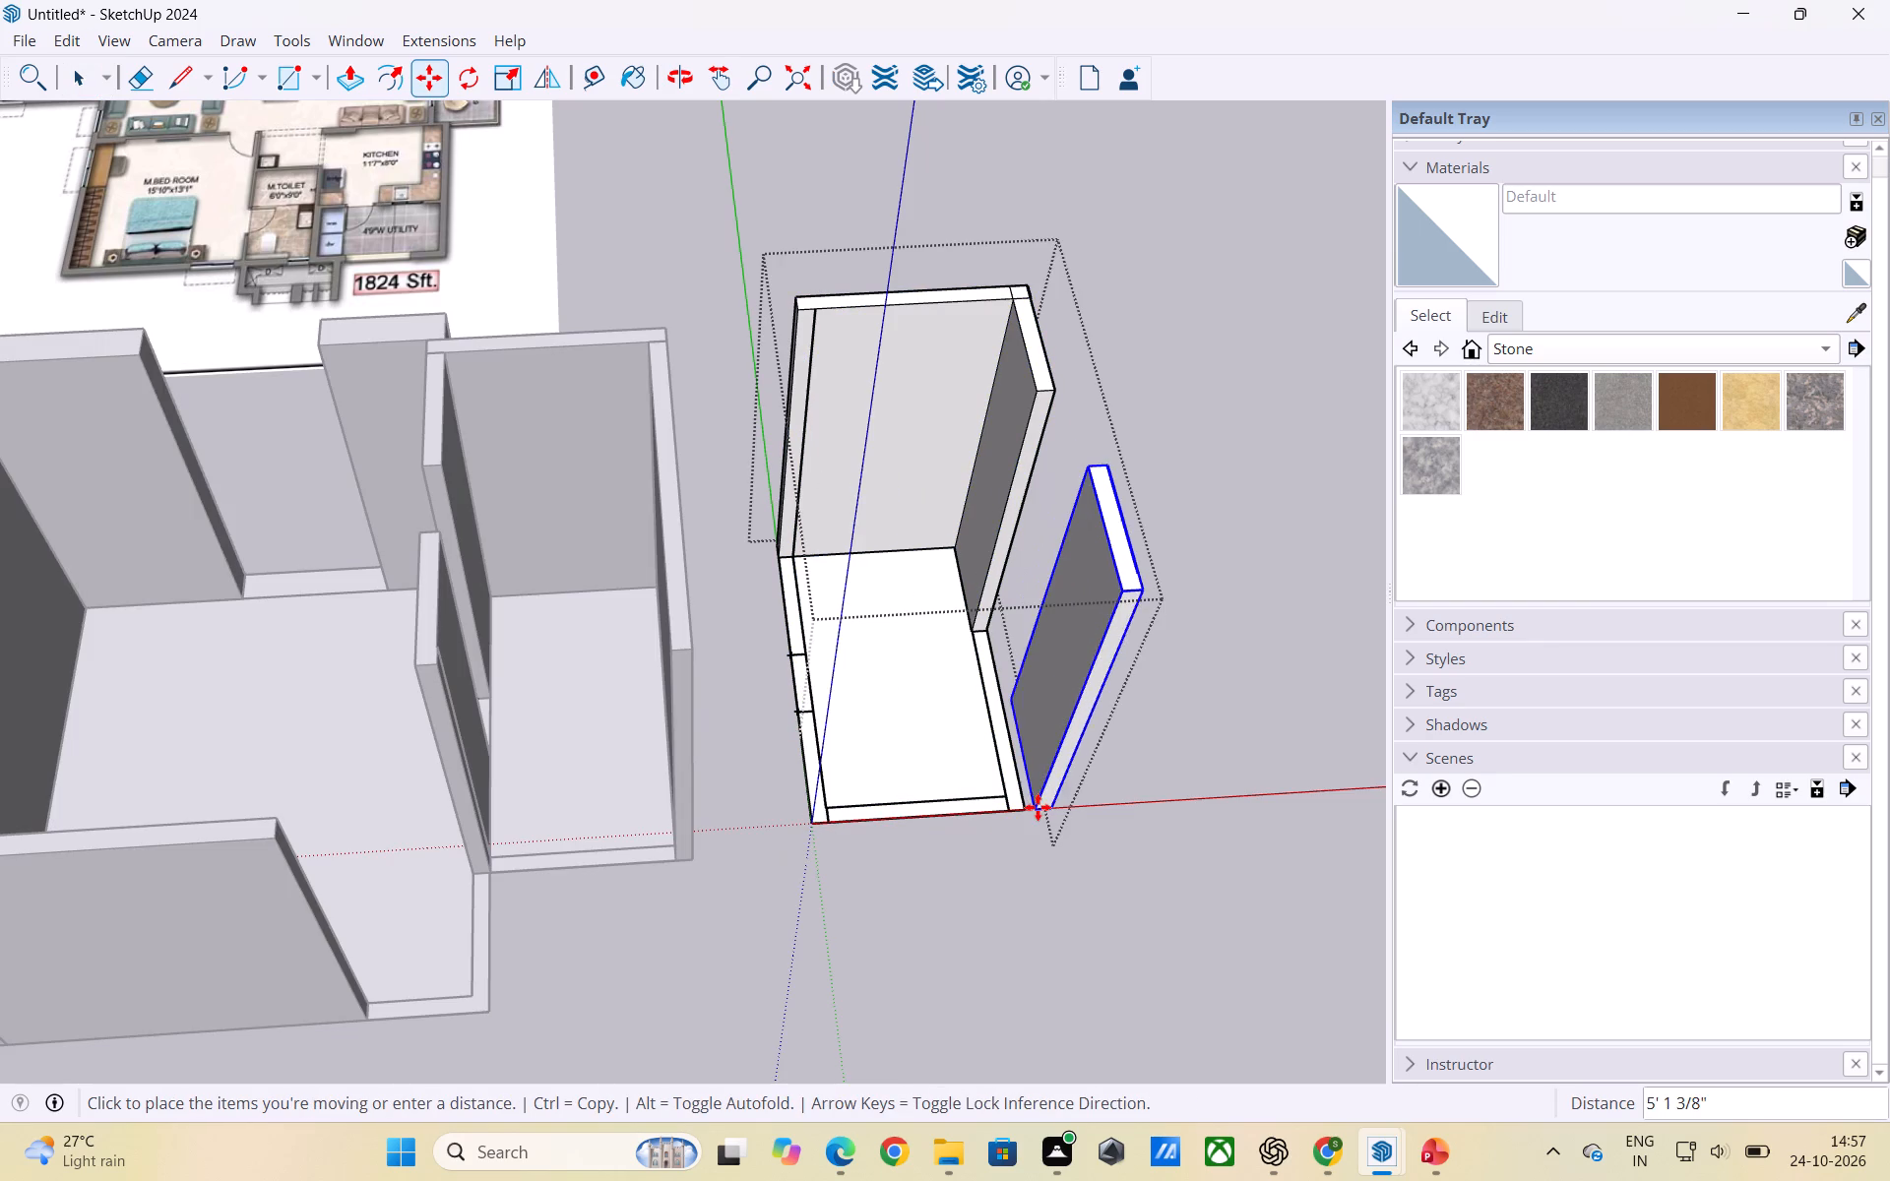
pyautogui.click(1016, 805)
pyautogui.press('space')
pyautogui.click(1044, 852)
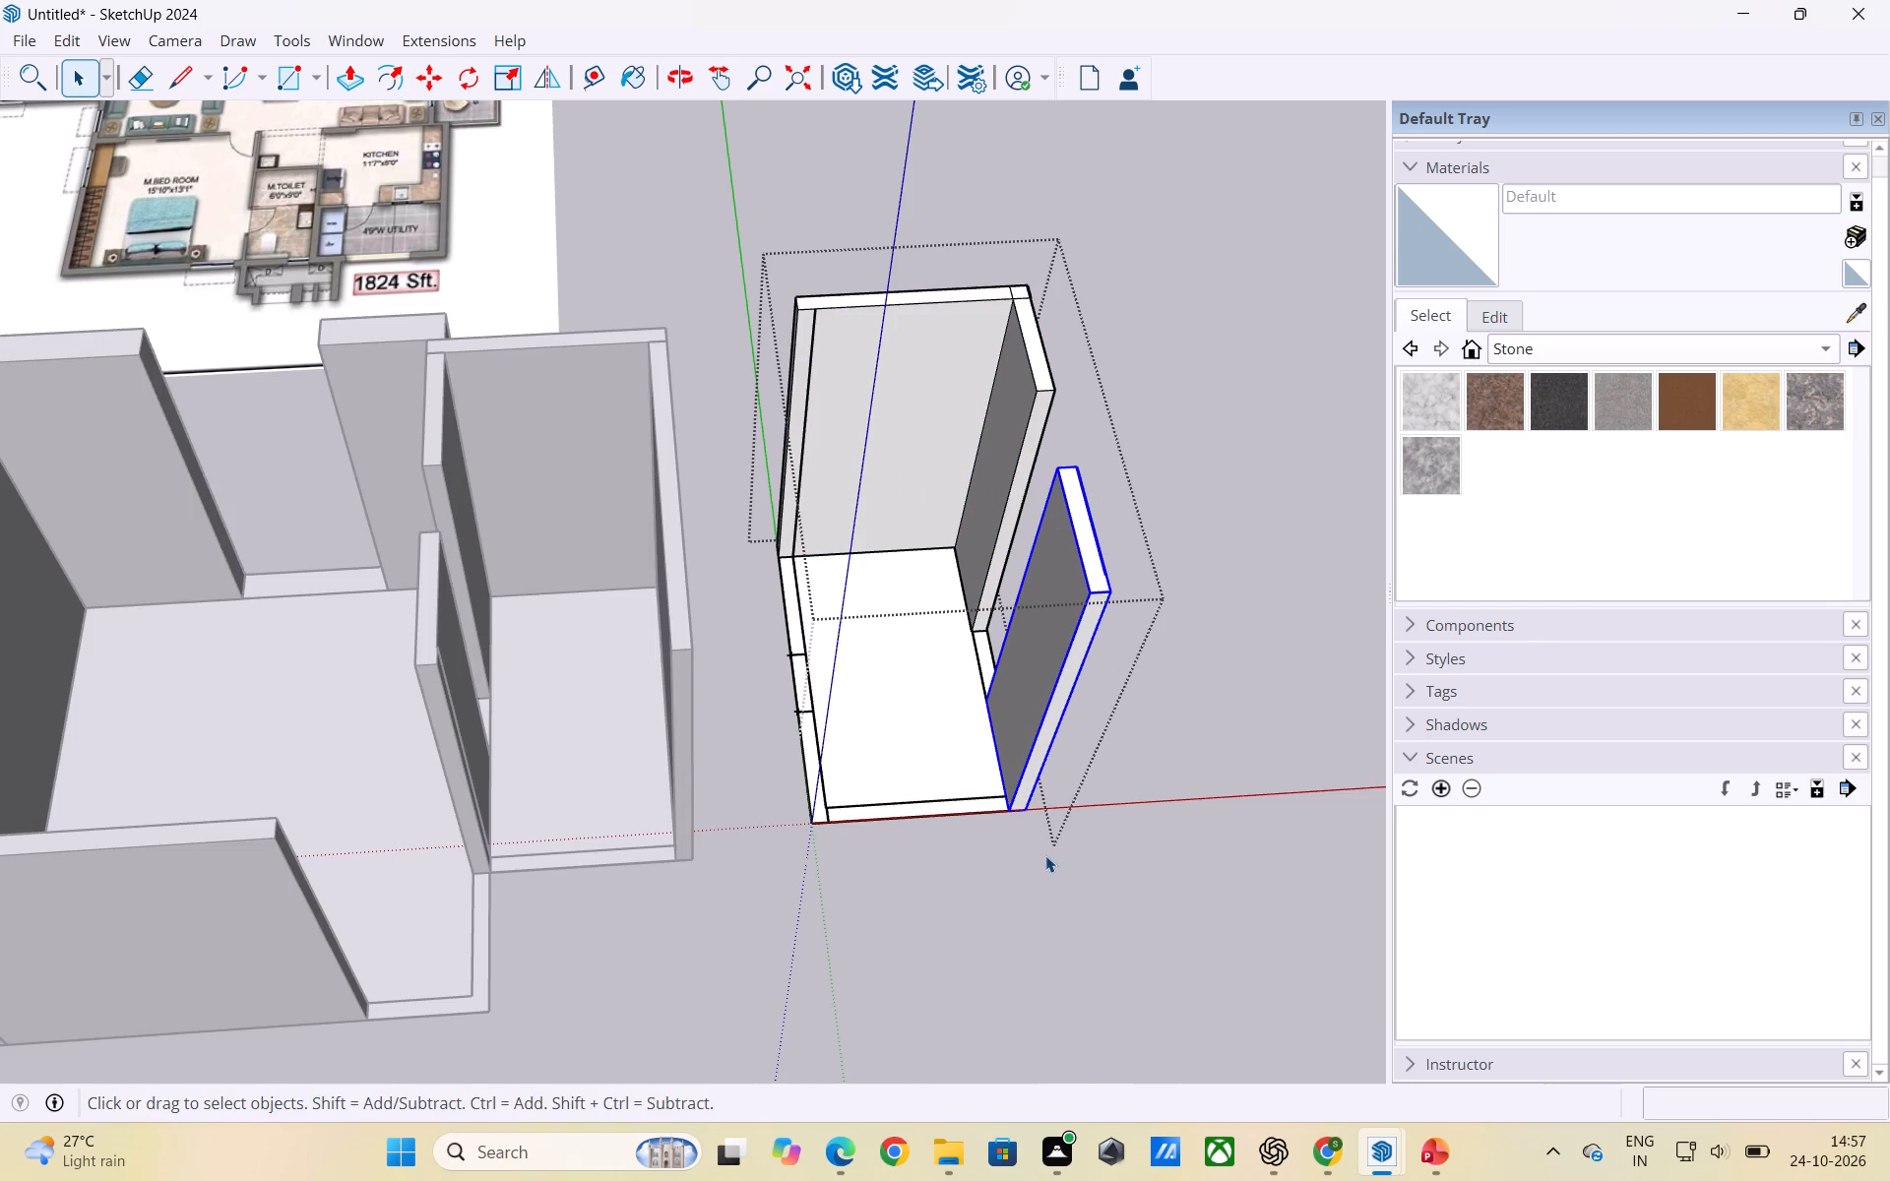
# Examine the moved wall sections and the door opening between them from outside the copied room.
pyautogui.scroll(2, 1091, 848)
pyautogui.moveTo(1134, 831); pyautogui.dragTo(472, 736, button='middle')
pyautogui.scroll(-1, 1134, 830)
pyautogui.scroll(6, 908, 797)
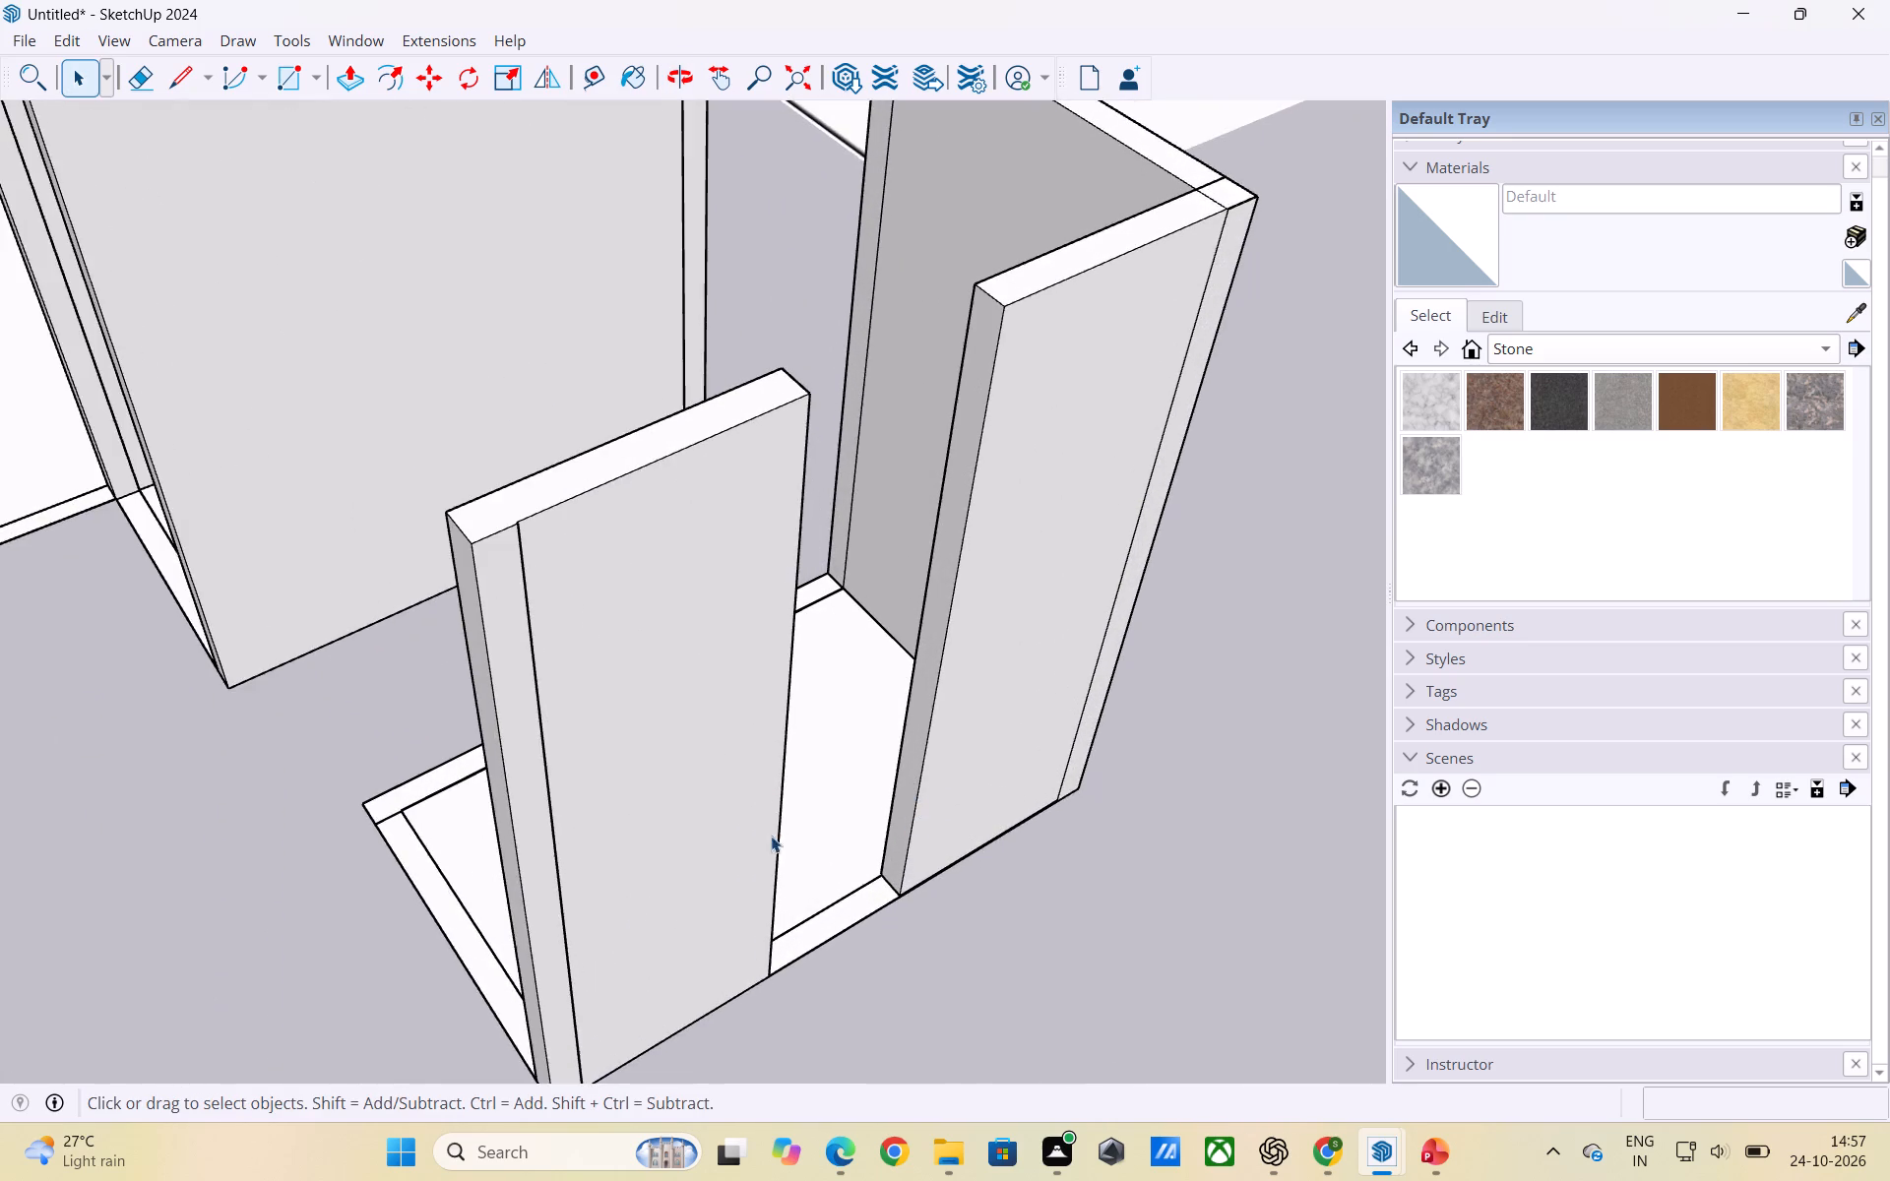
pyautogui.moveTo(770, 839); pyautogui.dragTo(1200, 807, button='middle')
pyautogui.scroll(-6, 914, 795)
pyautogui.moveTo(653, 848); pyautogui.dragTo(902, 908, button='middle')
# Open the copied room for editing and delete the two leftover door-opening lines across the wall strip opposite its new door side.
pyautogui.scroll(2, 789, 653)
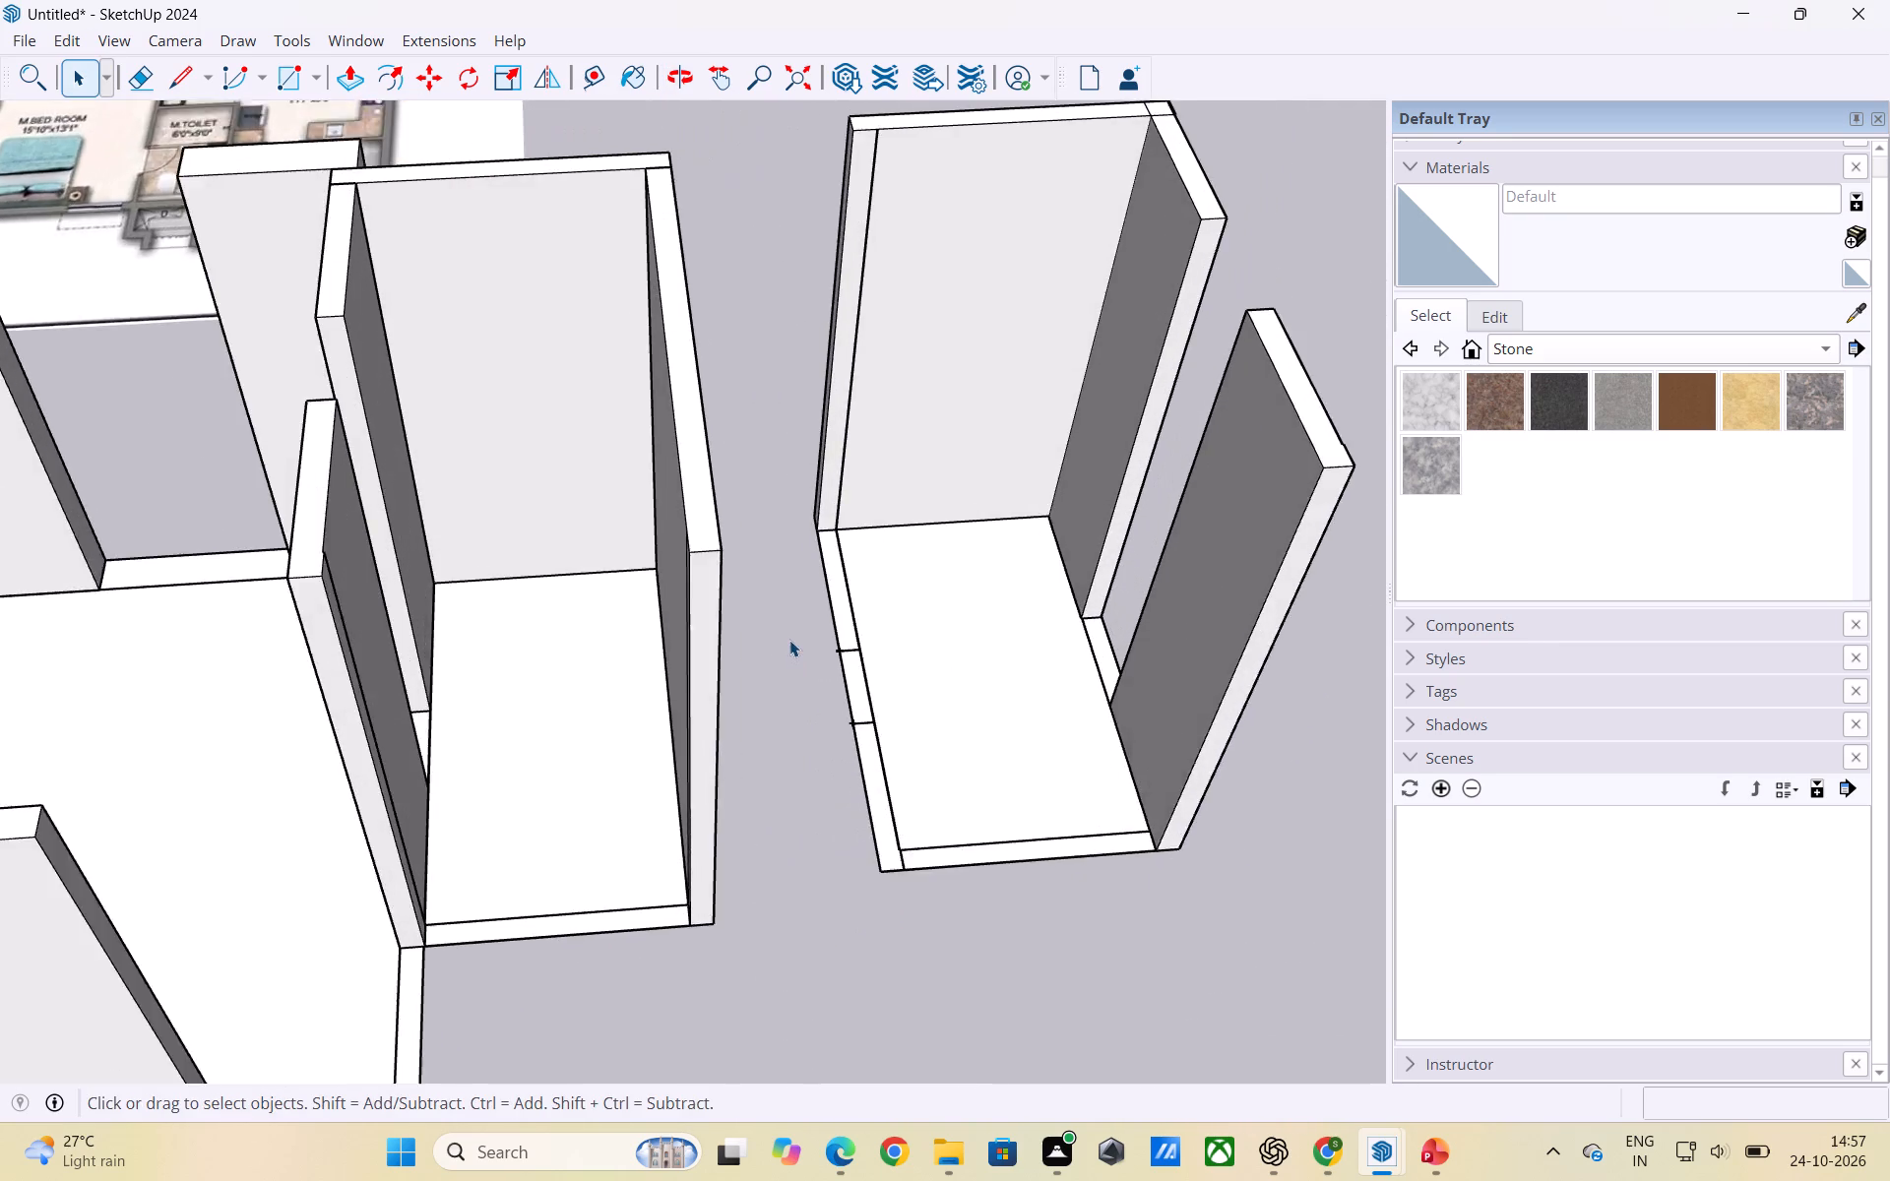
pyautogui.scroll(3, 789, 640)
pyautogui.moveTo(873, 591); pyautogui.dragTo(843, 839, button='middle')
pyautogui.scroll(2, 853, 751)
pyautogui.click(864, 652)
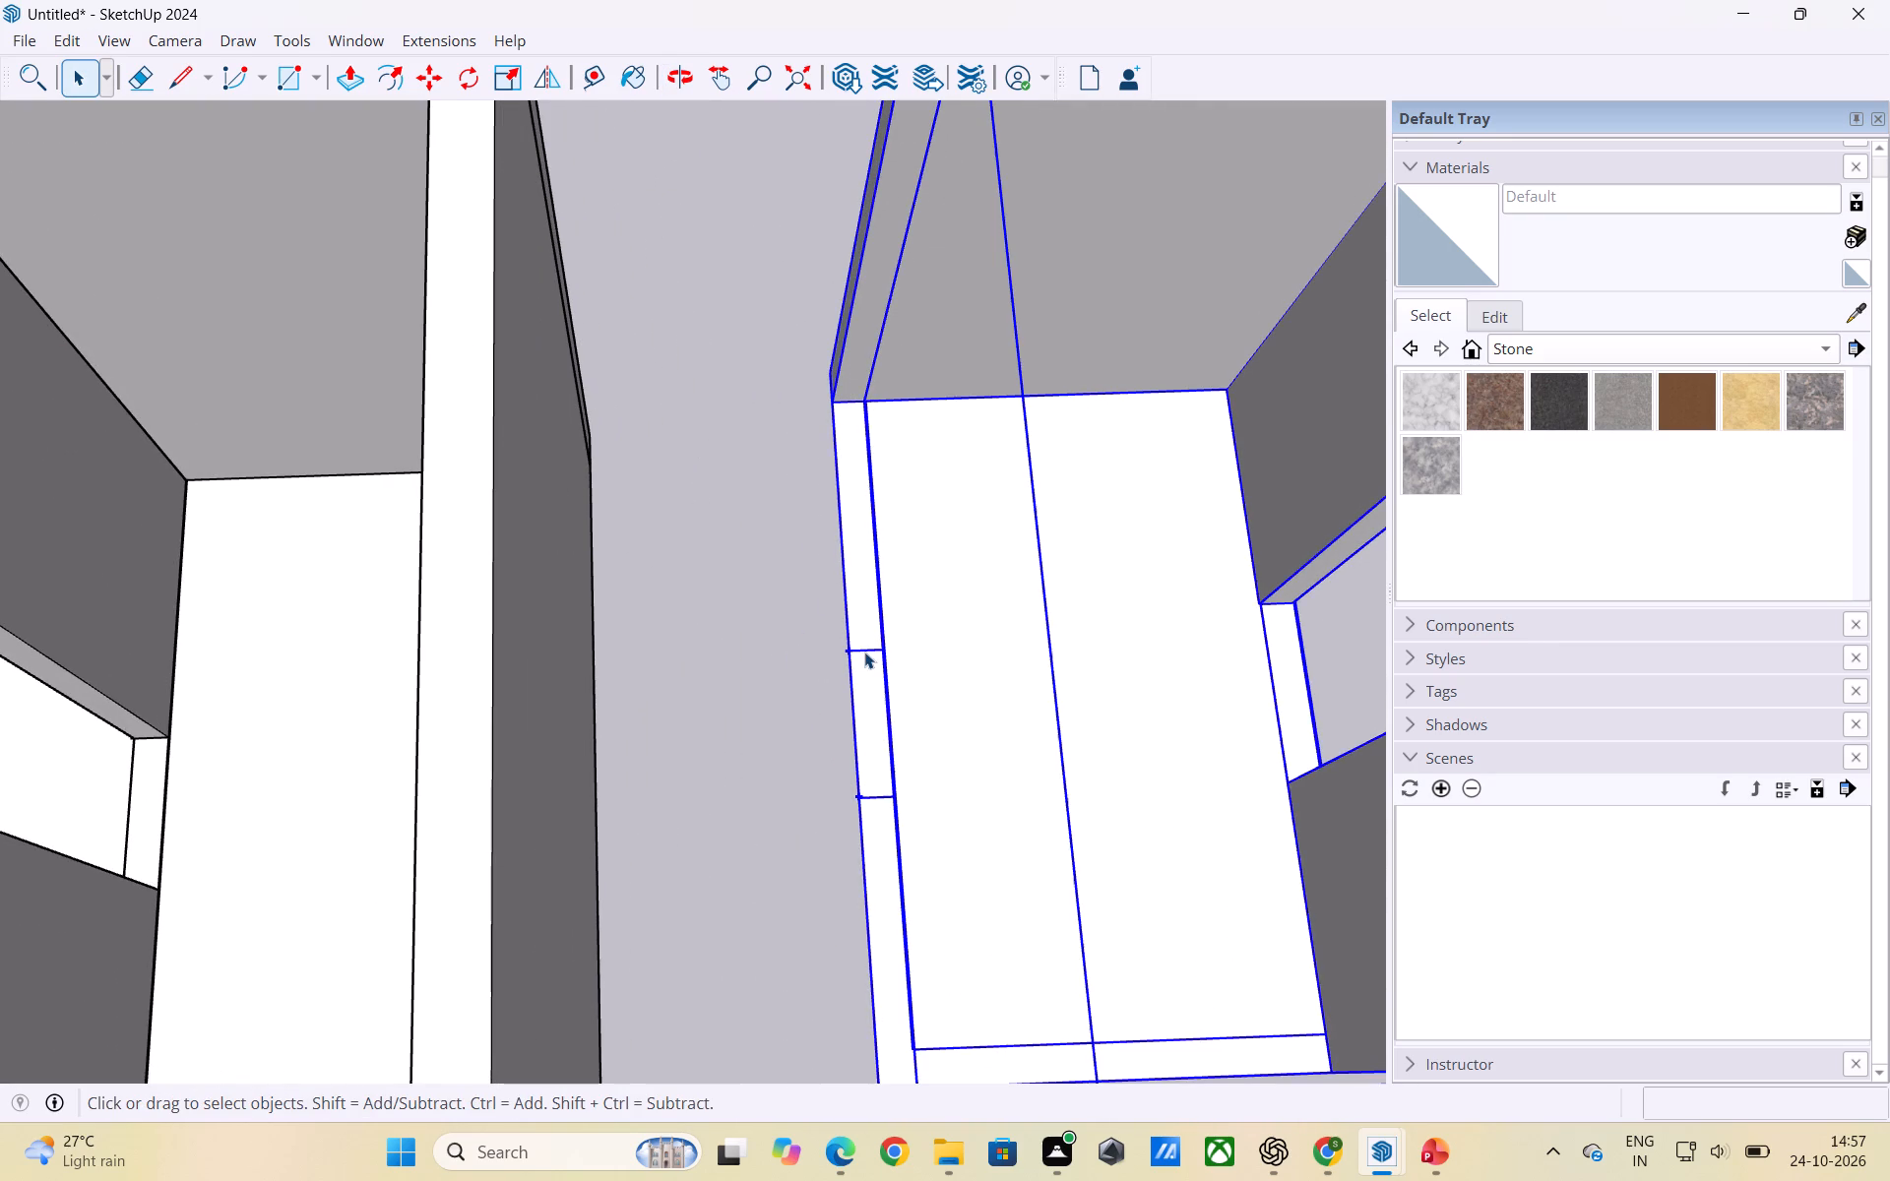
pyautogui.doubleClick(864, 652)
pyautogui.click(864, 650)
pyautogui.click(864, 650)
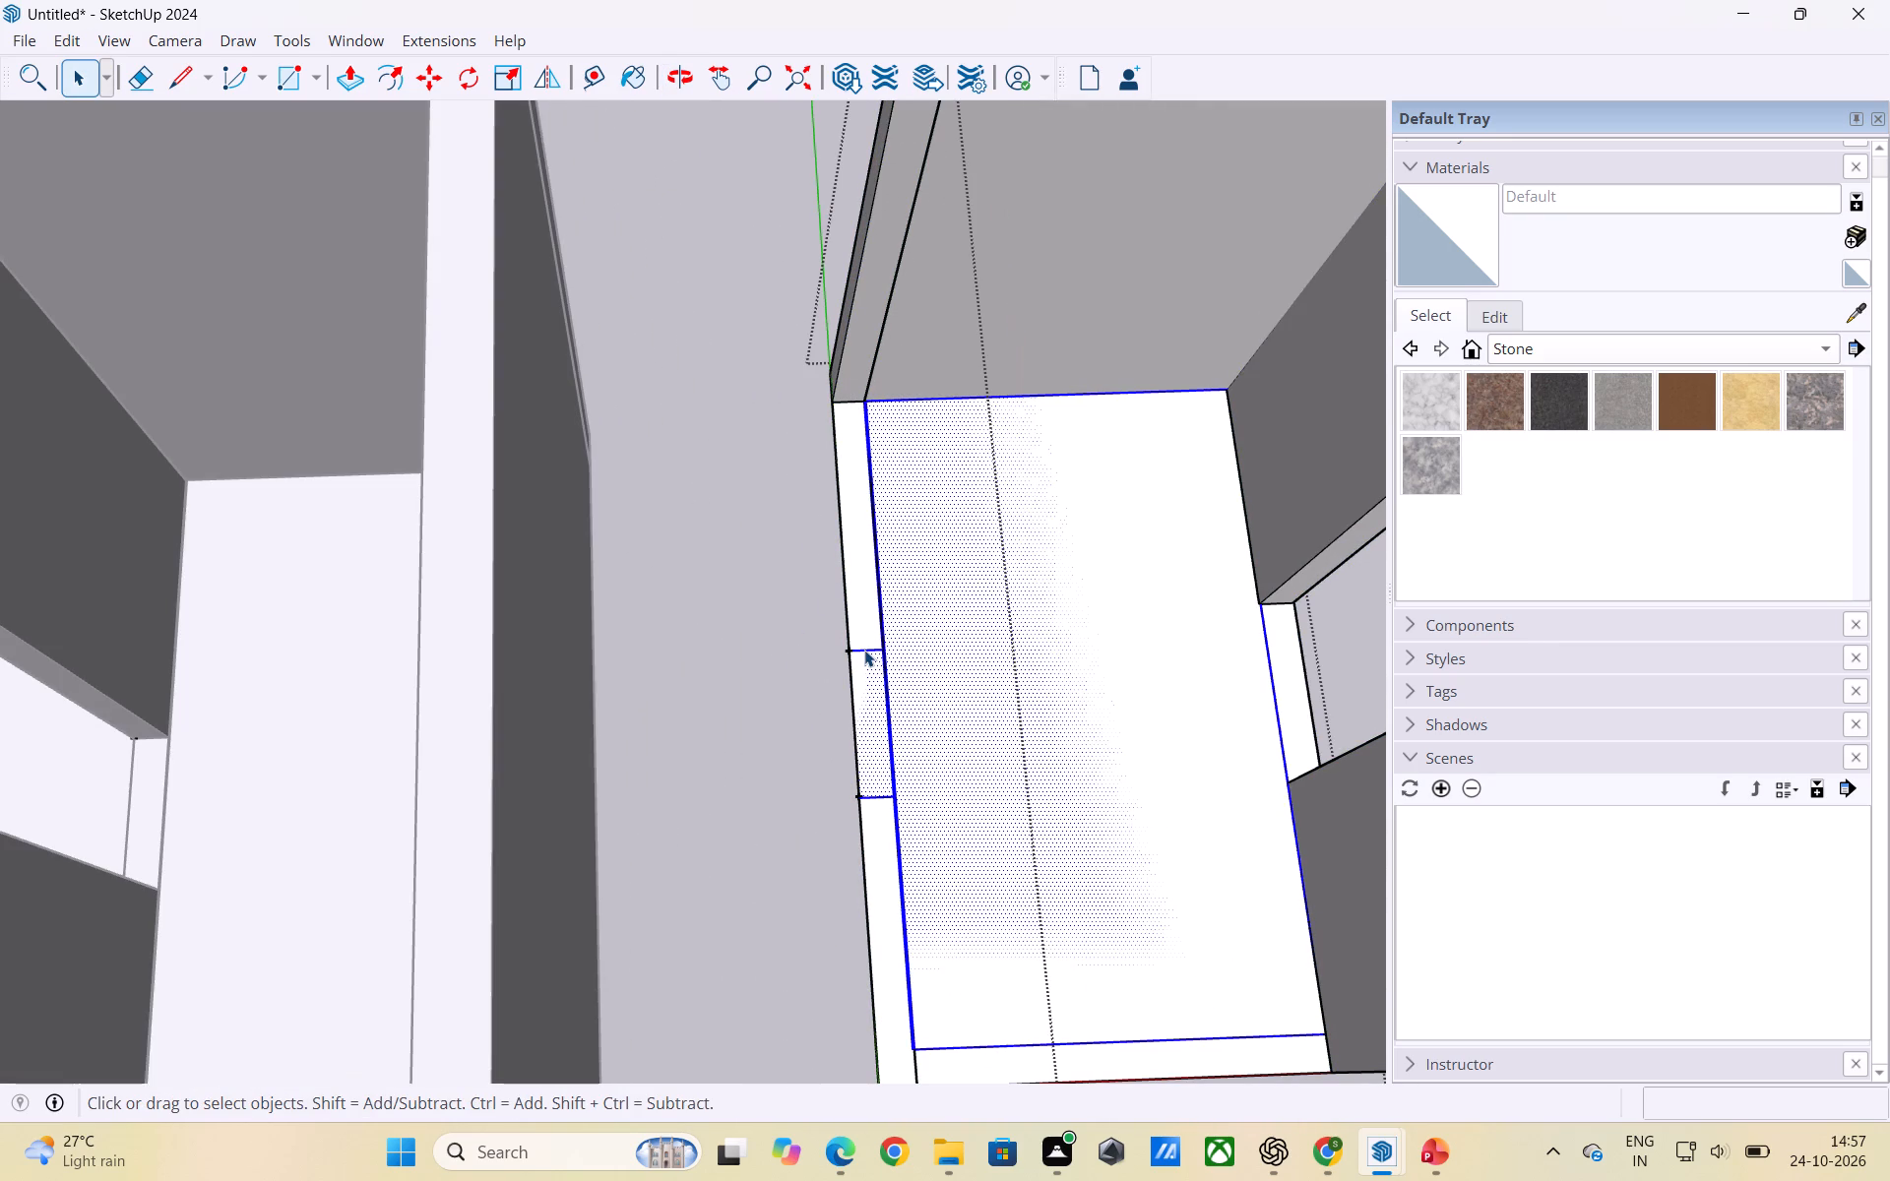
pyautogui.press('Delete')
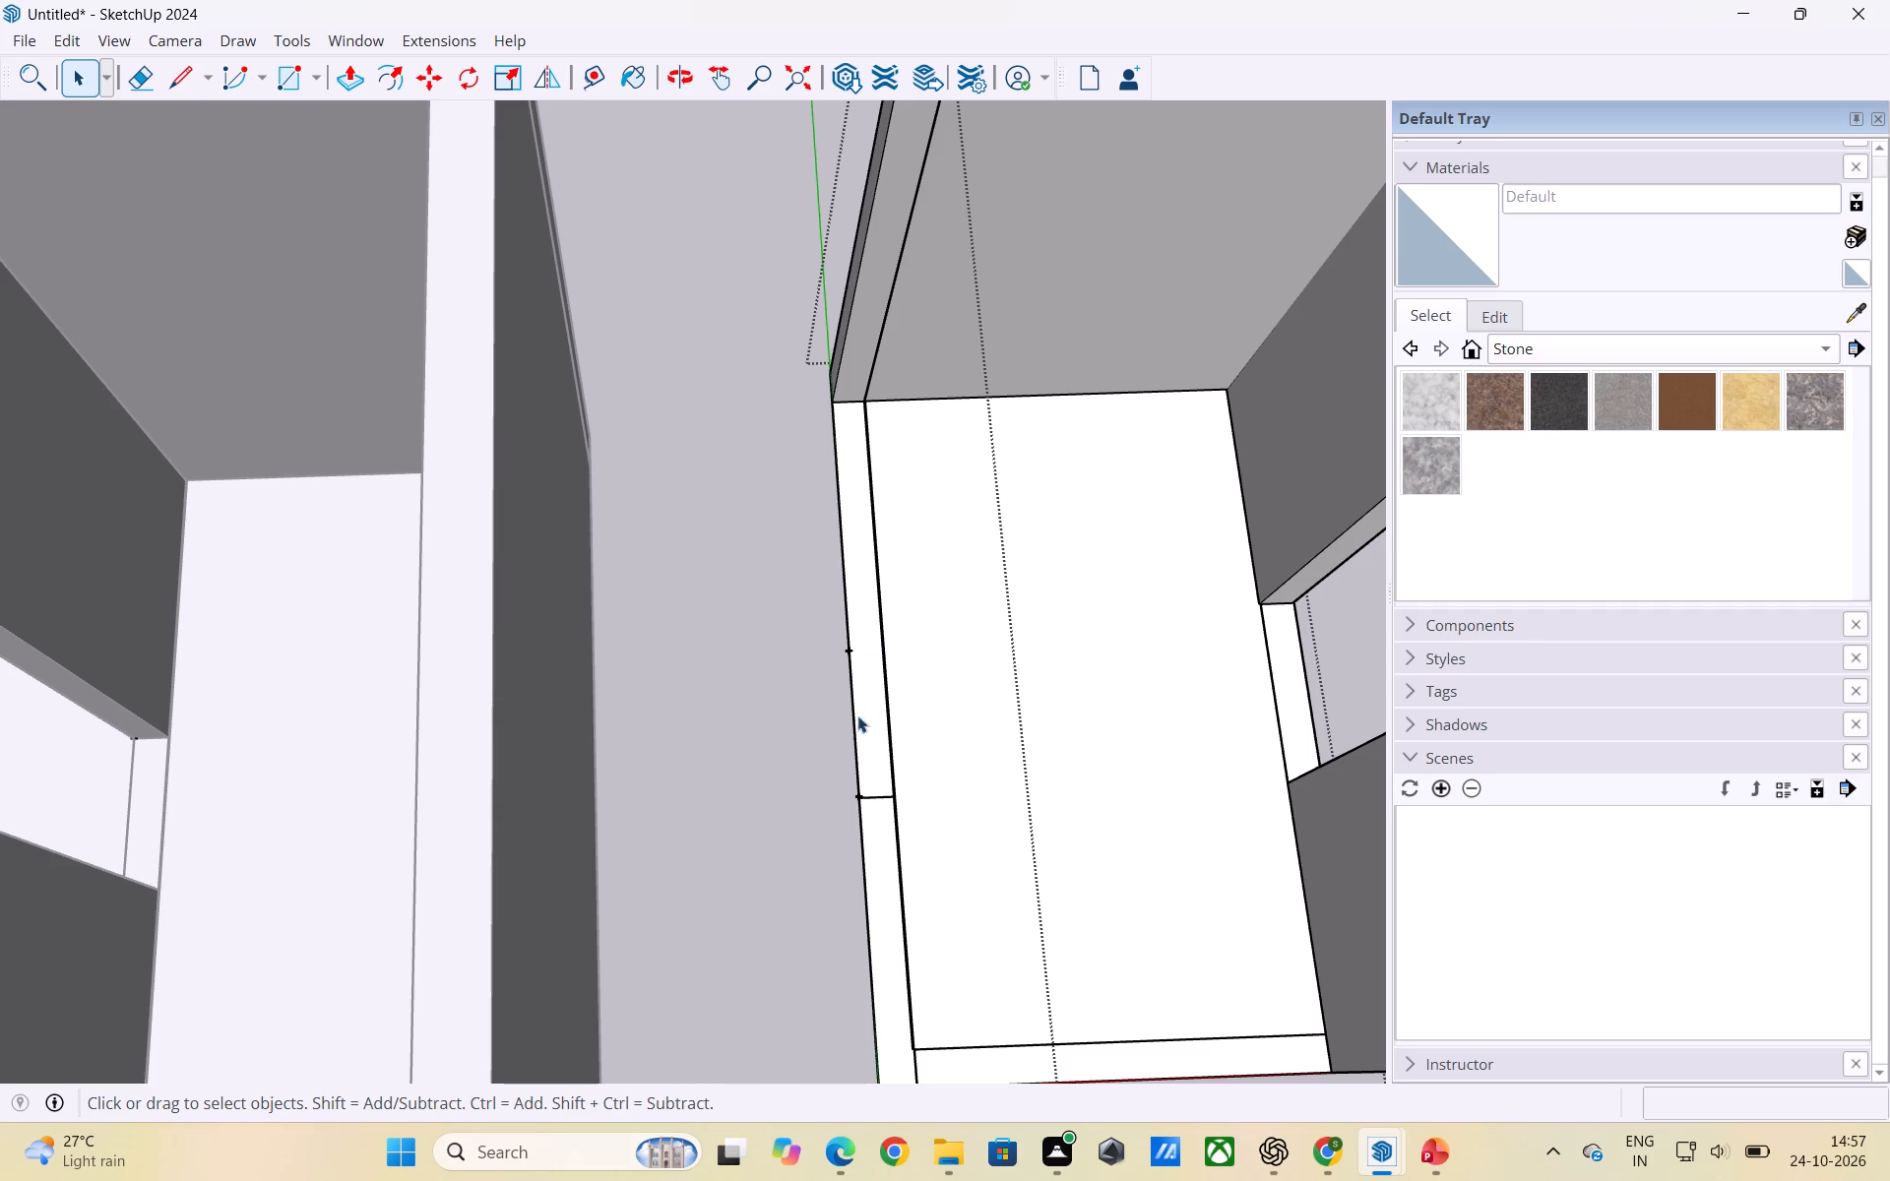
pyautogui.click(875, 800)
pyautogui.press('Delete')
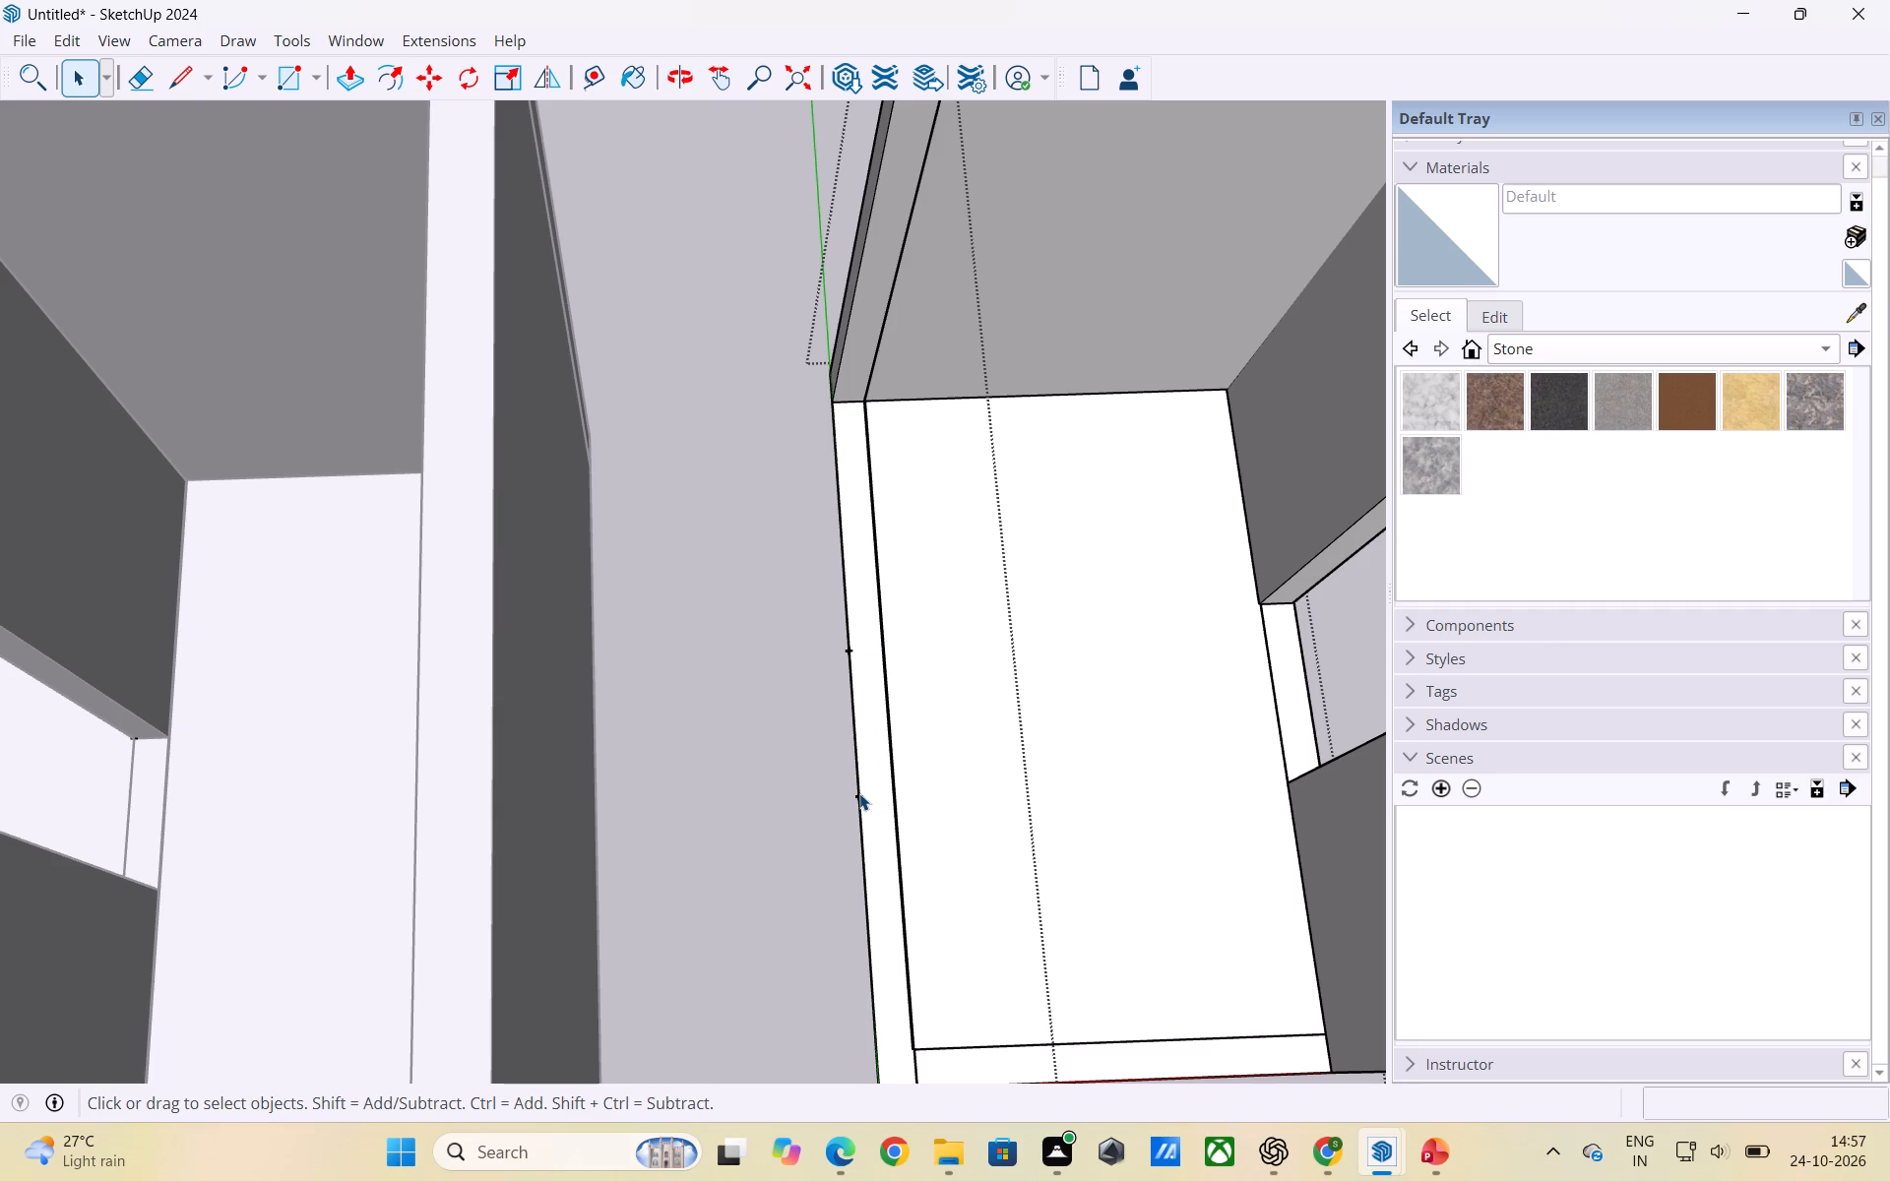
# Delete the two leftover short line stubs on the outer edge of that wall strip, and leave the editing.
pyautogui.click(859, 795)
pyautogui.press('Delete')
pyautogui.scroll(3, 860, 797)
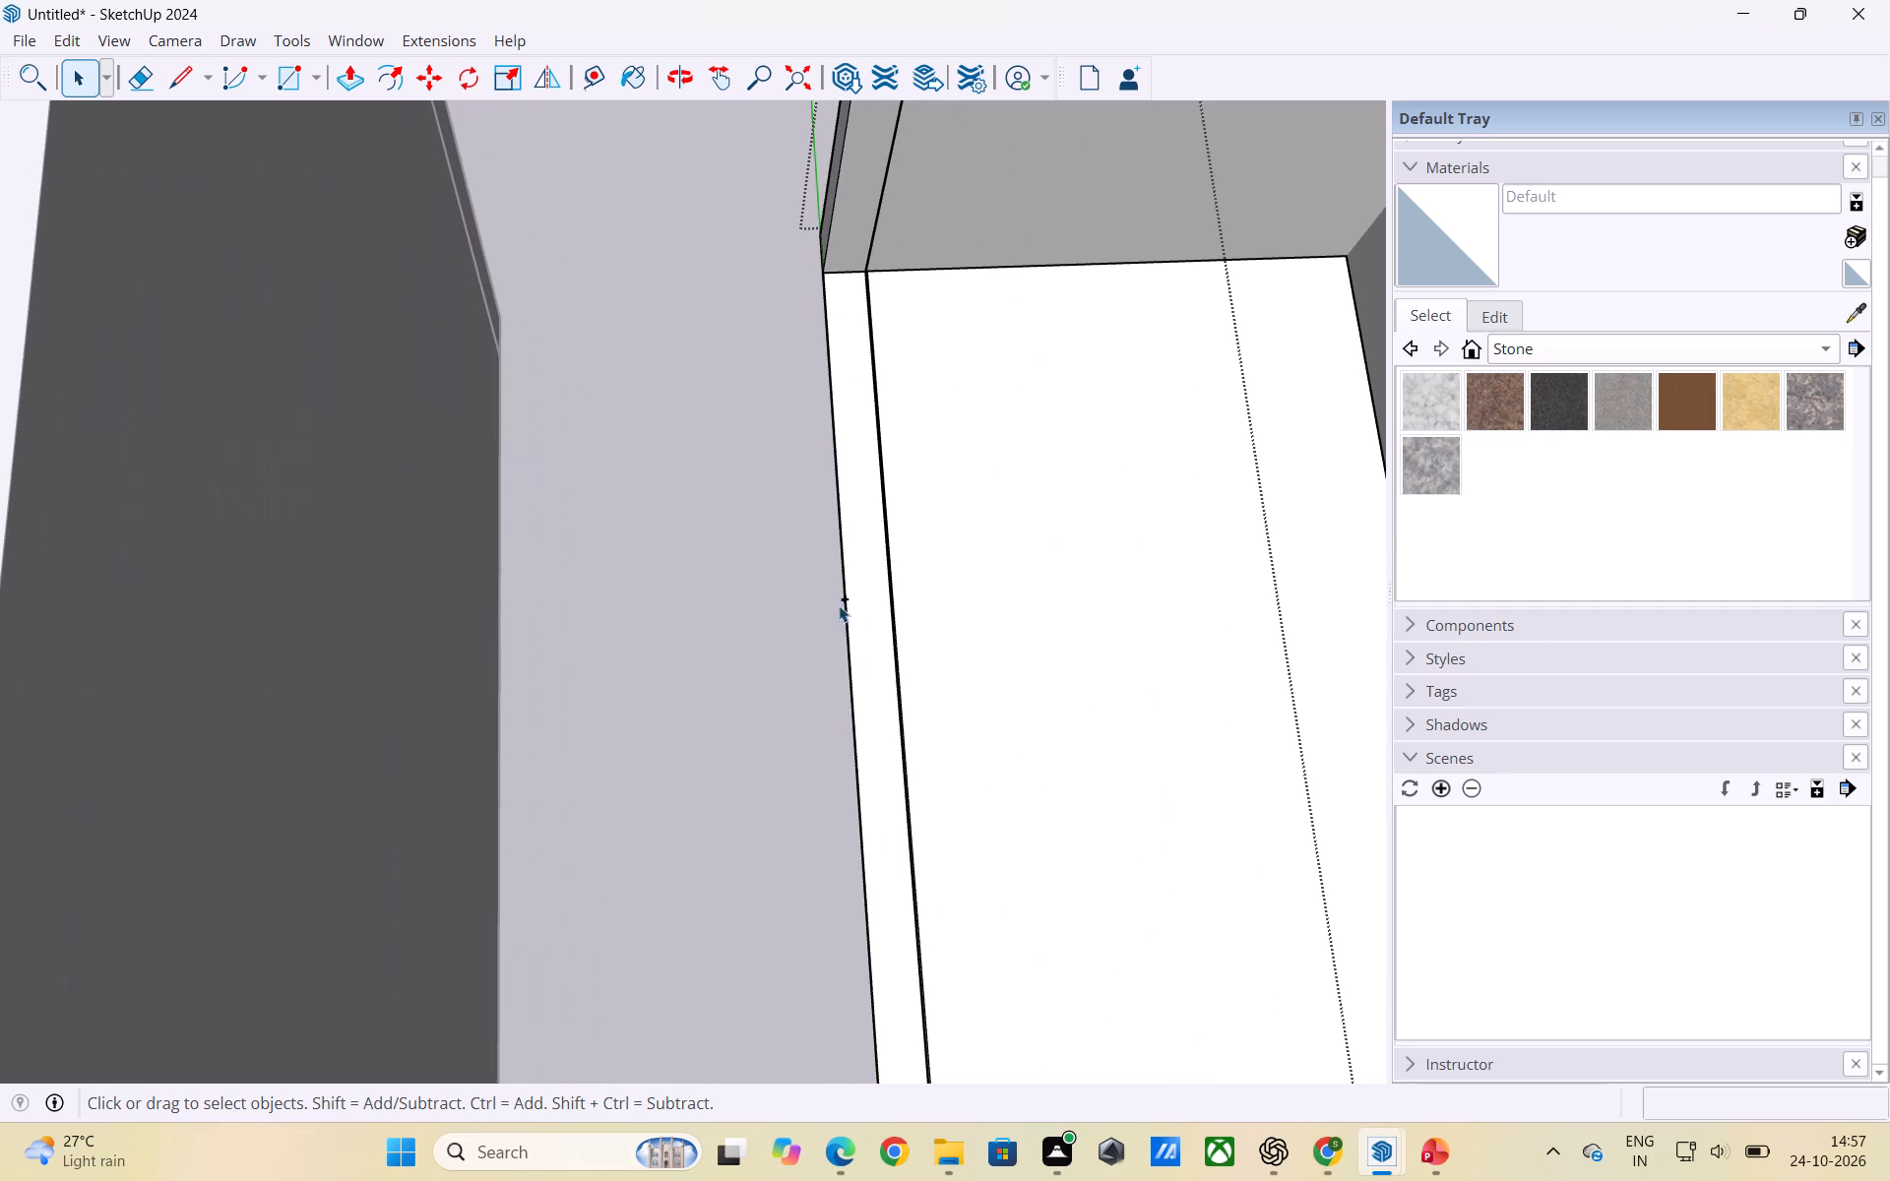
pyautogui.click(845, 601)
pyautogui.click(845, 598)
pyautogui.press('Delete')
pyautogui.scroll(-11, 752, 645)
pyautogui.click(947, 953)
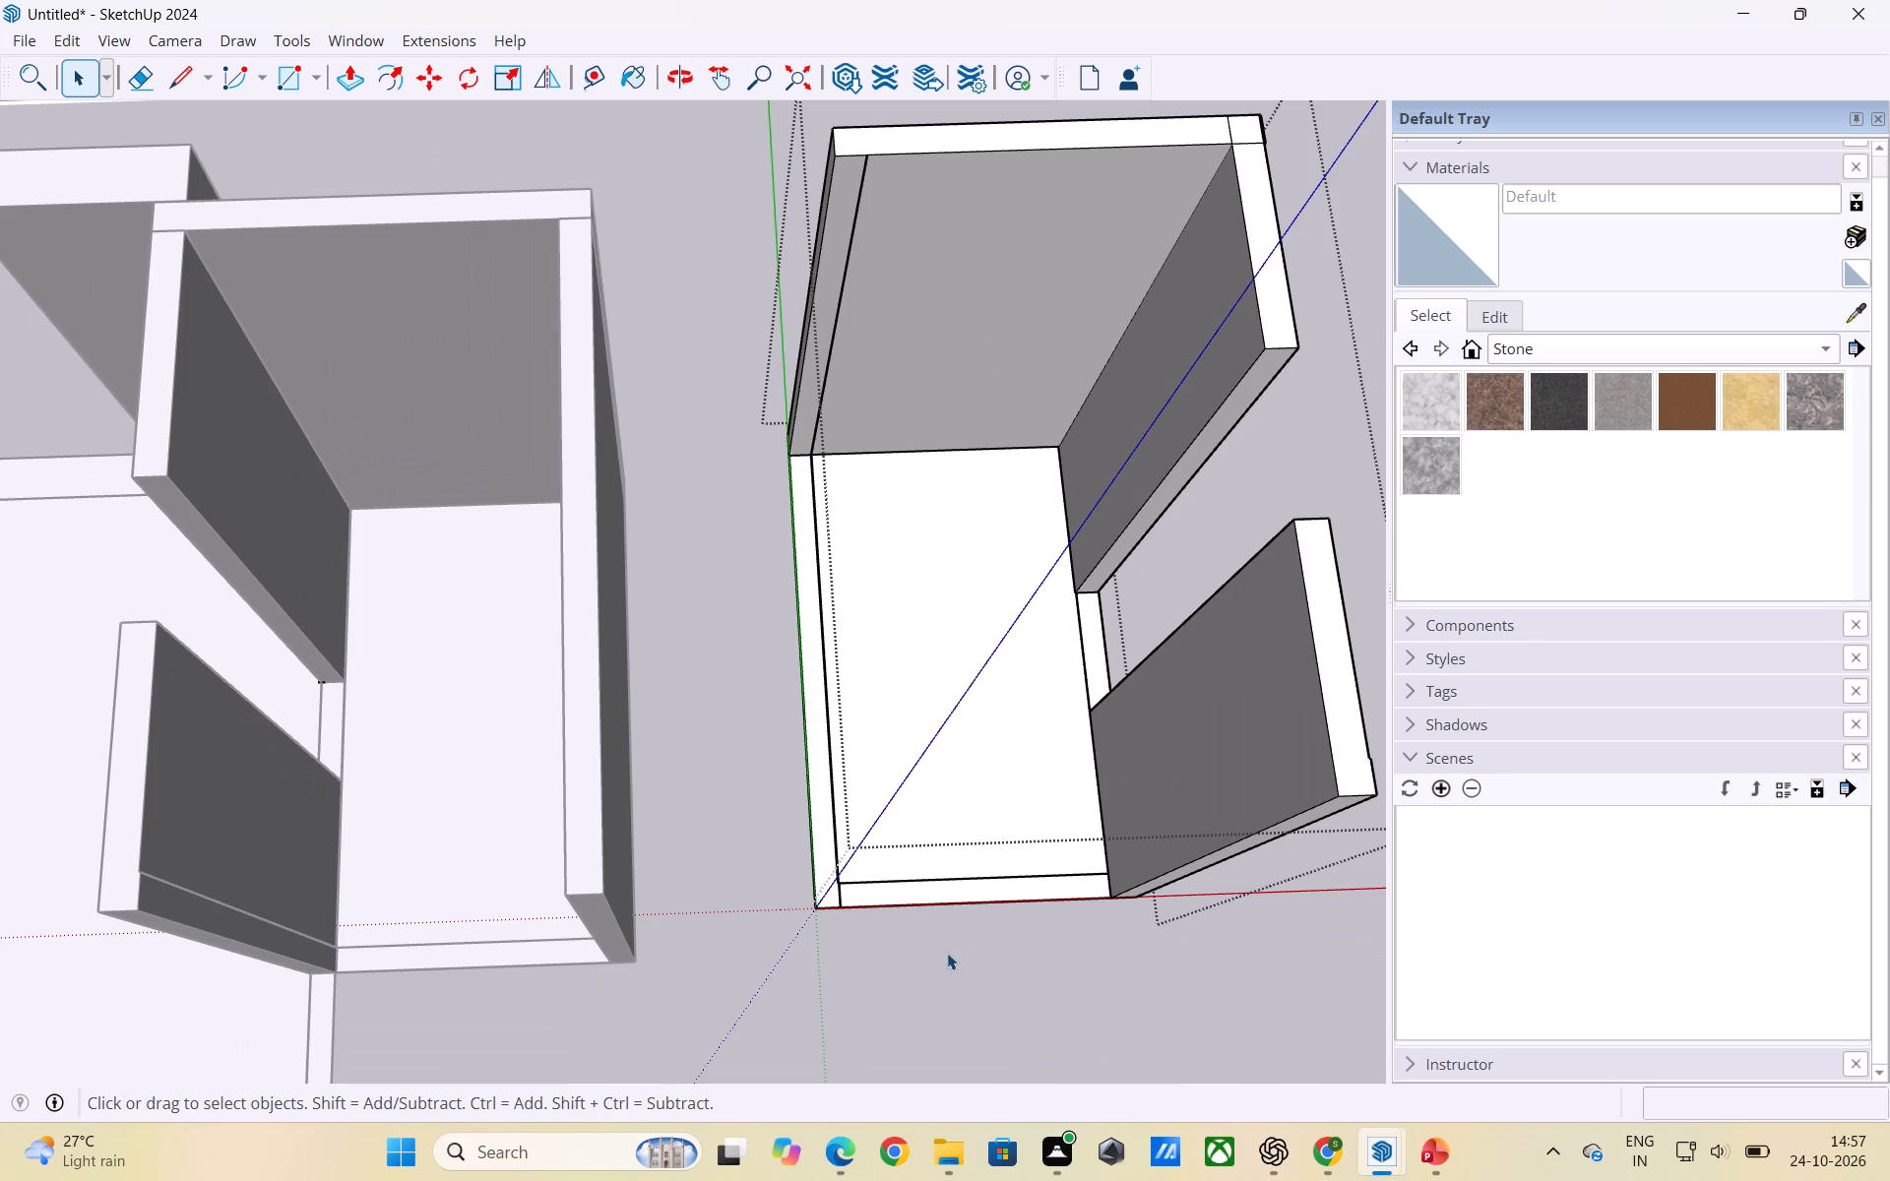
# Open the original smaller room and copy its solid long wall about 3' 1" across to the copied room's open long side, and leave the editing.
pyautogui.scroll(-3, 721, 666)
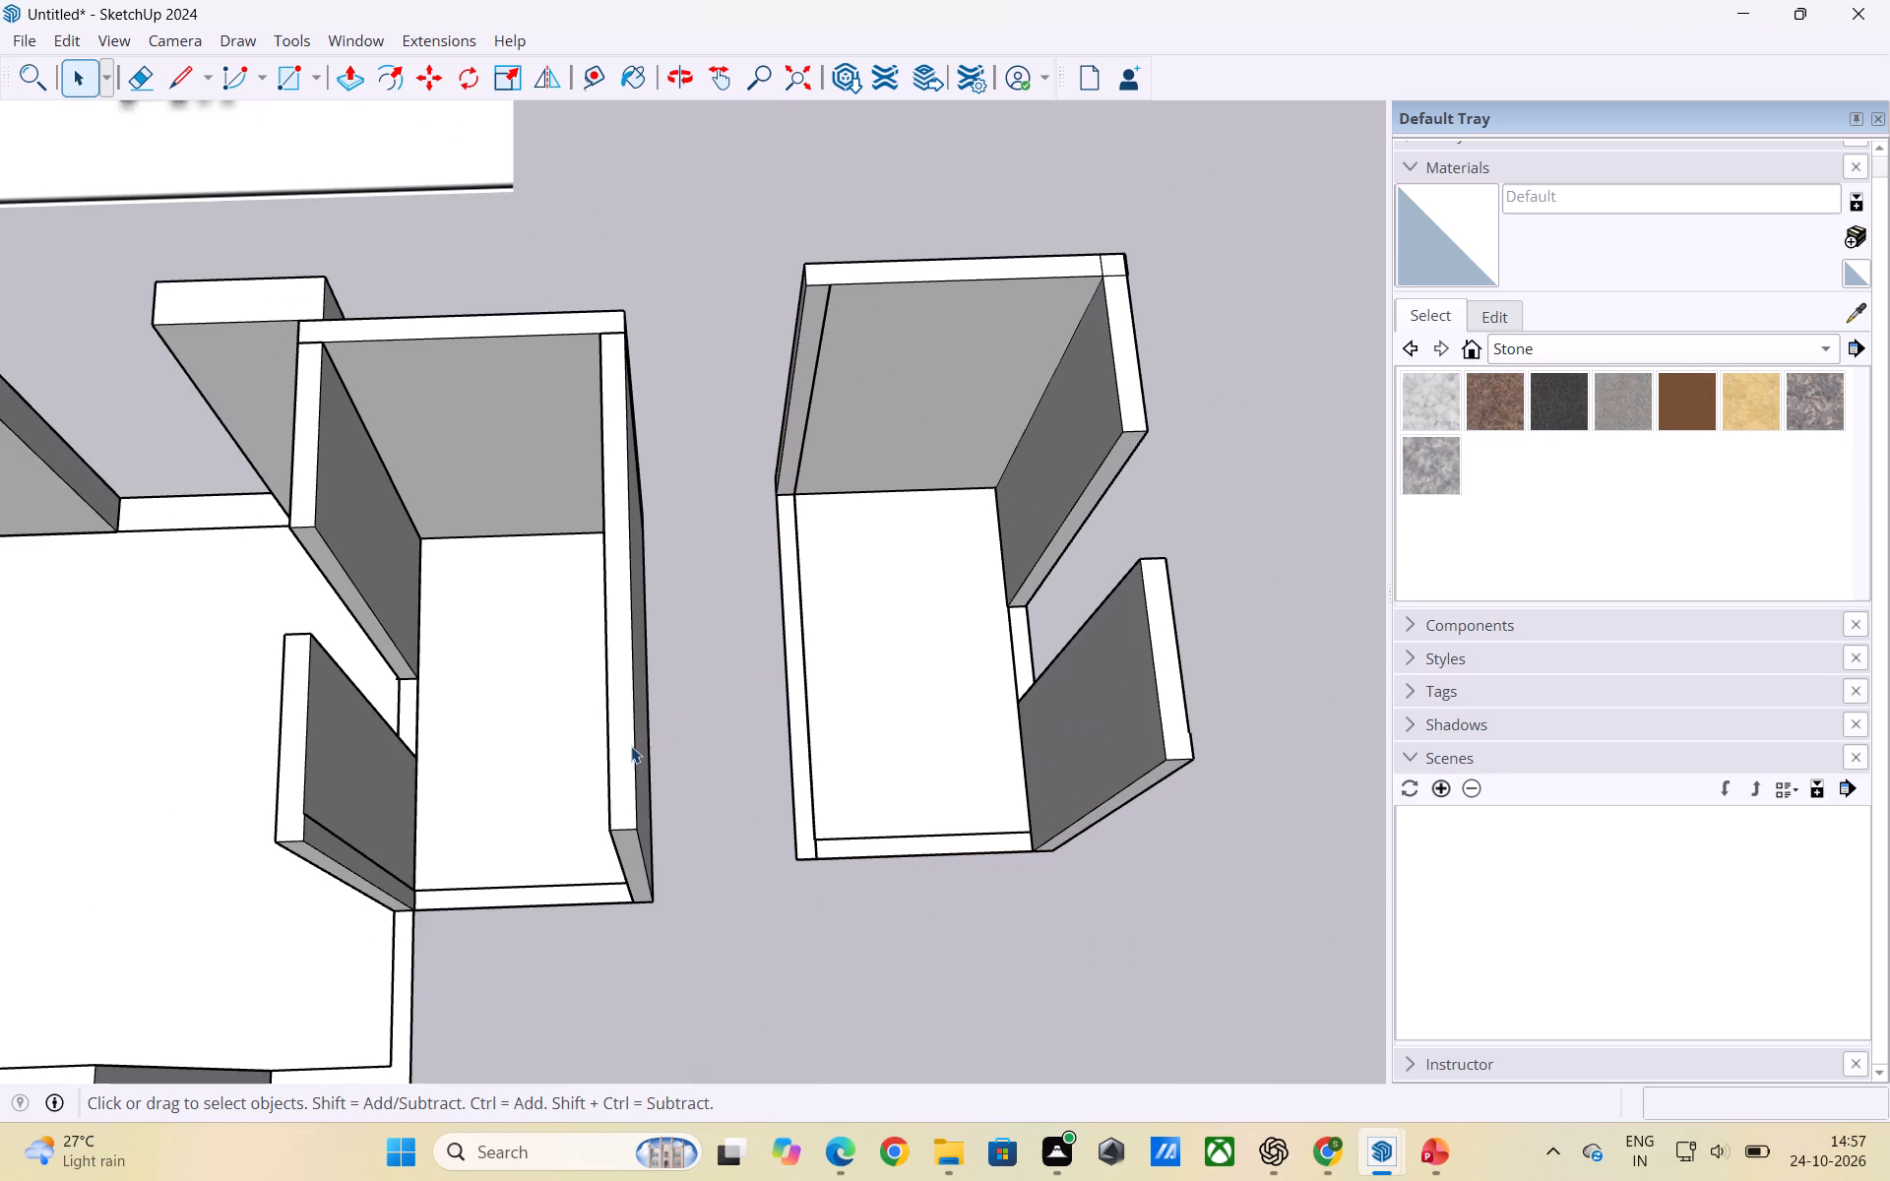
pyautogui.click(630, 751)
pyautogui.doubleClick(630, 751)
pyautogui.click(630, 751)
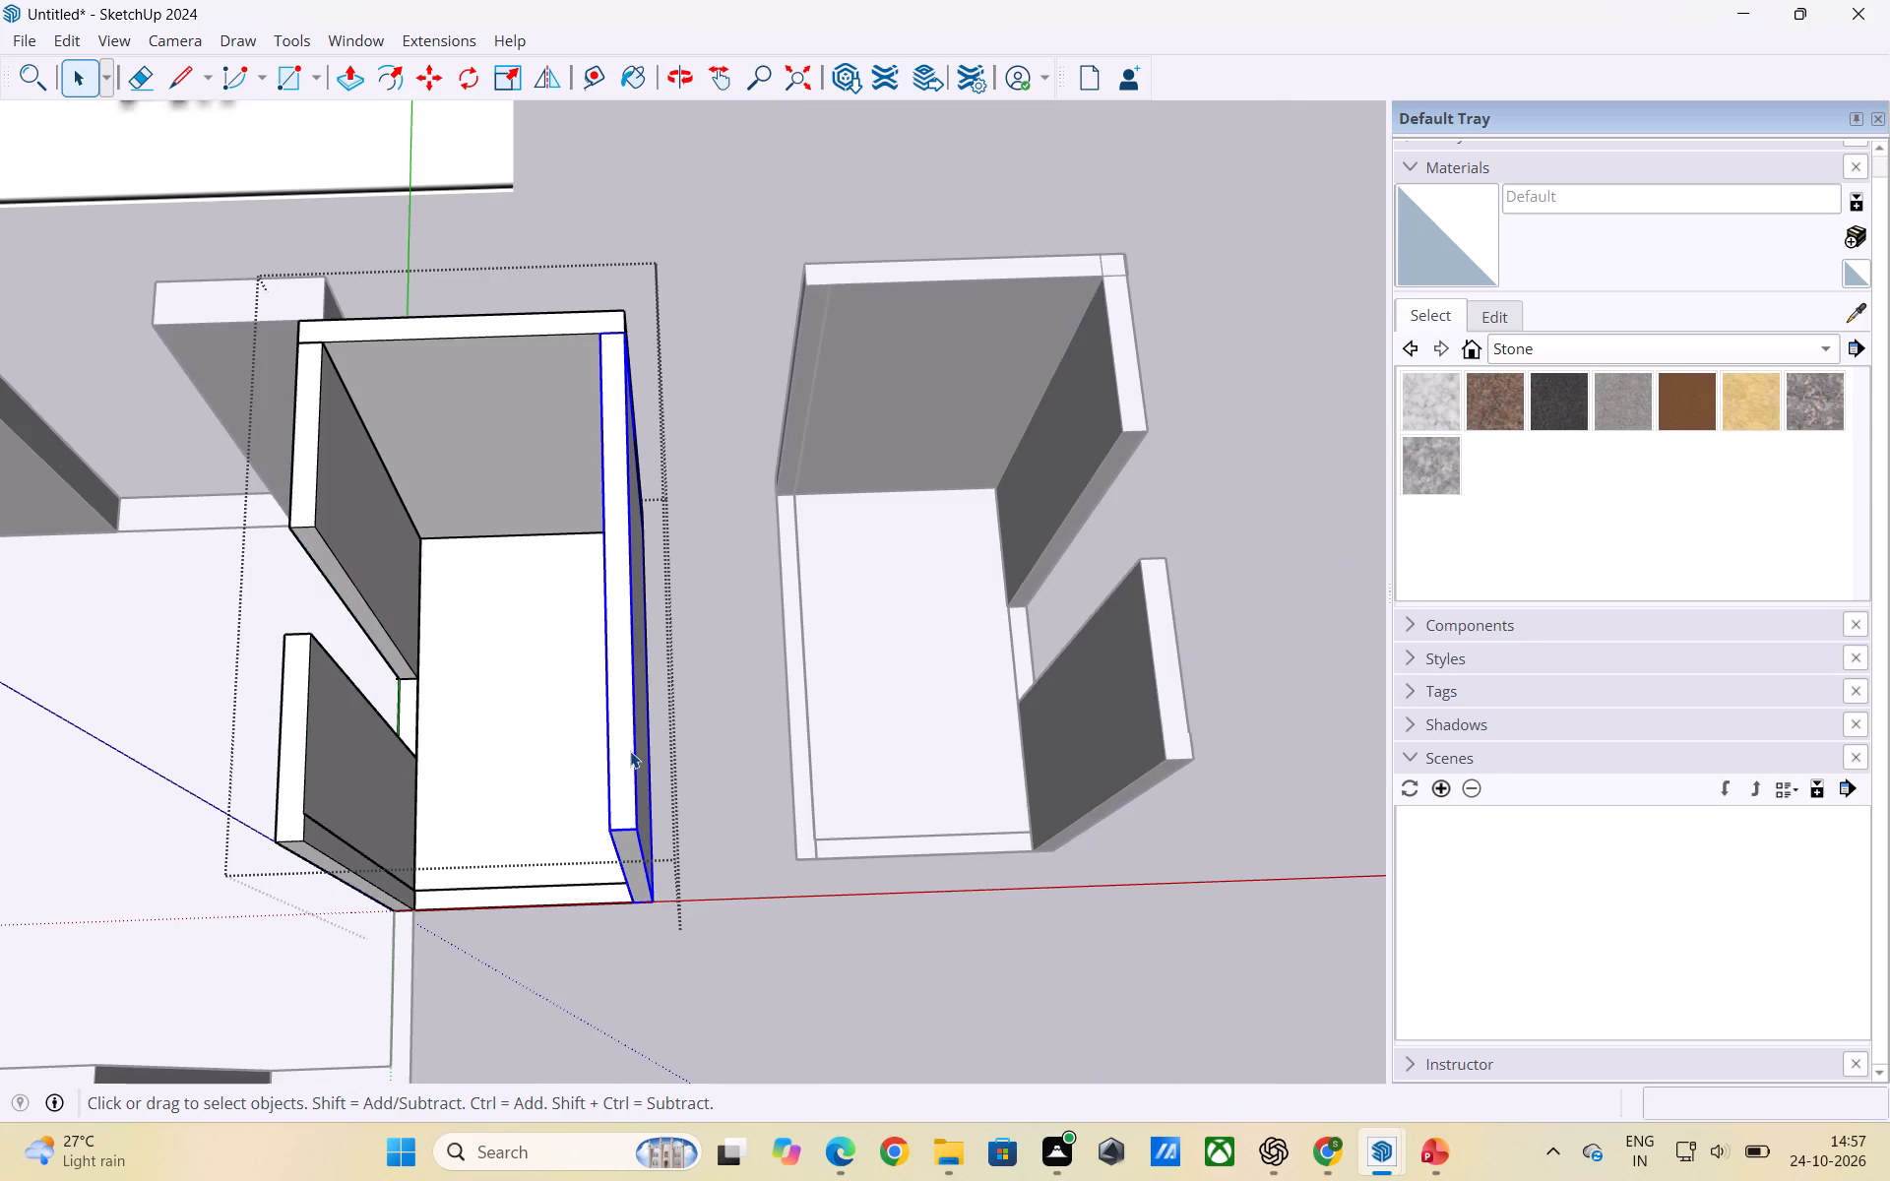
pyautogui.press('m')
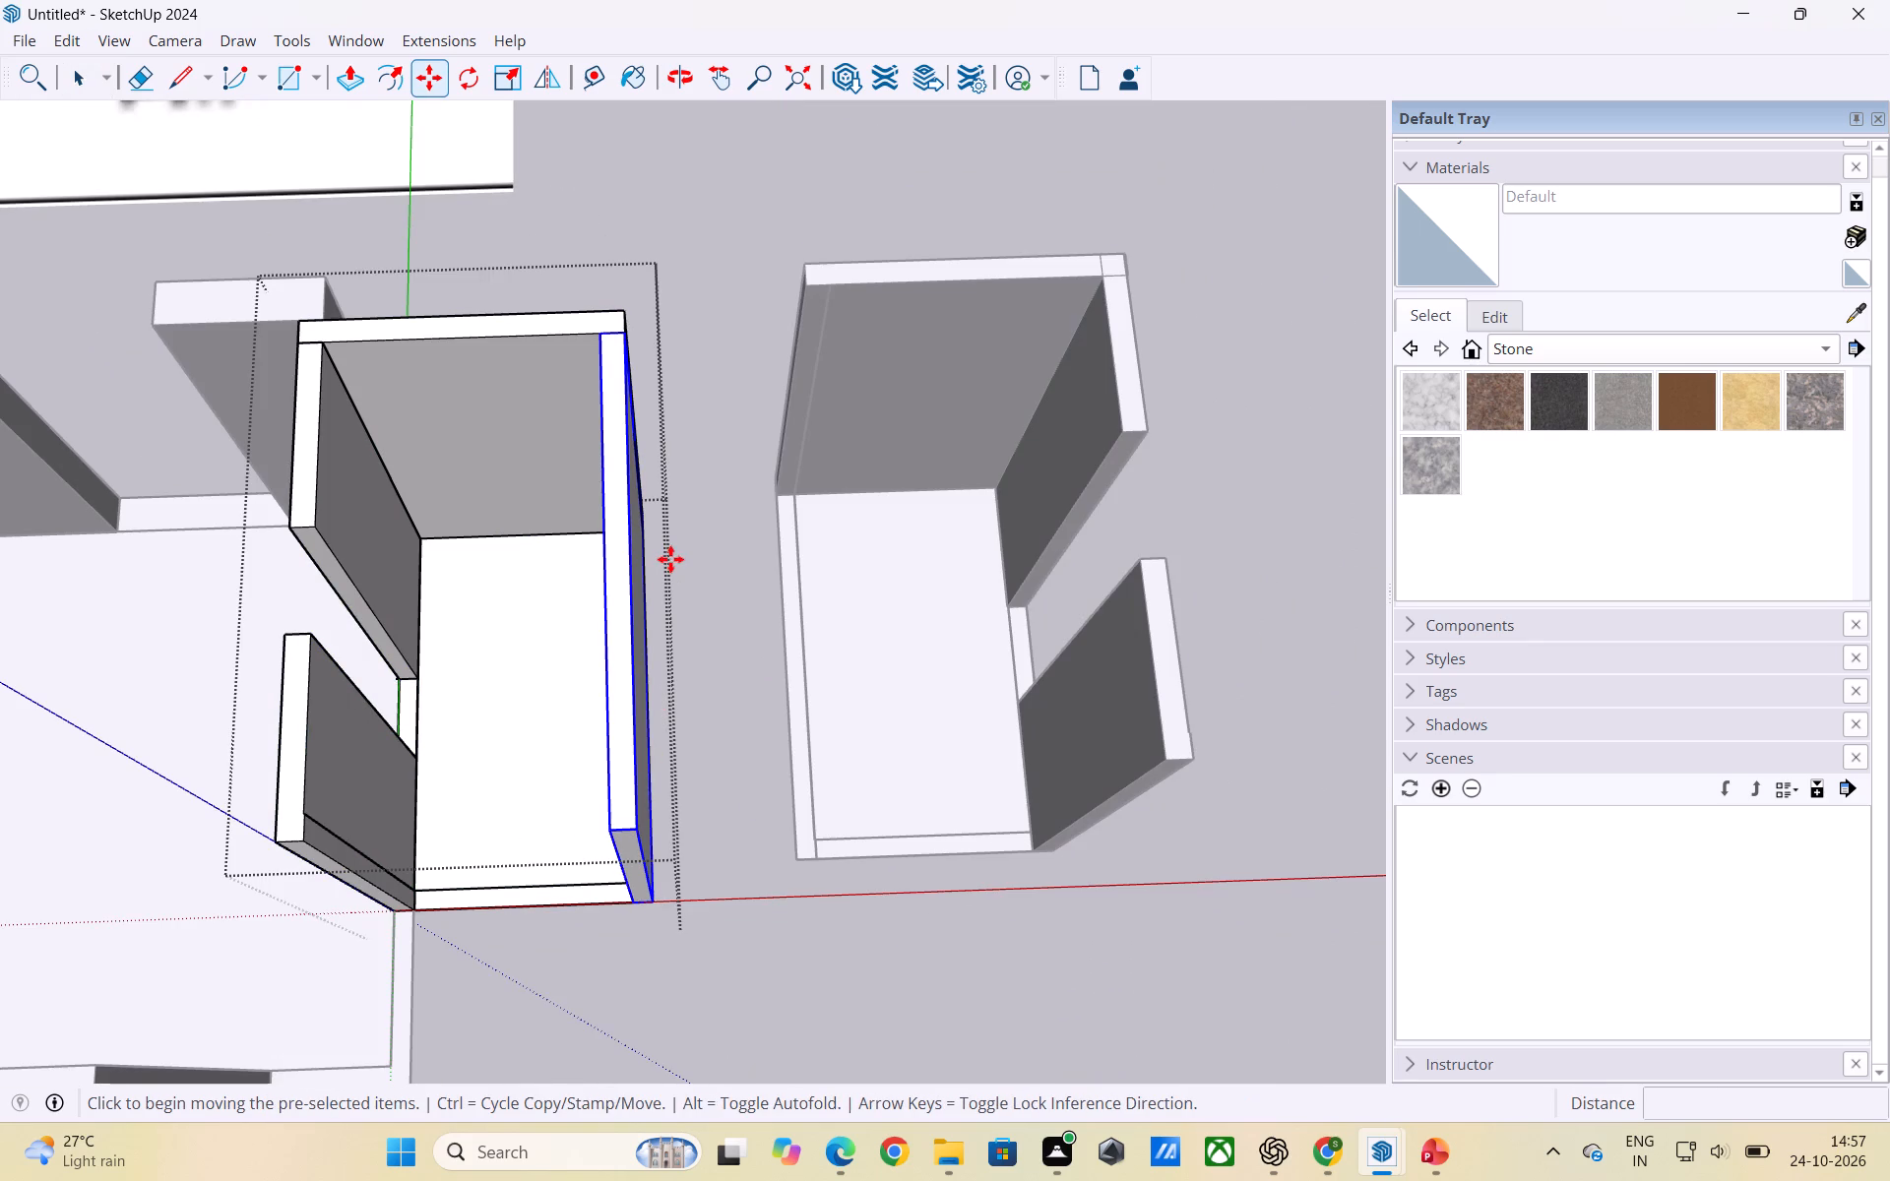
pyautogui.click(646, 508)
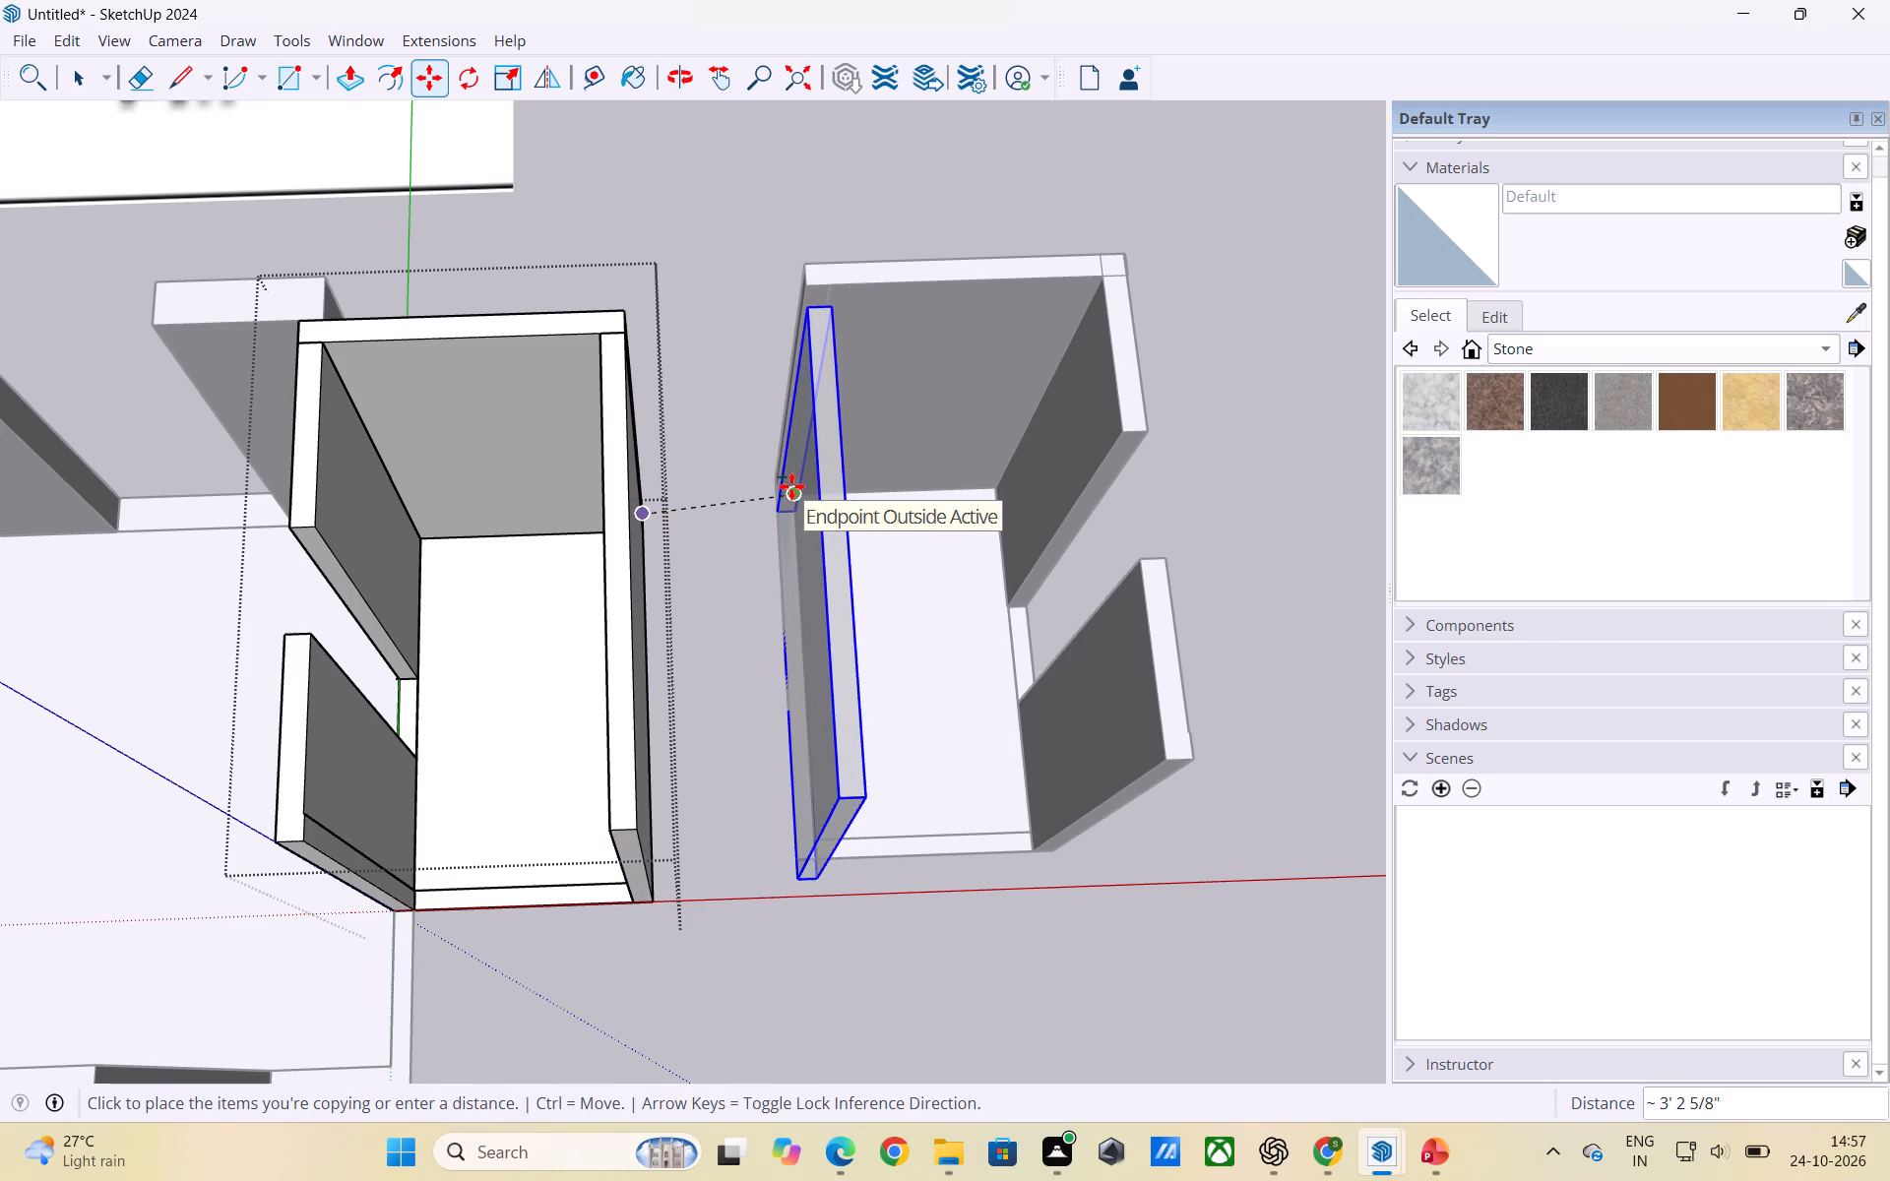
pyautogui.scroll(3, 708, 602)
pyautogui.moveTo(717, 607); pyautogui.dragTo(1043, 524, button='middle')
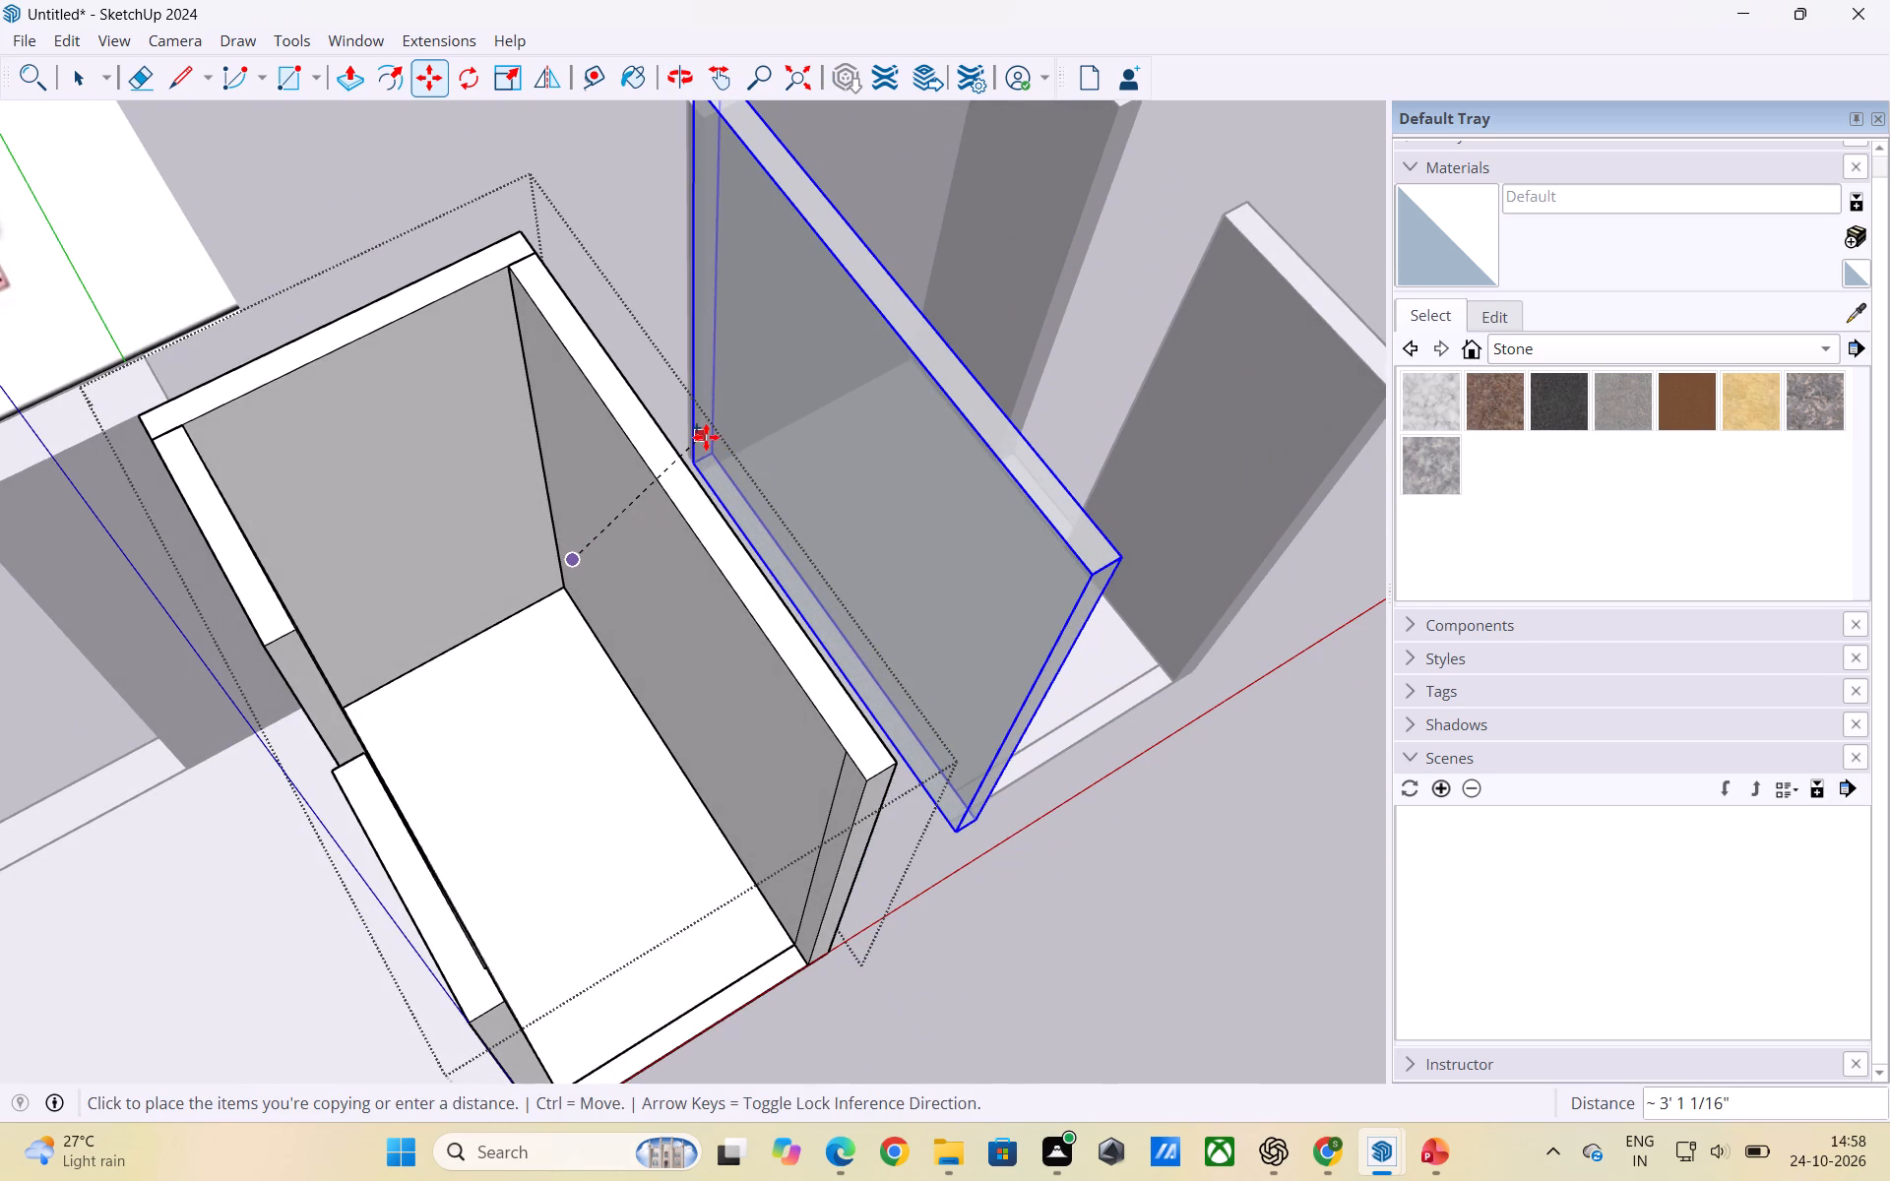
pyautogui.click(706, 437)
pyautogui.press('space')
pyautogui.click(1098, 901)
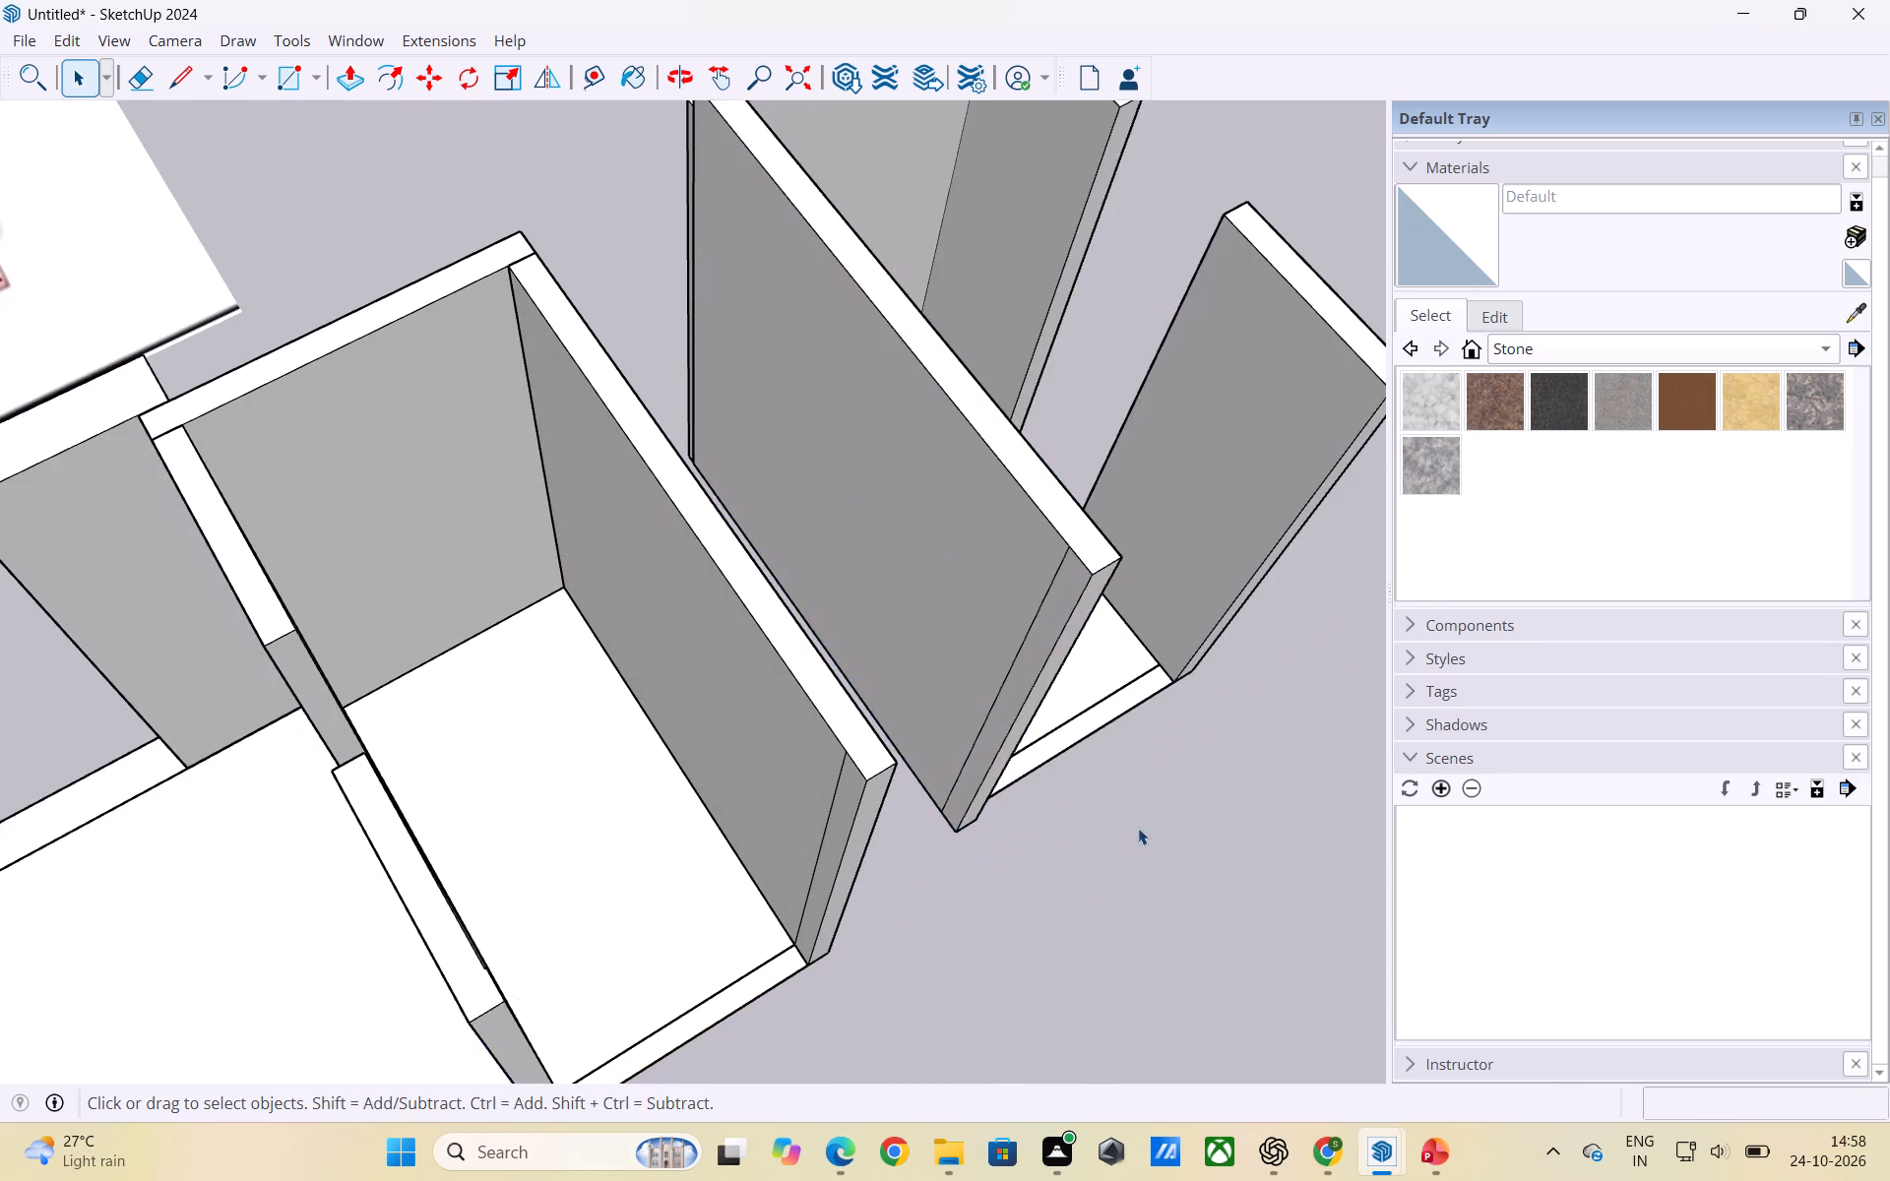
# Reopen the original smaller room and move the wall copy onto the copied room's back inner corner, closing its open long side, and leave the editing.
pyautogui.scroll(-4, 1143, 806)
pyautogui.moveTo(1156, 801); pyautogui.dragTo(615, 767, button='middle')
pyautogui.scroll(3, 809, 679)
pyautogui.moveTo(830, 758); pyautogui.dragTo(904, 510, button='middle')
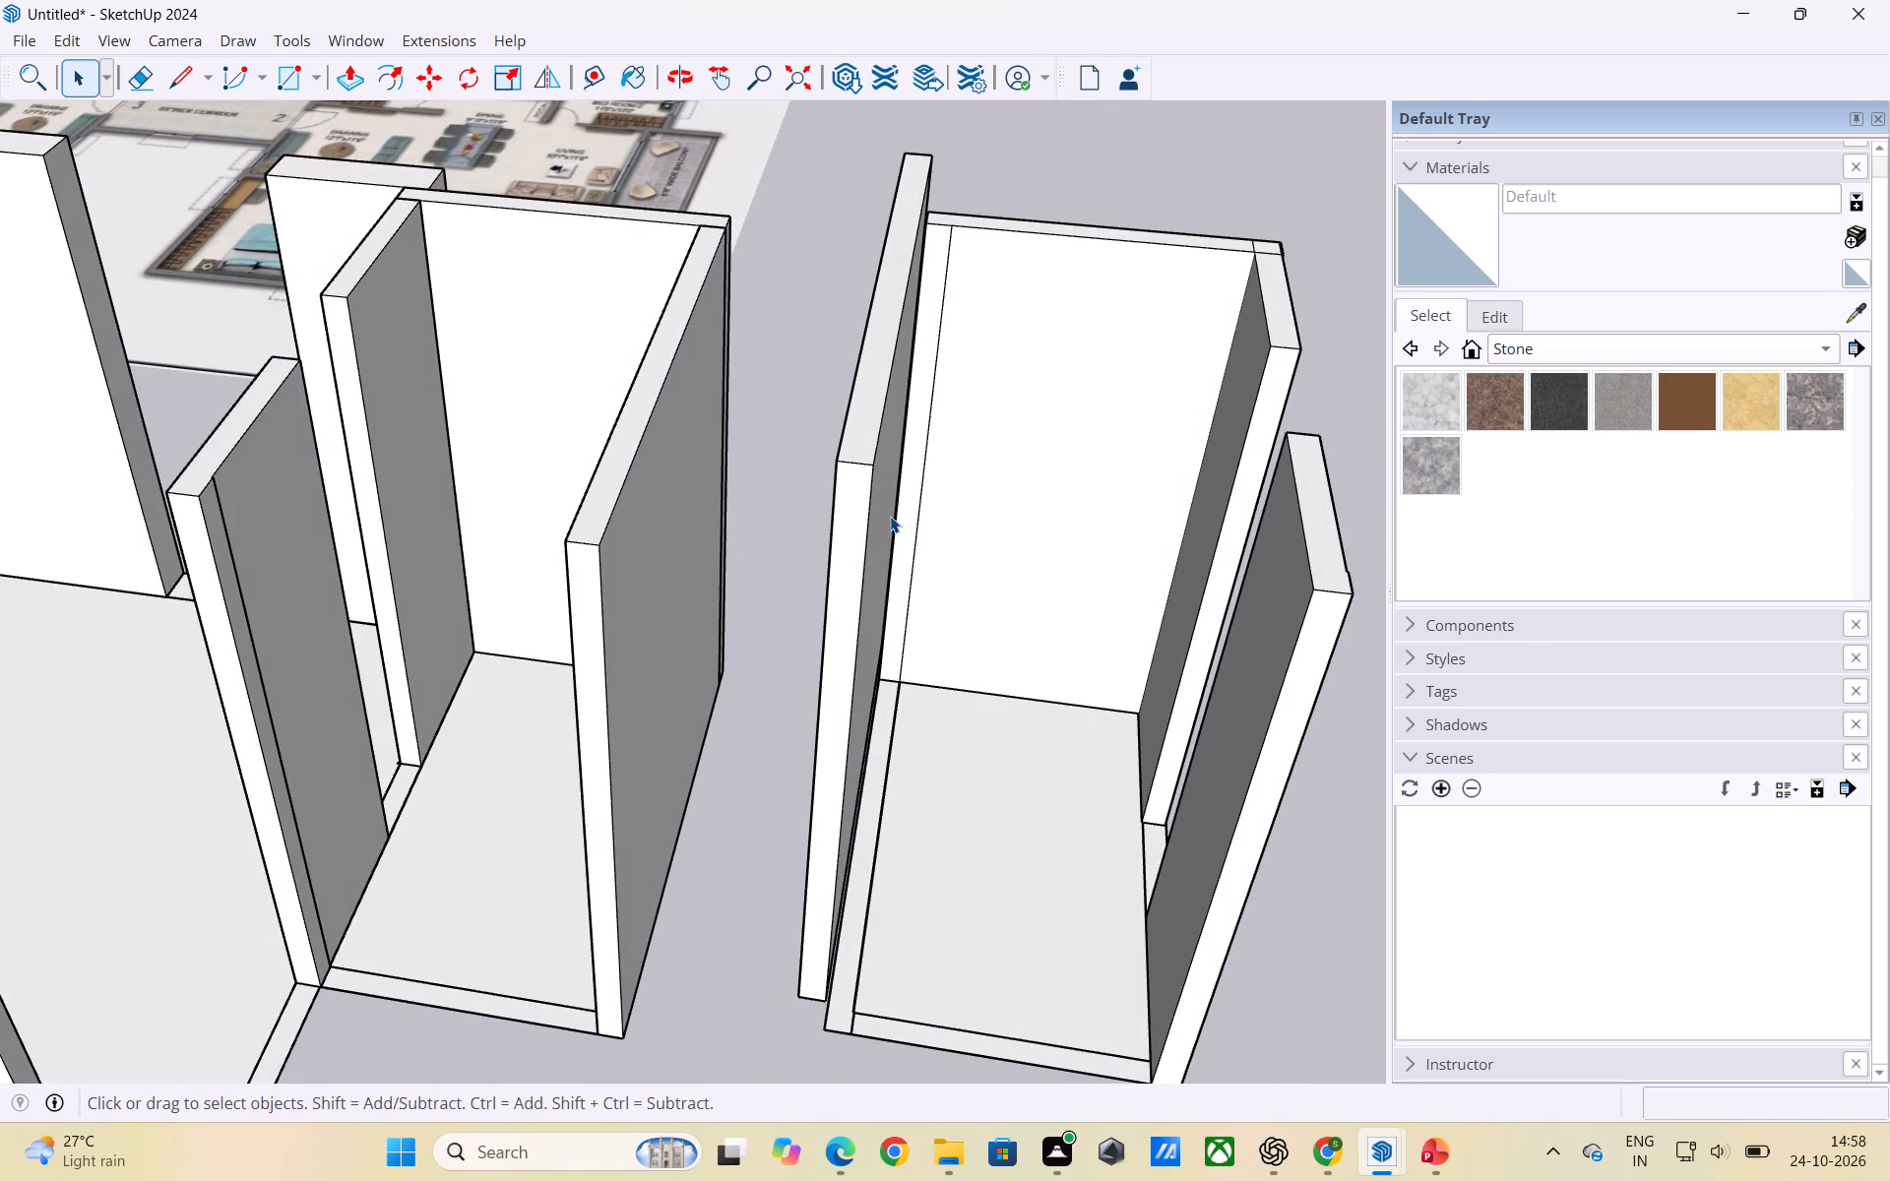
pyautogui.click(839, 849)
pyautogui.click(854, 834)
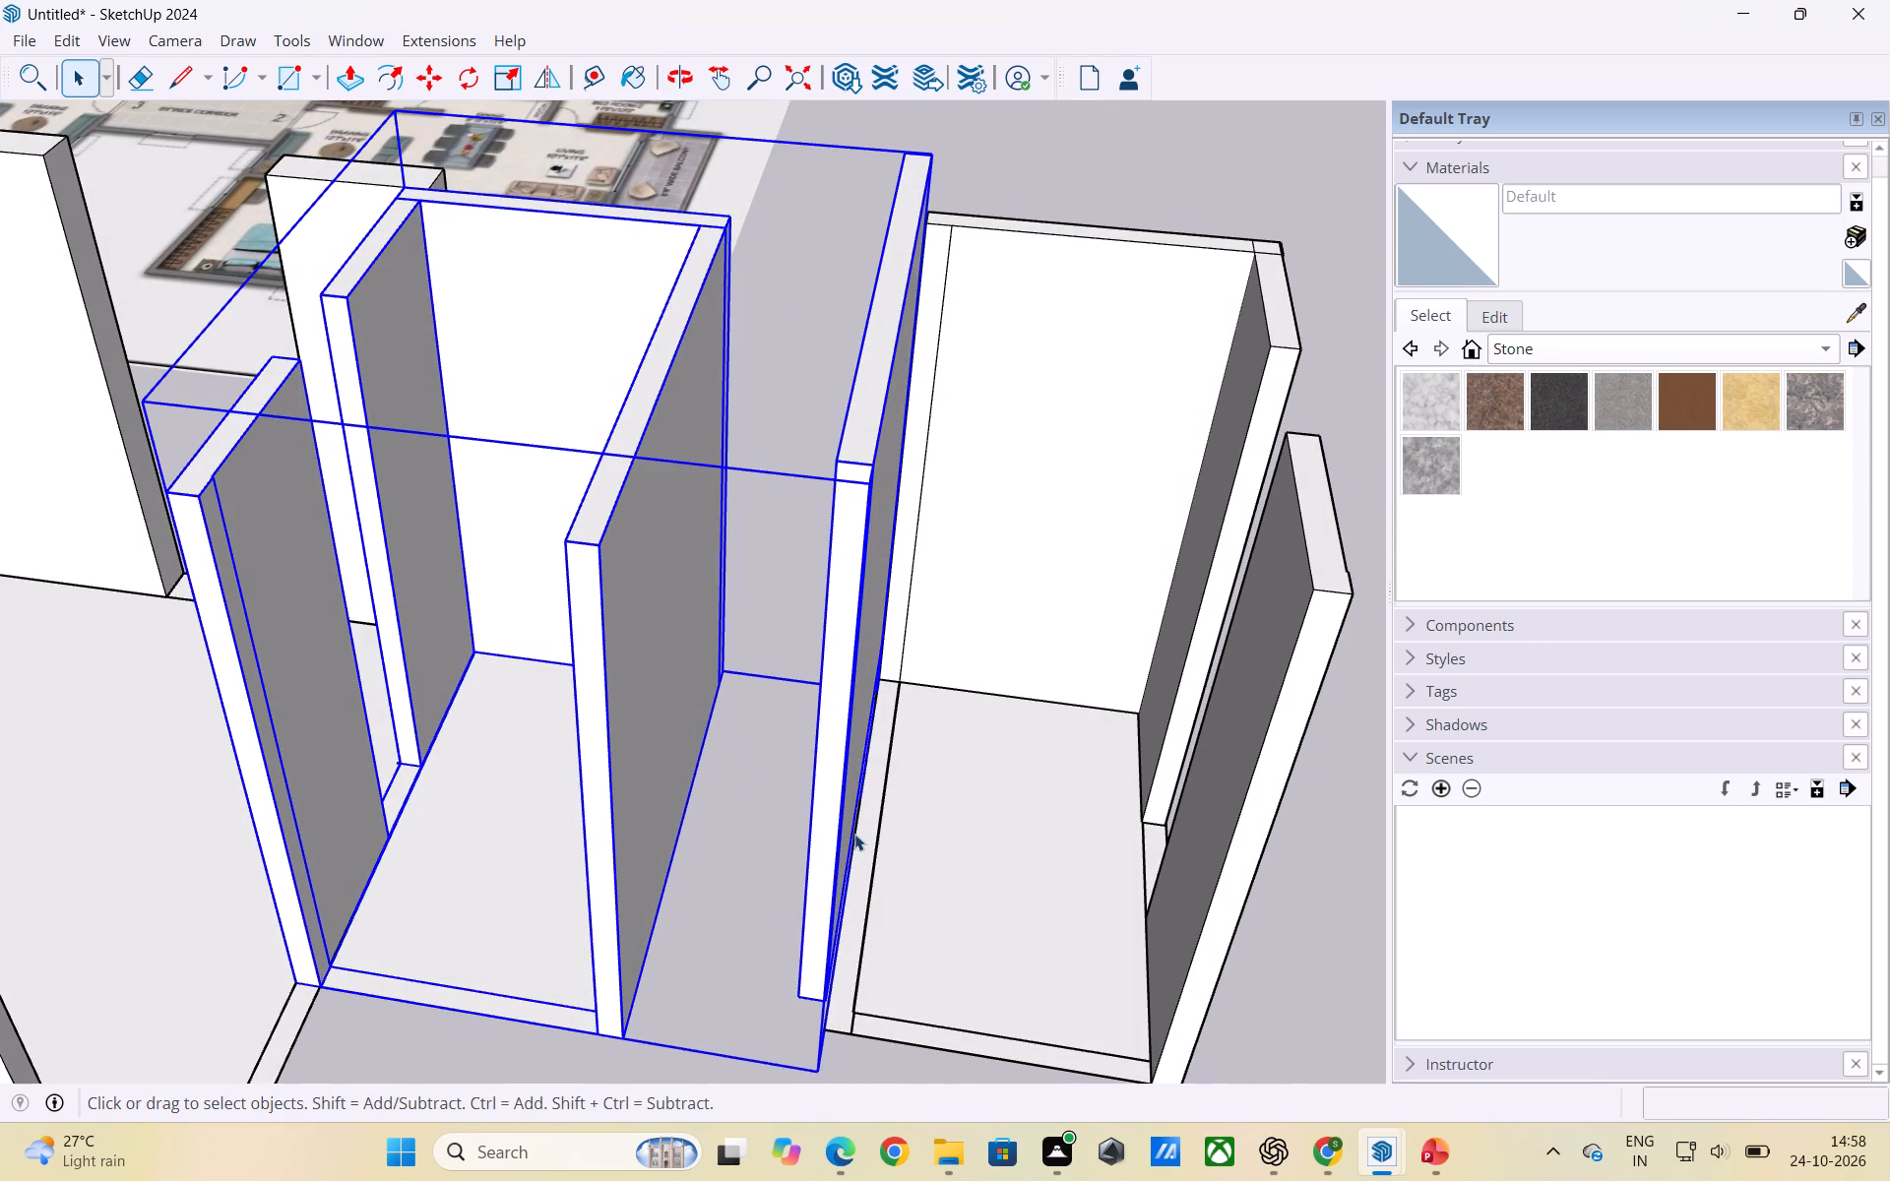
pyautogui.doubleClick(841, 816)
pyautogui.click(835, 816)
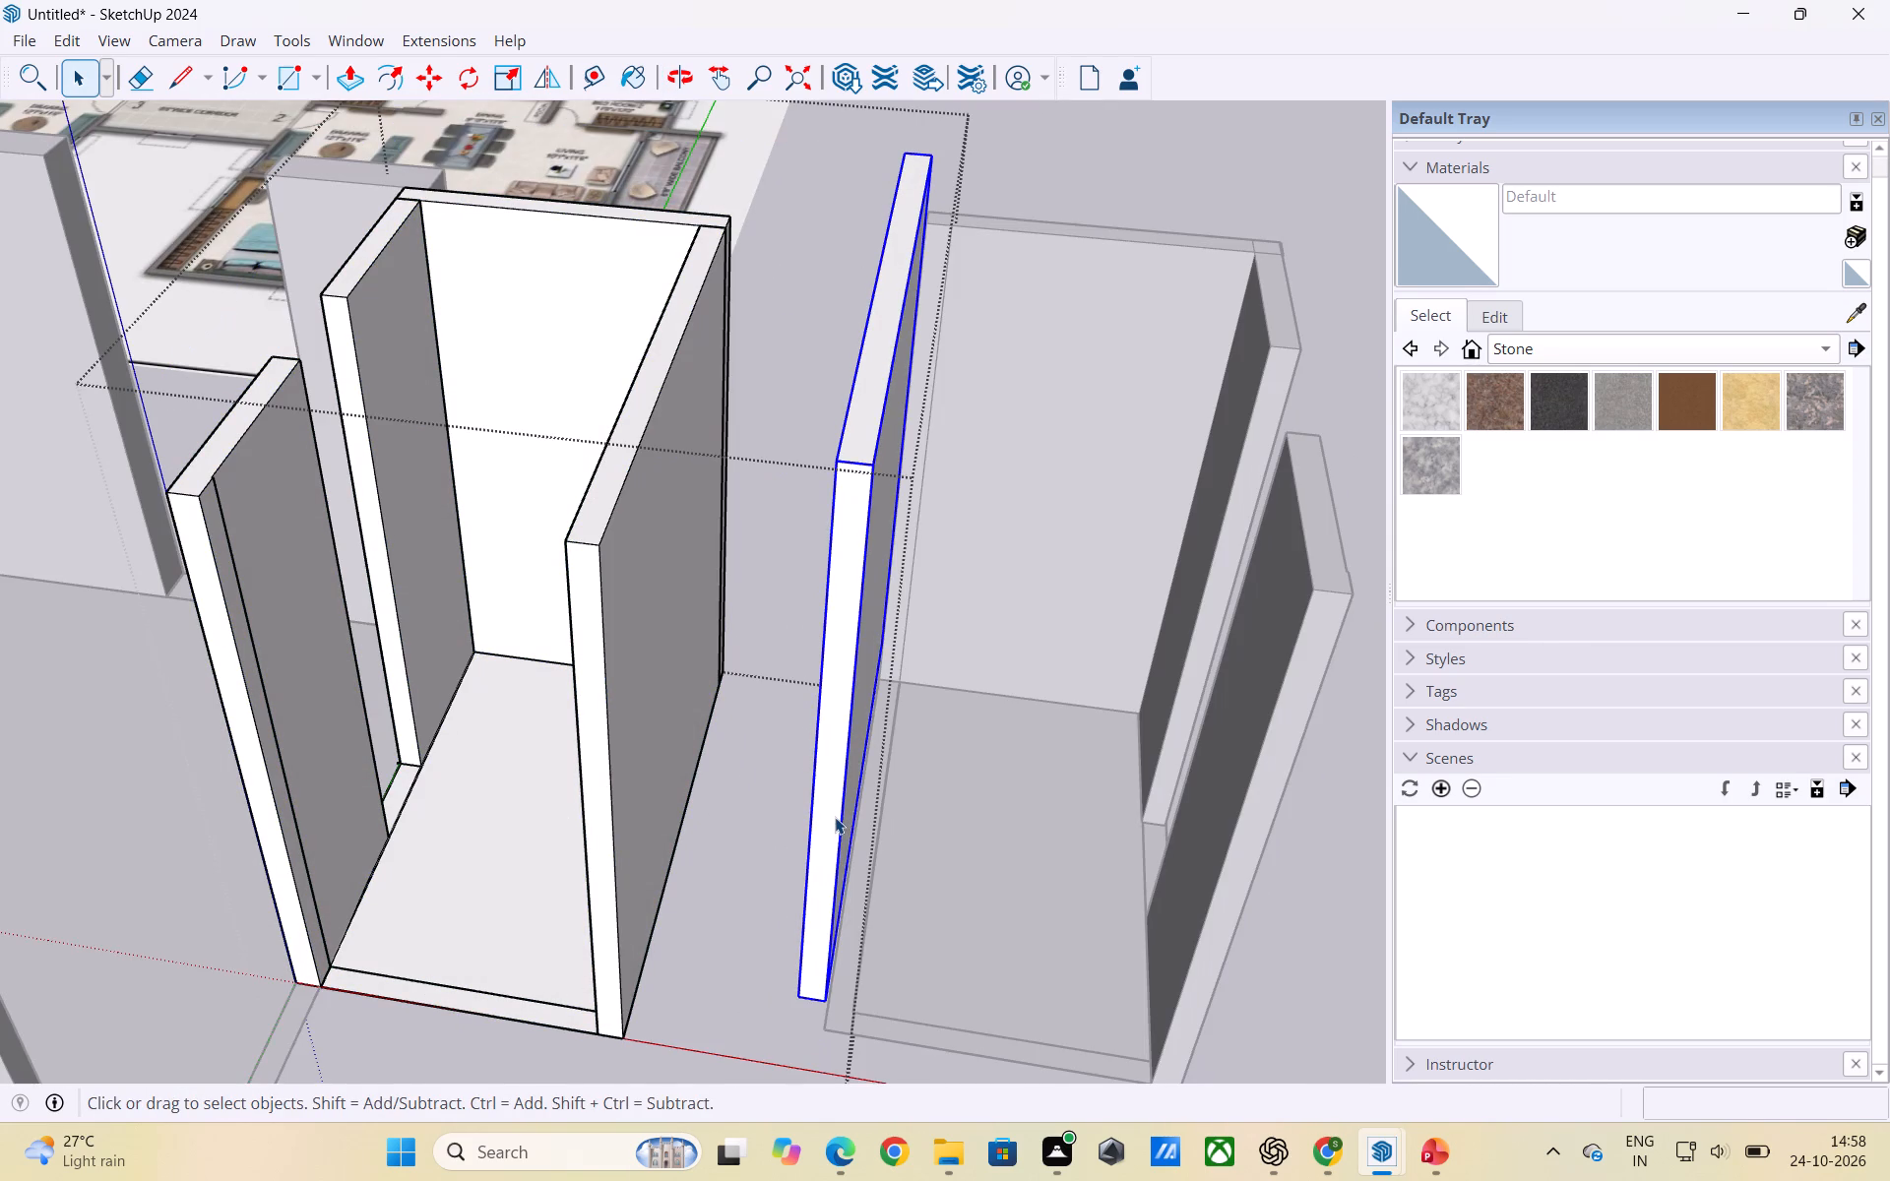
pyautogui.press('m')
pyautogui.scroll(2, 852, 791)
pyautogui.moveTo(913, 772); pyautogui.dragTo(493, 789, button='middle')
pyautogui.scroll(-2, 634, 839)
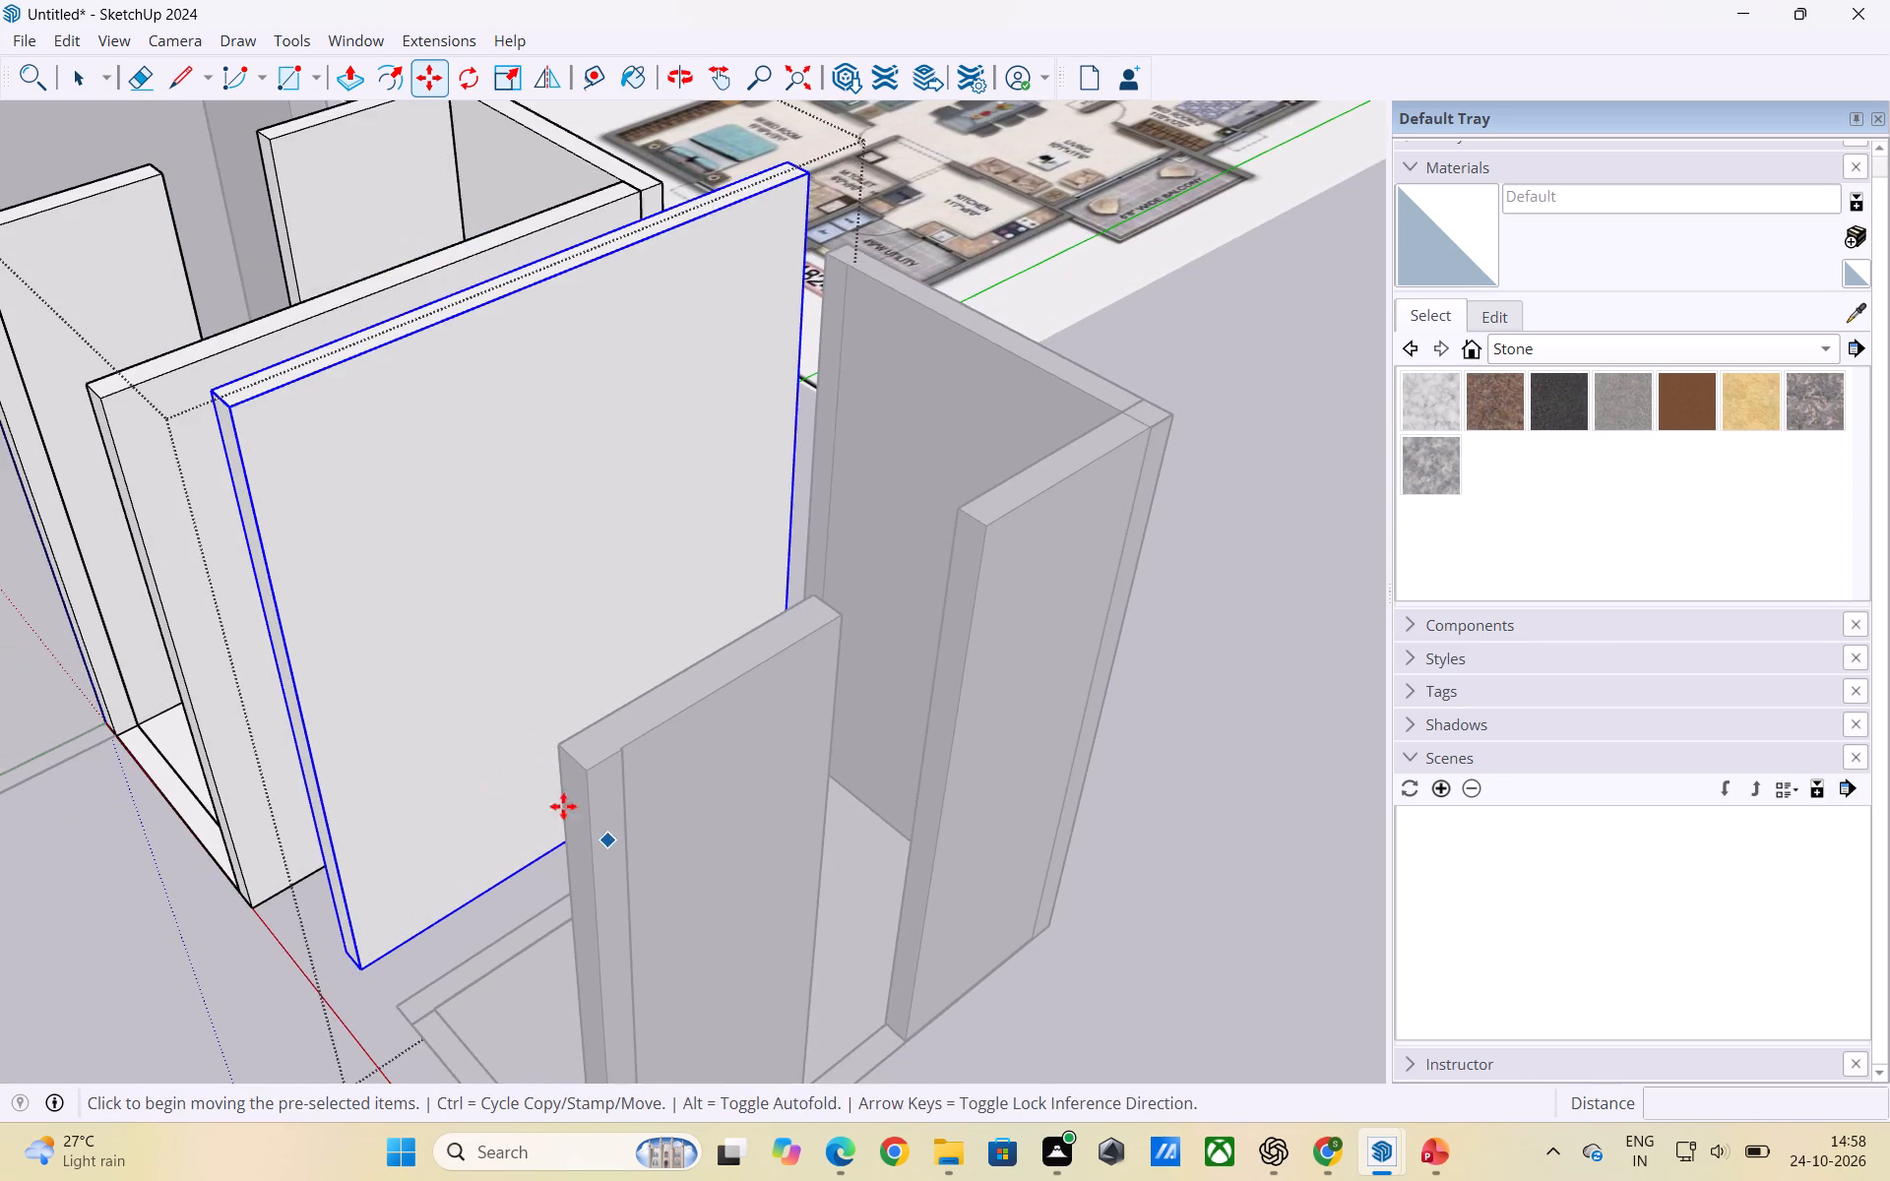
pyautogui.moveTo(875, 793); pyautogui.dragTo(545, 815, button='middle')
pyautogui.scroll(3, 350, 644)
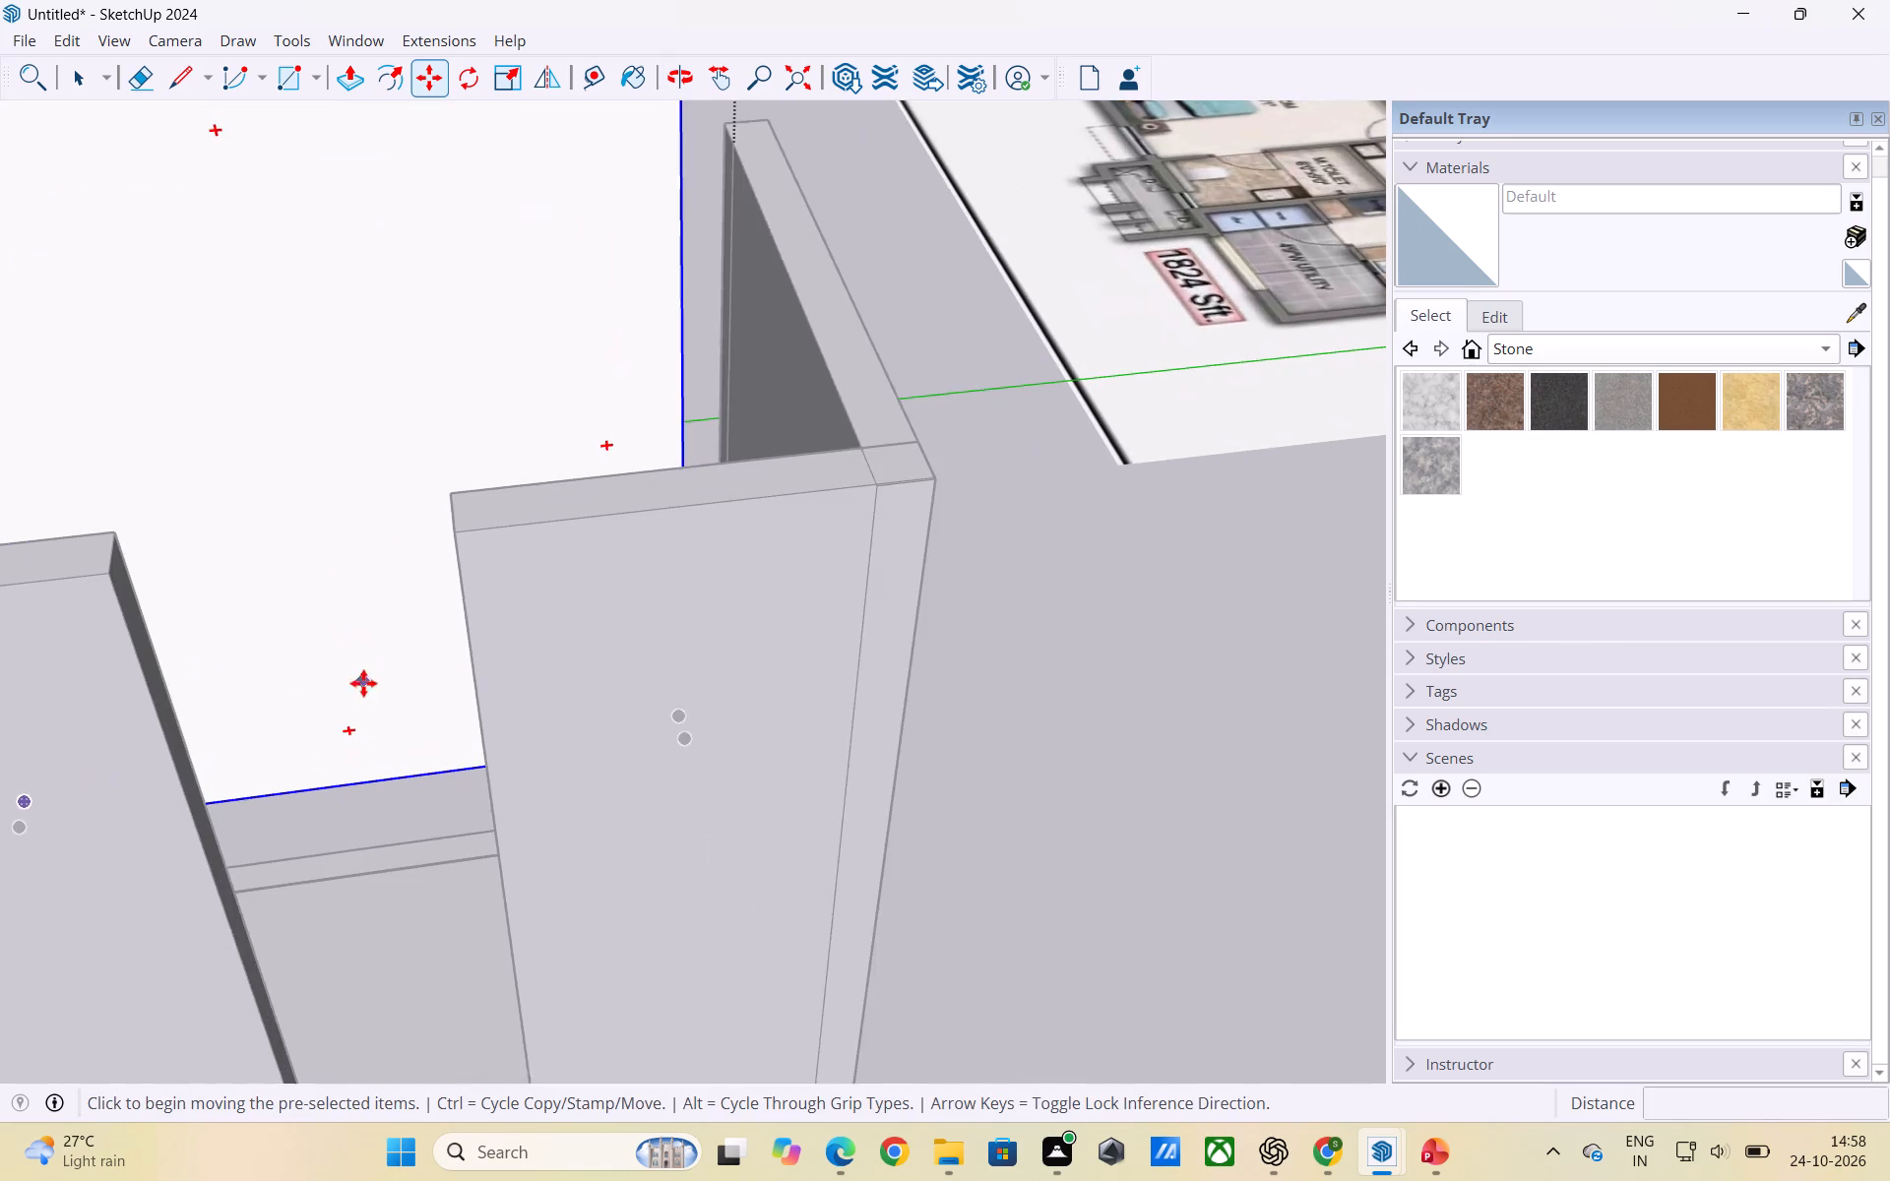
pyautogui.moveTo(366, 682); pyautogui.dragTo(515, 673, button='middle')
pyautogui.scroll(3, 687, 665)
pyautogui.click(876, 735)
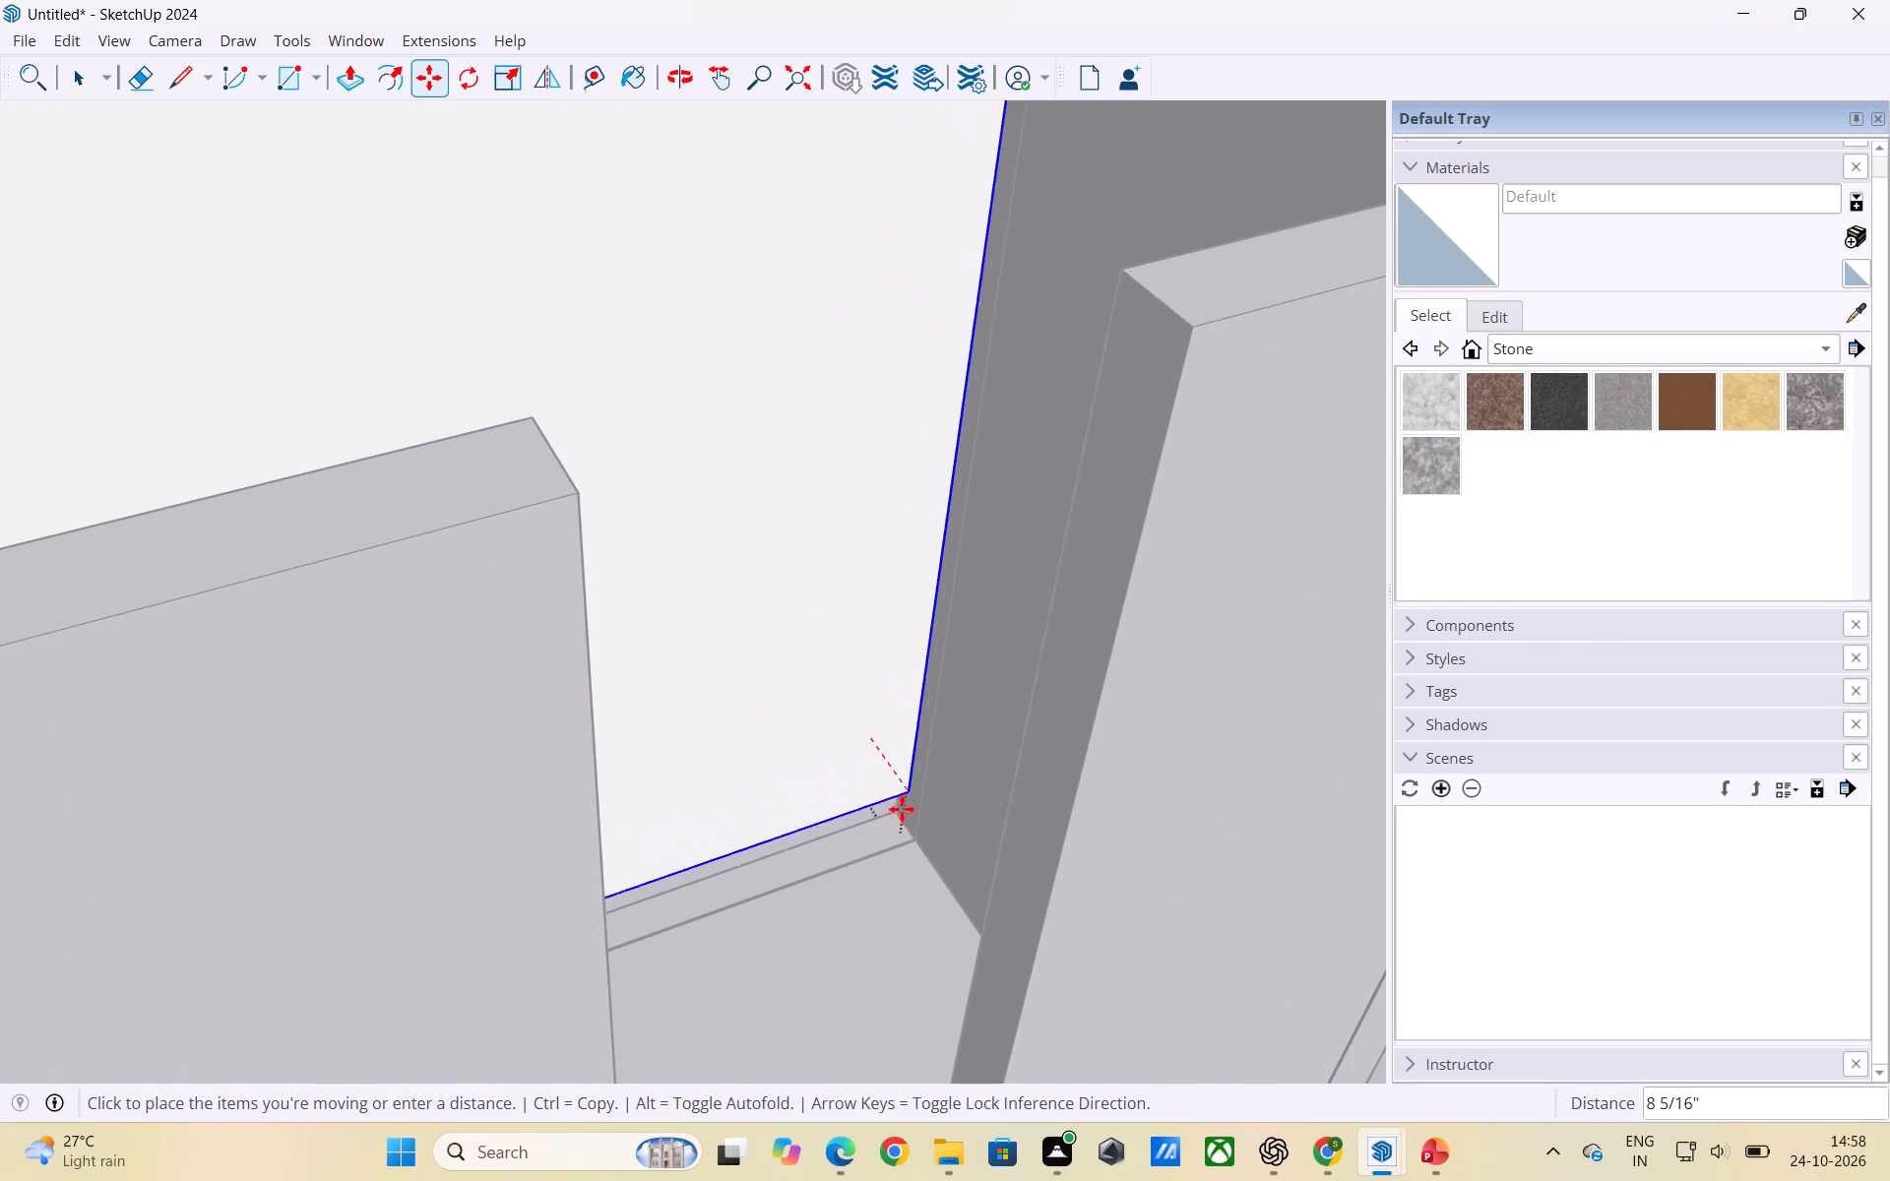
pyautogui.scroll(1, 916, 839)
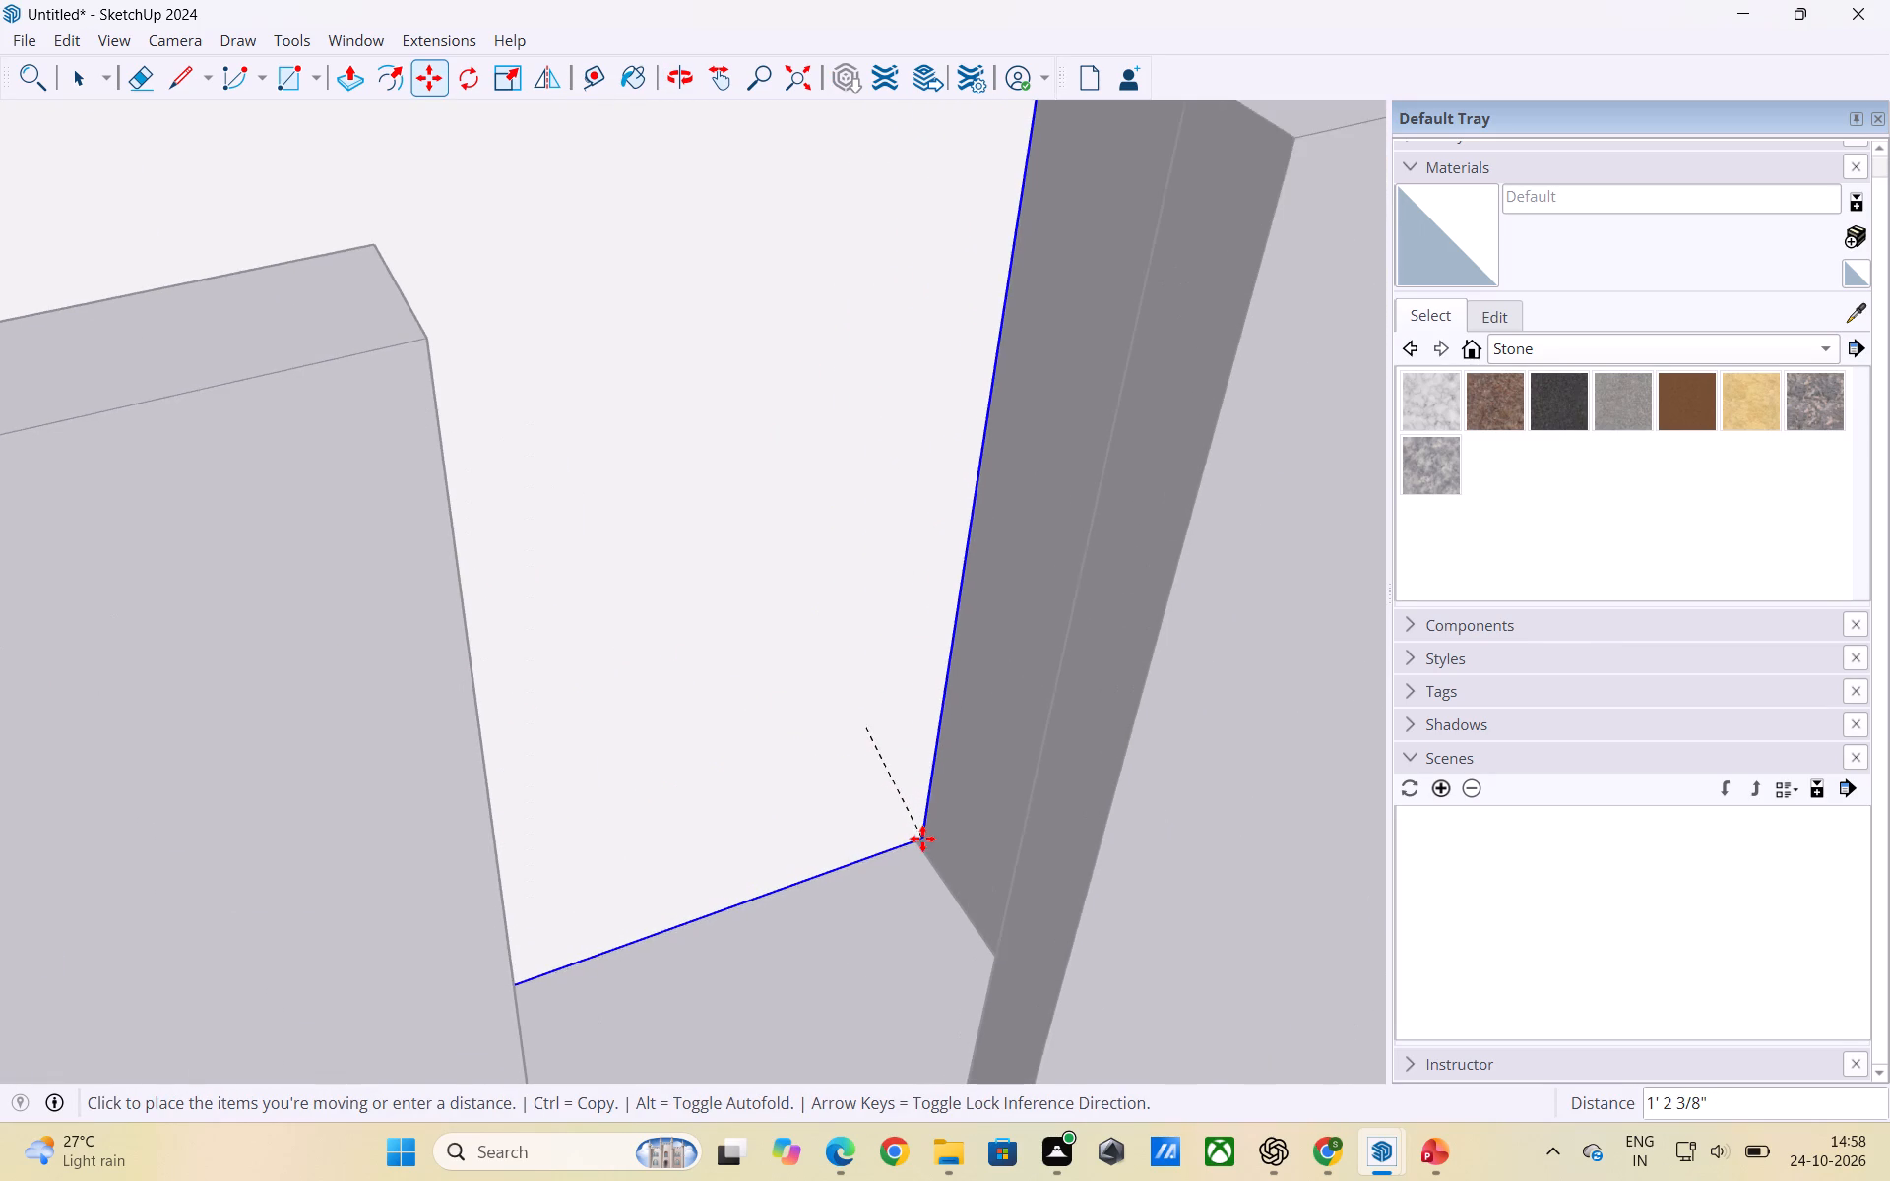
pyautogui.scroll(1, 922, 839)
pyautogui.moveTo(922, 839); pyautogui.dragTo(680, 868, button='middle')
pyautogui.scroll(-8, 719, 864)
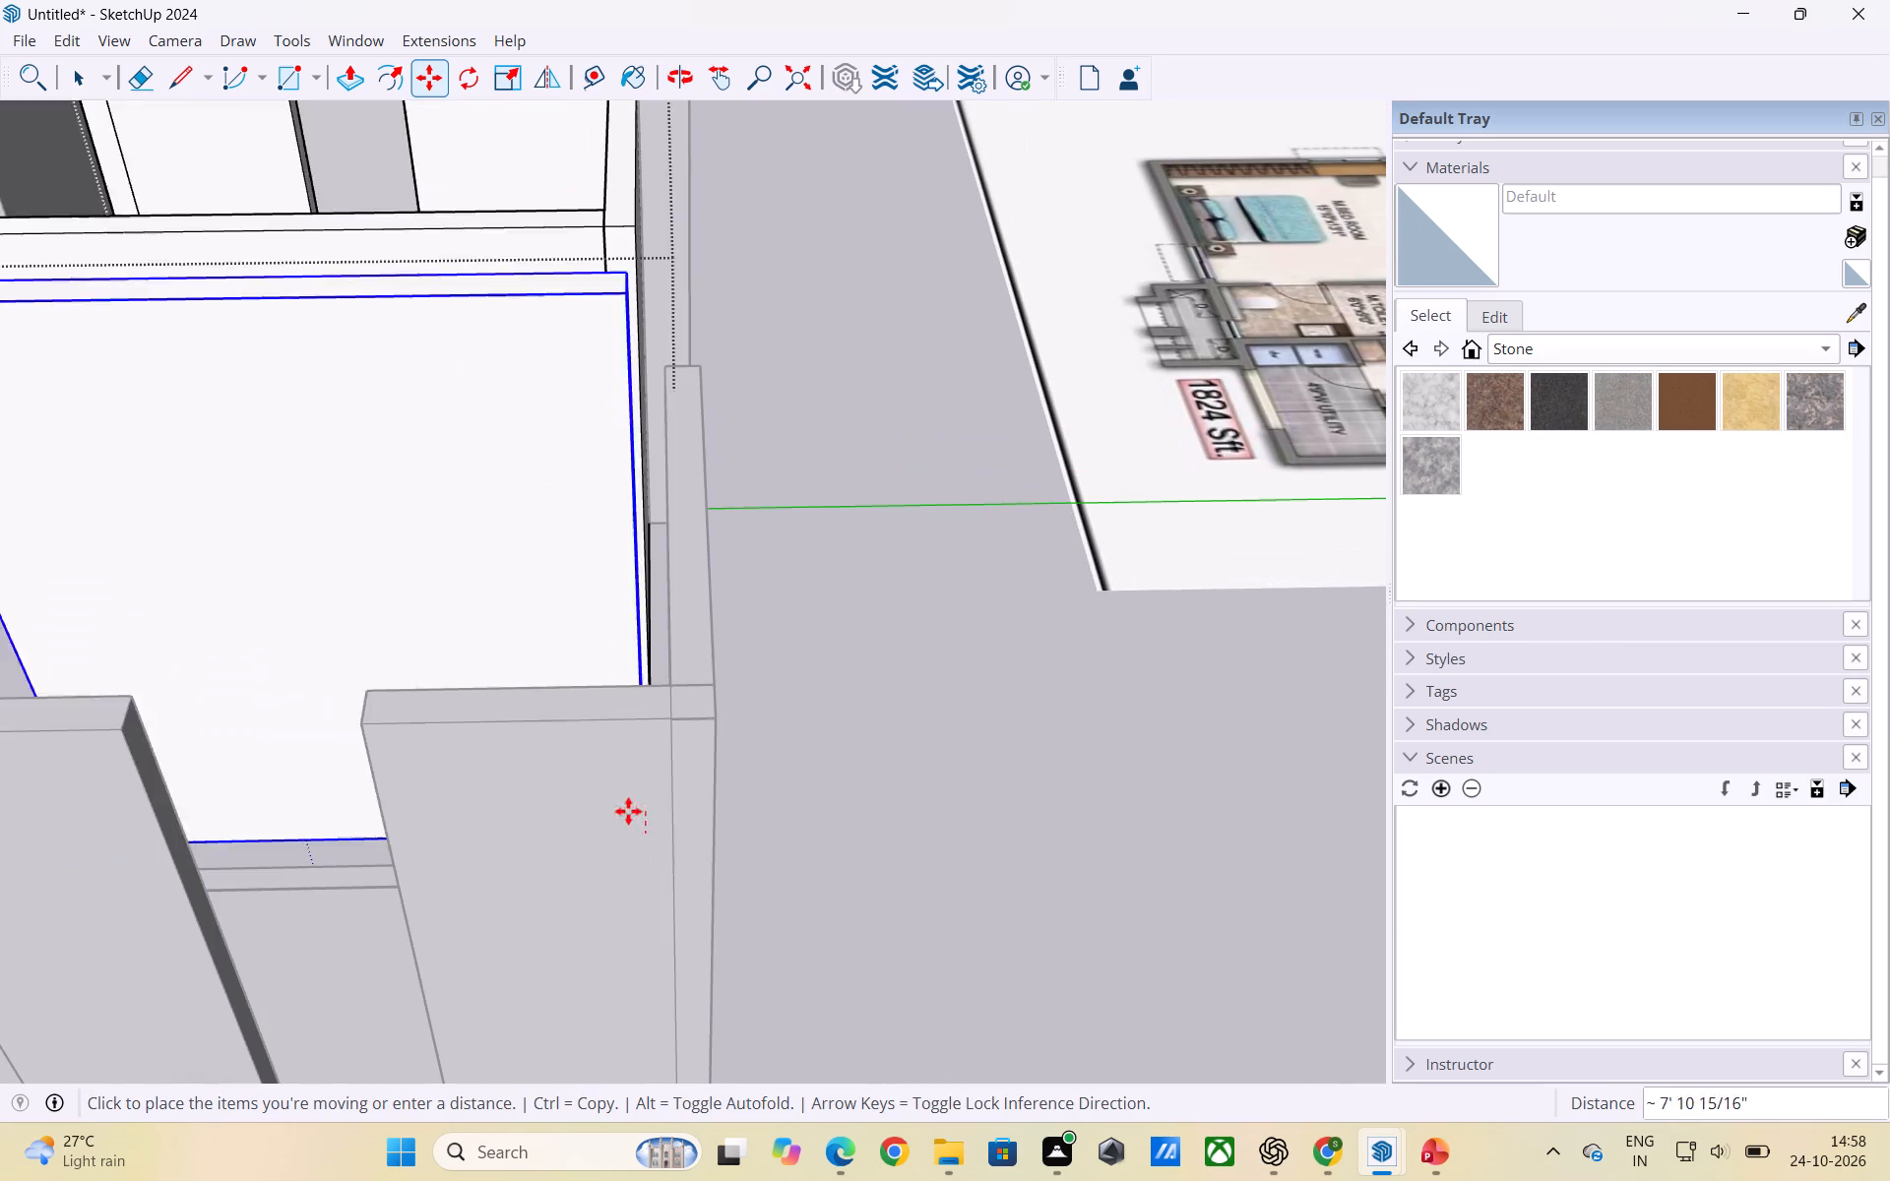
pyautogui.scroll(2, 540, 697)
pyautogui.moveTo(365, 738); pyautogui.dragTo(846, 785, button='middle')
pyautogui.scroll(2, 592, 717)
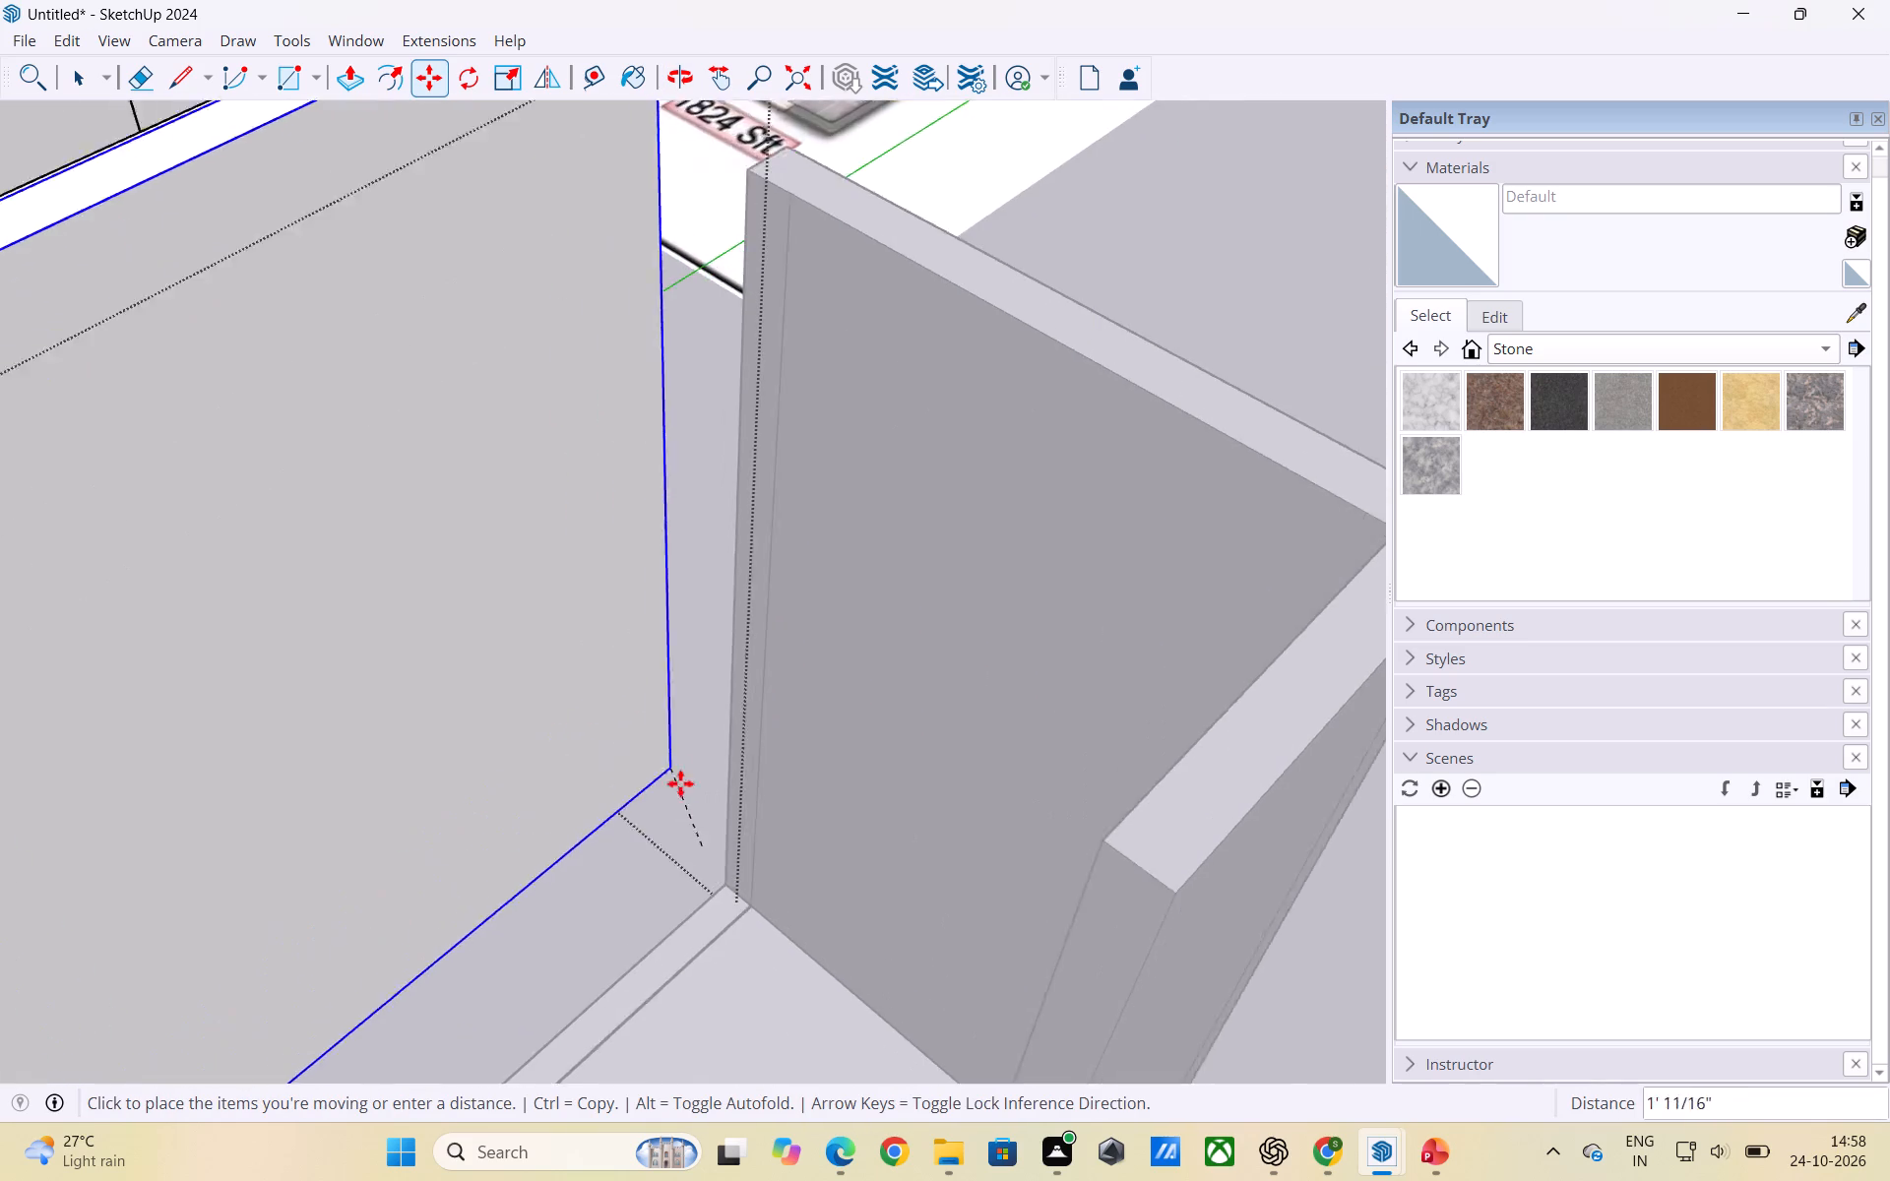
pyautogui.scroll(1, 680, 783)
pyautogui.click(759, 909)
pyautogui.press('space')
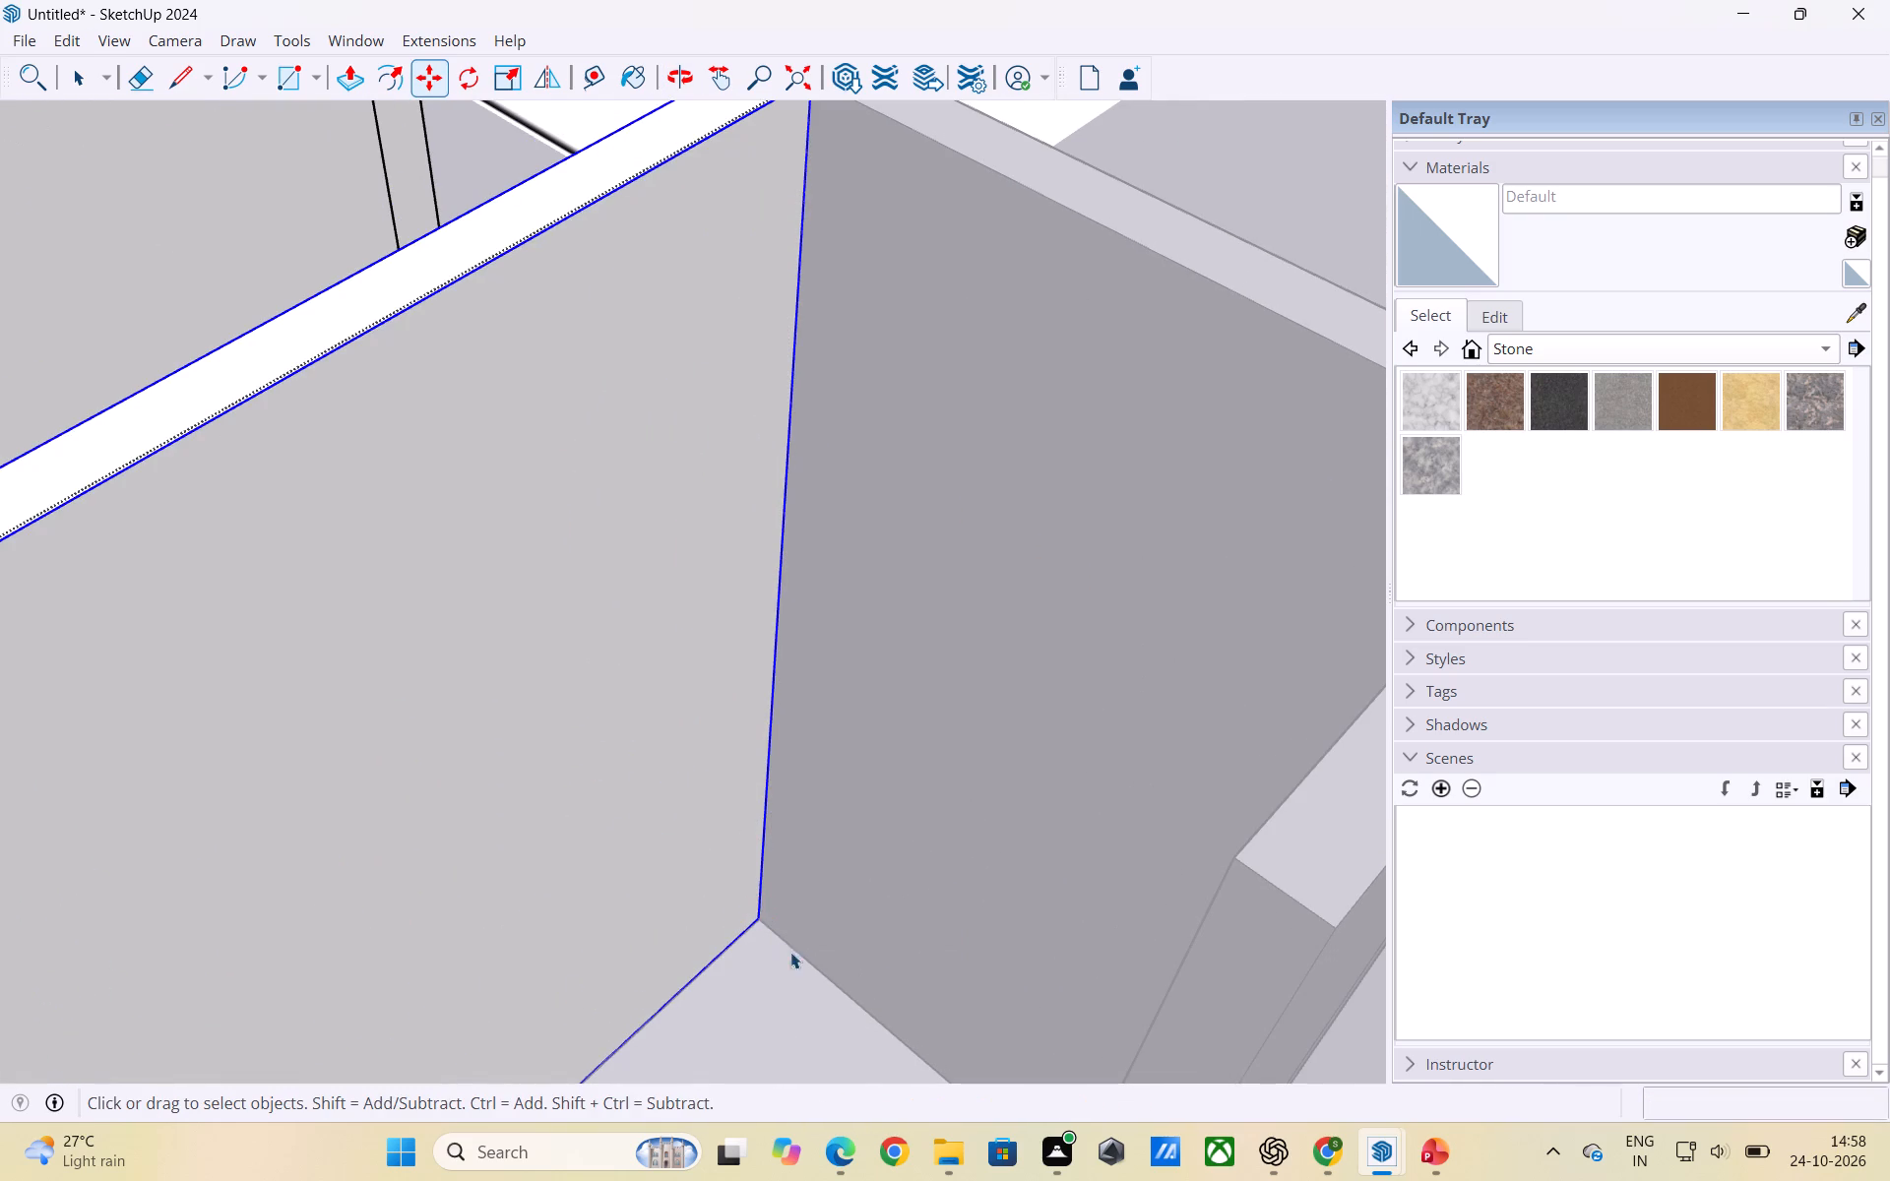
pyautogui.click(820, 963)
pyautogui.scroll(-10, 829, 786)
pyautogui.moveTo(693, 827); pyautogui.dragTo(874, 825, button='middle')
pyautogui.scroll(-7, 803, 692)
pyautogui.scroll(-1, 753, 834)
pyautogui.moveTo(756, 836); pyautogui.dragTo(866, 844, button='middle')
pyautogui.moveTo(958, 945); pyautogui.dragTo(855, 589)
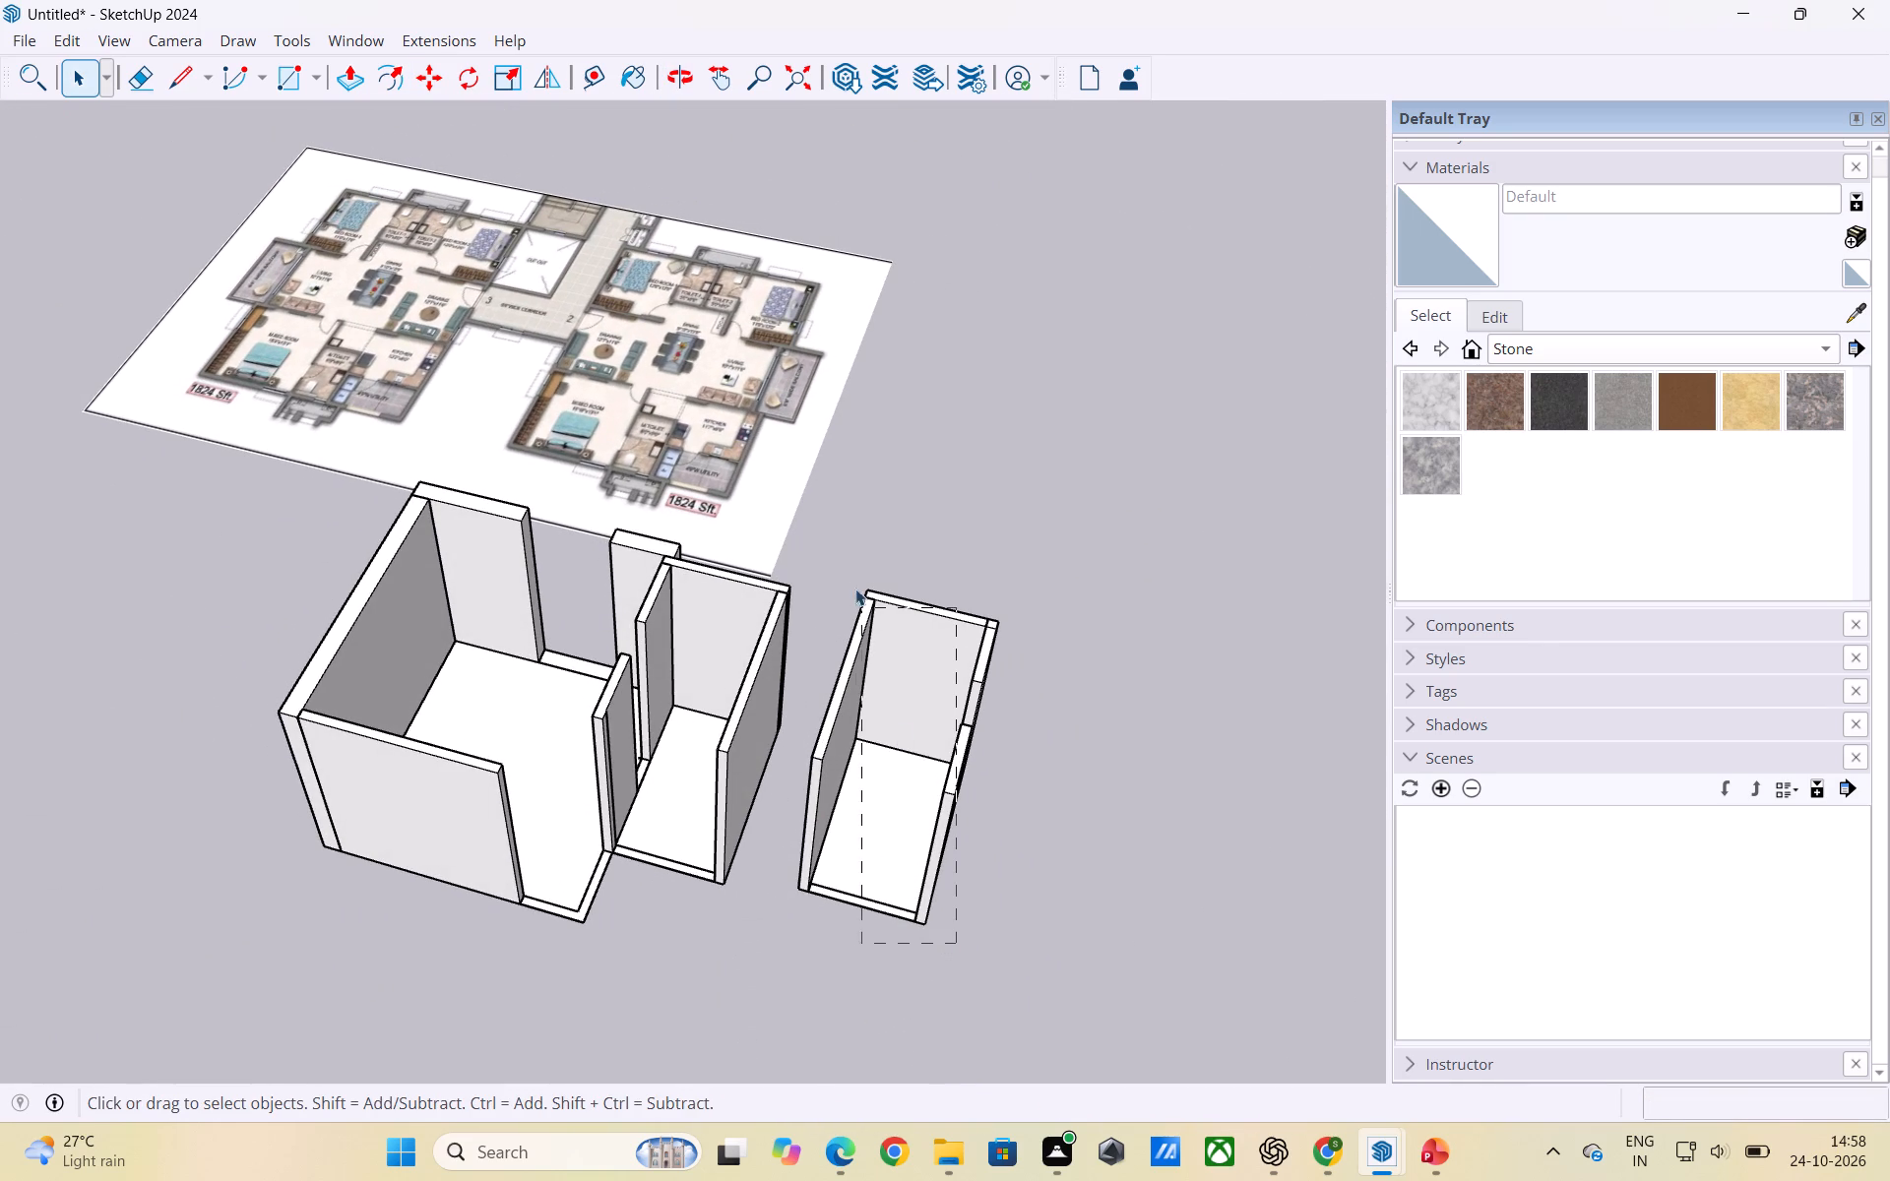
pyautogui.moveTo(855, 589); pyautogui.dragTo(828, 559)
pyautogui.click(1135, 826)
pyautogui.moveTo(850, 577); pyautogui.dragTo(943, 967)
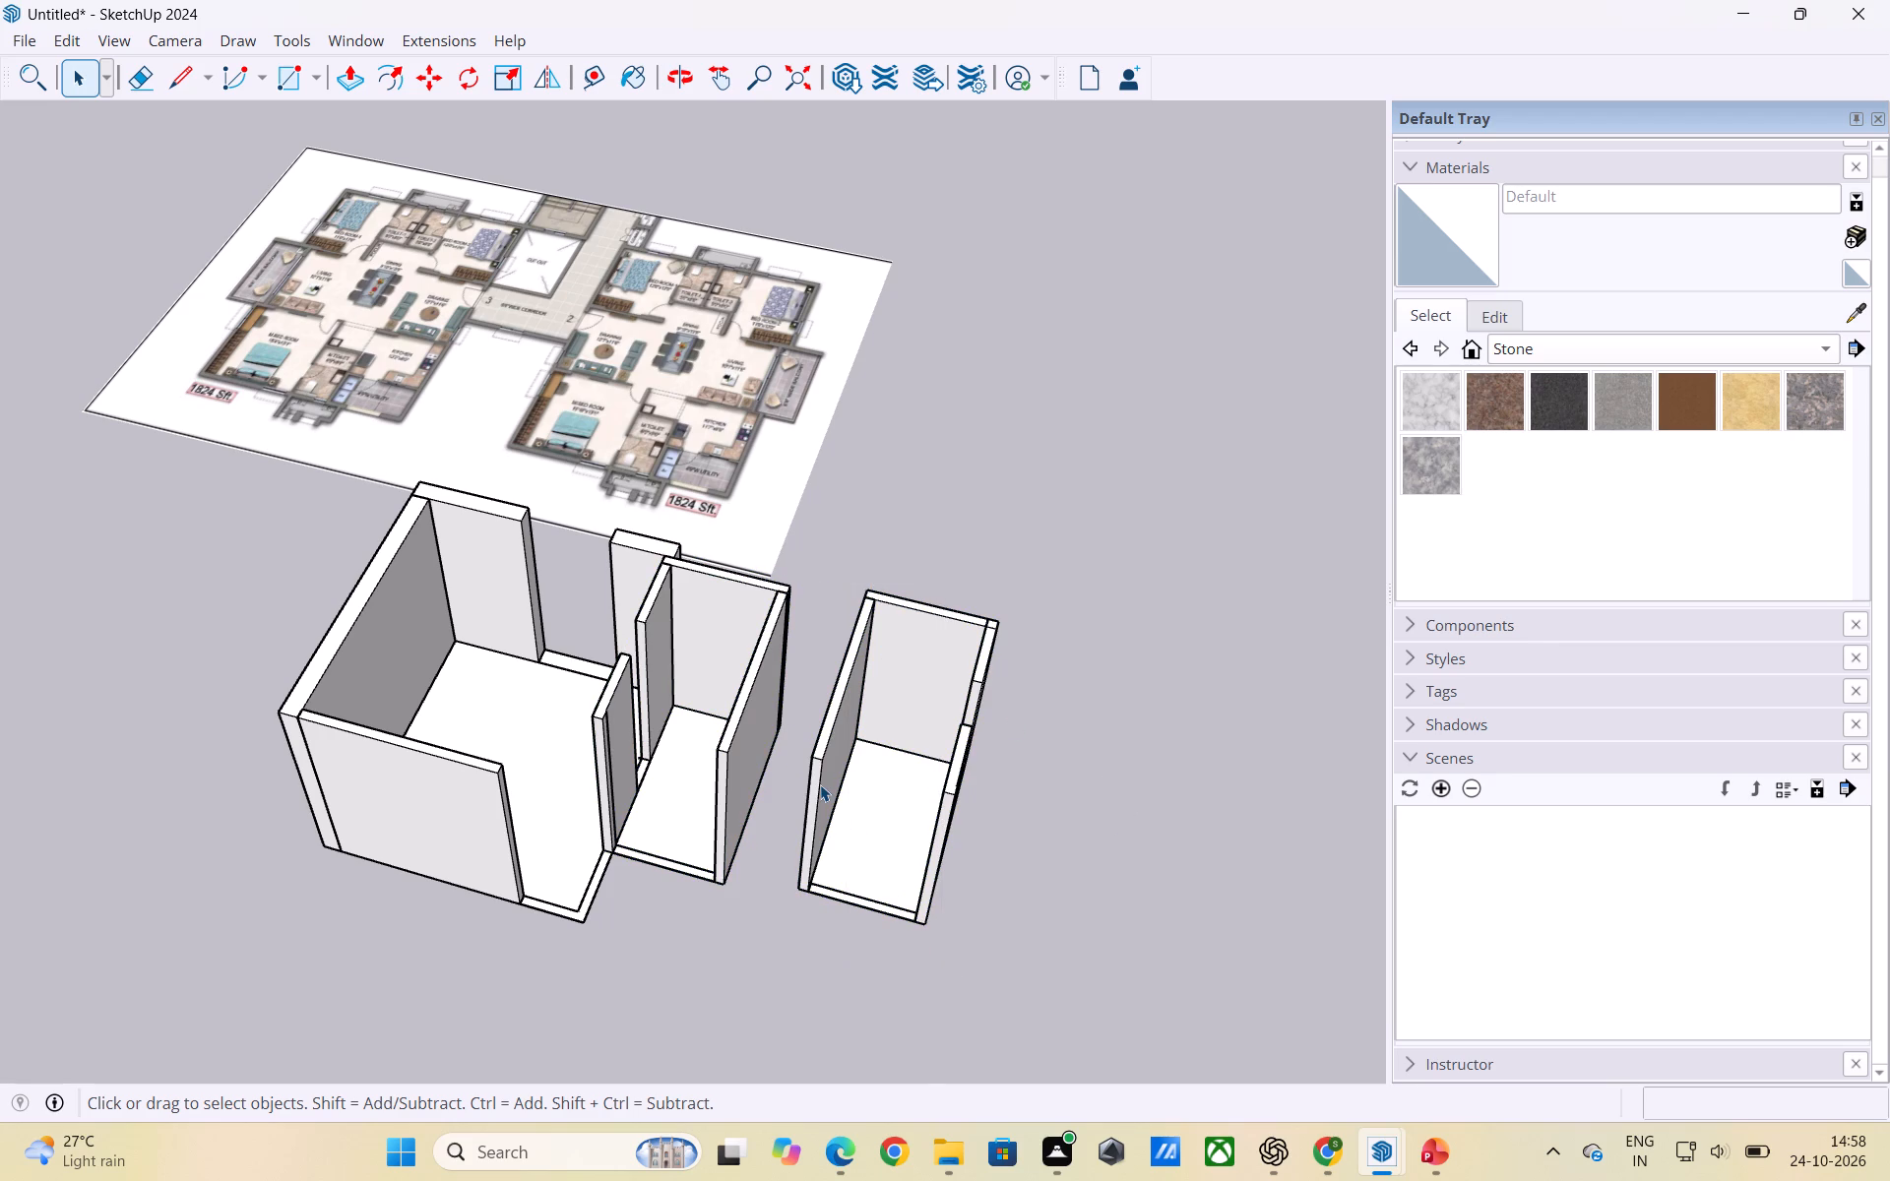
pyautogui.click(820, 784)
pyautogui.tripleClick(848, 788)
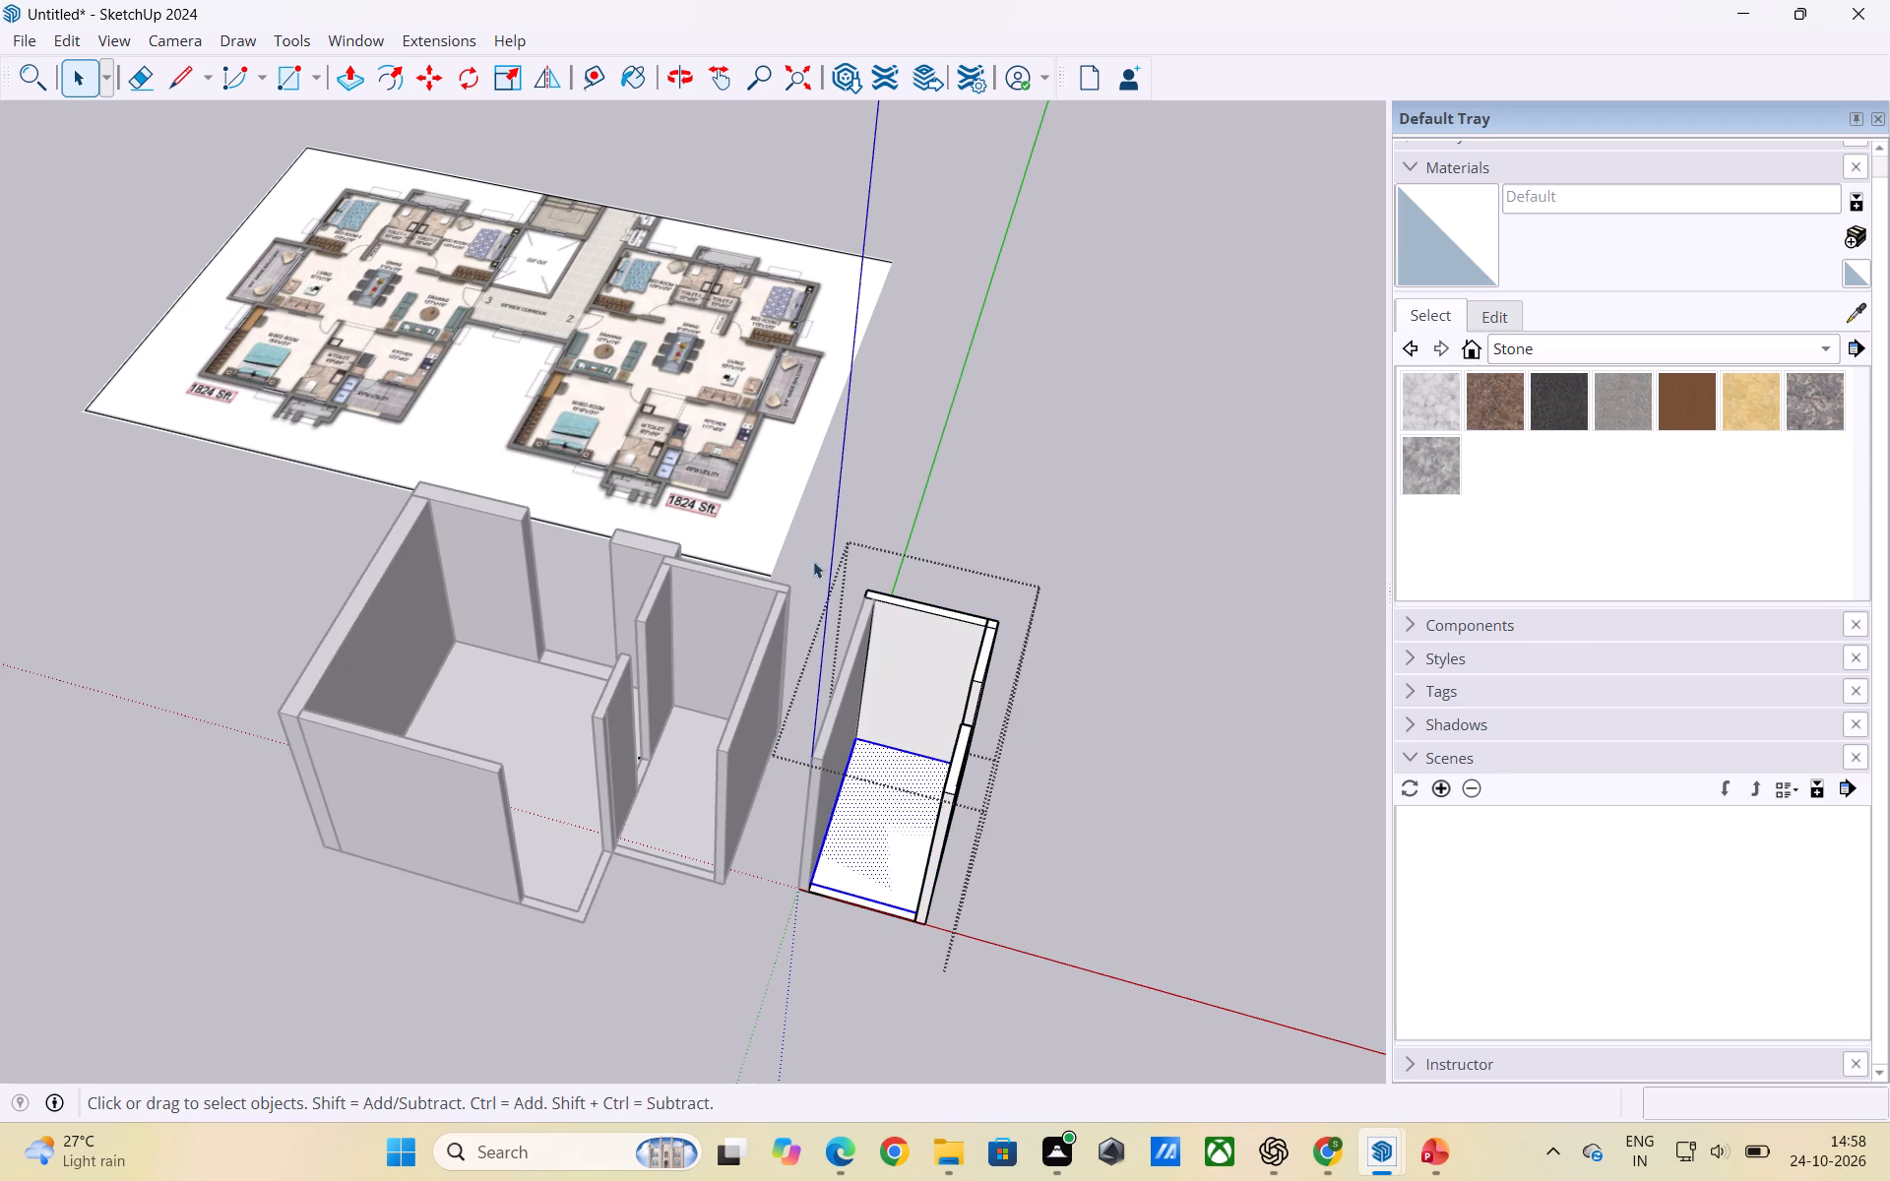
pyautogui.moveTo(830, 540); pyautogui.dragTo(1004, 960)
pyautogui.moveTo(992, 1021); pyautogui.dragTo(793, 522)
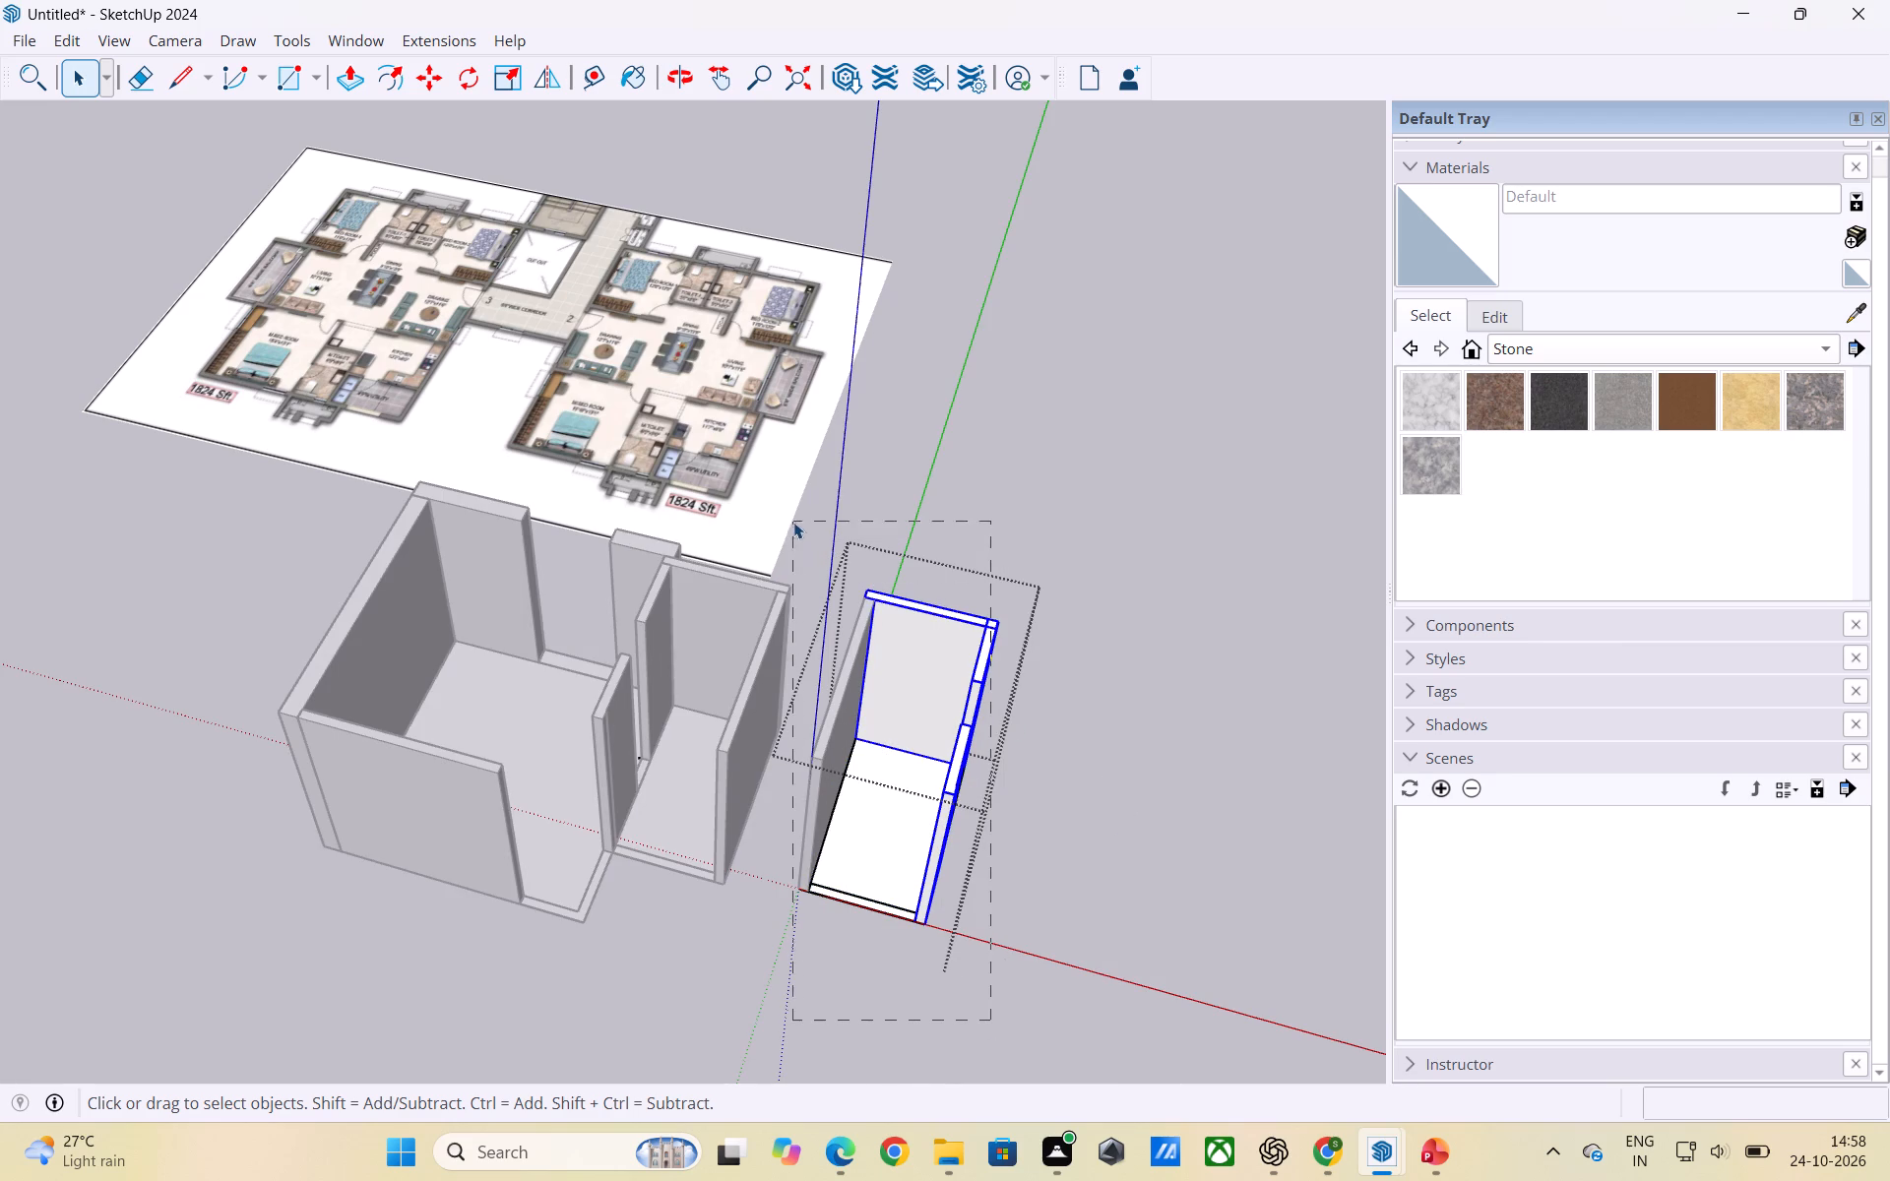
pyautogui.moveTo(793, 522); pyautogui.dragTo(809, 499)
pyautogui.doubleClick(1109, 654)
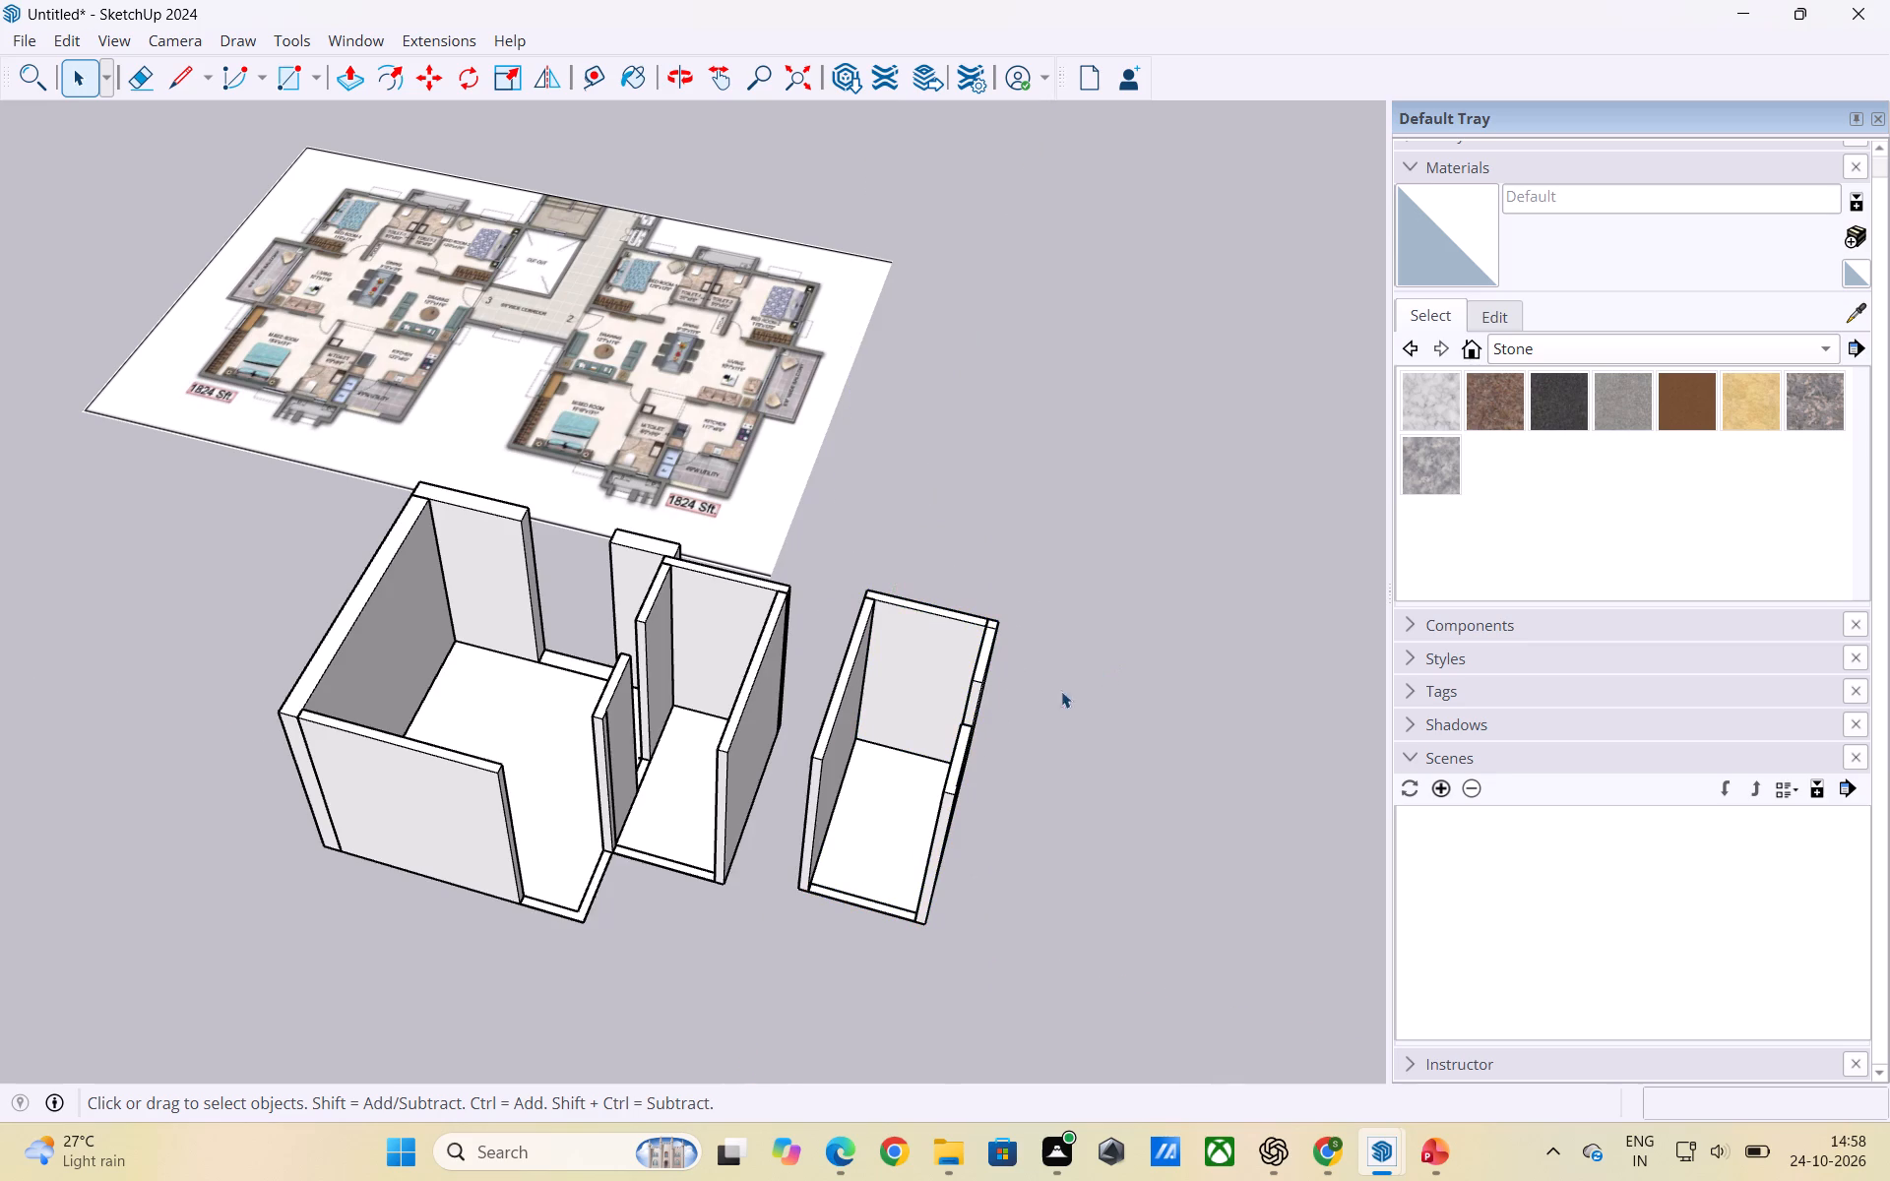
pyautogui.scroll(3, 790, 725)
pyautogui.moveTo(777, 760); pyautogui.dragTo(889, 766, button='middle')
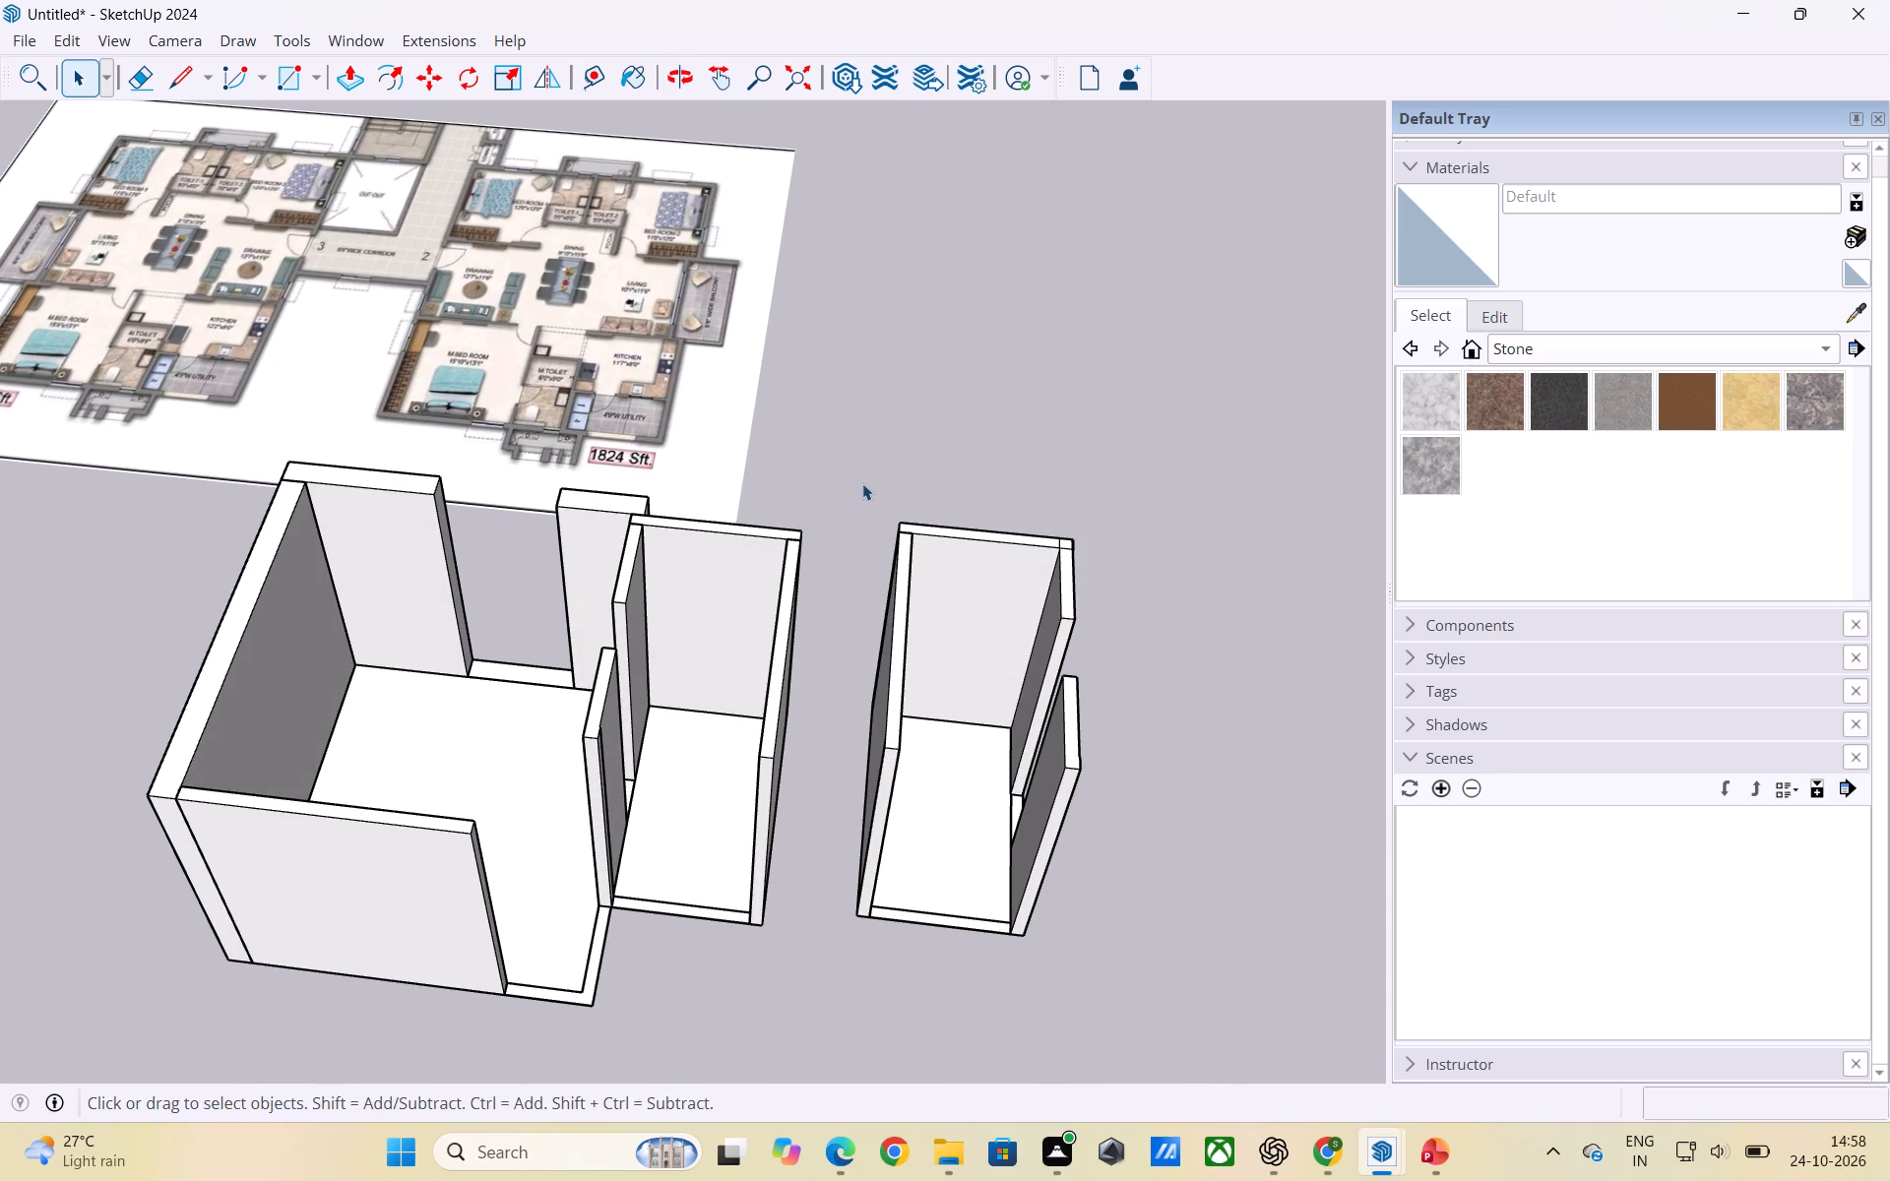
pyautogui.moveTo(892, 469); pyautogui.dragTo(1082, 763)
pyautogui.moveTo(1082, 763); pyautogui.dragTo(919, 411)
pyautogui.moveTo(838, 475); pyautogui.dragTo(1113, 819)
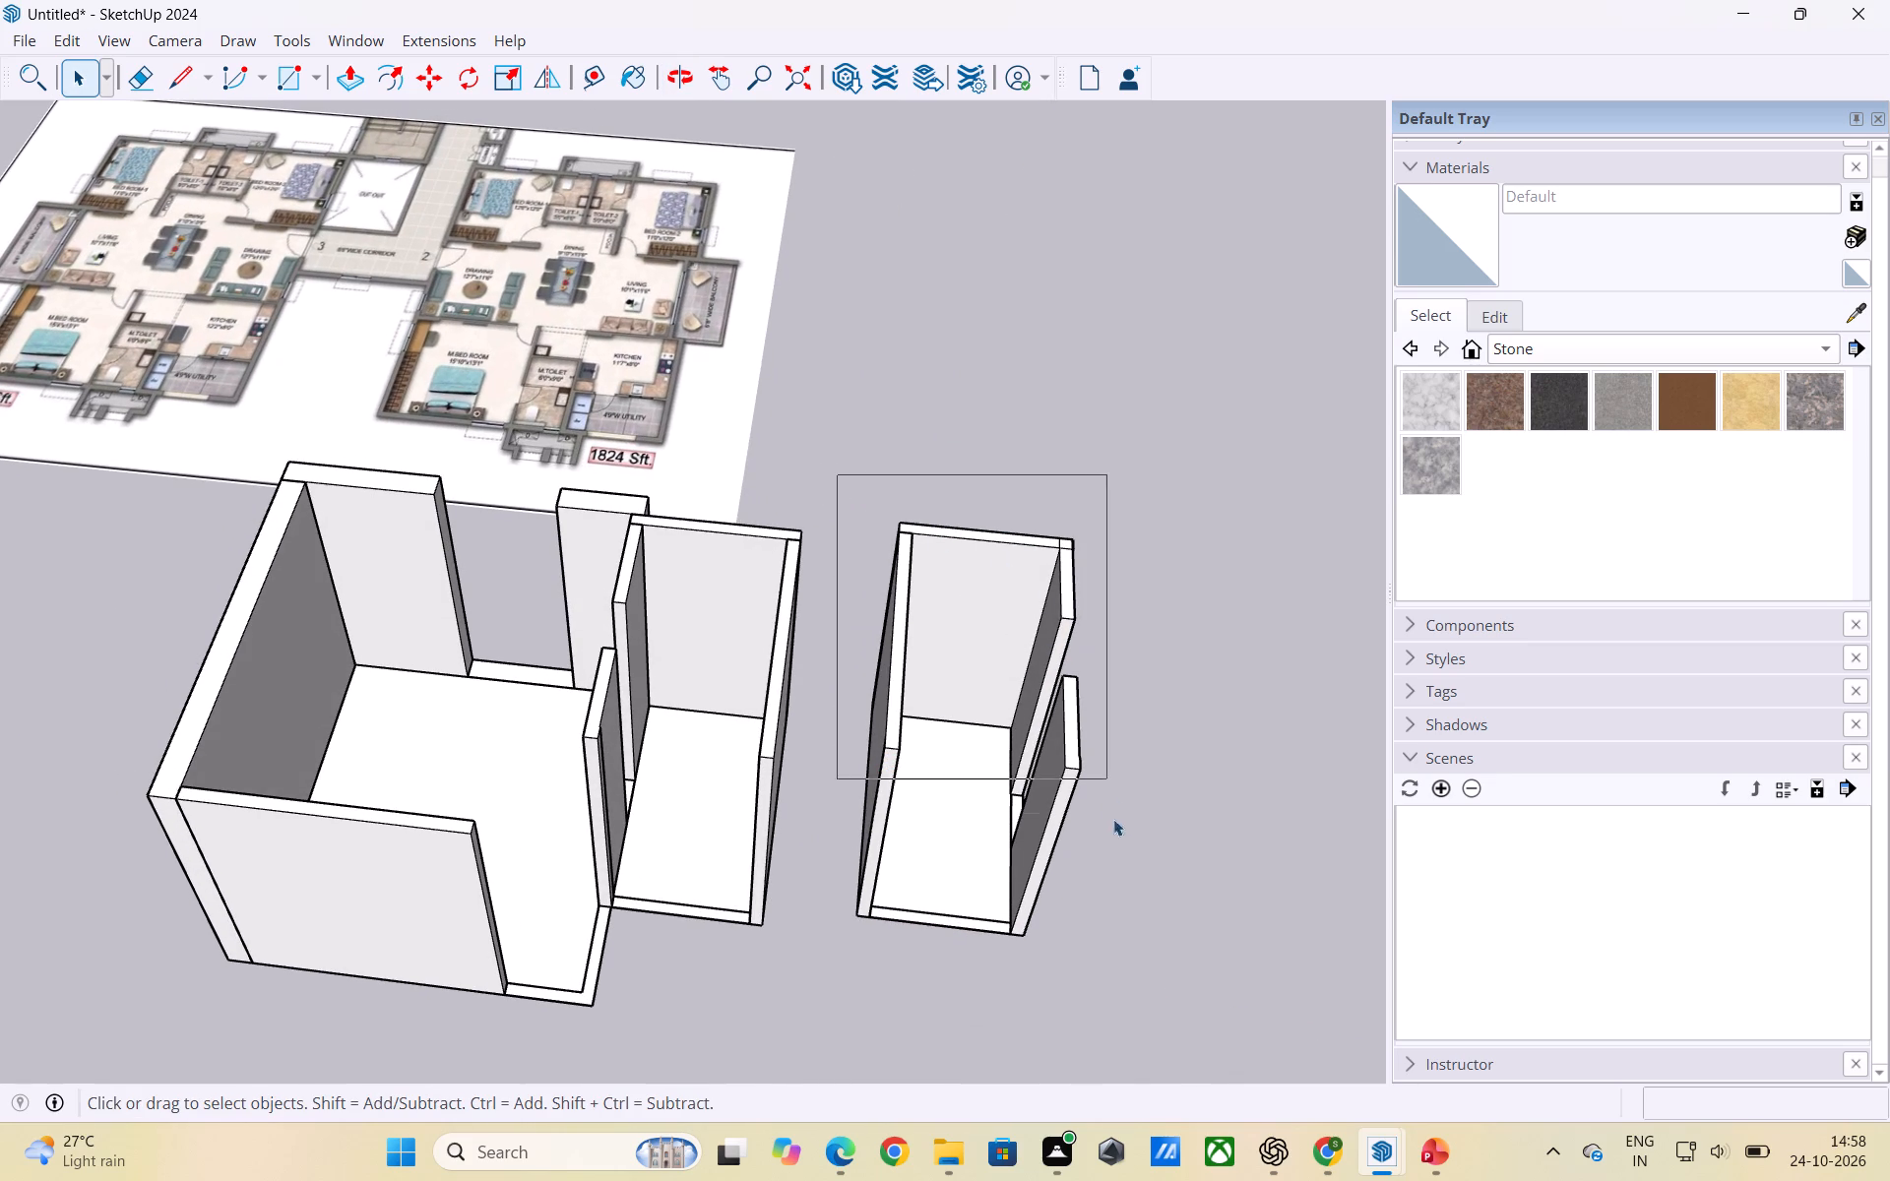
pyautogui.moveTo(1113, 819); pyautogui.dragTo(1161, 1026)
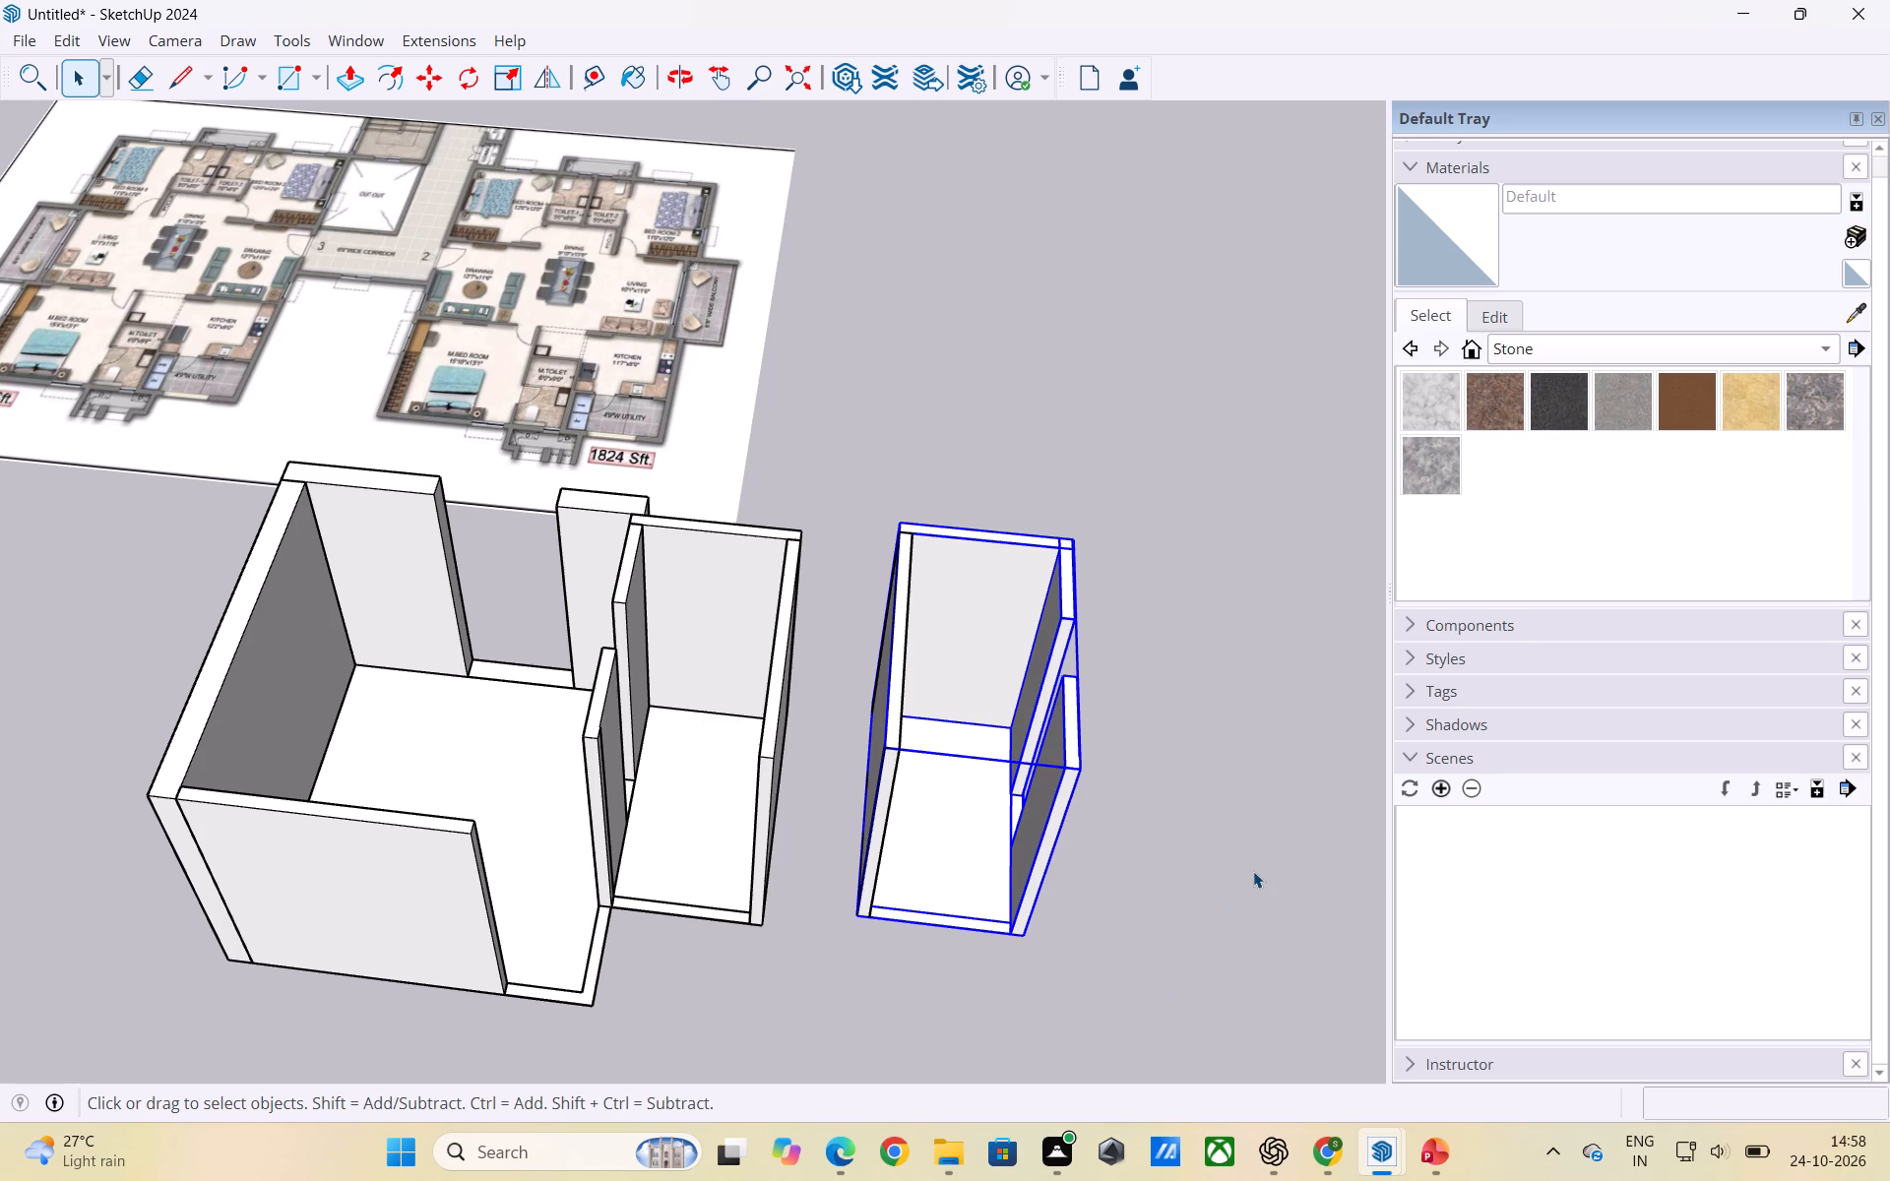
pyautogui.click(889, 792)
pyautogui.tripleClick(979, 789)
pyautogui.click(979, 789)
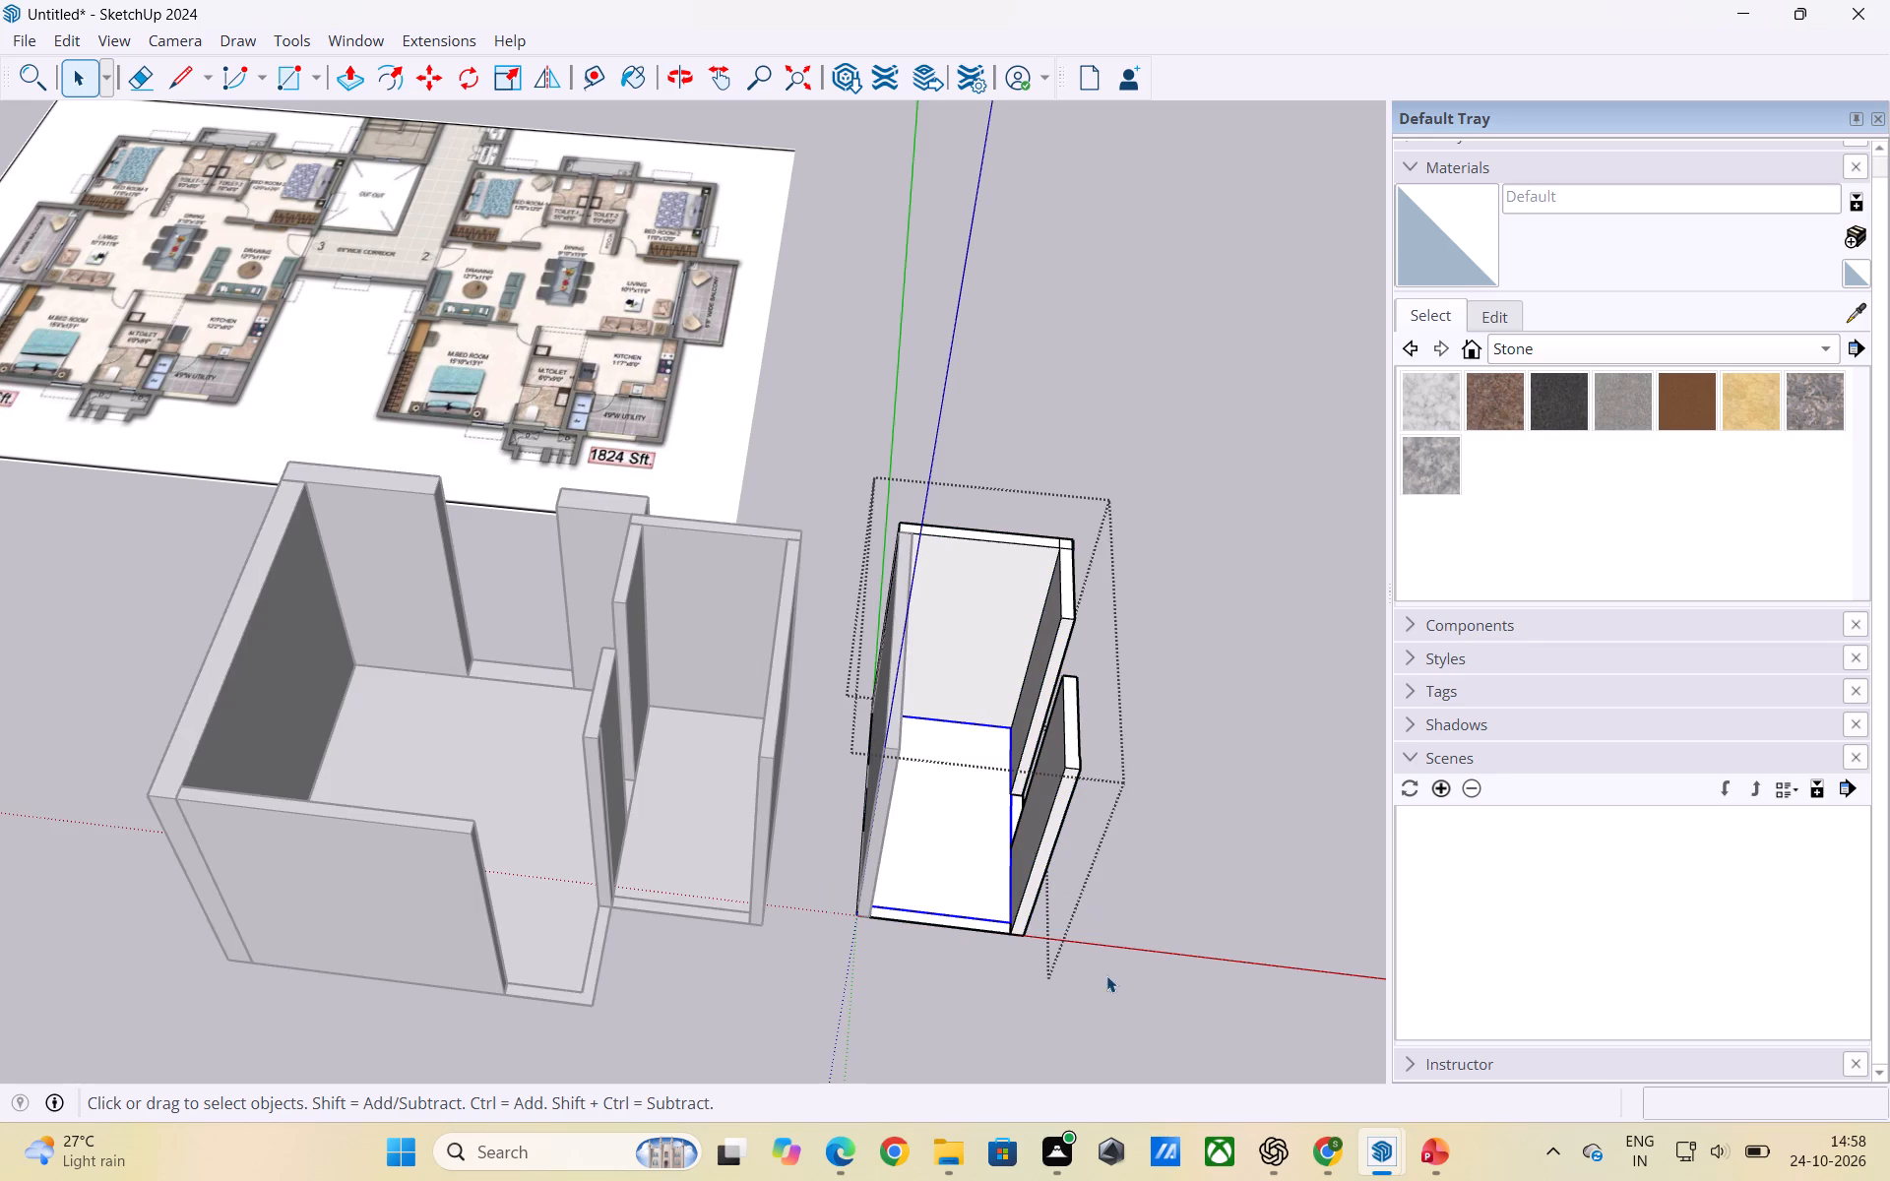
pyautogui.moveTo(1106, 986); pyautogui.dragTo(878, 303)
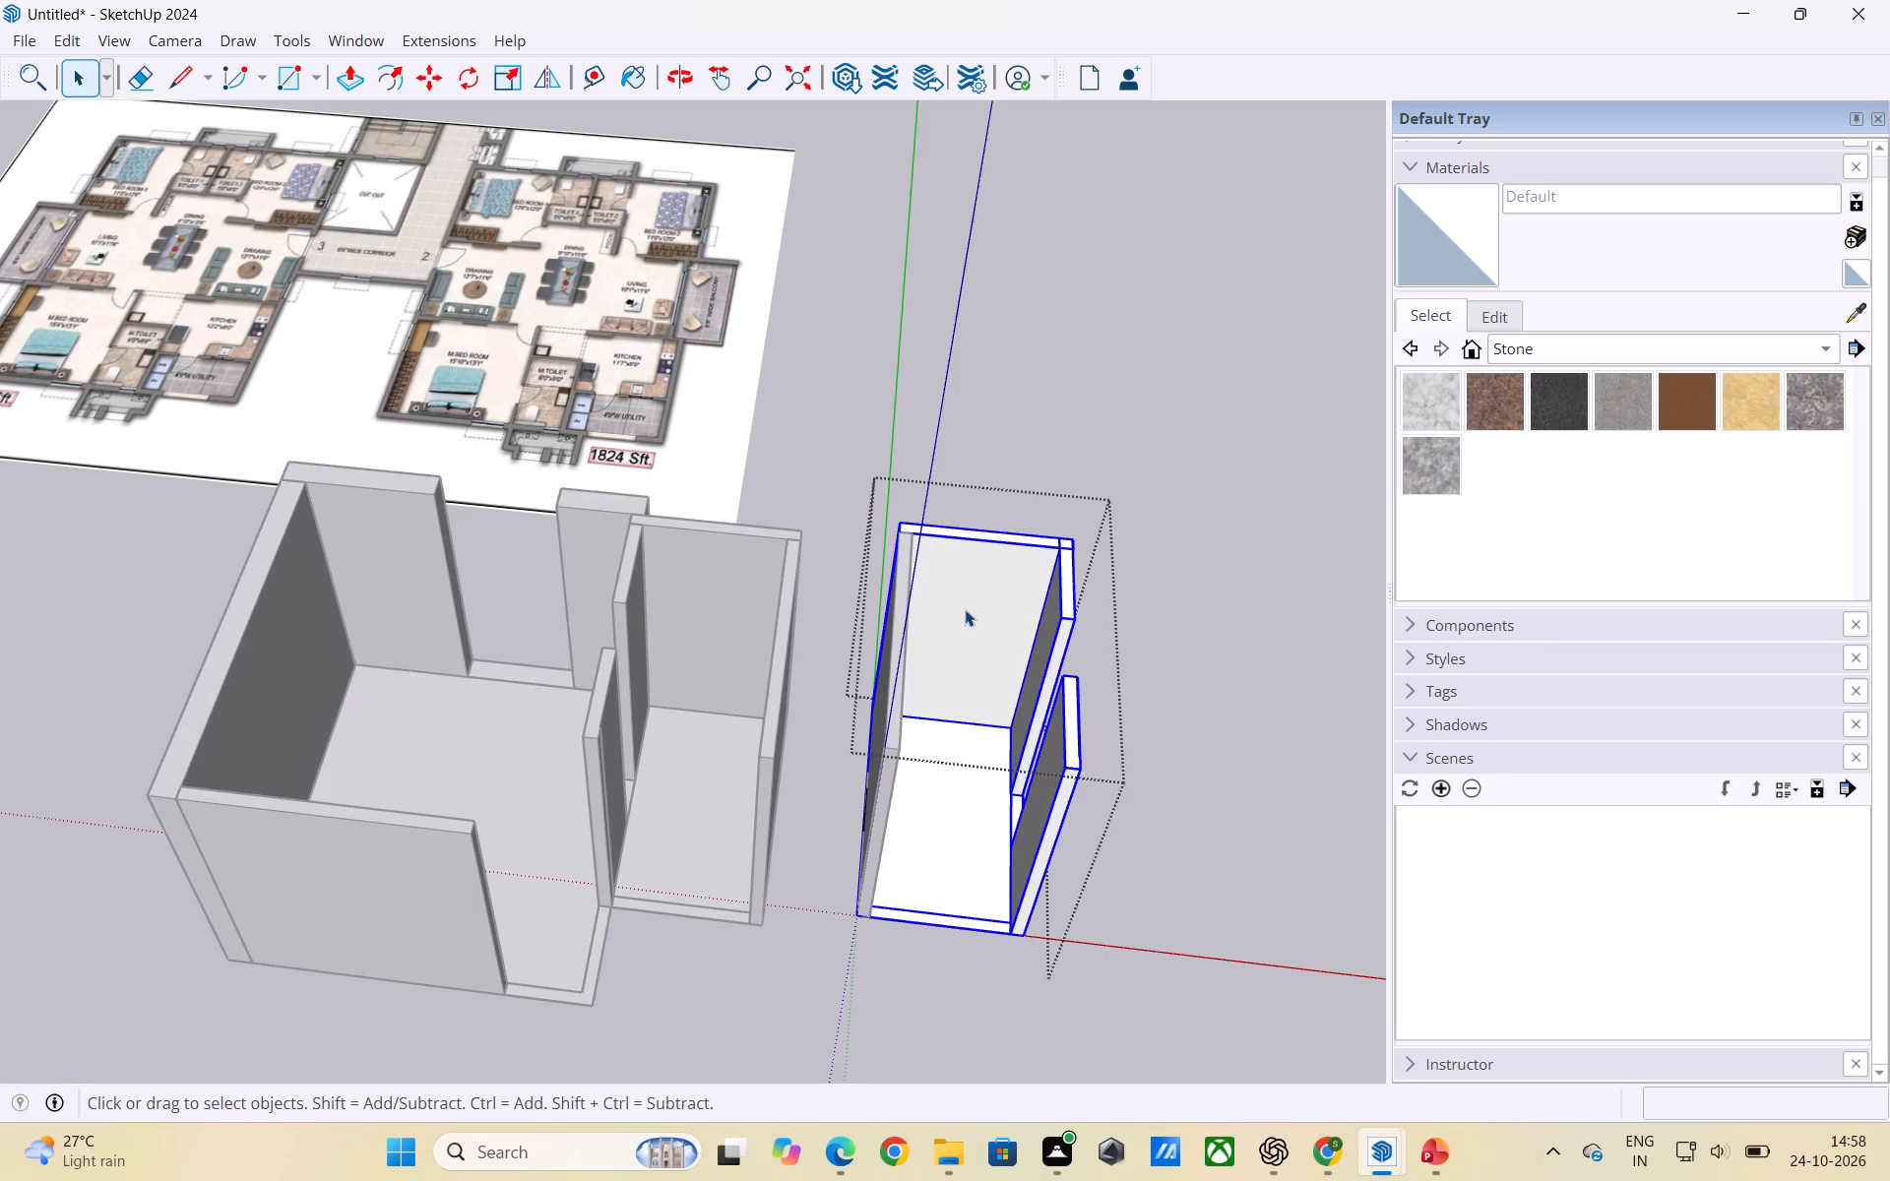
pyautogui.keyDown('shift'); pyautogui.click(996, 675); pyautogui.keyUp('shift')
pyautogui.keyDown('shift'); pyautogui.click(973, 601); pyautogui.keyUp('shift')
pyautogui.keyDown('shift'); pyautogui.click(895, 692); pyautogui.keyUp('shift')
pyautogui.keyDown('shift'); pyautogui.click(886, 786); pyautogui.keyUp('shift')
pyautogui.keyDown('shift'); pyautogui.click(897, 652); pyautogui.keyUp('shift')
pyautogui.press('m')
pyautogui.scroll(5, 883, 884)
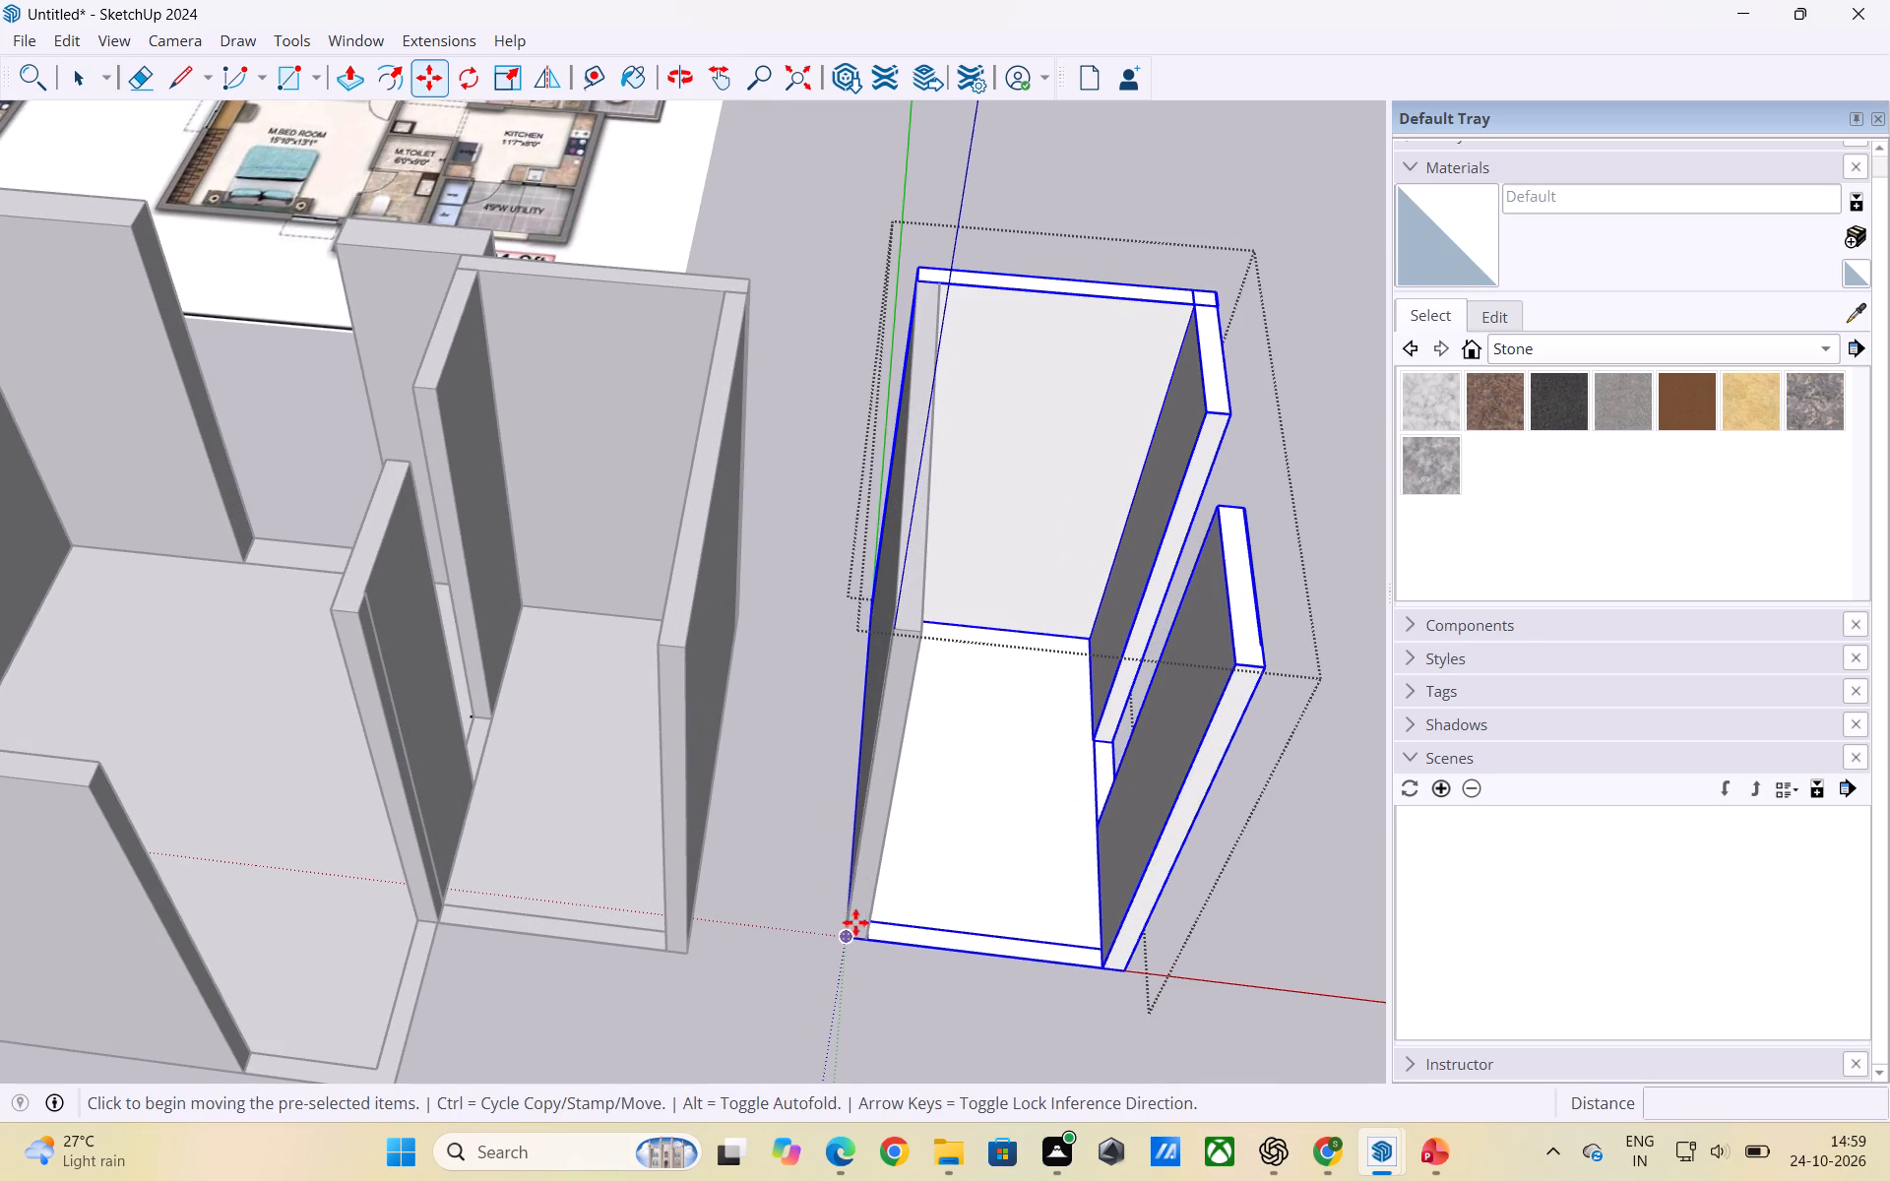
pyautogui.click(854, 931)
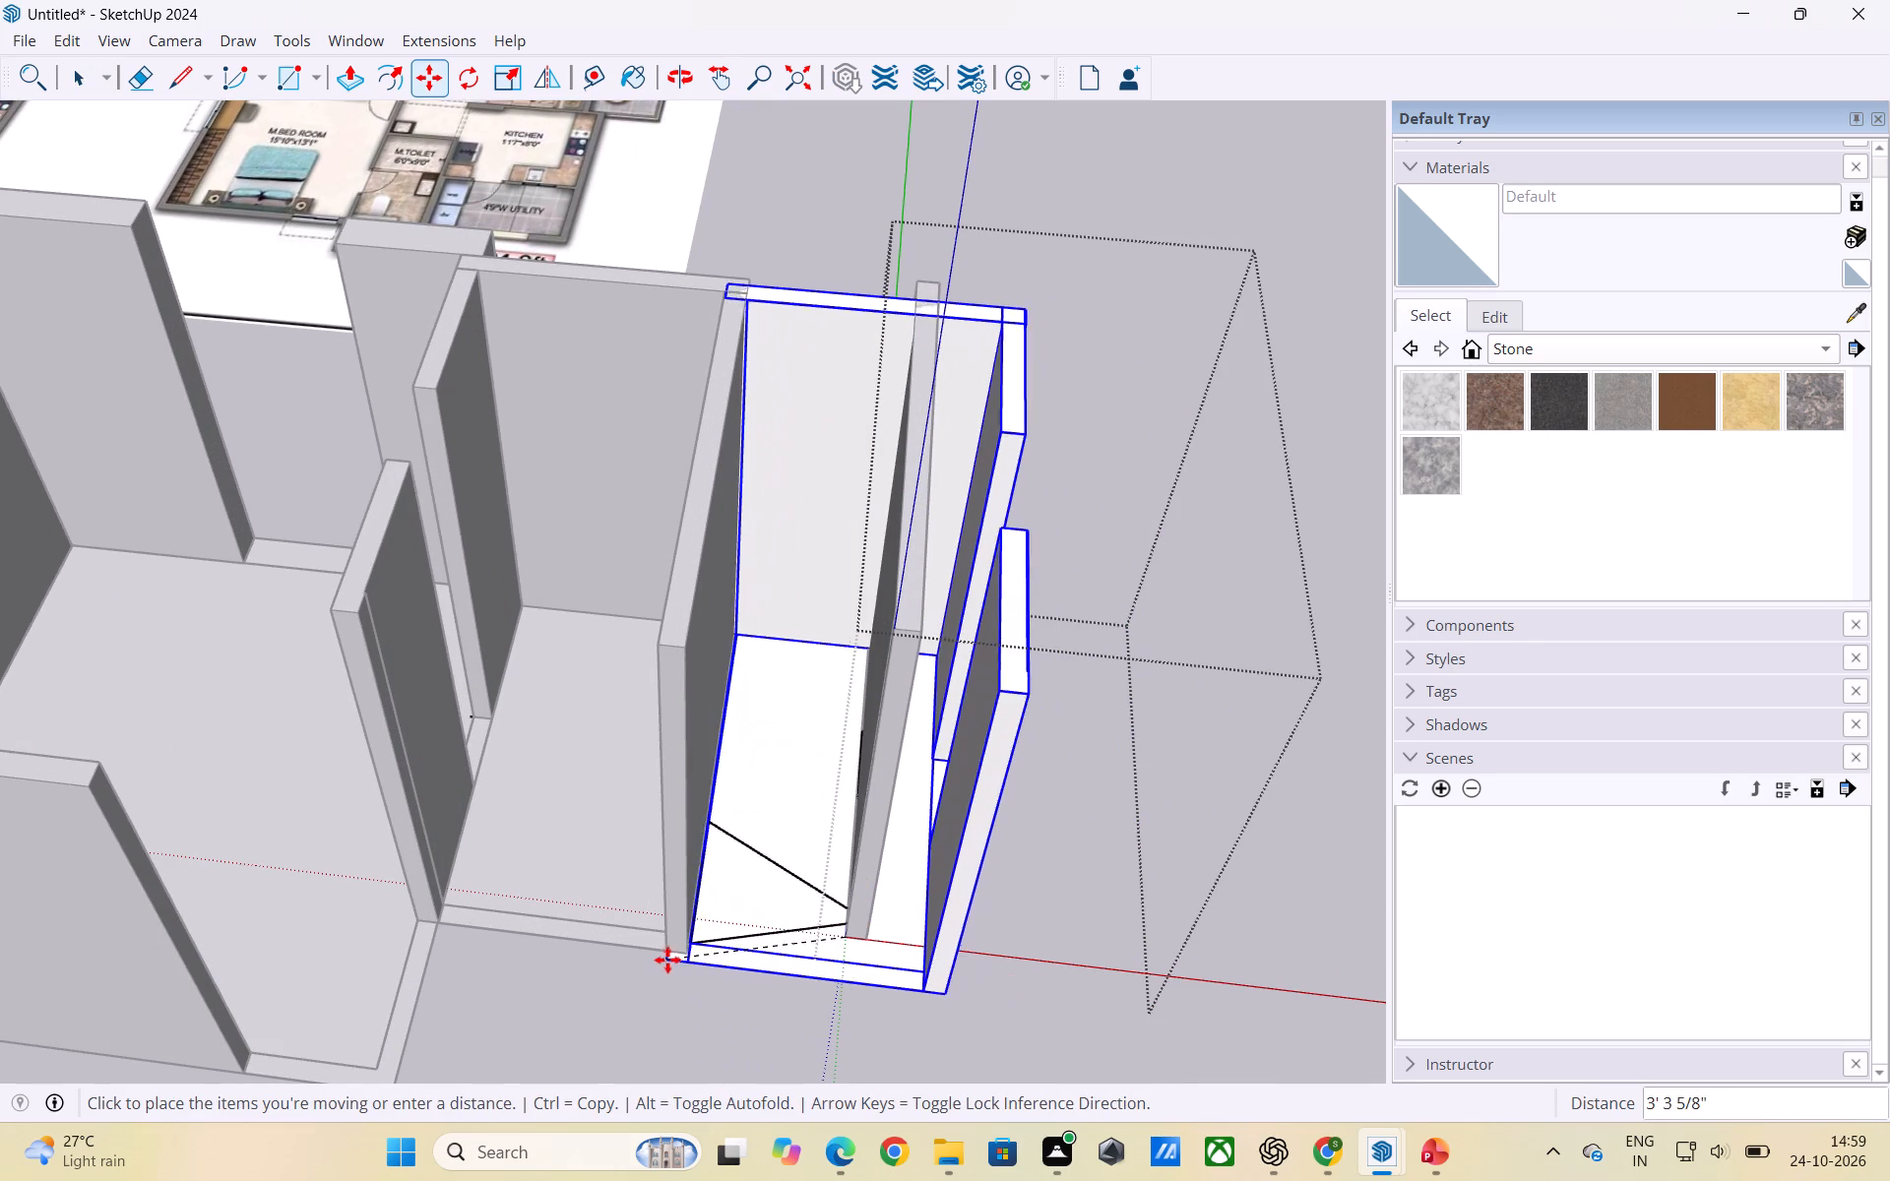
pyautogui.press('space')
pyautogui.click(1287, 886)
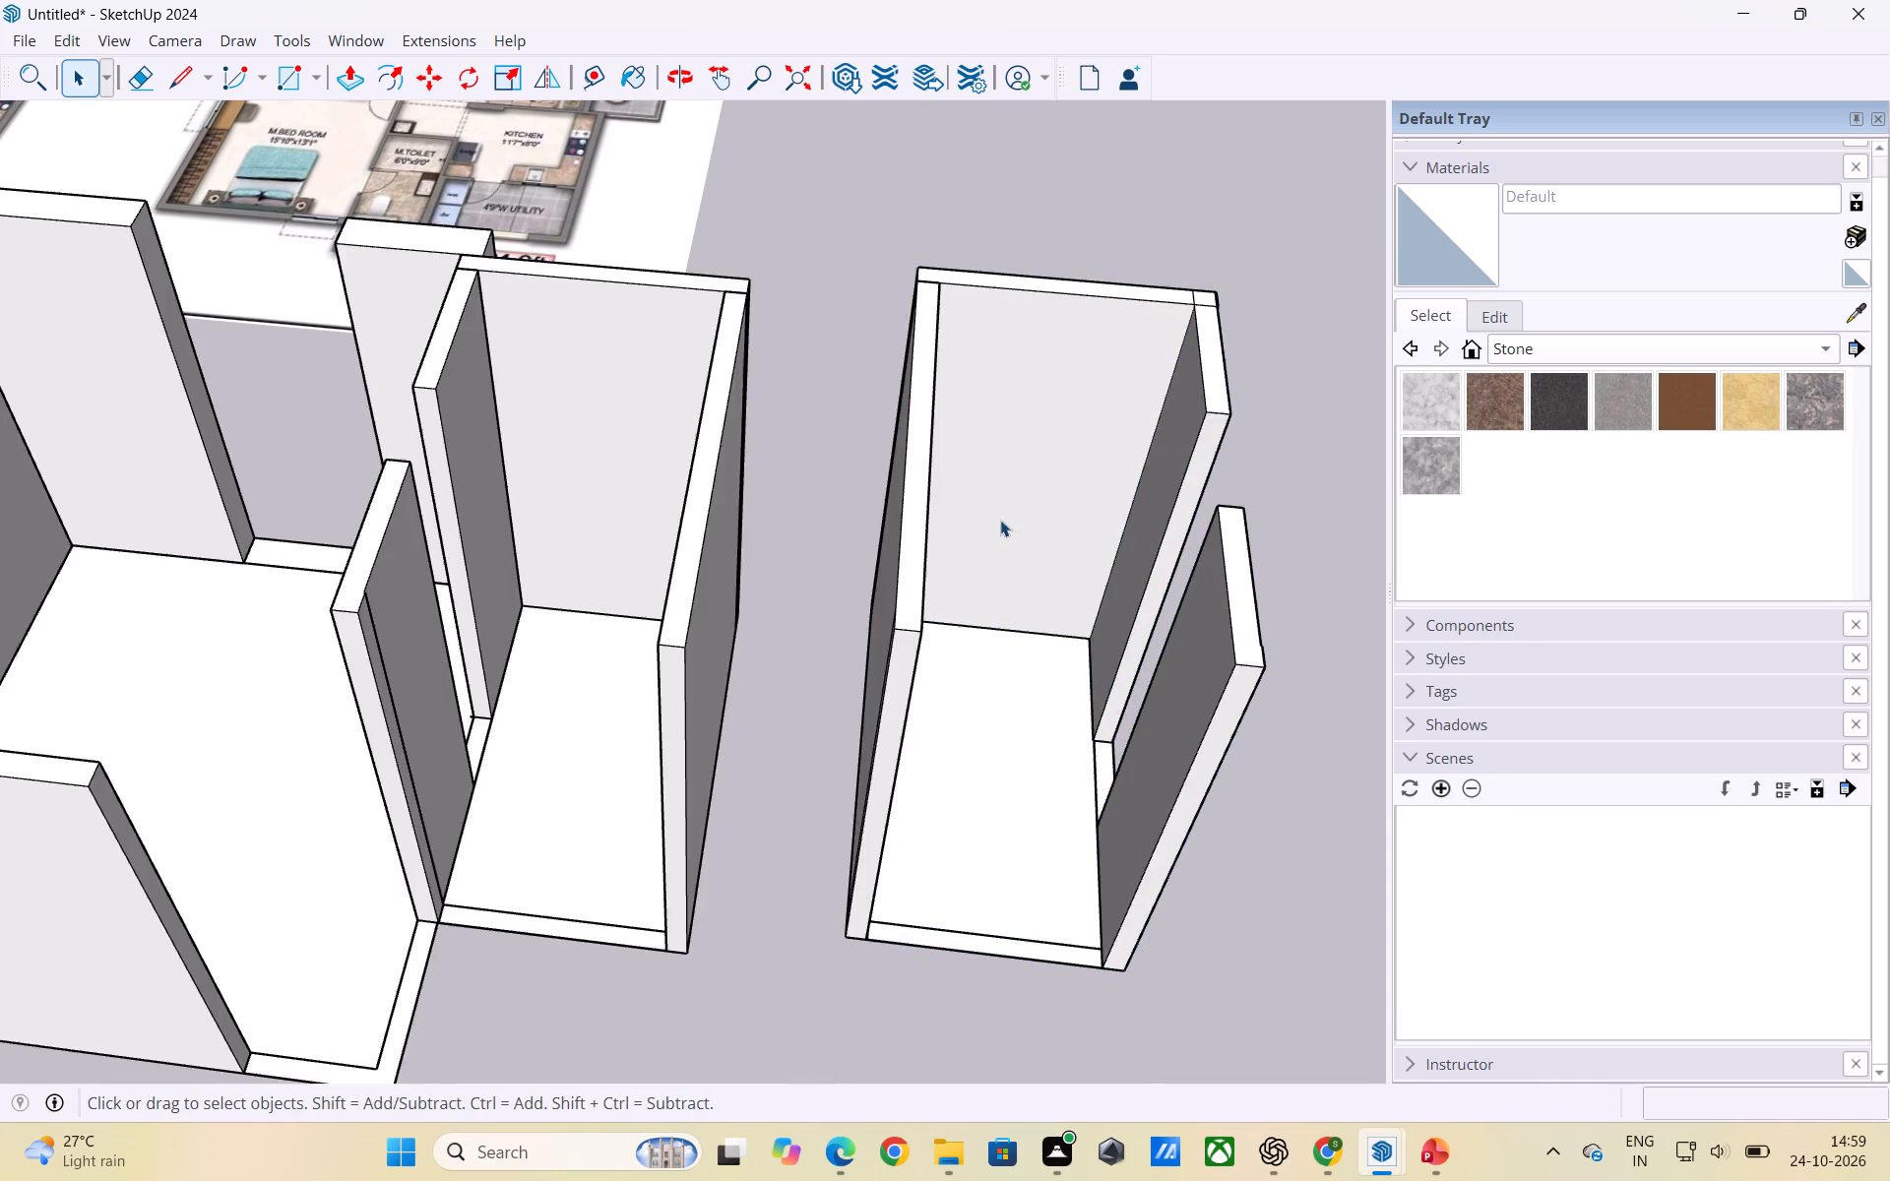
# Examine the original smaller room and its copy, opening each for editing to check which one contains the wall on the copy's open side.
pyautogui.scroll(-6, 1000, 520)
pyautogui.moveTo(1098, 618); pyautogui.dragTo(899, 533, button='middle')
pyautogui.scroll(3, 953, 618)
pyautogui.moveTo(904, 675); pyautogui.dragTo(898, 624, button='middle')
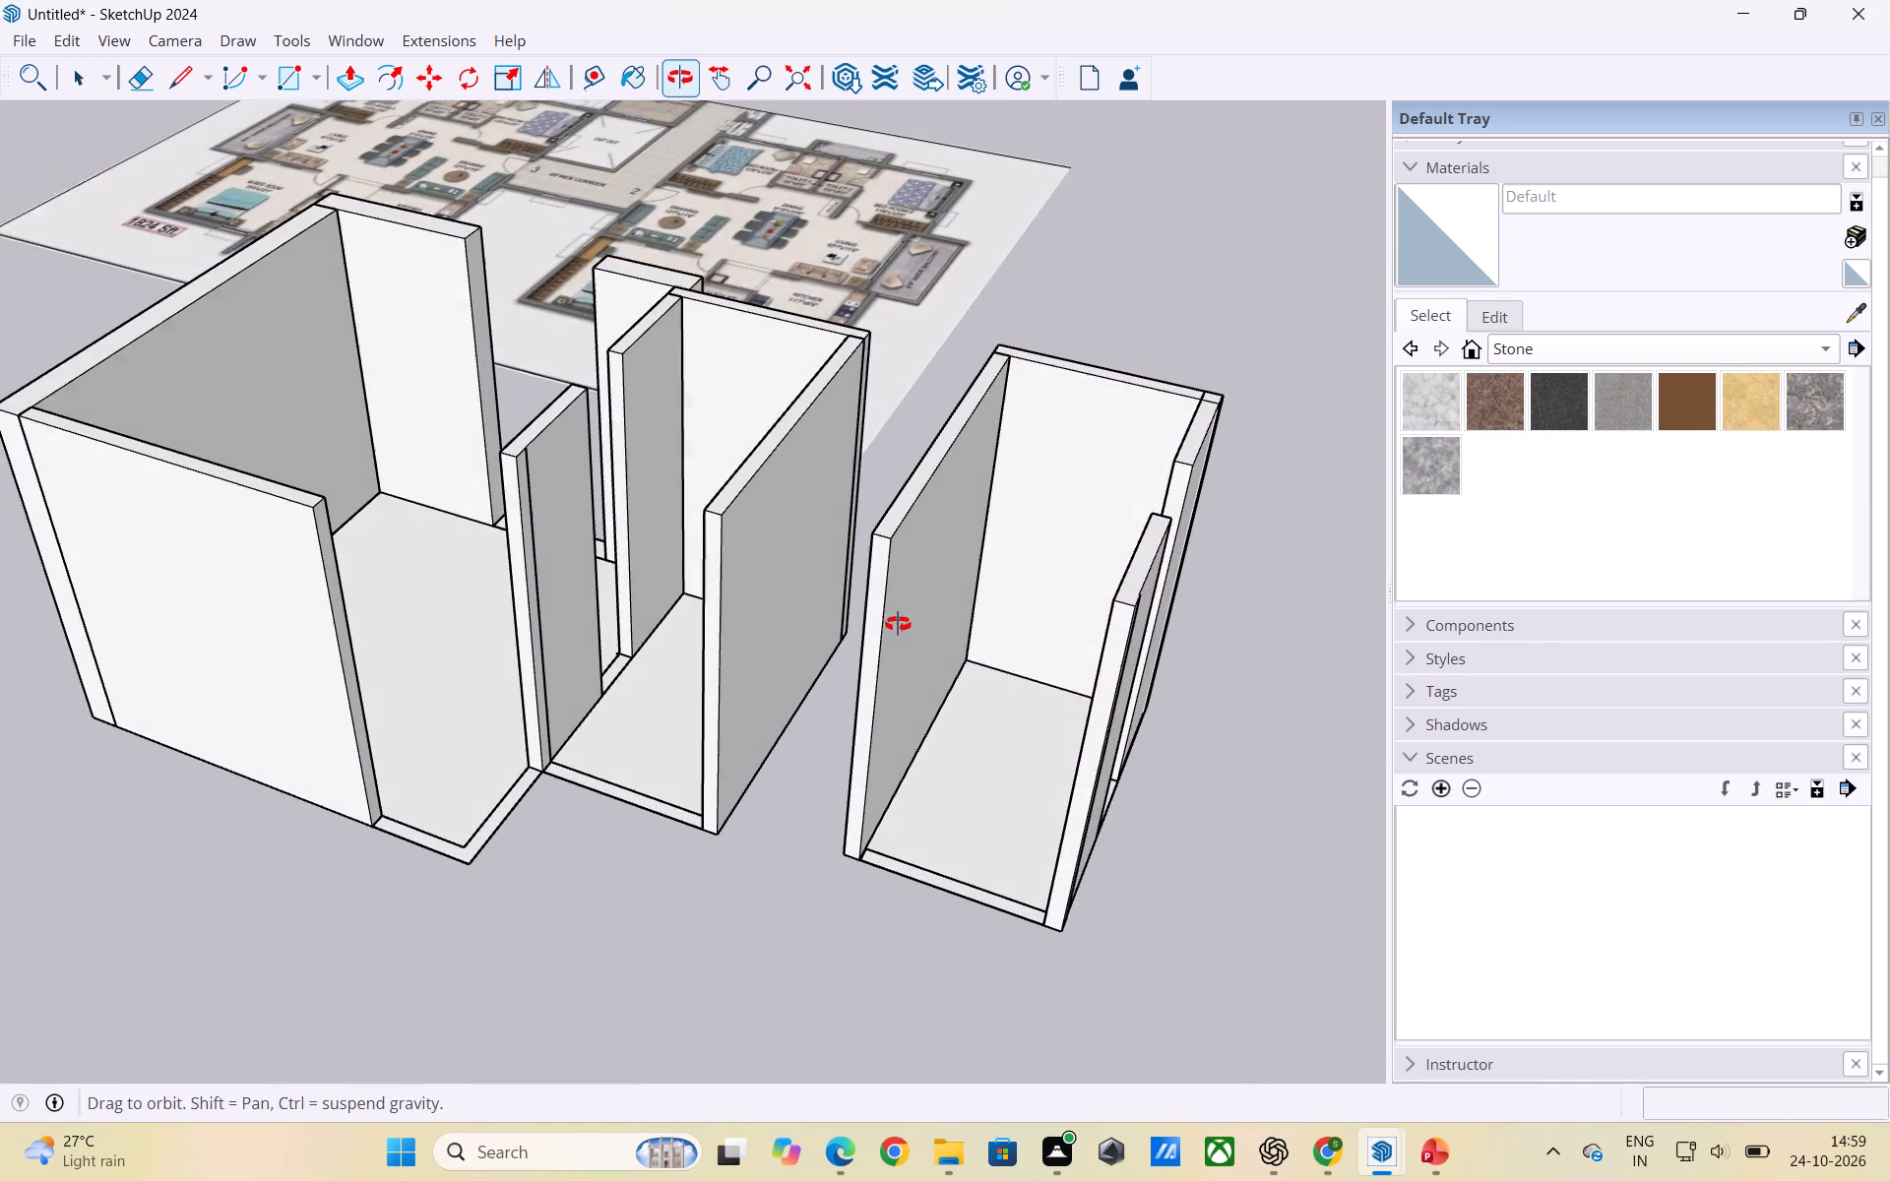
pyautogui.moveTo(898, 624); pyautogui.dragTo(894, 617, button='middle')
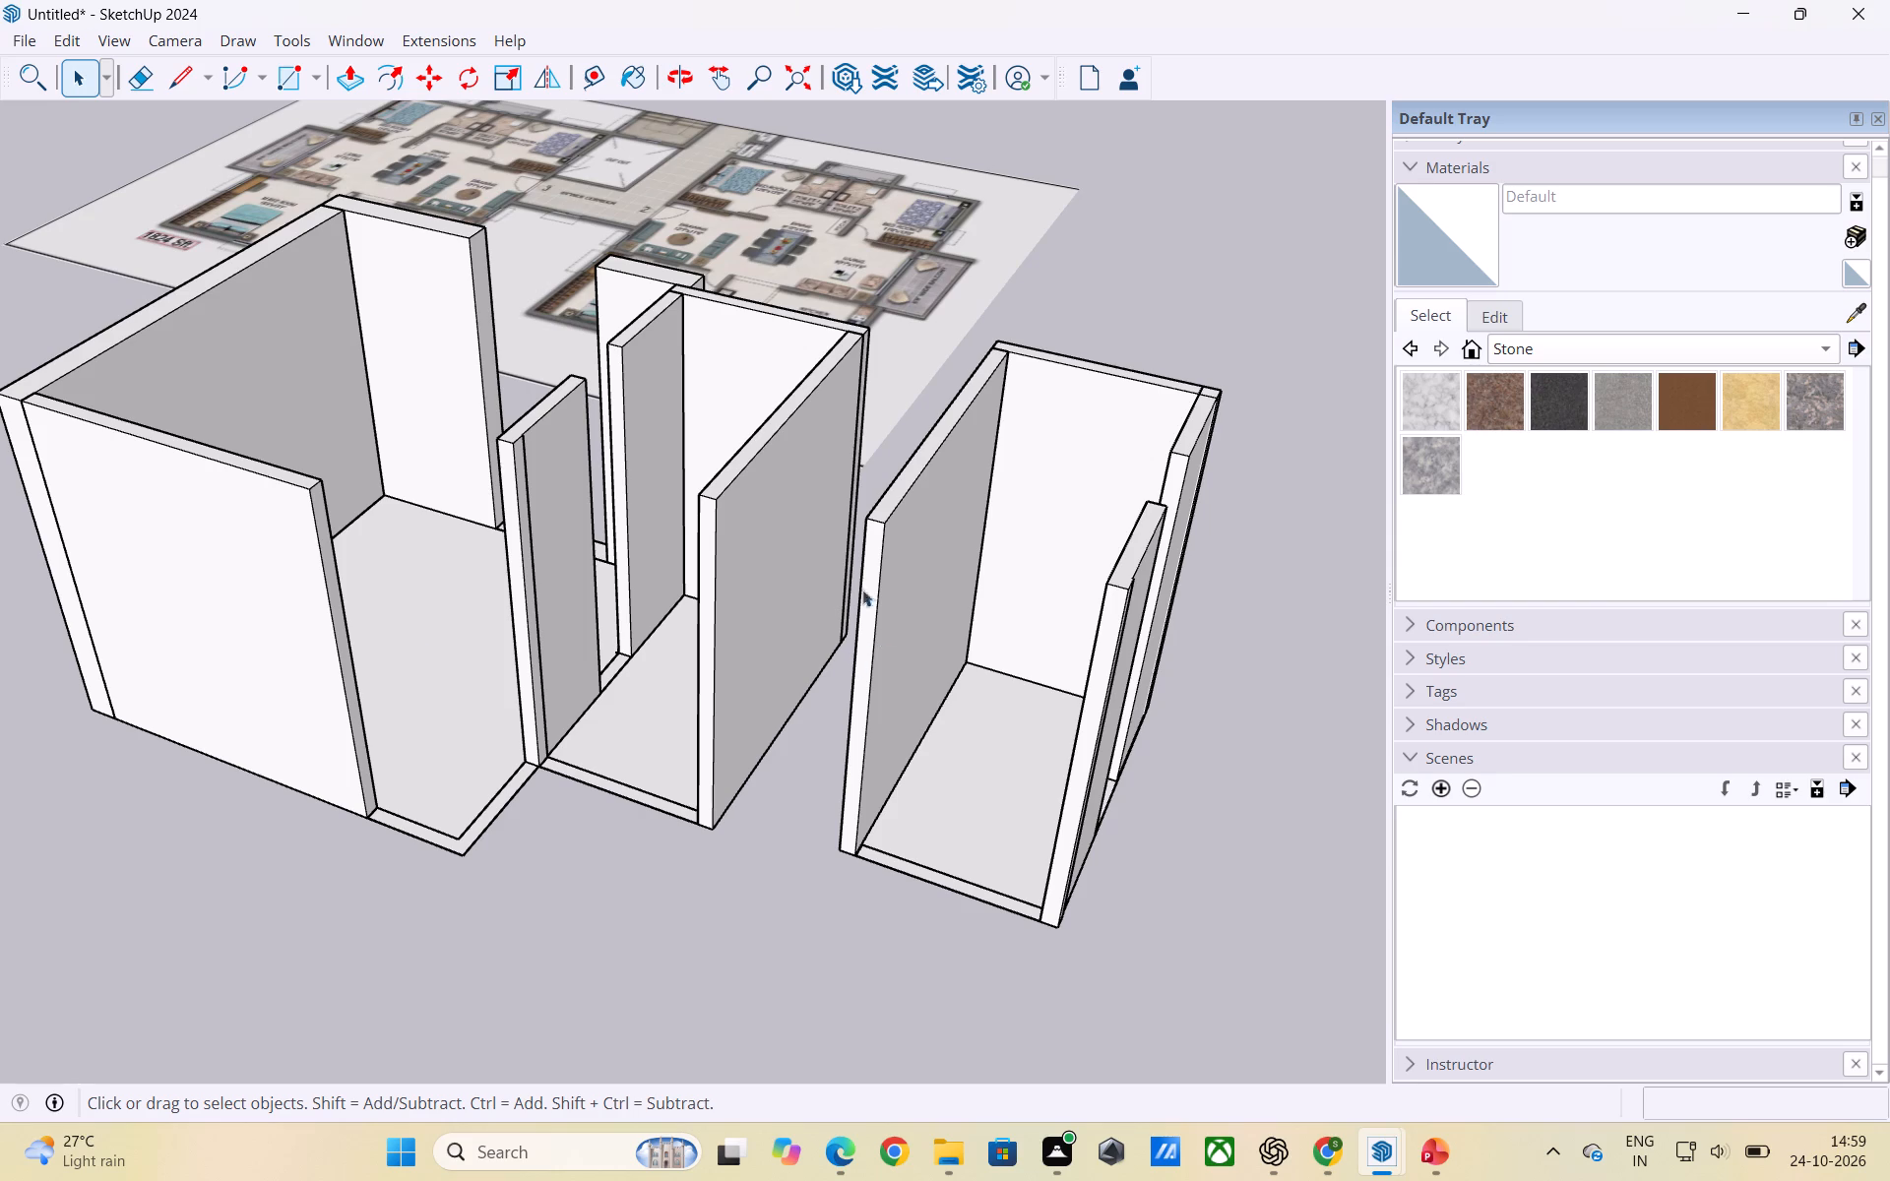
pyautogui.scroll(2, 838, 536)
pyautogui.scroll(-6, 900, 583)
pyautogui.scroll(2, 907, 594)
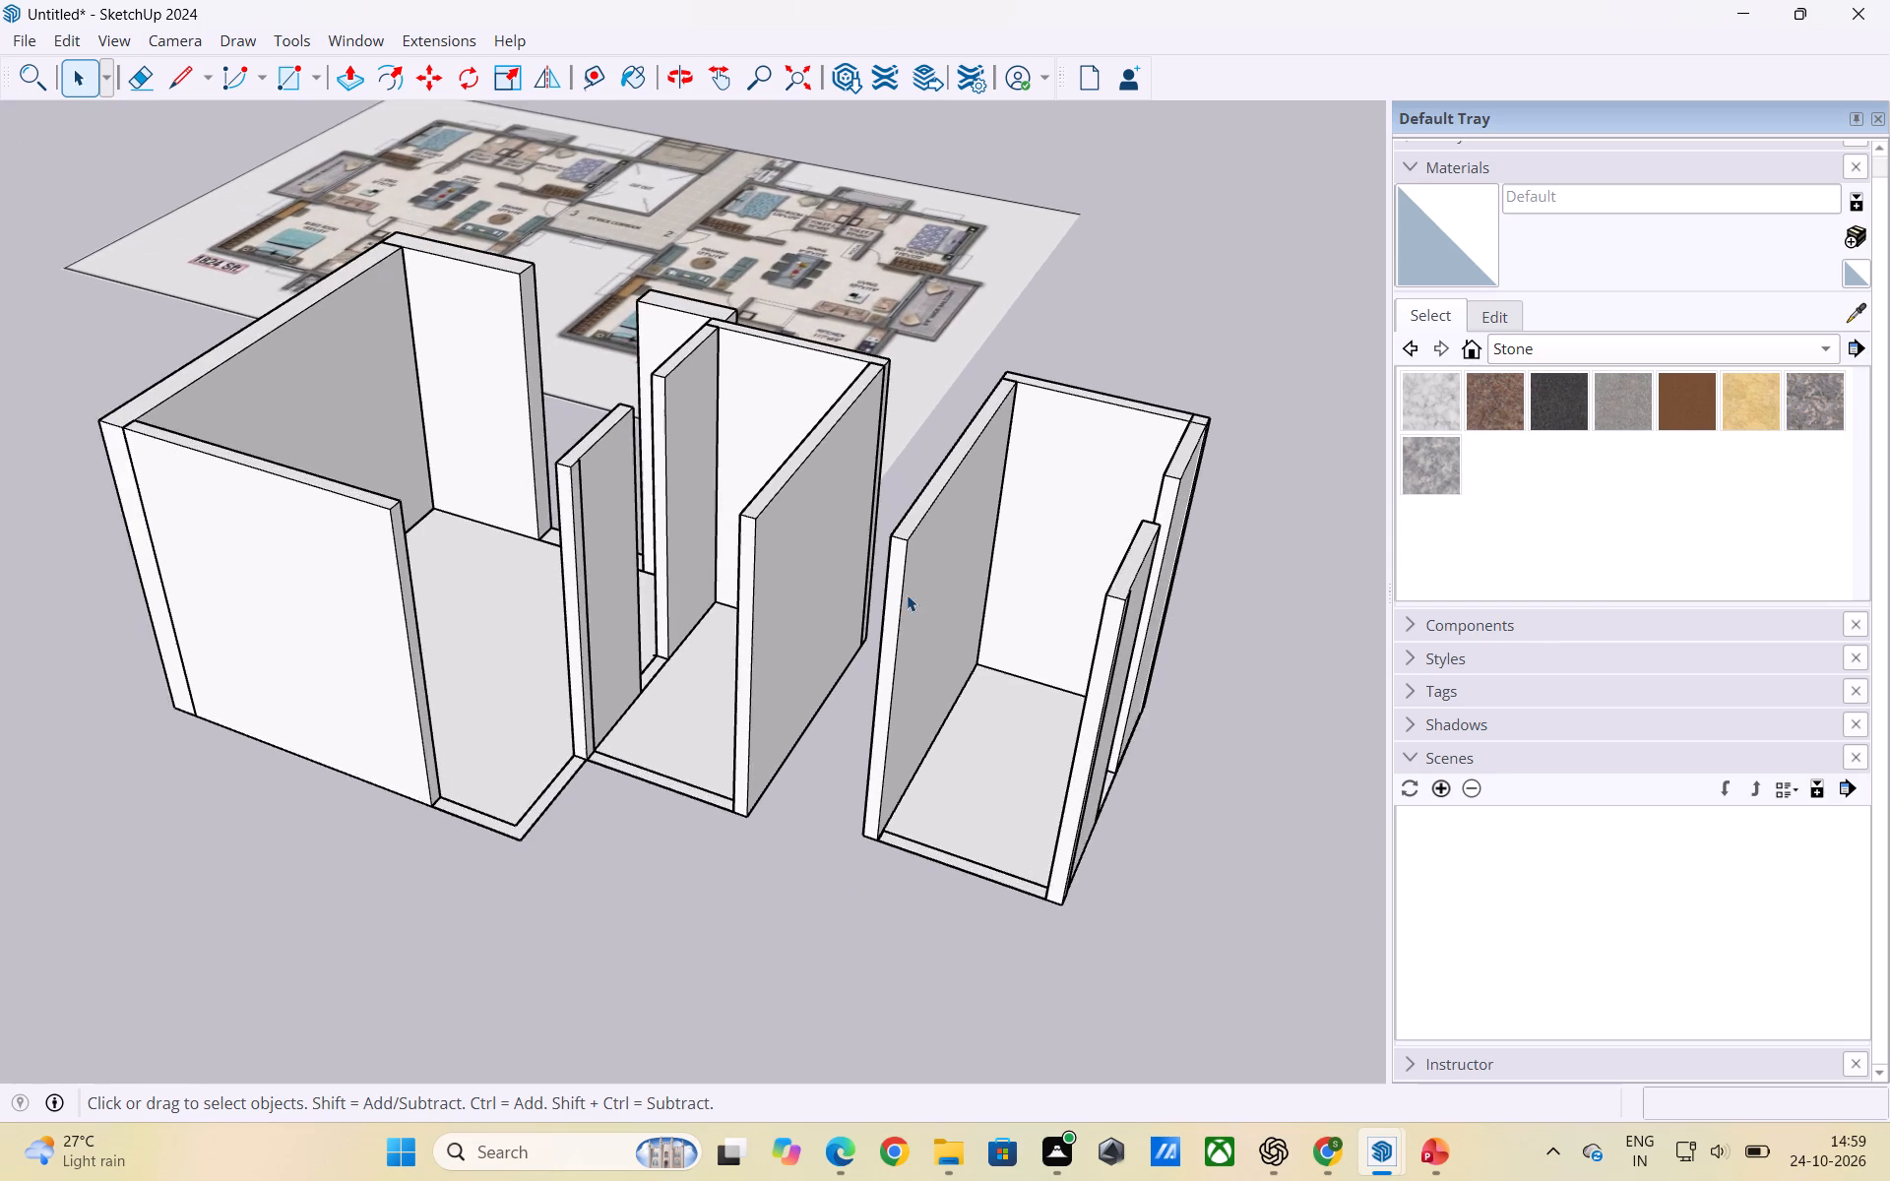
pyautogui.scroll(2, 906, 597)
pyautogui.moveTo(845, 602); pyautogui.dragTo(964, 661, button='middle')
pyautogui.scroll(2, 940, 548)
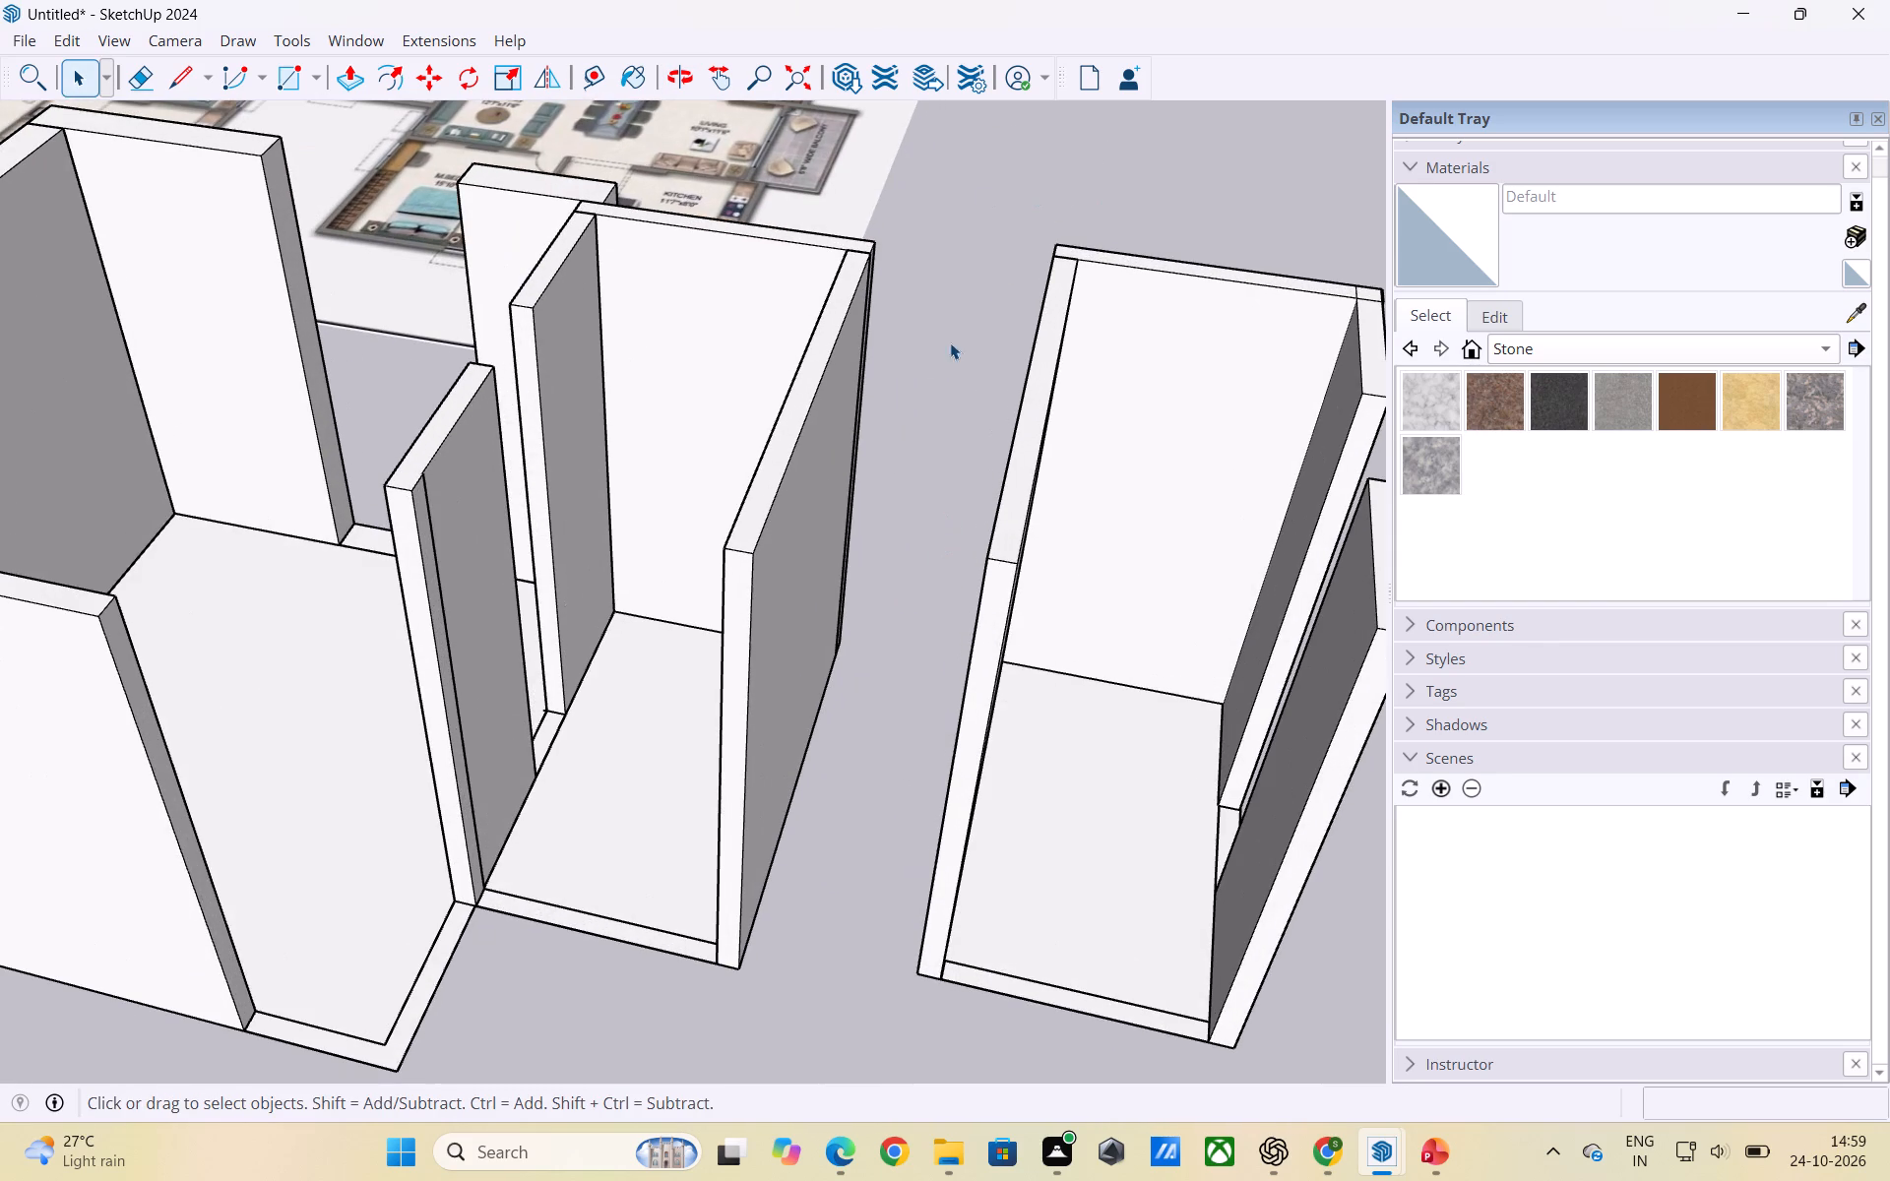
pyautogui.scroll(-6, 907, 374)
pyautogui.moveTo(1126, 512); pyautogui.dragTo(874, 509, button='middle')
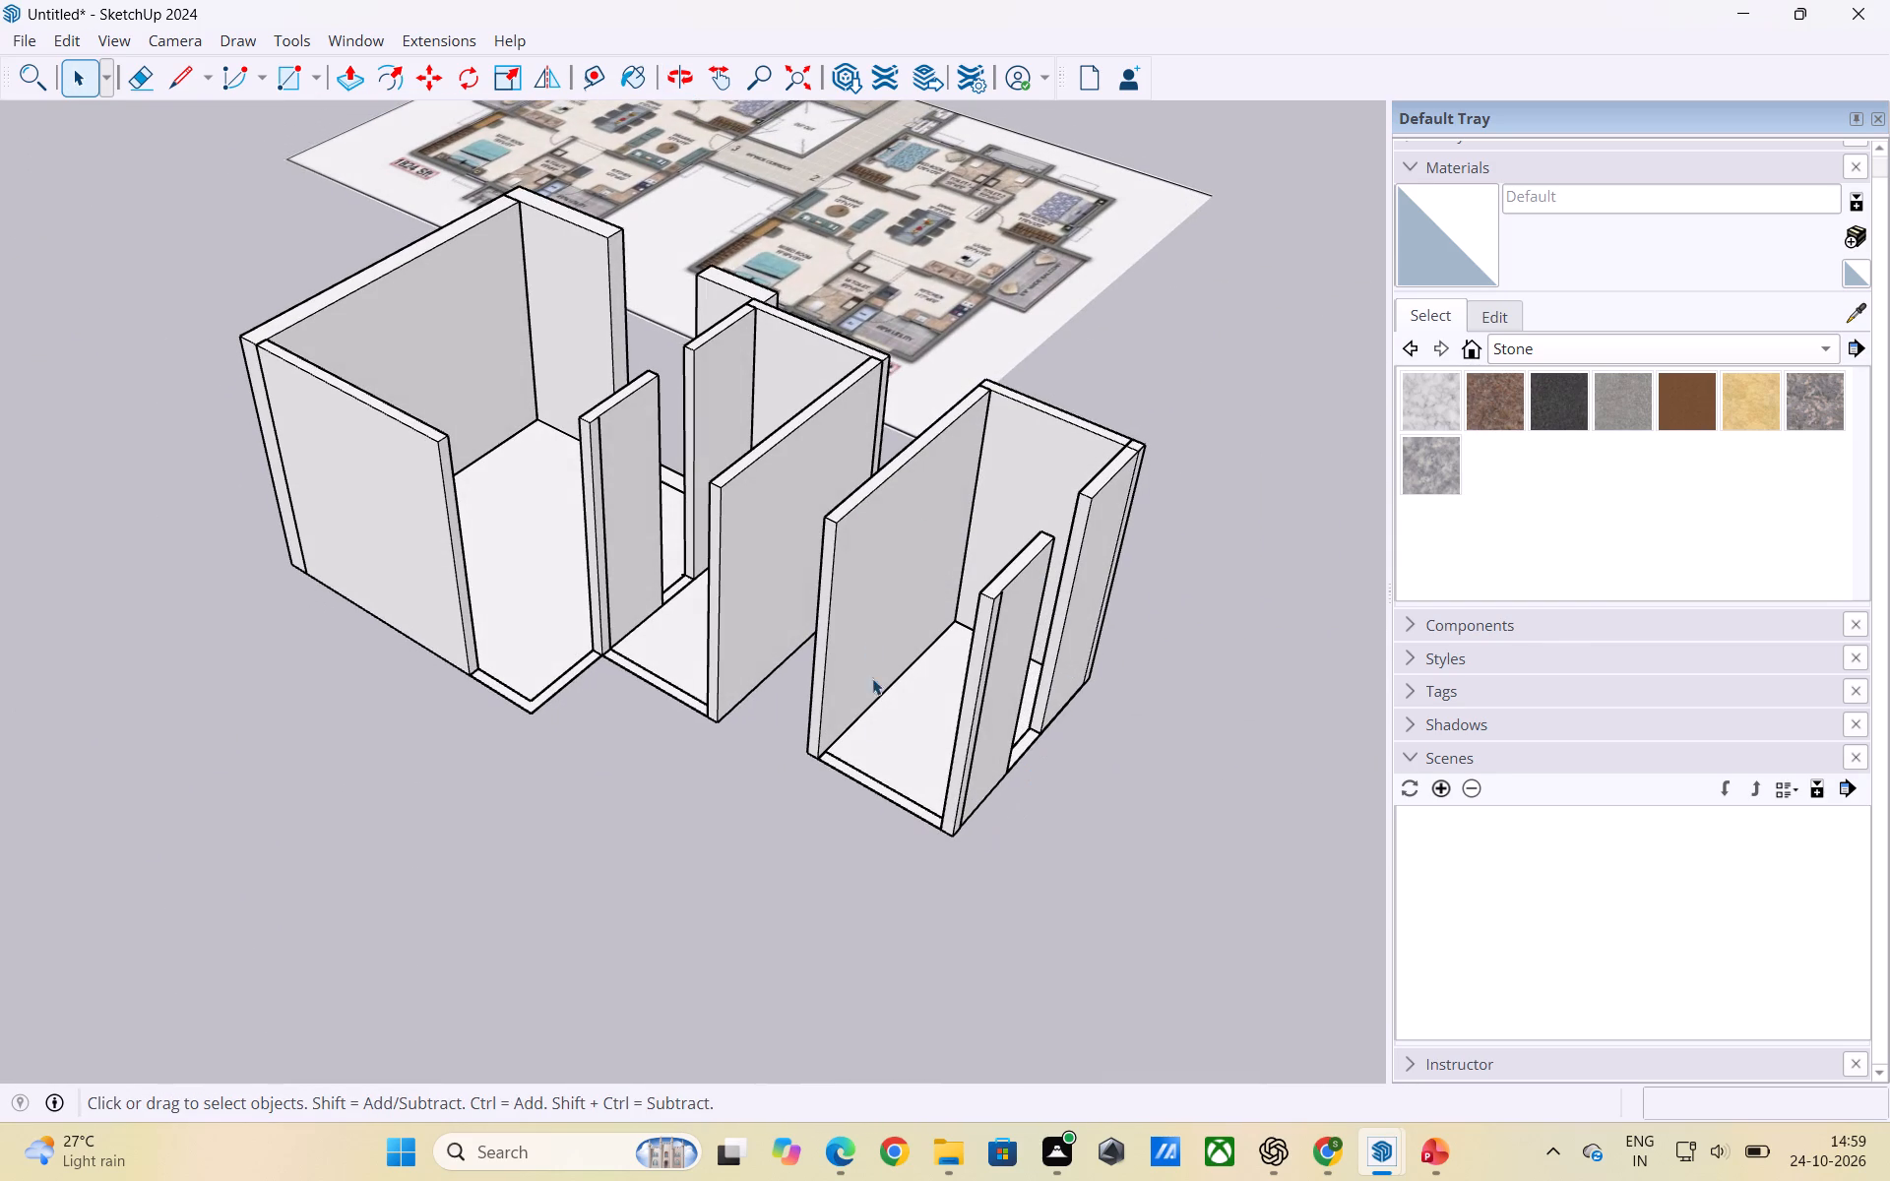
pyautogui.click(829, 568)
pyautogui.tripleClick(833, 573)
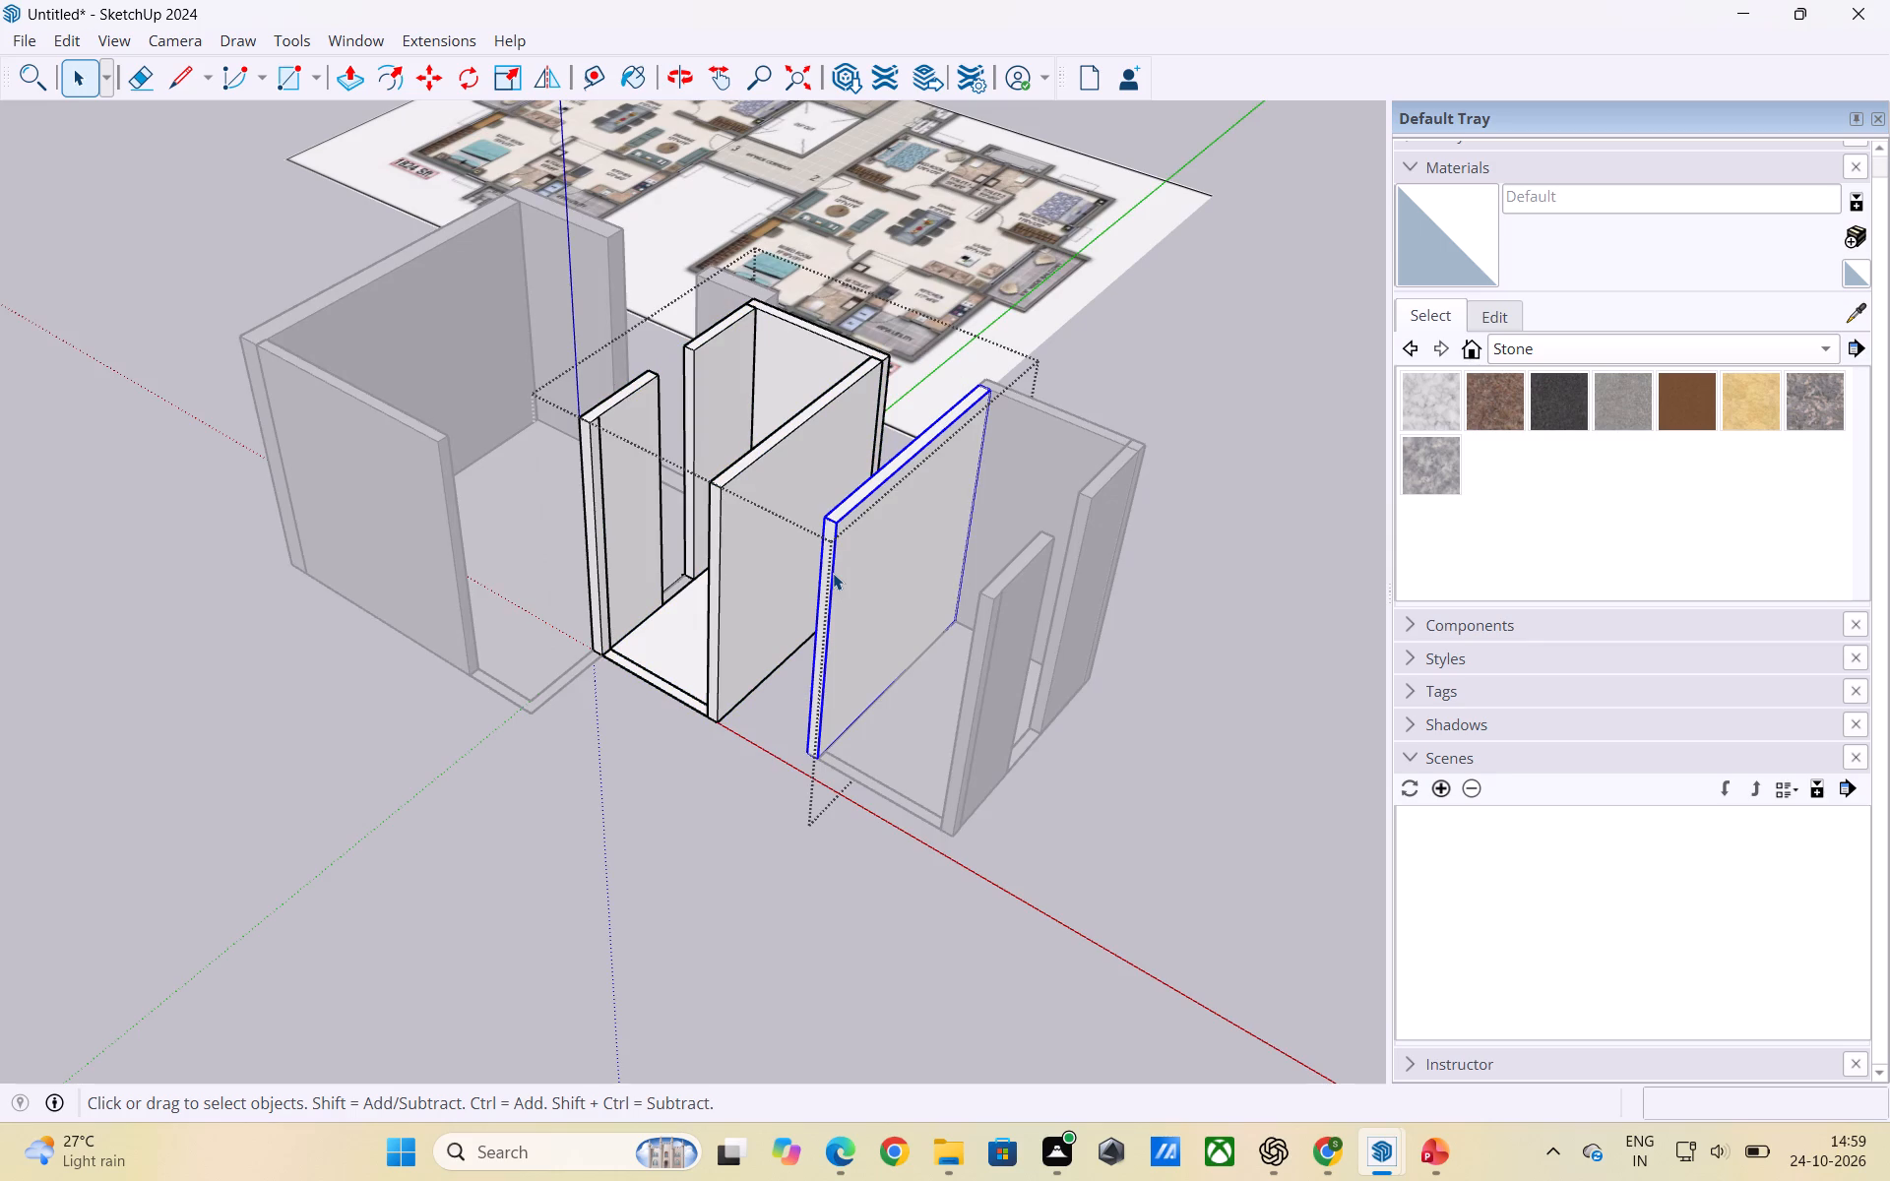
pyautogui.keyDown('shift'); pyautogui.click(1021, 460); pyautogui.keyUp('shift')
pyautogui.keyDown('shift'); pyautogui.doubleClick(1028, 583); pyautogui.keyUp('shift')
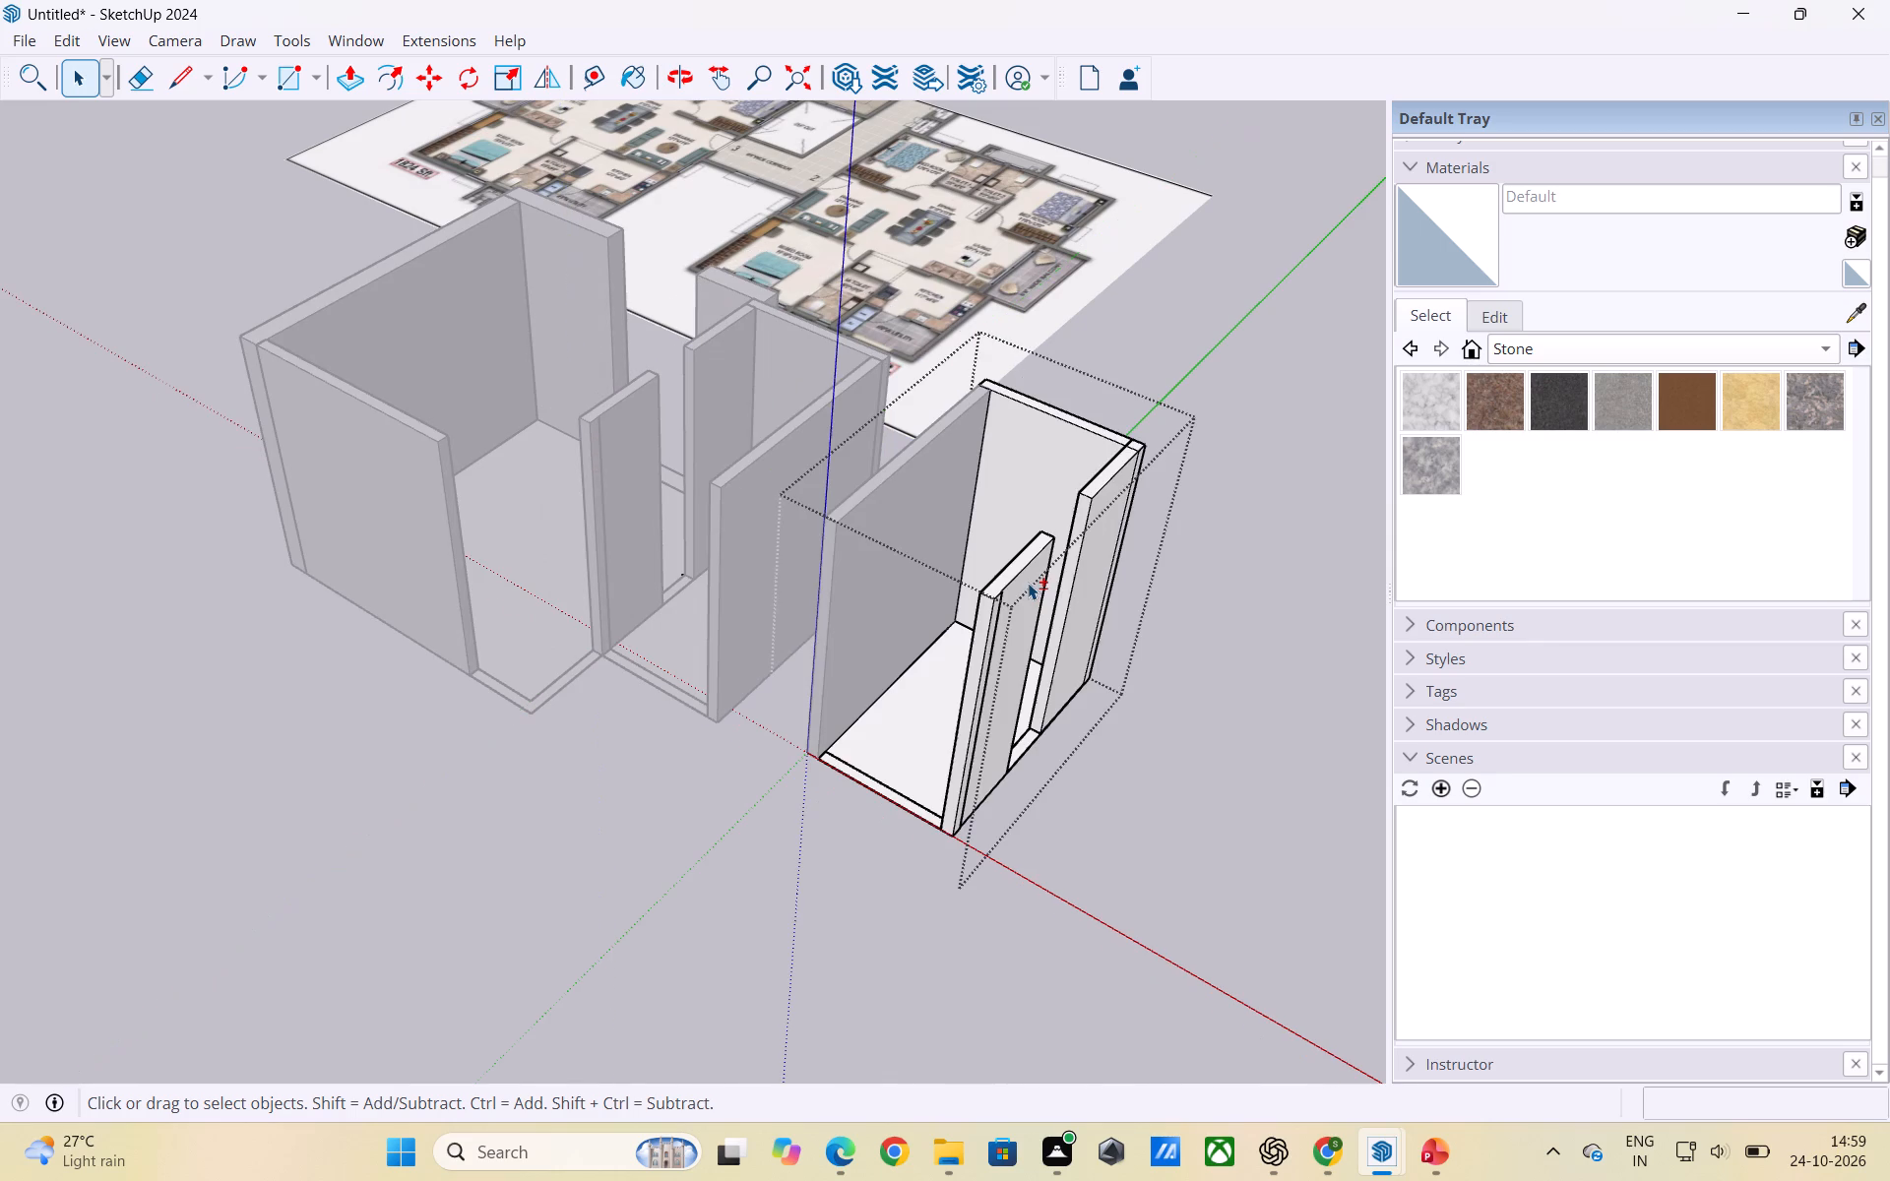
pyautogui.keyDown('shift'); pyautogui.doubleClick(1025, 585); pyautogui.keyUp('shift')
pyautogui.keyDown('shift'); pyautogui.doubleClick(1102, 514); pyautogui.keyUp('shift')
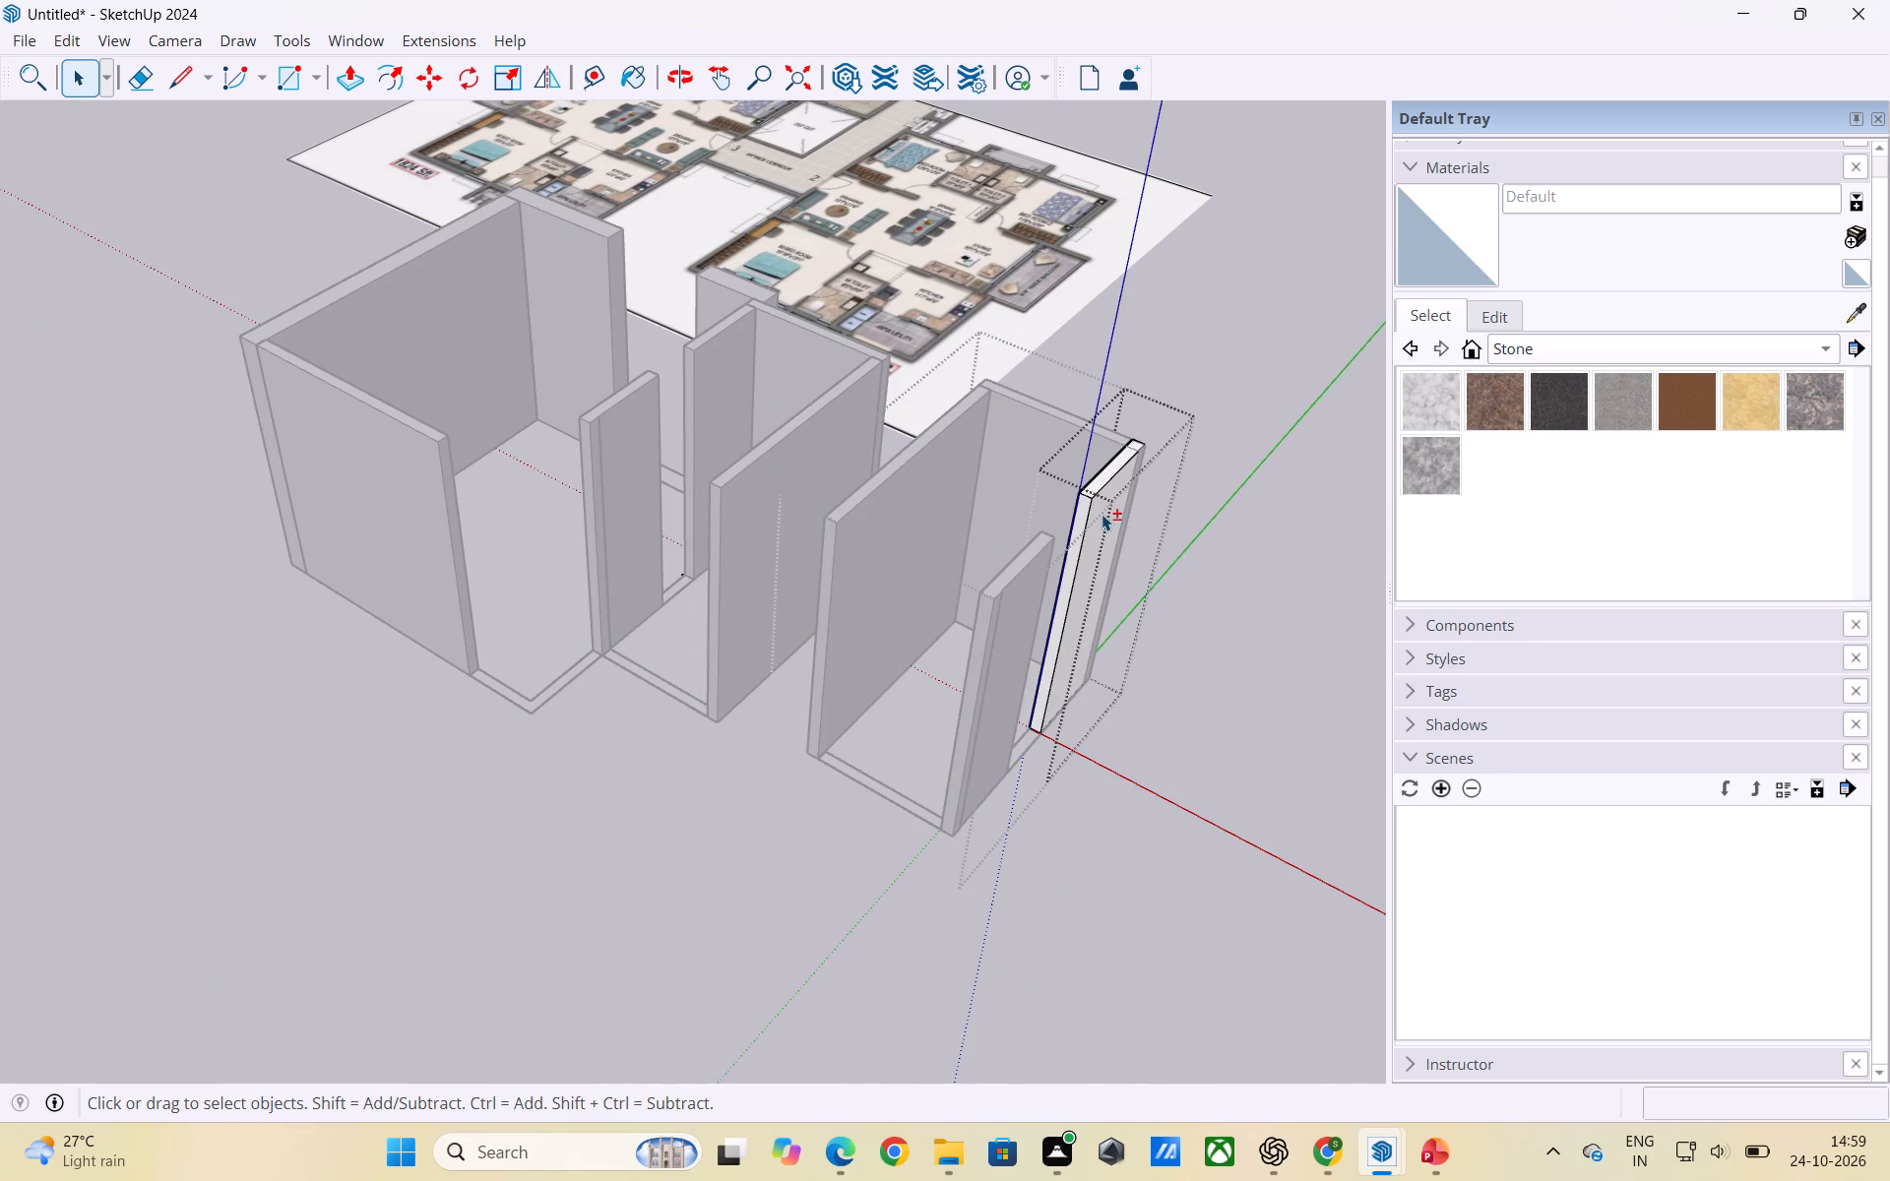
pyautogui.doubleClick(1121, 839)
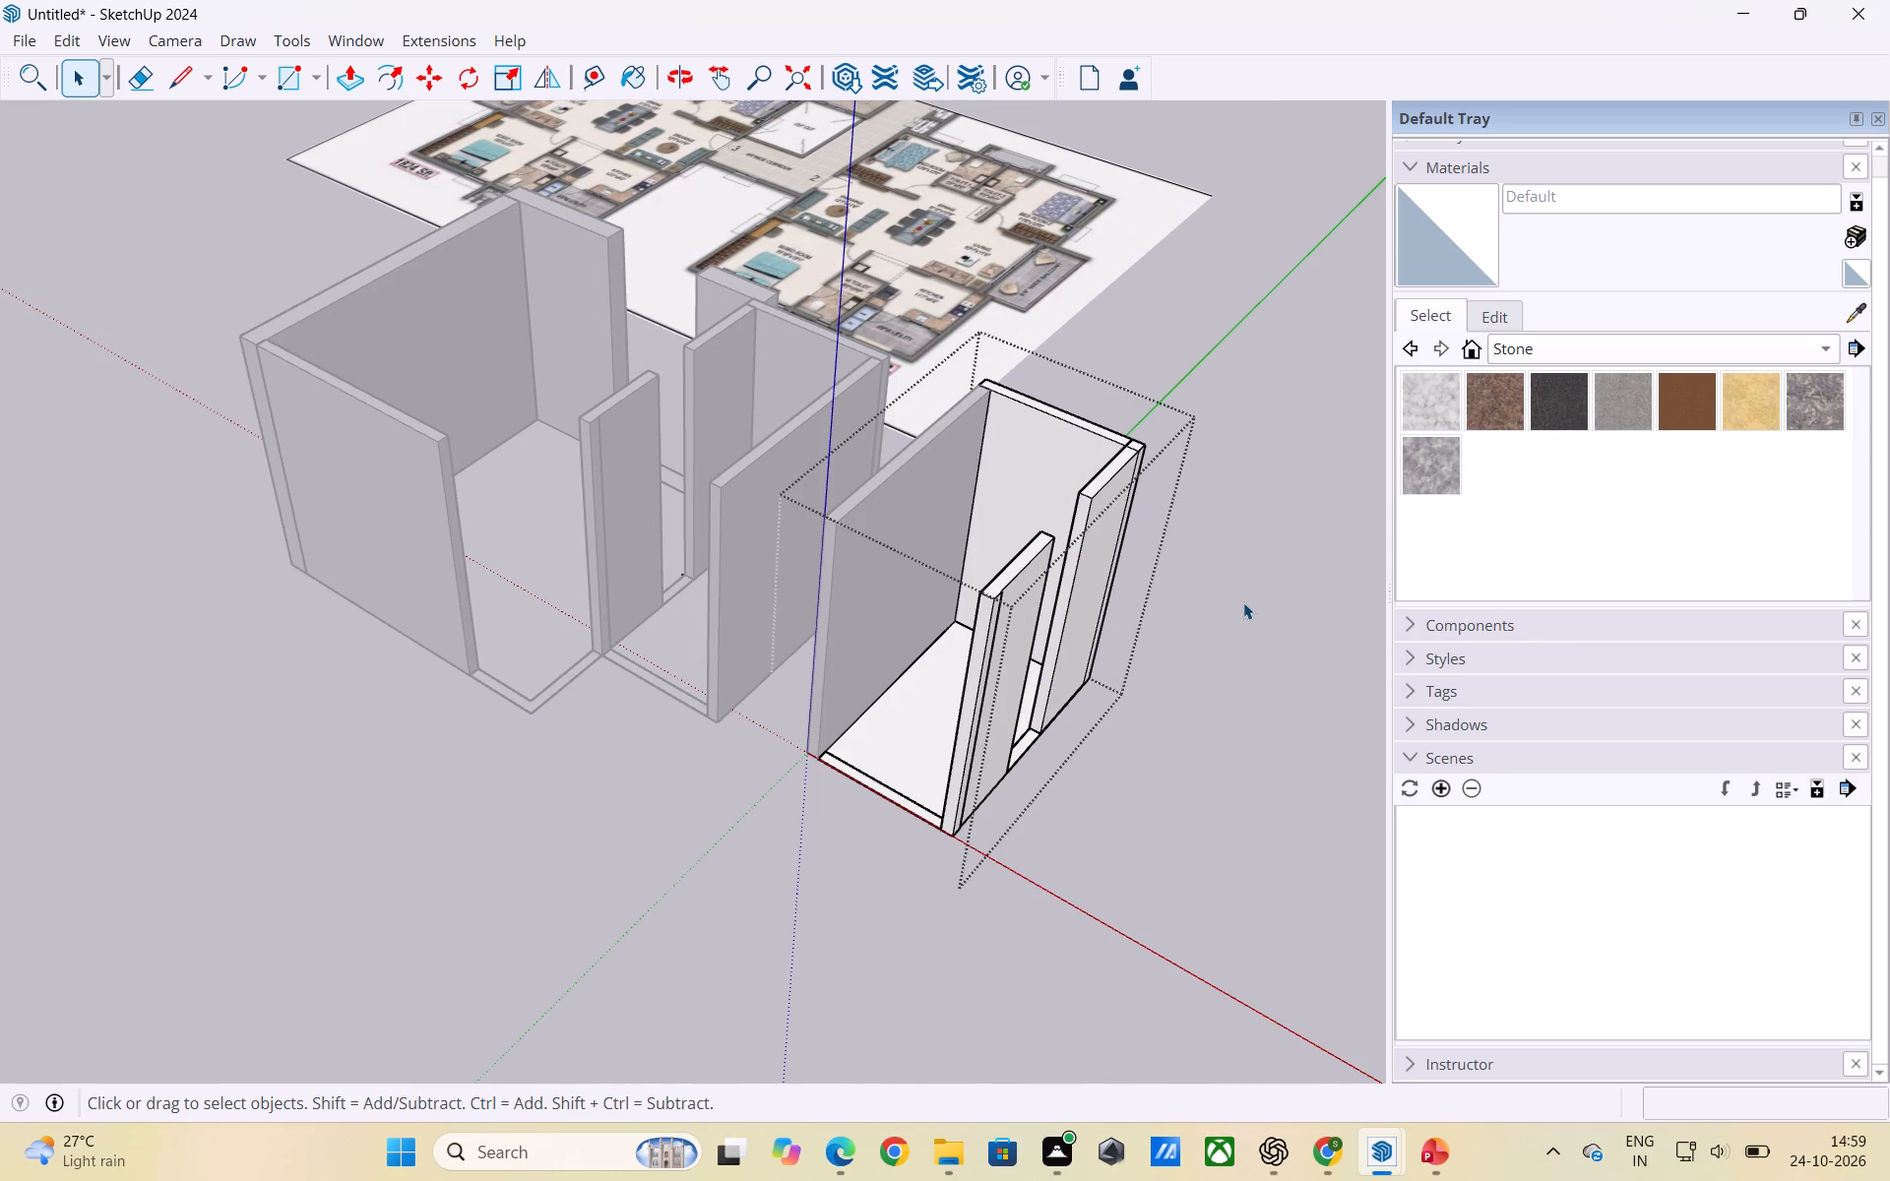
pyautogui.click(1243, 602)
pyautogui.moveTo(893, 471); pyautogui.dragTo(1088, 693)
pyautogui.moveTo(1088, 694); pyautogui.dragTo(940, 411)
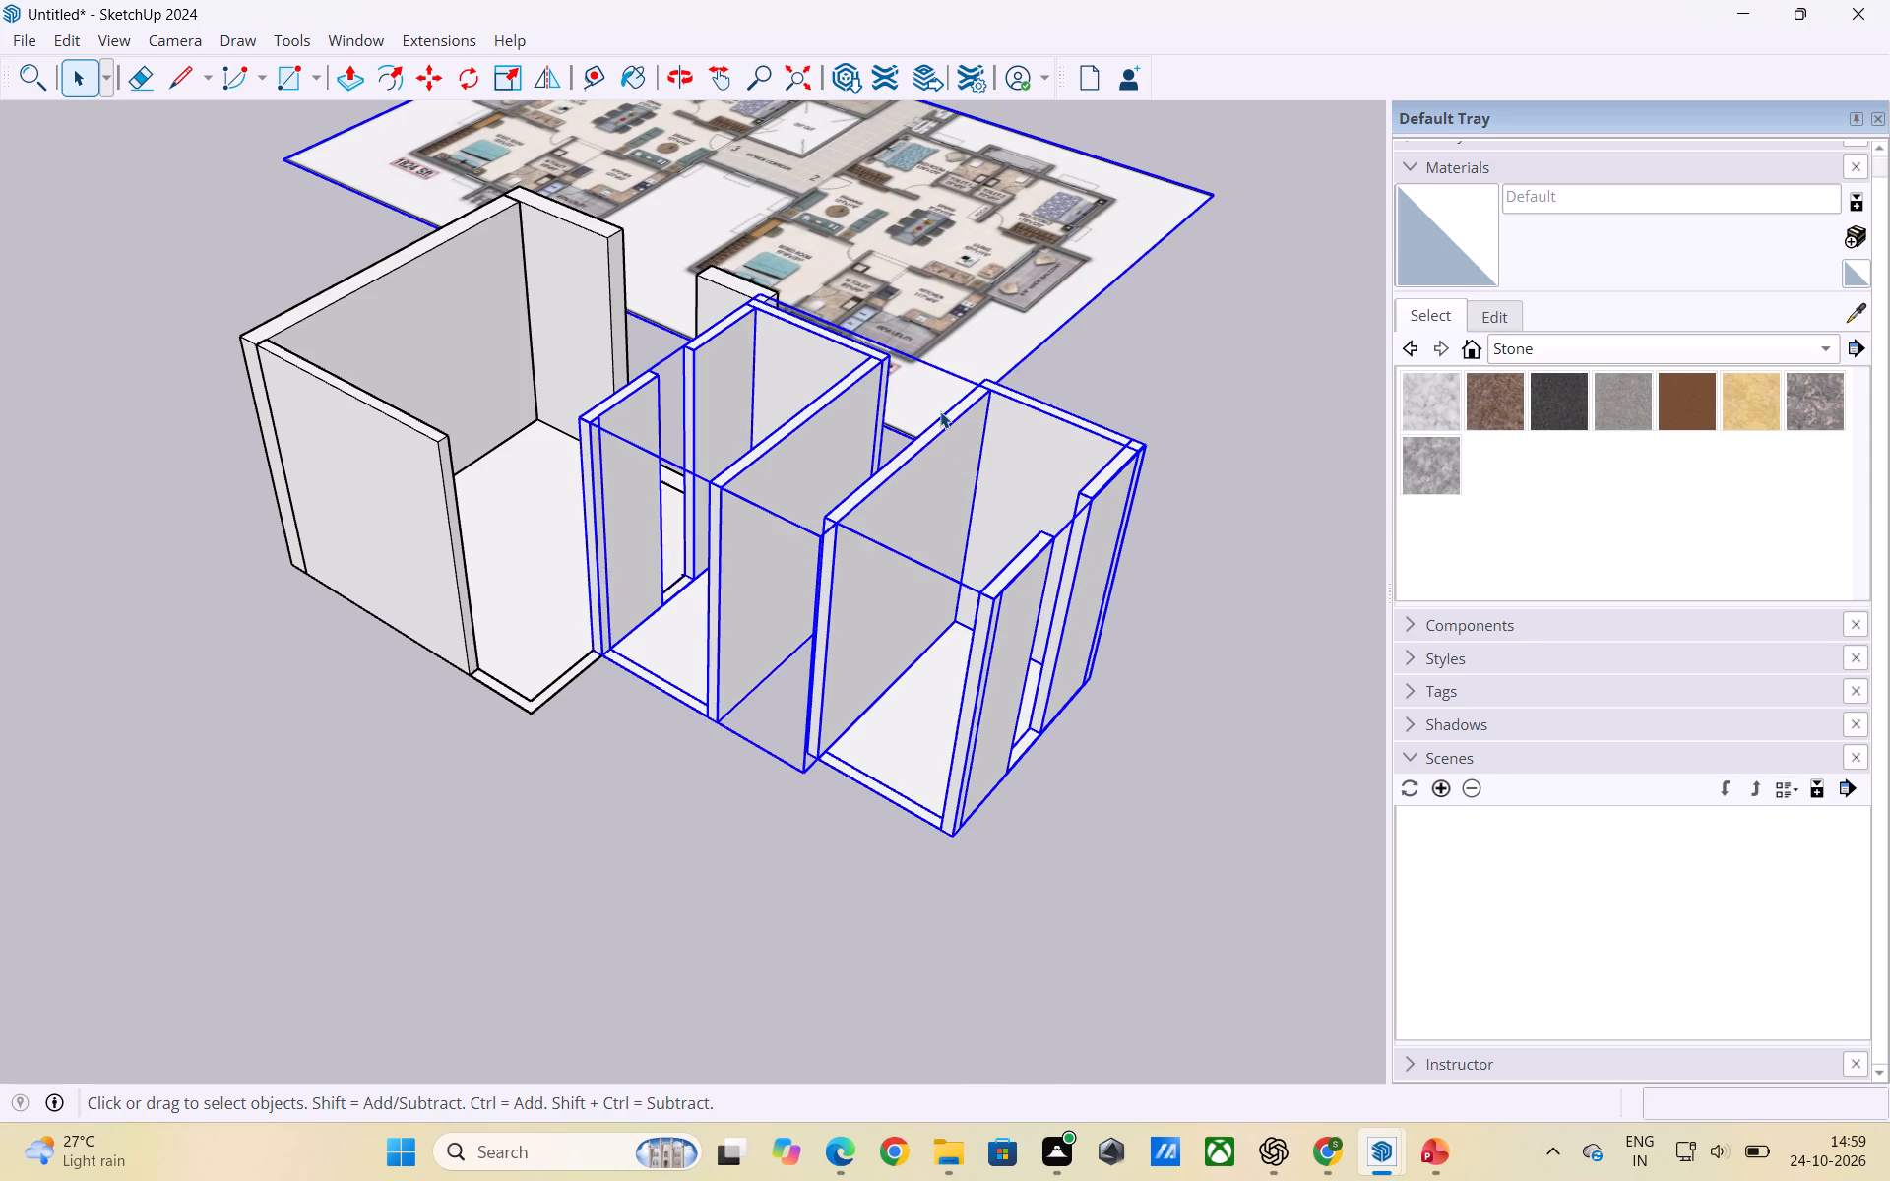
pyautogui.click(940, 411)
pyautogui.doubleClick(925, 520)
pyautogui.click(925, 520)
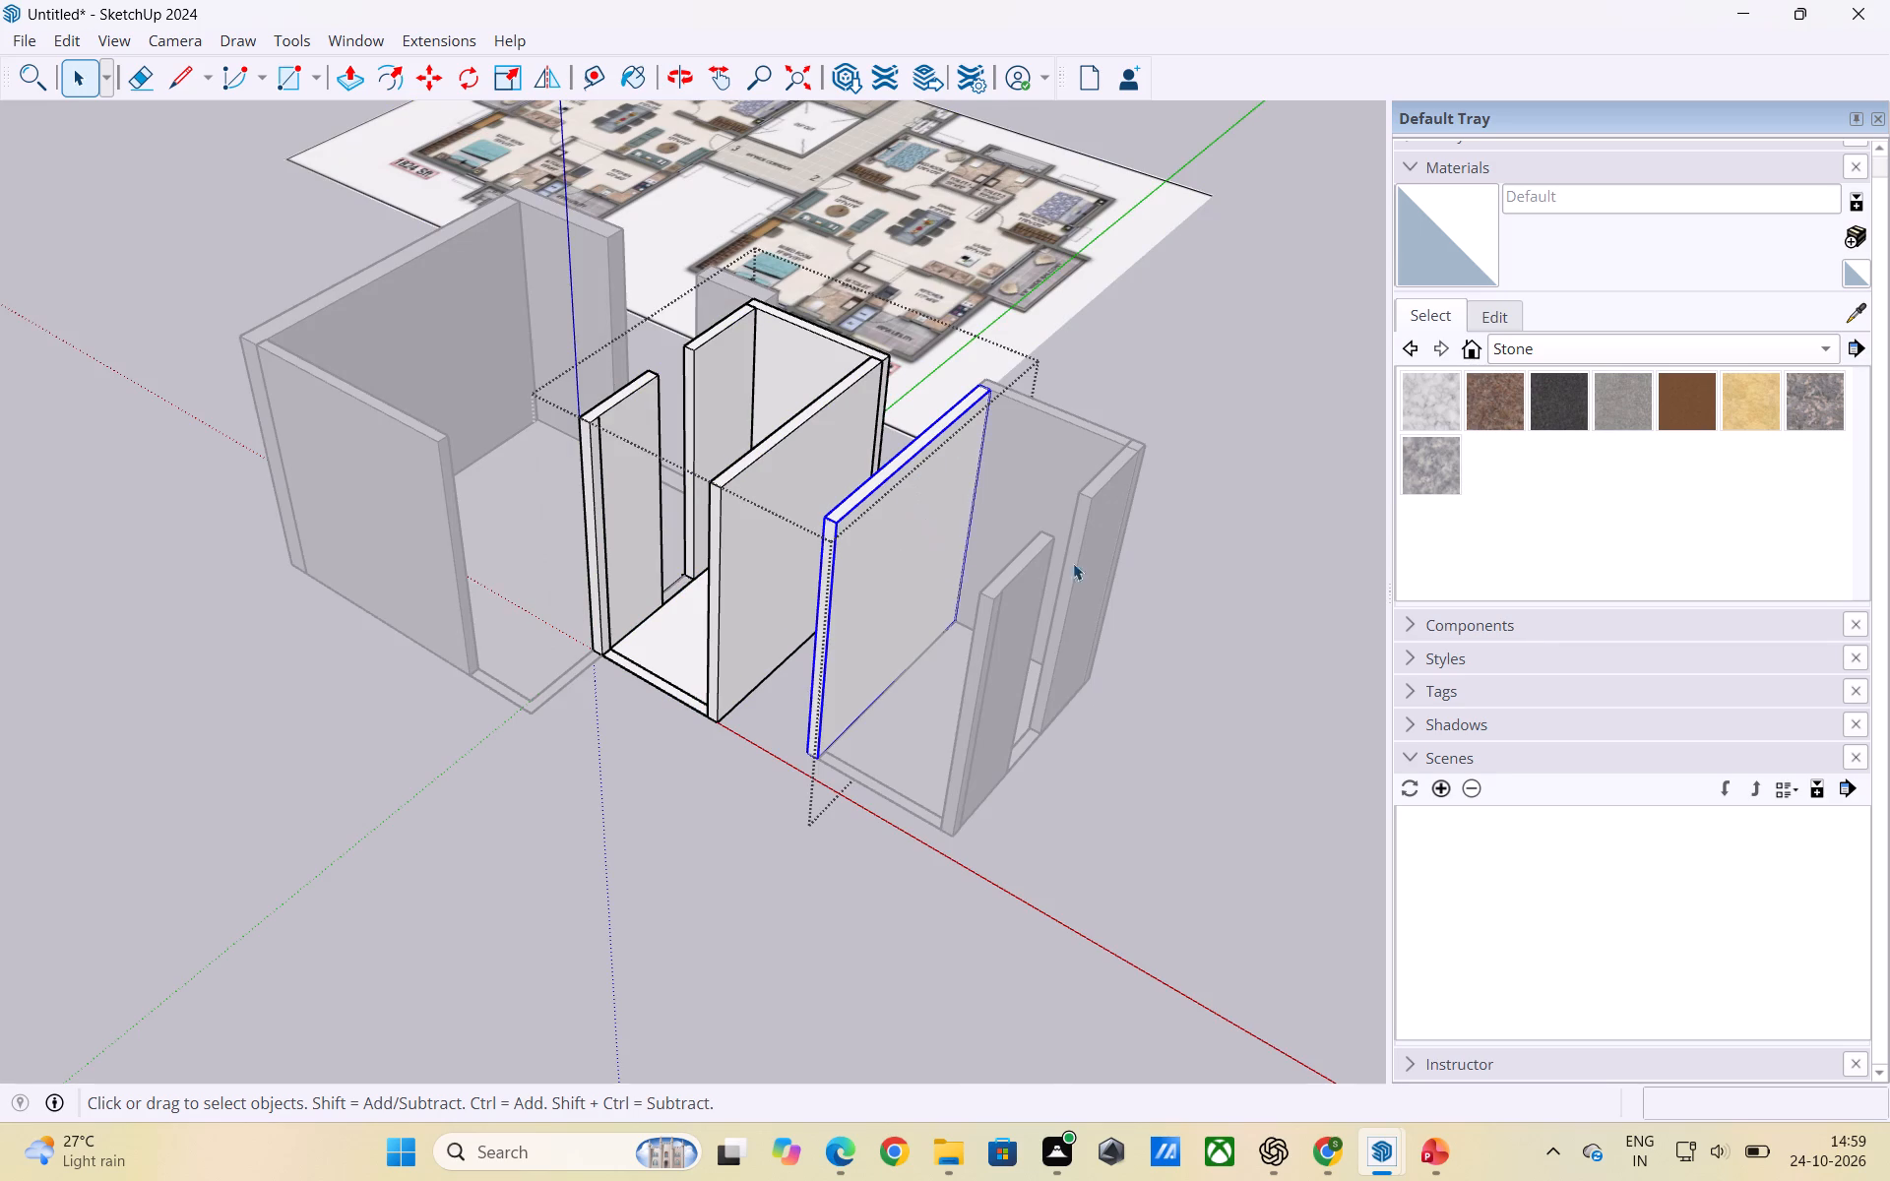
pyautogui.doubleClick(1096, 644)
pyautogui.click(1228, 777)
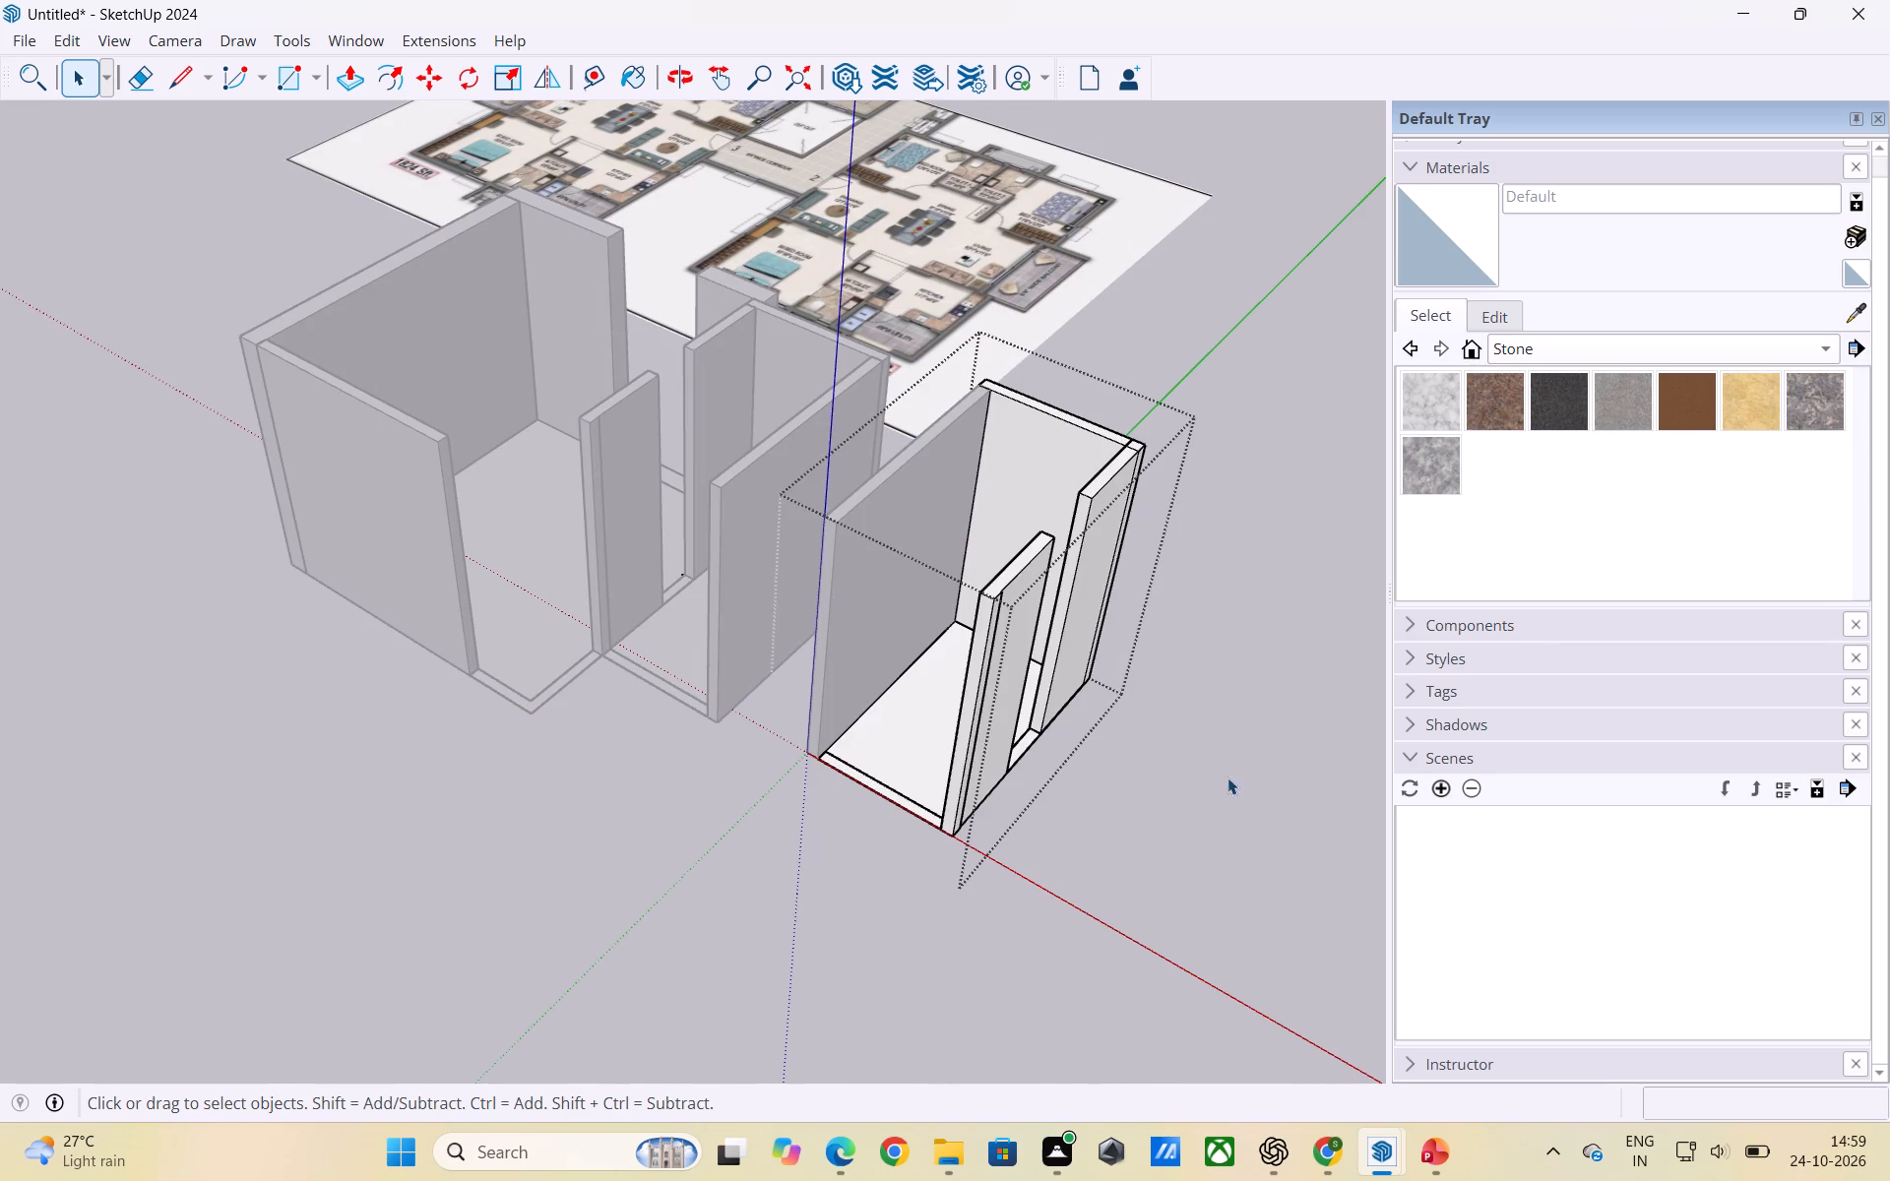
# Move the whole copied room about 3' 10" outward, away from the original rooms and clear of the wall copy.
pyautogui.scroll(-2, 1025, 733)
pyautogui.moveTo(947, 763); pyautogui.dragTo(1216, 932, button='middle')
pyautogui.scroll(-1, 982, 812)
pyautogui.scroll(3, 918, 566)
pyautogui.moveTo(980, 310); pyautogui.dragTo(1083, 353)
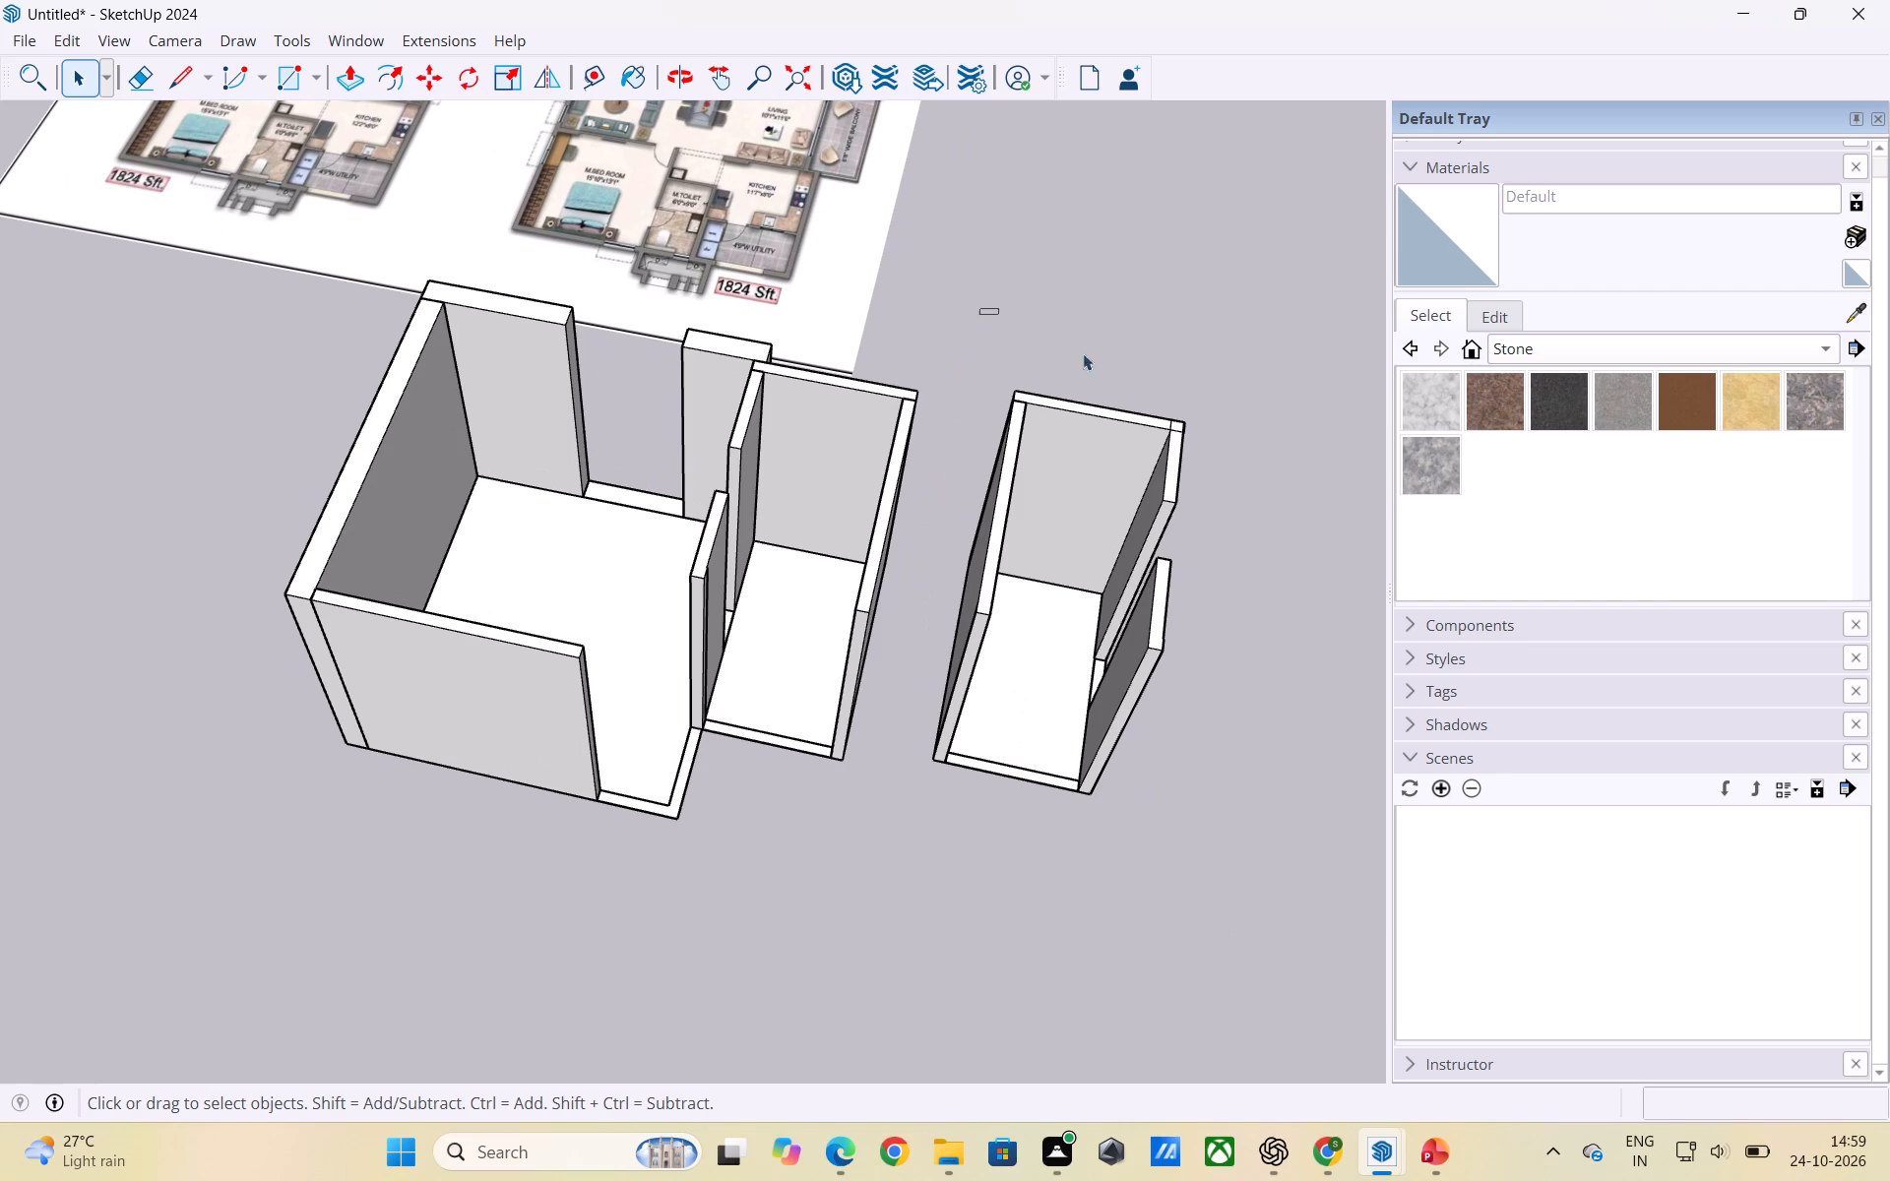
pyautogui.moveTo(1083, 353); pyautogui.dragTo(1206, 873)
pyautogui.moveTo(1202, 875); pyautogui.dragTo(927, 248)
pyautogui.click(927, 248)
pyautogui.moveTo(928, 267); pyautogui.dragTo(1227, 902)
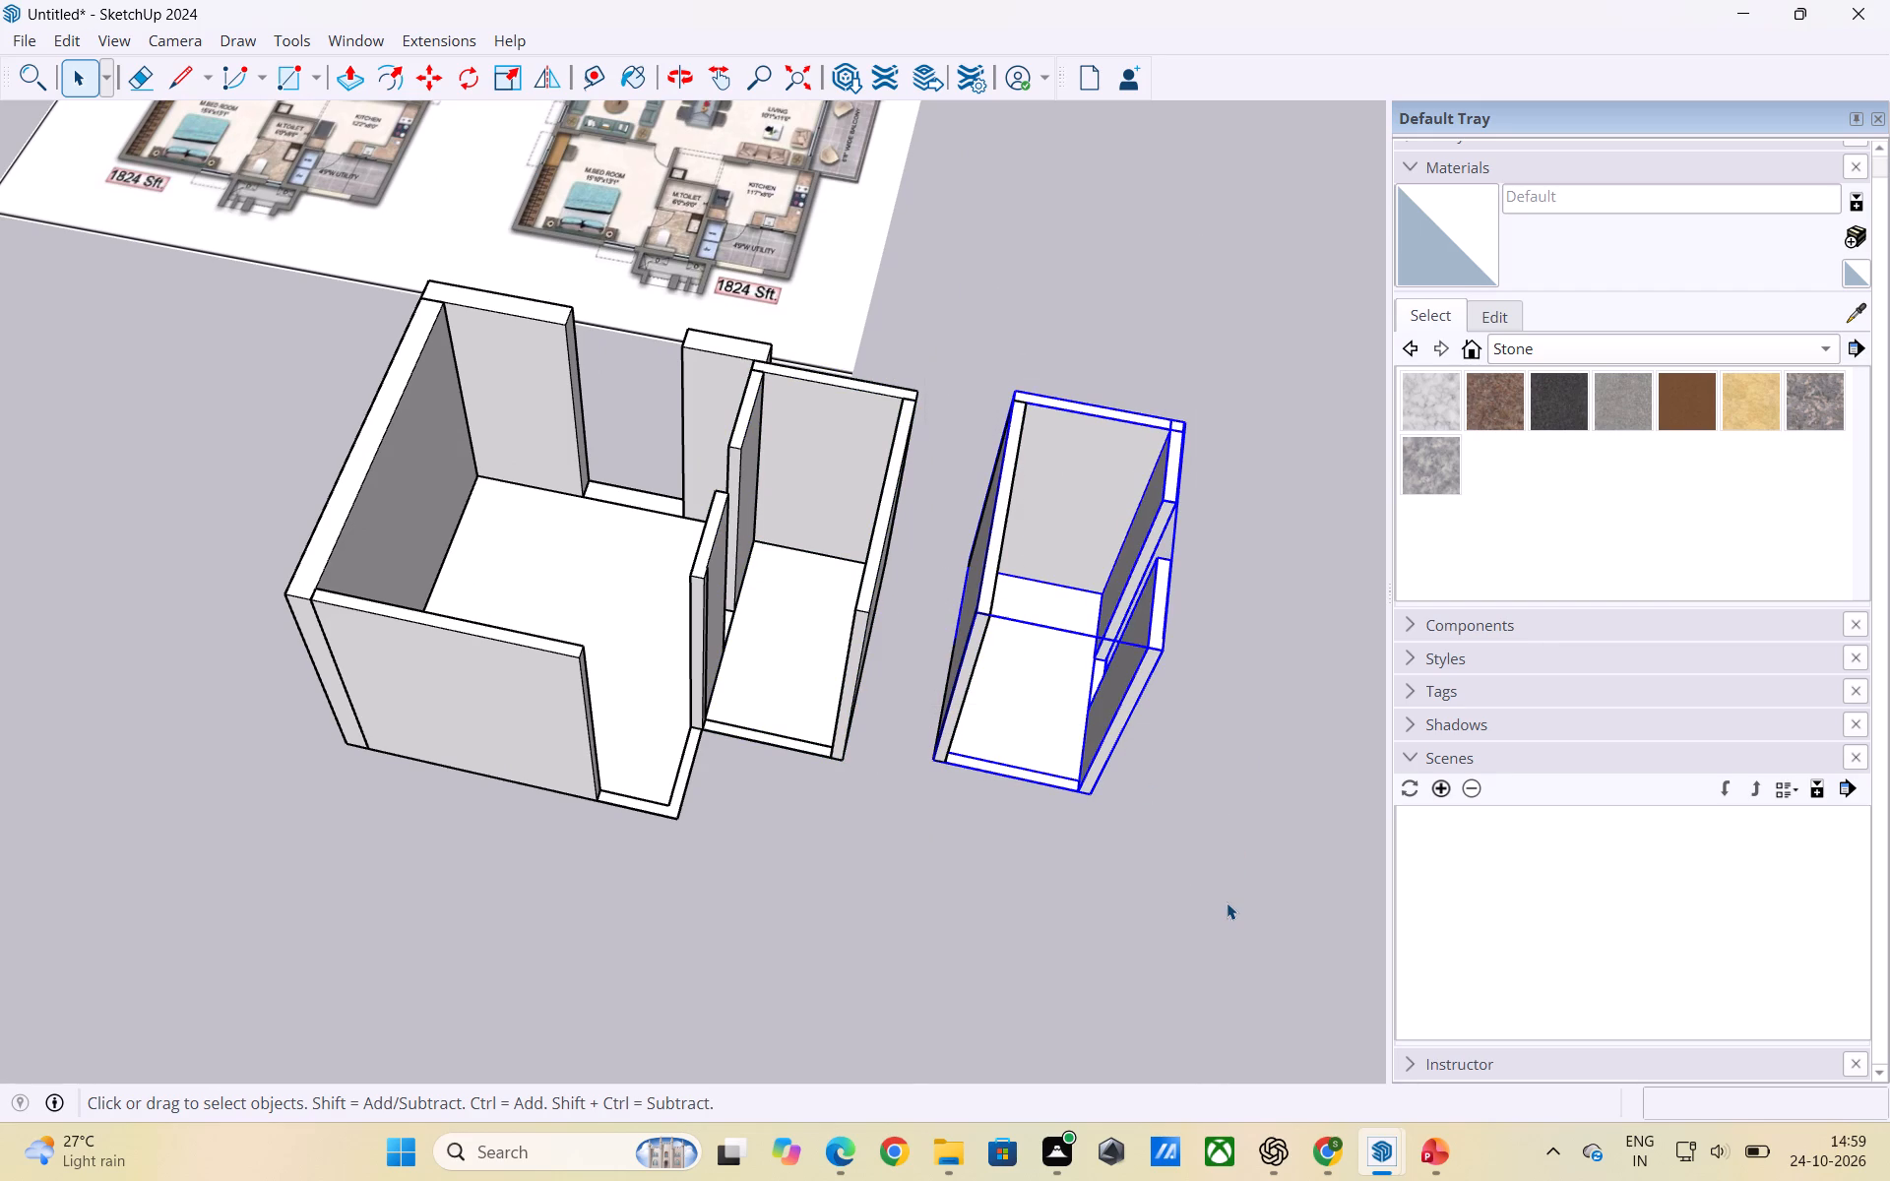
pyautogui.press('m')
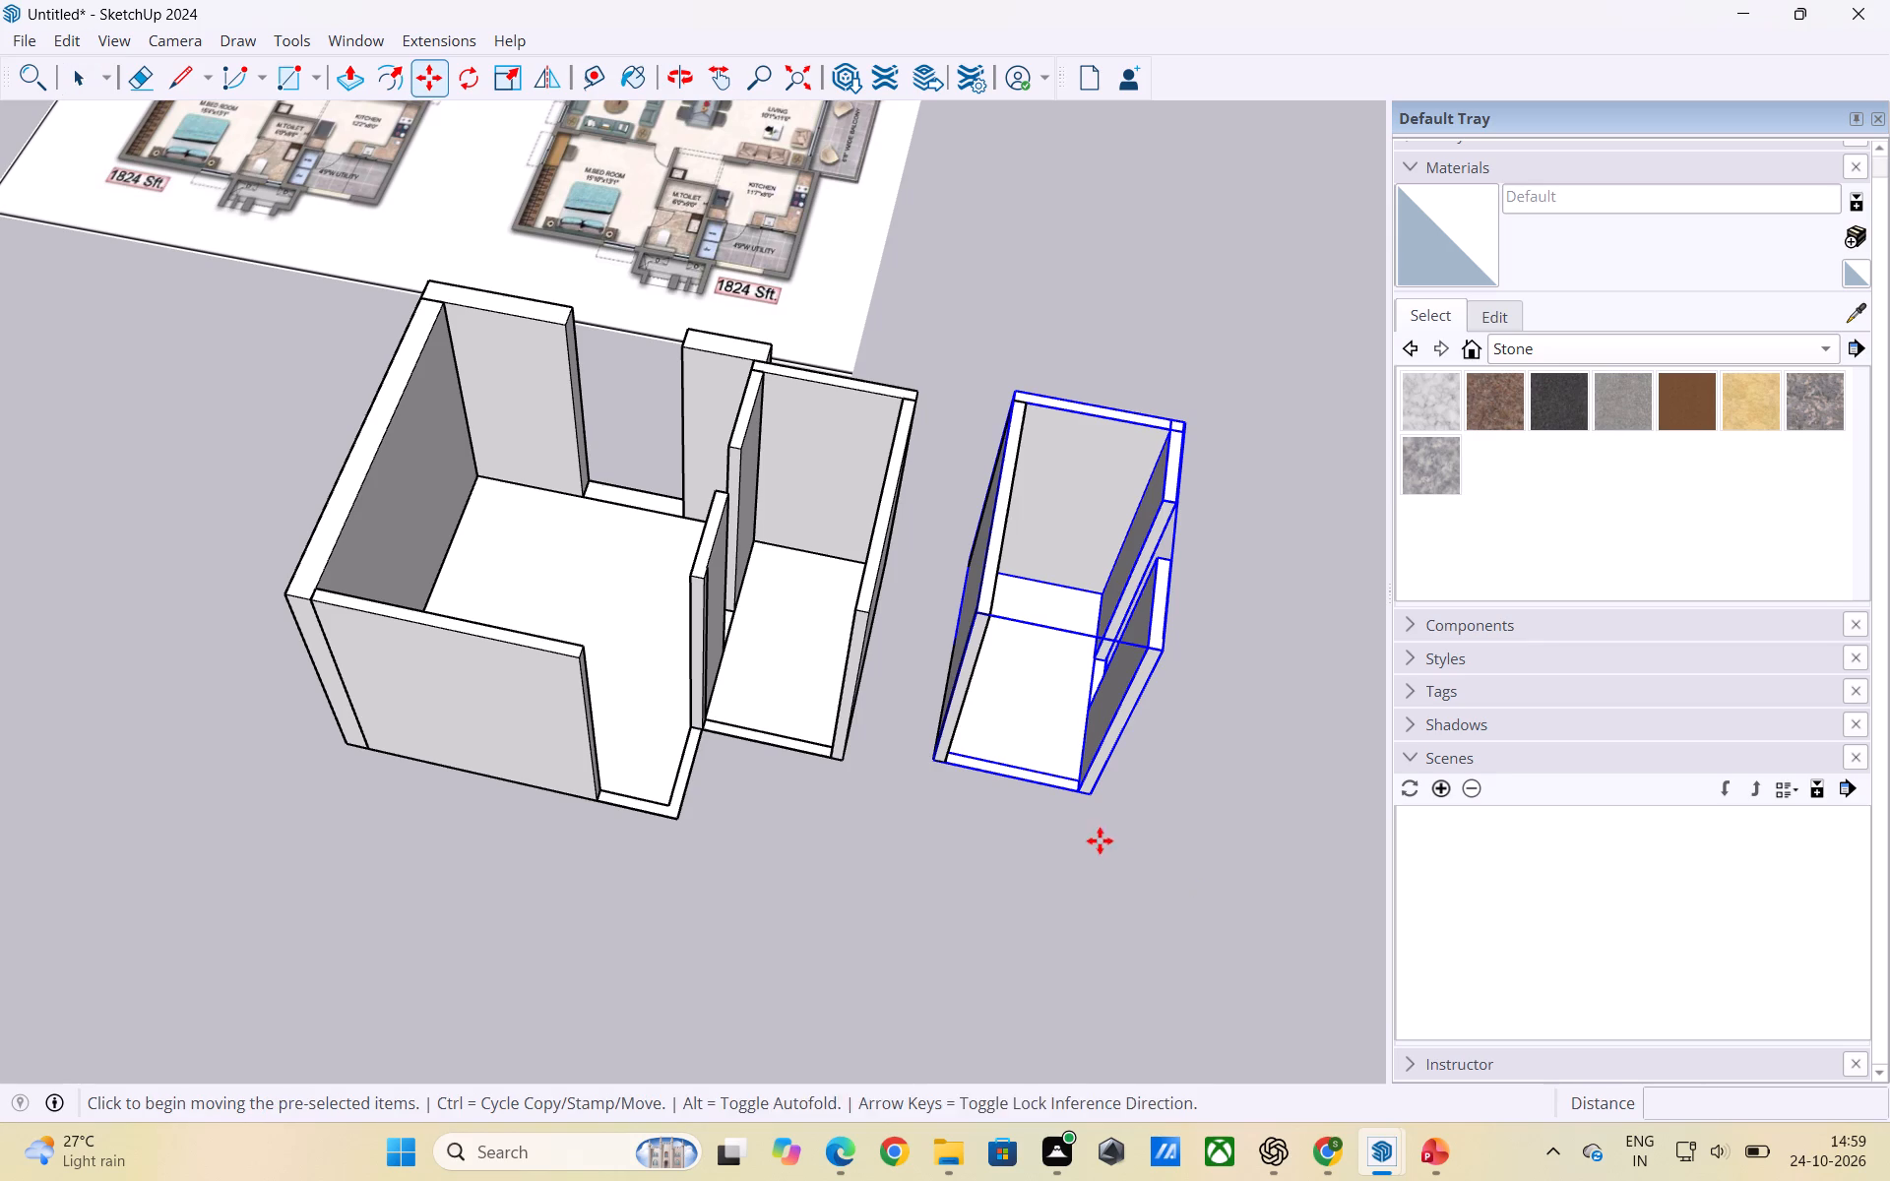
pyautogui.scroll(2, 934, 775)
pyautogui.click(926, 749)
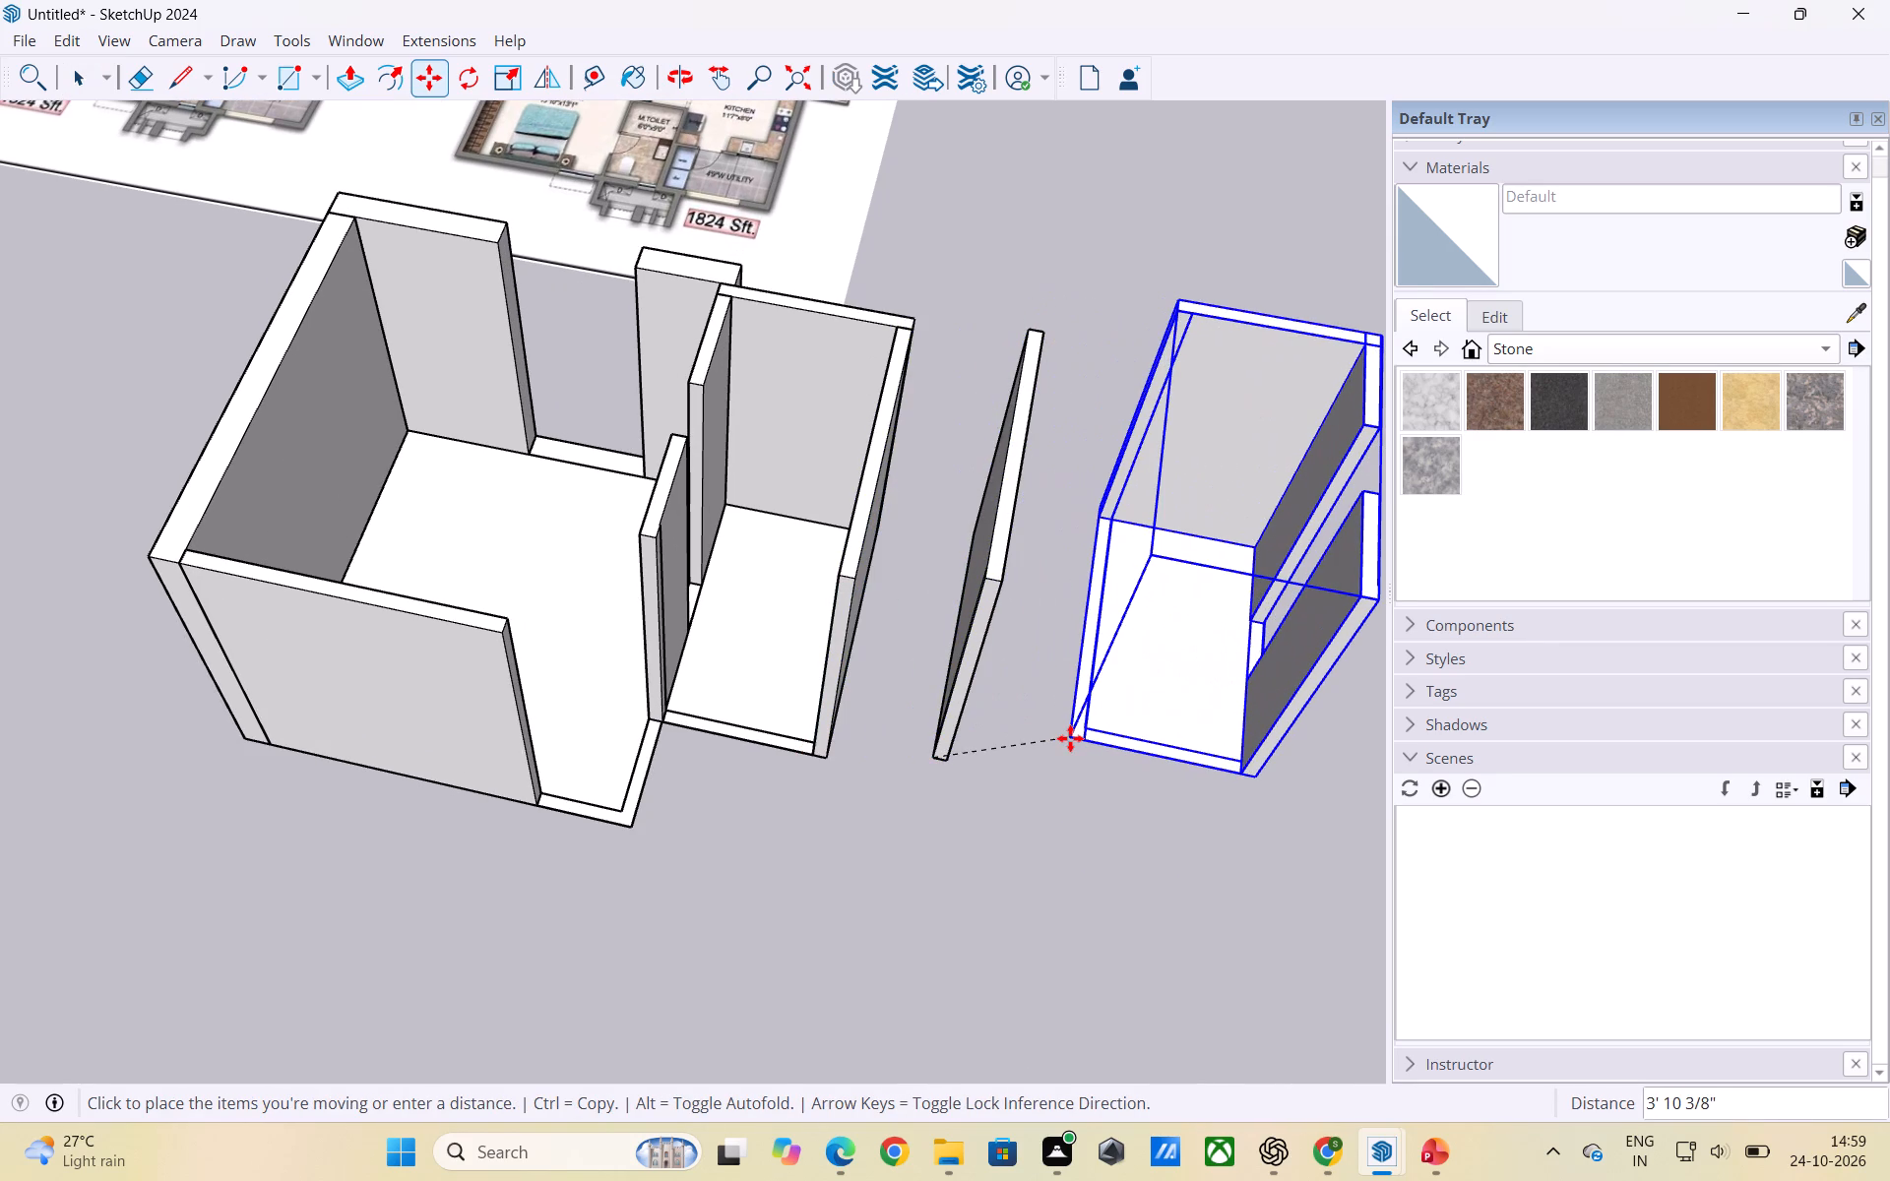
pyautogui.click(1070, 738)
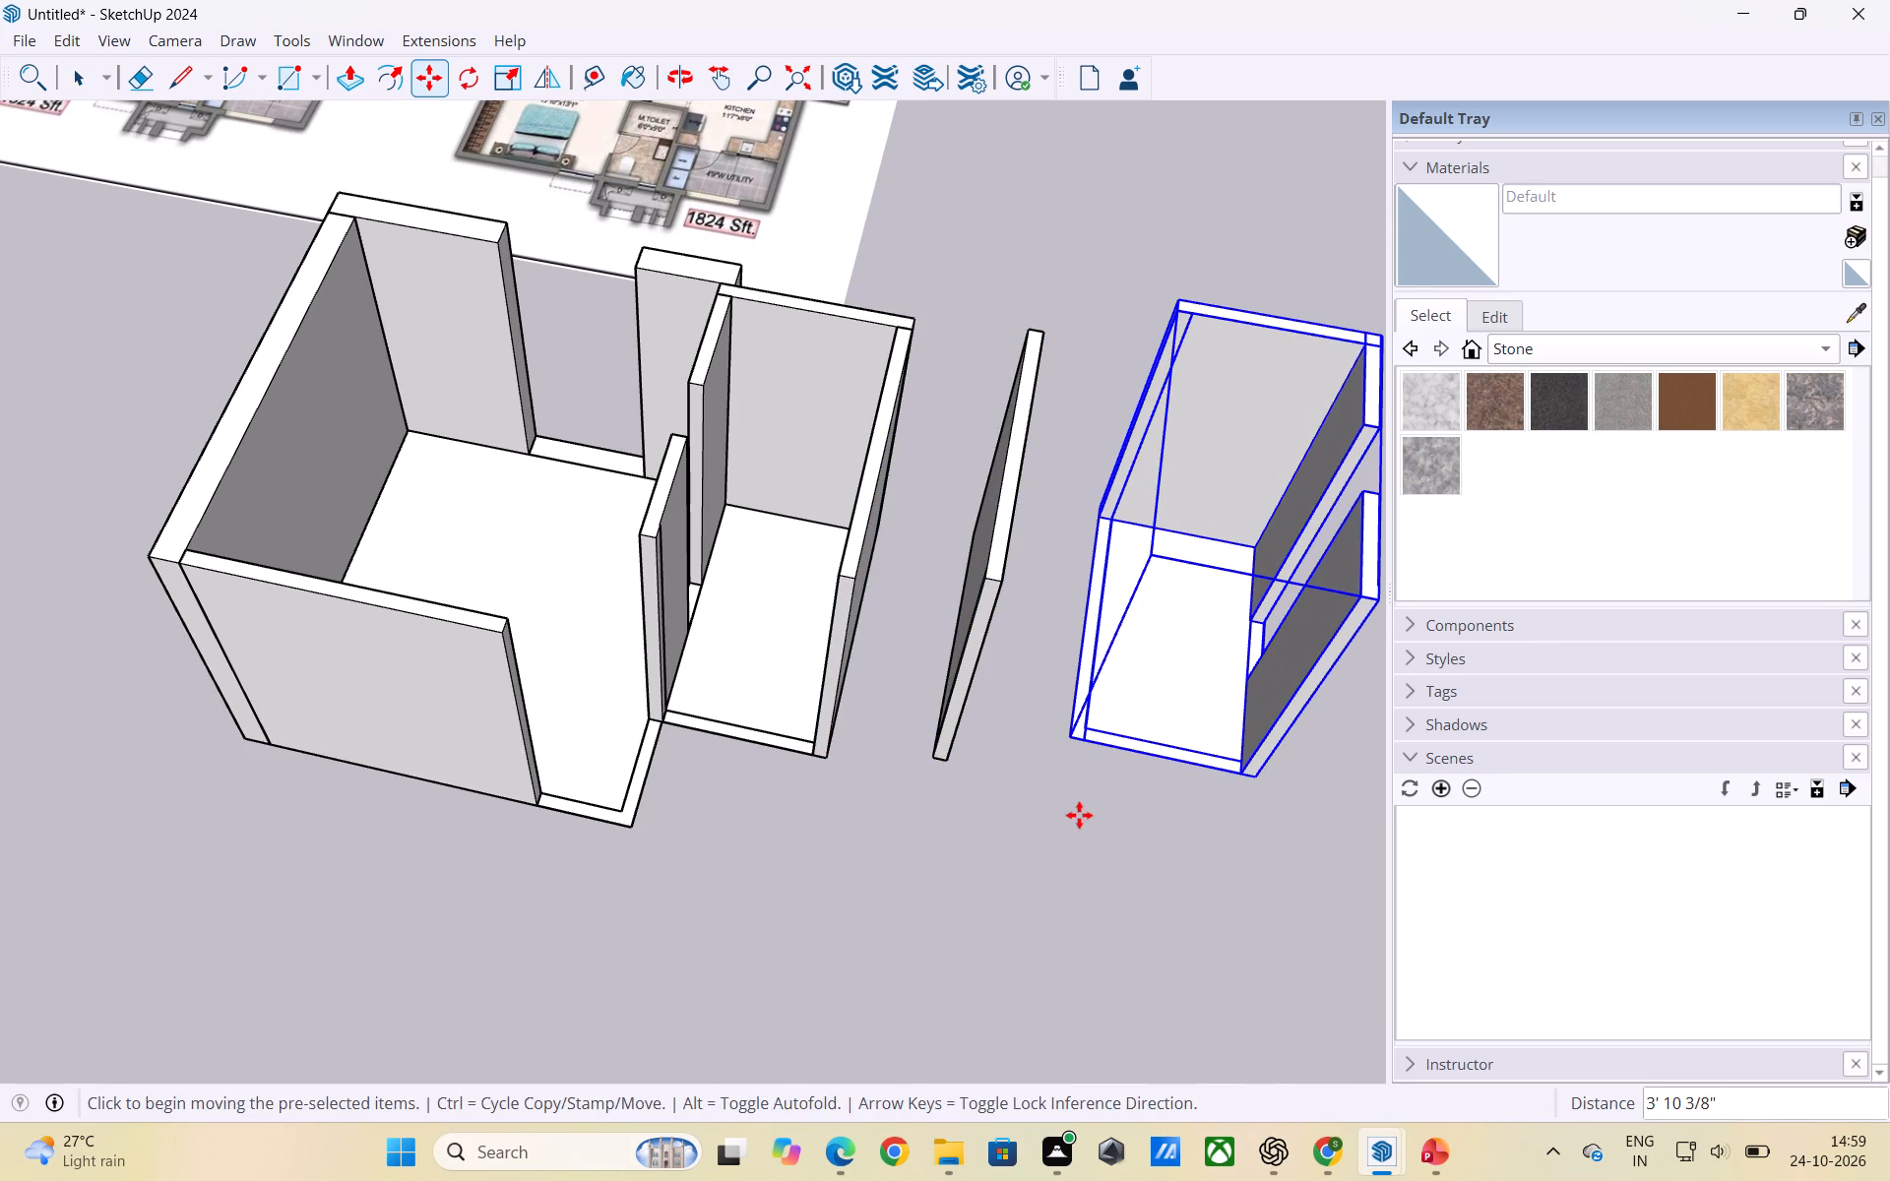
pyautogui.press('space')
pyautogui.click(1012, 831)
# Open the original smaller room and delete the stray long wall copy standing between the two rooms, and leave the editing.
pyautogui.click(984, 620)
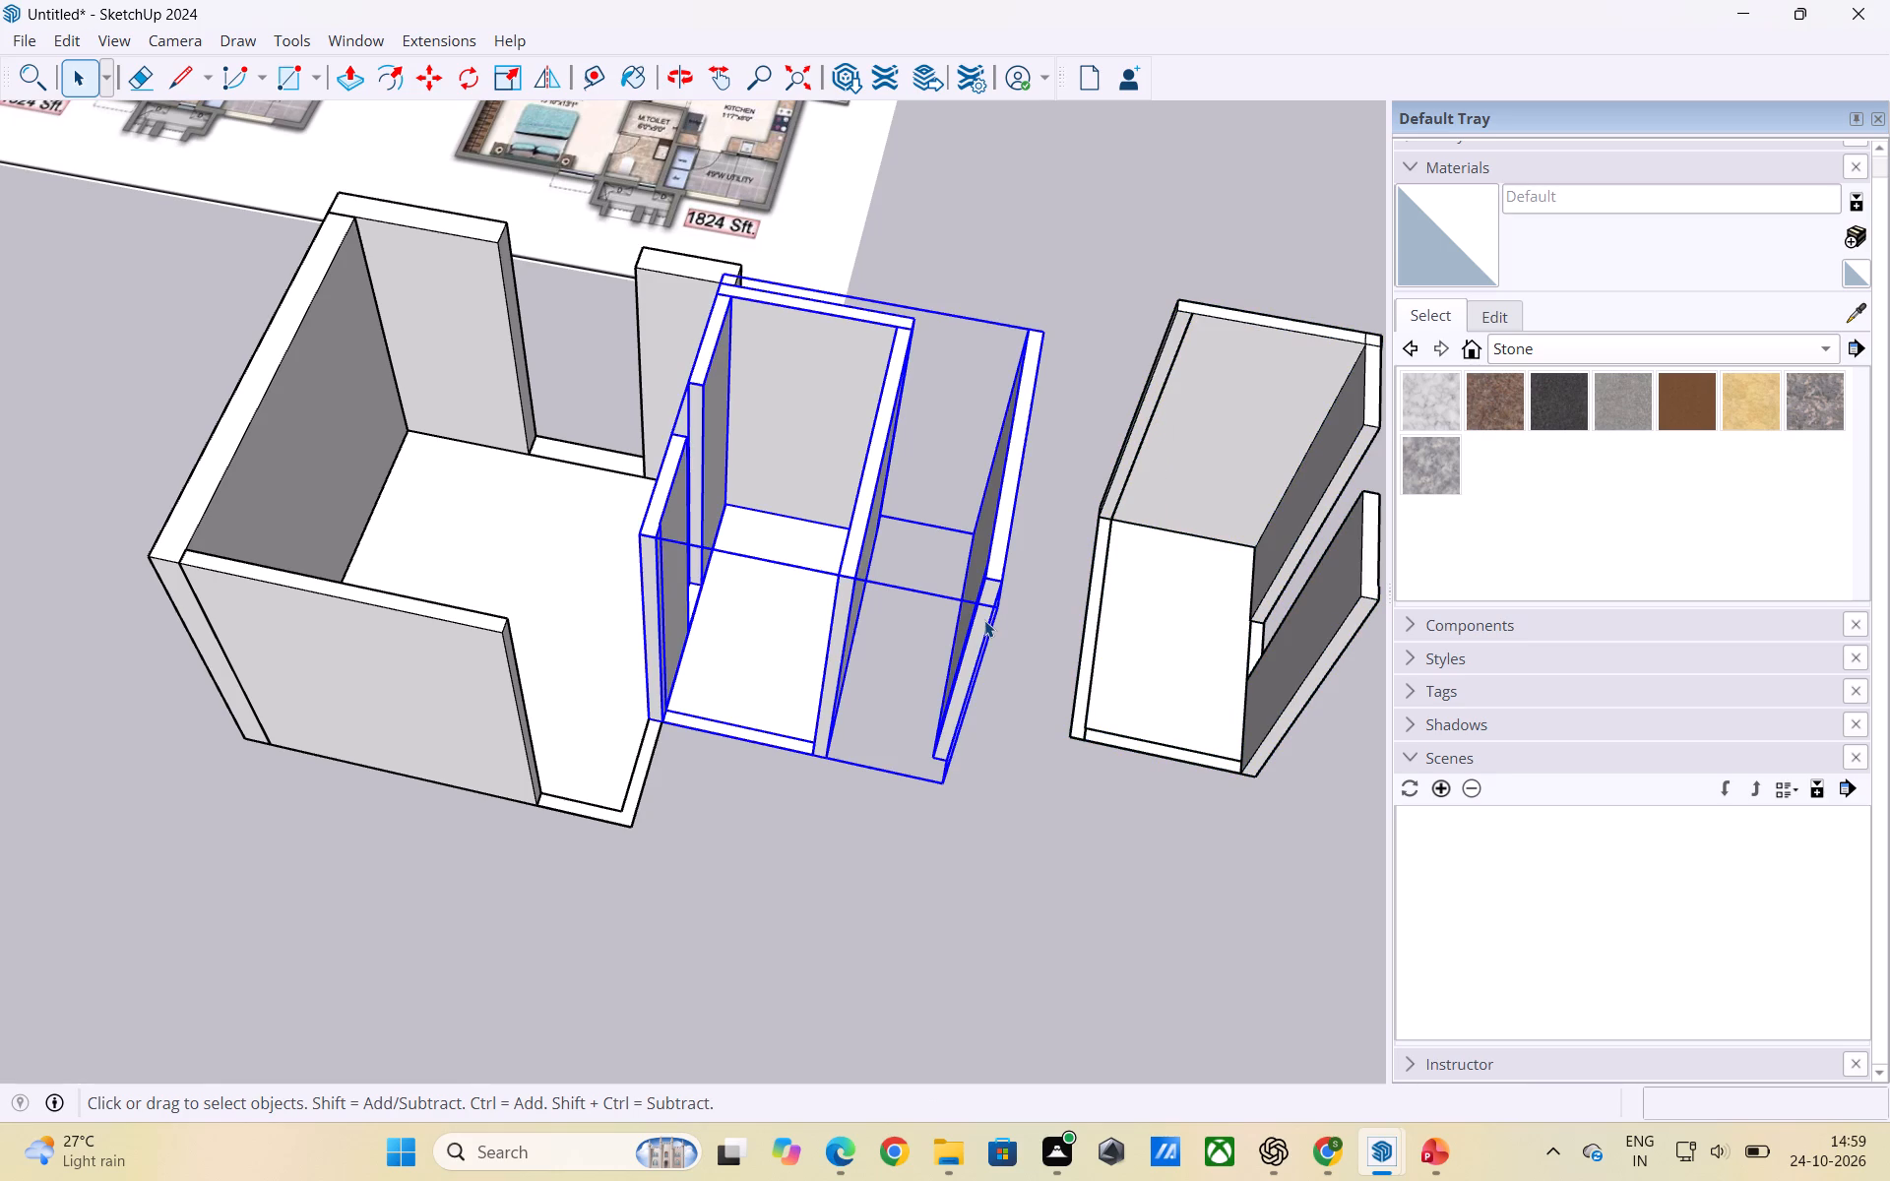
pyautogui.tripleClick(984, 620)
pyautogui.press('Delete')
pyautogui.click(961, 715)
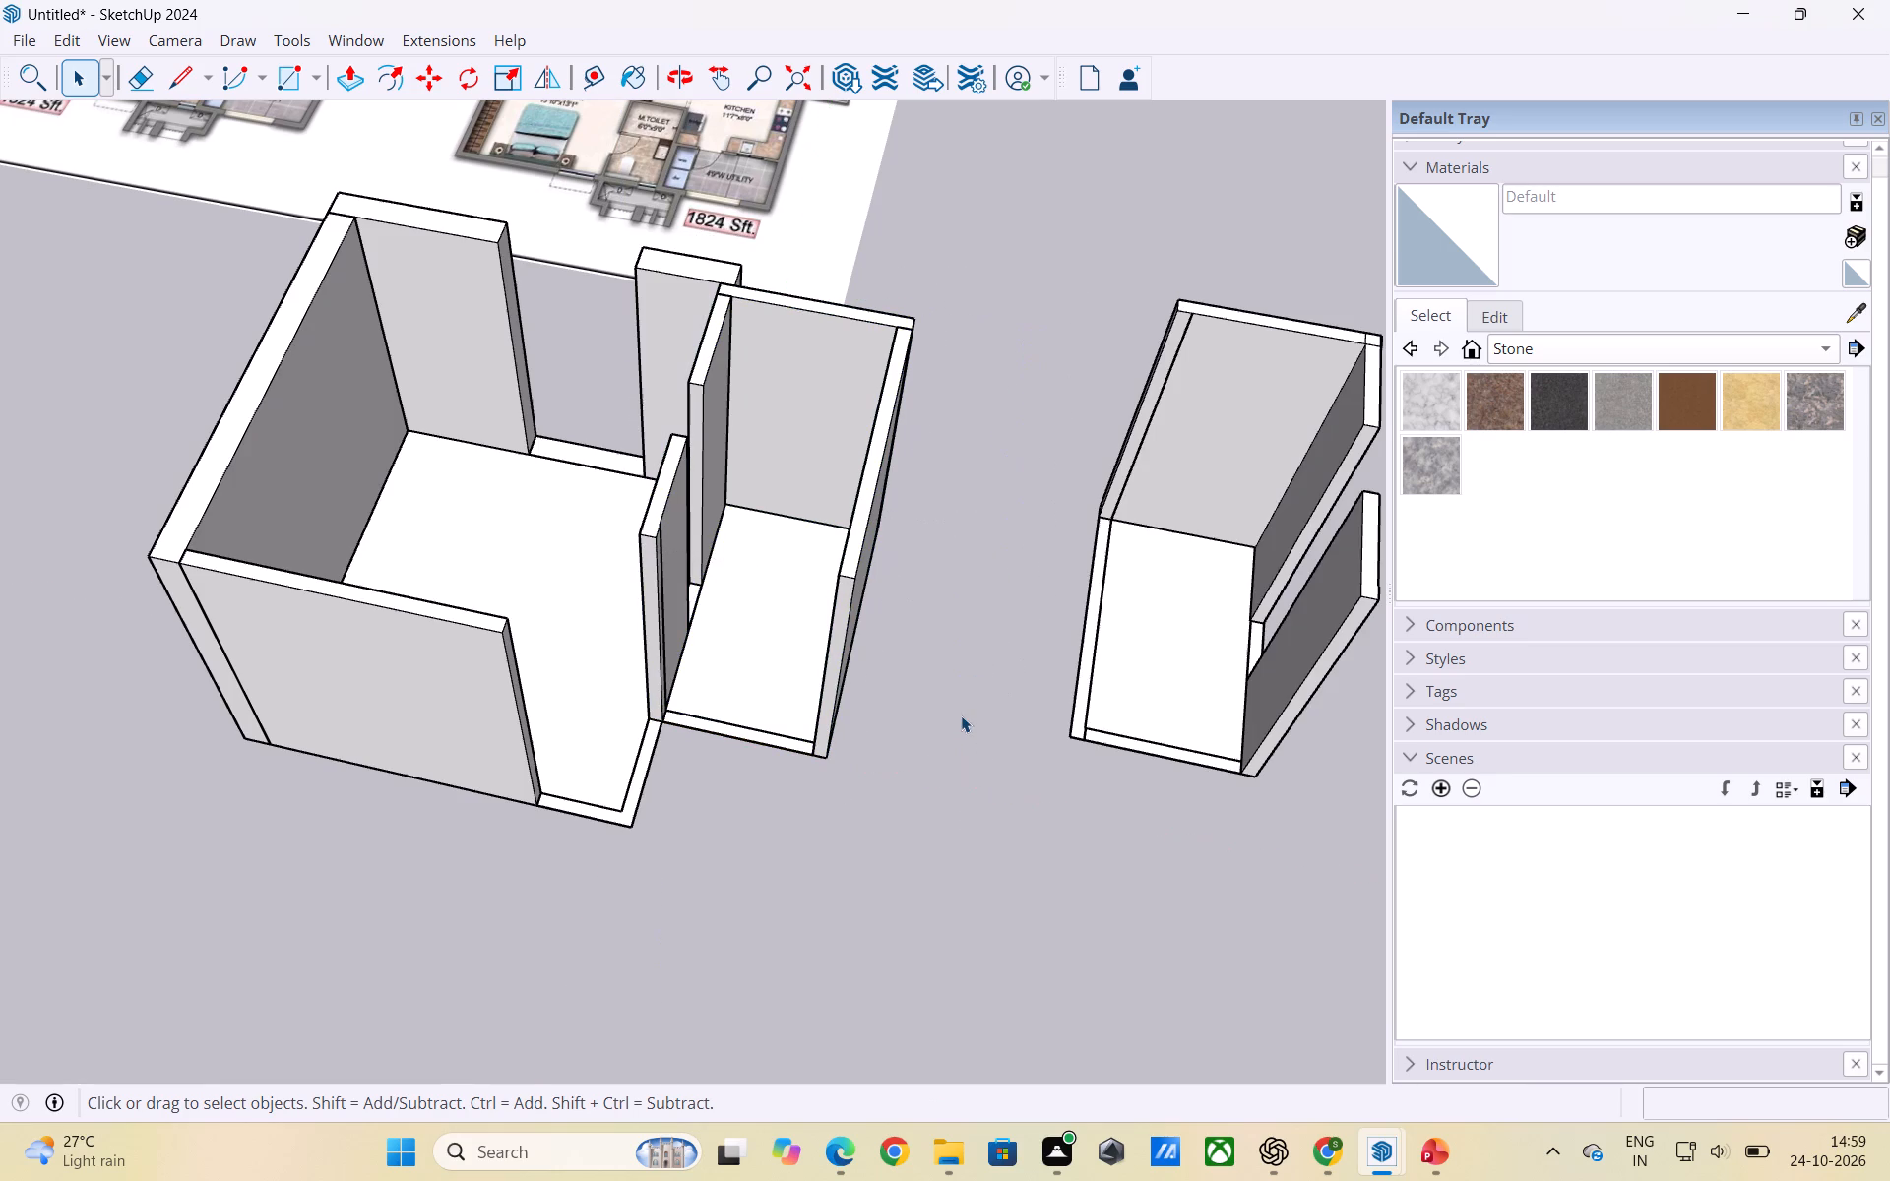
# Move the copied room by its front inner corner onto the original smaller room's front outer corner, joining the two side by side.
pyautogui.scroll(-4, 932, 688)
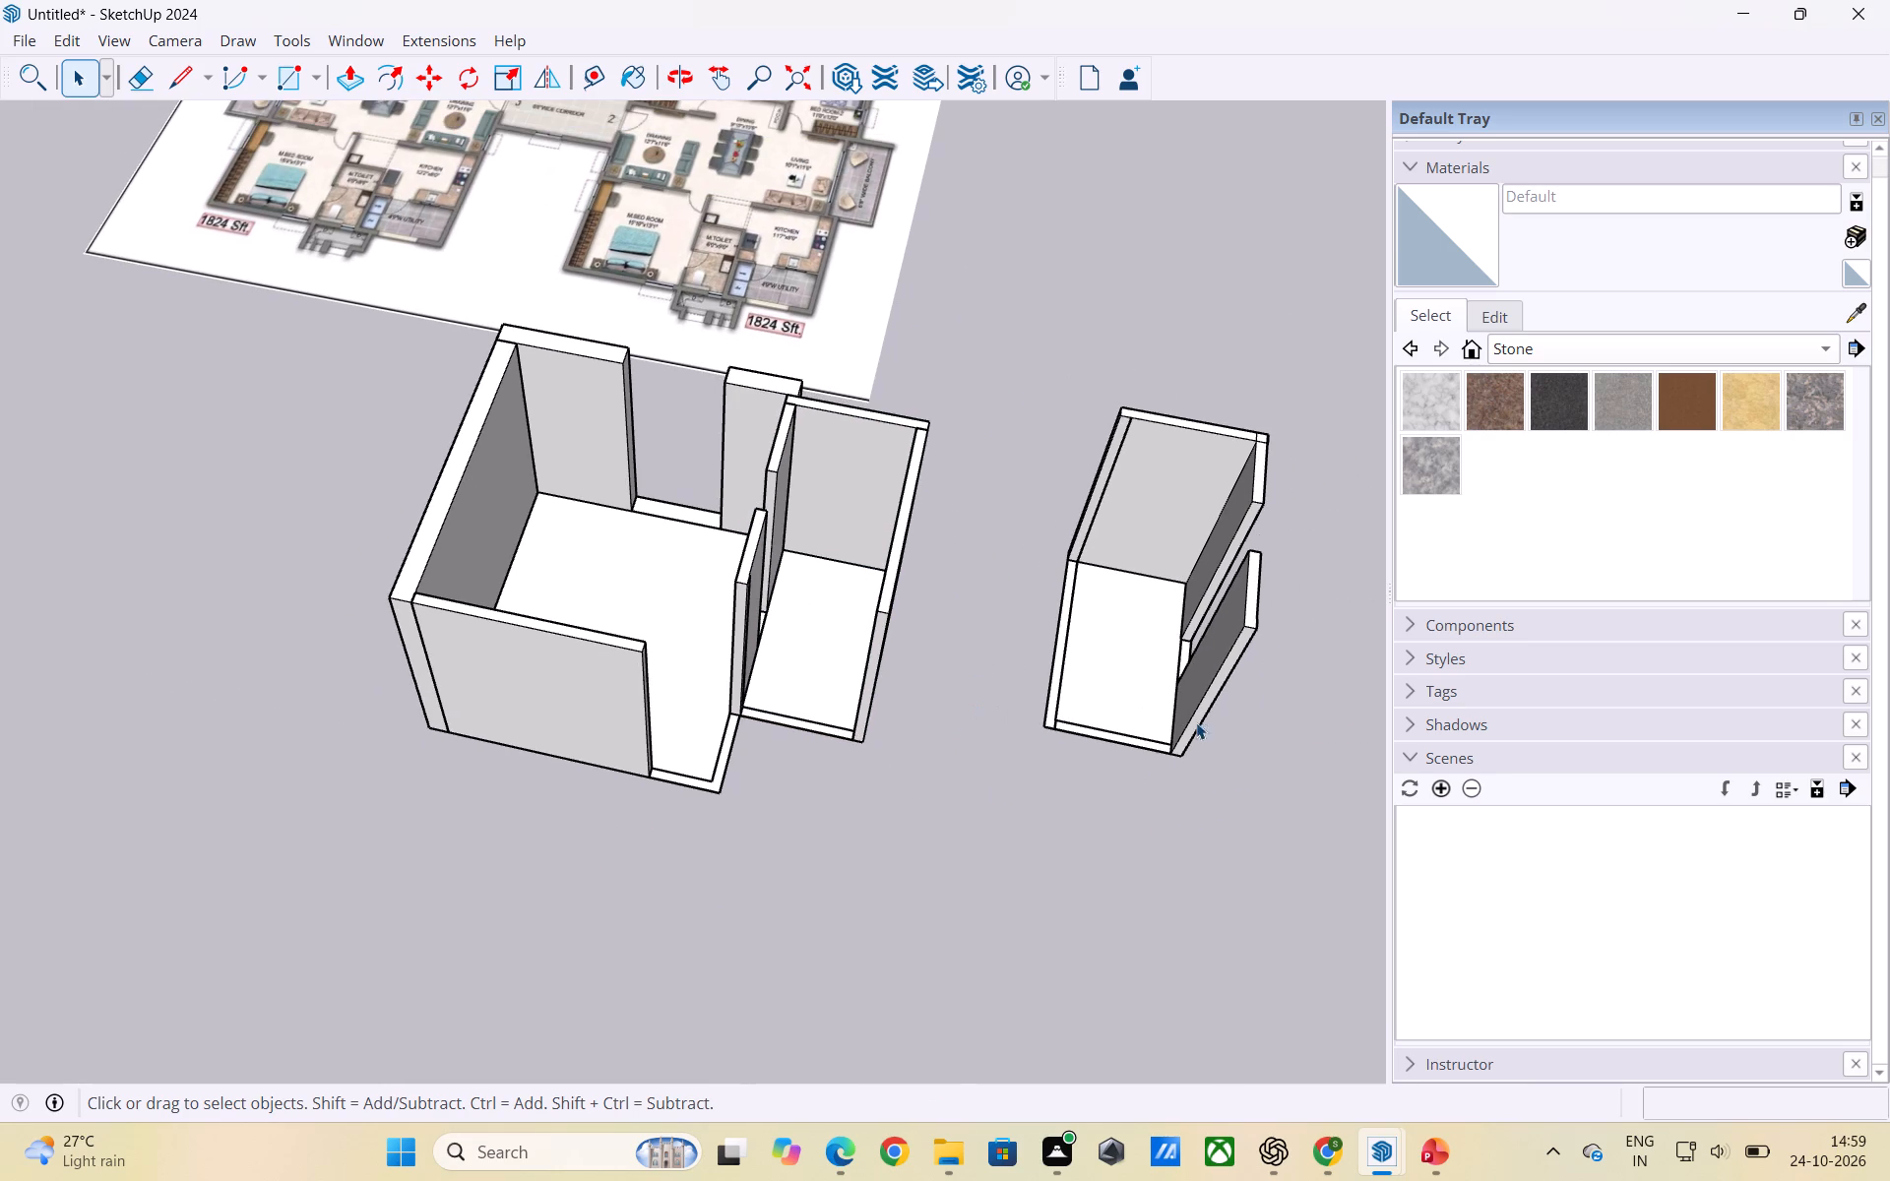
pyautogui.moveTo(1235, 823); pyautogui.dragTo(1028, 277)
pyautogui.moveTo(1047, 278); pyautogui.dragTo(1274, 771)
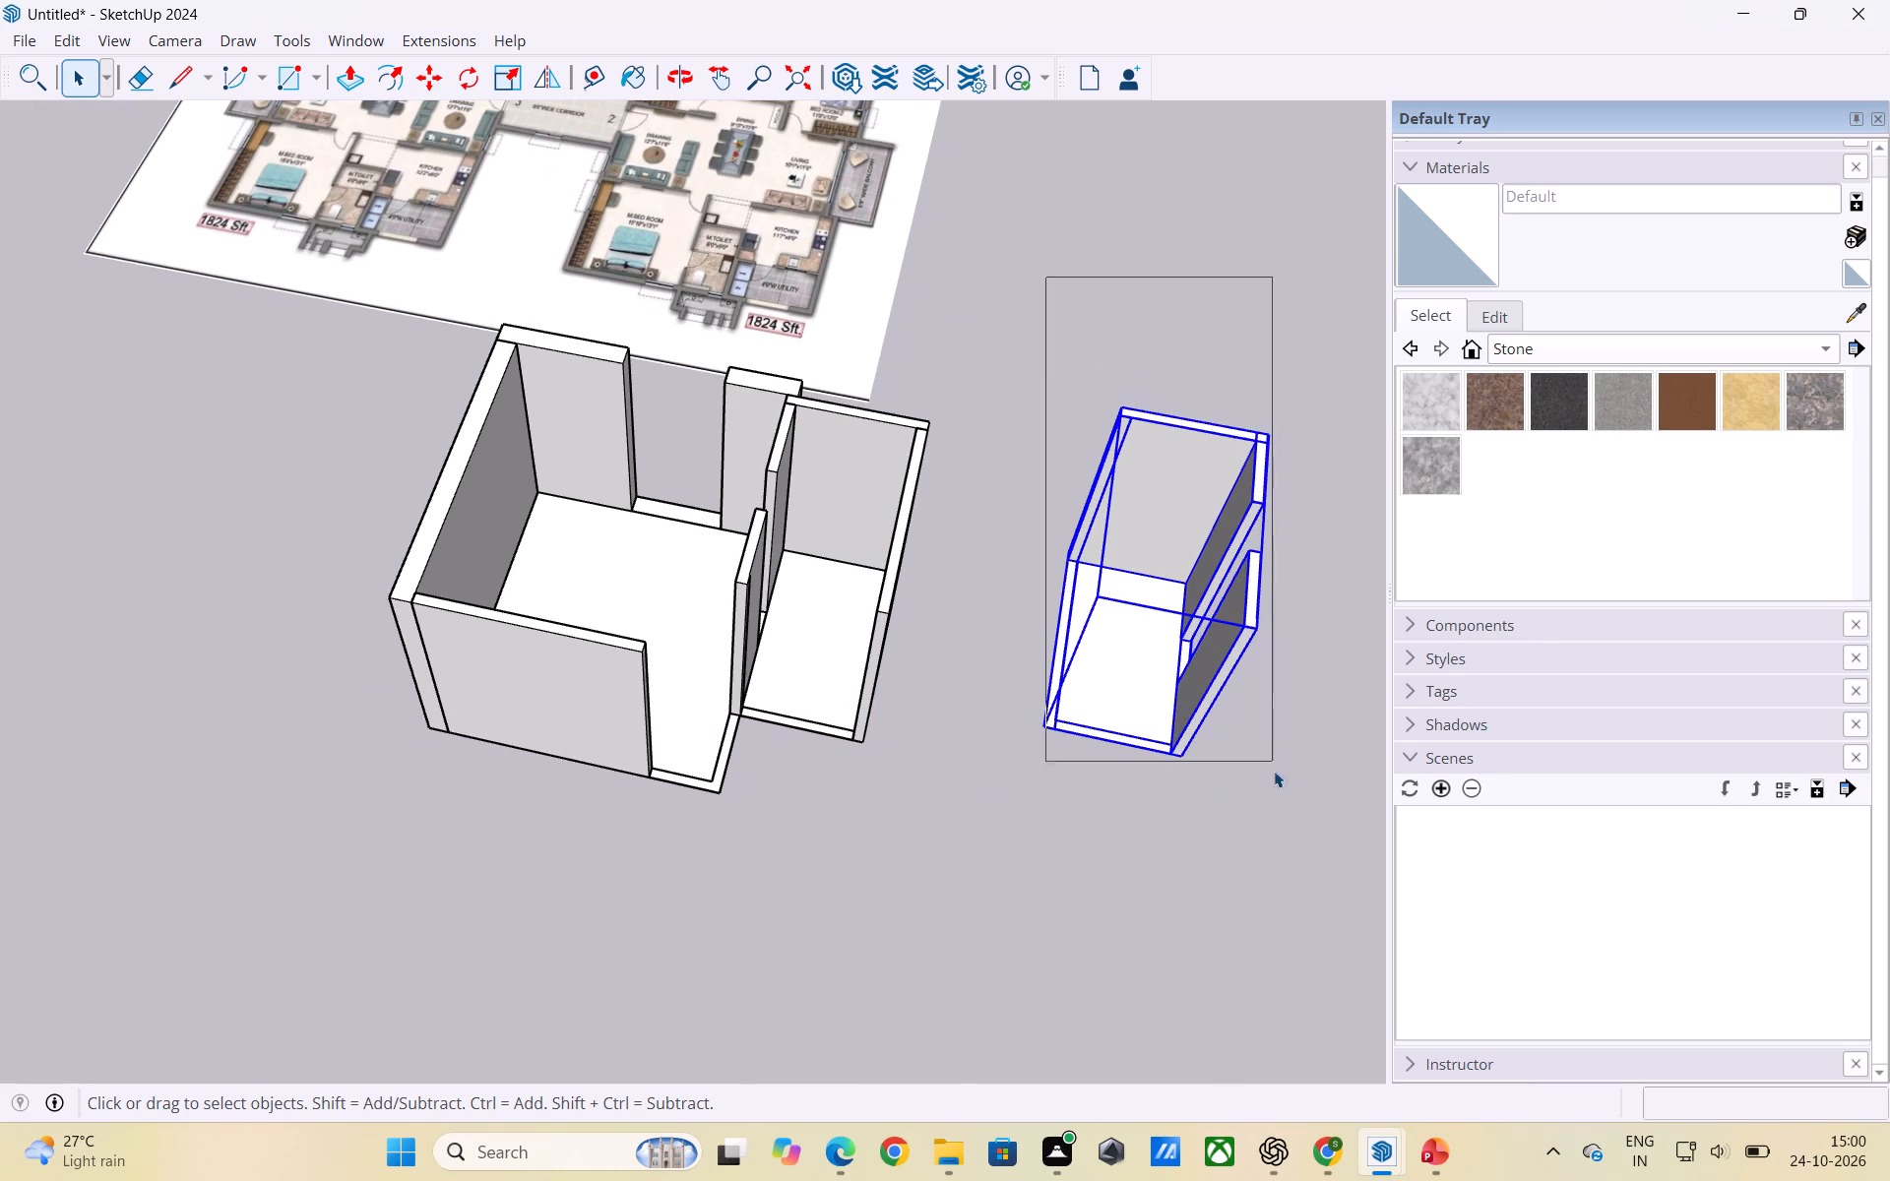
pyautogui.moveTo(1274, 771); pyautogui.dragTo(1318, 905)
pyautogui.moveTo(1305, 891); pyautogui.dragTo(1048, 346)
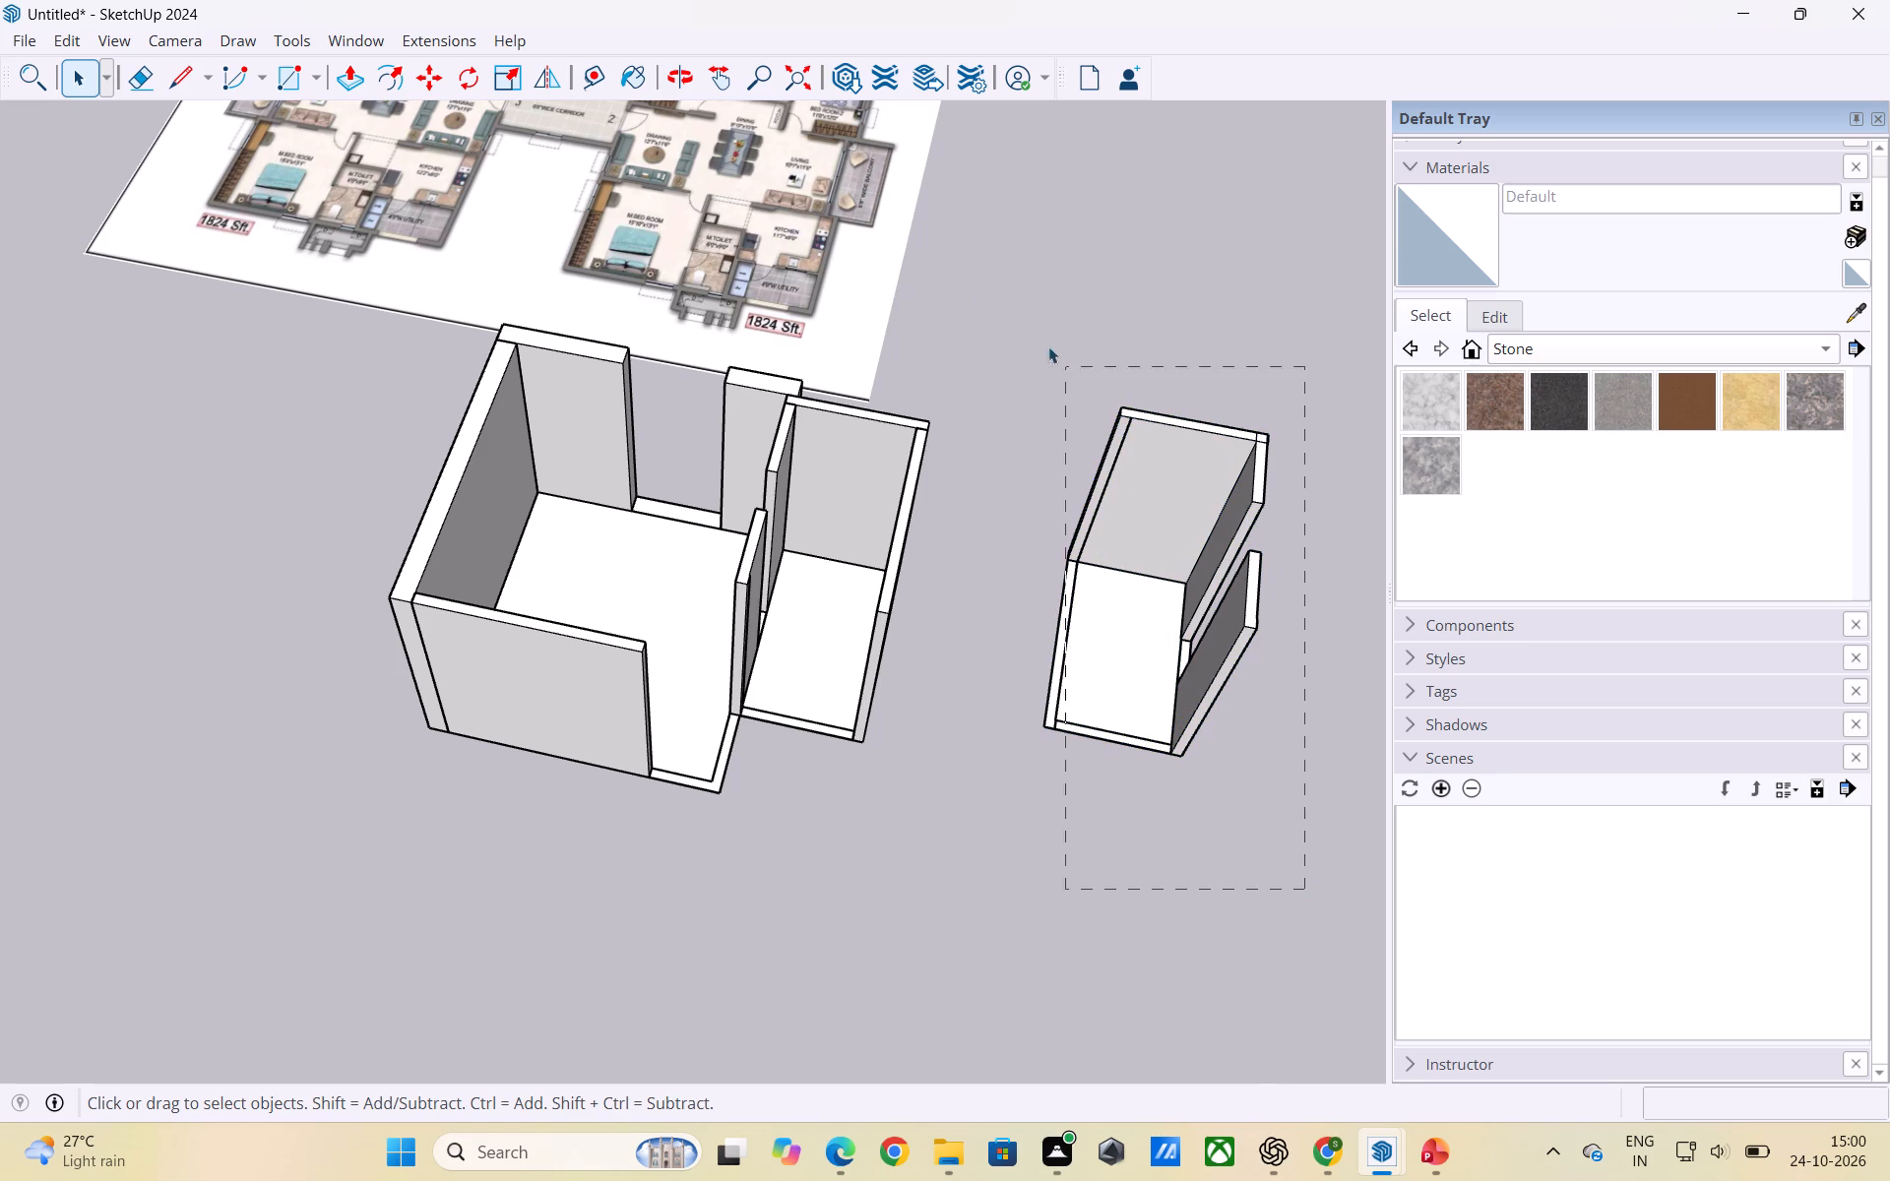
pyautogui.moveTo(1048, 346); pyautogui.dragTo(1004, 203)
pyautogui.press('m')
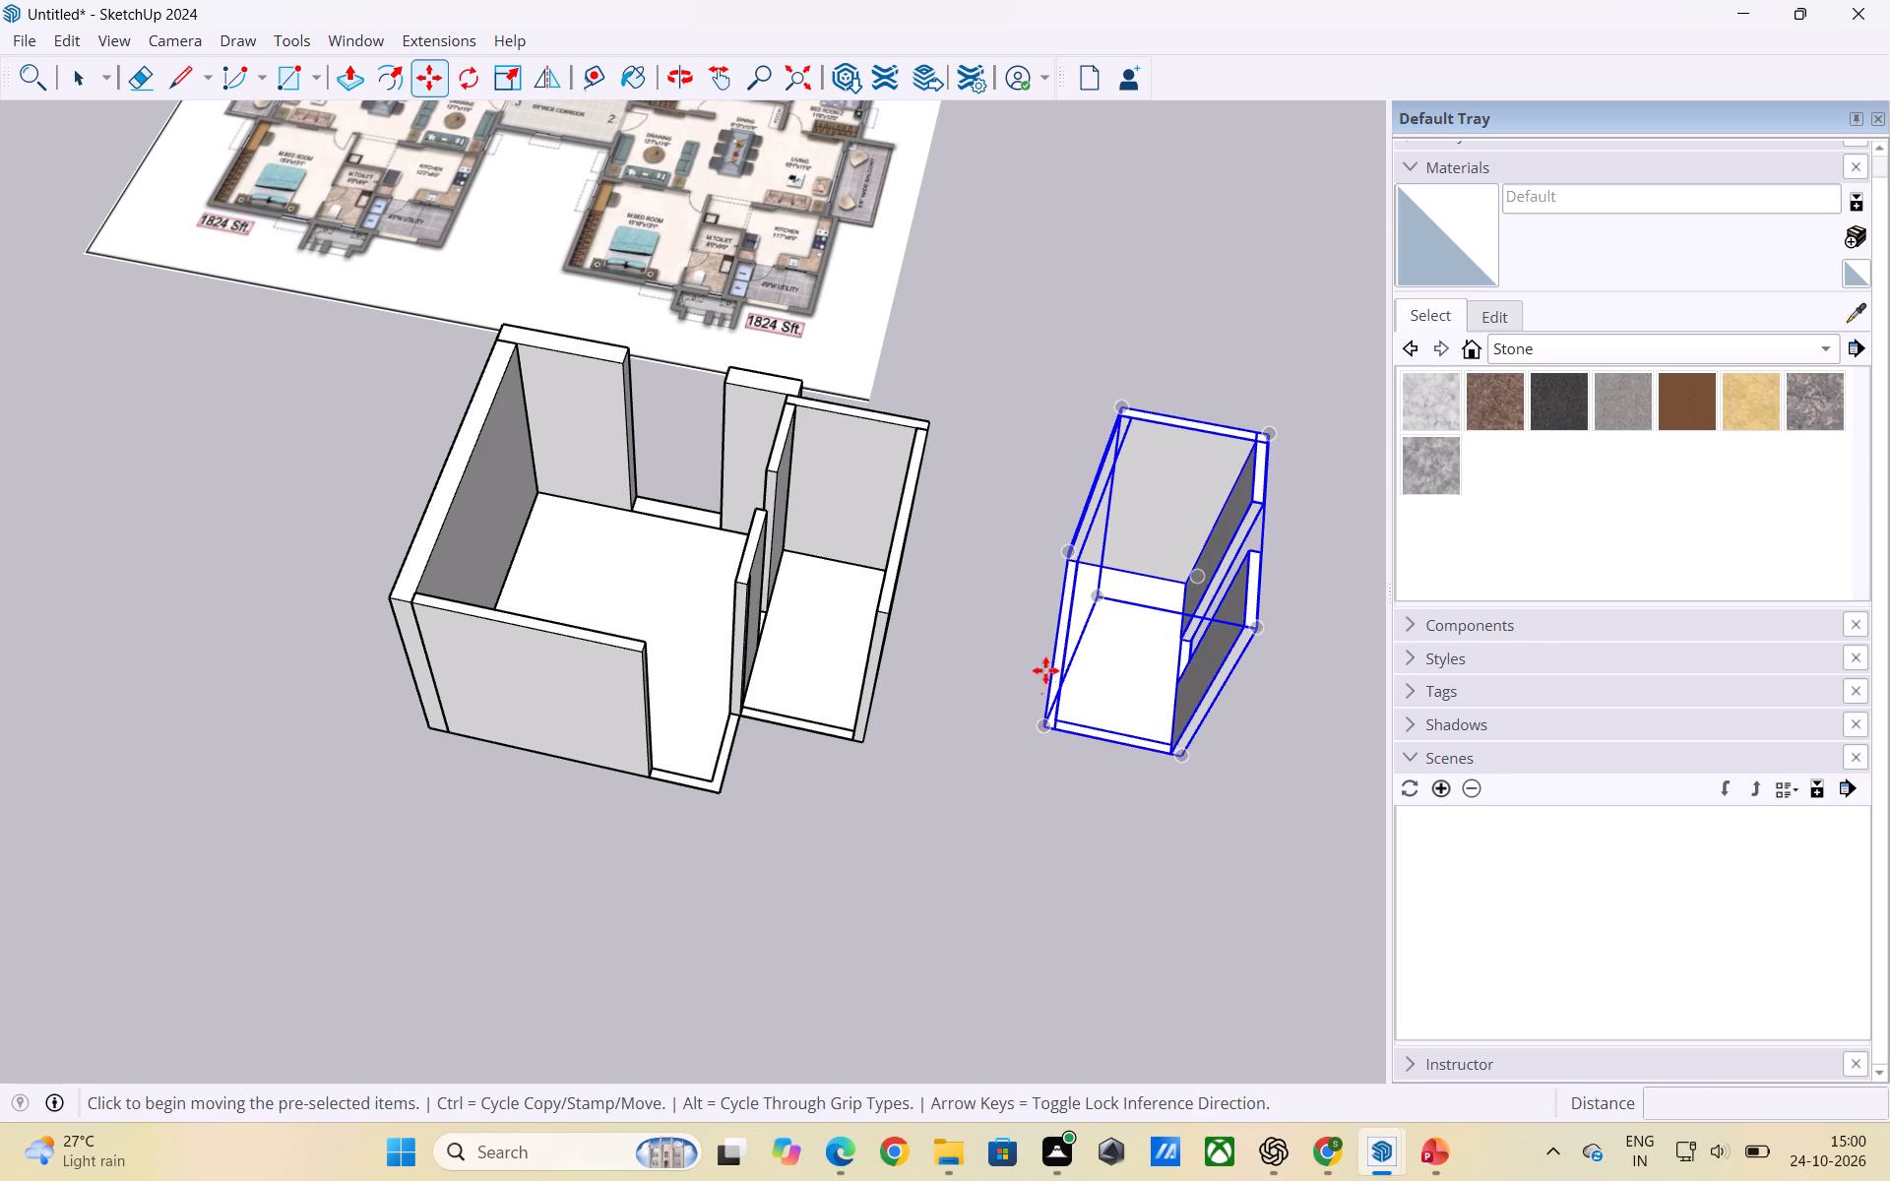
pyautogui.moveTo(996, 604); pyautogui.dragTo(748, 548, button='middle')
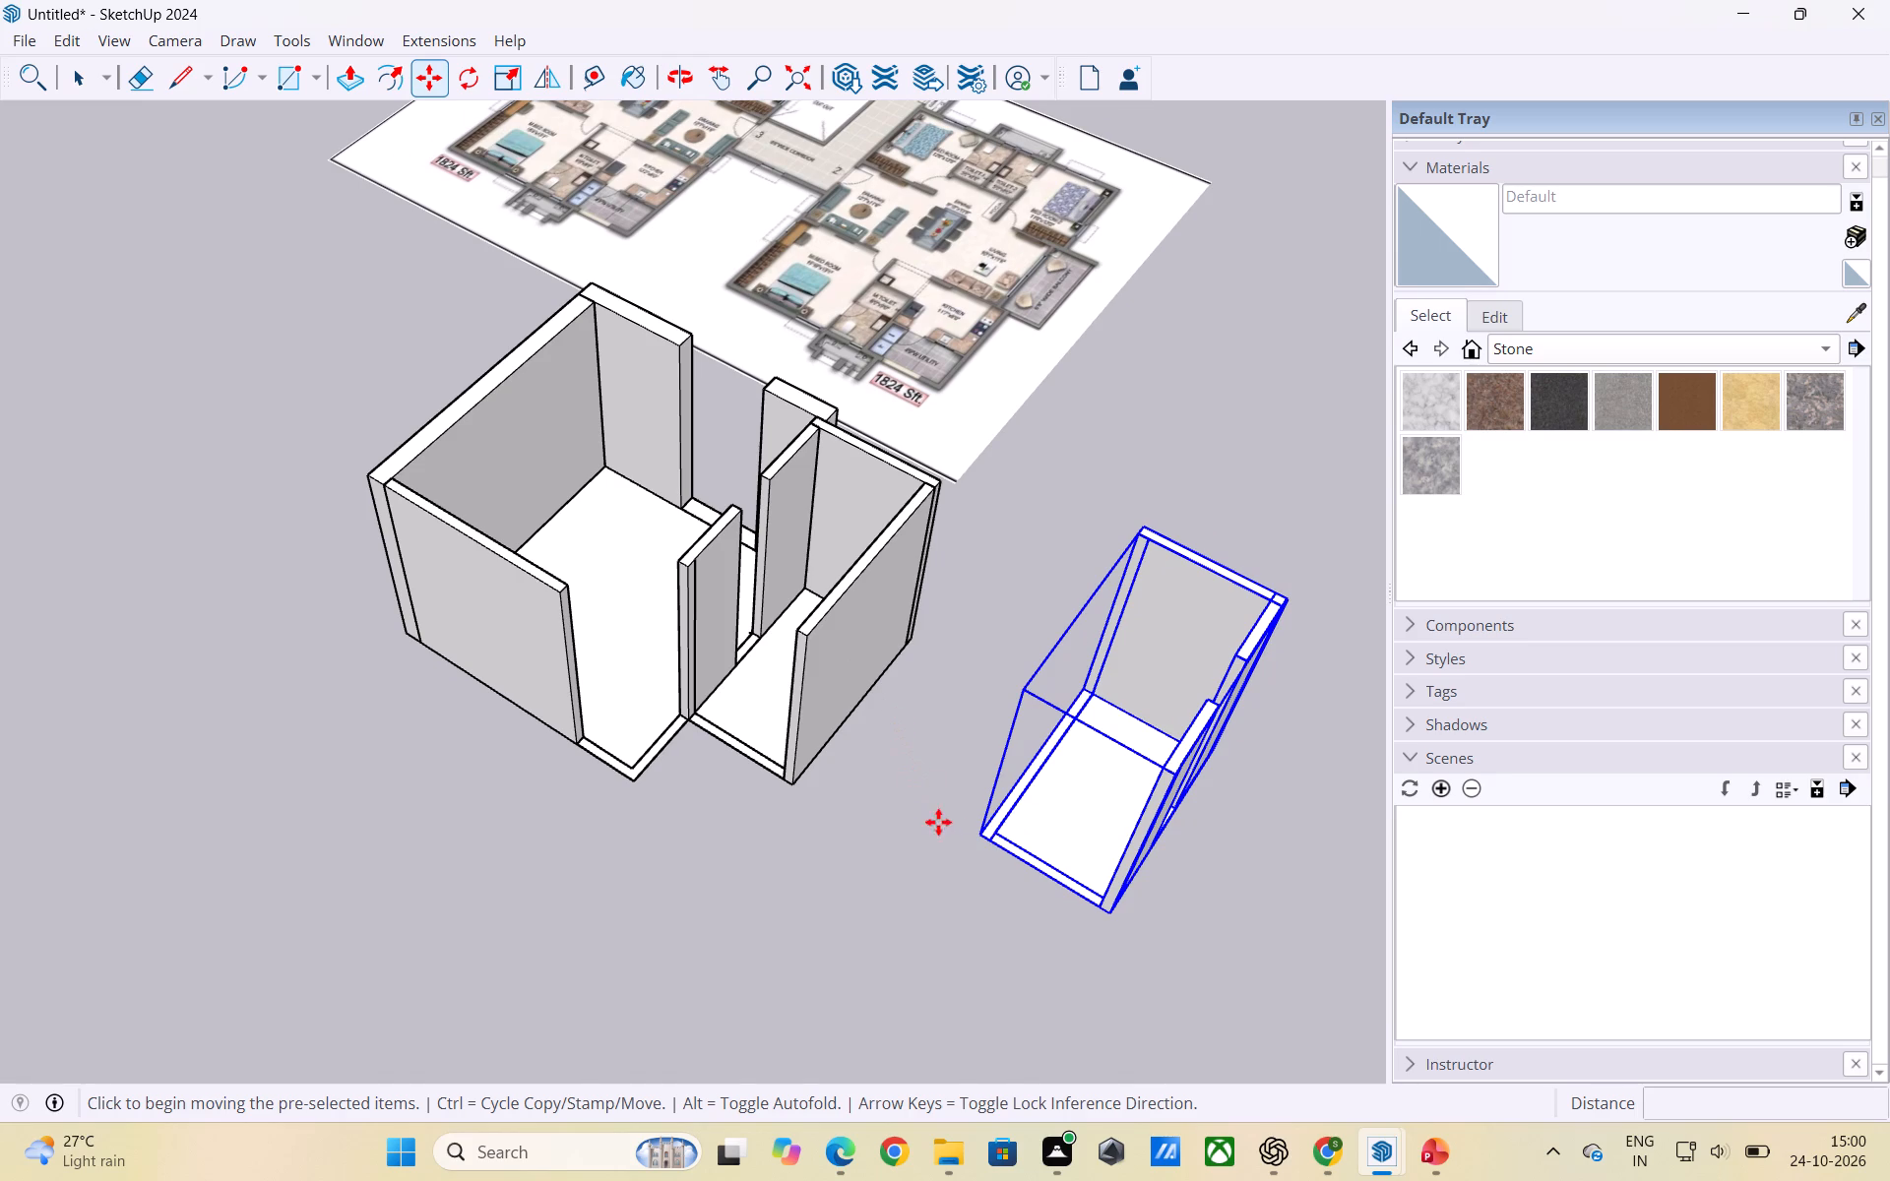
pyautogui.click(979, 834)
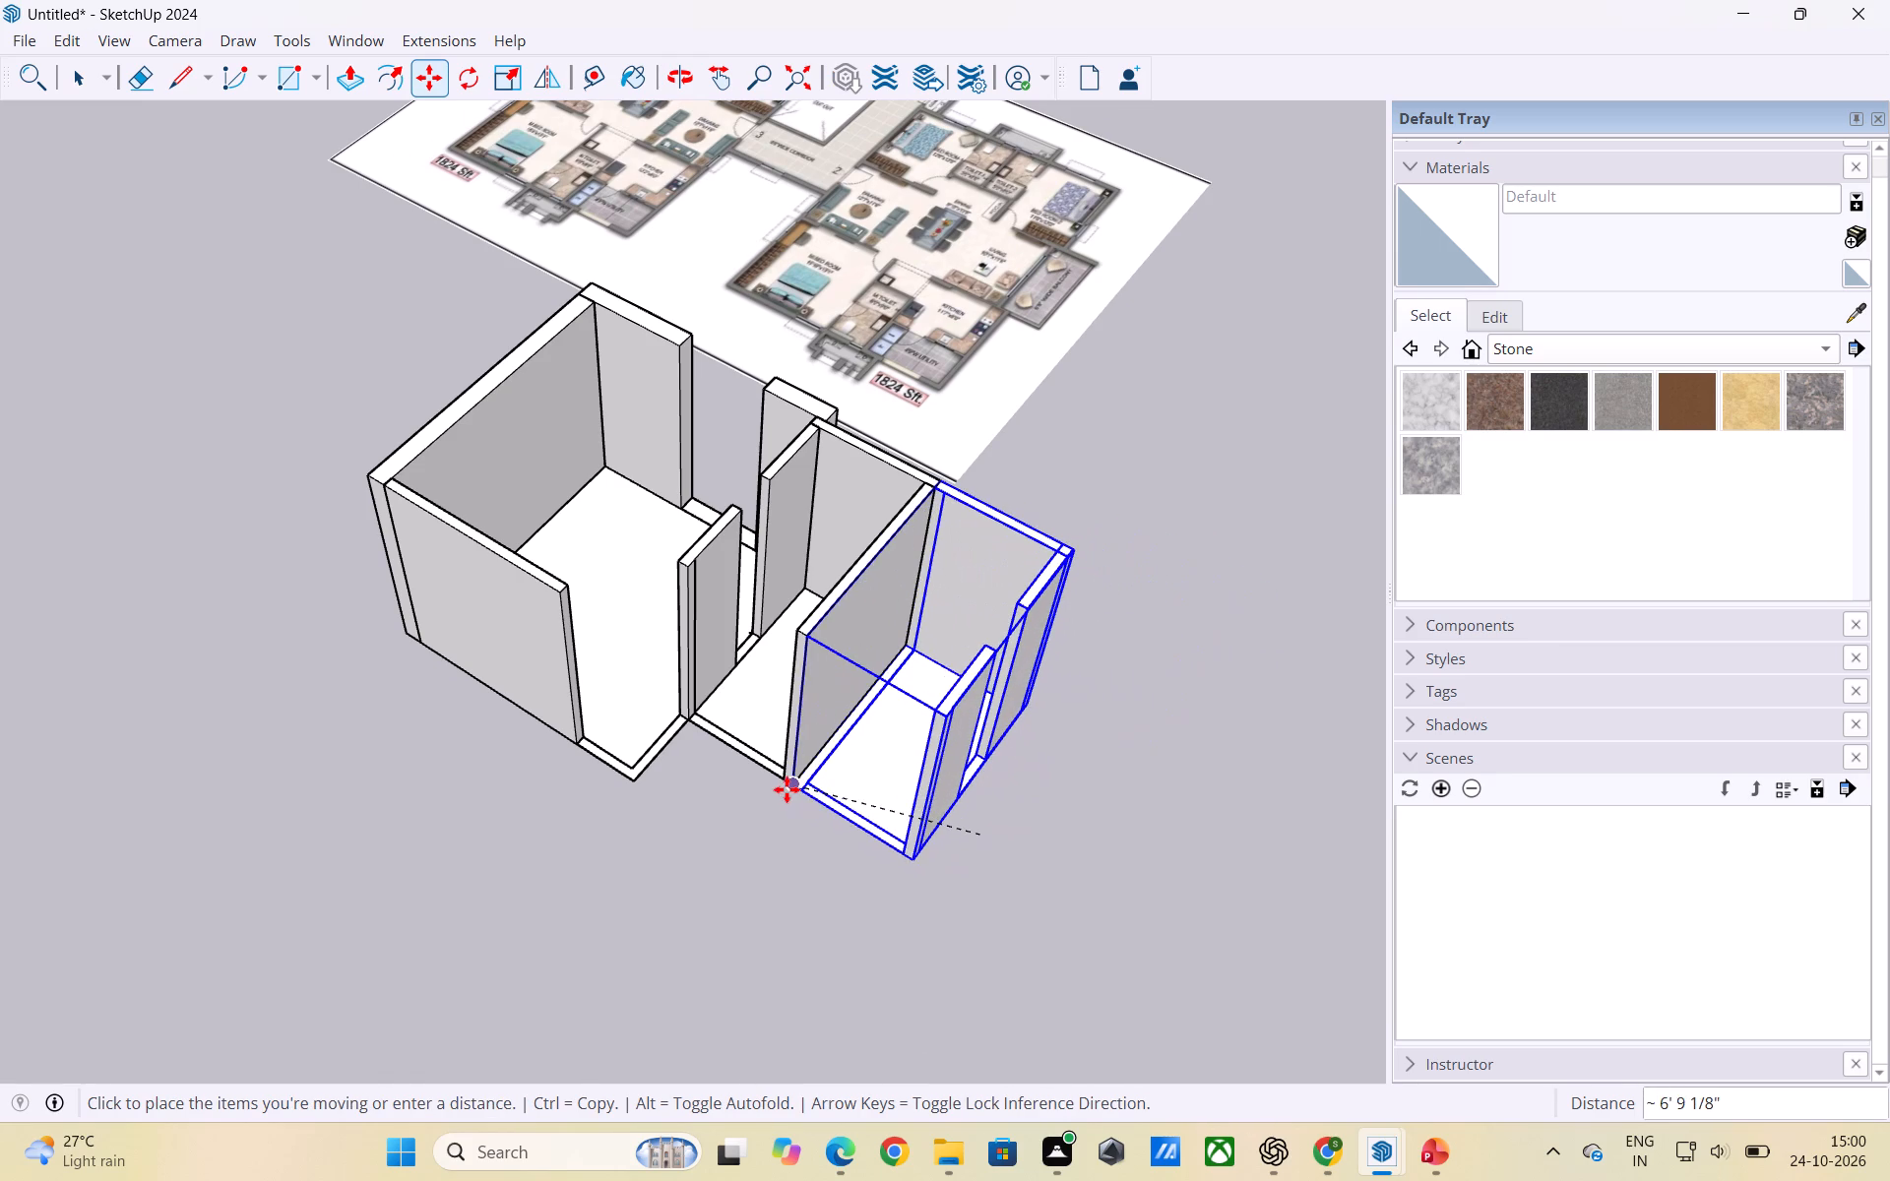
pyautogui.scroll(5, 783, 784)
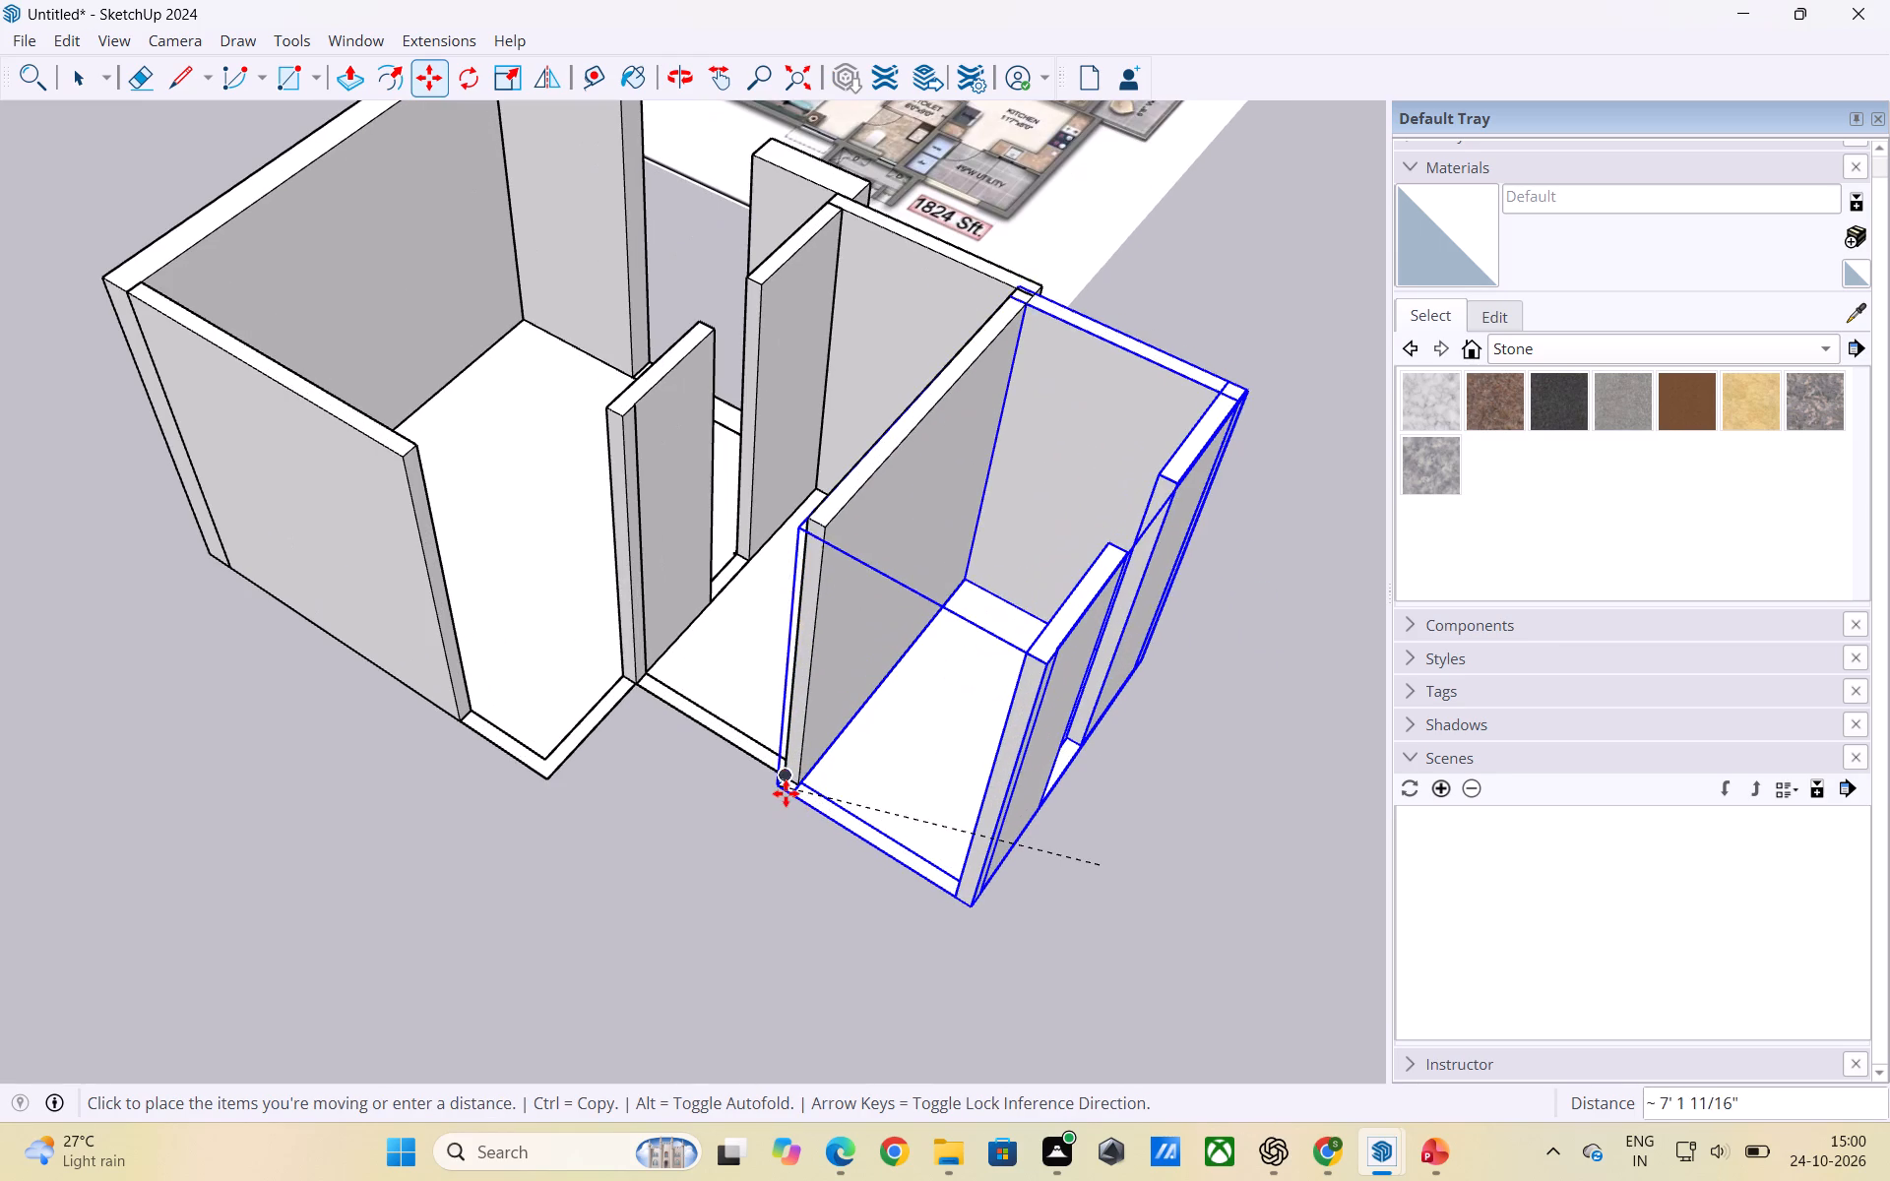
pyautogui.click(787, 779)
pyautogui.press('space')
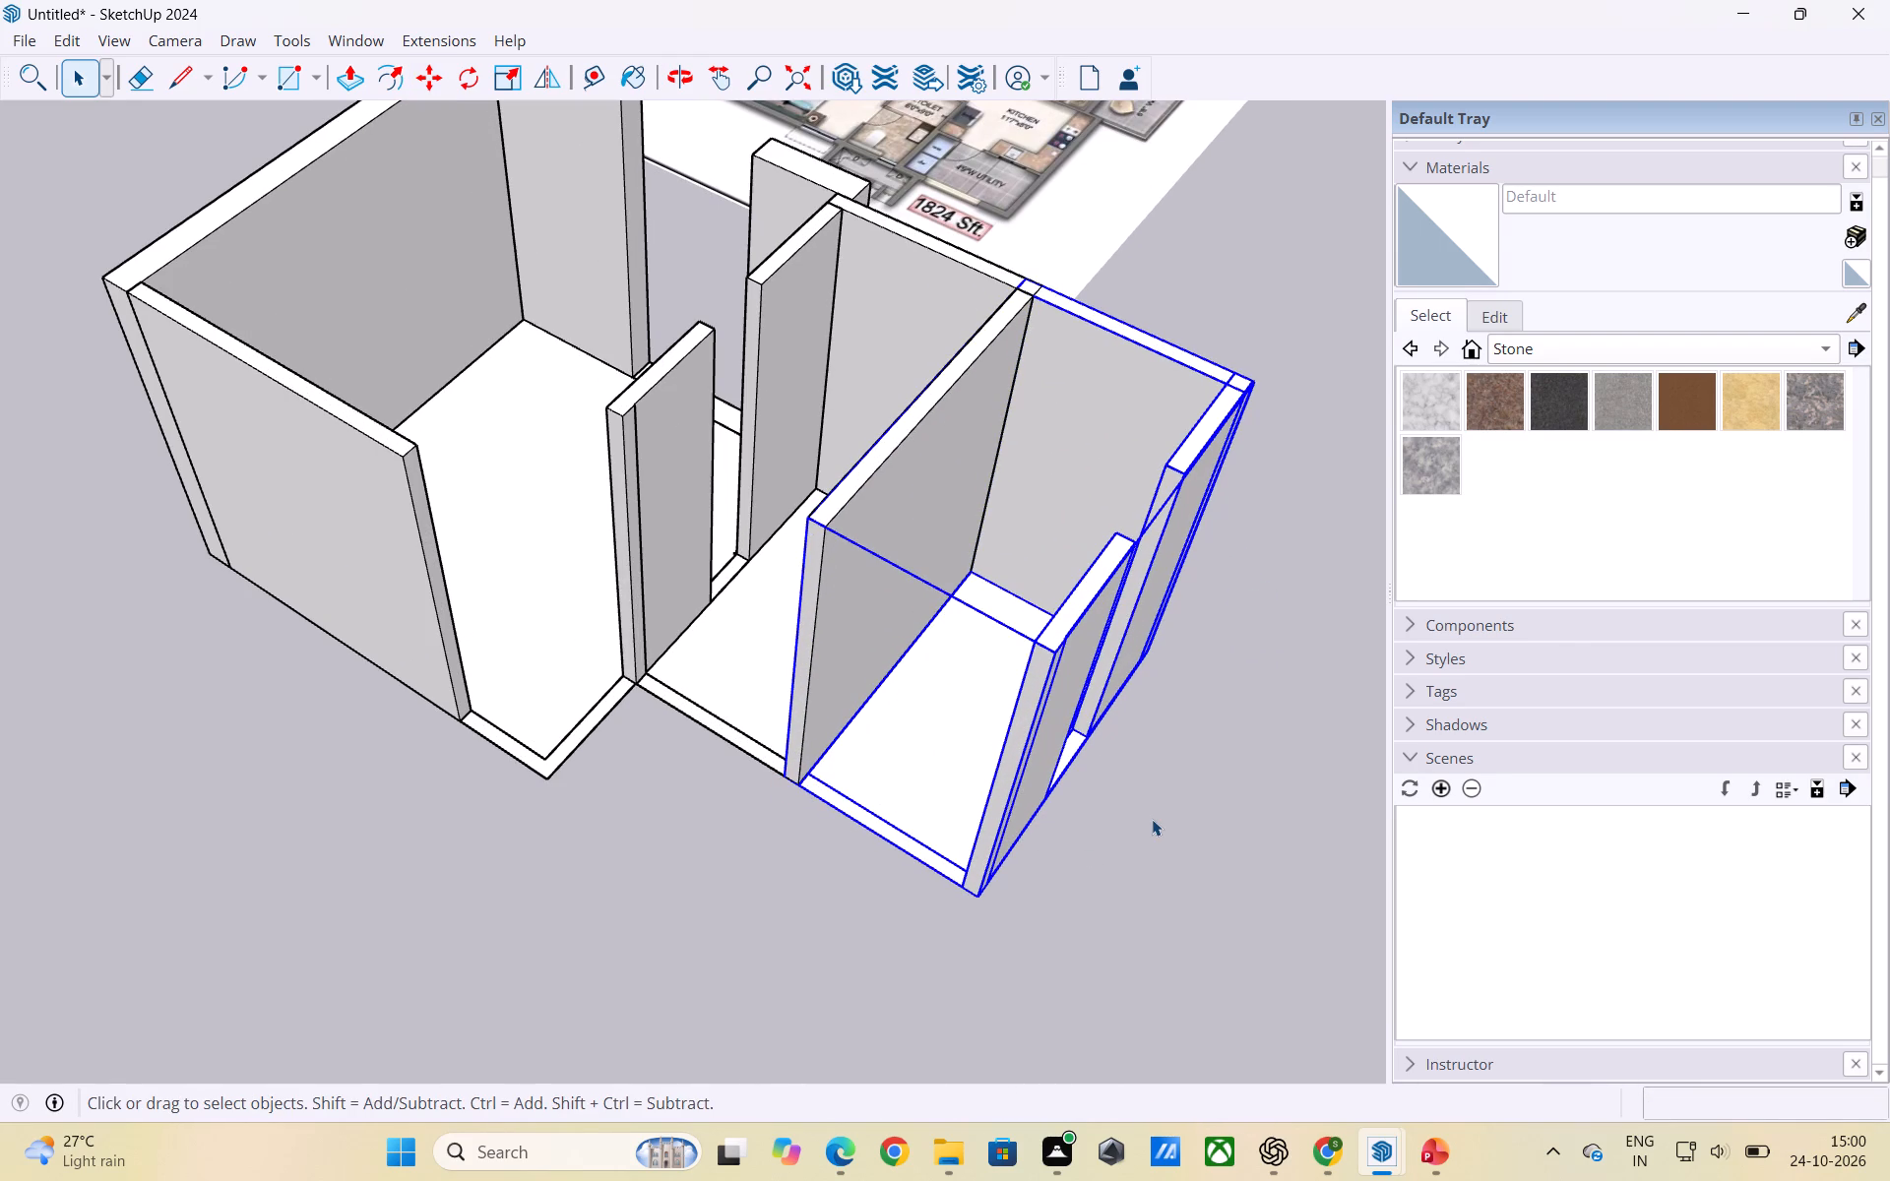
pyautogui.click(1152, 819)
# Examine from several sides and from above how the copied room meets the original smaller room and the larger room.
pyautogui.scroll(2, 992, 802)
pyautogui.moveTo(776, 797); pyautogui.dragTo(1143, 761, button='middle')
pyautogui.scroll(-1, 778, 798)
pyautogui.scroll(-3, 1058, 713)
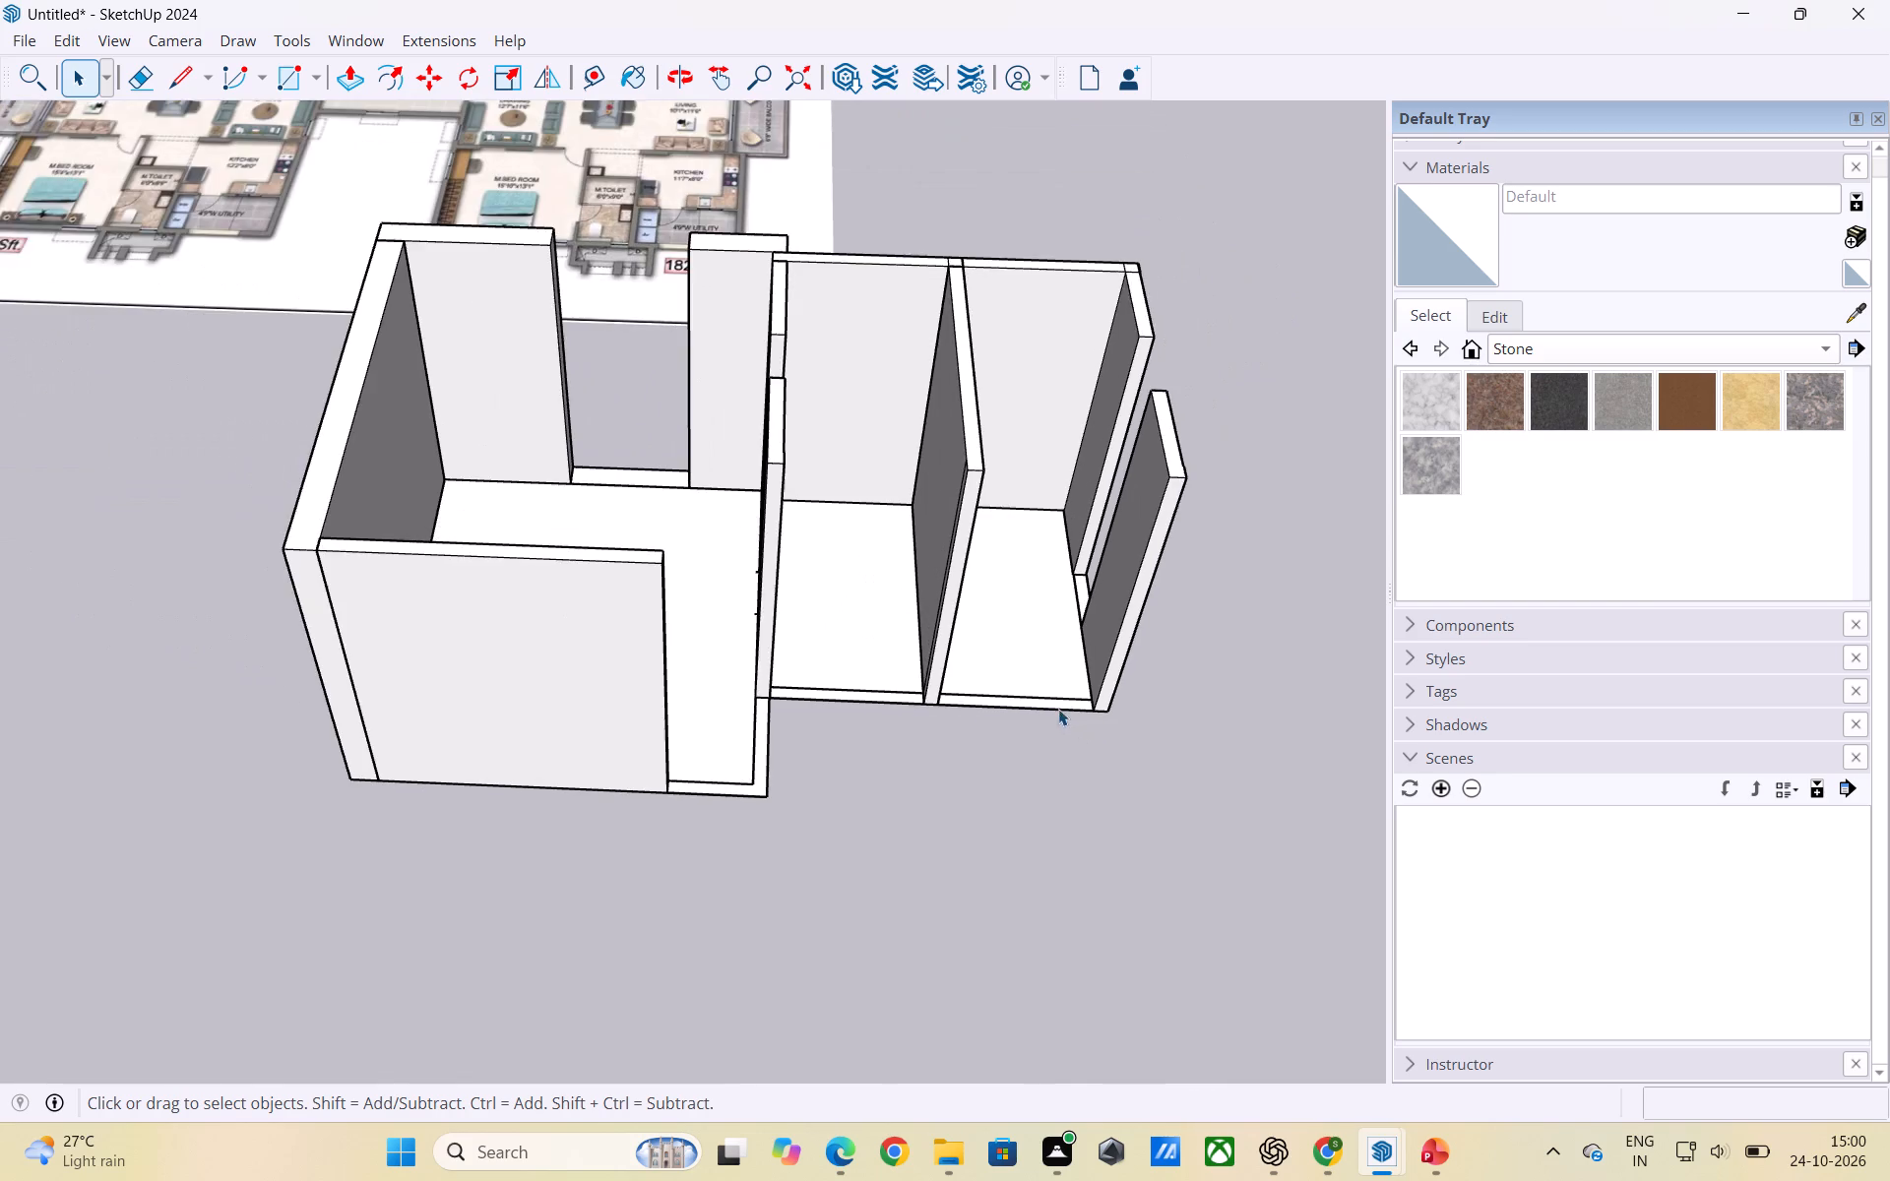
pyautogui.scroll(-8, 1064, 694)
pyautogui.moveTo(925, 577); pyautogui.dragTo(925, 605, button='middle')
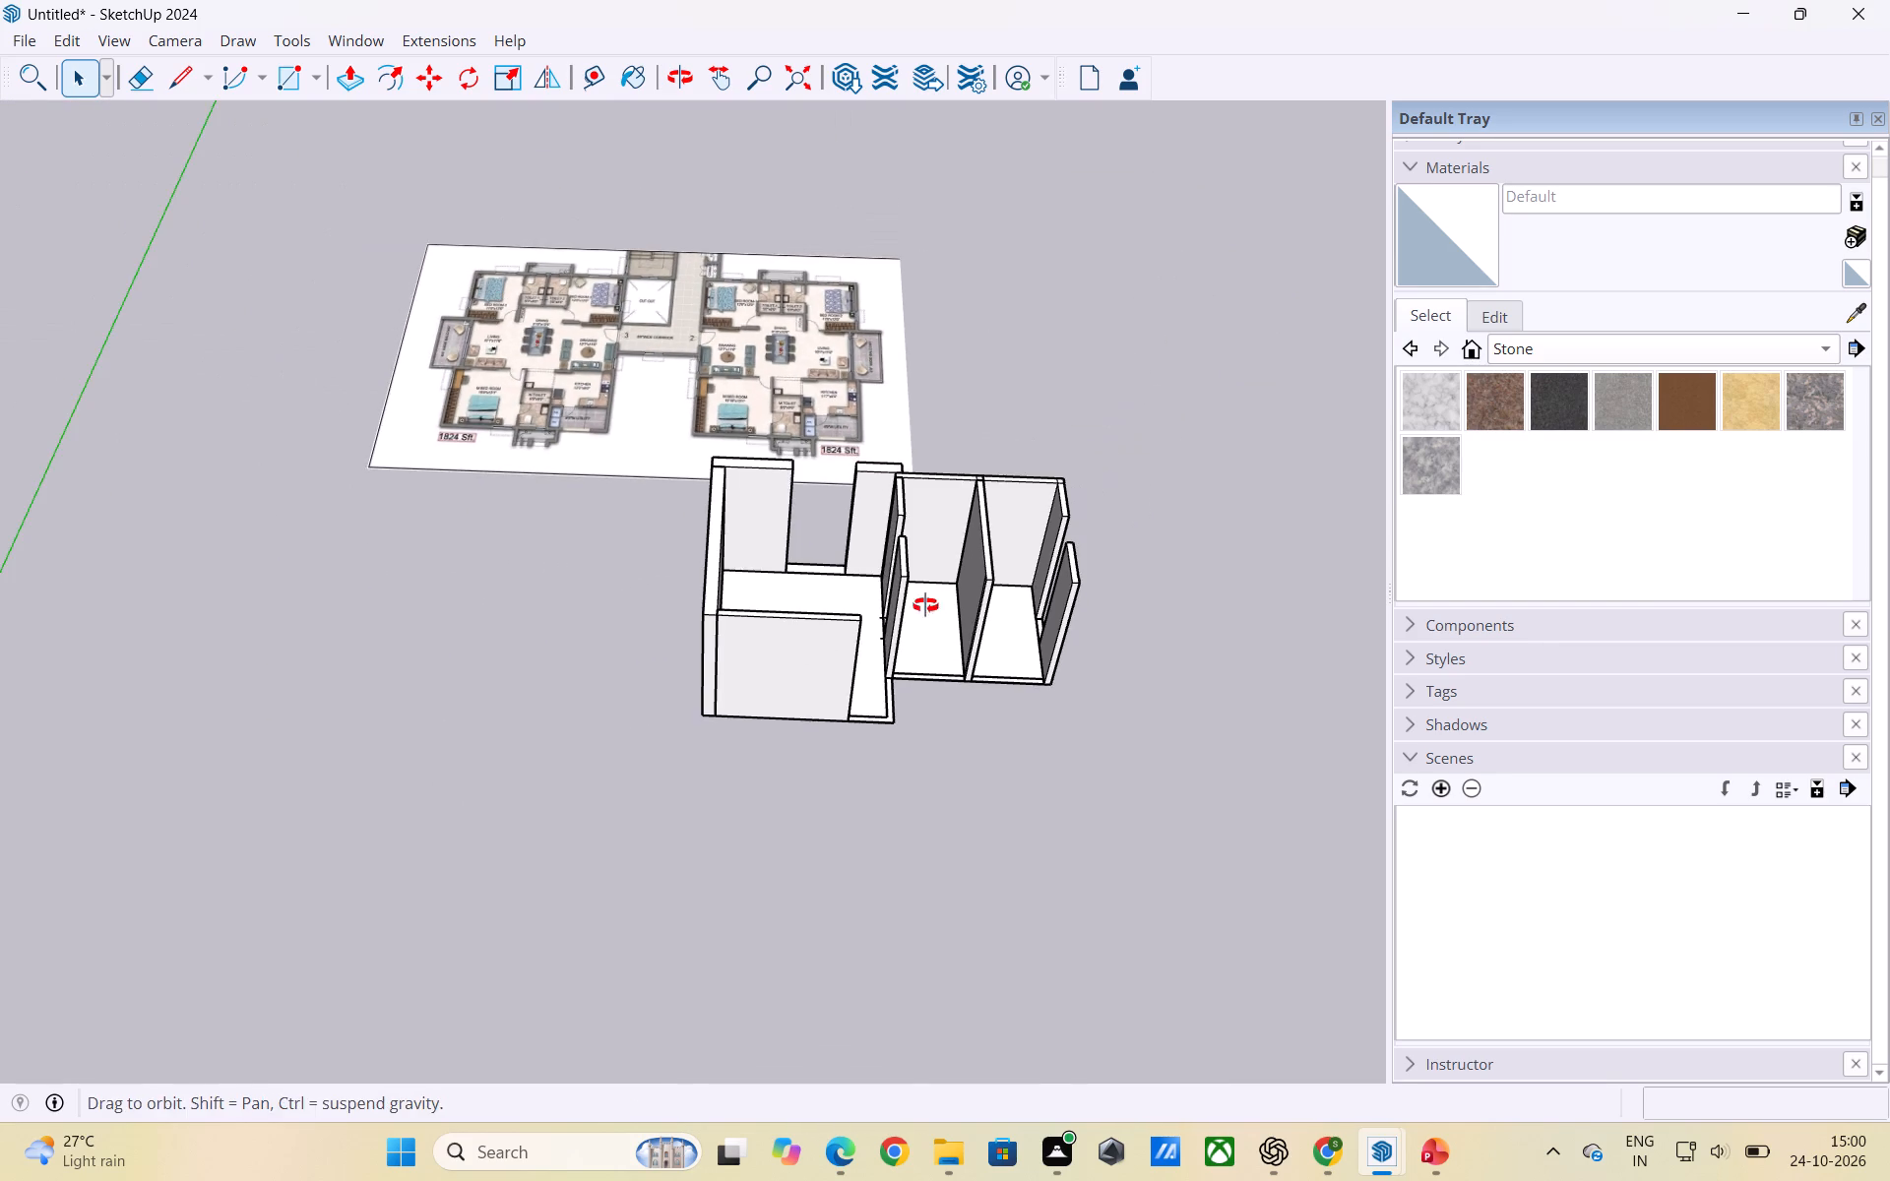
pyautogui.moveTo(925, 605); pyautogui.dragTo(921, 843, button='middle')
pyautogui.scroll(3, 919, 490)
pyautogui.scroll(-1, 921, 490)
pyautogui.scroll(11, 924, 509)
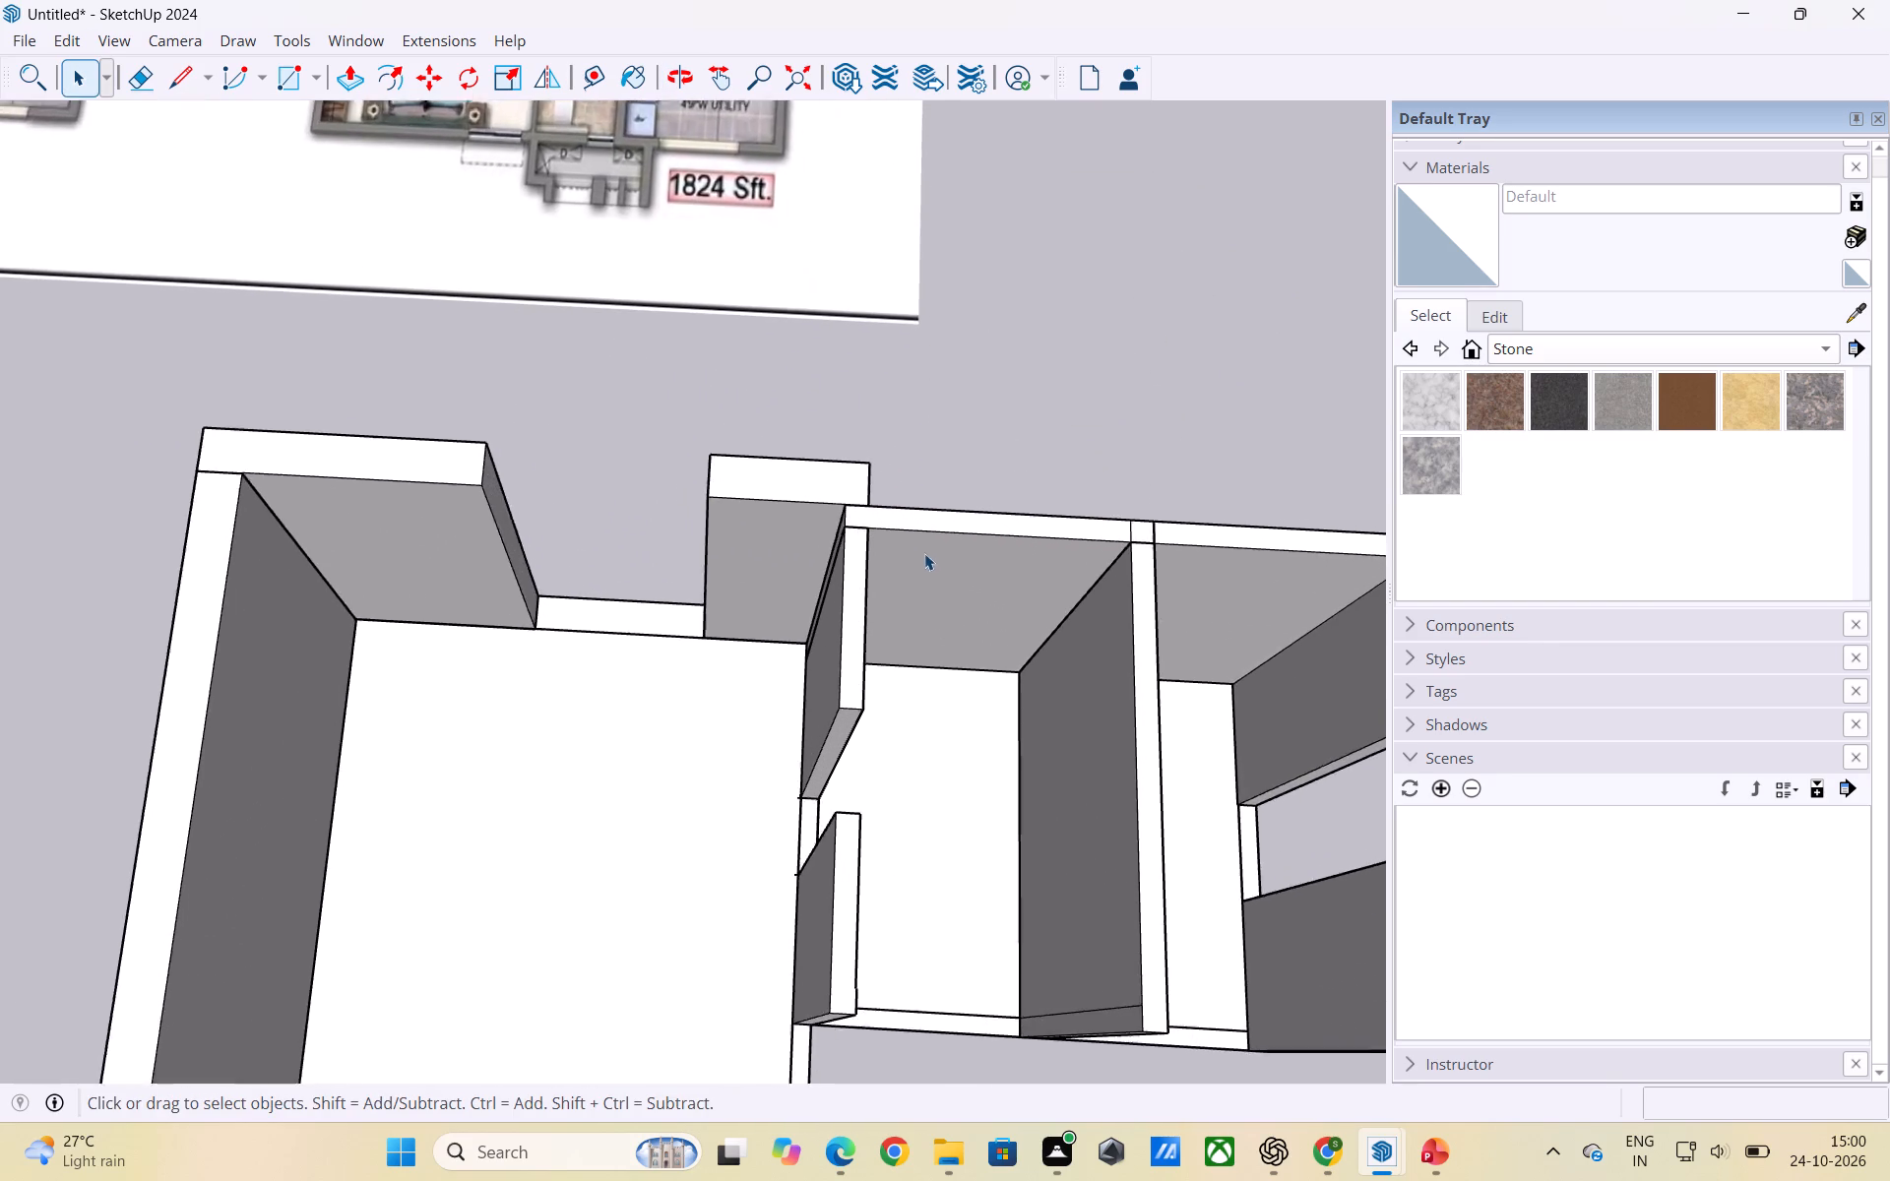
pyautogui.scroll(1, 924, 553)
pyautogui.moveTo(1052, 585); pyautogui.dragTo(417, 477, button='middle')
pyautogui.scroll(-6, 630, 437)
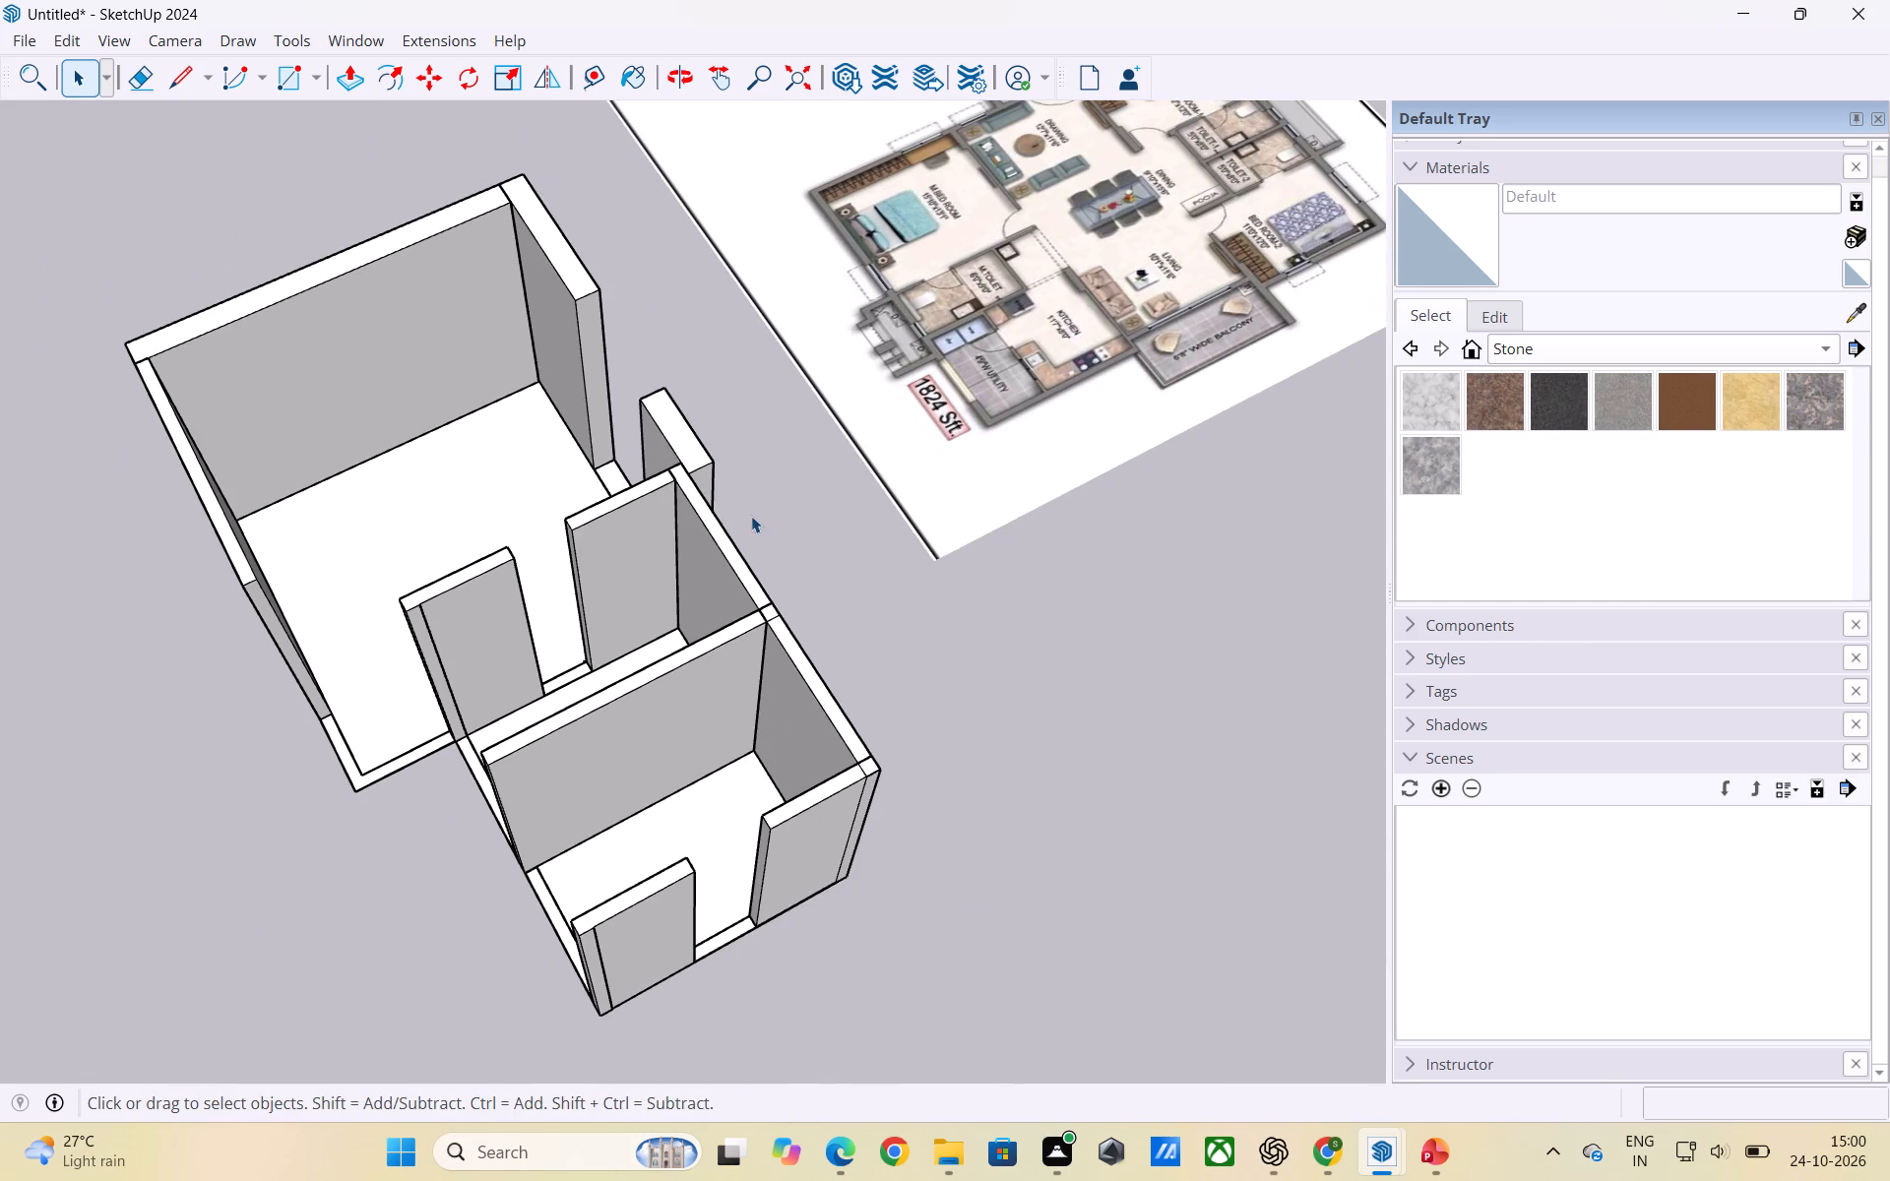
pyautogui.scroll(-3, 582, 525)
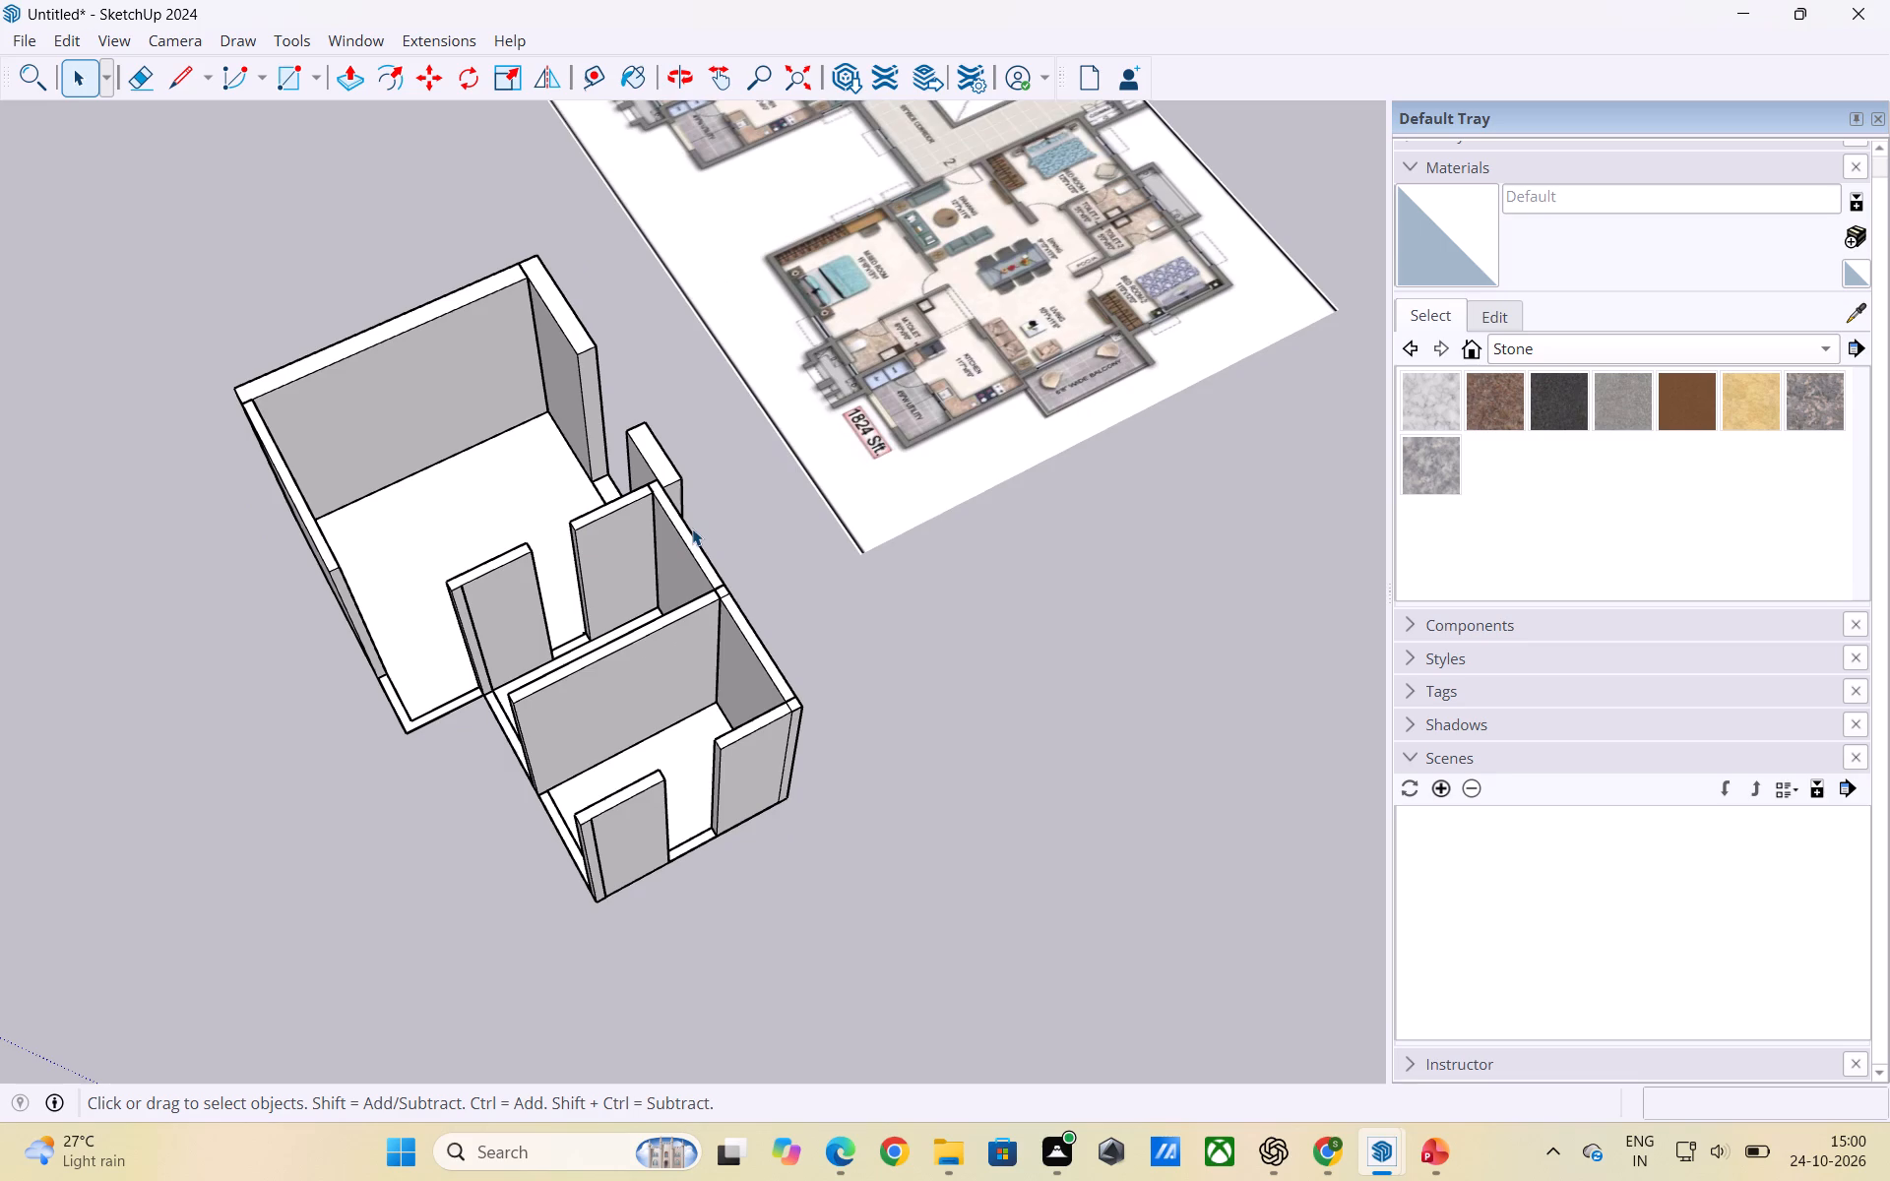
pyautogui.scroll(2, 692, 528)
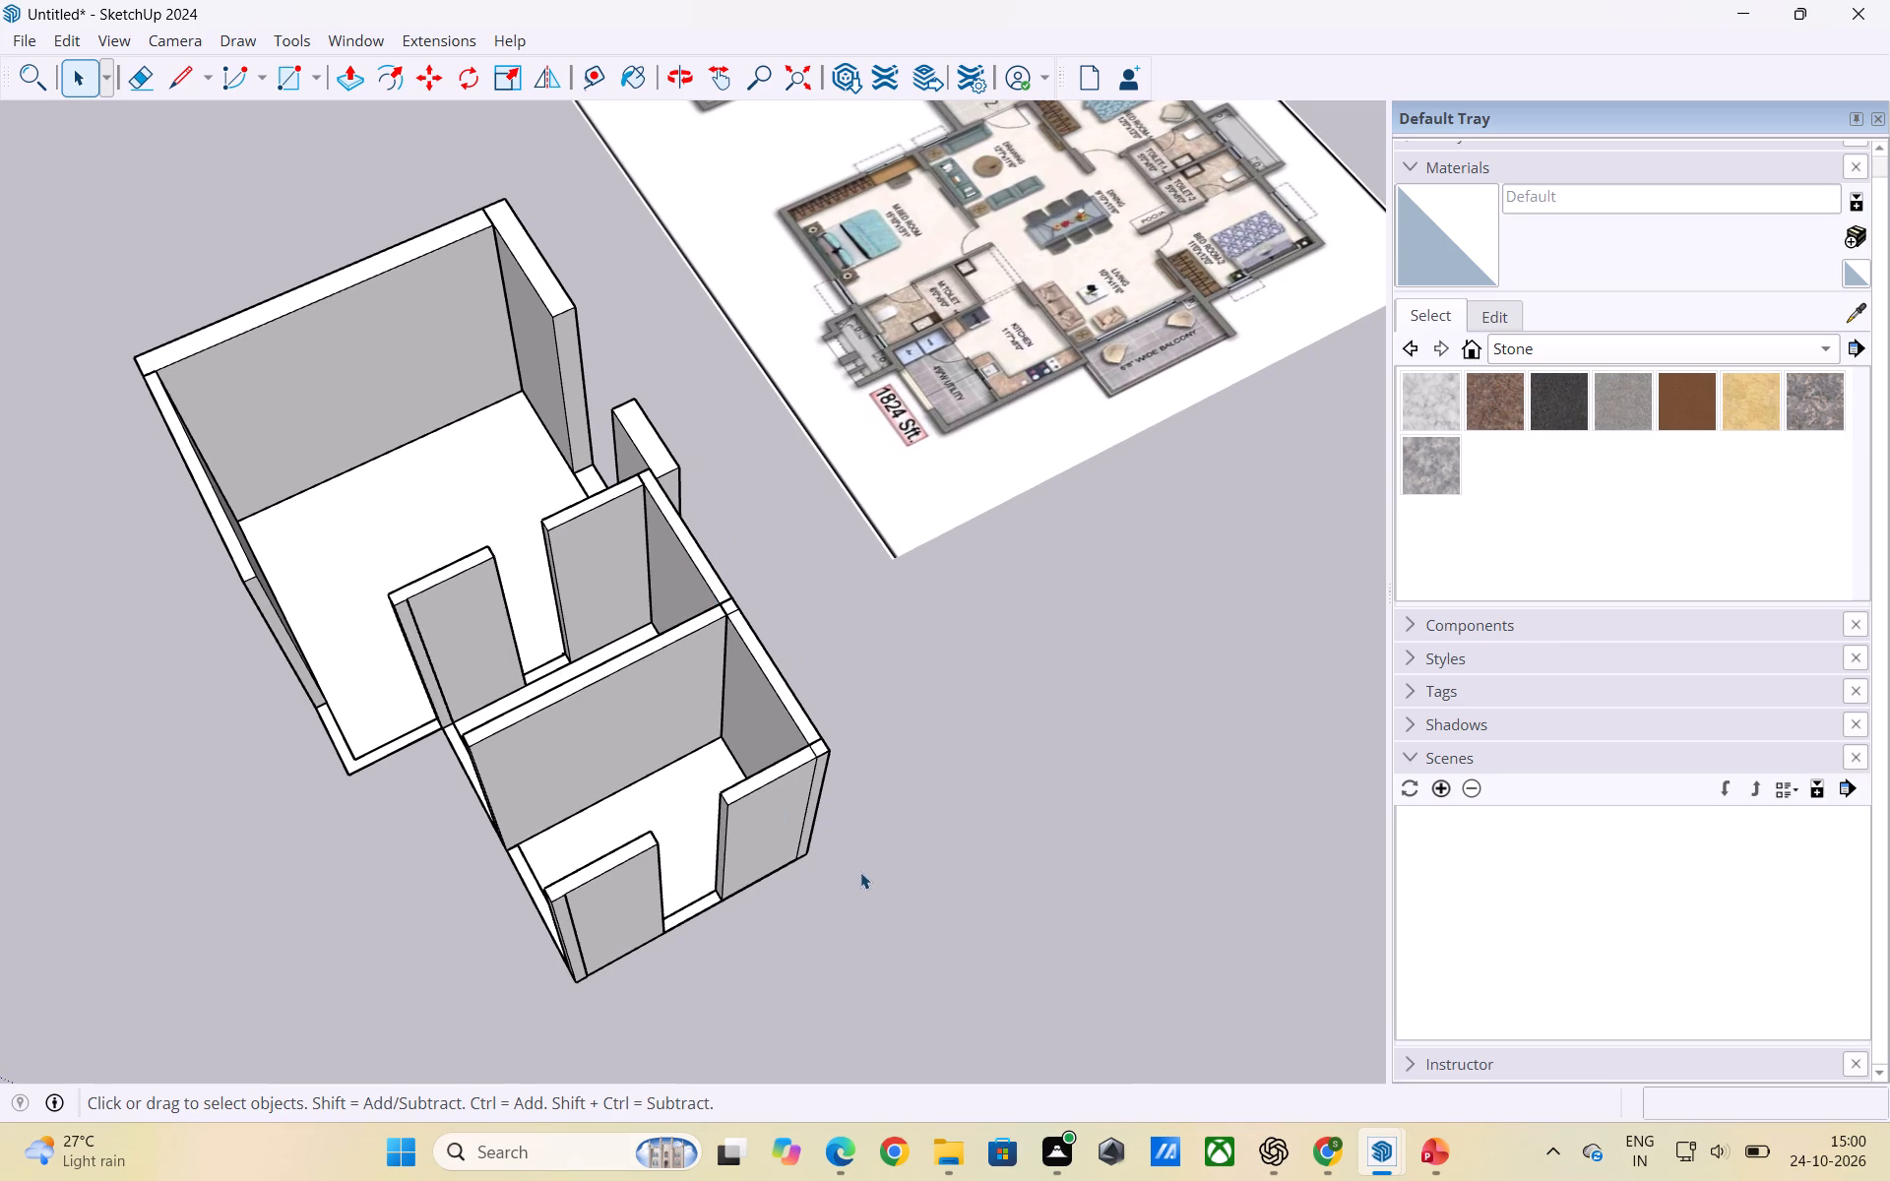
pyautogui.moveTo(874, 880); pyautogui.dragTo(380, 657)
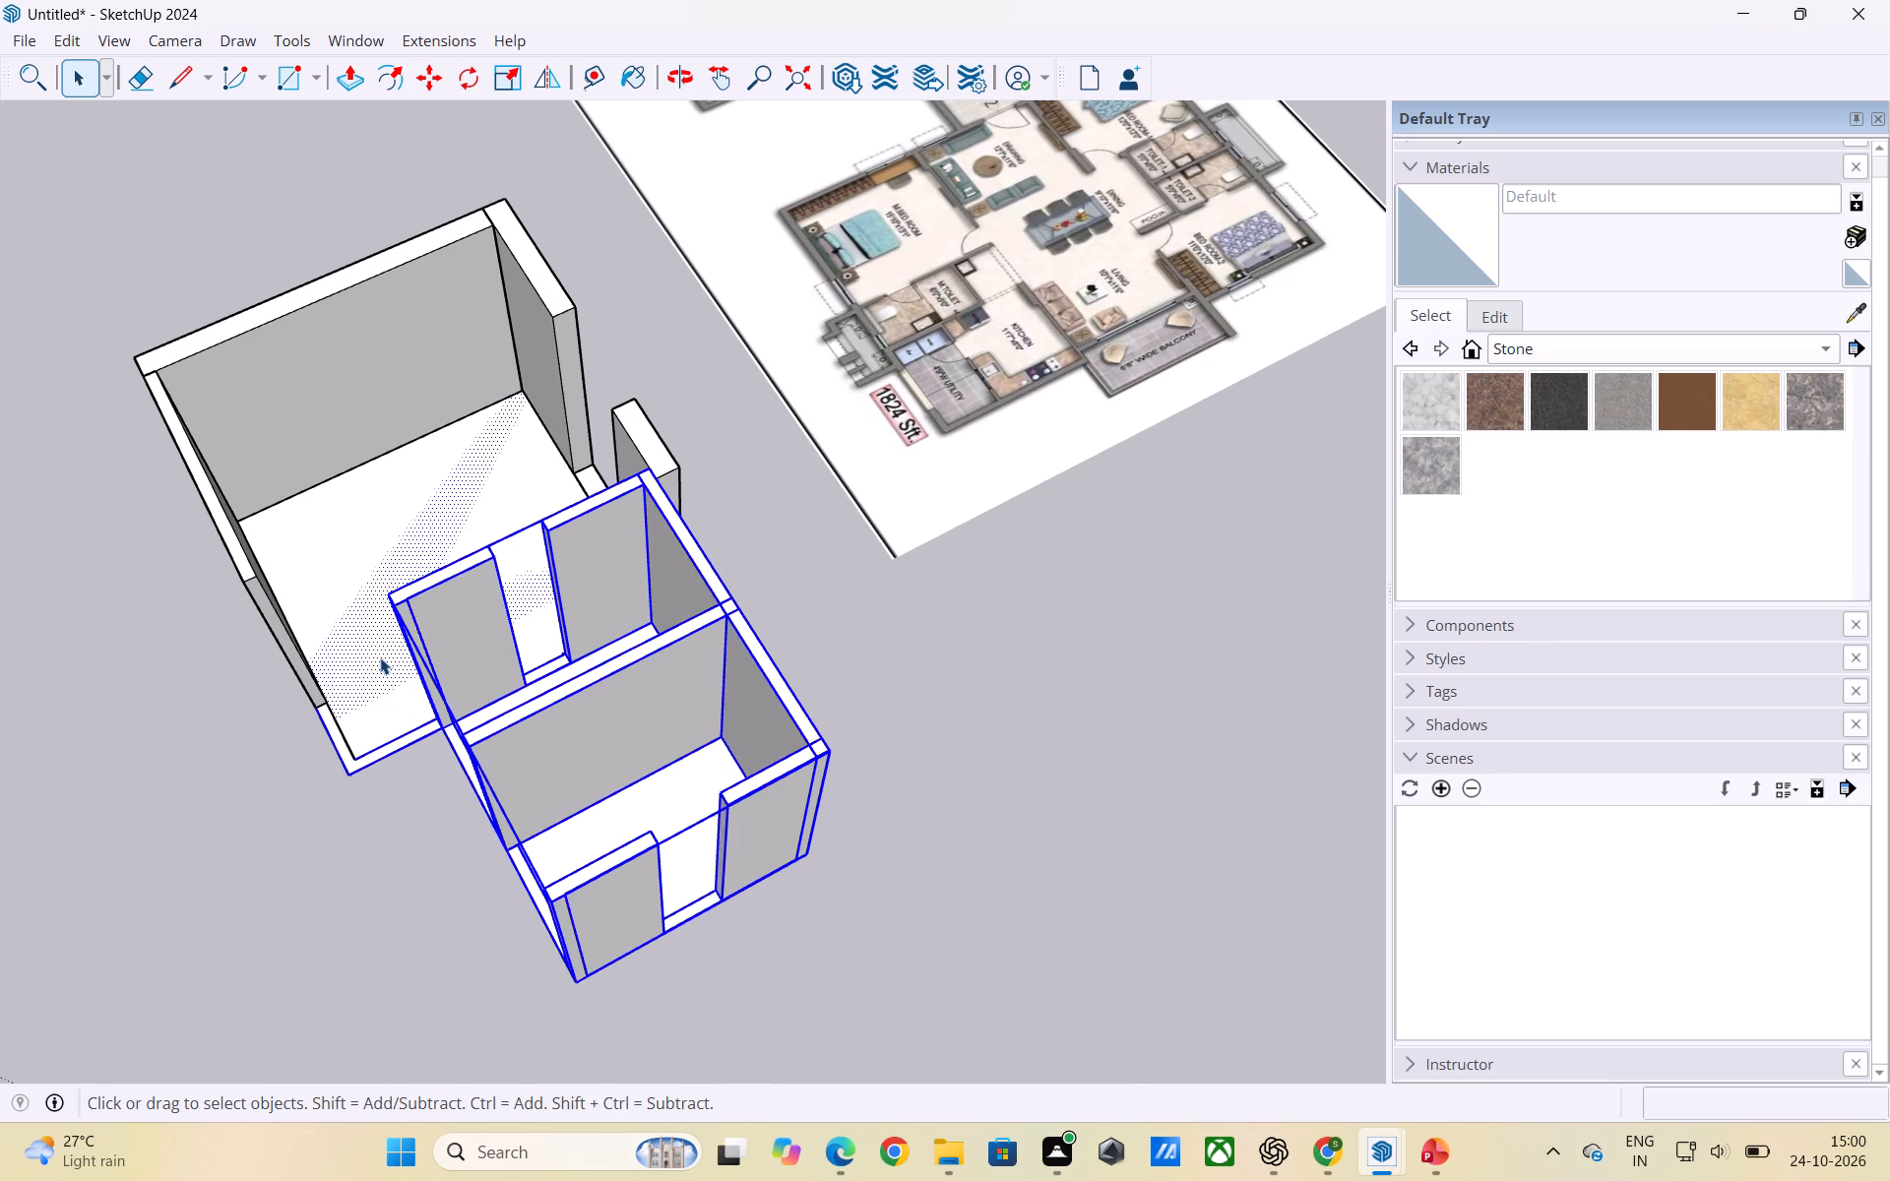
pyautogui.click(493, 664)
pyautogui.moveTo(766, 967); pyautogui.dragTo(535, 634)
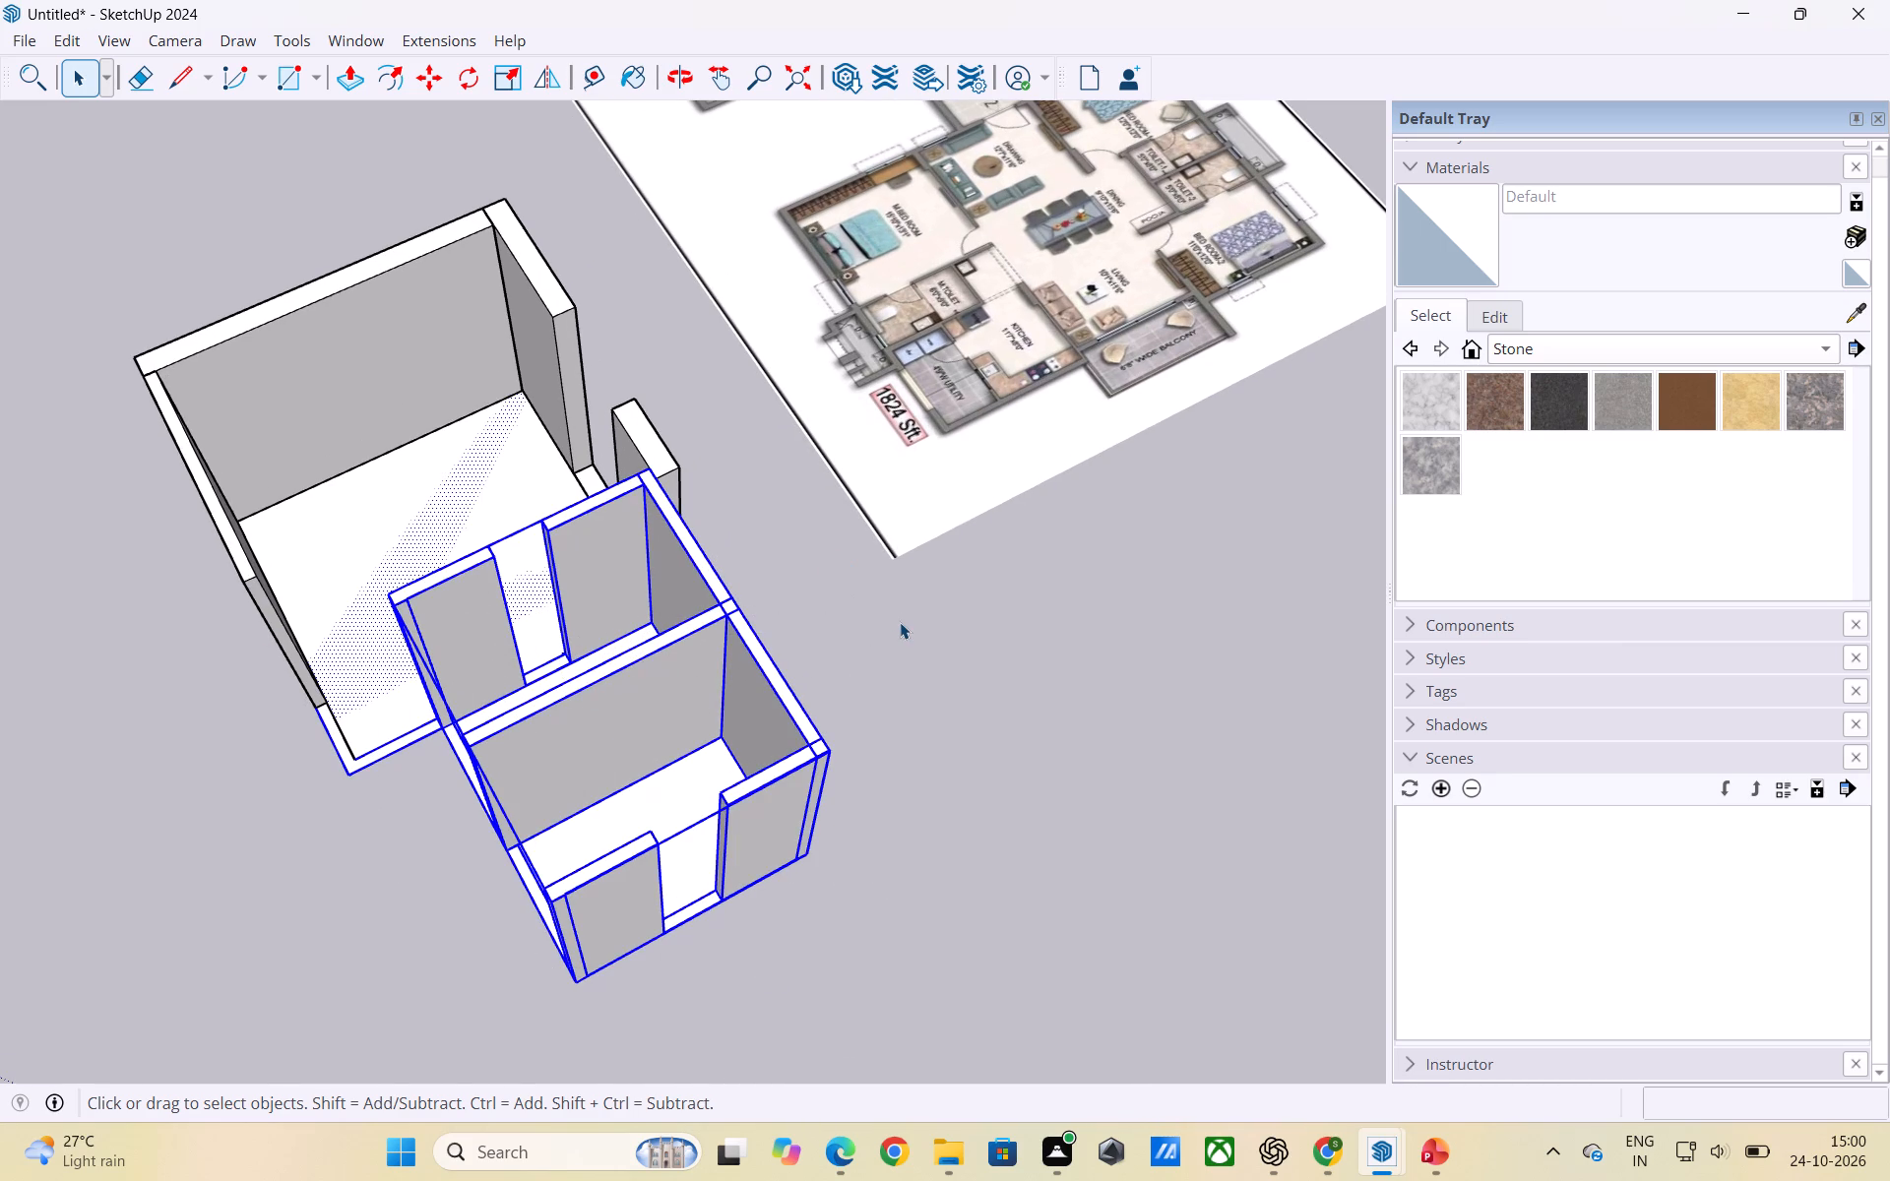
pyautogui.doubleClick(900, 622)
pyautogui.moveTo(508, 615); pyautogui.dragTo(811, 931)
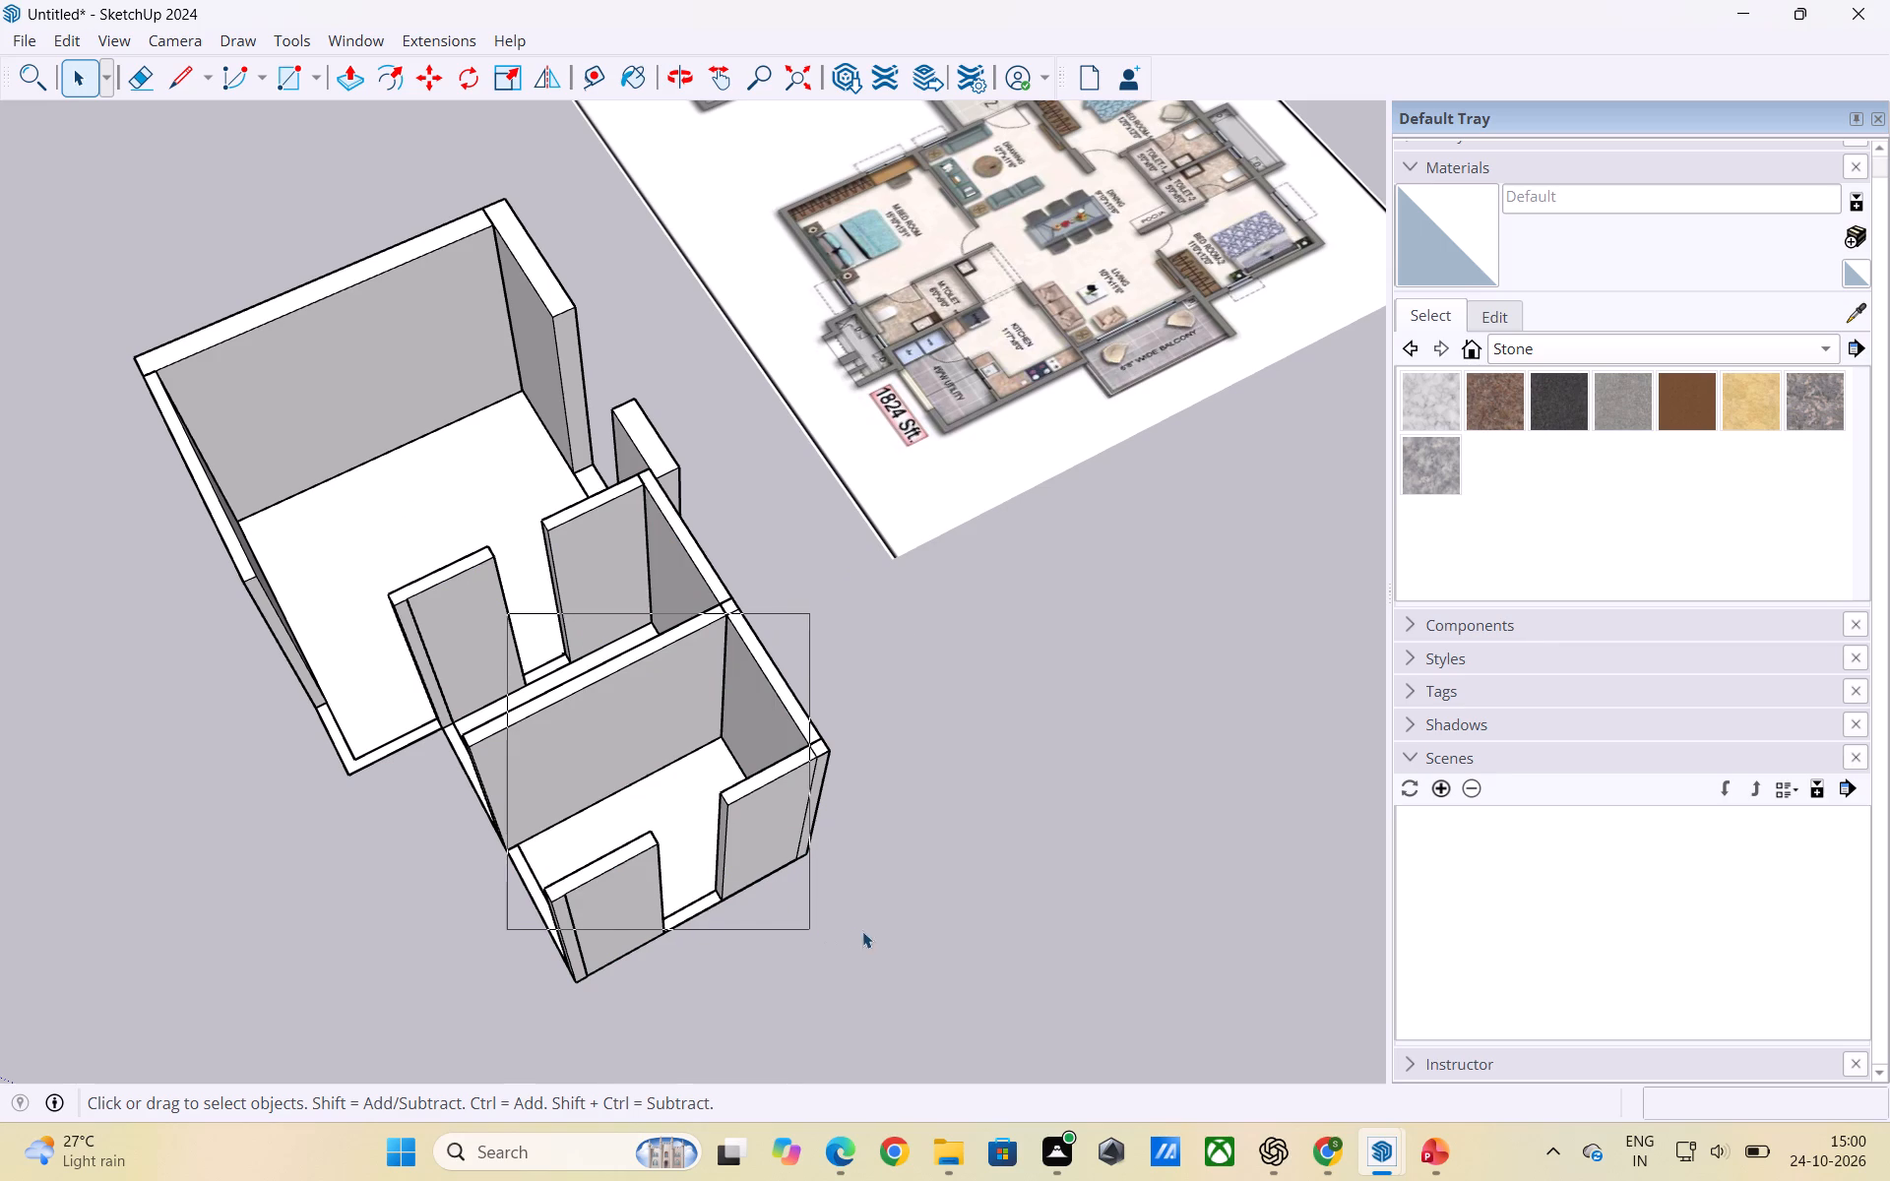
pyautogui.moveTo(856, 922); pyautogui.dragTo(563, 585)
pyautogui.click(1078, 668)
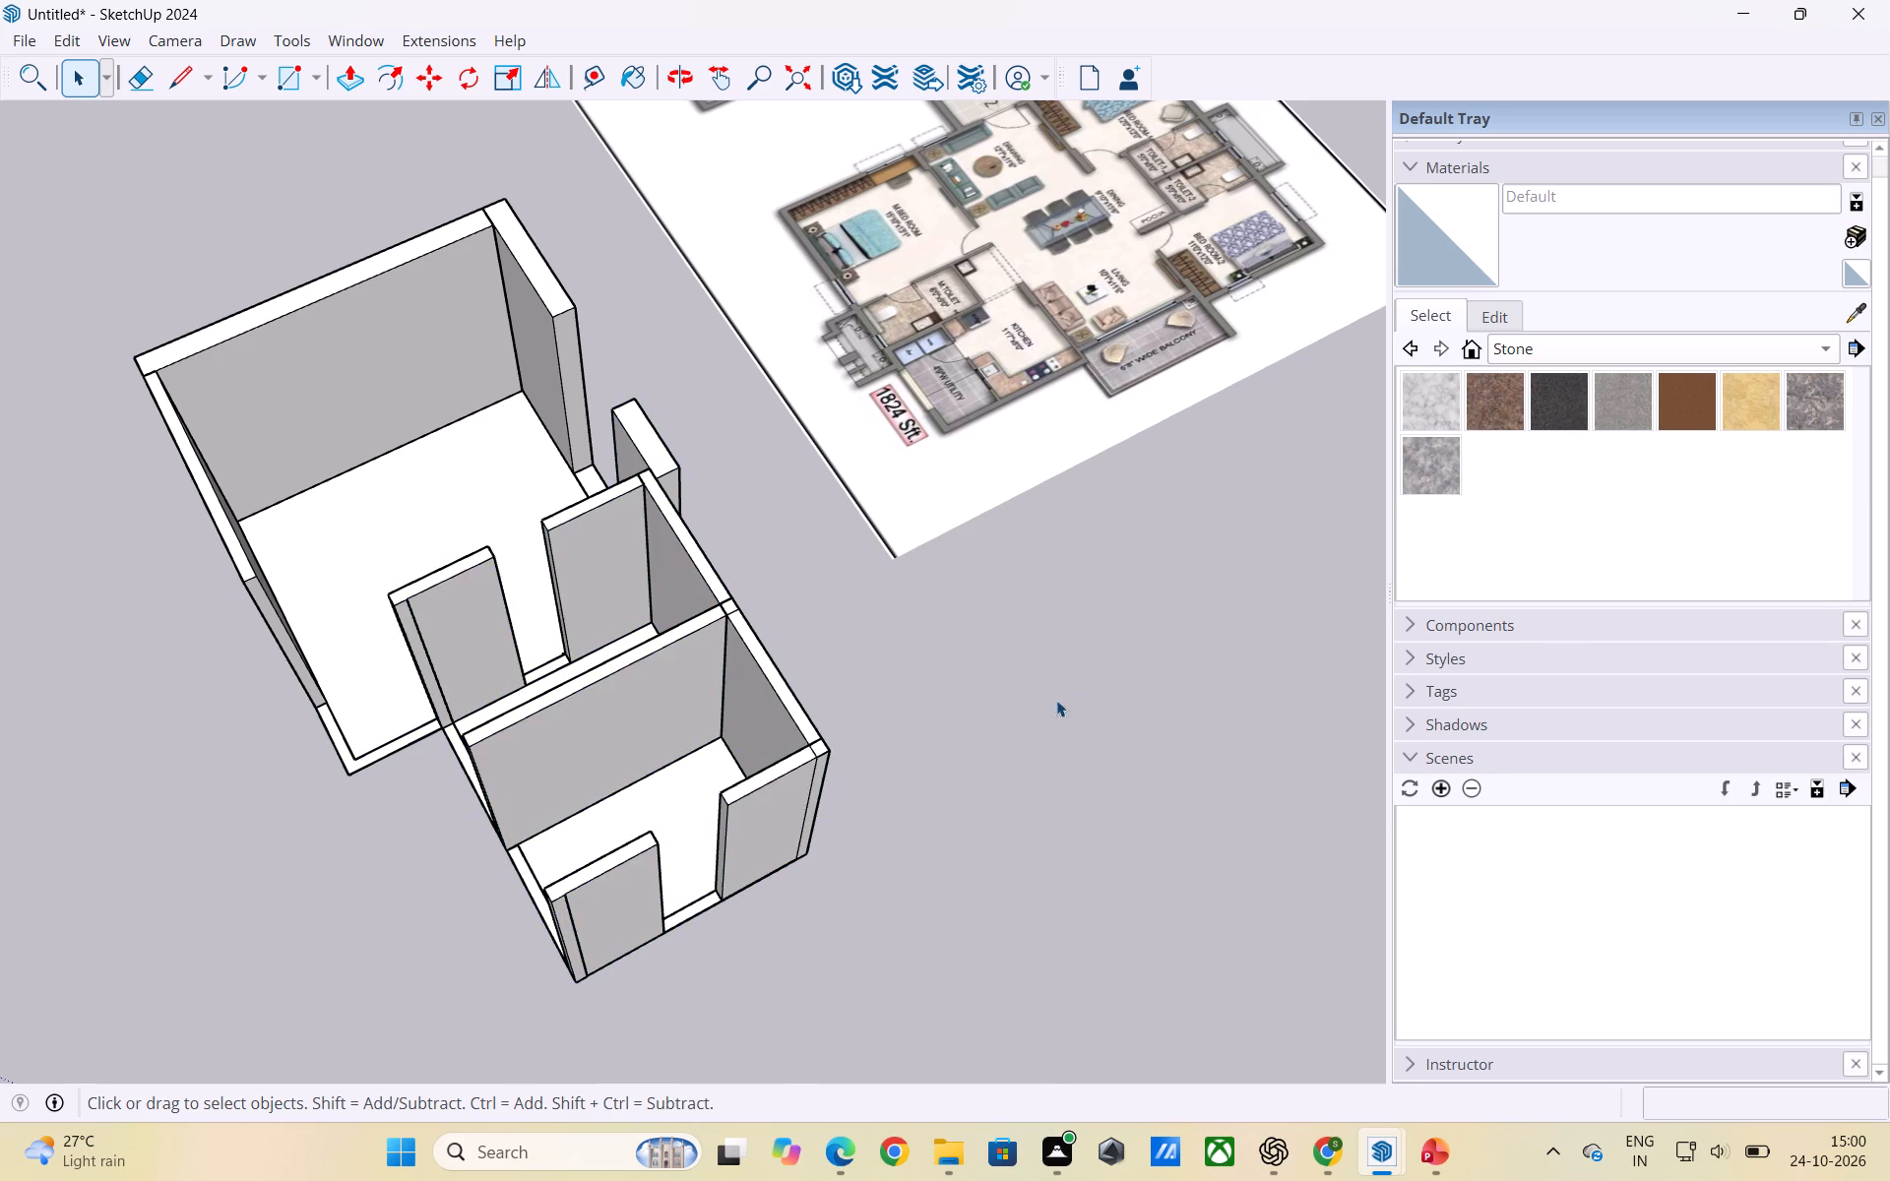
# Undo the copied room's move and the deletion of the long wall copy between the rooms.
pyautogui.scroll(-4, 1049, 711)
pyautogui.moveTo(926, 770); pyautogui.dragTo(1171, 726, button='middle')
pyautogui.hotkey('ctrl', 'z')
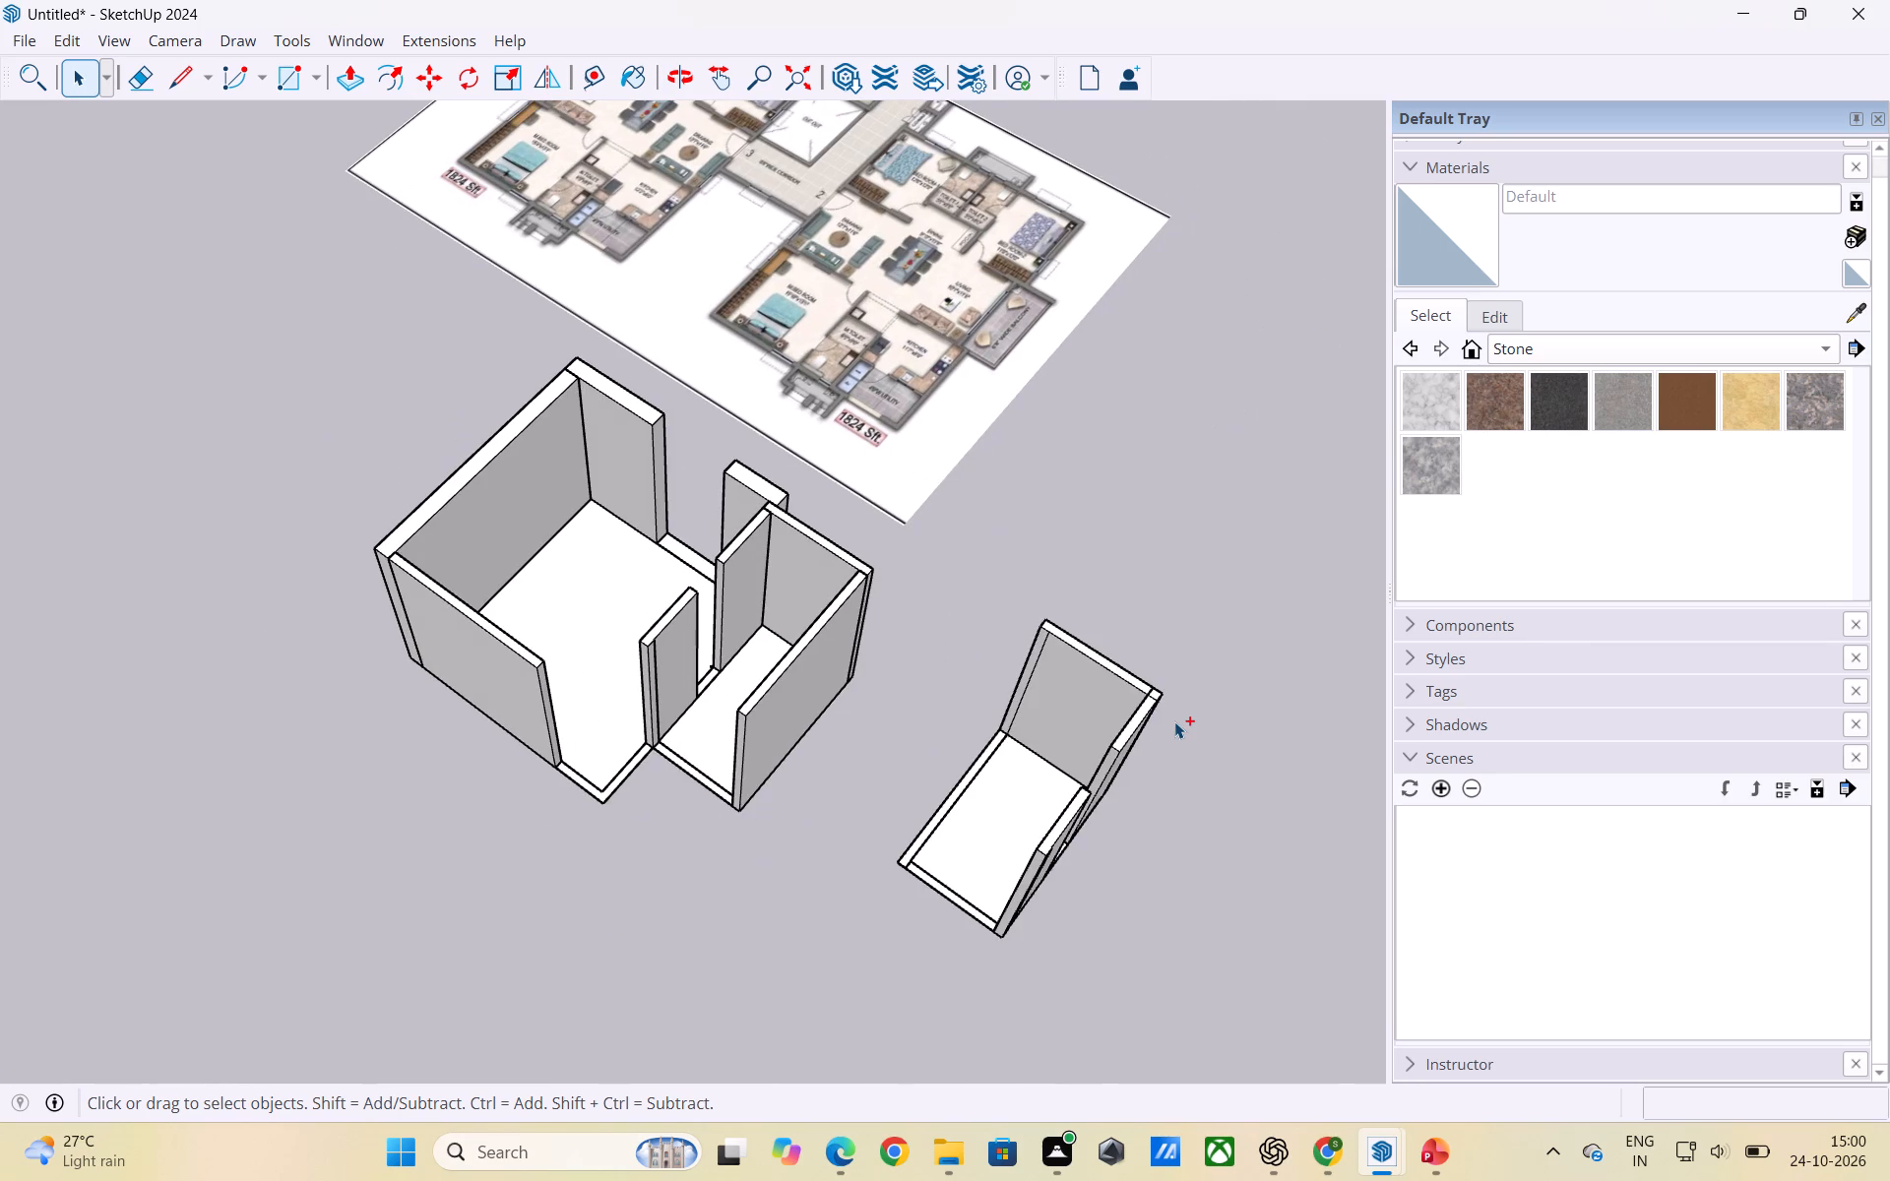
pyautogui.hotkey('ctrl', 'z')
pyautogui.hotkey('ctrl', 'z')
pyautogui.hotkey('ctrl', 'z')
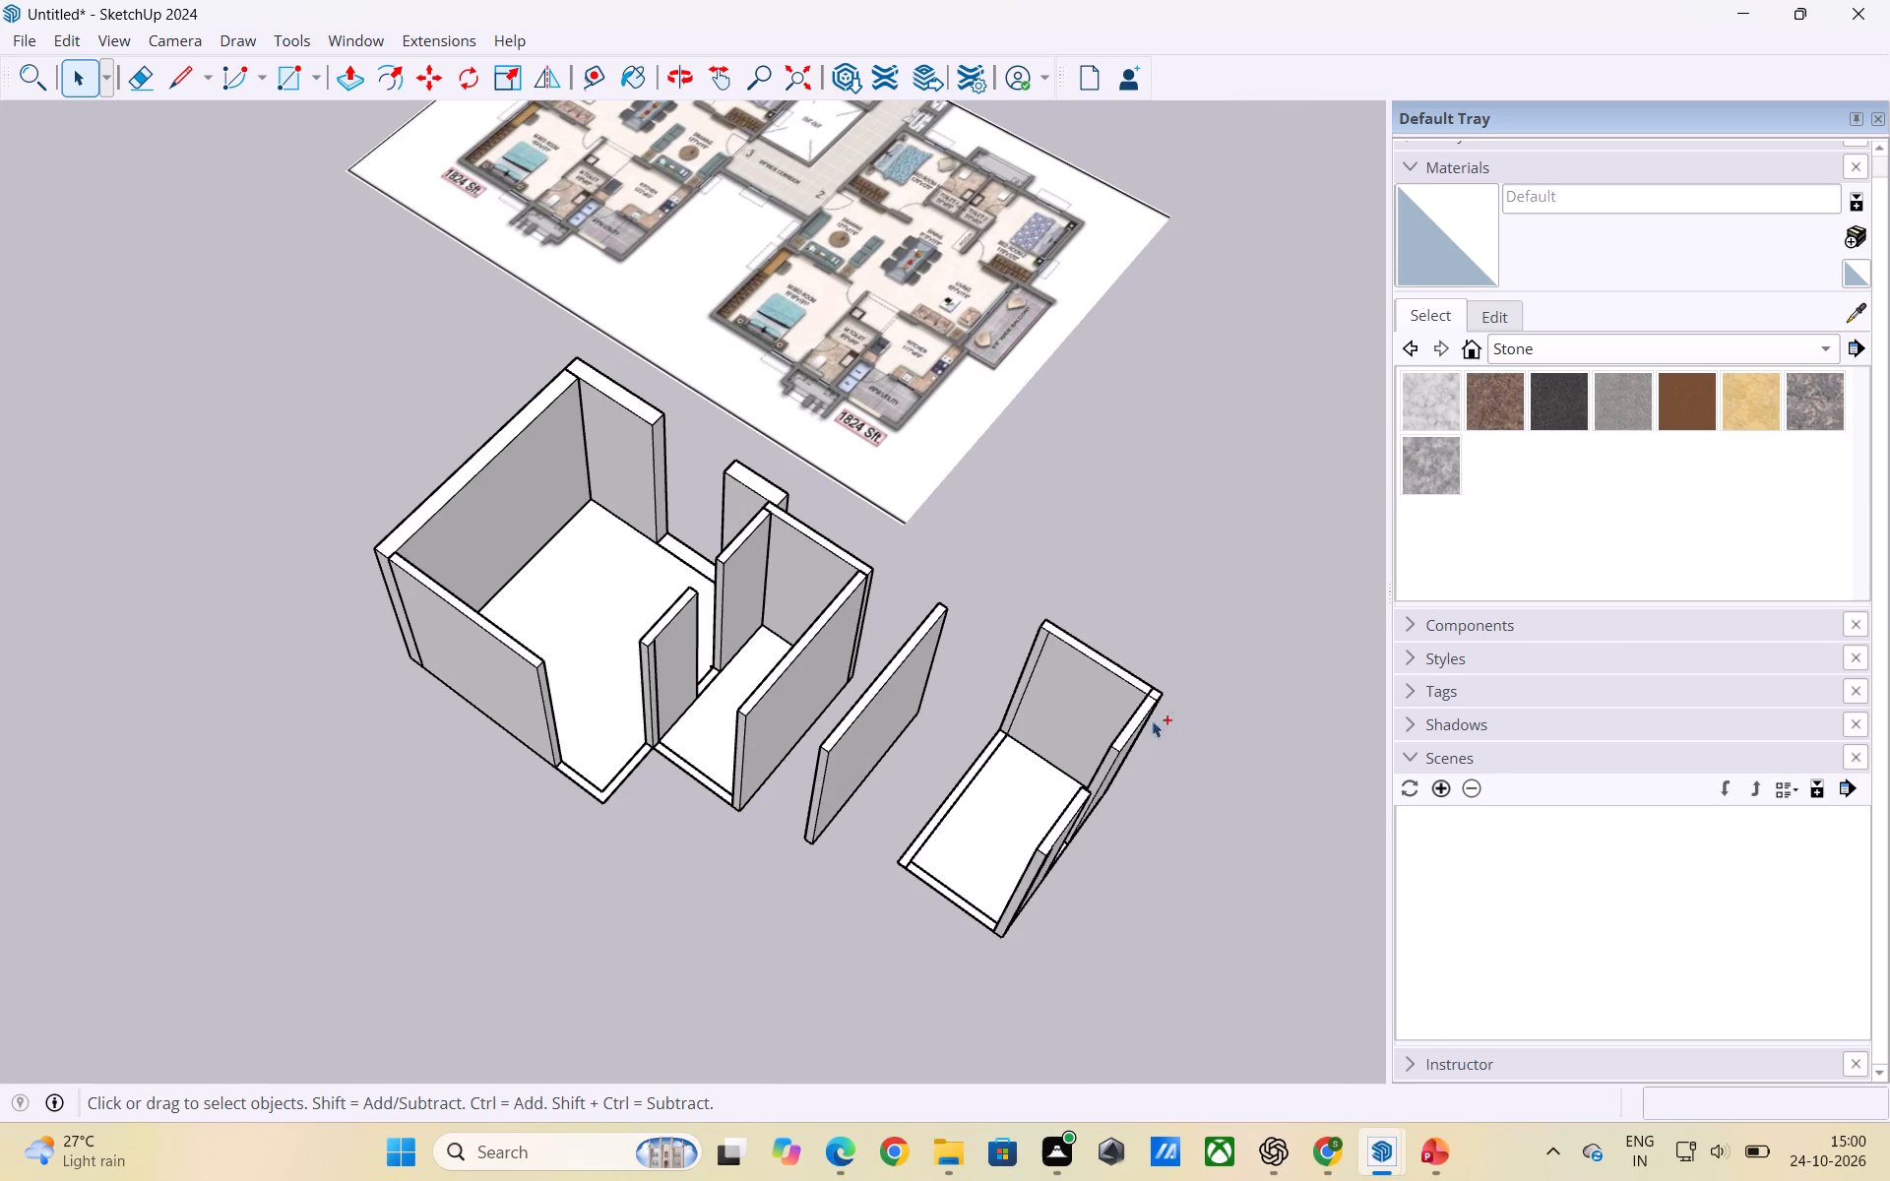
# Open the original smaller room, delete the long wall copy standing between the two rooms, and leave the editing.
pyautogui.click(875, 694)
pyautogui.tripleClick(875, 694)
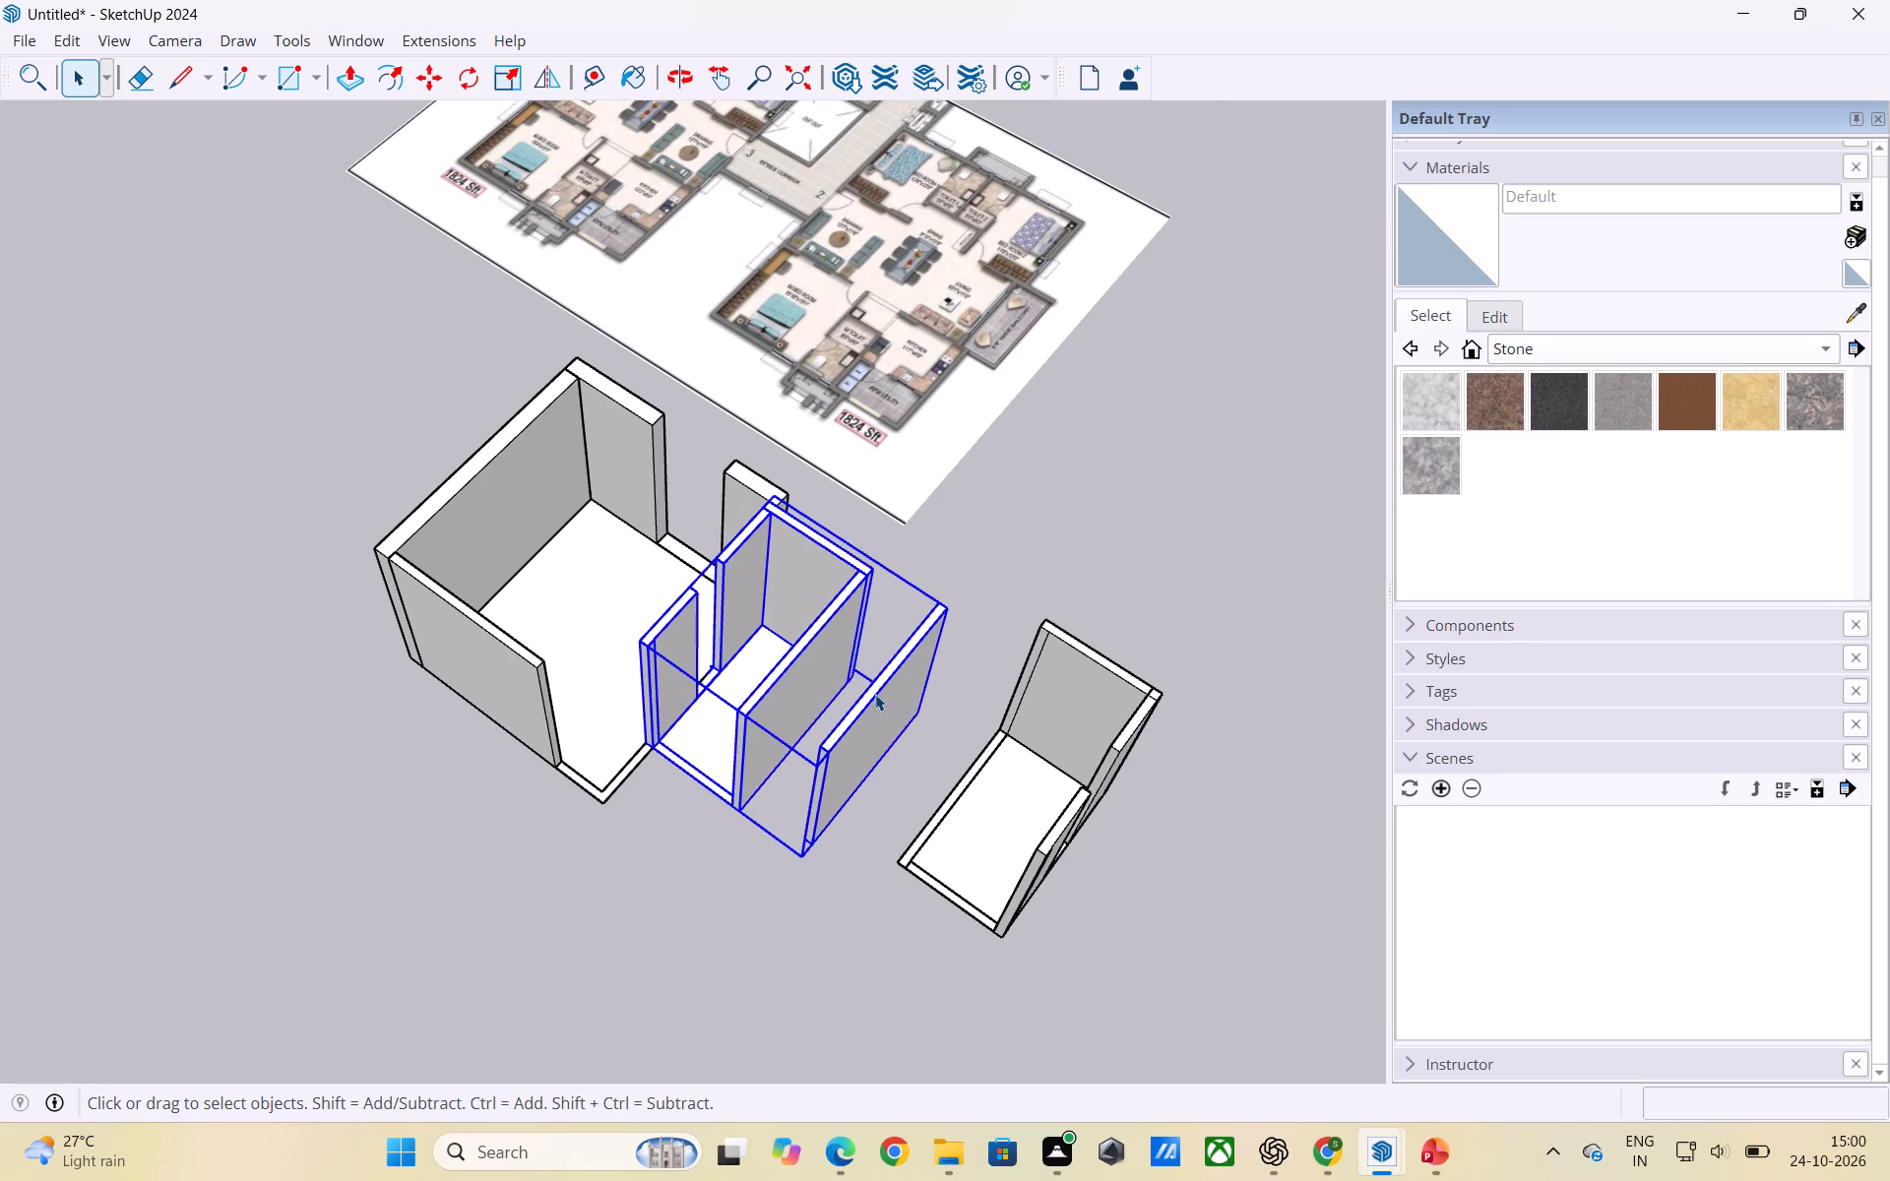
pyautogui.press('Delete')
pyautogui.click(1015, 553)
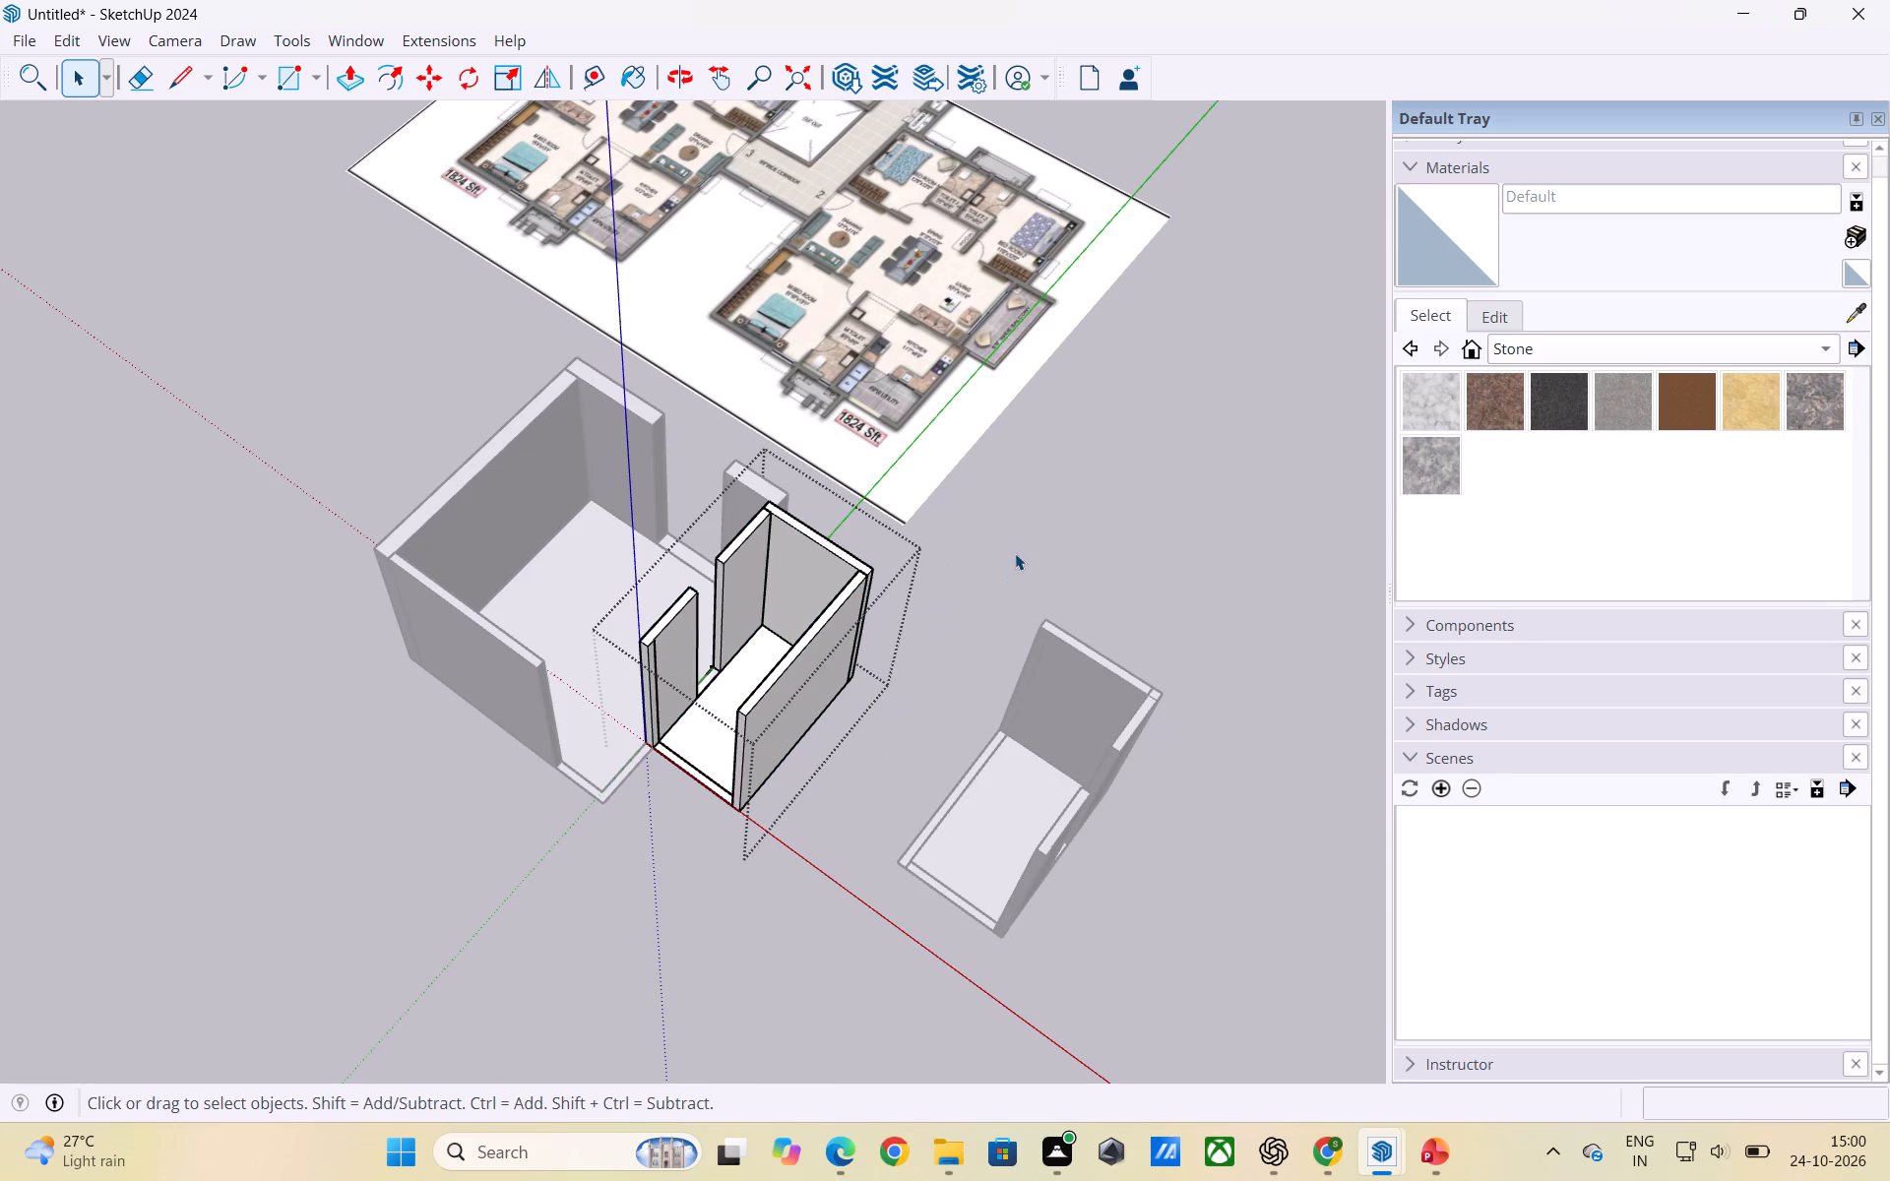
# Move the original smaller room by its back corner onto the outer corner of the larger room's short back wall segment.
pyautogui.scroll(3, 1012, 537)
pyautogui.moveTo(1012, 561); pyautogui.dragTo(435, 705, button='middle')
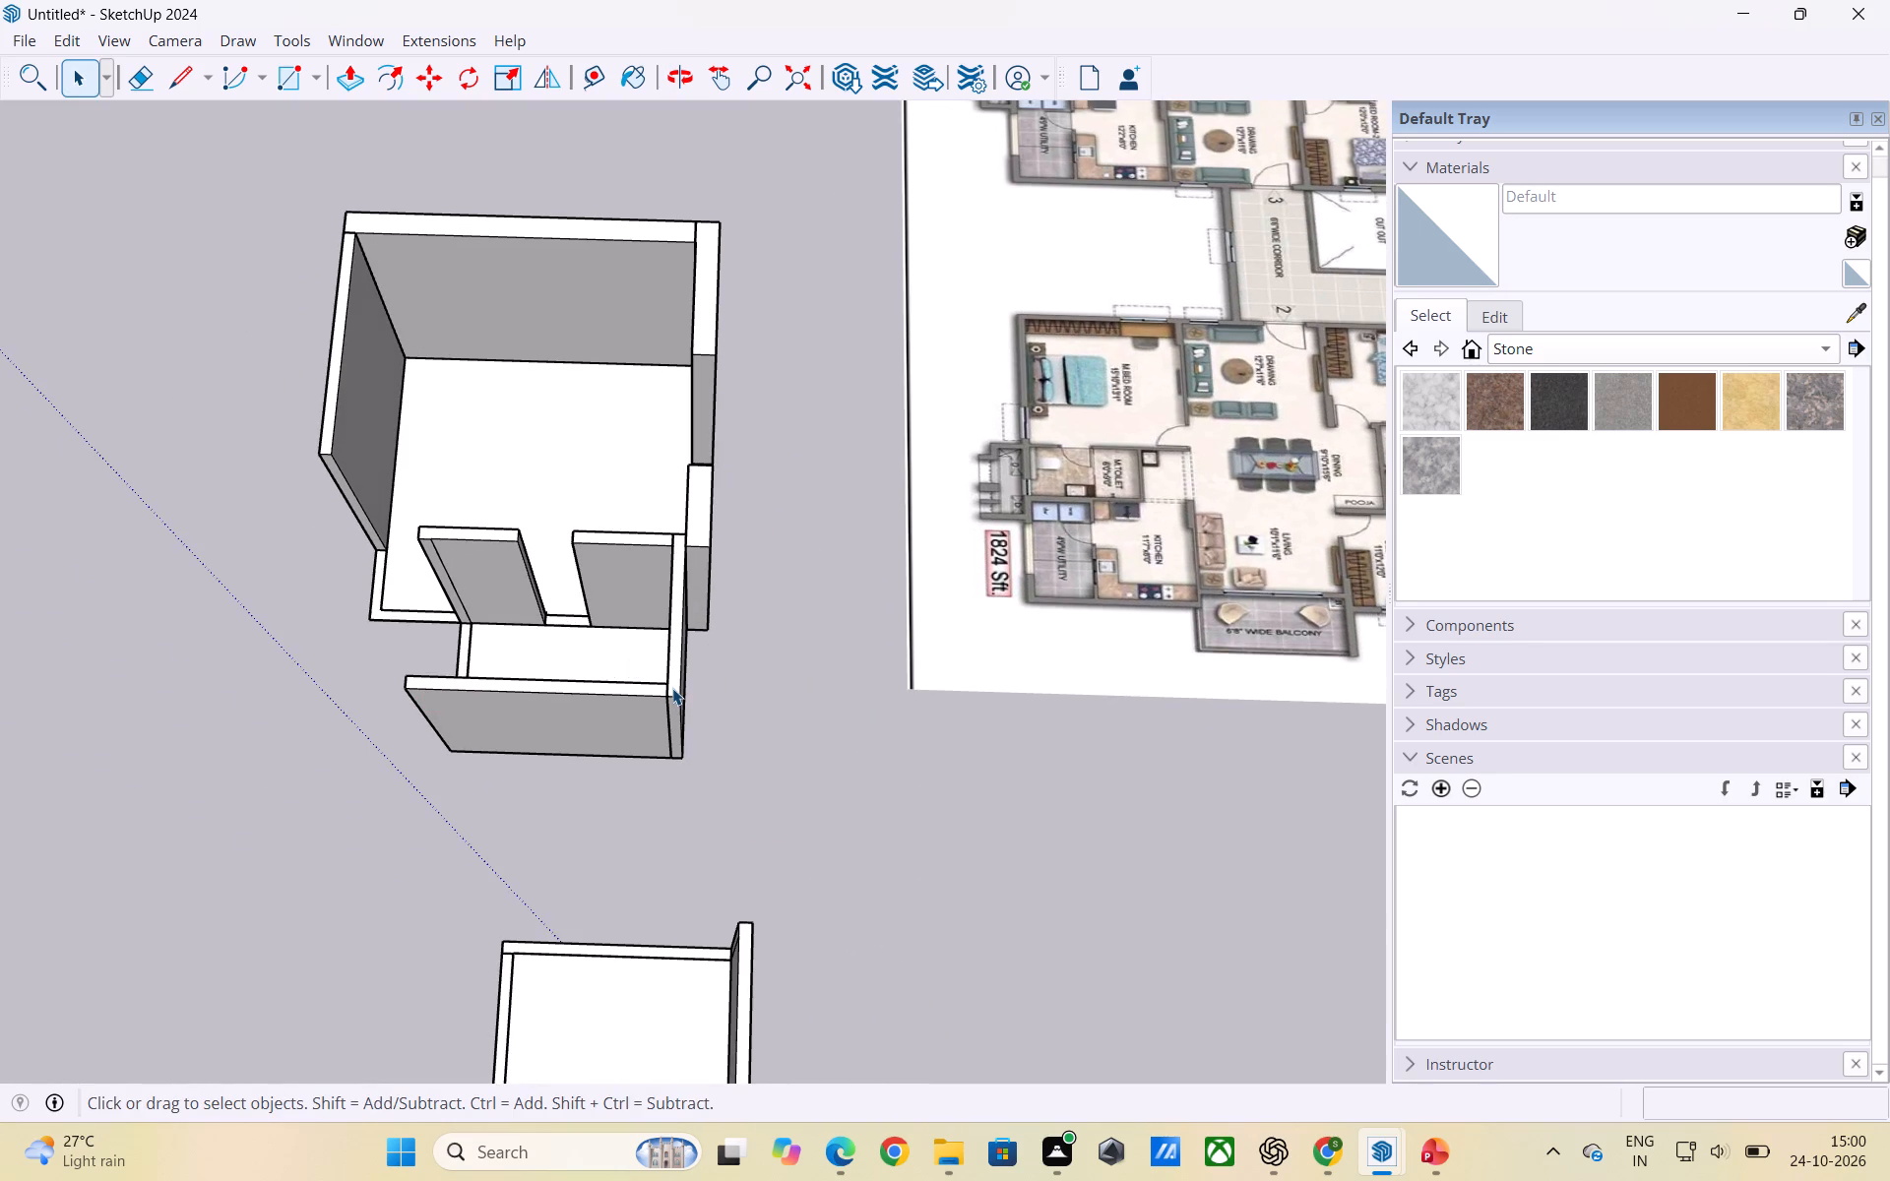
pyautogui.click(672, 688)
pyautogui.scroll(3, 728, 670)
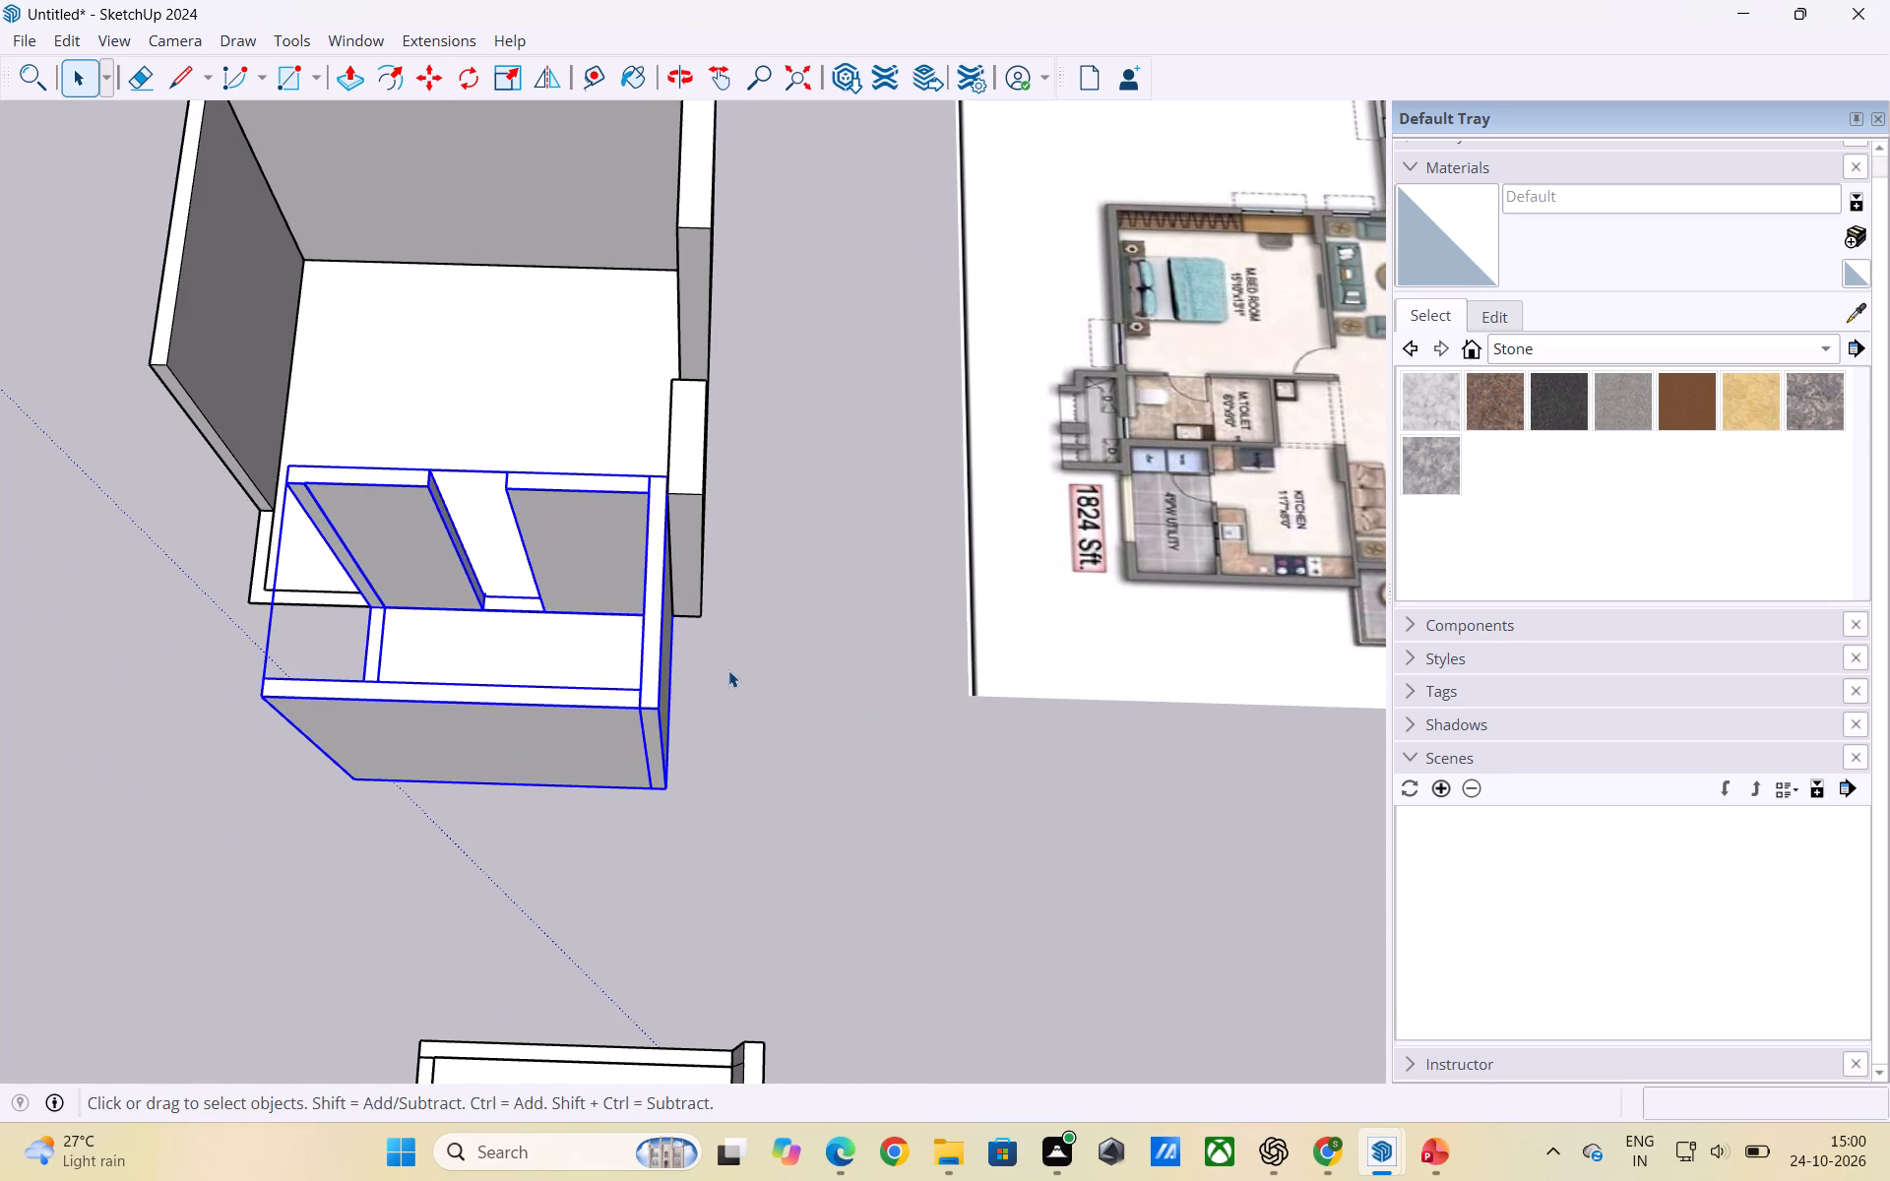
pyautogui.press('m')
pyautogui.scroll(5, 680, 599)
pyautogui.moveTo(685, 620); pyautogui.dragTo(550, 631, button='middle')
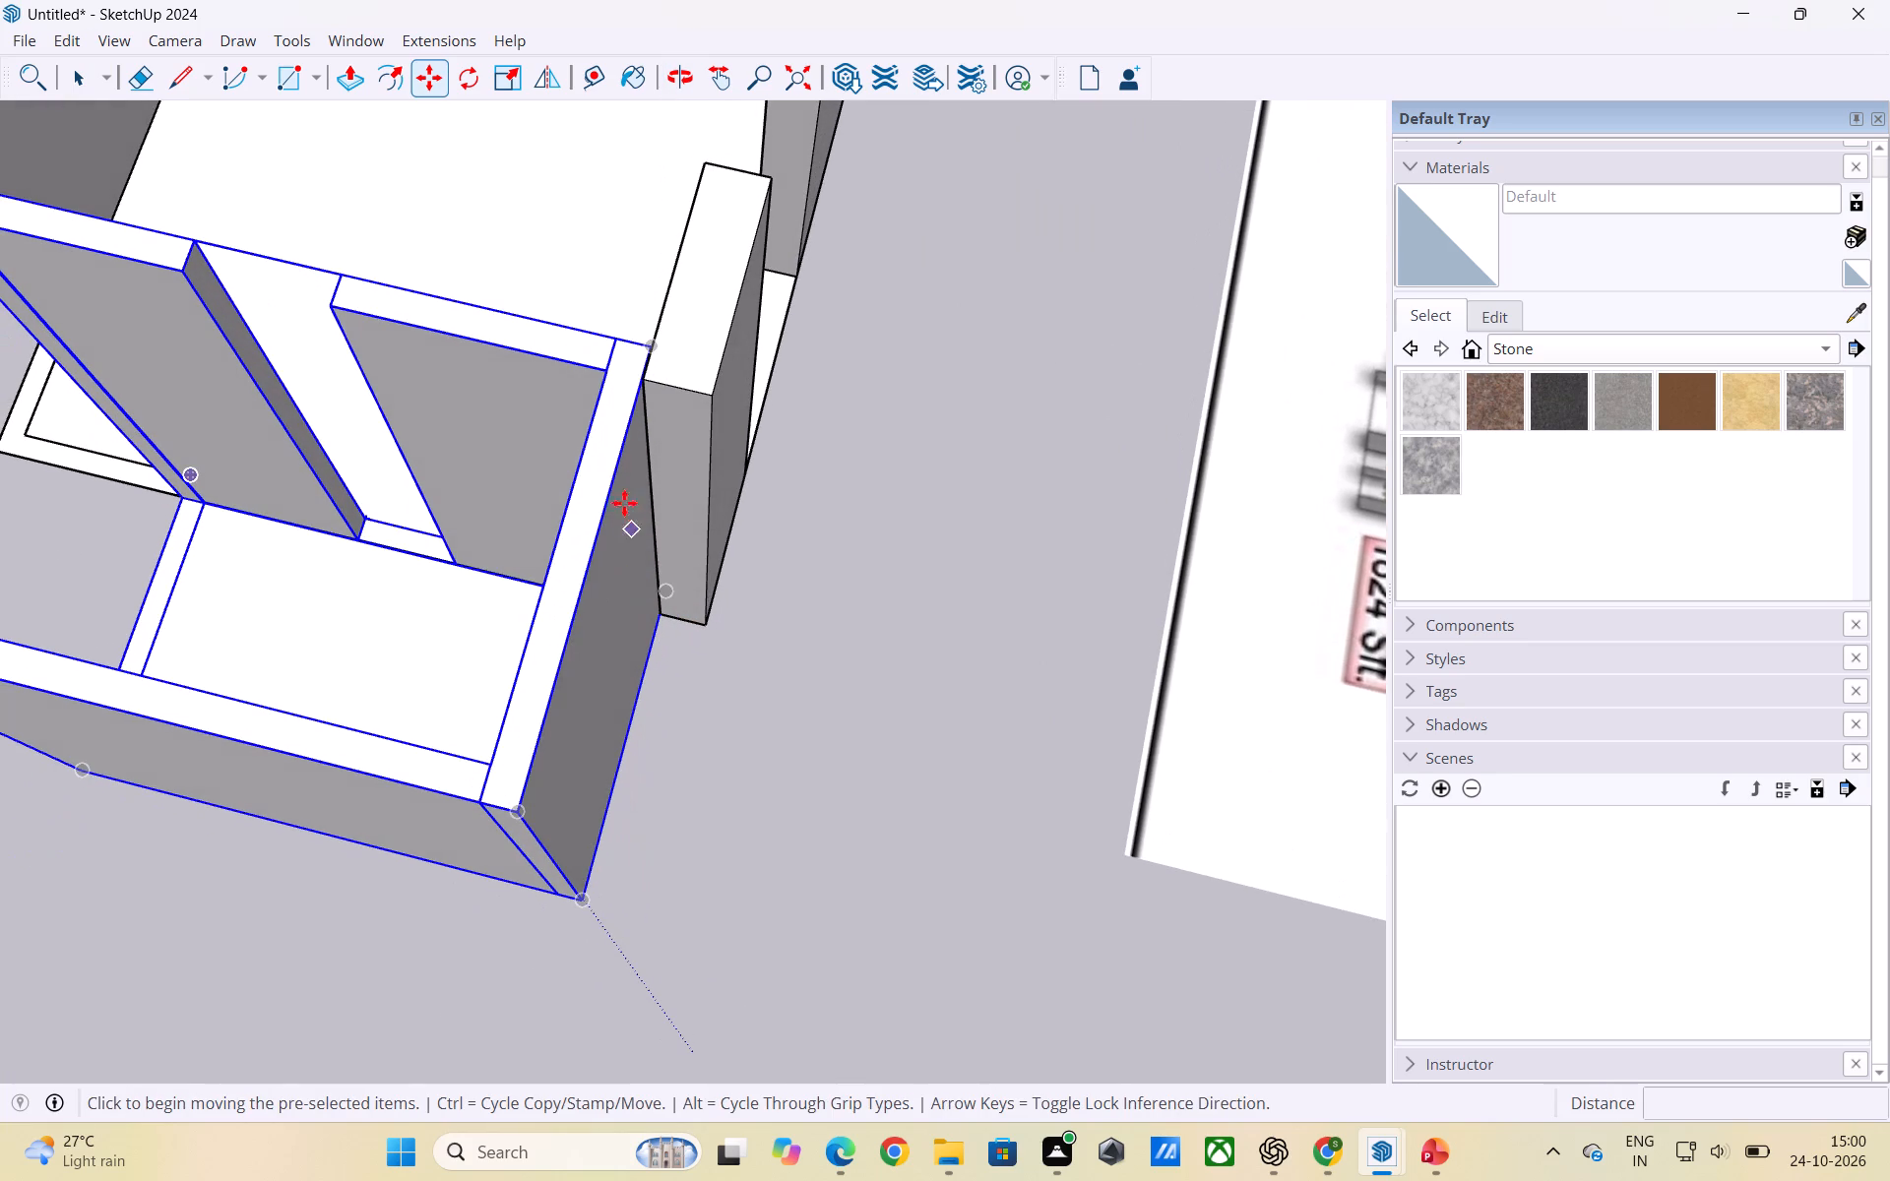
pyautogui.click(654, 340)
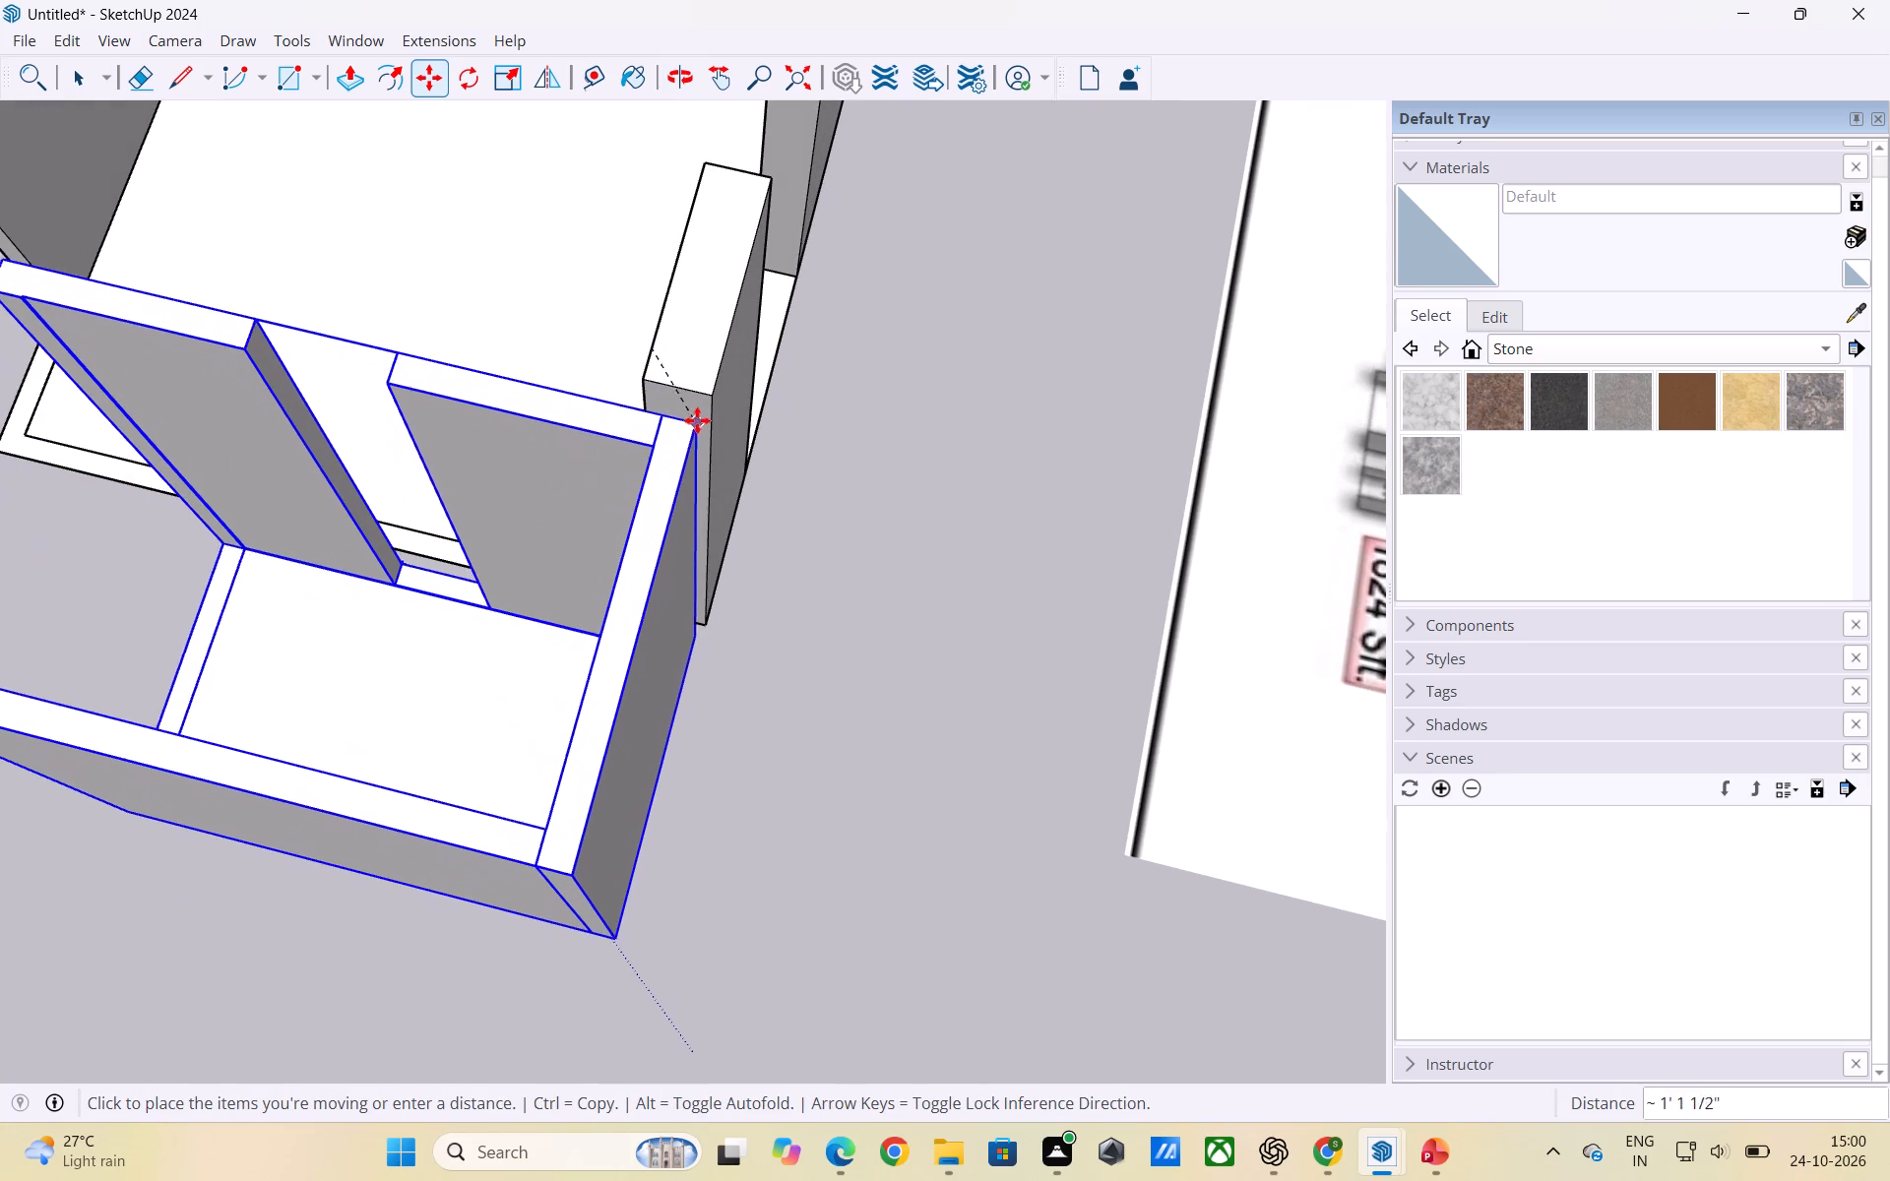
pyautogui.click(708, 398)
pyautogui.press('space')
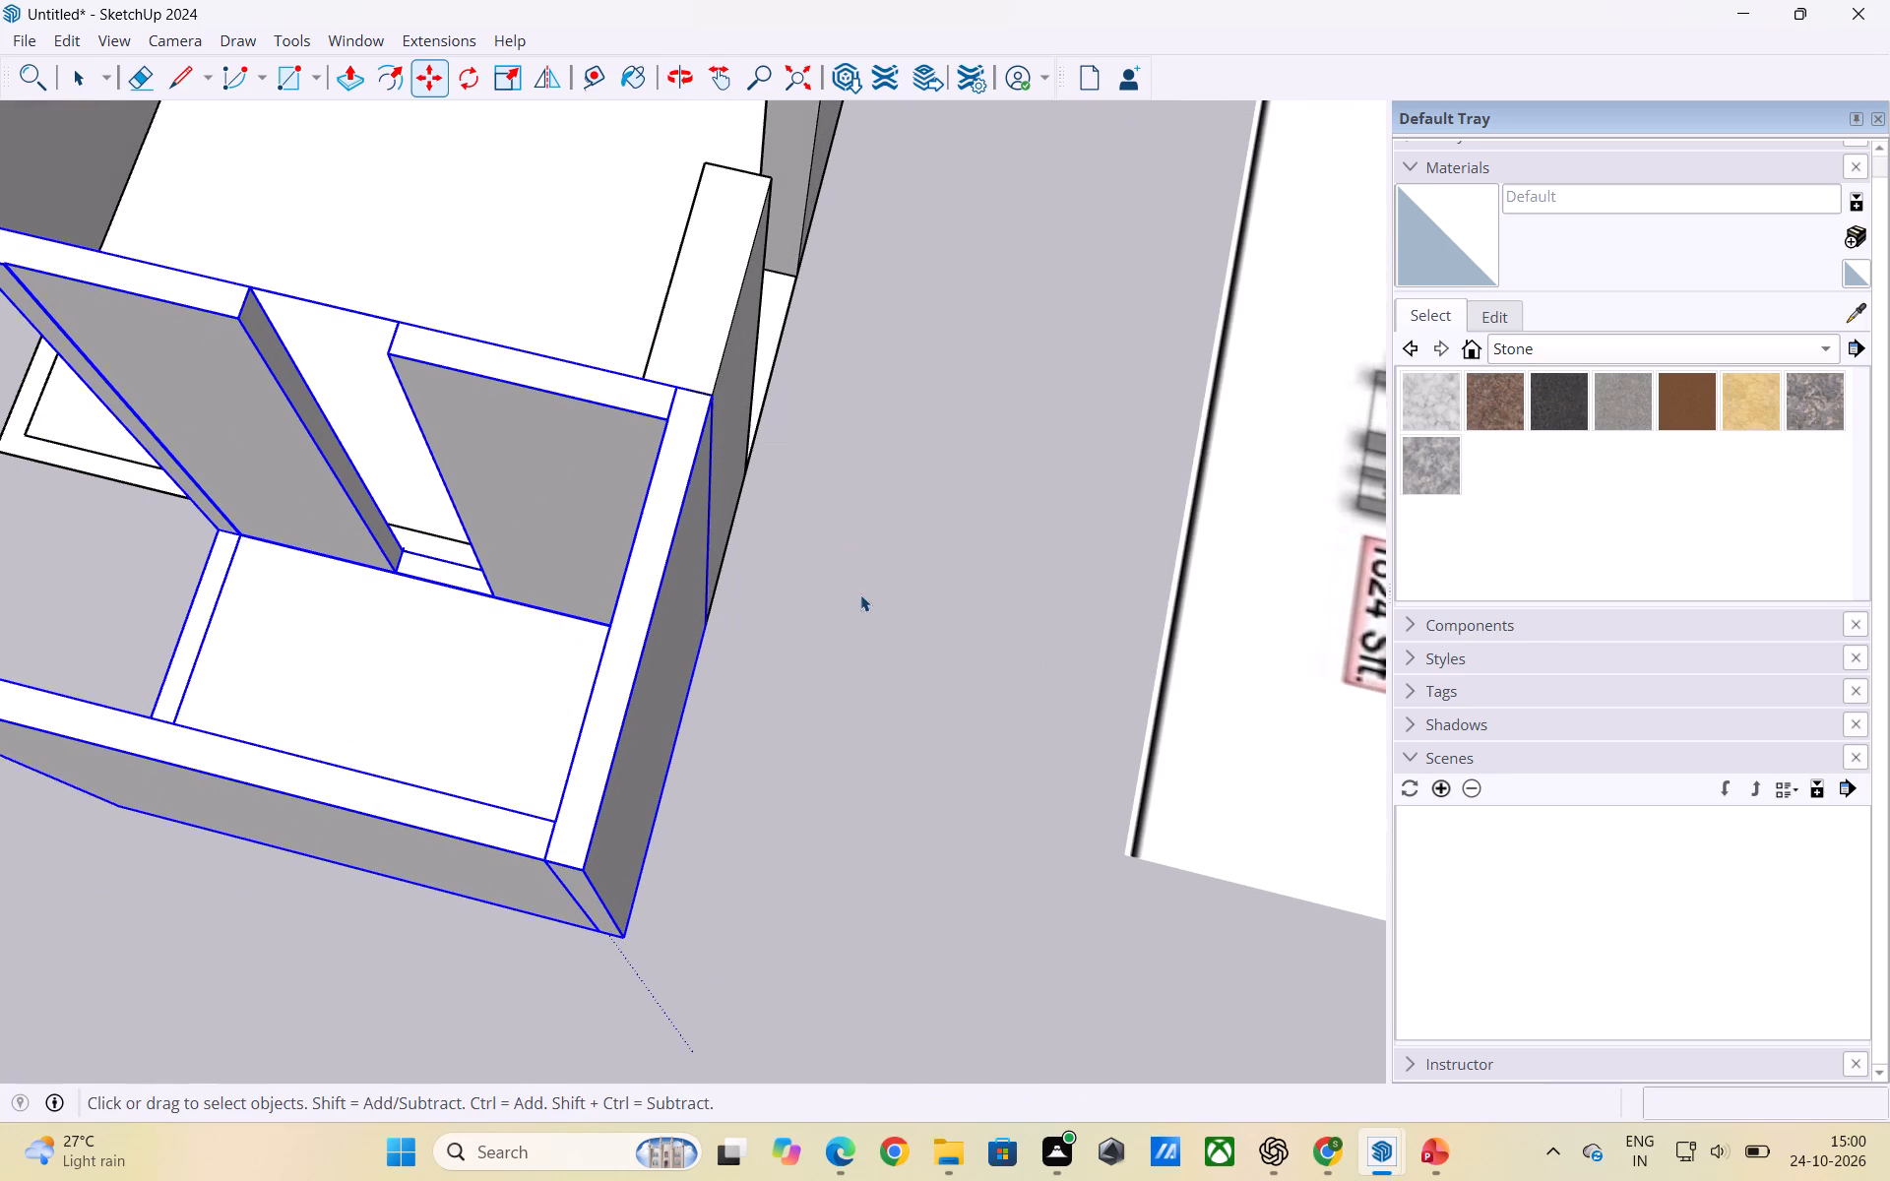
pyautogui.click(873, 608)
# Move the original smaller room about 1' toward the larger room, lining its door wall up with the larger room's side edge.
pyautogui.scroll(-3, 806, 697)
pyautogui.moveTo(372, 711); pyautogui.dragTo(1094, 599, button='middle')
pyautogui.scroll(3, 683, 762)
pyautogui.moveTo(477, 810); pyautogui.dragTo(1070, 645, button='middle')
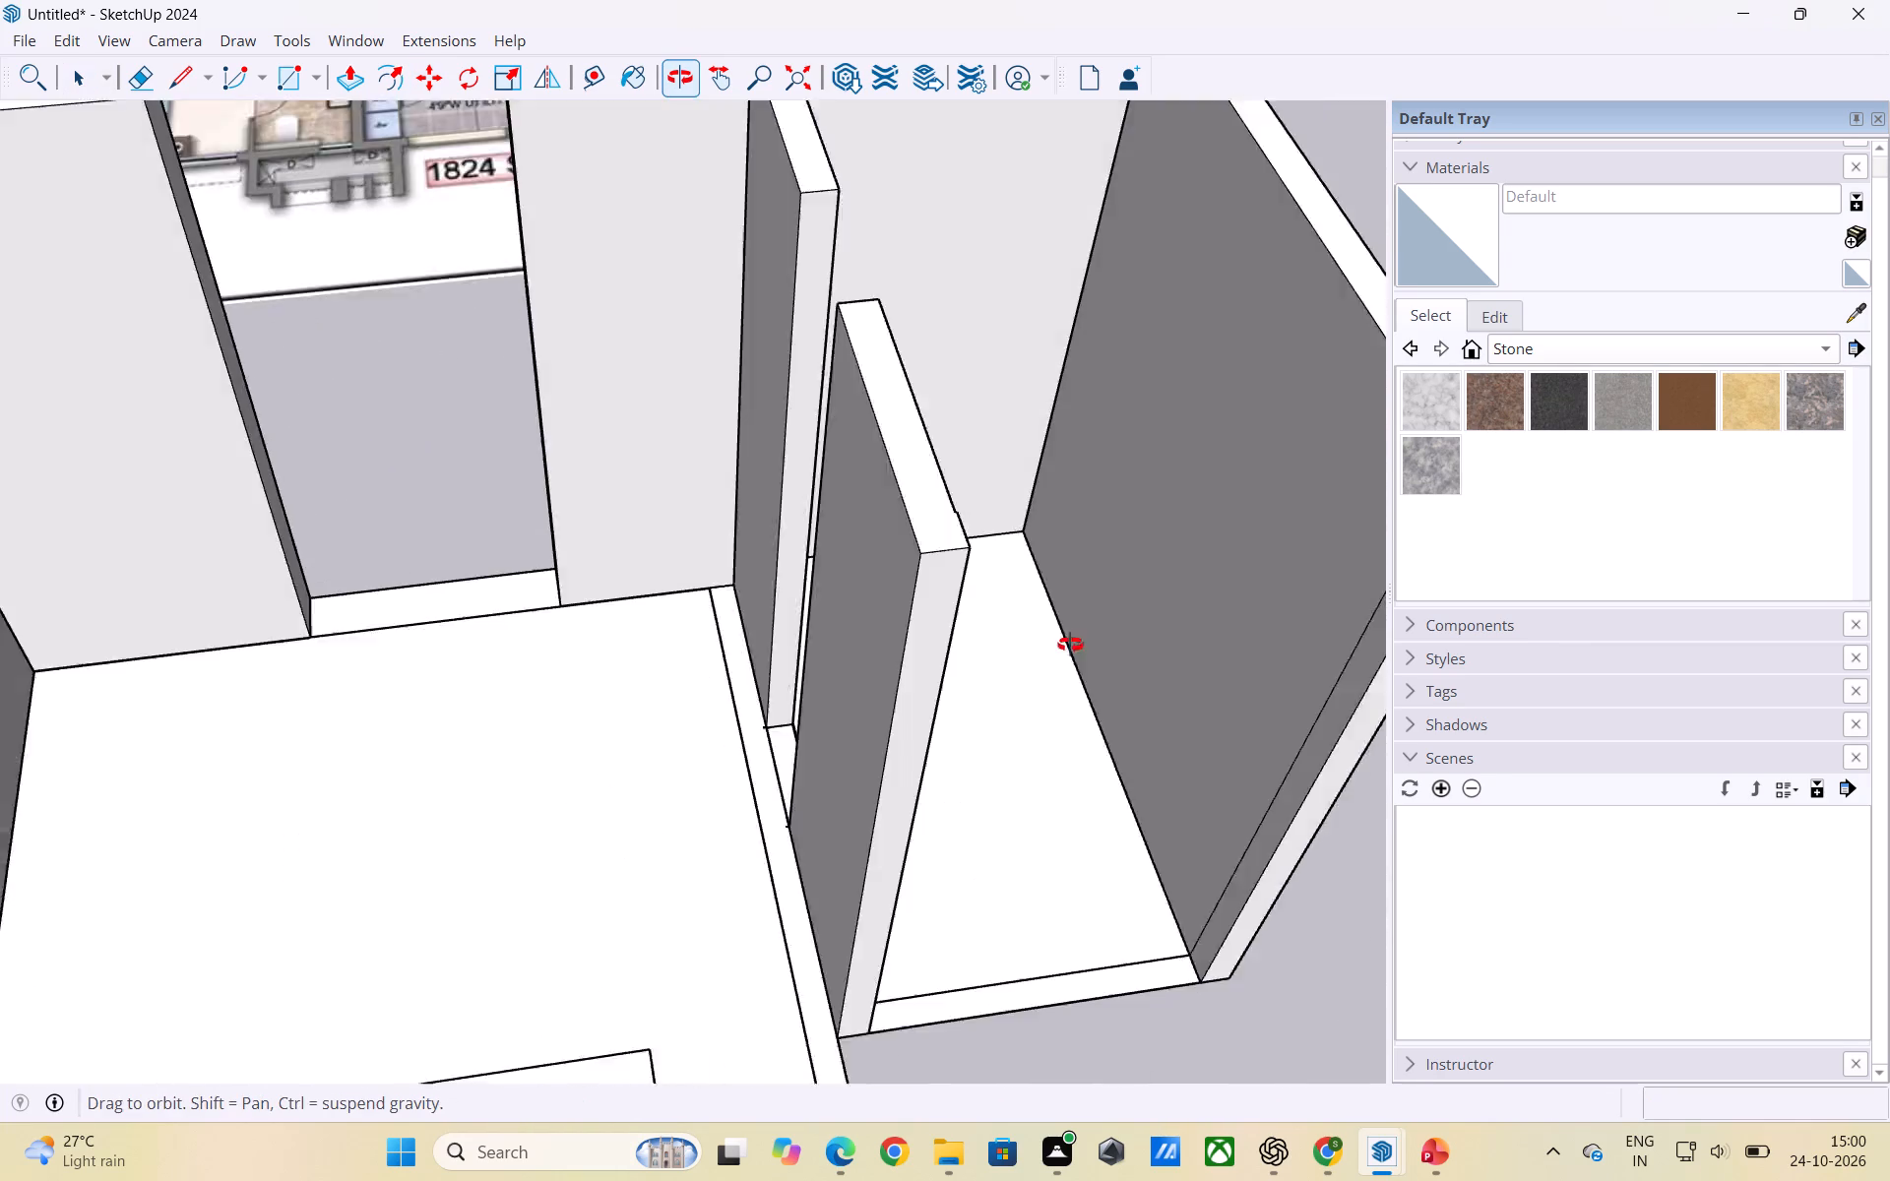
pyautogui.moveTo(1070, 645); pyautogui.dragTo(1102, 621, button='middle')
pyautogui.scroll(-1, 1073, 649)
pyautogui.moveTo(1051, 675); pyautogui.dragTo(867, 772, button='middle')
pyautogui.click(883, 731)
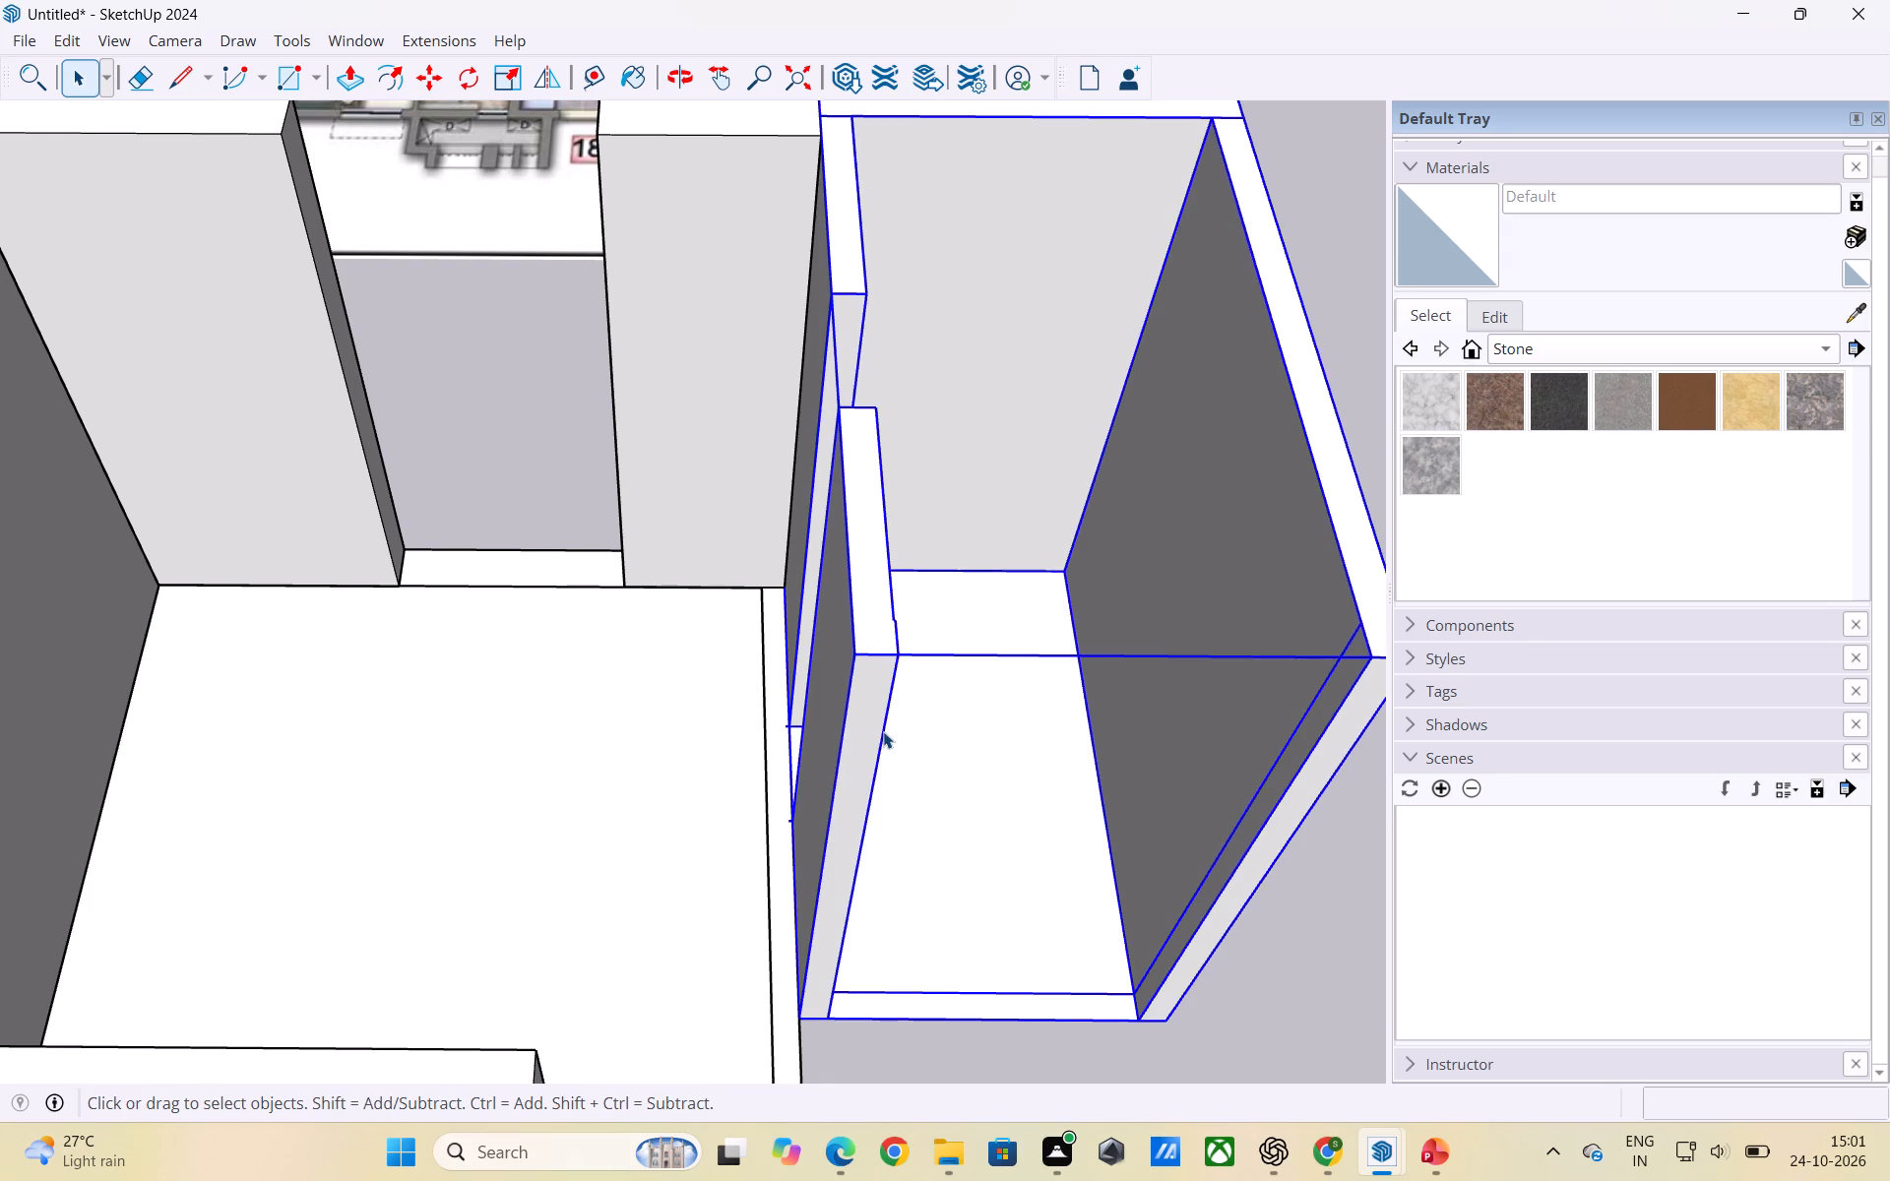
pyautogui.press('m')
pyautogui.scroll(2, 781, 581)
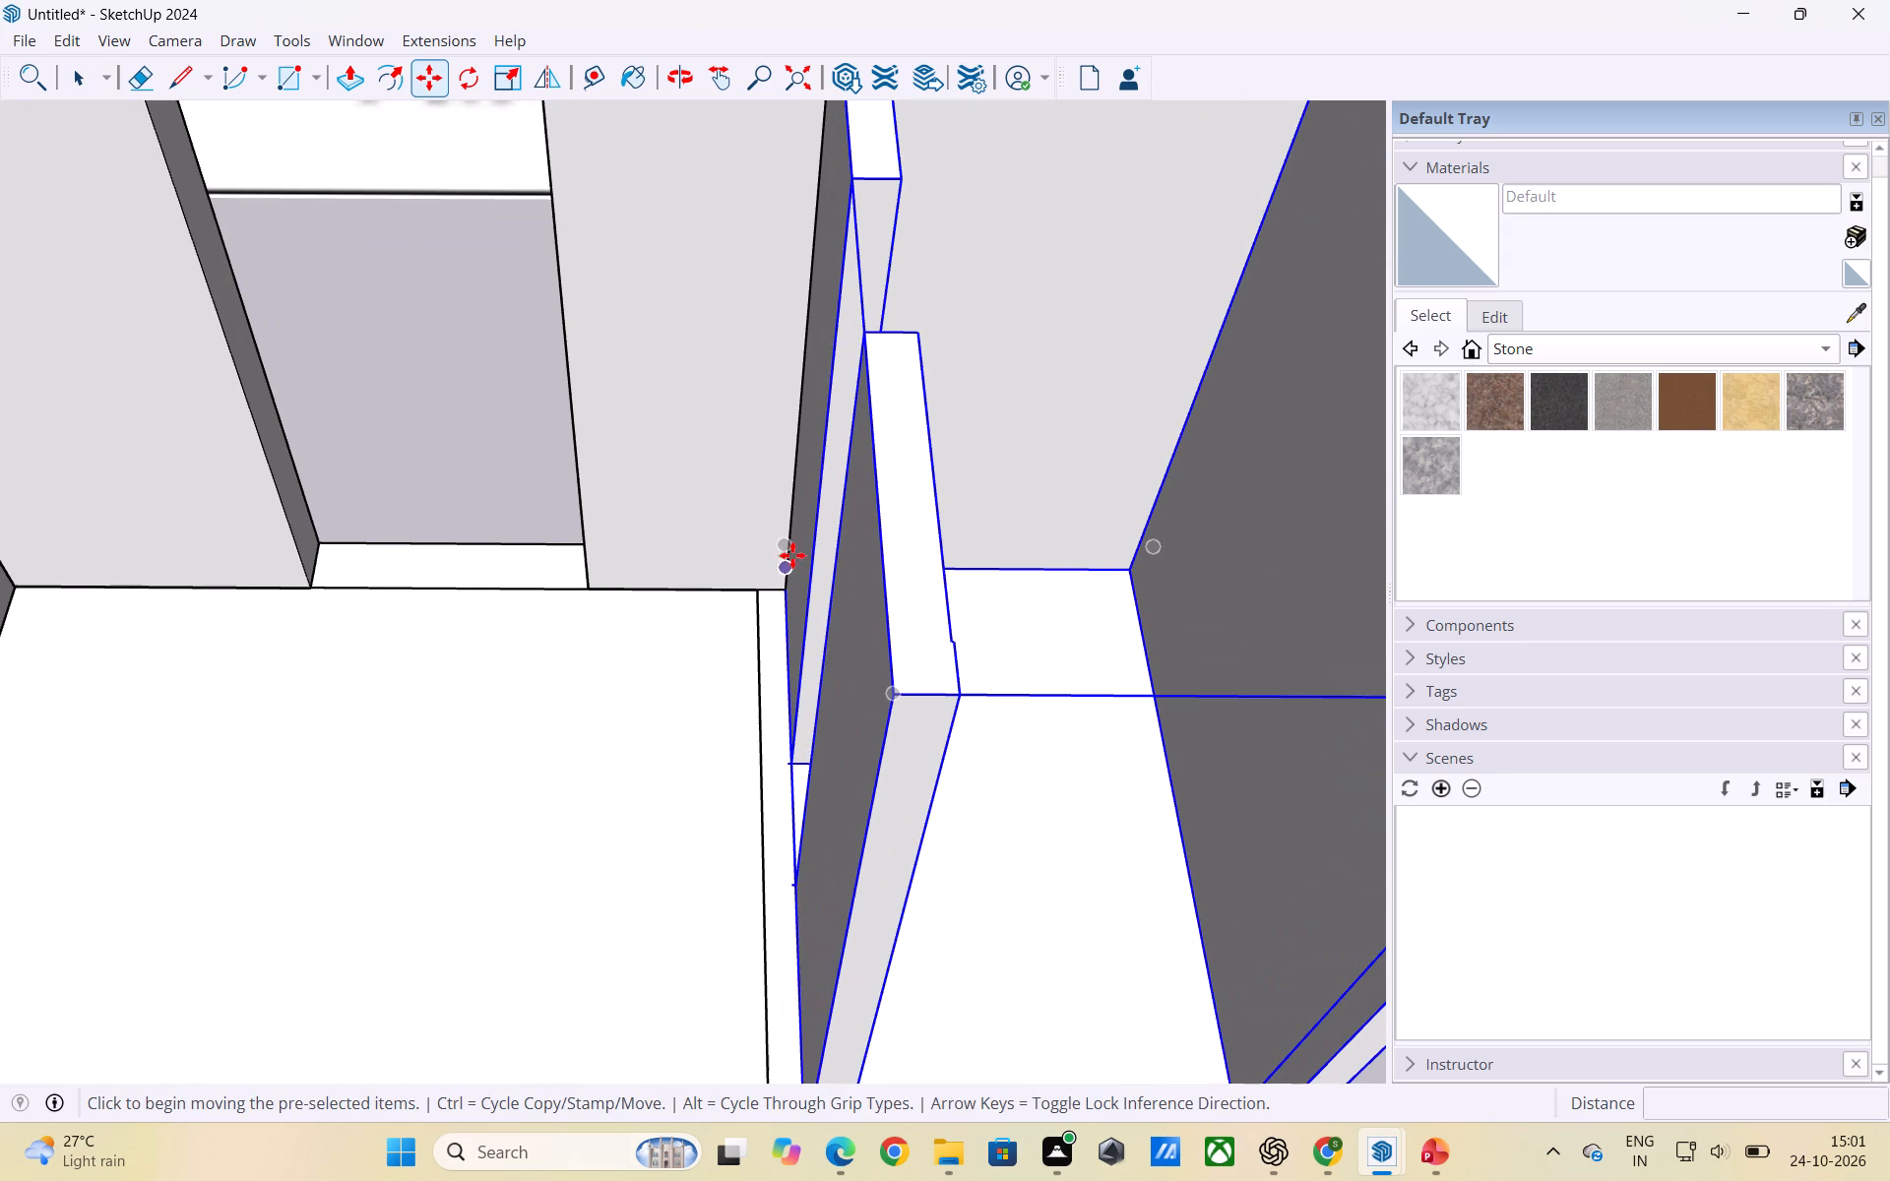
pyautogui.click(840, 294)
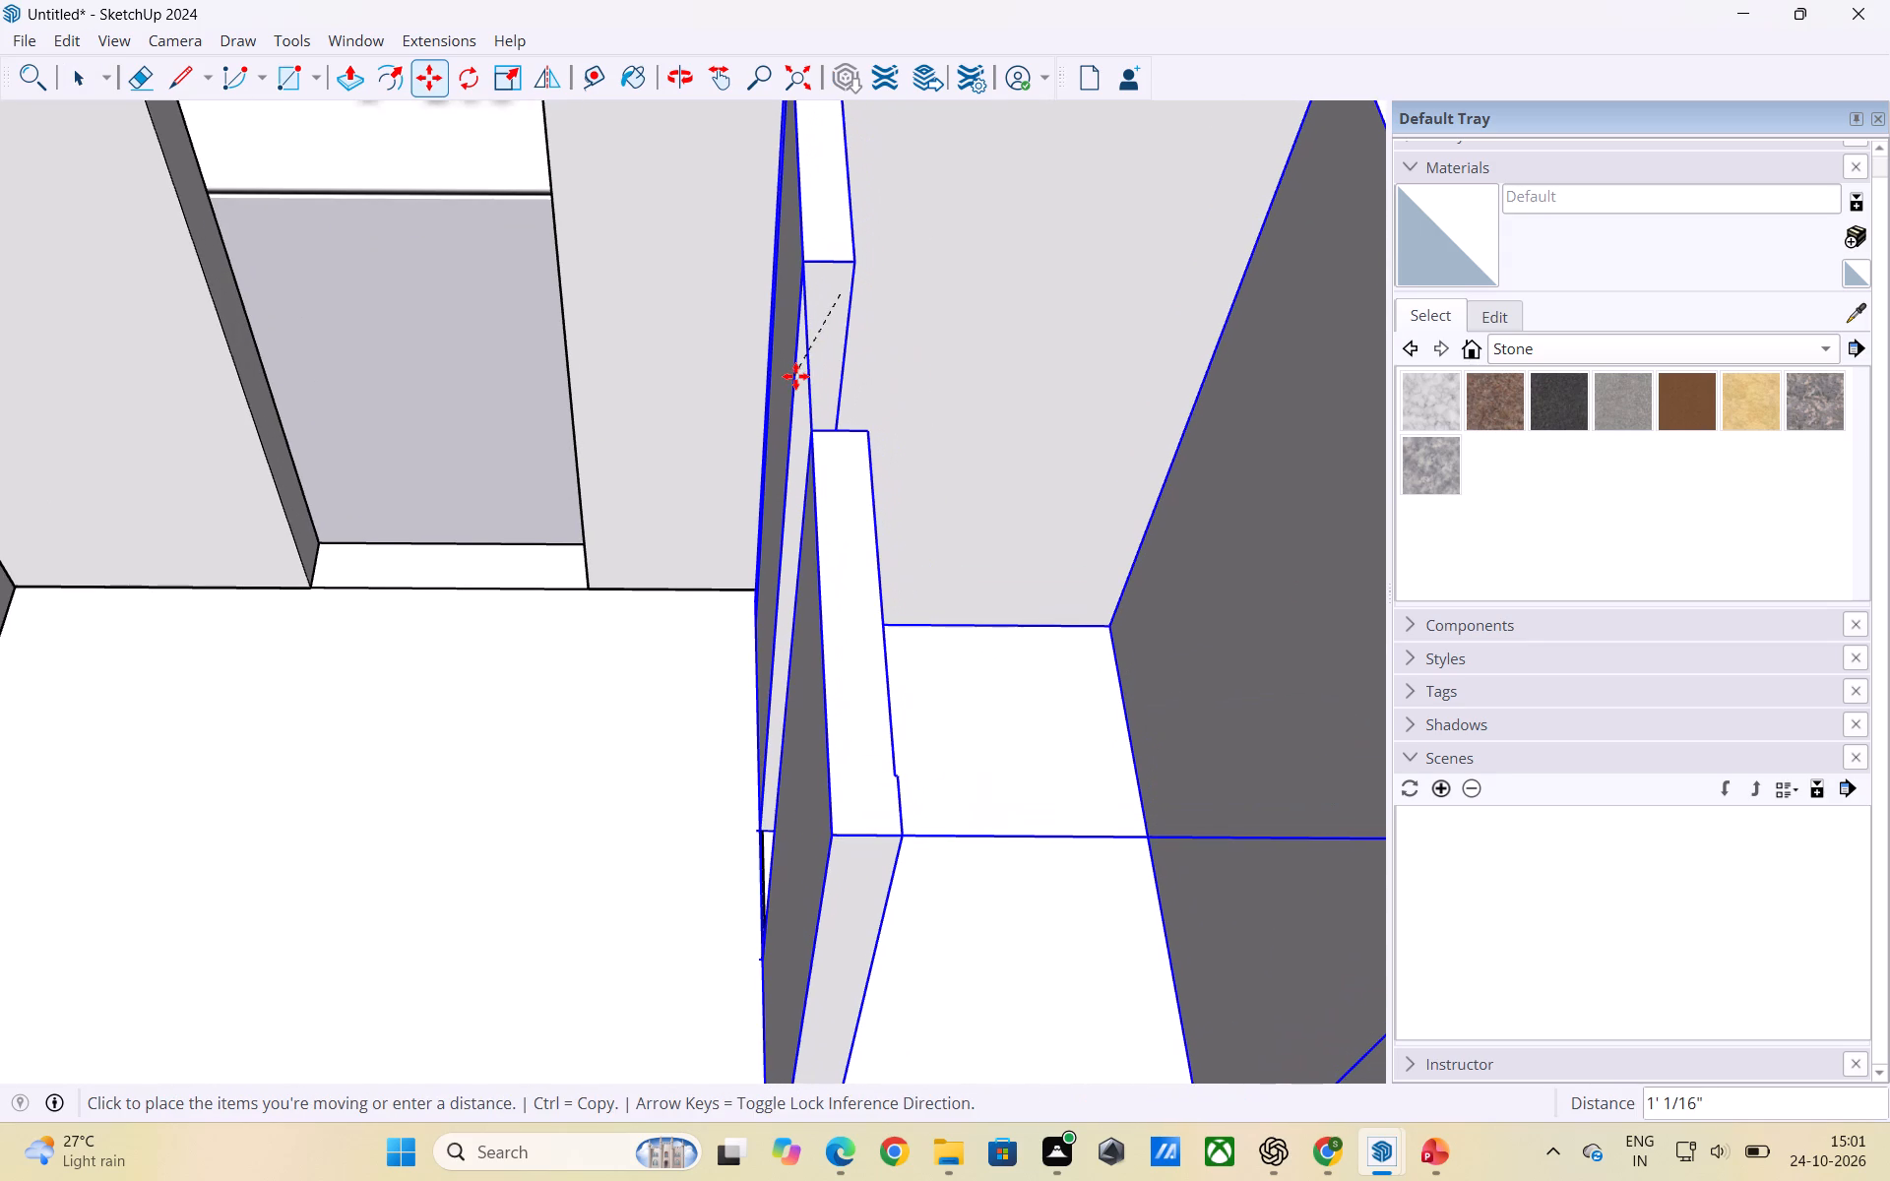
pyautogui.click(795, 376)
pyautogui.press('space')
pyautogui.scroll(-6, 397, 466)
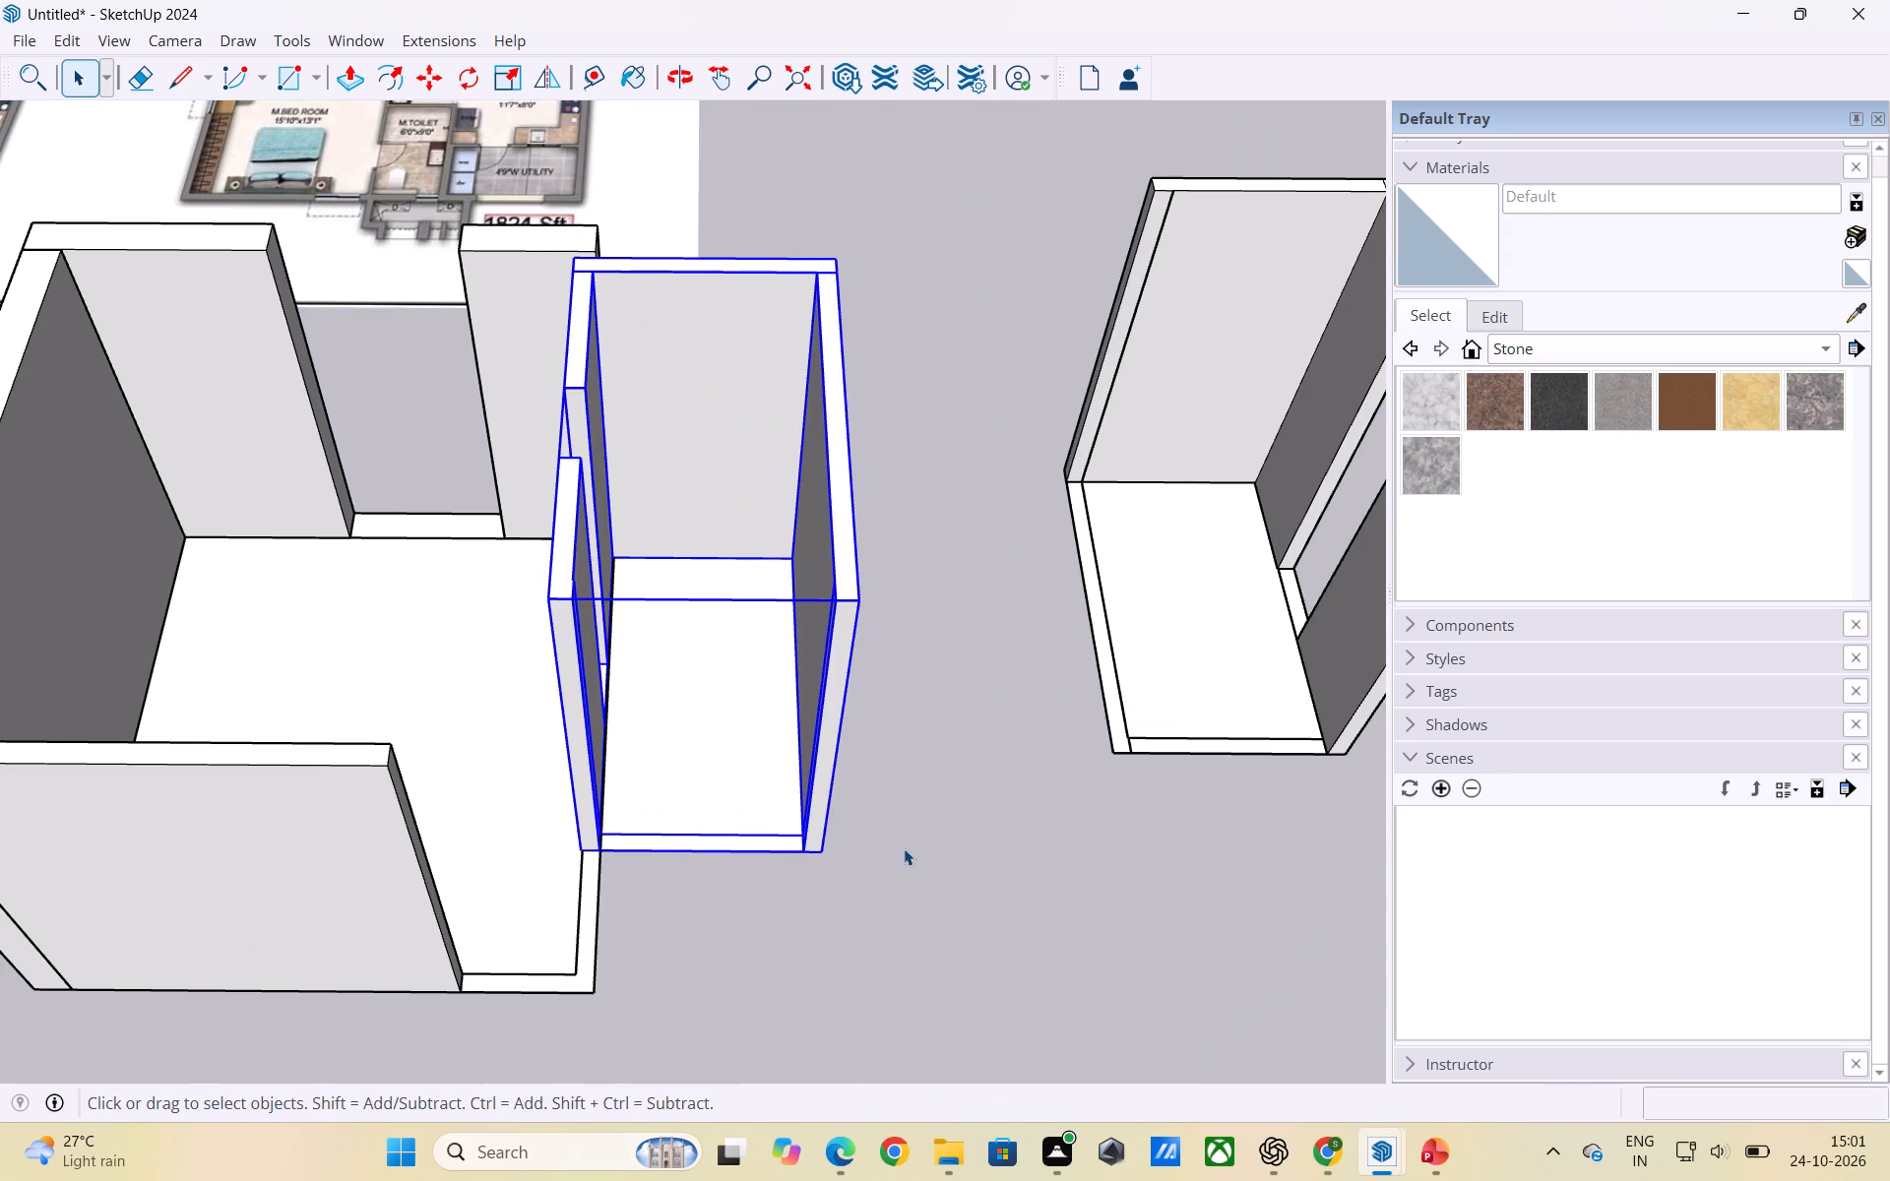
pyautogui.click(904, 848)
# Move the original smaller room about 11" backward so its back wall lines up with the larger room's back wall.
pyautogui.scroll(-3, 924, 748)
pyautogui.moveTo(941, 735); pyautogui.dragTo(311, 754, button='middle')
pyautogui.scroll(2, 839, 714)
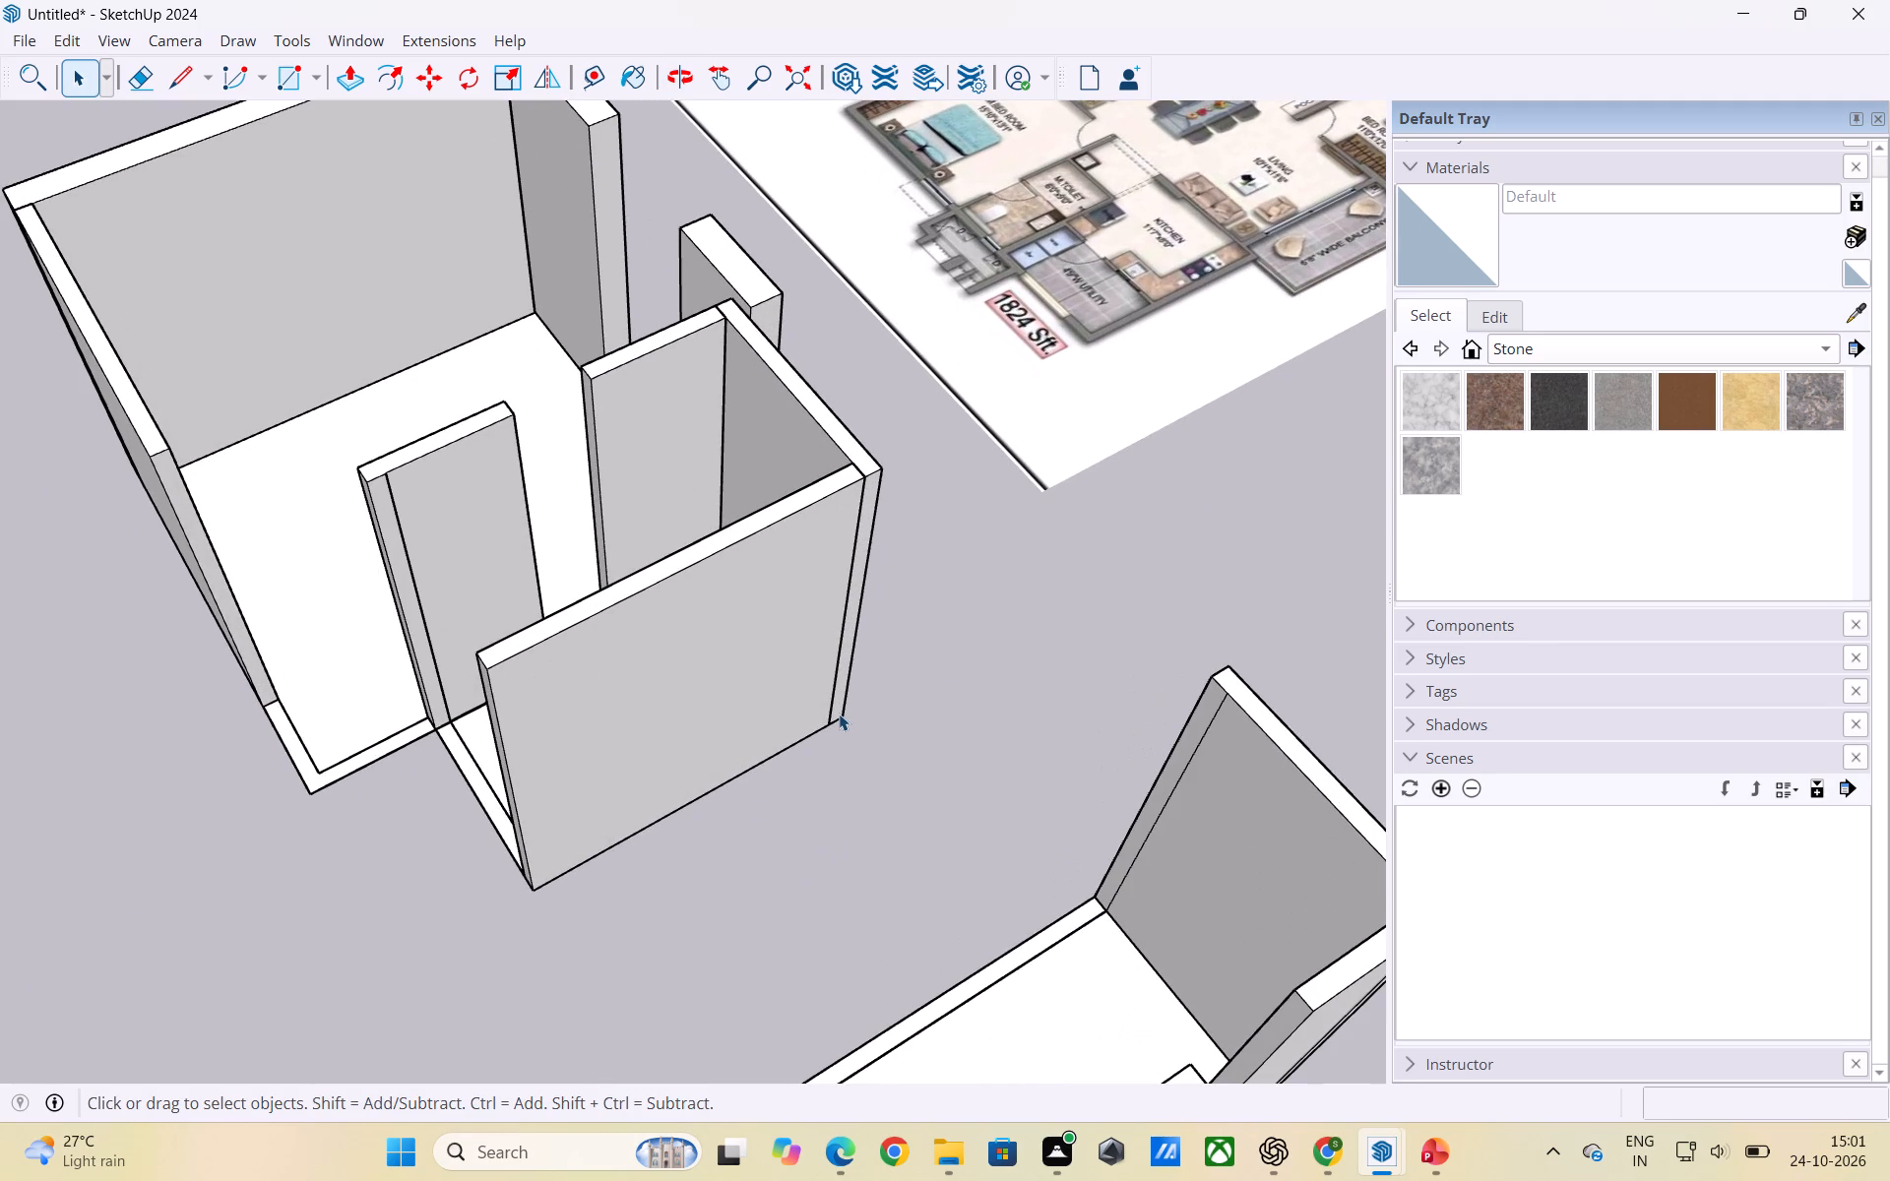
pyautogui.scroll(-3, 816, 653)
pyautogui.moveTo(842, 682); pyautogui.dragTo(599, 704, button='middle')
pyautogui.scroll(-1, 842, 682)
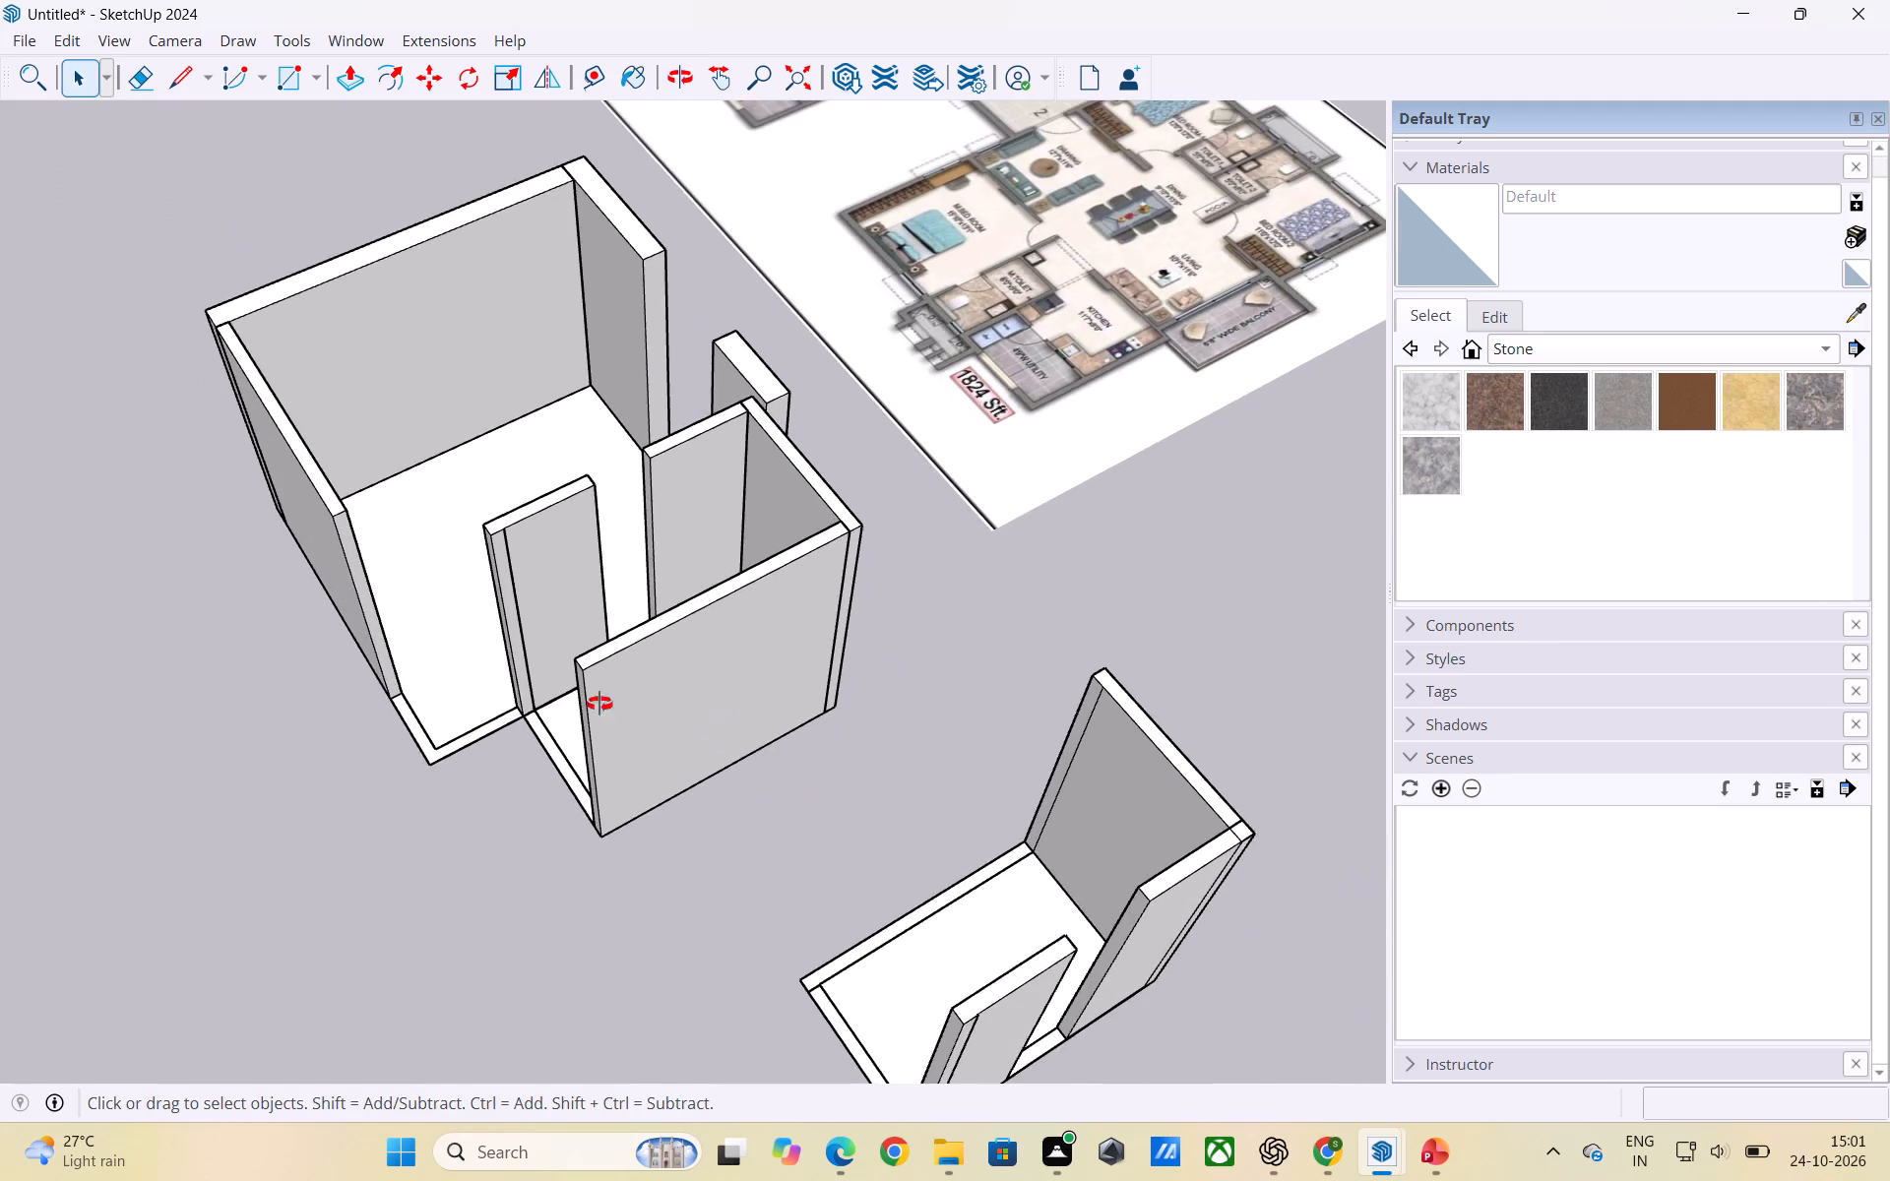
pyautogui.moveTo(599, 704); pyautogui.dragTo(369, 700, button='middle')
pyautogui.click(717, 619)
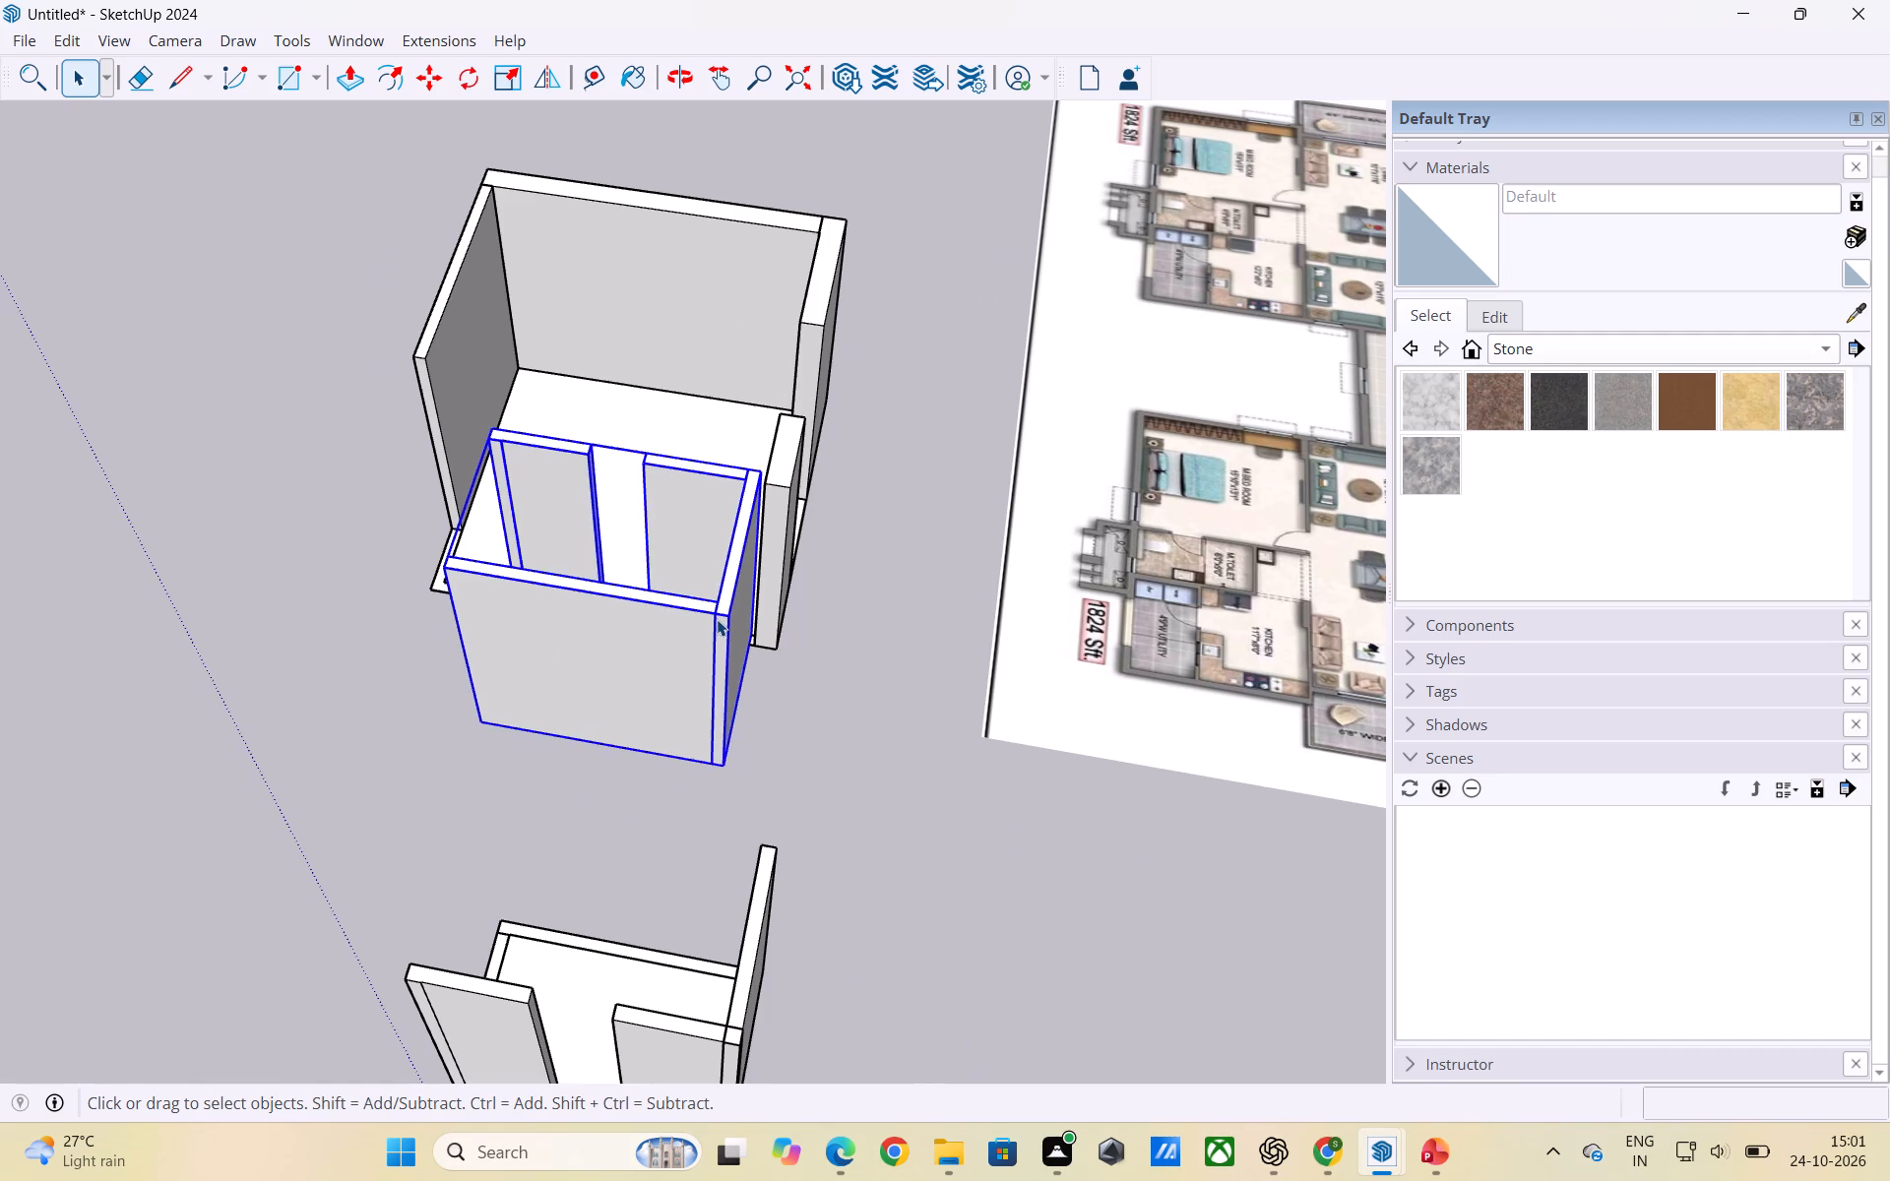
pyautogui.press('m')
pyautogui.scroll(6, 779, 650)
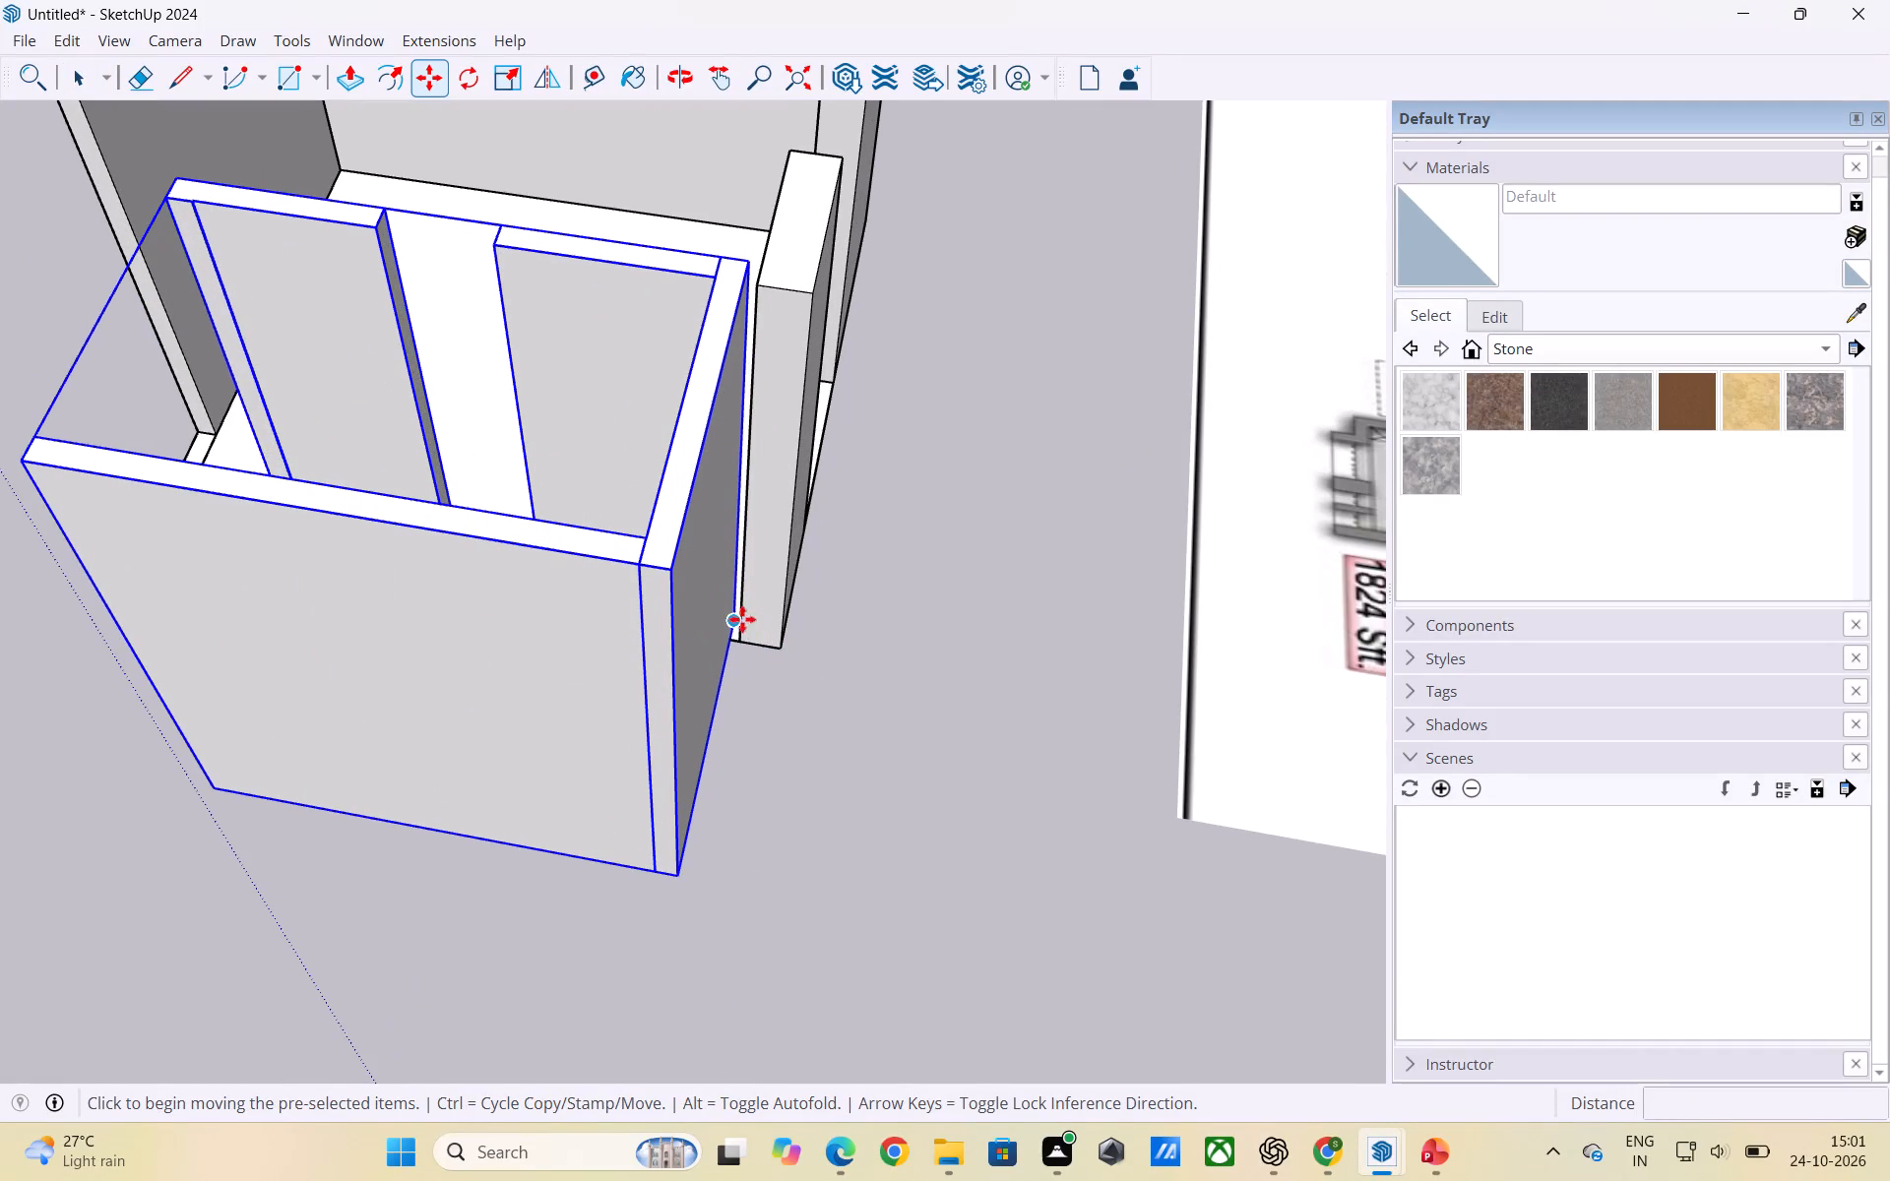
pyautogui.click(738, 615)
pyautogui.click(781, 619)
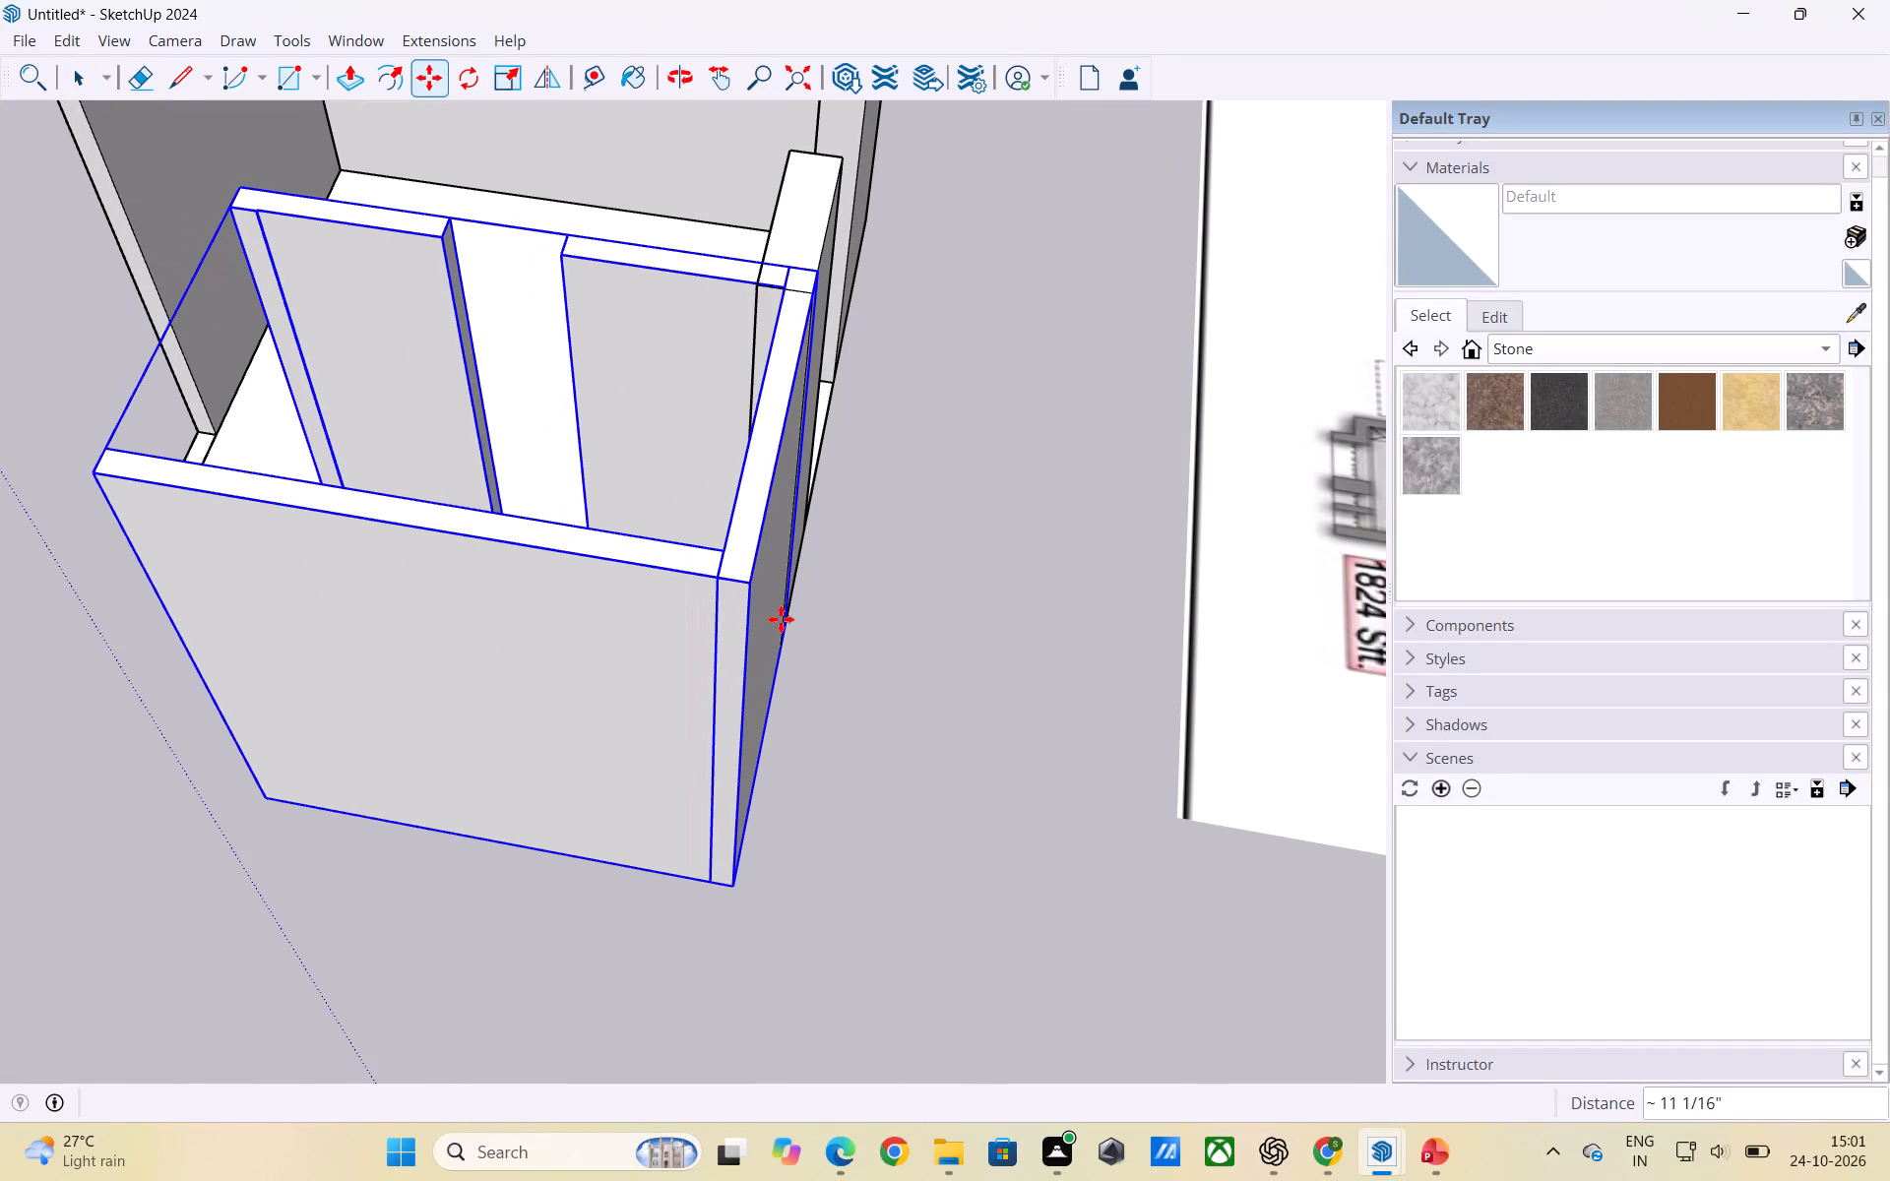
pyautogui.press('space')
pyautogui.click(991, 764)
# Examine from several sides how the smaller room's door wall and corners meet the larger room.
pyautogui.scroll(-4, 960, 783)
pyautogui.moveTo(501, 812); pyautogui.dragTo(783, 826, button='middle')
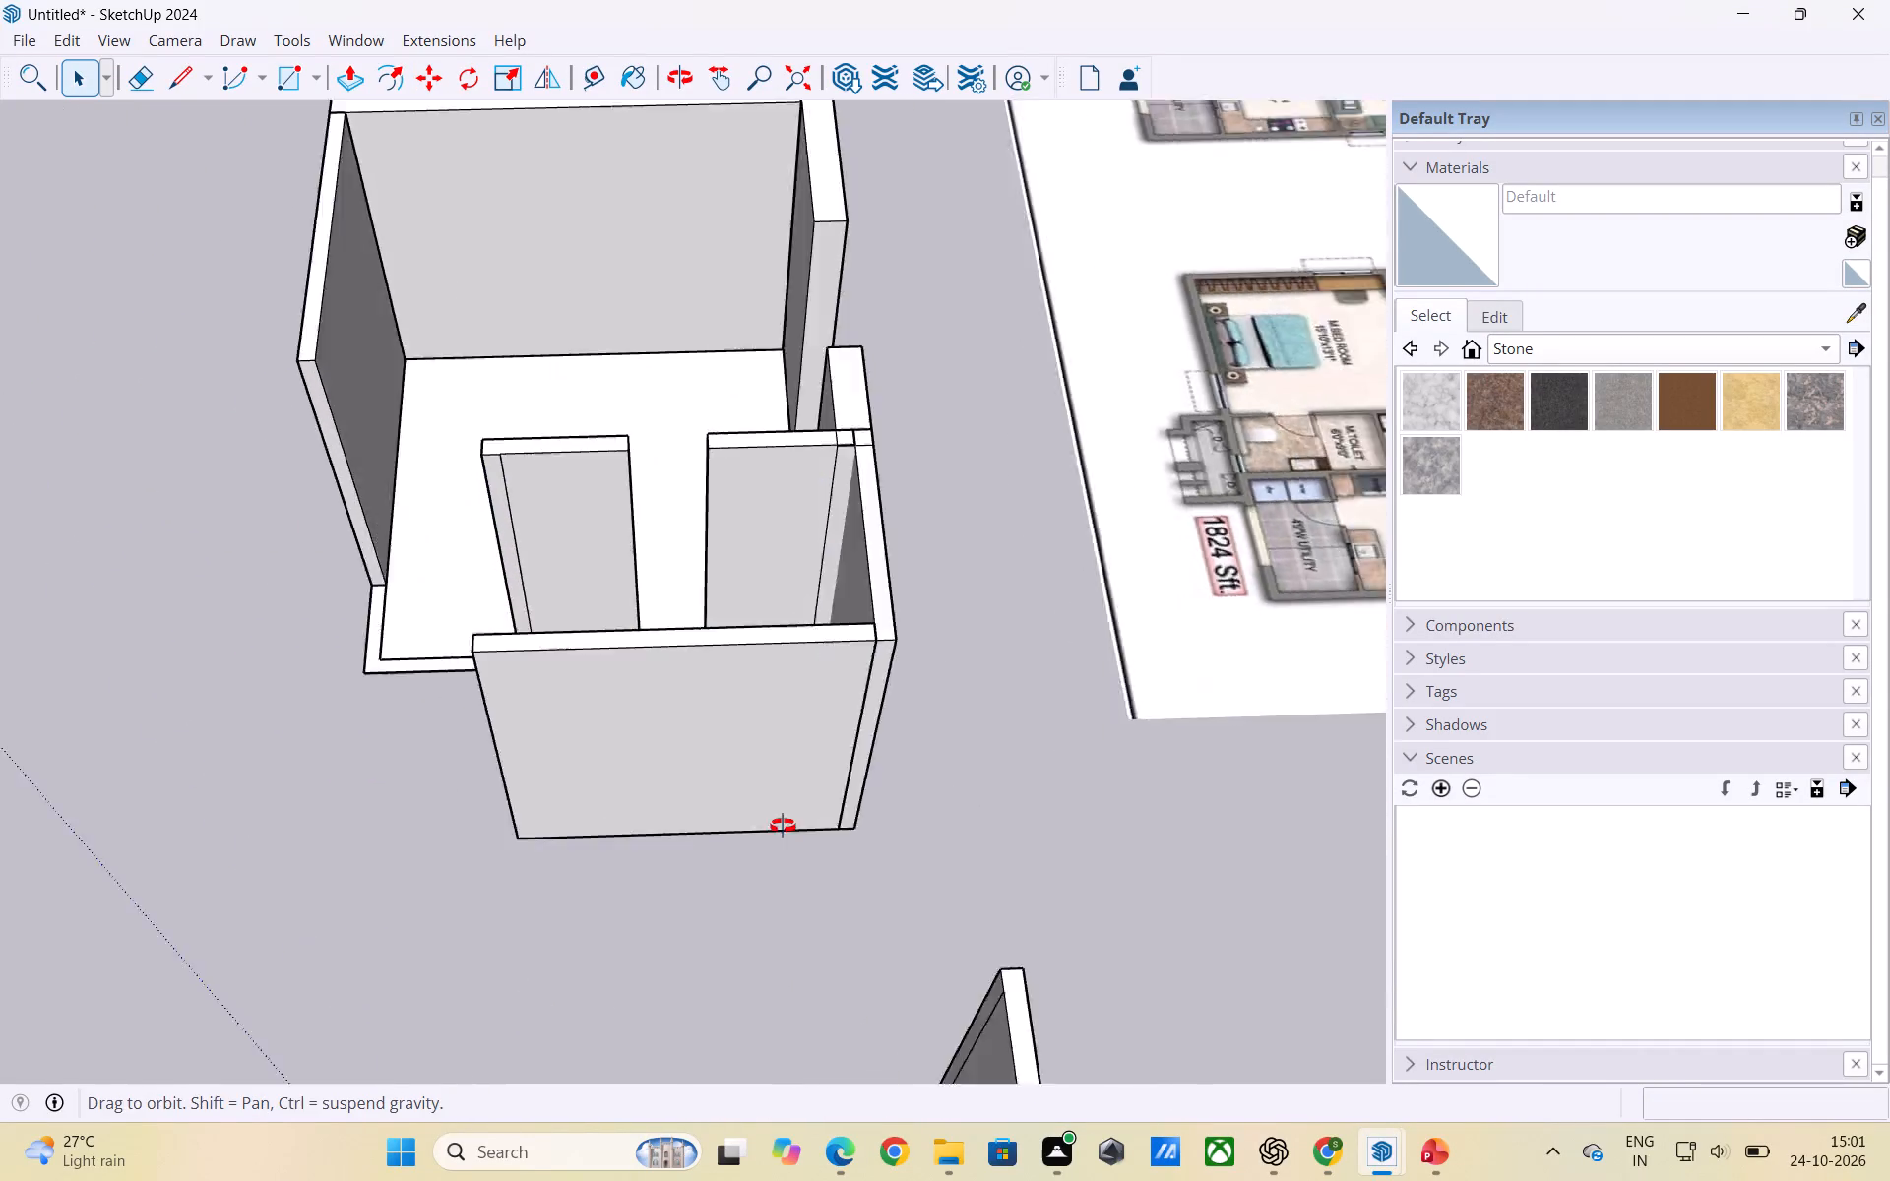
pyautogui.moveTo(783, 826); pyautogui.dragTo(1117, 731, button='middle')
pyautogui.scroll(3, 801, 742)
pyautogui.moveTo(522, 797); pyautogui.dragTo(969, 850, button='middle')
pyautogui.scroll(2, 822, 796)
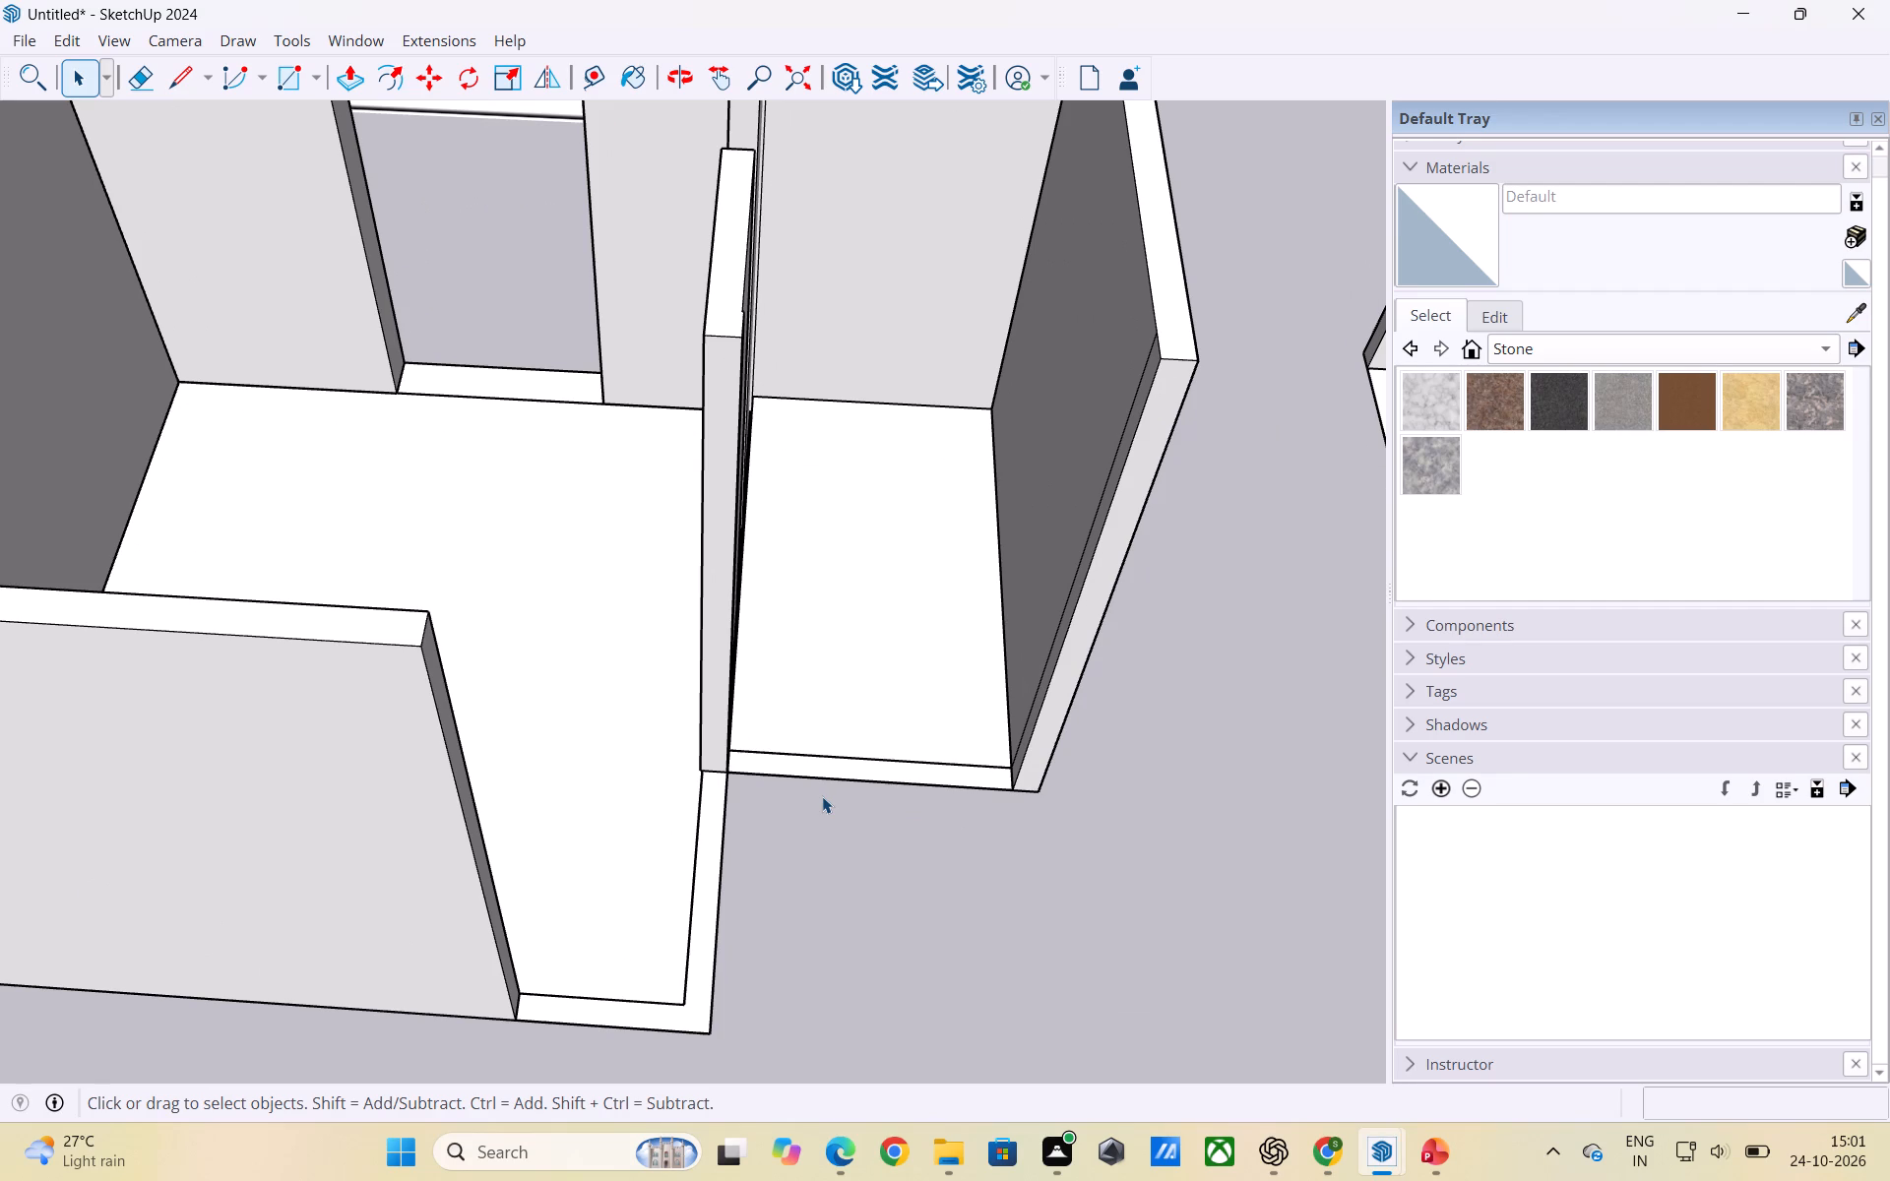
pyautogui.scroll(-5, 820, 804)
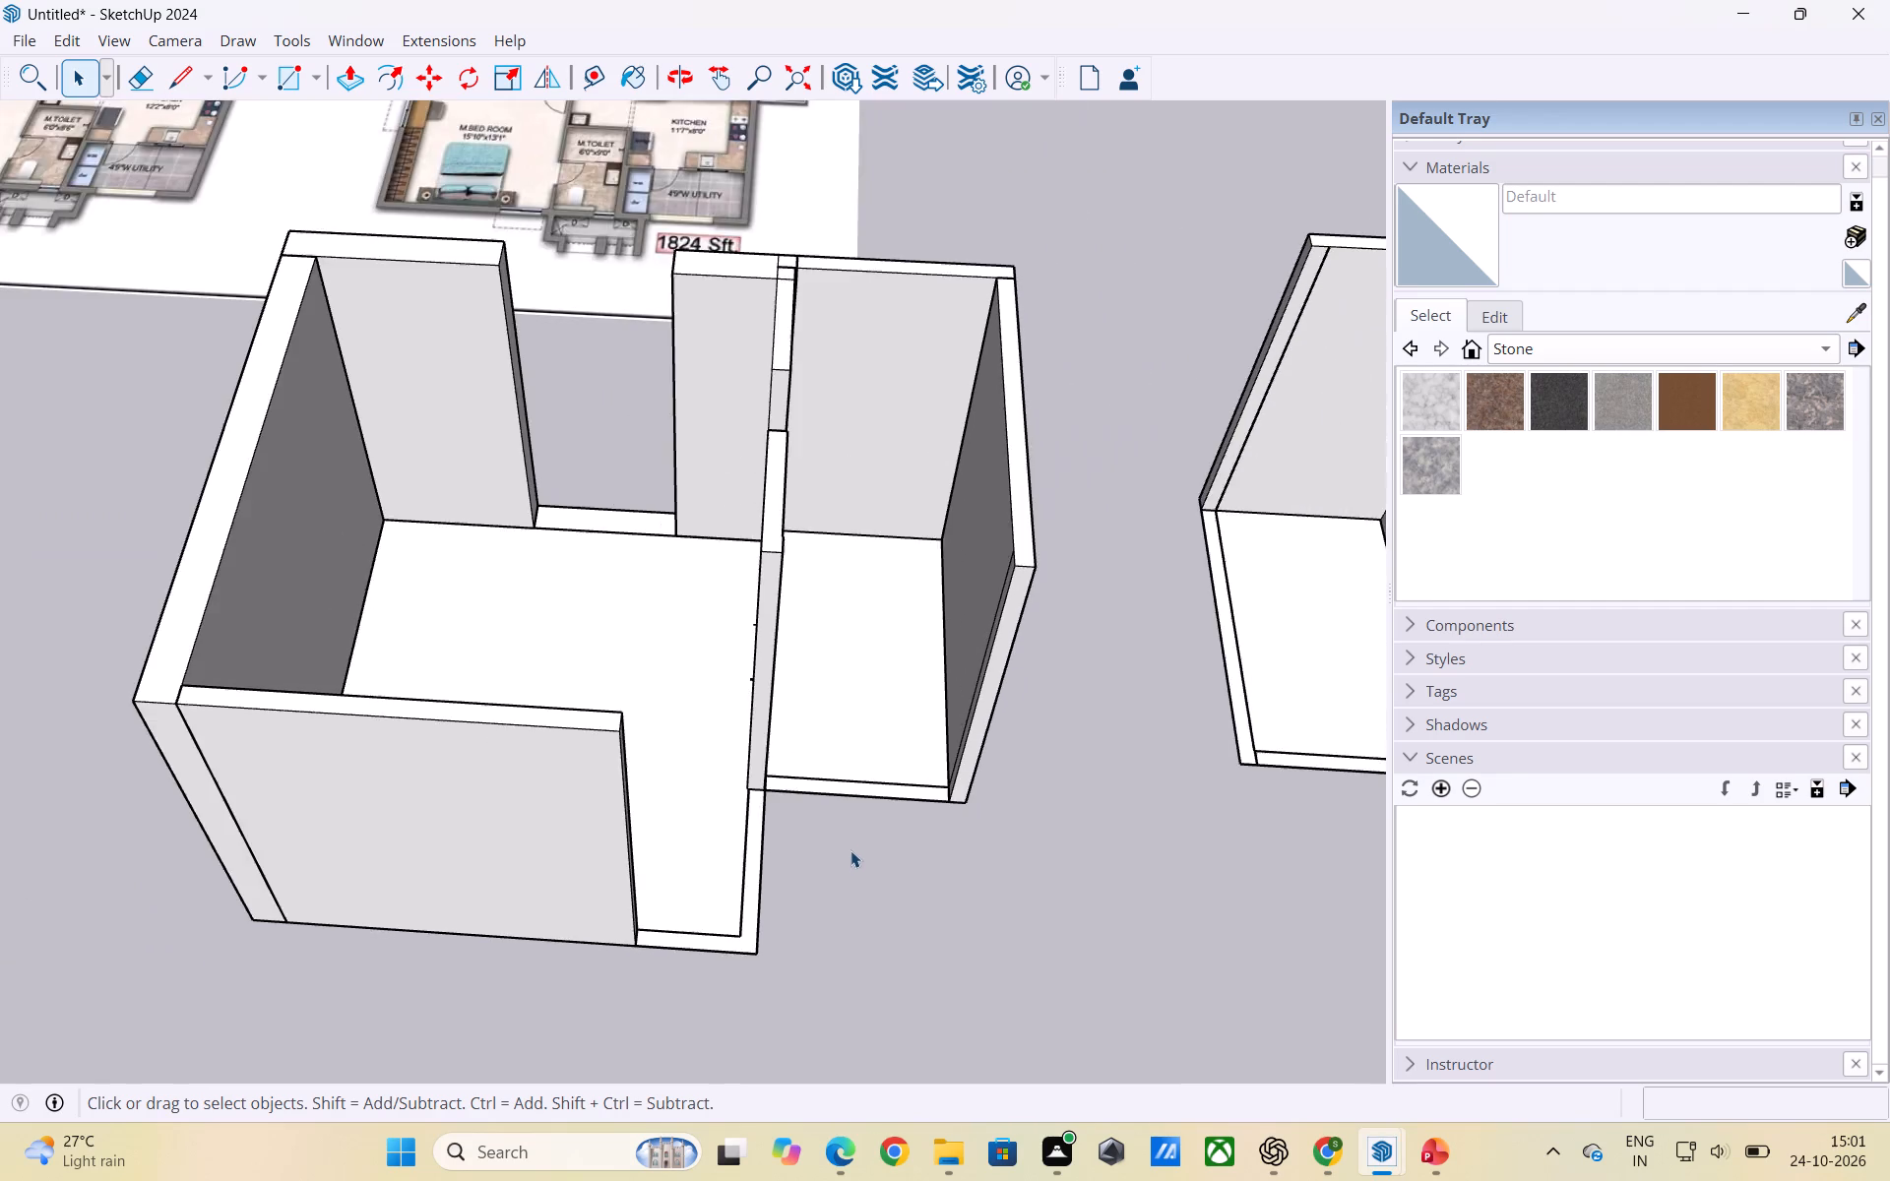
pyautogui.scroll(-6, 850, 850)
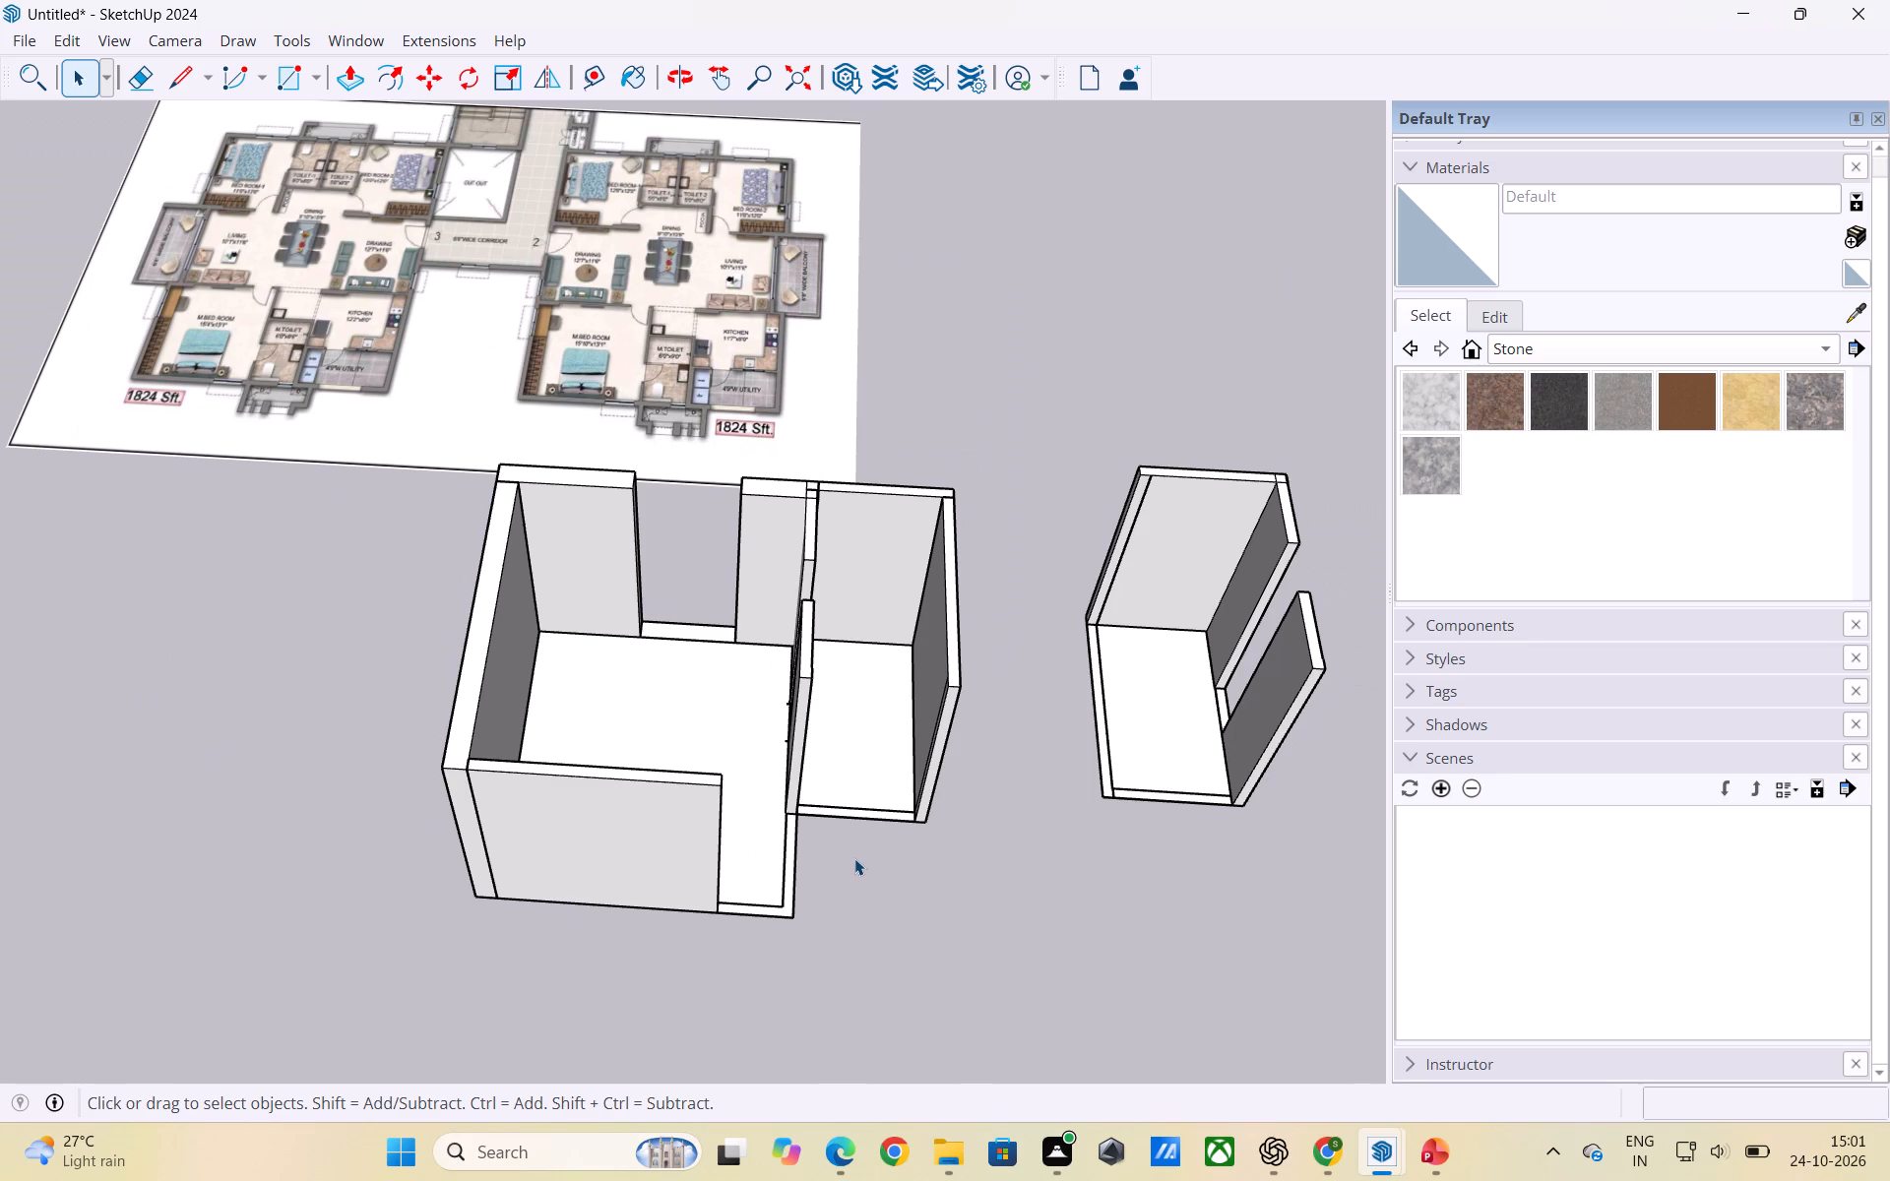
pyautogui.scroll(5, 862, 852)
pyautogui.moveTo(772, 839); pyautogui.dragTo(802, 710, button='middle')
pyautogui.scroll(2, 854, 863)
pyautogui.moveTo(907, 867); pyautogui.dragTo(499, 851, button='middle')
pyautogui.scroll(3, 595, 794)
pyautogui.moveTo(614, 801); pyautogui.dragTo(661, 849, button='middle')
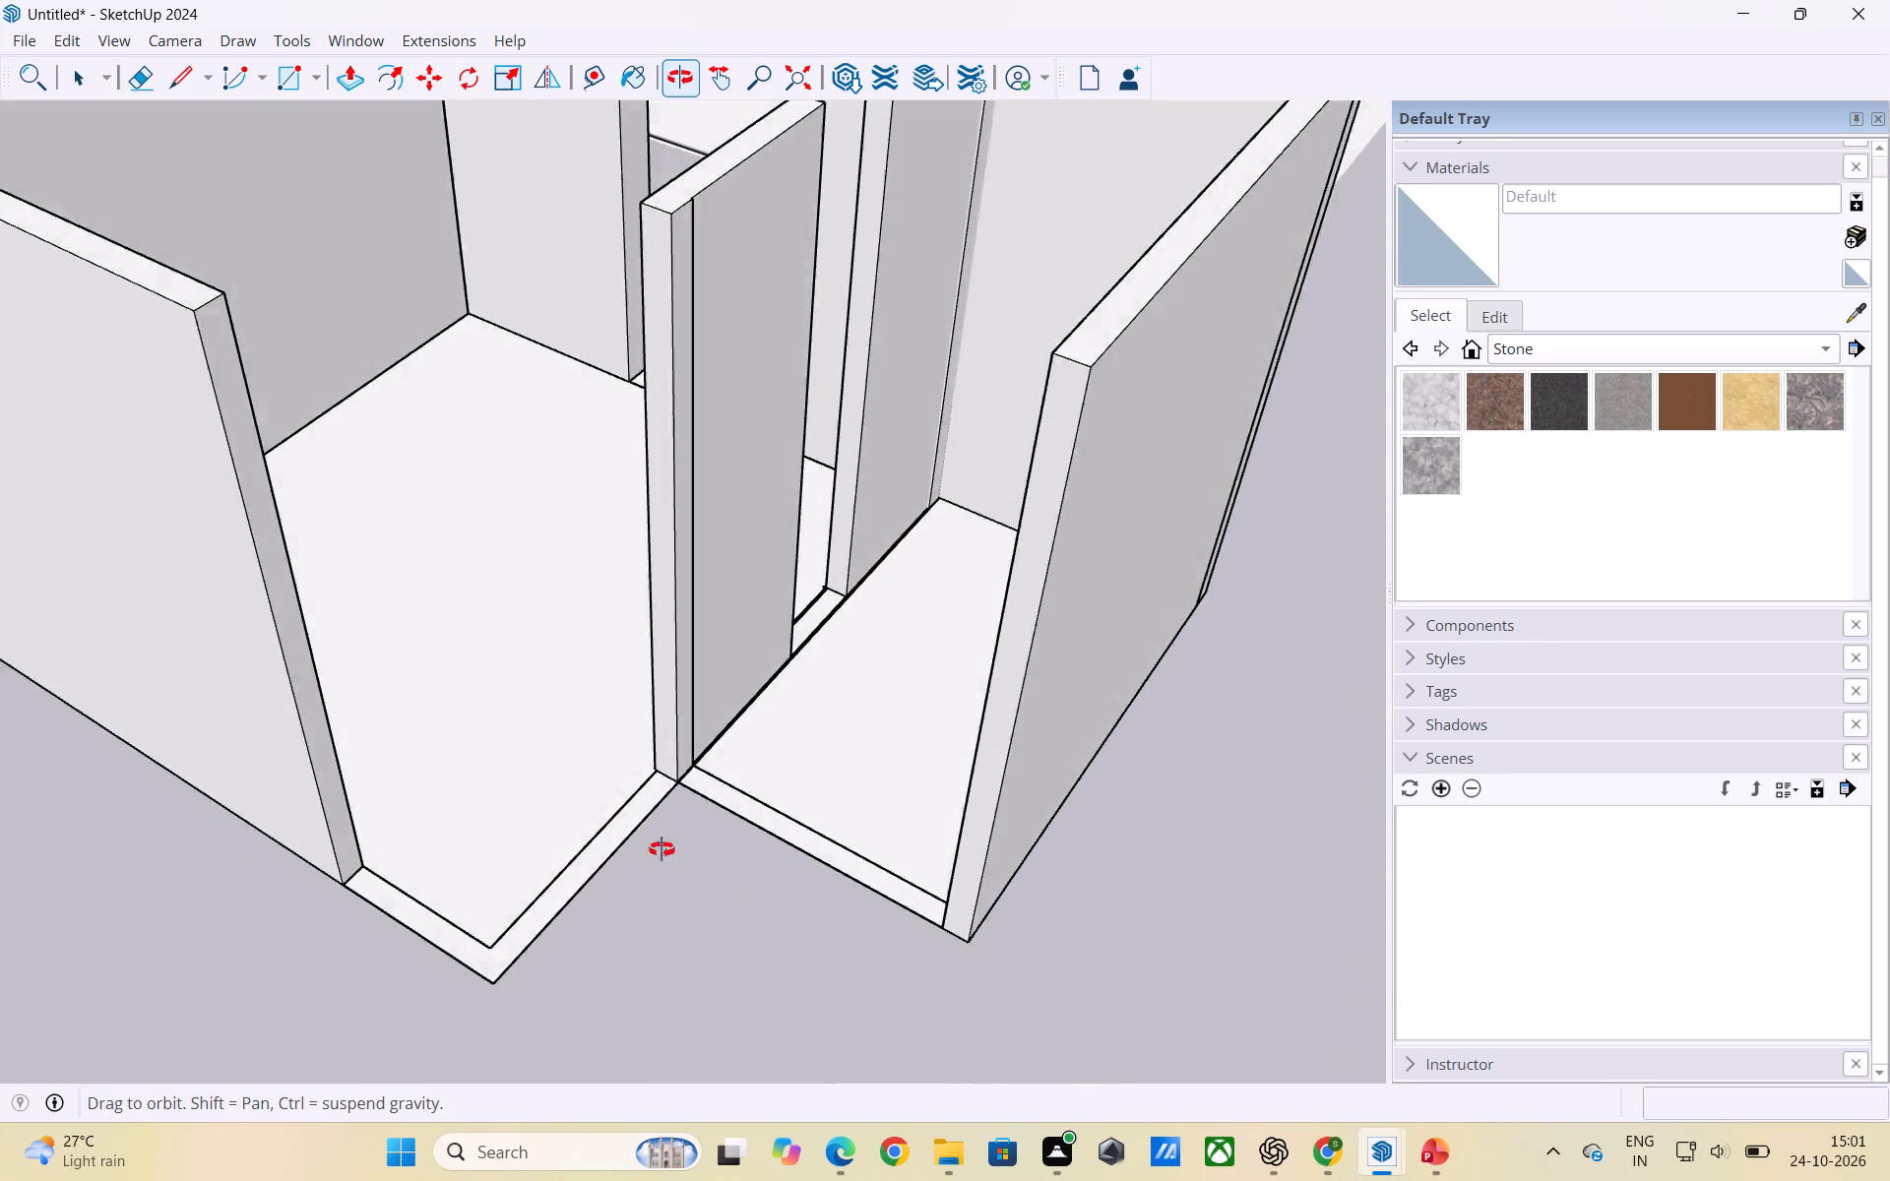
pyautogui.moveTo(661, 849); pyautogui.dragTo(745, 987, button='middle')
pyautogui.scroll(-3, 811, 782)
pyautogui.moveTo(879, 767); pyautogui.dragTo(431, 741, button='middle')
pyautogui.scroll(2, 787, 530)
pyautogui.scroll(-6, 325, 613)
pyautogui.moveTo(353, 780); pyautogui.dragTo(705, 728, button='middle')
pyautogui.scroll(-3, 742, 674)
pyautogui.moveTo(600, 682); pyautogui.dragTo(744, 784, button='middle')
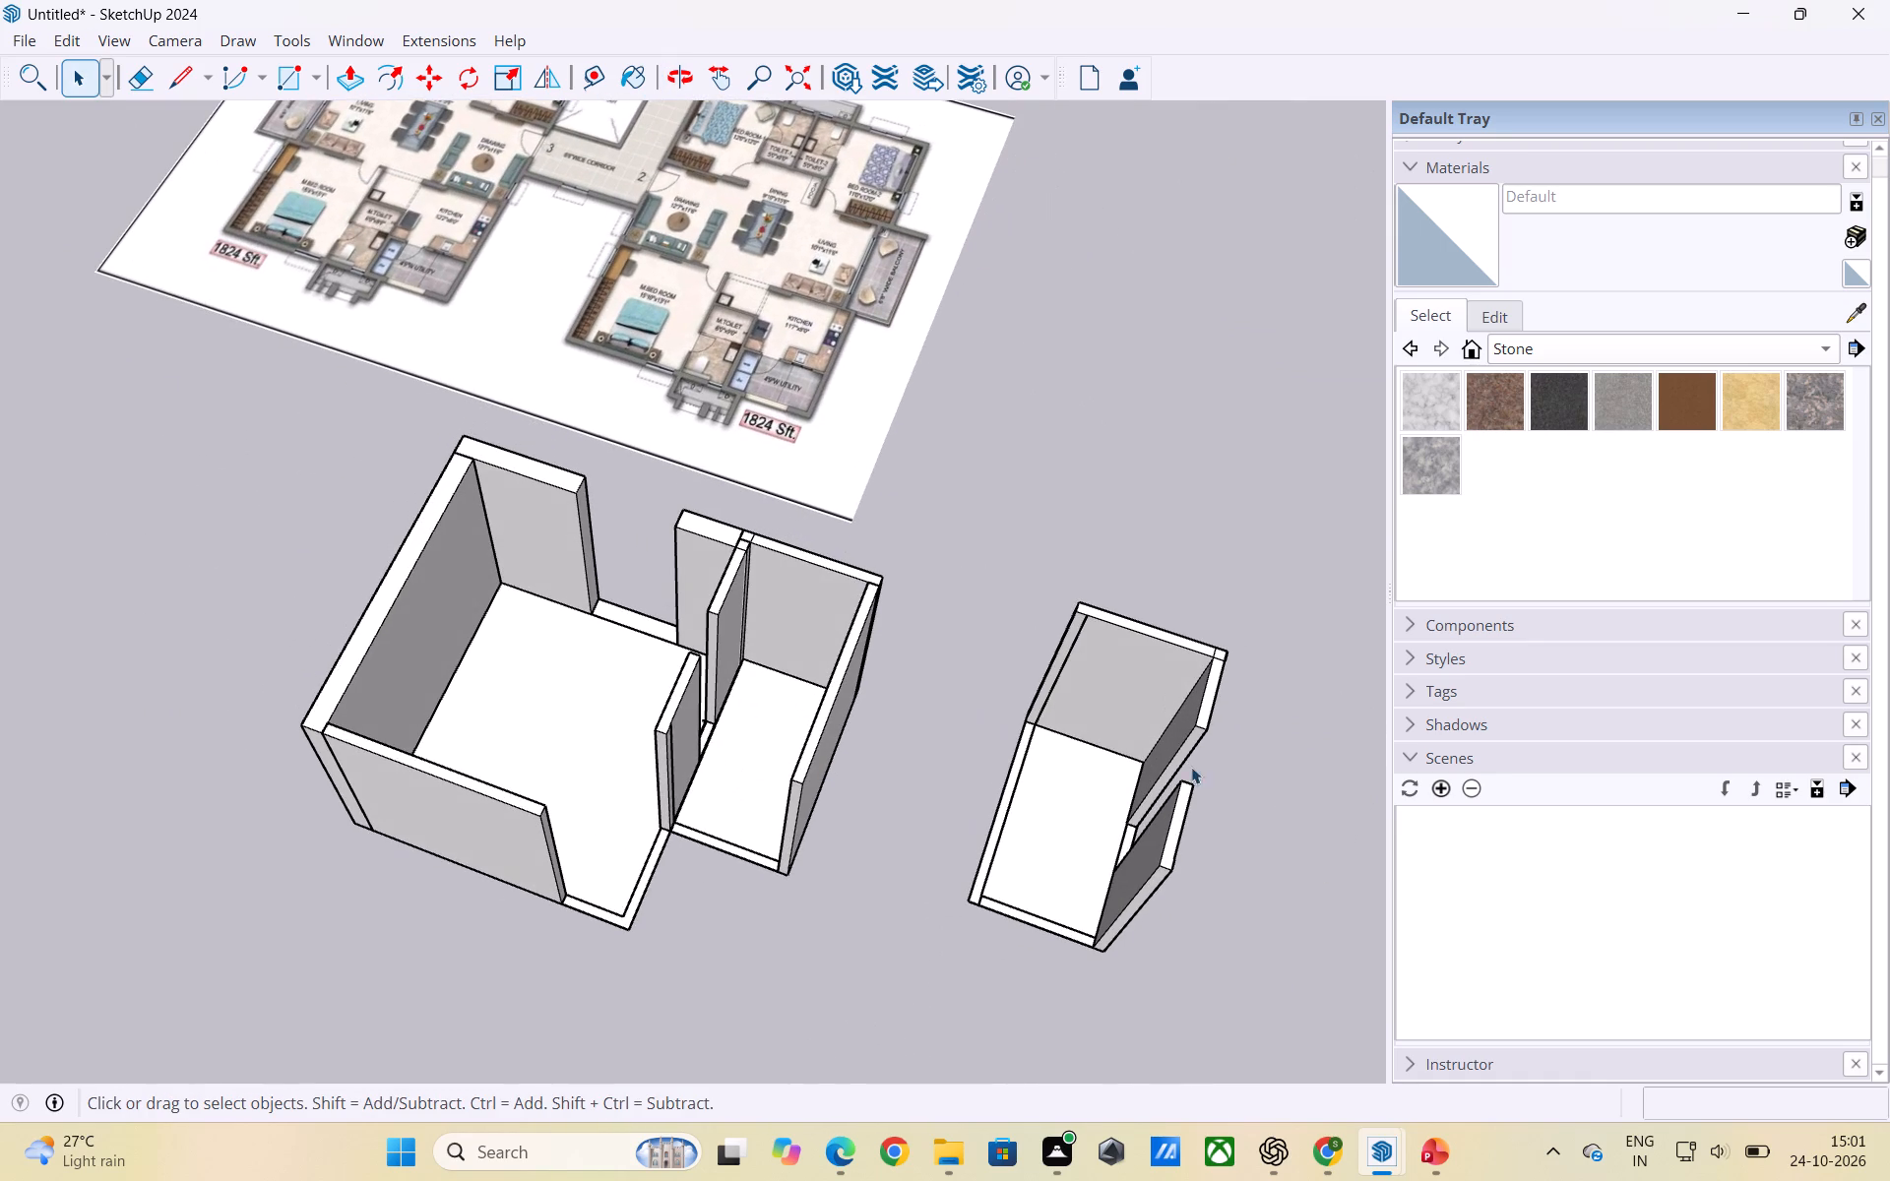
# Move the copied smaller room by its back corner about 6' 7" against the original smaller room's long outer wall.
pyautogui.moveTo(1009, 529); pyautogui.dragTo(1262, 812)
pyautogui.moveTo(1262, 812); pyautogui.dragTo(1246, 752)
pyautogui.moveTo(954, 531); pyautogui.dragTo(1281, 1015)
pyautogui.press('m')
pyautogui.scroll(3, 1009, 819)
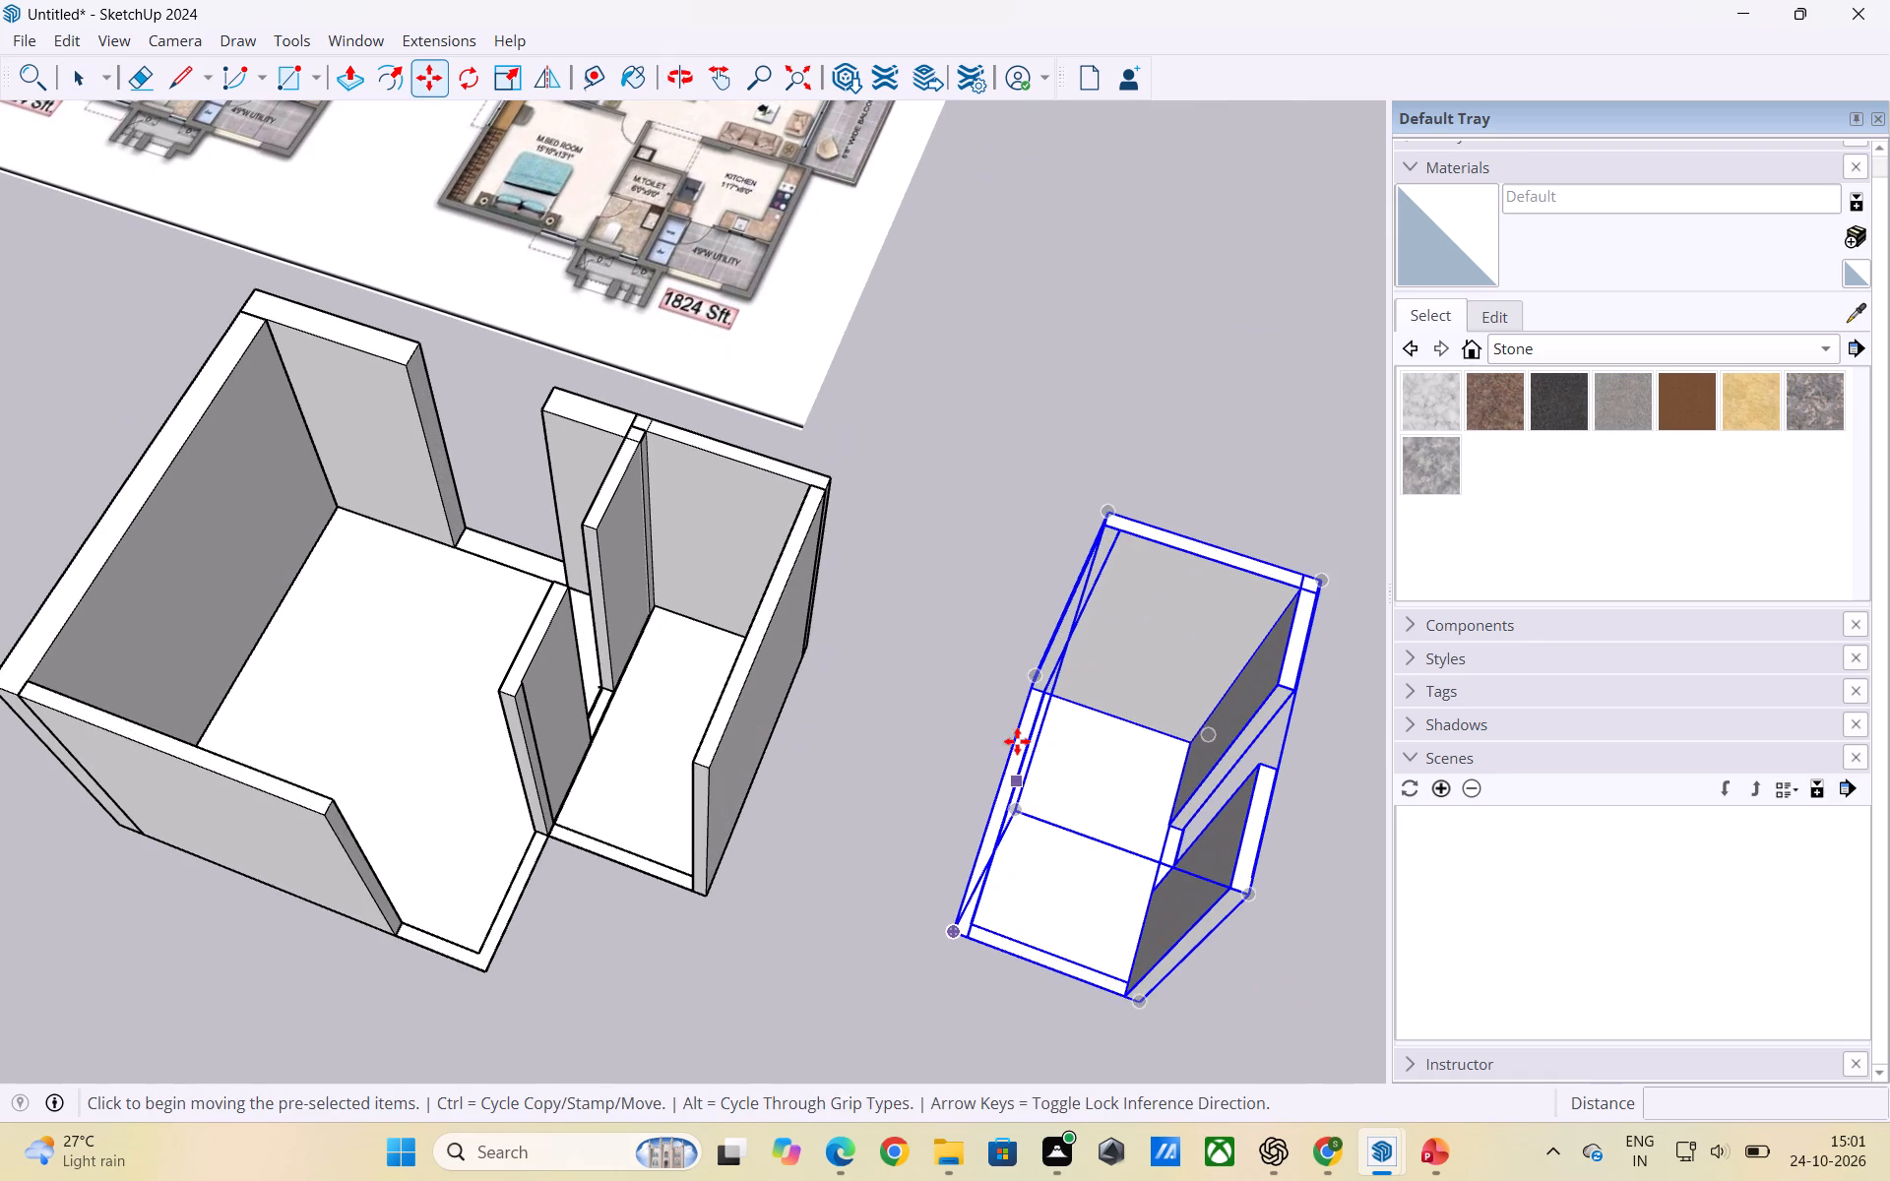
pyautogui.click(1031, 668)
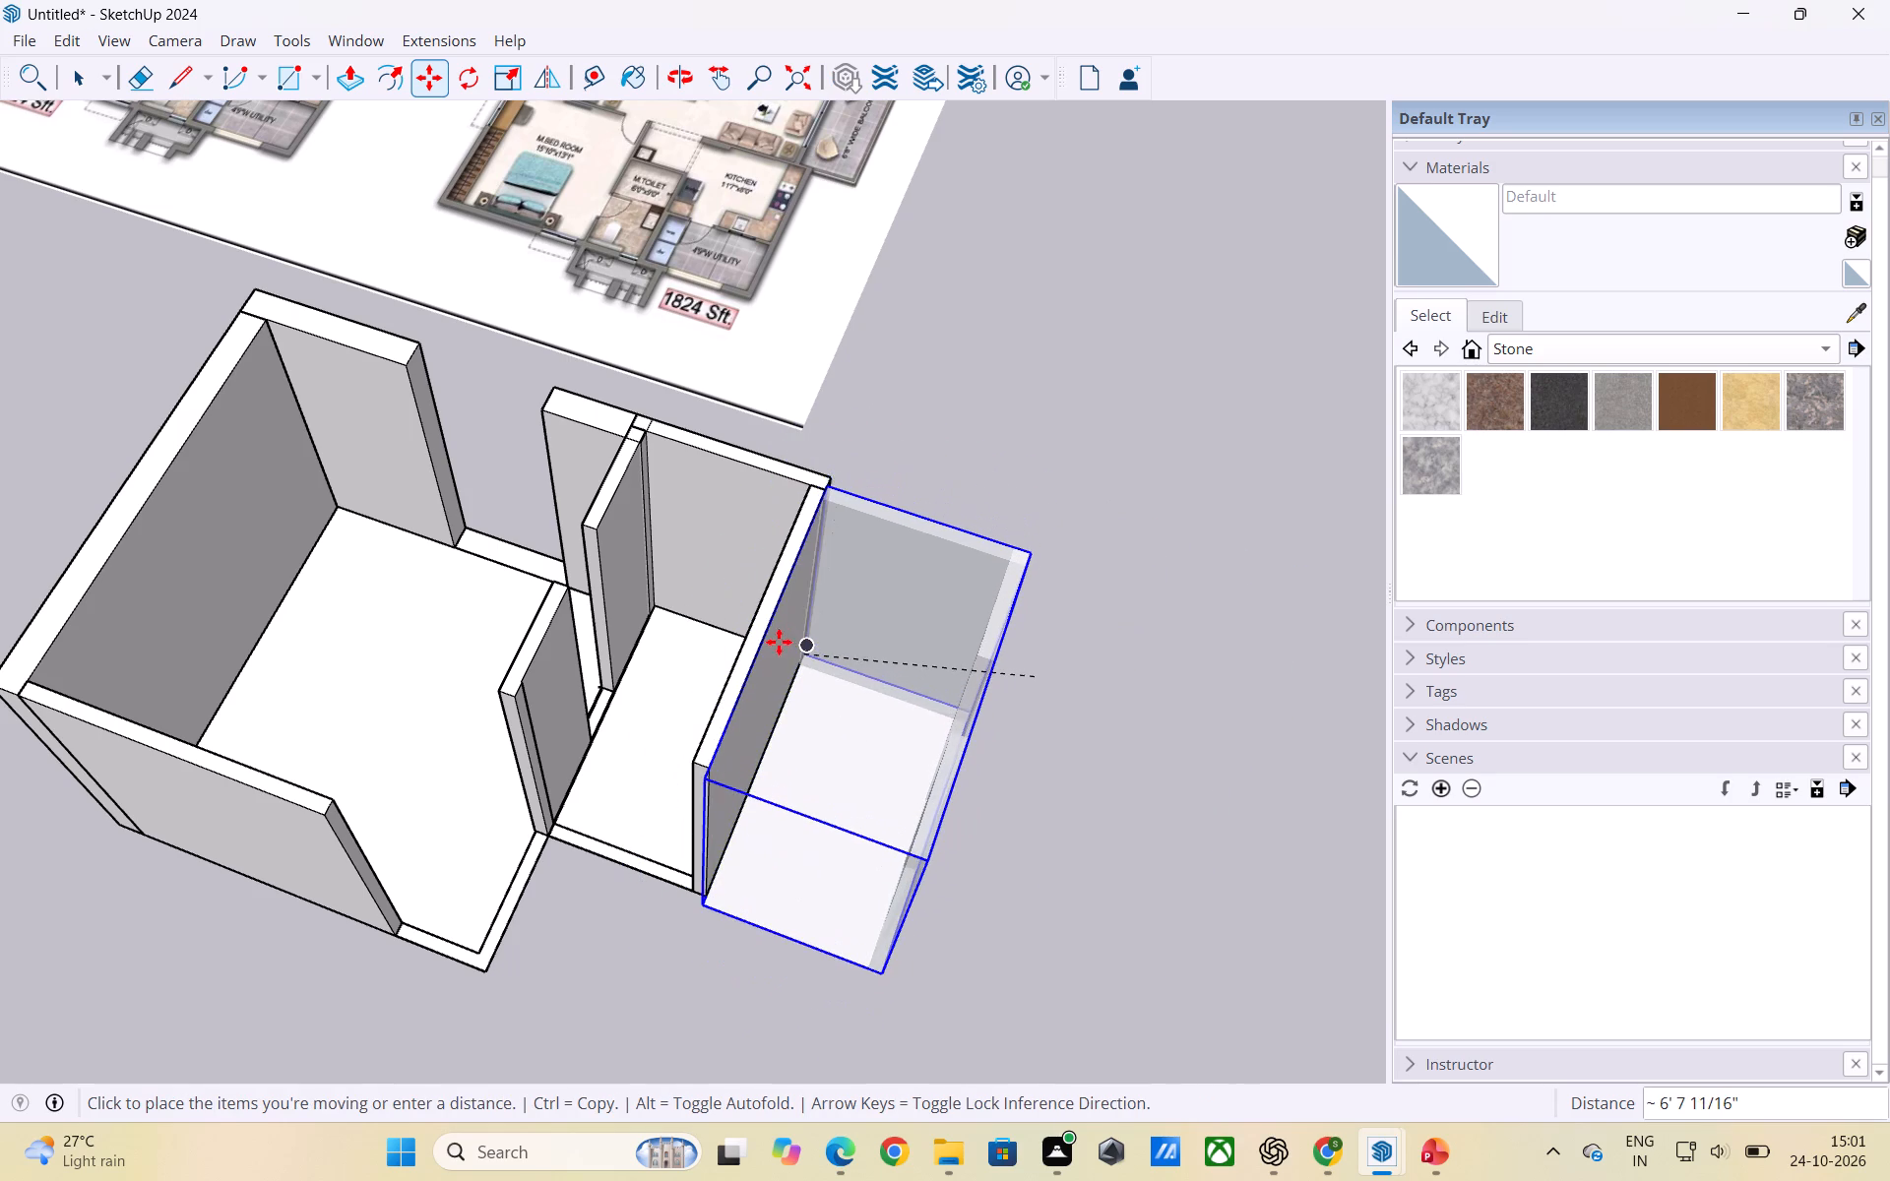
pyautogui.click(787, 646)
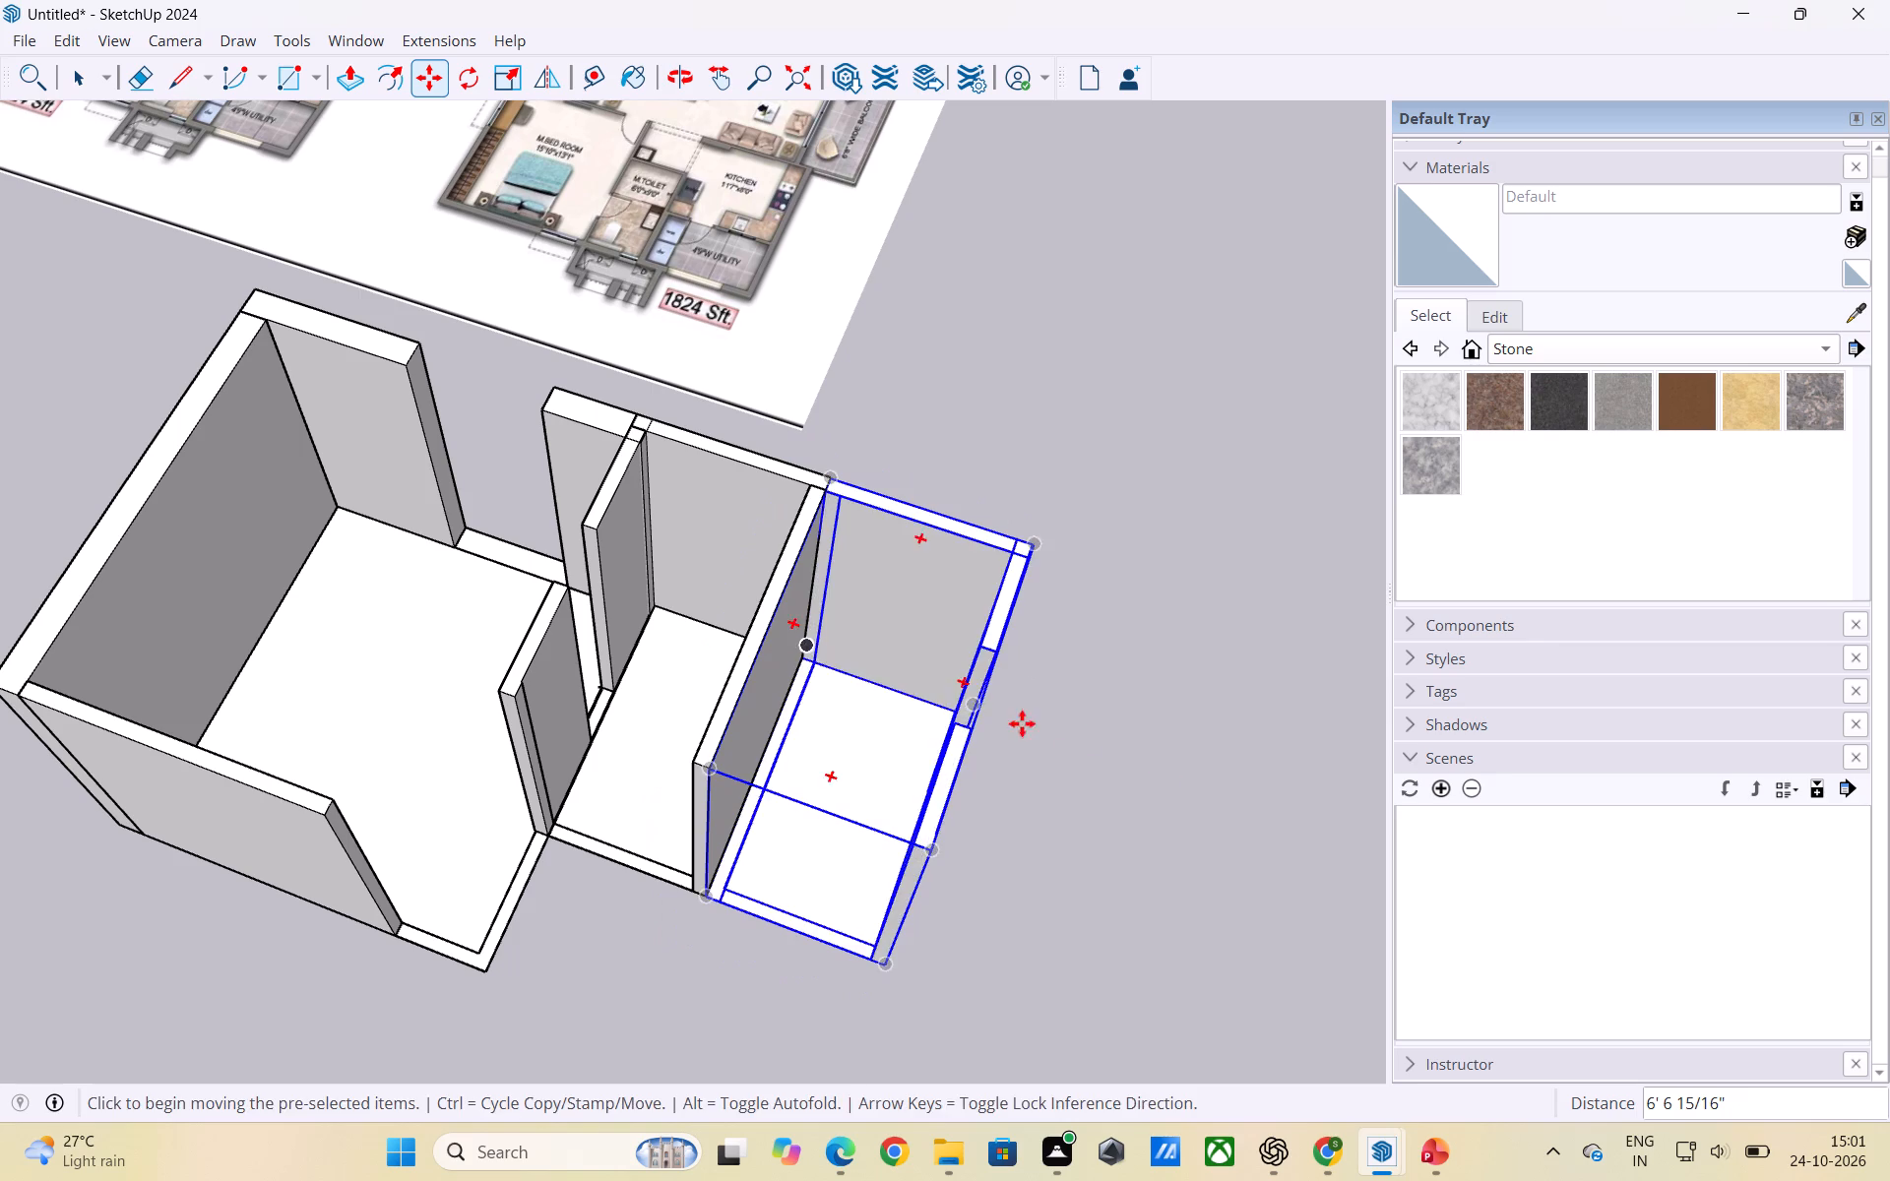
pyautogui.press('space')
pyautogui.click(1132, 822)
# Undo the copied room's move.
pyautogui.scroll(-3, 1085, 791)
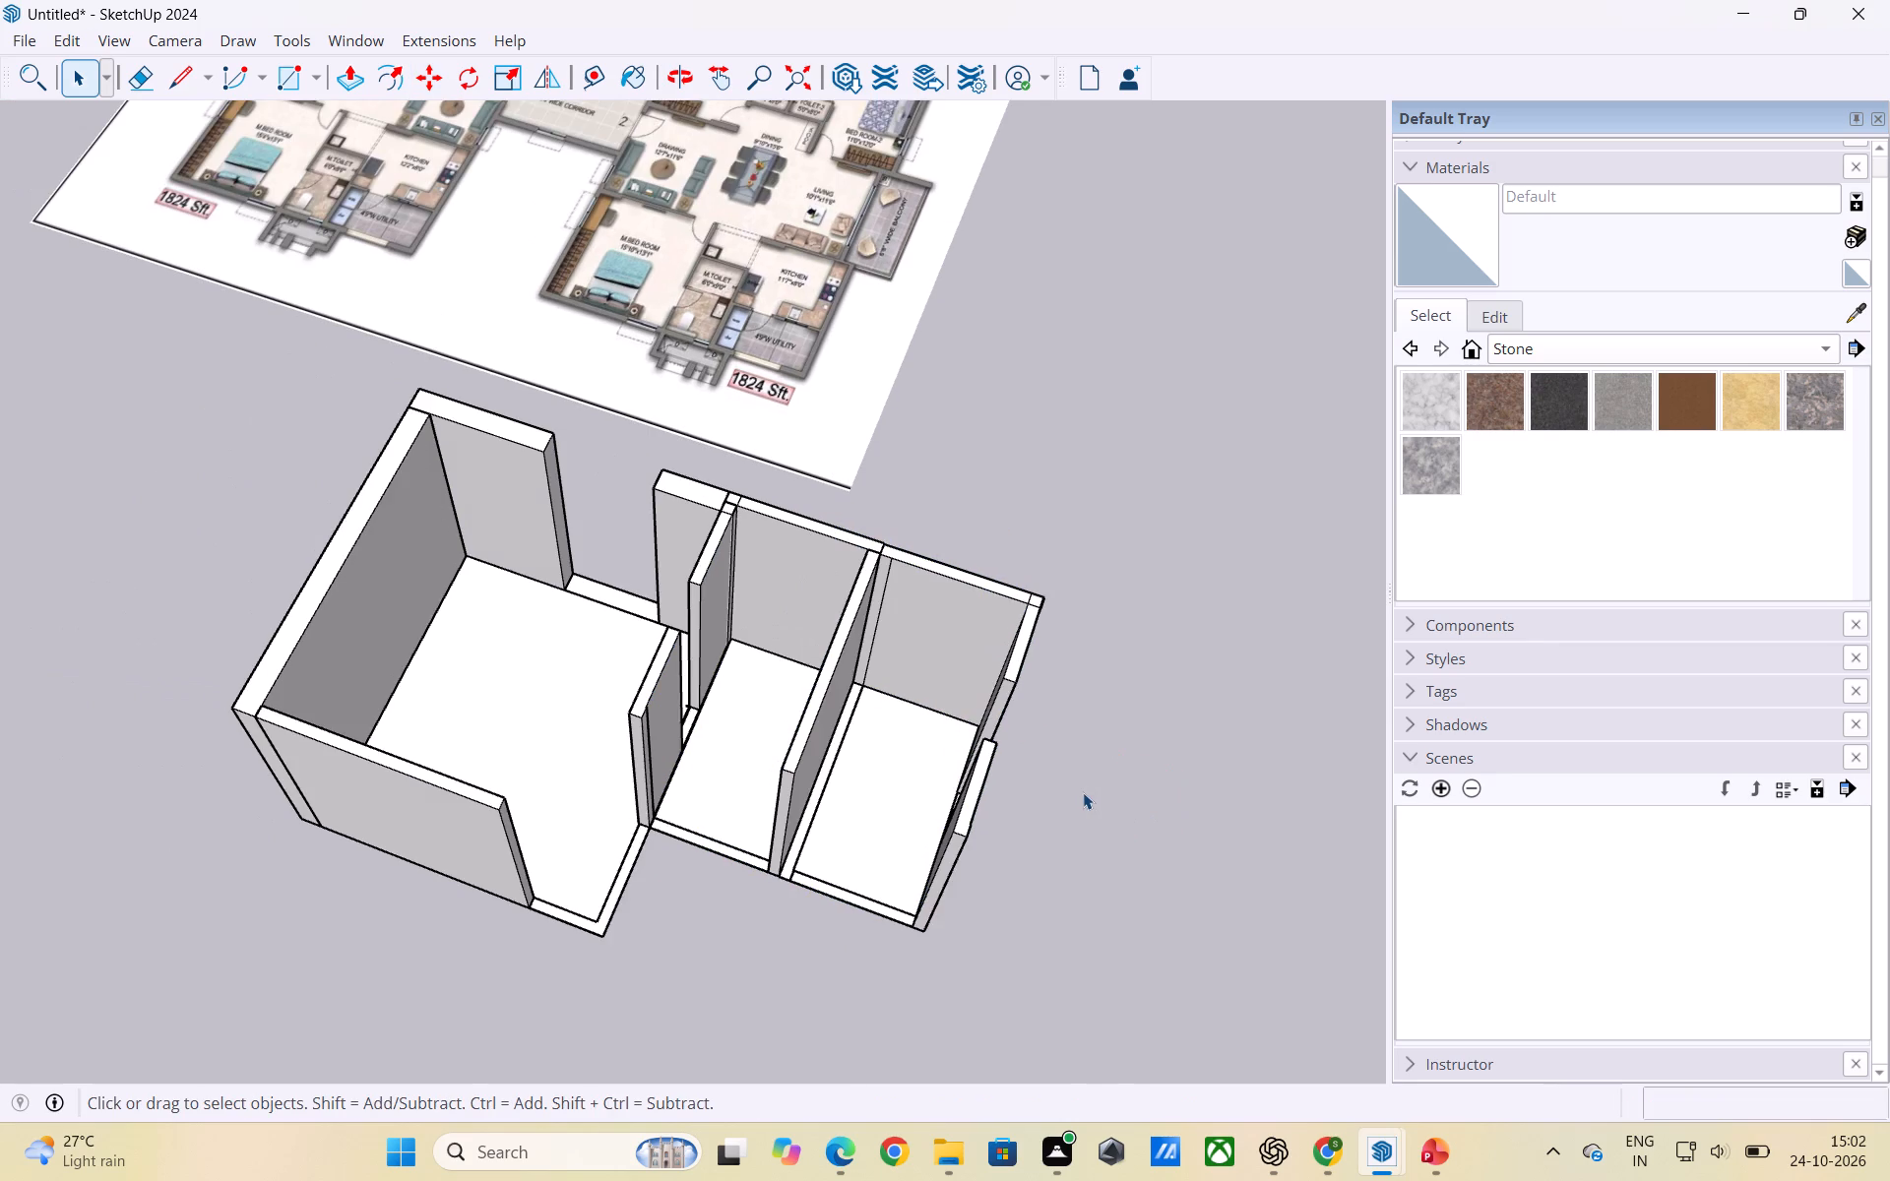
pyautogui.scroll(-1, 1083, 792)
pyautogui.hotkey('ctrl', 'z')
# Move the copied smaller room by its bottom back corner about 6' 7" onto the original smaller room's outer bottom back corner.
pyautogui.scroll(-3, 1093, 631)
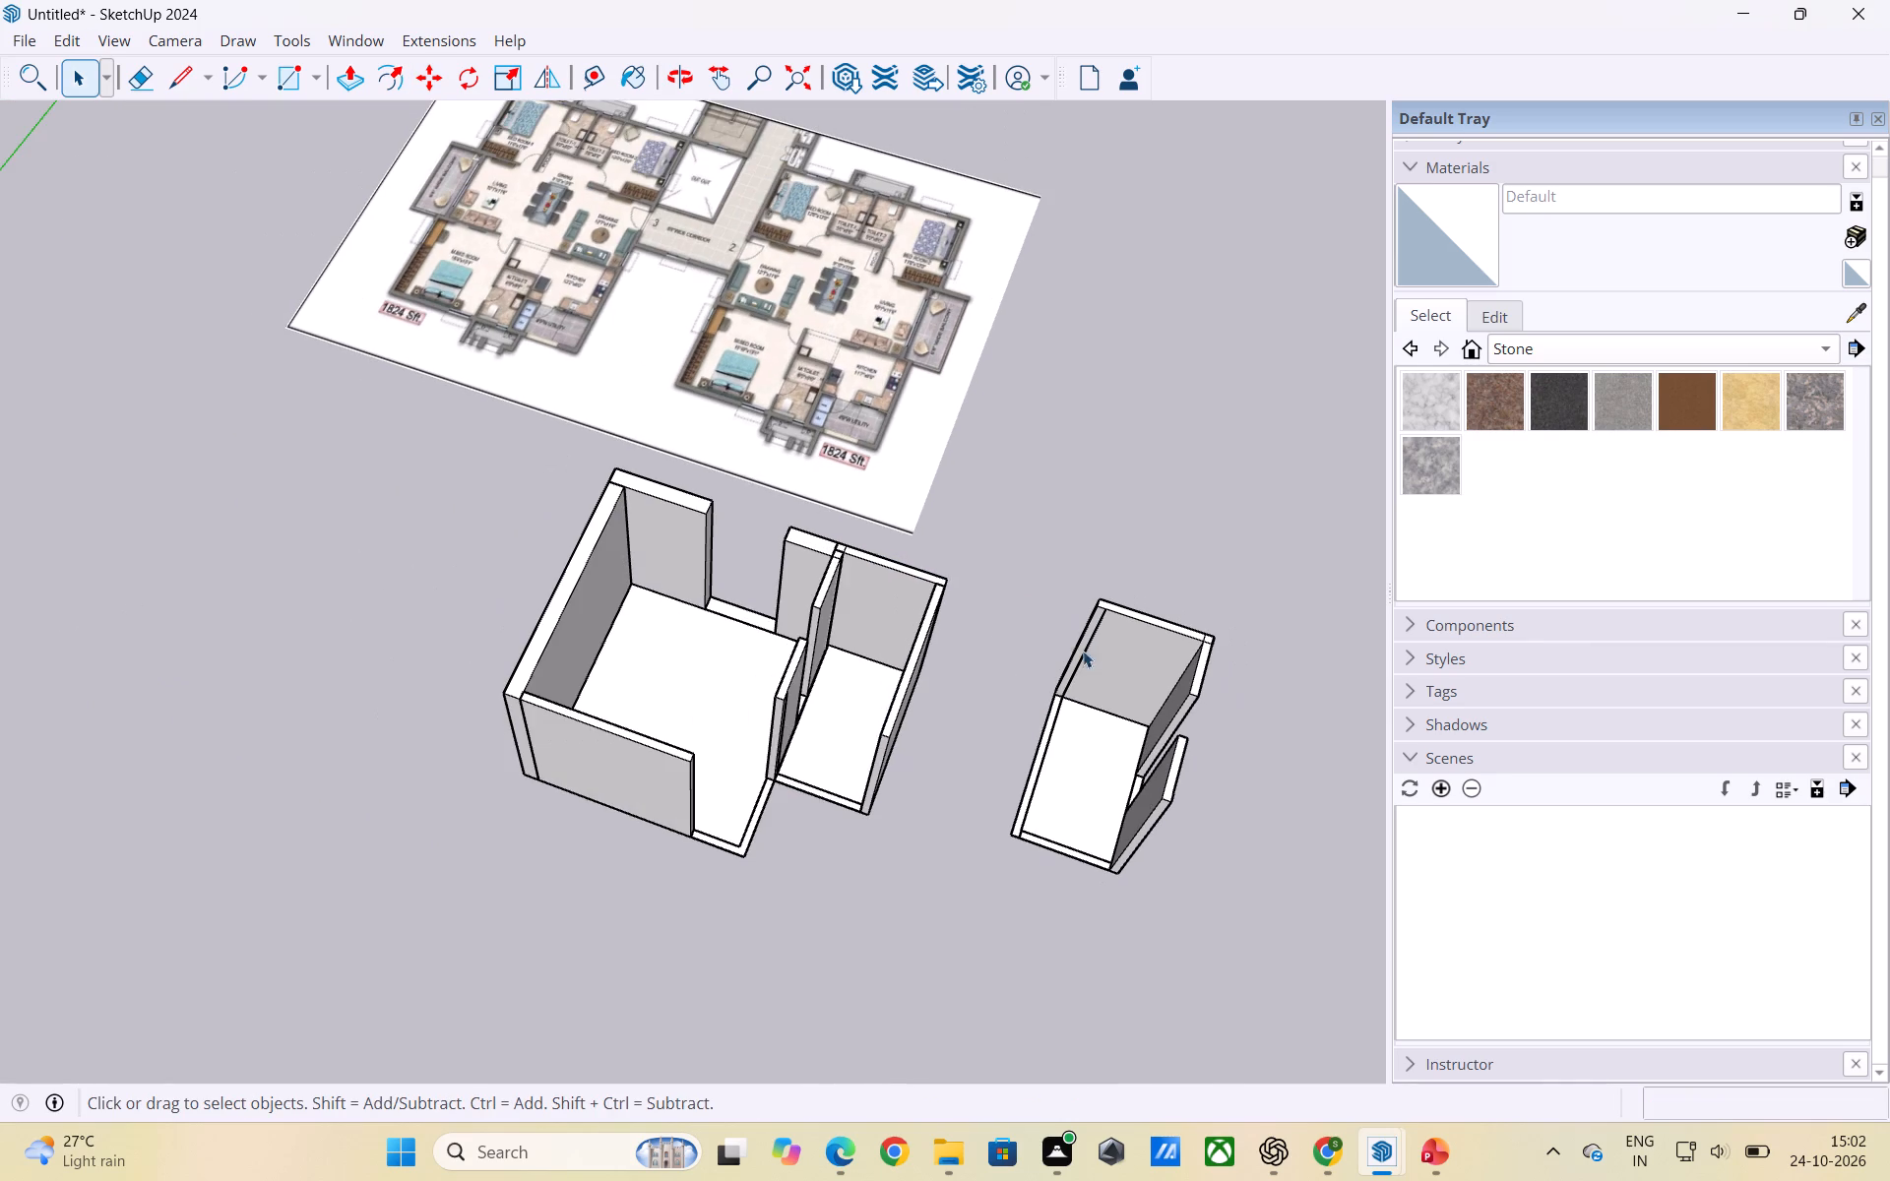
pyautogui.scroll(-3, 1027, 809)
pyautogui.scroll(7, 1002, 899)
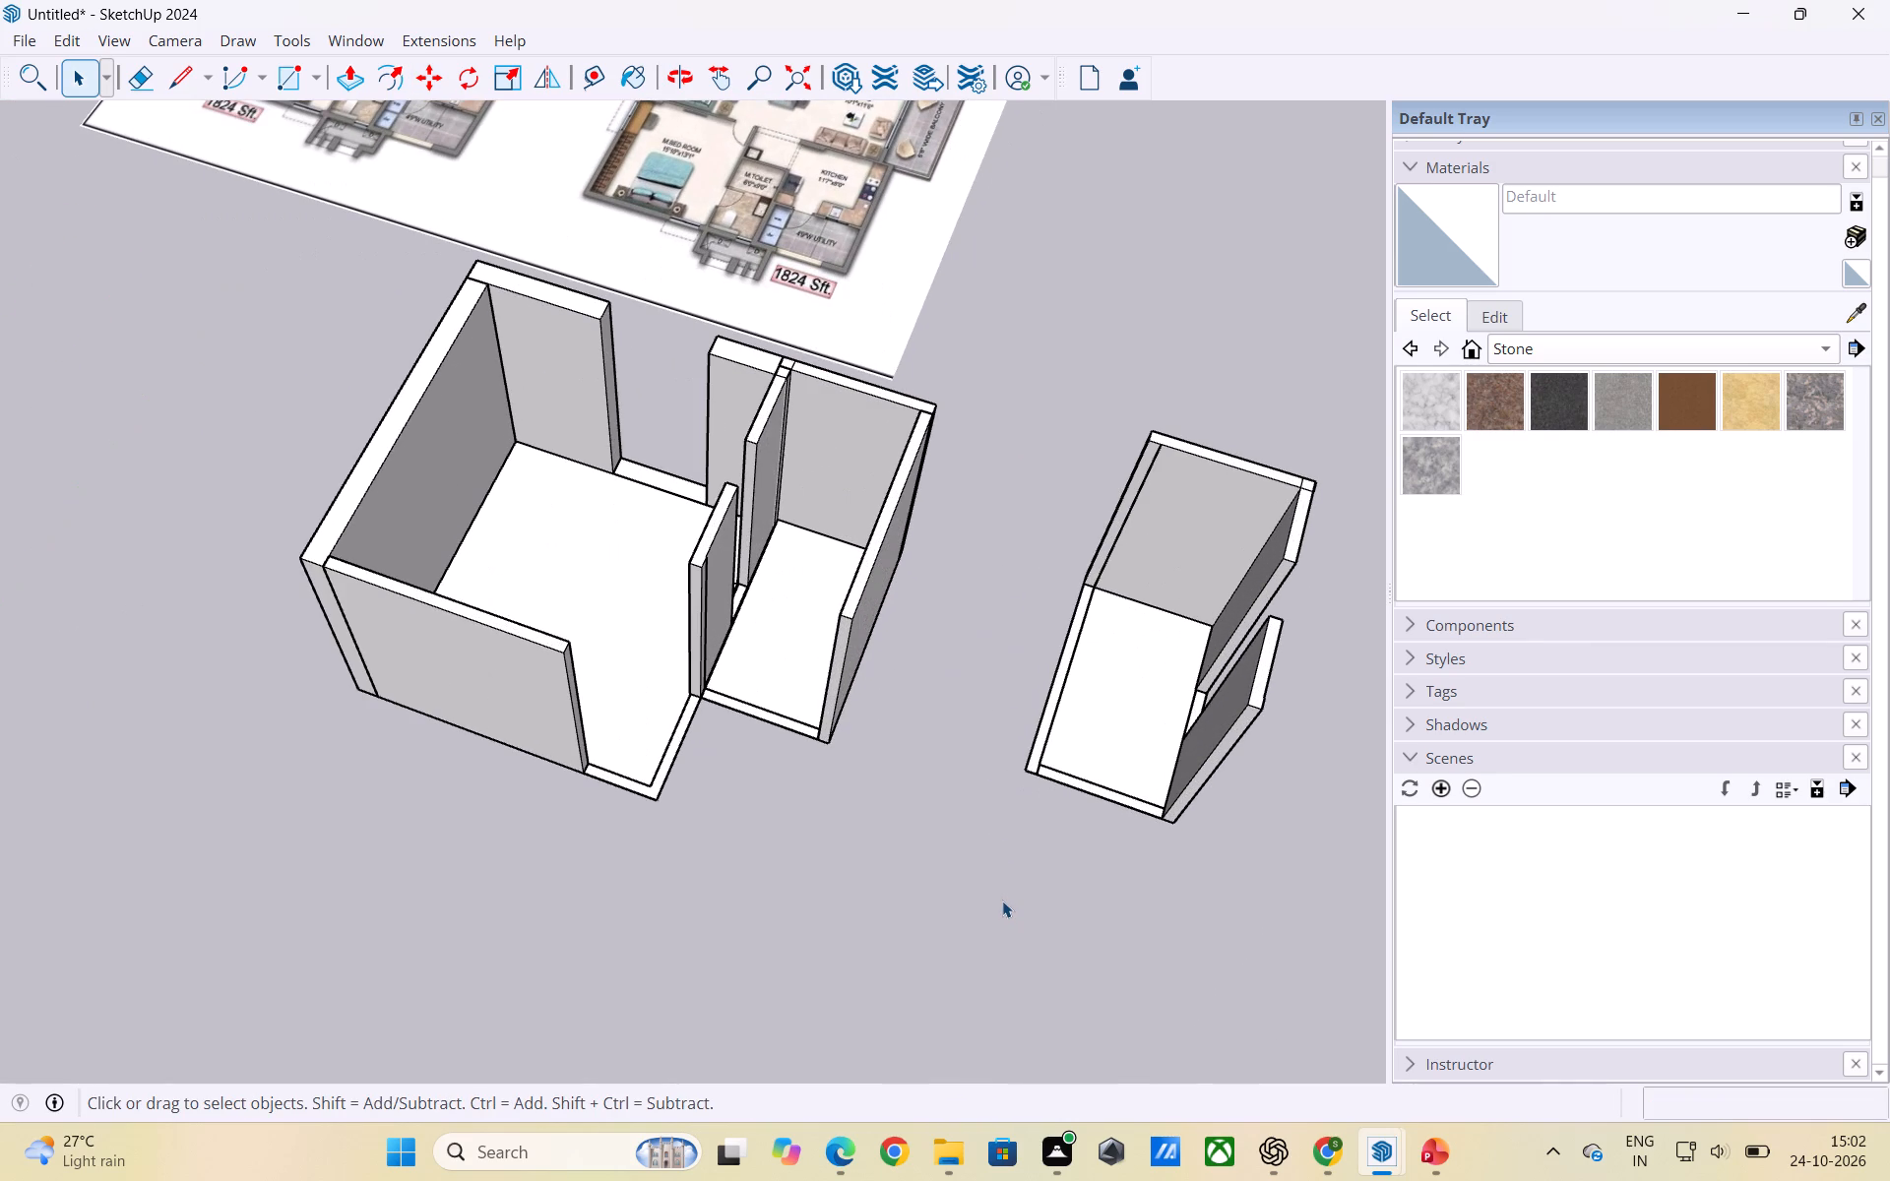
pyautogui.scroll(3, 985, 1031)
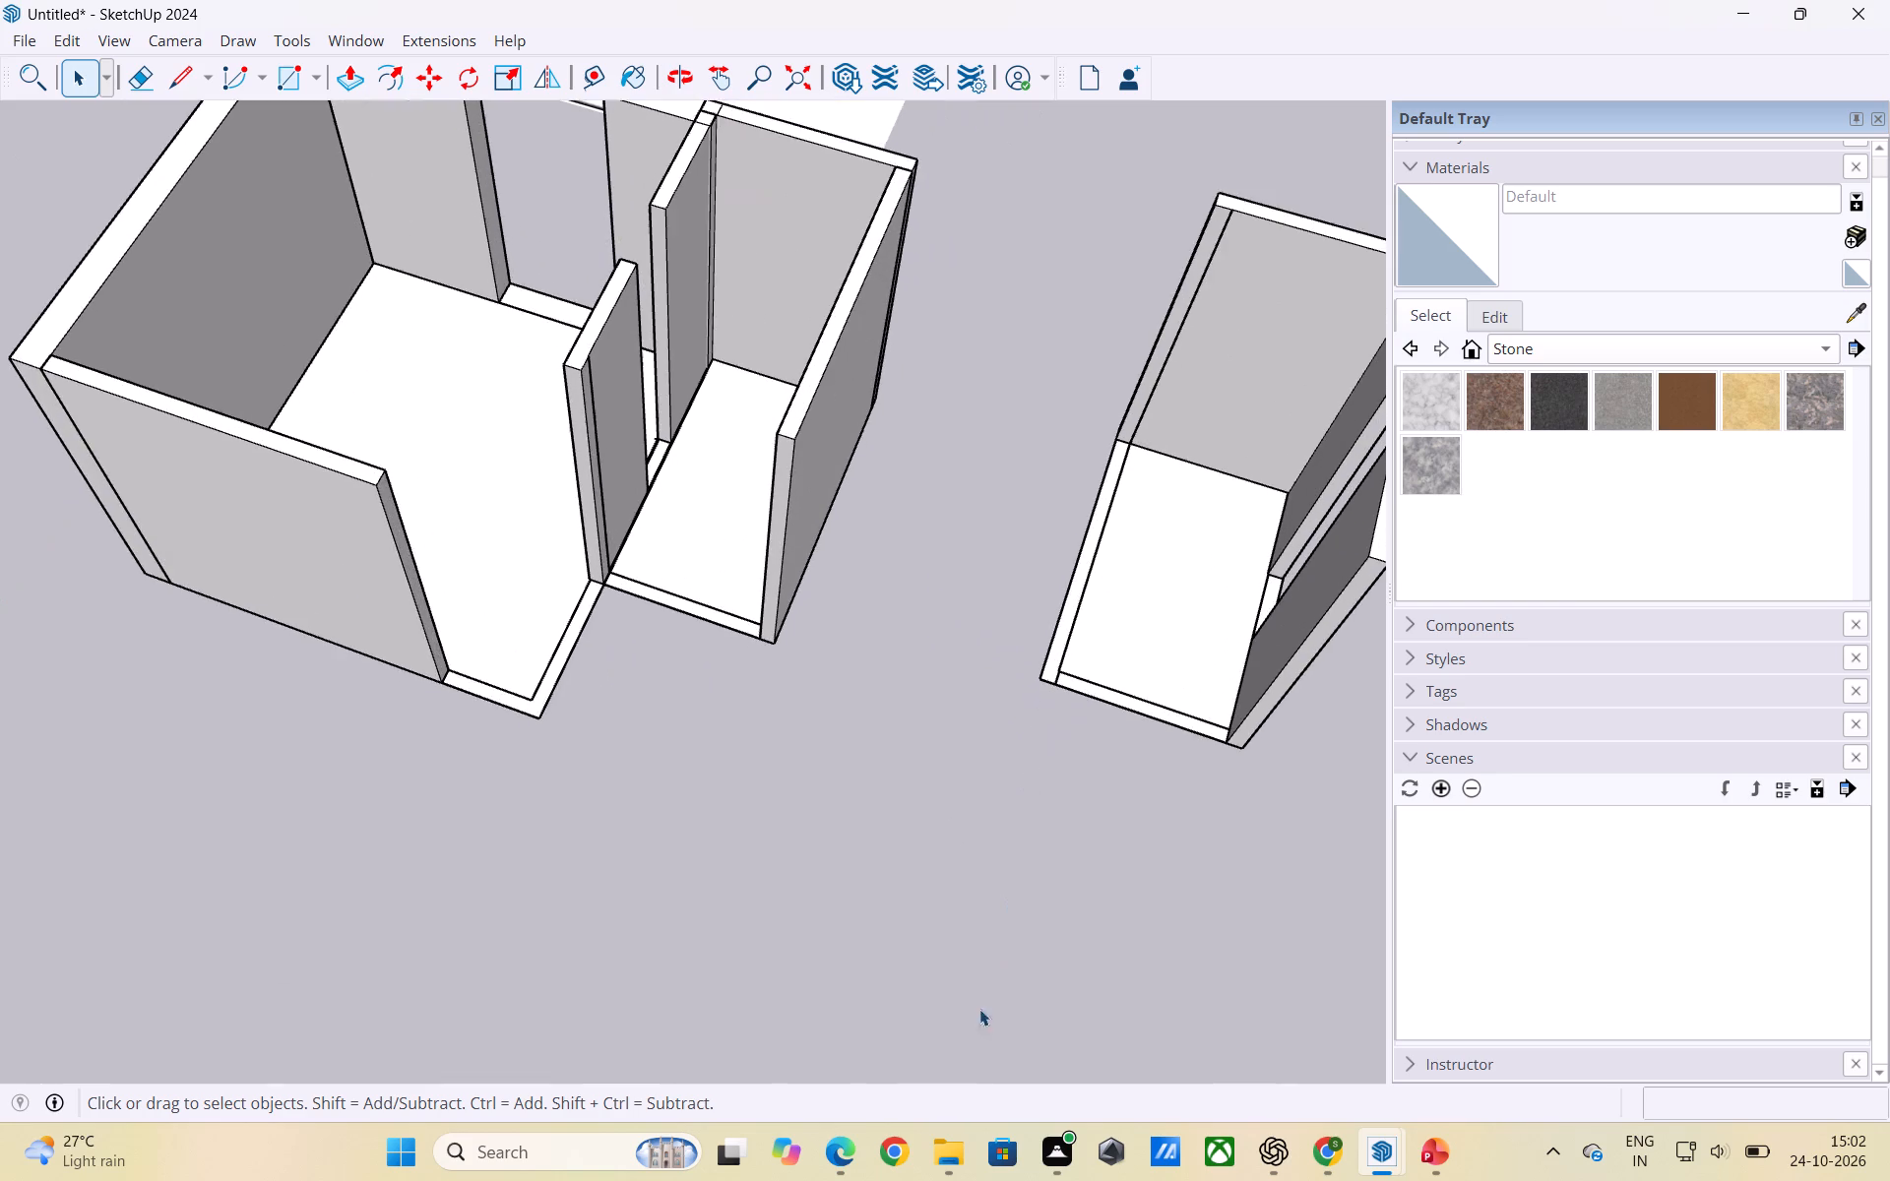
pyautogui.scroll(6, 979, 1009)
pyautogui.scroll(-11, 883, 920)
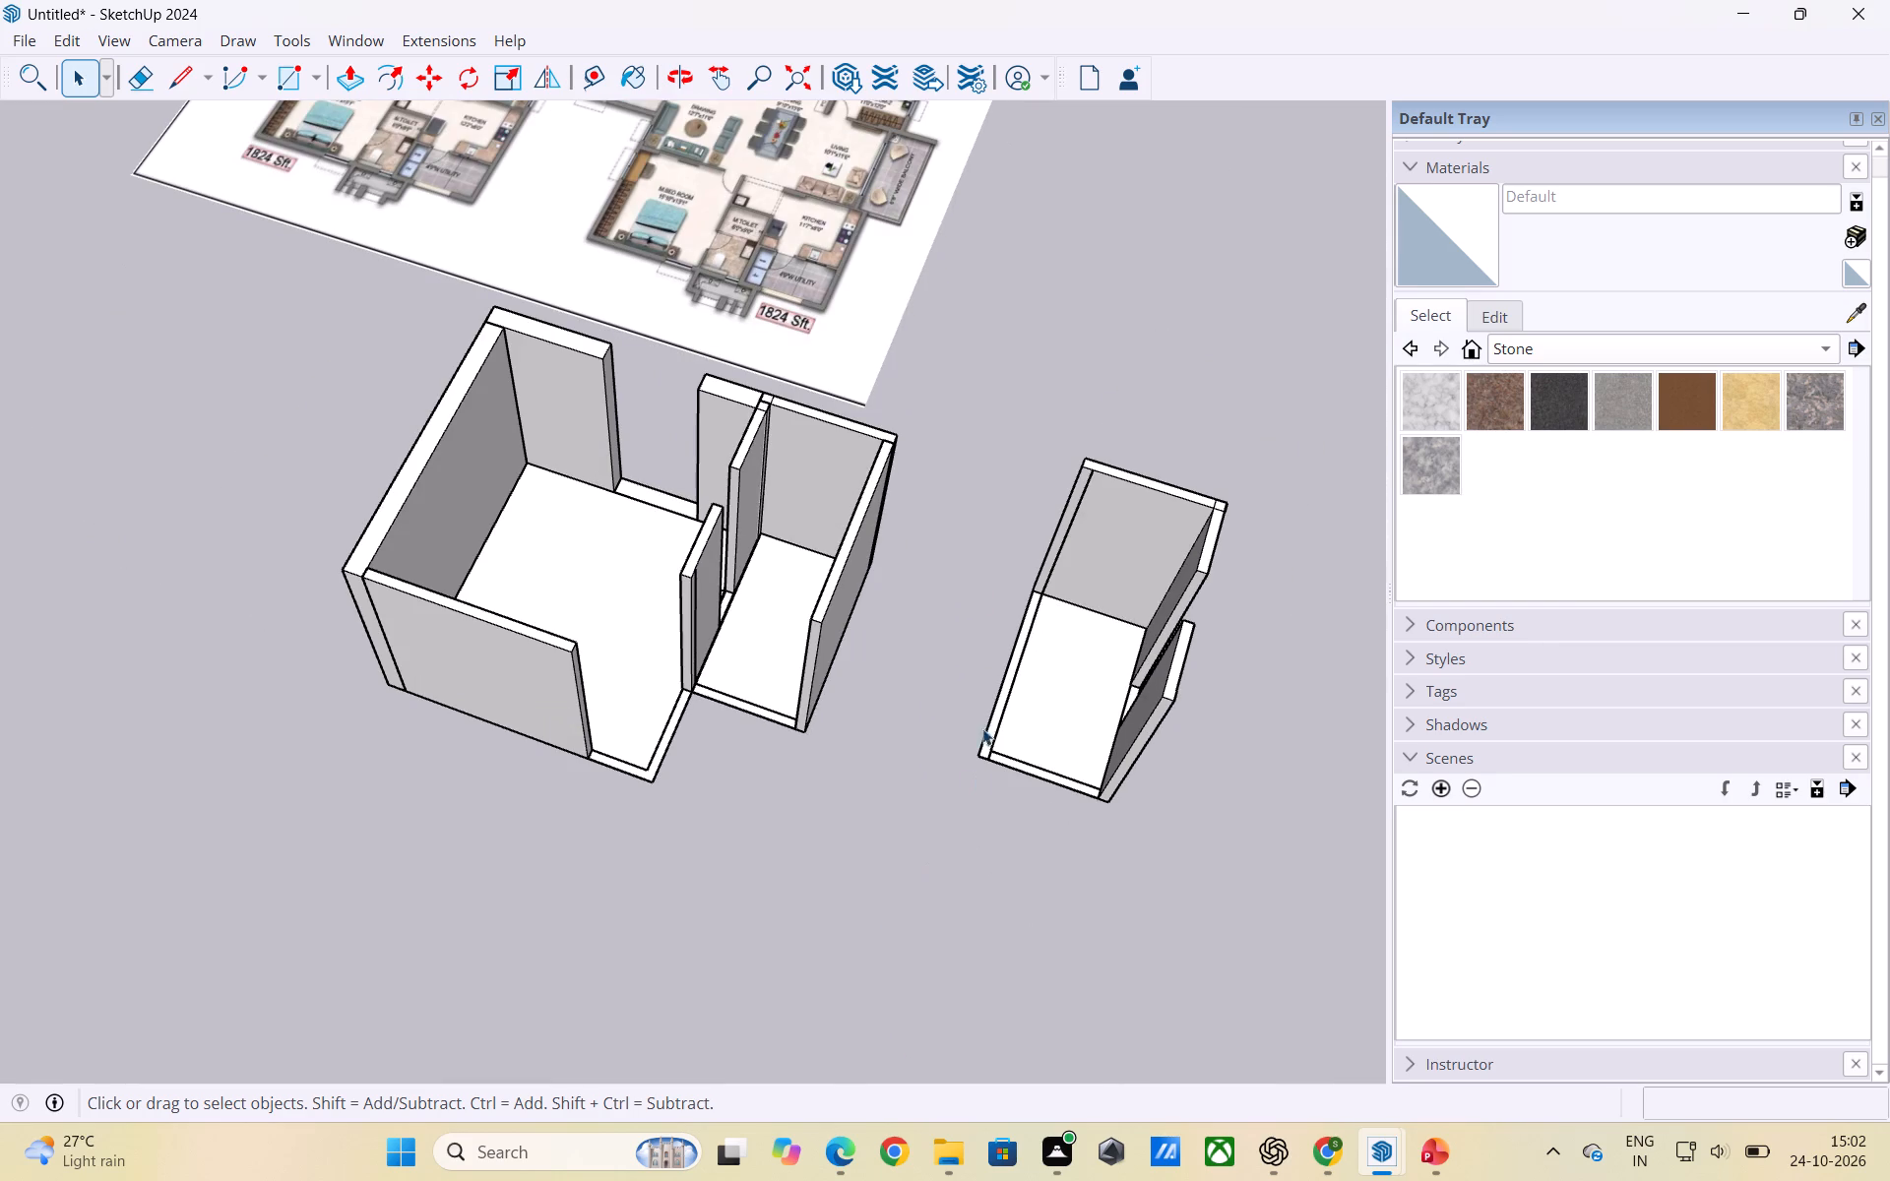
pyautogui.moveTo(995, 392); pyautogui.dragTo(1215, 945)
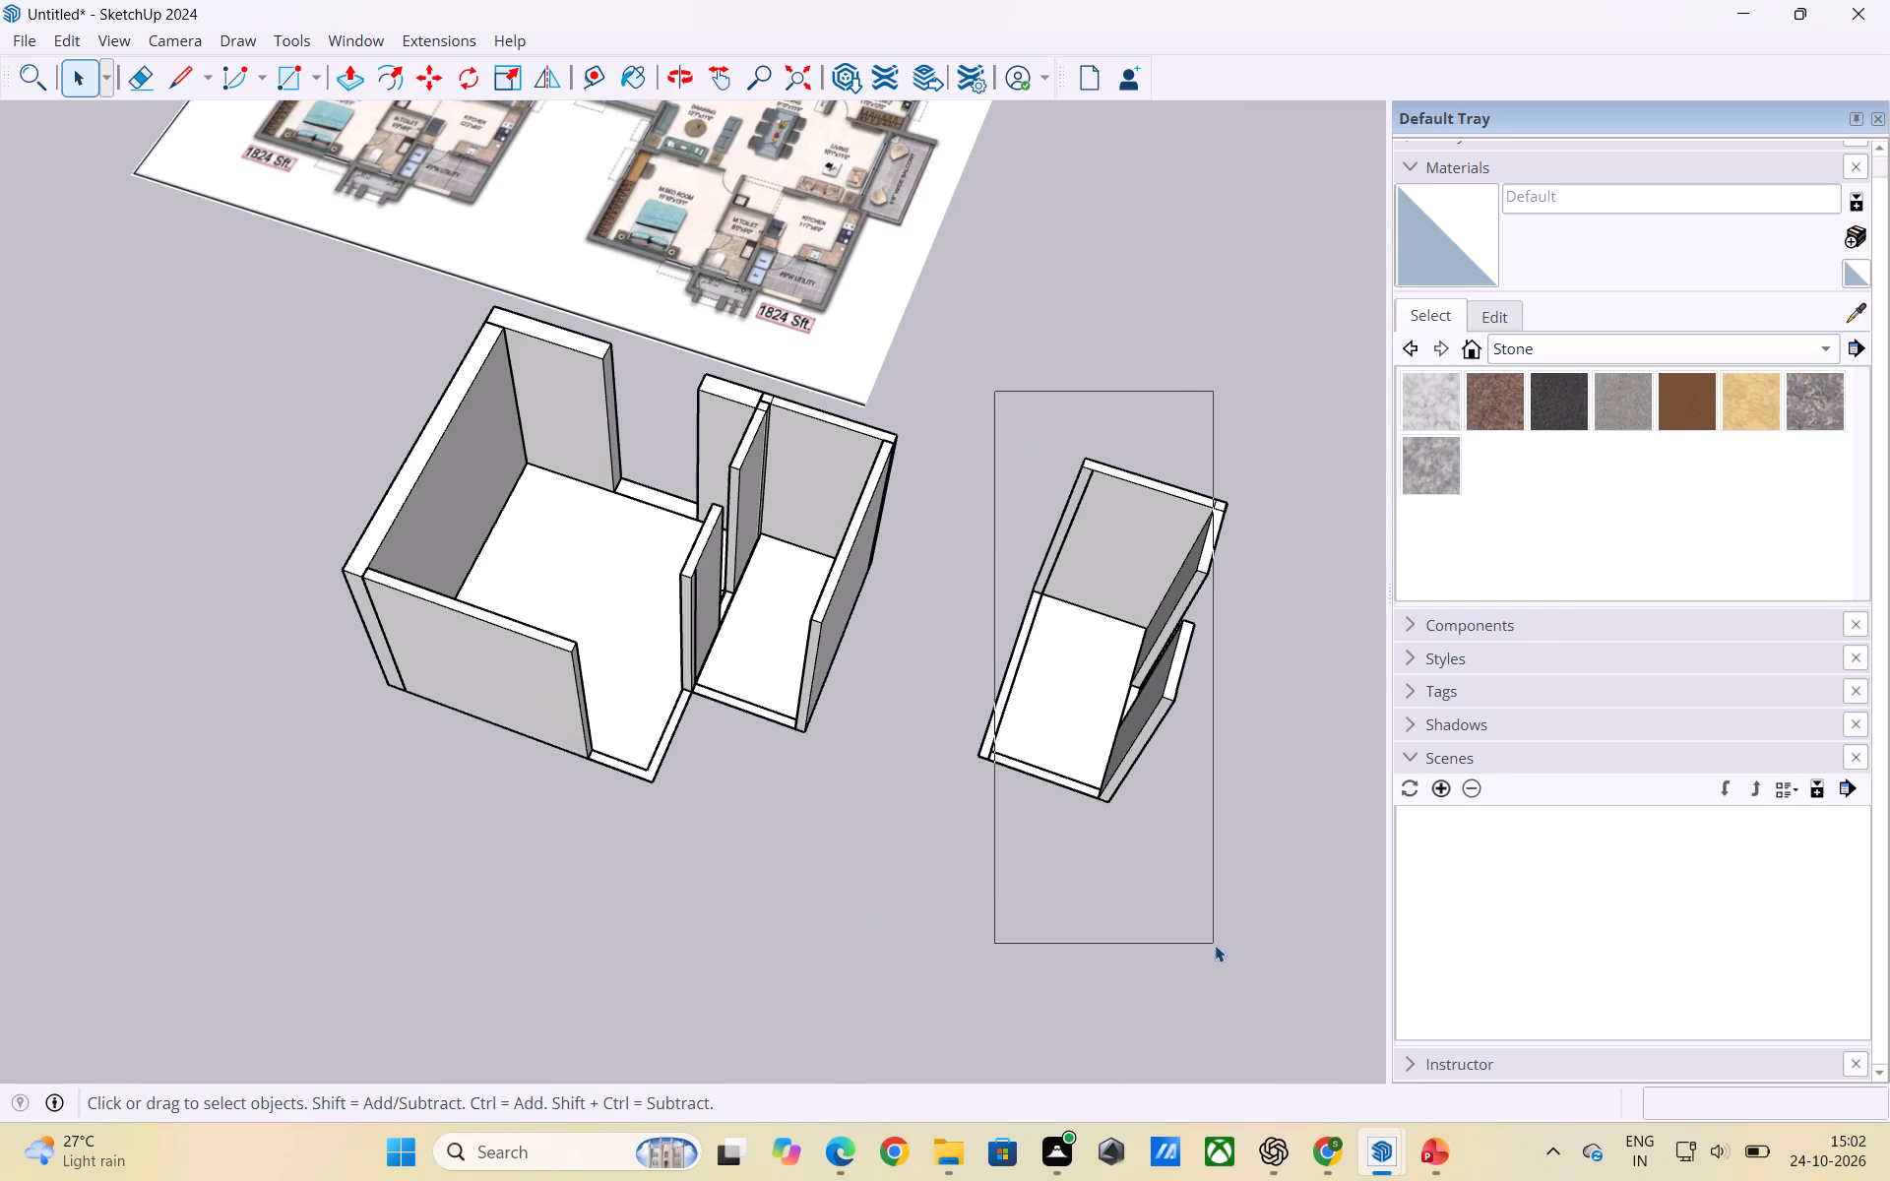
pyautogui.moveTo(1215, 945); pyautogui.dragTo(1036, 560)
pyautogui.moveTo(977, 394); pyautogui.dragTo(1142, 772)
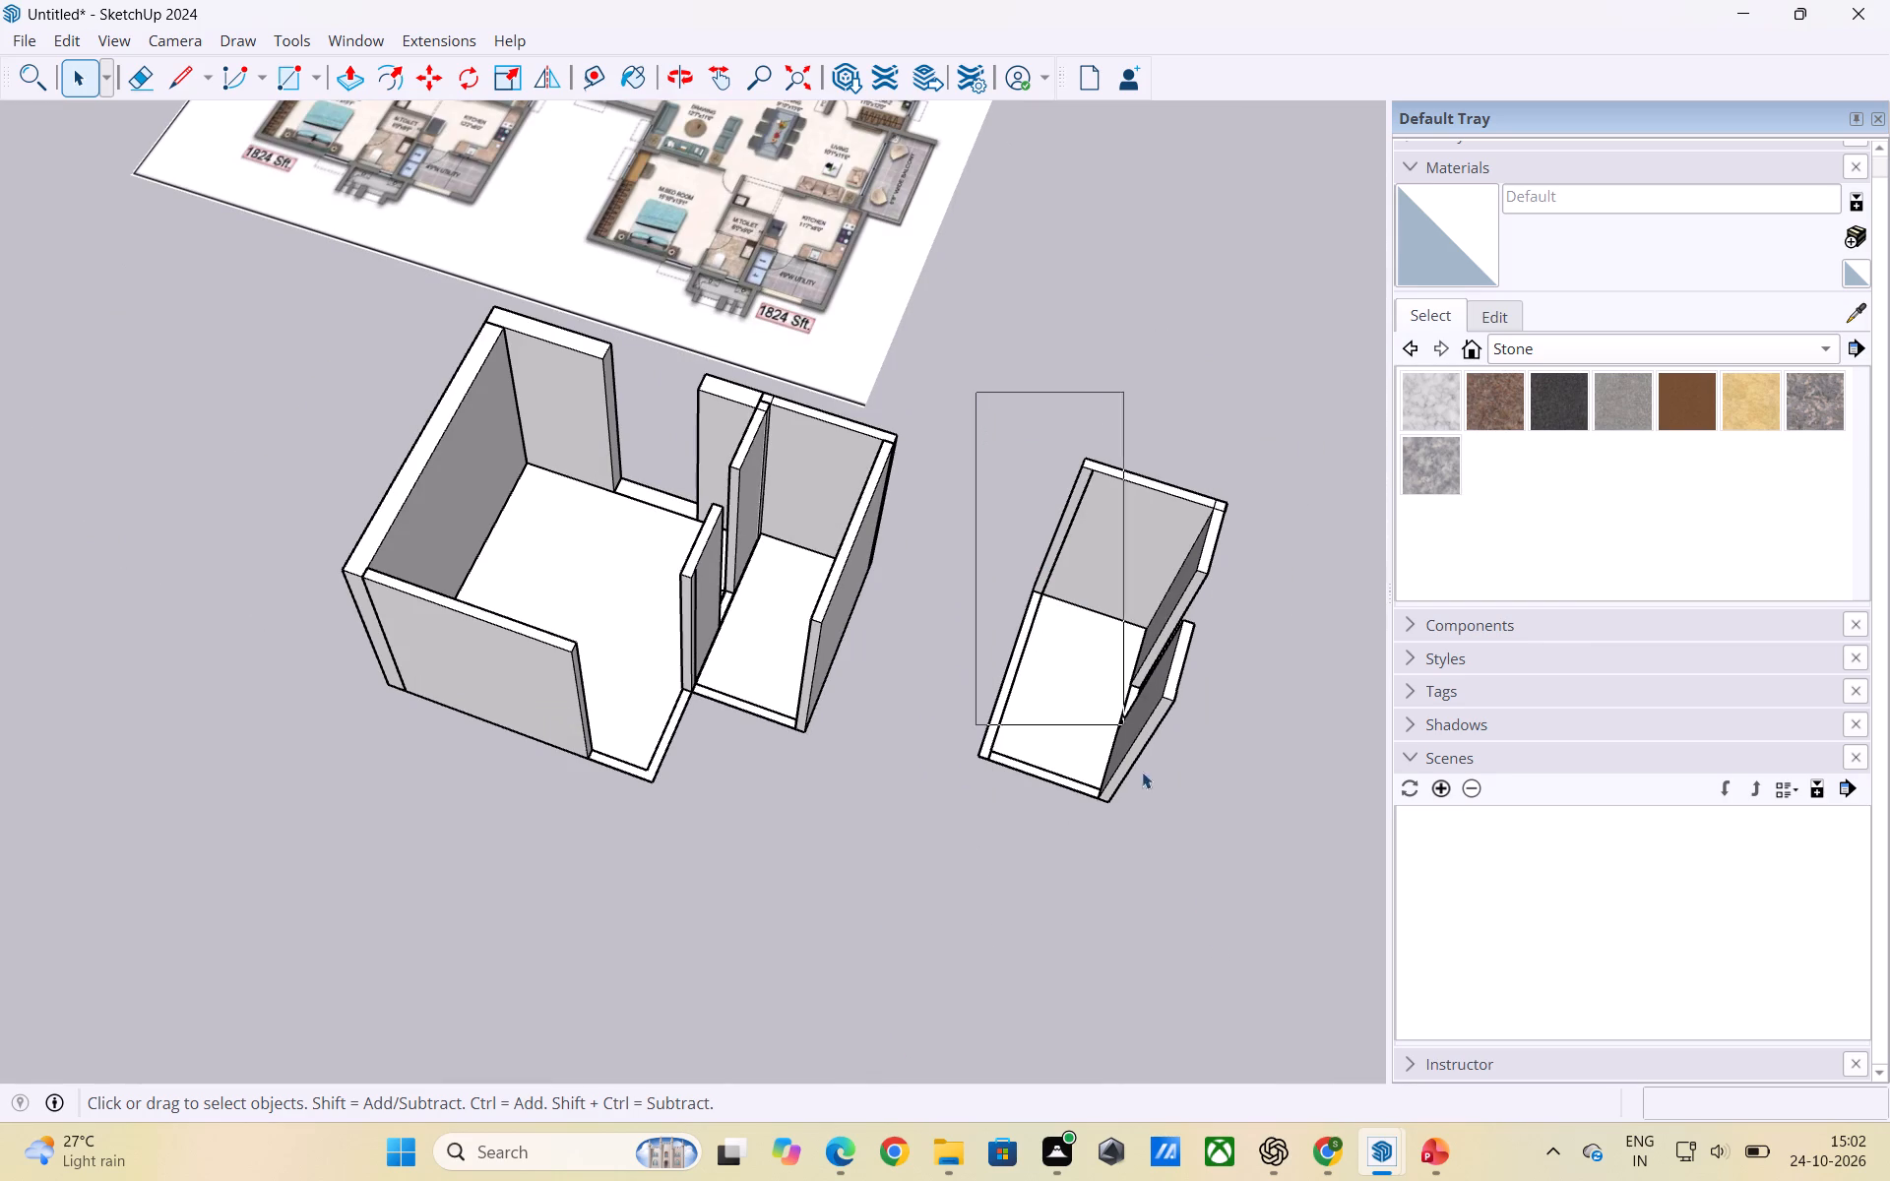
pyautogui.moveTo(1142, 772); pyautogui.dragTo(1292, 956)
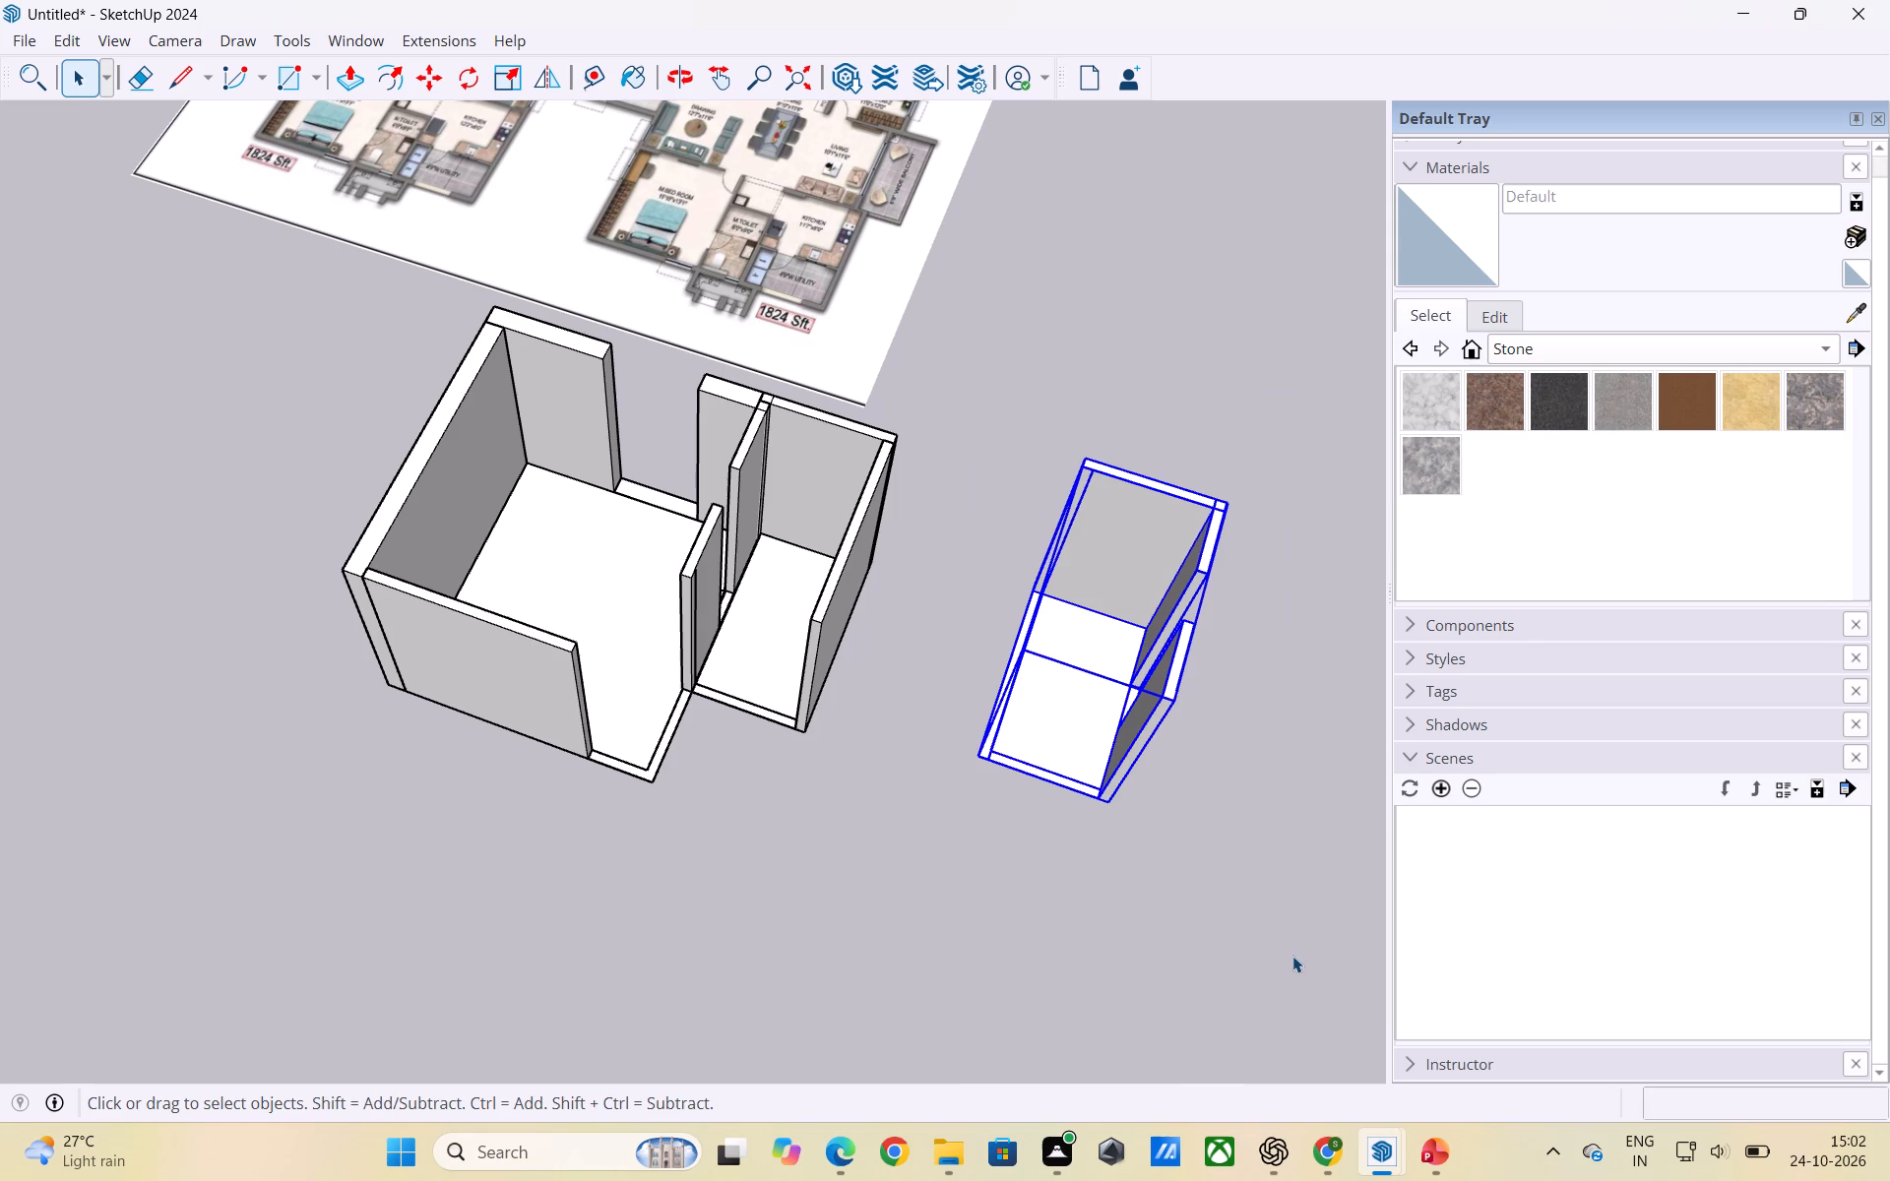
pyautogui.press('m')
pyautogui.scroll(2, 1019, 728)
pyautogui.moveTo(1024, 633); pyautogui.dragTo(1079, 721, button='middle')
pyautogui.scroll(6, 1004, 484)
pyautogui.moveTo(1088, 578); pyautogui.dragTo(775, 470, button='middle')
pyautogui.scroll(-3, 1123, 630)
pyautogui.moveTo(1246, 681); pyautogui.dragTo(309, 620, button='middle')
pyautogui.scroll(-3, 373, 552)
pyautogui.moveTo(581, 801); pyautogui.dragTo(231, 781, button='middle')
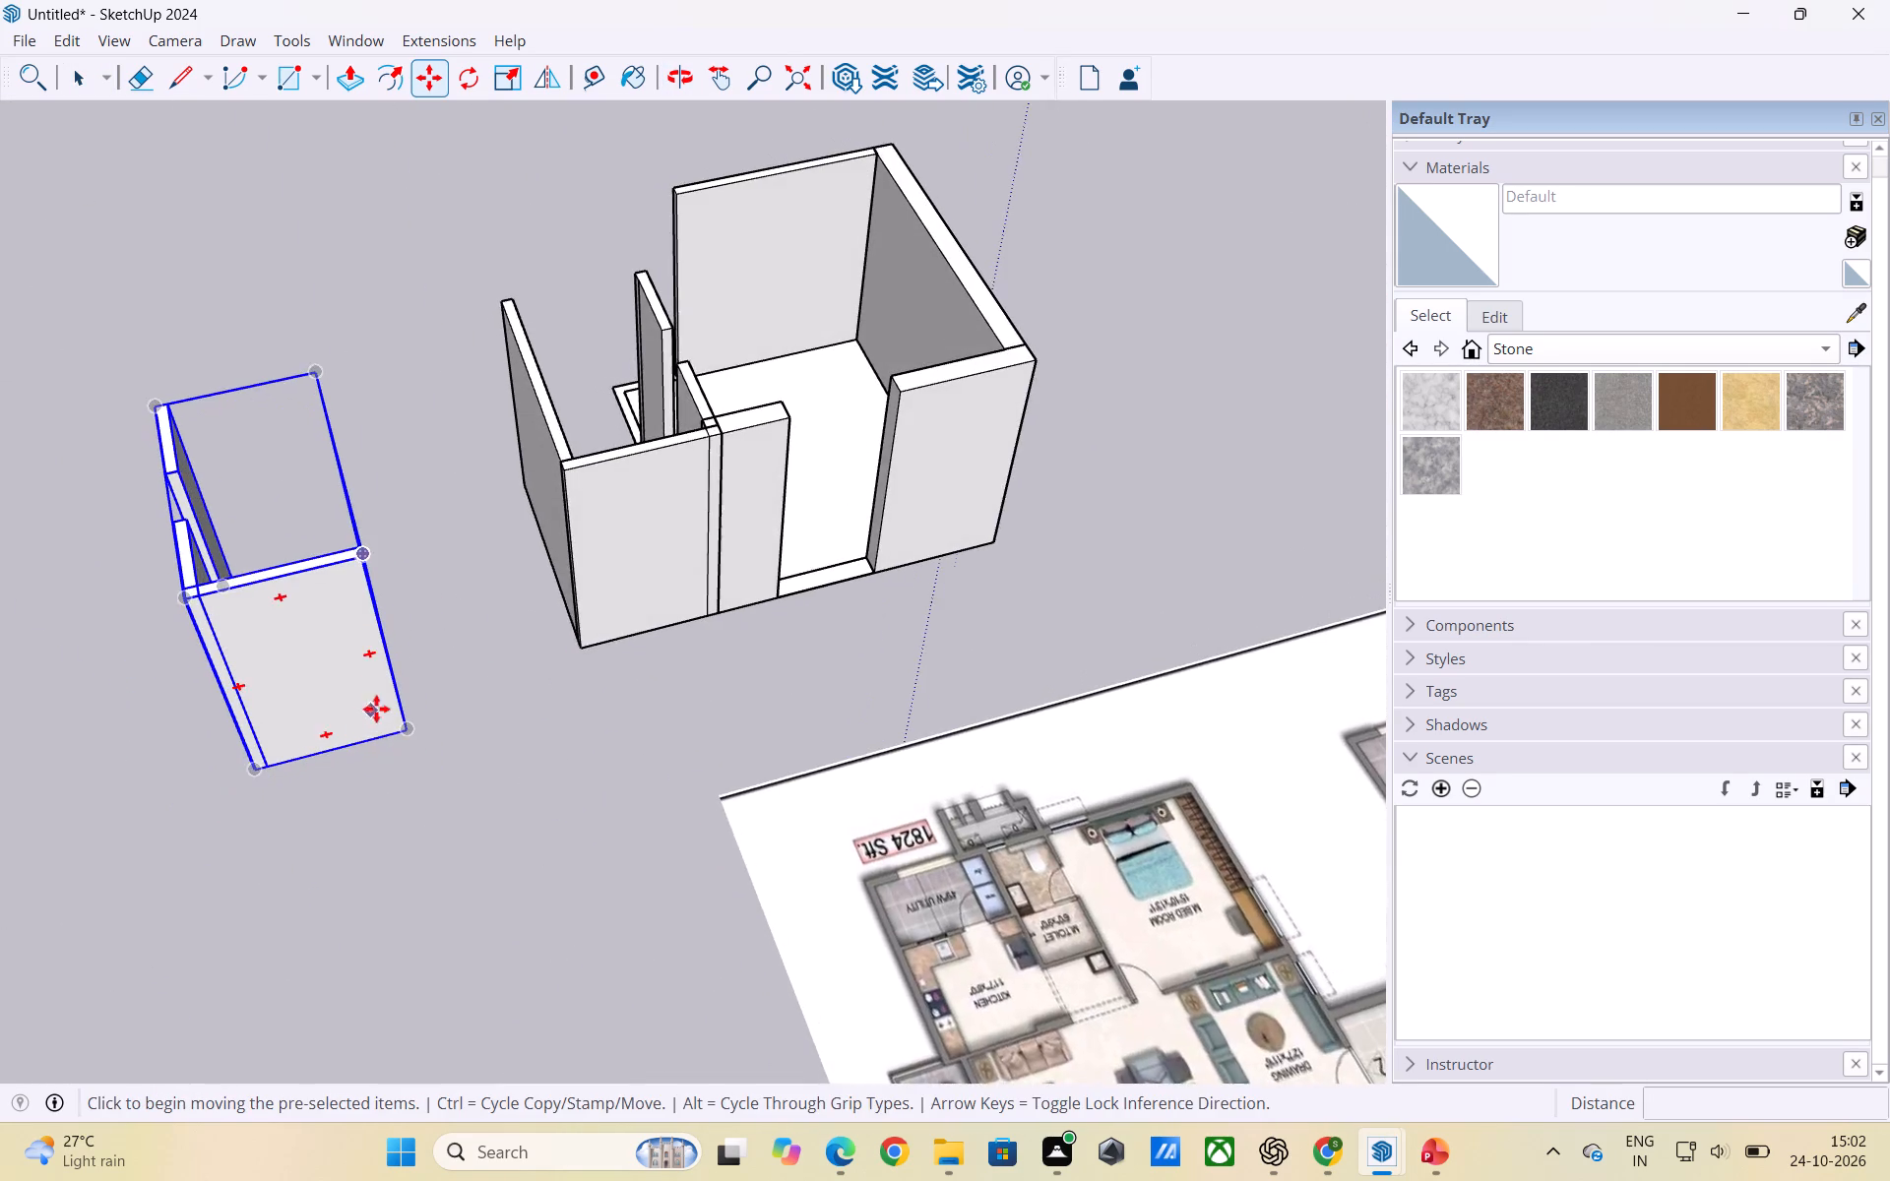
pyautogui.scroll(2, 377, 706)
pyautogui.click(416, 734)
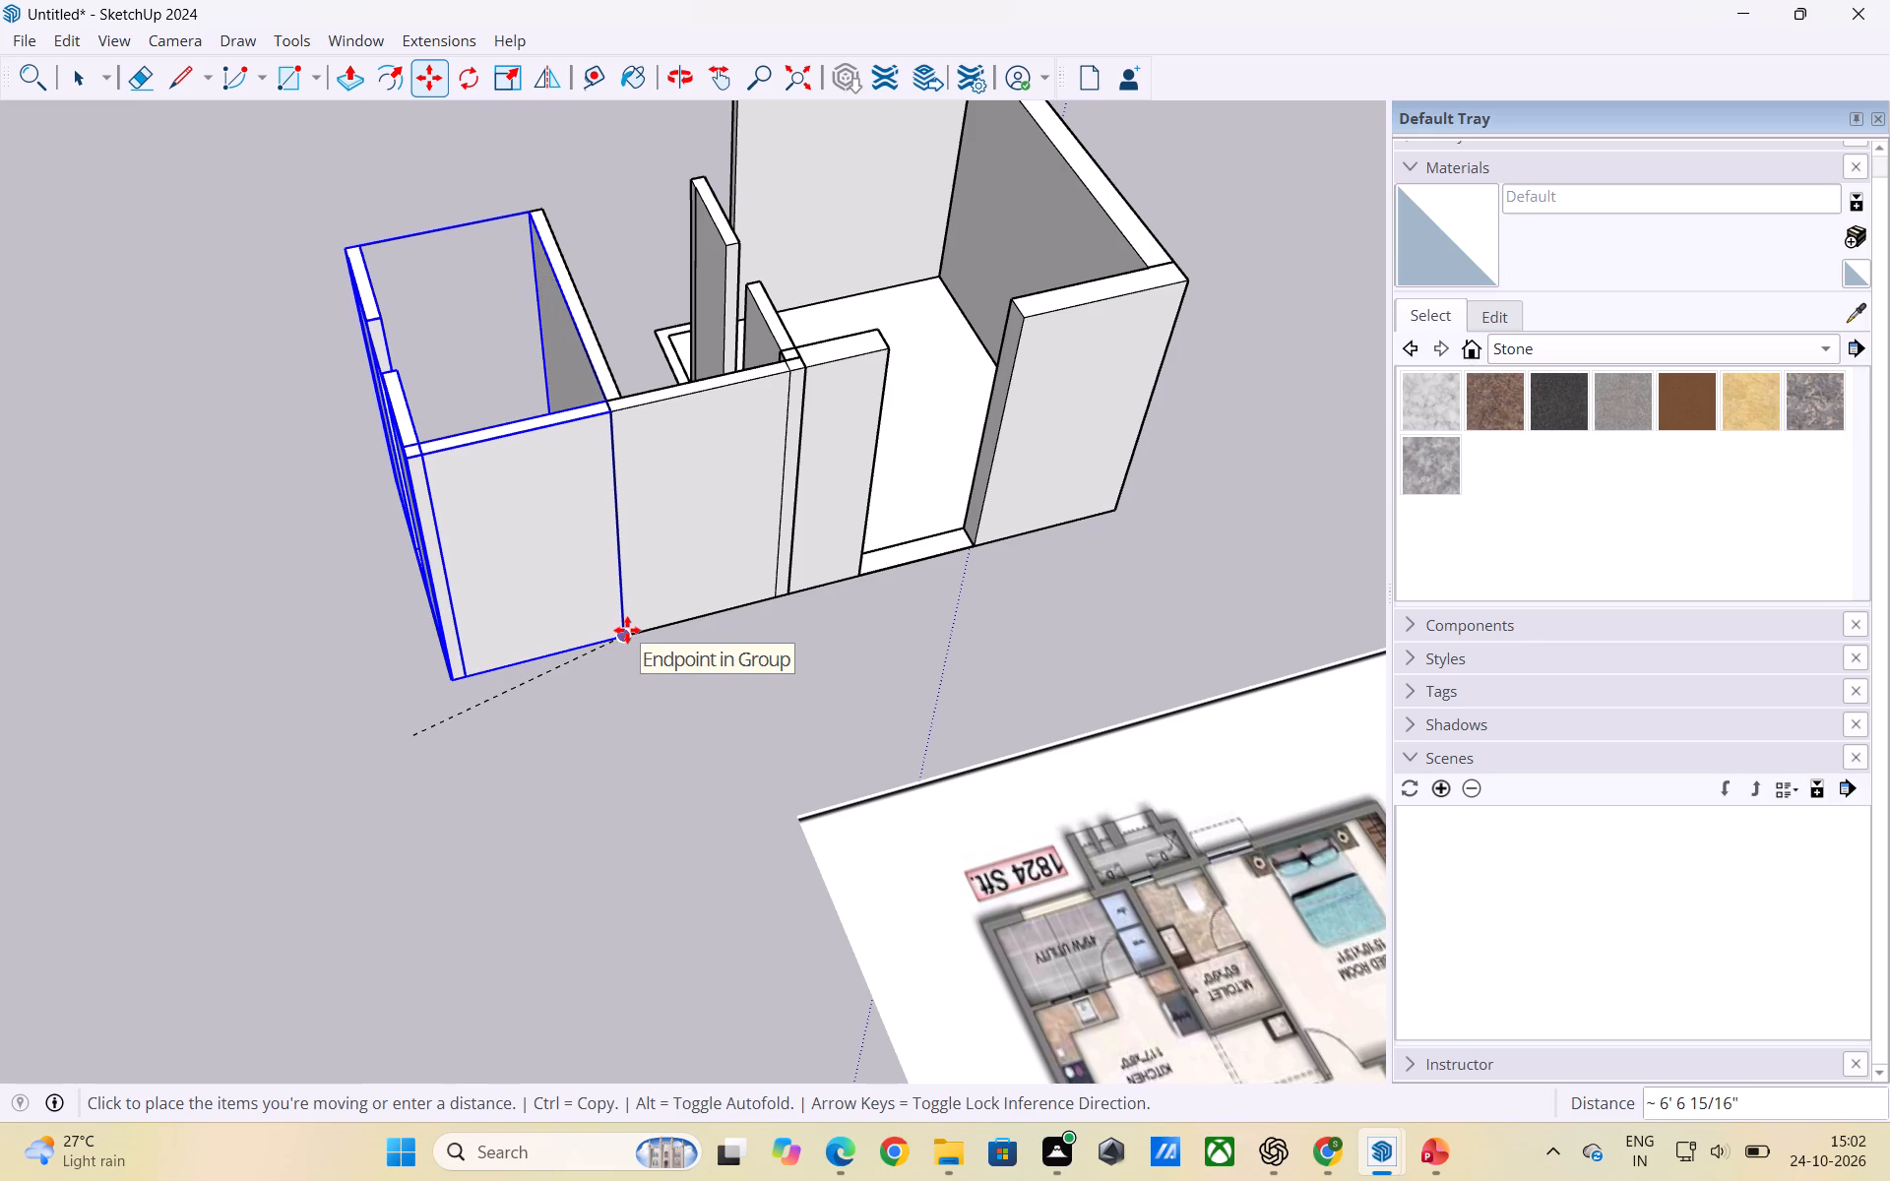
pyautogui.click(627, 630)
pyautogui.press('space')
pyautogui.click(718, 807)
# Move the copied room 4 1/2" toward the original smaller room so it overlaps the long wall between them.
pyautogui.scroll(2, 664, 772)
pyautogui.moveTo(622, 756); pyautogui.dragTo(917, 752, button='middle')
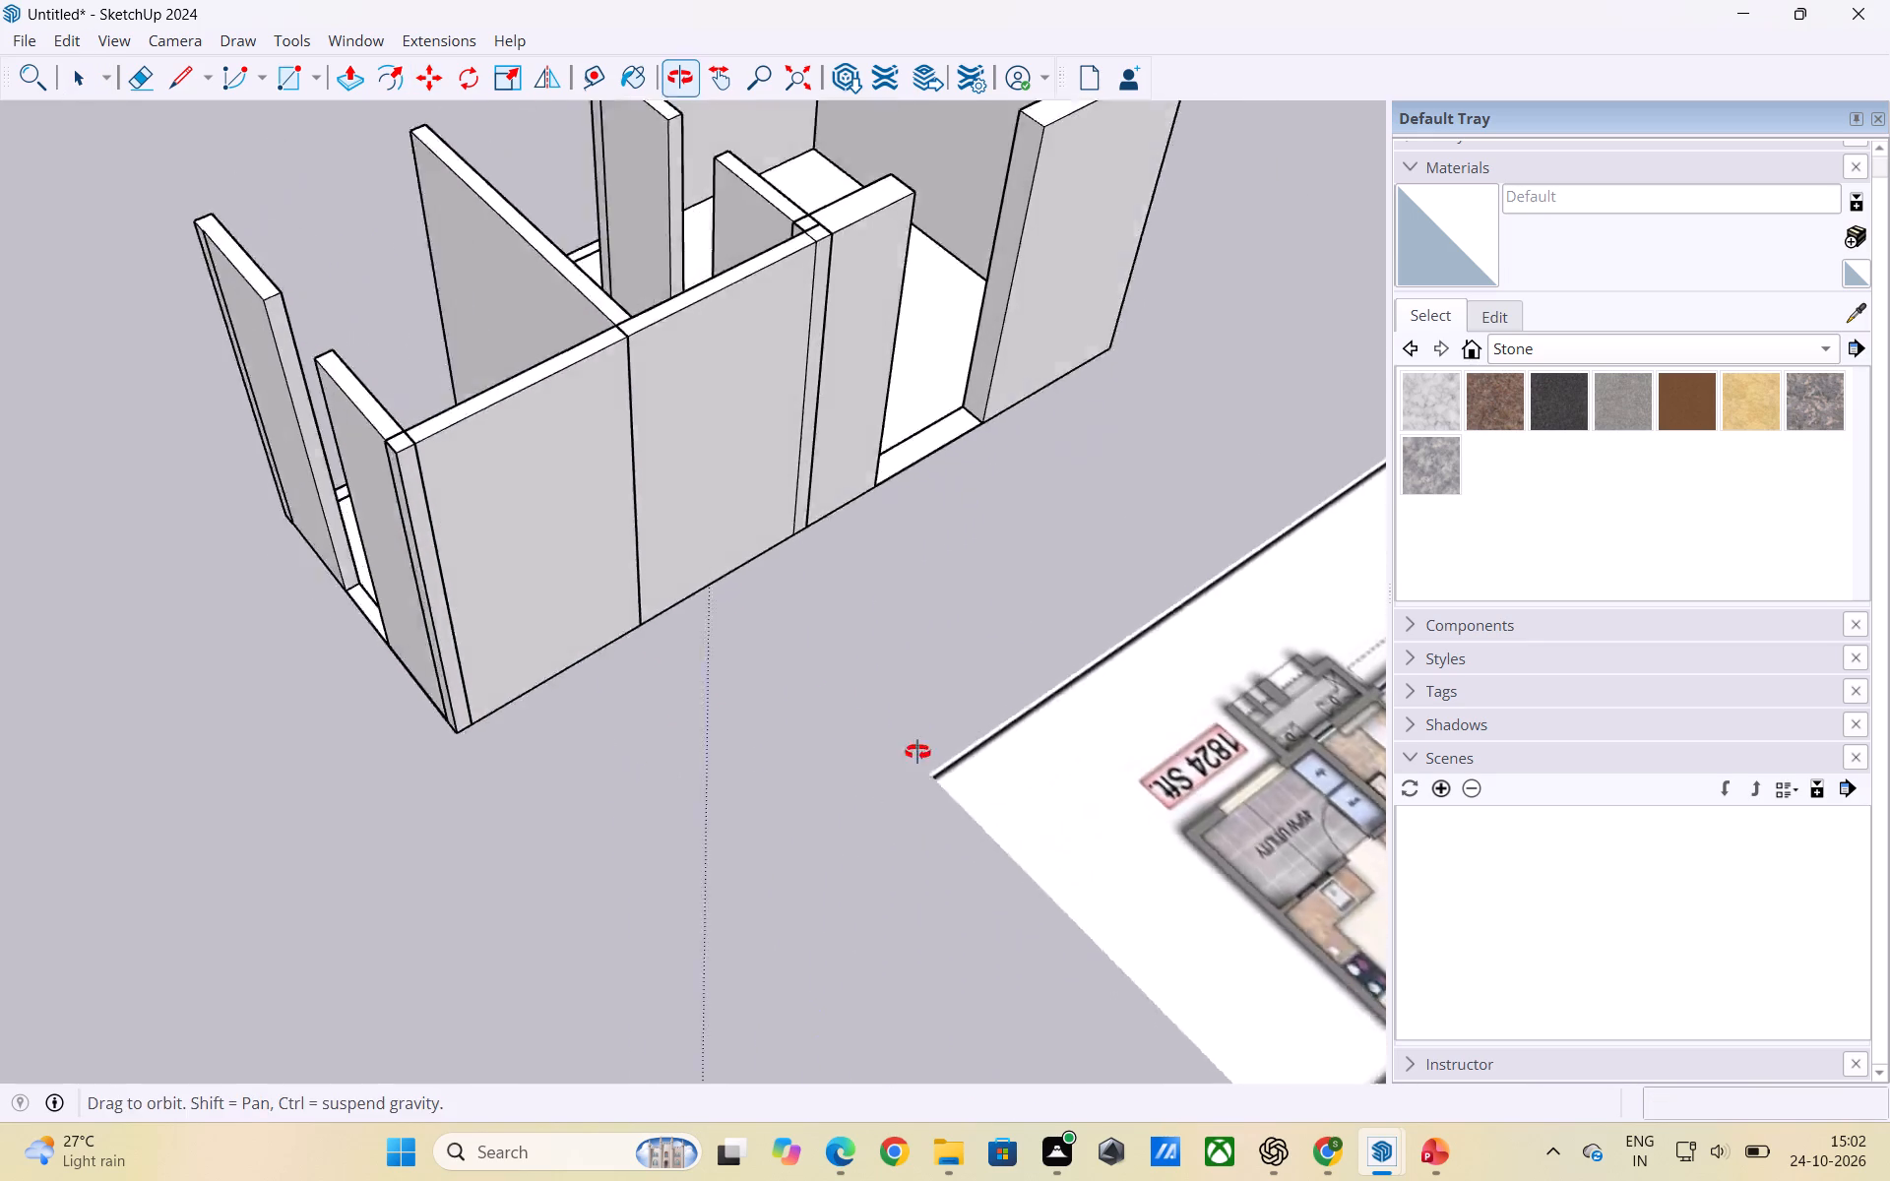
pyautogui.moveTo(917, 752); pyautogui.dragTo(1167, 674, button='middle')
pyautogui.scroll(-4, 1057, 654)
pyautogui.moveTo(699, 748); pyautogui.dragTo(1319, 815, button='middle')
pyautogui.scroll(-4, 1194, 713)
pyautogui.moveTo(799, 813); pyautogui.dragTo(1197, 900, button='middle')
pyautogui.scroll(1, 852, 597)
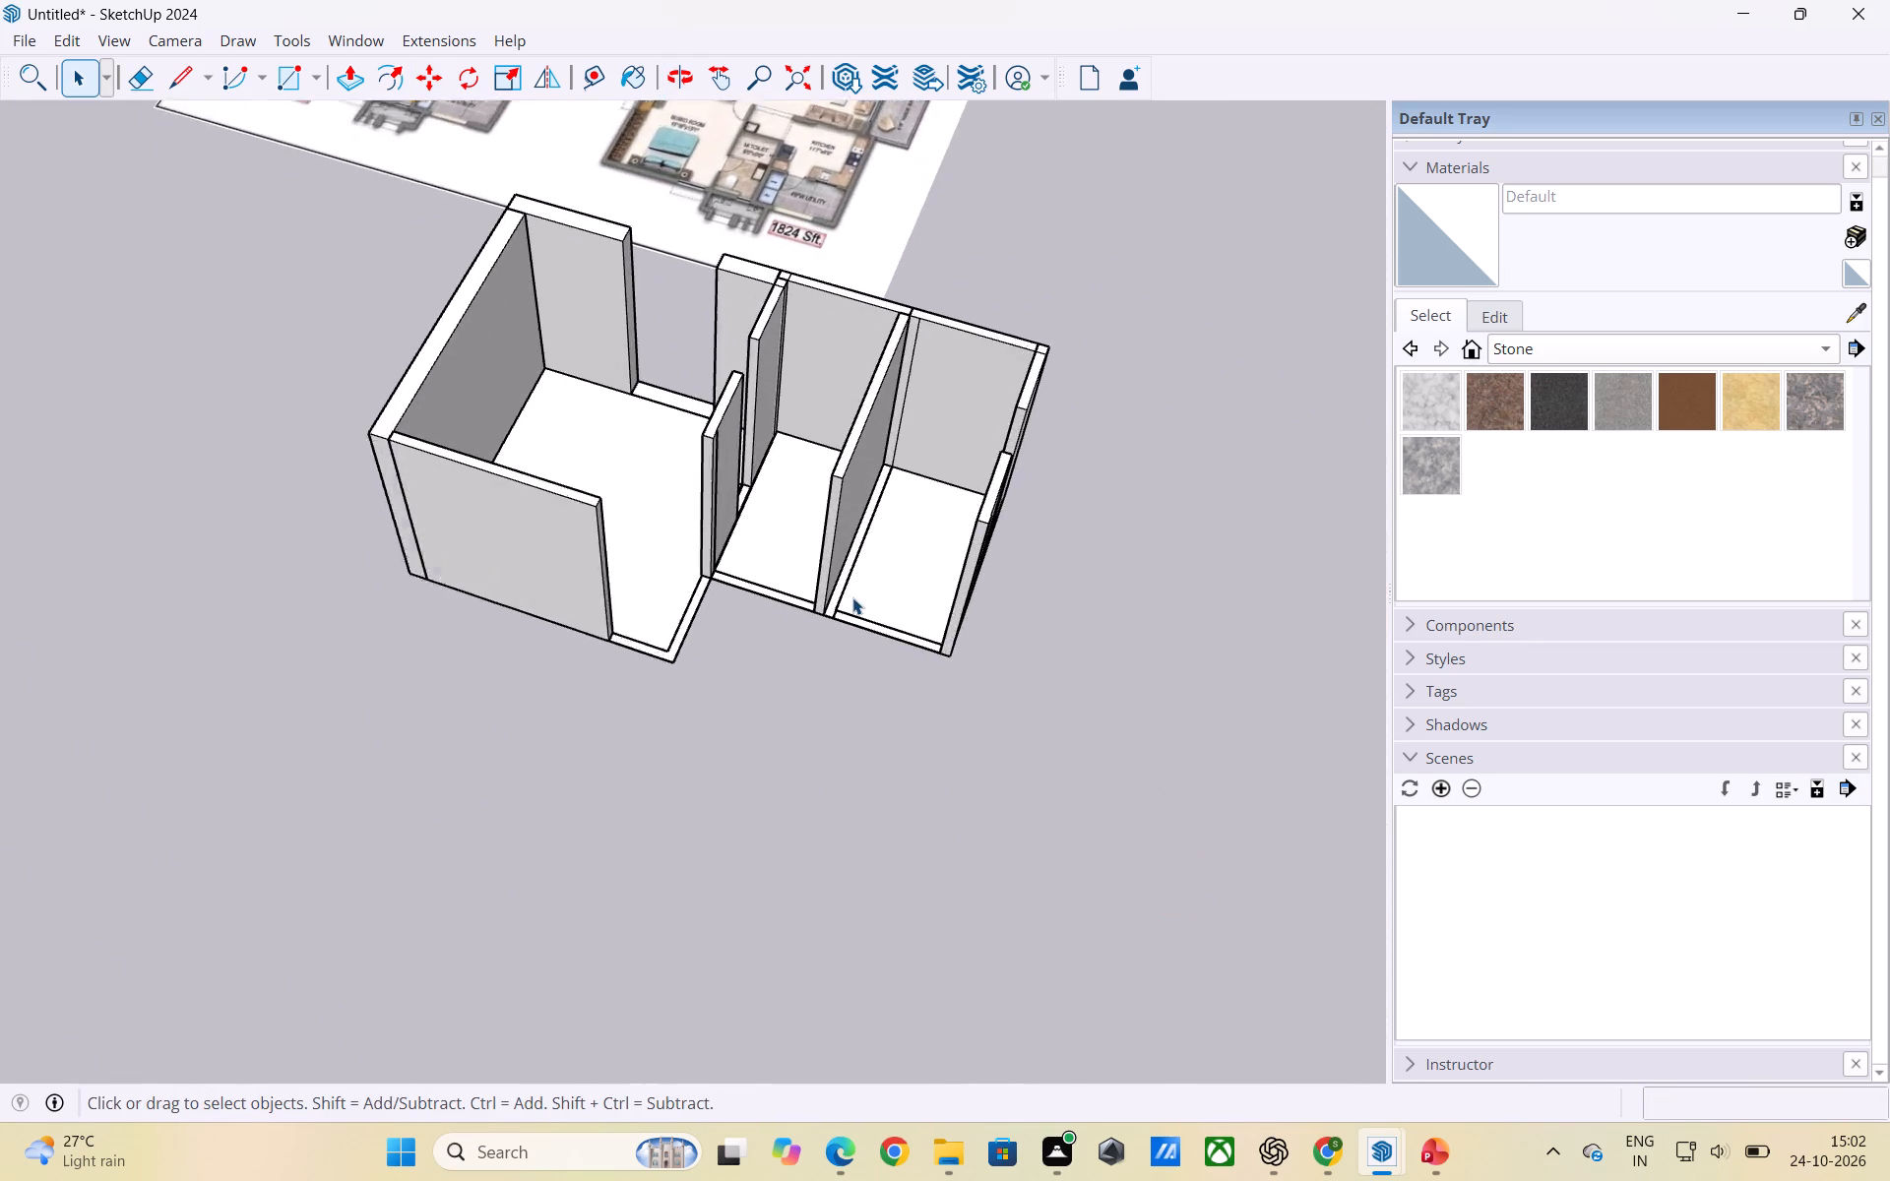
pyautogui.scroll(5, 852, 597)
pyautogui.scroll(-3, 831, 639)
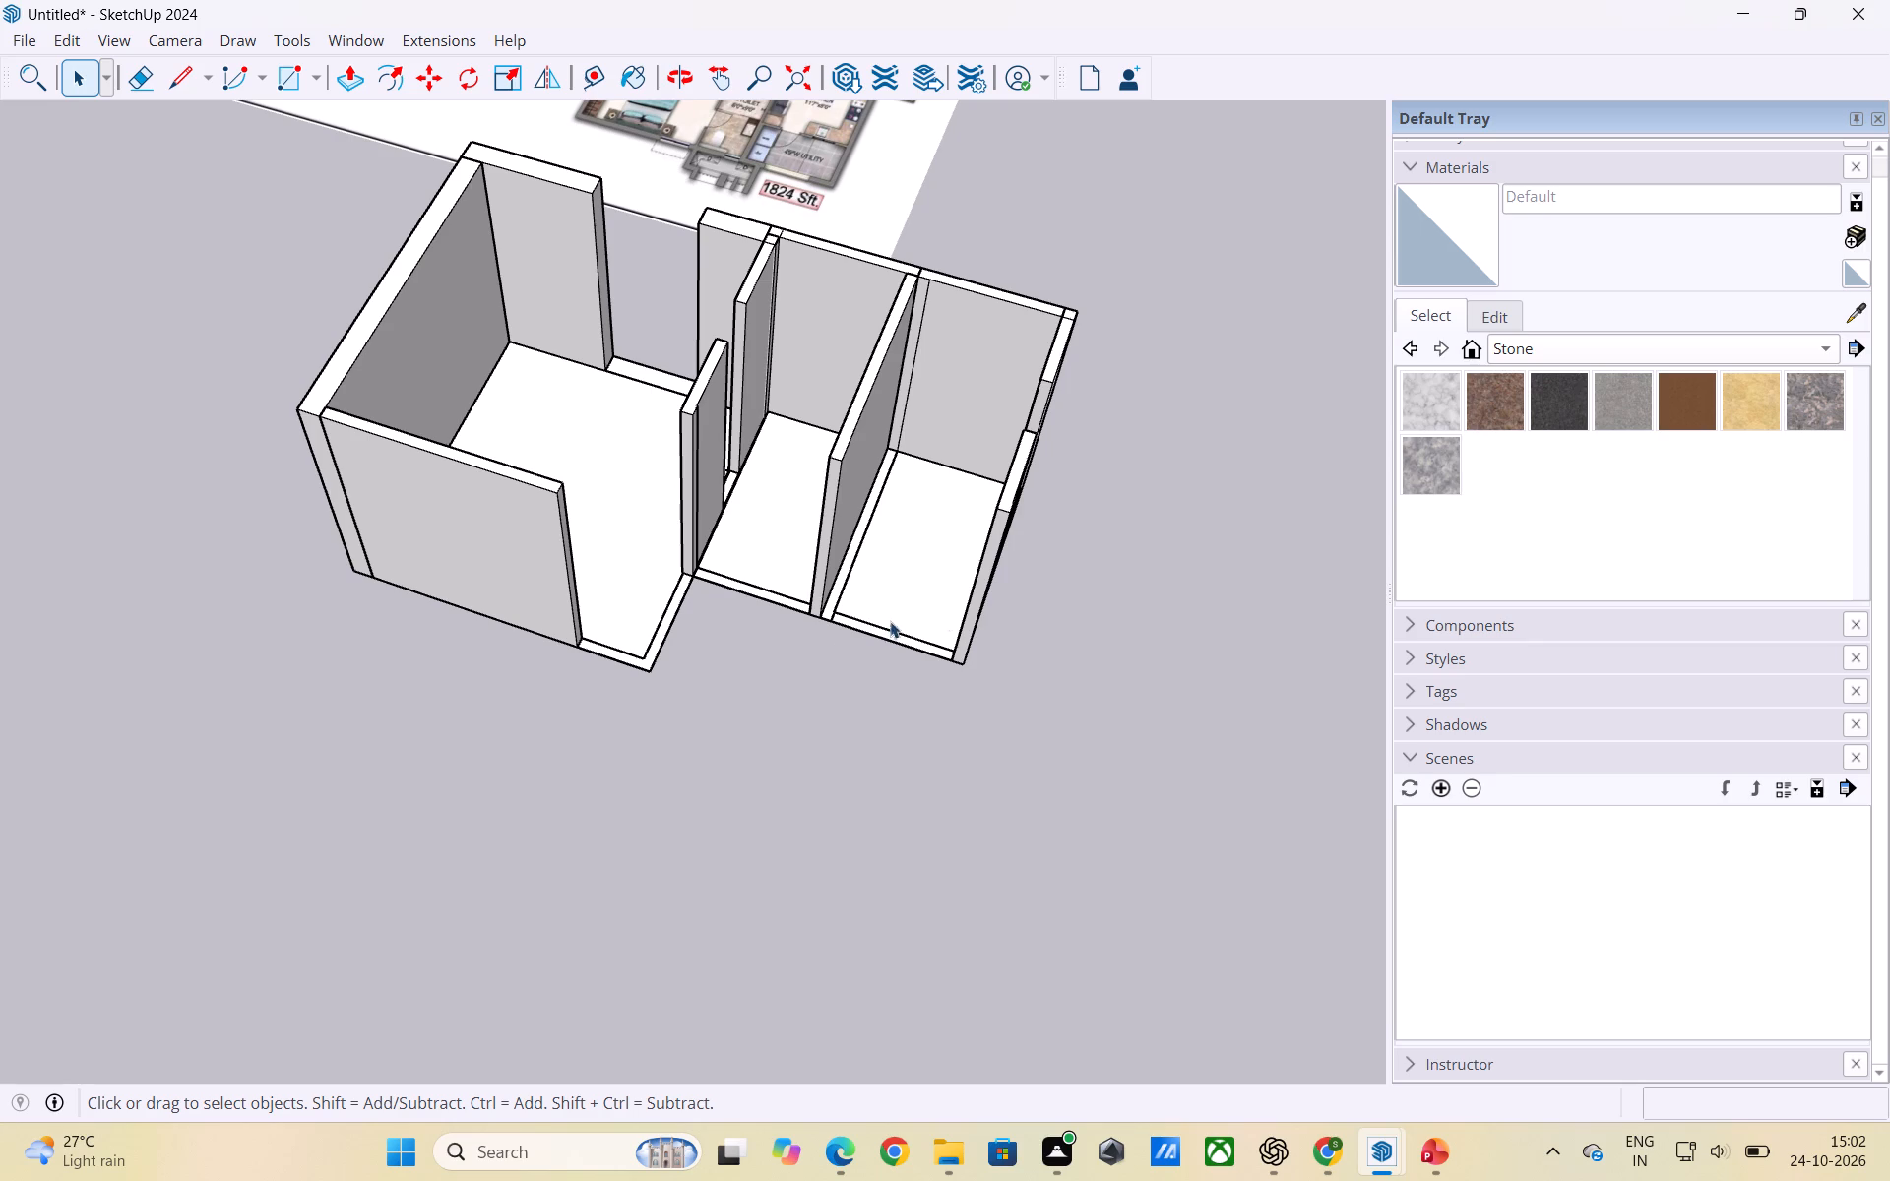
pyautogui.click(944, 614)
pyautogui.press('m')
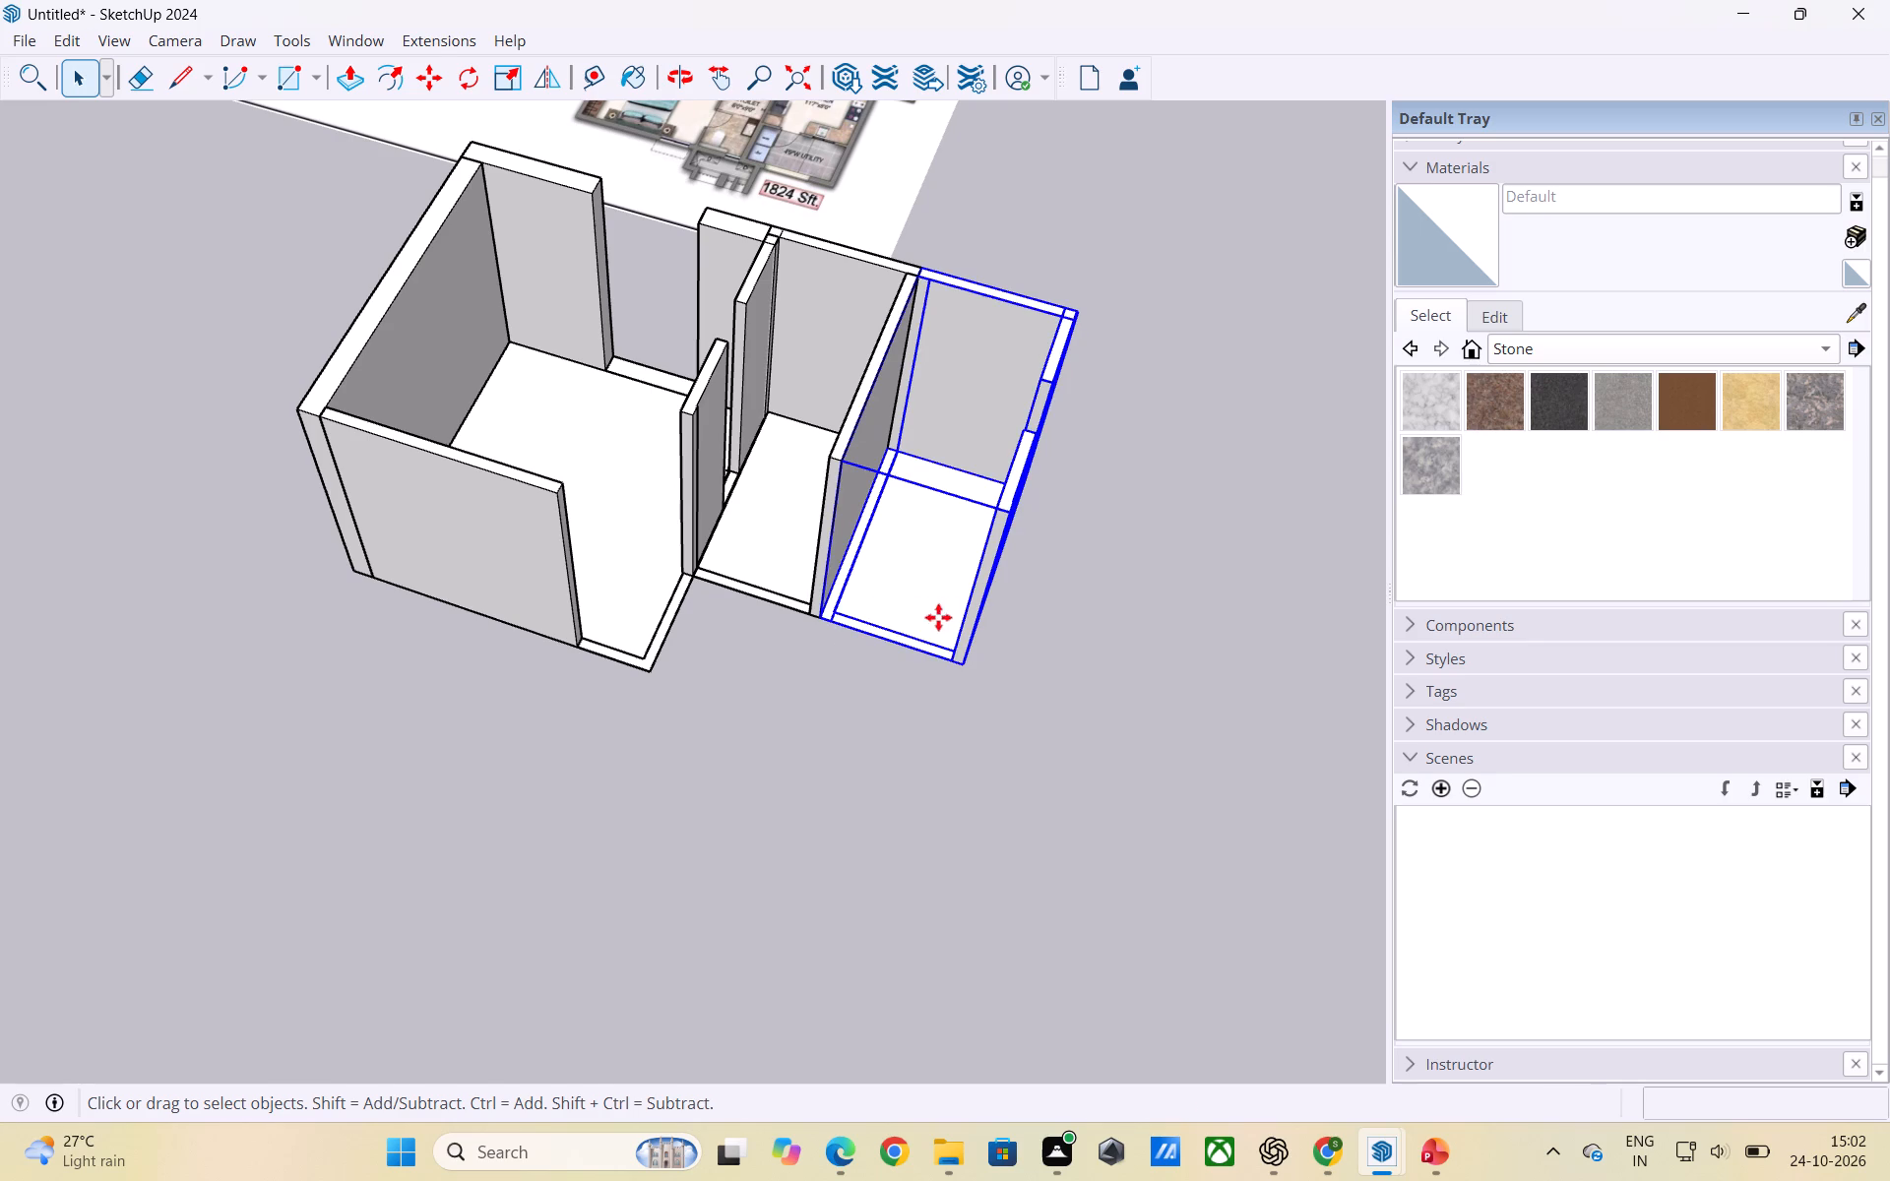
pyautogui.click(820, 615)
pyautogui.click(801, 603)
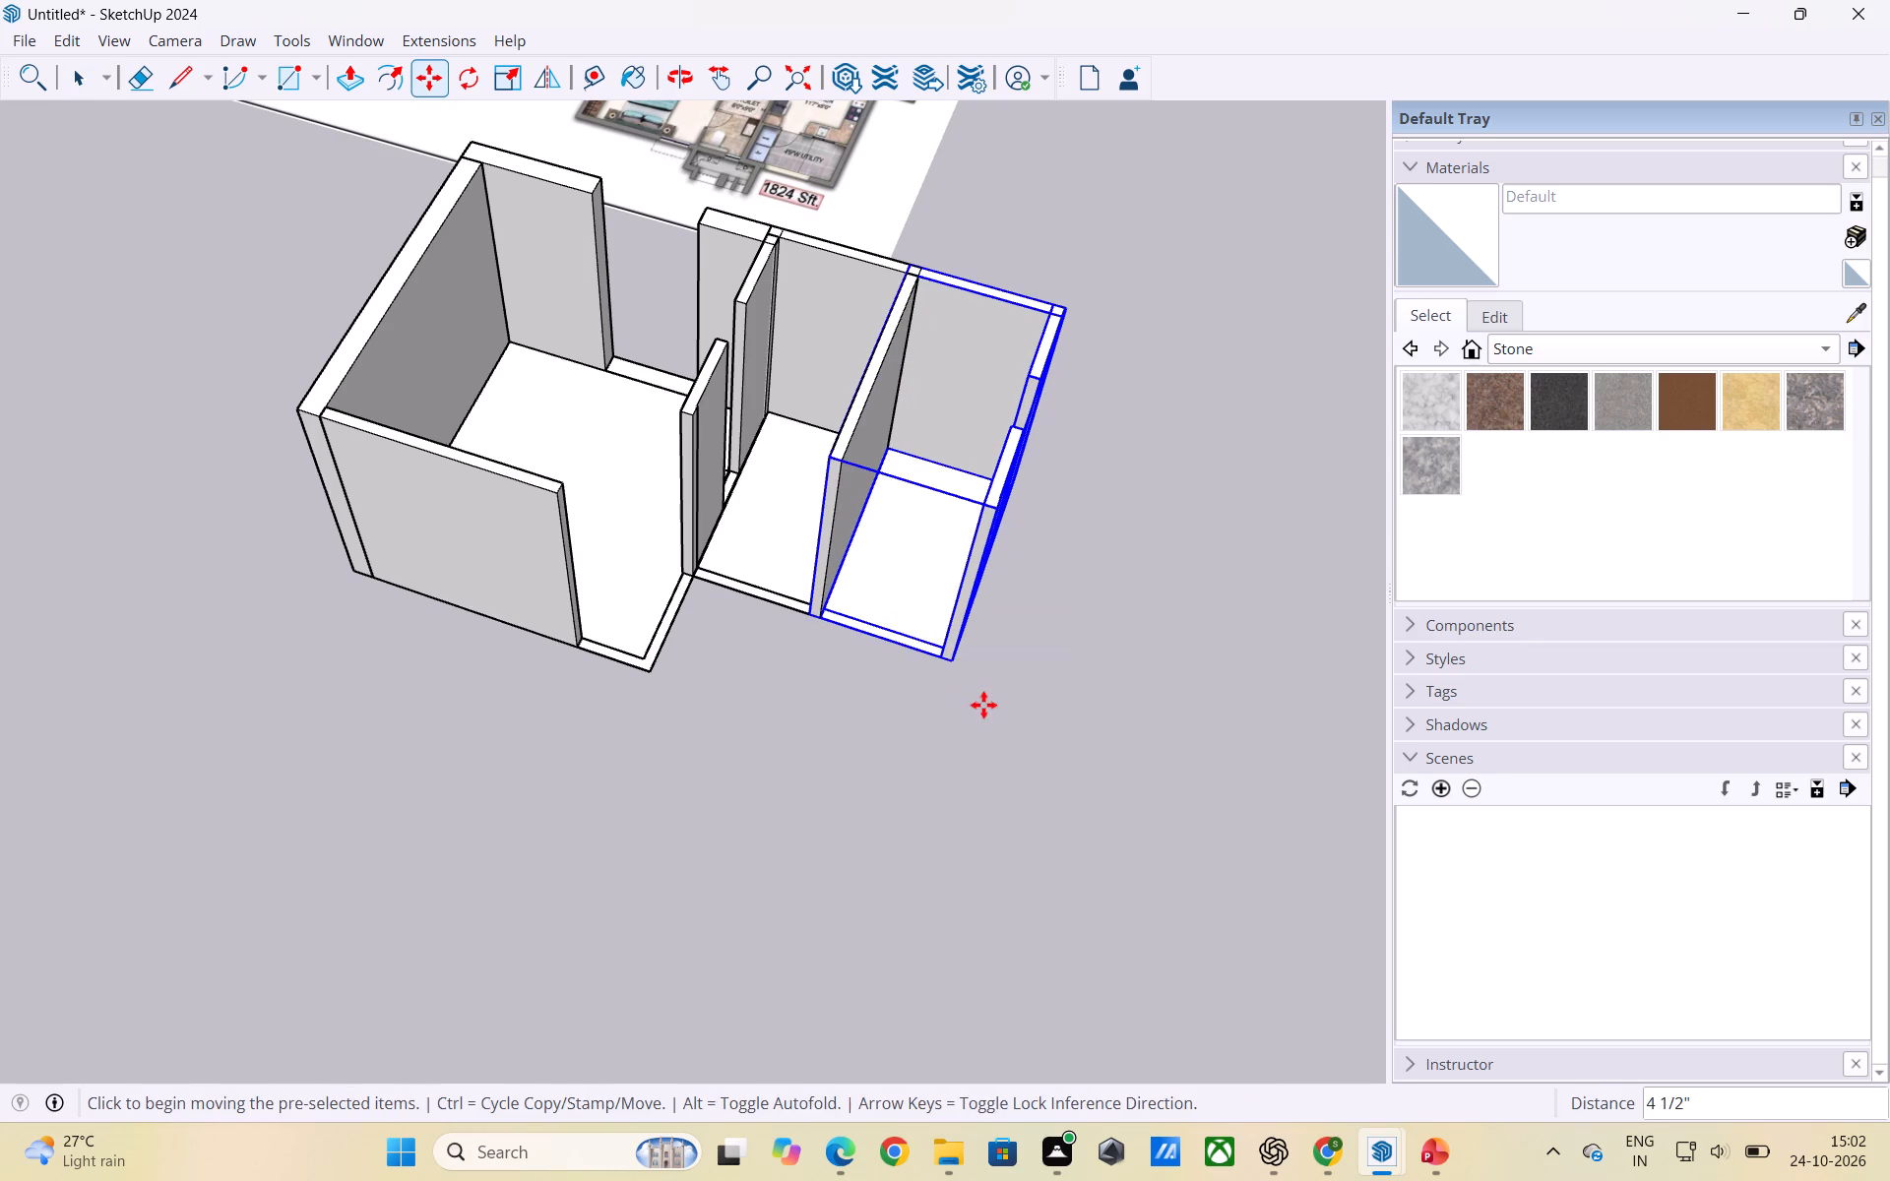
pyautogui.press('space')
pyautogui.click(1009, 720)
# Measure the length of the copied room's back wall along its top outer edge.
pyautogui.scroll(-3, 868, 724)
pyautogui.moveTo(879, 758); pyautogui.dragTo(1094, 763, button='middle')
pyautogui.scroll(3, 1085, 759)
pyautogui.moveTo(1085, 759); pyautogui.dragTo(893, 766, button='middle')
pyautogui.scroll(2, 1069, 767)
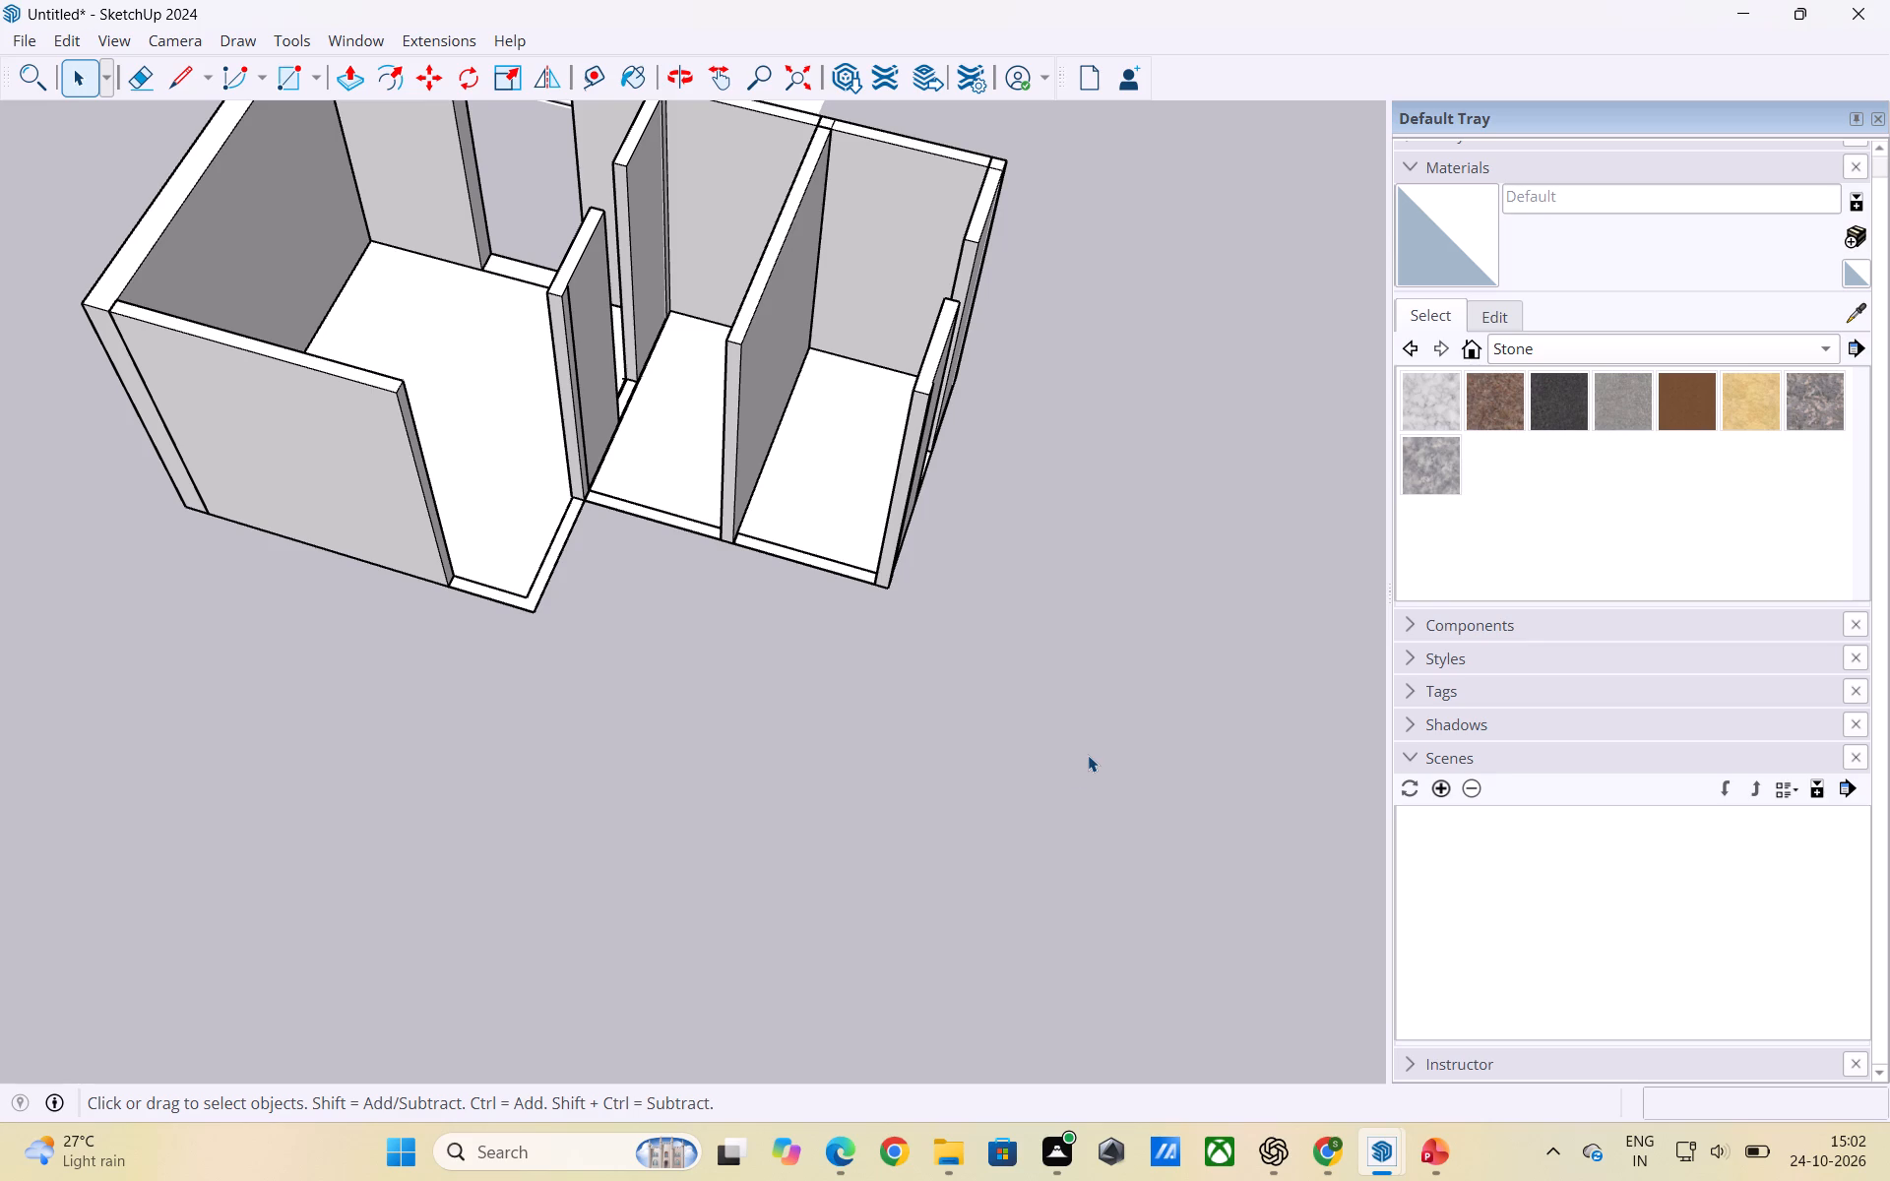
pyautogui.scroll(-4, 1032, 788)
pyautogui.moveTo(679, 773); pyautogui.dragTo(642, 949, button='middle')
pyautogui.scroll(2, 762, 391)
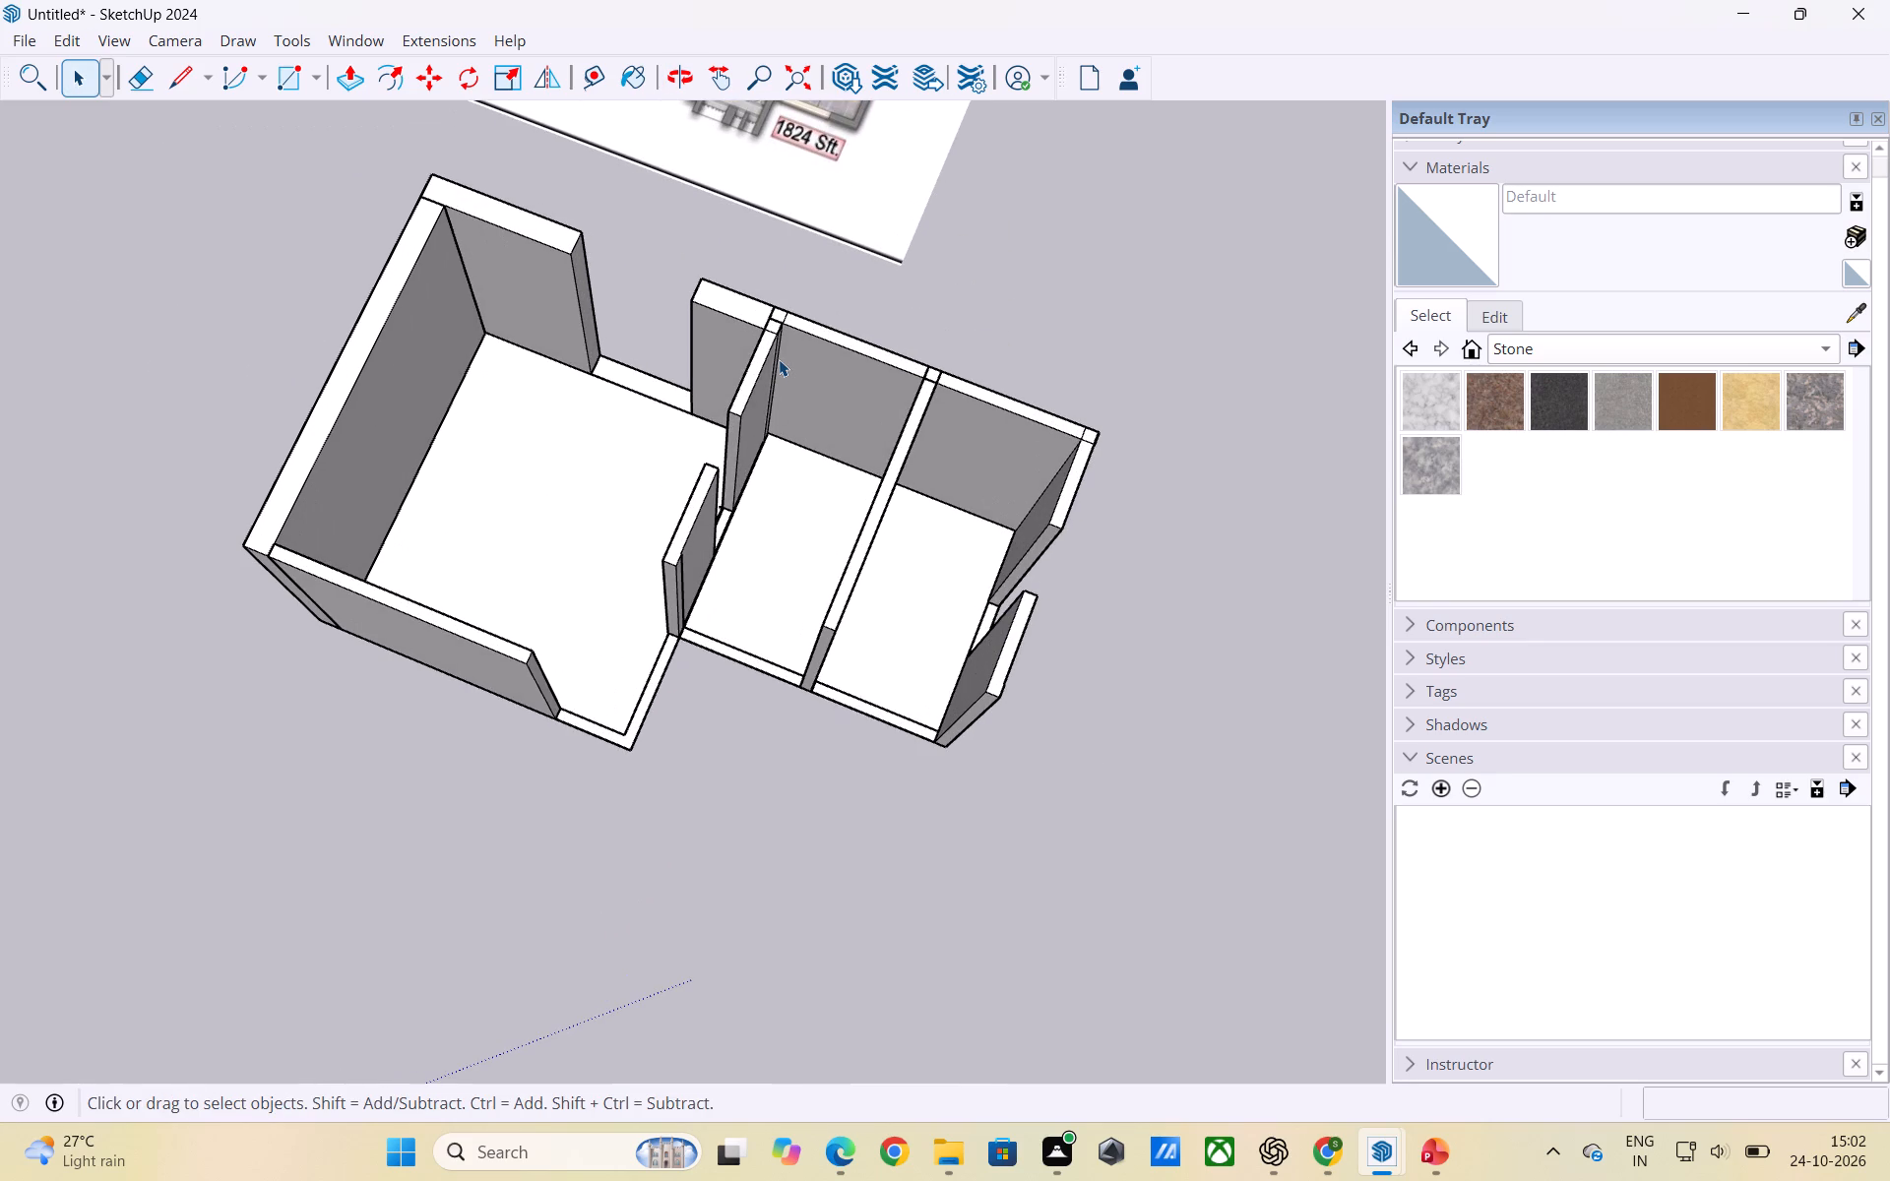
pyautogui.press('t')
pyautogui.scroll(3, 774, 280)
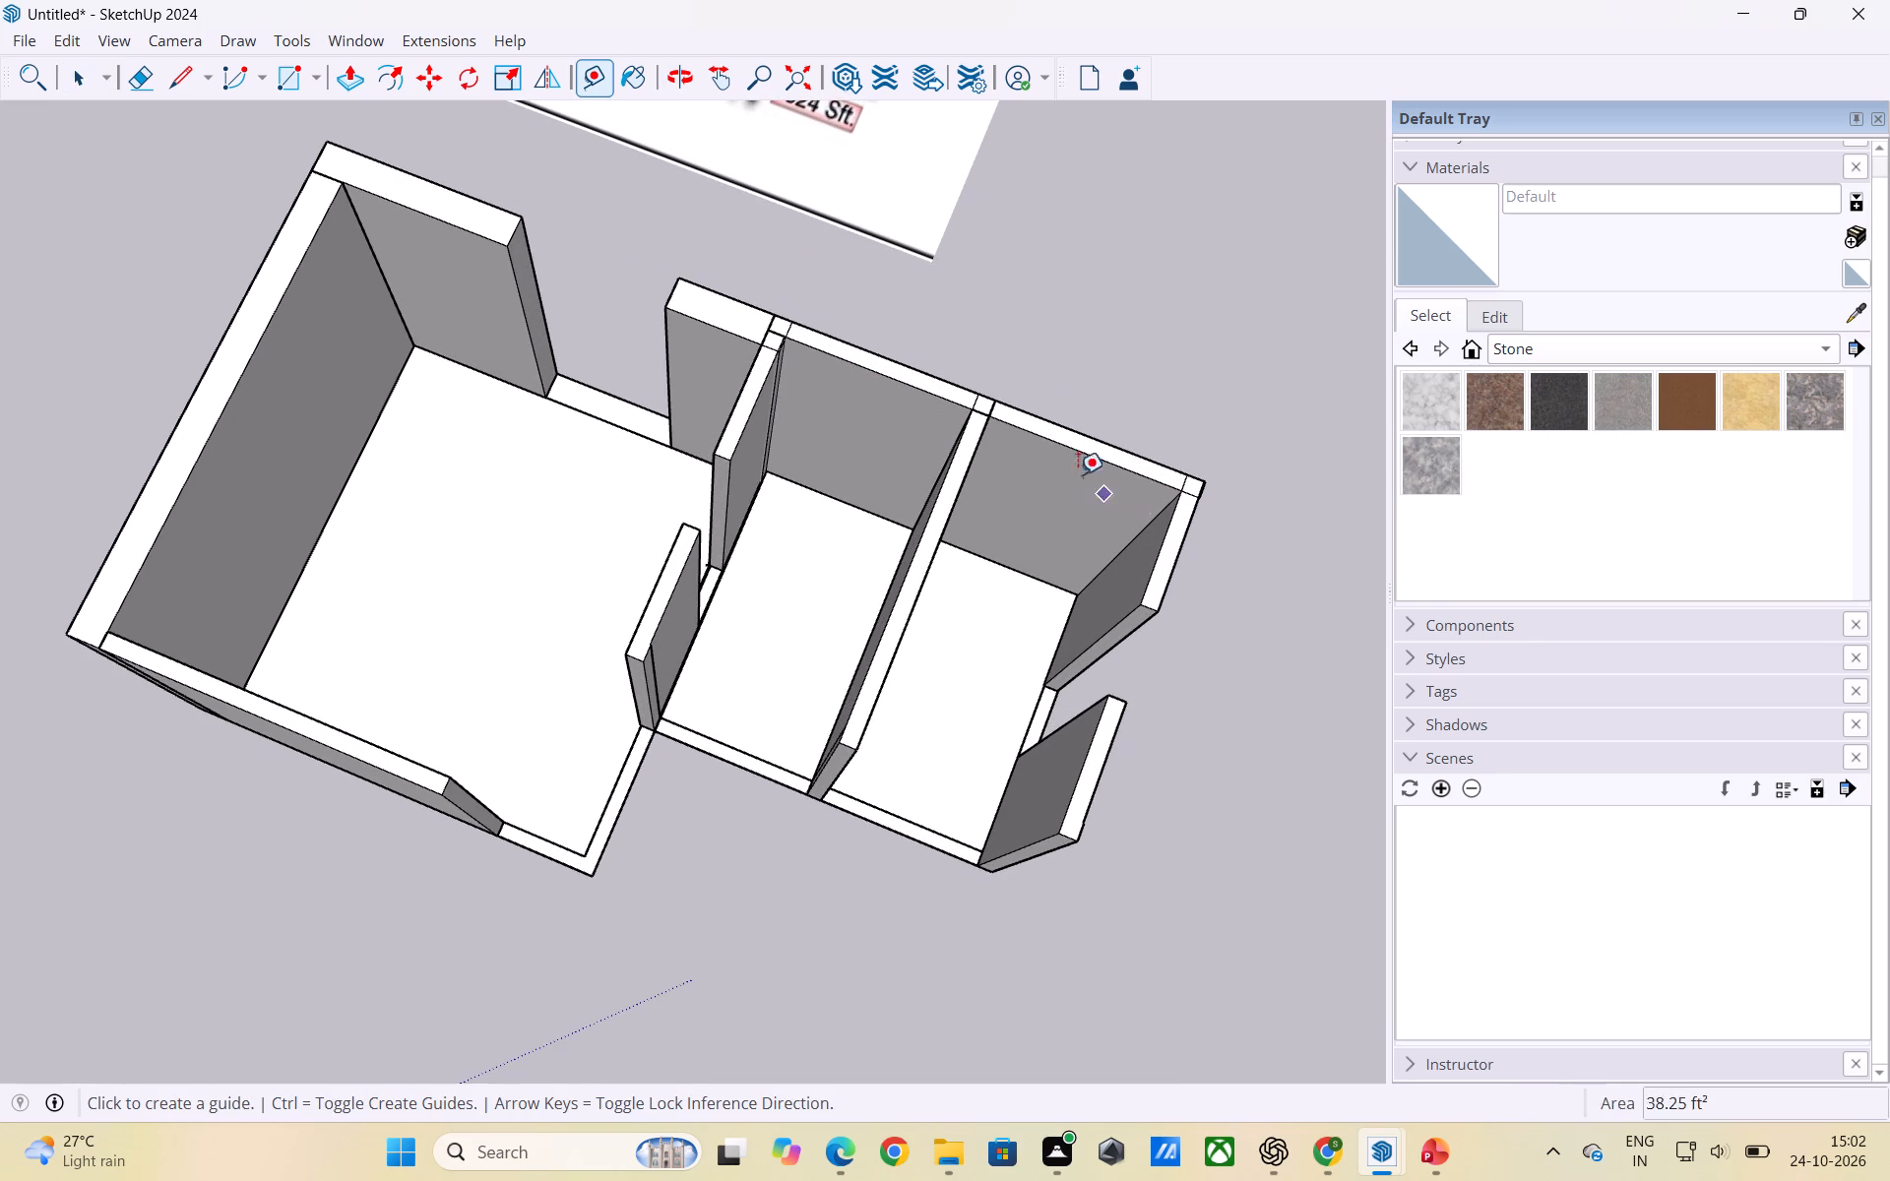
pyautogui.click(994, 393)
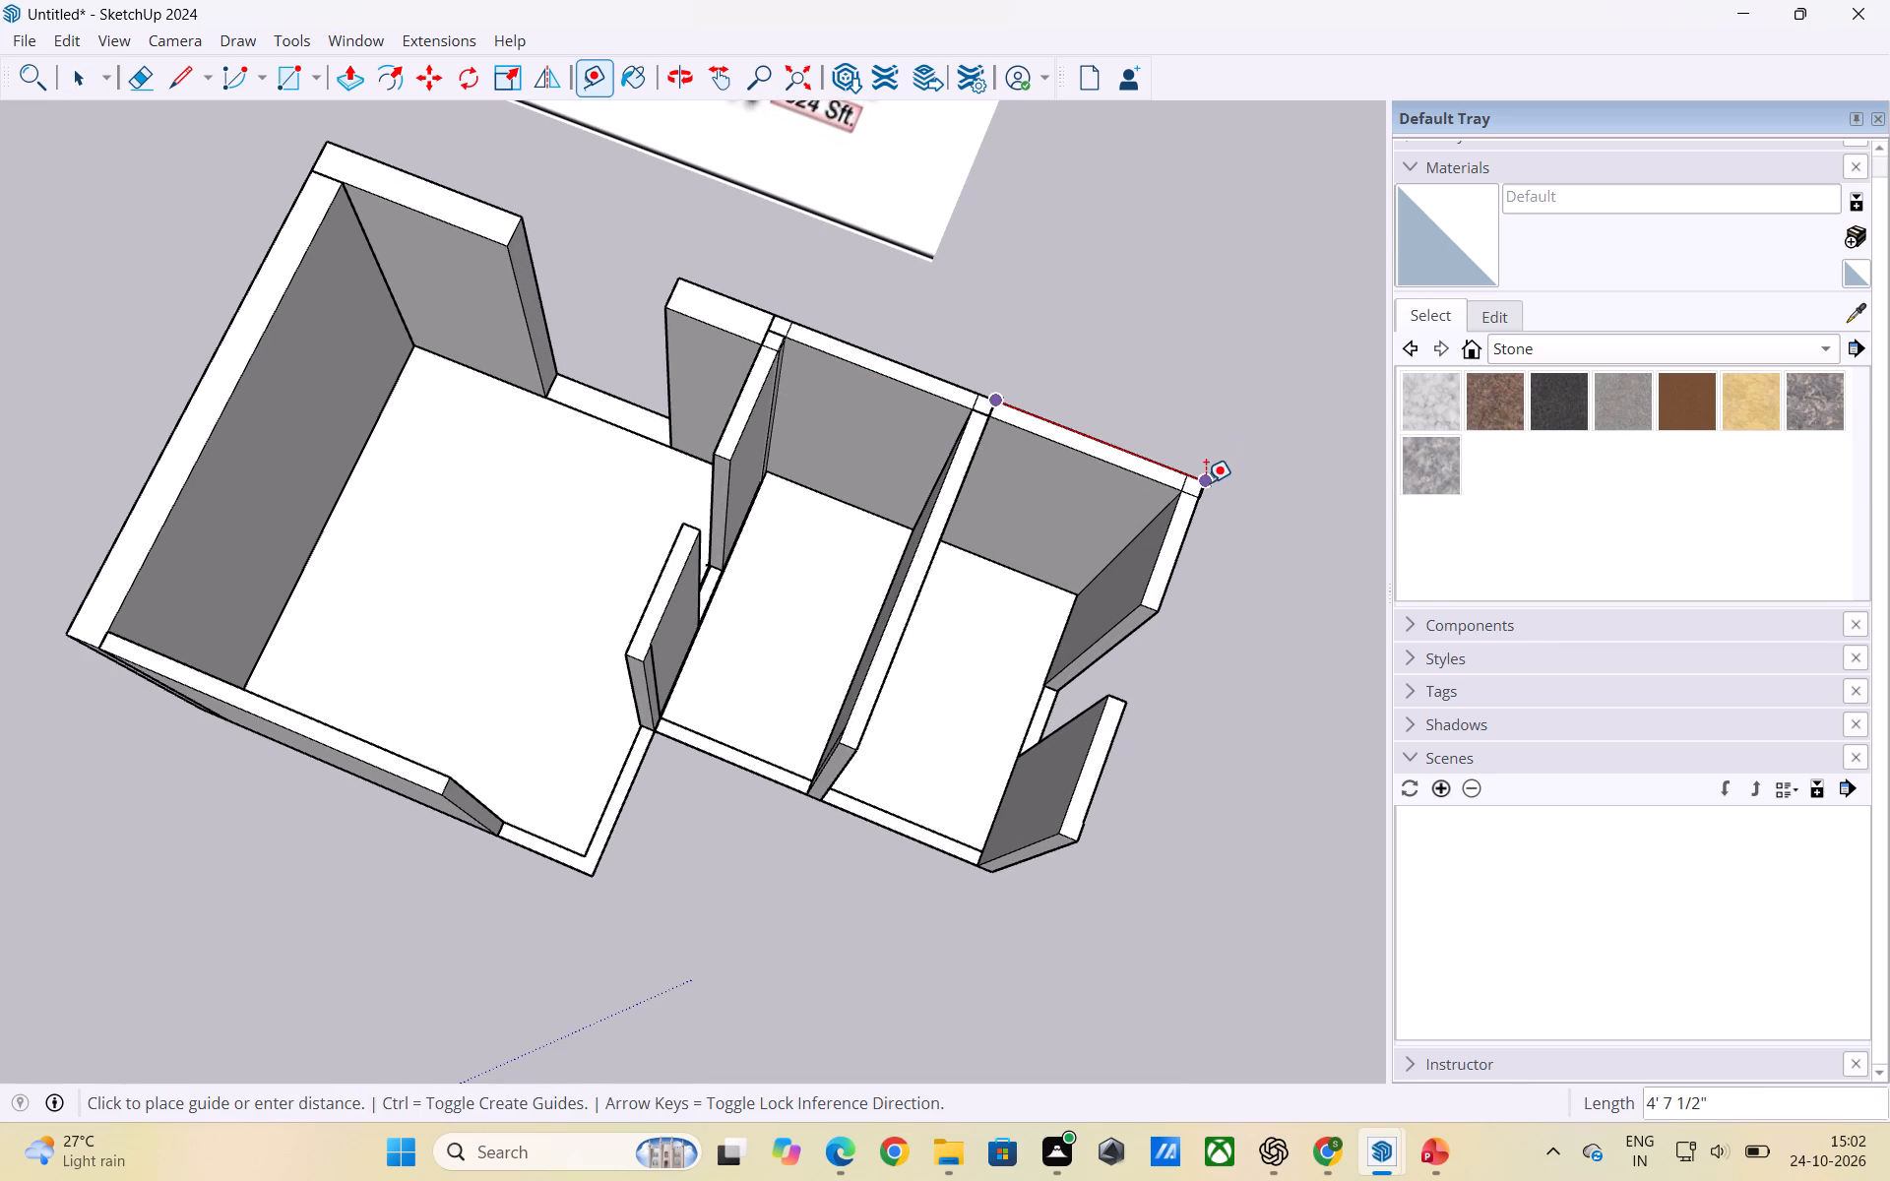
pyautogui.press('space')
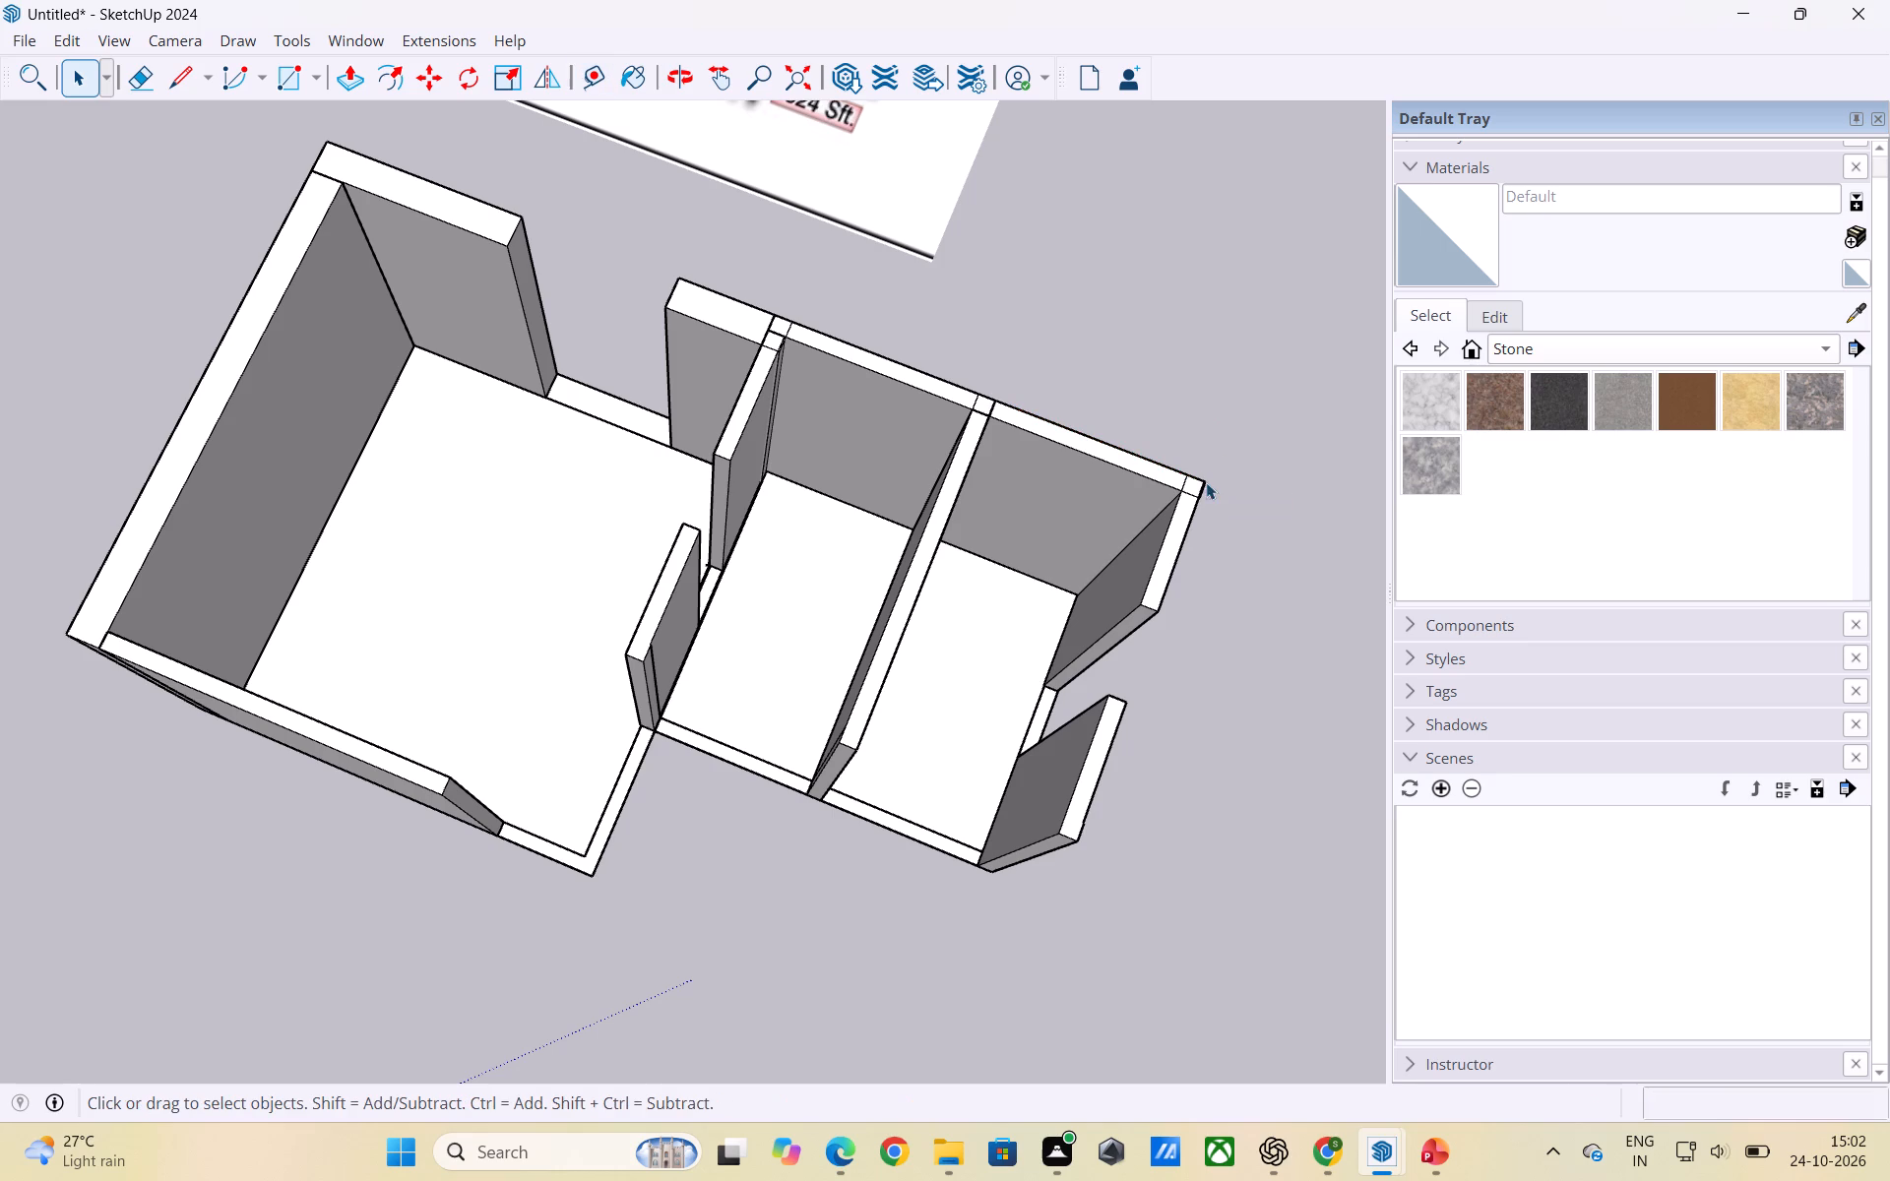
# Measure the copied room's back wall and the long shared wall from their top outer corner.
pyautogui.press('t')
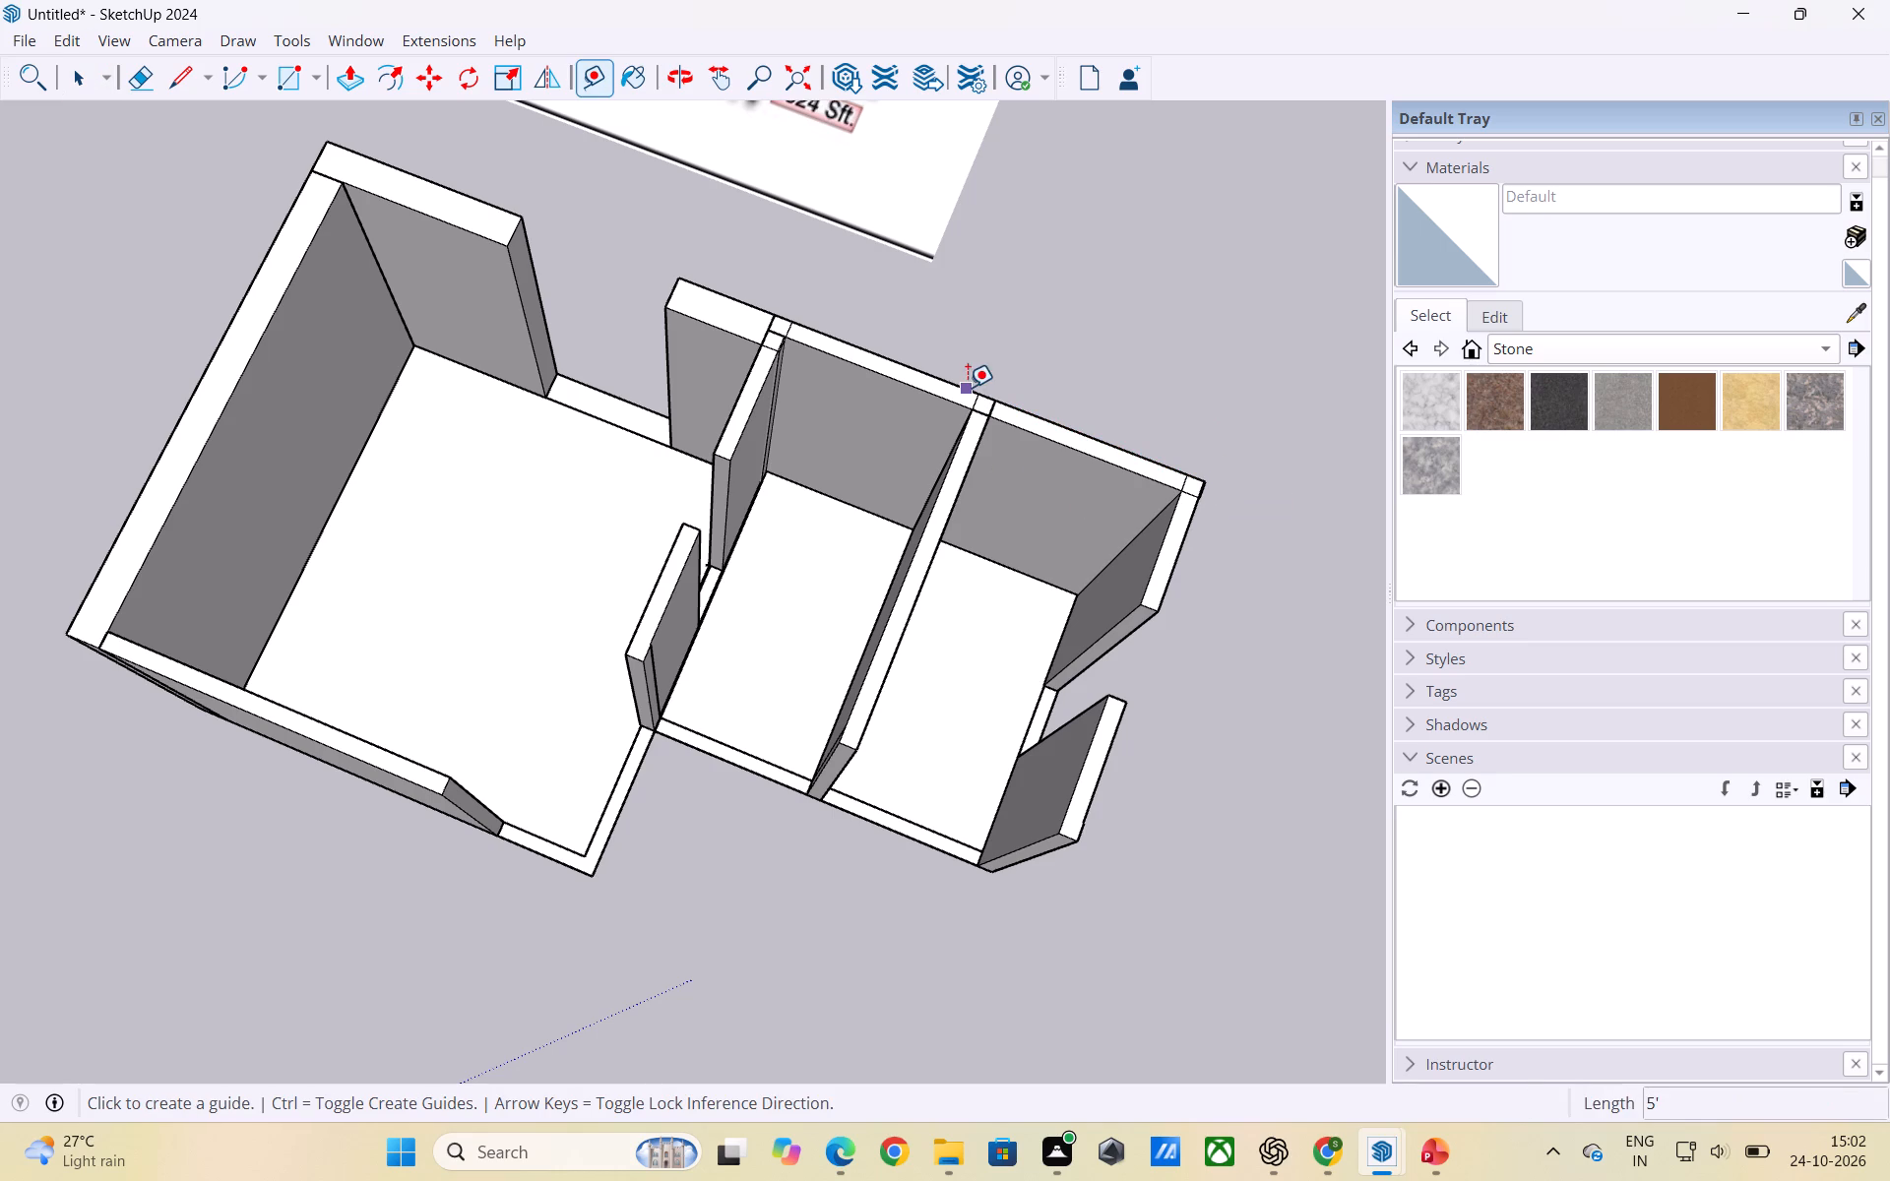
pyautogui.click(996, 397)
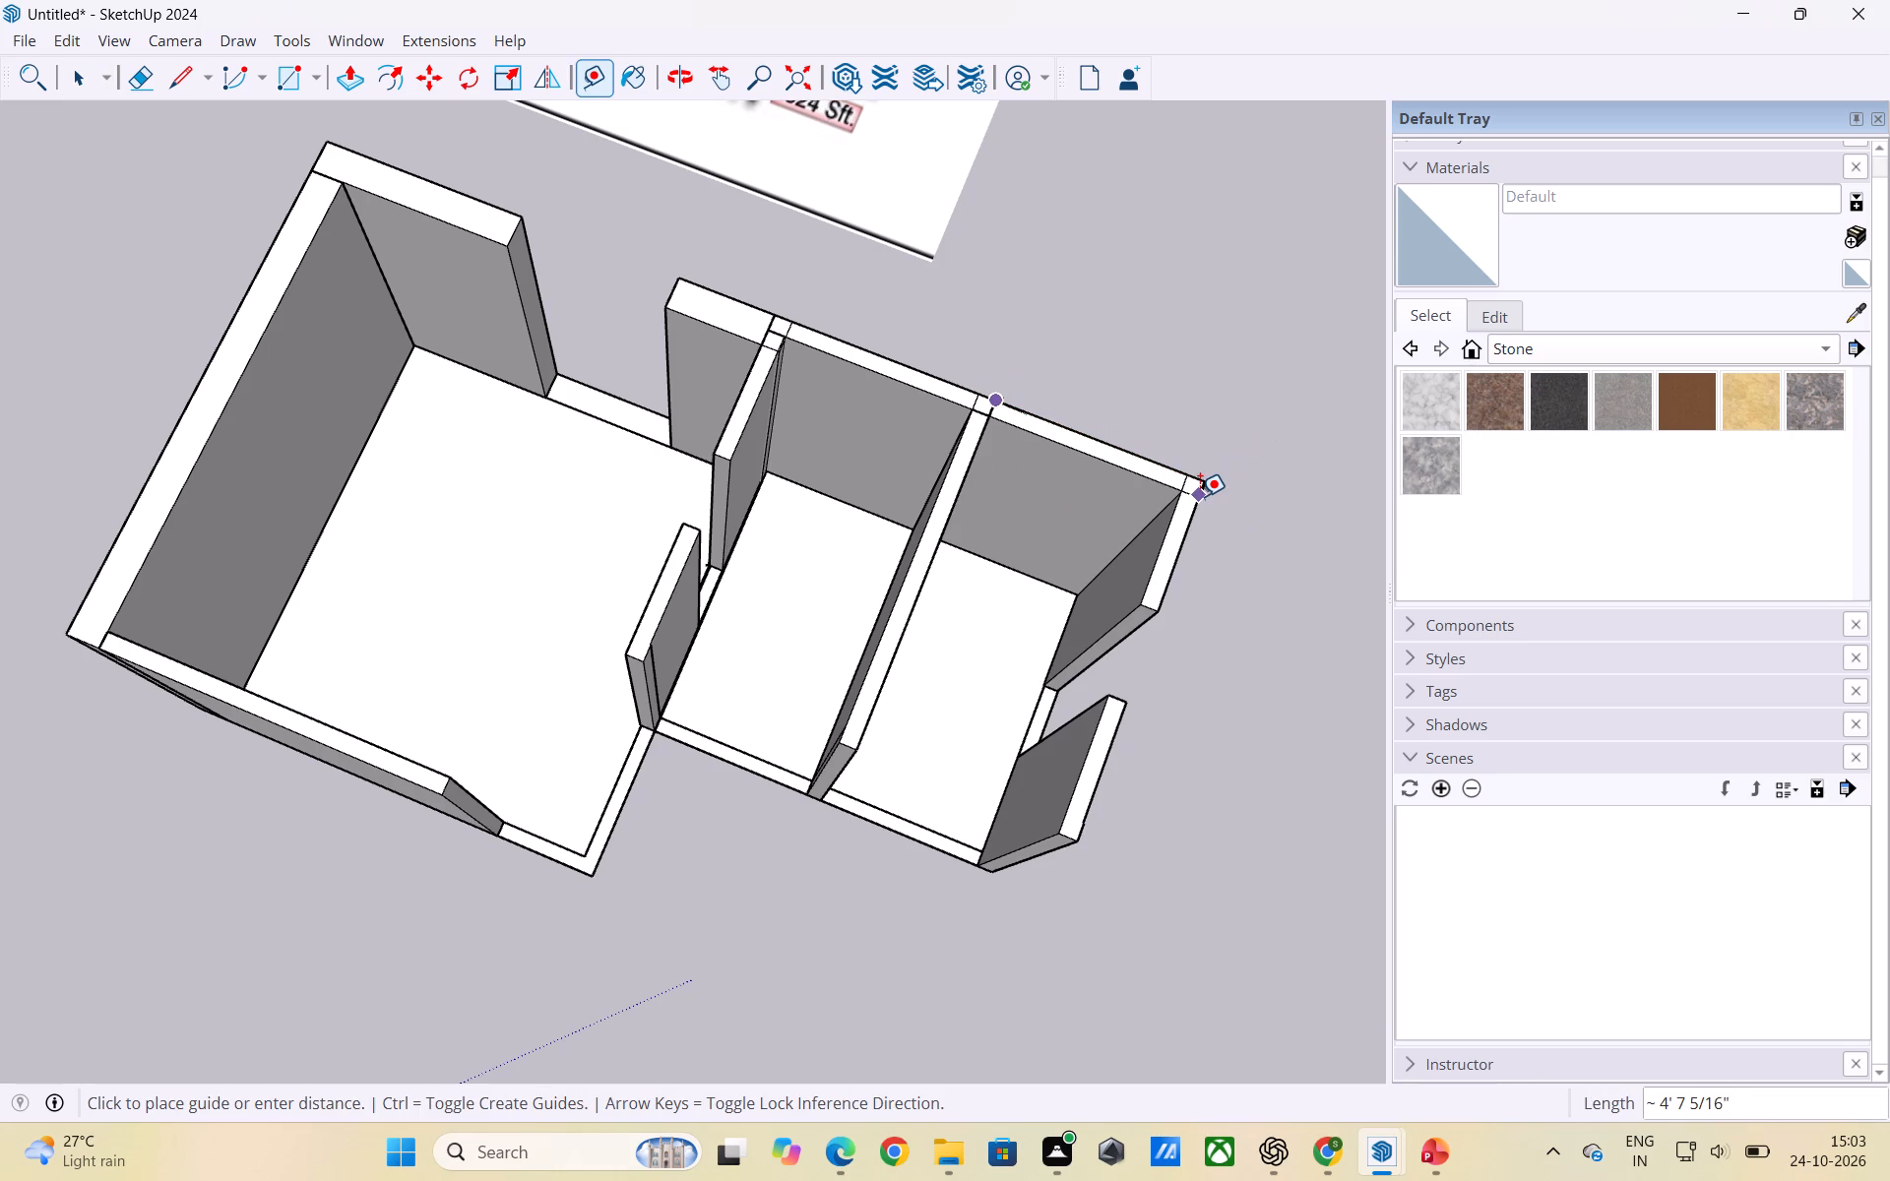
pyautogui.press('space')
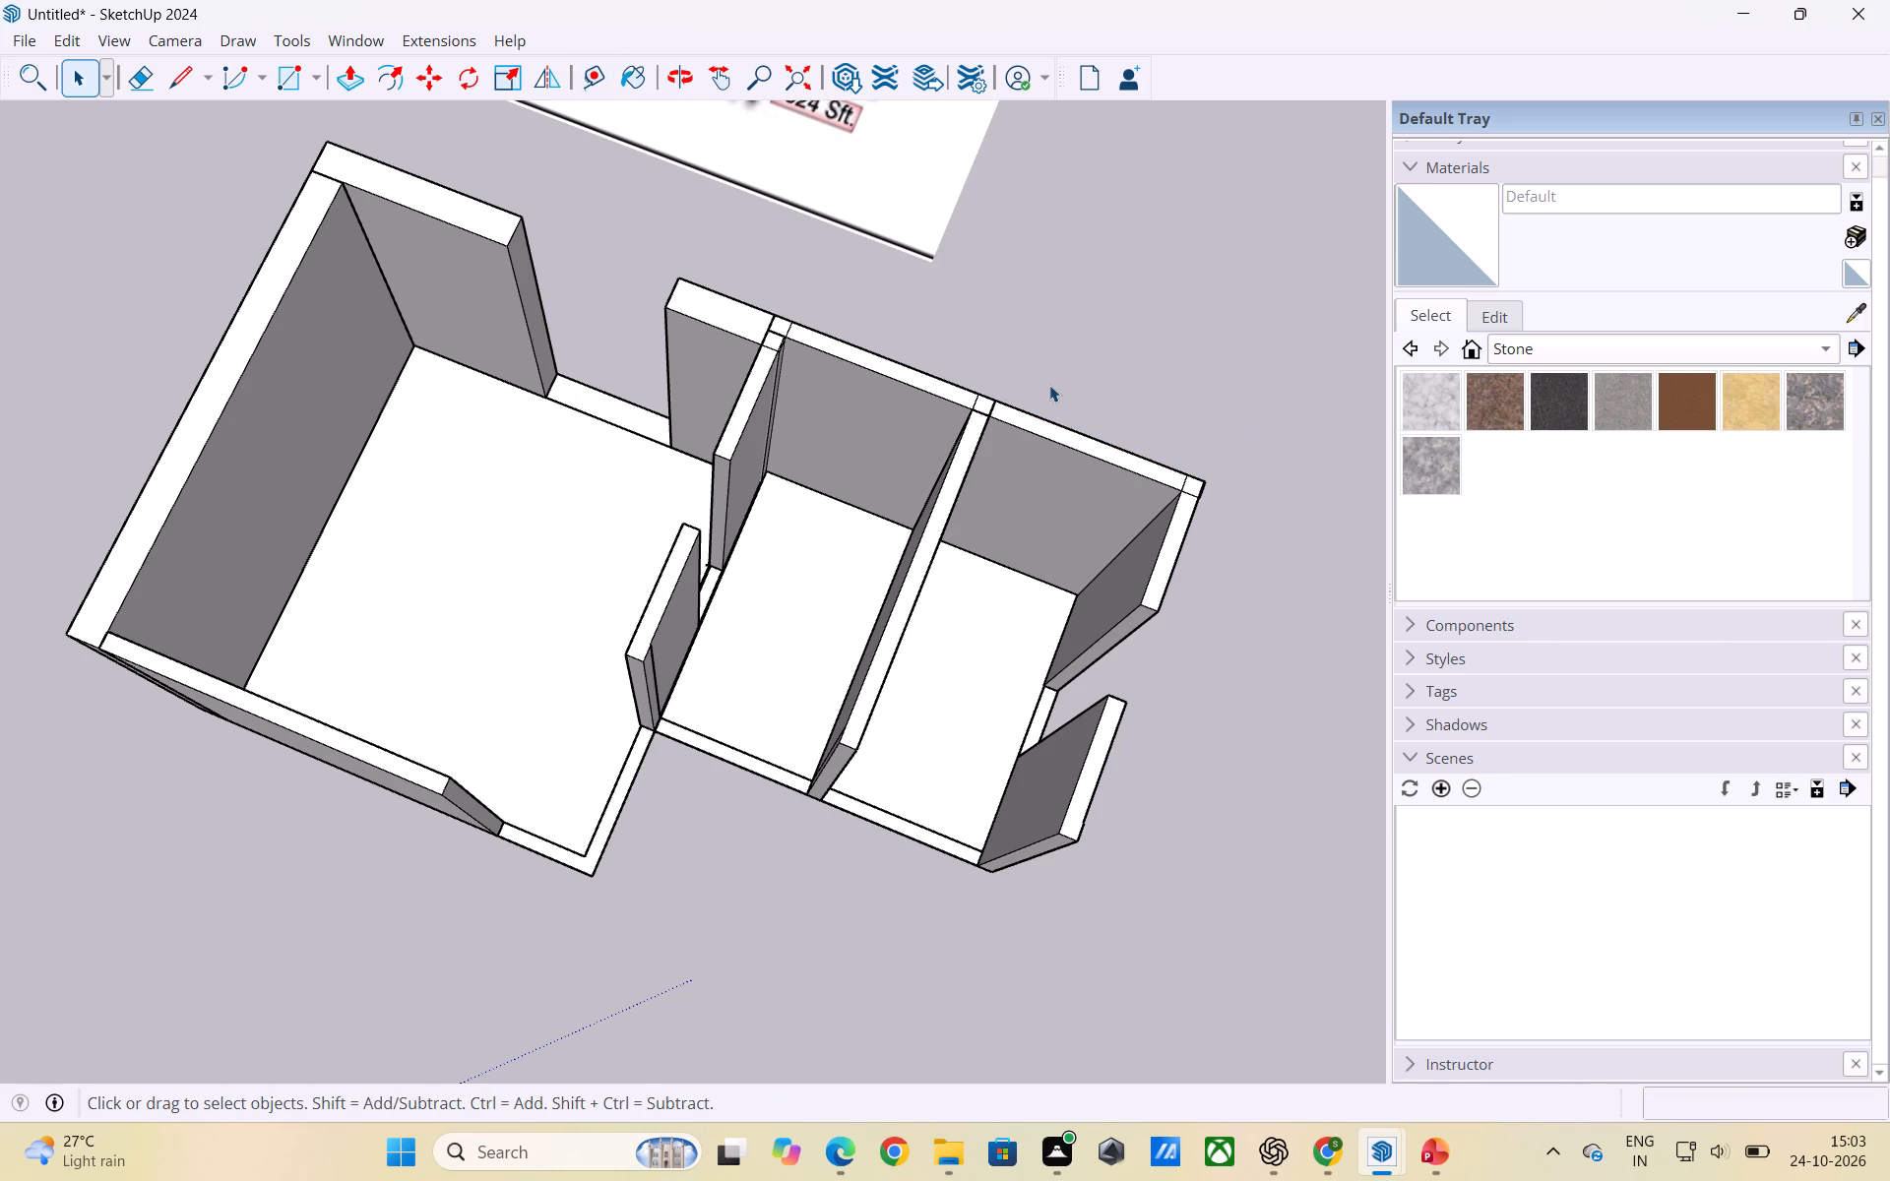
pyautogui.press('t')
pyautogui.click(994, 398)
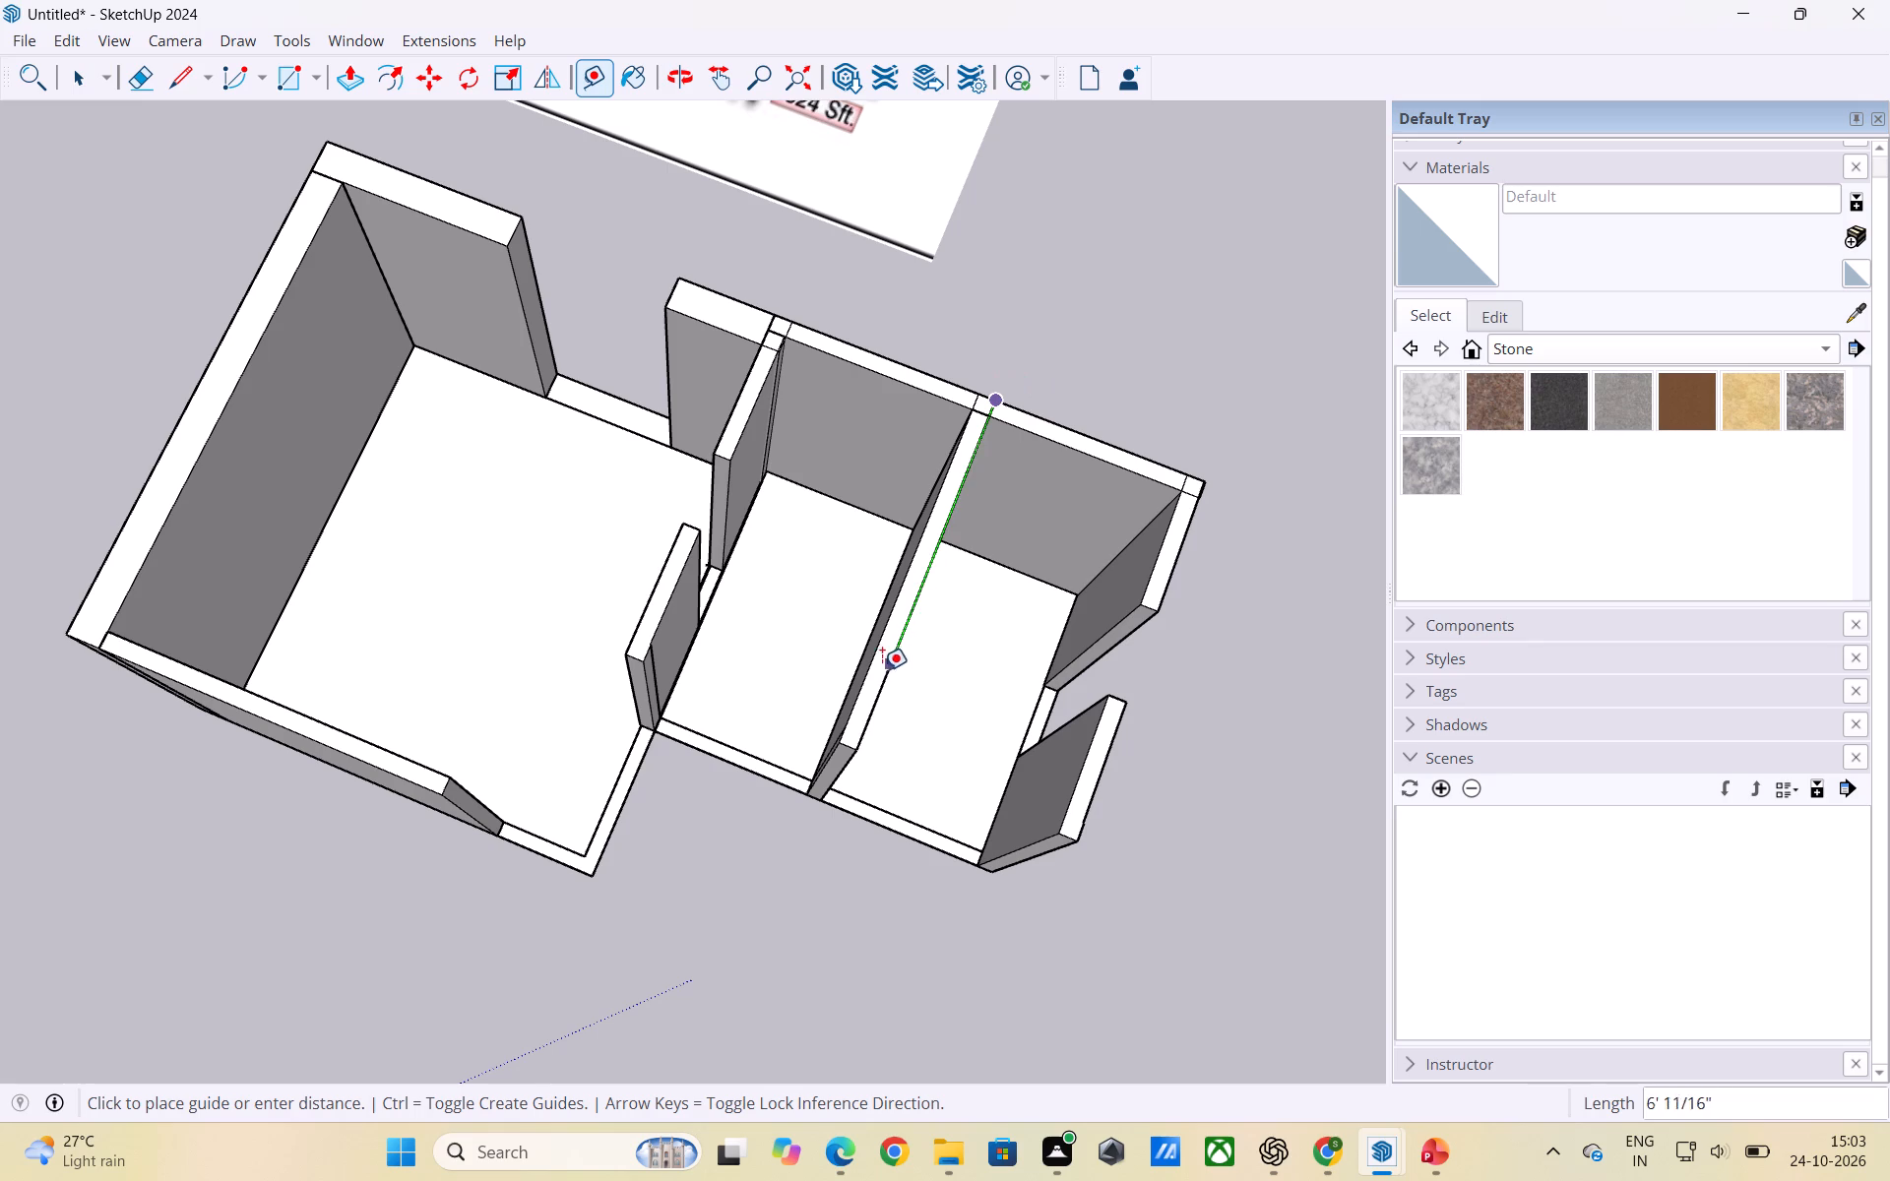
pyautogui.press('space')
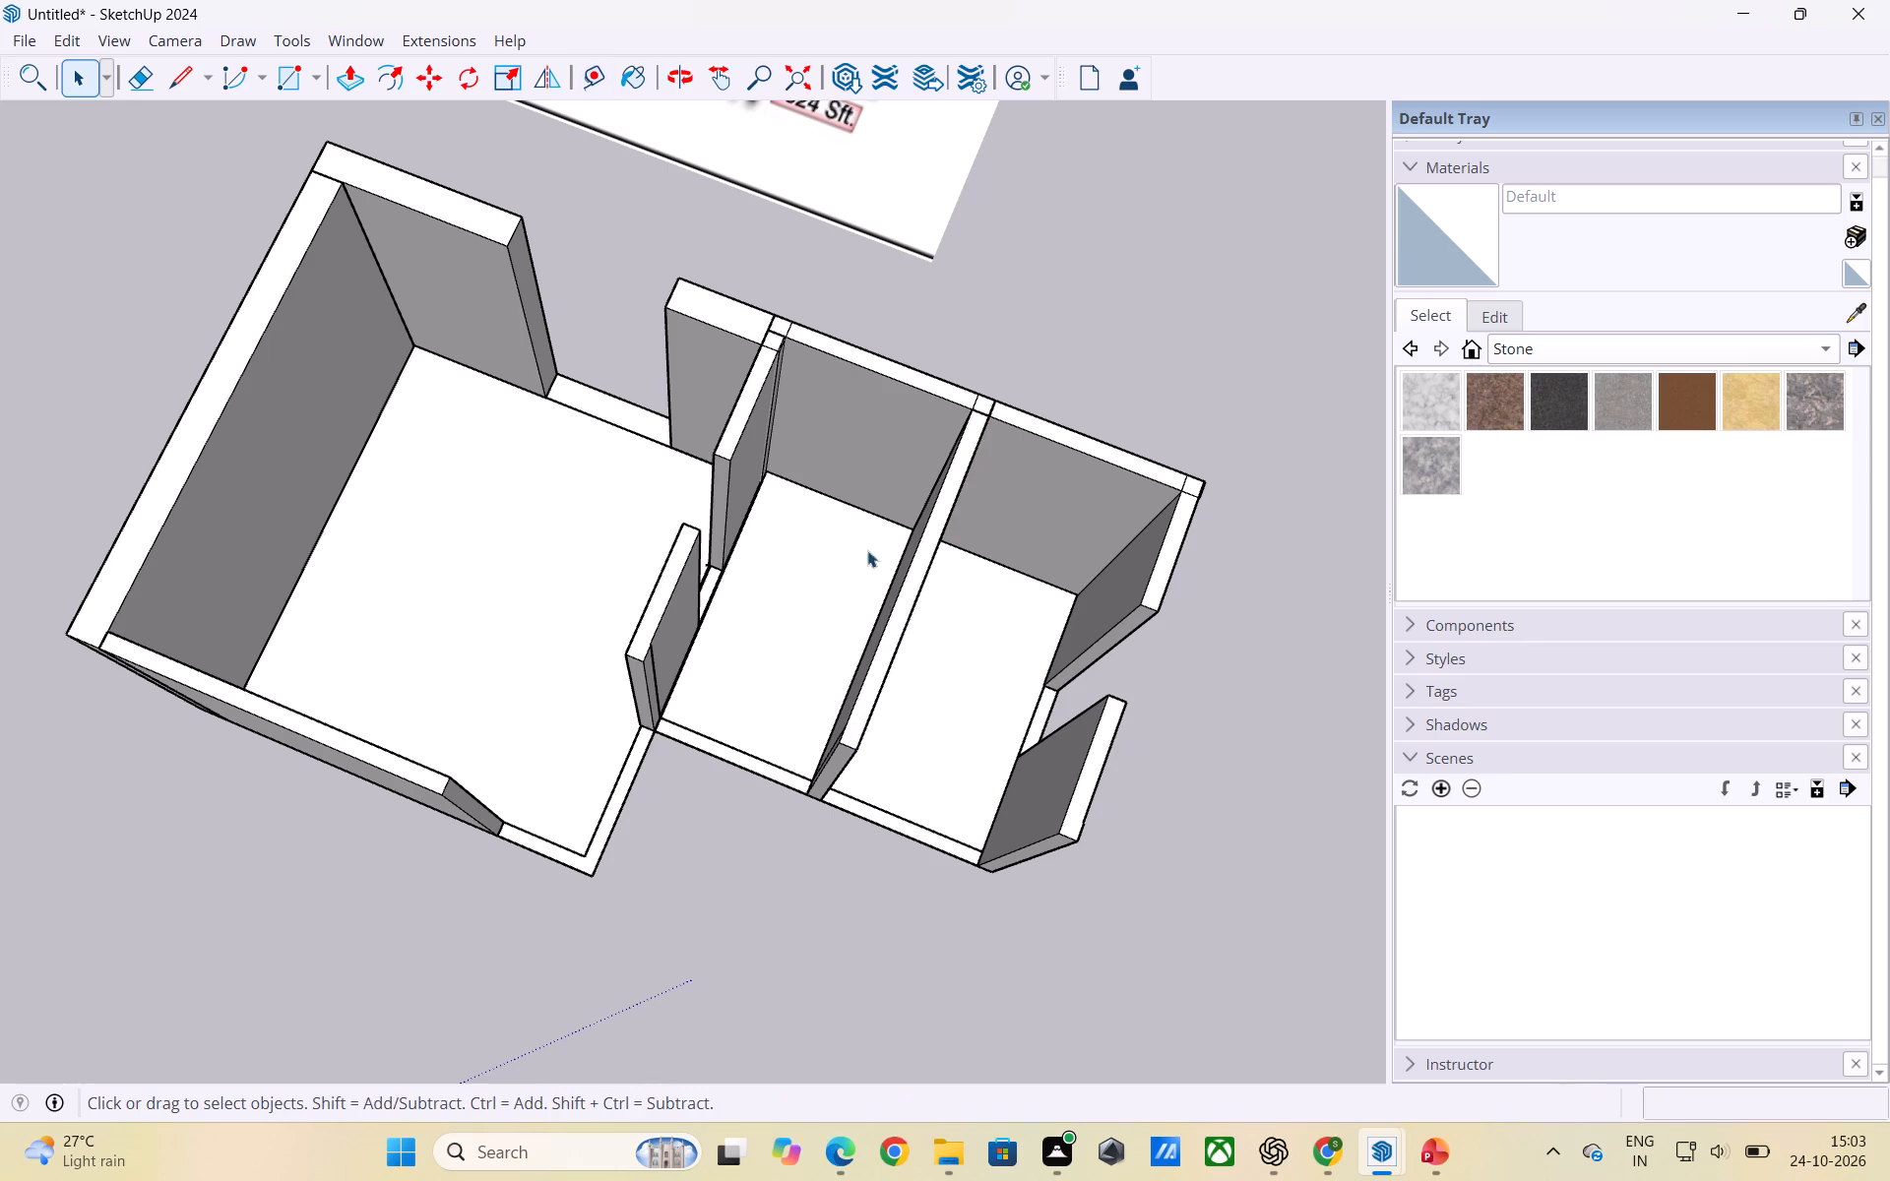
# Examine the floor plan around Toilet-1, Toilet-2 and the adjoining bedrooms to check the room sizes.
pyautogui.scroll(-6, 805, 457)
pyautogui.click(1141, 655)
pyautogui.scroll(-10, 1131, 590)
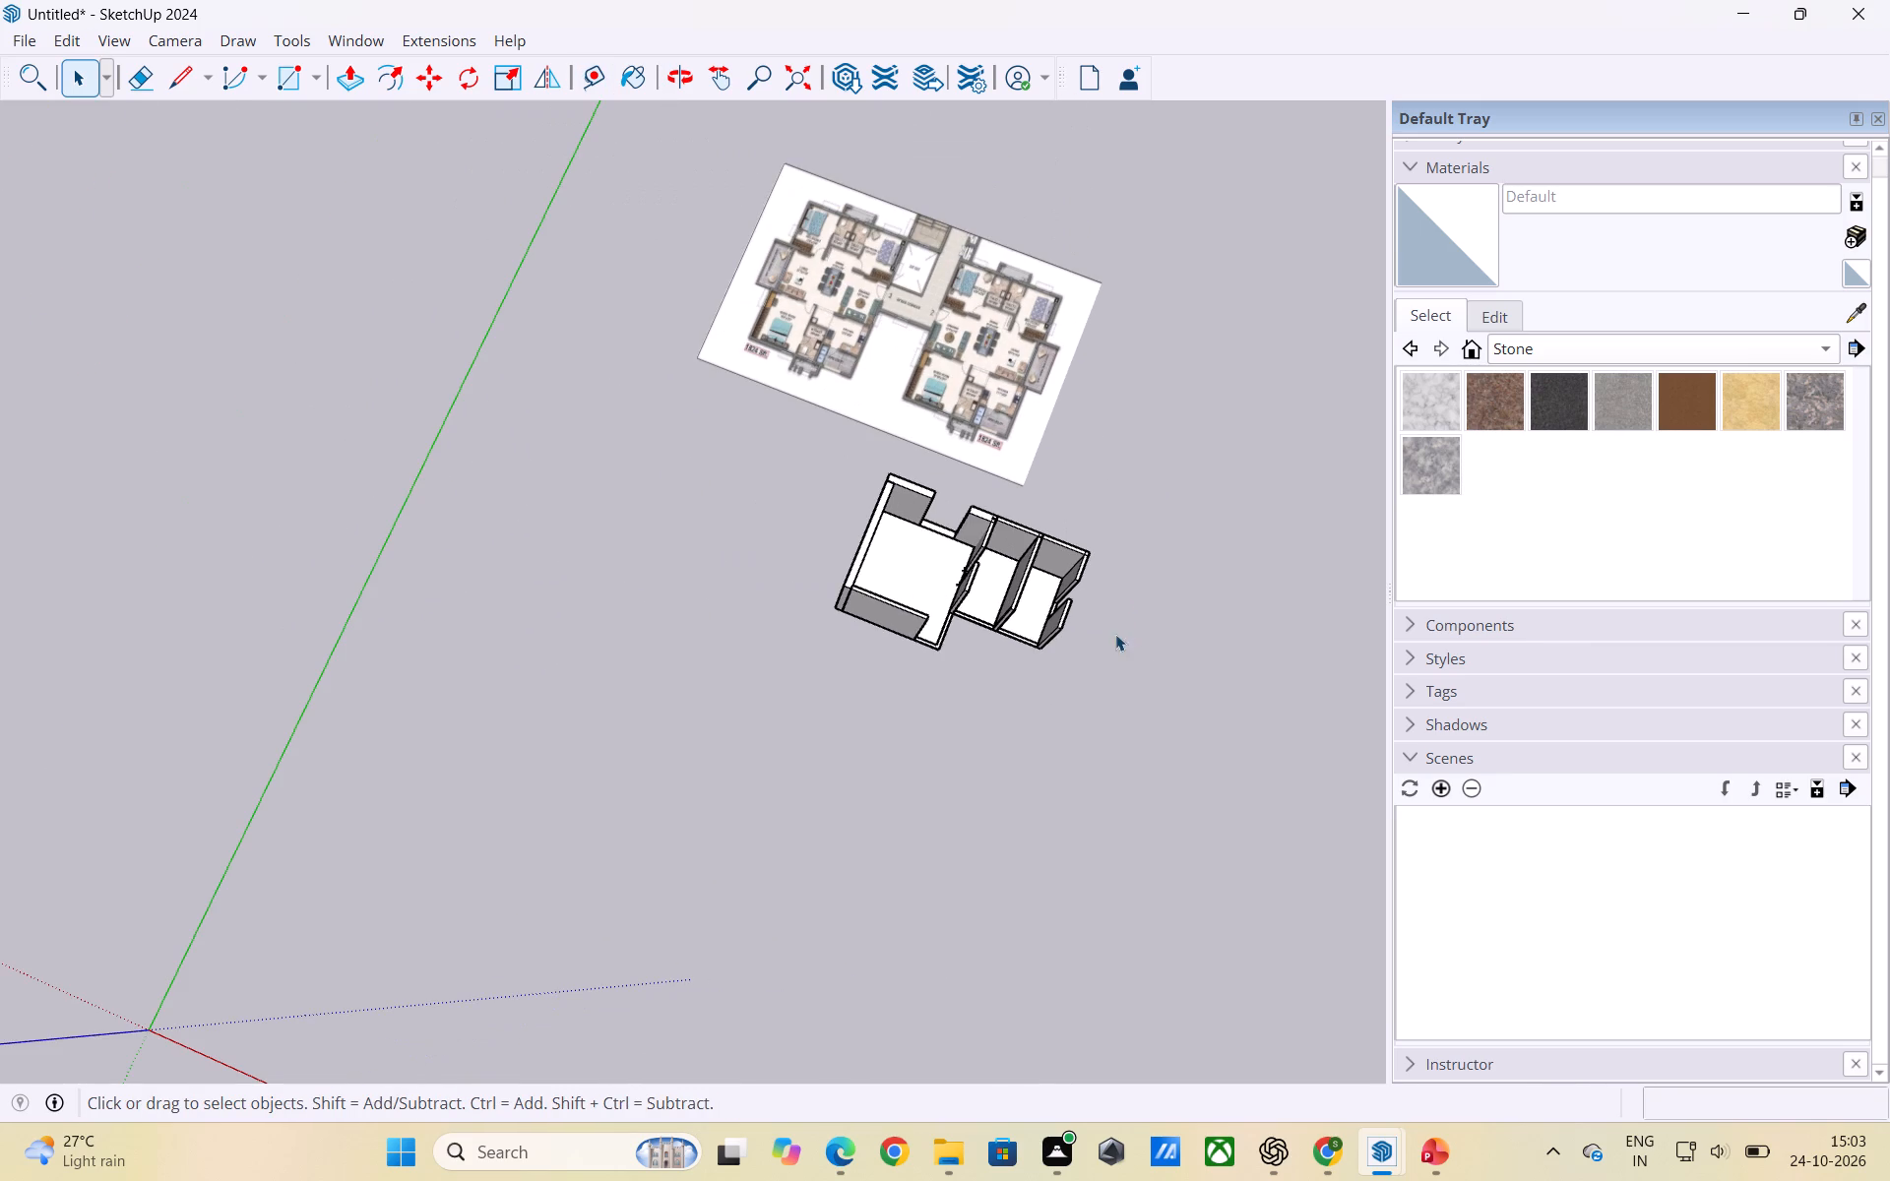
pyautogui.scroll(14, 1009, 205)
pyautogui.scroll(1, 817, 260)
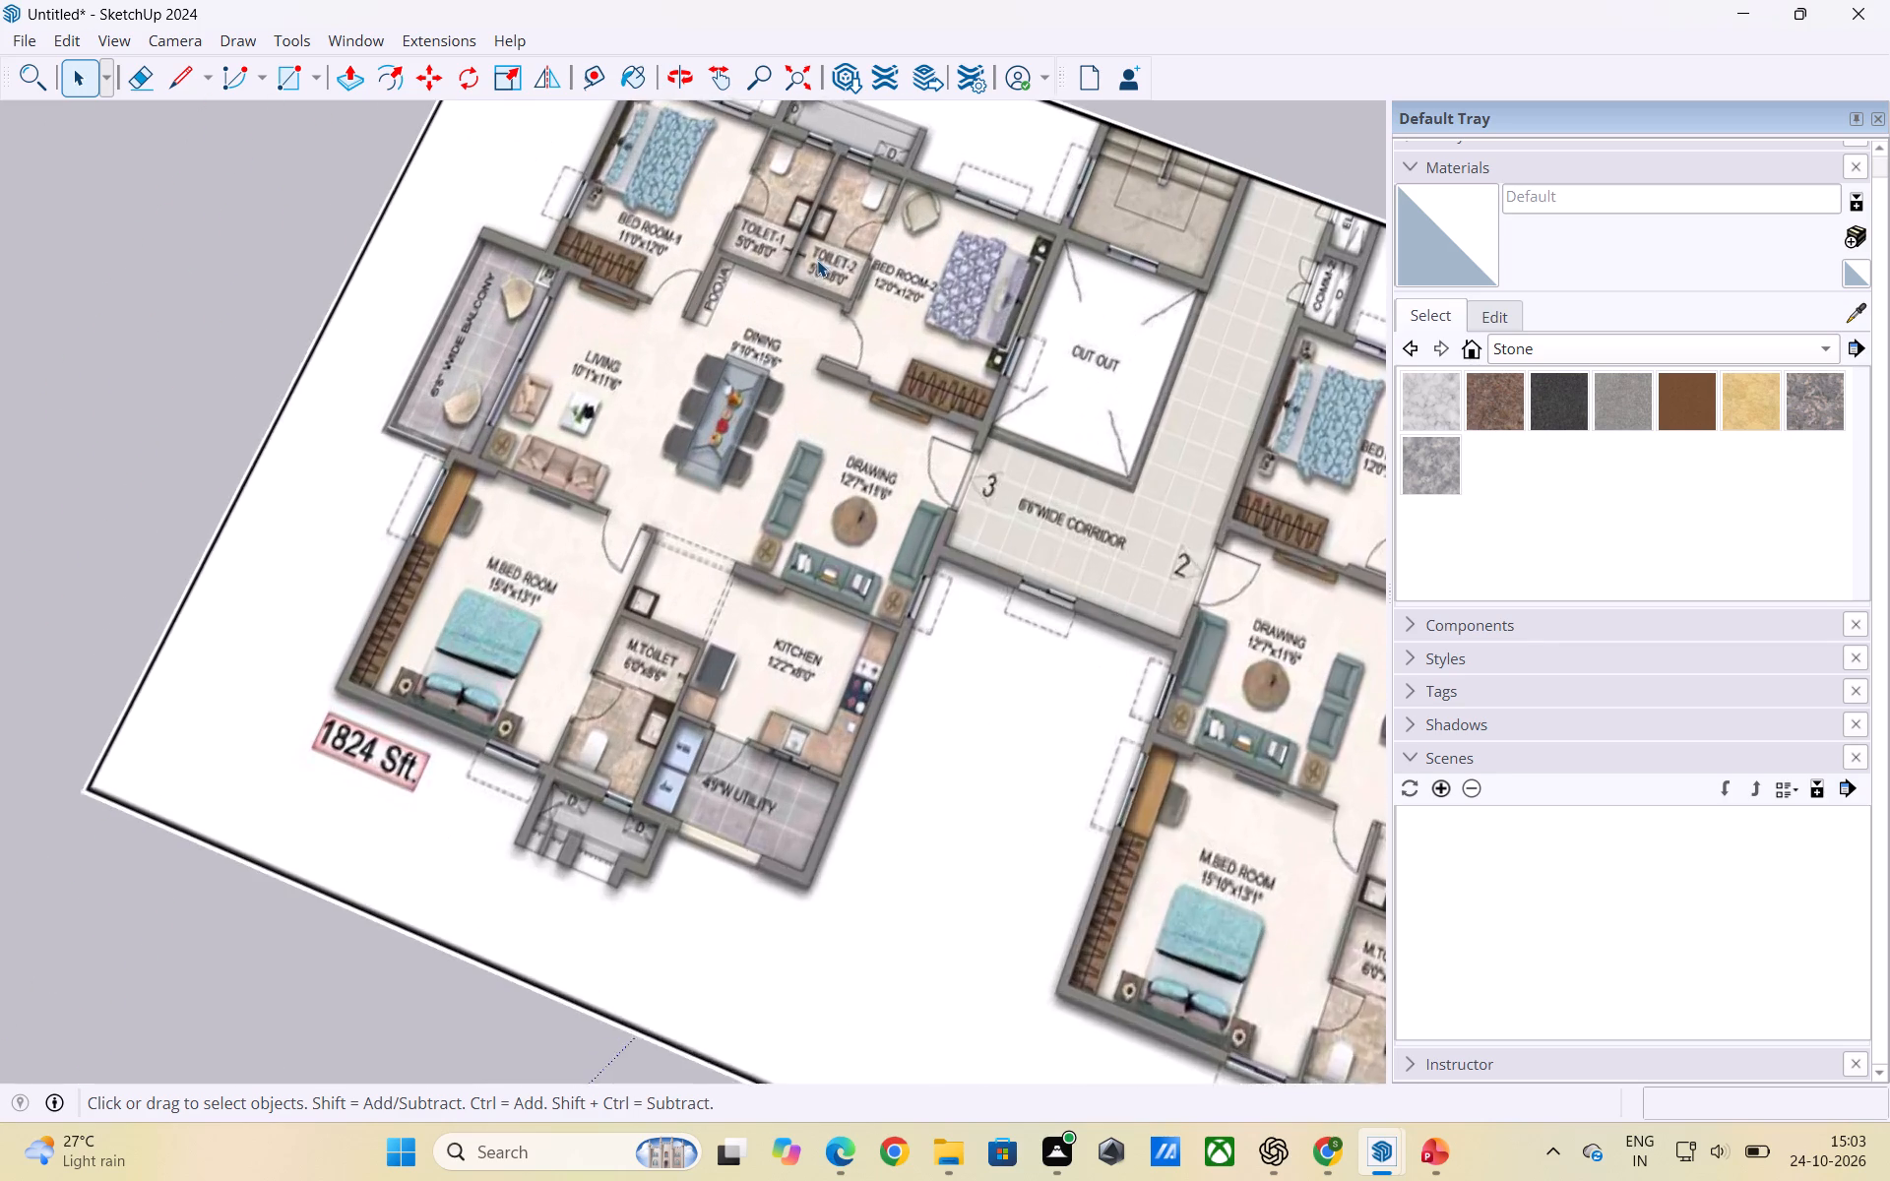
pyautogui.scroll(1, 817, 260)
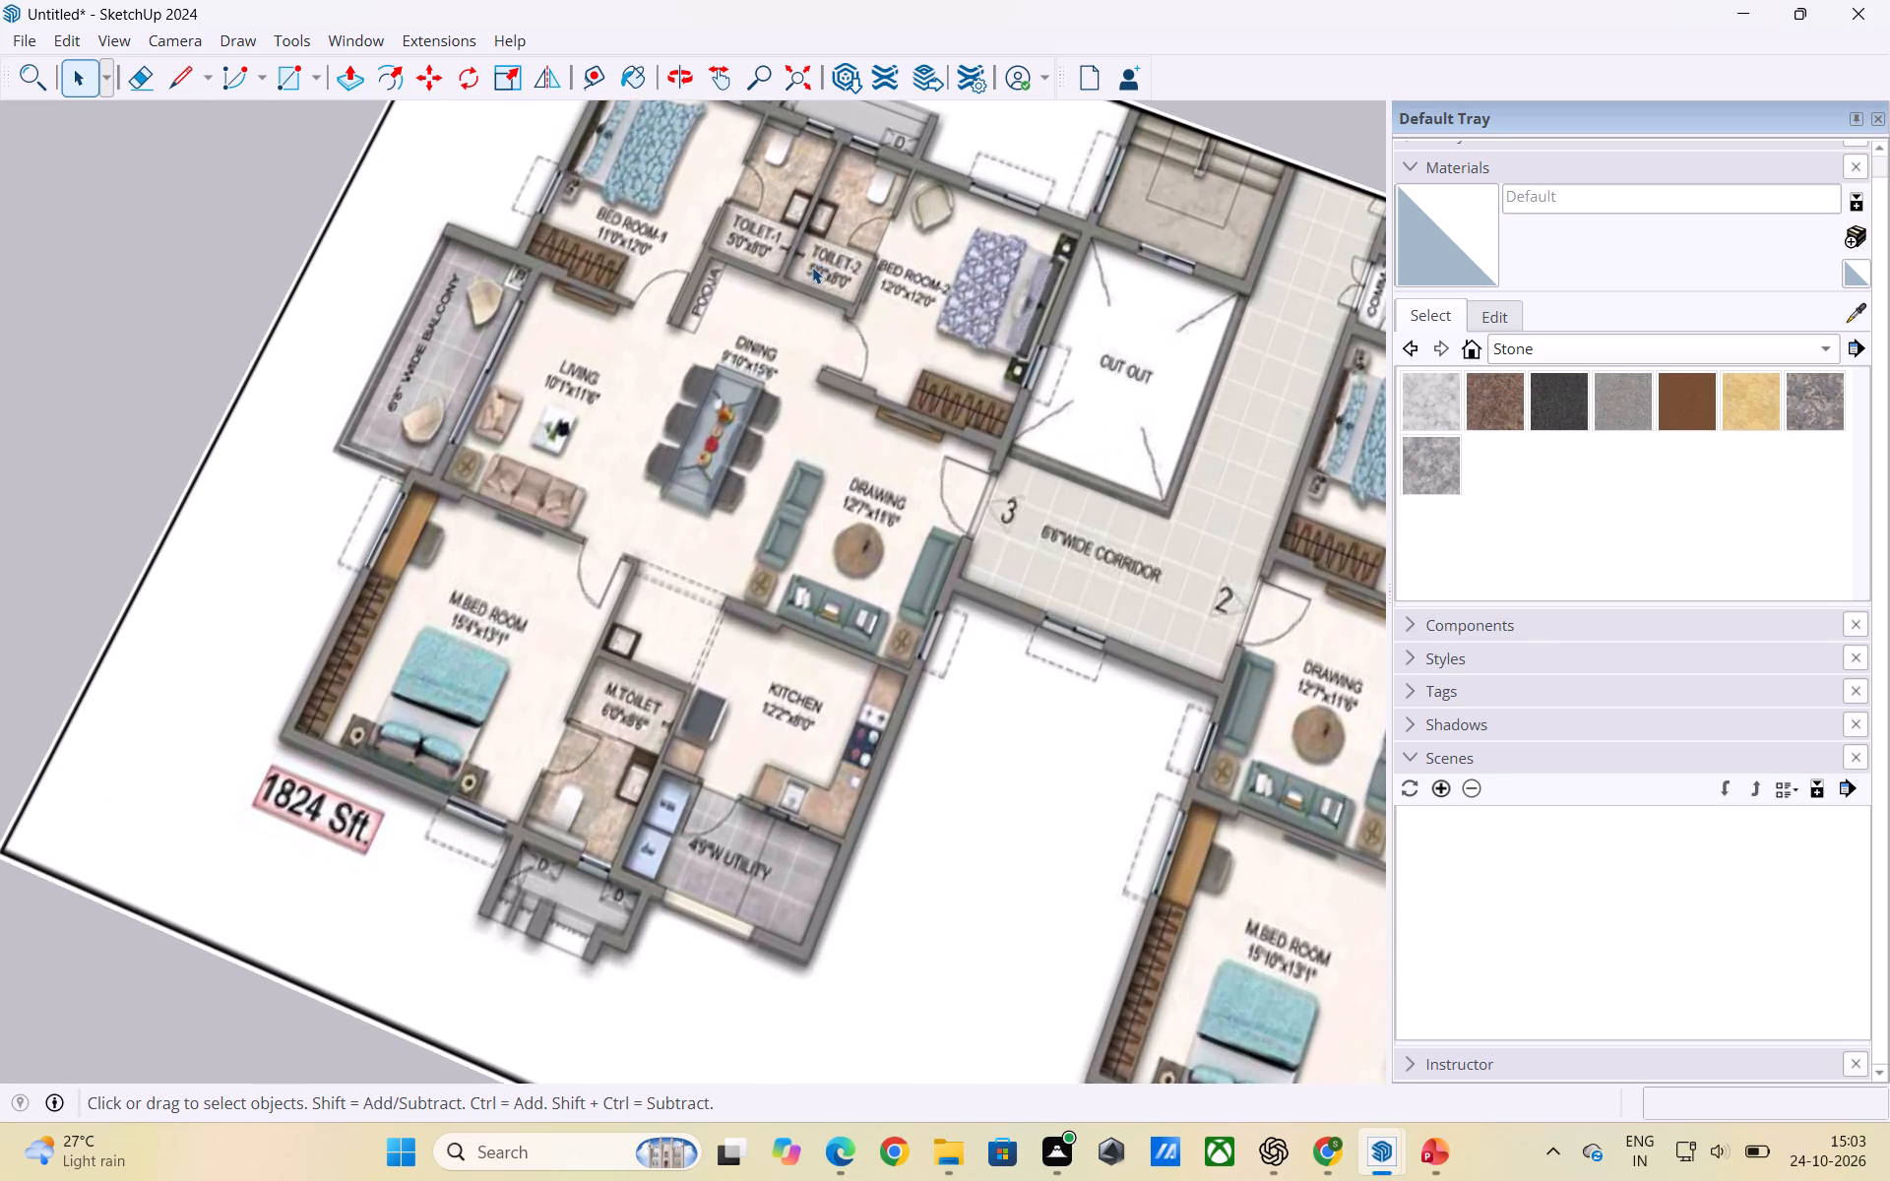
pyautogui.scroll(-15, 714, 218)
pyautogui.scroll(-2, 688, 464)
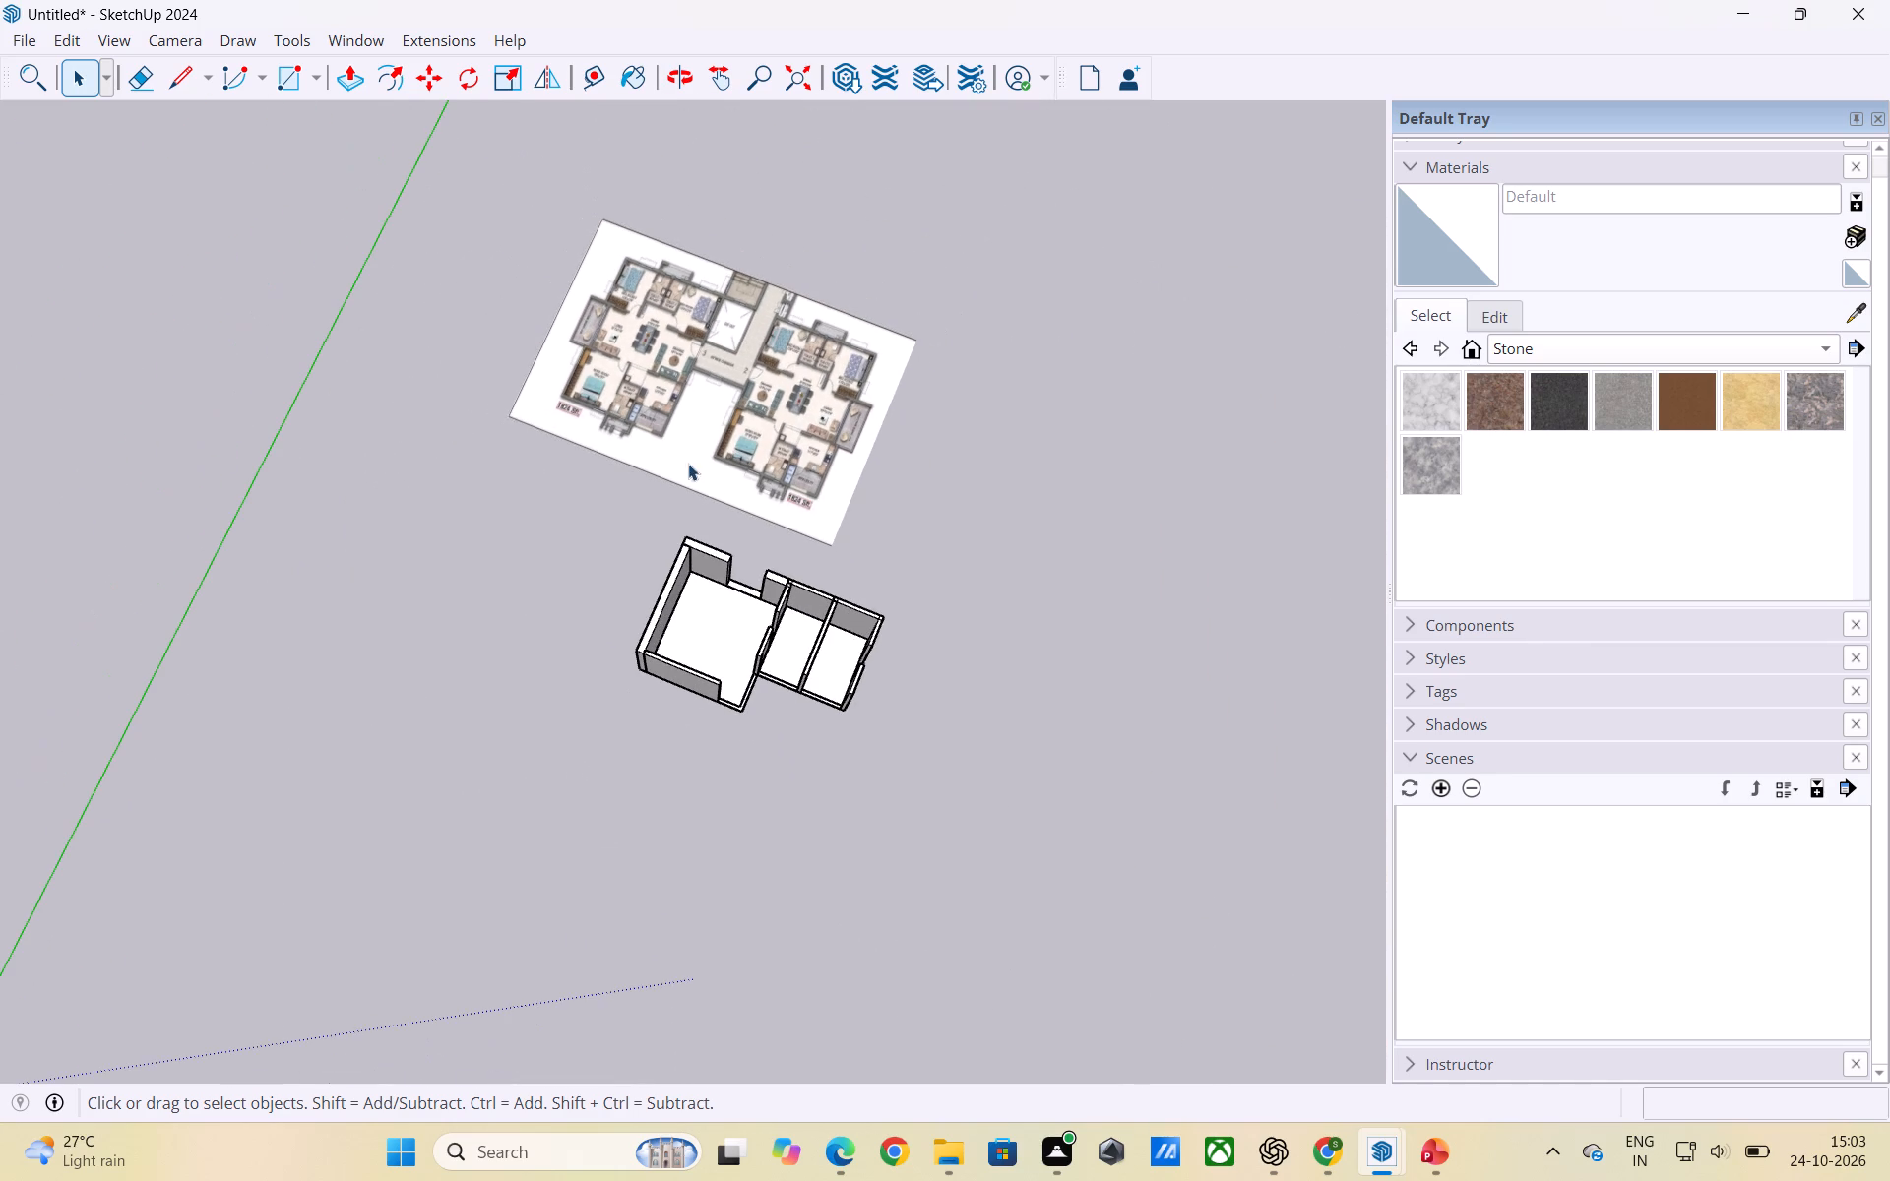
# Undo the copied room's last move toward the original smaller room.
pyautogui.hotkey('ctrl', 'z')
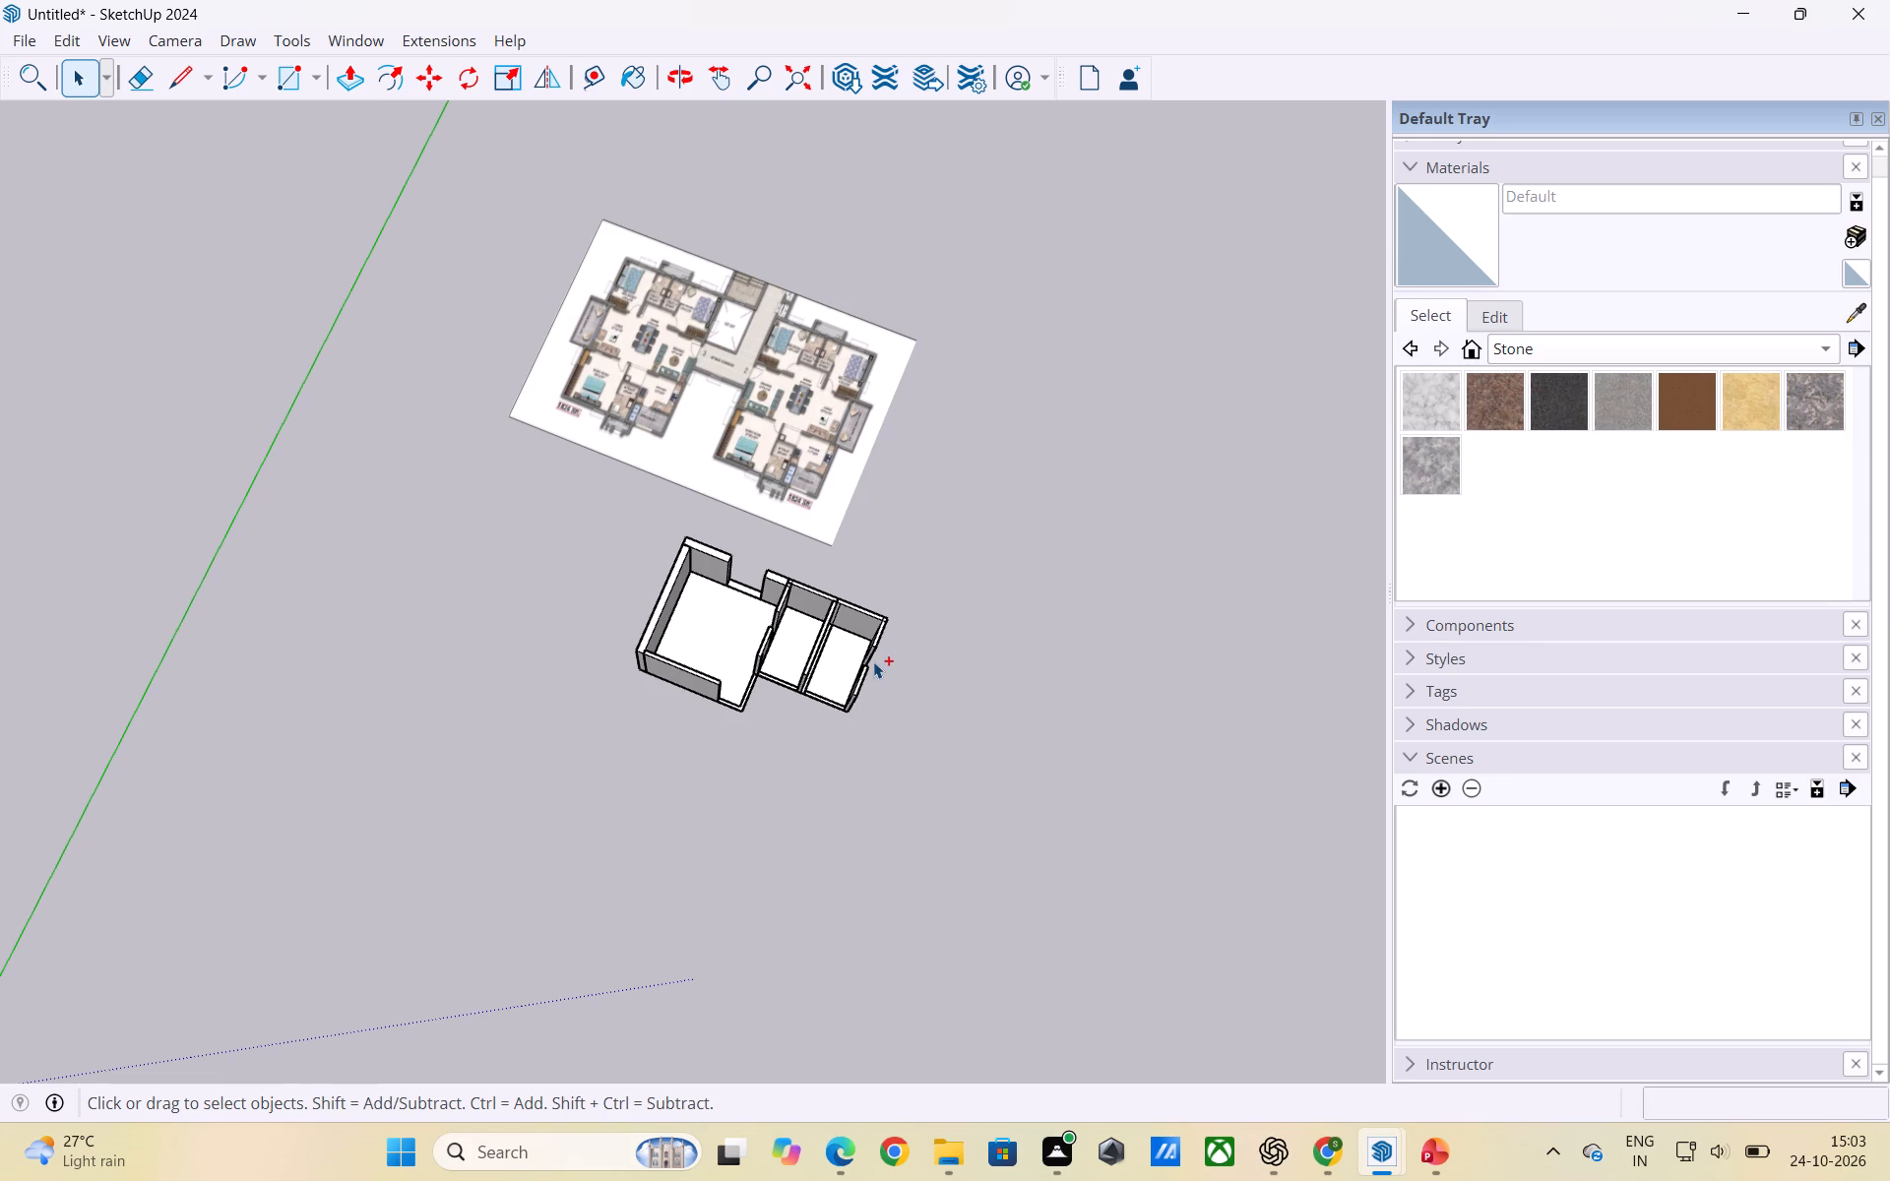
pyautogui.click(929, 629)
# Move the copied smaller room about 6' 5" away from the original smaller room so it stands apart from the other rooms.
pyautogui.scroll(11, 872, 627)
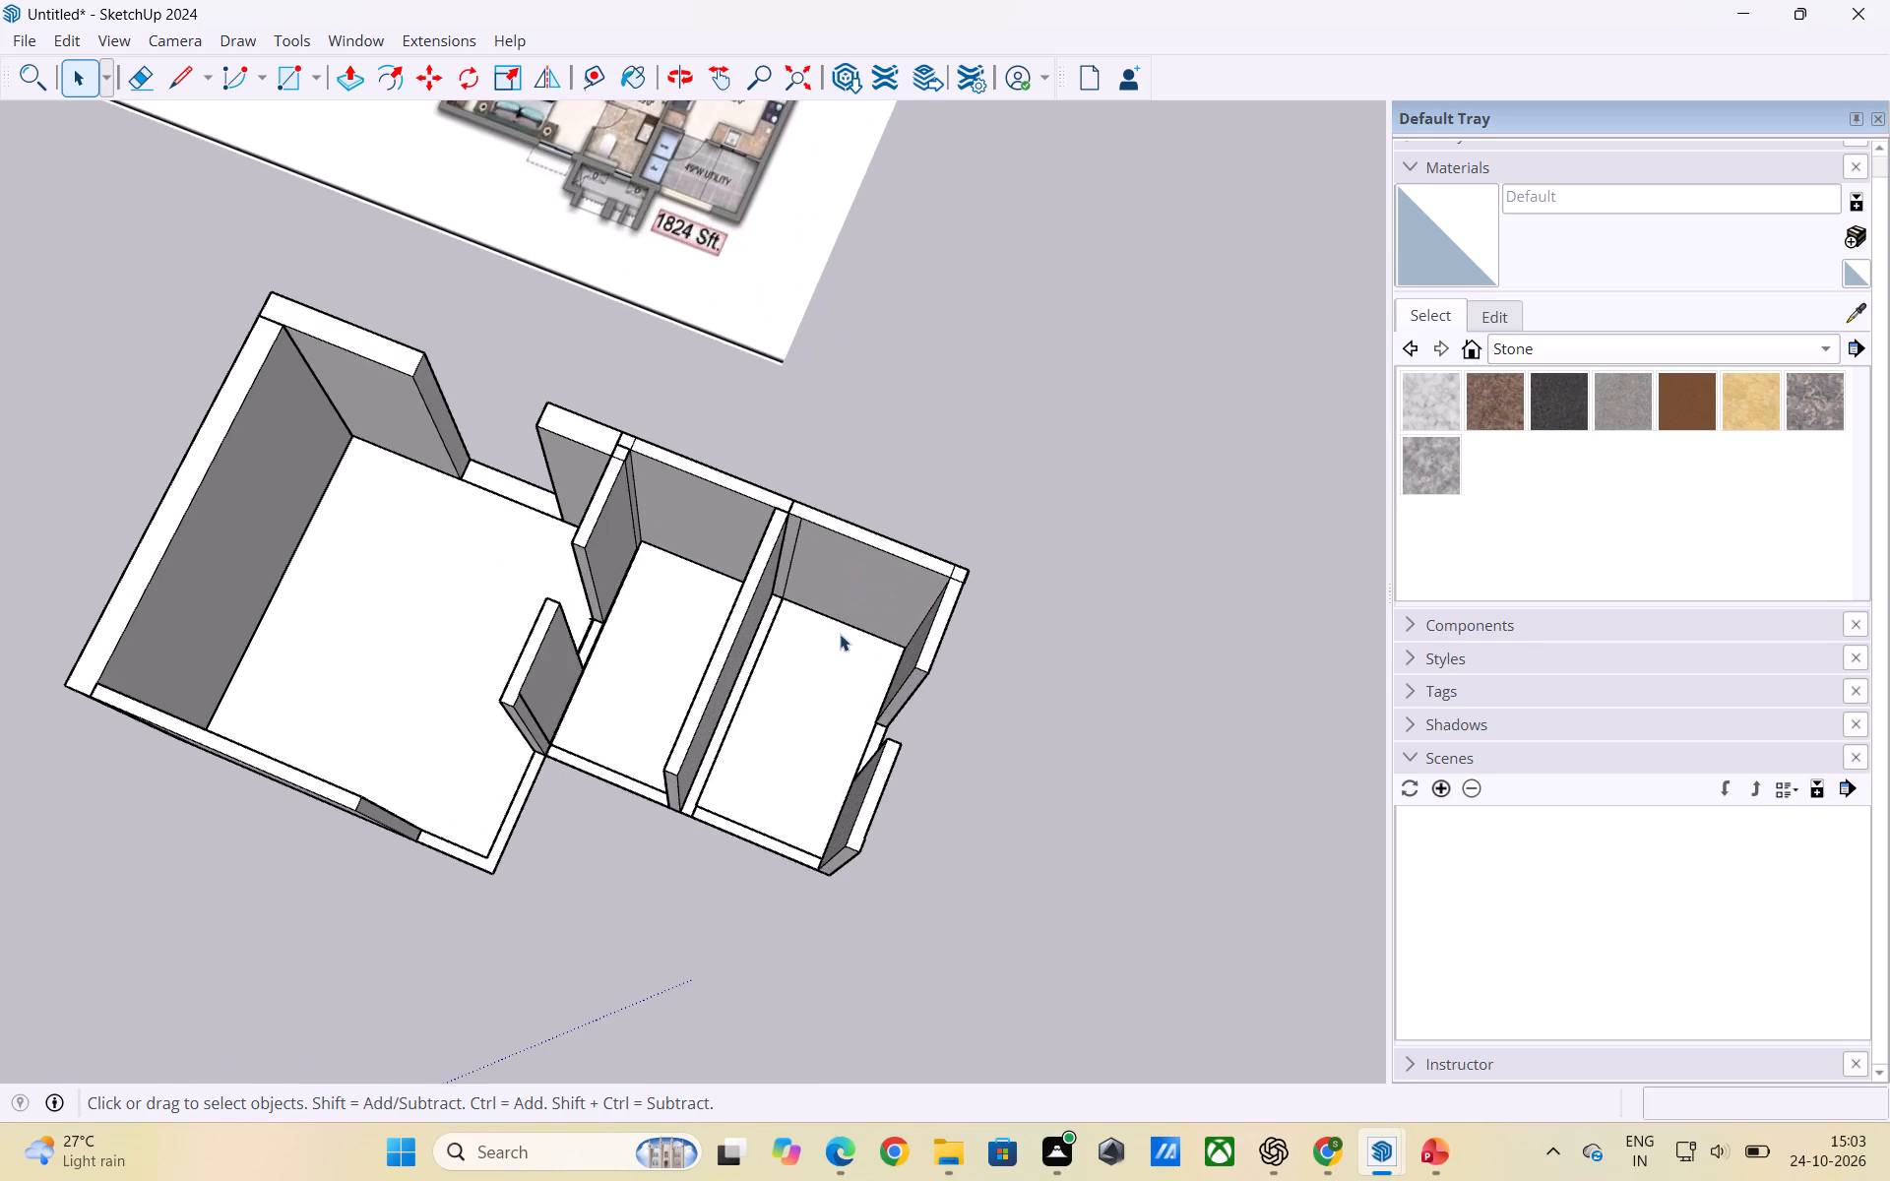
pyautogui.moveTo(776, 650); pyautogui.dragTo(858, 596, button='middle')
pyautogui.moveTo(880, 750); pyautogui.dragTo(743, 635, button='middle')
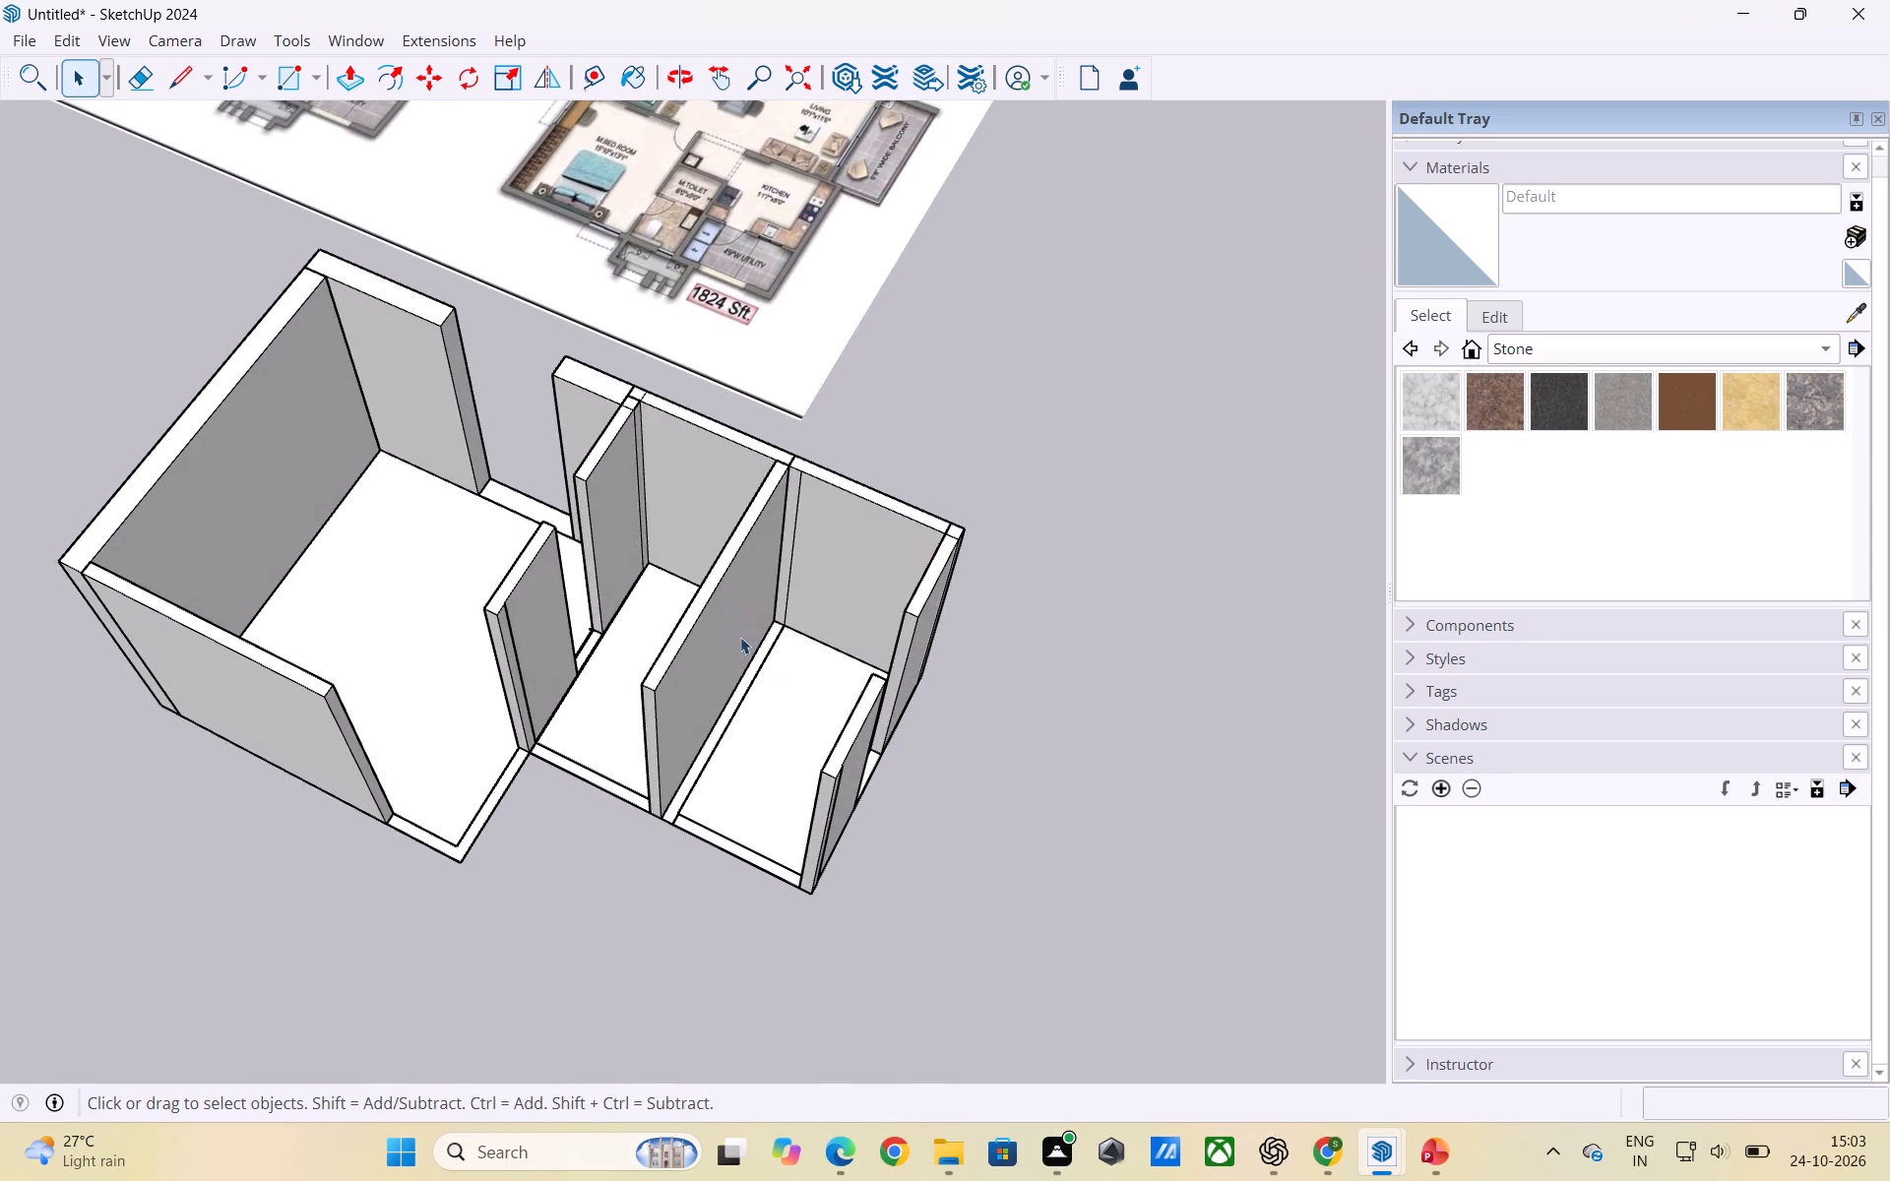
pyautogui.scroll(2, 747, 650)
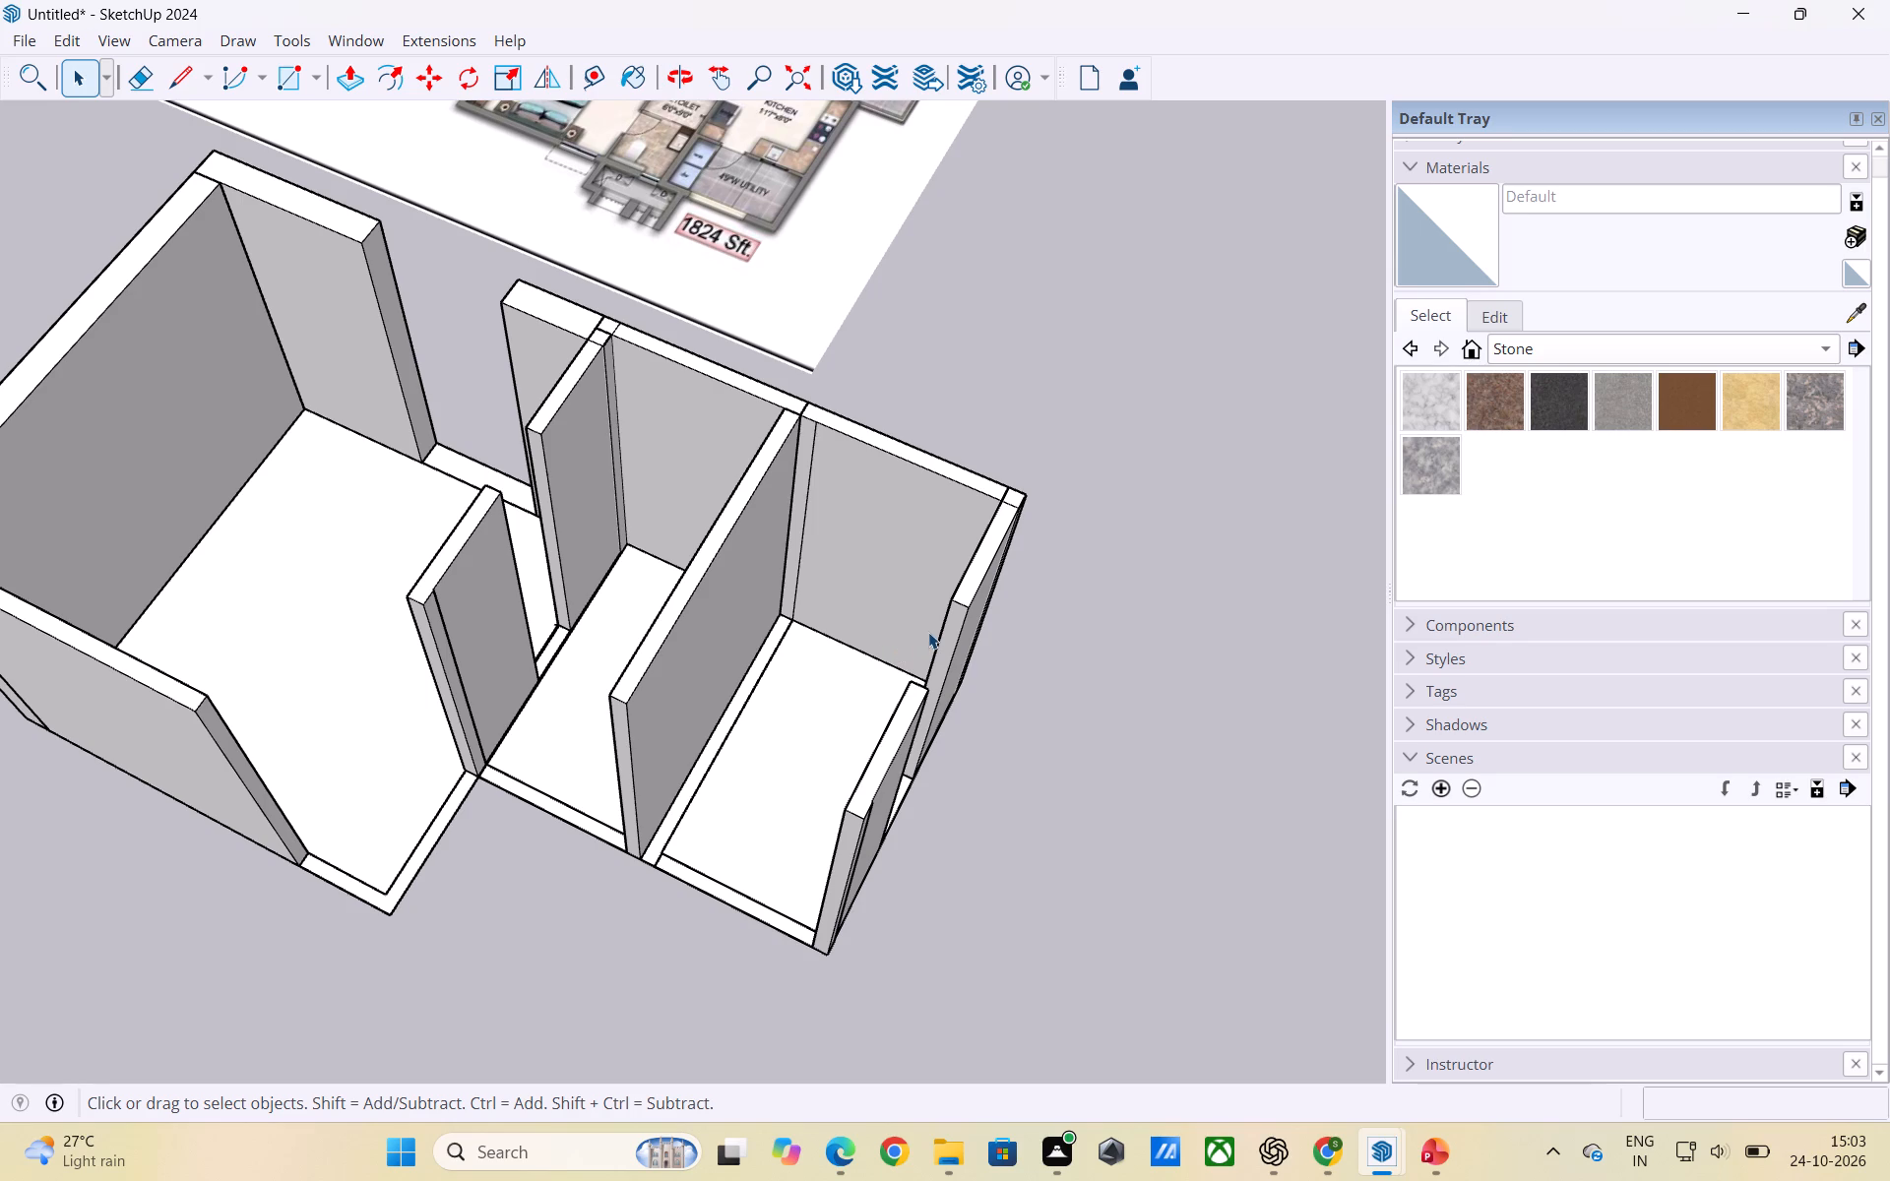
pyautogui.click(917, 660)
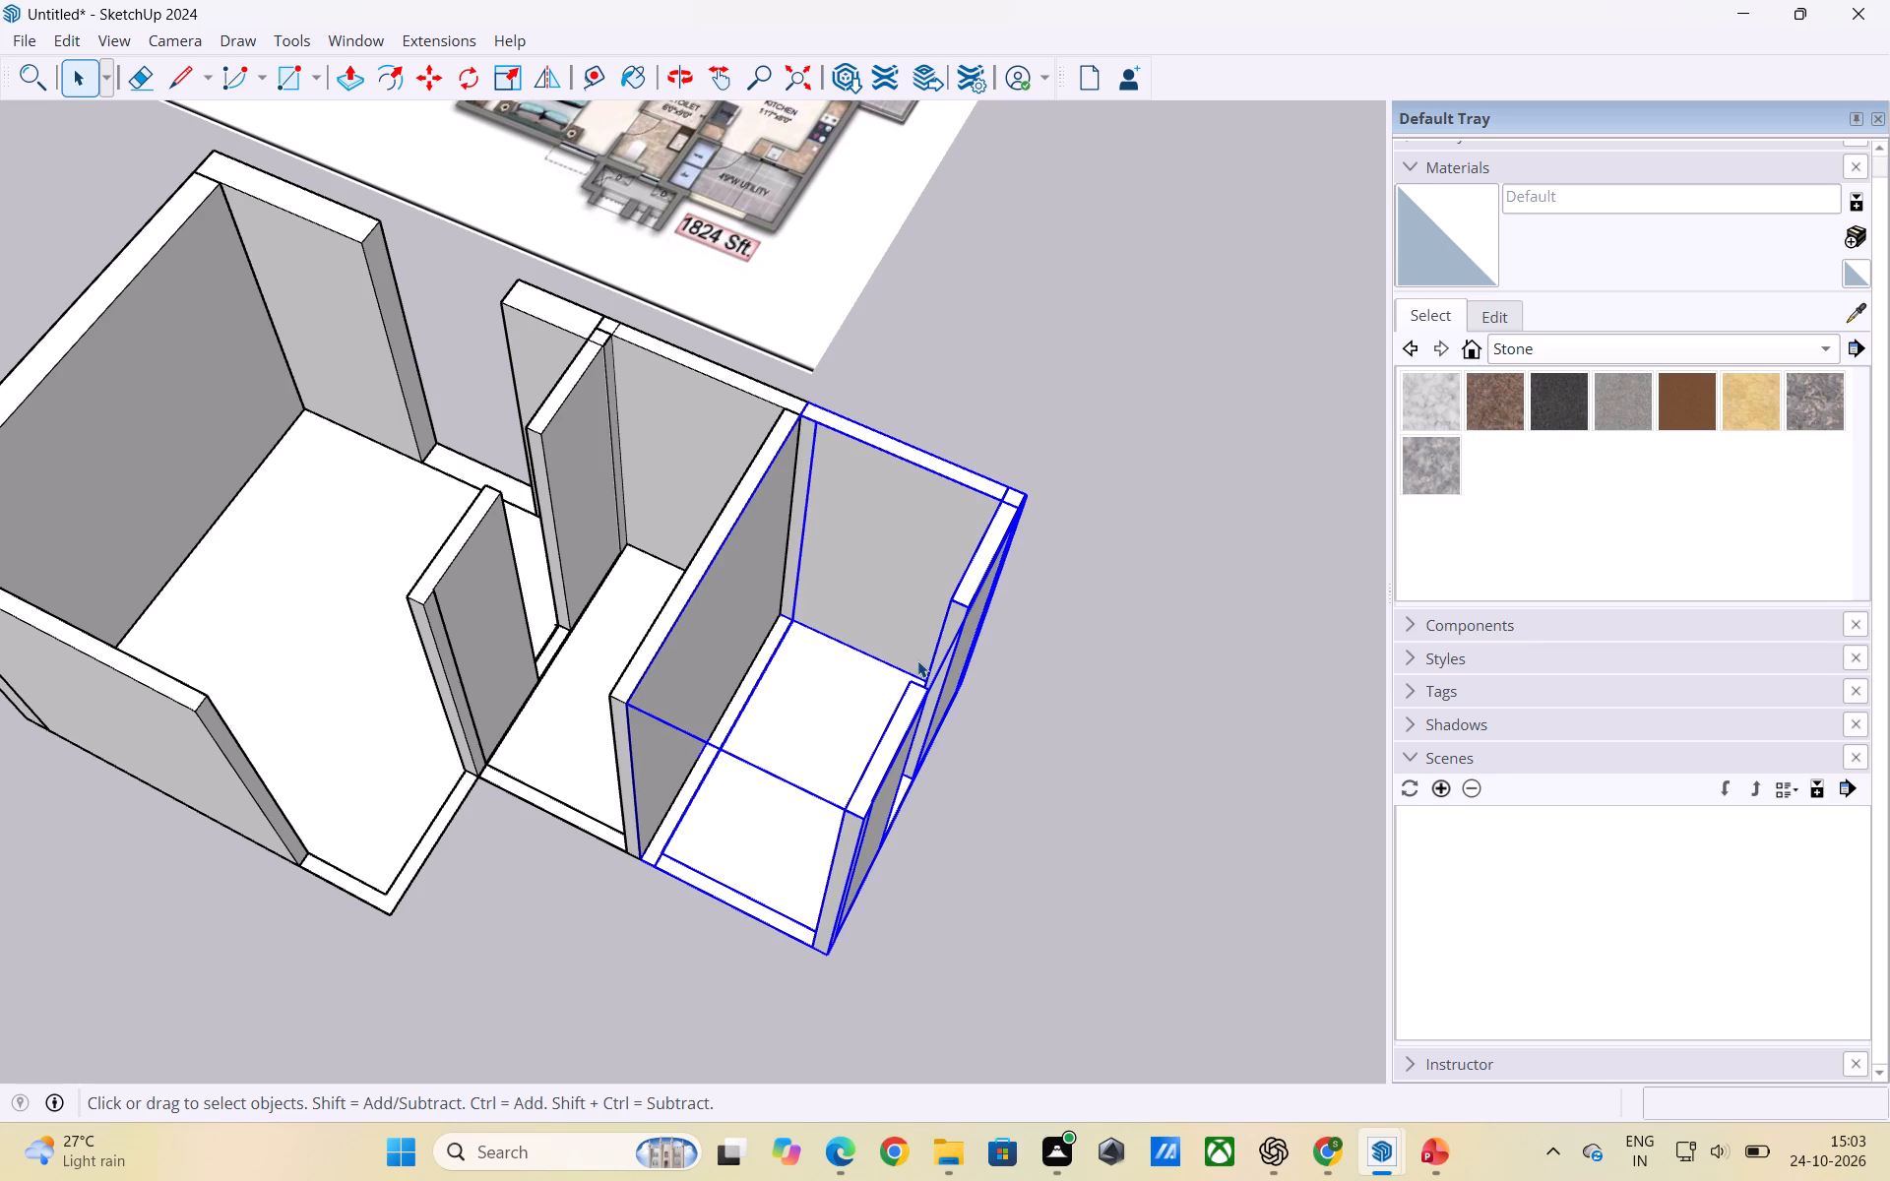
pyautogui.press('m')
pyautogui.click(917, 660)
pyautogui.click(1144, 587)
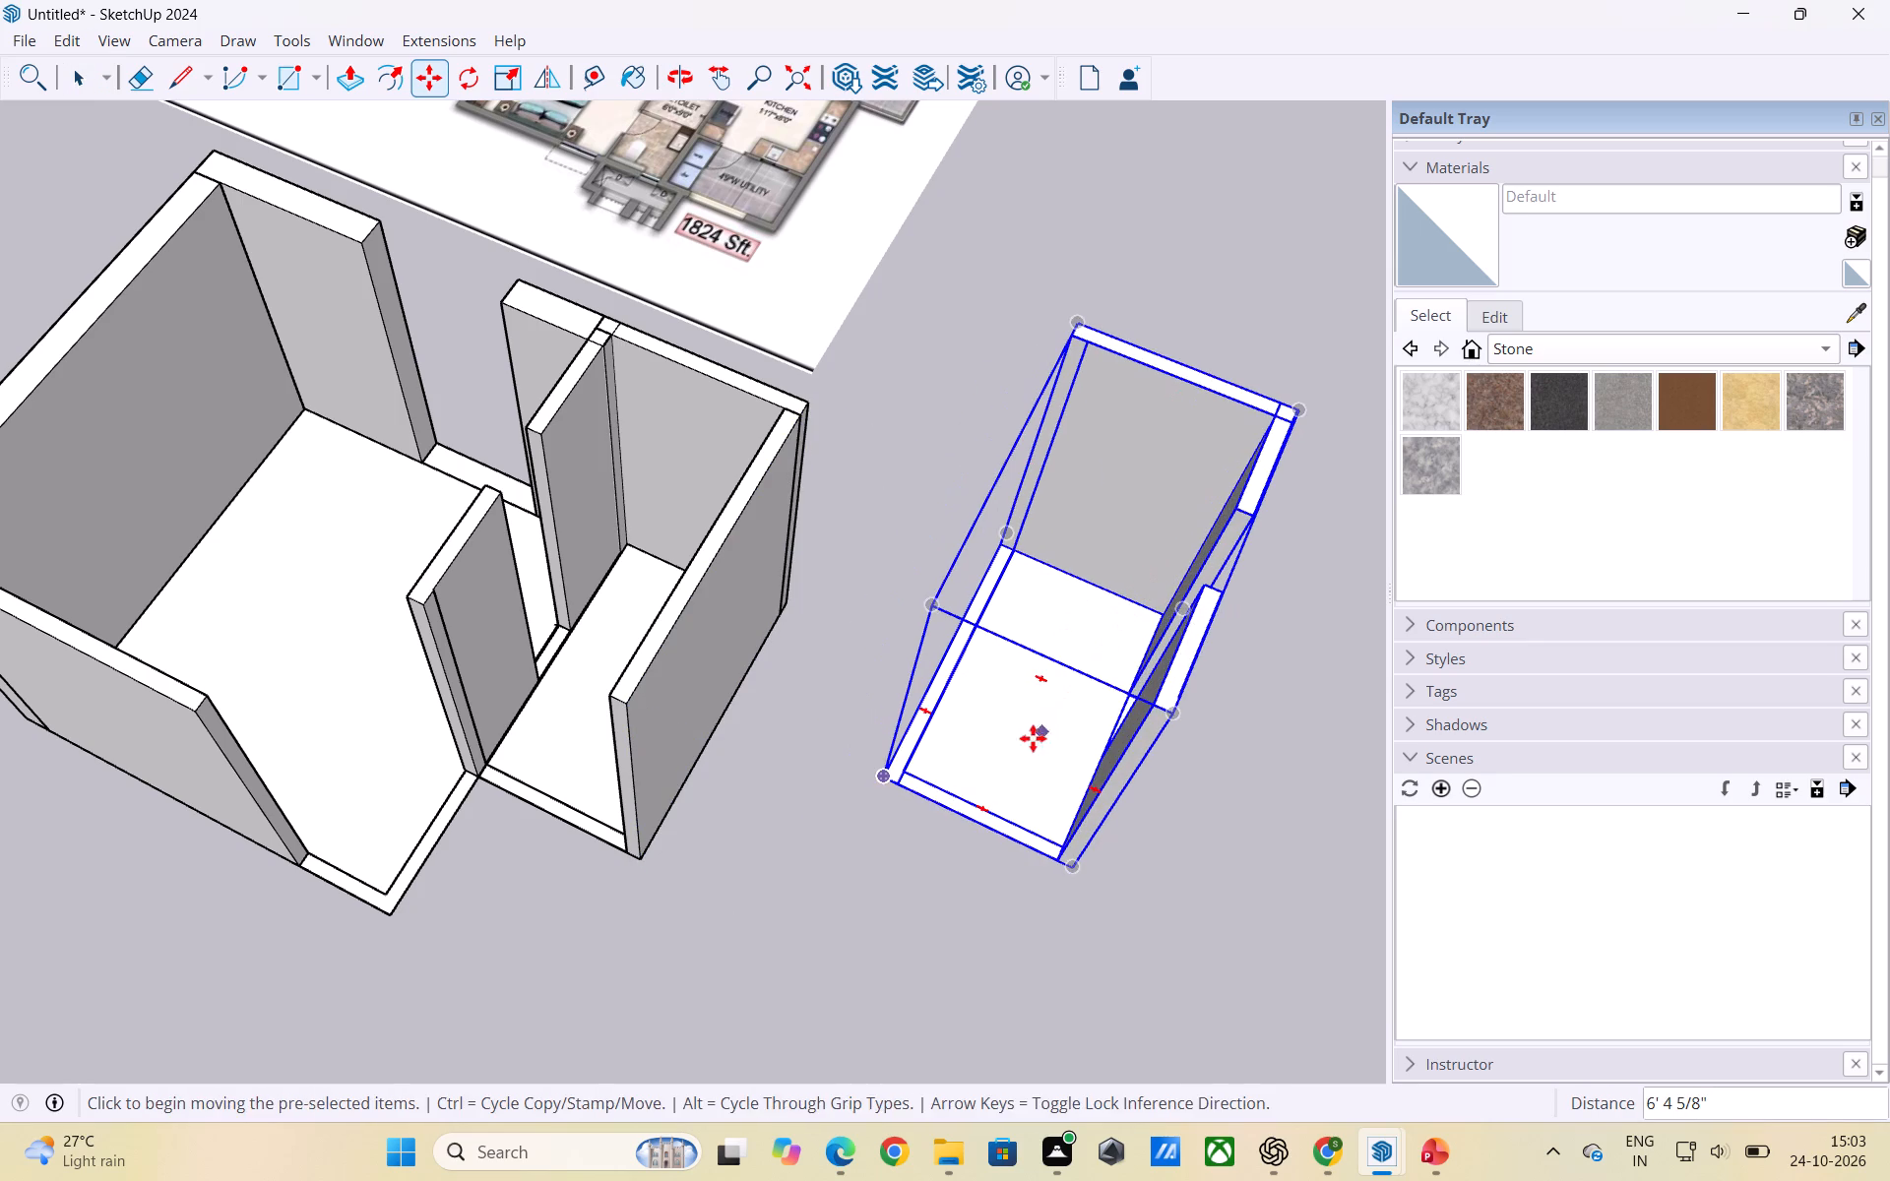
pyautogui.press('space')
pyautogui.click(861, 770)
pyautogui.scroll(-6, 935, 731)
pyautogui.scroll(-3, 1069, 746)
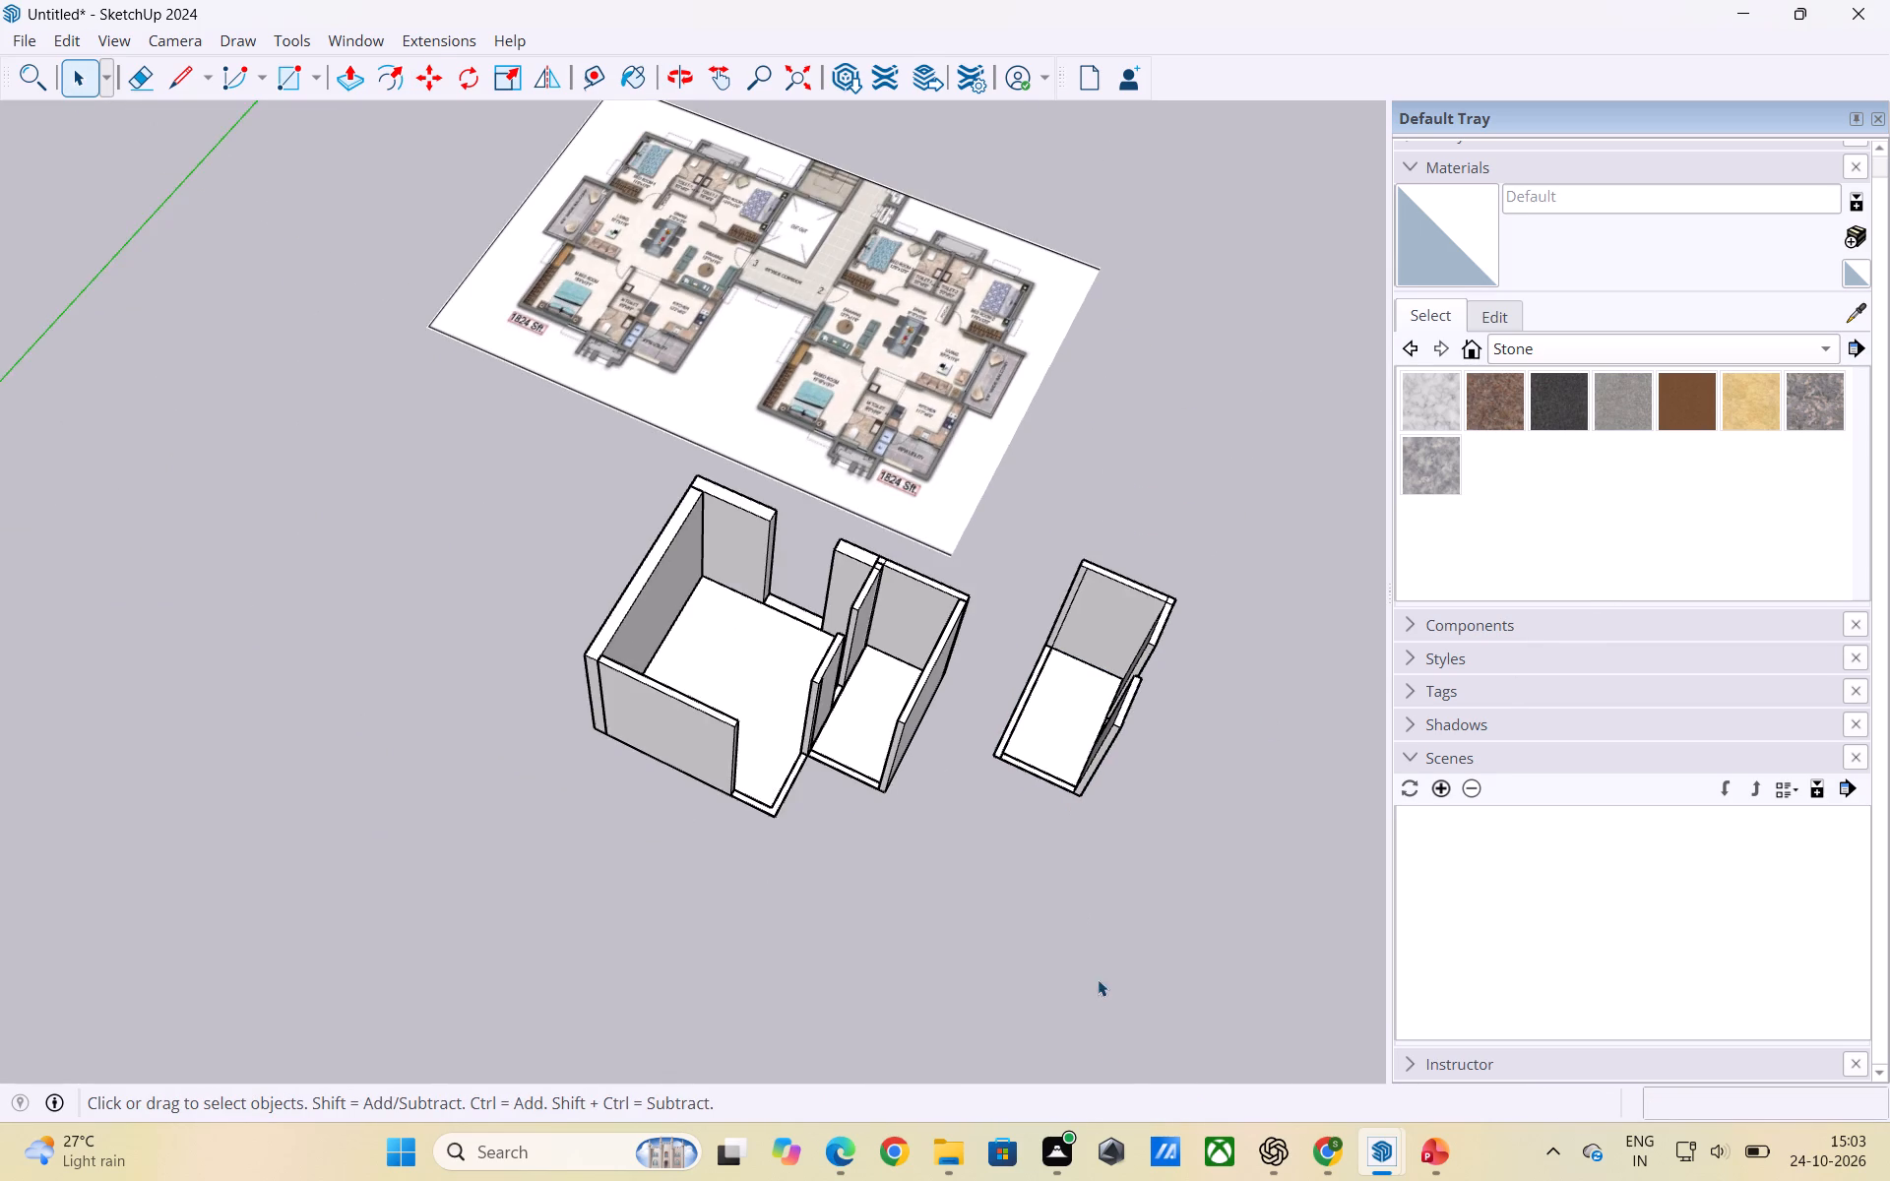
pyautogui.scroll(3, 1103, 1045)
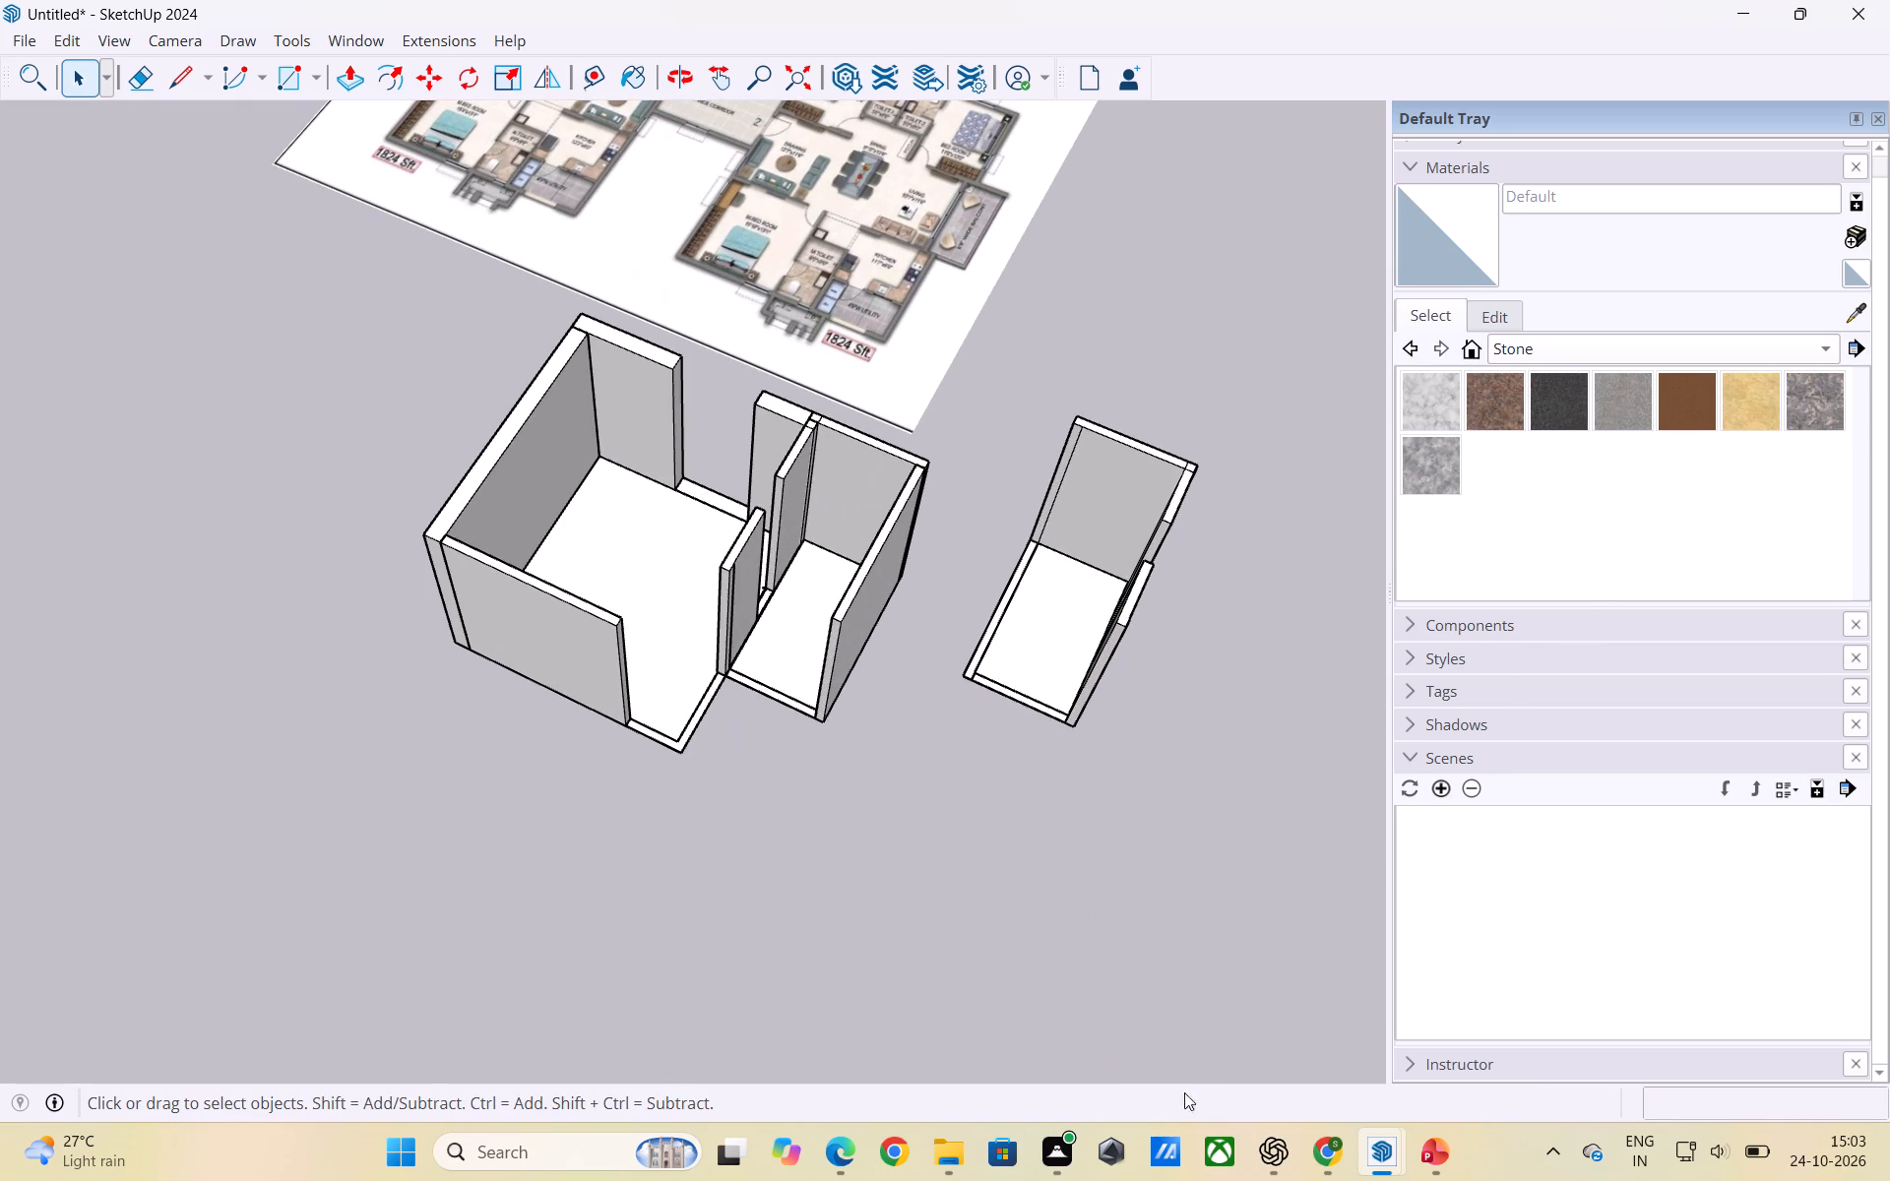
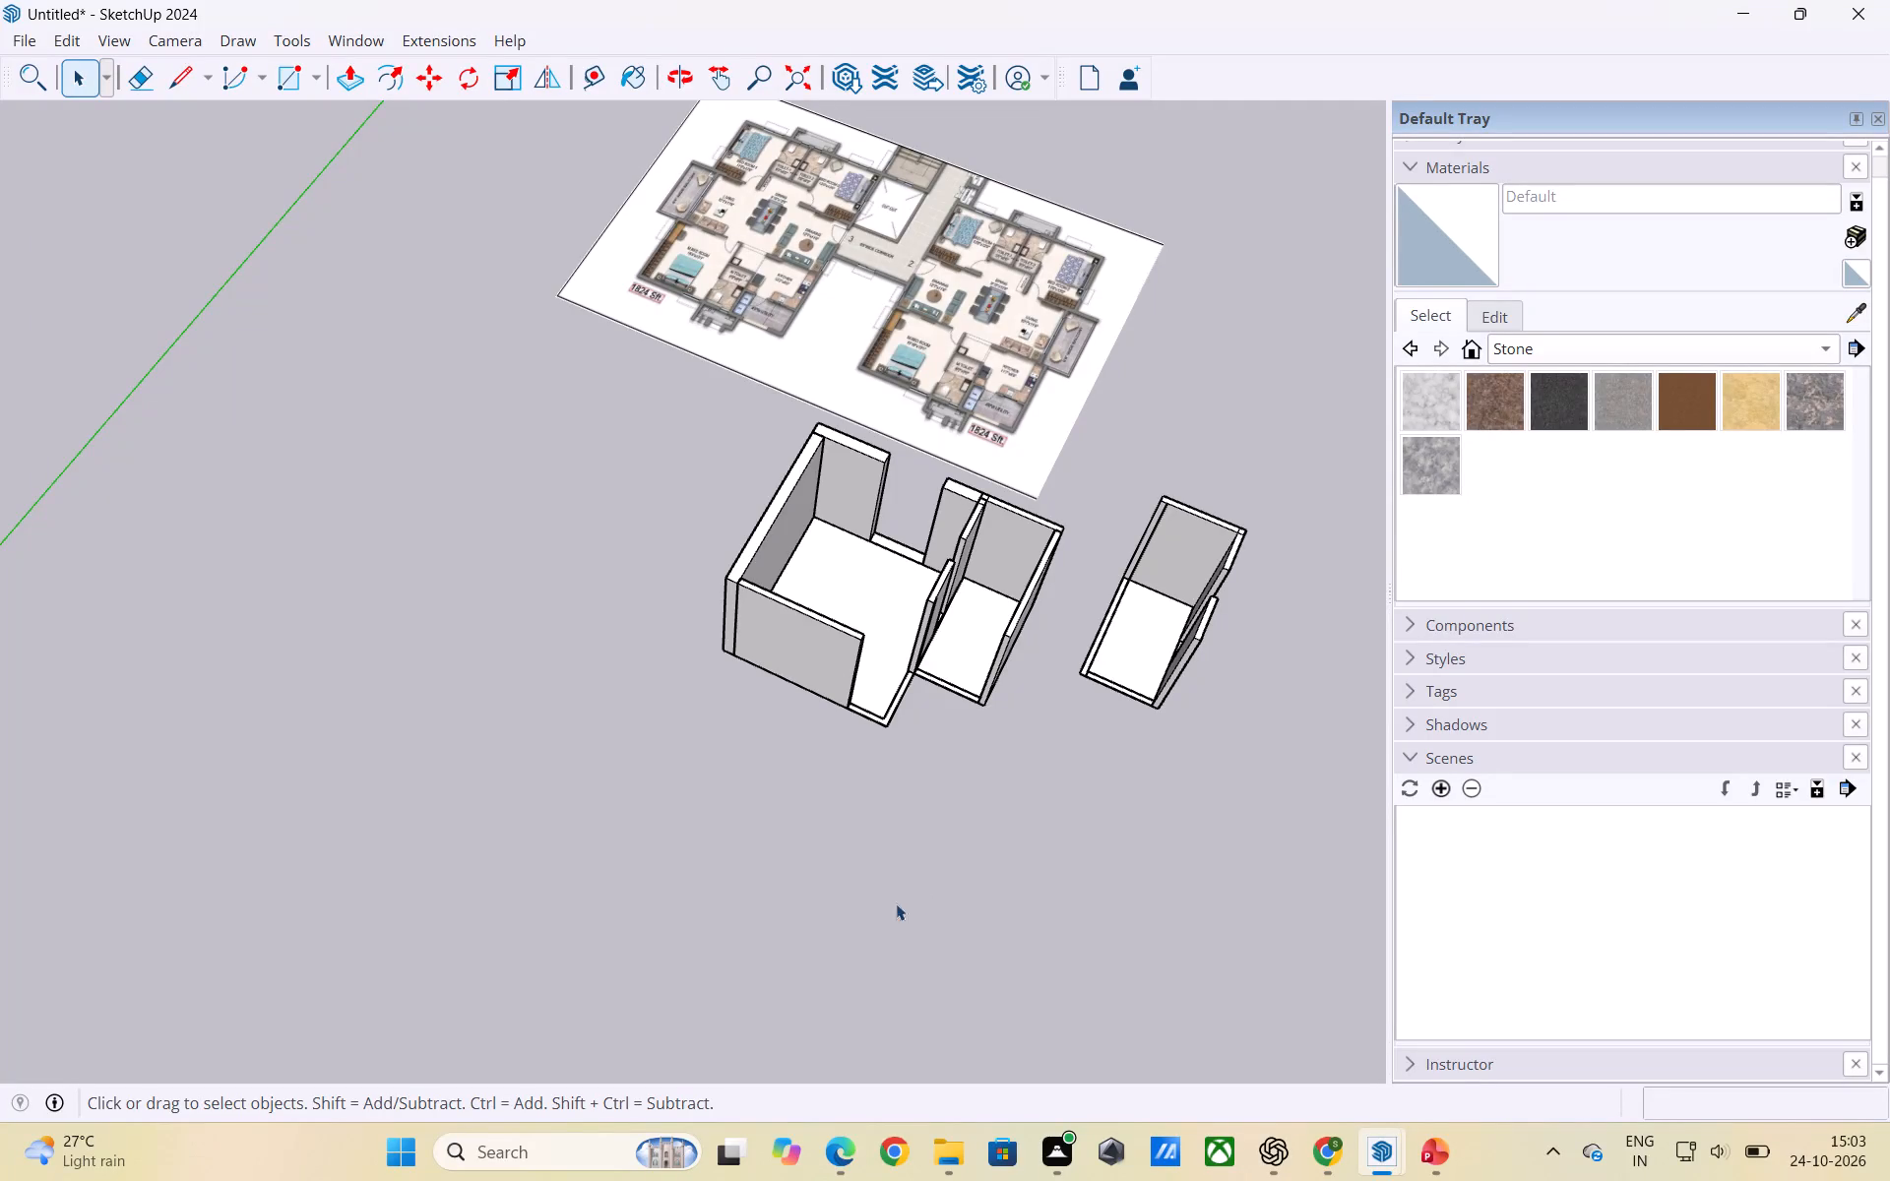
# Examine the floor plan around Toilet-1, Toilet-2 and the adjoining bedrooms, comparing their arrangement with the modelled rooms.
pyautogui.scroll(-4, 850, 710)
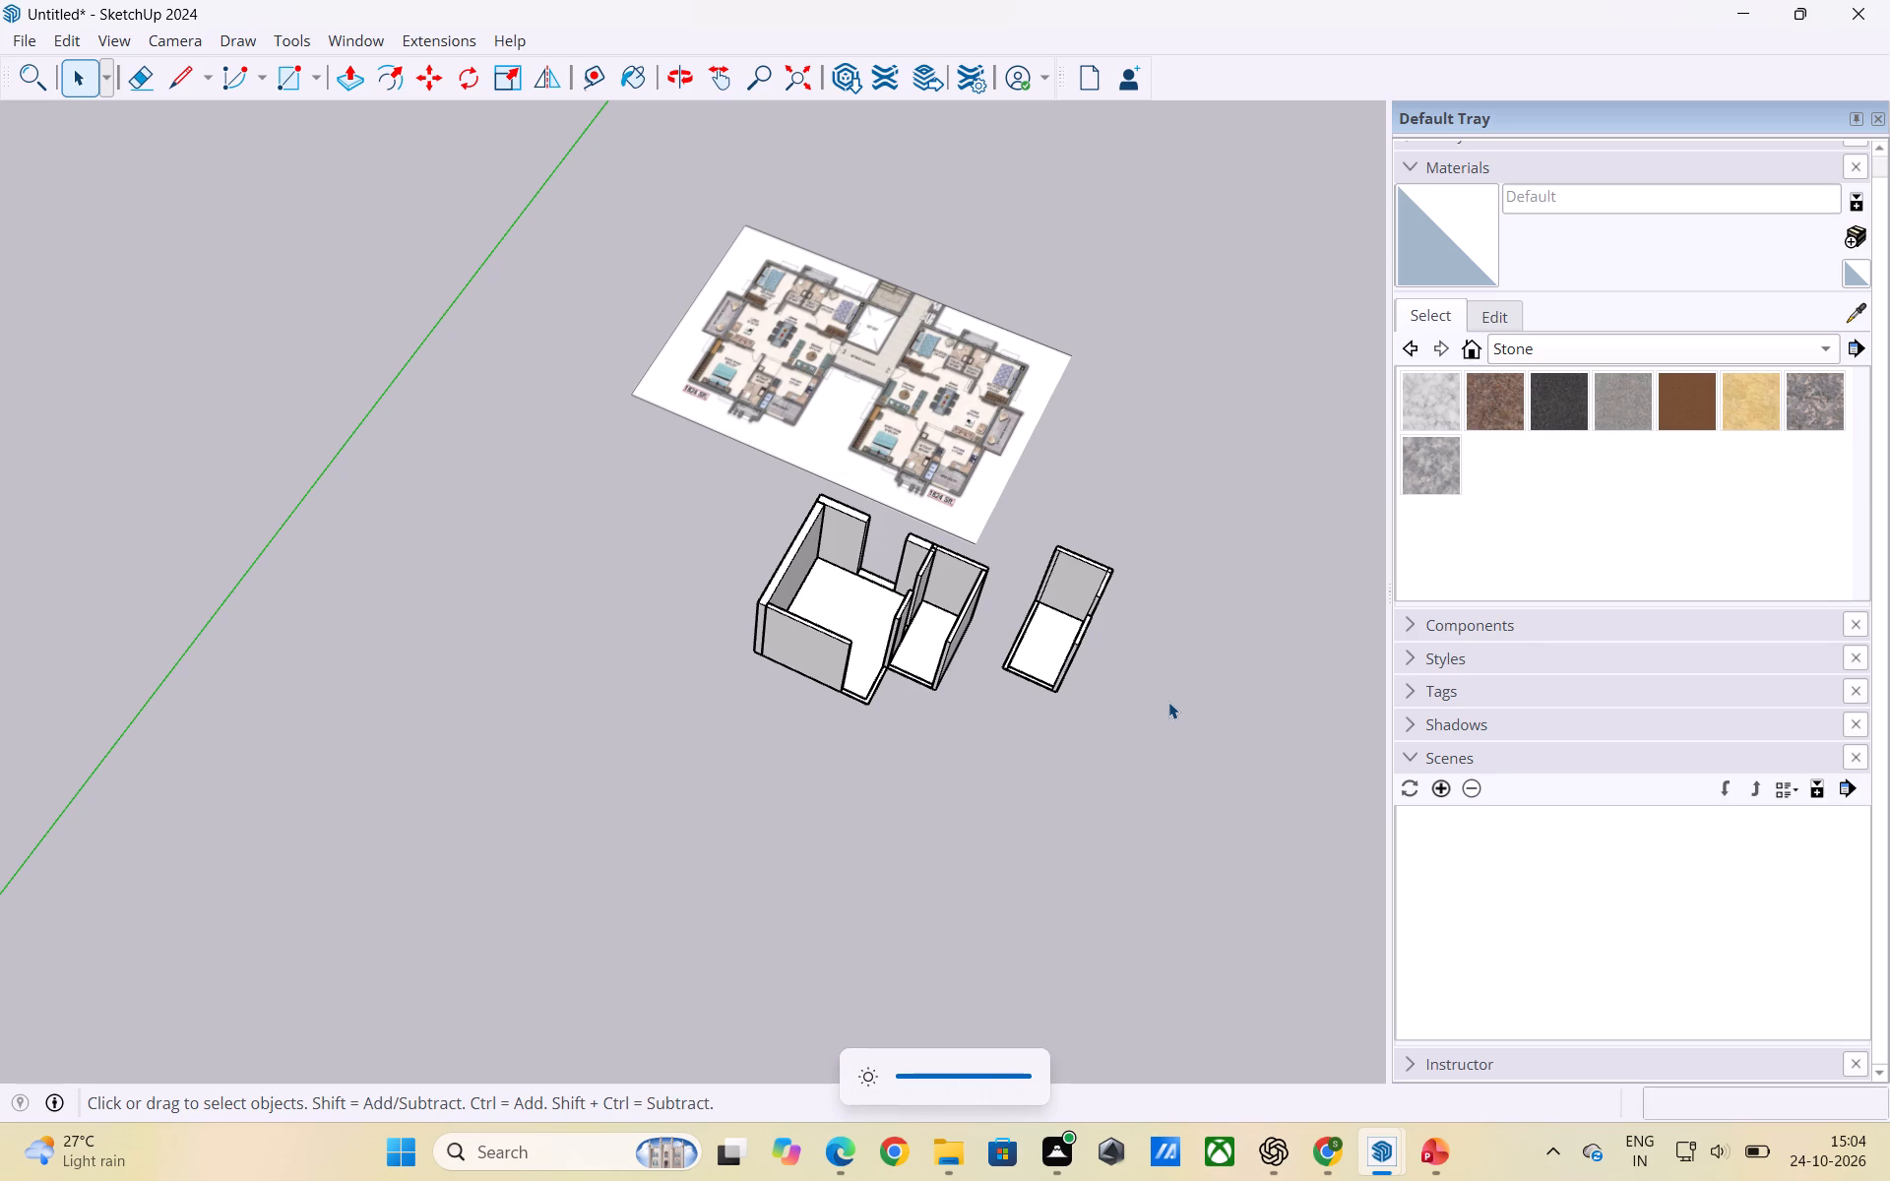
pyautogui.scroll(-1, 970, 144)
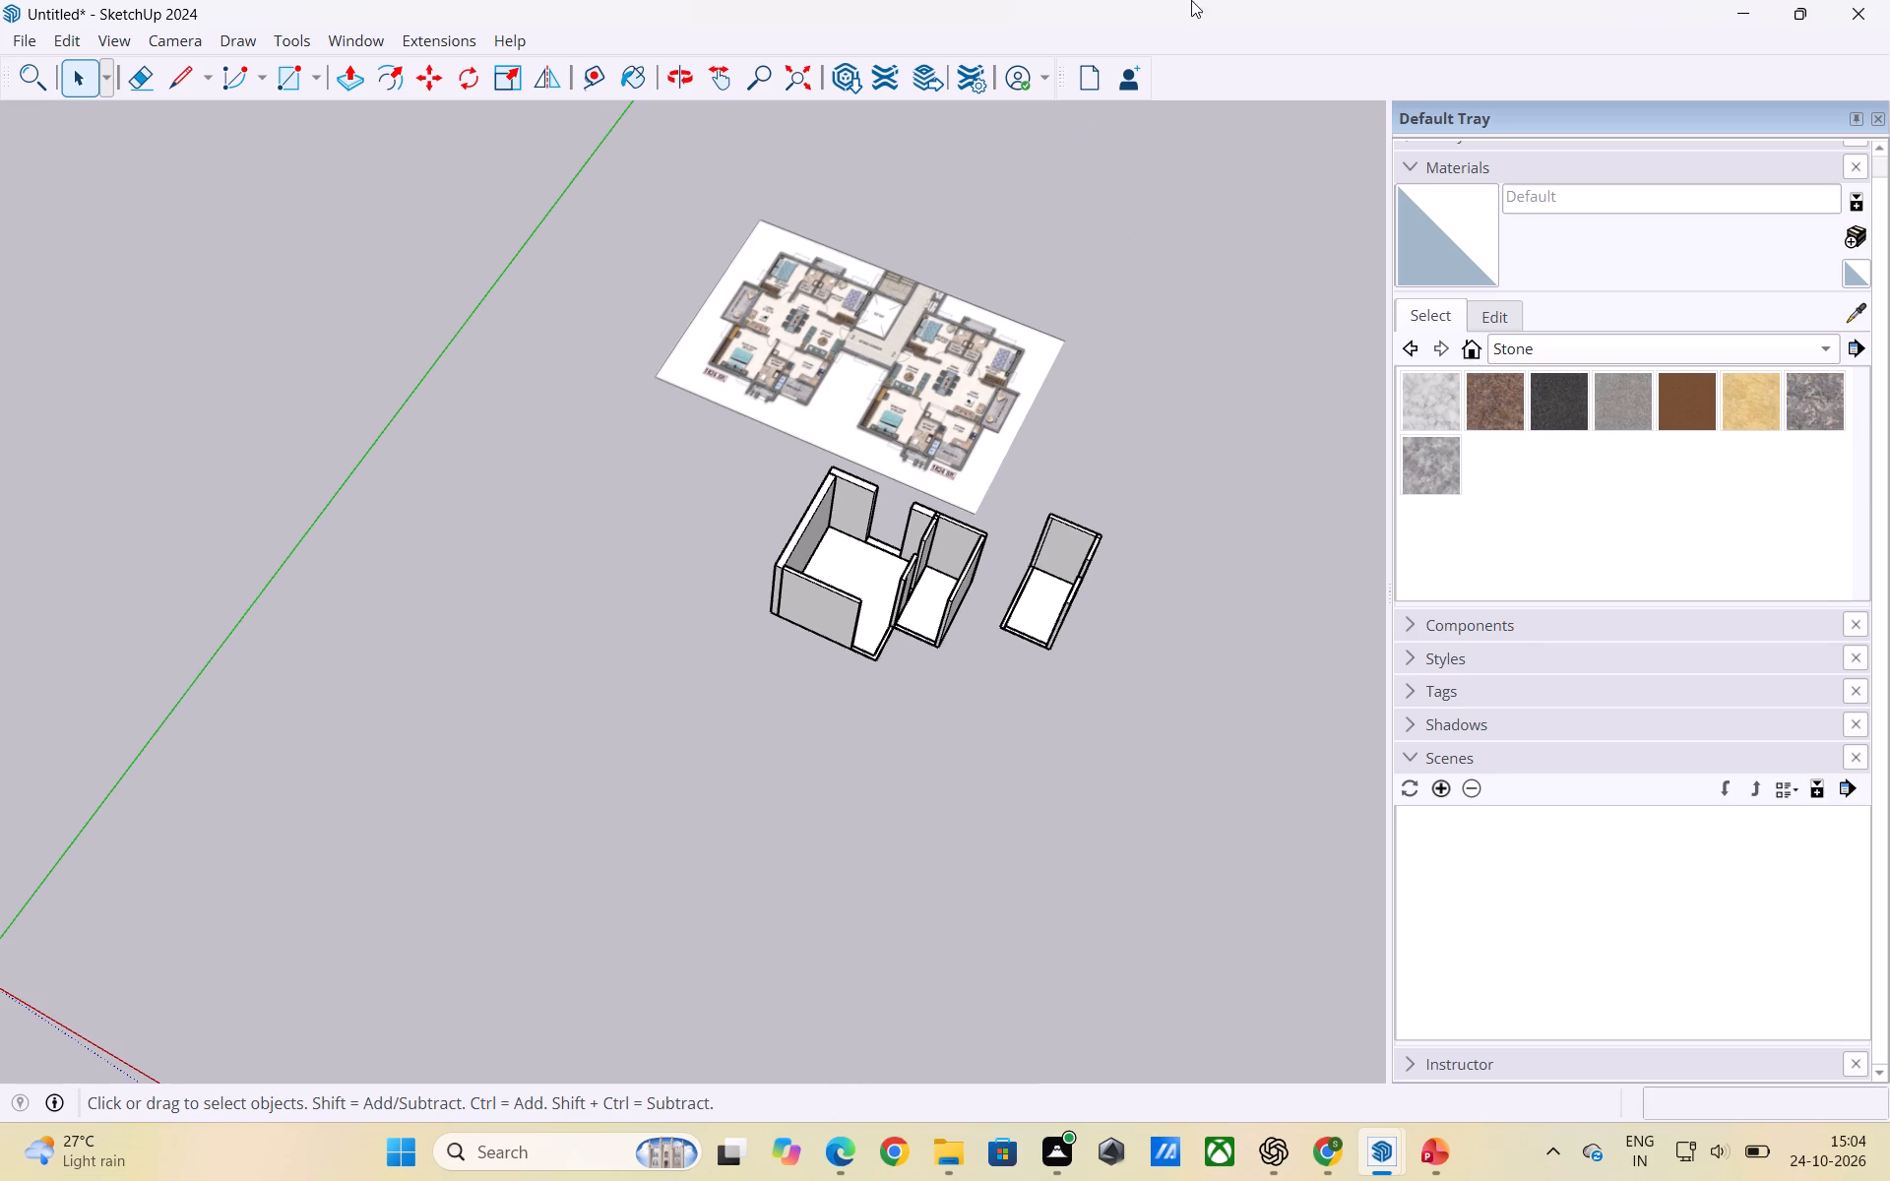
pyautogui.scroll(18, 1212, 0)
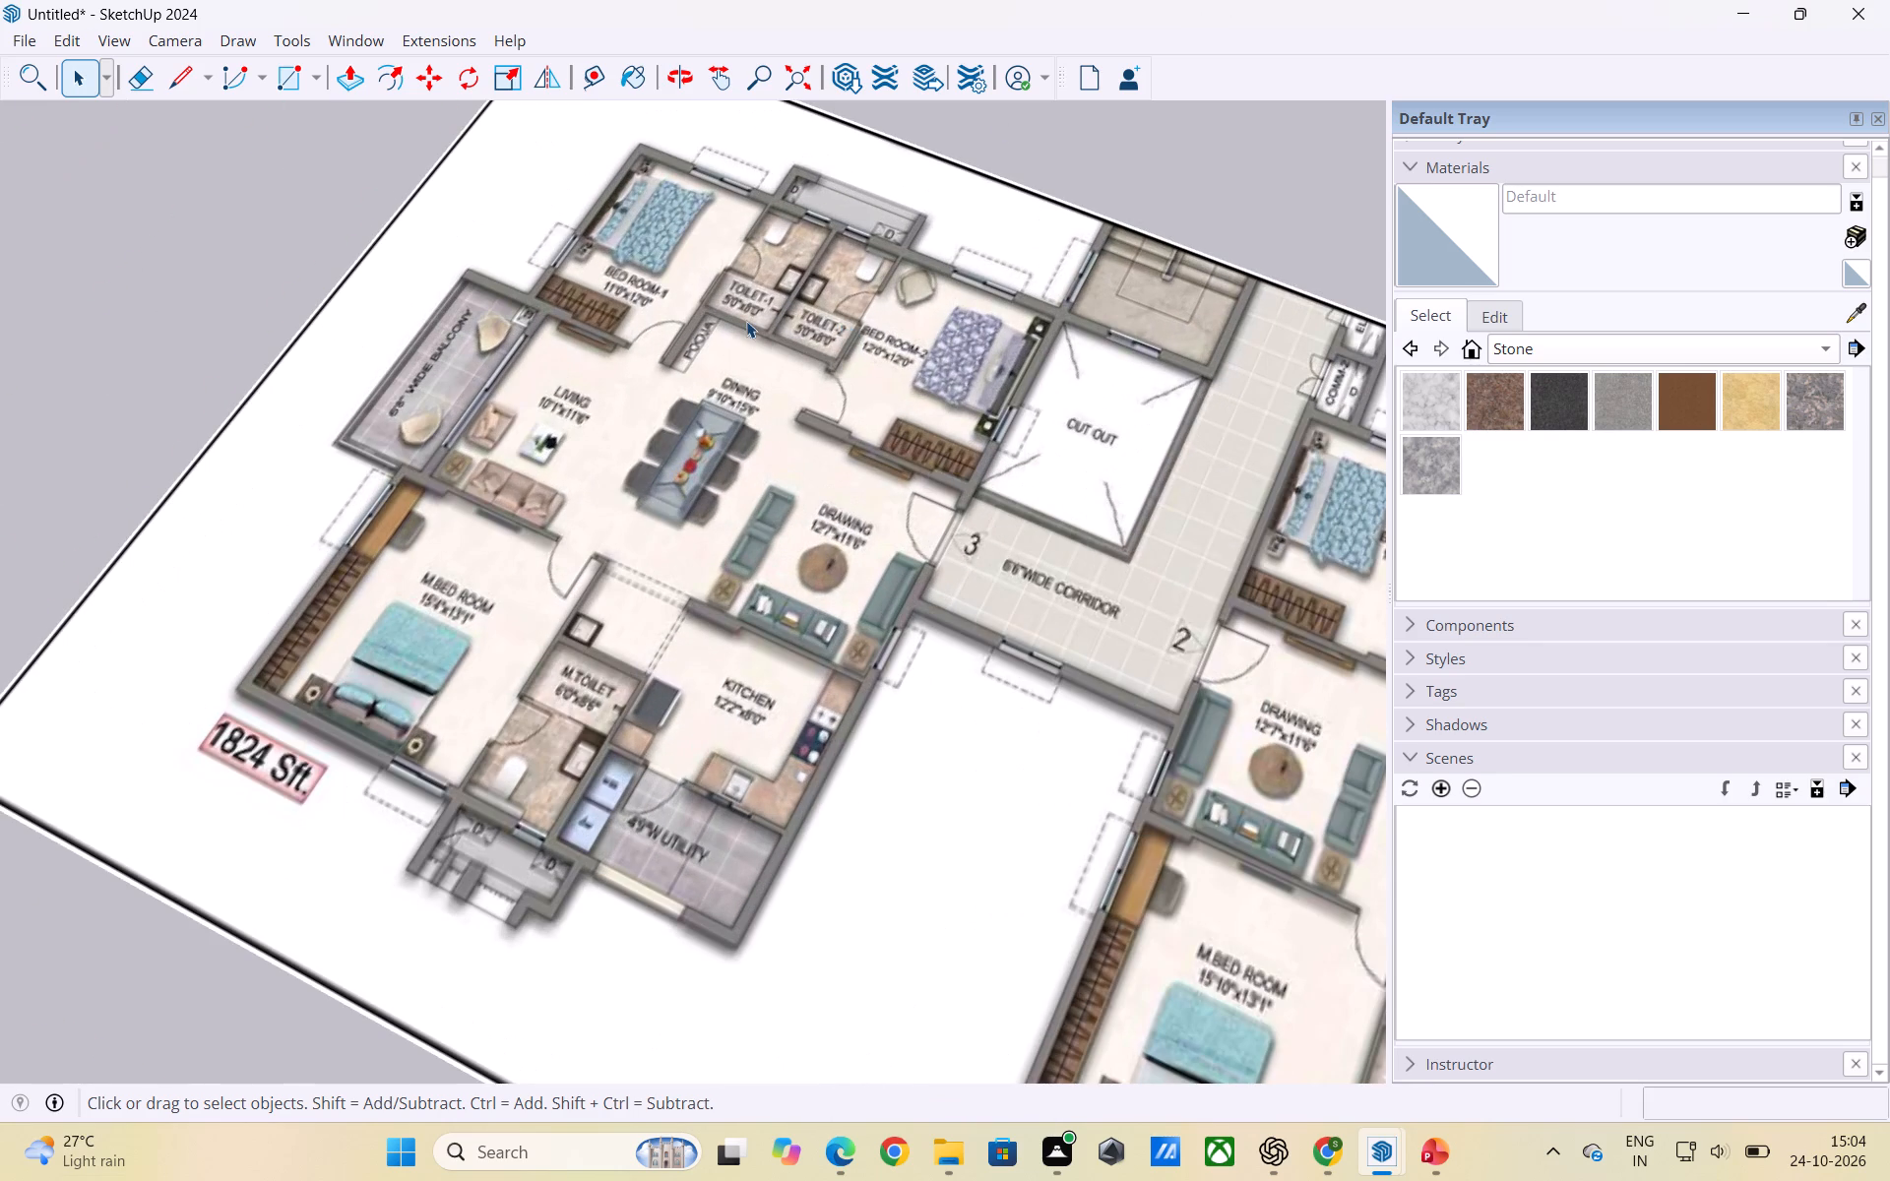
pyautogui.scroll(-8, 745, 317)
pyautogui.scroll(2, 823, 194)
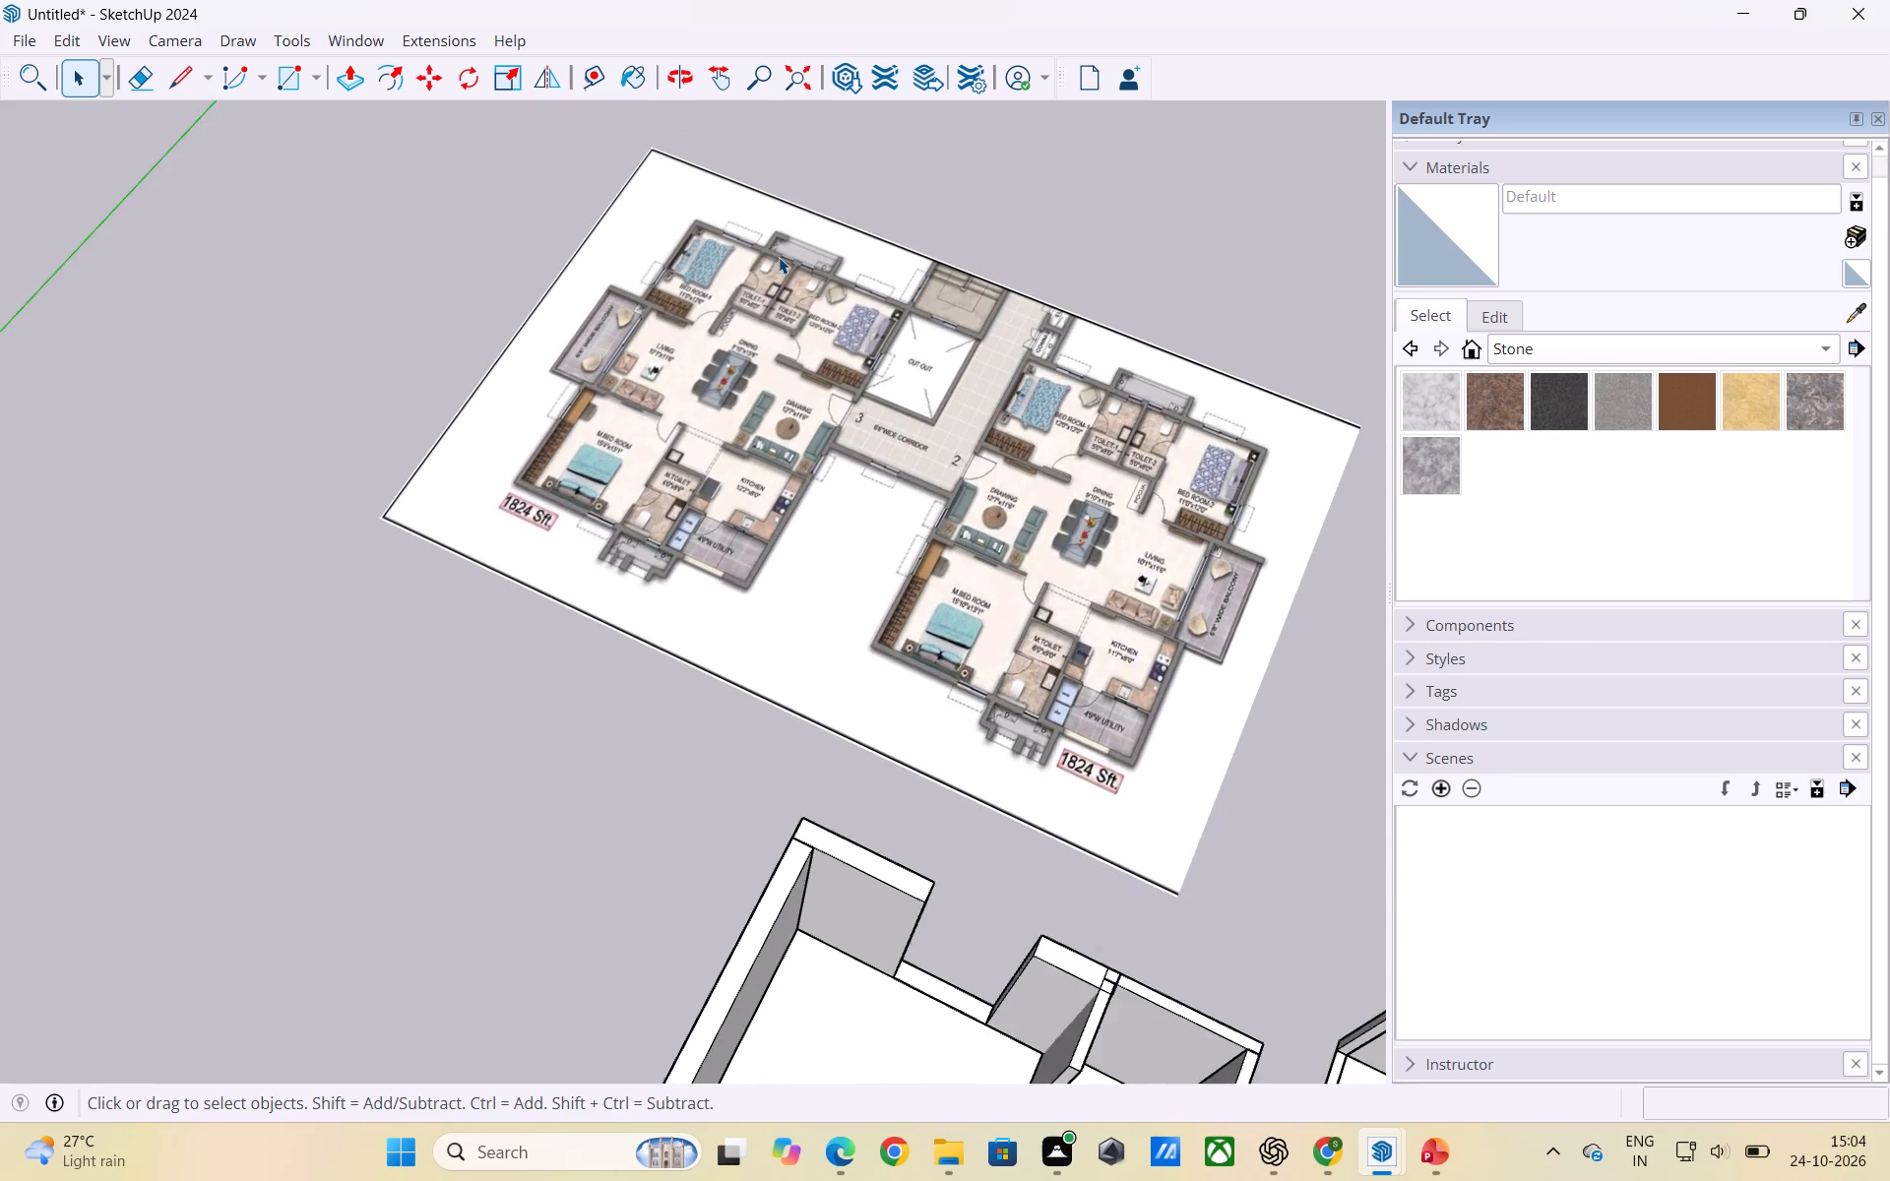
pyautogui.scroll(6, 779, 257)
pyautogui.scroll(-3, 754, 291)
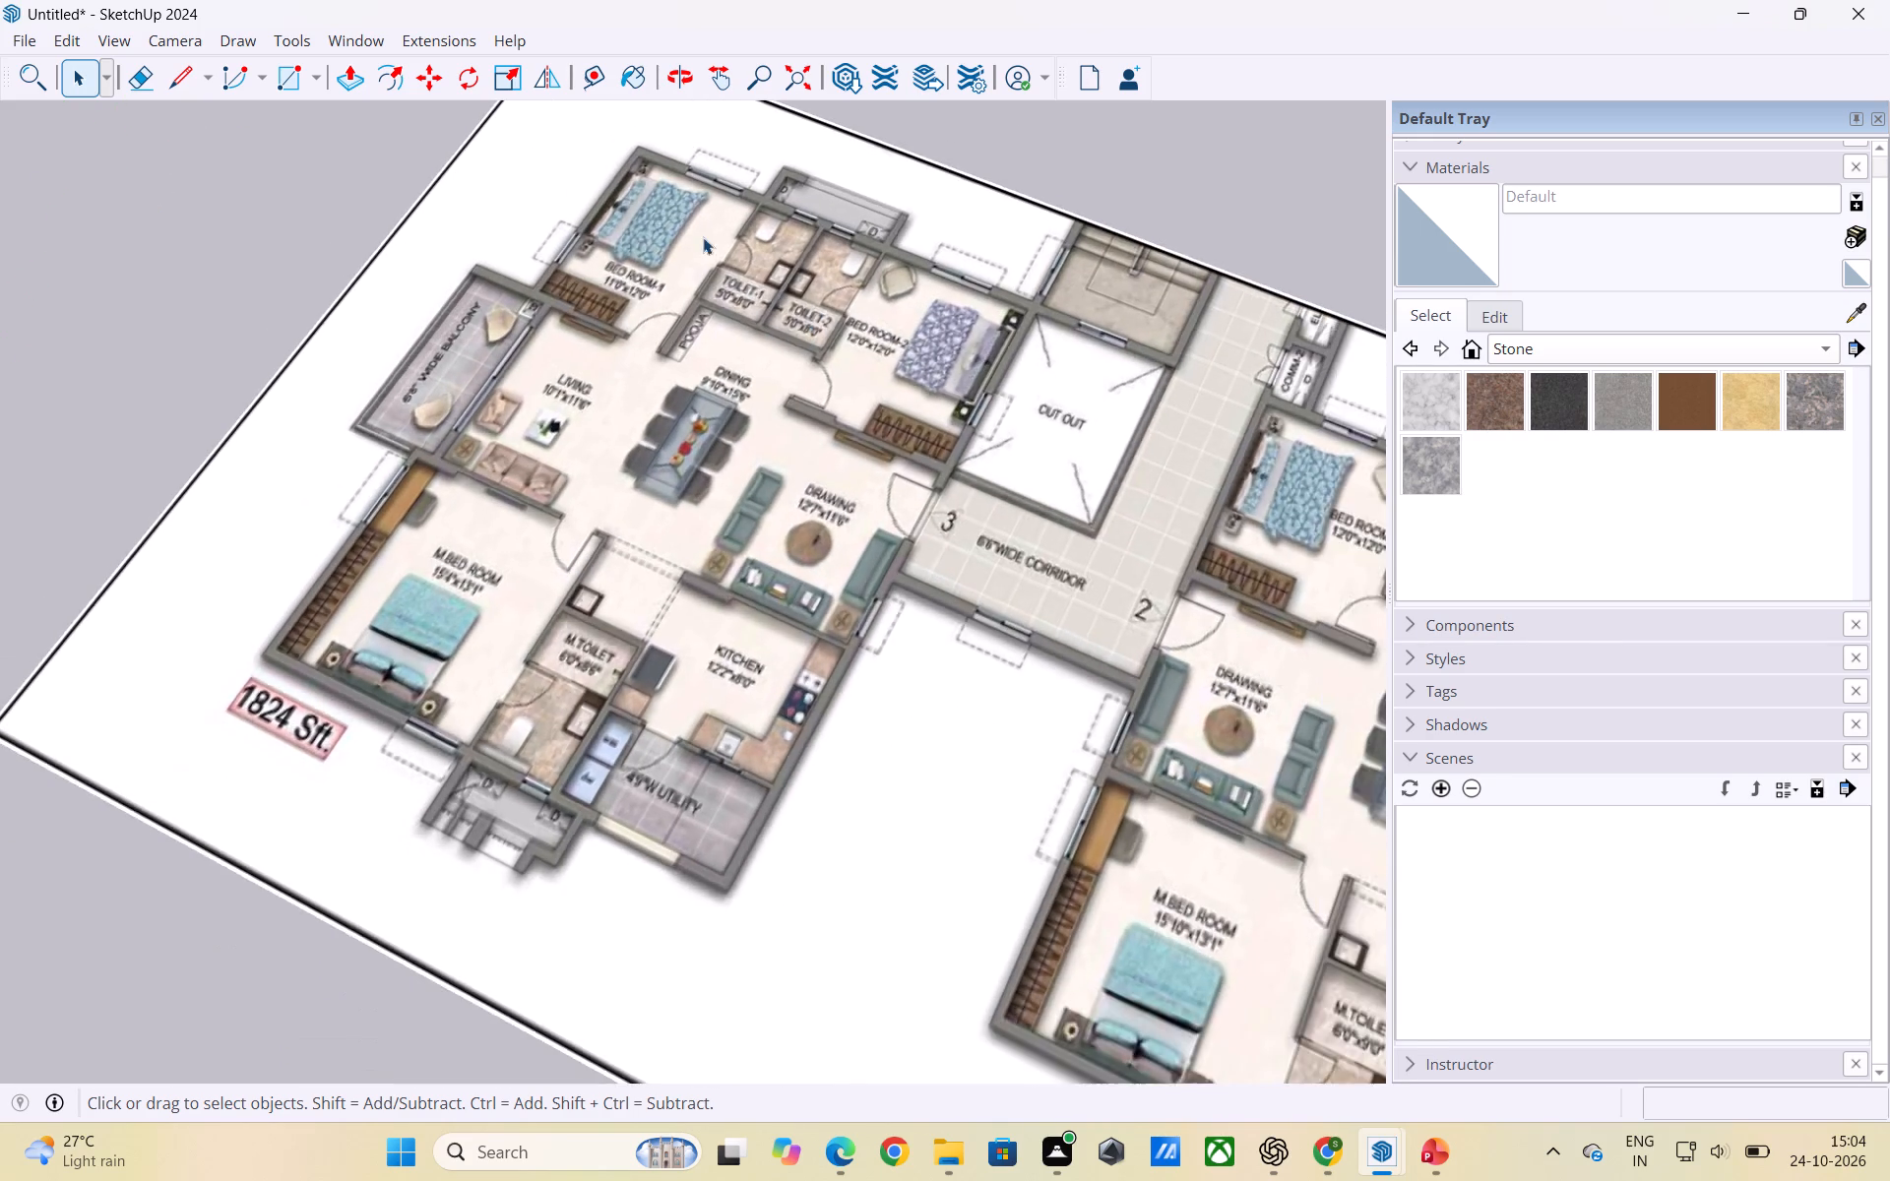
pyautogui.scroll(-12, 703, 237)
pyautogui.scroll(3, 984, 515)
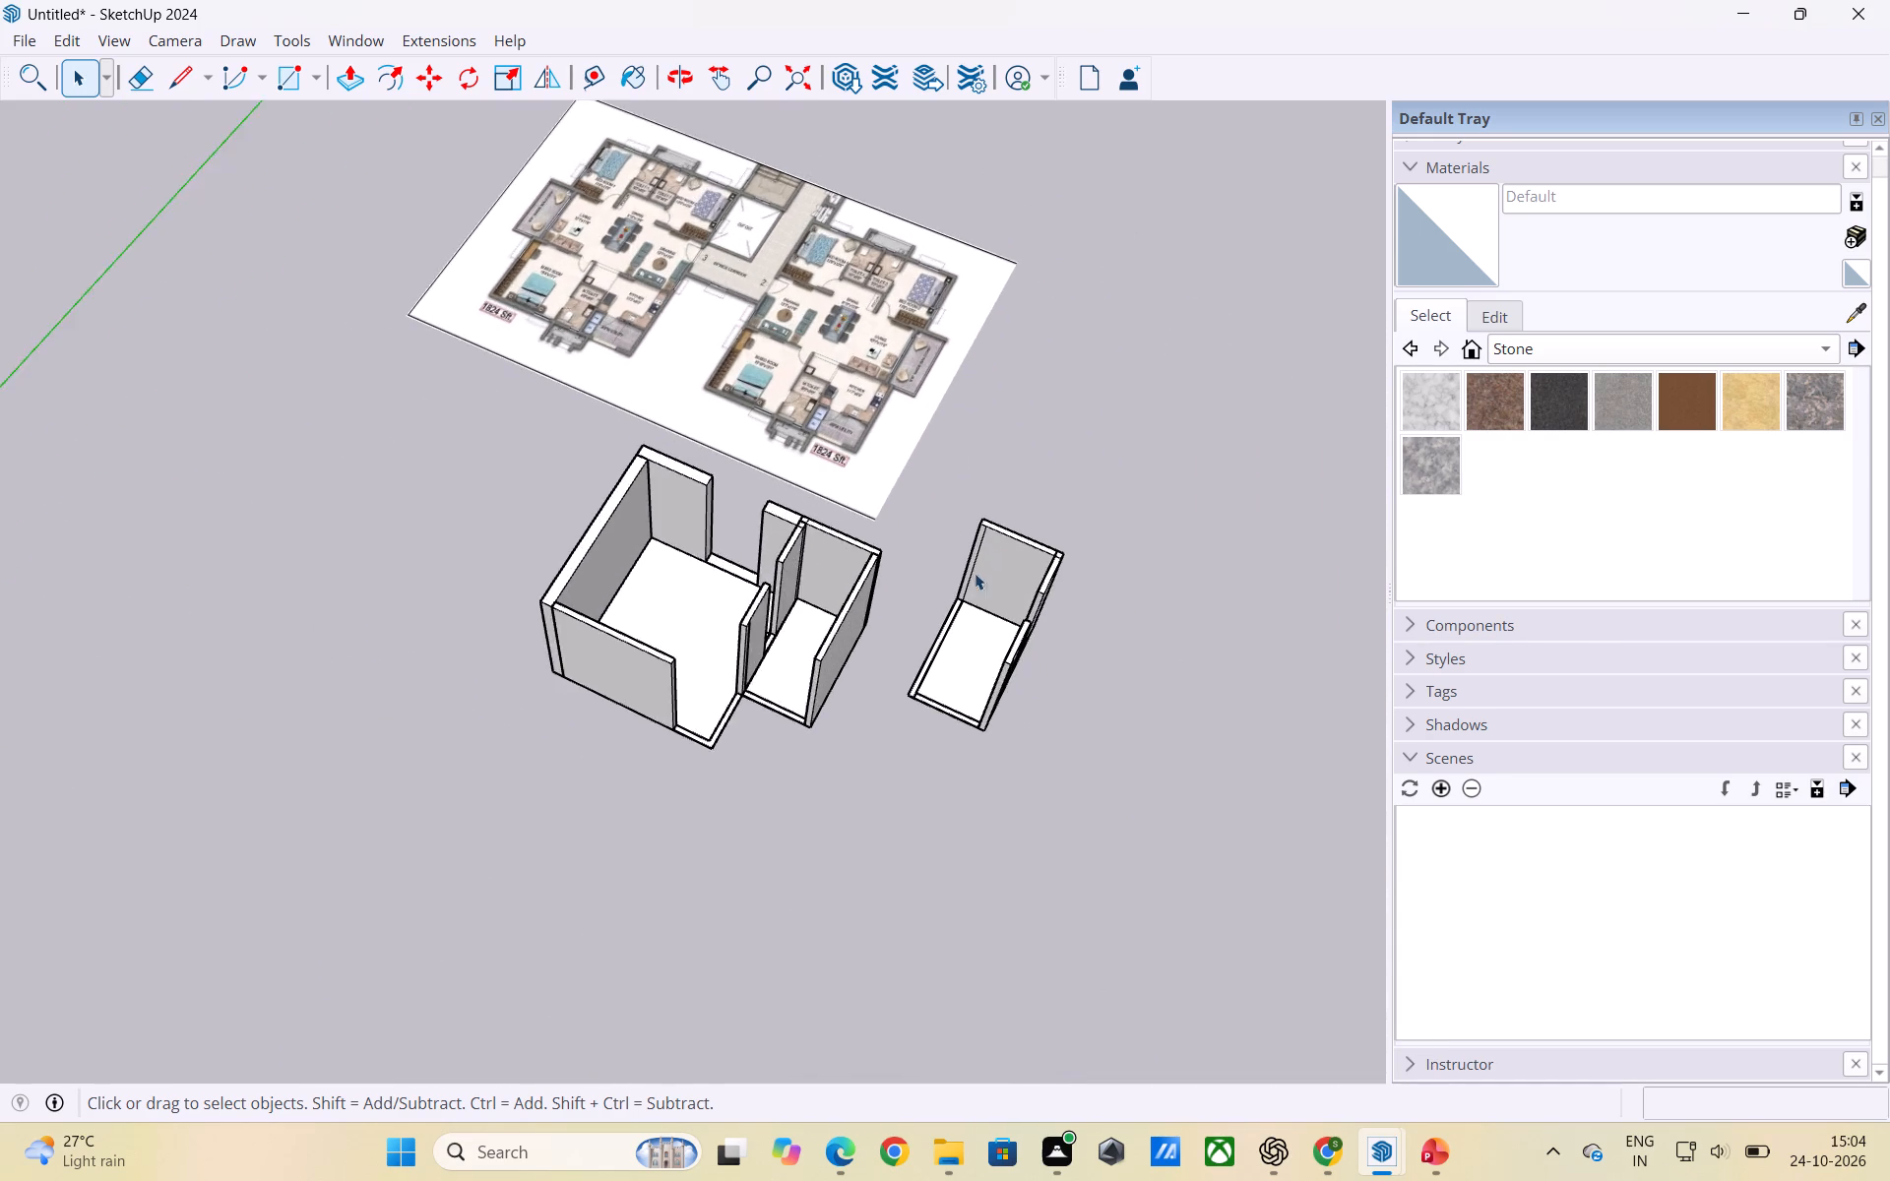
# Move the copied smaller room by its top back corner onto the original smaller room's back corner, overlapping their adjoining long walls.
pyautogui.scroll(6, 975, 573)
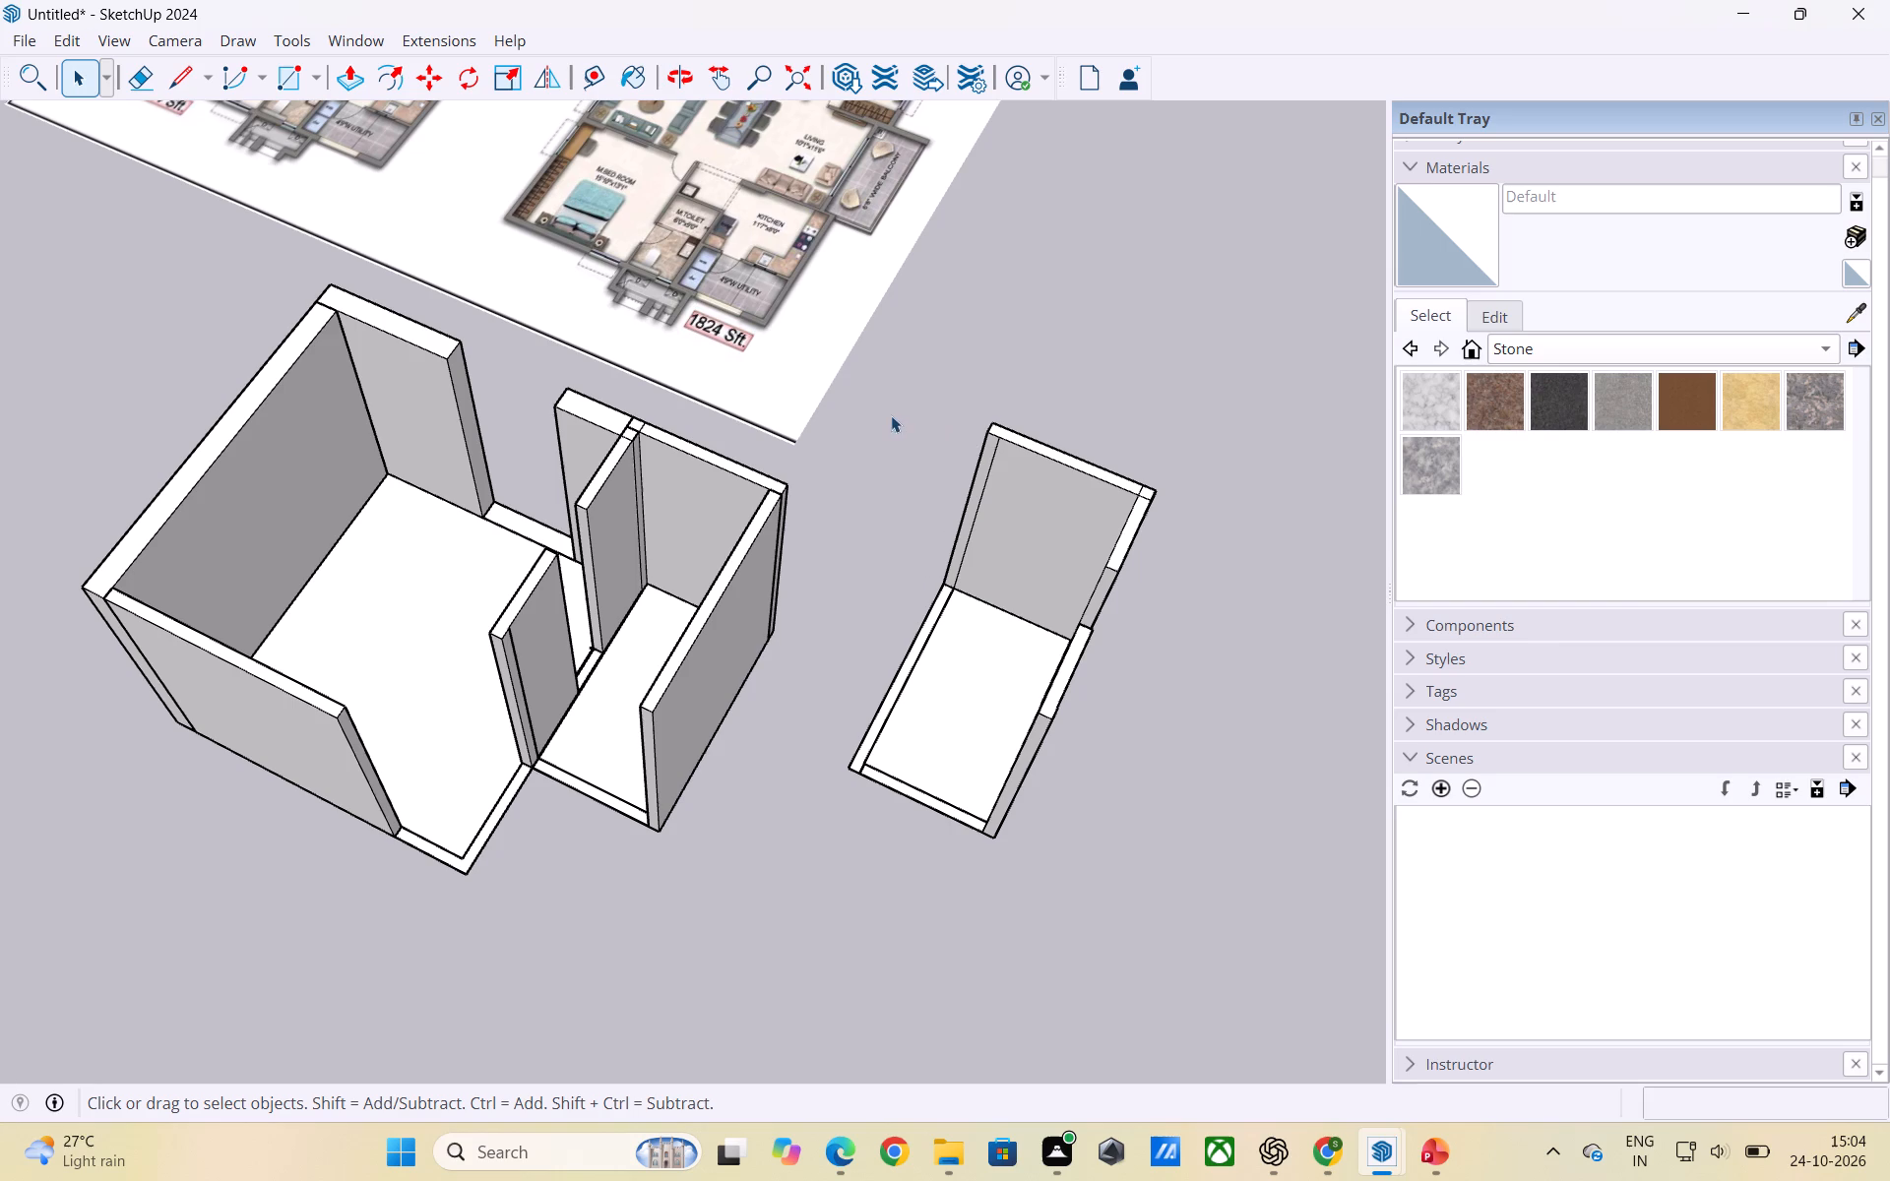
pyautogui.moveTo(891, 415); pyautogui.dragTo(1156, 868)
pyautogui.moveTo(1237, 827); pyautogui.dragTo(959, 499)
pyautogui.moveTo(959, 499); pyautogui.dragTo(899, 466)
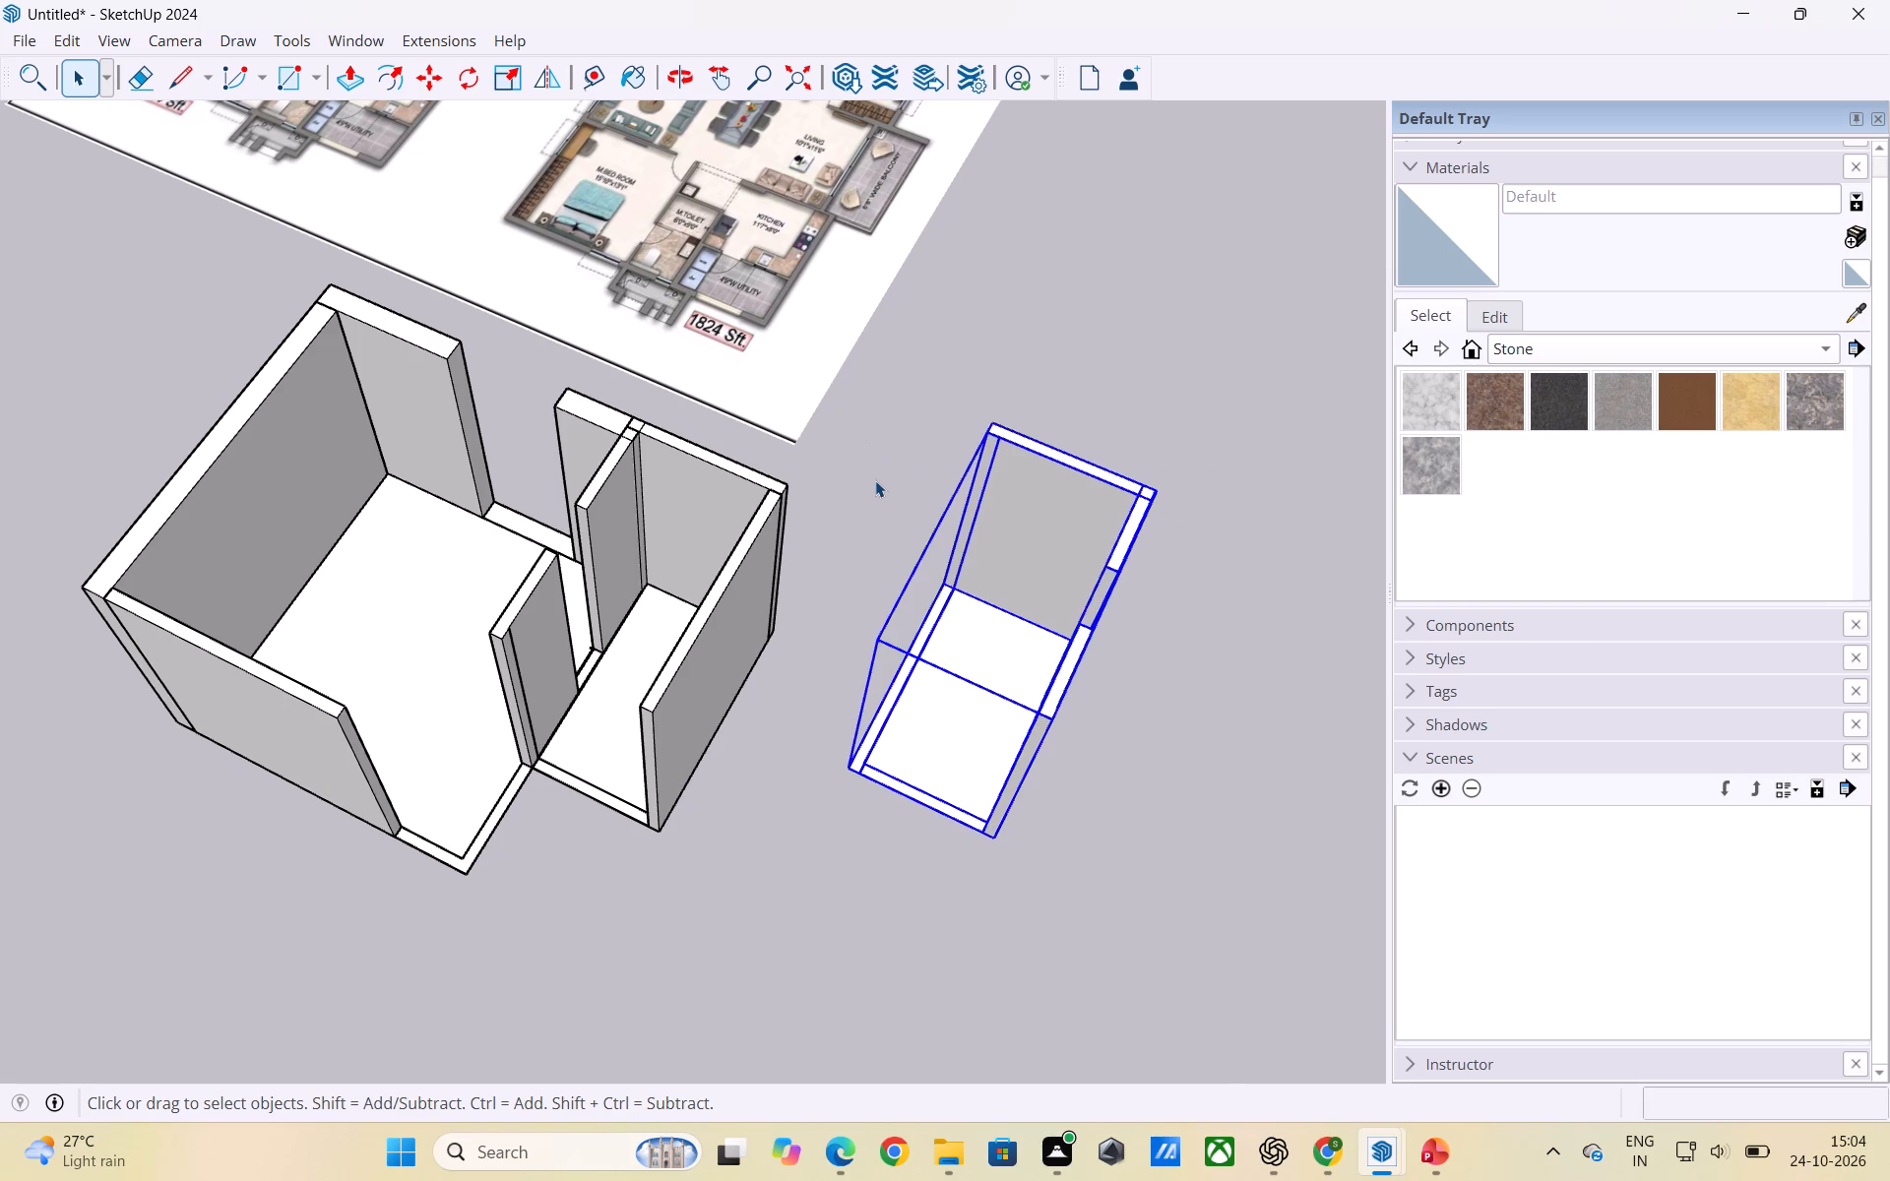
pyautogui.press('m')
pyautogui.click(991, 422)
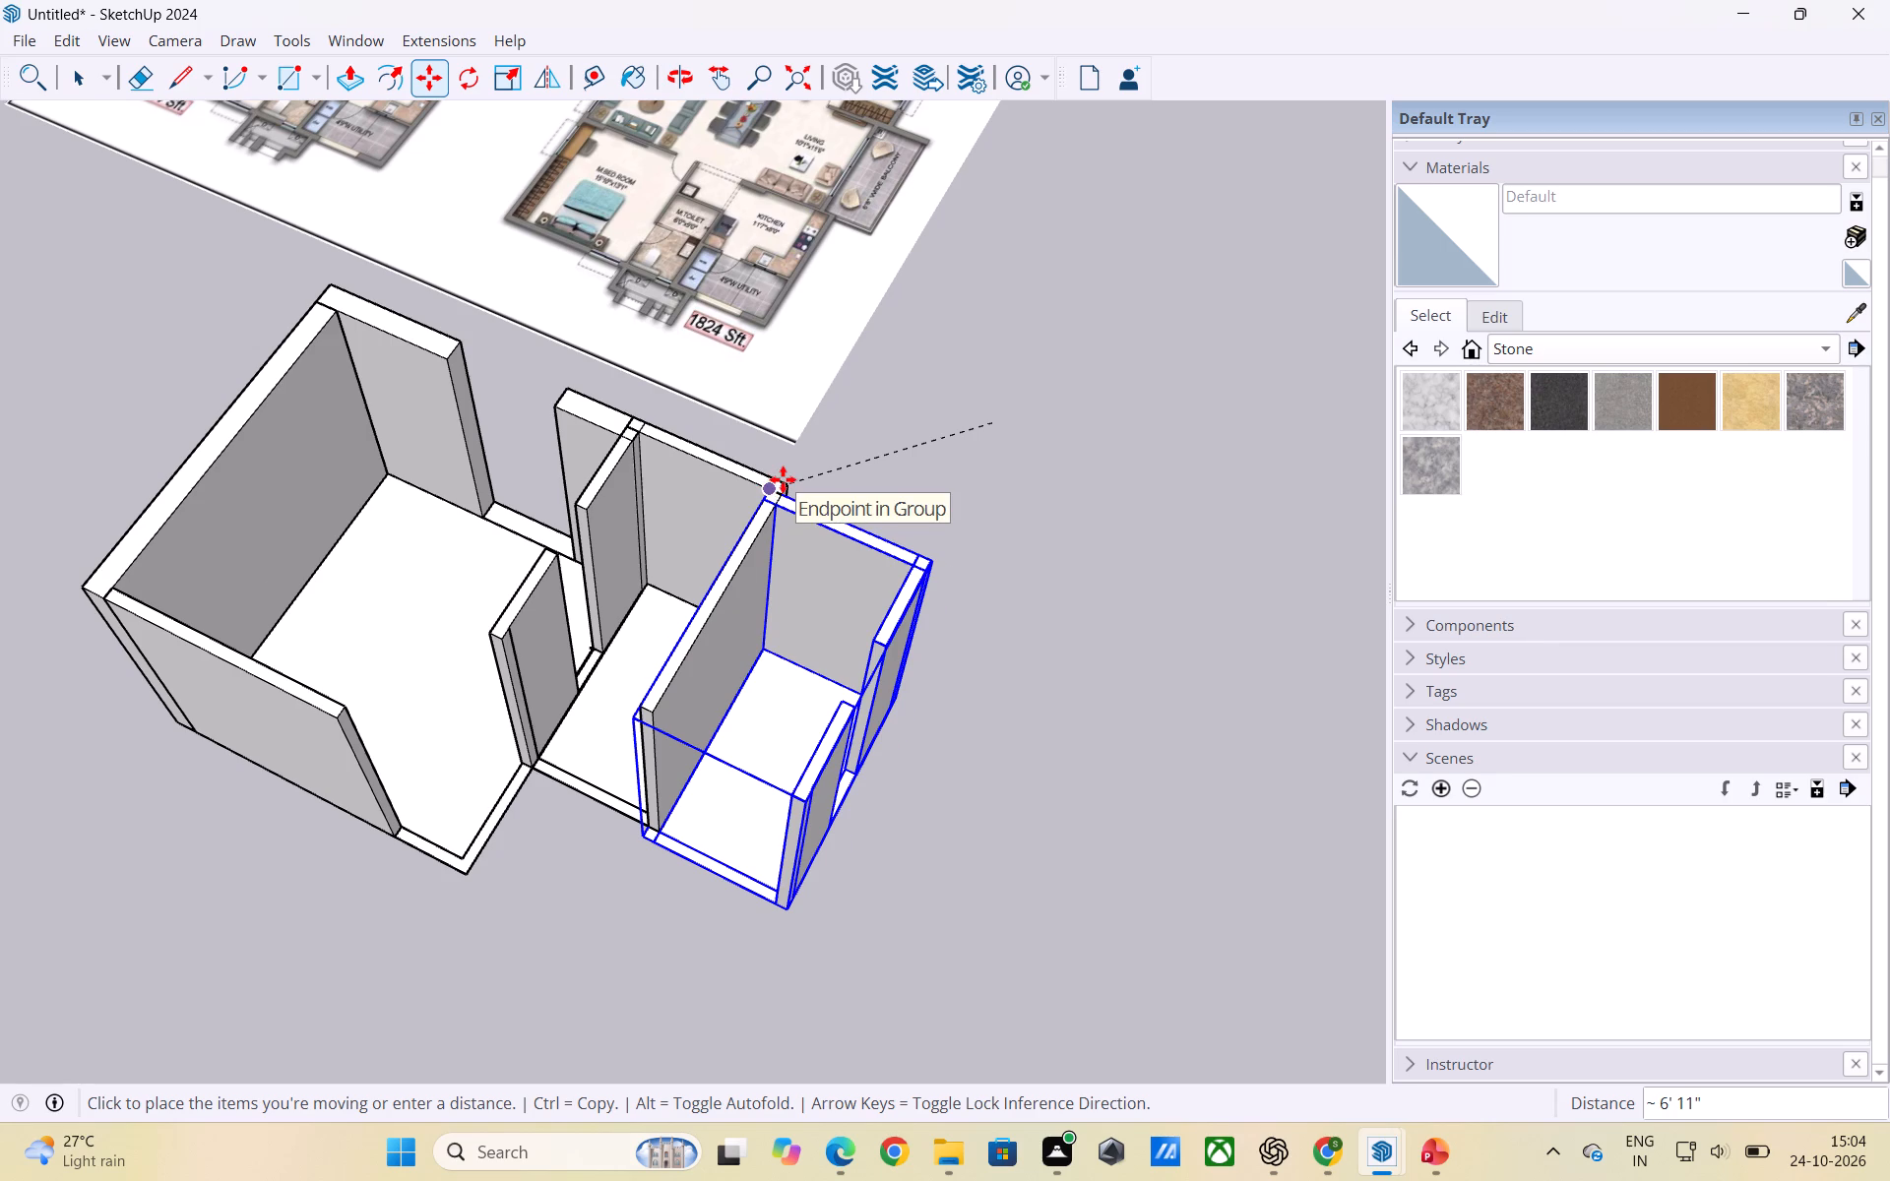
pyautogui.scroll(6, 783, 479)
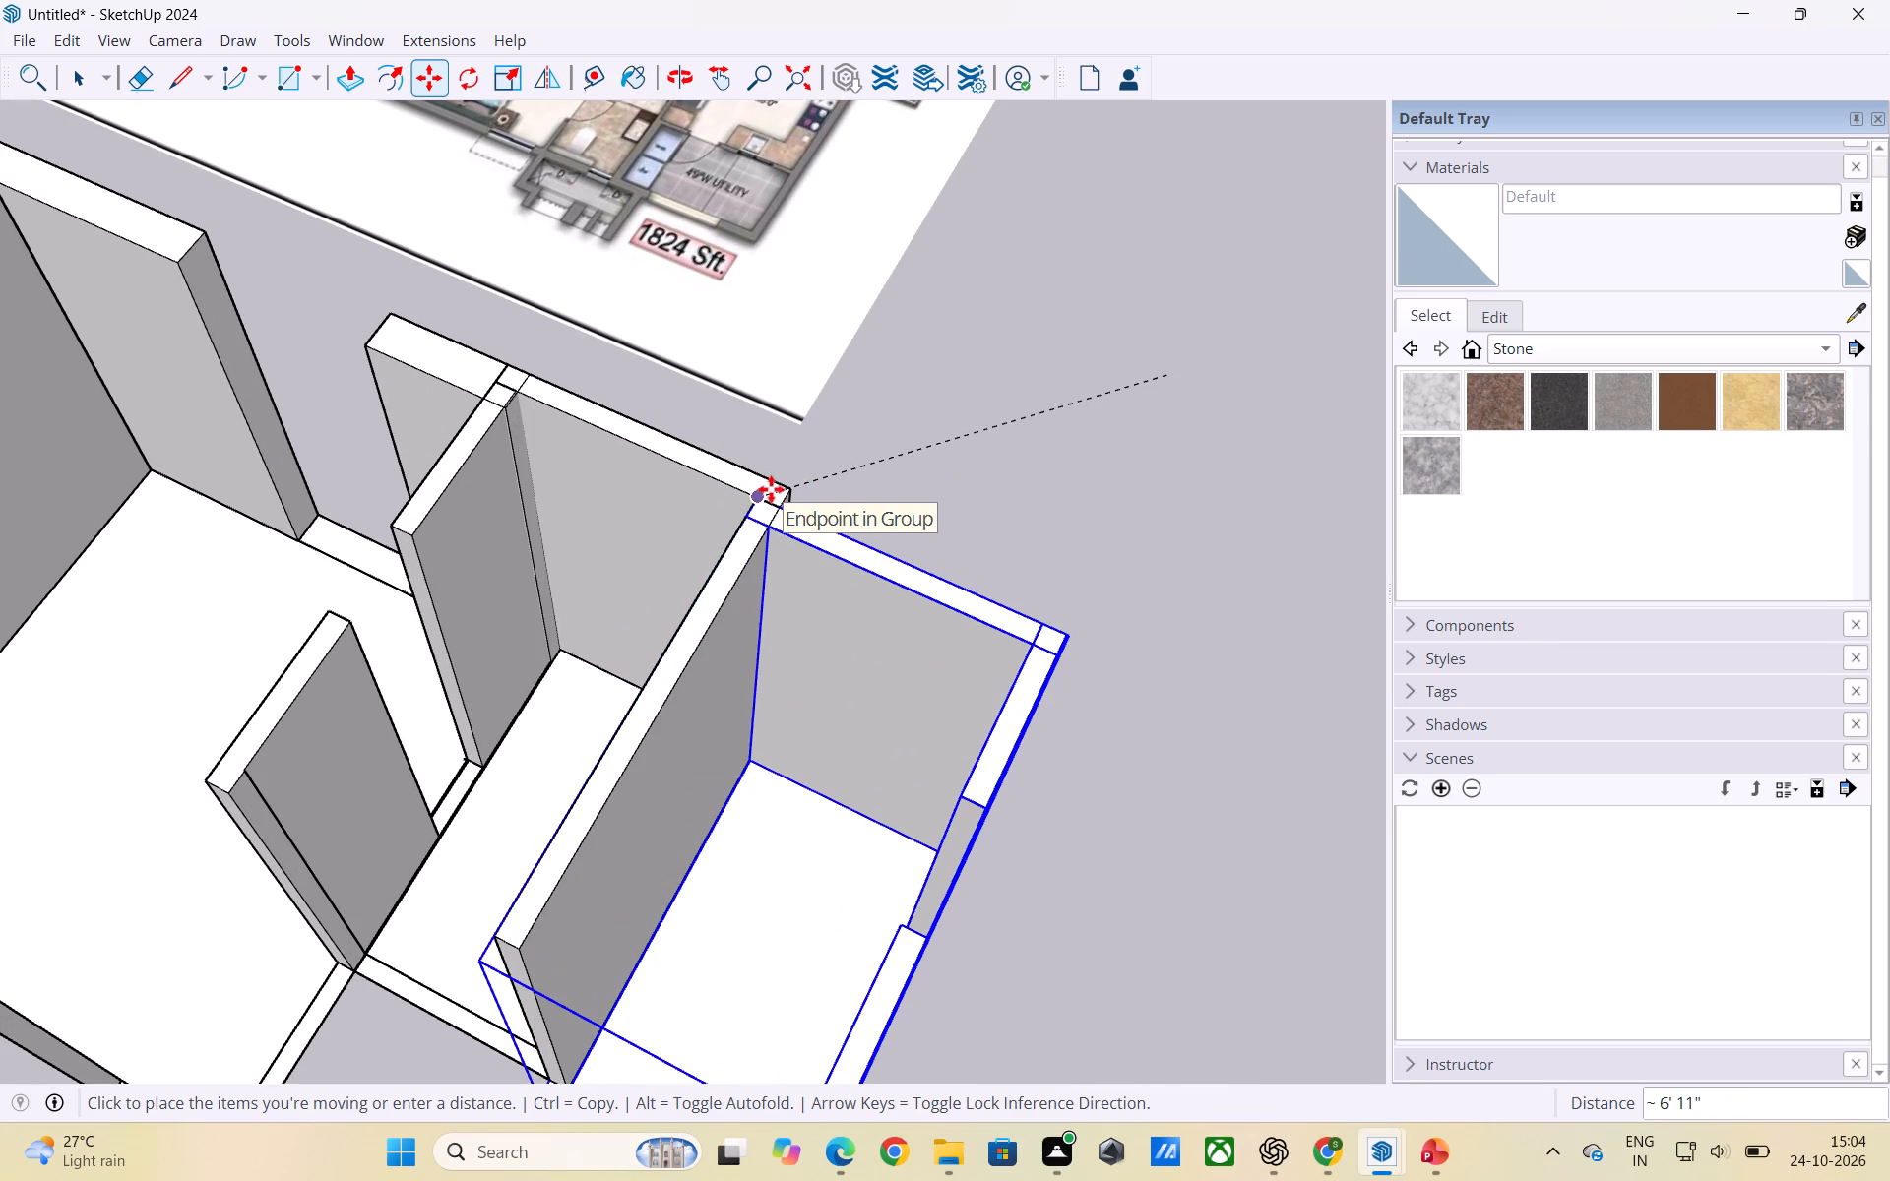
pyautogui.click(777, 484)
pyautogui.press('space')
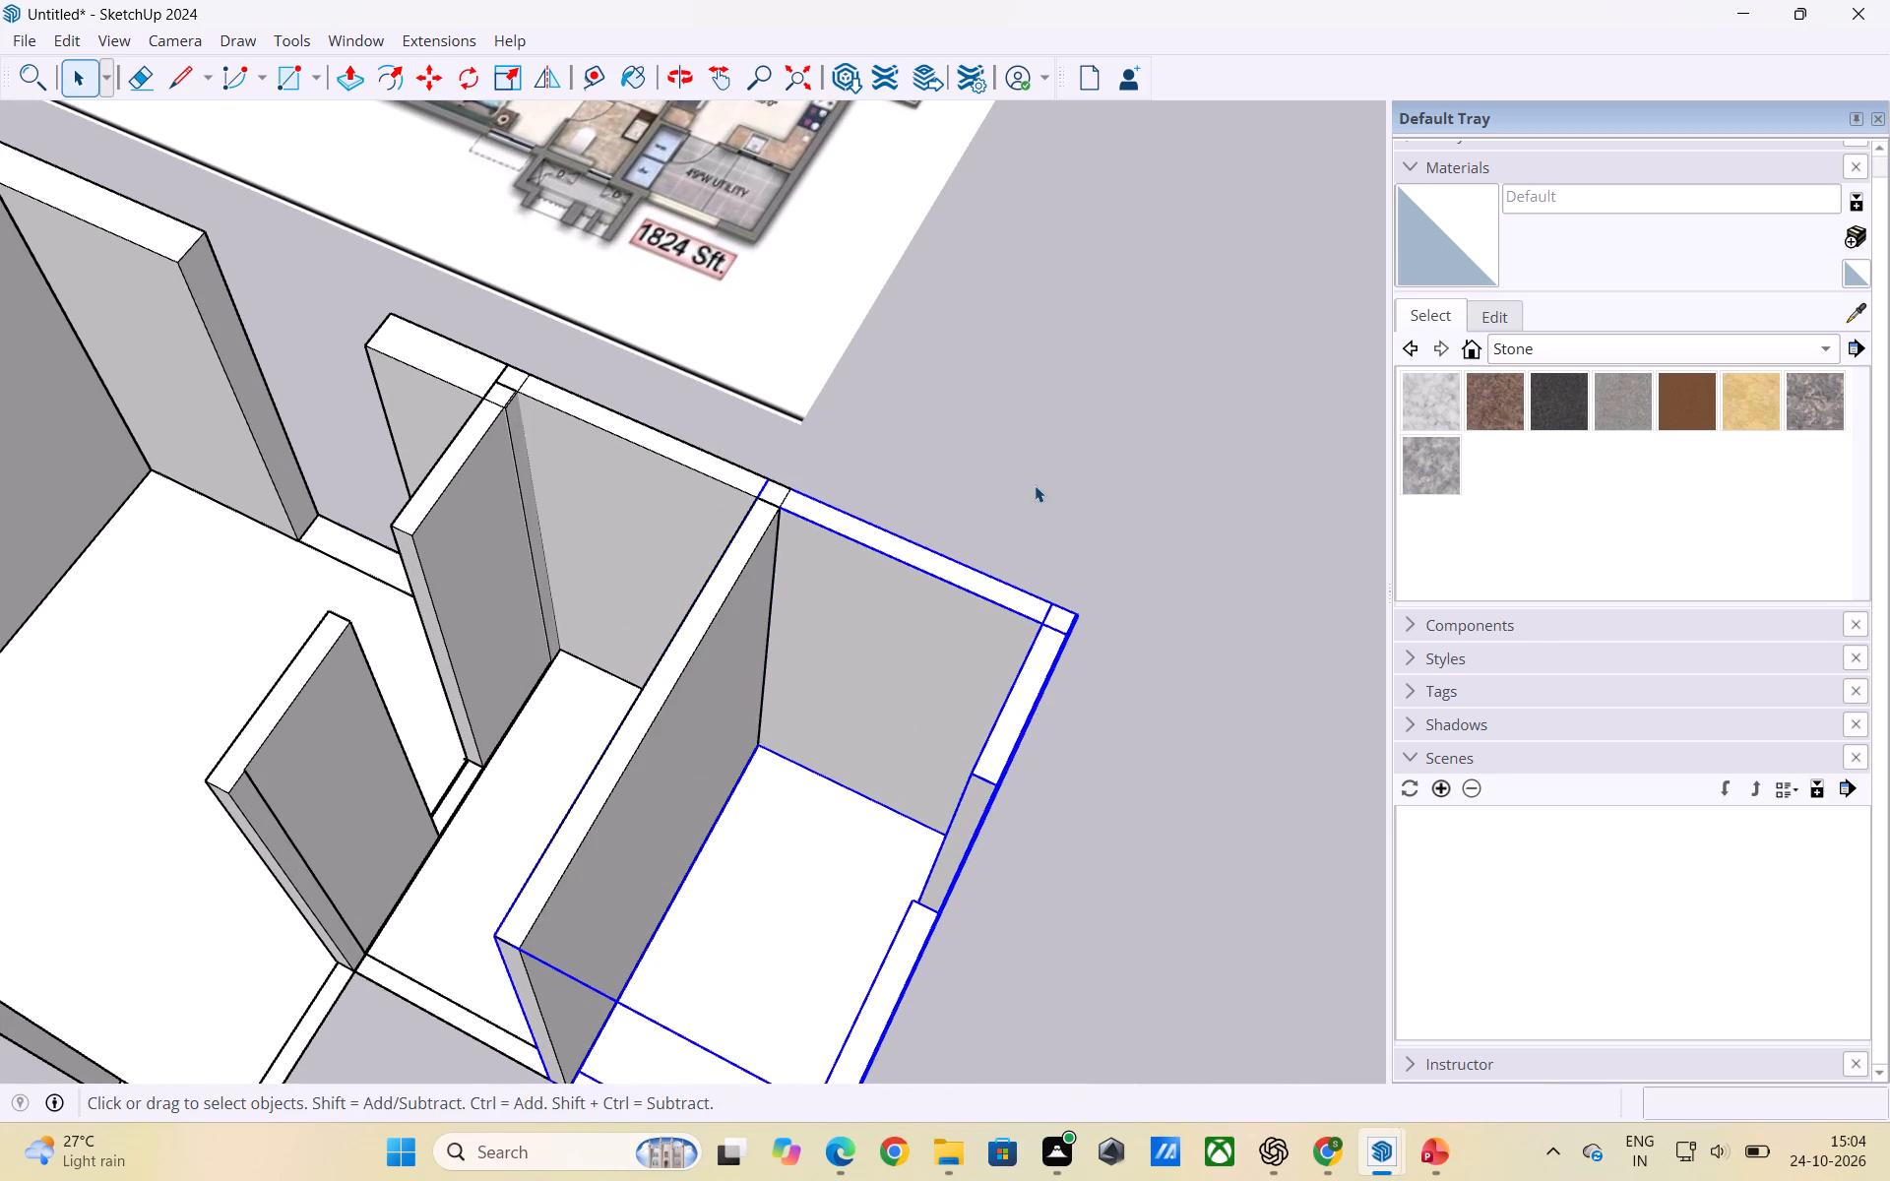
pyautogui.click(1035, 485)
# Measure the copied room's back wall along its top outer edge, from the shared wall to the far outer corner.
pyautogui.scroll(-5, 1103, 429)
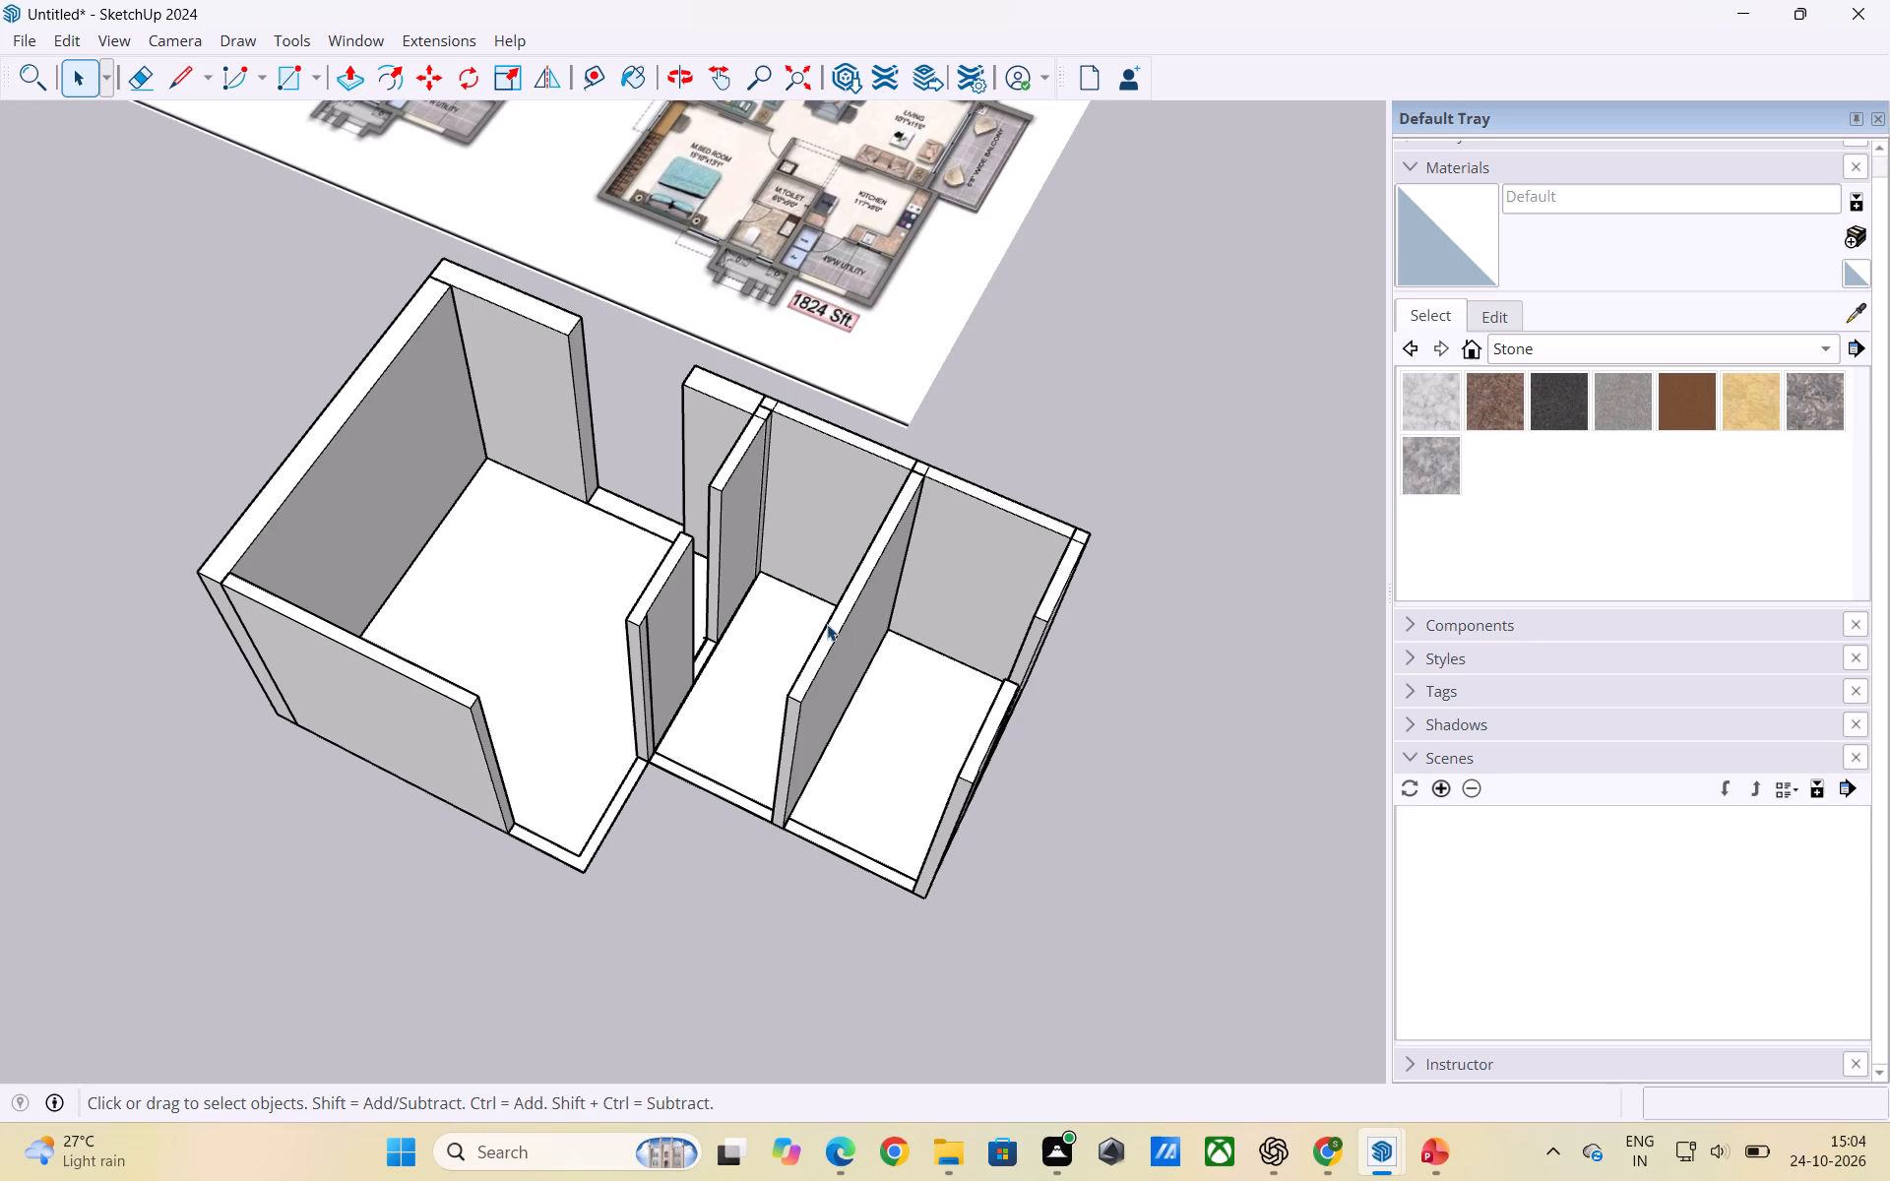
pyautogui.scroll(-4, 810, 716)
pyautogui.moveTo(828, 722); pyautogui.dragTo(929, 651, button='middle')
pyautogui.scroll(3, 911, 509)
pyautogui.moveTo(852, 480); pyautogui.dragTo(673, 703, button='middle')
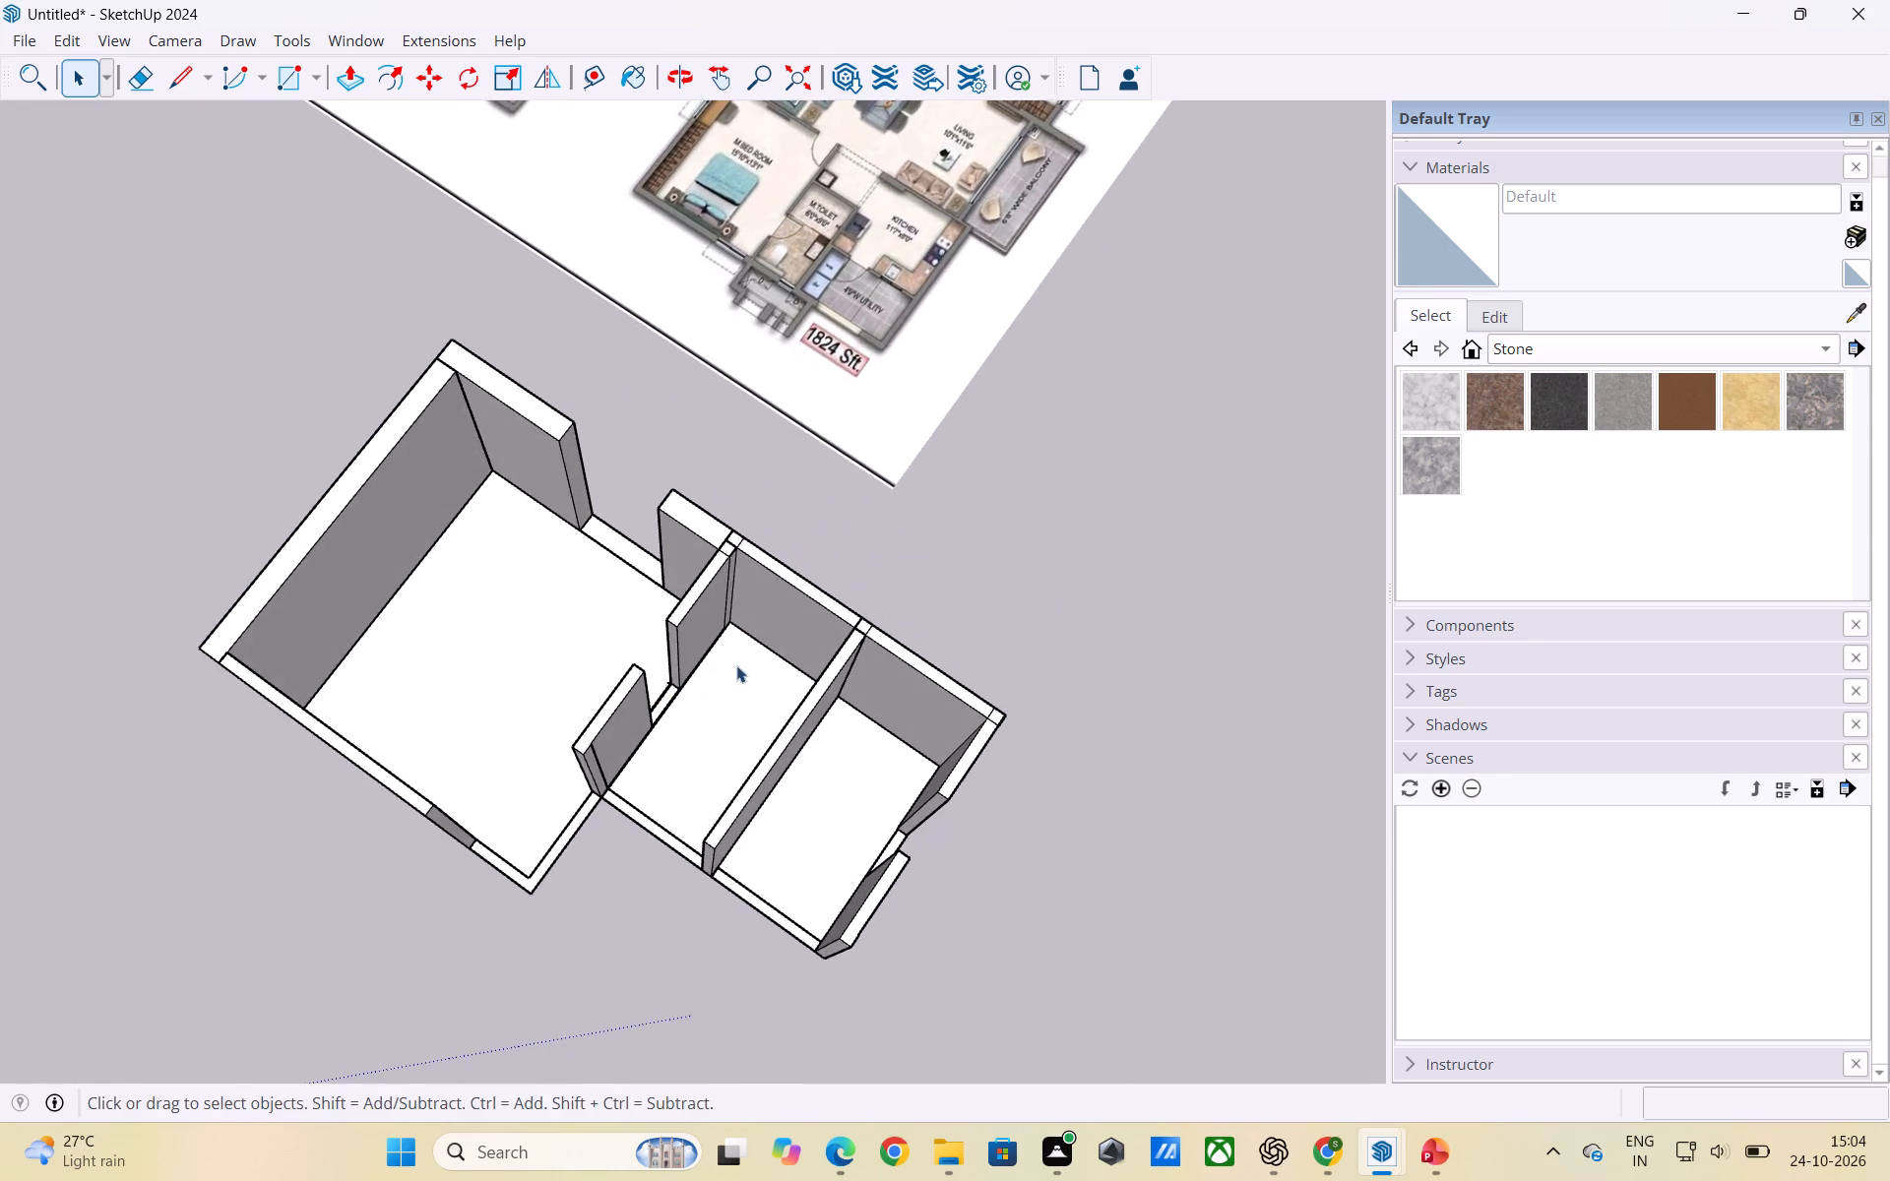
pyautogui.scroll(2, 804, 590)
pyautogui.moveTo(794, 637); pyautogui.dragTo(839, 627, button='middle')
pyautogui.press('t')
pyautogui.scroll(2, 888, 606)
pyautogui.click(893, 620)
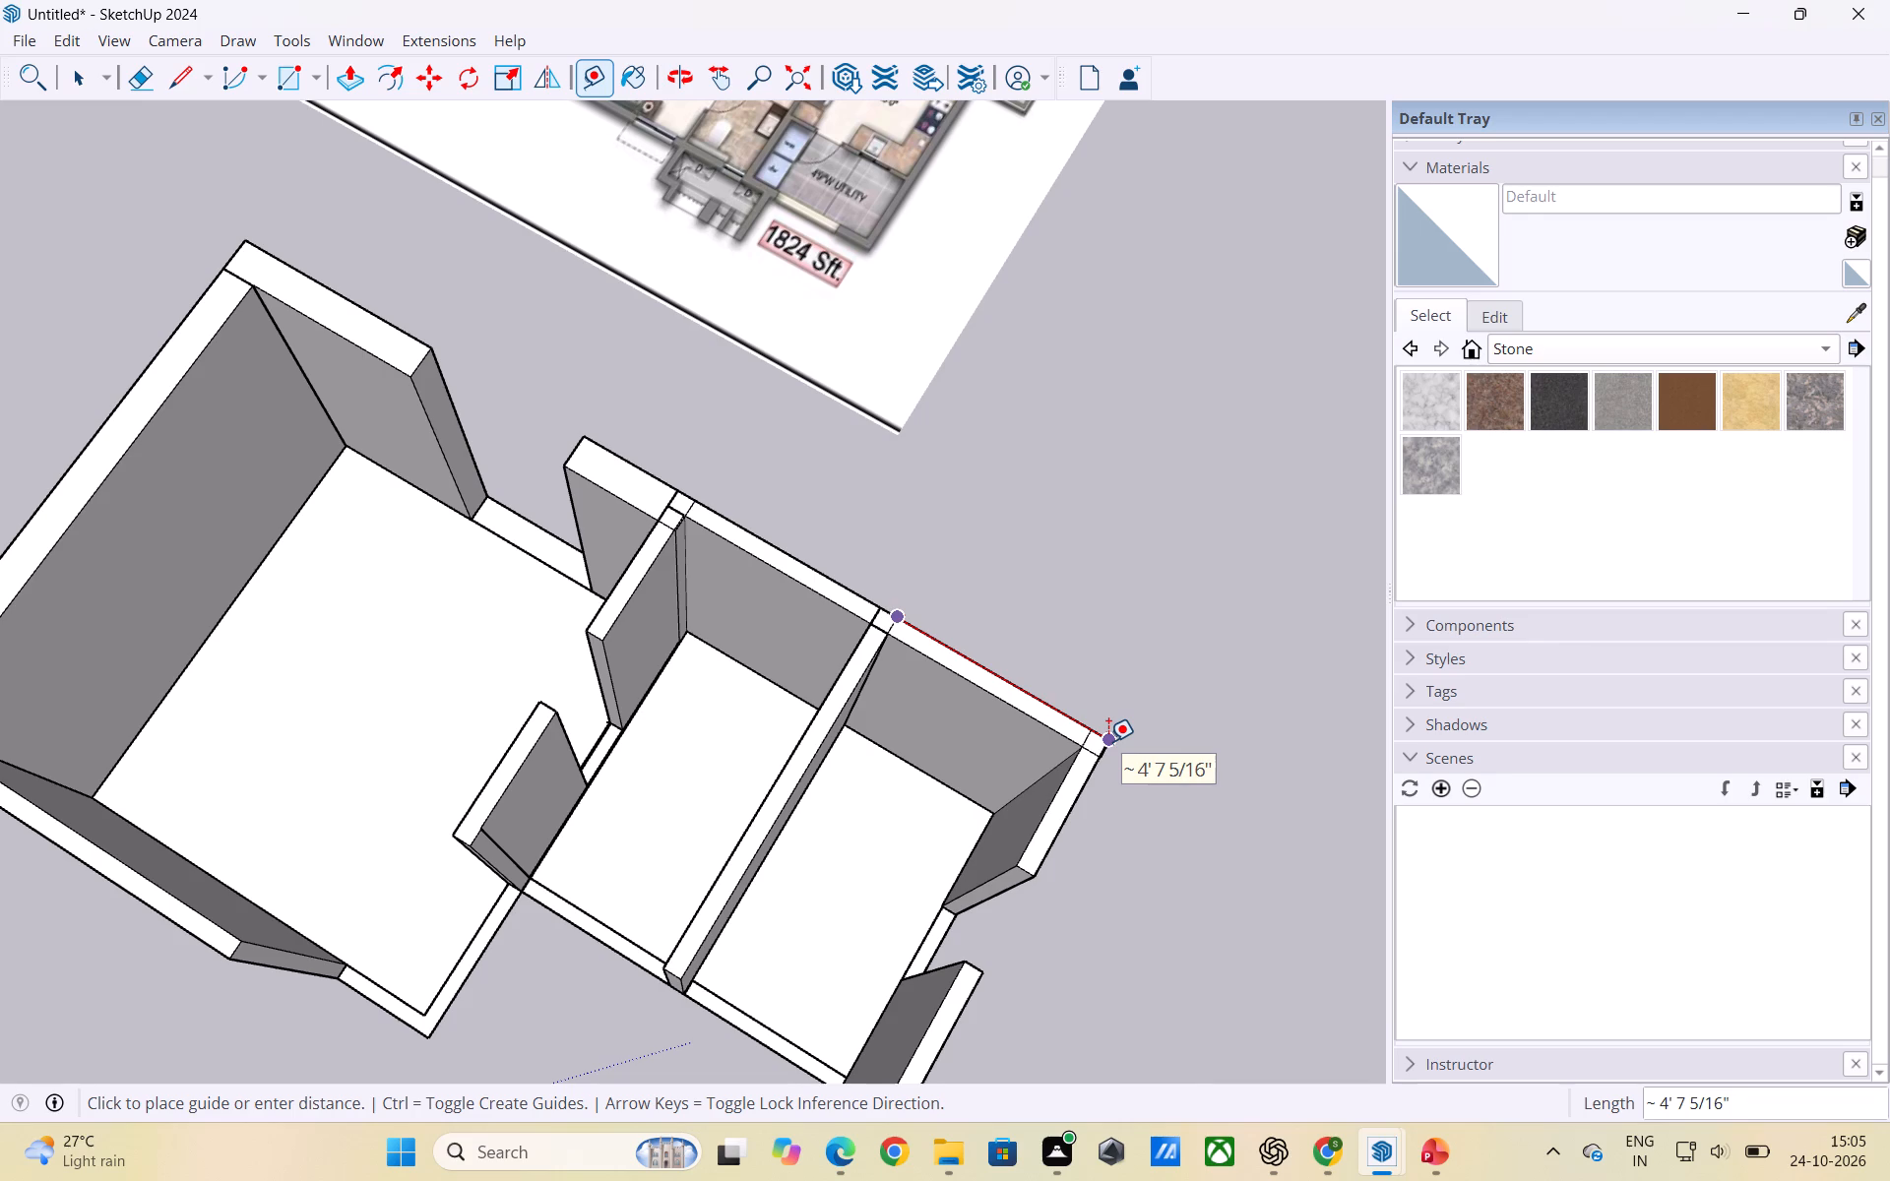
pyautogui.press('space')
pyautogui.press('t')
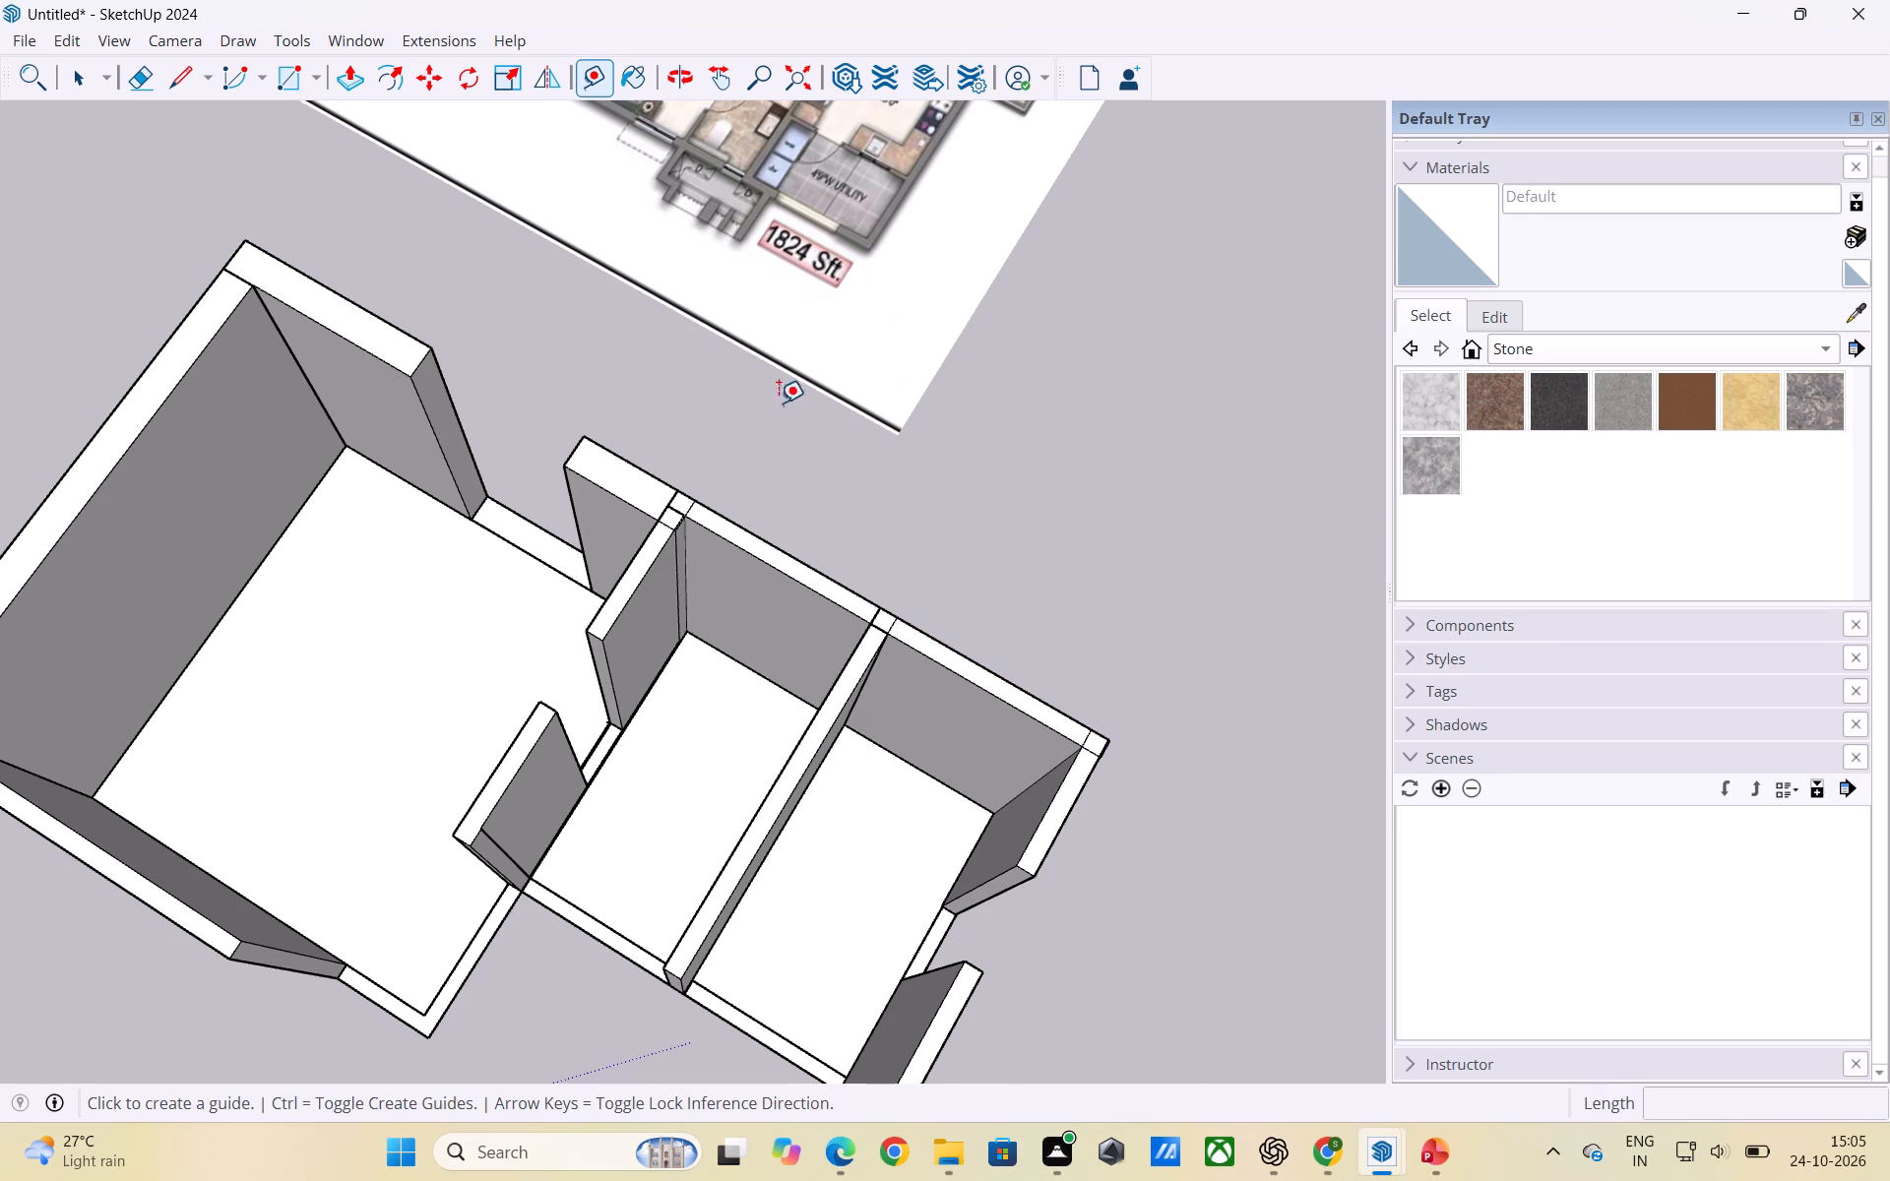
pyautogui.press('space')
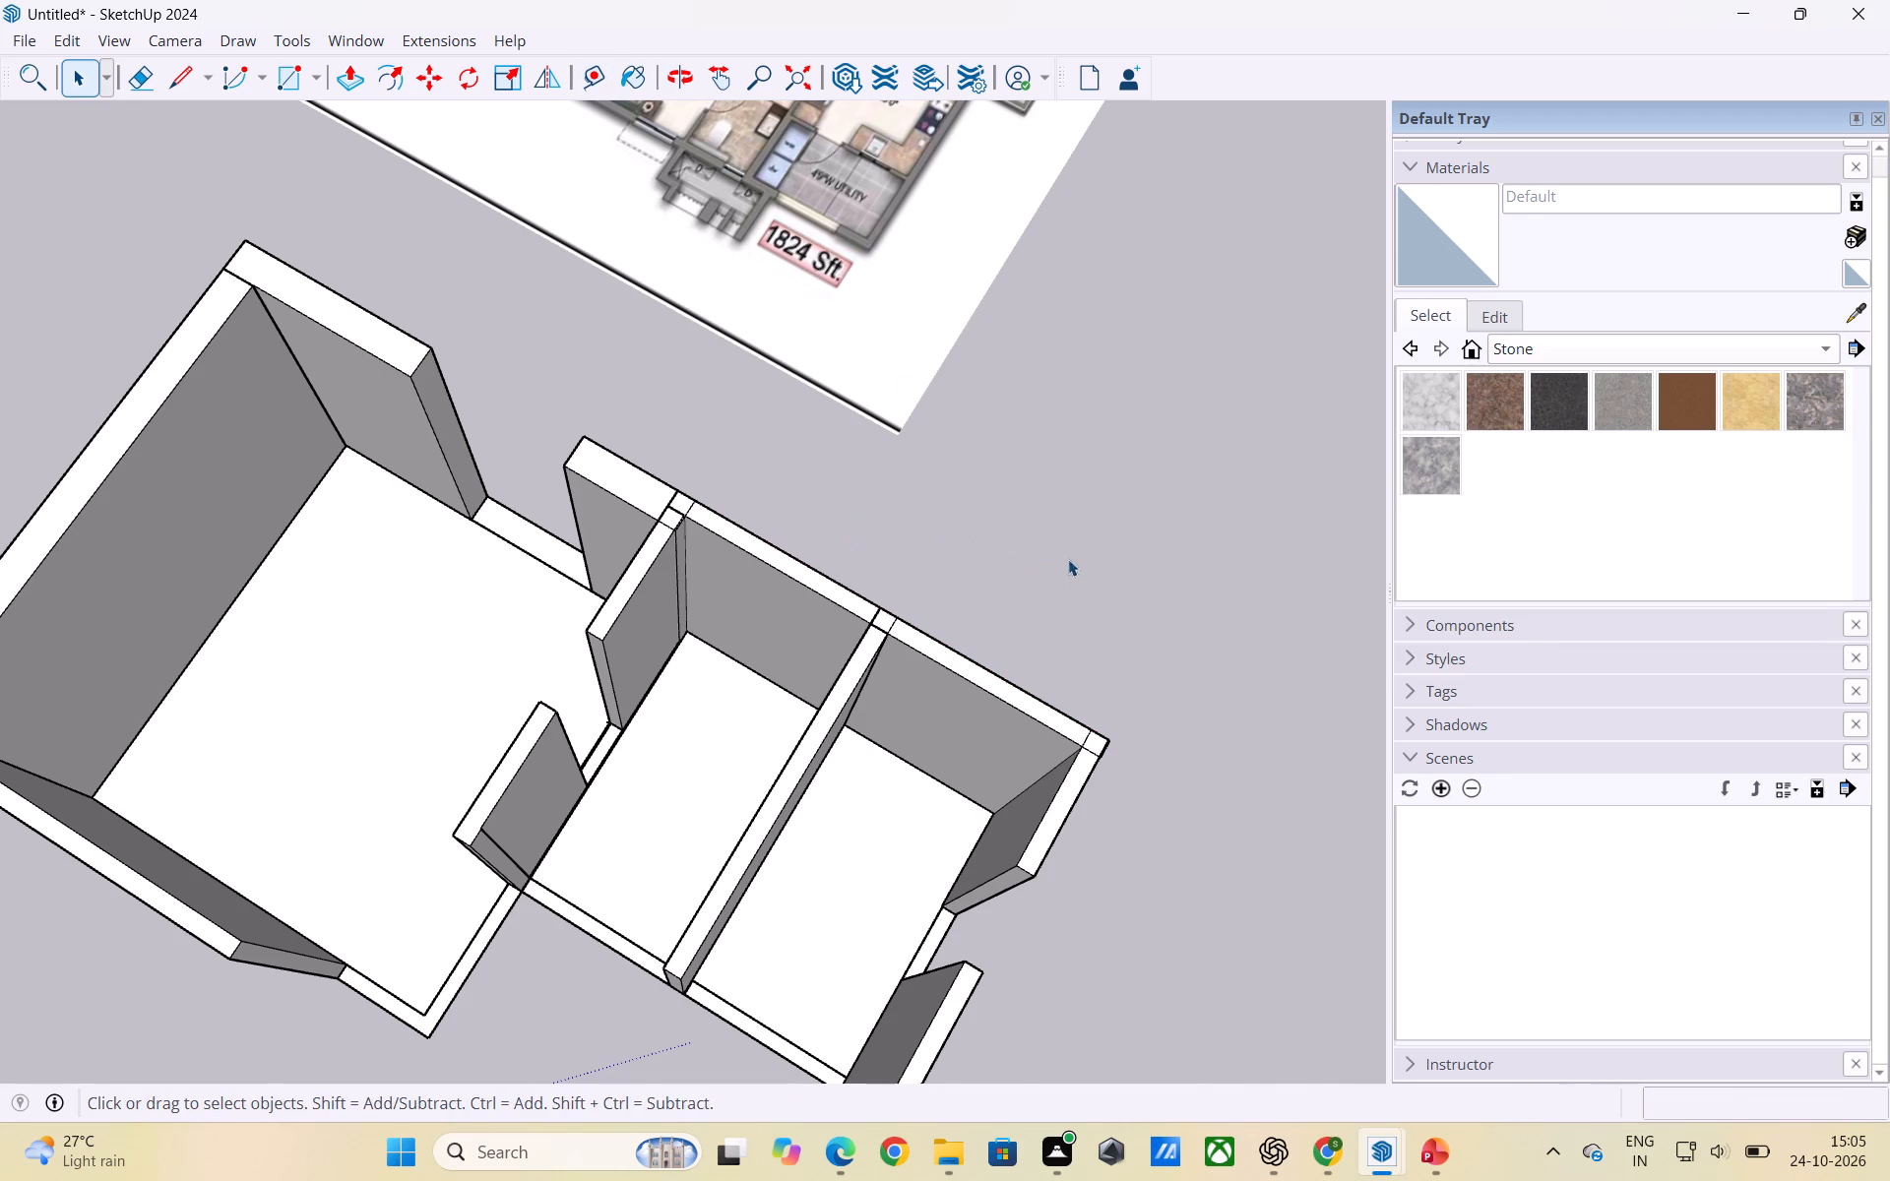
# Measure the copied room's clear width from the midpoint of the shared wall's inner top edge to the opposite wall.
pyautogui.scroll(-2, 966, 509)
pyautogui.moveTo(1000, 673); pyautogui.dragTo(871, 501, button='middle')
pyautogui.scroll(2, 897, 567)
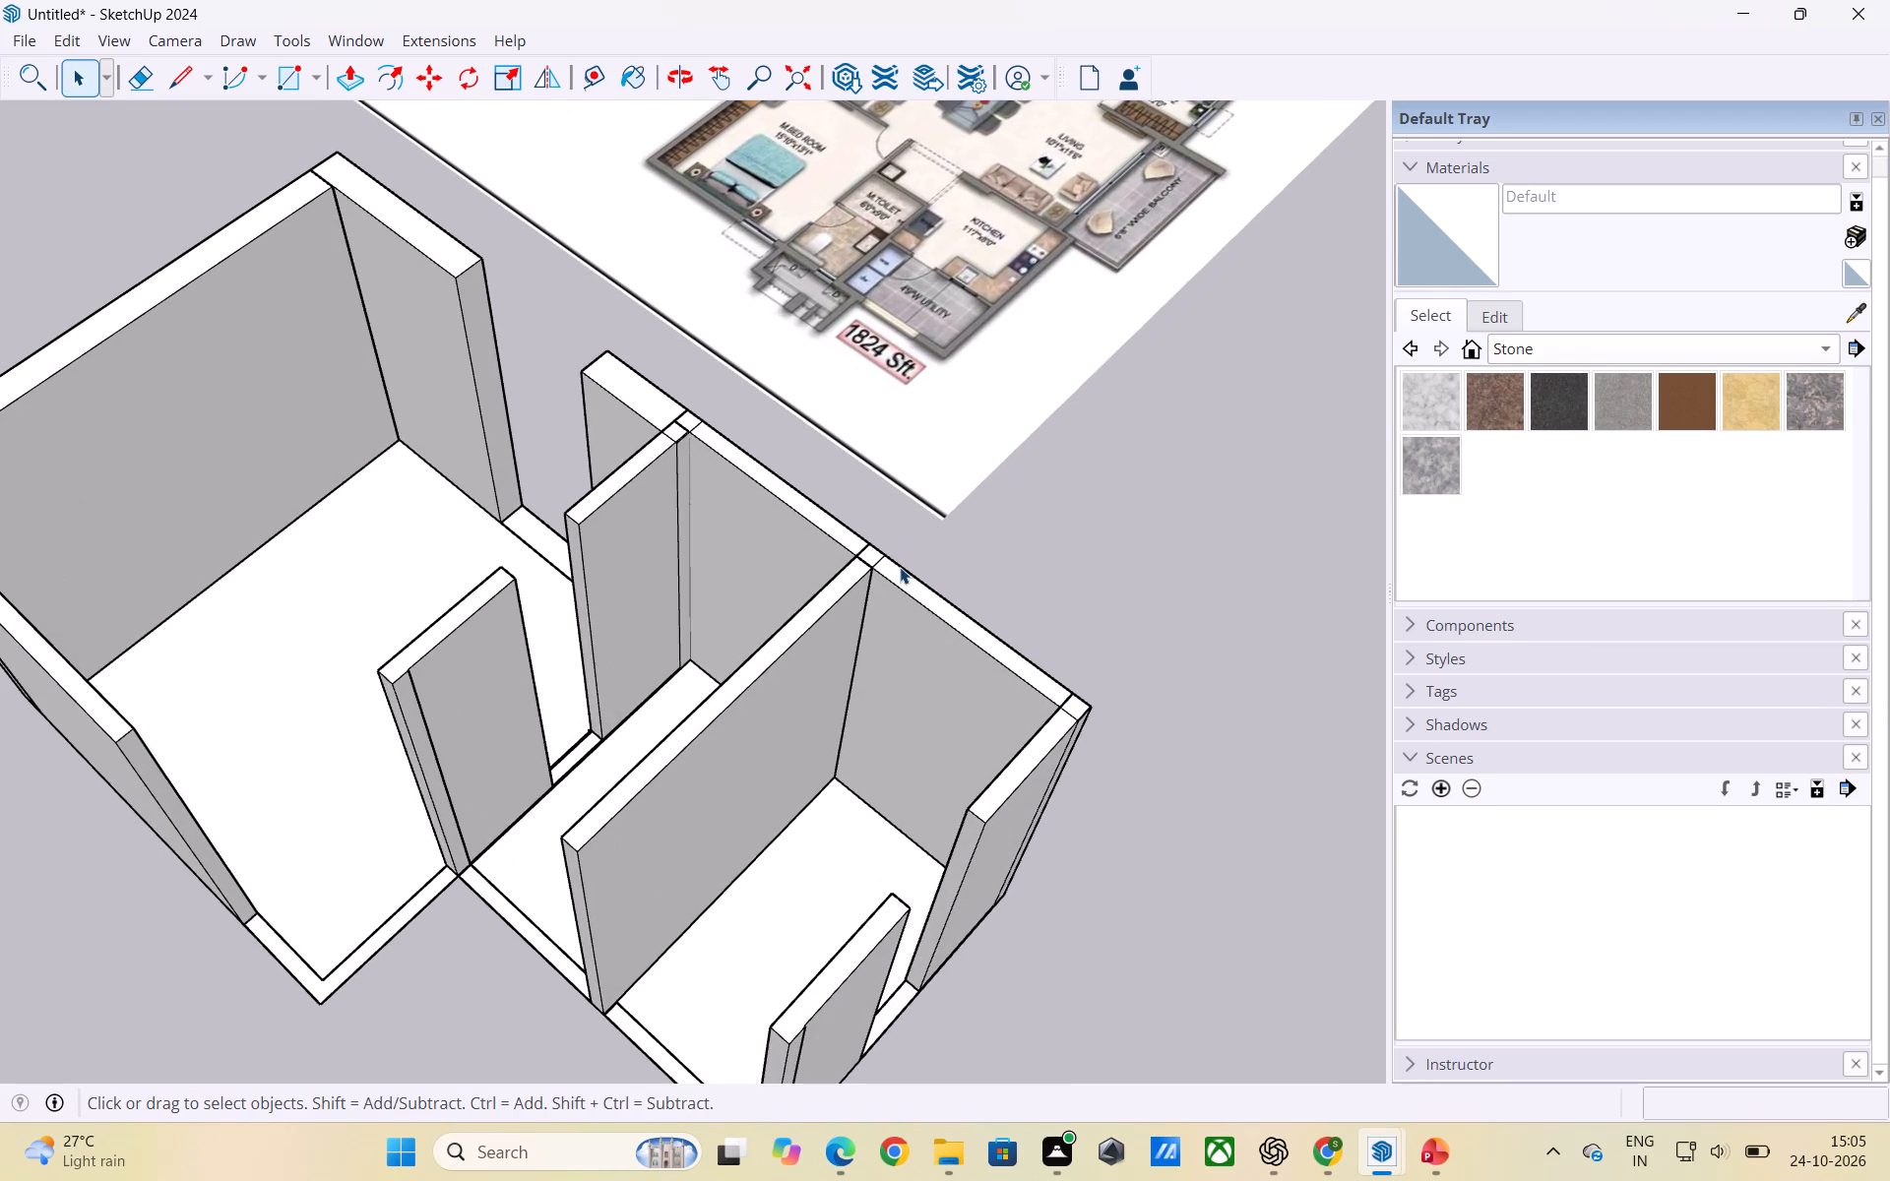
pyautogui.scroll(3, 685, 770)
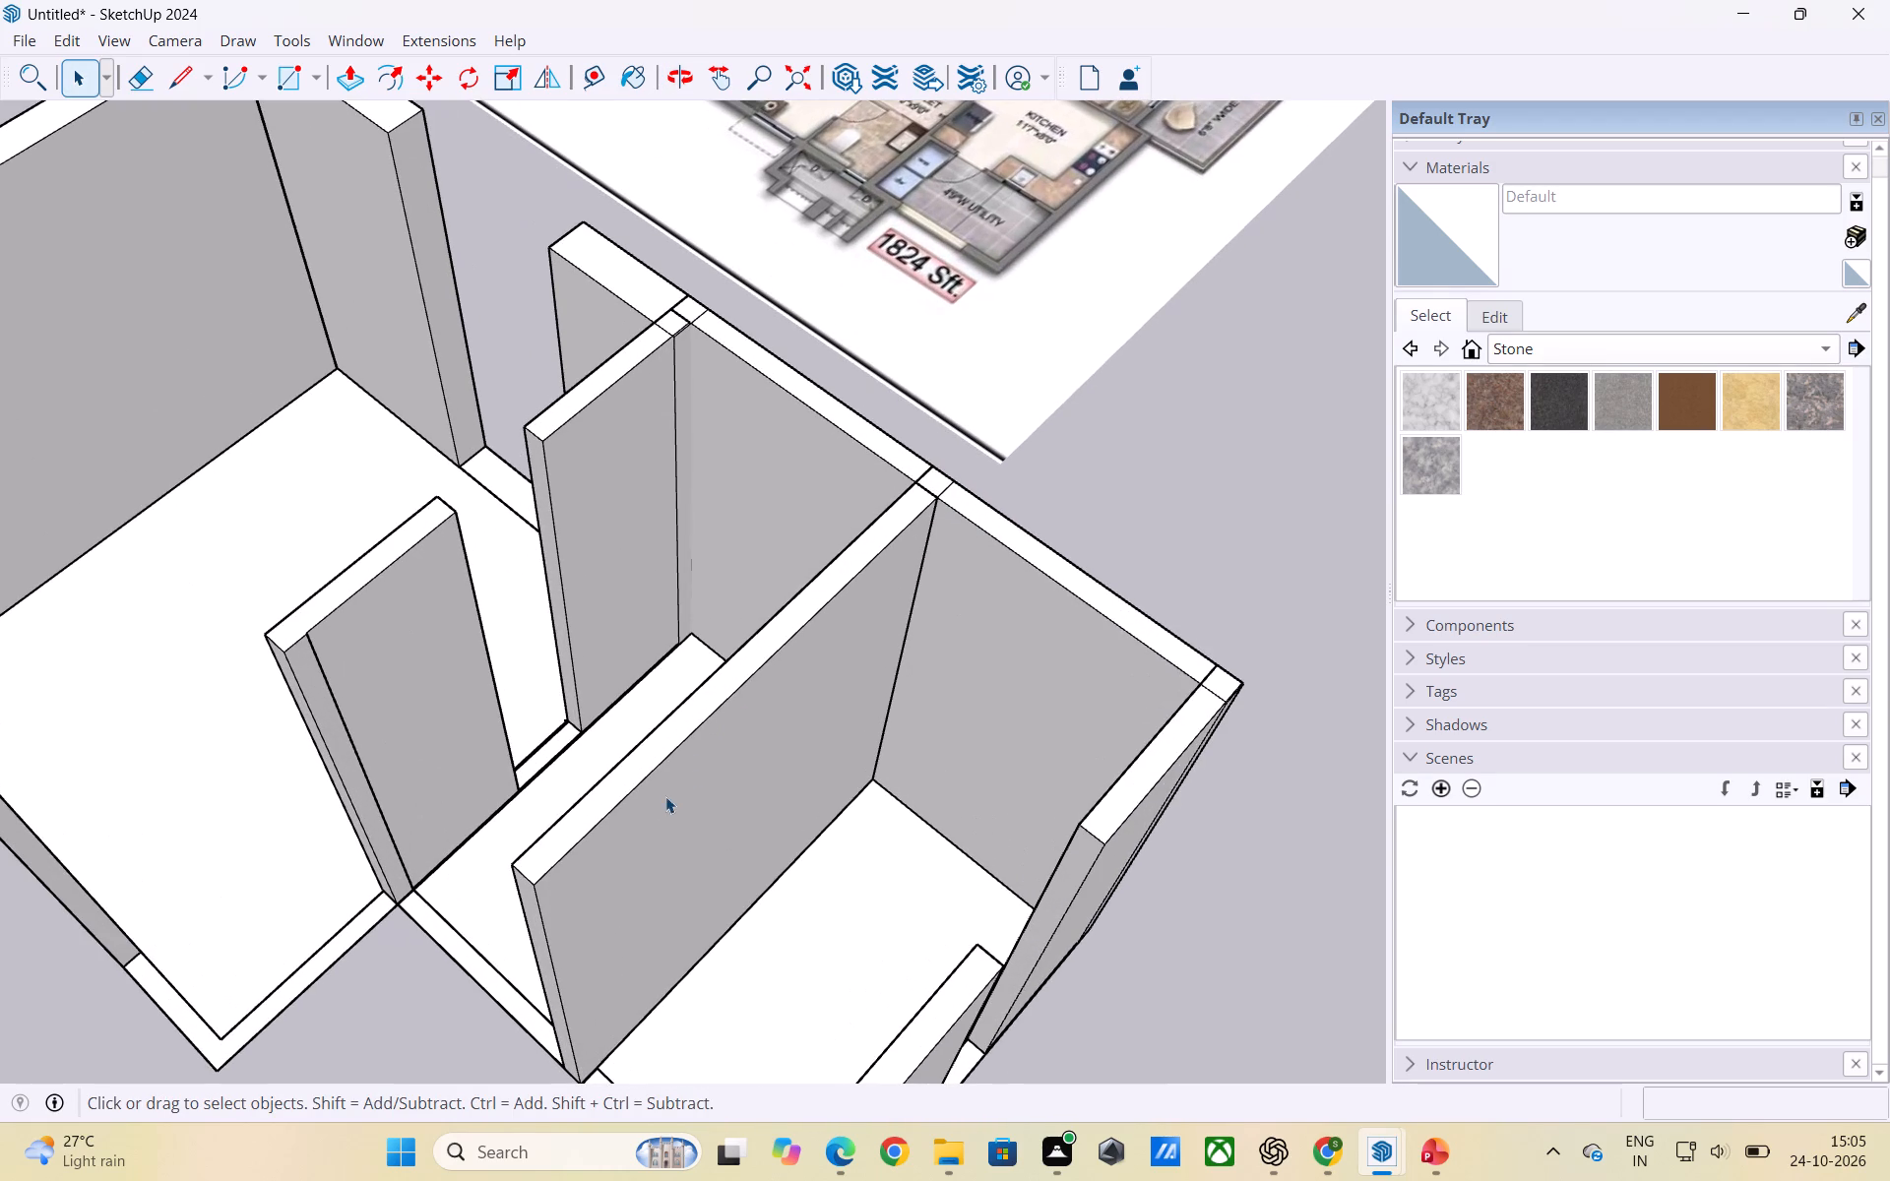
pyautogui.press('t')
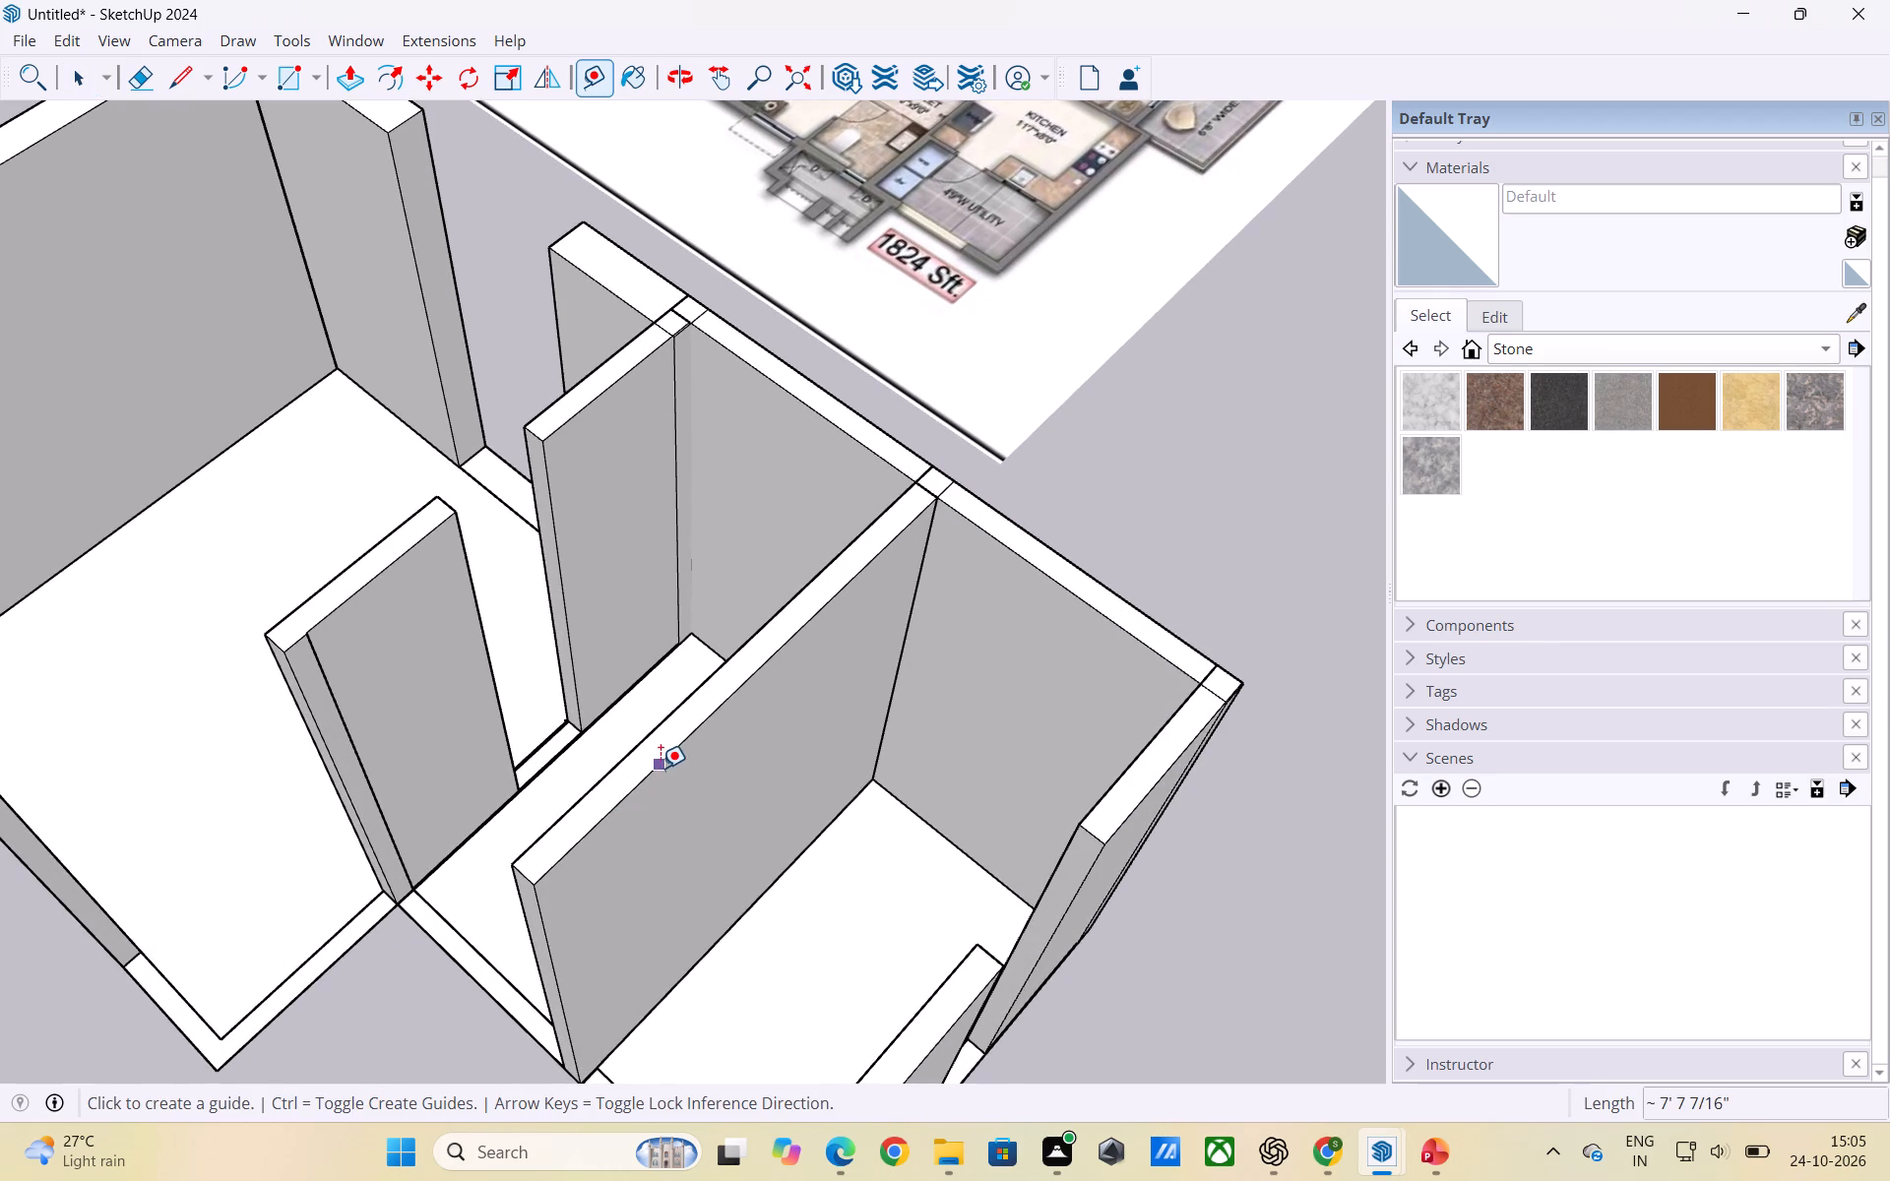
pyautogui.click(657, 764)
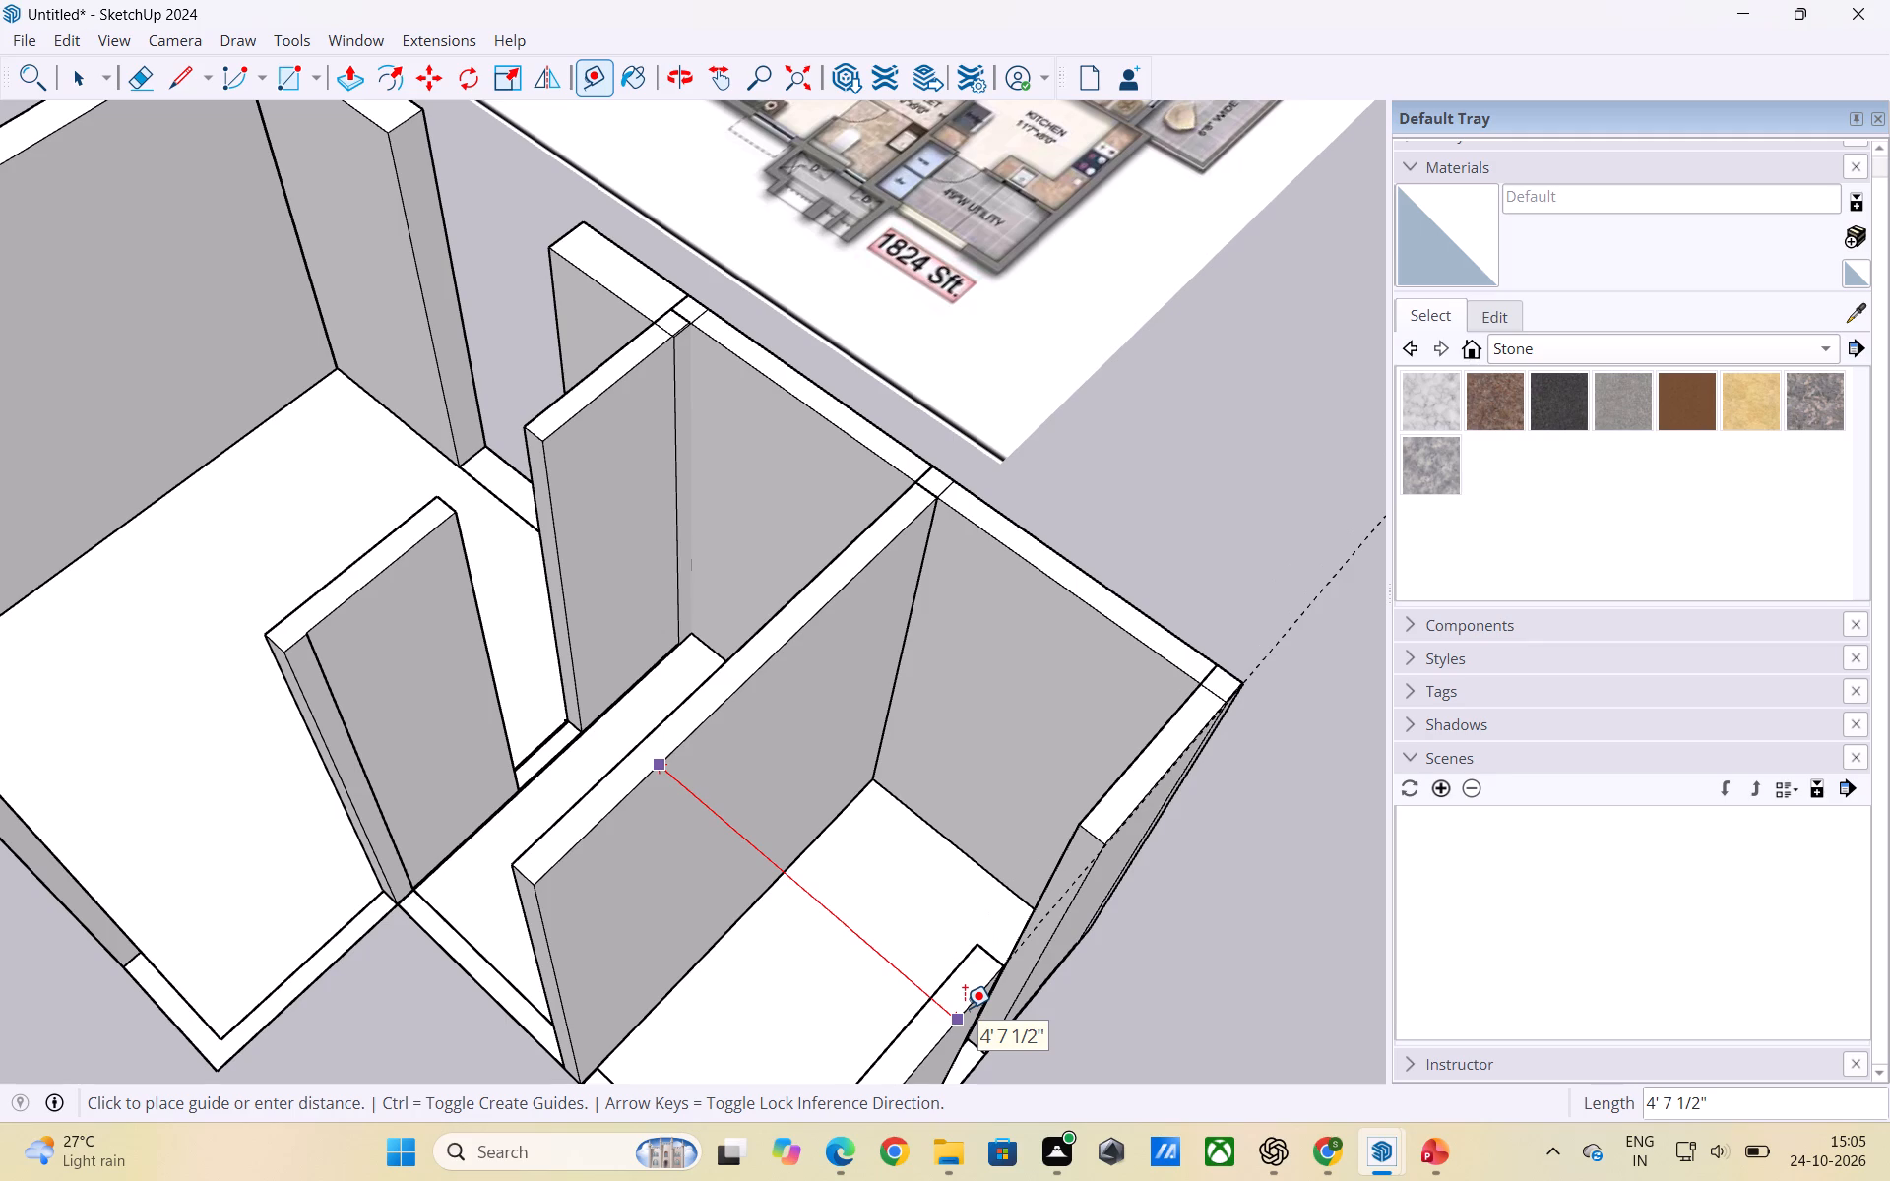
pyautogui.press('space')
# Measure the original smaller room's back wall along its top outer edge up to the shared wall.
pyautogui.scroll(-2, 783, 827)
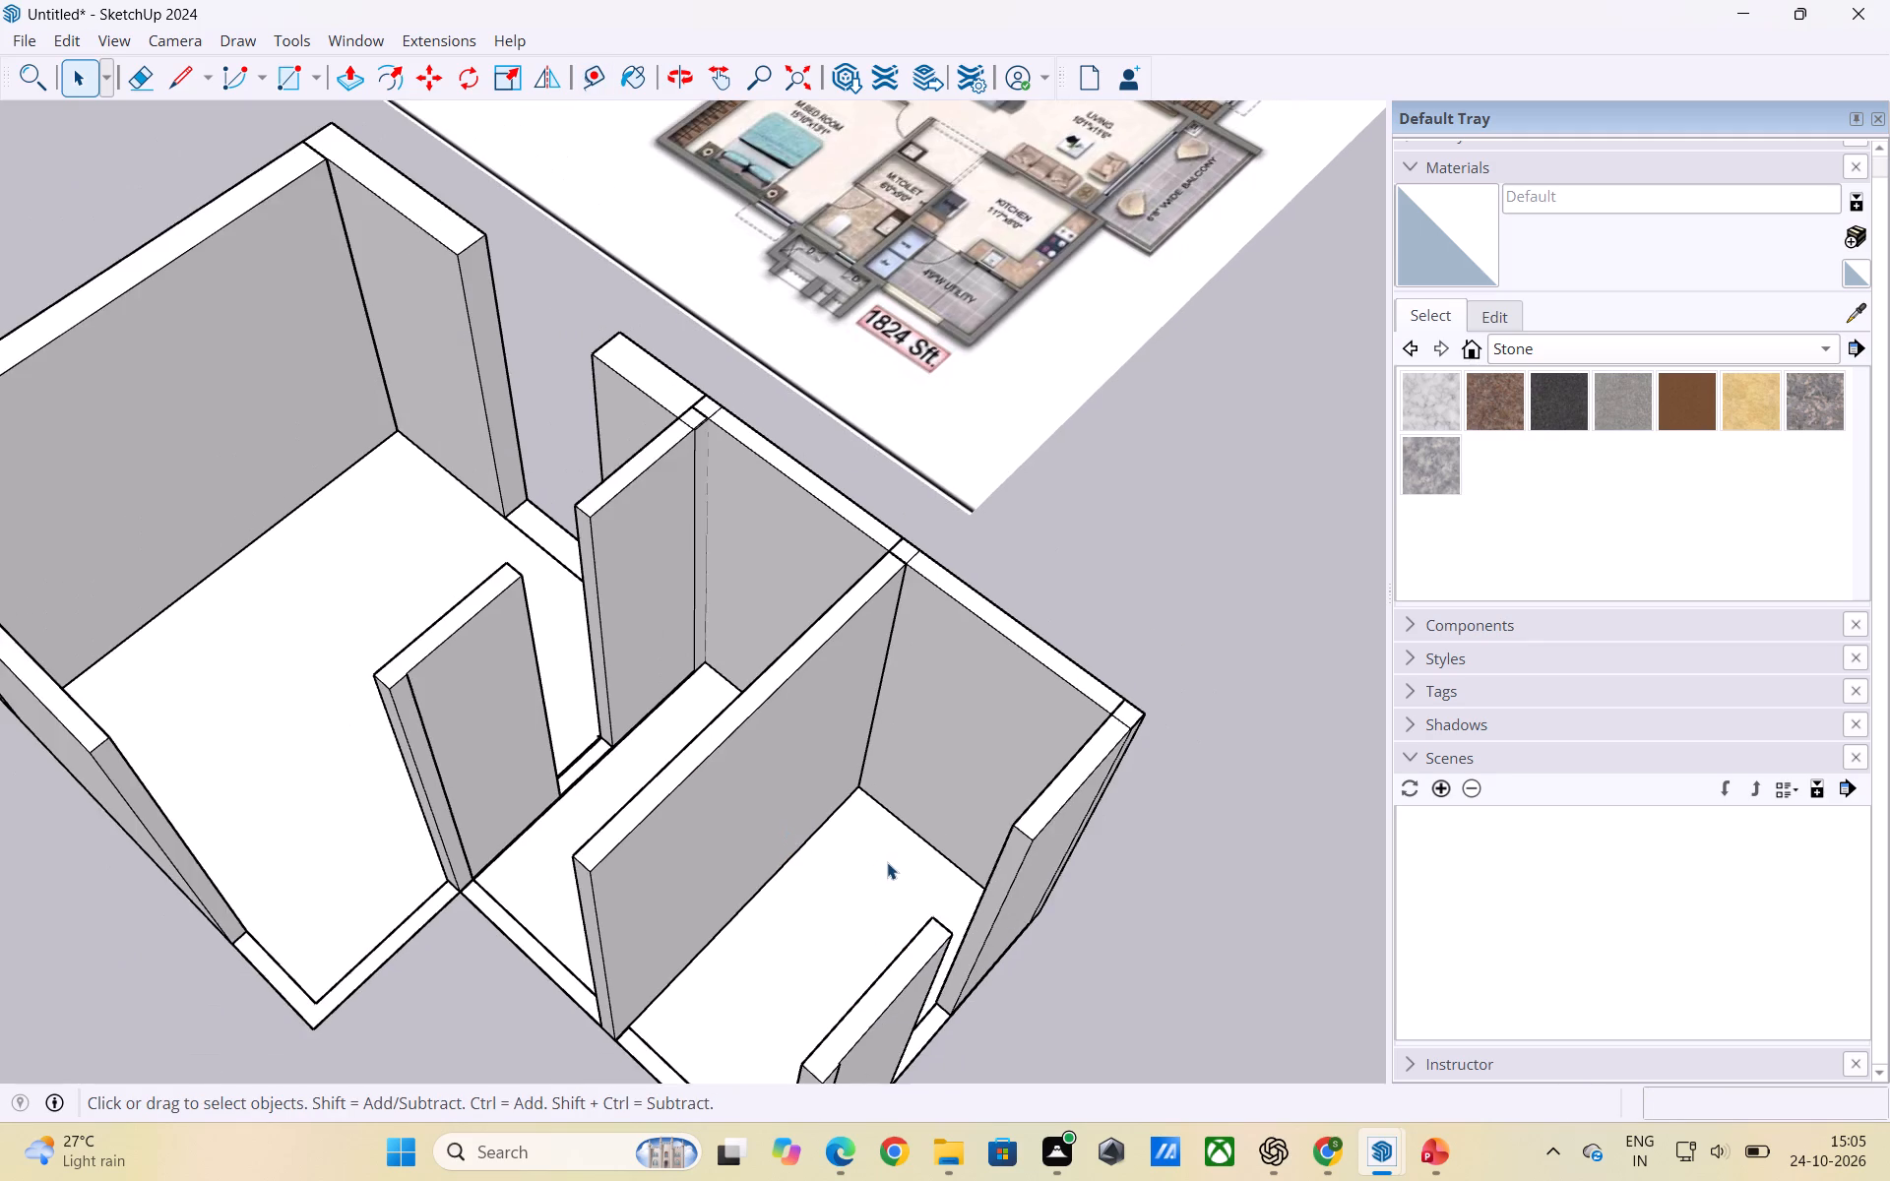
pyautogui.scroll(2, 887, 862)
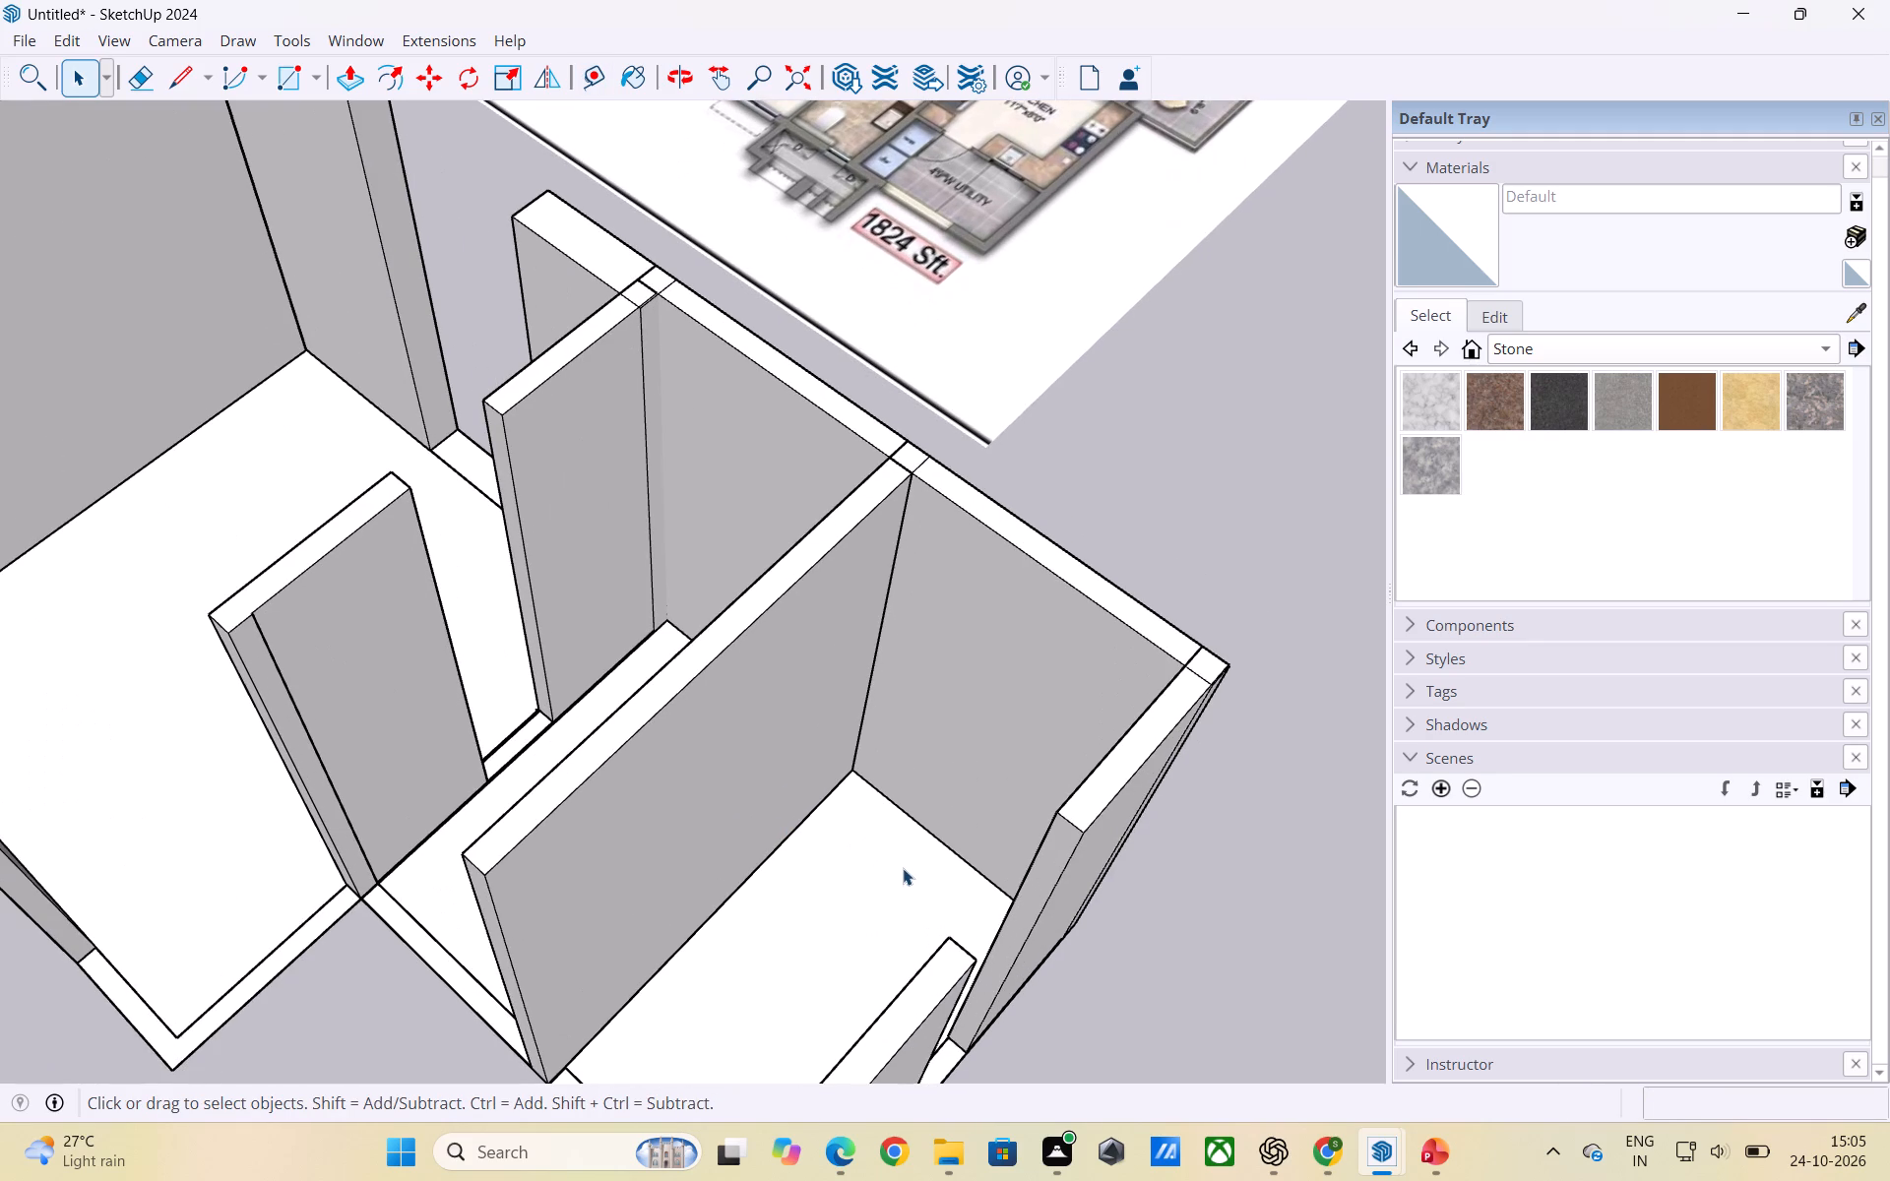
pyautogui.scroll(-3, 889, 891)
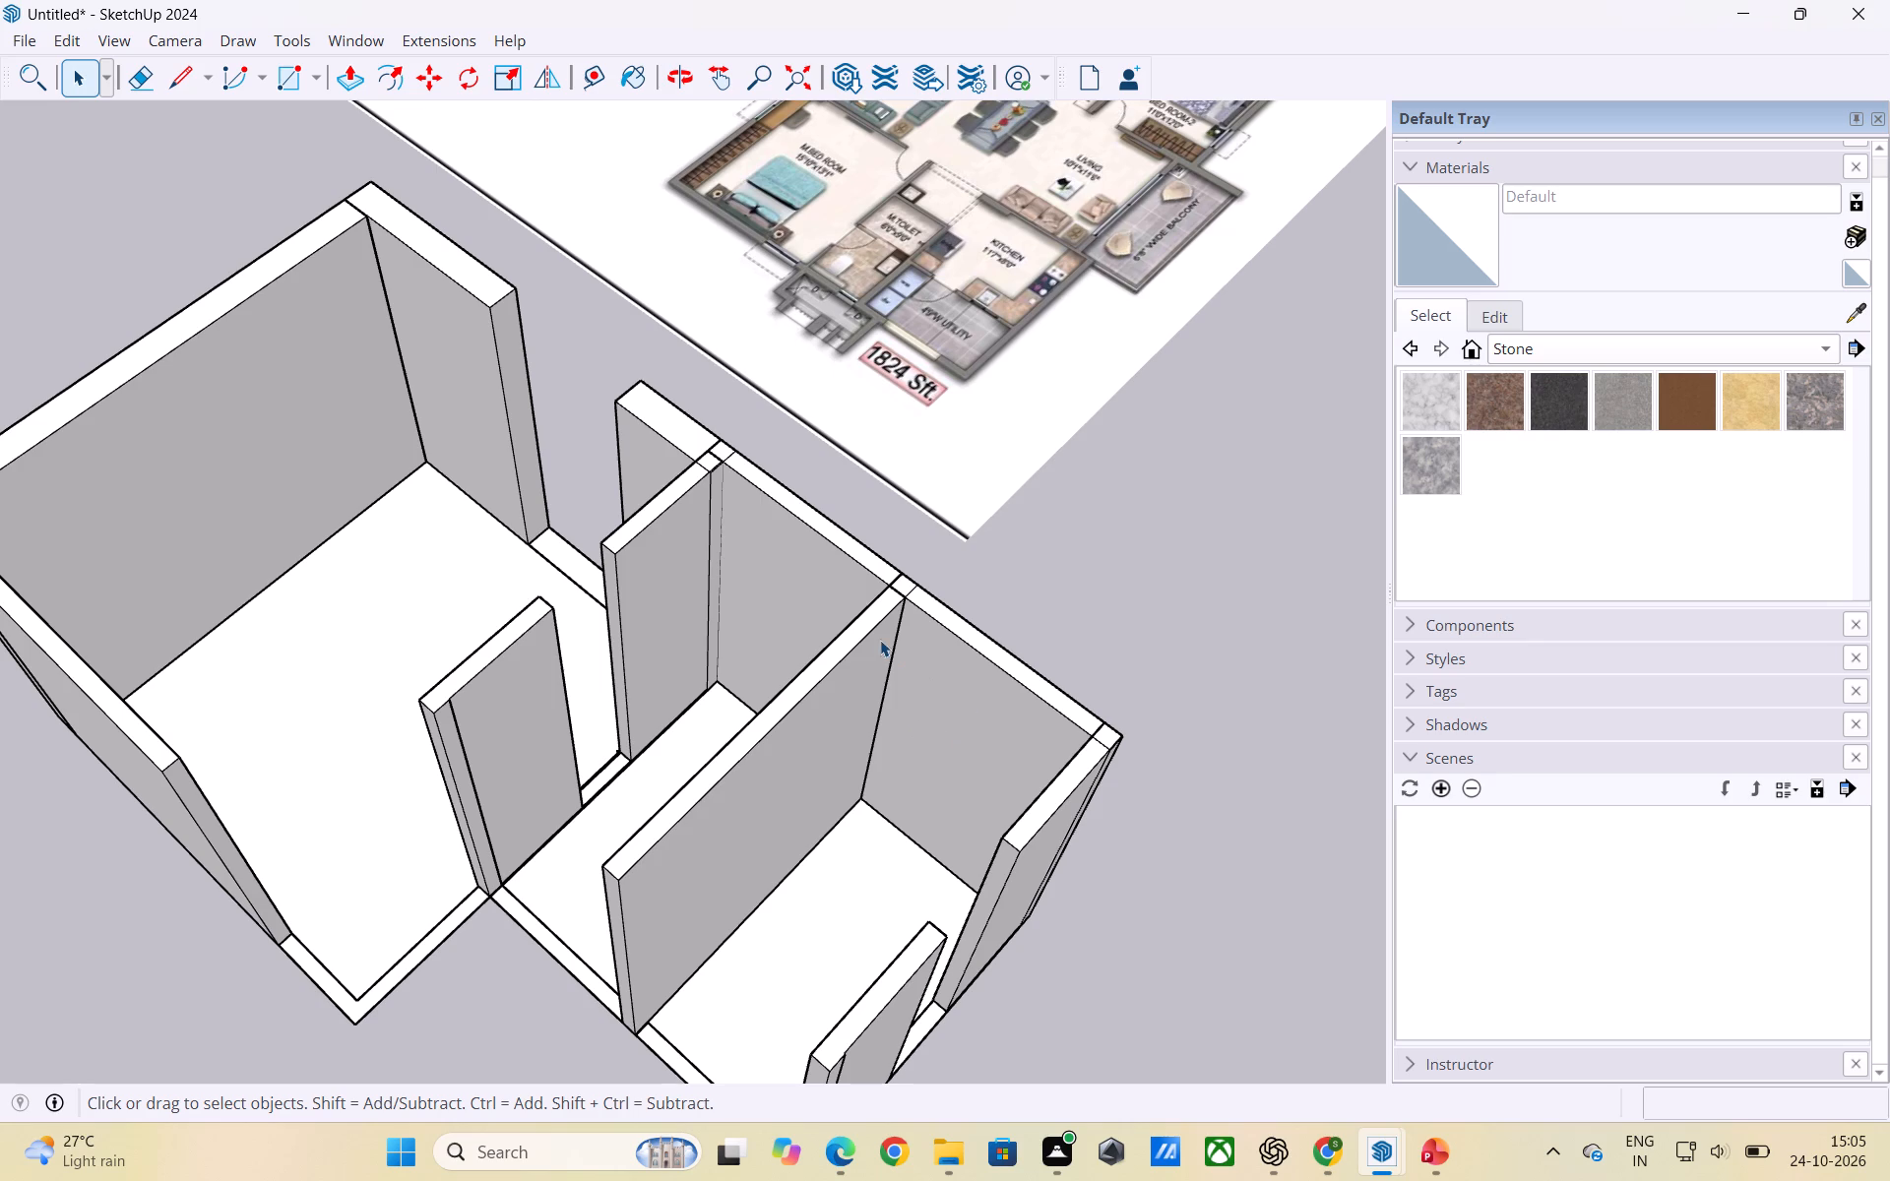
pyautogui.scroll(-1, 818, 628)
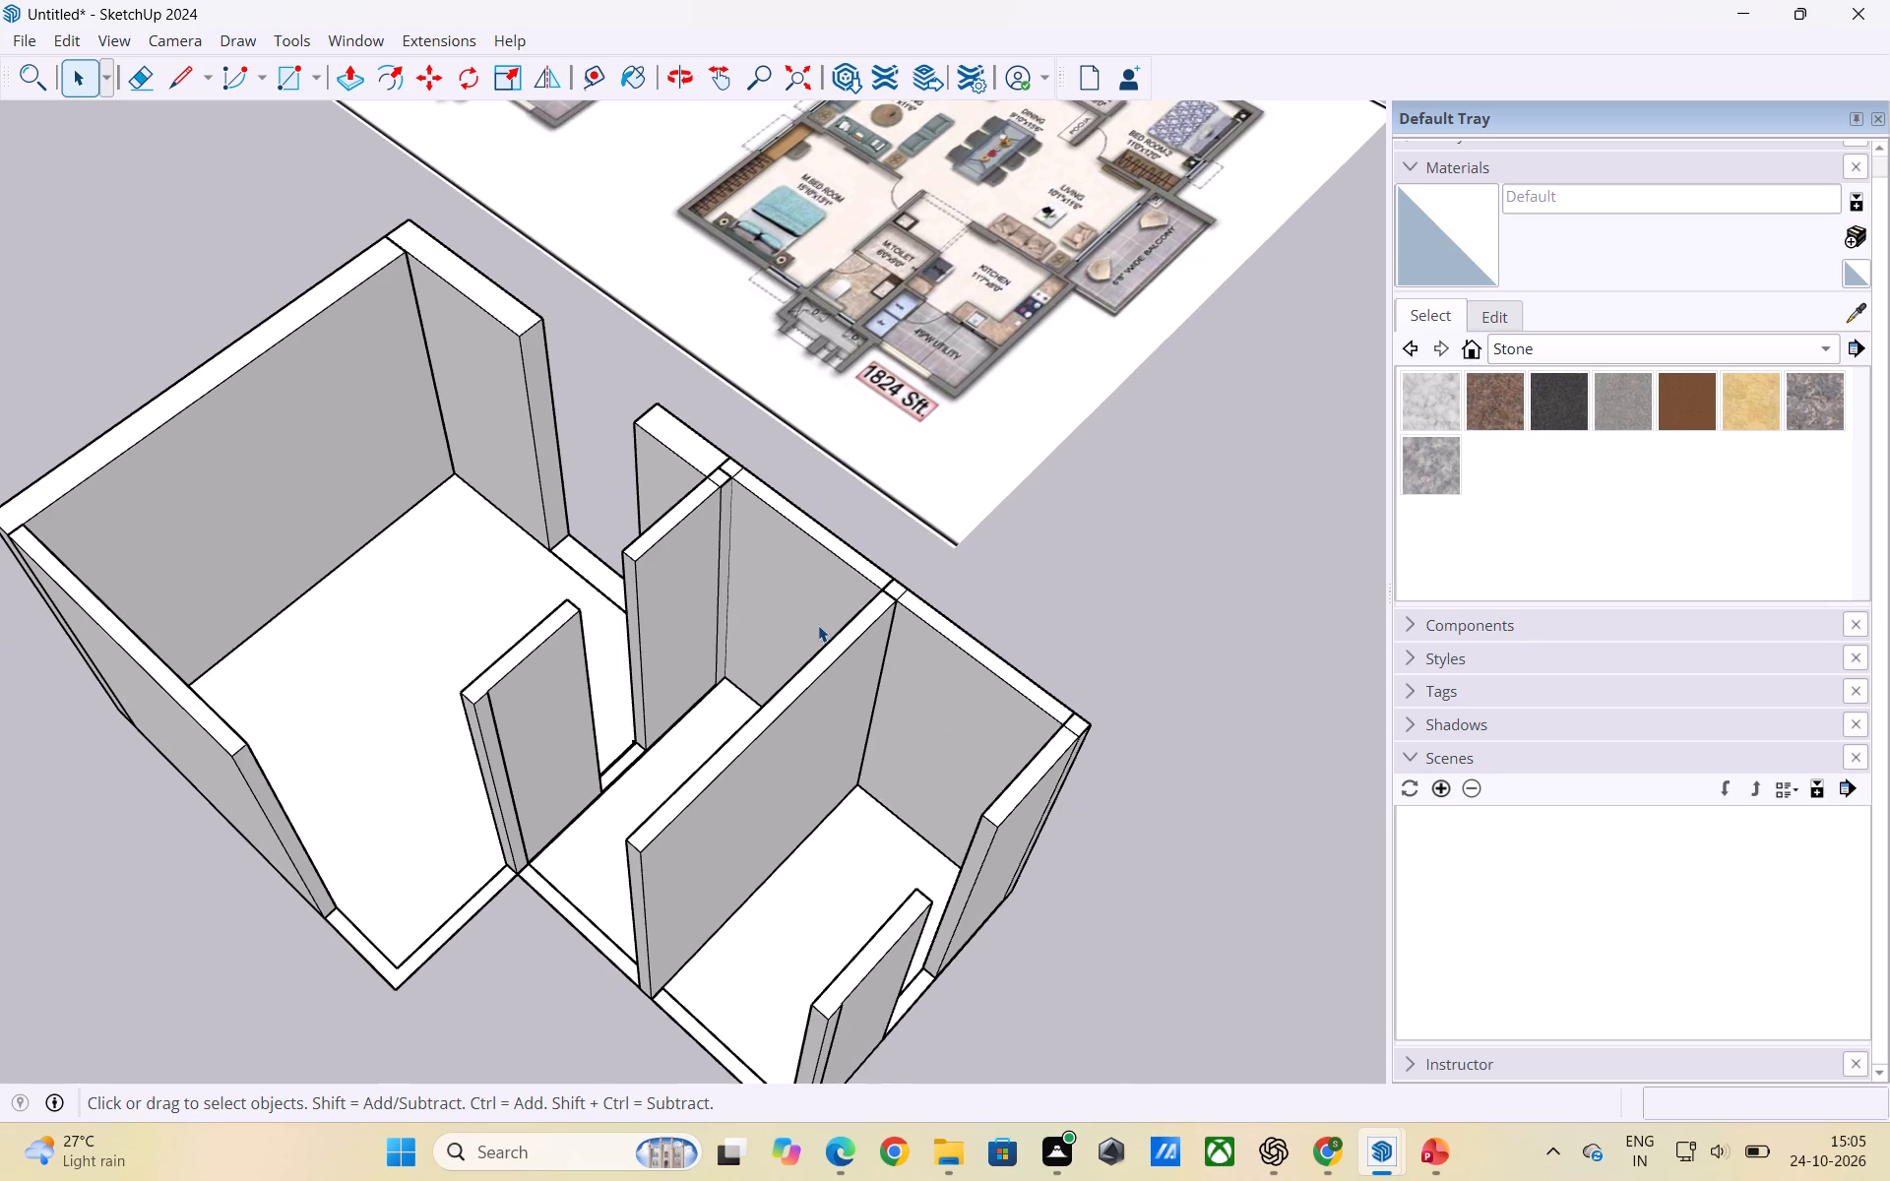
pyautogui.press('t')
pyautogui.click(727, 454)
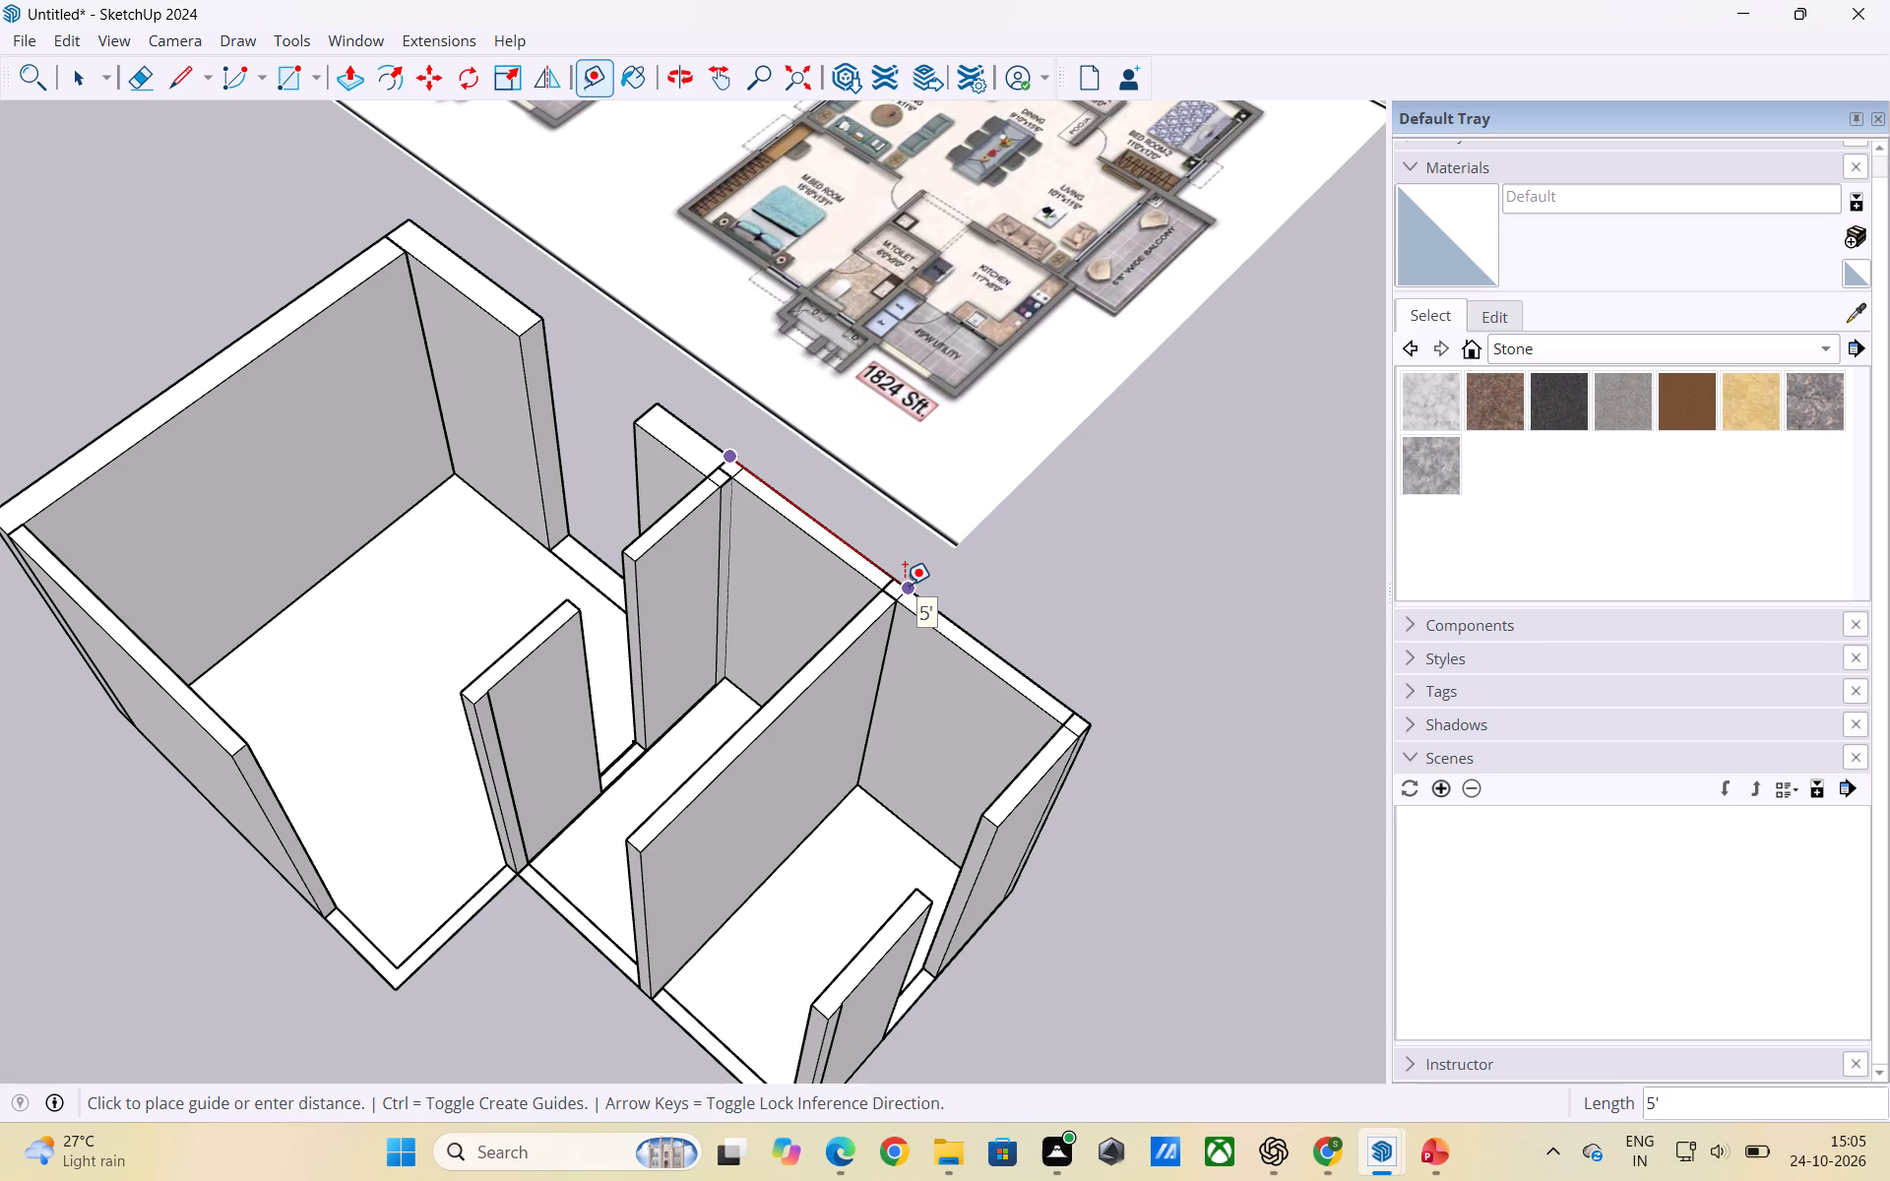
pyautogui.press('space')
# Measure the original smaller room's clear inner width between its wall beside the larger room and the shared wall.
pyautogui.scroll(-3, 763, 567)
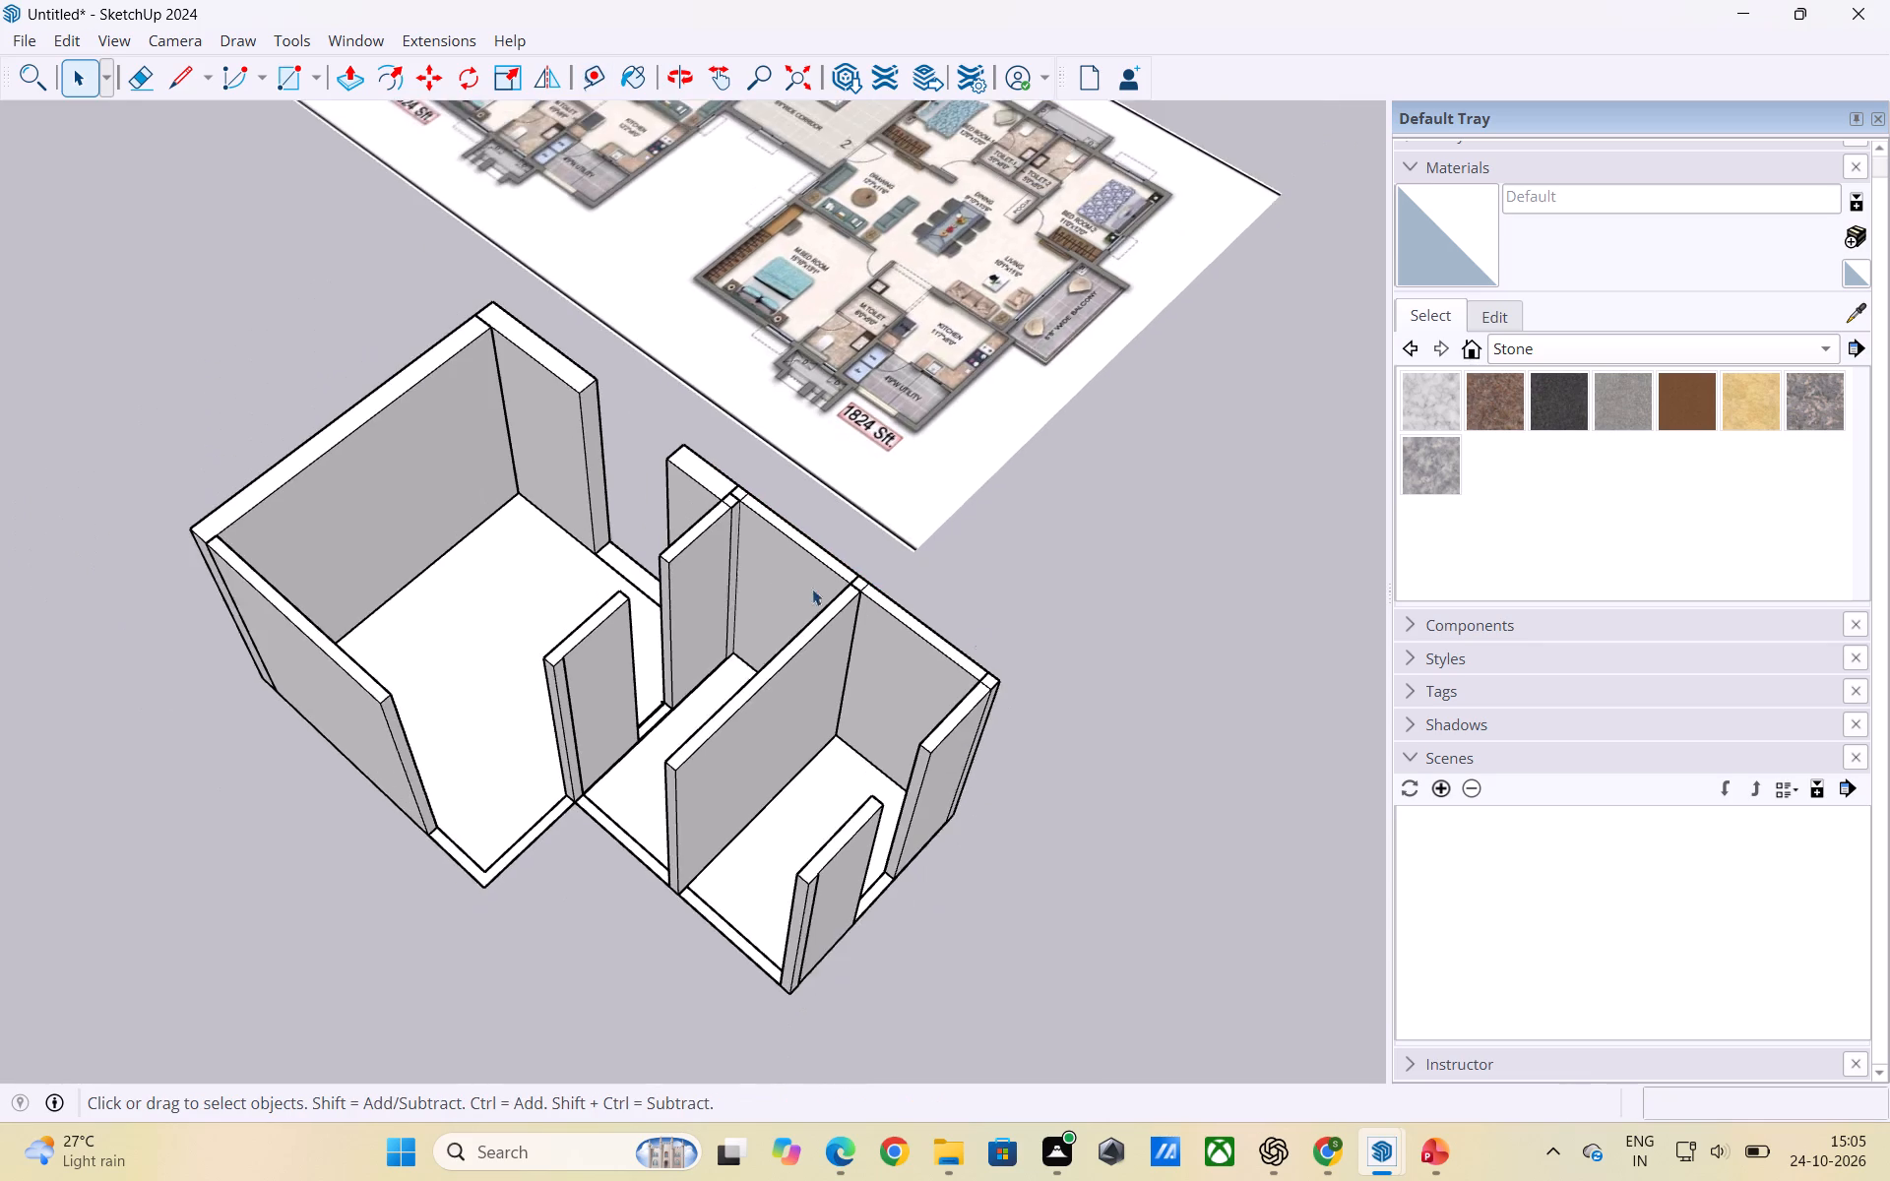
pyautogui.scroll(3, 1025, 644)
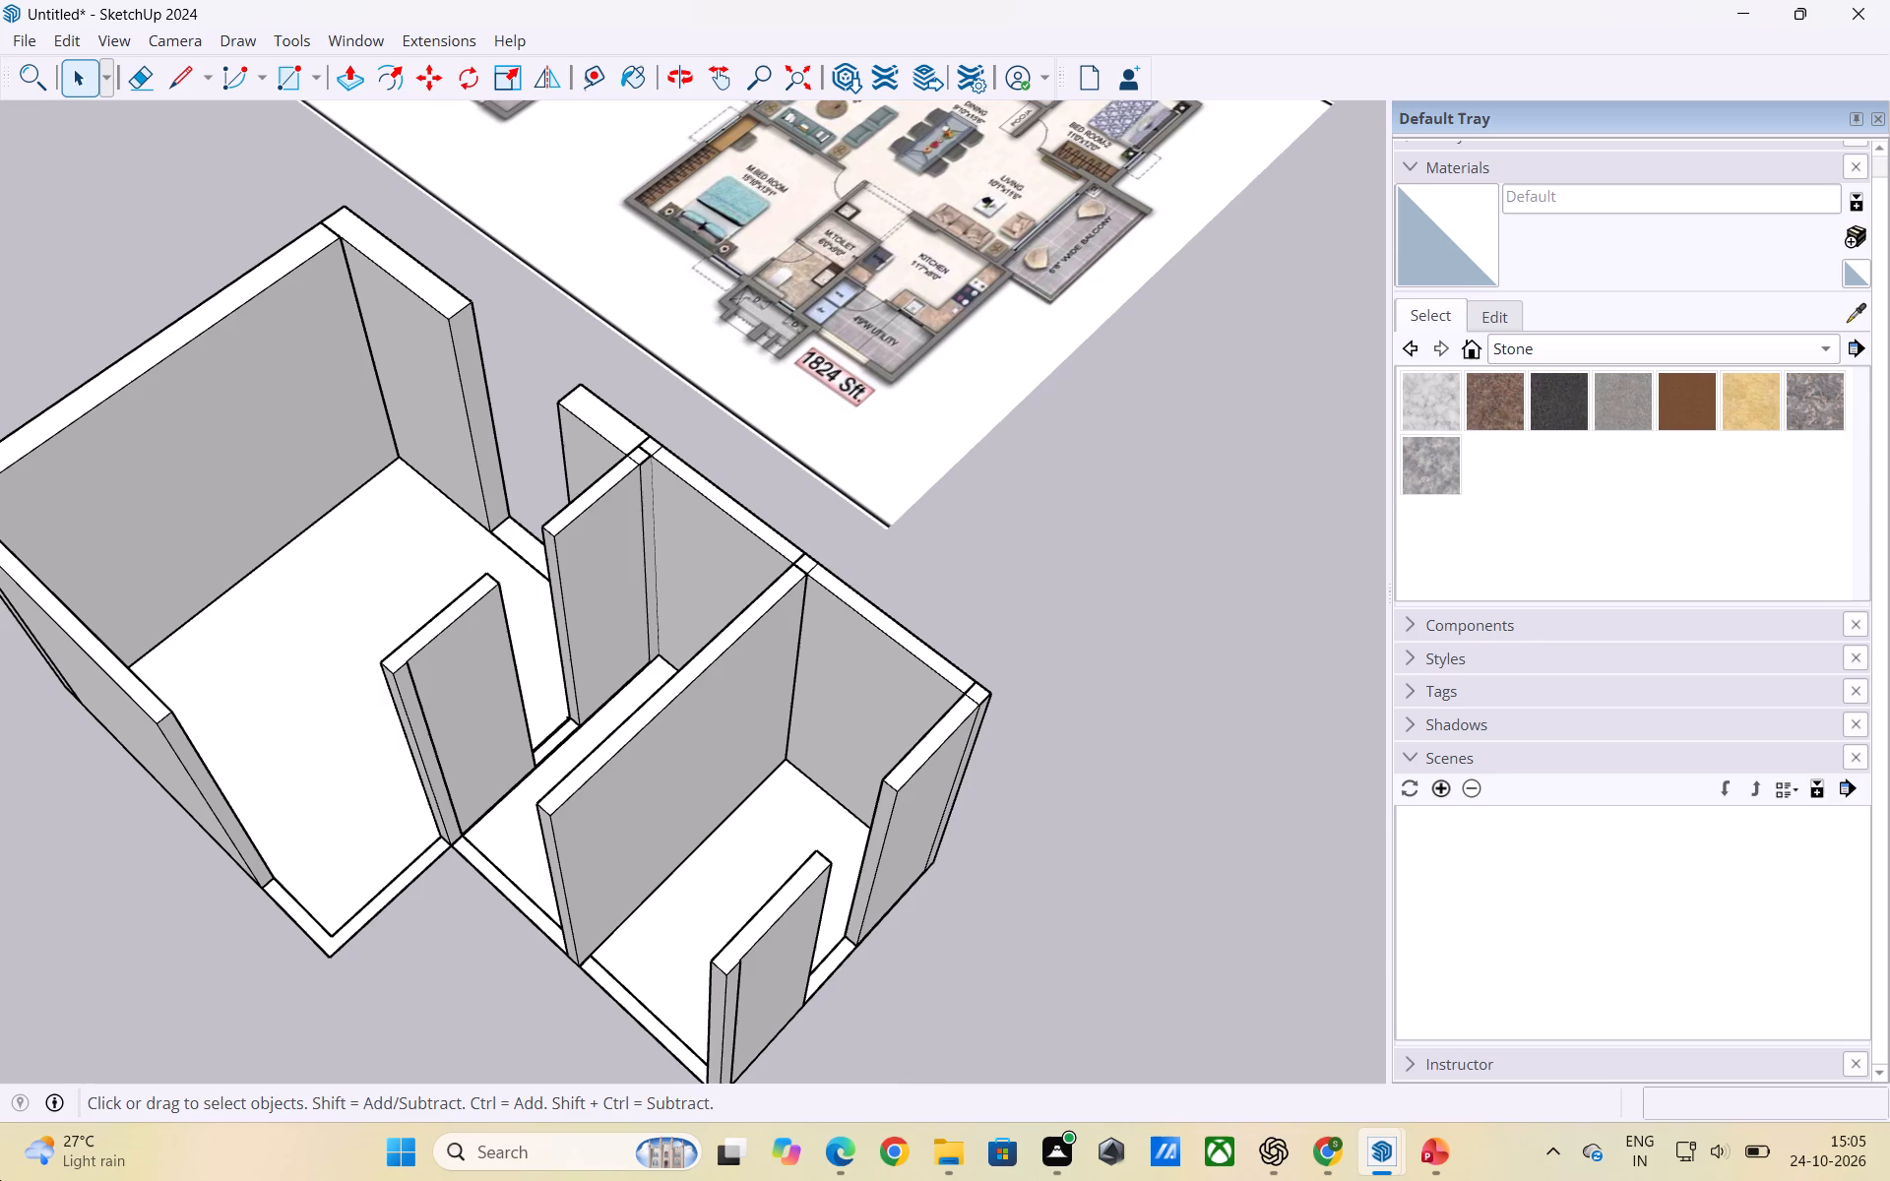
pyautogui.scroll(-3, 125, 607)
pyautogui.moveTo(0, 665); pyautogui.dragTo(244, 556, button='middle')
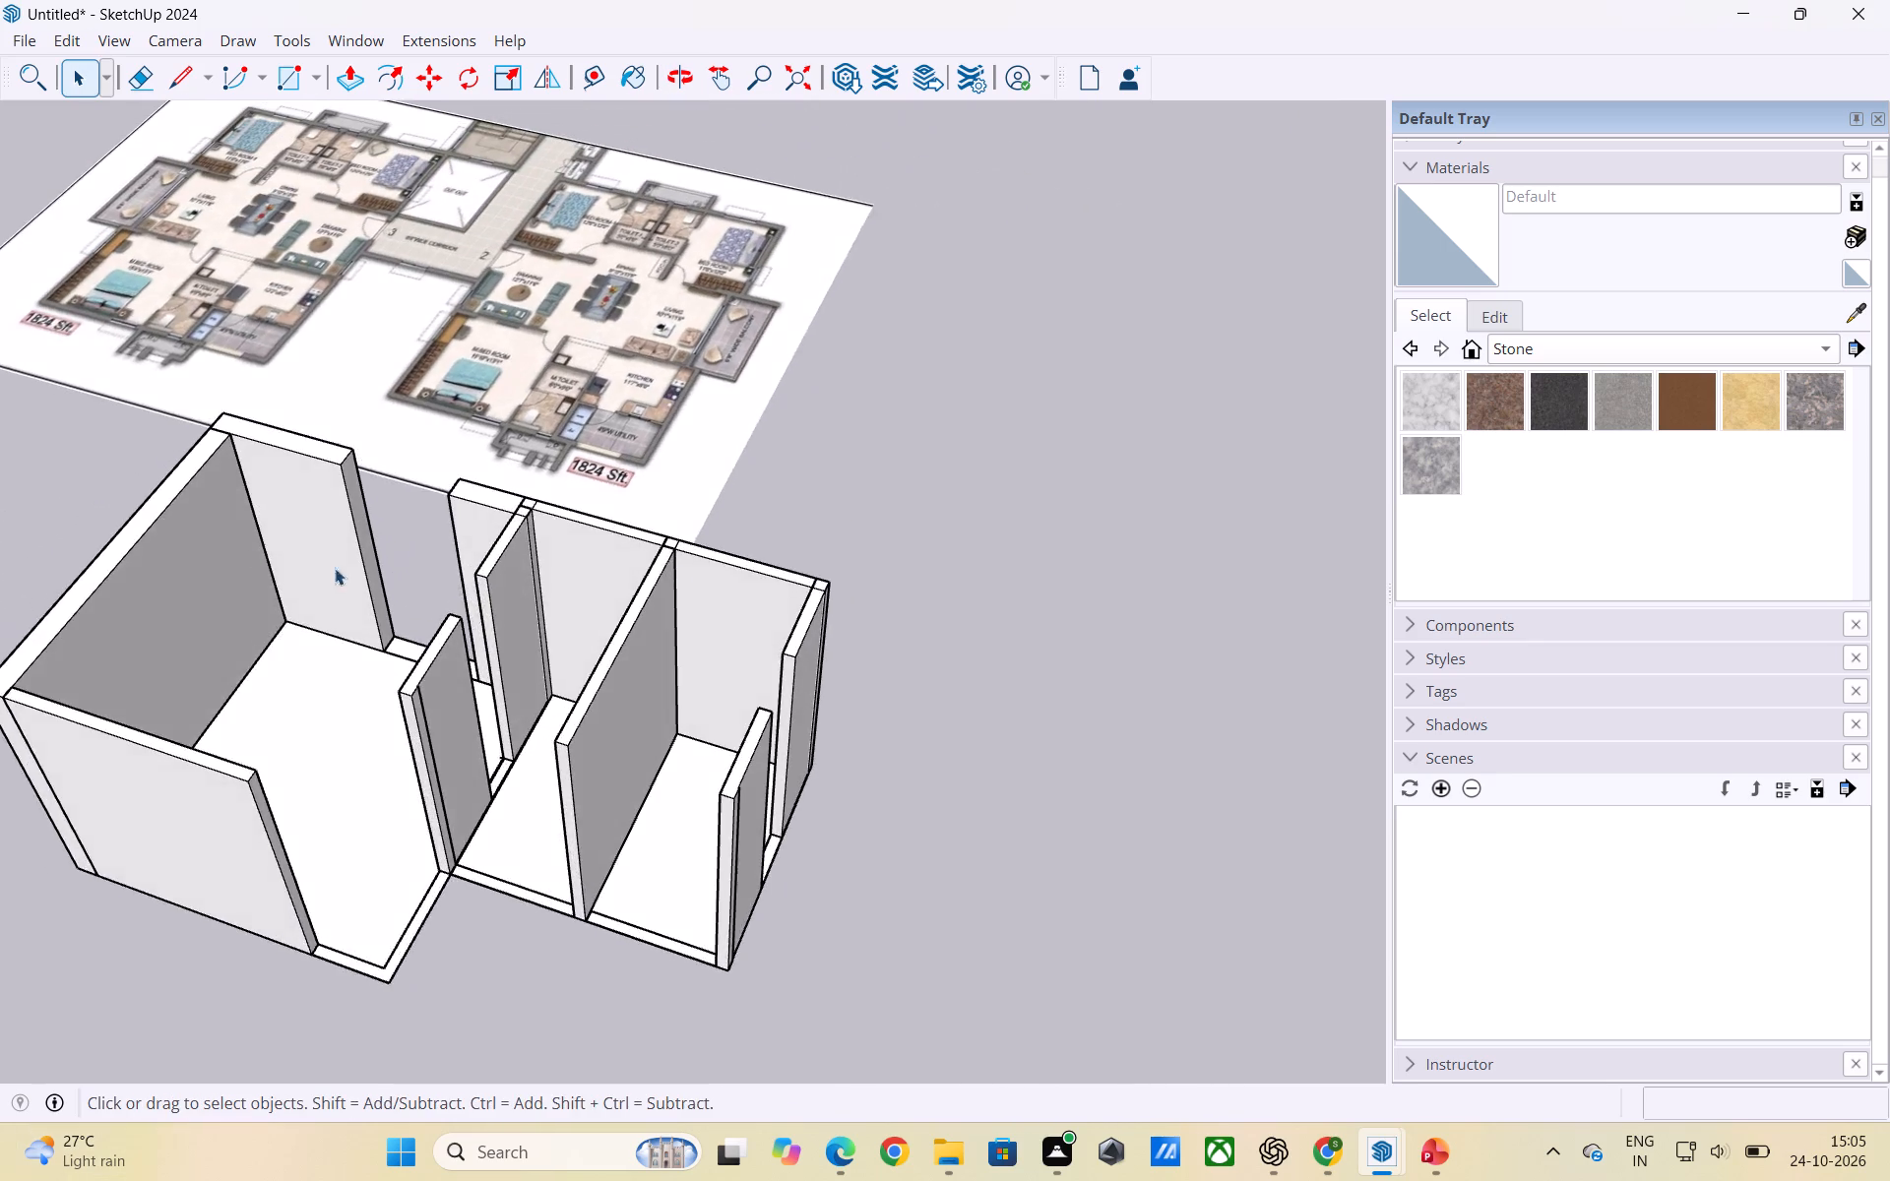
pyautogui.scroll(-2, 712, 577)
pyautogui.moveTo(676, 577); pyautogui.dragTo(811, 534, button='middle')
pyautogui.press('space')
pyautogui.scroll(7, 779, 528)
pyautogui.scroll(-1, 606, 631)
pyautogui.keyDown('shift'); pyautogui.moveTo(608, 631); pyautogui.dragTo(707, 644, button='middle'); pyautogui.keyUp('shift')
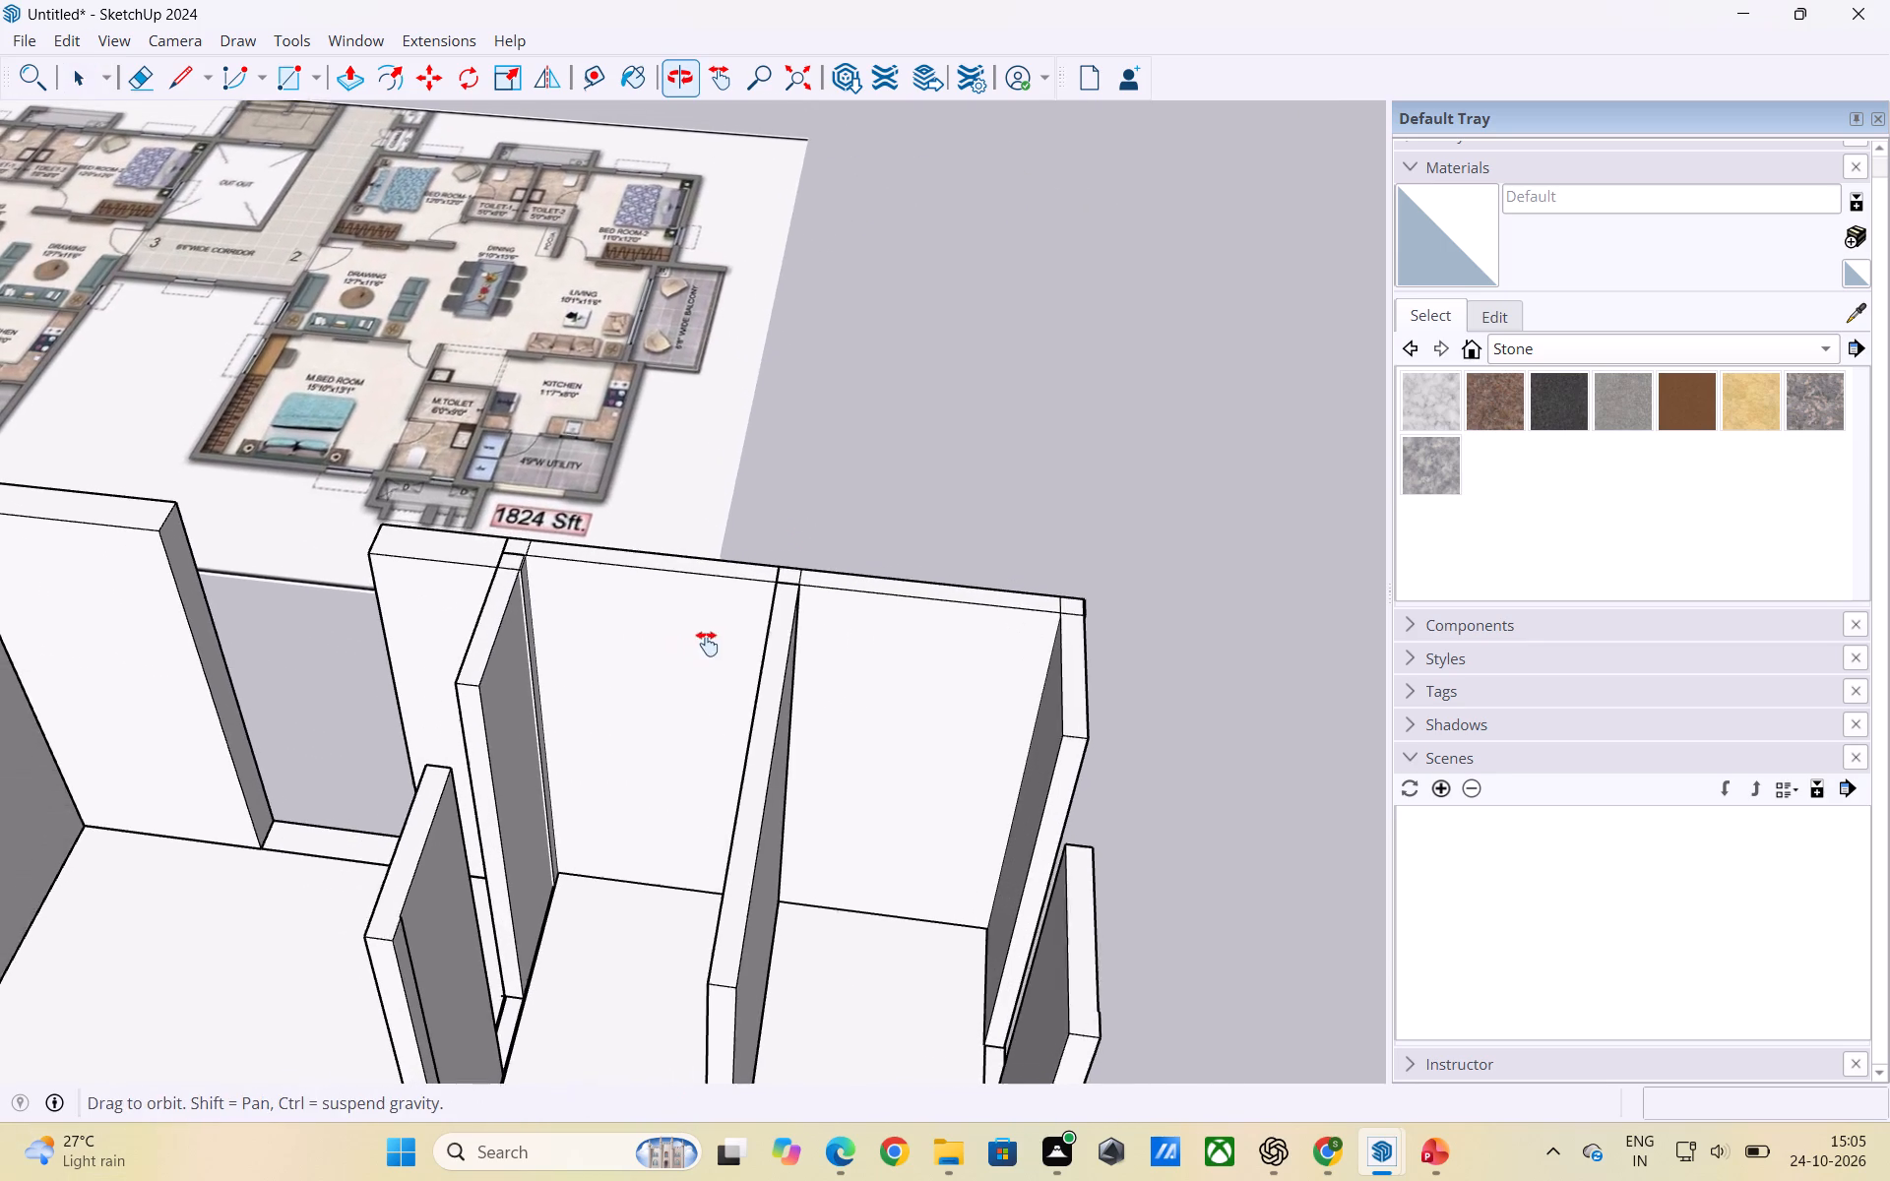
pyautogui.keyDown('shift'); pyautogui.moveTo(707, 644); pyautogui.dragTo(708, 652, button='middle'); pyautogui.keyUp('shift')
pyautogui.press('t')
pyautogui.moveTo(531, 653); pyautogui.dragTo(564, 807, button='middle')
pyautogui.scroll(10, 564, 738)
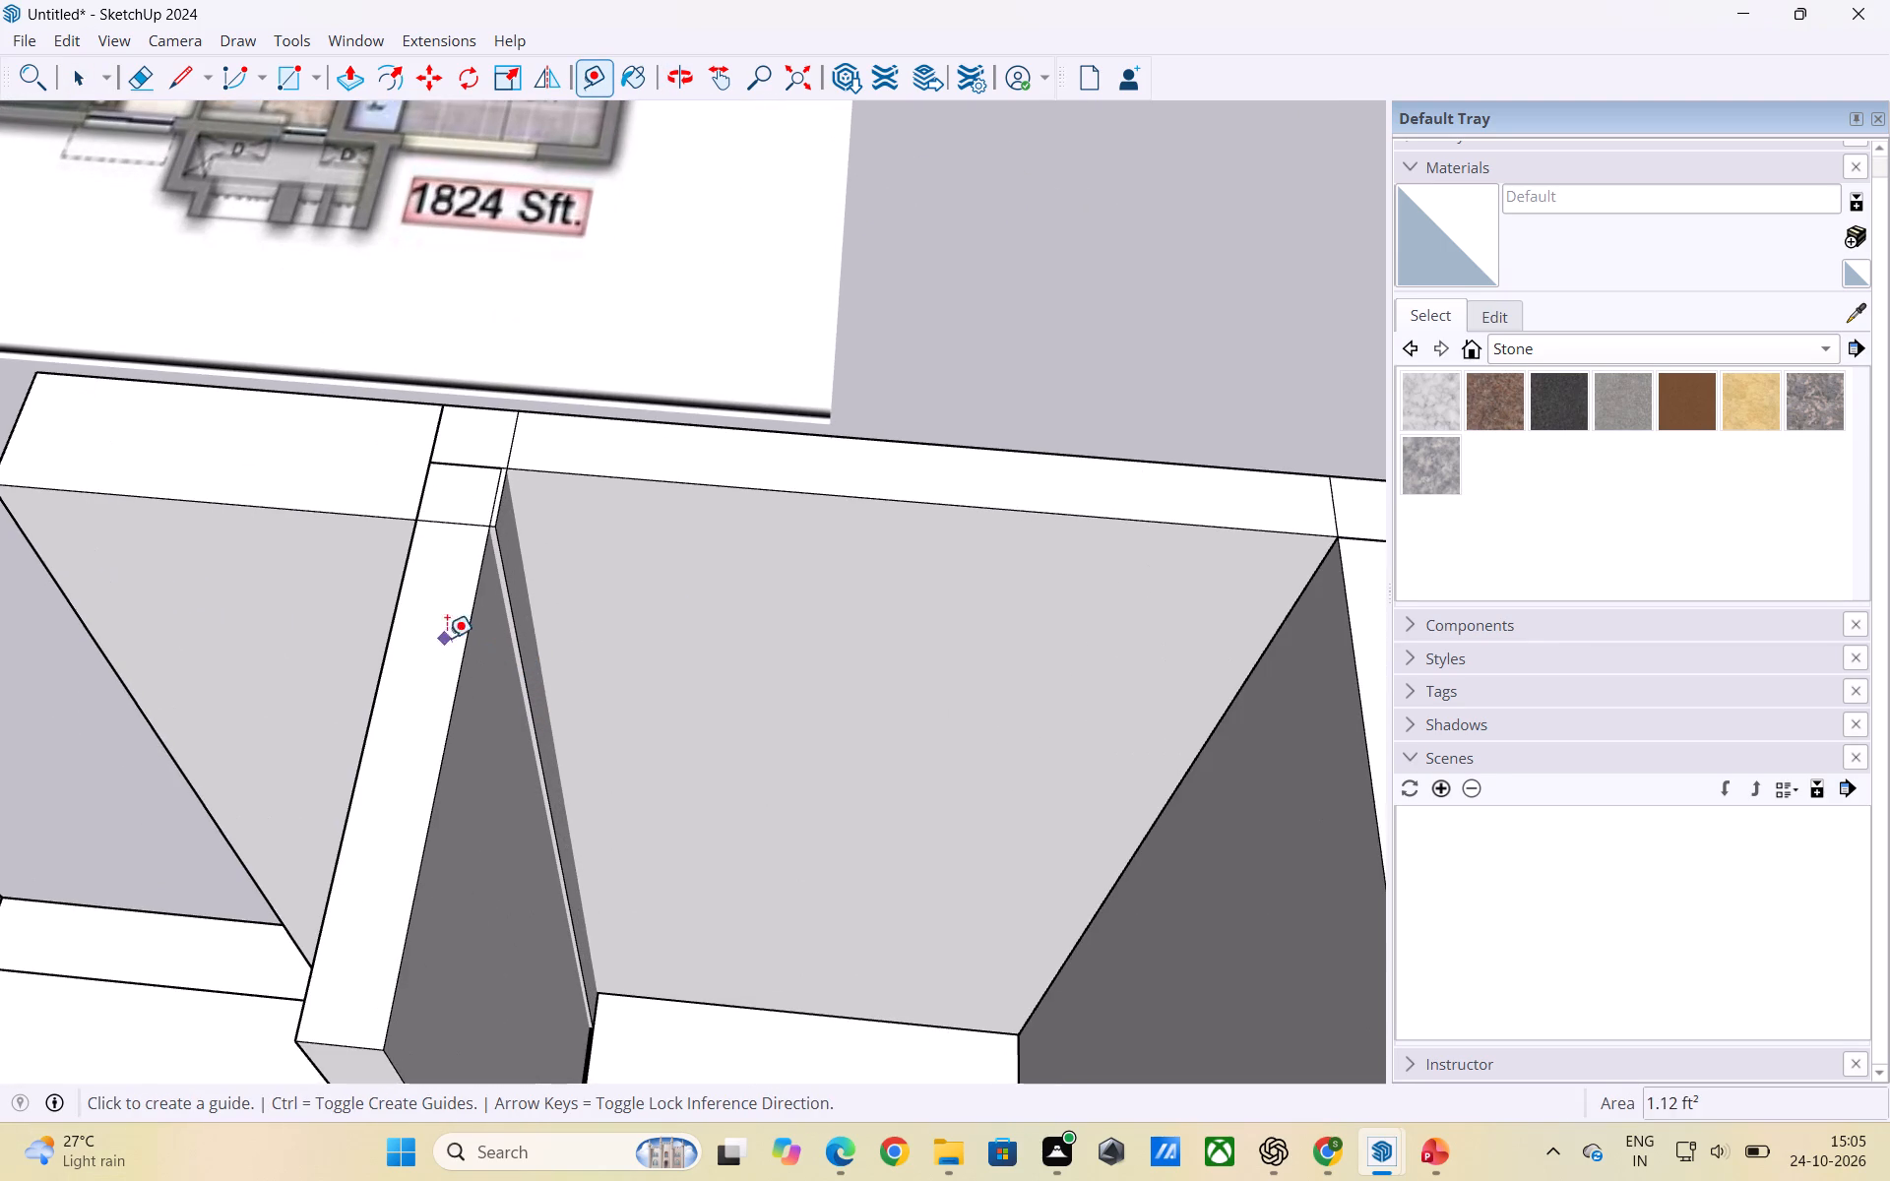
pyautogui.click(468, 637)
pyautogui.scroll(-2, 661, 601)
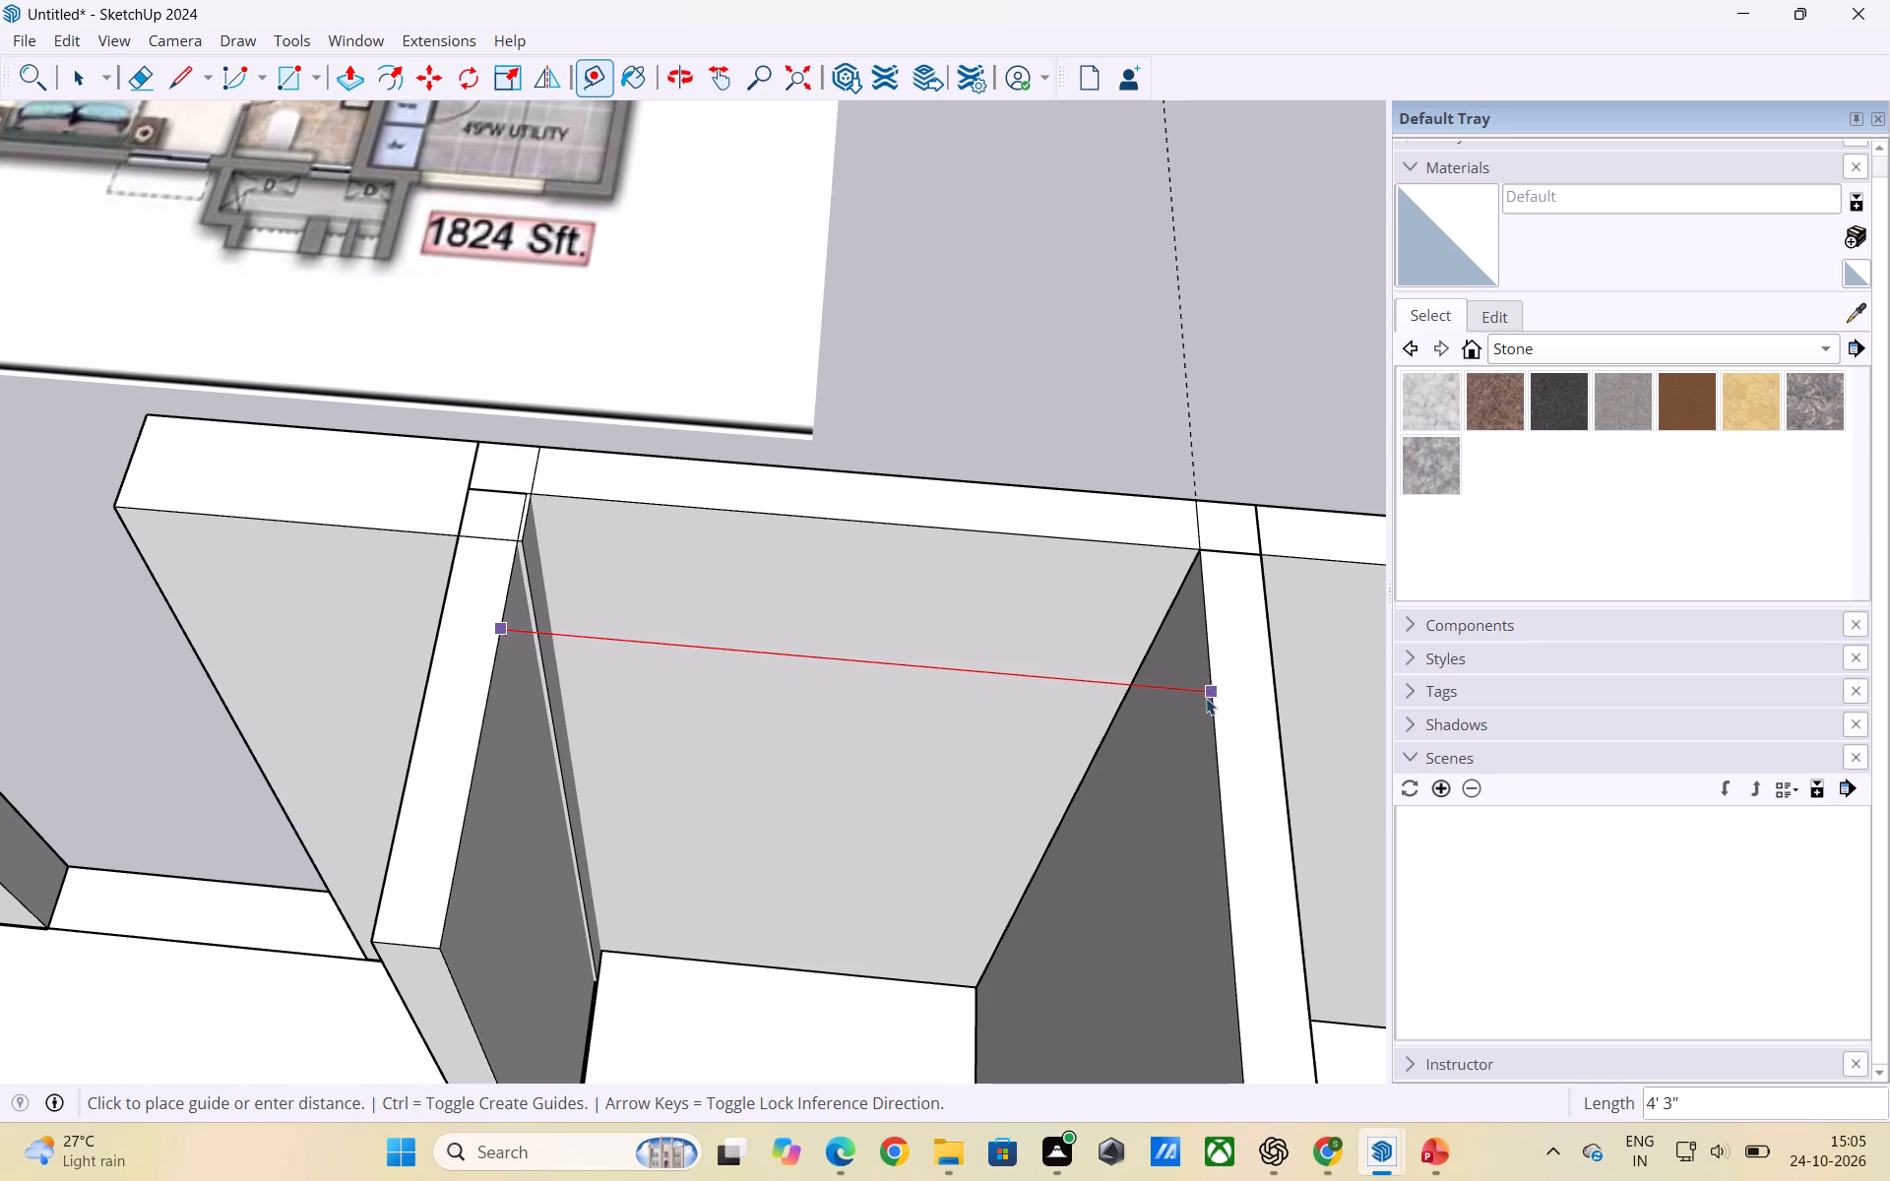
pyautogui.press('space')
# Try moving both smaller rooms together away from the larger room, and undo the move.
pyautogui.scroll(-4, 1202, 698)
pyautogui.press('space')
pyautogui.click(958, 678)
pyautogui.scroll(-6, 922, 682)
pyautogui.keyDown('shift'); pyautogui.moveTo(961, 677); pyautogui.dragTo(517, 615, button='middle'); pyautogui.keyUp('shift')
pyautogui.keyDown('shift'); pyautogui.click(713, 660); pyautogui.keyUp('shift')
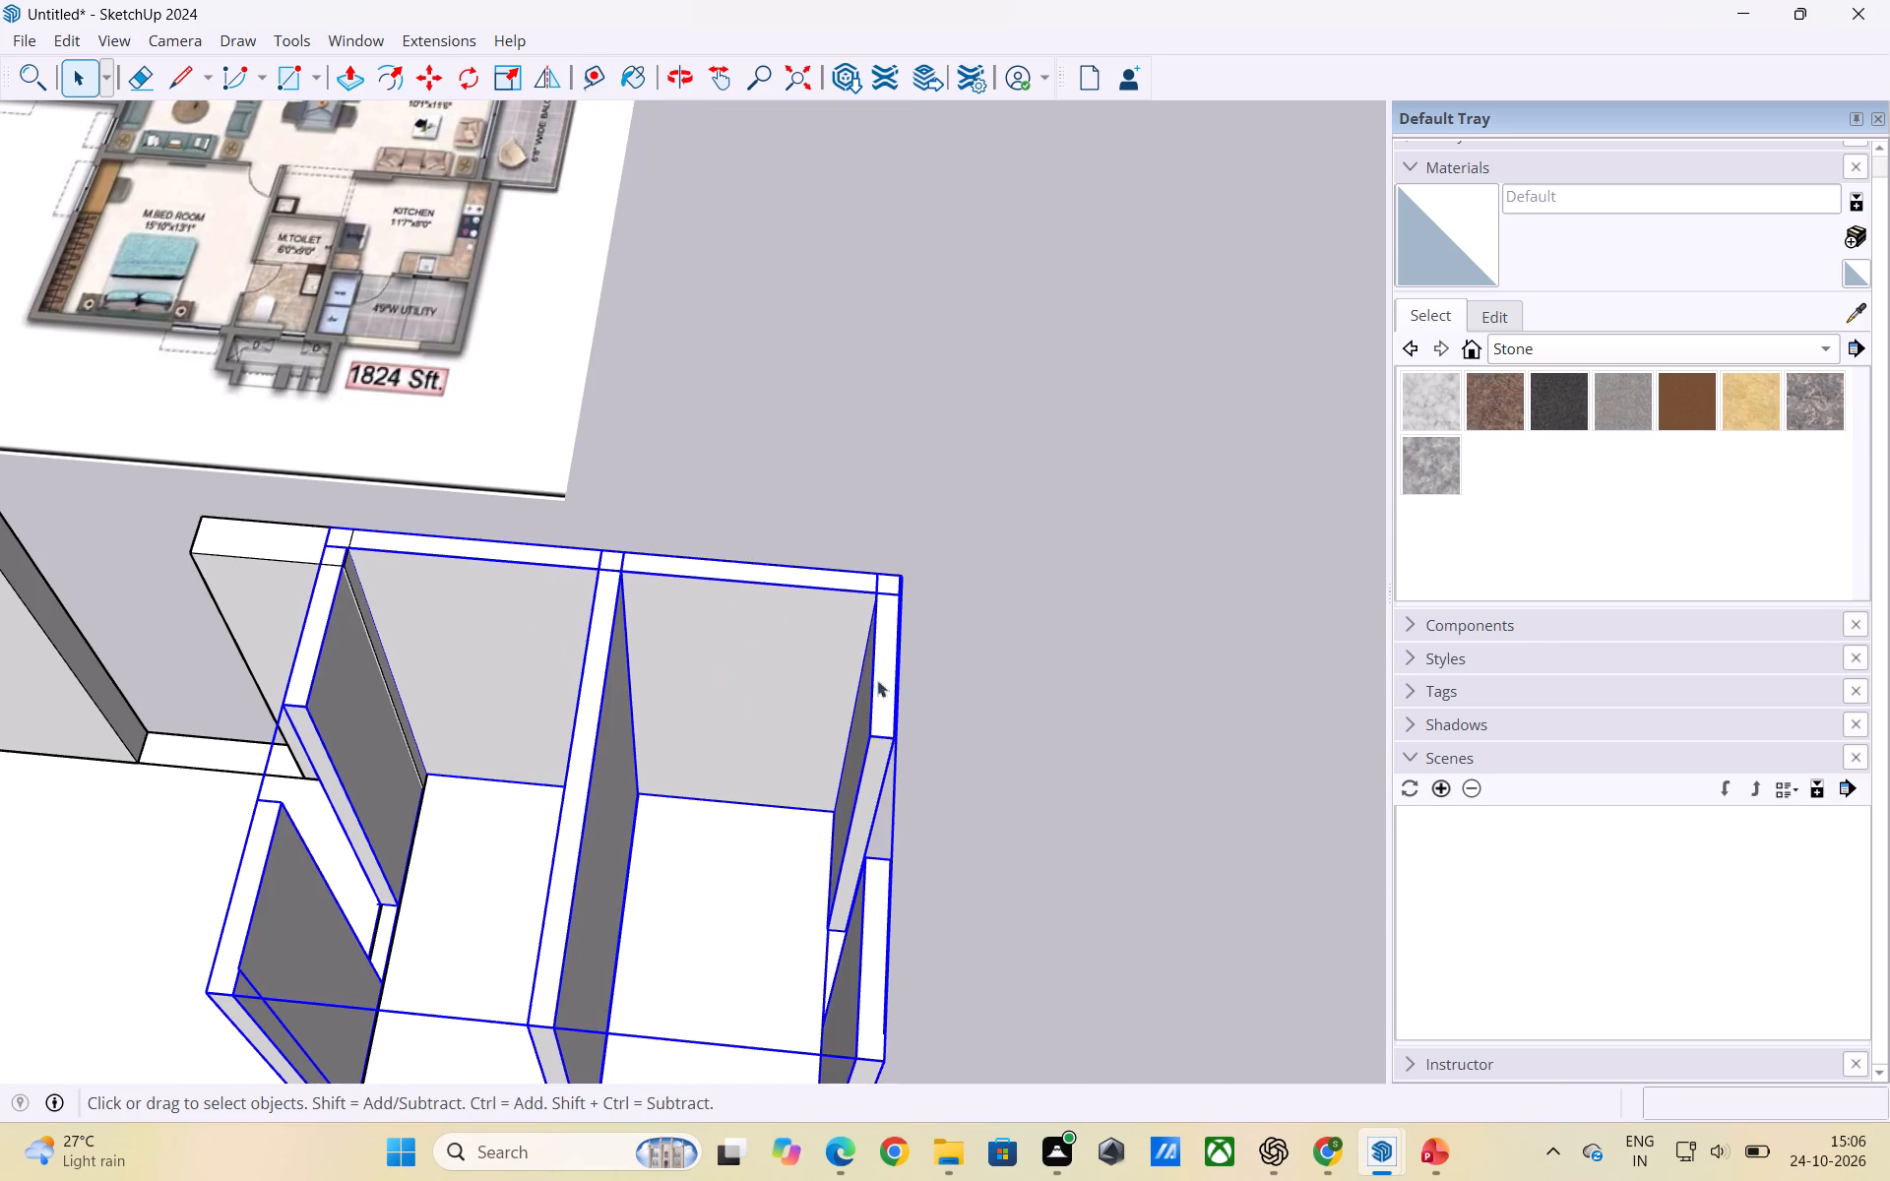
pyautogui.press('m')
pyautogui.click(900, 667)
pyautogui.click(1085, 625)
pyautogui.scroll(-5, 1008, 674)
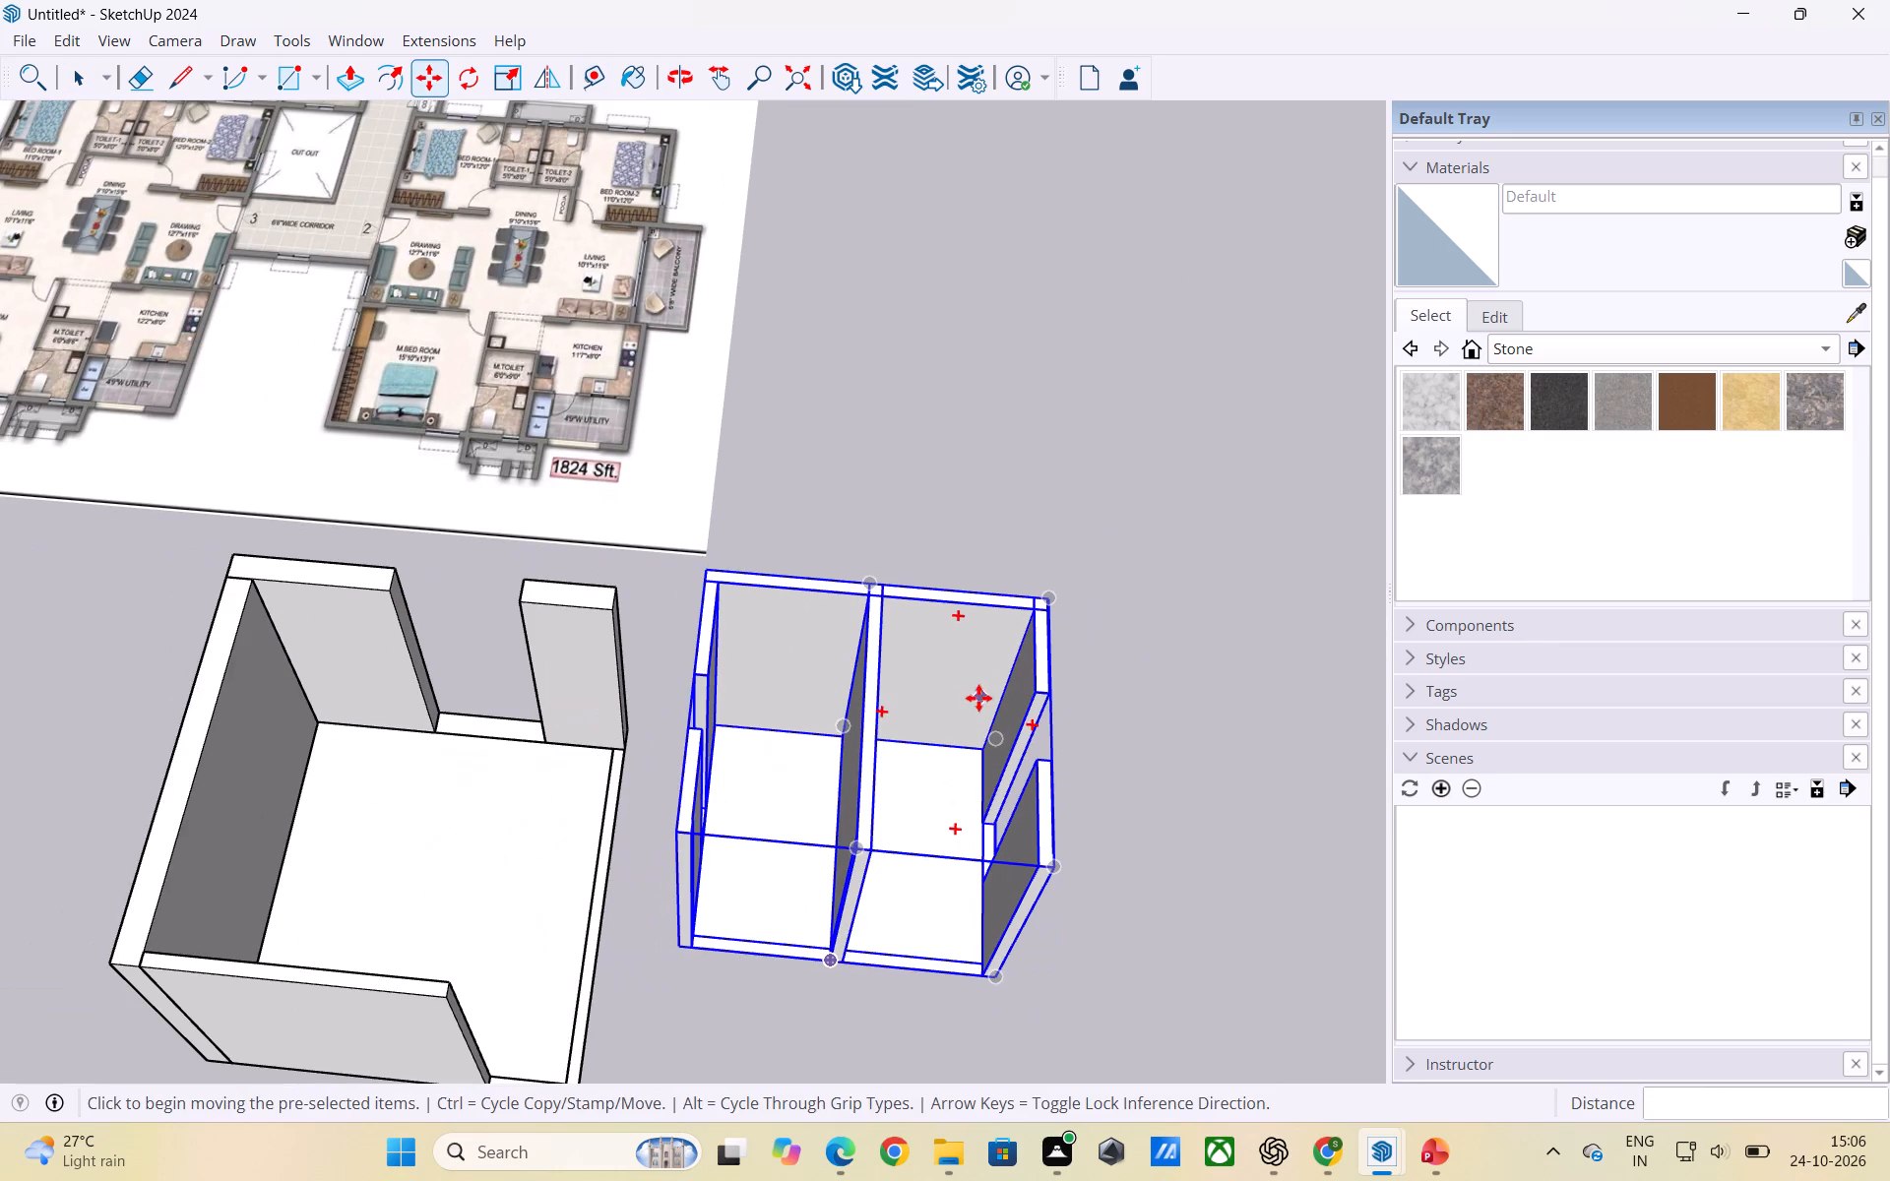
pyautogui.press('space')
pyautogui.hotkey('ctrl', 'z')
# Move both smaller rooms together about 6' 3" along the red axis, away from the larger room.
pyautogui.scroll(-2, 950, 778)
pyautogui.press('m')
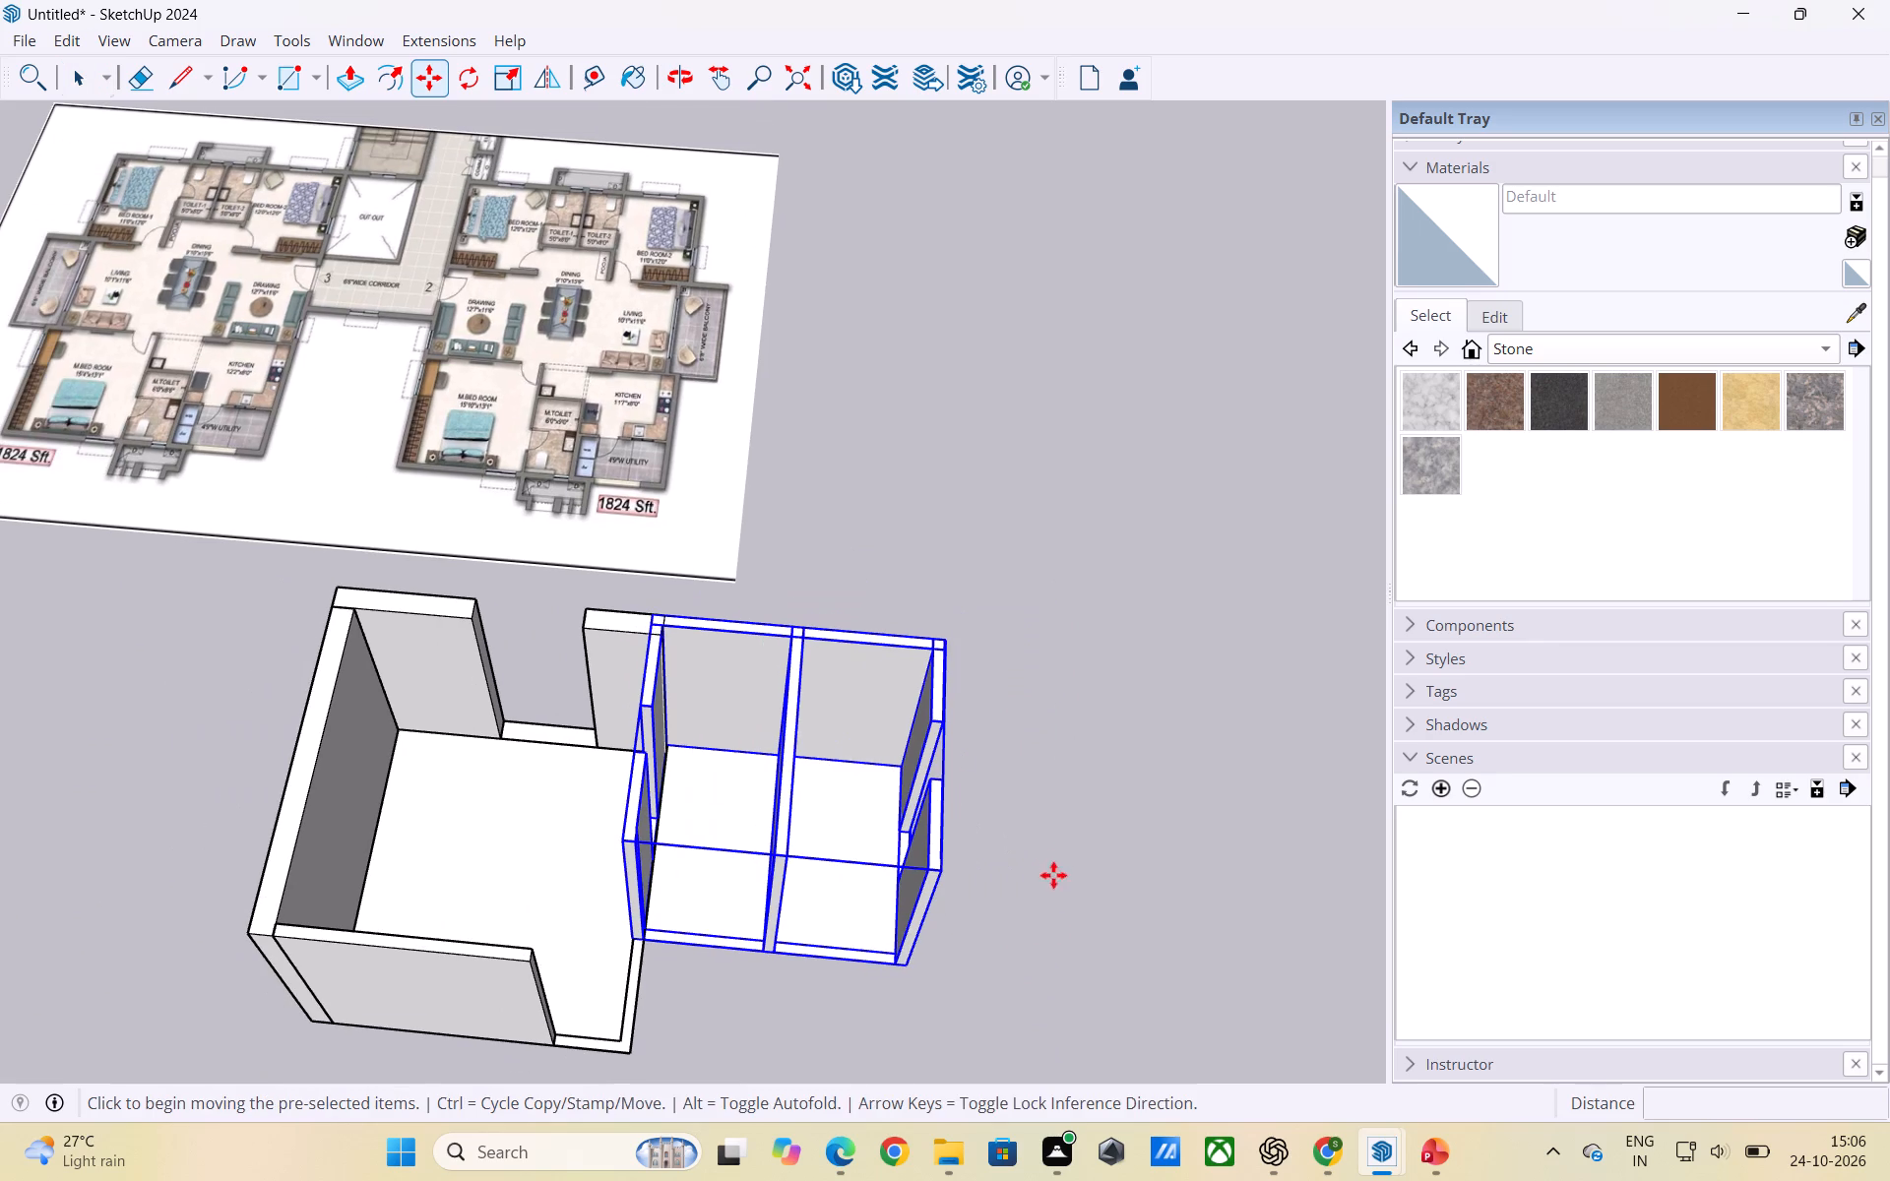
pyautogui.click(1047, 959)
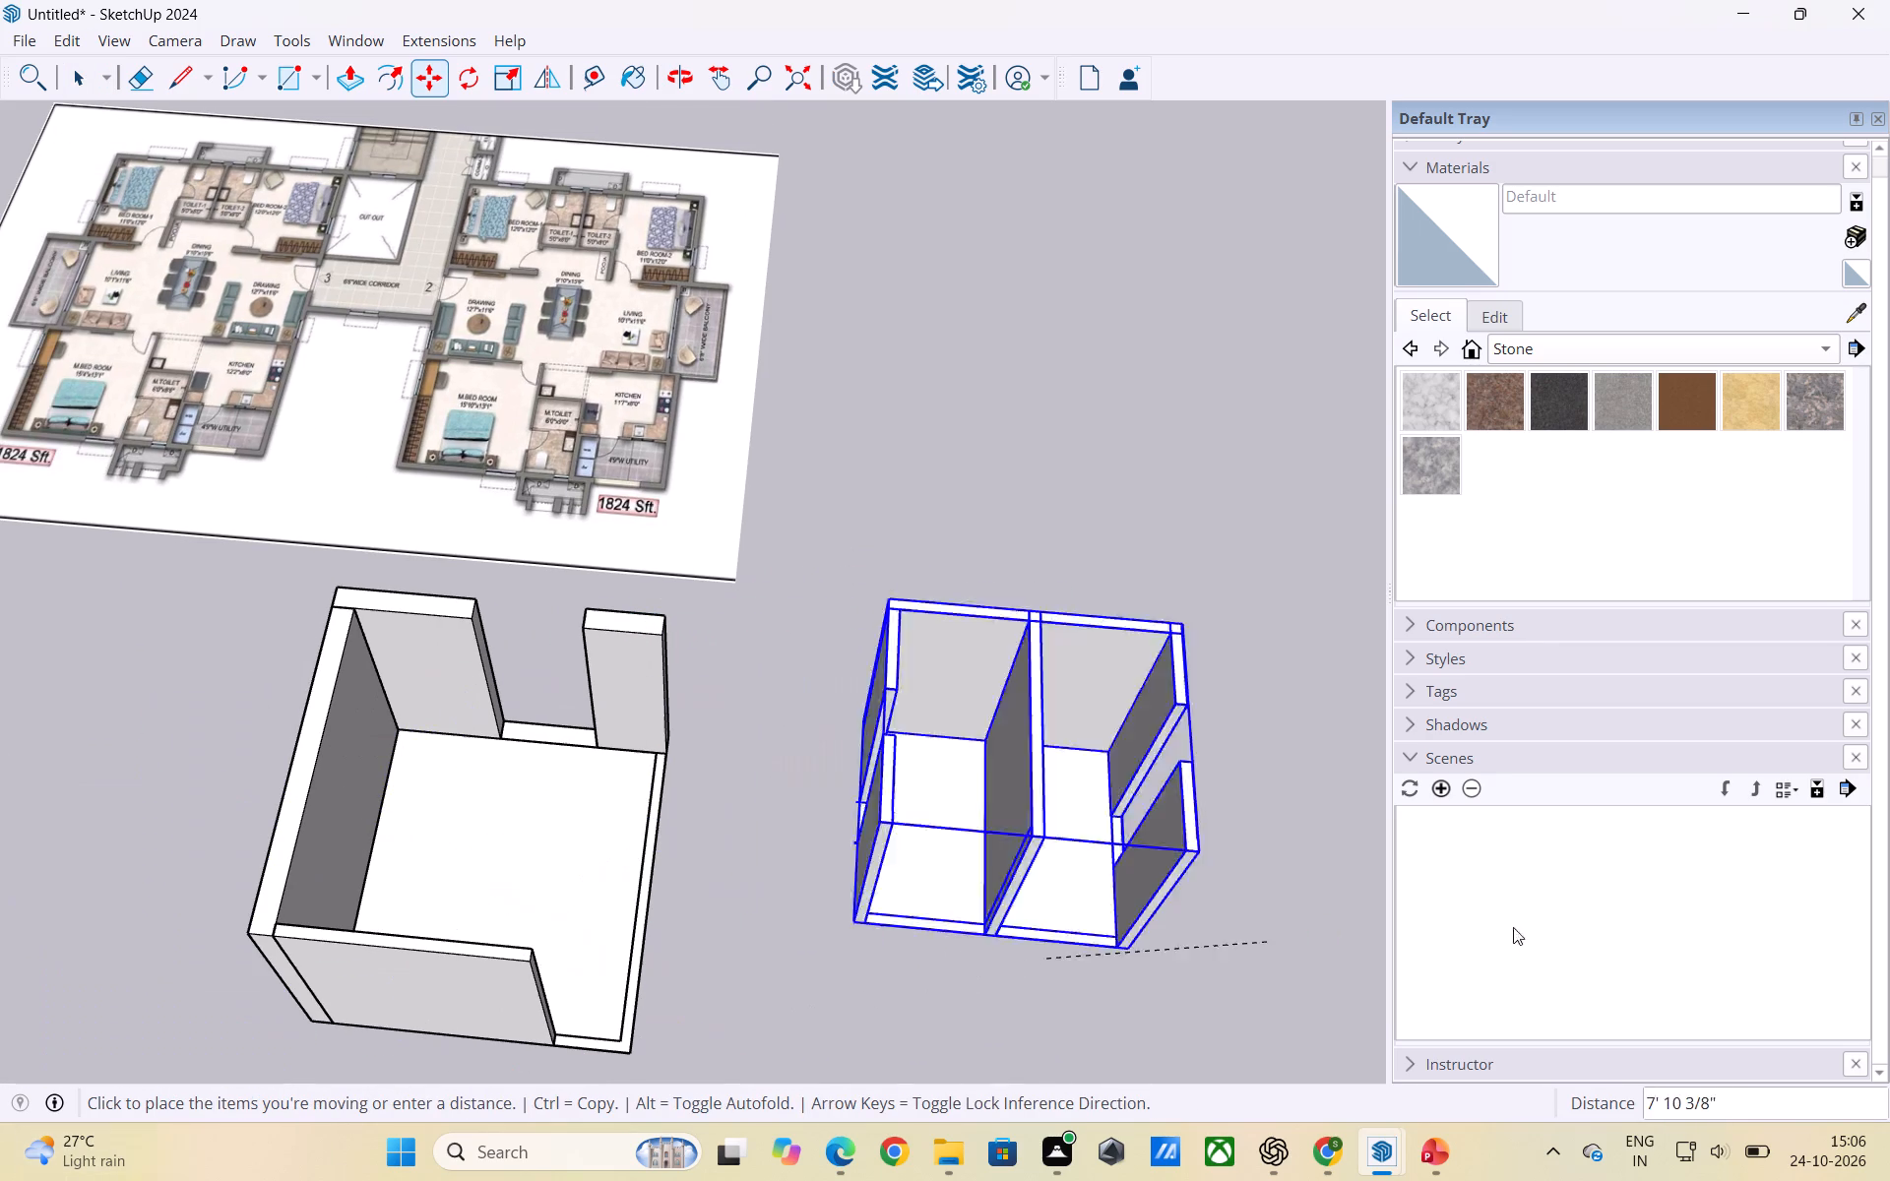
pyautogui.press('Right')
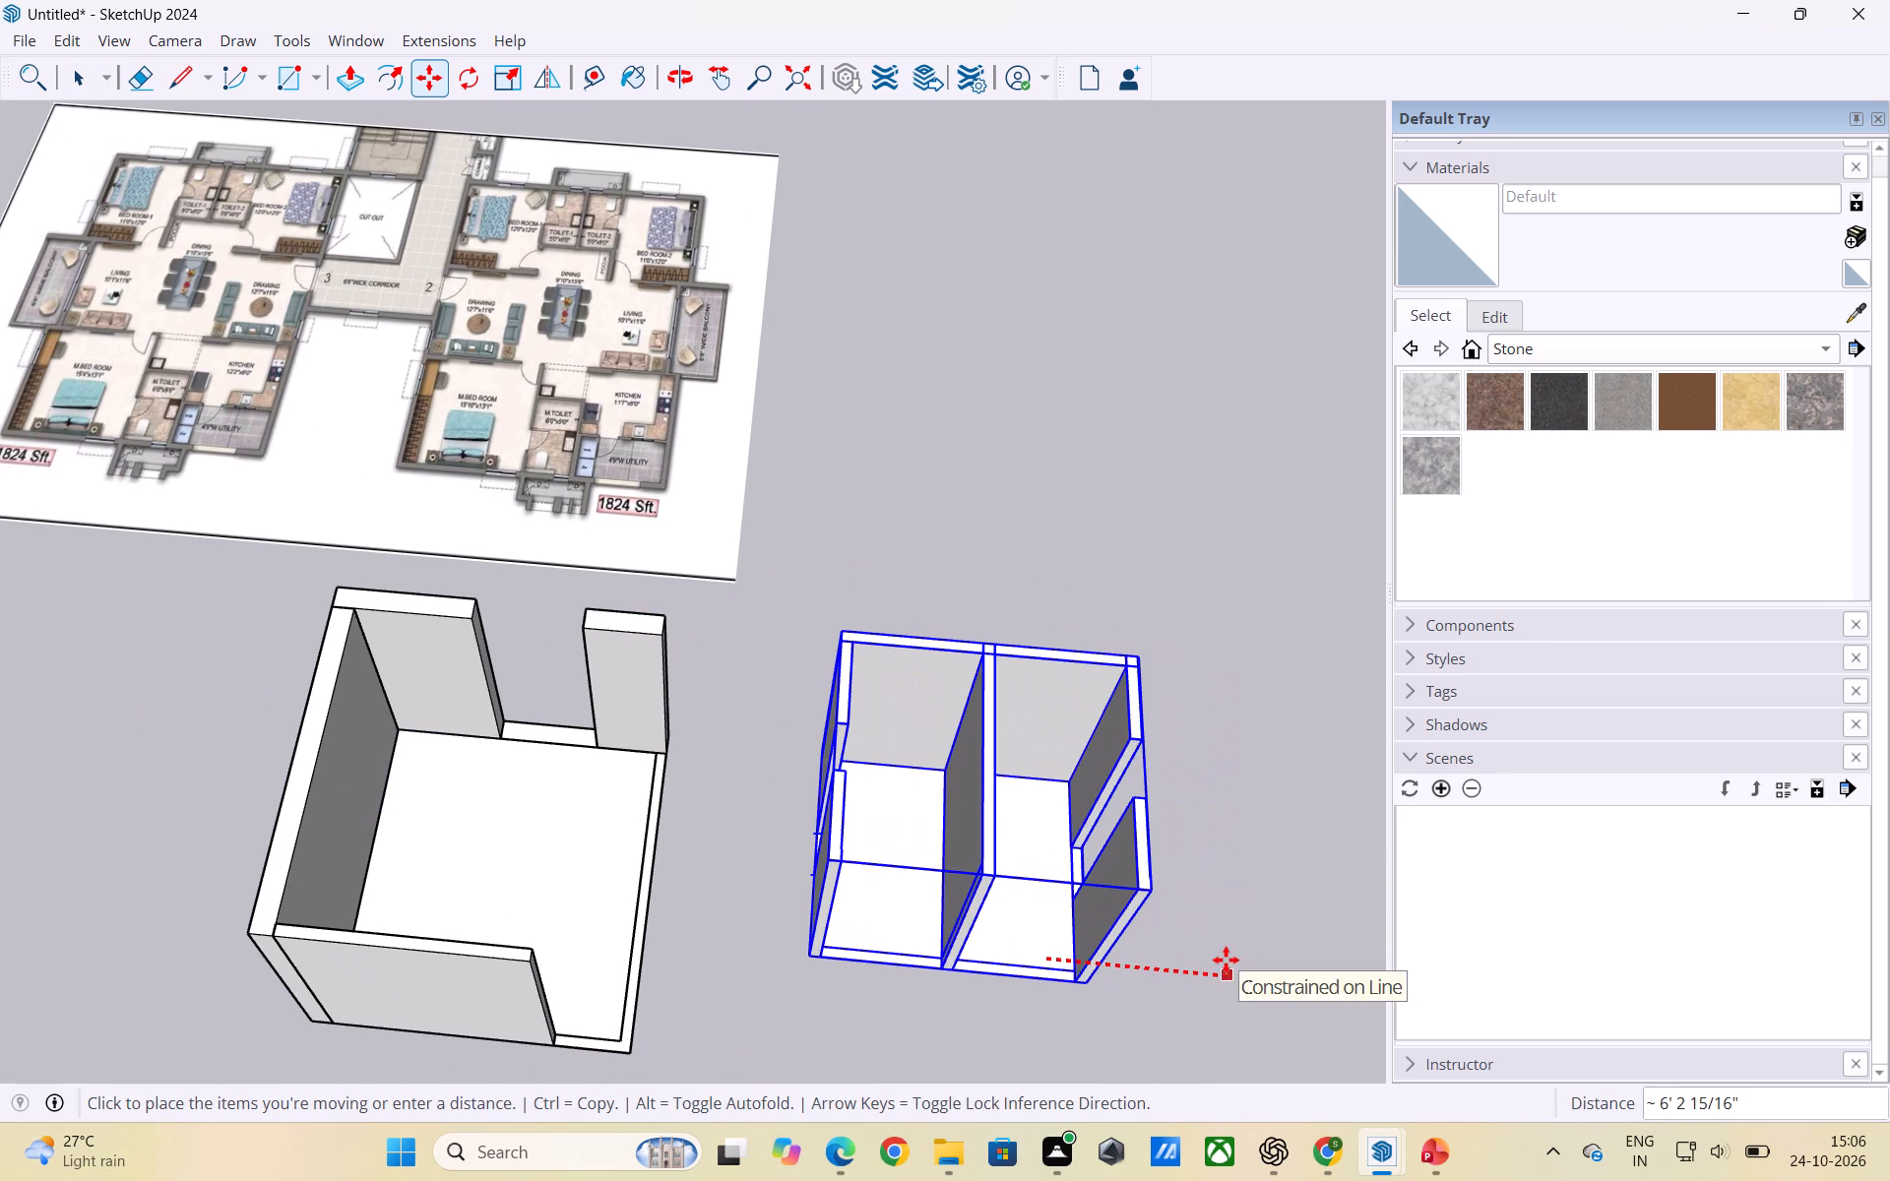
pyautogui.click(1226, 960)
pyautogui.press('space')
# Move only the smaller room nearest the larger room back along the red axis, aligning its corner with the larger room's short back wall's end.
pyautogui.scroll(7, 896, 833)
pyautogui.click(639, 761)
pyautogui.moveTo(680, 730); pyautogui.dragTo(864, 764, button='middle')
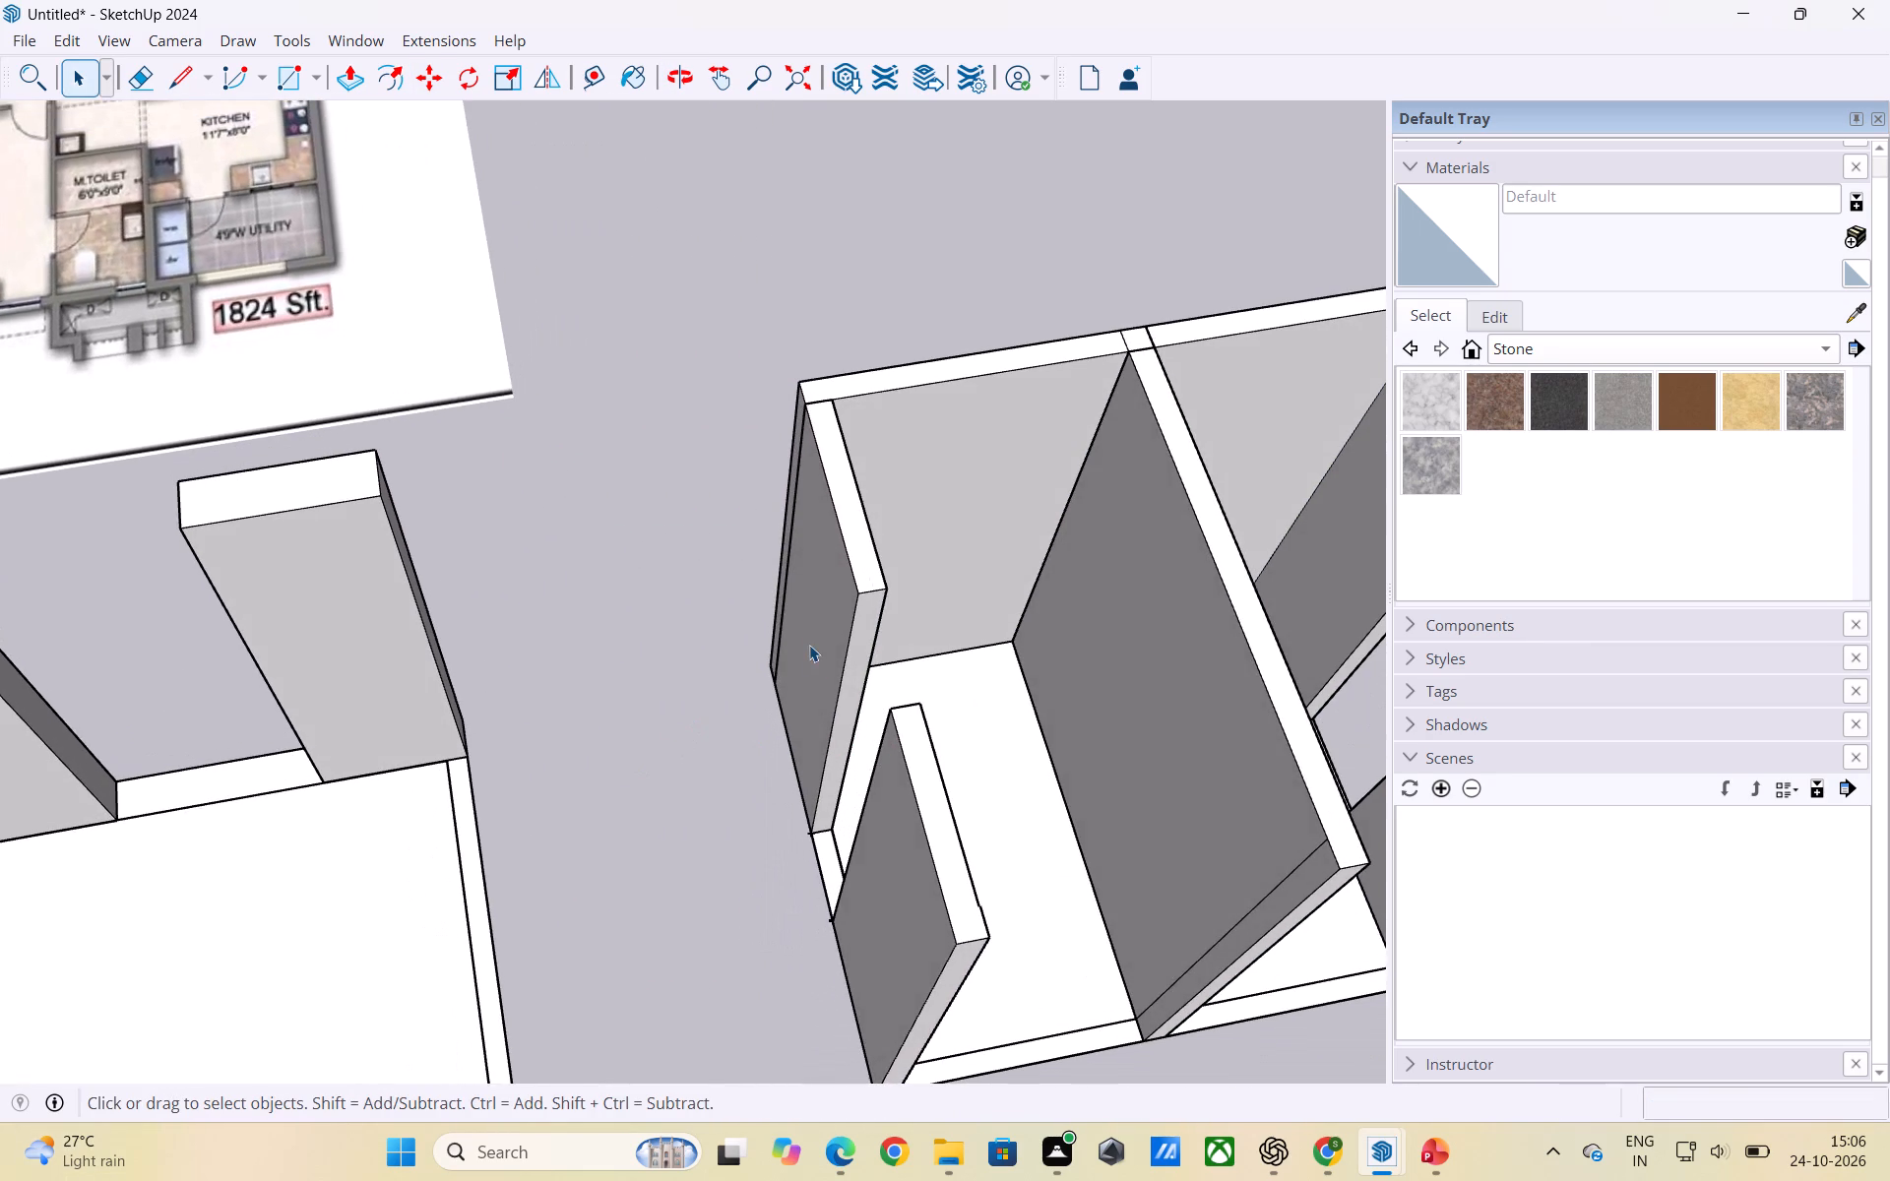
pyautogui.click(809, 631)
pyautogui.press('m')
pyautogui.scroll(-2, 797, 656)
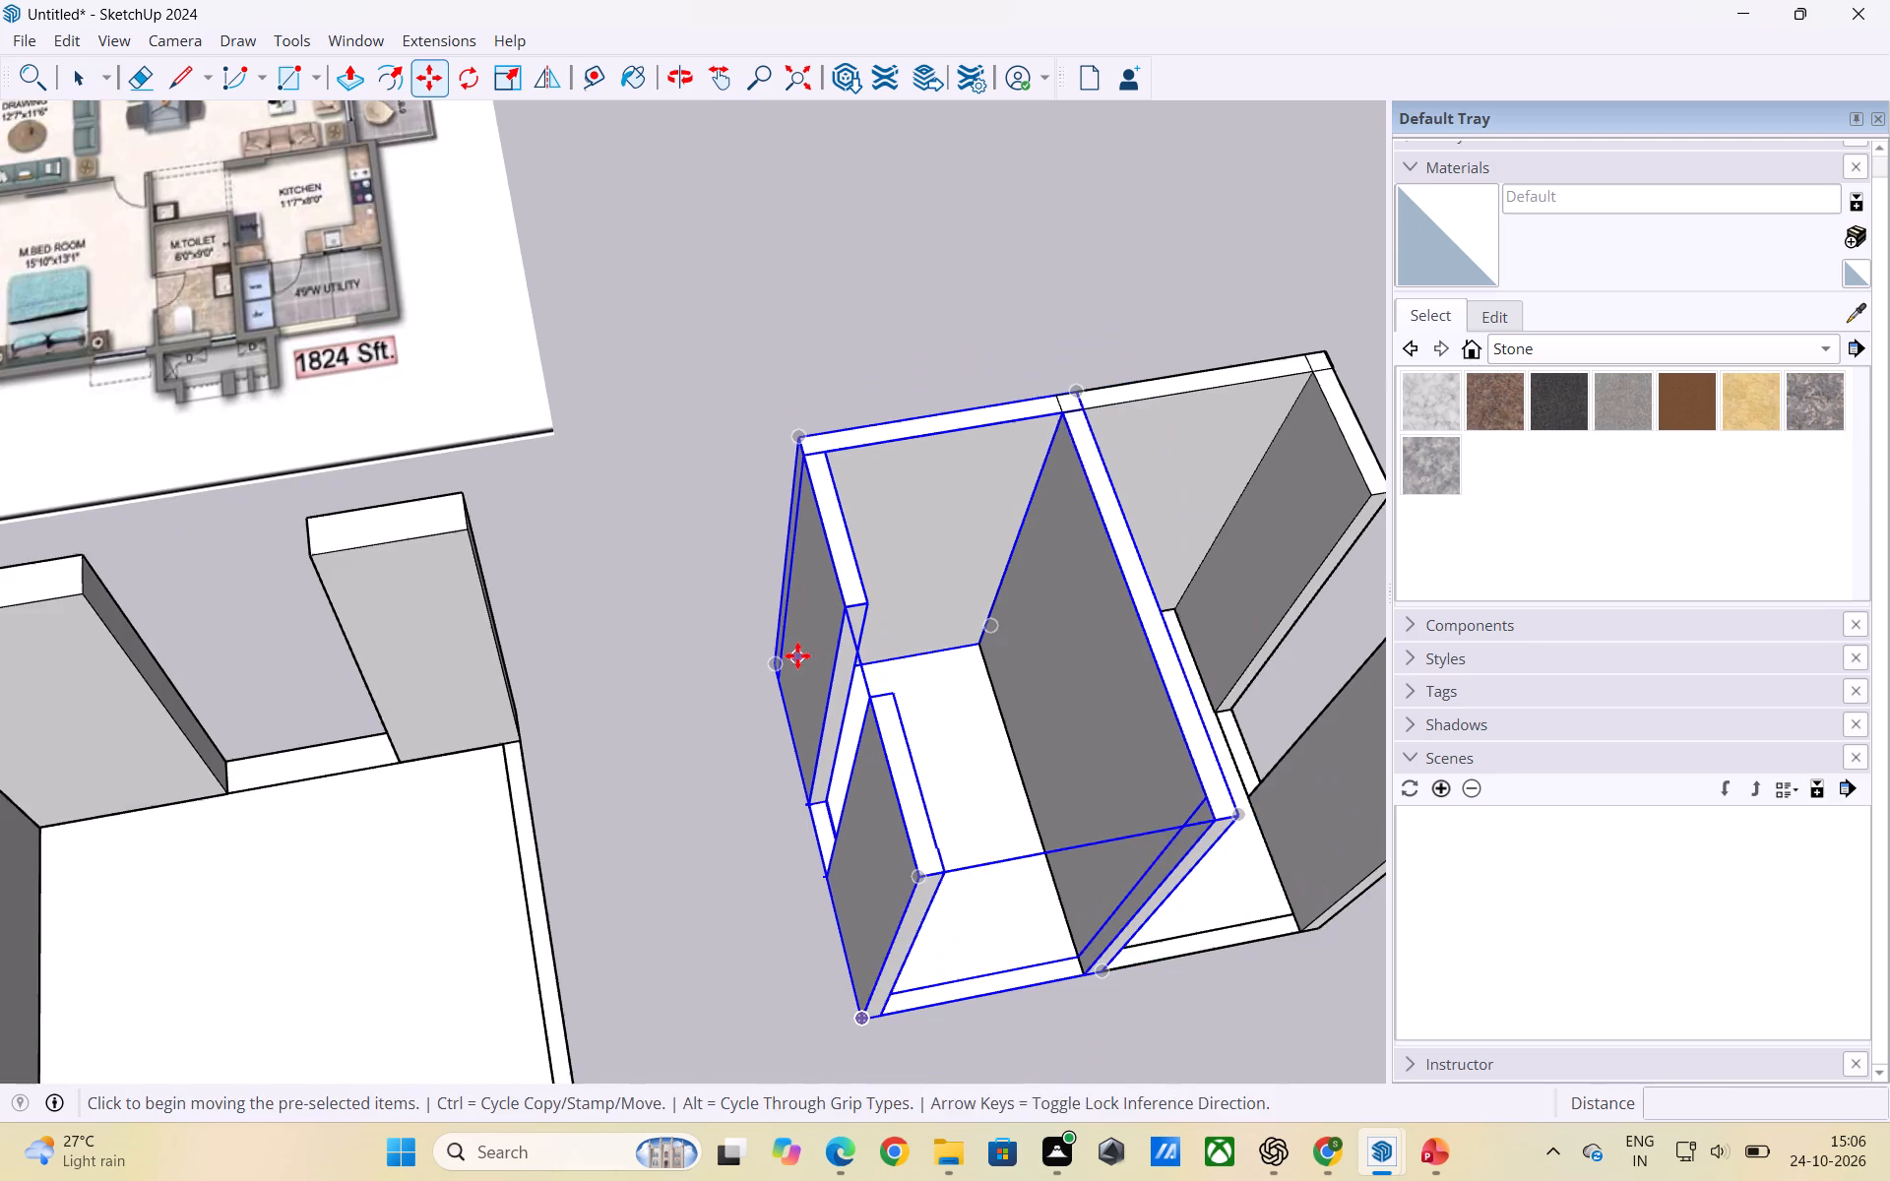
pyautogui.moveTo(797, 651); pyautogui.dragTo(854, 712, button='middle')
pyautogui.scroll(7, 784, 441)
pyautogui.click(823, 515)
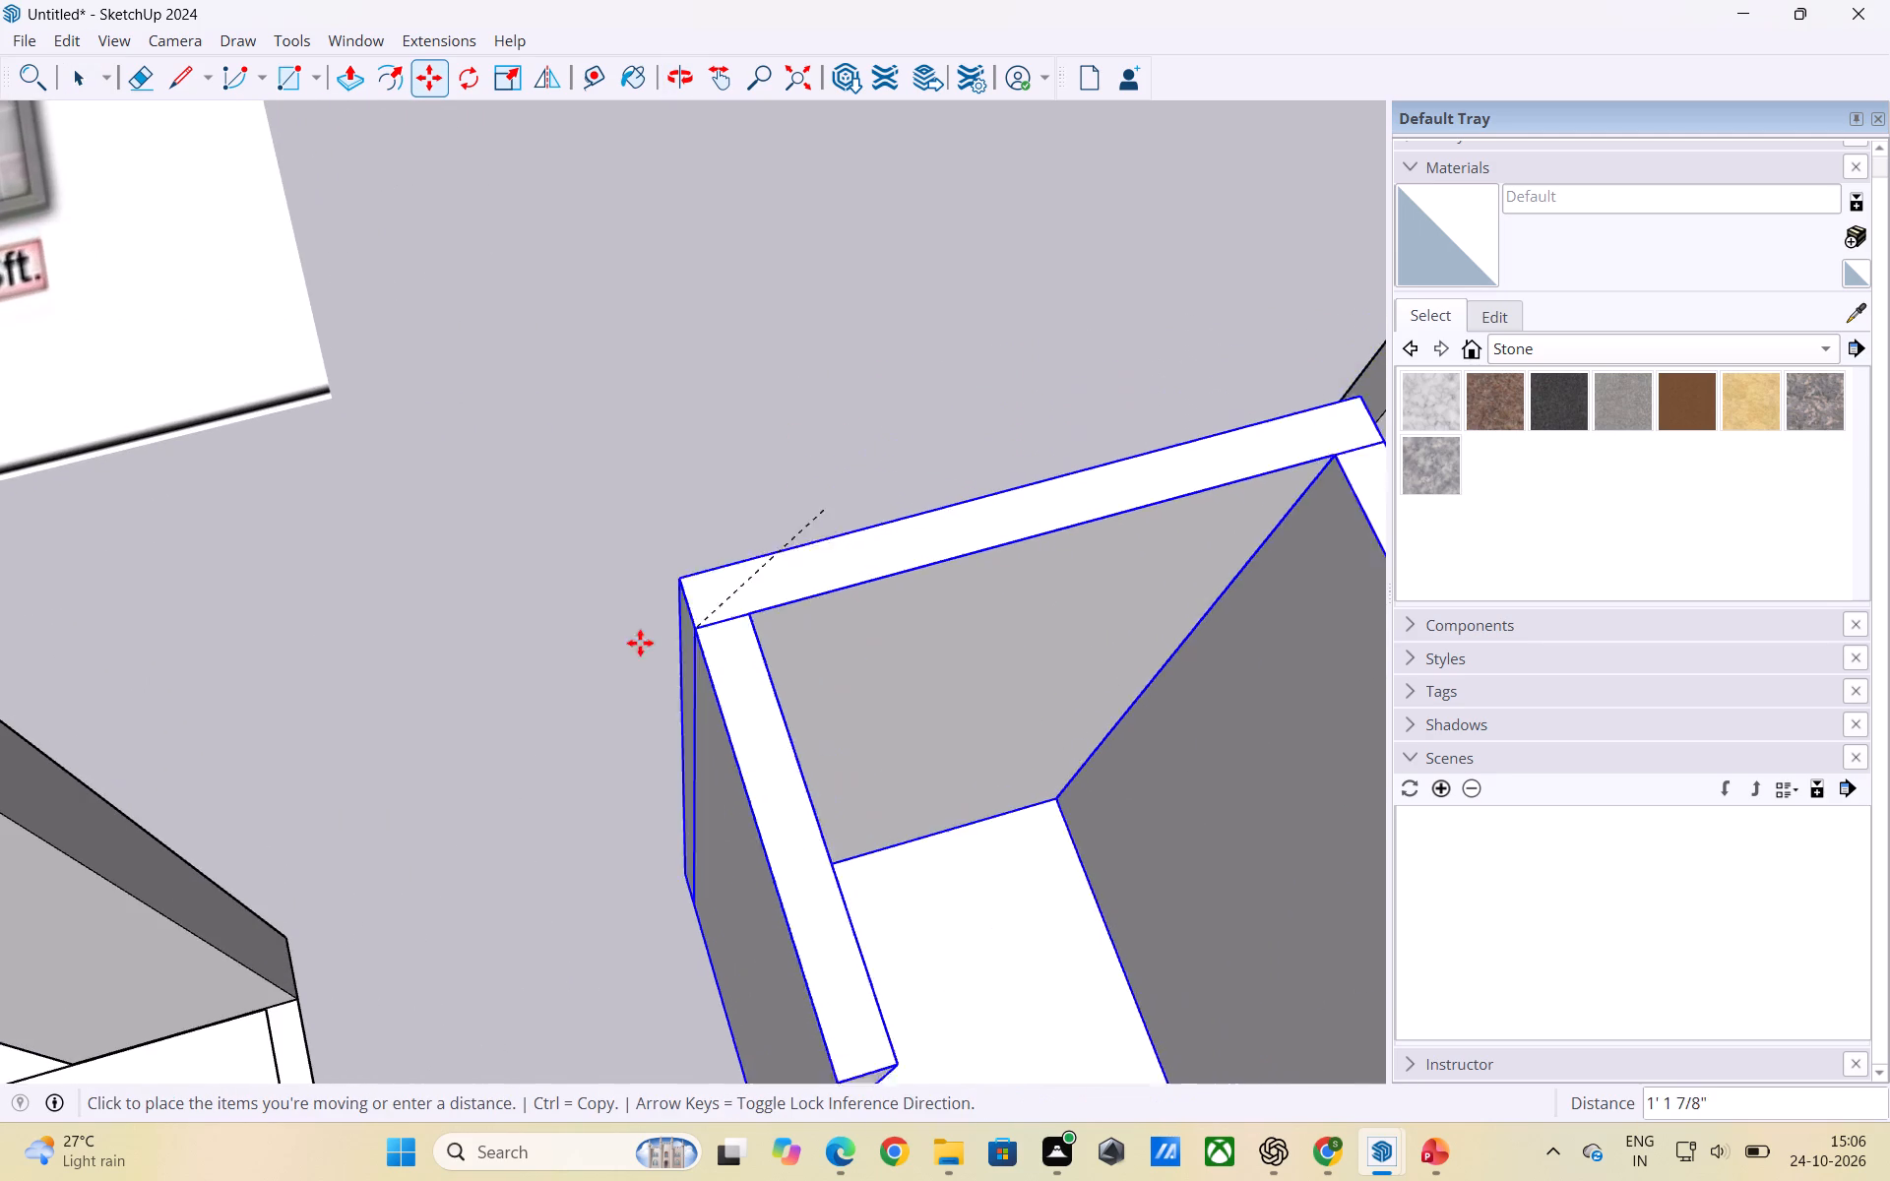
pyautogui.scroll(-5, 638, 643)
pyautogui.press('Left')
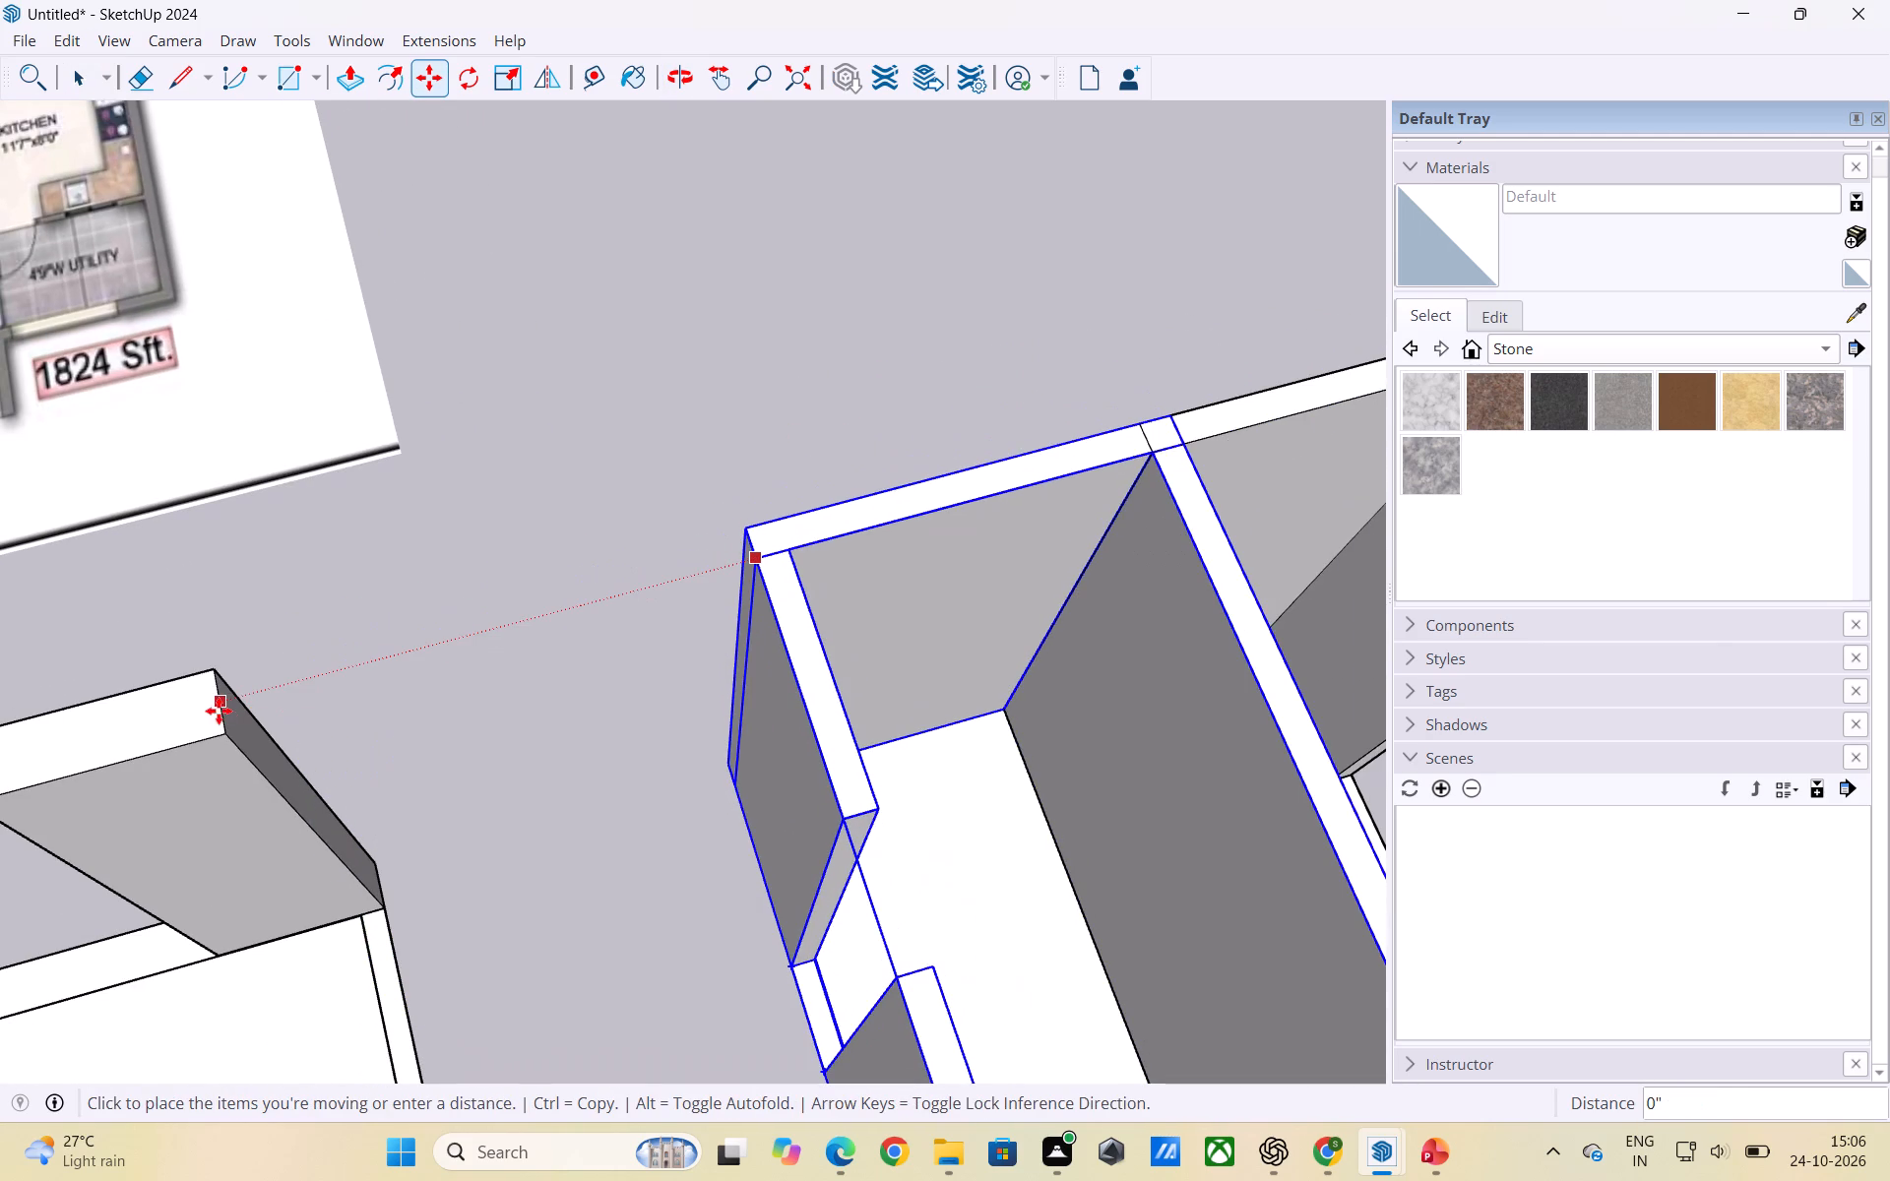
pyautogui.press('Right')
pyautogui.scroll(4, 235, 743)
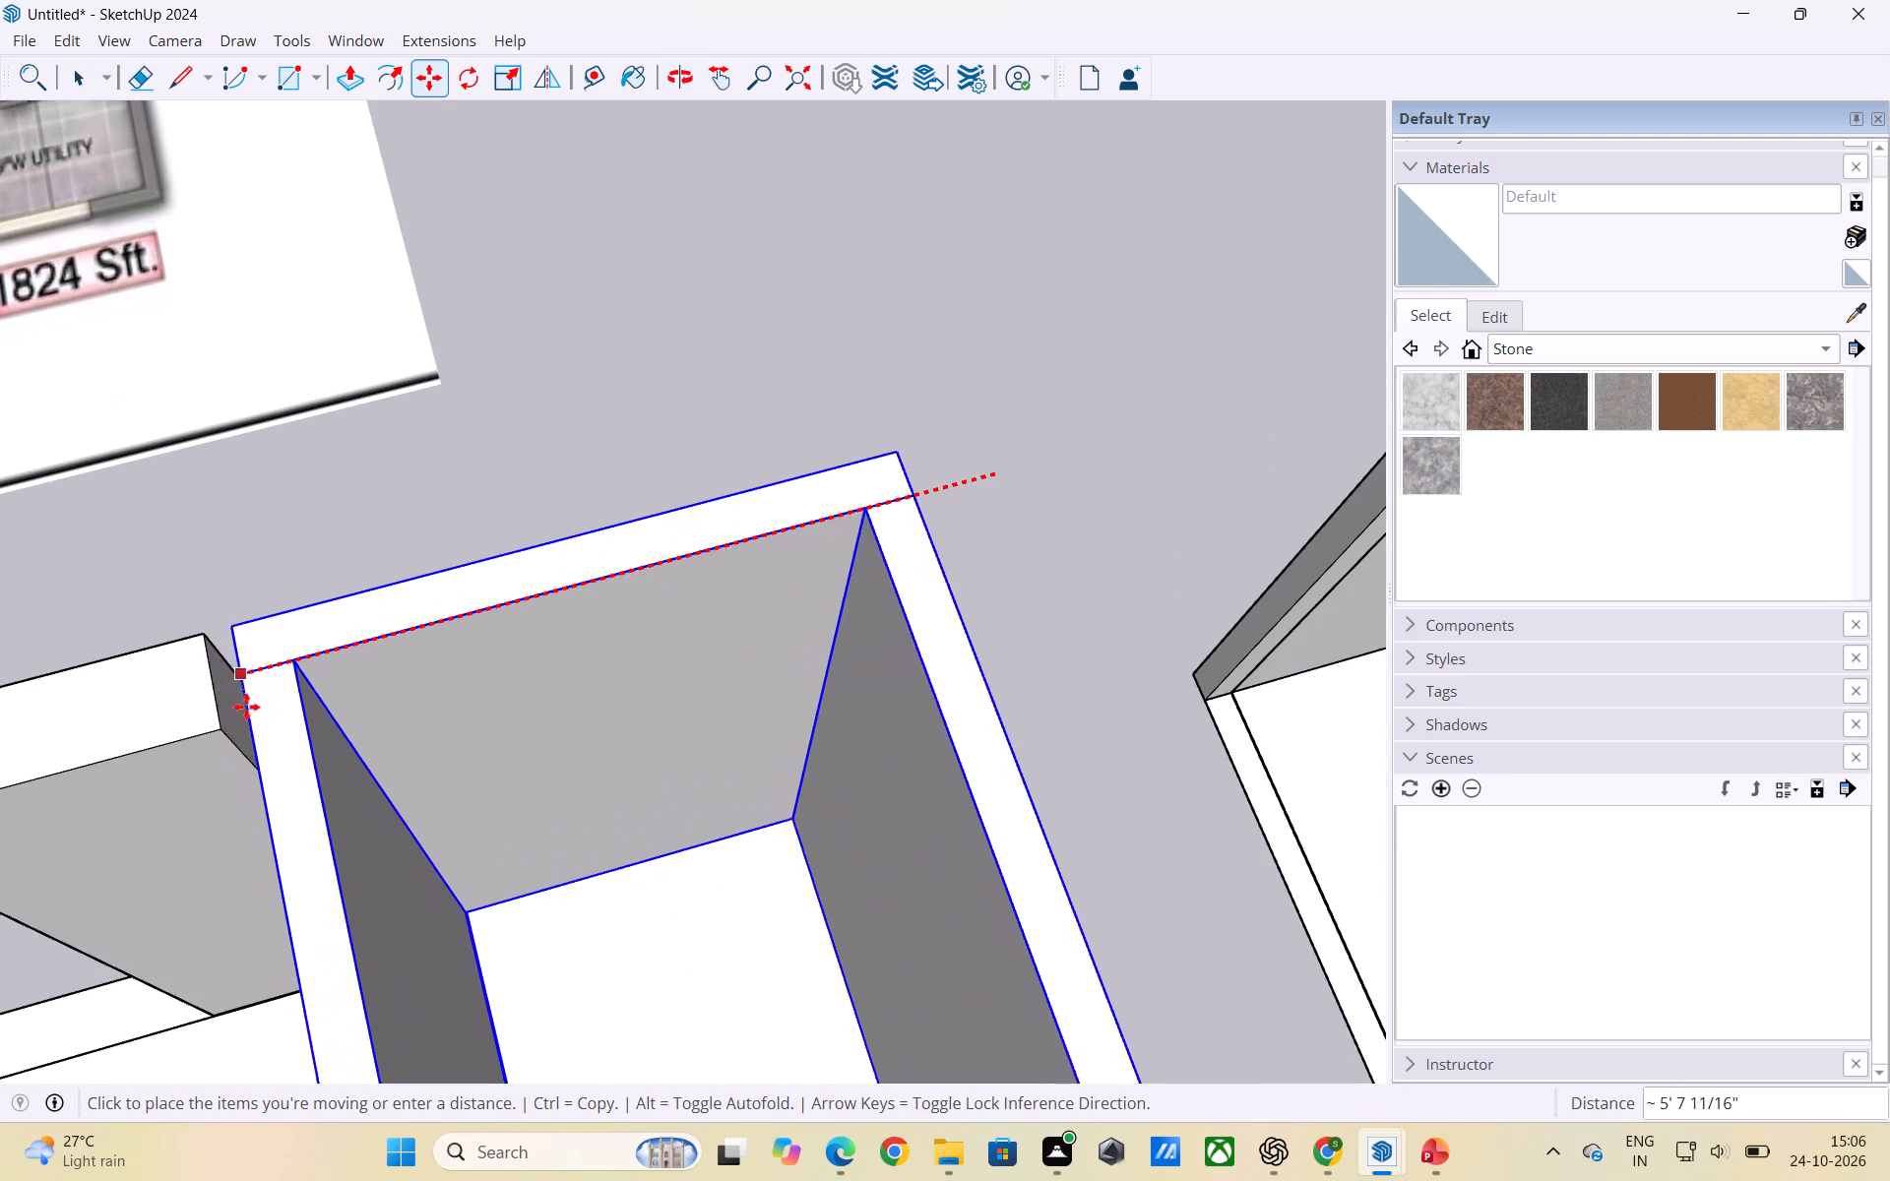
pyautogui.click(215, 715)
pyautogui.scroll(-16, 312, 679)
pyautogui.press('space')
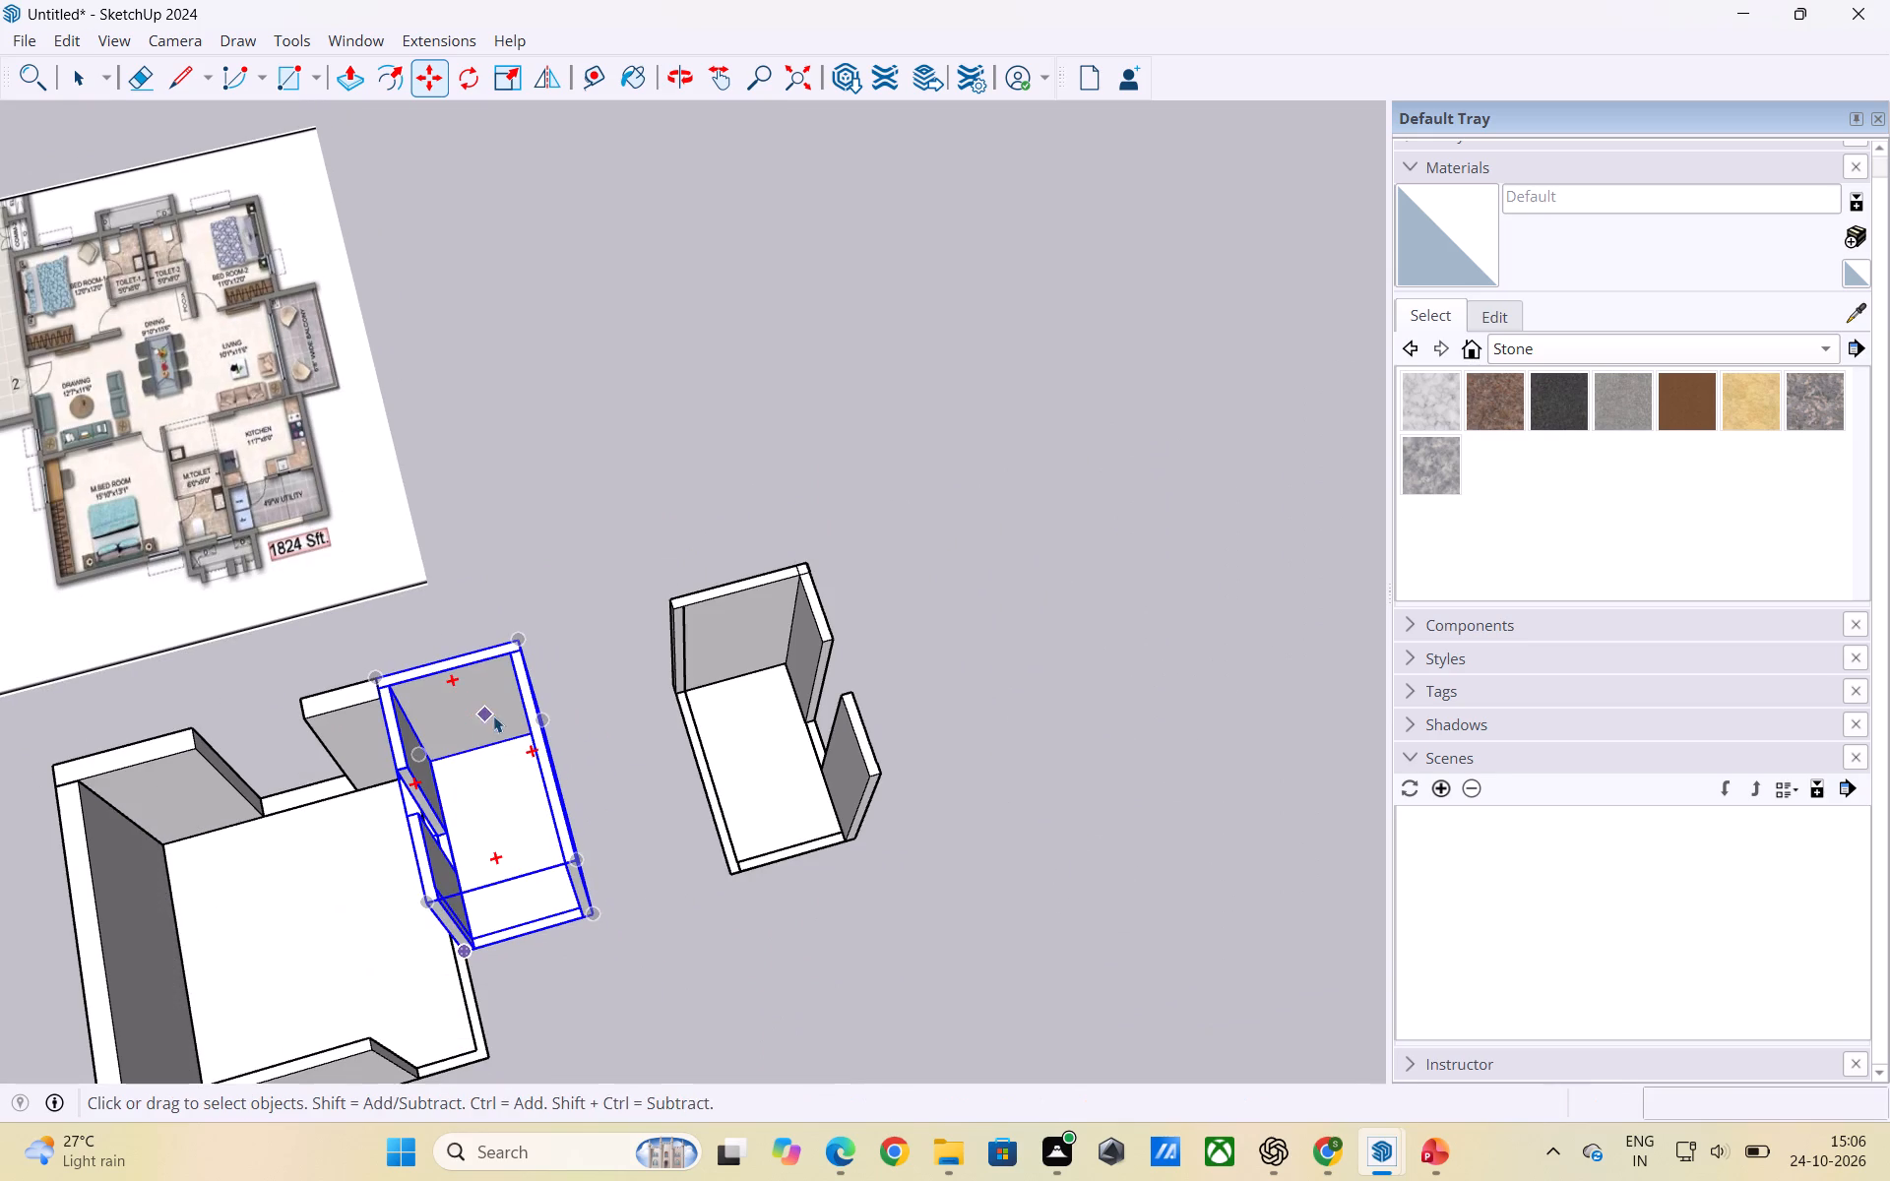
pyautogui.click(657, 812)
# Measure the repositioned smaller room's clear inner width between the top edges of its two side walls.
pyautogui.moveTo(409, 764); pyautogui.dragTo(462, 660, button='middle')
pyautogui.scroll(11, 462, 659)
pyautogui.press('t')
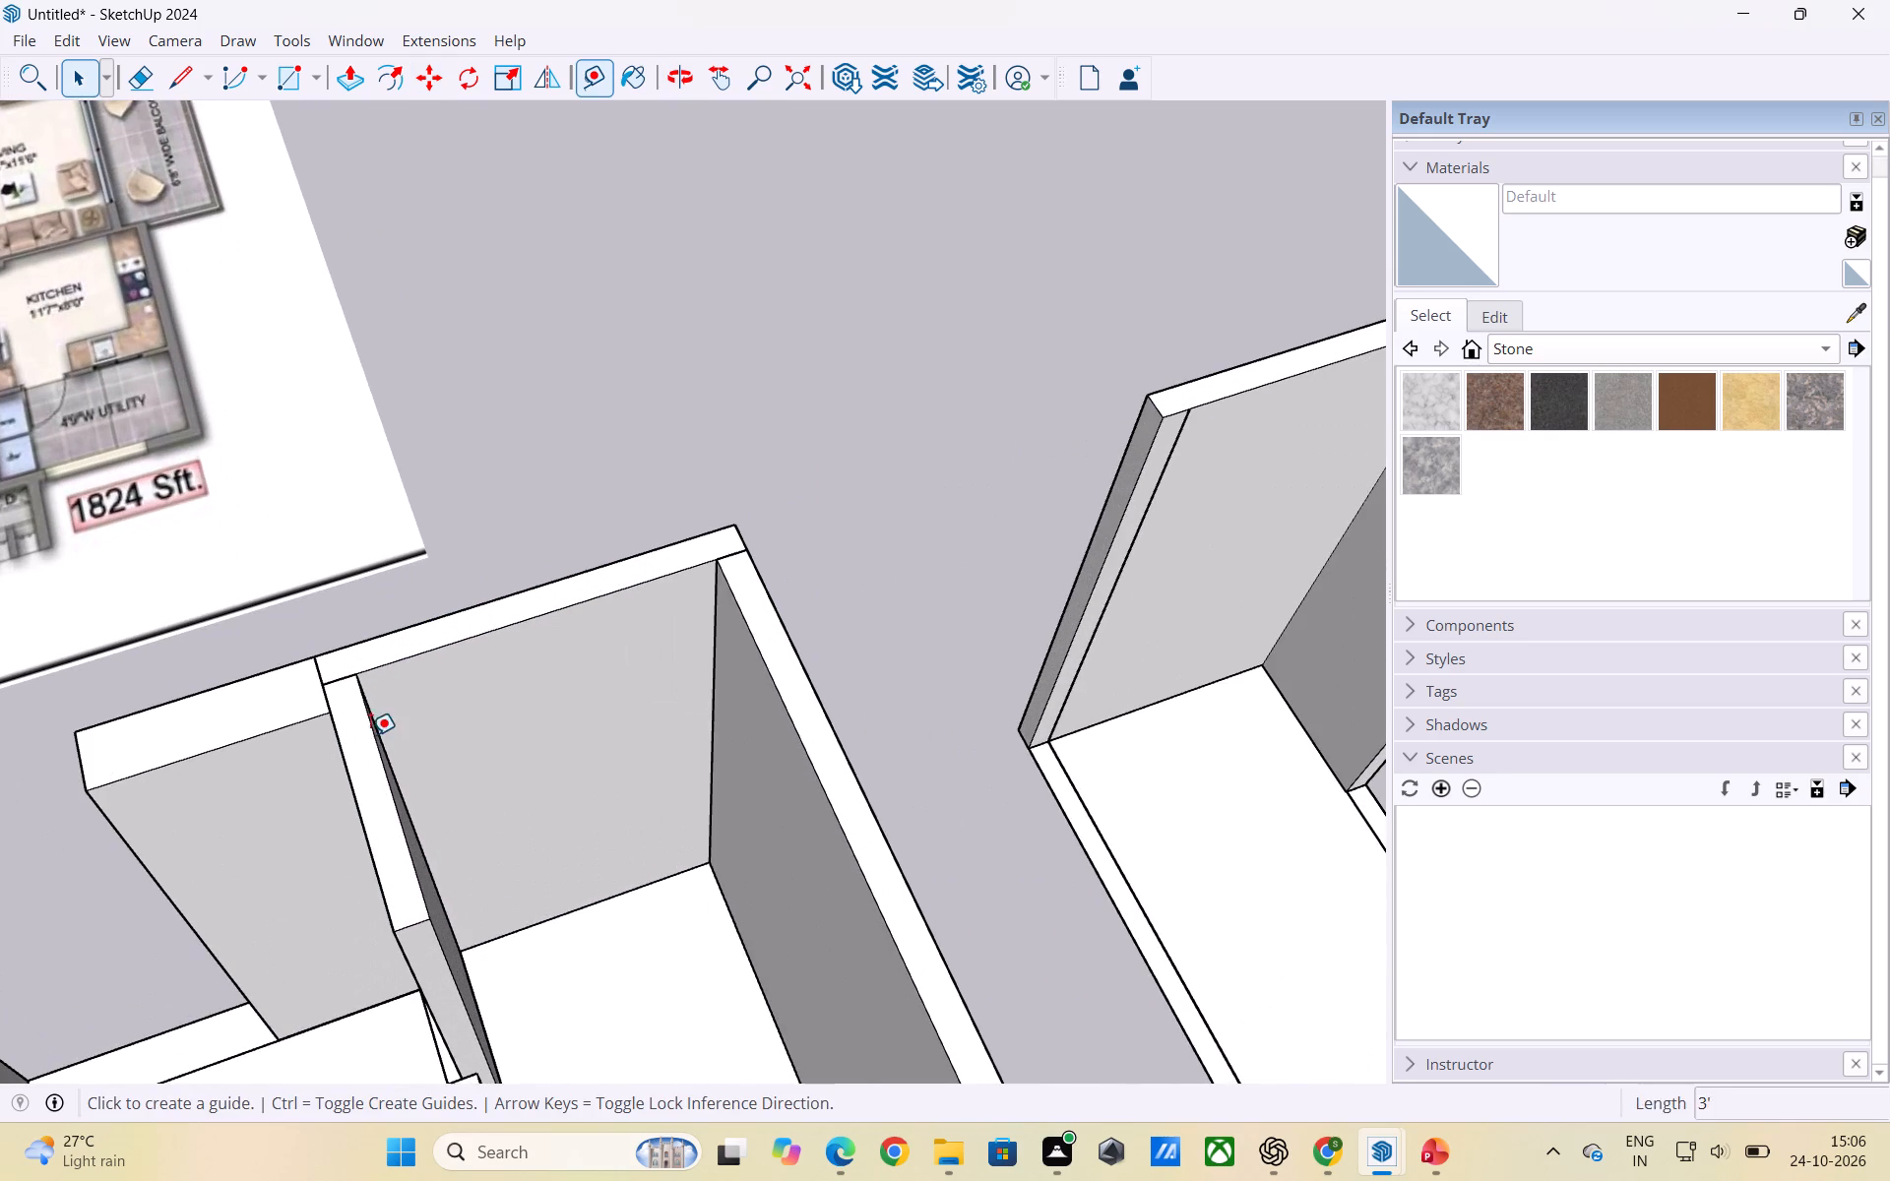
pyautogui.scroll(3, 370, 742)
pyautogui.click(393, 776)
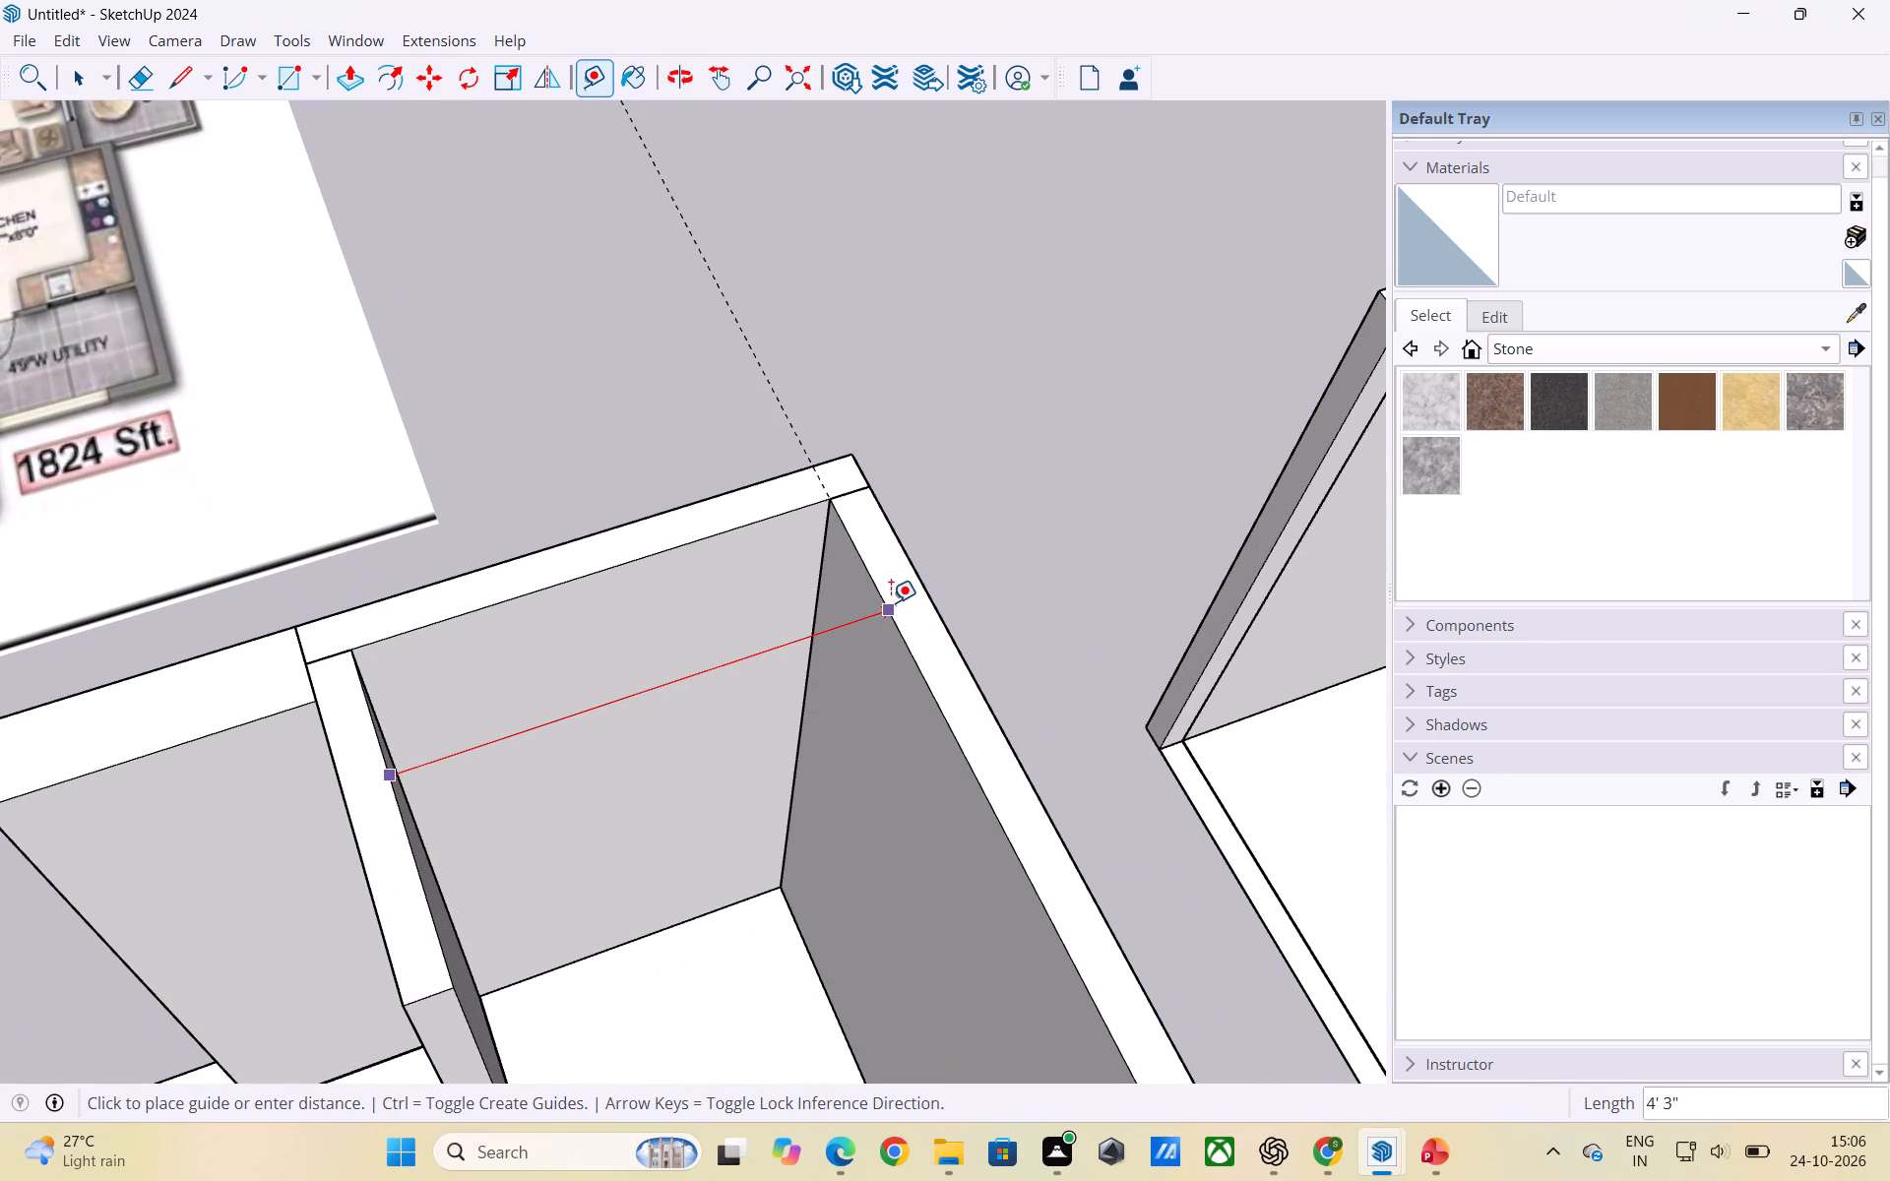
pyautogui.press('space')
pyautogui.press('y')
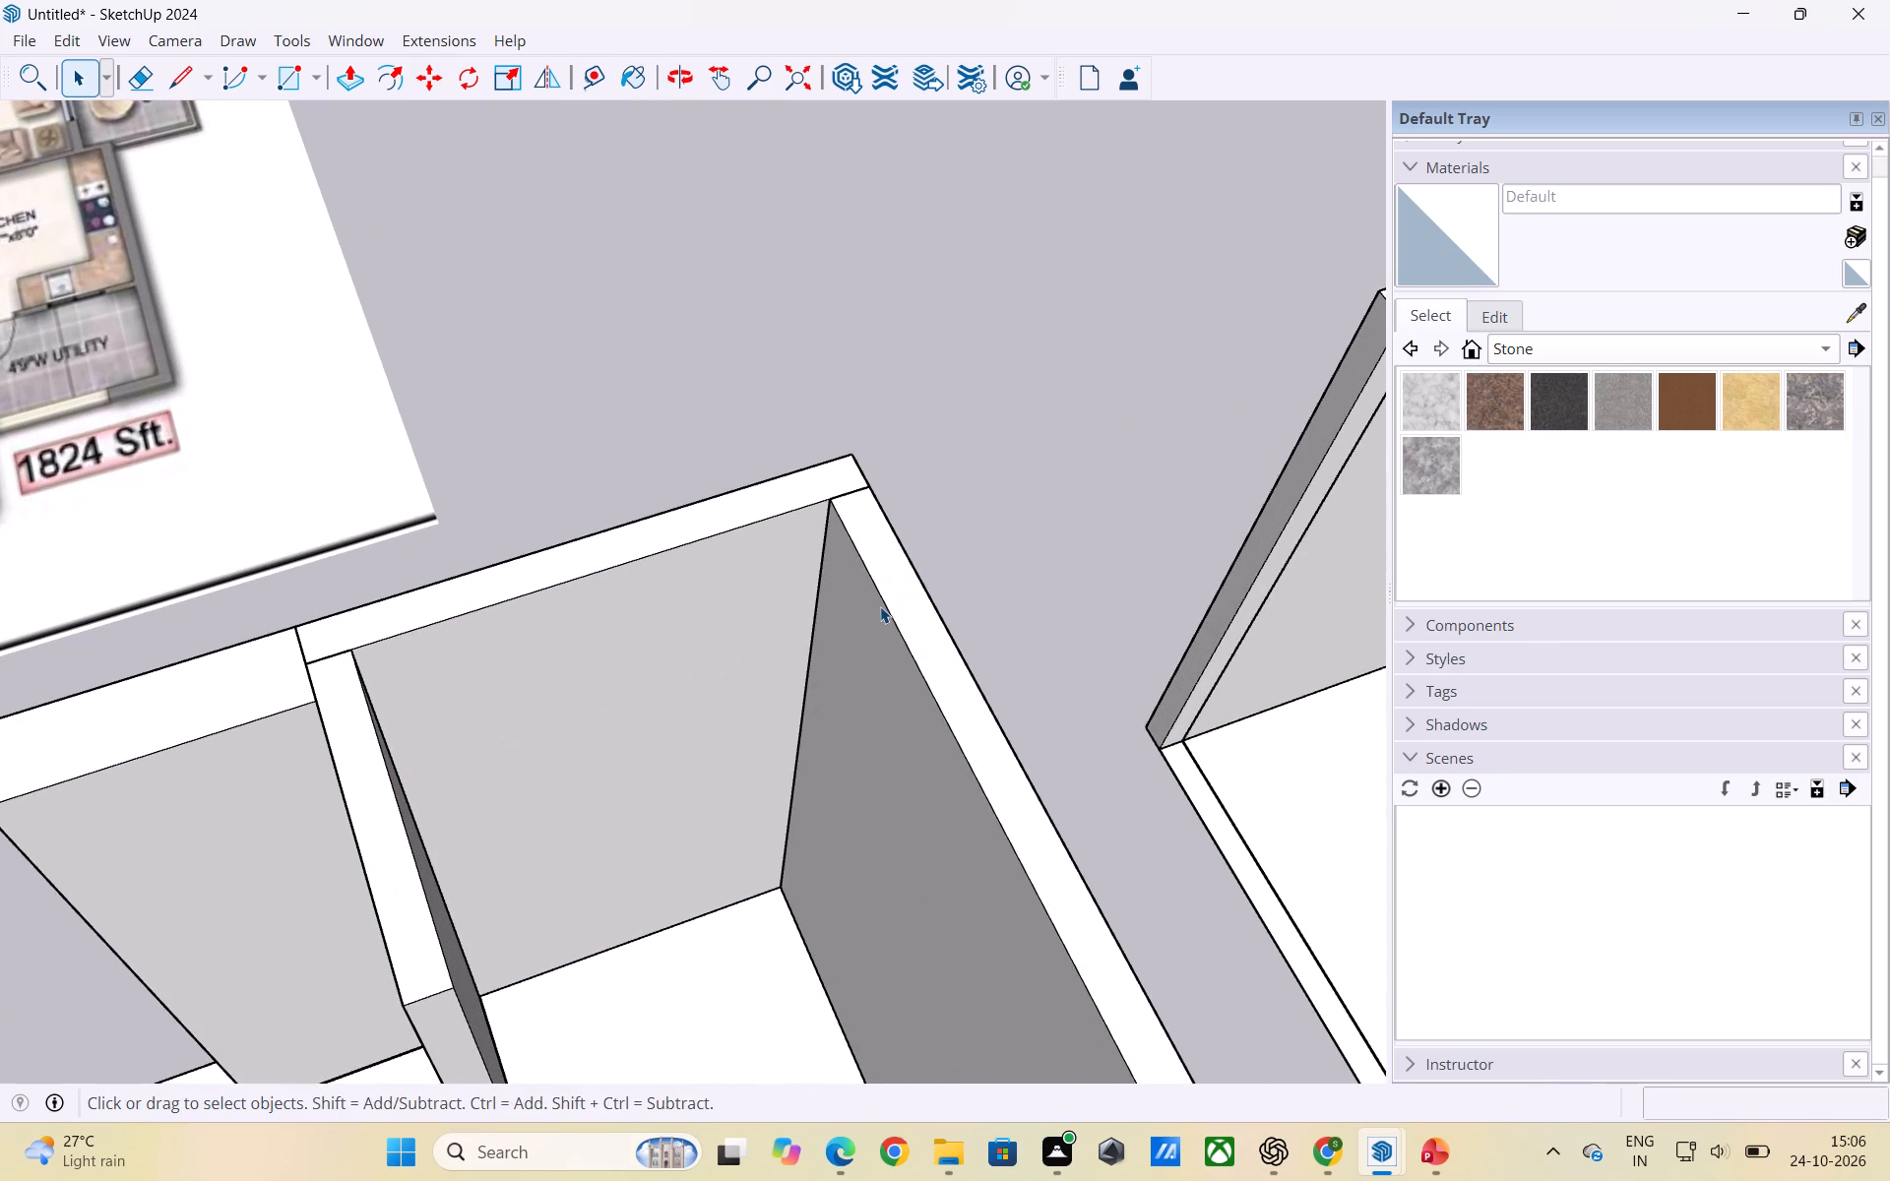
# Measure the same smaller room's overall width between the outer top edges of its two side walls.
pyautogui.press('t')
pyautogui.click(340, 783)
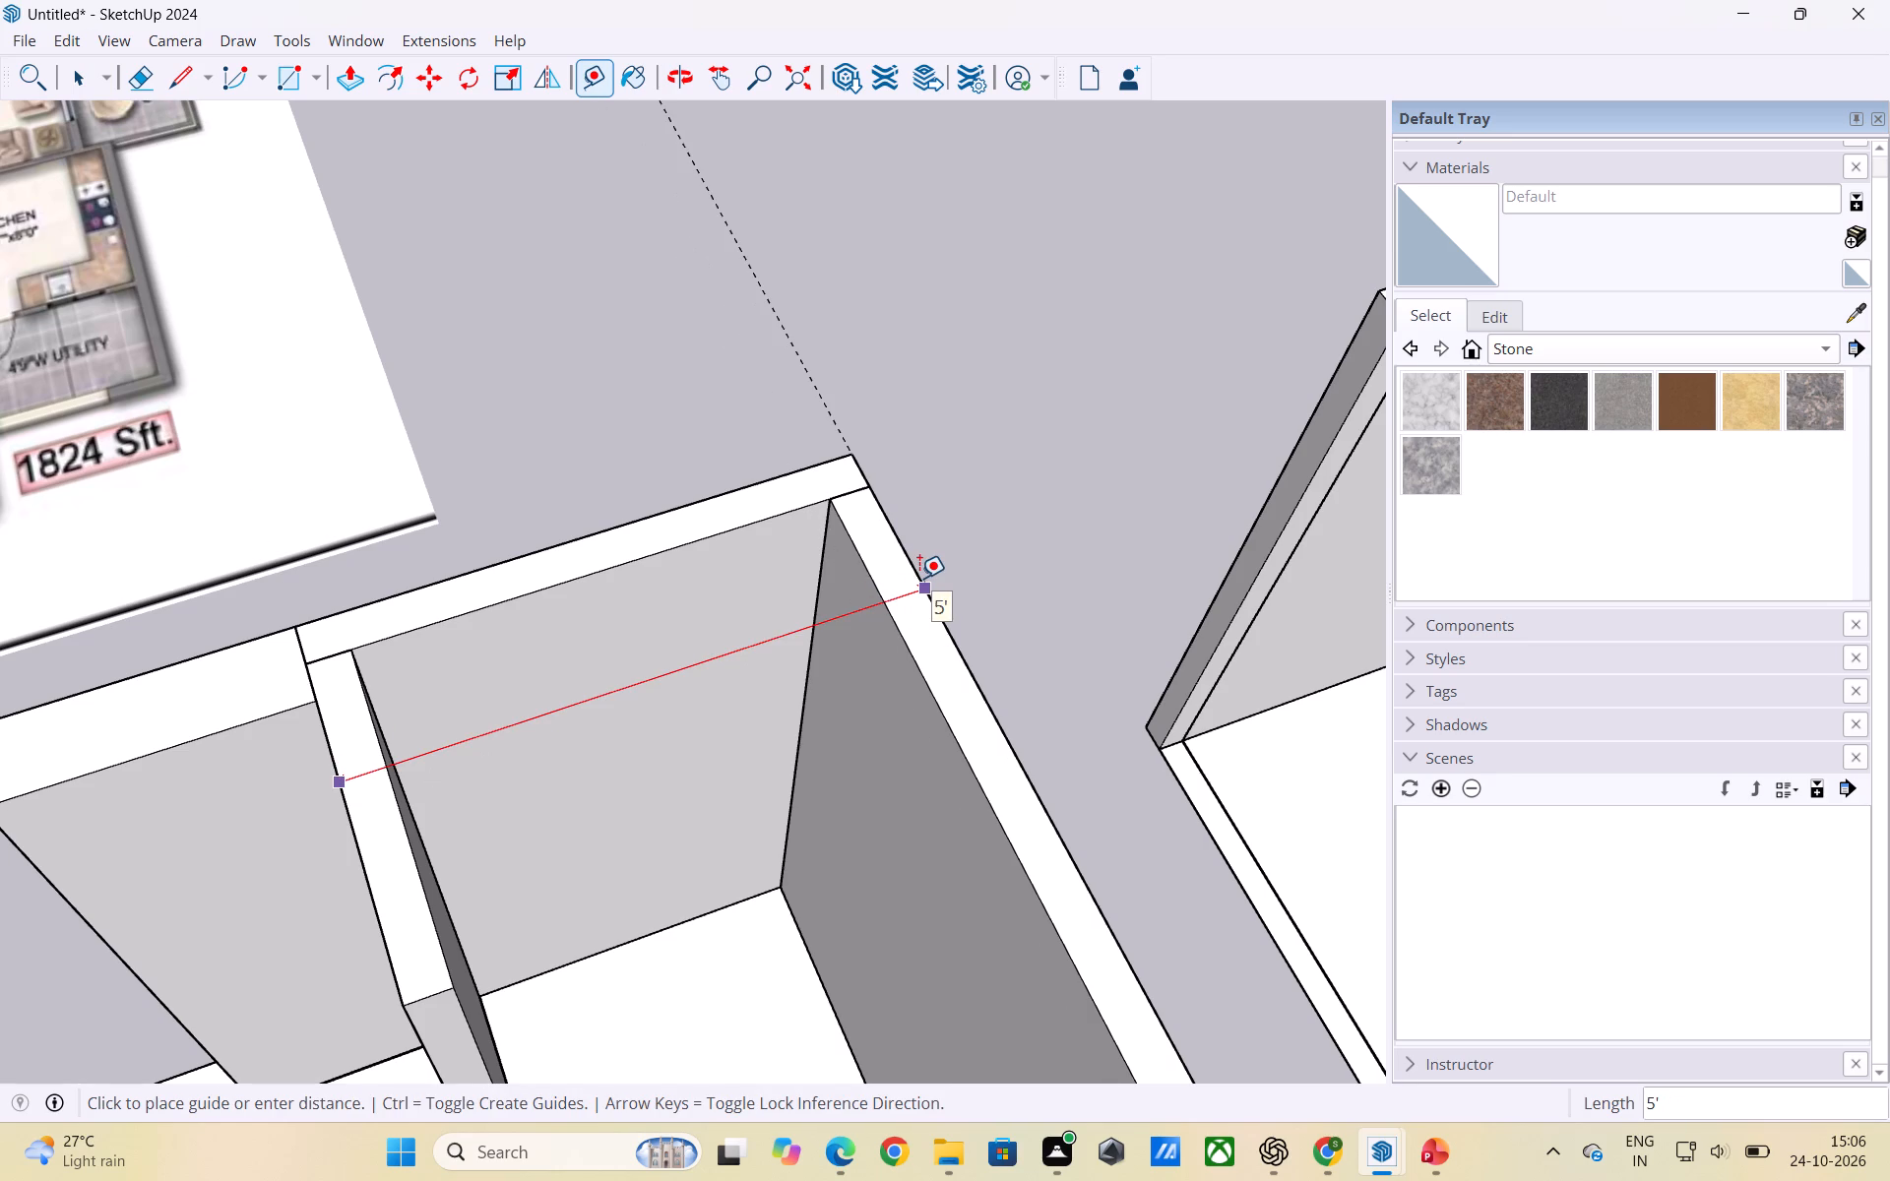
pyautogui.press('space')
pyautogui.scroll(-5, 919, 578)
pyautogui.press('space')
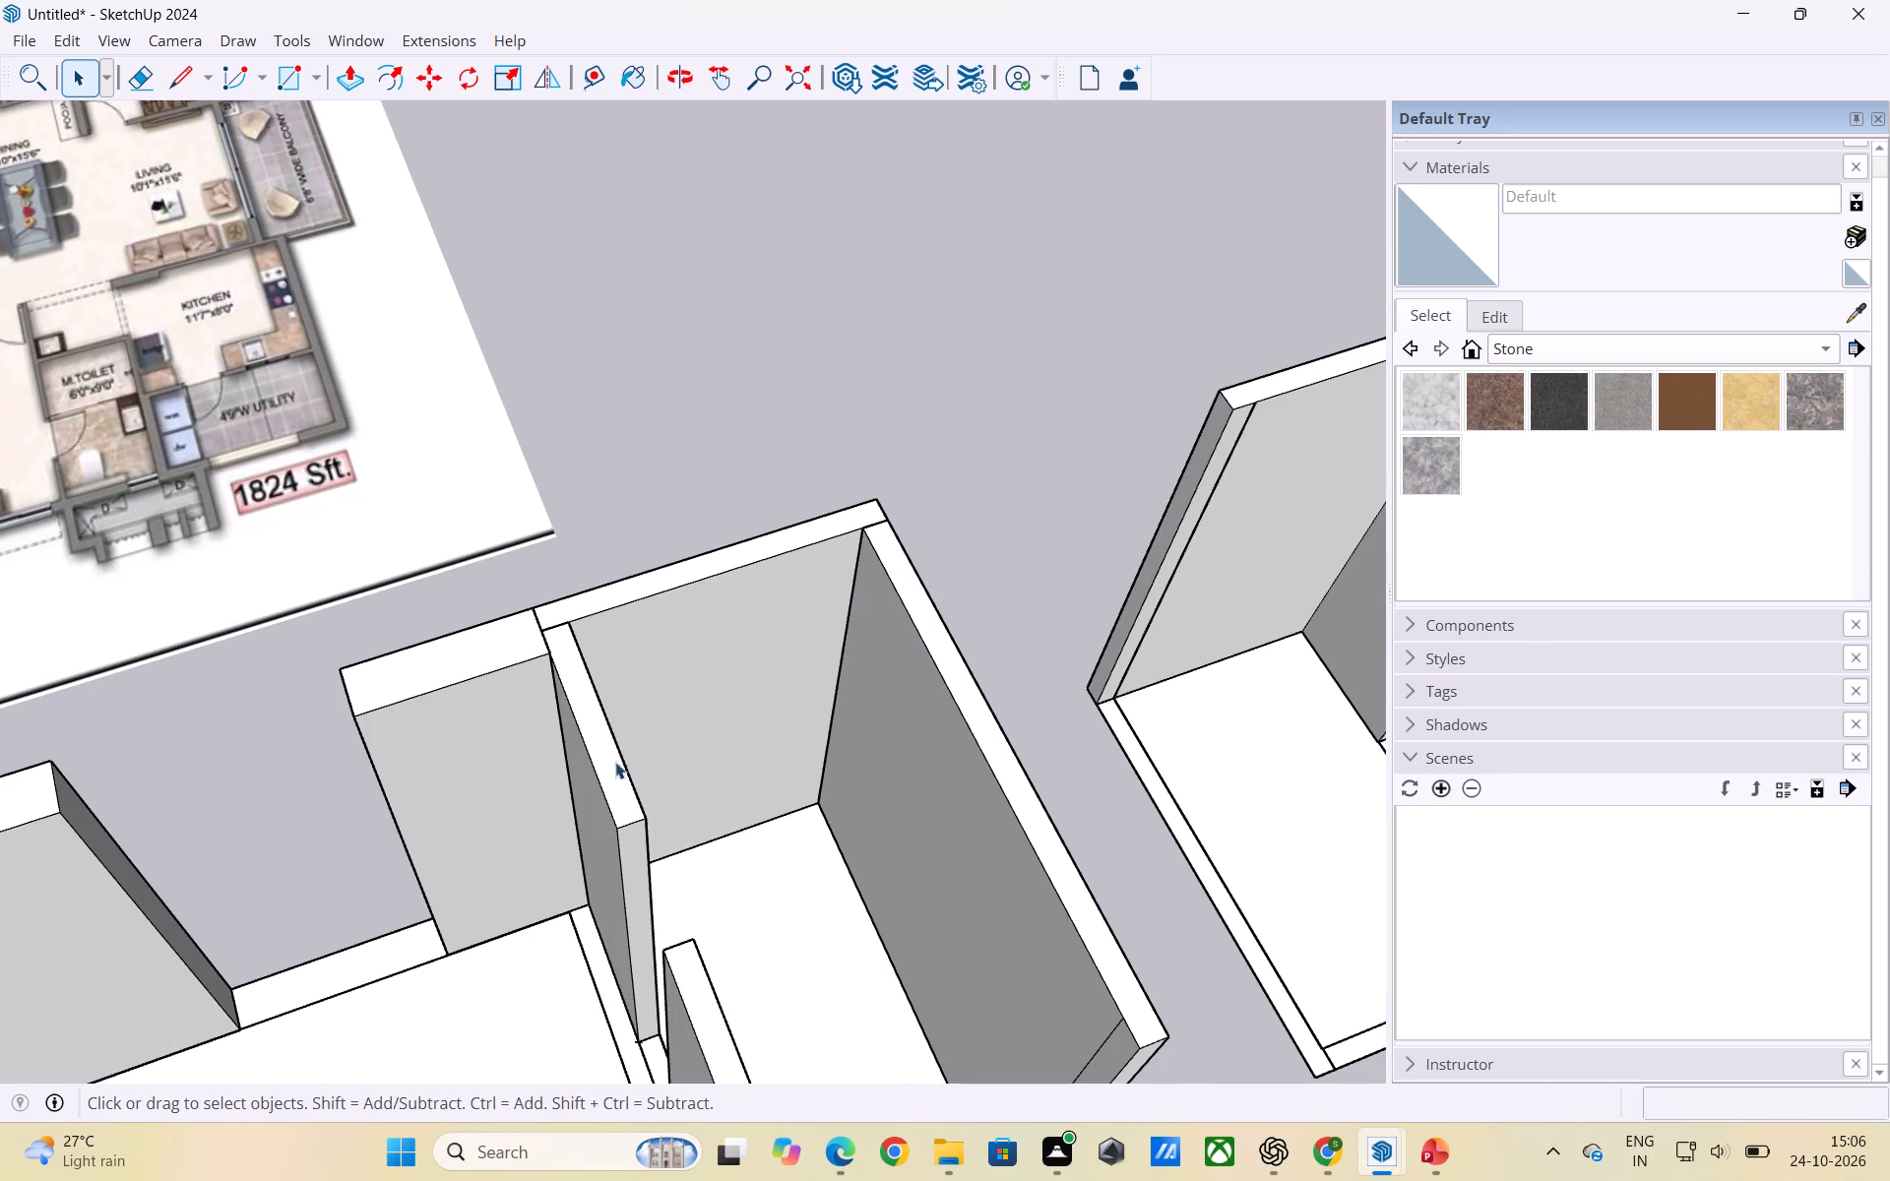
# Examine Toilet-1, Toilet-2 and the adjoining bedrooms on the floor plan against the modelled rooms' wall arrangement.
pyautogui.moveTo(615, 762); pyautogui.dragTo(568, 763, button='middle')
pyautogui.scroll(-3, 590, 758)
pyautogui.keyDown('shift'); pyautogui.moveTo(688, 759); pyautogui.dragTo(629, 732, button='middle'); pyautogui.keyUp('shift')
pyautogui.moveTo(537, 759); pyautogui.dragTo(510, 781, button='middle')
pyautogui.scroll(3, 507, 720)
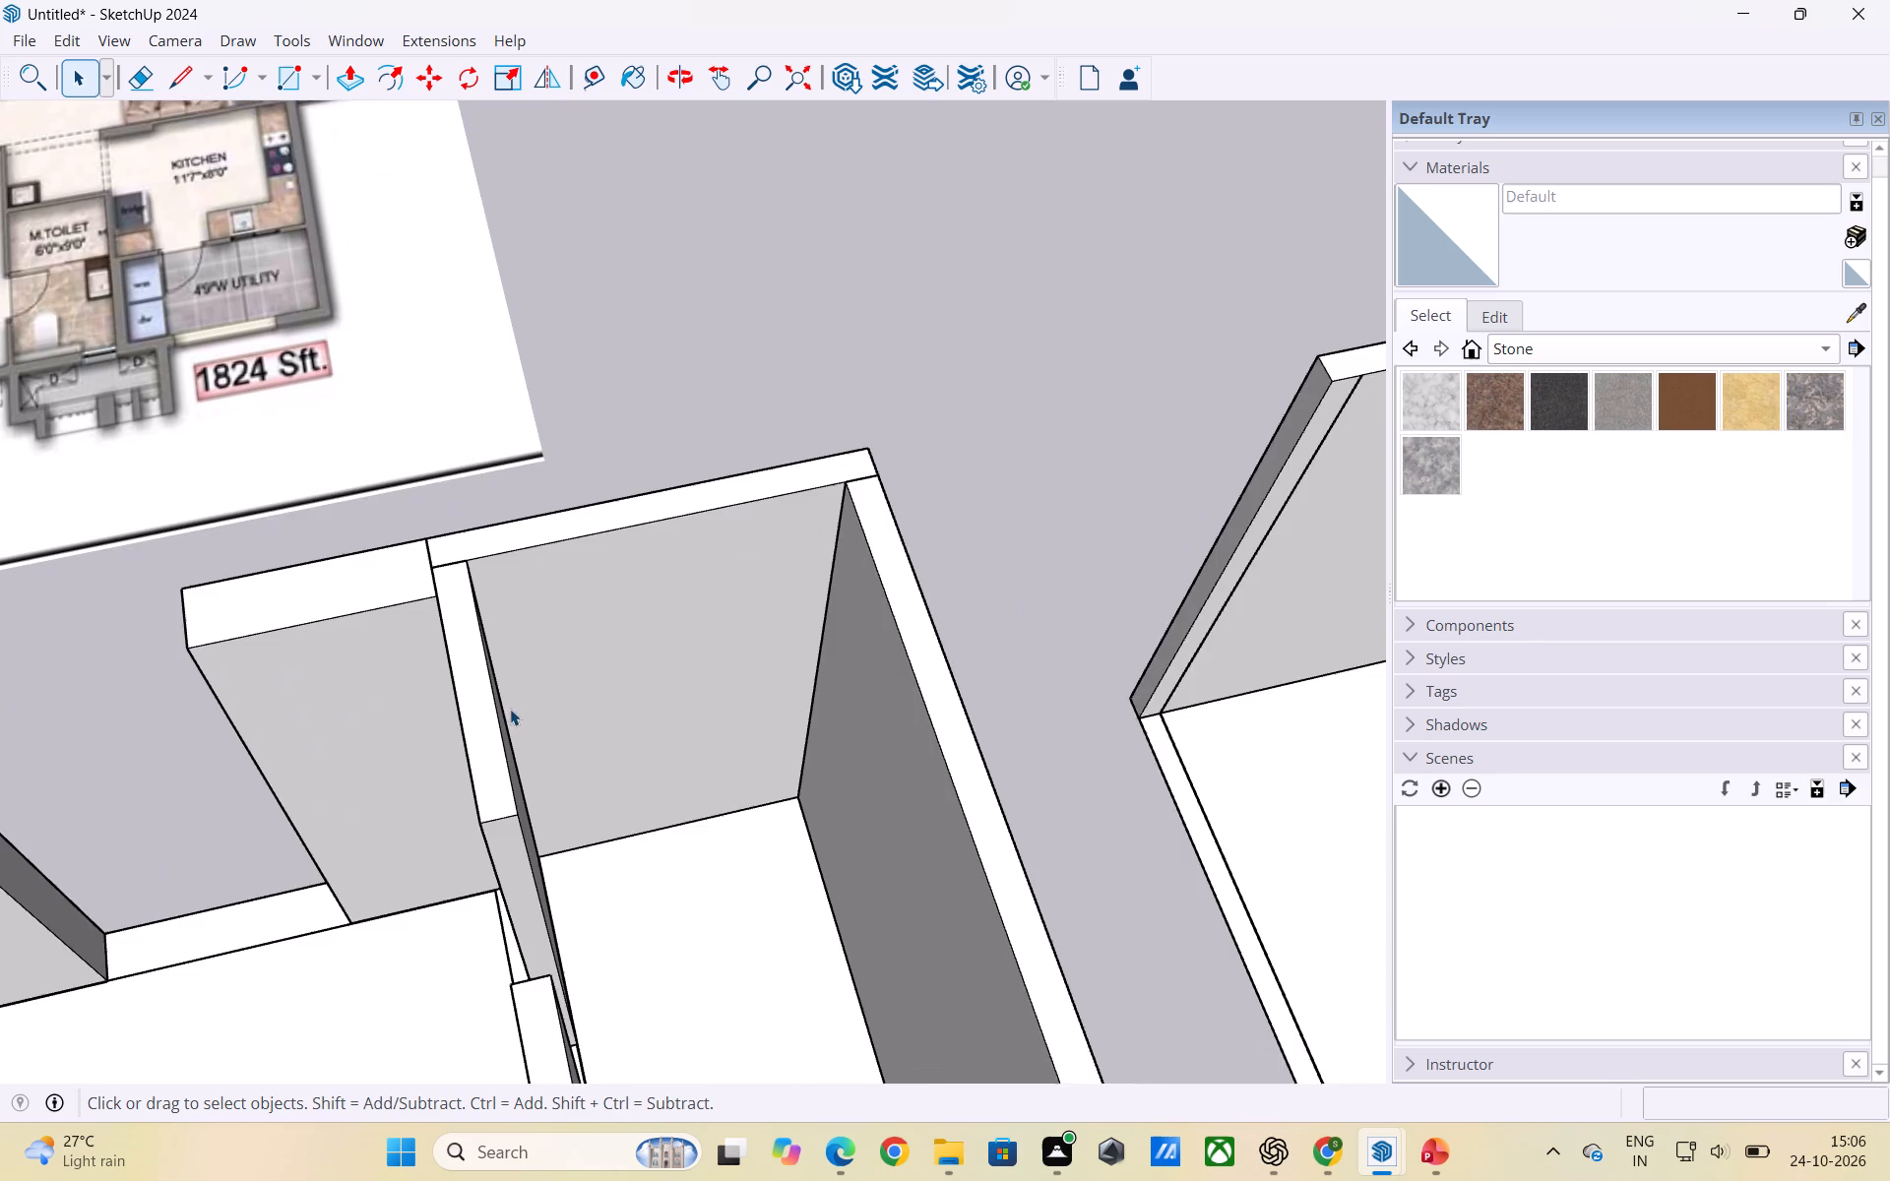
pyautogui.scroll(3, 510, 709)
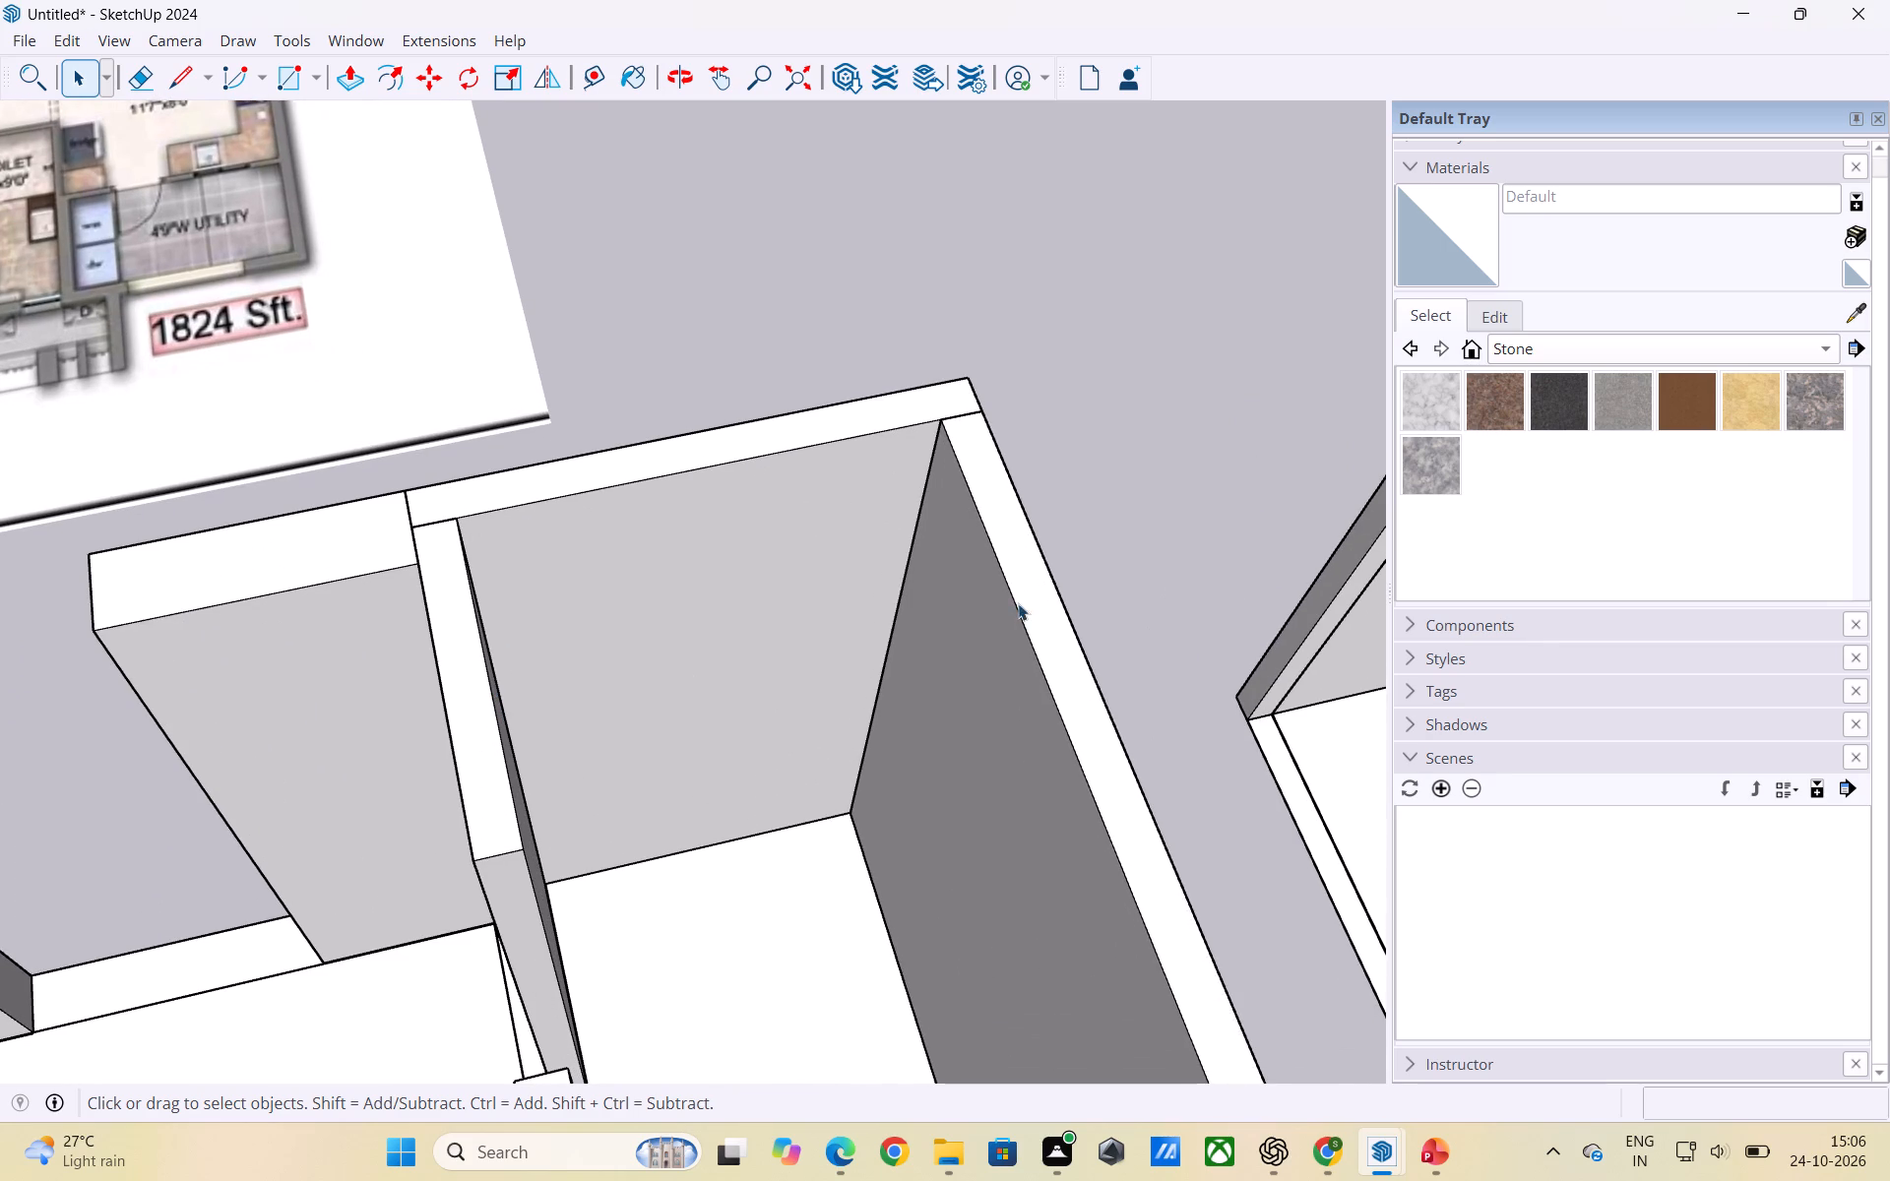
pyautogui.scroll(-8, 934, 631)
pyautogui.keyDown('shift'); pyautogui.moveTo(602, 540); pyautogui.dragTo(1257, 907, button='middle'); pyautogui.keyUp('shift')
pyautogui.moveTo(718, 413); pyautogui.dragTo(1269, 722, button='middle')
pyautogui.scroll(12, 973, 781)
pyautogui.moveTo(739, 799); pyautogui.dragTo(718, 859, button='middle')
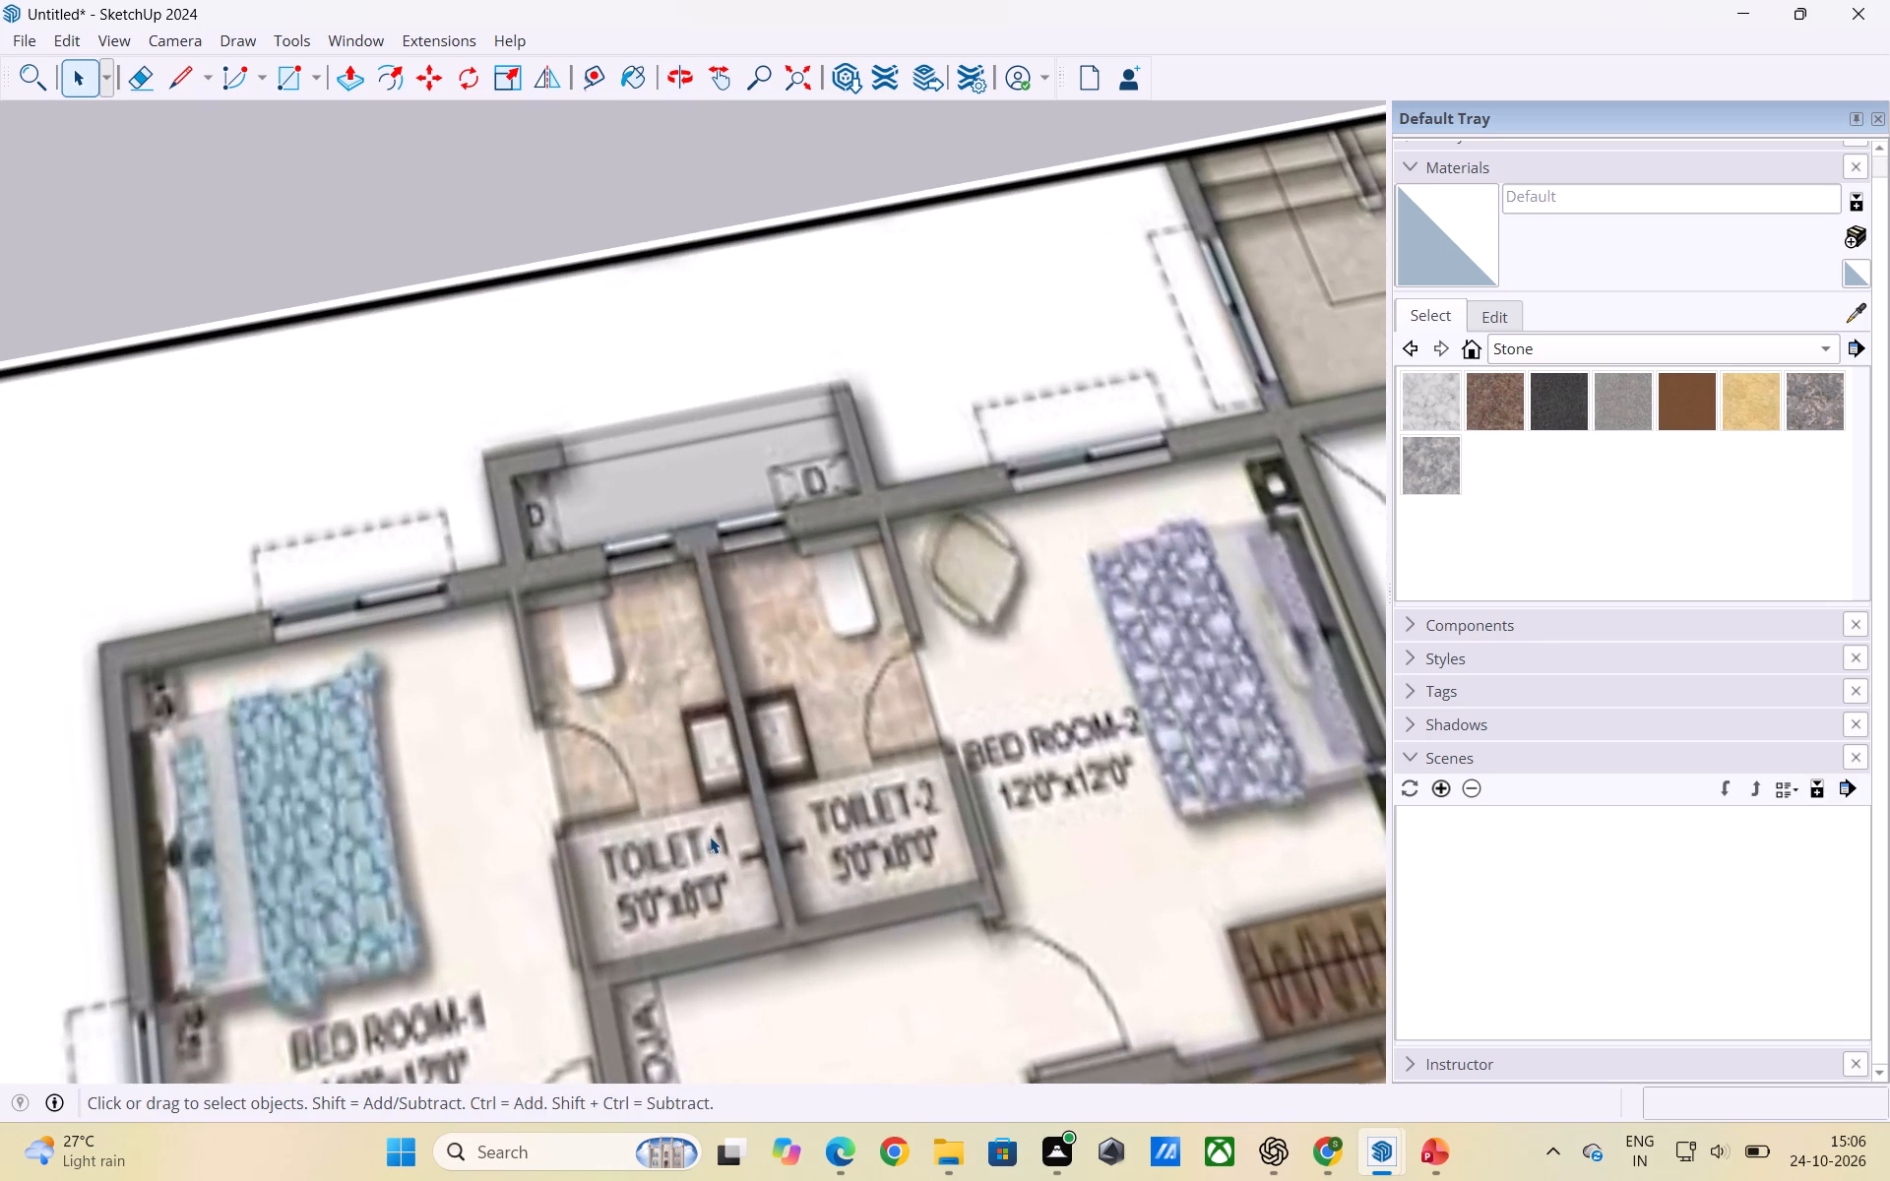
pyautogui.scroll(-20, 710, 837)
pyautogui.scroll(-7, 710, 837)
pyautogui.keyDown('shift'); pyautogui.moveTo(762, 840); pyautogui.dragTo(714, 349, button='middle'); pyautogui.keyUp('shift')
pyautogui.scroll(2, 942, 619)
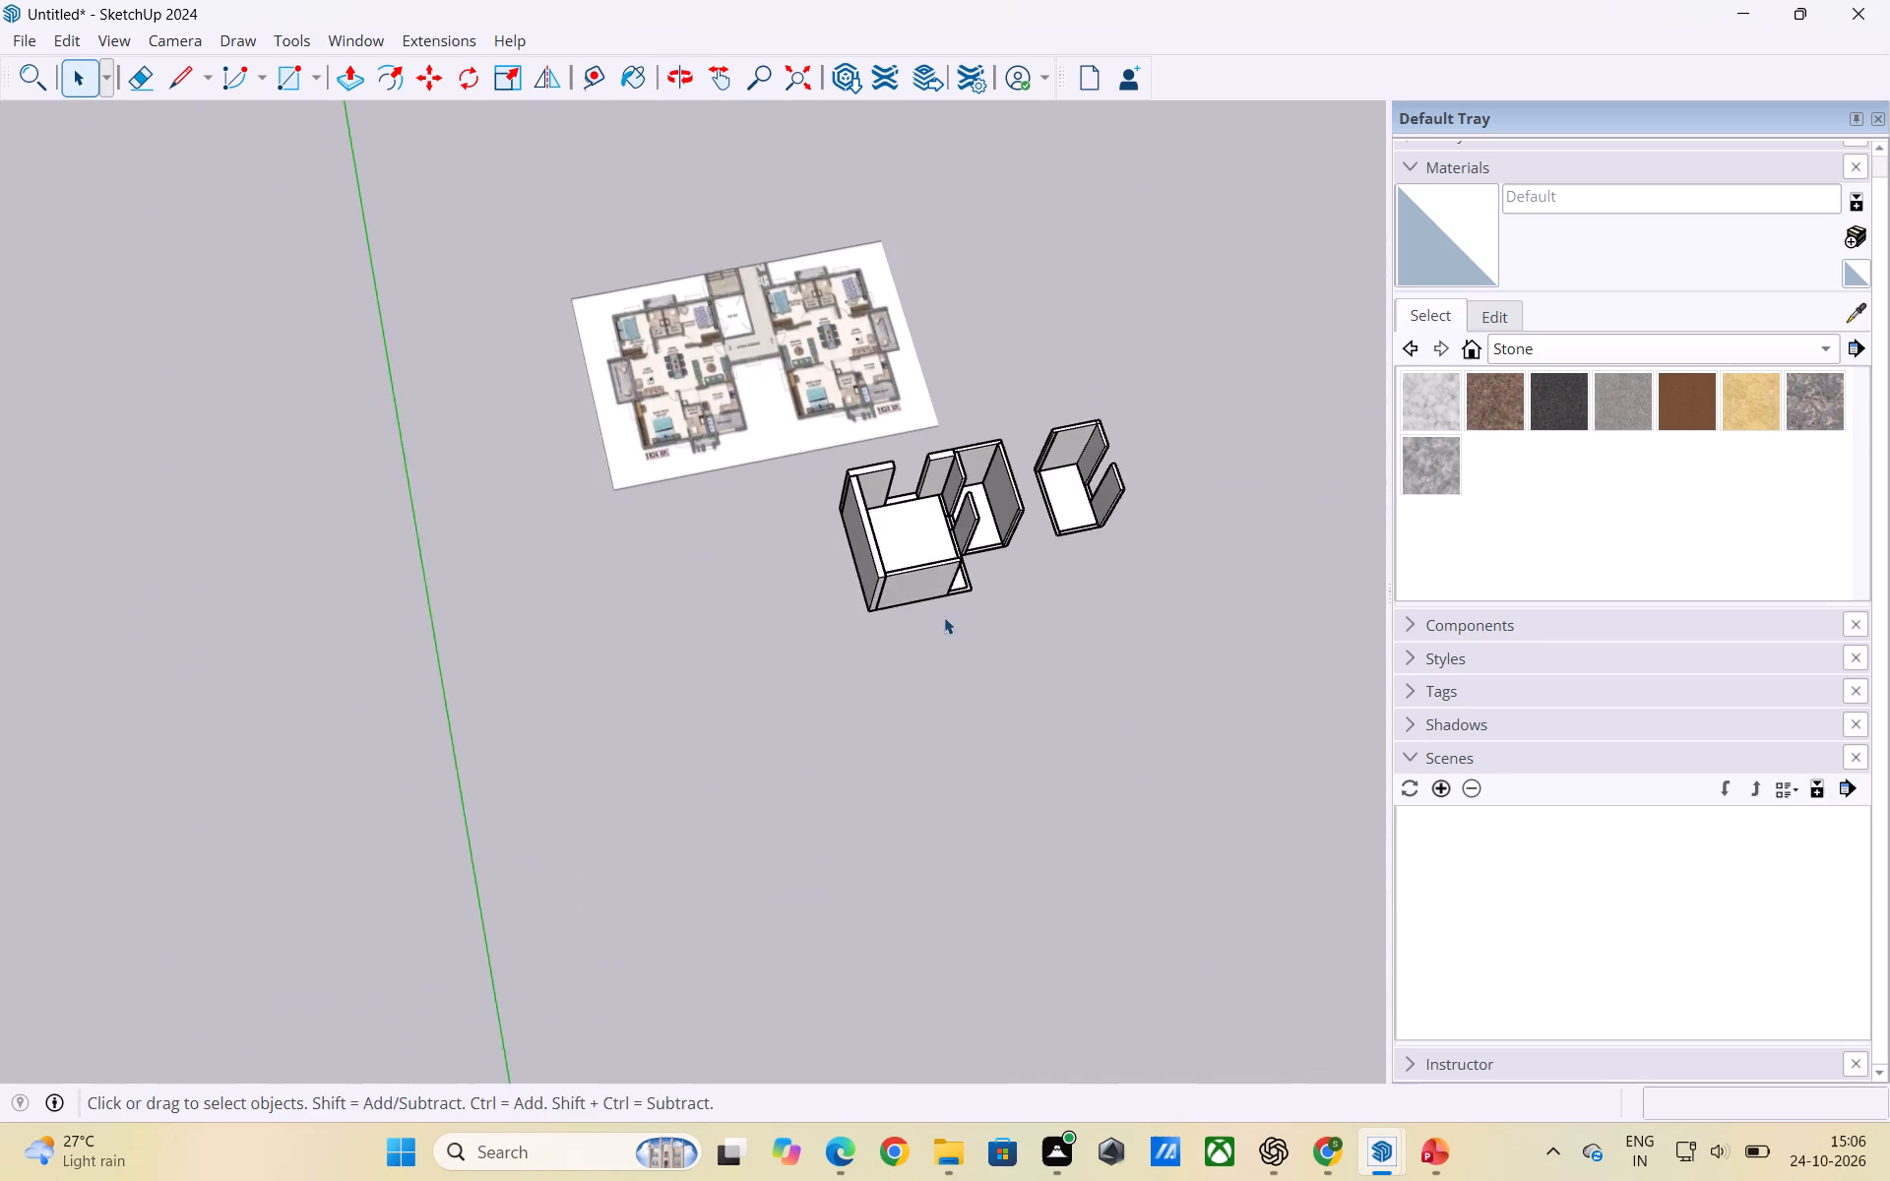
# Place a guide parallel to the larger room's full side wall, 11' from its inner floor edge toward the smaller room.
pyautogui.scroll(12, 944, 617)
pyautogui.moveTo(815, 512); pyautogui.dragTo(784, 726, button='middle')
pyautogui.moveTo(861, 666); pyautogui.dragTo(716, 685, button='middle')
pyautogui.scroll(7, 791, 620)
pyautogui.moveTo(727, 605); pyautogui.dragTo(648, 563, button='middle')
pyautogui.press('t')
pyautogui.click(678, 564)
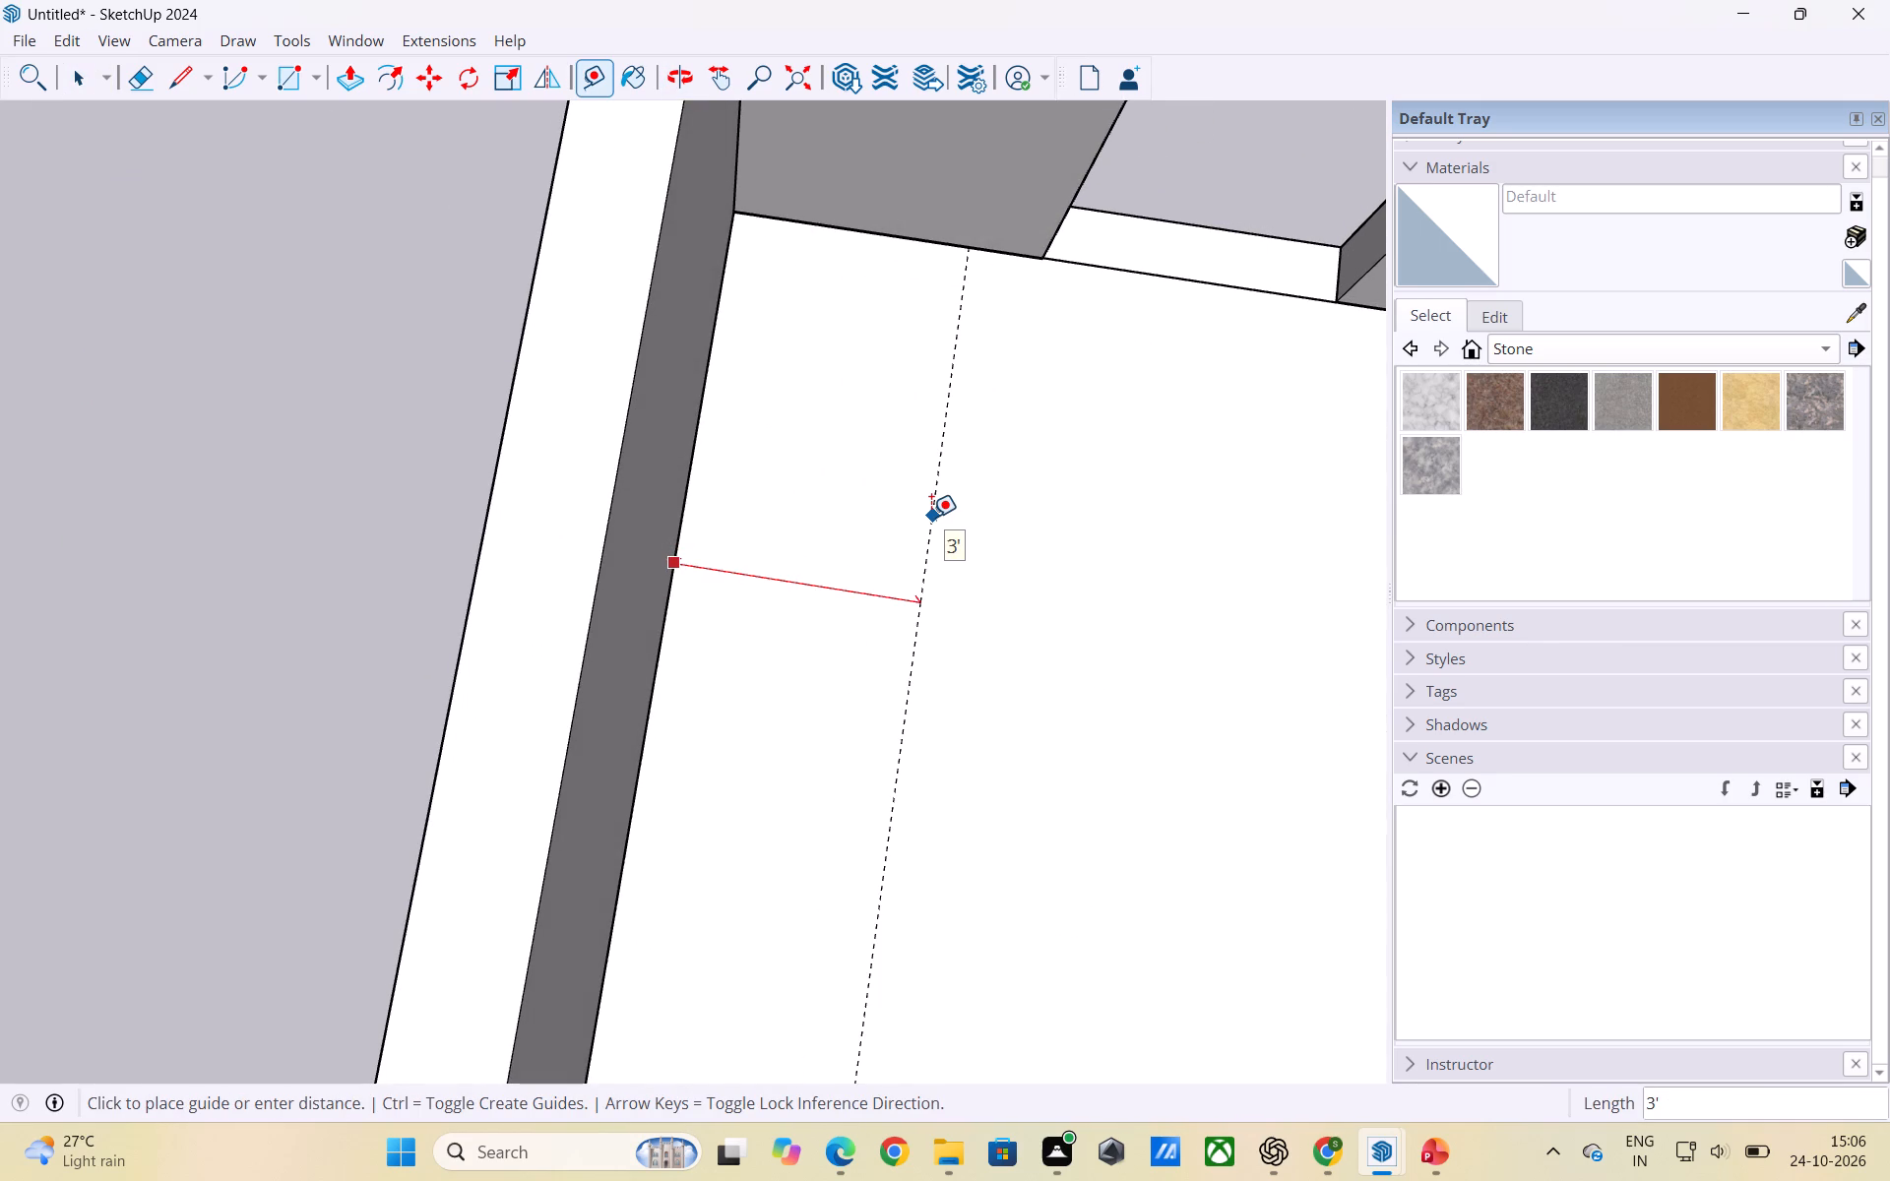
pyautogui.press('Right')
pyautogui.scroll(-19, 1034, 572)
pyautogui.moveTo(934, 453); pyautogui.dragTo(1035, 630, button='middle')
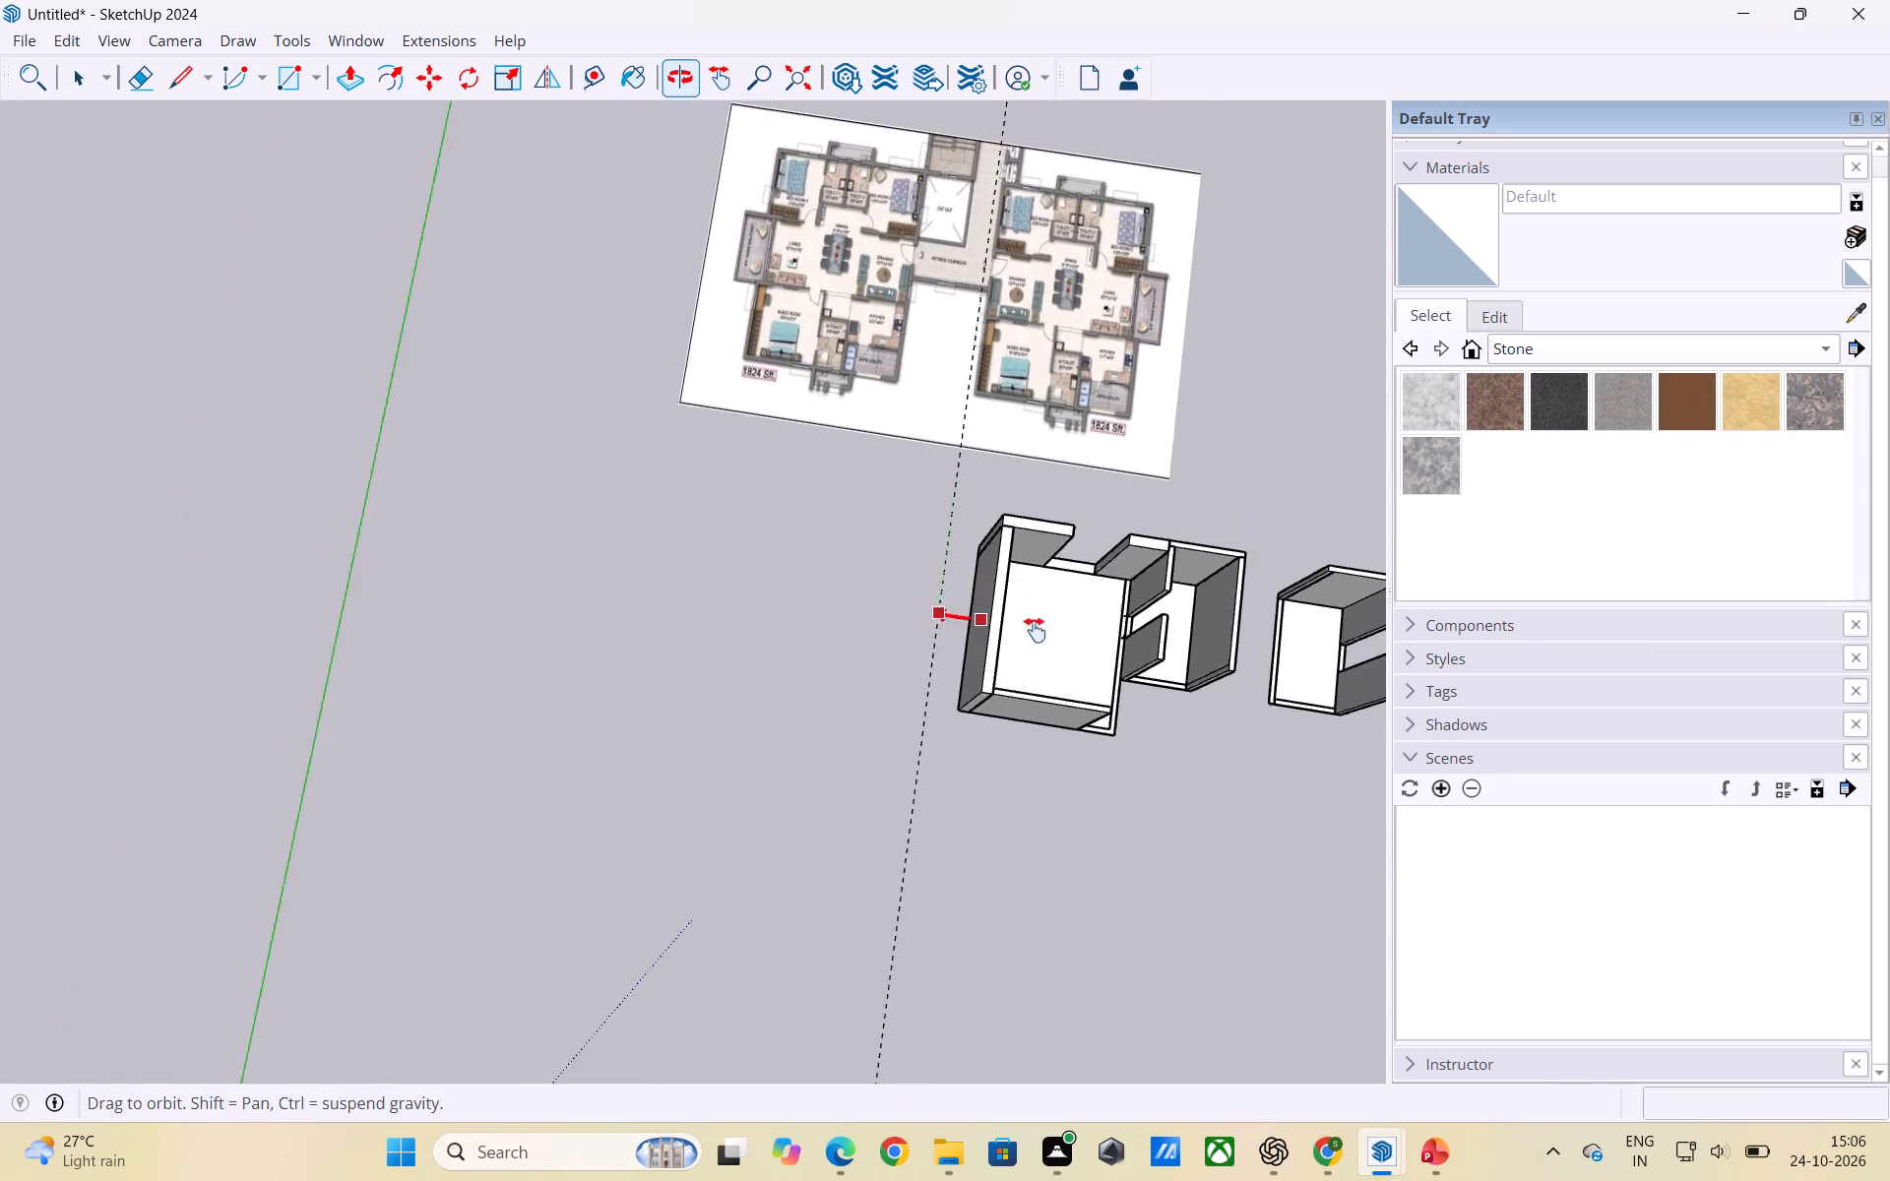
pyautogui.moveTo(1035, 630); pyautogui.dragTo(1103, 755, button='middle')
pyautogui.keyDown('shift'); pyautogui.scroll(20, 1104, 755); pyautogui.keyUp('shift')
pyautogui.keyDown('shift'); pyautogui.scroll(3, 1104, 755); pyautogui.keyUp('shift')
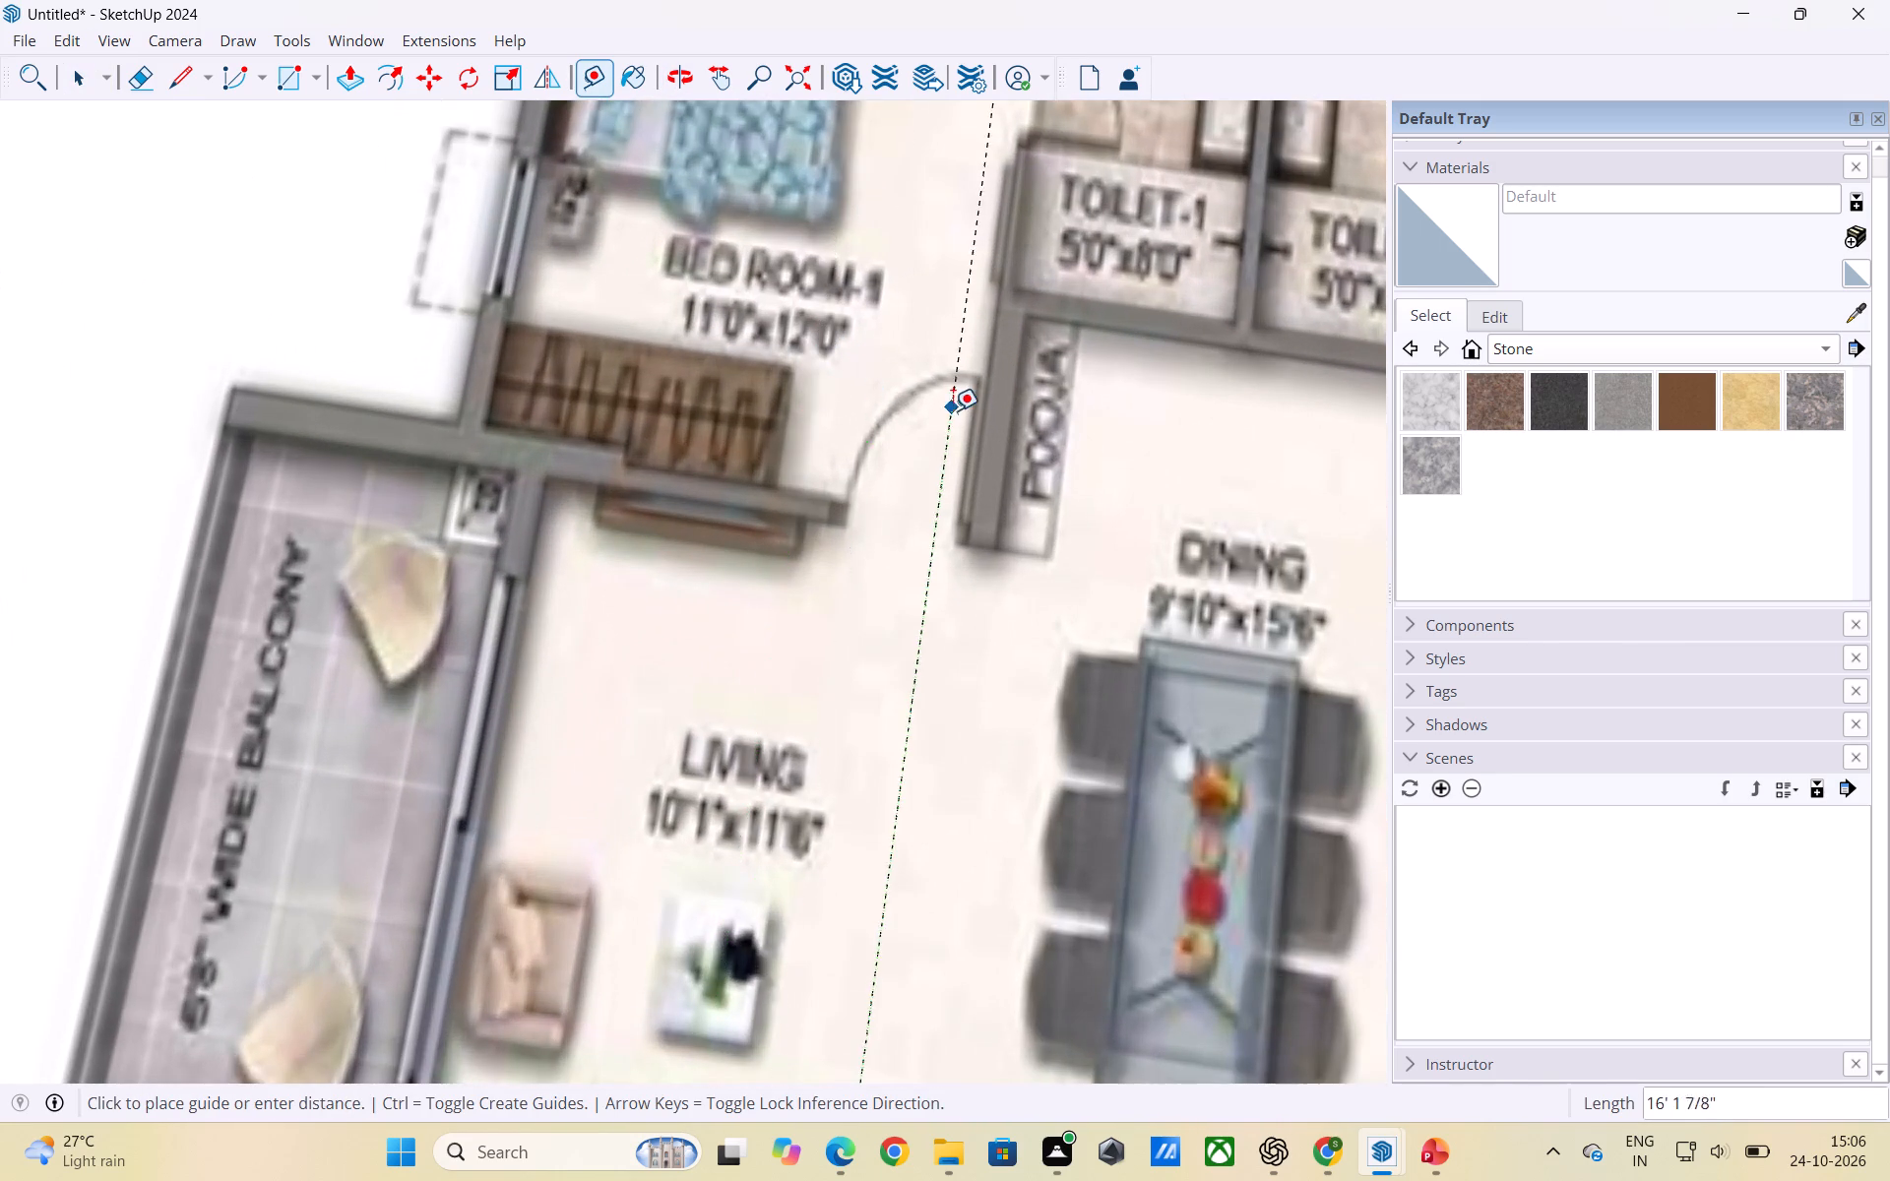
pyautogui.scroll(-20, 938, 420)
pyautogui.scroll(-7, 938, 420)
pyautogui.keyDown('shift'); pyautogui.moveTo(1046, 554); pyautogui.dragTo(635, 366, button='middle'); pyautogui.keyUp('shift')
pyautogui.scroll(6, 787, 558)
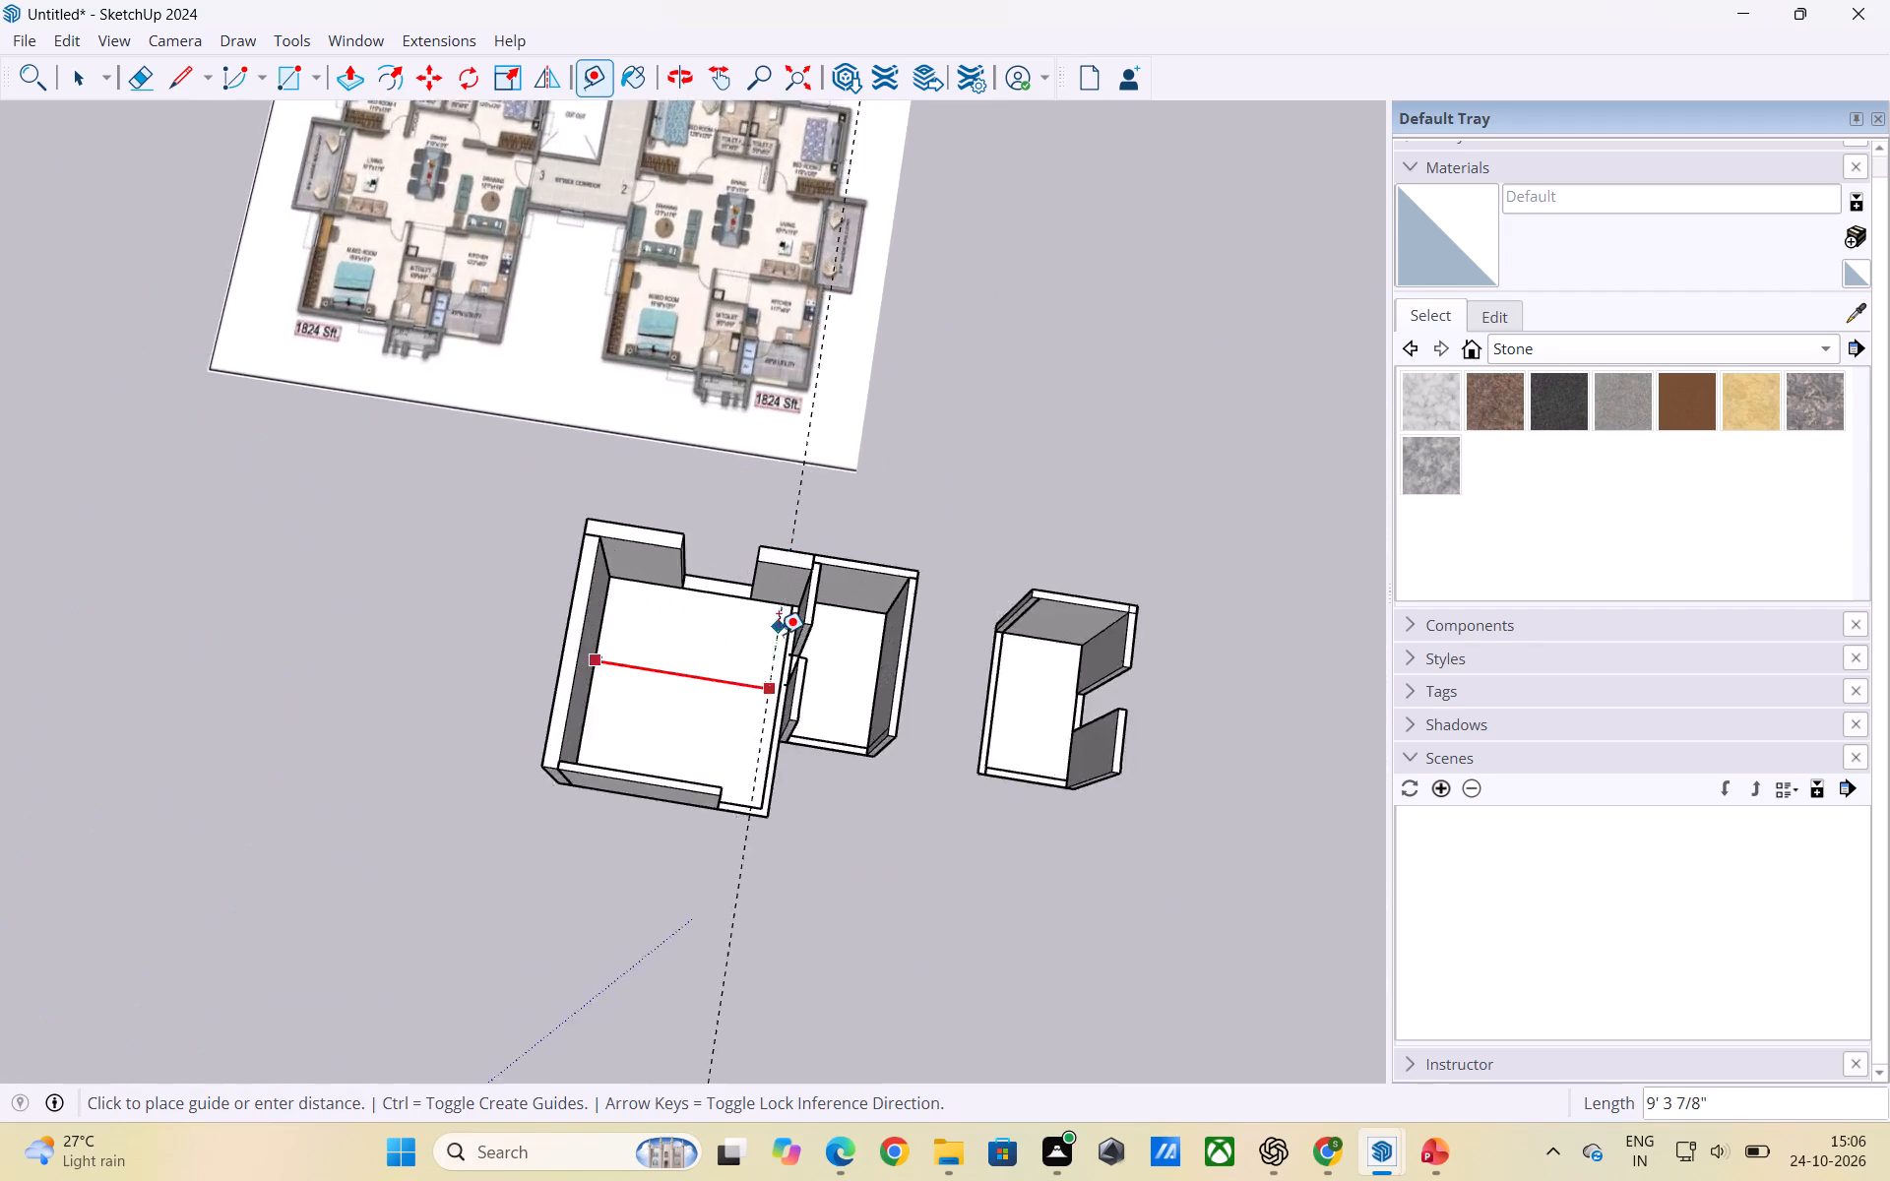
pyautogui.scroll(10, 779, 634)
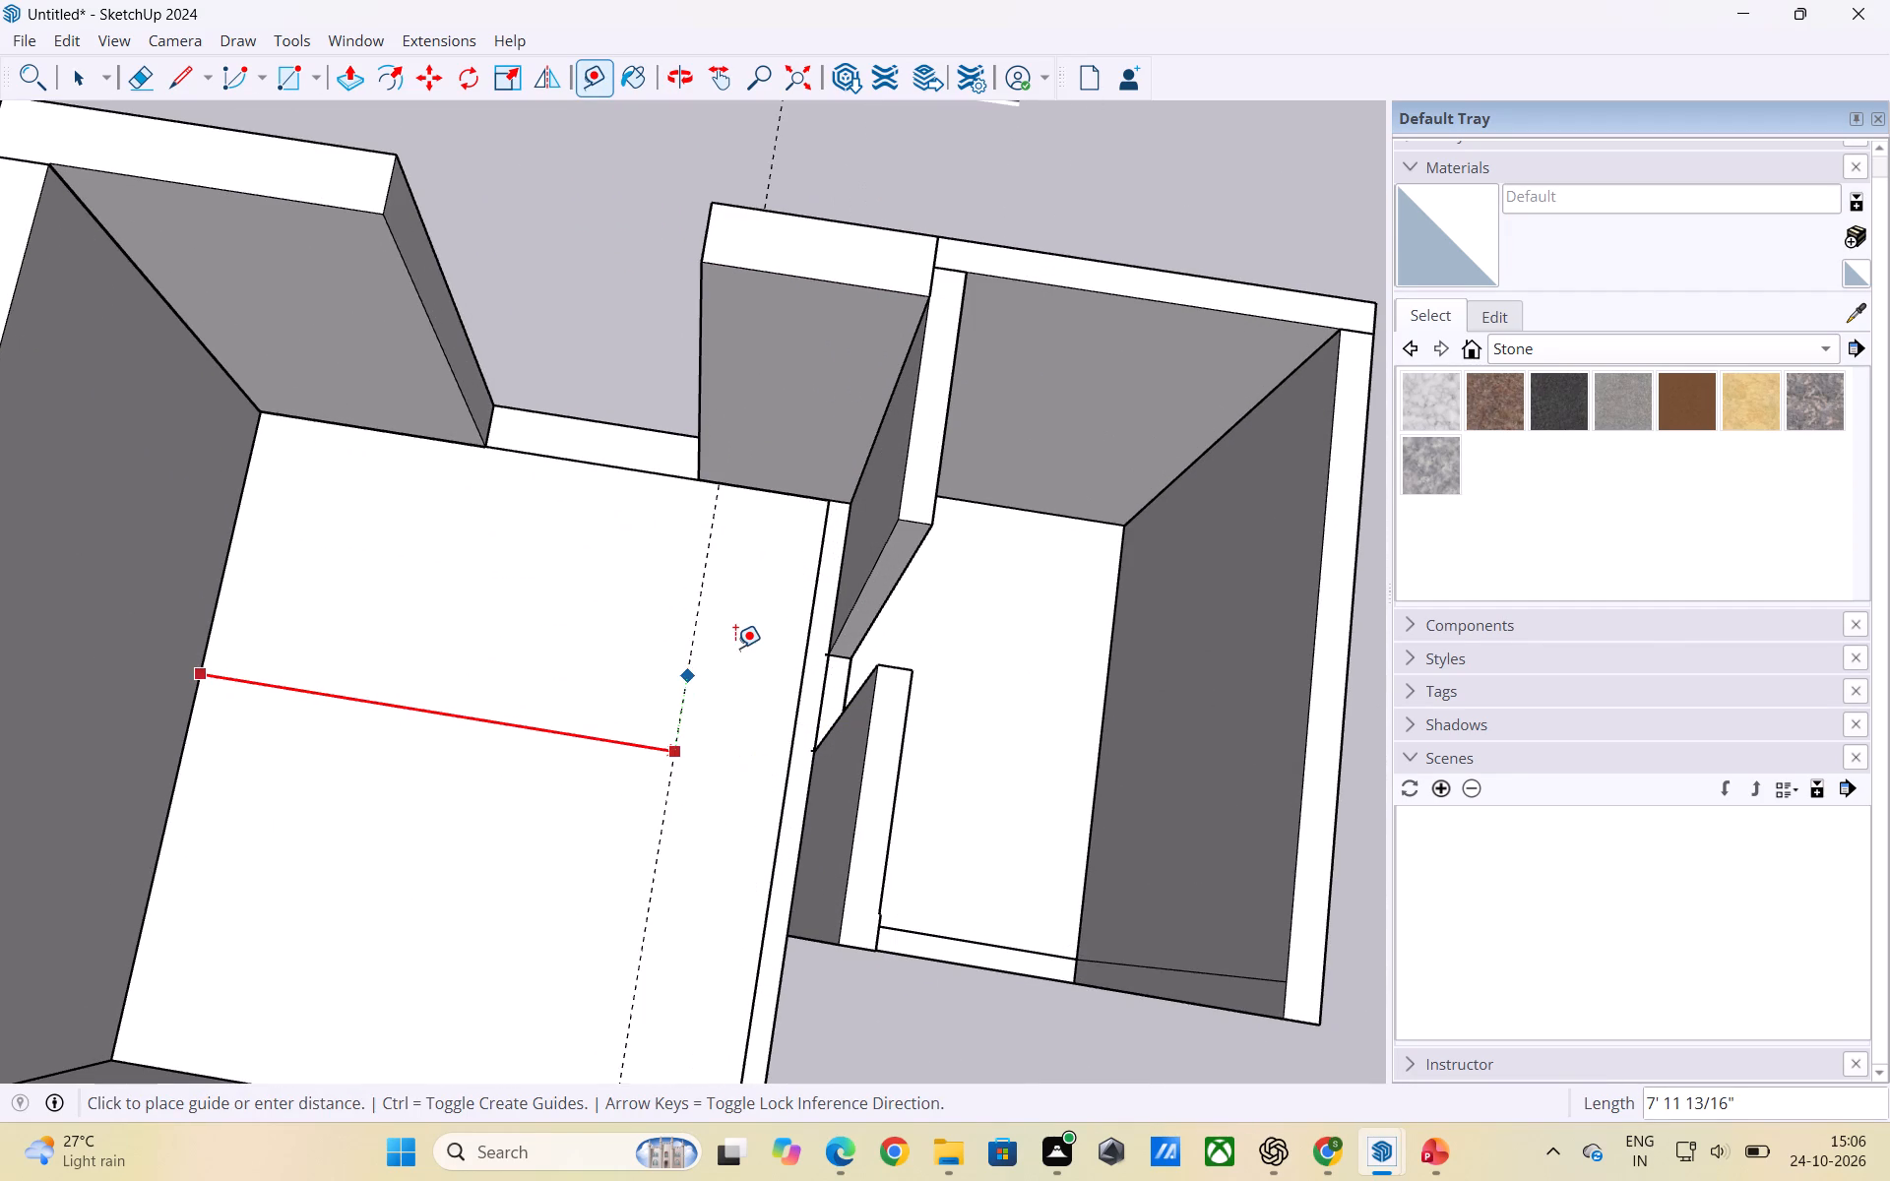
pyautogui.press('1')
pyautogui.press('1')
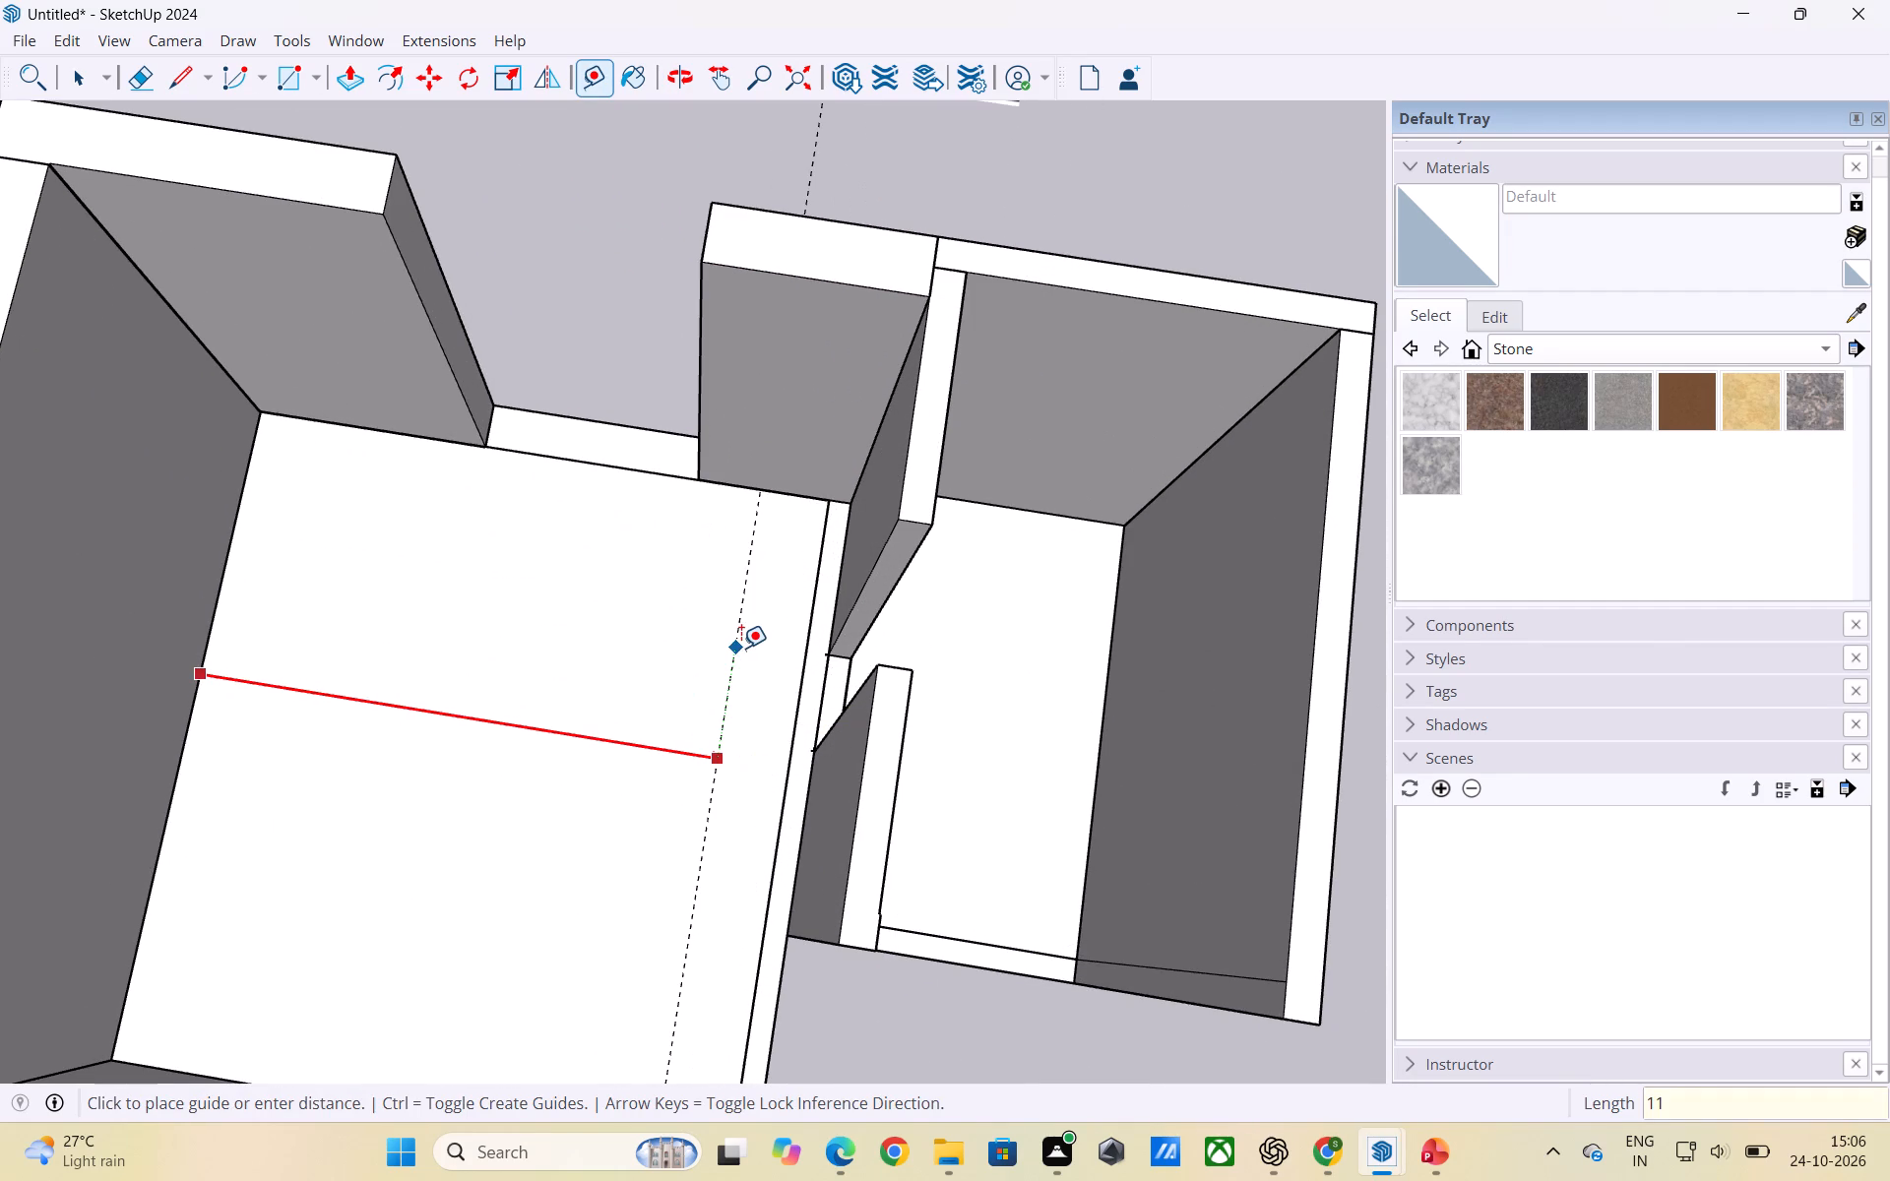
pyautogui.press("'")
pyautogui.press('Return')
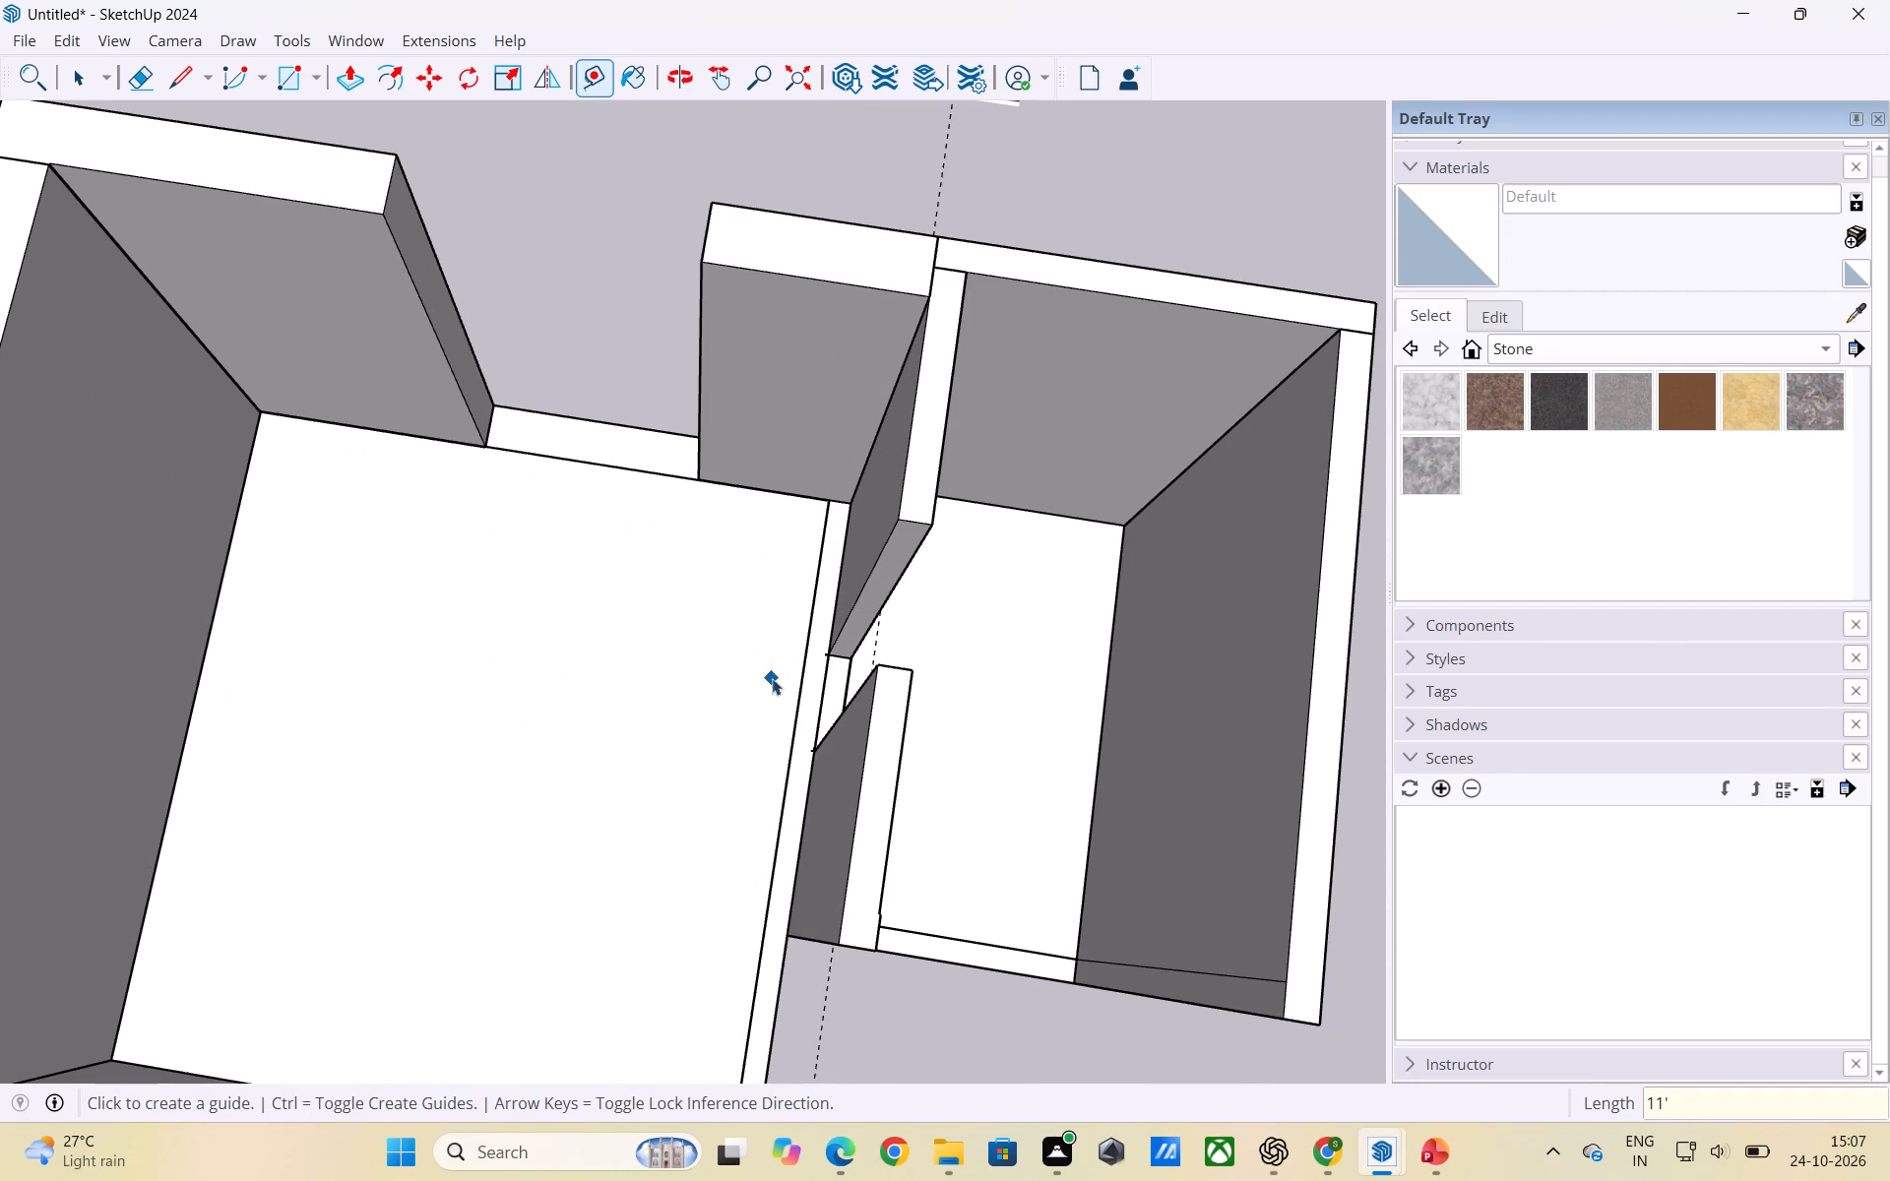
pyautogui.press('space')
# Move the adjoining smaller room along the red axis away from the larger room until its outer bottom corner meets the guide.
pyautogui.scroll(-3, 772, 678)
pyautogui.moveTo(875, 685); pyautogui.dragTo(736, 581, button='middle')
pyautogui.scroll(4, 786, 688)
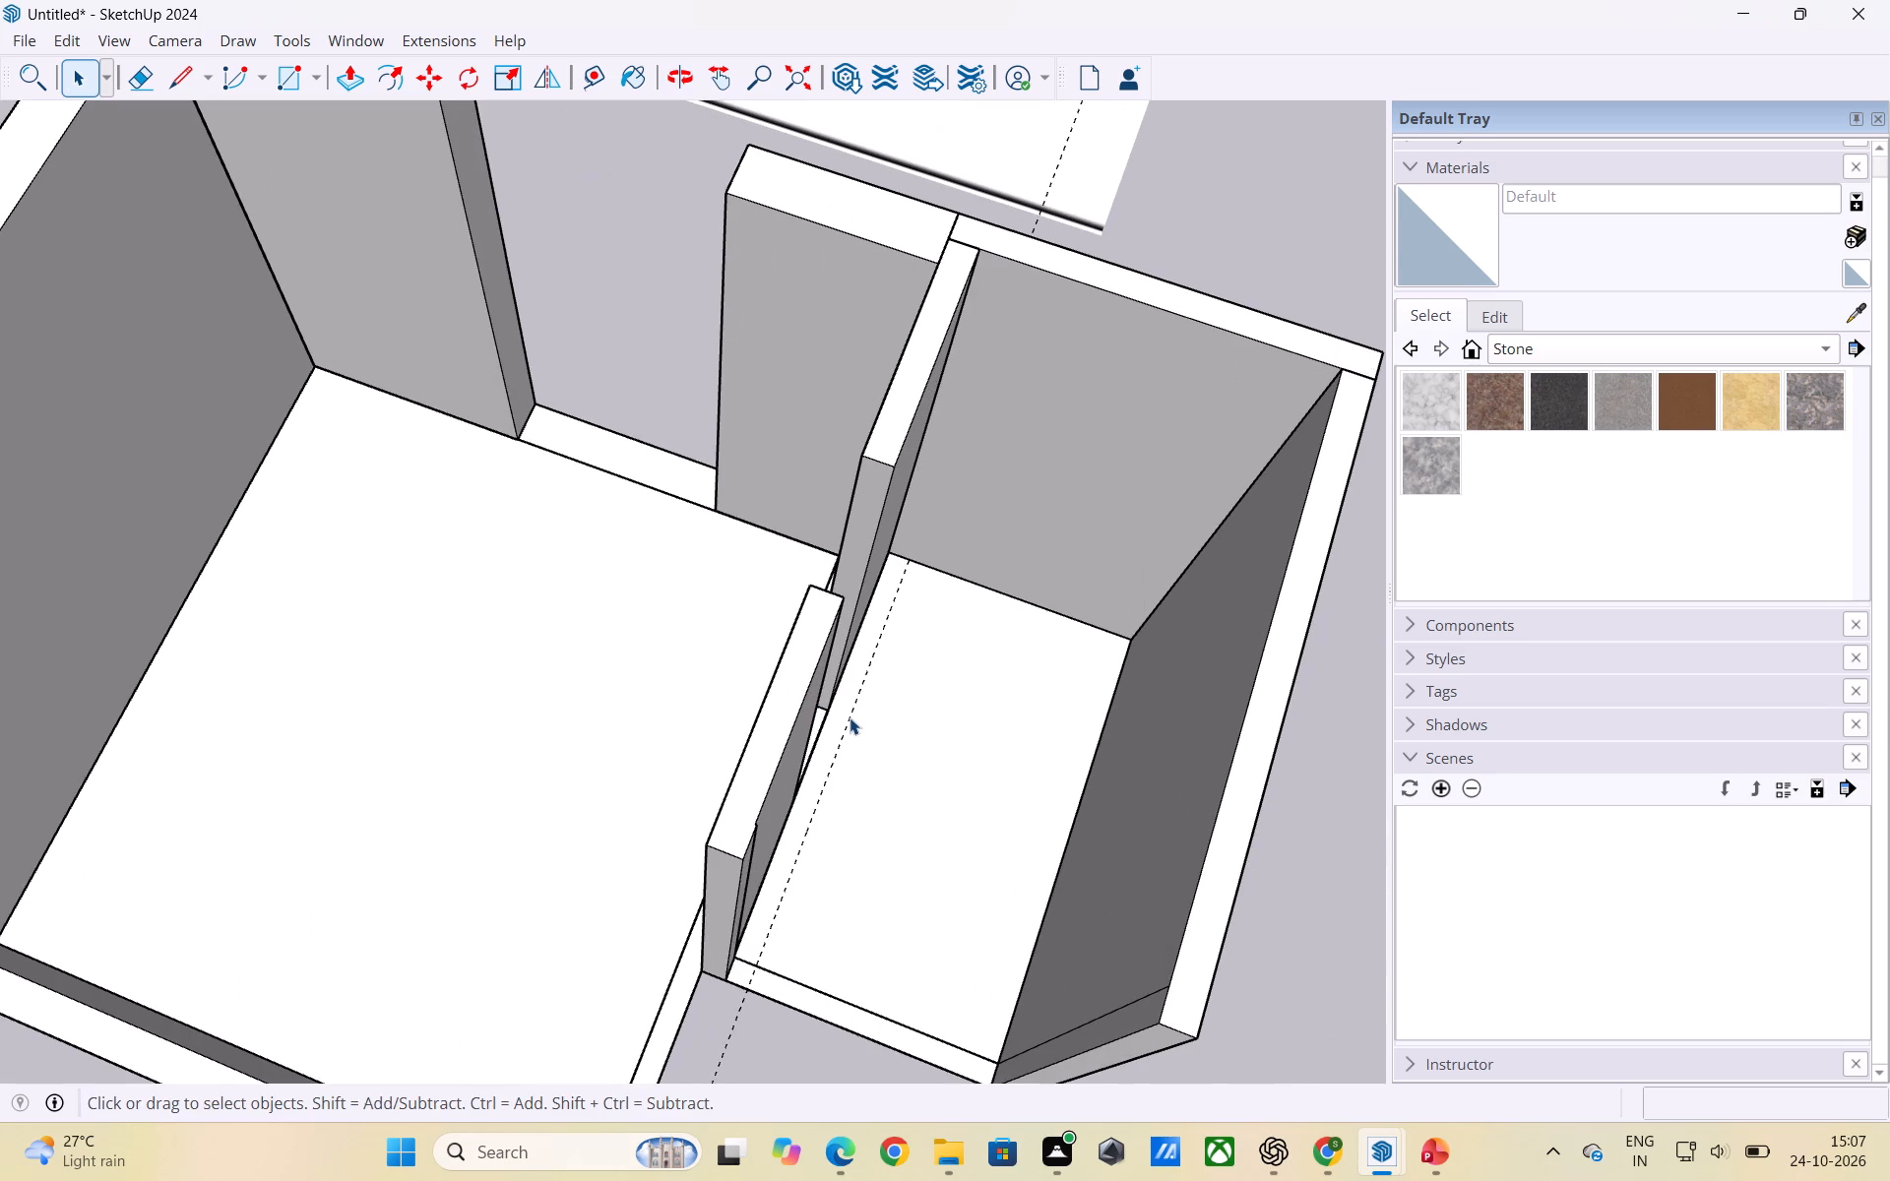
pyautogui.click(850, 717)
pyautogui.scroll(-7, 849, 715)
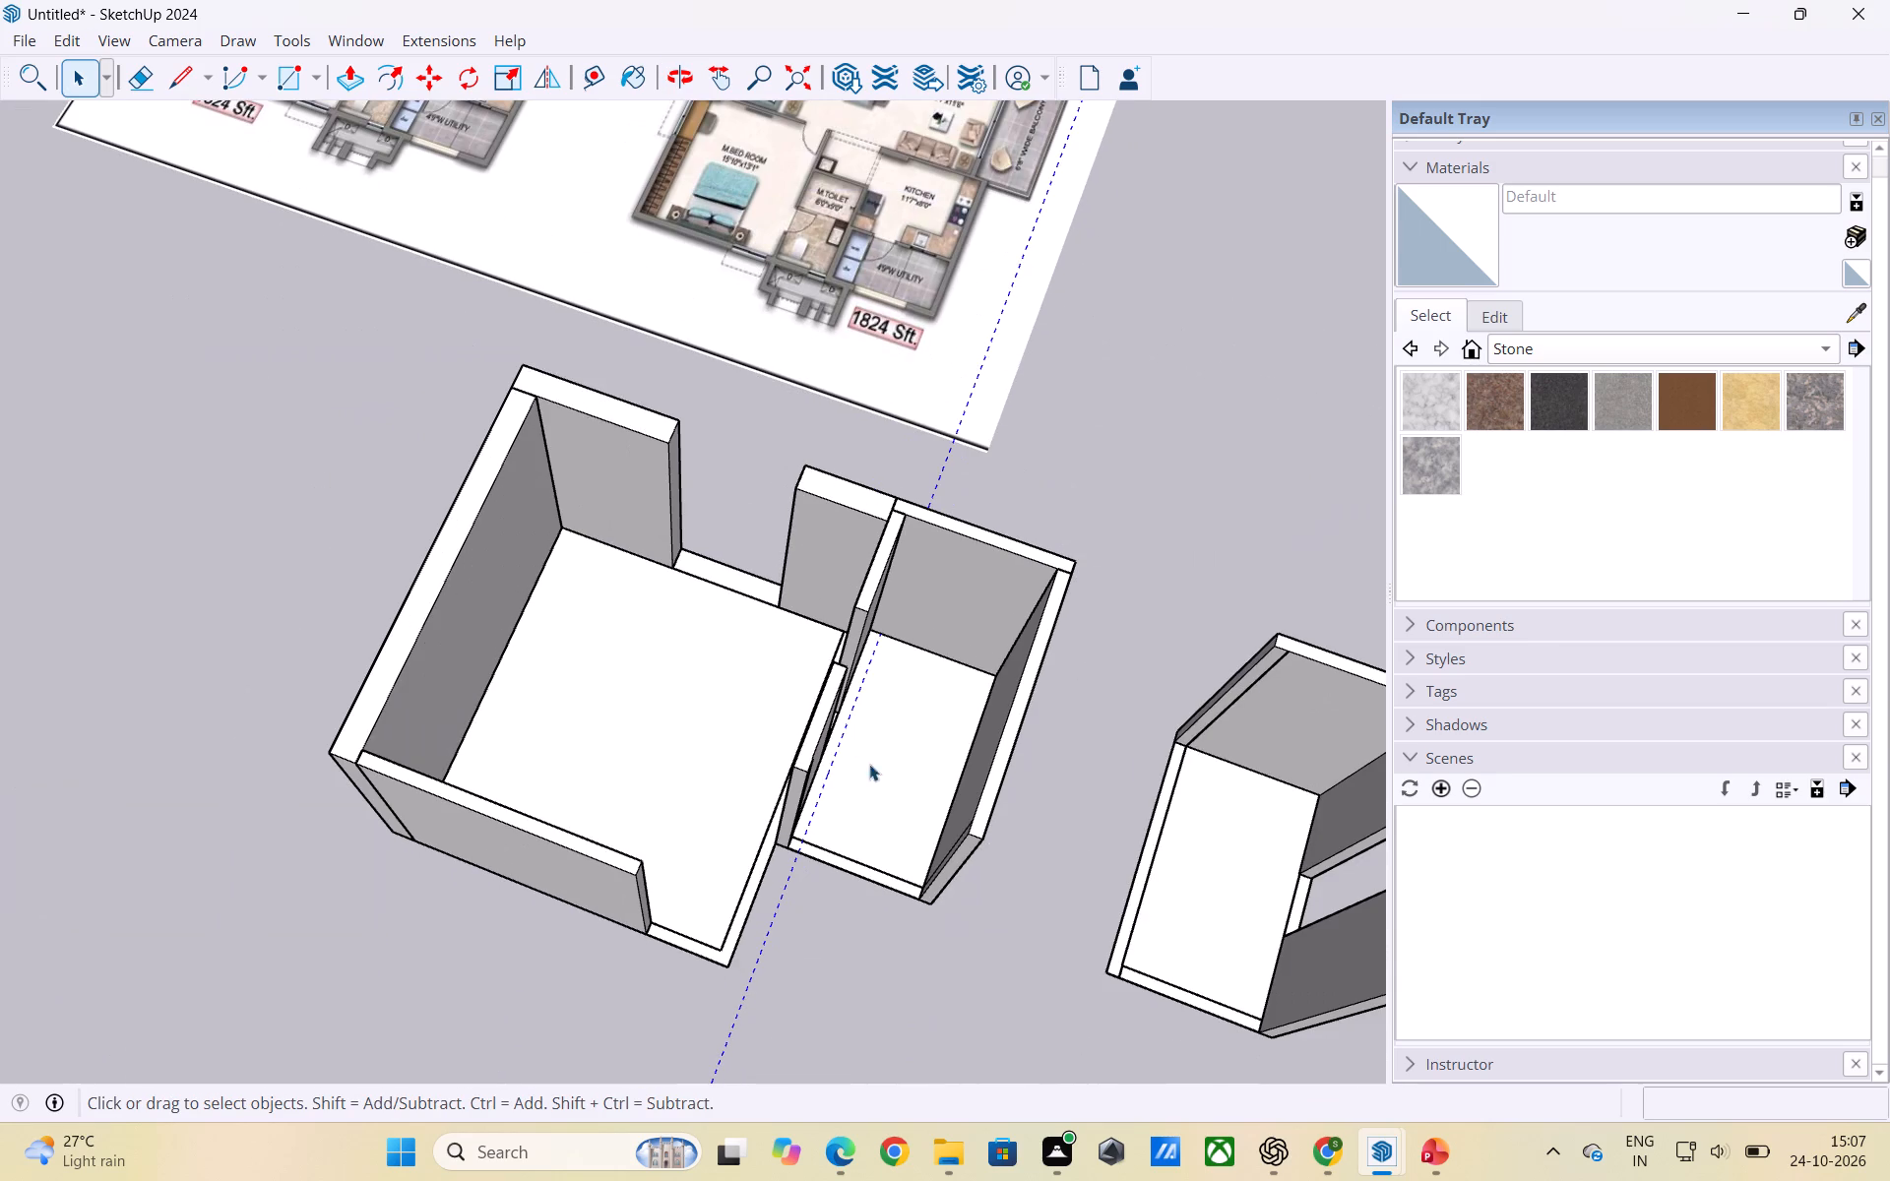
pyautogui.click(875, 978)
pyautogui.scroll(3, 825, 829)
pyautogui.click(833, 820)
pyautogui.press('m')
pyautogui.scroll(10, 767, 865)
pyautogui.click(744, 826)
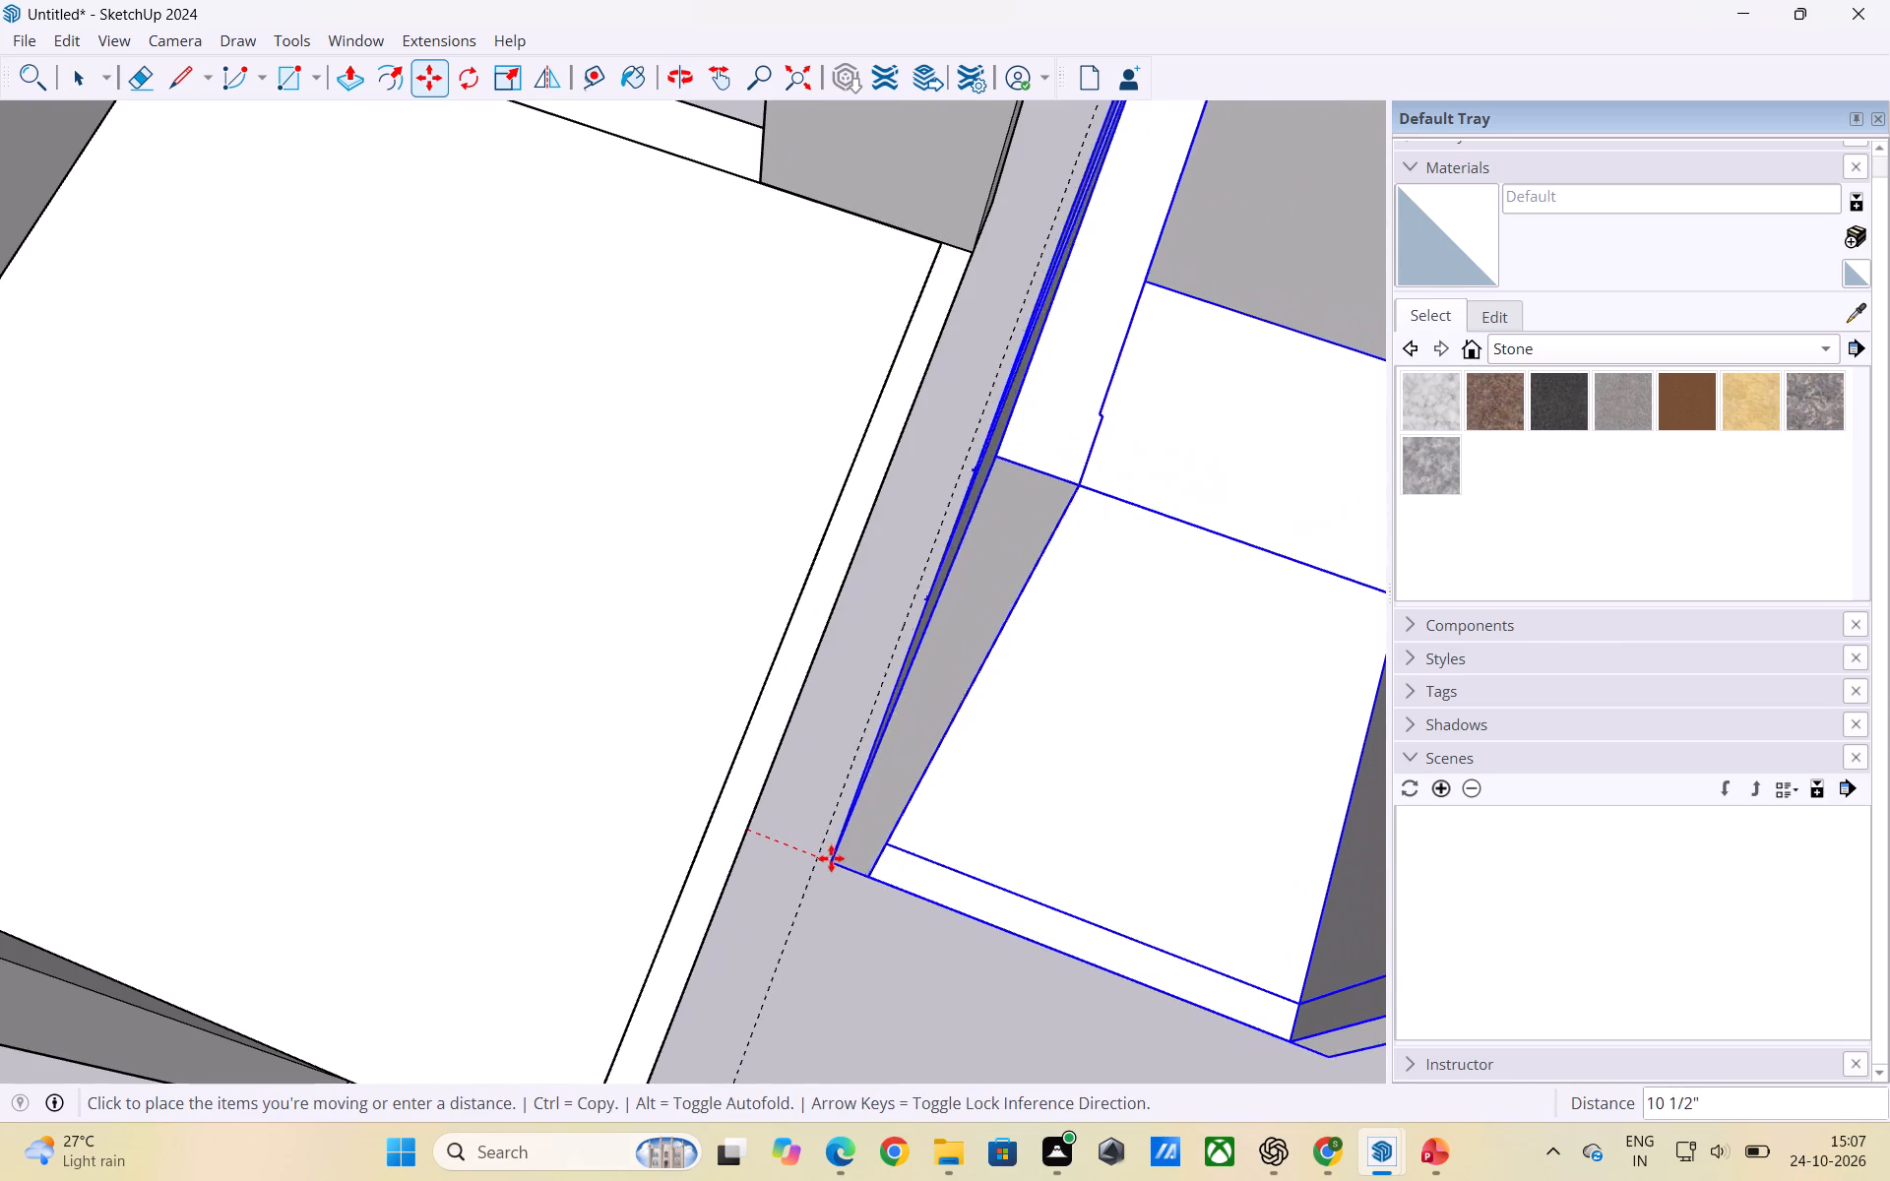
pyautogui.press('Right')
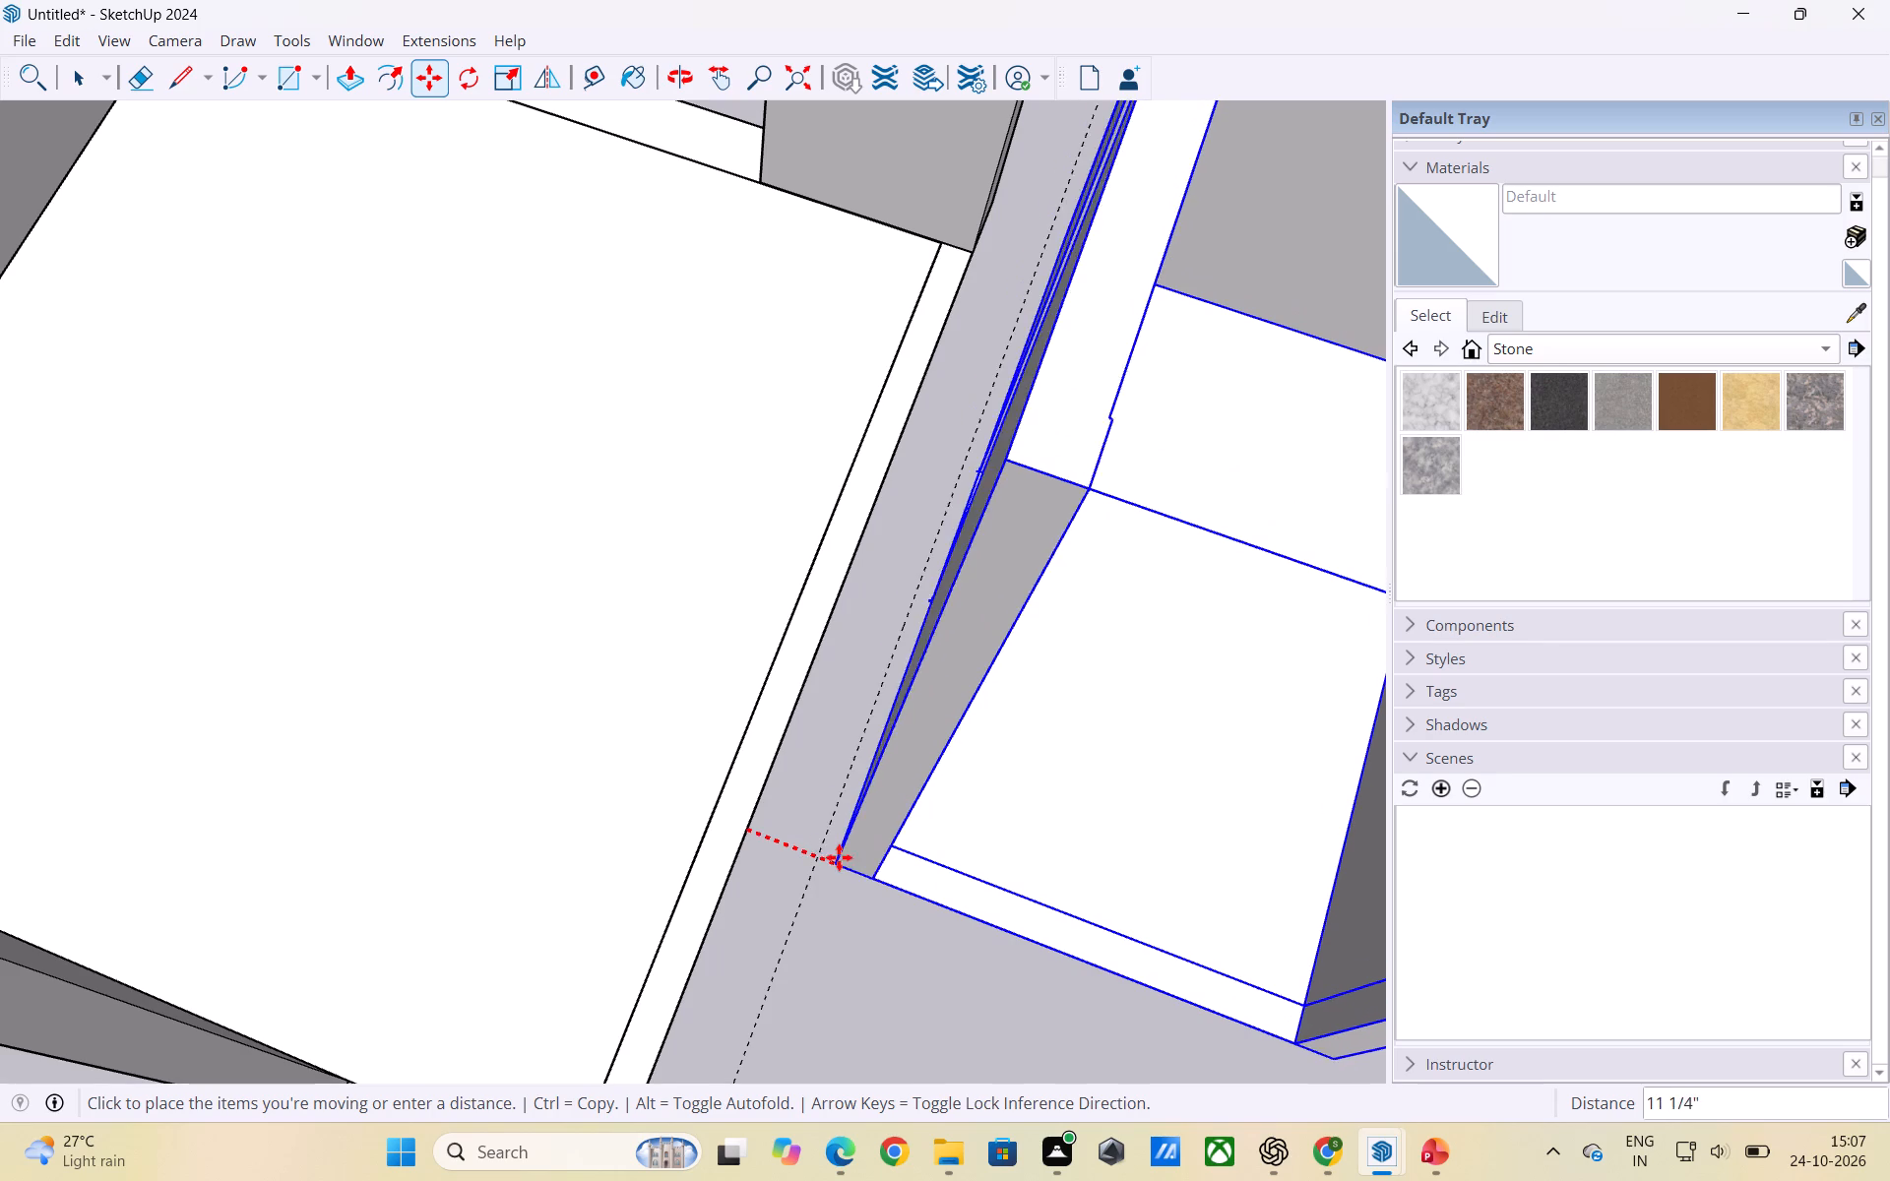
pyautogui.click(831, 859)
pyautogui.scroll(4, 835, 861)
pyautogui.click(827, 863)
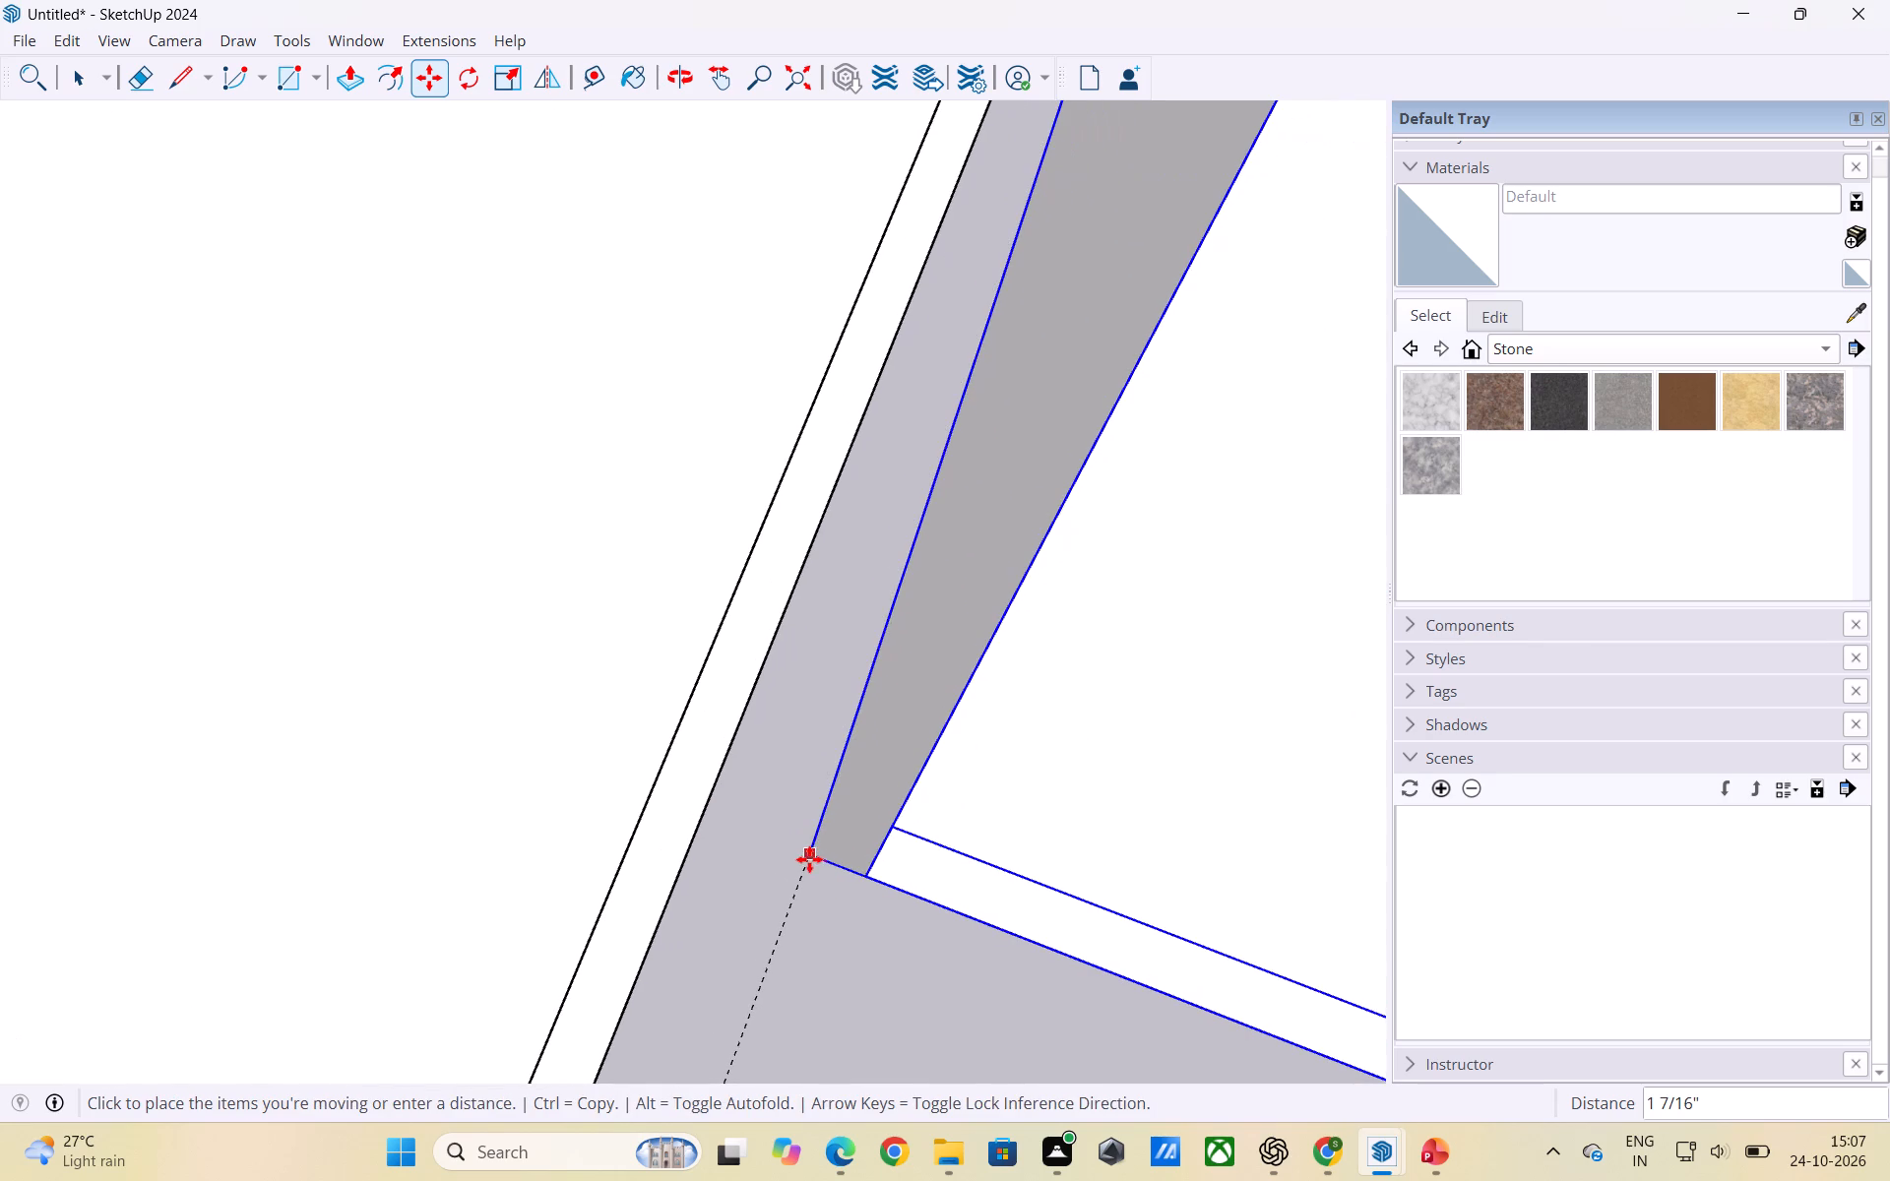
pyautogui.click(815, 859)
pyautogui.scroll(-13, 841, 889)
pyautogui.press('space')
pyautogui.click(892, 917)
# Move the larger room's short back wall segment along the red axis until its bottom corner meets the smaller room's side wall.
pyautogui.moveTo(863, 902); pyautogui.dragTo(576, 411, button='middle')
pyautogui.scroll(1, 862, 873)
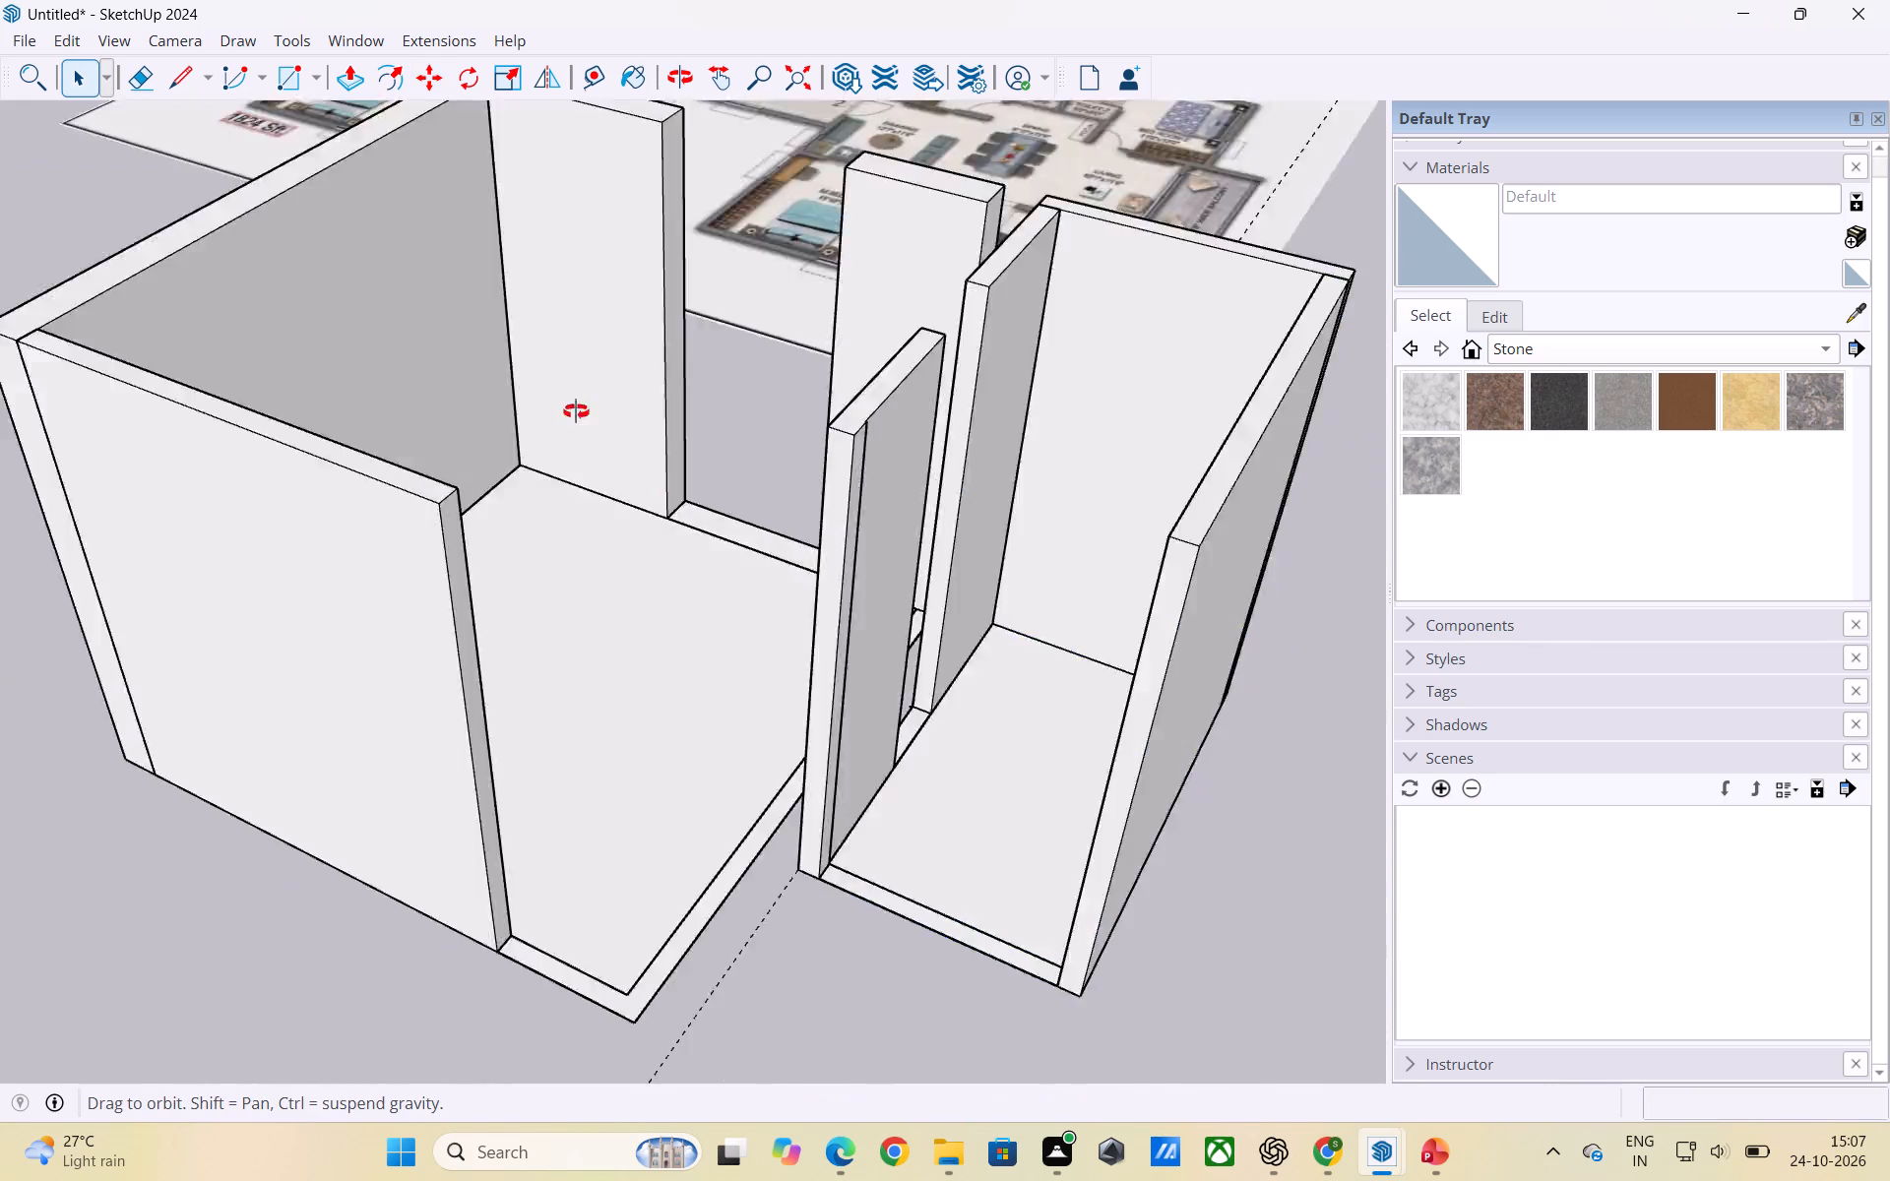
pyautogui.moveTo(576, 411); pyautogui.dragTo(1059, 967, button='middle')
pyautogui.scroll(-4, 906, 755)
pyautogui.moveTo(816, 677); pyautogui.dragTo(815, 664, button='middle')
pyautogui.scroll(4, 863, 634)
pyautogui.click(825, 457)
pyautogui.moveTo(935, 458); pyautogui.dragTo(623, 468, button='middle')
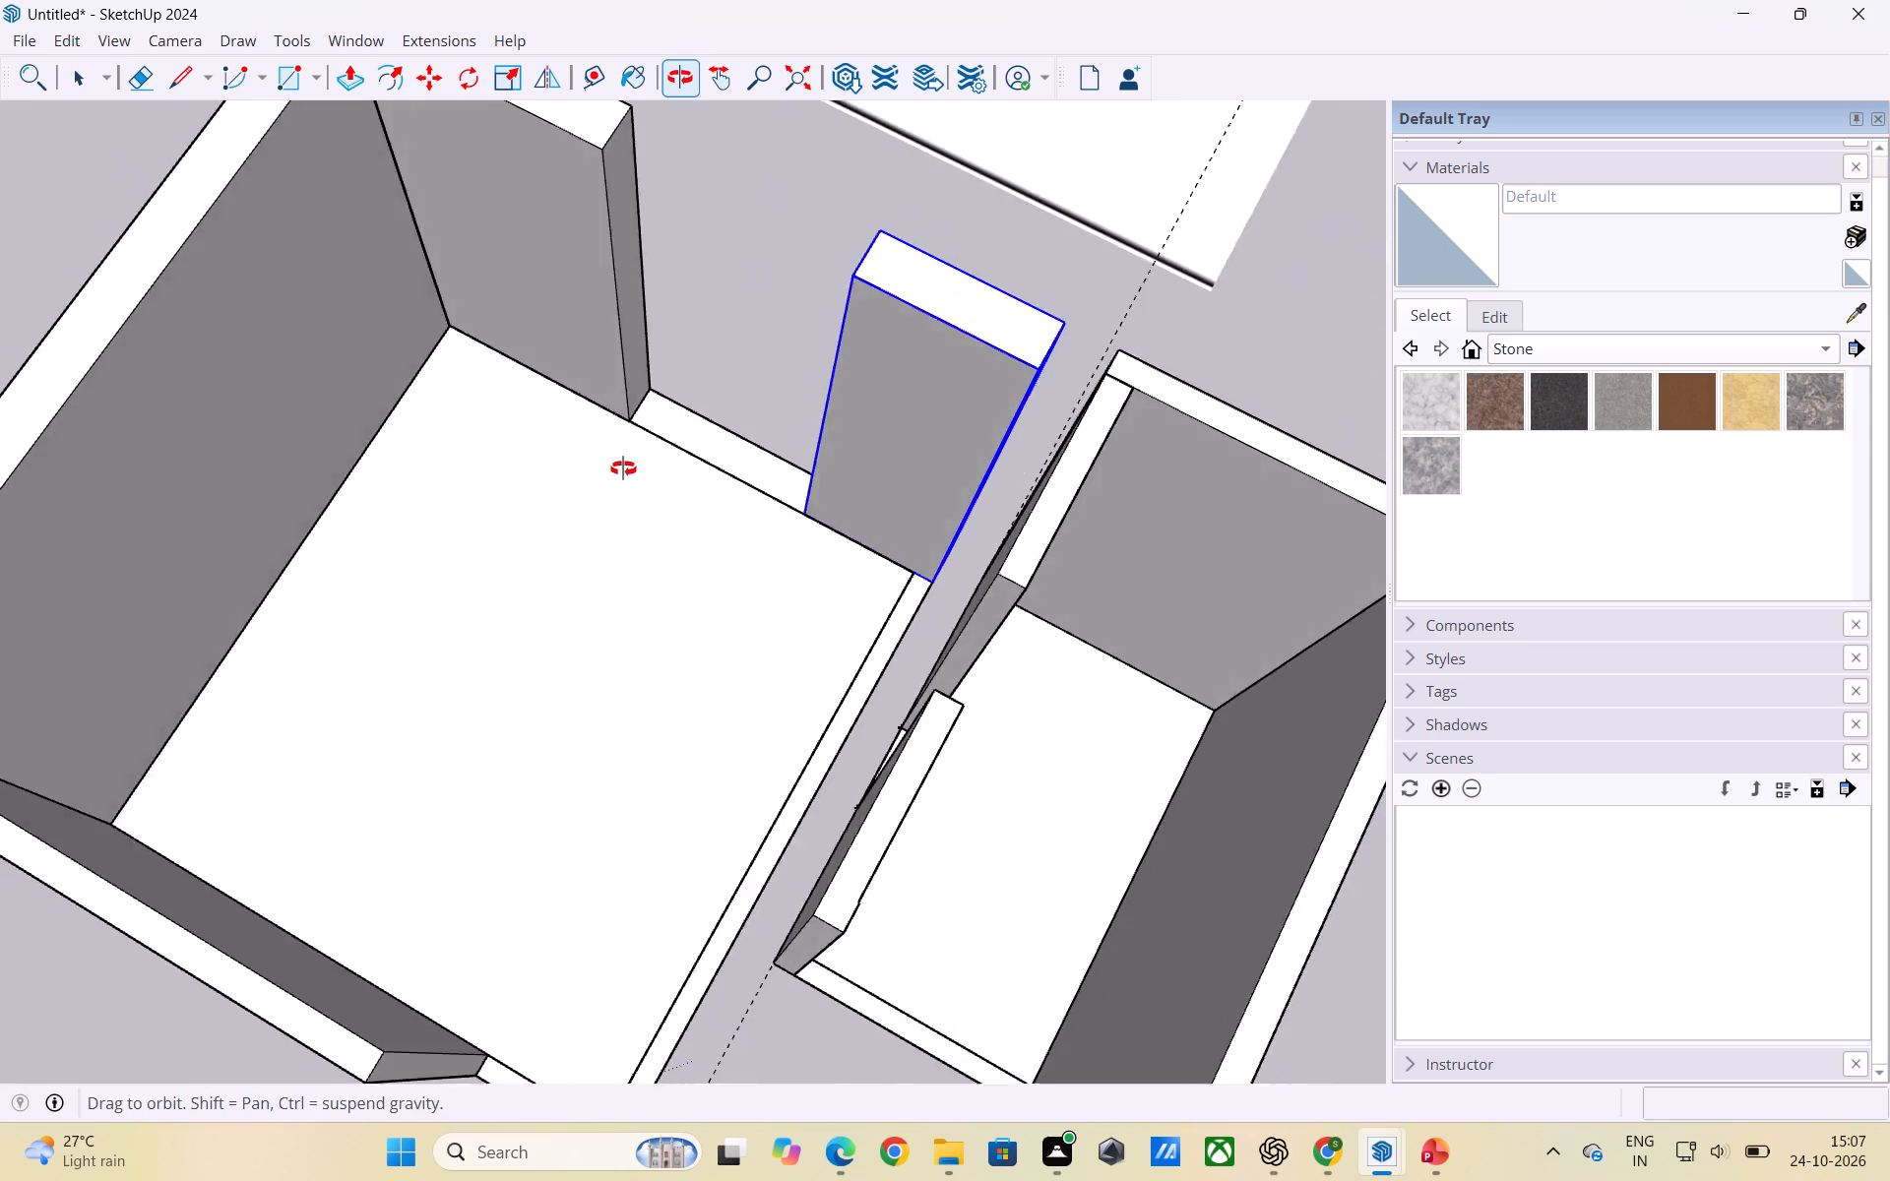
pyautogui.moveTo(623, 468); pyautogui.dragTo(850, 482, button='middle')
pyautogui.scroll(11, 832, 482)
pyautogui.press('m')
pyautogui.scroll(4, 937, 552)
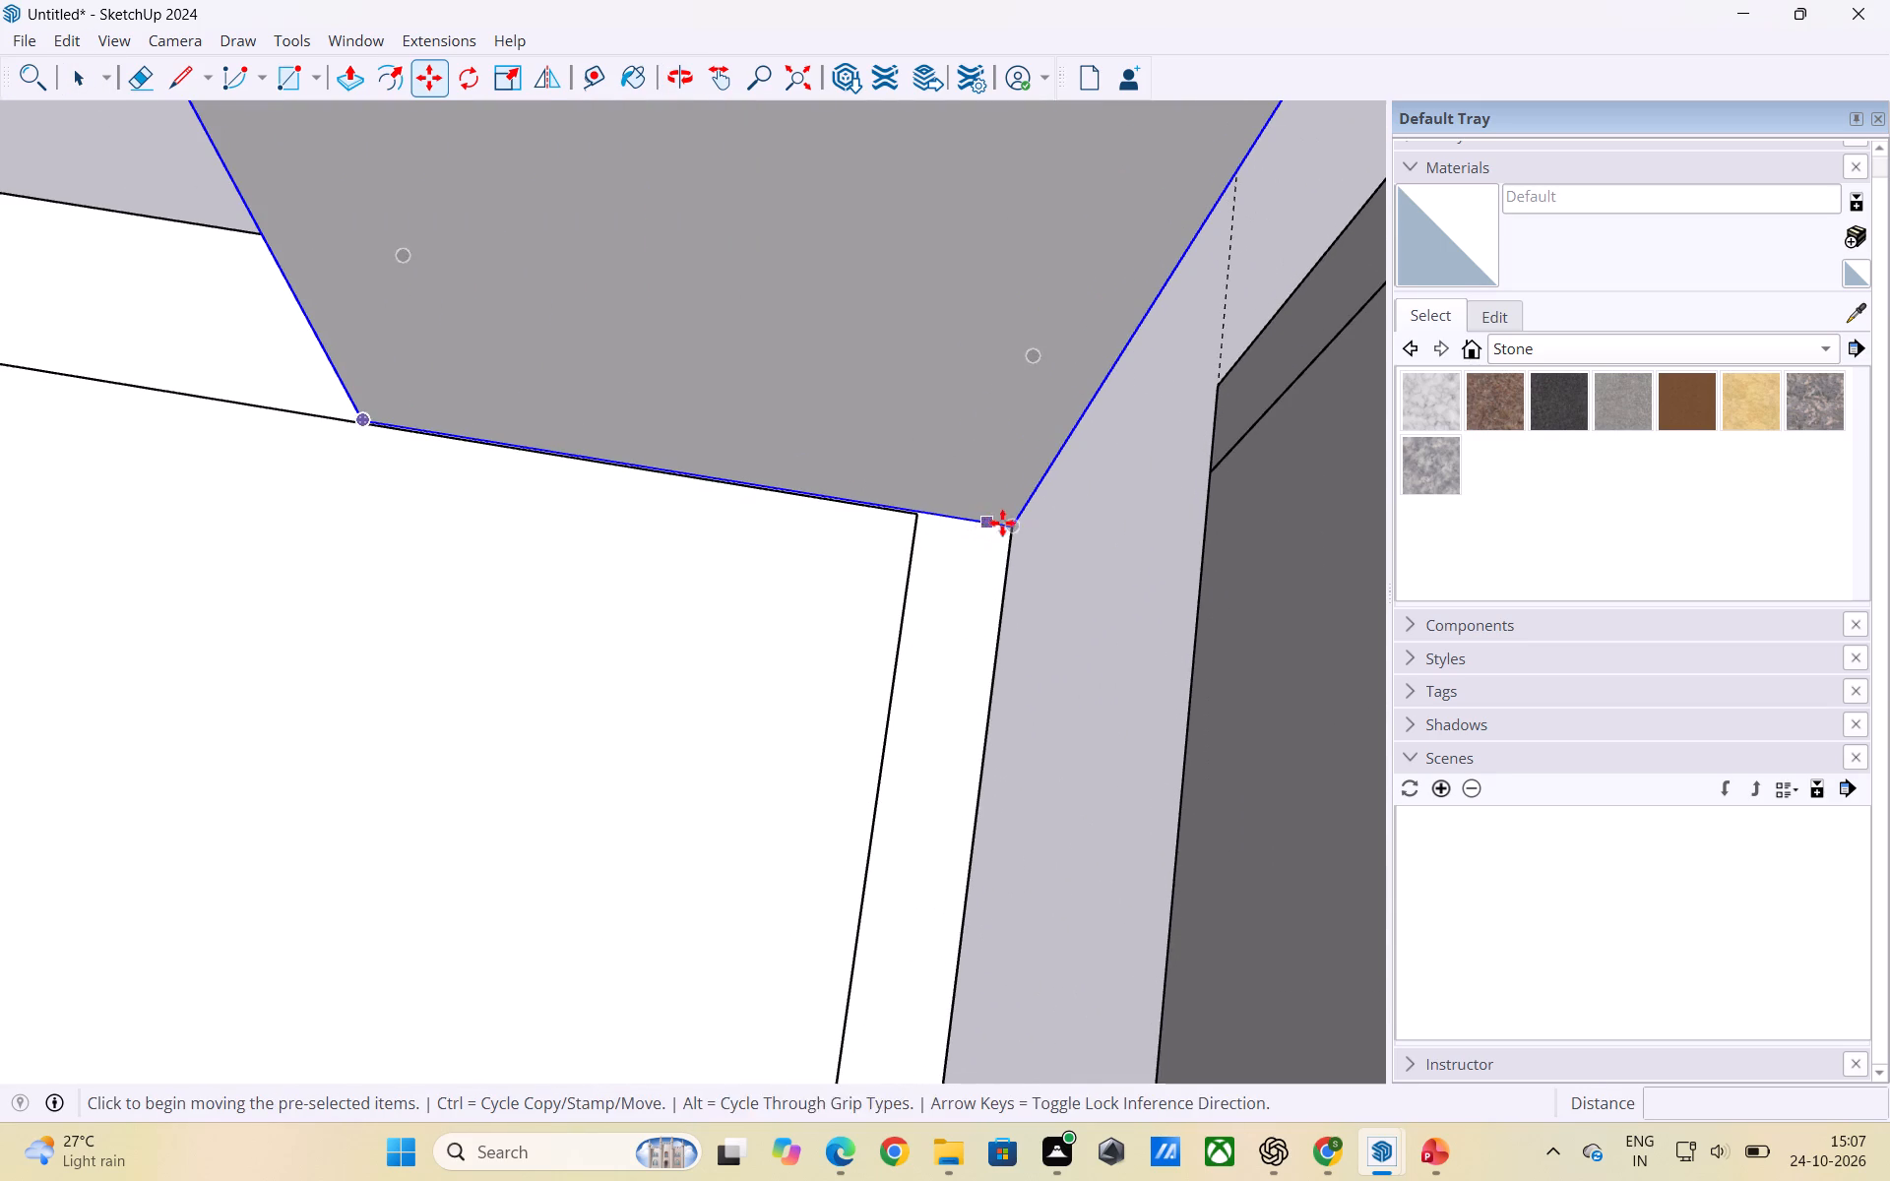
pyautogui.click(1008, 519)
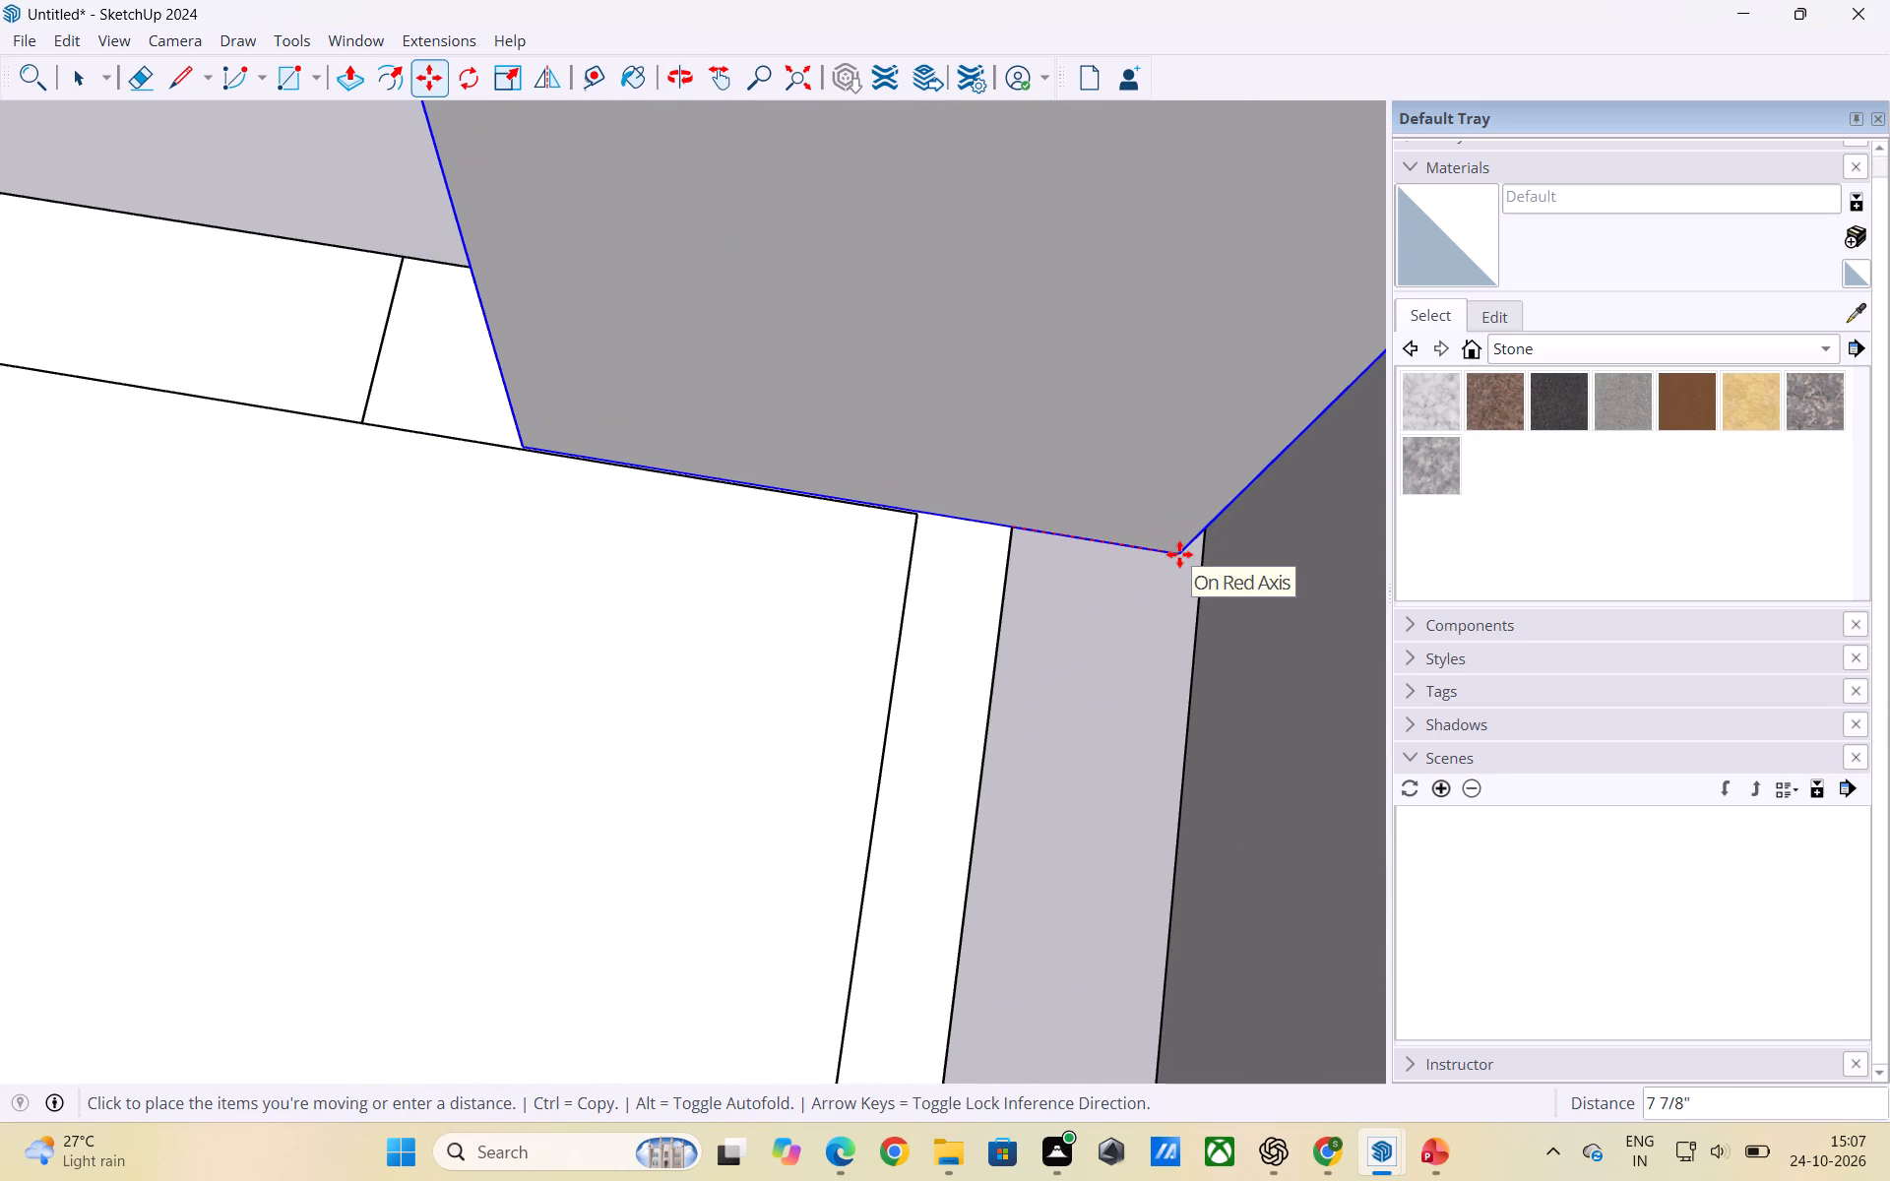
pyautogui.press('Right')
pyautogui.click(1207, 555)
pyautogui.scroll(-14, 1139, 590)
pyautogui.press('space')
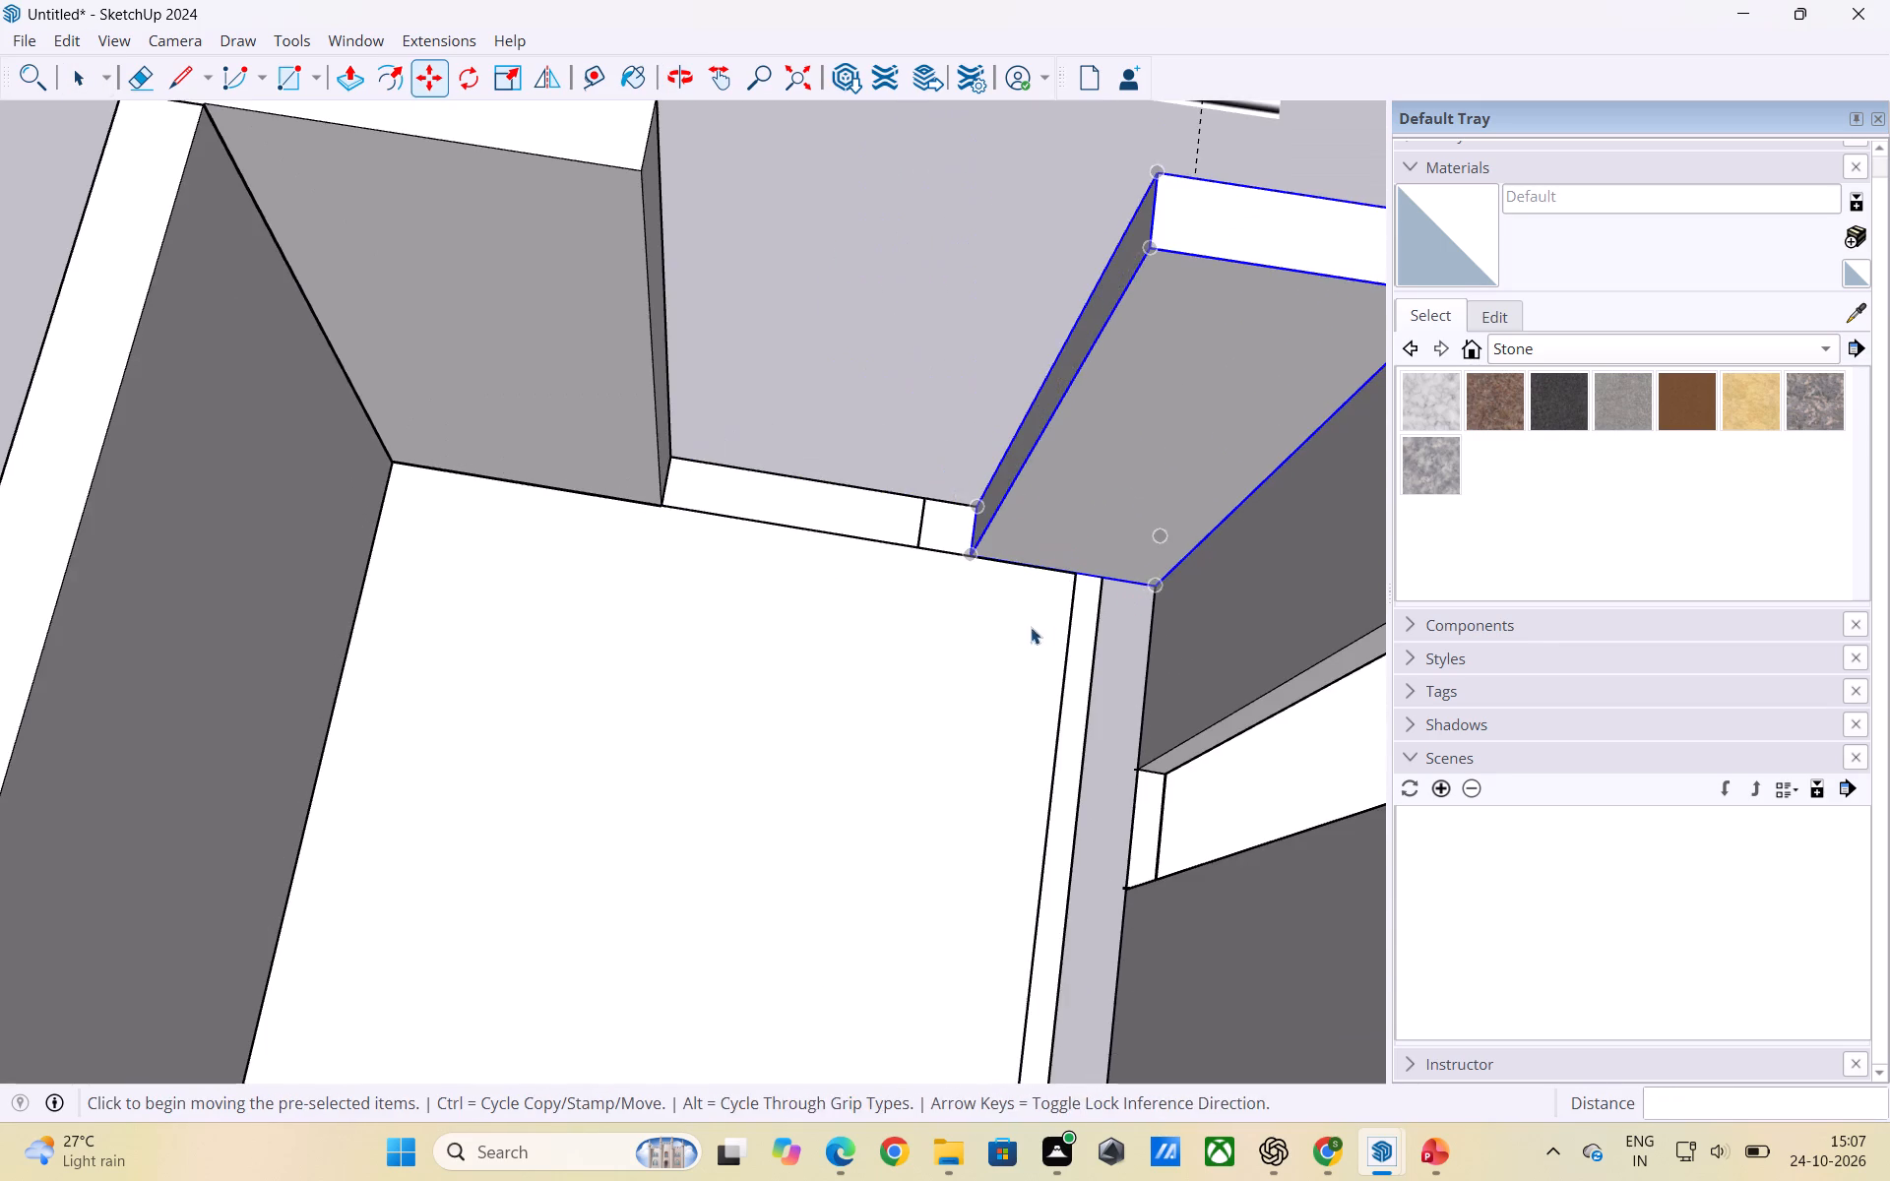
# Examine Bed Room-1, Toilet-1 and Toilet-2 on the floor plan, comparing their shared walls with the modelled rooms.
pyautogui.click(1019, 648)
pyautogui.scroll(-8, 930, 648)
pyautogui.moveTo(1063, 633); pyautogui.dragTo(1561, 460, button='middle')
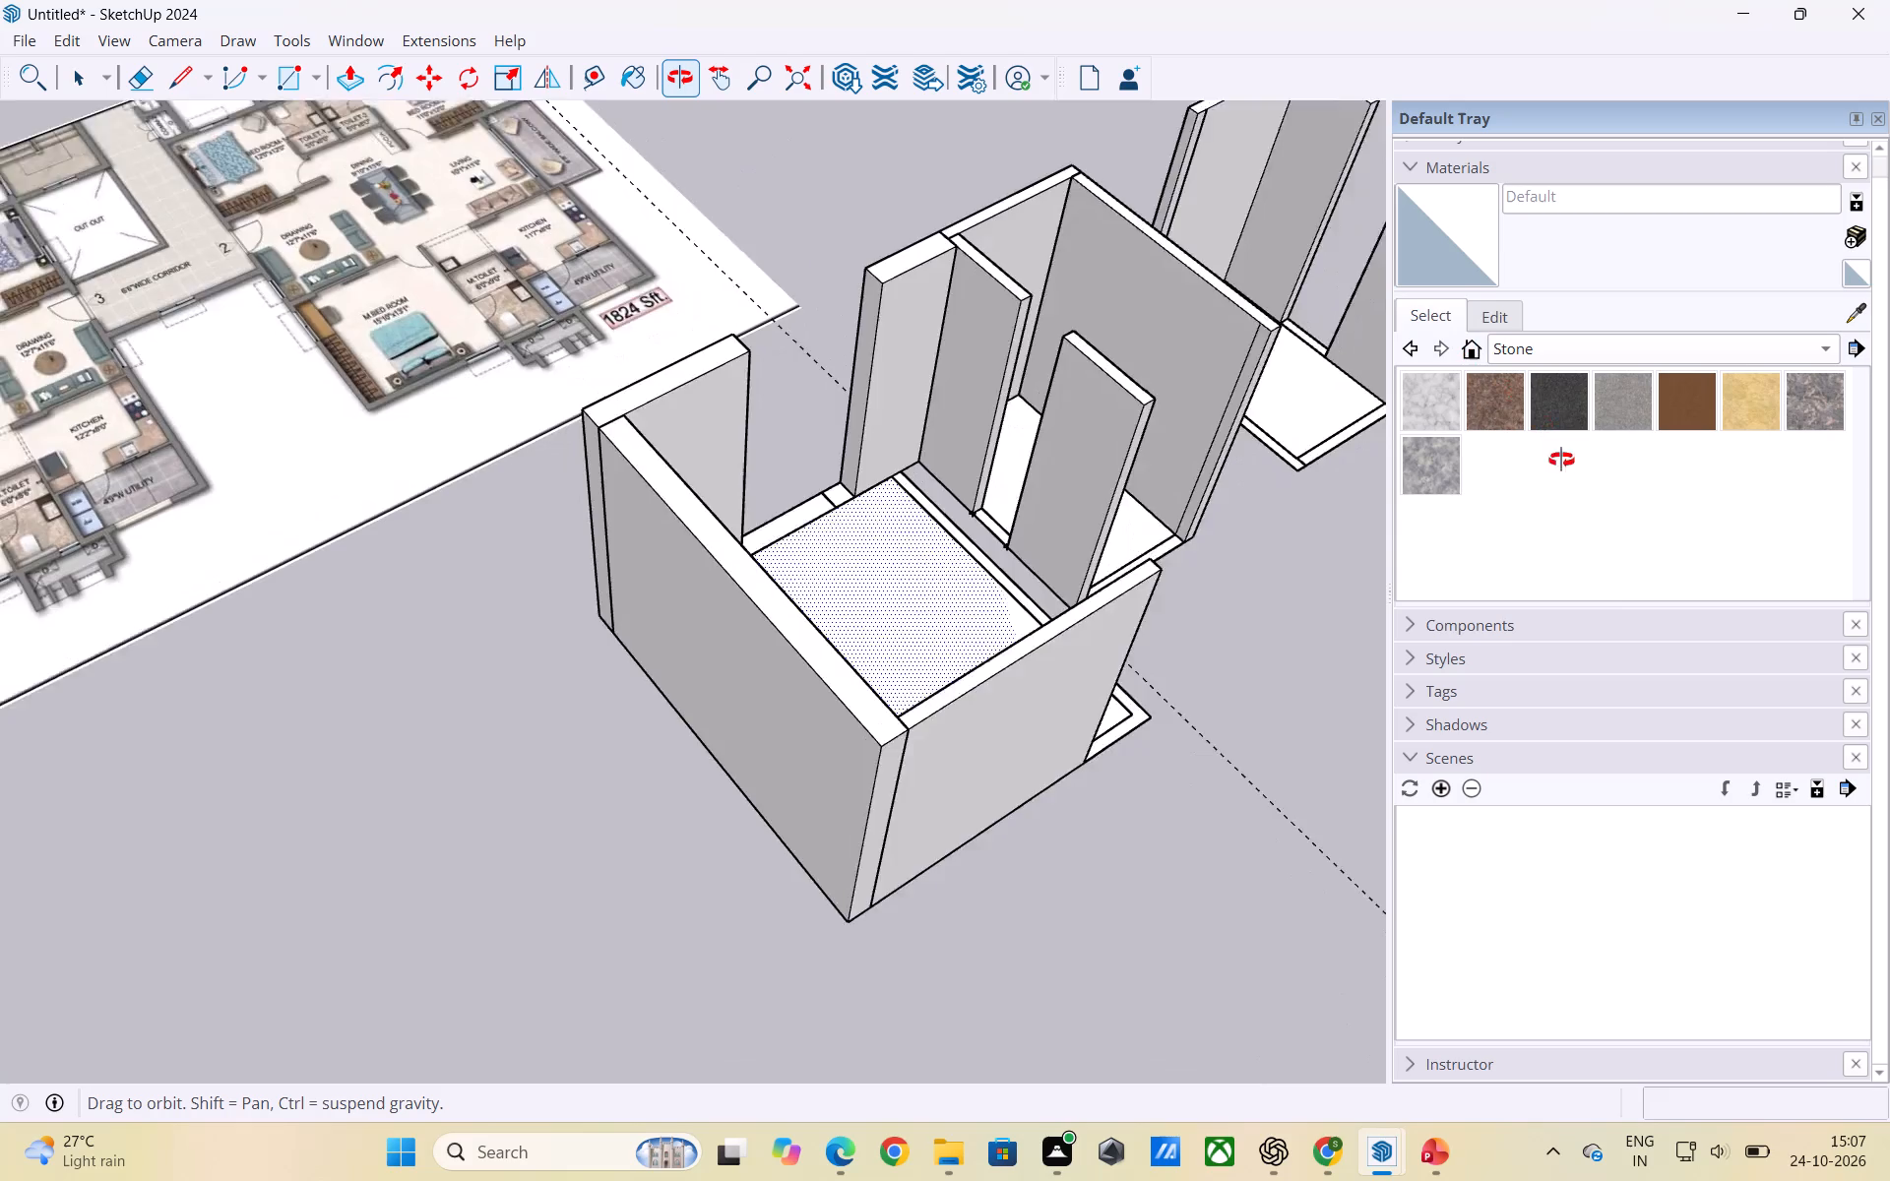
pyautogui.moveTo(1561, 460); pyautogui.dragTo(1522, 636, button='middle')
pyautogui.scroll(-5, 923, 443)
pyautogui.moveTo(1065, 439); pyautogui.dragTo(866, 459, button='middle')
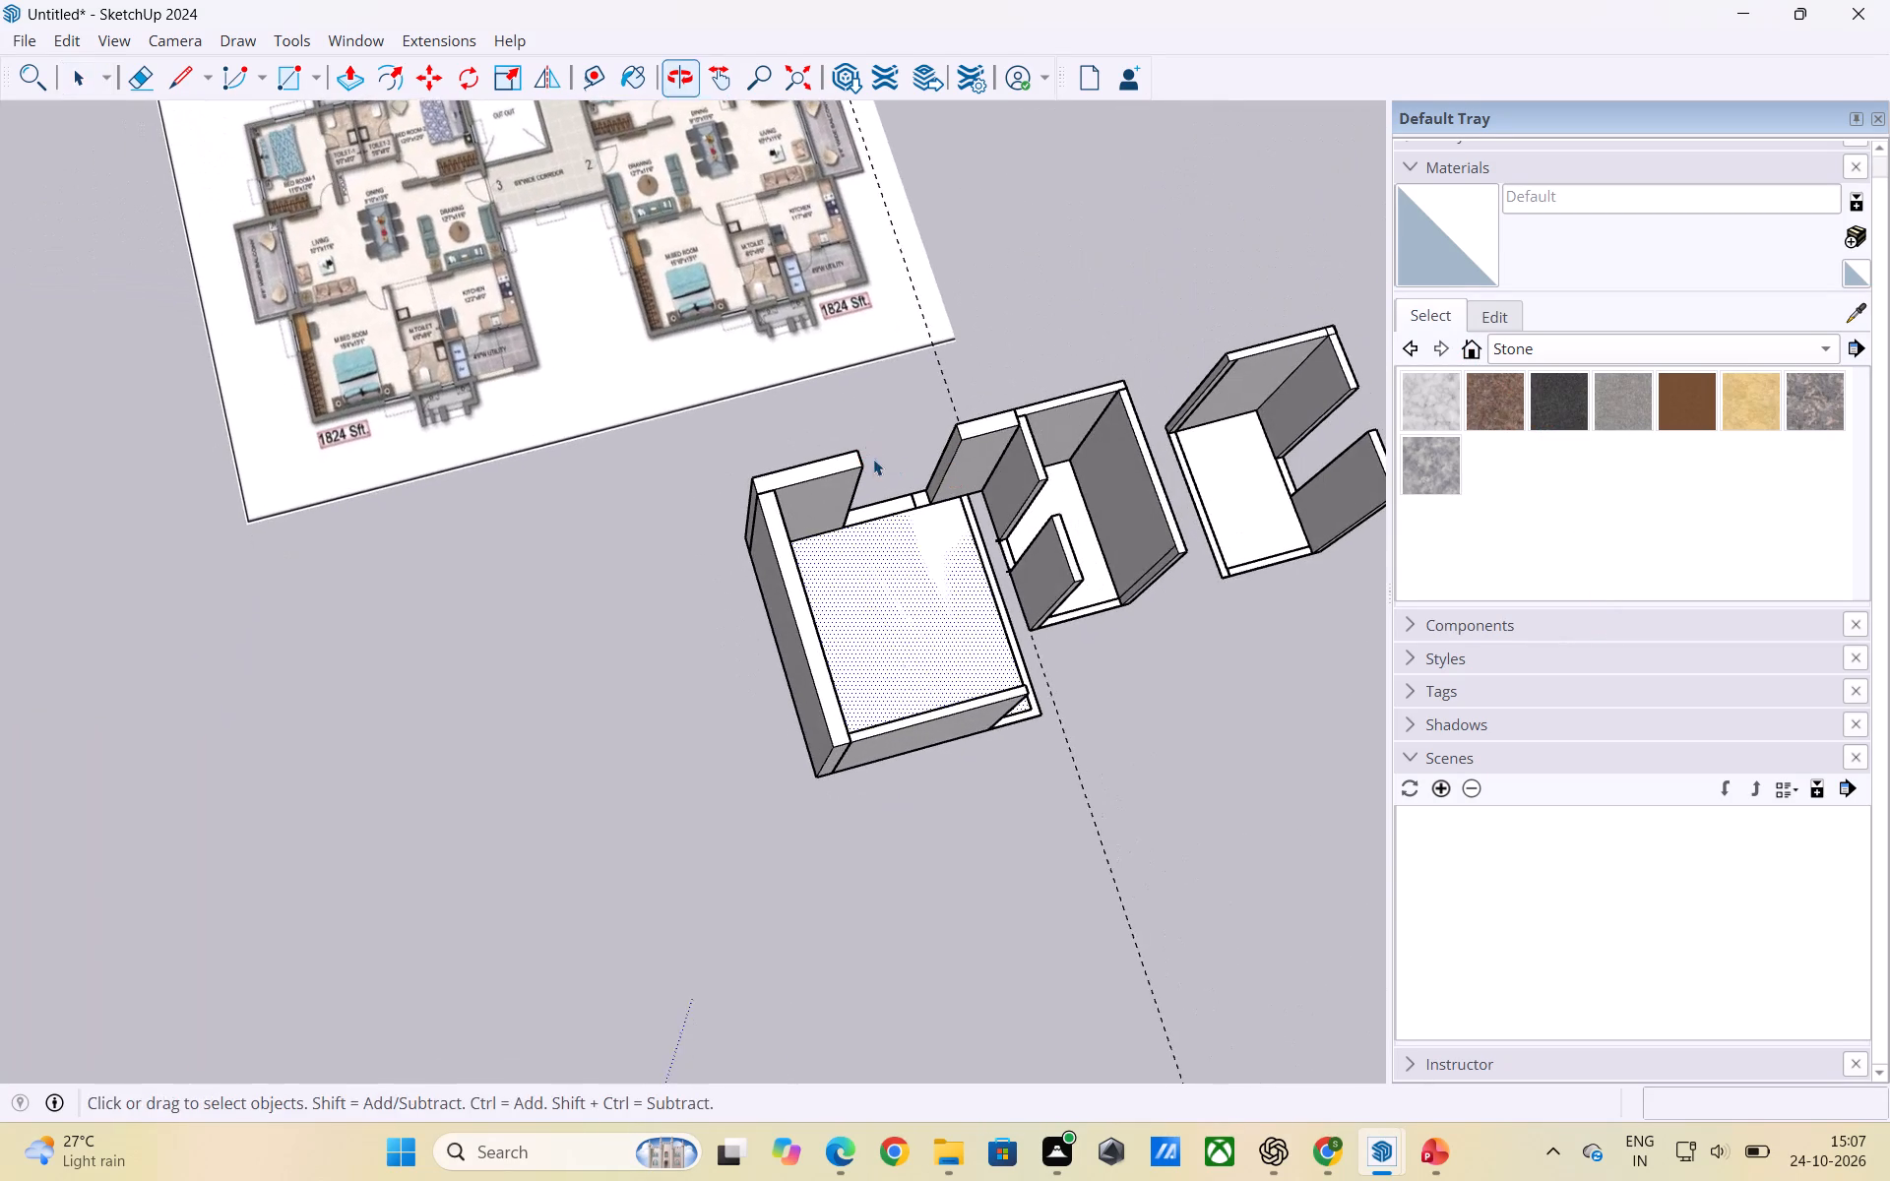
pyautogui.keyDown('shift'); pyautogui.moveTo(901, 451); pyautogui.dragTo(1051, 599, button='middle'); pyautogui.keyUp('shift')
pyautogui.scroll(-4, 911, 574)
pyautogui.keyDown('shift'); pyautogui.moveTo(761, 516); pyautogui.dragTo(907, 632, button='middle'); pyautogui.keyUp('shift')
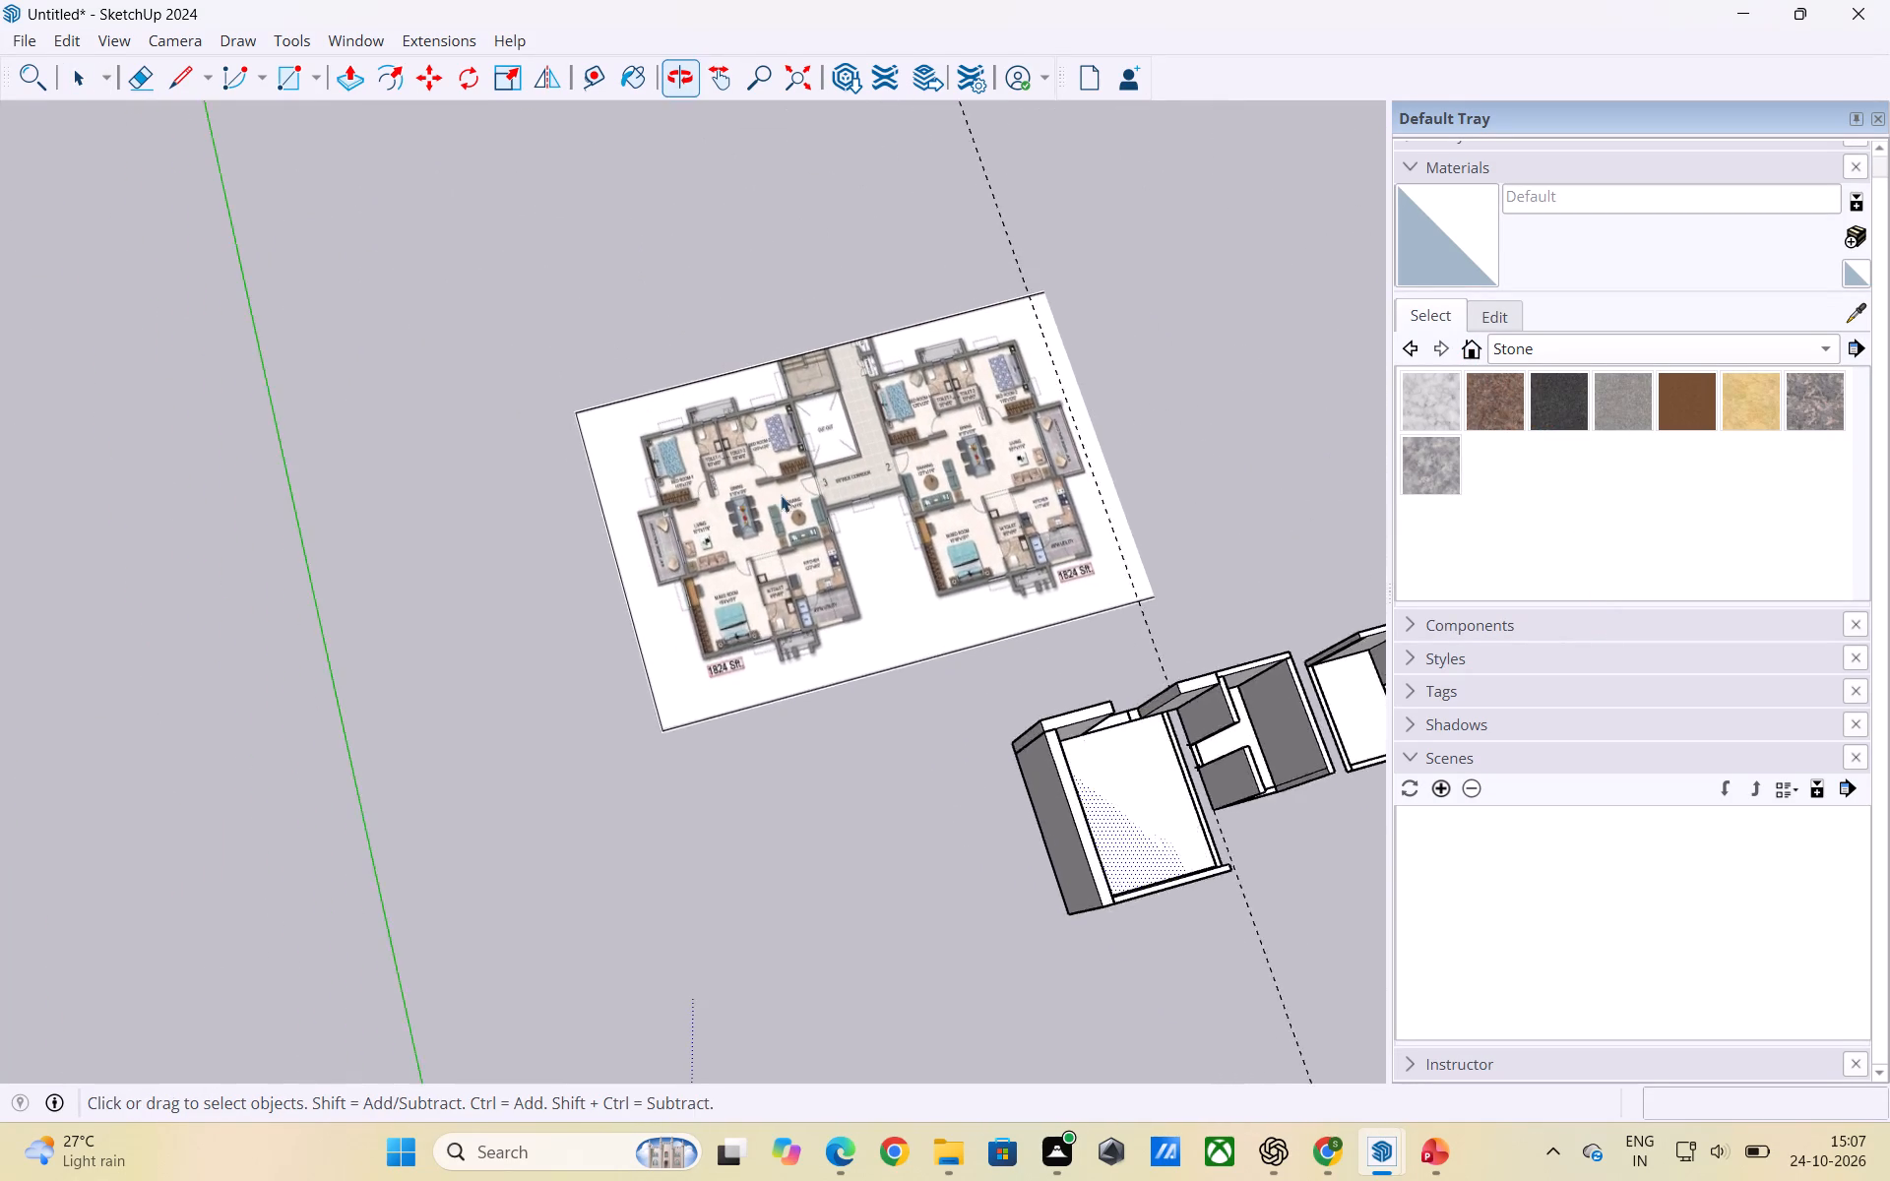
pyautogui.scroll(4, 731, 433)
pyautogui.scroll(-2, 781, 506)
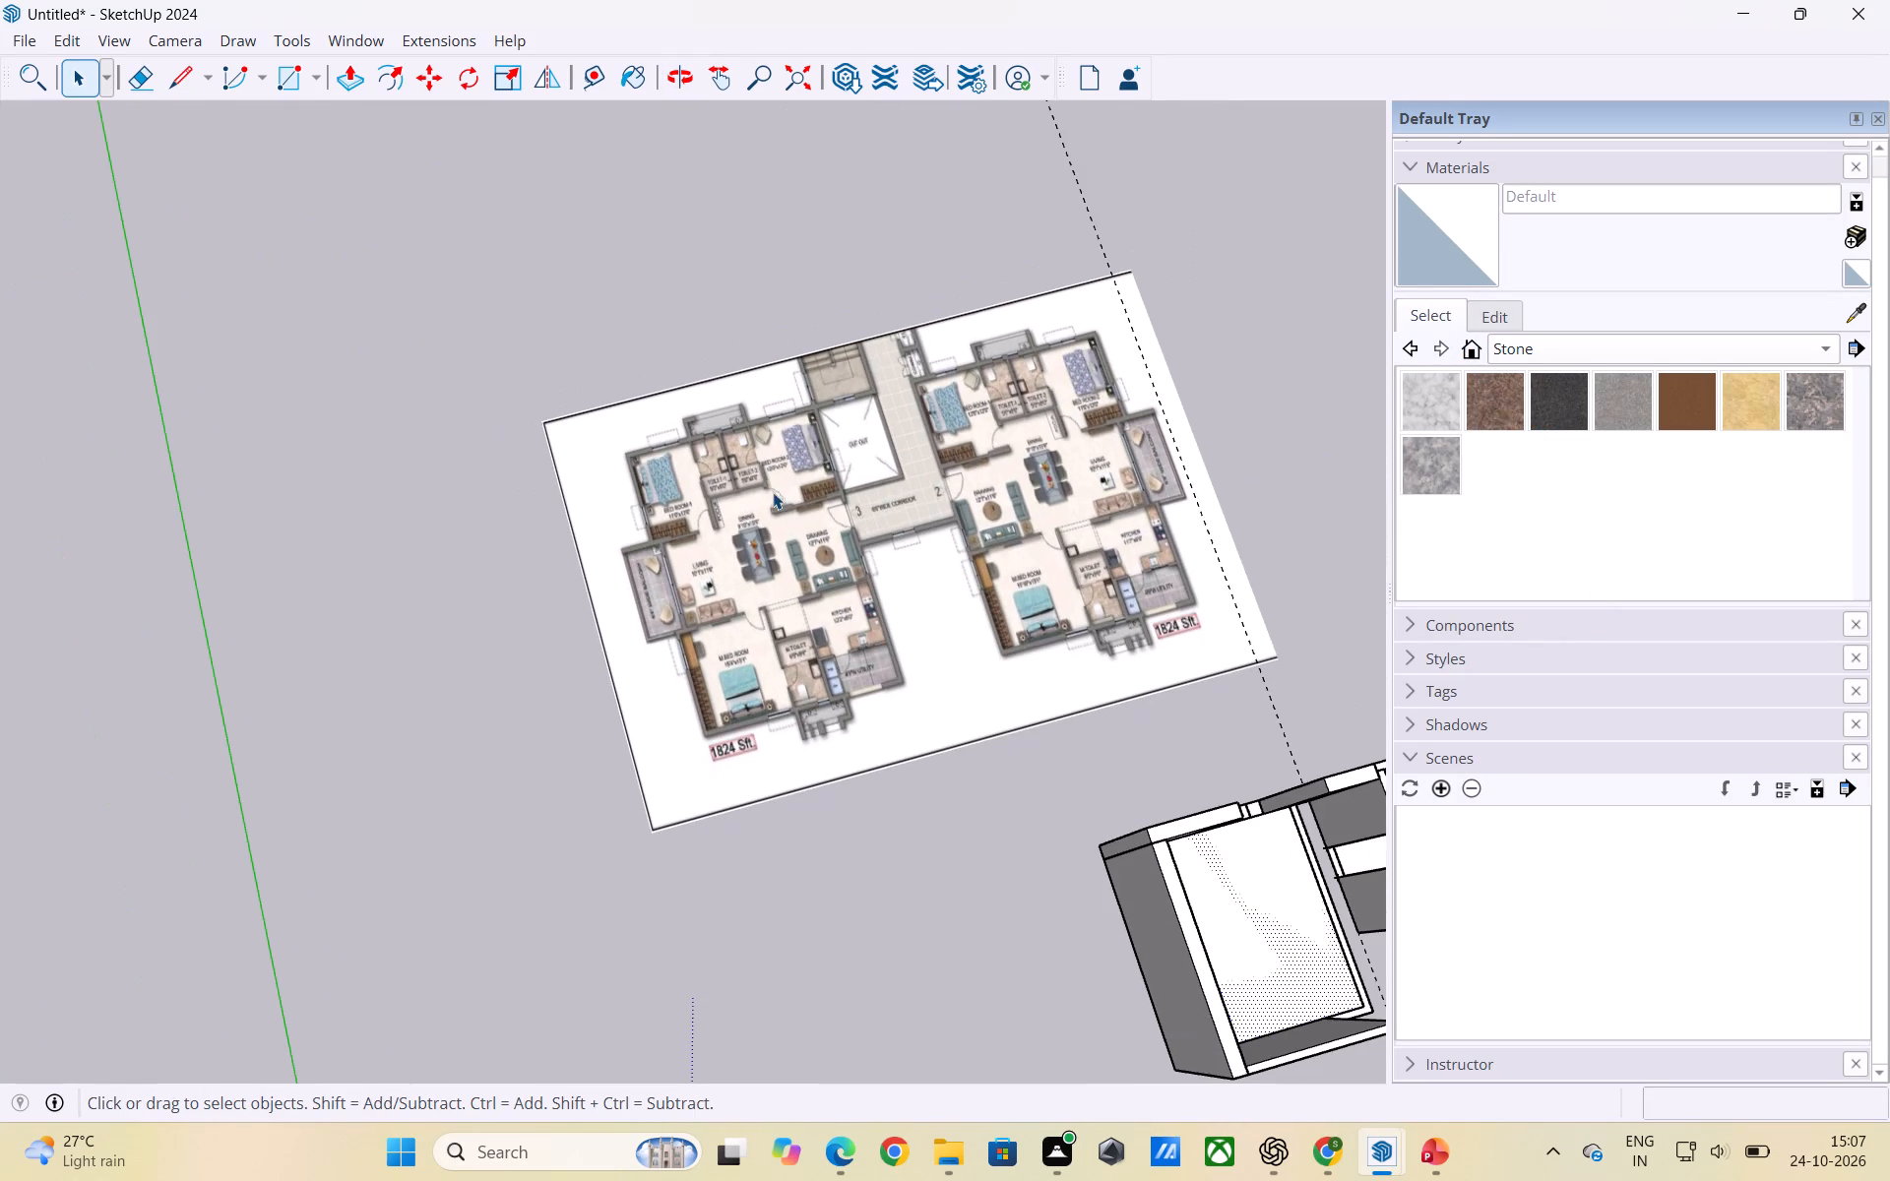
pyautogui.scroll(-7, 771, 493)
pyautogui.keyDown('shift'); pyautogui.moveTo(863, 521); pyautogui.dragTo(715, 483, button='middle'); pyautogui.keyUp('shift')
pyautogui.scroll(6, 825, 590)
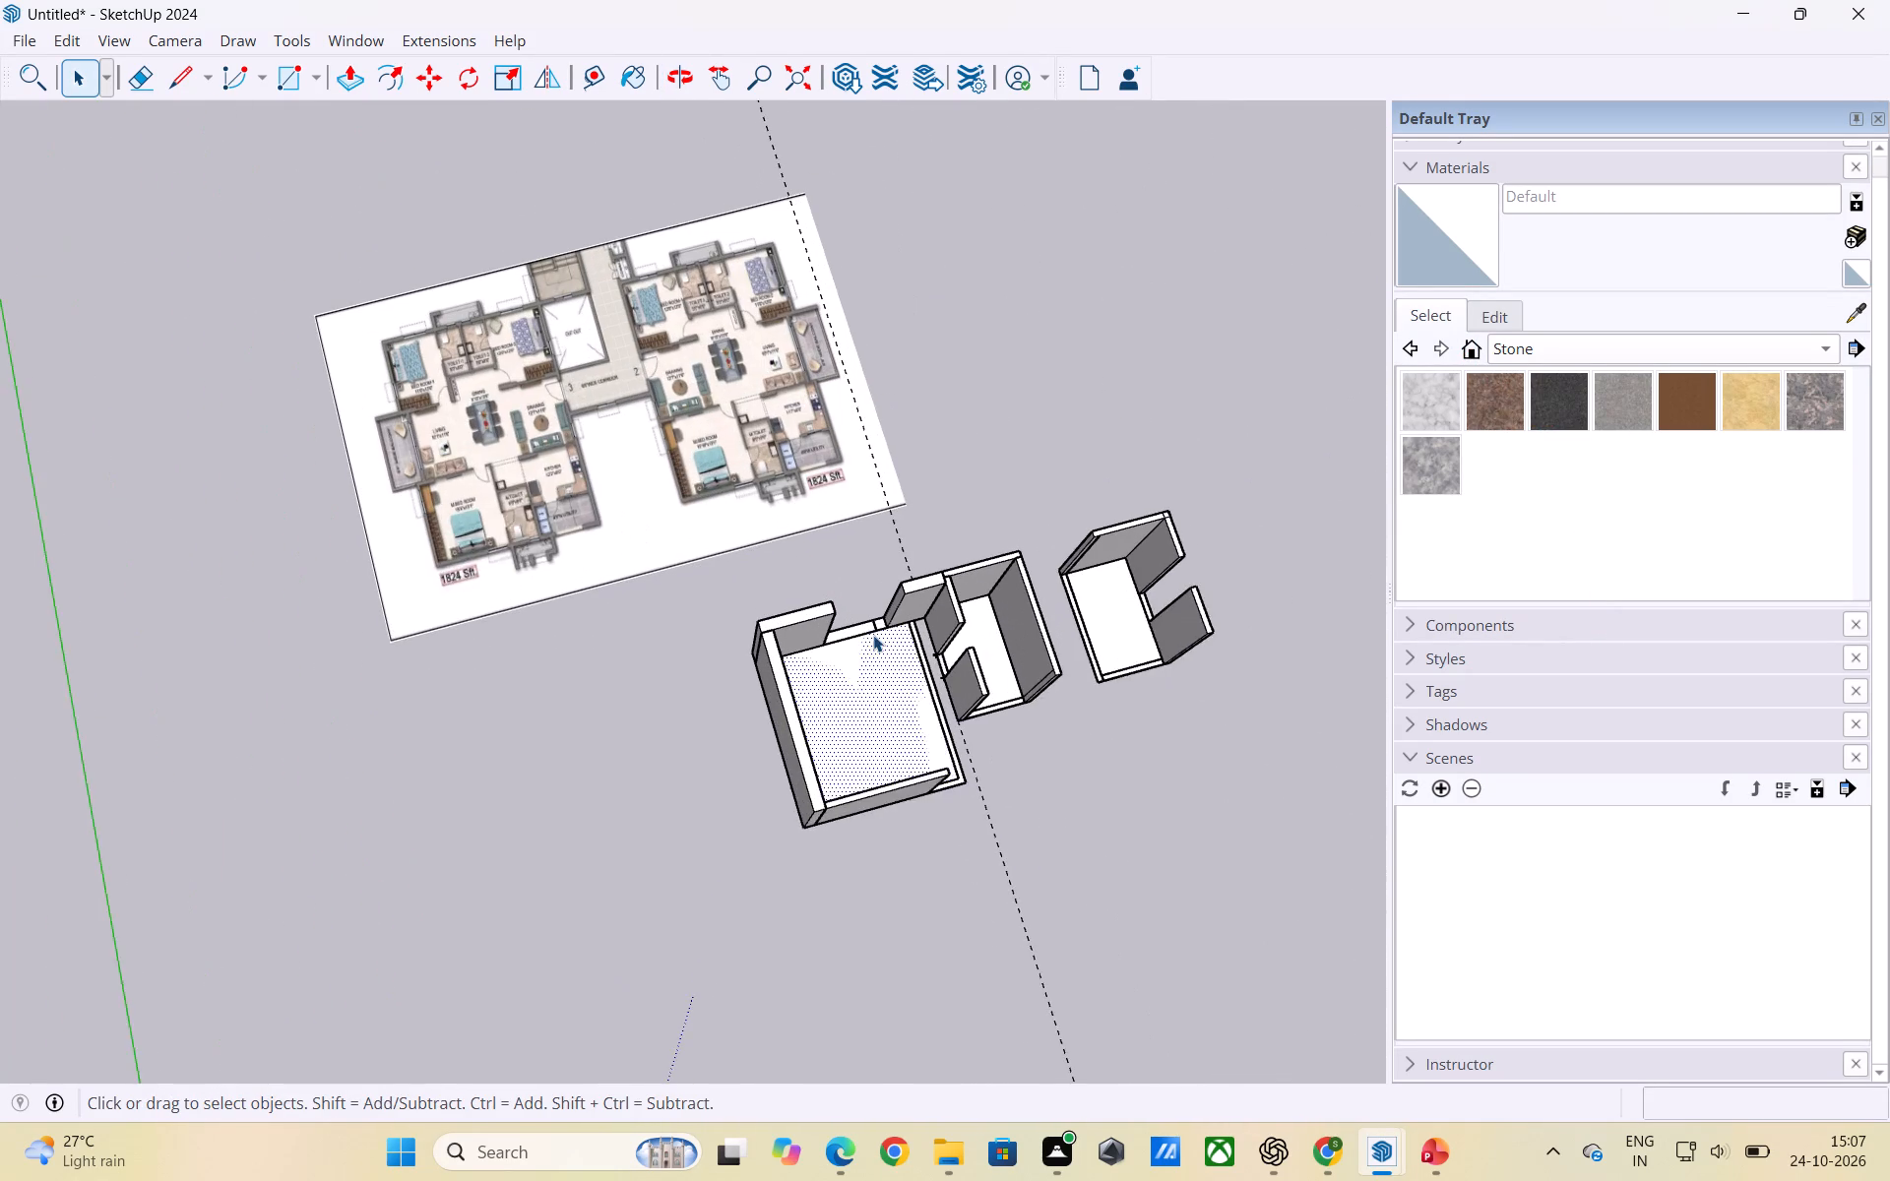
pyautogui.click(830, 577)
pyautogui.keyDown('shift'); pyautogui.moveTo(484, 449); pyautogui.dragTo(806, 663, button='middle'); pyautogui.keyUp('shift')
pyautogui.scroll(4, 717, 537)
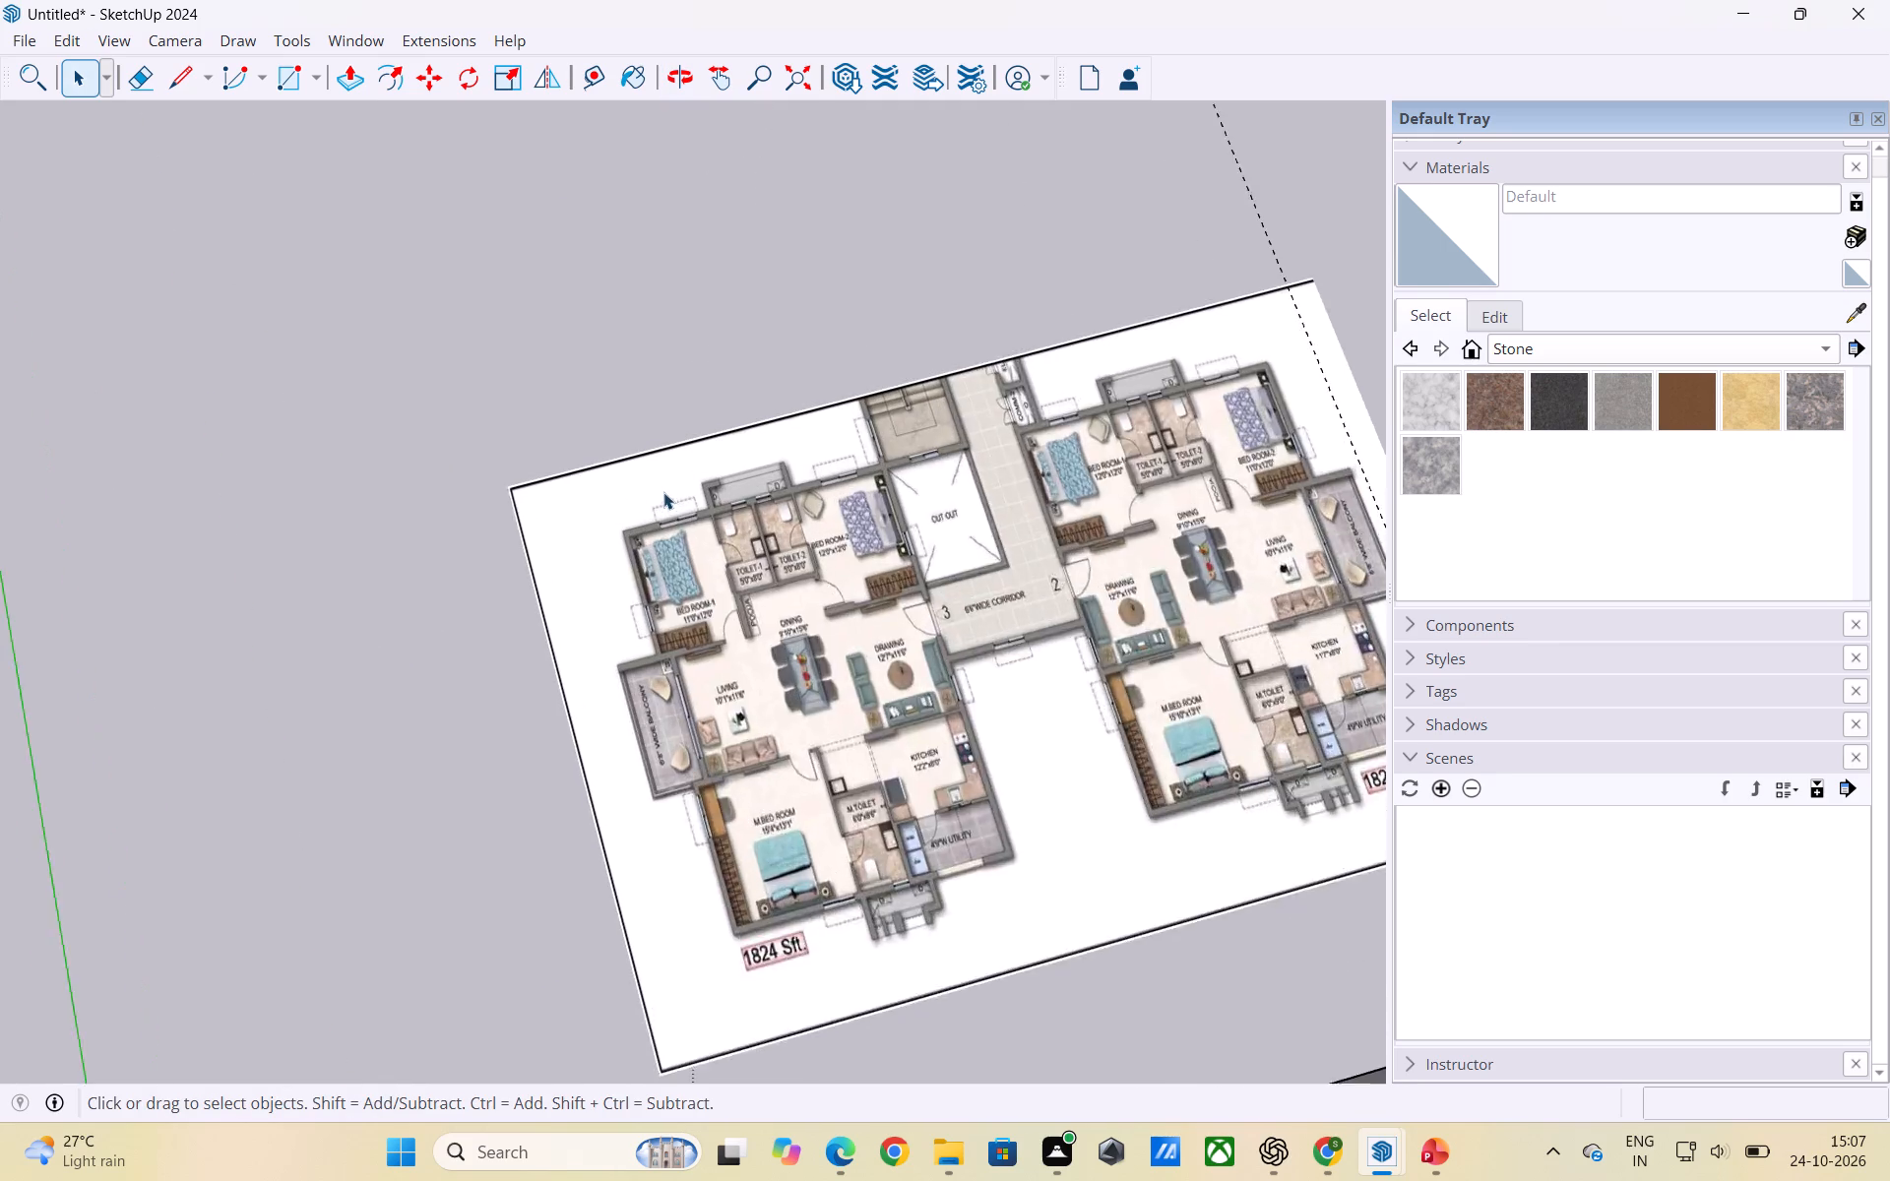
pyautogui.scroll(4, 663, 492)
pyautogui.scroll(6, 752, 605)
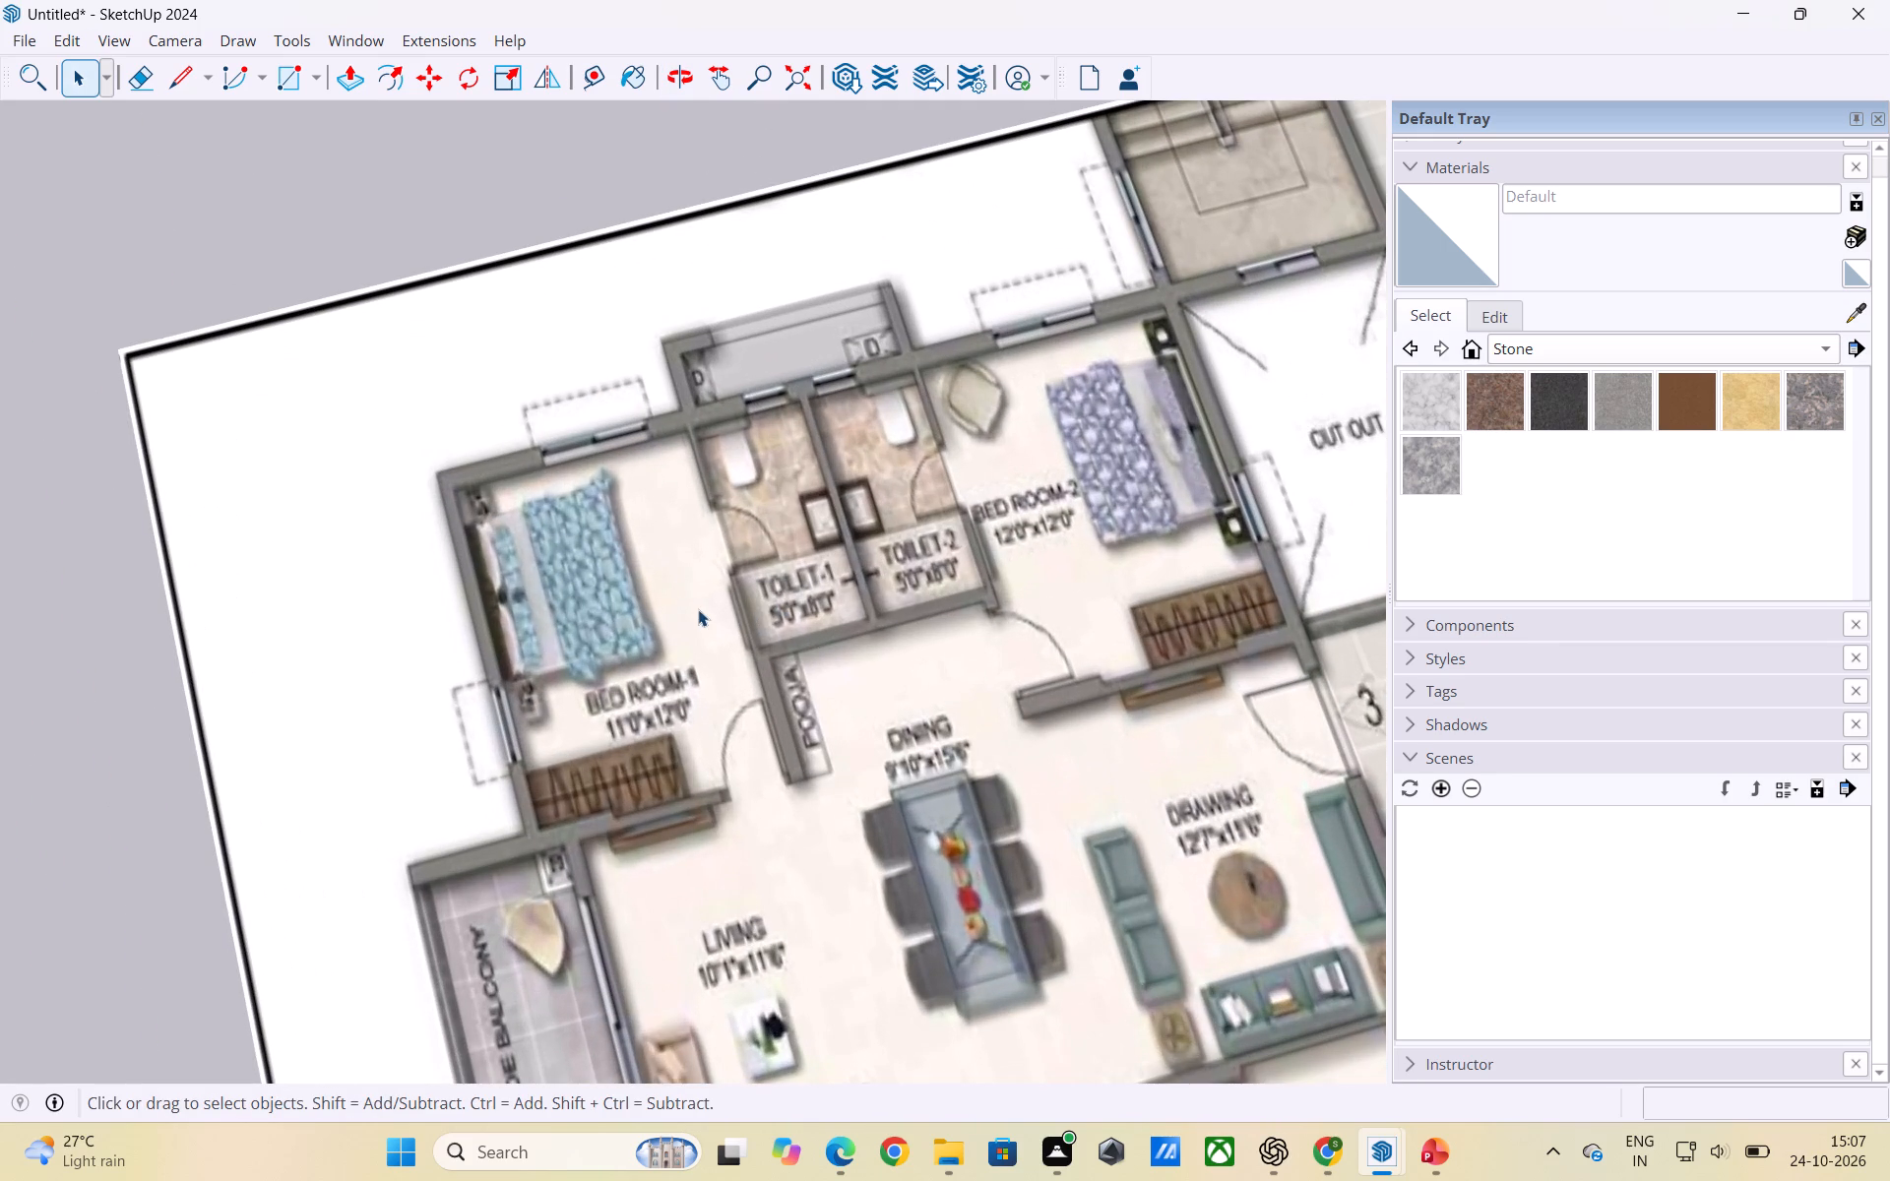
pyautogui.moveTo(696, 610); pyautogui.dragTo(800, 608, button='middle')
pyautogui.scroll(4, 742, 576)
pyautogui.scroll(-15, 718, 570)
pyautogui.keyDown('shift'); pyautogui.moveTo(1097, 681); pyautogui.dragTo(824, 571, button='middle'); pyautogui.keyUp('shift')
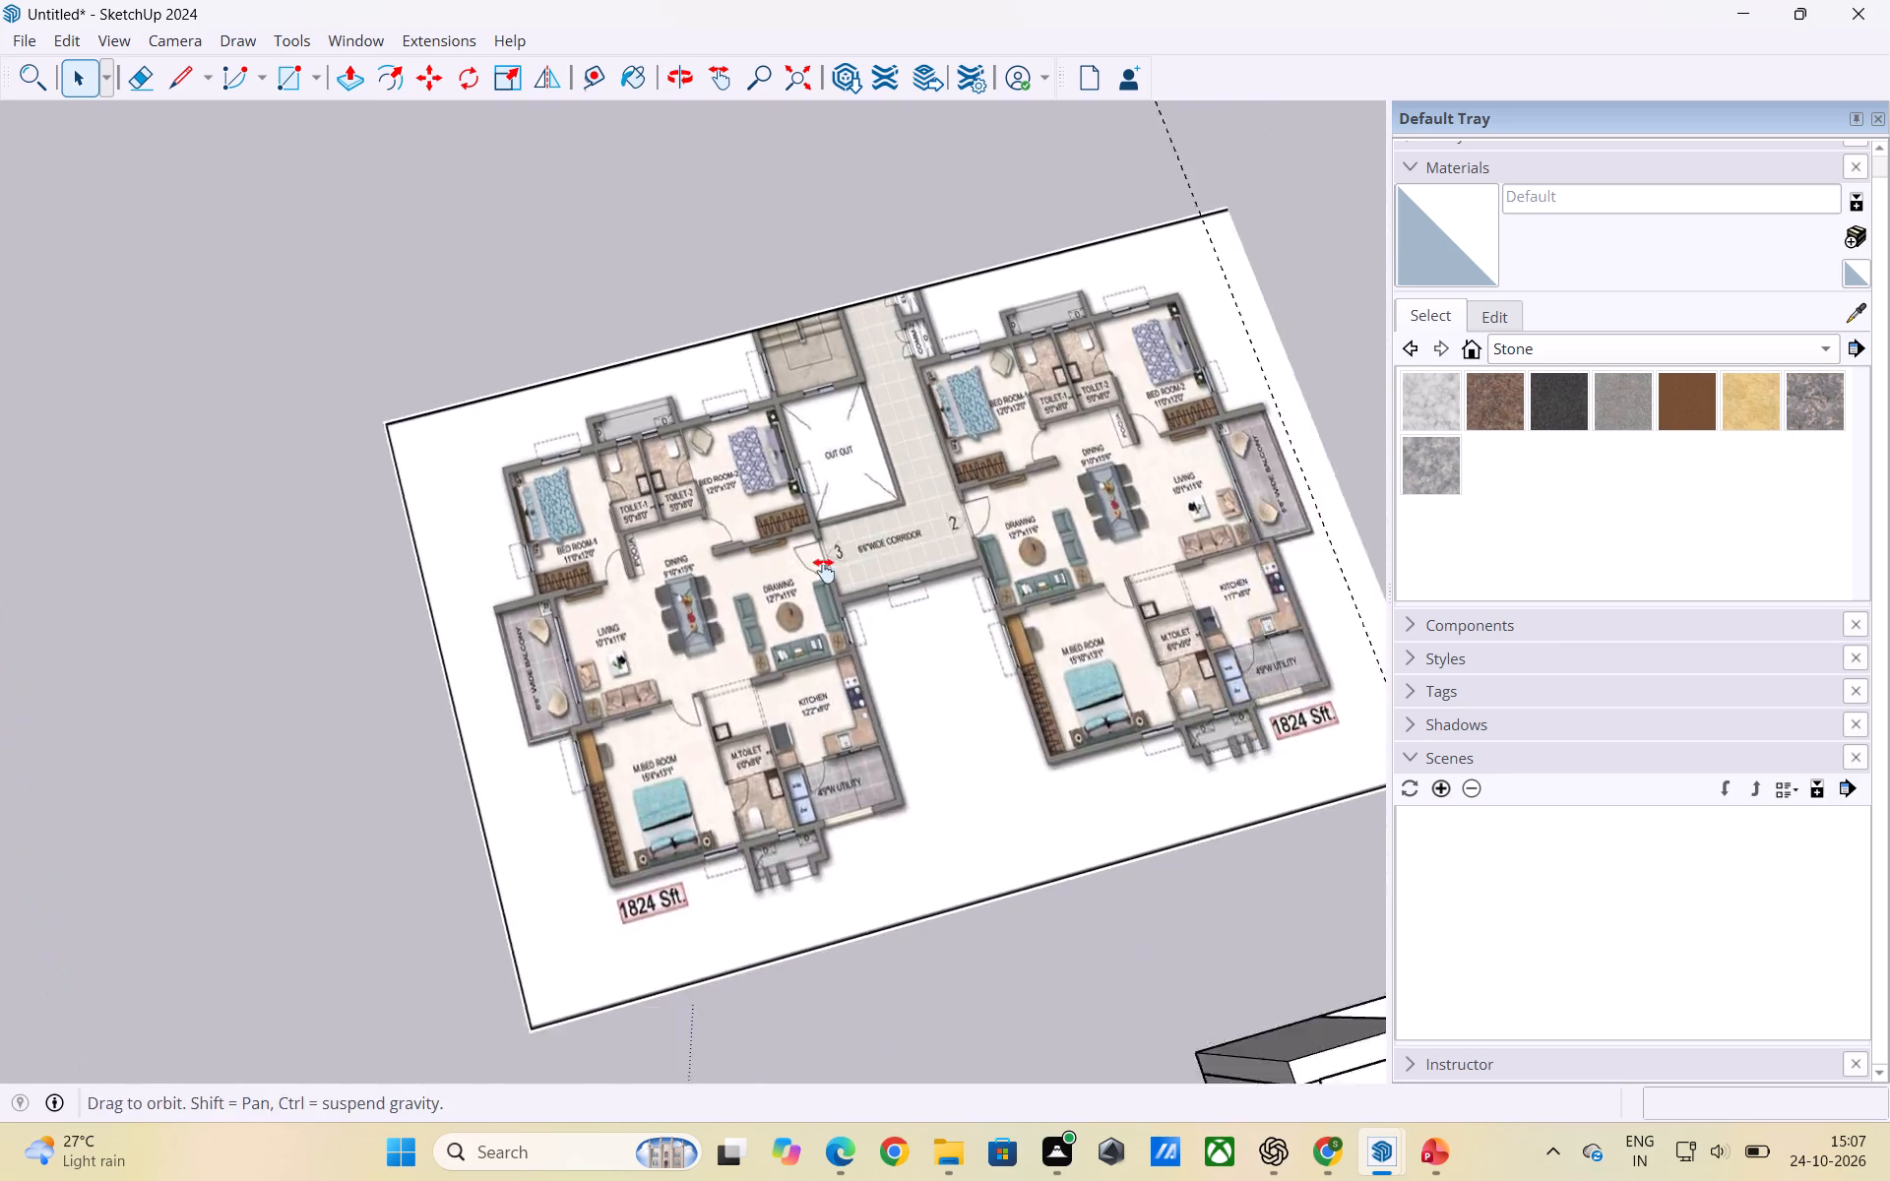
pyautogui.keyDown('shift'); pyautogui.moveTo(824, 571); pyautogui.dragTo(400, 389, button='middle'); pyautogui.keyUp('shift')
pyautogui.keyDown('shift'); pyautogui.scroll(-8, 383, 382); pyautogui.keyUp('shift')
pyautogui.scroll(11, 644, 672)
pyautogui.click(673, 627)
# Measure the larger room's floor width from its full side wall to the border strip on the open side facing the smaller room.
pyautogui.scroll(-7, 708, 636)
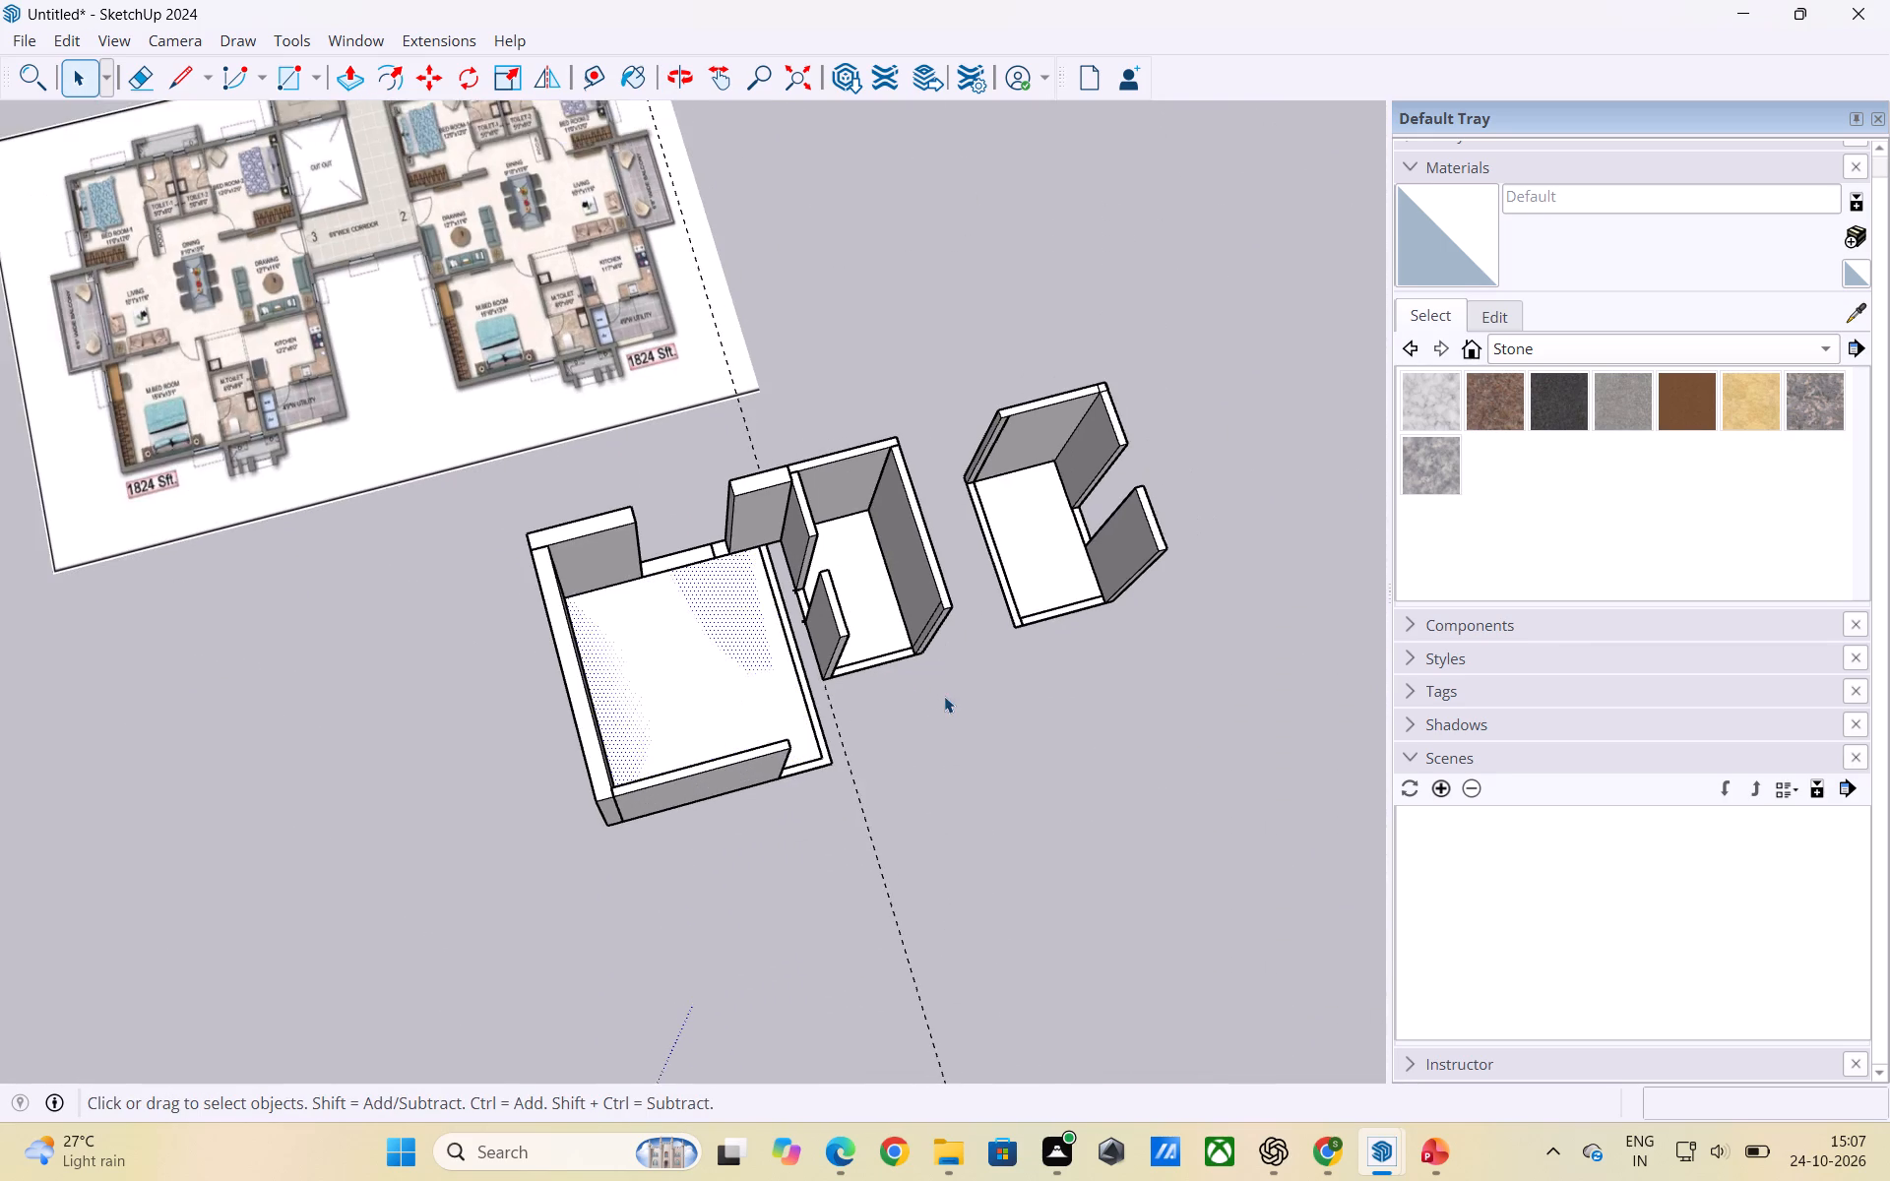
pyautogui.scroll(1, 947, 702)
pyautogui.click(937, 703)
pyautogui.scroll(-1, 783, 696)
pyautogui.moveTo(781, 696); pyautogui.dragTo(596, 332, button='middle')
pyautogui.scroll(4, 798, 630)
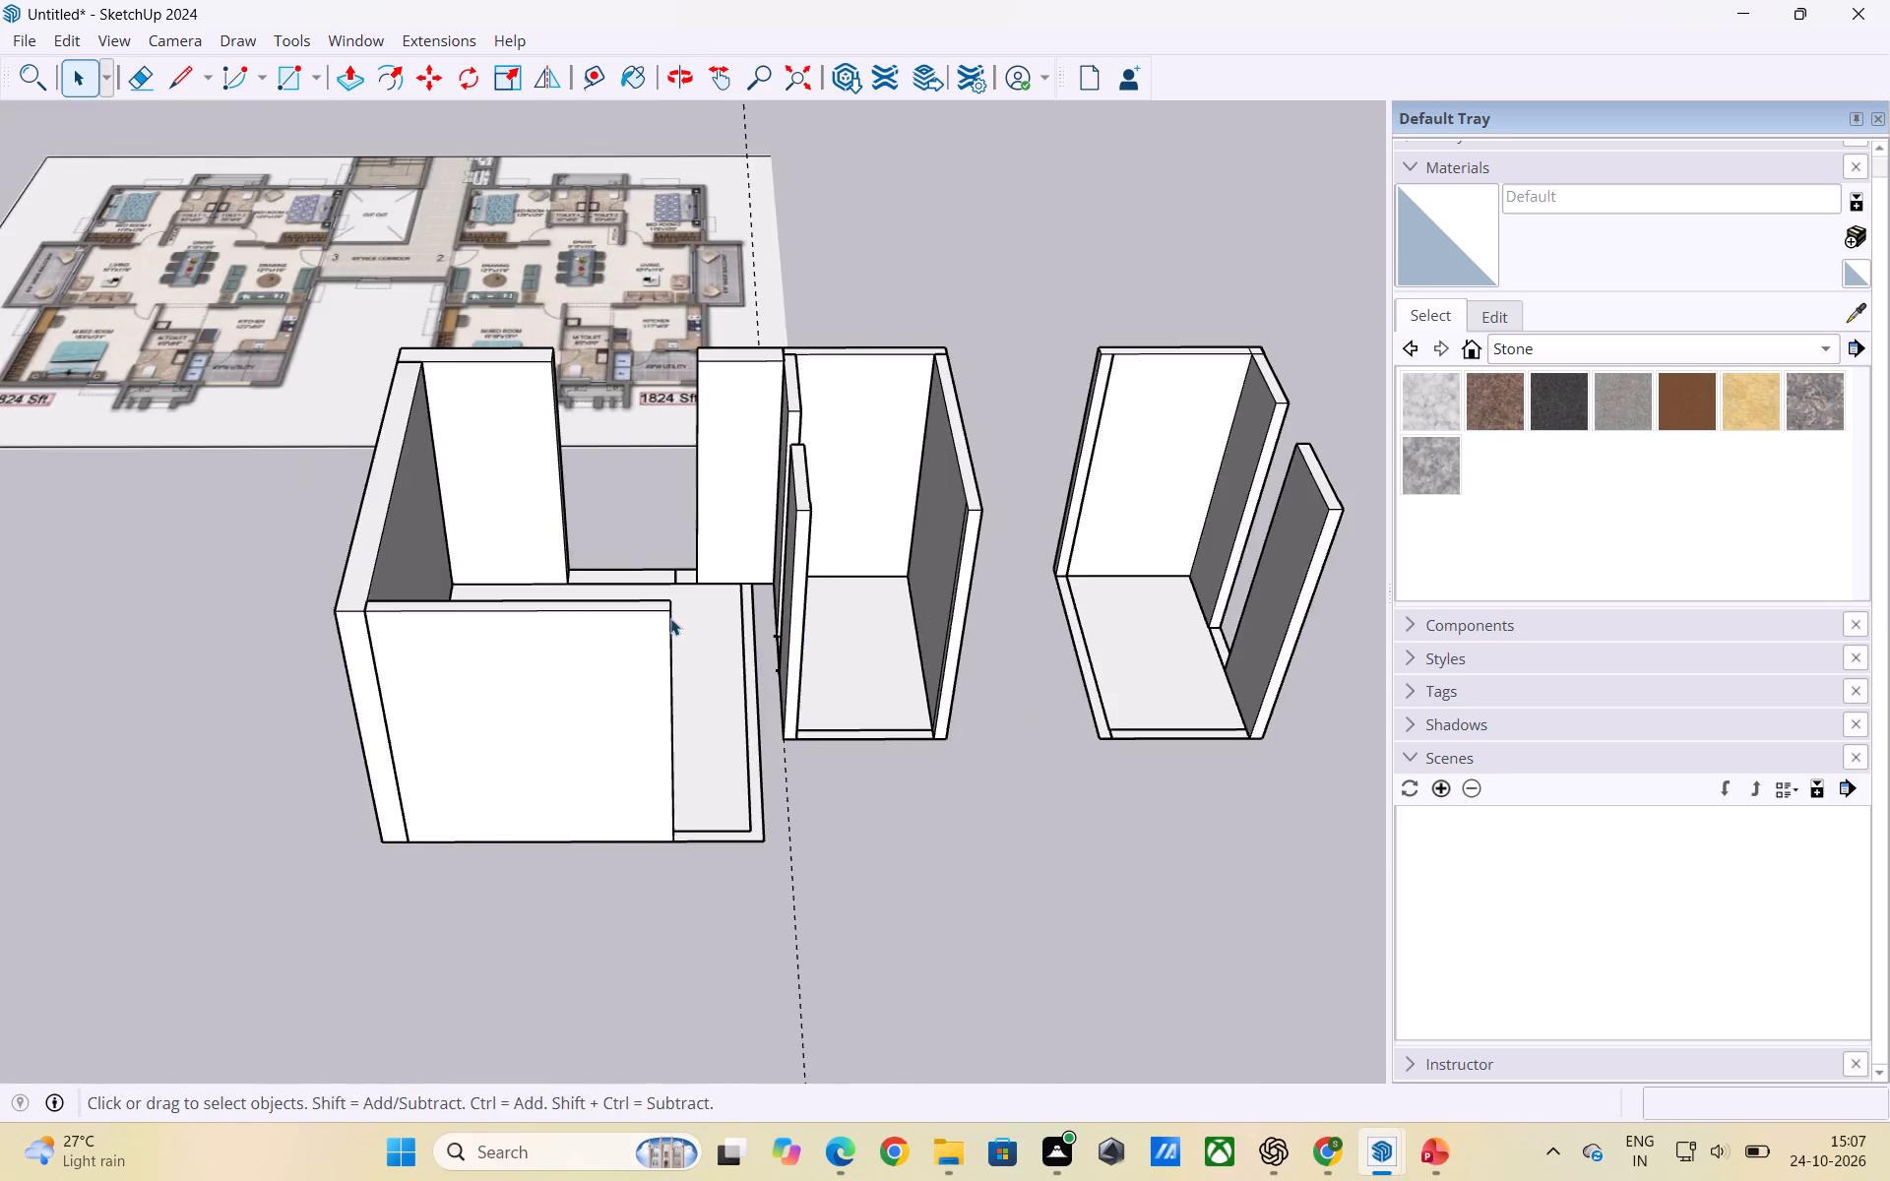
pyautogui.moveTo(670, 617); pyautogui.dragTo(731, 833, button='middle')
pyautogui.scroll(5, 720, 752)
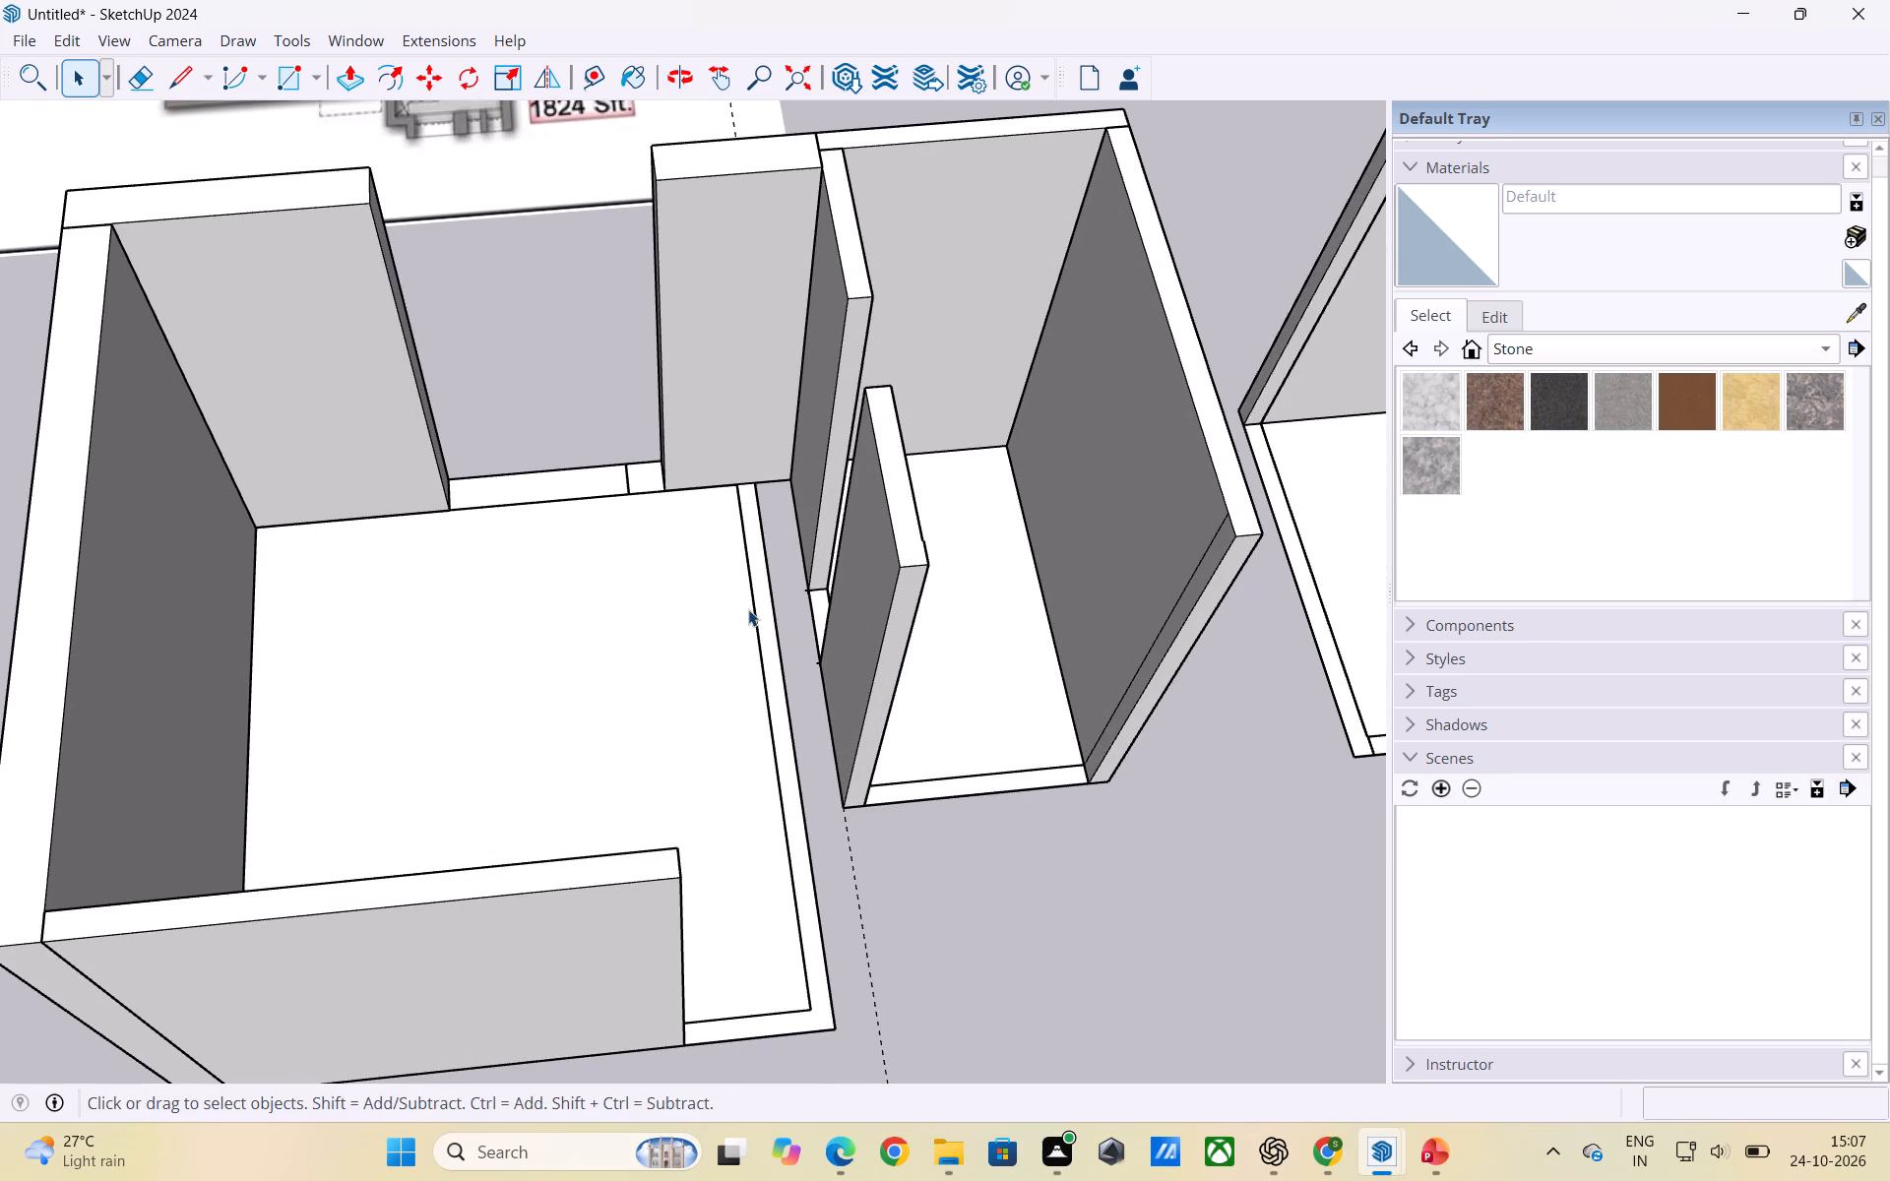
pyautogui.keyDown('shift'); pyautogui.moveTo(756, 623); pyautogui.dragTo(708, 639, button='middle'); pyautogui.keyUp('shift')
pyautogui.scroll(3, 708, 639)
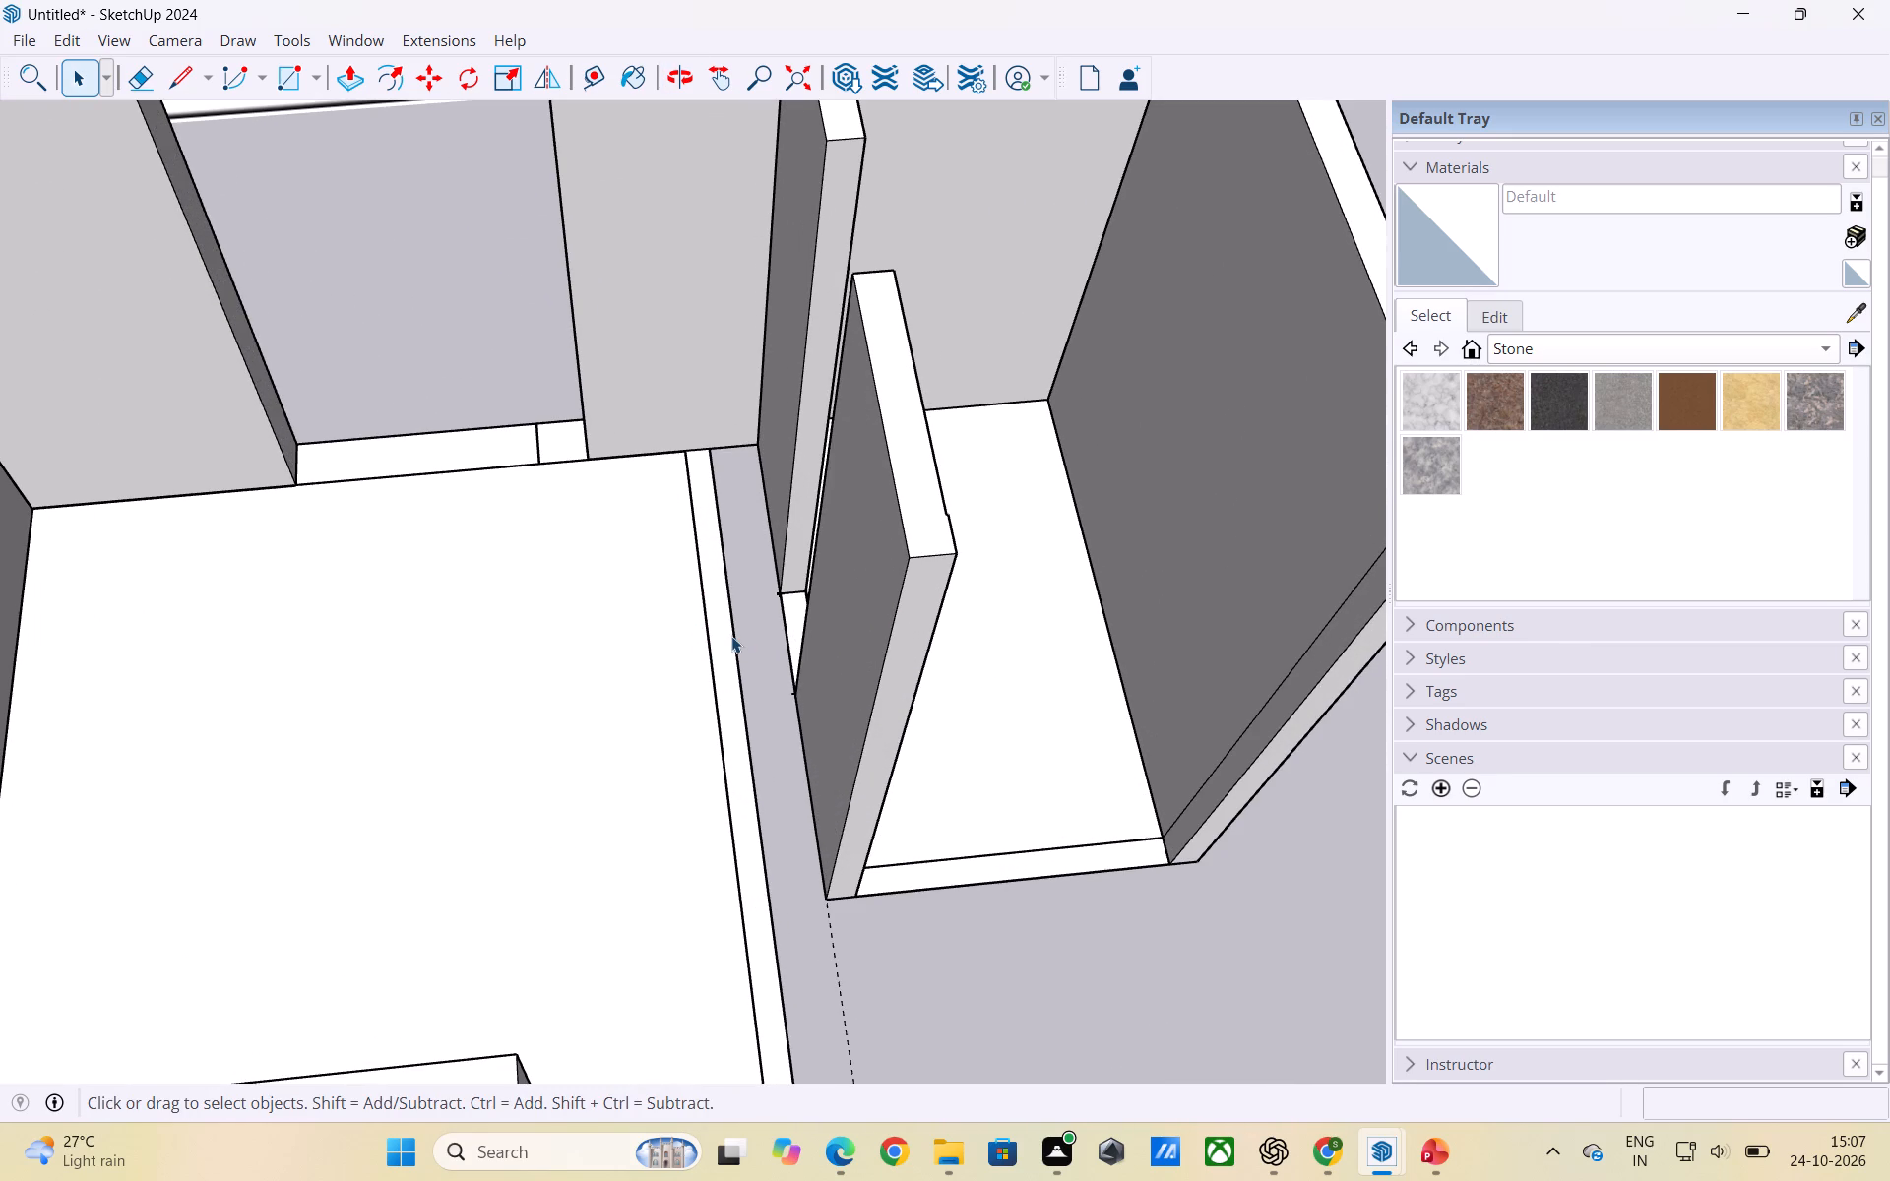
pyautogui.scroll(-8, 731, 636)
pyautogui.moveTo(696, 658); pyautogui.dragTo(557, 722, button='middle')
pyautogui.scroll(5, 473, 663)
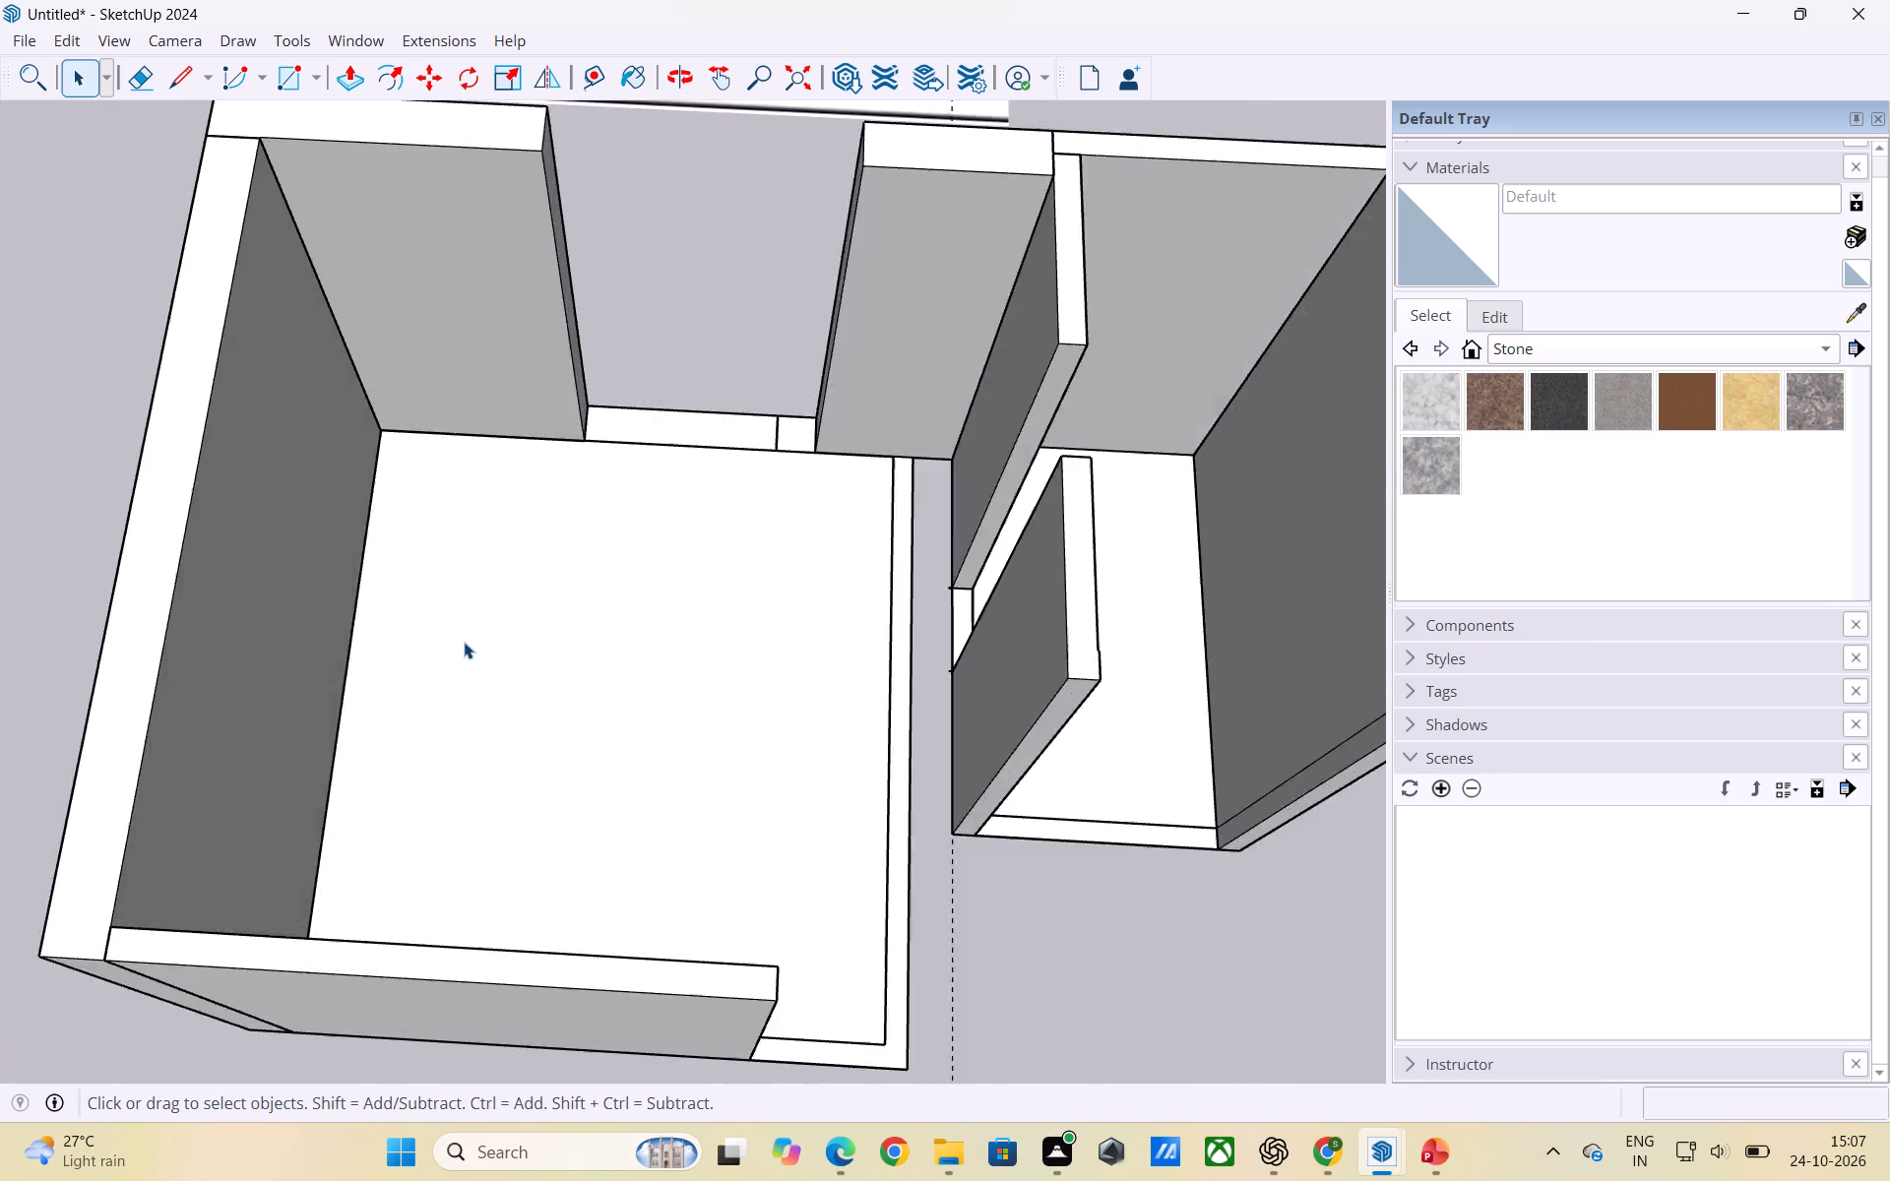
pyautogui.scroll(4, 464, 642)
pyautogui.press('t')
pyautogui.click(287, 655)
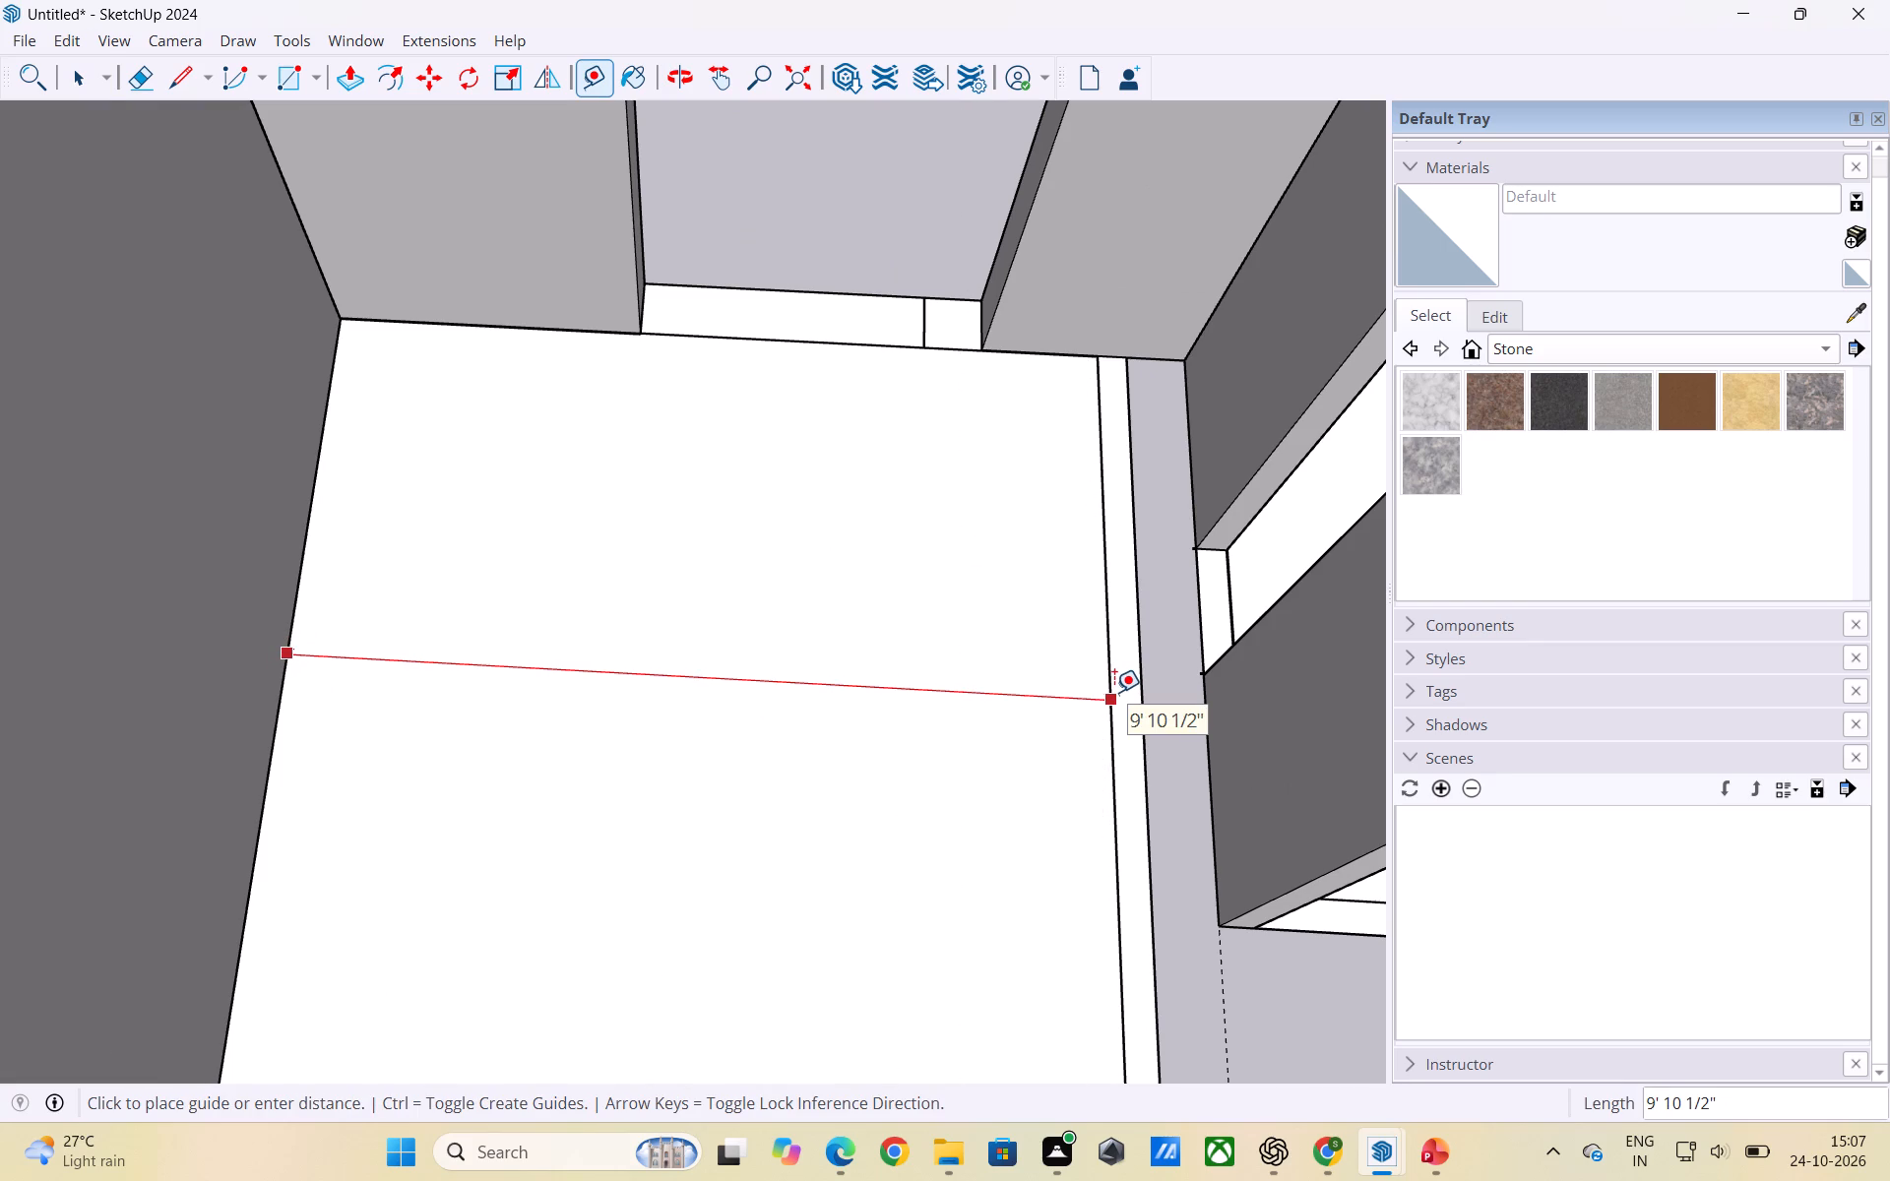
pyautogui.press('space')
# Inspect the gap between the larger room and the adjoining smaller room, and their wall arrangement, from several angles.
pyautogui.scroll(-13, 1114, 692)
pyautogui.moveTo(1114, 709); pyautogui.dragTo(717, 307, button='middle')
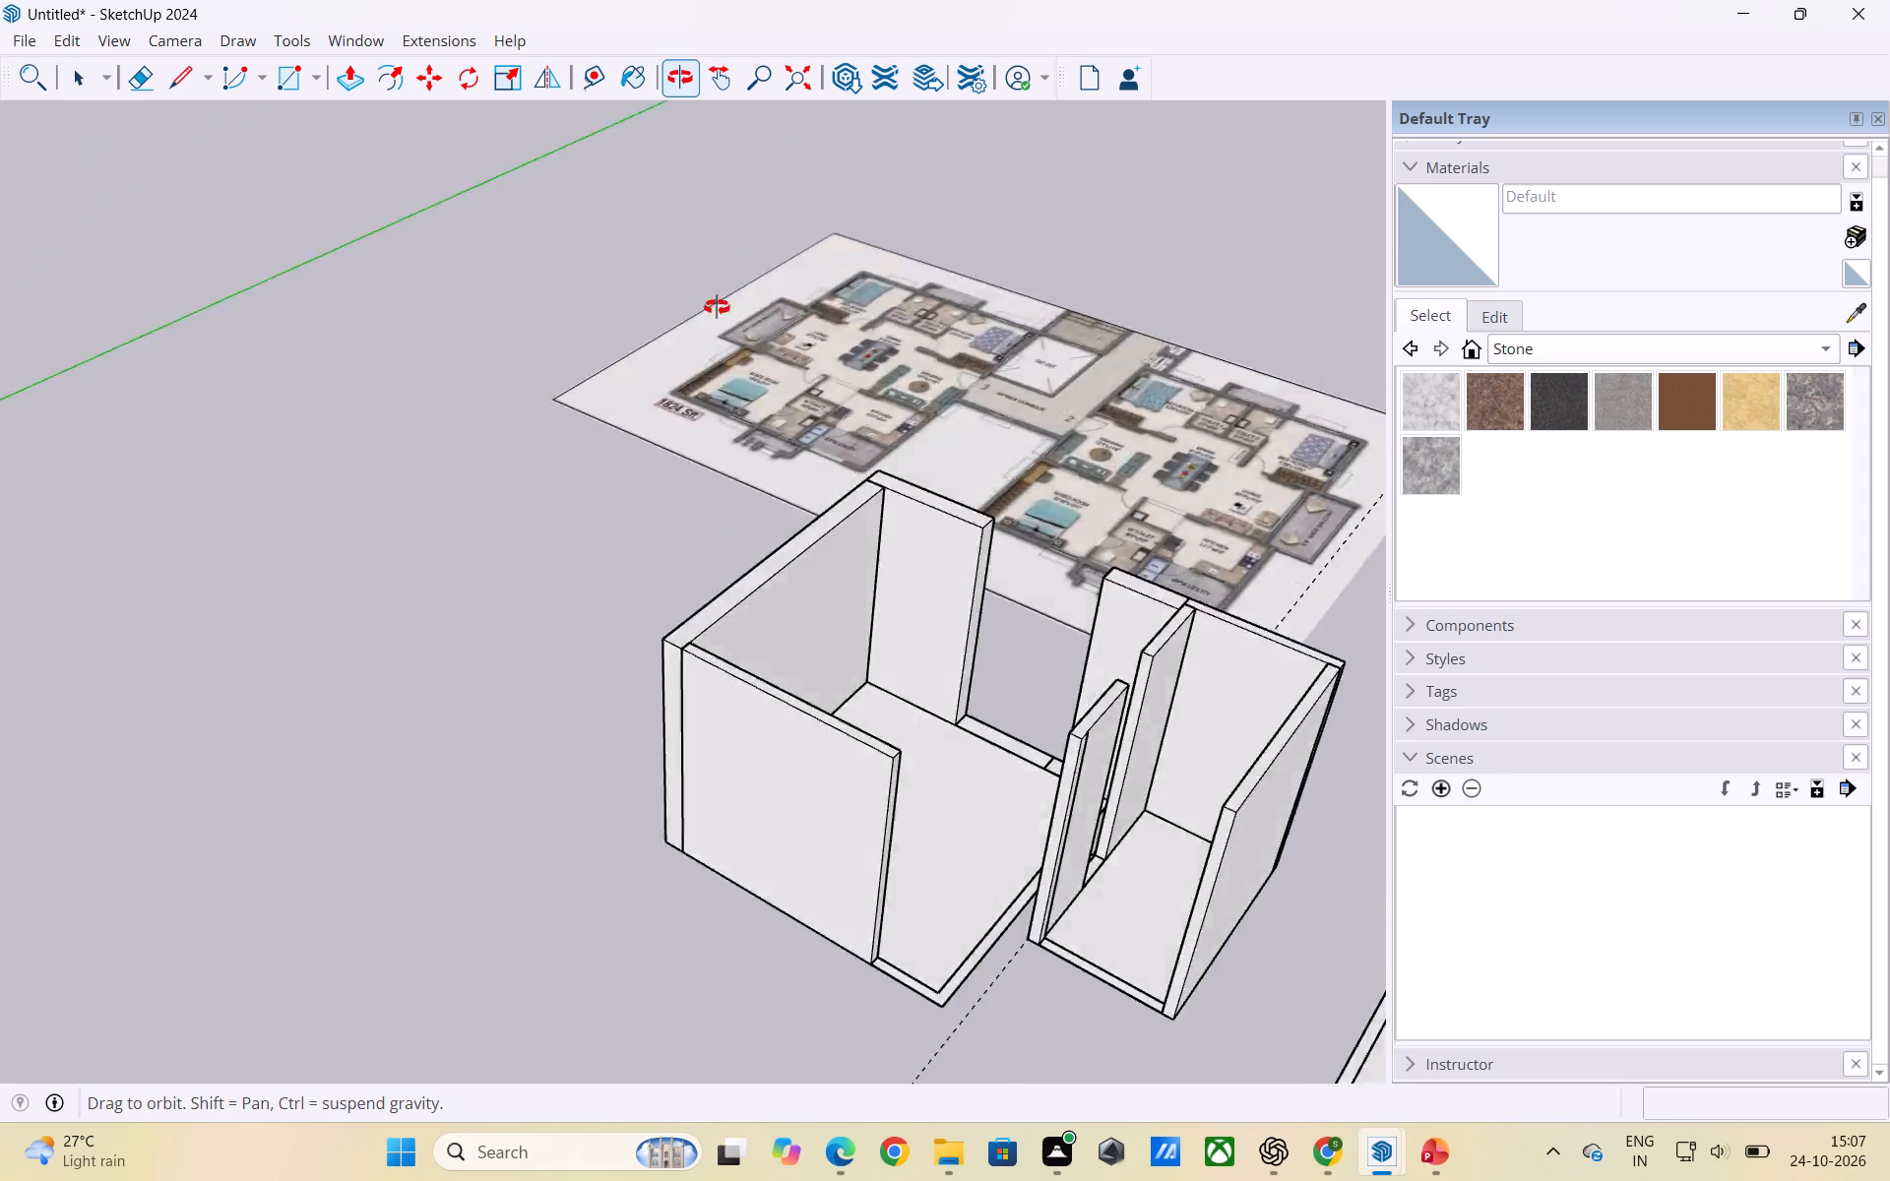
pyautogui.moveTo(717, 307); pyautogui.dragTo(764, 206, button='middle')
pyautogui.scroll(8, 1065, 840)
pyautogui.click(1027, 864)
pyautogui.scroll(-7, 867, 827)
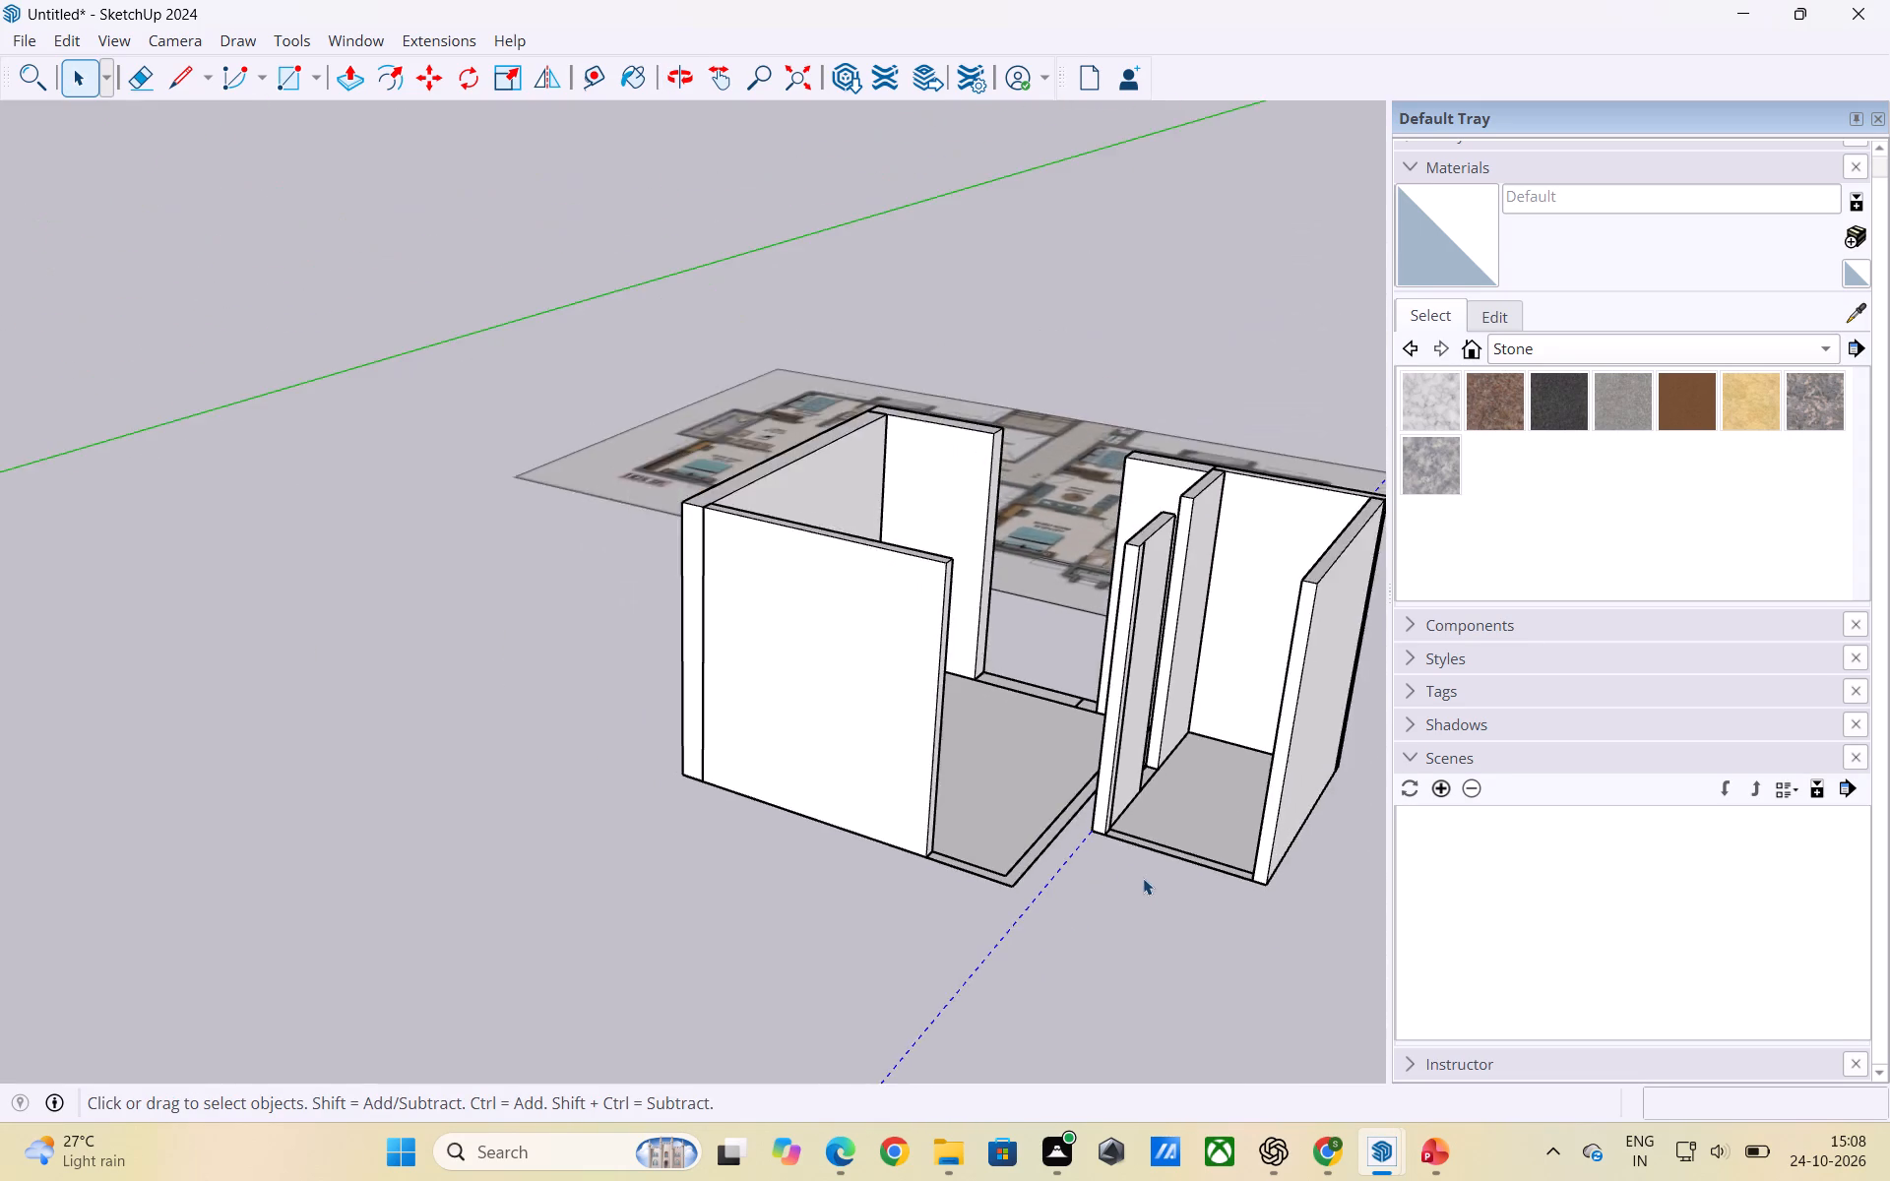
pyautogui.scroll(-7, 1143, 878)
pyautogui.moveTo(806, 753); pyautogui.dragTo(1286, 1041, button='middle')
pyautogui.click(893, 853)
pyautogui.scroll(9, 1050, 574)
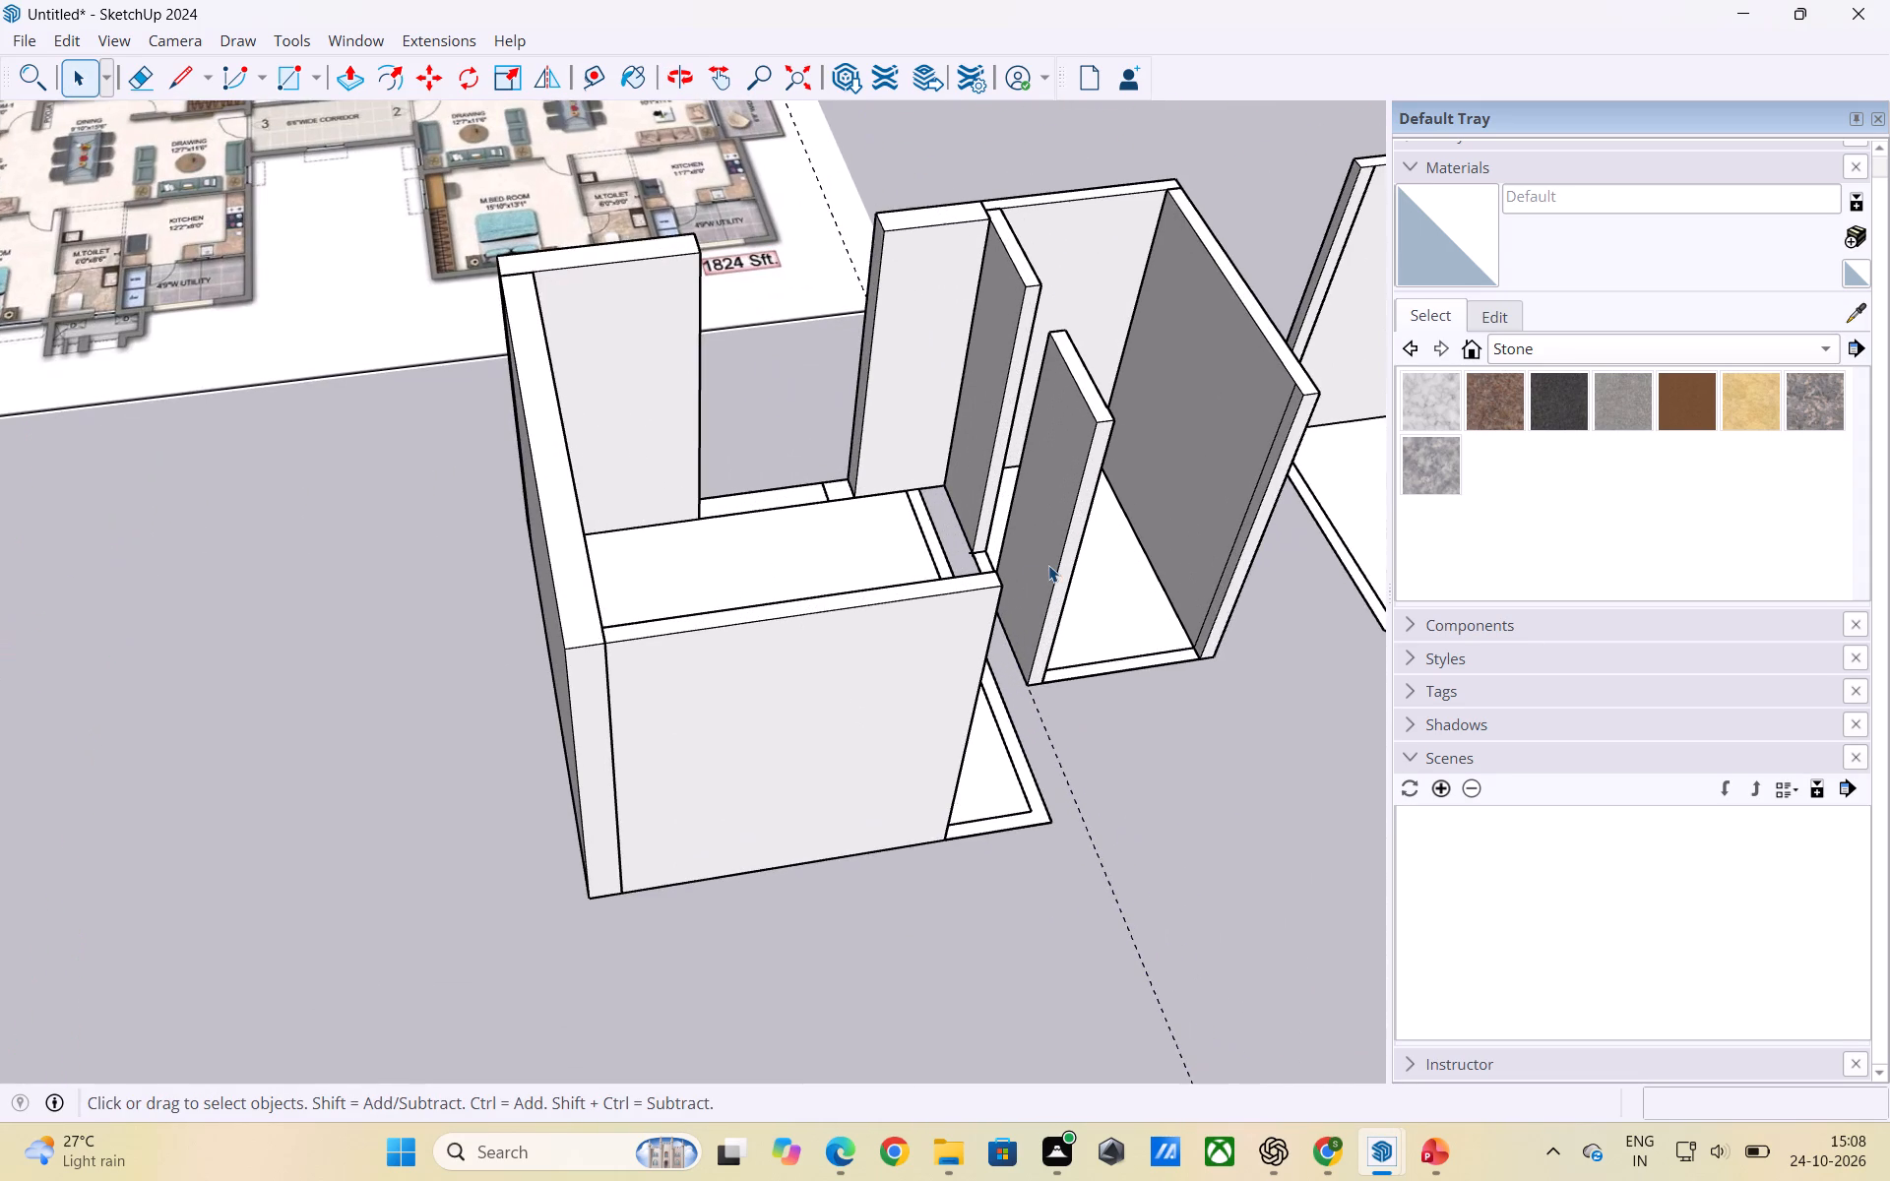
pyautogui.keyDown('shift'); pyautogui.moveTo(1006, 578); pyautogui.dragTo(1012, 655, button='middle'); pyautogui.keyUp('shift')
pyautogui.scroll(-8, 892, 635)
pyautogui.keyDown('shift'); pyautogui.moveTo(1103, 631); pyautogui.dragTo(995, 662, button='middle'); pyautogui.keyUp('shift')
pyautogui.moveTo(1048, 652); pyautogui.dragTo(867, 732, button='middle')
pyautogui.scroll(5, 867, 734)
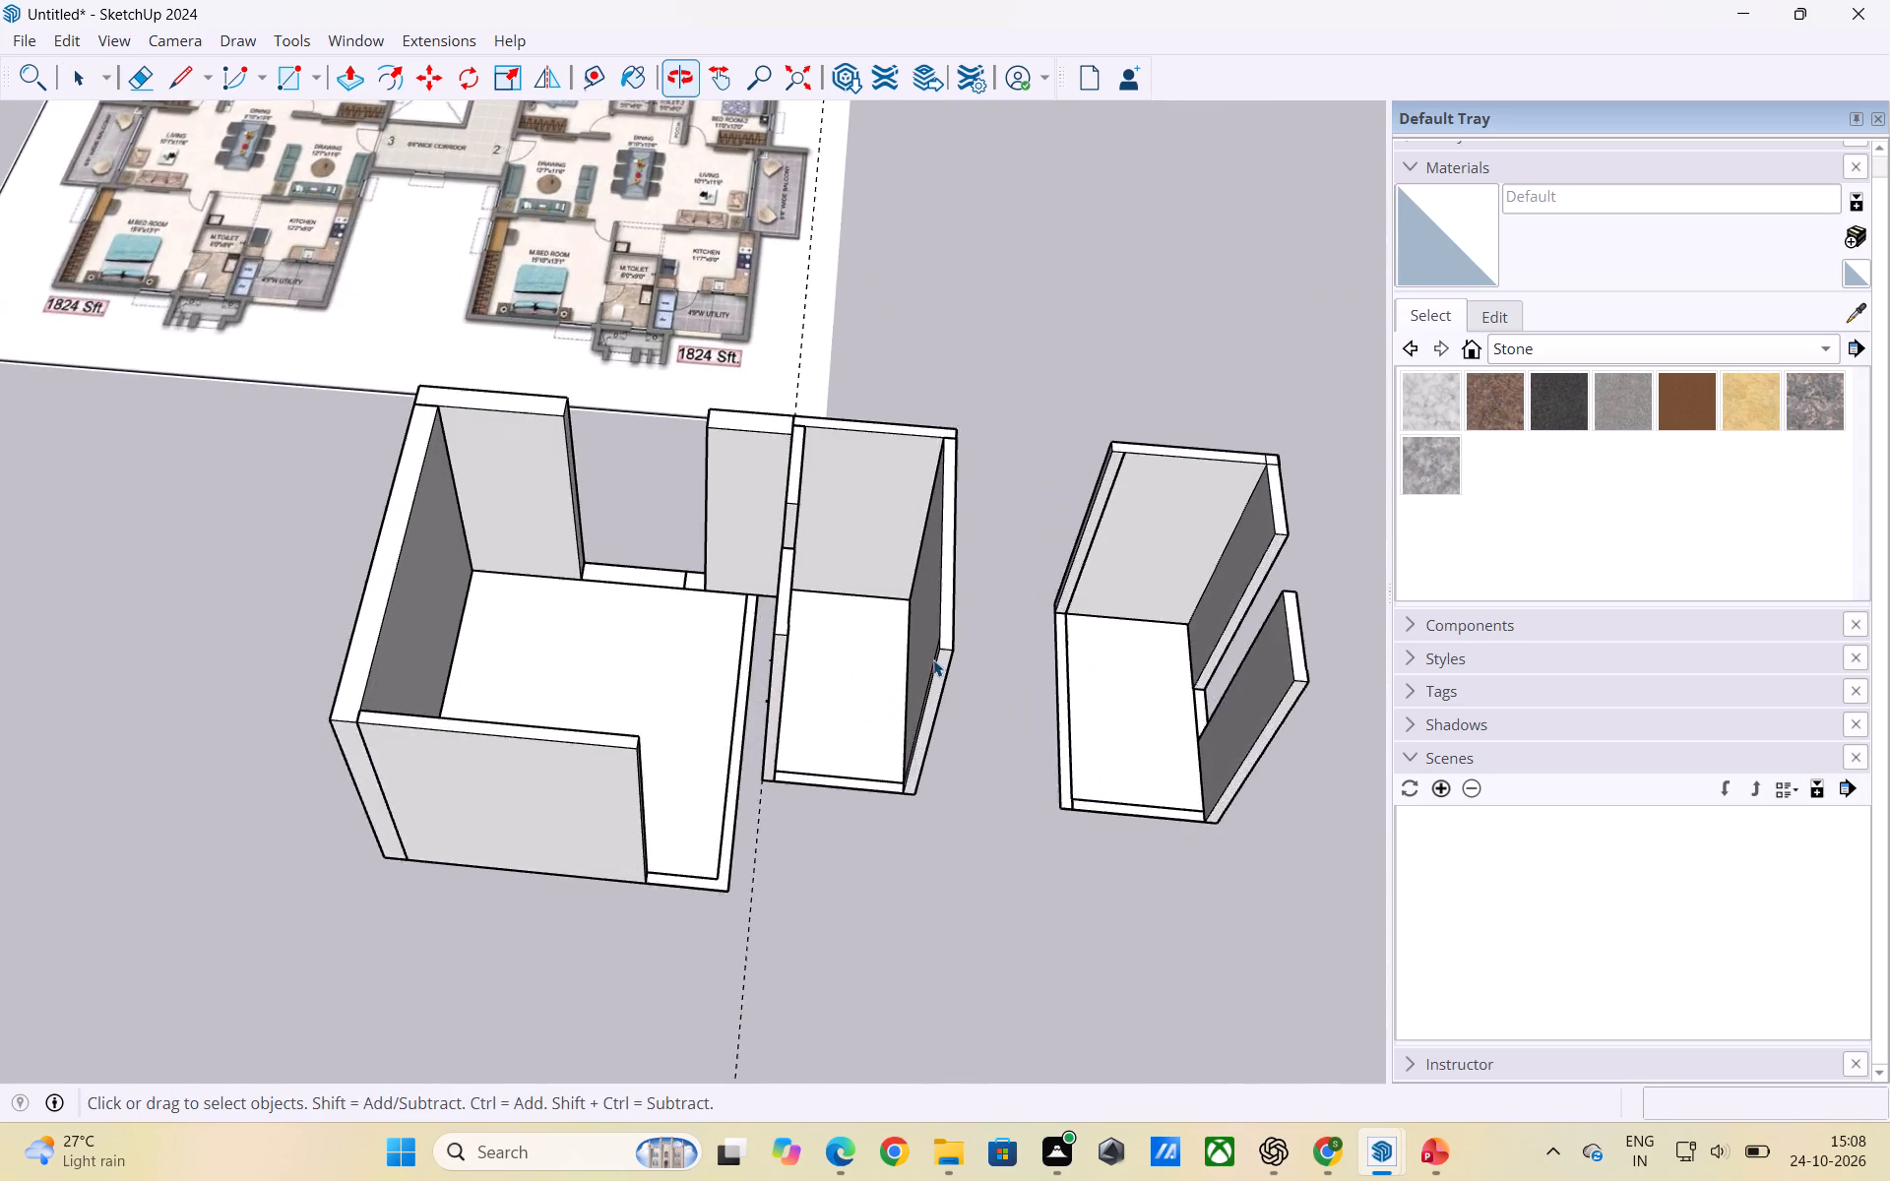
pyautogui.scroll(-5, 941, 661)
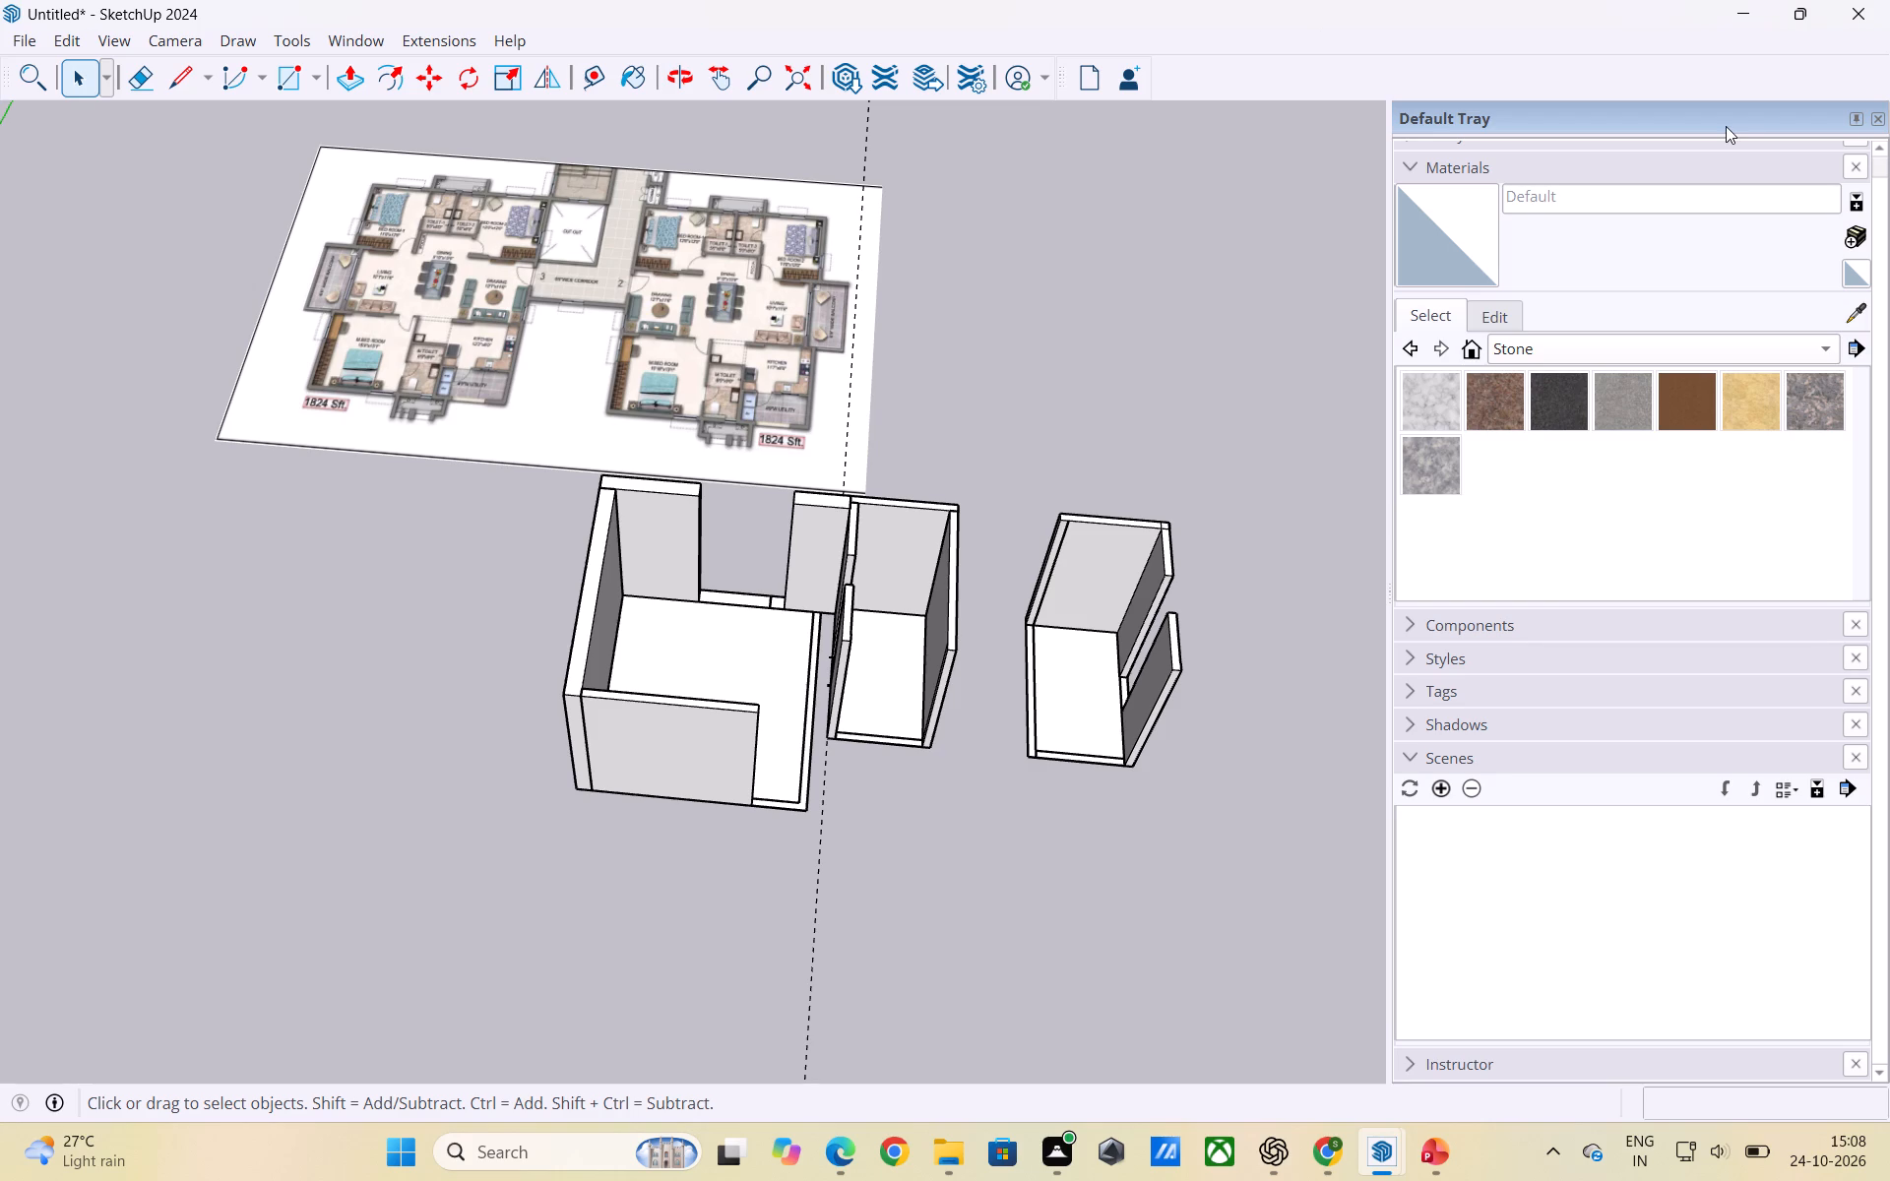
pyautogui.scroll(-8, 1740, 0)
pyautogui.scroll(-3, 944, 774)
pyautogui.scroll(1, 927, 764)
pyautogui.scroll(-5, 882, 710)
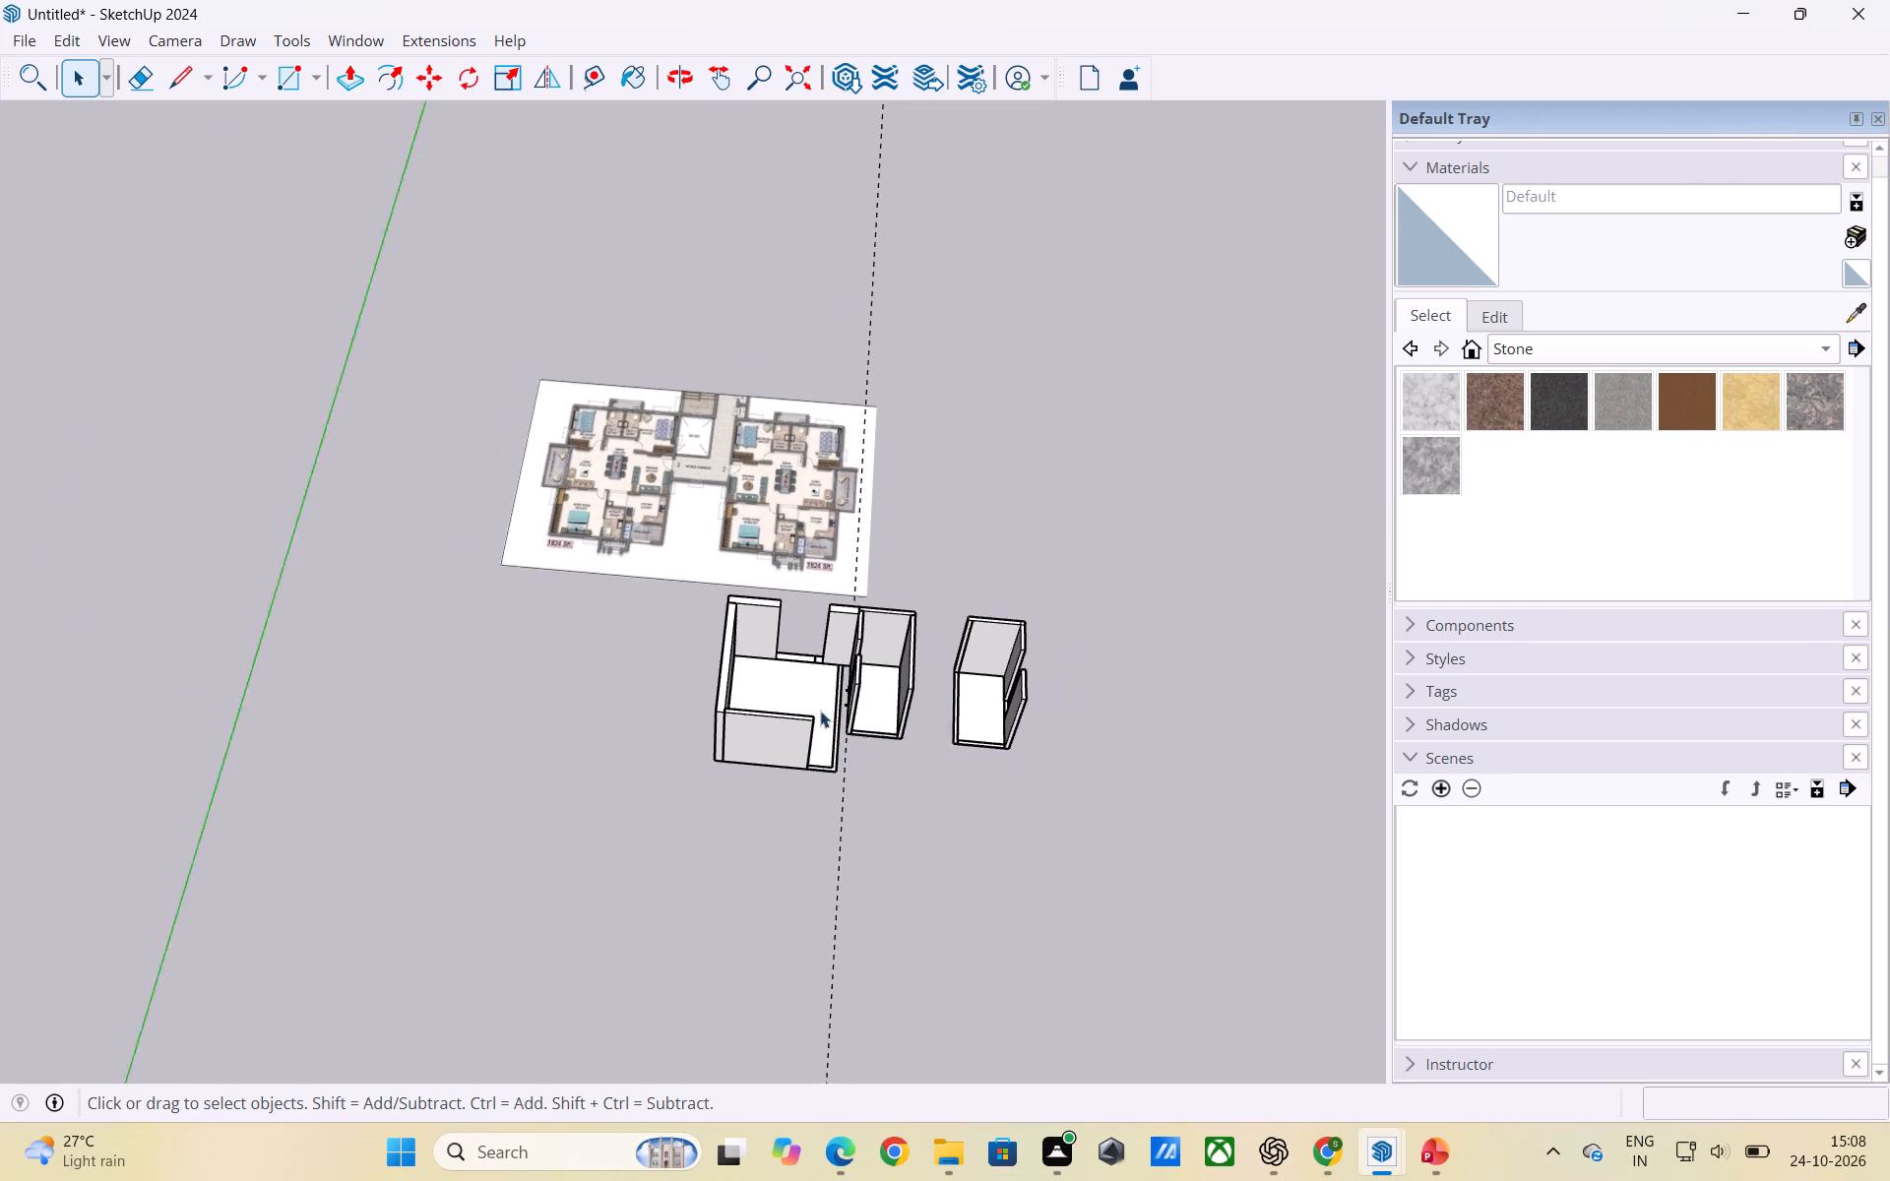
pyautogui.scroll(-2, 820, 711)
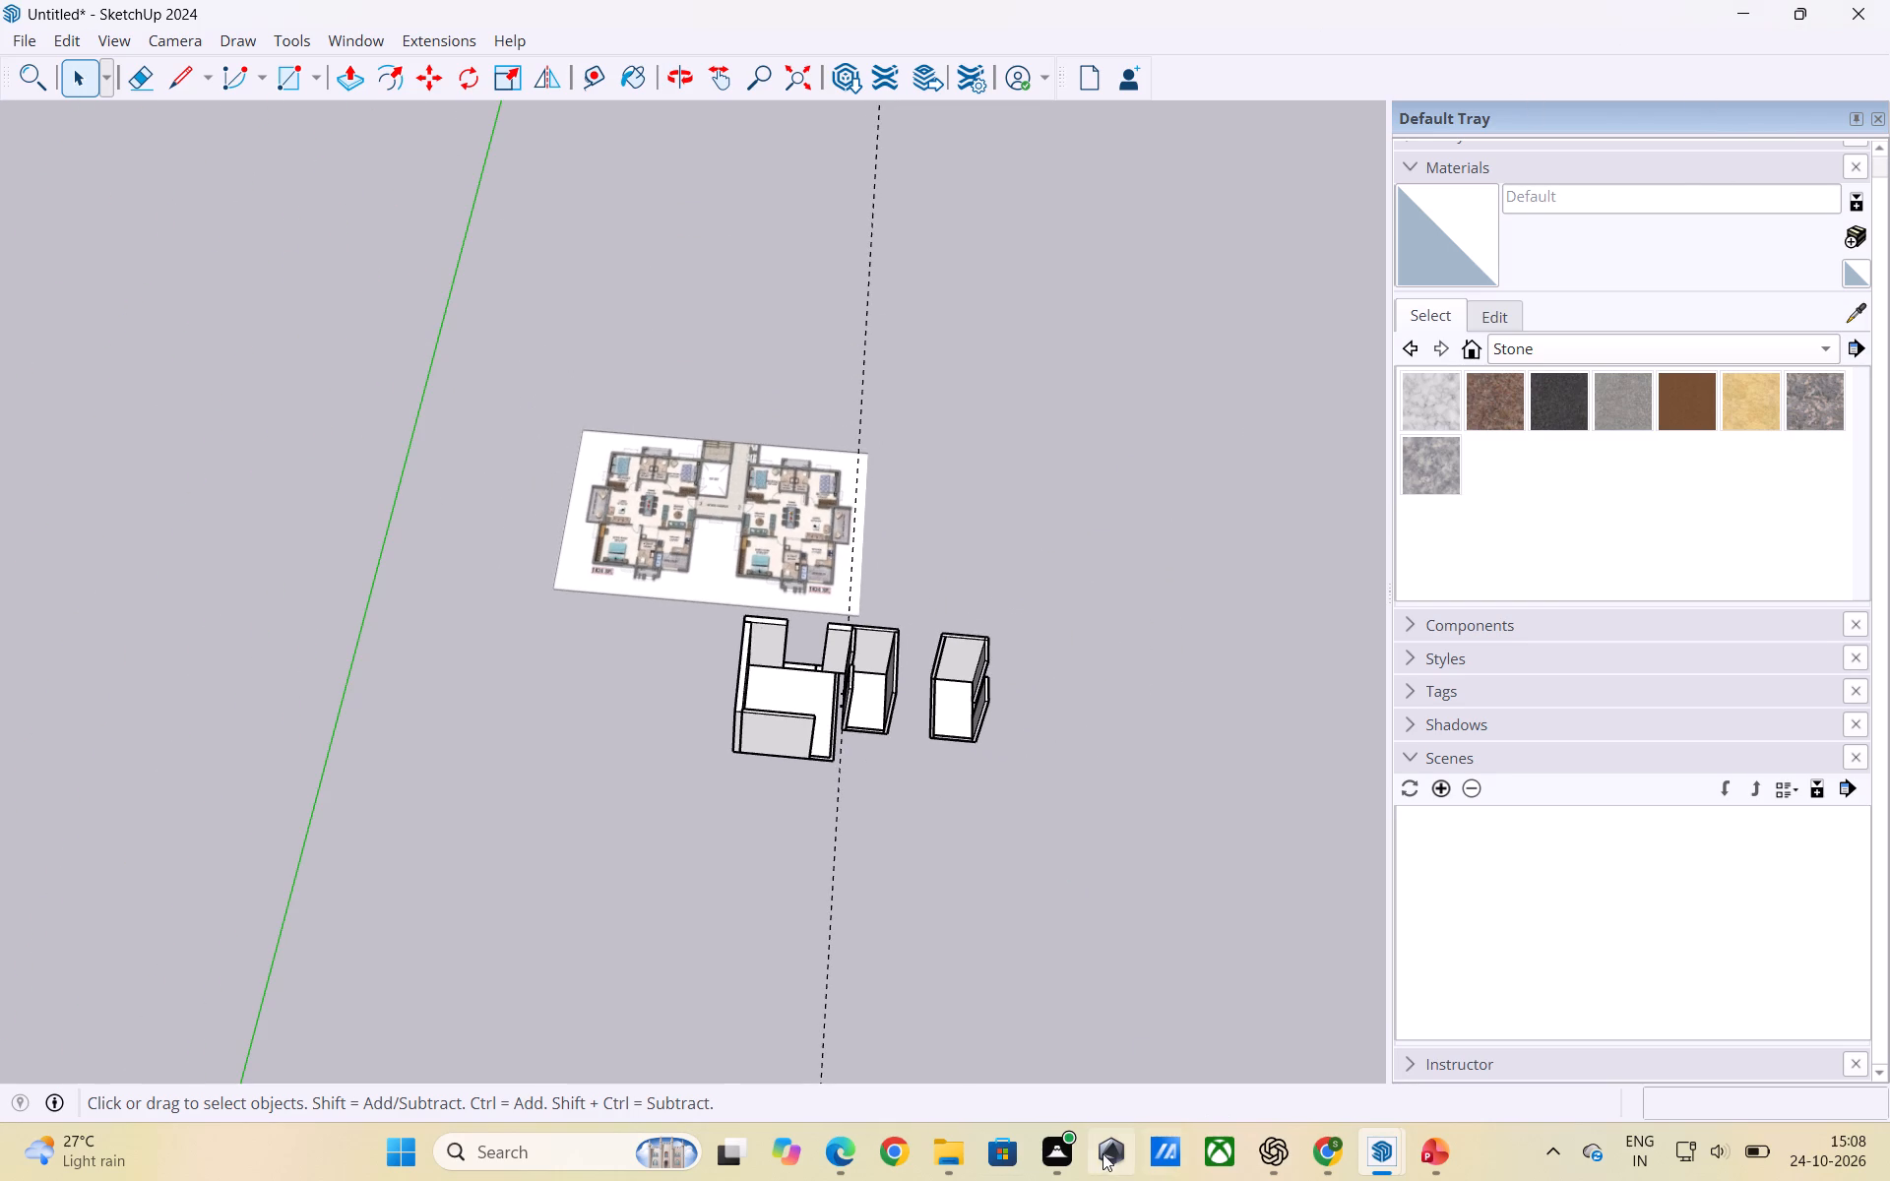
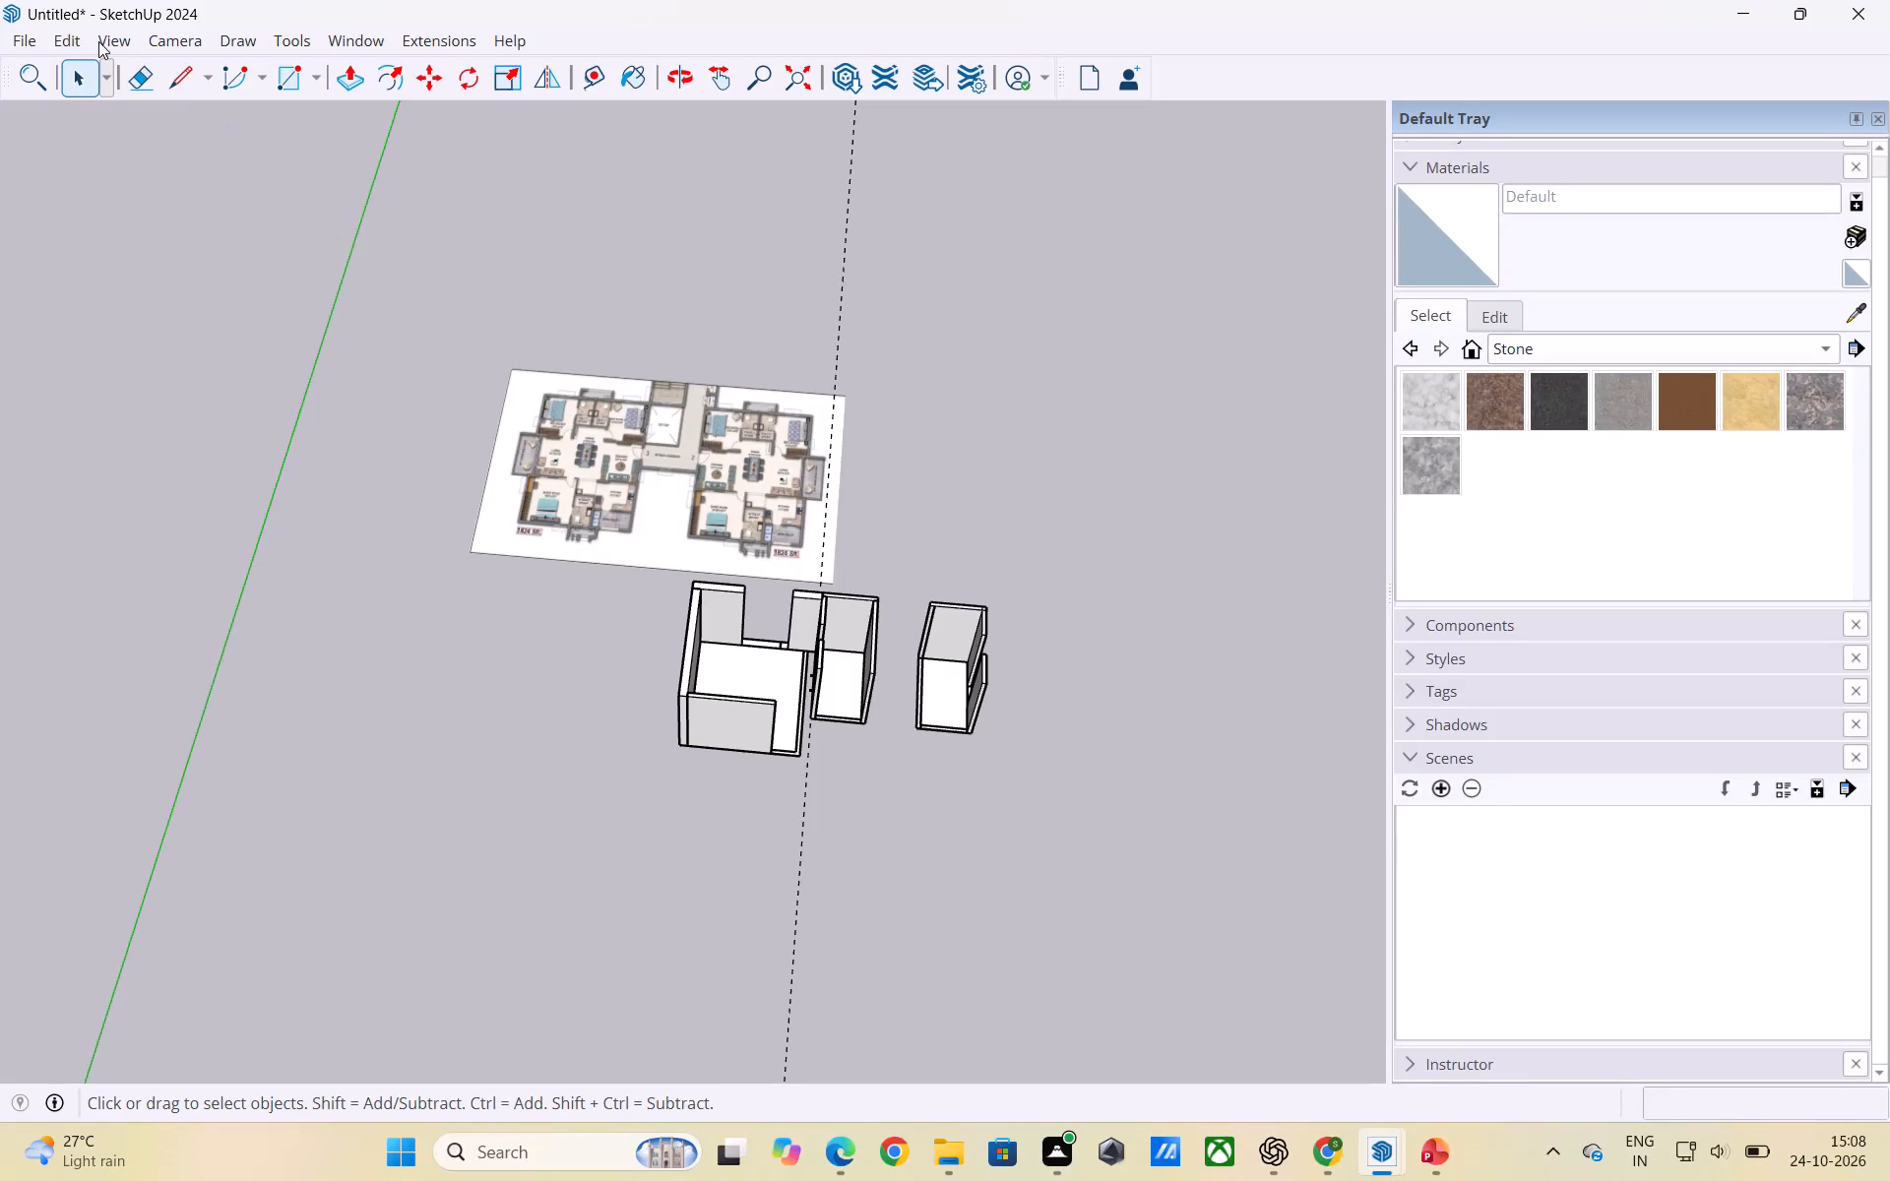
# Delete all guides from the model.
pyautogui.click(61, 34)
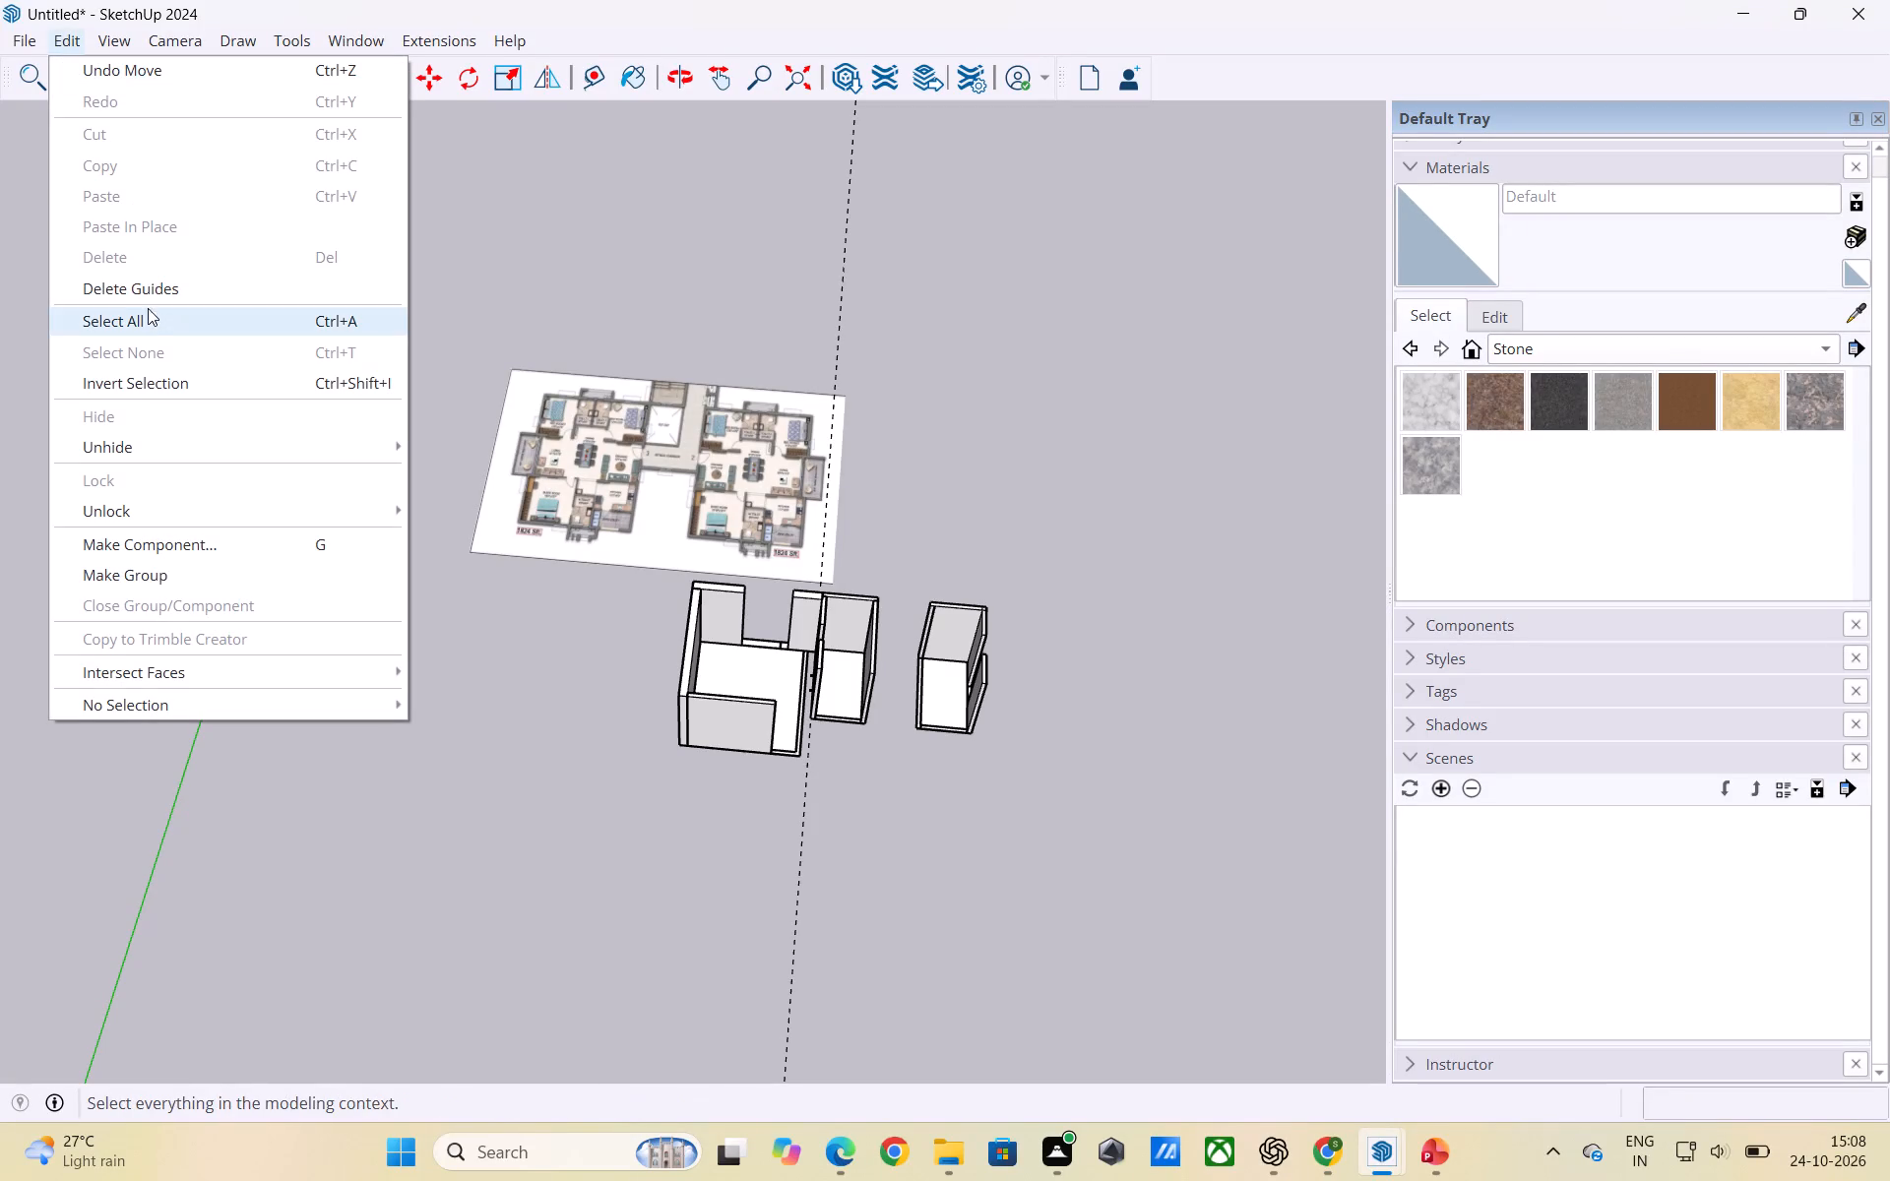
pyautogui.click(145, 291)
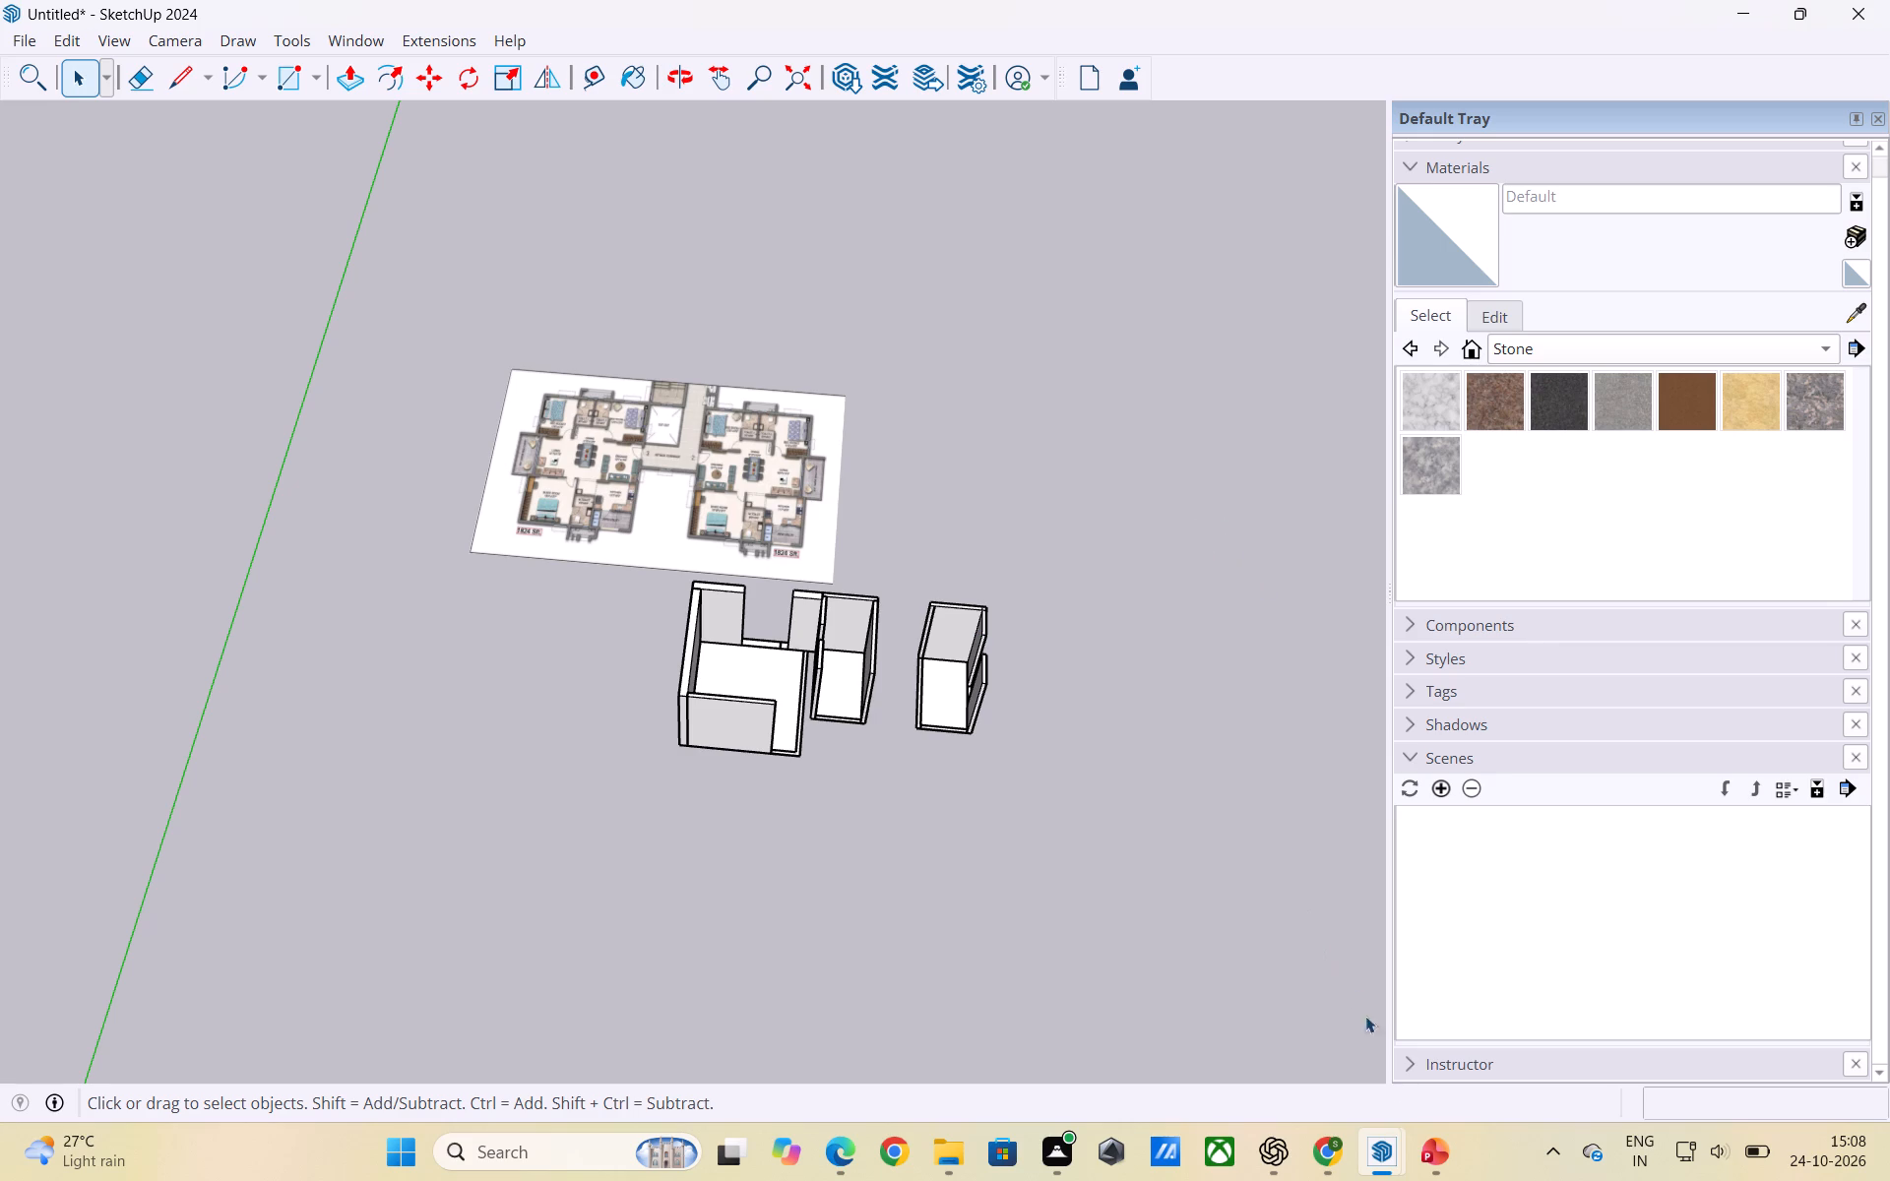
# Switch to PowerPoint and examine the first two slides of the THE KITCHEN WORK TRIANGLE presentation, ending on the title slide.
pyautogui.click(1425, 1142)
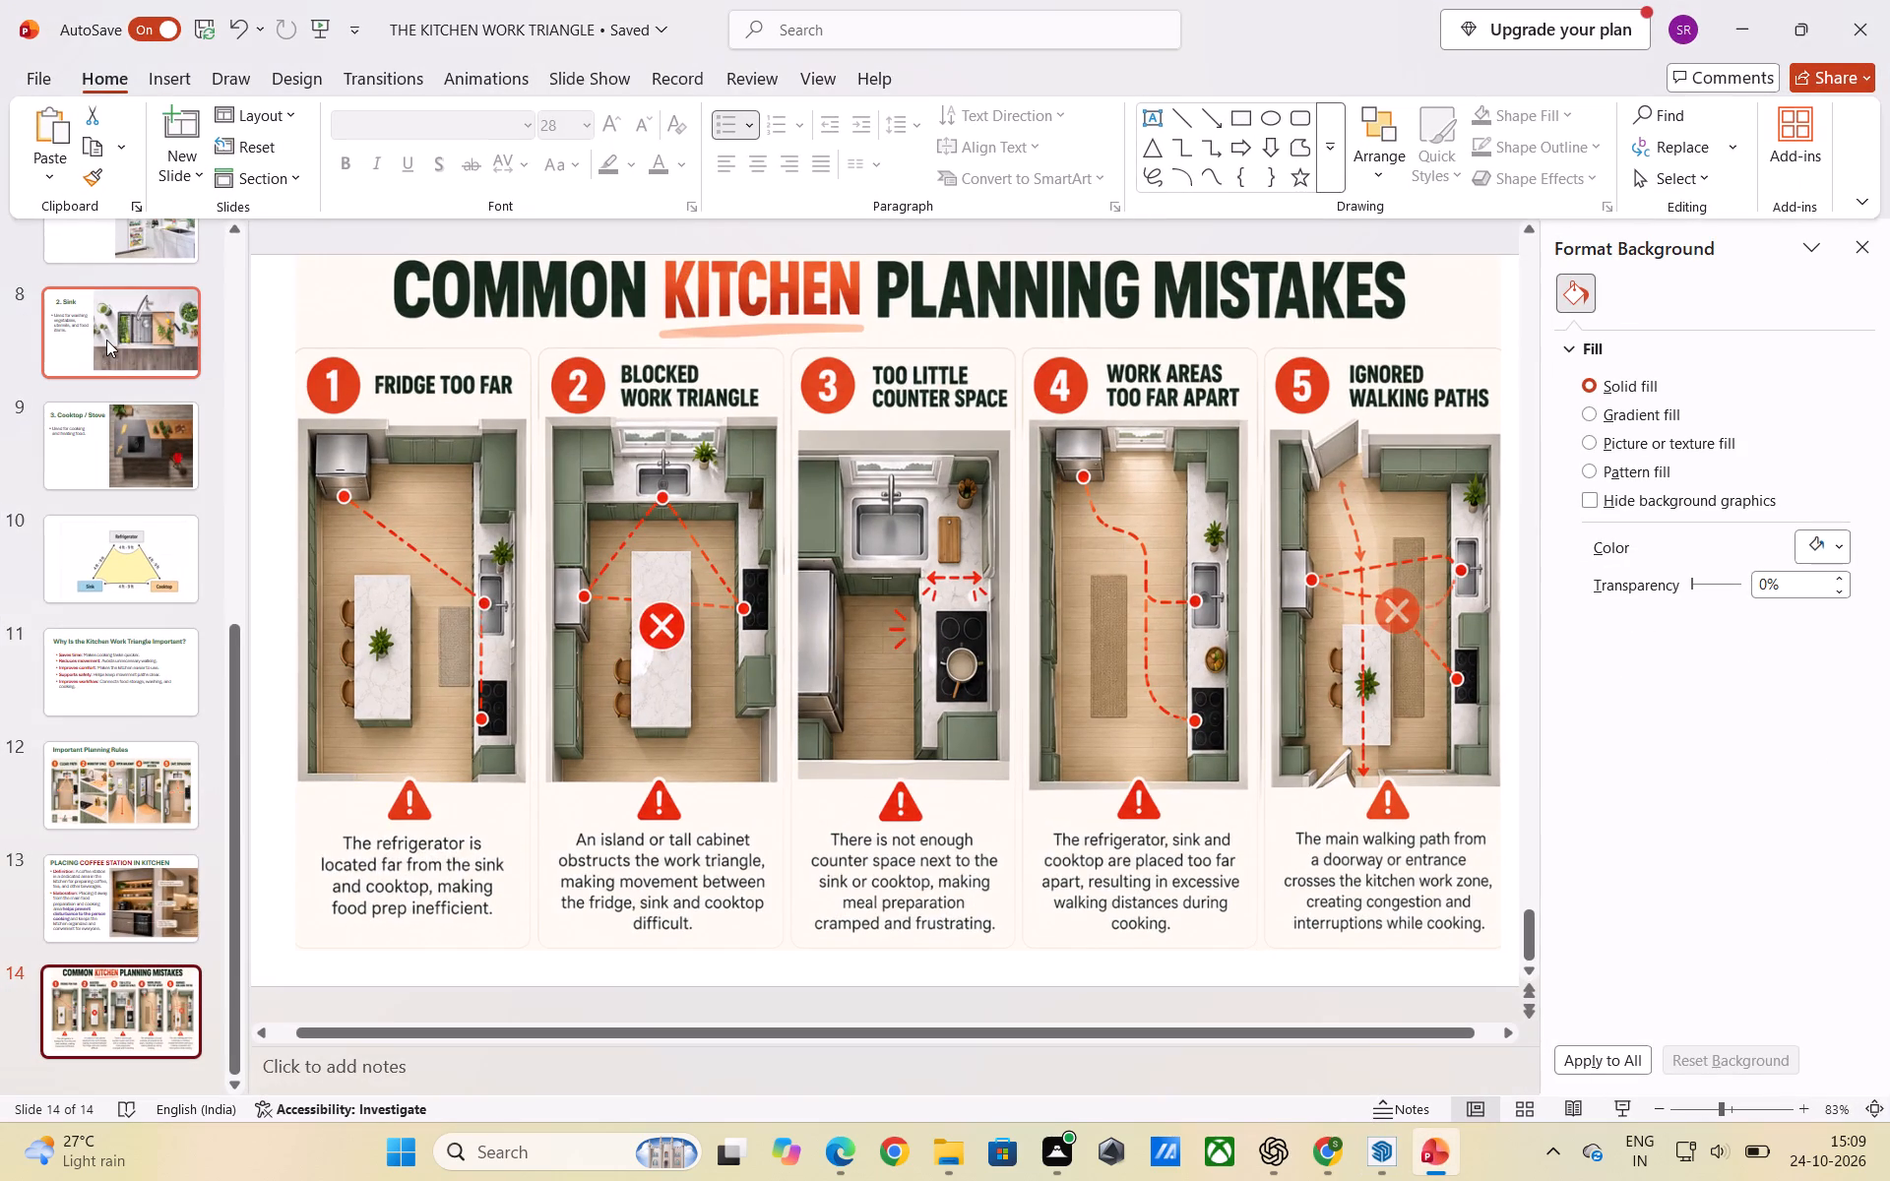
pyautogui.scroll(2, 112, 357)
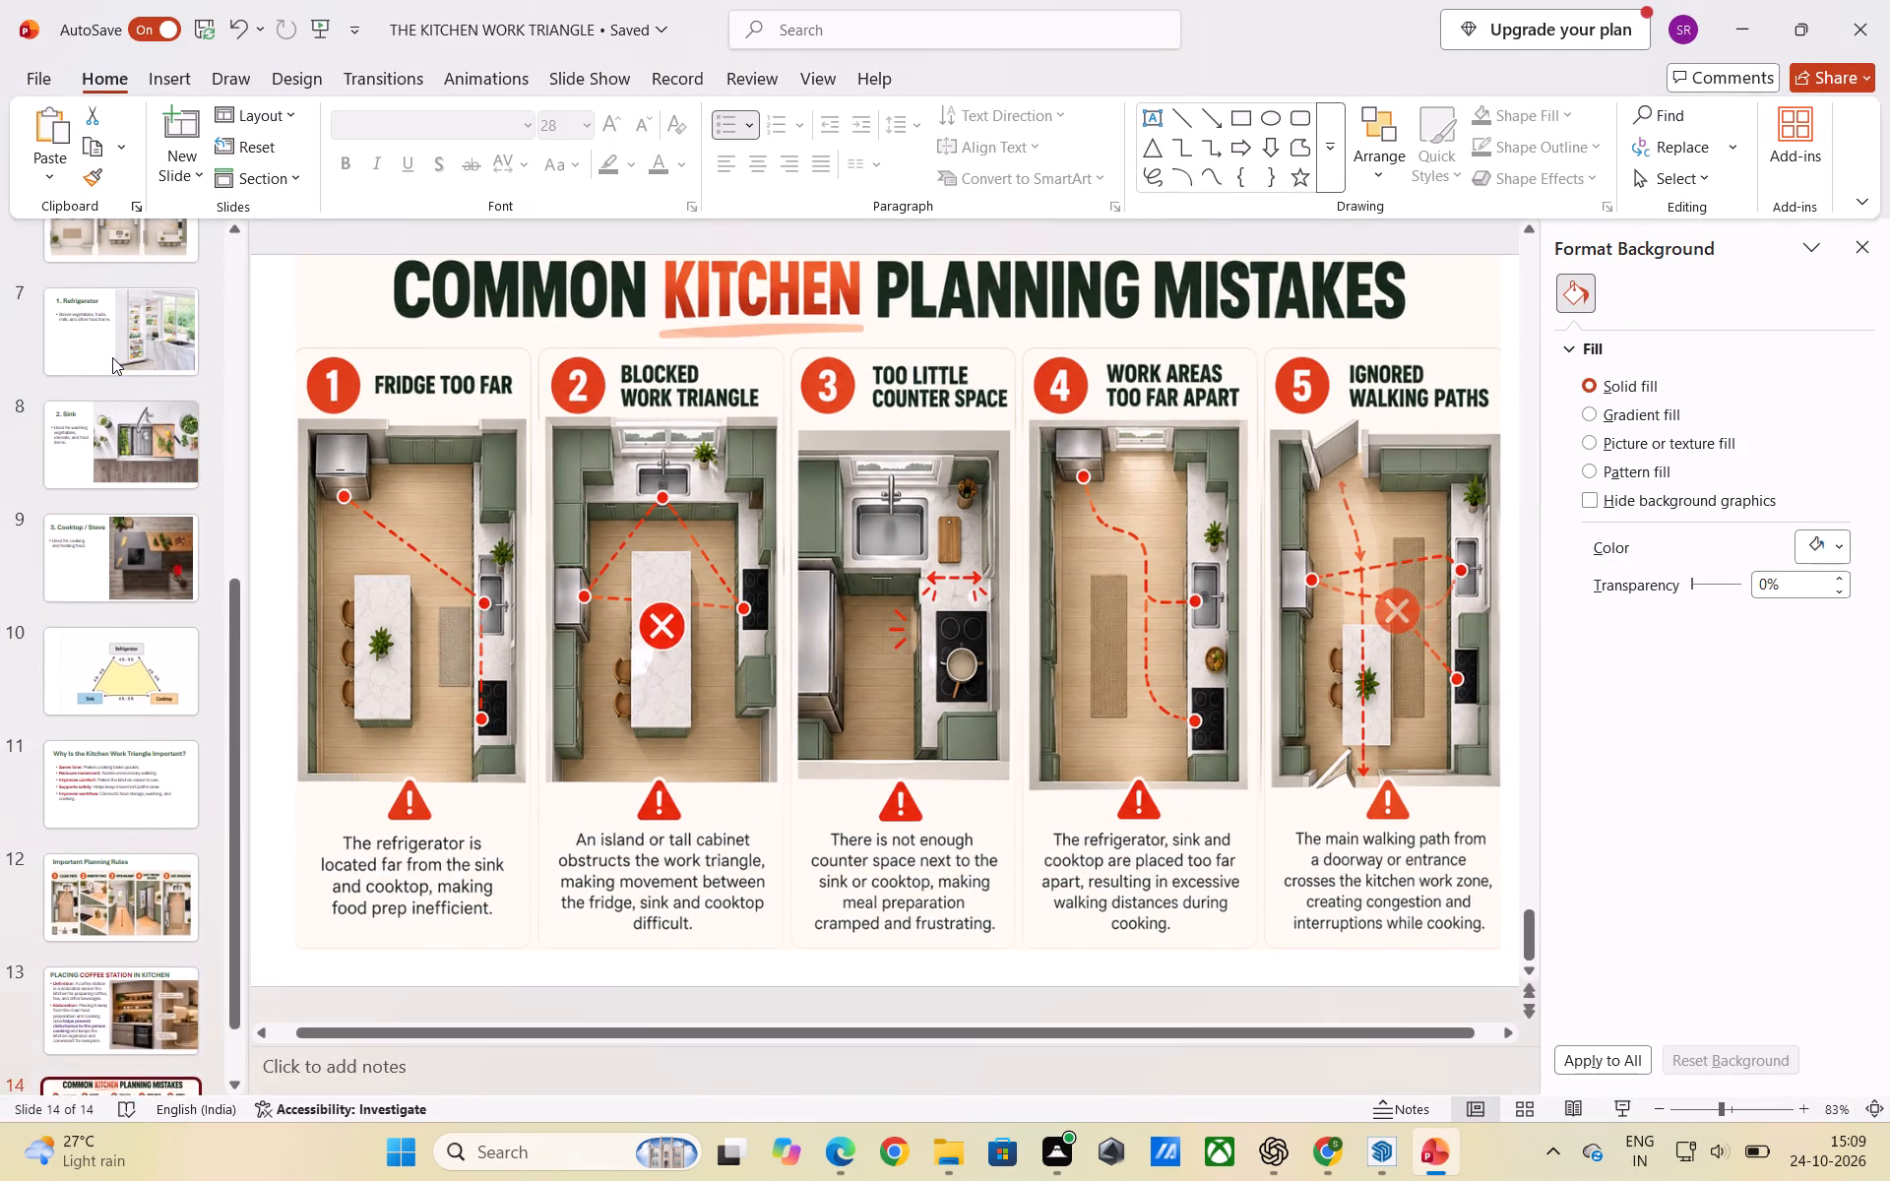
pyautogui.scroll(13, 112, 357)
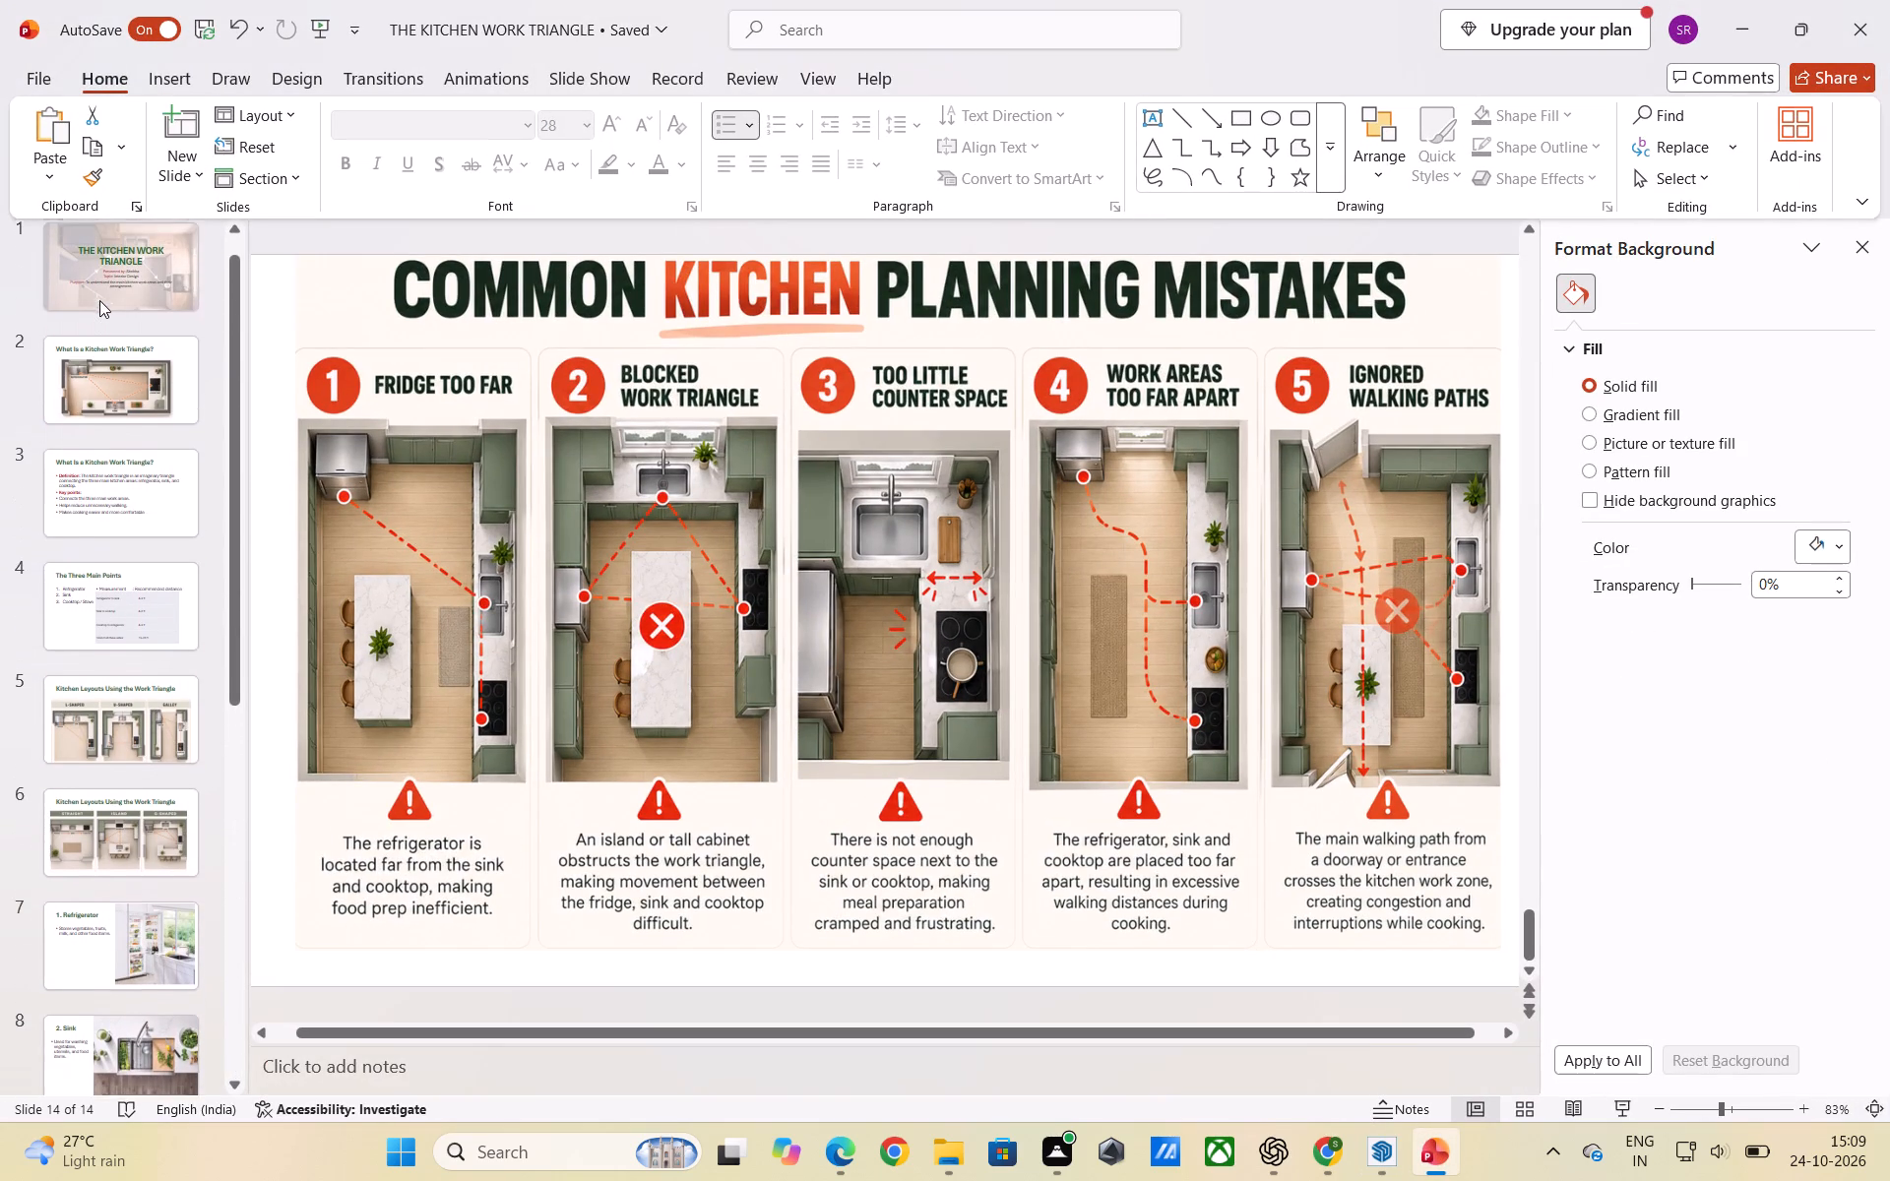
pyautogui.click(107, 293)
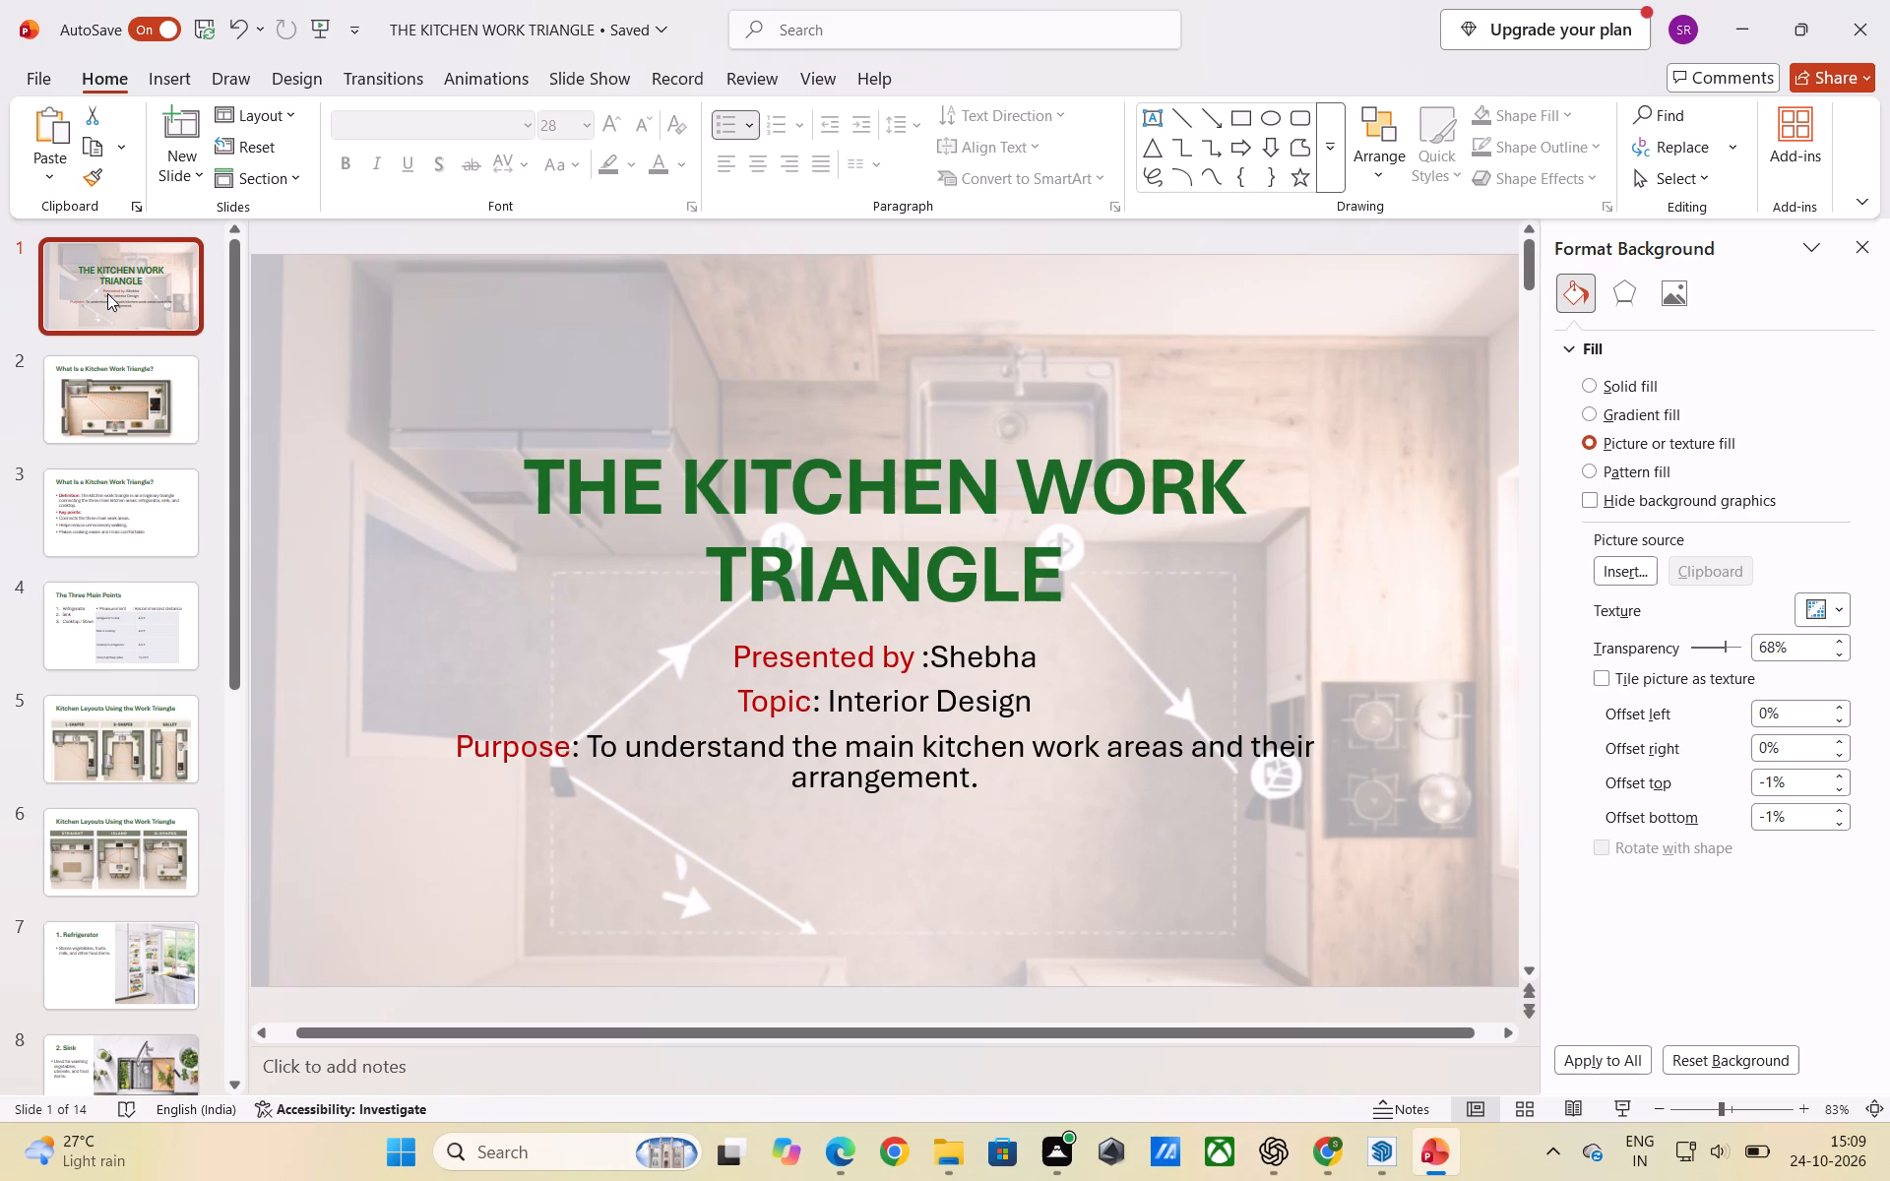
pyautogui.click(106, 376)
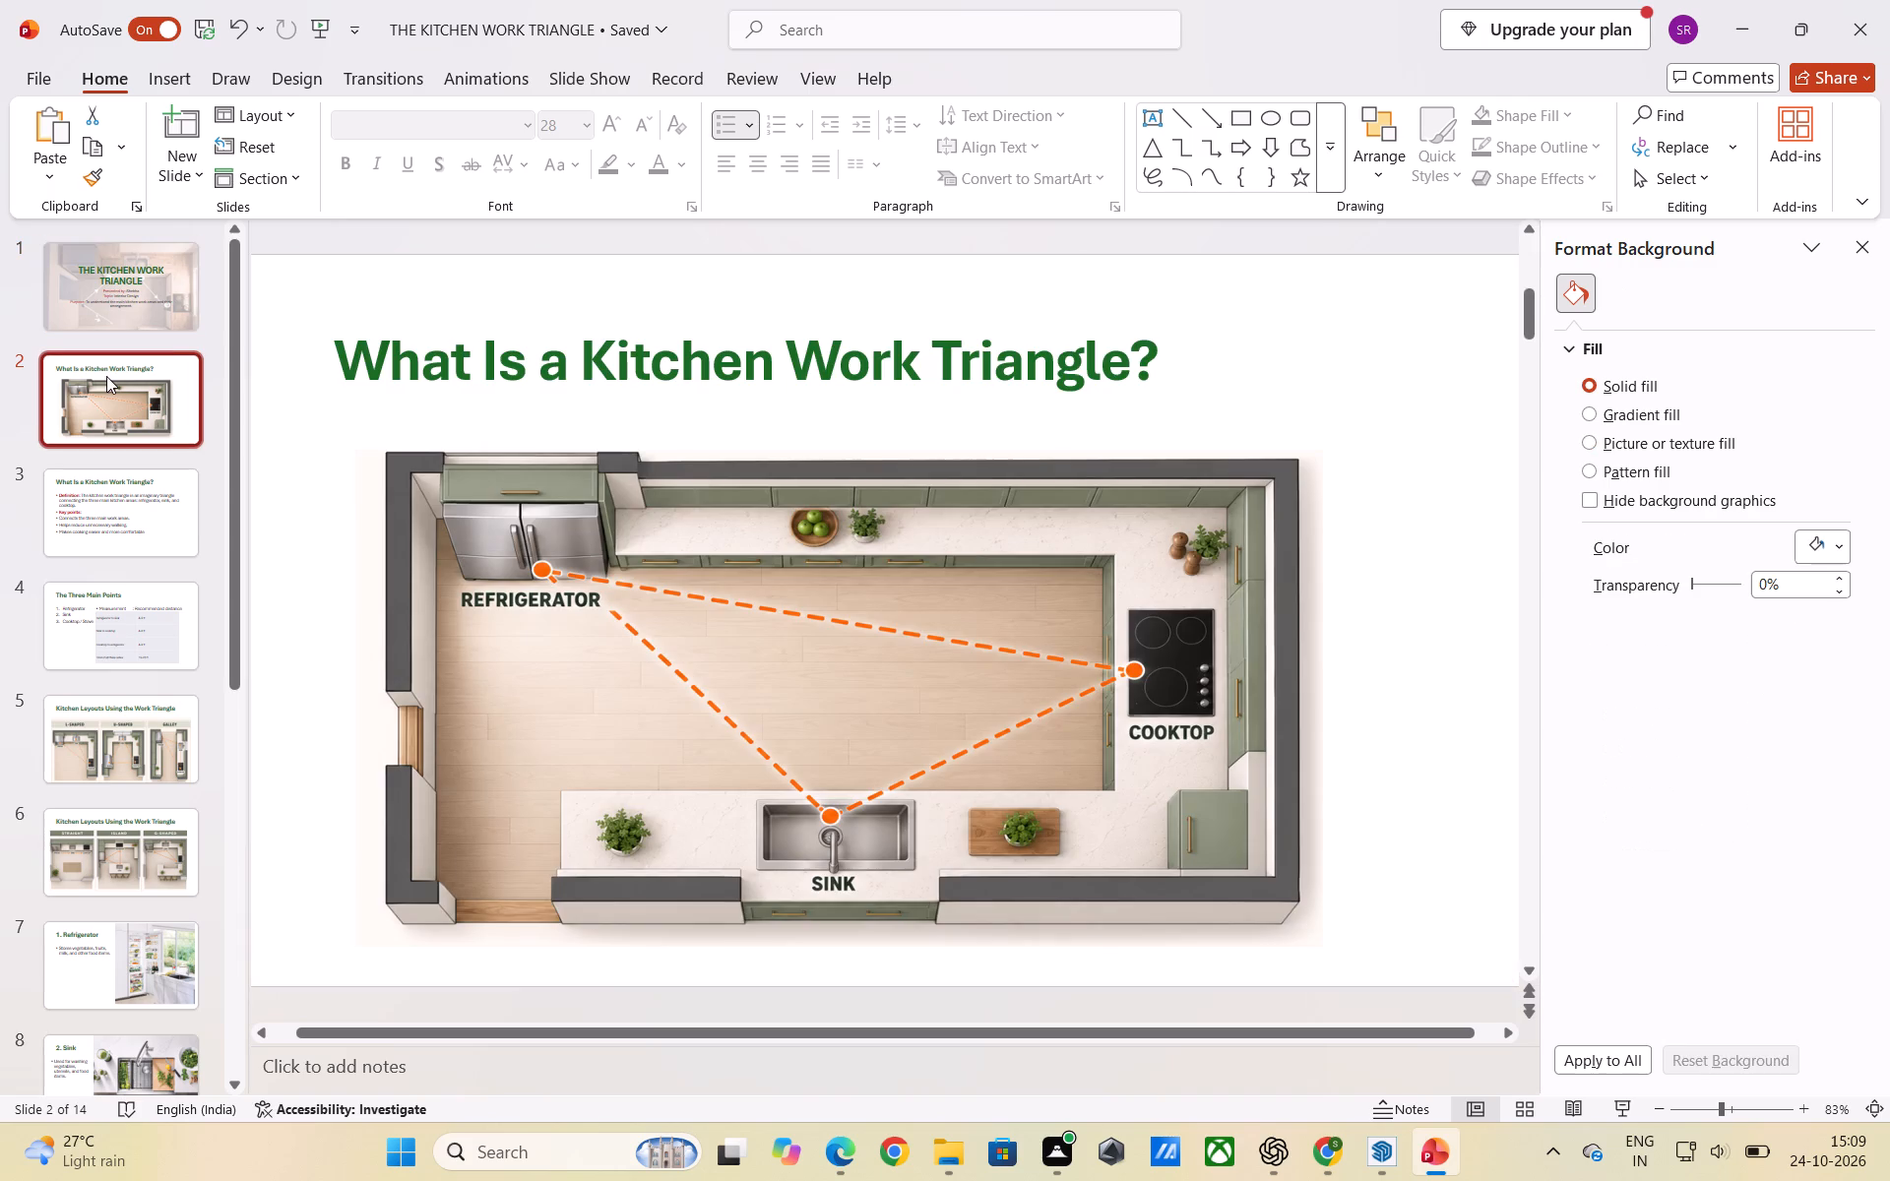
pyautogui.click(108, 262)
# Open THE KITCHEN WORK TRIANGLE from the recent presentations list.
pyautogui.click(52, 86)
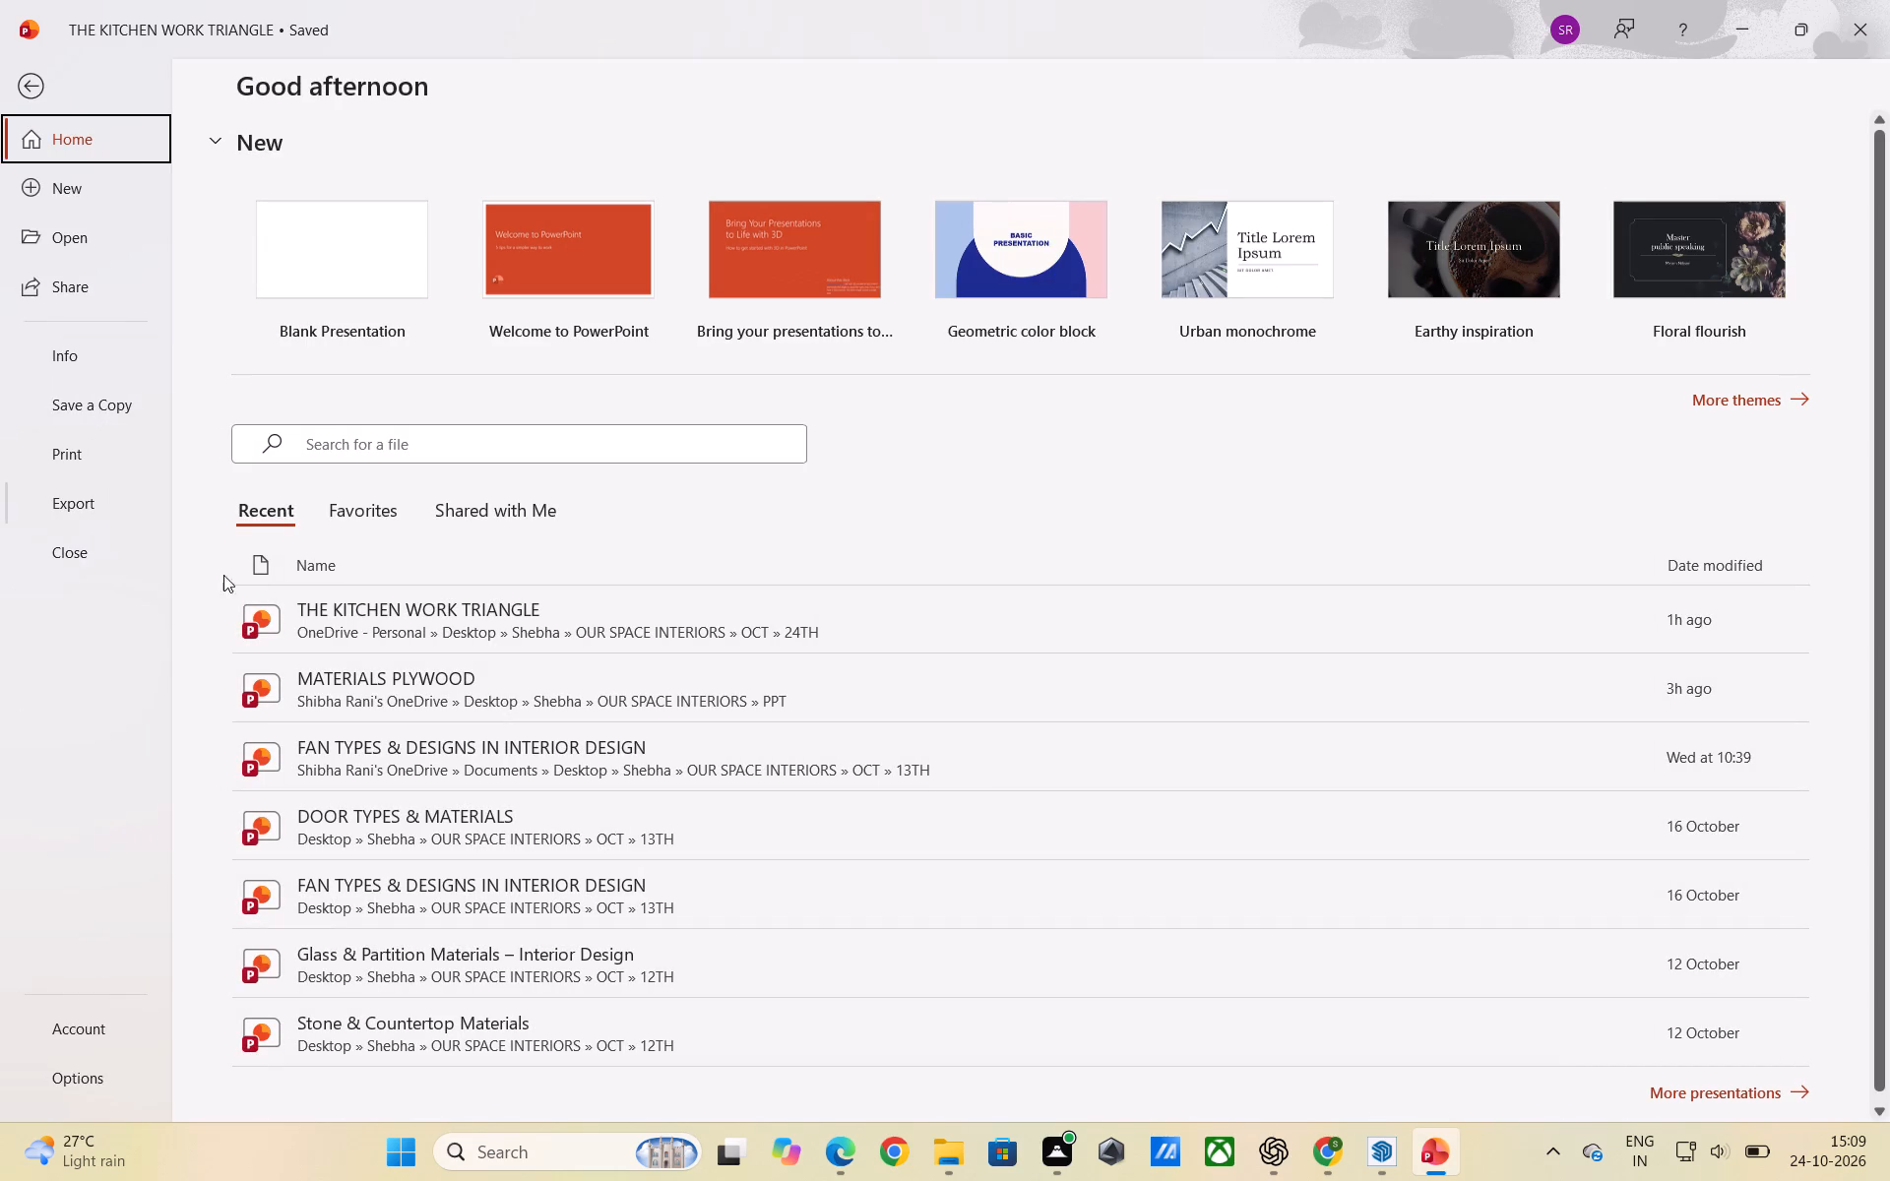
pyautogui.click(460, 608)
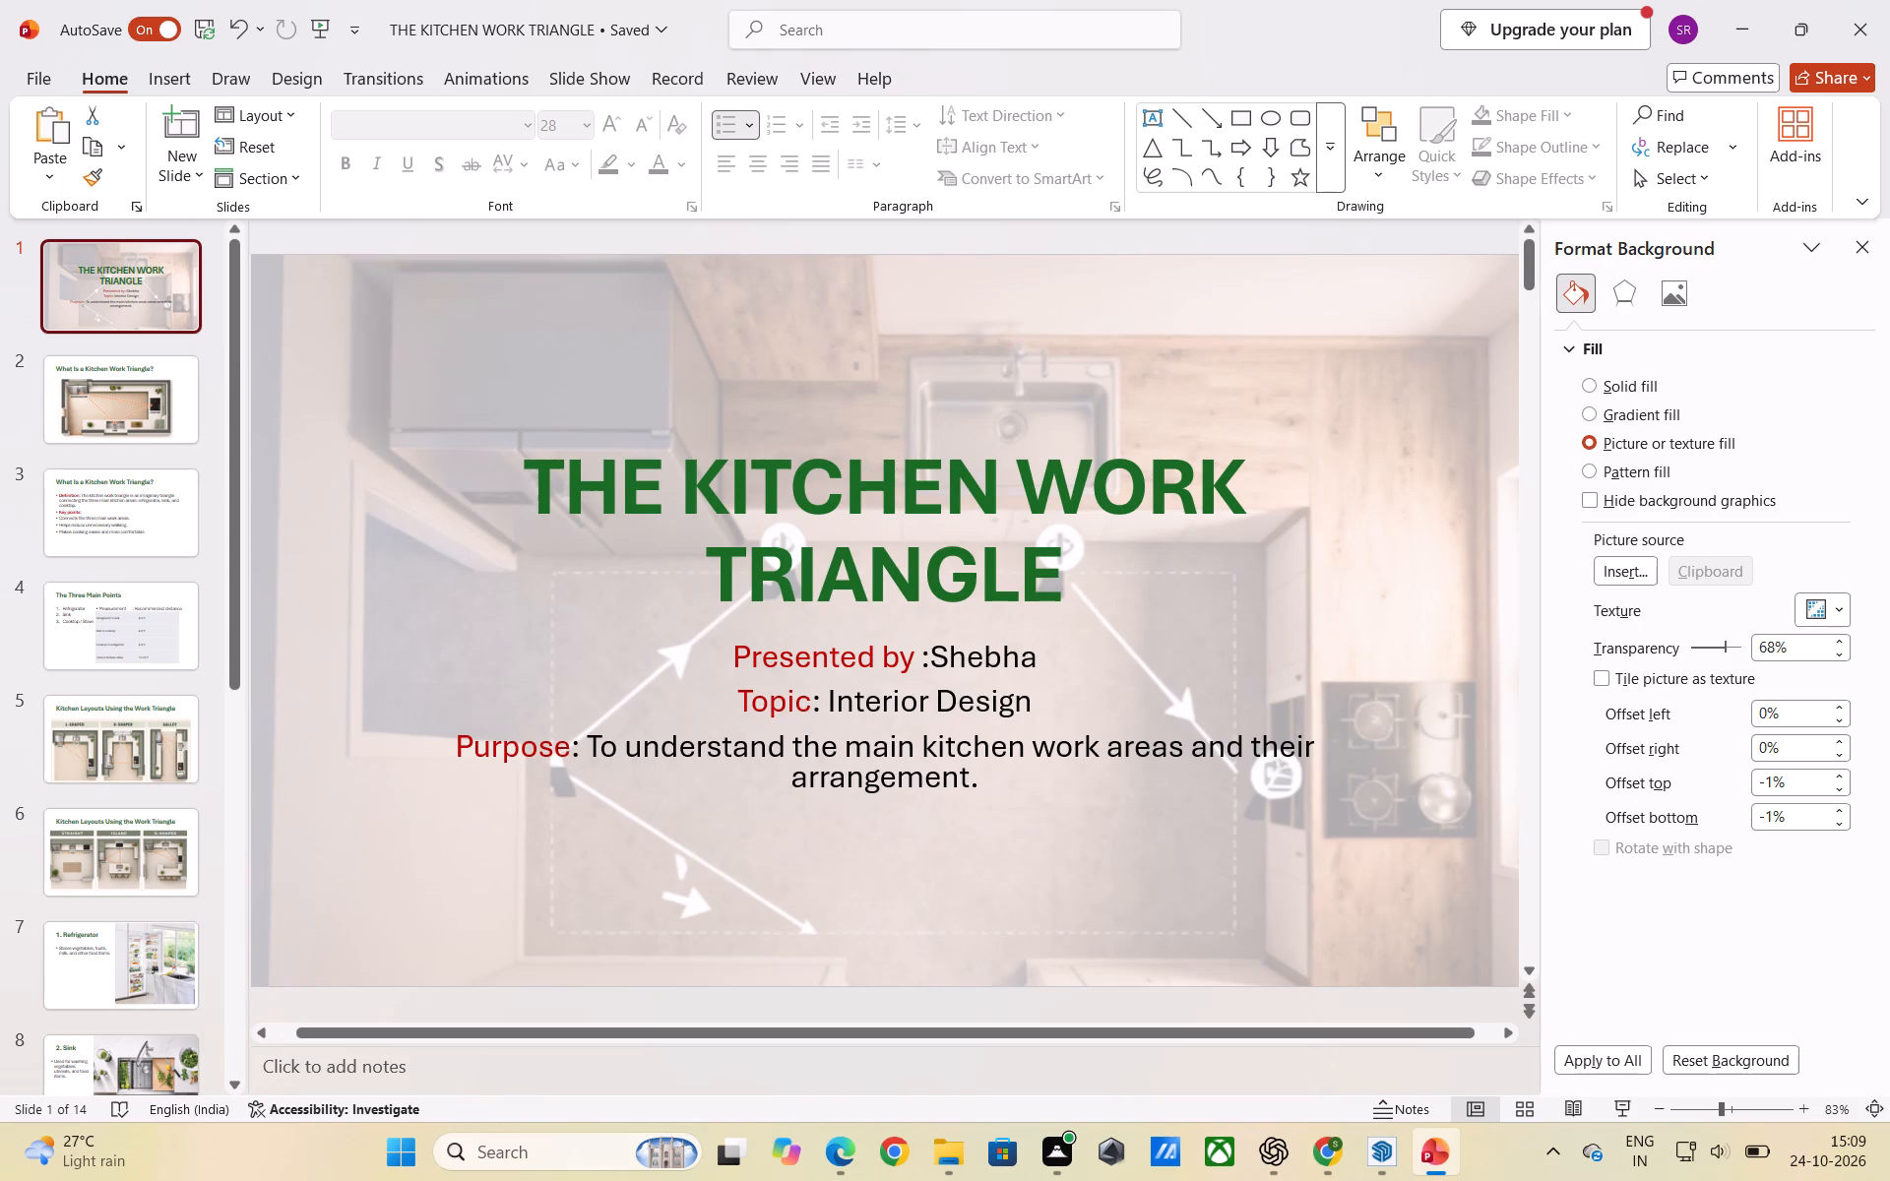
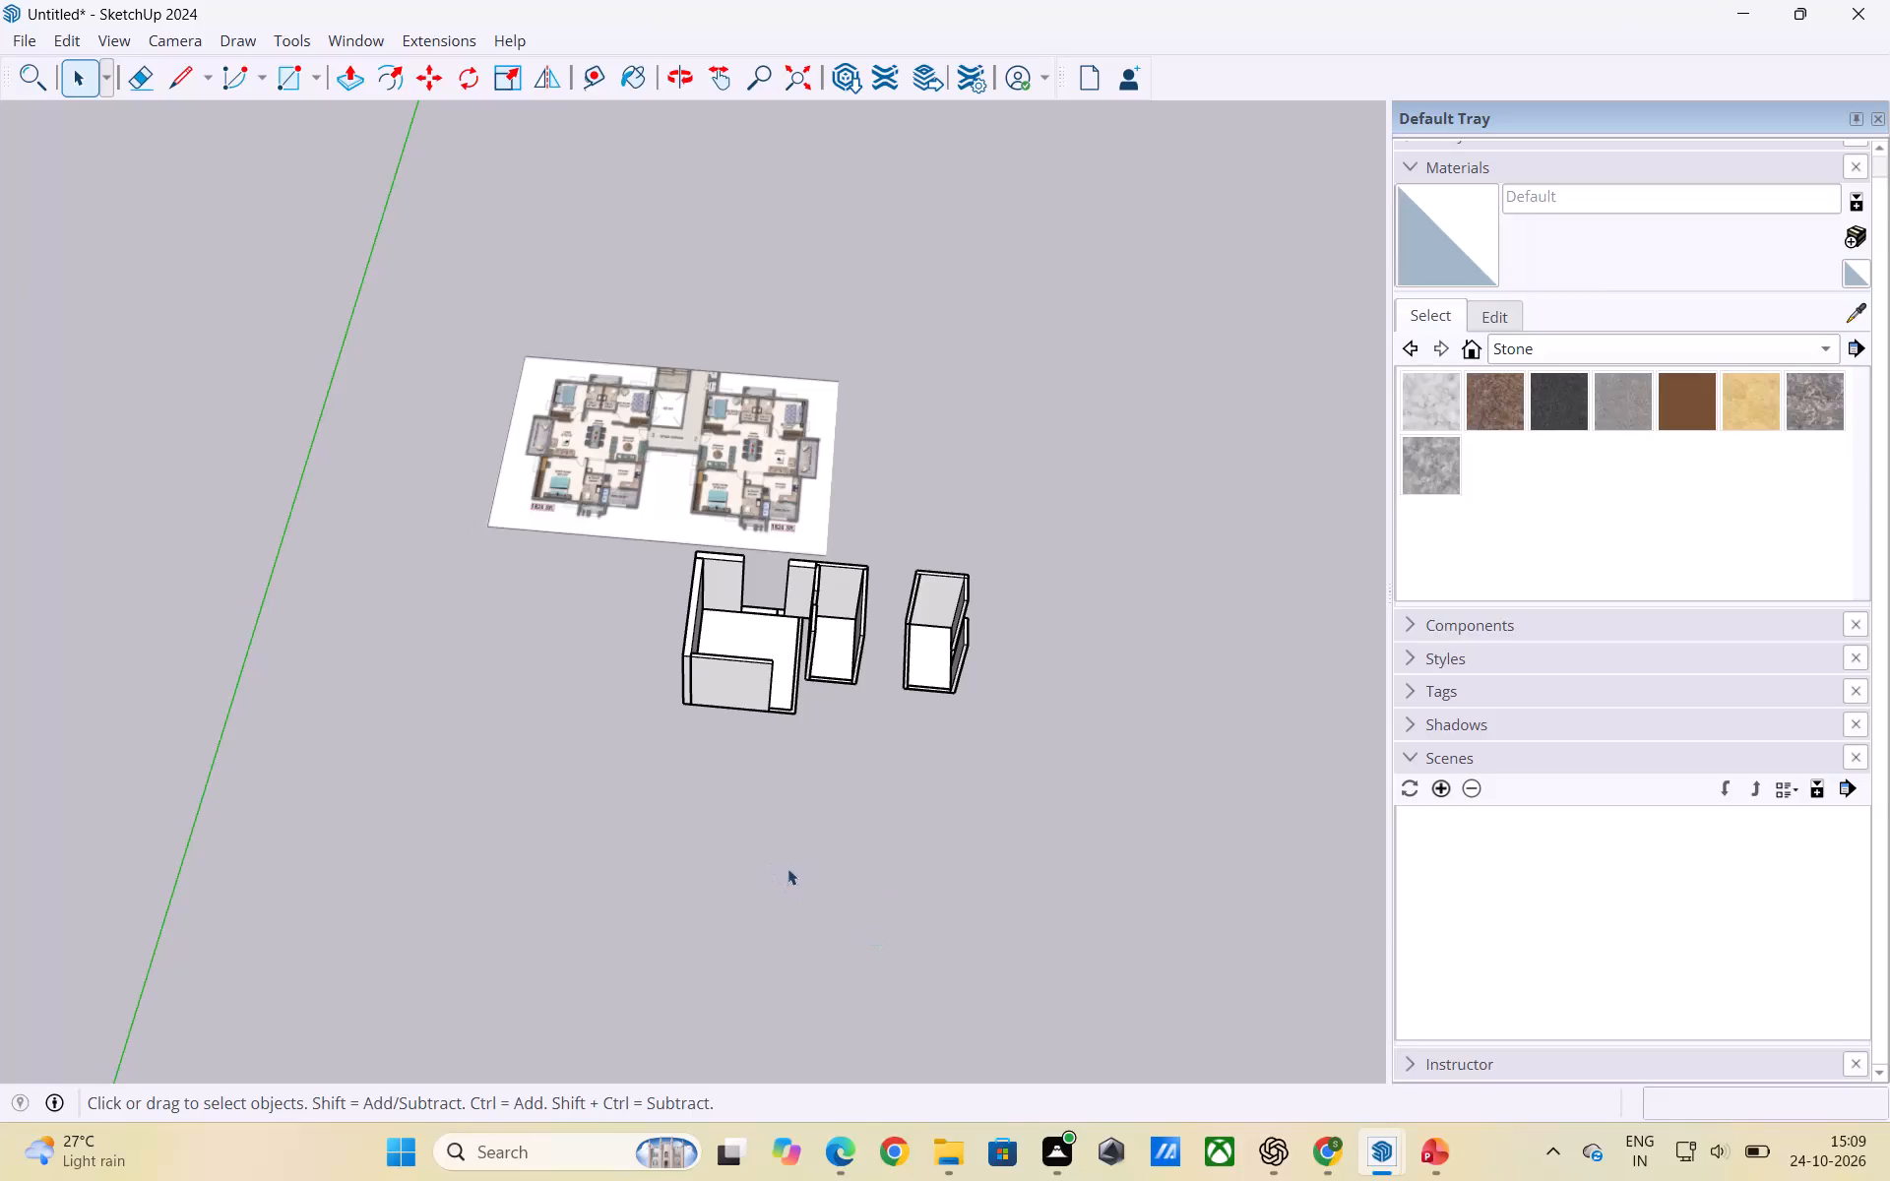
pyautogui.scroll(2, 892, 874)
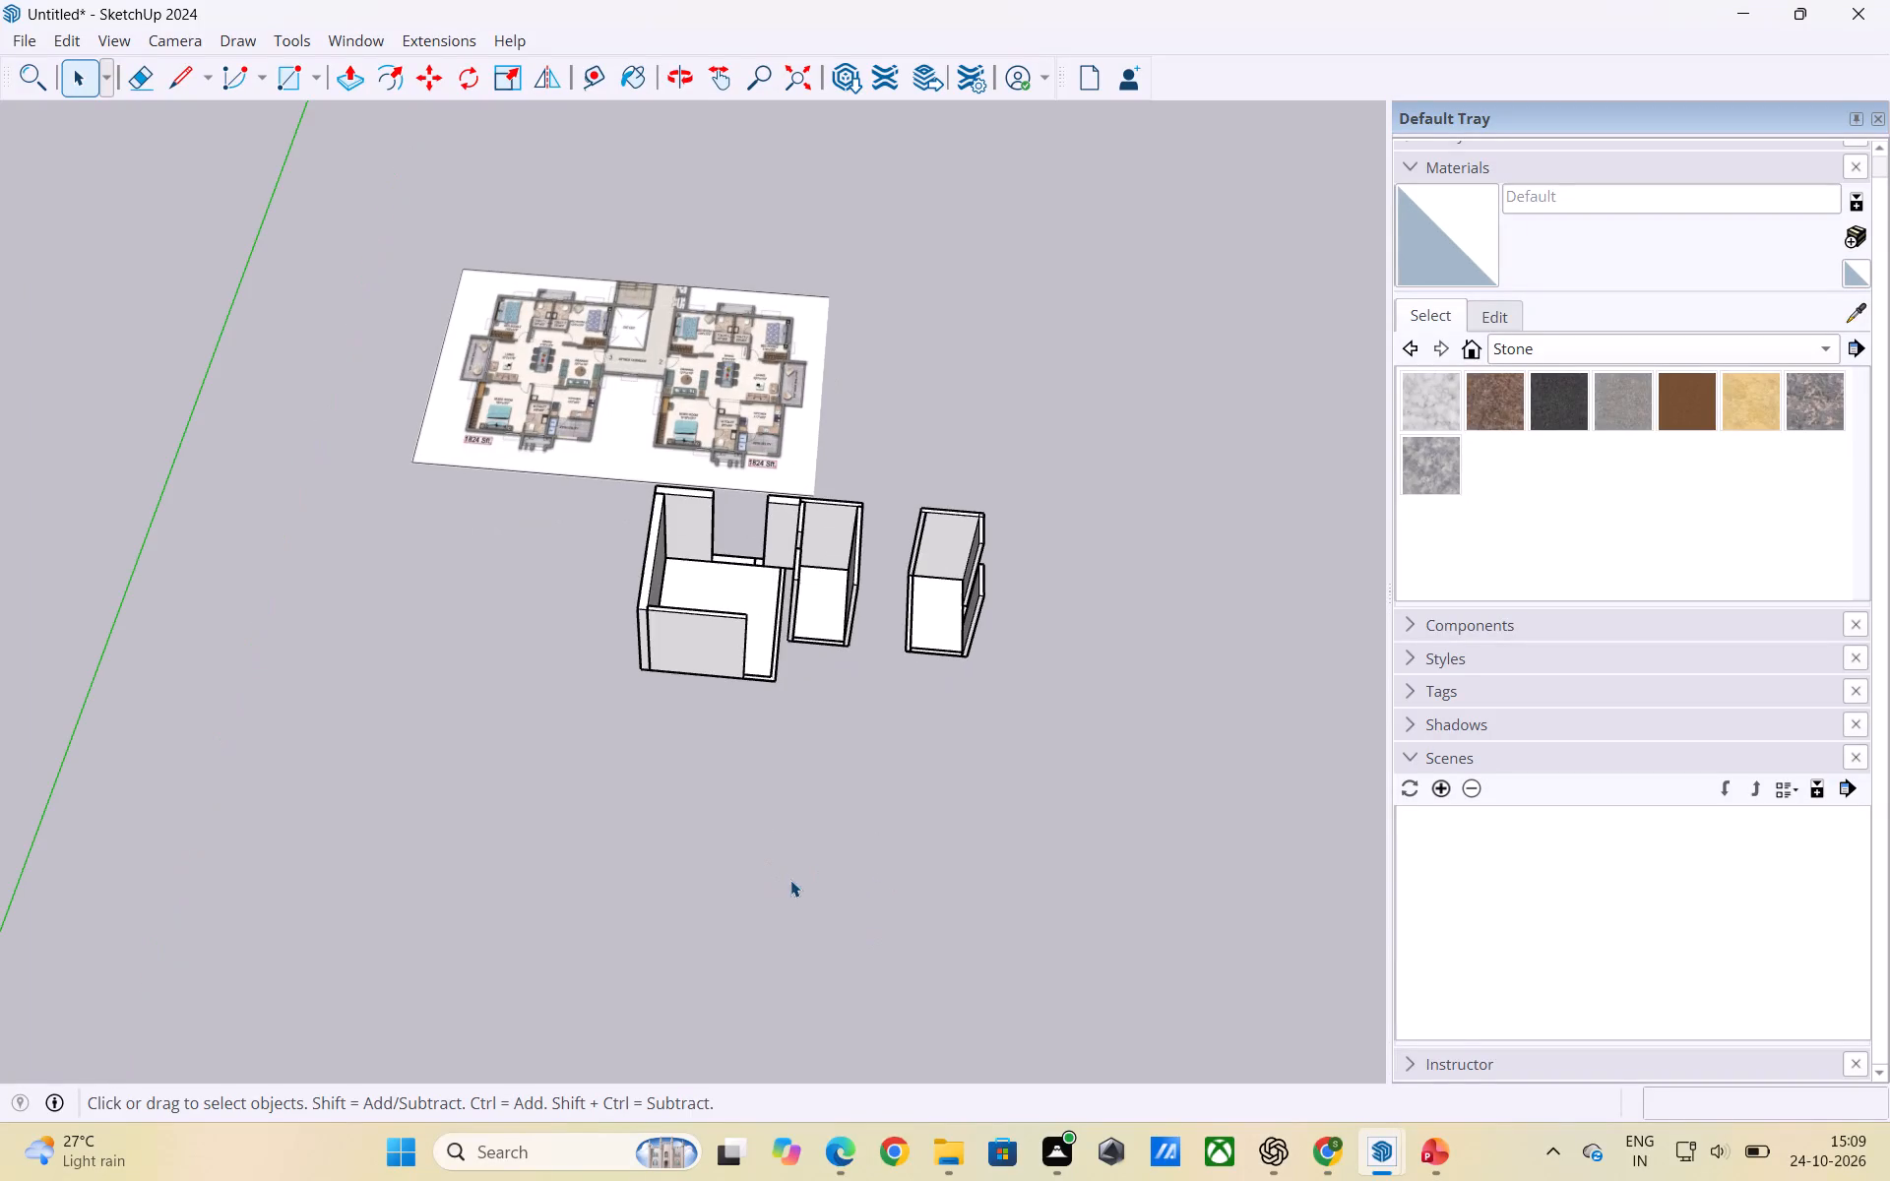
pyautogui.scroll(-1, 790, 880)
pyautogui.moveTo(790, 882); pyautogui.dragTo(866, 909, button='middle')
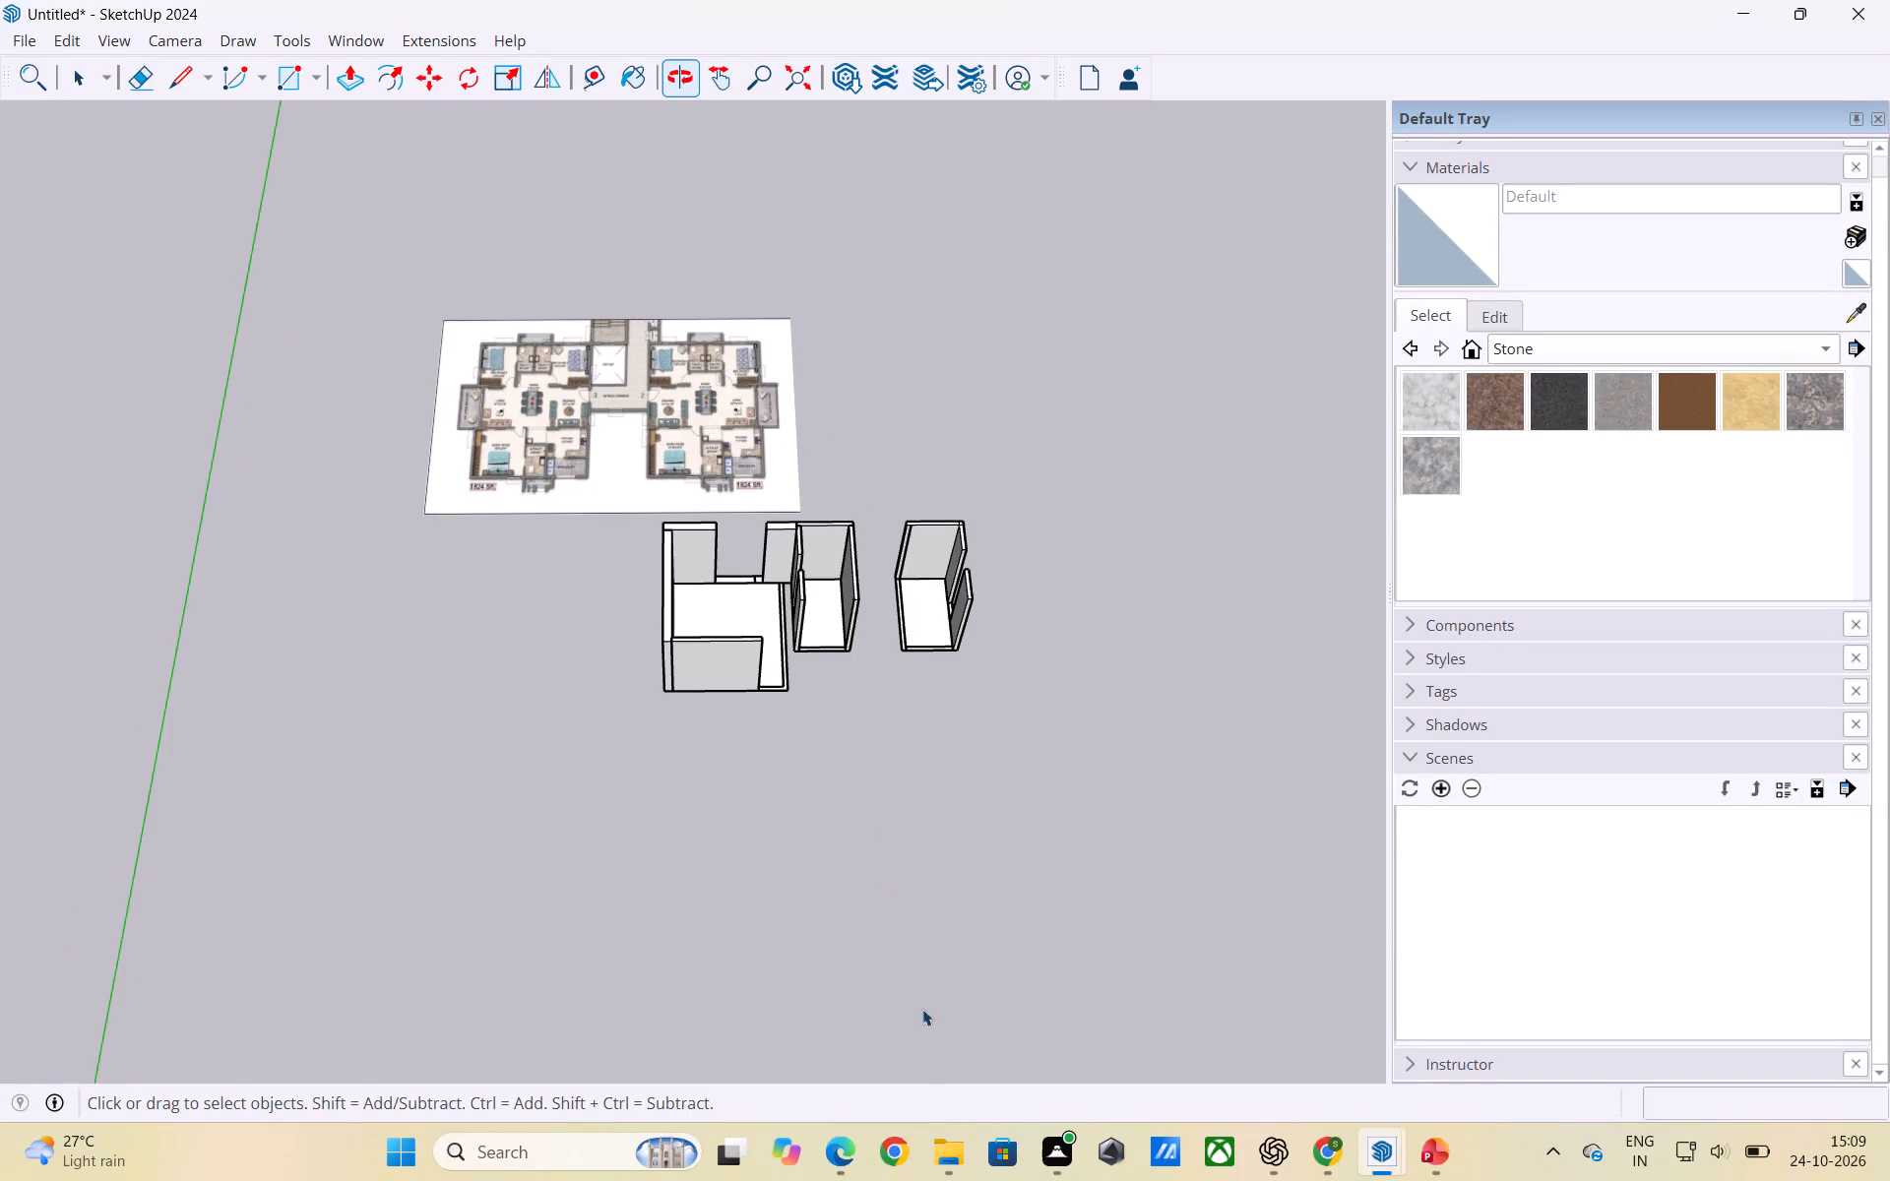
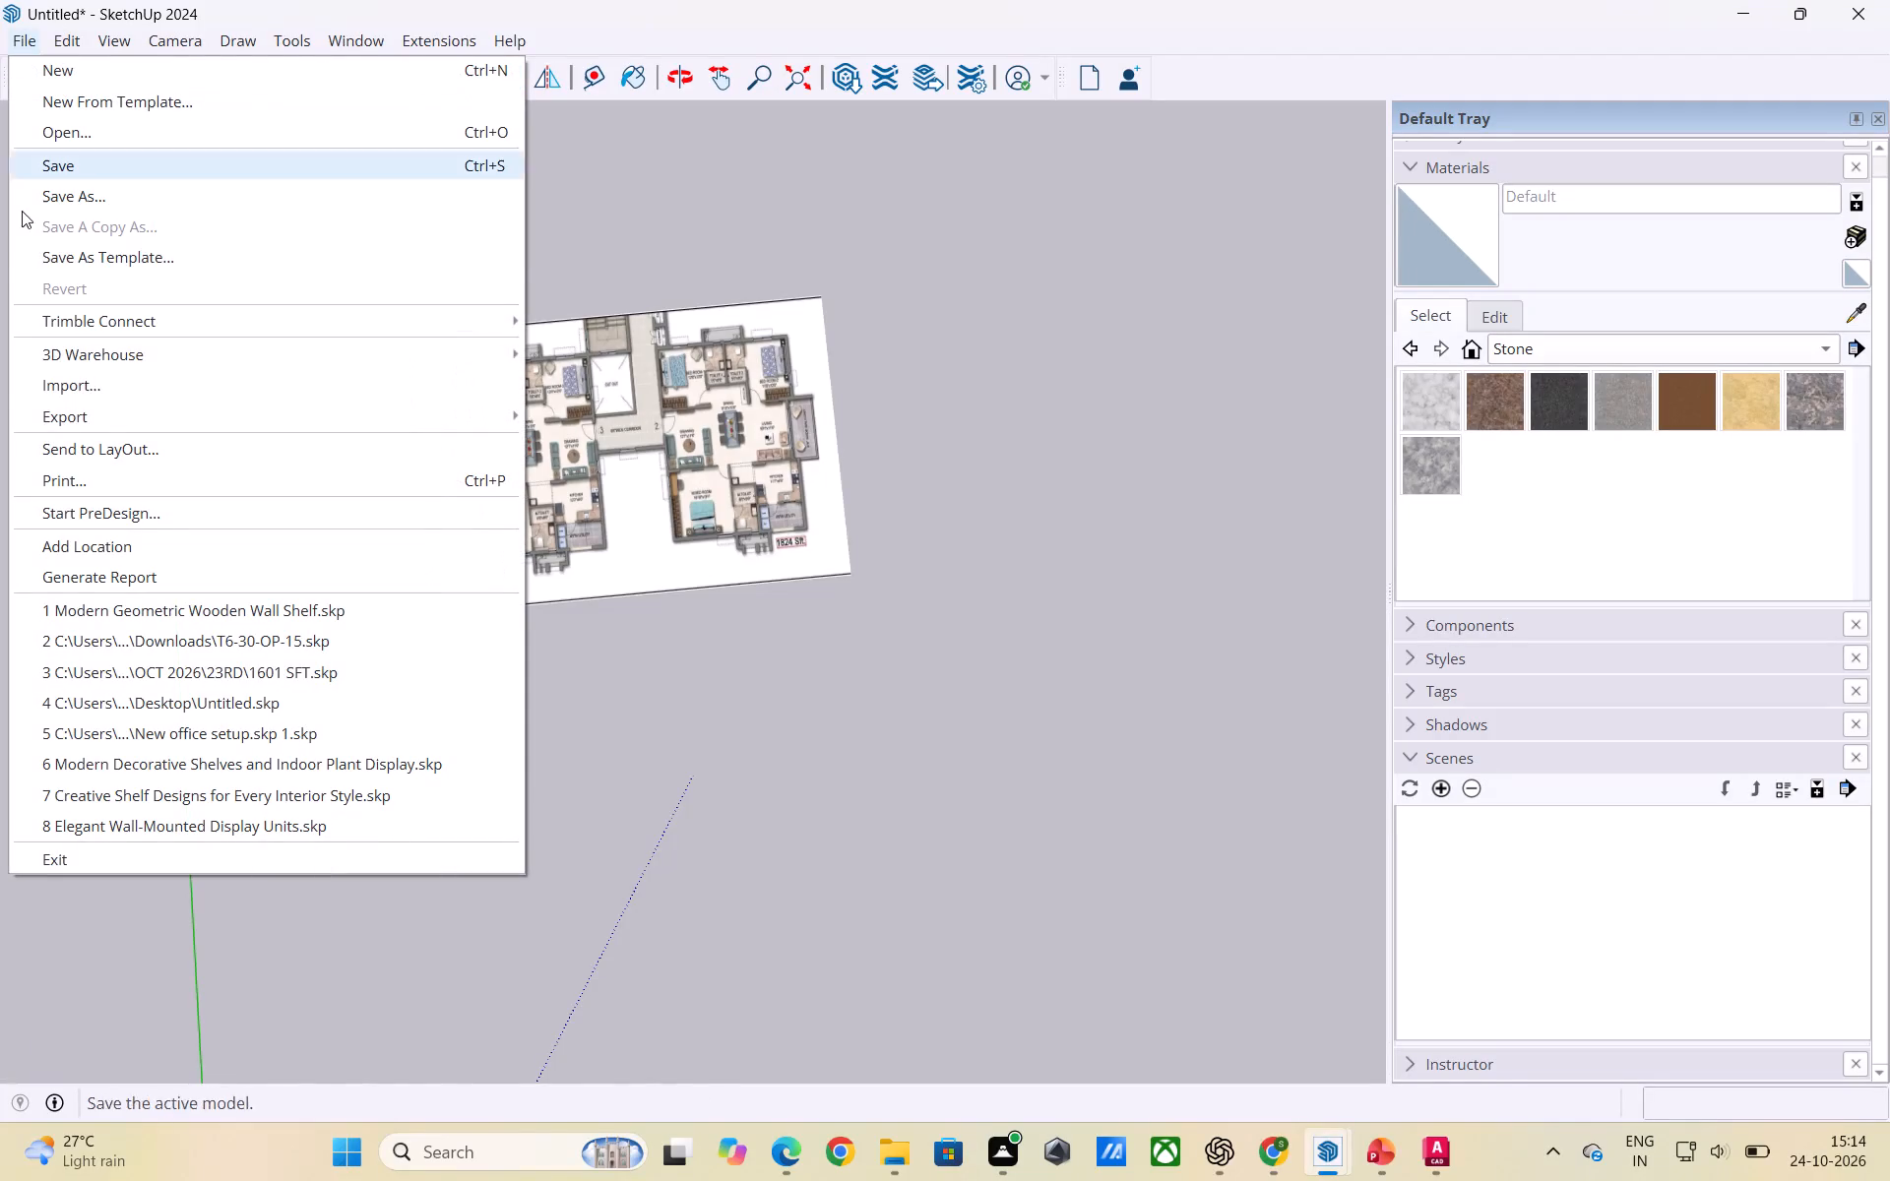
# Import the 1824 SFT DWG floor plan from the 6TH folder inside OCT 2026.
pyautogui.click(58, 389)
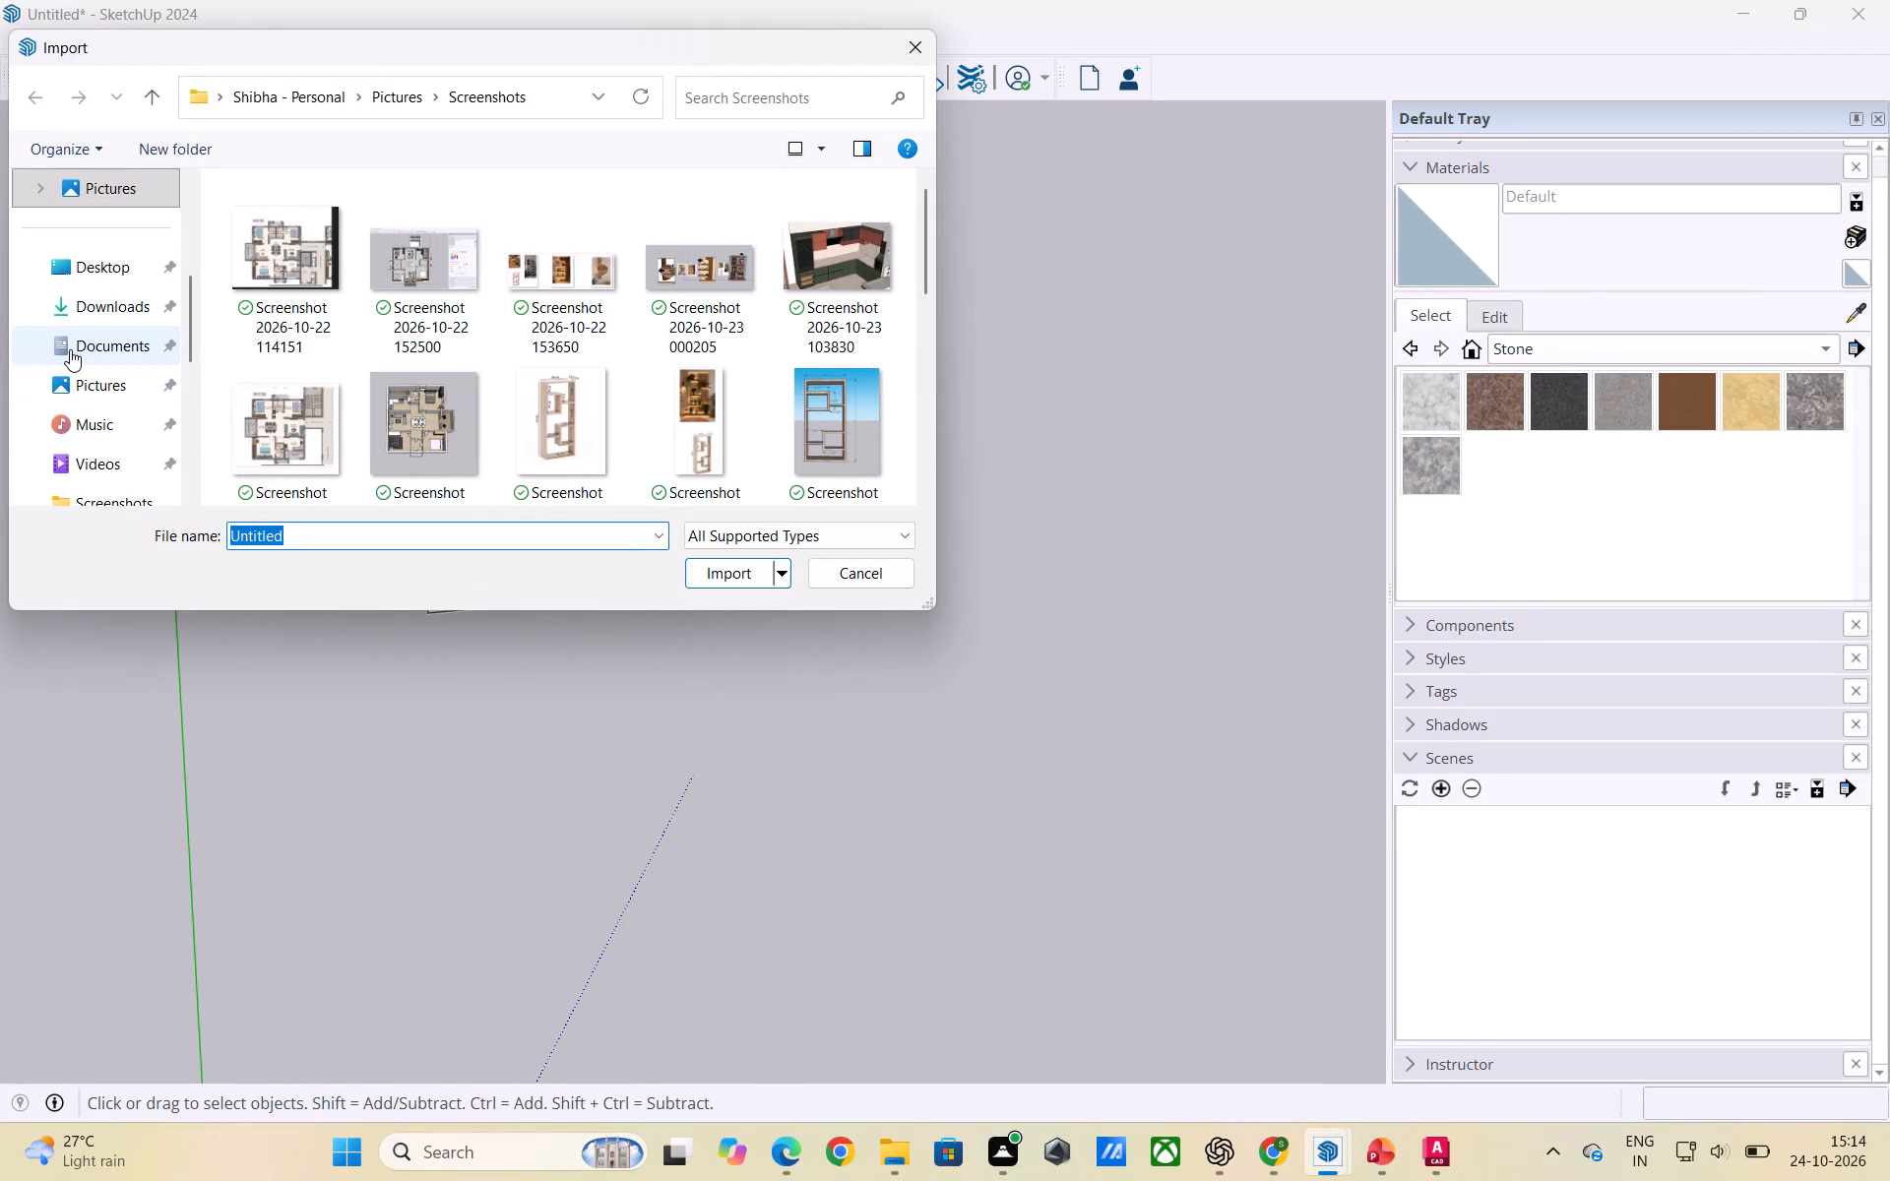
pyautogui.click(607, 738)
pyautogui.click(103, 270)
pyautogui.doubleClick(311, 238)
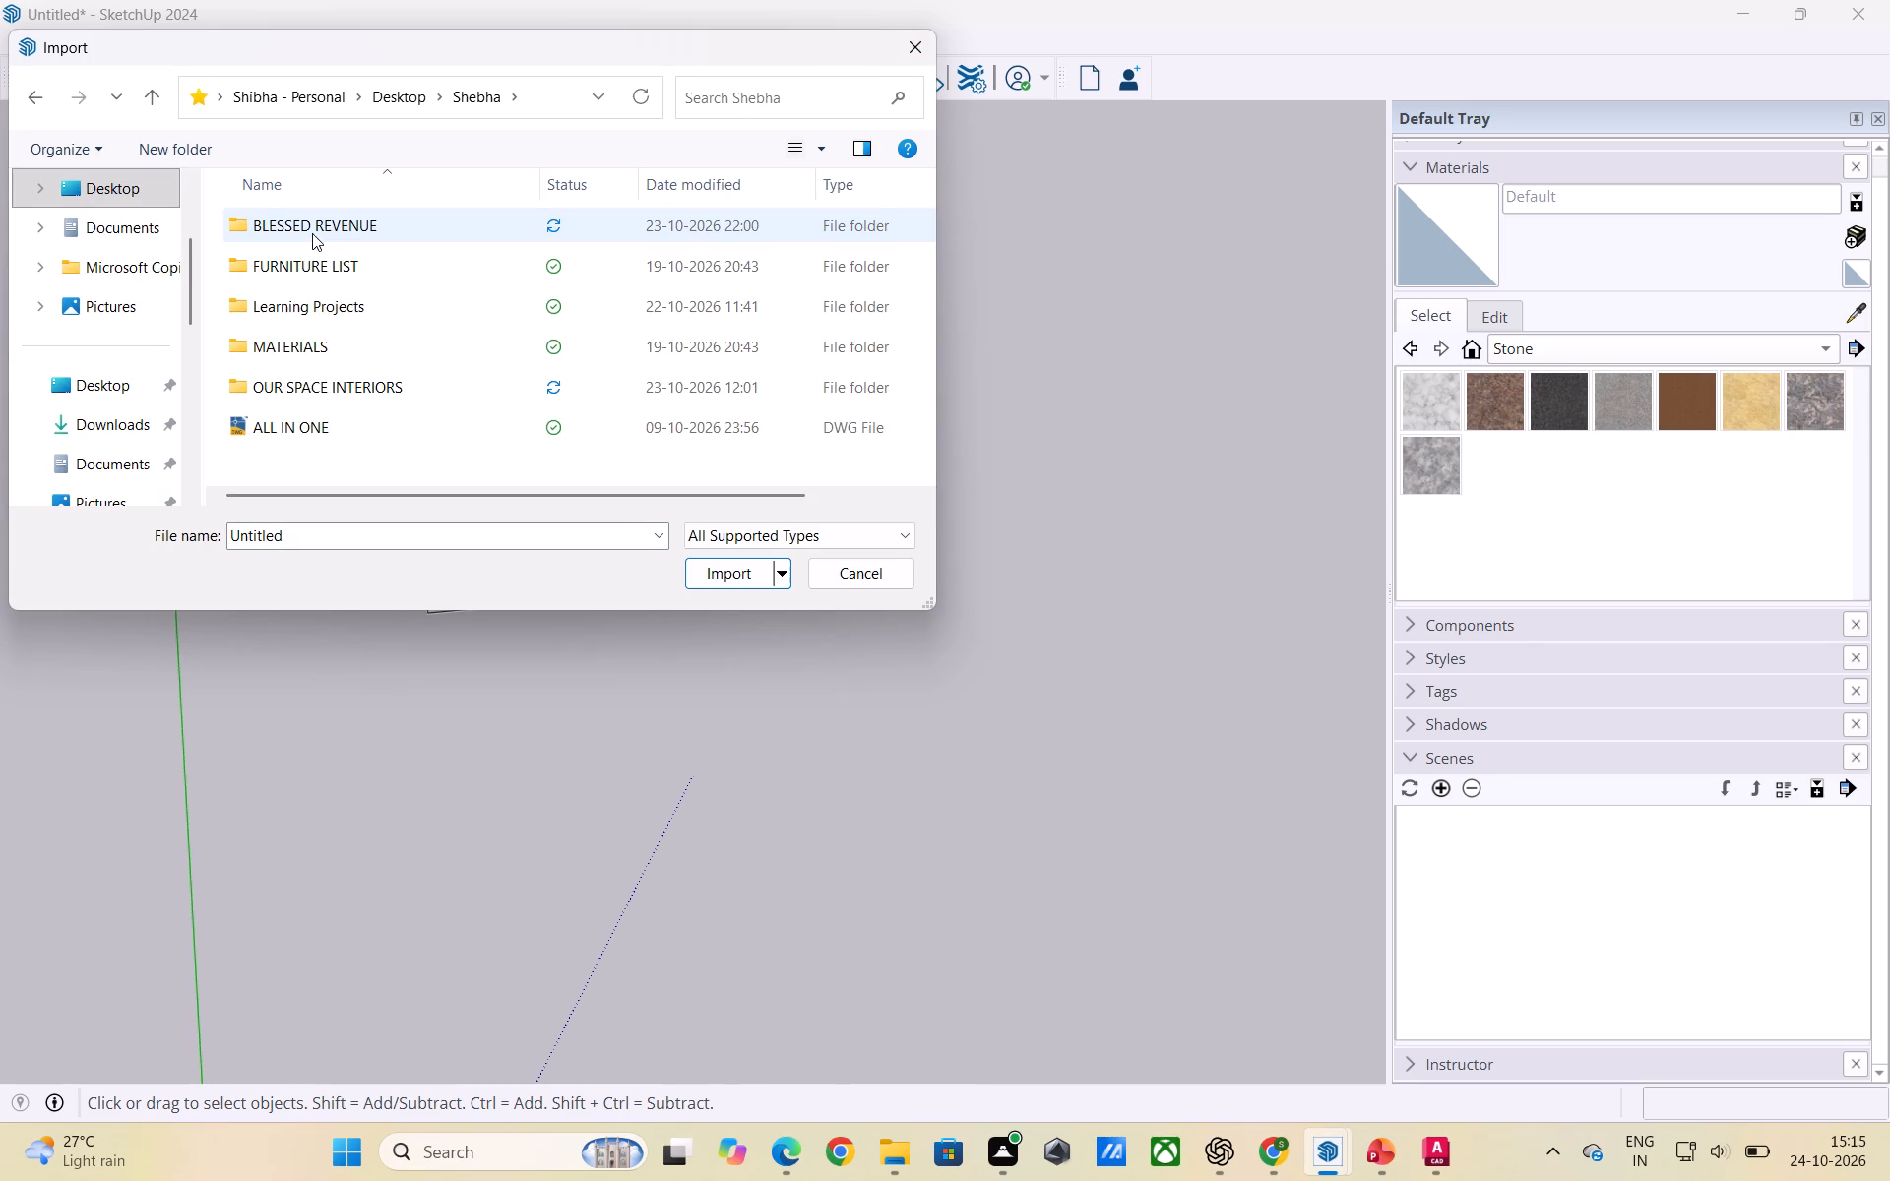
pyautogui.doubleClick(312, 233)
pyautogui.doubleClick(302, 268)
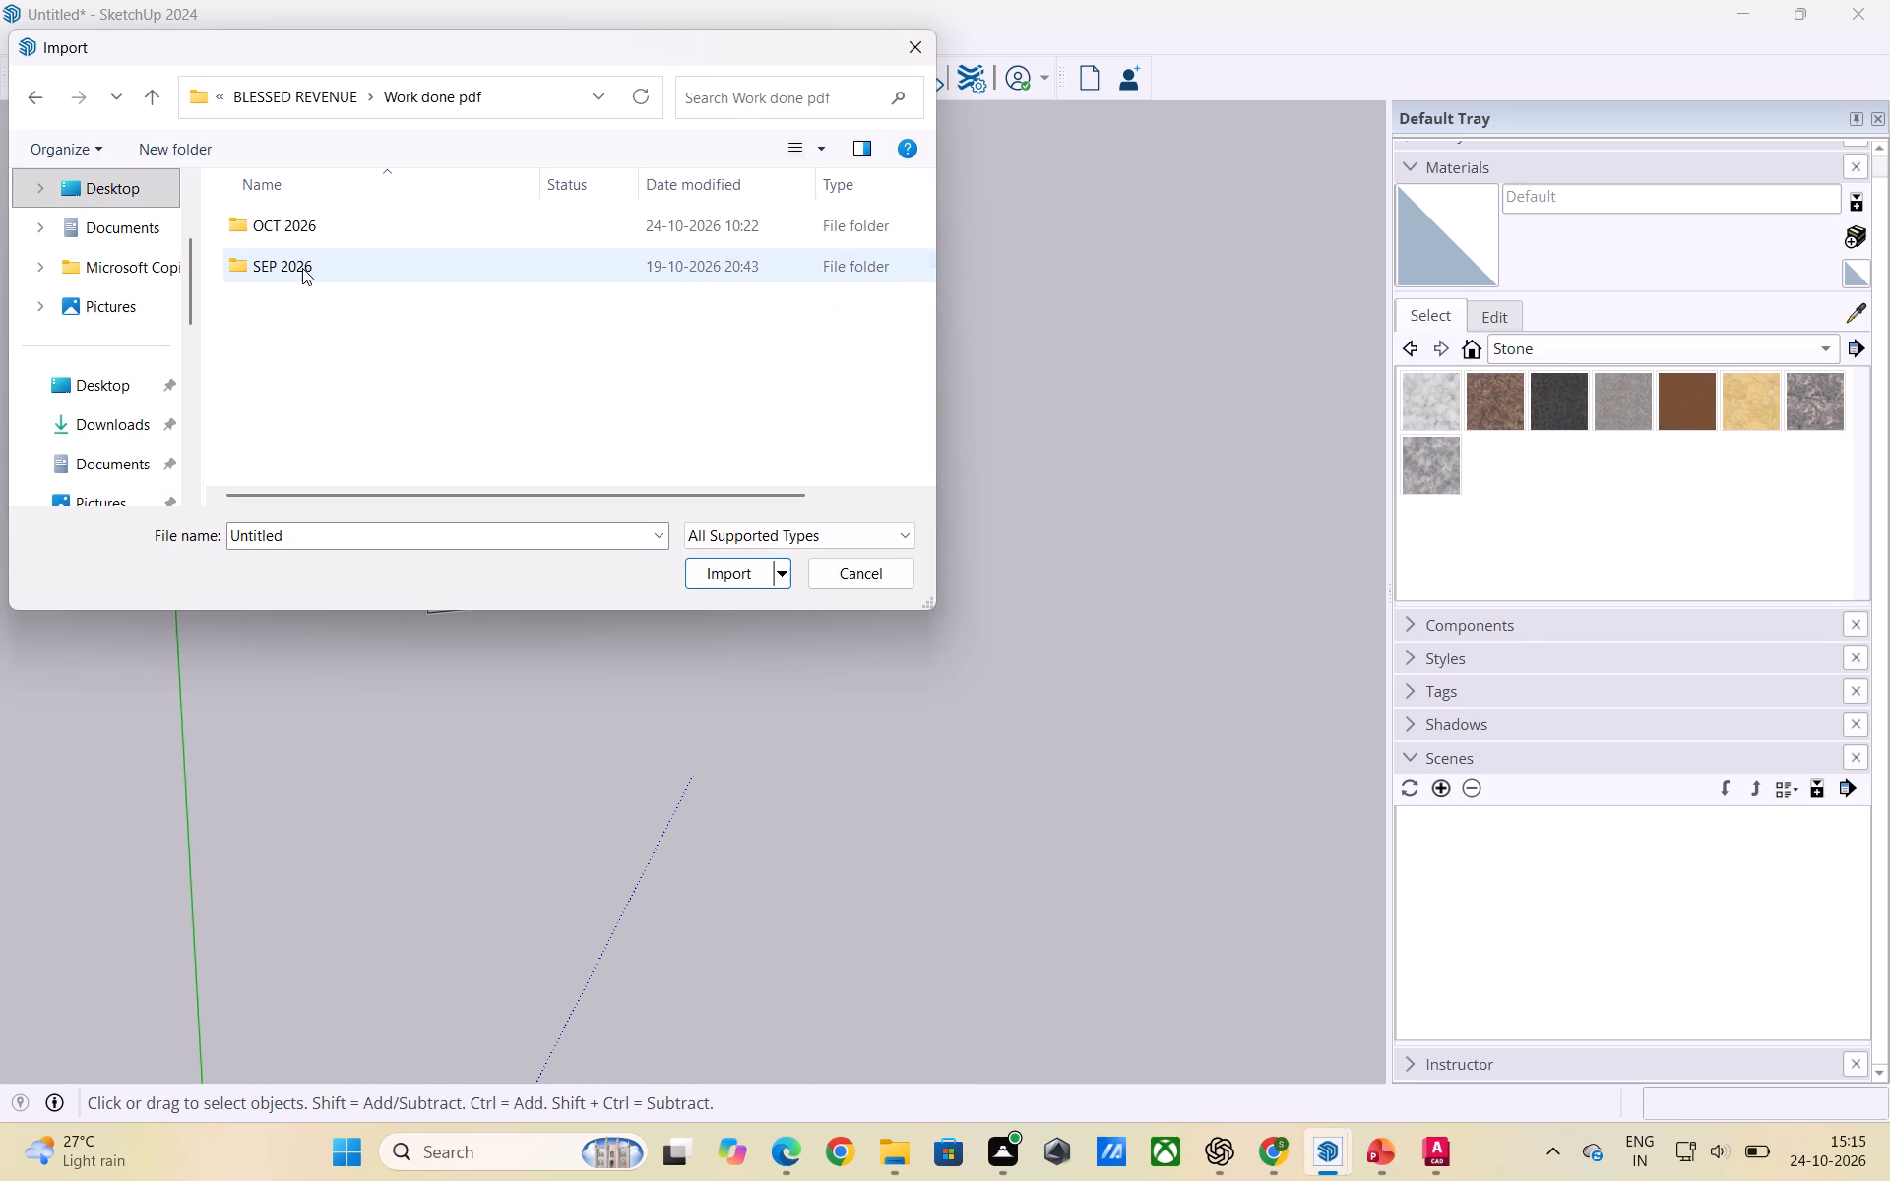
pyautogui.doubleClick(311, 232)
pyautogui.doubleClick(292, 351)
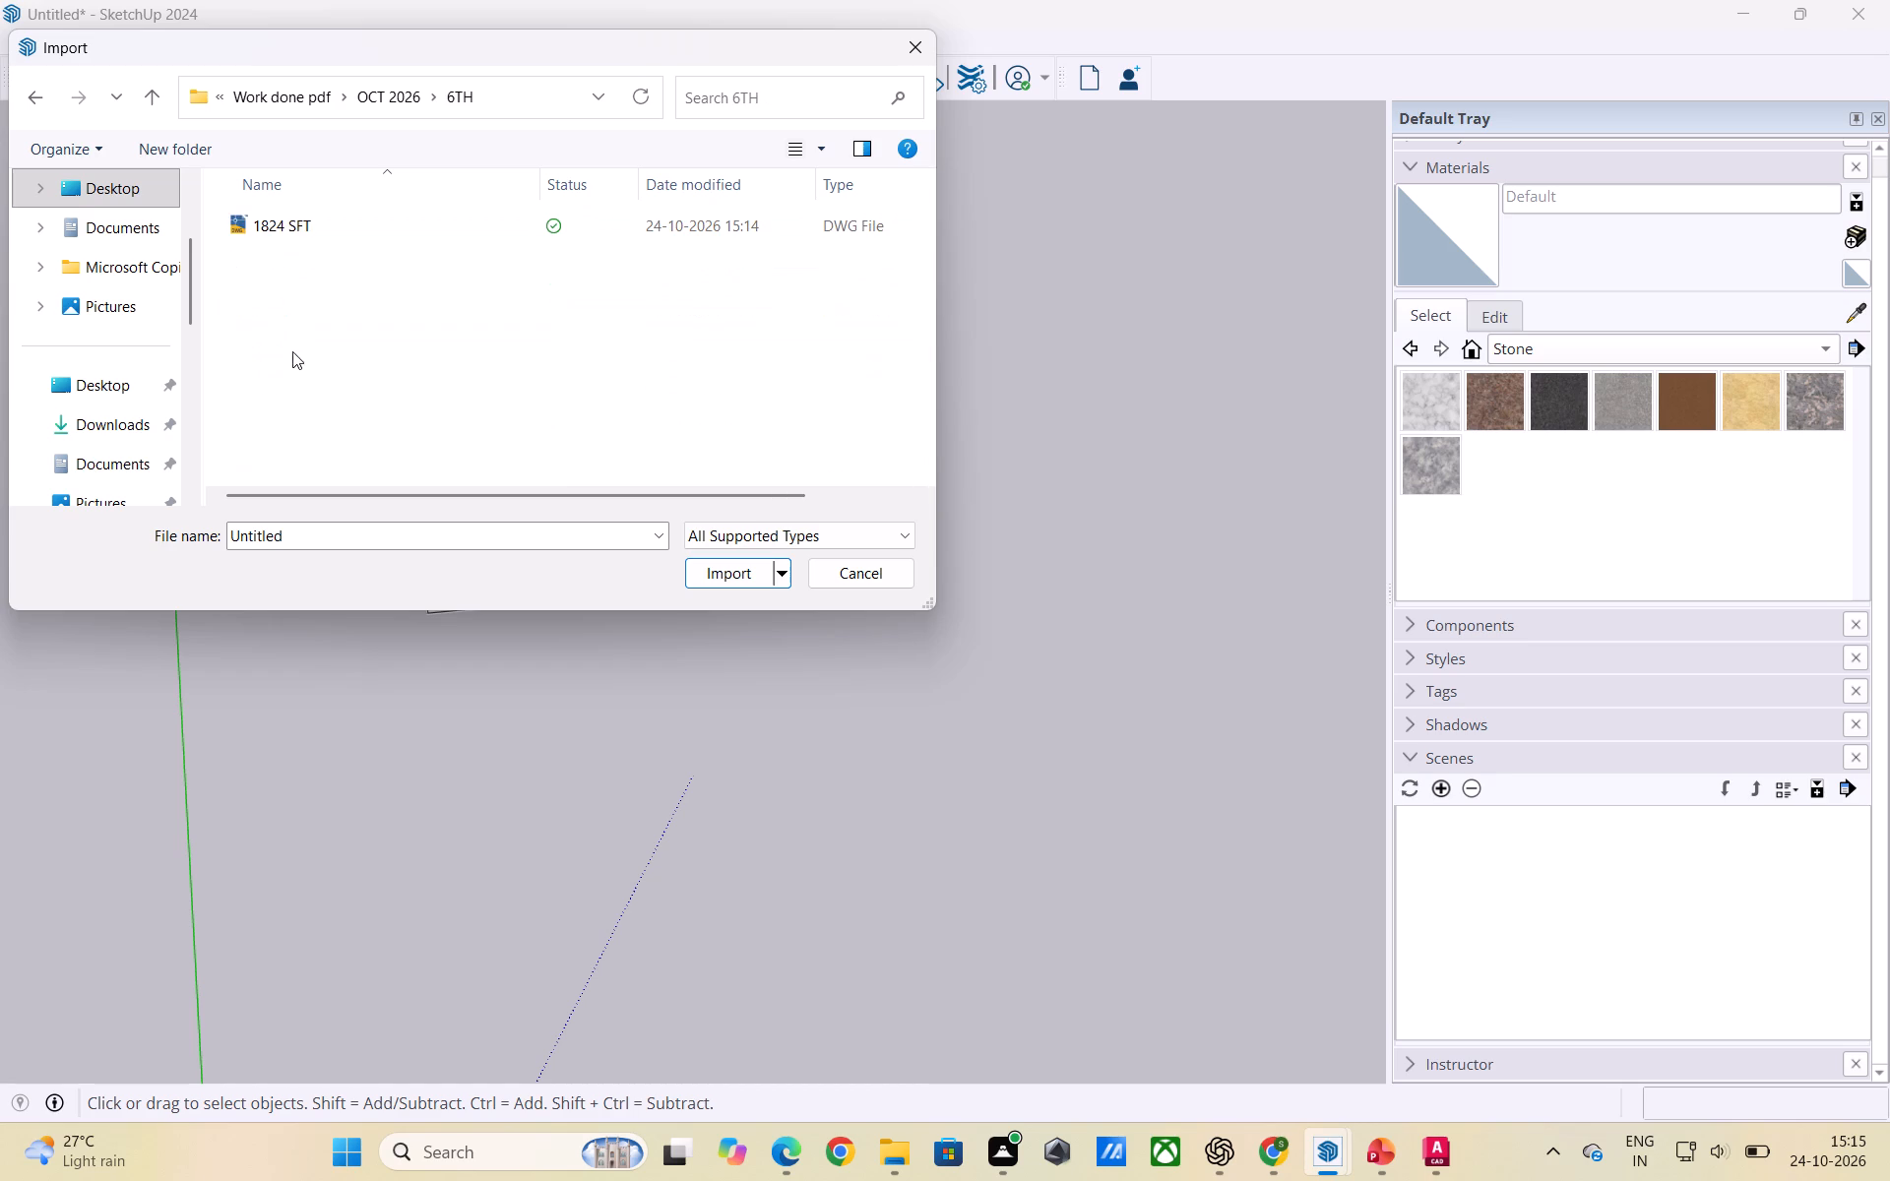
pyautogui.click(309, 235)
pyautogui.click(702, 582)
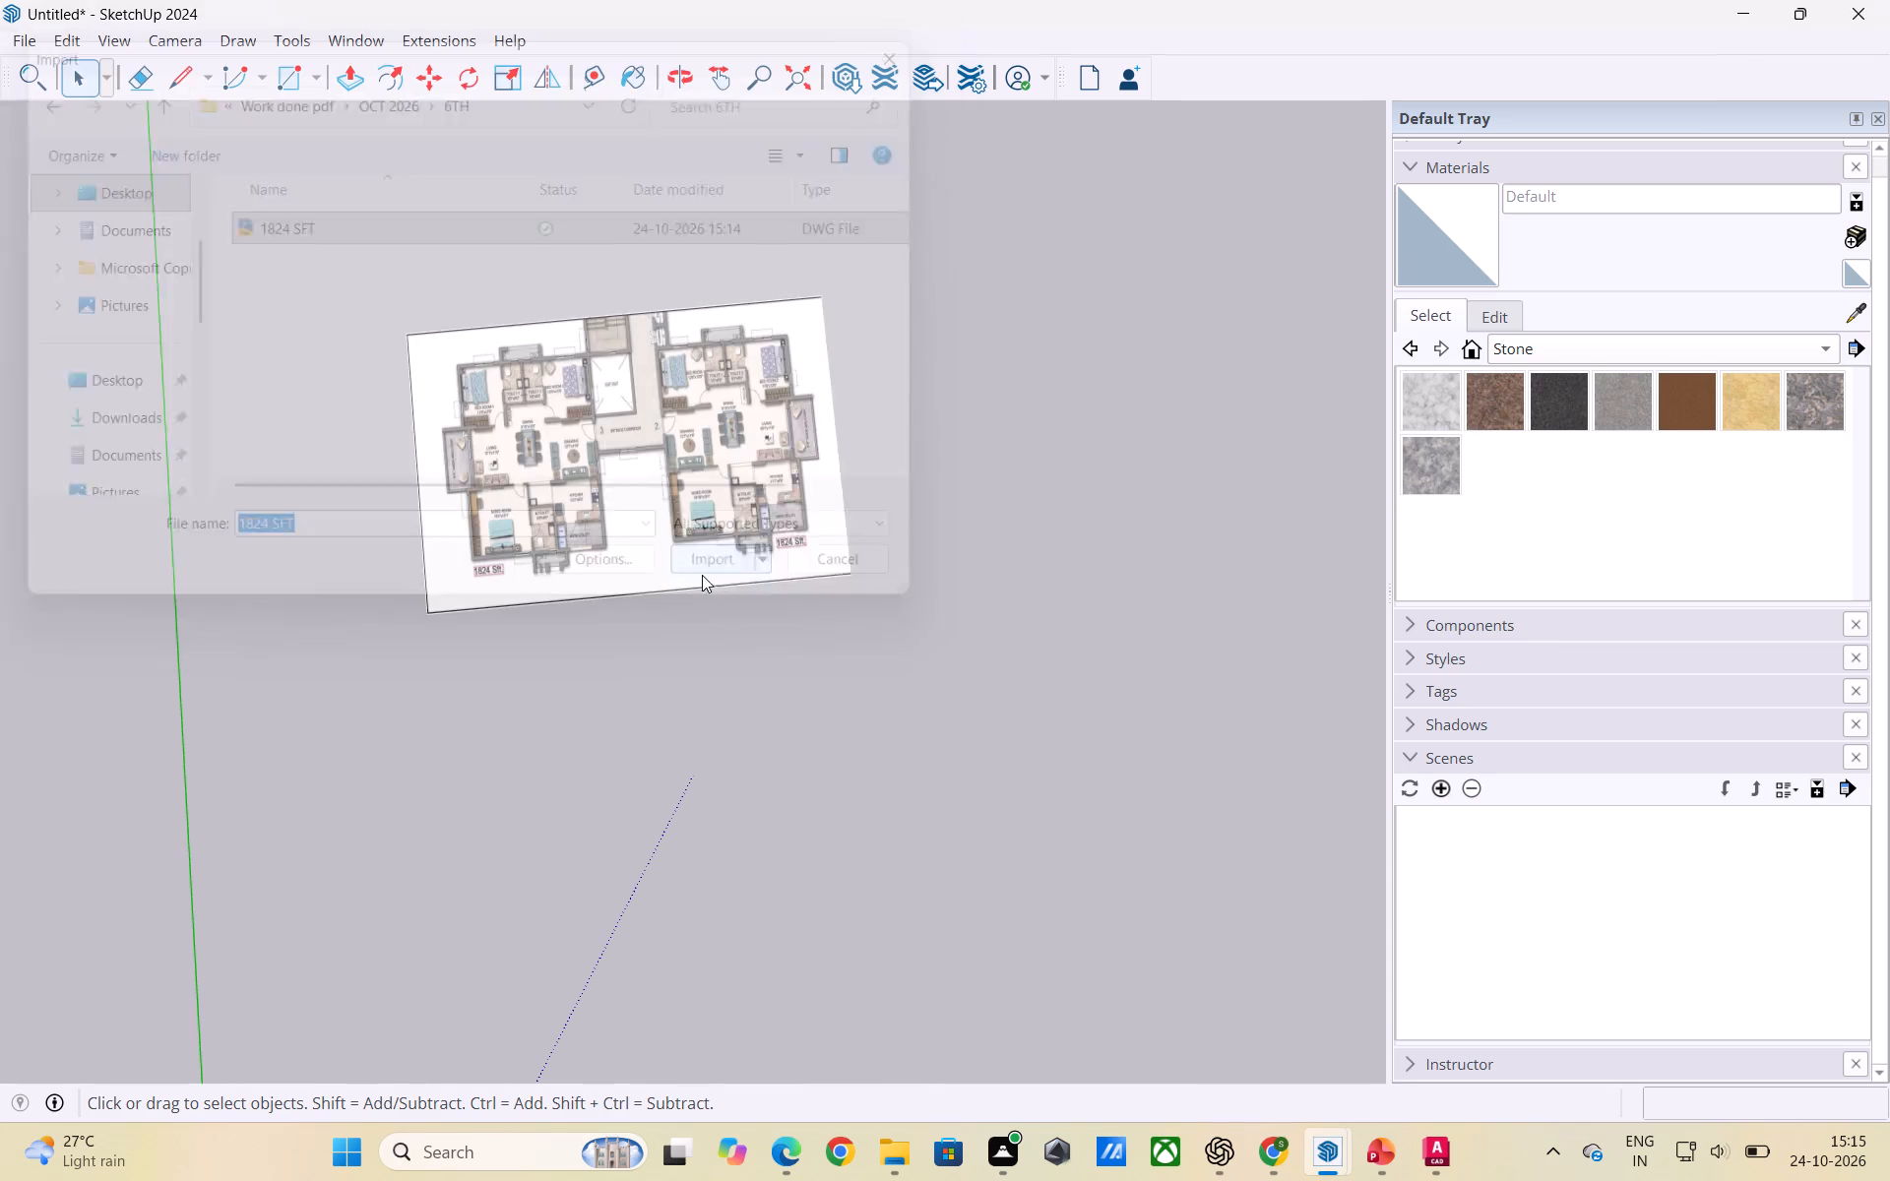
pyautogui.click(1018, 749)
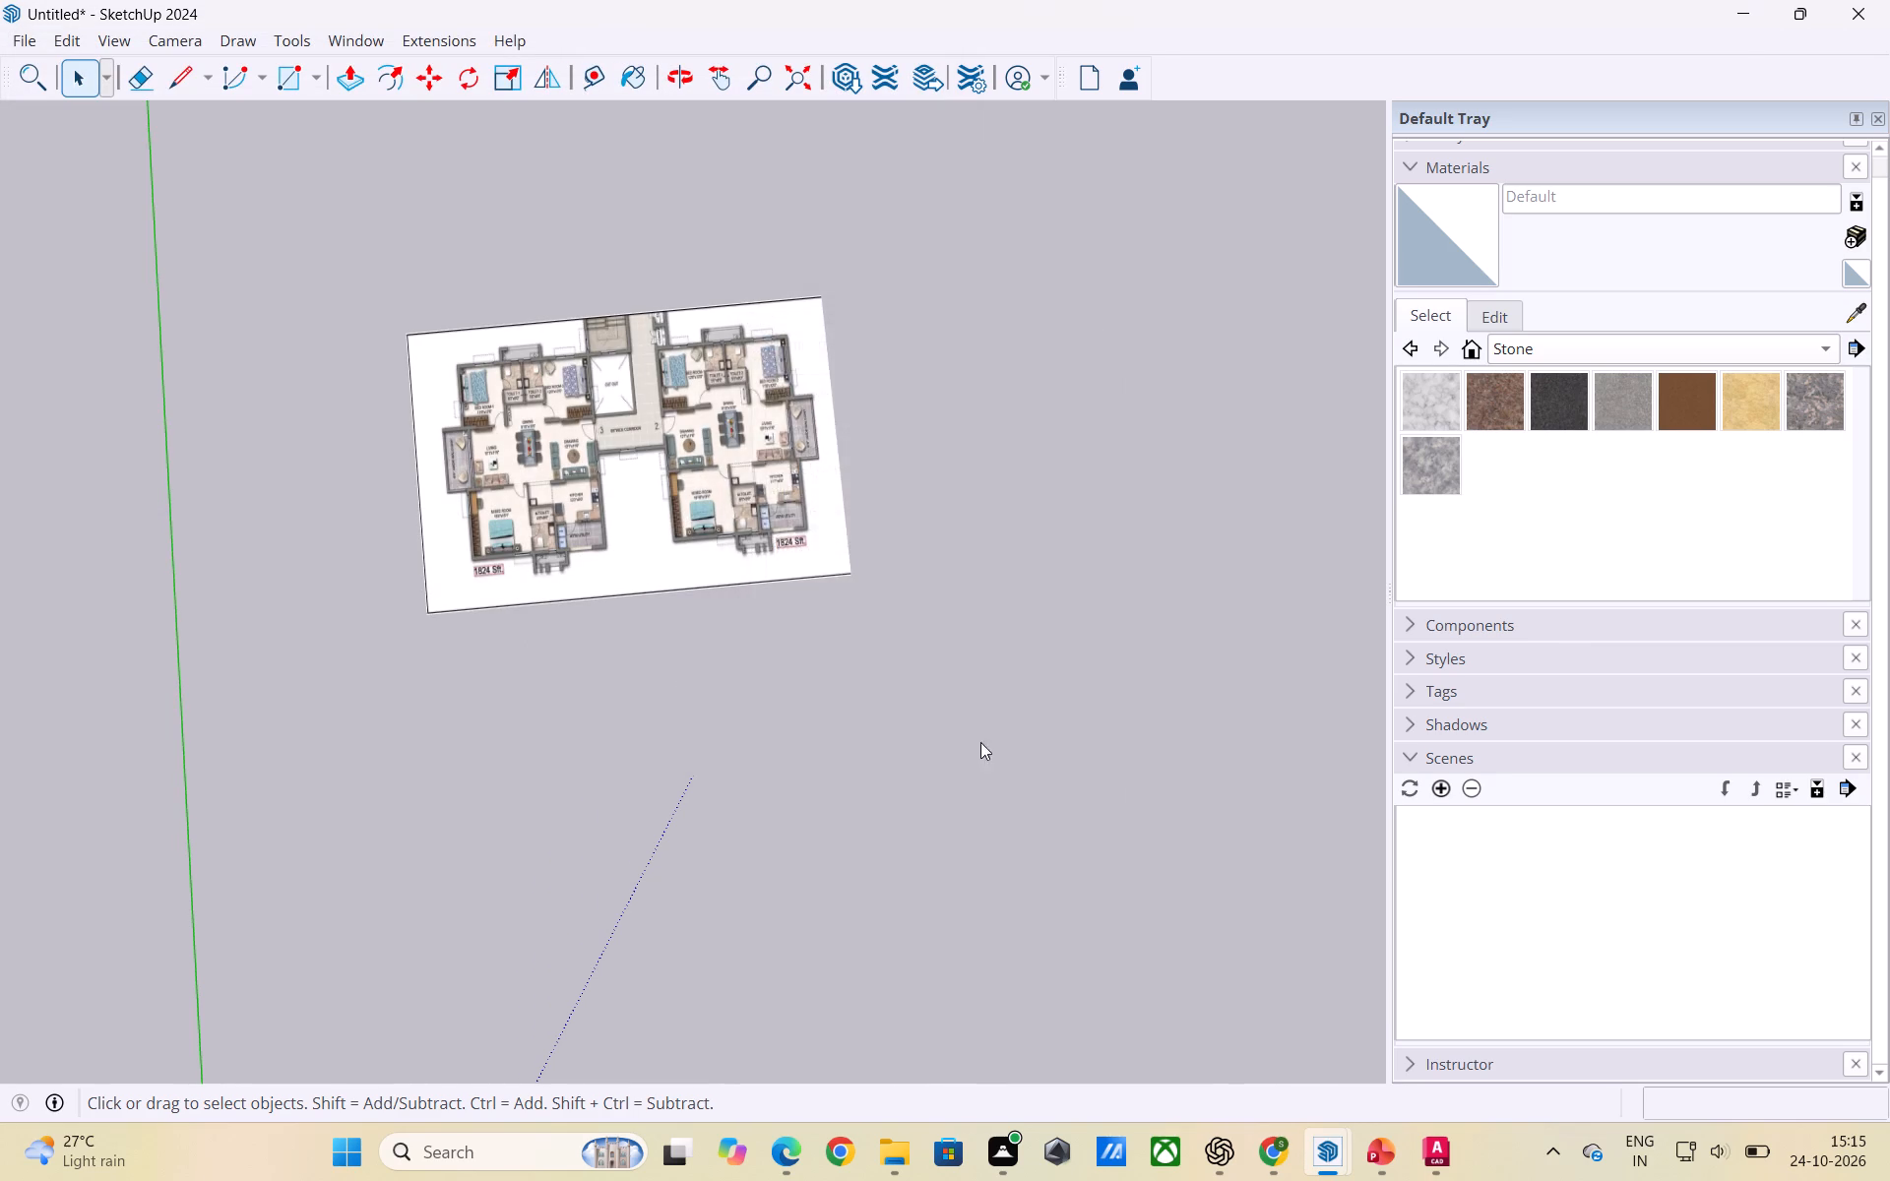
# Explode the whole imported floor plan component twice, breaking it into loose linework and its nested blocks.
pyautogui.scroll(-2, 761, 642)
pyautogui.moveTo(820, 835); pyautogui.dragTo(765, 819, button='middle')
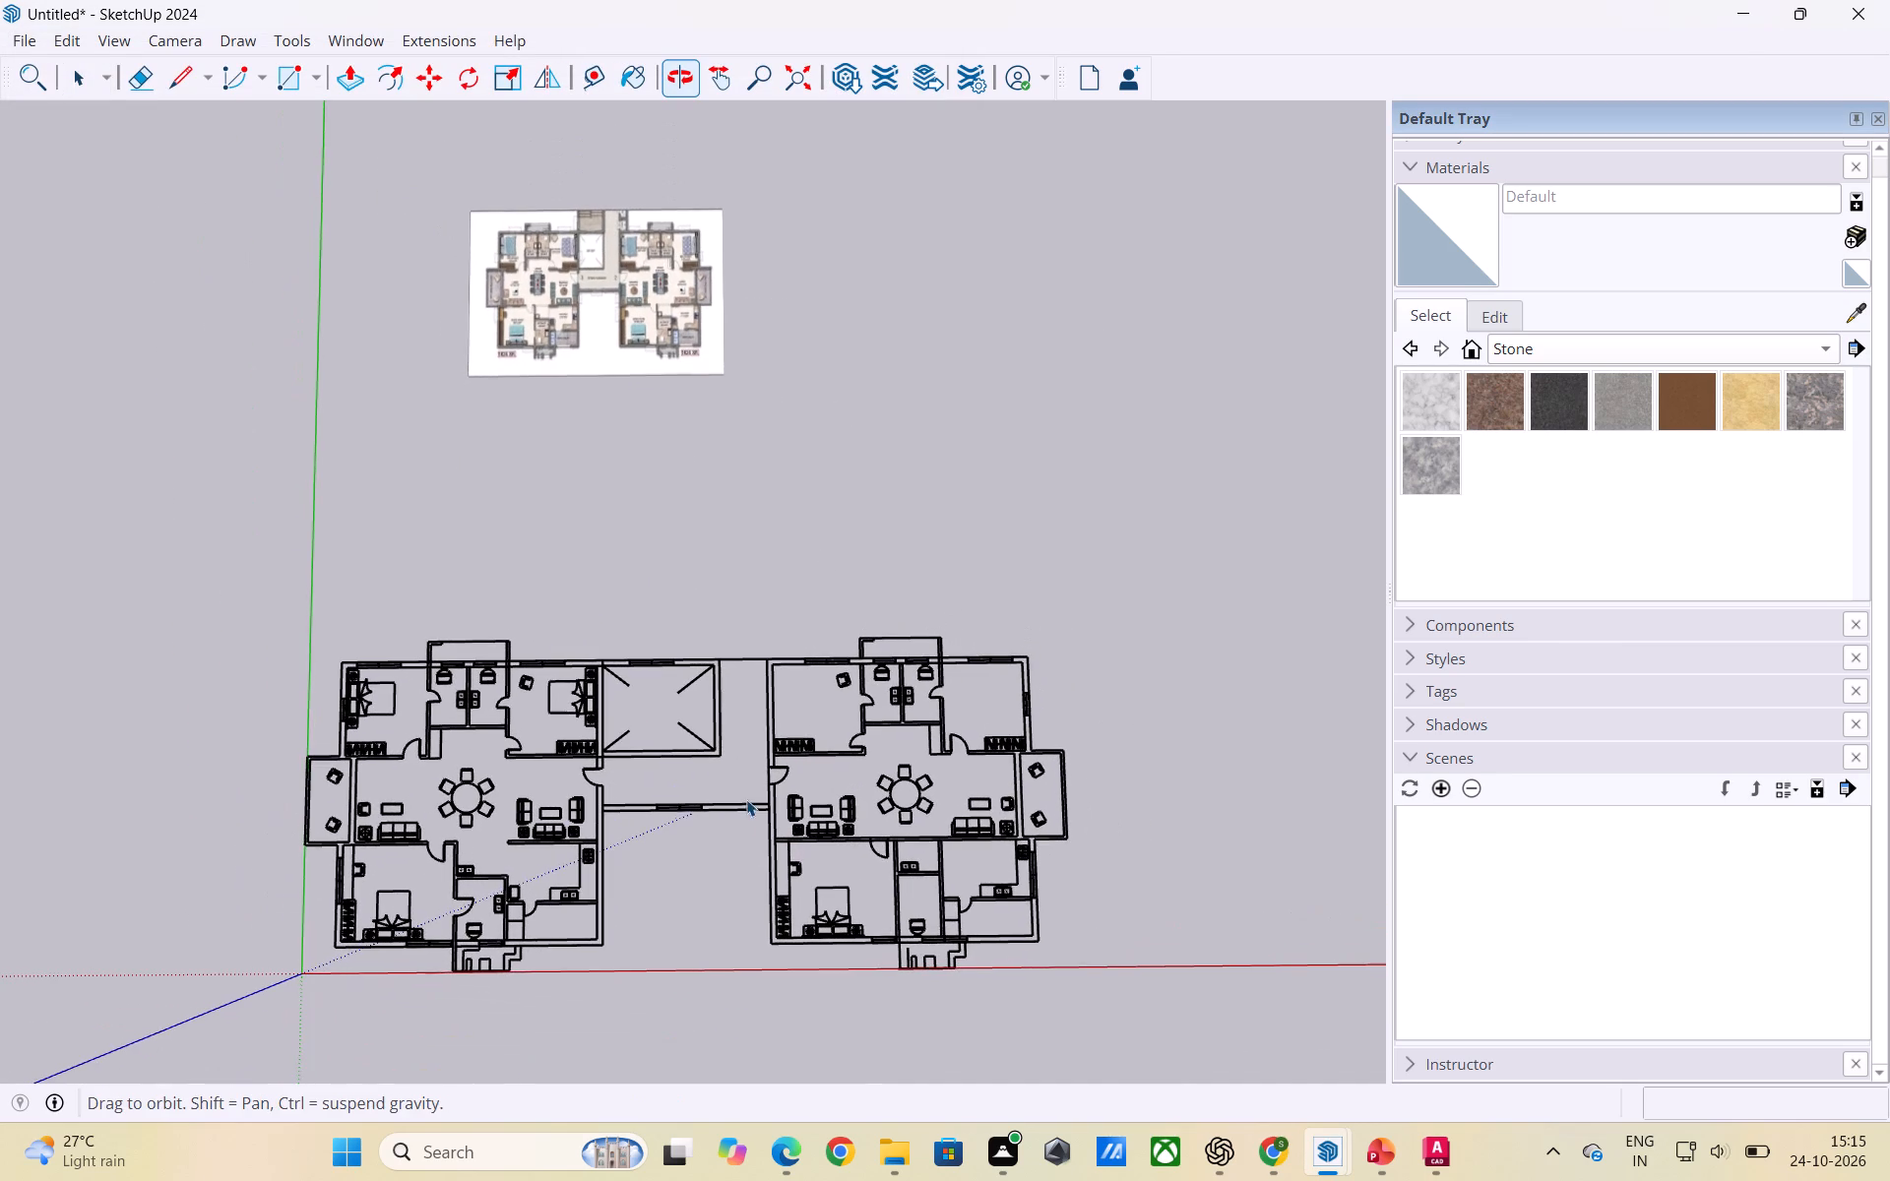
pyautogui.moveTo(183, 542); pyautogui.dragTo(1225, 1034)
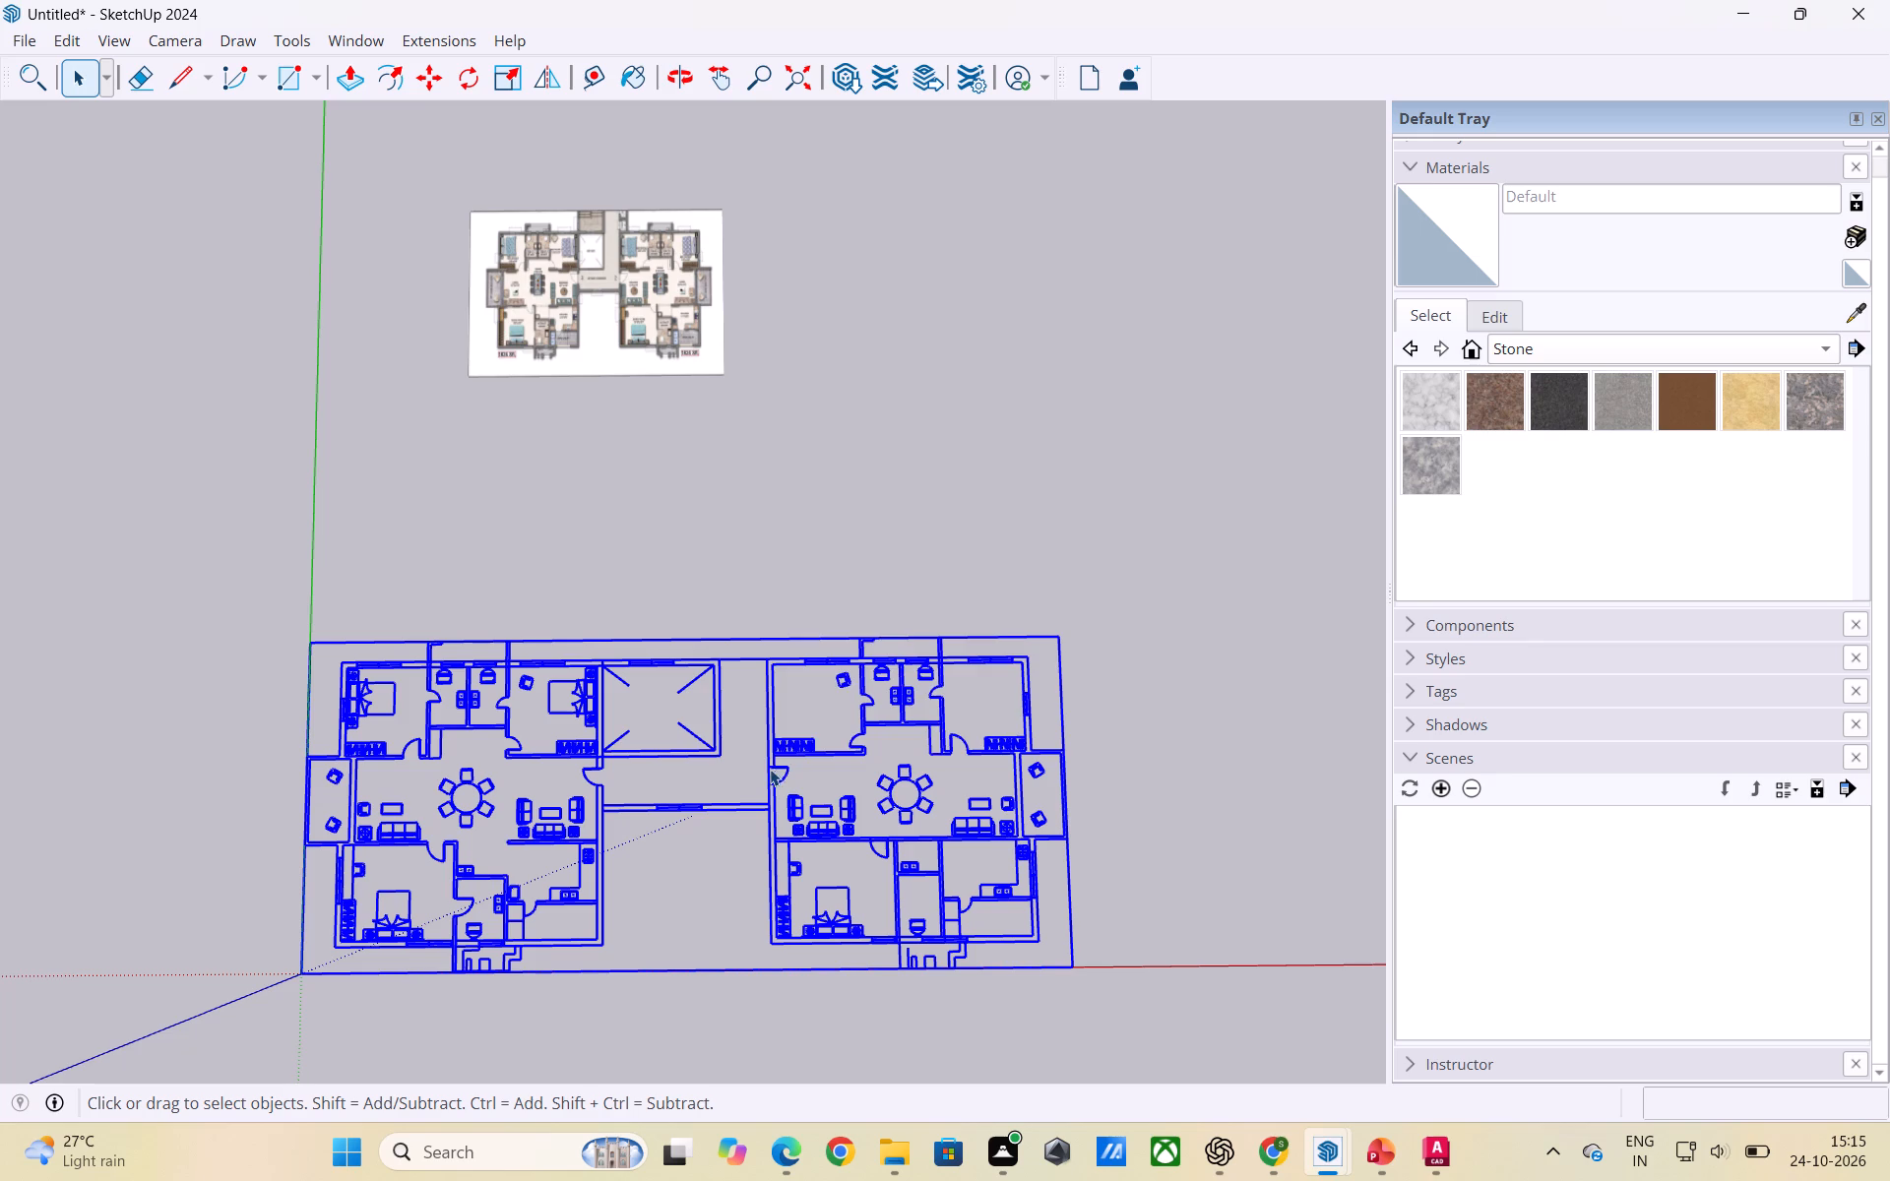
pyautogui.rightClick(770, 769)
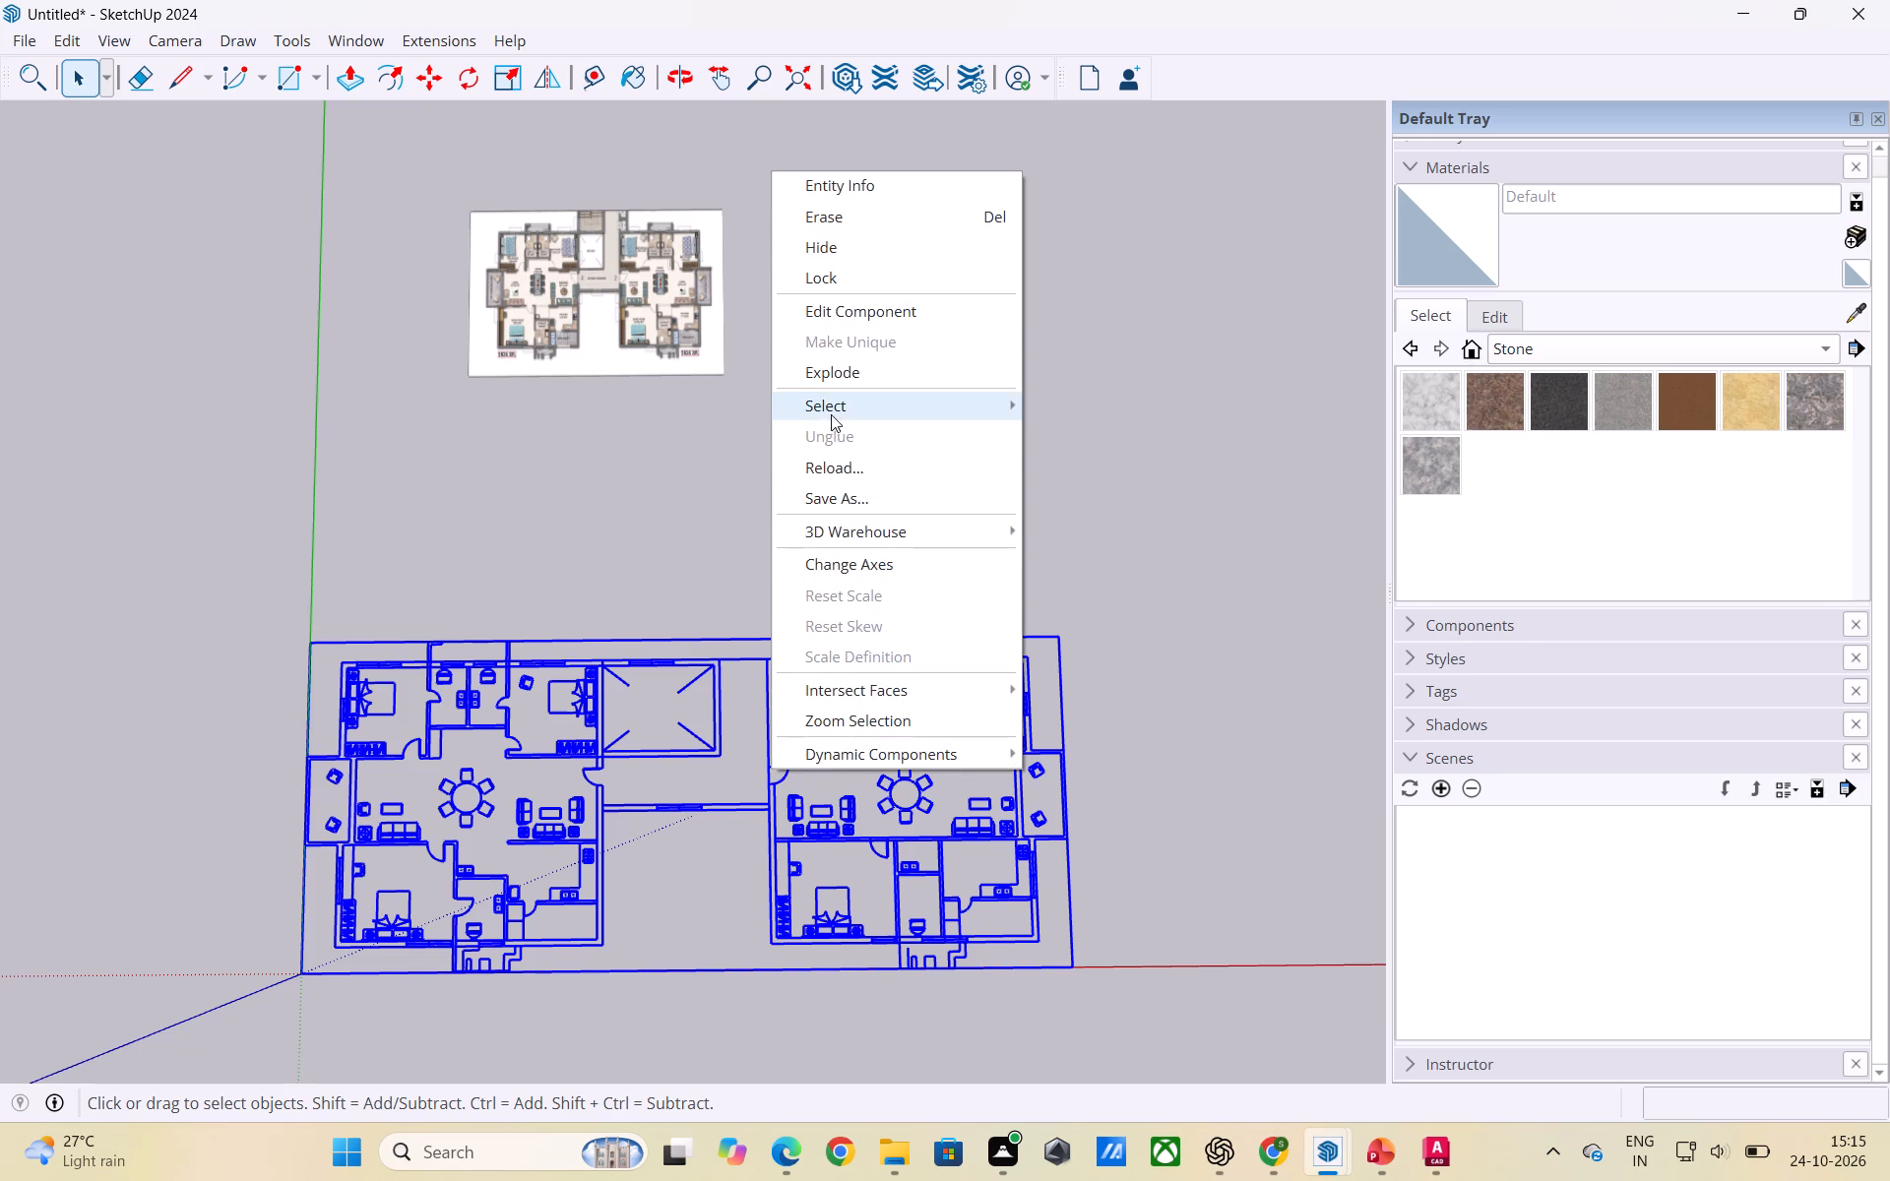
pyautogui.click(837, 377)
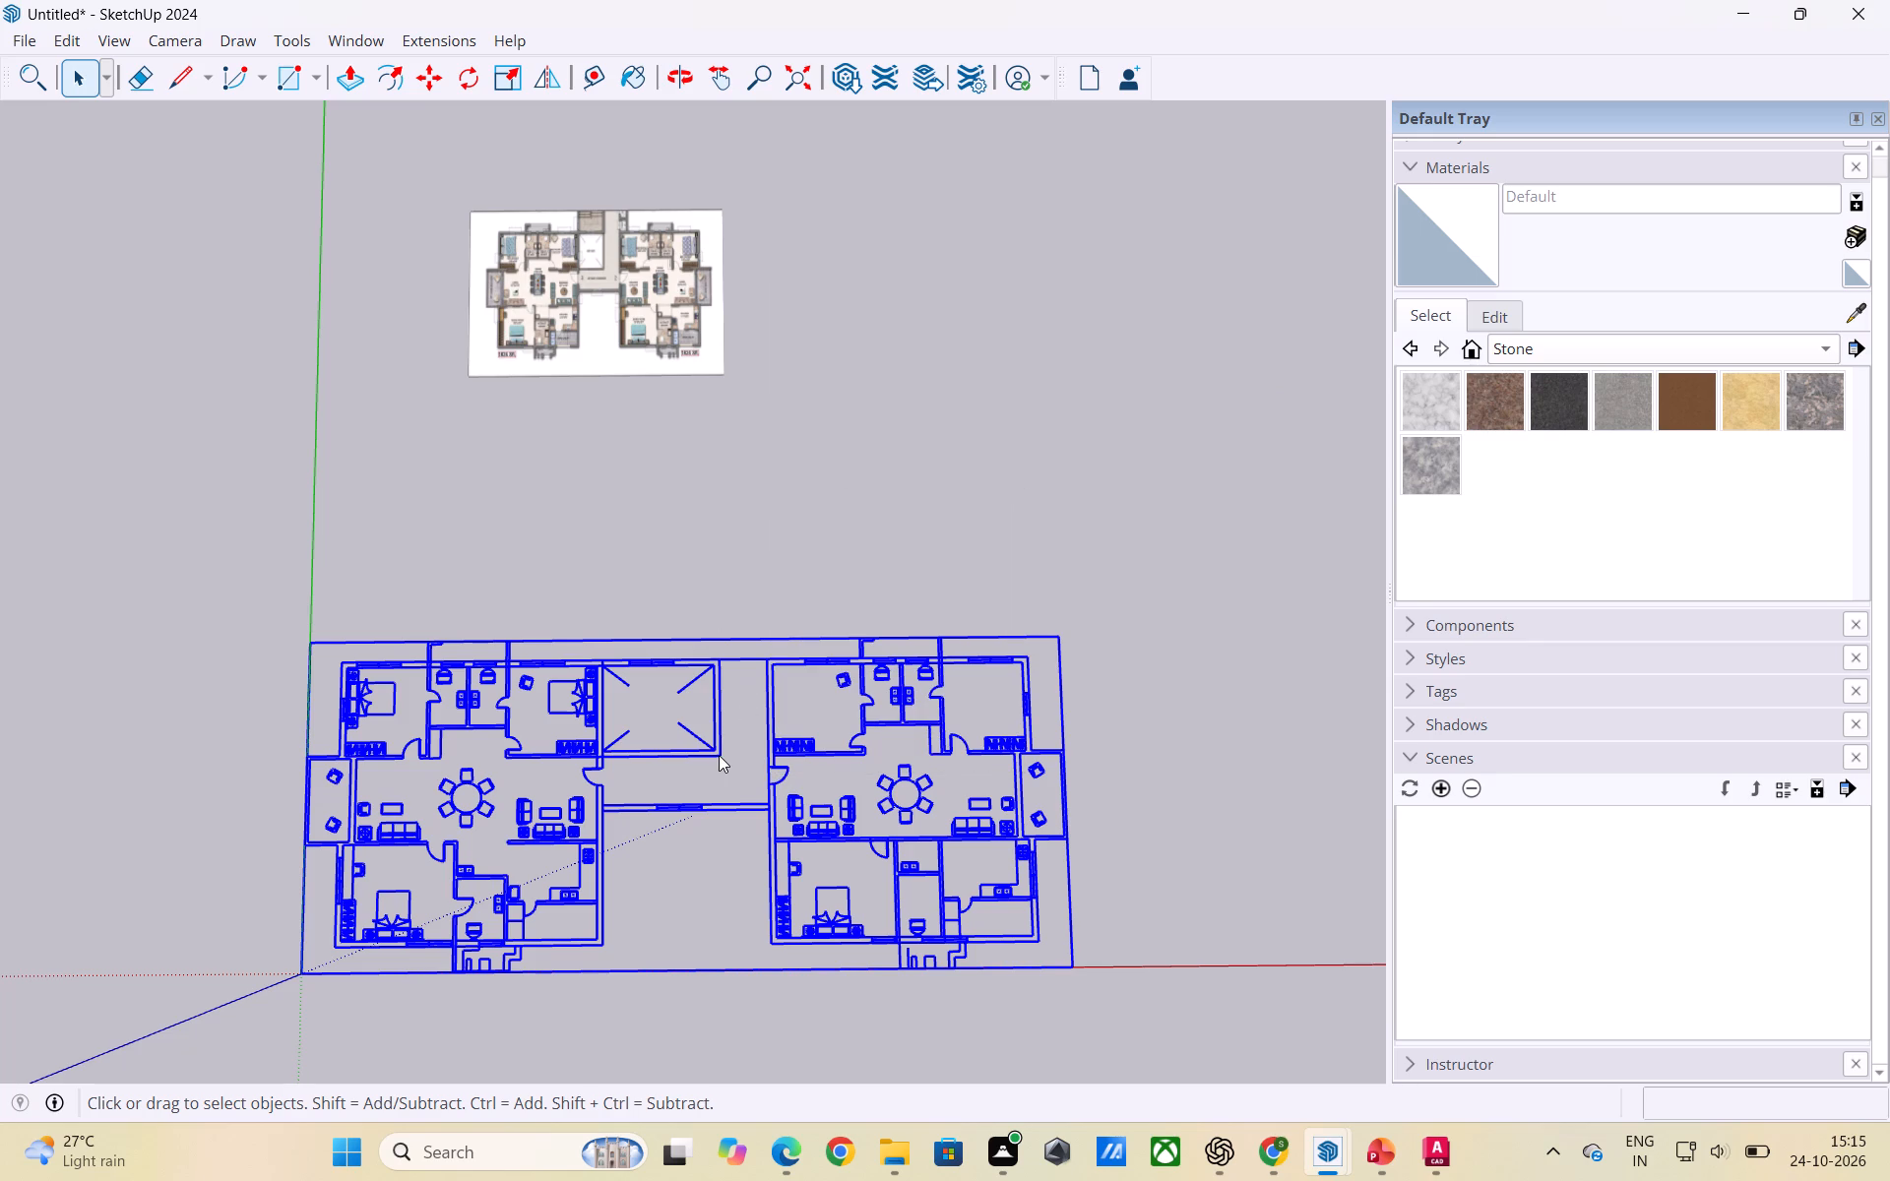
pyautogui.rightClick(689, 734)
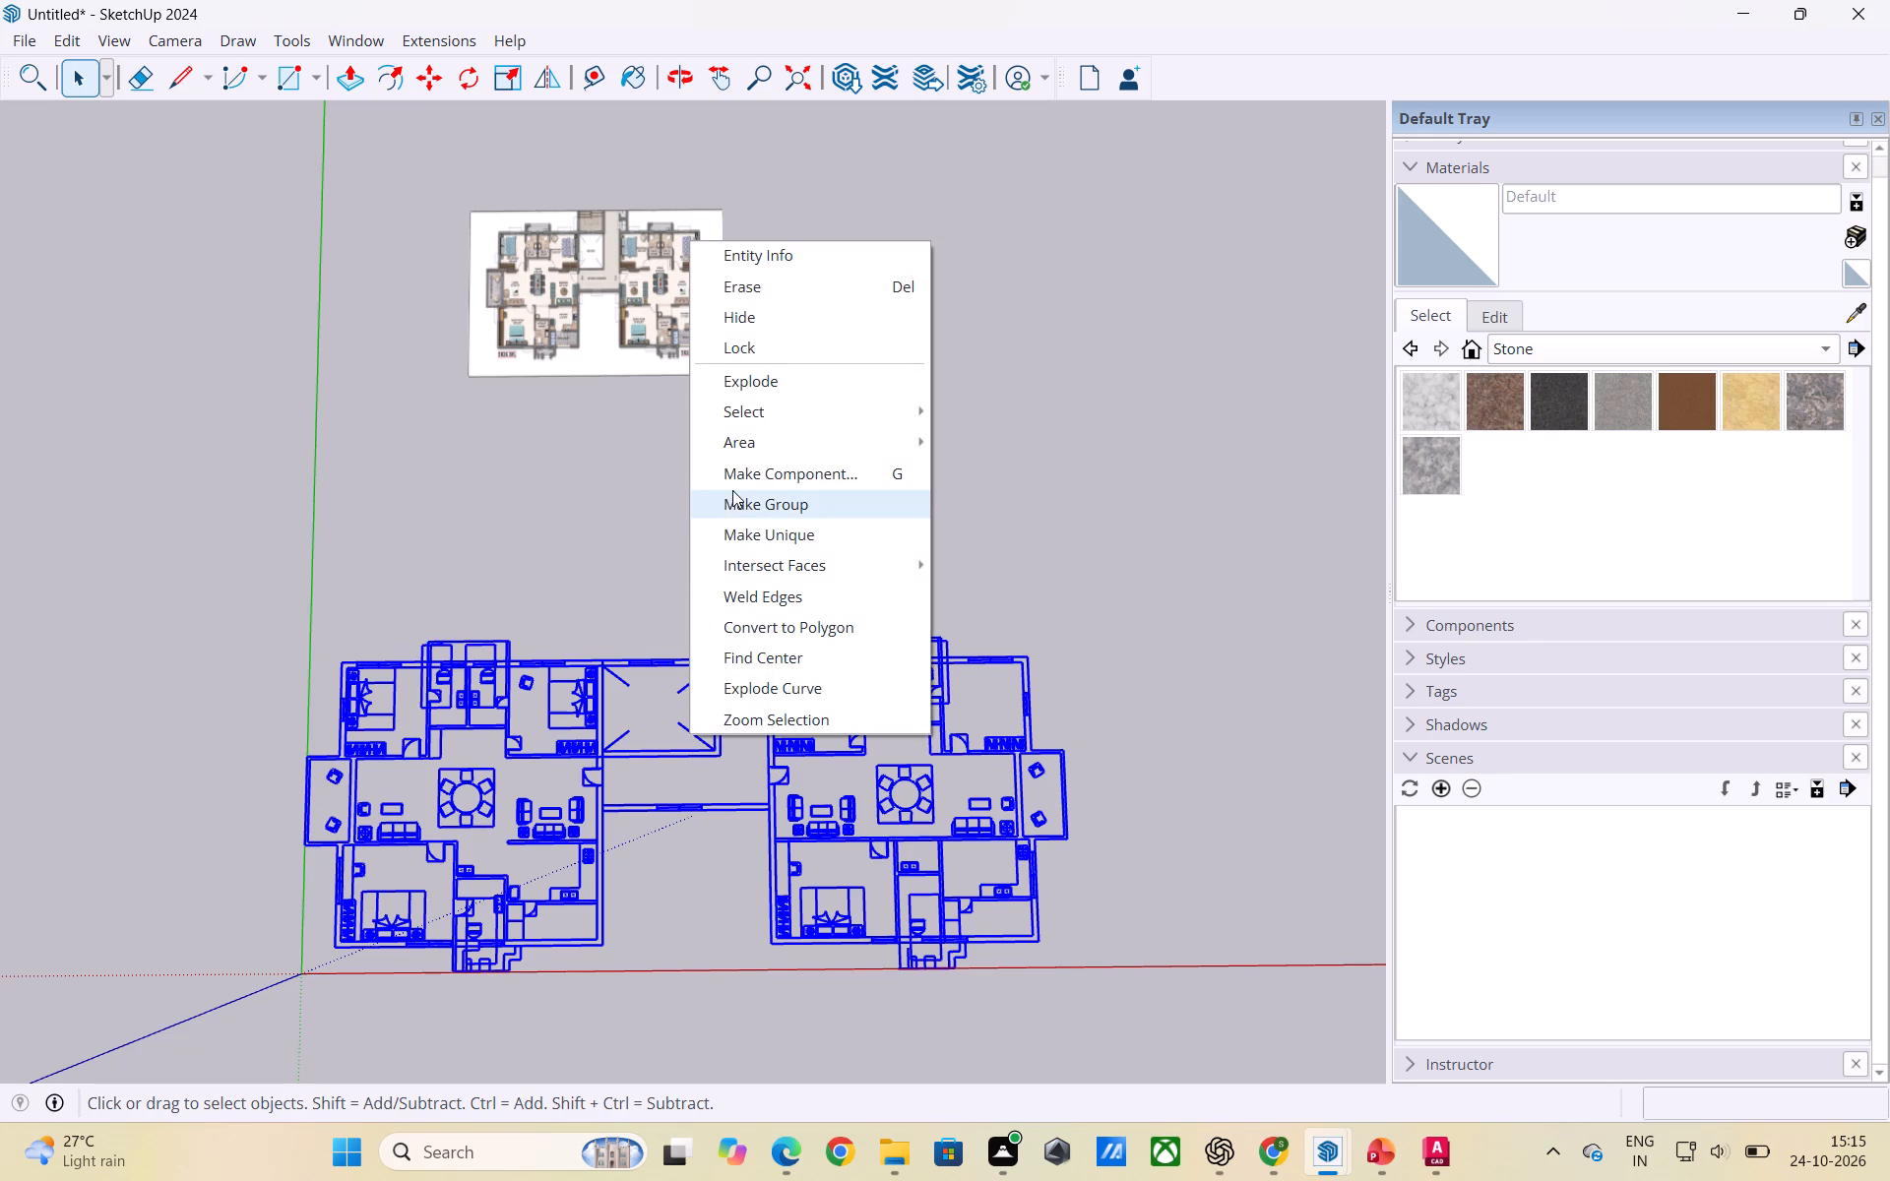
pyautogui.click(748, 383)
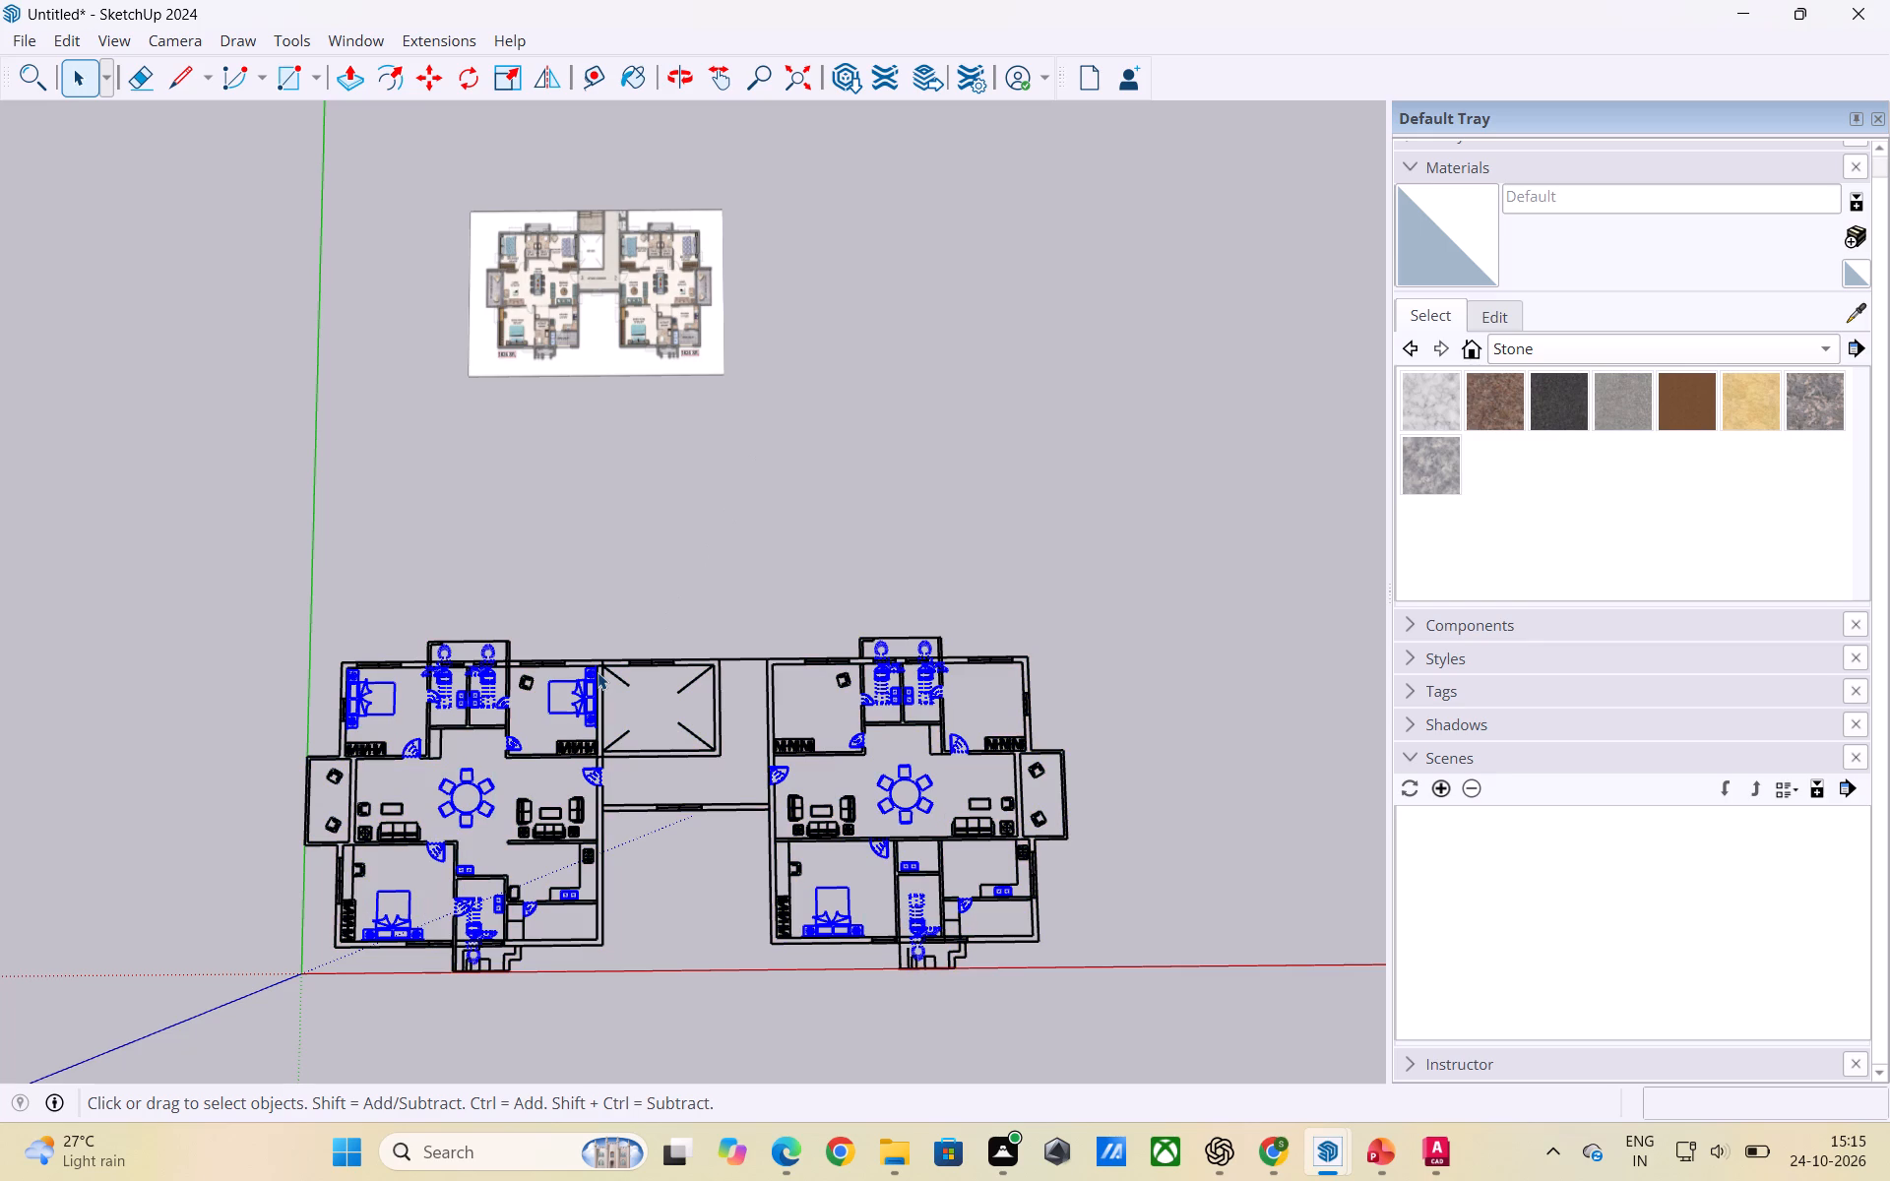
# Delete the selected door, bed, dining set, sink and toilet fixture blocks from both apartments in the exploded plan.
pyautogui.scroll(-2, 724, 850)
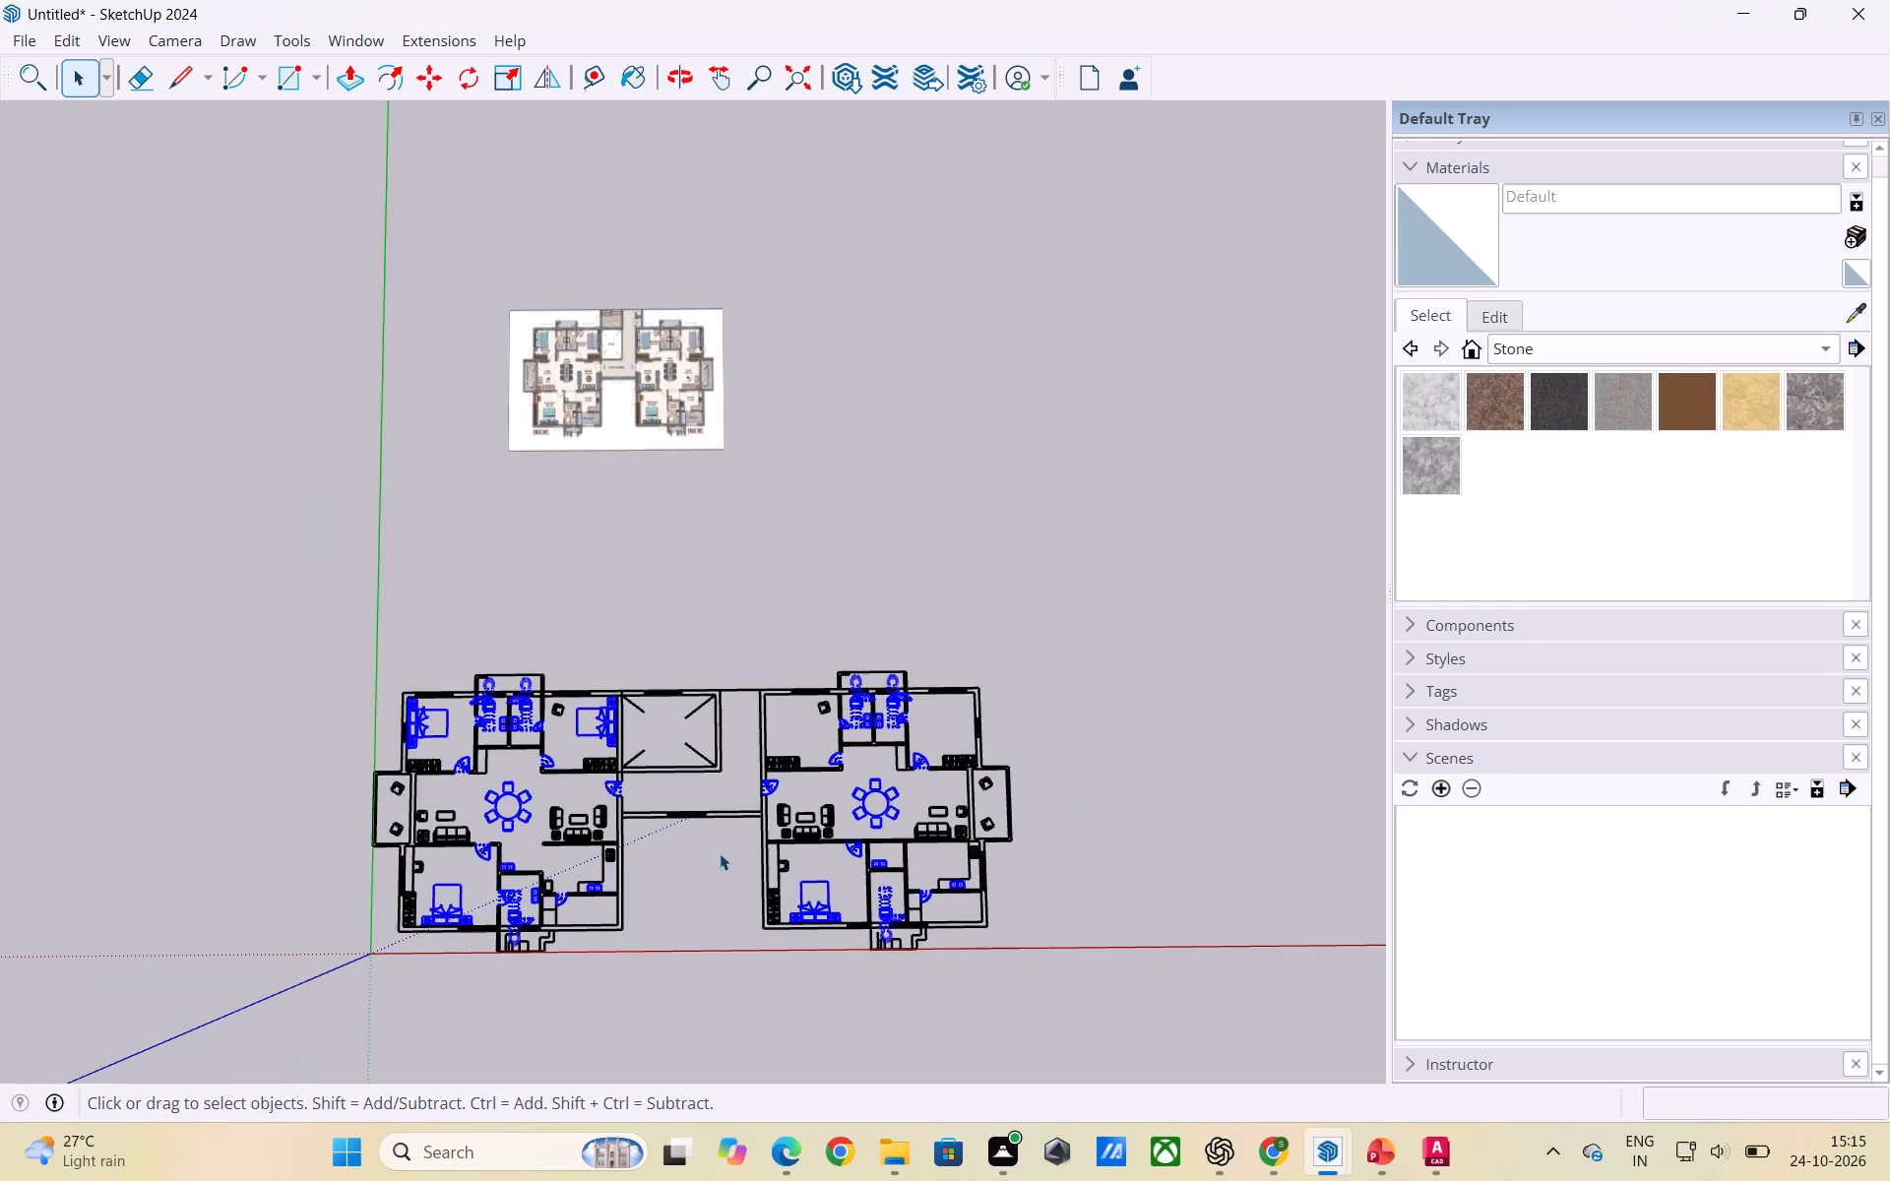
pyautogui.scroll(5, 584, 952)
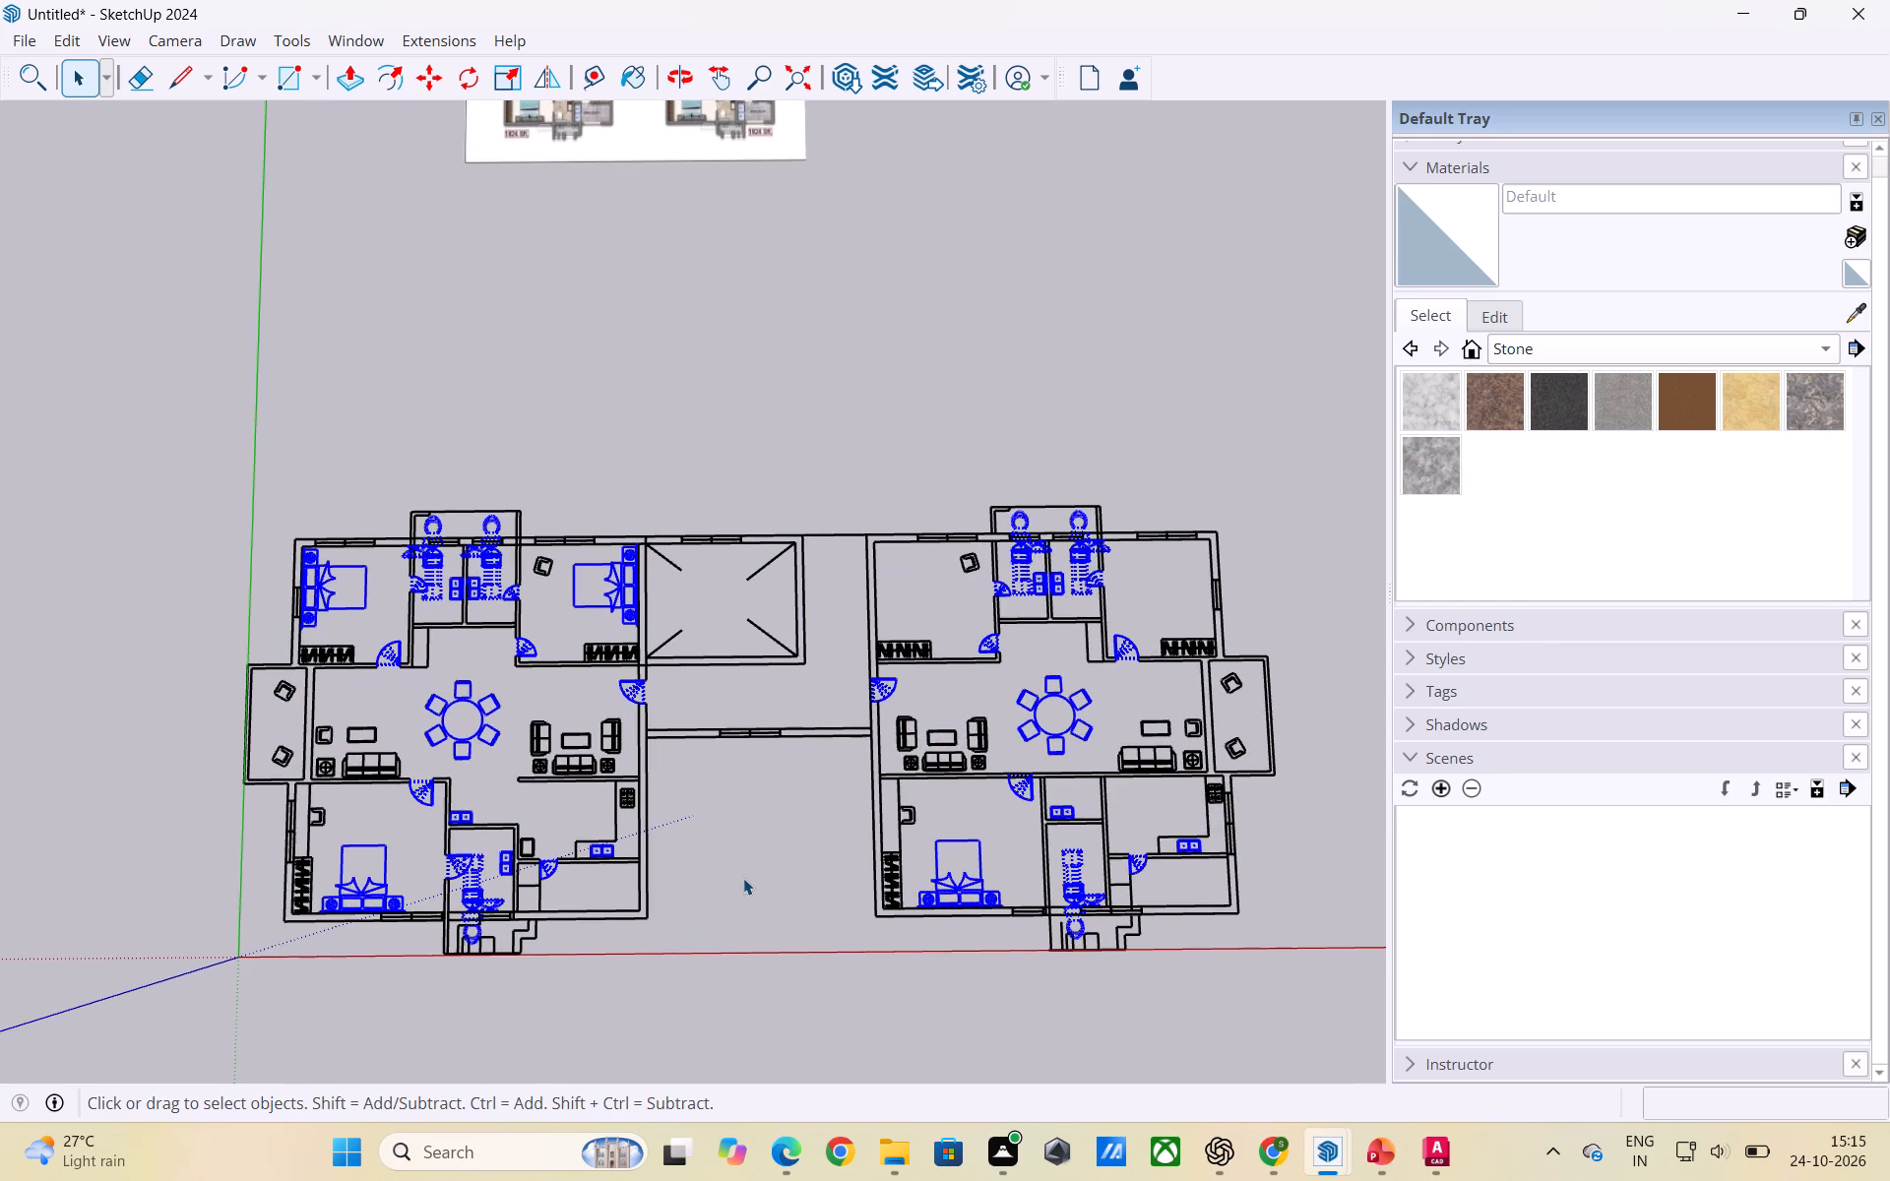
pyautogui.press('Delete')
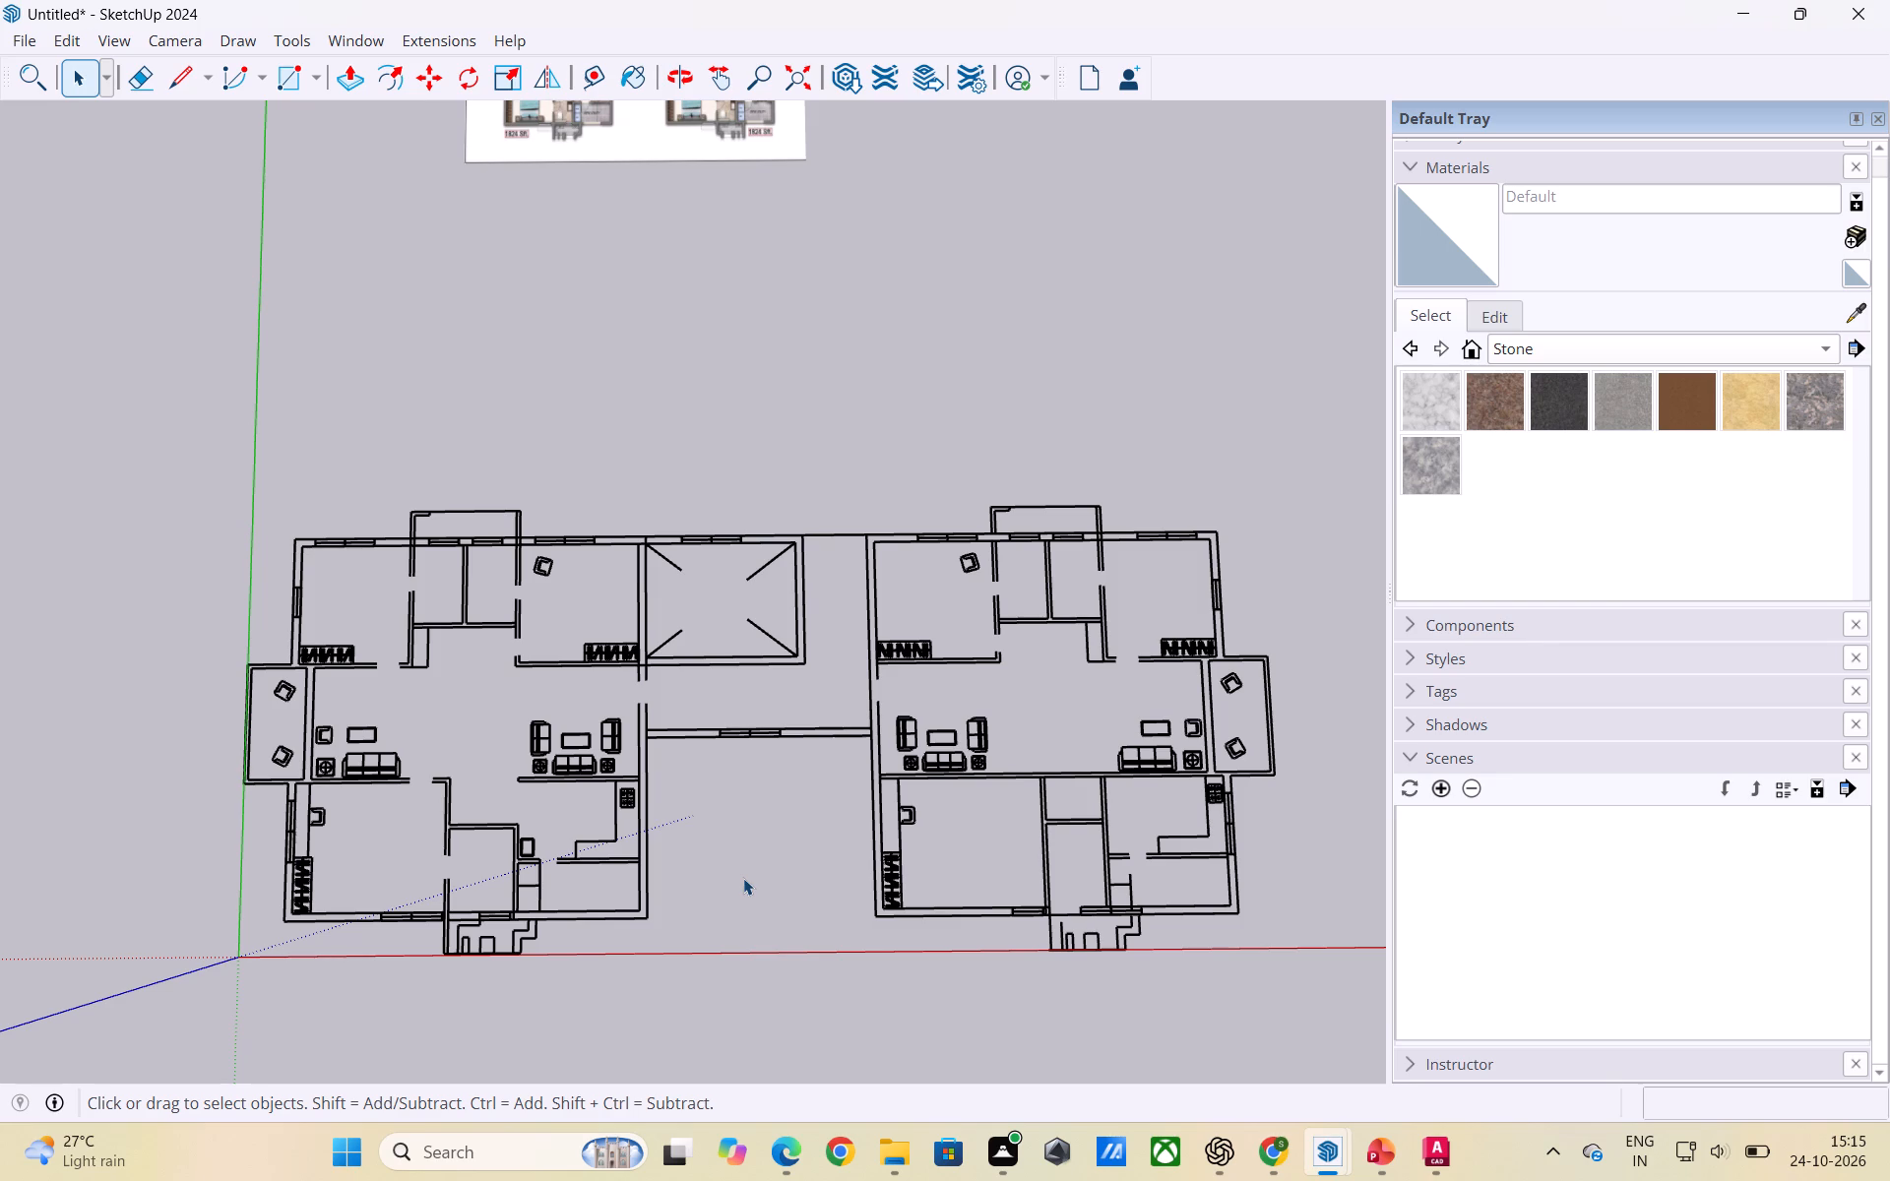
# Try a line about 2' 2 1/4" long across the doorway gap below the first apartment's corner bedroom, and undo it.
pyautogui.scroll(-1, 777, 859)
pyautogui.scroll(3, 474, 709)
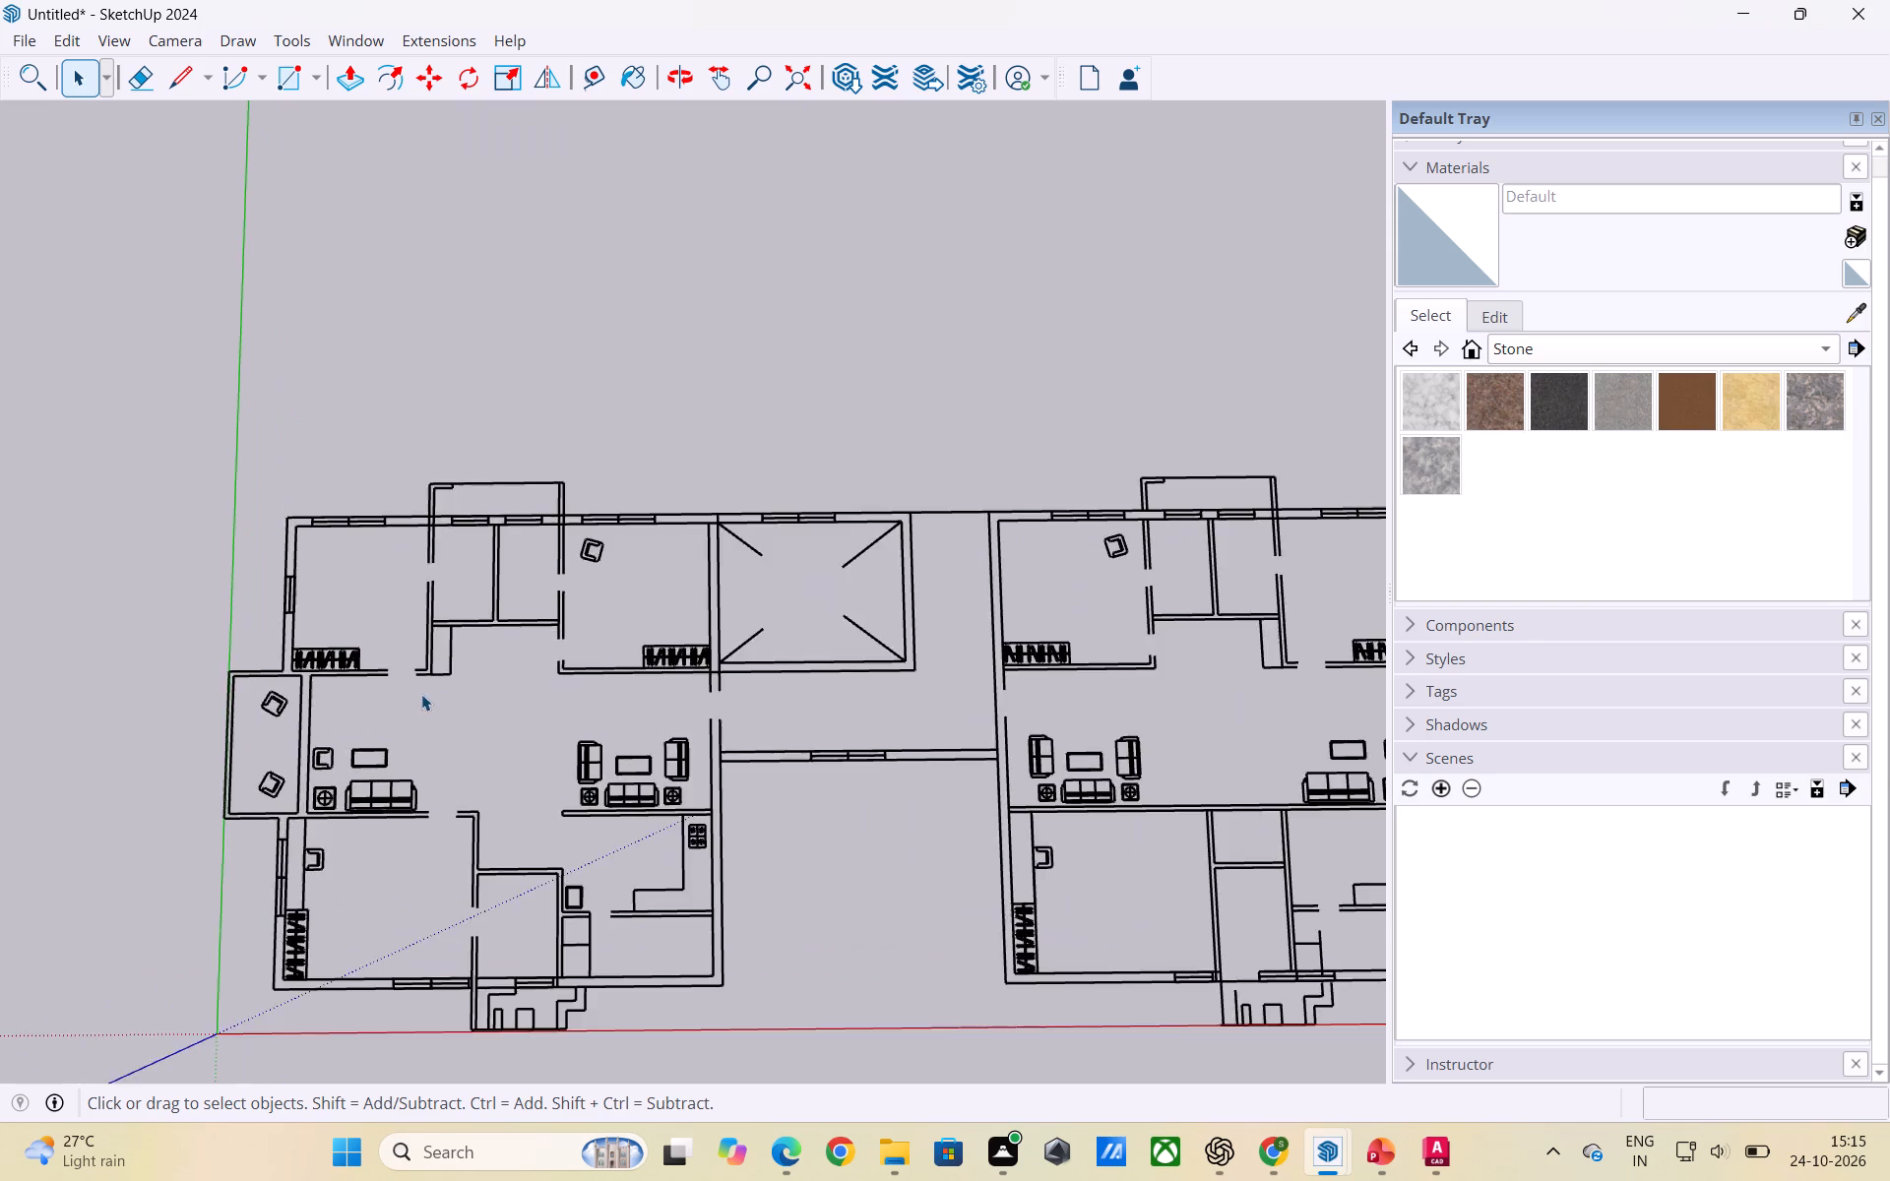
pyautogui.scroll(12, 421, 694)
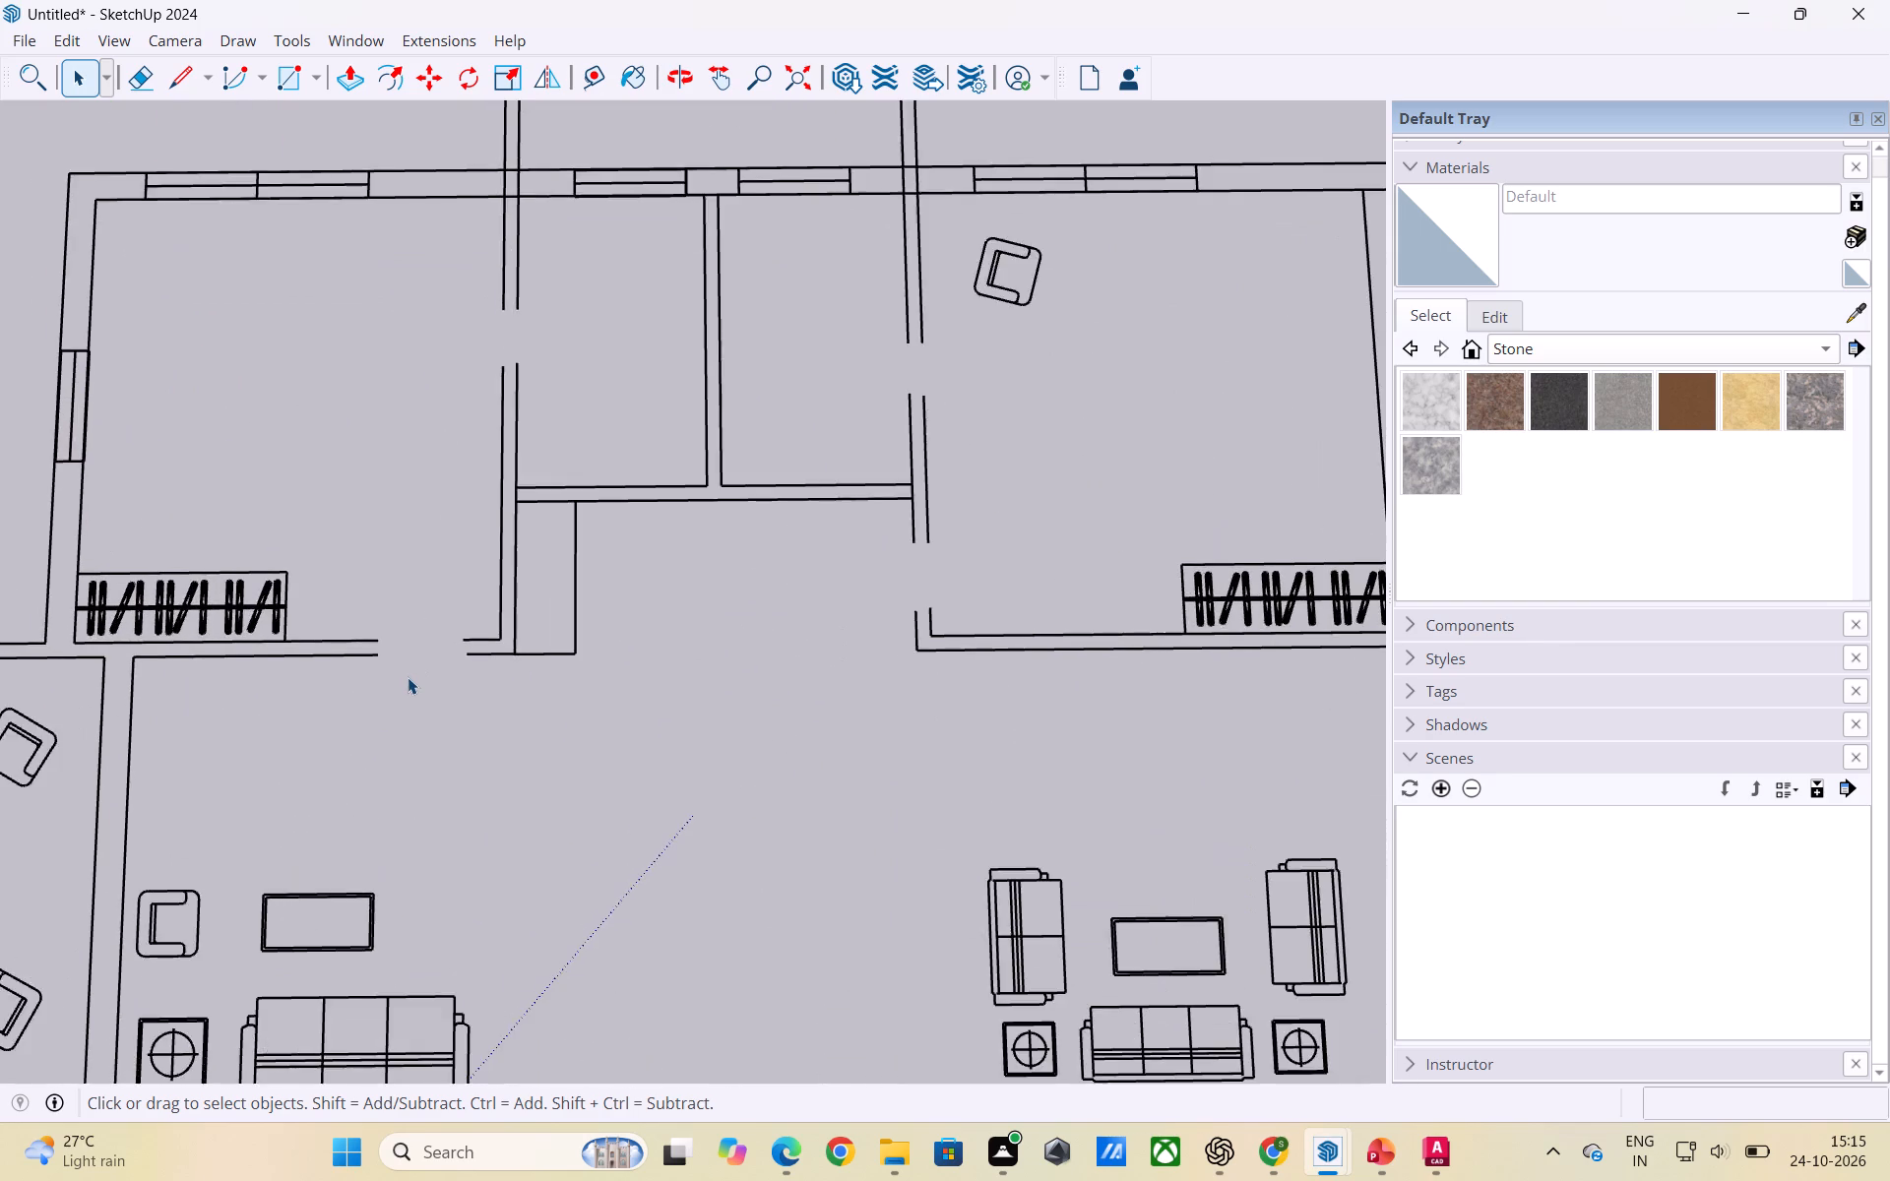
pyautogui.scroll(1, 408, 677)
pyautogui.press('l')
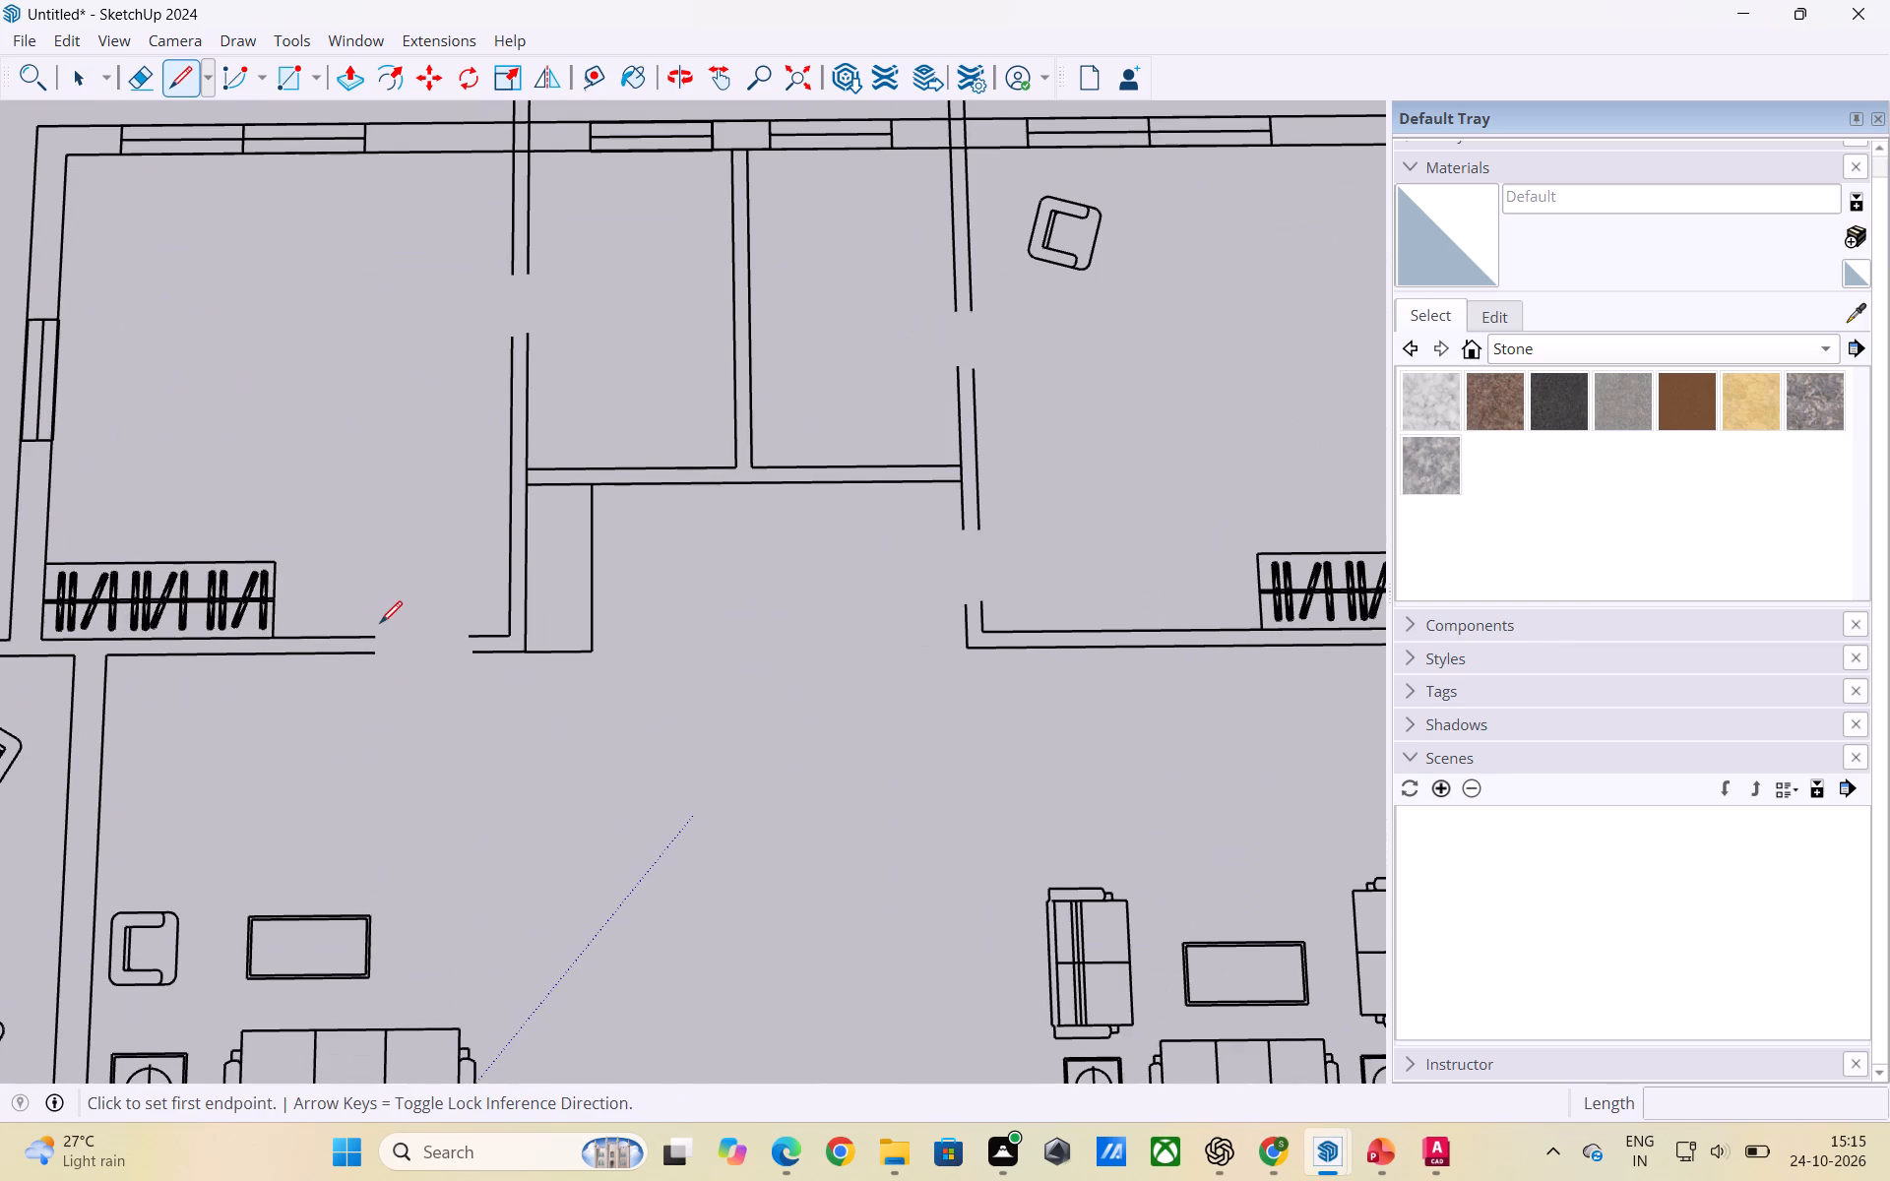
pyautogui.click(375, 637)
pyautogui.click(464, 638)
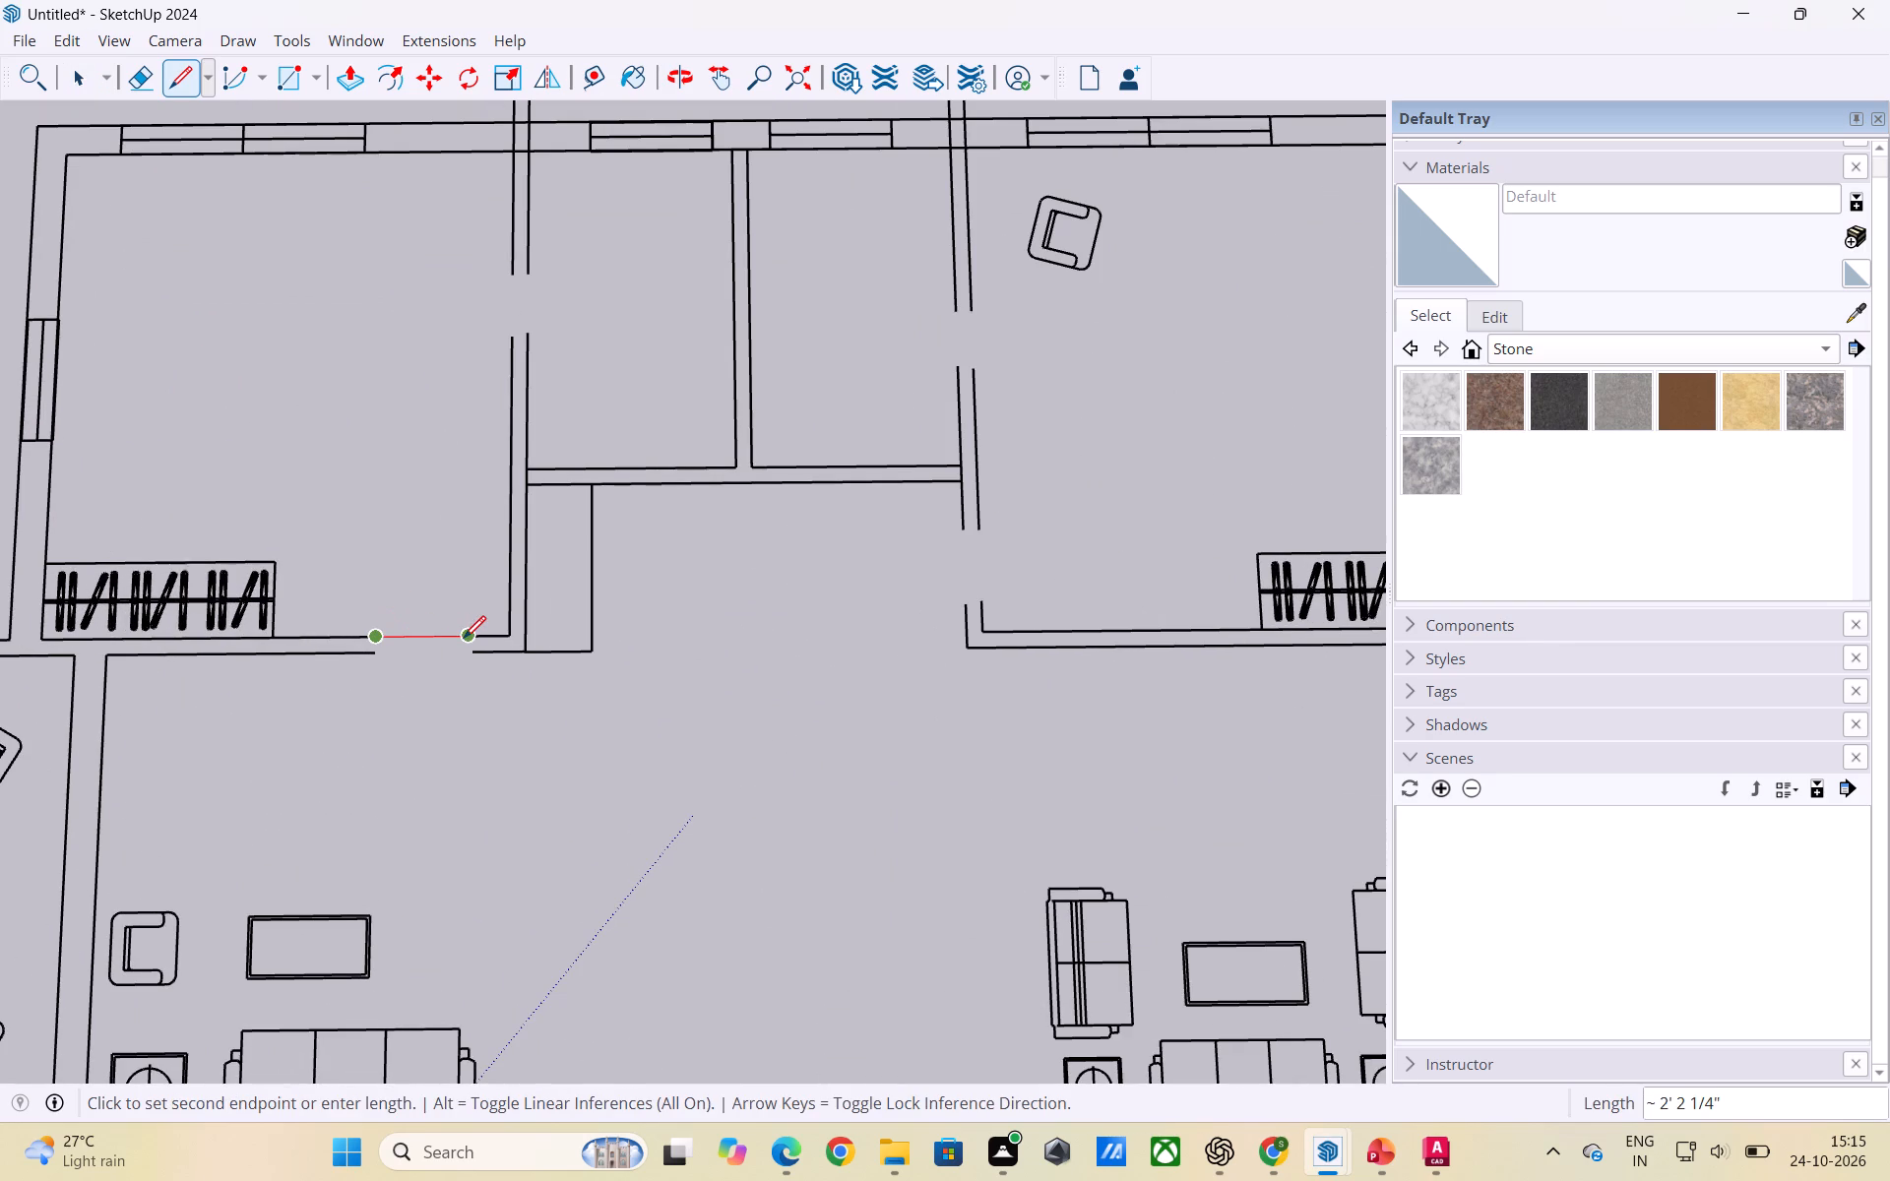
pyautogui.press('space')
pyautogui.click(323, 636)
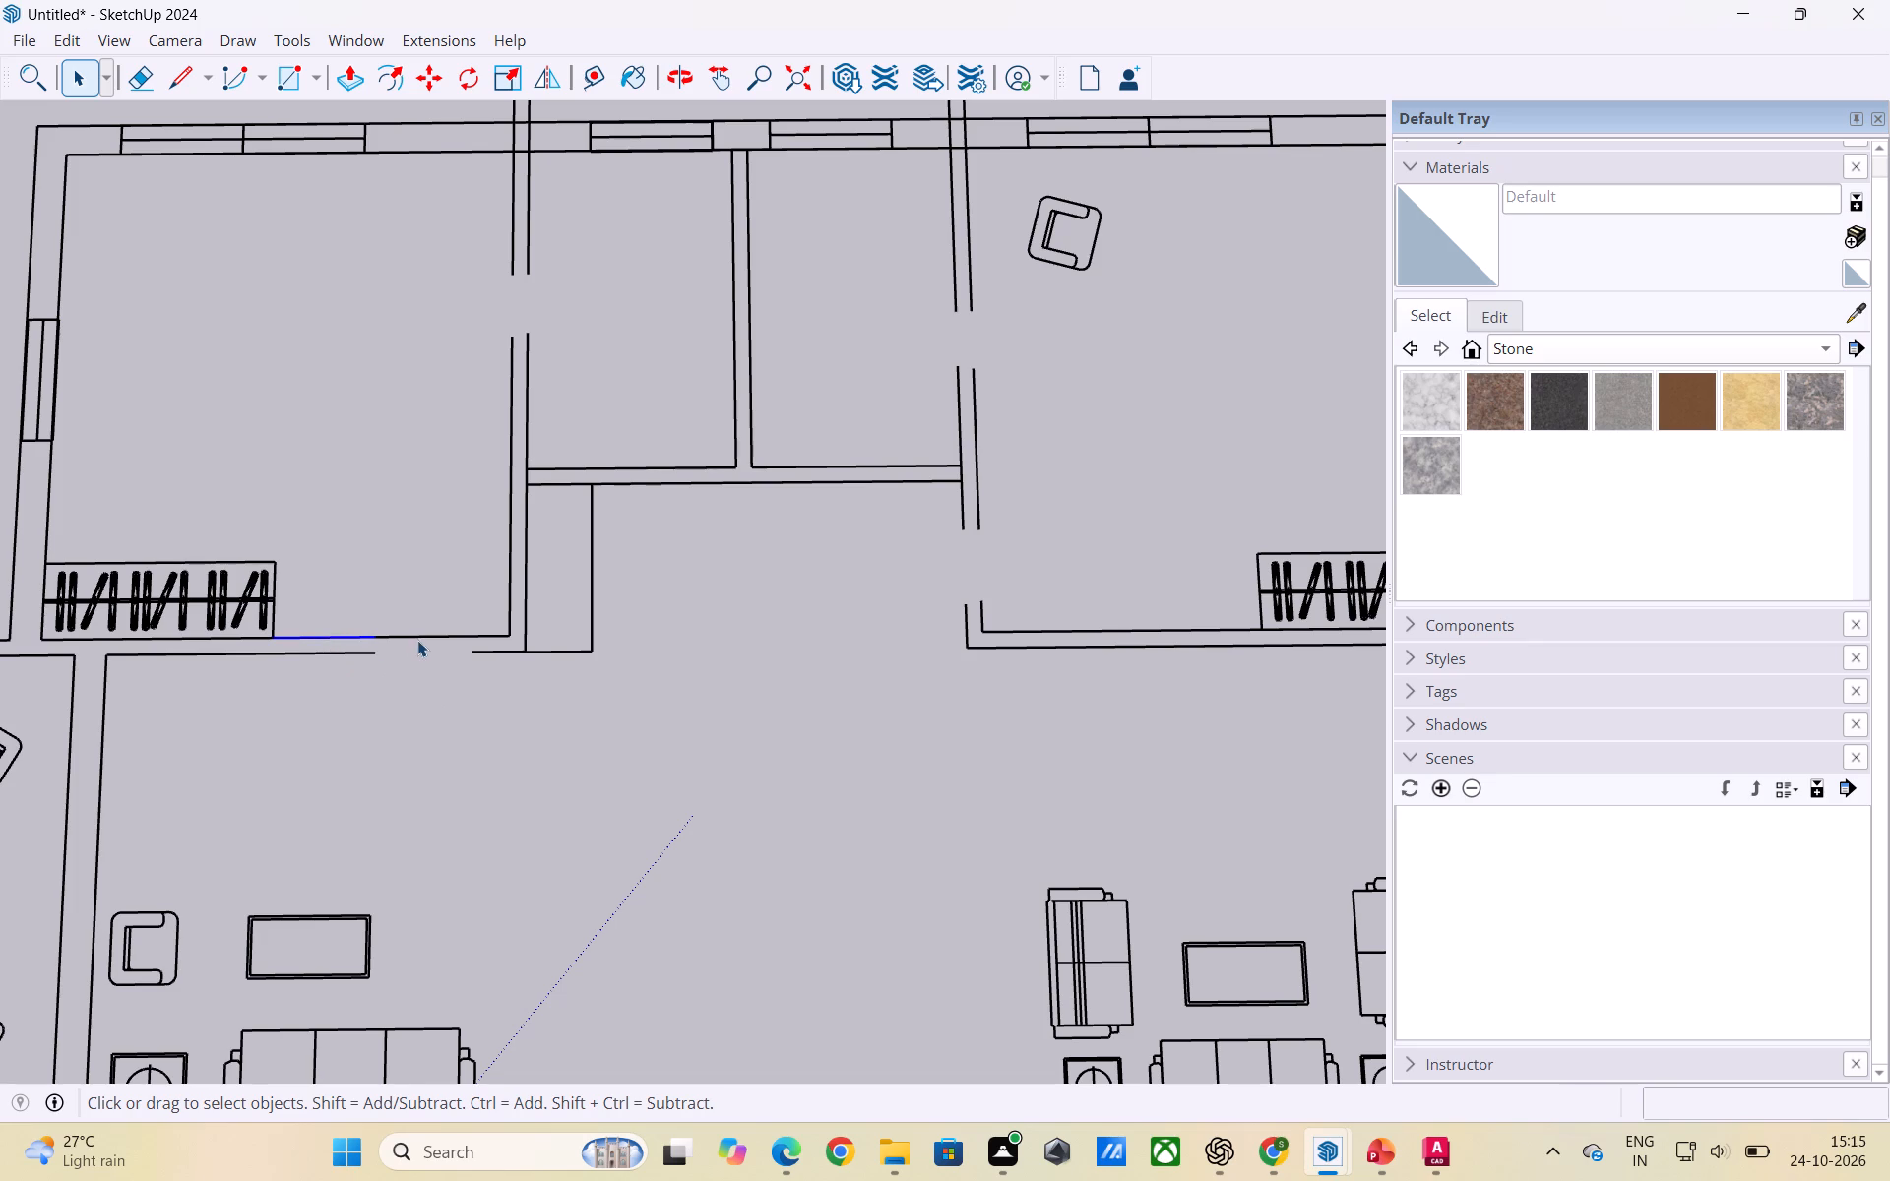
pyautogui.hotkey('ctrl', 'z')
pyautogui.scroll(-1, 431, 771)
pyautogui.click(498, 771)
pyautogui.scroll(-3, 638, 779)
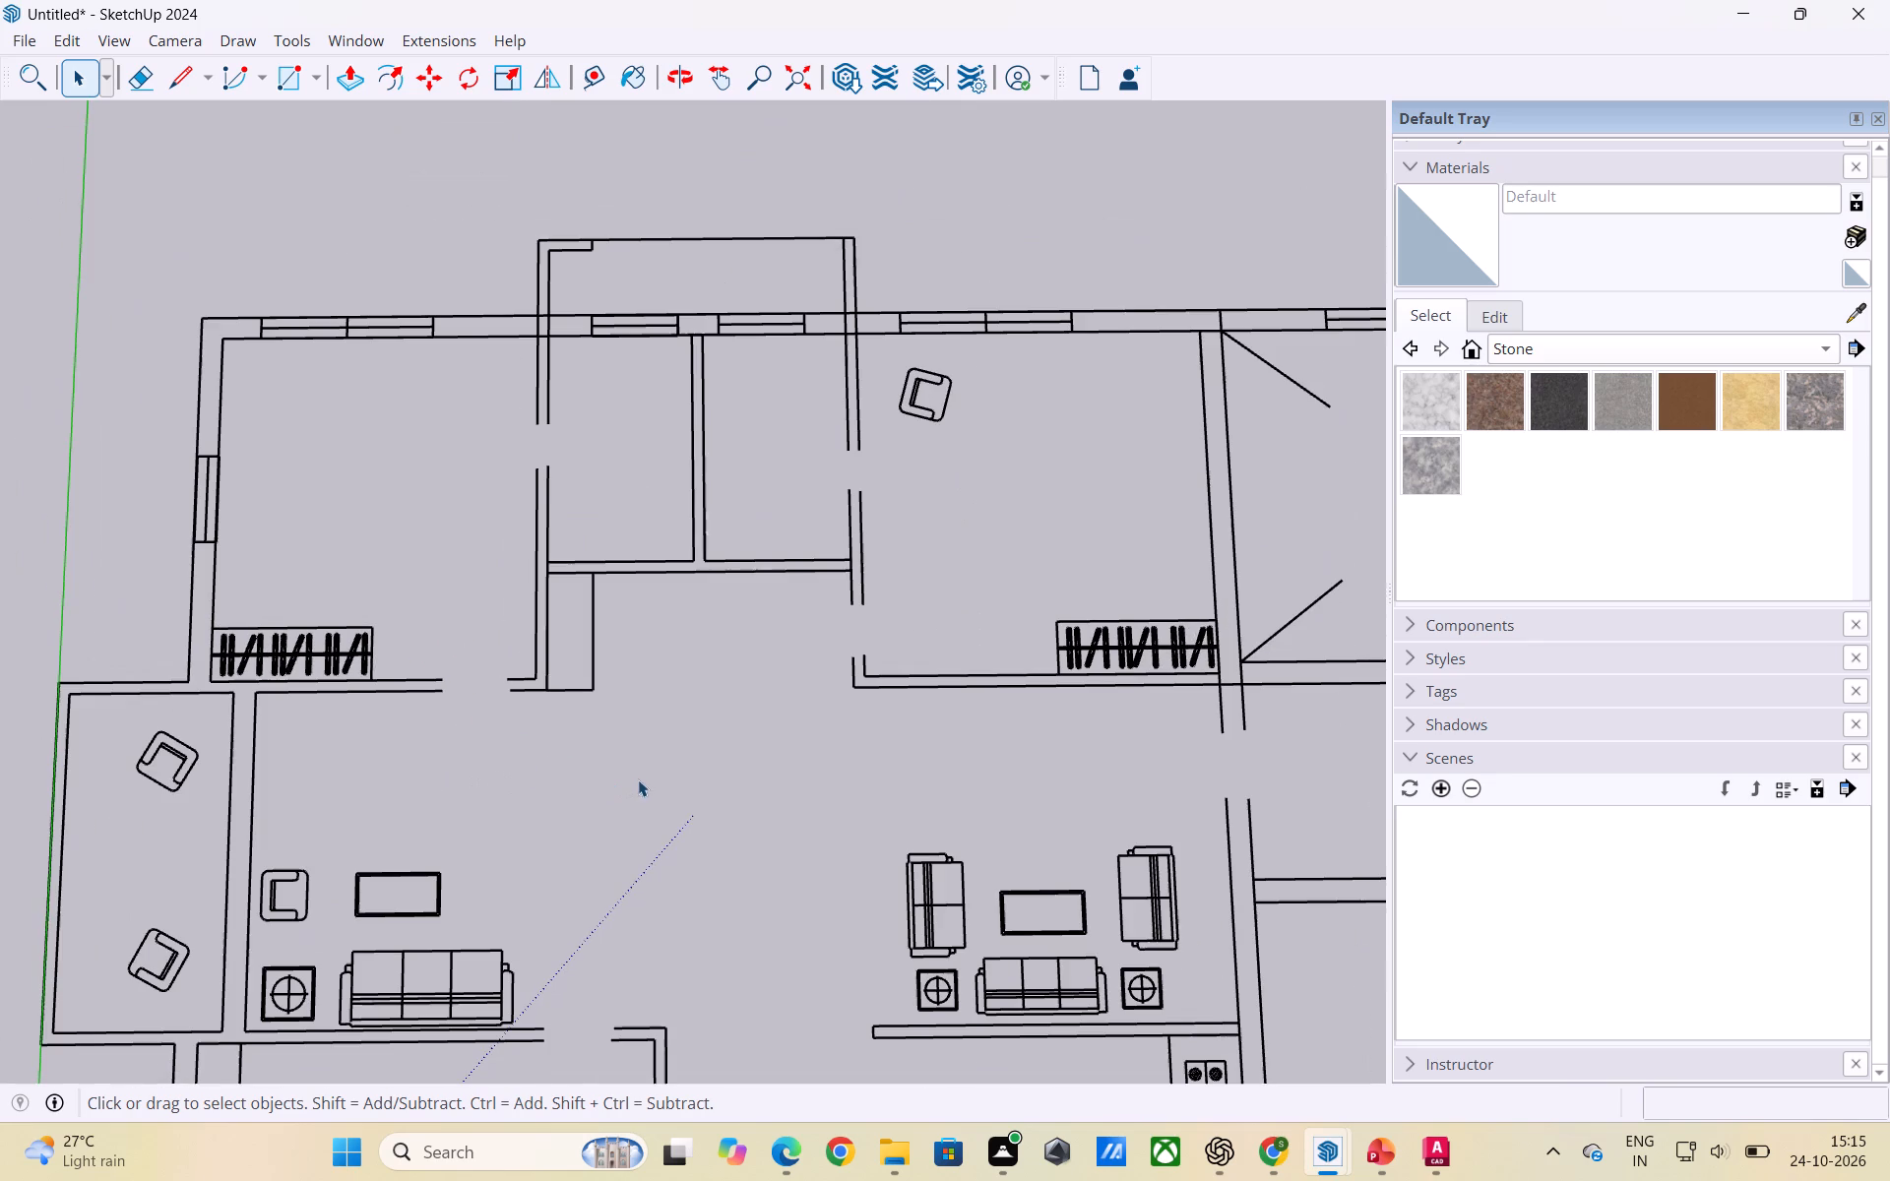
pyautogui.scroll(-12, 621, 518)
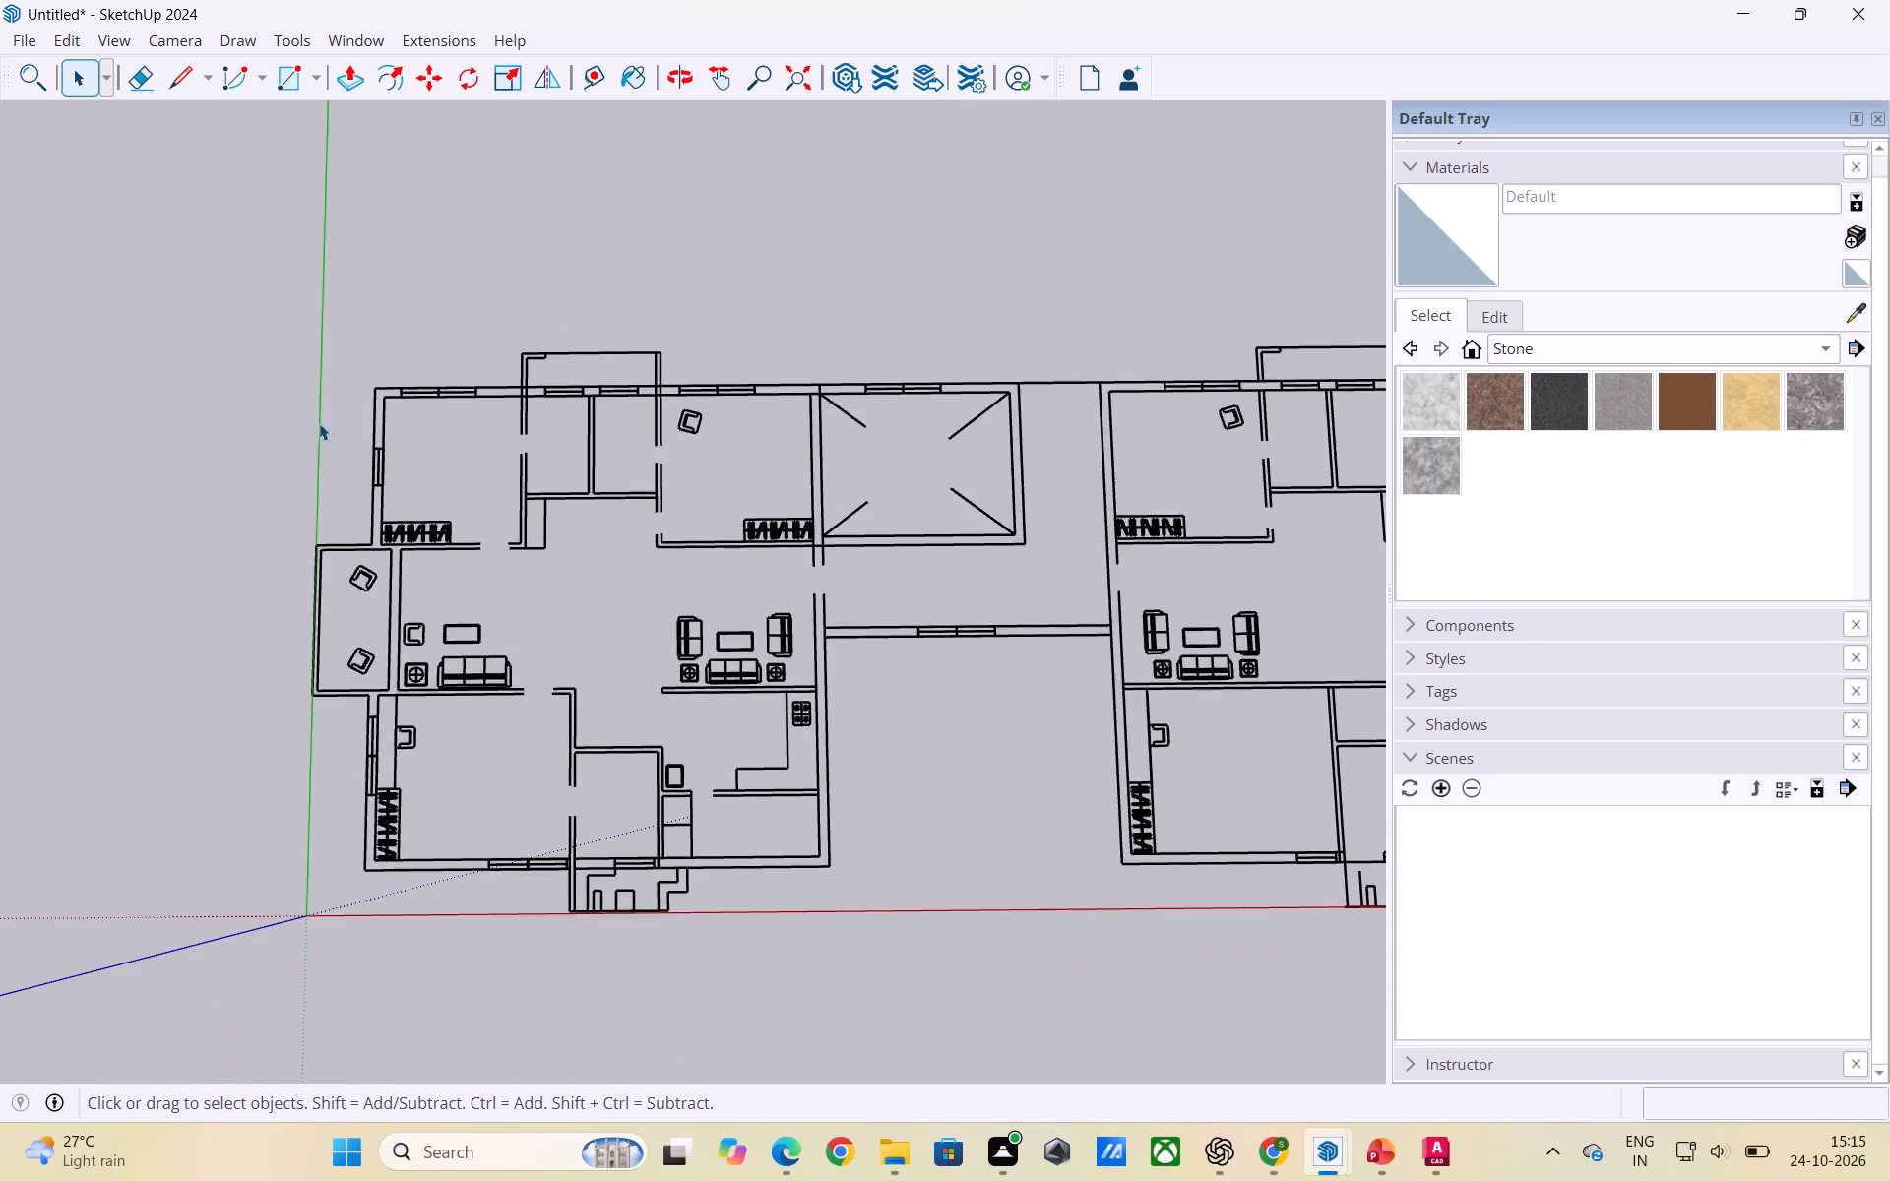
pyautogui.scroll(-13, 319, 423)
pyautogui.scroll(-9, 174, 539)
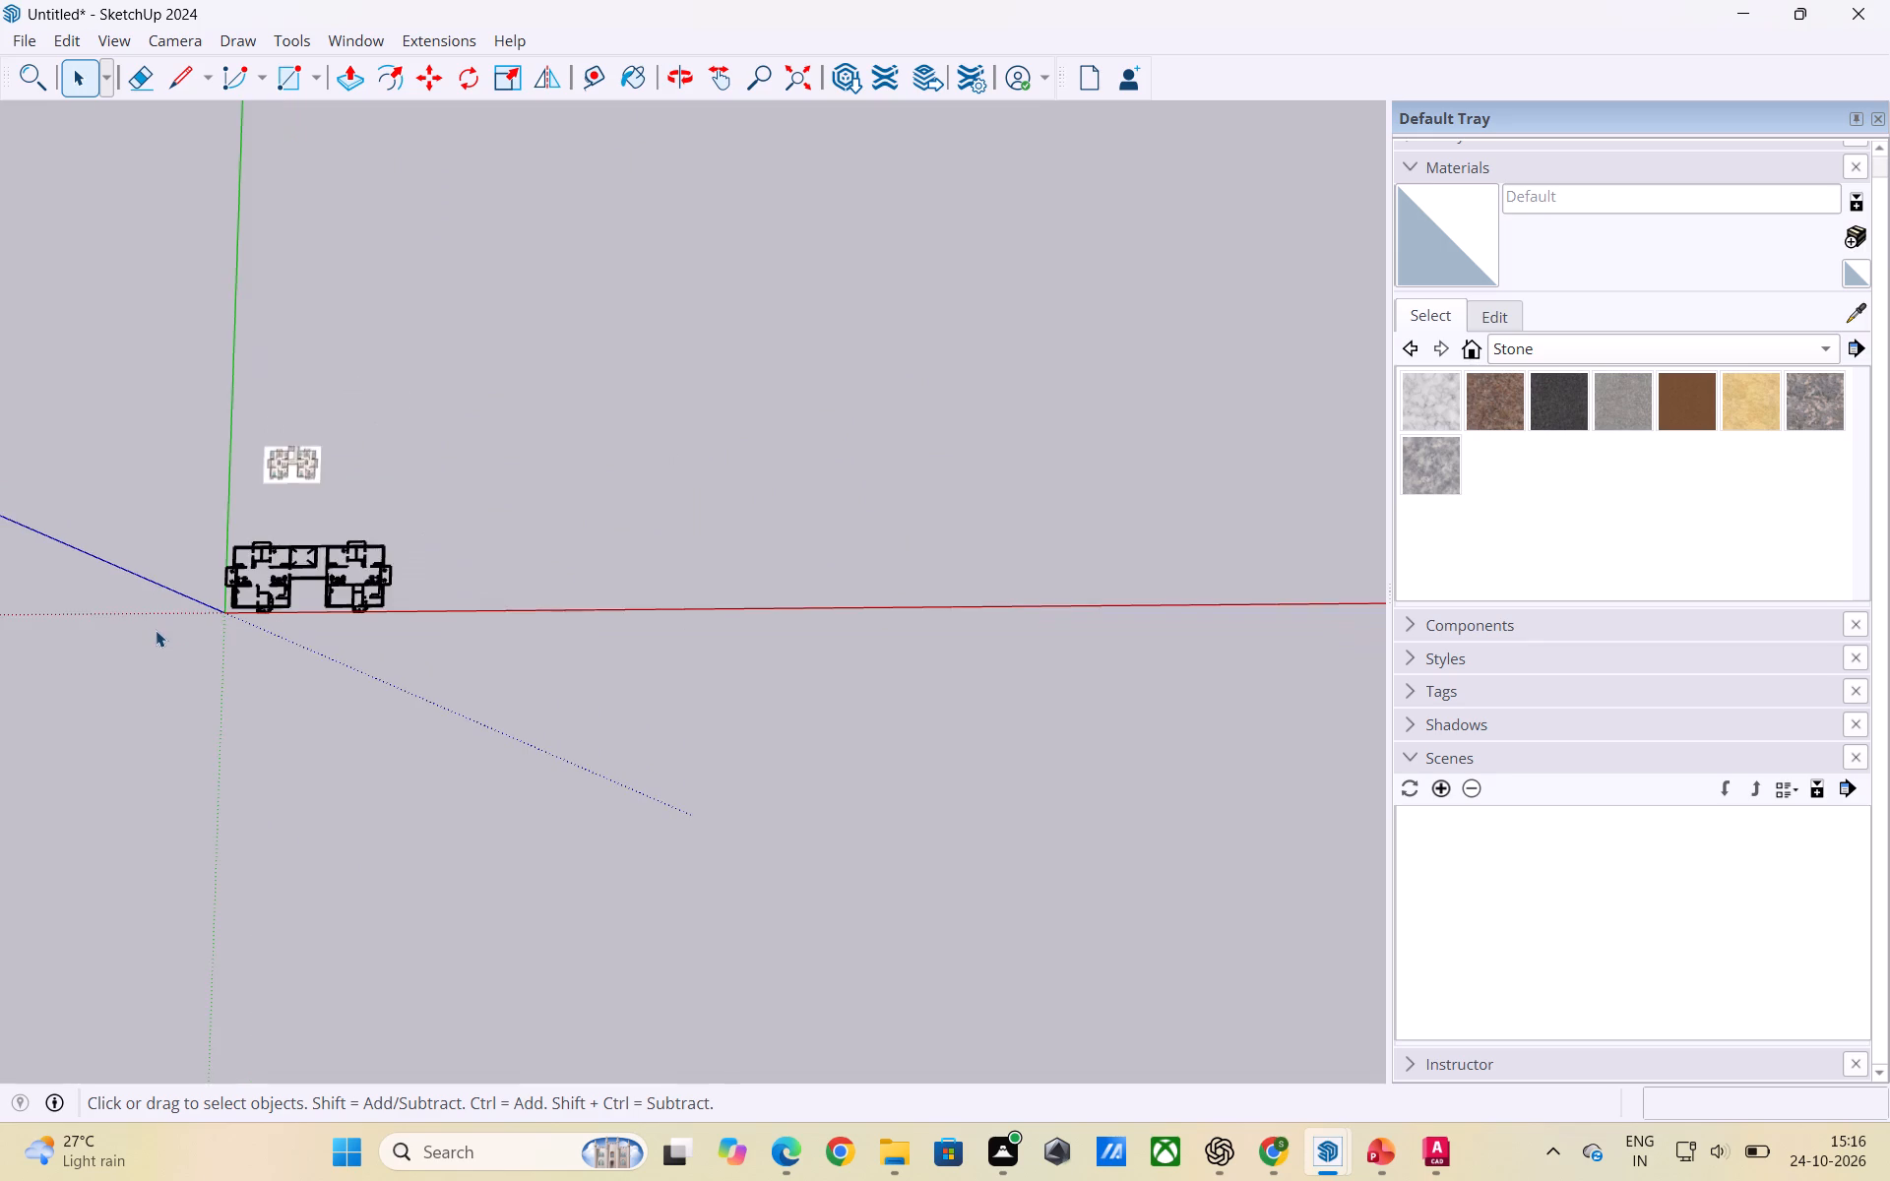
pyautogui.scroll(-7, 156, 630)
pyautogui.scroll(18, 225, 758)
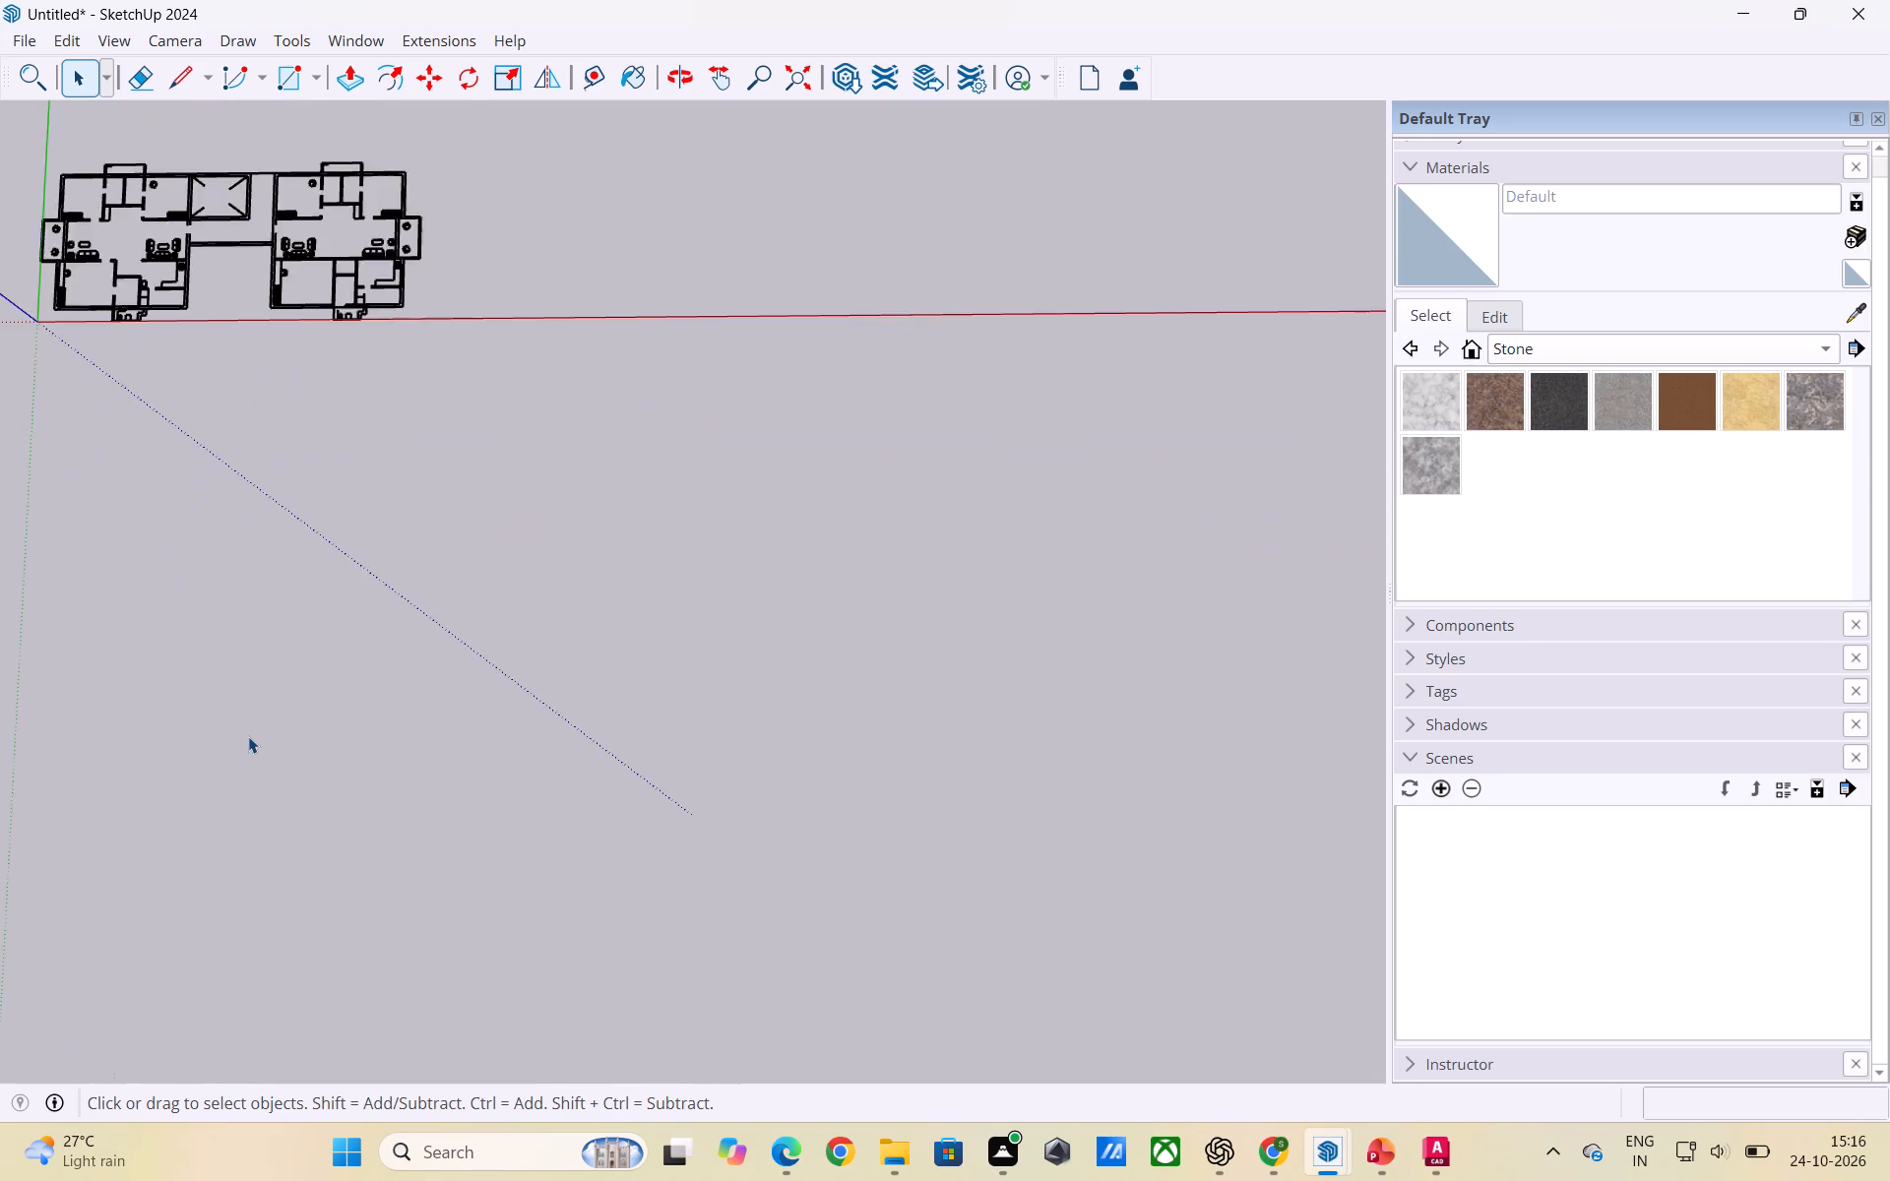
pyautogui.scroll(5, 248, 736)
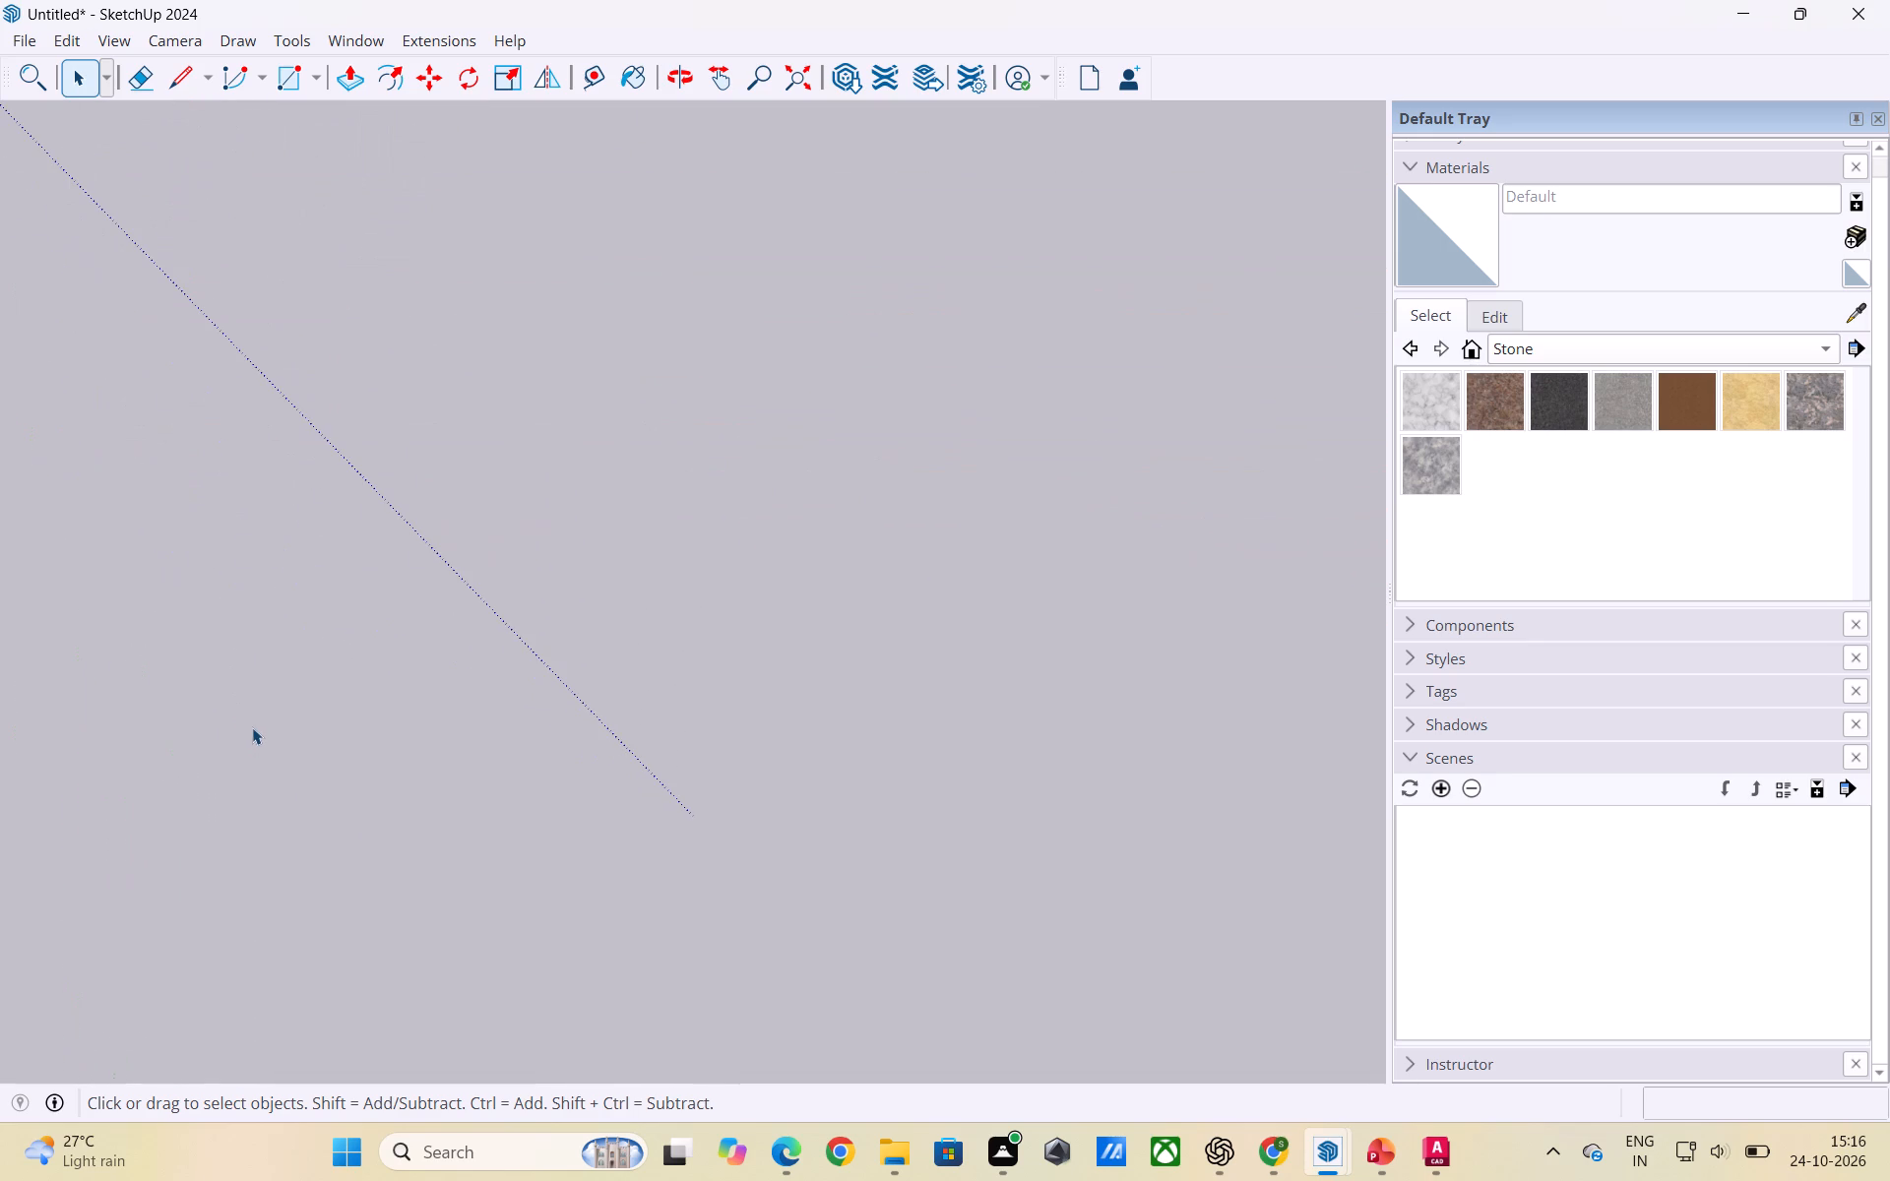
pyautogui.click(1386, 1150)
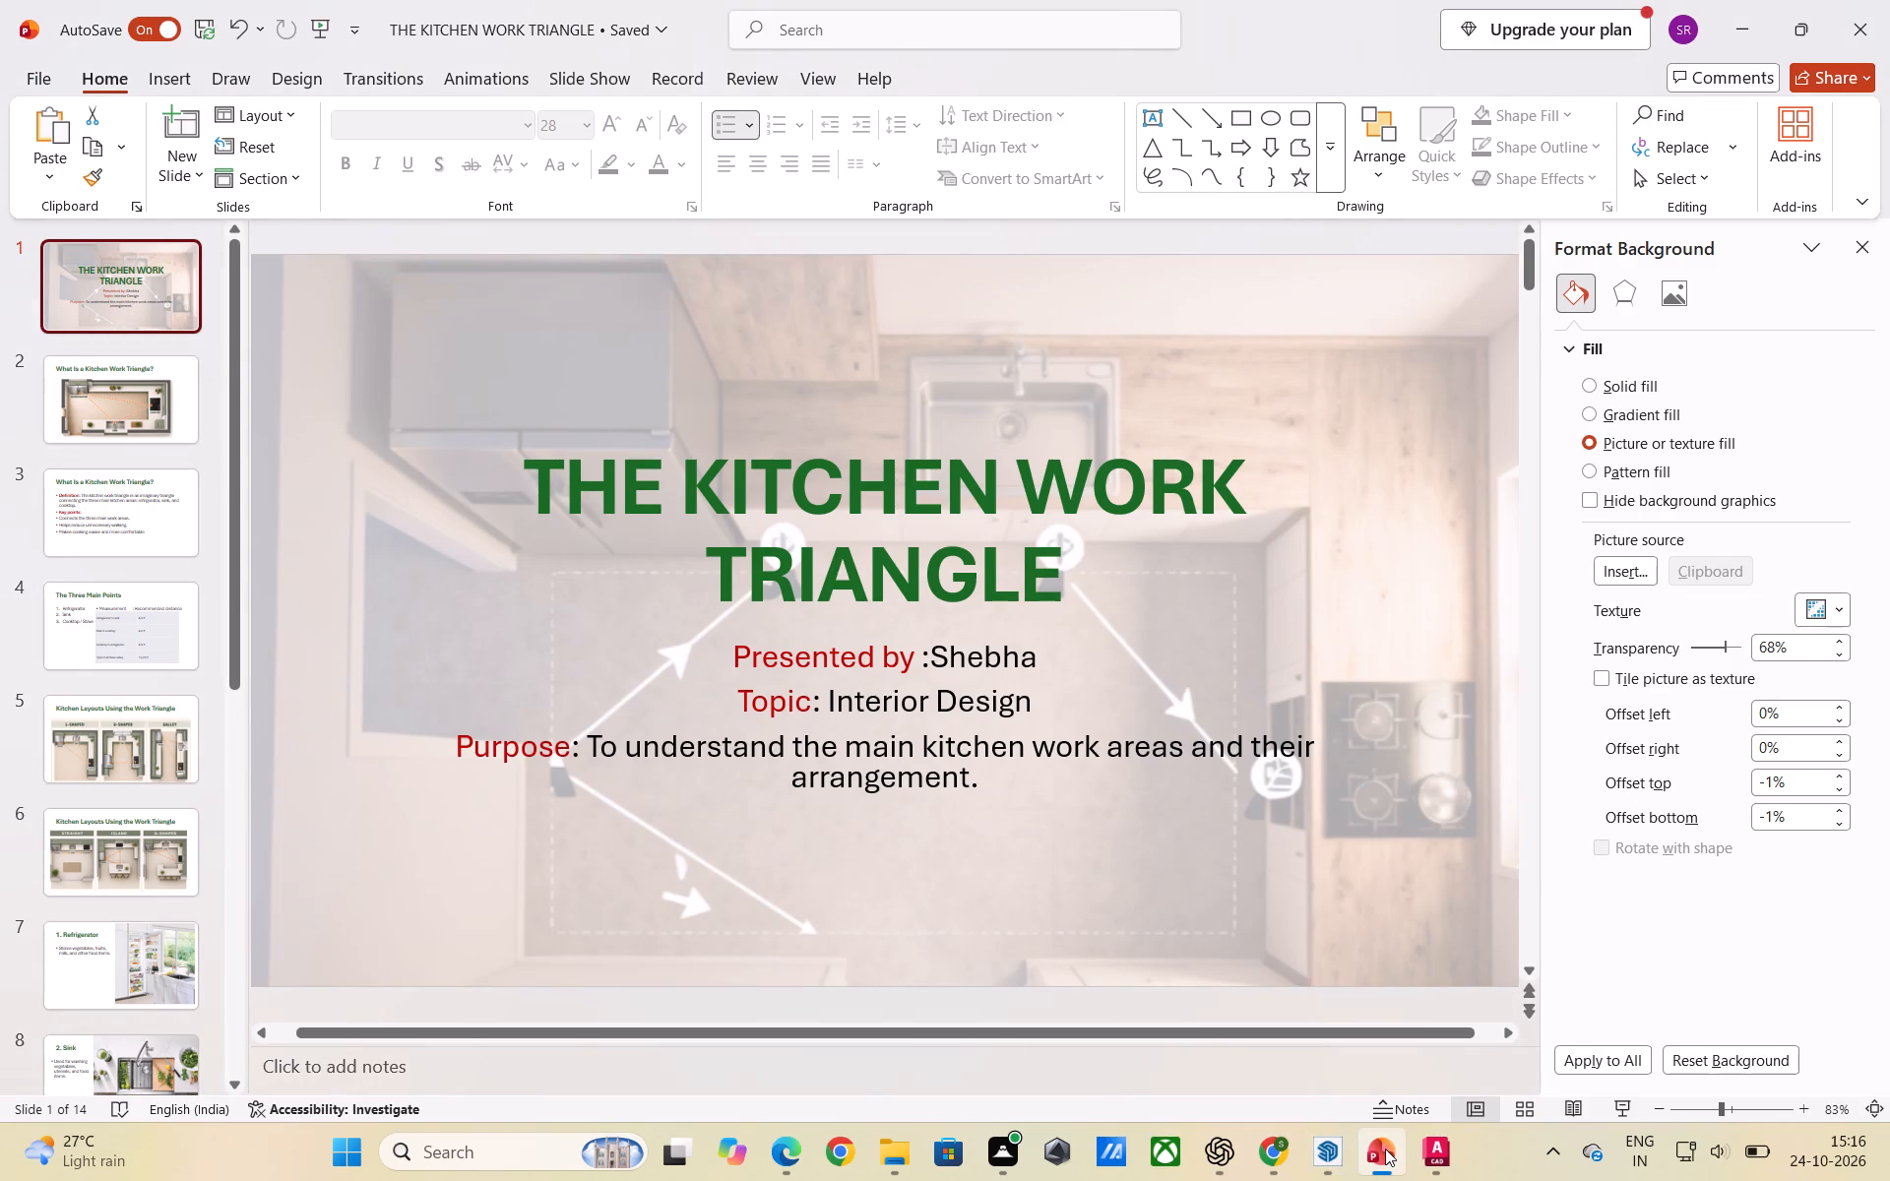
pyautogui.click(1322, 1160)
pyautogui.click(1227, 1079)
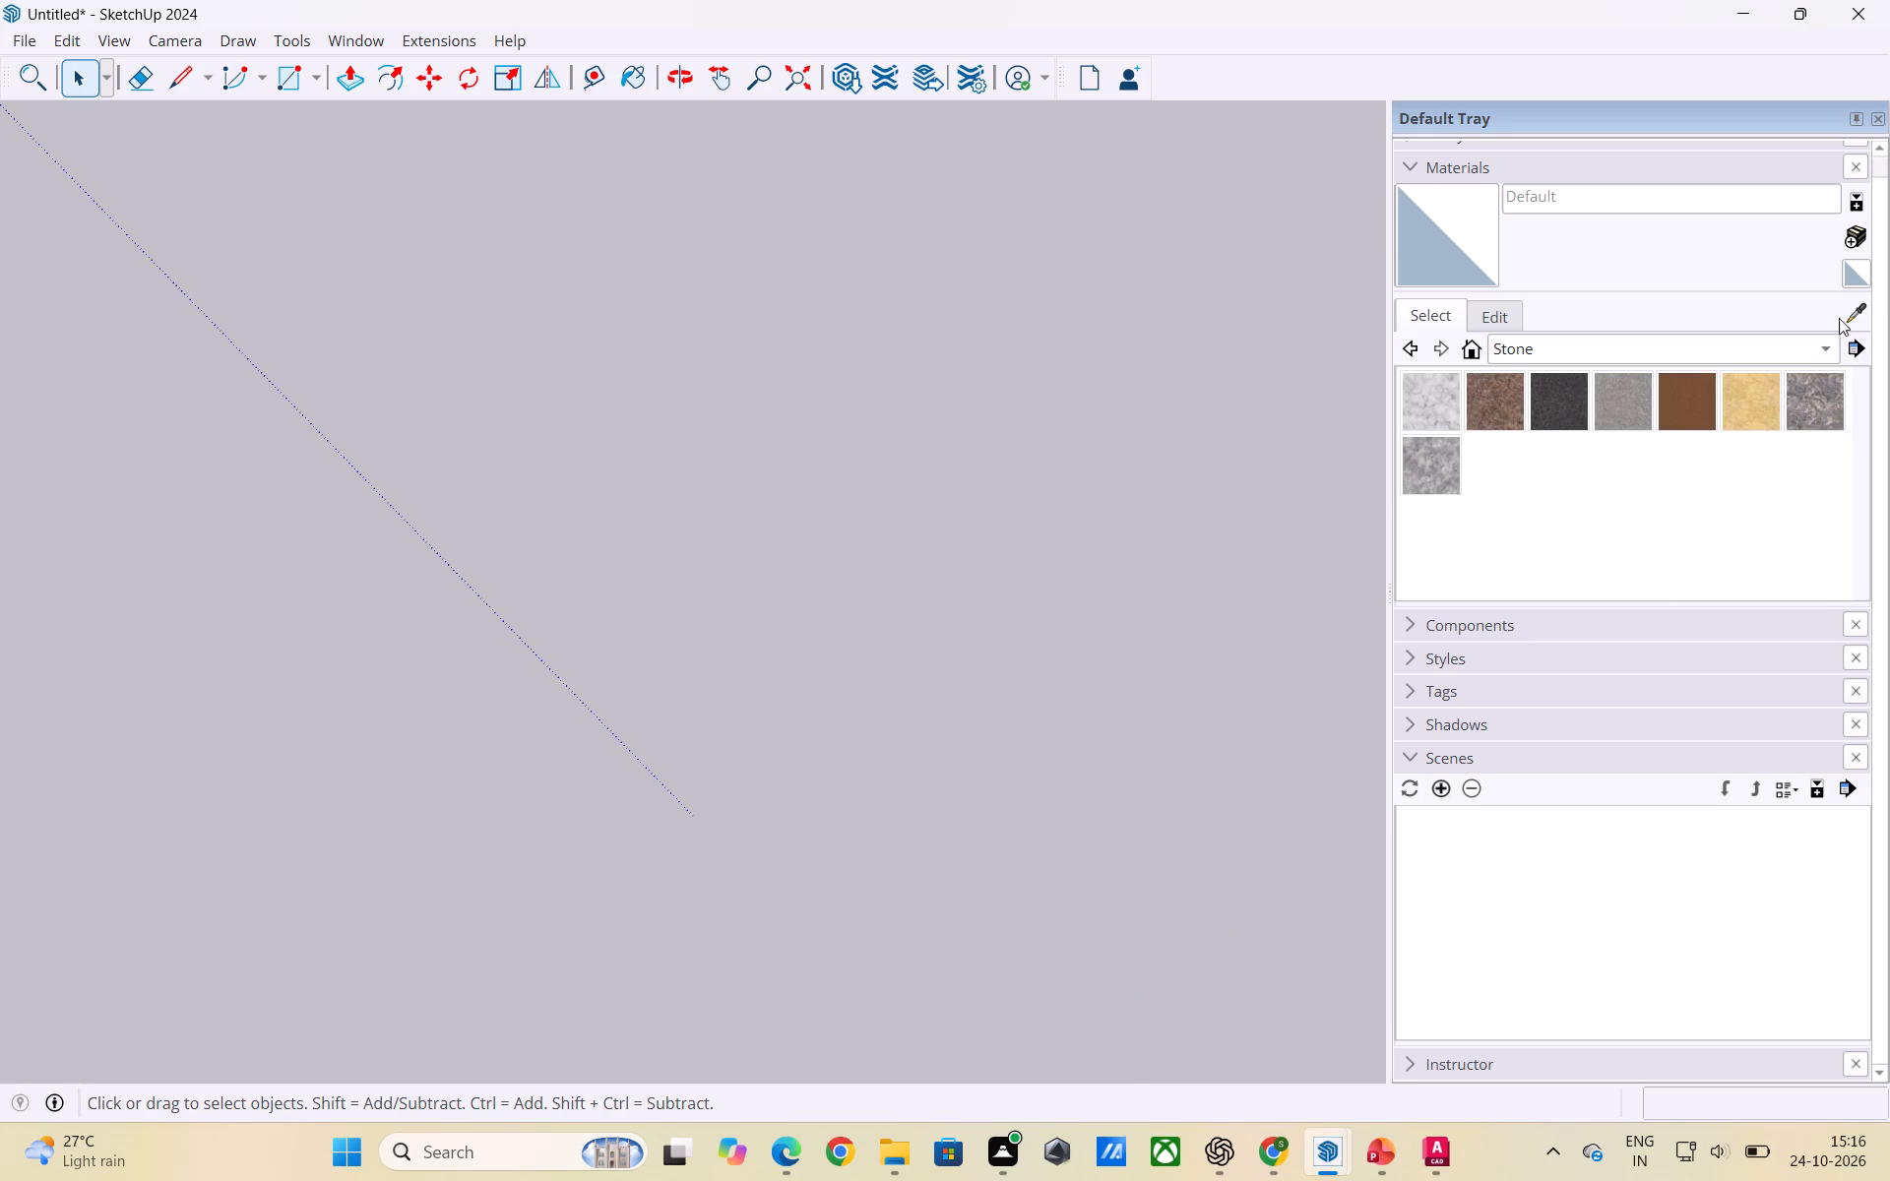
# Browse the 3d Printing and the Glass and Mirrors material collections.
pyautogui.click(1829, 351)
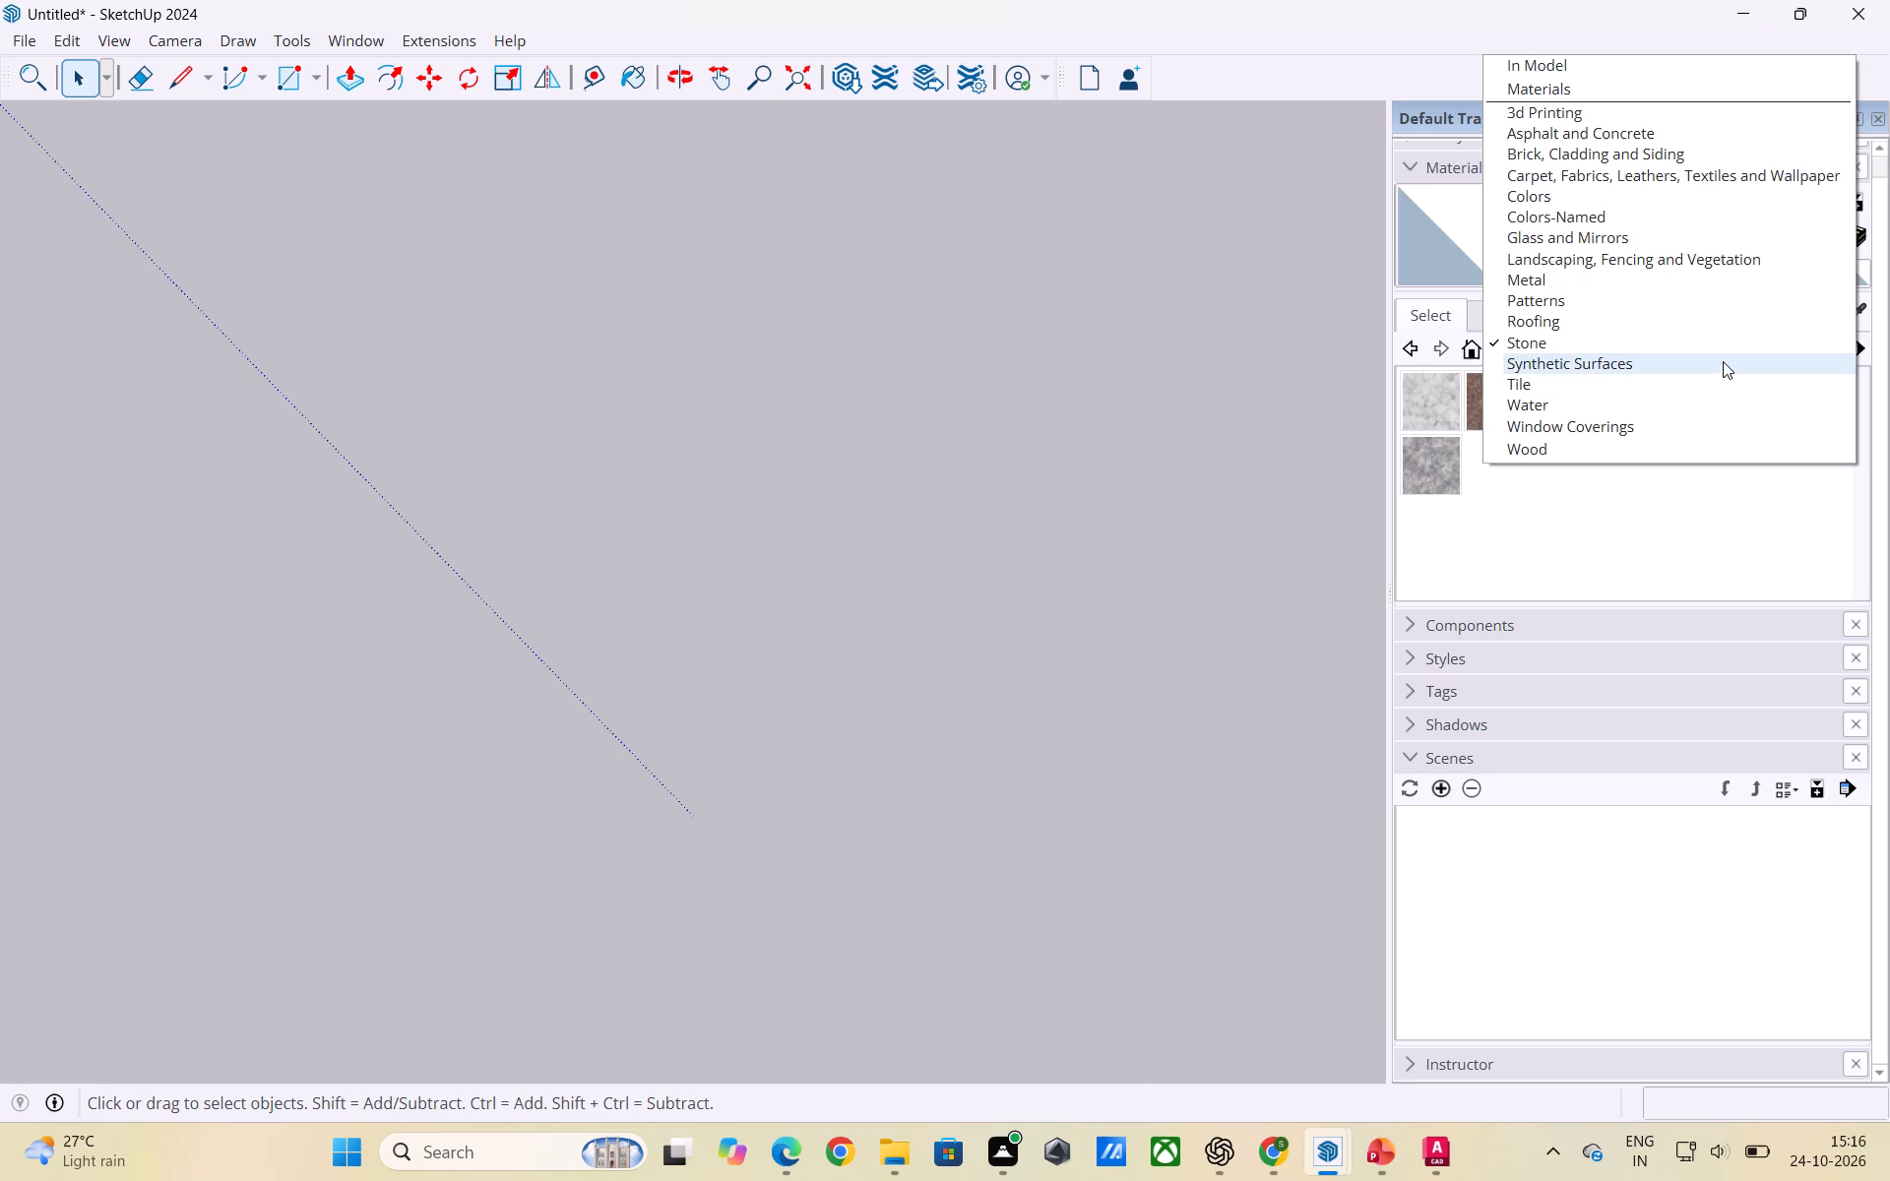
pyautogui.click(1525, 119)
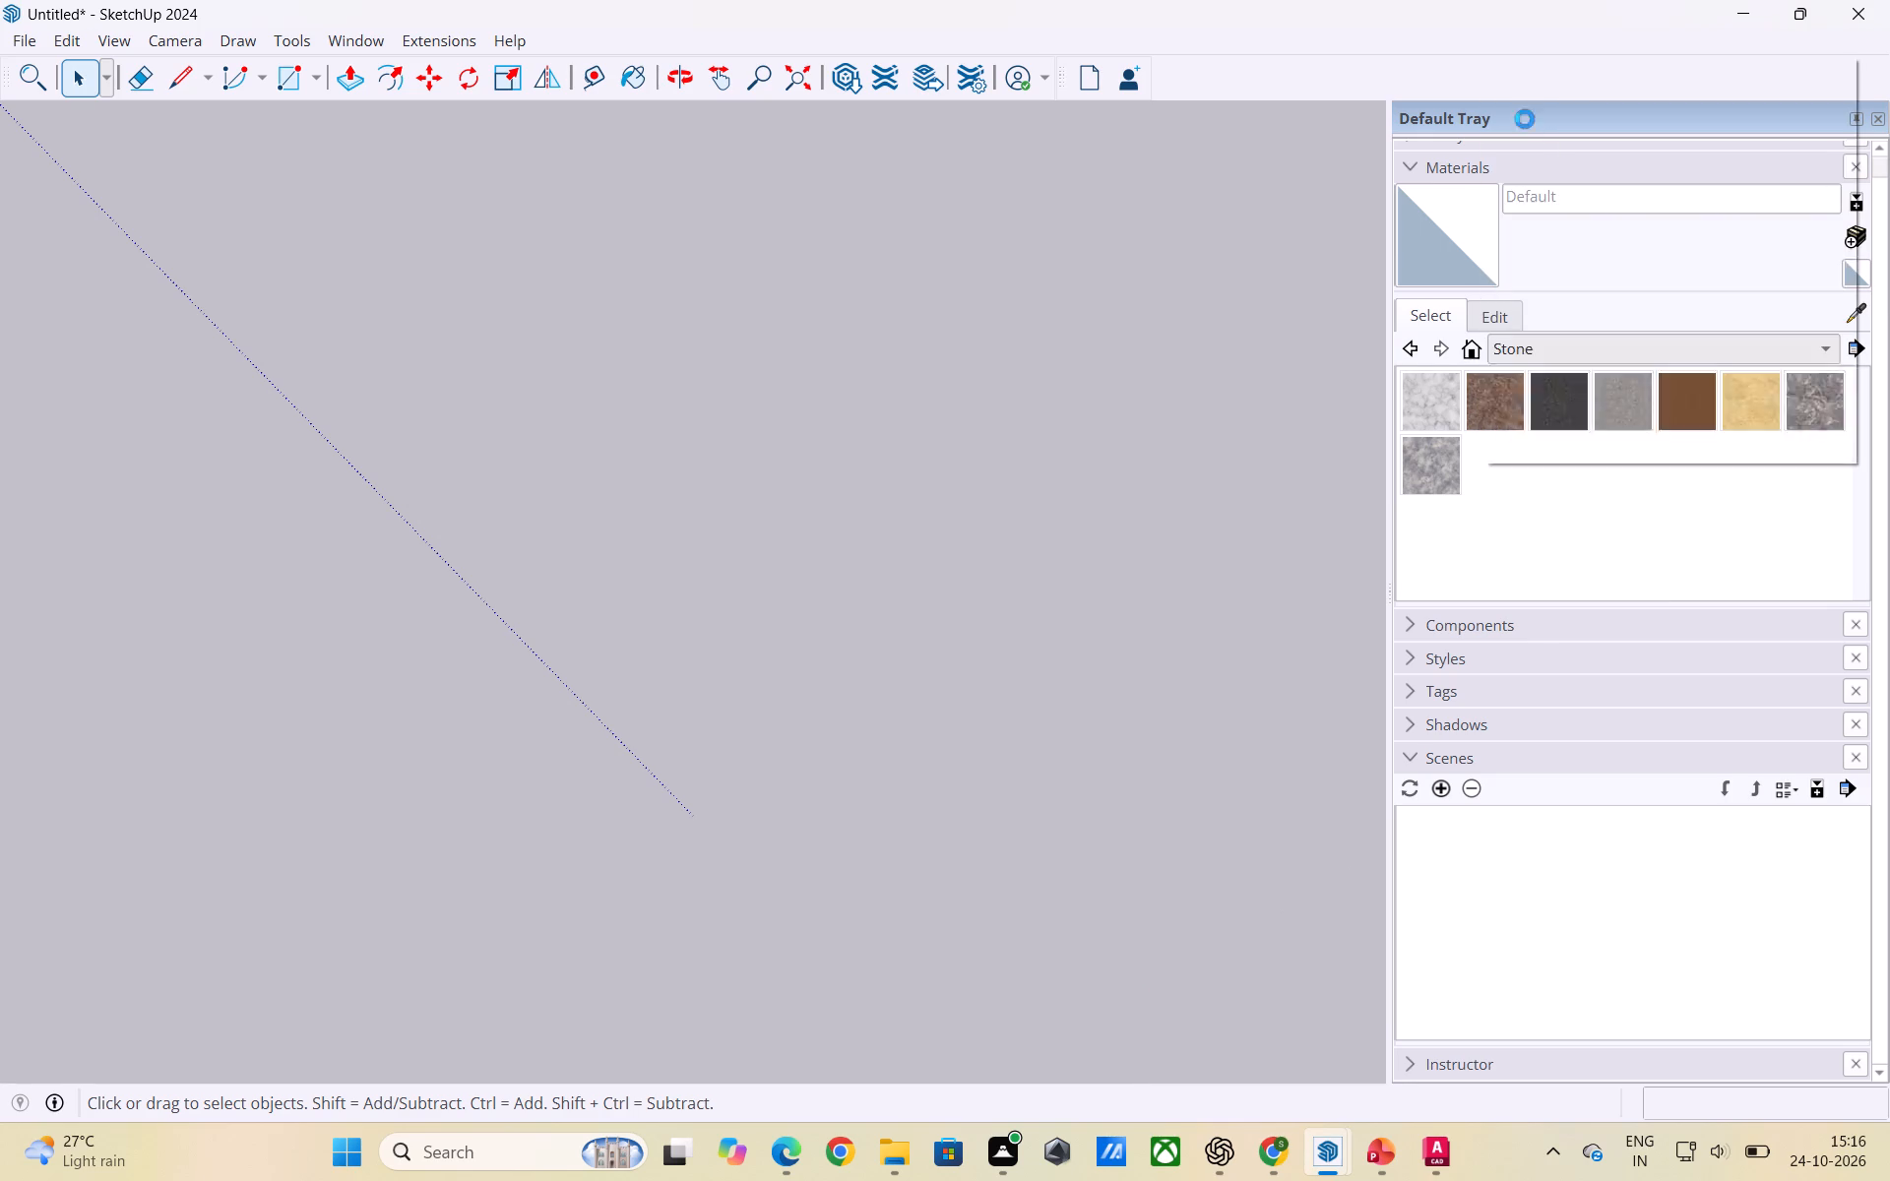
pyautogui.click(1819, 346)
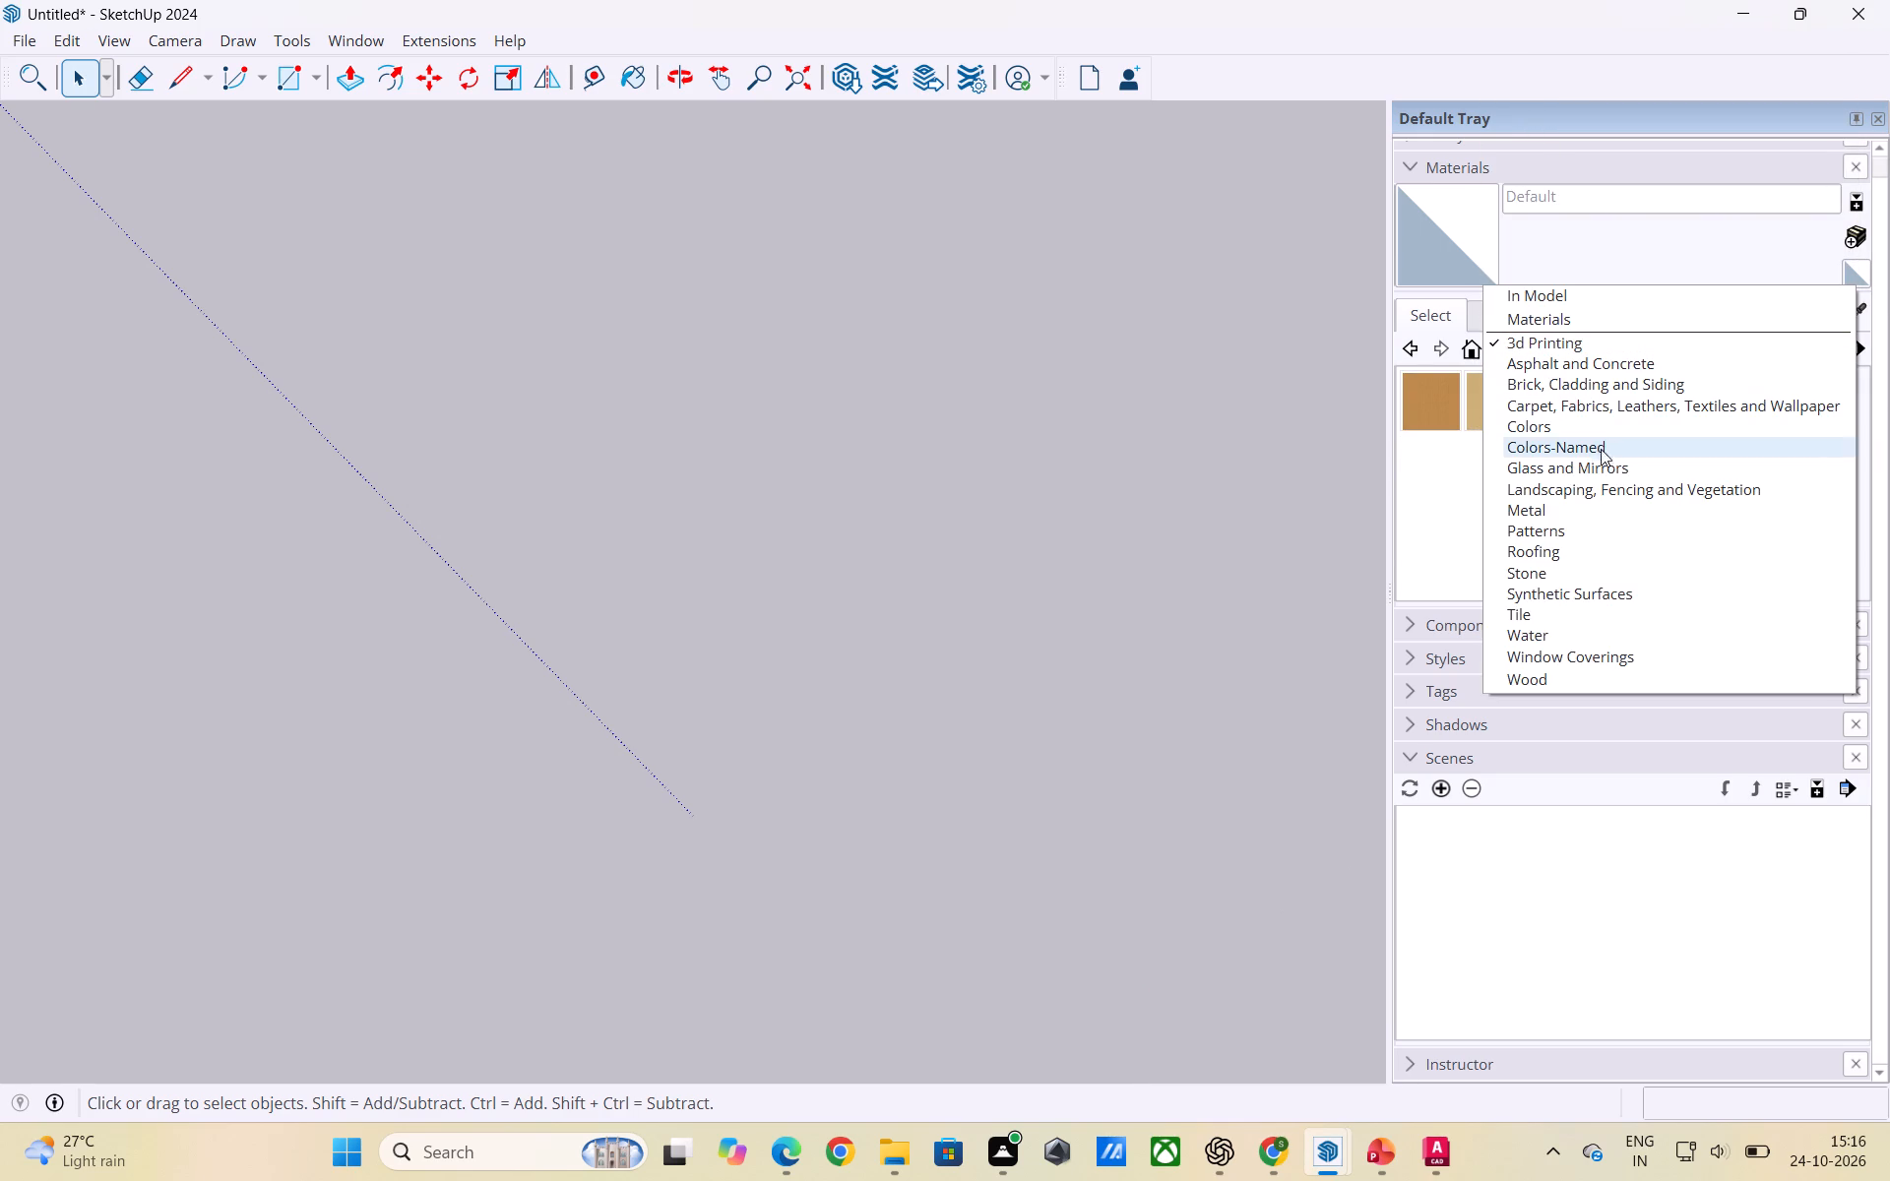
pyautogui.click(1601, 466)
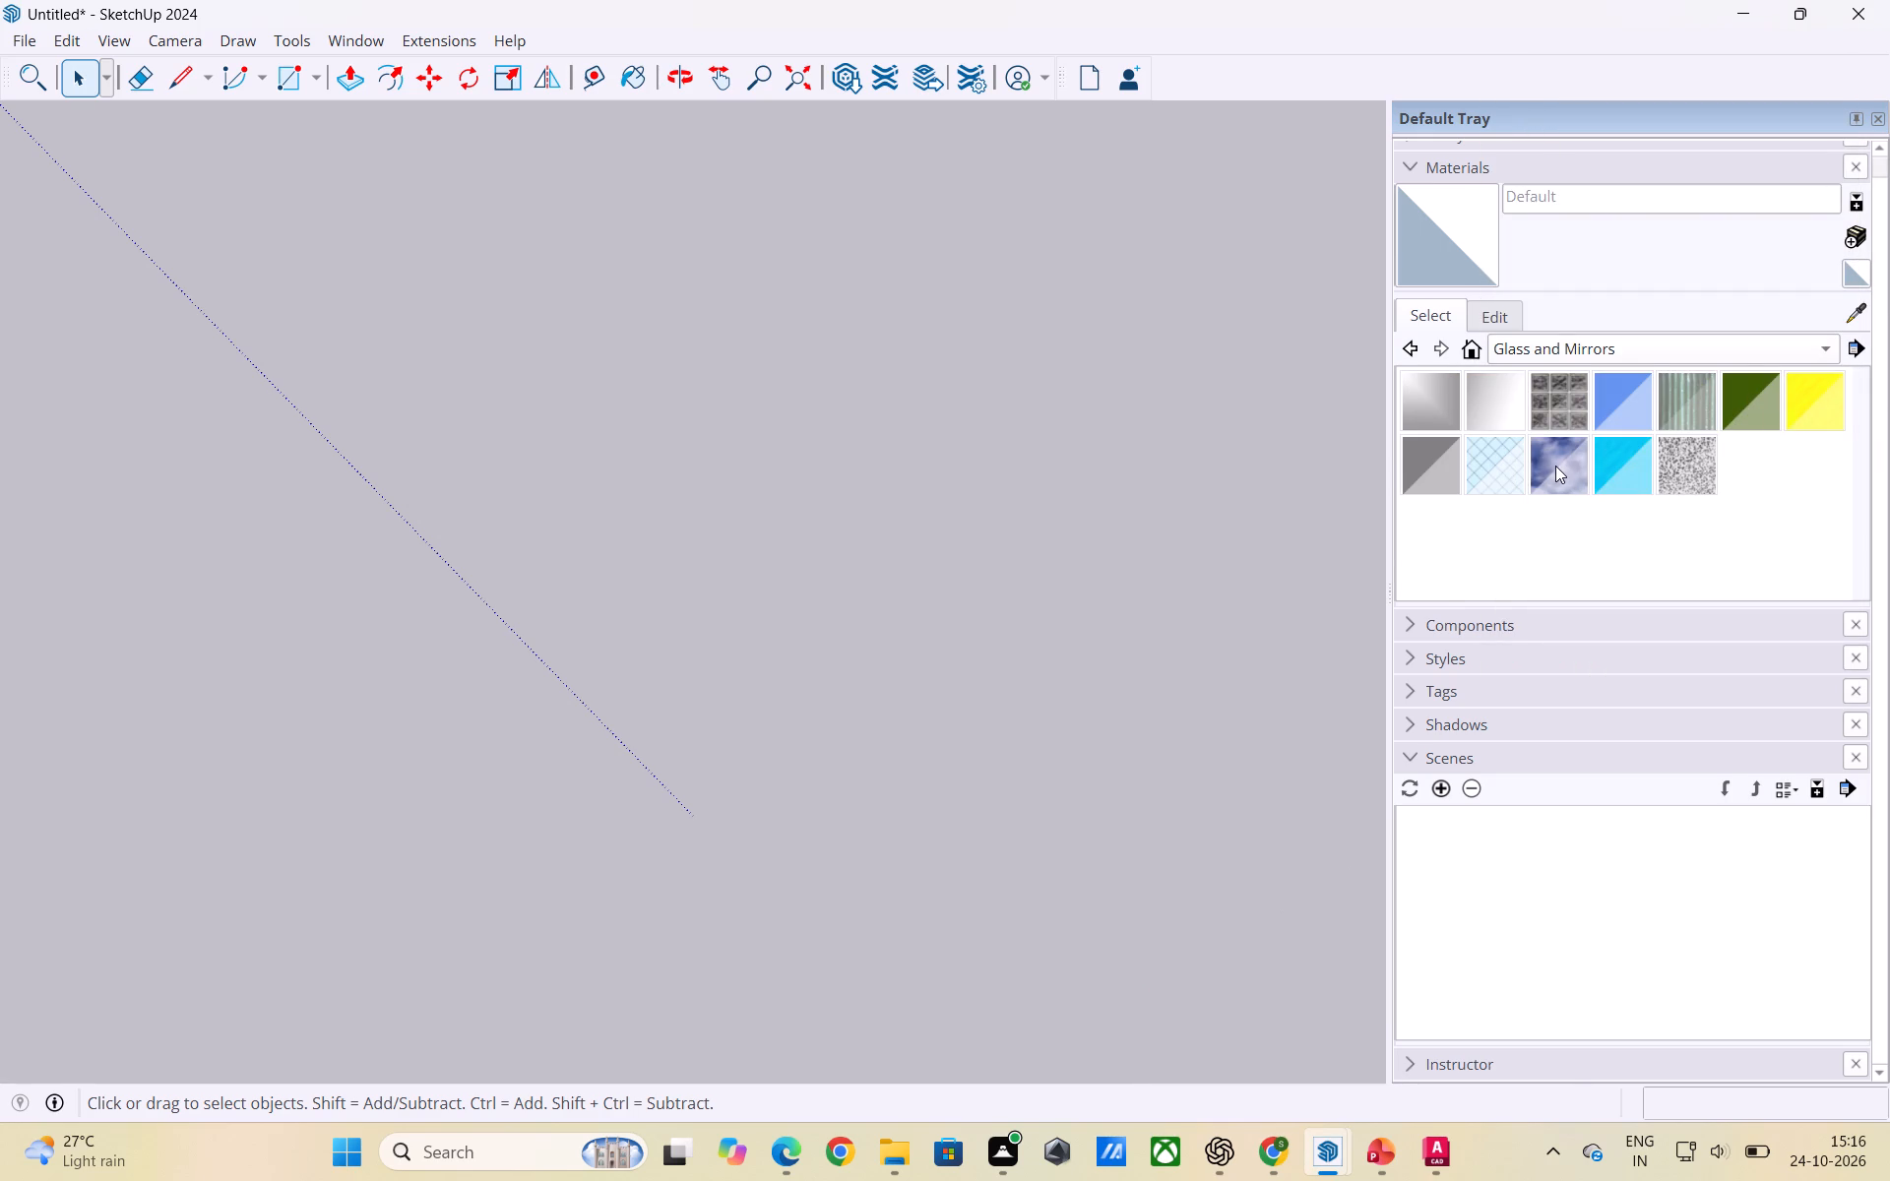
pyautogui.scroll(-2, 1071, 504)
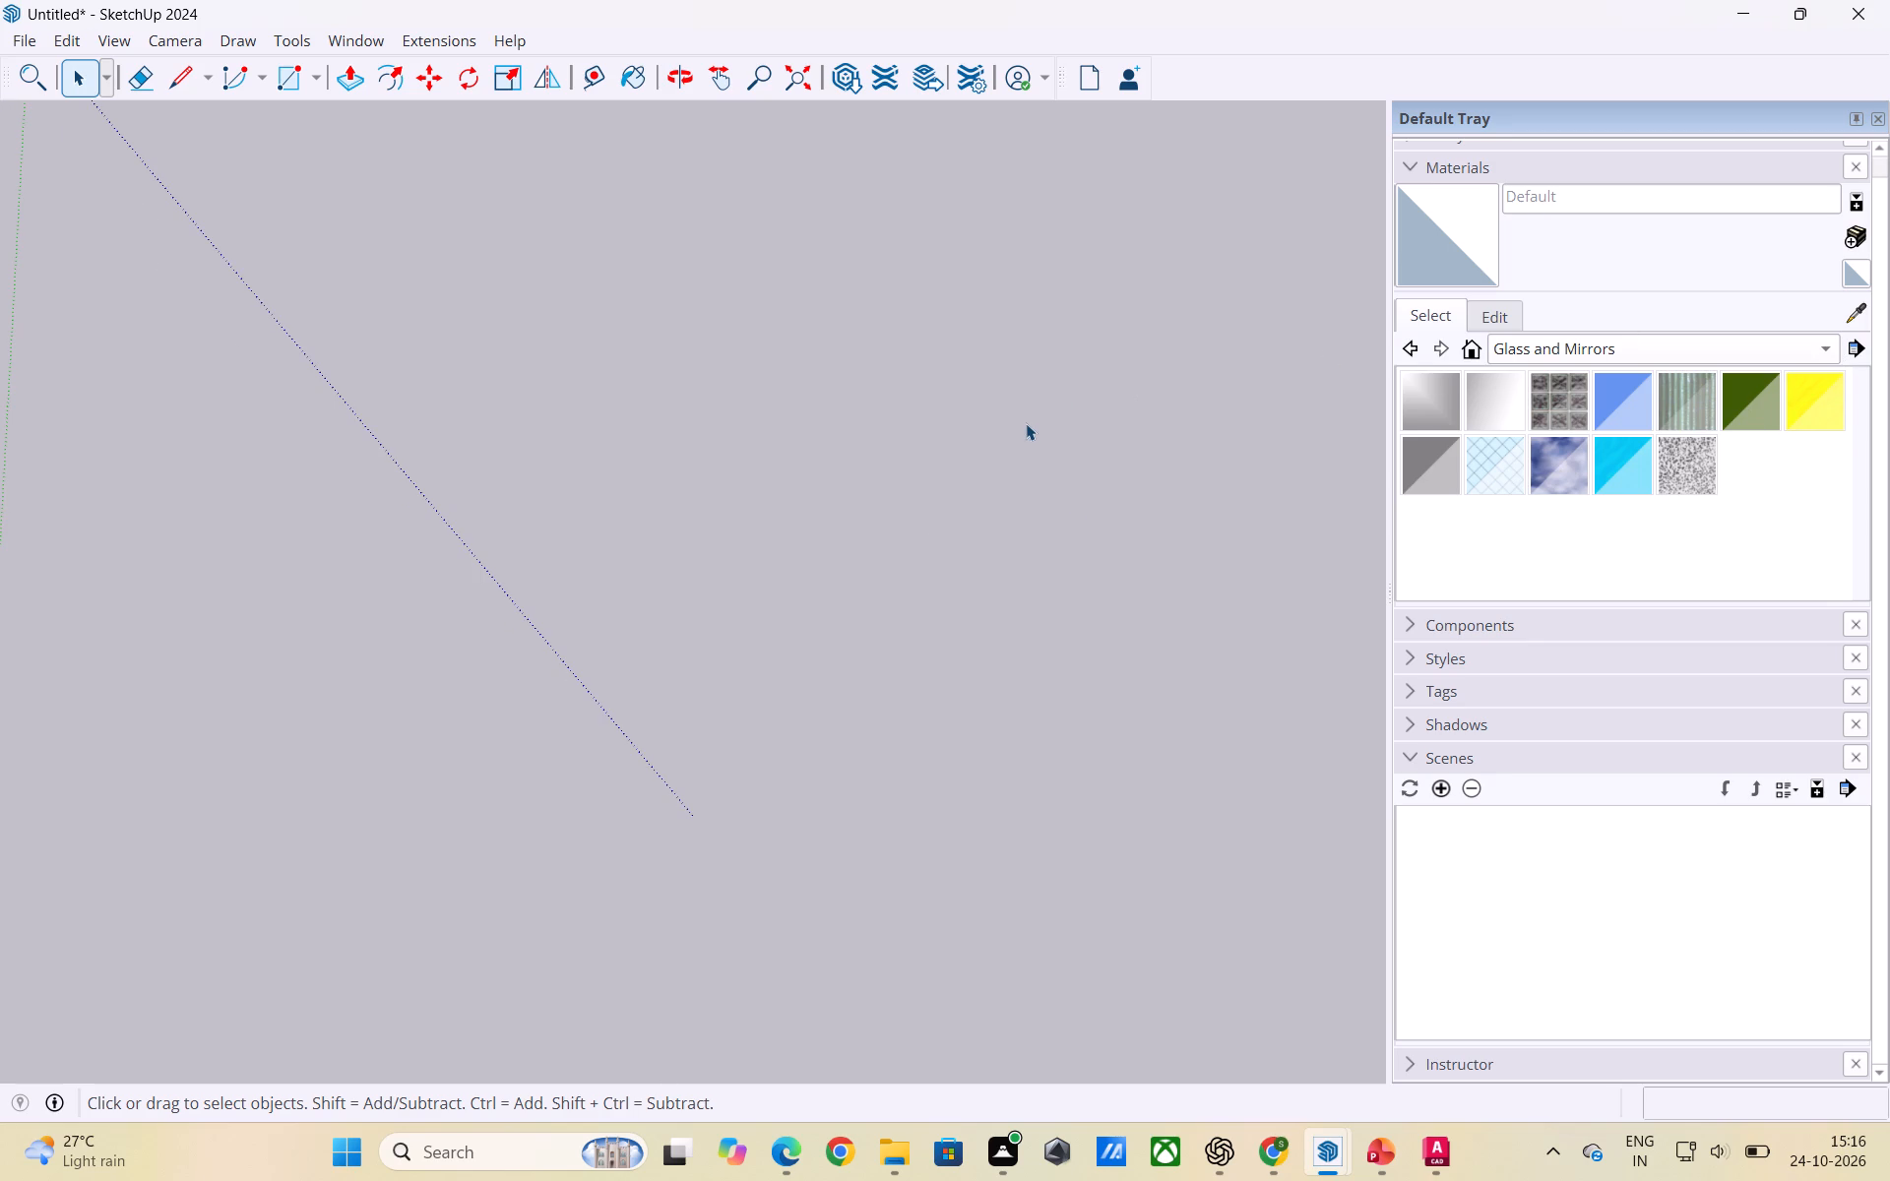
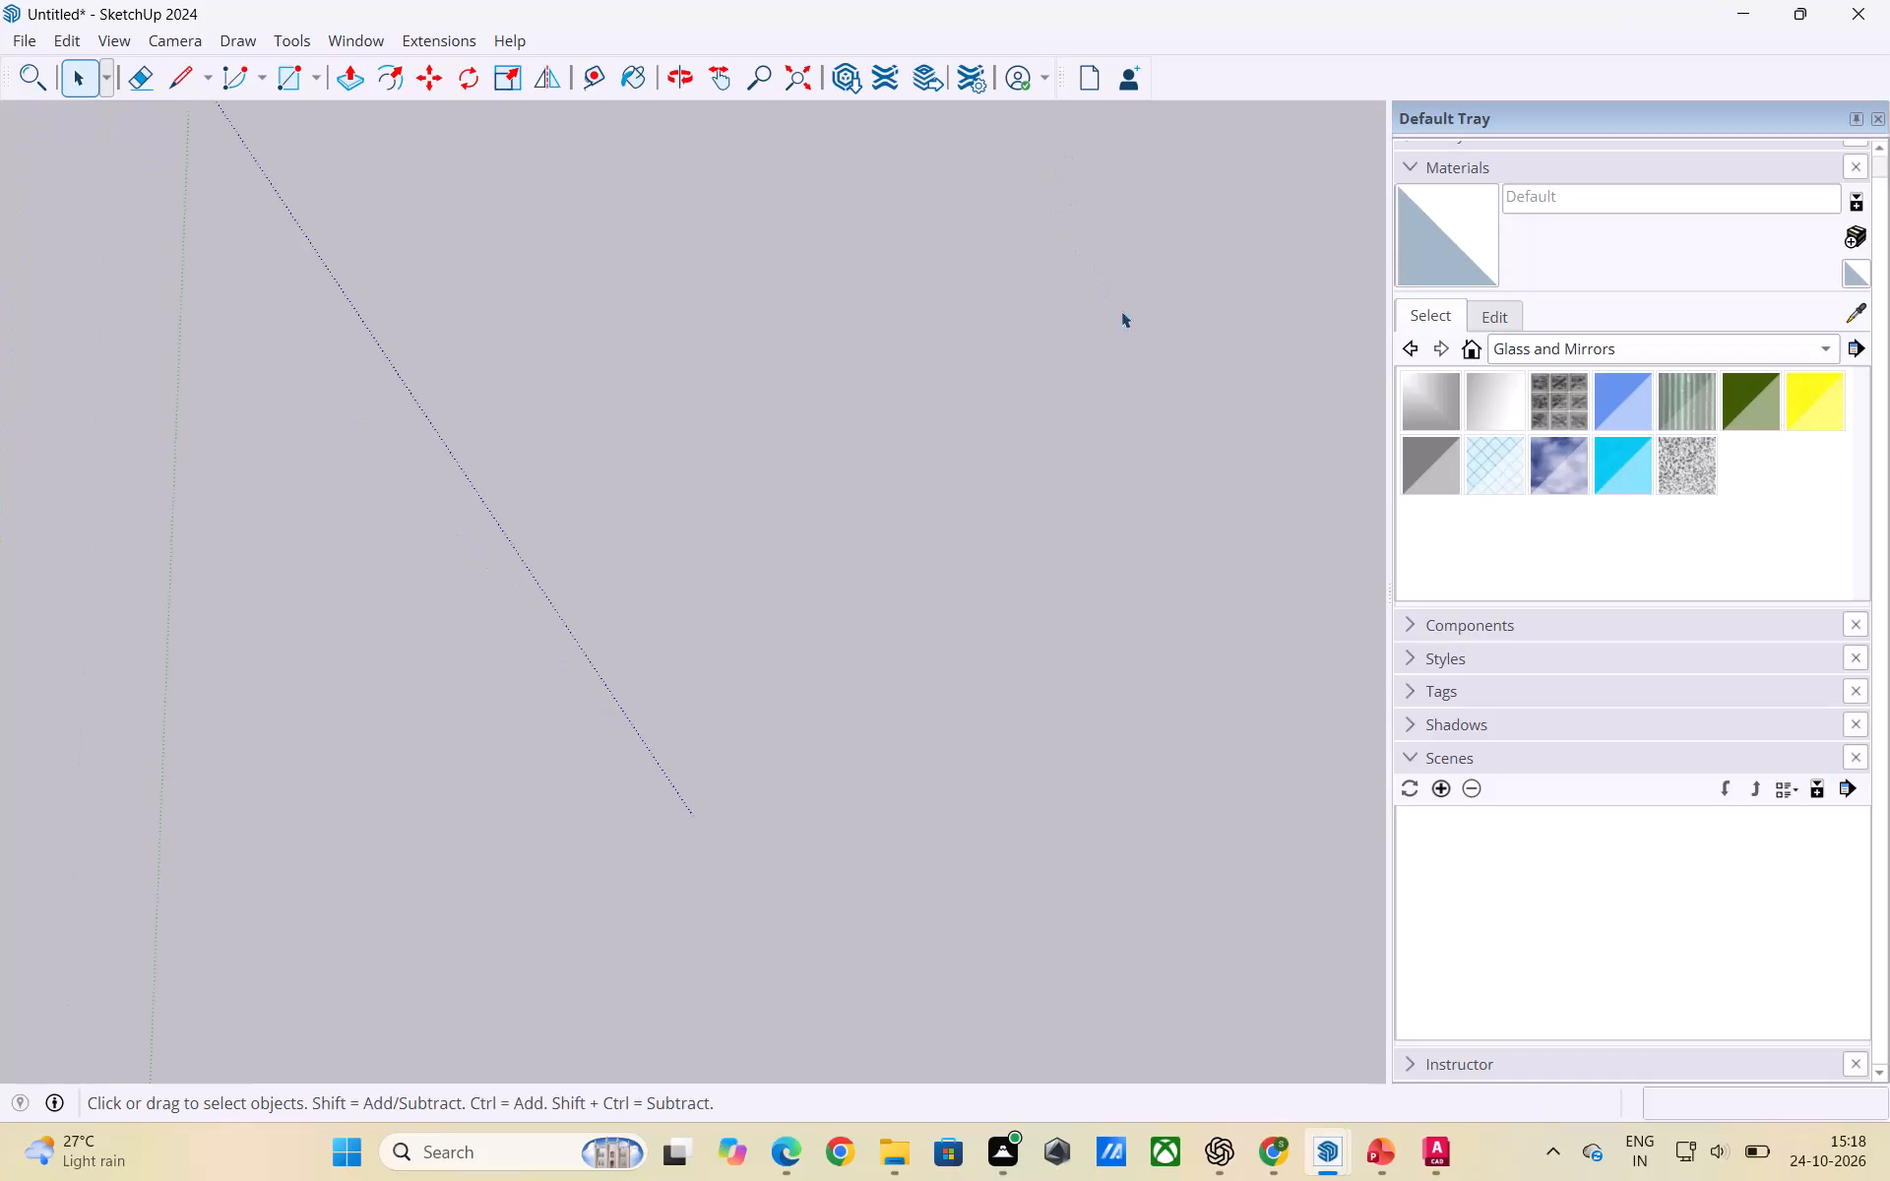
# Examine the exploded floor plan linework of both apartments and the coloured reference plan image behind it.
pyautogui.scroll(-6, 1376, 556)
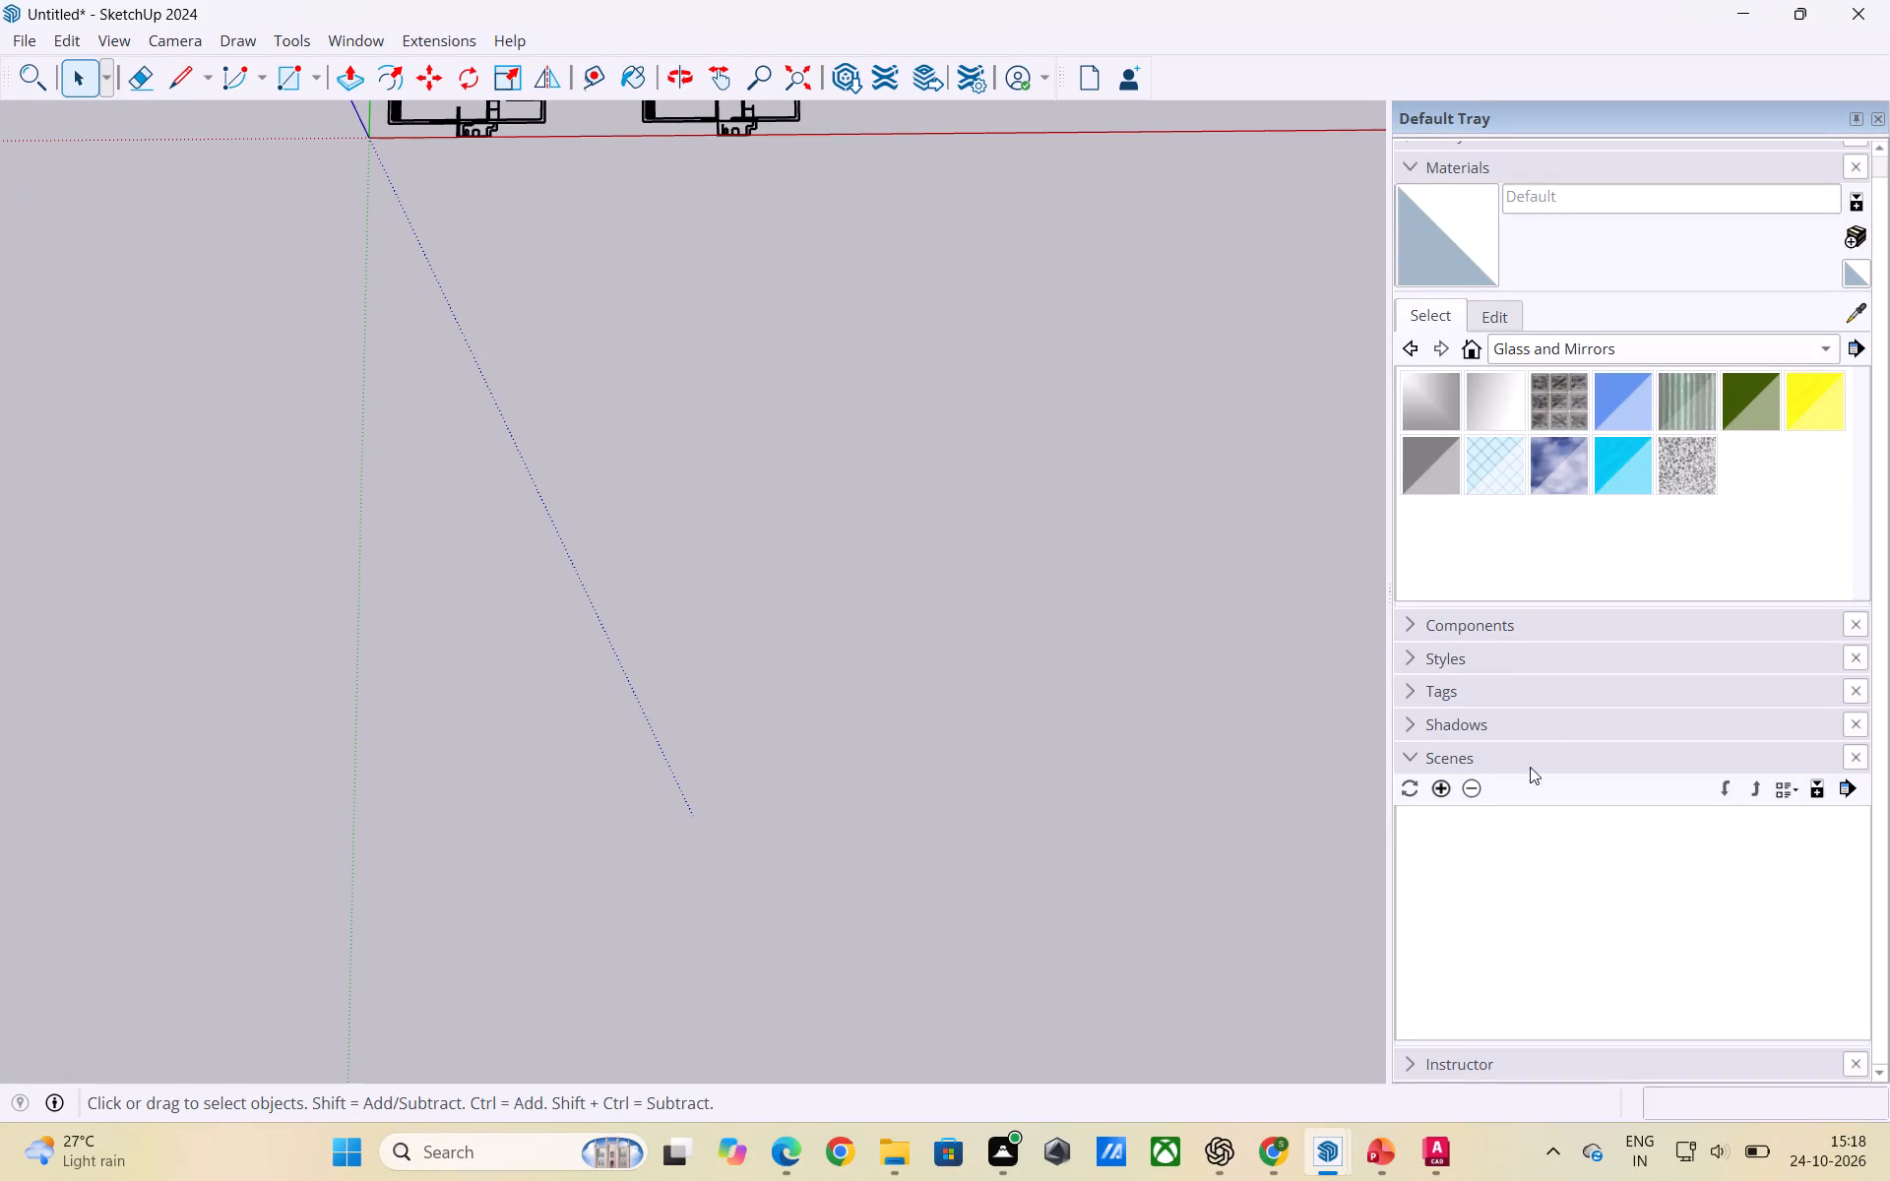
pyautogui.scroll(-13, 1467, 746)
pyautogui.scroll(-2, 1118, 631)
pyautogui.scroll(1, 986, 239)
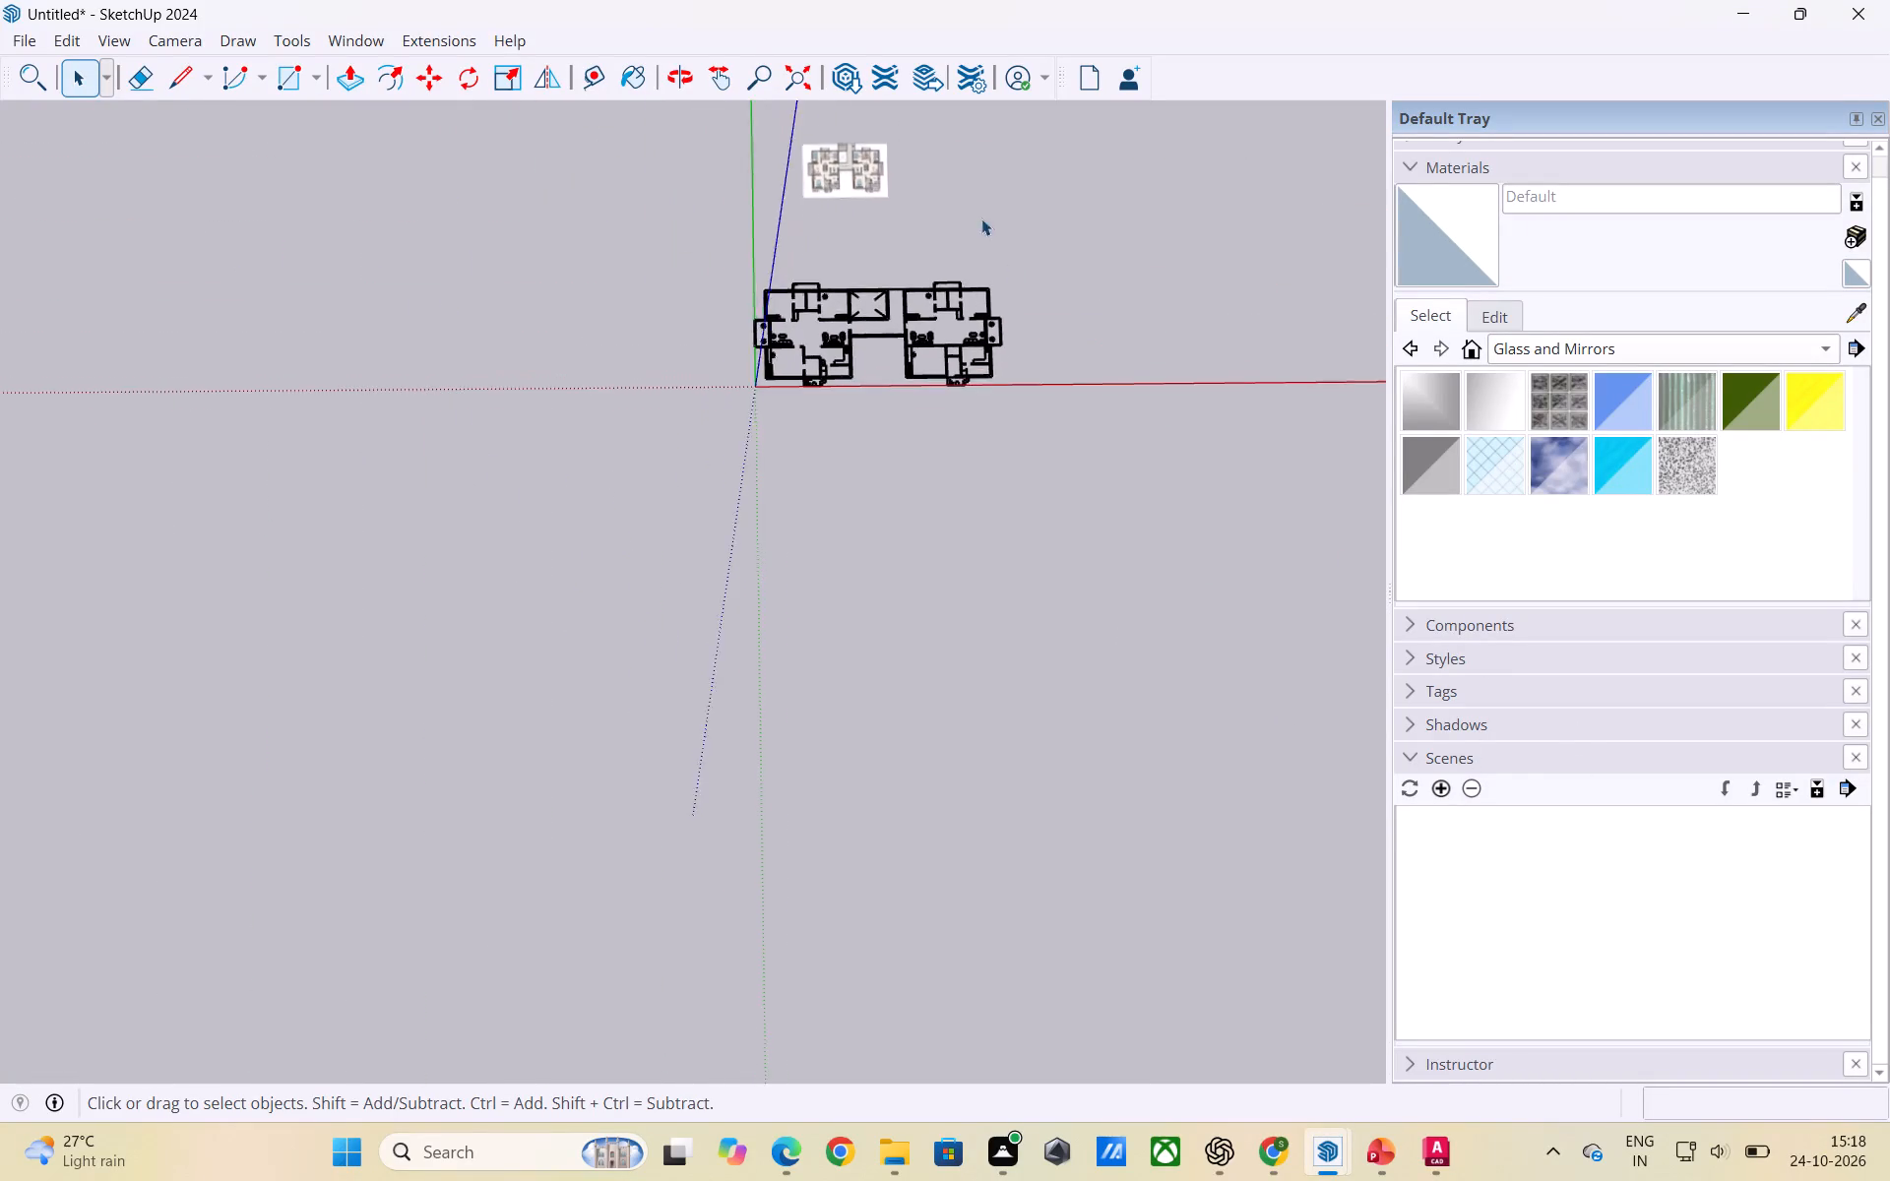
pyautogui.scroll(8, 981, 218)
pyautogui.scroll(-3, 807, 548)
pyautogui.scroll(4, 947, 245)
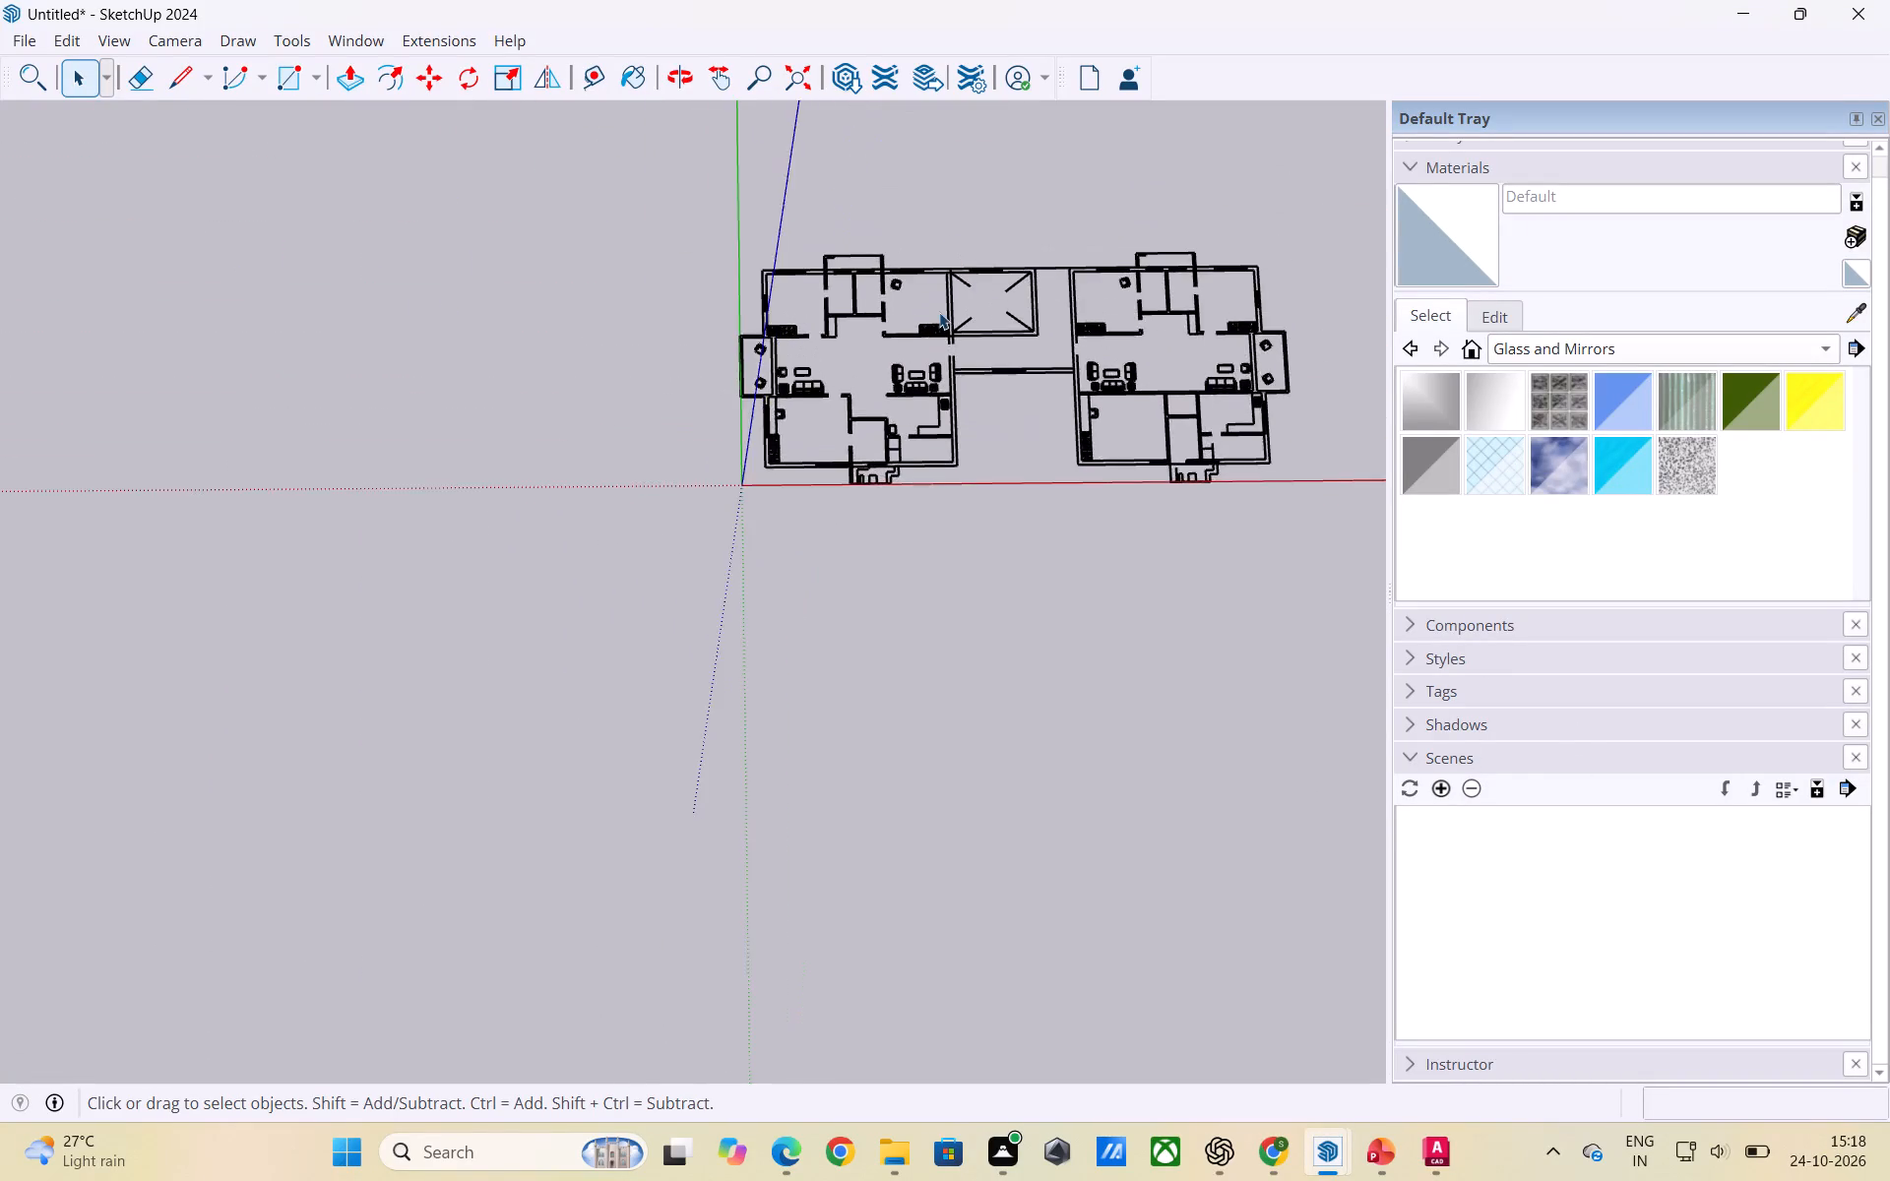
pyautogui.scroll(2, 939, 312)
pyautogui.scroll(3, 778, 389)
pyautogui.scroll(-2, 594, 369)
pyautogui.scroll(2, 690, 310)
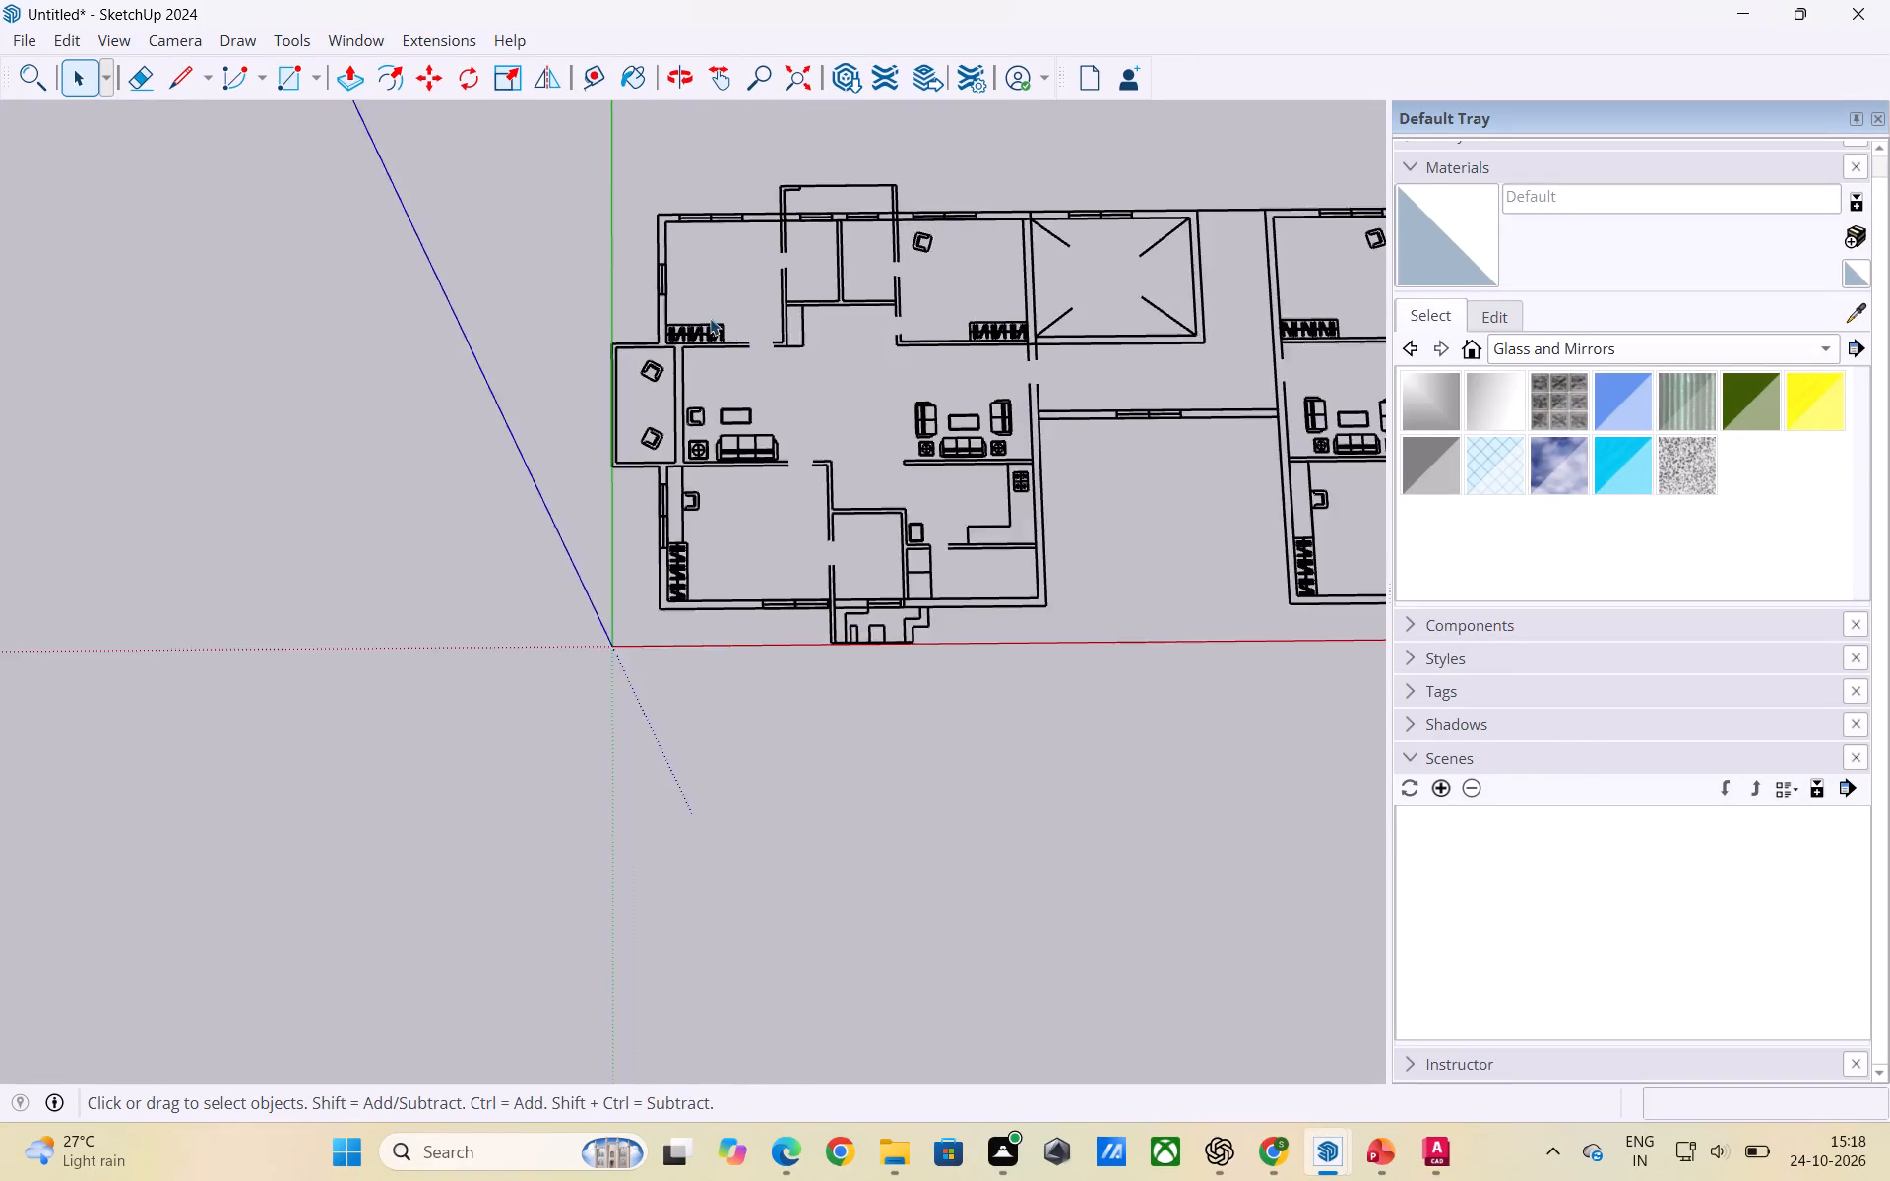
pyautogui.scroll(6, 710, 318)
pyautogui.scroll(-13, 628, 416)
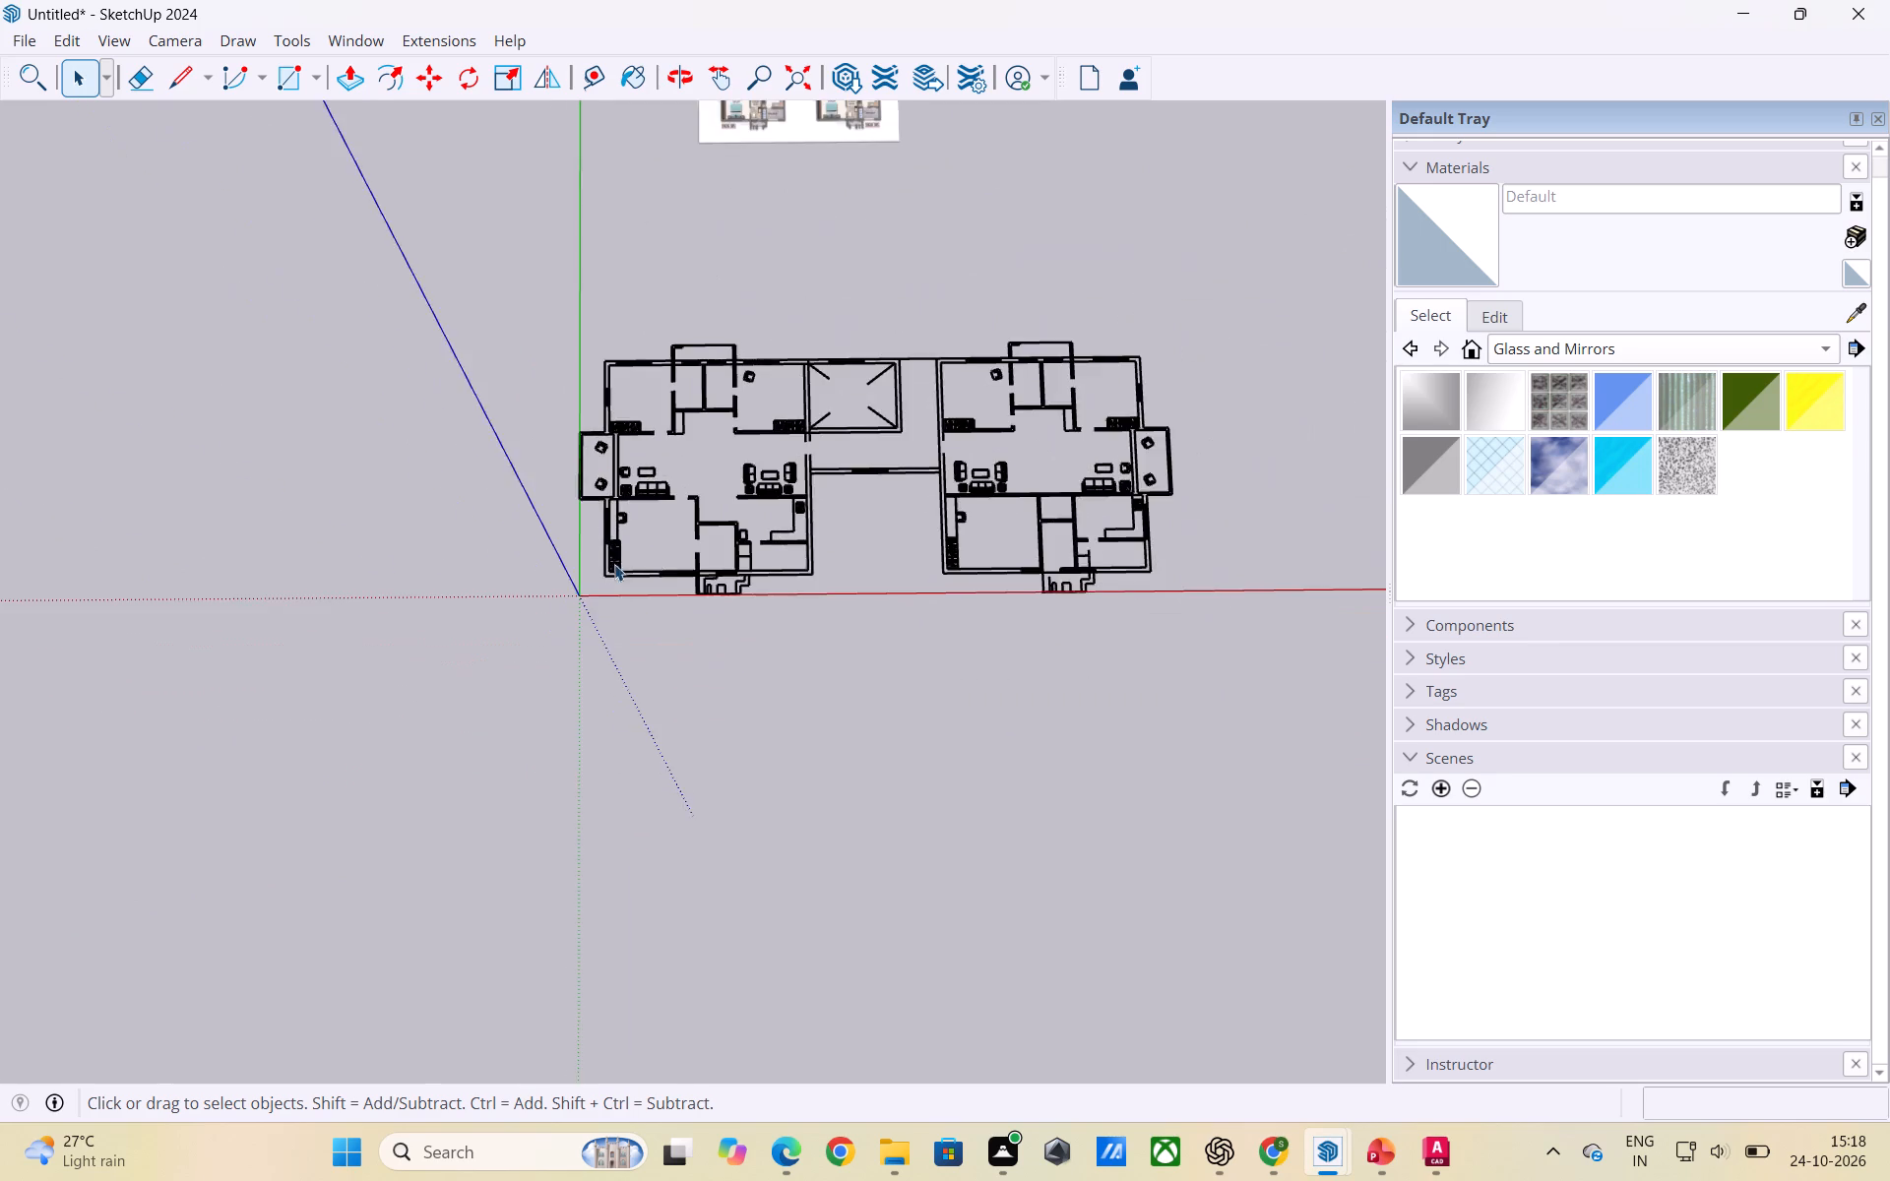
pyautogui.scroll(-2, 614, 564)
pyautogui.scroll(6, 703, 165)
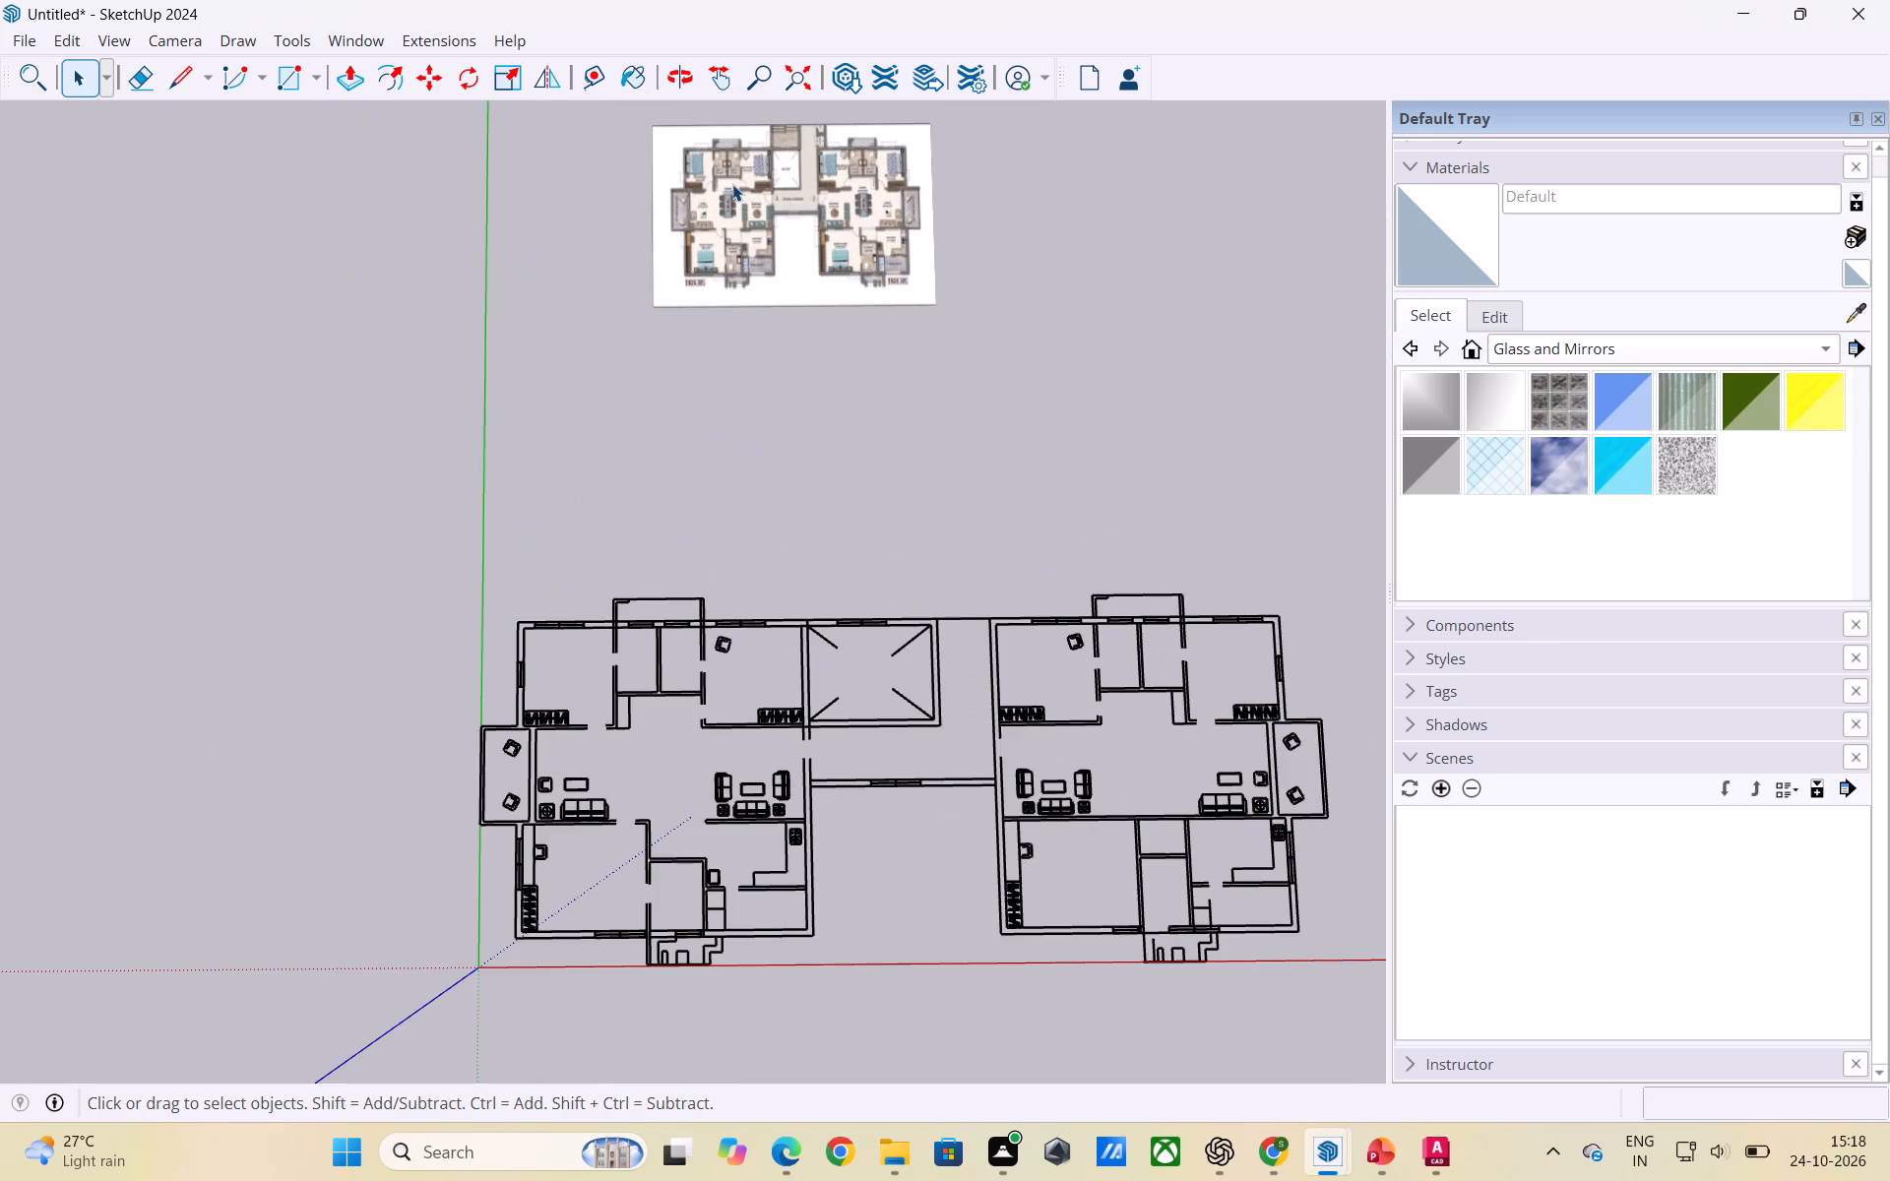
pyautogui.scroll(-3, 736, 189)
pyautogui.scroll(8, 619, 605)
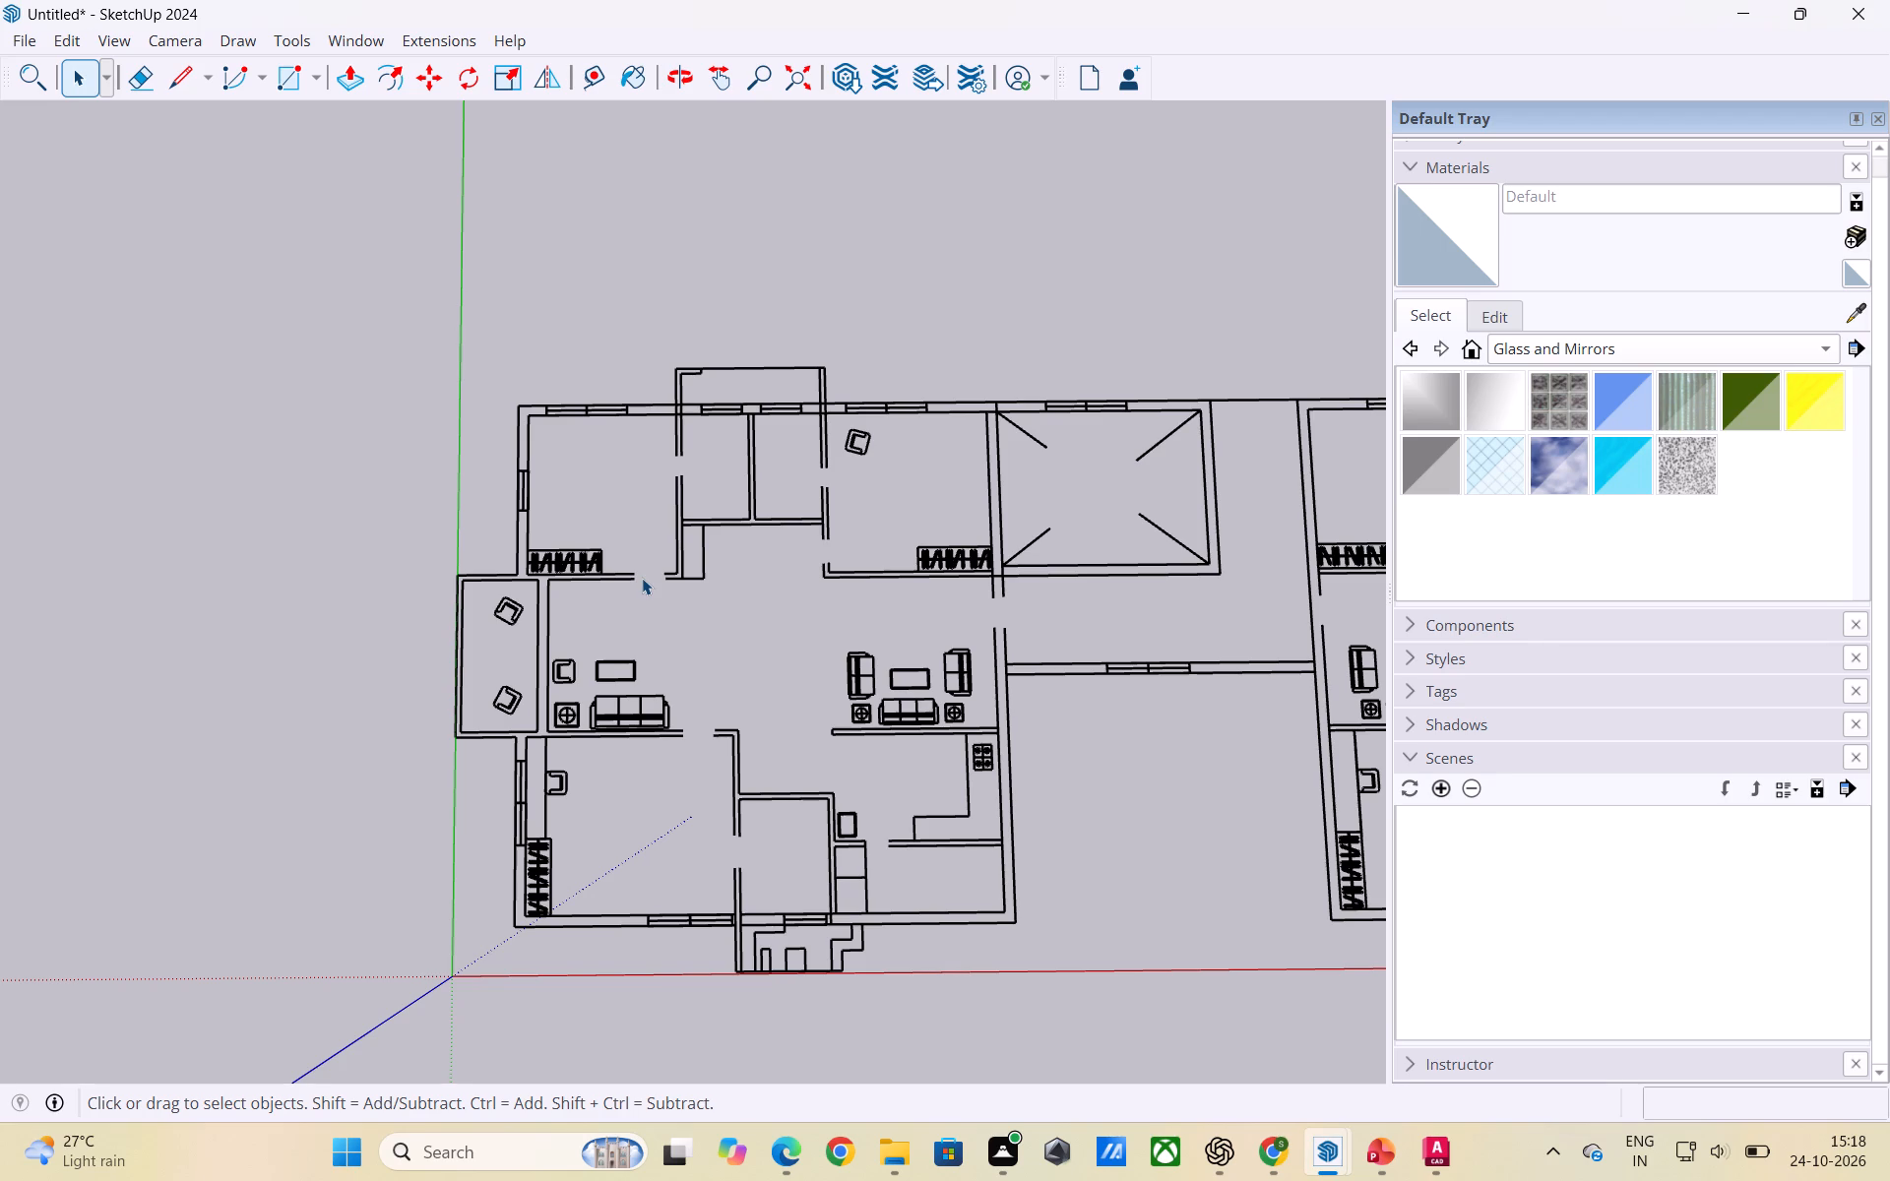
pyautogui.scroll(-2, 298, 355)
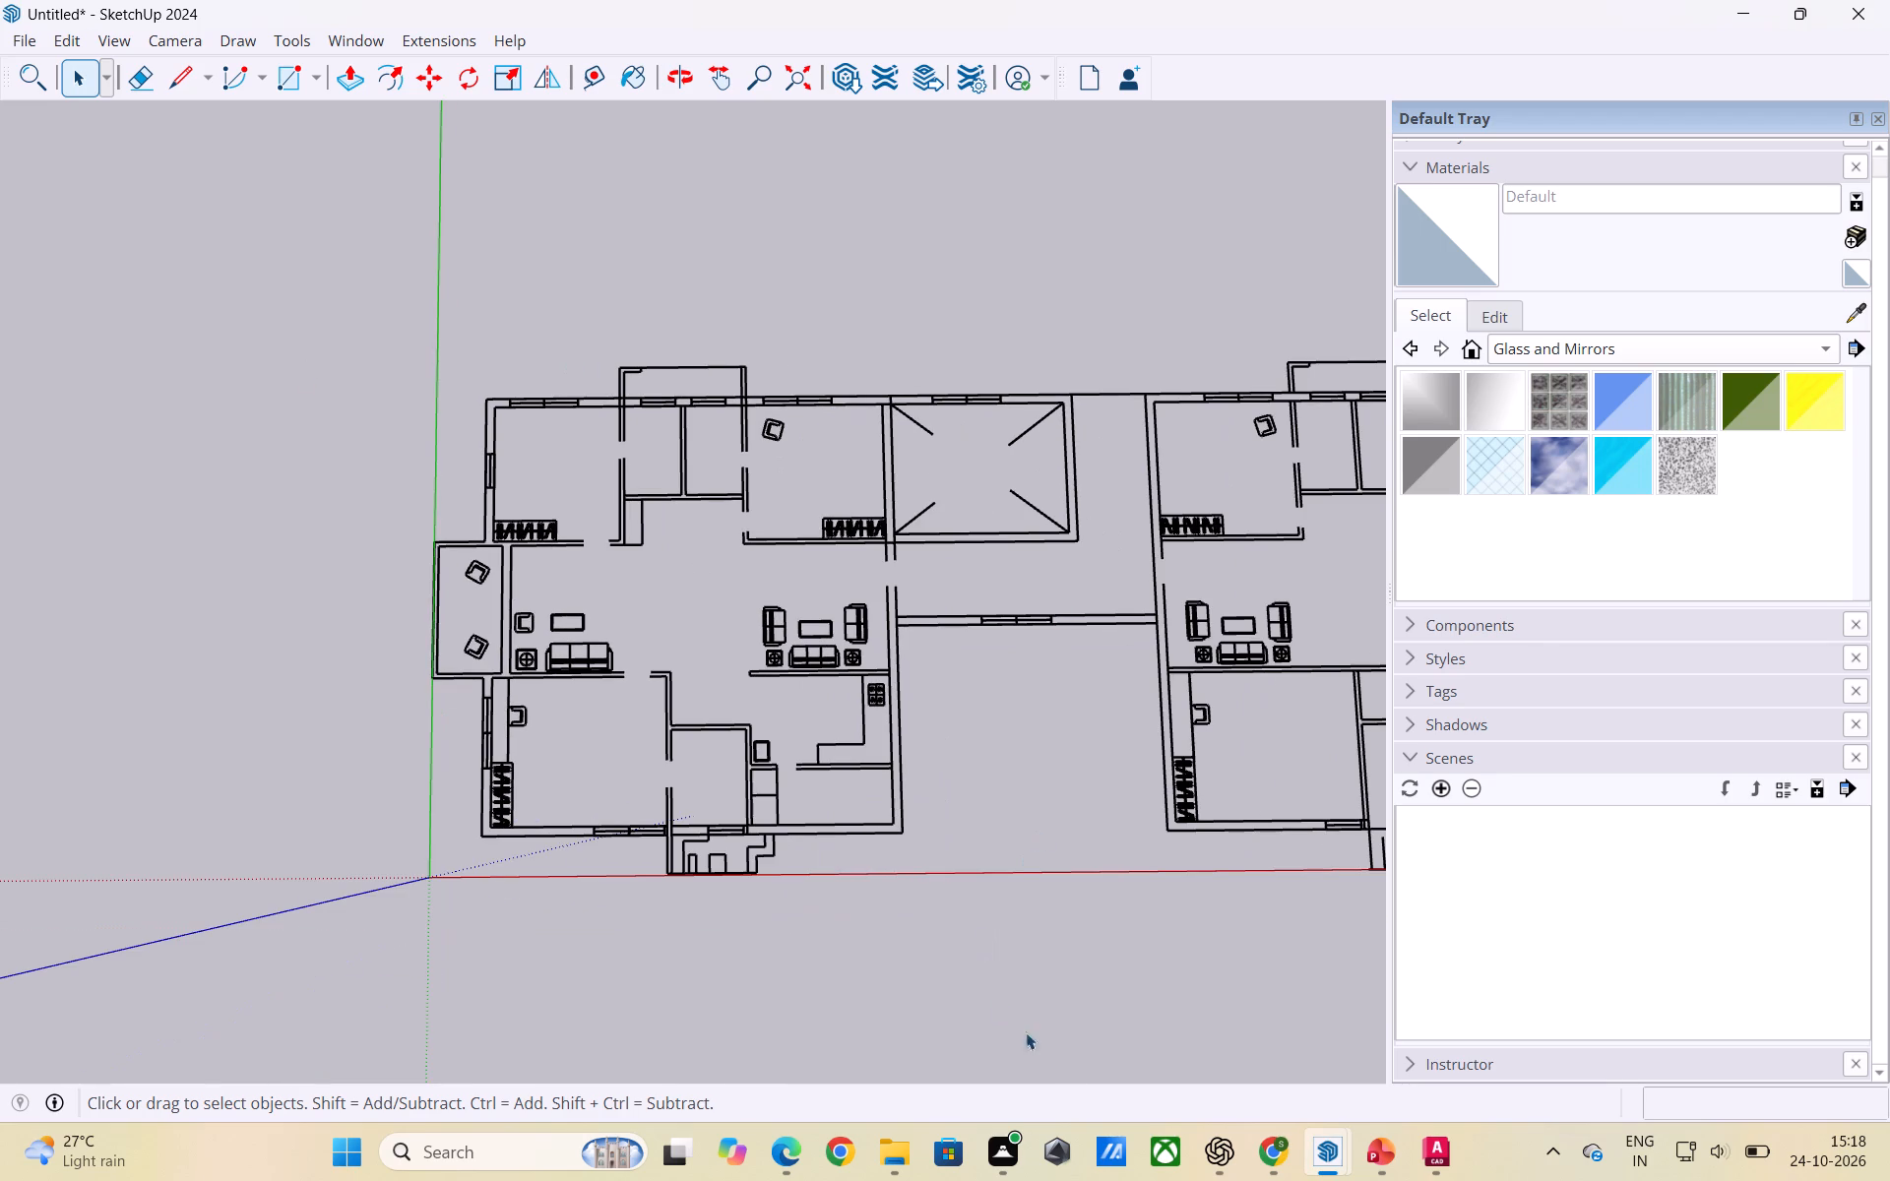
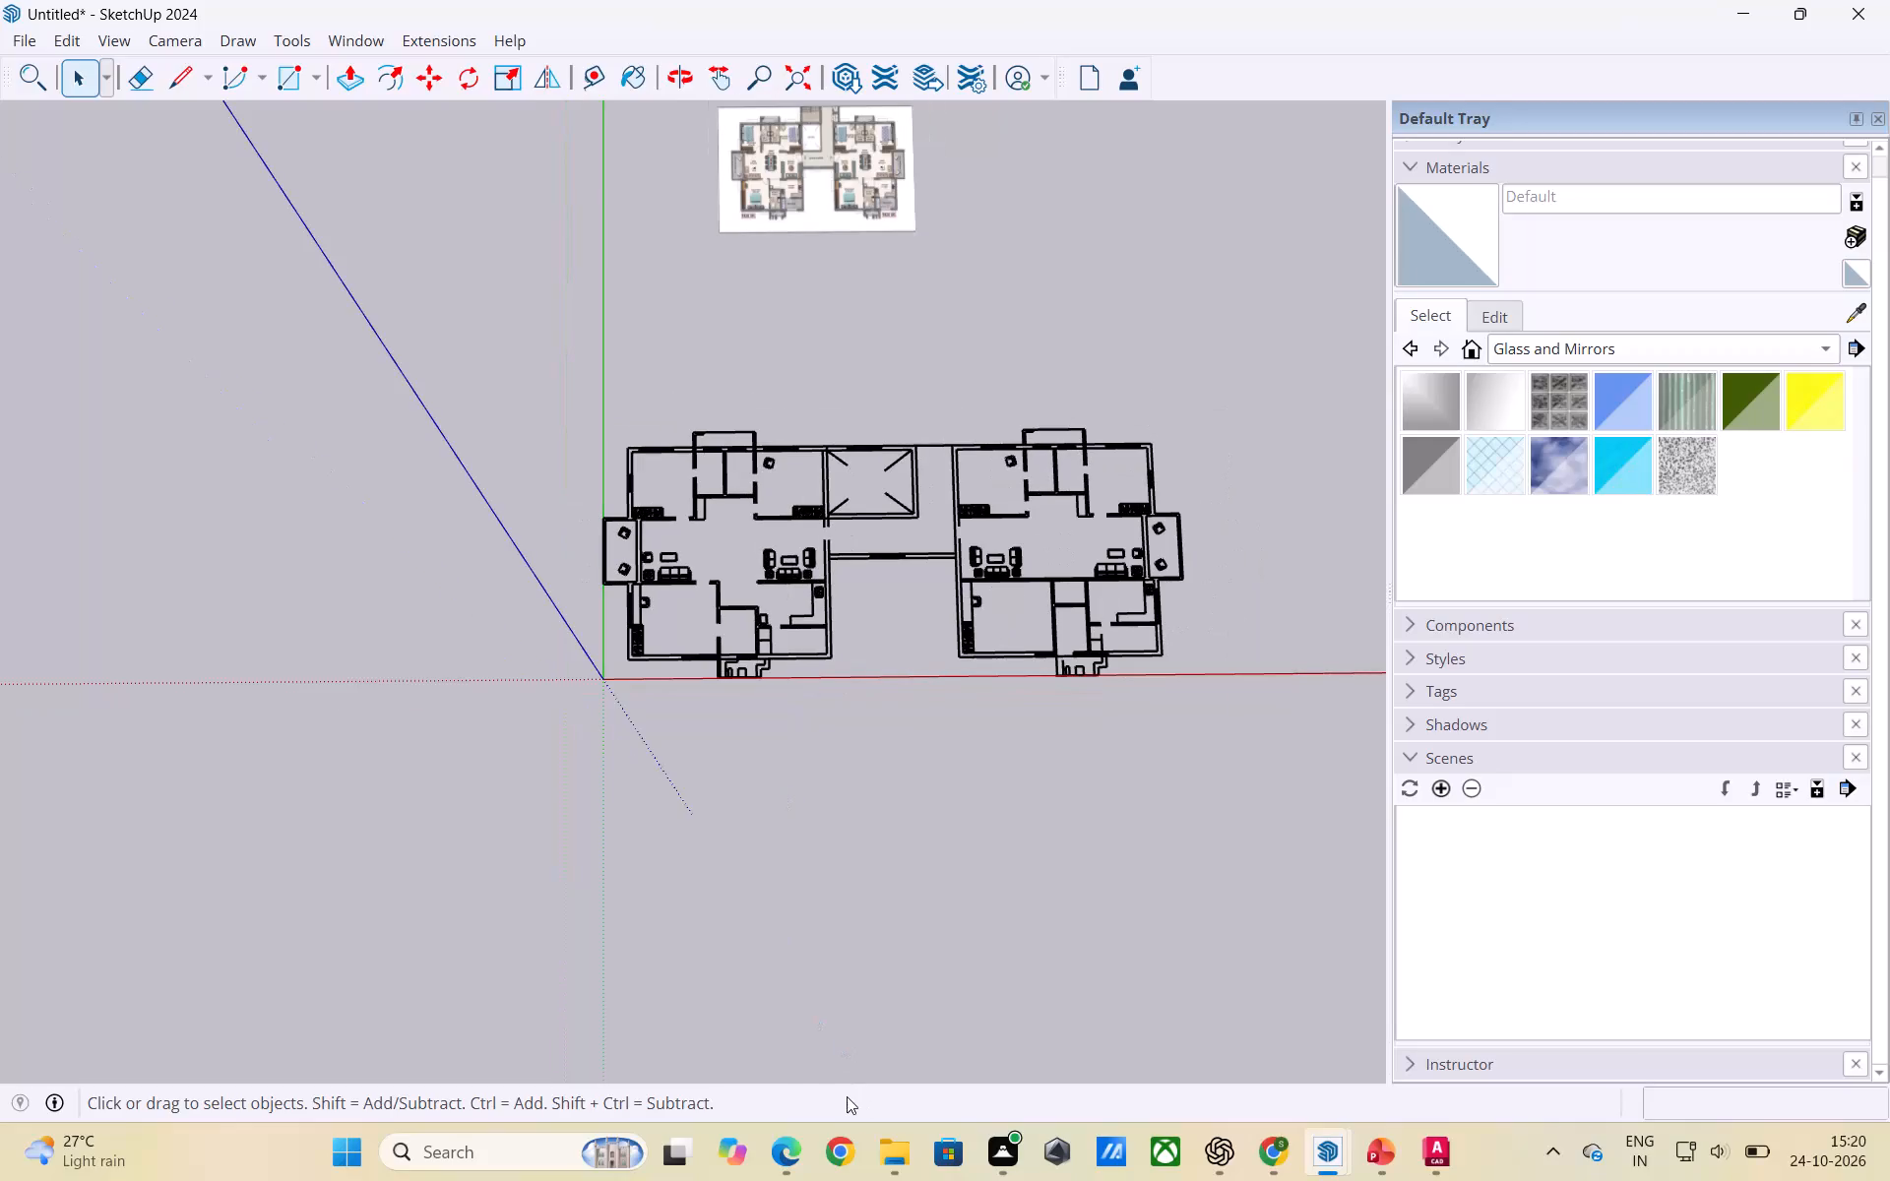
# Examine the upper bedrooms, balcony and living area walls in the floor plan of the apartment nearest the origin.
pyautogui.scroll(-5, 821, 1162)
pyautogui.scroll(-1, 782, 564)
pyautogui.scroll(3, 781, 555)
pyautogui.scroll(3, 786, 259)
pyautogui.scroll(2, 795, 342)
pyautogui.scroll(1, 650, 451)
pyautogui.scroll(-2, 517, 371)
pyautogui.scroll(3, 583, 562)
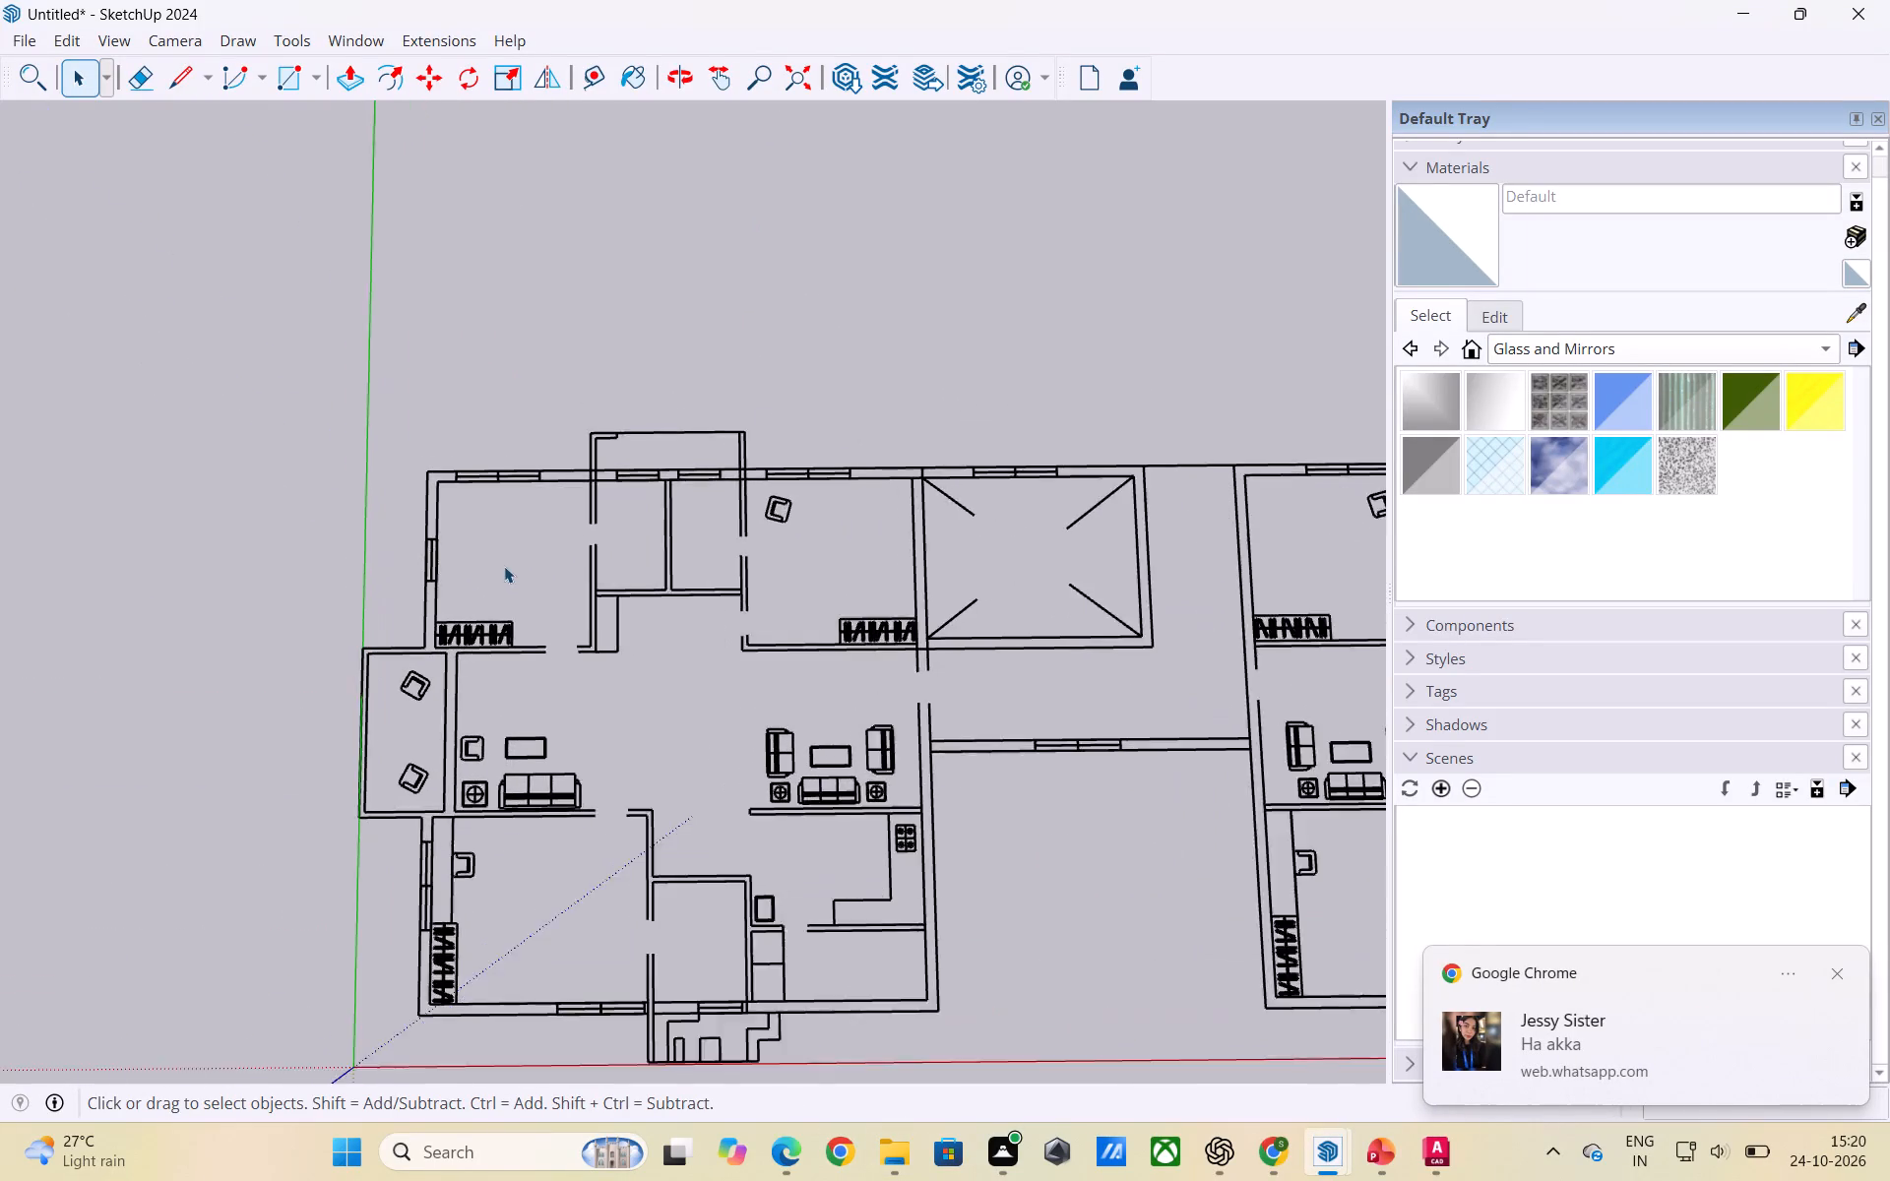
pyautogui.scroll(1, 504, 566)
pyautogui.scroll(-2, 393, 532)
pyautogui.scroll(4, 541, 644)
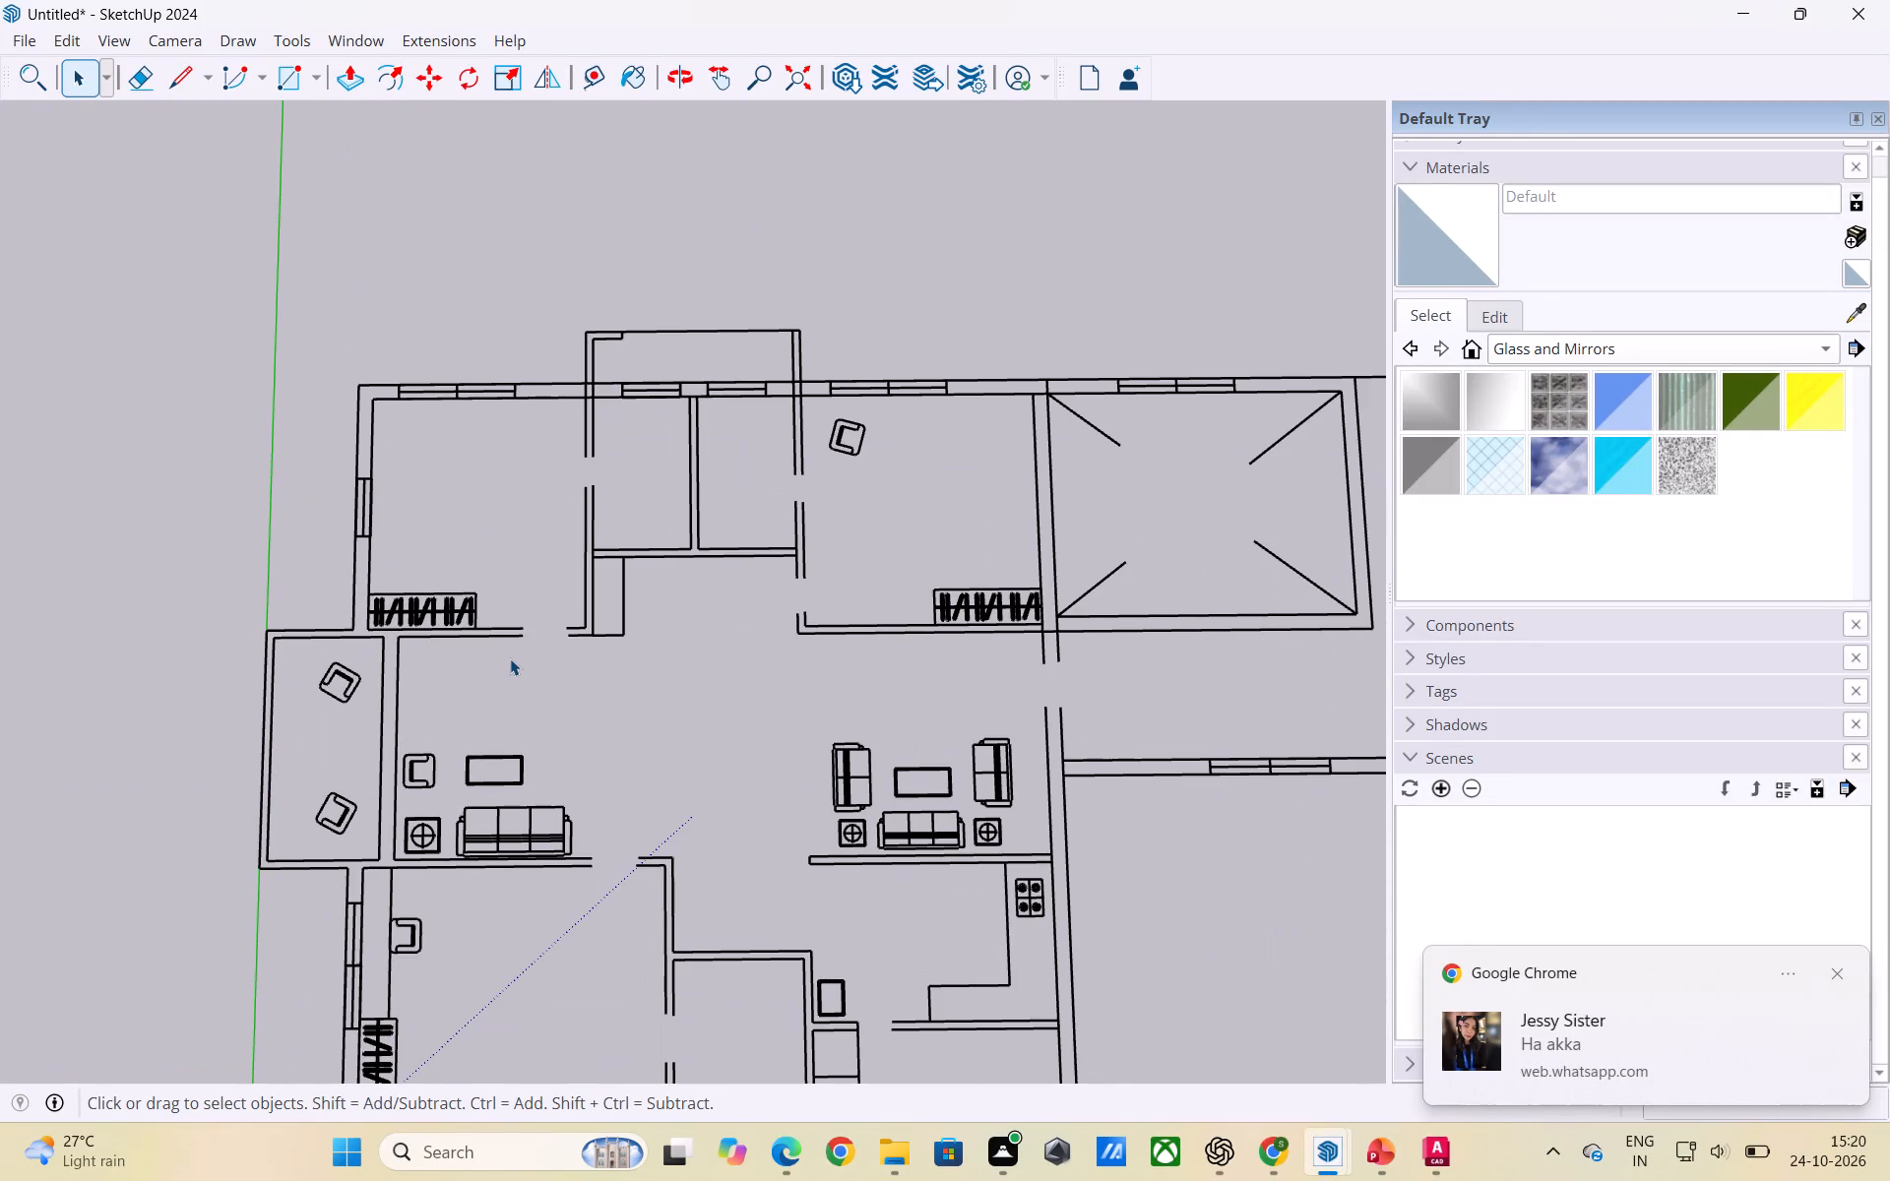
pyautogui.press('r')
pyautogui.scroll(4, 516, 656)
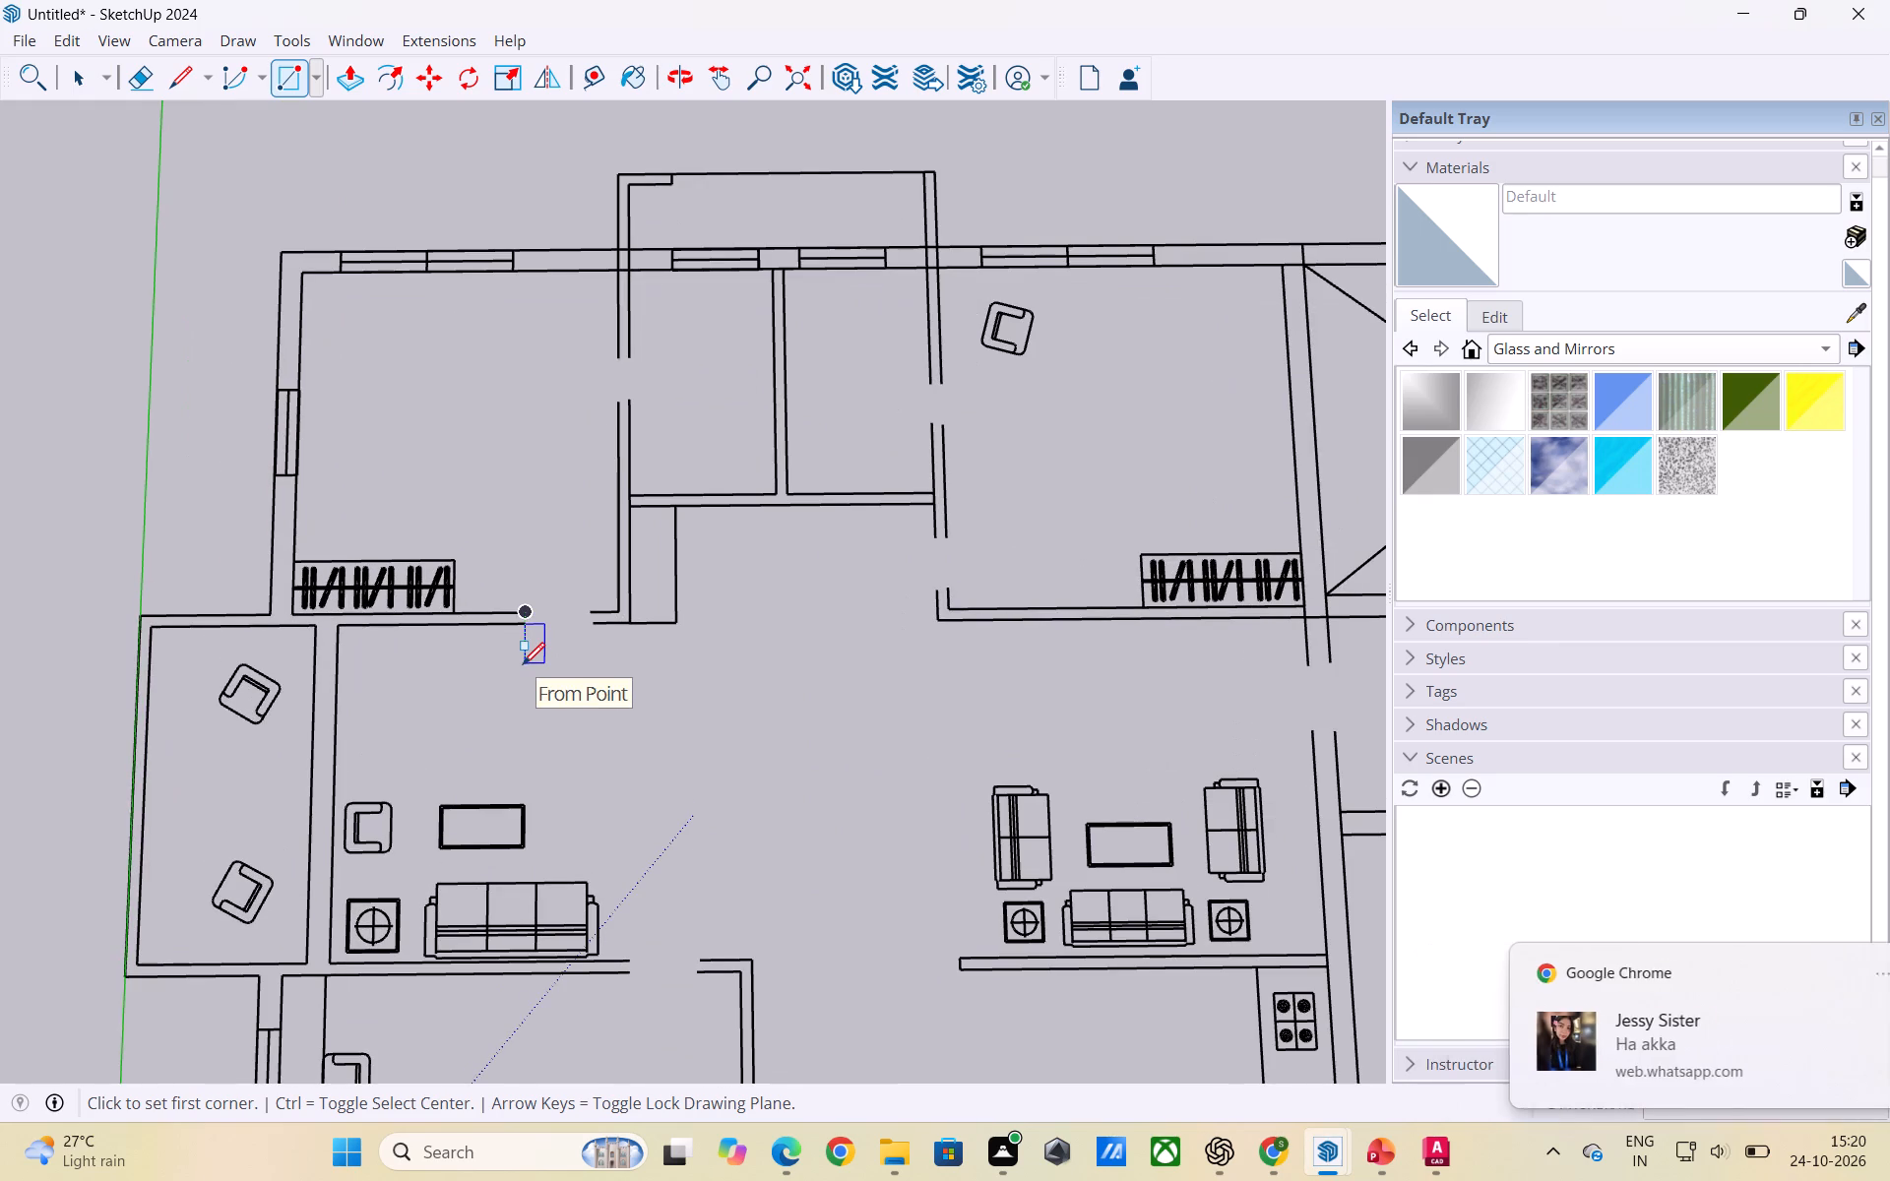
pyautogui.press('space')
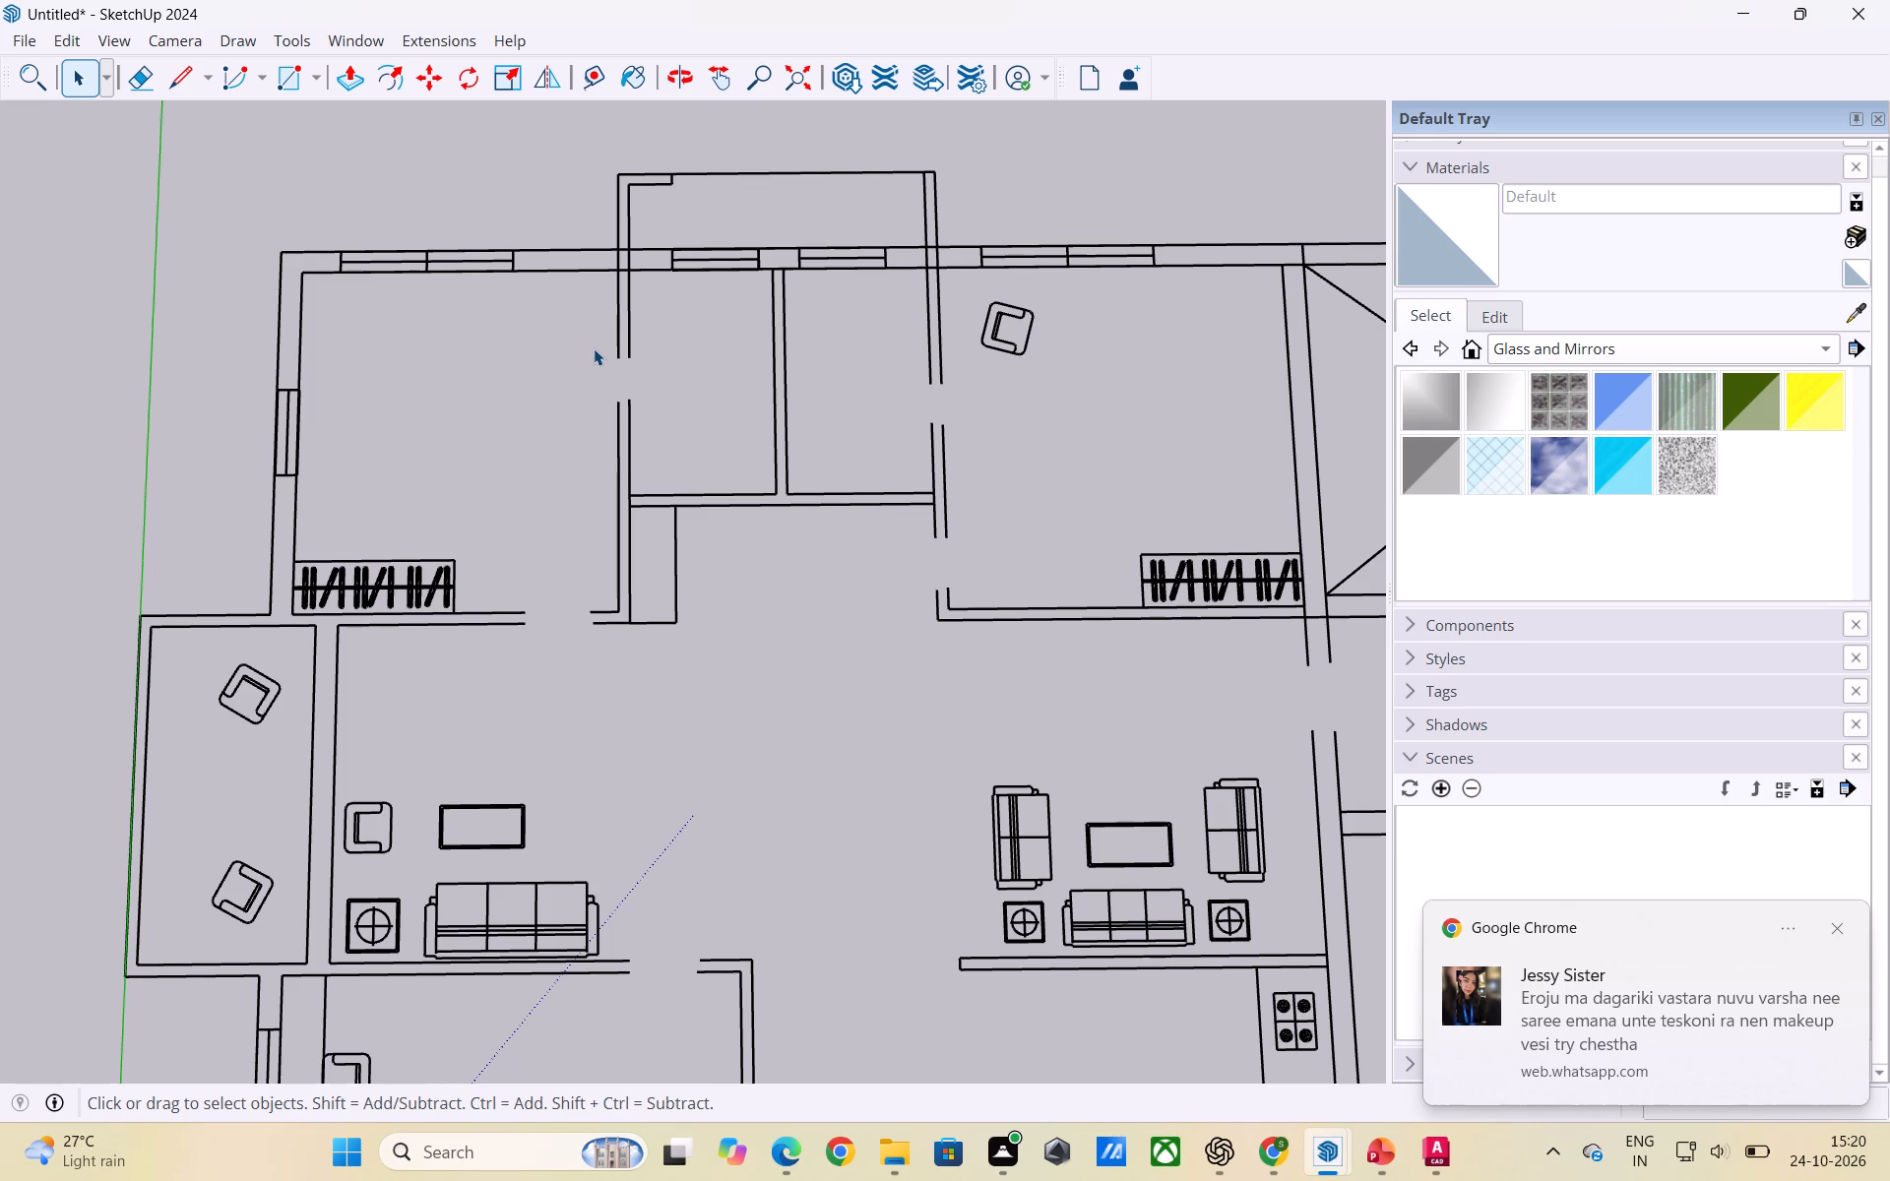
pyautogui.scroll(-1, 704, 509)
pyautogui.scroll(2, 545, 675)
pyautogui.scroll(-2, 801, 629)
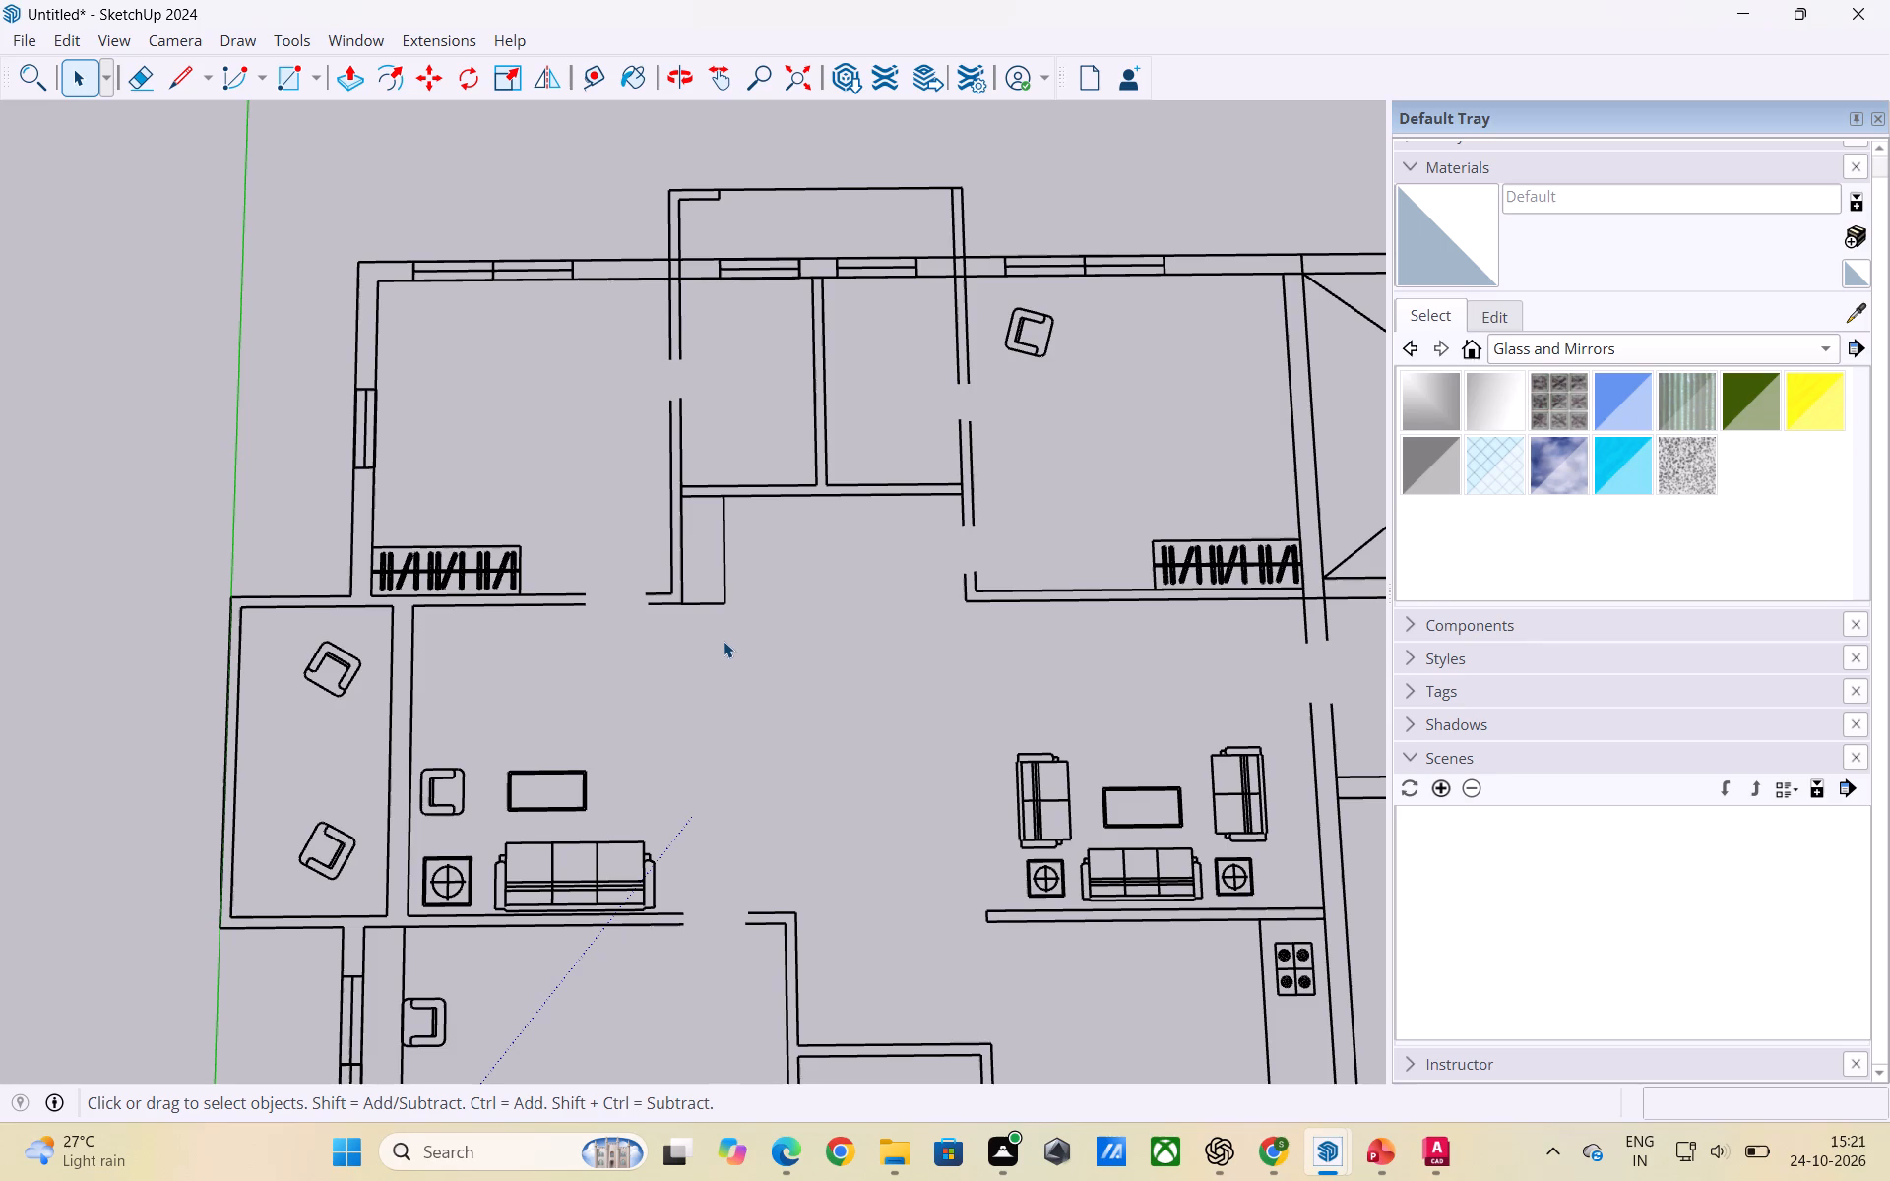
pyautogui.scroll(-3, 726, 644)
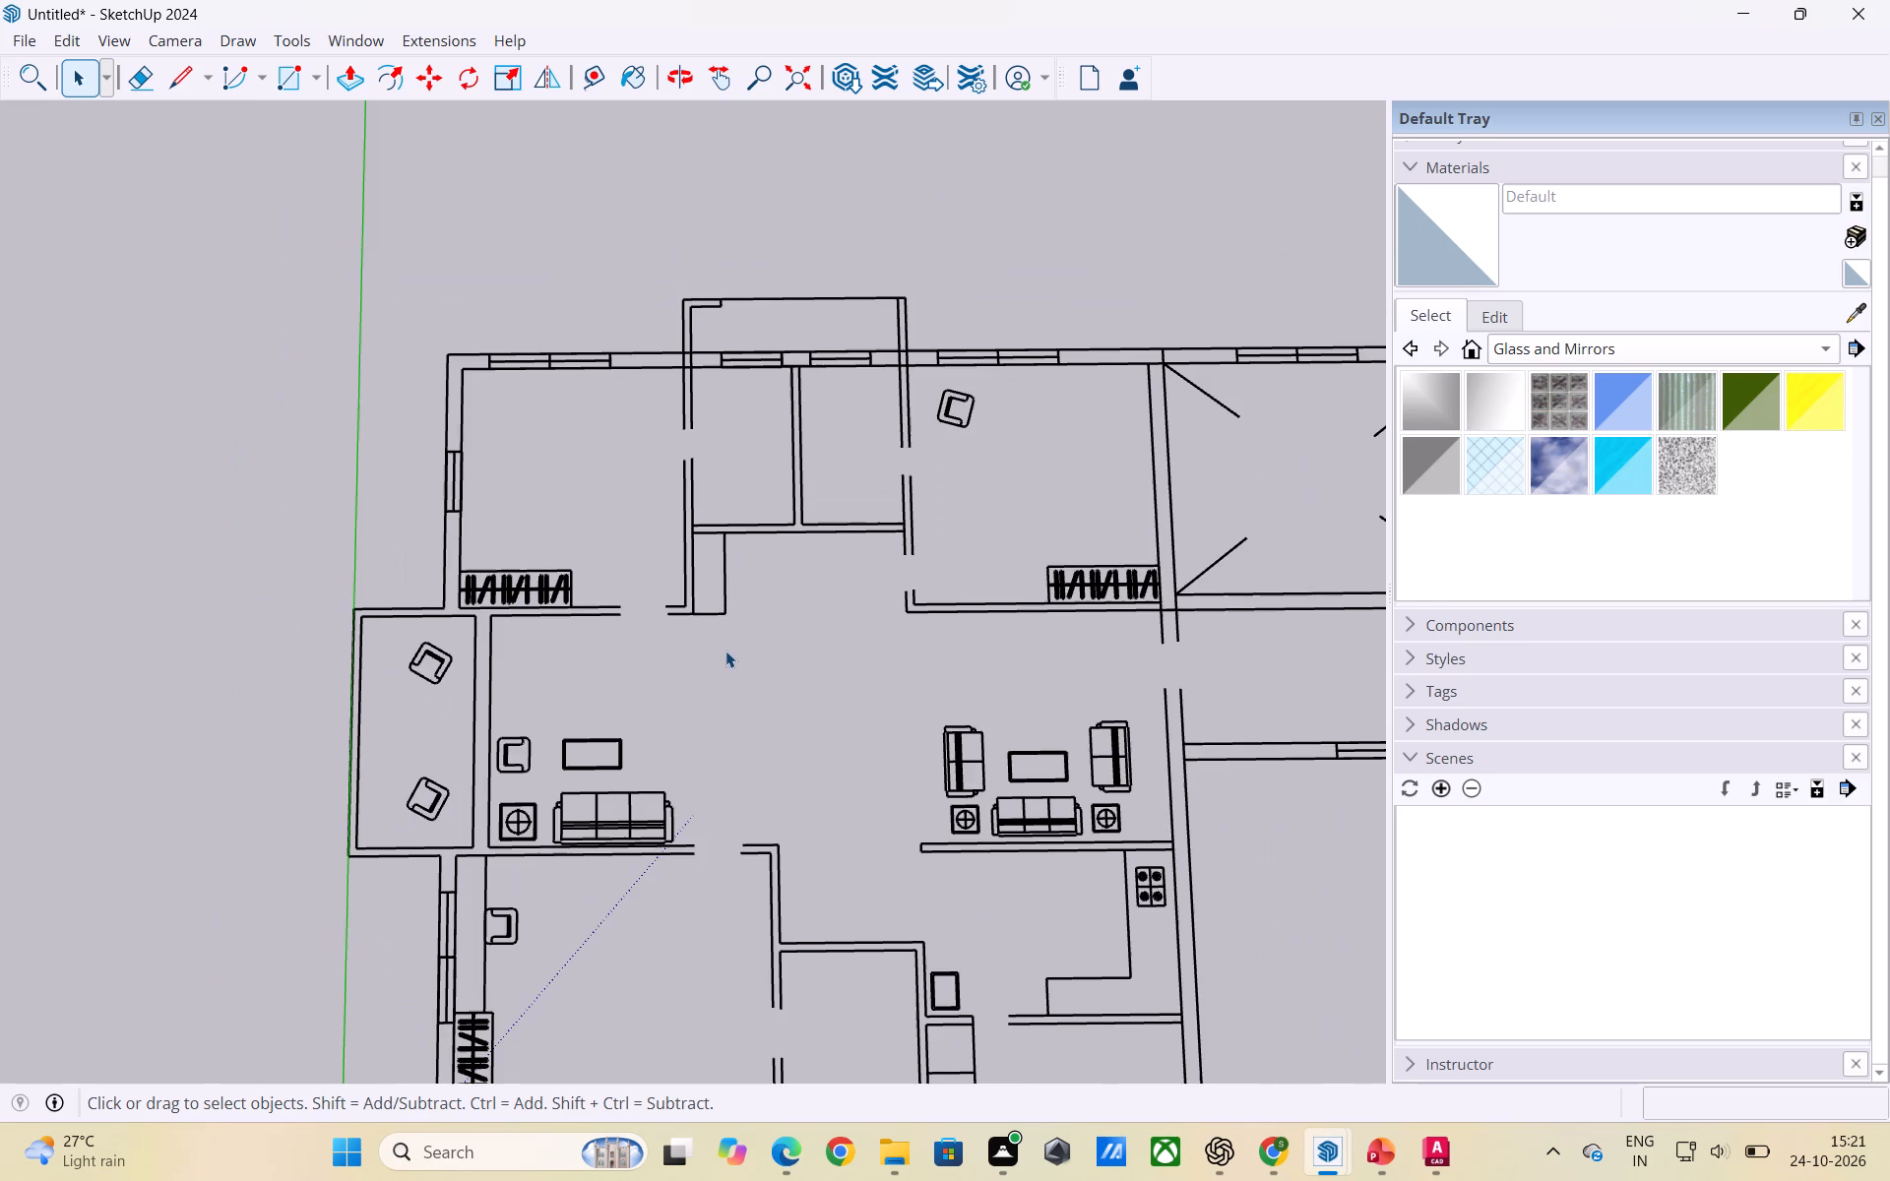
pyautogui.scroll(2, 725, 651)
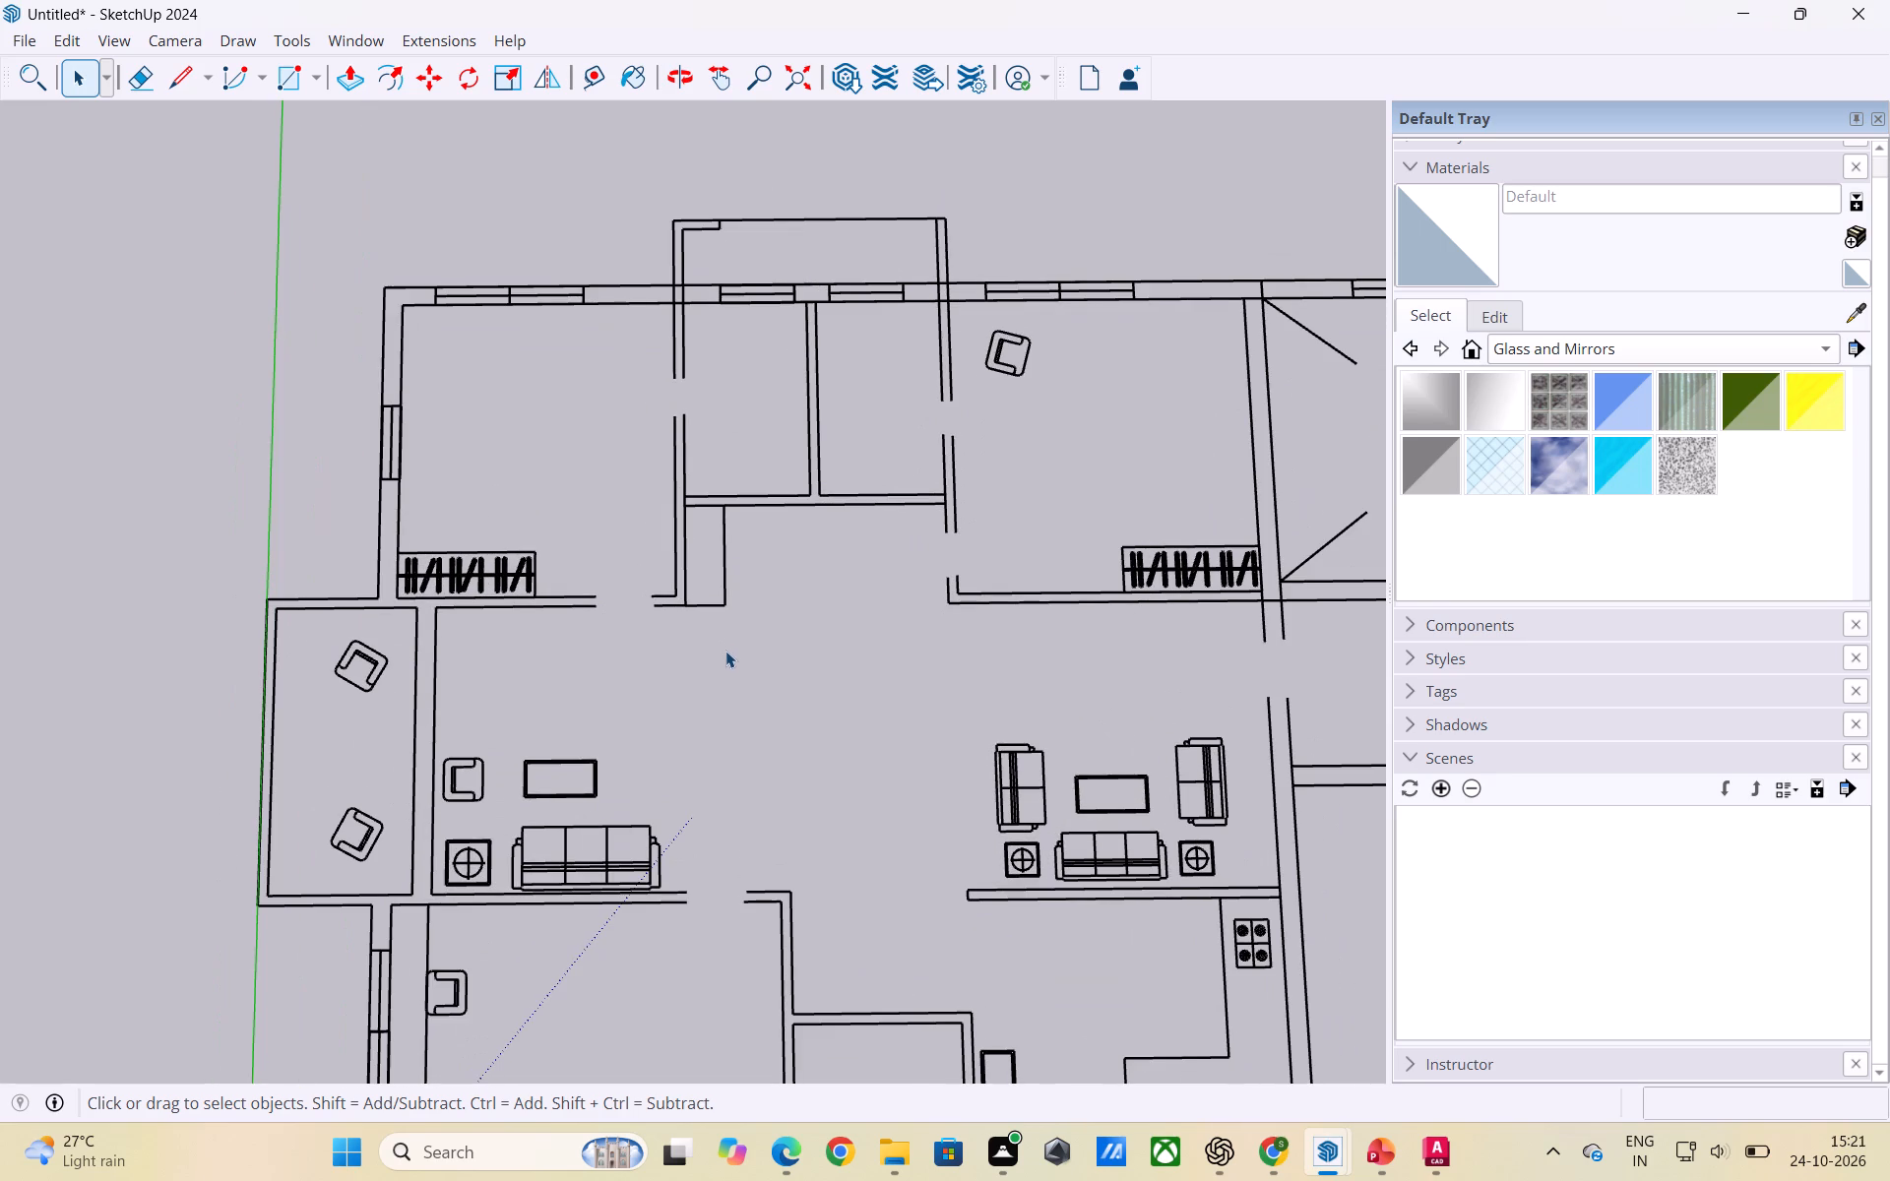
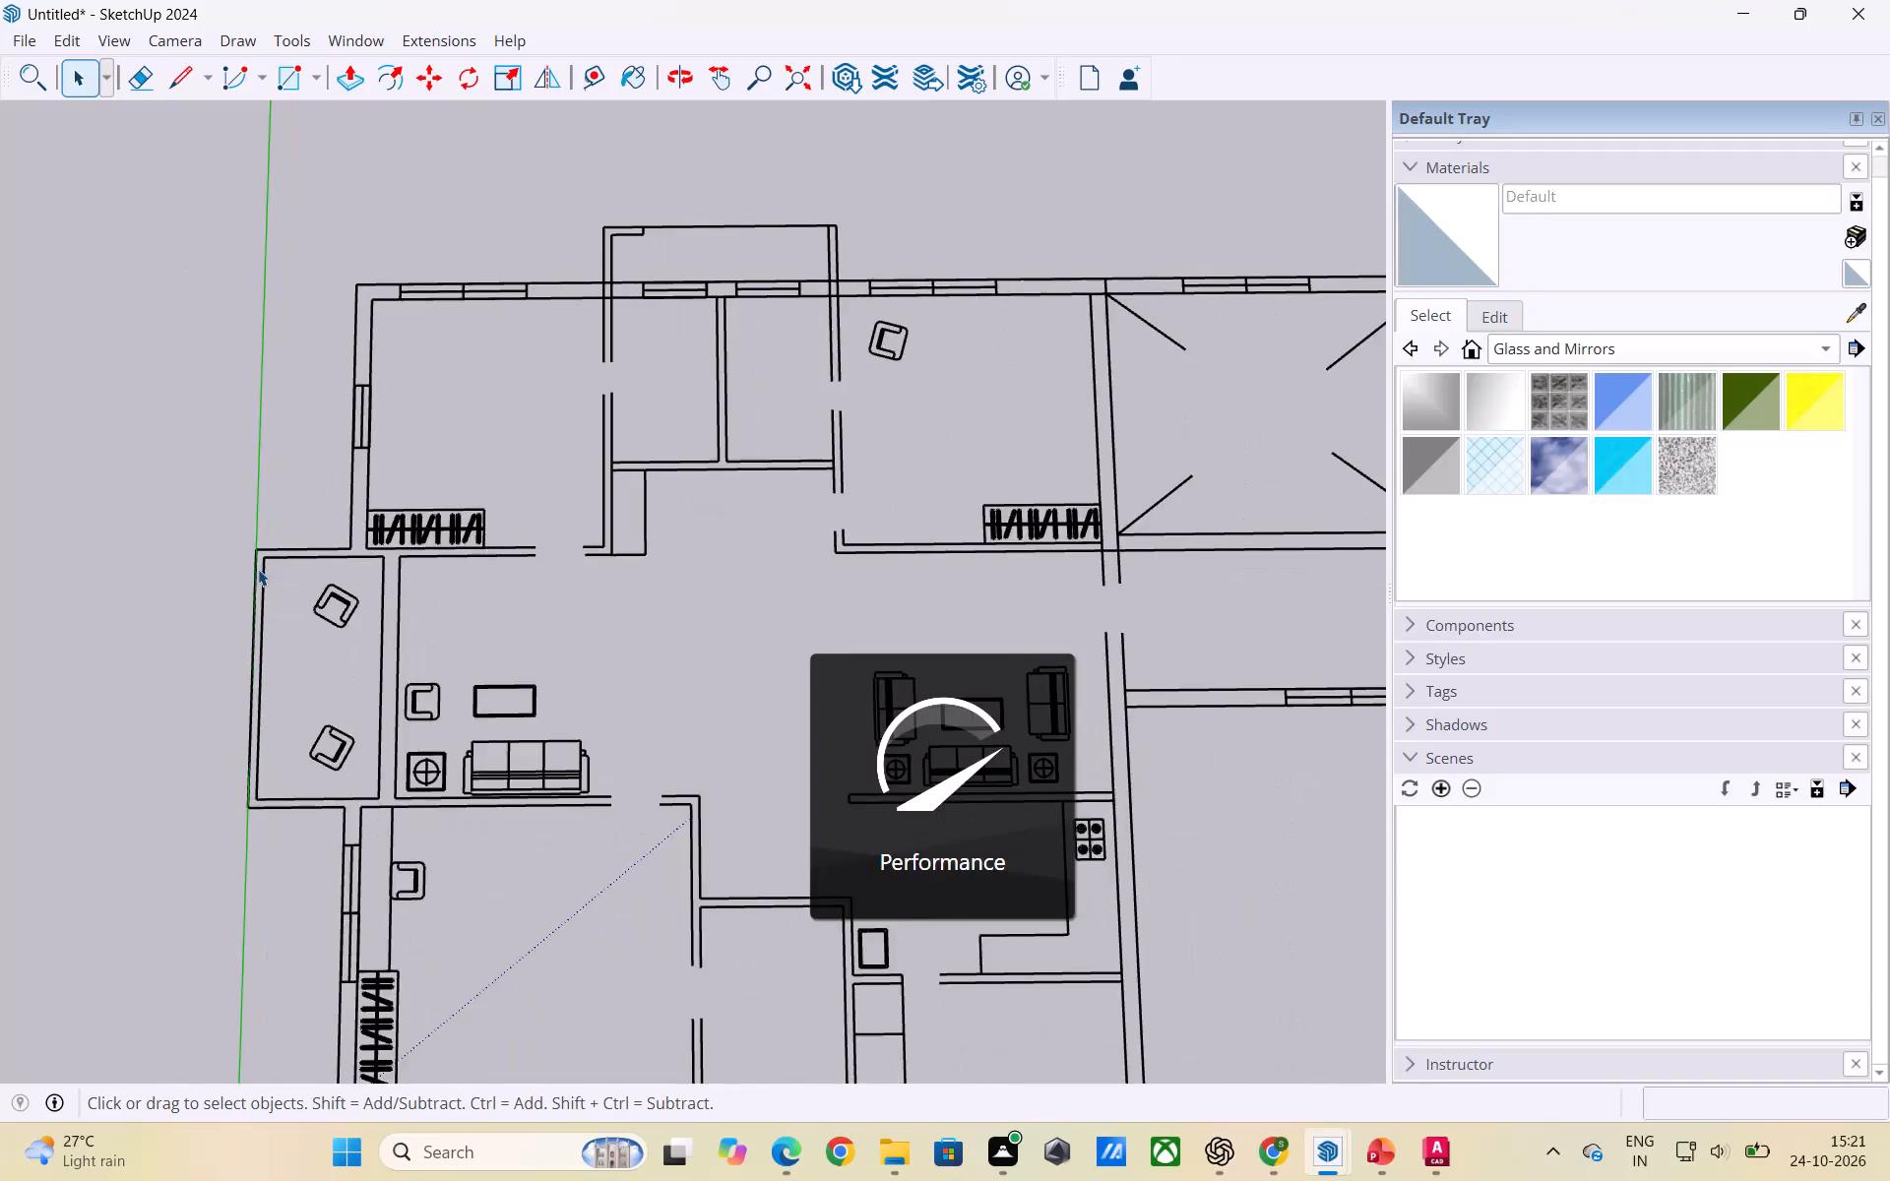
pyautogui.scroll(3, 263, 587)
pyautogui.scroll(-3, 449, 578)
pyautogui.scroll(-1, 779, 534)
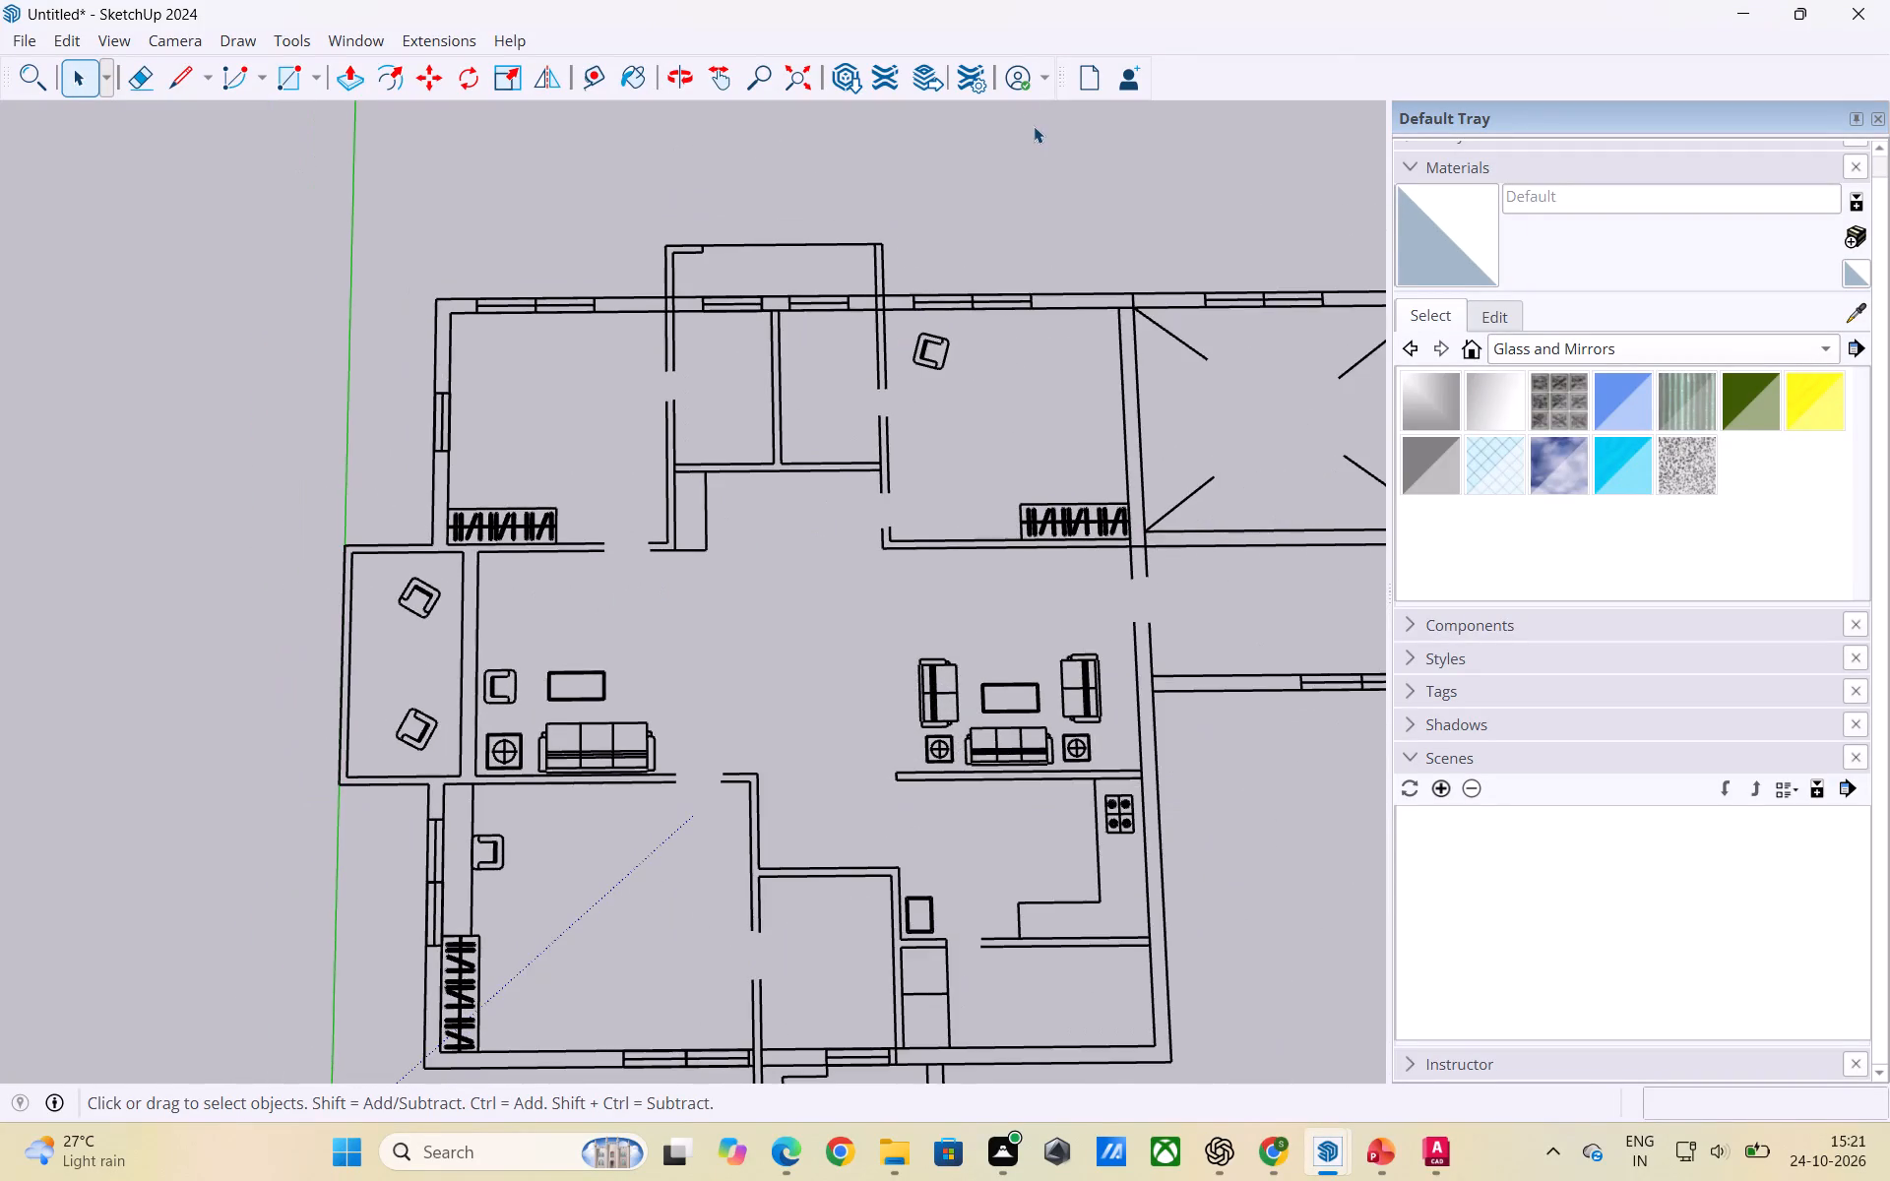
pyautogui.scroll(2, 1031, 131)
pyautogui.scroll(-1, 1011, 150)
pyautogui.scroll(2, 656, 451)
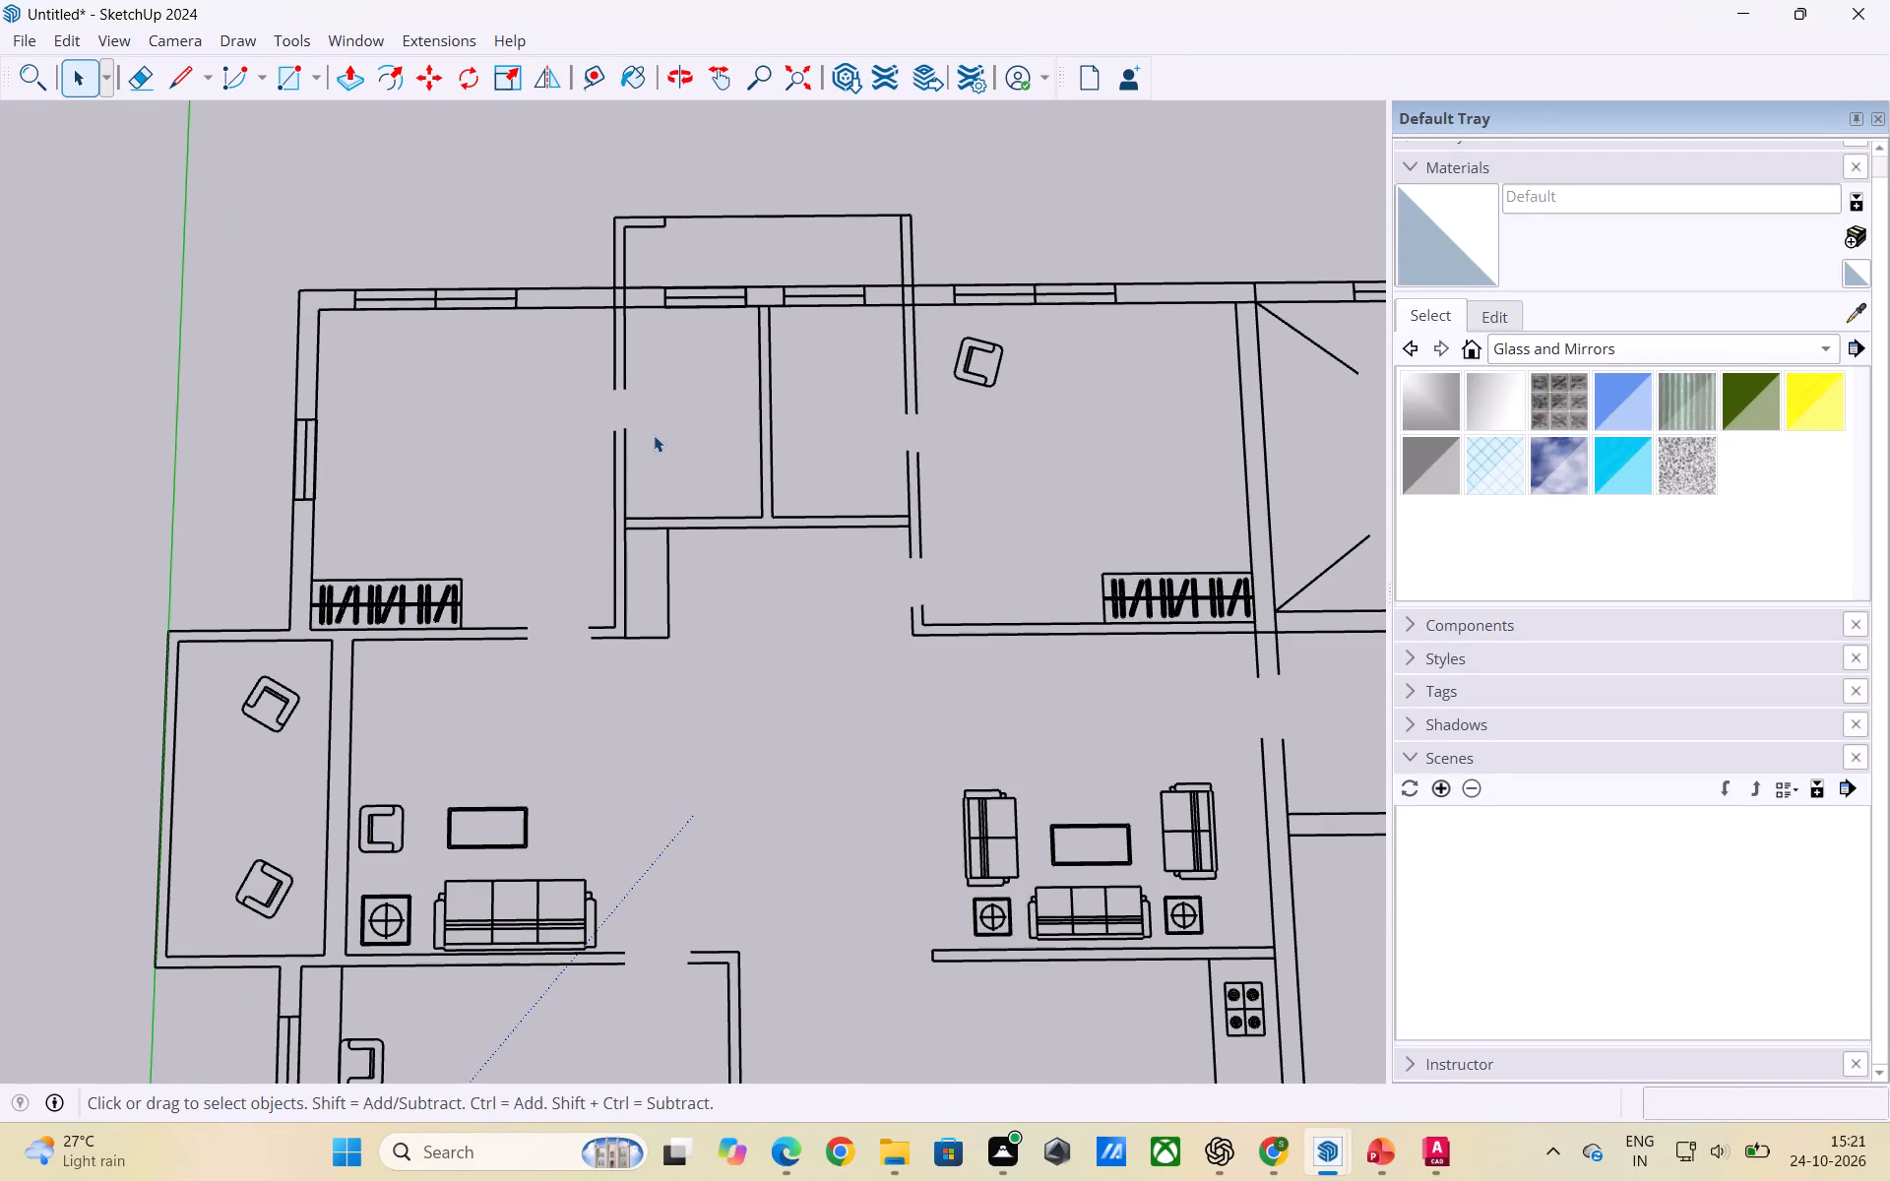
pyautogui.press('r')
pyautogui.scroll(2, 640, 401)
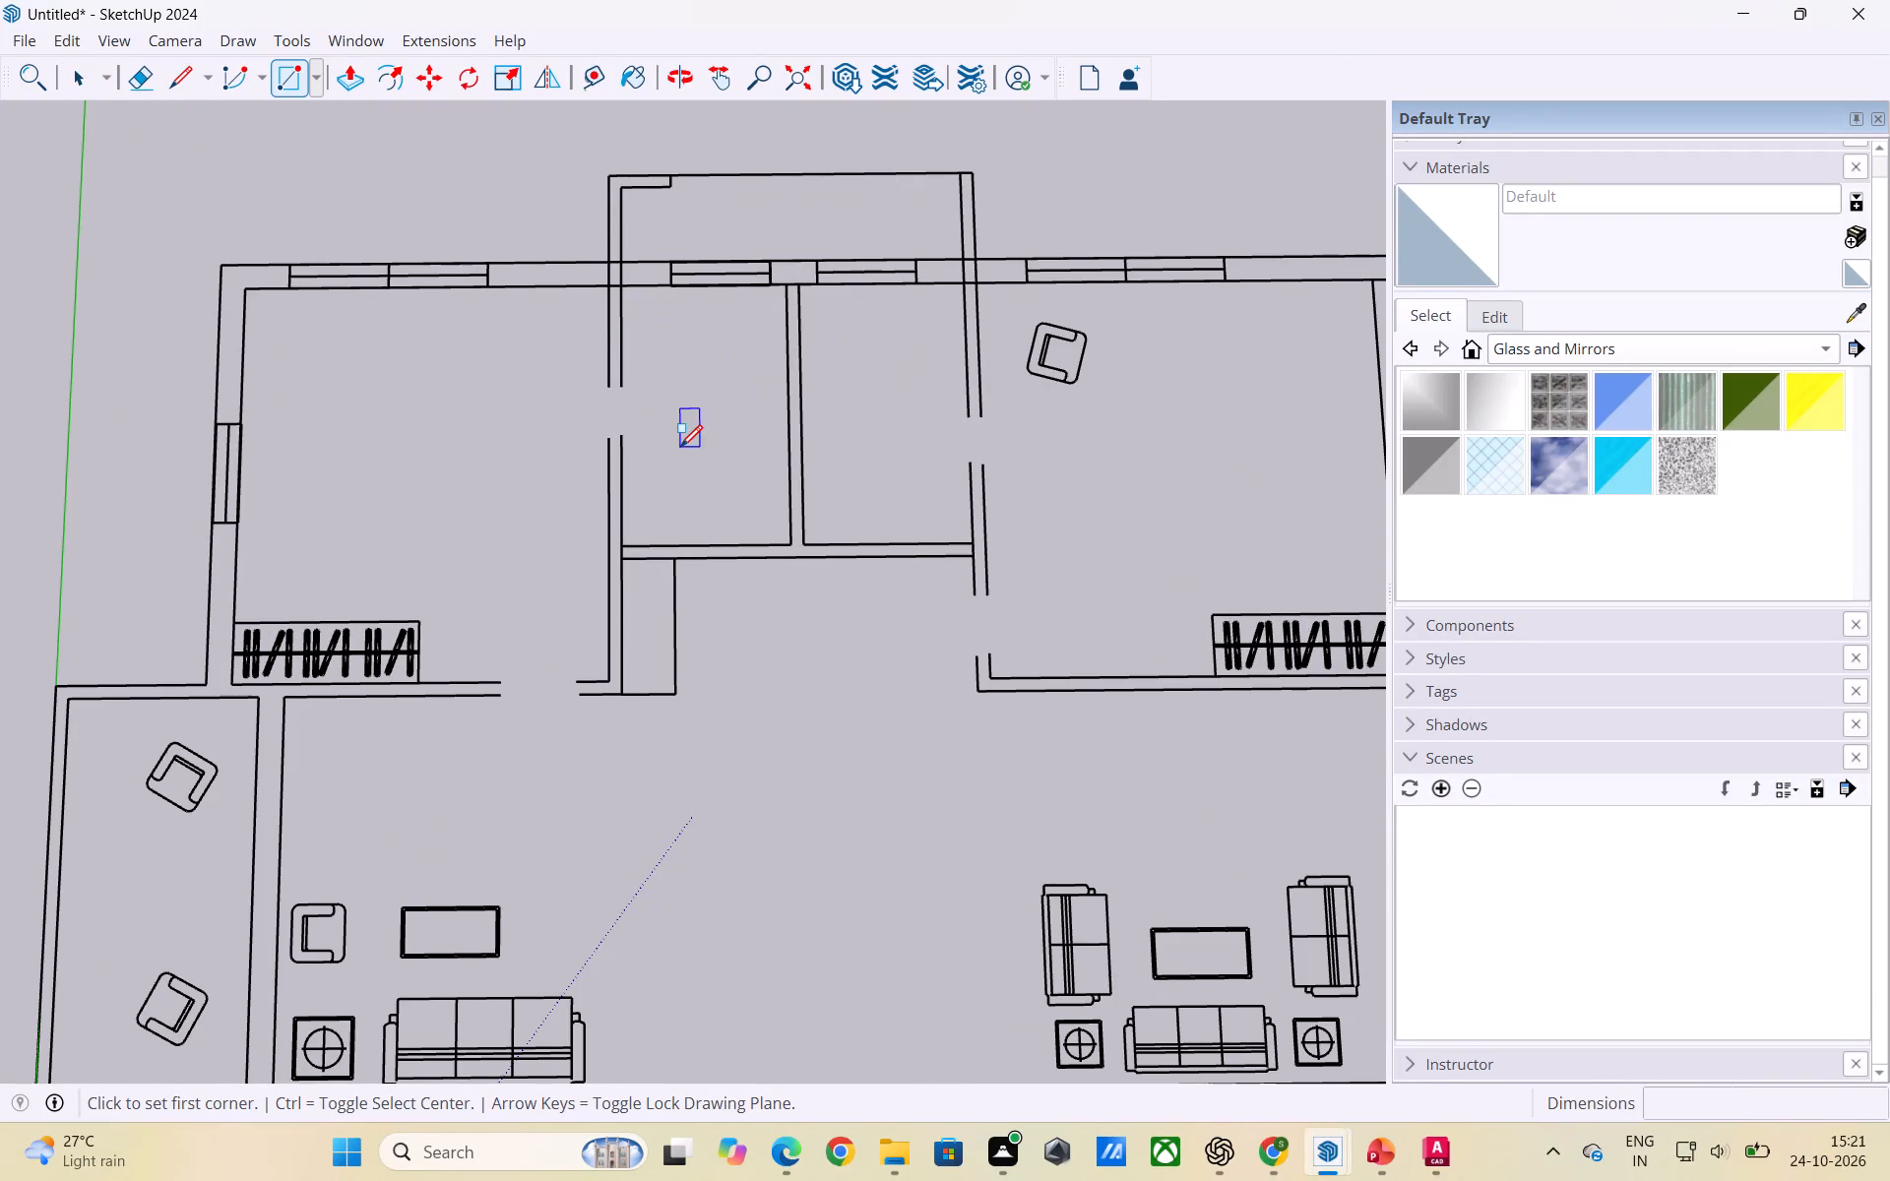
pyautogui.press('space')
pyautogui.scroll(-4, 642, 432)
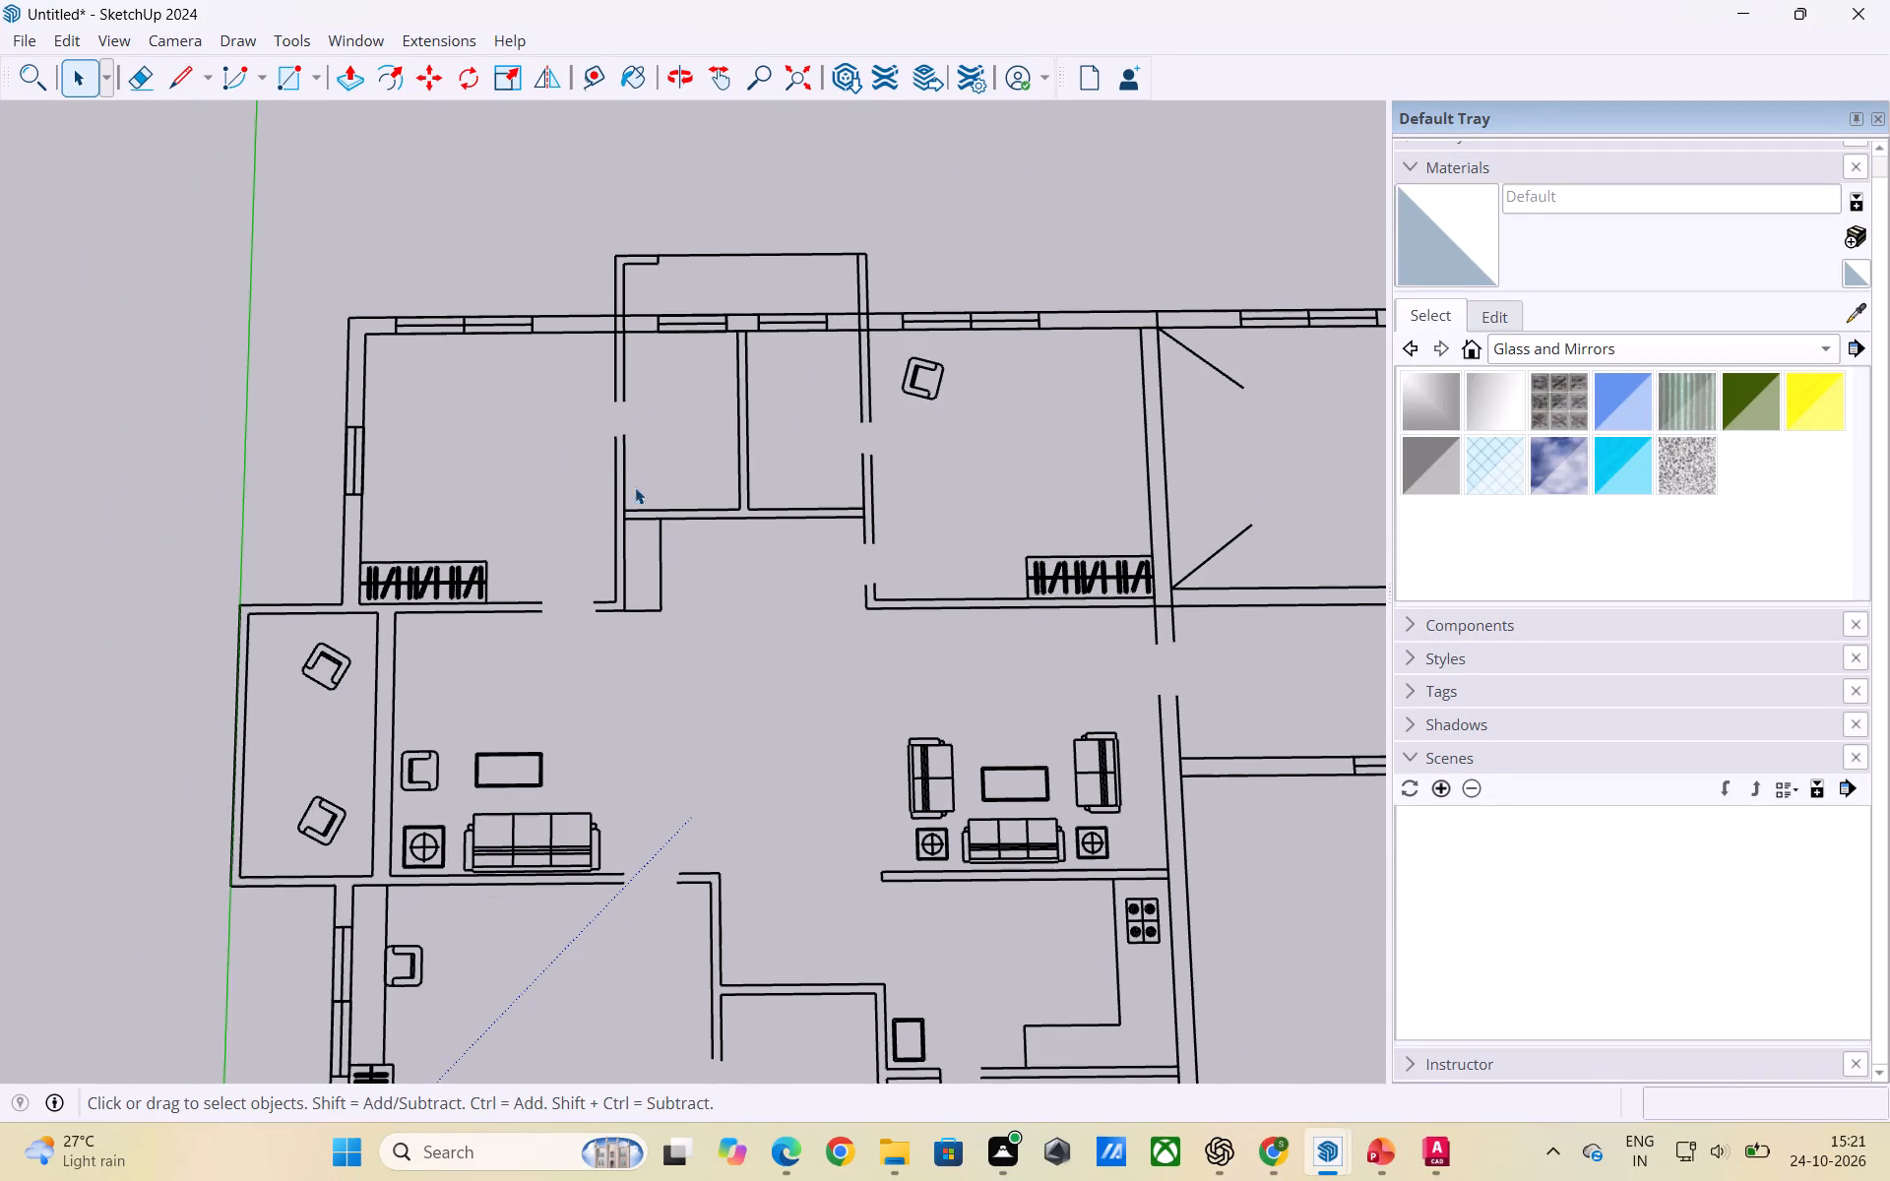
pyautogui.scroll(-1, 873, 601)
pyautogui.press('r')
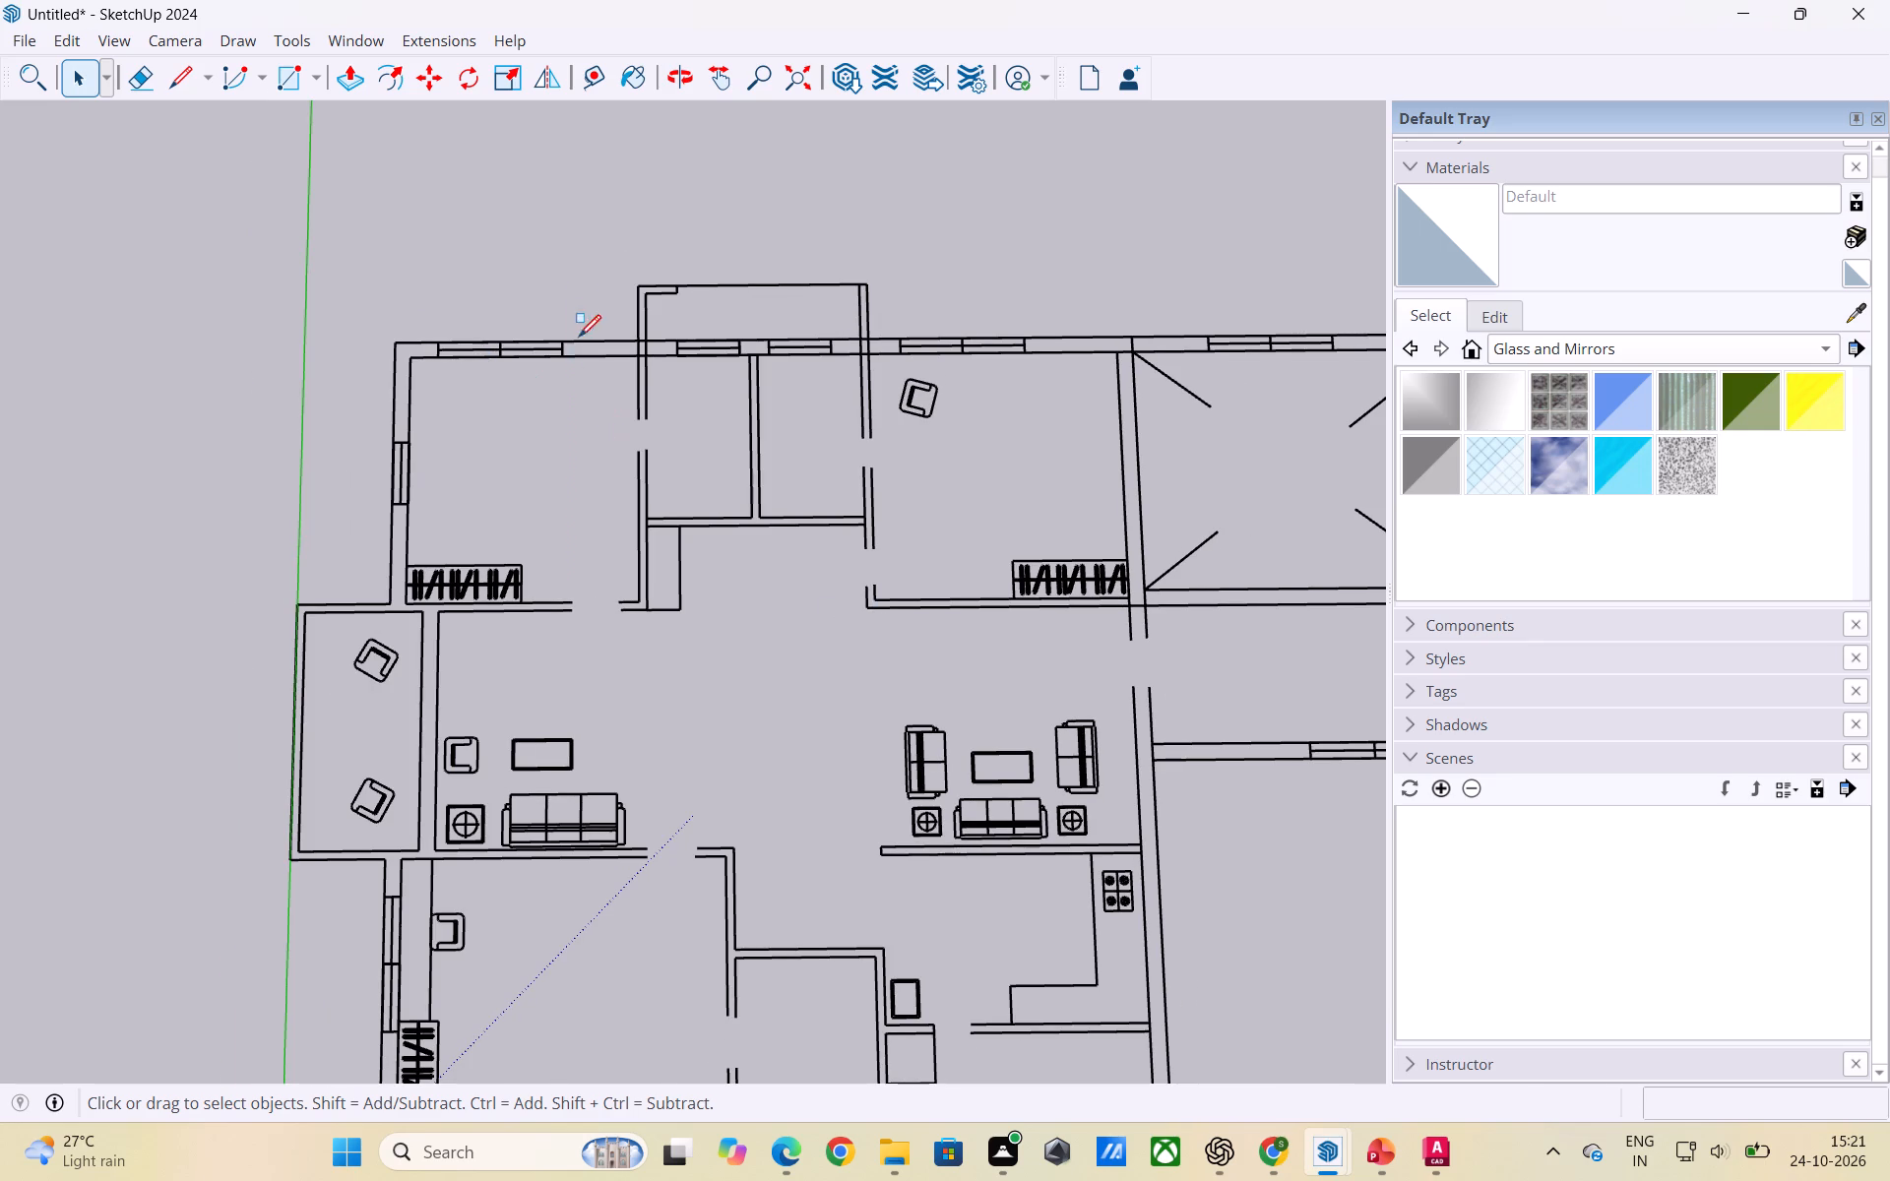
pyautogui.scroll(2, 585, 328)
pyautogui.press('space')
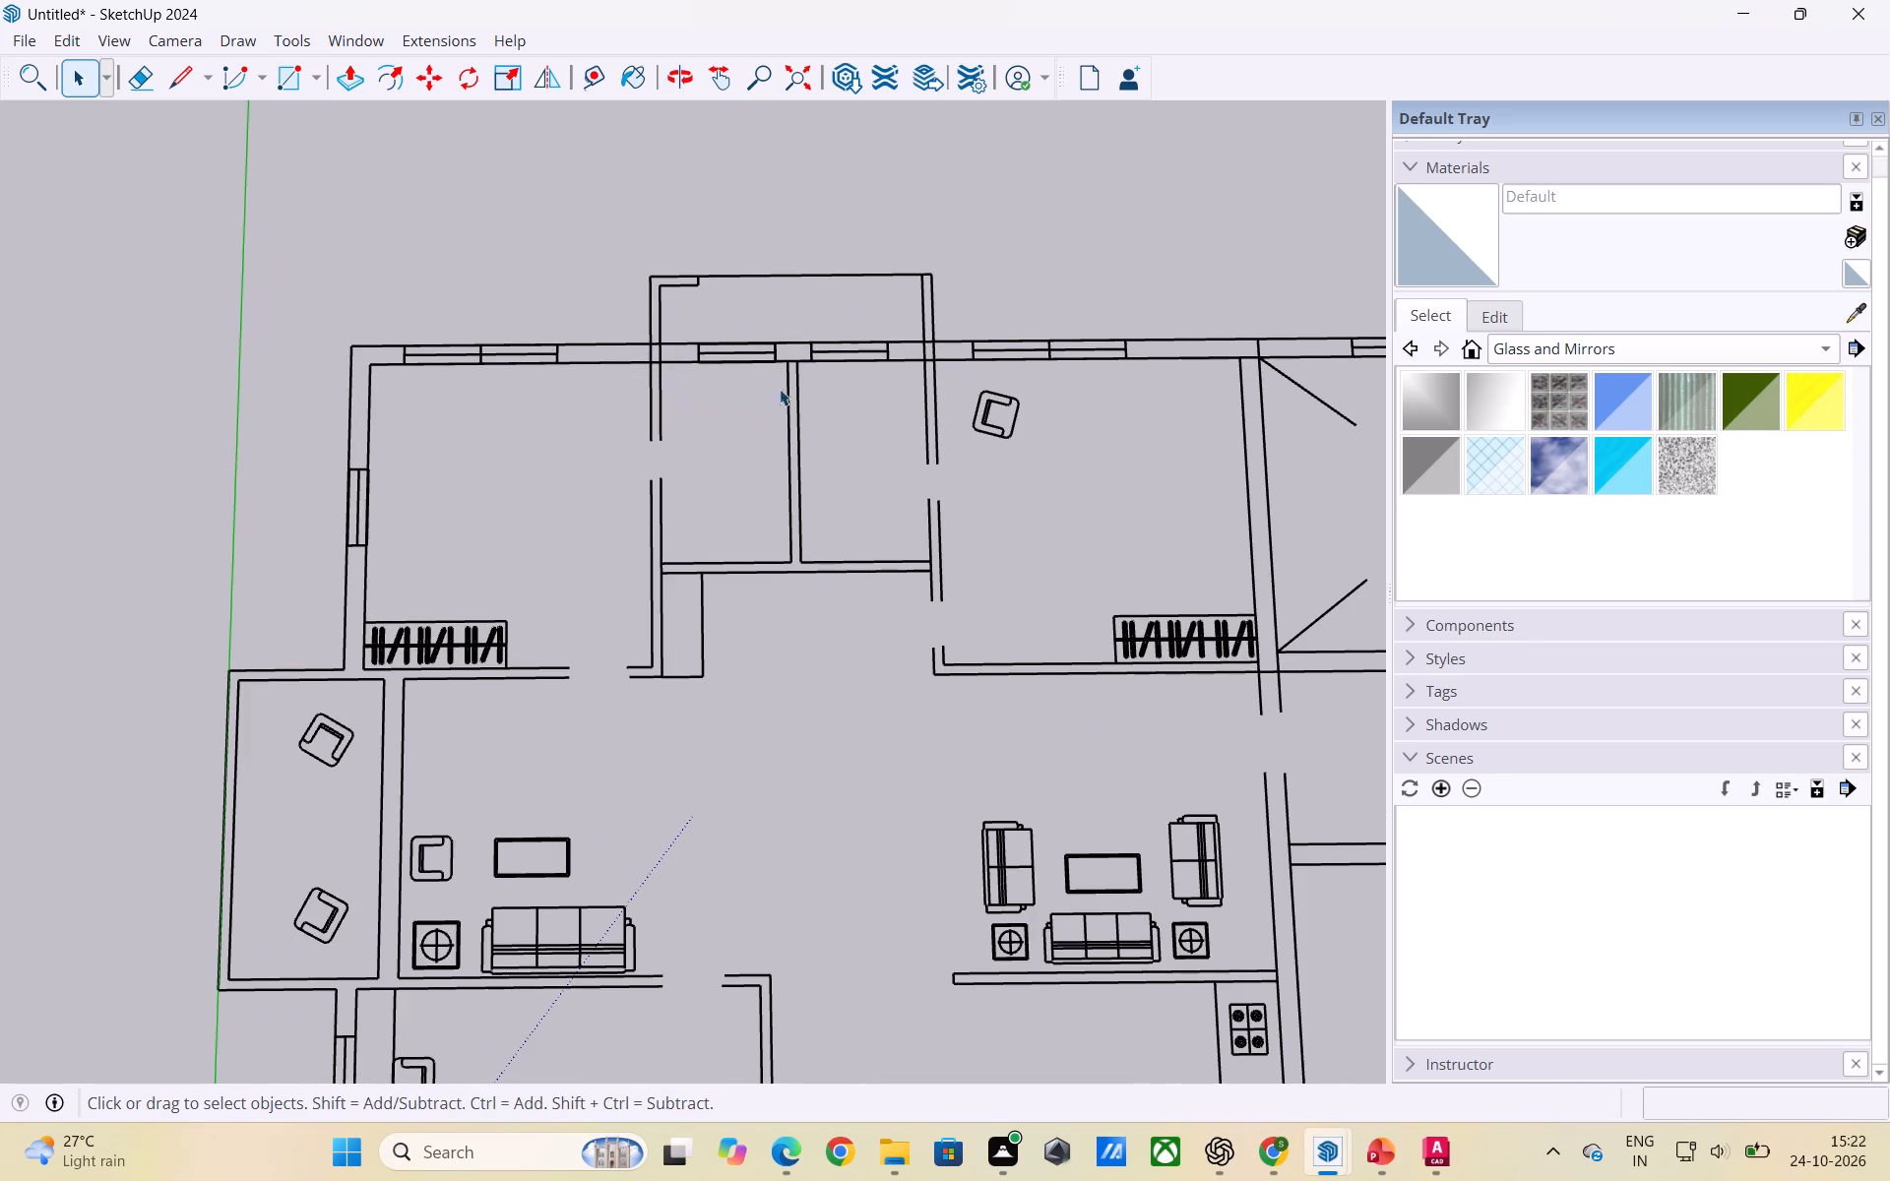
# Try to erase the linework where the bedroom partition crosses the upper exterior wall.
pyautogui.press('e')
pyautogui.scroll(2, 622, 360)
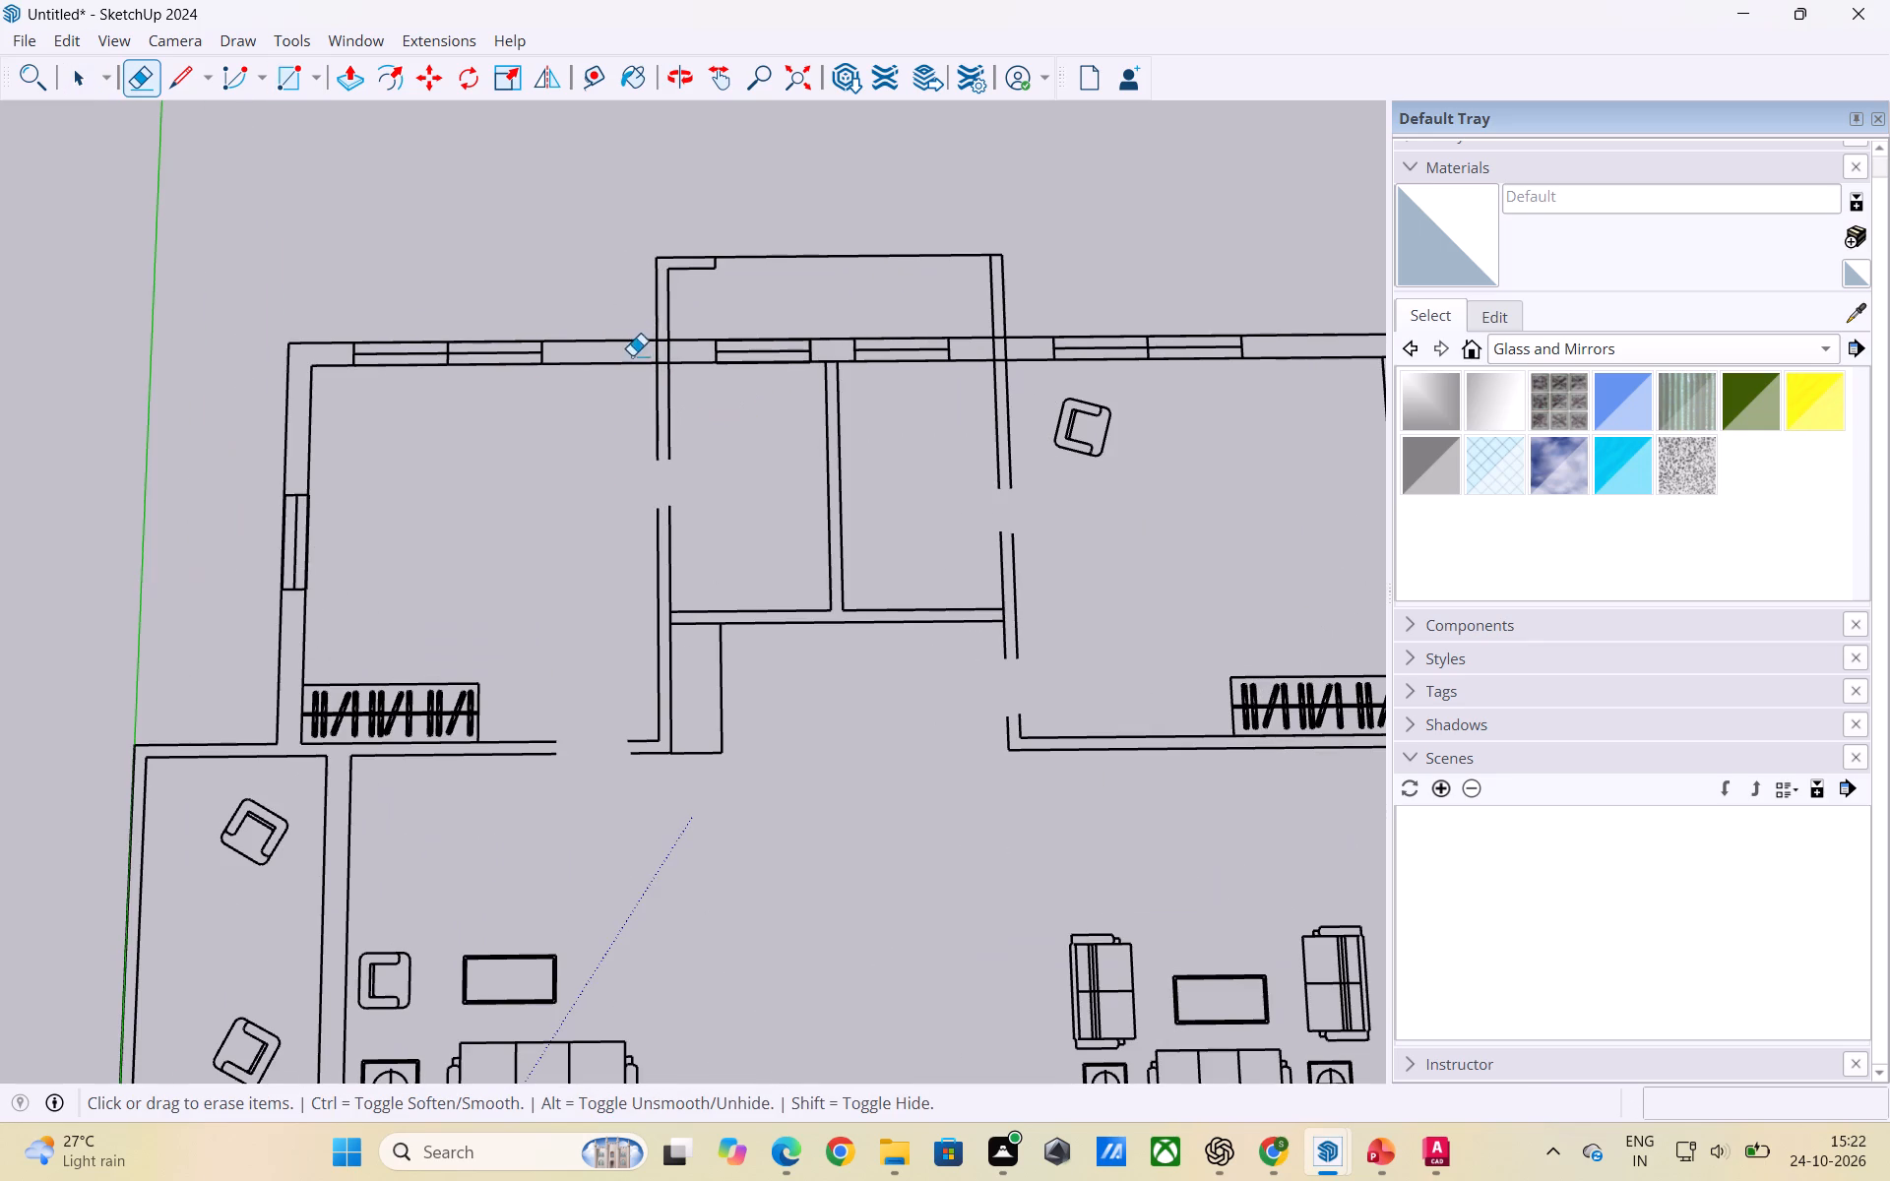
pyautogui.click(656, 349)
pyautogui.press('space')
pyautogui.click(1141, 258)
# Draw a rectangle about 4' 1/2" by 9" filling the upper exterior wall between the corner bedroom's window and the partition.
pyautogui.press('r')
pyautogui.scroll(2, 632, 382)
pyautogui.click(679, 330)
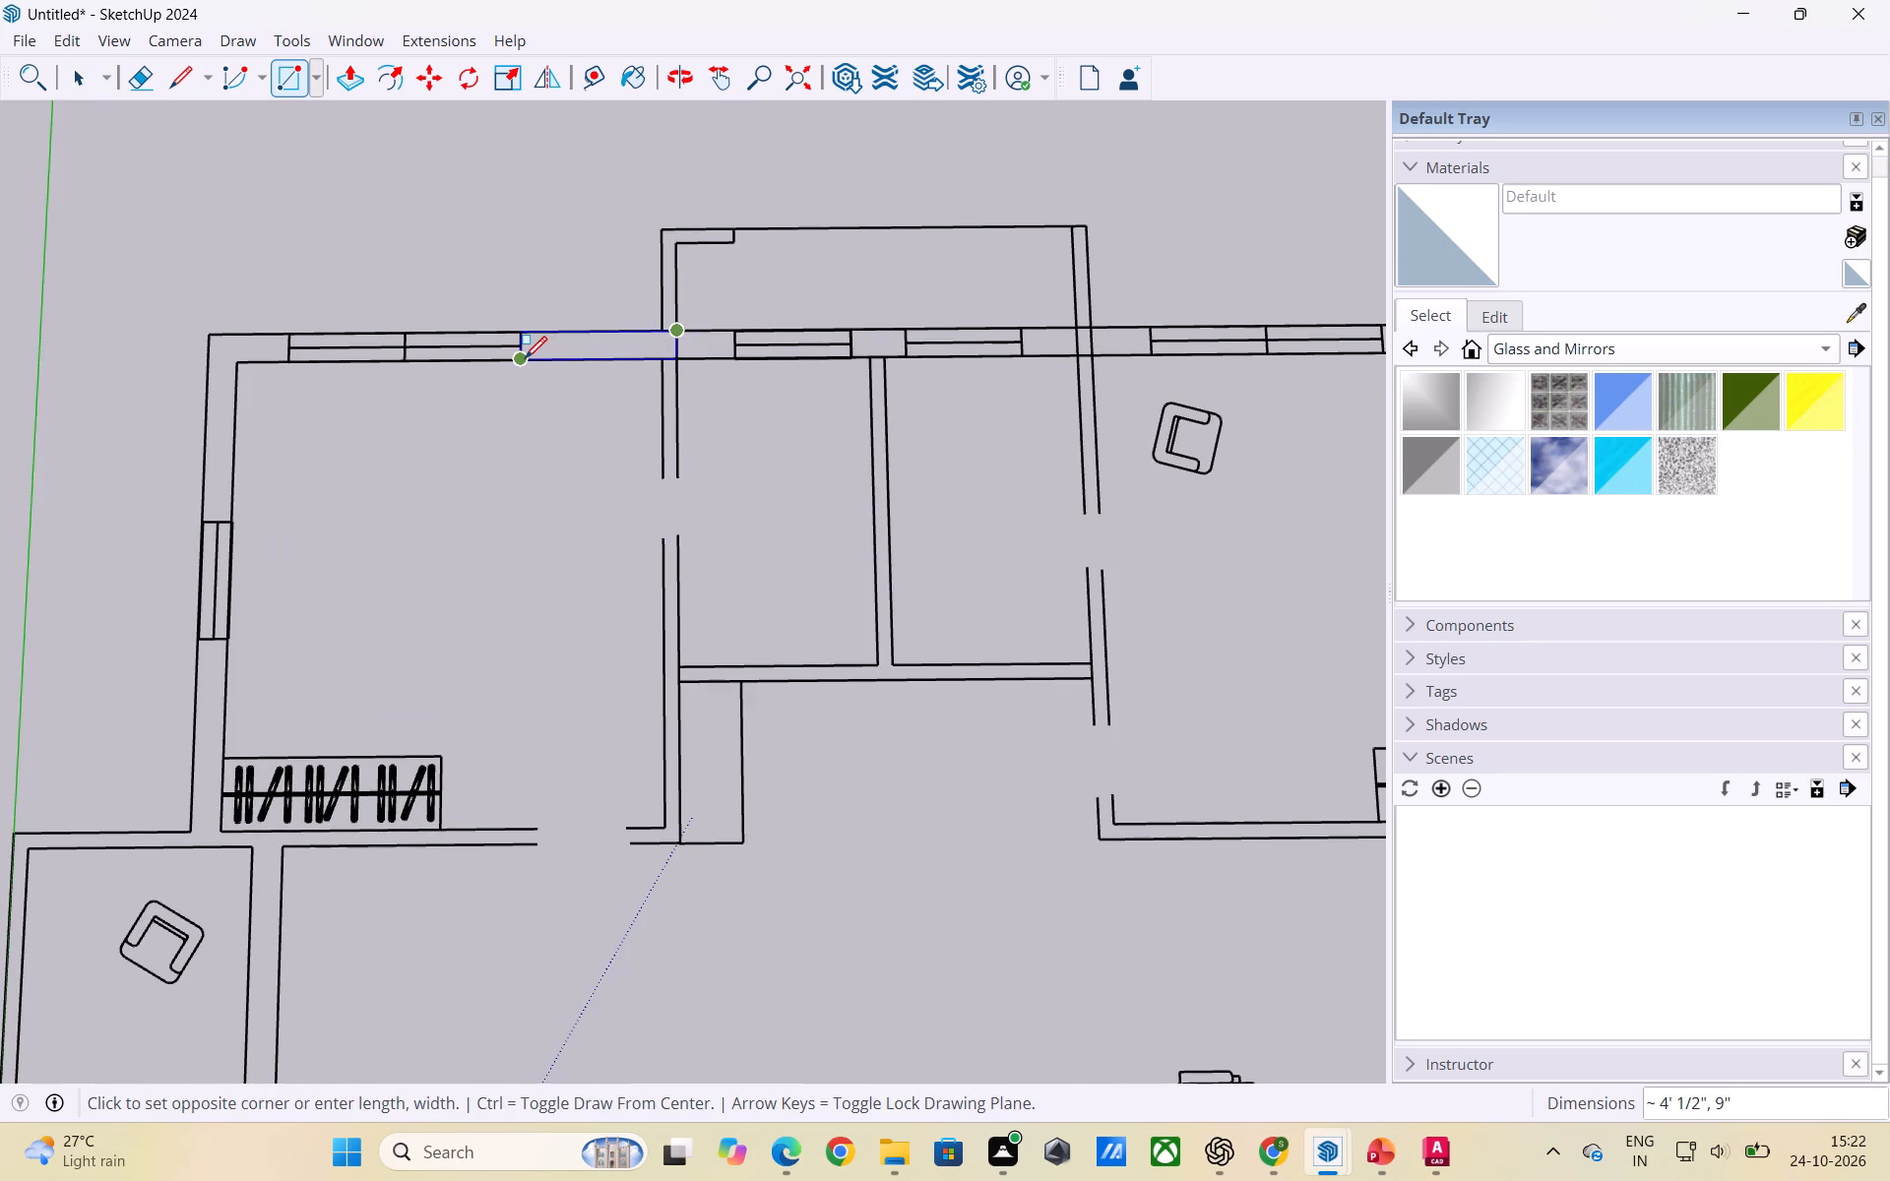
pyautogui.click(525, 358)
pyautogui.press('space')
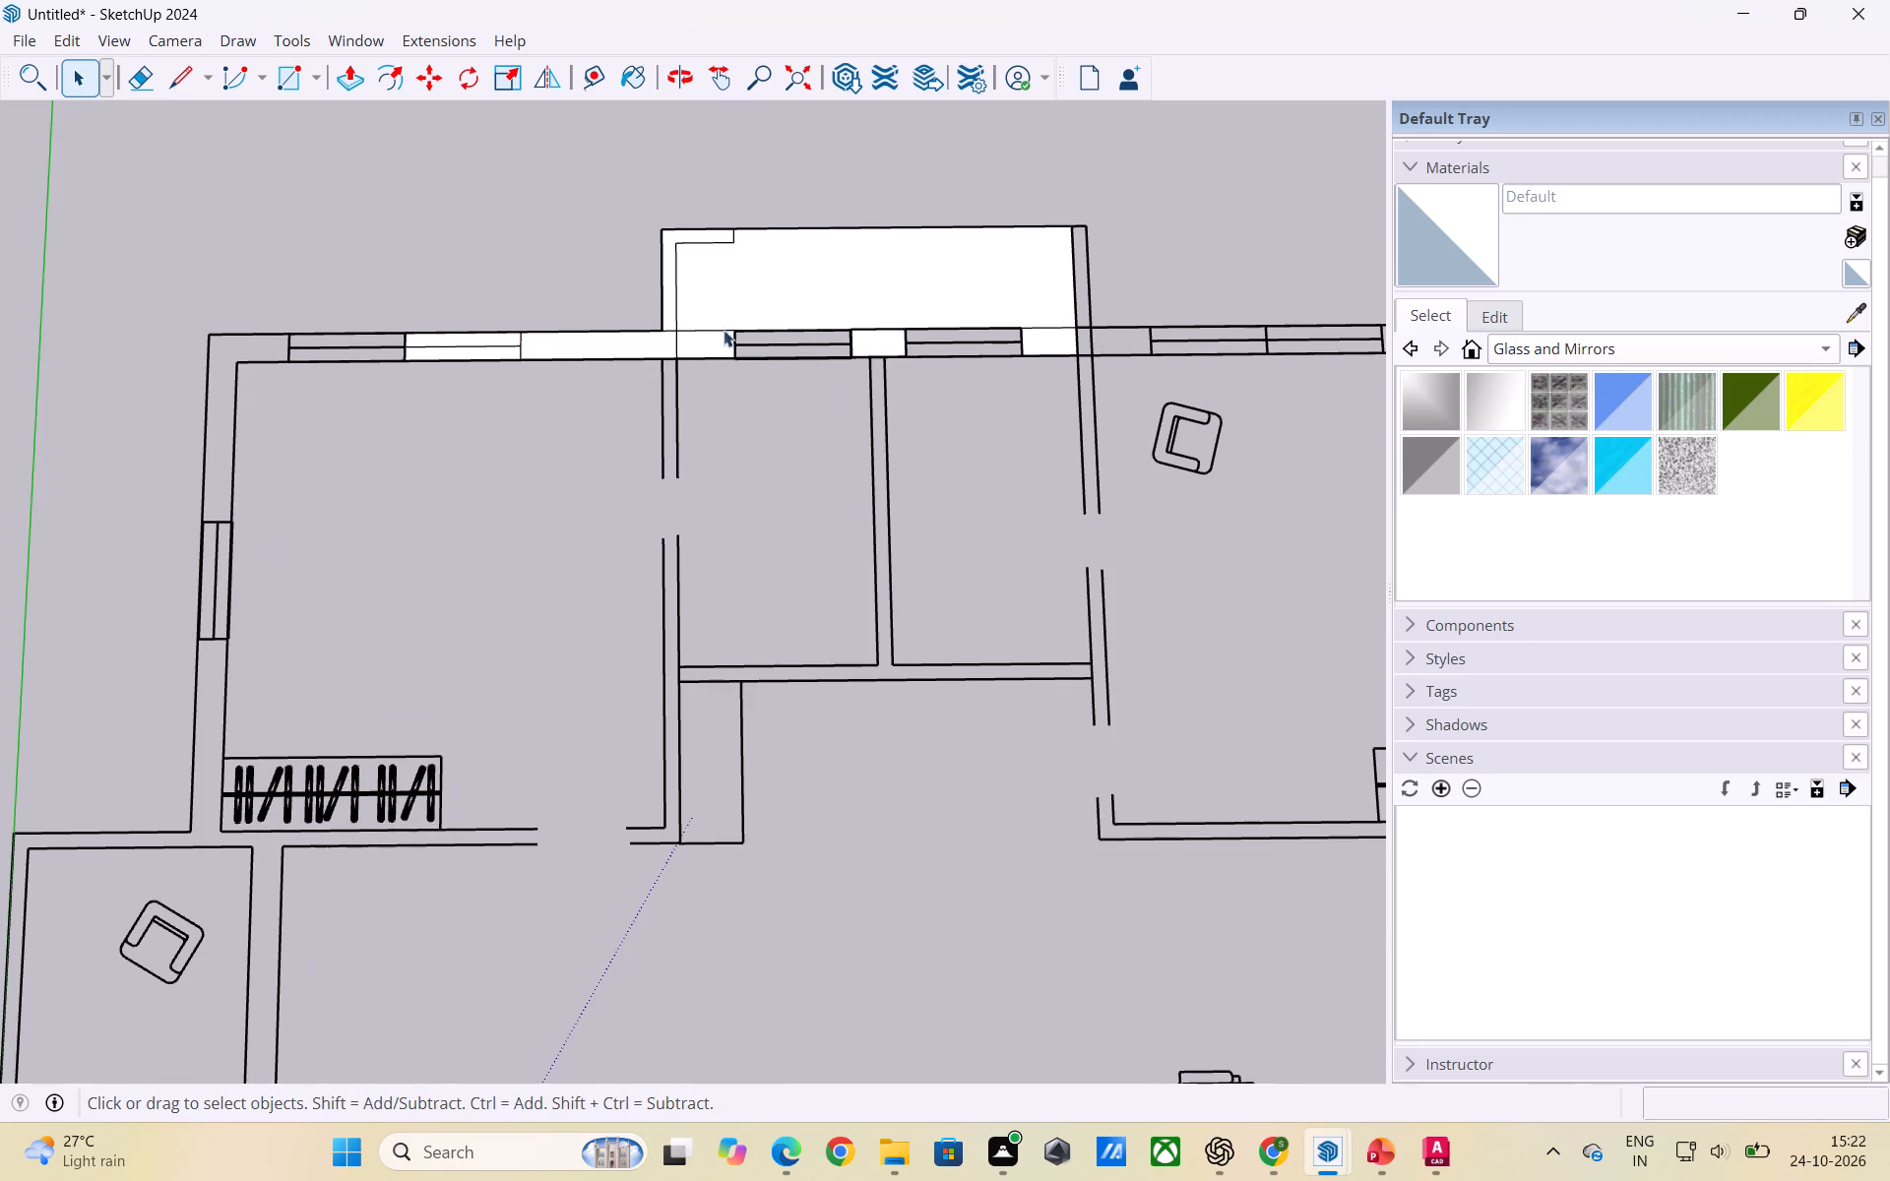
# Delete the face filling the projecting bay above the two small rooms and the stray faces in the corner bedroom's upper window.
pyautogui.click(736, 306)
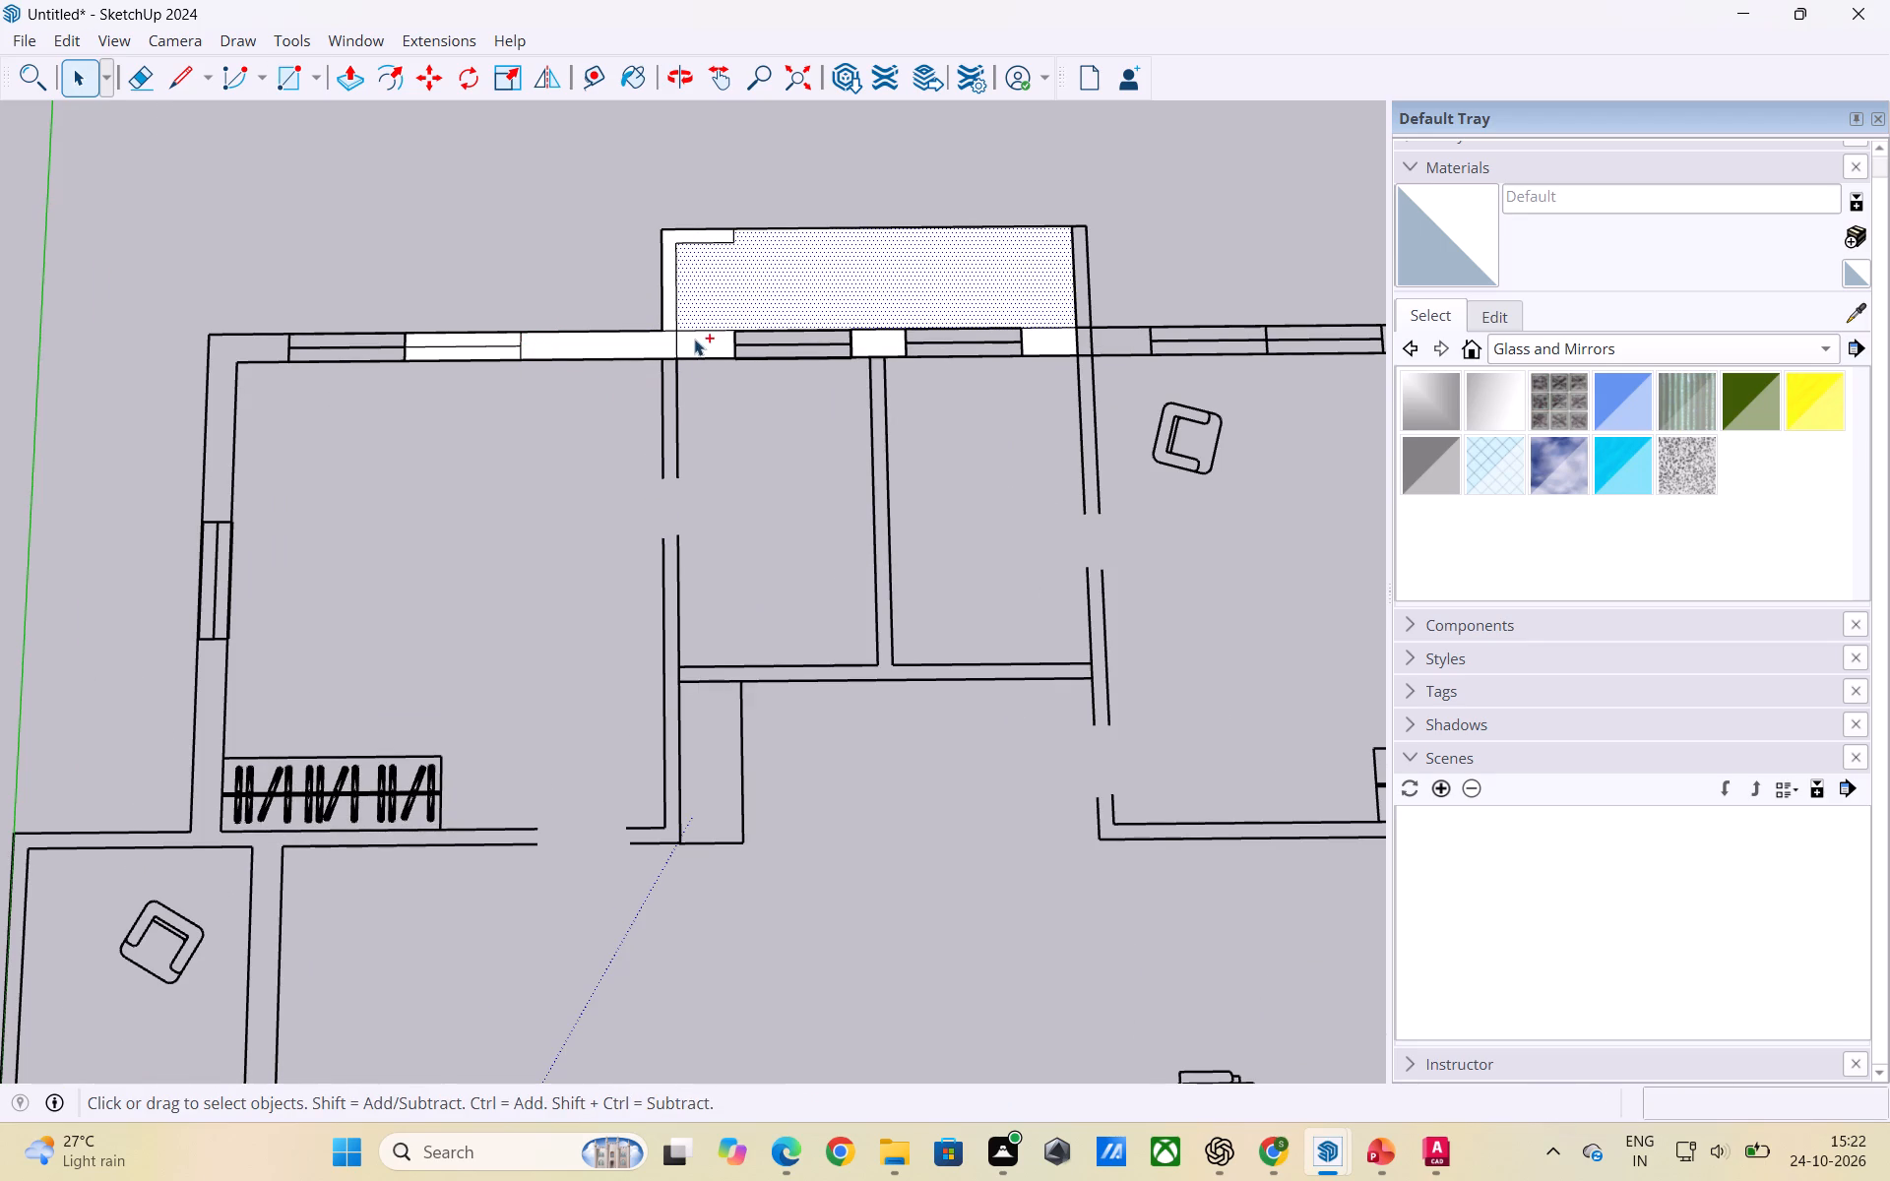
pyautogui.keyDown('ctrl'); pyautogui.click(694, 342); pyautogui.keyUp('ctrl')
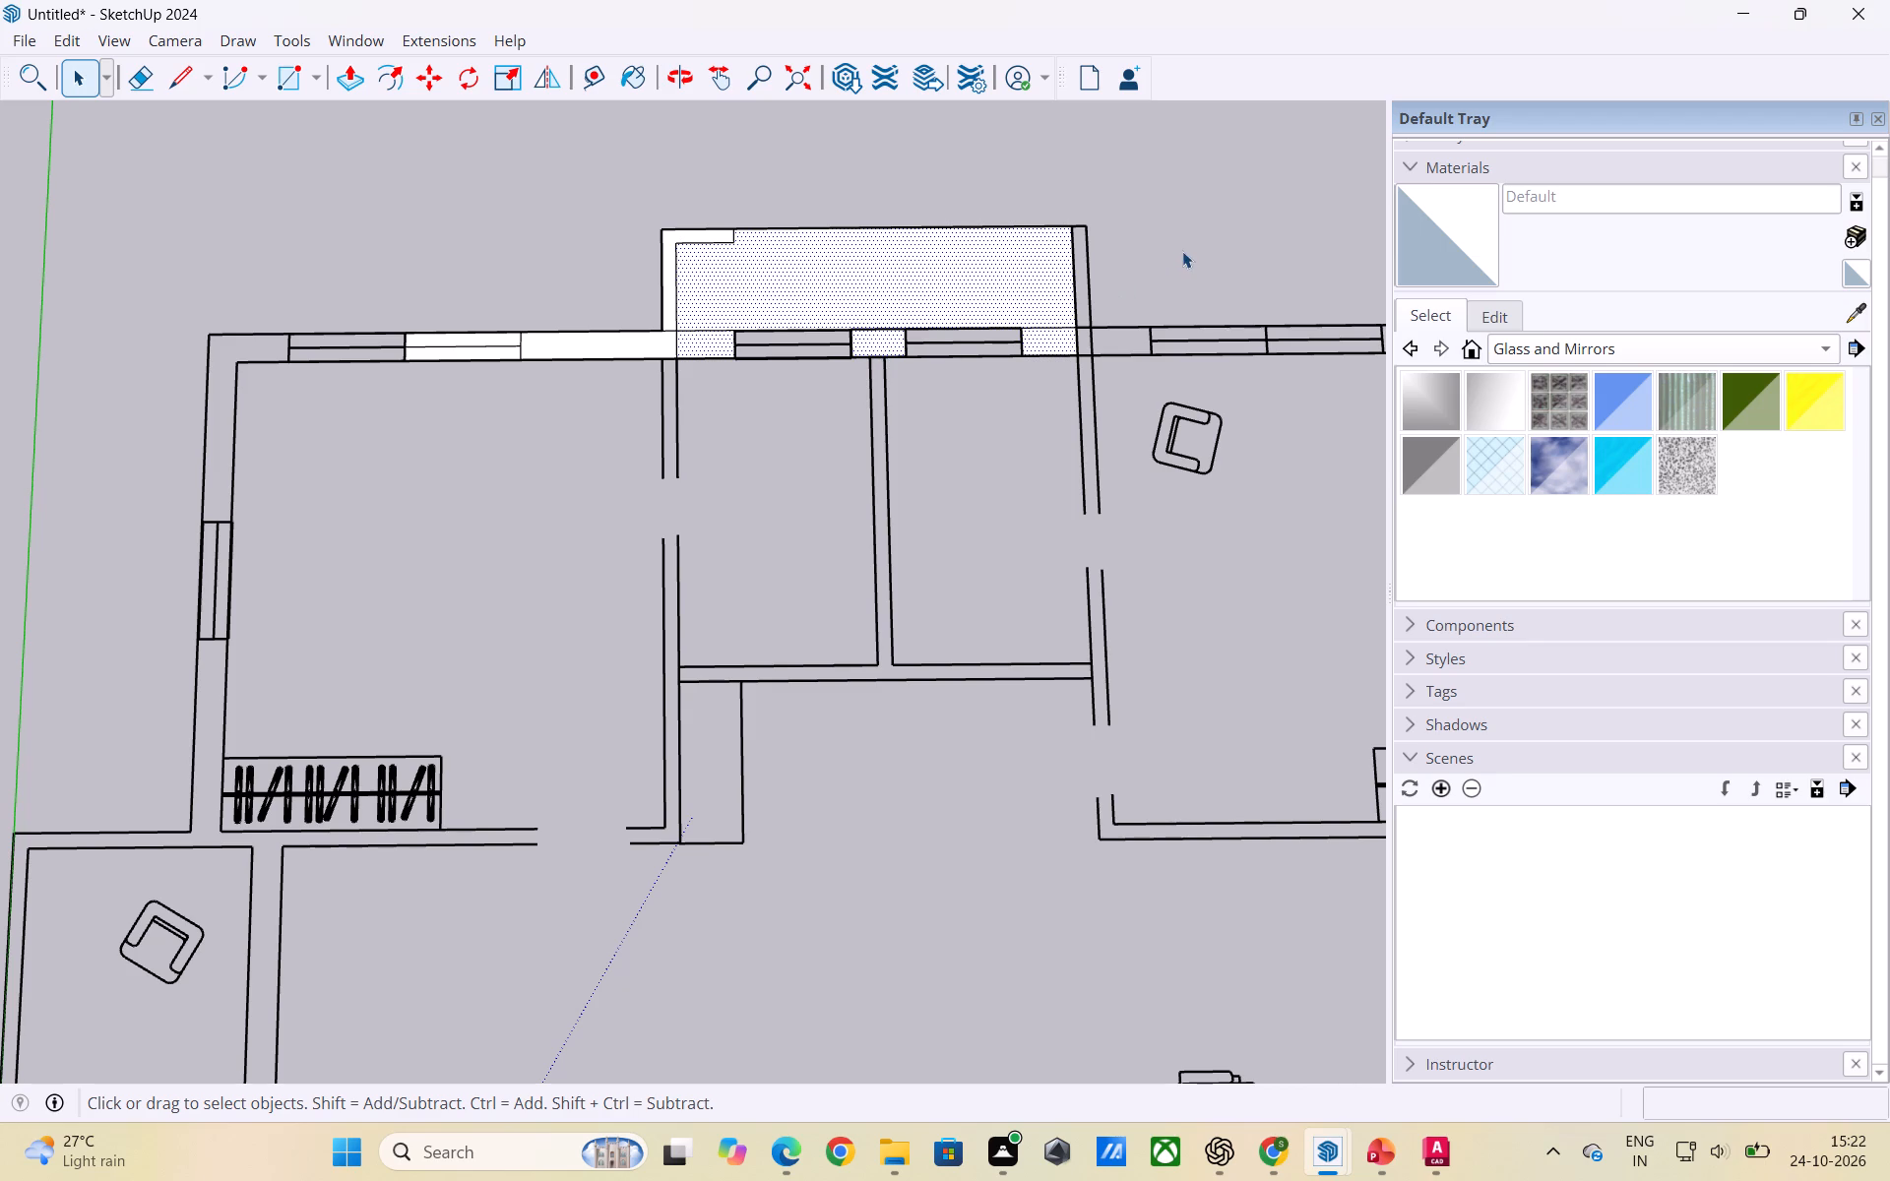
pyautogui.click(1182, 251)
pyautogui.click(873, 280)
pyautogui.press('Delete')
pyautogui.click(472, 339)
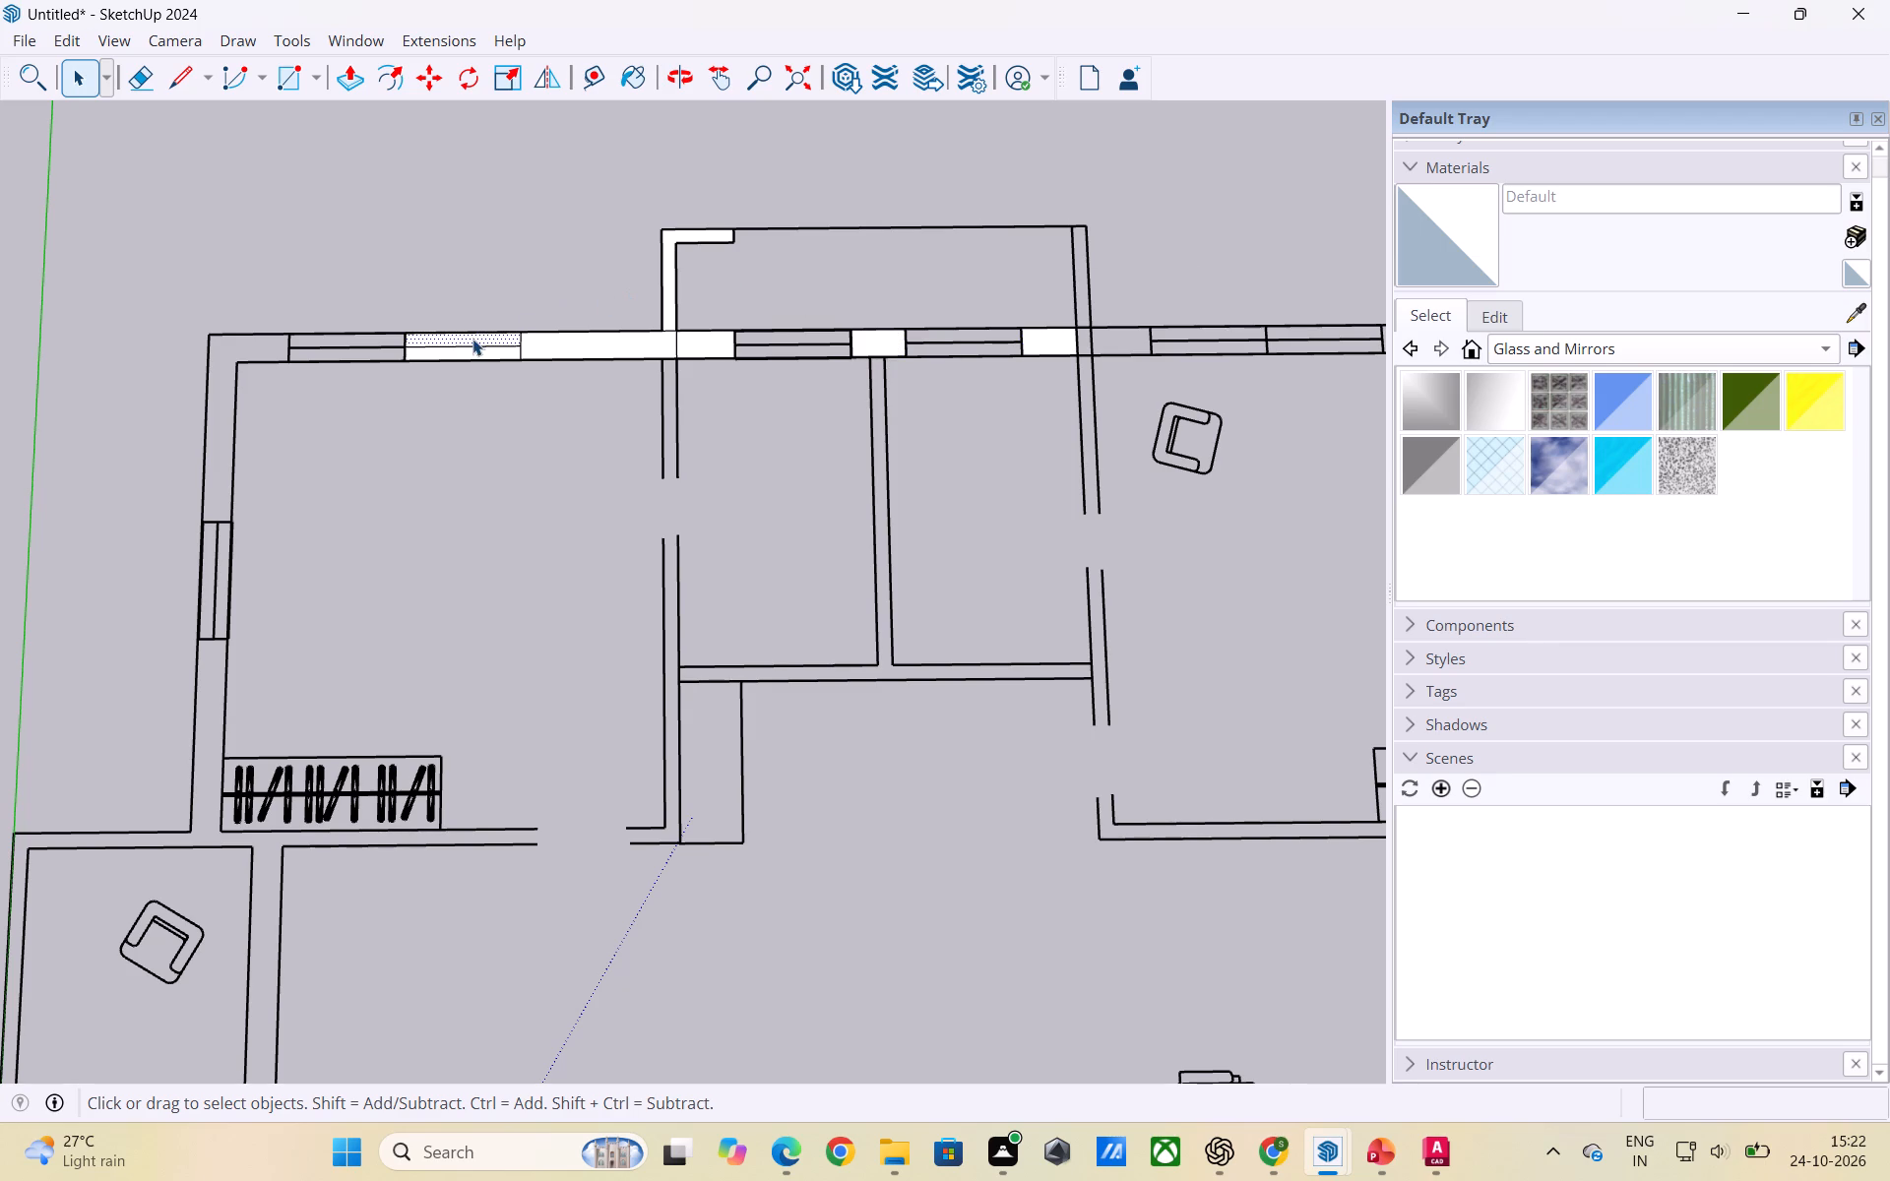
pyautogui.keyDown('shift'); pyautogui.click(466, 351); pyautogui.keyUp('shift')
pyautogui.press('Delete')
pyautogui.scroll(-2, 529, 343)
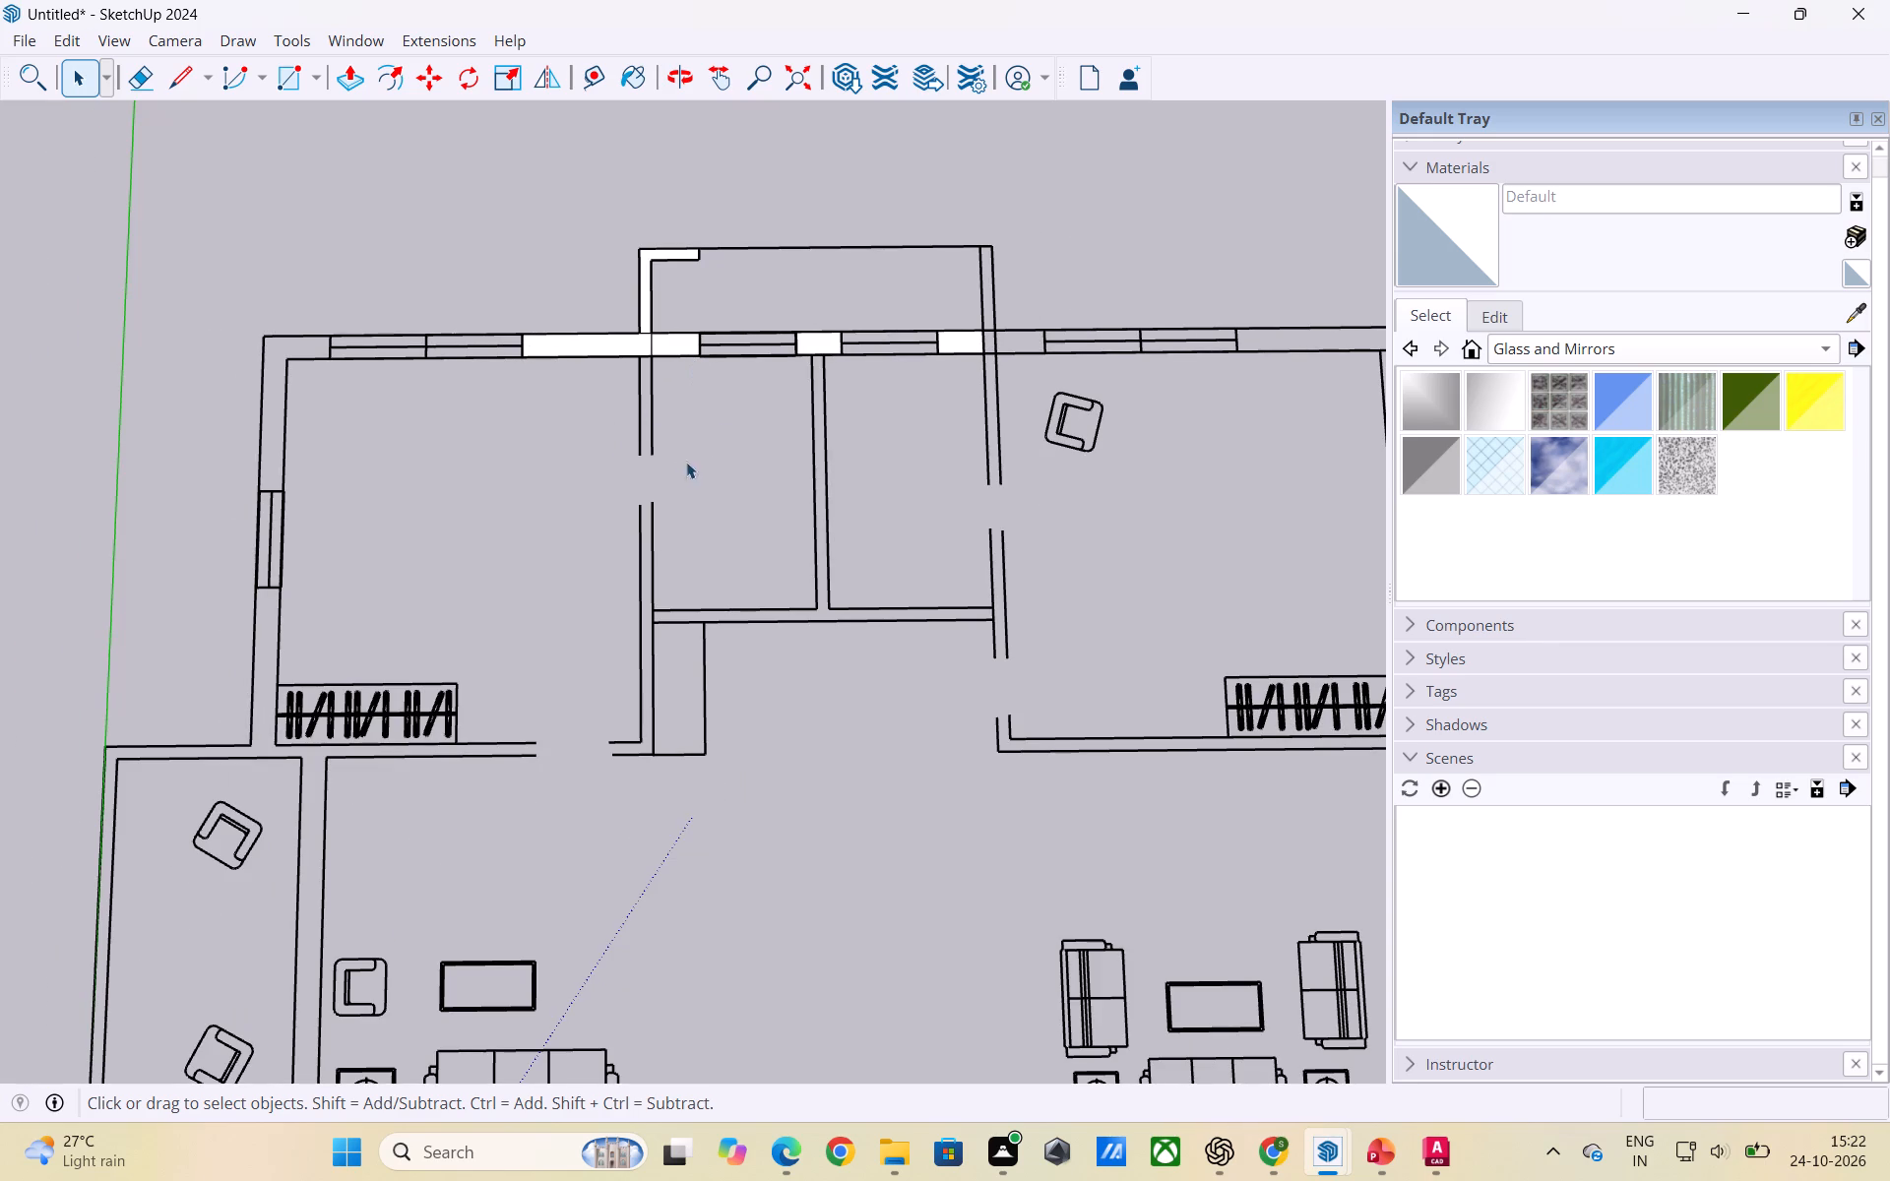
# Fill the corner bedroom's outer wall corner with a rectangle about 2' 1" by 9" and delete the faces in the adjoining window.
pyautogui.press('r')
pyautogui.scroll(3, 263, 377)
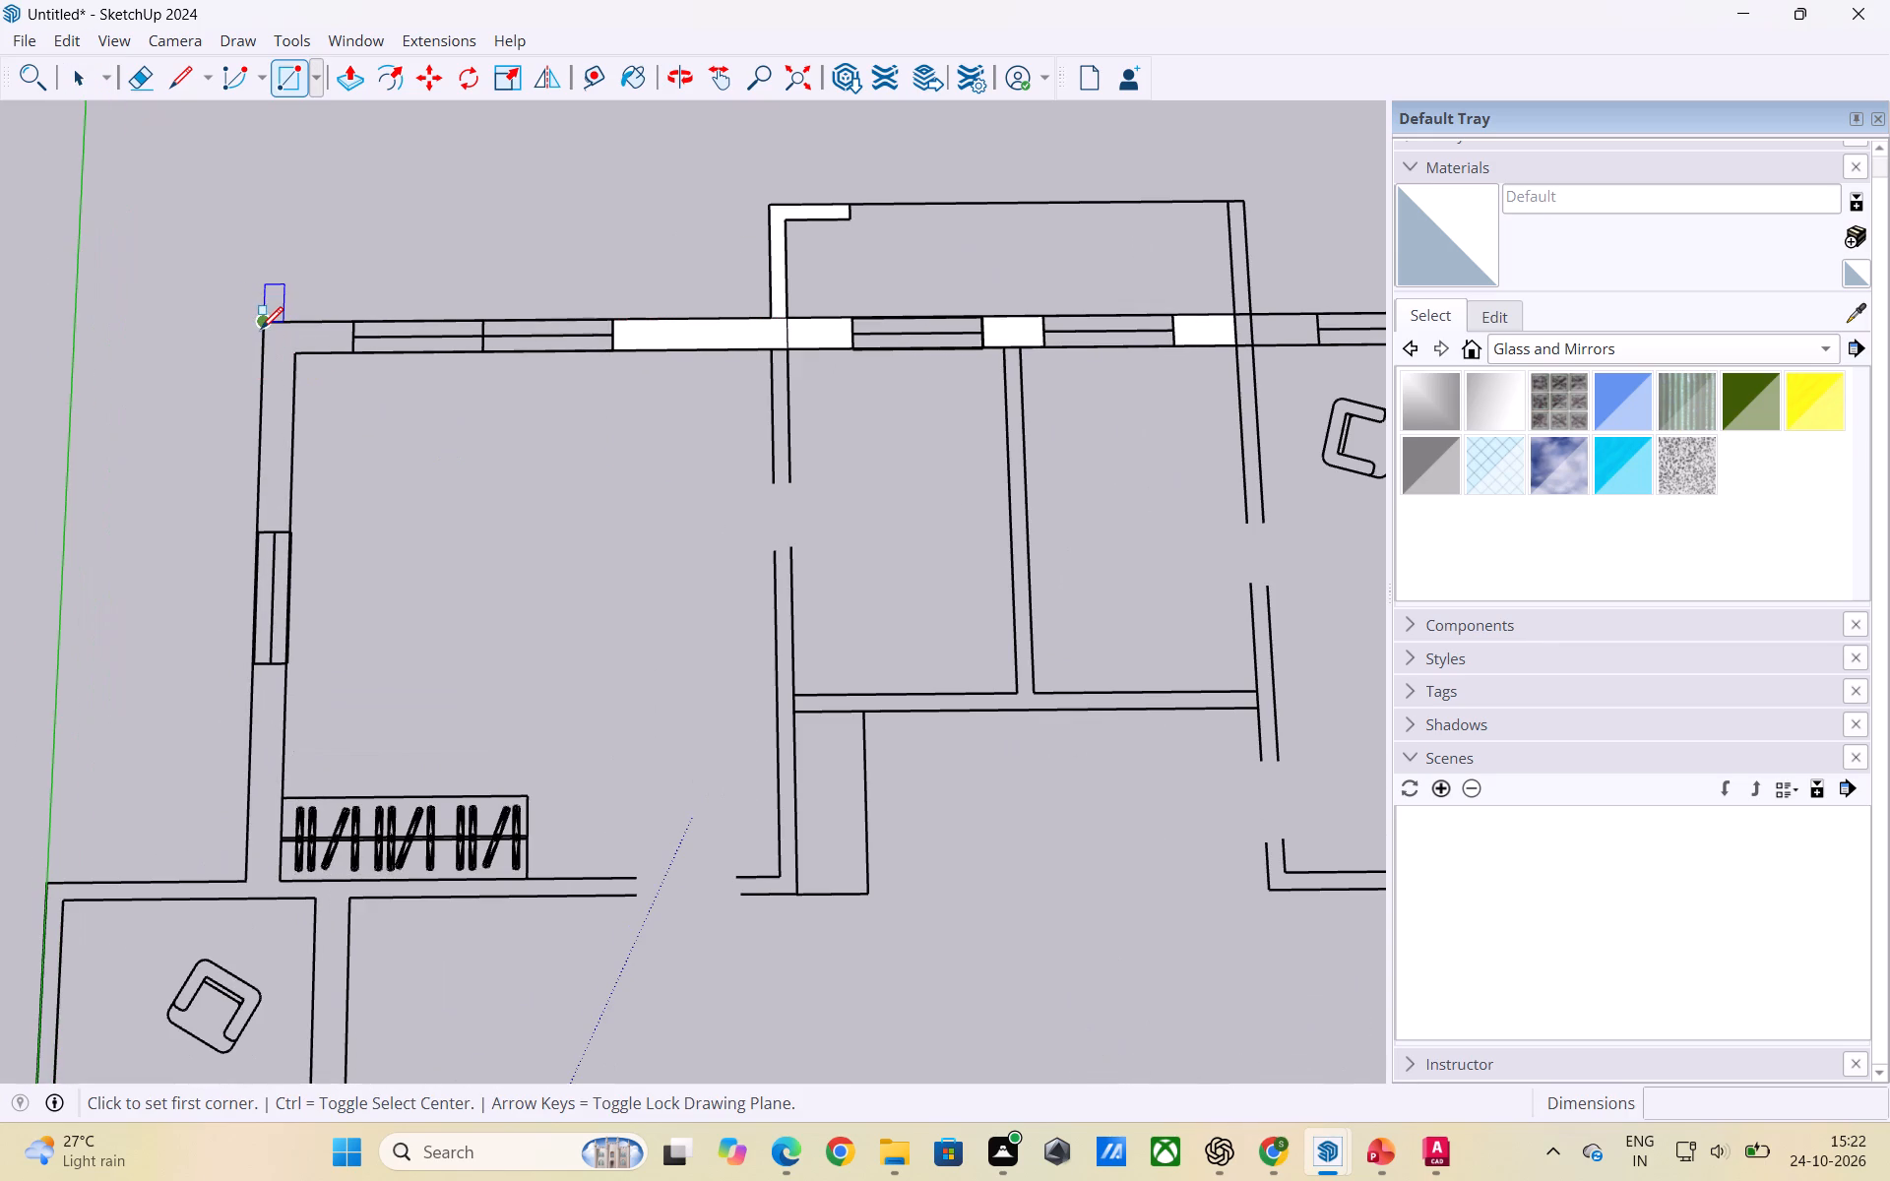
pyautogui.click(264, 325)
pyautogui.click(346, 347)
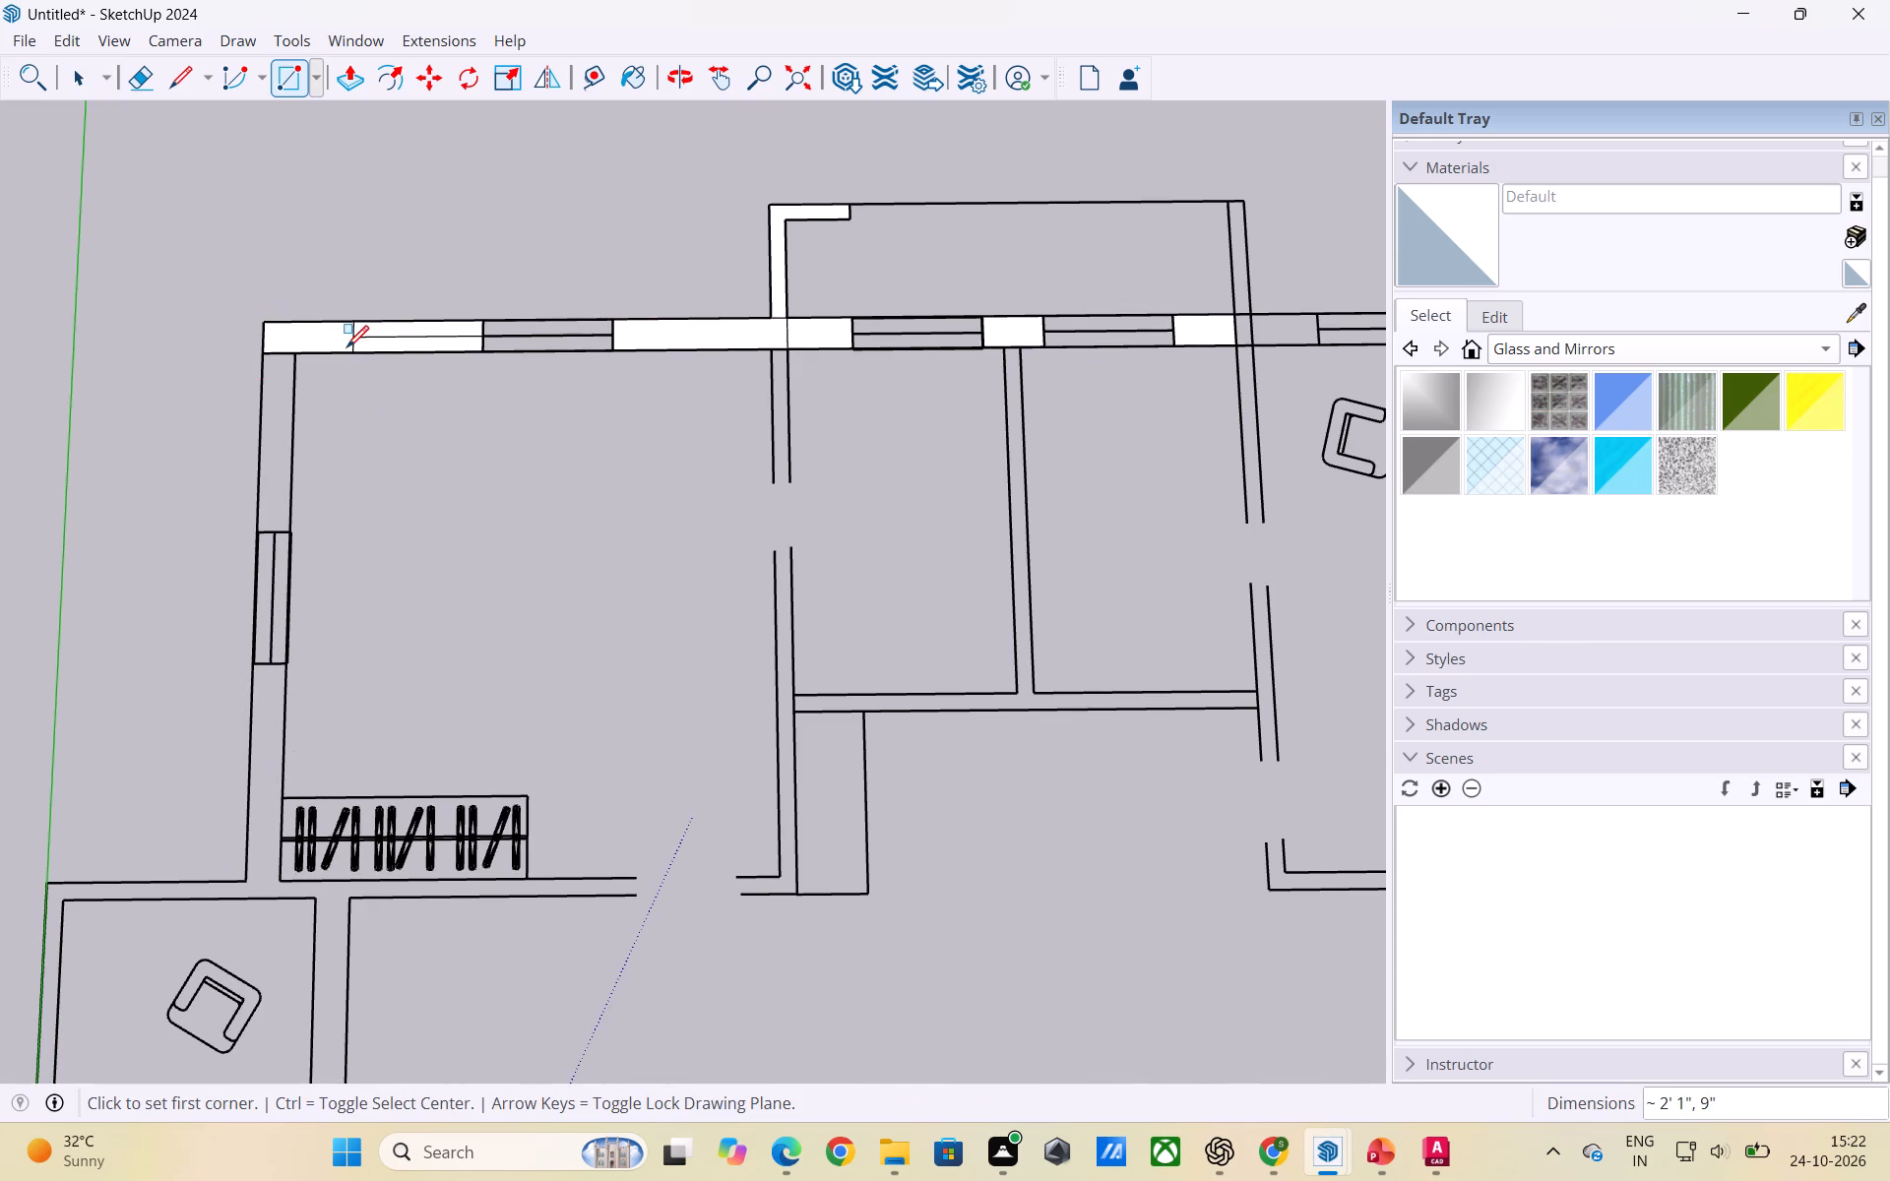
pyautogui.press('space')
pyautogui.scroll(1, 456, 347)
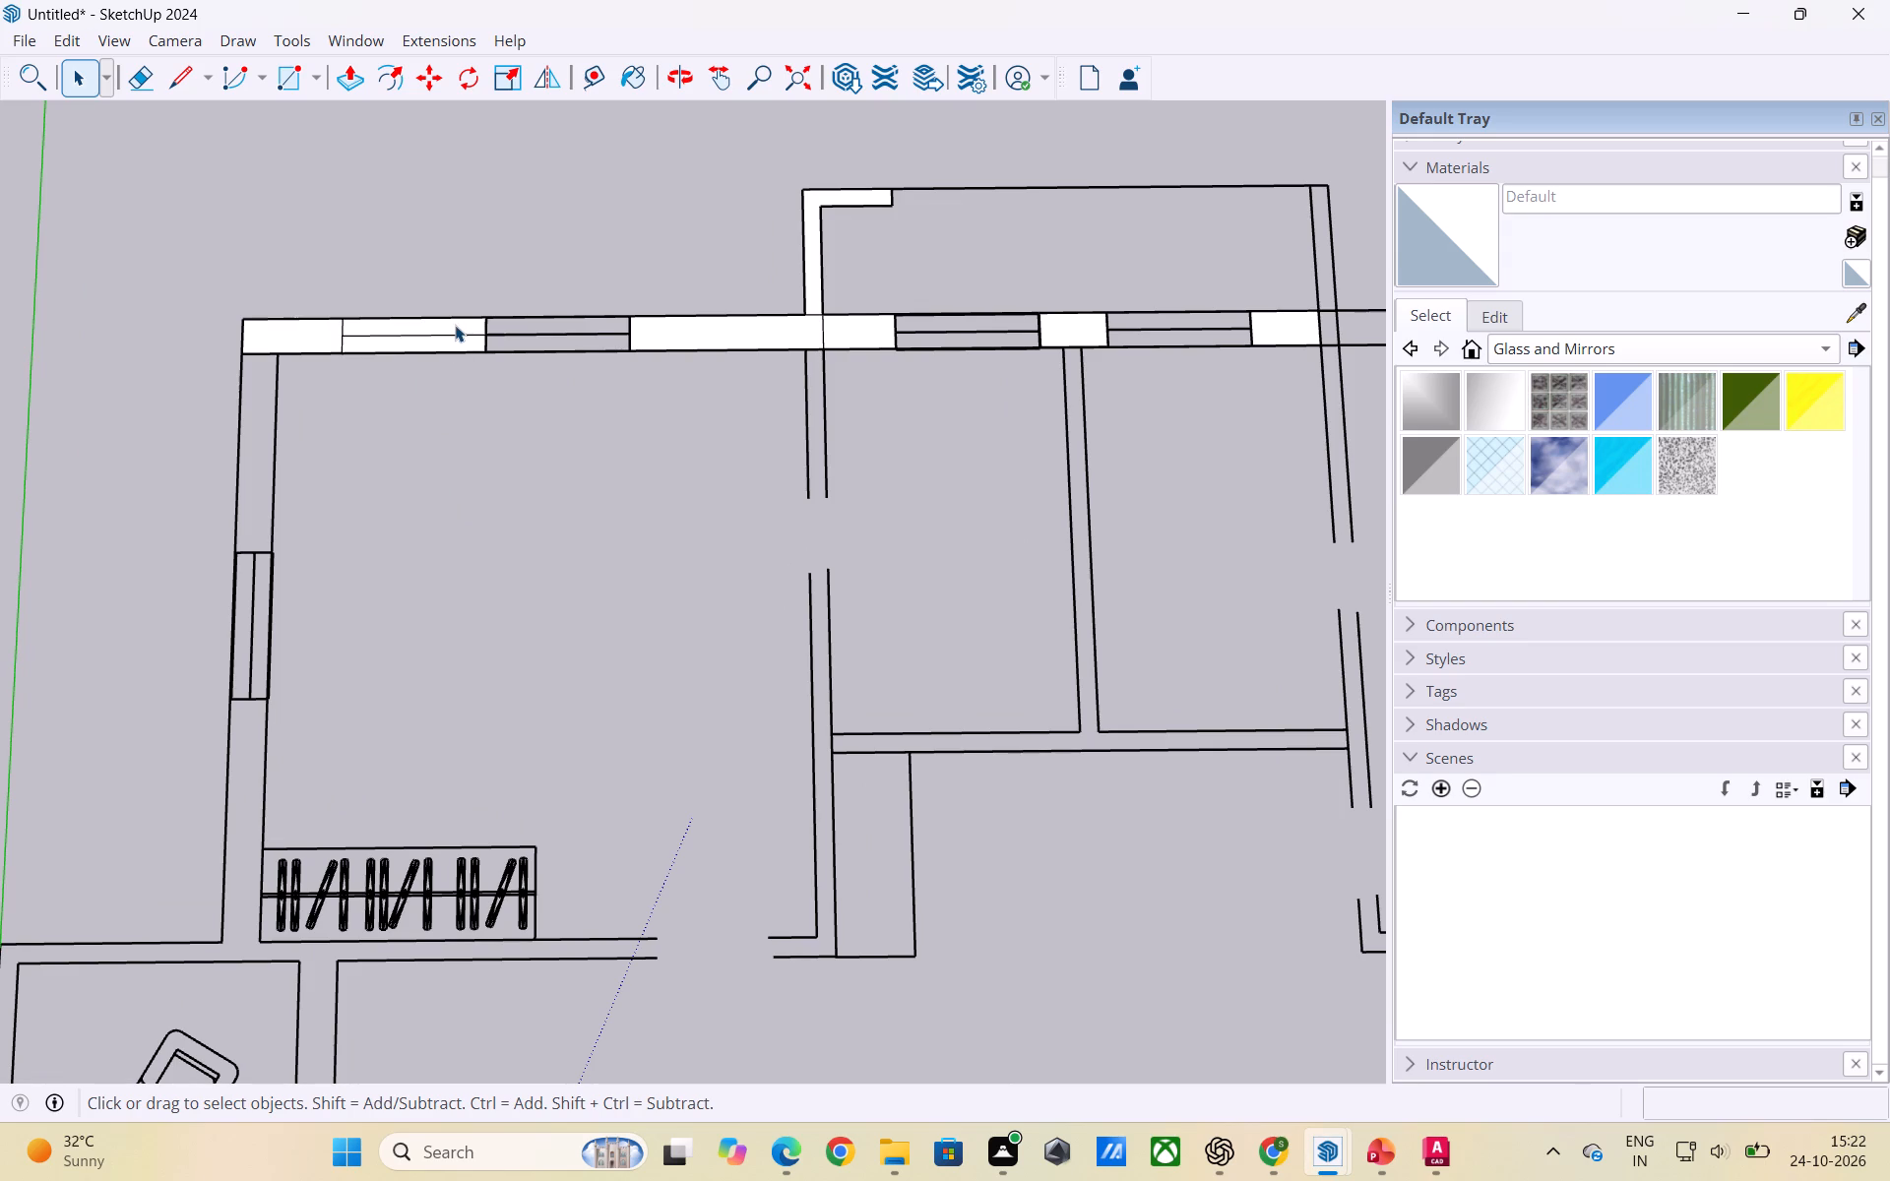
pyautogui.click(455, 325)
pyautogui.press('Delete')
pyautogui.click(451, 343)
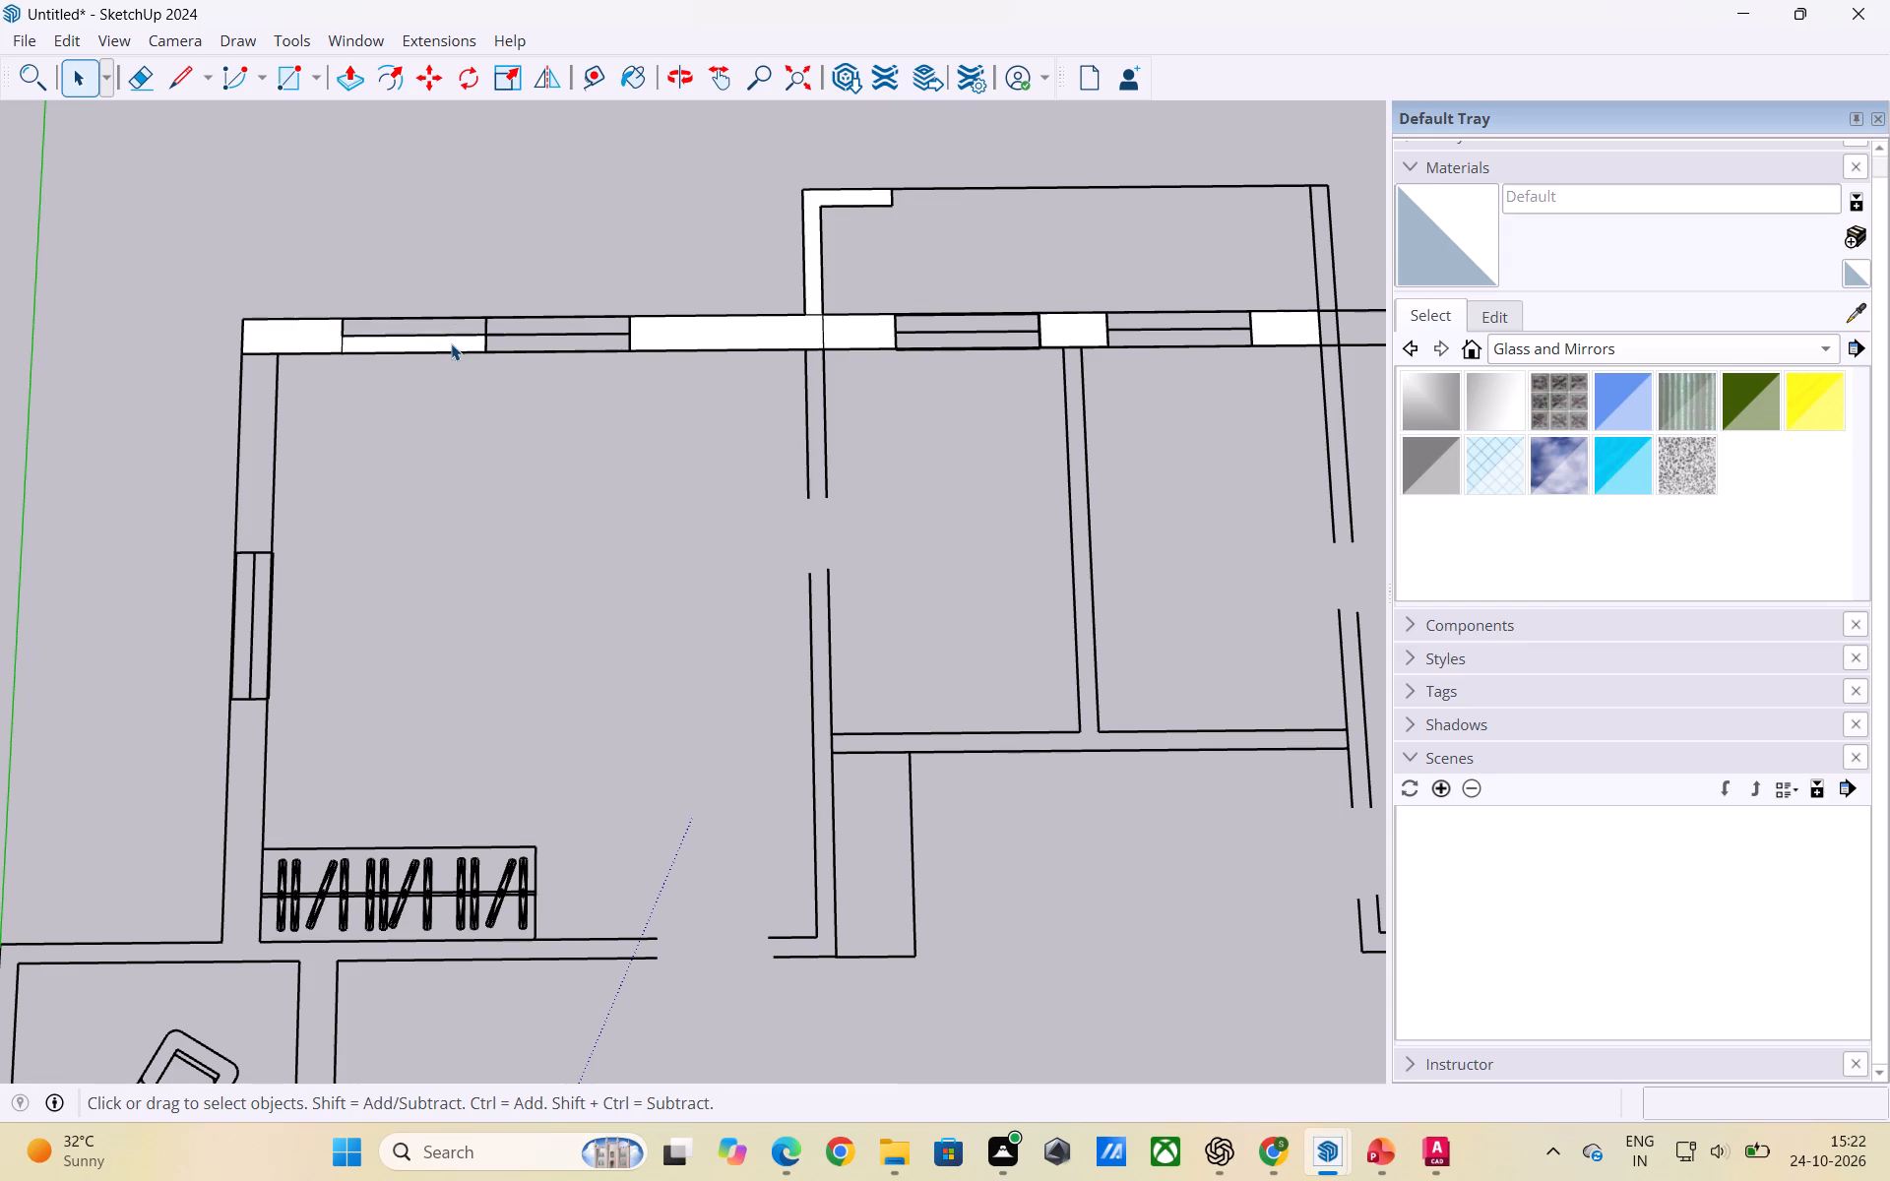
pyautogui.press('Delete')
pyautogui.scroll(-2, 525, 459)
# Draw a wall rectangle from the outer corner along the bedroom's side wall to its window, and delete the window's two faces.
pyautogui.press('r')
pyautogui.scroll(1, 331, 442)
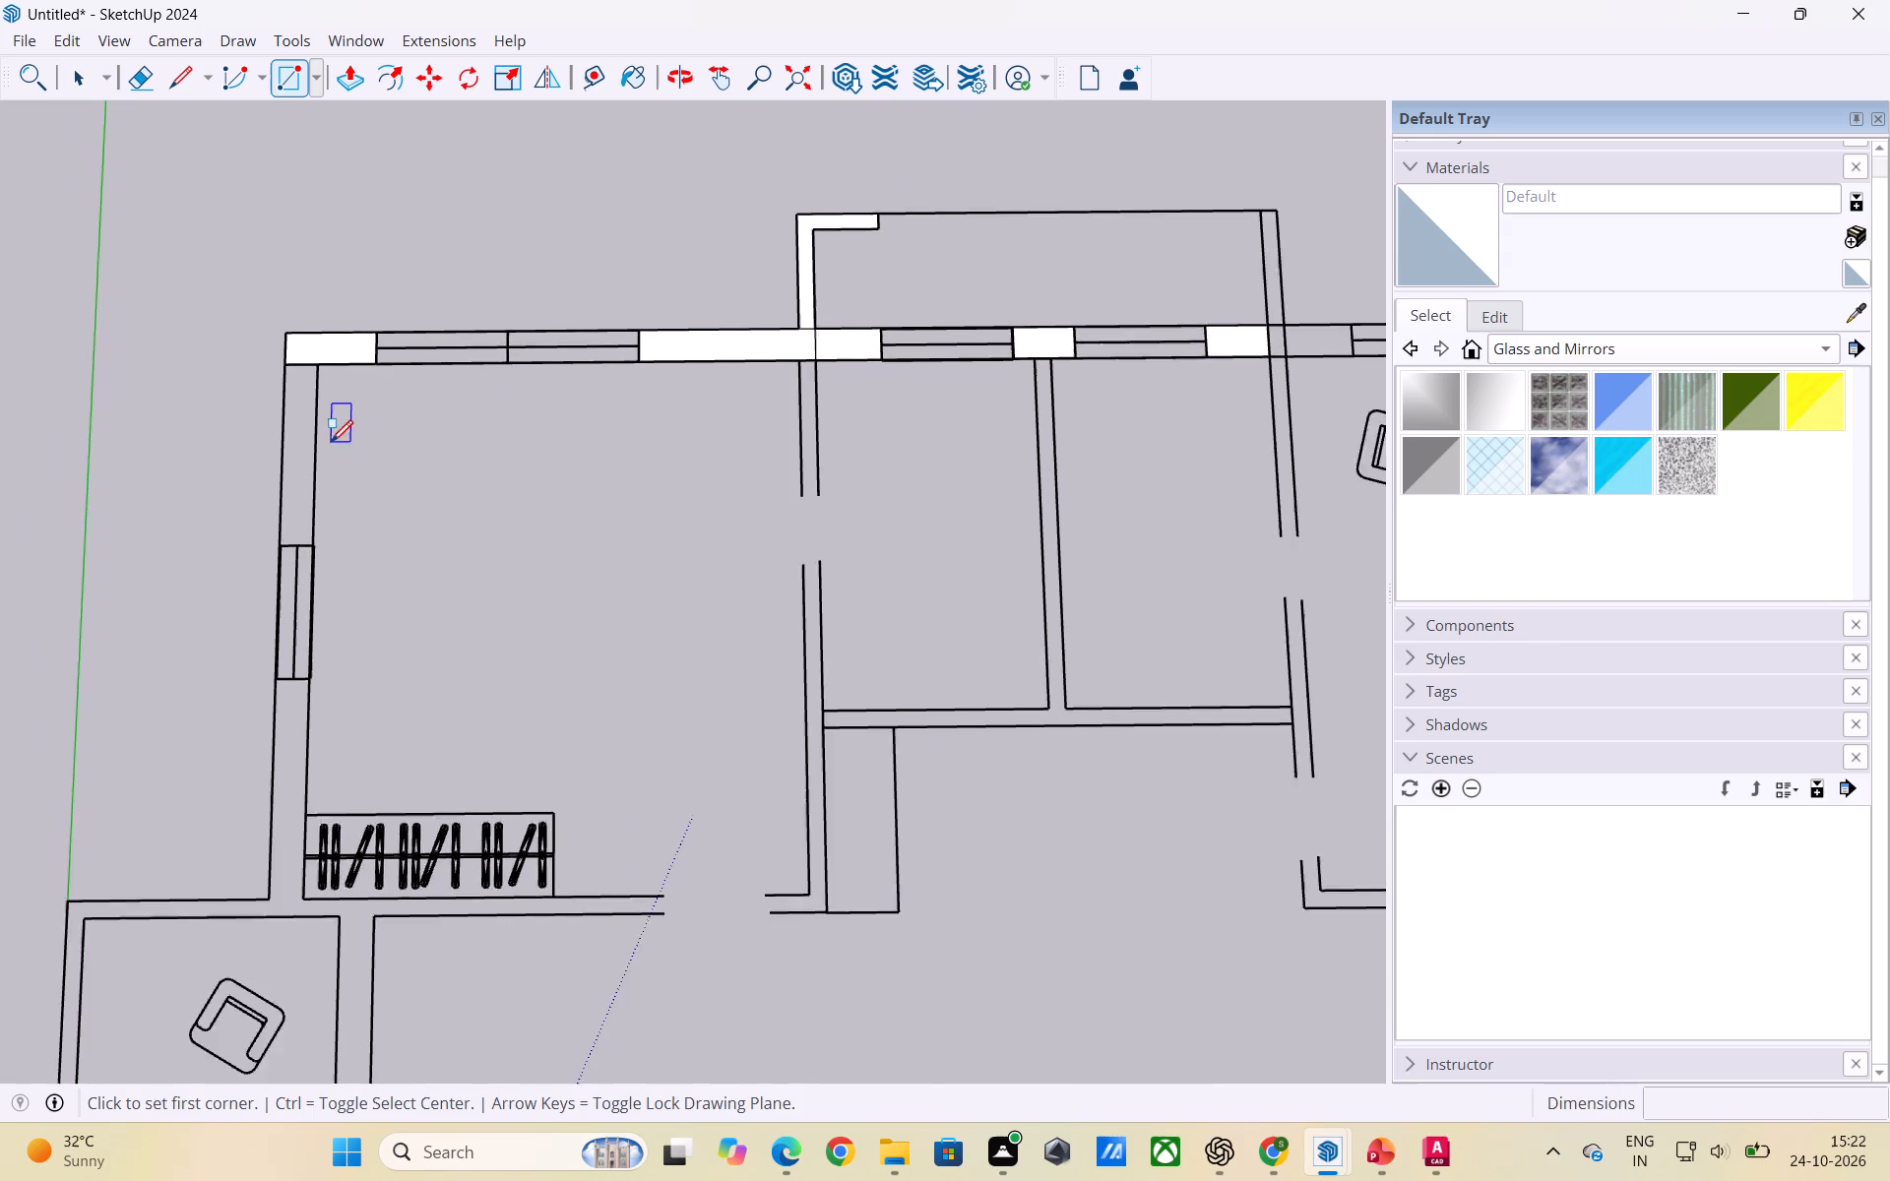
pyautogui.scroll(1, 331, 442)
pyautogui.press('space')
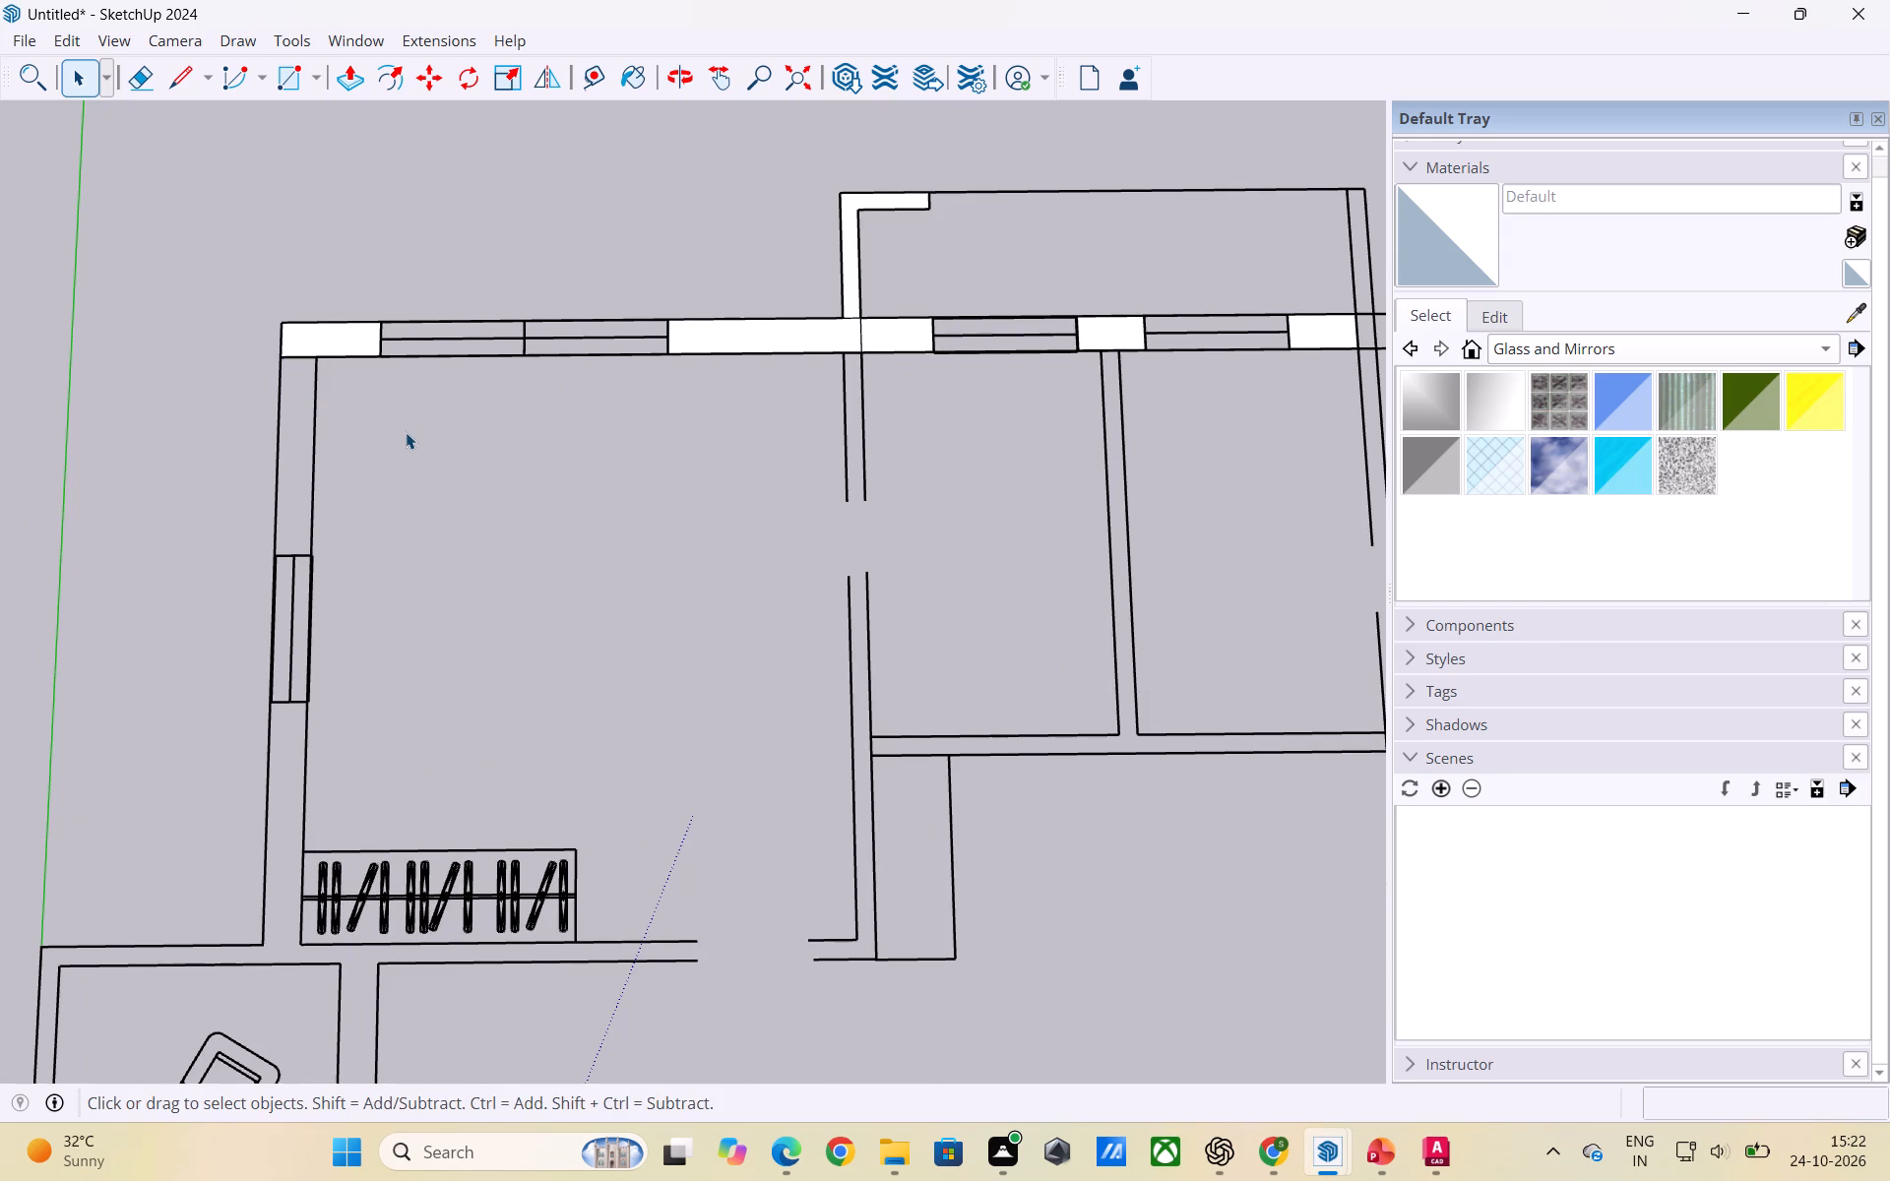
pyautogui.press('r')
pyautogui.click(280, 362)
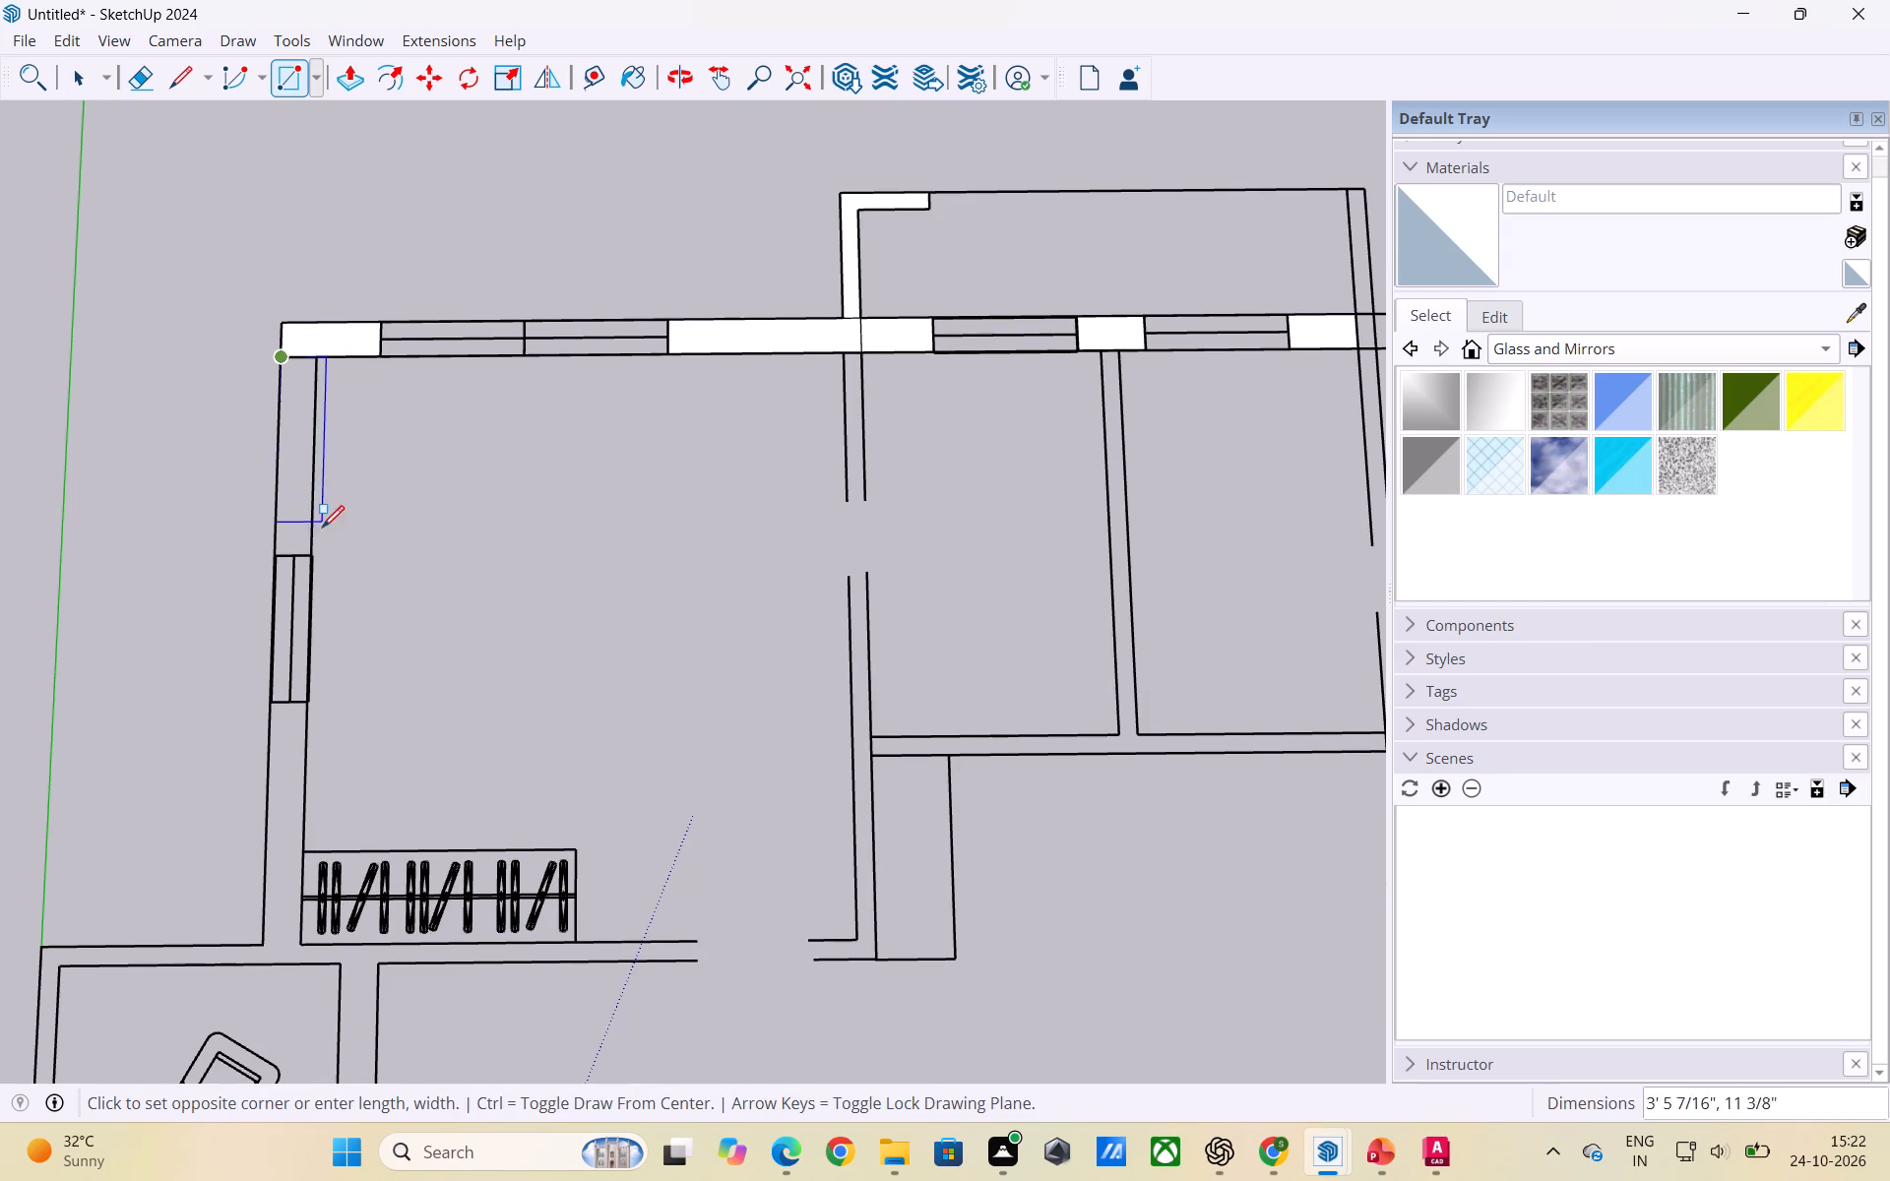
pyautogui.click(310, 554)
pyautogui.press('space')
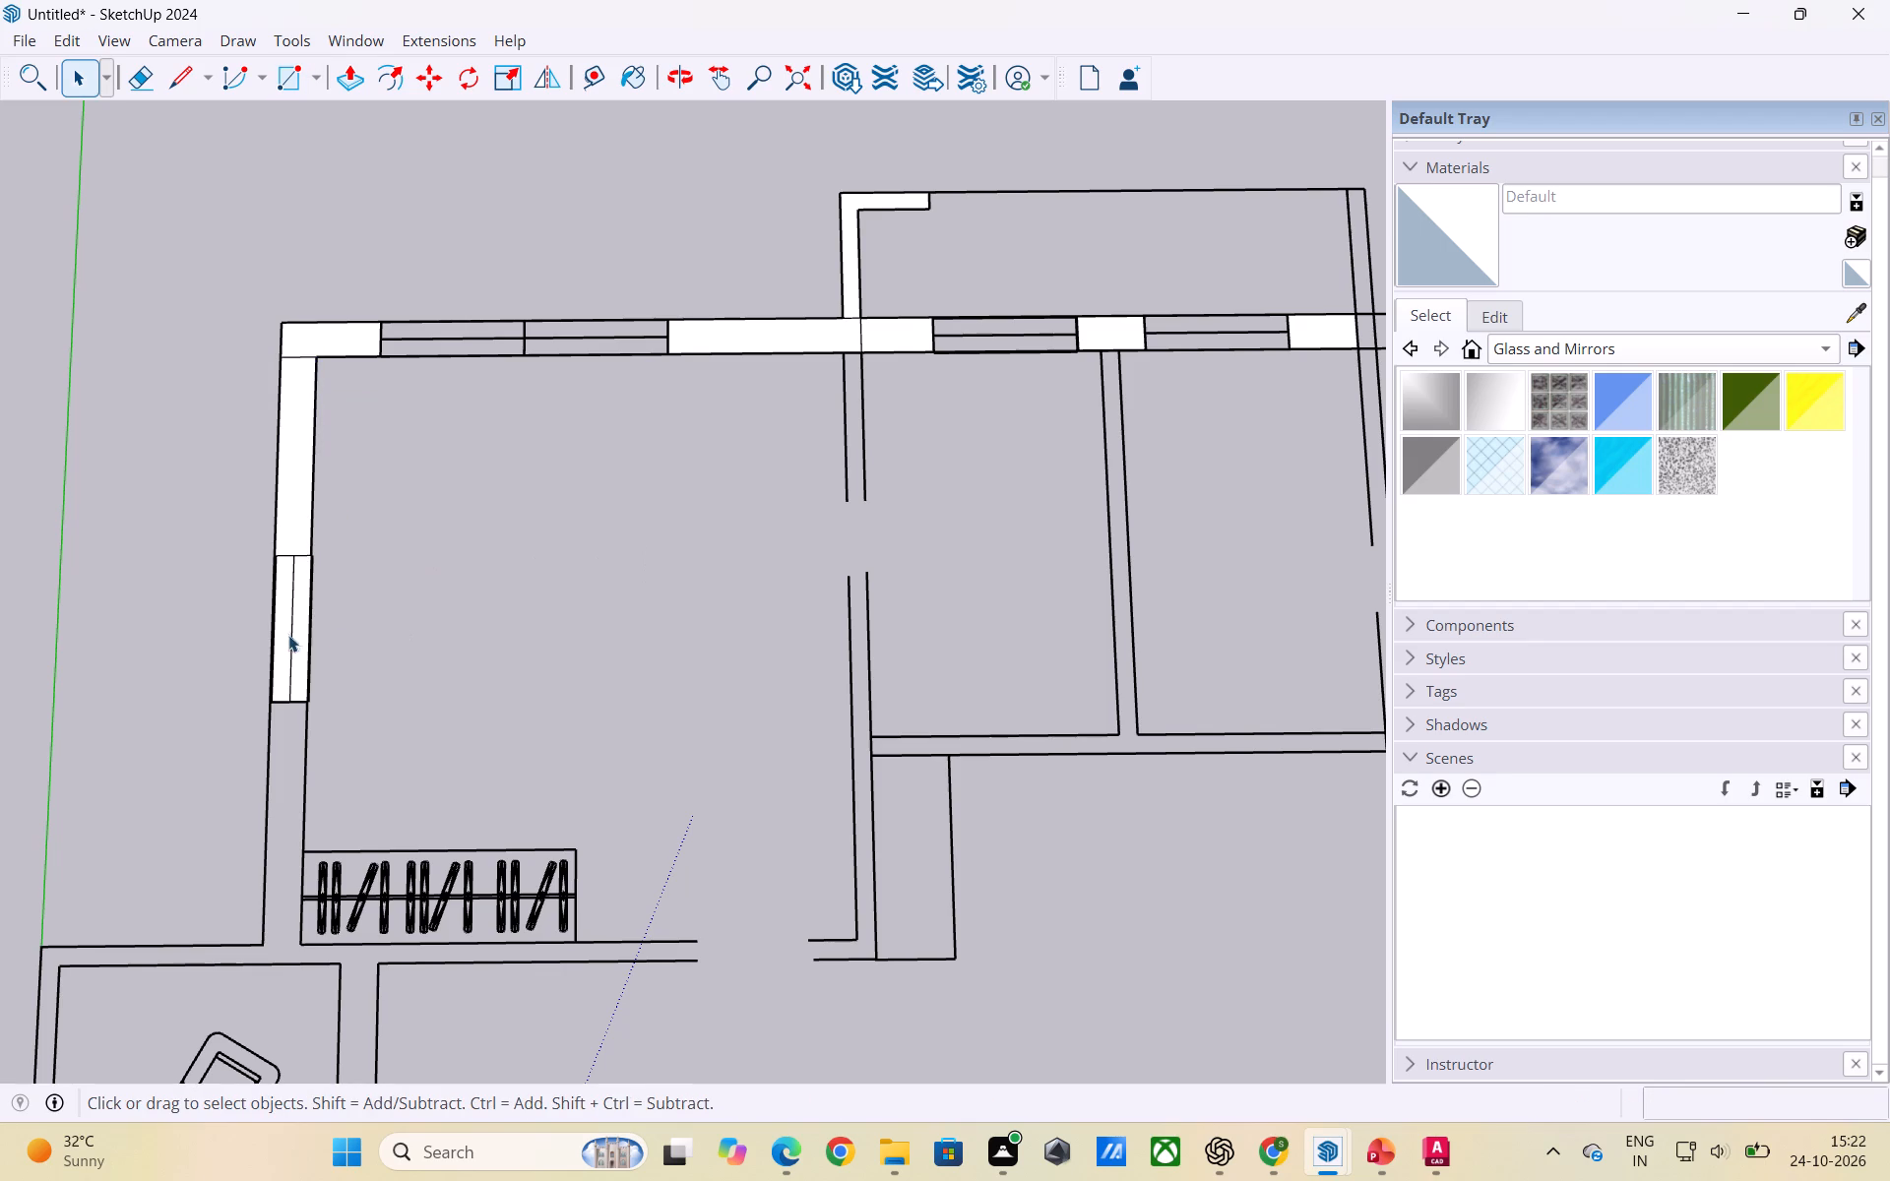
pyautogui.click(283, 635)
pyautogui.press('Delete')
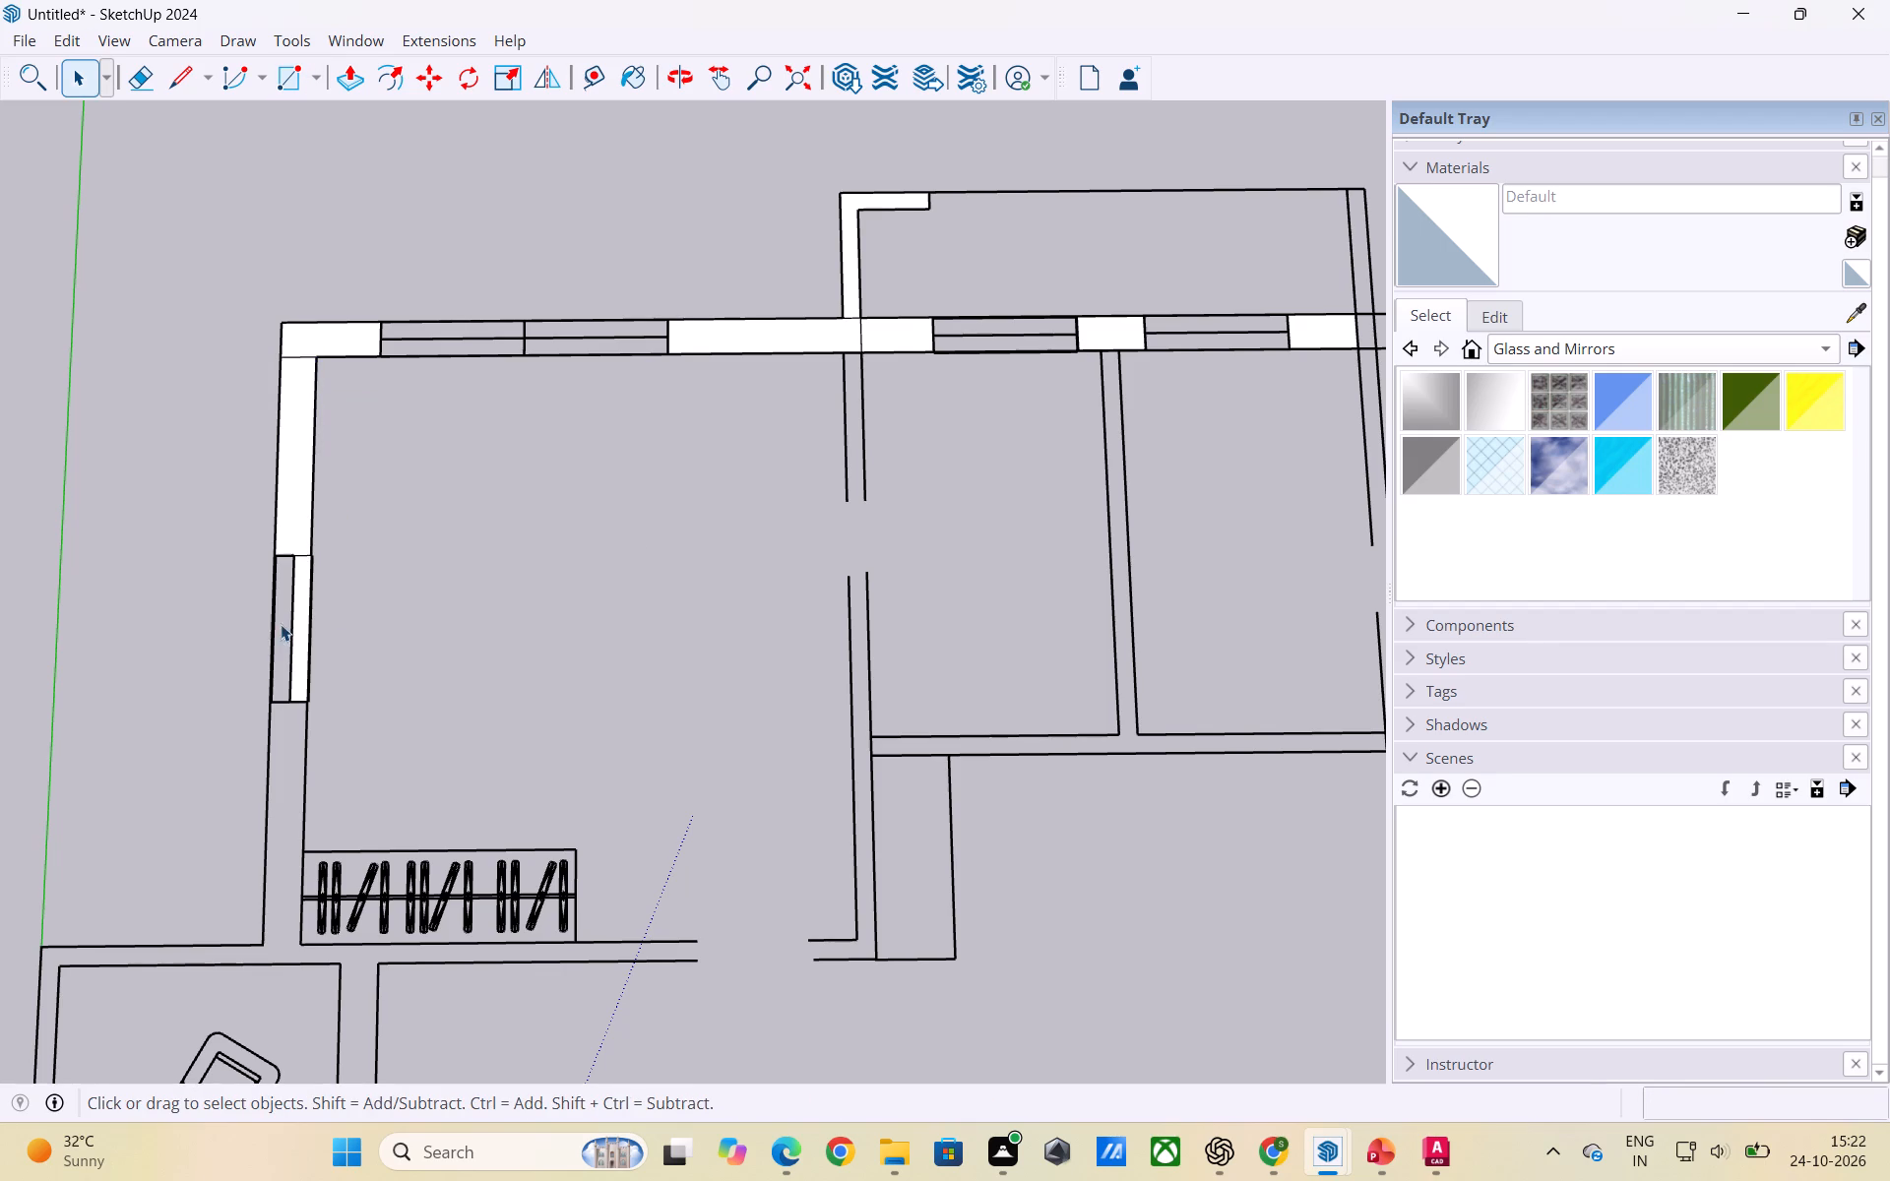
pyautogui.click(300, 635)
pyautogui.press('Delete')
pyautogui.scroll(-3, 380, 540)
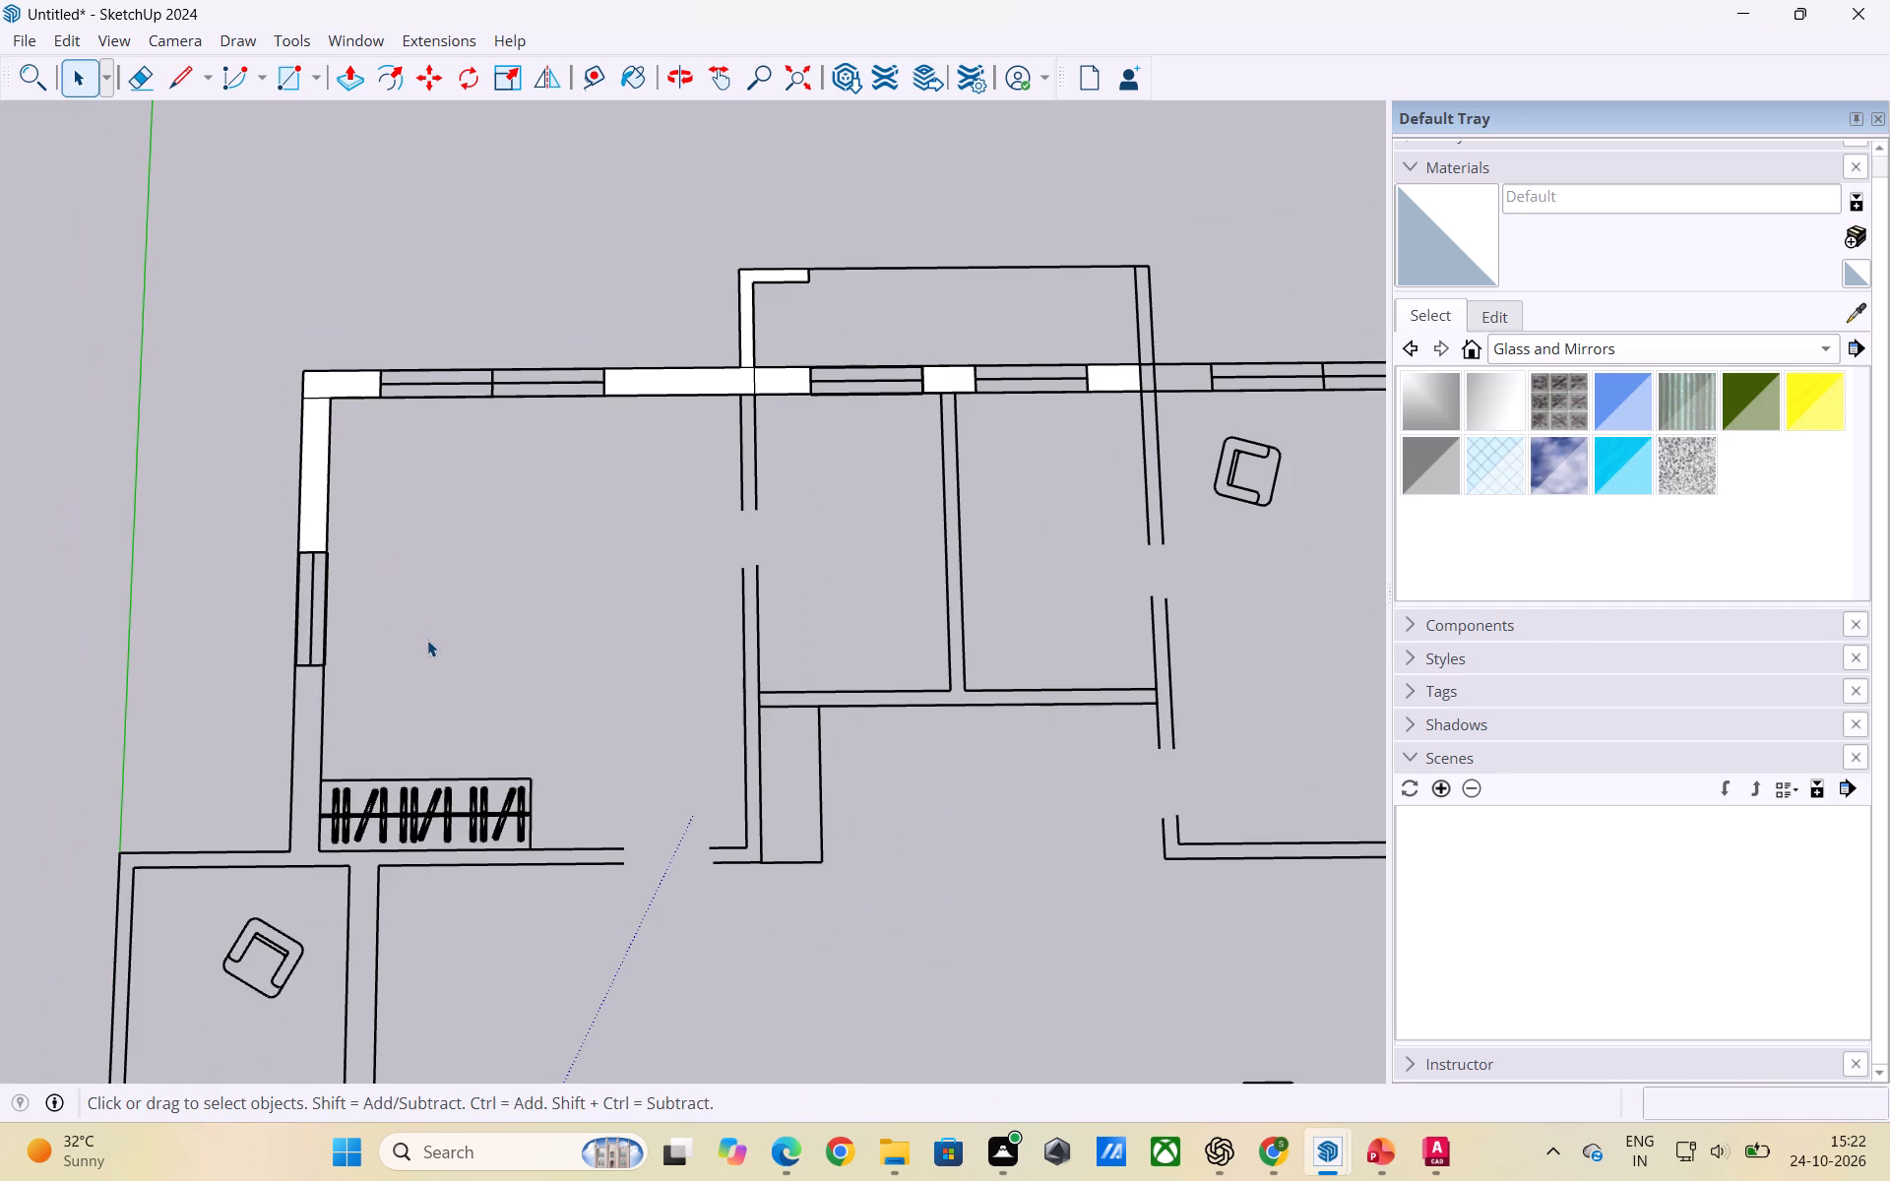
# Draw a rectangle filling the side wall from its window to the balcony wall, and delete the two faces inside the wardrobe.
pyautogui.press('r')
pyautogui.scroll(2, 396, 708)
pyautogui.click(276, 660)
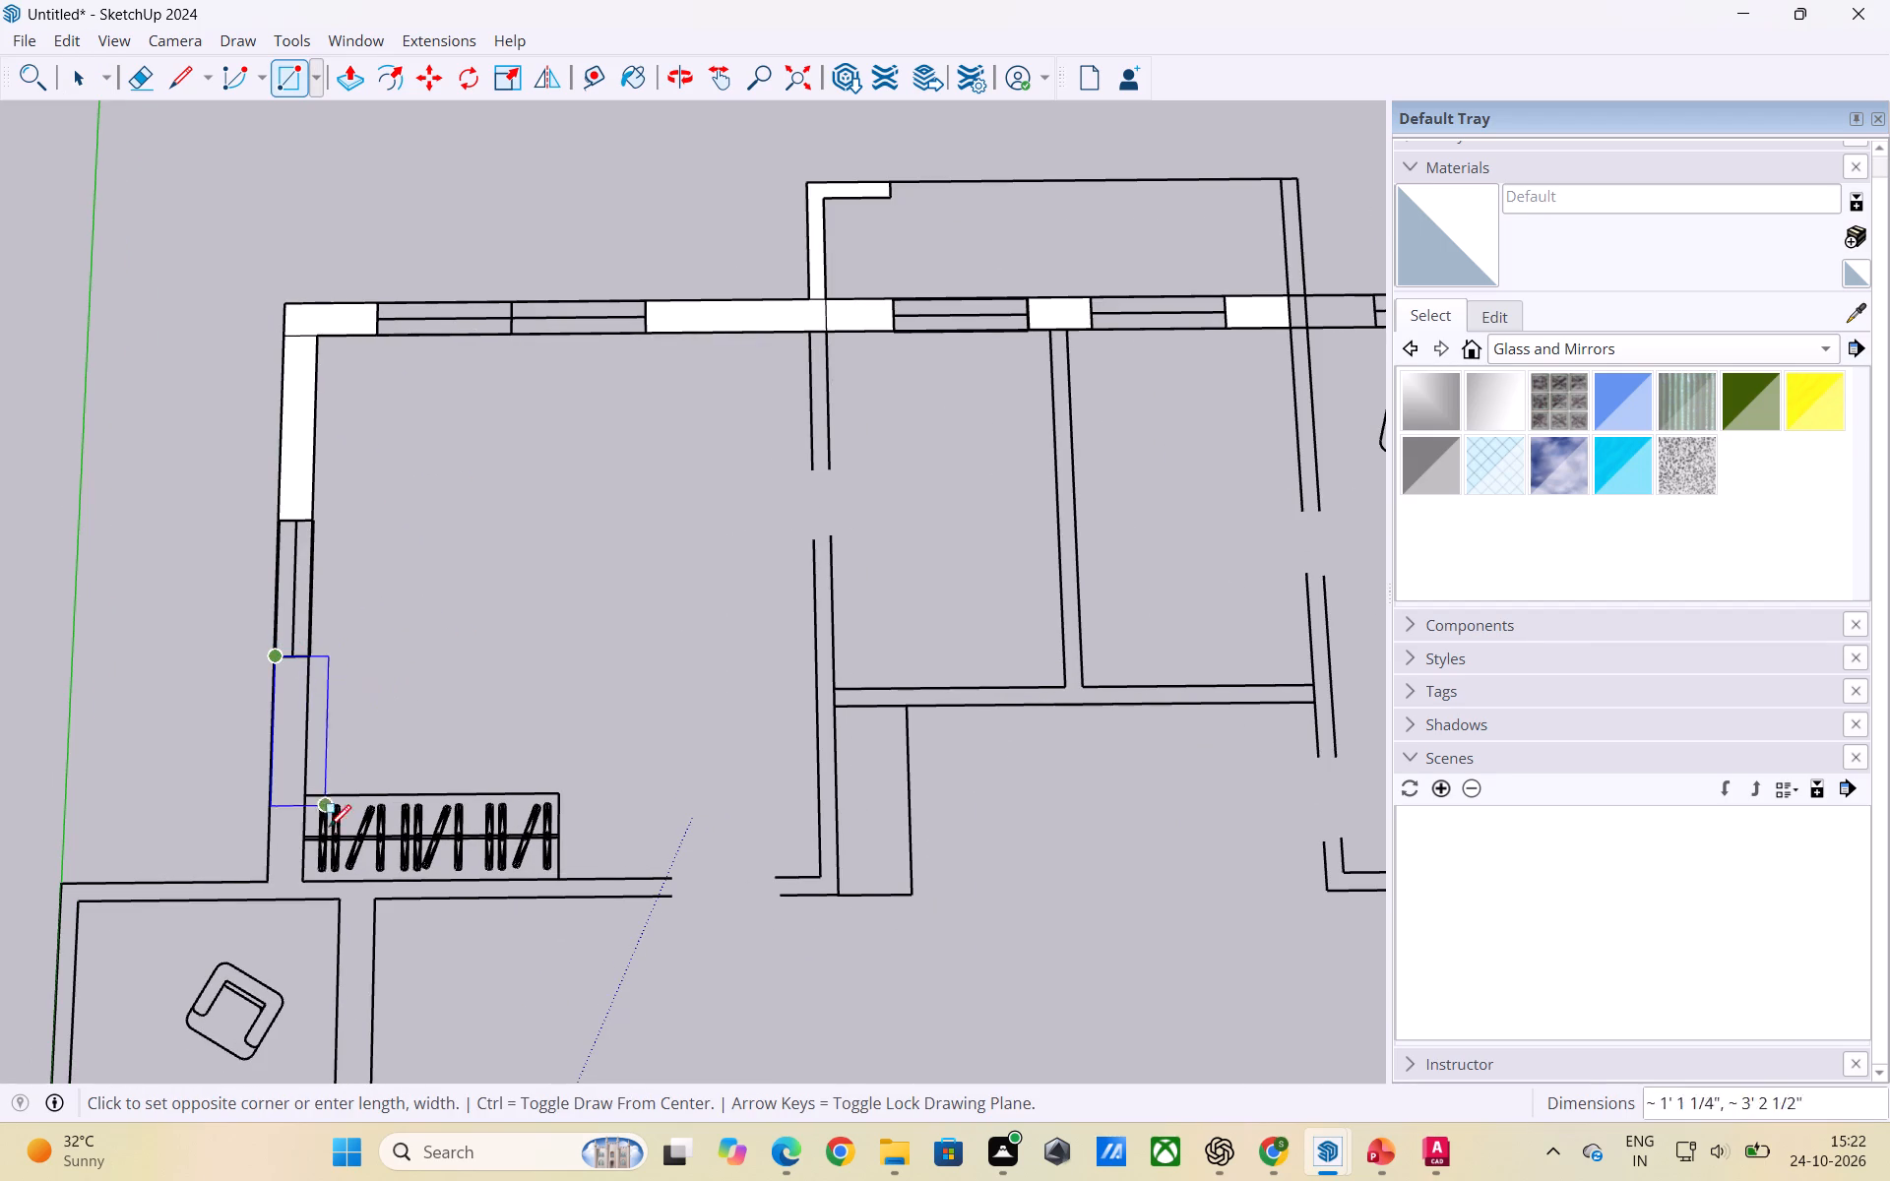
pyautogui.click(300, 879)
pyautogui.press('space')
pyautogui.click(612, 684)
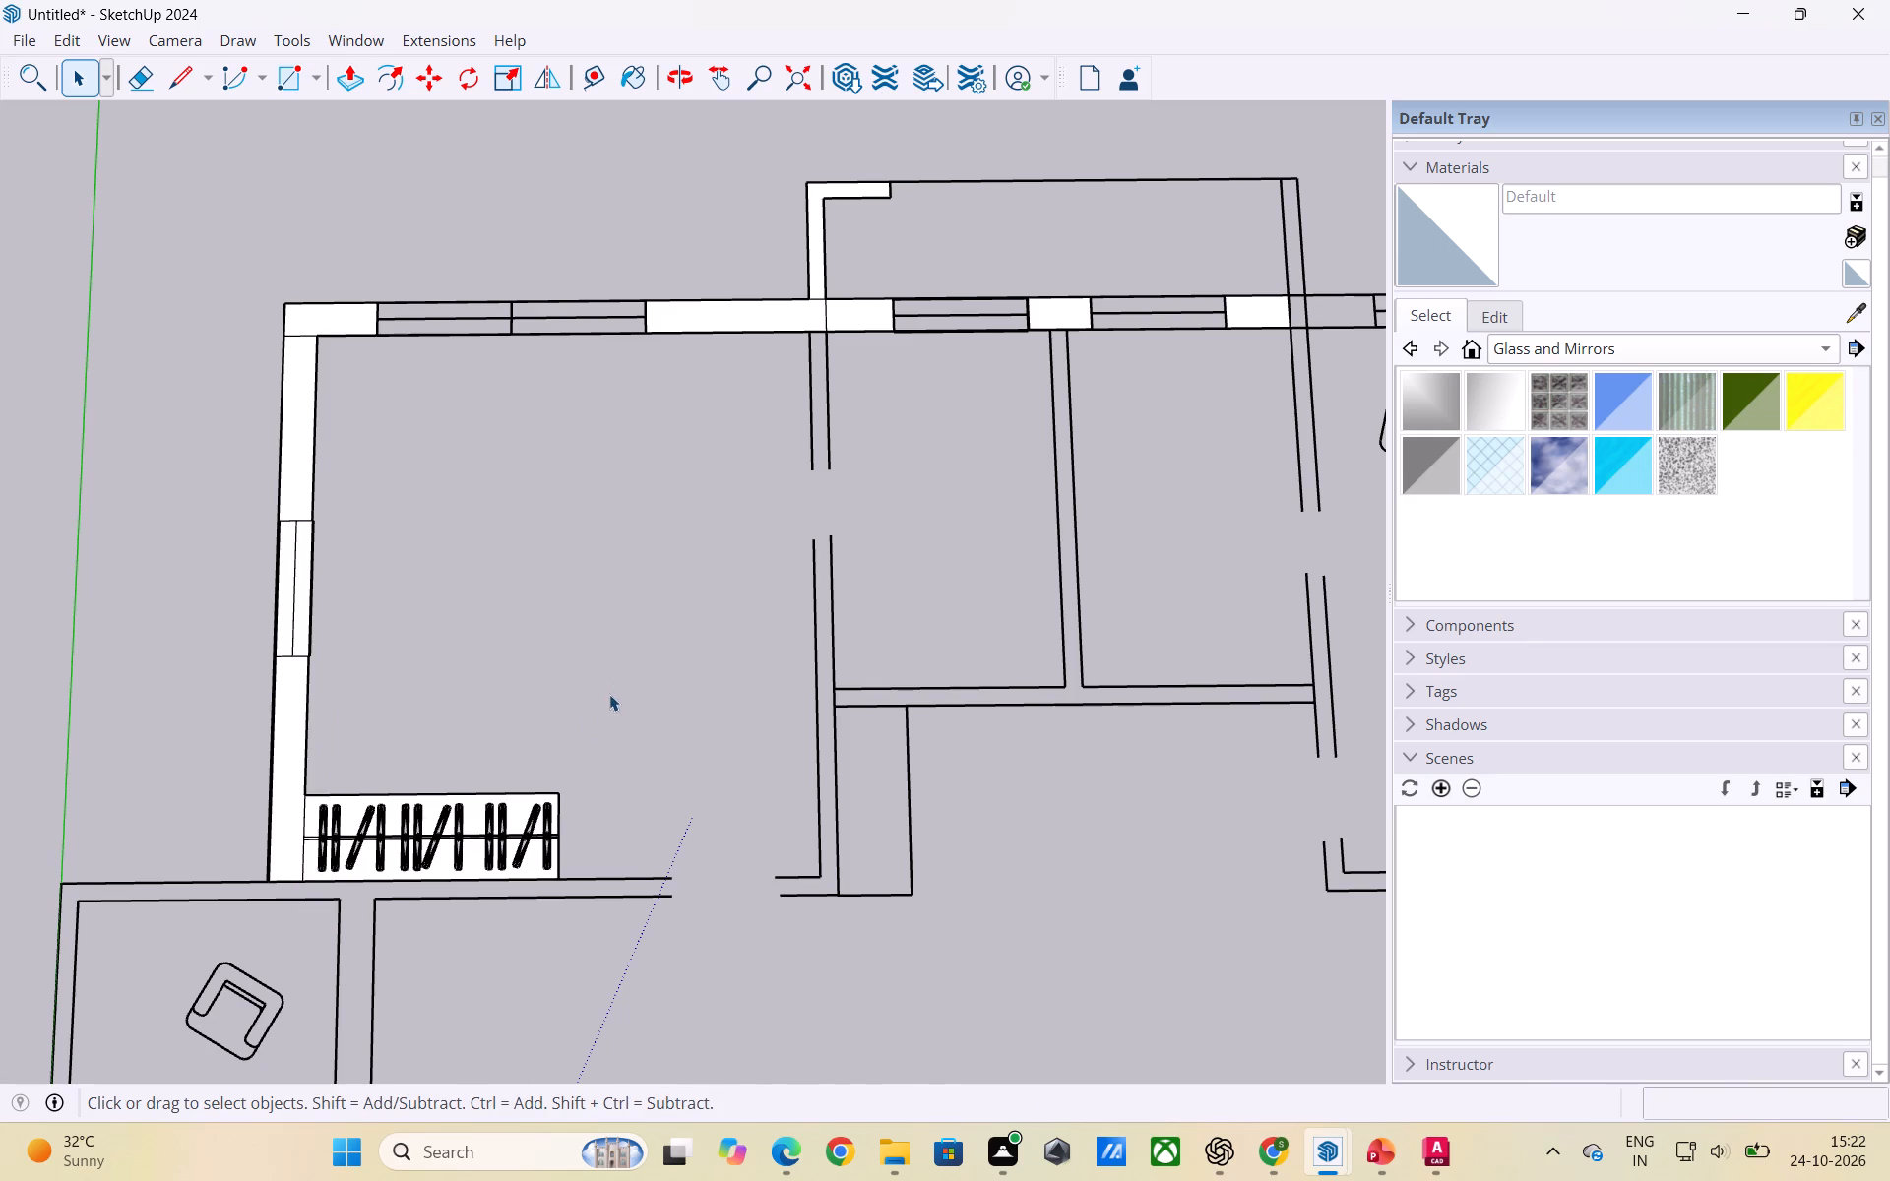
pyautogui.click(311, 863)
pyautogui.press('Delete')
pyautogui.click(311, 817)
pyautogui.press('Delete')
pyautogui.scroll(-3, 354, 633)
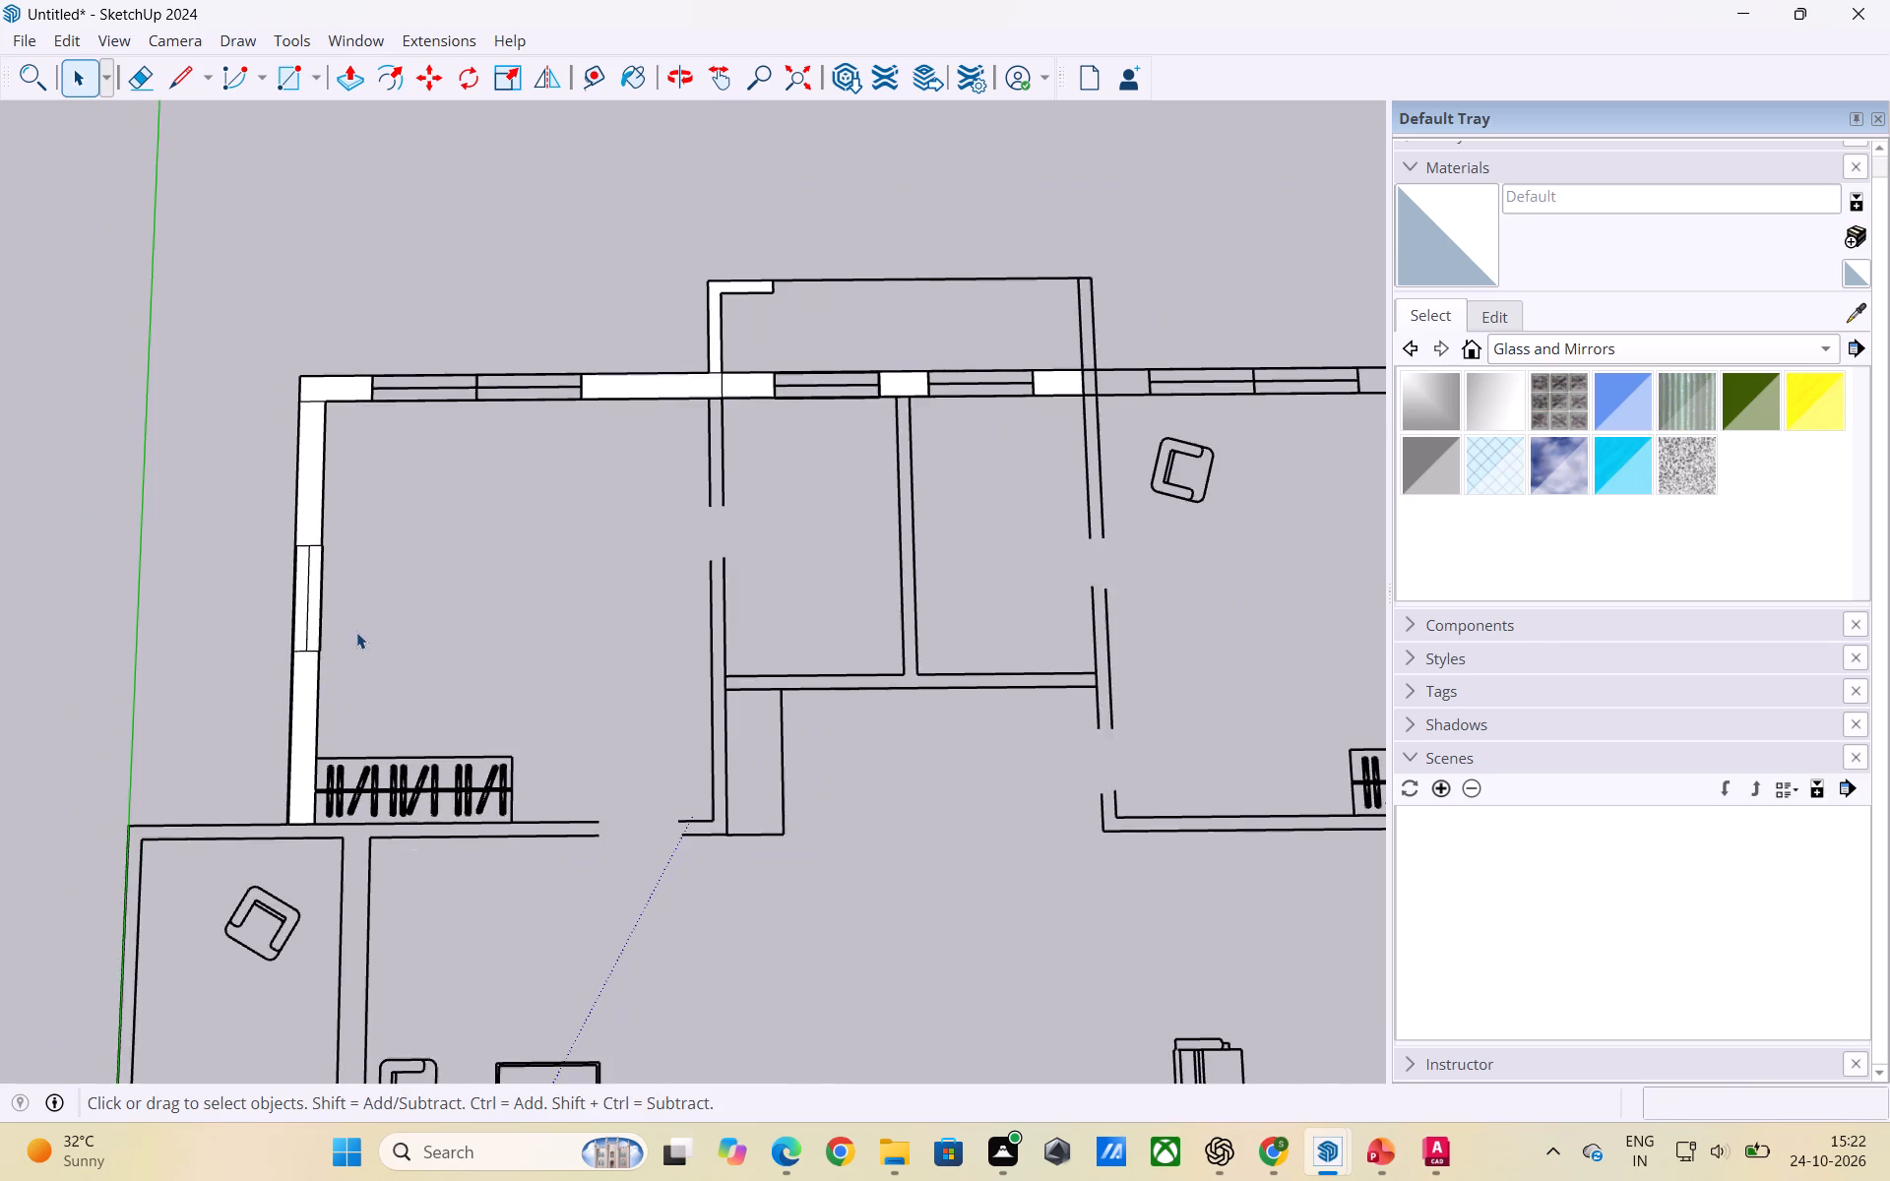
pyautogui.scroll(-1, 409, 632)
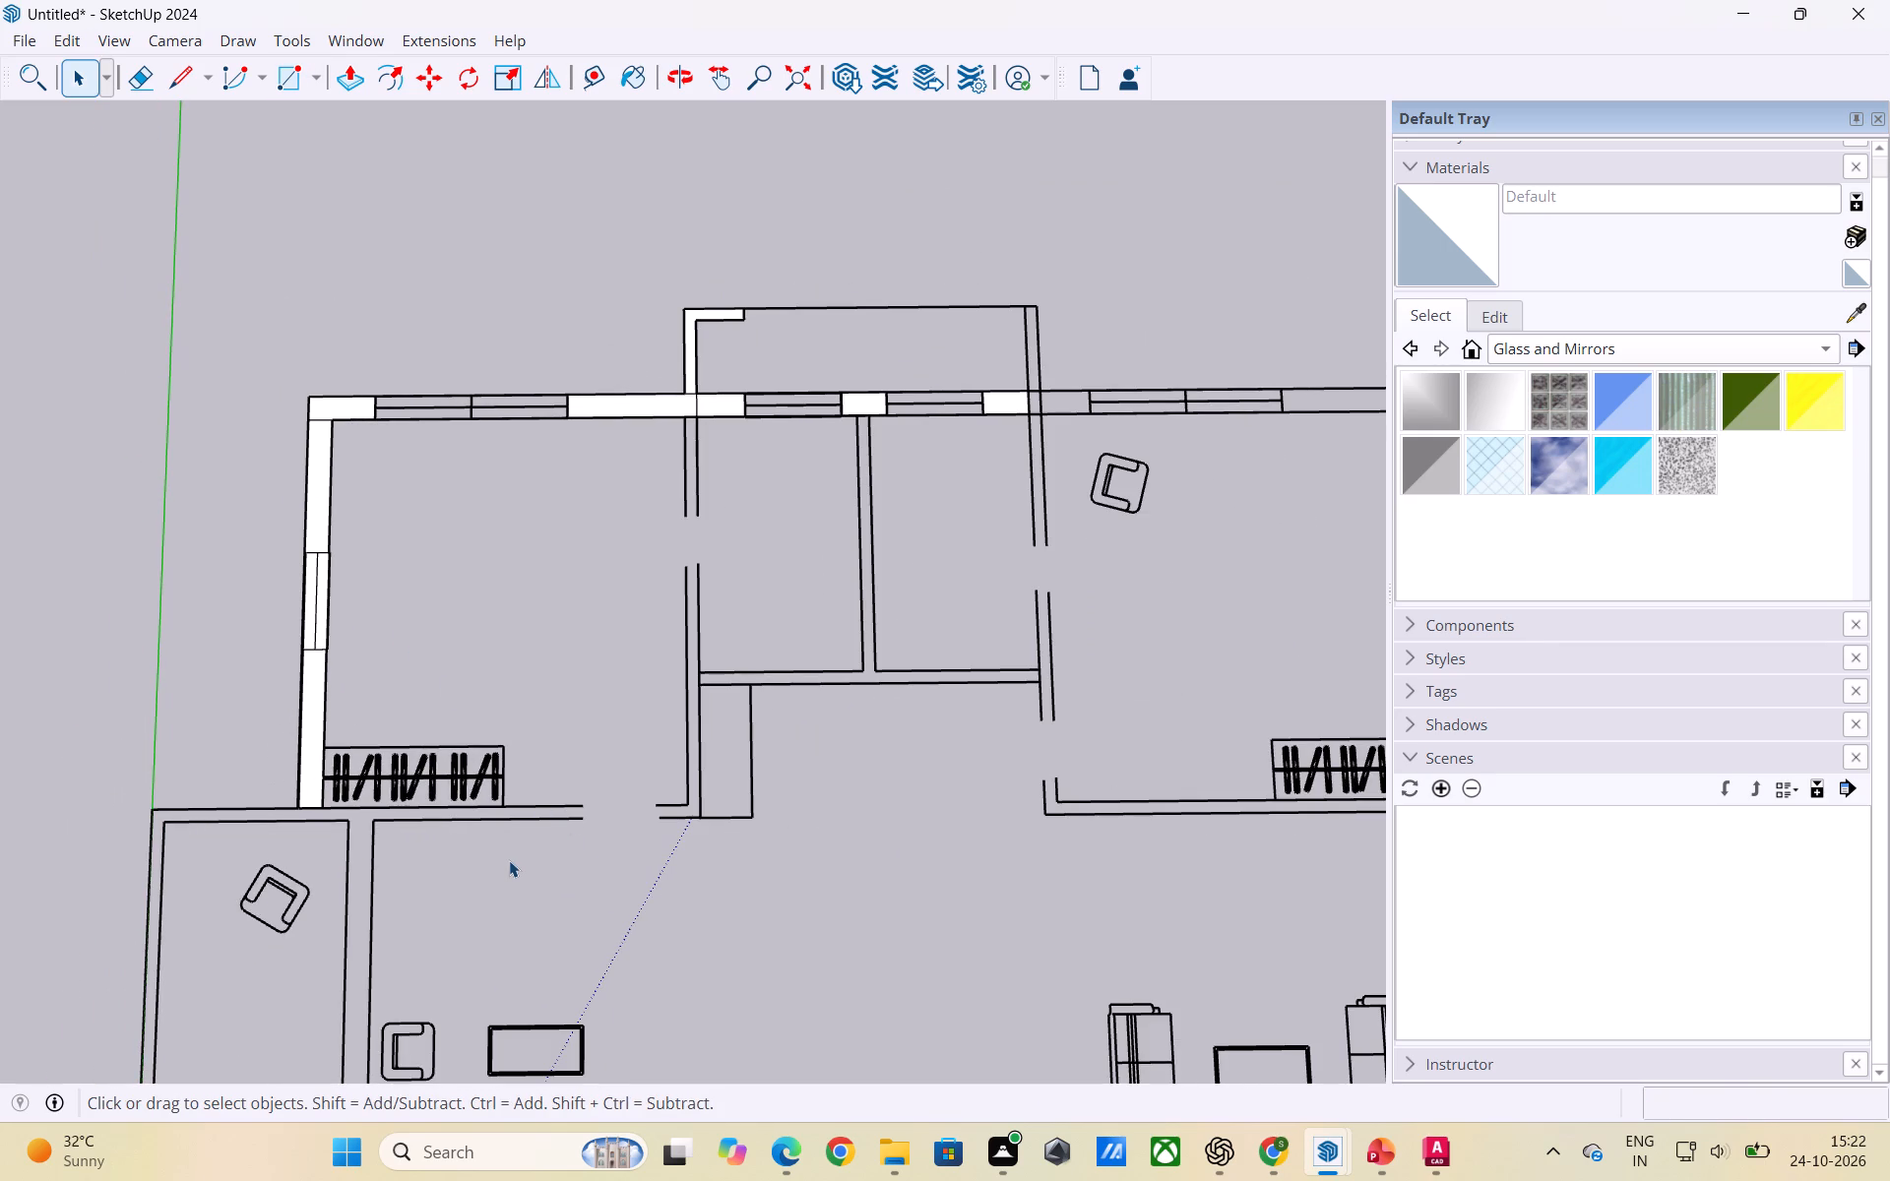
# Draw a short line across the balcony wall's thickness at the outer edge of the bedroom's side wall.
pyautogui.press('l')
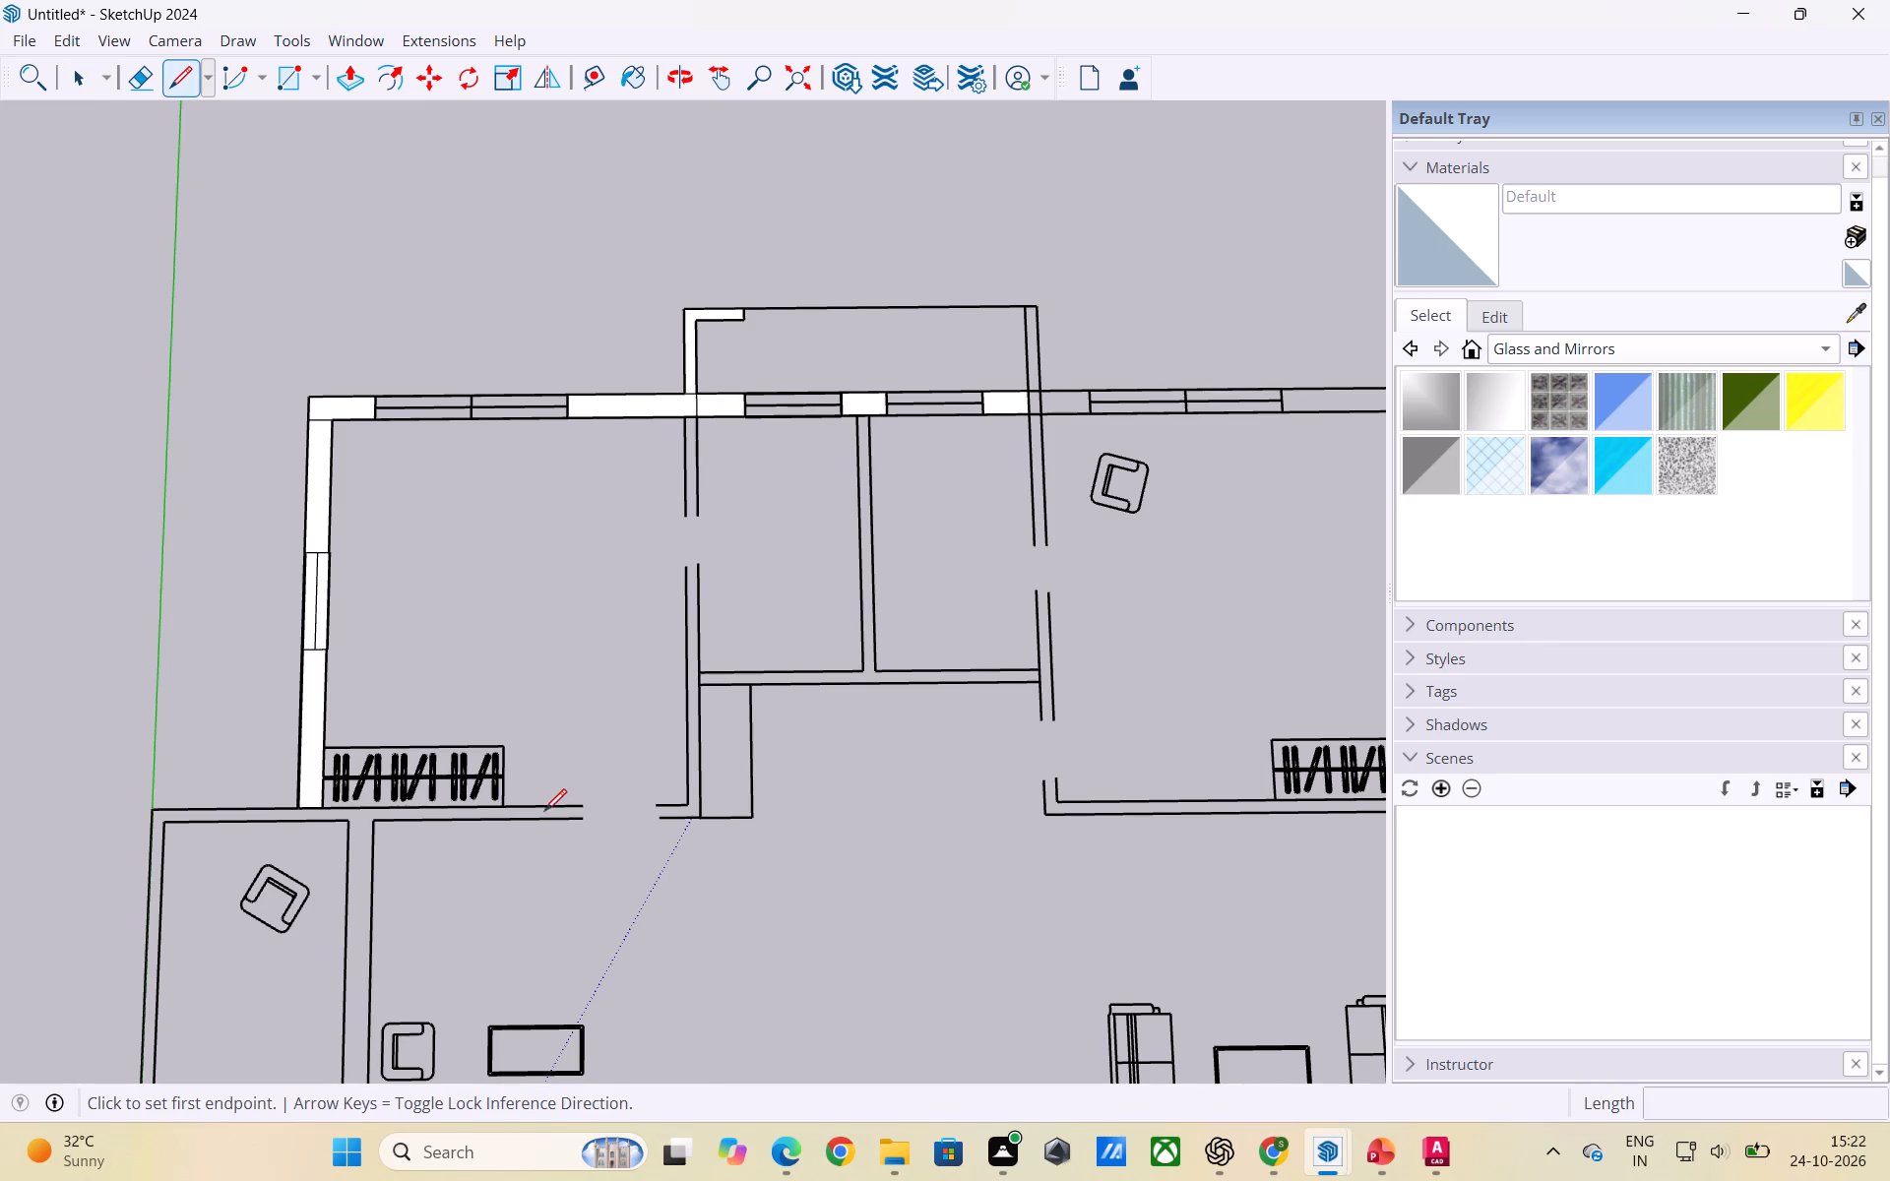
pyautogui.scroll(-1, 546, 807)
pyautogui.scroll(2, 278, 857)
pyautogui.click(327, 798)
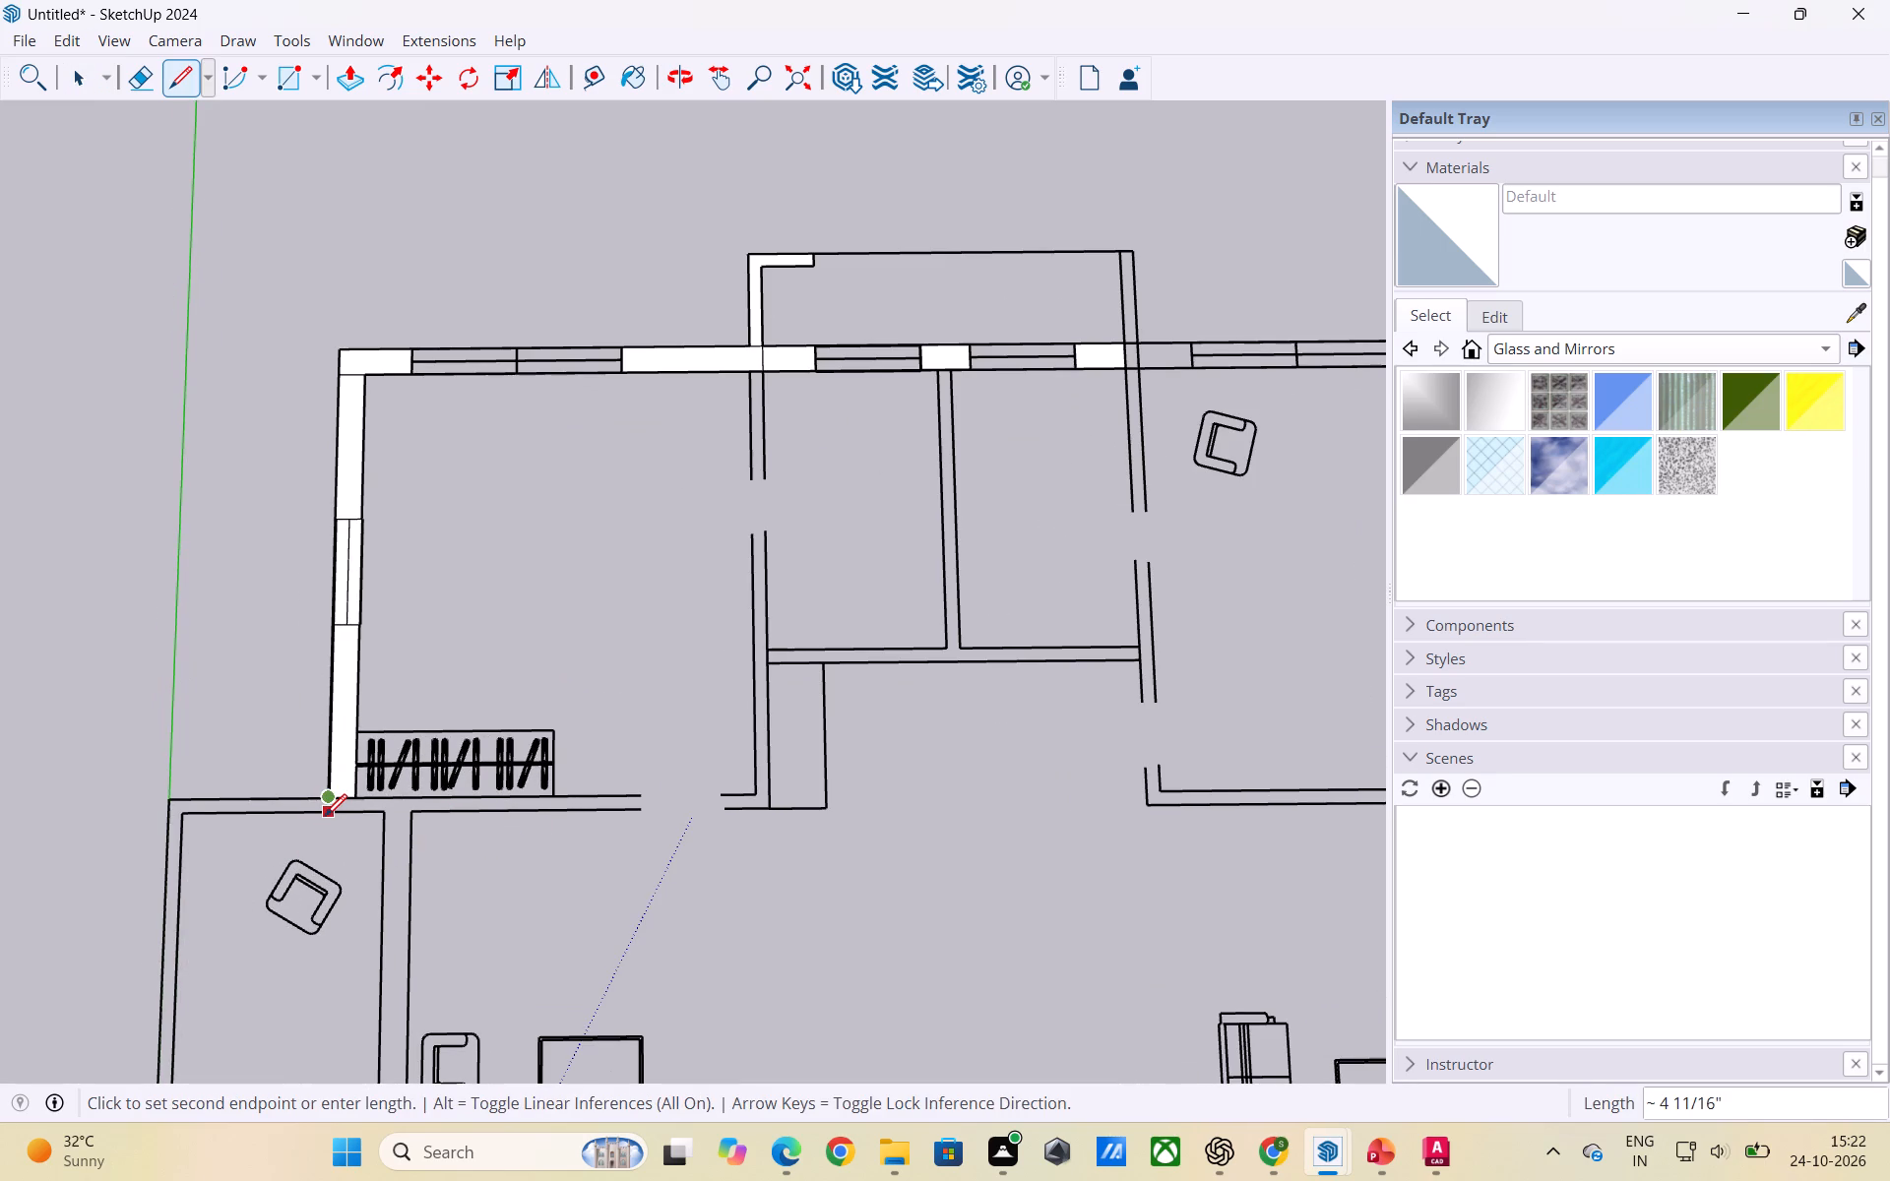
pyautogui.click(325, 816)
pyautogui.press('space')
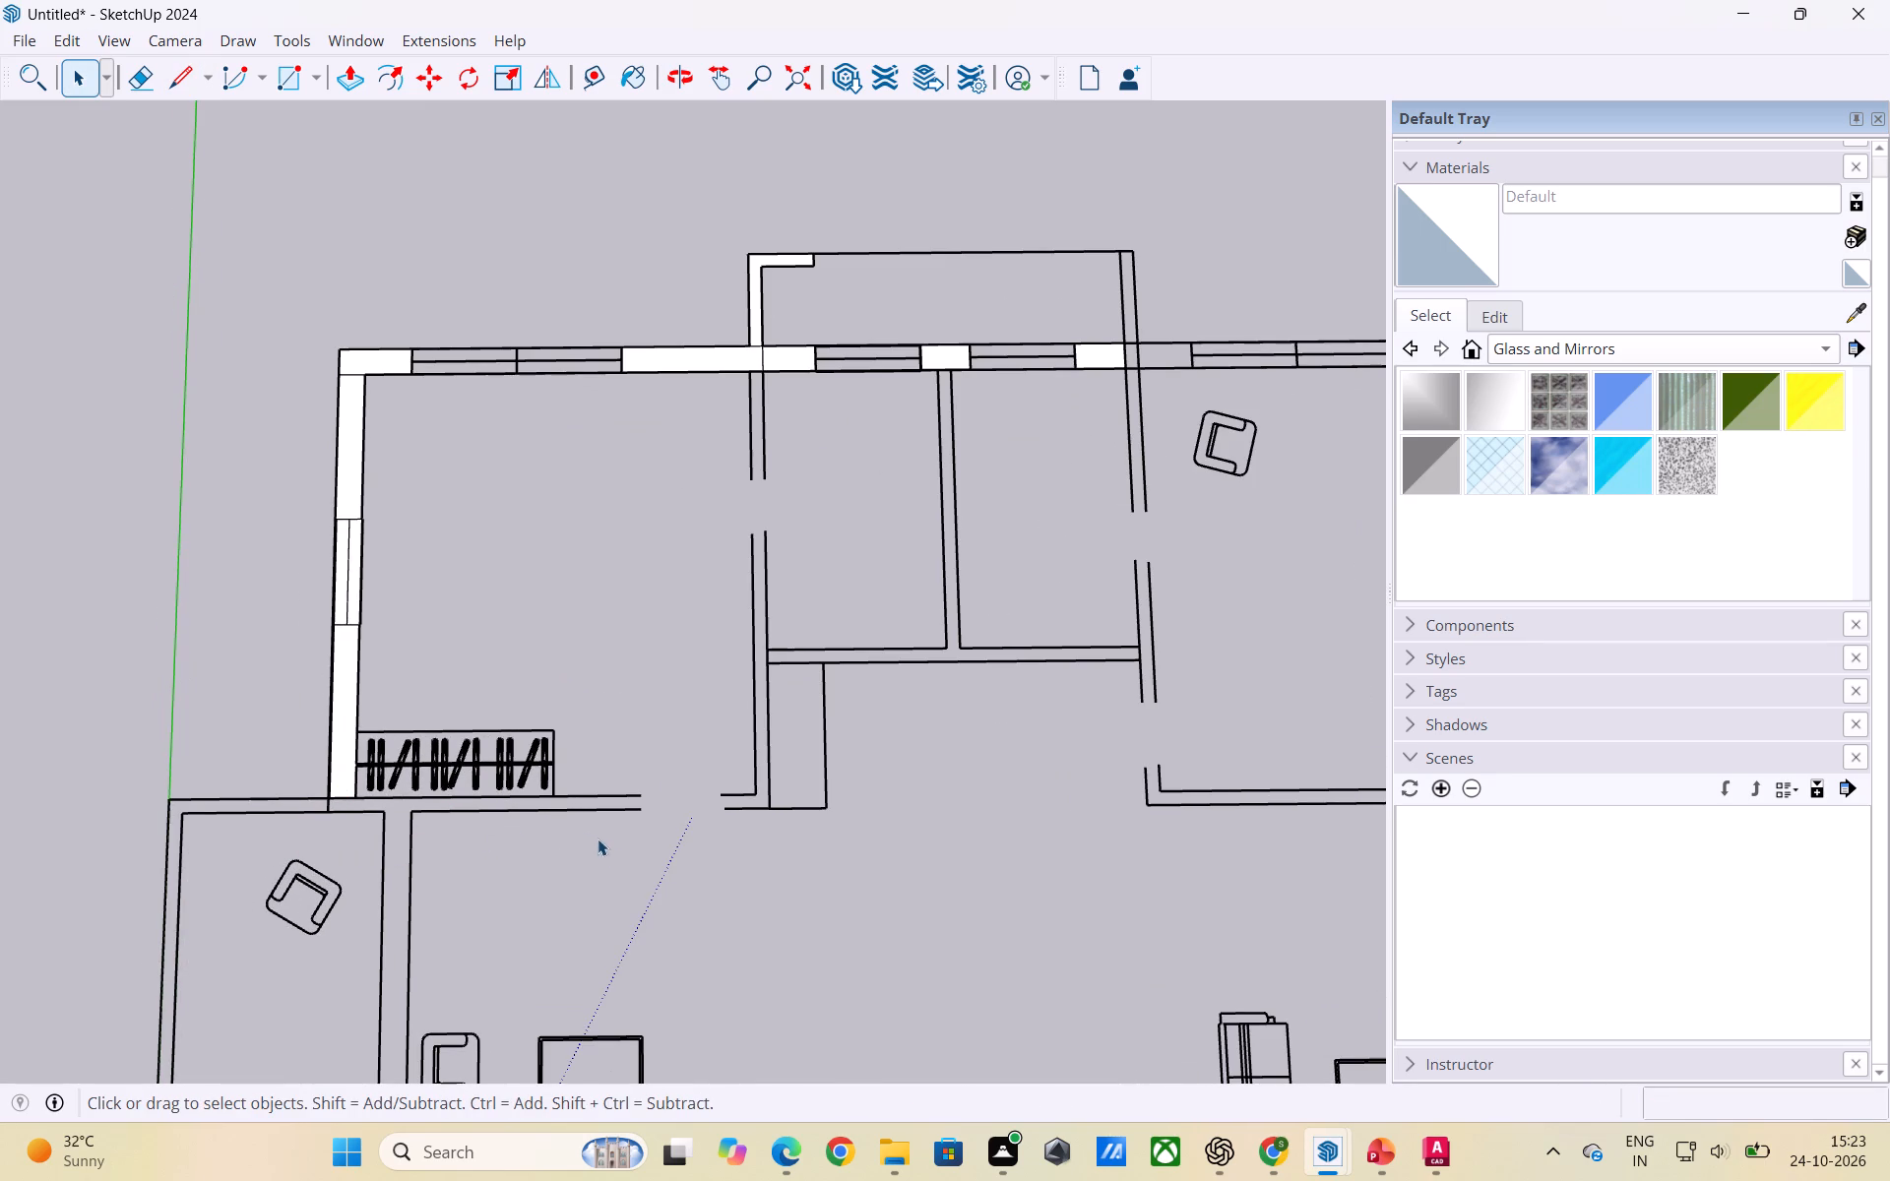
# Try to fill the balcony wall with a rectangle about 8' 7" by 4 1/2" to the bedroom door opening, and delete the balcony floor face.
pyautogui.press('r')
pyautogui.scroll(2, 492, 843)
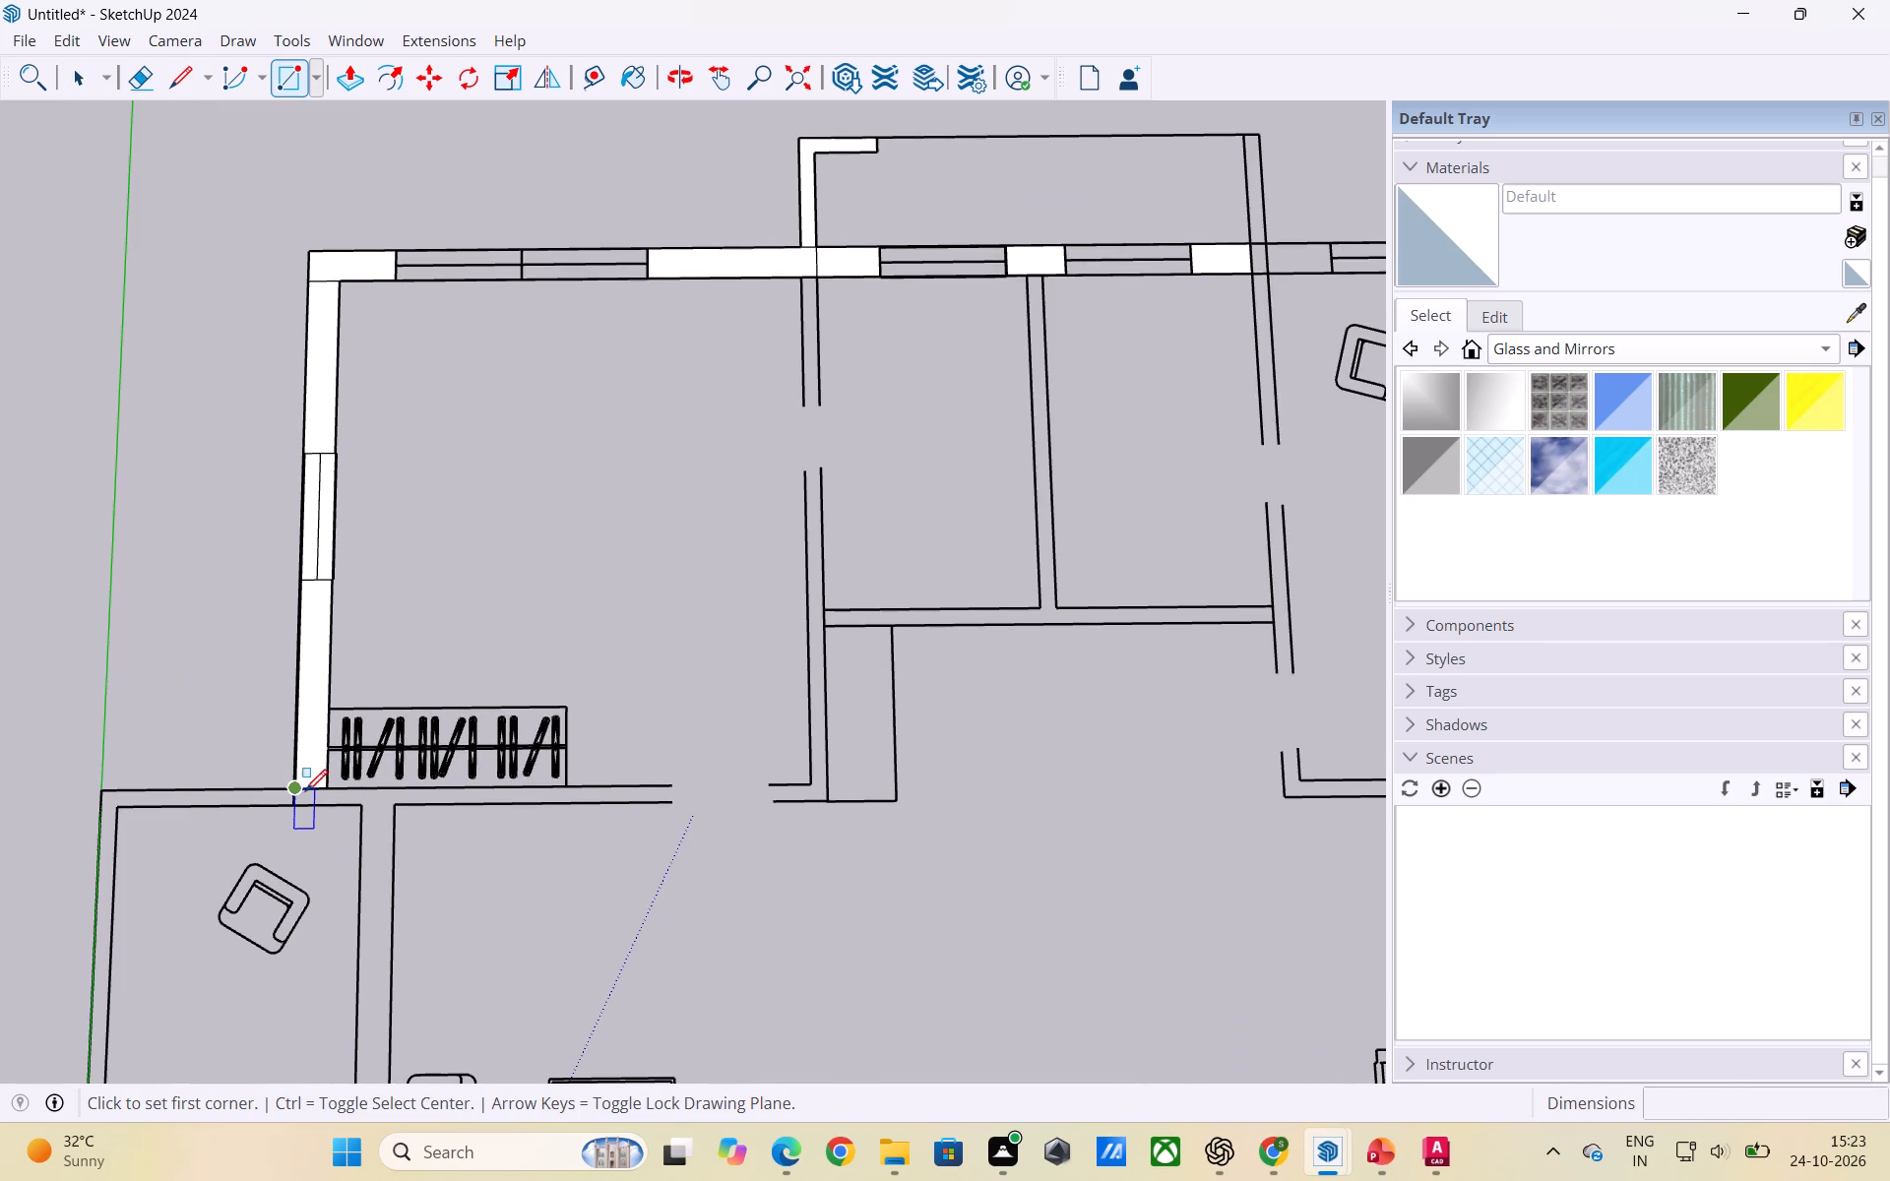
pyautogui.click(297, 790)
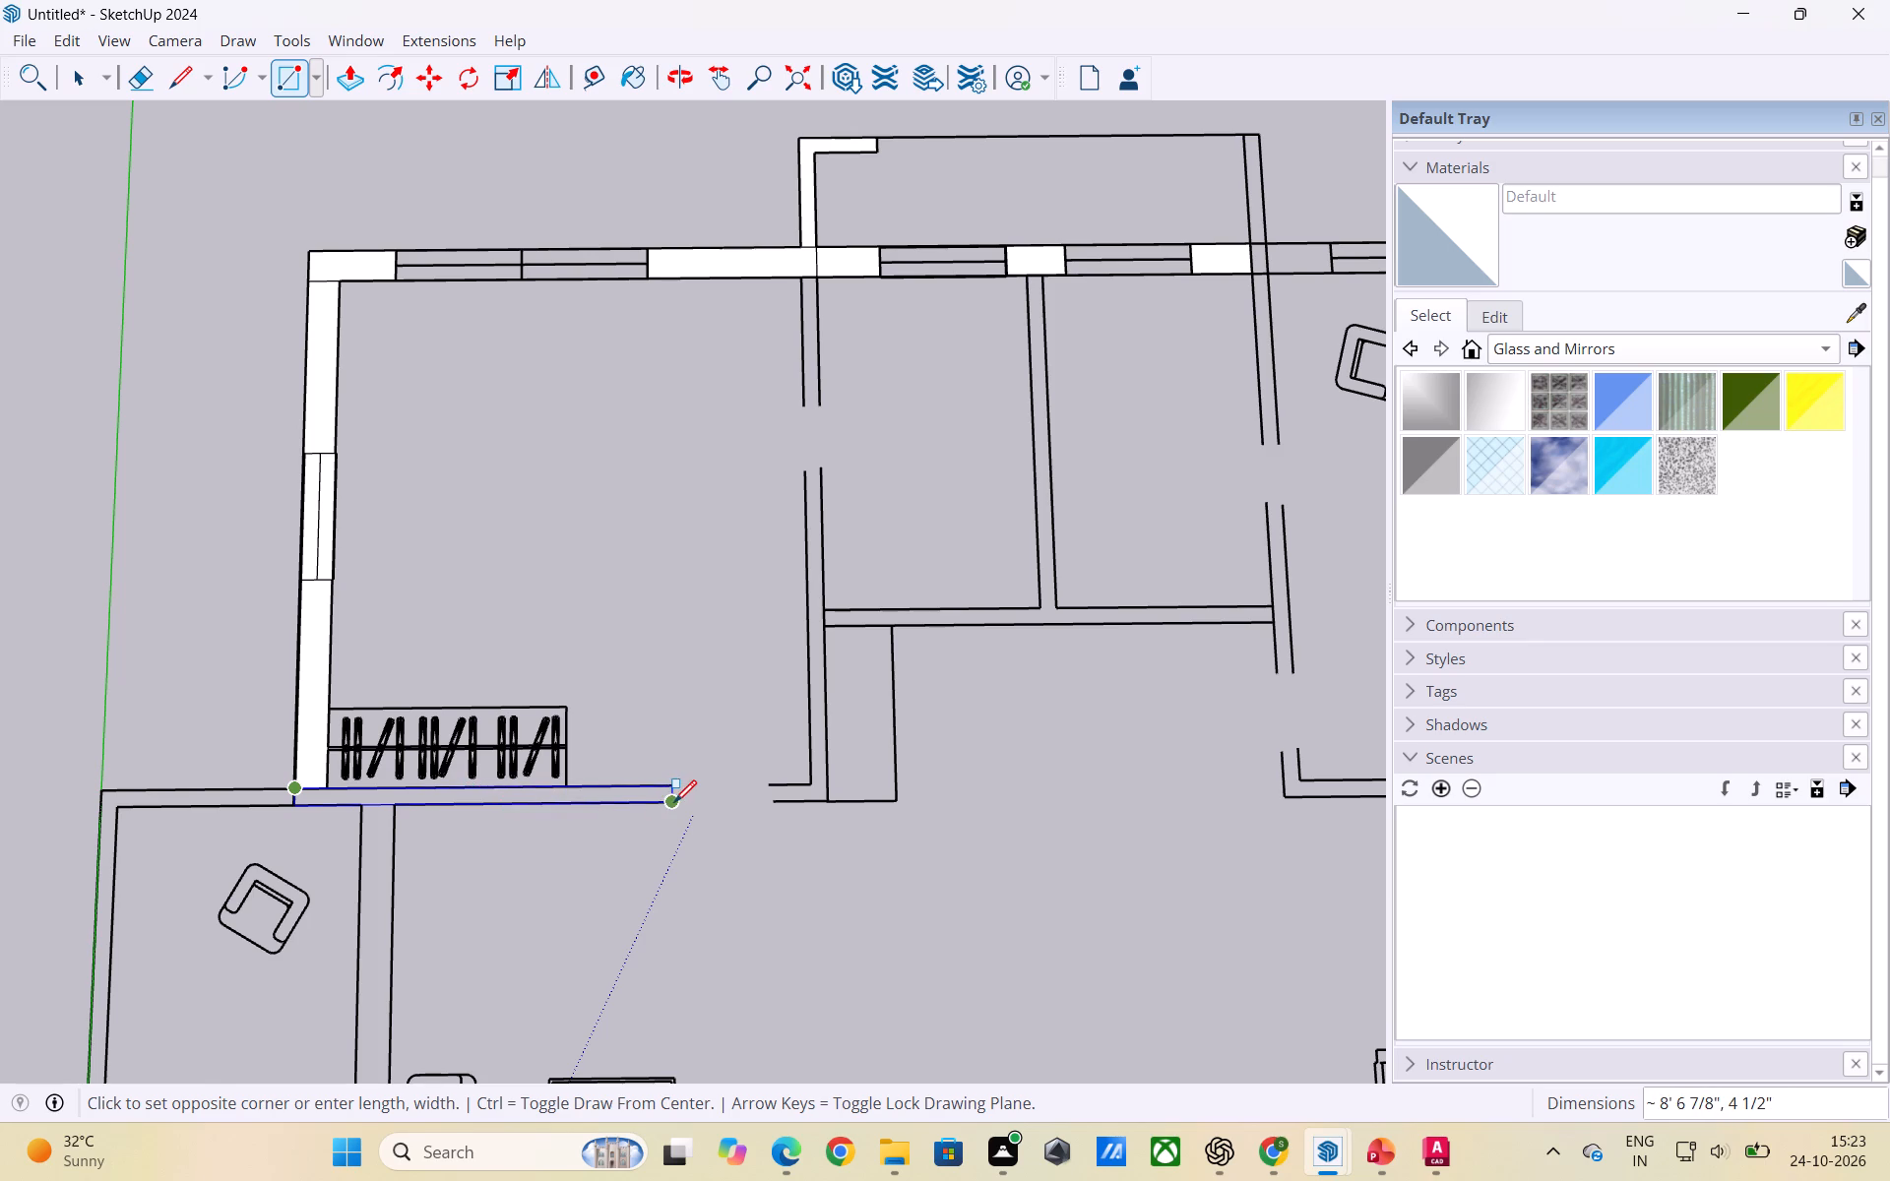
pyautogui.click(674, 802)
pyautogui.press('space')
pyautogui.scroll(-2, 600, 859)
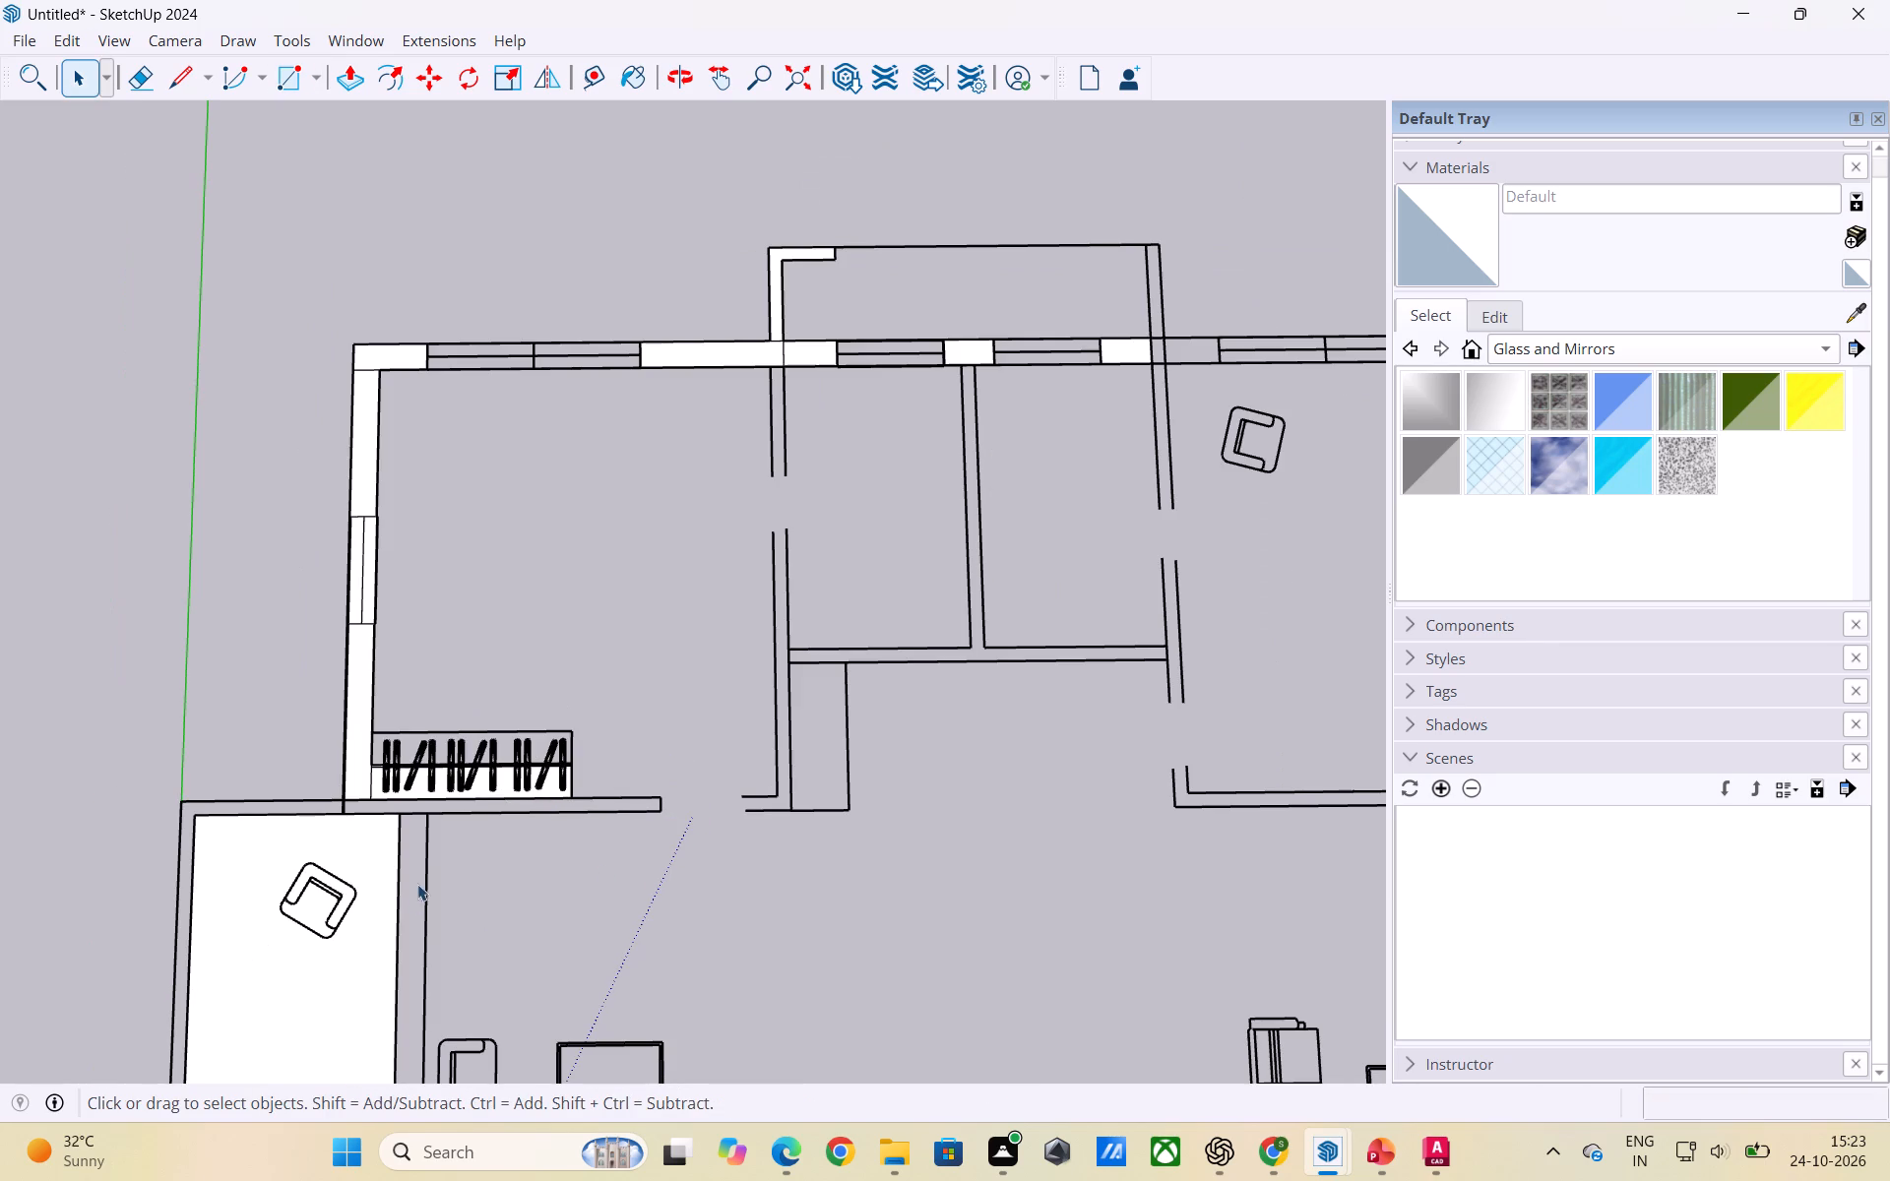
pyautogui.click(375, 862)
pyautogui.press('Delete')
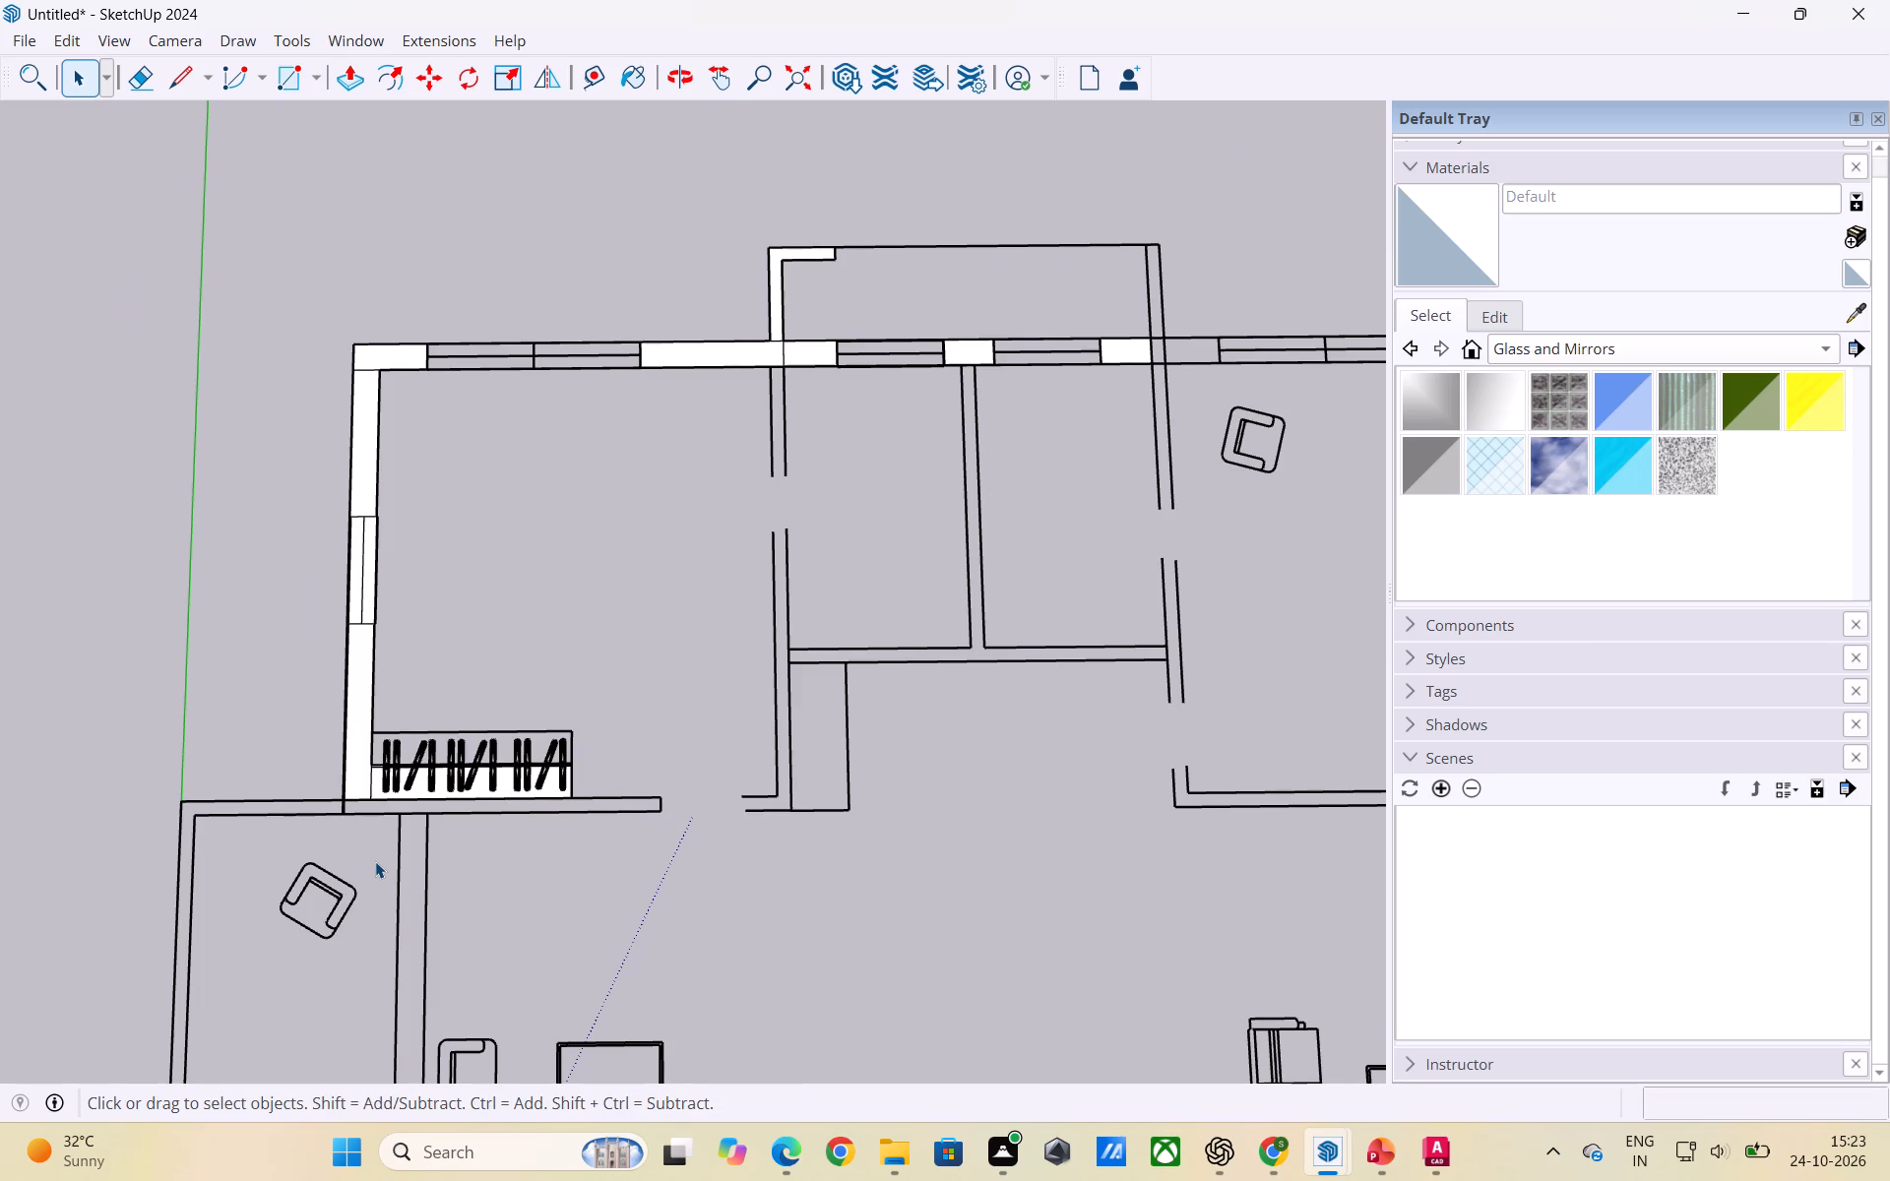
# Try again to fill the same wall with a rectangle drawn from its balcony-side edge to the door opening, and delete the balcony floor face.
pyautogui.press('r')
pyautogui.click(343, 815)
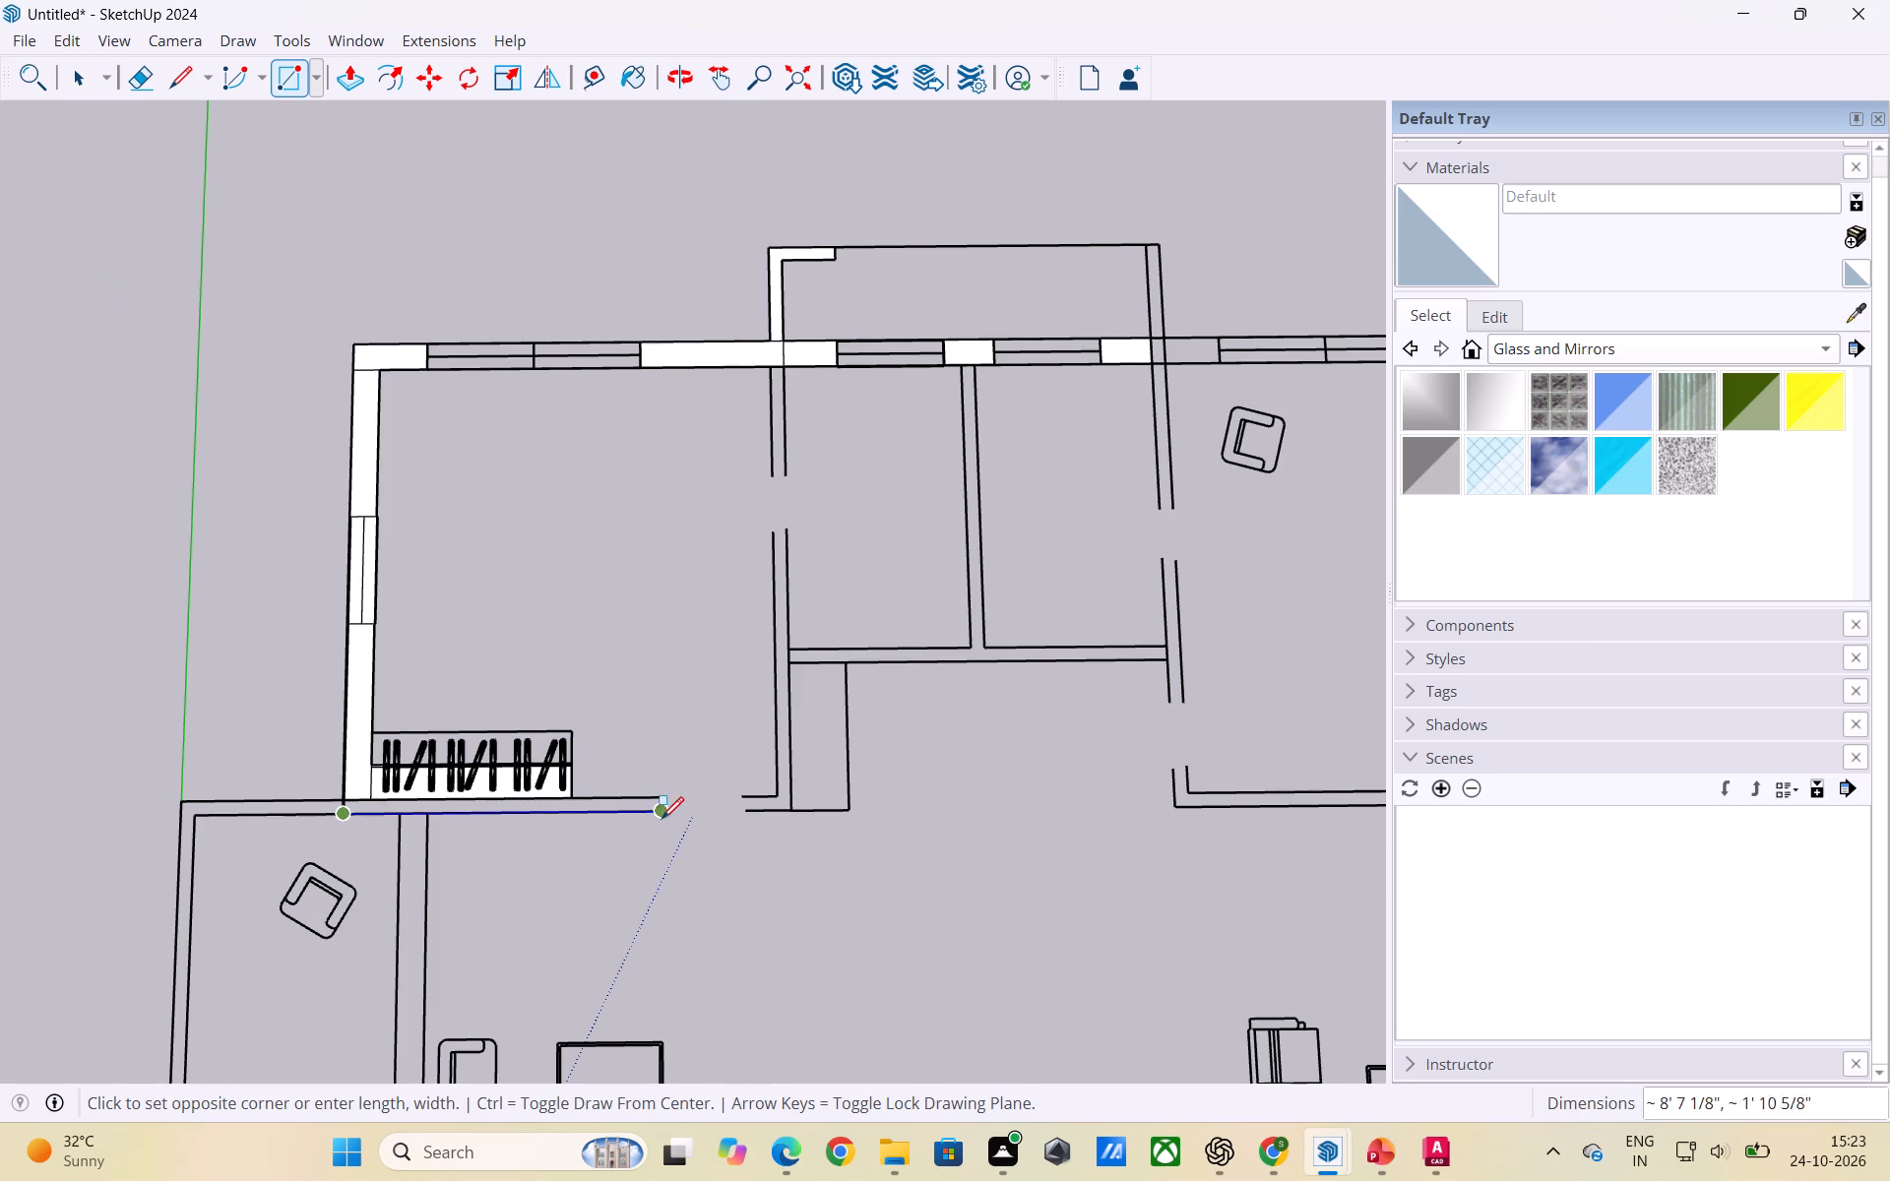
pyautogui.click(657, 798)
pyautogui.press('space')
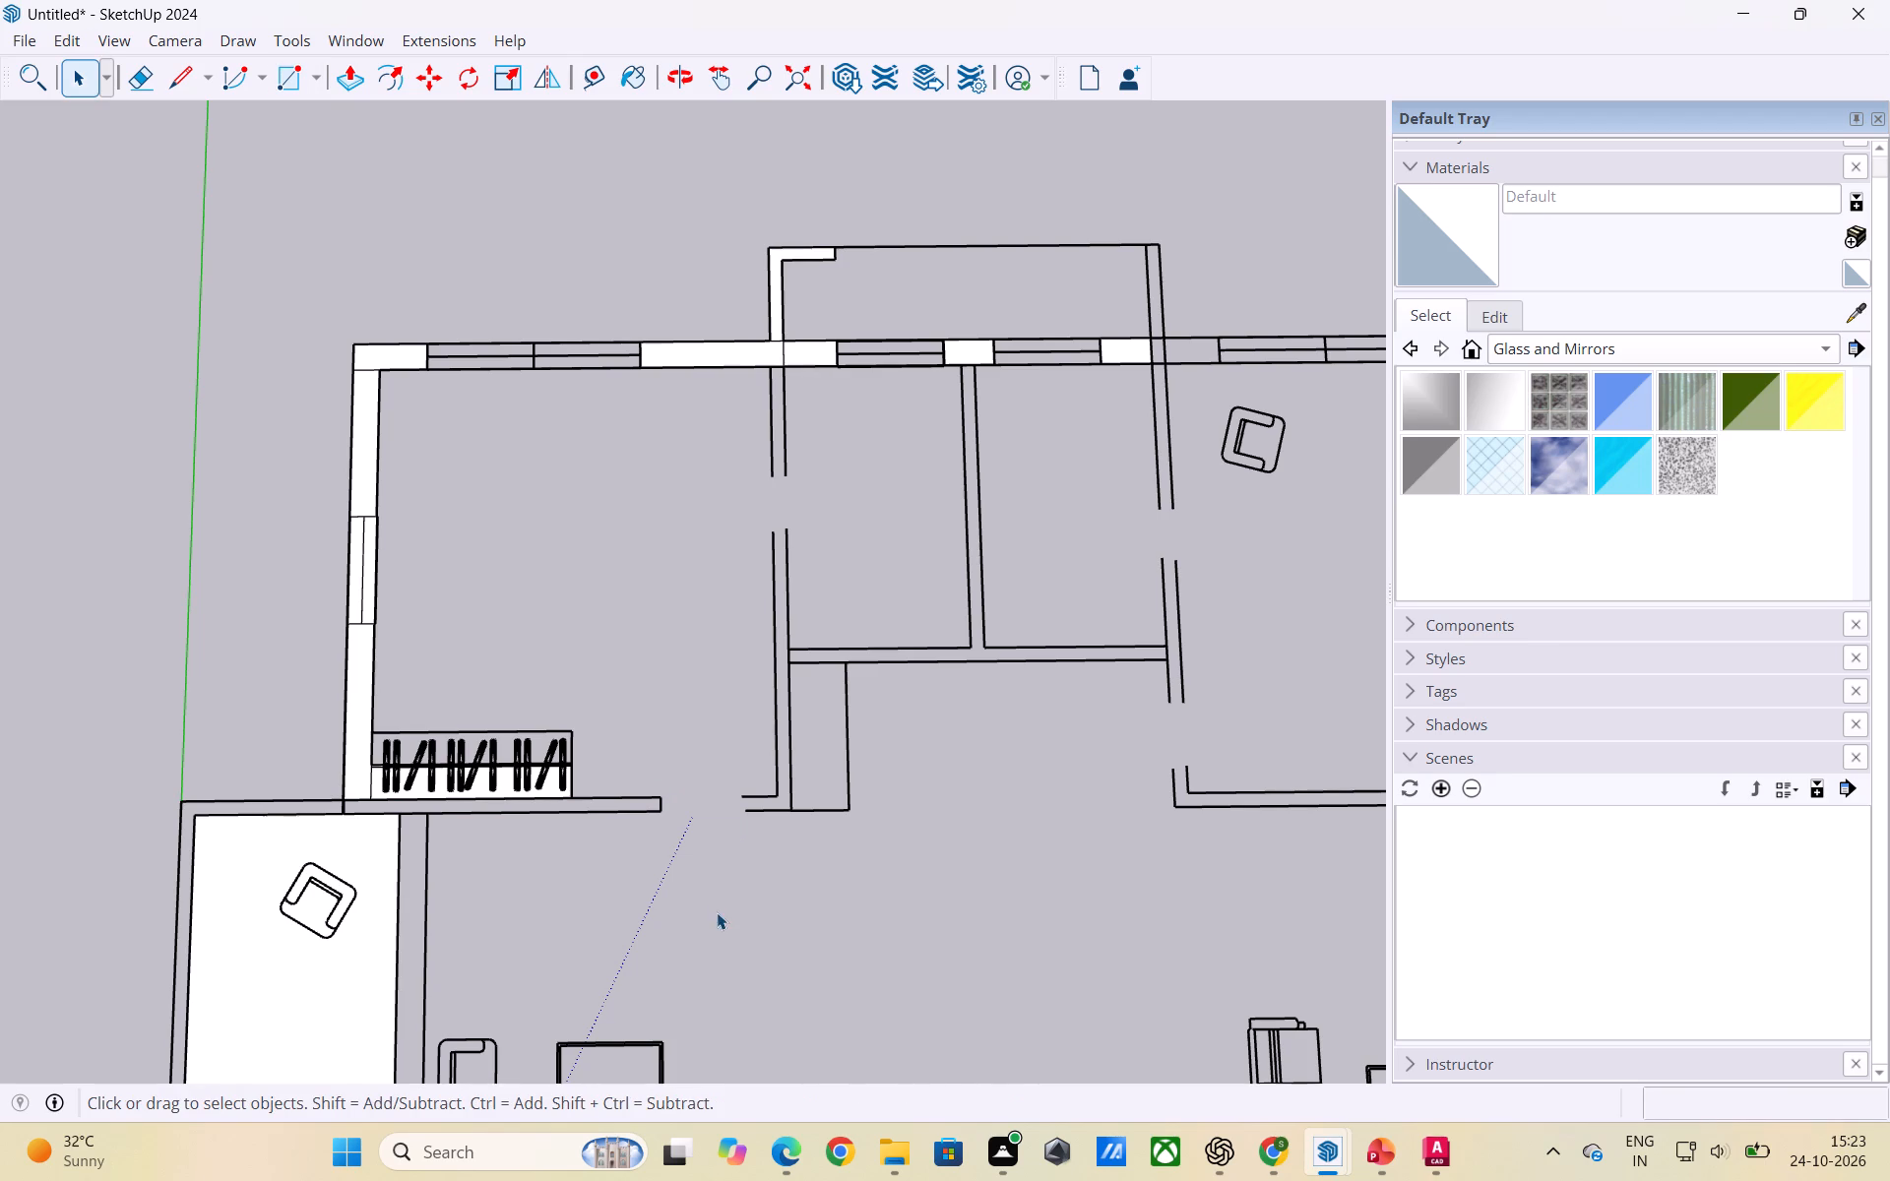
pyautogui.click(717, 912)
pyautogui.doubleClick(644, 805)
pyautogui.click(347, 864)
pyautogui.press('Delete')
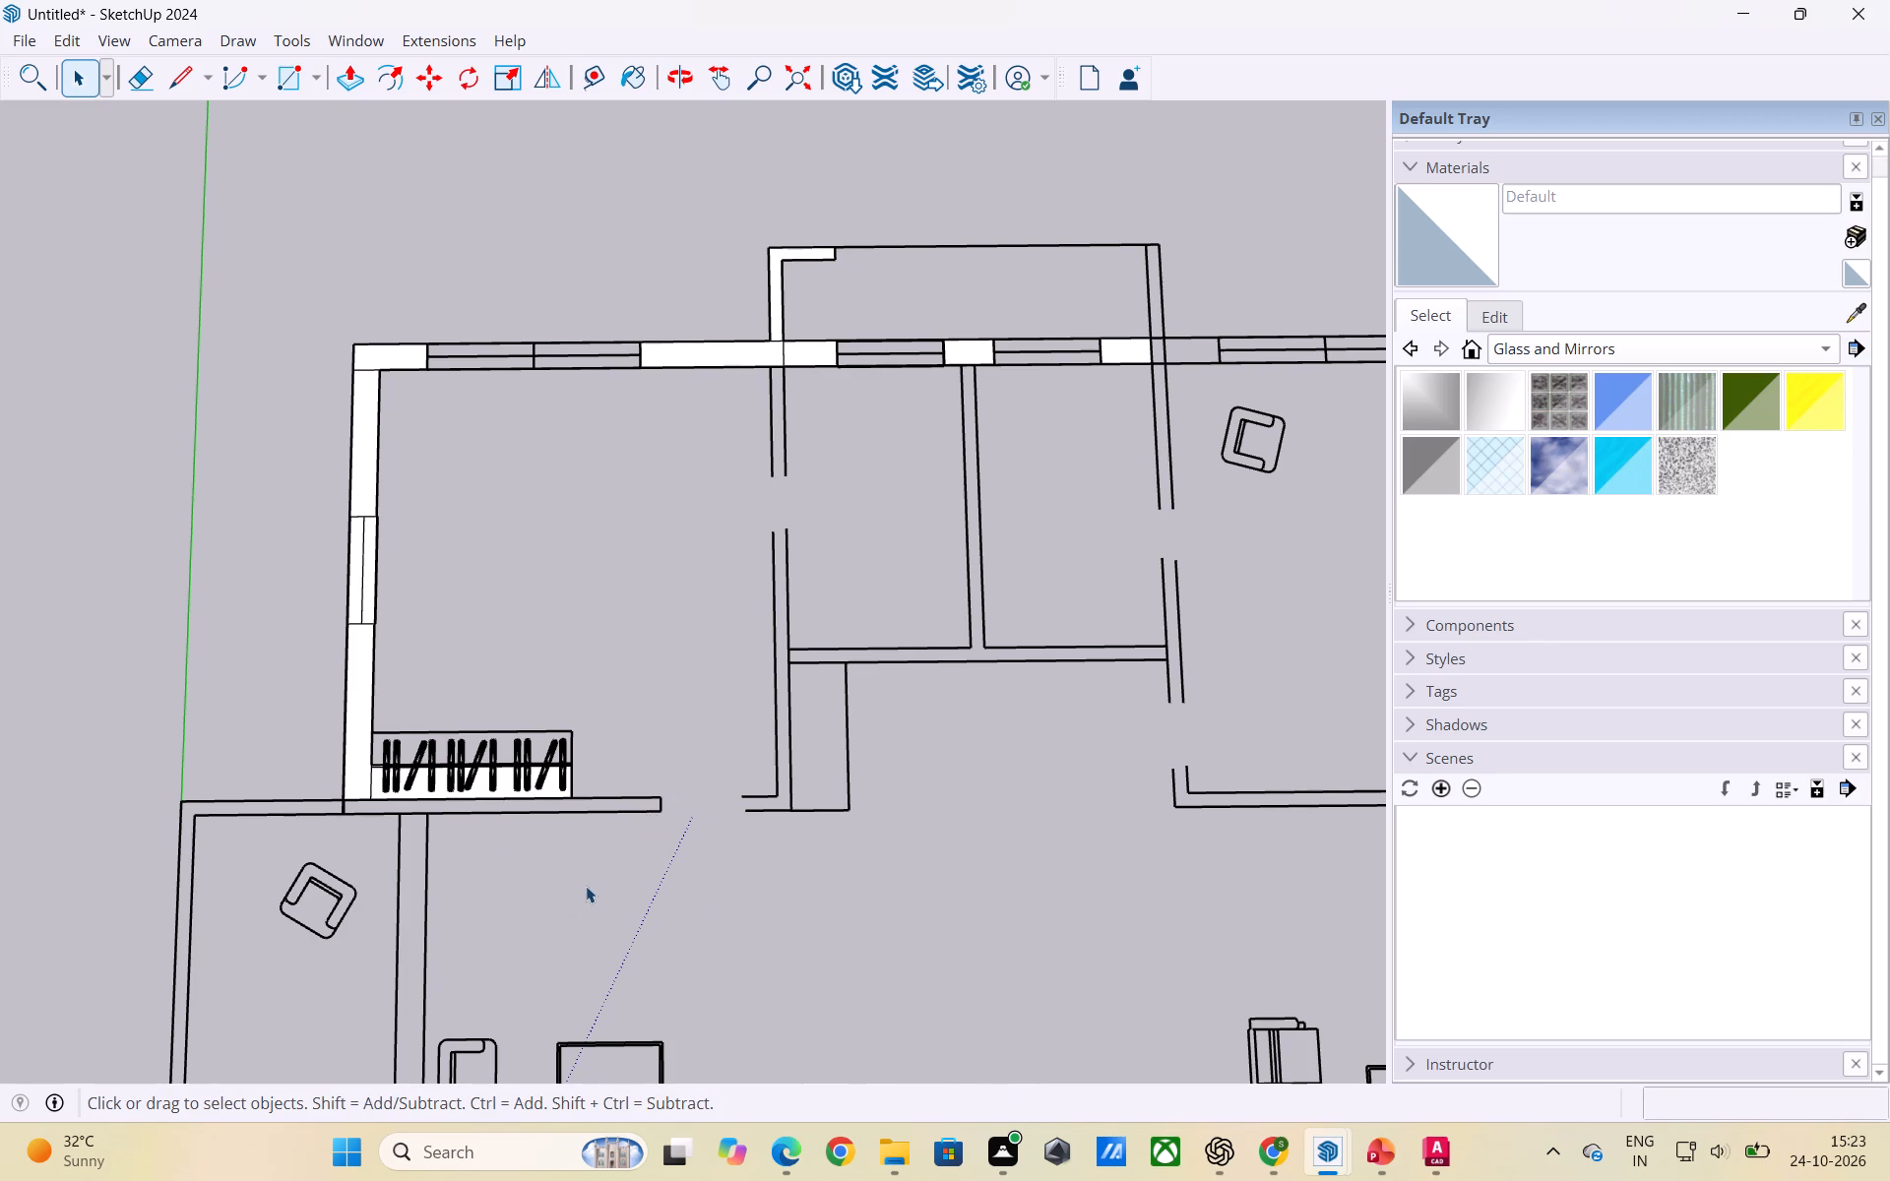
# Draw a rectangle about 3' 2" by 4 1/2" filling the bedroom partition between the outer wall and its toilet door gap.
pyautogui.scroll(-2, 680, 737)
pyautogui.scroll(2, 856, 893)
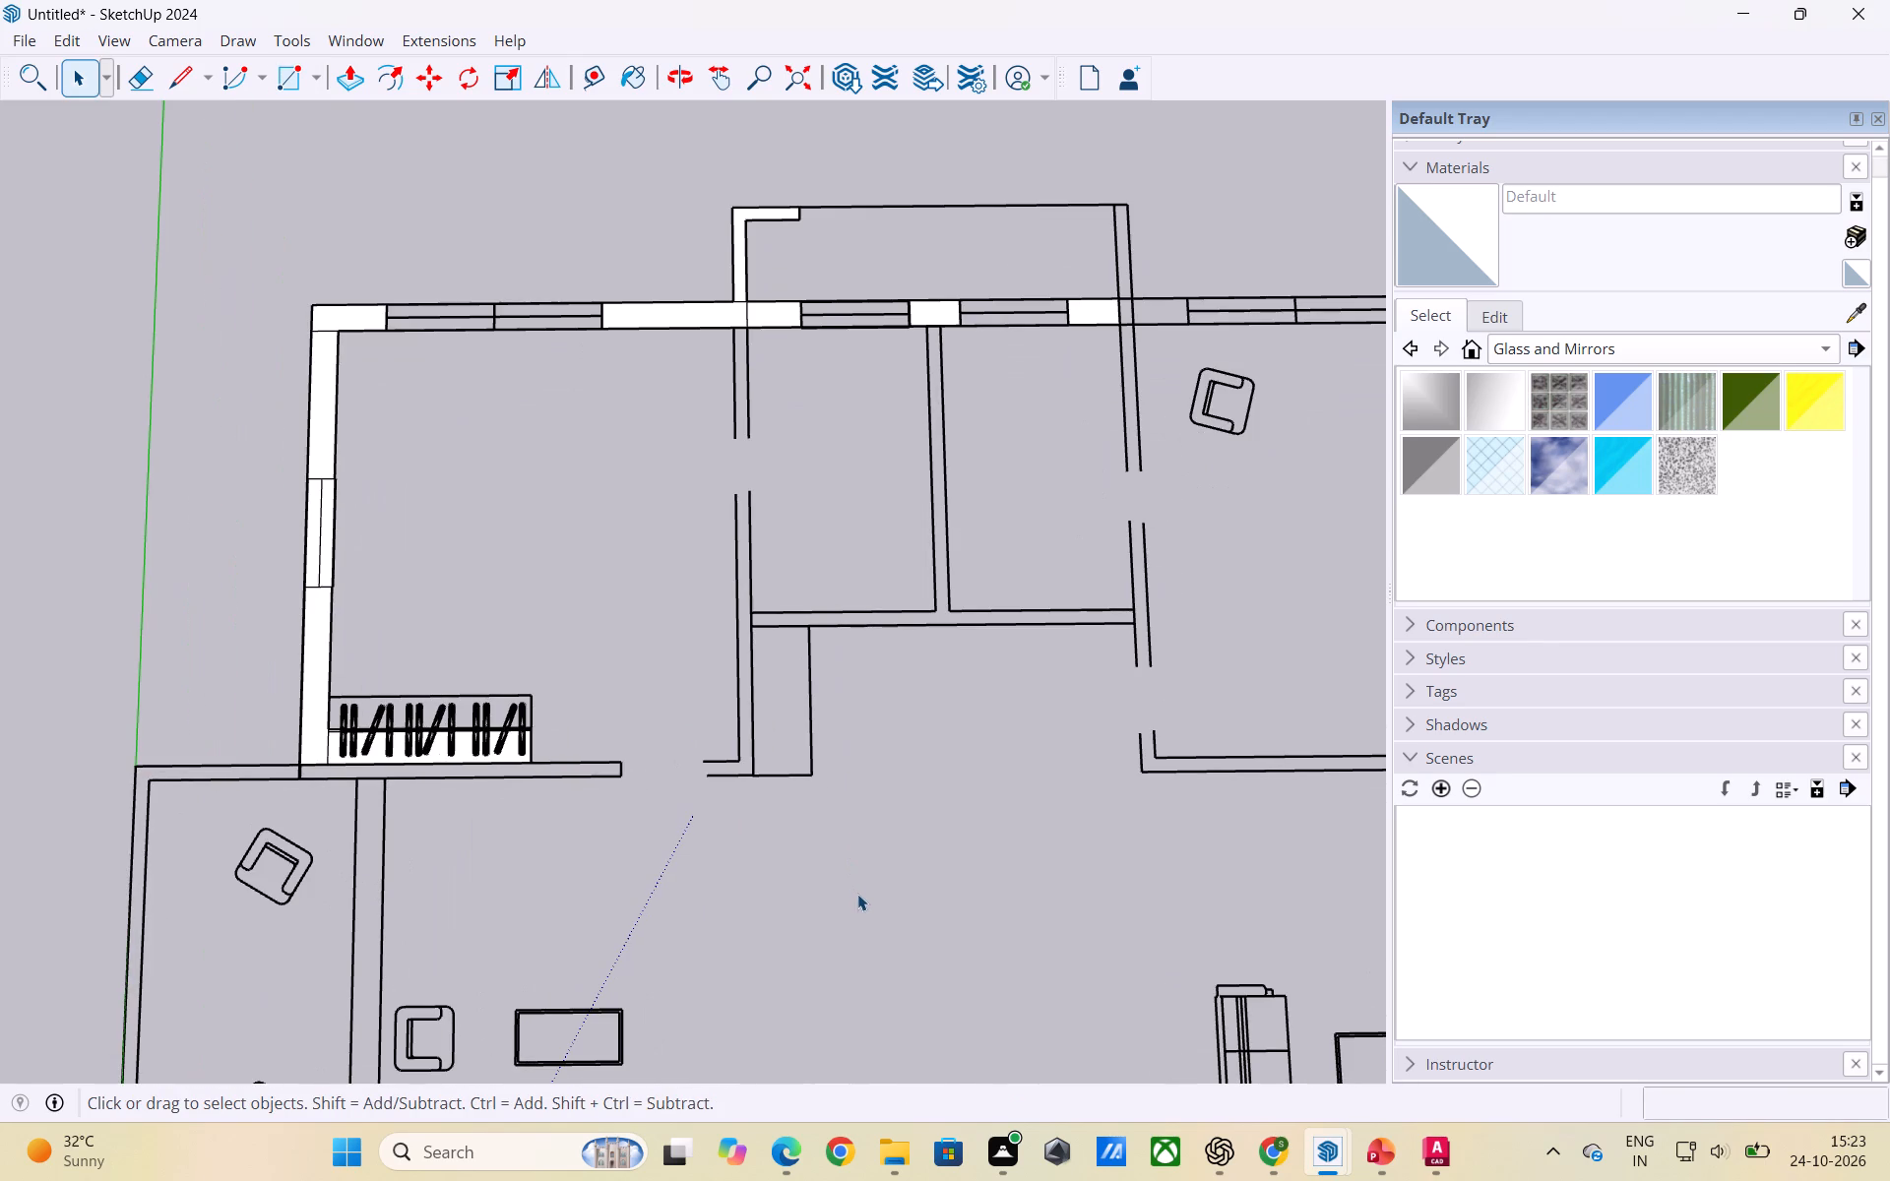
pyautogui.scroll(-2, 751, 900)
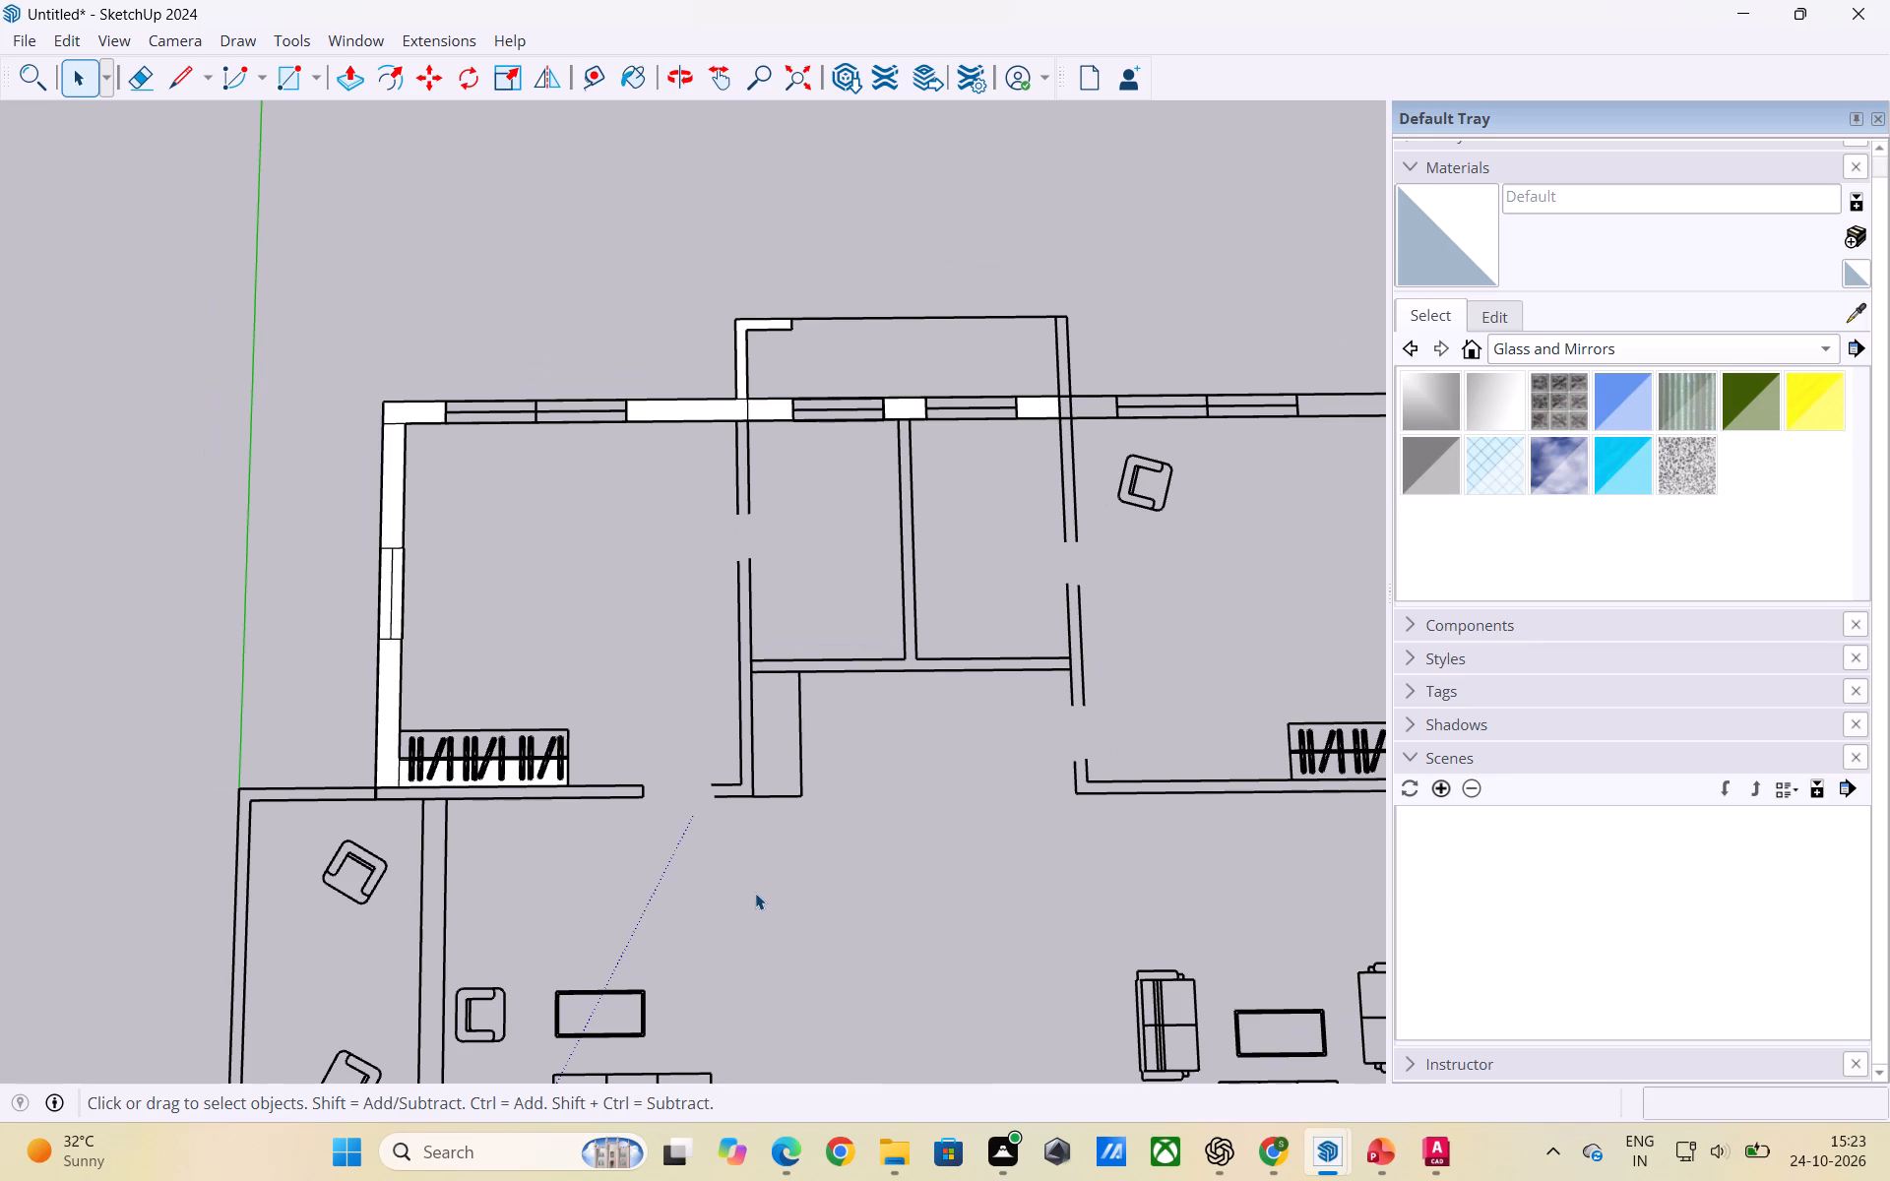
pyautogui.press('r')
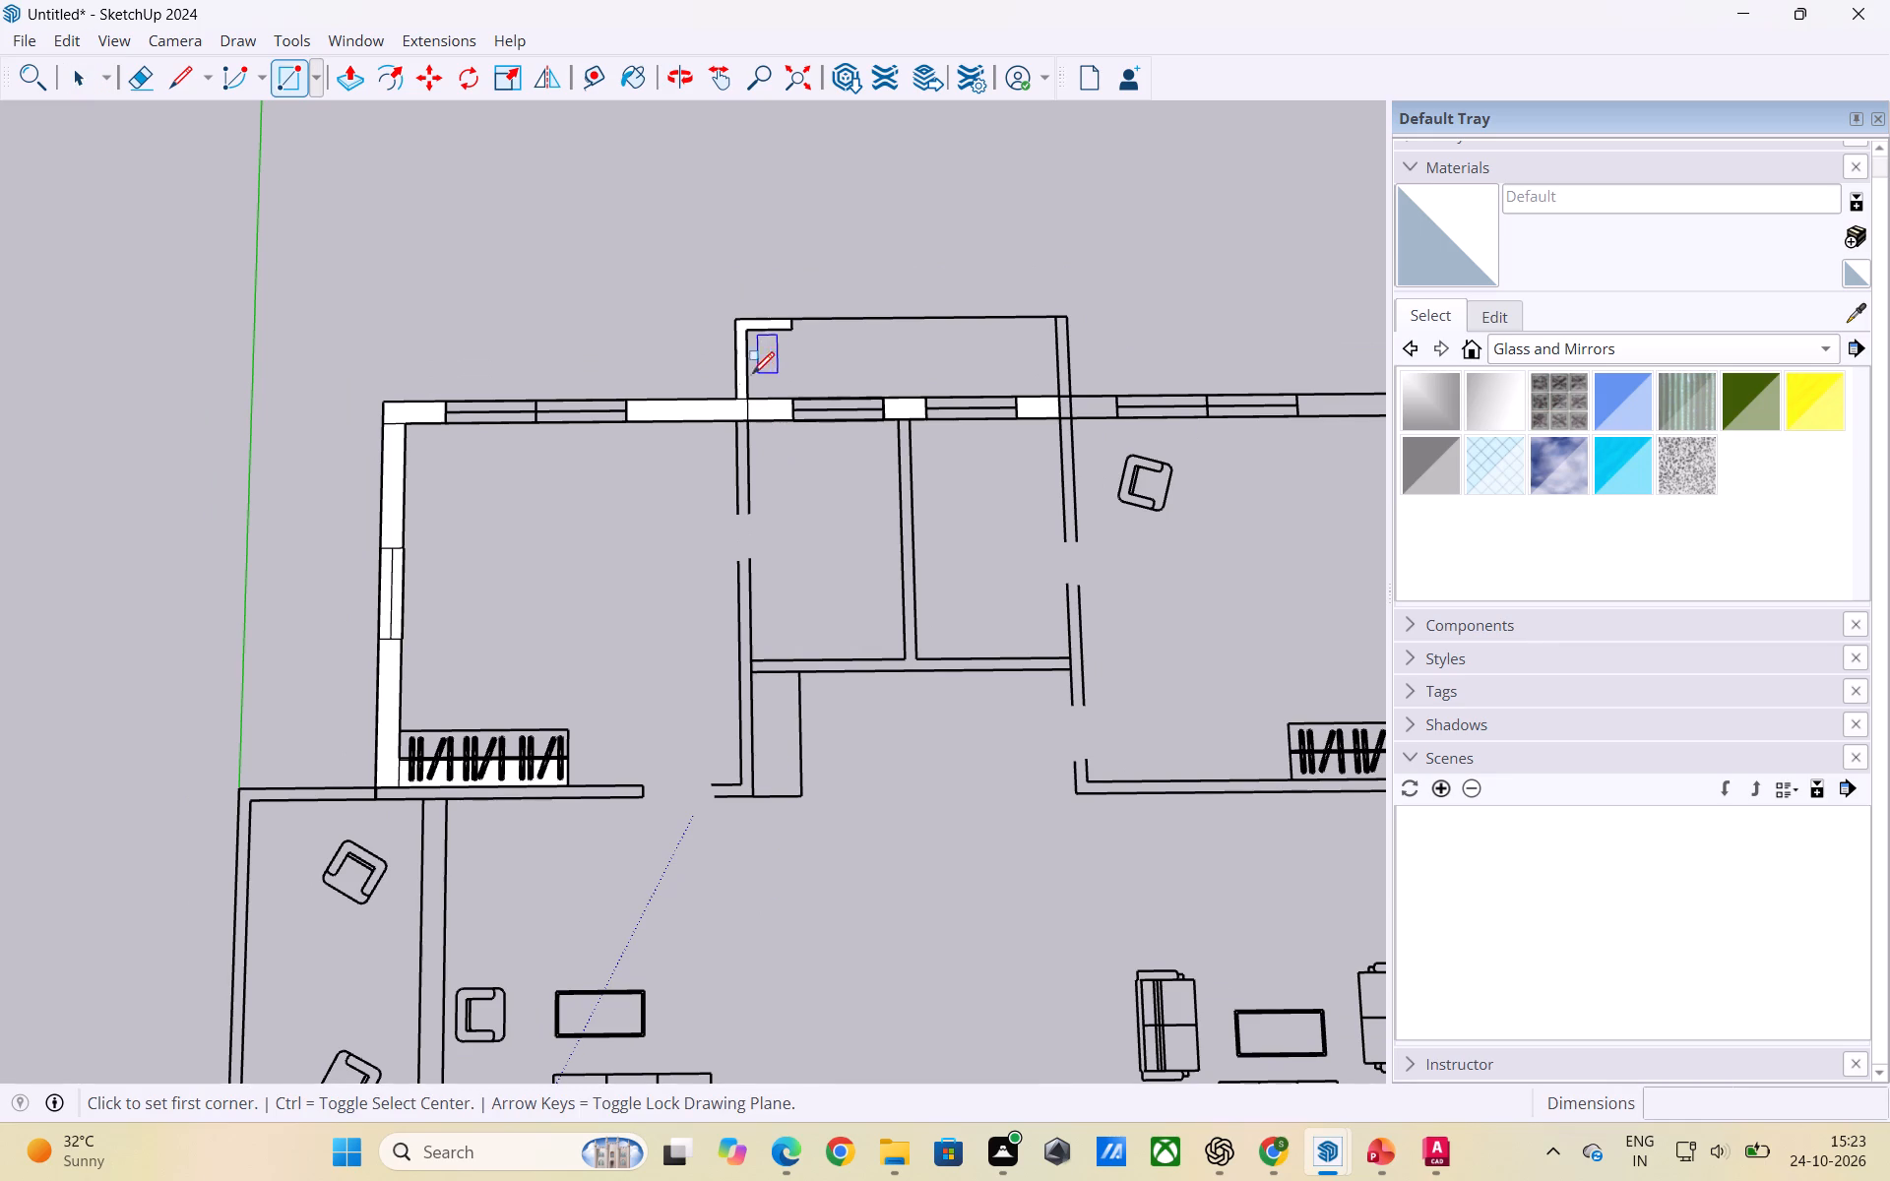
pyautogui.click(736, 421)
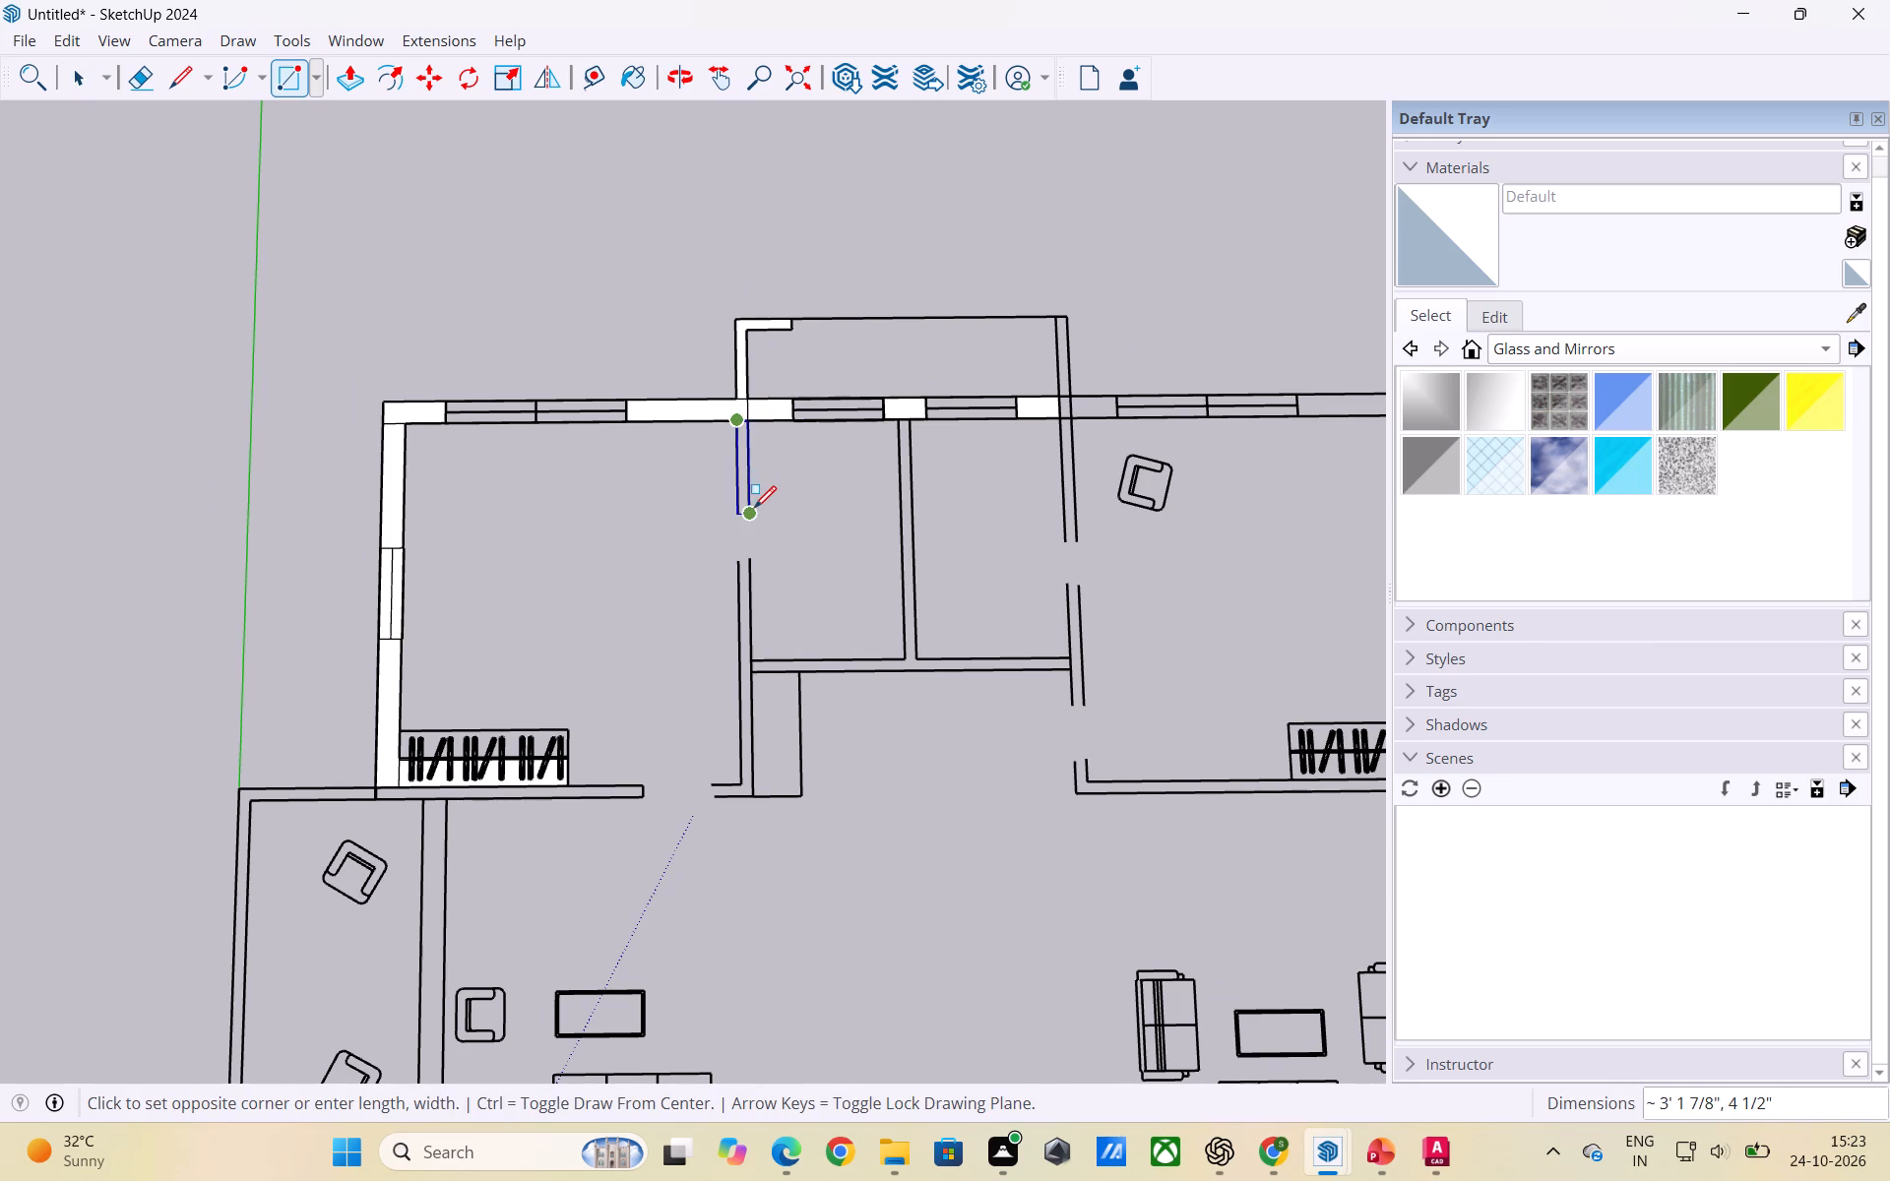
pyautogui.click(754, 508)
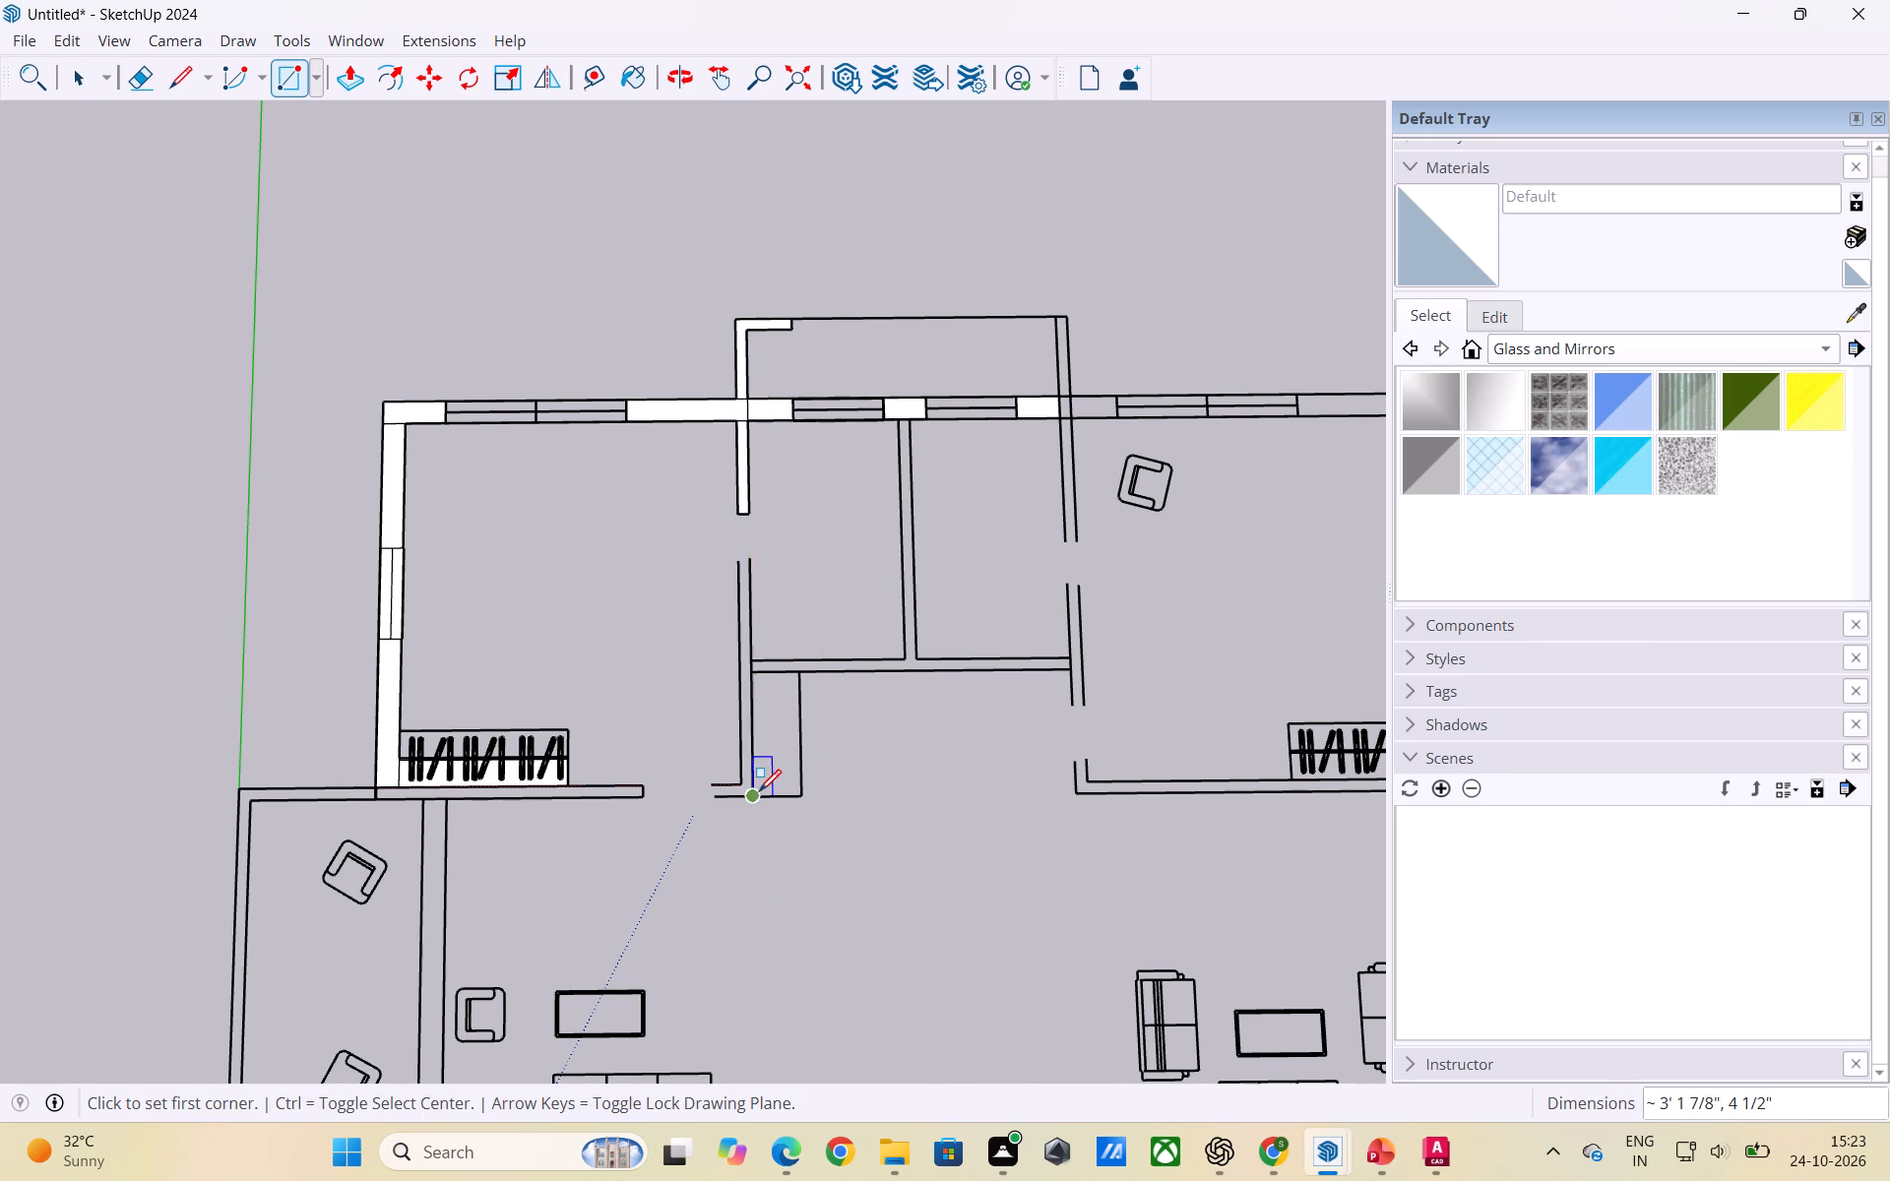
# Fill the rest of the partition beyond the toilet door gap with a 4 1/2" wide rectangle and erase the stray edge at the gap.
pyautogui.click(755, 794)
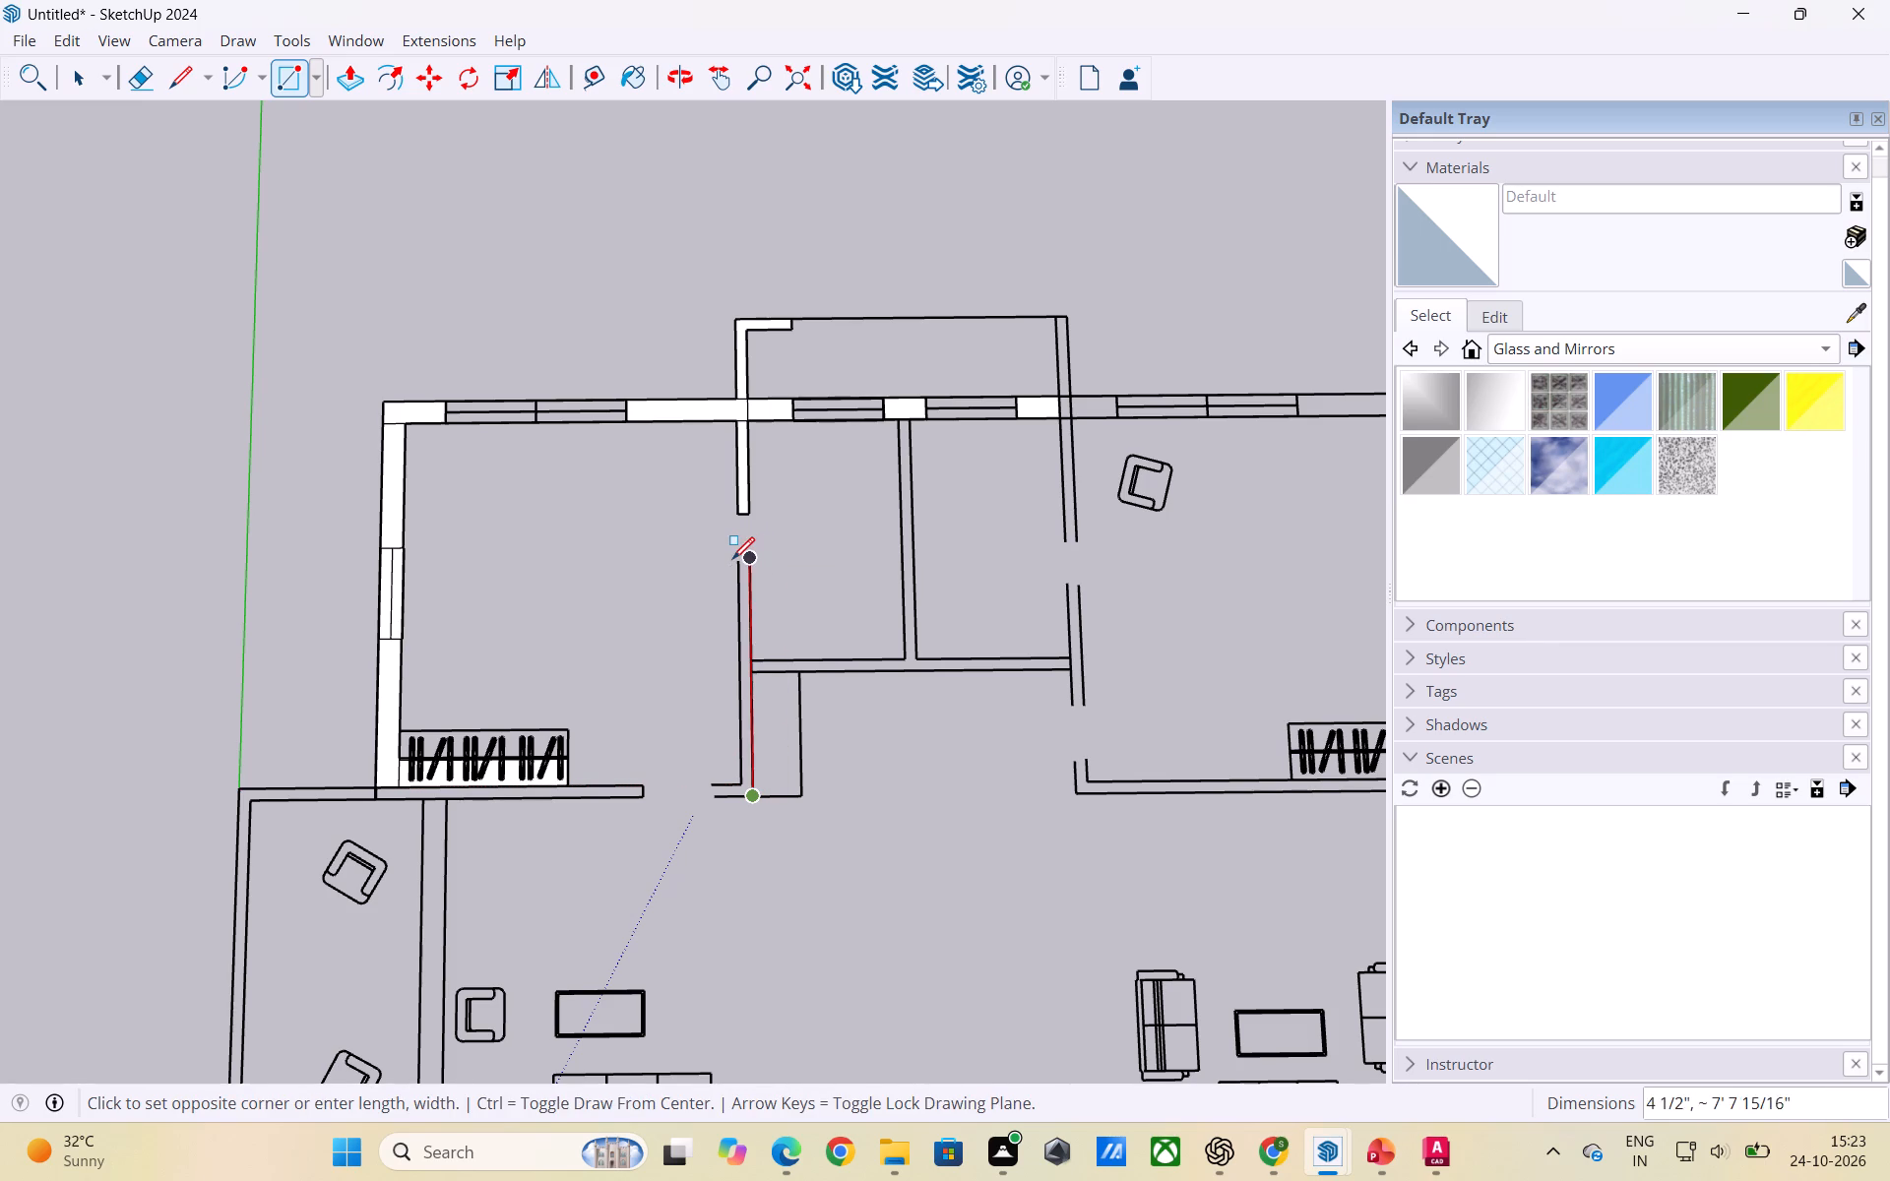
pyautogui.click(736, 561)
pyautogui.press('space')
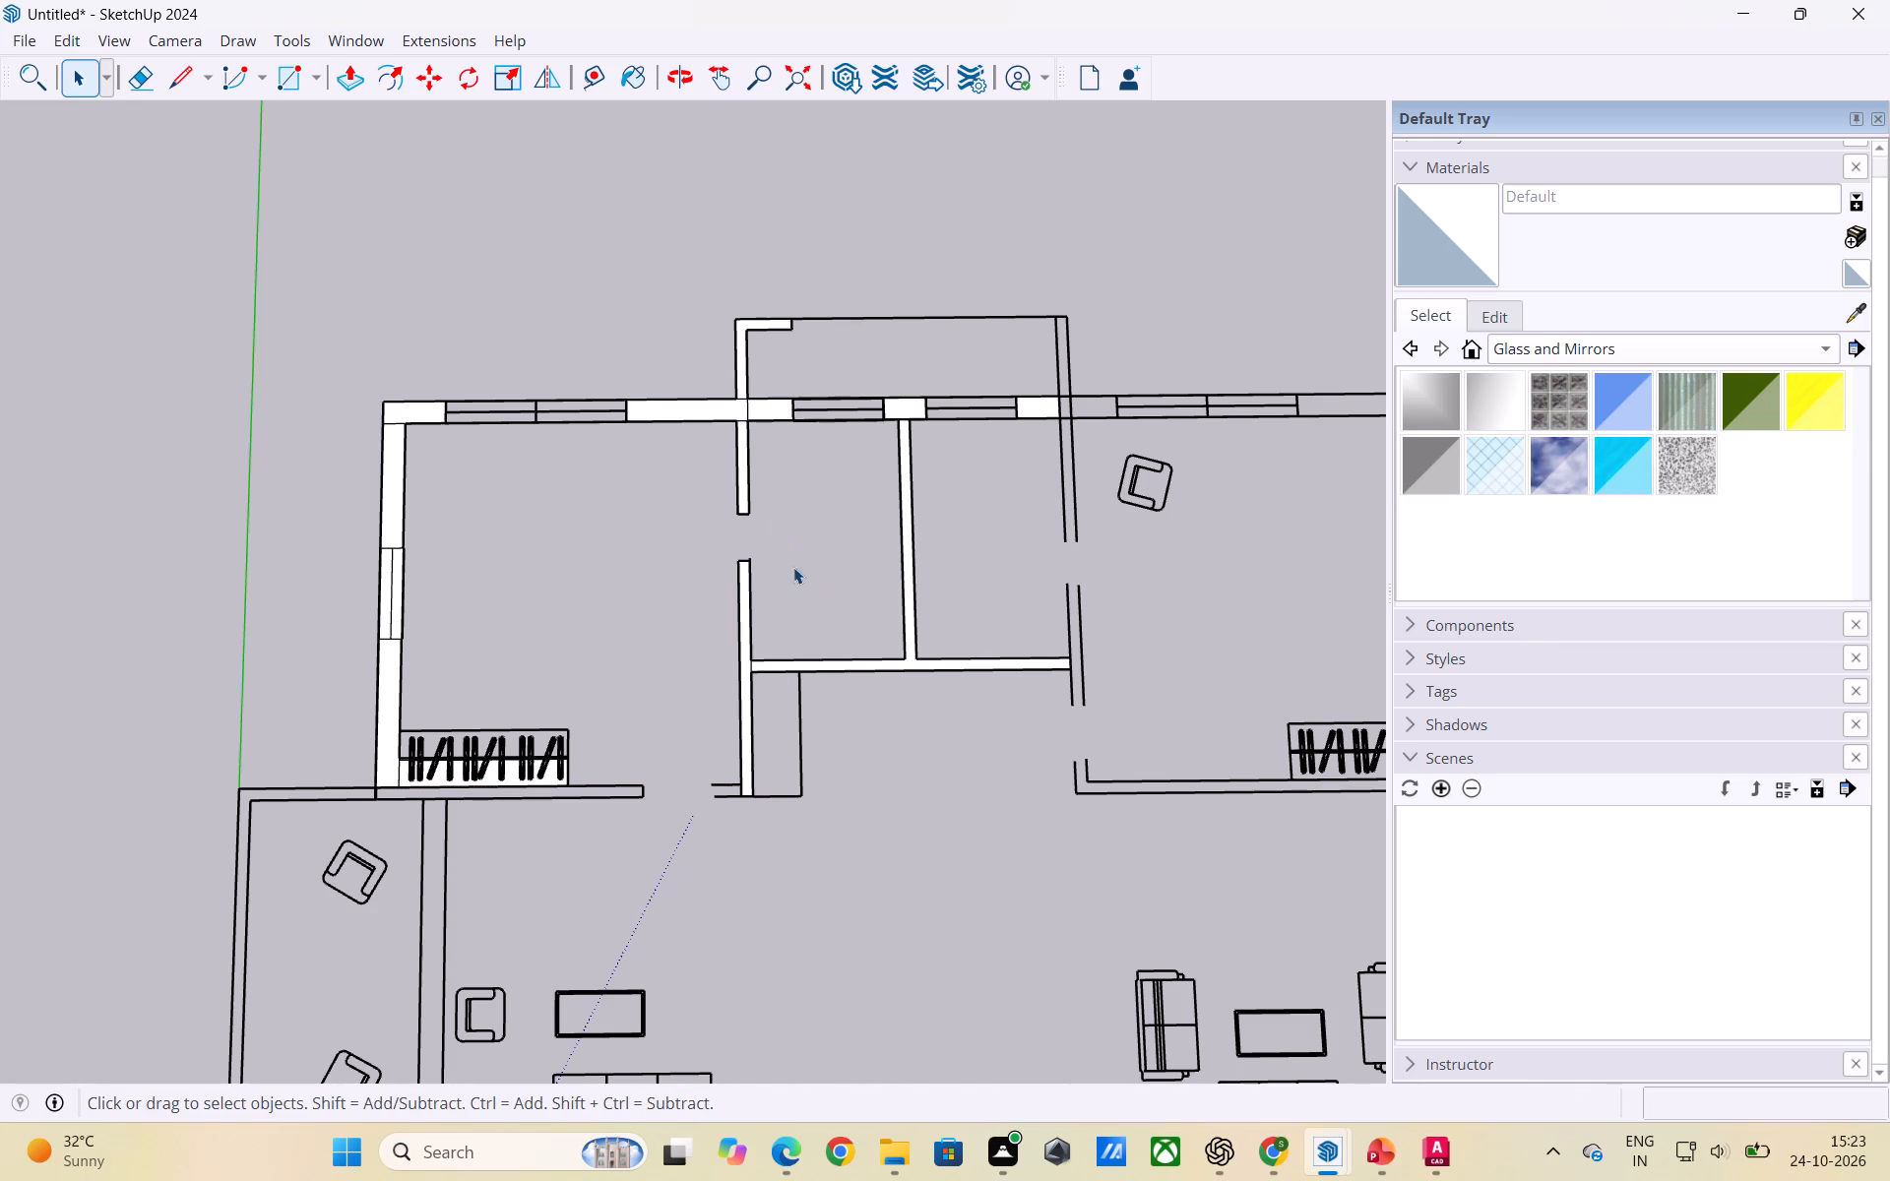
pyautogui.scroll(8, 764, 553)
pyautogui.press('e')
pyautogui.scroll(3, 744, 553)
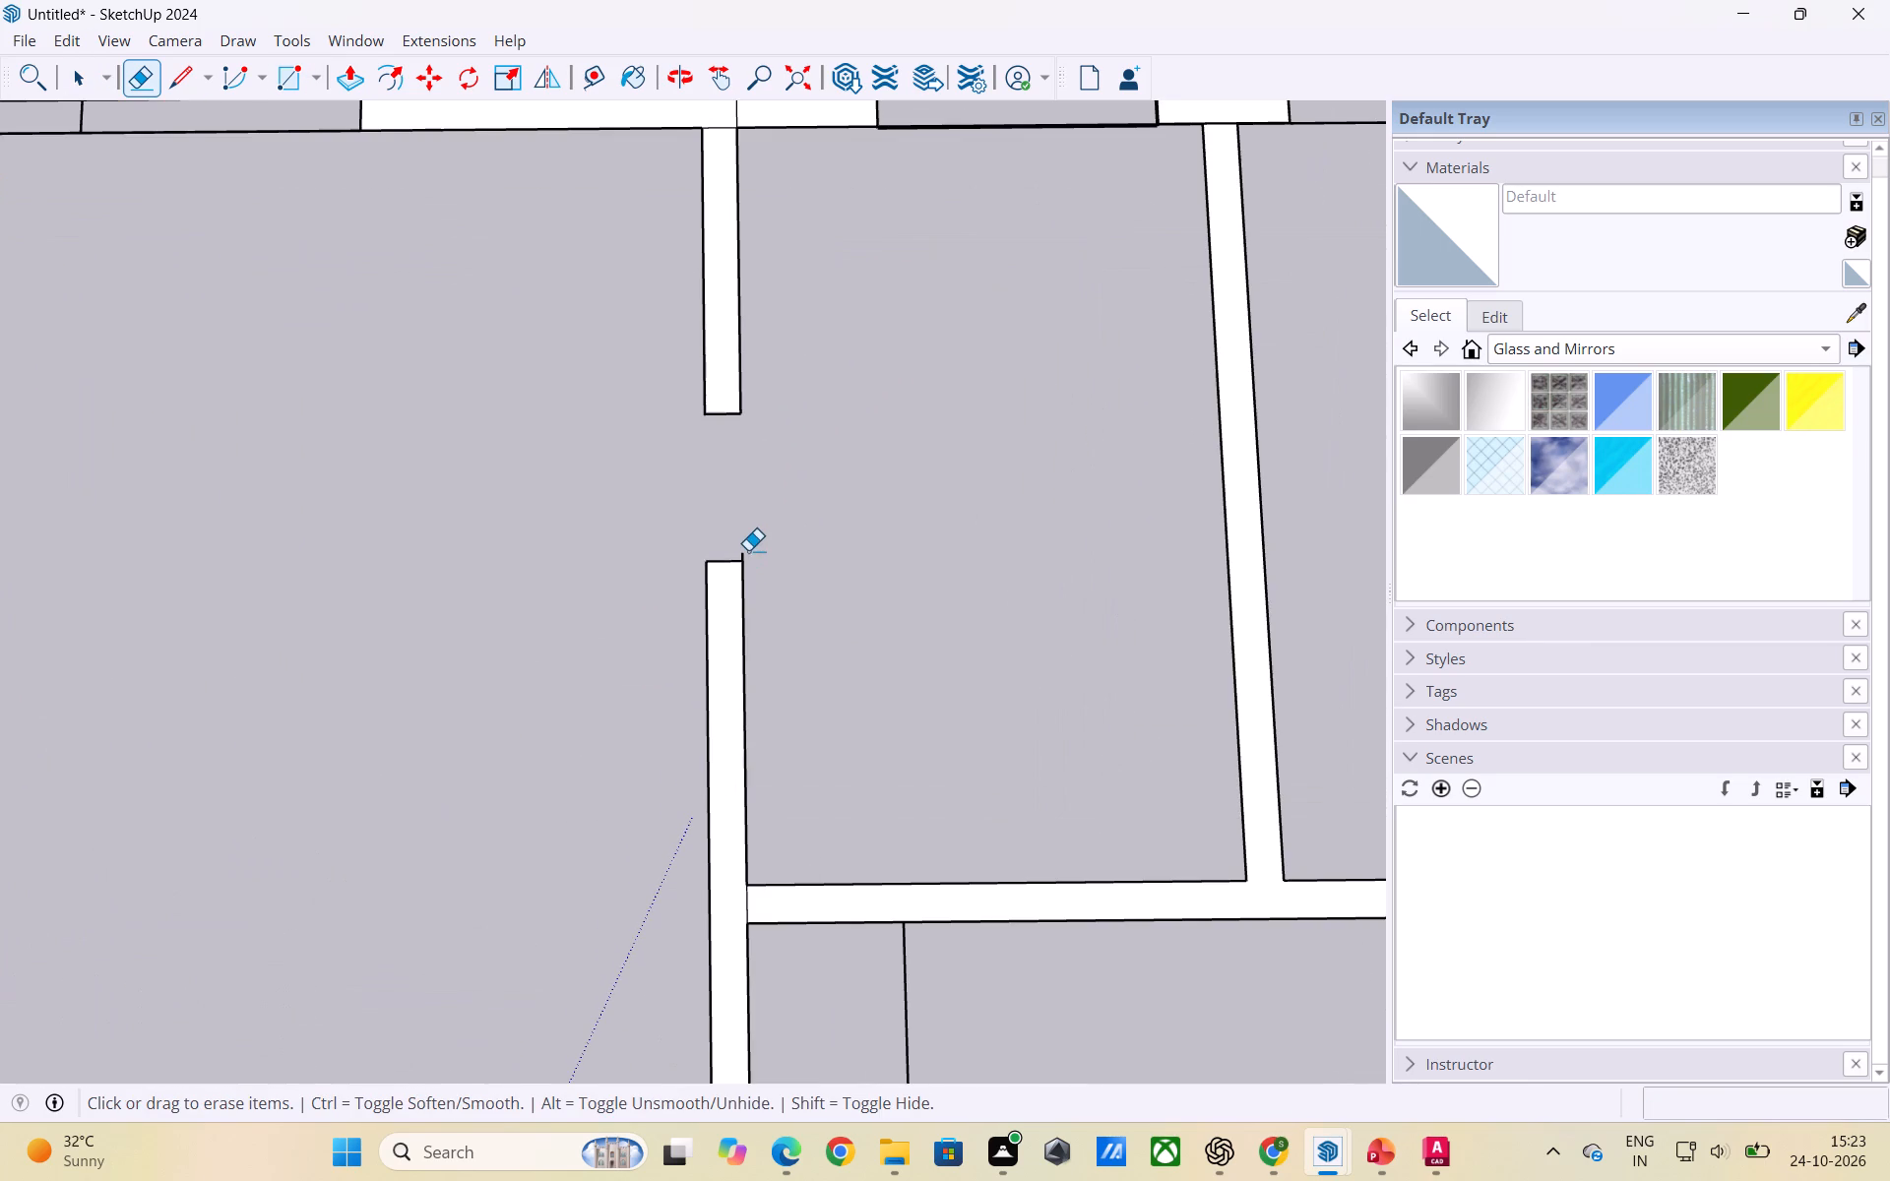
pyautogui.click(741, 551)
pyautogui.scroll(-9, 805, 507)
pyautogui.press('space')
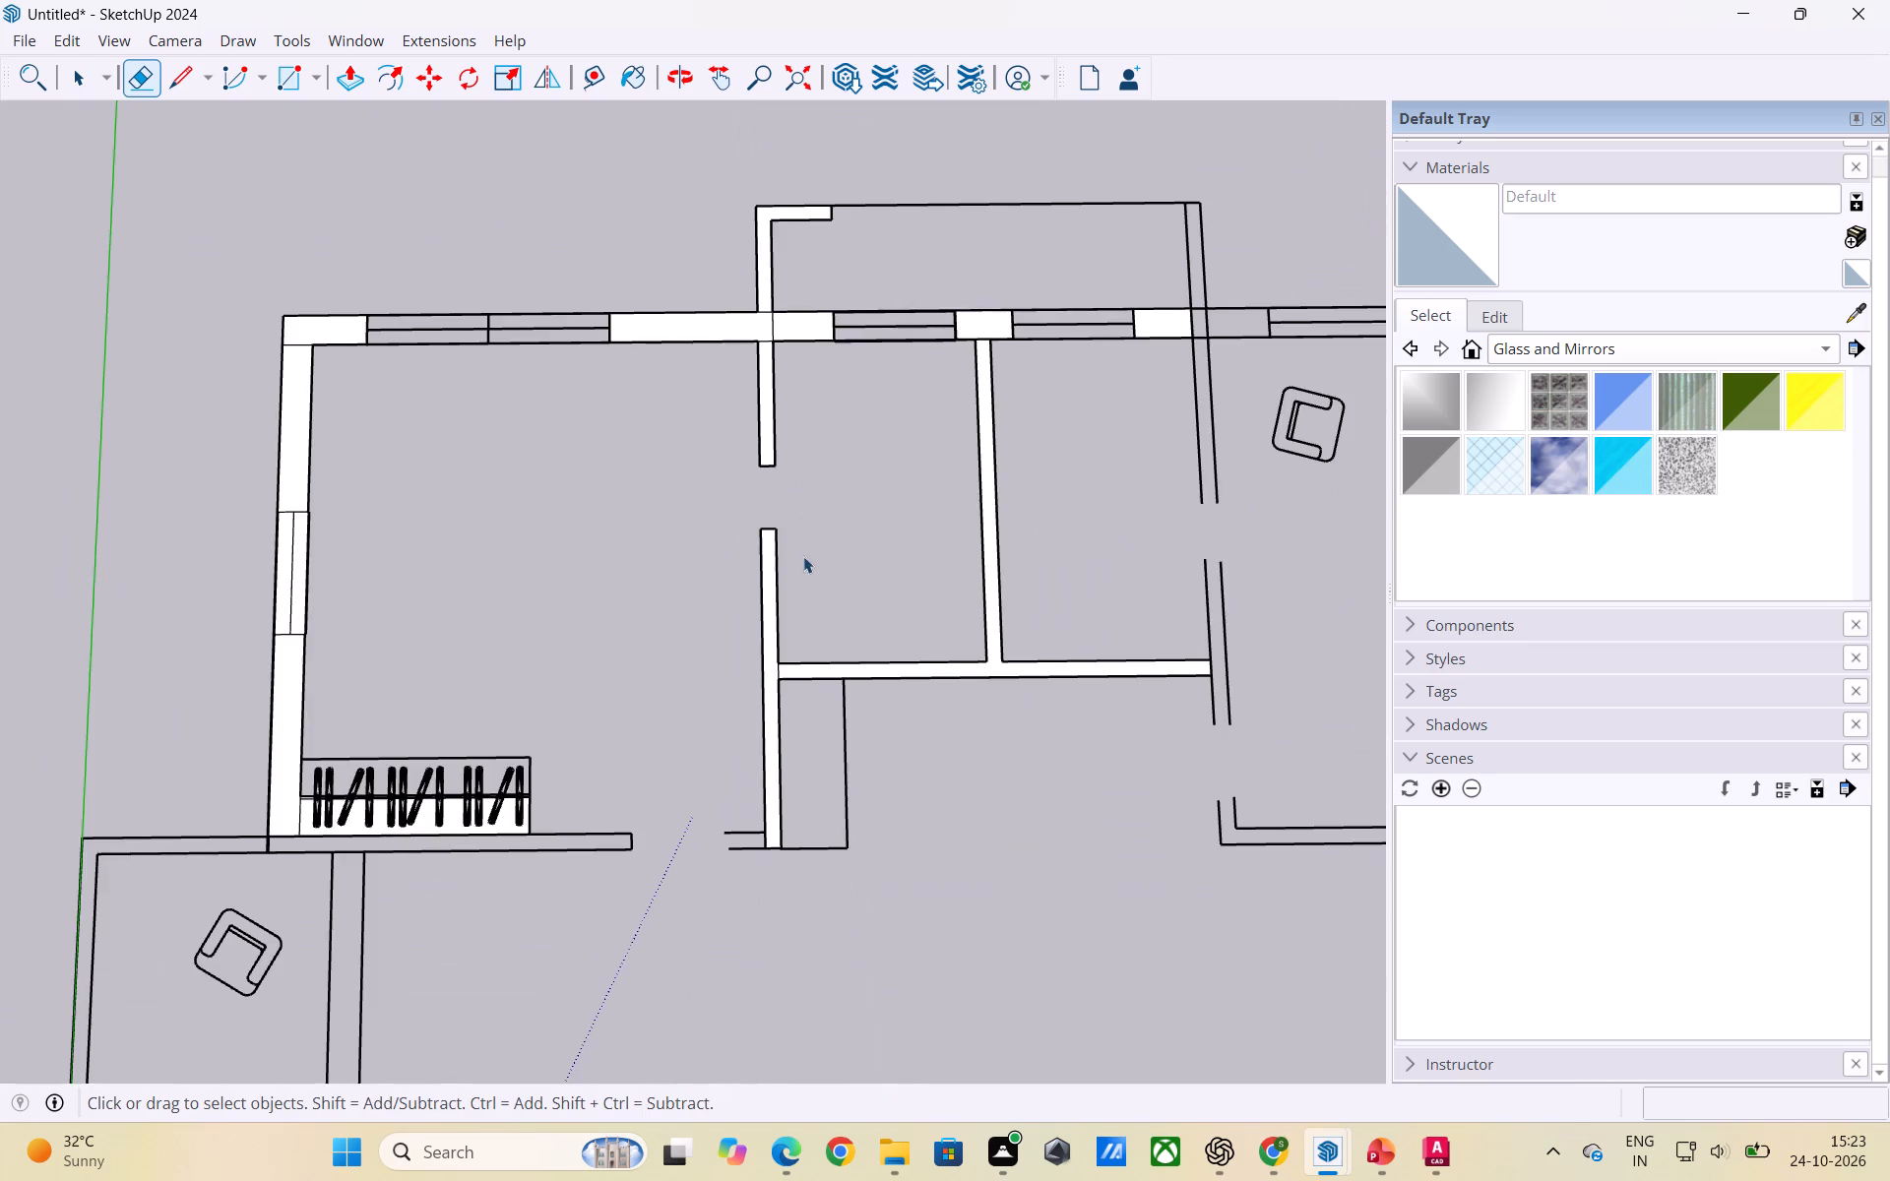
# Draw a rectangle filling the short wall stub beside the bedroom's entrance door opening and erase the overhanging edge at its end.
pyautogui.scroll(-3, 833, 528)
pyautogui.press('r')
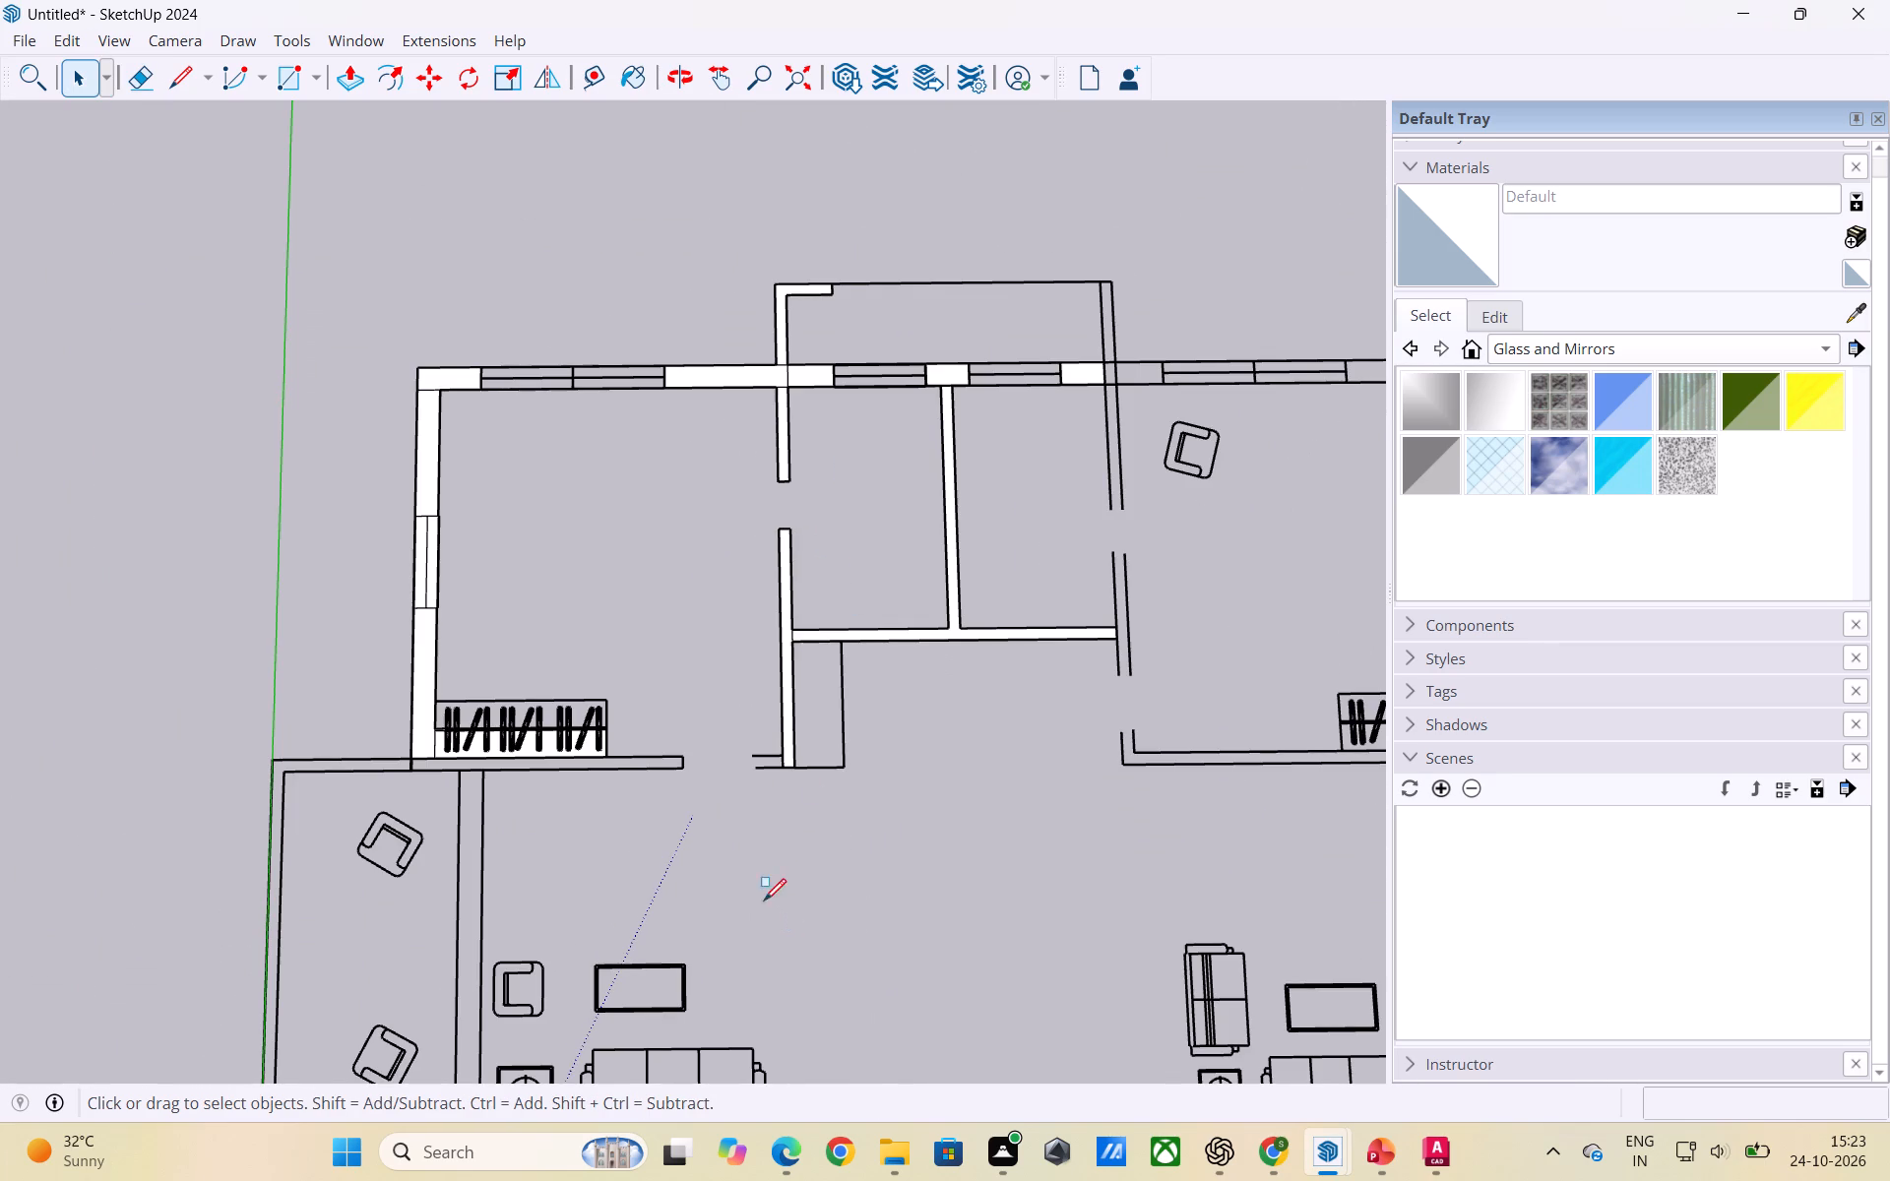
pyautogui.scroll(4, 750, 840)
pyautogui.click(788, 718)
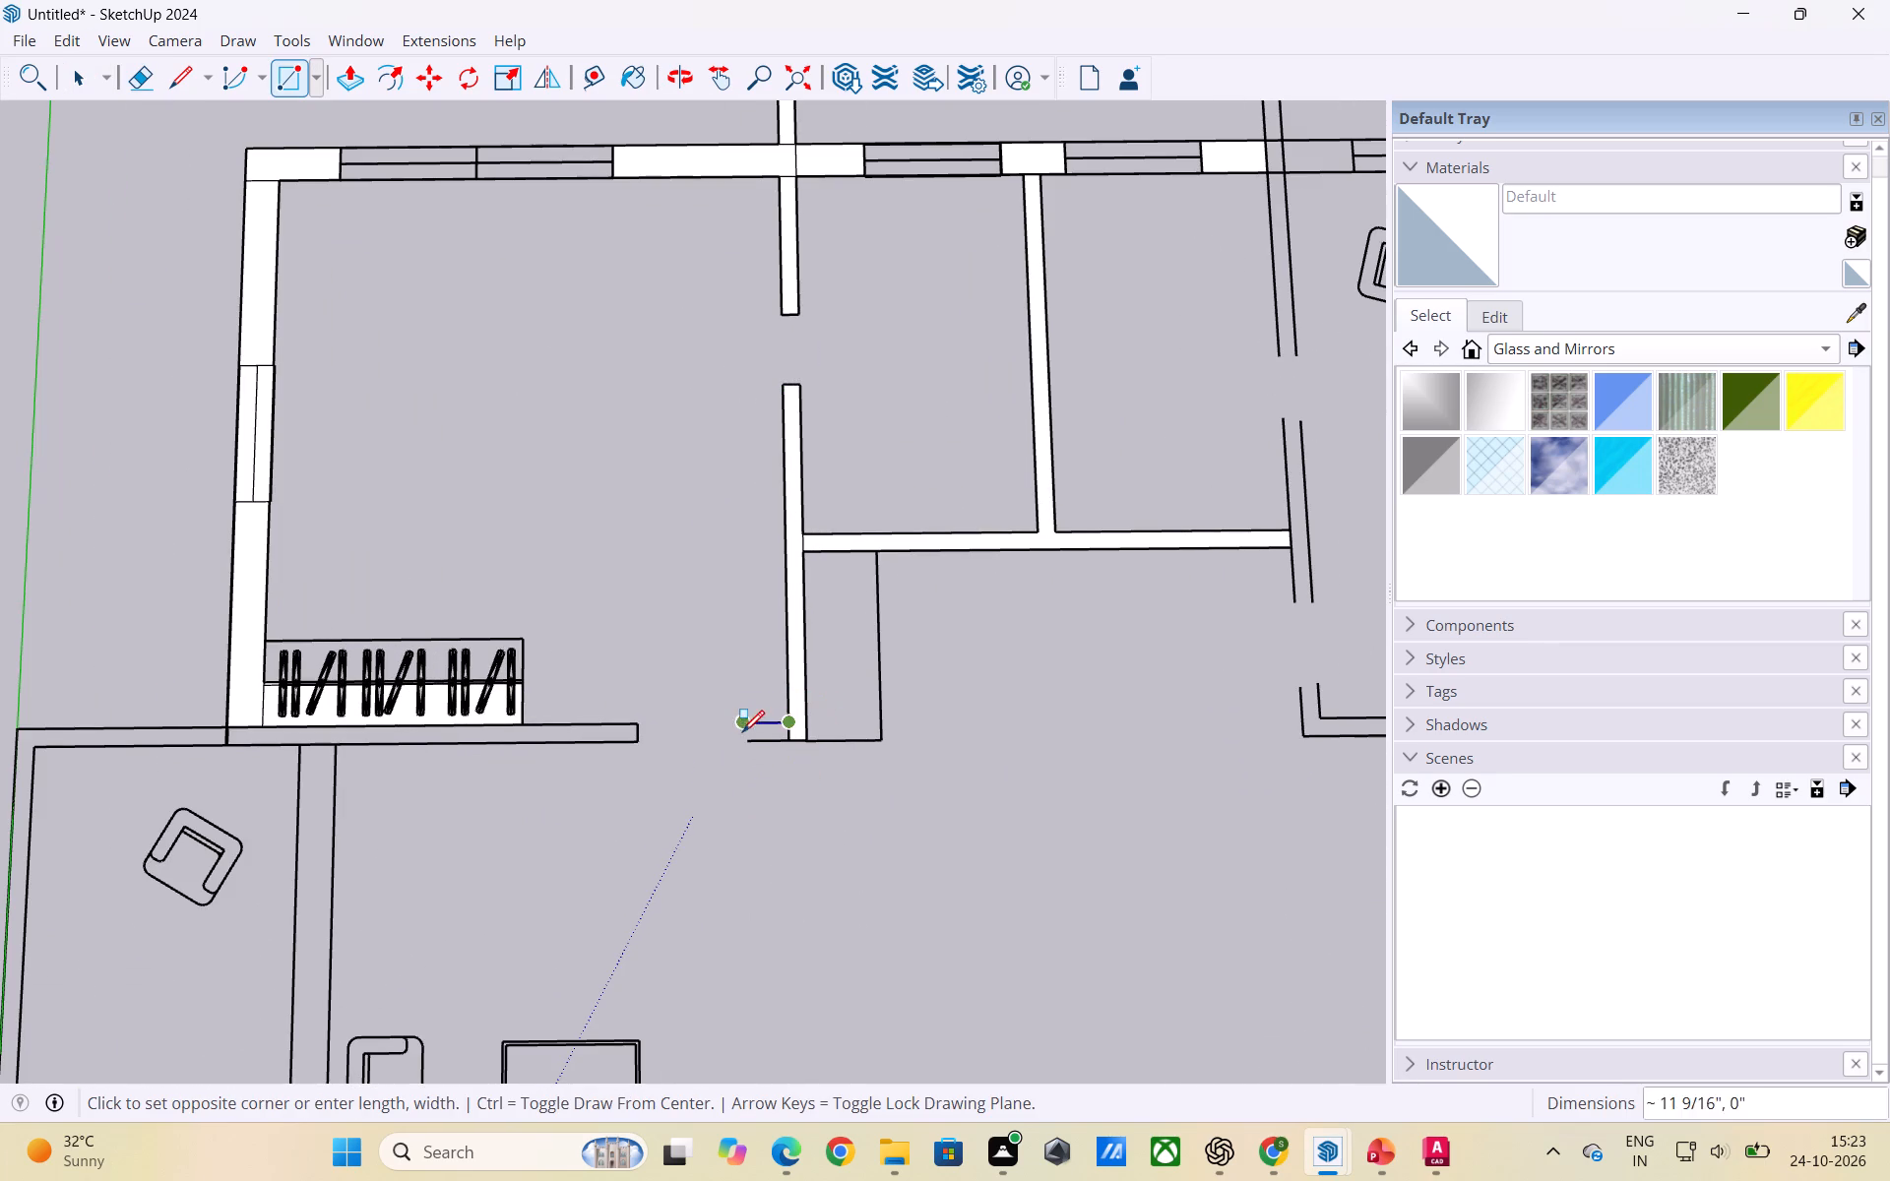
pyautogui.click(745, 742)
pyautogui.press('space')
pyautogui.scroll(-2, 783, 770)
pyautogui.scroll(2, 766, 729)
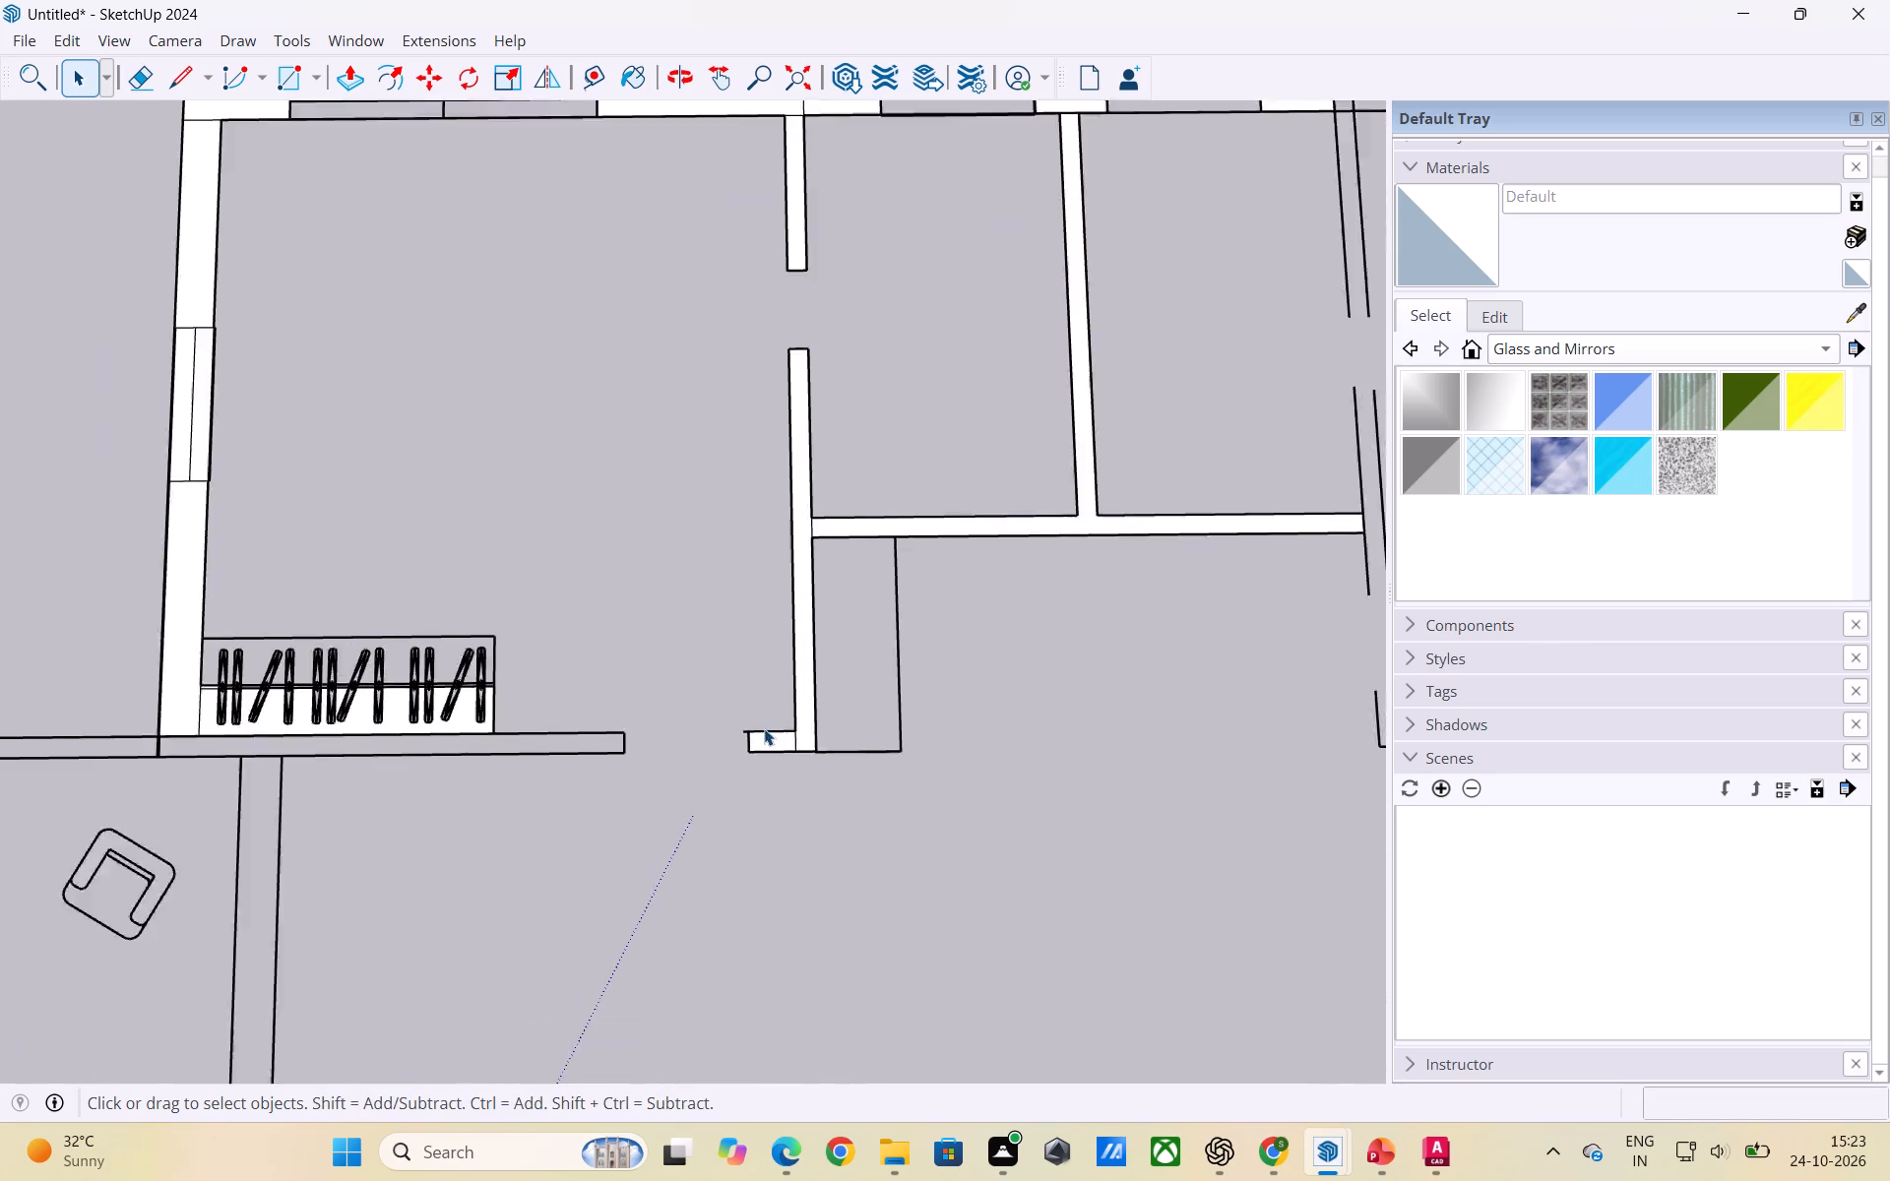
pyautogui.scroll(5, 764, 728)
pyautogui.press('e')
pyautogui.scroll(3, 747, 733)
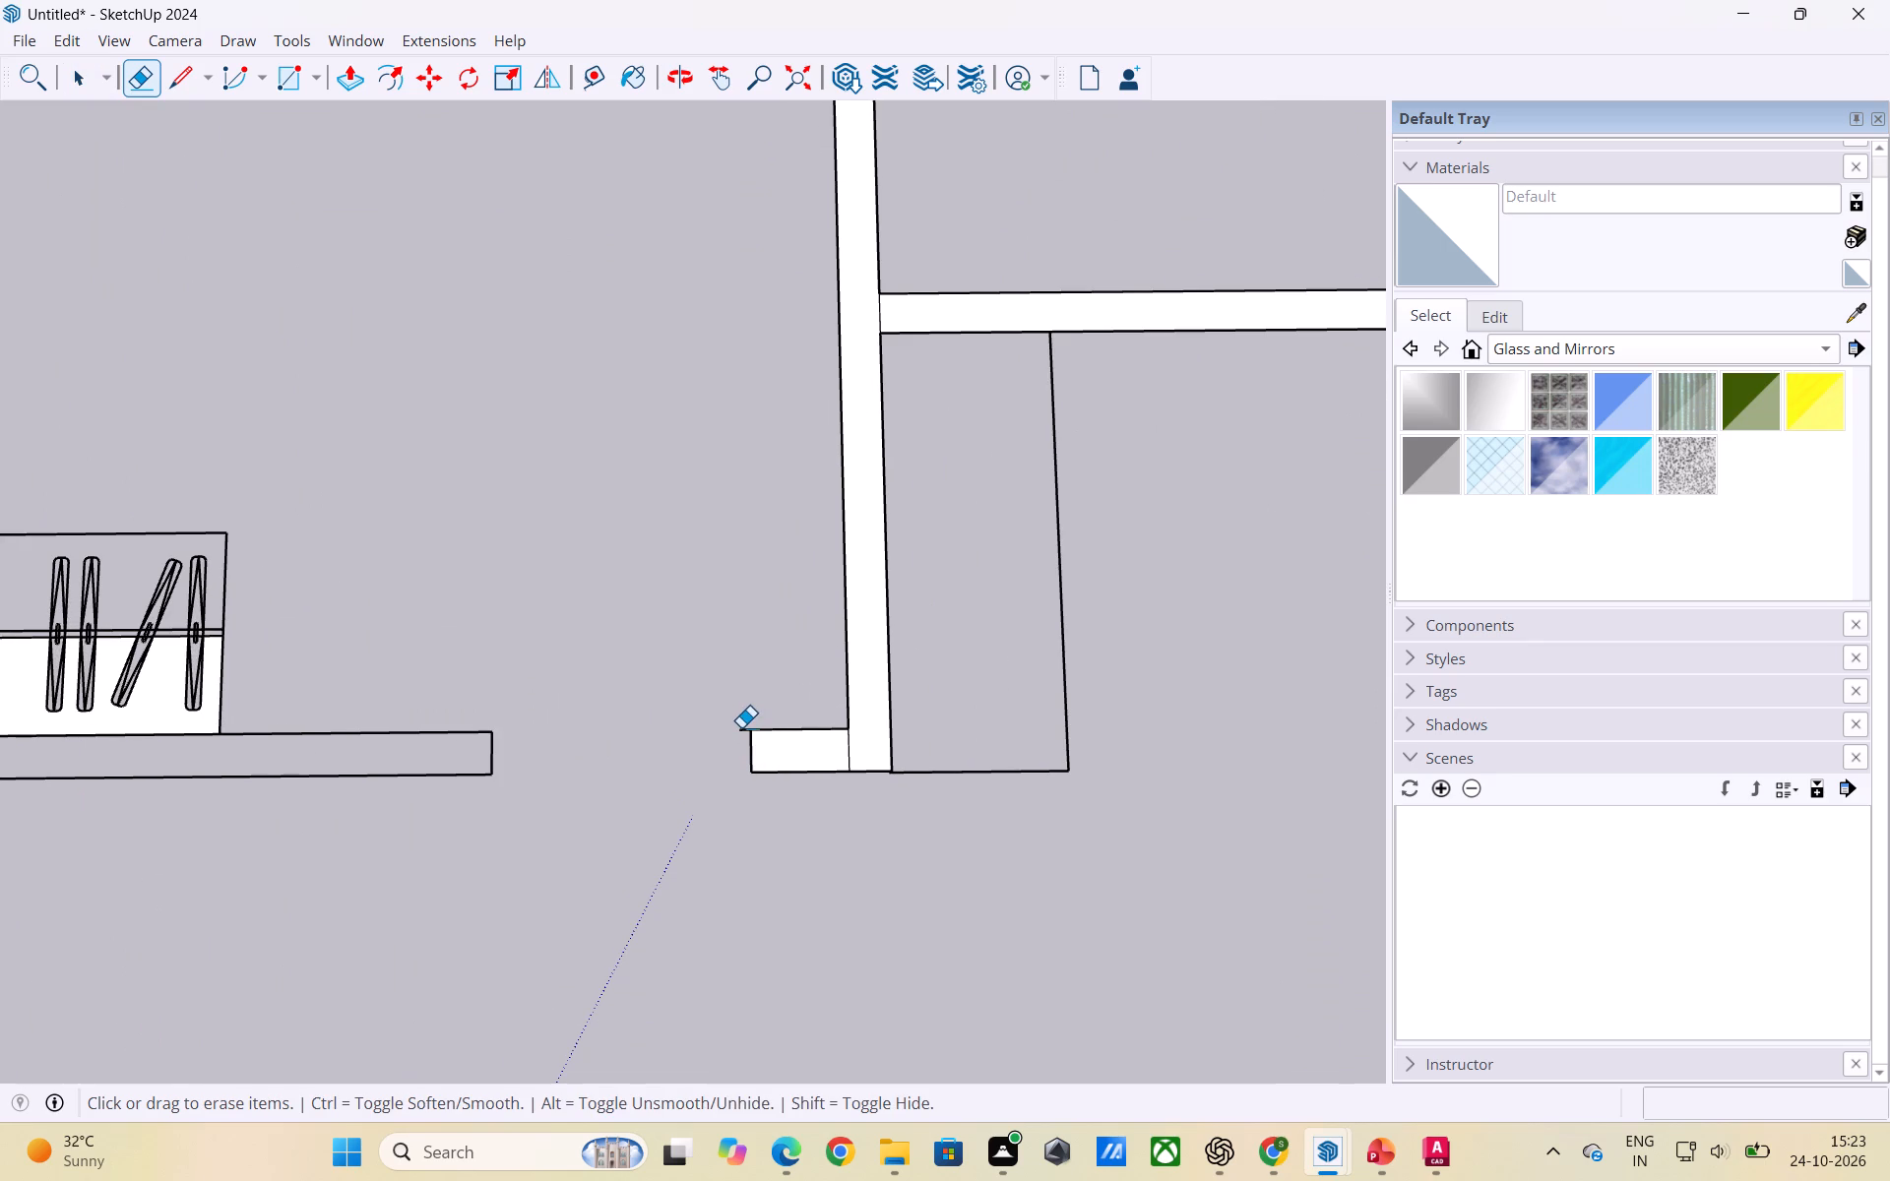
pyautogui.click(741, 727)
pyautogui.scroll(-6, 784, 679)
pyautogui.press('space')
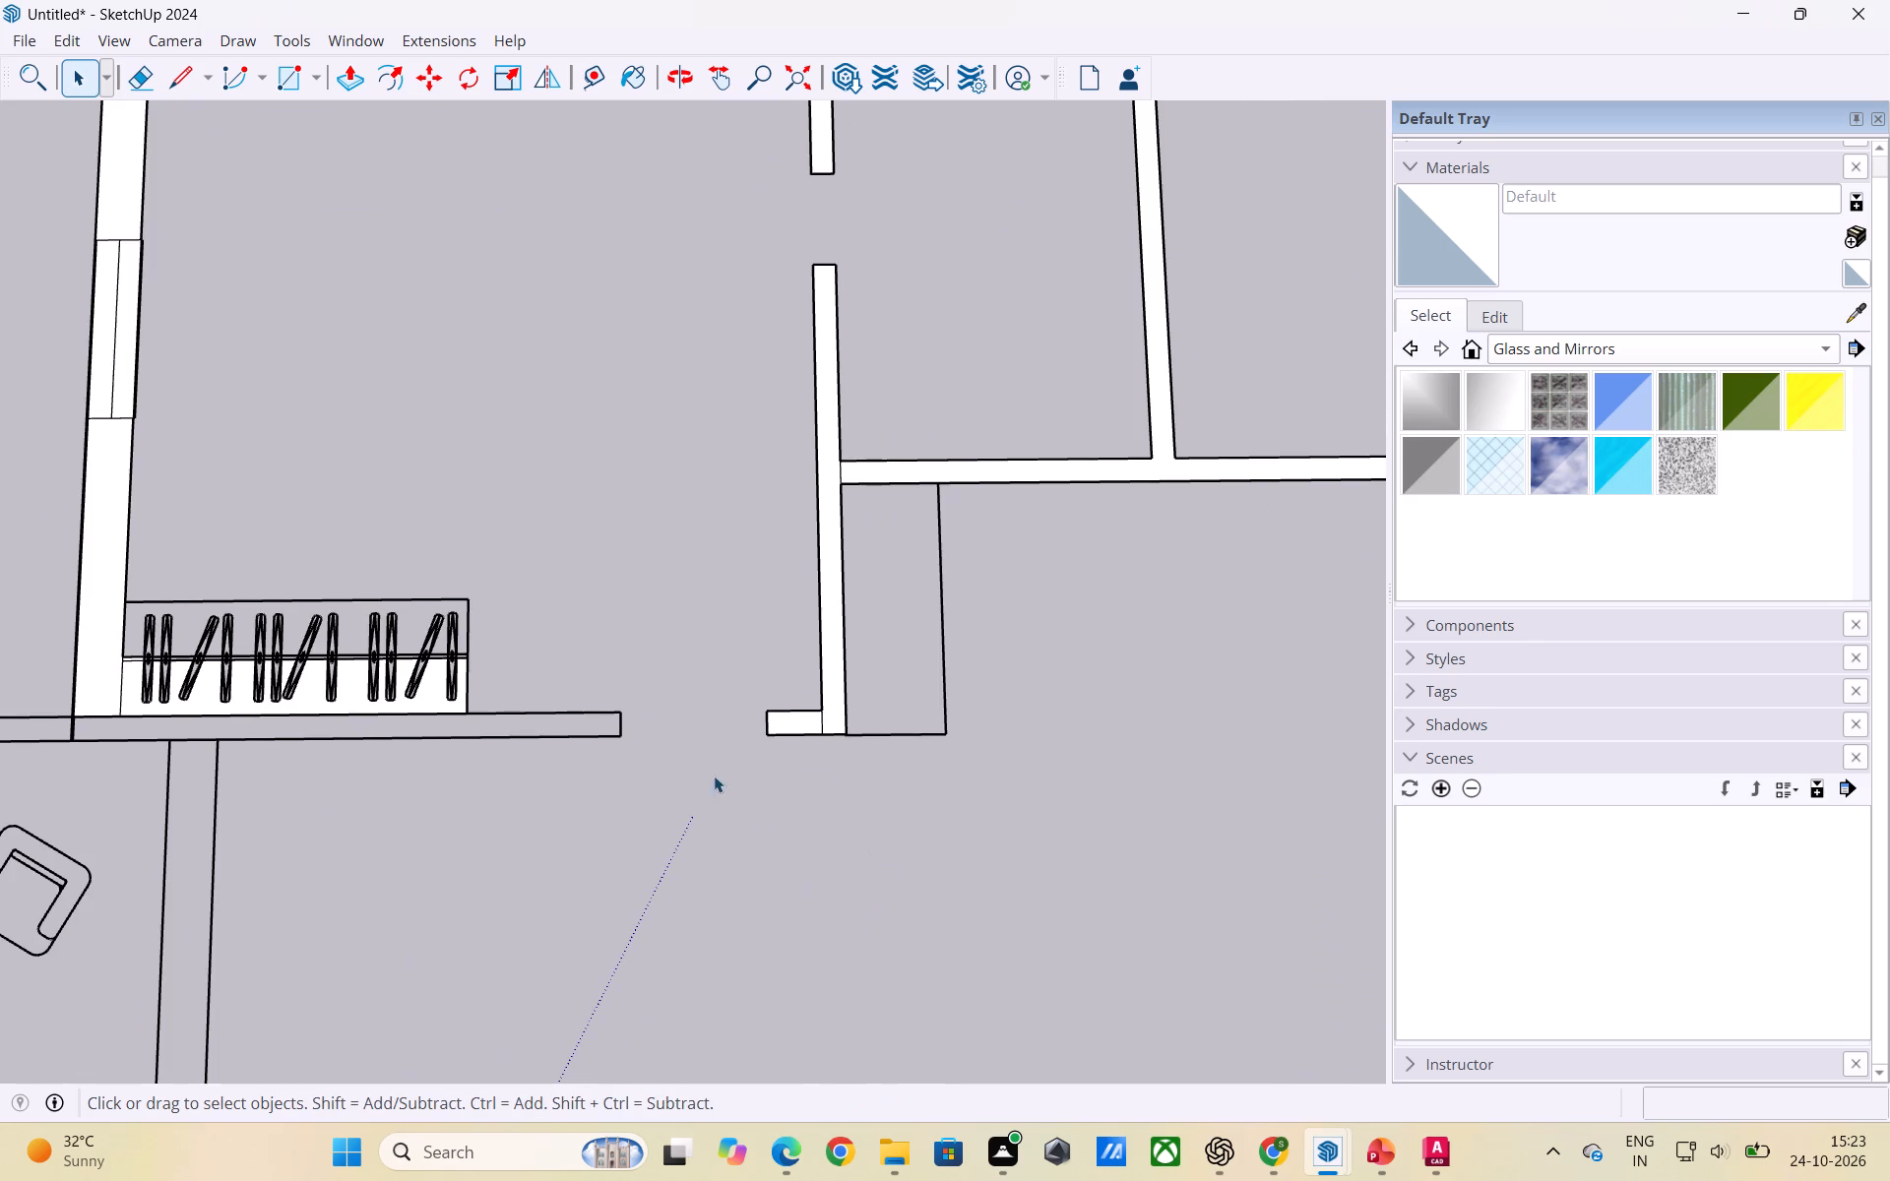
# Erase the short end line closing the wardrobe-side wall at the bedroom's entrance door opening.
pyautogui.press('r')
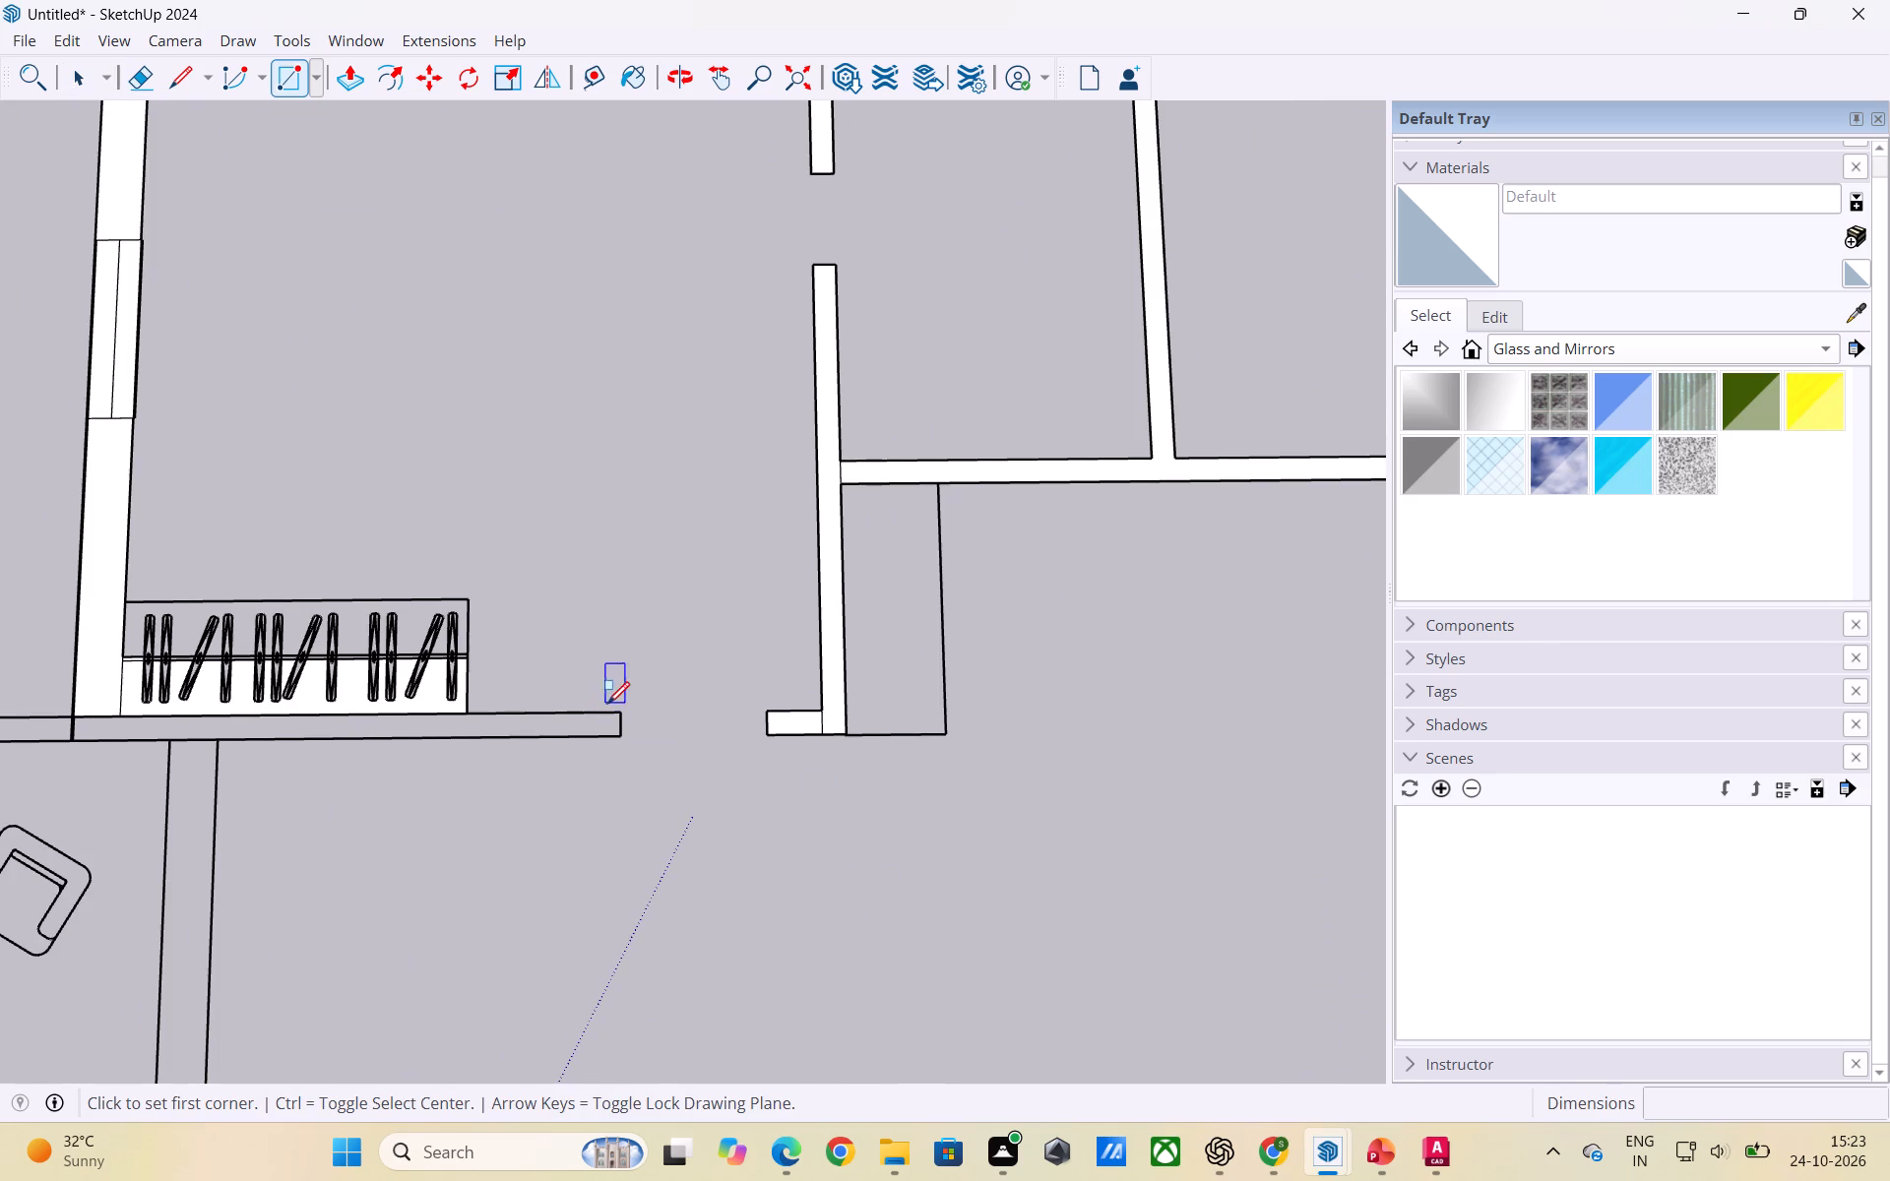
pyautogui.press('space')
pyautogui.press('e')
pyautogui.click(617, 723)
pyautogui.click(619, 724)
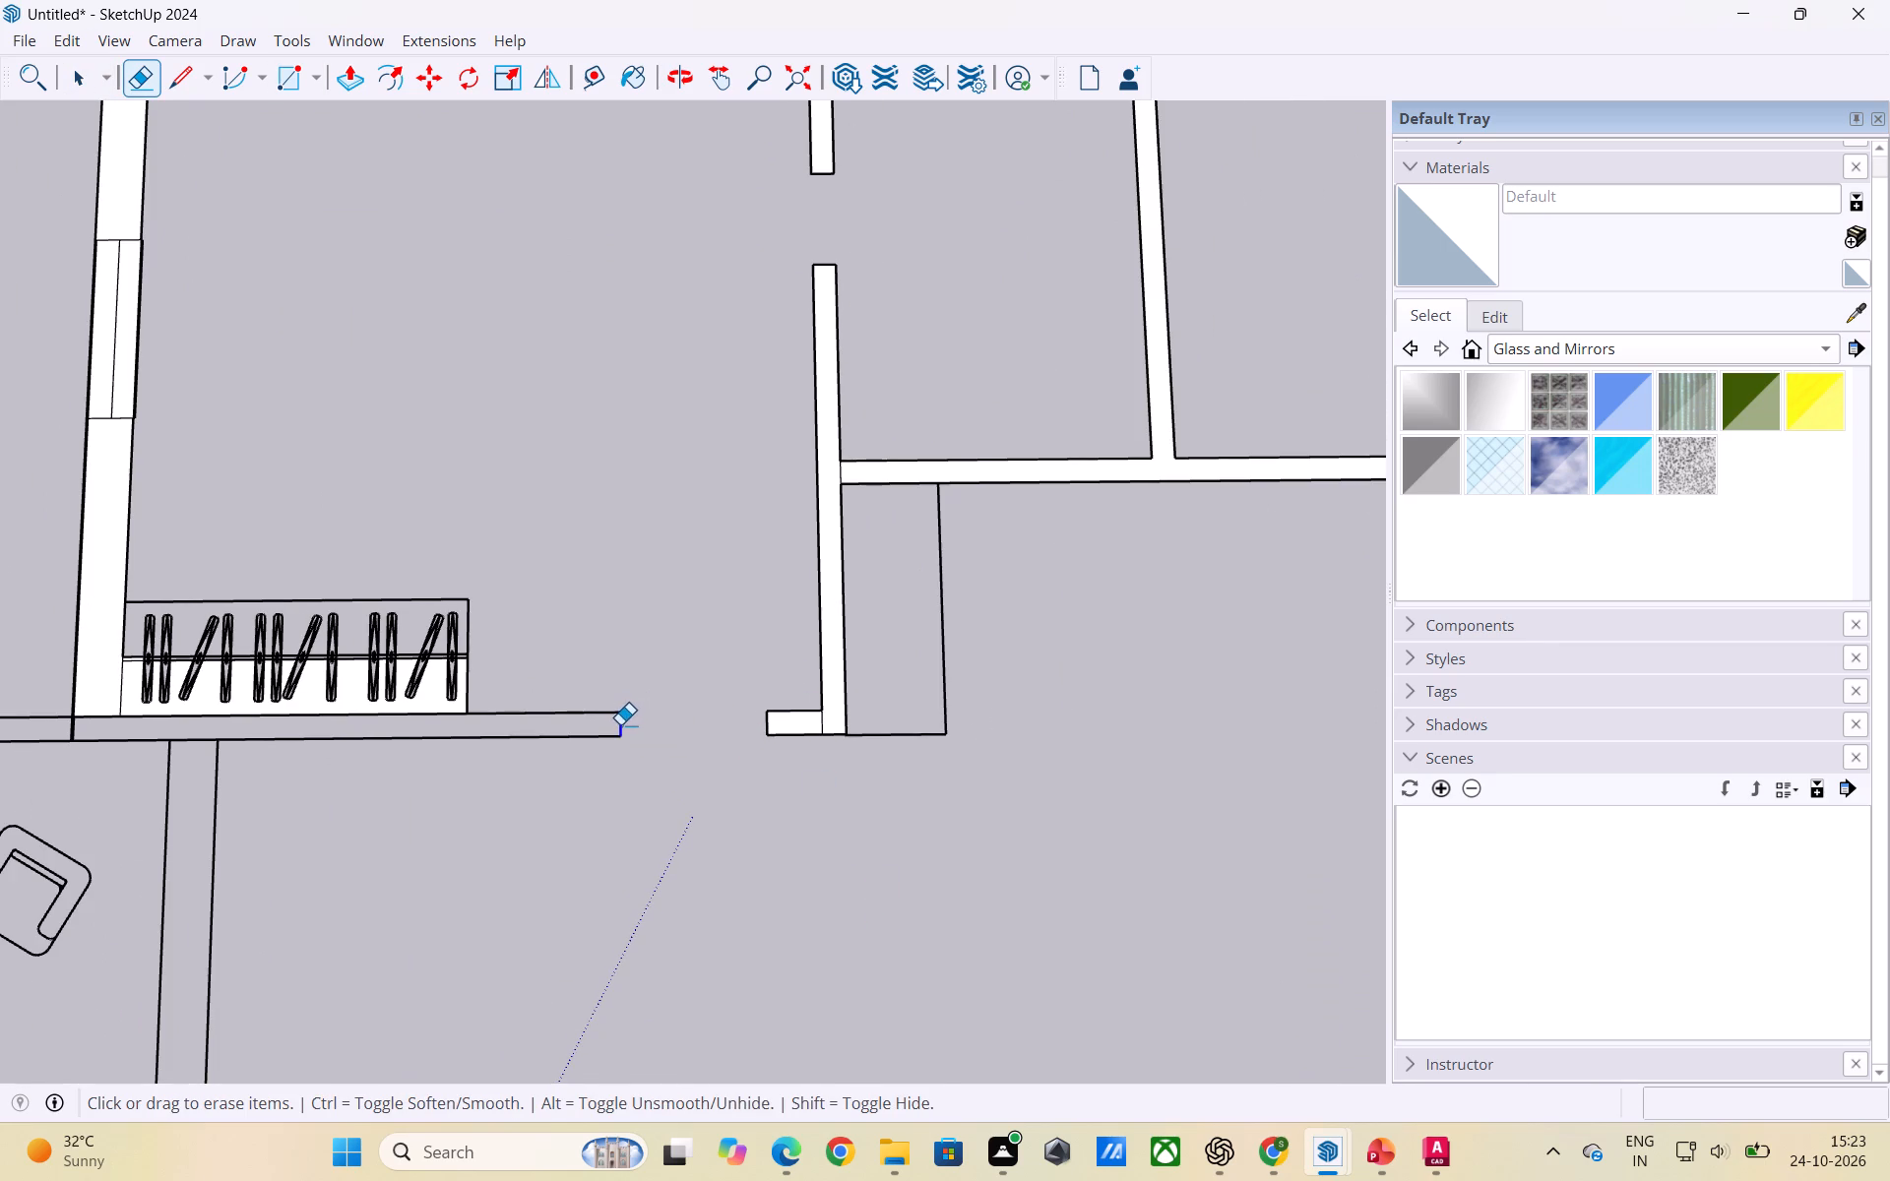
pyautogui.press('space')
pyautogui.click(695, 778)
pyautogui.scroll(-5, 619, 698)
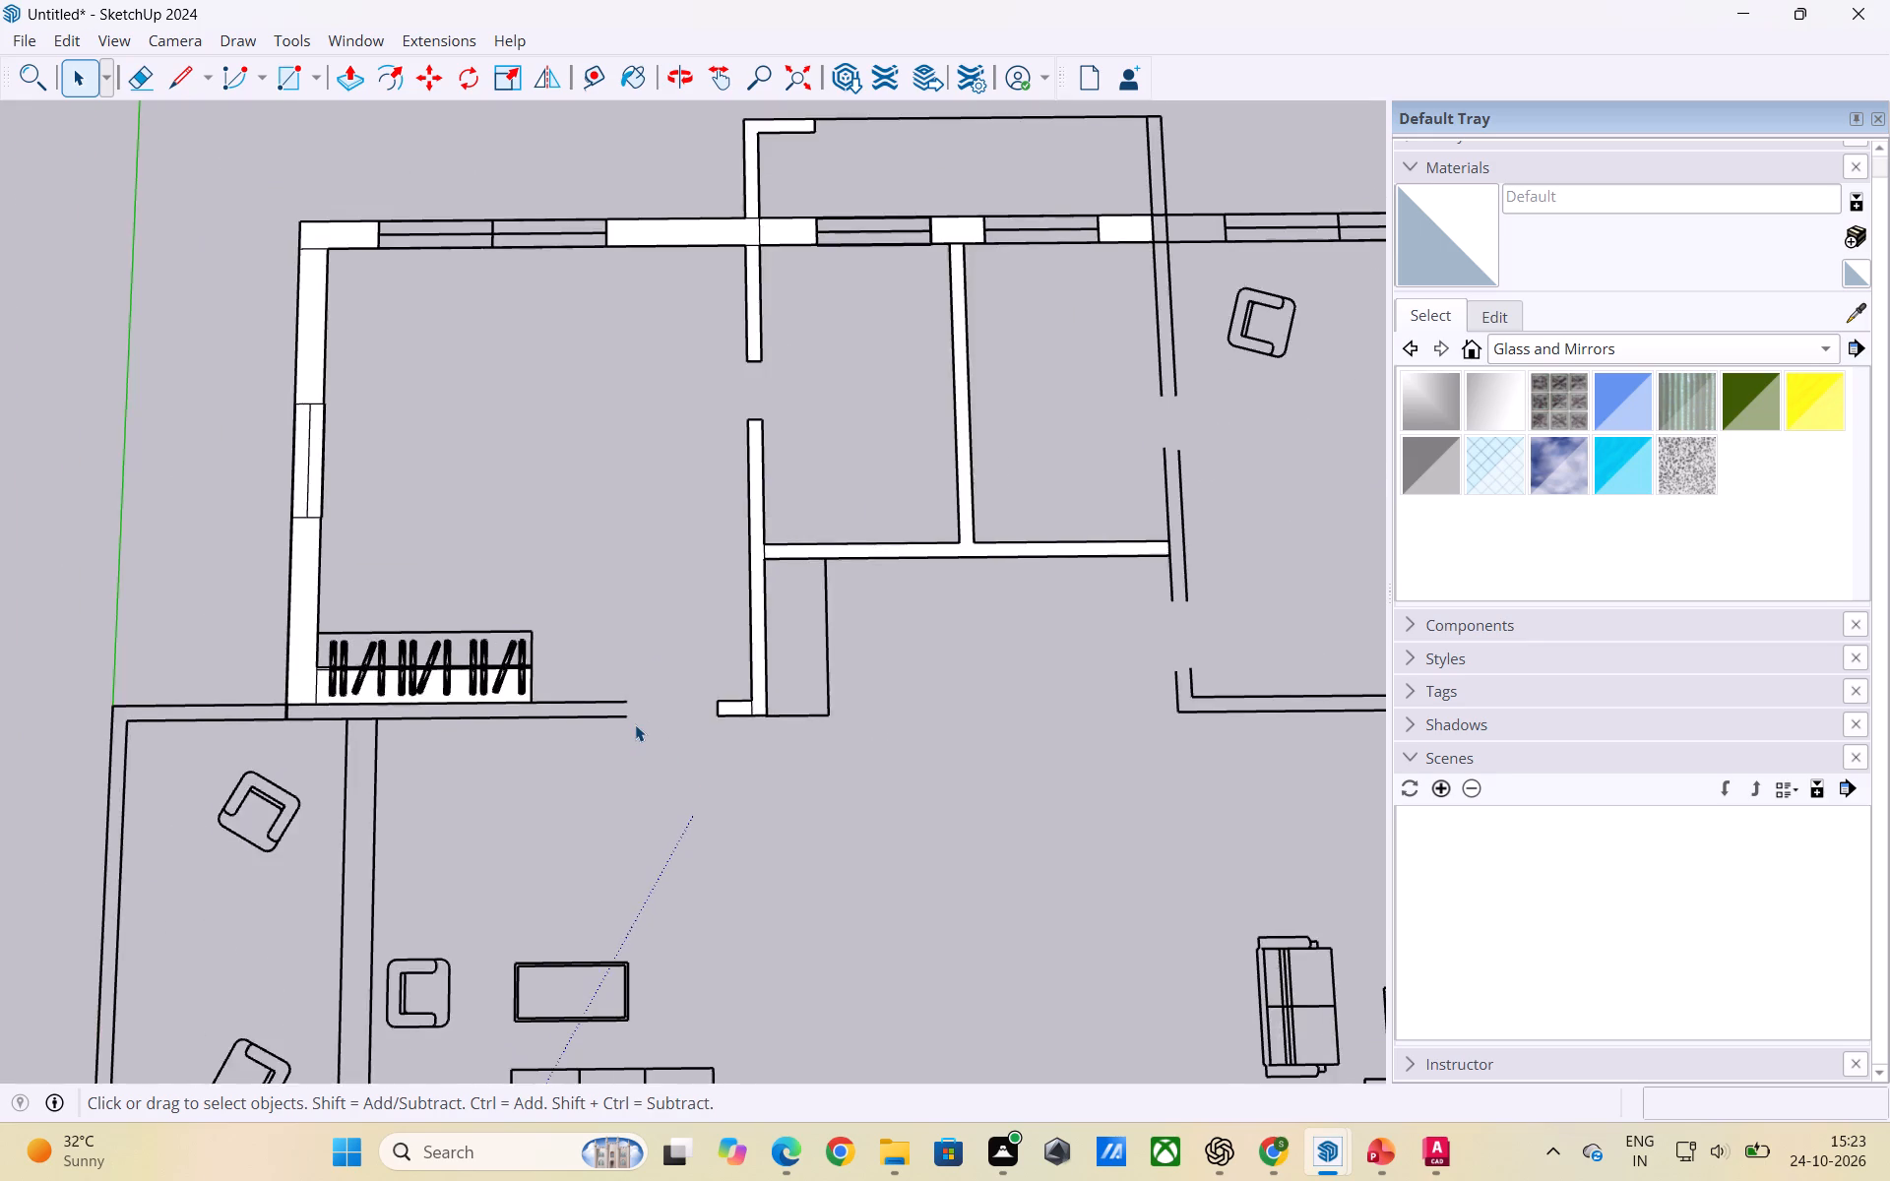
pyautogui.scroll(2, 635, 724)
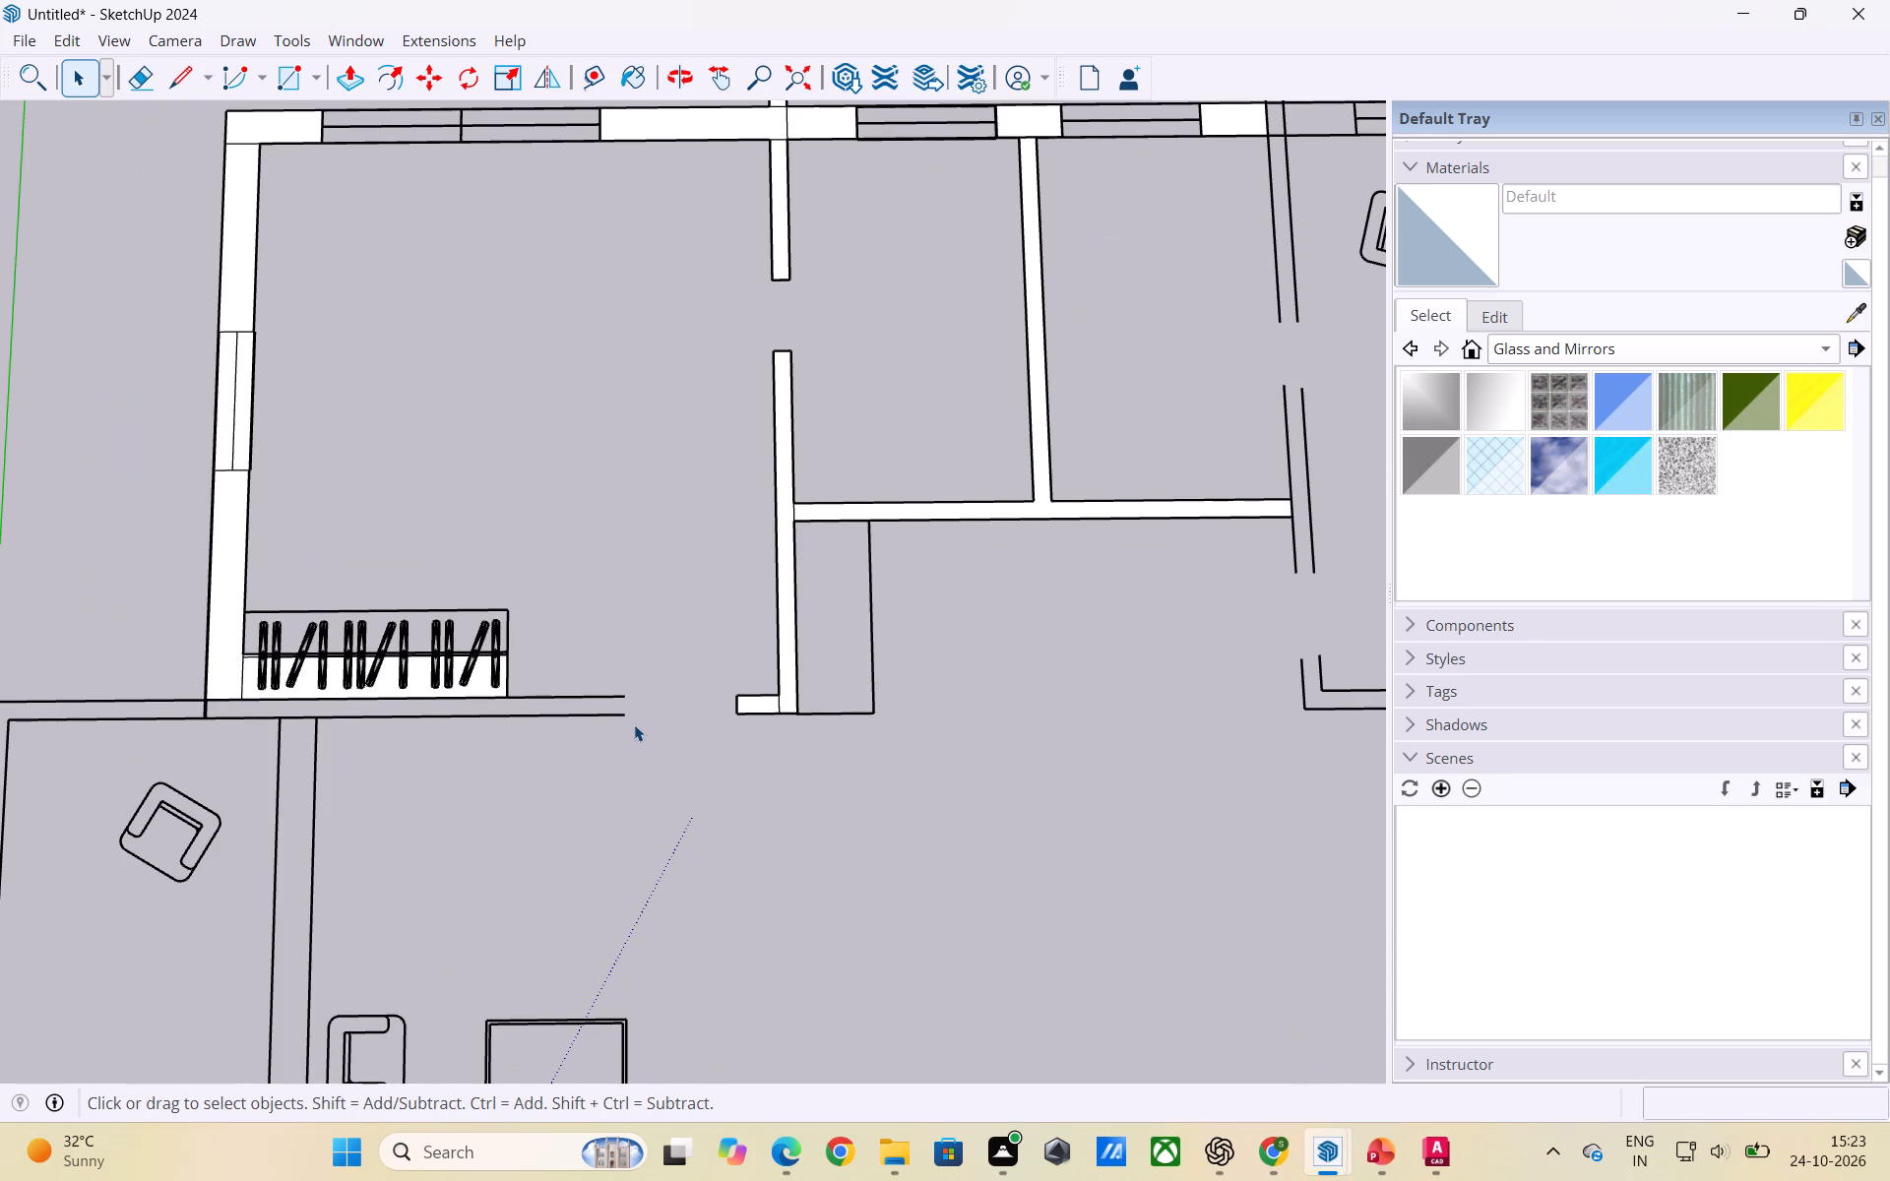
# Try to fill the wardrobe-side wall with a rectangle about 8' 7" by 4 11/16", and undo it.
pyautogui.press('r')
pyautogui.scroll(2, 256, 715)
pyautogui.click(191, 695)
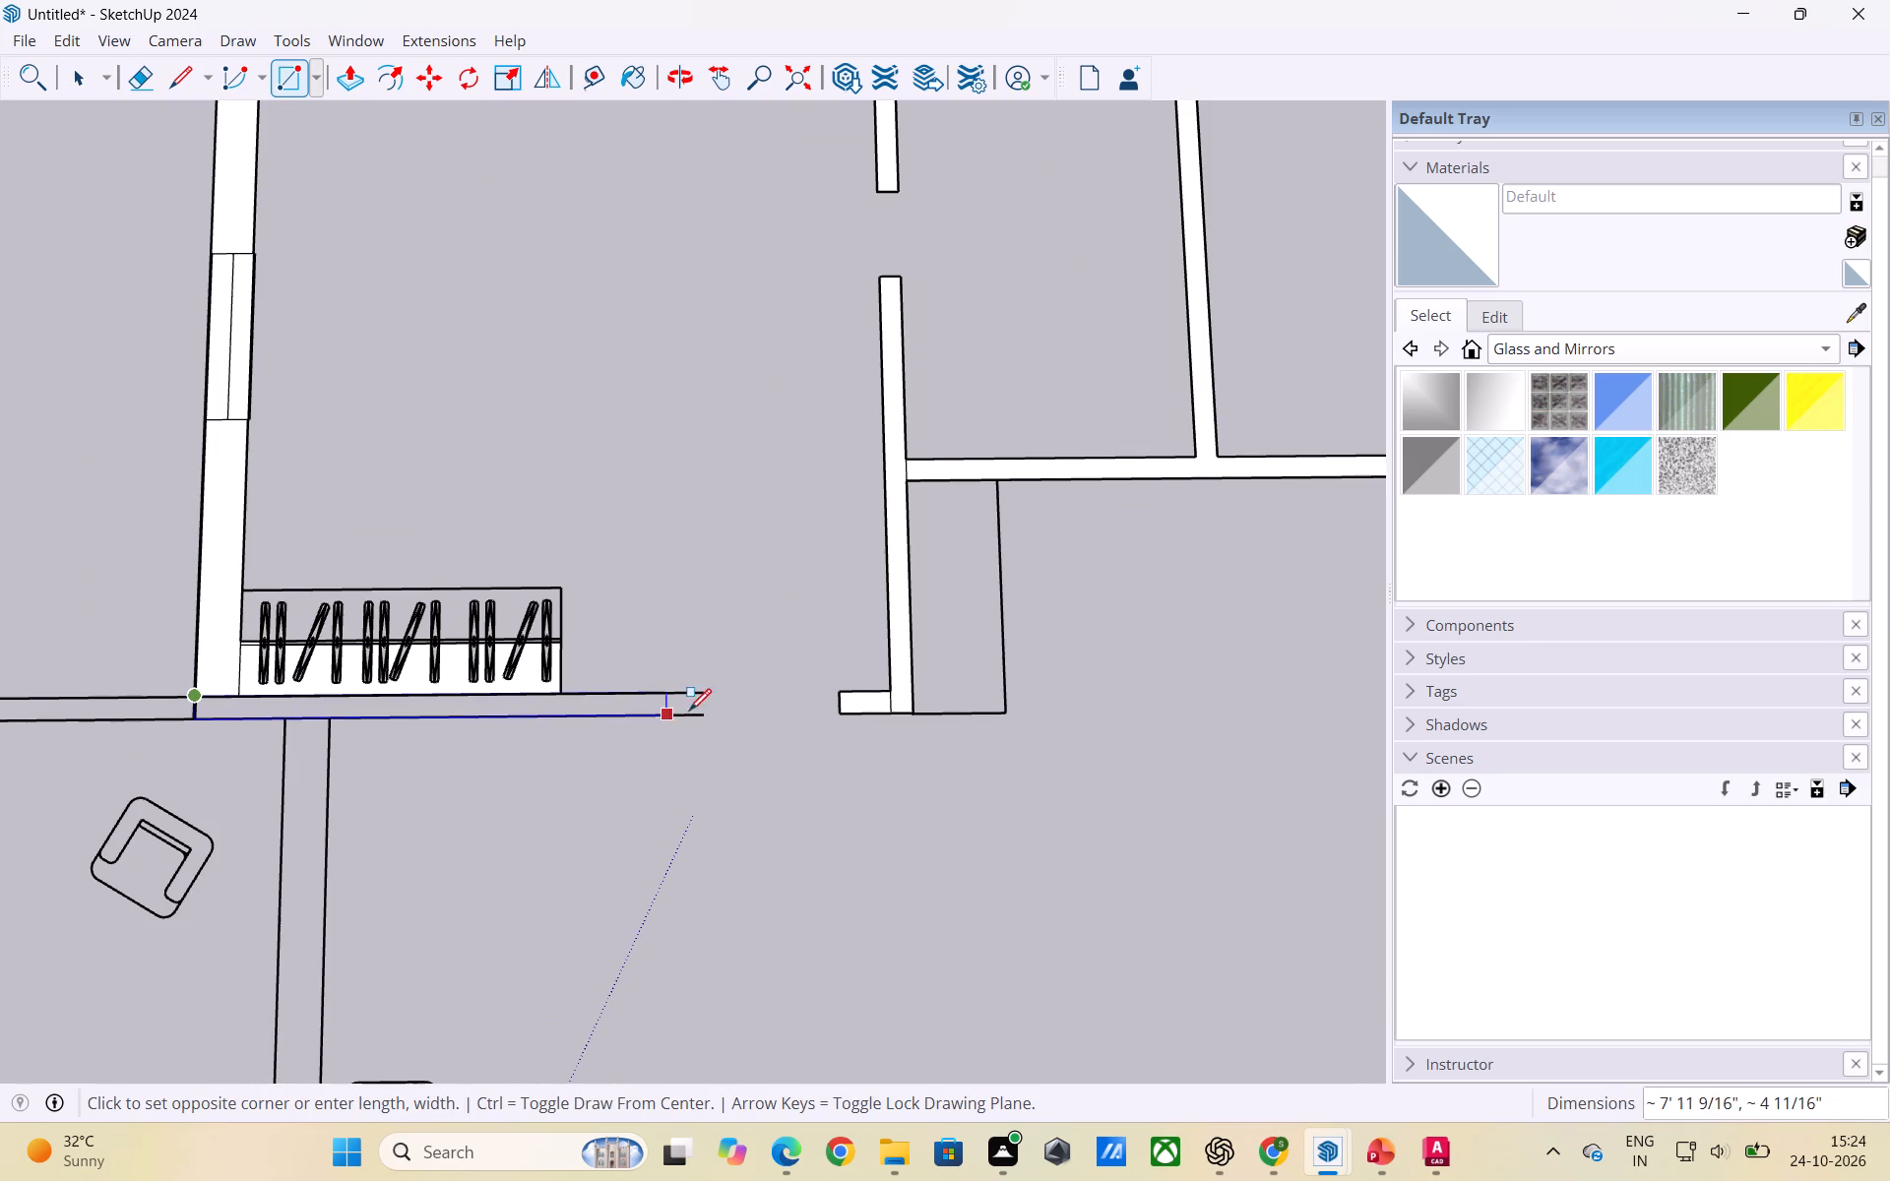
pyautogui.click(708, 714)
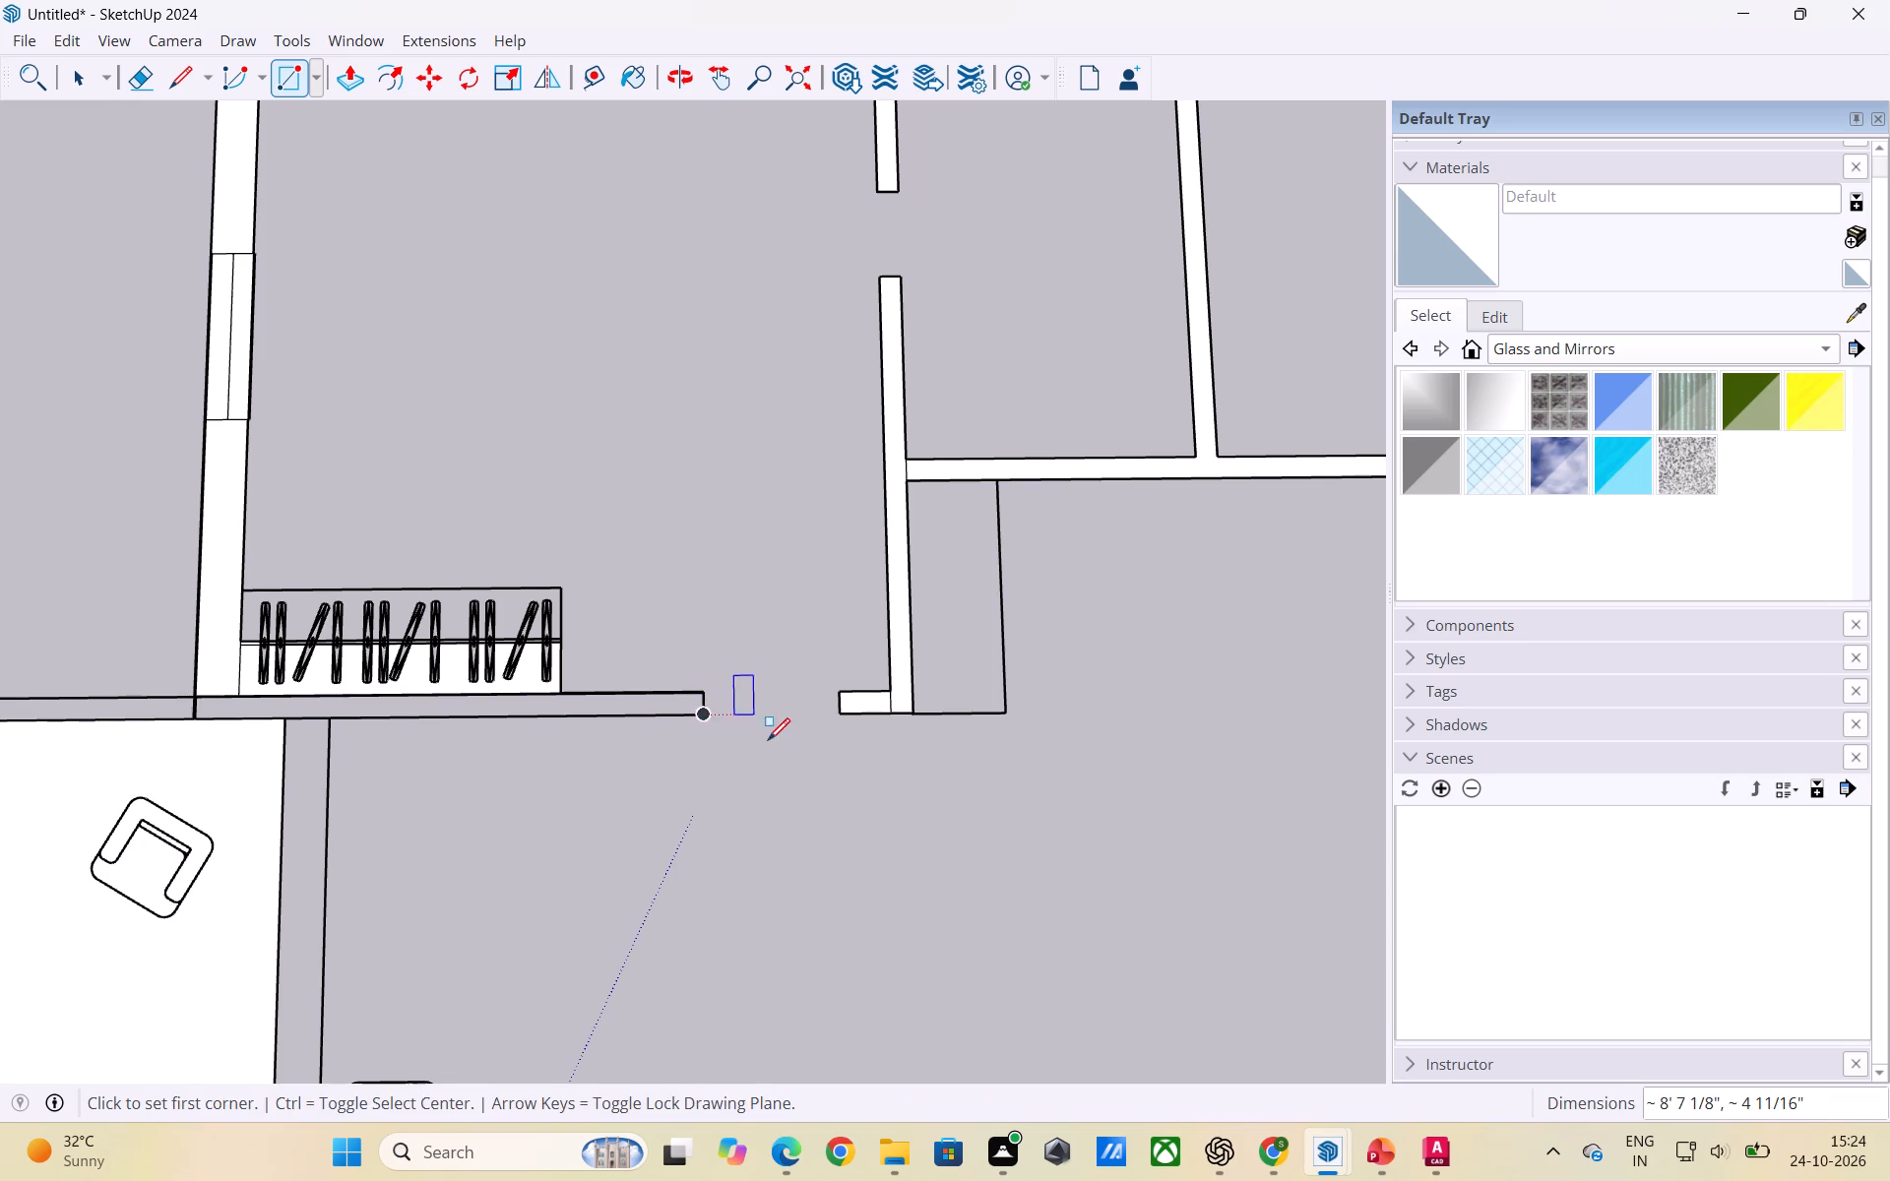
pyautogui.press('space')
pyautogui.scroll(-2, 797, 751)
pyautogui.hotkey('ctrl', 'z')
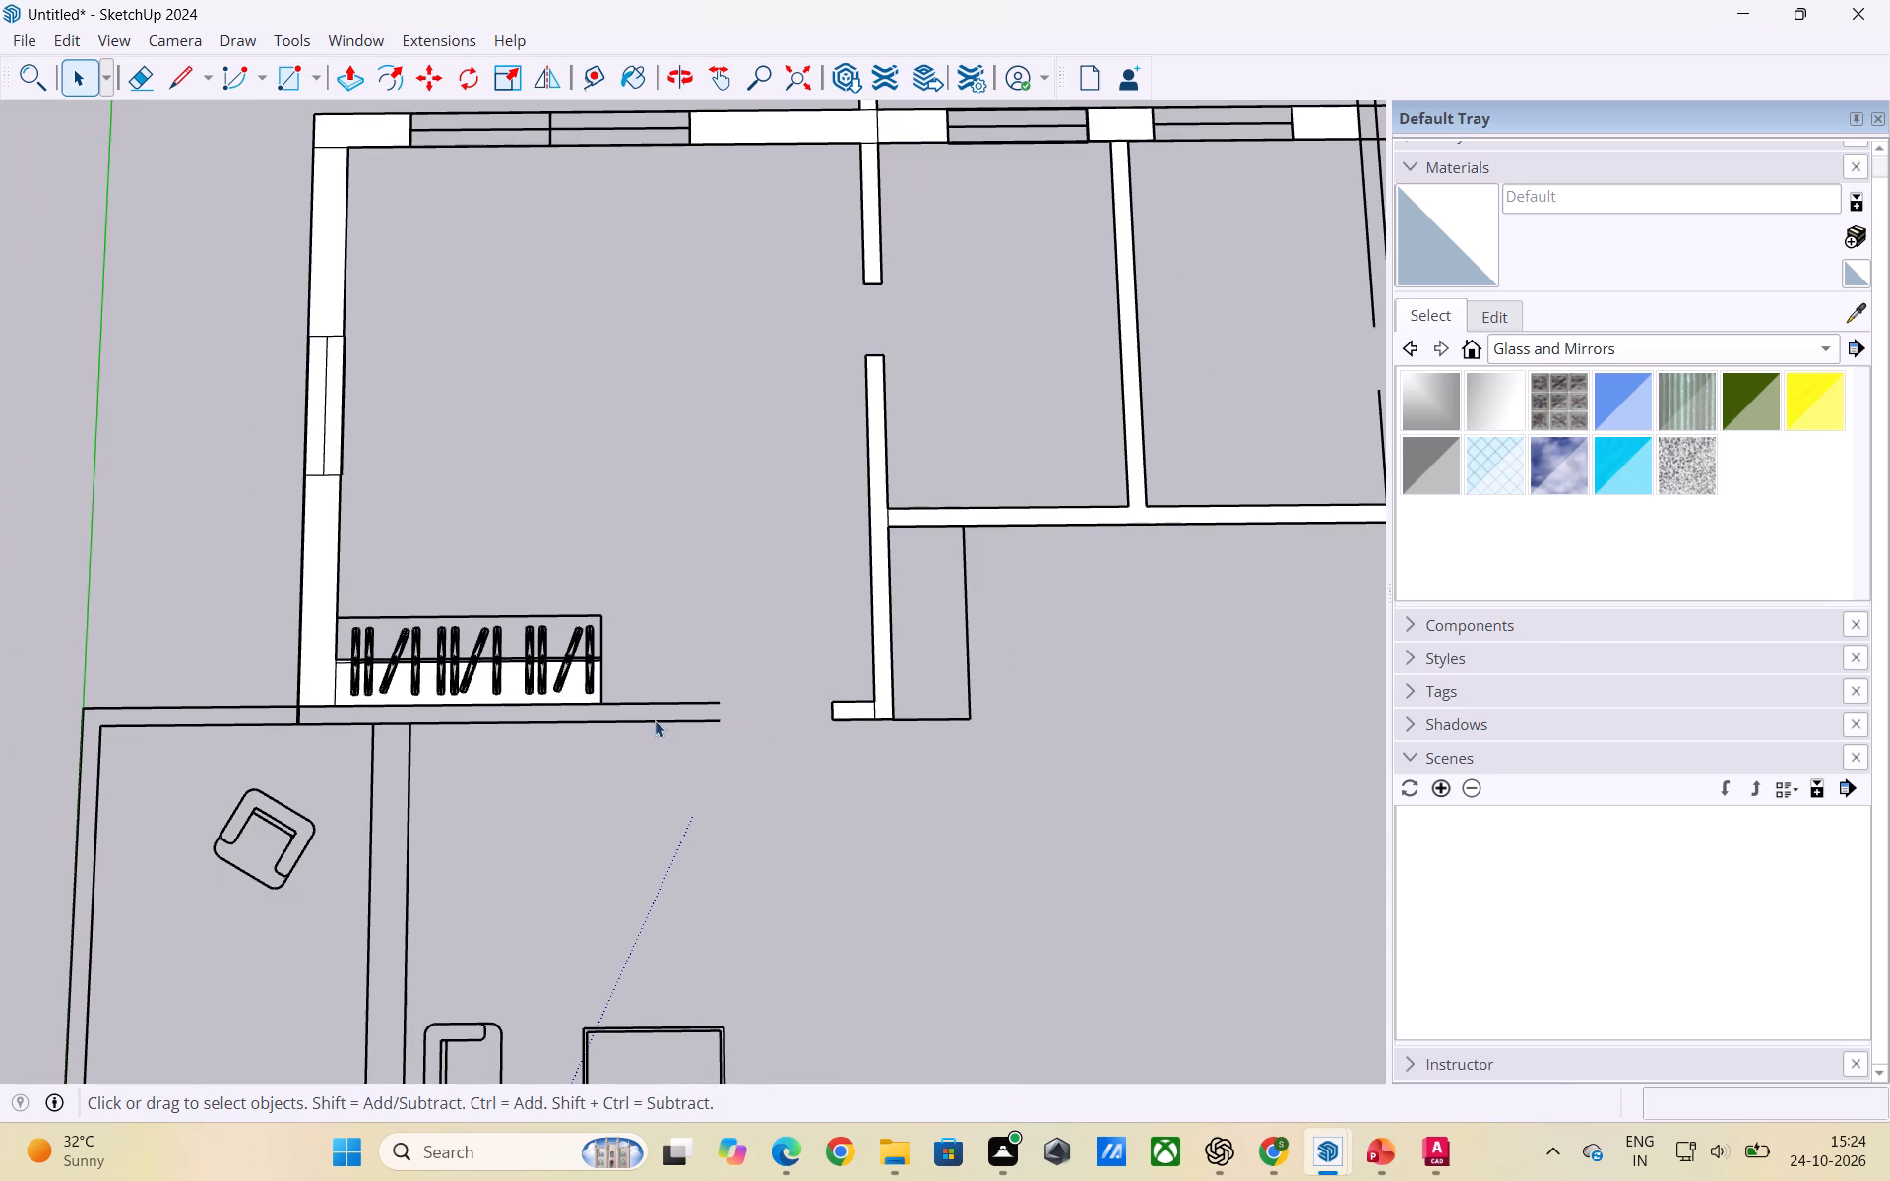
# Draw a short line across the wardrobe-side wall's open end at the bedroom's entrance door opening.
pyautogui.press('l')
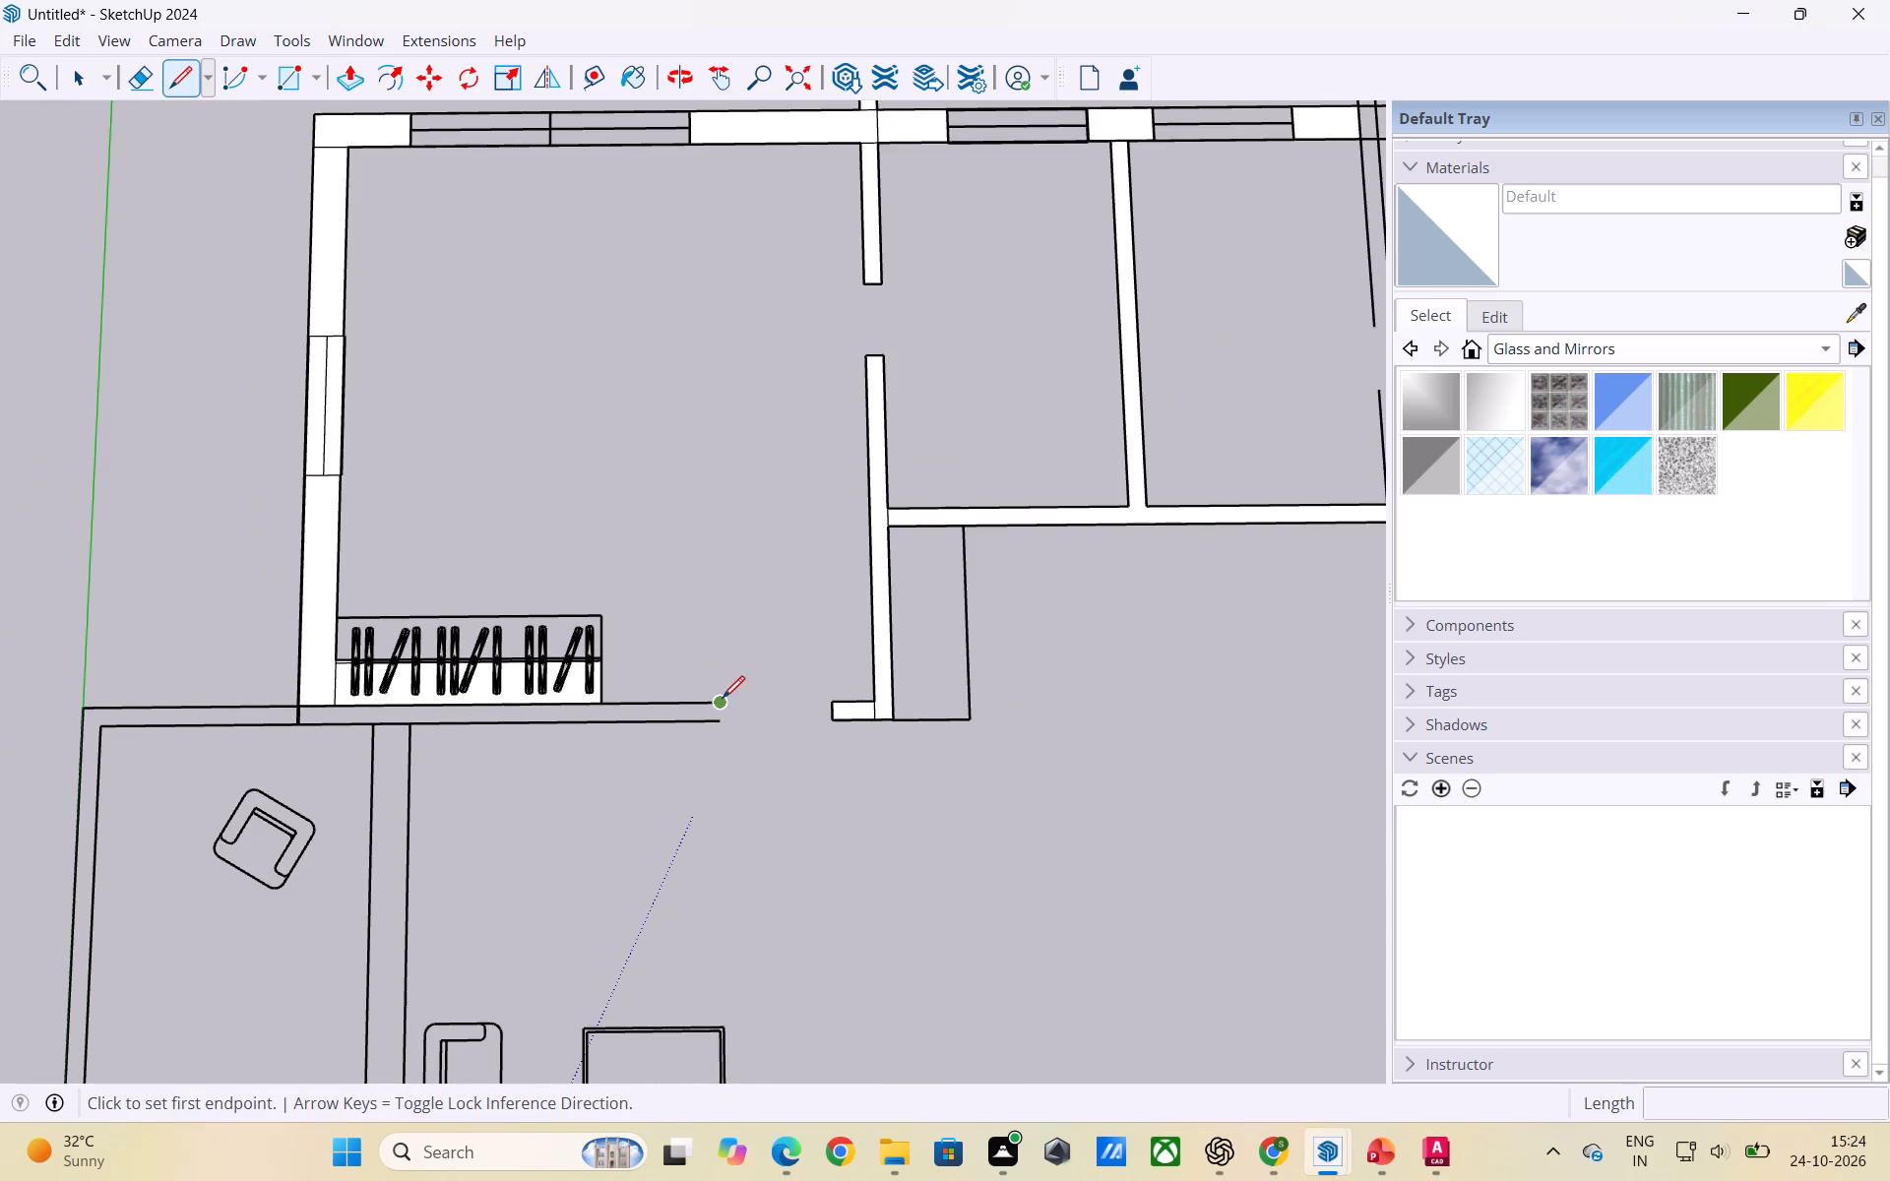
pyautogui.click(723, 698)
pyautogui.click(724, 722)
pyautogui.press('space')
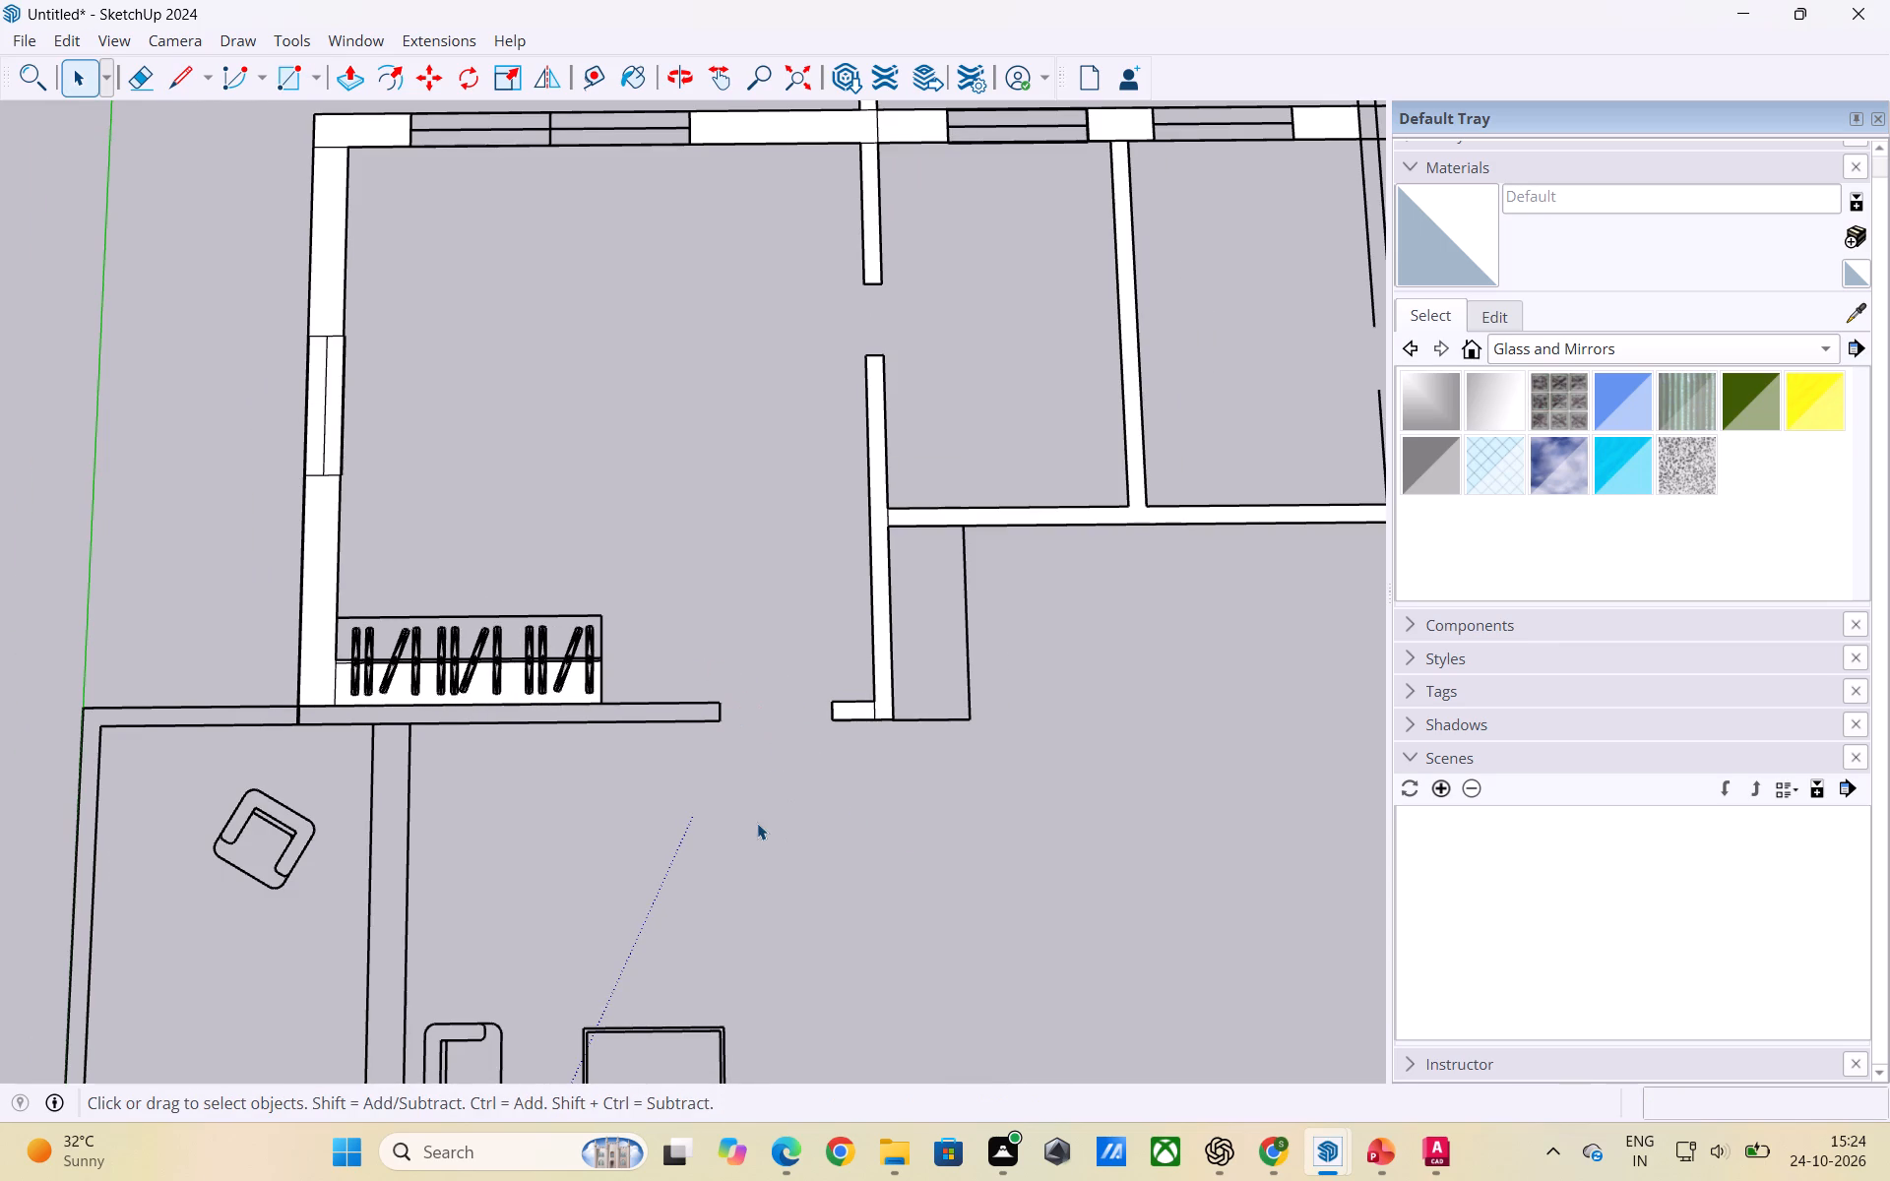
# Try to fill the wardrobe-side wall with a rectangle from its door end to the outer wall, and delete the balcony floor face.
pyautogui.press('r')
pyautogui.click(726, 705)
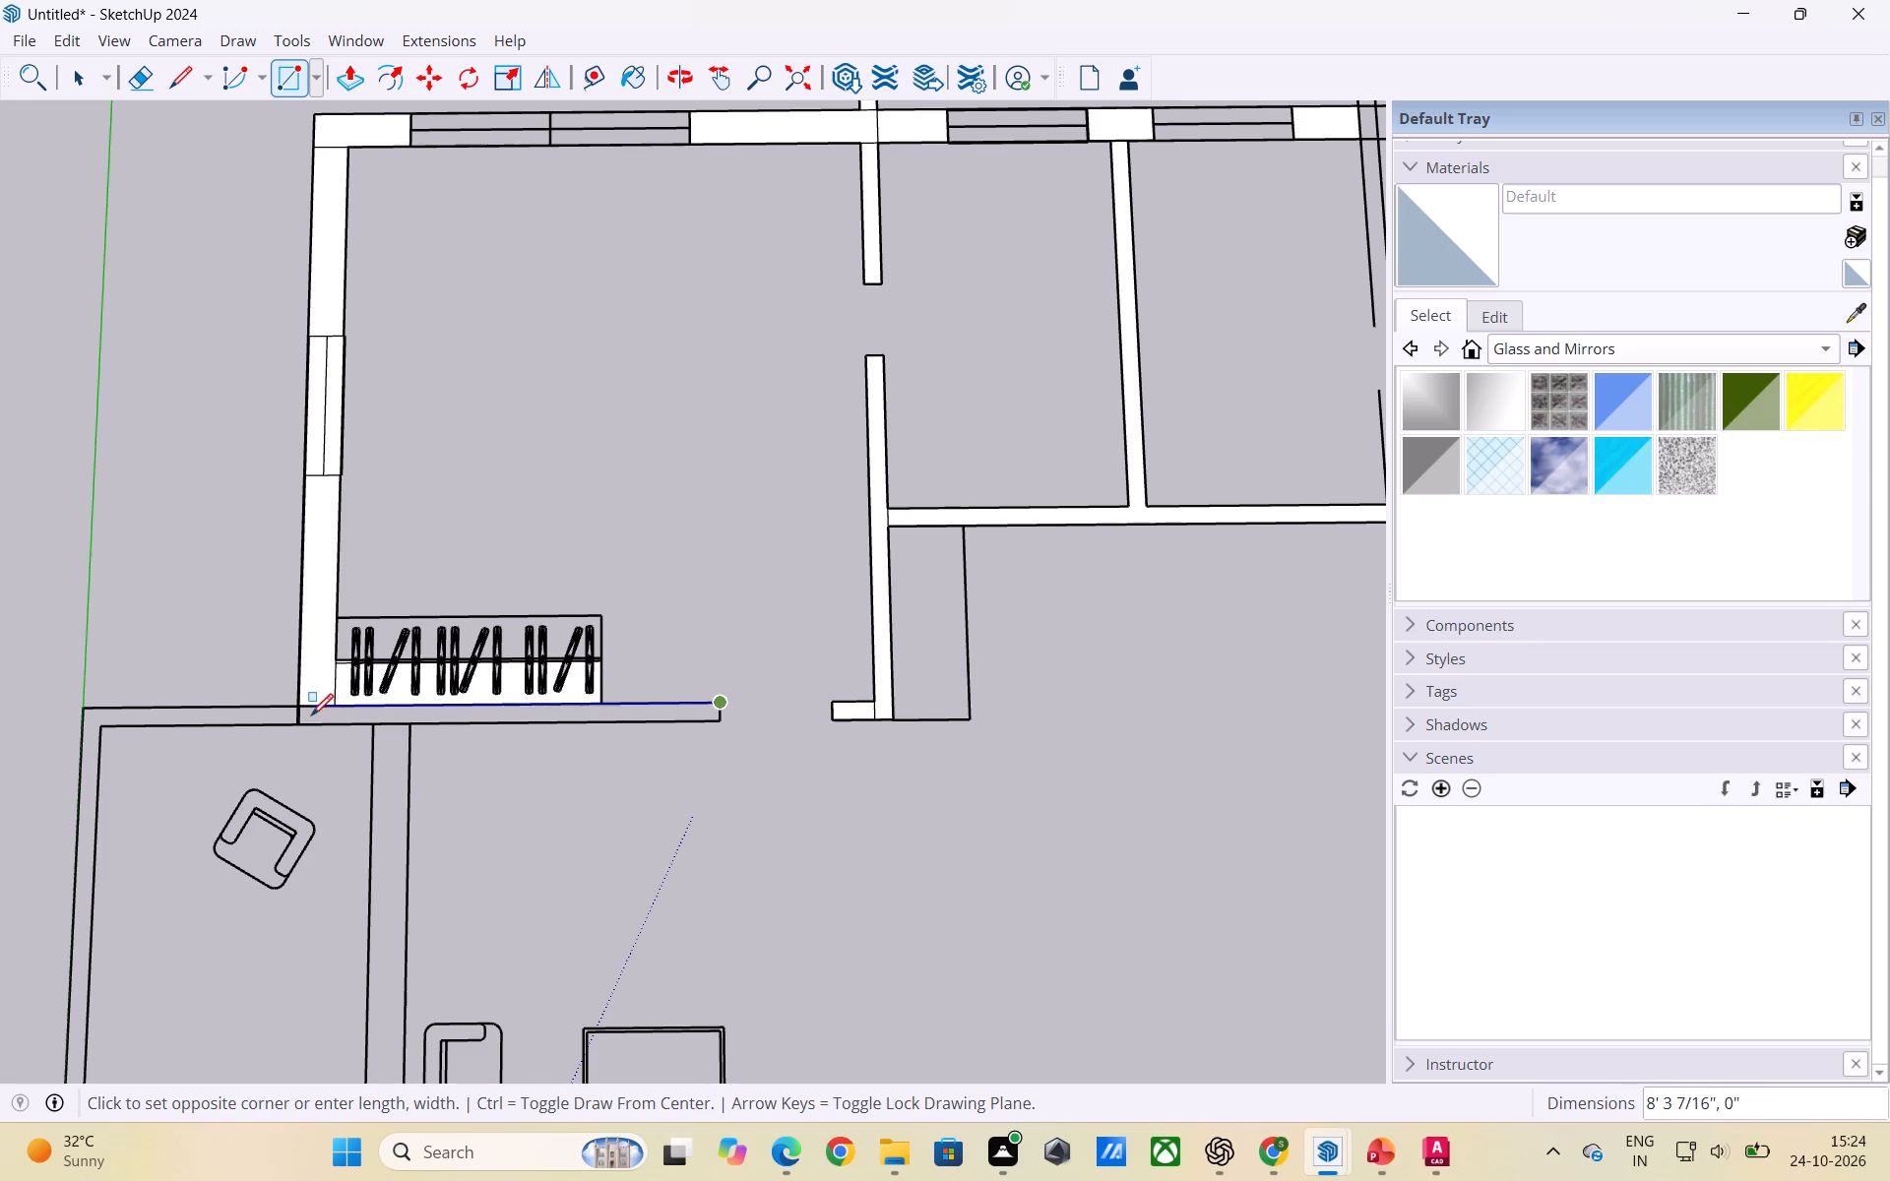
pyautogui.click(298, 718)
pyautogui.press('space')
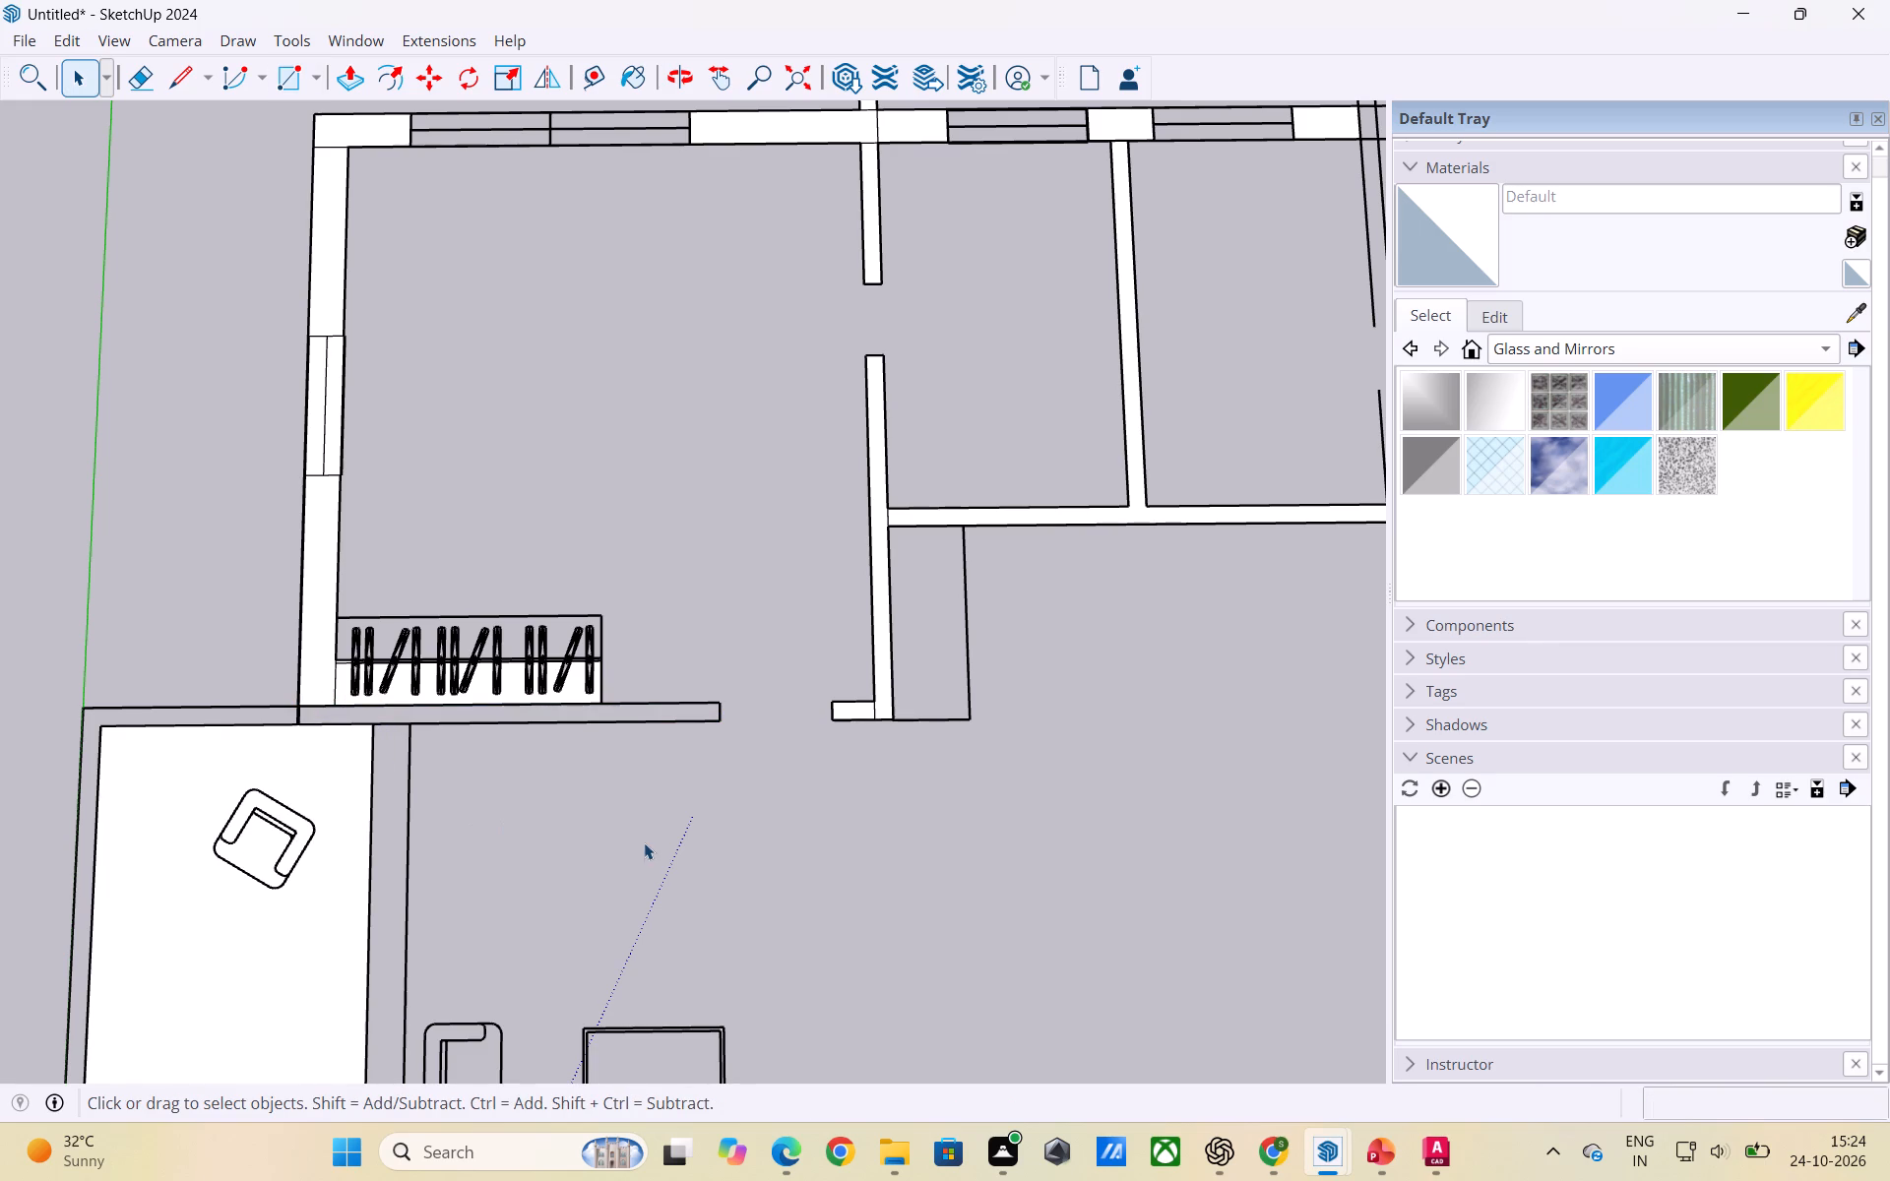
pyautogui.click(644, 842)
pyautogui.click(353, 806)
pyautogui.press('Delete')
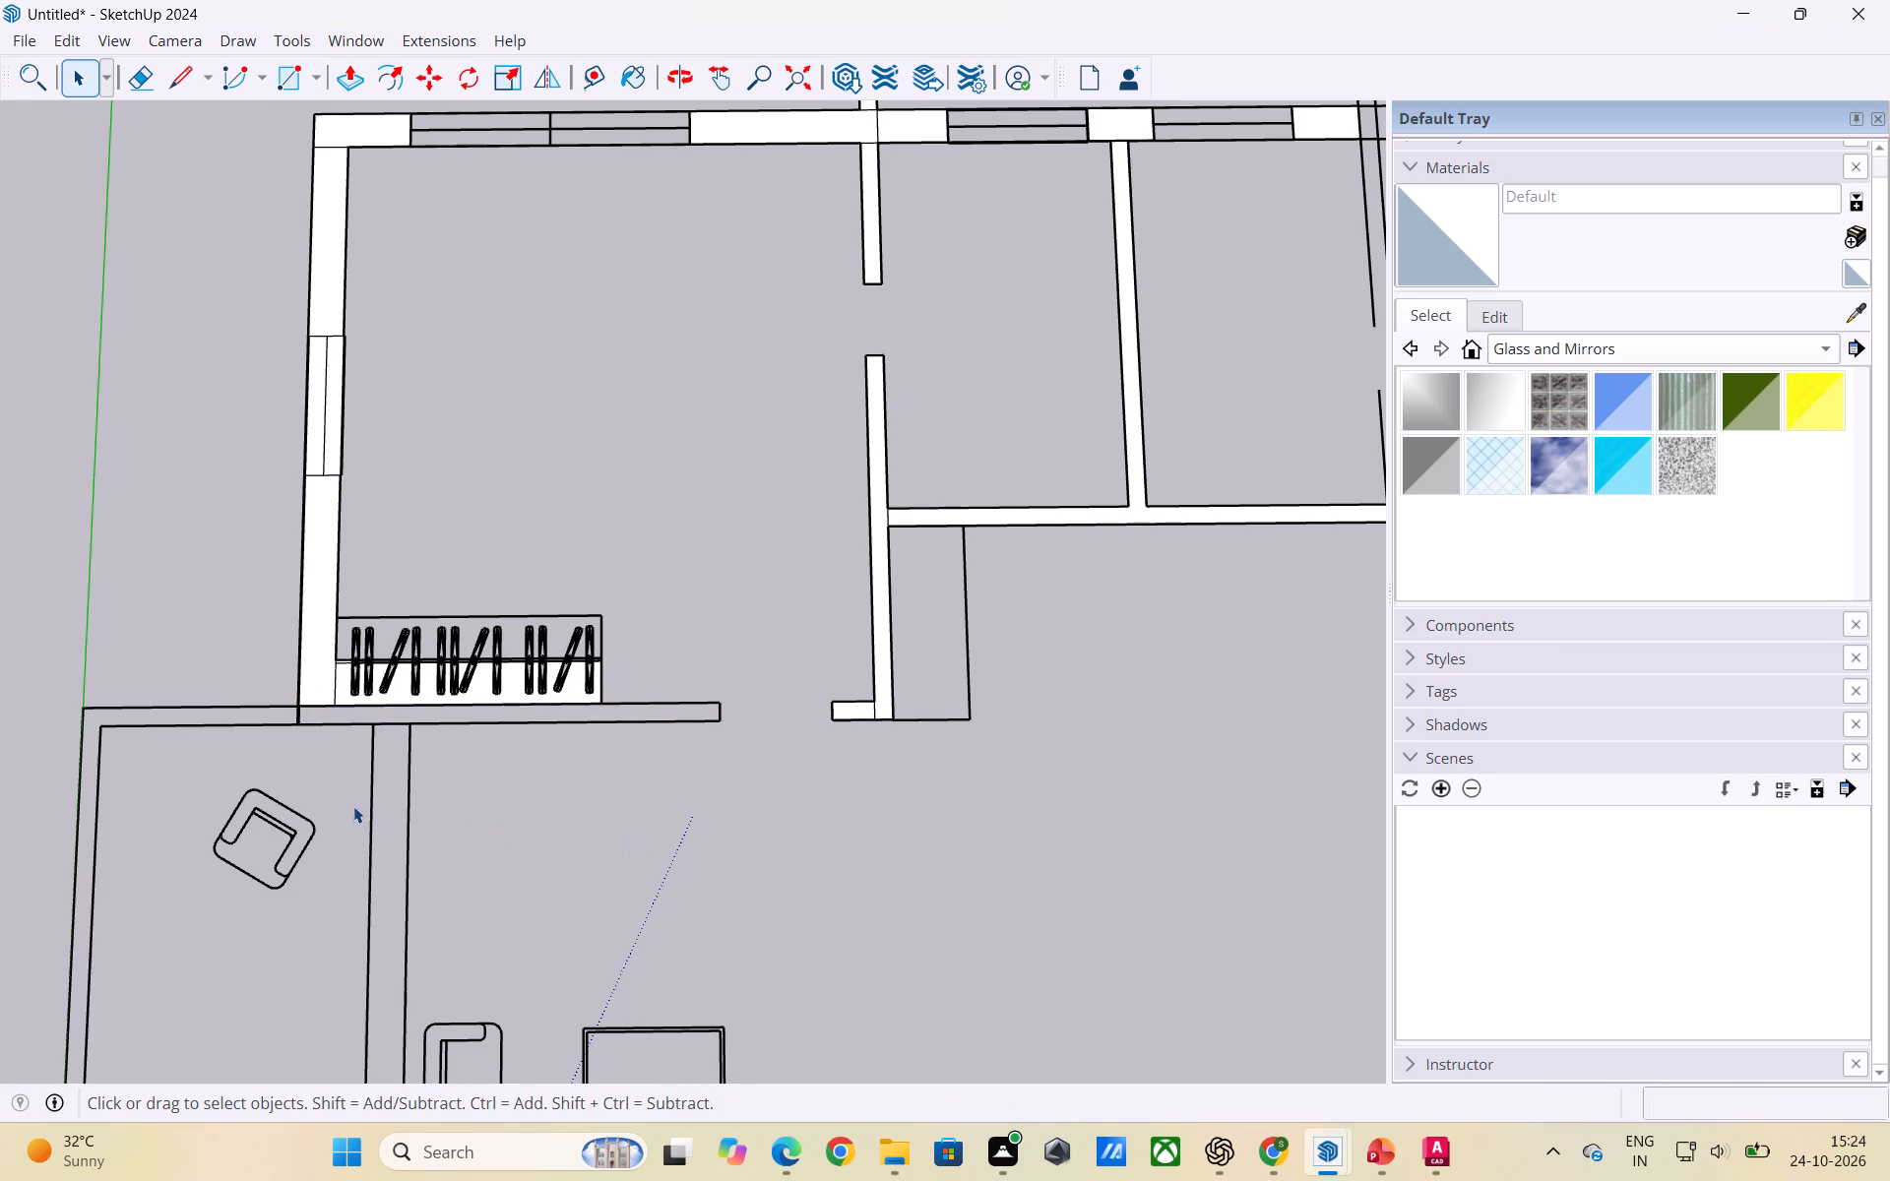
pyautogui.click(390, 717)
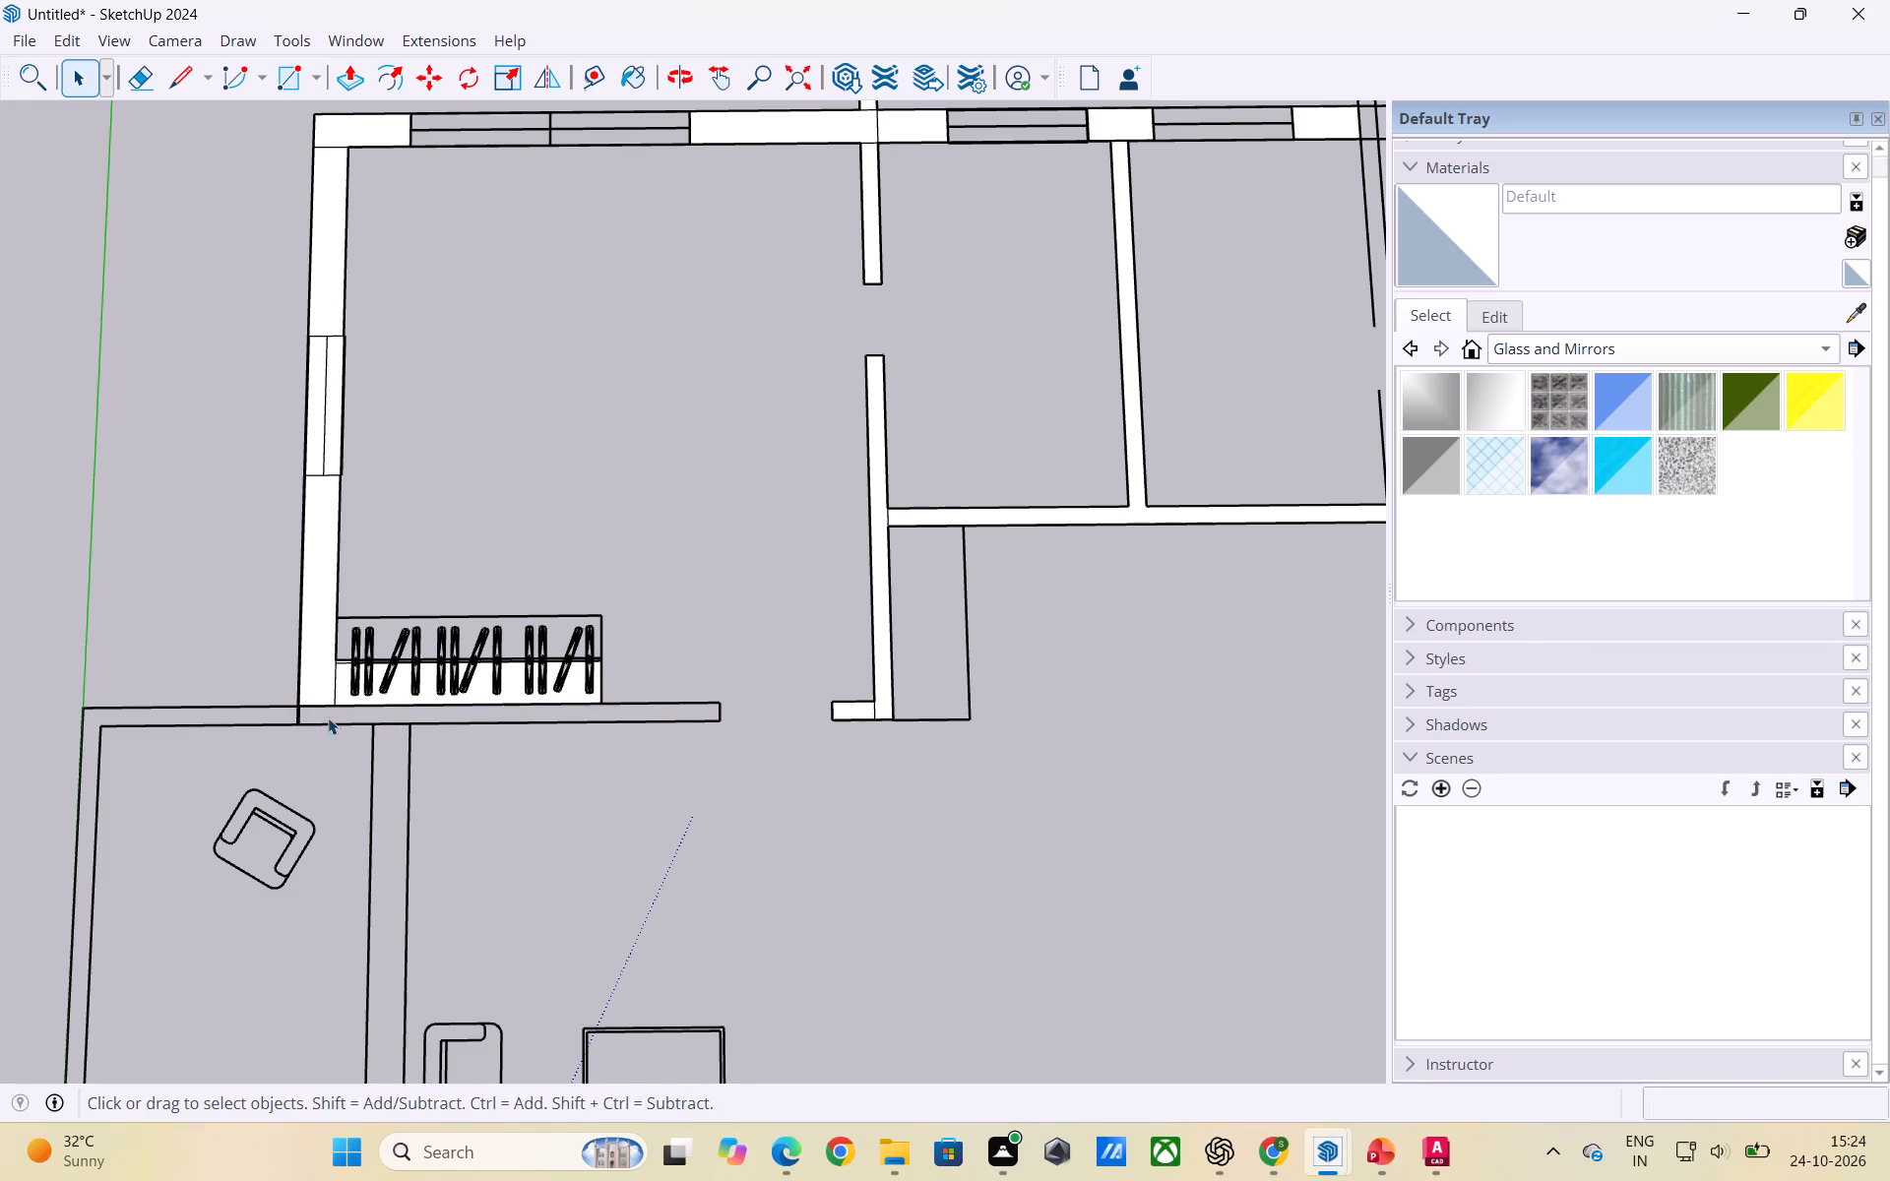
# Delete the three edge segments along the wardrobe-side wall's outer face, between the outer wall corner and the entrance door opening.
pyautogui.click(329, 722)
pyautogui.press('Delete')
pyautogui.click(472, 724)
pyautogui.press('Delete')
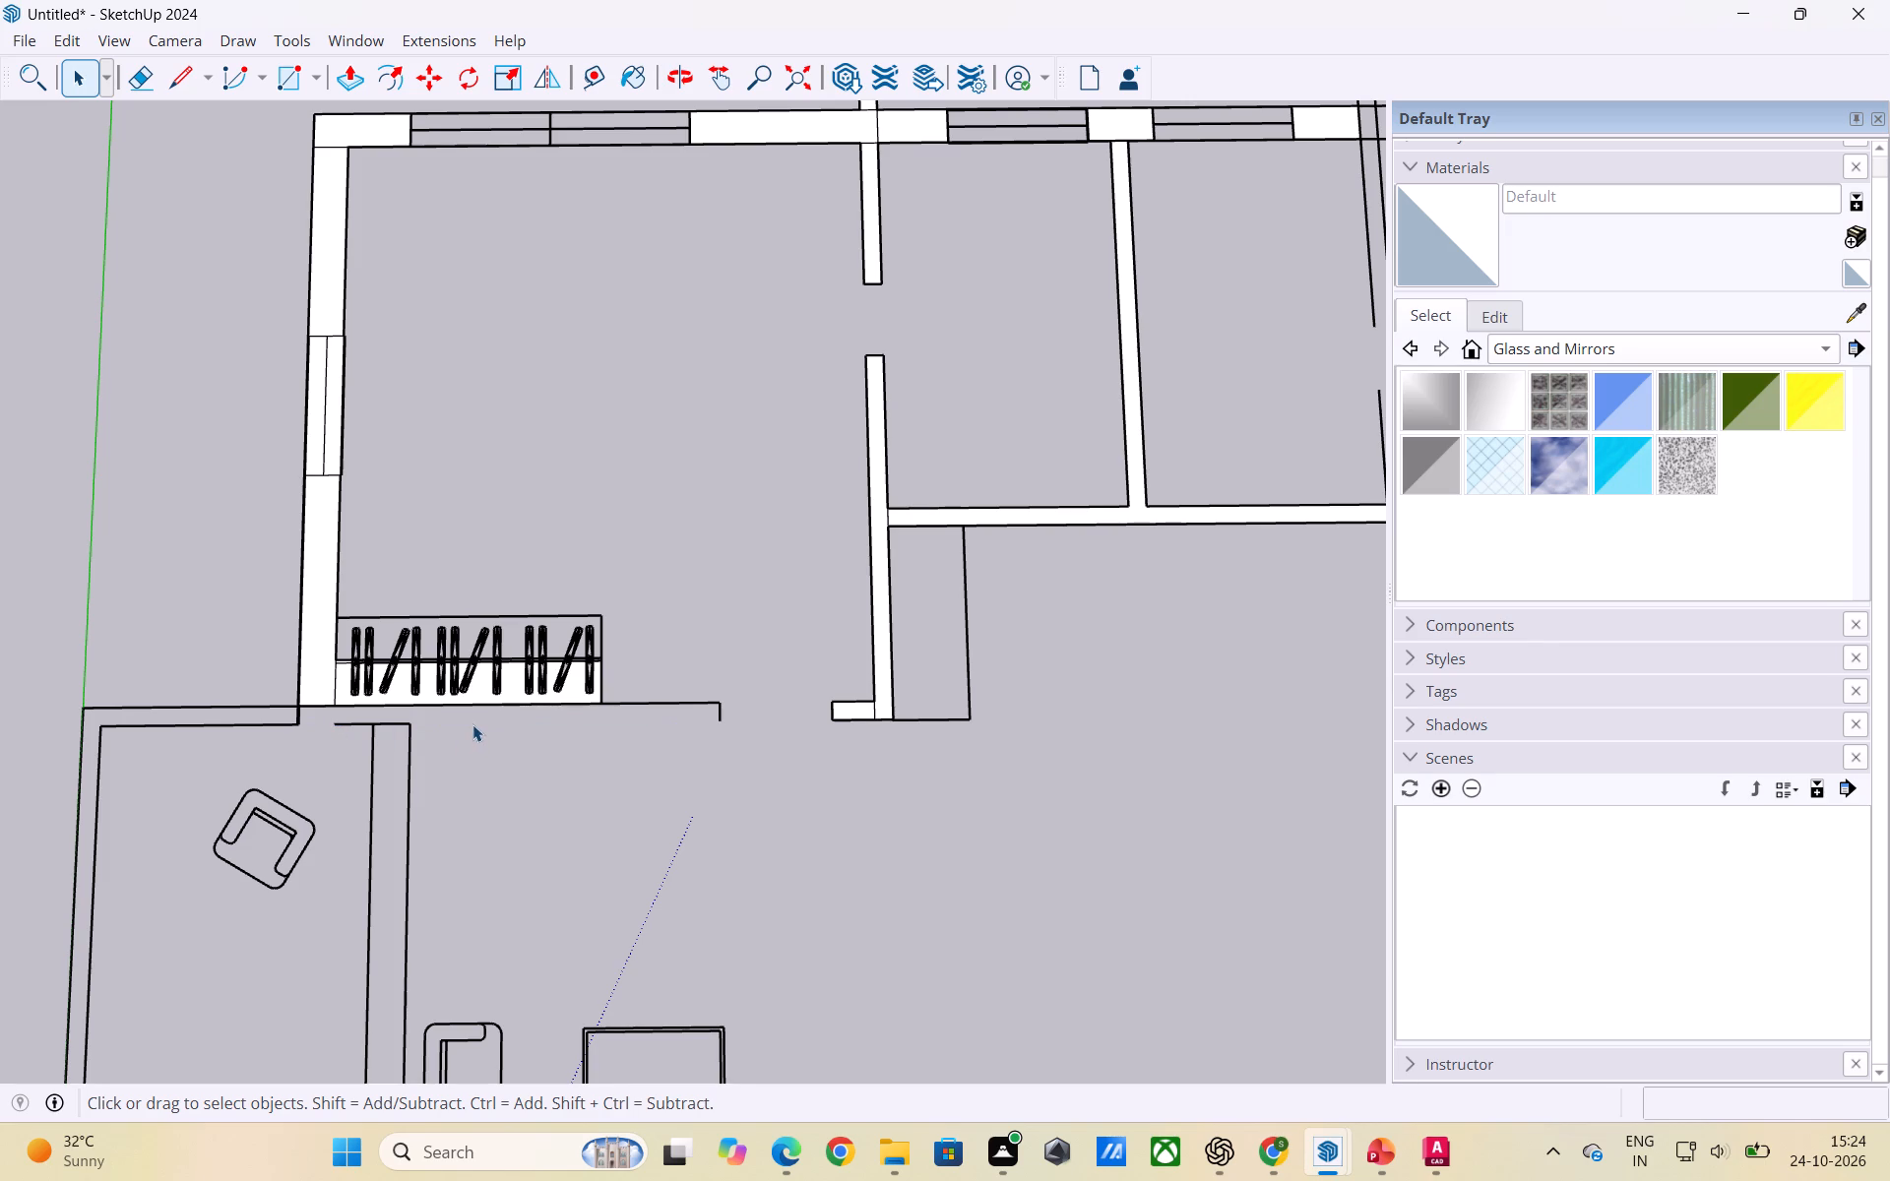
pyautogui.click(353, 723)
pyautogui.press('Delete')
# Draw a single line along the wardrobe-side wall's outer face from the outer wall corner to the door end, and delete the balcony floor face.
pyautogui.press('l')
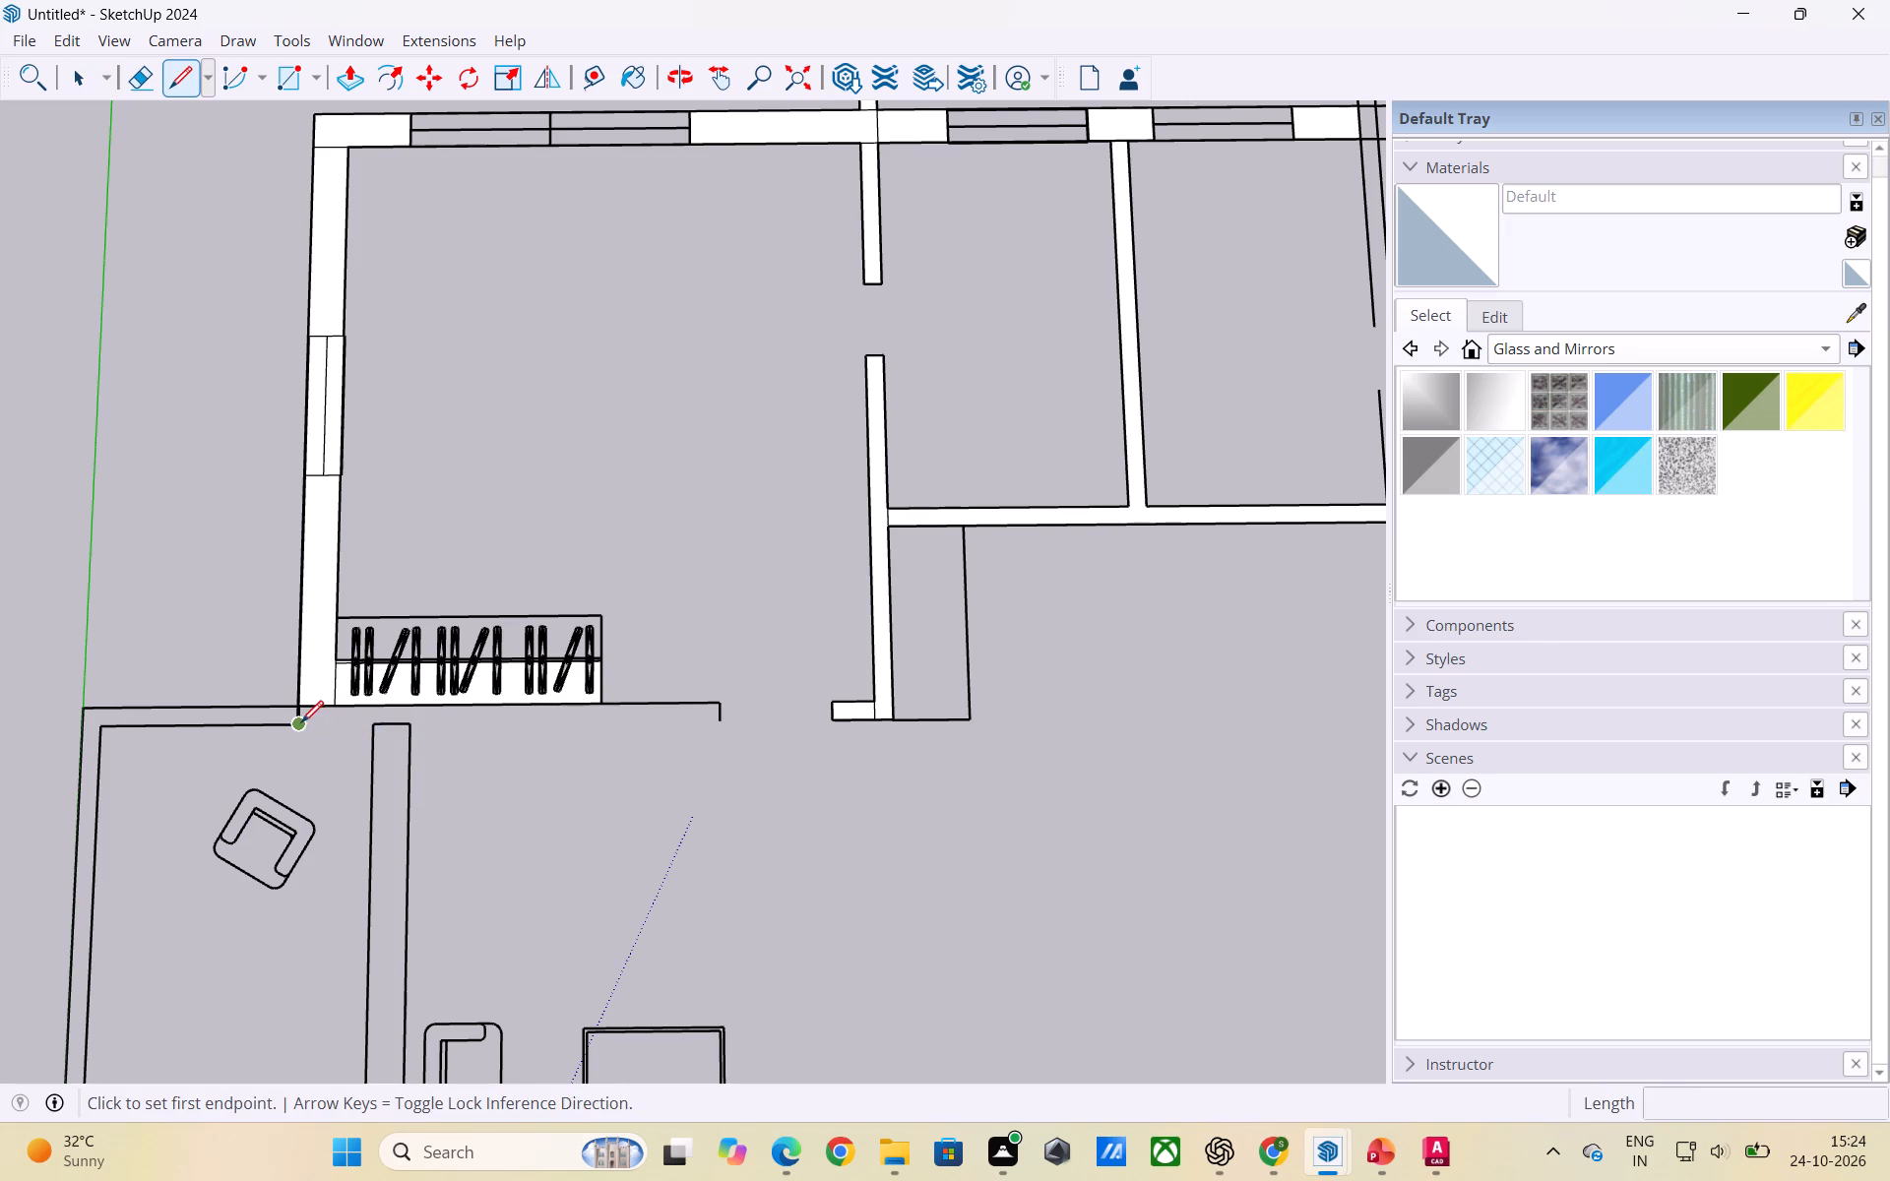
pyautogui.click(301, 722)
pyautogui.click(718, 723)
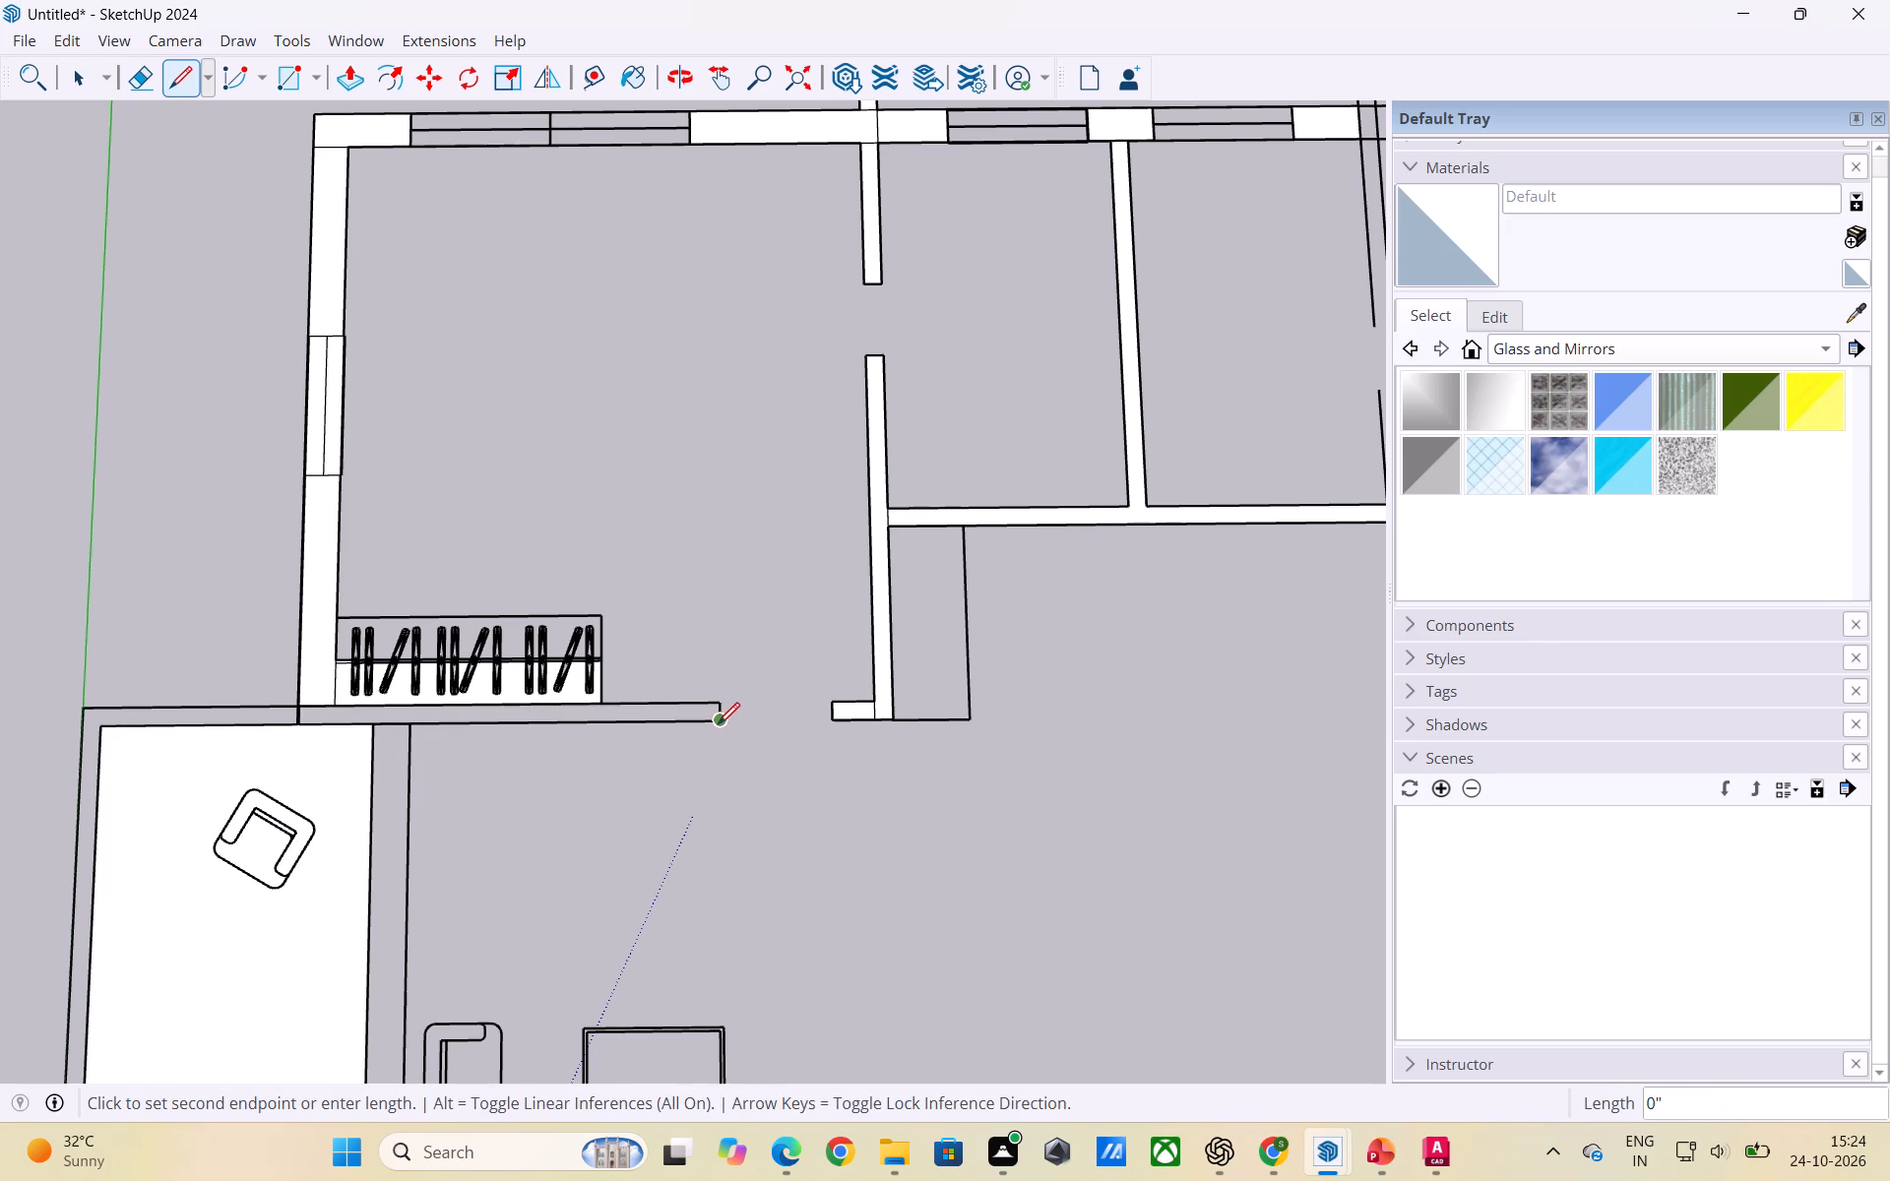
pyautogui.press('space')
pyautogui.click(672, 846)
pyautogui.click(342, 785)
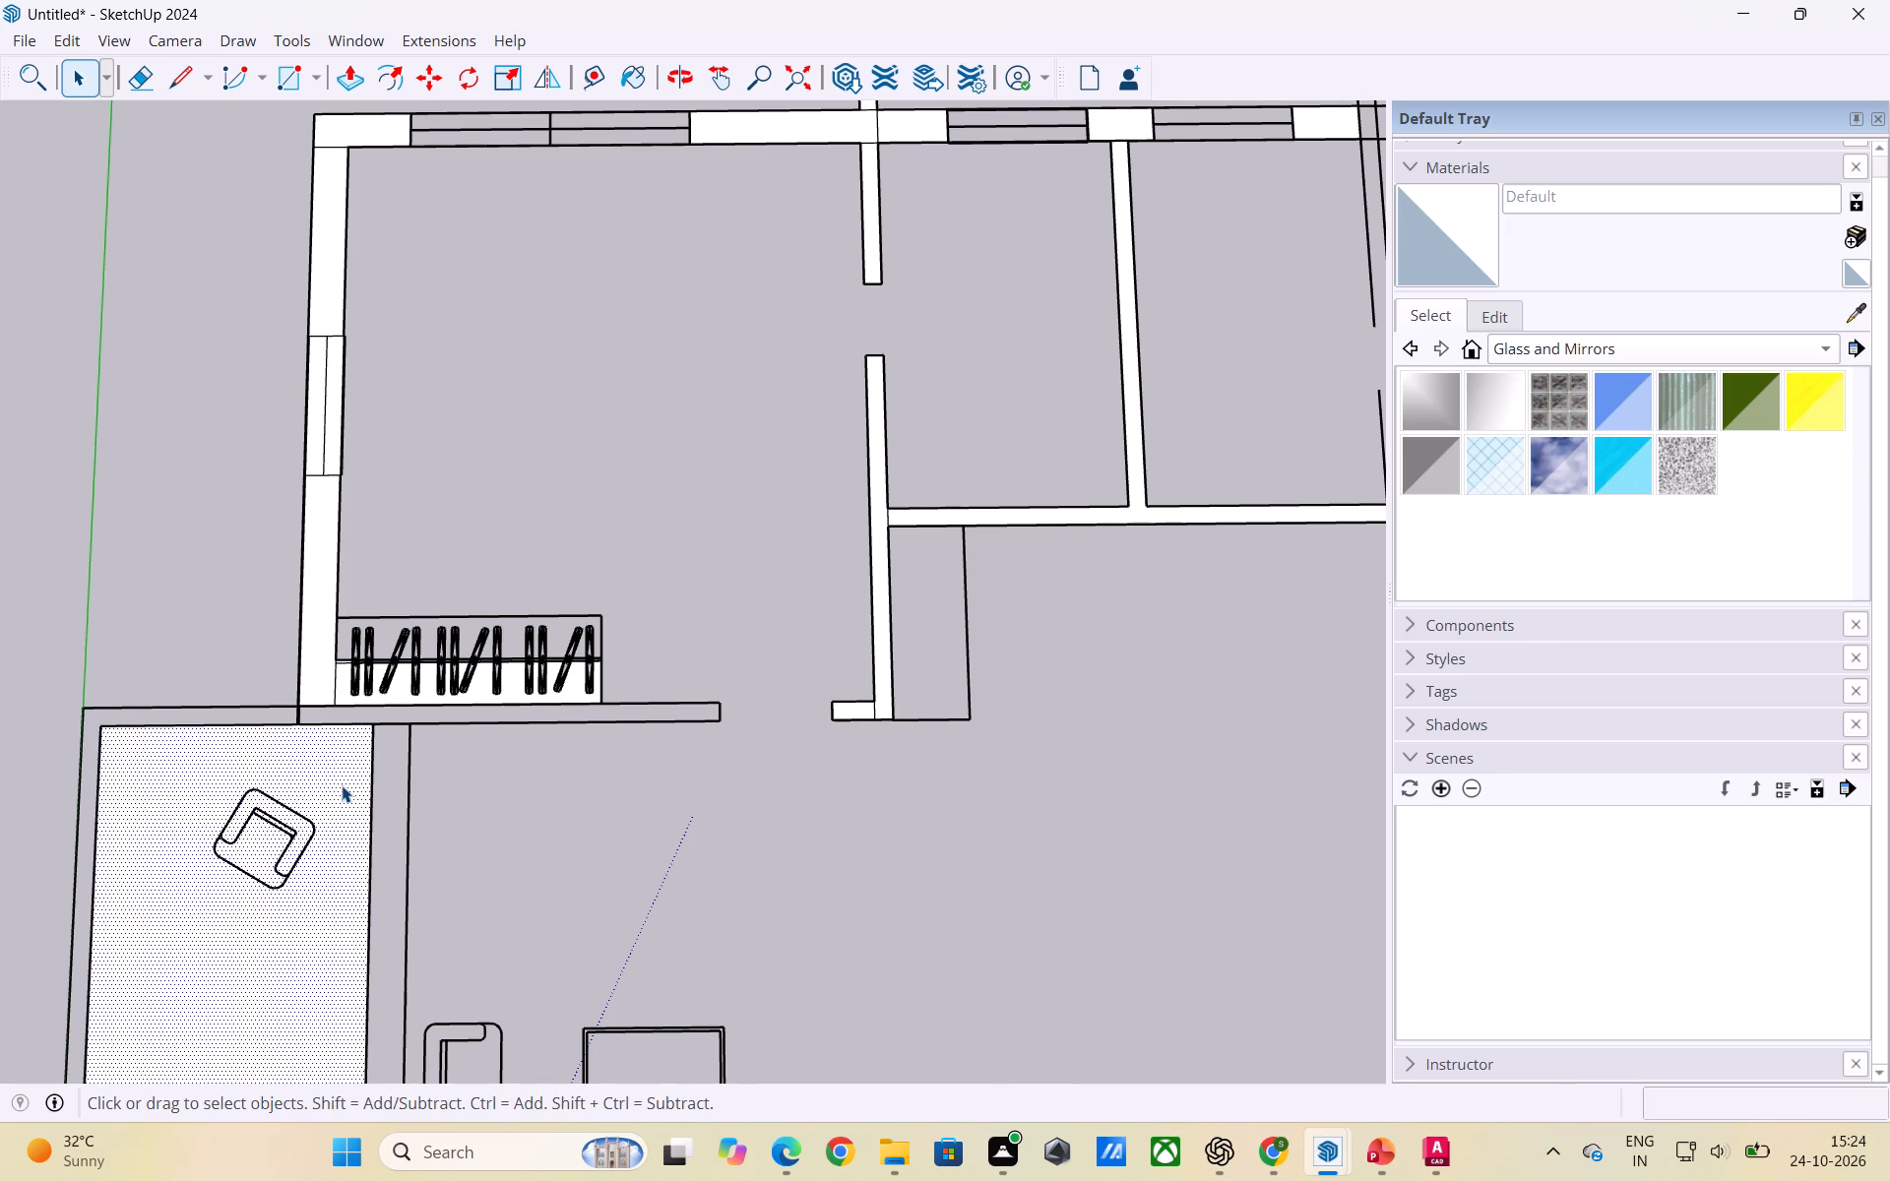
pyautogui.press('Delete')
# Fill the wardrobe-side wall with a rectangle about 8' 7" by 4 1/2", from the outer wall to the entrance door opening.
pyautogui.press('r')
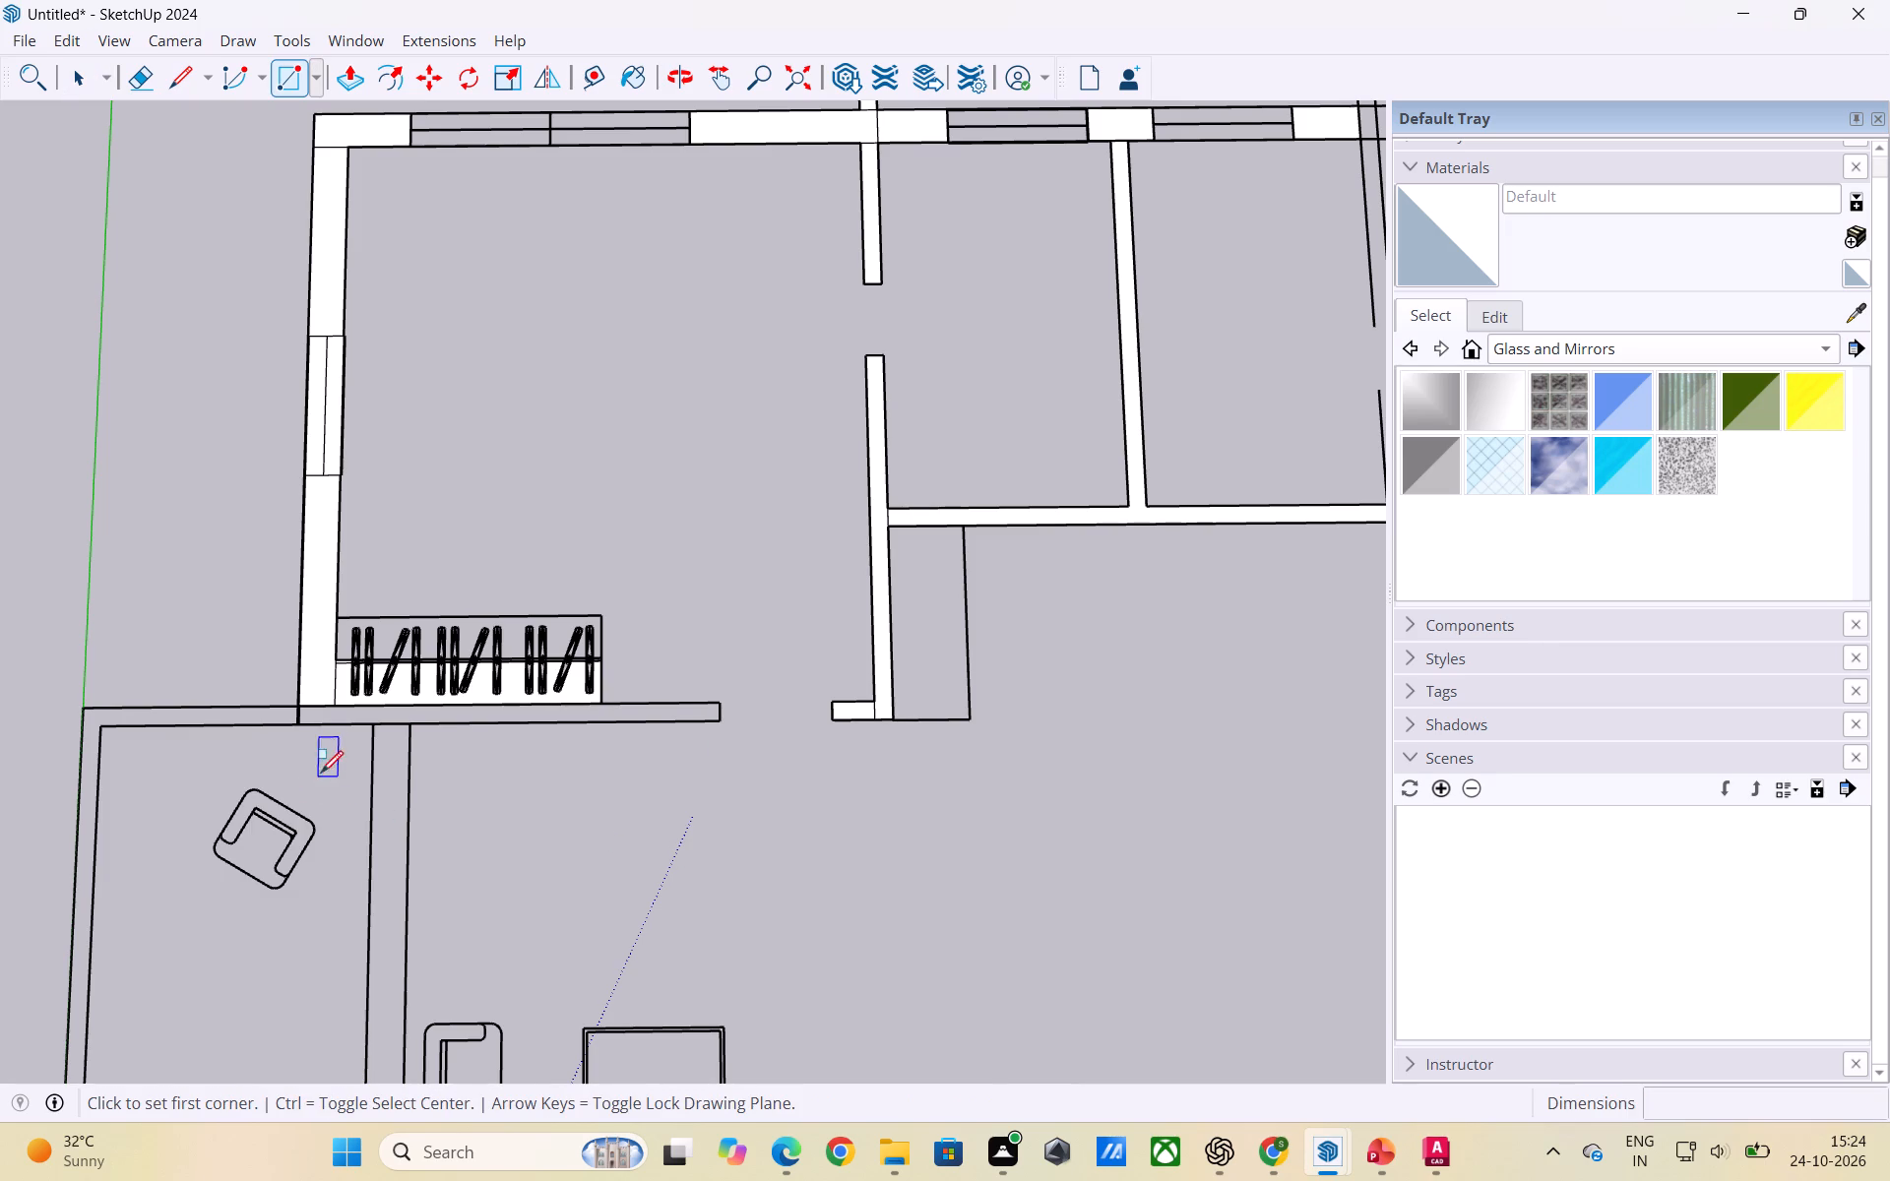
pyautogui.click(298, 709)
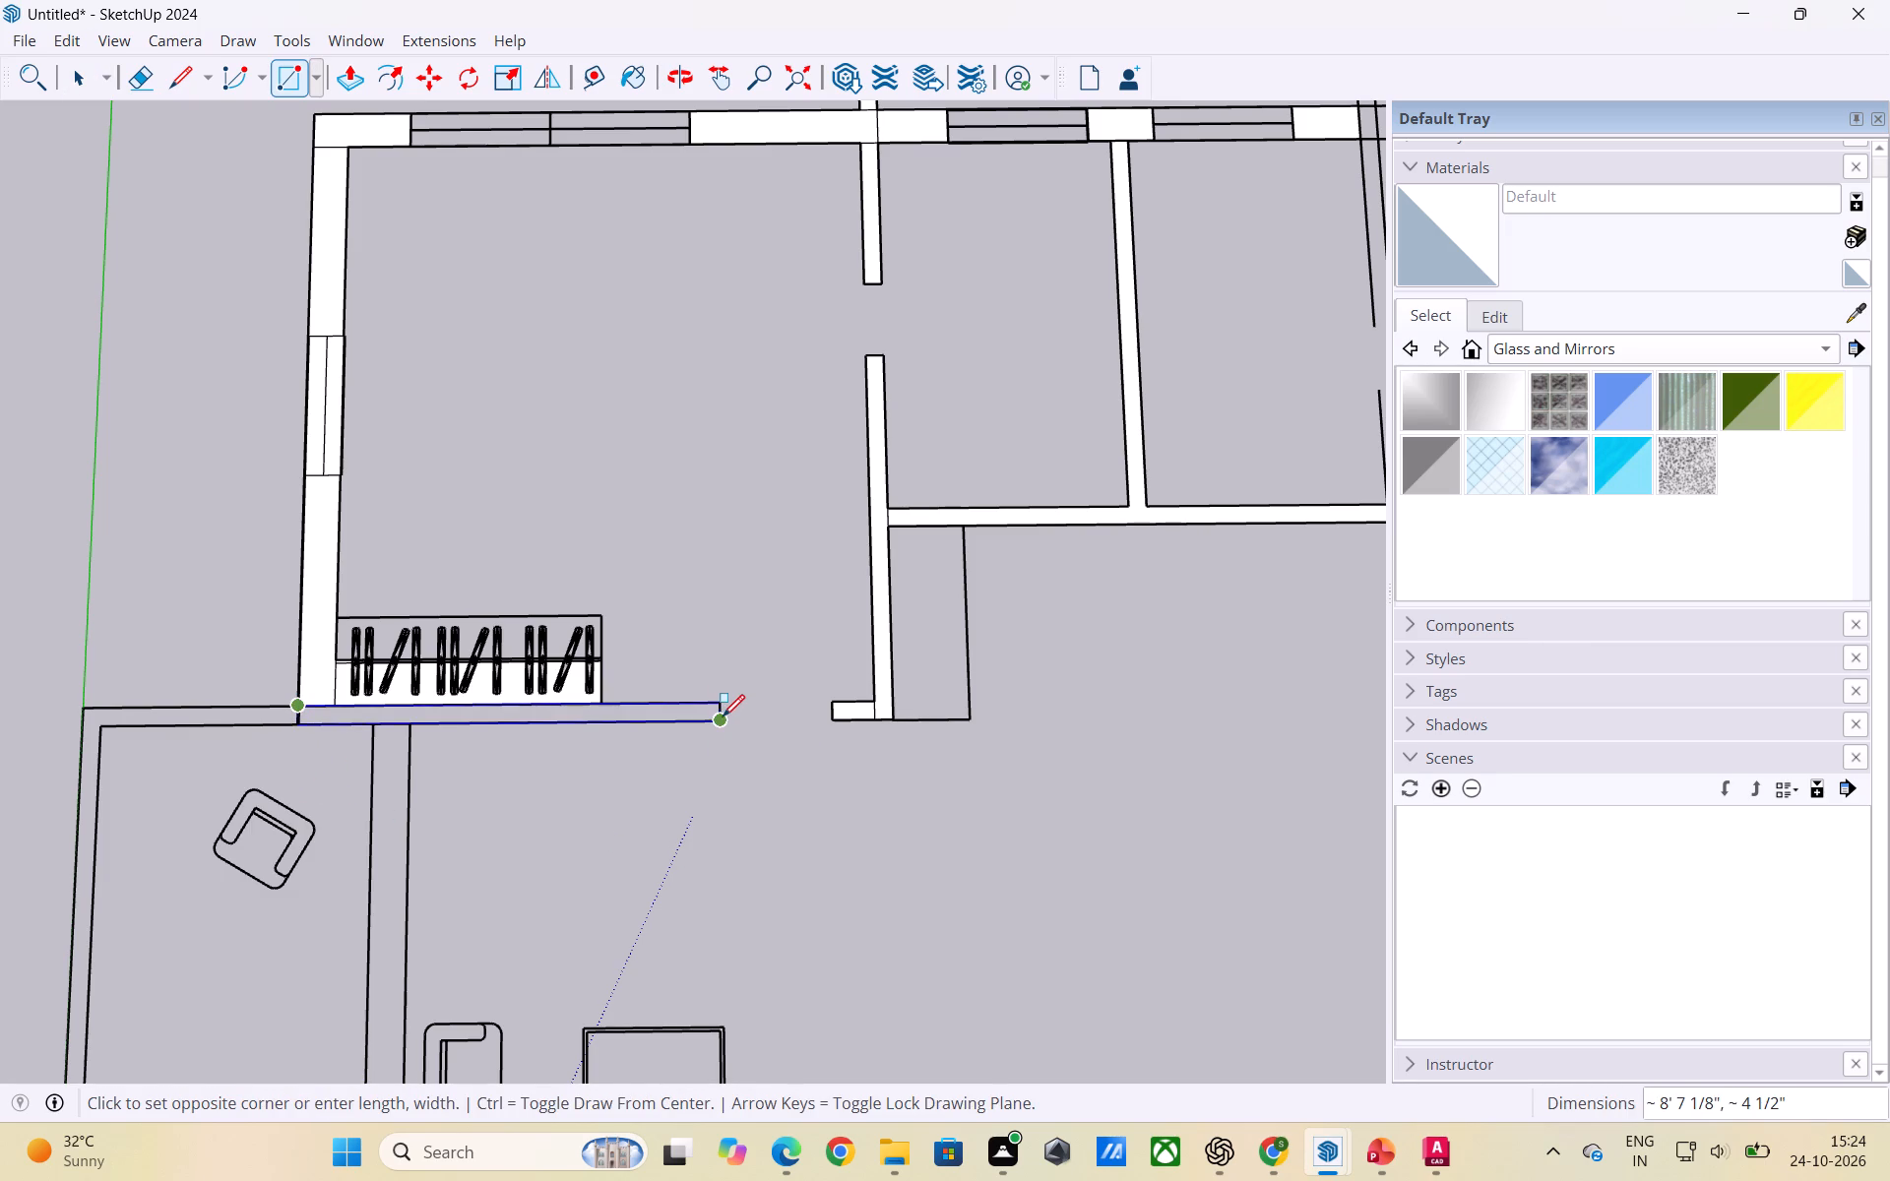
pyautogui.click(723, 716)
pyautogui.press('space')
pyautogui.click(706, 889)
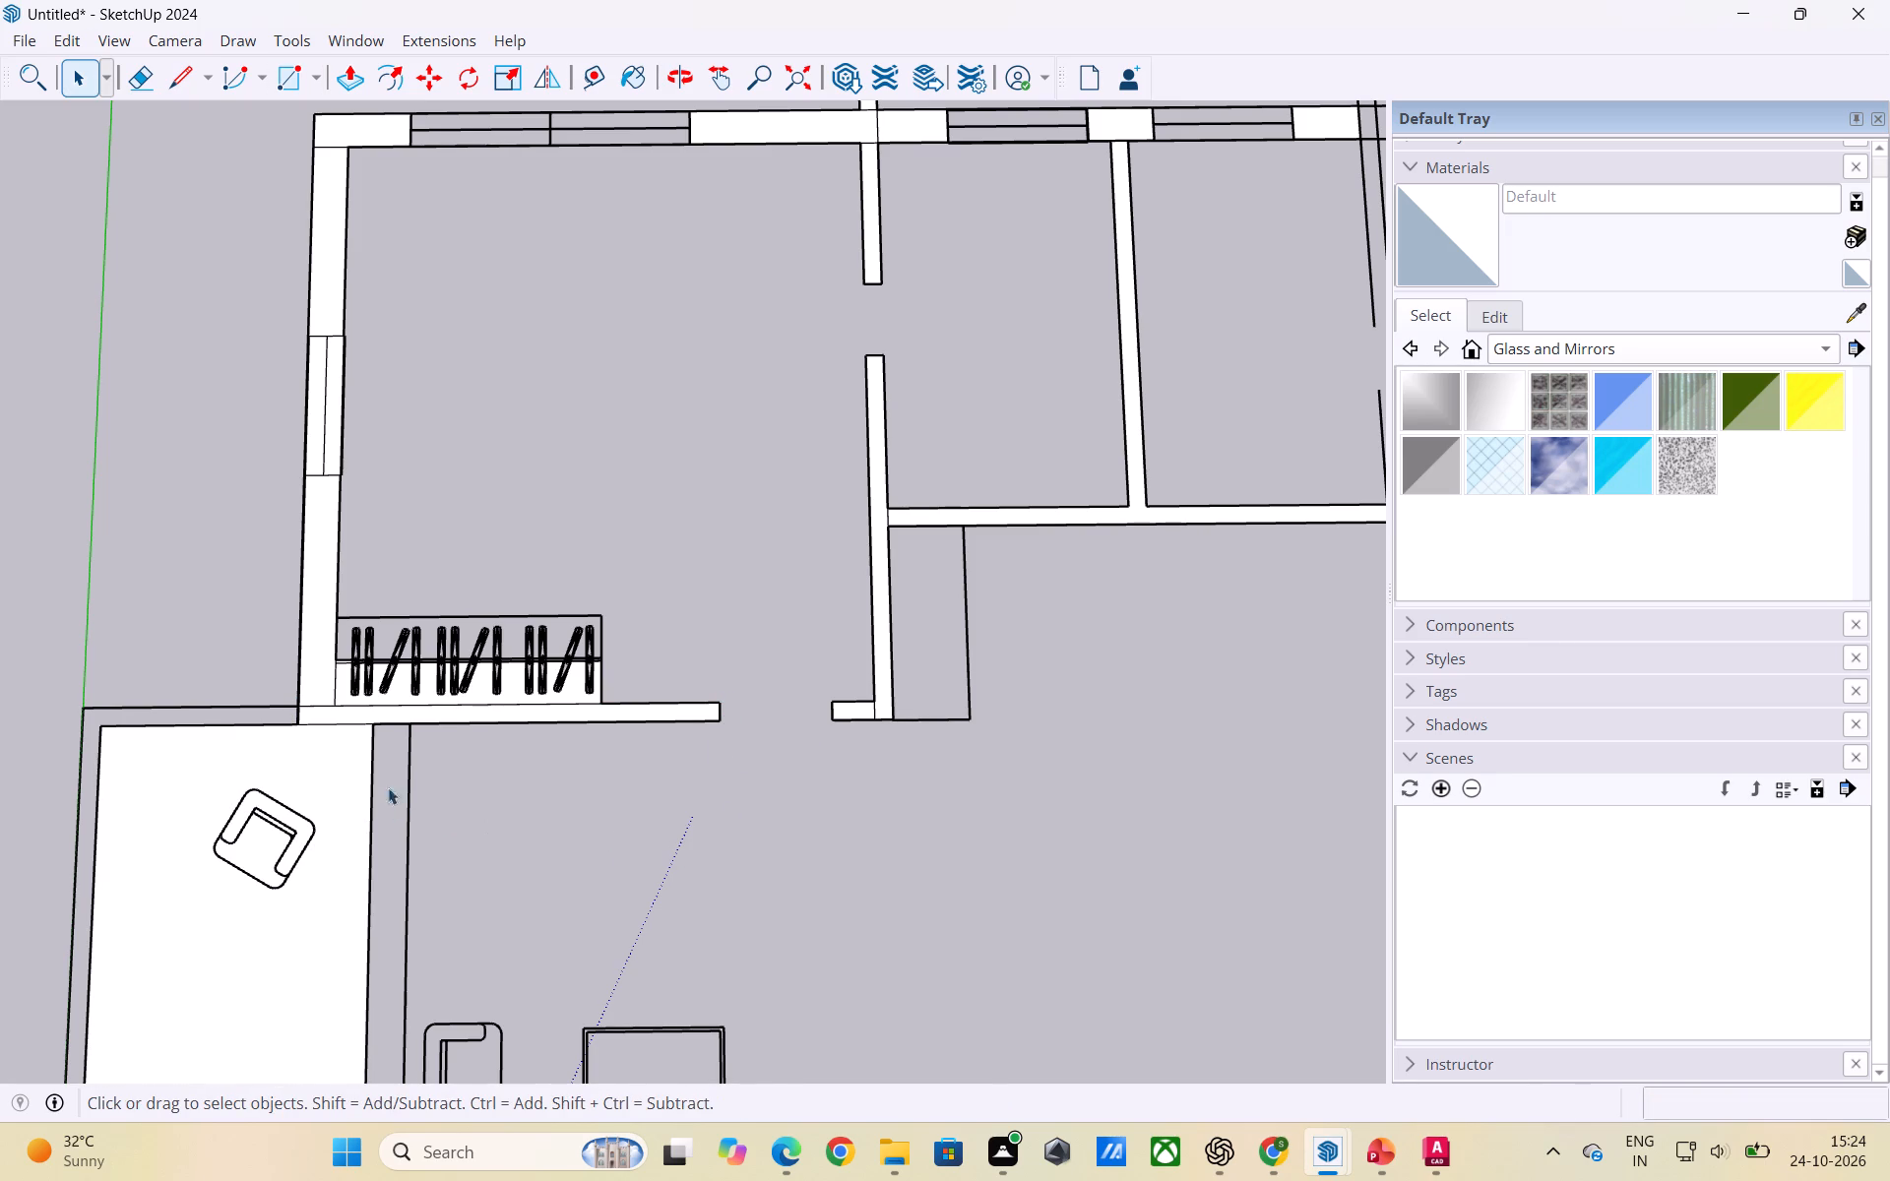
# Make separate groups of the wardrobe-side wall face and the outer wall segment between the wardrobe corner and the window.
pyautogui.doubleClick(370, 716)
pyautogui.rightClick(374, 715)
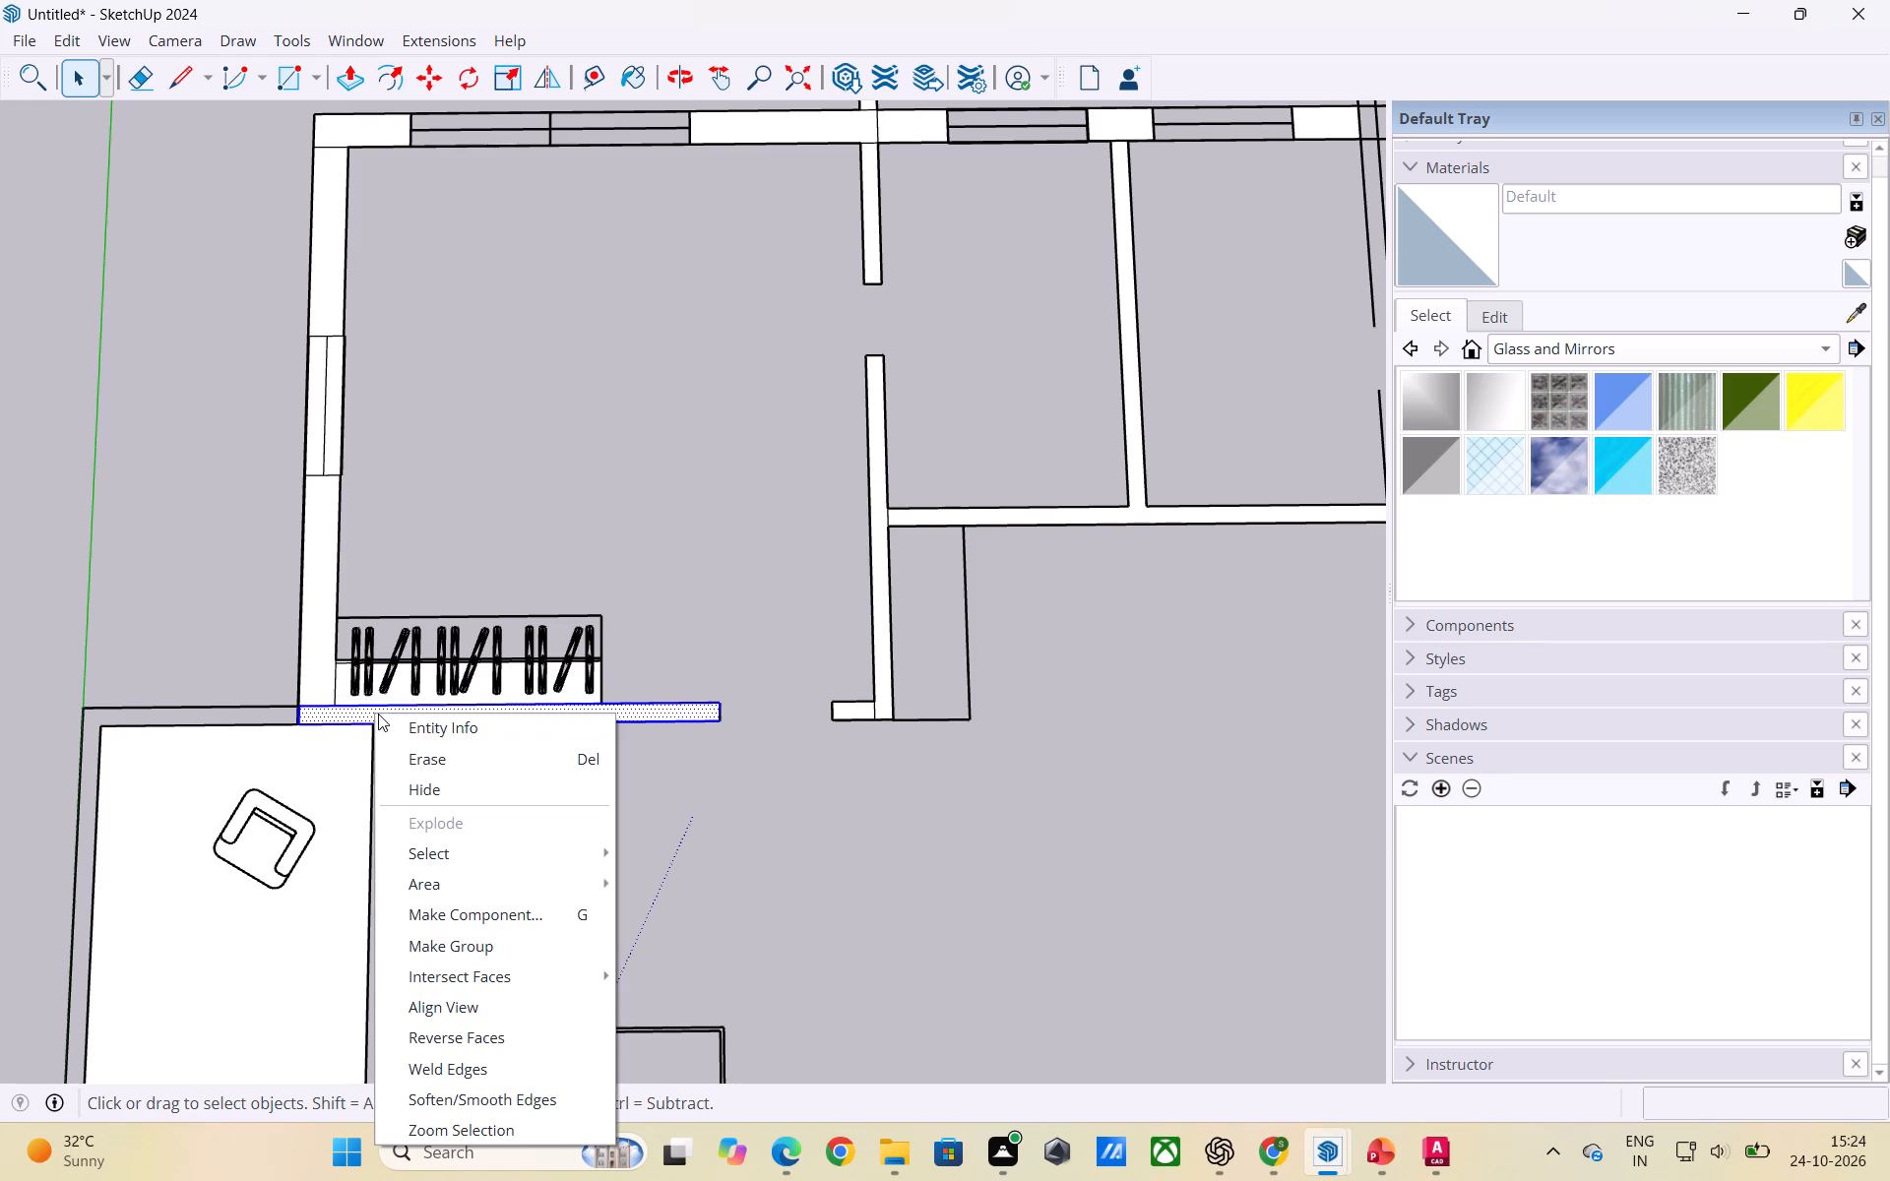
pyautogui.click(457, 939)
pyautogui.doubleClick(315, 645)
pyautogui.rightClick(323, 641)
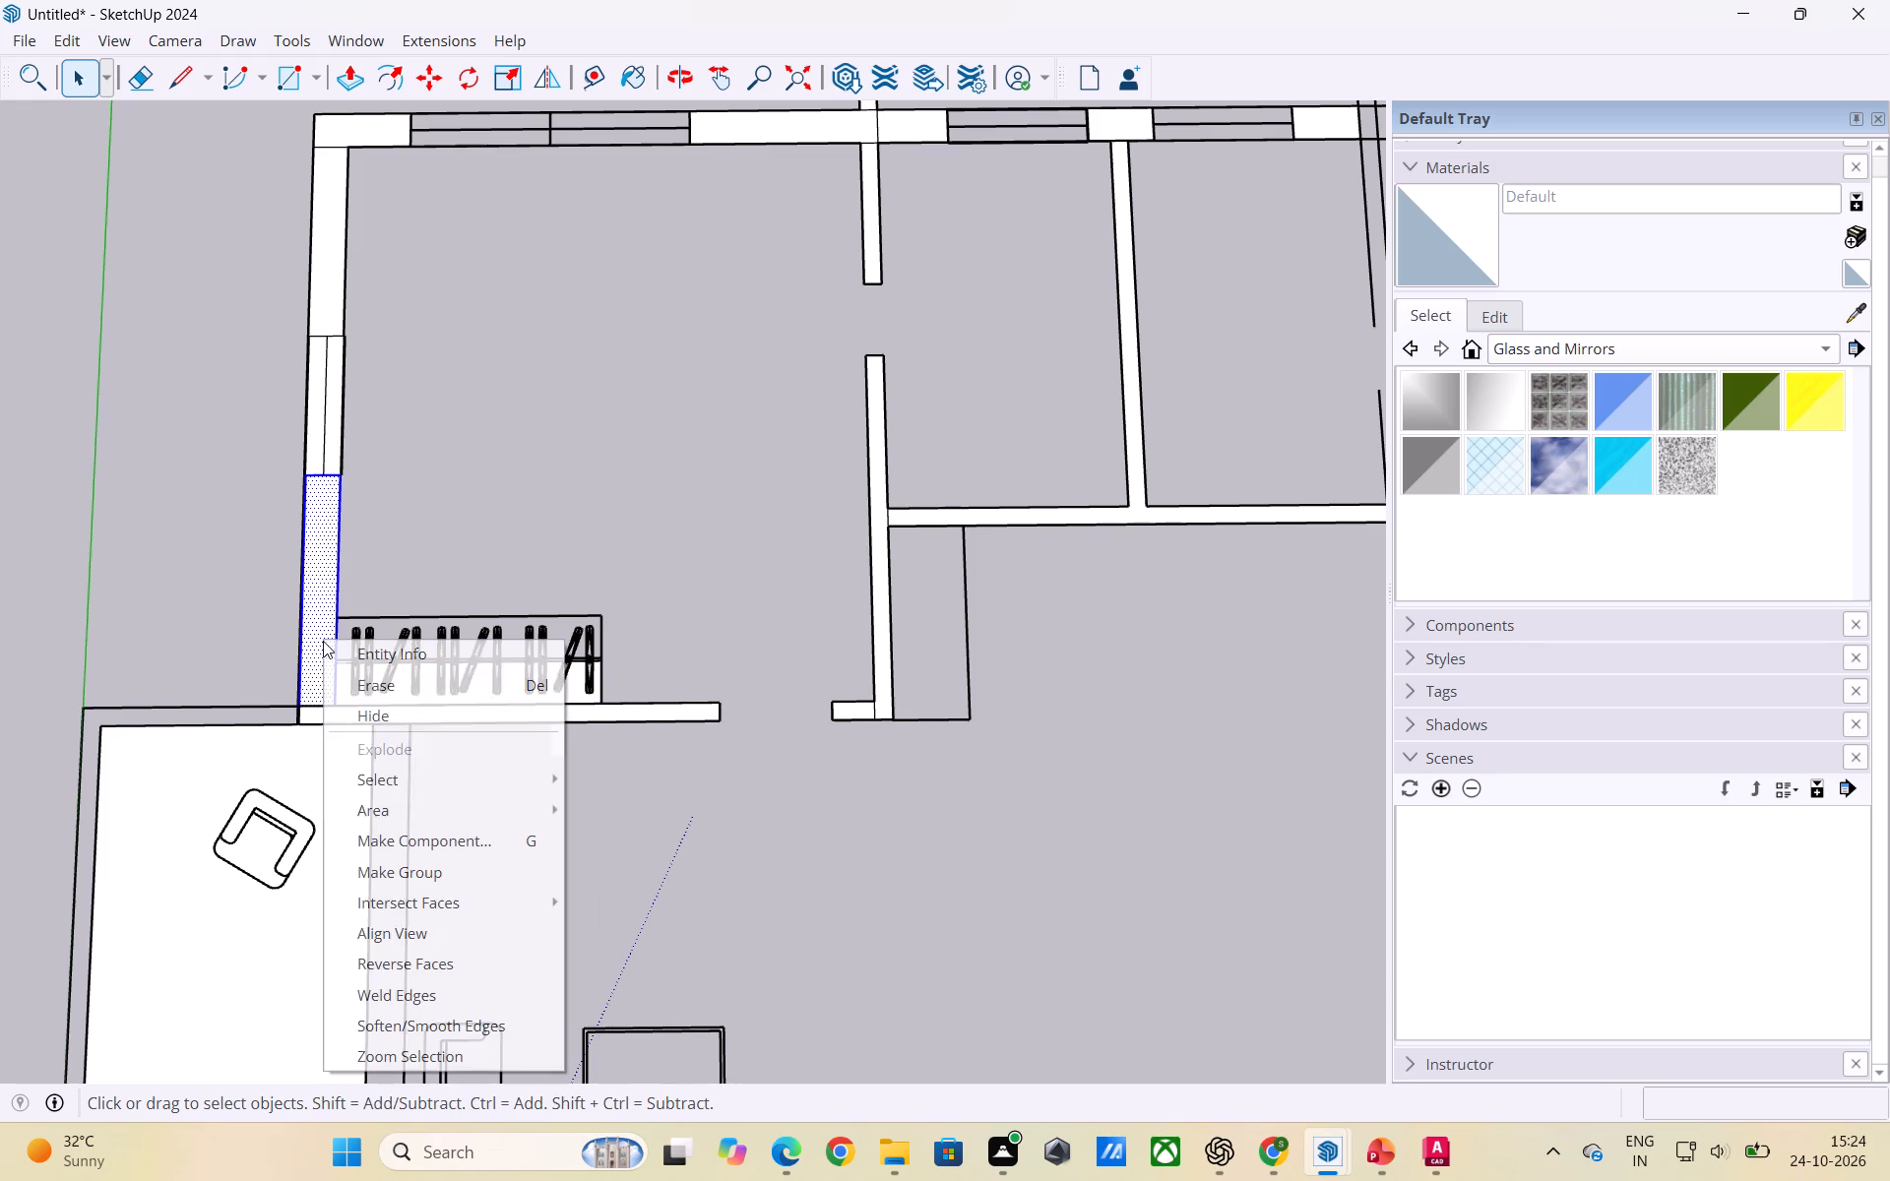
pyautogui.click(397, 873)
# Delete the faces filling the balcony floor and both halves of the window opening in the bedroom's outer wall.
pyautogui.scroll(-3, 649, 938)
pyautogui.click(409, 841)
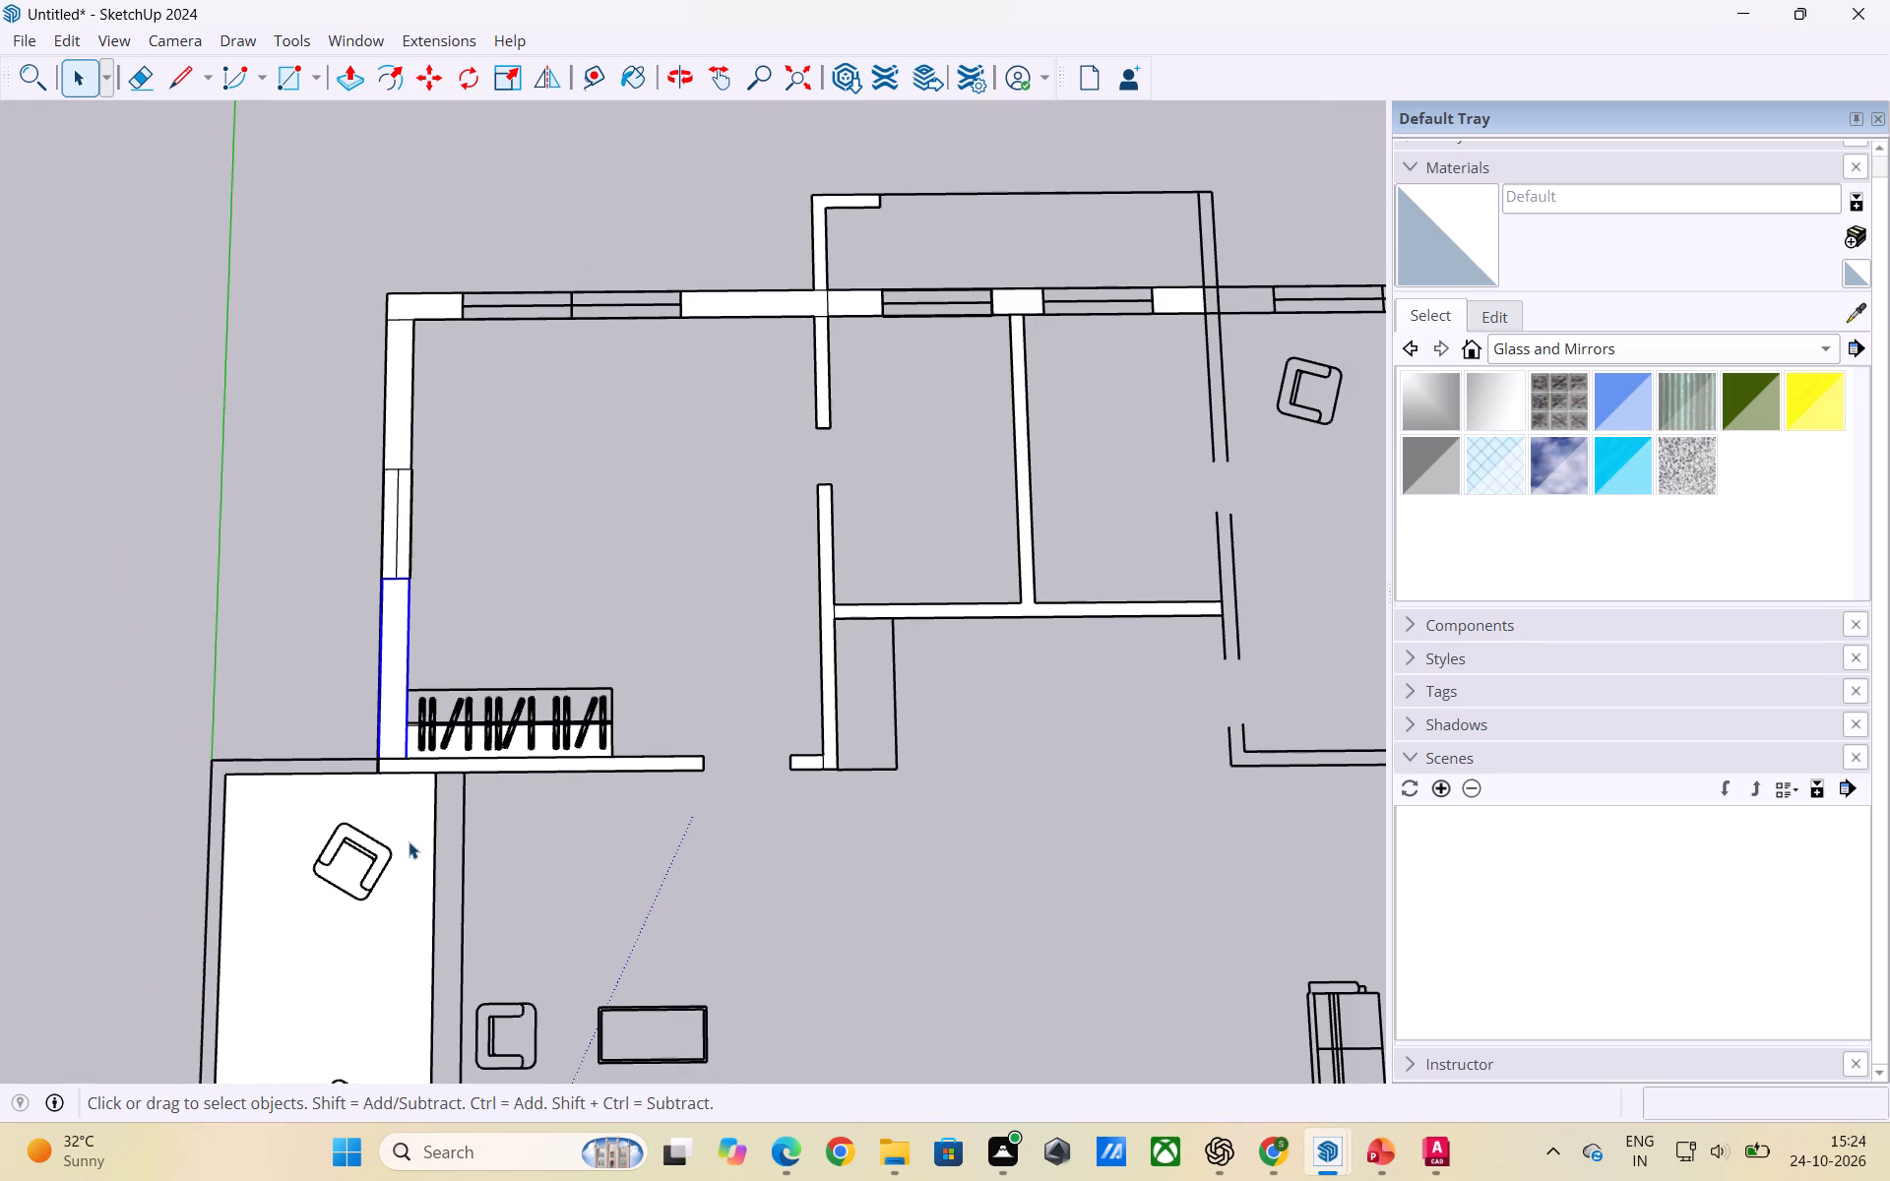
pyautogui.press('Delete')
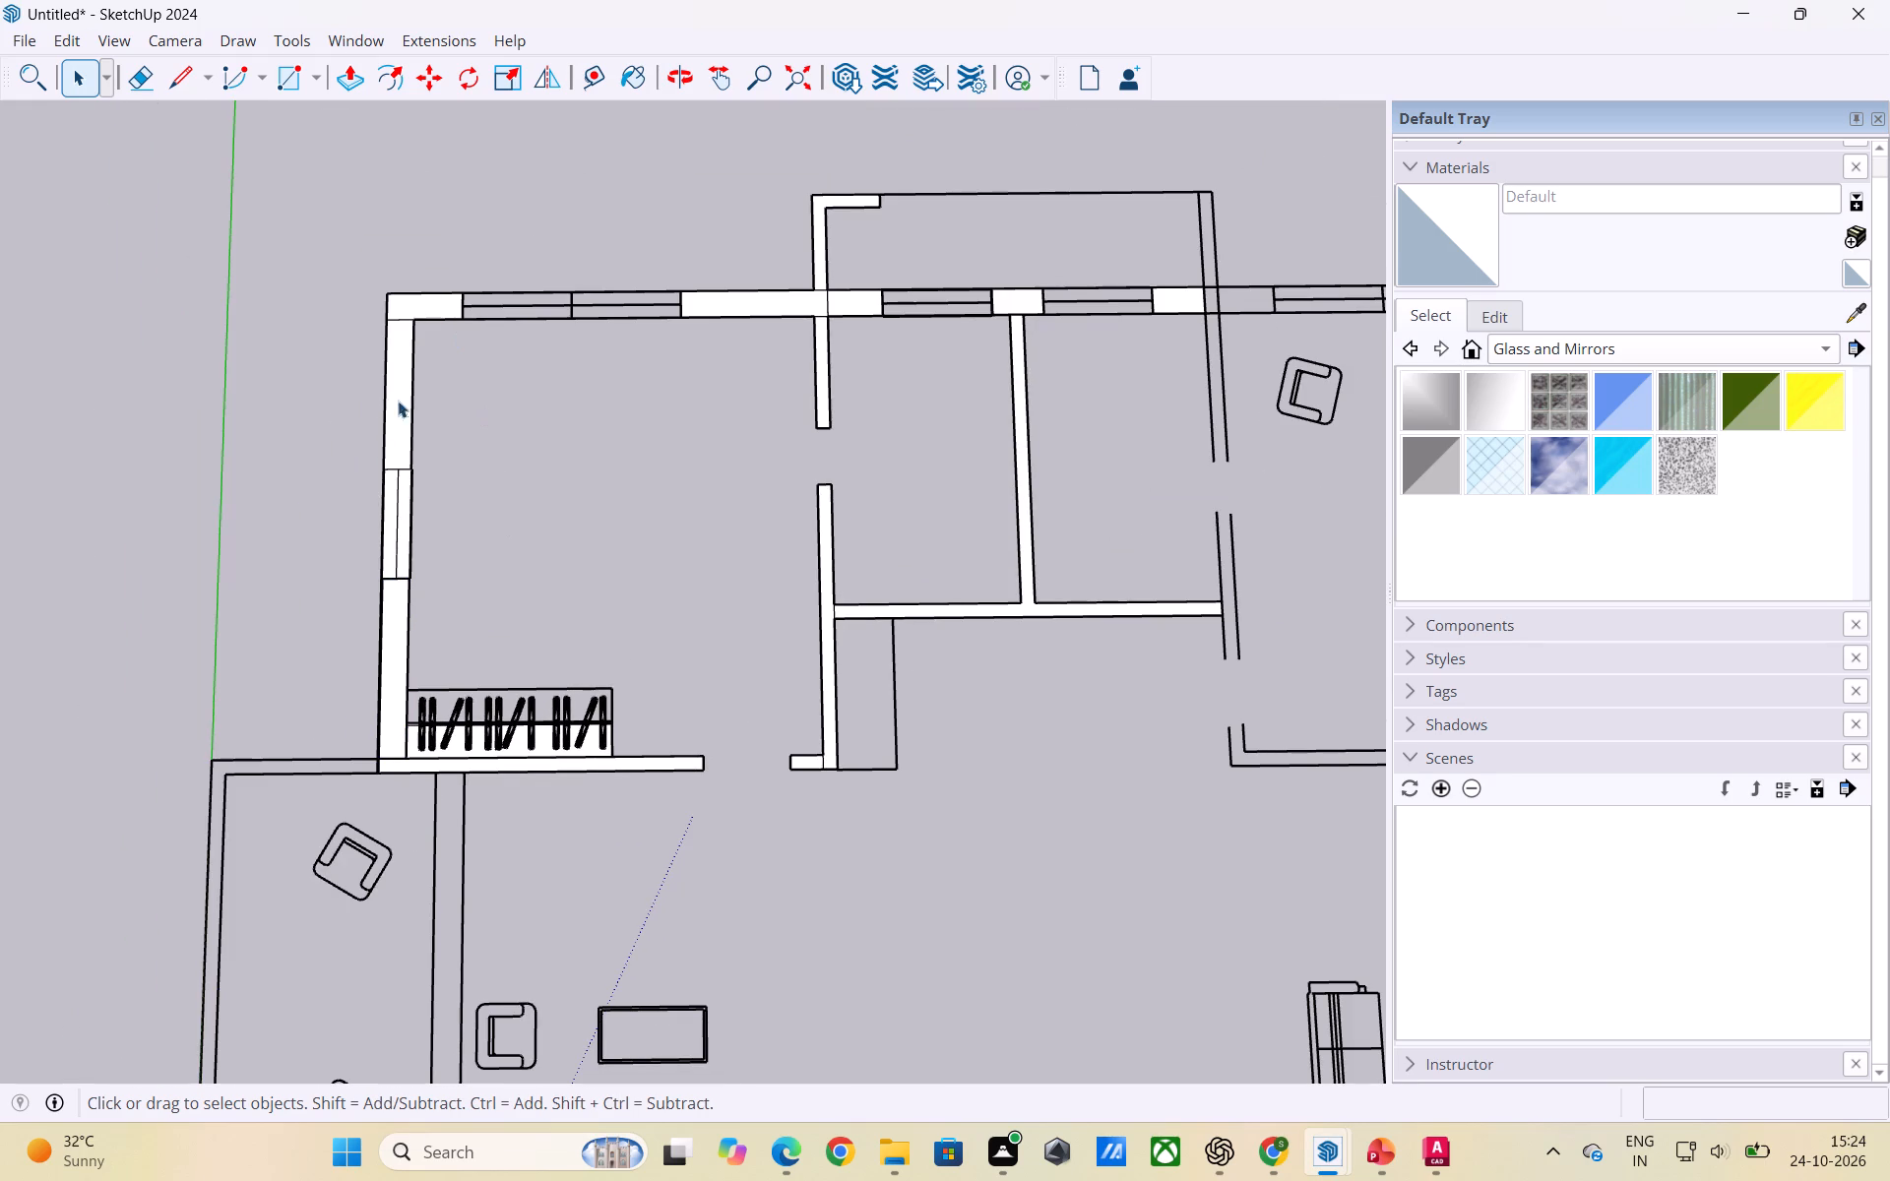
pyautogui.click(387, 502)
pyautogui.click(402, 507)
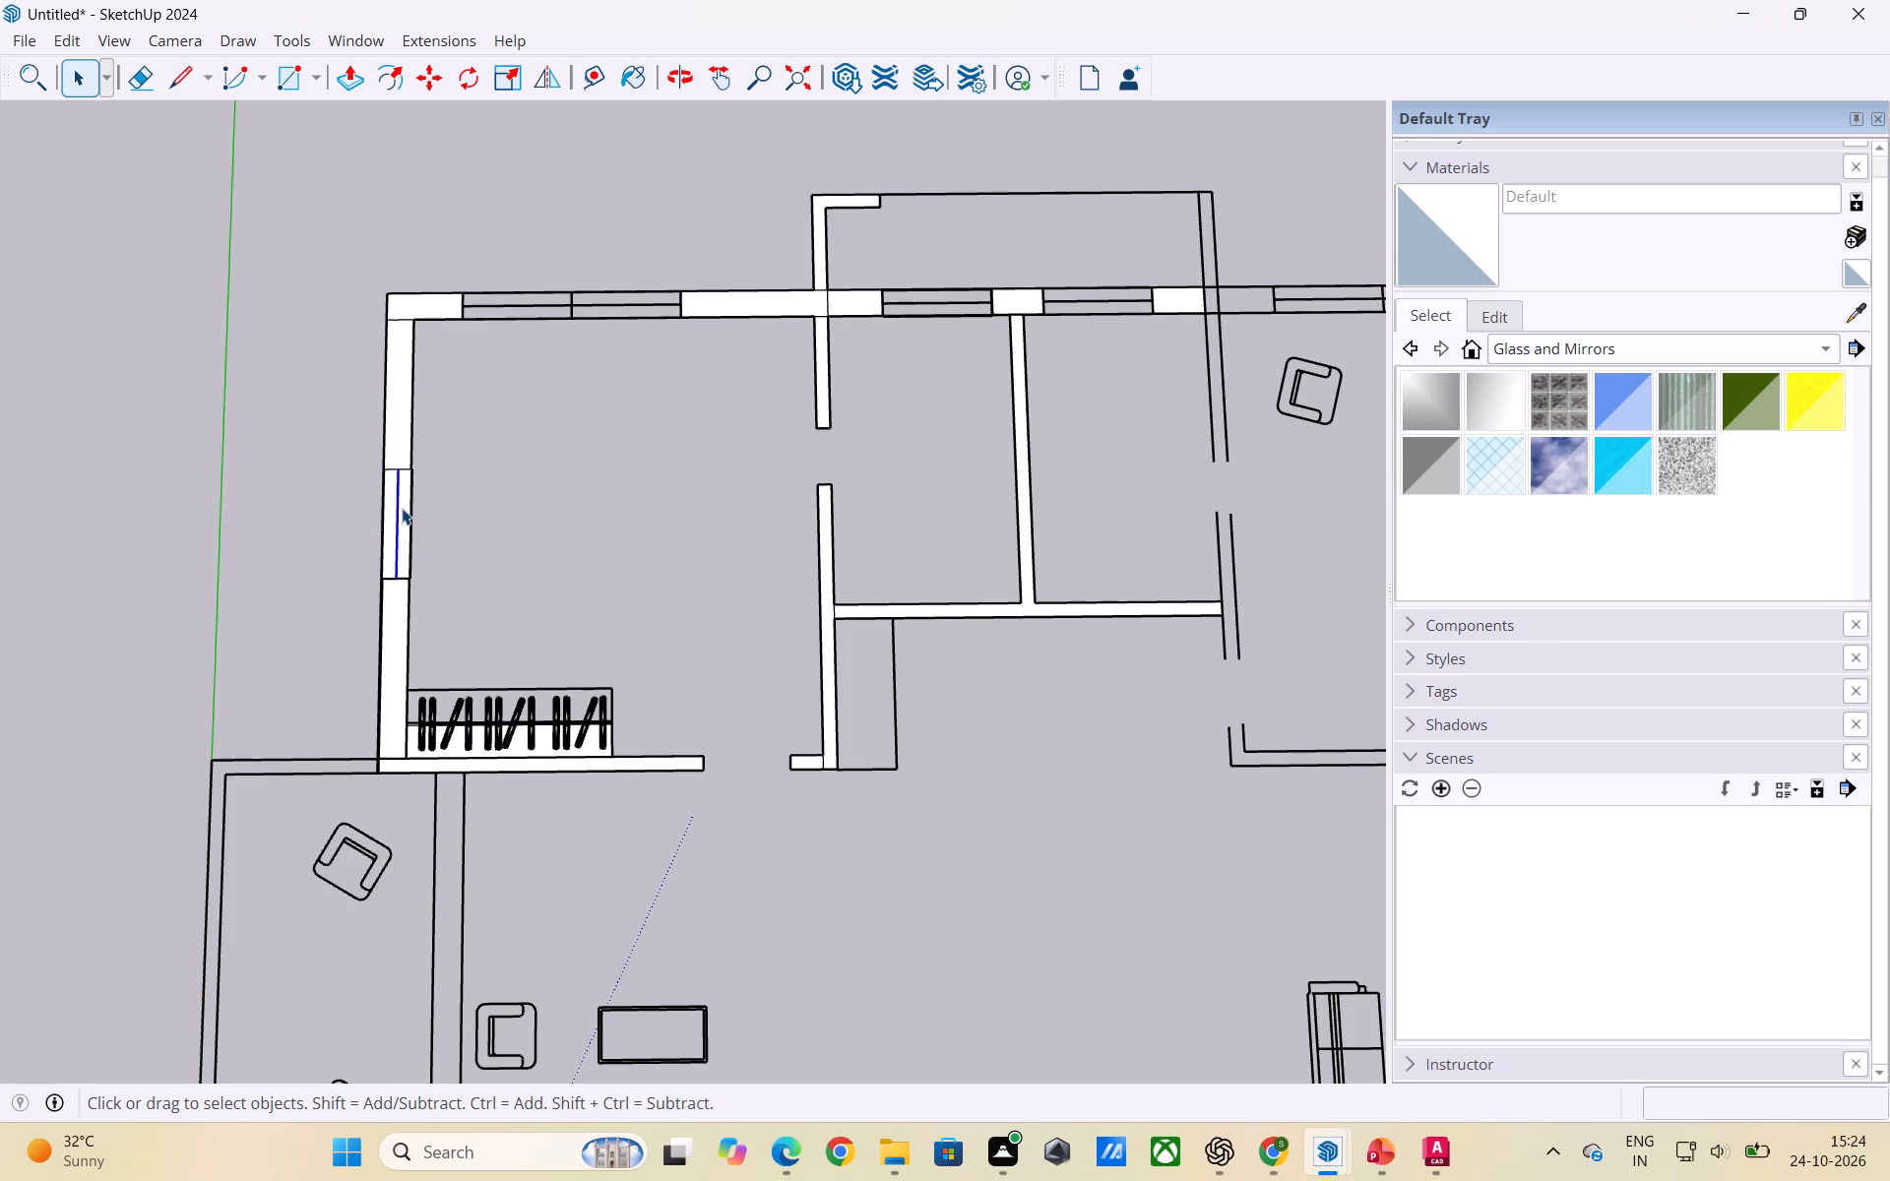
pyautogui.click(403, 509)
pyautogui.press('Delete')
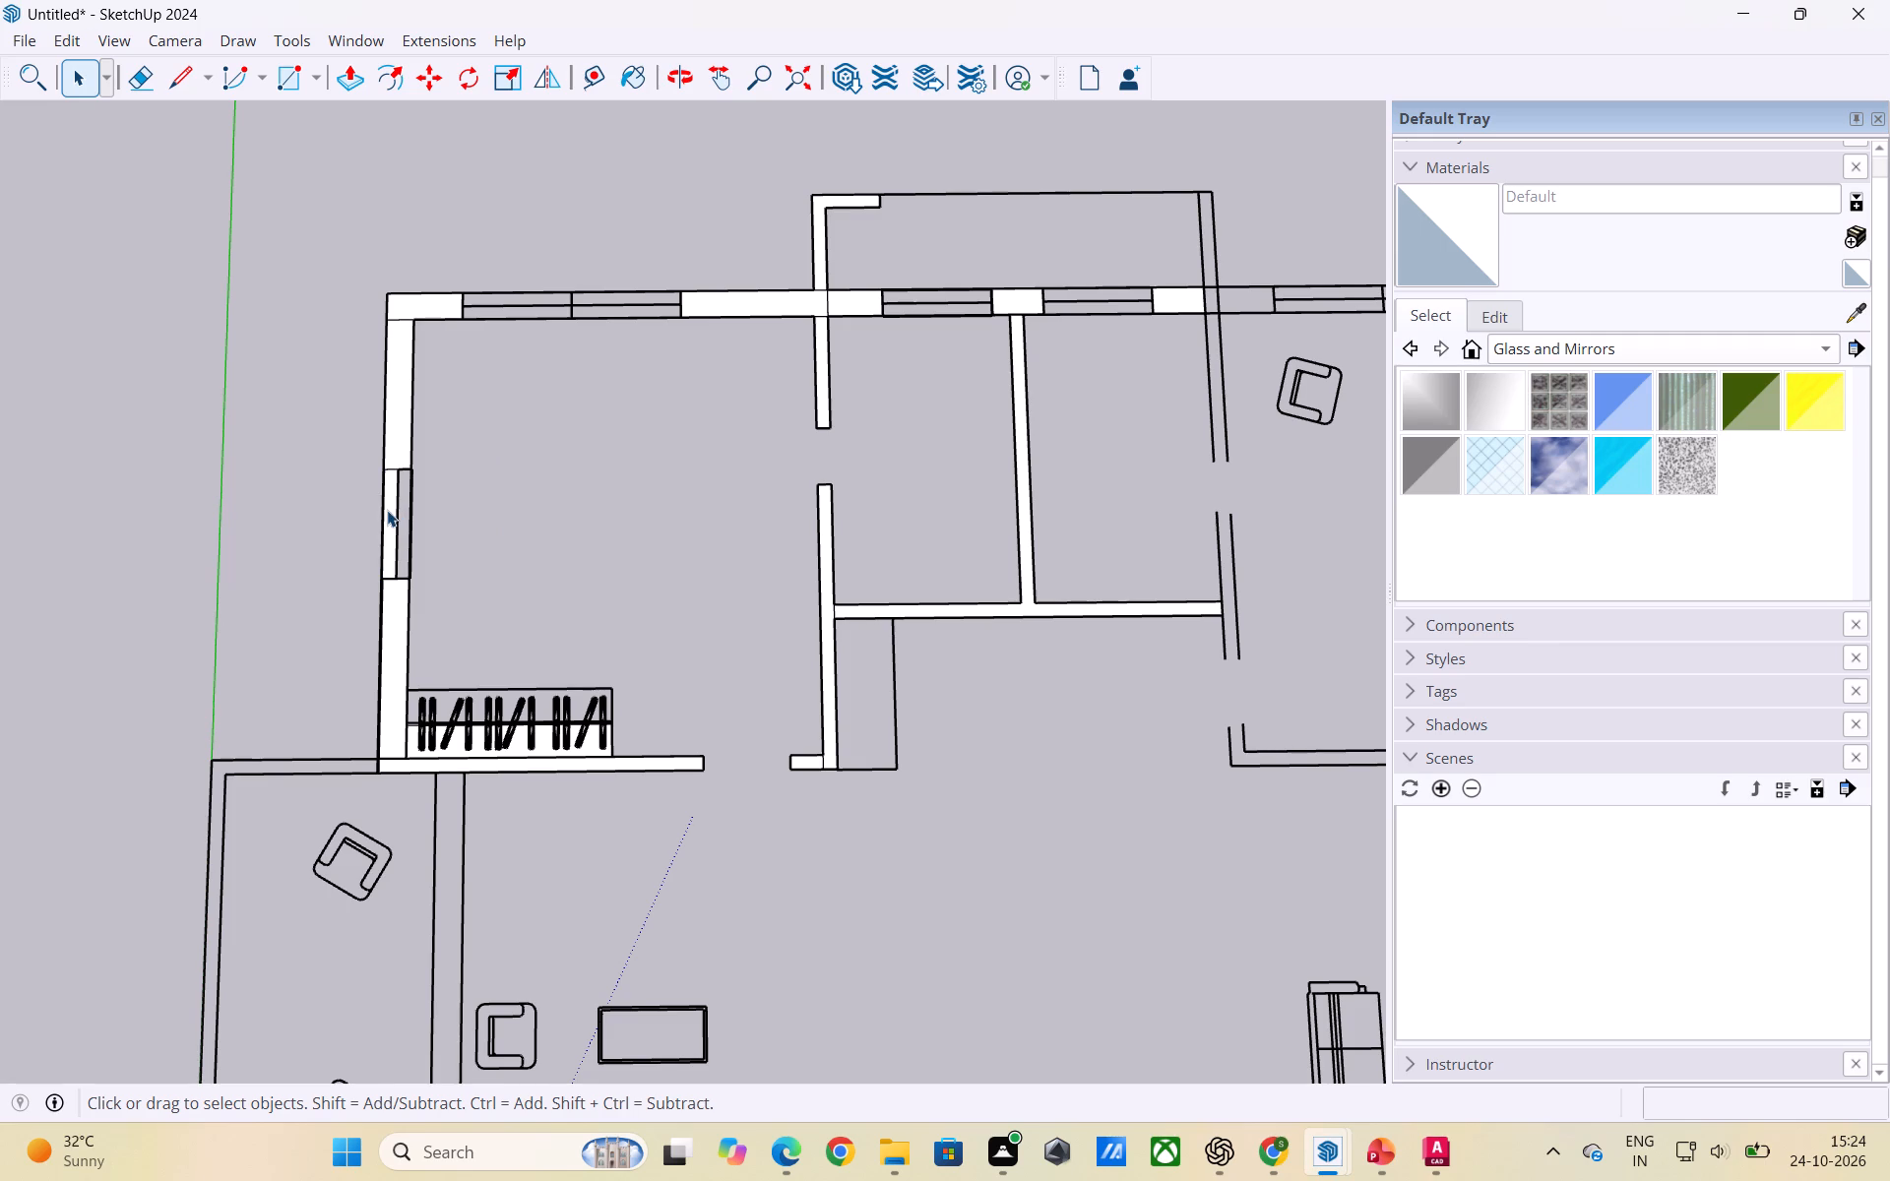
pyautogui.click(389, 510)
pyautogui.press('Delete')
# Make separate groups of the outer wall segment beyond the window, the corner piece, and the wall segment between the double window and the partition.
pyautogui.doubleClick(401, 425)
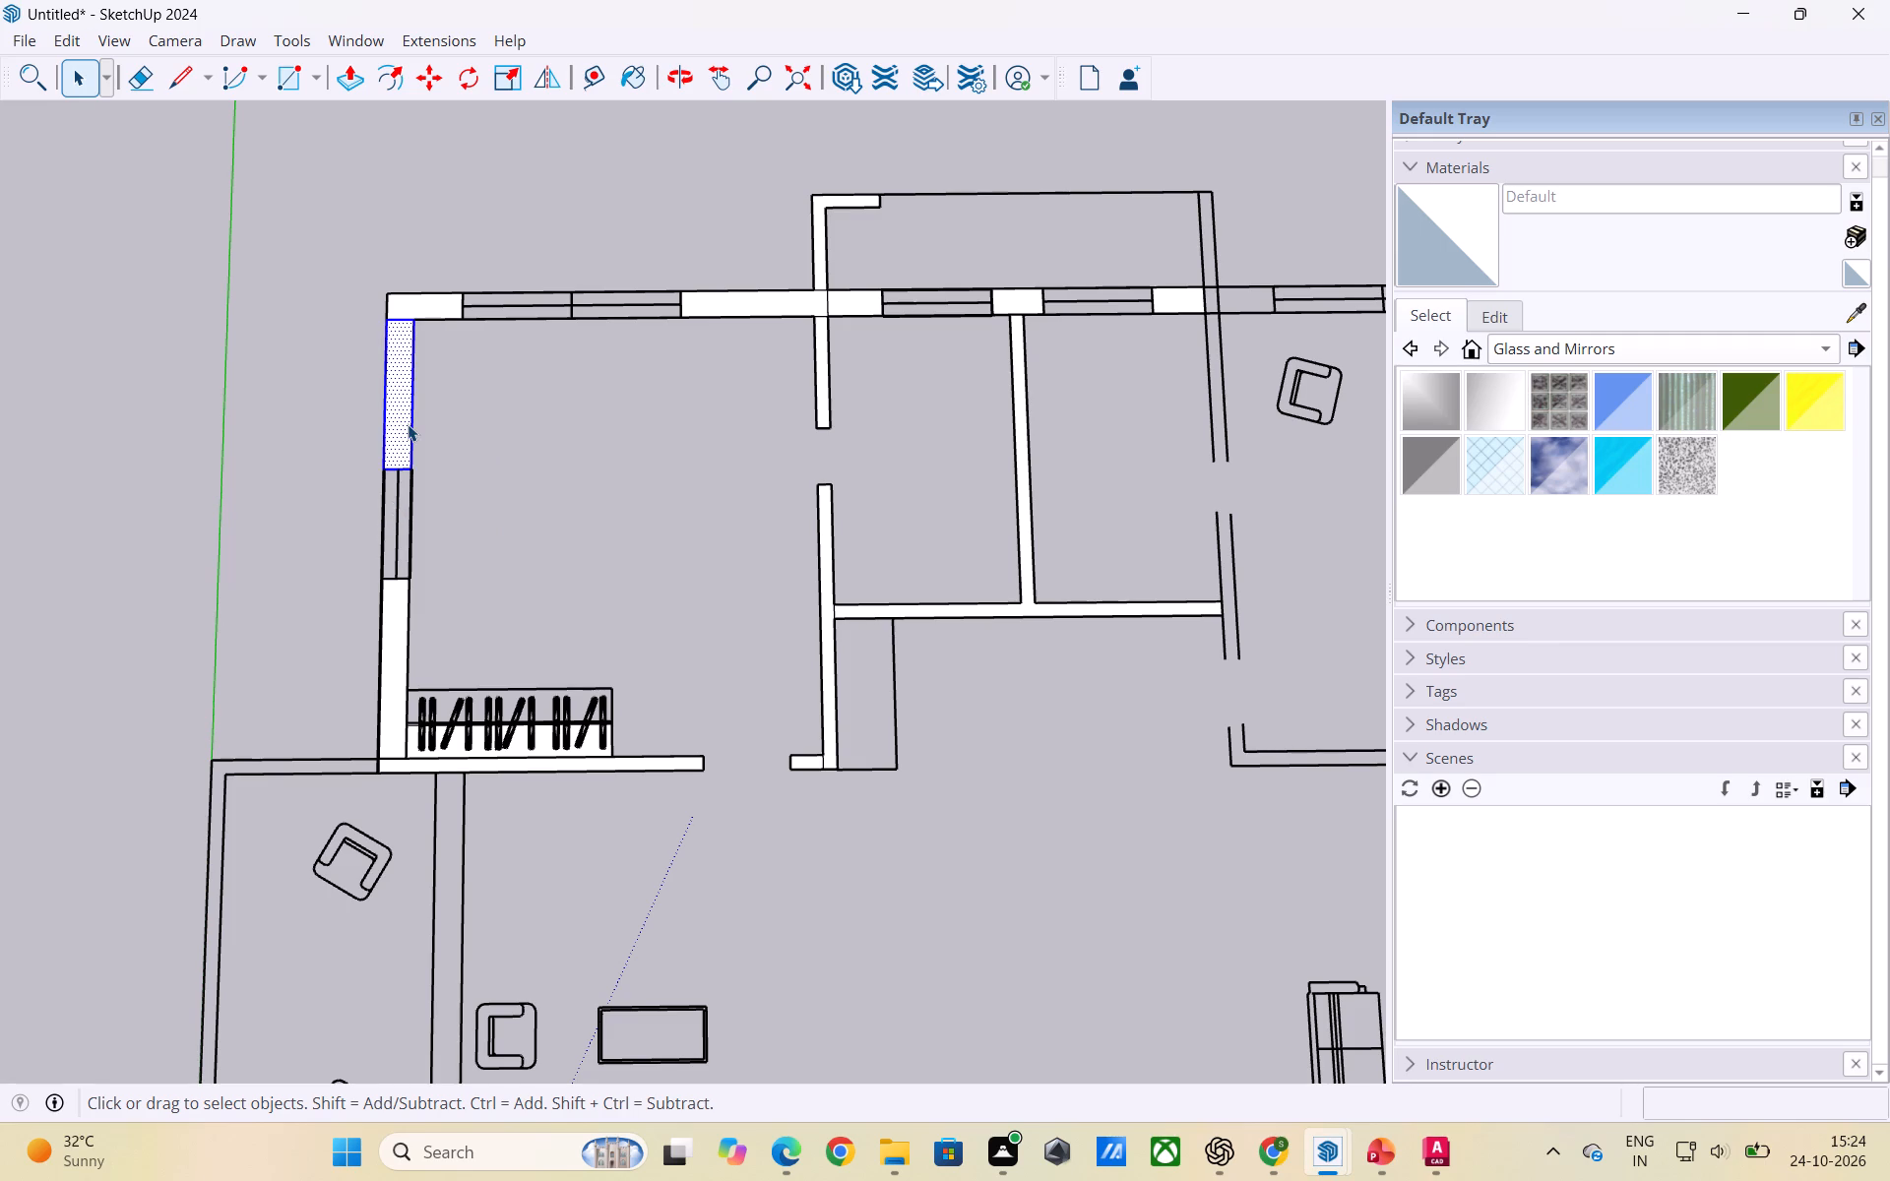
pyautogui.rightClick(398, 421)
pyautogui.click(468, 650)
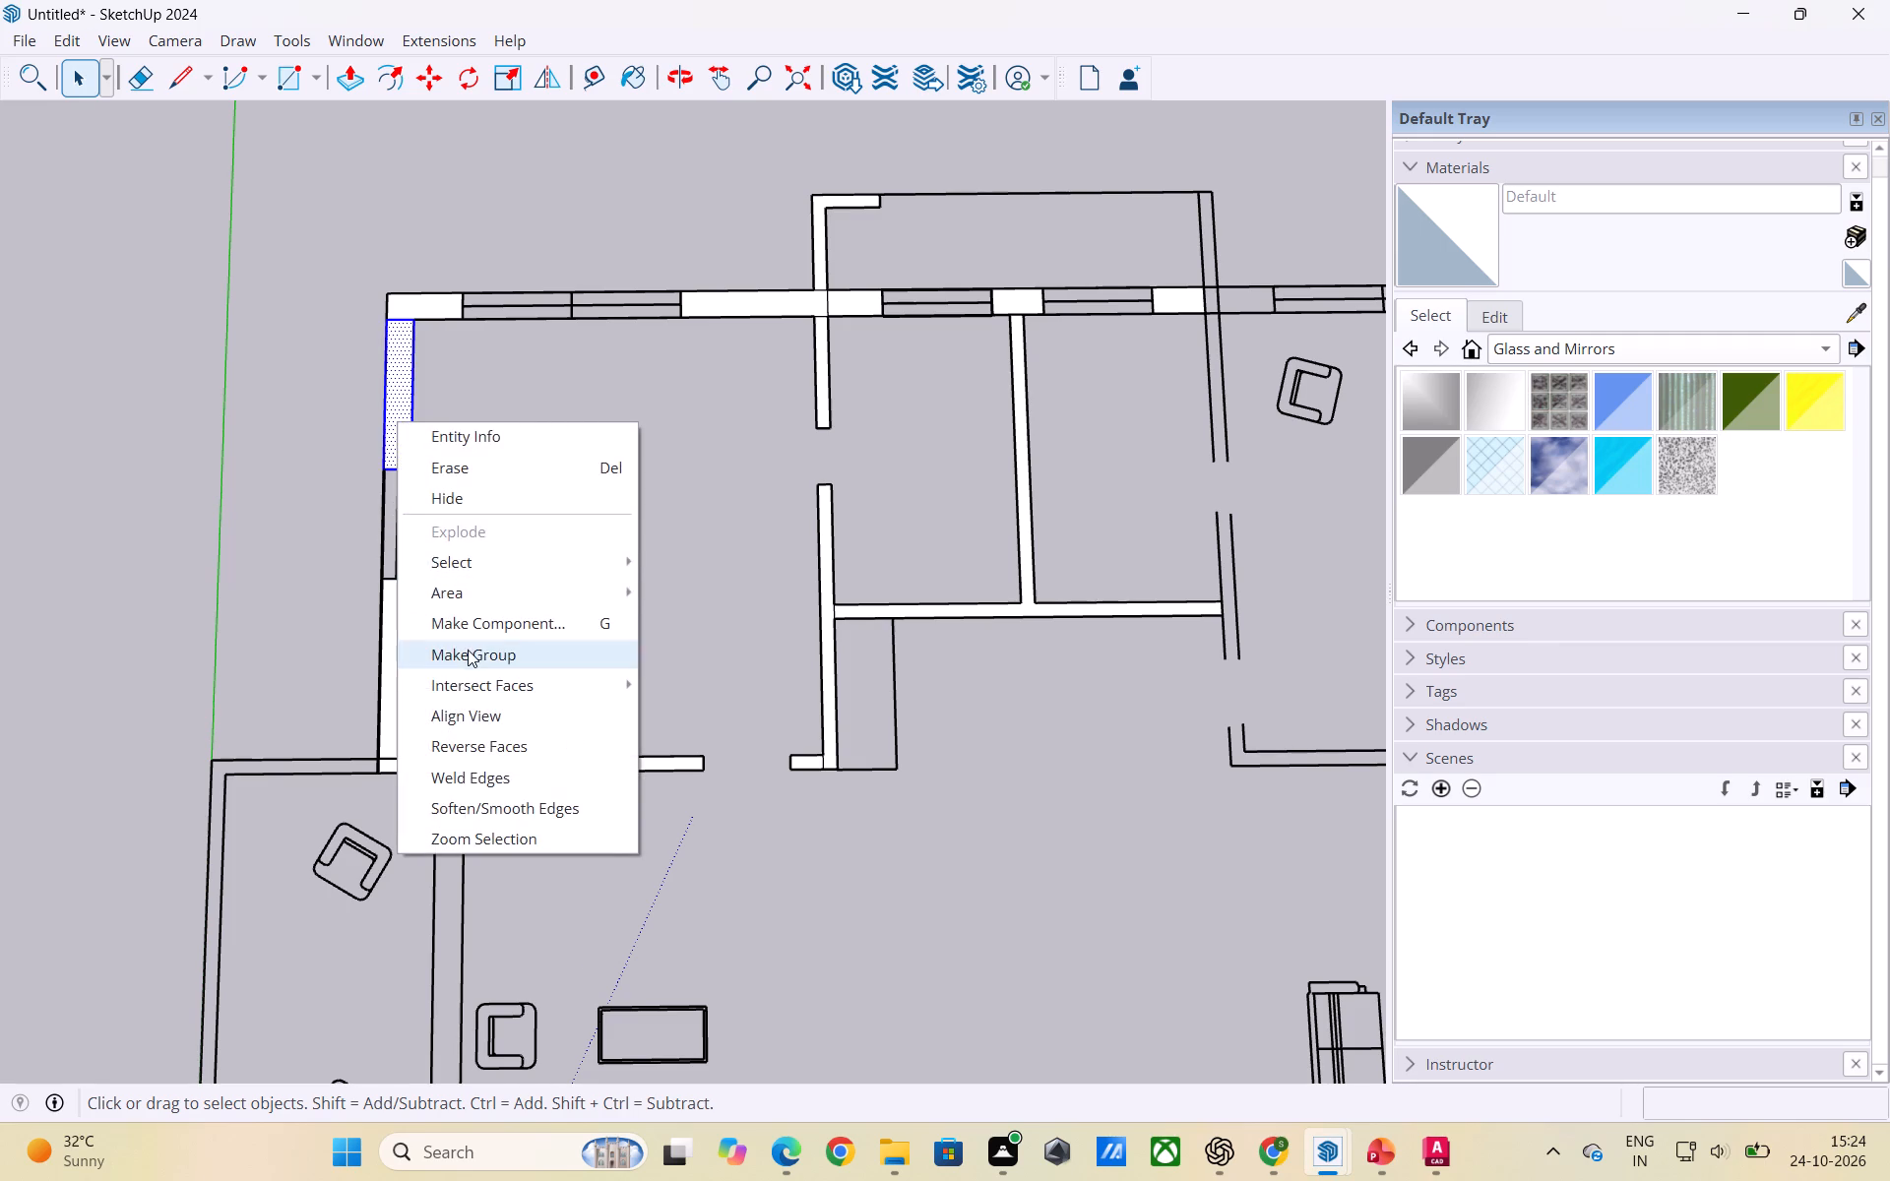
pyautogui.doubleClick(423, 304)
pyautogui.rightClick(423, 304)
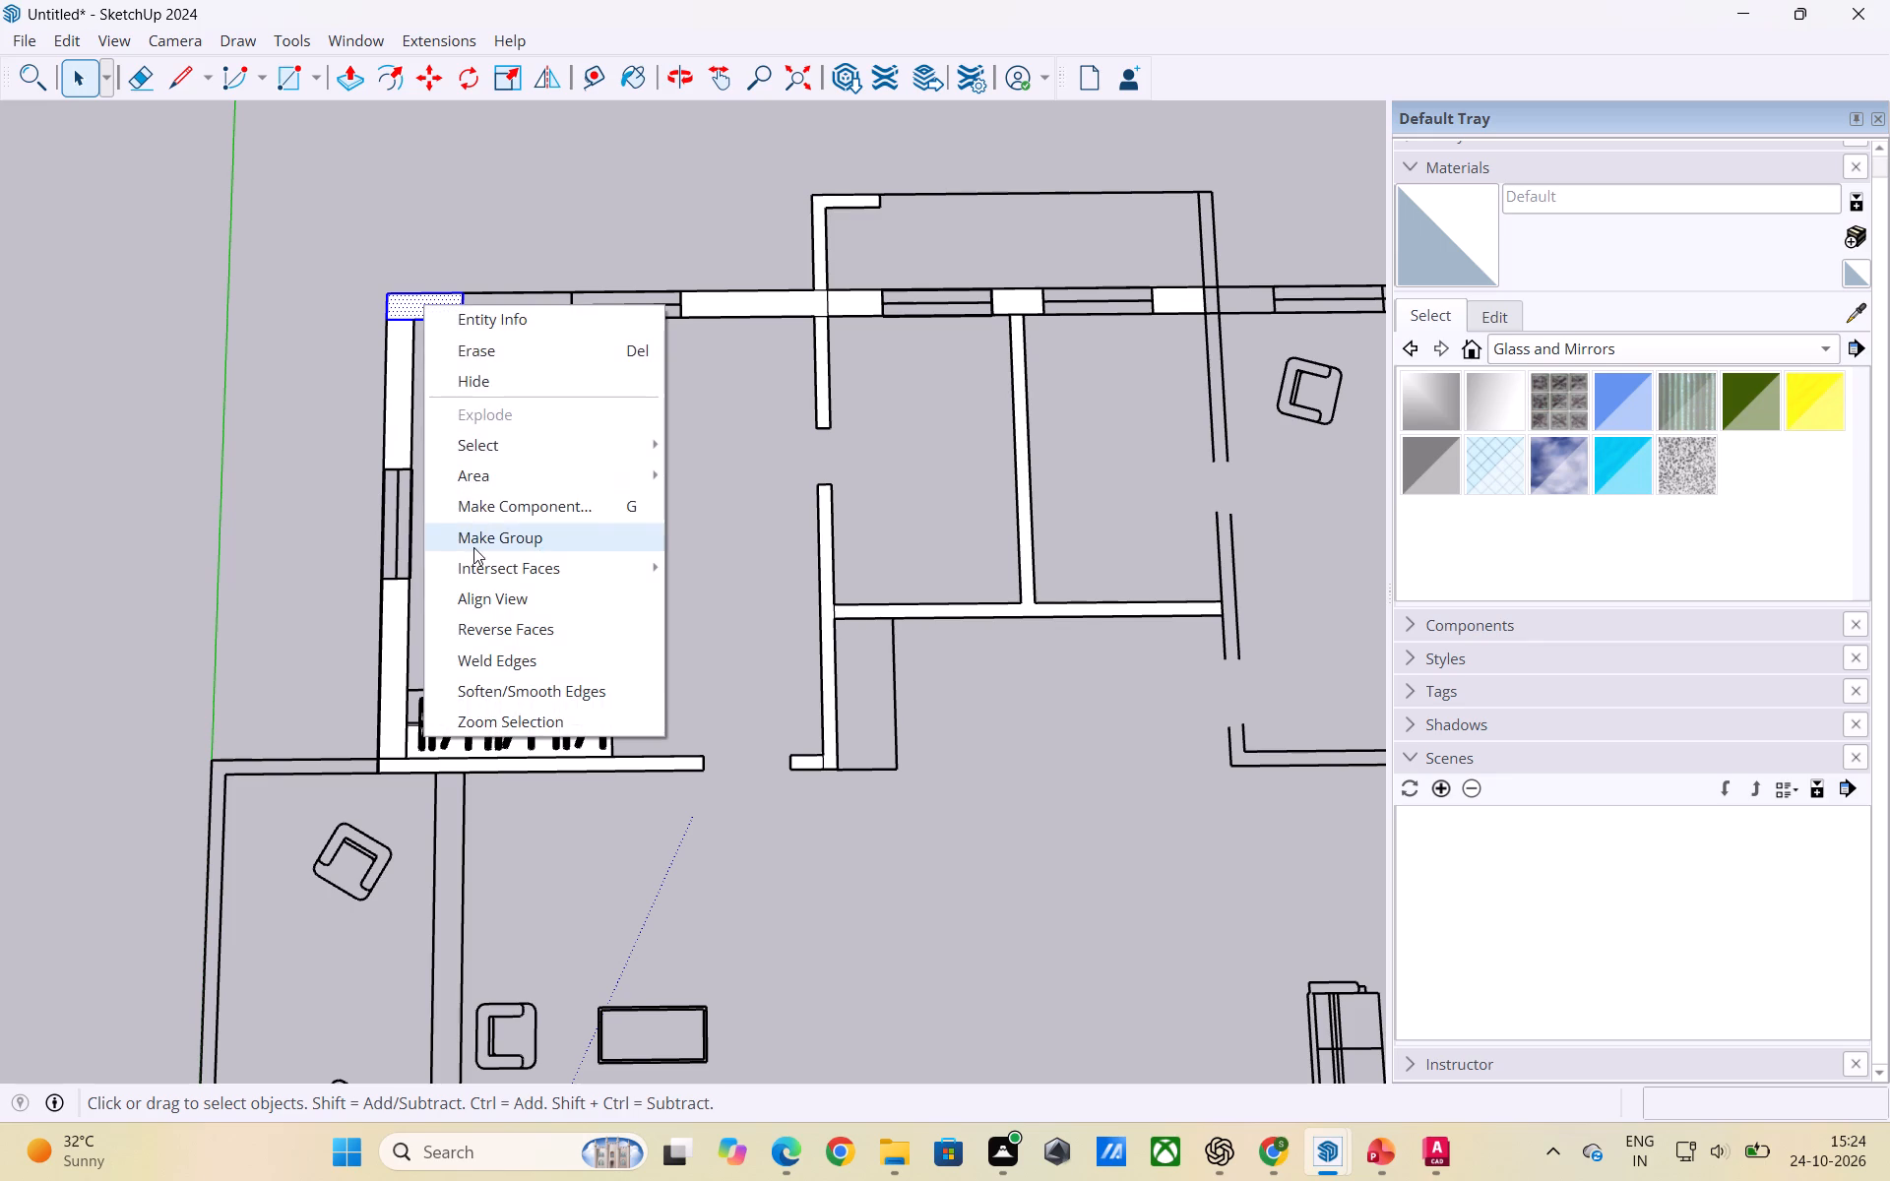
pyautogui.click(473, 547)
pyautogui.doubleClick(742, 304)
pyautogui.rightClick(742, 304)
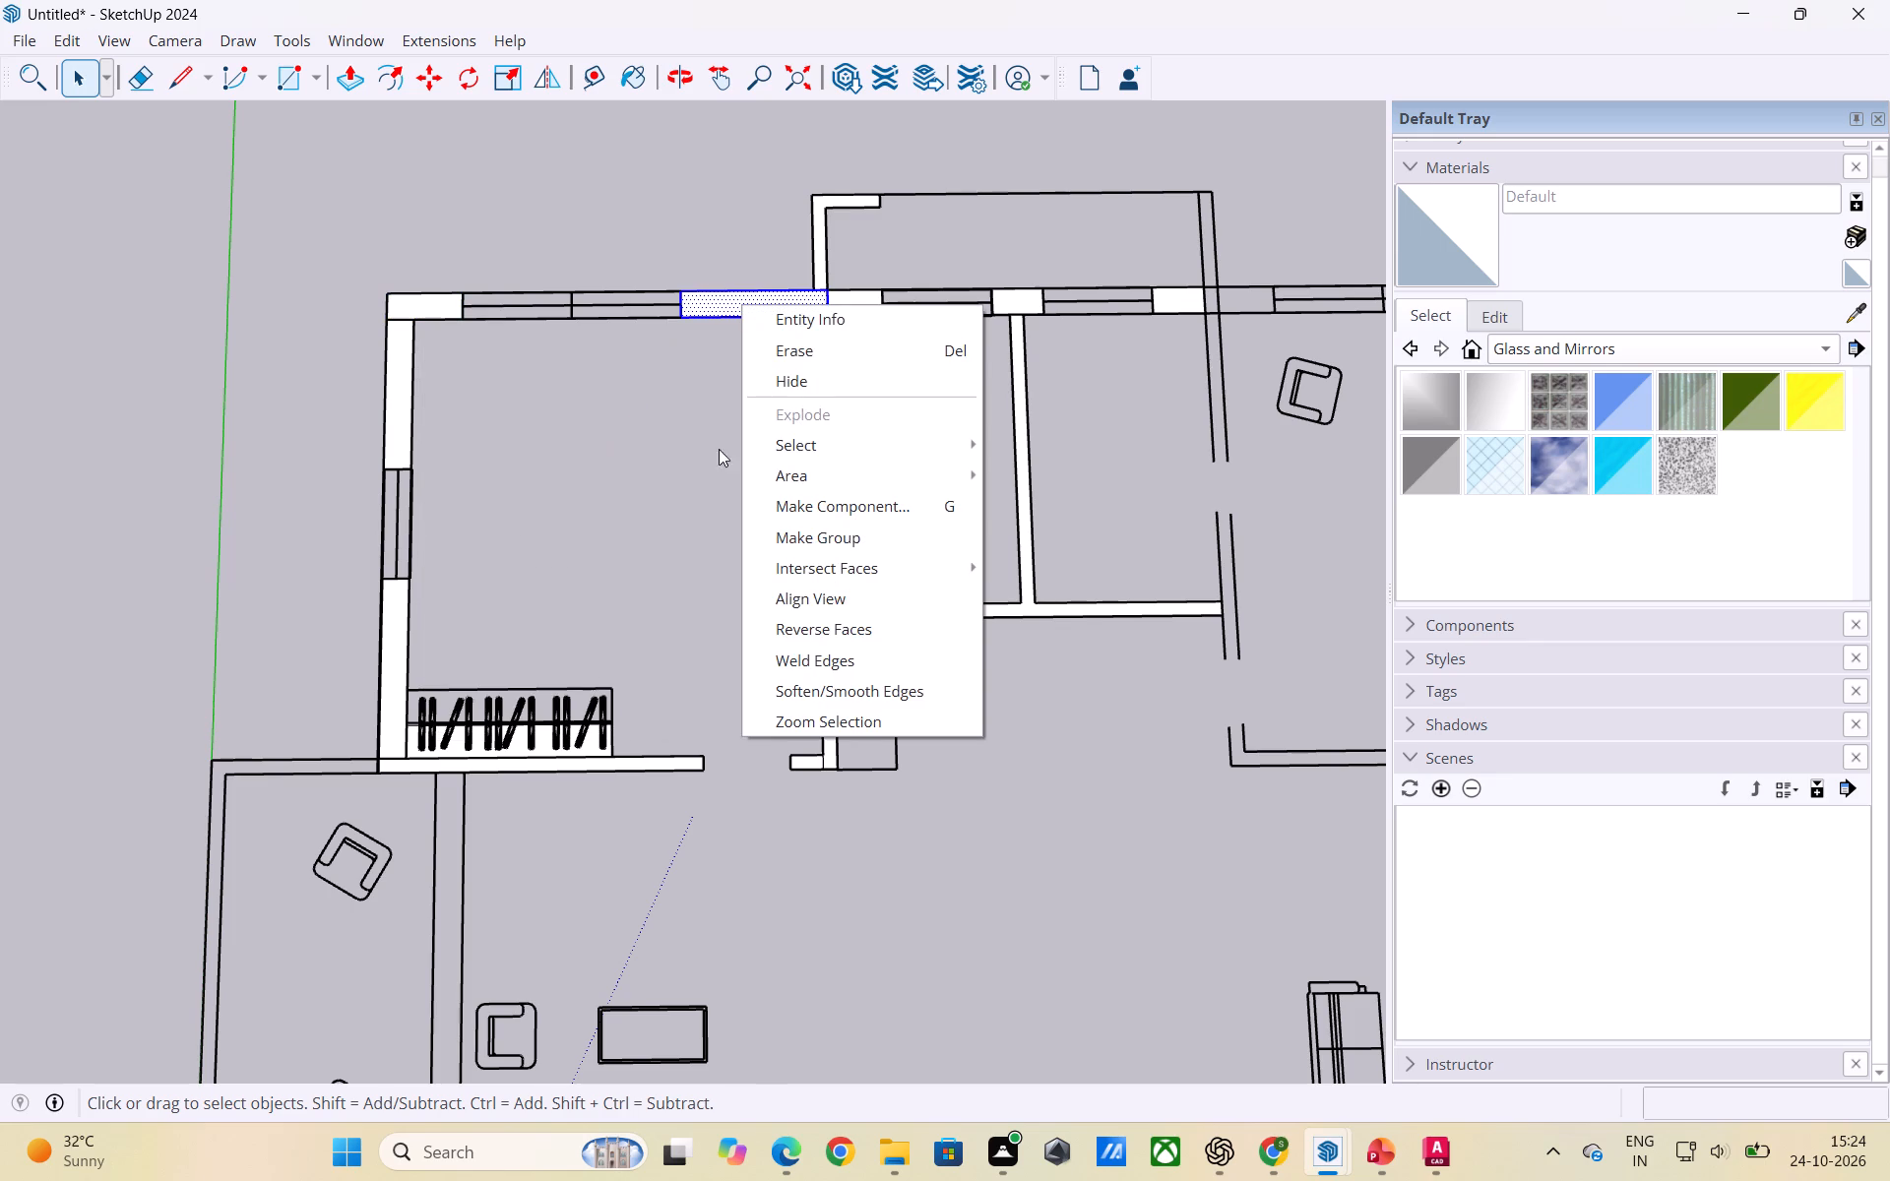
pyautogui.click(783, 540)
pyautogui.click(660, 512)
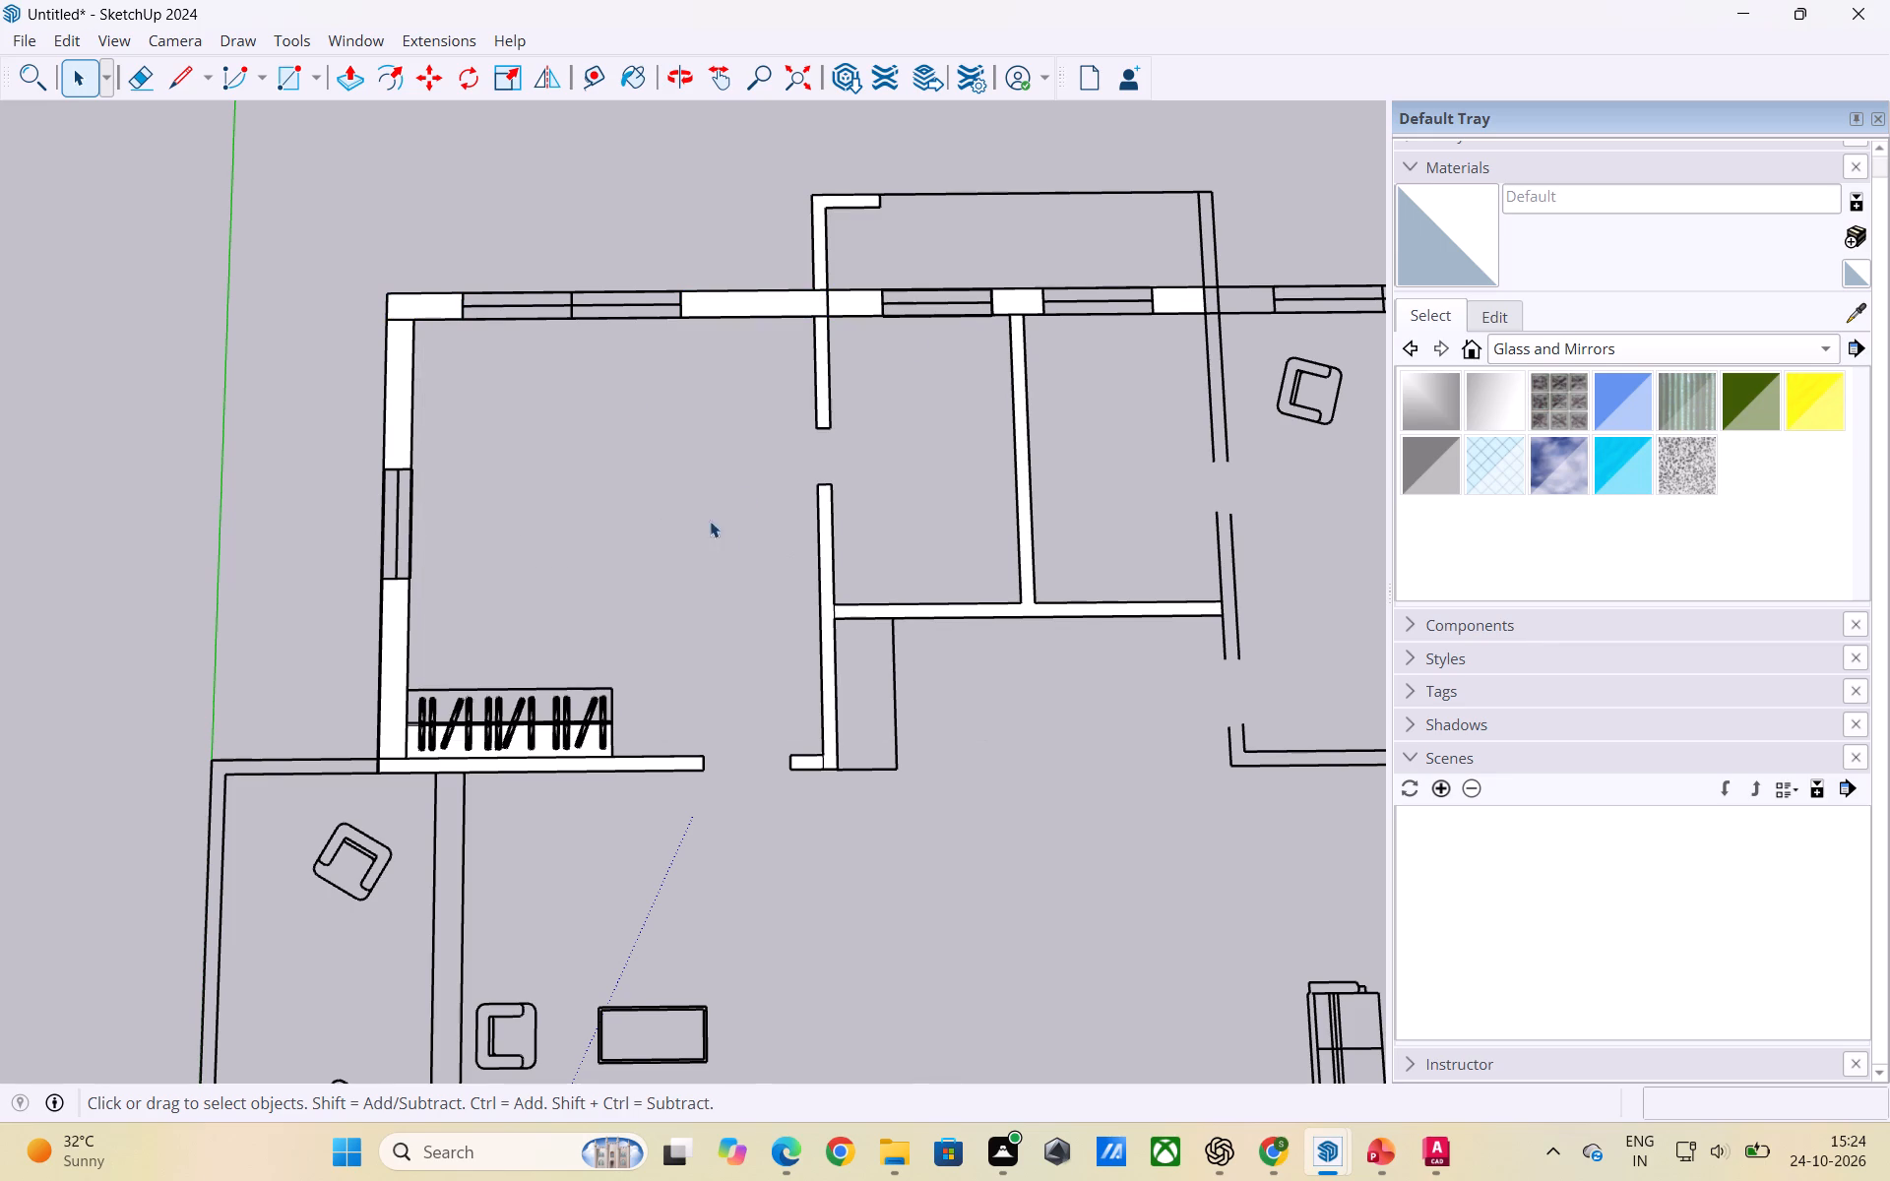
# Make separate groups of the partition pieces on either side of the inner door opening and the short wall stub at the entrance door.
pyautogui.doubleClick(820, 385)
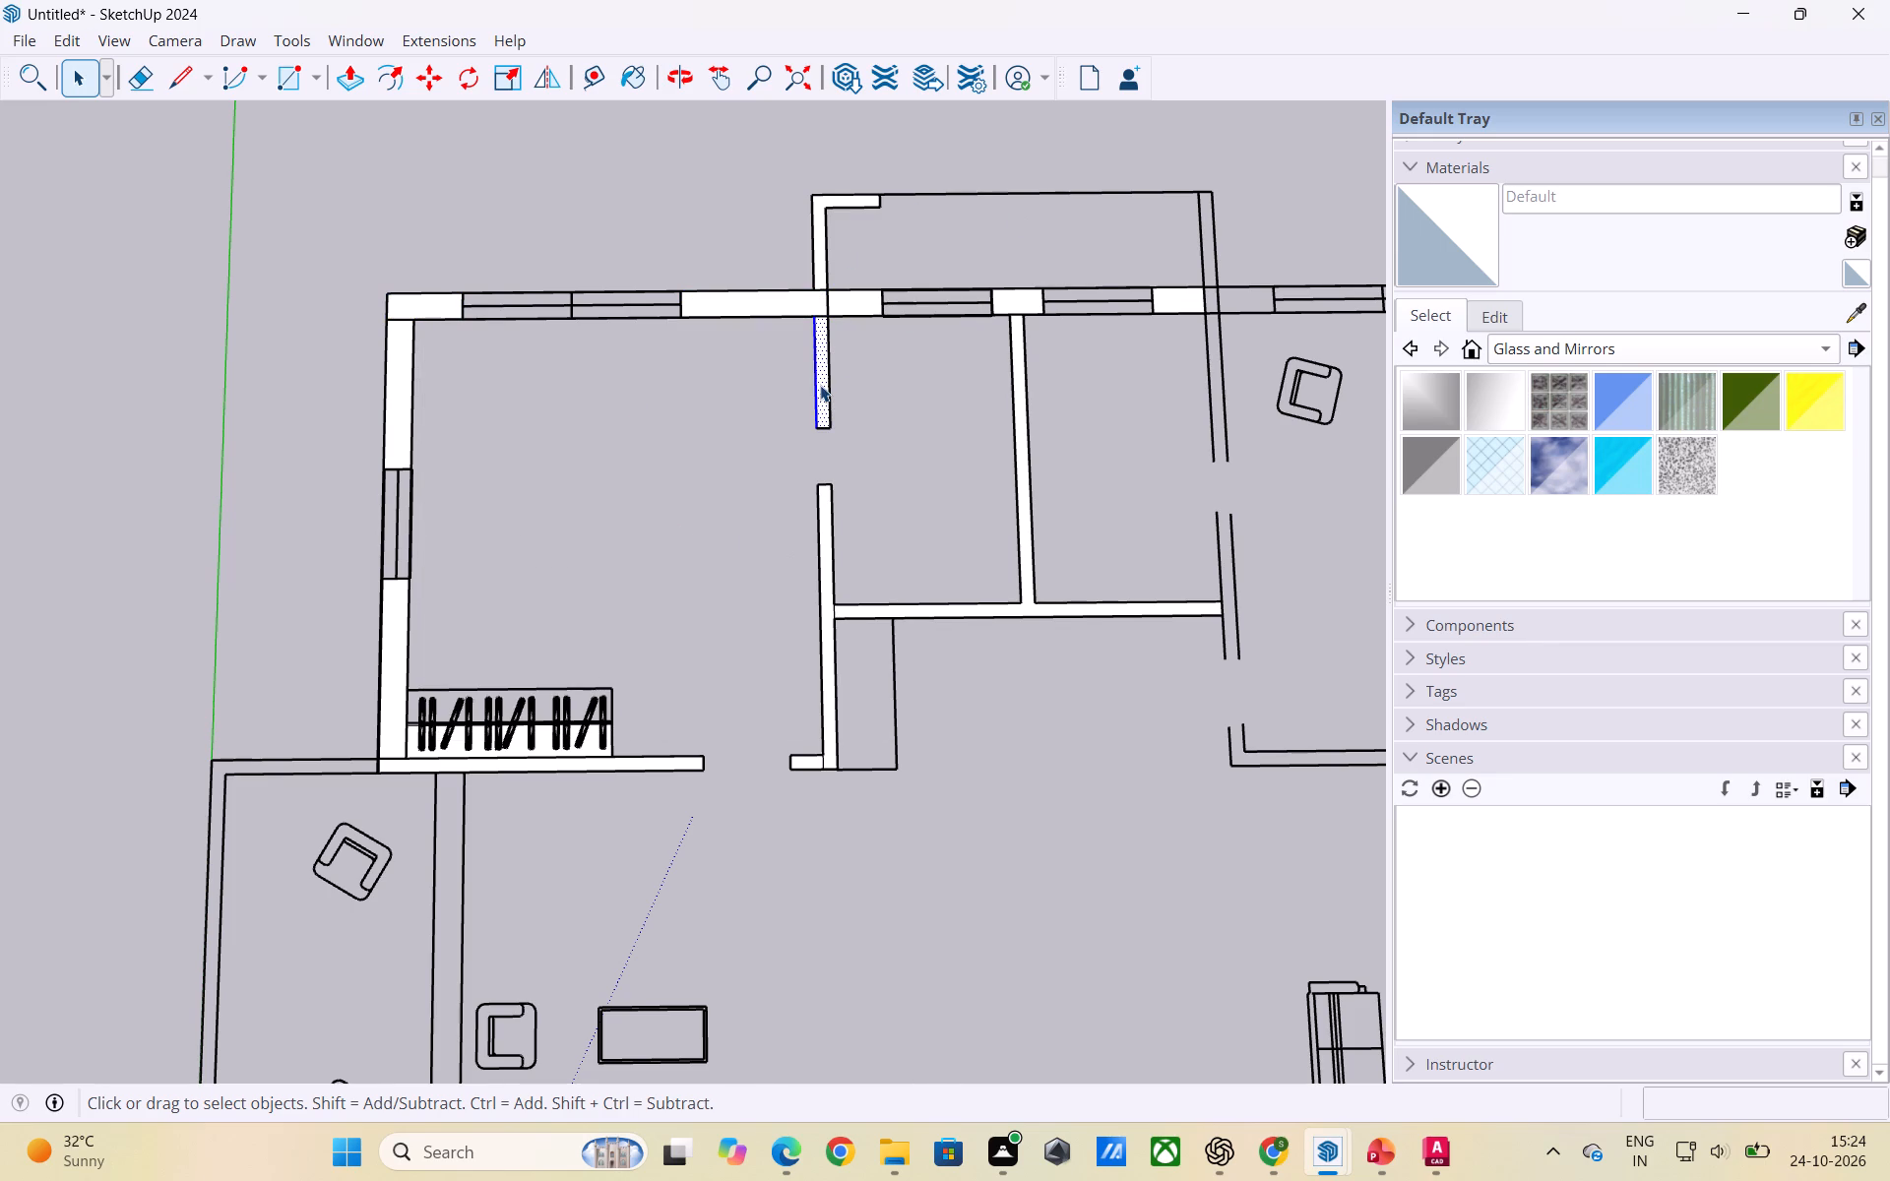
pyautogui.rightClick(822, 382)
pyautogui.click(896, 615)
pyautogui.click(660, 513)
pyautogui.doubleClick(828, 571)
pyautogui.rightClick(828, 571)
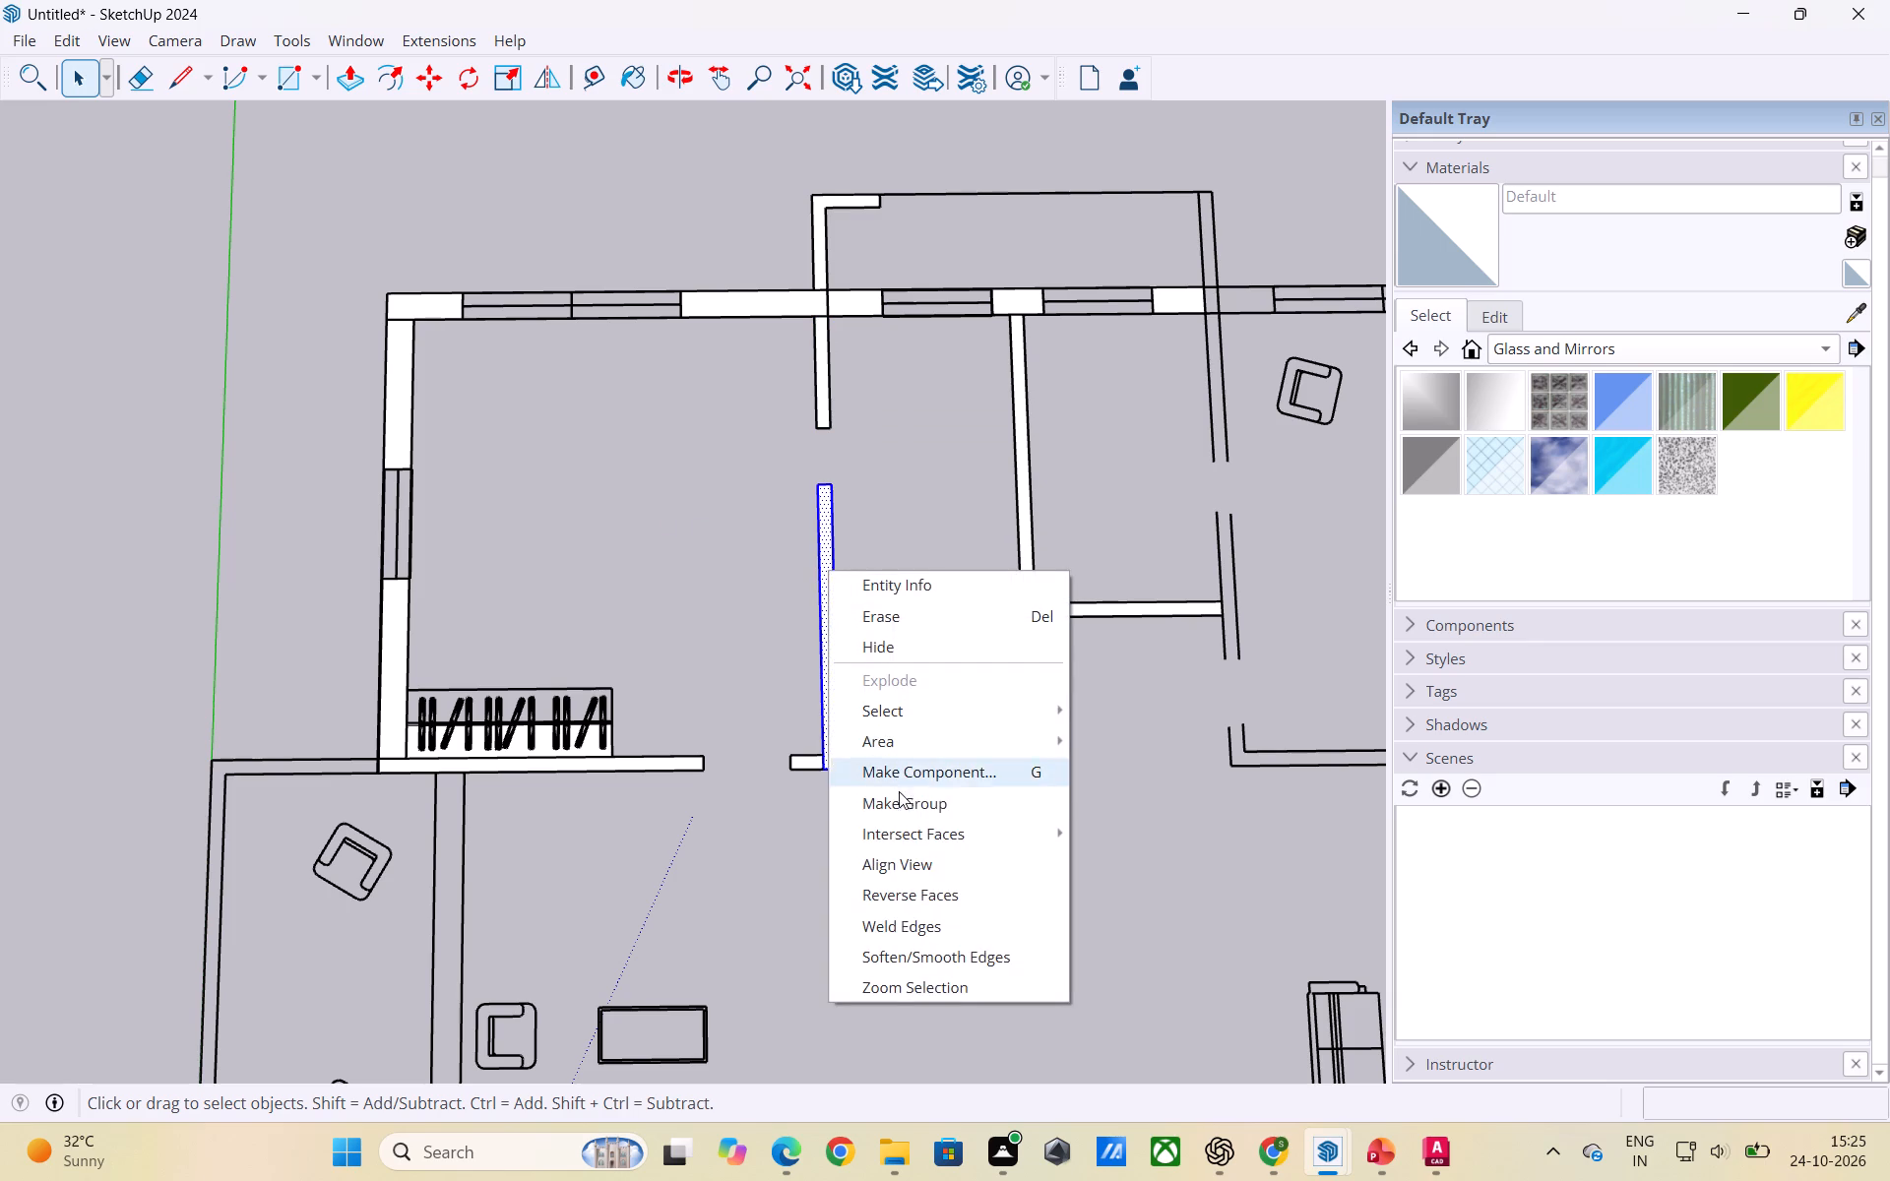
pyautogui.click(899, 797)
pyautogui.scroll(-2, 731, 545)
pyautogui.doubleClick(791, 725)
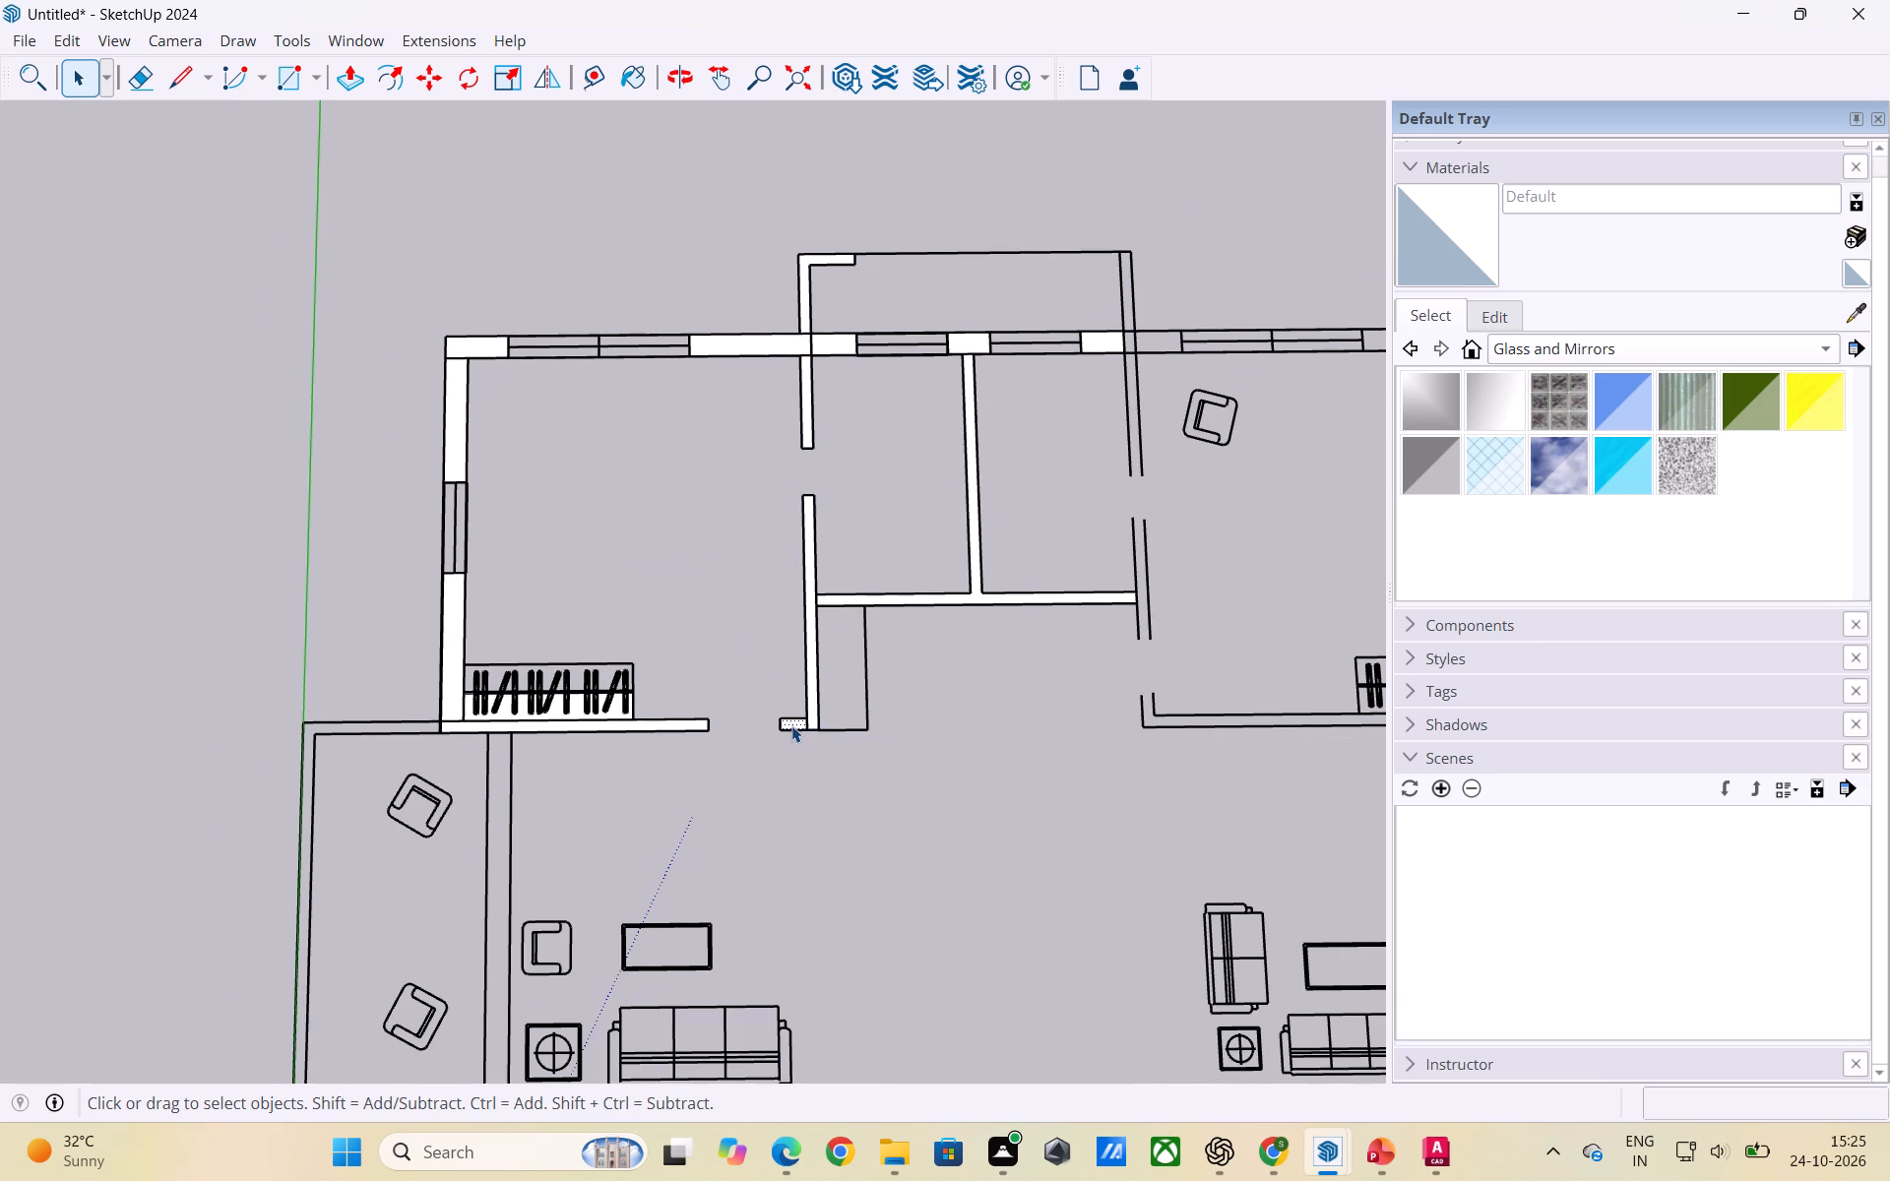
pyautogui.rightClick(792, 724)
pyautogui.click(866, 949)
# Open the wardrobe-side wall group to check its face, and close the group.
pyautogui.scroll(-3, 592, 412)
pyautogui.click(653, 683)
pyautogui.doubleClick(641, 645)
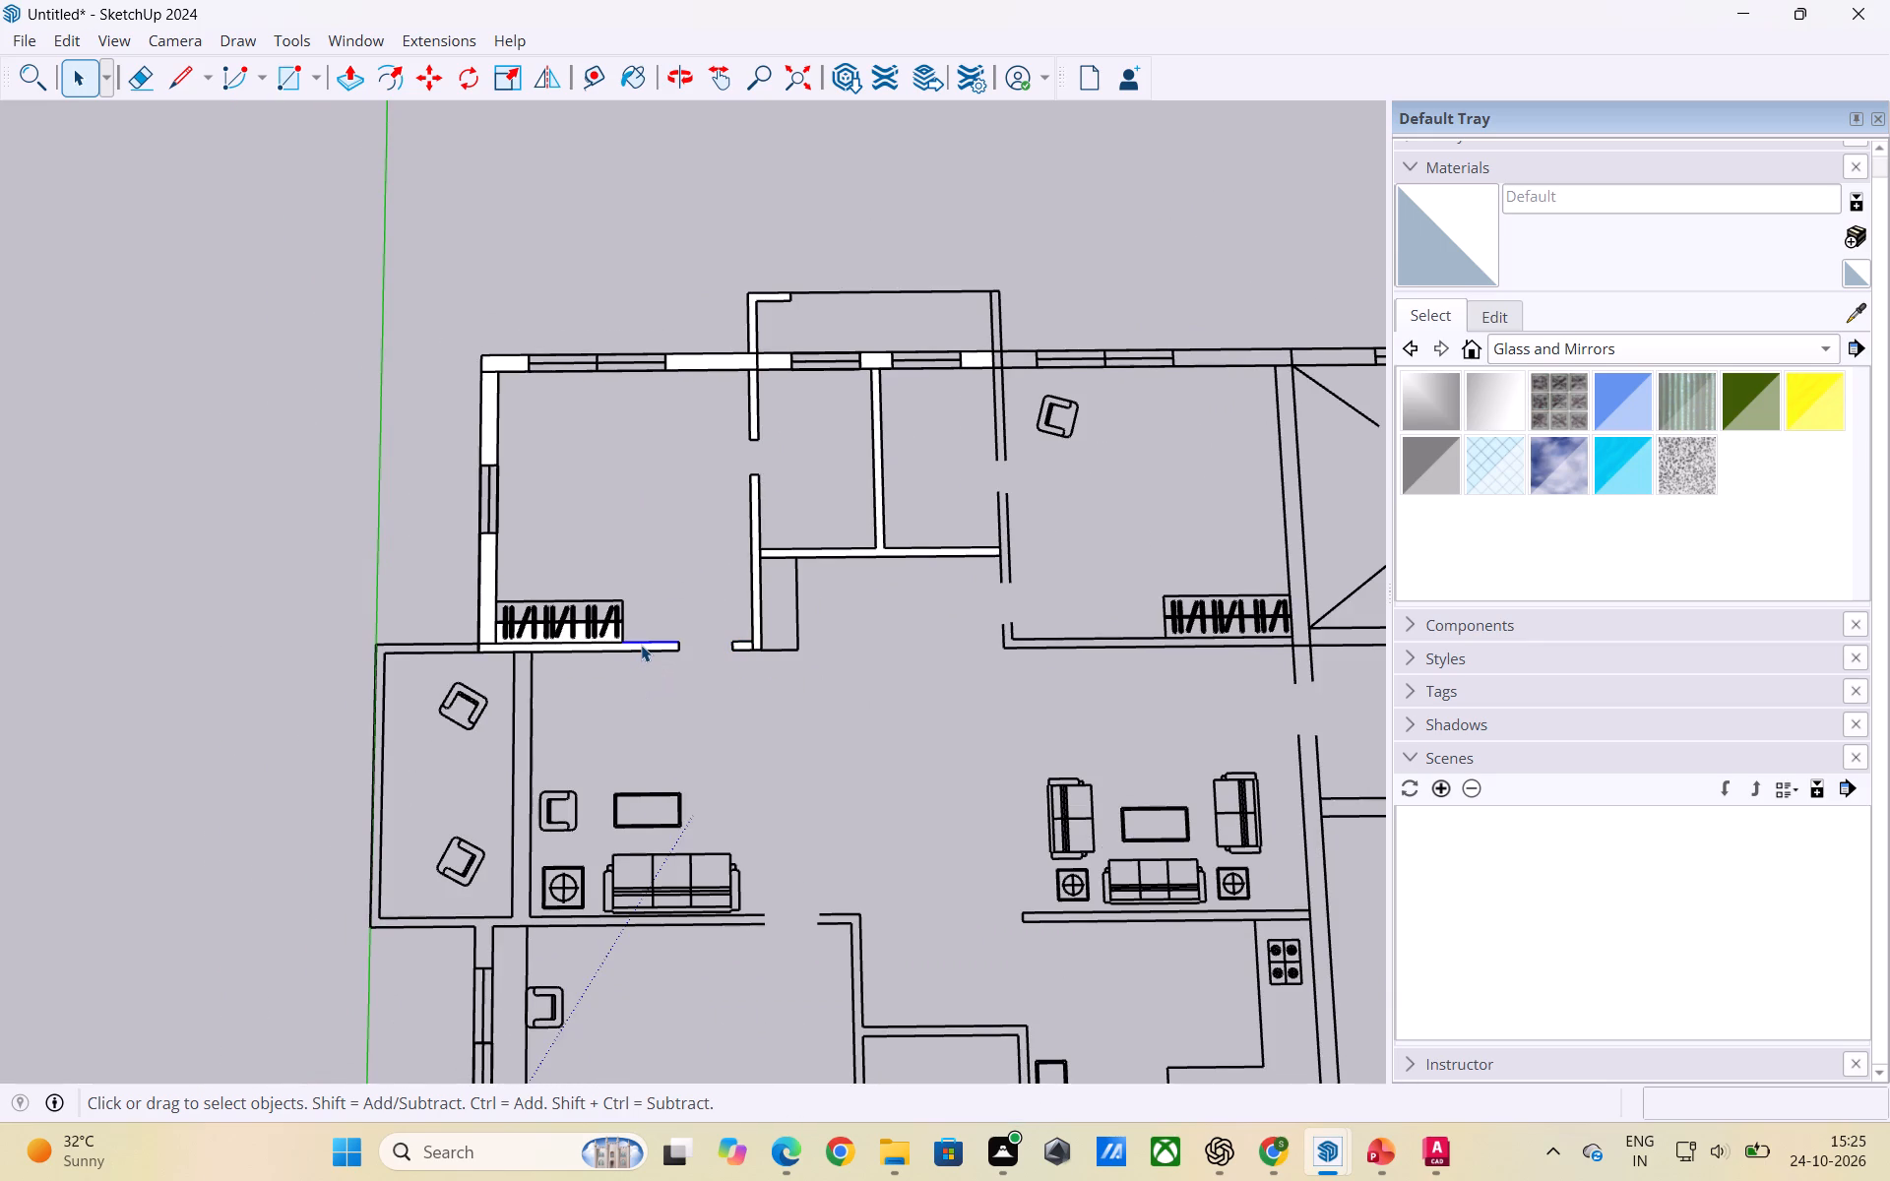
pyautogui.scroll(3, 612, 643)
pyautogui.doubleClick(609, 648)
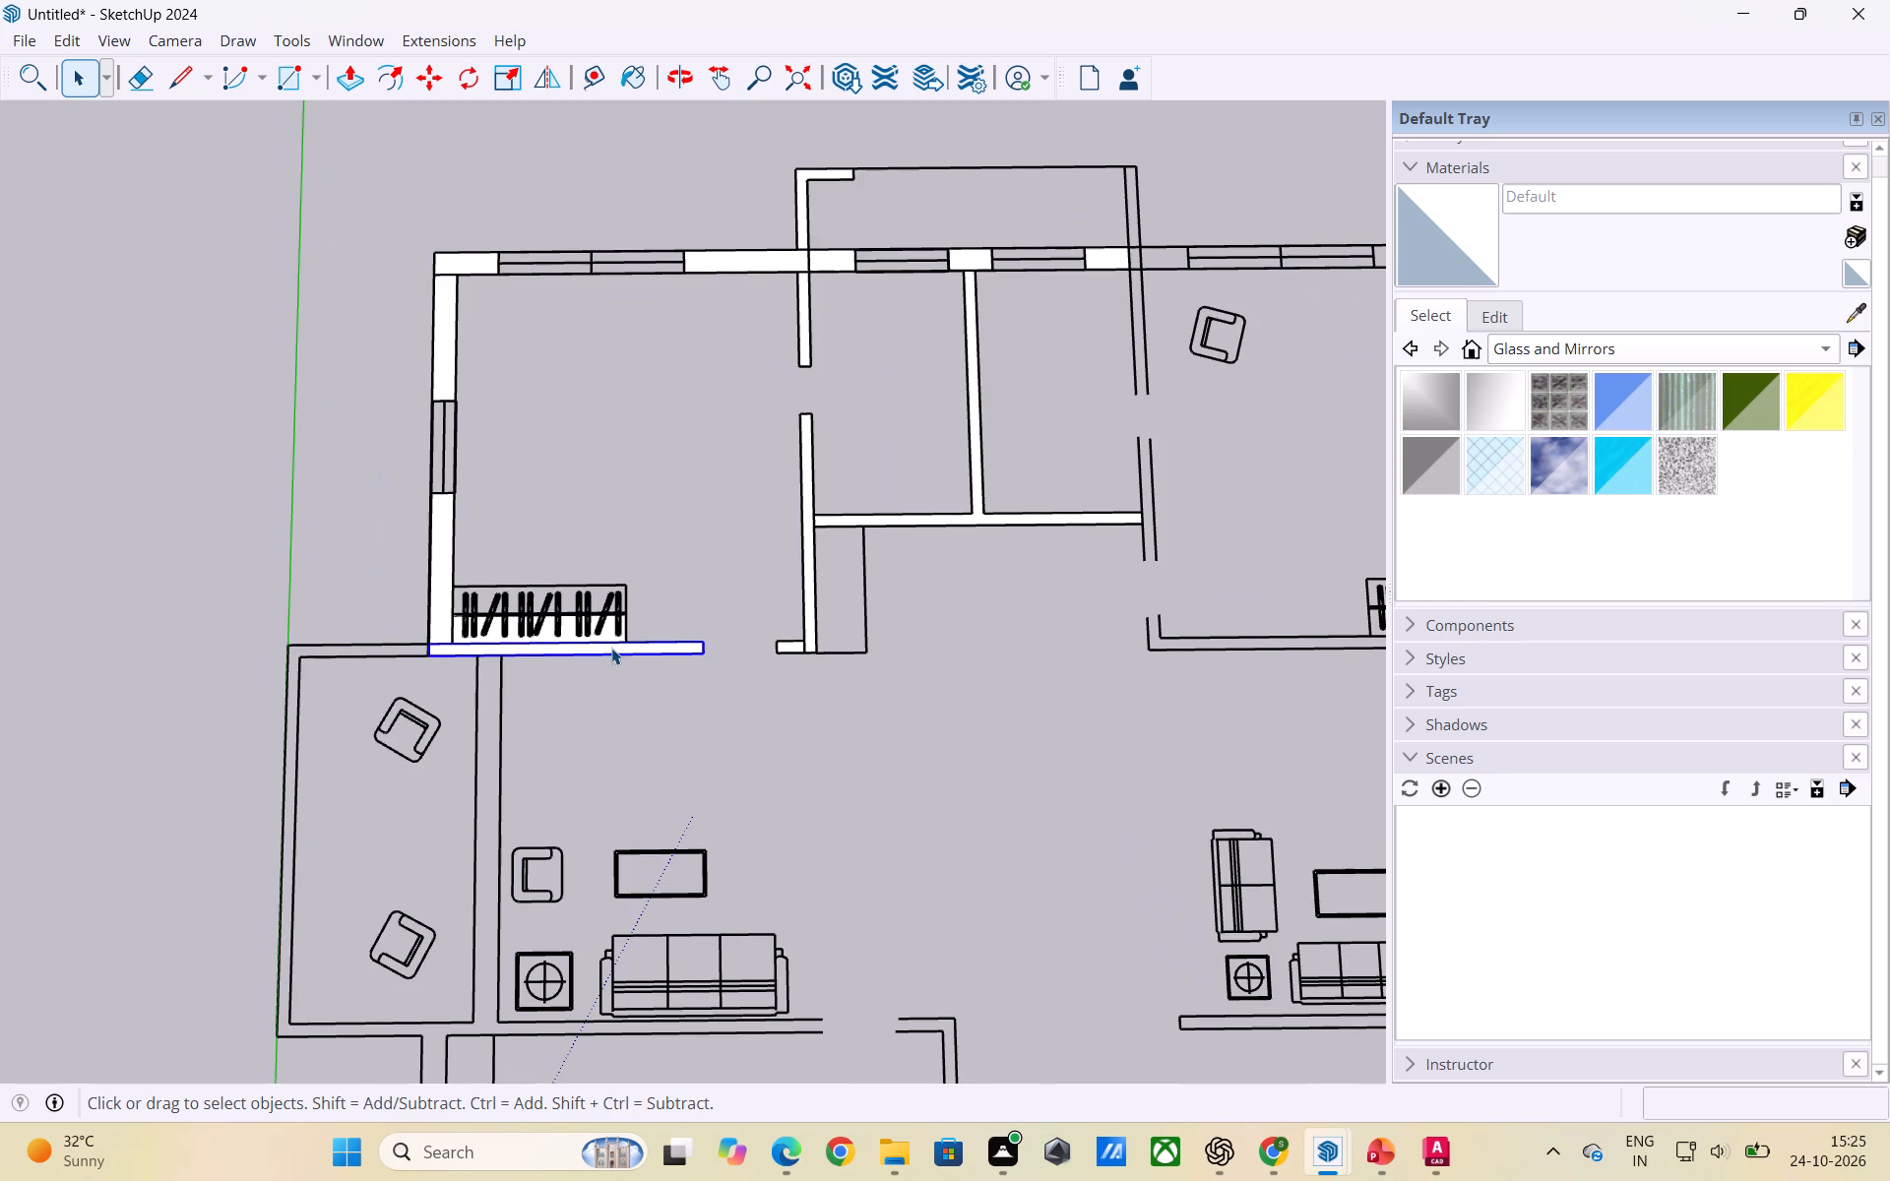
pyautogui.doubleClick(611, 648)
pyautogui.click(613, 648)
pyautogui.click(693, 763)
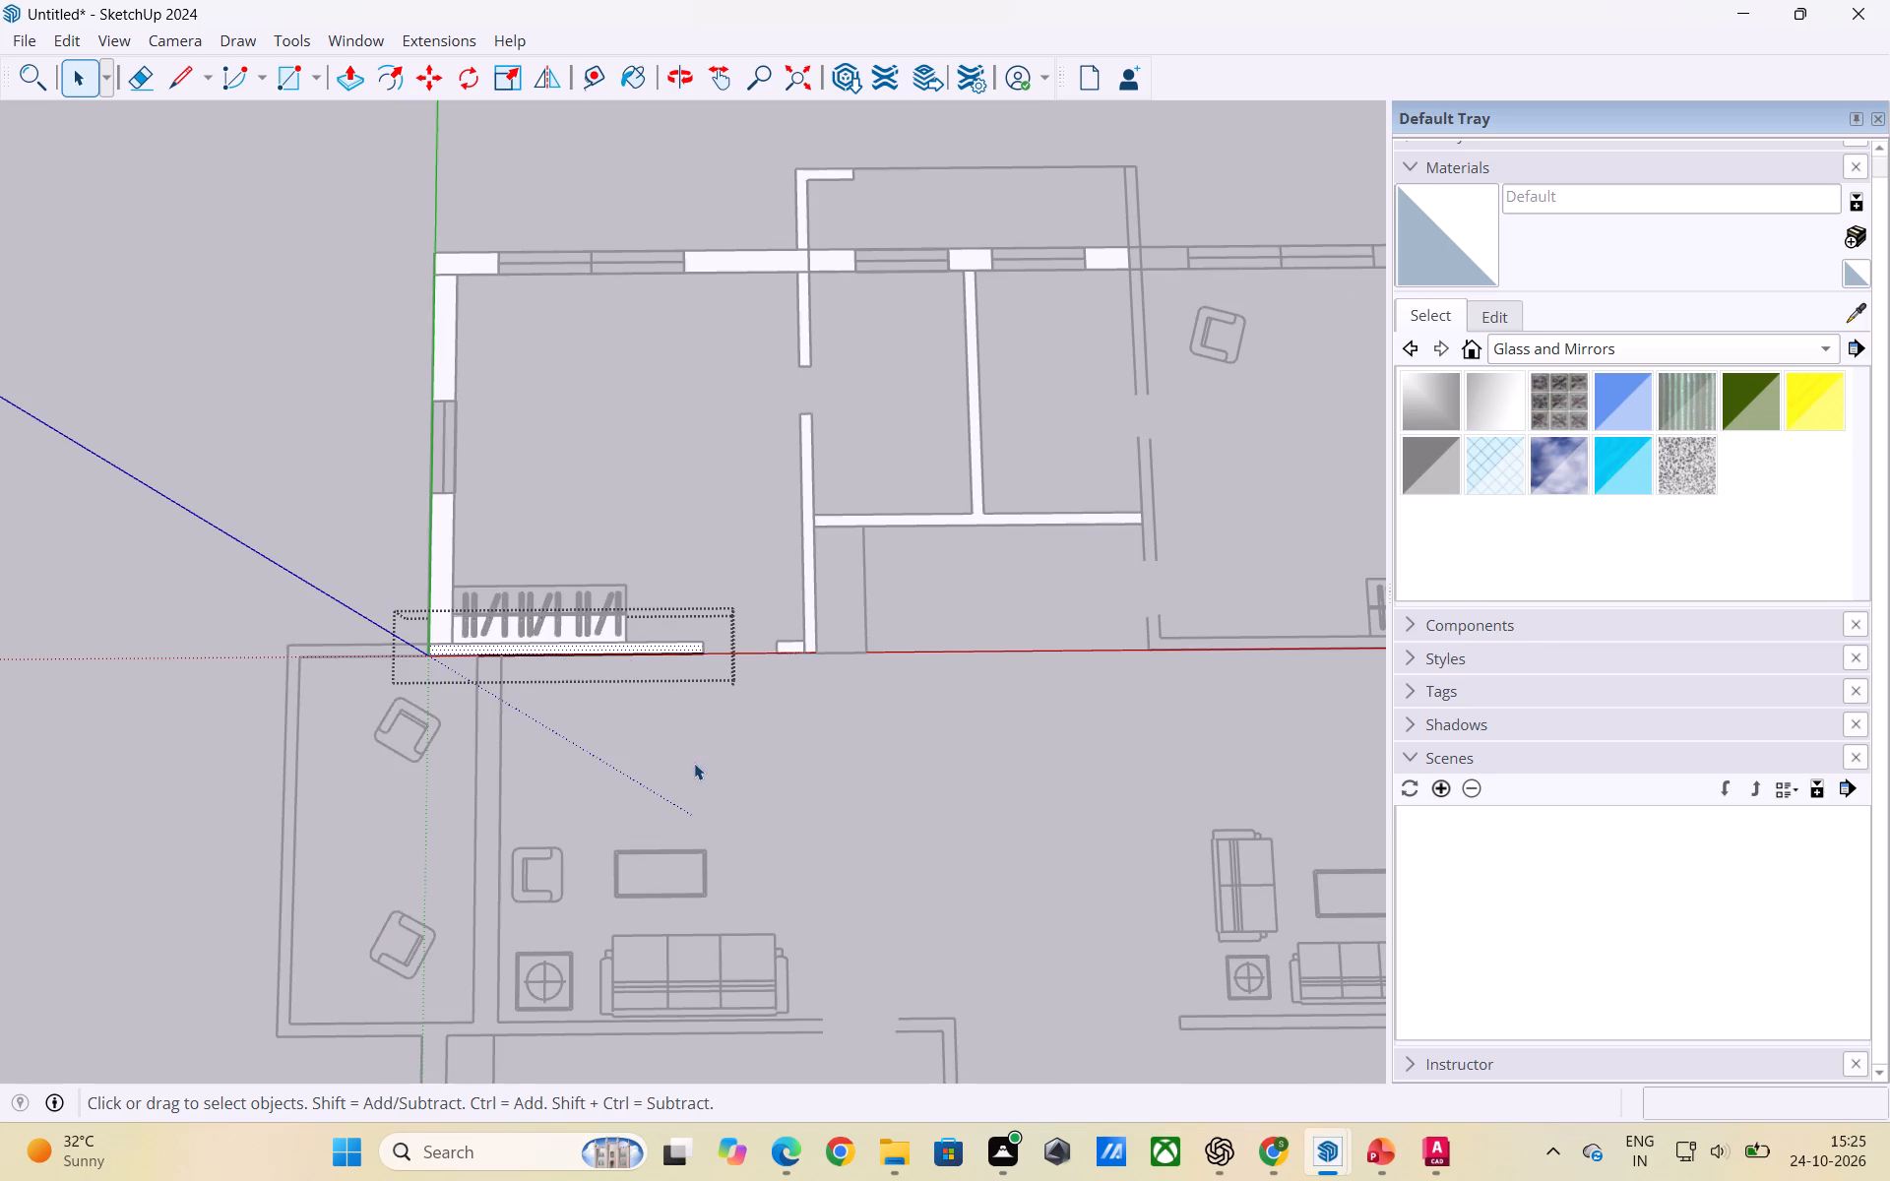
# Delete the face between the hangers inside the bedroom wardrobe.
pyautogui.scroll(-6, 637, 501)
pyautogui.moveTo(686, 611); pyautogui.dragTo(551, 626, button='middle')
pyautogui.scroll(6, 561, 565)
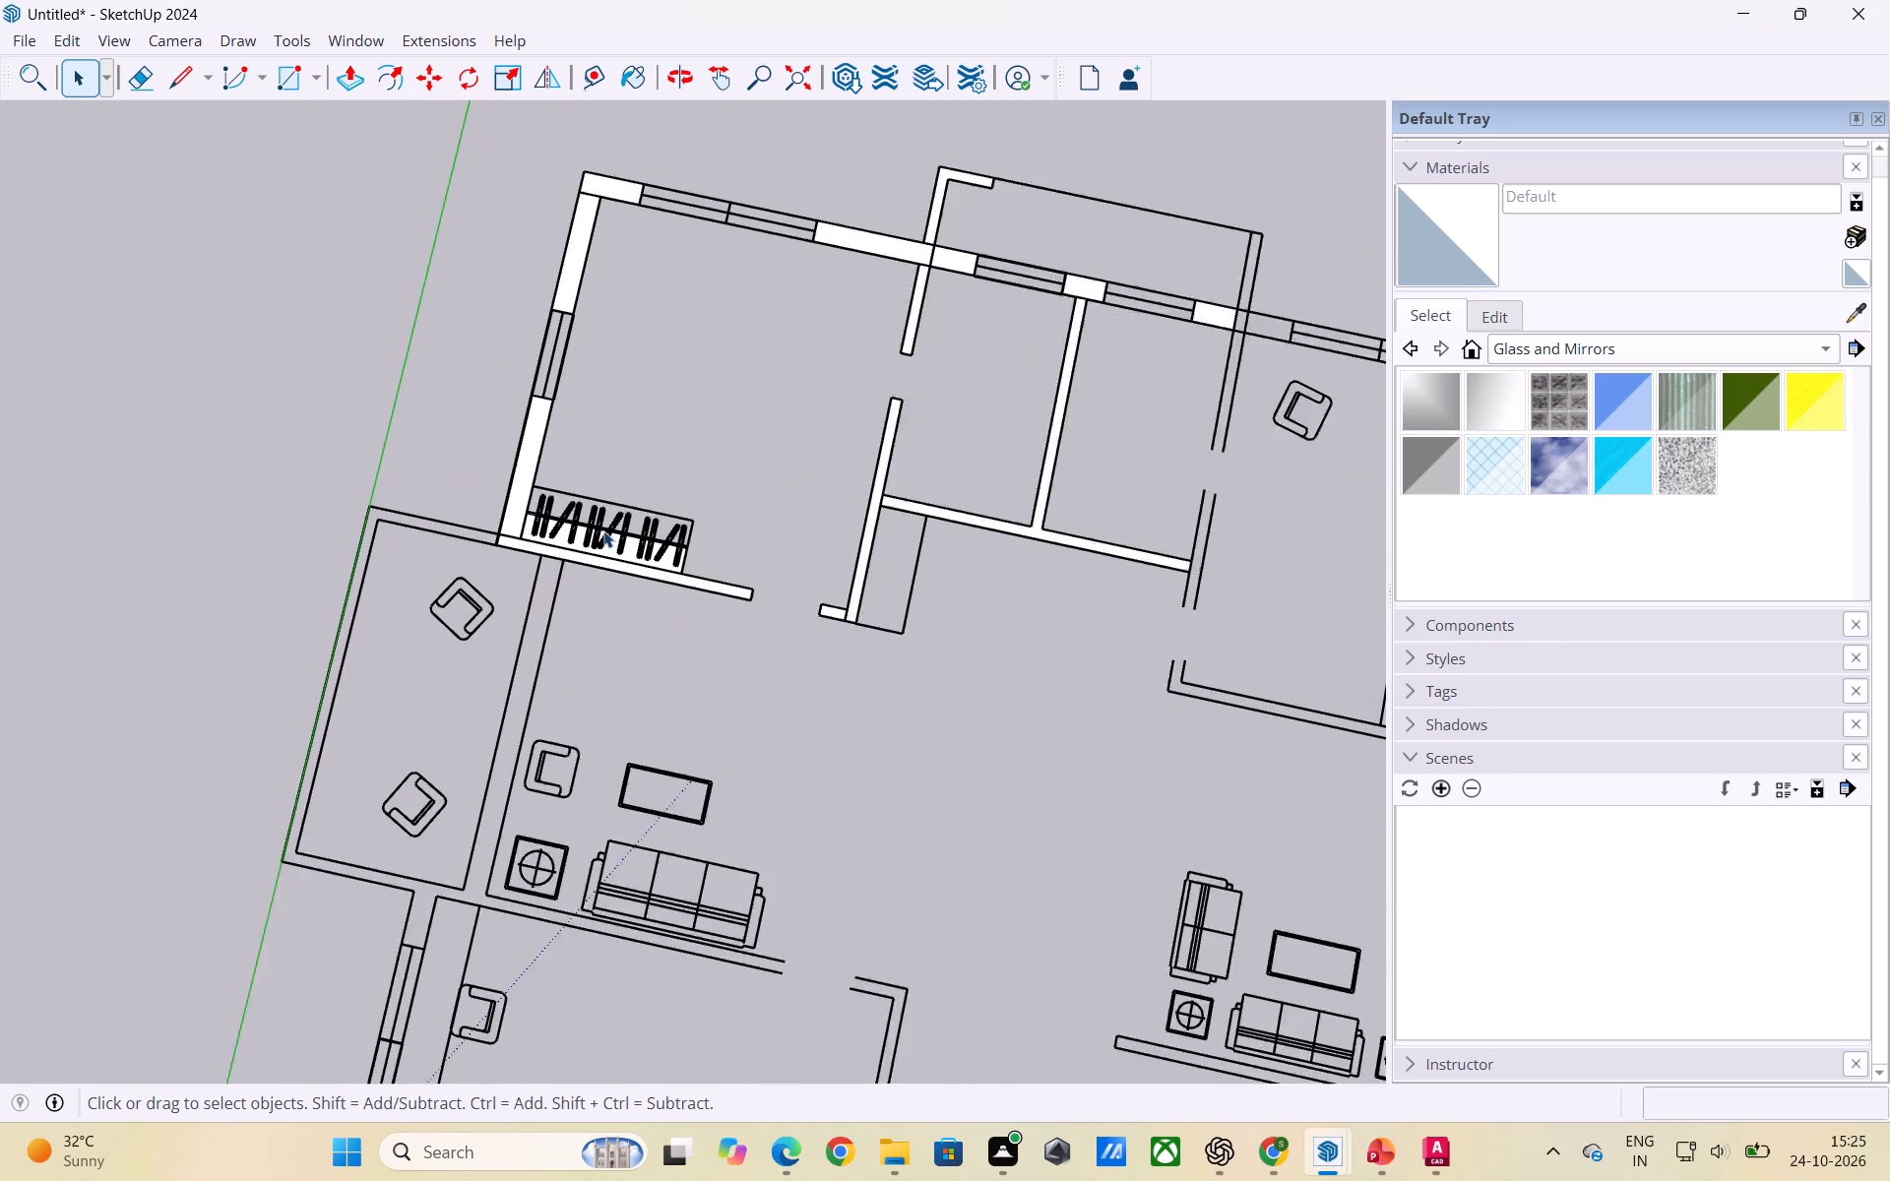
pyautogui.click(629, 549)
pyautogui.scroll(2, 631, 549)
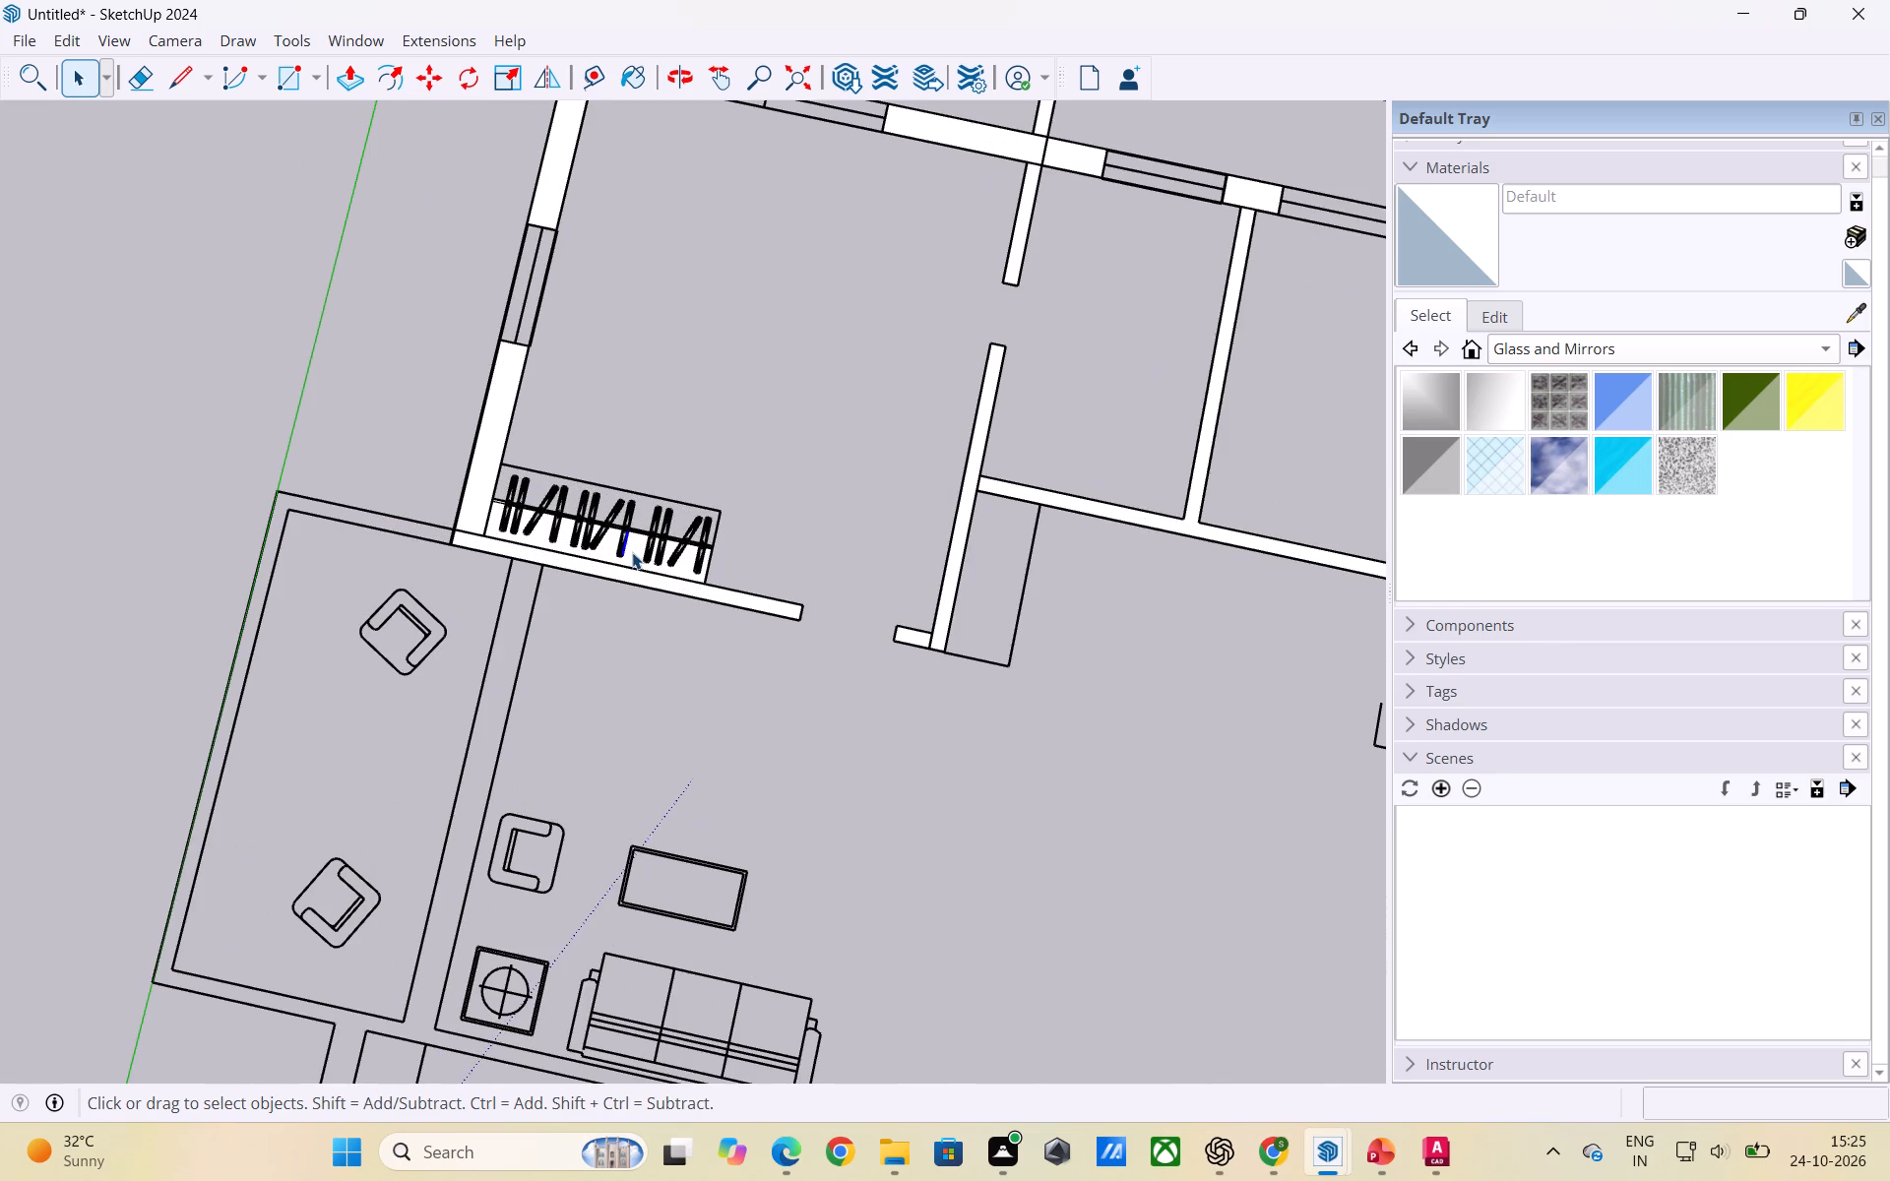
pyautogui.click(632, 552)
pyautogui.press('Delete')
# Push/Pull the face of the outer wall segment between the wardrobe corner and the single window up 9'.
pyautogui.scroll(-1, 606, 599)
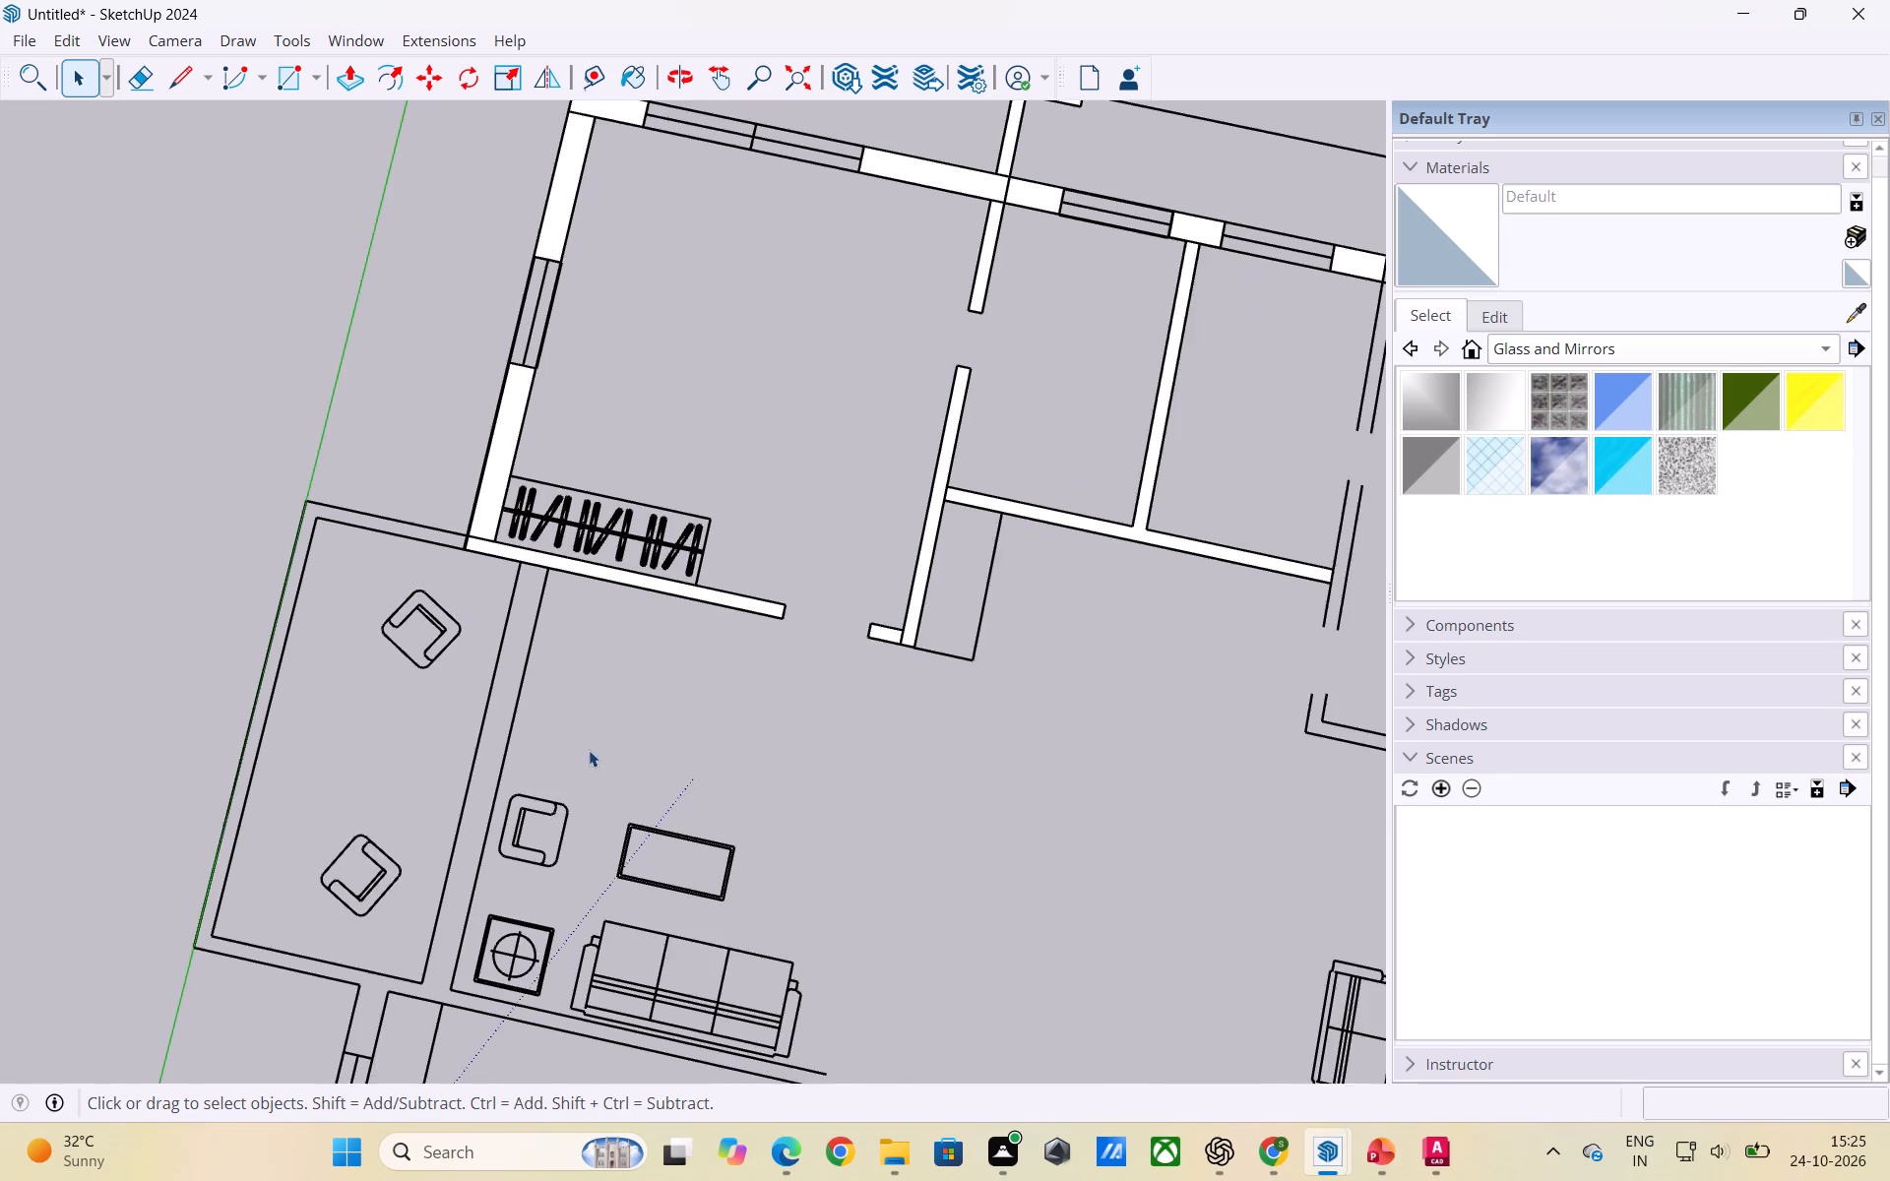
pyautogui.scroll(-3, 589, 754)
pyautogui.scroll(-1, 745, 727)
pyautogui.moveTo(745, 727); pyautogui.dragTo(648, 733, button='middle')
pyautogui.scroll(1, 646, 731)
pyautogui.scroll(1, 821, 780)
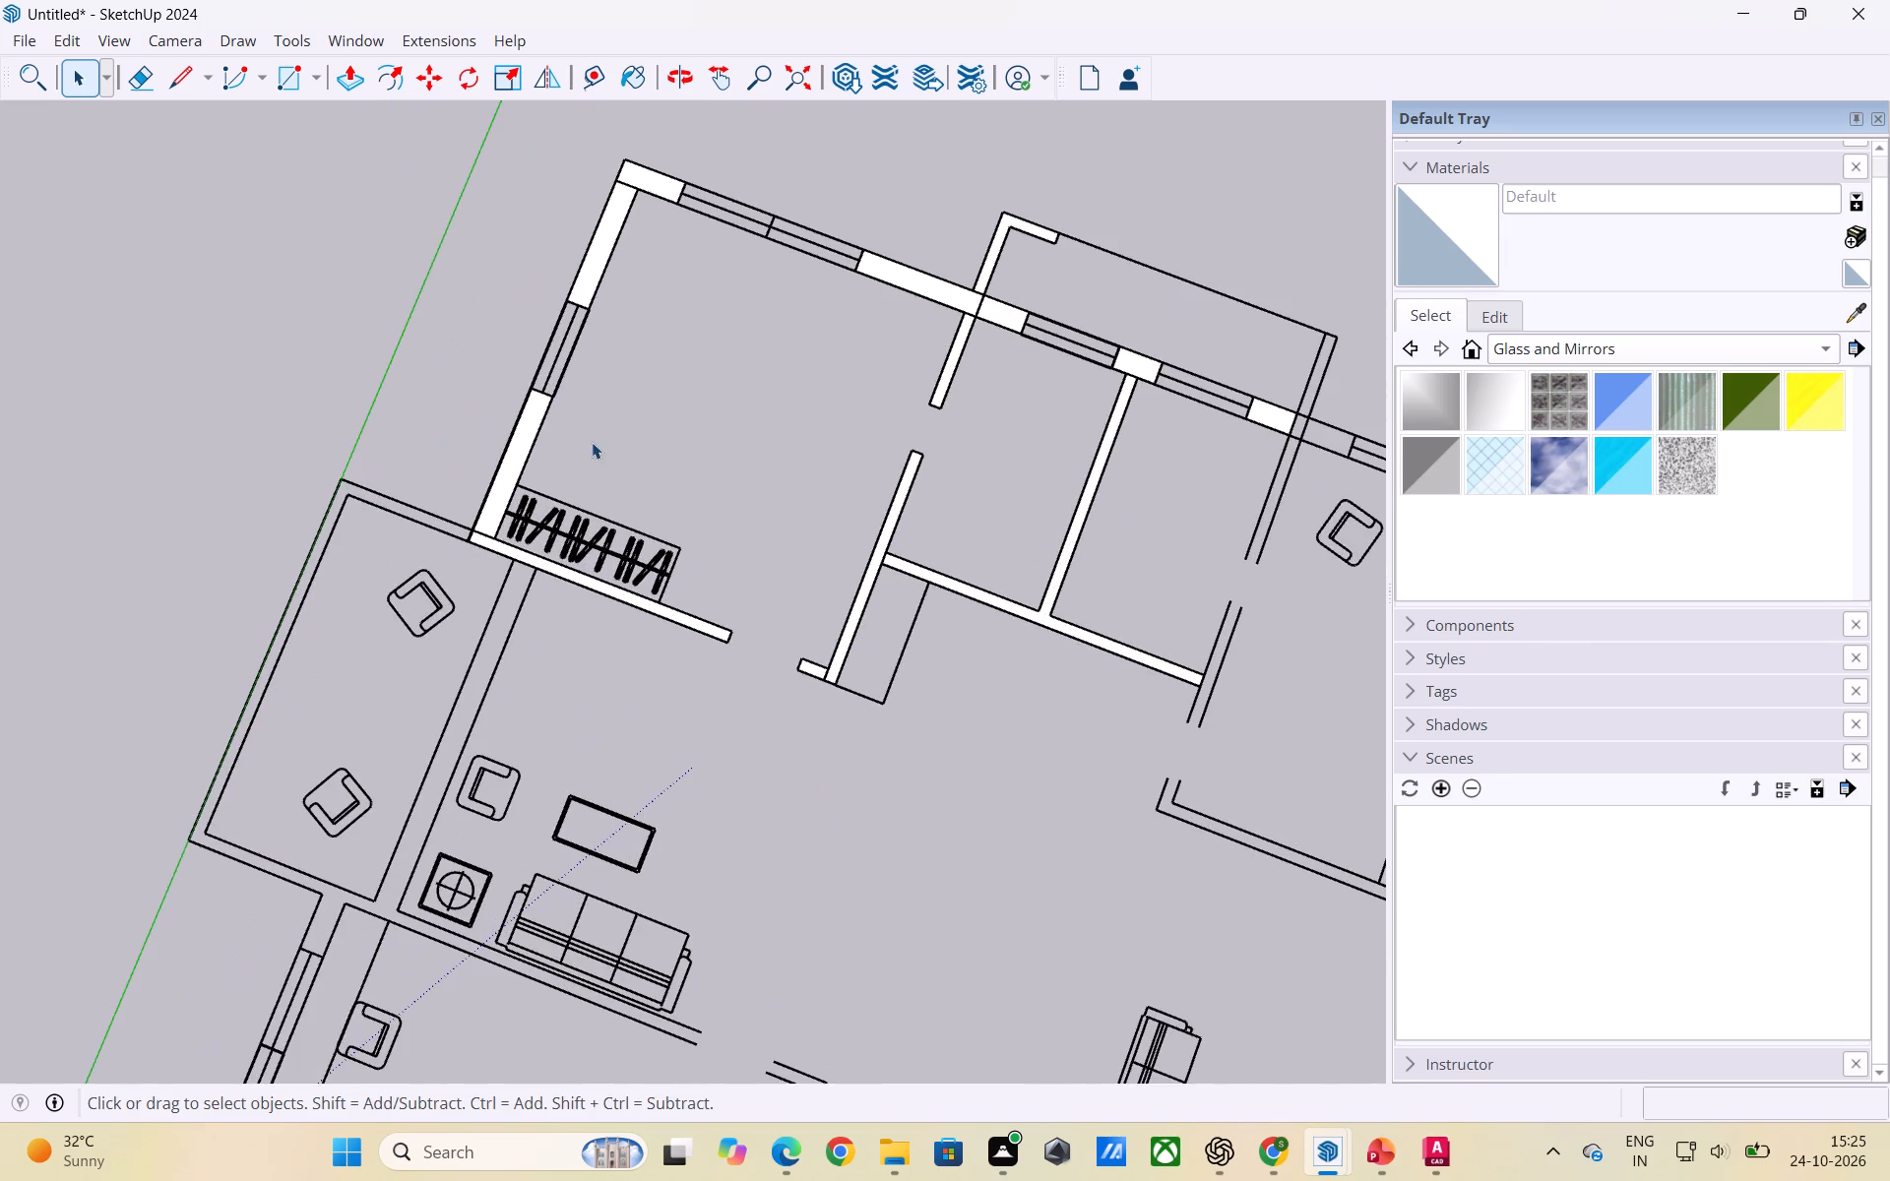
pyautogui.scroll(-4, 1026, 795)
pyautogui.moveTo(1049, 792); pyautogui.dragTo(678, 656, button='middle')
pyautogui.scroll(3, 751, 612)
pyautogui.moveTo(865, 633); pyautogui.dragTo(628, 554, button='middle')
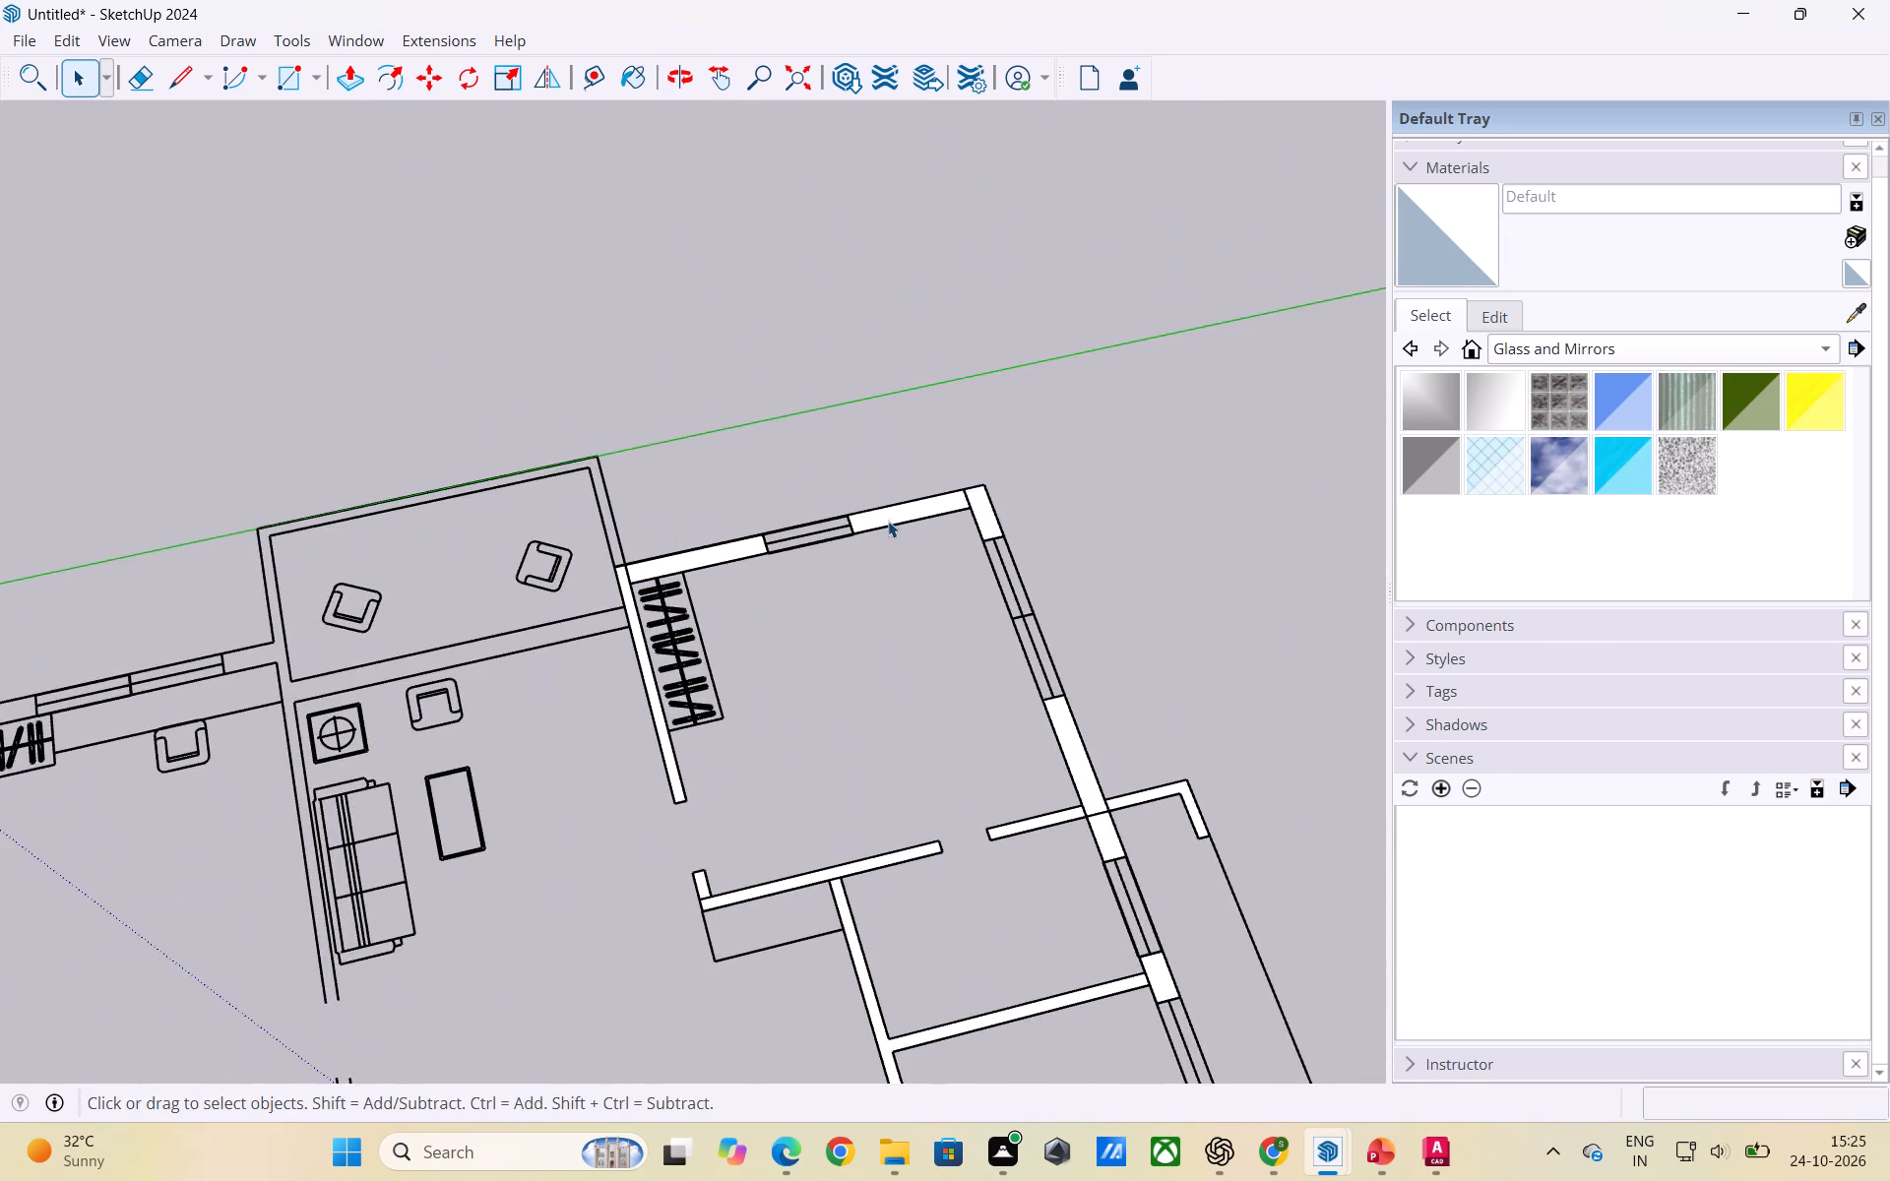
pyautogui.scroll(3, 888, 521)
pyautogui.moveTo(862, 559); pyautogui.dragTo(679, 569, button='middle')
pyautogui.scroll(3, 817, 570)
pyautogui.moveTo(763, 567); pyautogui.dragTo(768, 645, button='middle')
pyautogui.scroll(1, 707, 575)
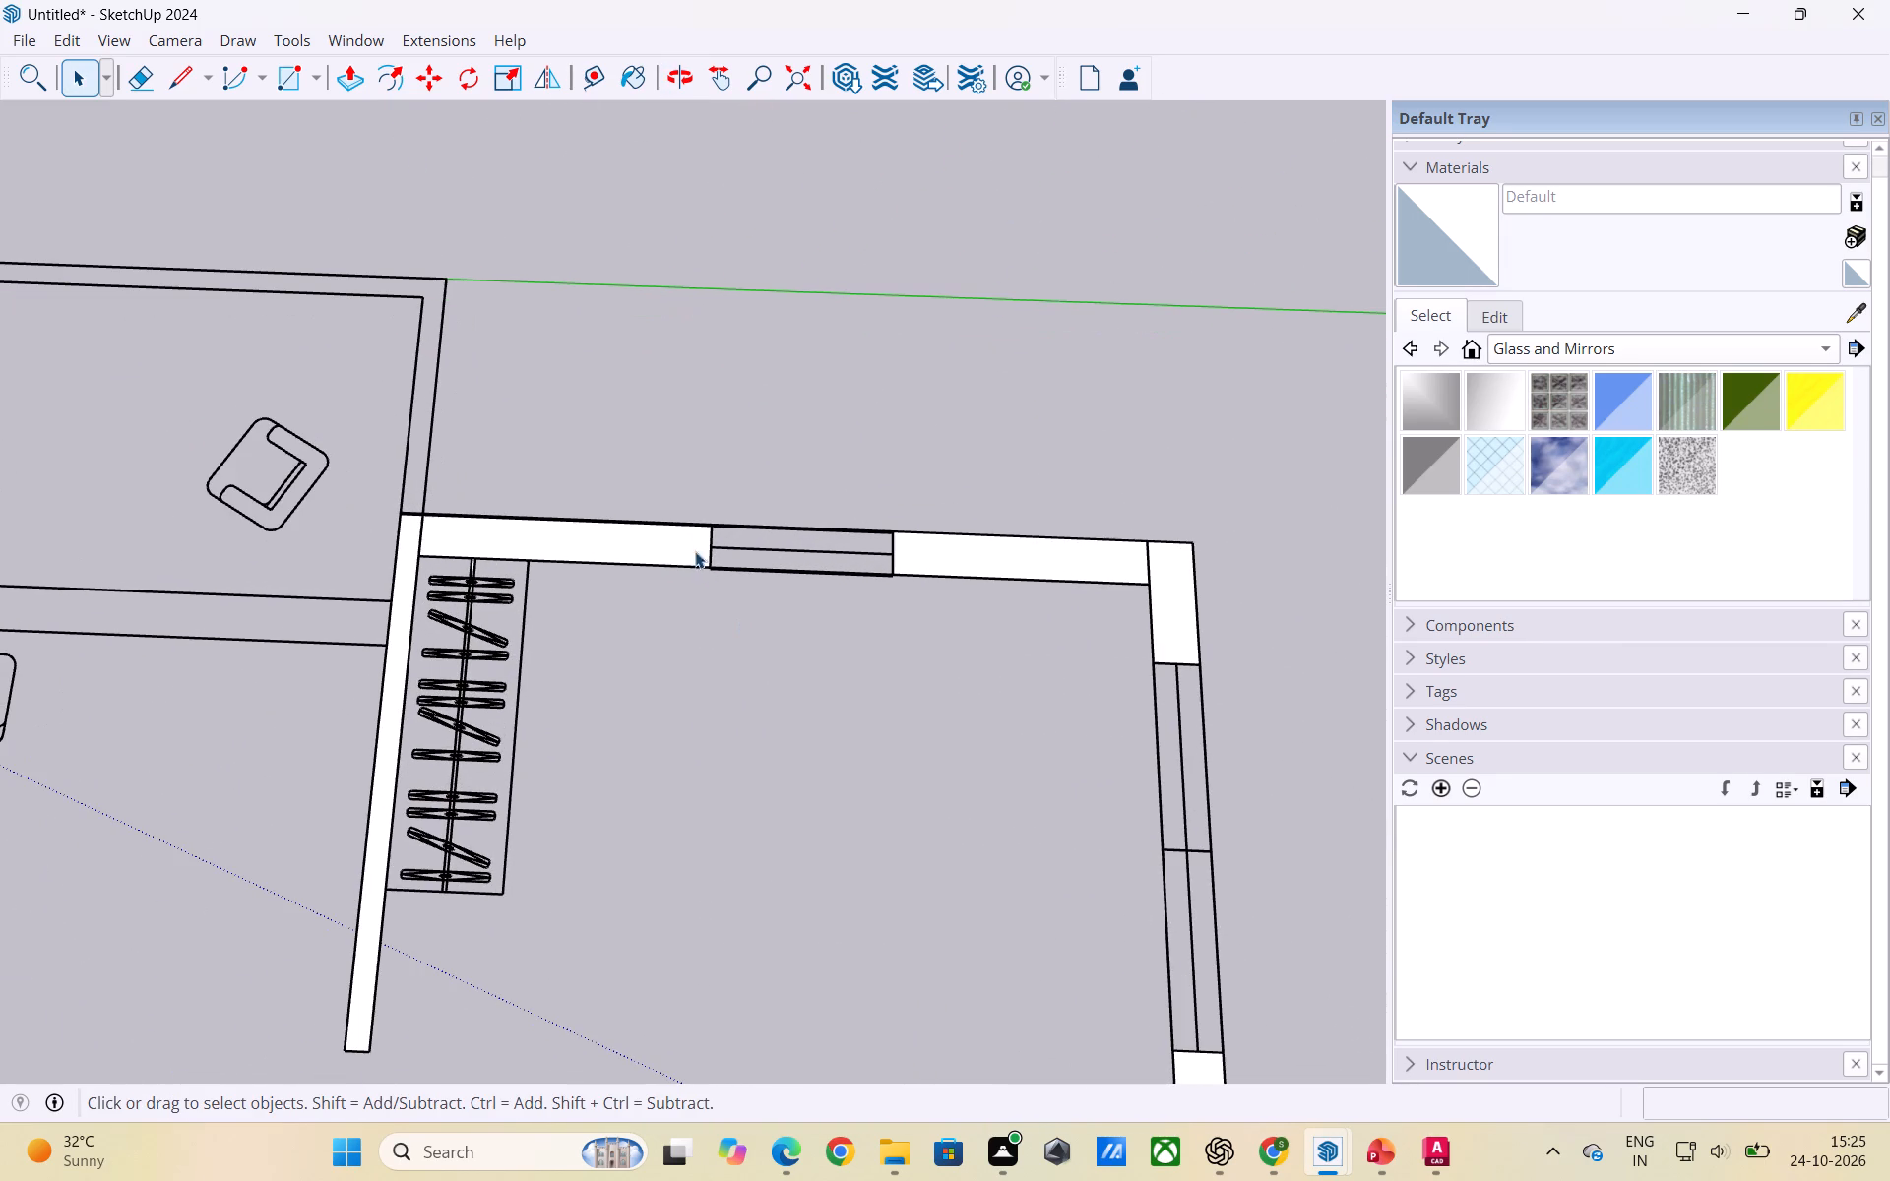
pyautogui.tripleClick(639, 545)
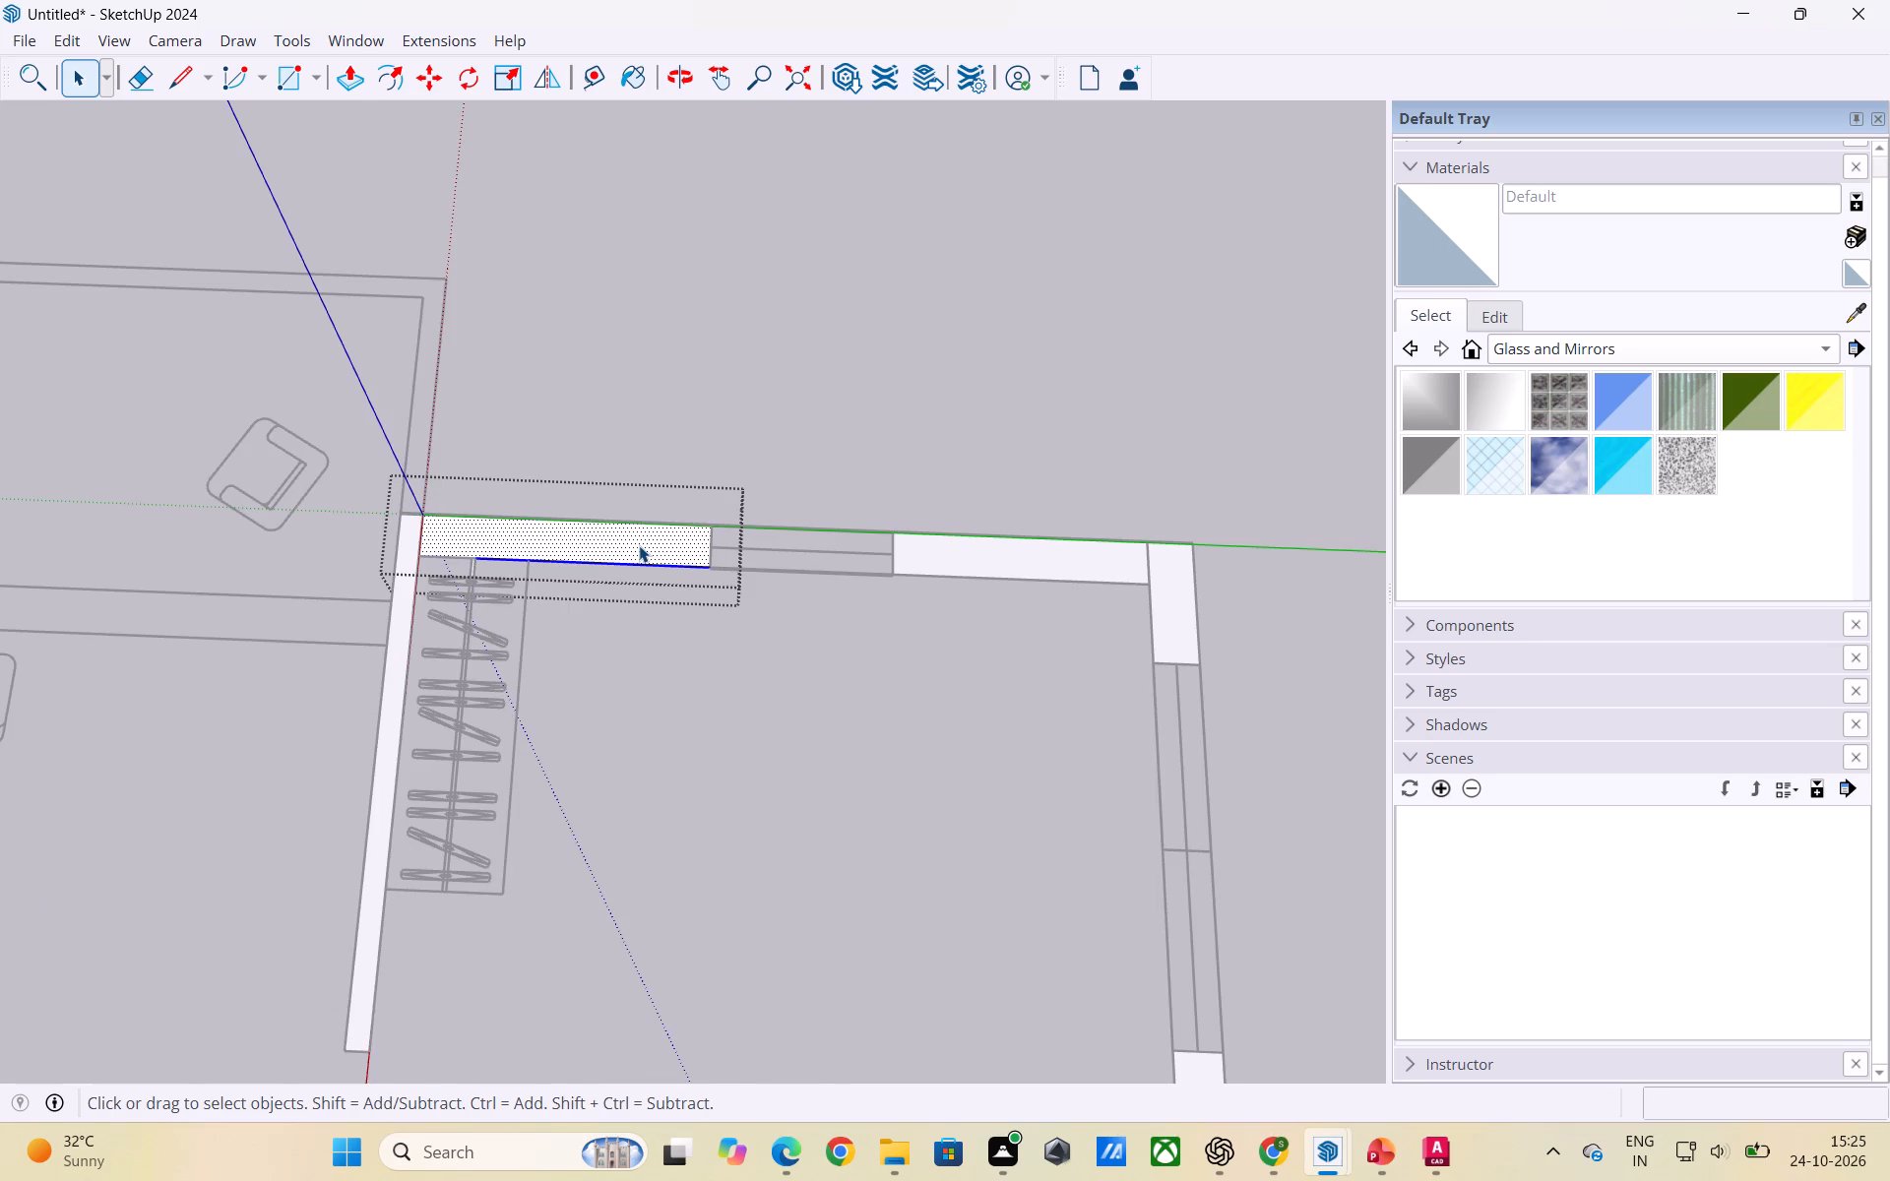
pyautogui.press('p')
pyautogui.click(639, 545)
pyautogui.write("9'")
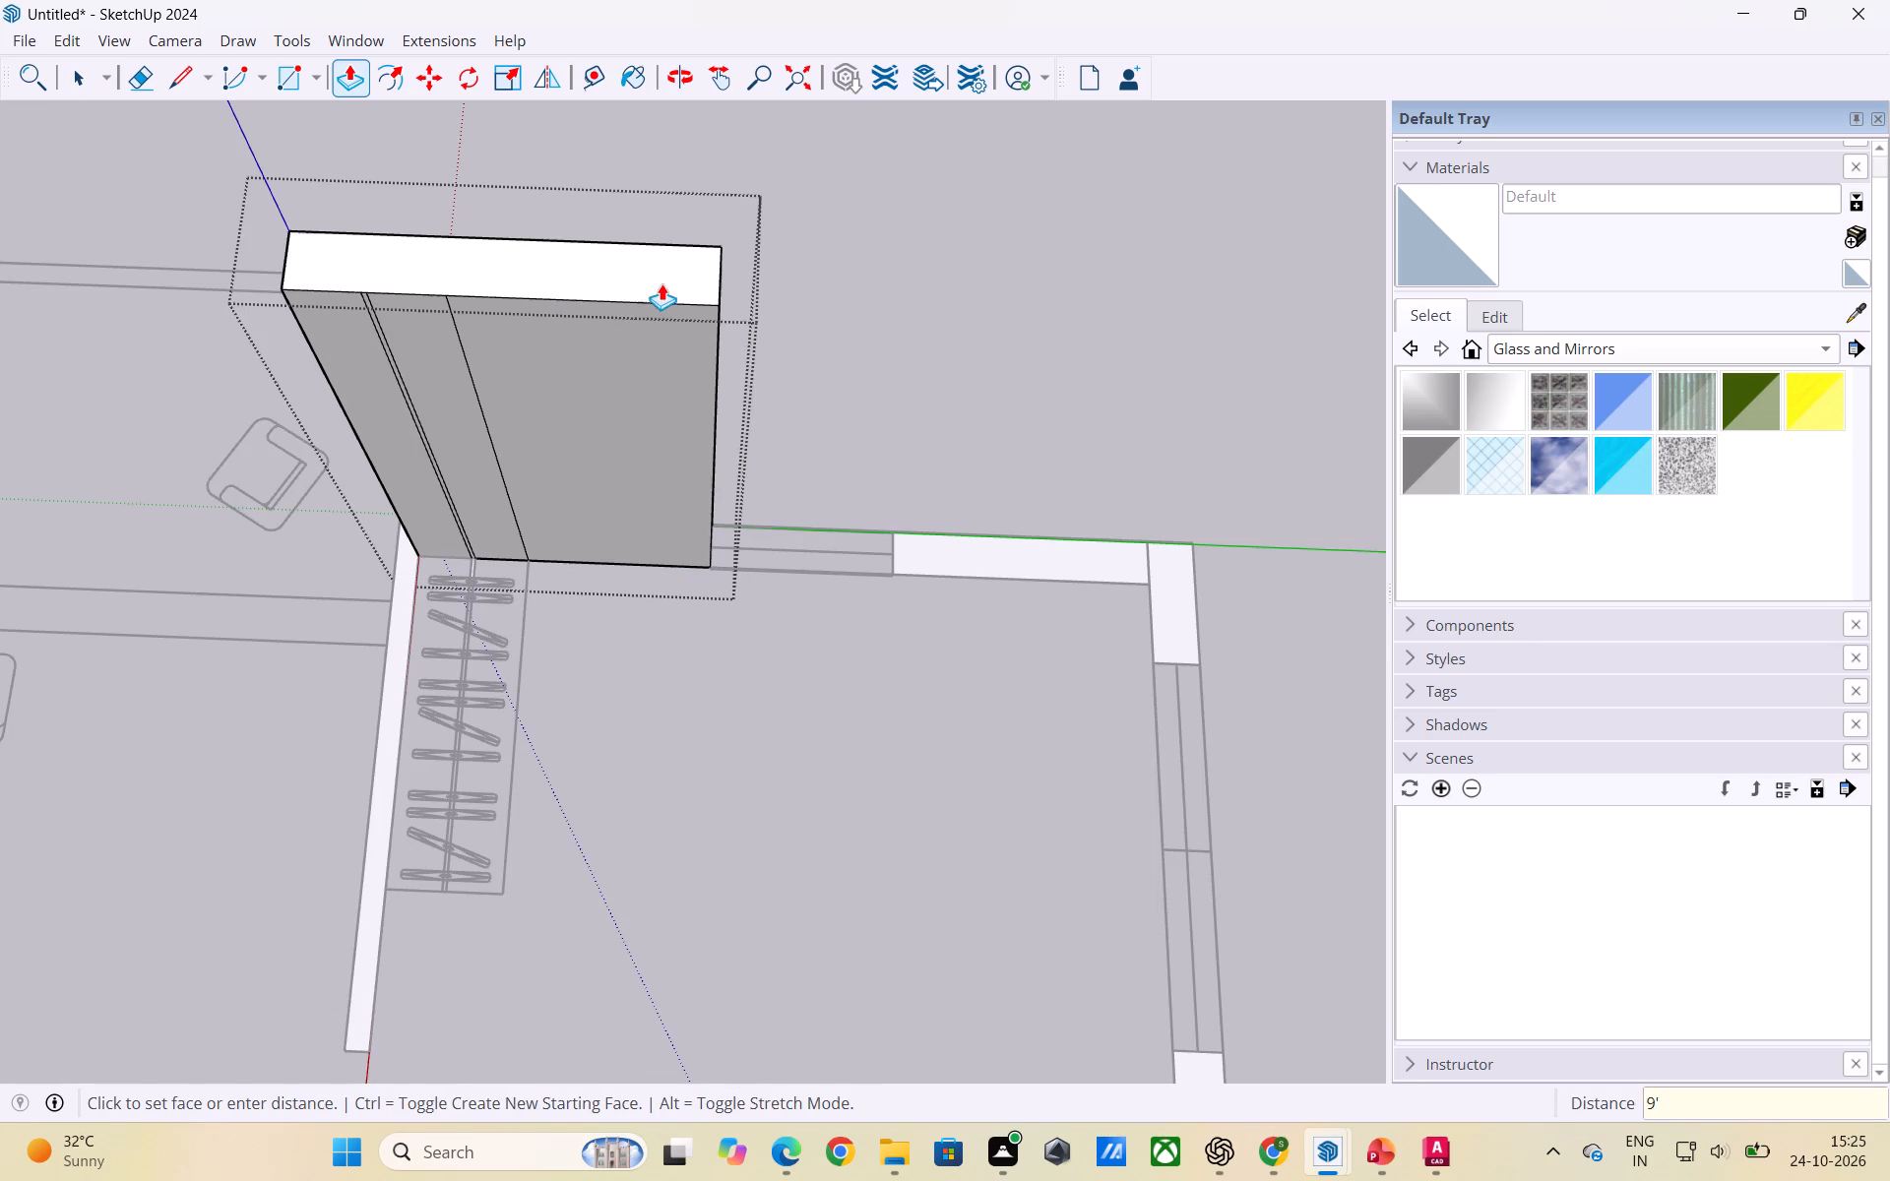
pyautogui.press('Return')
pyautogui.press('space')
pyautogui.click(911, 367)
# Push/Pull the outer wall segment on the other side of the single window up to match the raised wall's height.
pyautogui.scroll(-2, 791, 456)
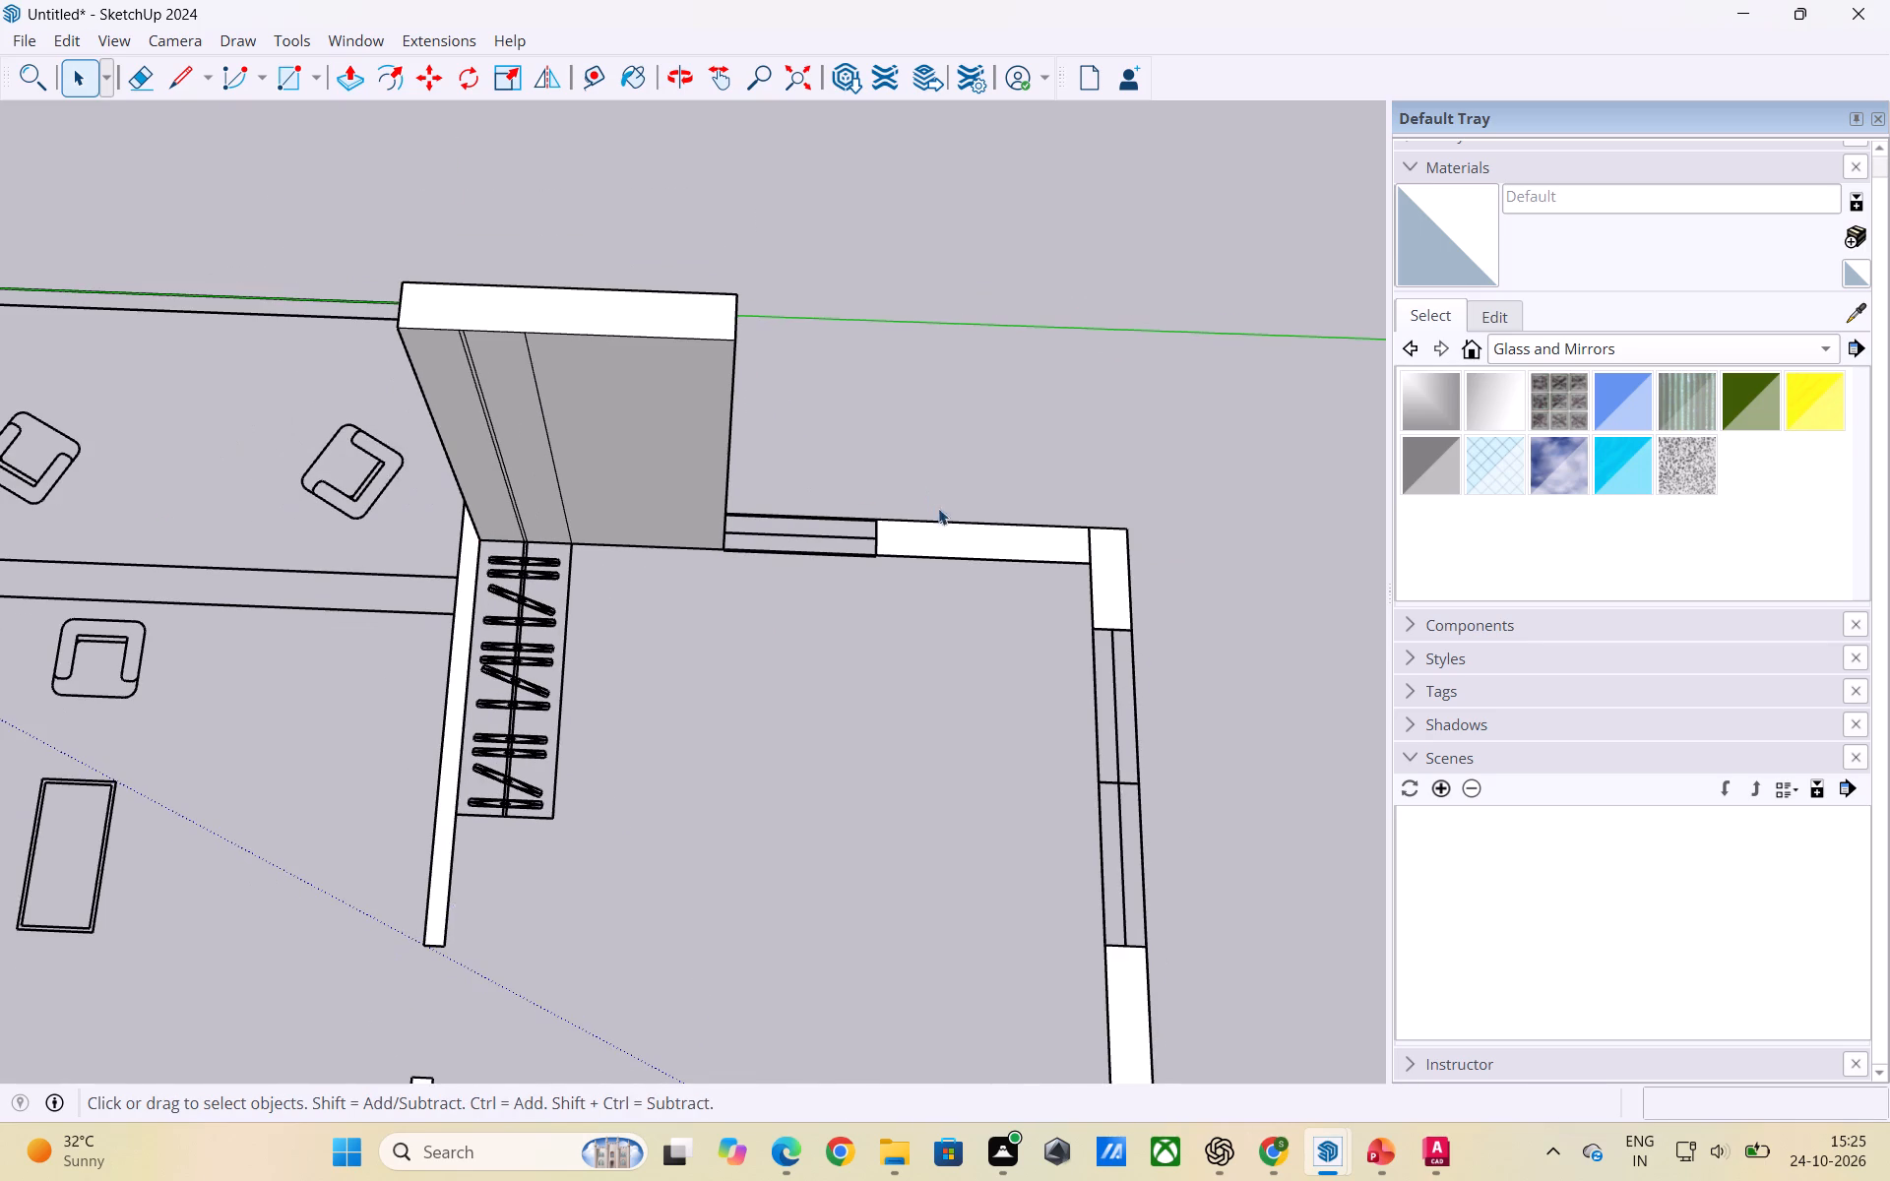
pyautogui.tripleClick(947, 535)
pyautogui.press('p')
pyautogui.click(947, 535)
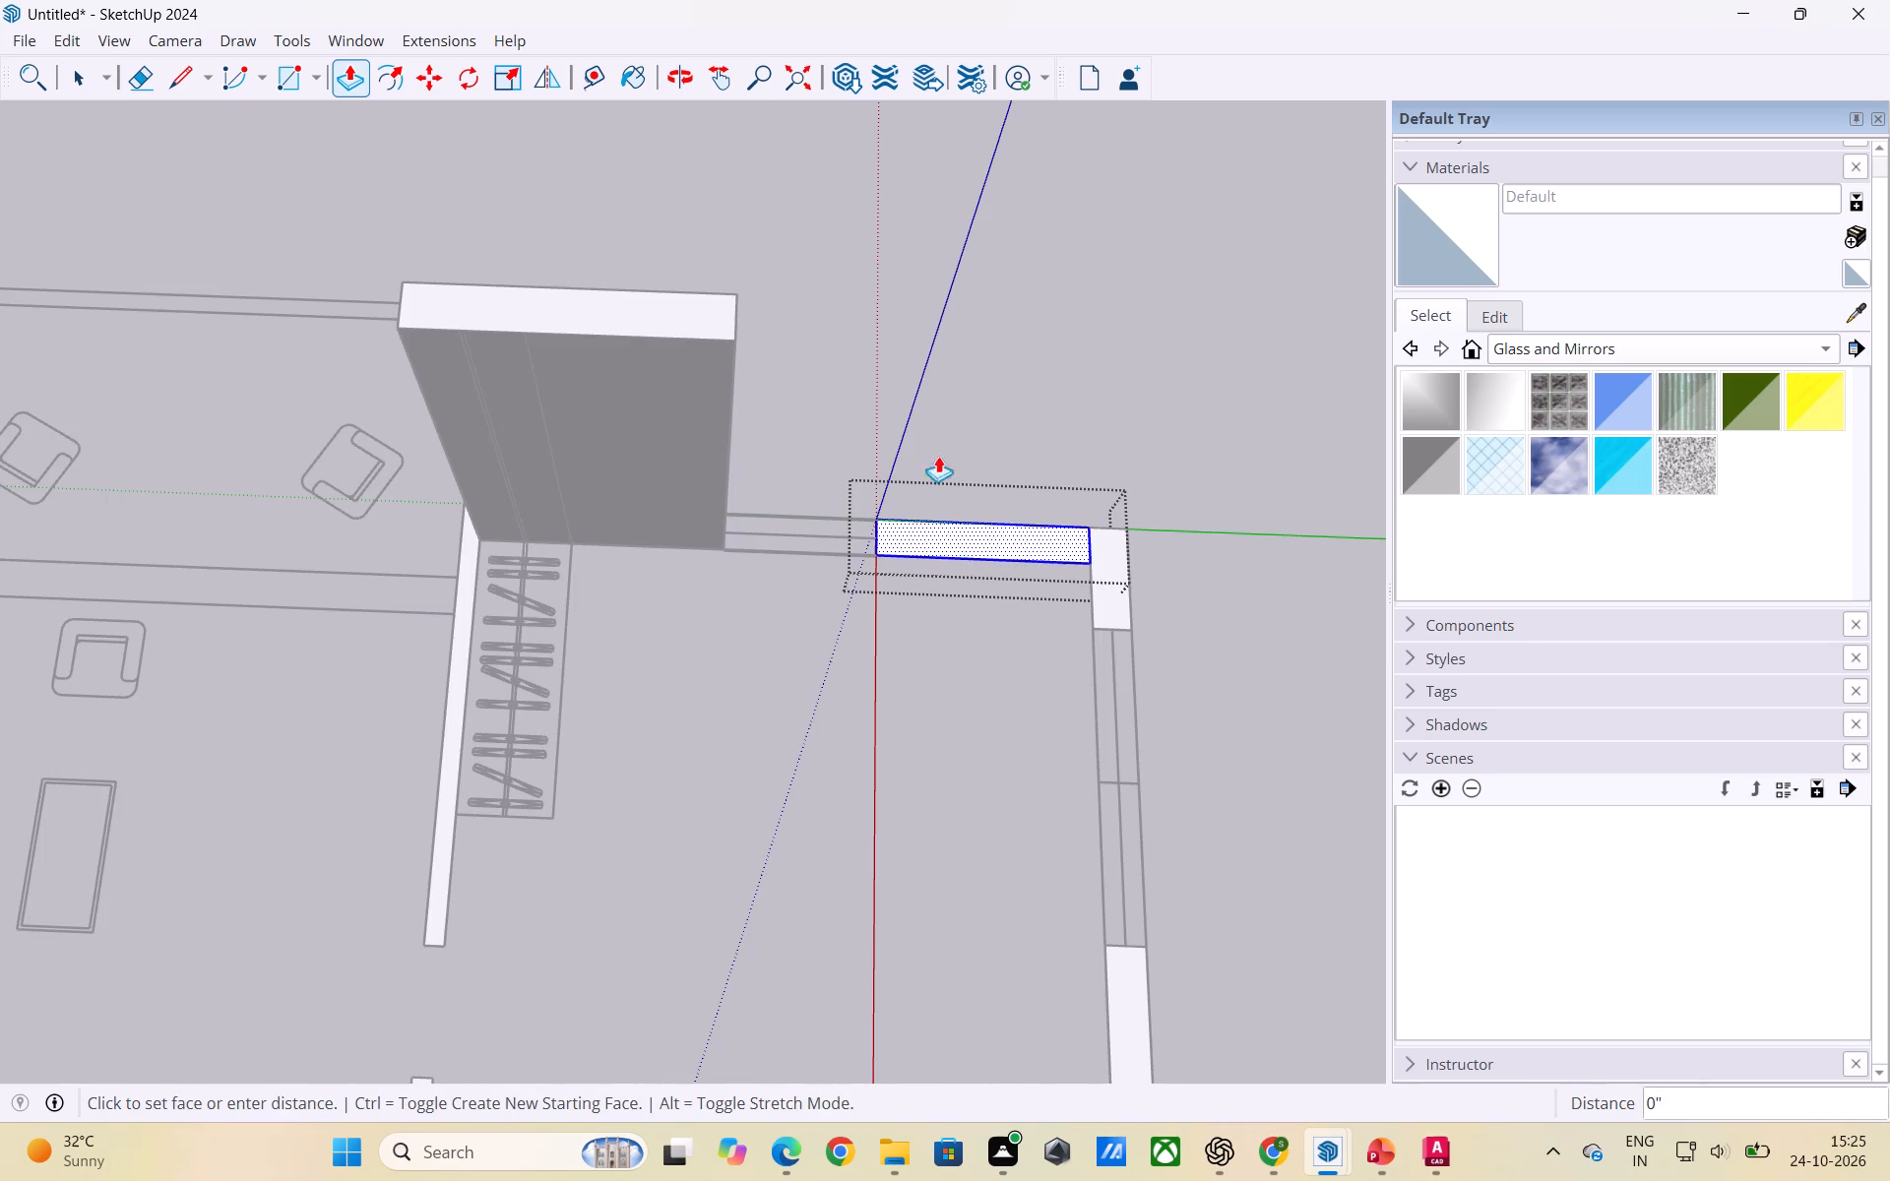
pyautogui.click(665, 302)
pyautogui.press('space')
pyautogui.click(717, 624)
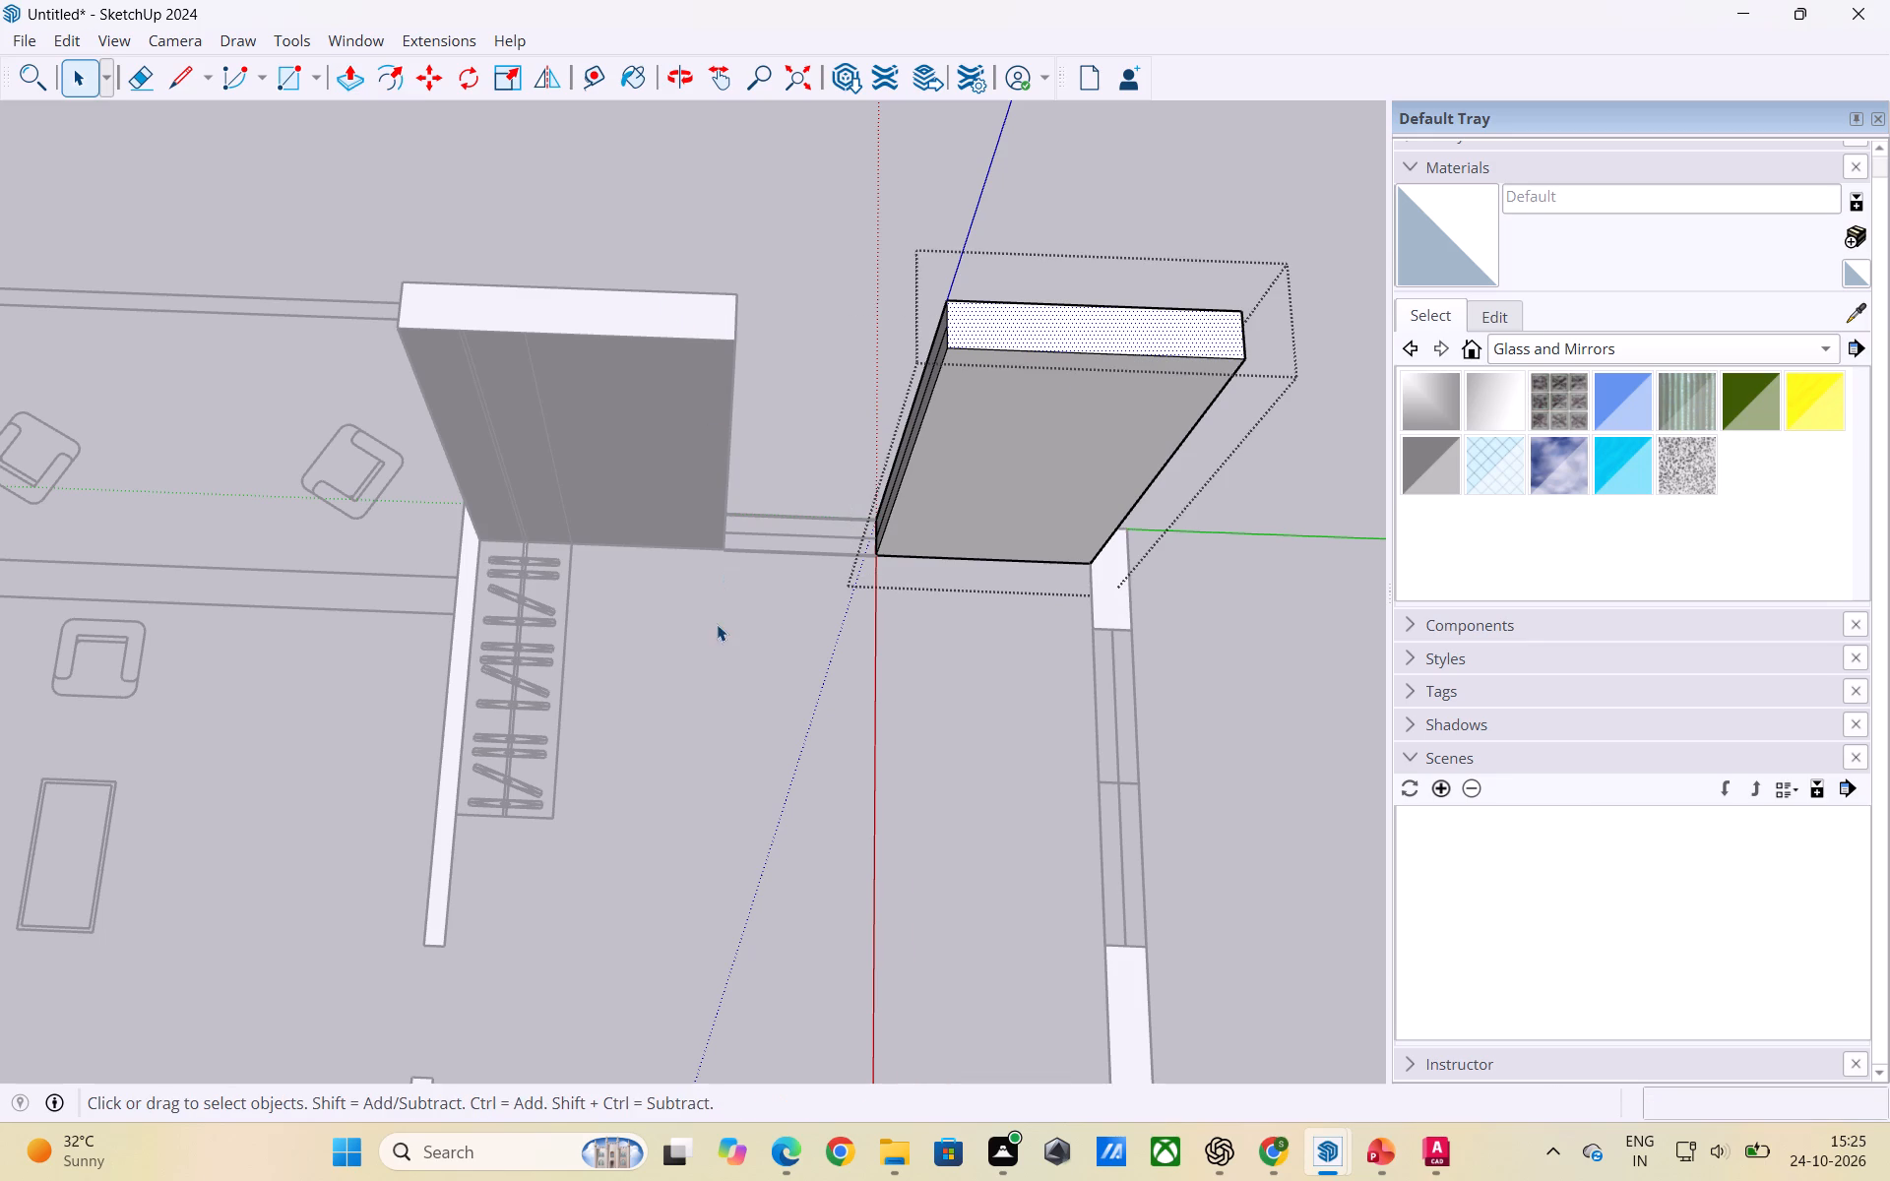
# Push/Pull the long wall segment behind the wardrobe up 9', level with the adjoining outer wall.
pyautogui.scroll(-6, 784, 519)
pyautogui.scroll(2, 572, 581)
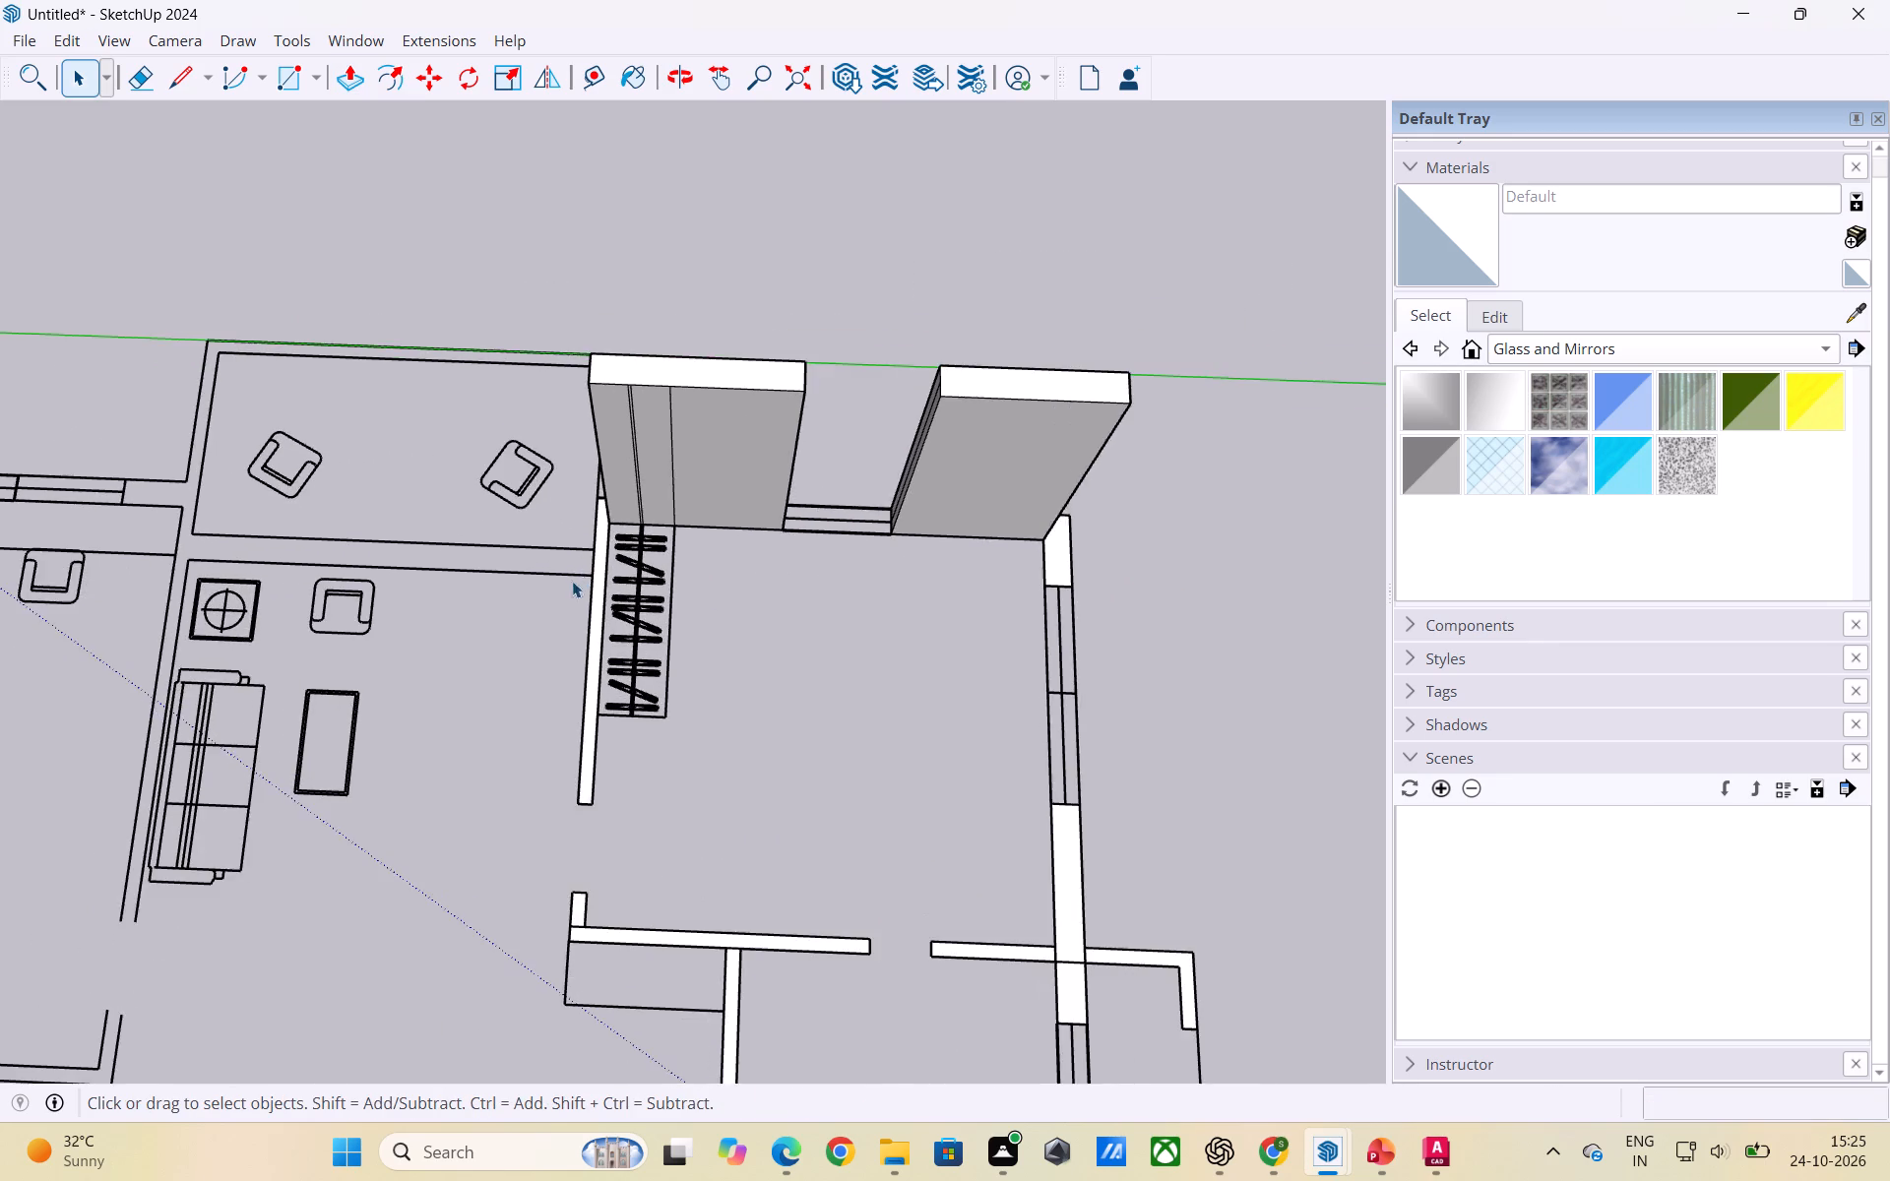
pyautogui.moveTo(586, 583); pyautogui.dragTo(974, 549, button='middle')
pyautogui.scroll(2, 684, 677)
pyautogui.scroll(-2, 923, 607)
pyautogui.scroll(2, 602, 725)
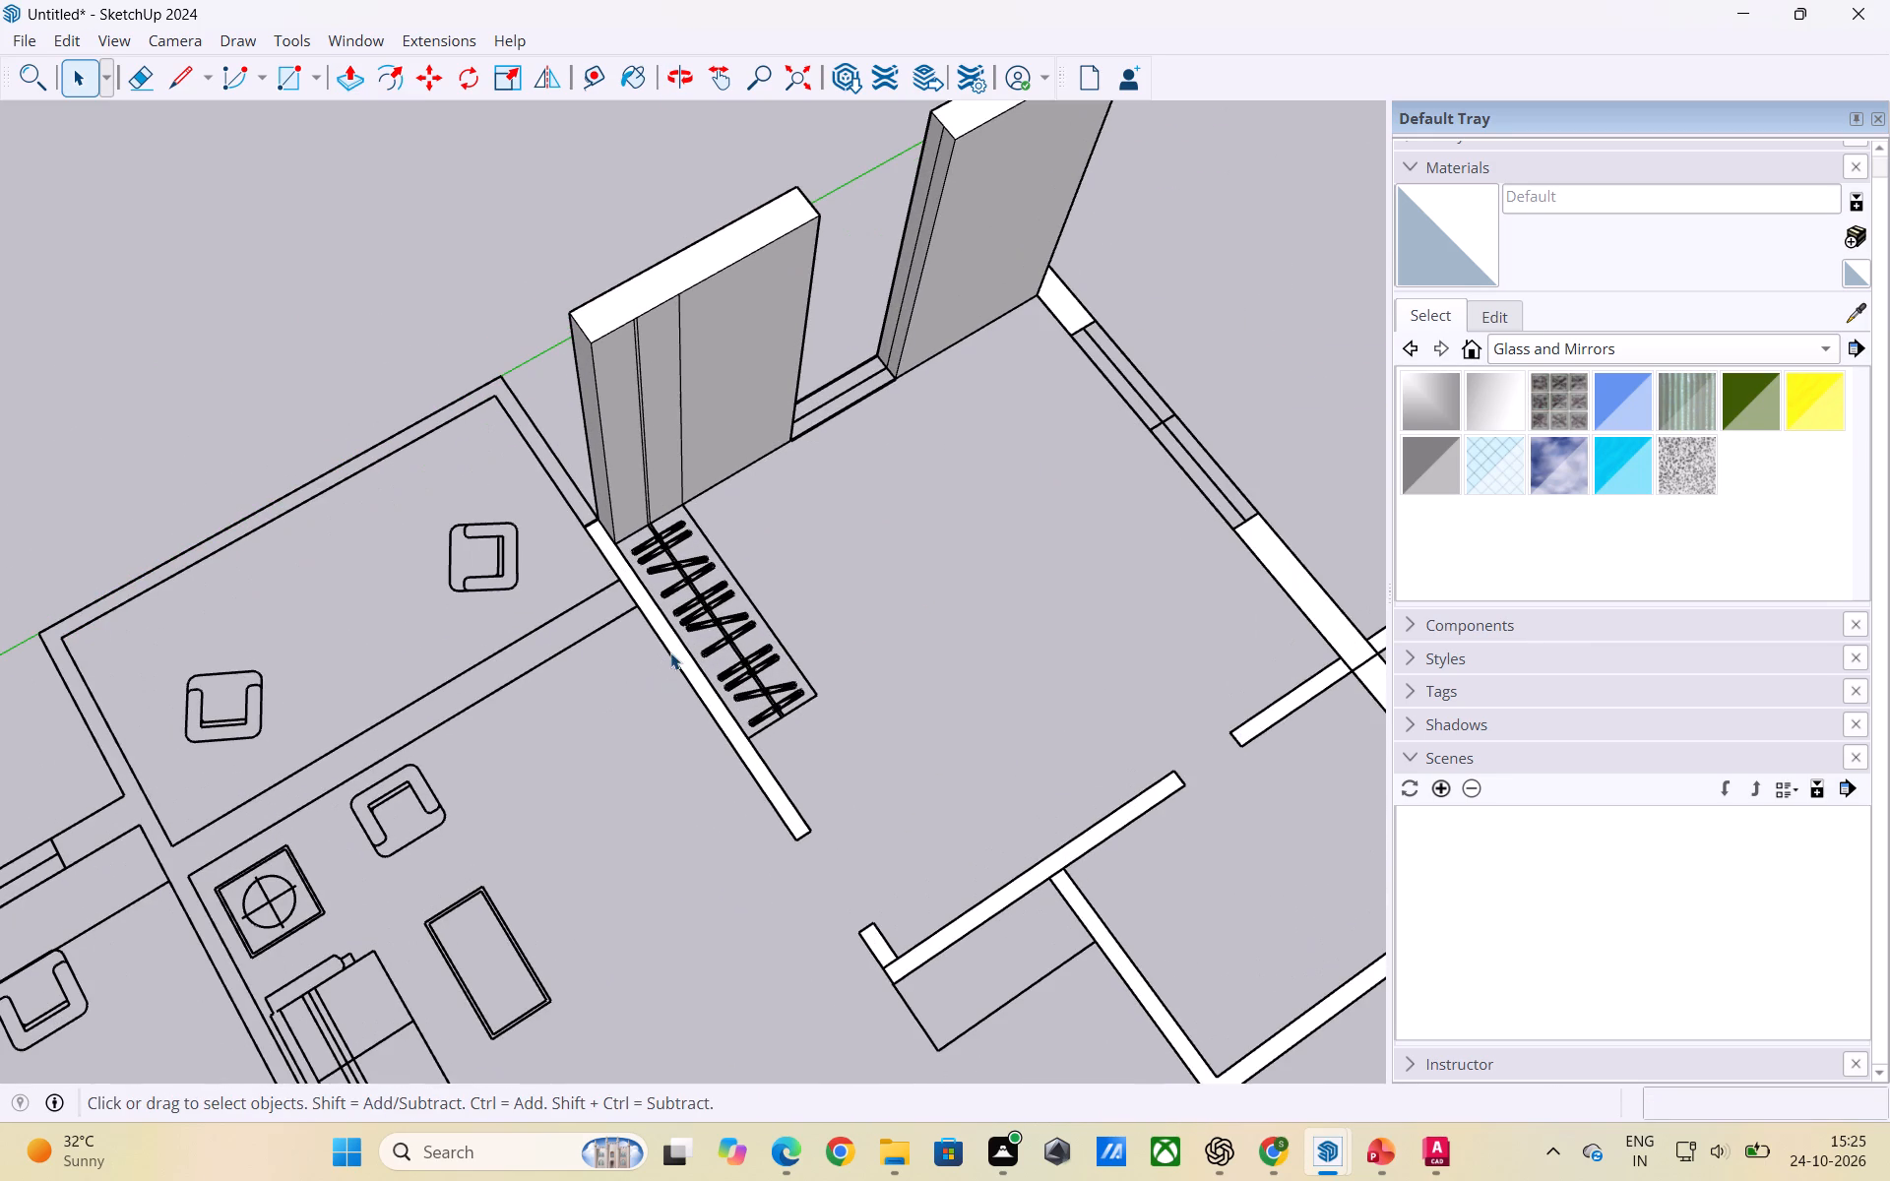
pyautogui.click(677, 653)
pyautogui.doubleClick(677, 653)
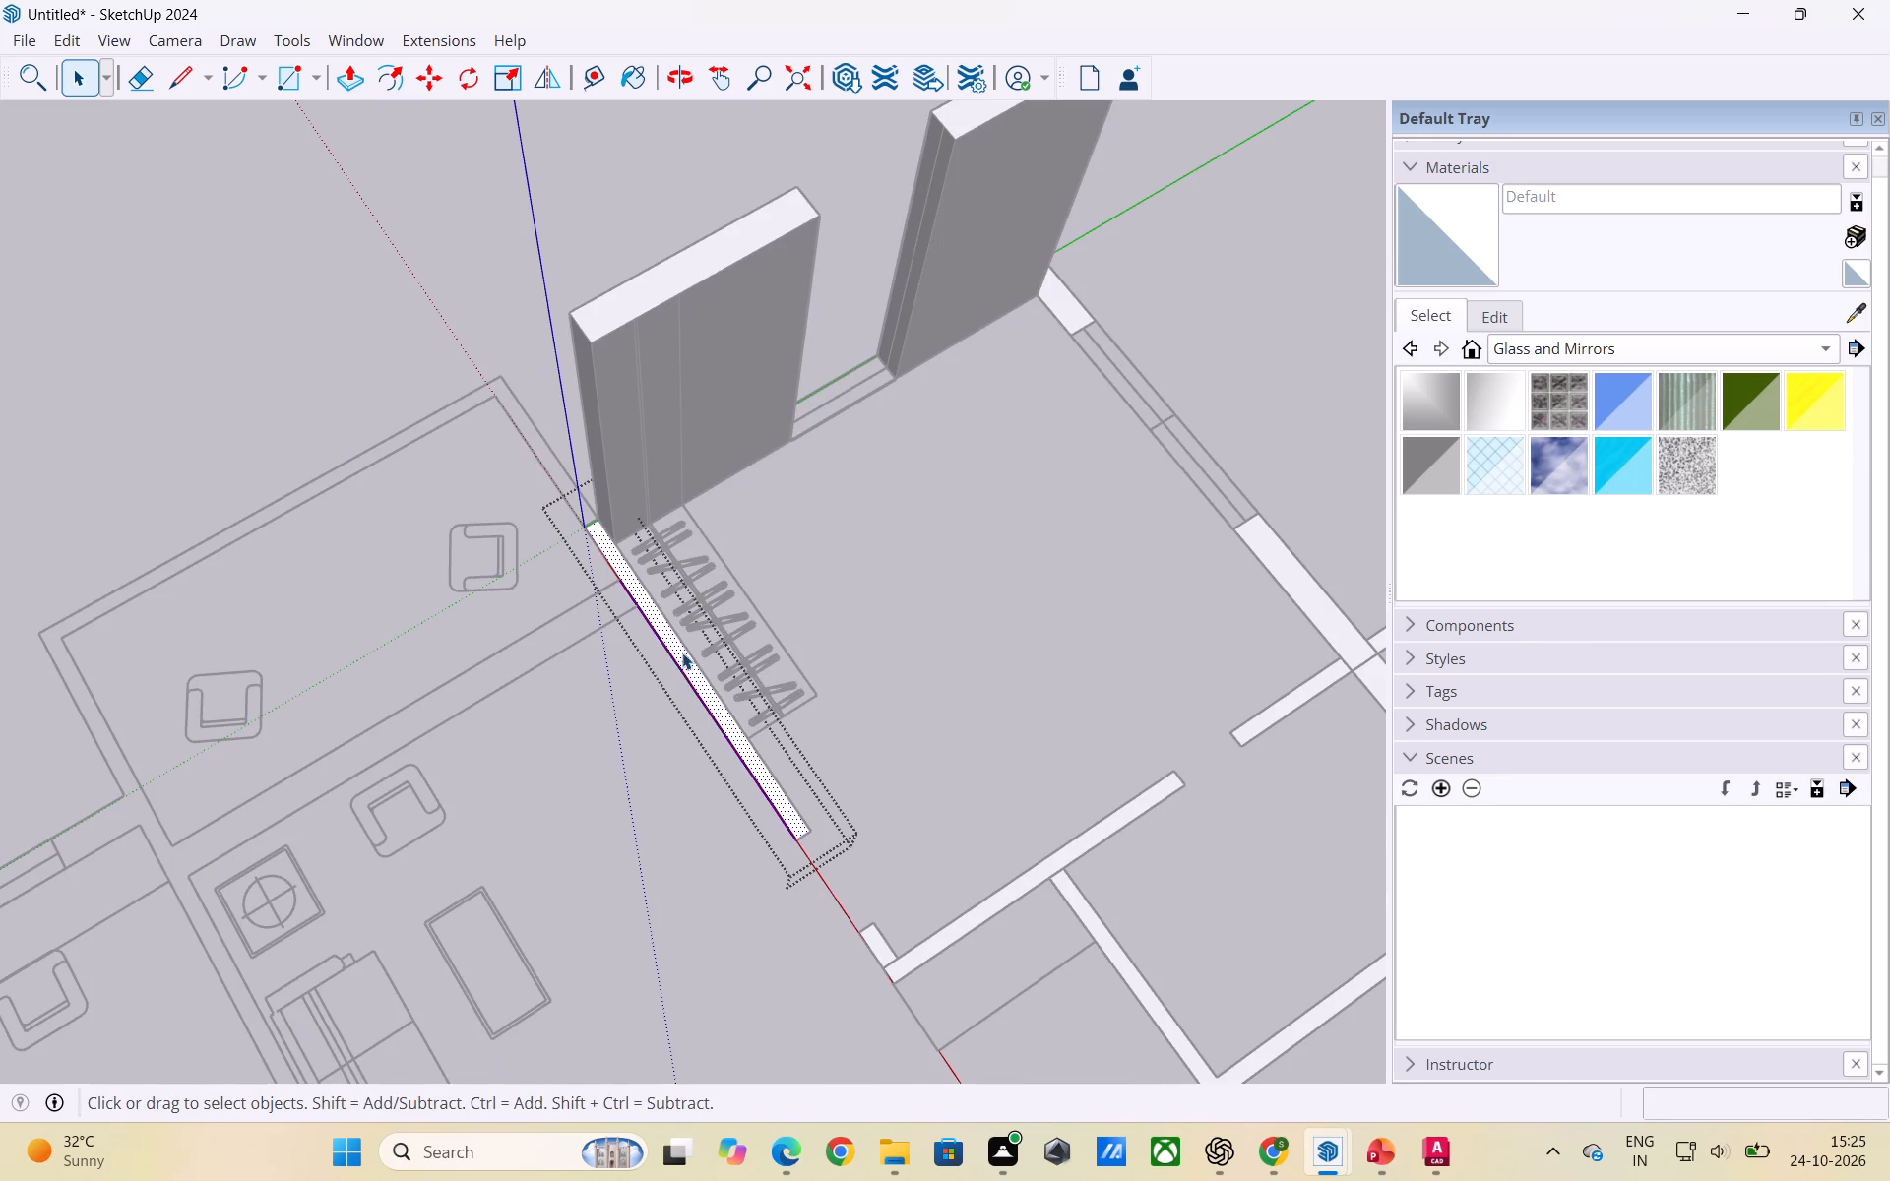
pyautogui.press('p')
pyautogui.click(682, 653)
pyautogui.click(755, 219)
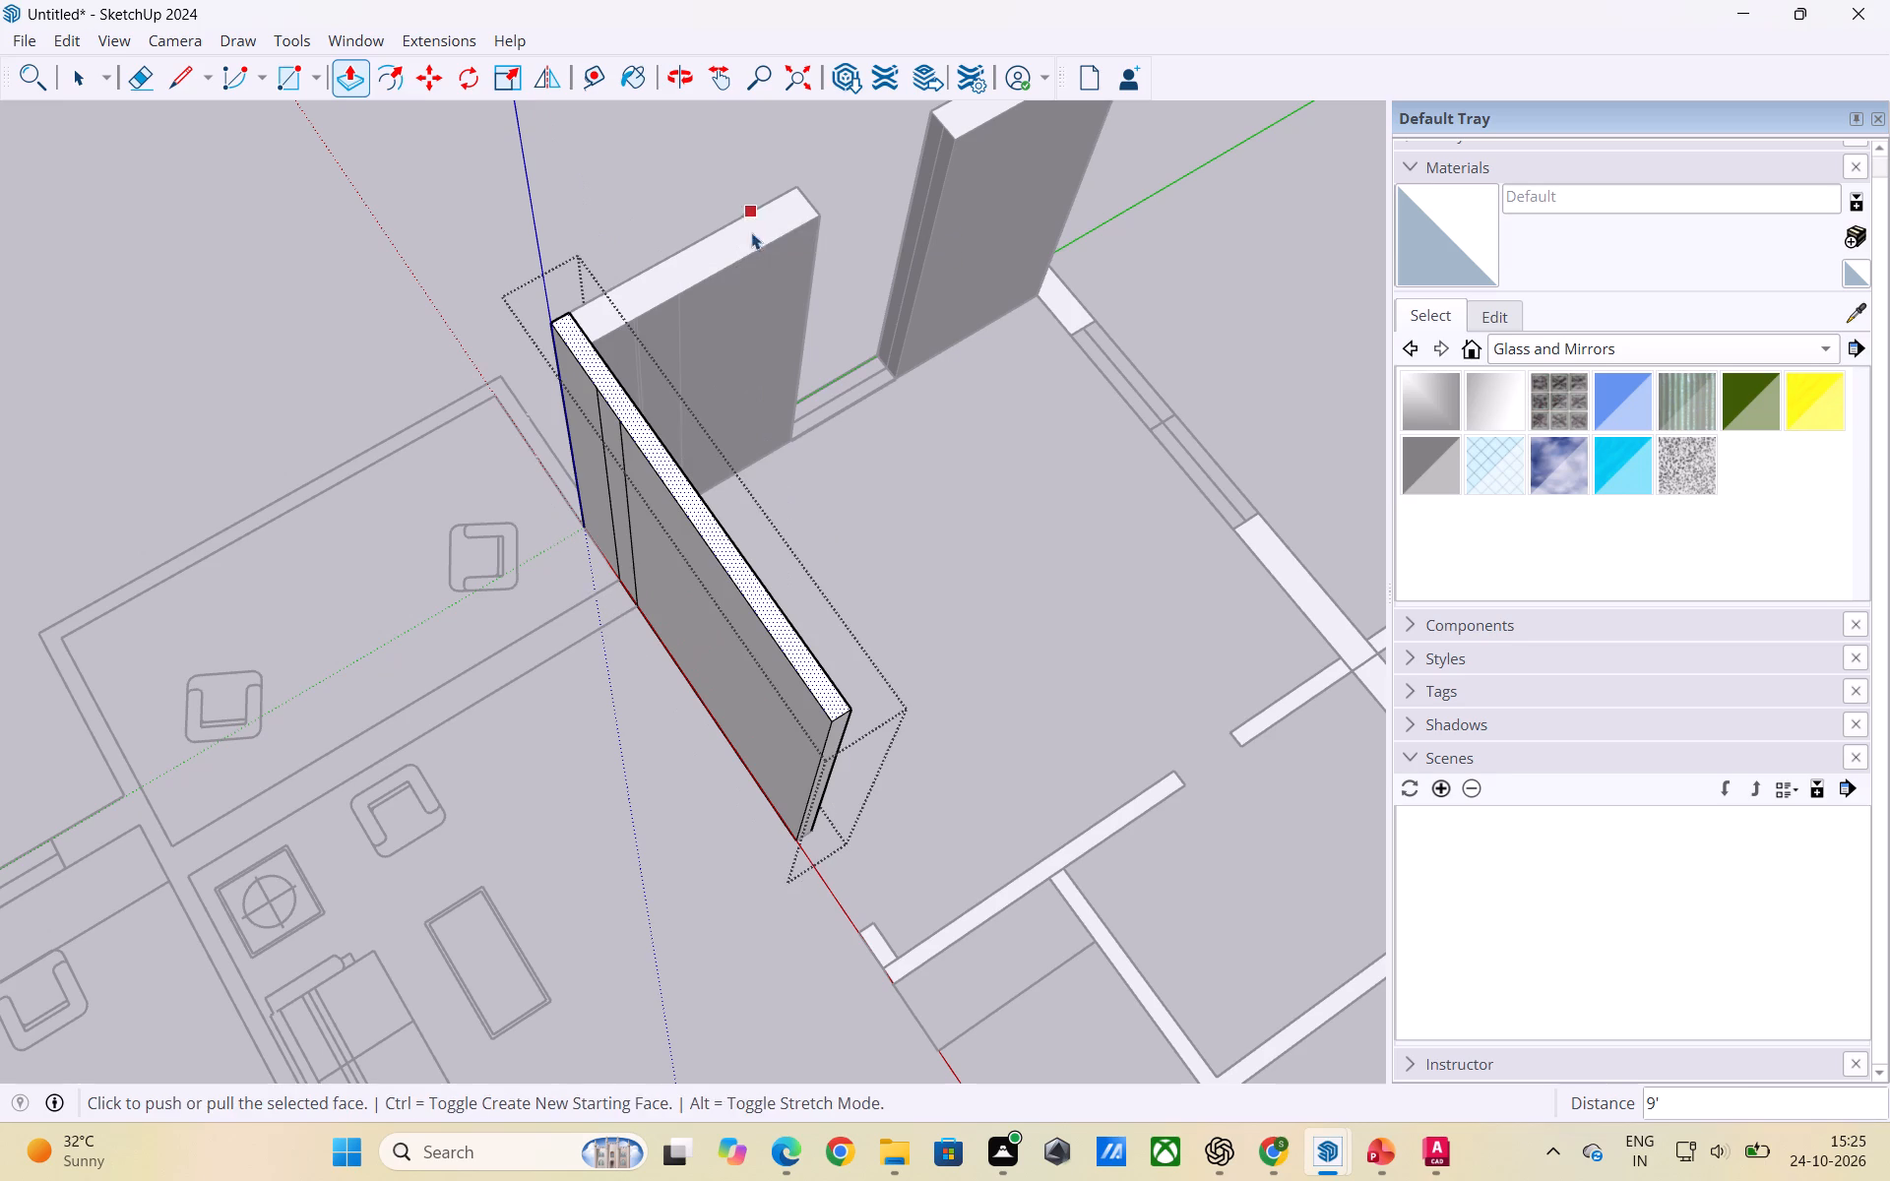
pyautogui.press('space')
pyautogui.click(950, 611)
# Push/Pull the corner wall piece beside the double window up to the height of the adjoining raised wall.
pyautogui.scroll(-5, 555, 658)
pyautogui.scroll(-1, 863, 573)
pyautogui.moveTo(863, 573); pyautogui.dragTo(453, 616, button='middle')
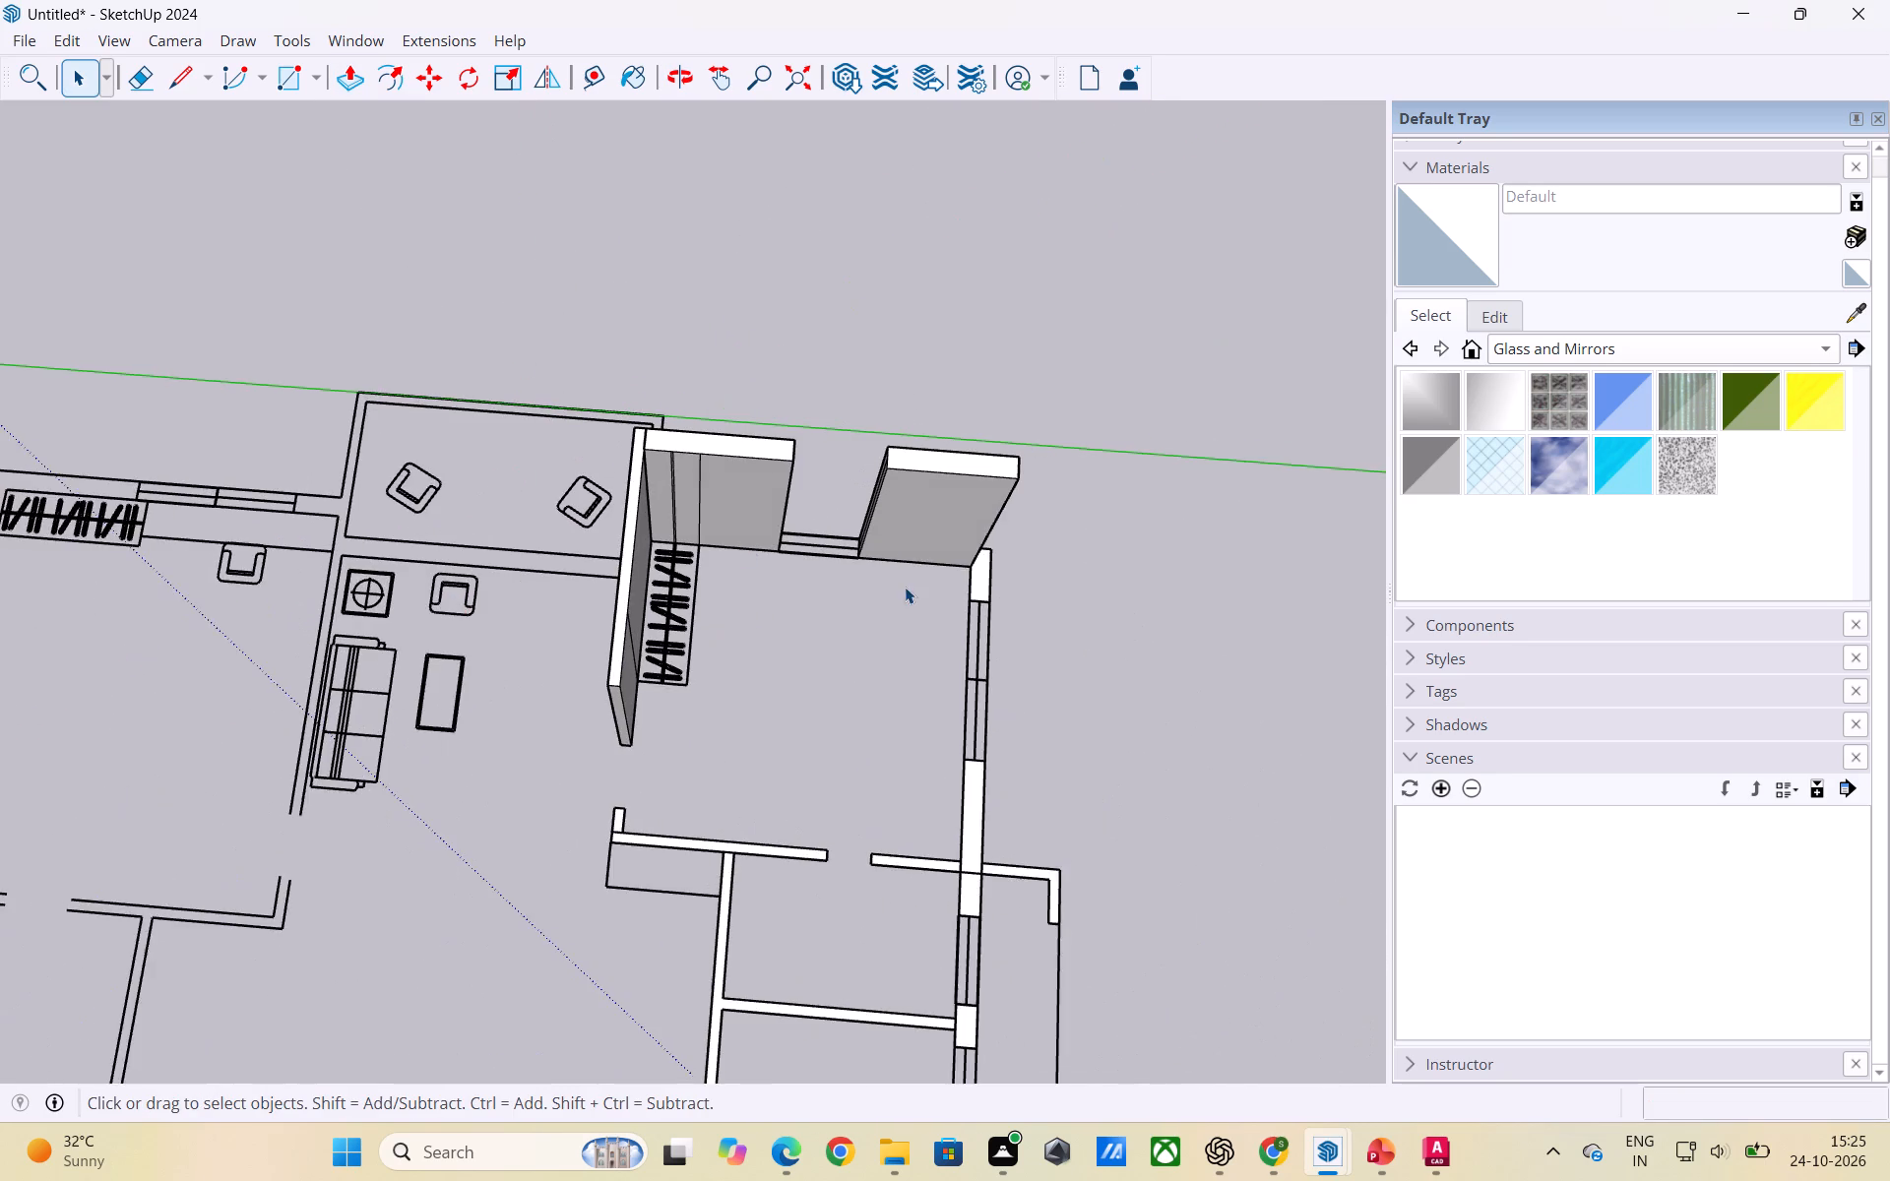
pyautogui.scroll(2, 907, 590)
pyautogui.tripleClick(994, 574)
pyautogui.press('p')
pyautogui.click(992, 575)
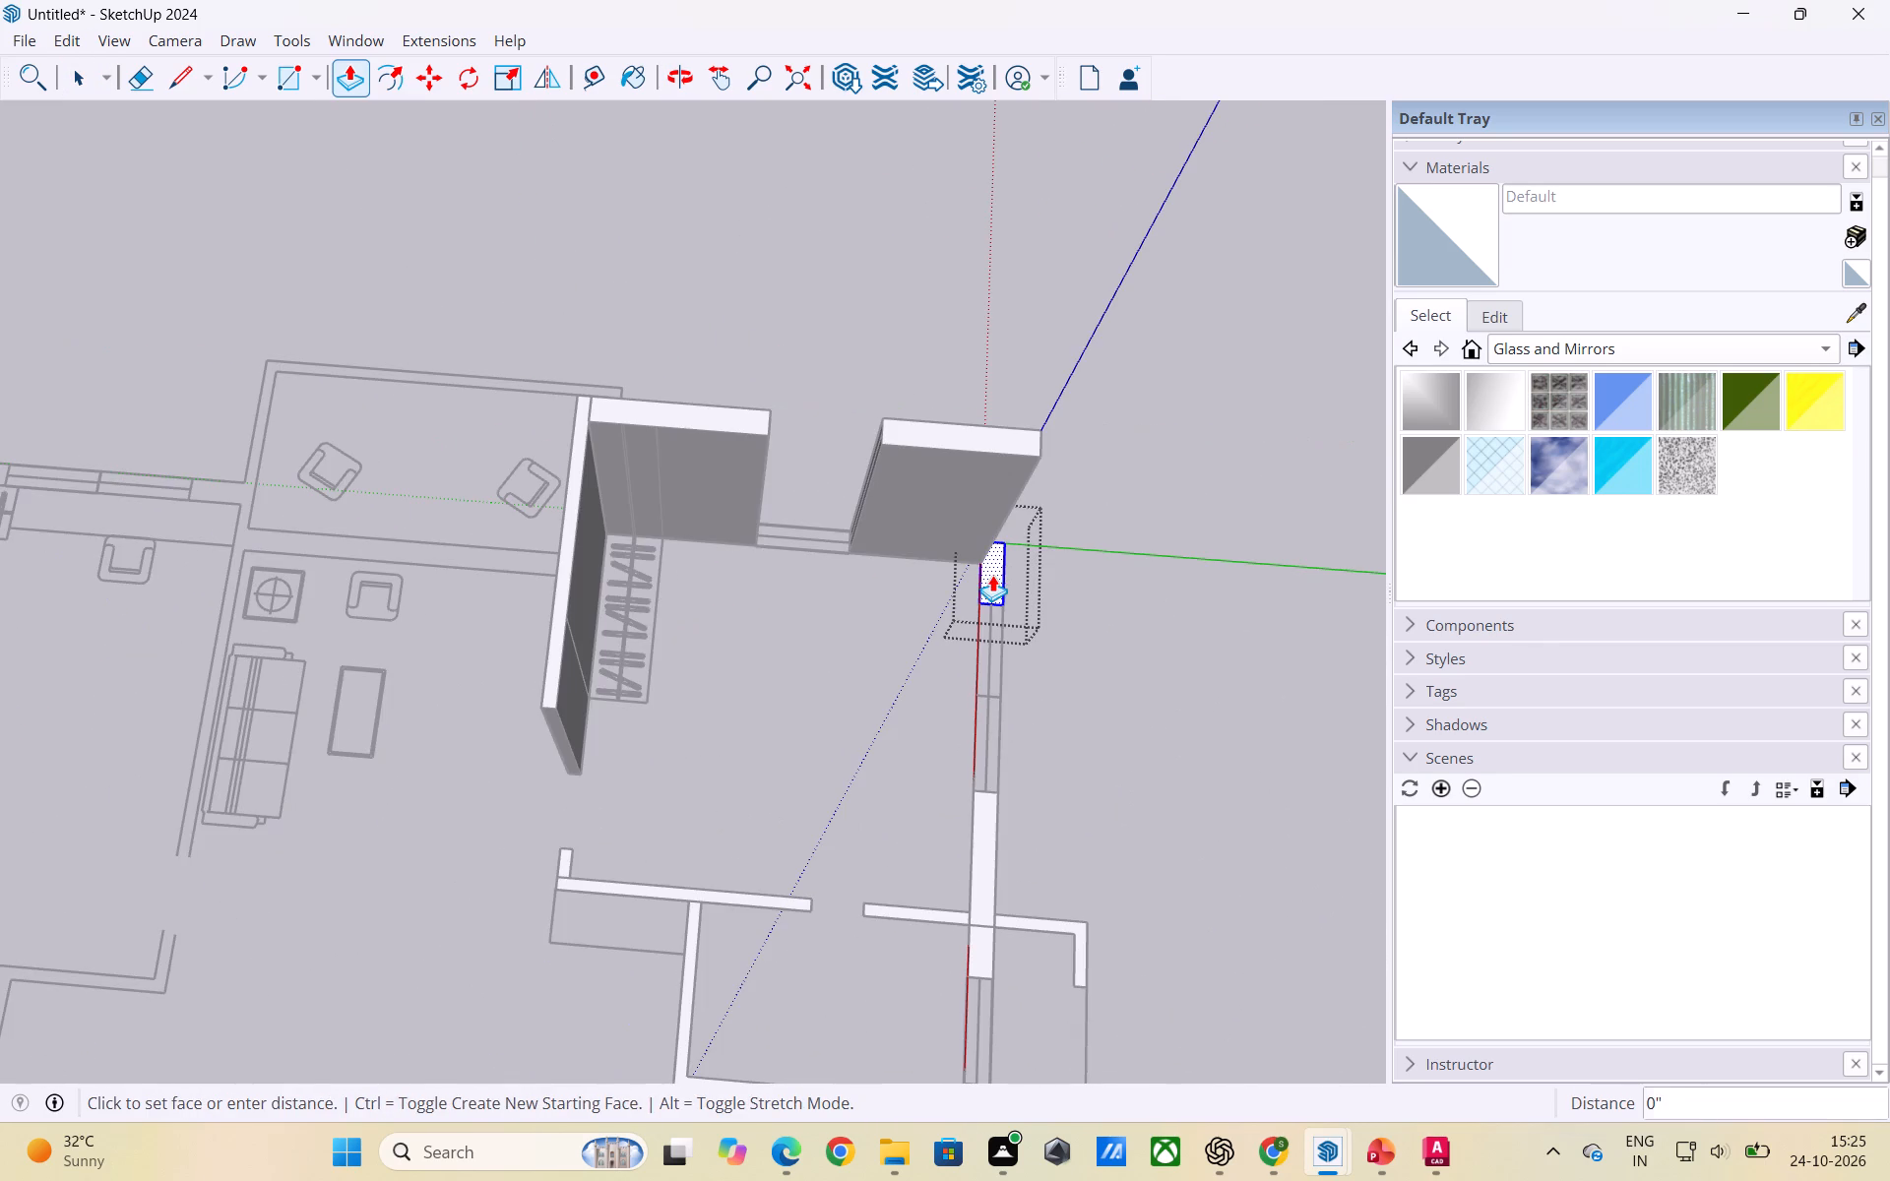
pyautogui.click(968, 423)
pyautogui.press('space')
pyautogui.click(1205, 721)
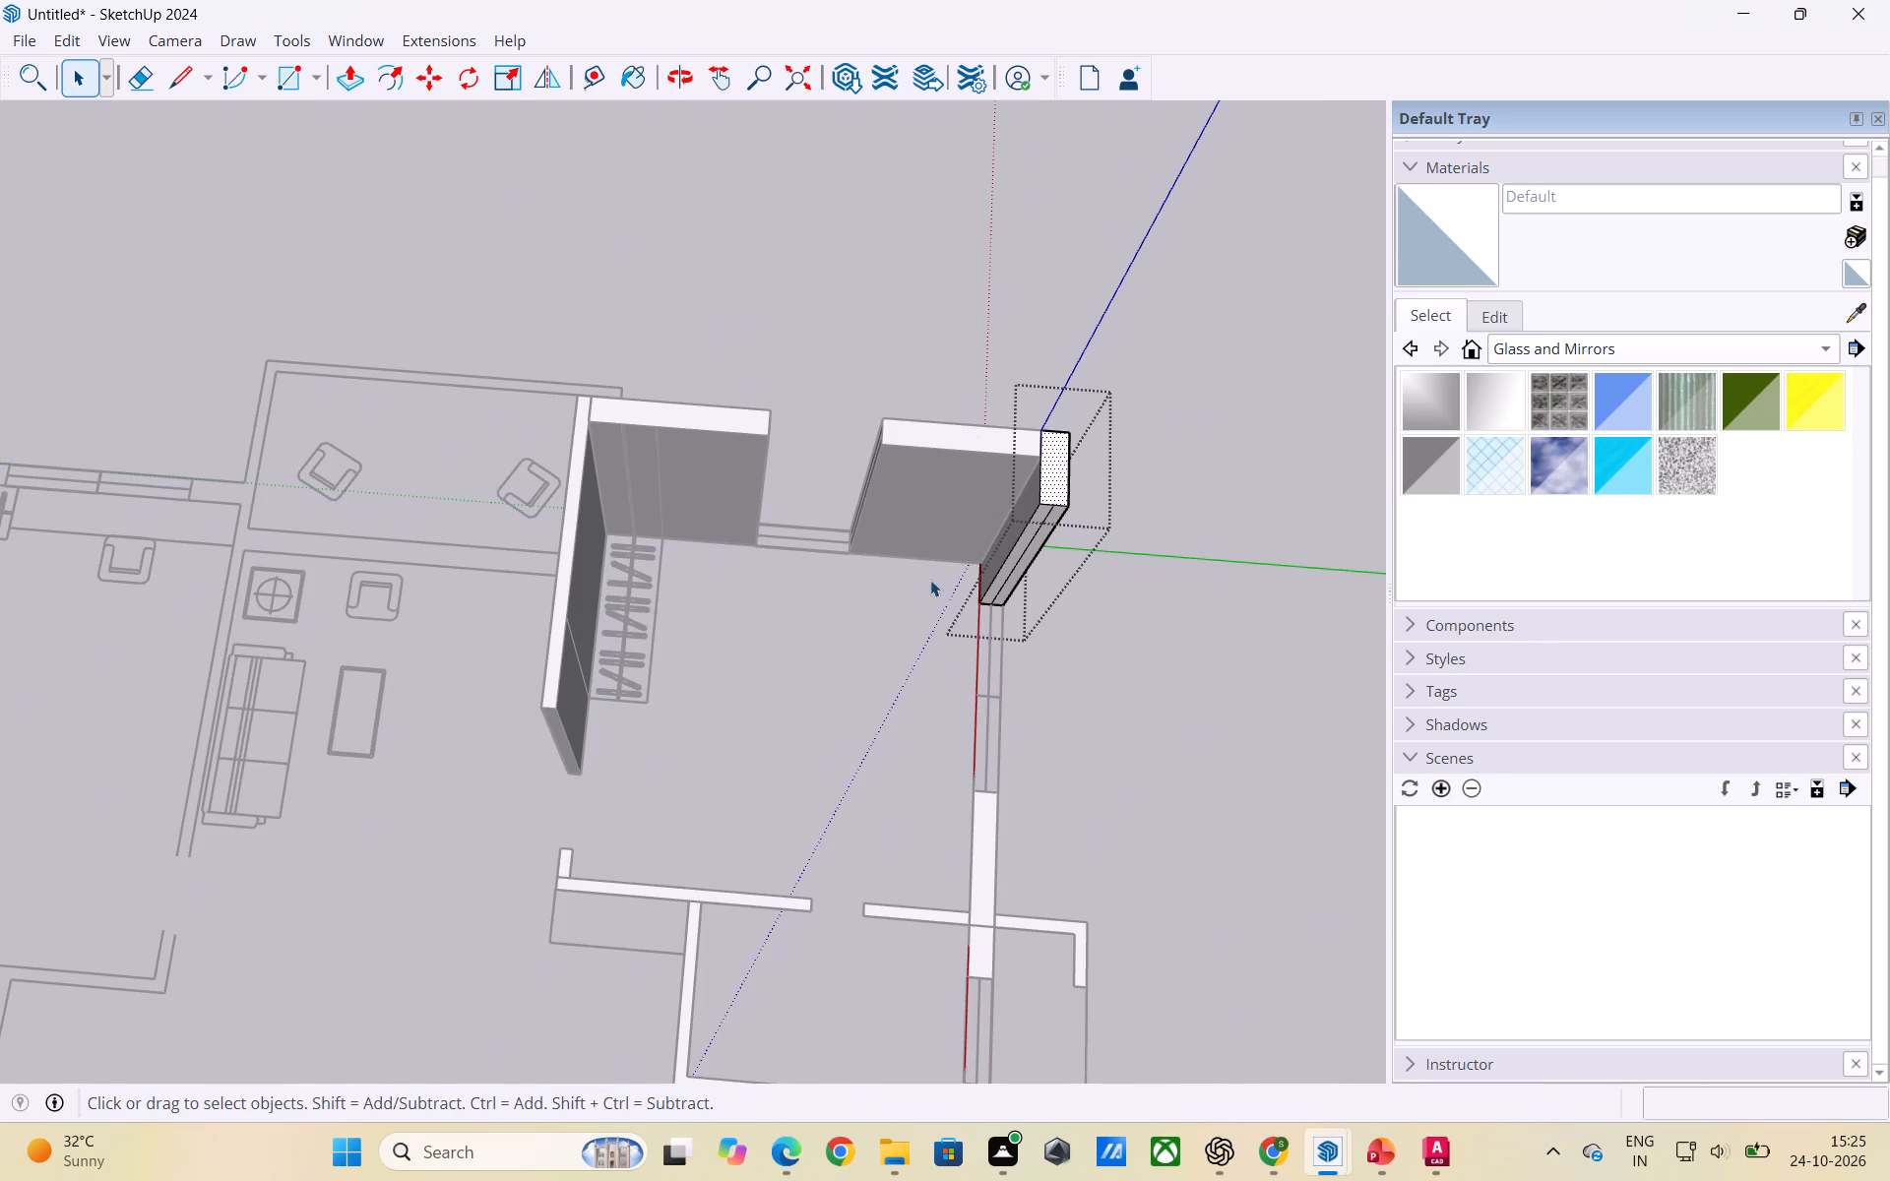
# Push/Pull the short wall stub at the bedroom entrance door up 9', level with the wardrobe wall.
pyautogui.scroll(-7, 930, 580)
pyautogui.moveTo(888, 684); pyautogui.dragTo(956, 759, button='middle')
pyautogui.scroll(2, 976, 750)
pyautogui.scroll(3, 720, 777)
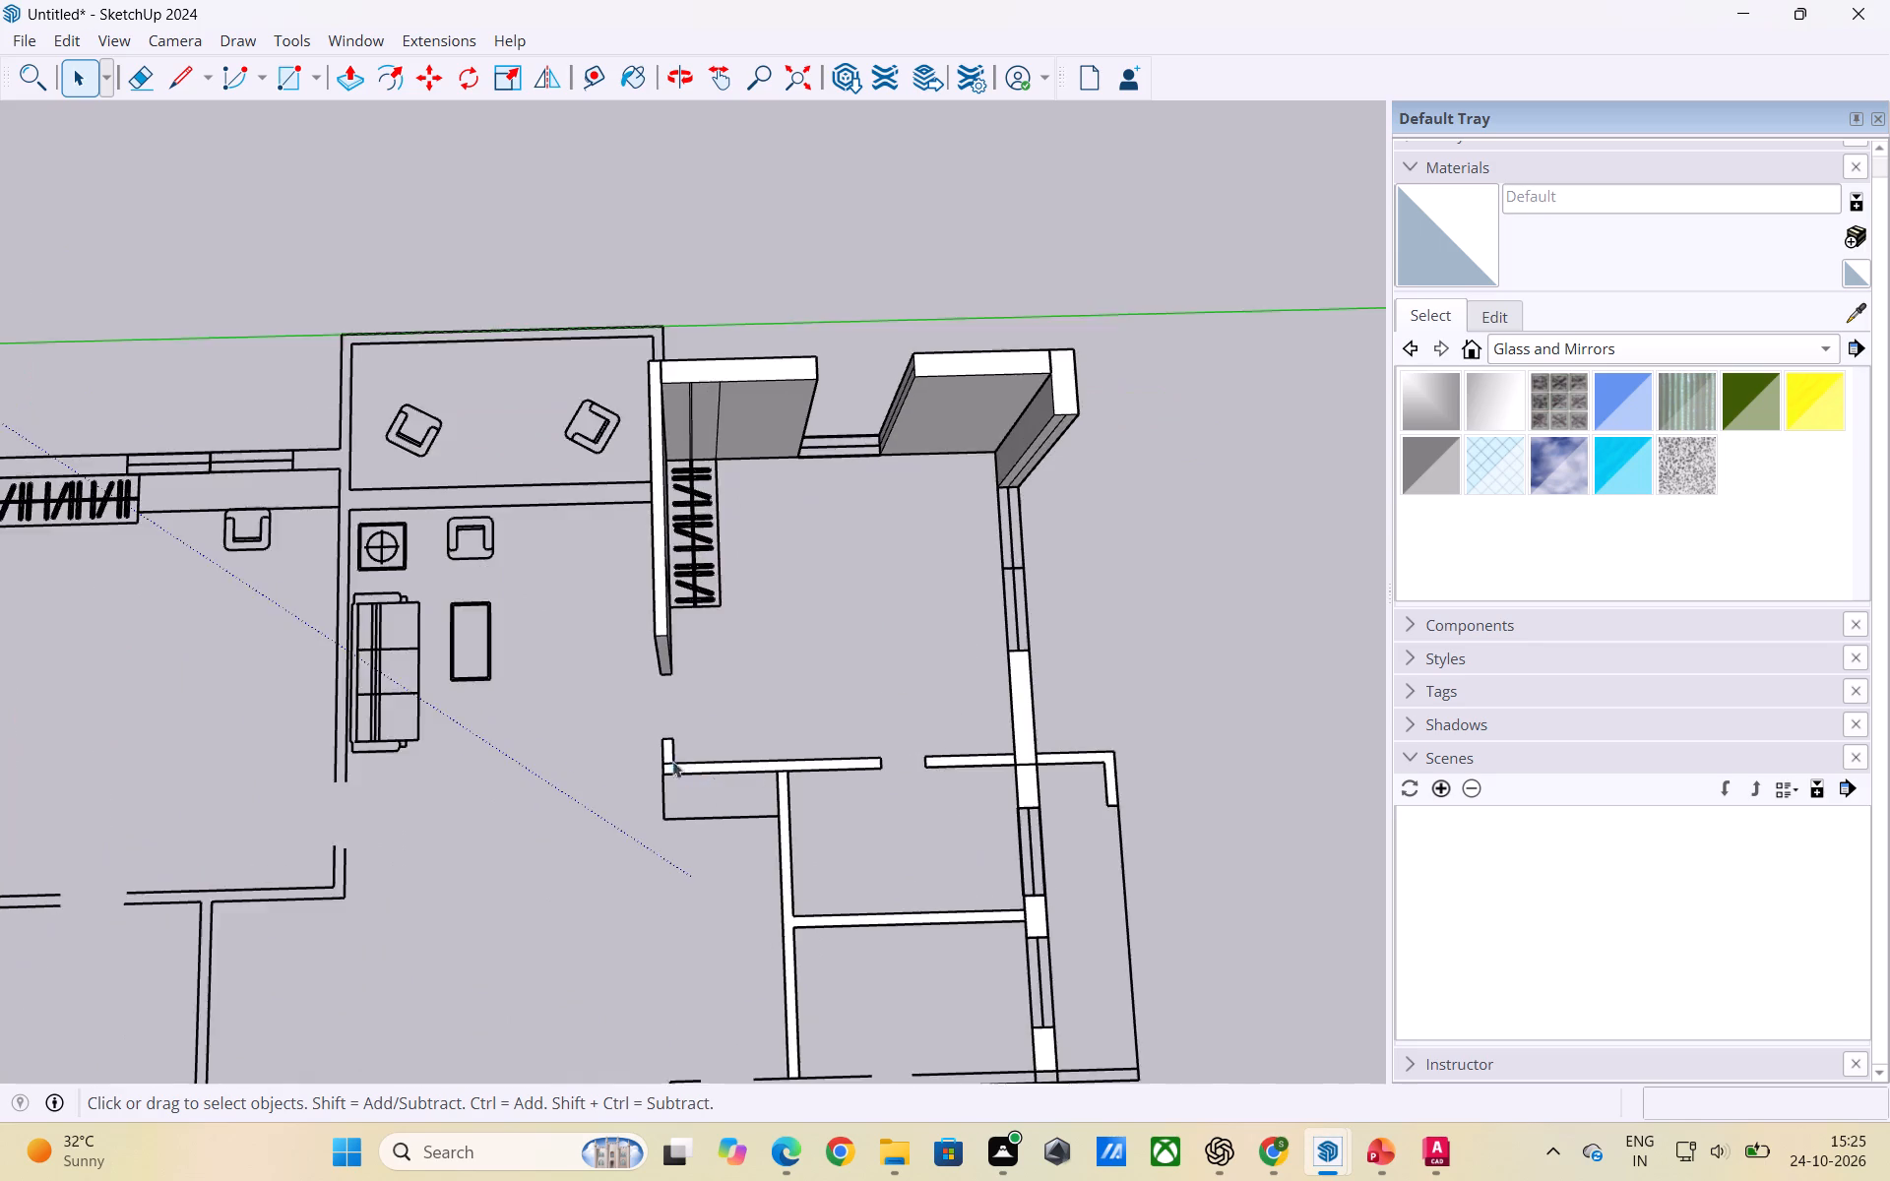
pyautogui.scroll(6, 672, 761)
pyautogui.click(679, 760)
pyautogui.doubleClick(679, 760)
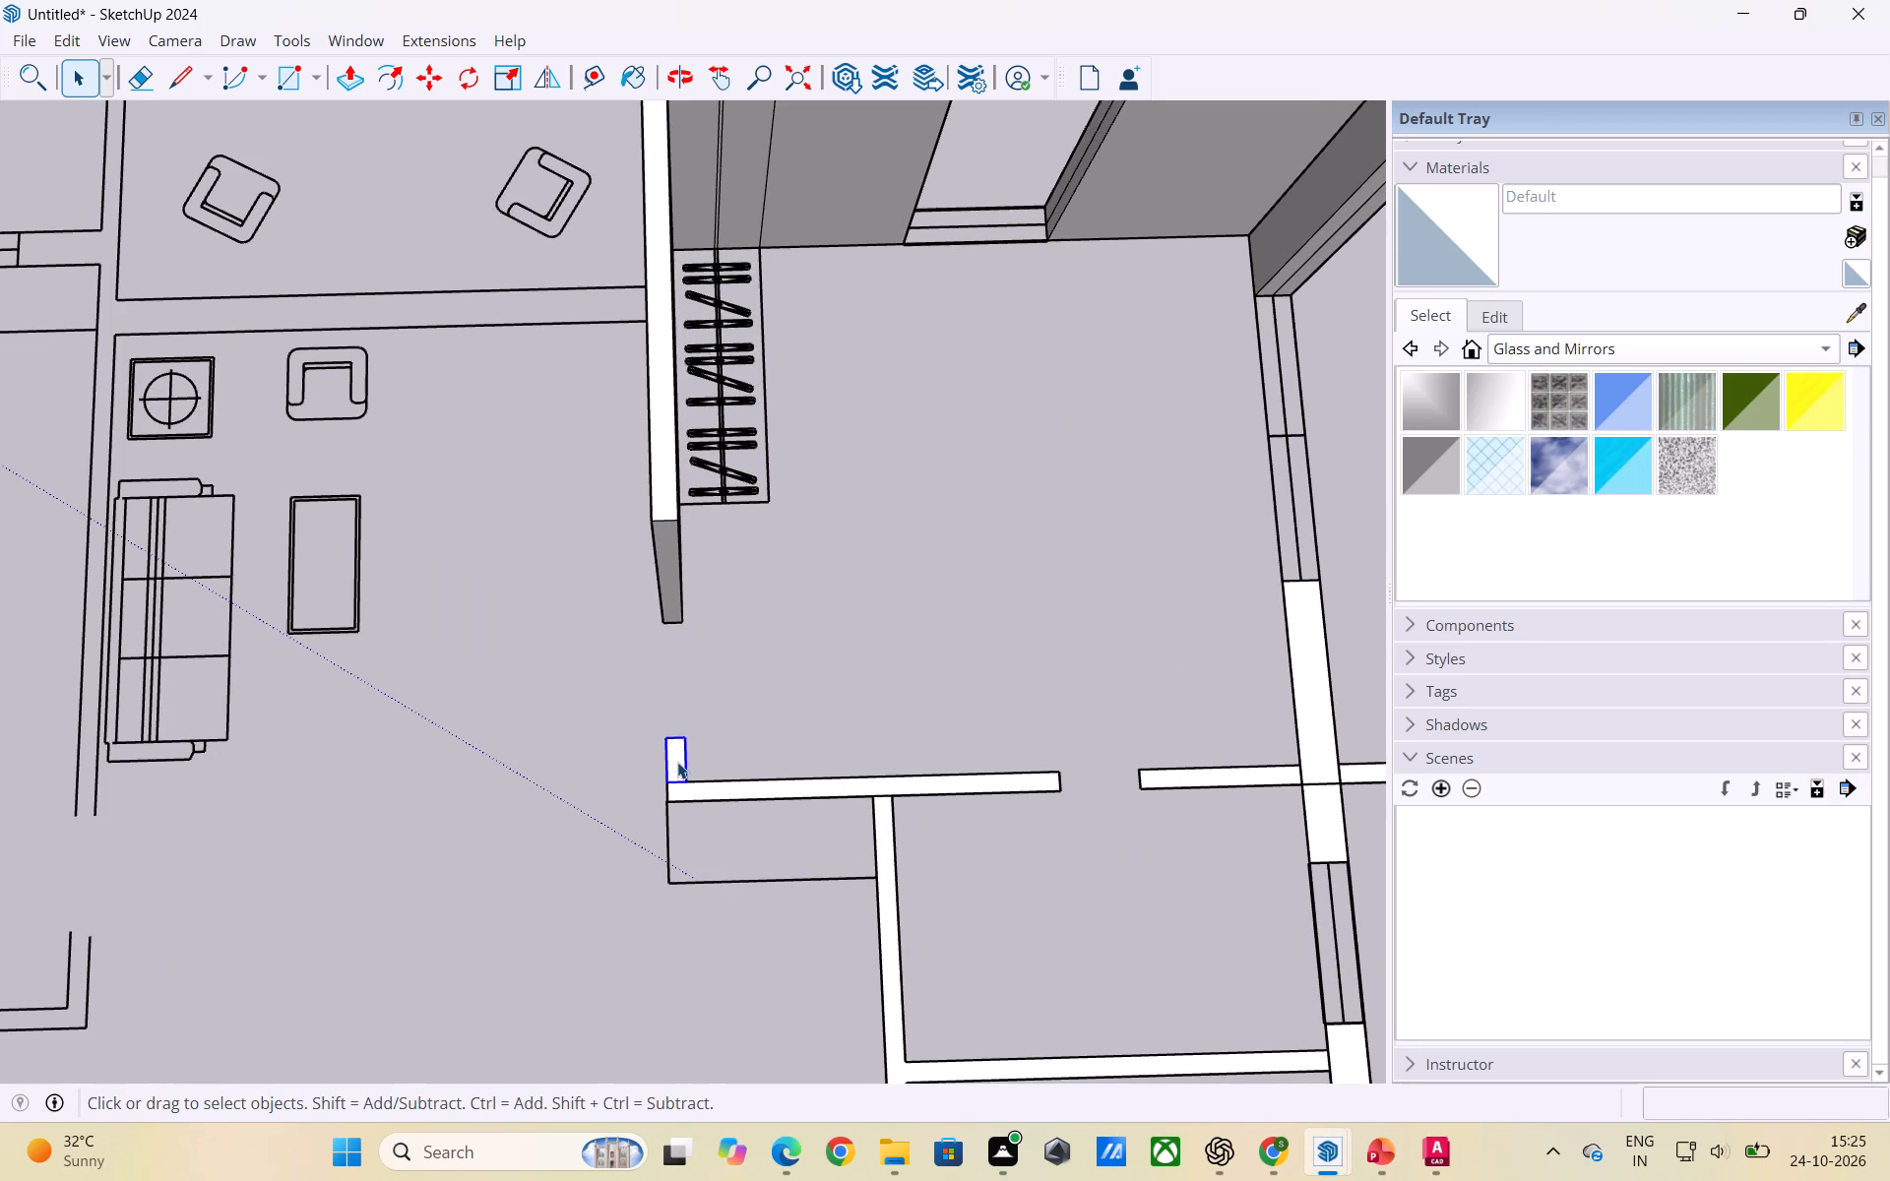
pyautogui.press('p')
pyautogui.click(677, 762)
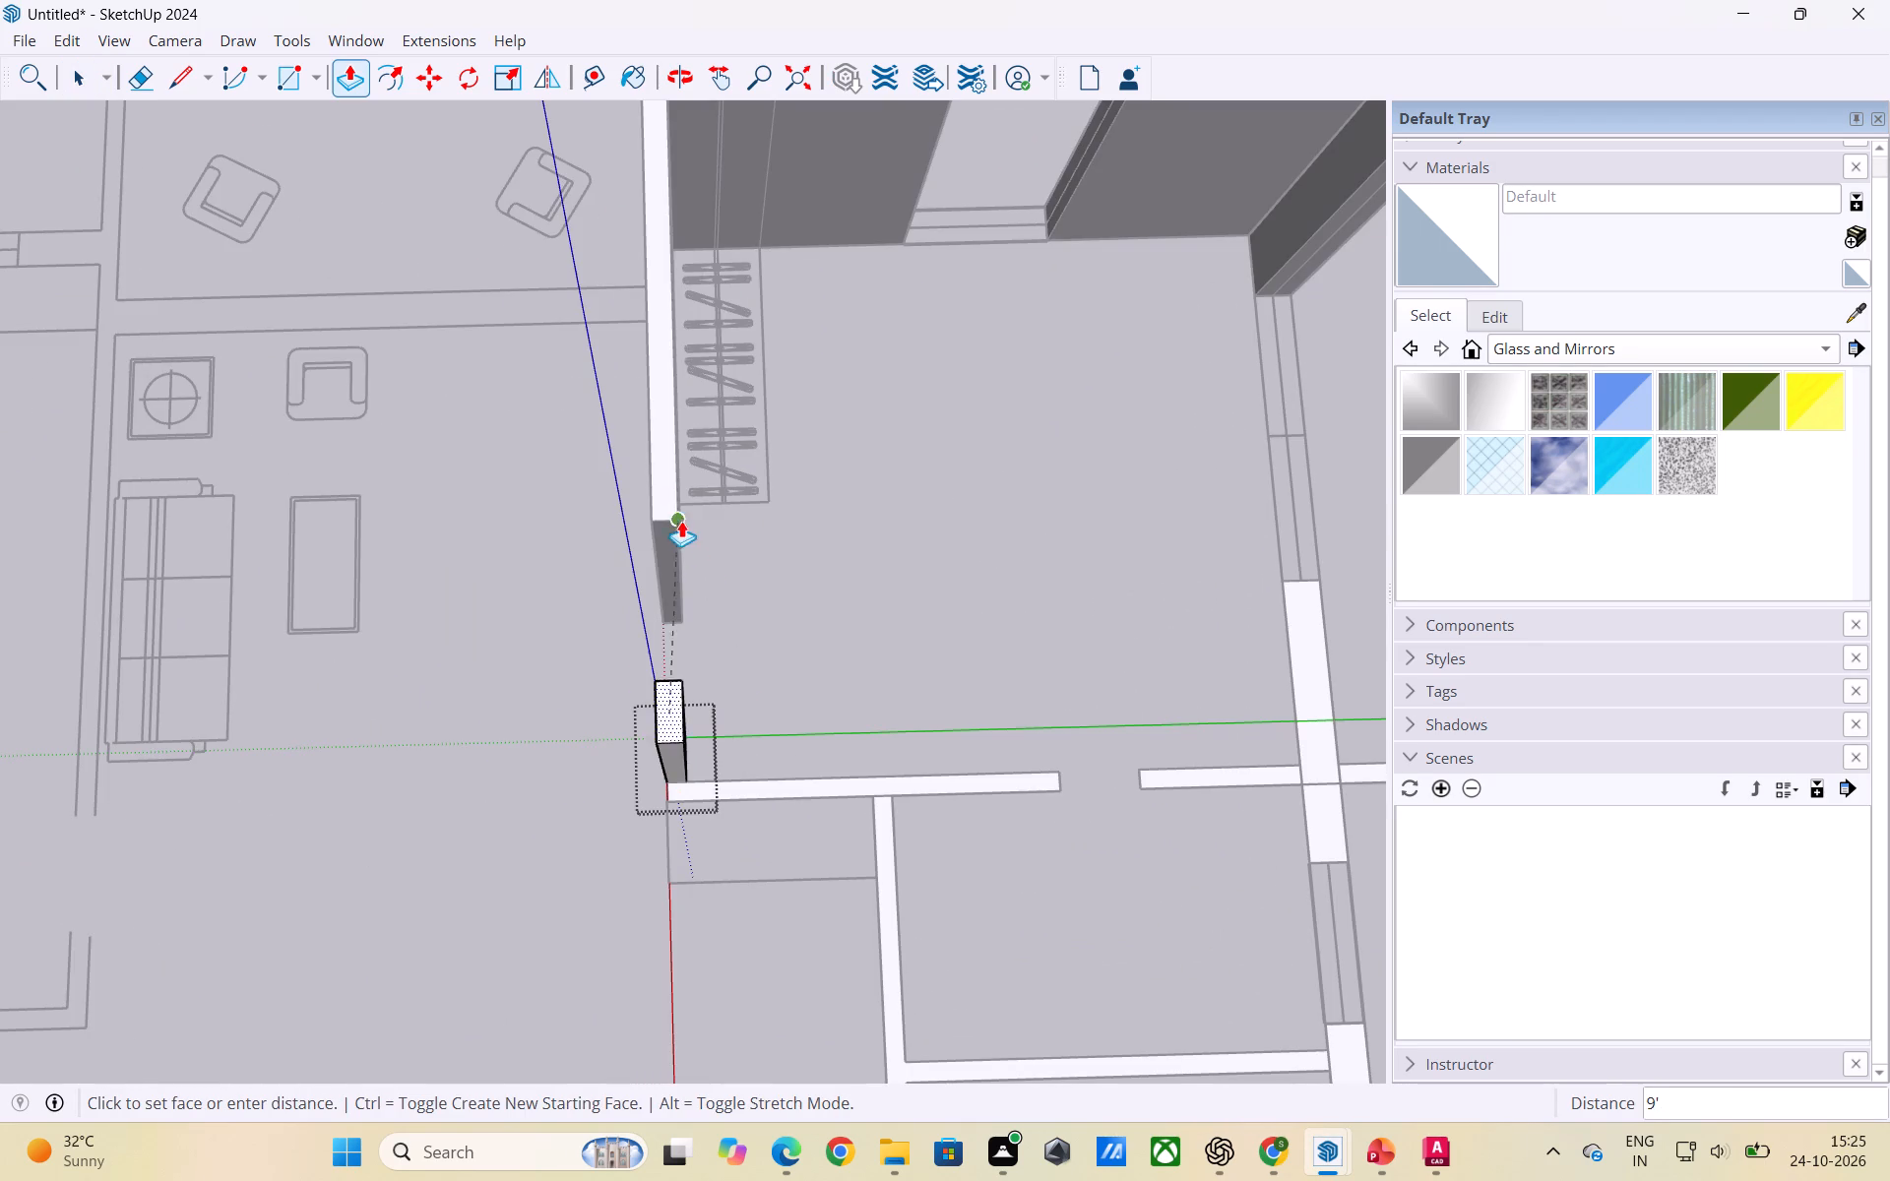
pyautogui.click(669, 441)
pyautogui.press('space')
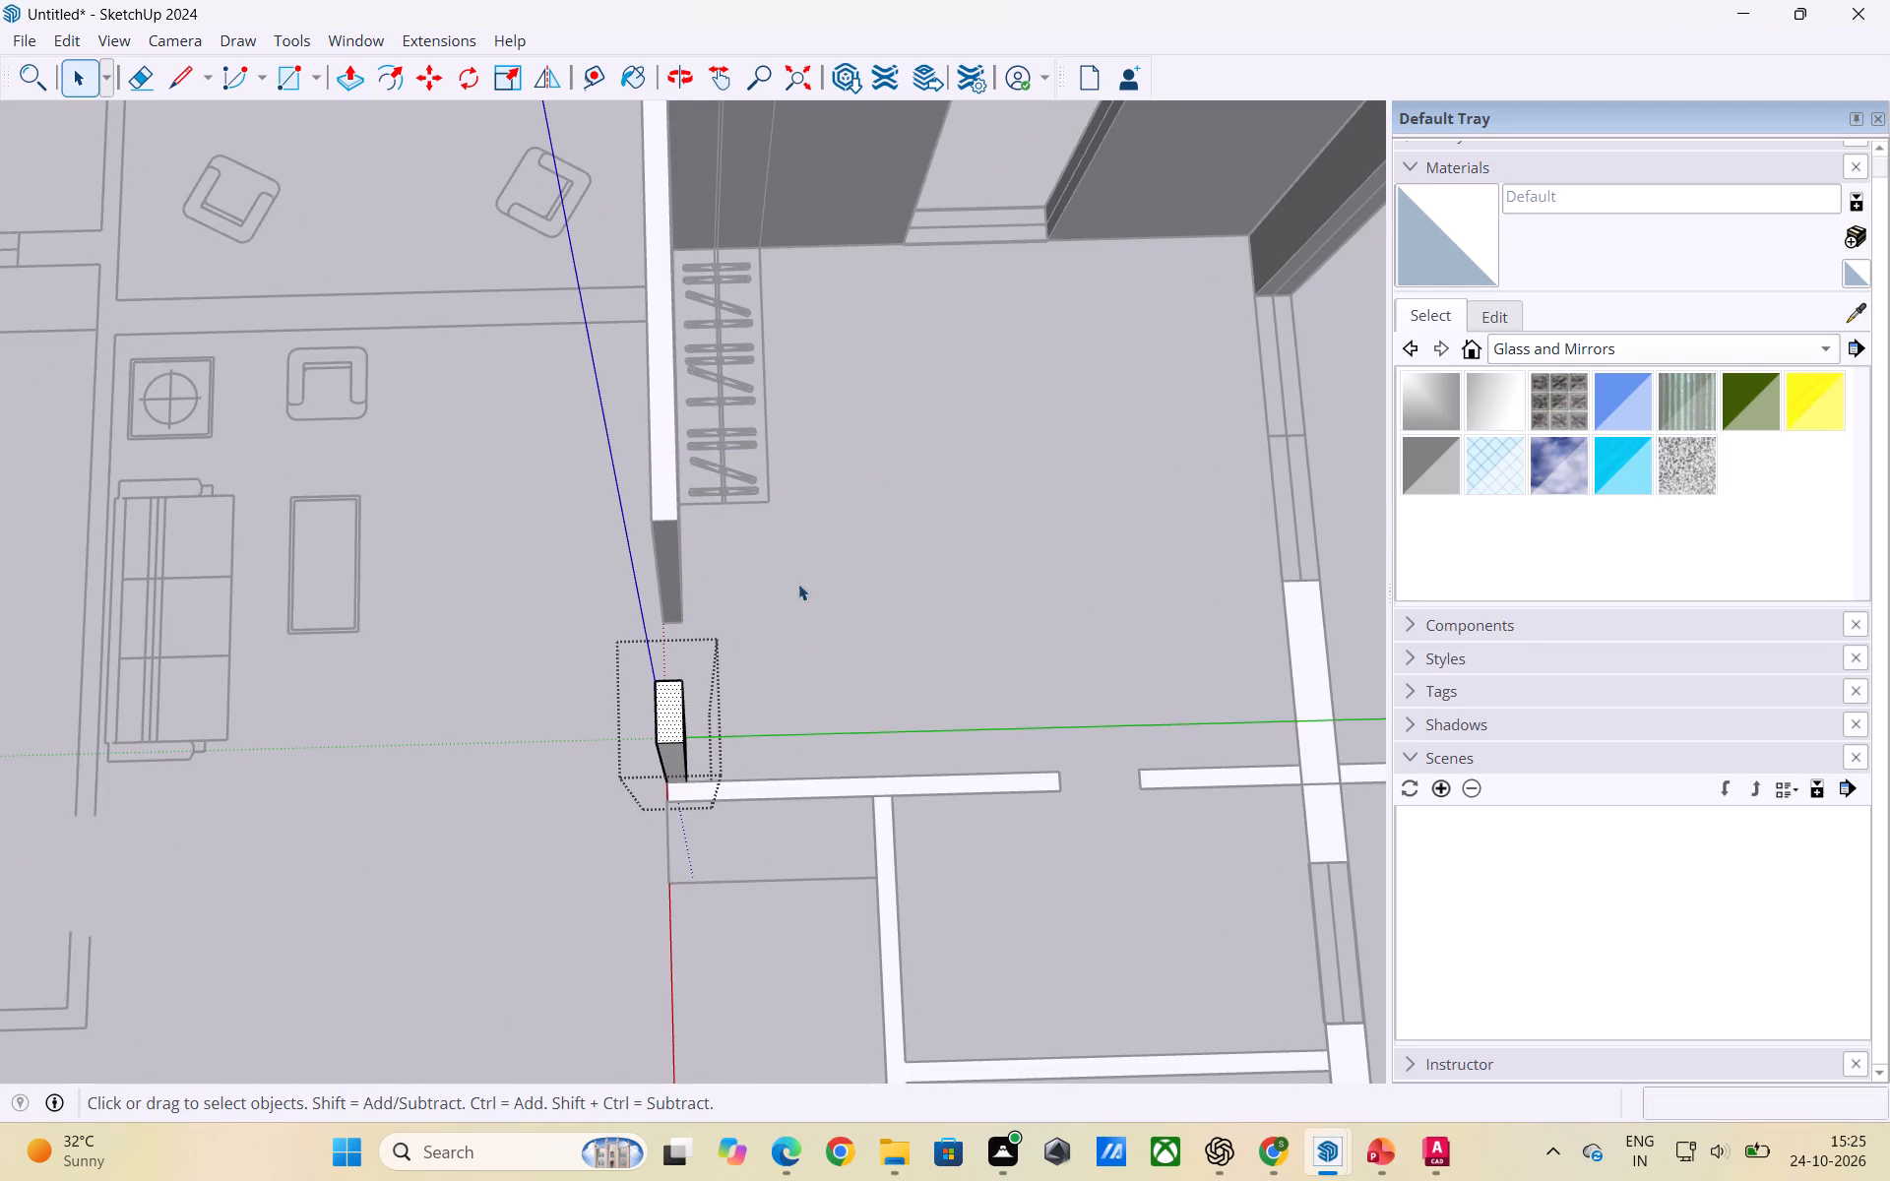
pyautogui.click(856, 663)
# Push/Pull the long partition between the entrance stub and the inner door opening up to the stub's height.
pyautogui.scroll(-2, 655, 679)
pyautogui.moveTo(752, 780); pyautogui.dragTo(758, 835, button='middle')
pyautogui.scroll(-1, 757, 816)
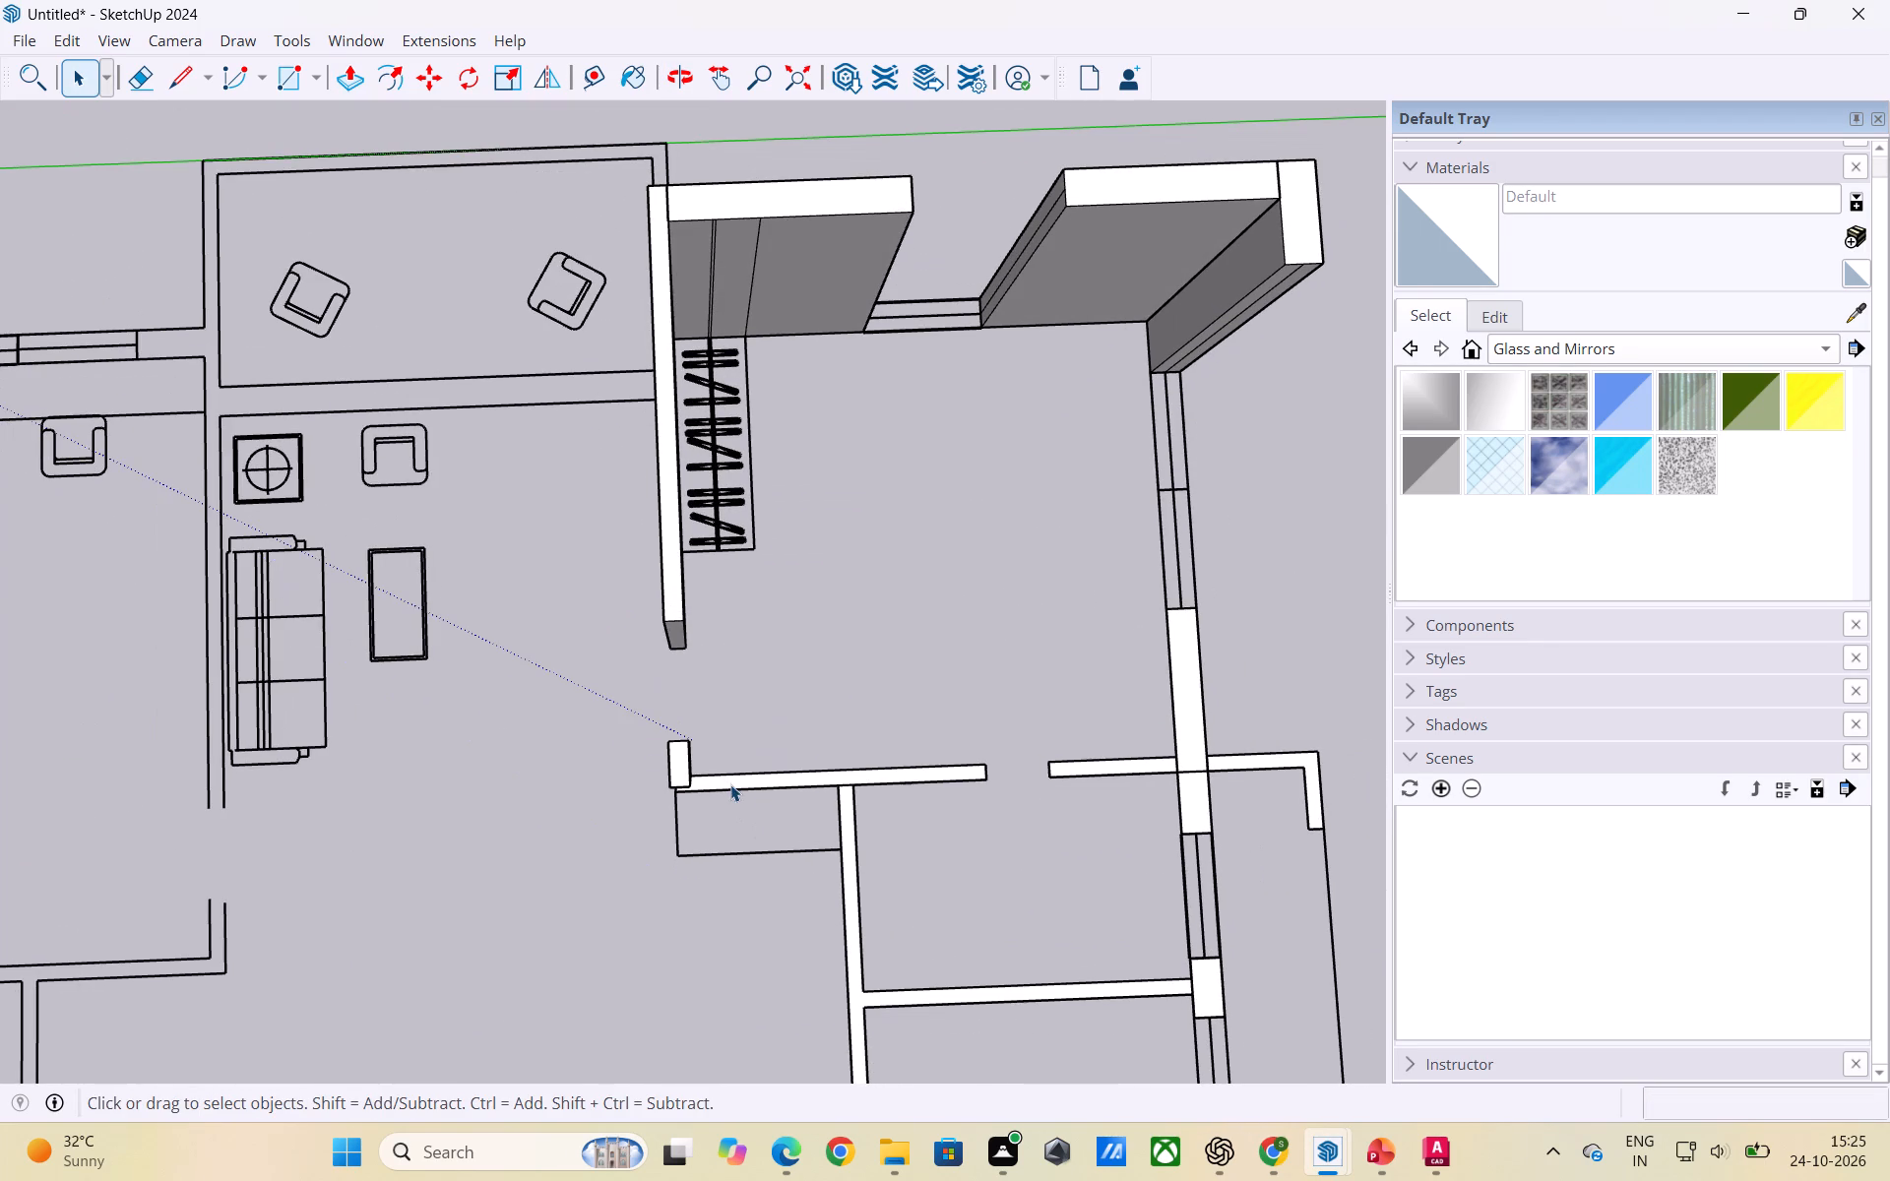
pyautogui.tripleClick(730, 784)
pyautogui.press('p')
pyautogui.click(731, 784)
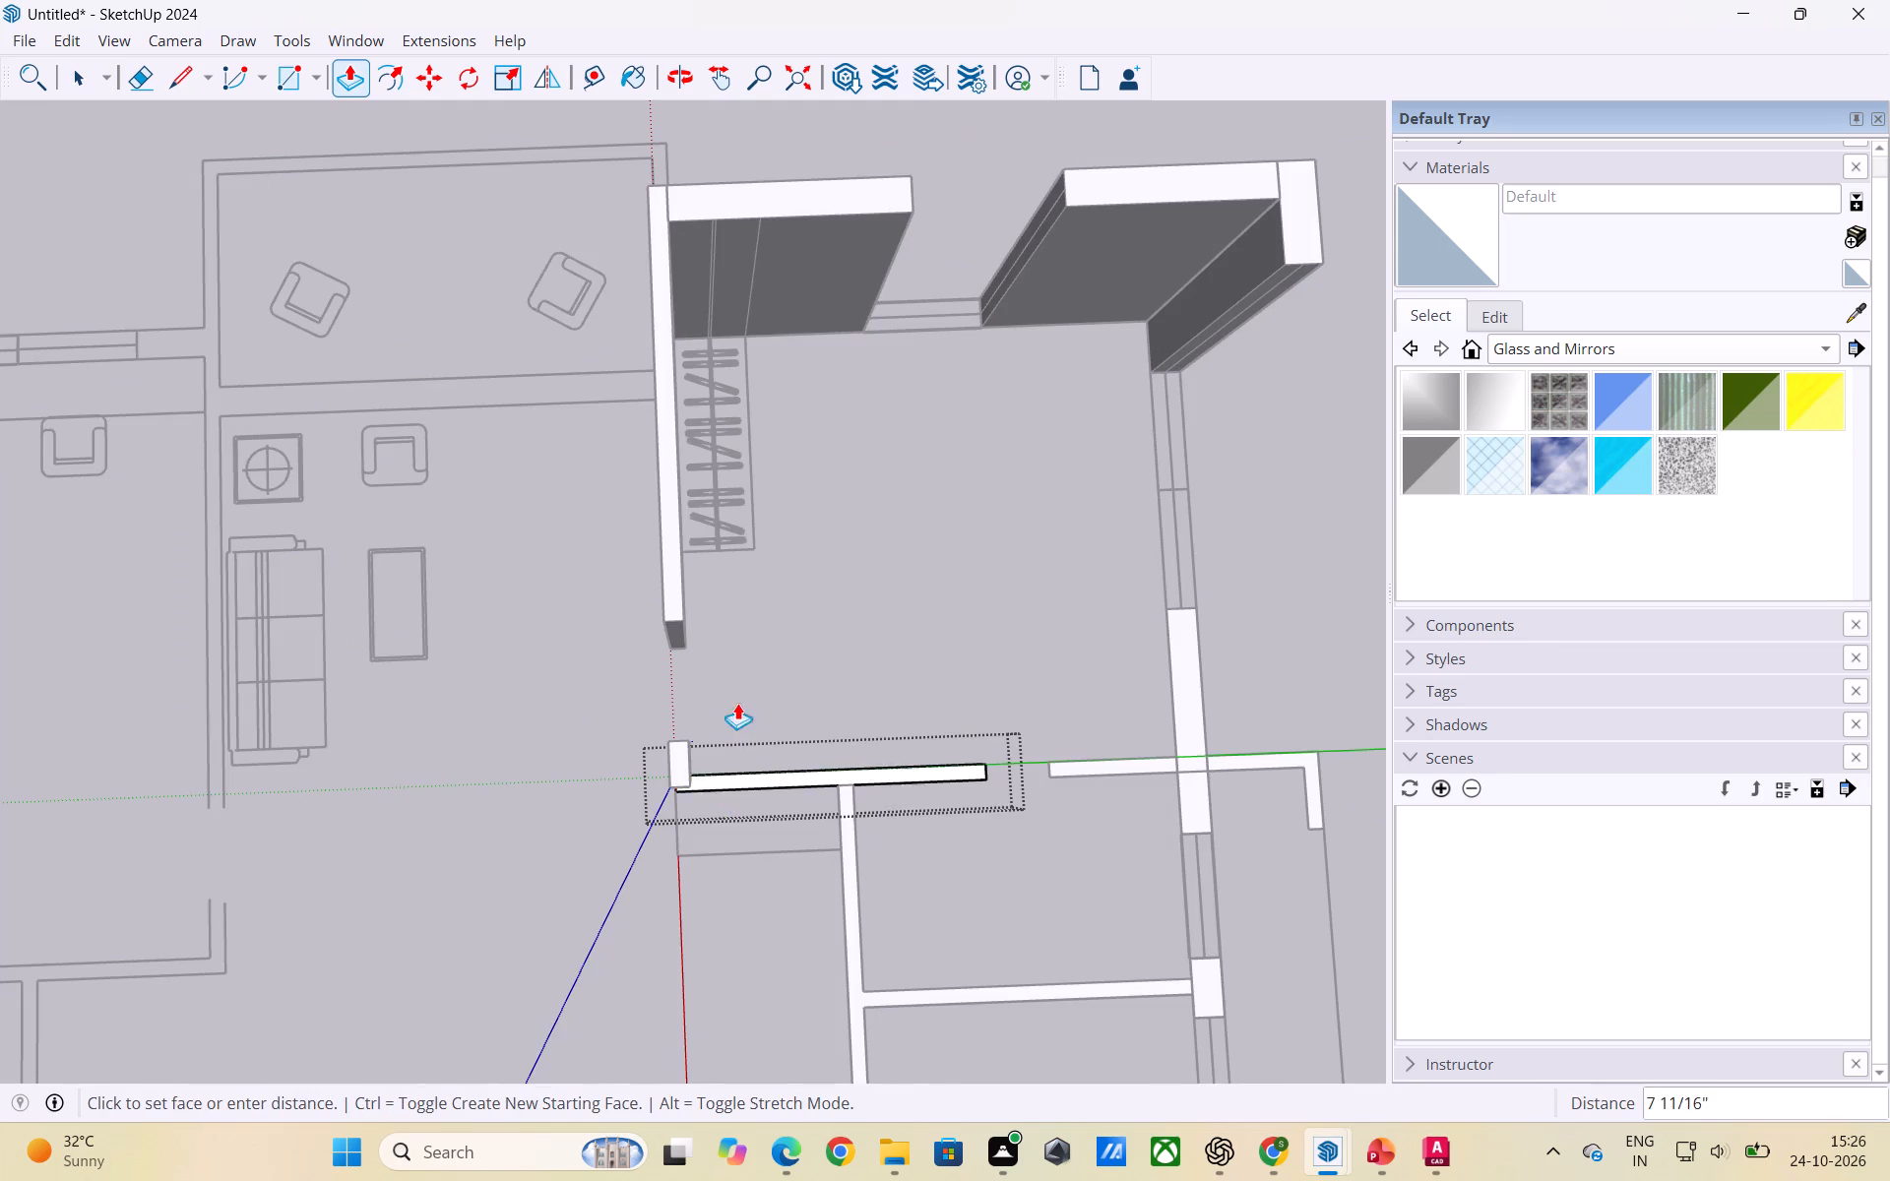
pyautogui.click(678, 753)
pyautogui.press('space')
pyautogui.click(861, 687)
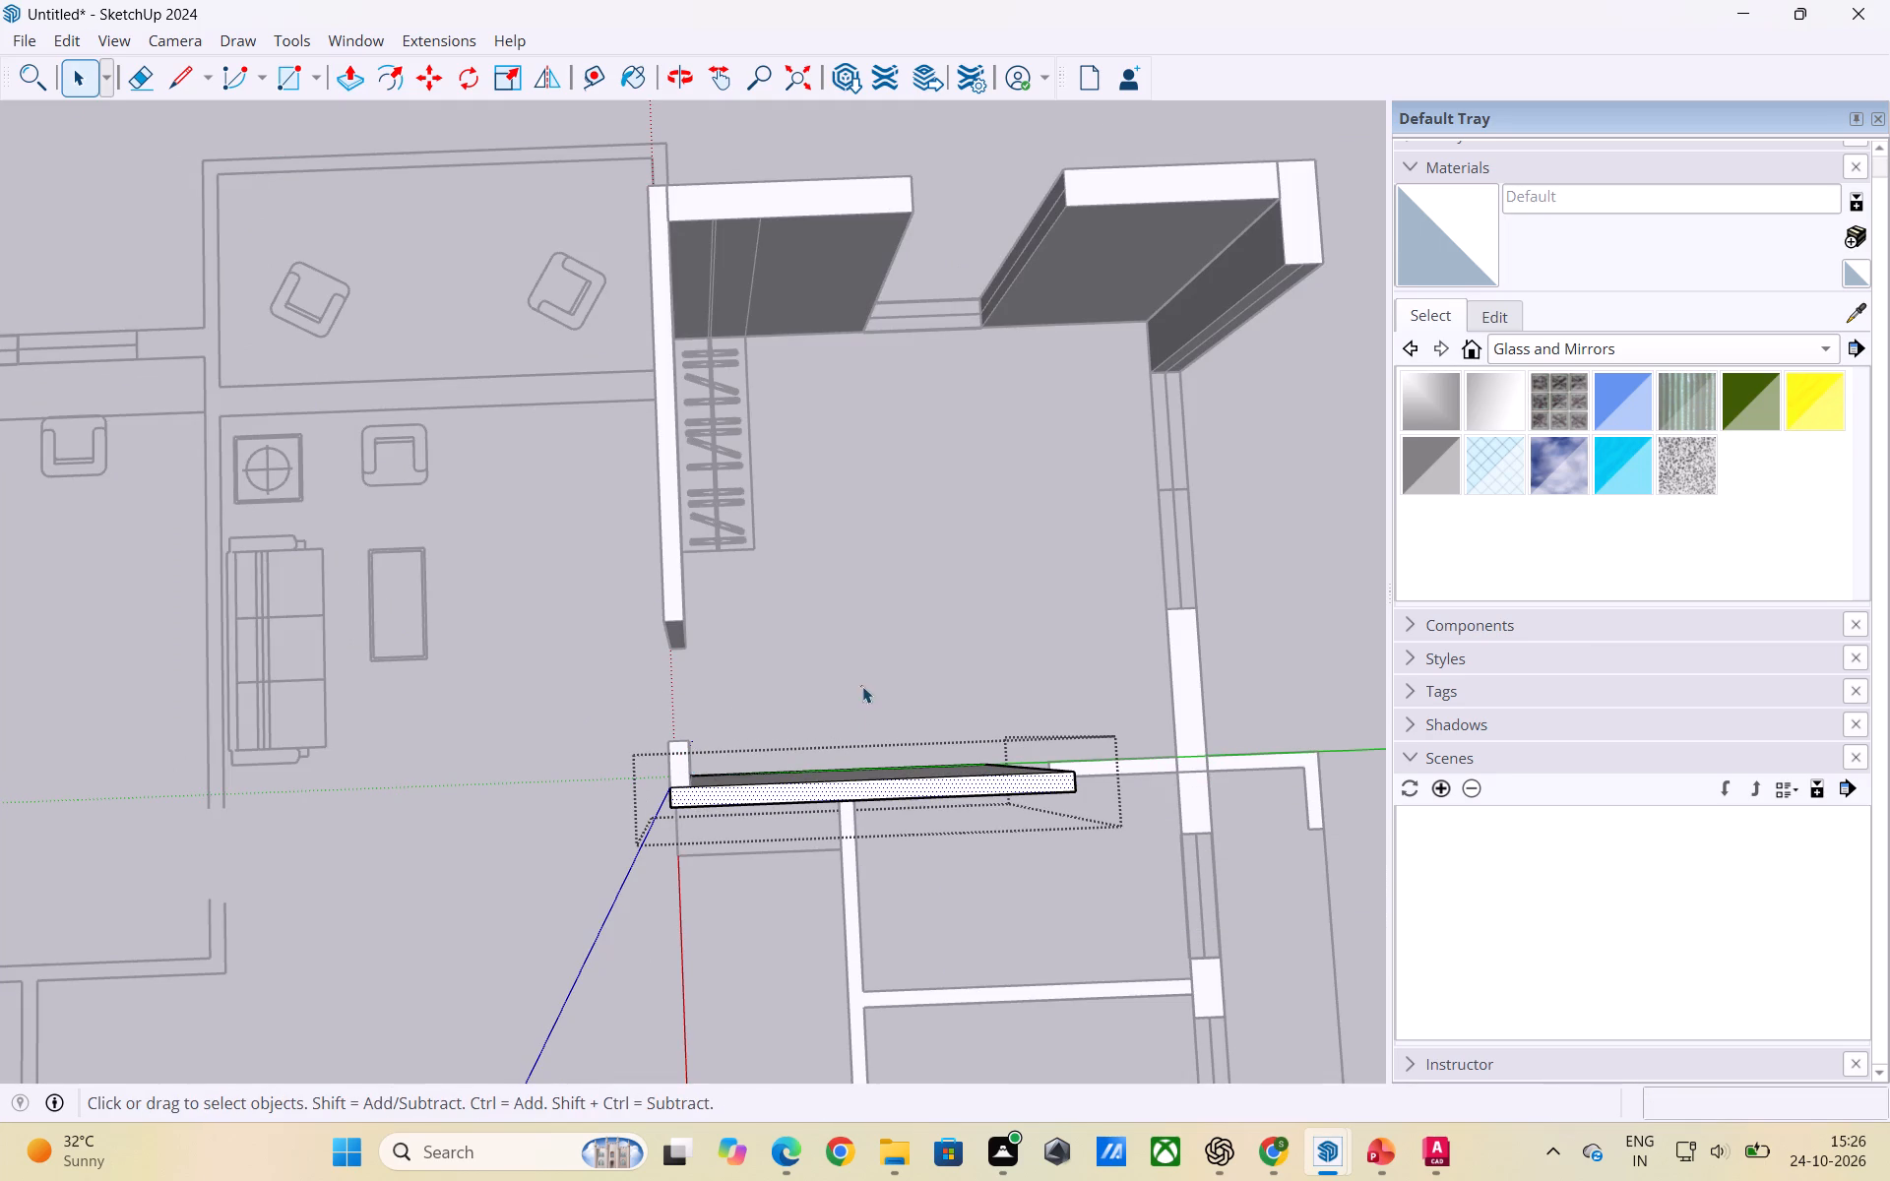
# Push/Pull the short partition piece between the inner door opening and the outer wall up to the raised corner piece's height.
pyautogui.scroll(-5, 592, 732)
pyautogui.moveTo(810, 782); pyautogui.dragTo(724, 663, button='middle')
pyautogui.scroll(2, 1020, 795)
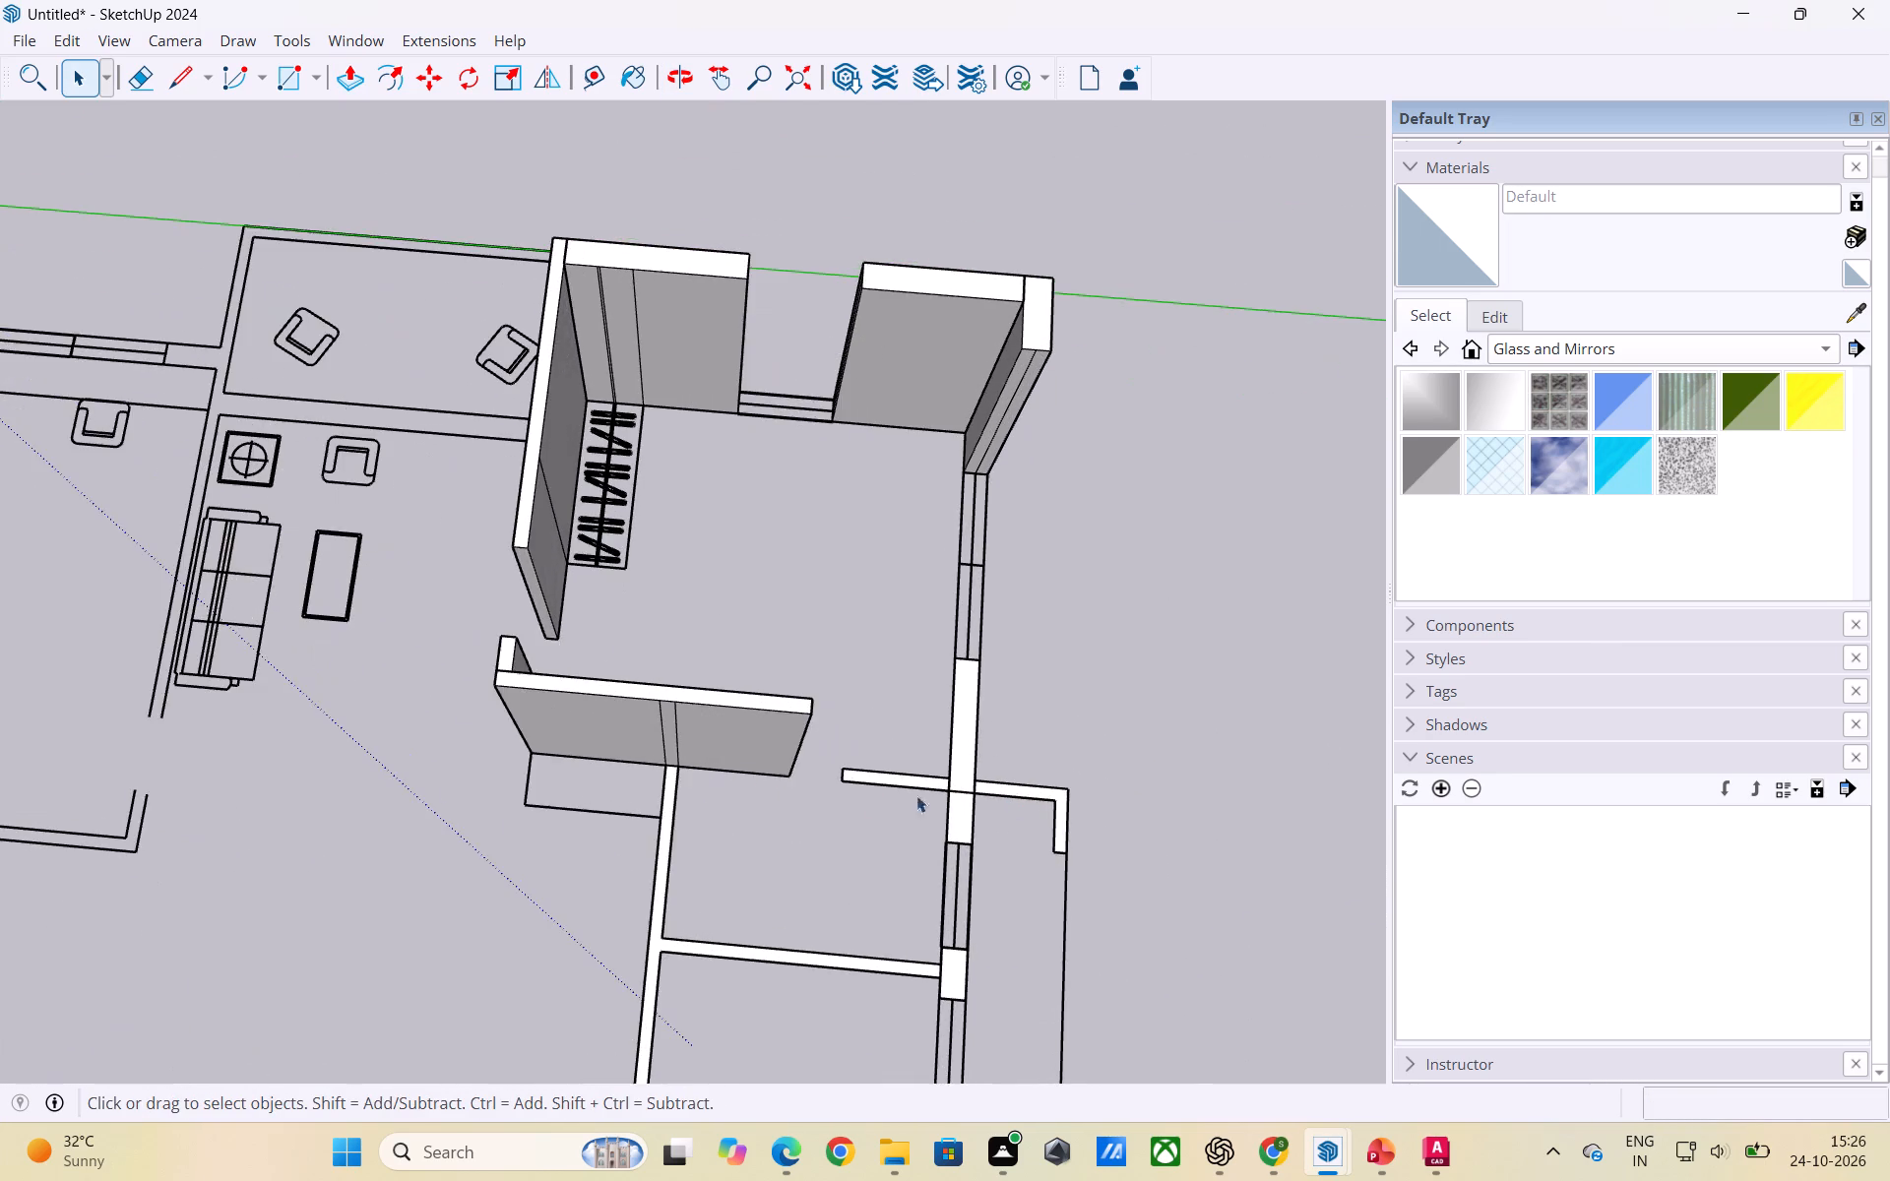
pyautogui.scroll(-1, 876, 781)
pyautogui.moveTo(881, 786); pyautogui.dragTo(898, 848, button='middle')
pyautogui.scroll(2, 928, 772)
pyautogui.click(917, 784)
pyautogui.doubleClick(917, 784)
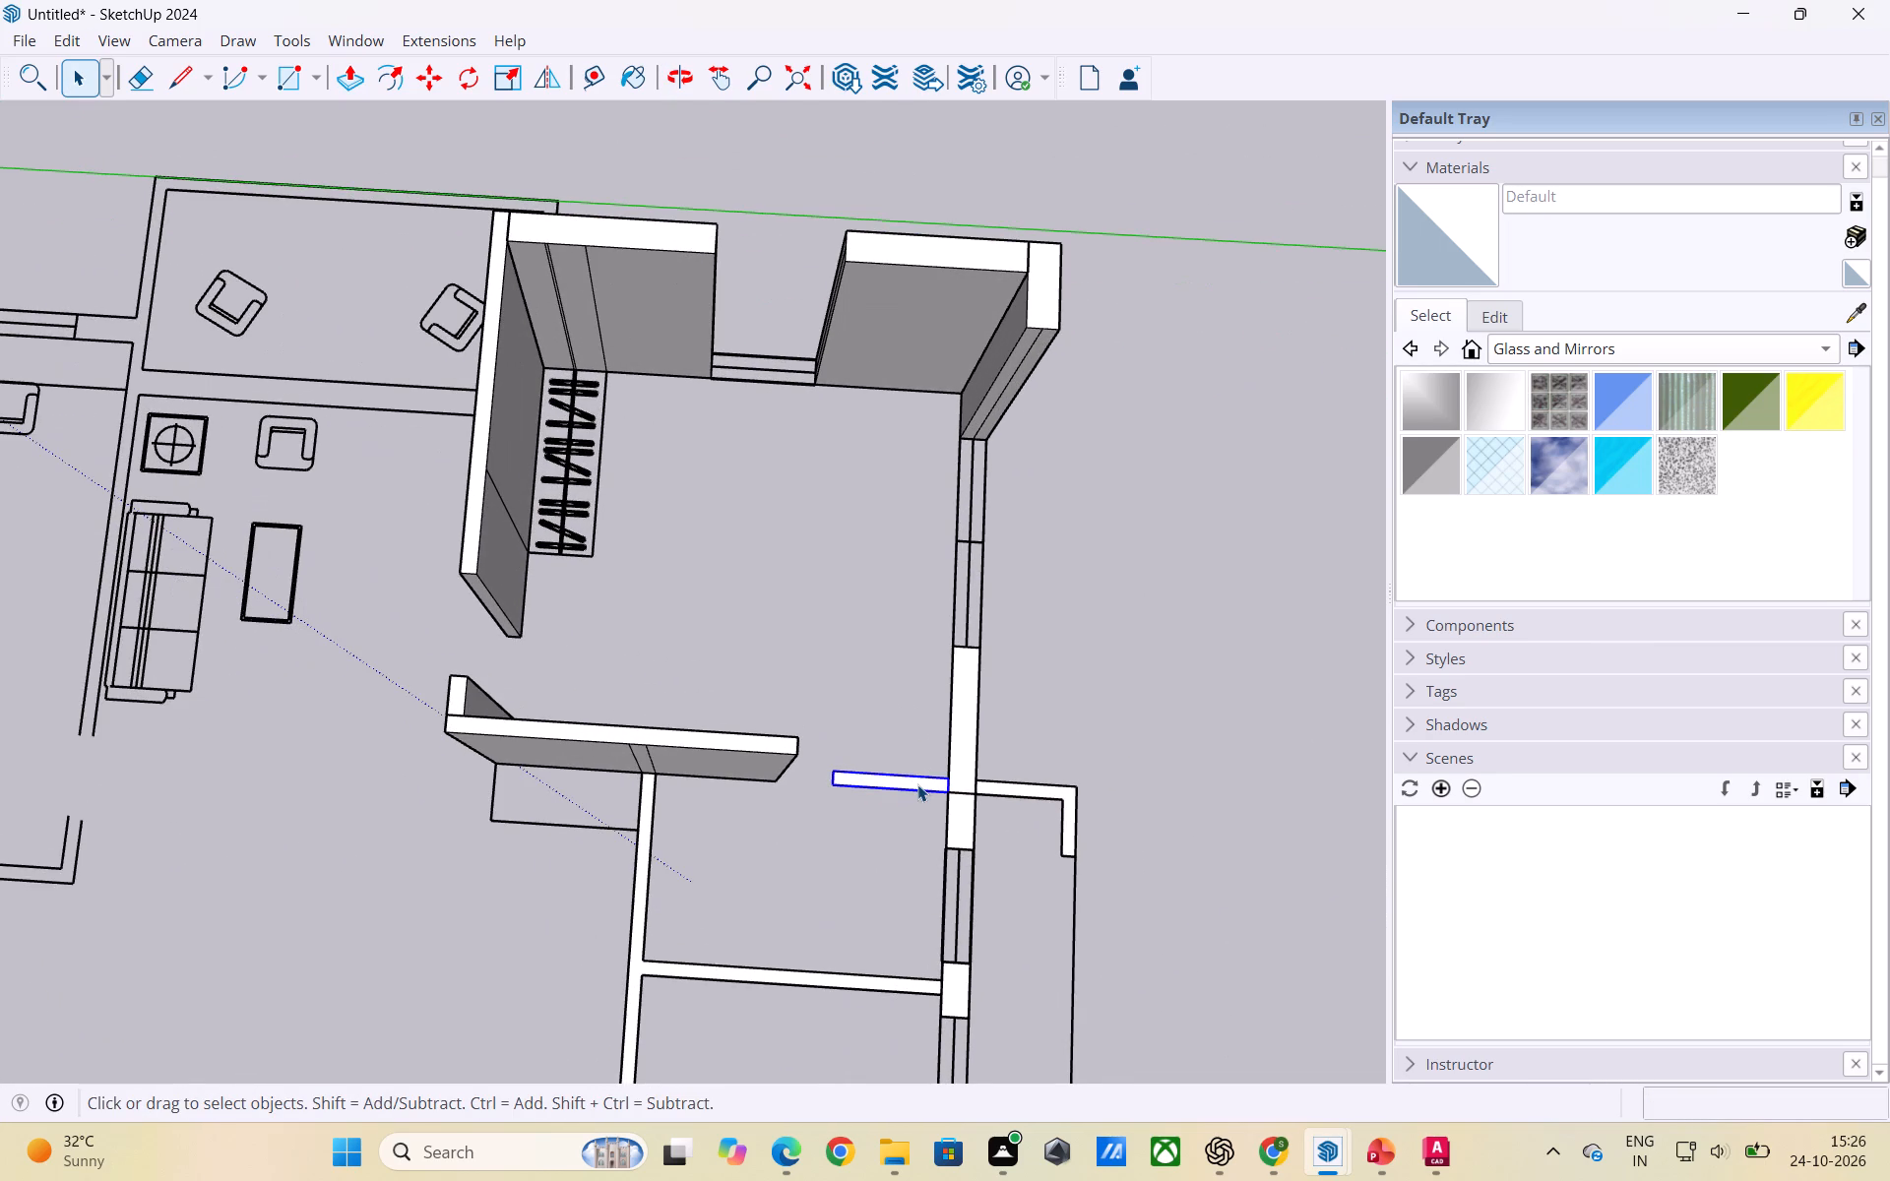
pyautogui.click(917, 784)
pyautogui.press('p')
pyautogui.click(919, 784)
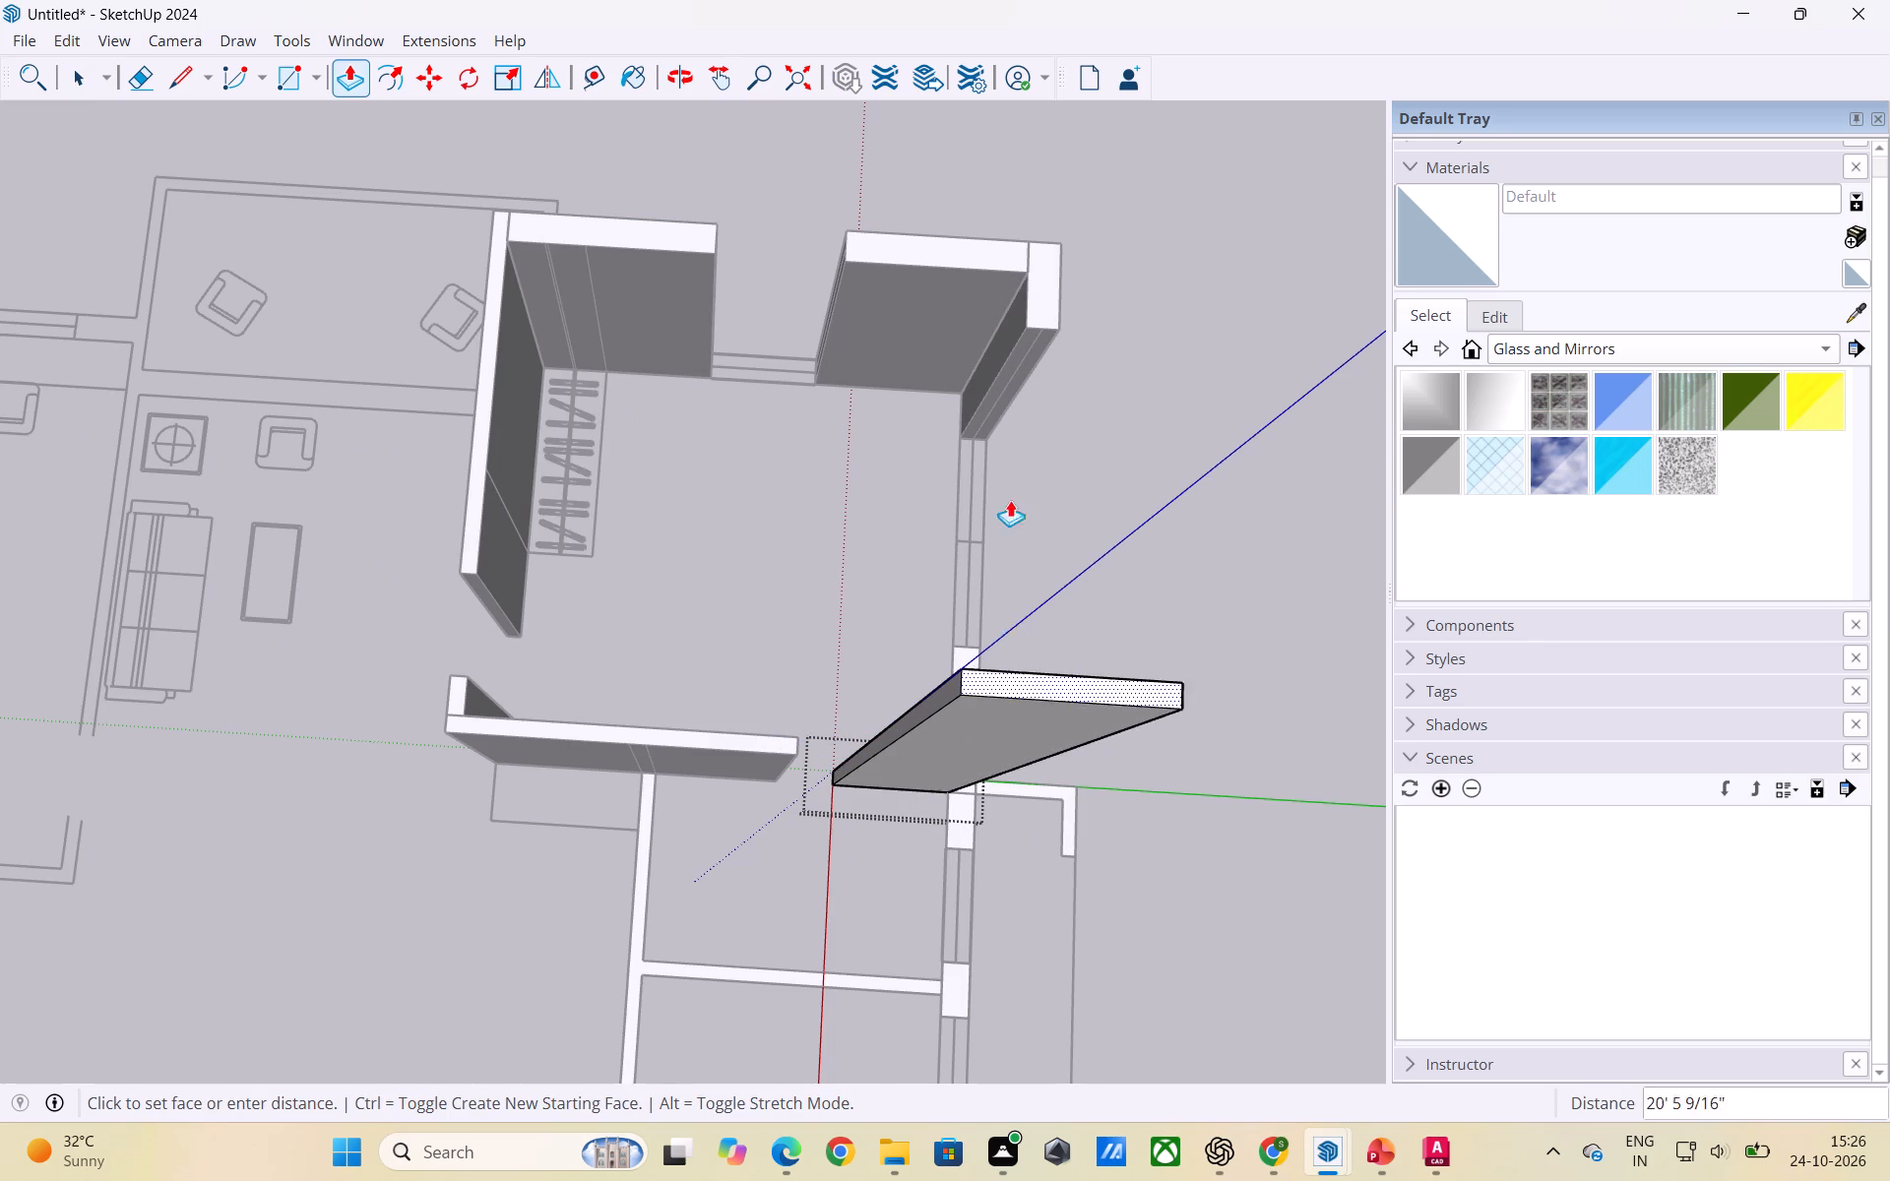
pyautogui.click(1047, 283)
pyautogui.press('space')
pyautogui.click(1180, 646)
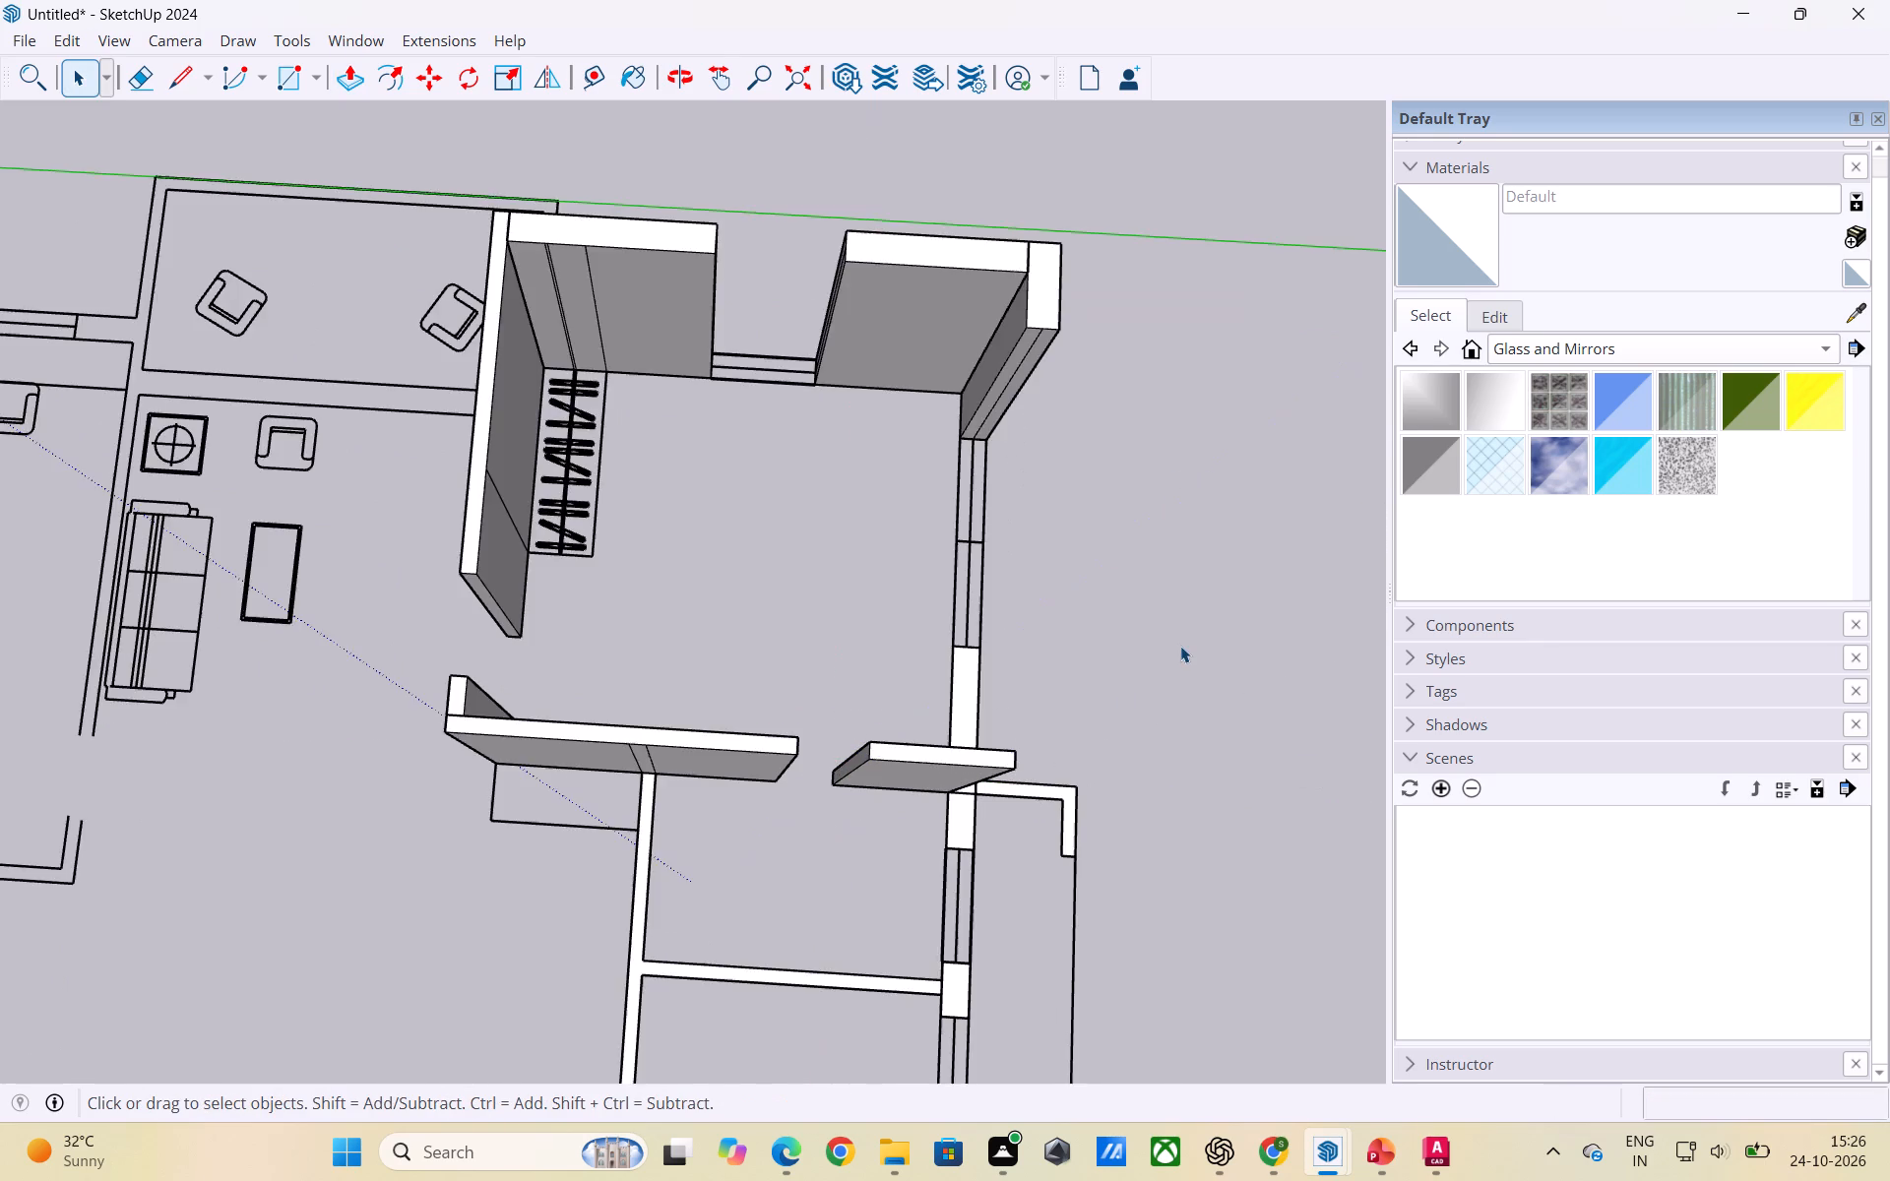
# Push/Pull the outer wall segment between the double window and the partition up 9', level with the short partition piece.
pyautogui.scroll(-3, 1107, 716)
pyautogui.moveTo(1124, 766); pyautogui.dragTo(669, 776, button='middle')
pyautogui.scroll(-2, 1006, 738)
pyautogui.moveTo(865, 931); pyautogui.dragTo(696, 800, button='middle')
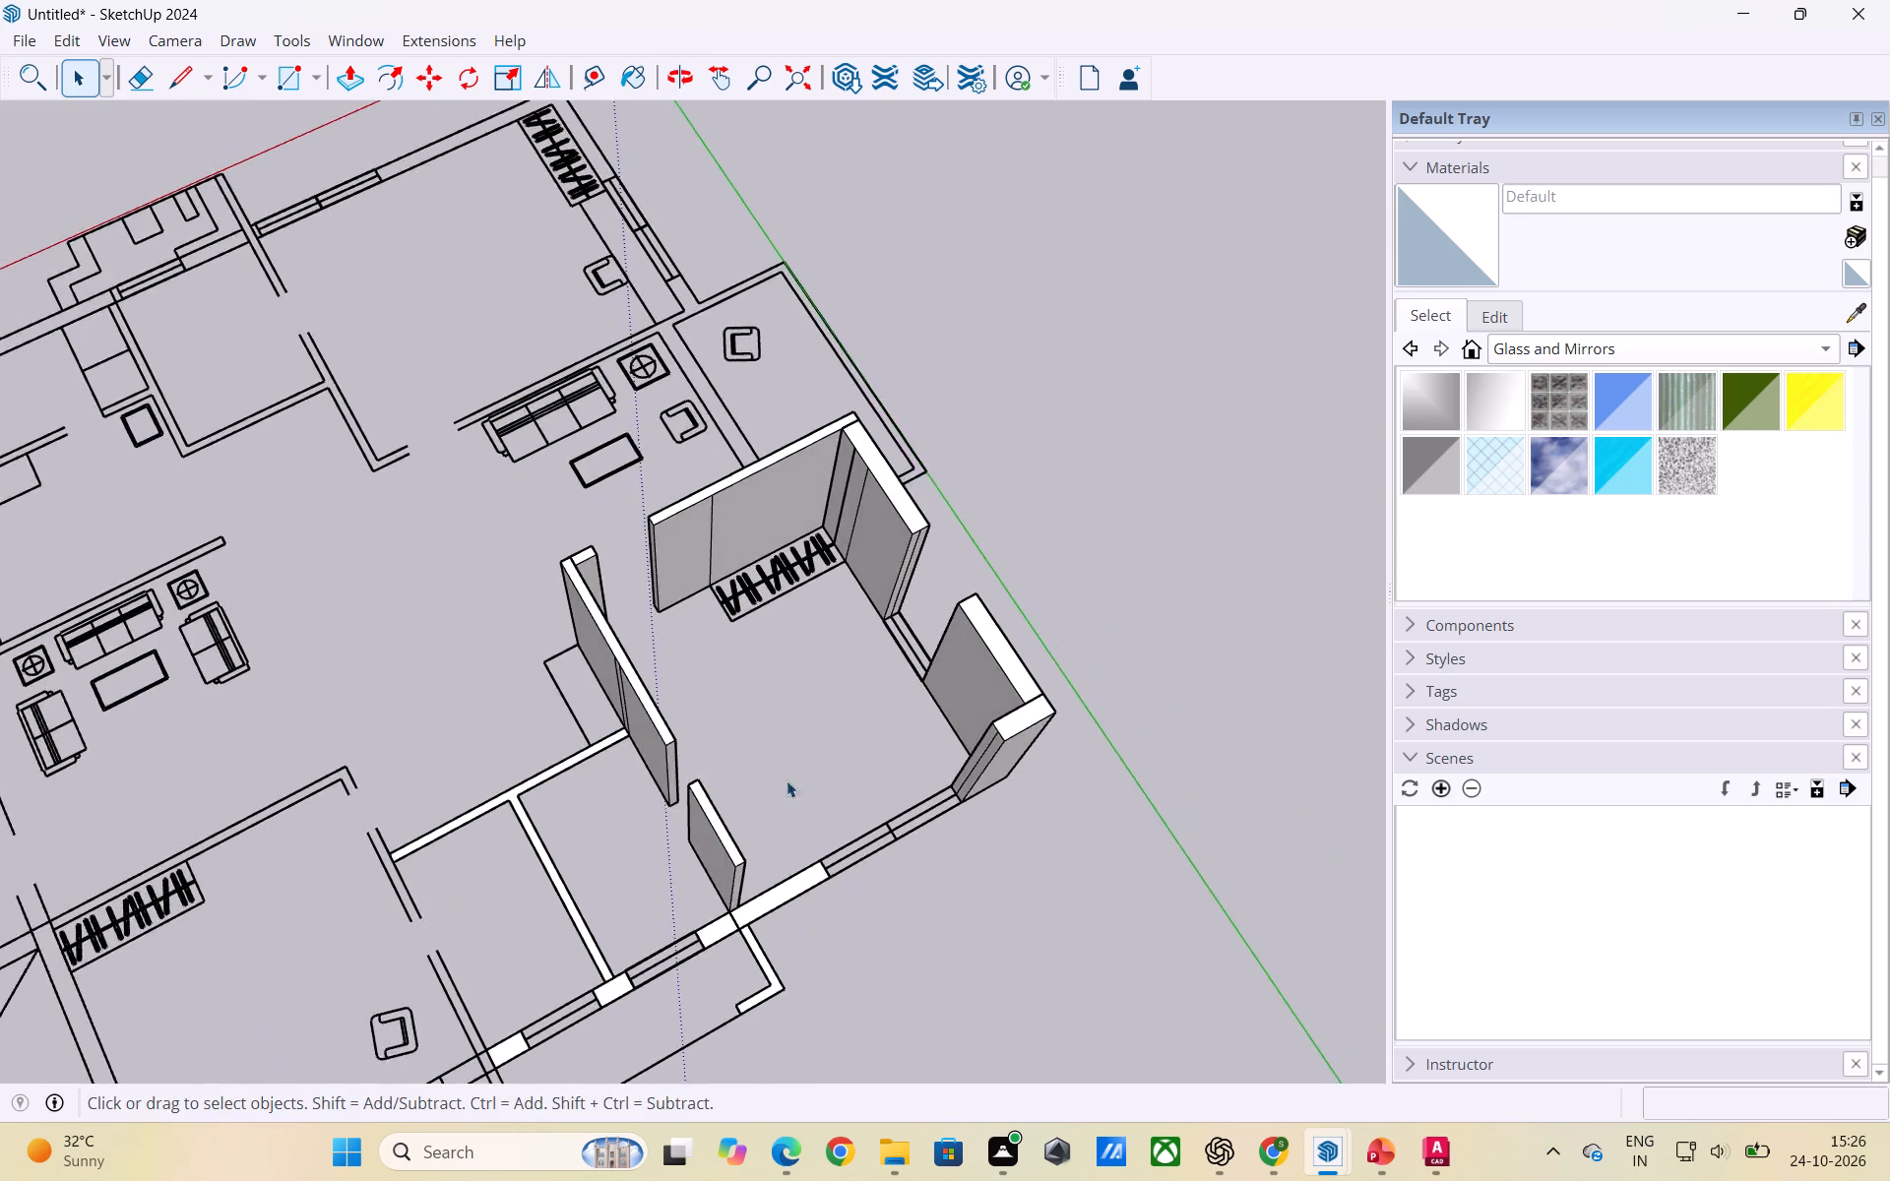
pyautogui.scroll(3, 824, 873)
pyautogui.moveTo(888, 905); pyautogui.dragTo(682, 912, button='middle')
pyautogui.scroll(2, 676, 909)
pyautogui.moveTo(678, 902); pyautogui.dragTo(681, 922, button='middle')
pyautogui.tripleClick(669, 908)
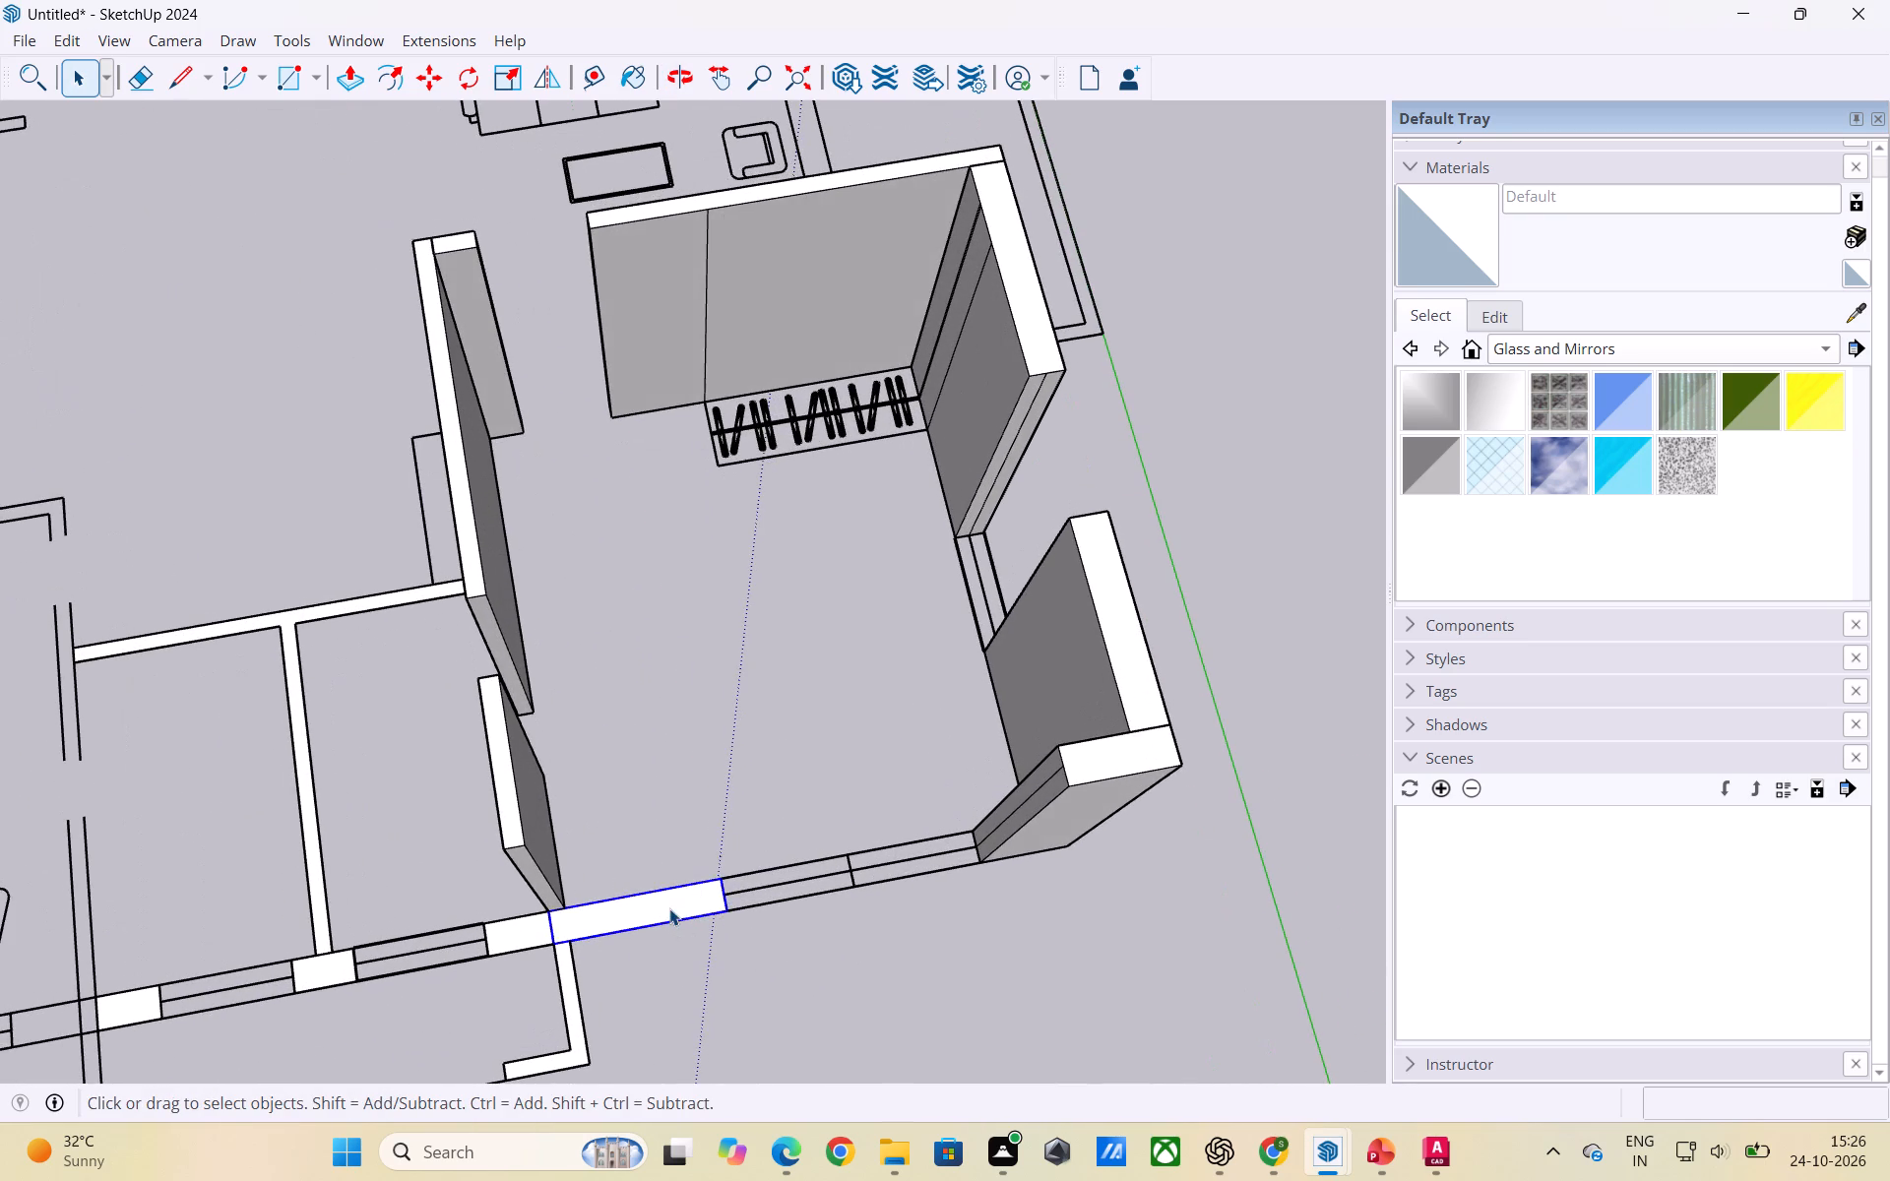
pyautogui.press('p')
pyautogui.click(669, 908)
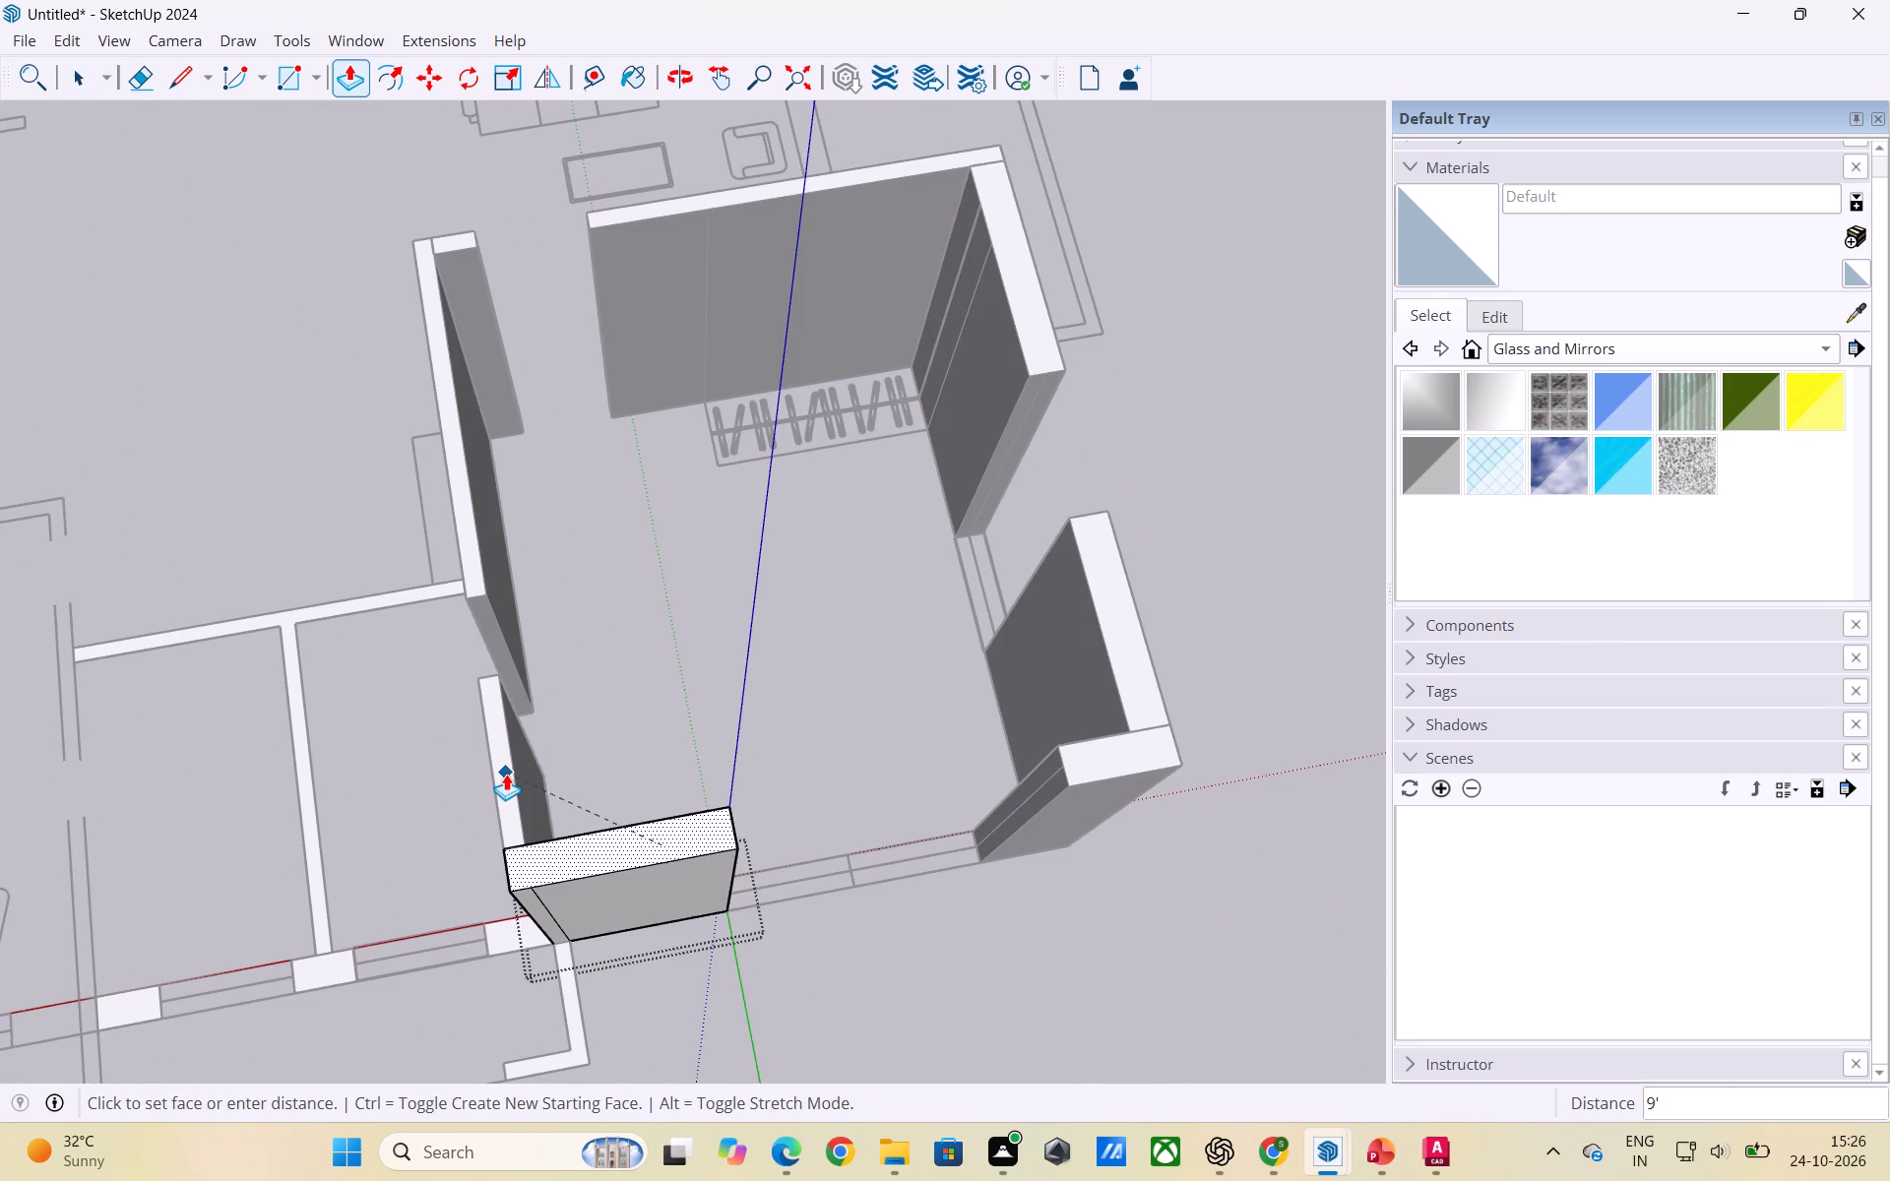
pyautogui.click(506, 773)
pyautogui.press('space')
pyautogui.click(1013, 918)
# Examine the bedroom's raised walls and its door and window openings from several angles.
pyautogui.scroll(-3, 955, 851)
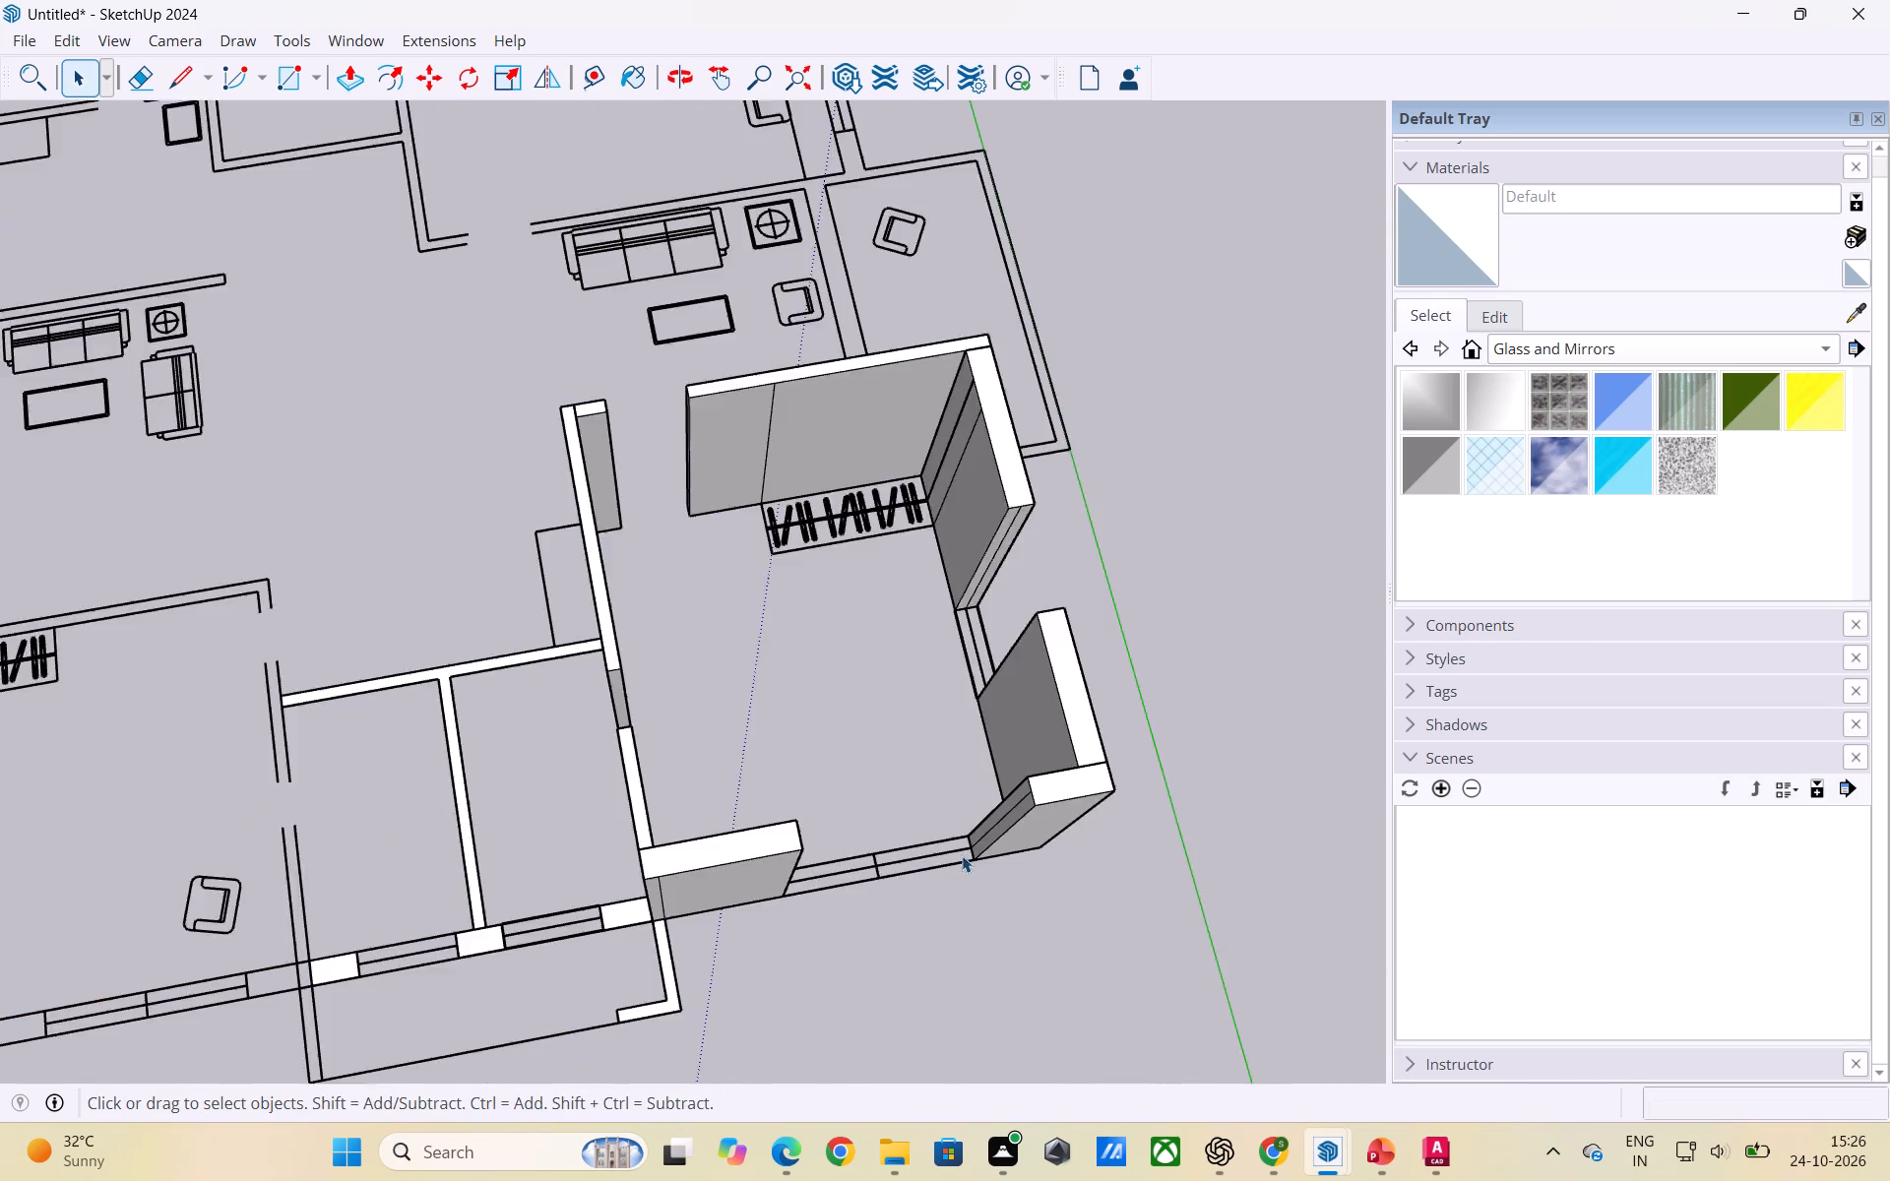
pyautogui.scroll(-4, 962, 855)
pyautogui.moveTo(944, 922); pyautogui.dragTo(1162, 863, button='middle')
pyautogui.scroll(-8, 1157, 779)
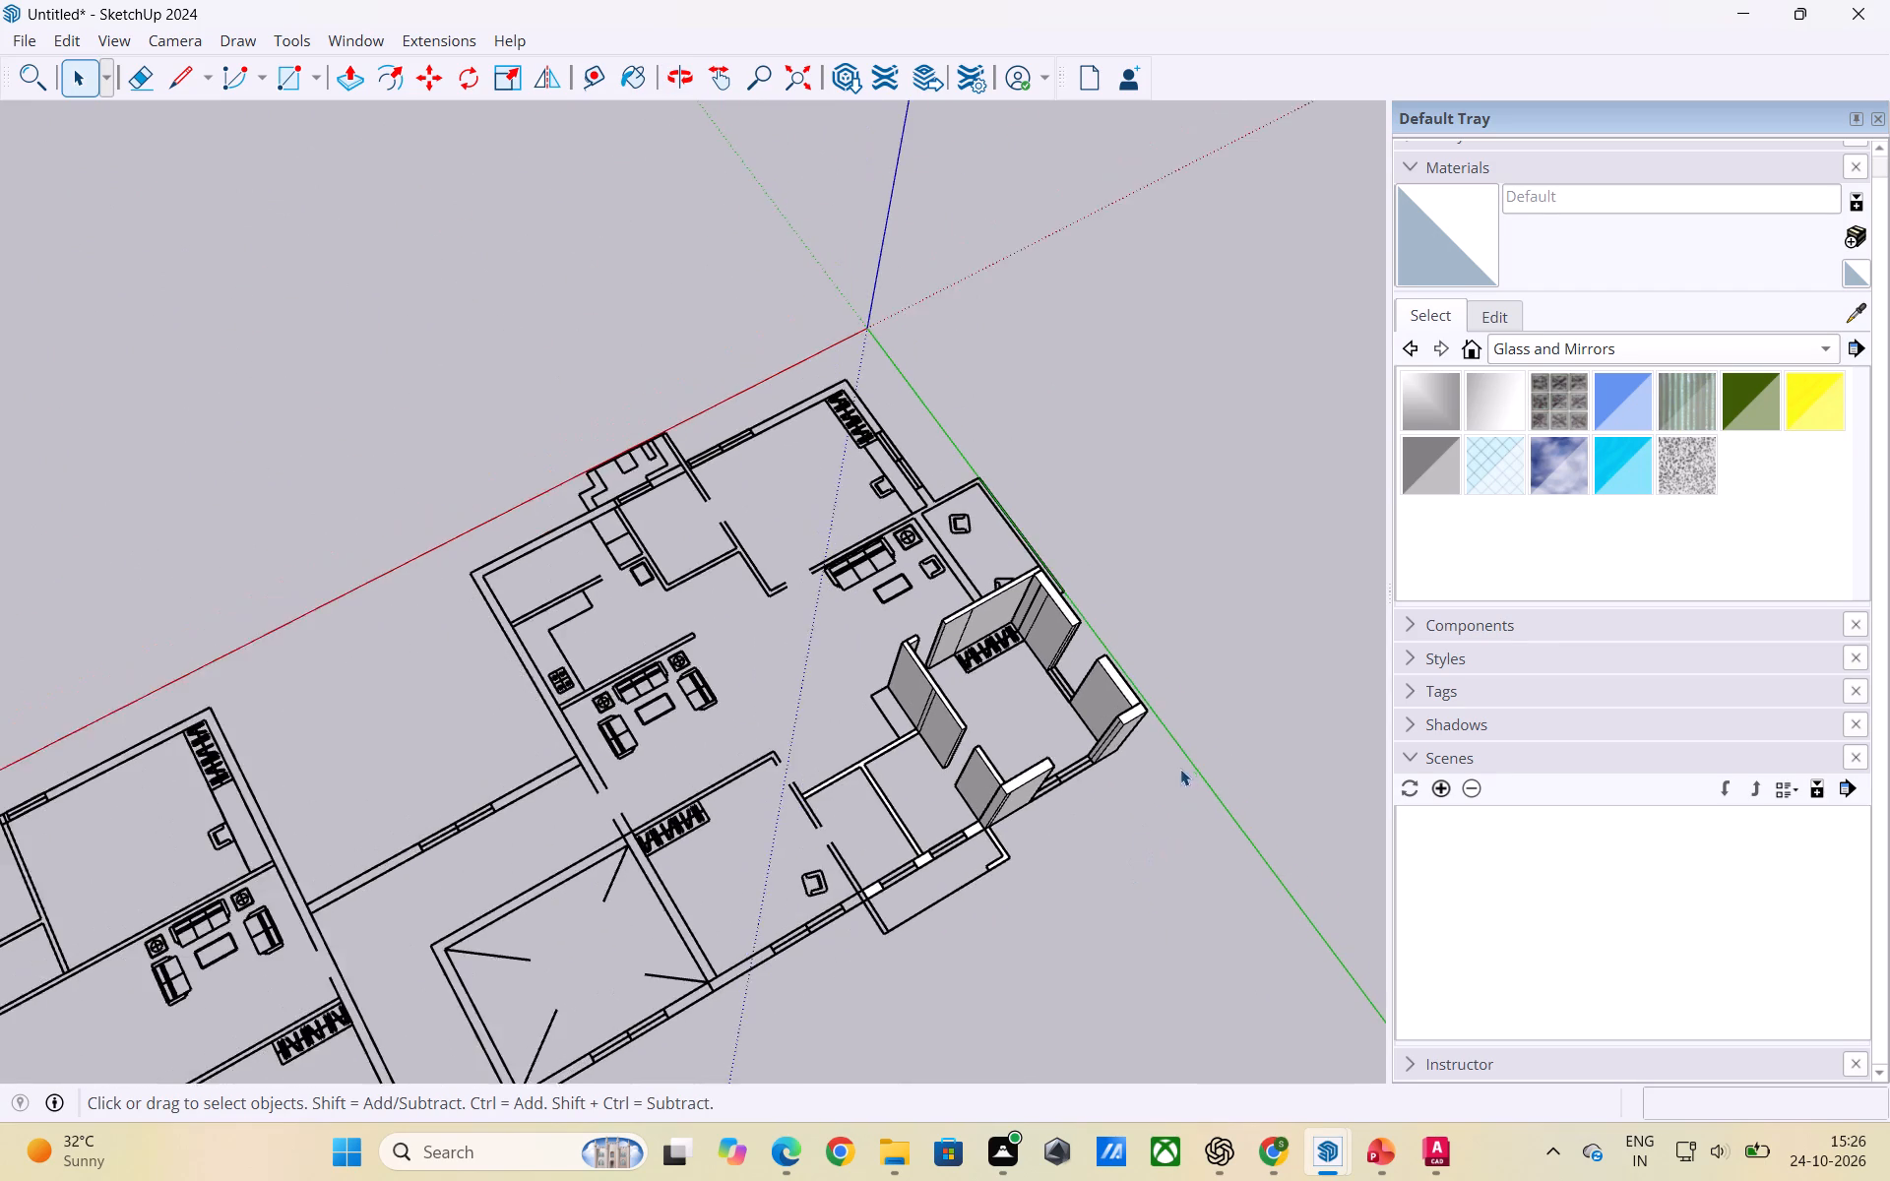
pyautogui.moveTo(1021, 843); pyautogui.dragTo(1115, 789, button='middle')
pyautogui.scroll(5, 1109, 769)
pyautogui.moveTo(1105, 769); pyautogui.dragTo(804, 803, button='middle')
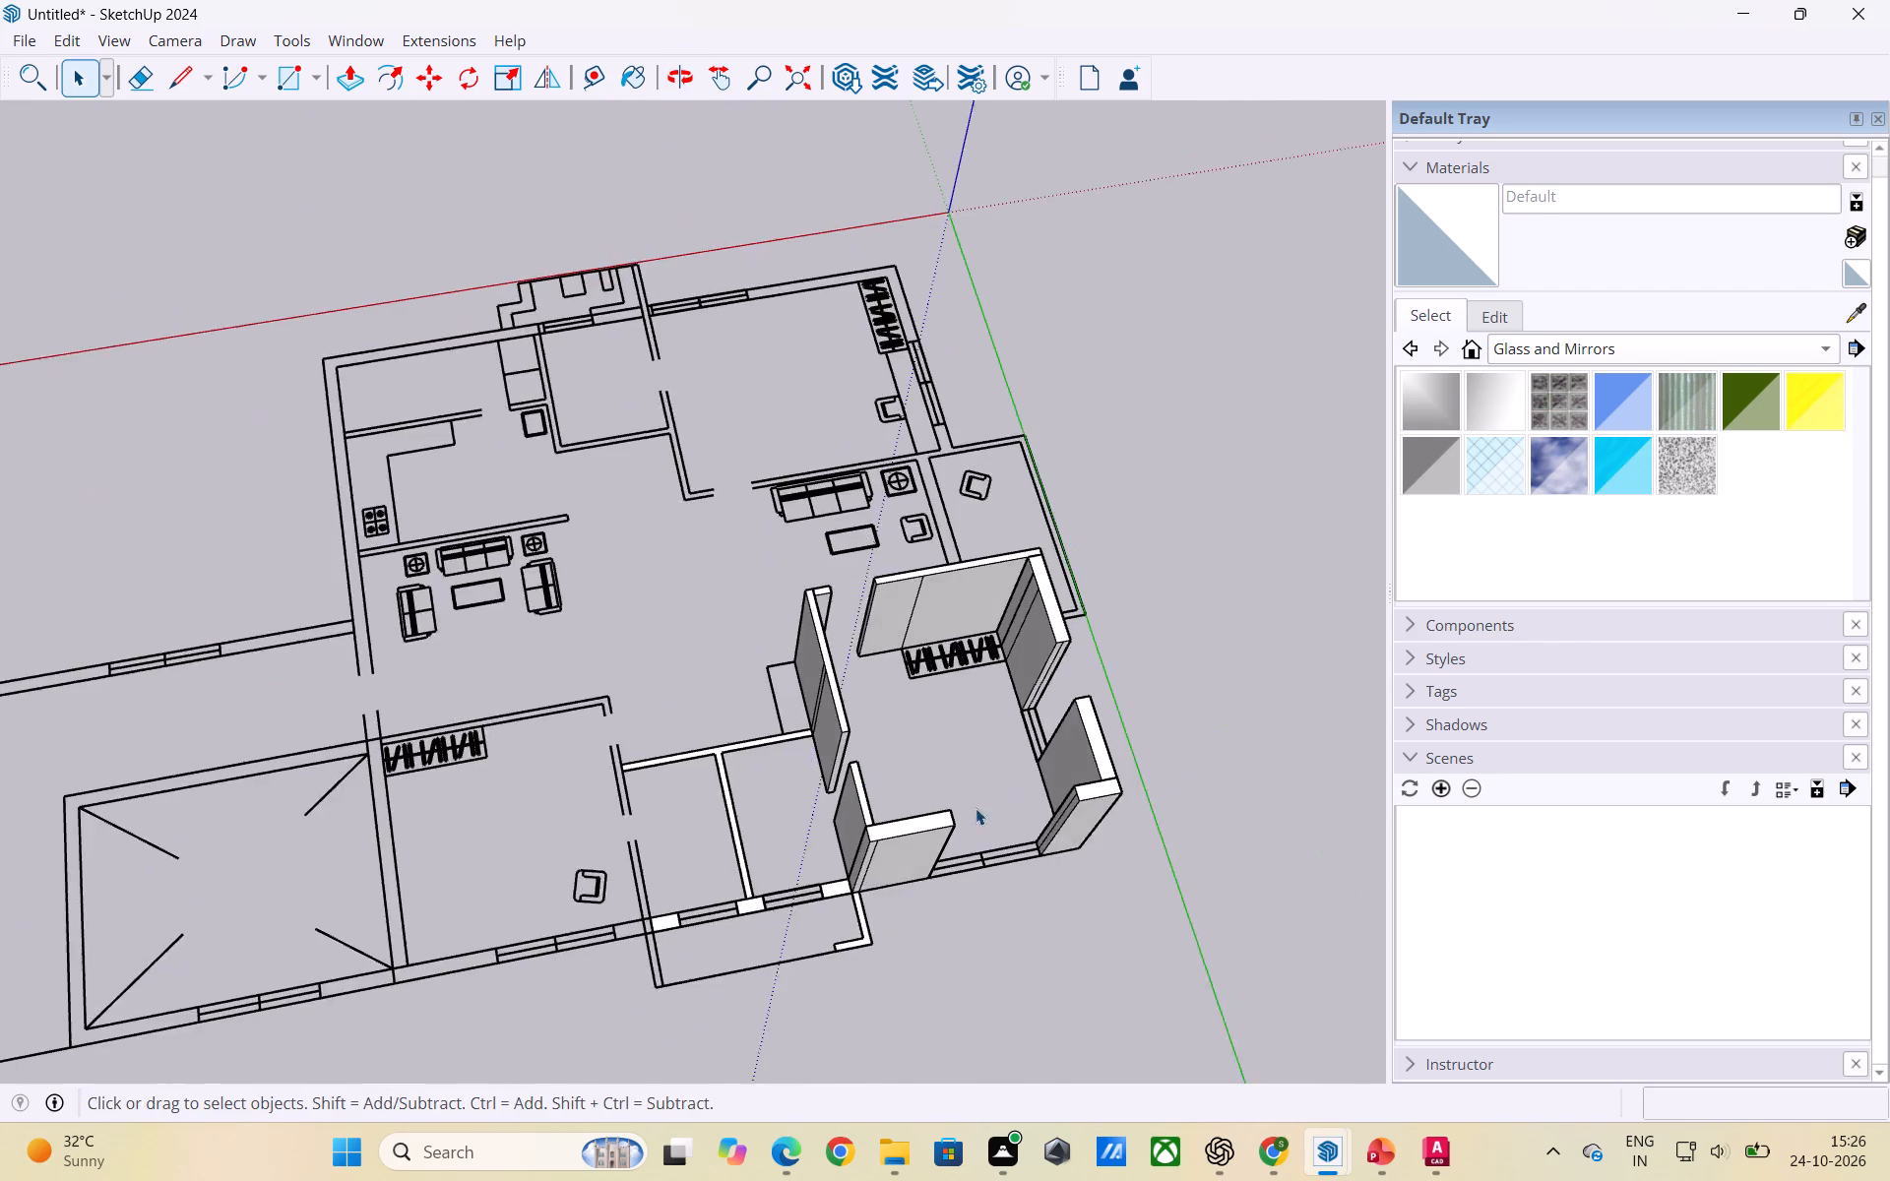
pyautogui.scroll(3, 980, 821)
pyautogui.moveTo(978, 802); pyautogui.dragTo(955, 899, button='middle')
pyautogui.scroll(2, 964, 905)
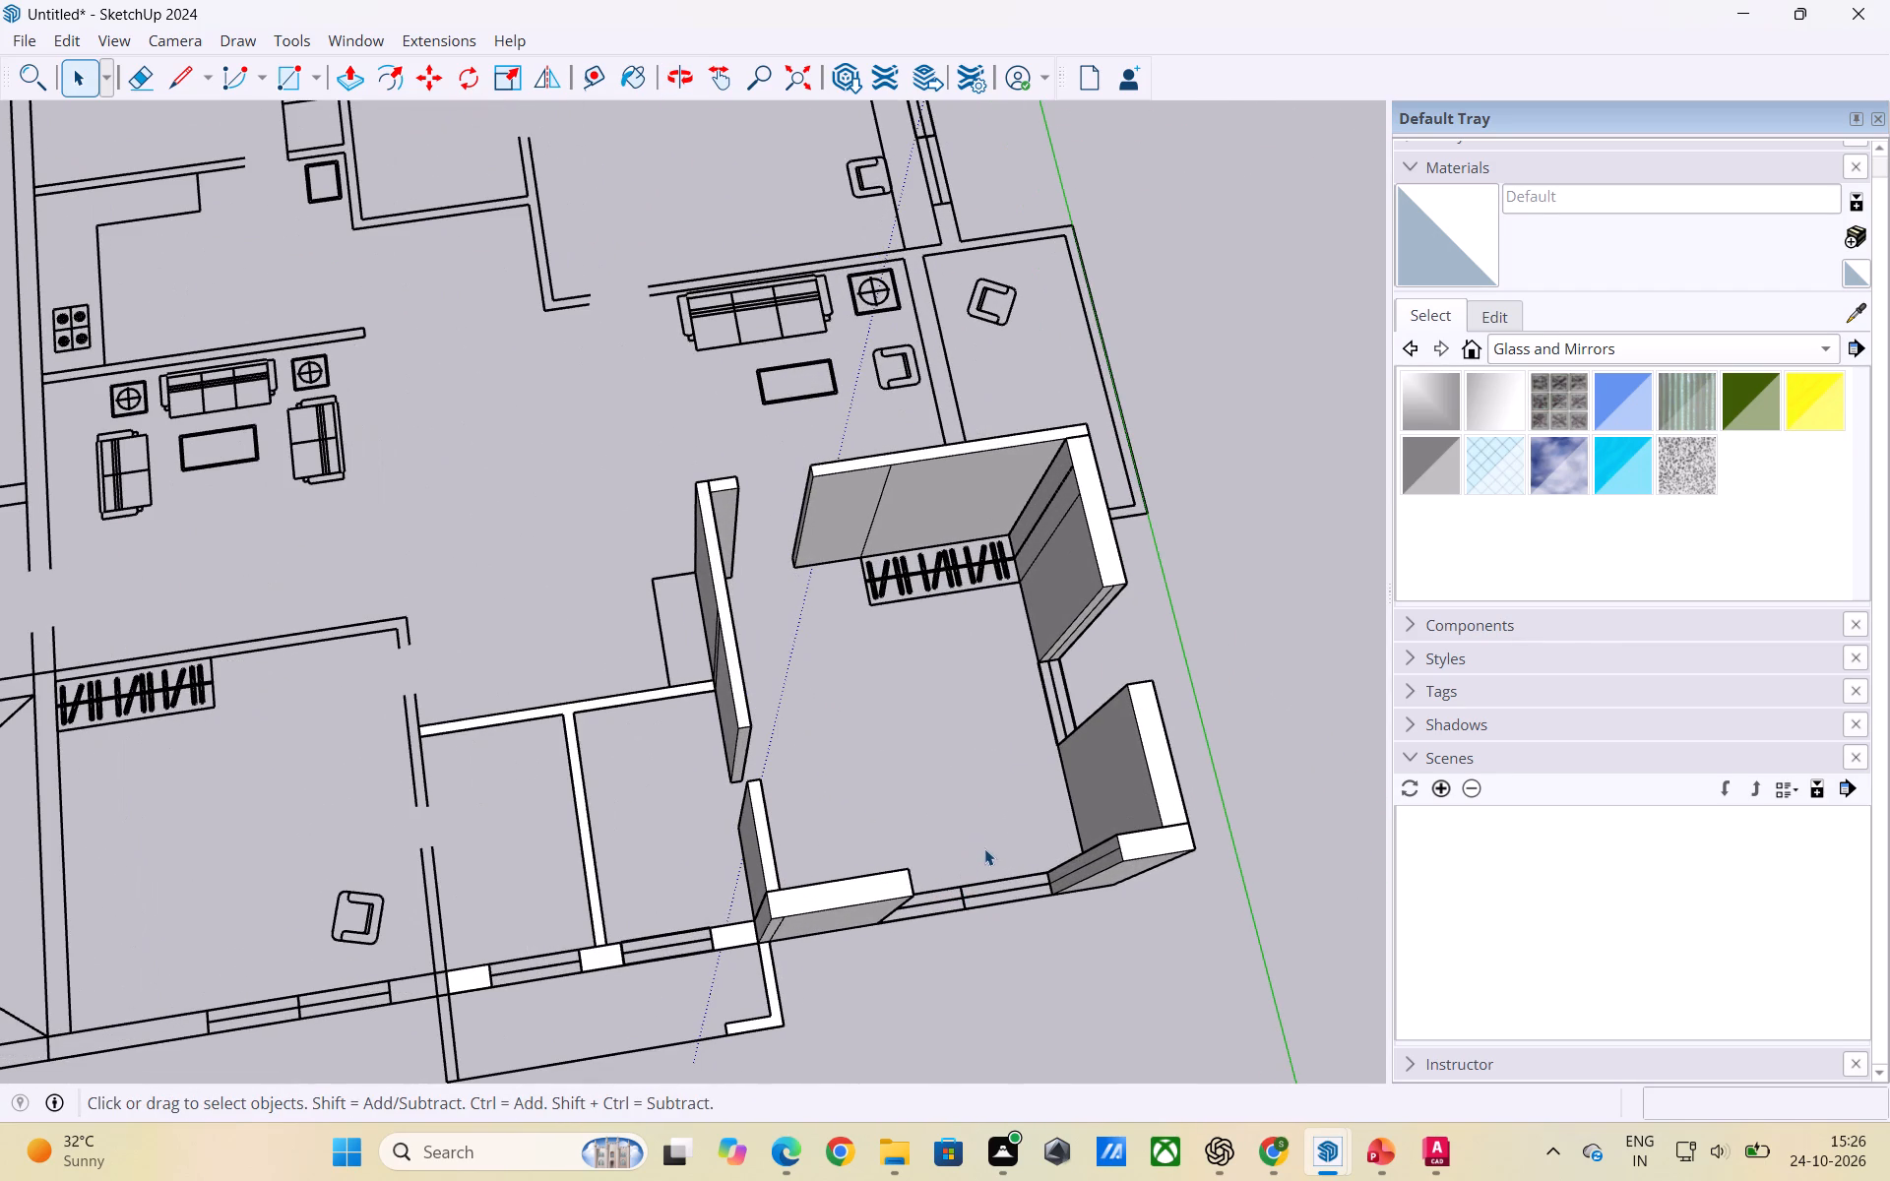
pyautogui.scroll(-2, 1043, 813)
pyautogui.scroll(5, 1037, 947)
pyautogui.moveTo(1007, 880); pyautogui.dragTo(708, 820, button='middle')
pyautogui.scroll(2, 887, 843)
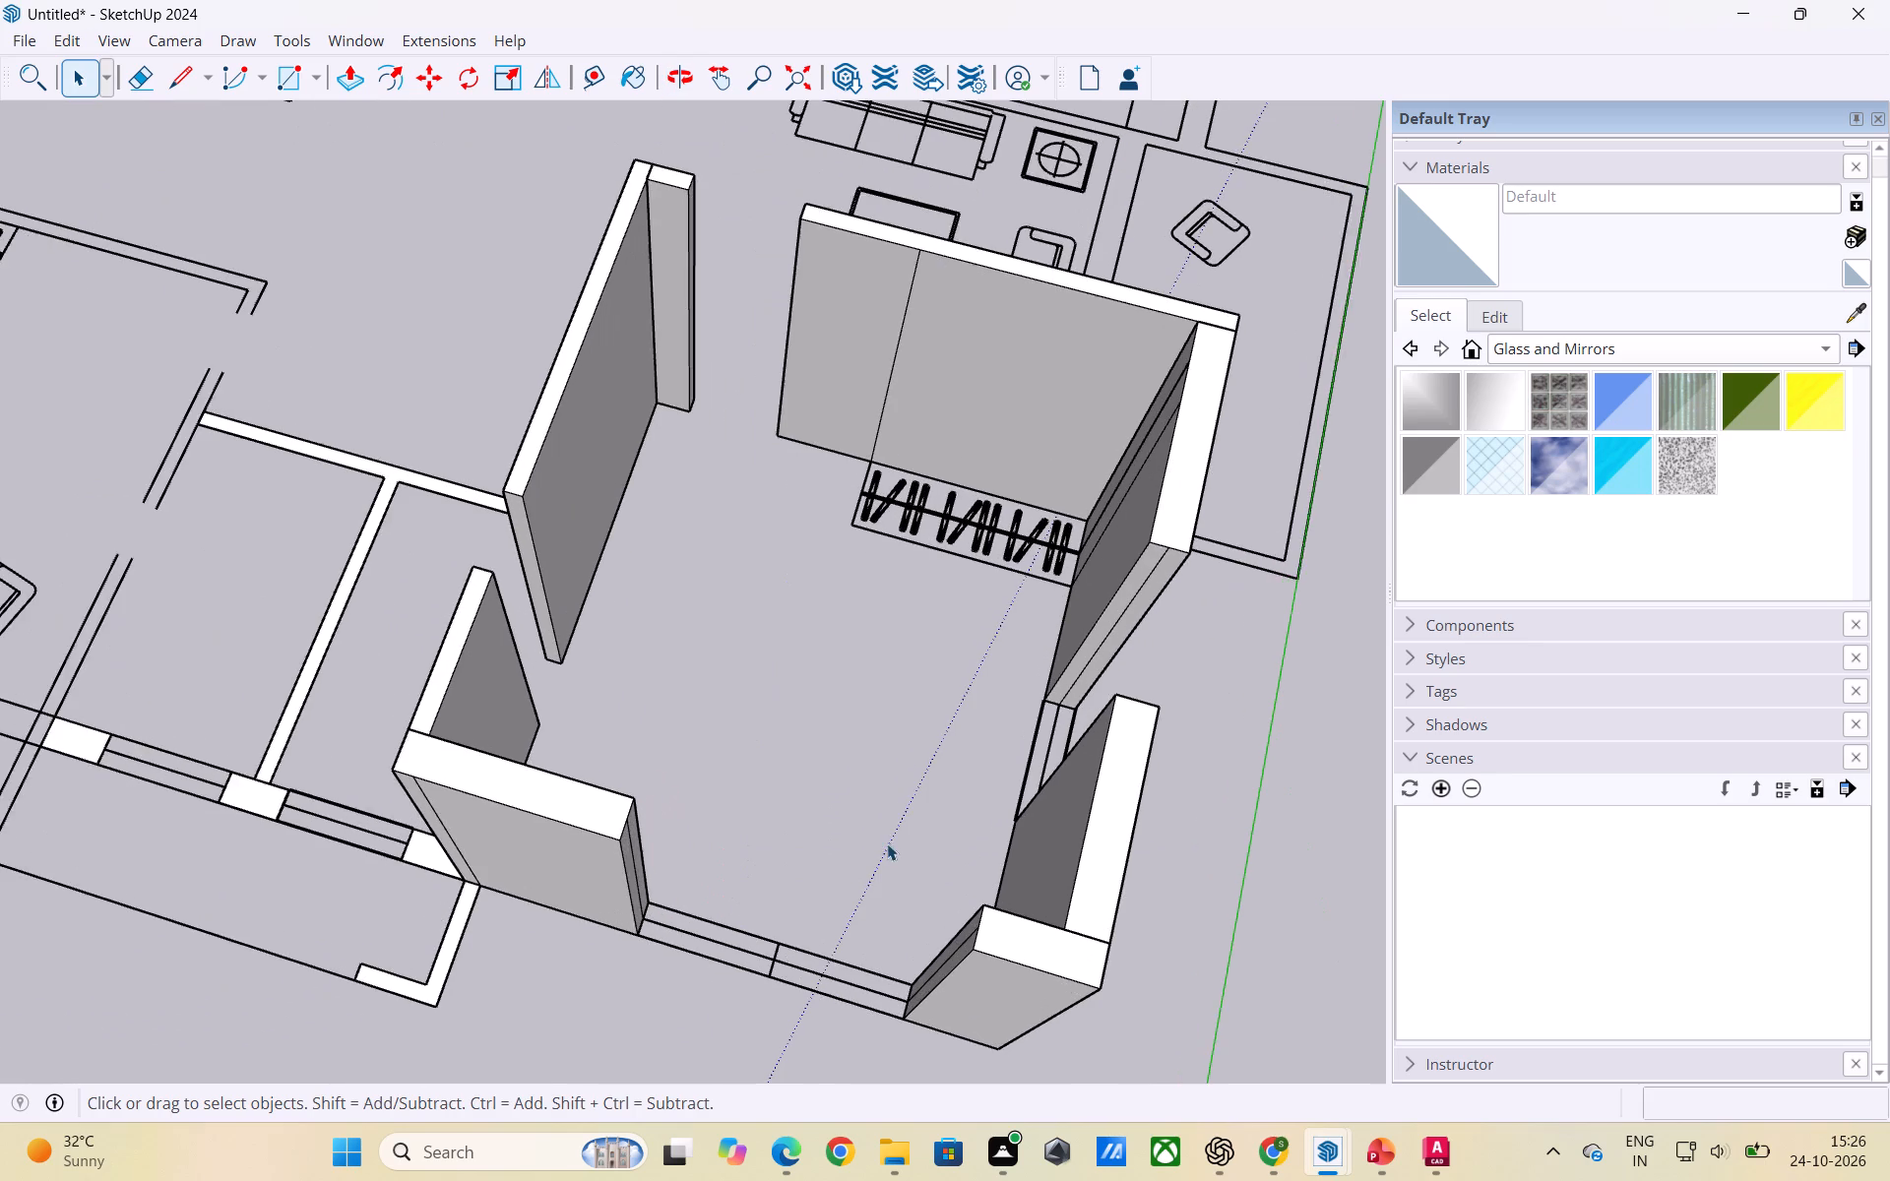
# Delete the centre lines of both halves of the double window in the raised bedroom's outer wall.
pyautogui.moveTo(862, 898); pyautogui.dragTo(1103, 898, button='middle')
pyautogui.scroll(3, 909, 942)
pyautogui.moveTo(899, 909); pyautogui.dragTo(878, 984, button='middle')
pyautogui.scroll(1, 832, 919)
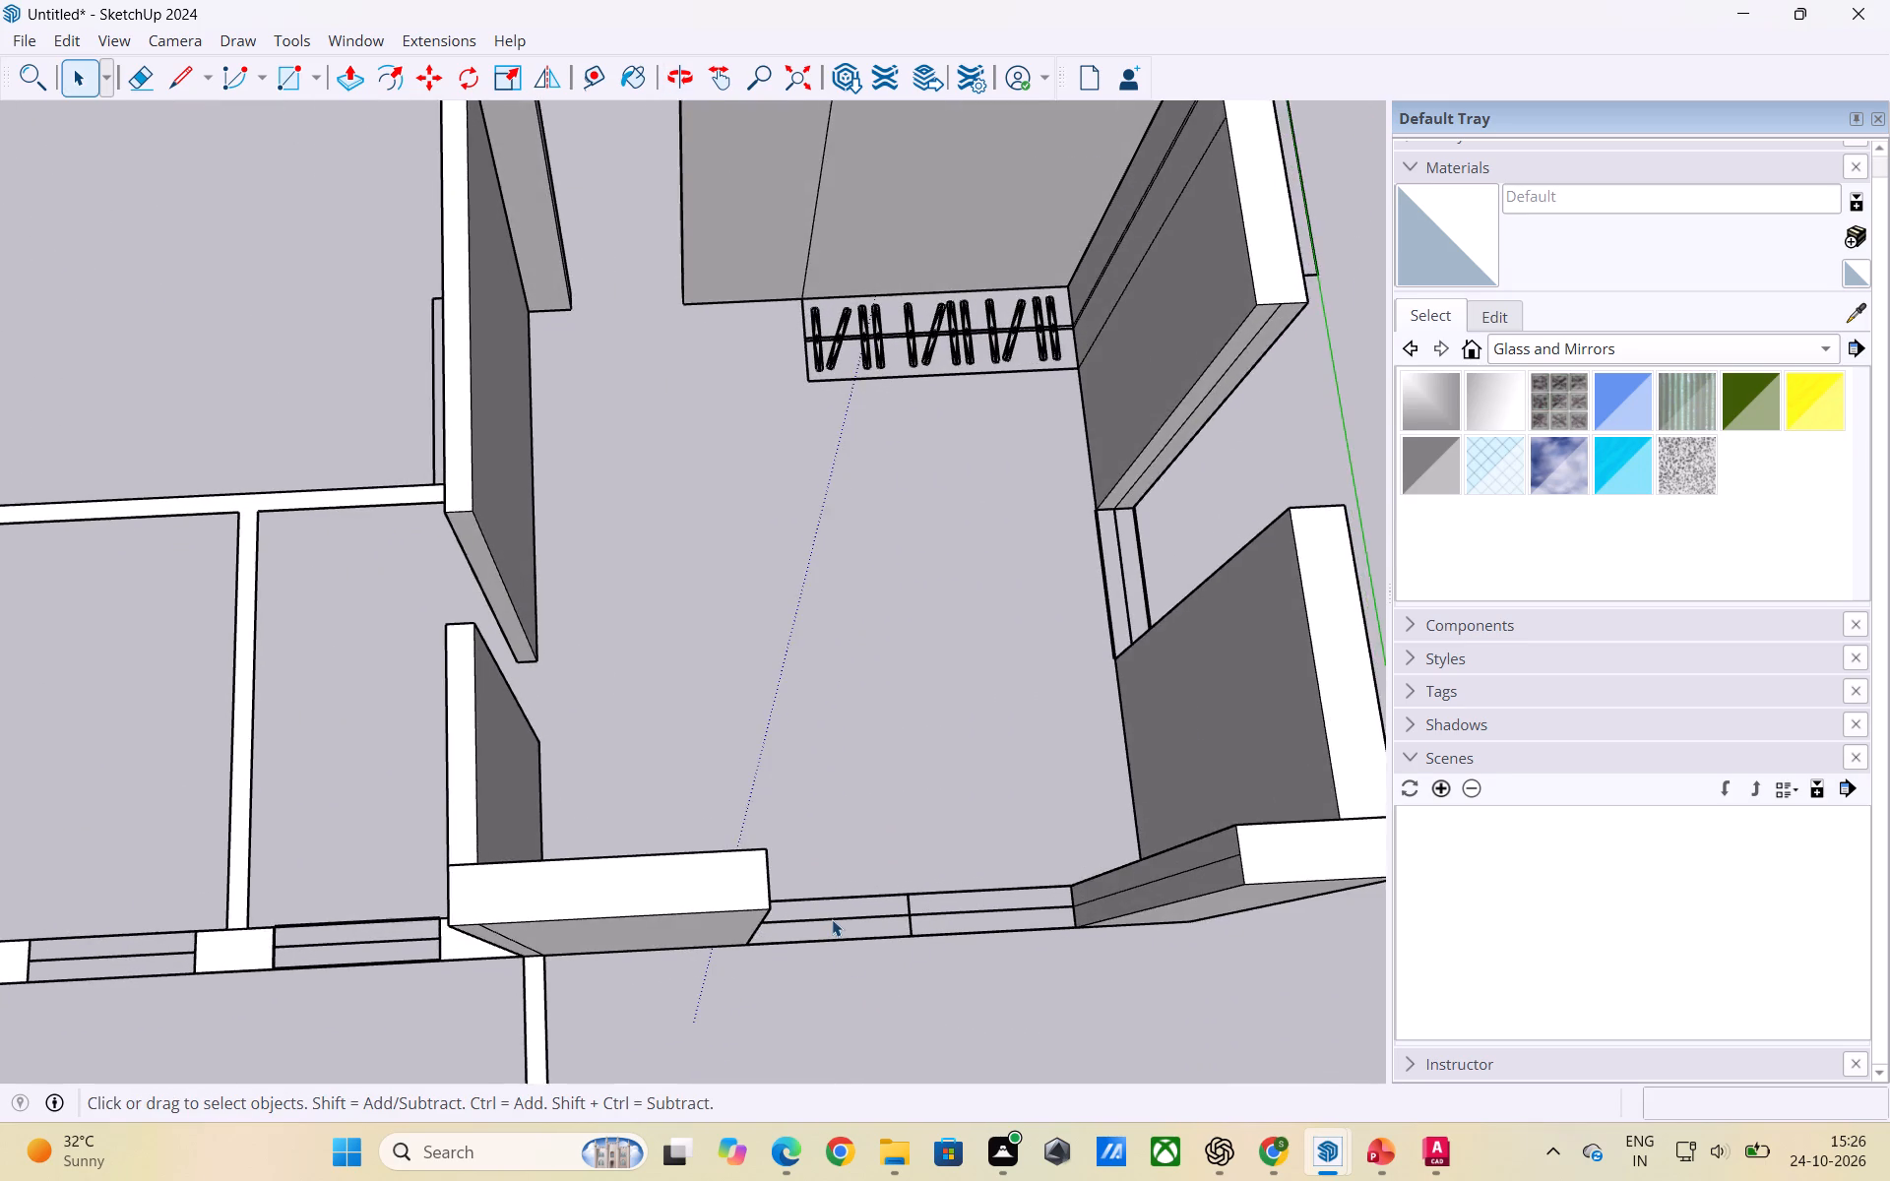
pyautogui.scroll(1, 832, 919)
pyautogui.click(831, 918)
pyautogui.press('Delete')
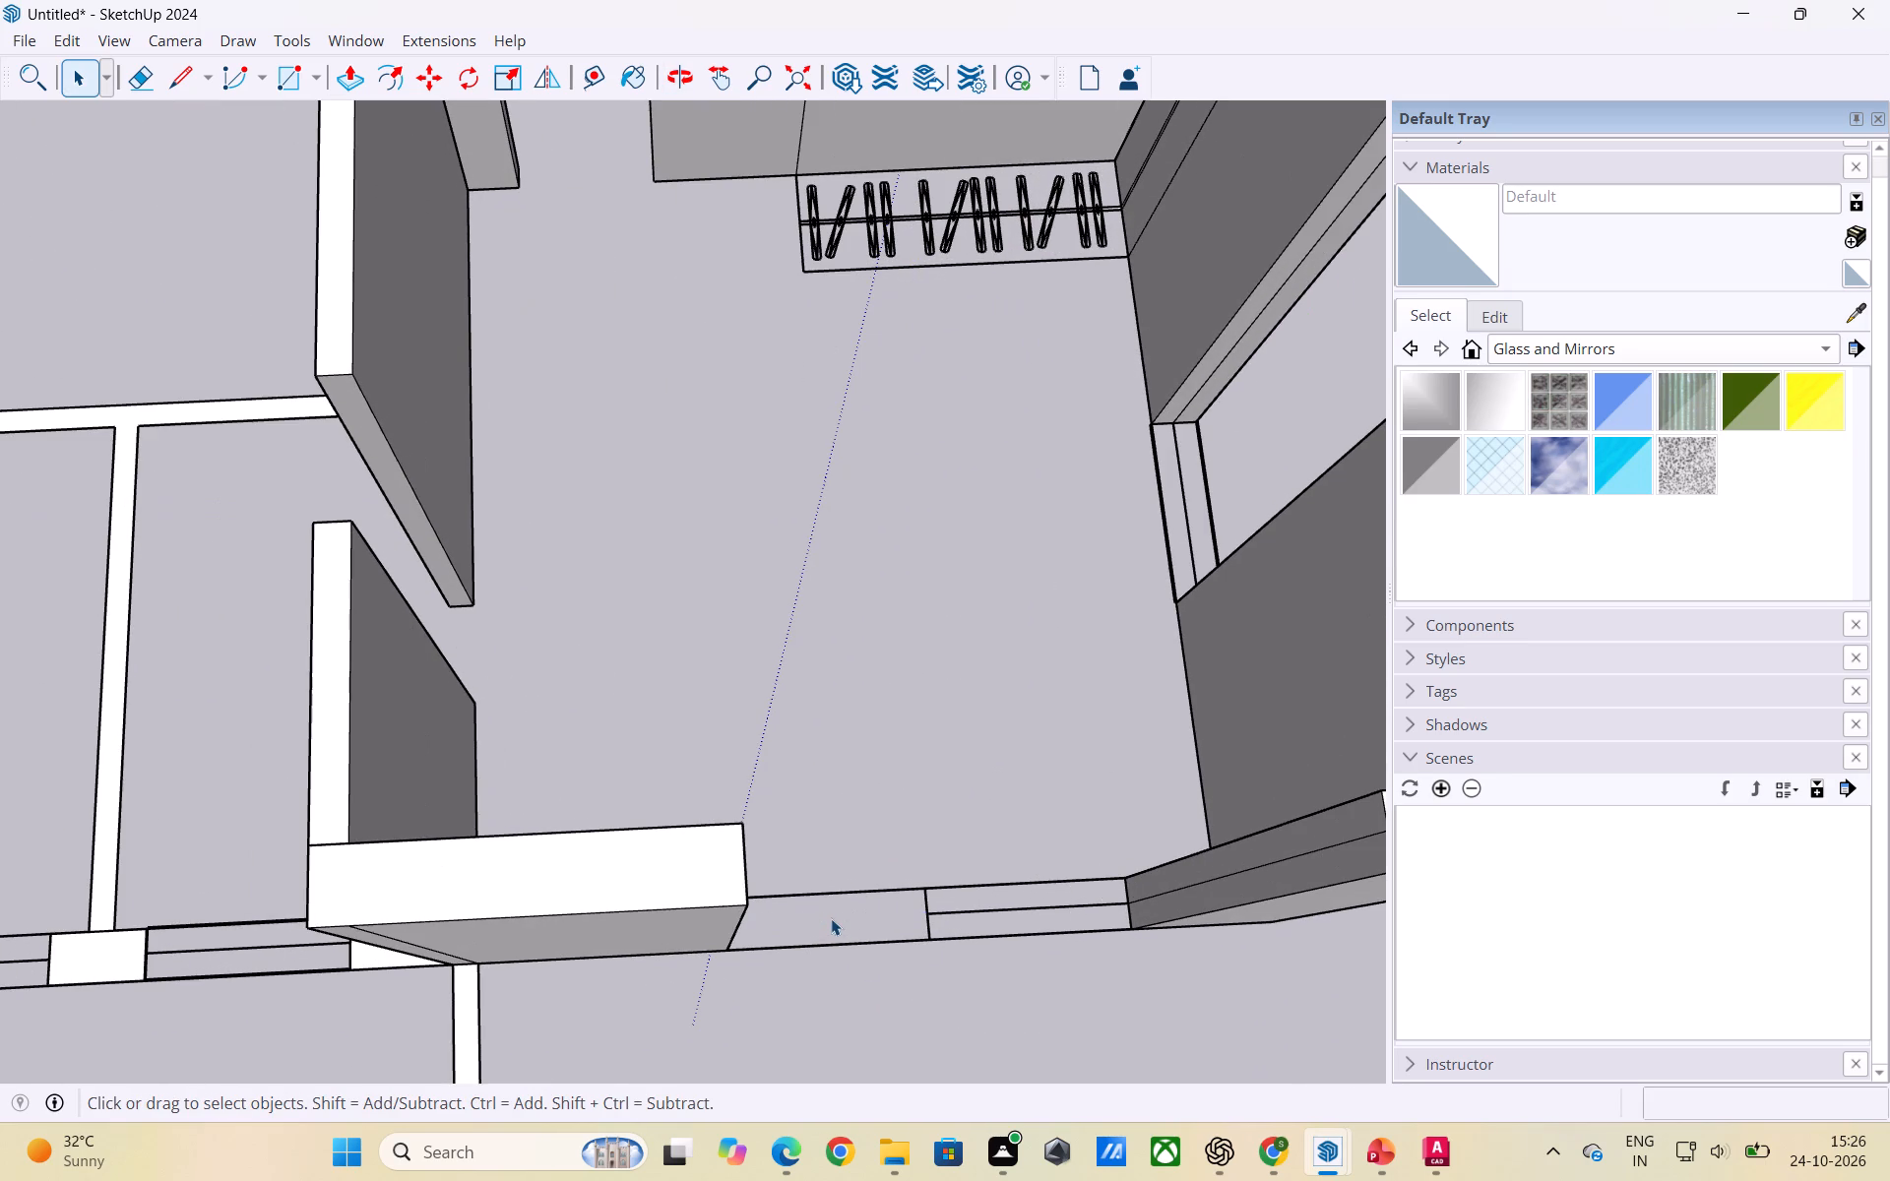
pyautogui.click(949, 910)
pyautogui.press('Delete')
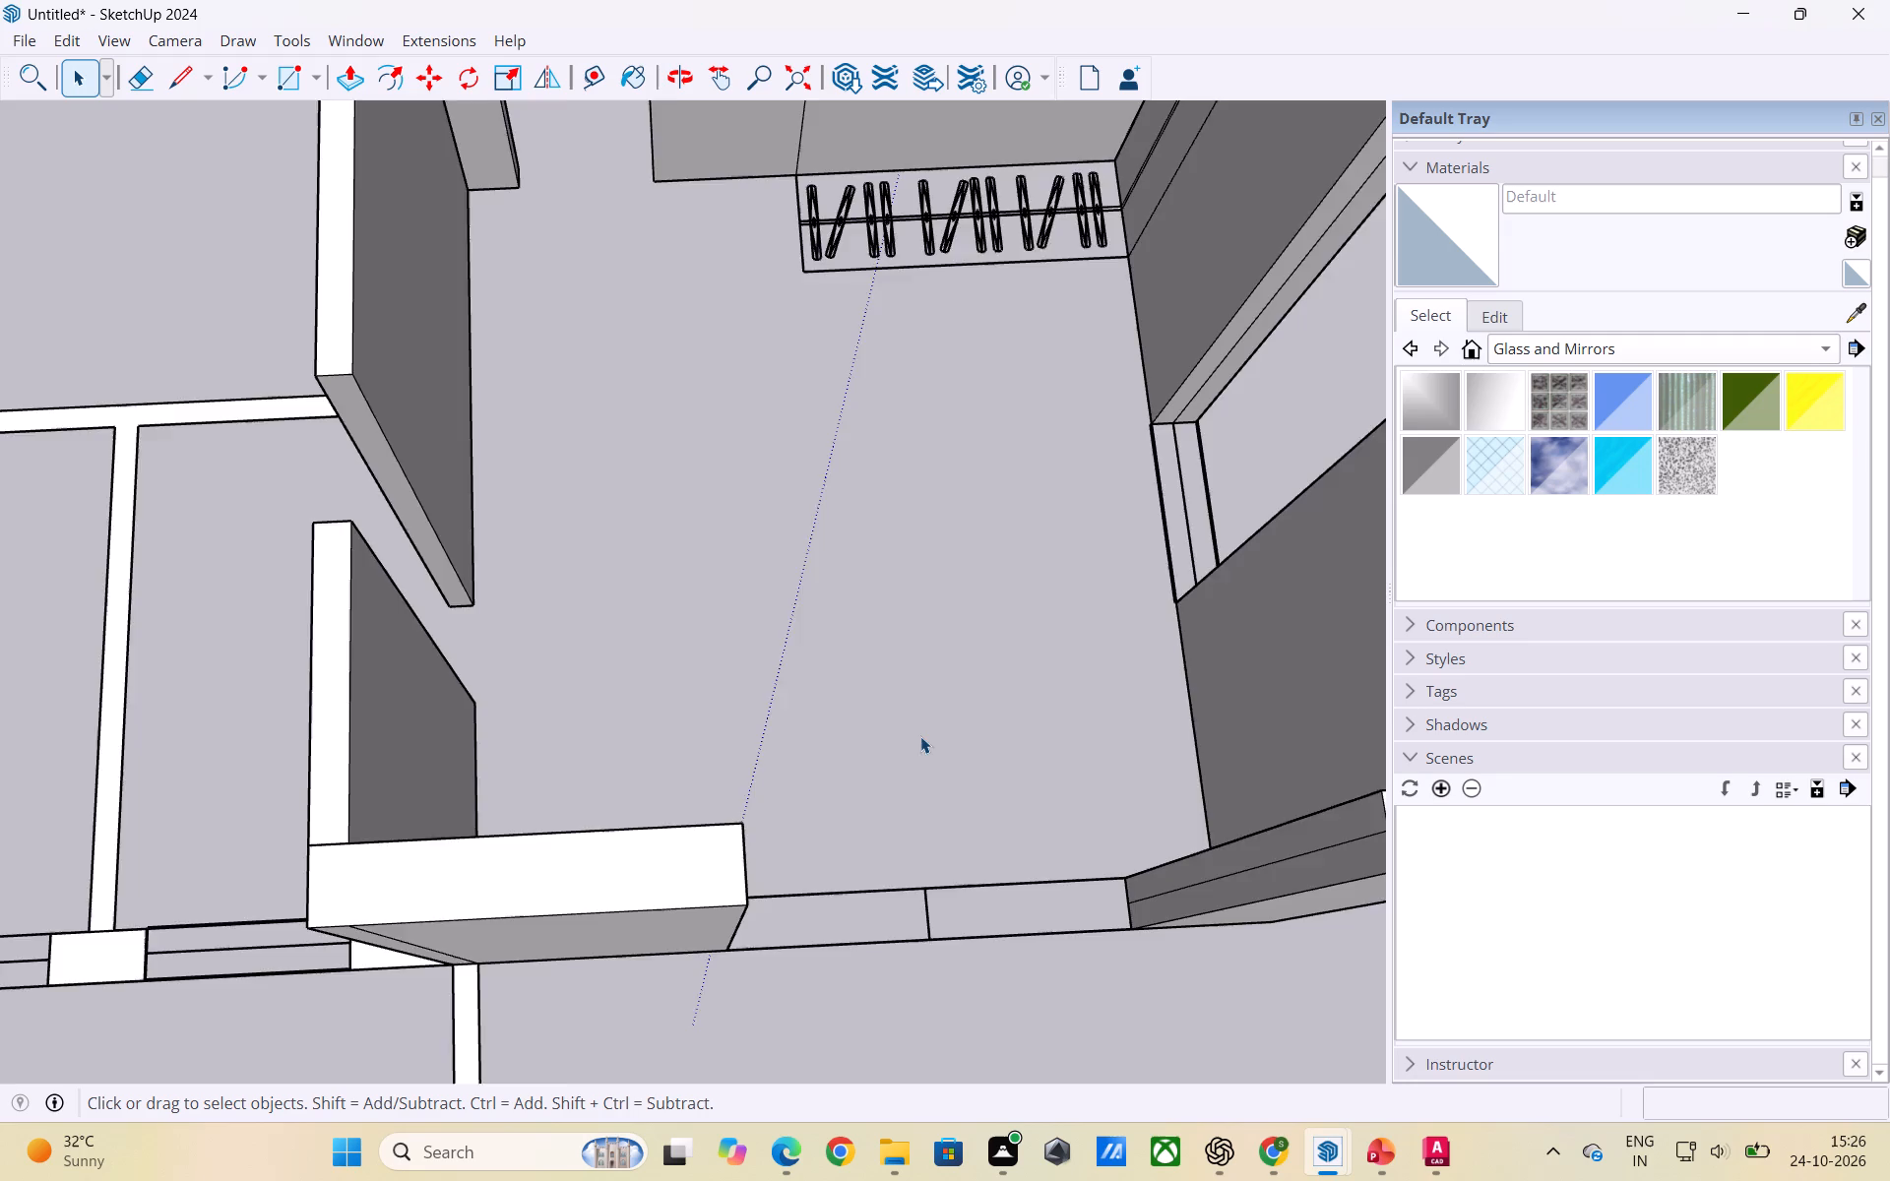
# Examine the raised bedroom's window openings and the layout of the adjoining toilets and next bedroom from several angles.
pyautogui.scroll(-8, 920, 736)
pyautogui.moveTo(941, 878); pyautogui.dragTo(827, 834, button='middle')
pyautogui.scroll(3, 888, 844)
pyautogui.moveTo(878, 899); pyautogui.dragTo(879, 854, button='middle')
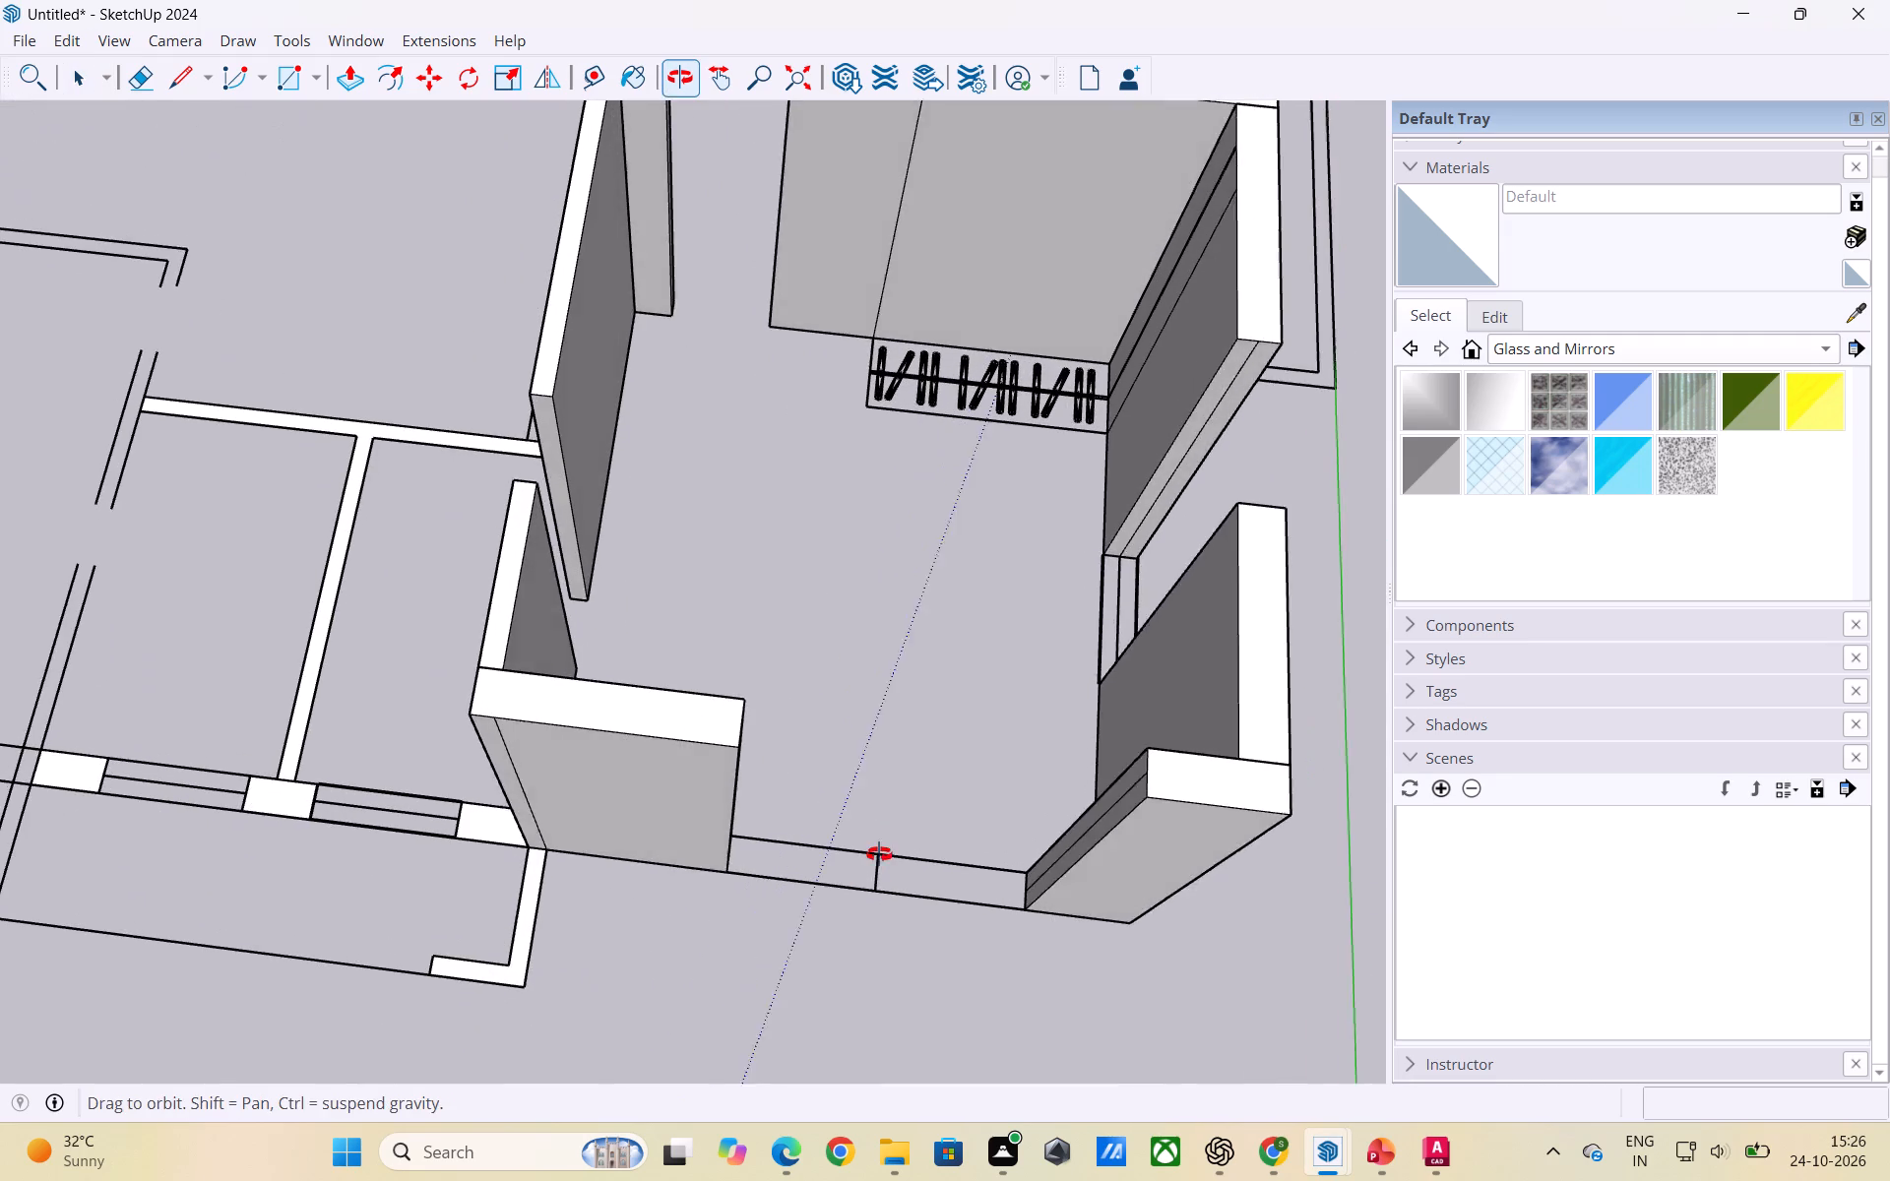
pyautogui.moveTo(879, 854); pyautogui.dragTo(888, 801, button='middle')
pyautogui.scroll(-5, 734, 732)
pyautogui.moveTo(898, 783); pyautogui.dragTo(422, 743, button='middle')
pyautogui.scroll(-1, 914, 811)
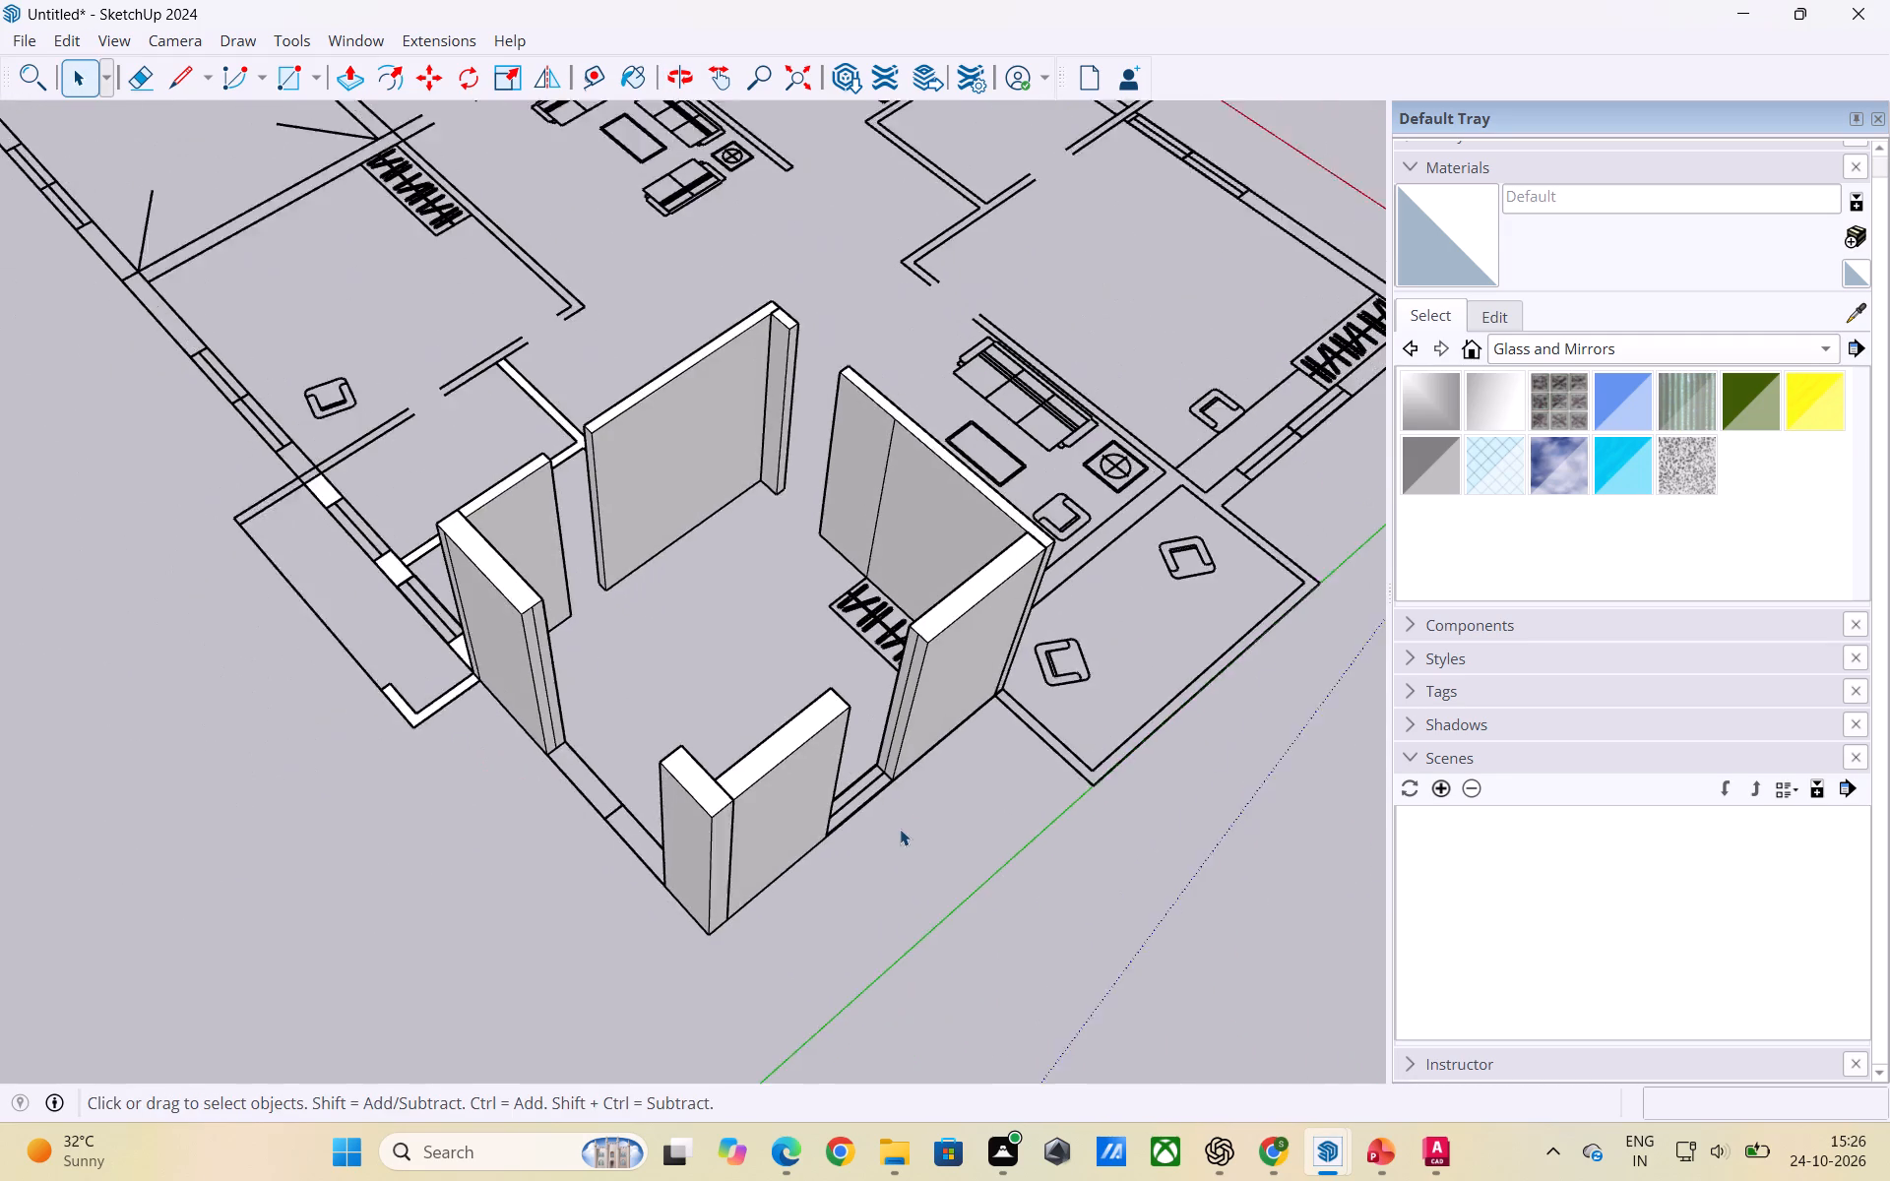
pyautogui.scroll(2, 896, 828)
pyautogui.moveTo(841, 756); pyautogui.dragTo(673, 890, button='middle')
pyautogui.scroll(2, 717, 812)
pyautogui.moveTo(743, 808); pyautogui.dragTo(754, 948, button='middle')
pyautogui.scroll(2, 763, 925)
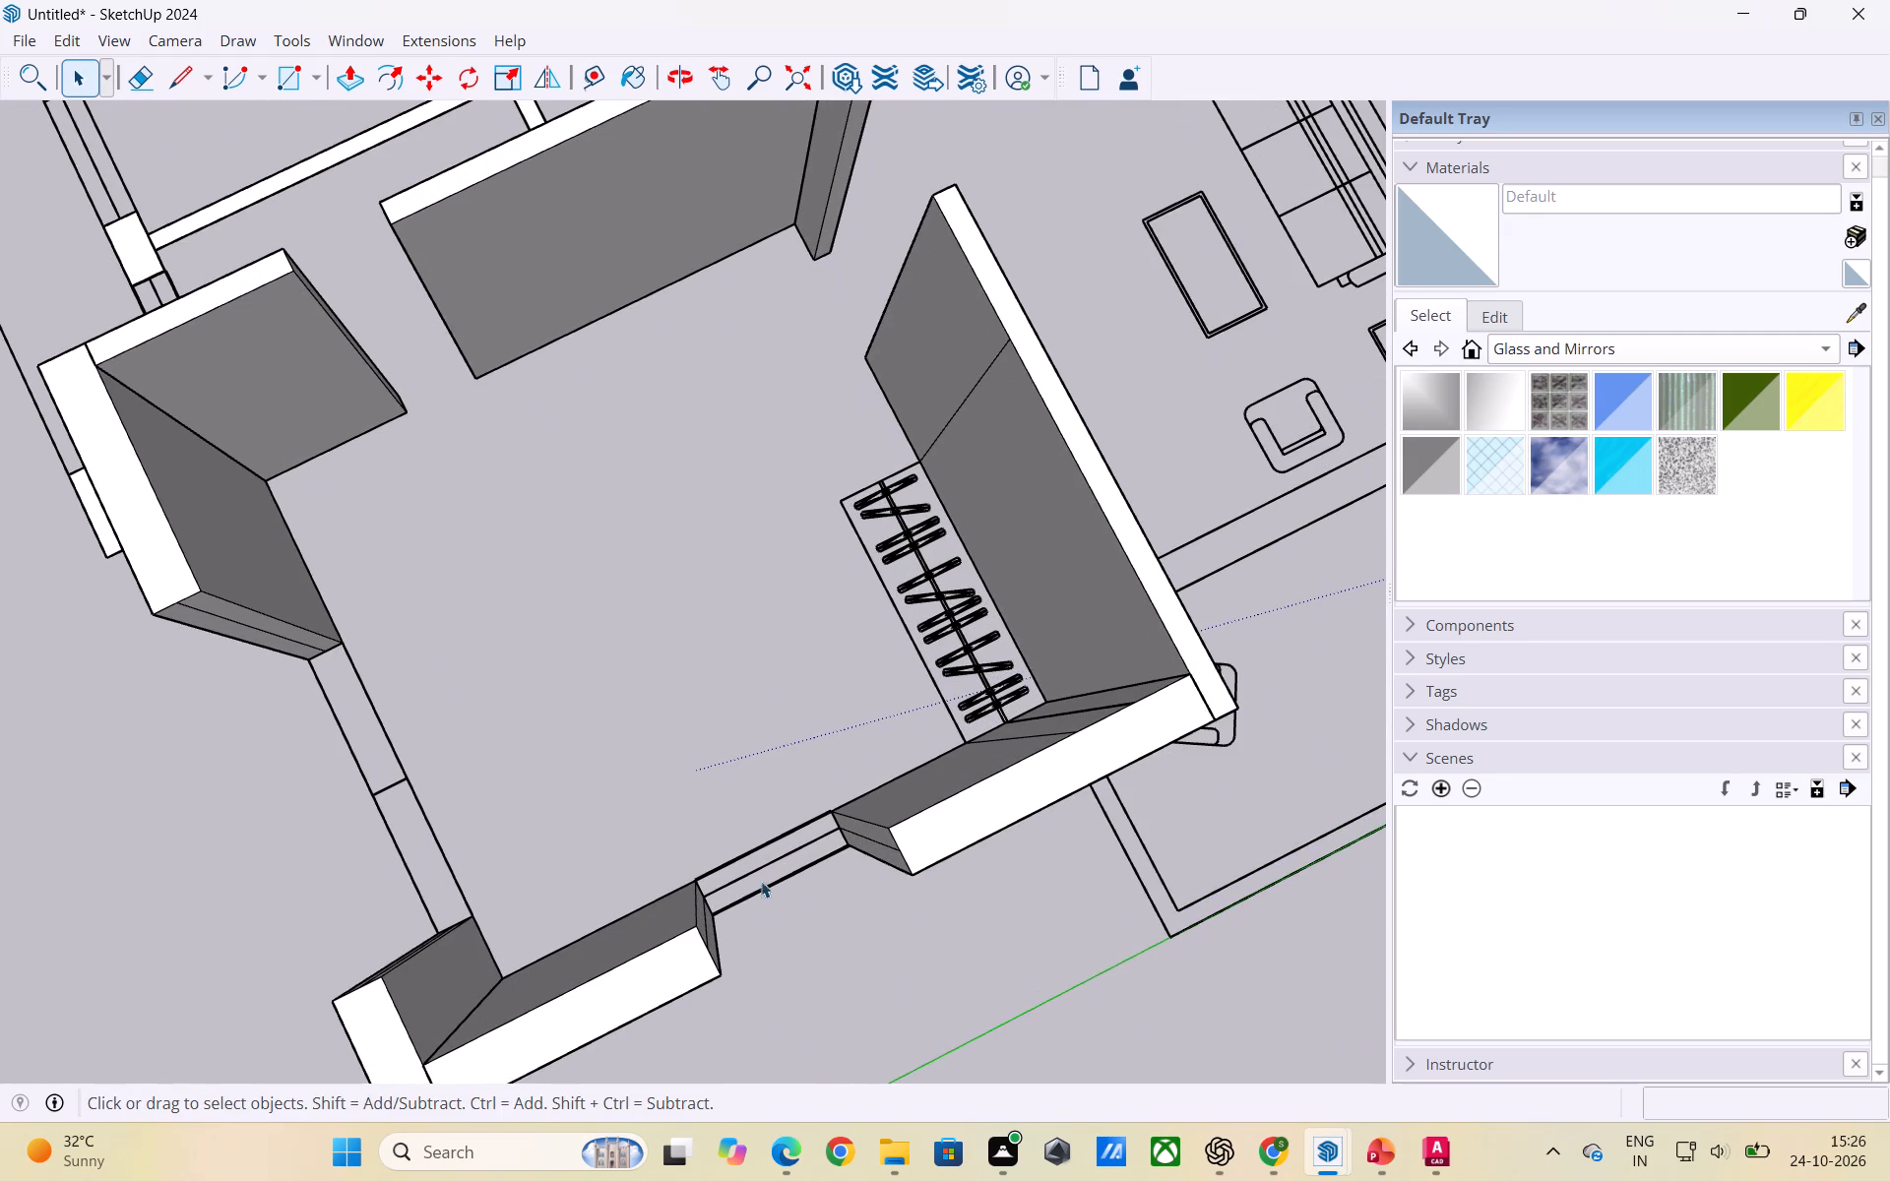
pyautogui.scroll(-8, 1029, 652)
pyautogui.moveTo(1020, 776); pyautogui.dragTo(508, 758, button='middle')
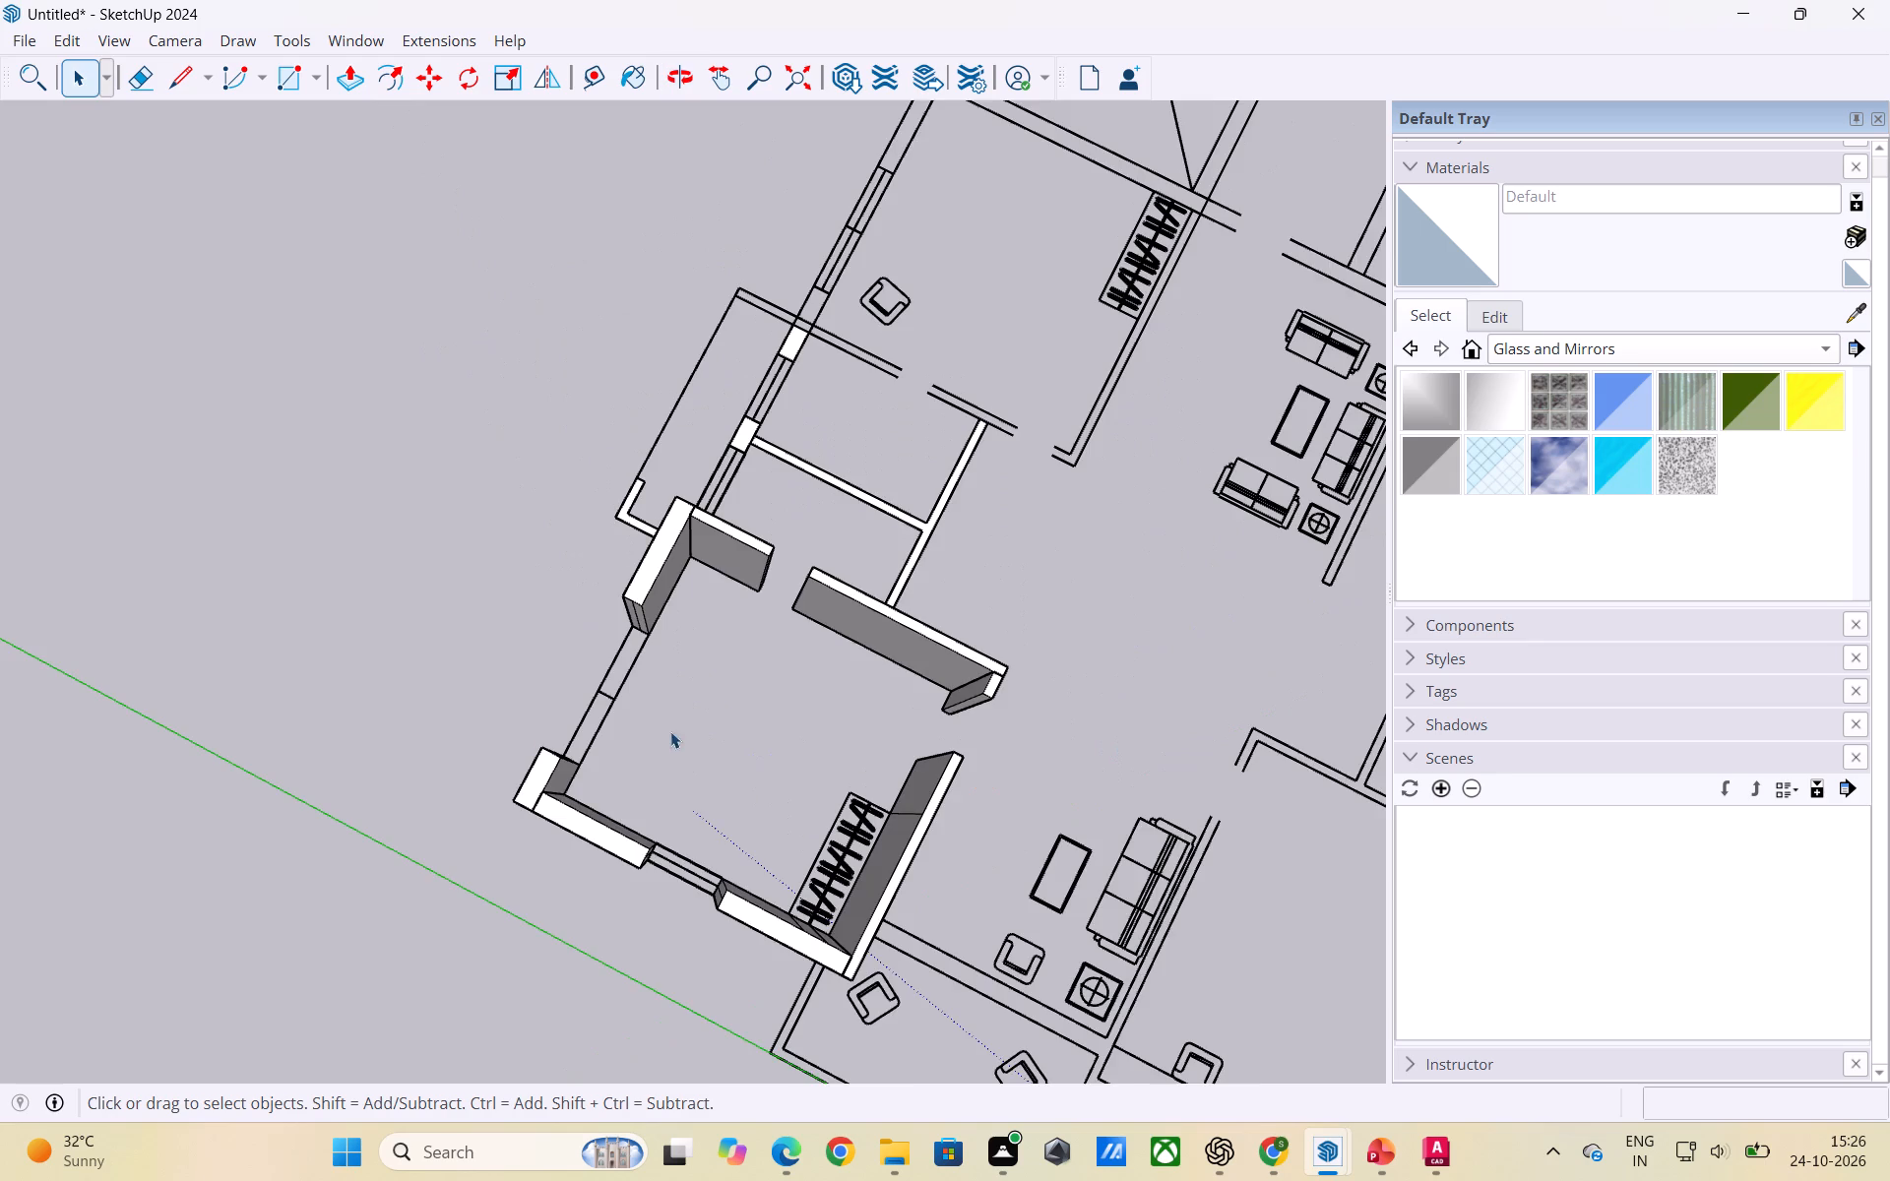
pyautogui.scroll(2, 679, 738)
pyautogui.scroll(-5, 574, 675)
pyautogui.moveTo(785, 817); pyautogui.dragTo(362, 734, button='middle')
pyautogui.scroll(-3, 449, 645)
pyautogui.moveTo(526, 768); pyautogui.dragTo(545, 873, button='middle')
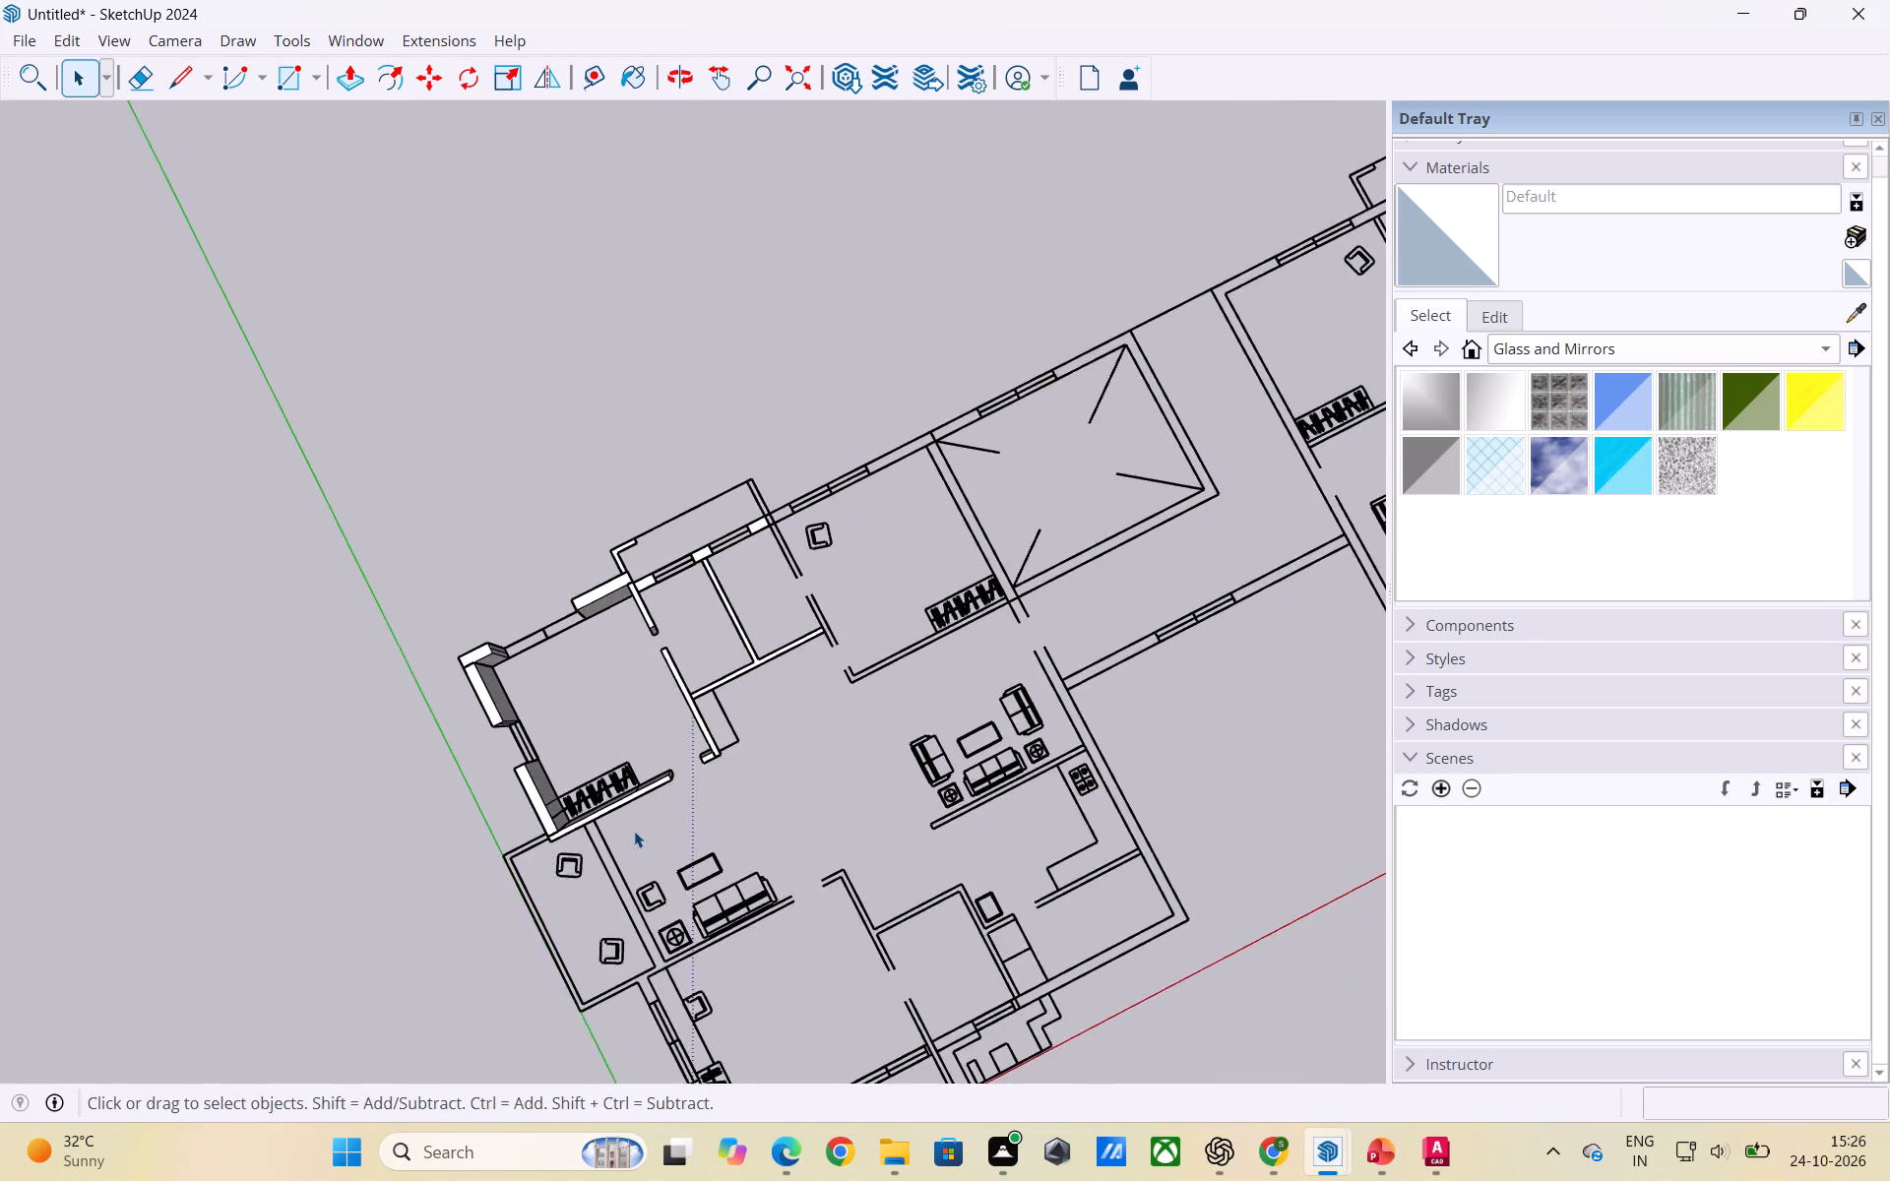
pyautogui.scroll(8, 636, 815)
pyautogui.scroll(-4, 786, 740)
pyautogui.scroll(1, 722, 758)
pyautogui.scroll(-2, 750, 758)
pyautogui.moveTo(739, 831); pyautogui.dragTo(594, 731, button='middle')
pyautogui.scroll(-1, 721, 642)
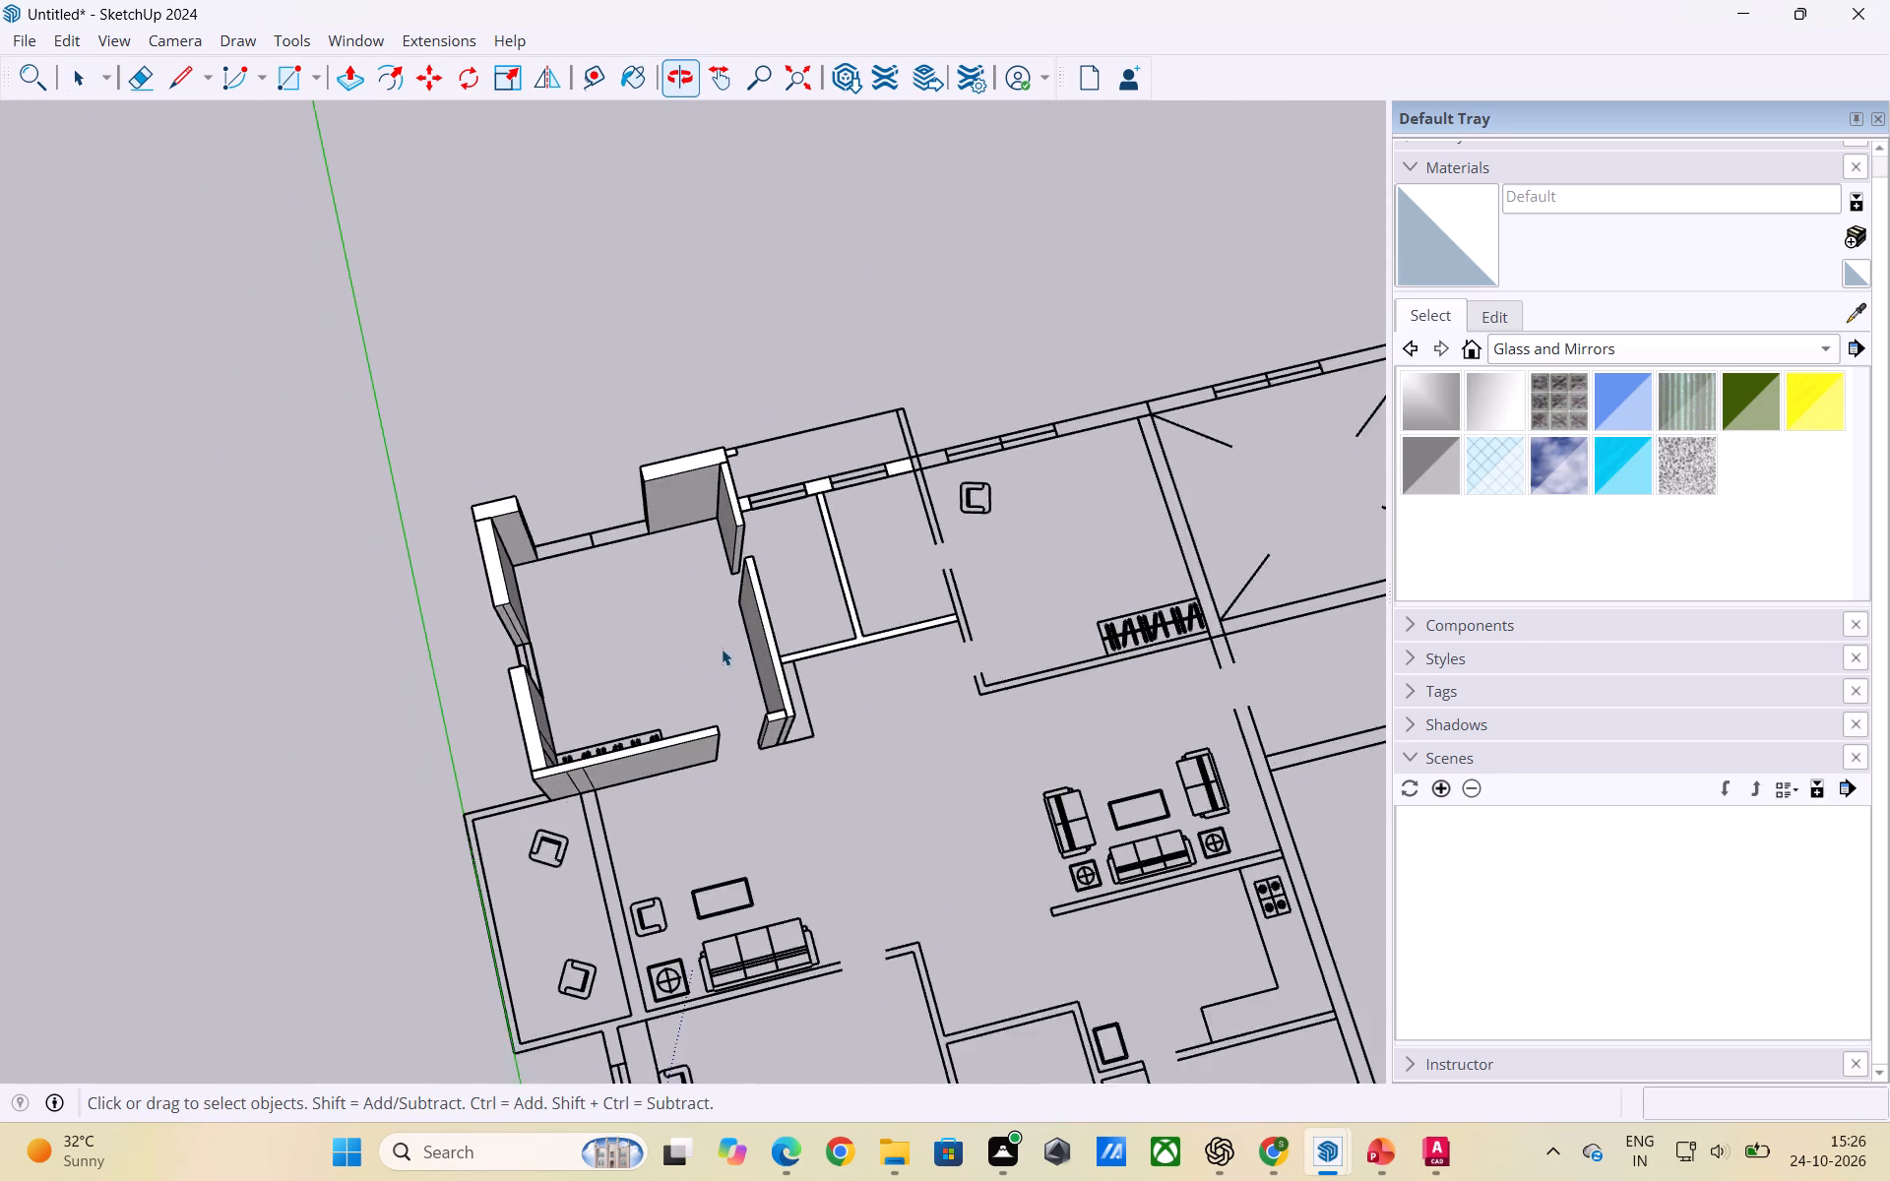
pyautogui.scroll(-2, 722, 649)
pyautogui.moveTo(753, 793); pyautogui.dragTo(620, 756, button='middle')
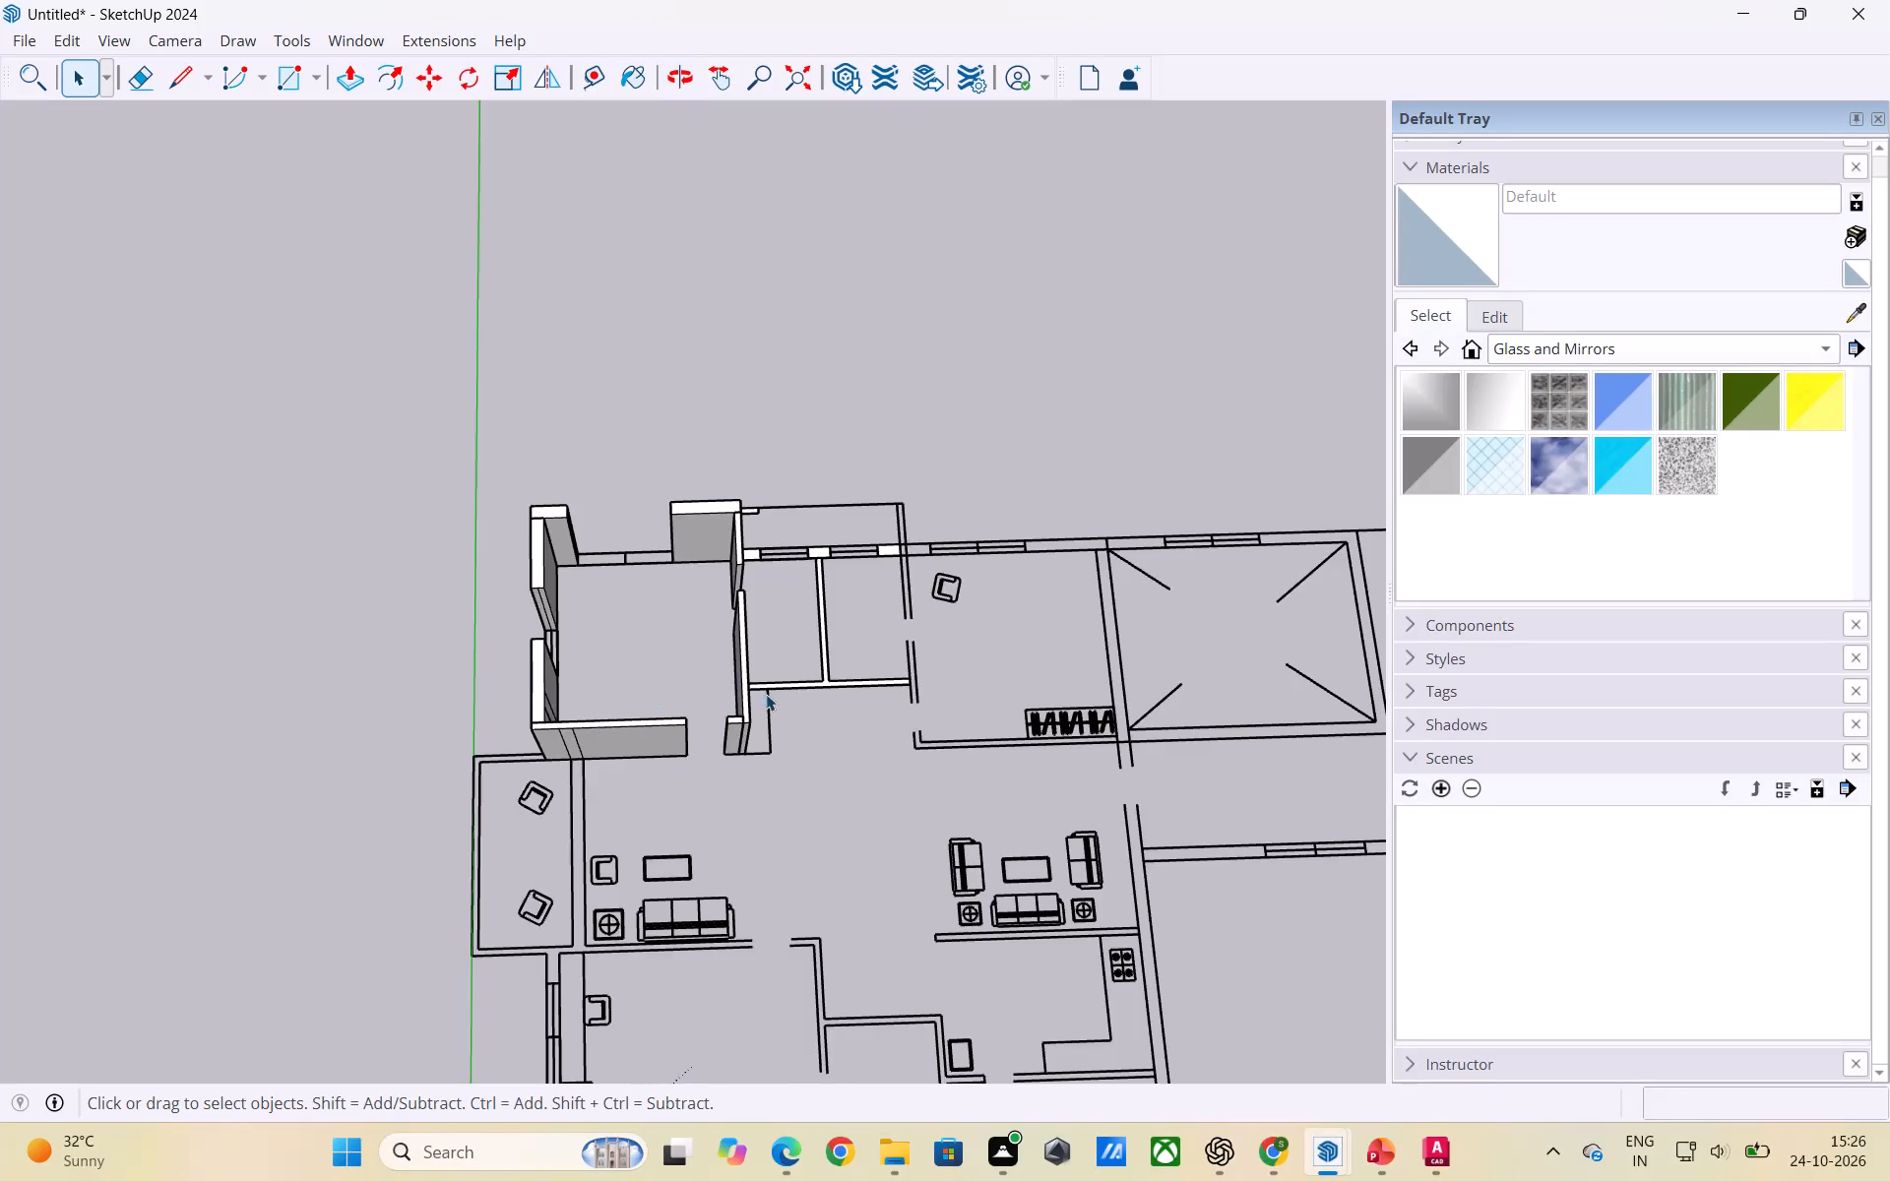
pyautogui.scroll(-2, 770, 694)
pyautogui.scroll(1, 777, 709)
pyautogui.scroll(-5, 647, 615)
pyautogui.scroll(-4, 760, 638)
pyautogui.scroll(11, 846, 612)
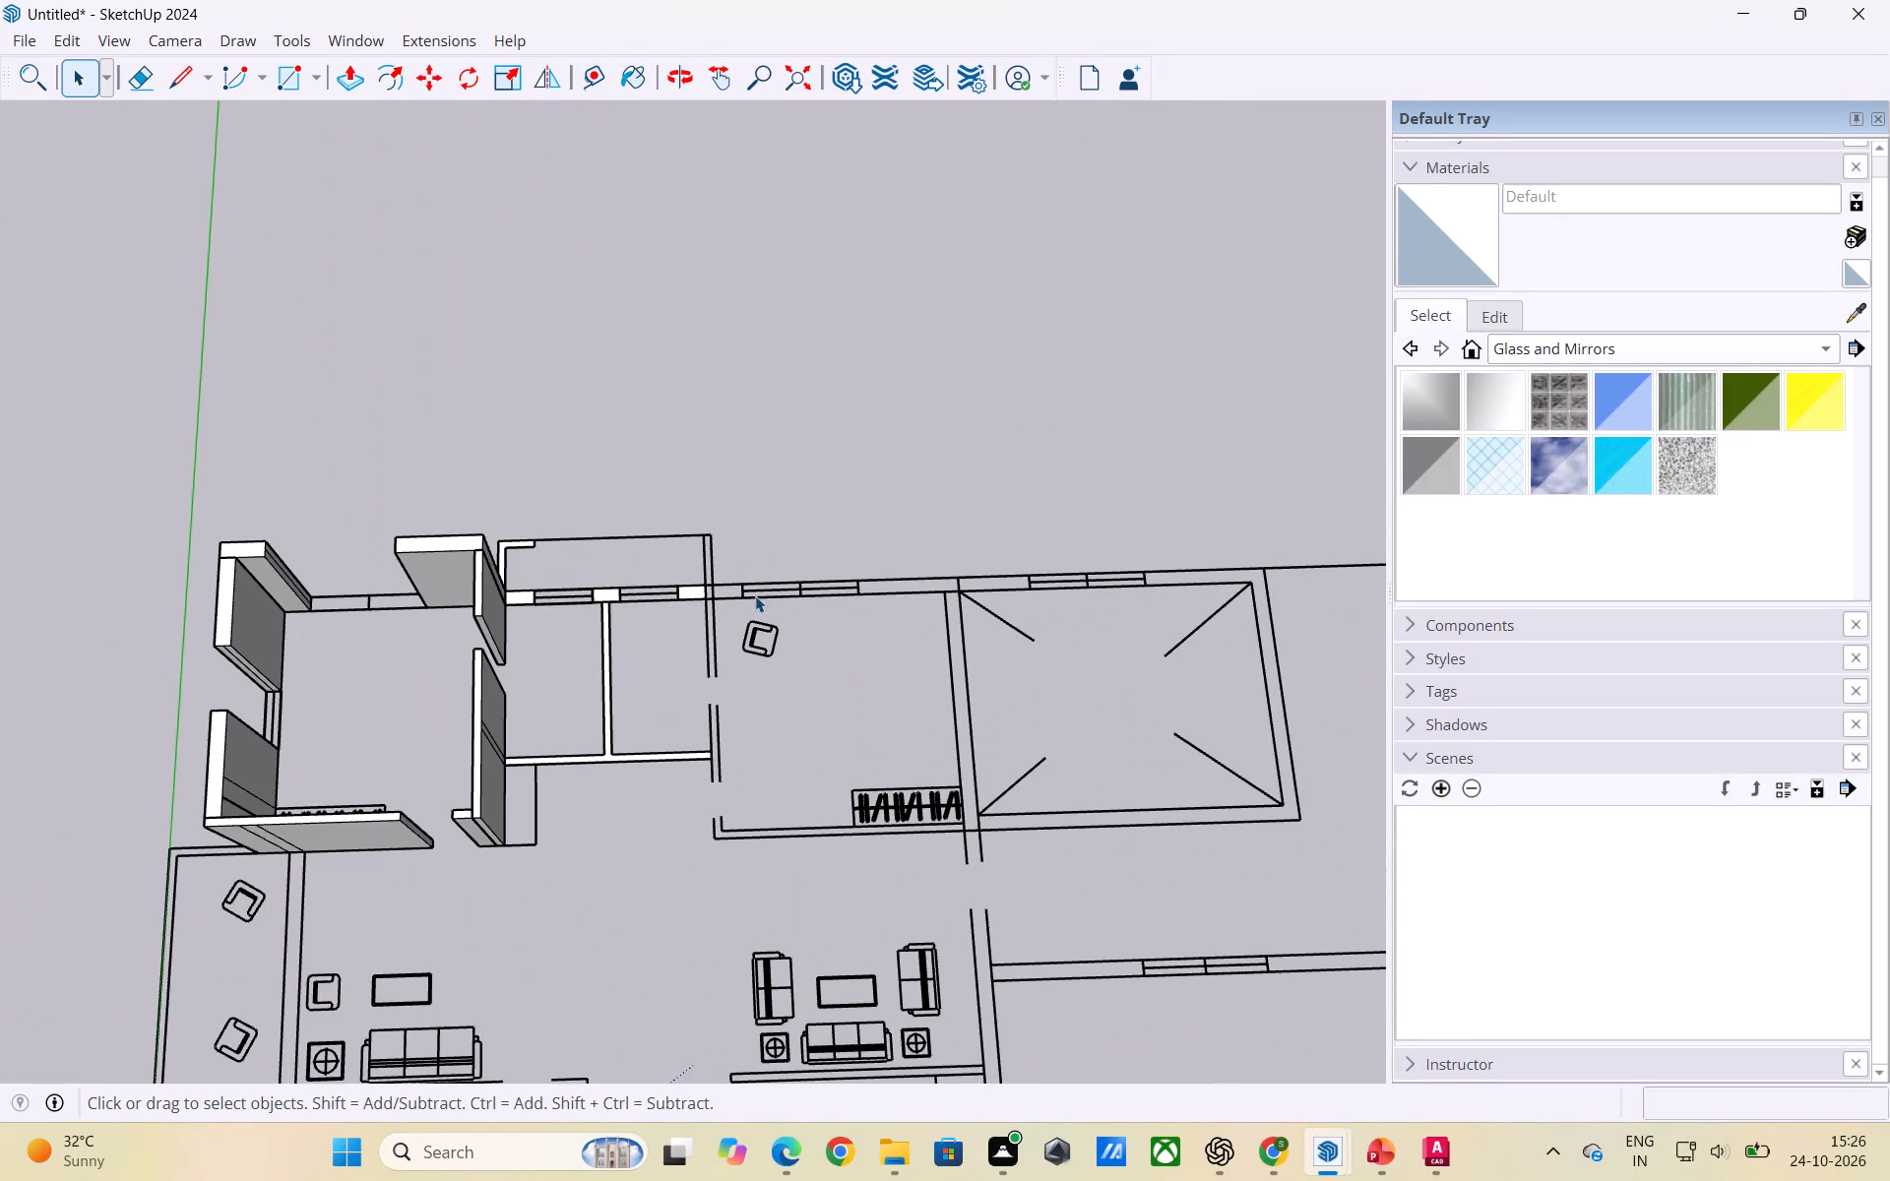
# Erase the short line crossing the outer wall where the next bedroom's partition meets the balcony's side wall.
pyautogui.moveTo(732, 591); pyautogui.dragTo(735, 664, button='middle')
pyautogui.scroll(10, 710, 583)
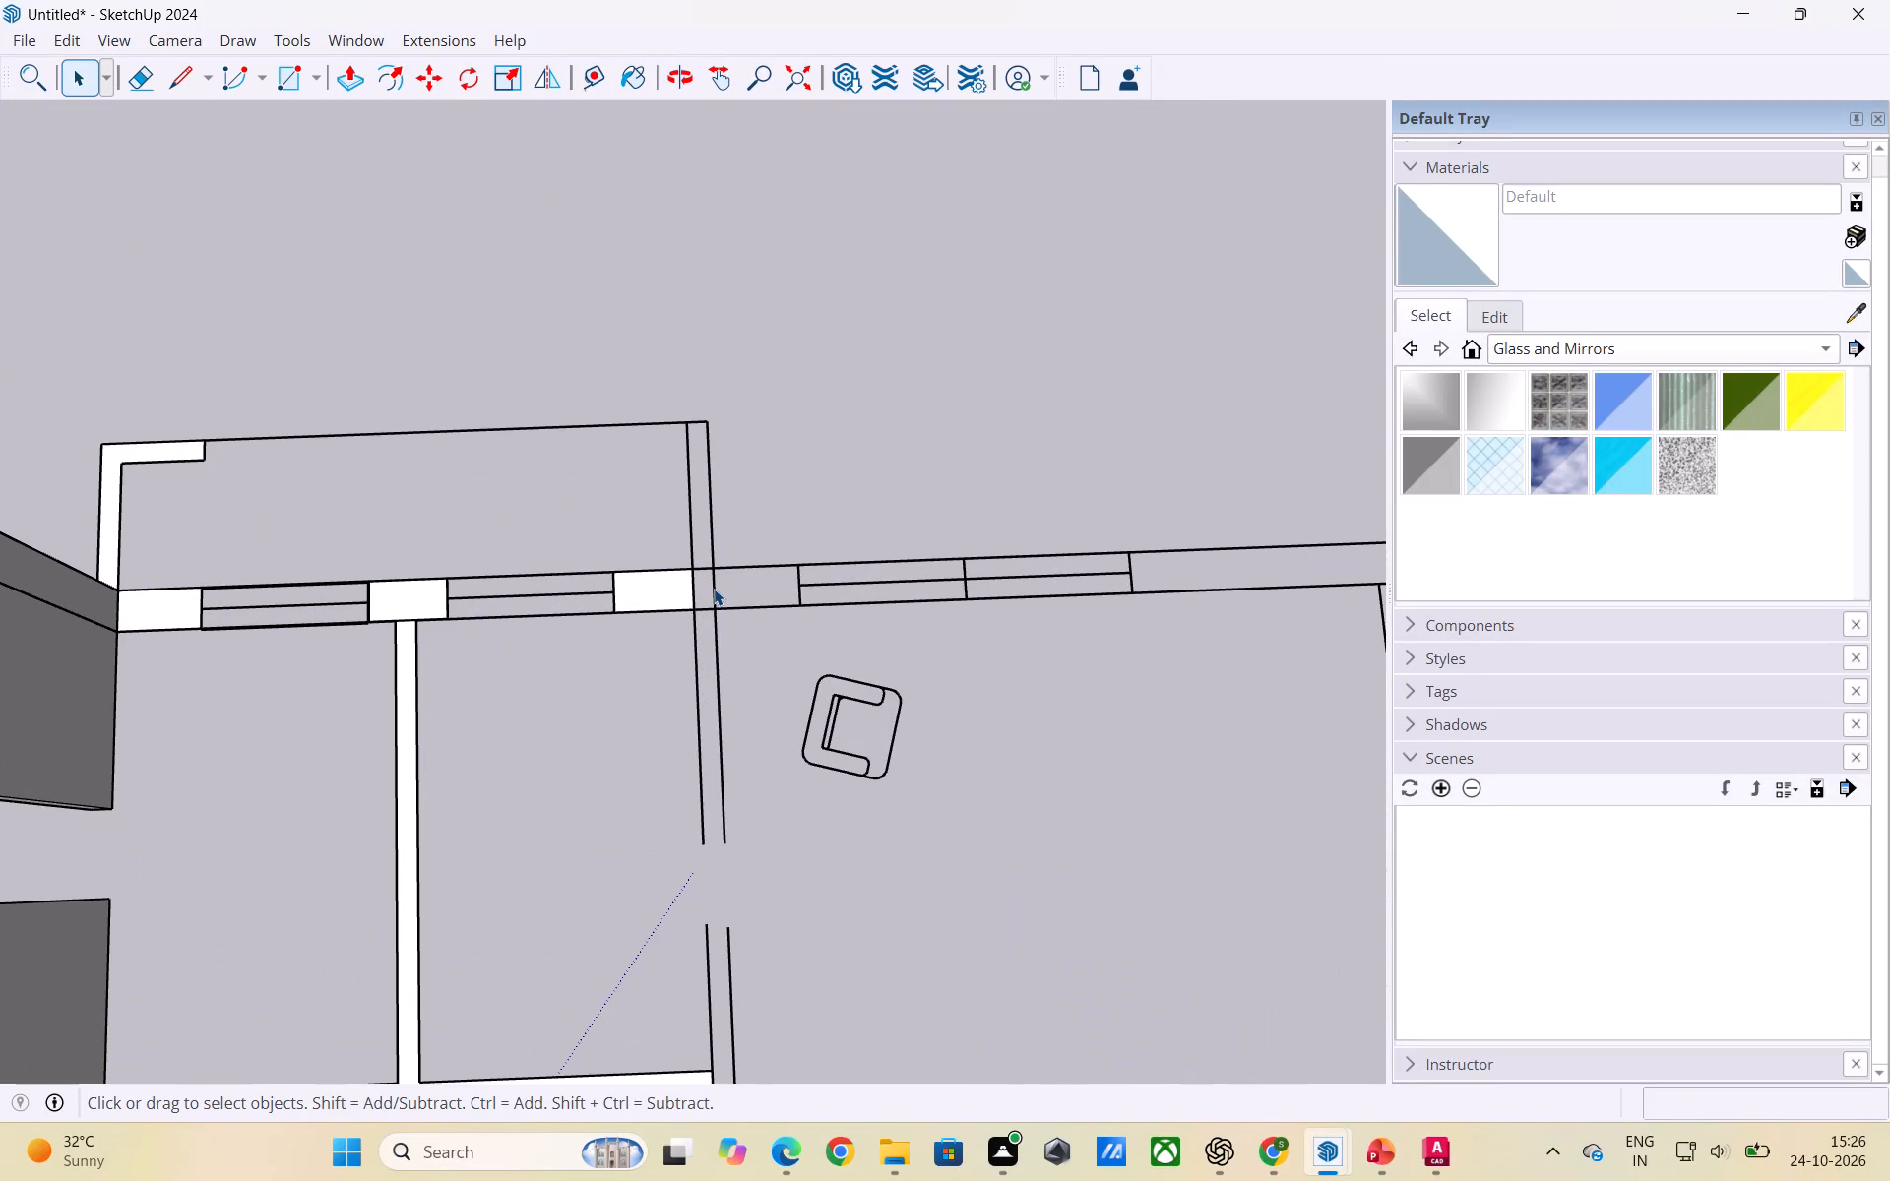
pyautogui.scroll(-5, 724, 568)
pyautogui.moveTo(743, 699); pyautogui.dragTo(665, 679, button='middle')
pyautogui.scroll(-1, 743, 699)
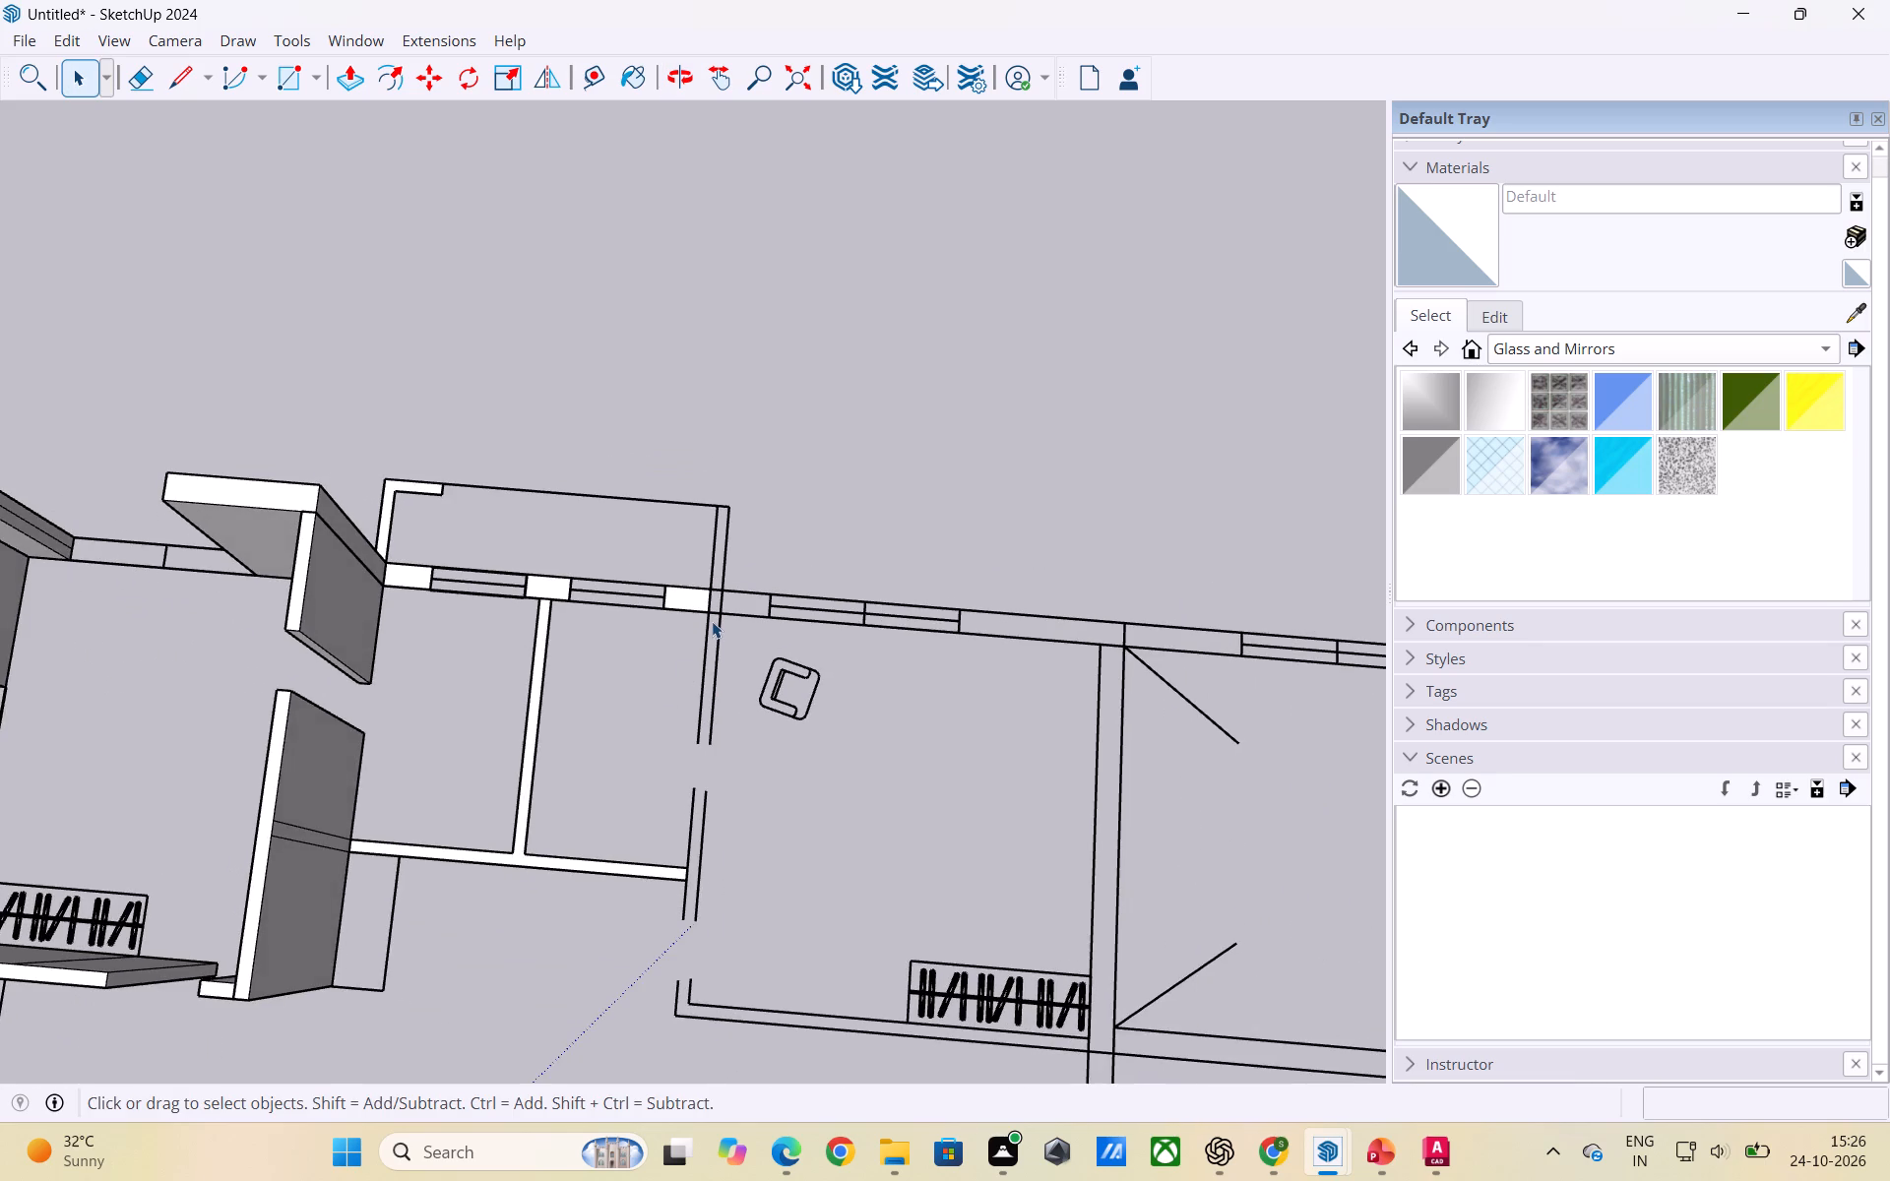
pyautogui.scroll(4, 712, 618)
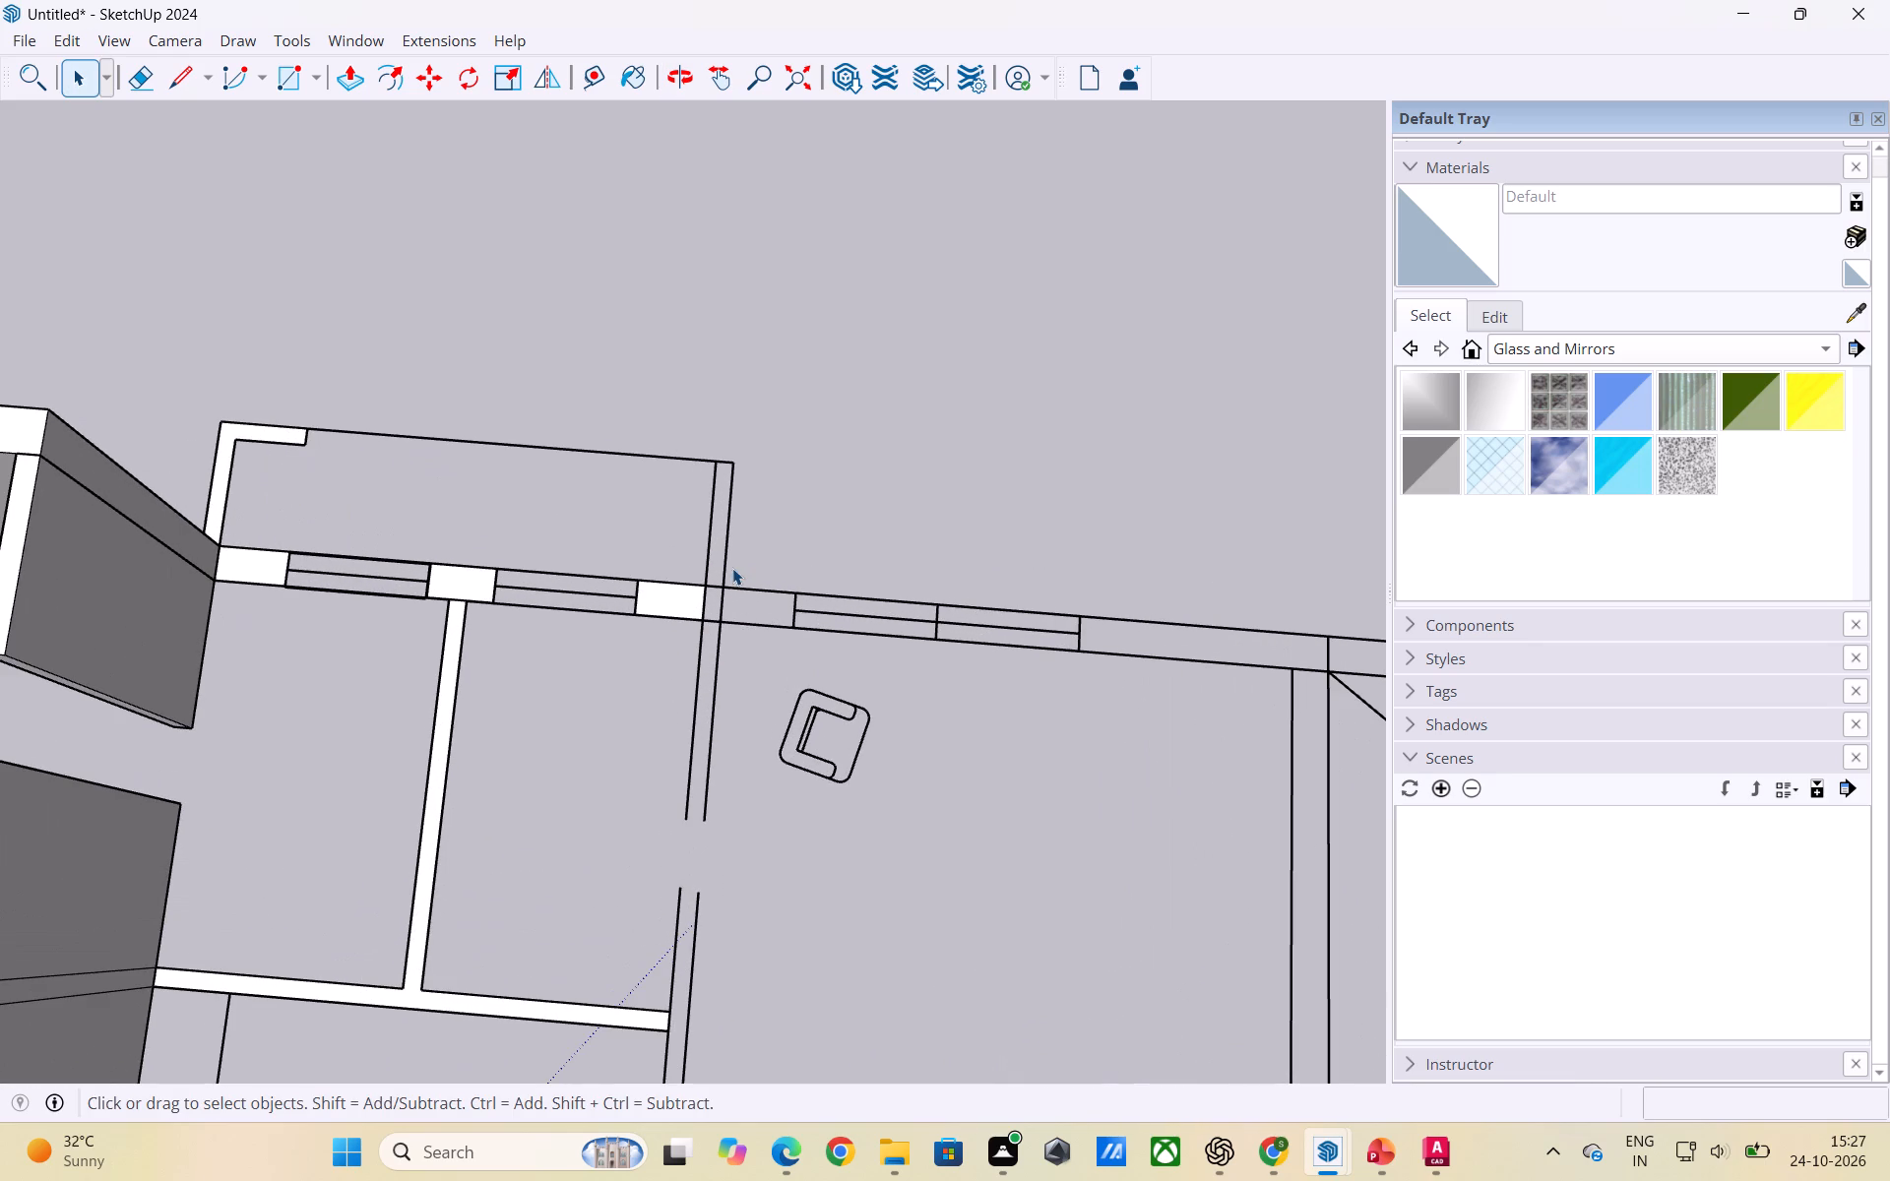
pyautogui.press('e')
pyautogui.scroll(2, 734, 571)
pyautogui.click(721, 609)
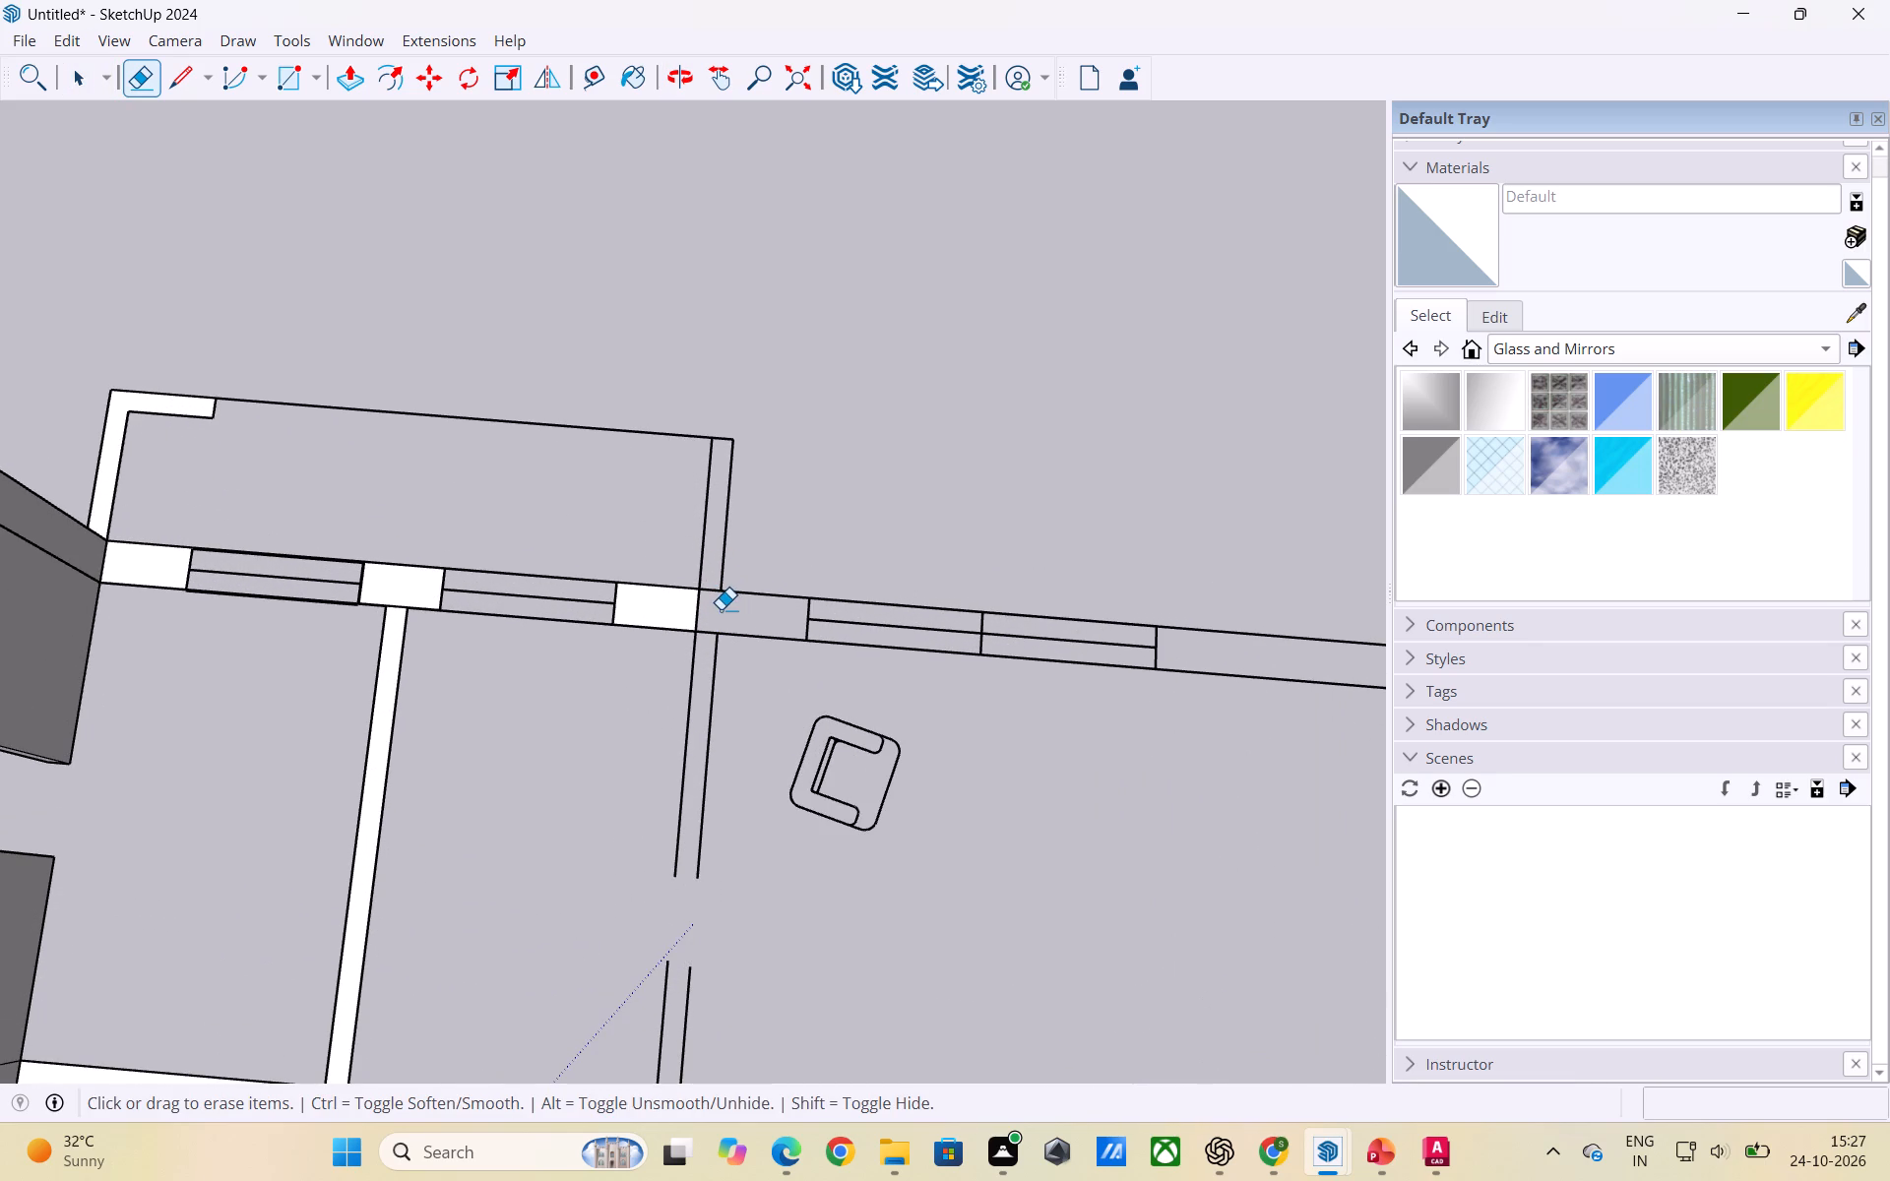
pyautogui.press('e')
pyautogui.press('space')
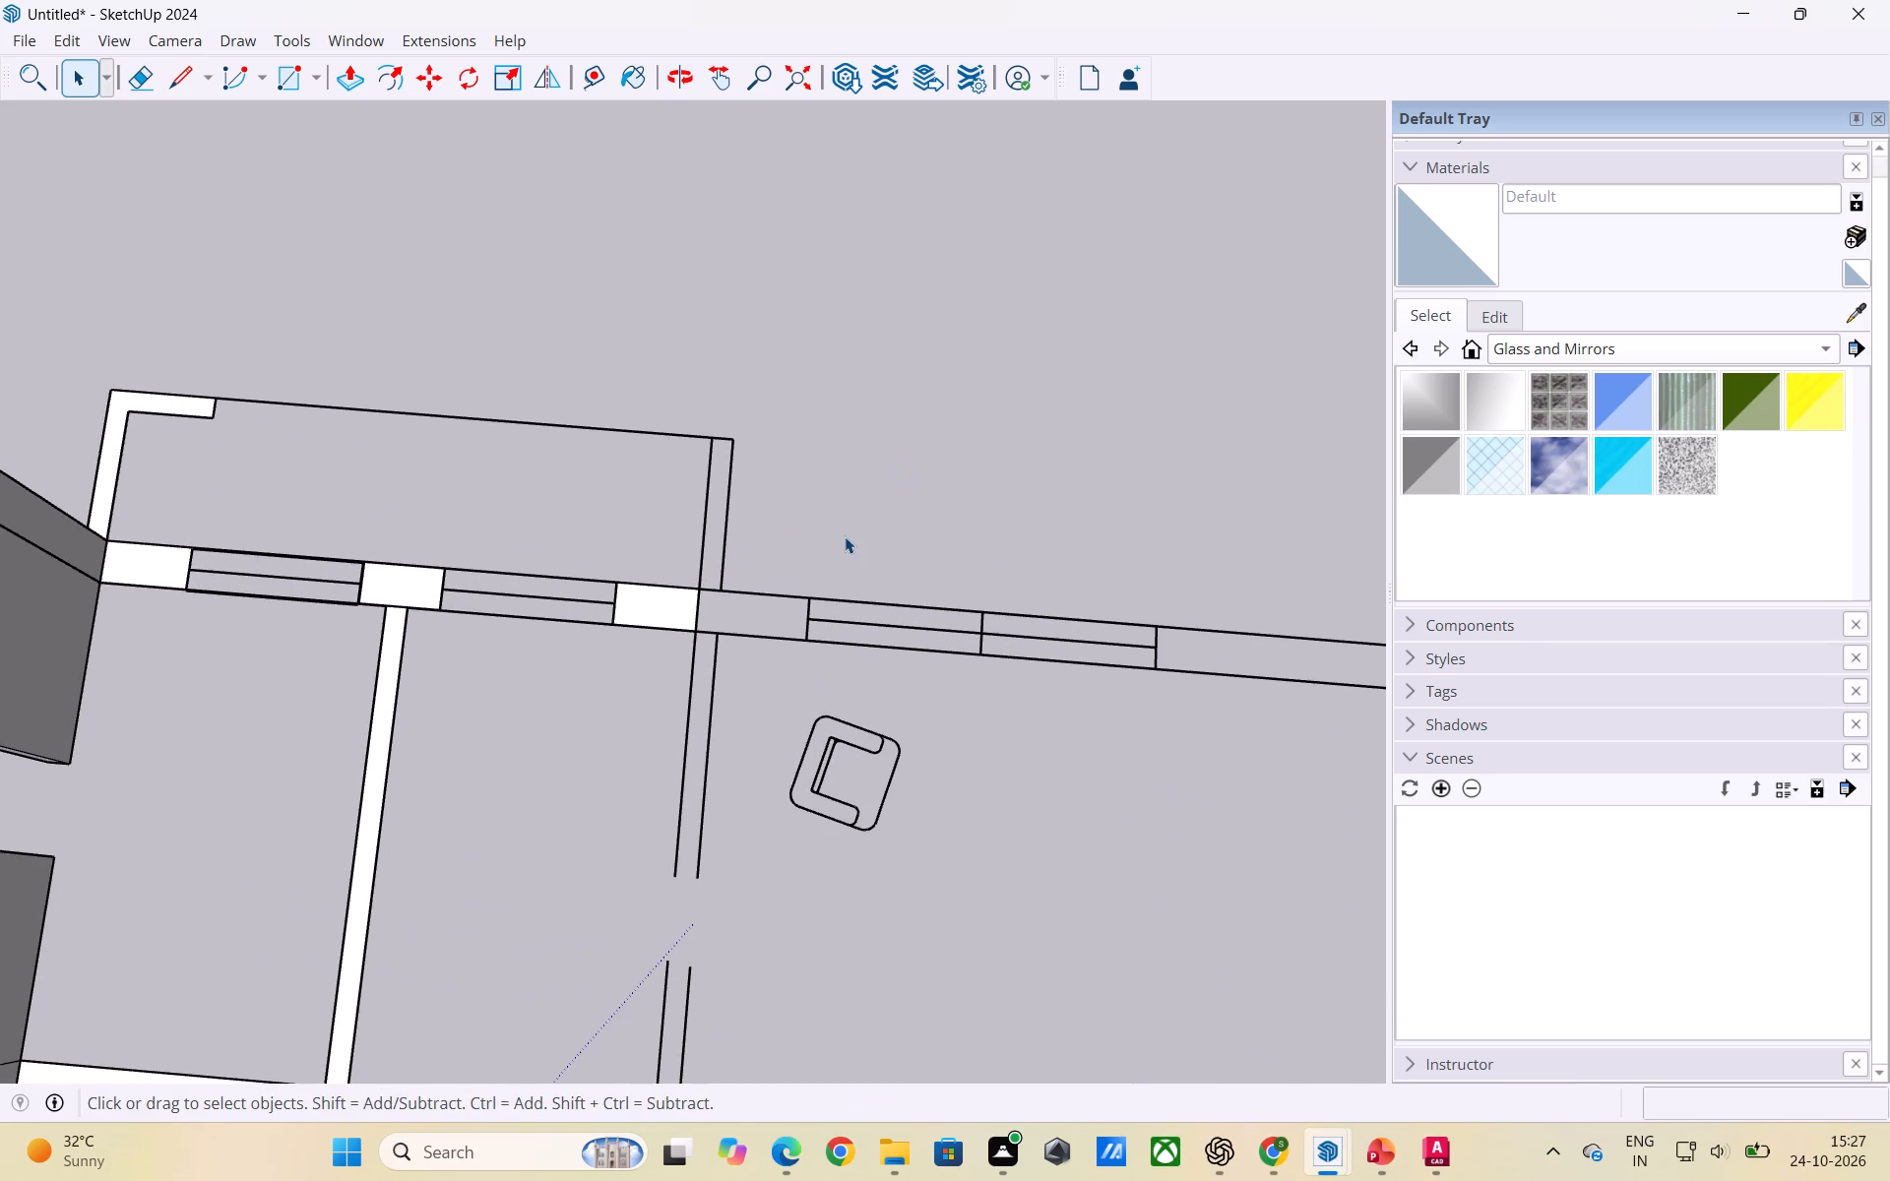
# Draw a rectangle over the next bedroom's outer wall piece between the partition junction and the double window.
pyautogui.press('r')
pyautogui.click(697, 590)
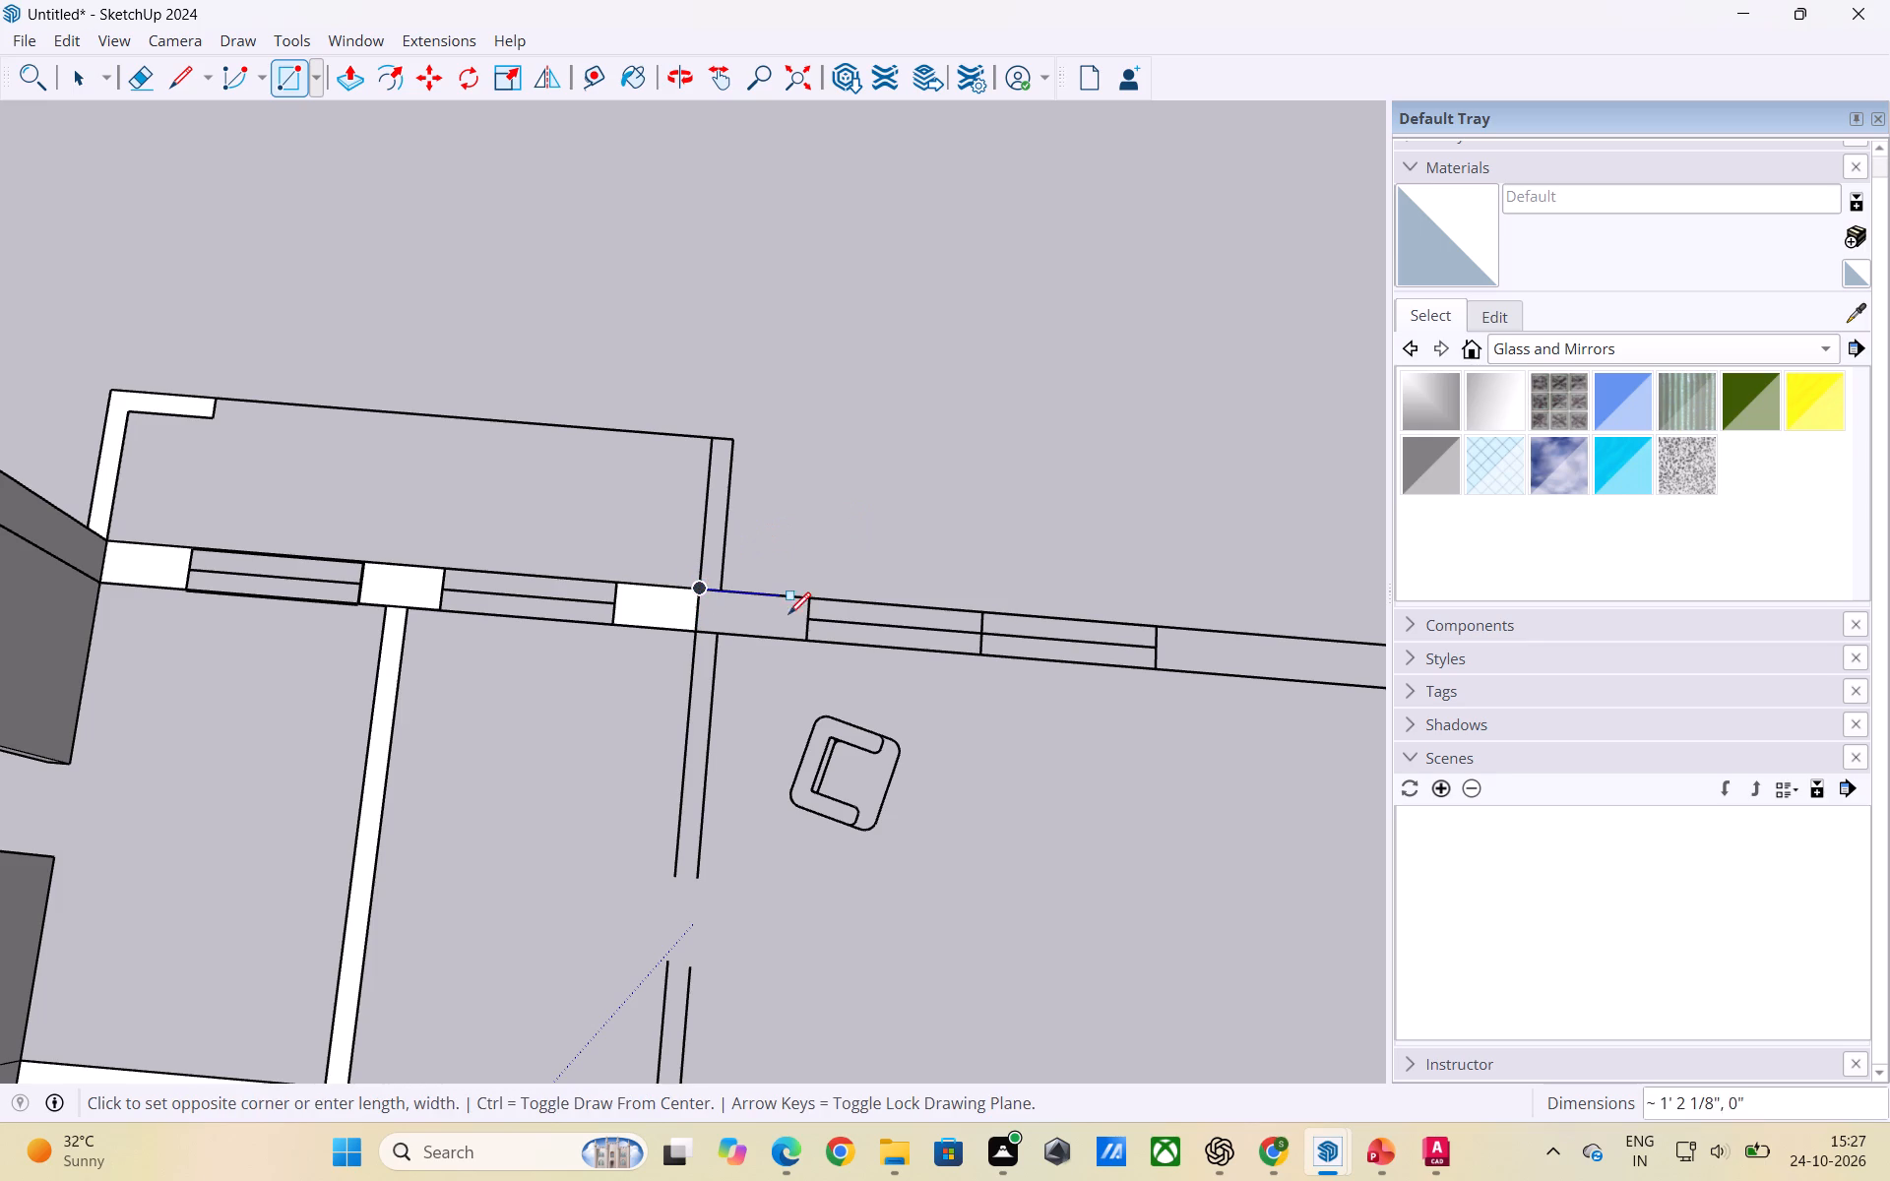
pyautogui.click(810, 638)
pyautogui.press('space')
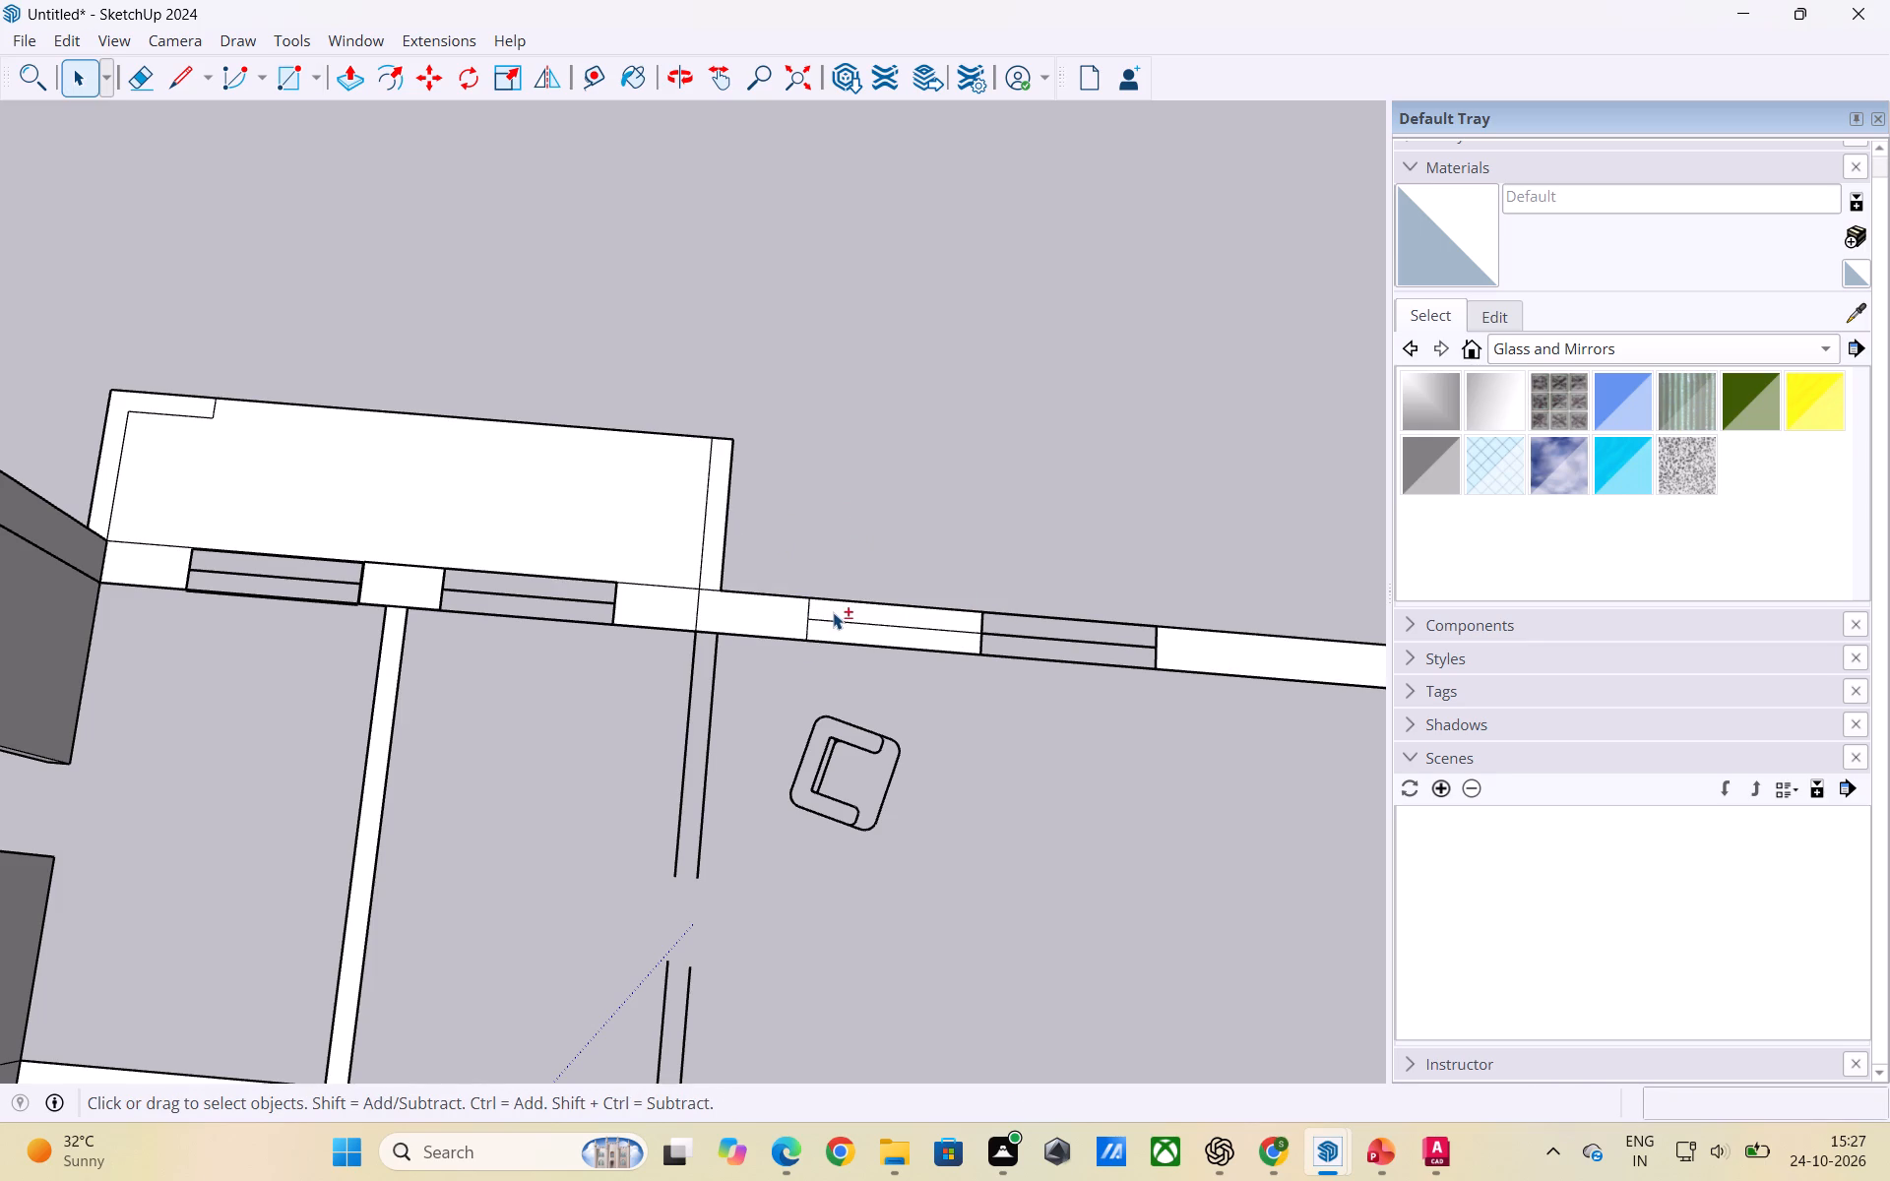
# Delete the unwanted faces filling the balcony and the nearer half of the next bedroom's double window.
pyautogui.keyDown('shift'); pyautogui.click(833, 612); pyautogui.keyUp('shift')
pyautogui.keyDown('shift'); pyautogui.click(843, 629); pyautogui.keyUp('shift')
pyautogui.keyDown('shift'); pyautogui.click(663, 537); pyautogui.keyUp('shift')
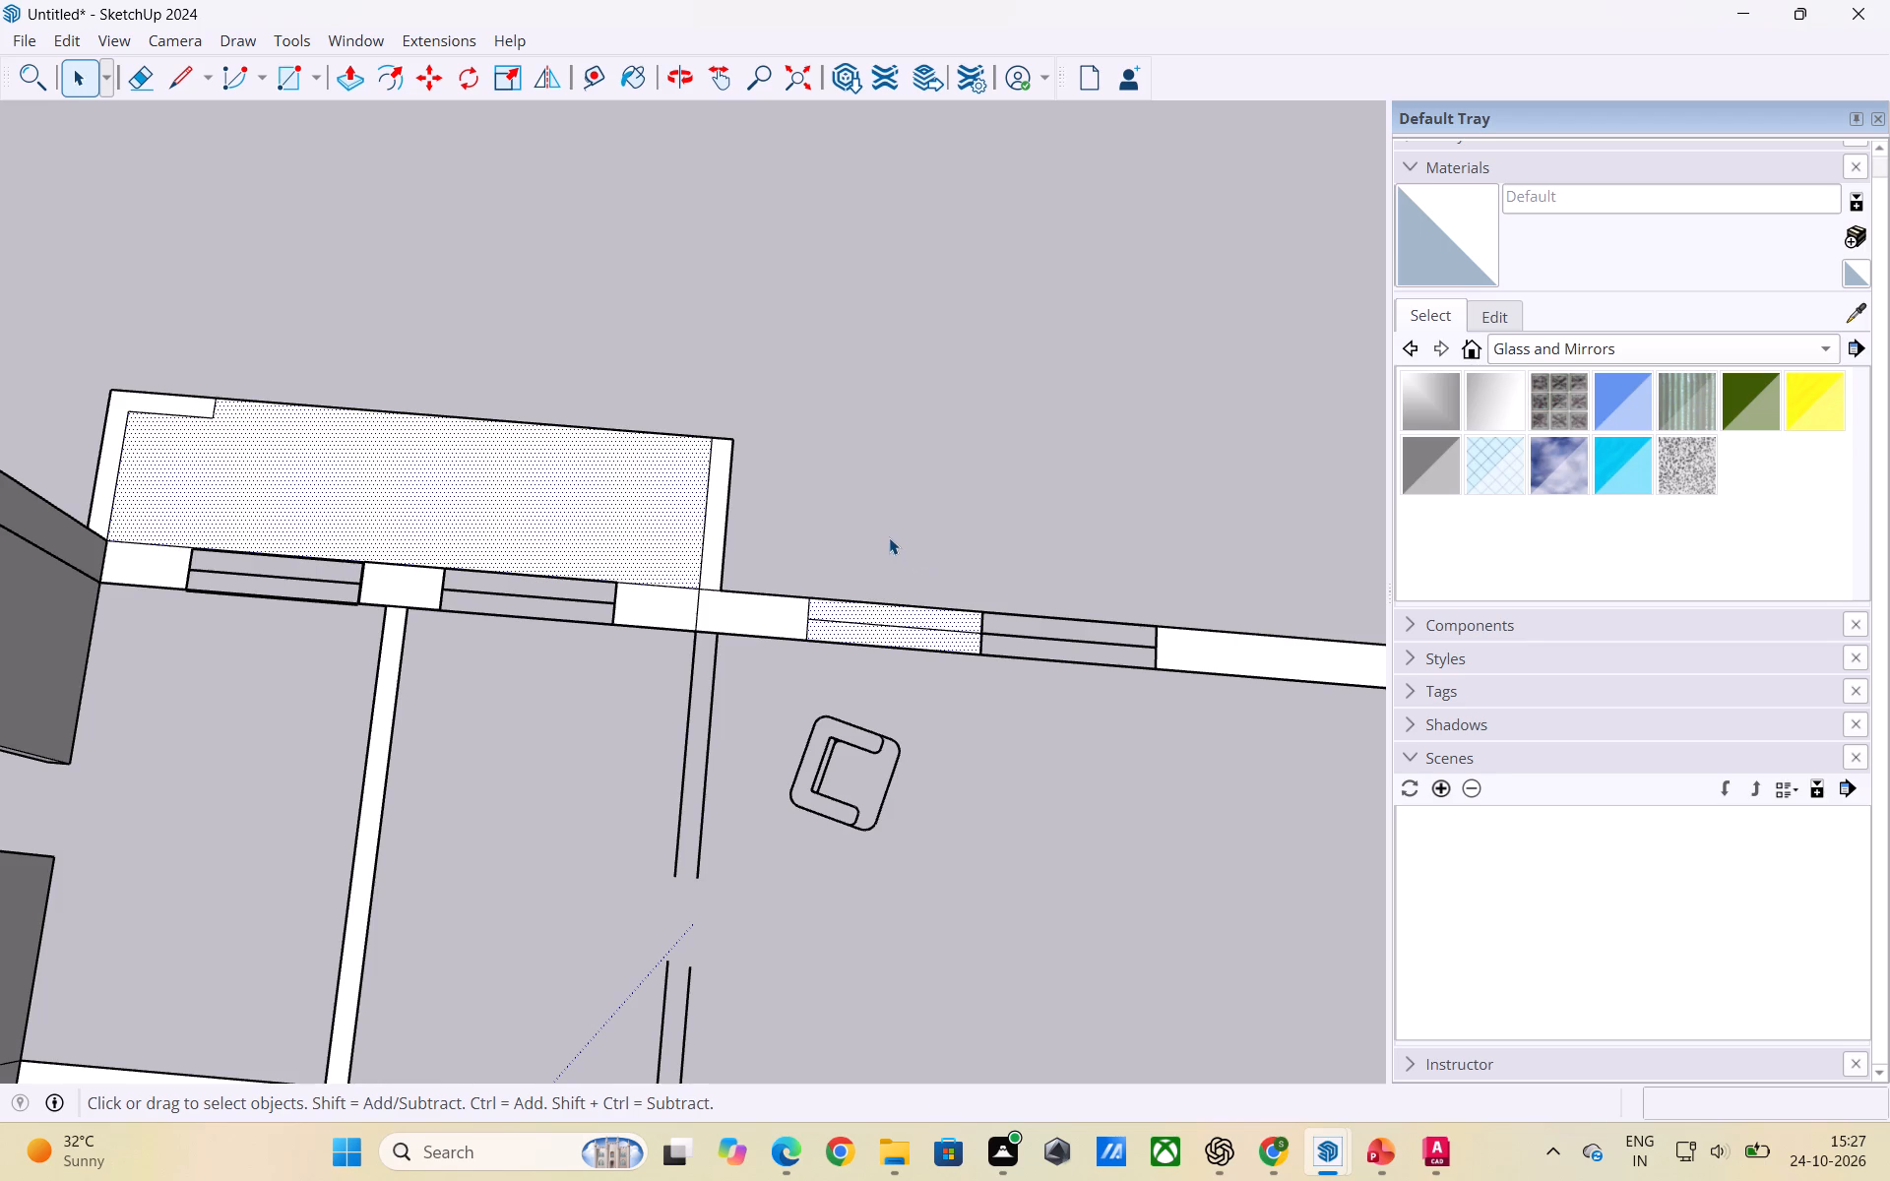
pyautogui.press('Delete')
# Make a group of the short outer wall piece between the partition junction and the double window, including its edges.
pyautogui.scroll(-2, 758, 550)
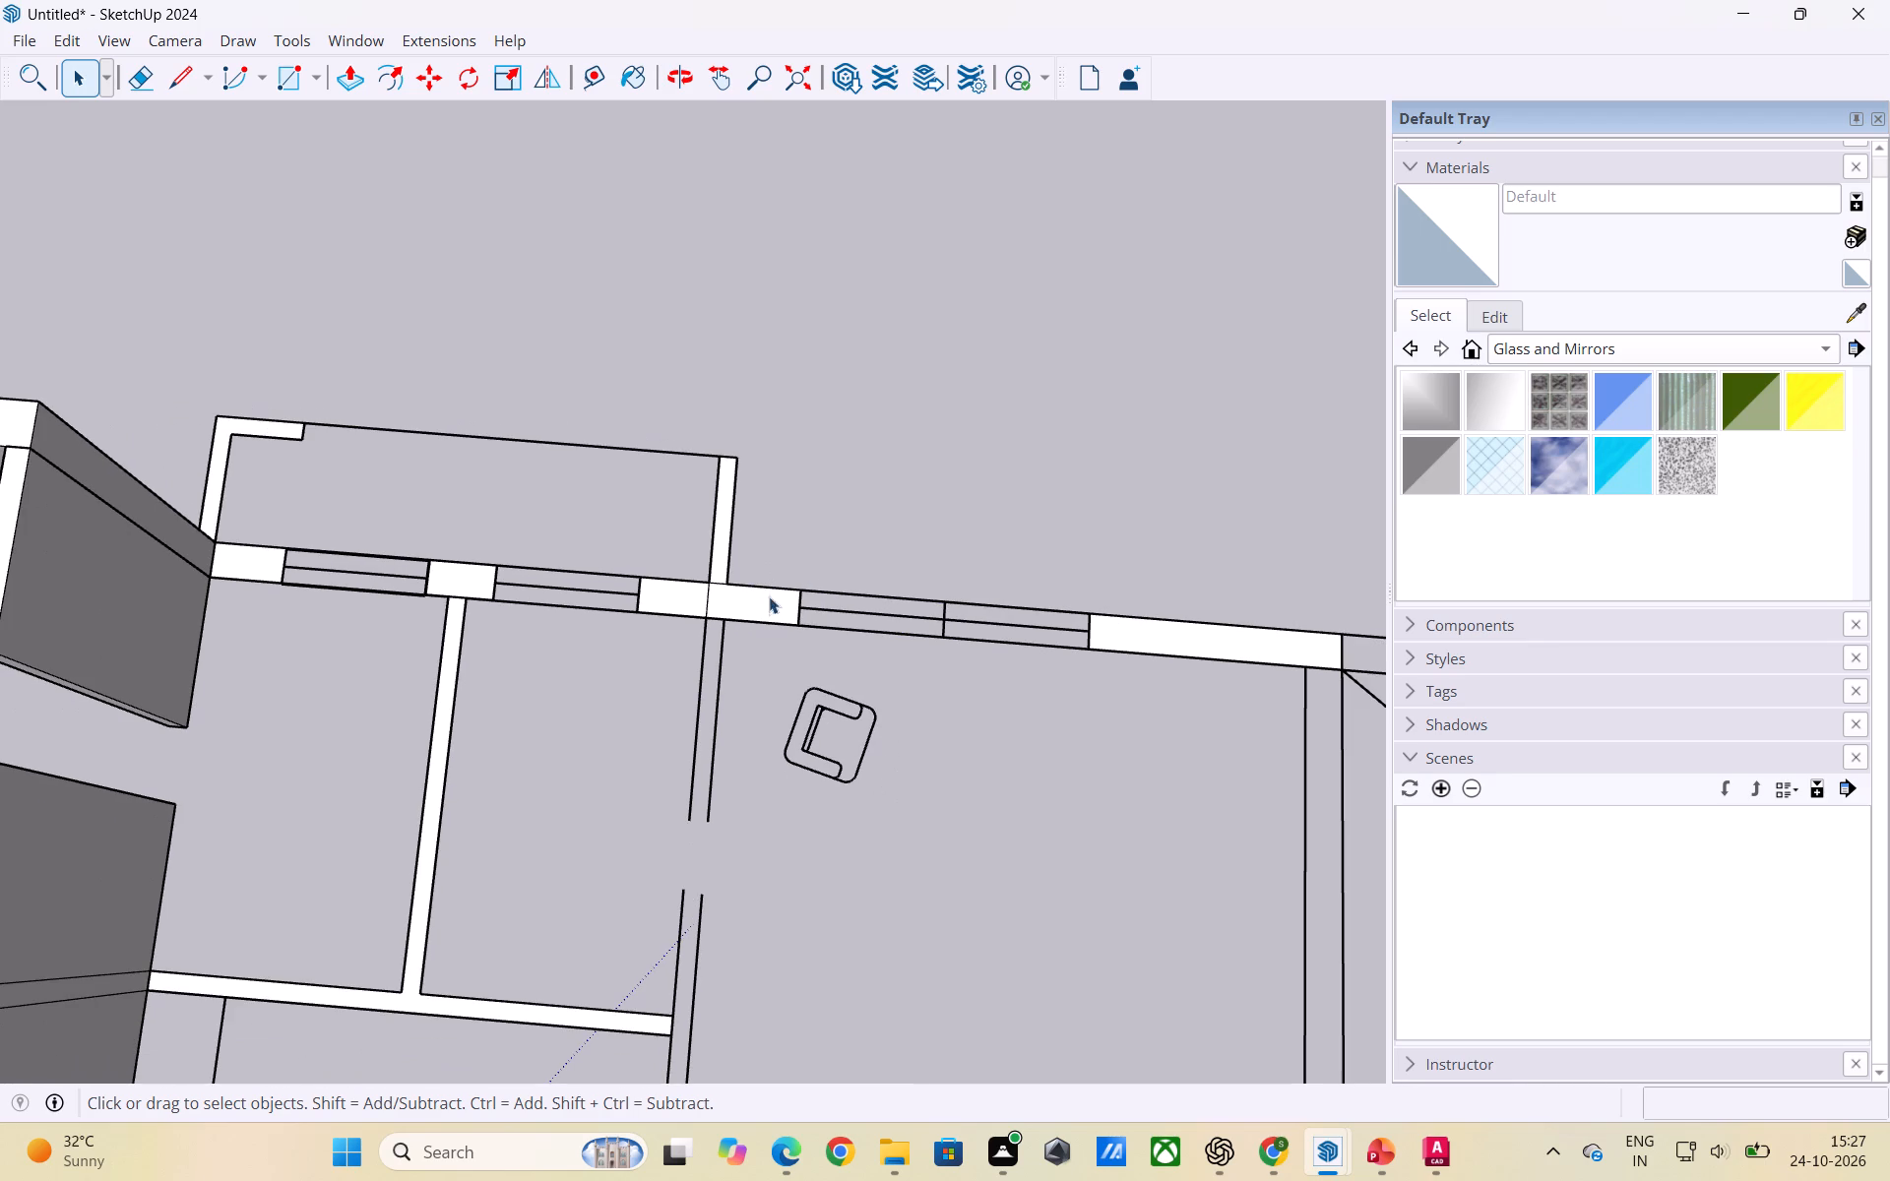
pyautogui.doubleClick(768, 602)
pyautogui.rightClick(767, 602)
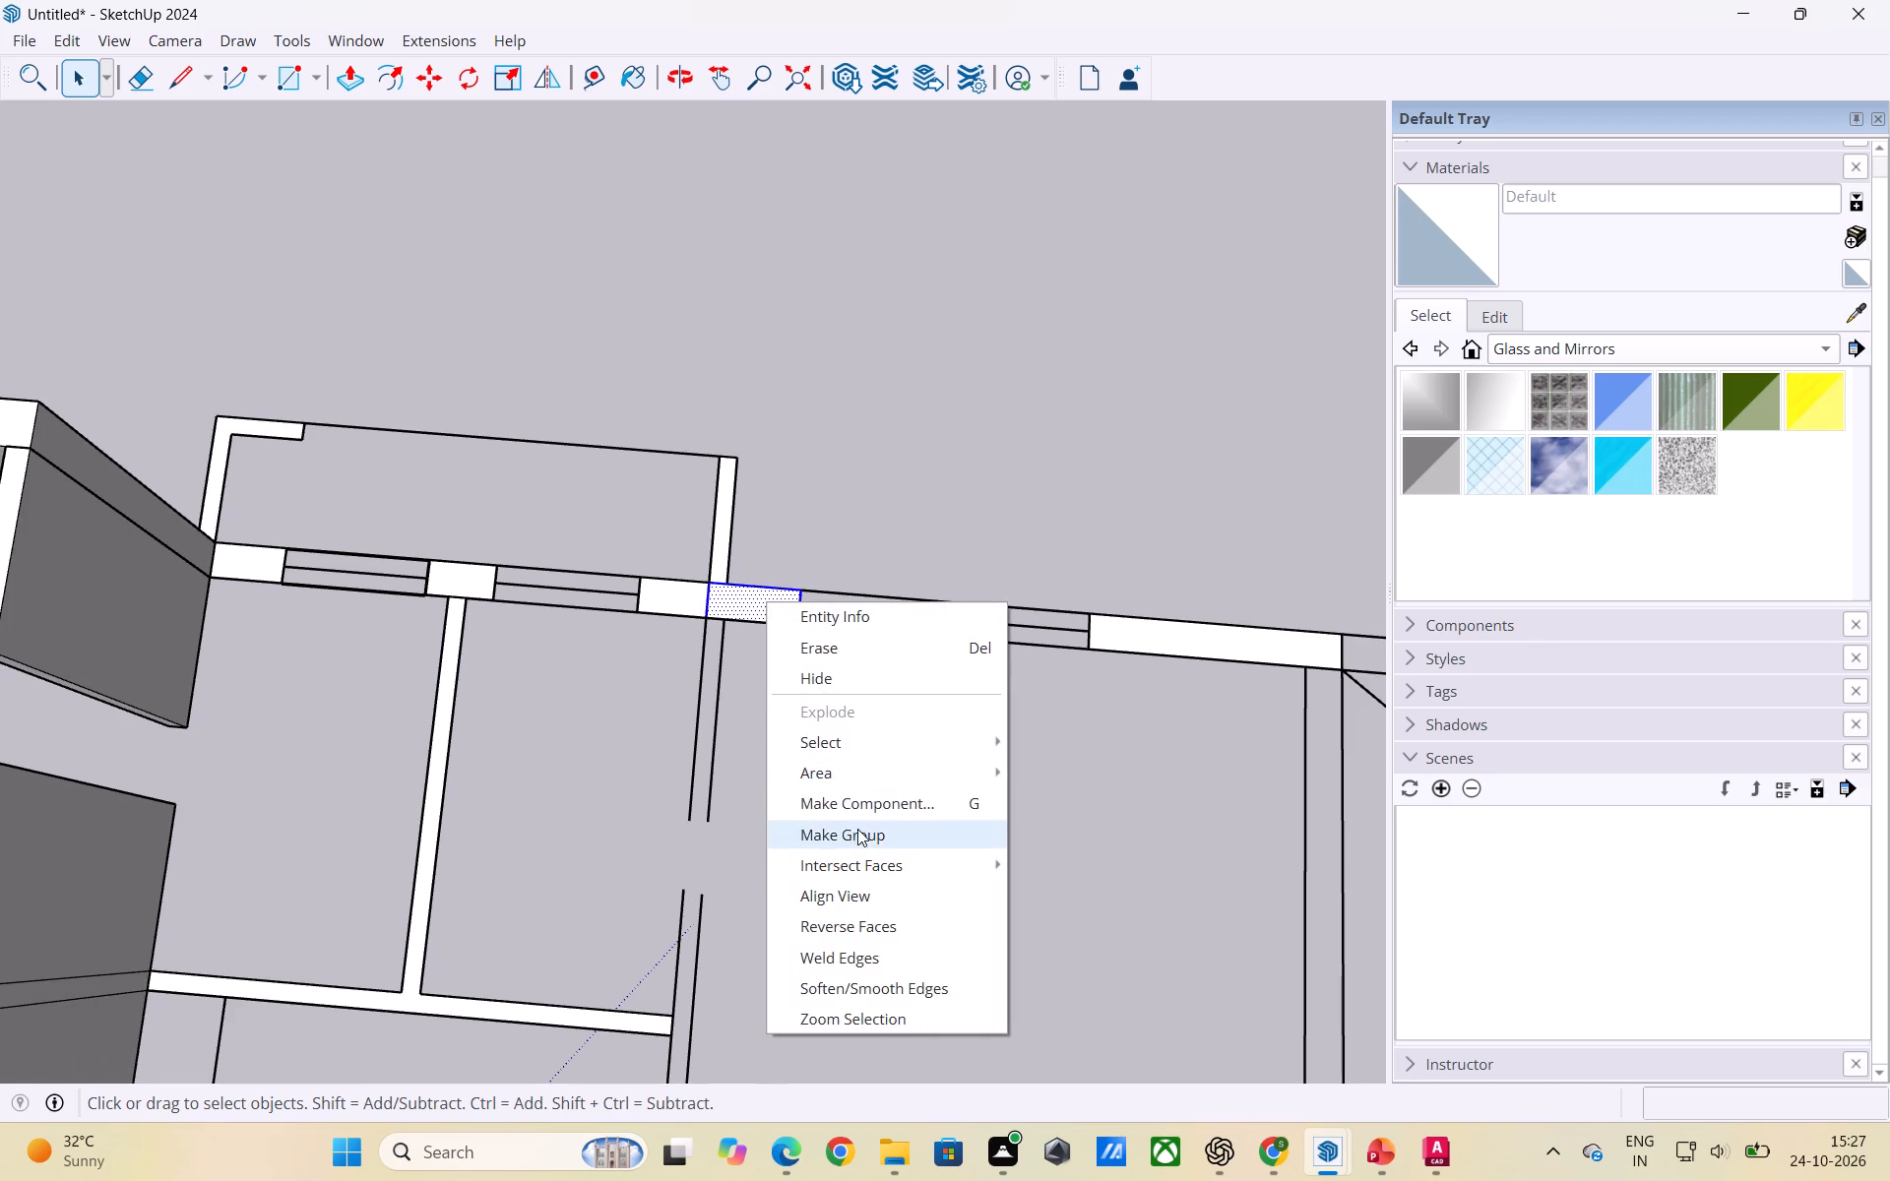
pyautogui.click(858, 830)
pyautogui.click(741, 701)
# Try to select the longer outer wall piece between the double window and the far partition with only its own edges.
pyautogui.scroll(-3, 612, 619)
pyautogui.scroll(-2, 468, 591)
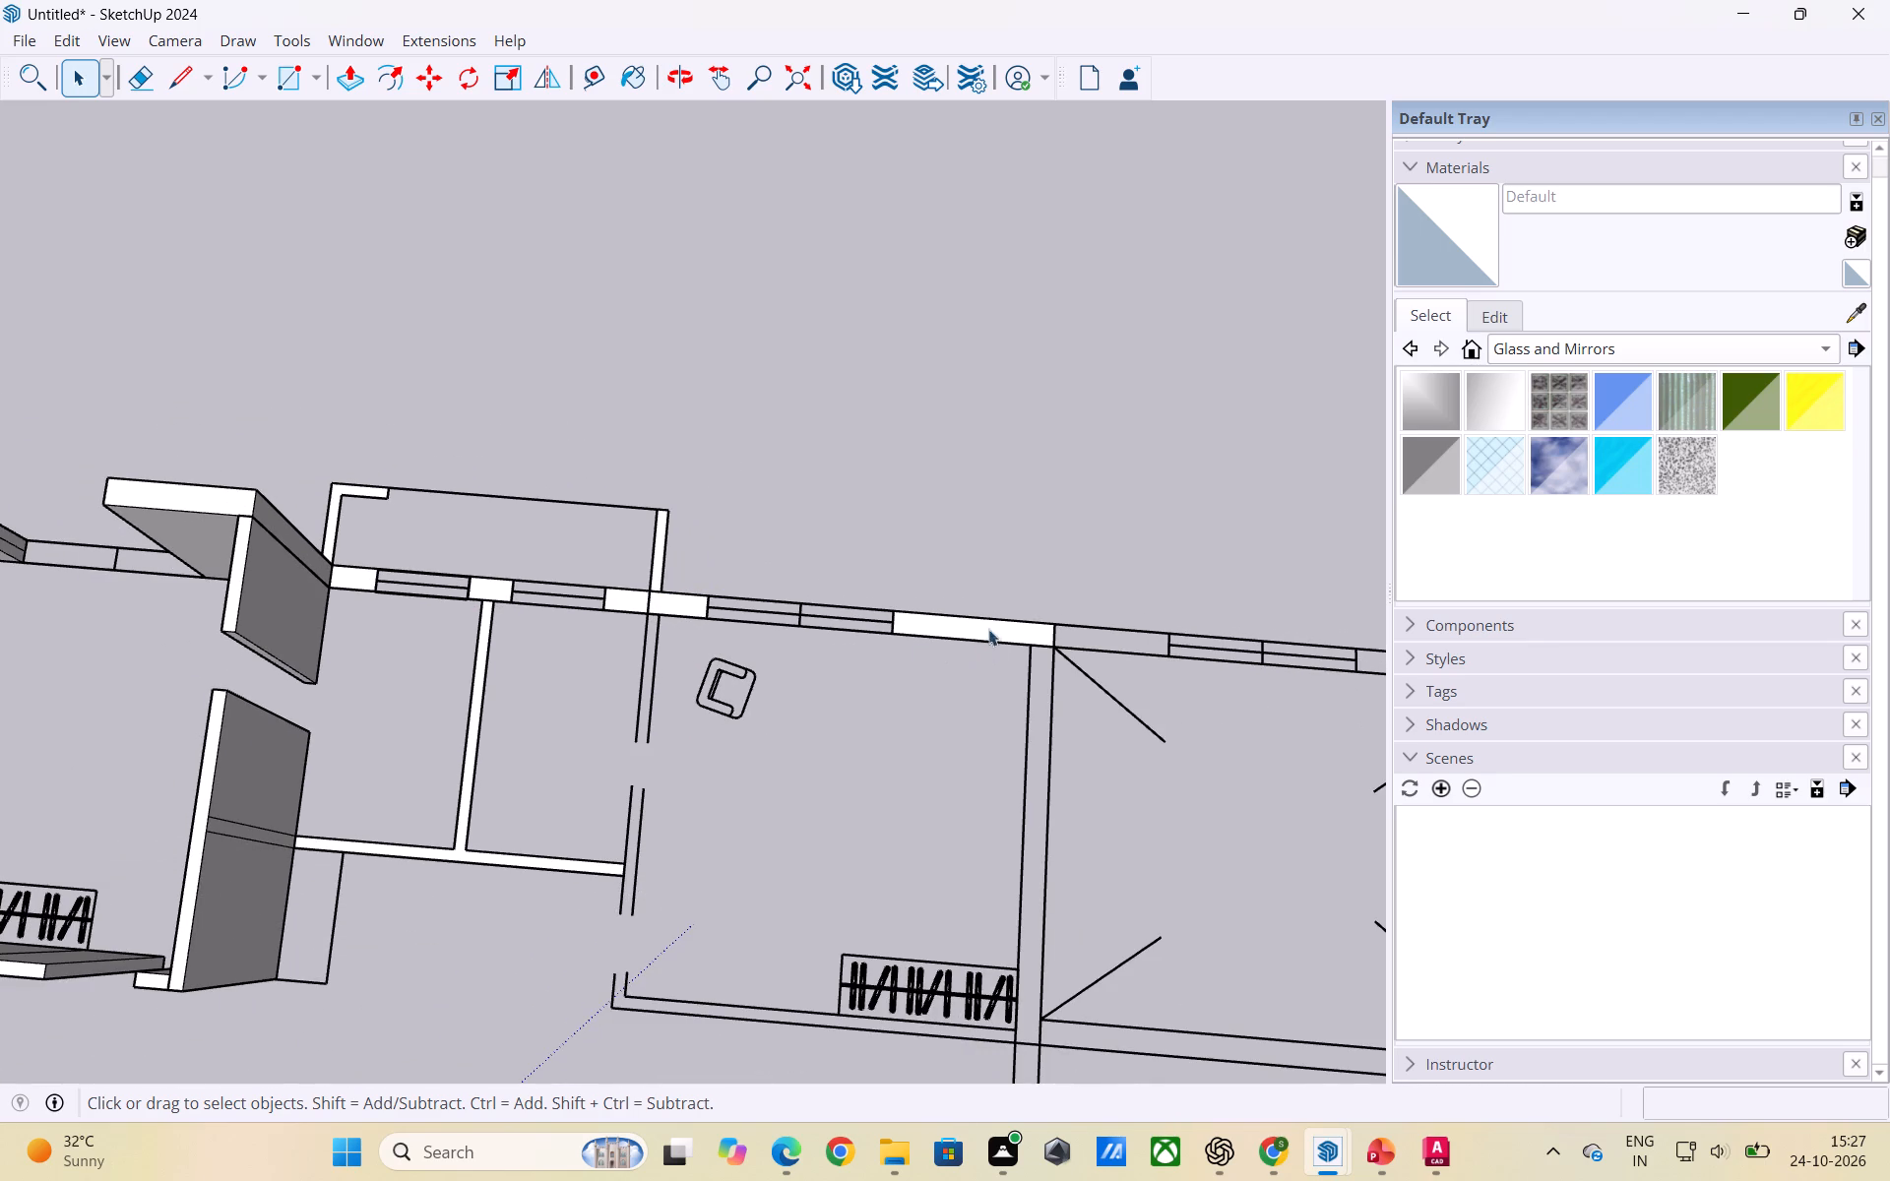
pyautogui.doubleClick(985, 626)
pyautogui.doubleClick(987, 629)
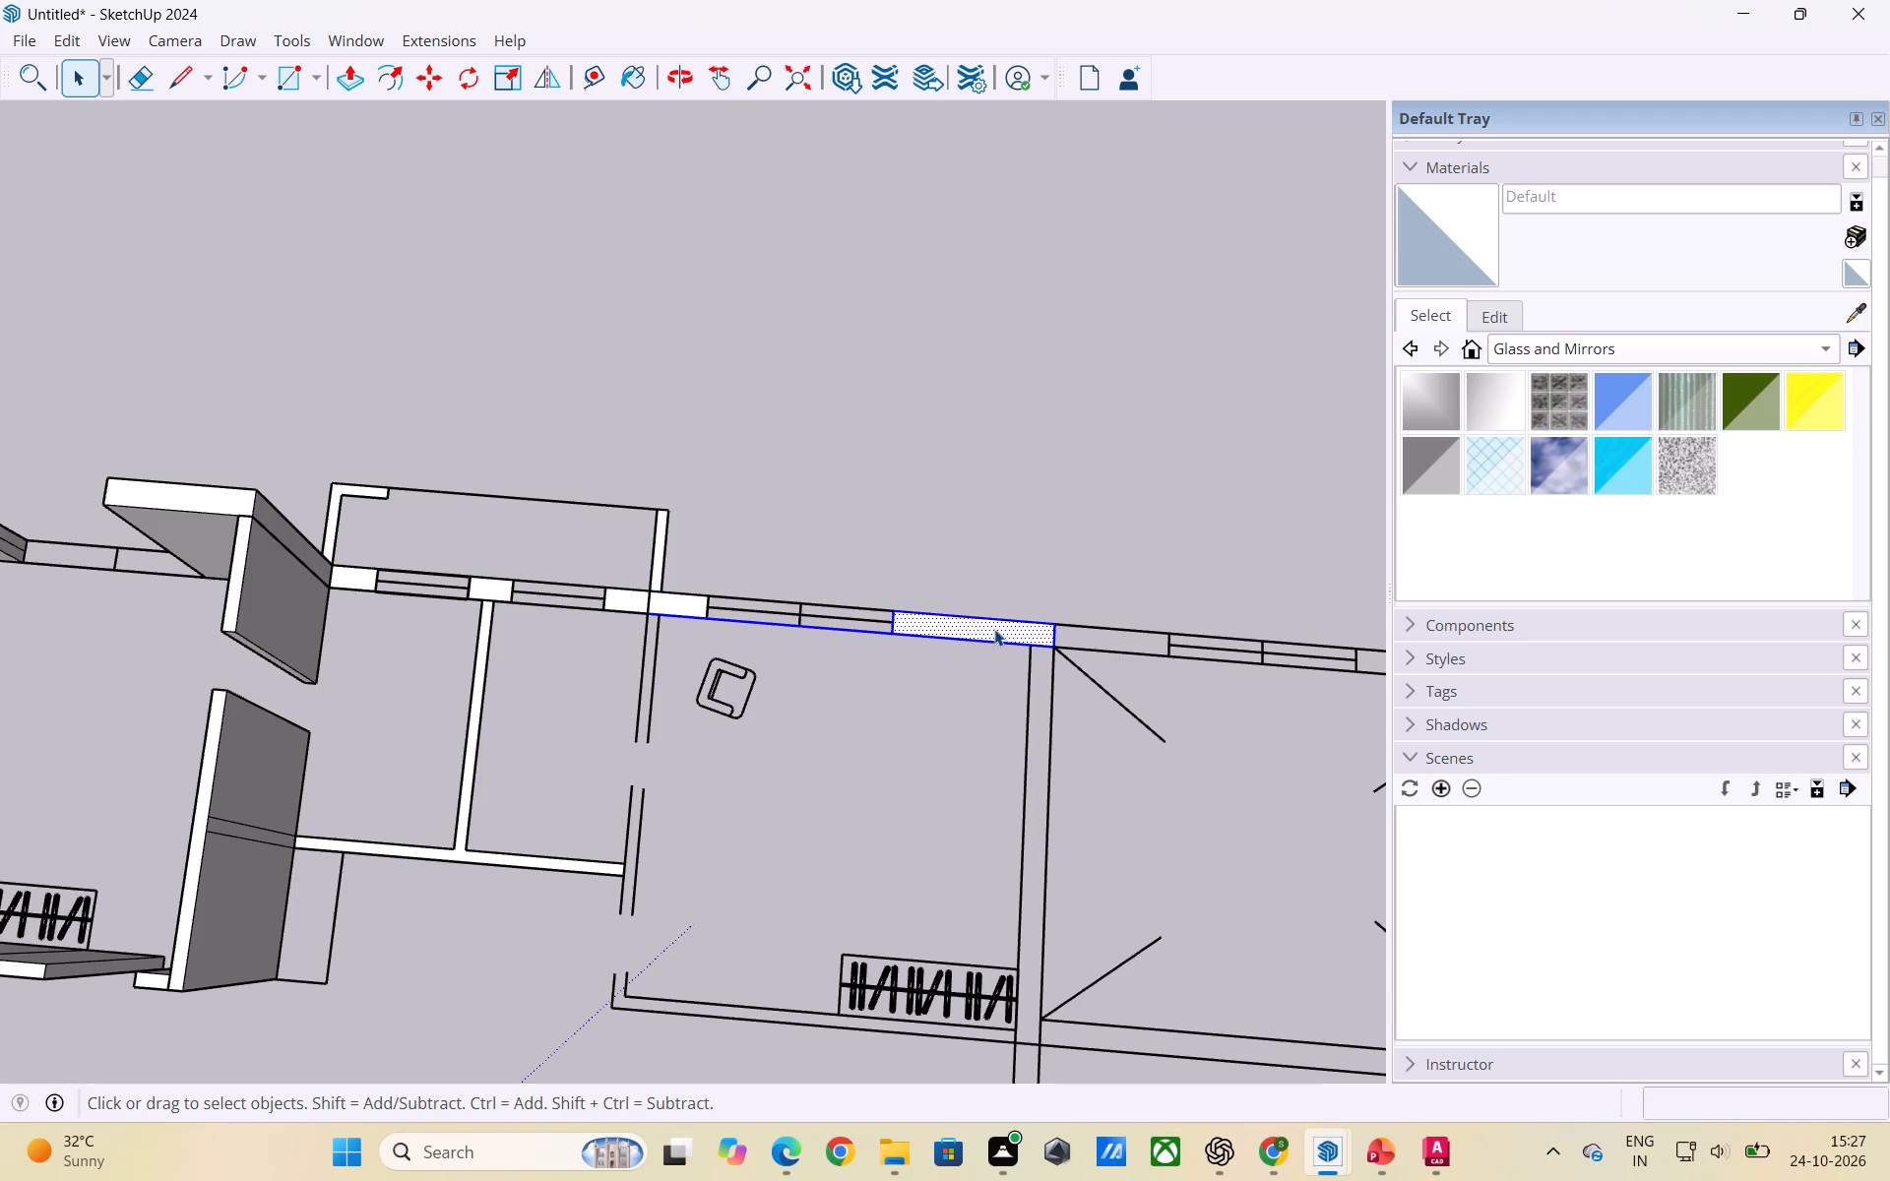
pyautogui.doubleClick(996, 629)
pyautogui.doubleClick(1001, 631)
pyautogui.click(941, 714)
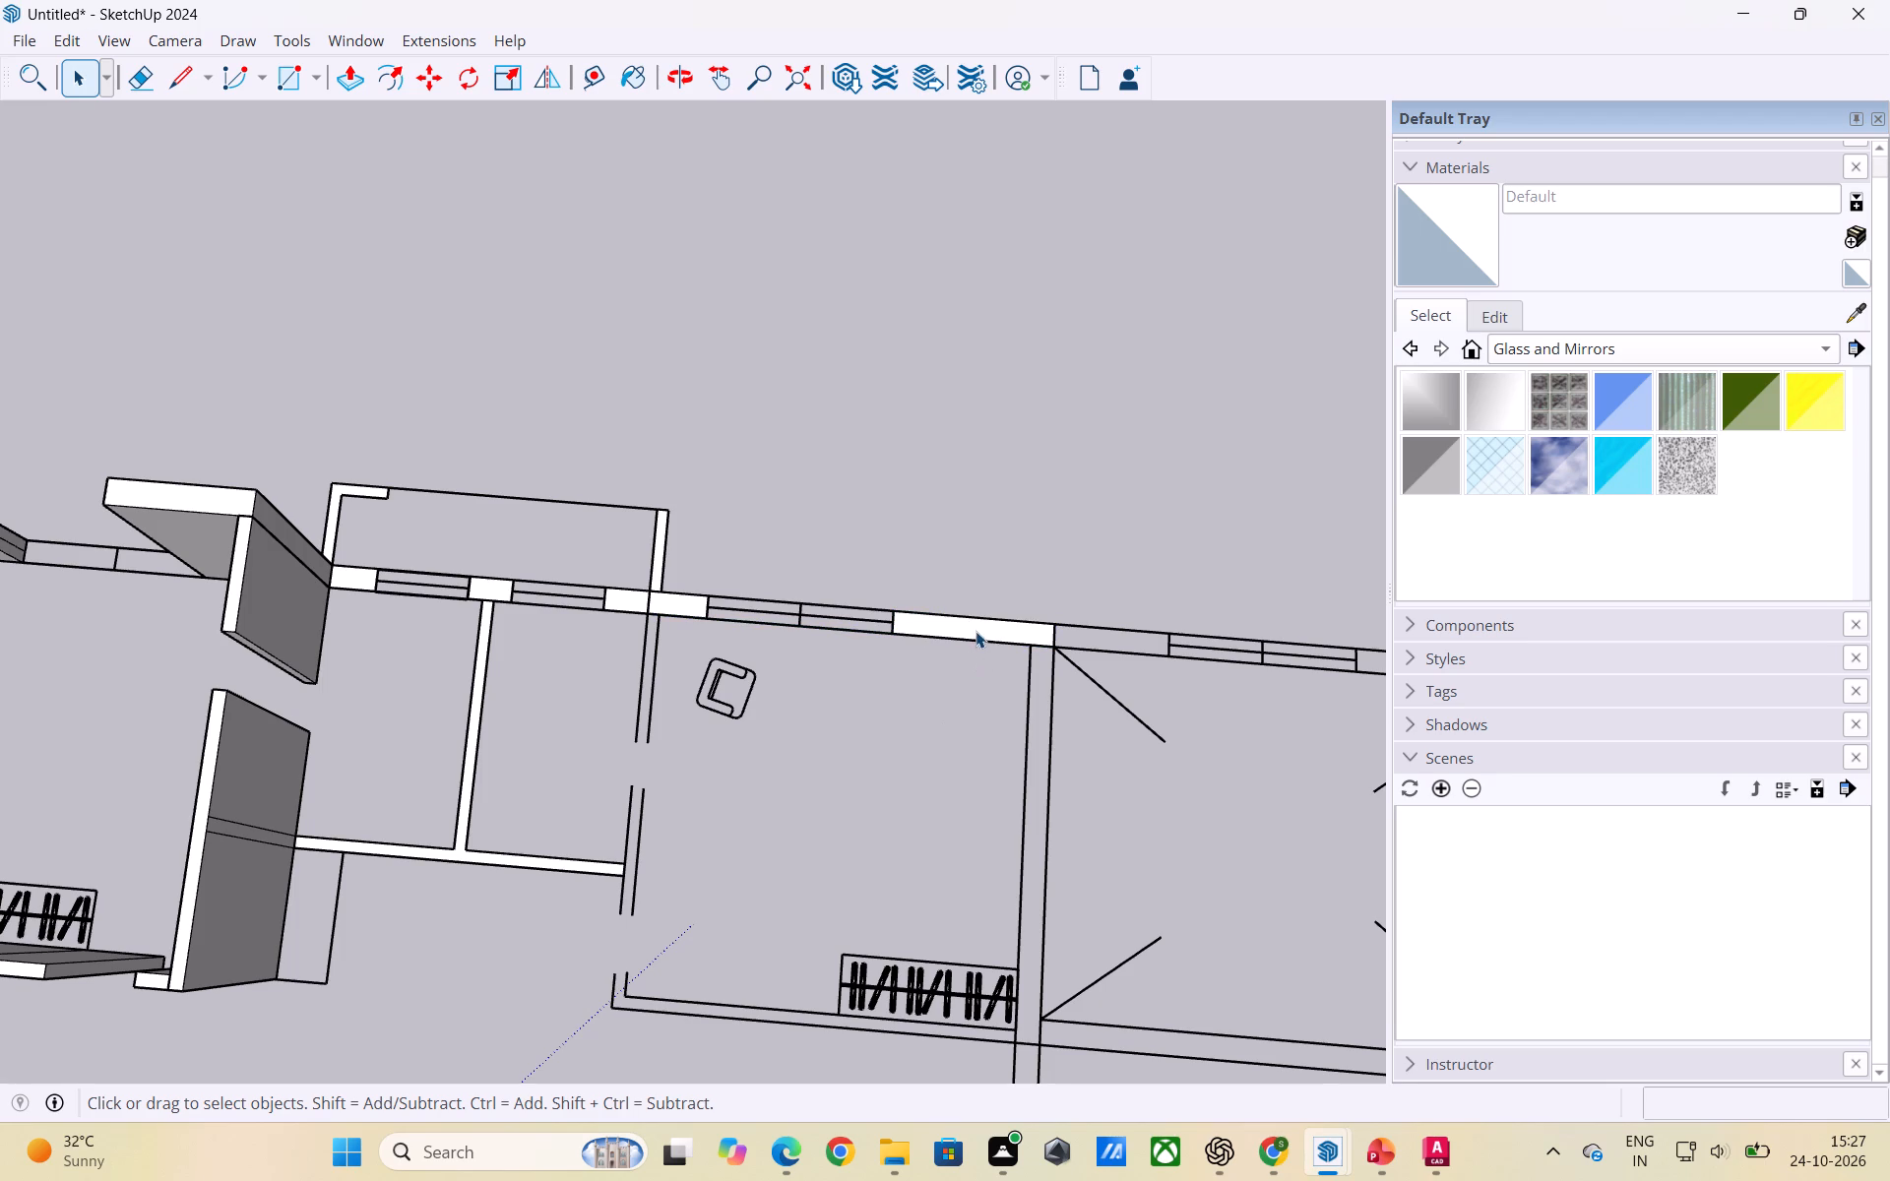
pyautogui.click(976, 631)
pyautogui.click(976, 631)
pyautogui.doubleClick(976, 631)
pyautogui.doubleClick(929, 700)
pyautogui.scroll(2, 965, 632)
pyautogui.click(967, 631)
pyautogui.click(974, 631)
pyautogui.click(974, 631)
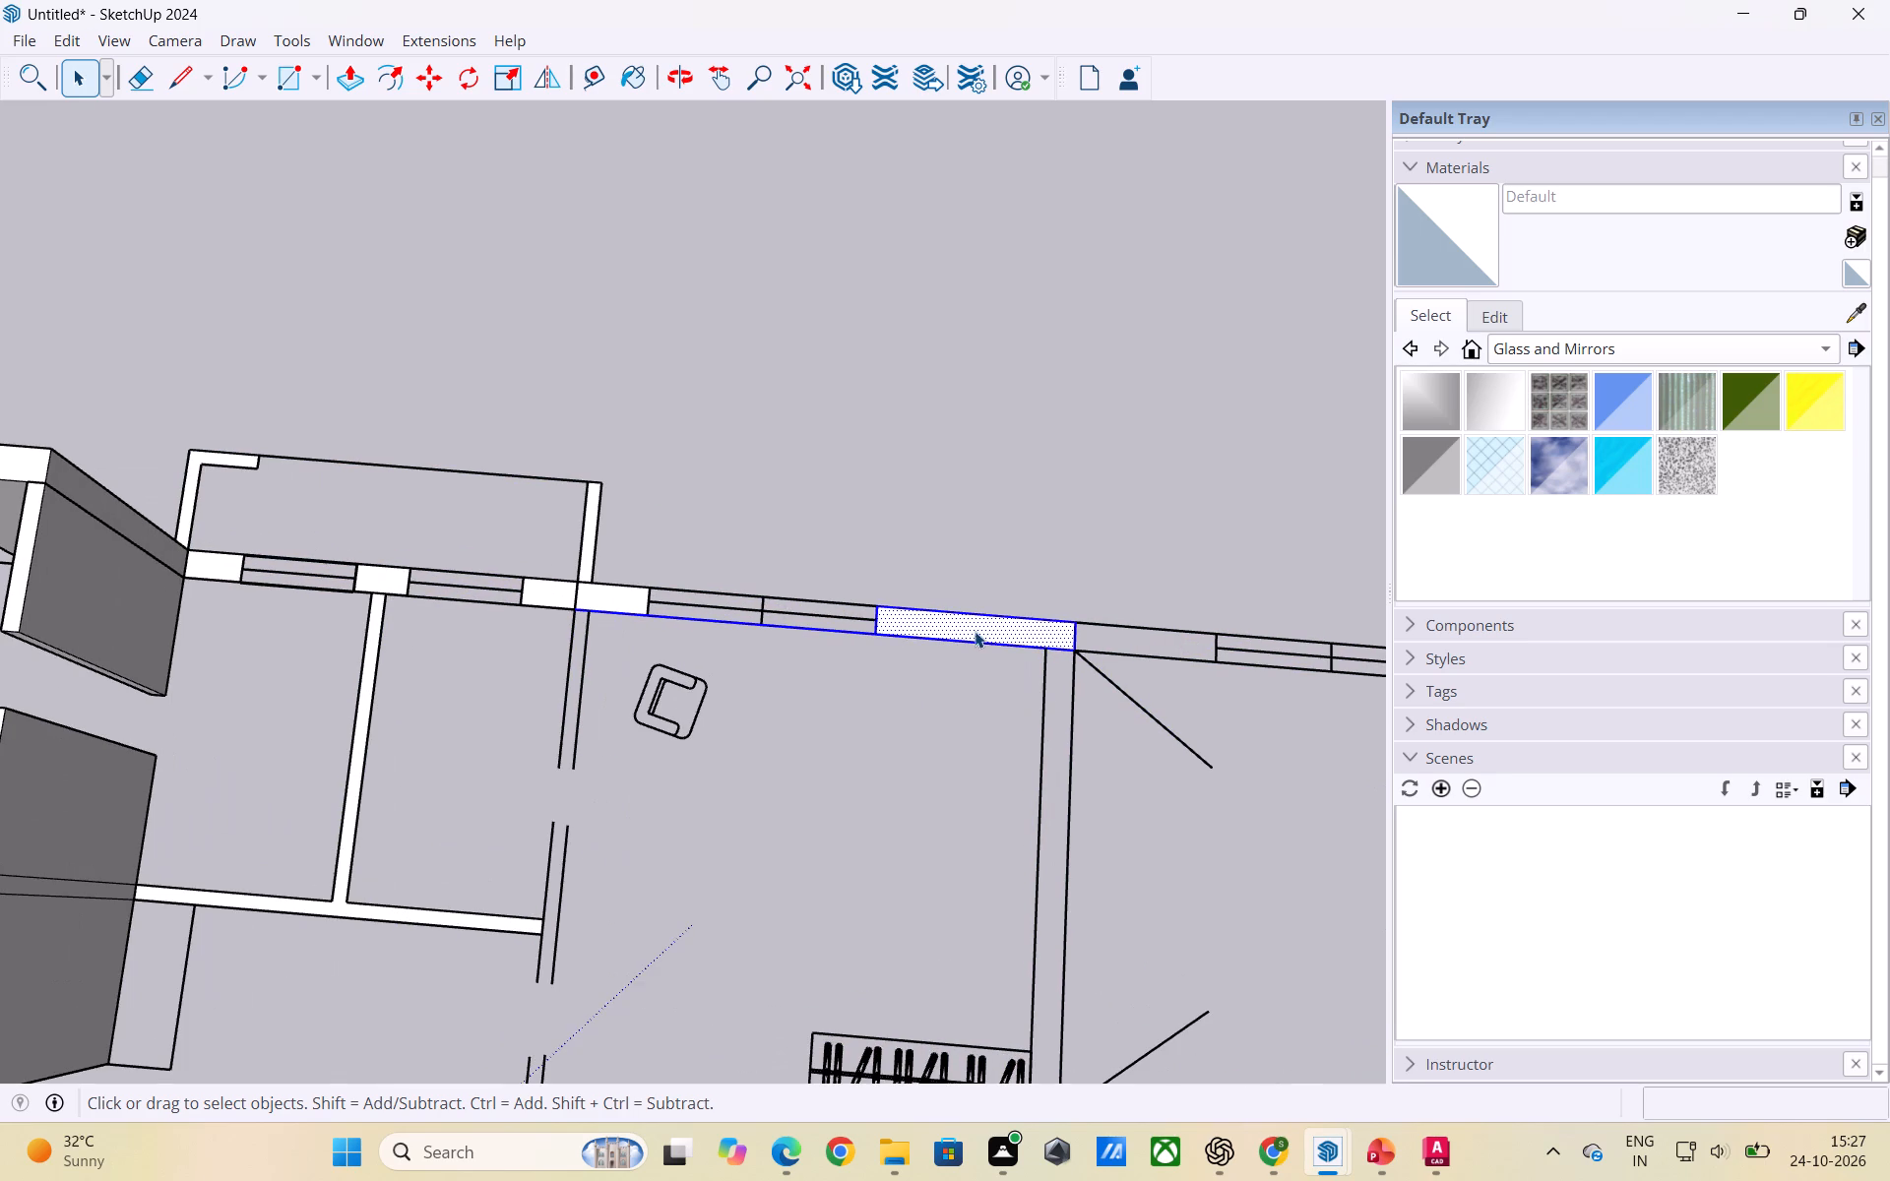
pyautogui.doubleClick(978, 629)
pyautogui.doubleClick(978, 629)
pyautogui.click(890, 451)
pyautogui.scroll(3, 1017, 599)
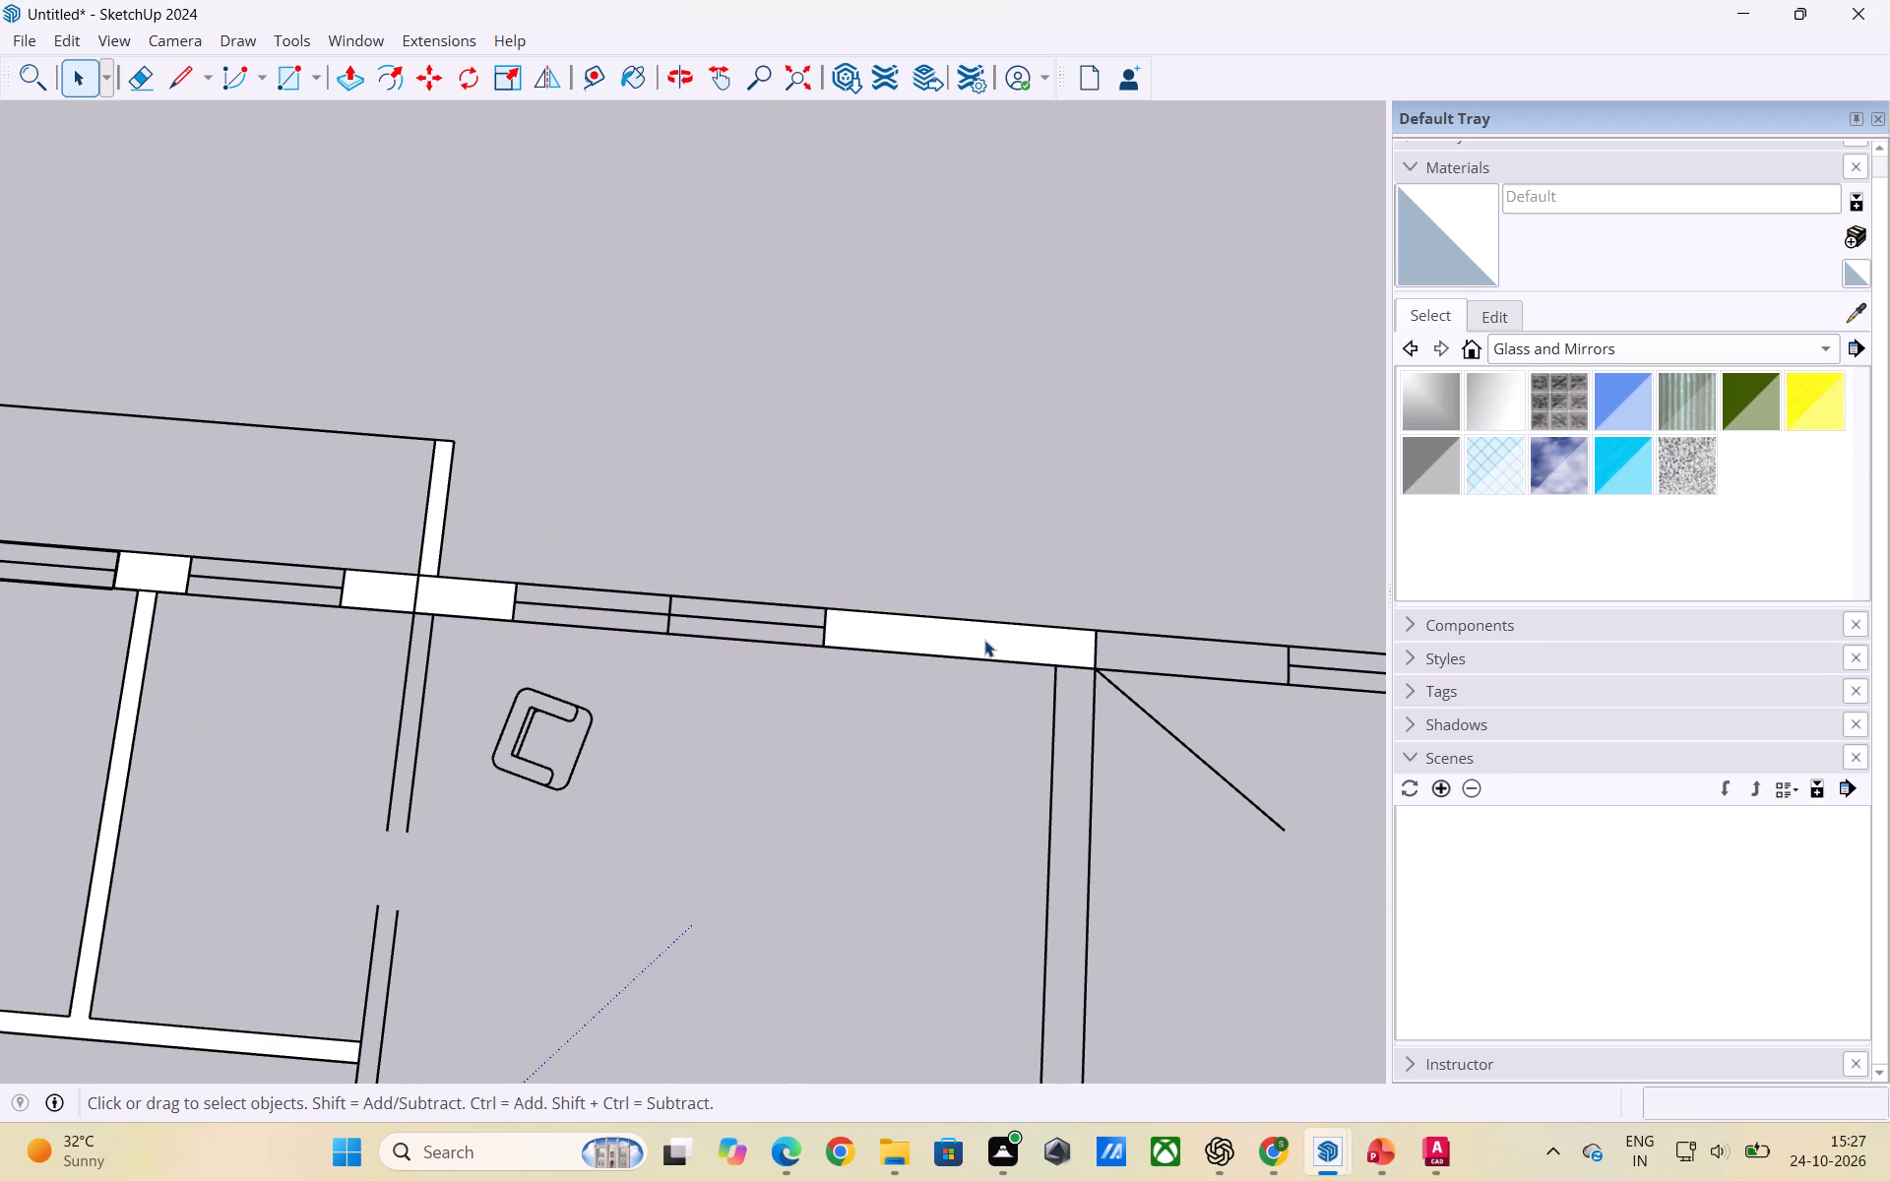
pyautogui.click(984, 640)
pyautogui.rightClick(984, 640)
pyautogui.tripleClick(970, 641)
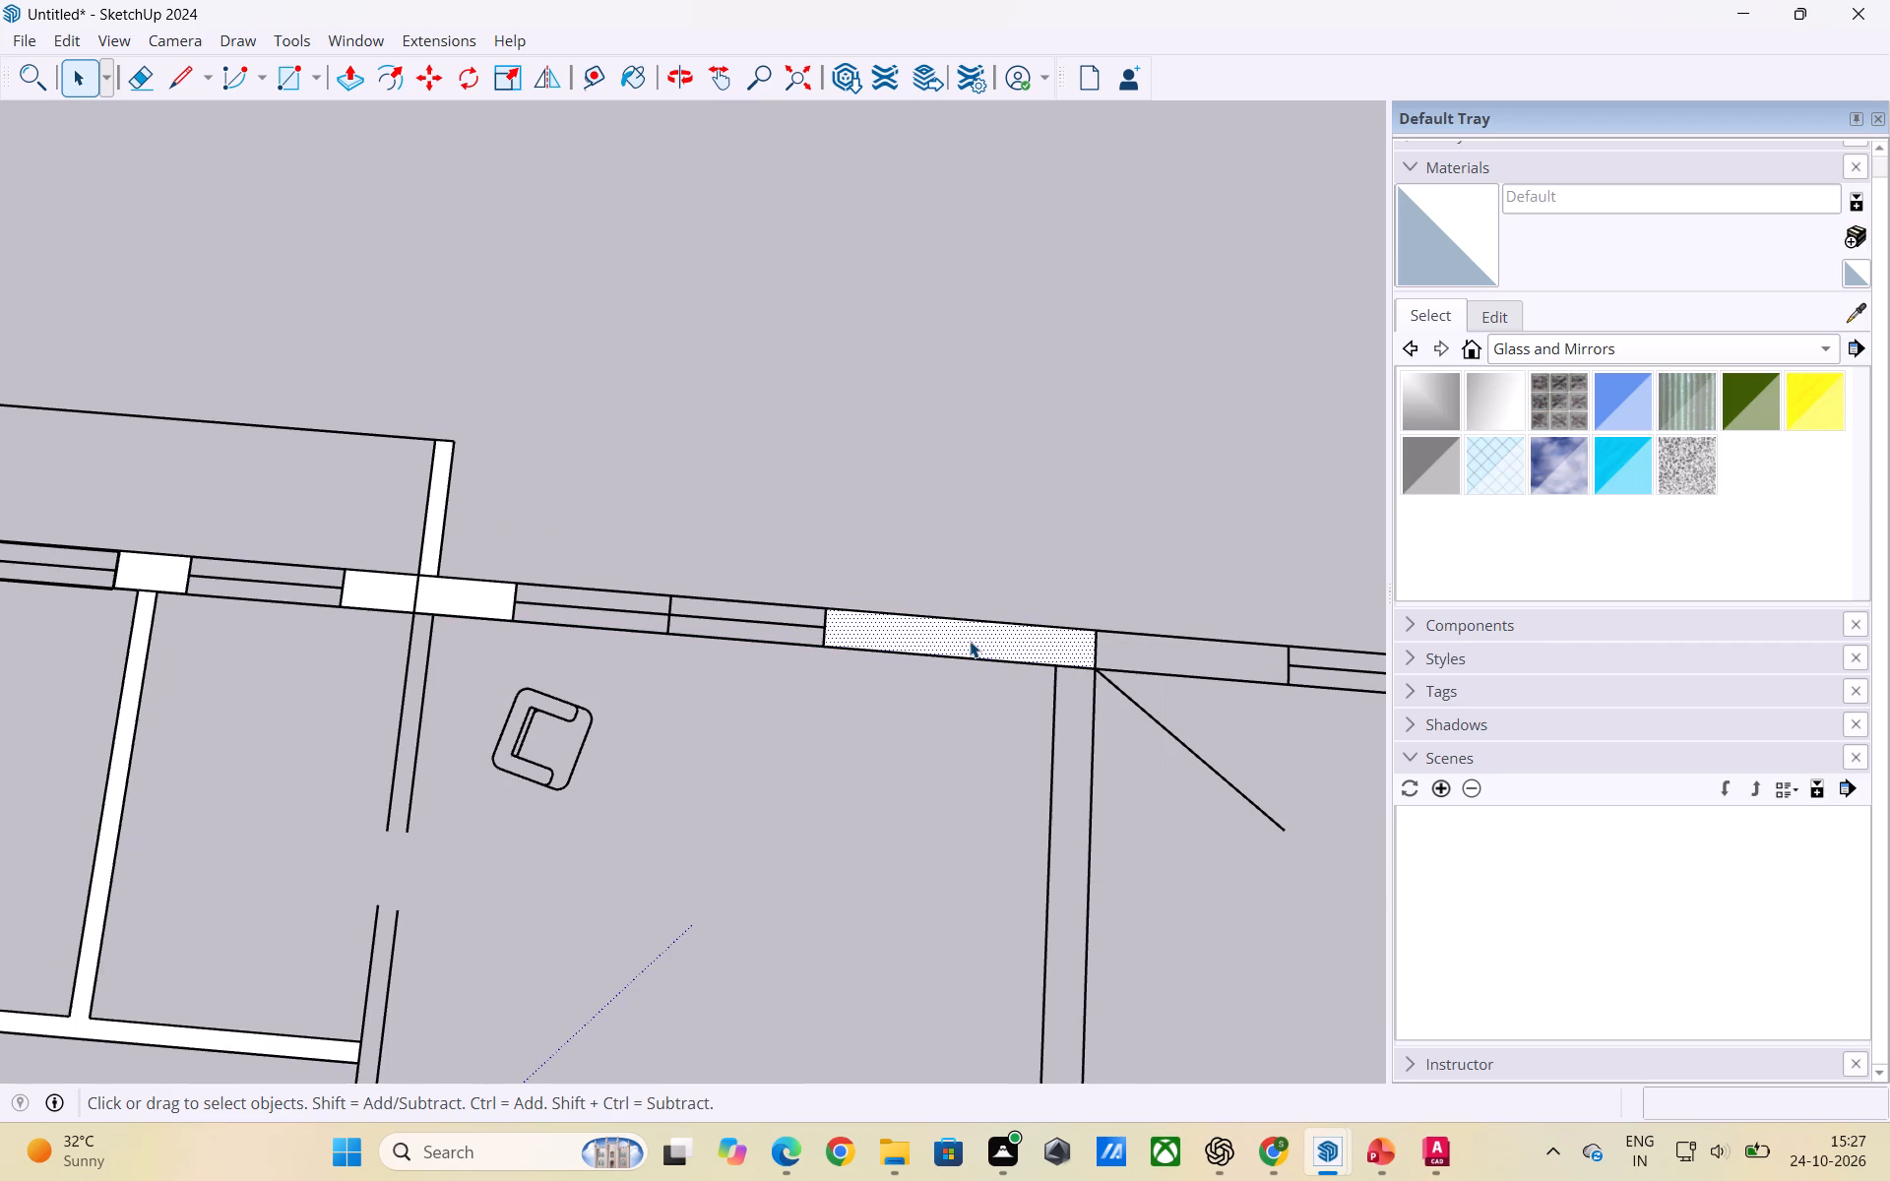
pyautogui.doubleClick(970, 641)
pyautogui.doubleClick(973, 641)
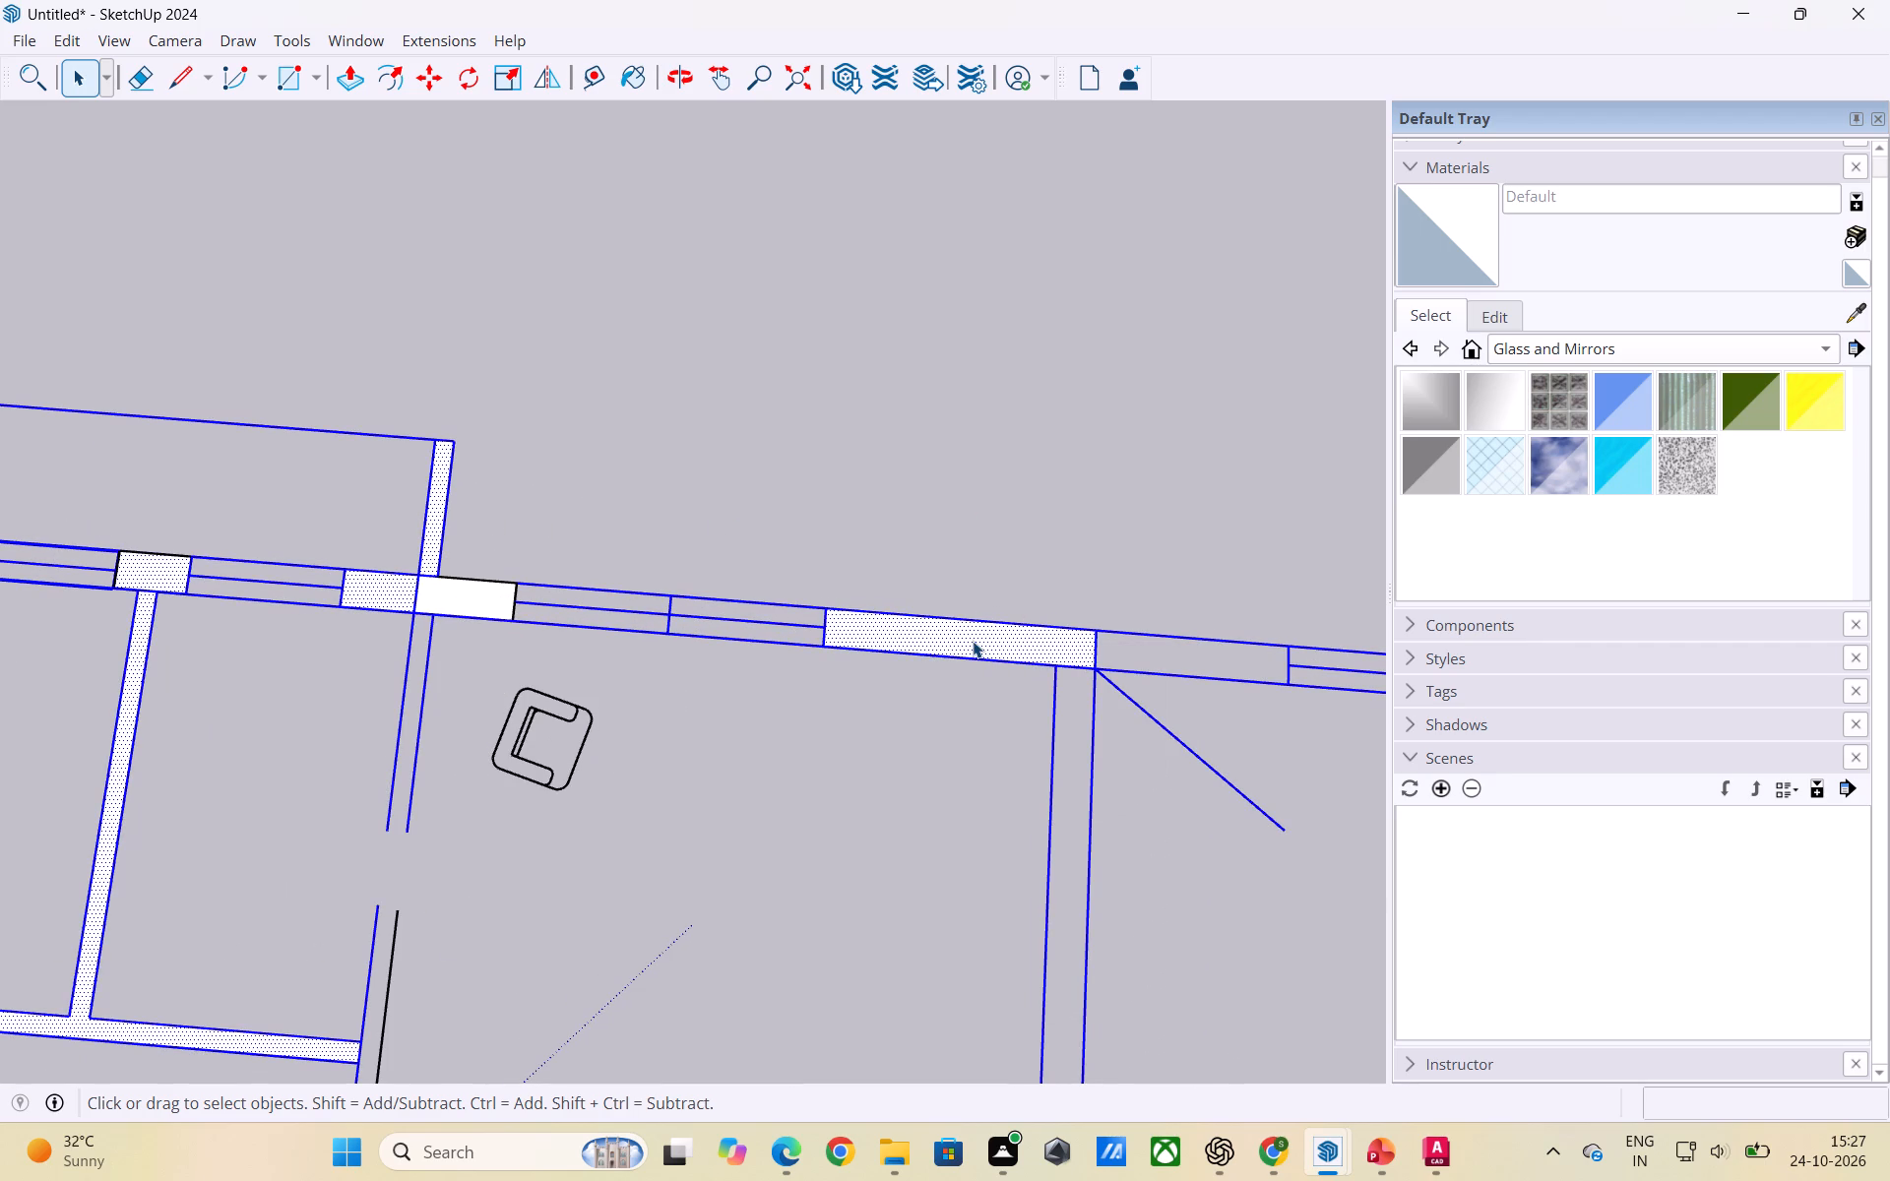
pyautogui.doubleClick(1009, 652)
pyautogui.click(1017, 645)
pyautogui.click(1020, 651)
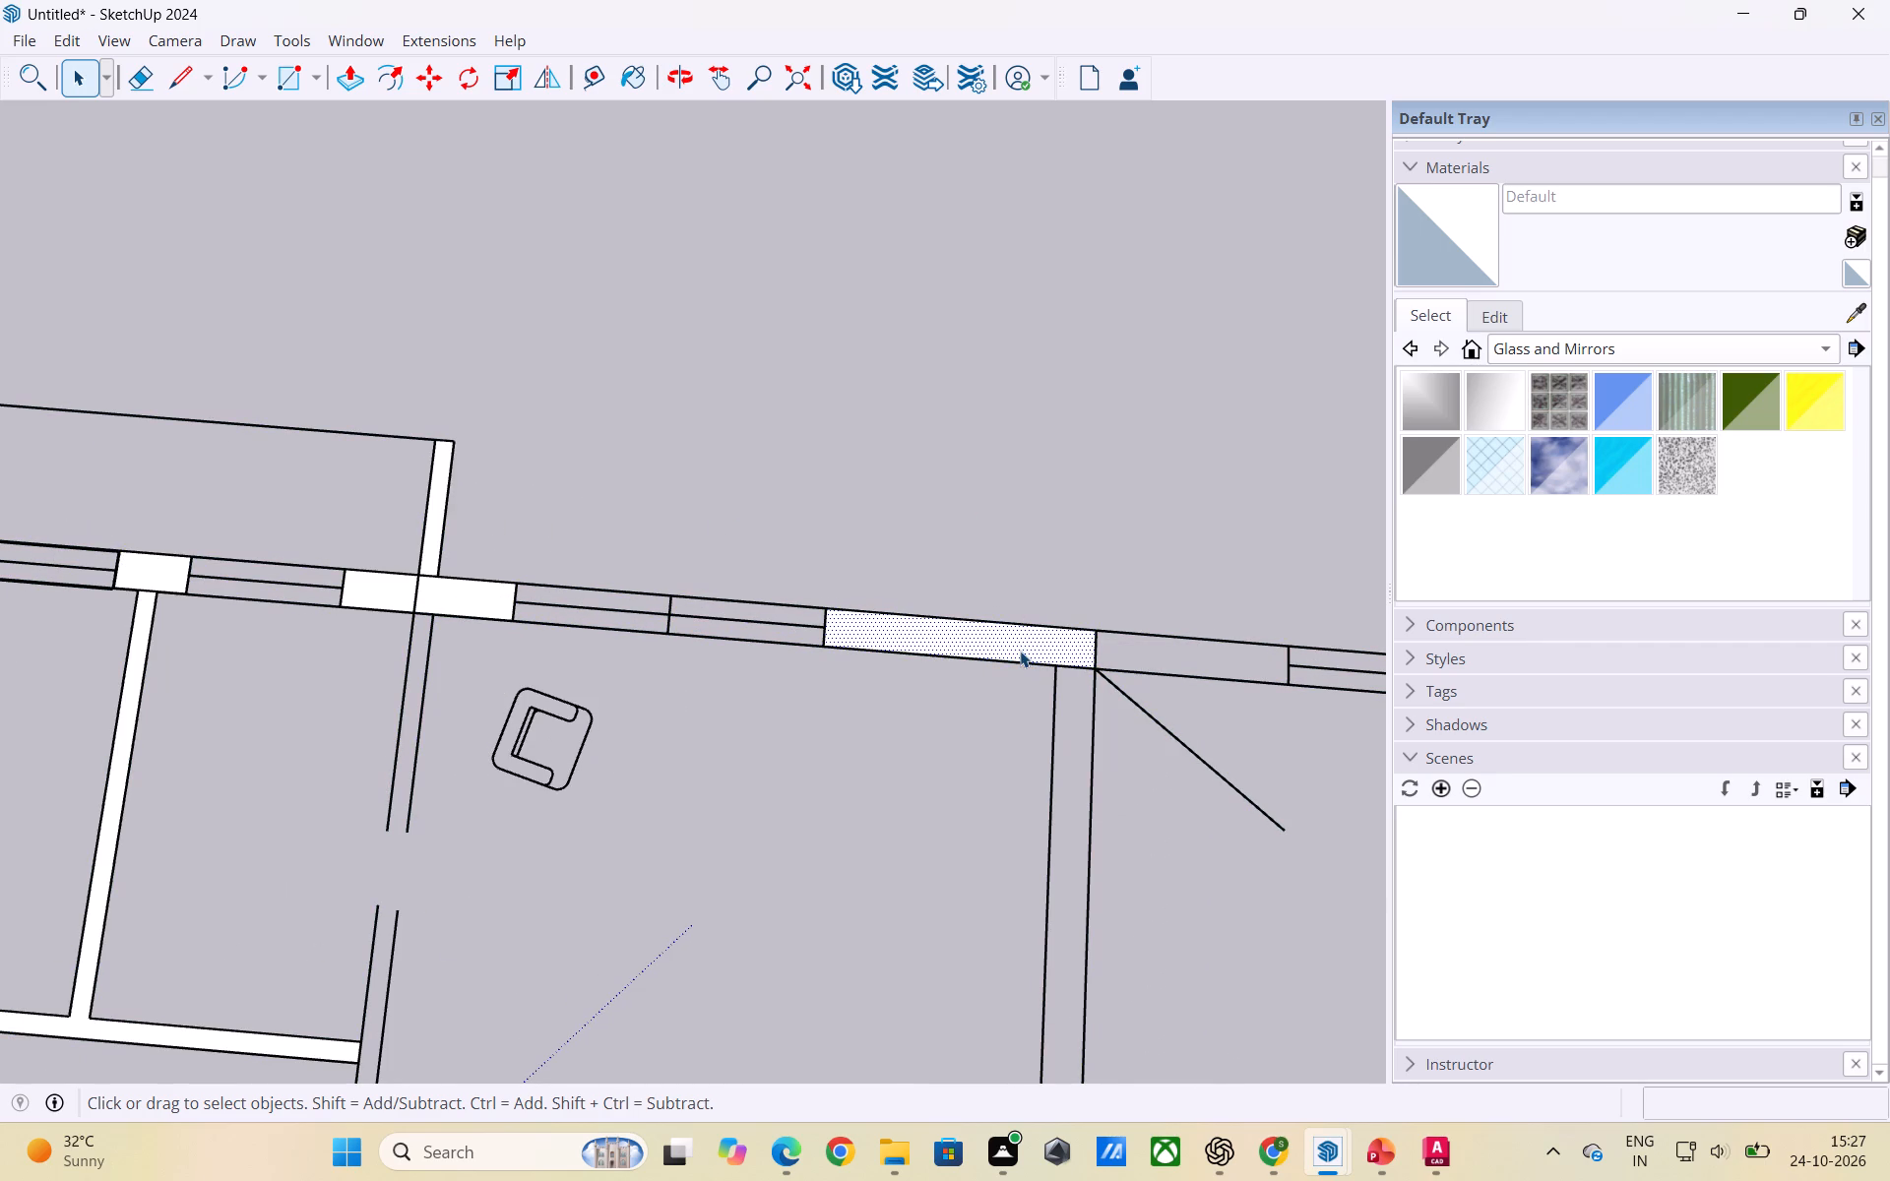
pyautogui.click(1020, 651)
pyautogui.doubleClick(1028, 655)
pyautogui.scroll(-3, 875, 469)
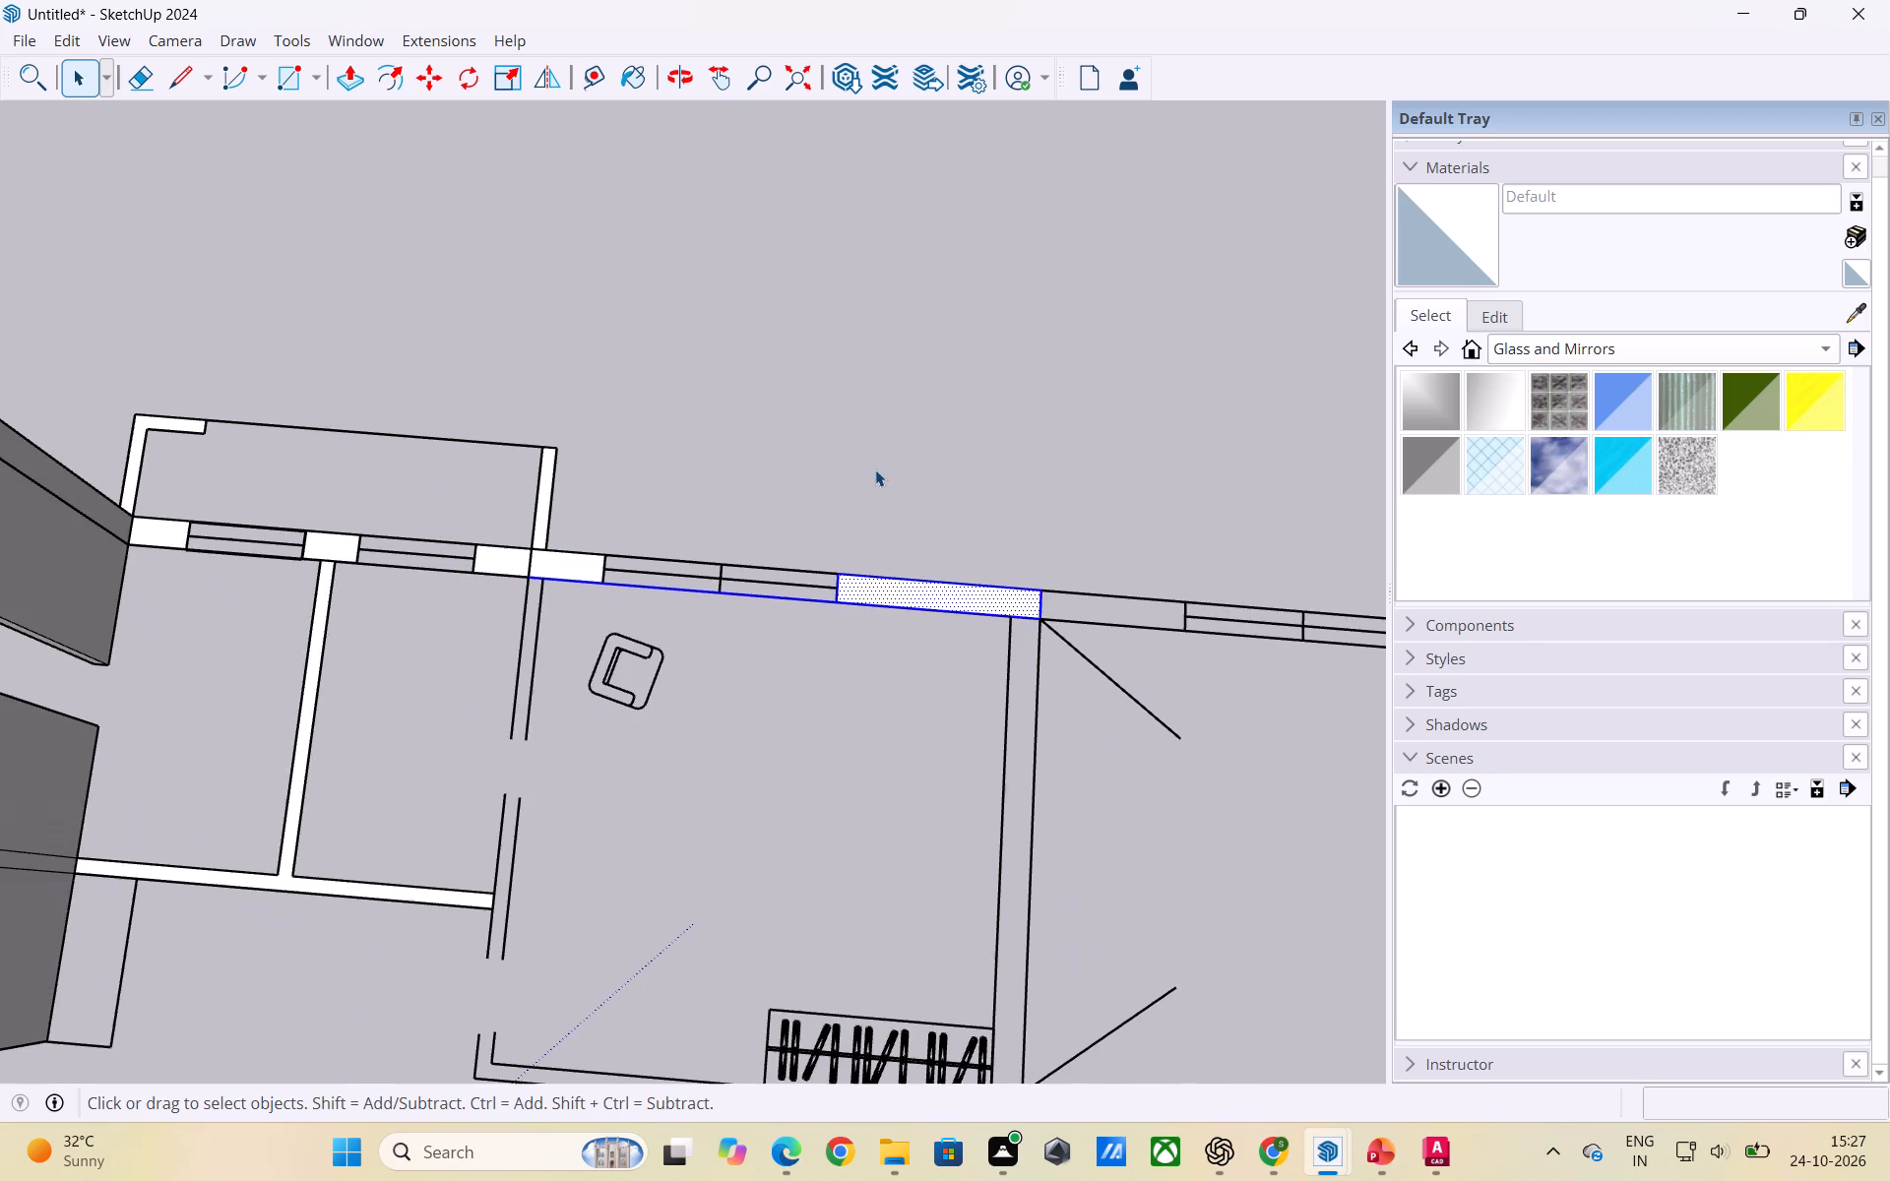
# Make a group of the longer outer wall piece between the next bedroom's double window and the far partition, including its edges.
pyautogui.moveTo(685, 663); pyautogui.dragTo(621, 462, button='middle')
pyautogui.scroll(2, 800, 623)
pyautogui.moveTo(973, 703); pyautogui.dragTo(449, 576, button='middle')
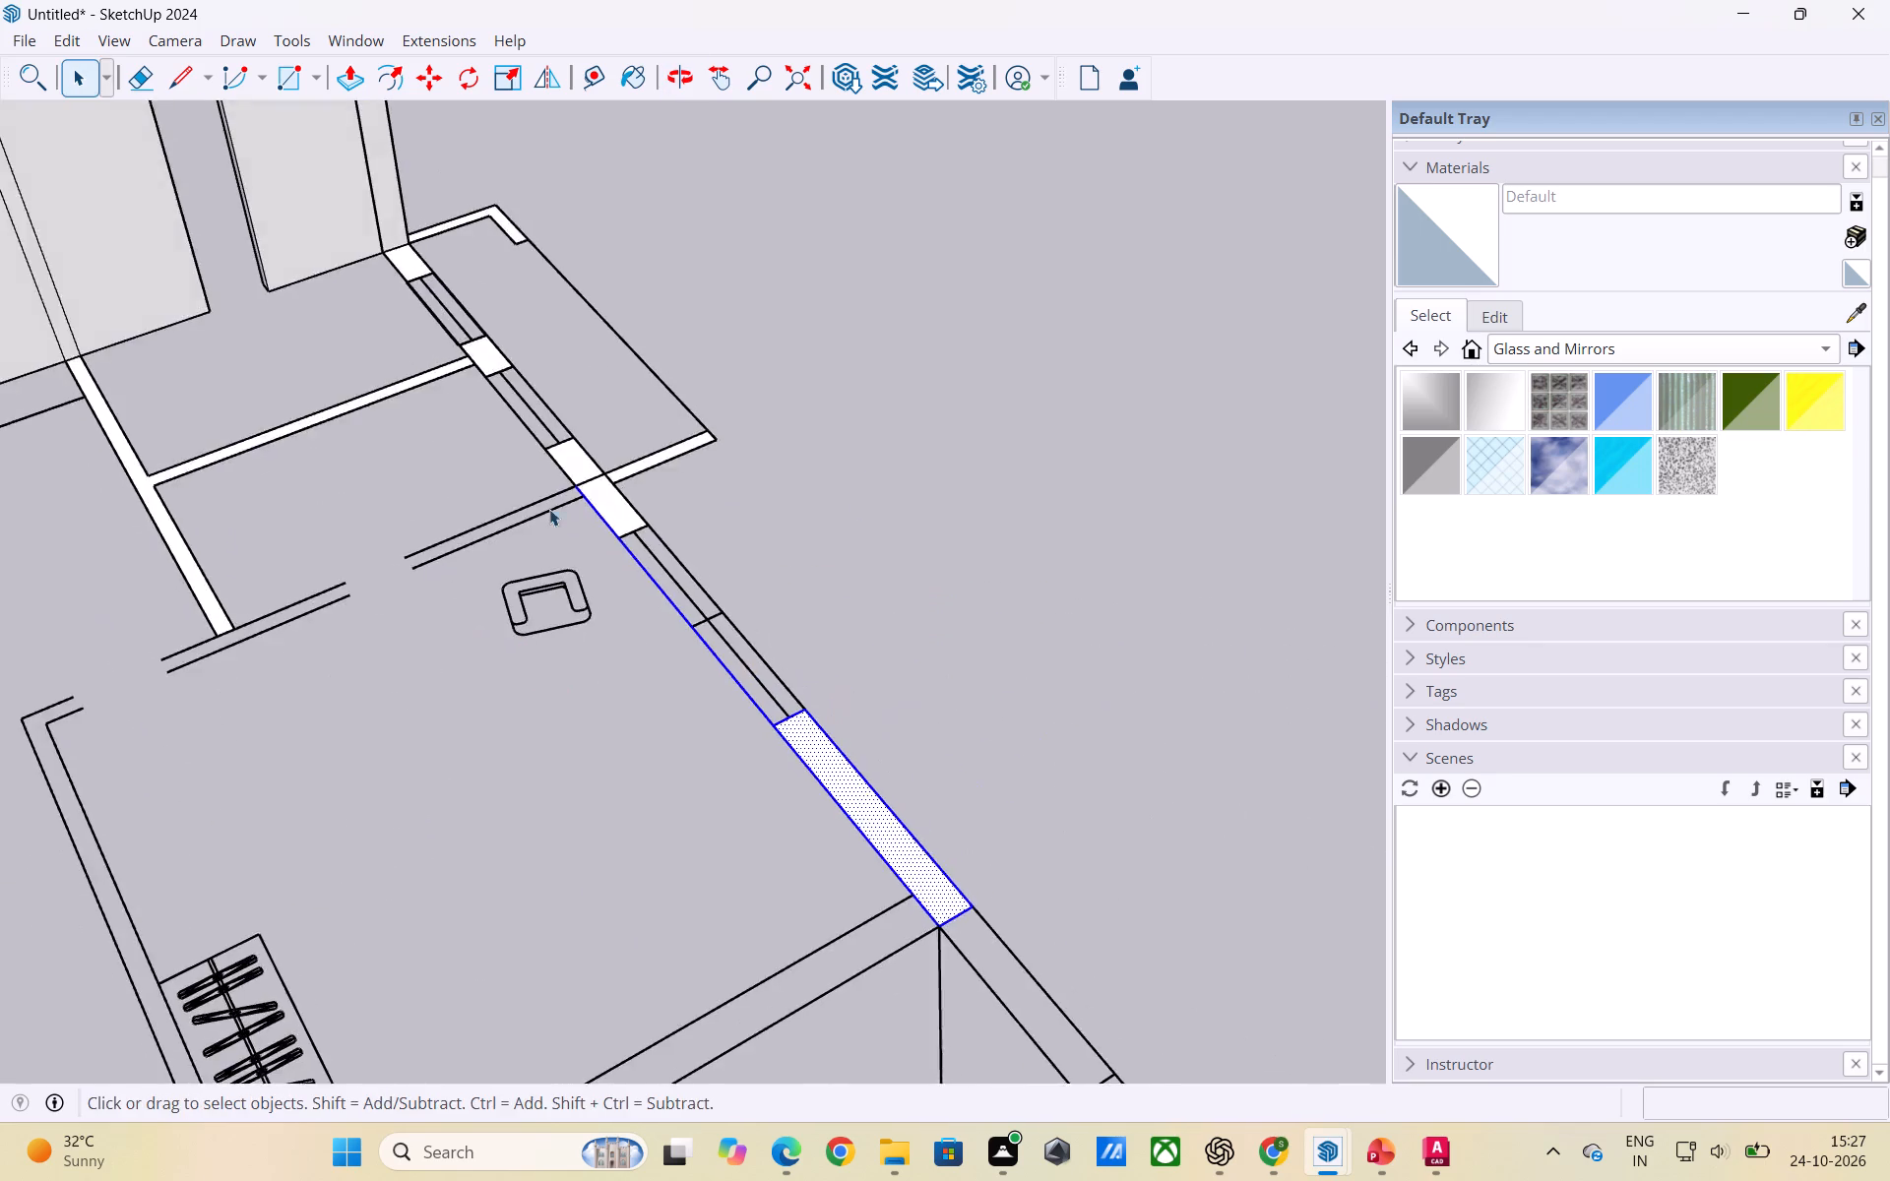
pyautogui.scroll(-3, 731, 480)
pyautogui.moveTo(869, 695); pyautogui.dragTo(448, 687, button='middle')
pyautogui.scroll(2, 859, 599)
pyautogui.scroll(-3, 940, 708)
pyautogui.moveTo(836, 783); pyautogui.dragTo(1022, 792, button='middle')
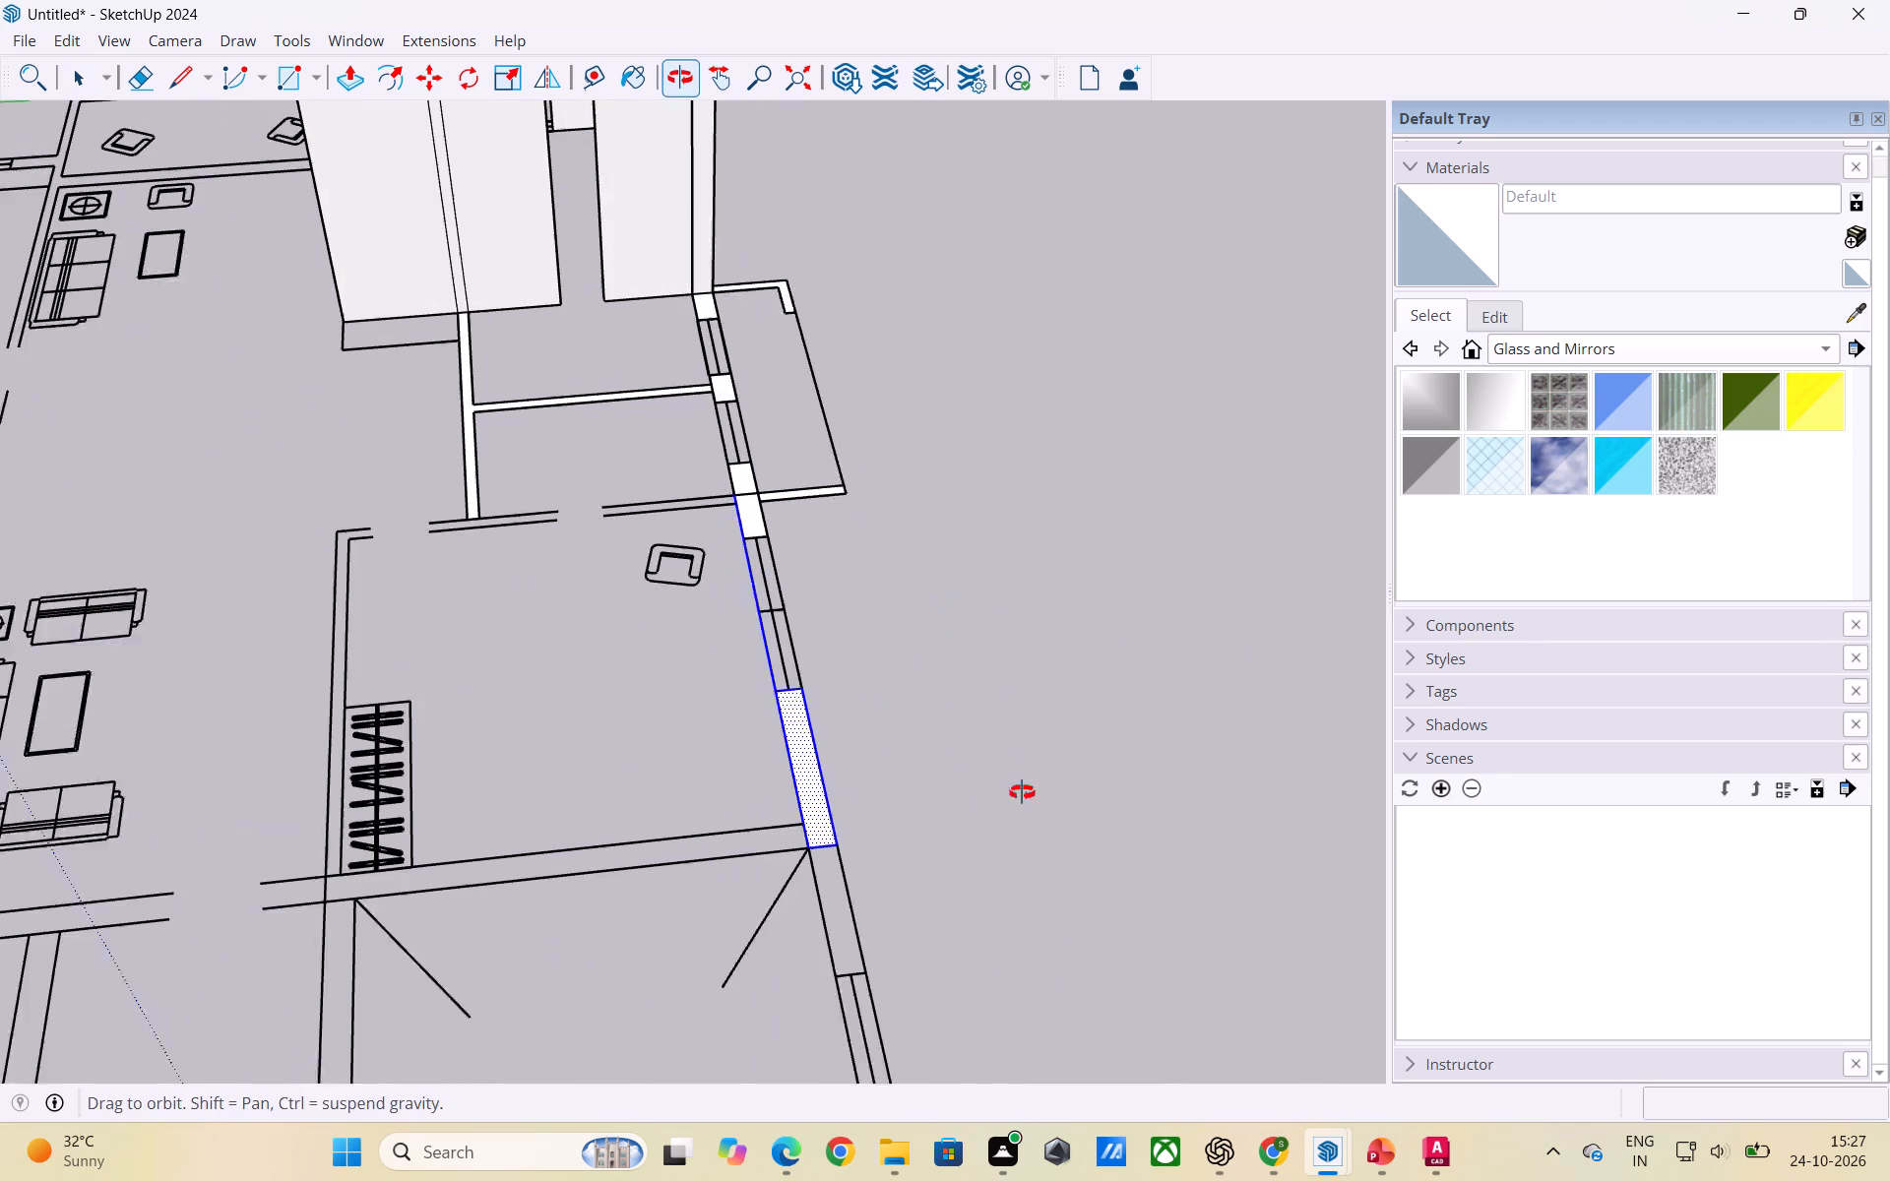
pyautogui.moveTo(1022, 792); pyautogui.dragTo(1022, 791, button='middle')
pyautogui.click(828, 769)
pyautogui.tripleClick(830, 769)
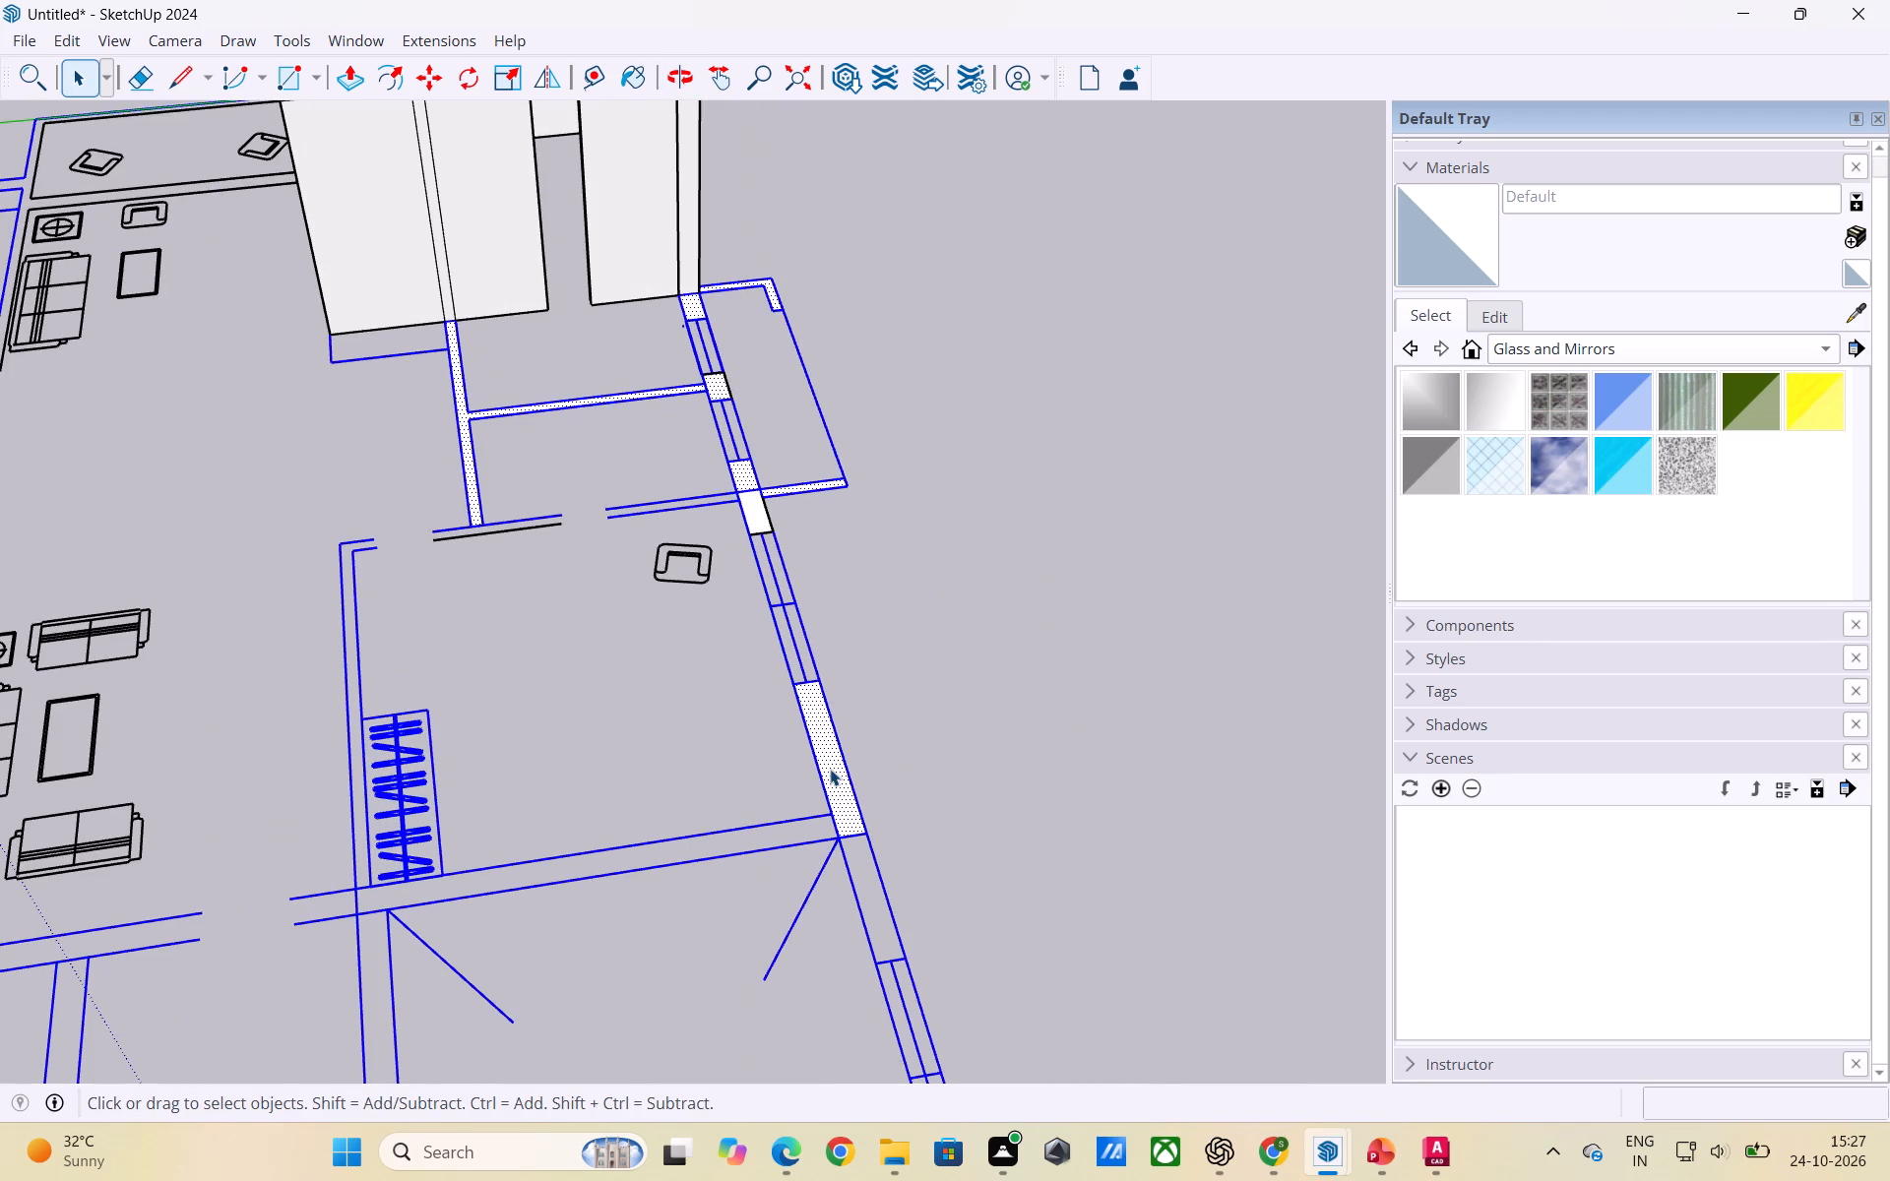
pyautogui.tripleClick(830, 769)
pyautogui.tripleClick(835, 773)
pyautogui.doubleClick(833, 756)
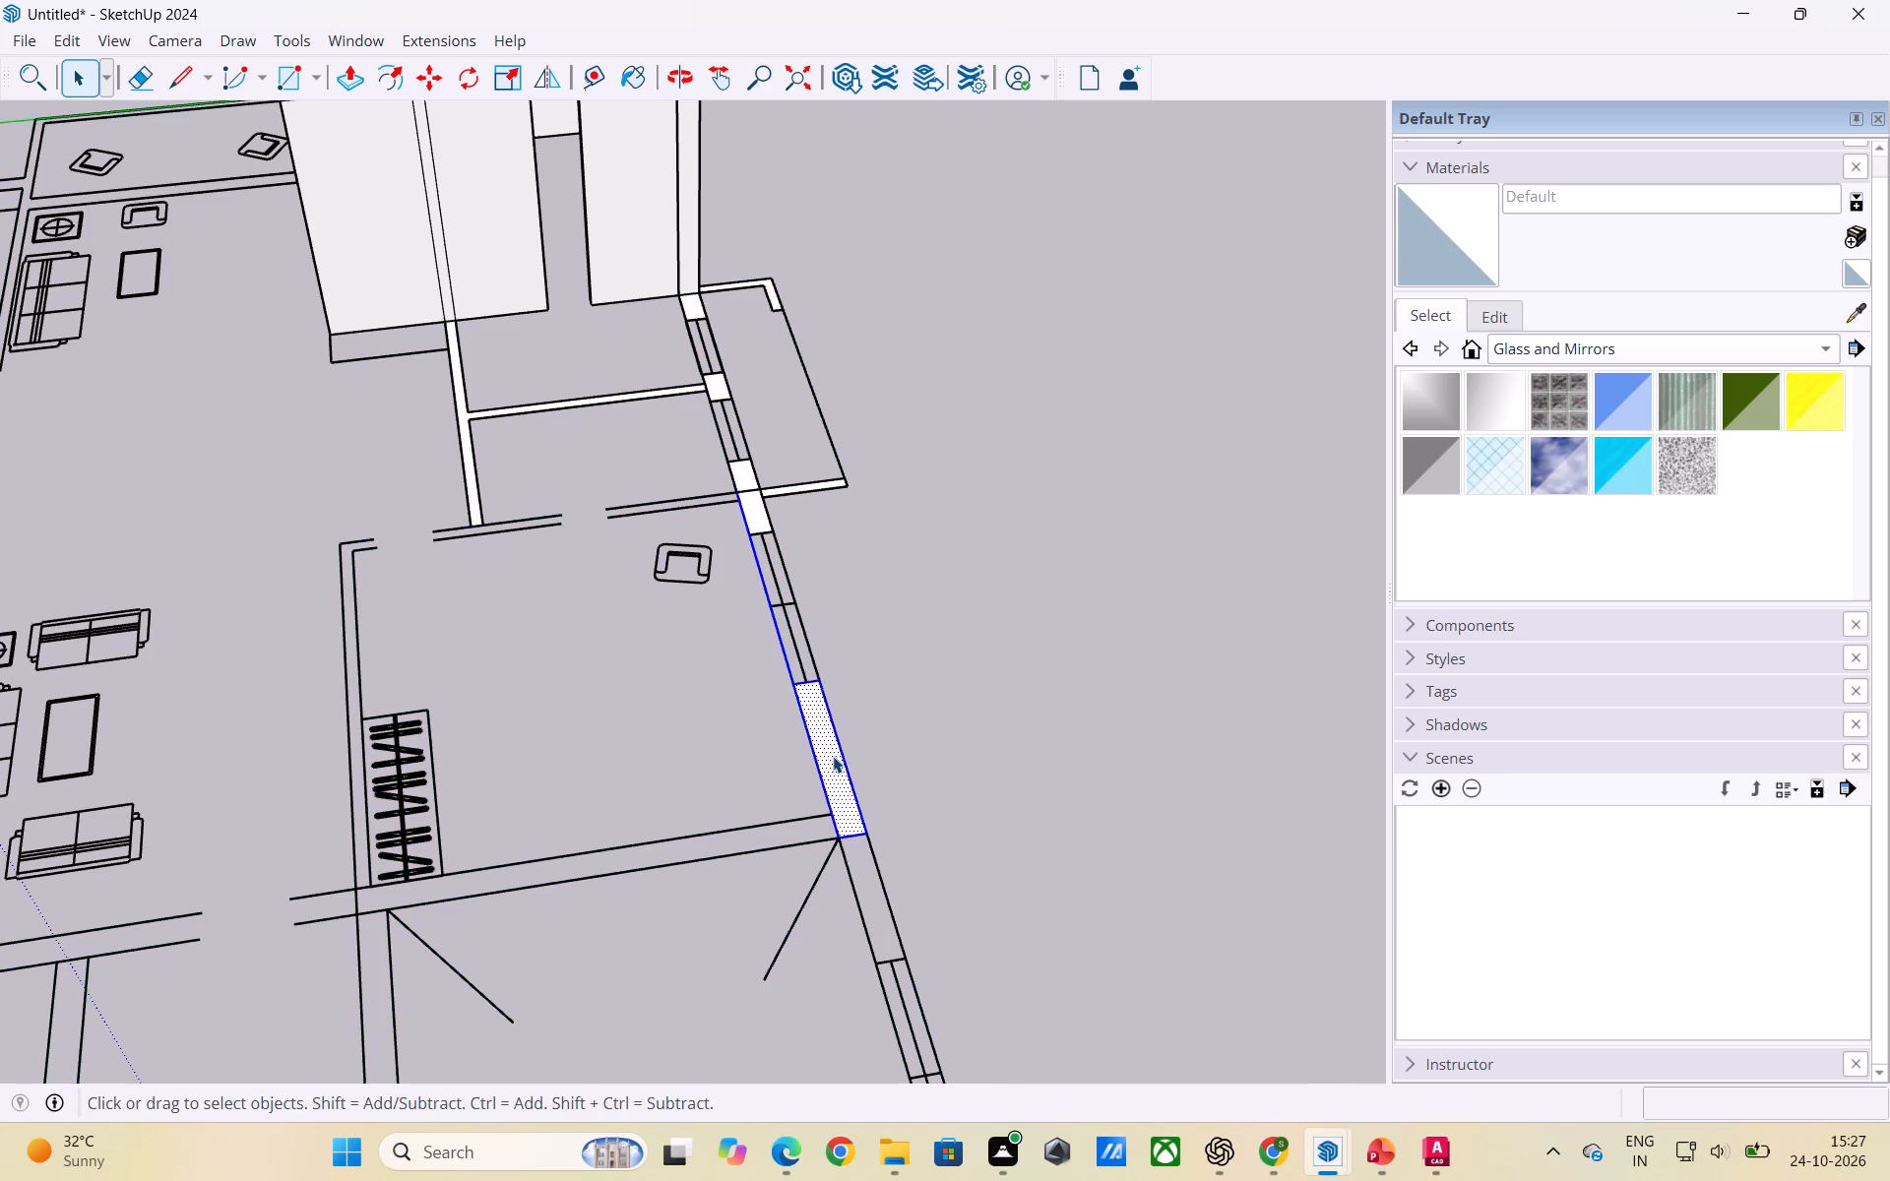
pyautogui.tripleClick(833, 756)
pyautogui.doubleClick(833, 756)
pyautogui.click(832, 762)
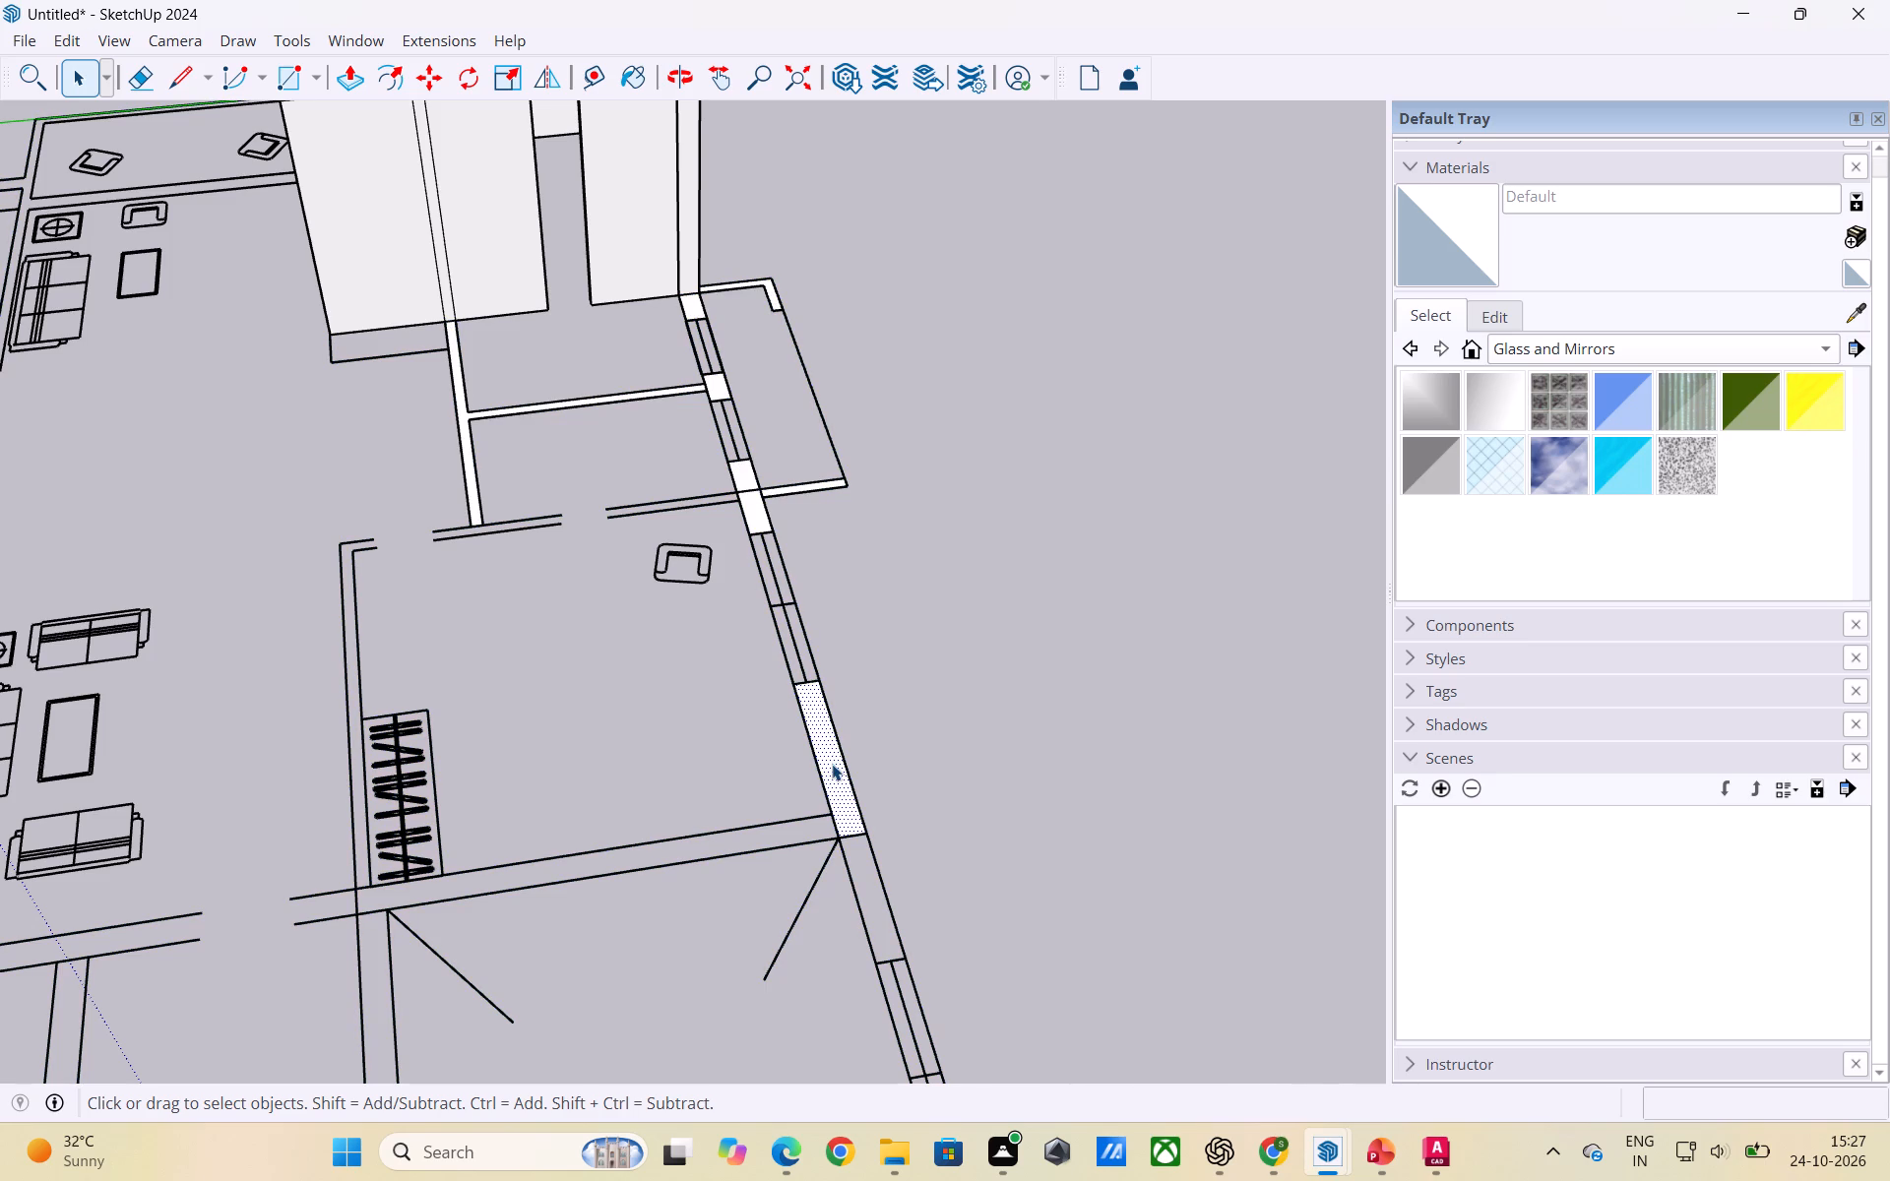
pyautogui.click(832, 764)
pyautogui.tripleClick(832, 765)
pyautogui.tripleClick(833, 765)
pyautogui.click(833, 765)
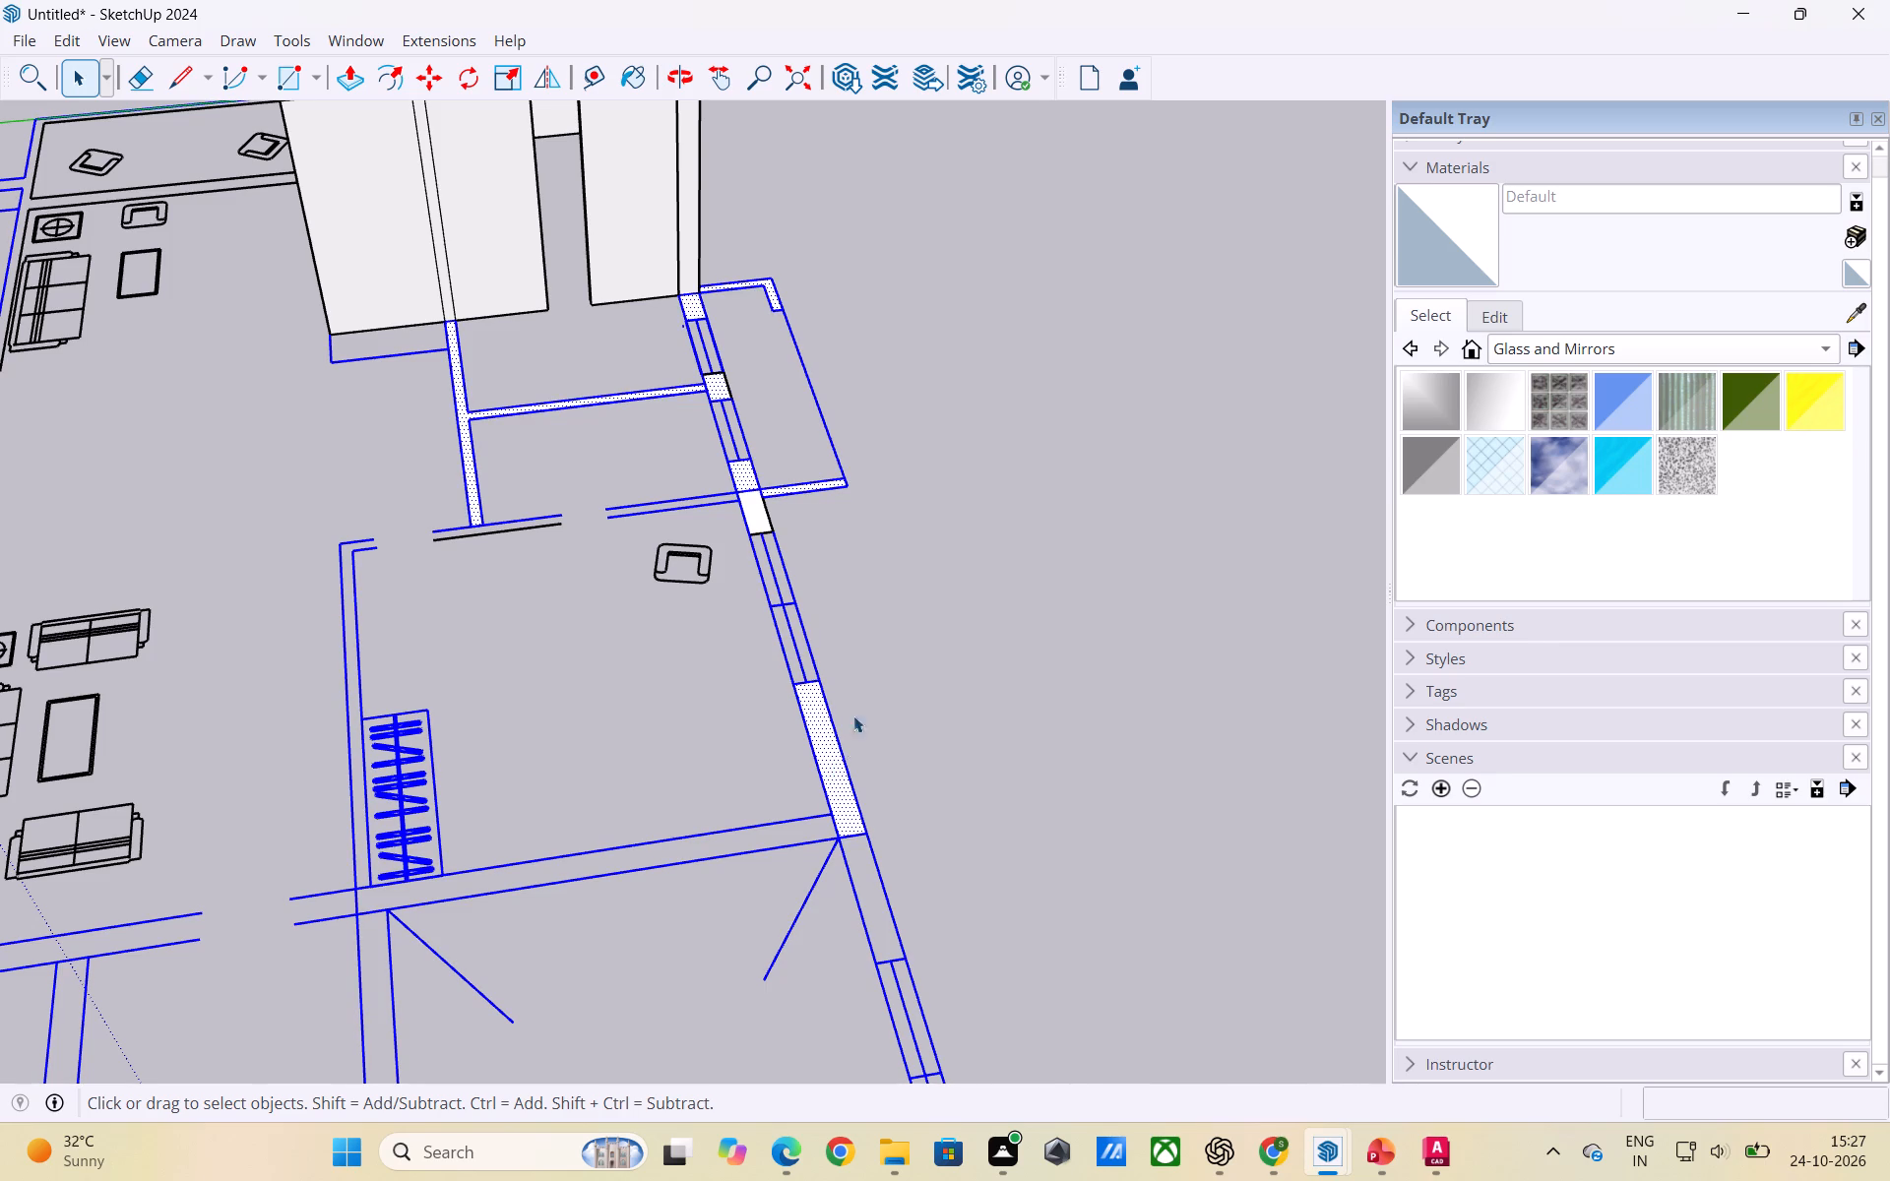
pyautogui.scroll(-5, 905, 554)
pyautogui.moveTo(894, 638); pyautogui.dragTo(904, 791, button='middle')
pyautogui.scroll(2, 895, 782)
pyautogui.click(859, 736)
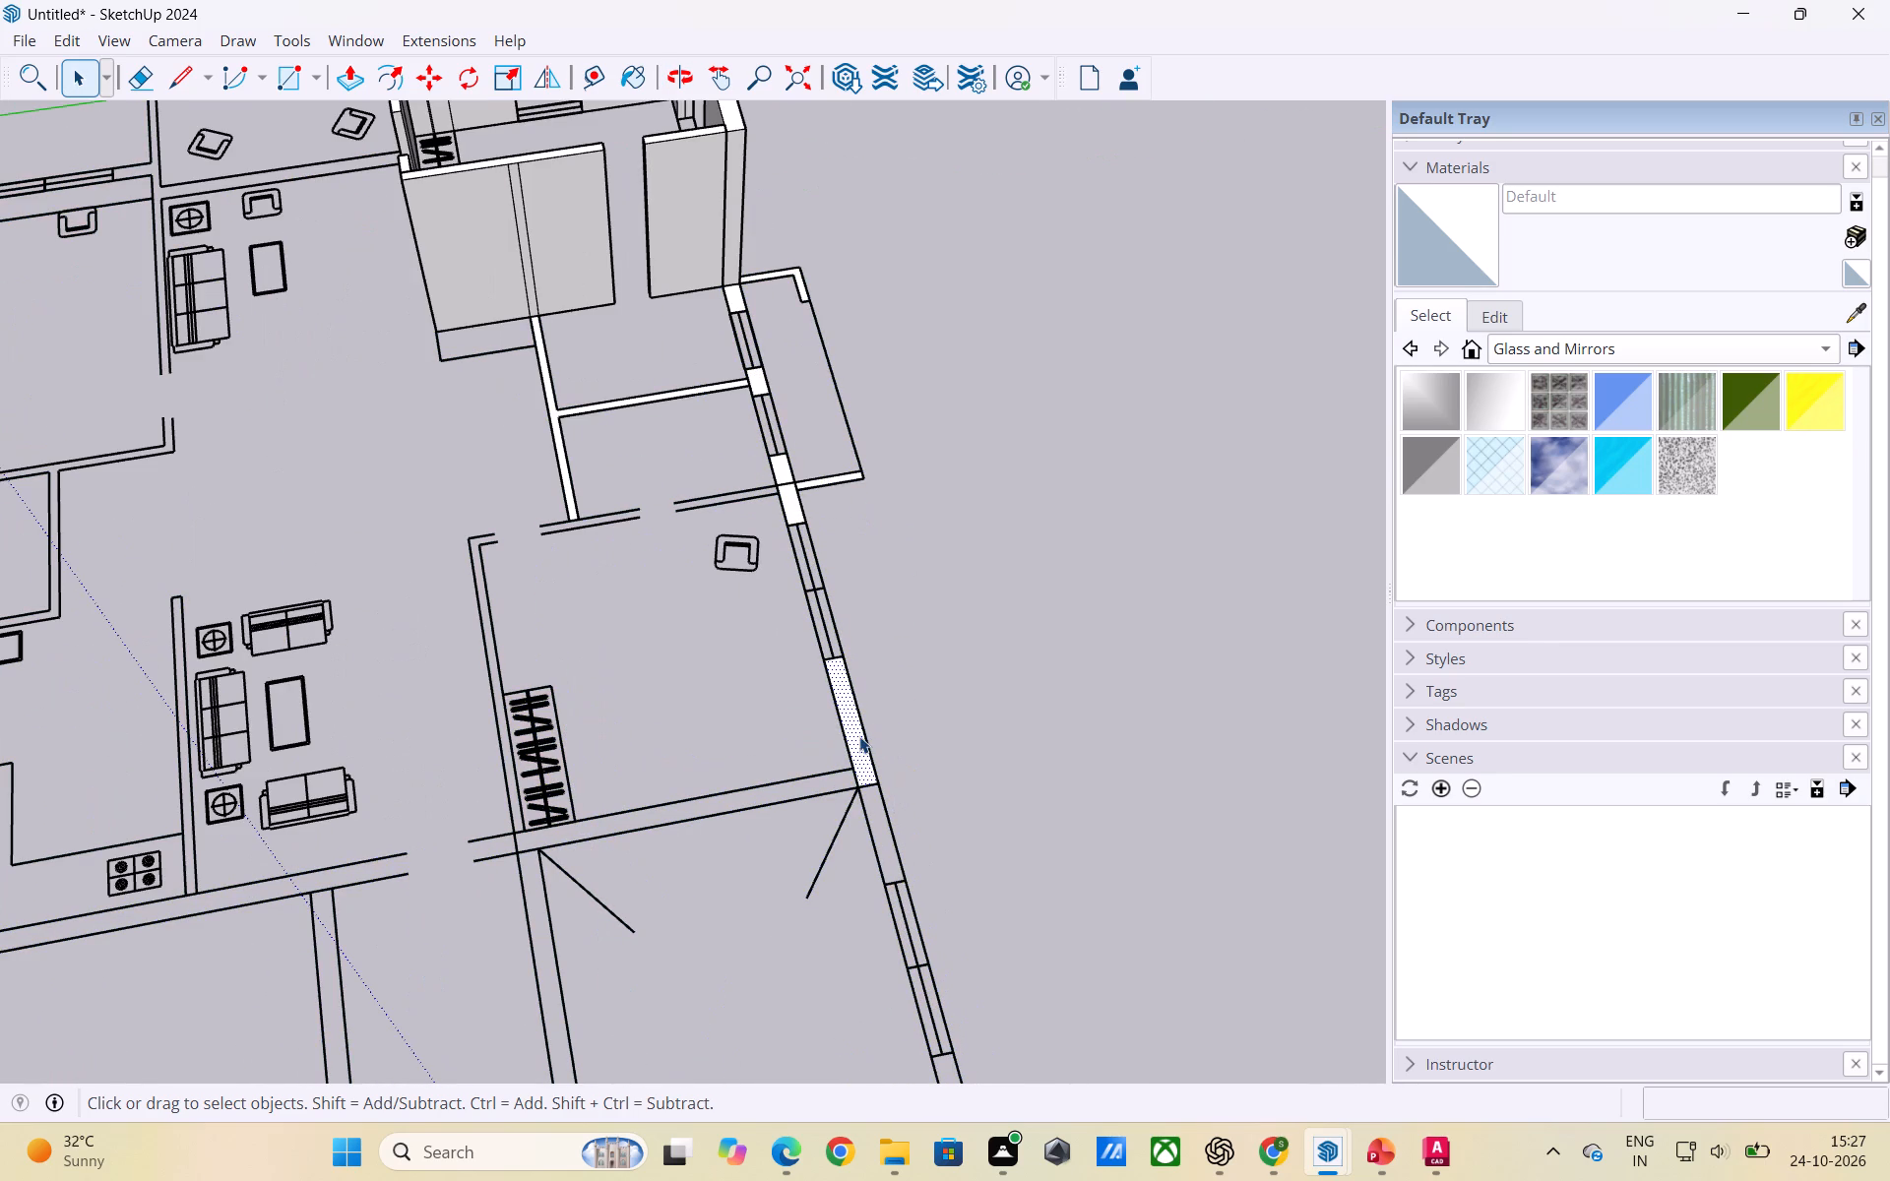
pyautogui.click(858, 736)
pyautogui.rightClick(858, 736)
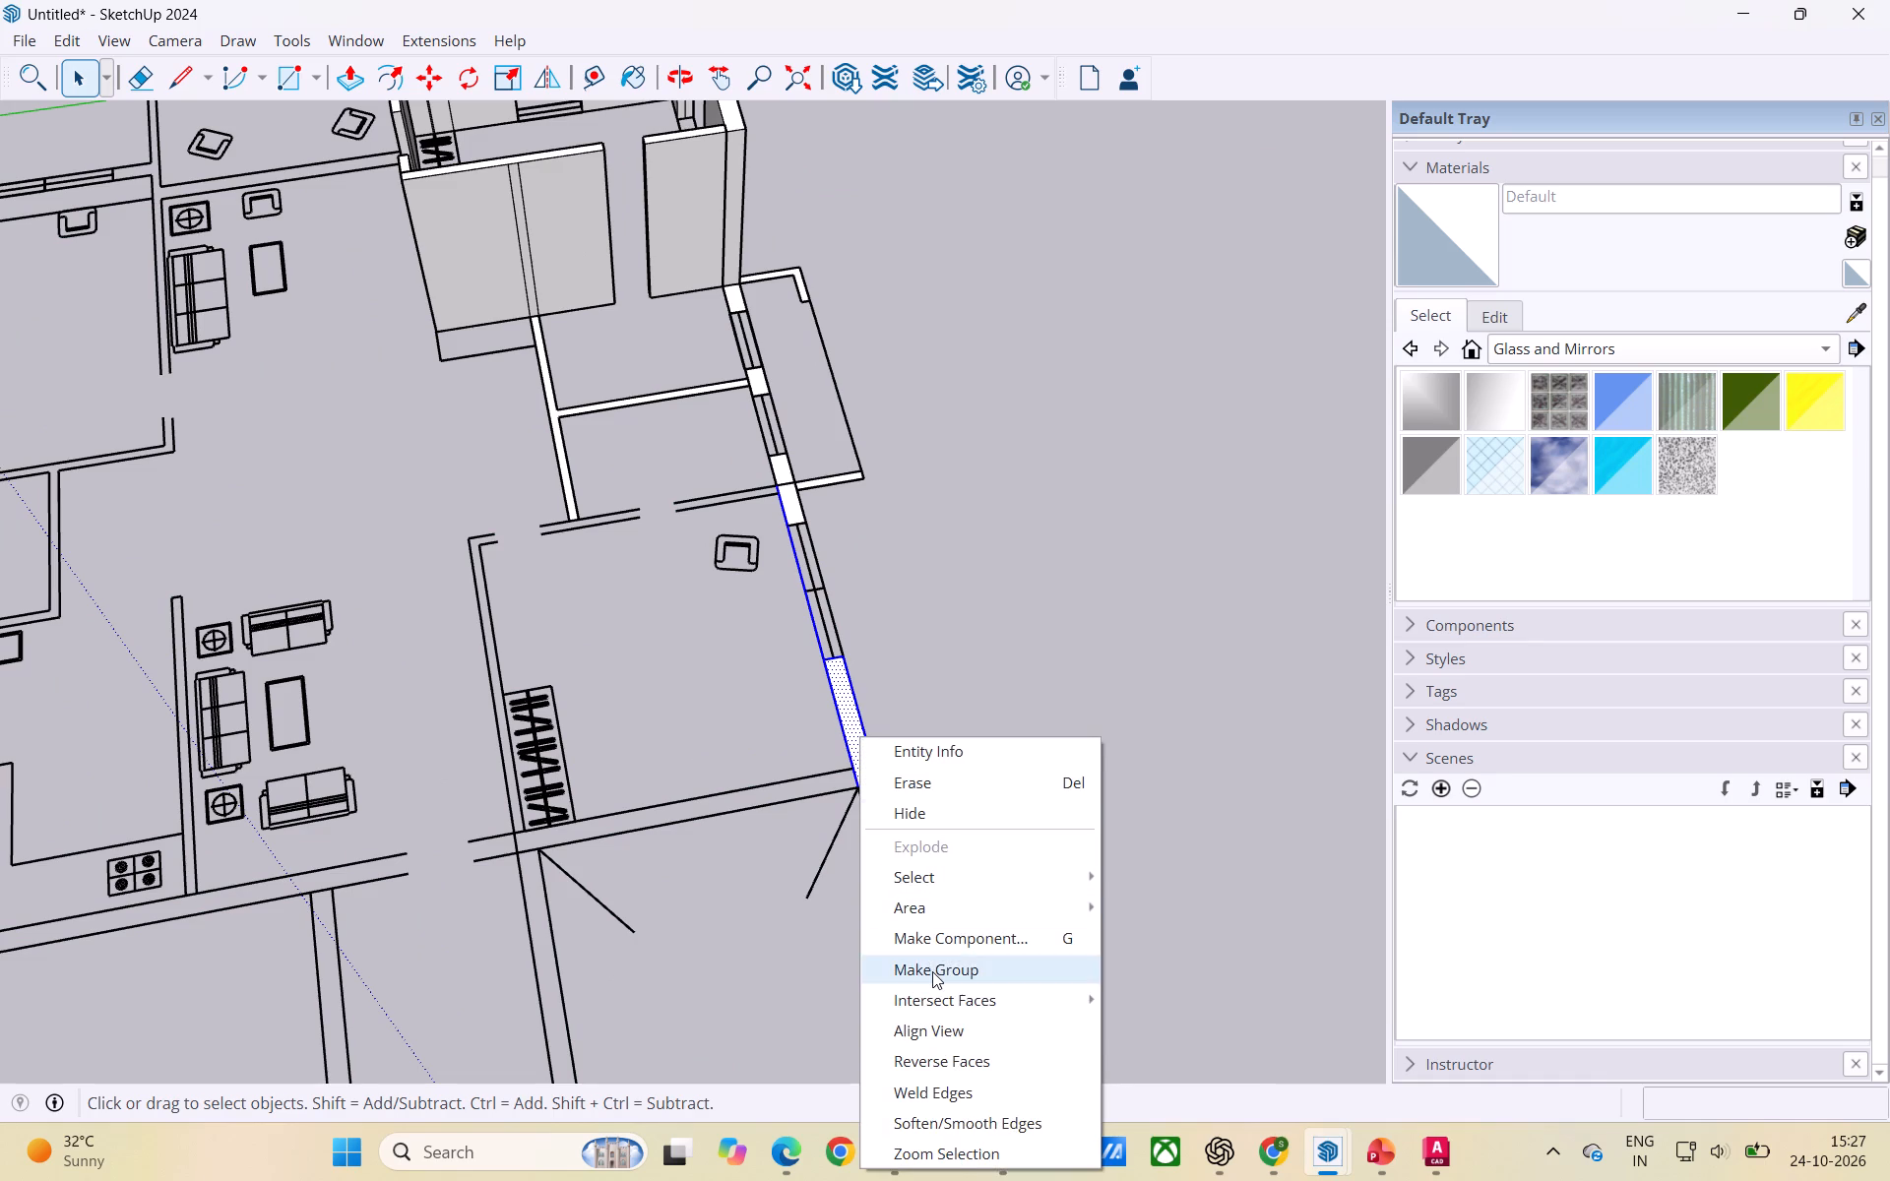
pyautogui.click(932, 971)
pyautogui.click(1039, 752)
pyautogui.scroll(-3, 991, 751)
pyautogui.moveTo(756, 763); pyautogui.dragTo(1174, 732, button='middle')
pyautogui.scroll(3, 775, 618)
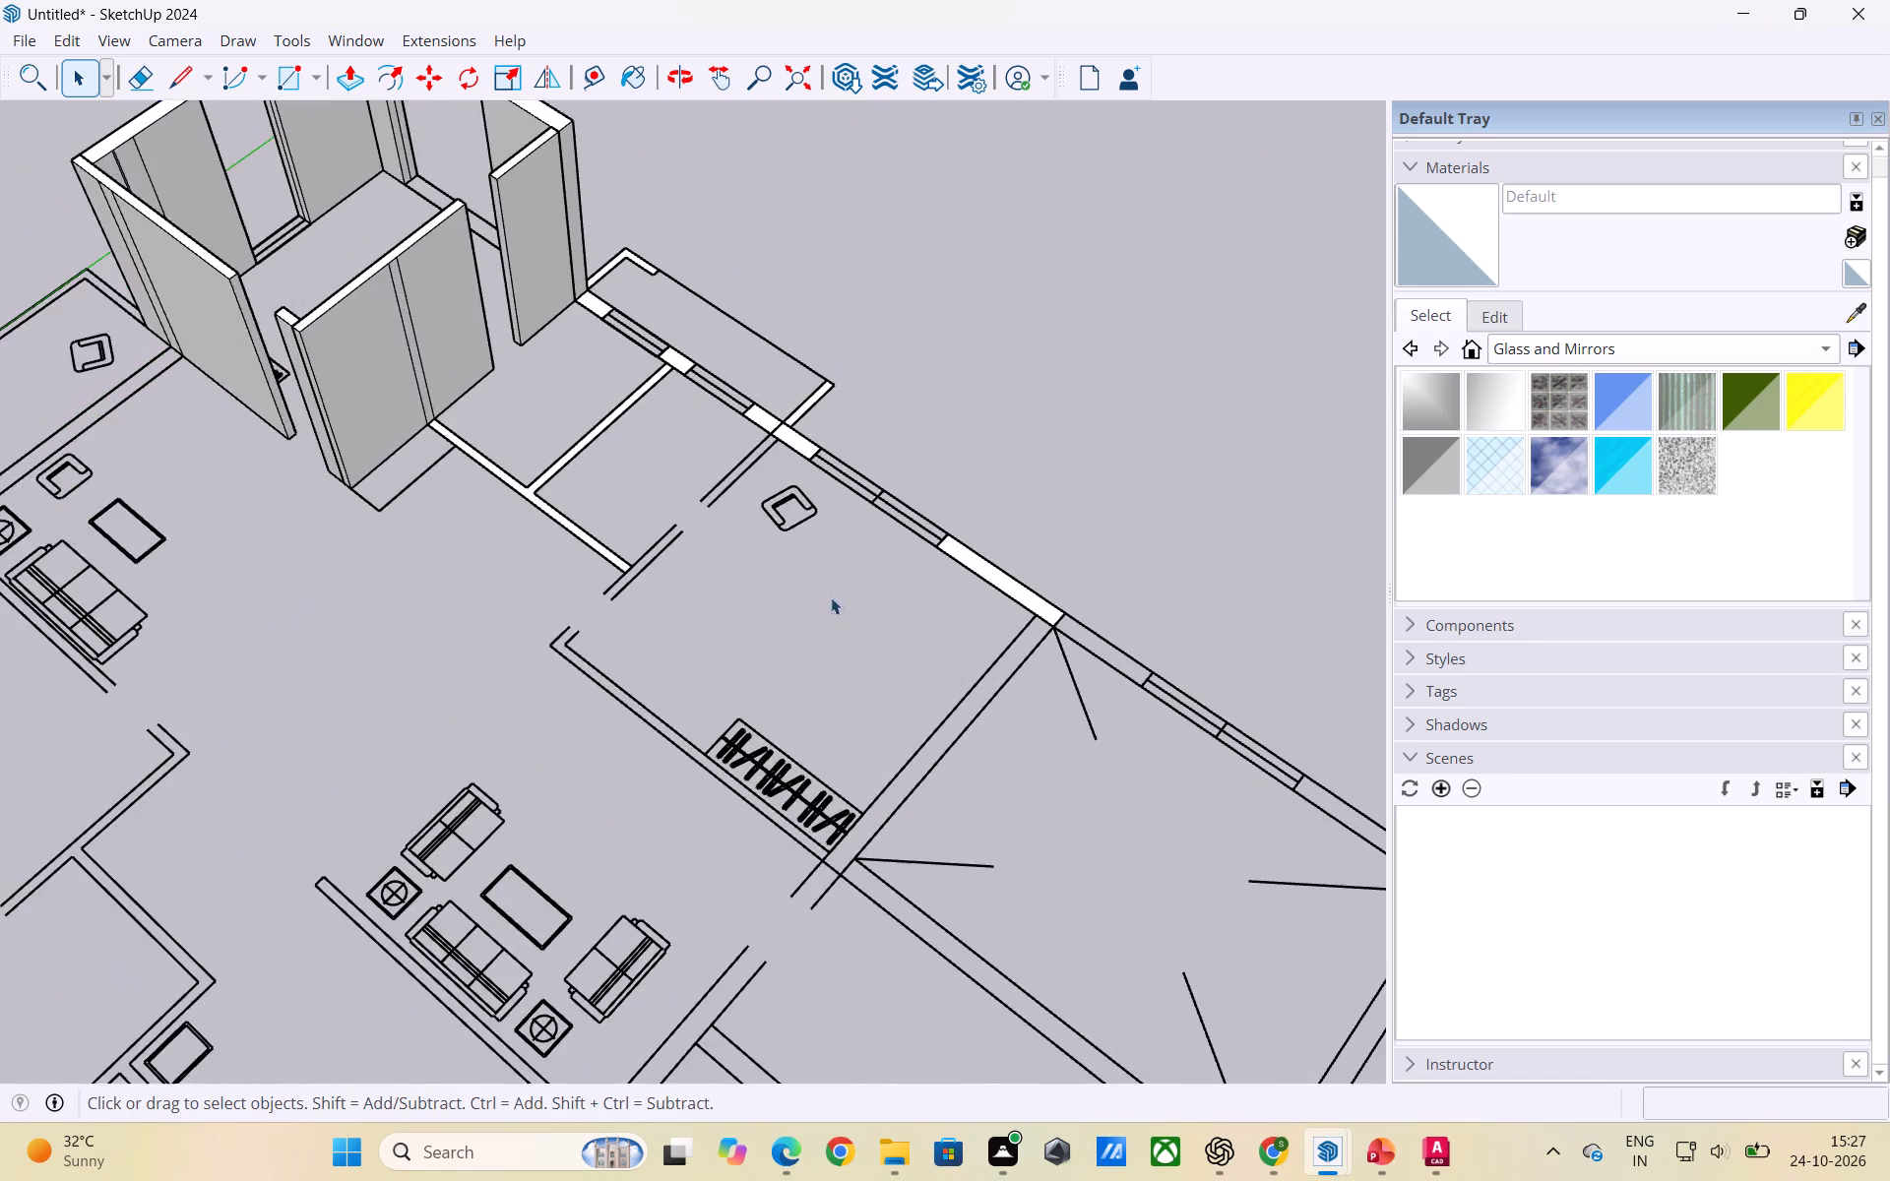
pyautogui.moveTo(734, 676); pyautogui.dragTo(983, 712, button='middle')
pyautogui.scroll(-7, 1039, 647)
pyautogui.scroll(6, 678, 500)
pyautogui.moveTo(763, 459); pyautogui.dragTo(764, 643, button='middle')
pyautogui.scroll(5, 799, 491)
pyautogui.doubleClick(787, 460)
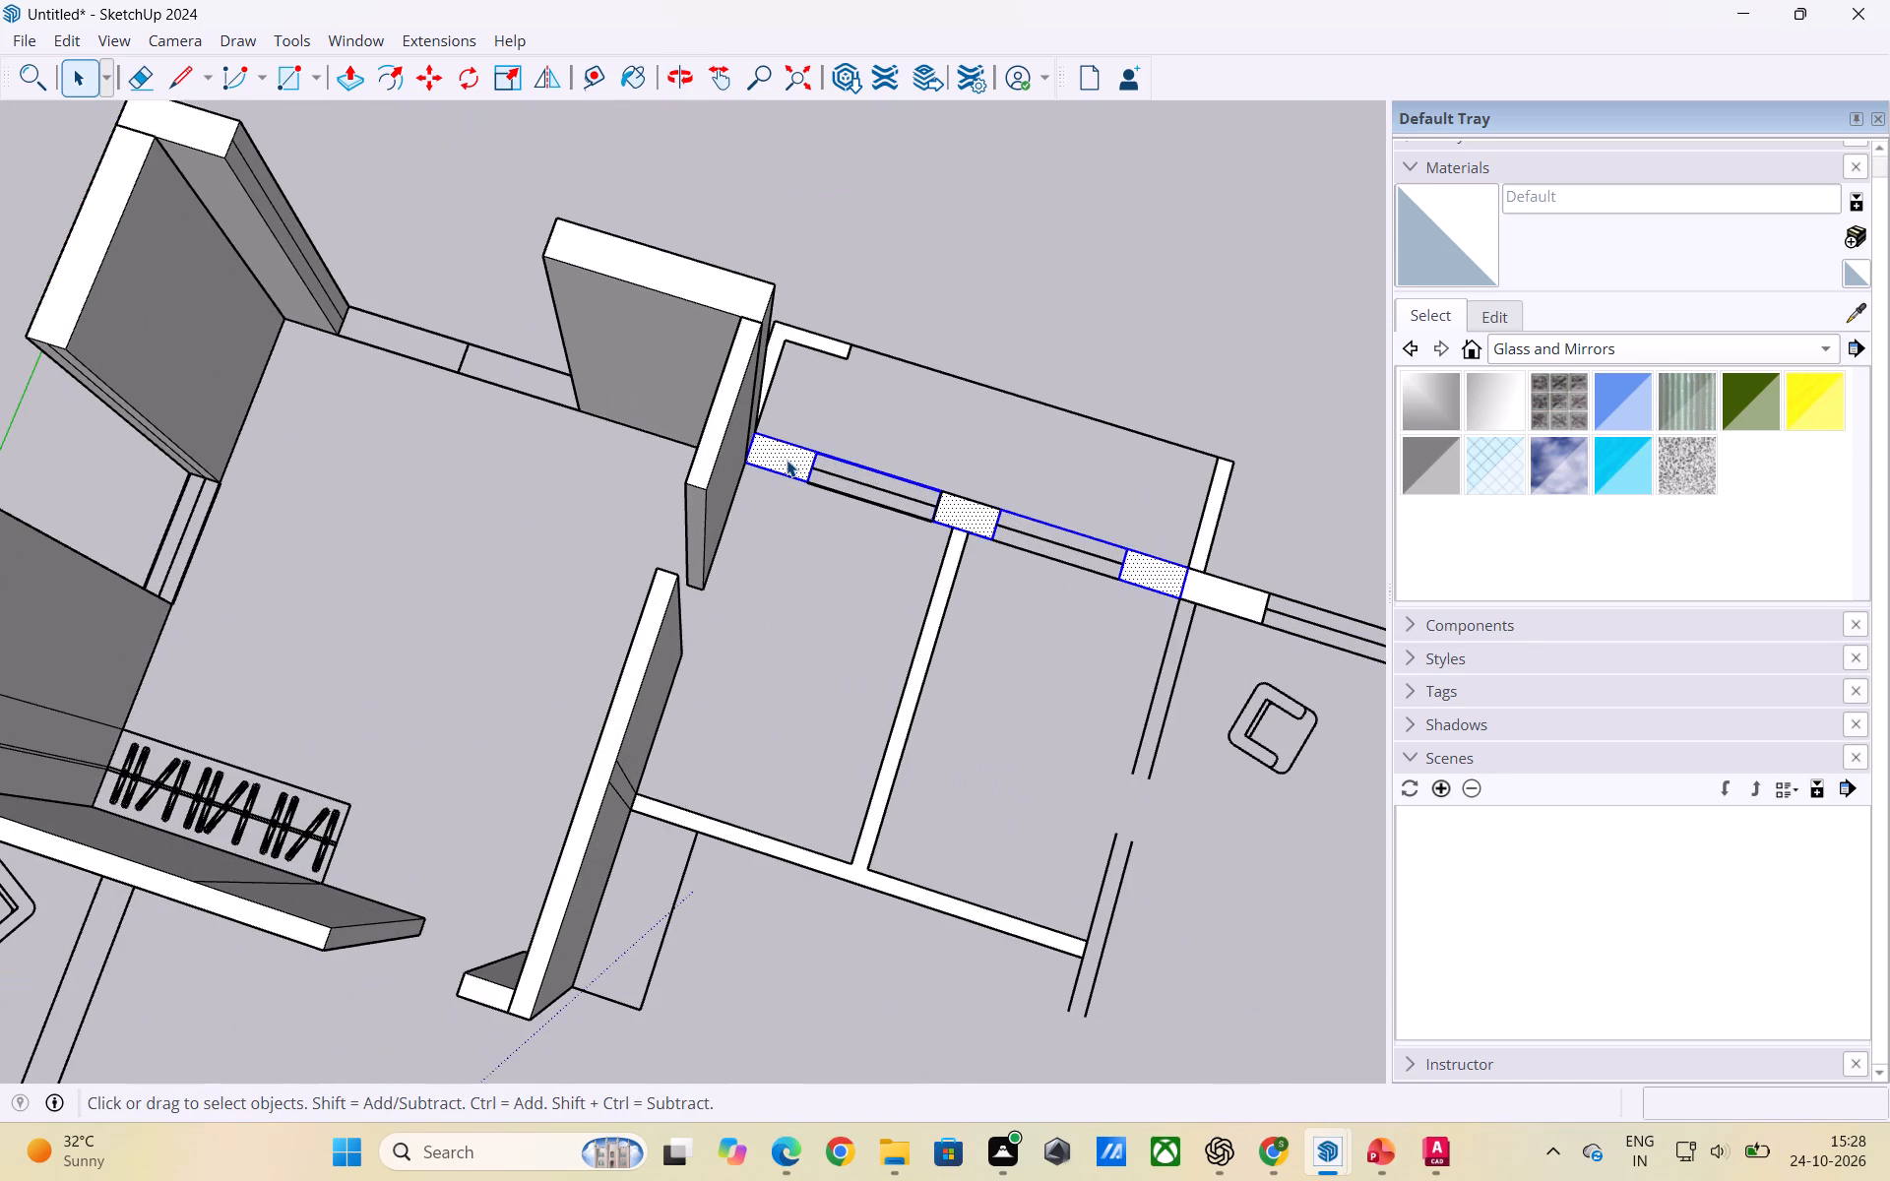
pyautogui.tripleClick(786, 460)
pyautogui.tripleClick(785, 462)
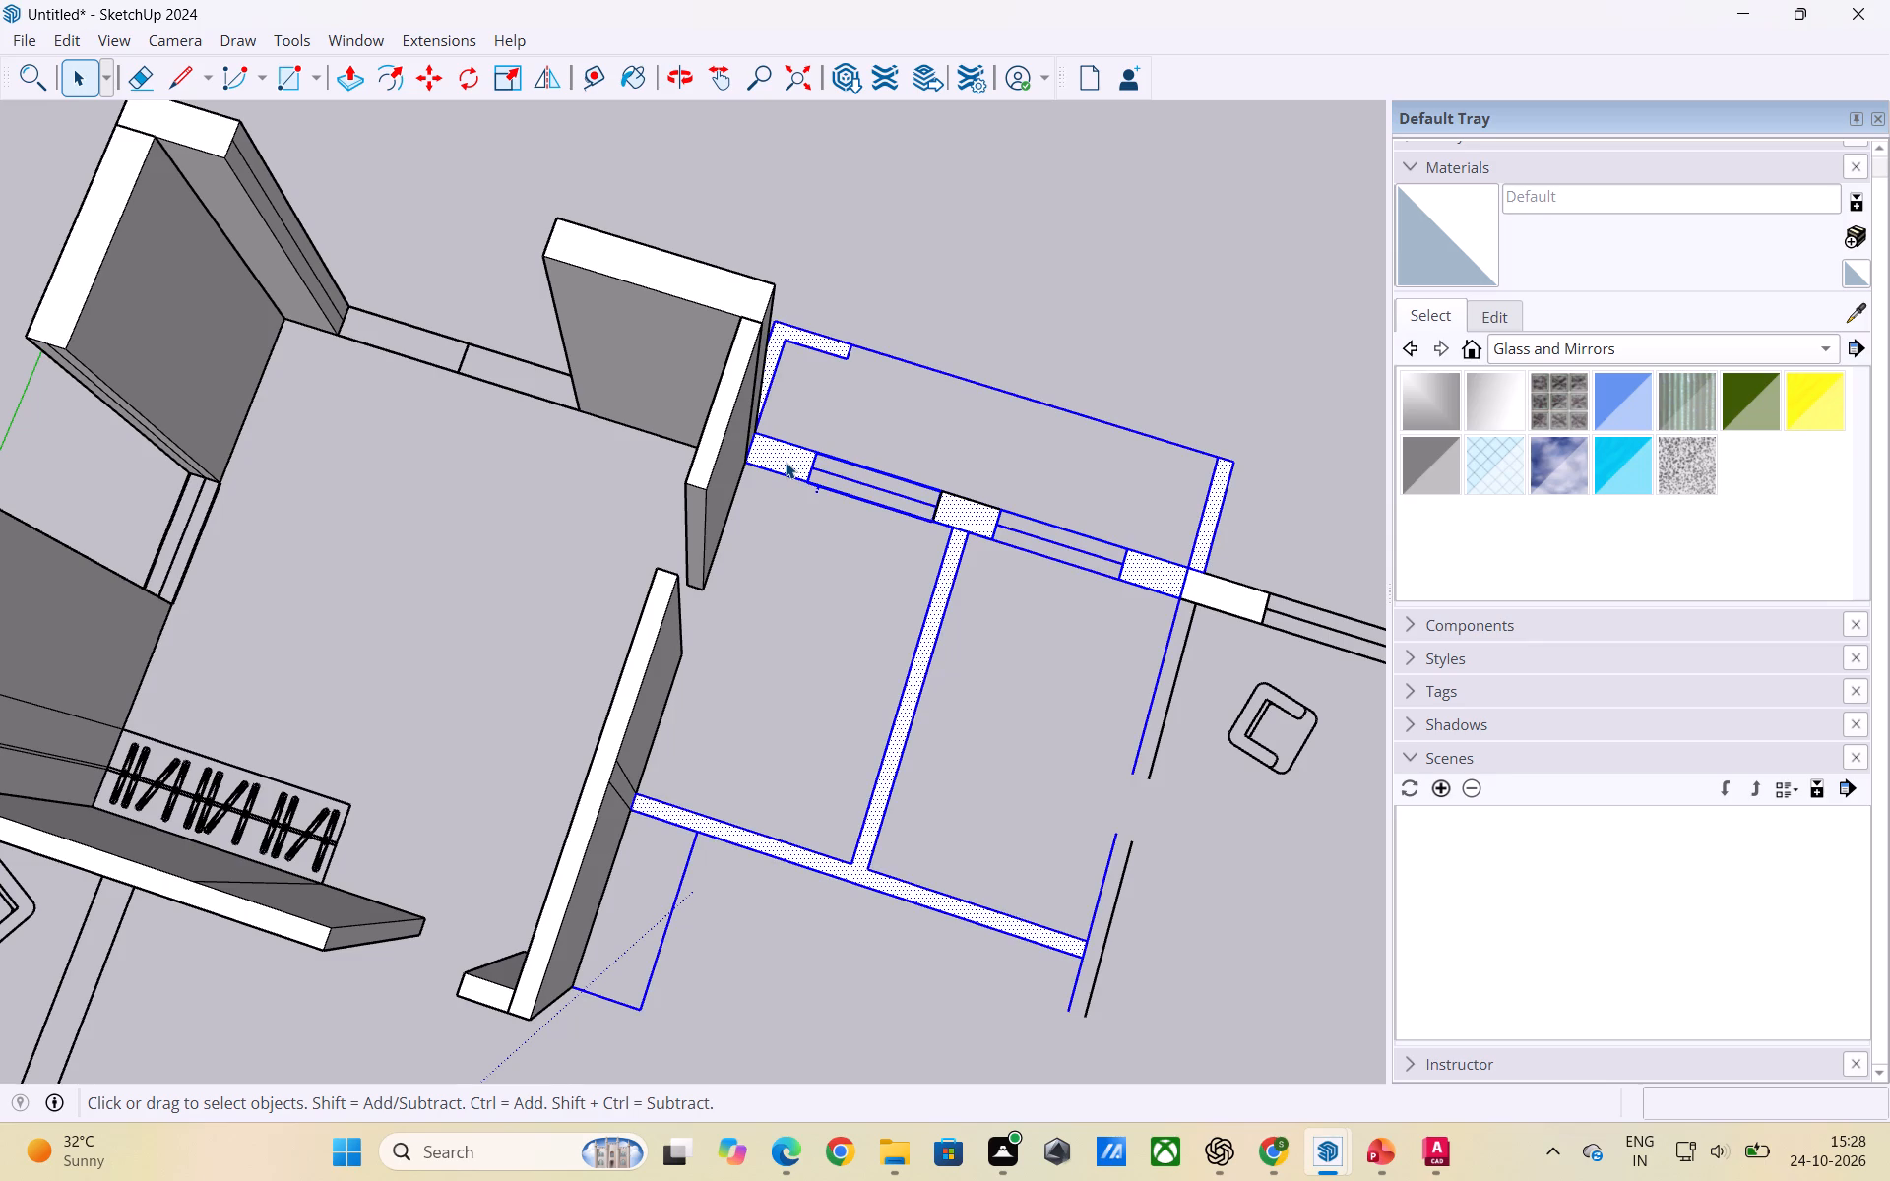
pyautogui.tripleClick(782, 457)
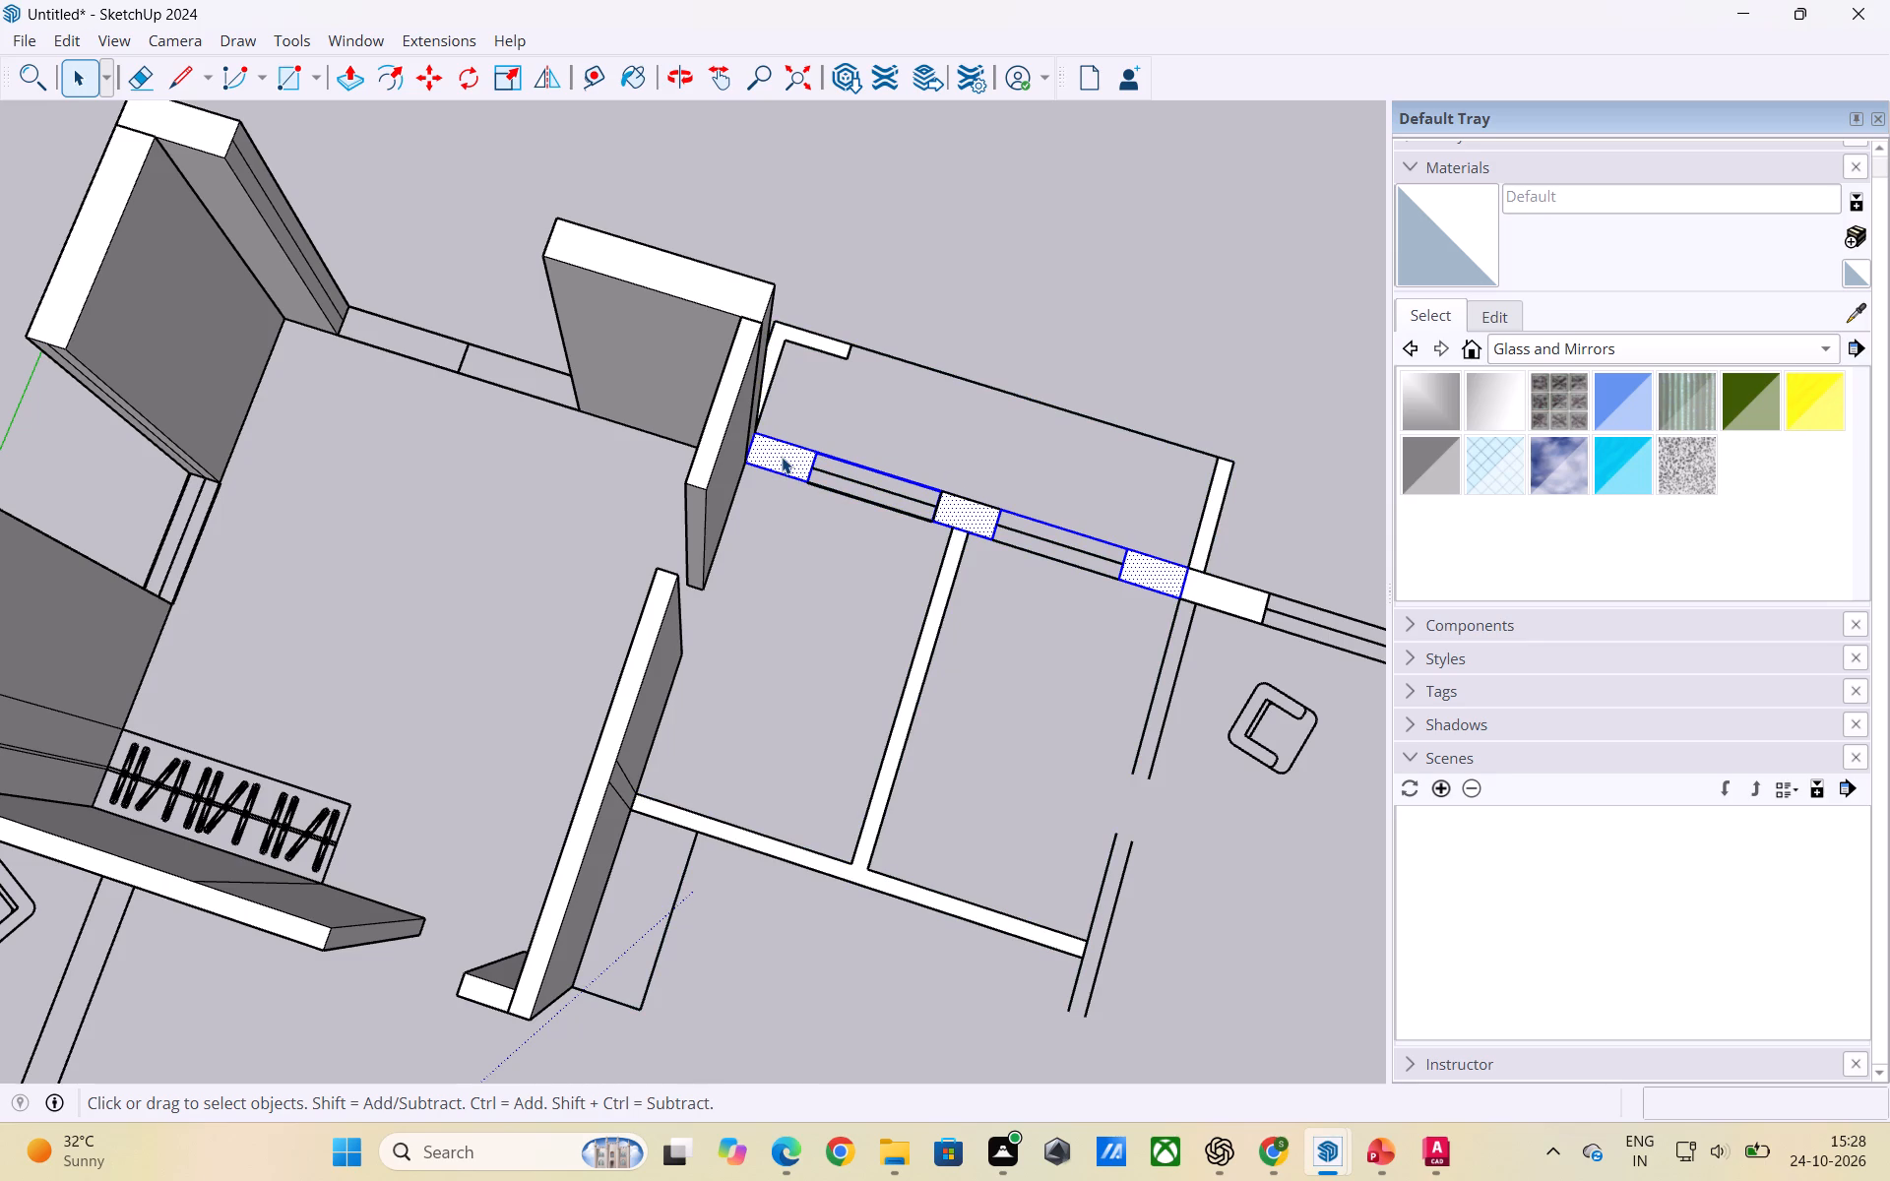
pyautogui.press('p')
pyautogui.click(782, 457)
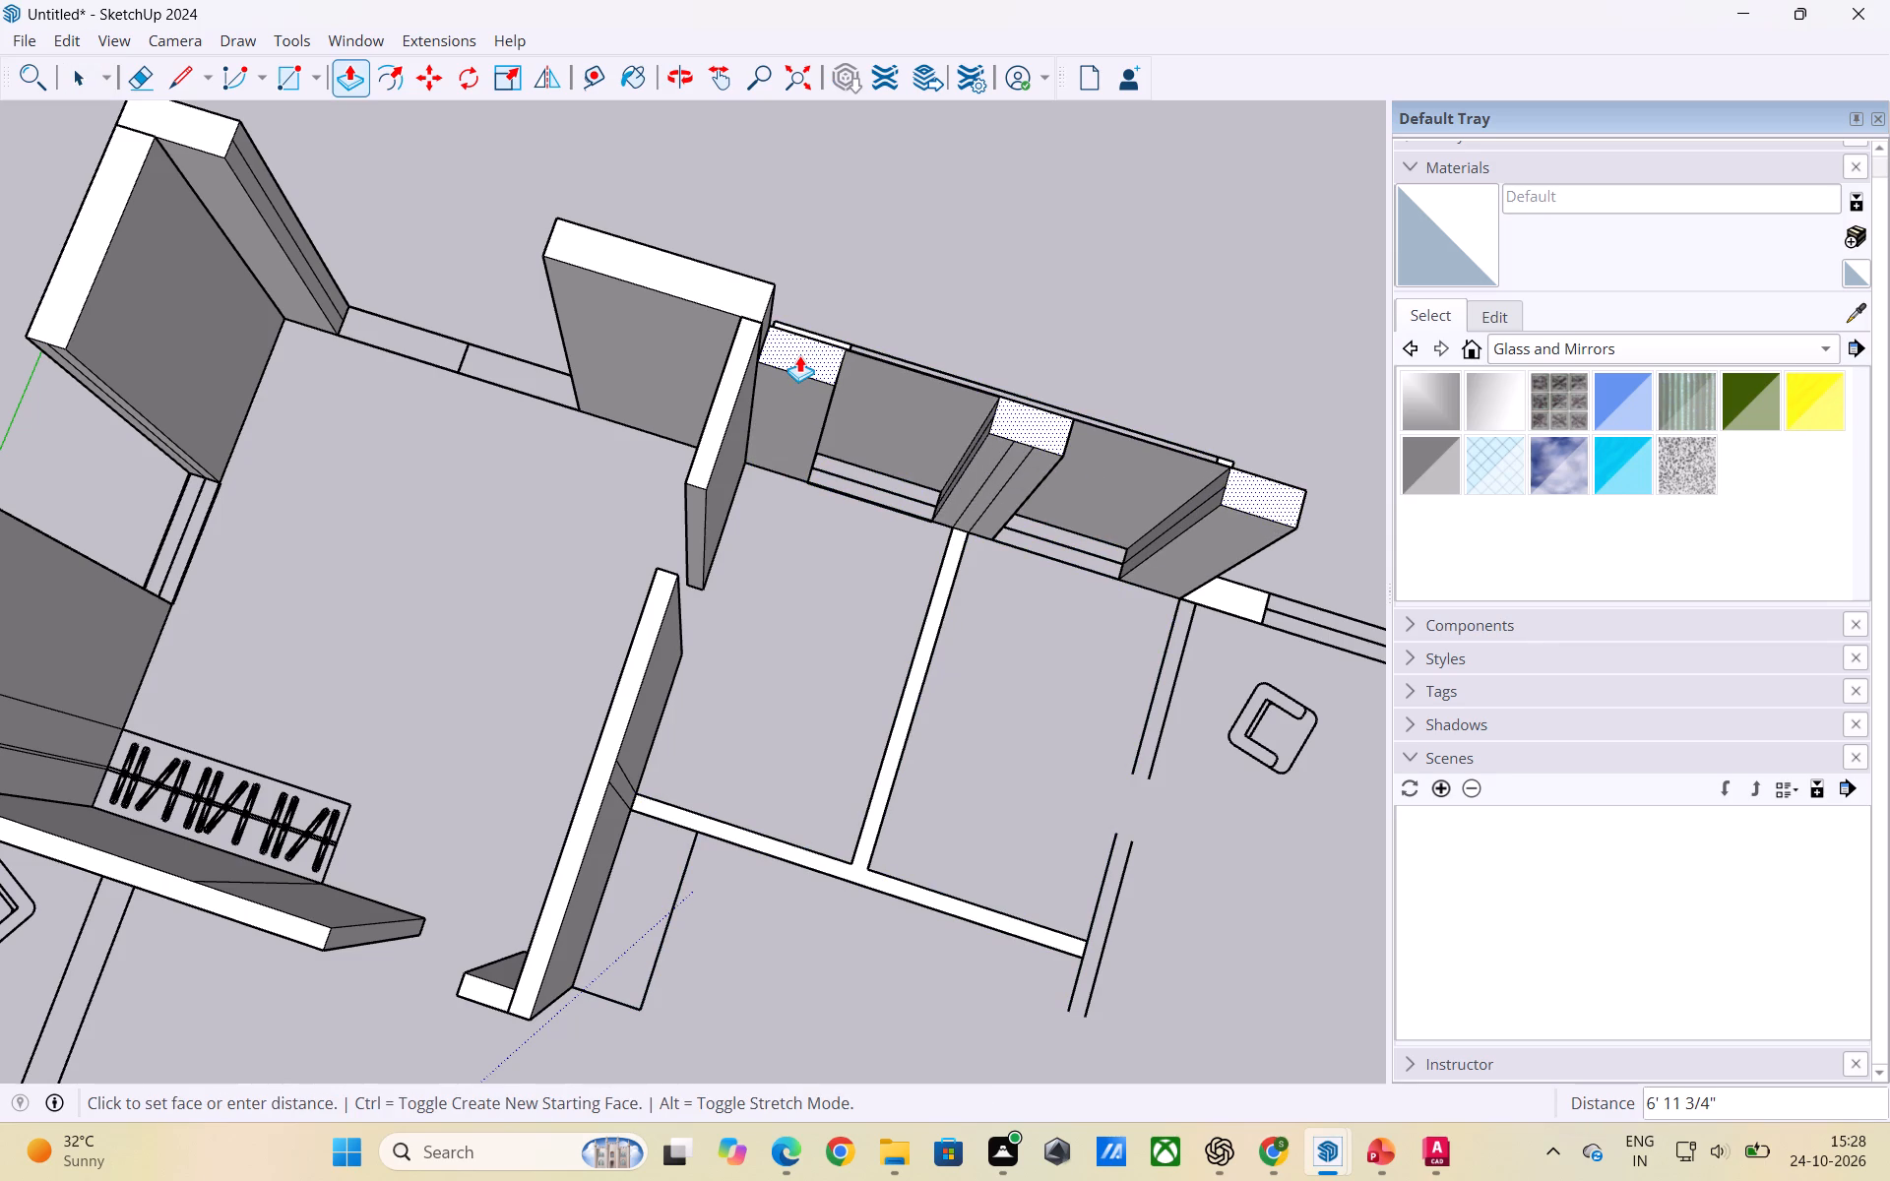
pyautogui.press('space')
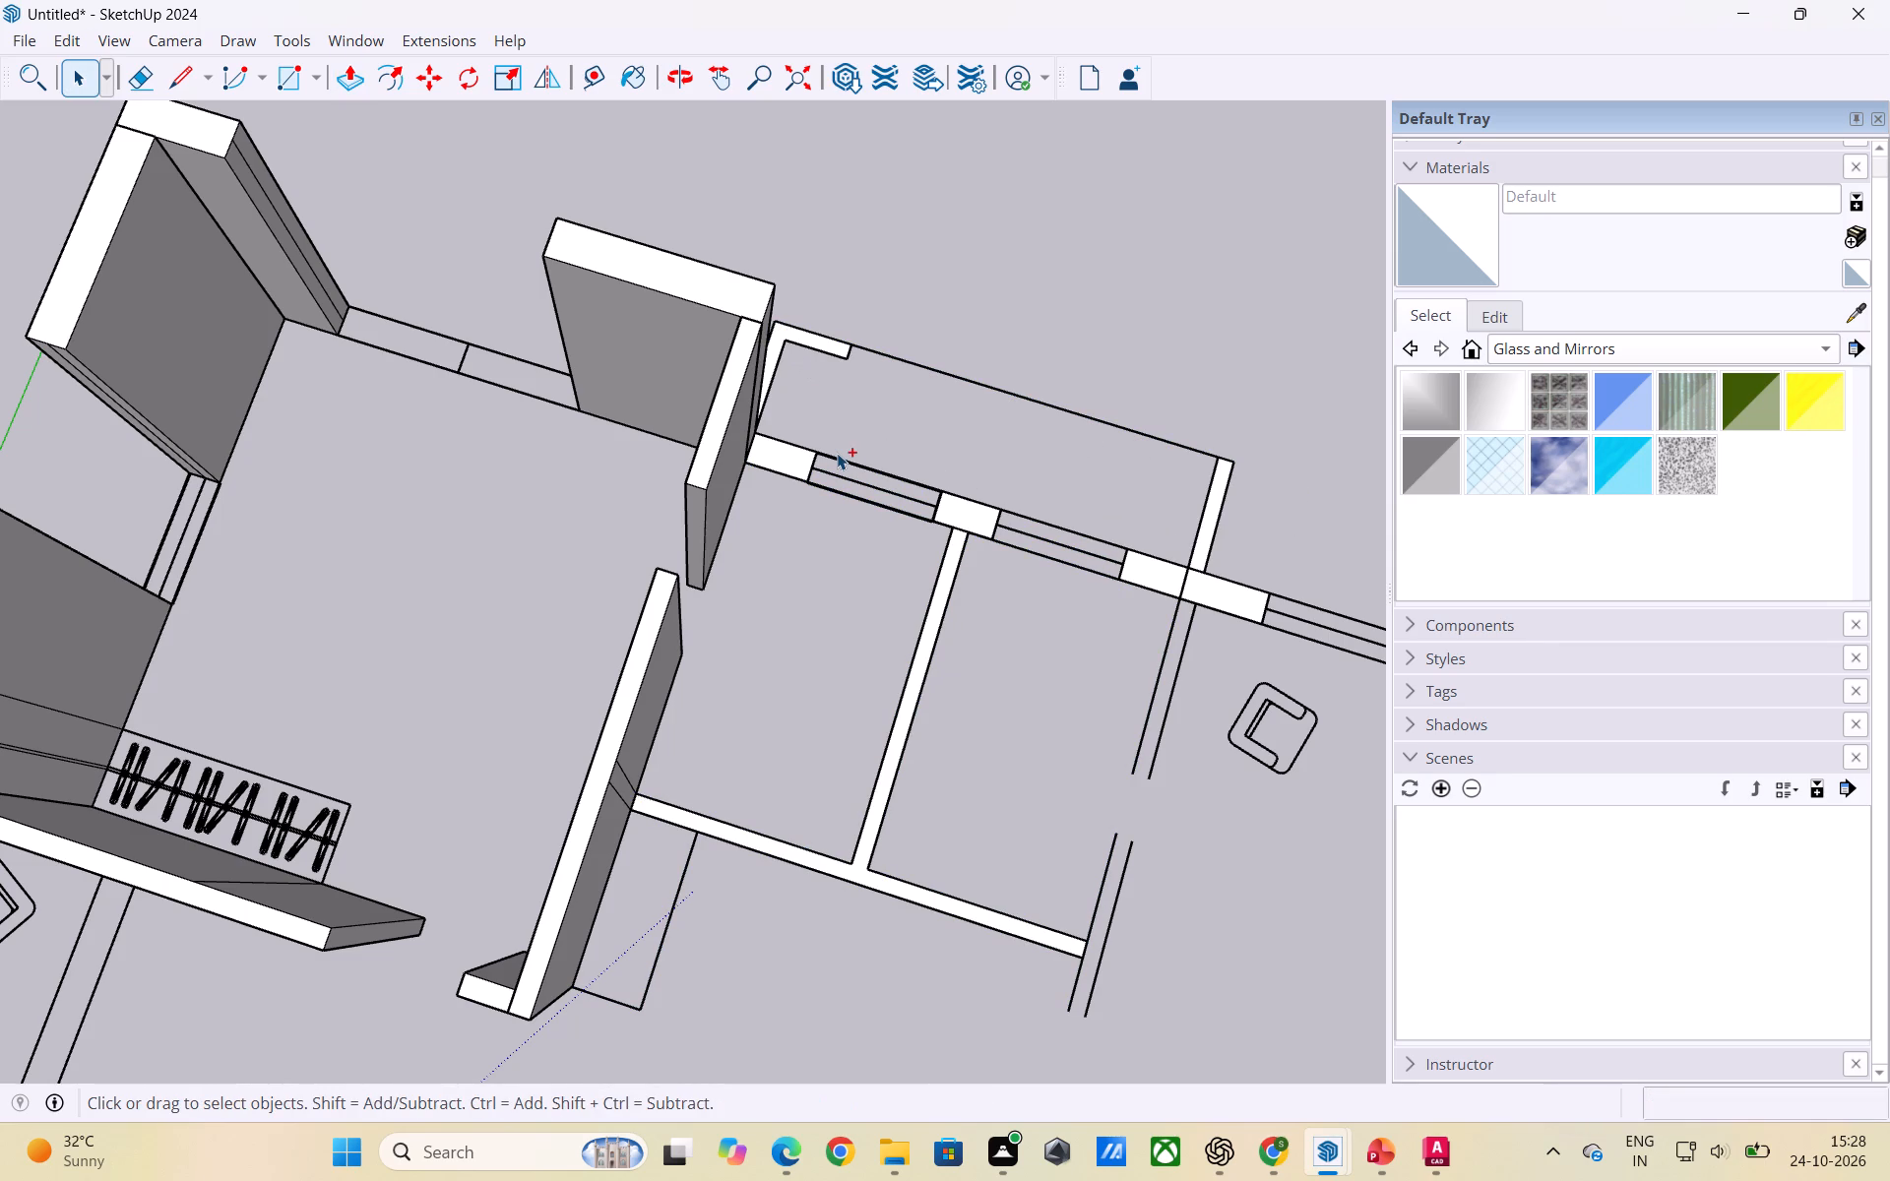
# Undo the latest groups and faces made on the next bedroom's outer wall pieces.
pyautogui.hotkey('ctrl', 'z')
pyautogui.hotkey('ctrl', 'z')
pyautogui.hotkey('ctrl', 'z')
pyautogui.hotkey('ctrl', 'z')
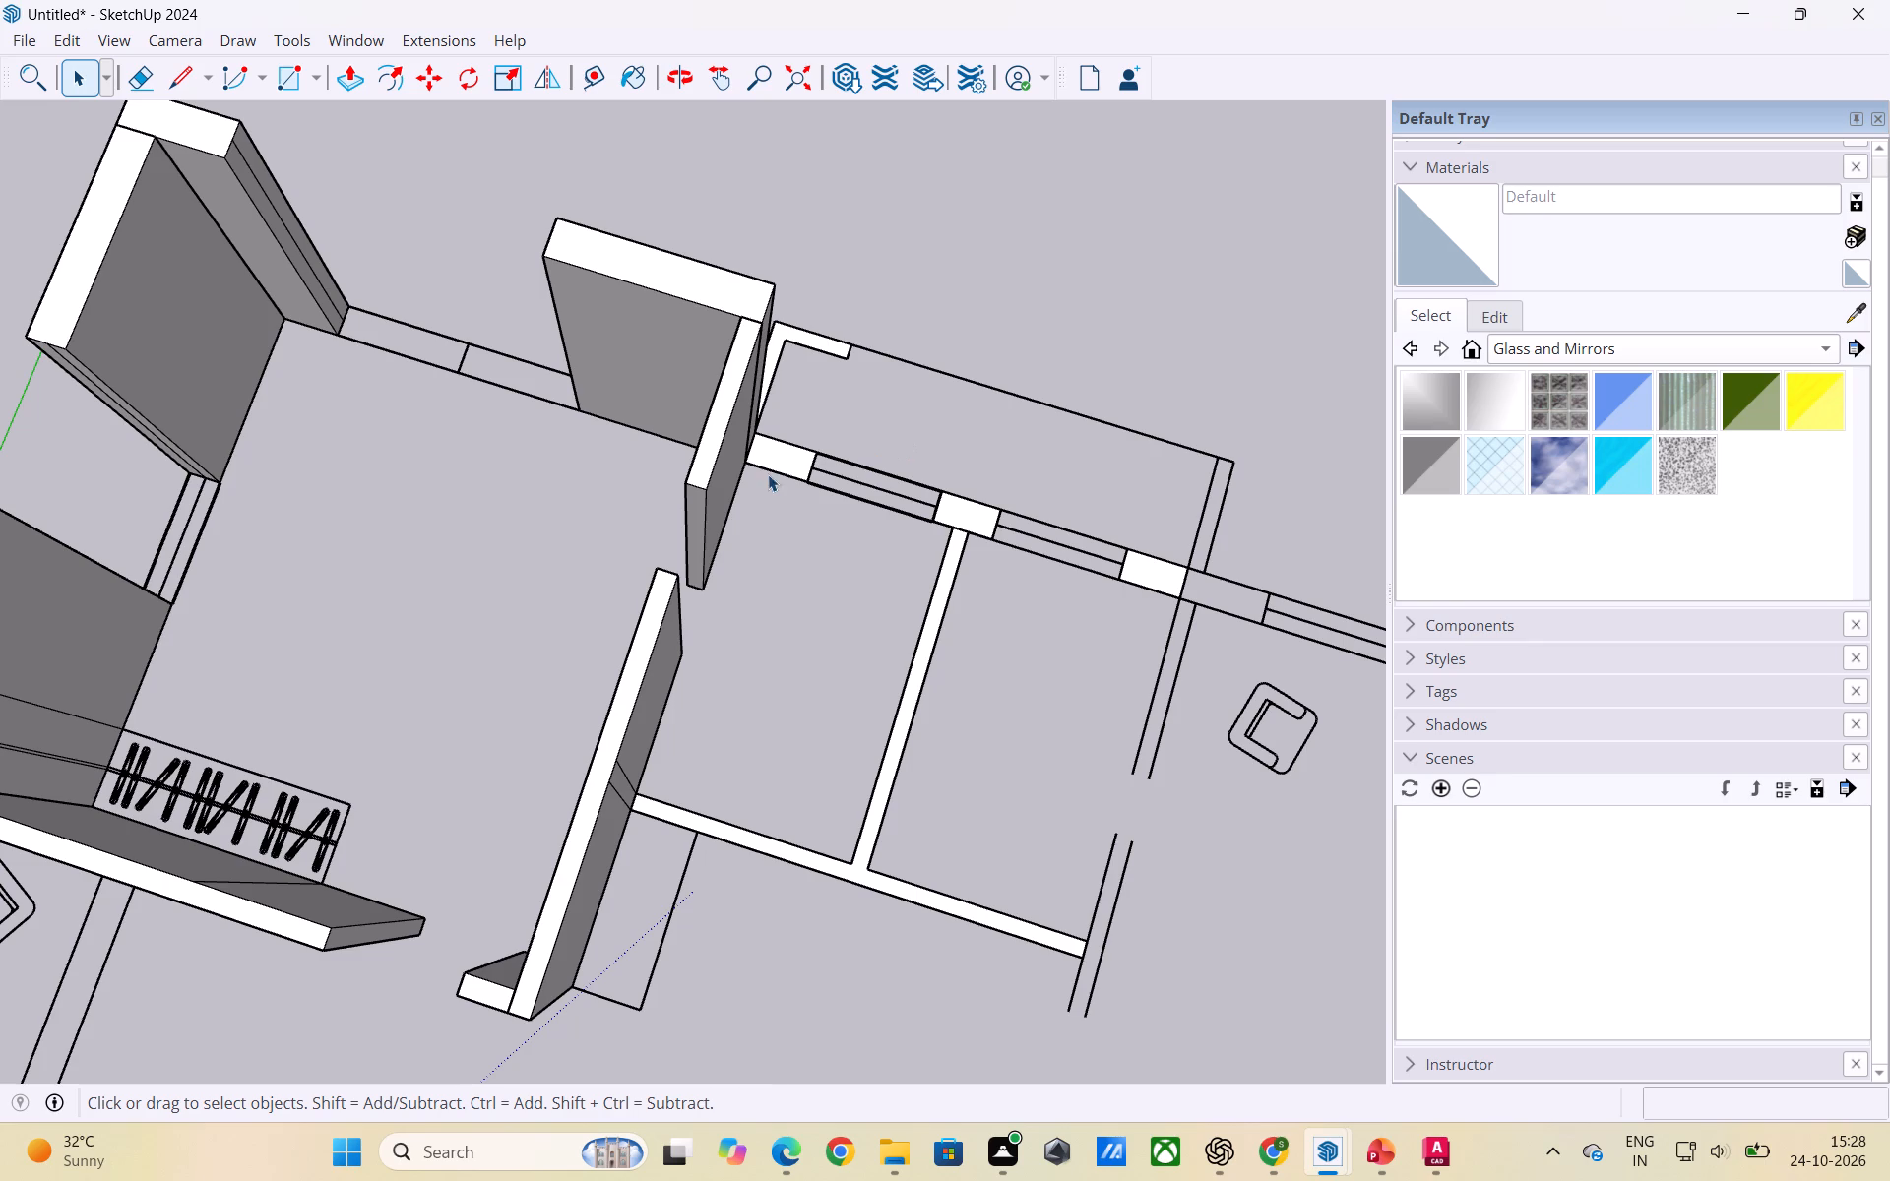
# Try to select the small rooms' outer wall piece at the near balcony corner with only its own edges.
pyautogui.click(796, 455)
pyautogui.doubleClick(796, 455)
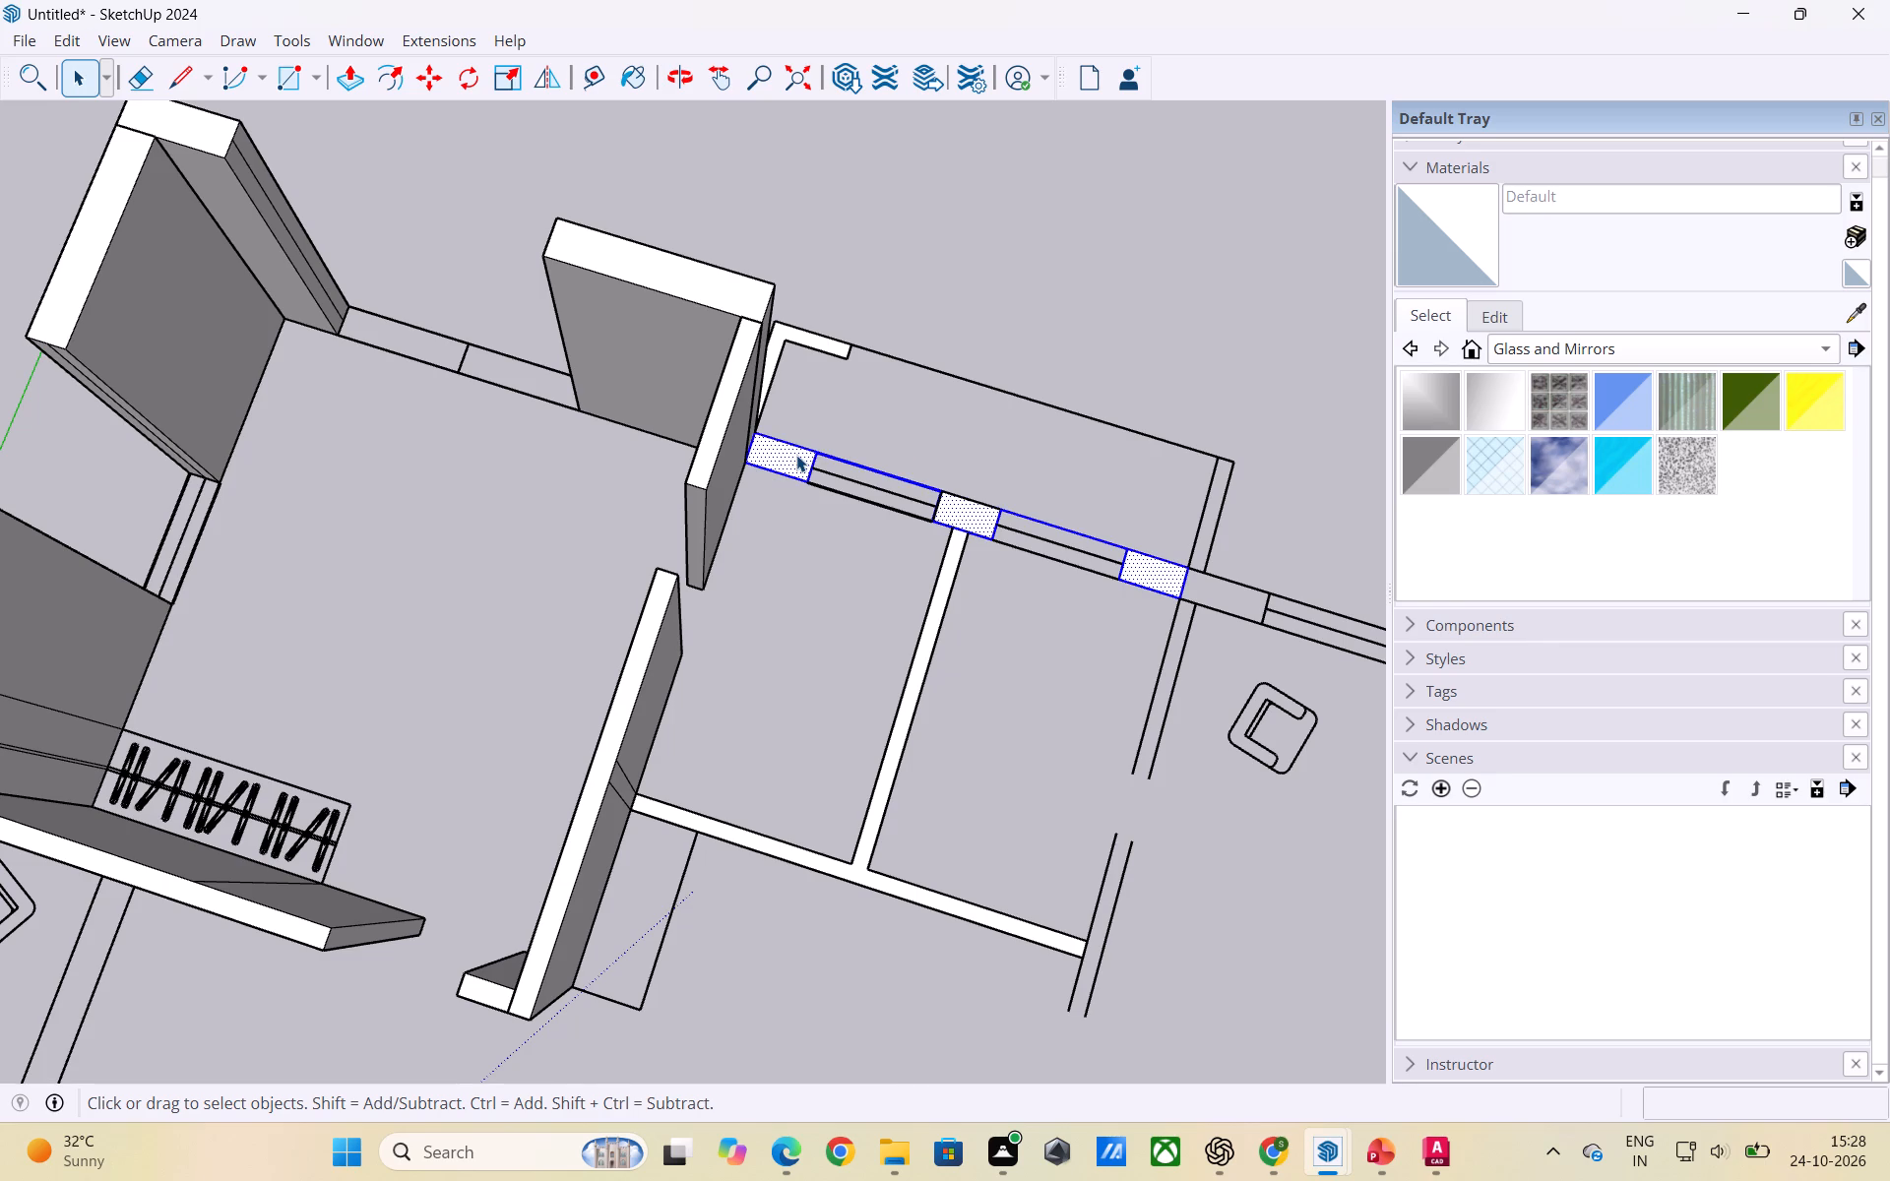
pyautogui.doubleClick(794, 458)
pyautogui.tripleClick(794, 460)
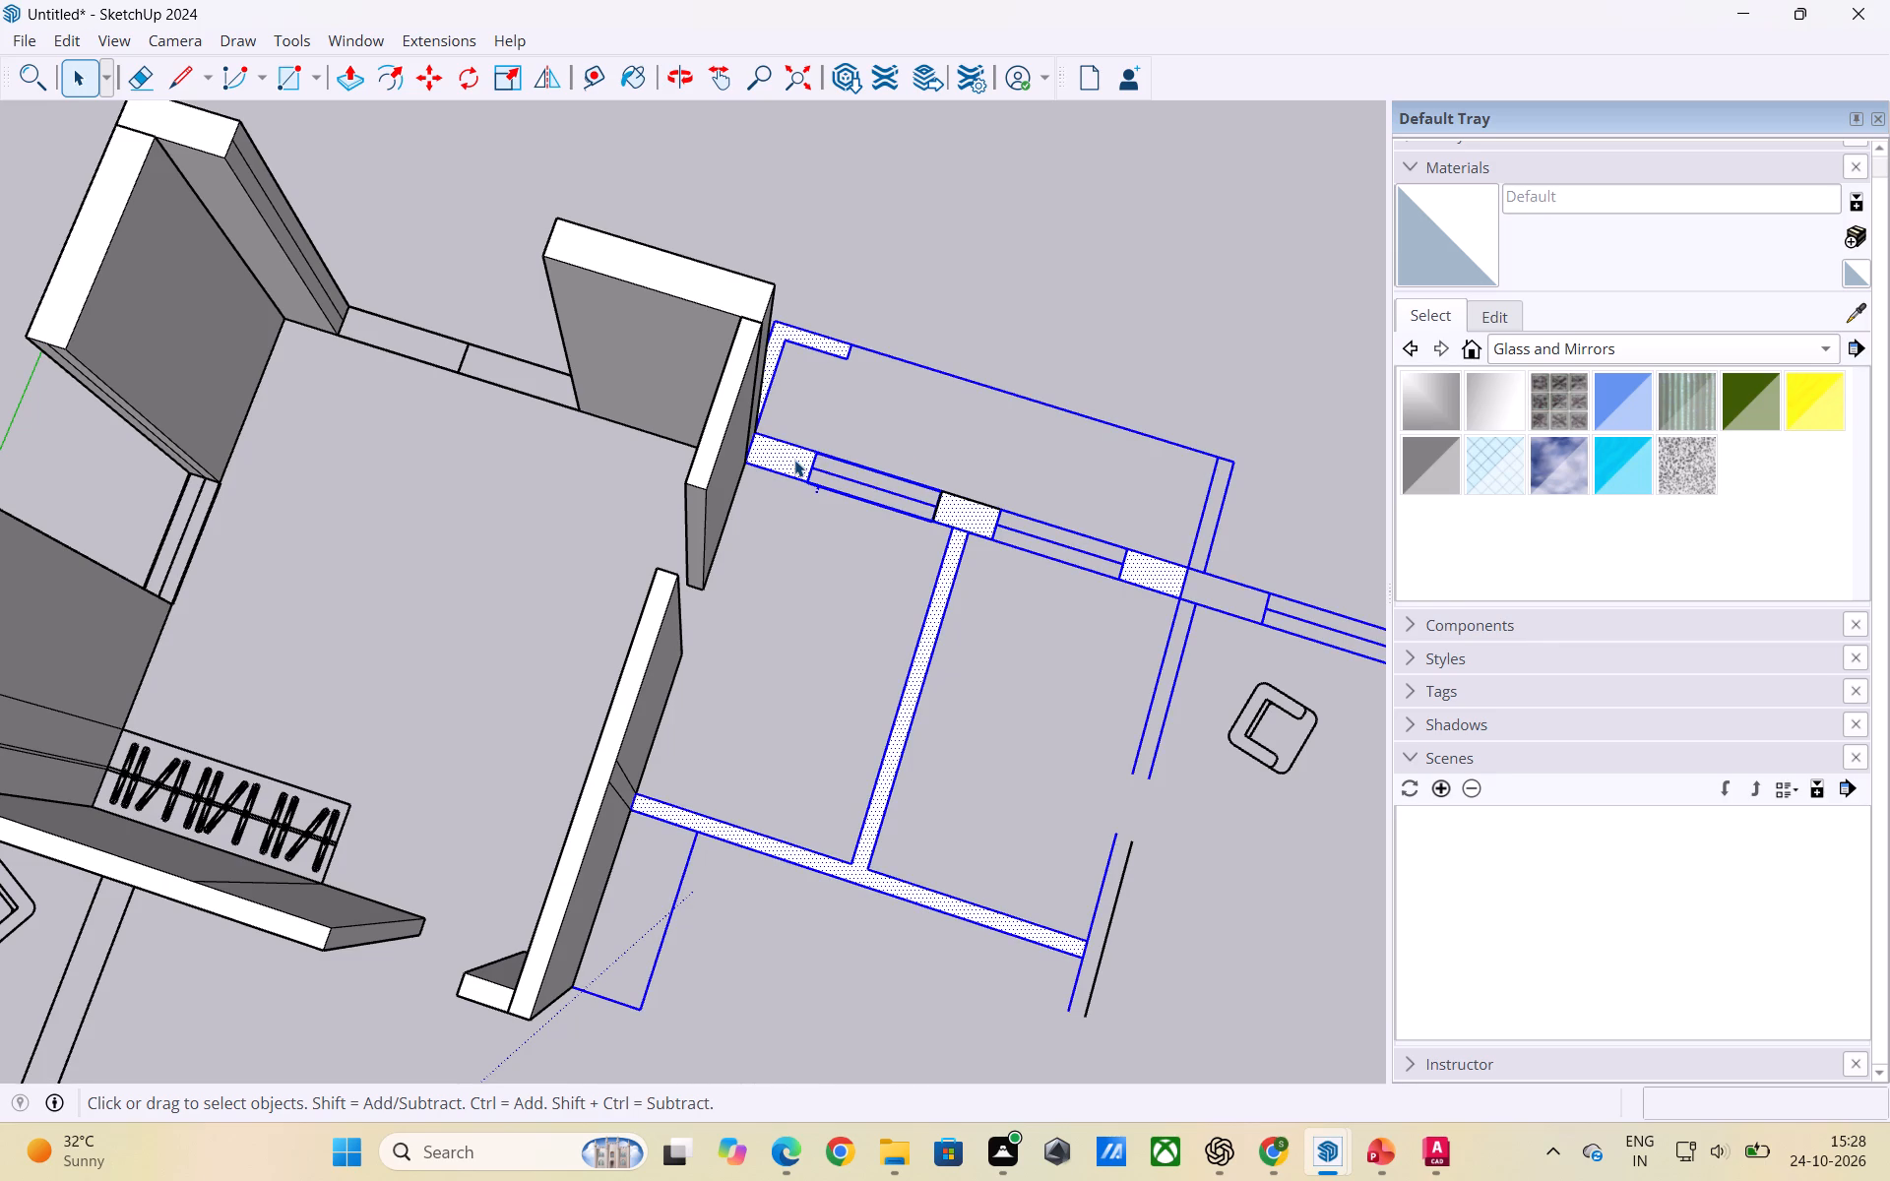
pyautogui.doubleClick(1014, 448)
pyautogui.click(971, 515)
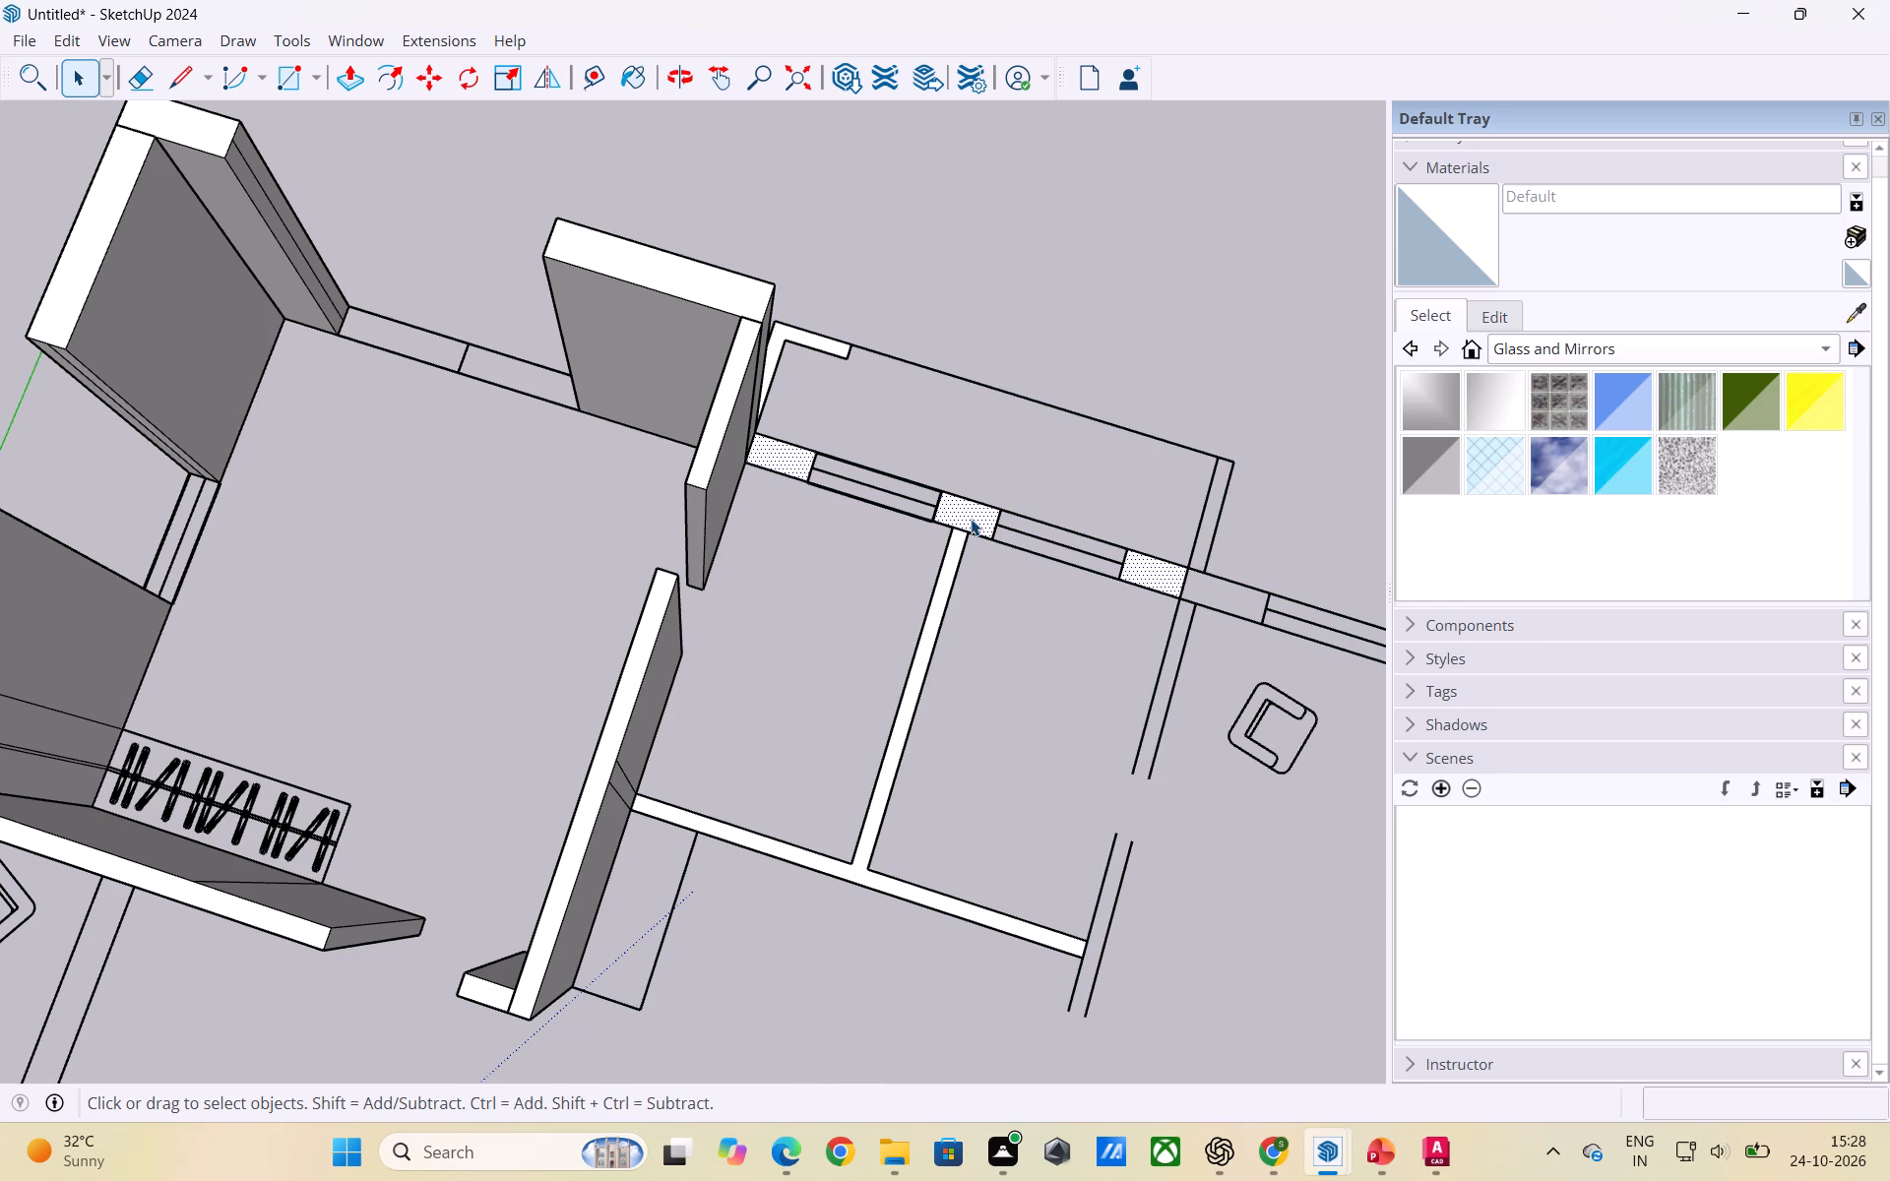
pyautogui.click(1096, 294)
# Undo further, back past the raising of the first bedroom's outer wall end piece and its short door-side partition.
pyautogui.hotkey('ctrl', 'z')
pyautogui.hotkey('ctrl', 'z')
pyautogui.hotkey('ctrl', 'z')
pyautogui.hotkey('ctrl', 'z')
pyautogui.hotkey('ctrl', 'z')
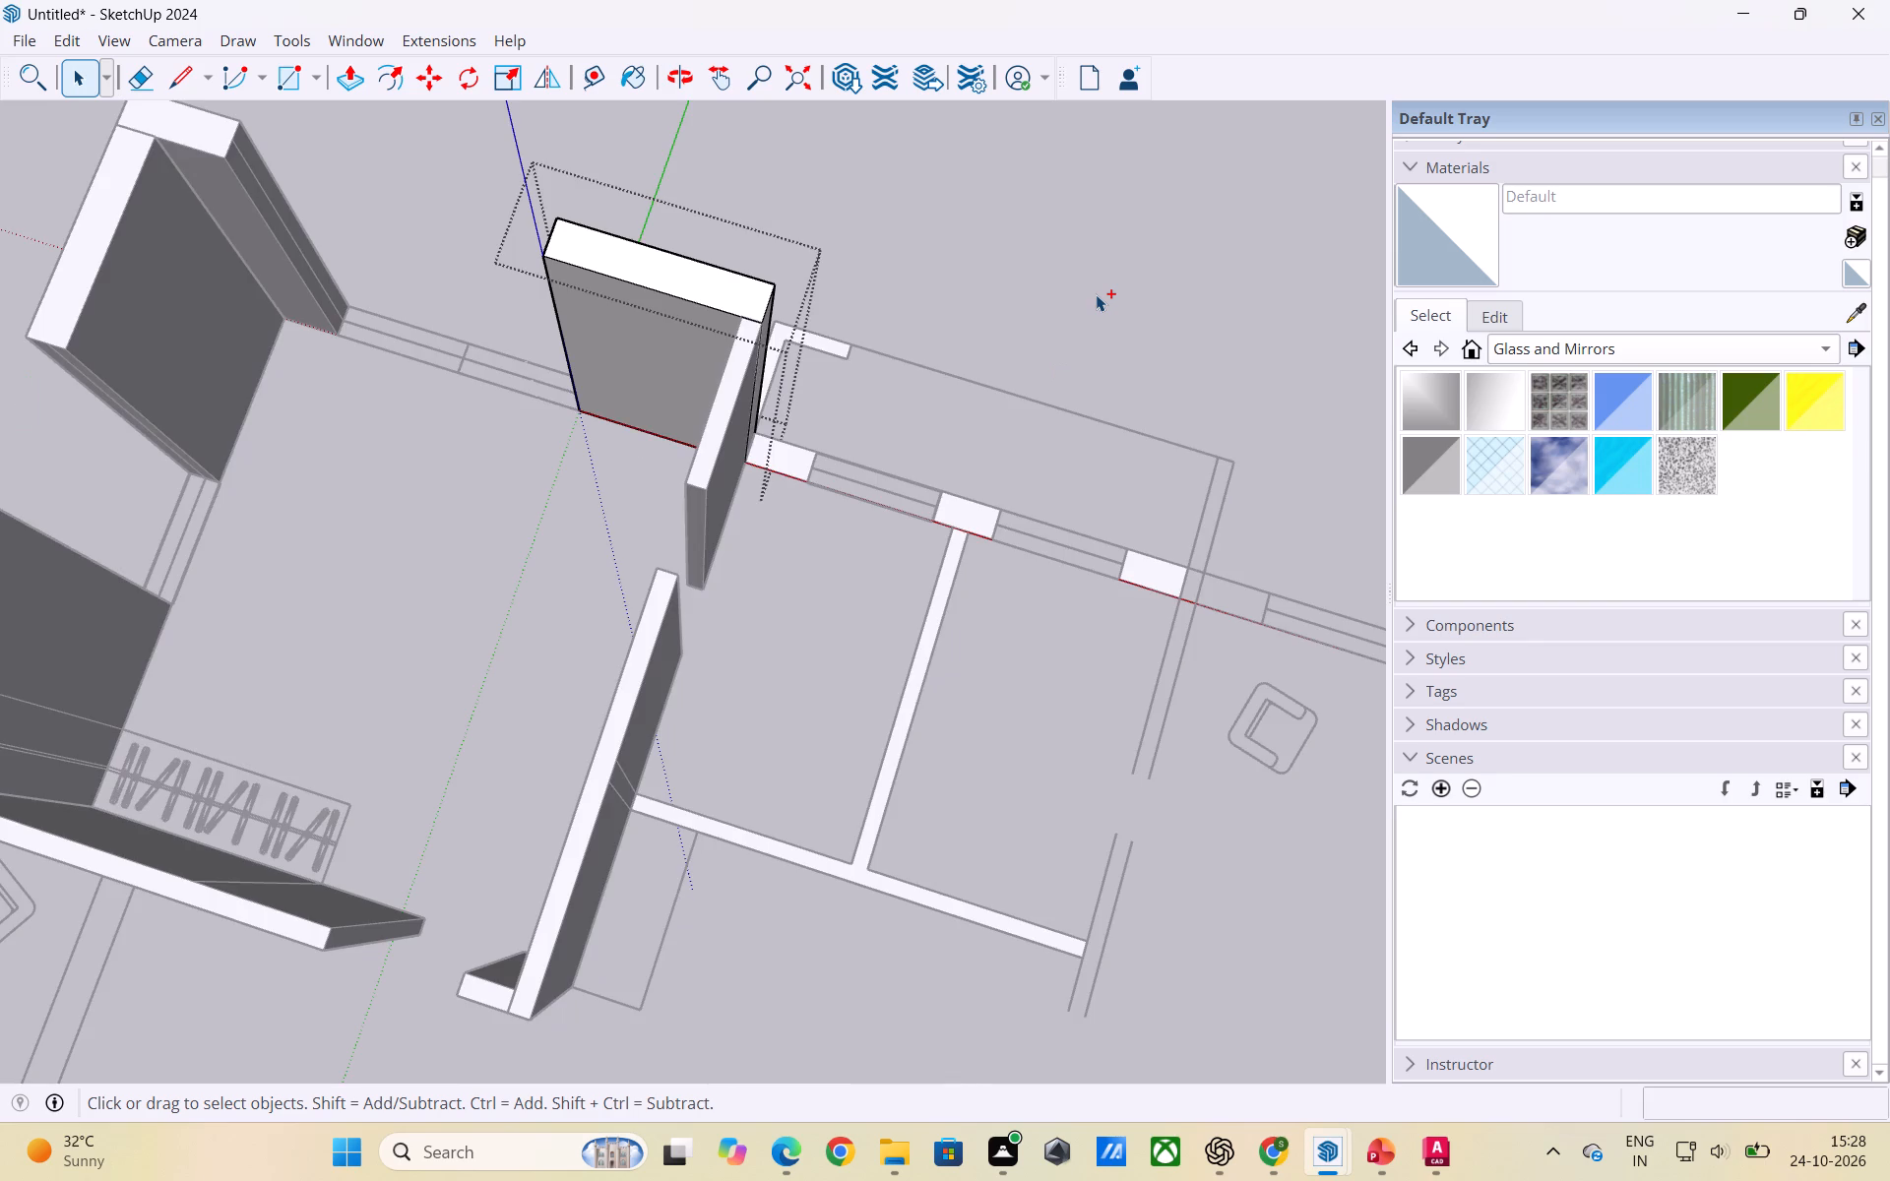
pyautogui.hotkey('ctrl', 'z')
pyautogui.hotkey('ctrl', 'z')
pyautogui.hotkey('ctrl', 'z')
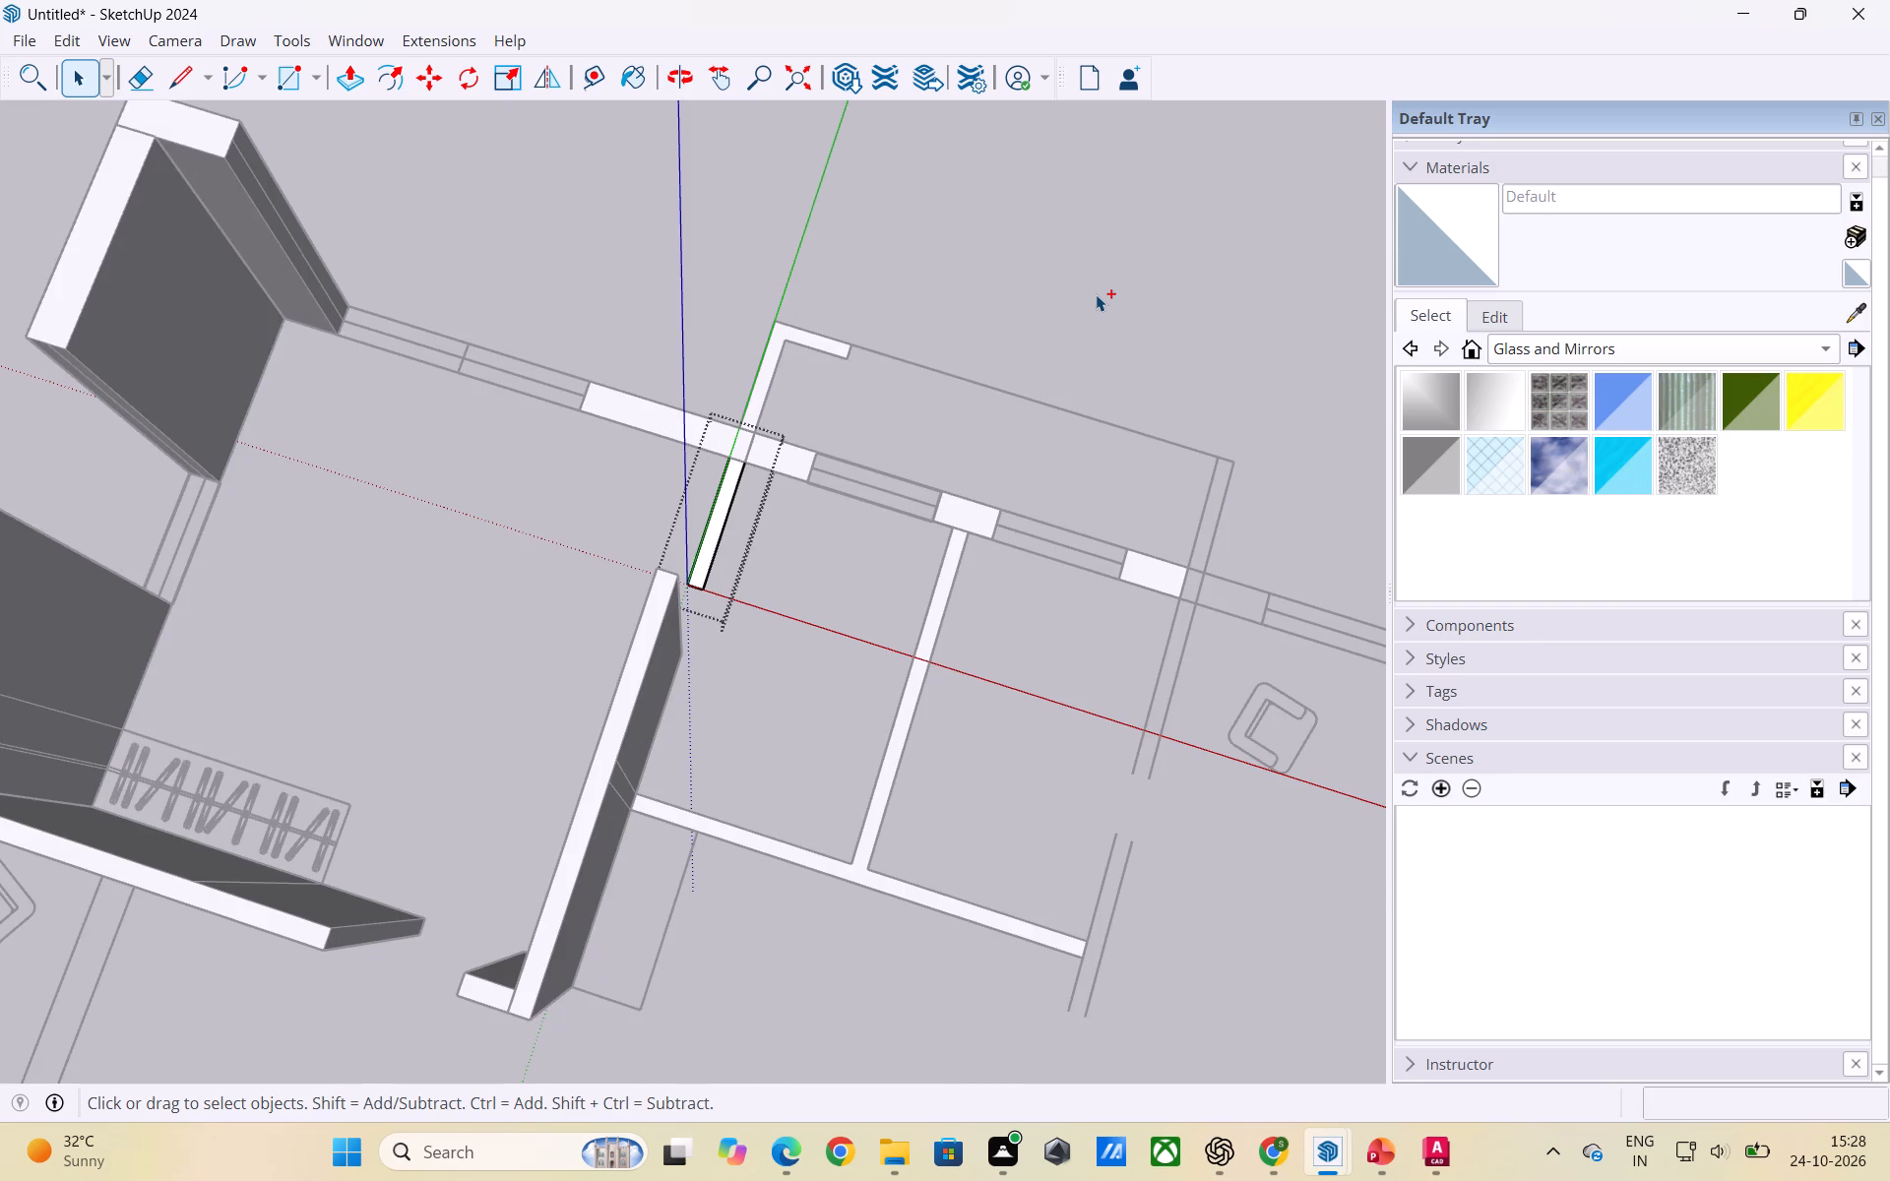
pyautogui.click(976, 280)
# Raise the short partition group between the first bedroom's door opening and outer wall level with the adjacent raised partition using Push/Pull.
pyautogui.scroll(3, 731, 574)
pyautogui.tripleClick(702, 536)
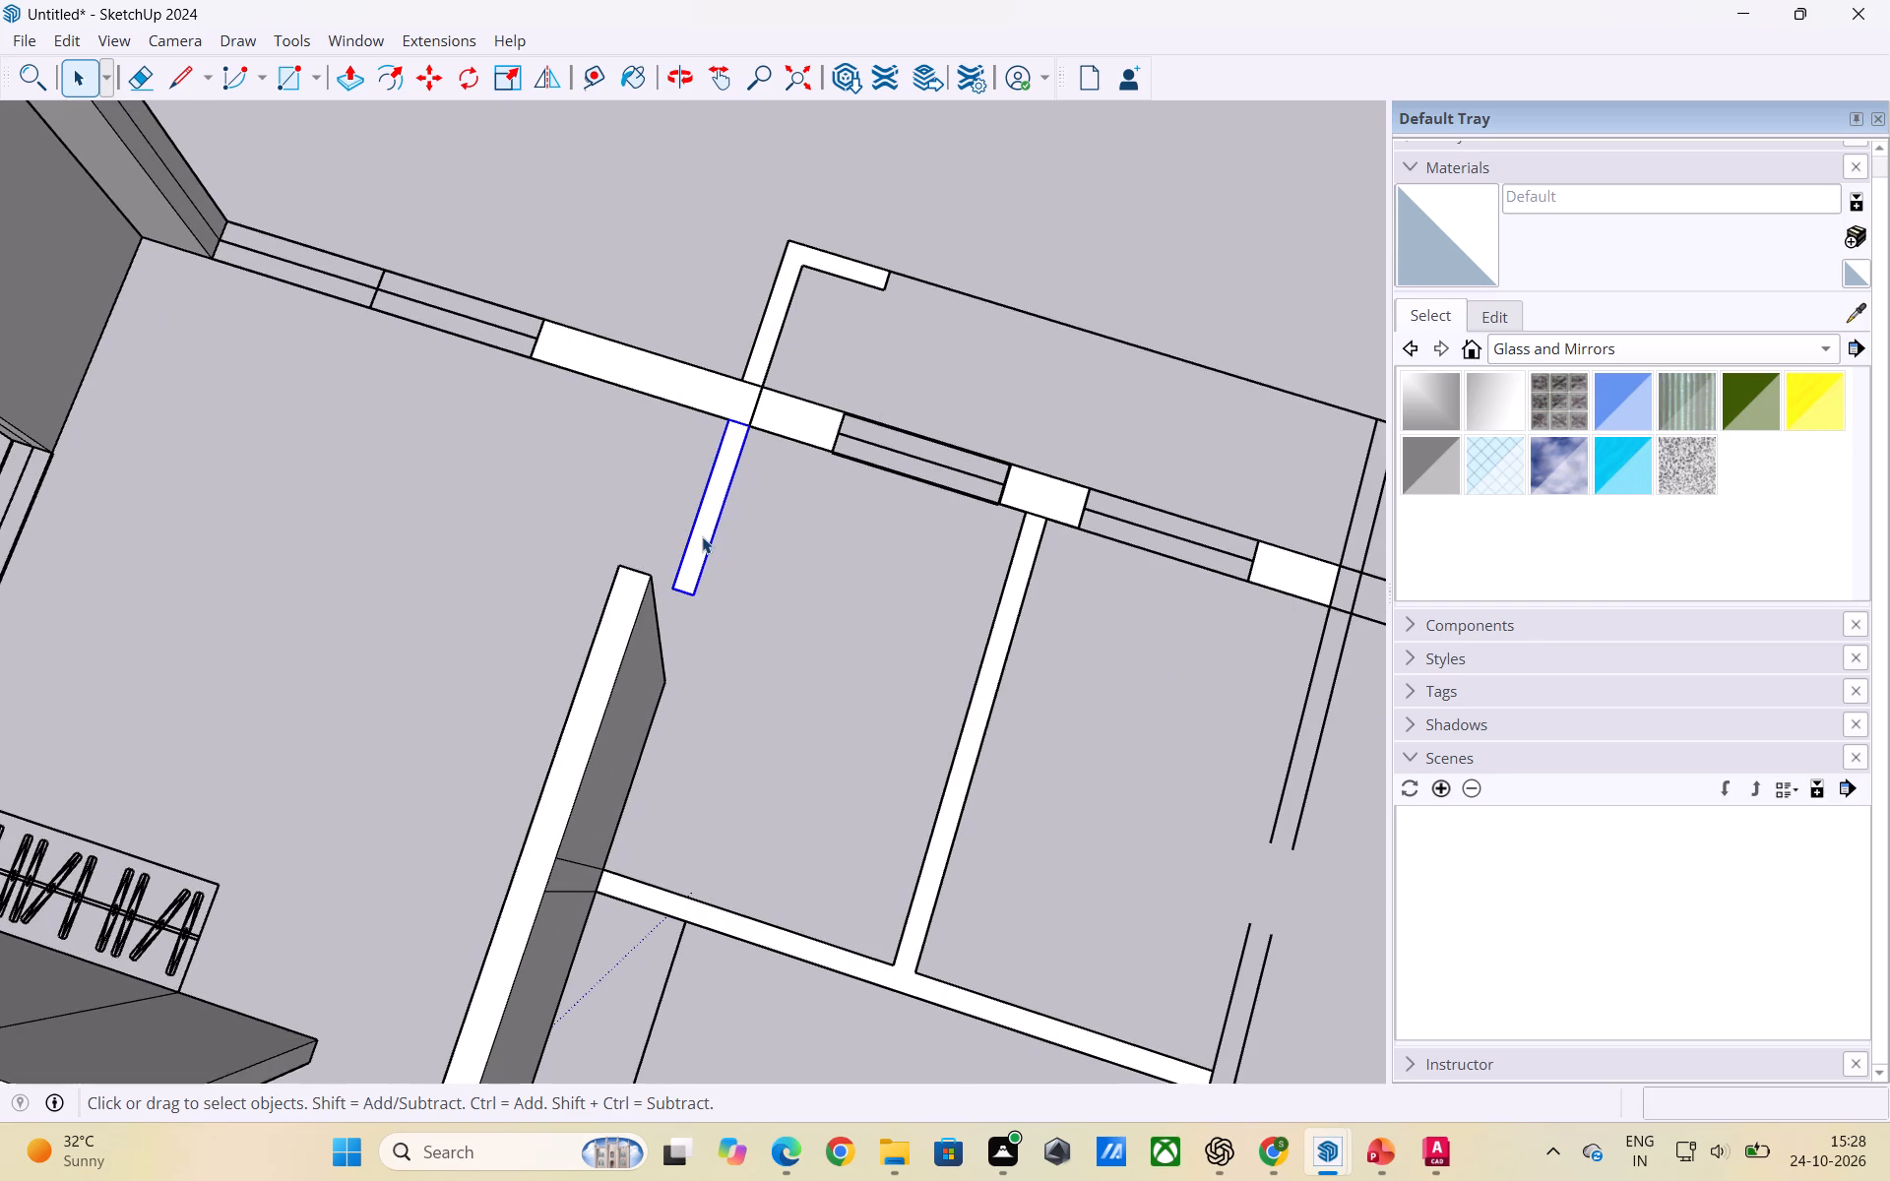
pyautogui.press('p')
pyautogui.click(702, 536)
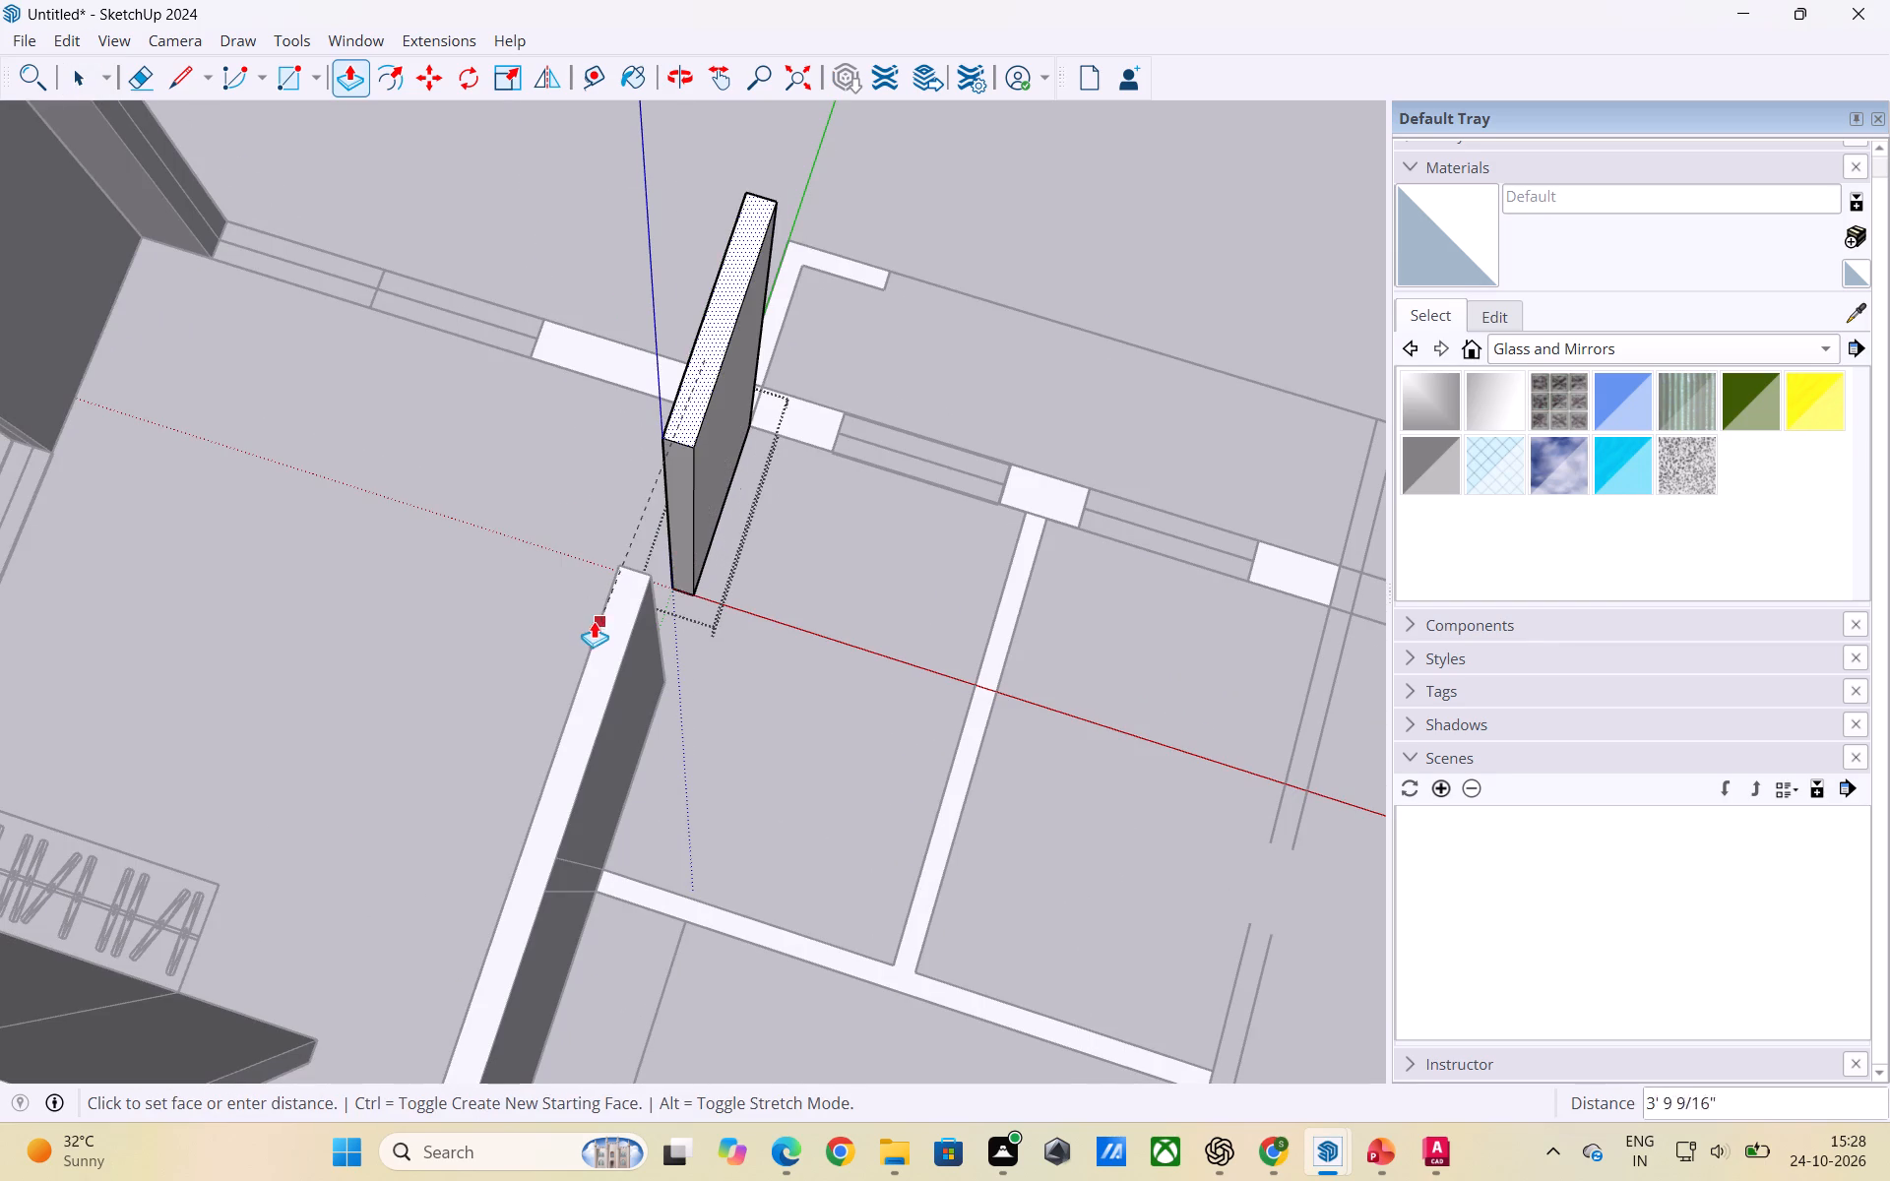
pyautogui.click(606, 622)
pyautogui.press('space')
pyautogui.click(869, 576)
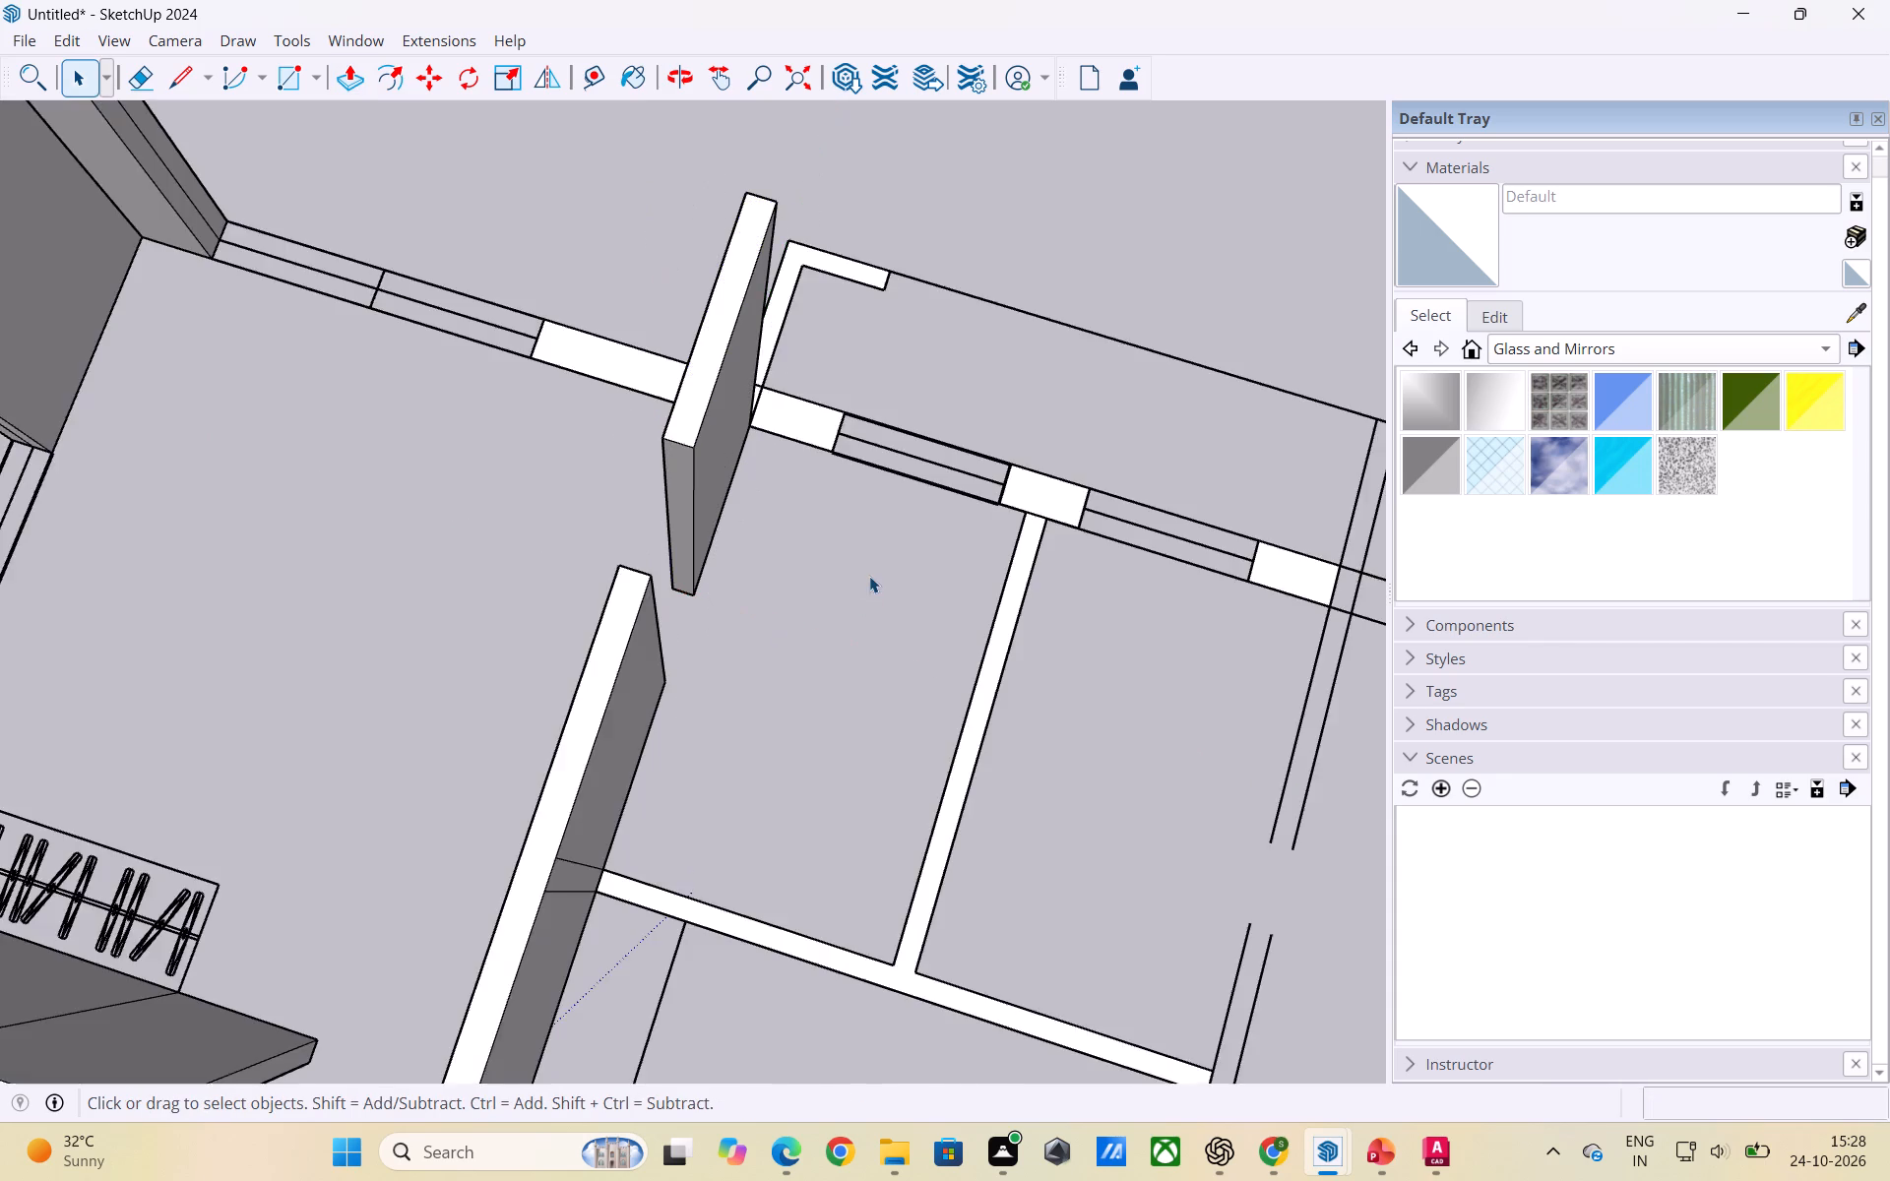
# Raise the small rooms' three outer wall pieces along the balcony level with the top of the adjoining short partition using Push/Pull.
pyautogui.scroll(-4, 851, 574)
pyautogui.moveTo(721, 746); pyautogui.dragTo(475, 615, button='middle')
pyautogui.scroll(-3, 458, 530)
pyautogui.moveTo(654, 588); pyautogui.dragTo(537, 401, button='middle')
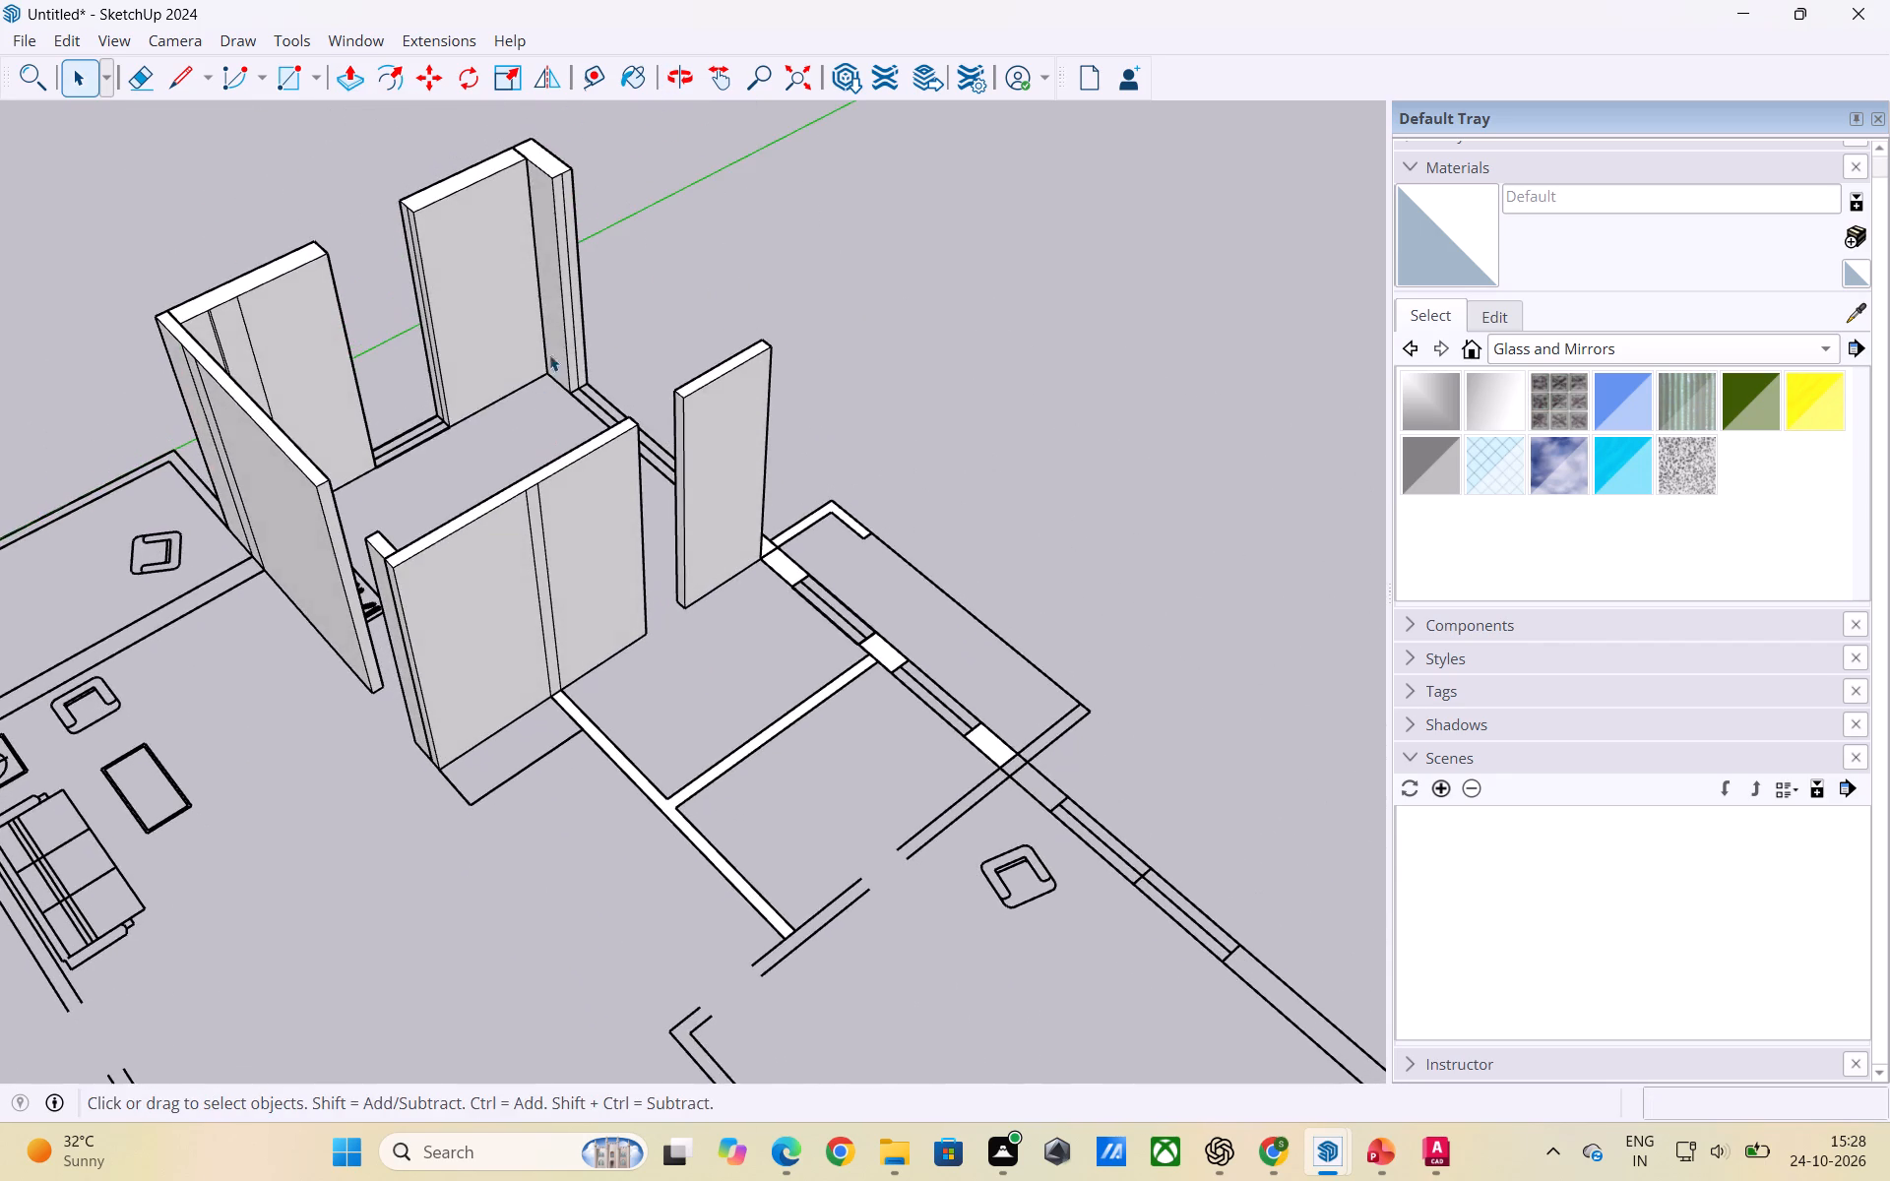
pyautogui.moveTo(716, 520); pyautogui.dragTo(462, 453, button='middle')
pyautogui.scroll(-3, 642, 508)
pyautogui.moveTo(524, 571); pyautogui.dragTo(541, 777, button='middle')
pyautogui.scroll(-1, 545, 684)
pyautogui.scroll(3, 599, 686)
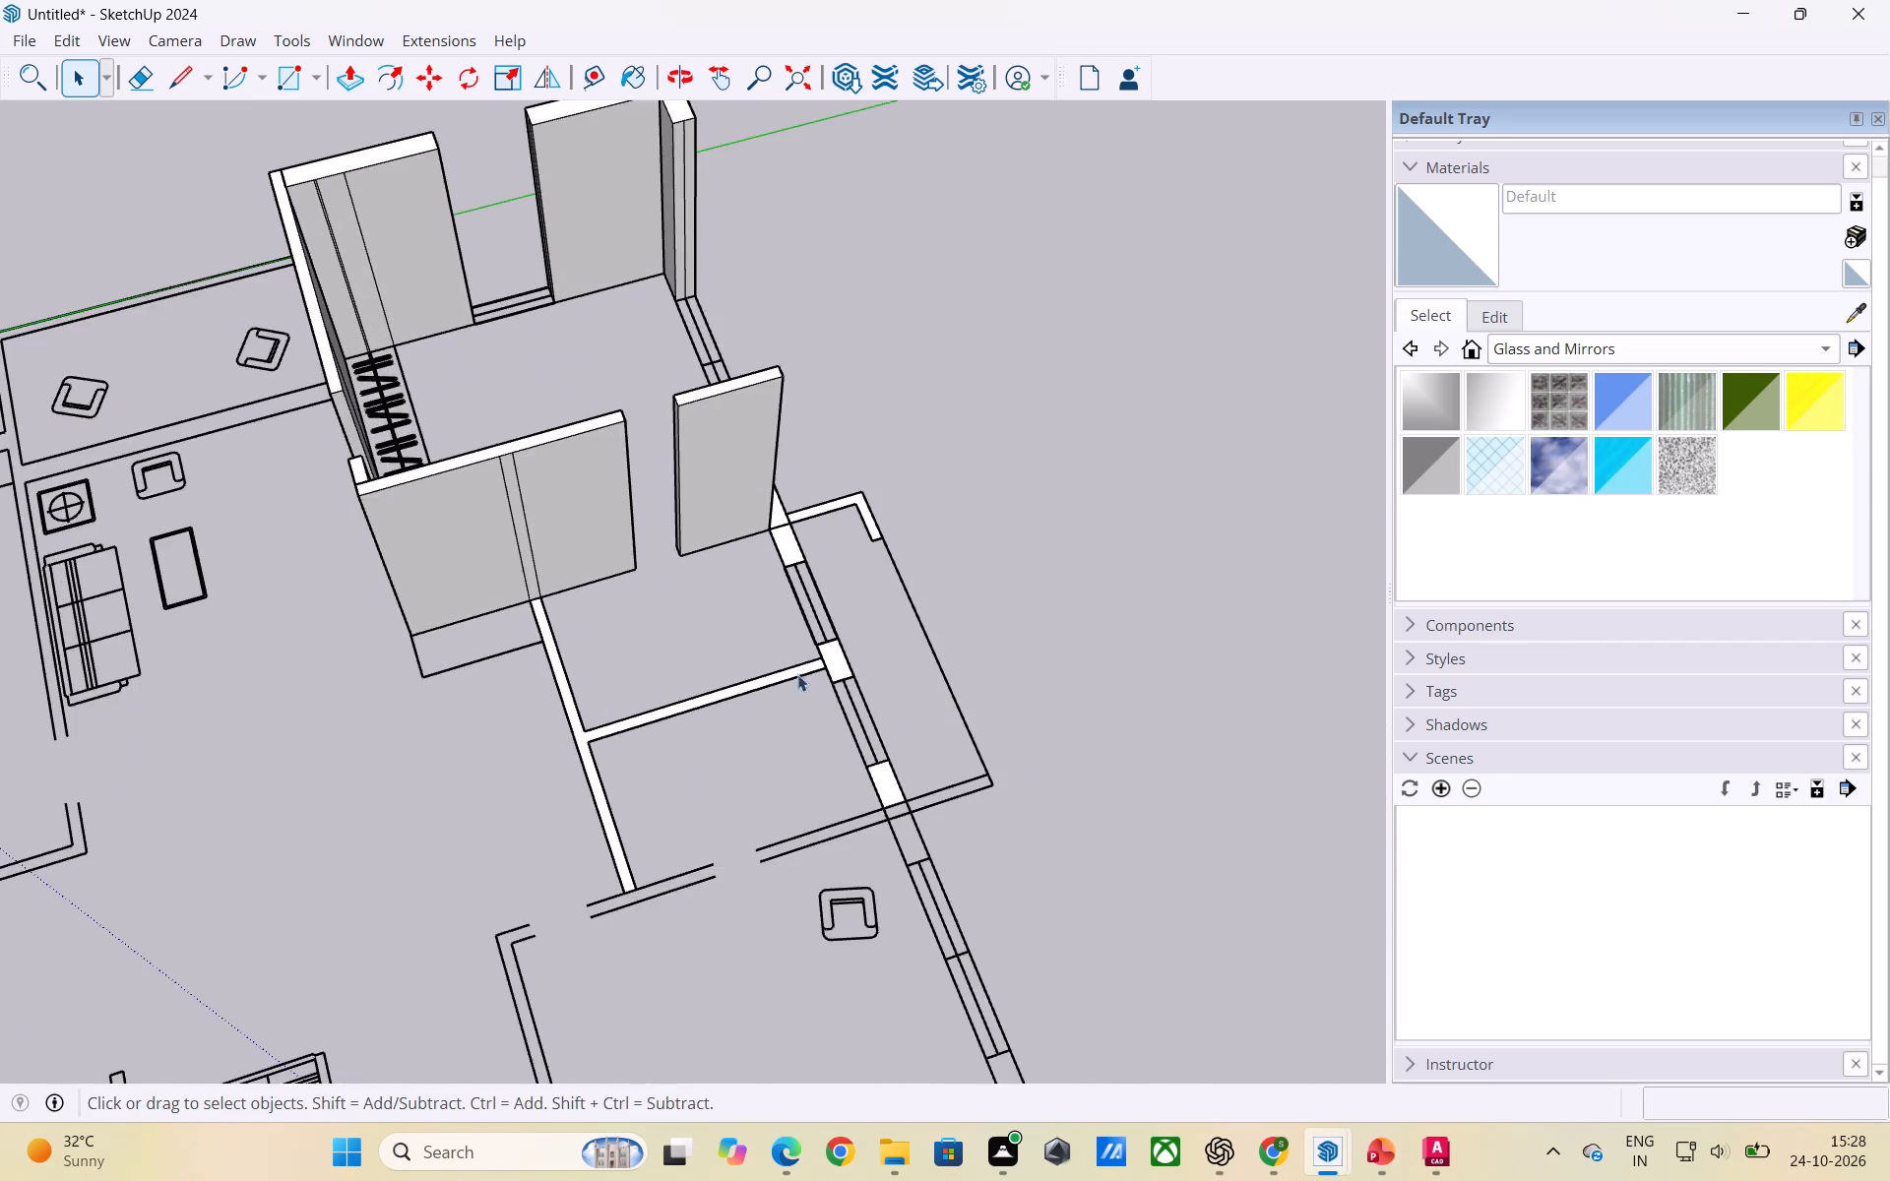
pyautogui.moveTo(836, 666); pyautogui.dragTo(651, 711, button='middle')
pyautogui.scroll(3, 740, 627)
pyautogui.moveTo(778, 617); pyautogui.dragTo(787, 731, button='middle')
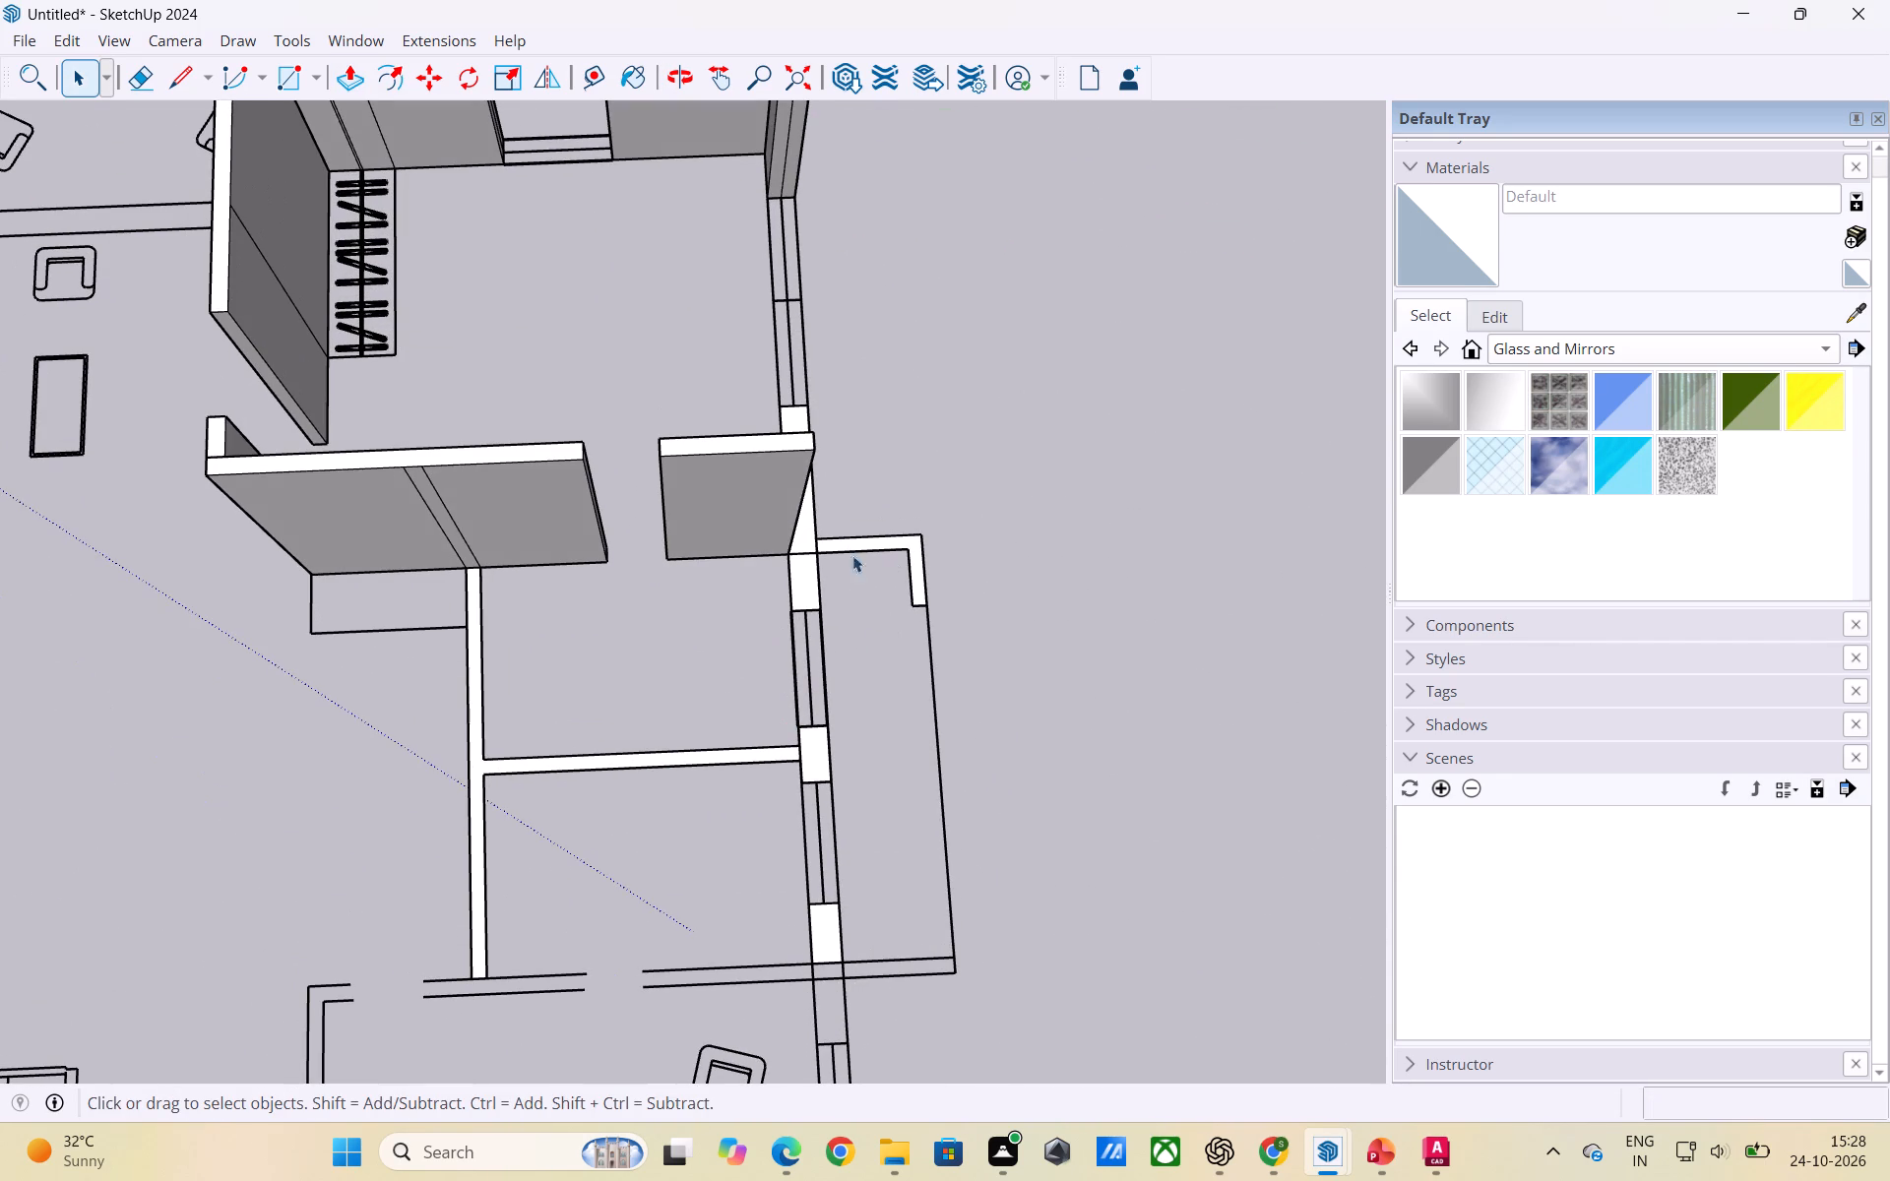
pyautogui.click(797, 581)
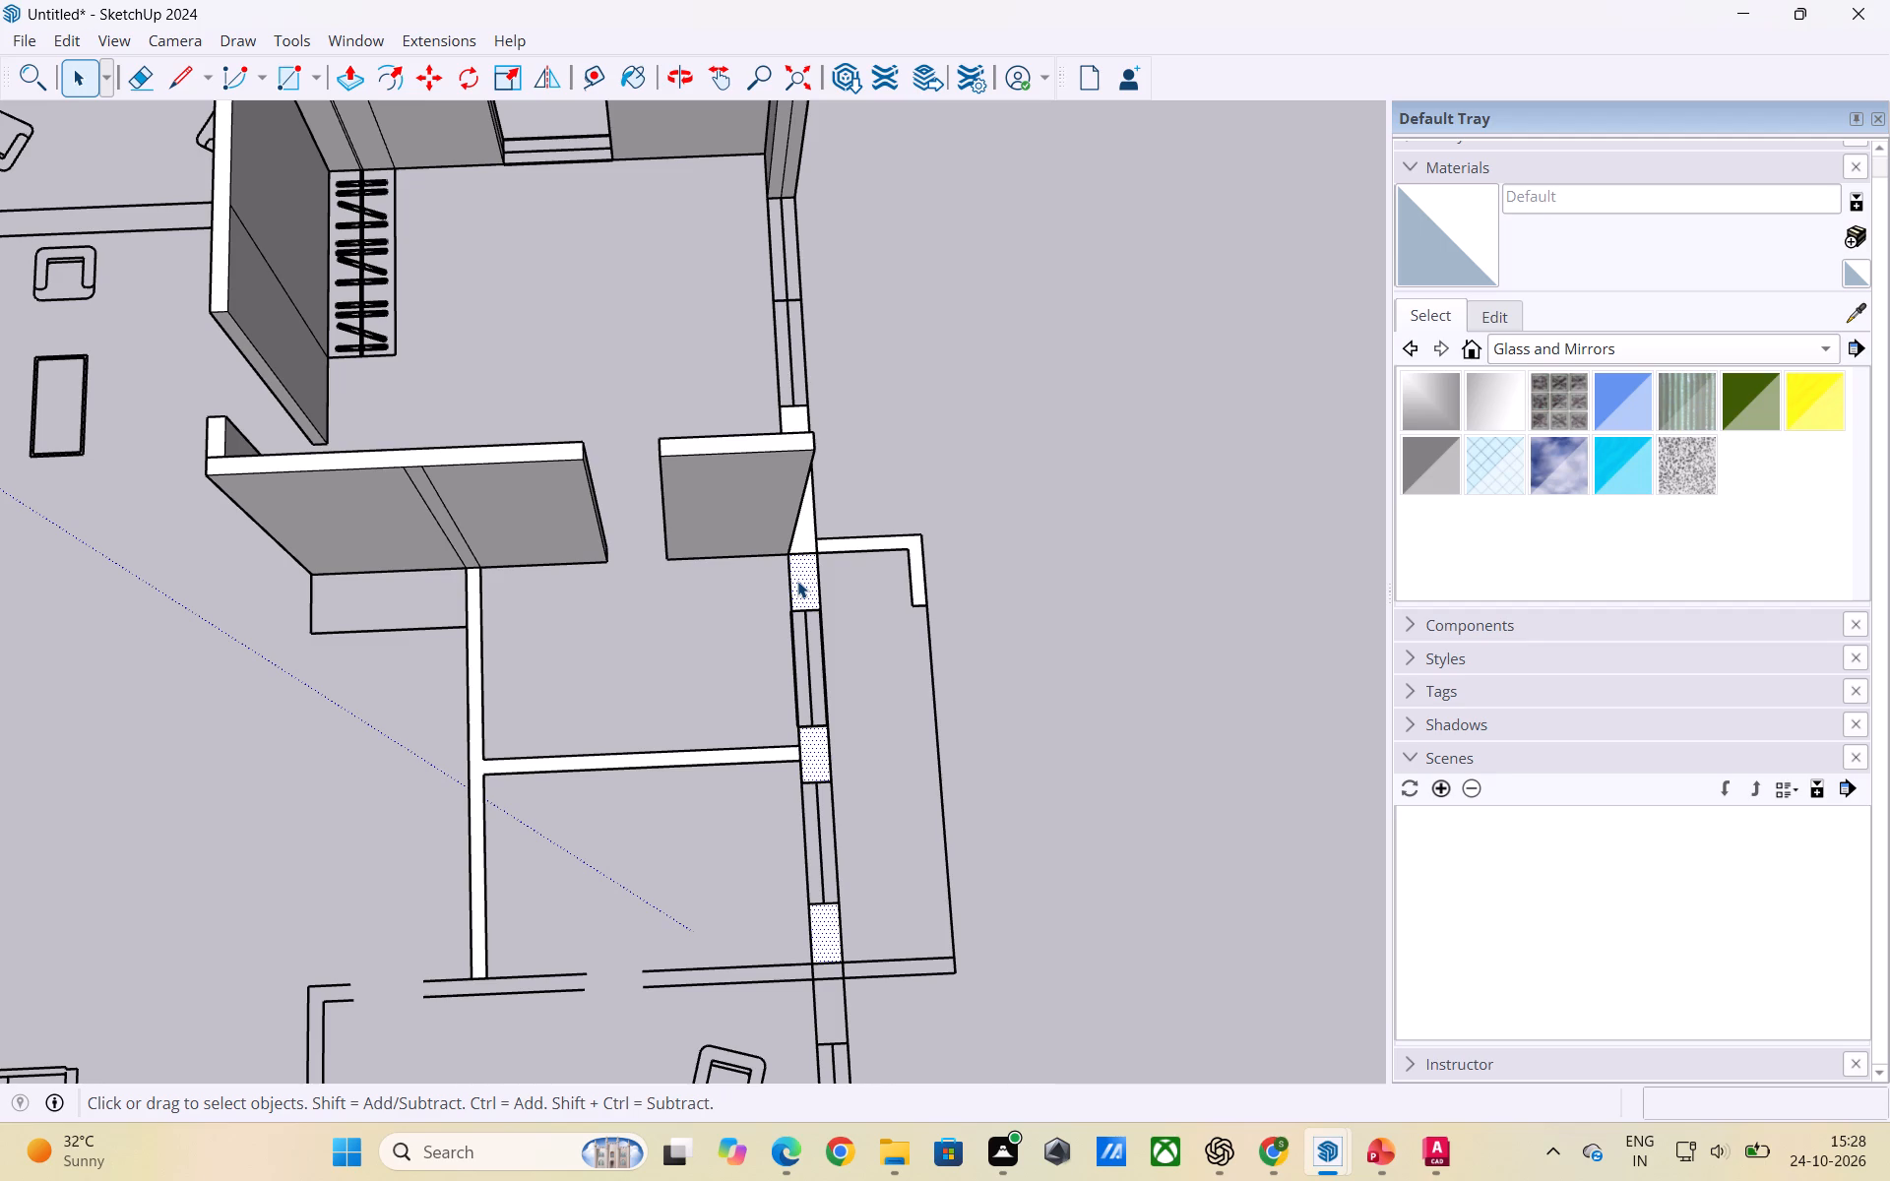
pyautogui.press('p')
pyautogui.click(797, 581)
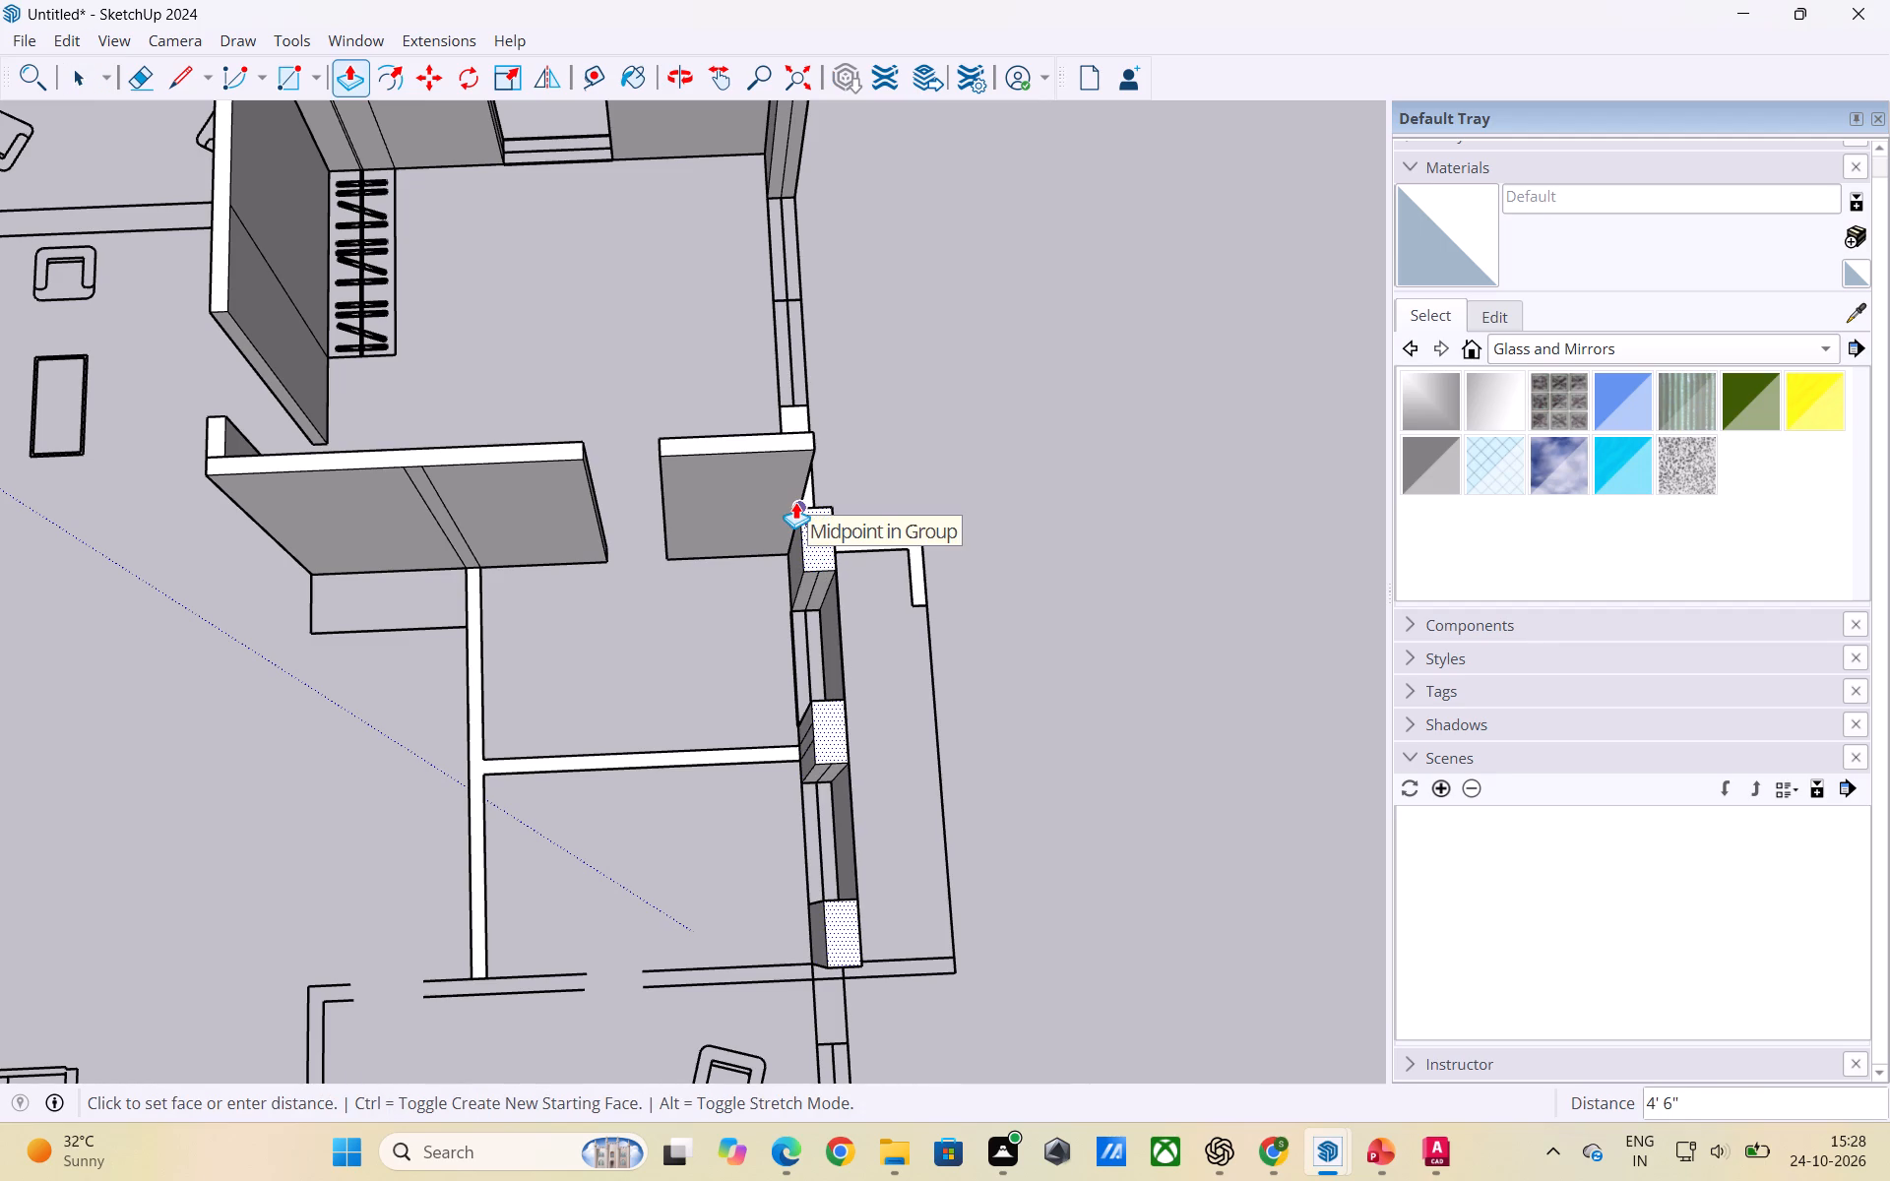
pyautogui.scroll(-1, 960, 579)
pyautogui.moveTo(960, 579); pyautogui.dragTo(432, 583, button='middle')
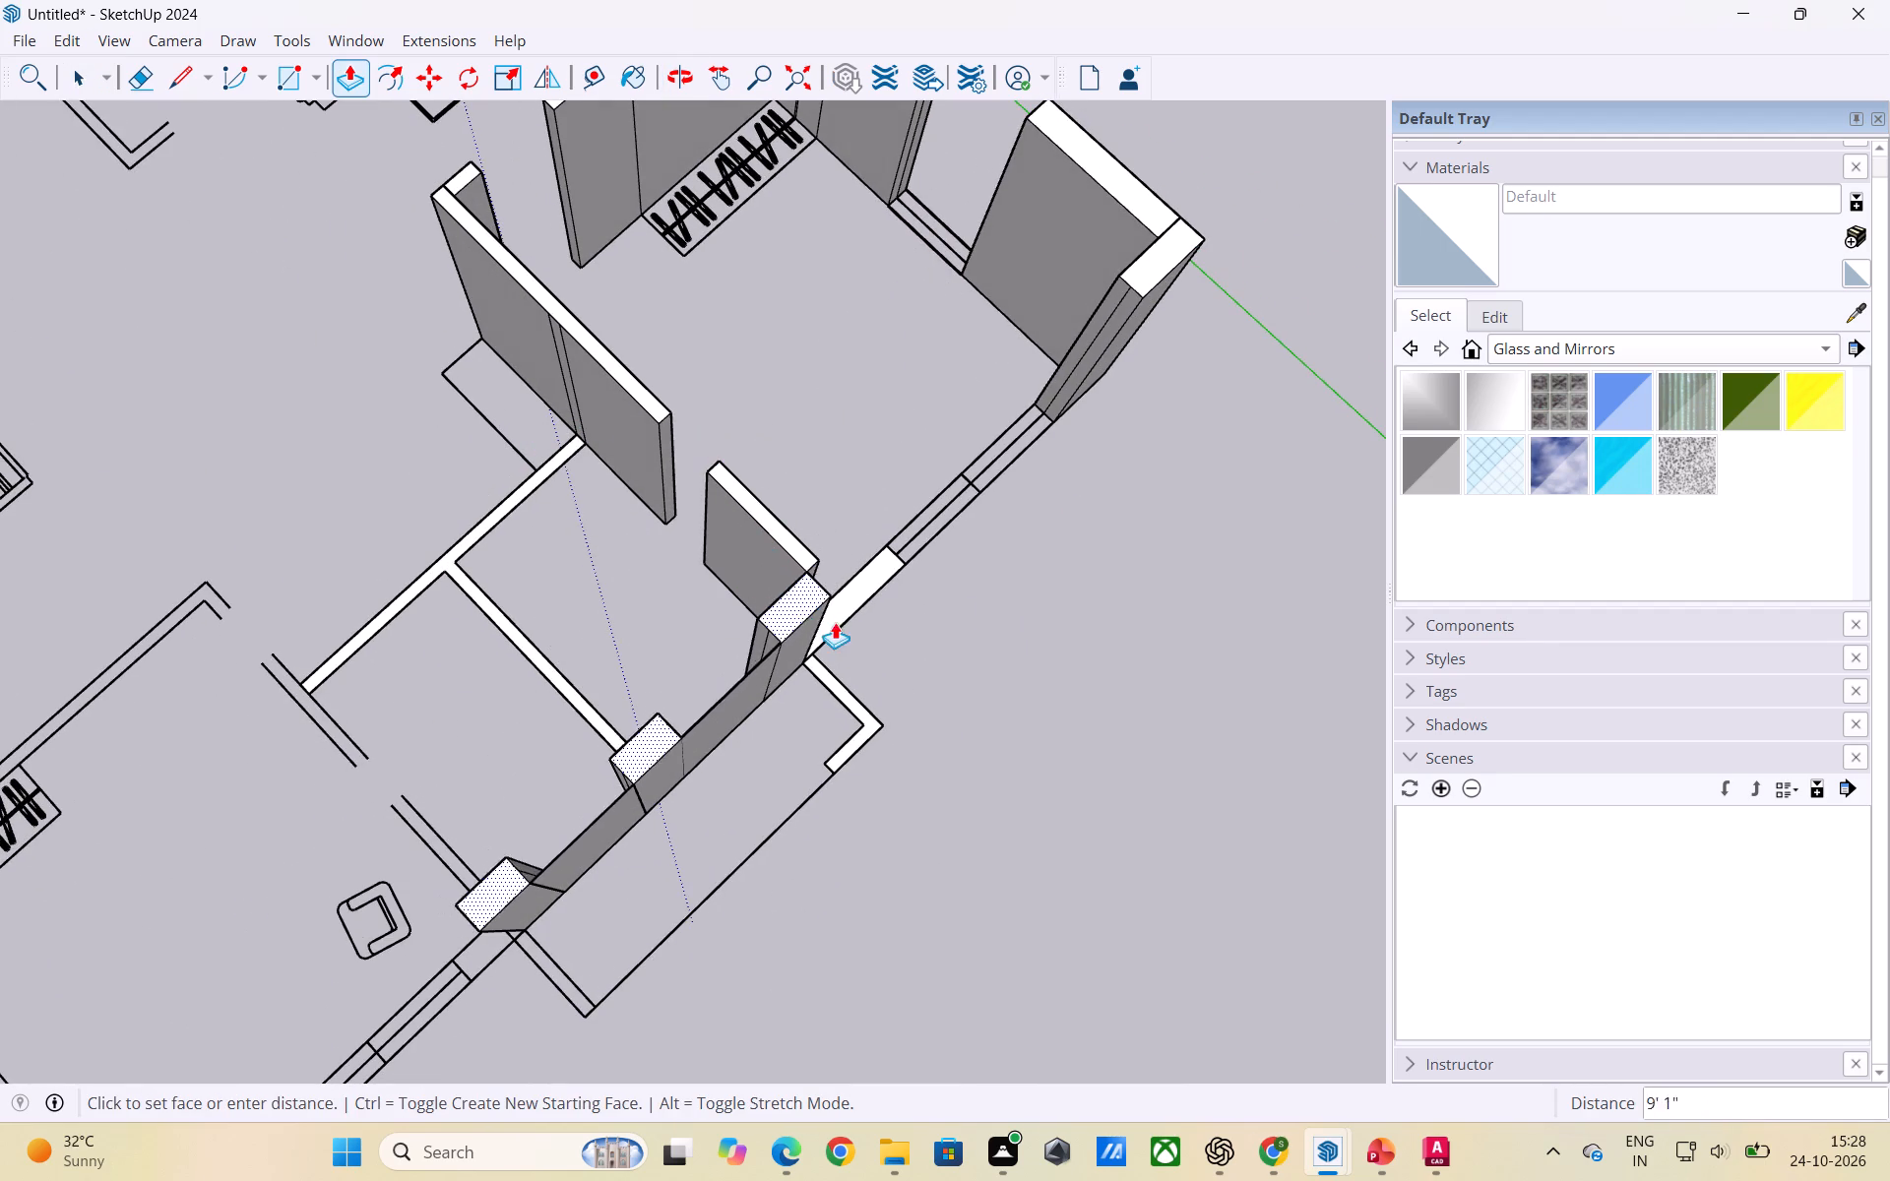
pyautogui.scroll(6, 750, 507)
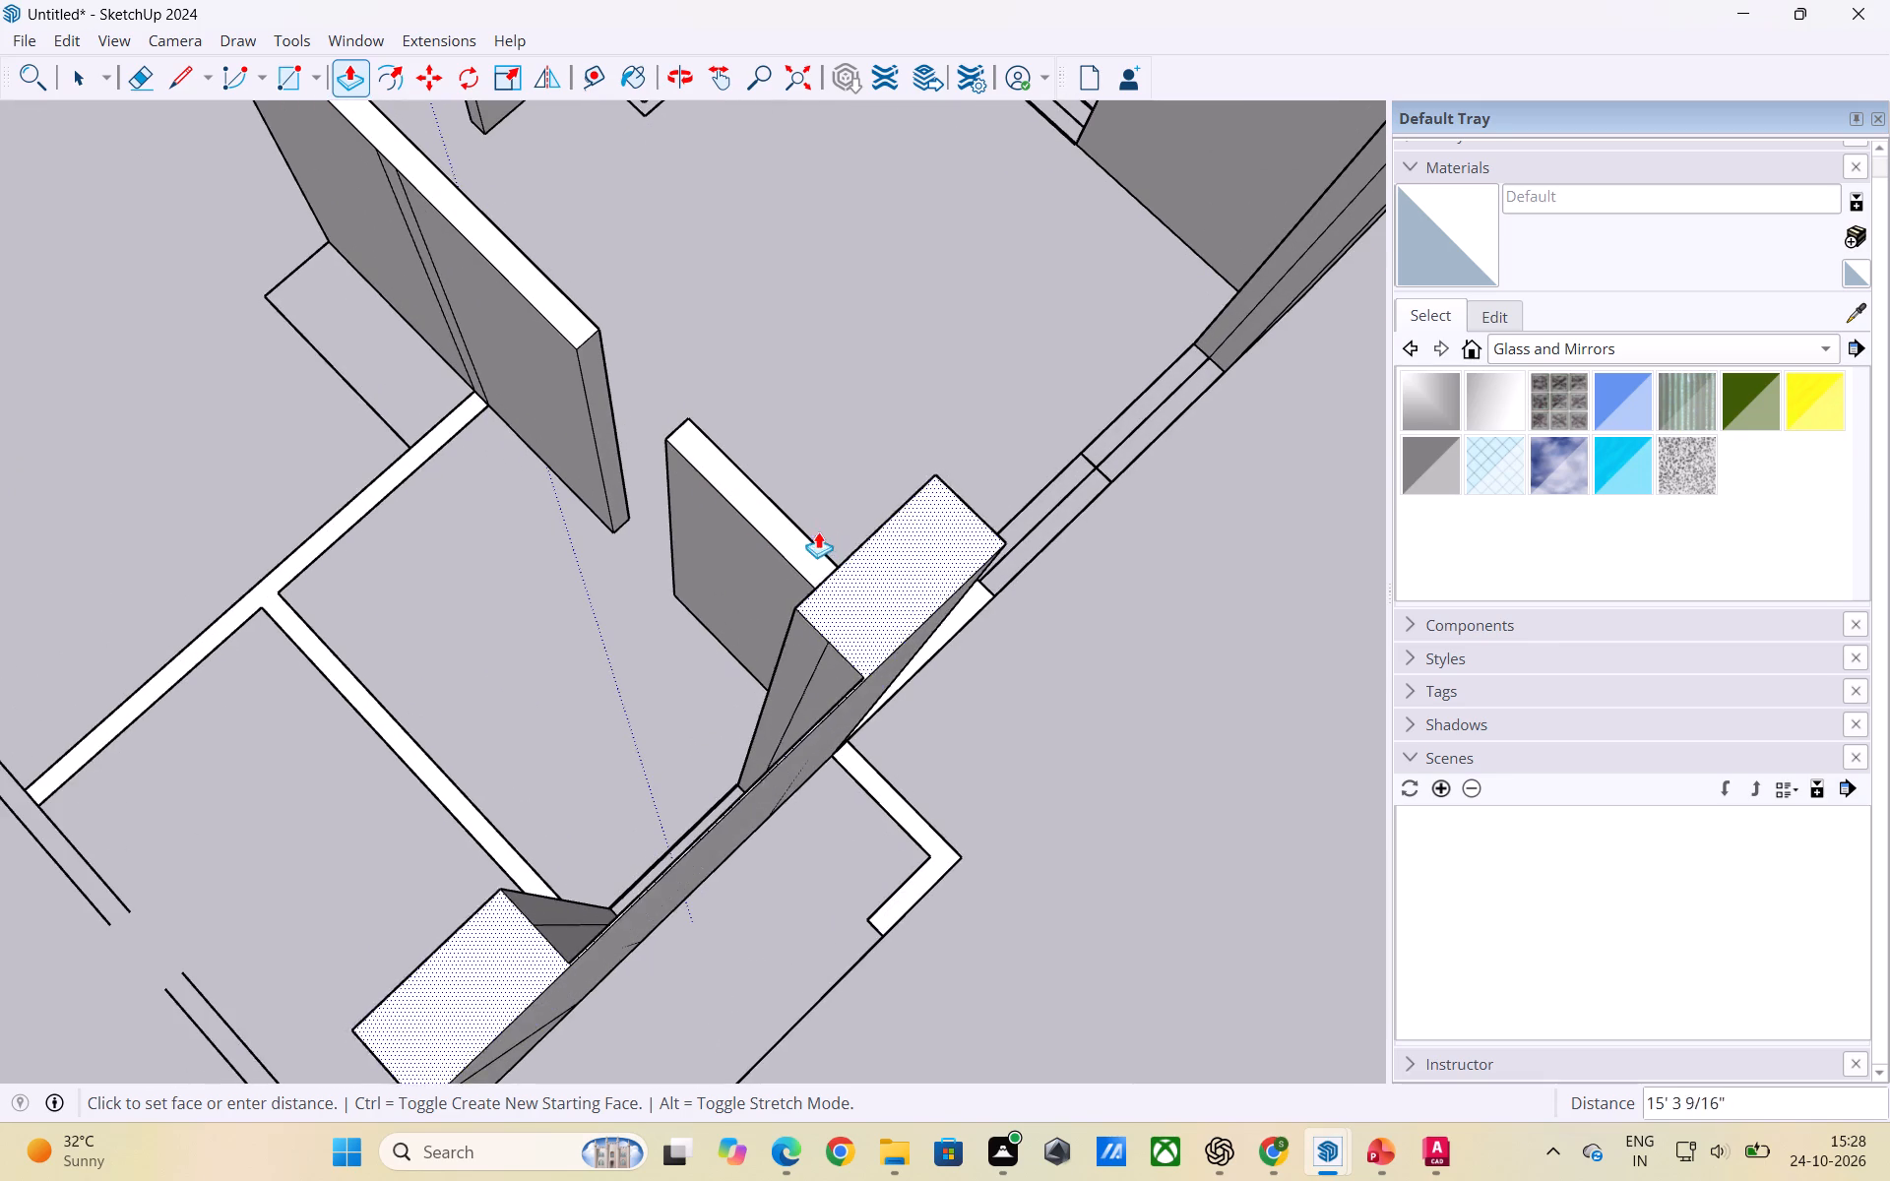
pyautogui.click(793, 538)
pyautogui.press('space')
pyautogui.click(1053, 633)
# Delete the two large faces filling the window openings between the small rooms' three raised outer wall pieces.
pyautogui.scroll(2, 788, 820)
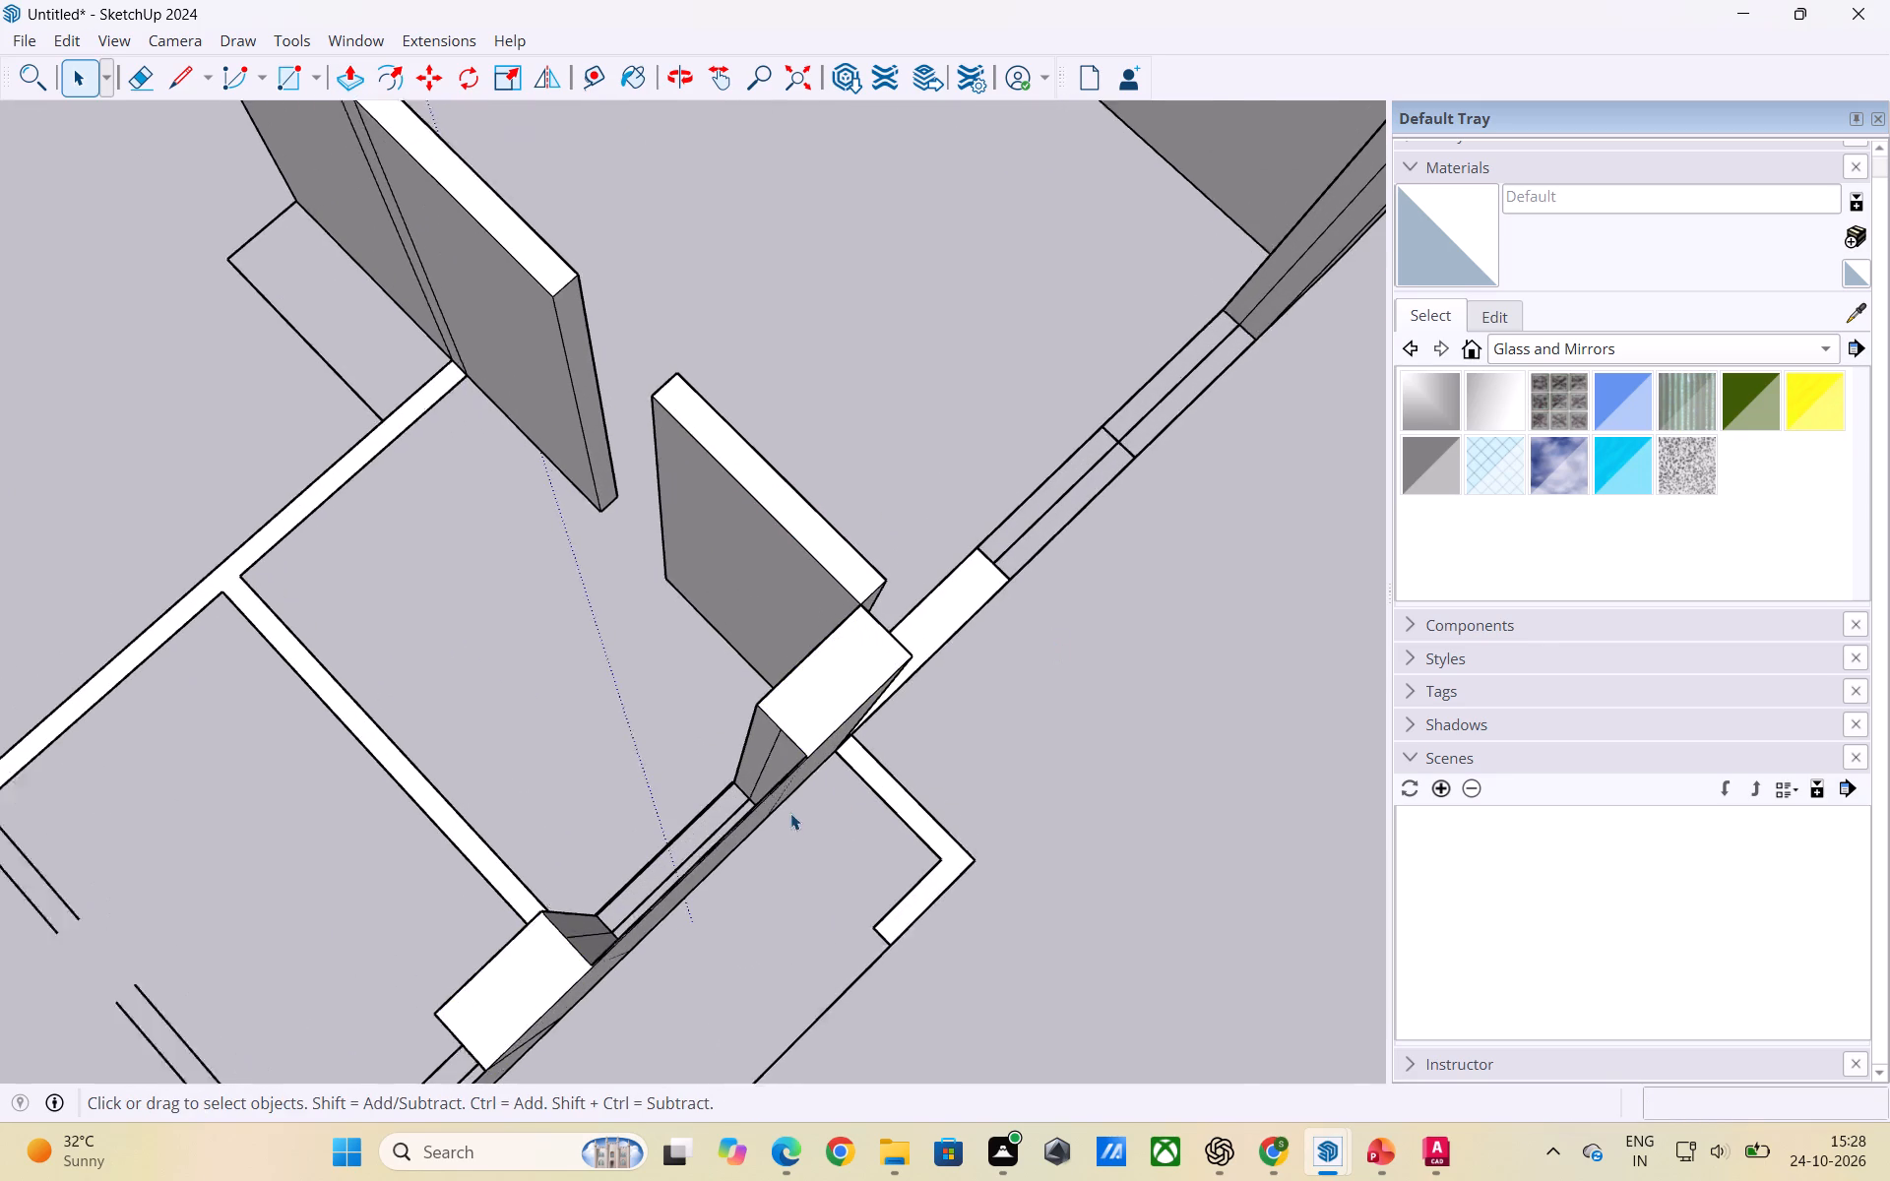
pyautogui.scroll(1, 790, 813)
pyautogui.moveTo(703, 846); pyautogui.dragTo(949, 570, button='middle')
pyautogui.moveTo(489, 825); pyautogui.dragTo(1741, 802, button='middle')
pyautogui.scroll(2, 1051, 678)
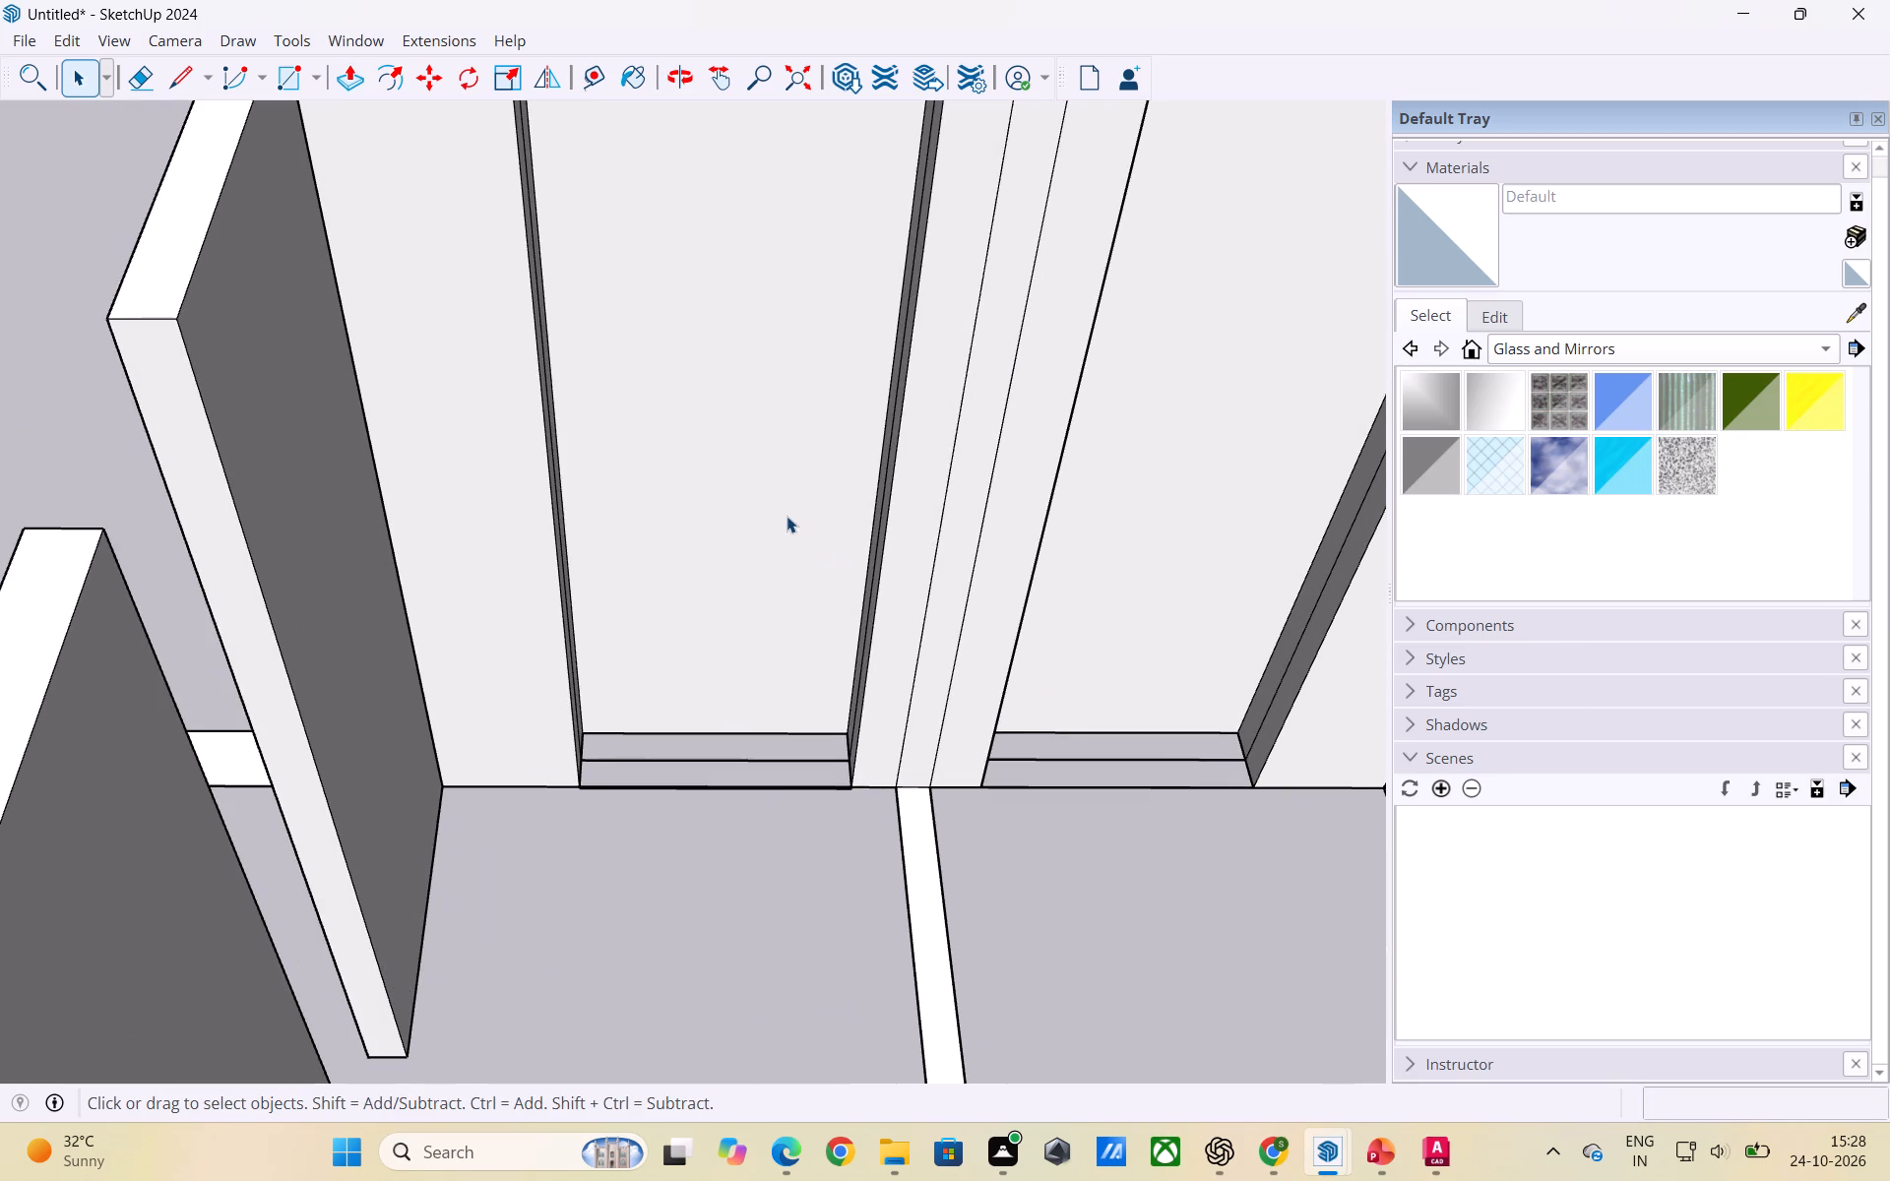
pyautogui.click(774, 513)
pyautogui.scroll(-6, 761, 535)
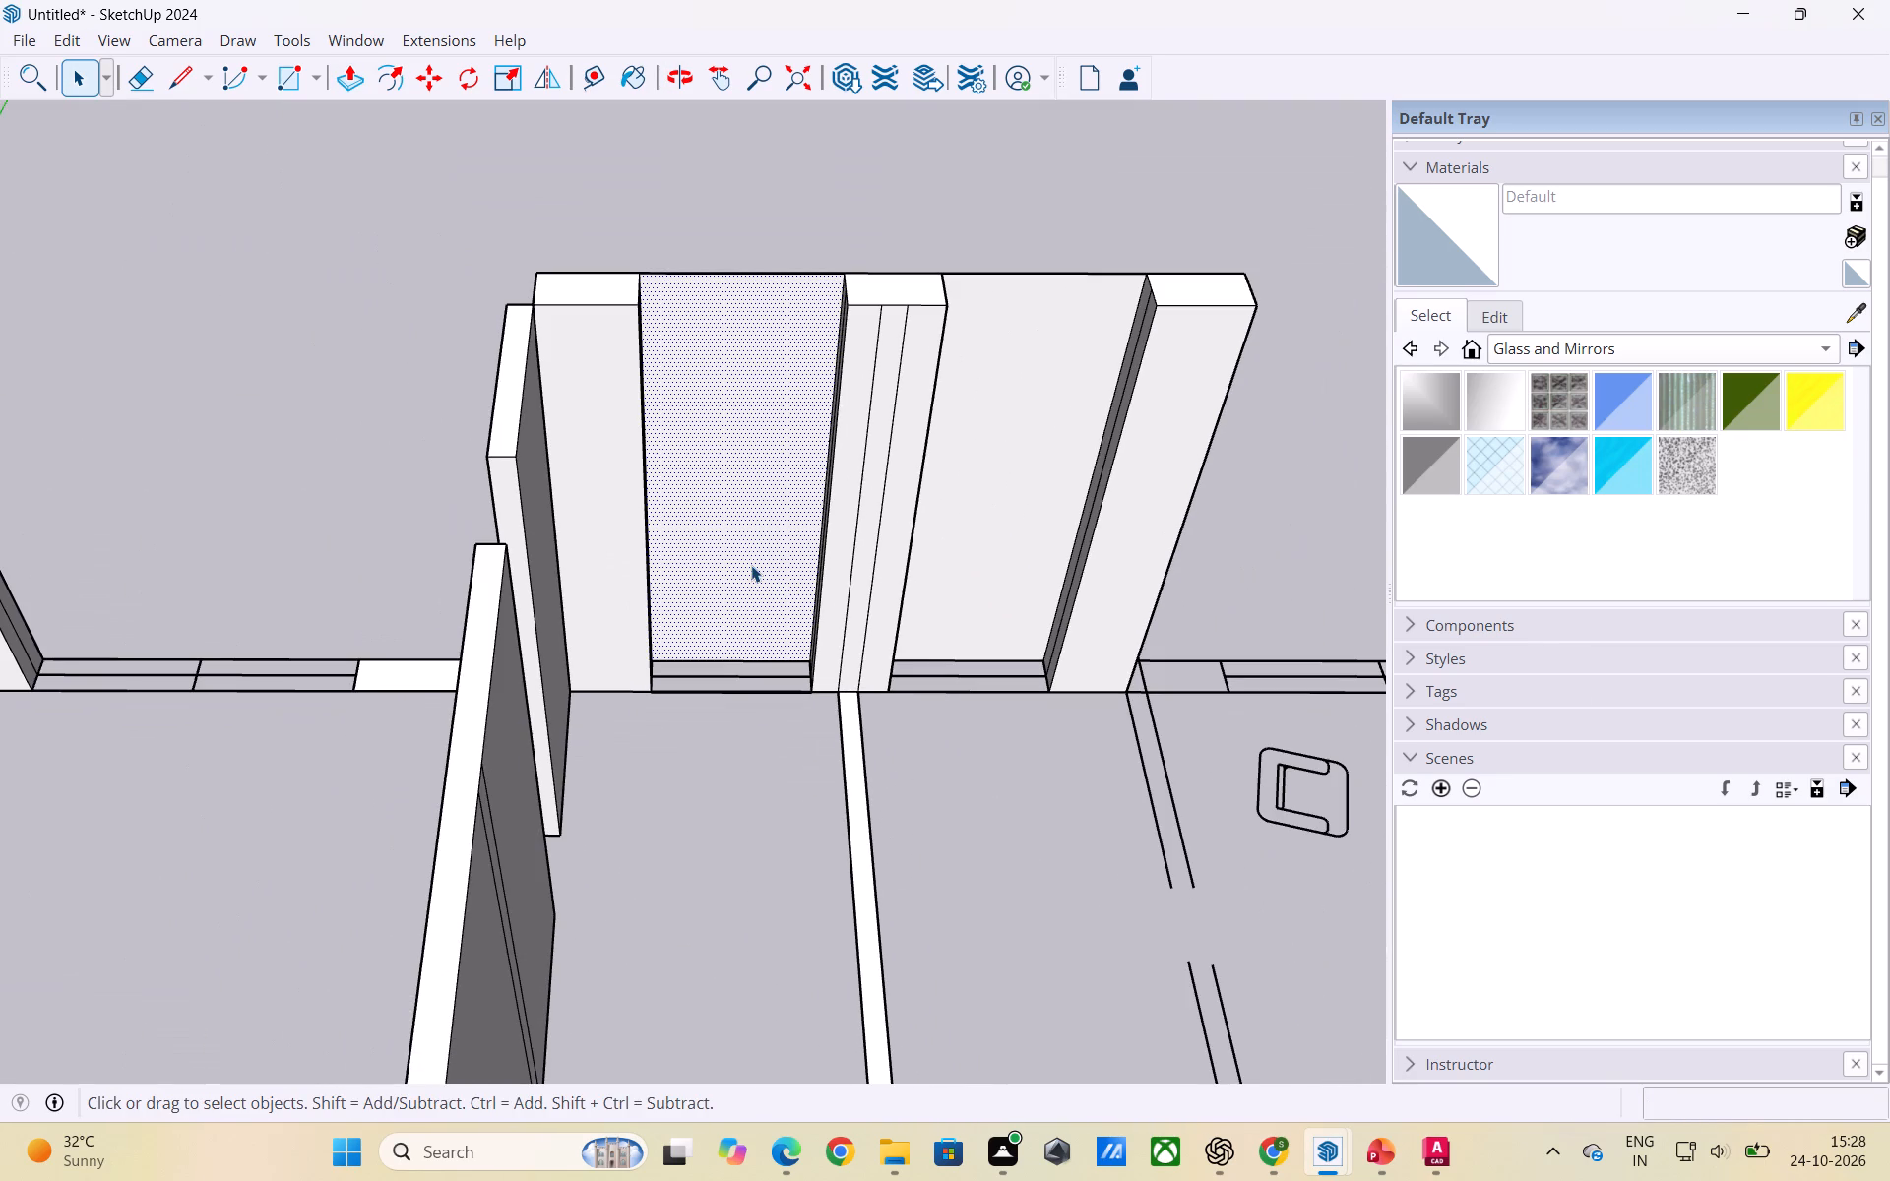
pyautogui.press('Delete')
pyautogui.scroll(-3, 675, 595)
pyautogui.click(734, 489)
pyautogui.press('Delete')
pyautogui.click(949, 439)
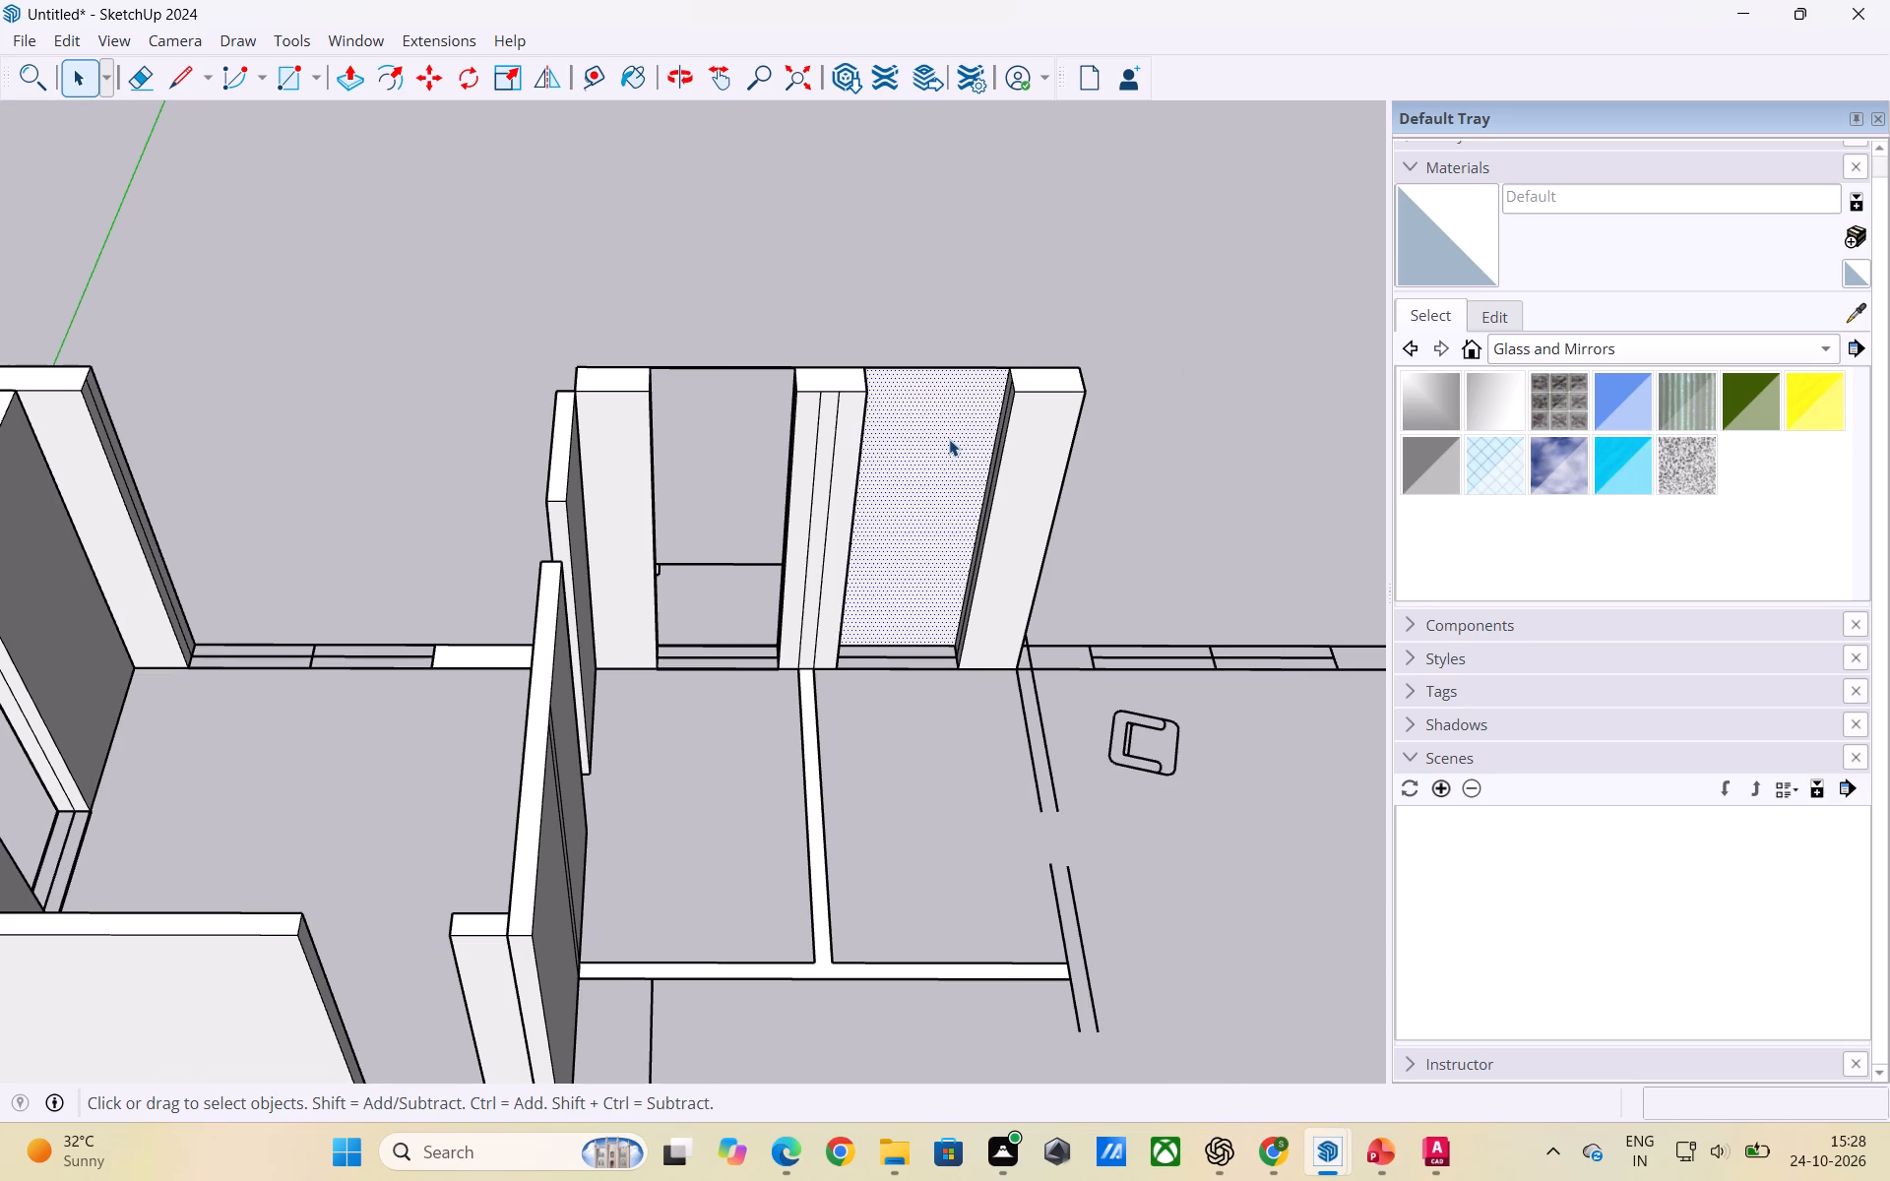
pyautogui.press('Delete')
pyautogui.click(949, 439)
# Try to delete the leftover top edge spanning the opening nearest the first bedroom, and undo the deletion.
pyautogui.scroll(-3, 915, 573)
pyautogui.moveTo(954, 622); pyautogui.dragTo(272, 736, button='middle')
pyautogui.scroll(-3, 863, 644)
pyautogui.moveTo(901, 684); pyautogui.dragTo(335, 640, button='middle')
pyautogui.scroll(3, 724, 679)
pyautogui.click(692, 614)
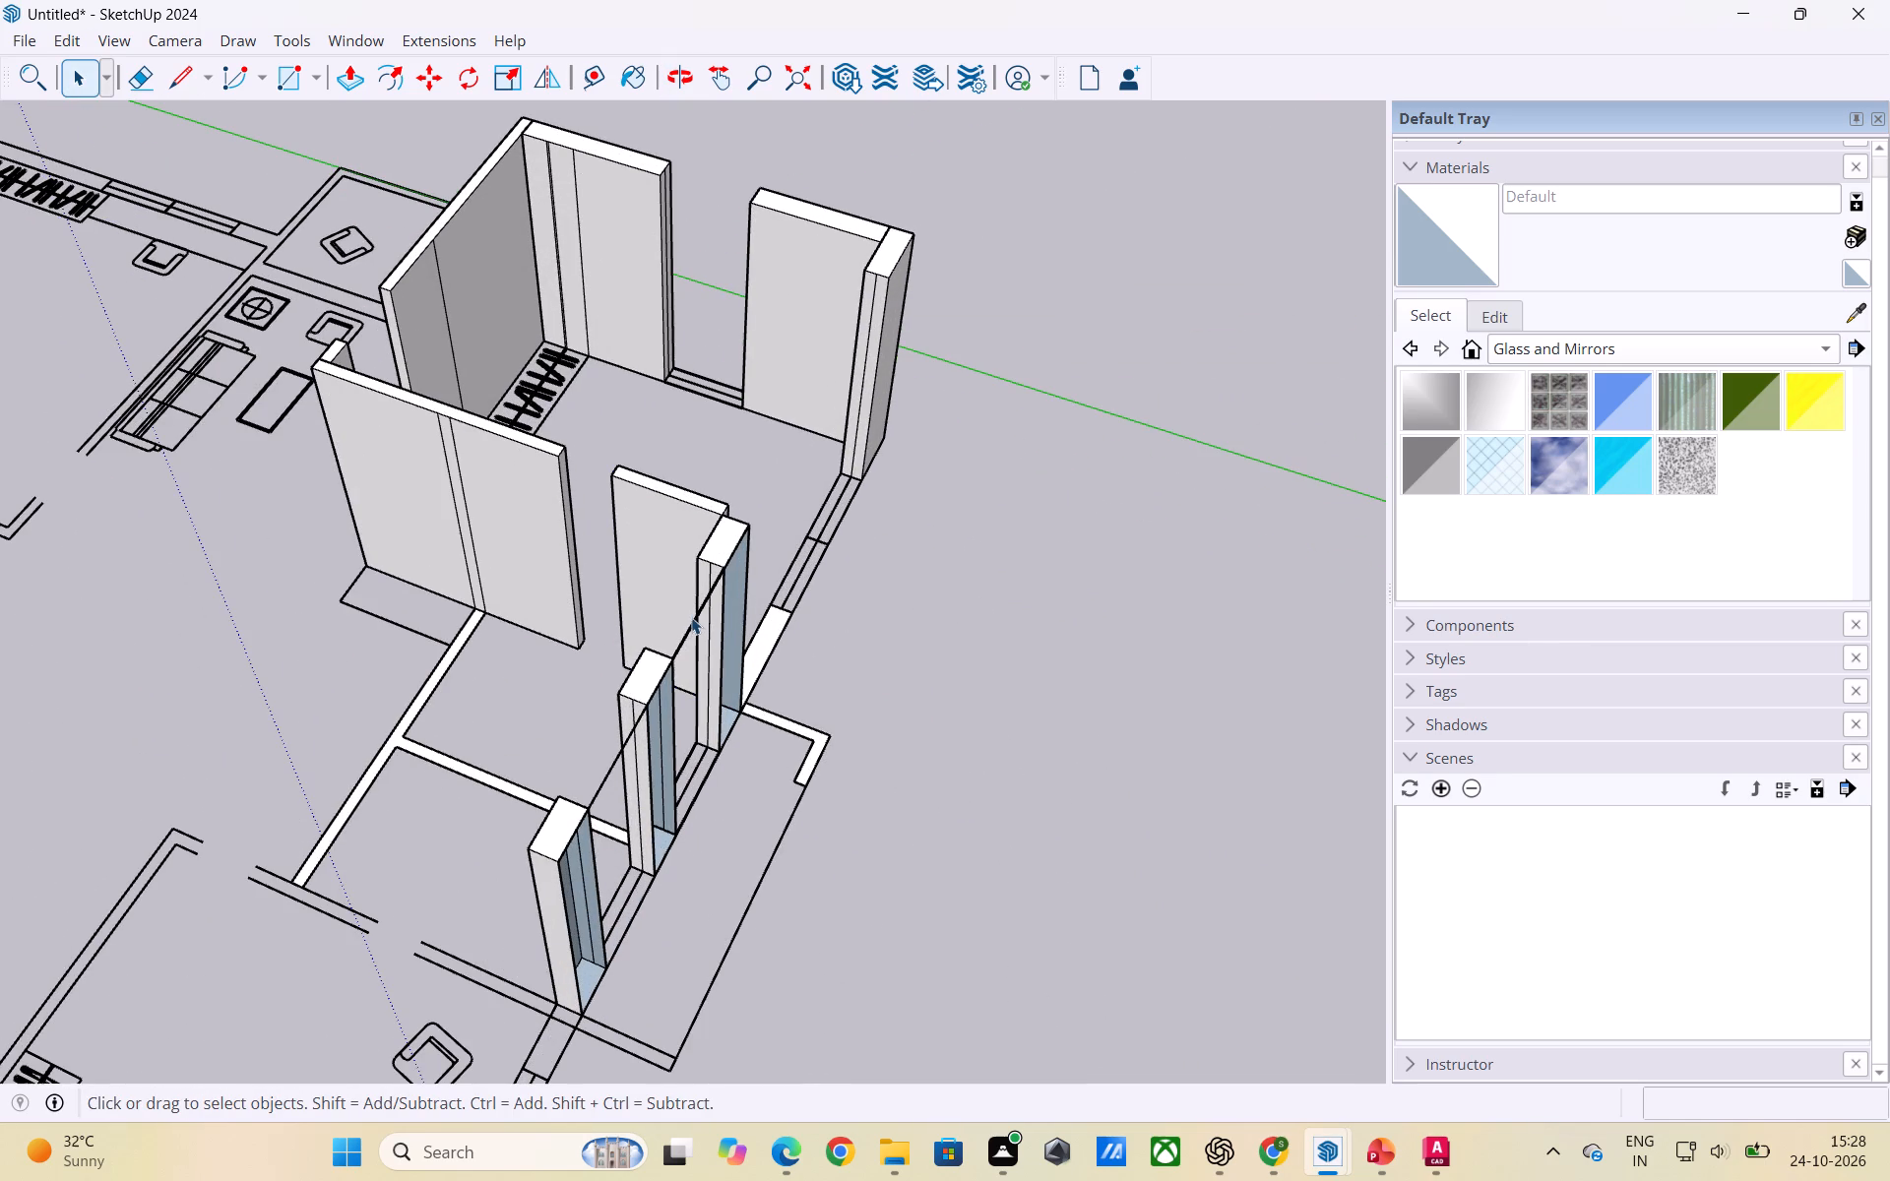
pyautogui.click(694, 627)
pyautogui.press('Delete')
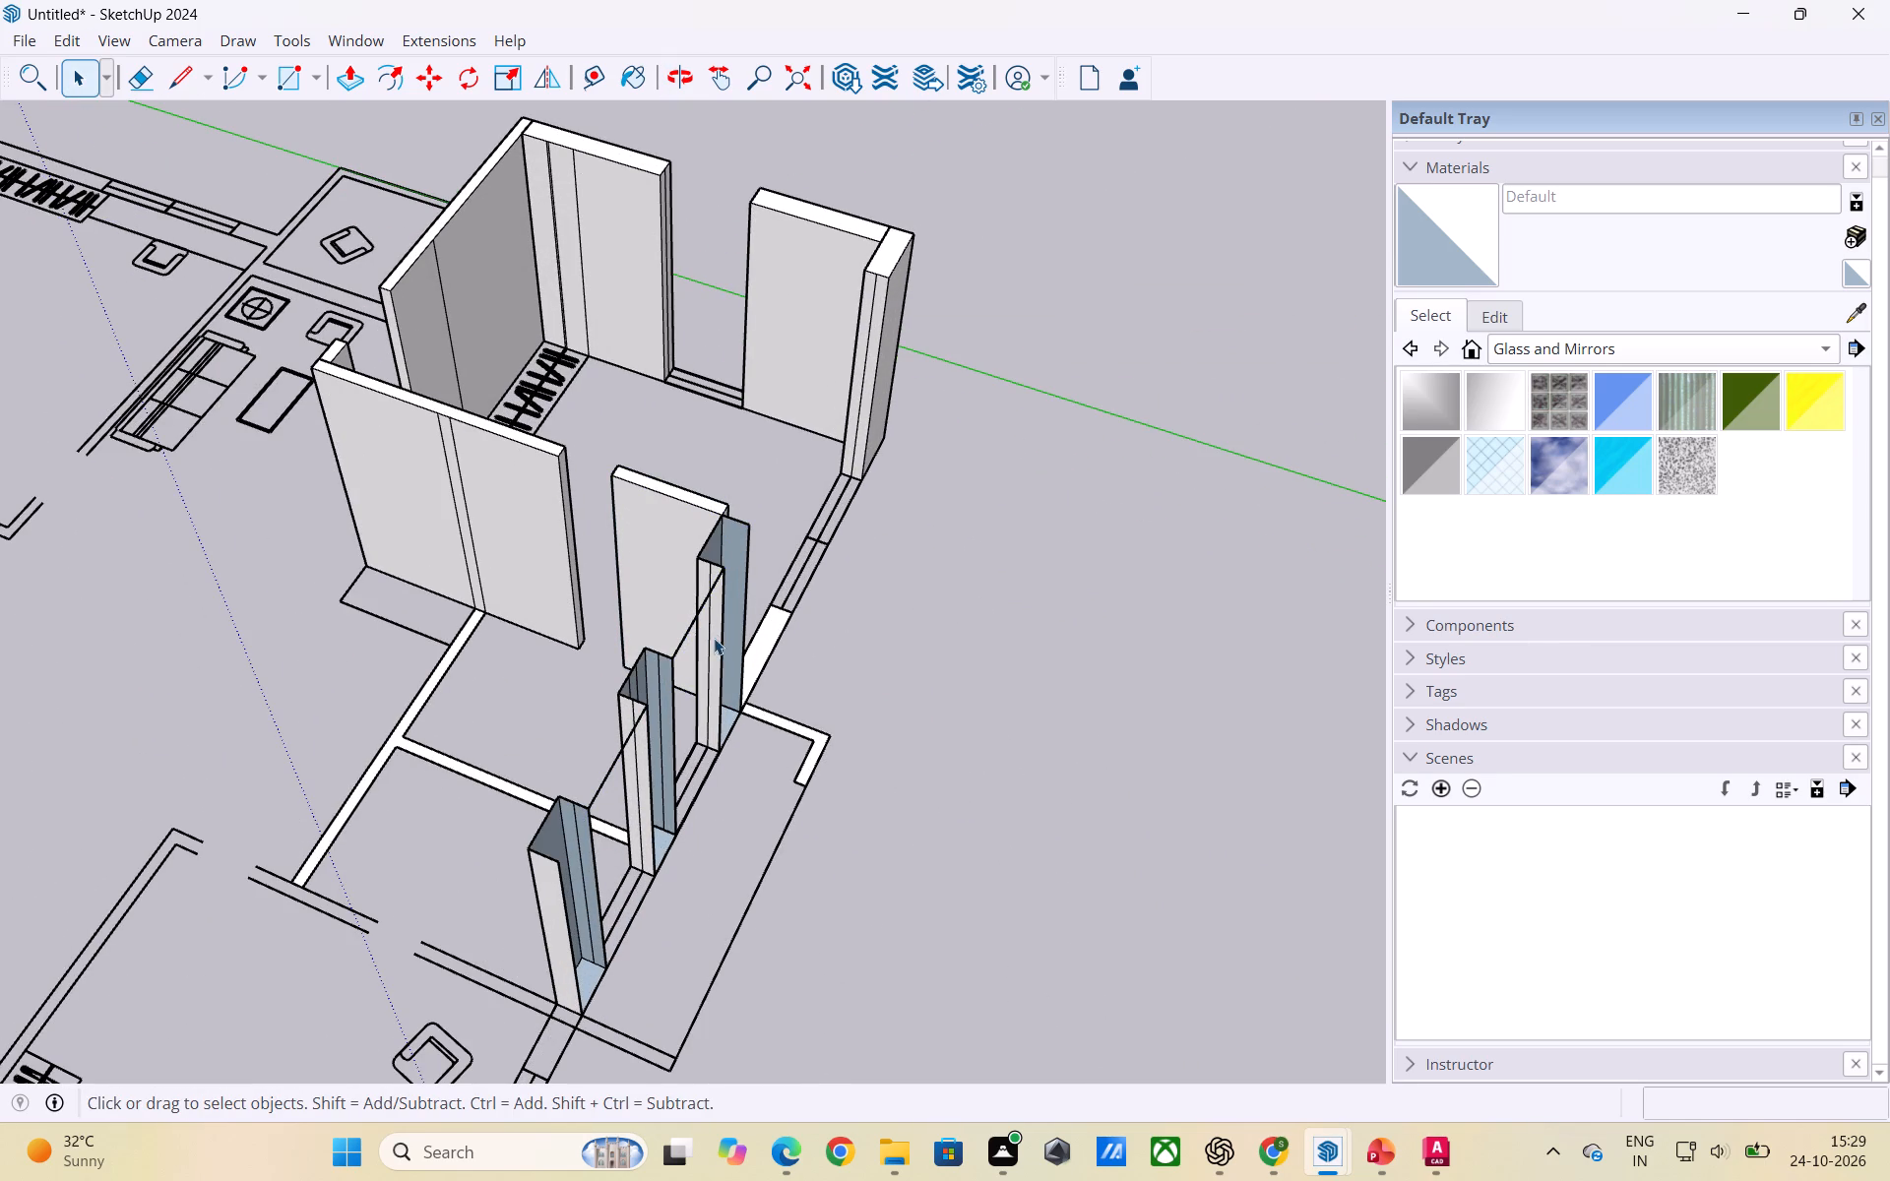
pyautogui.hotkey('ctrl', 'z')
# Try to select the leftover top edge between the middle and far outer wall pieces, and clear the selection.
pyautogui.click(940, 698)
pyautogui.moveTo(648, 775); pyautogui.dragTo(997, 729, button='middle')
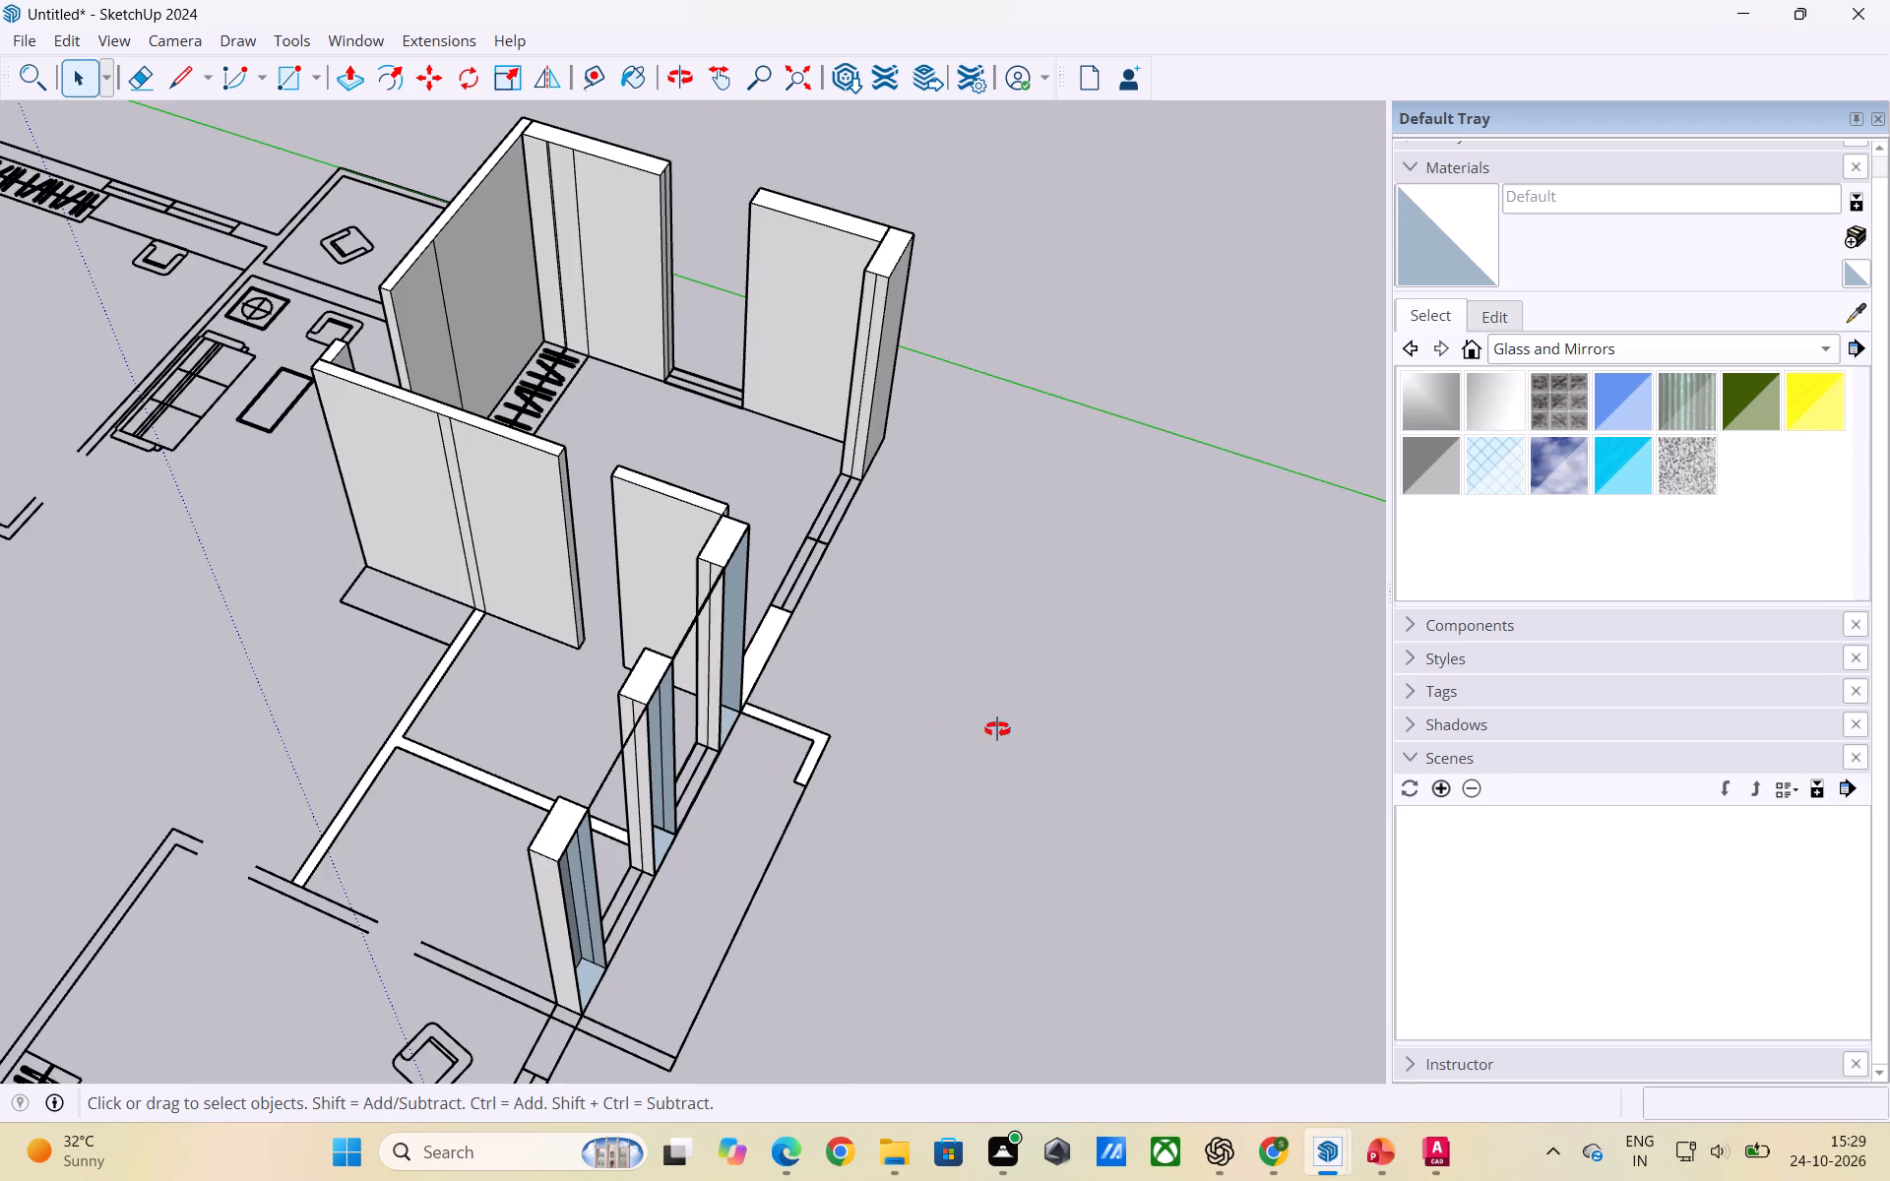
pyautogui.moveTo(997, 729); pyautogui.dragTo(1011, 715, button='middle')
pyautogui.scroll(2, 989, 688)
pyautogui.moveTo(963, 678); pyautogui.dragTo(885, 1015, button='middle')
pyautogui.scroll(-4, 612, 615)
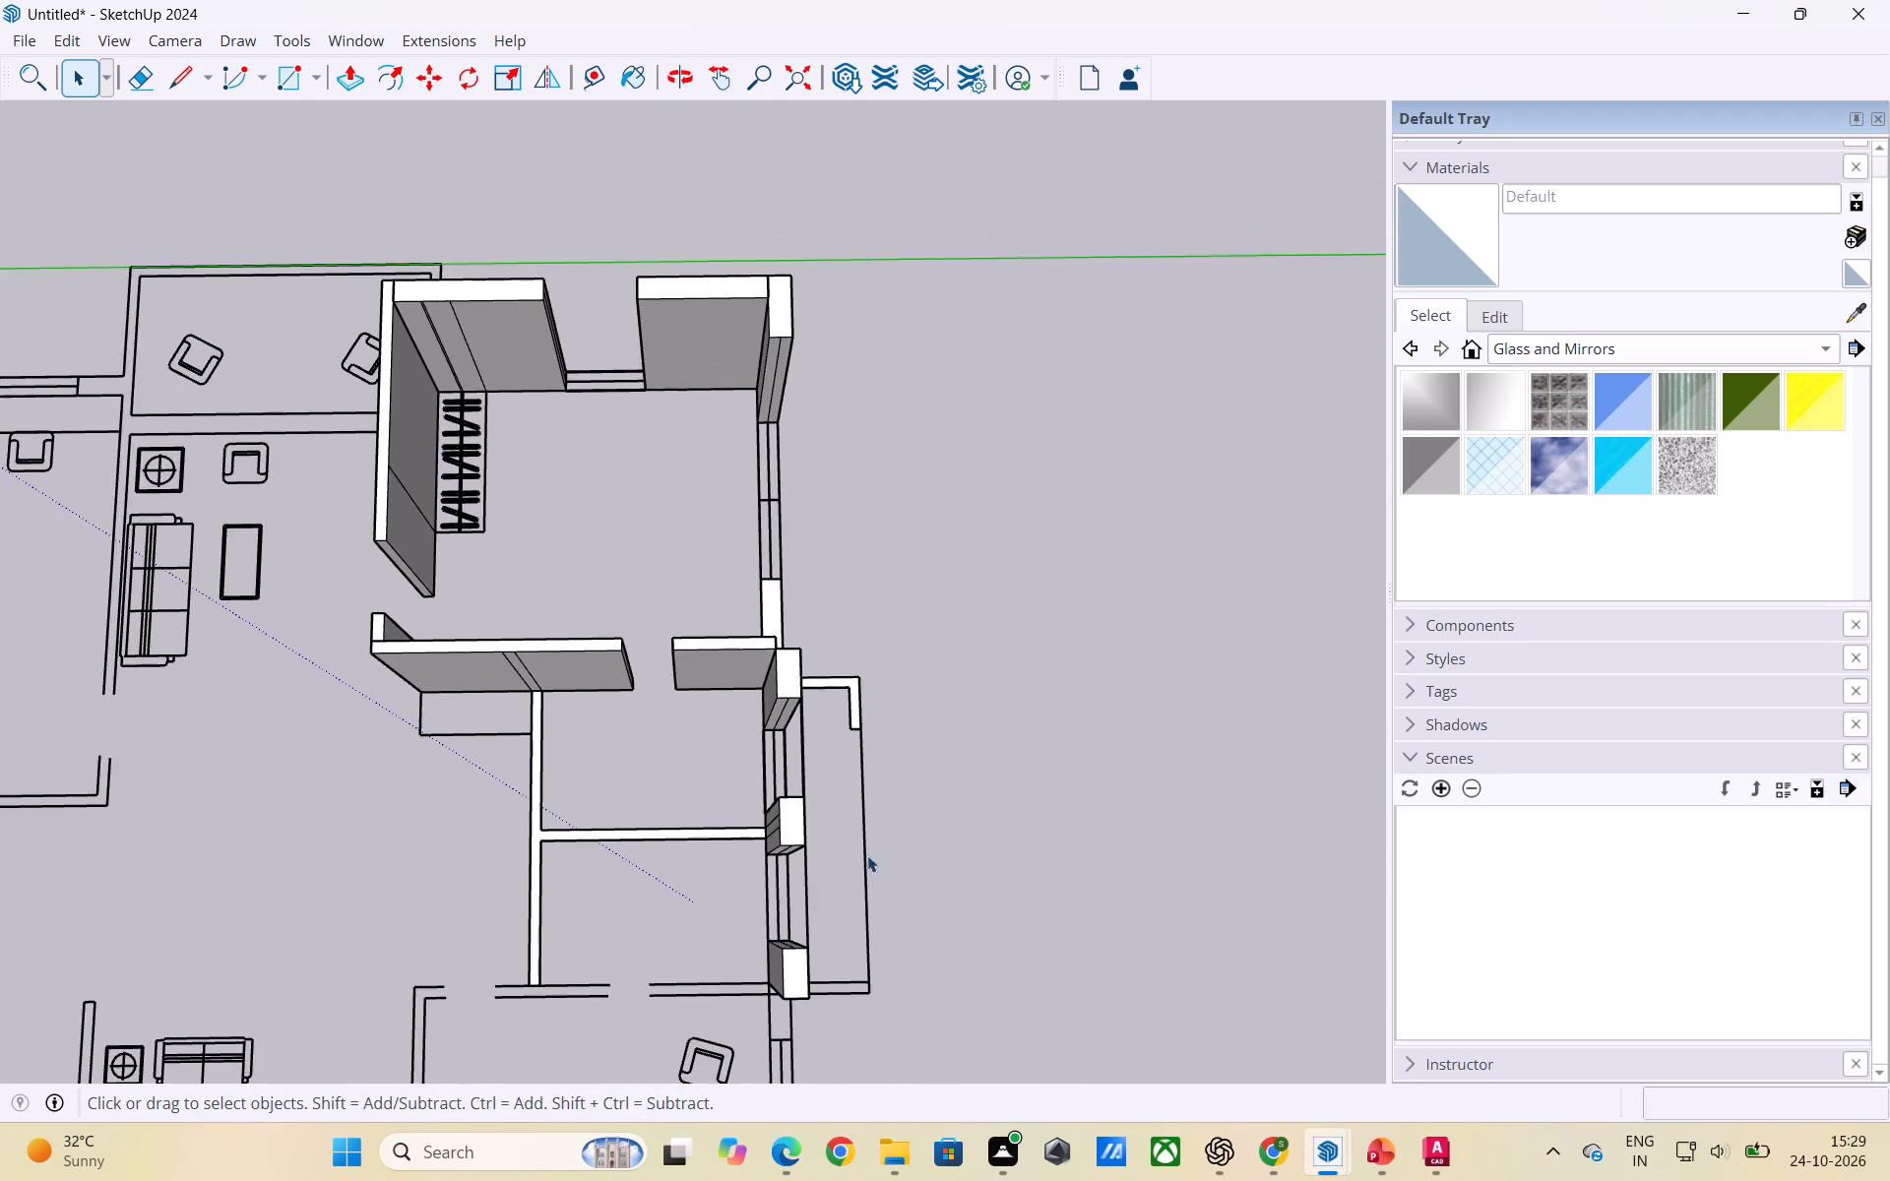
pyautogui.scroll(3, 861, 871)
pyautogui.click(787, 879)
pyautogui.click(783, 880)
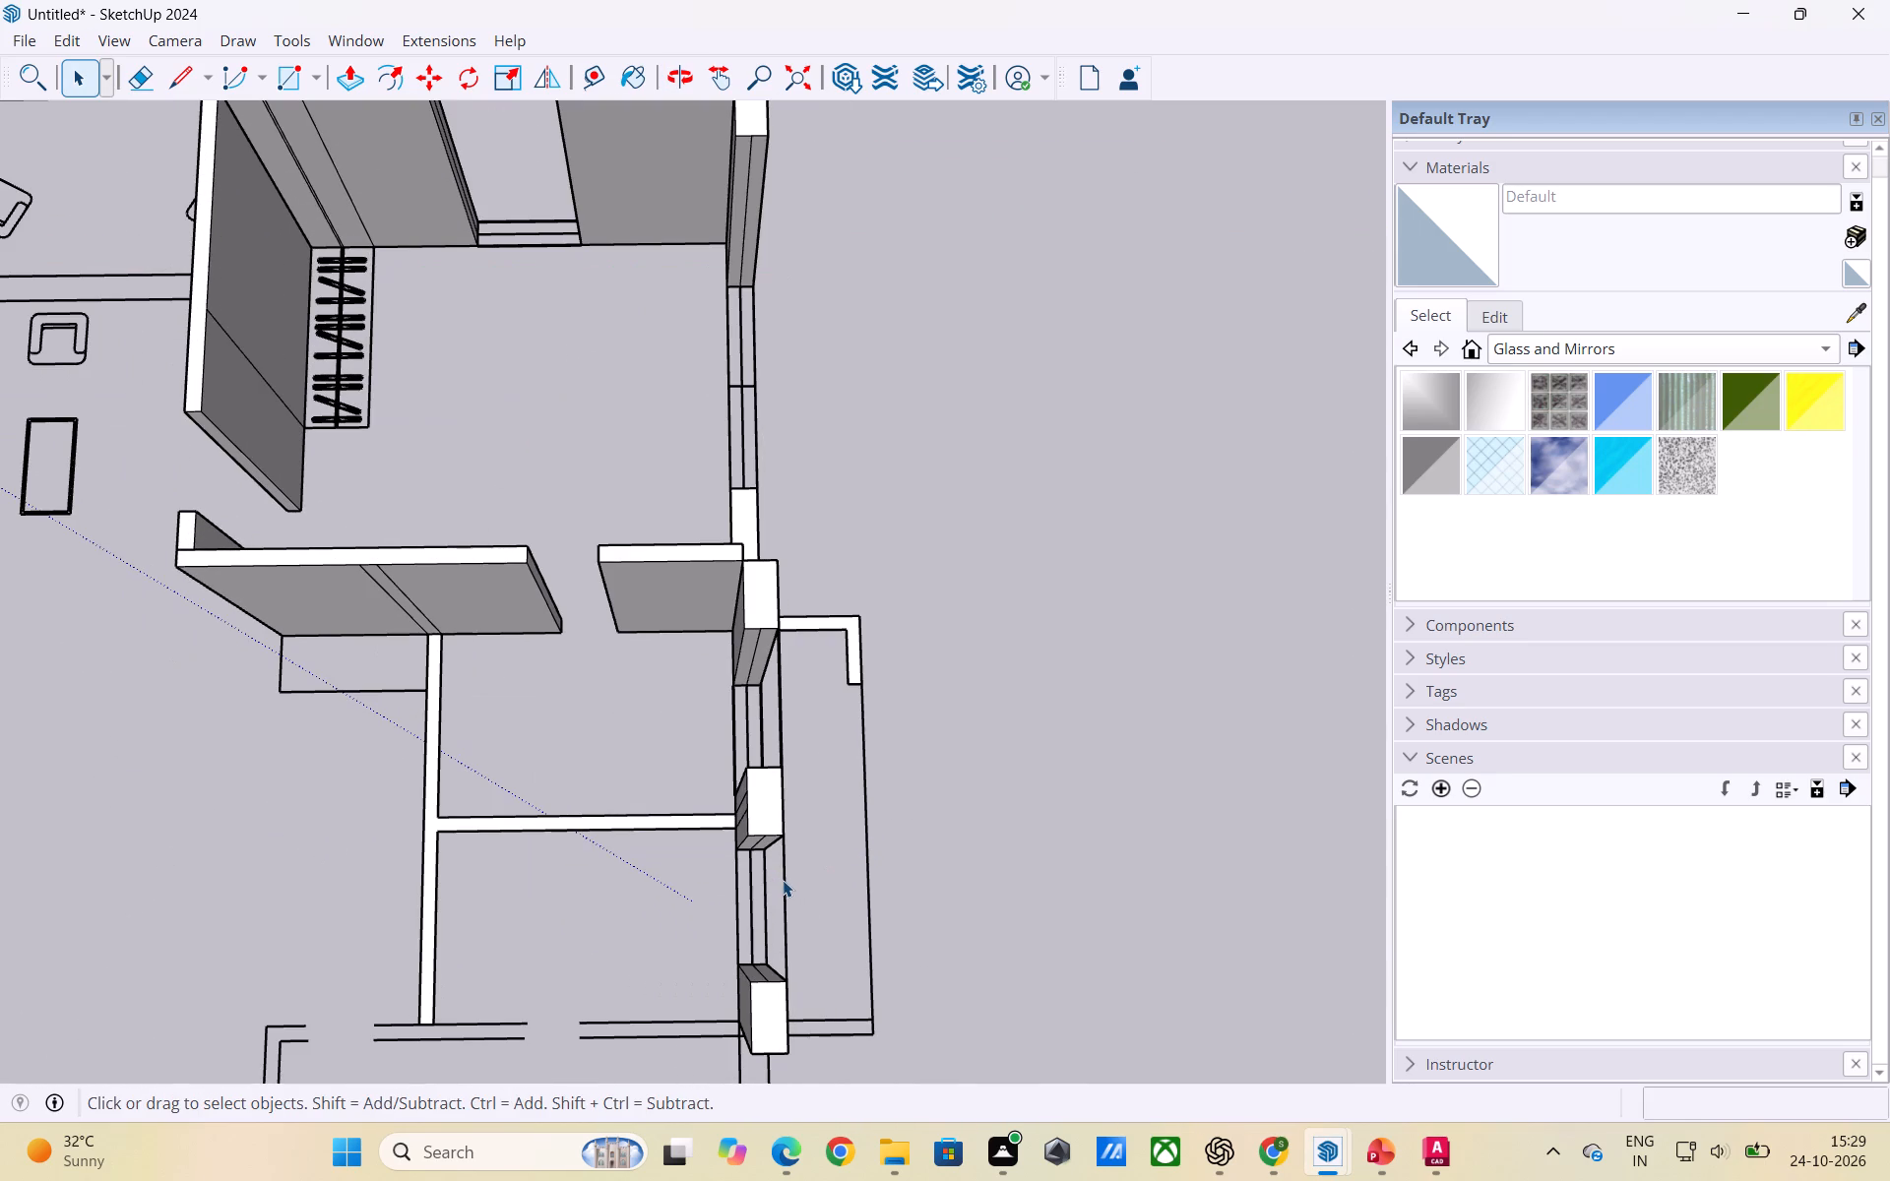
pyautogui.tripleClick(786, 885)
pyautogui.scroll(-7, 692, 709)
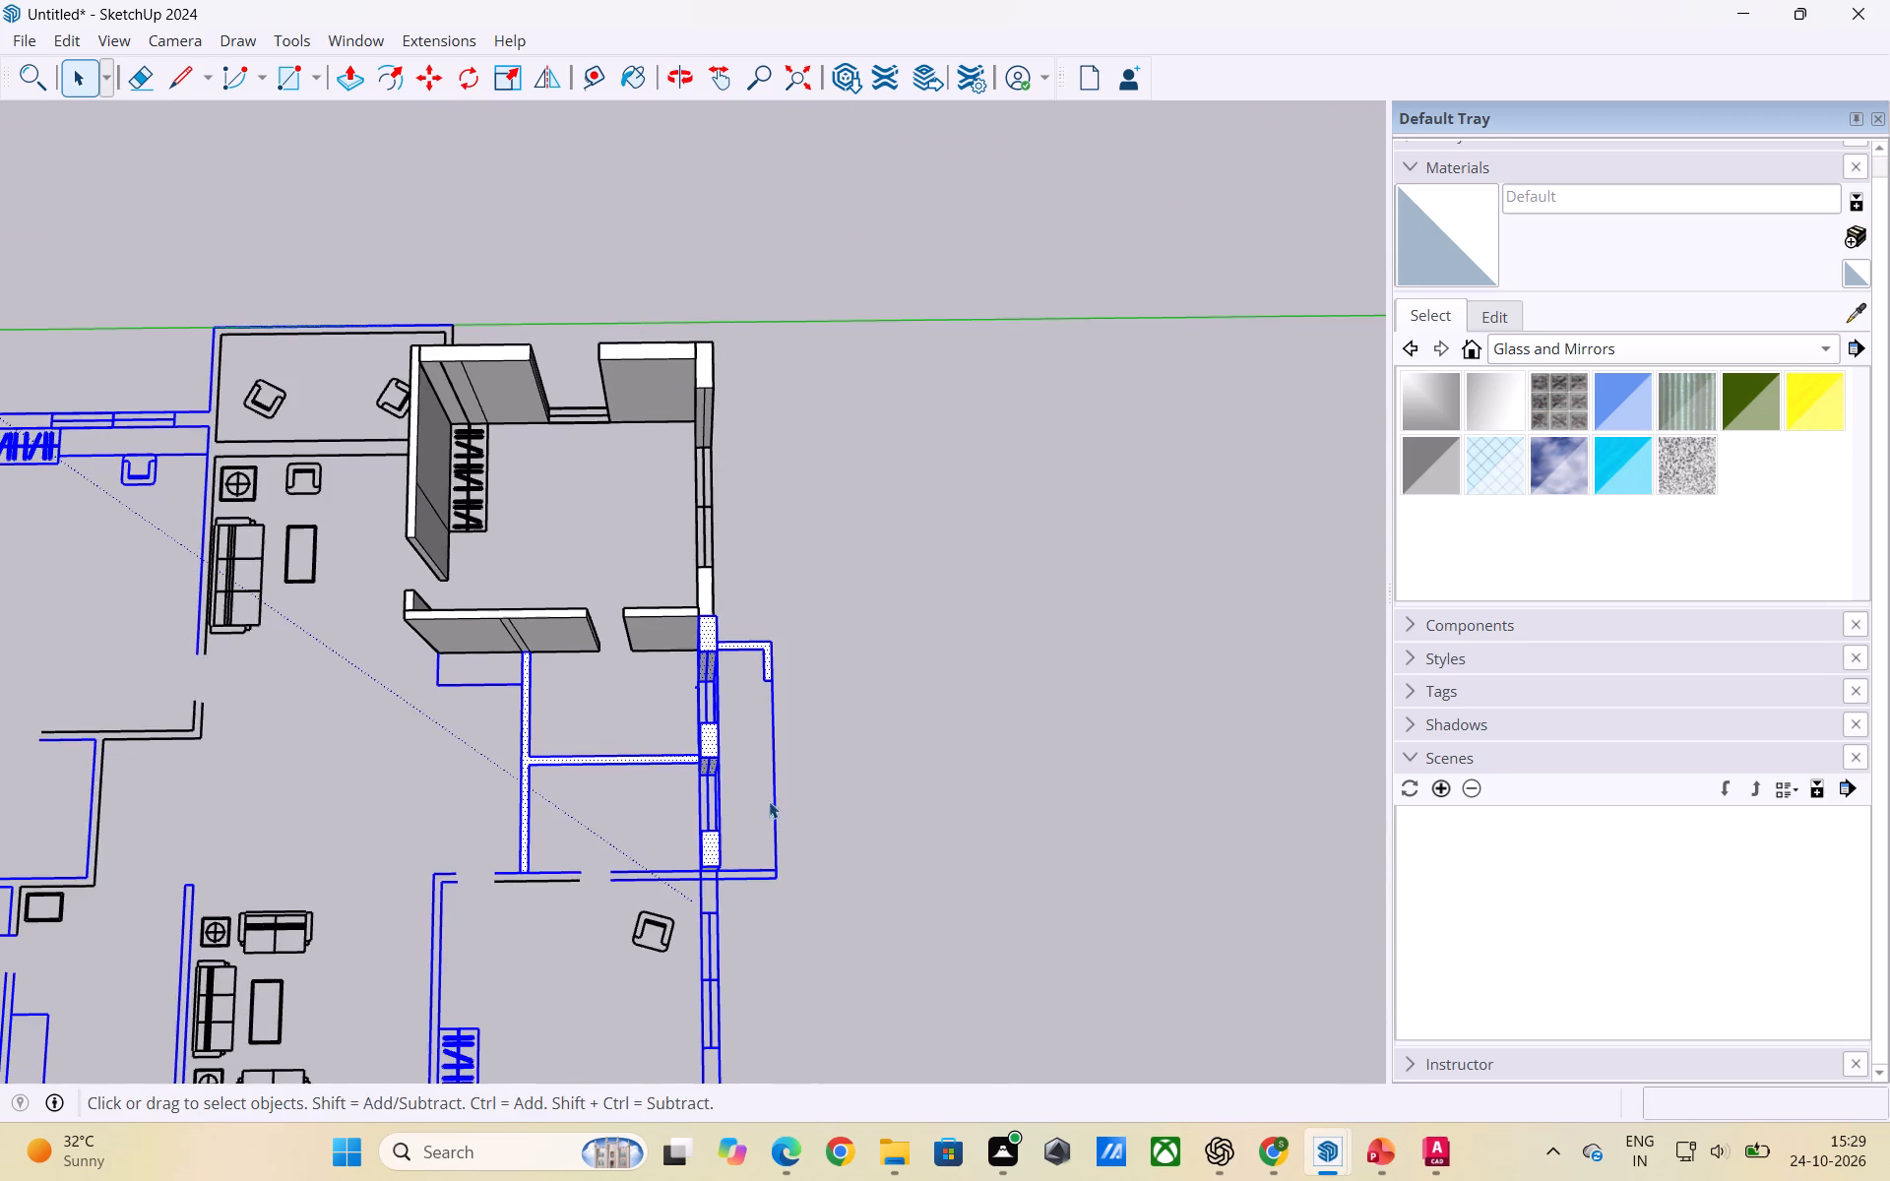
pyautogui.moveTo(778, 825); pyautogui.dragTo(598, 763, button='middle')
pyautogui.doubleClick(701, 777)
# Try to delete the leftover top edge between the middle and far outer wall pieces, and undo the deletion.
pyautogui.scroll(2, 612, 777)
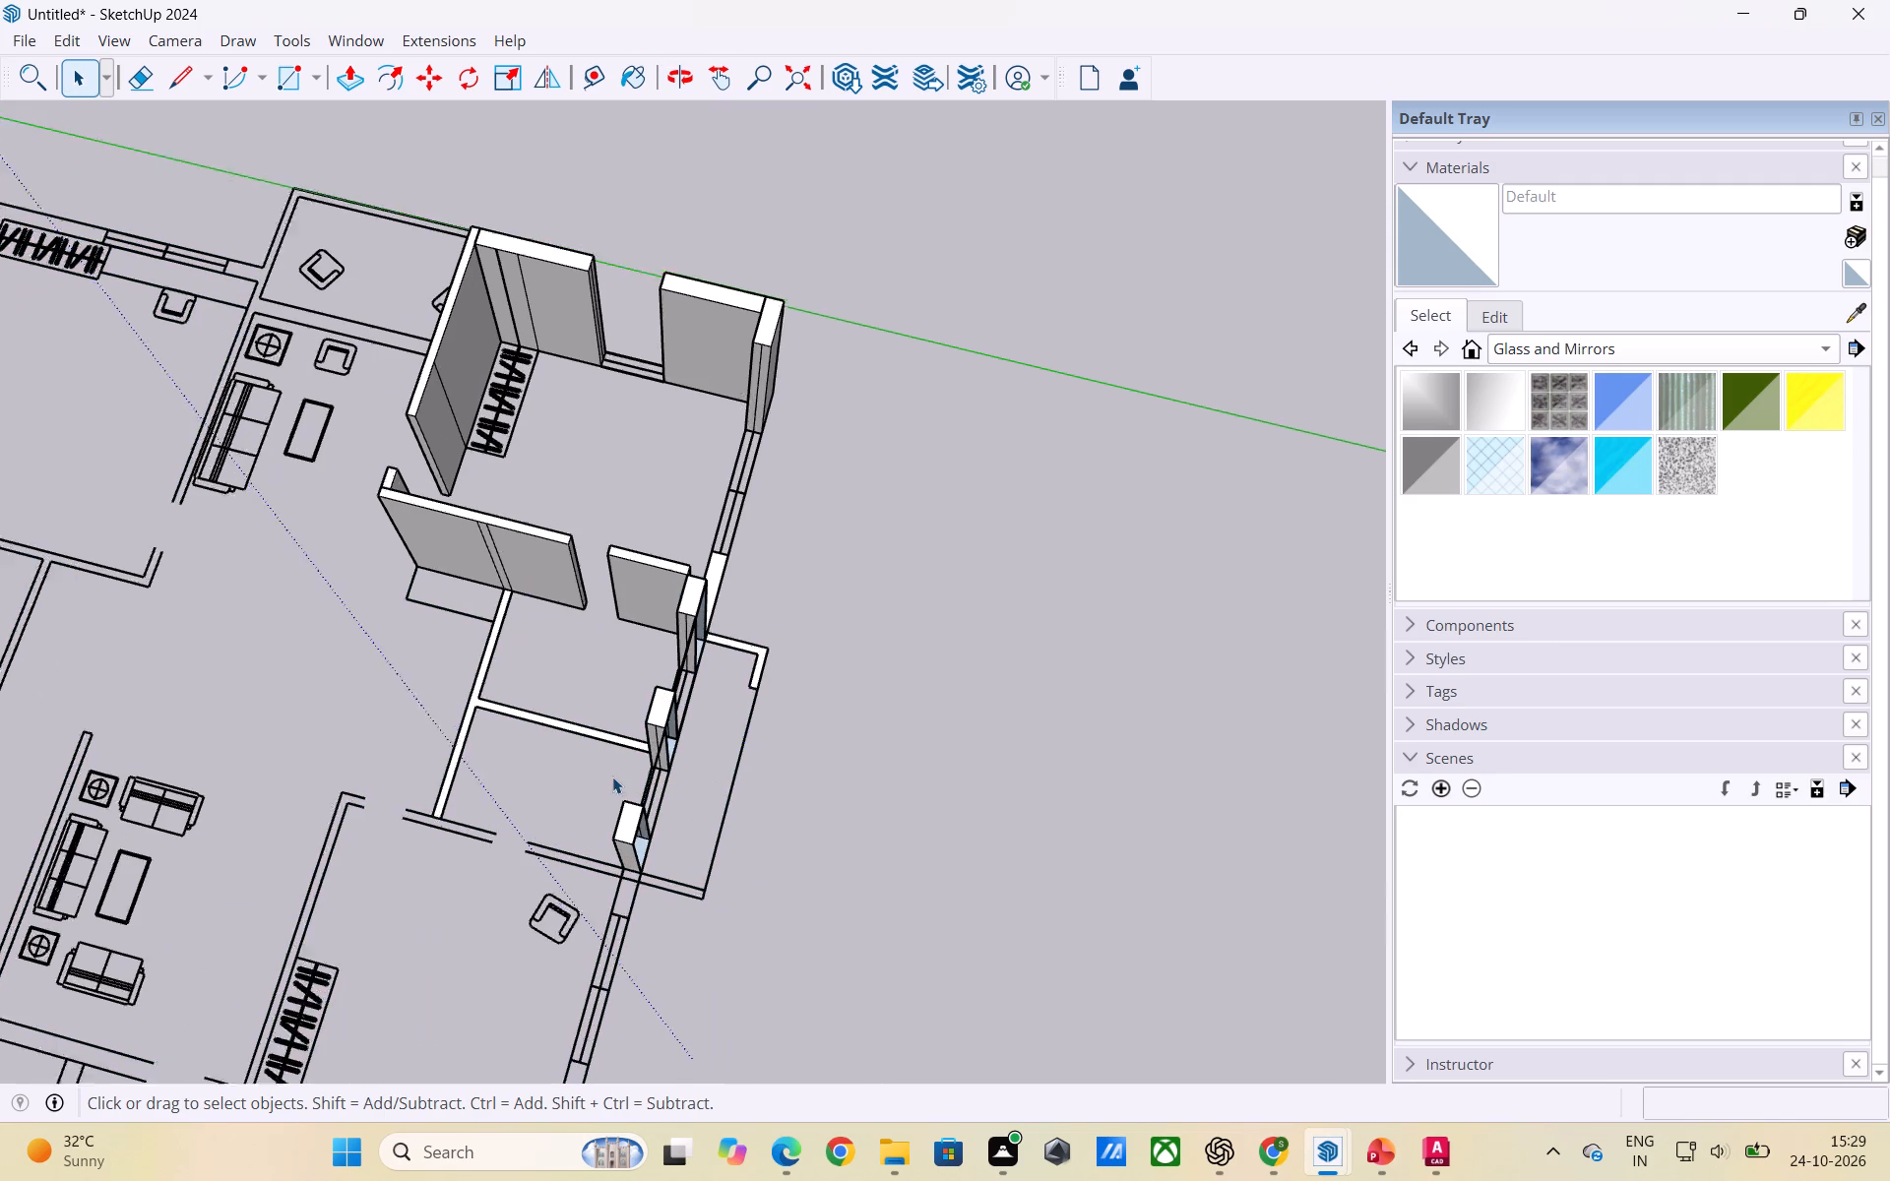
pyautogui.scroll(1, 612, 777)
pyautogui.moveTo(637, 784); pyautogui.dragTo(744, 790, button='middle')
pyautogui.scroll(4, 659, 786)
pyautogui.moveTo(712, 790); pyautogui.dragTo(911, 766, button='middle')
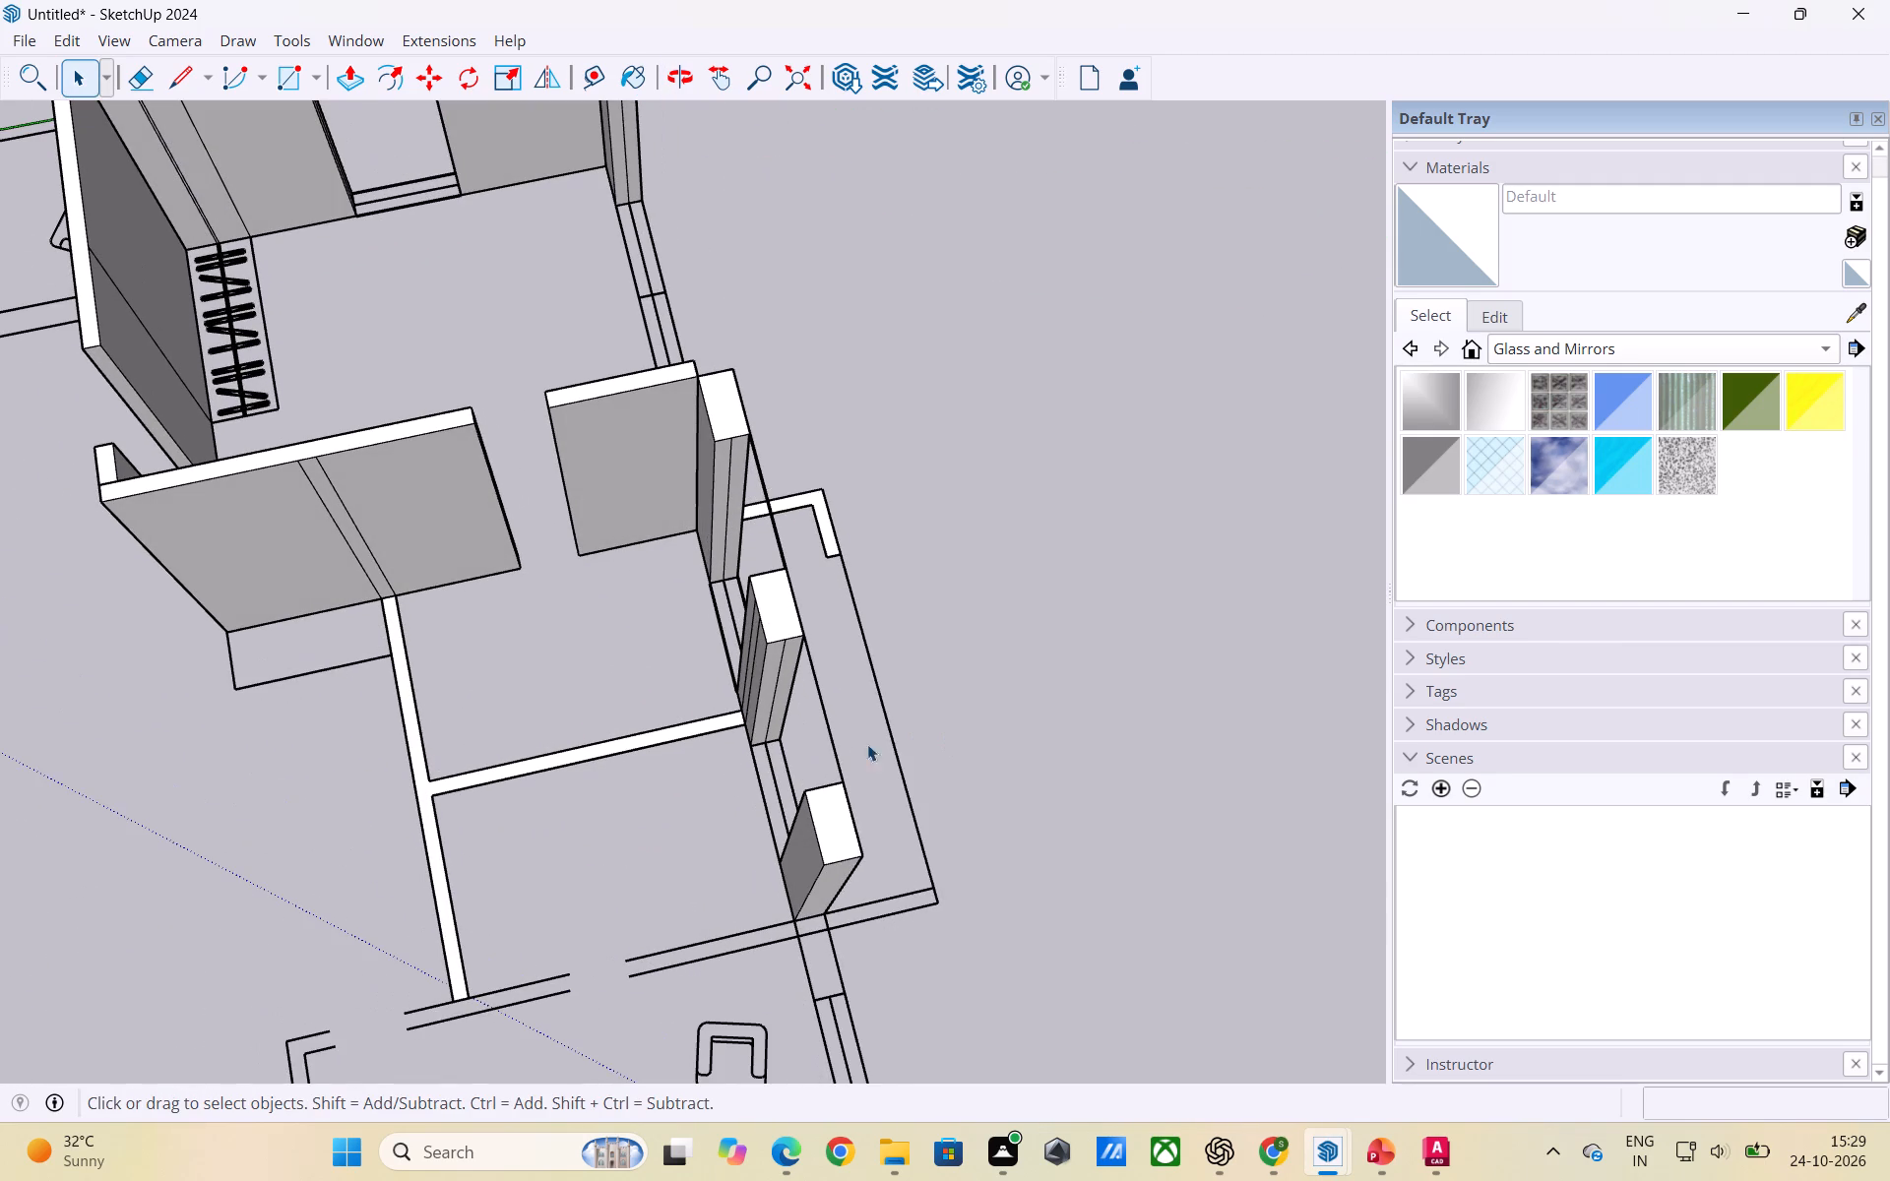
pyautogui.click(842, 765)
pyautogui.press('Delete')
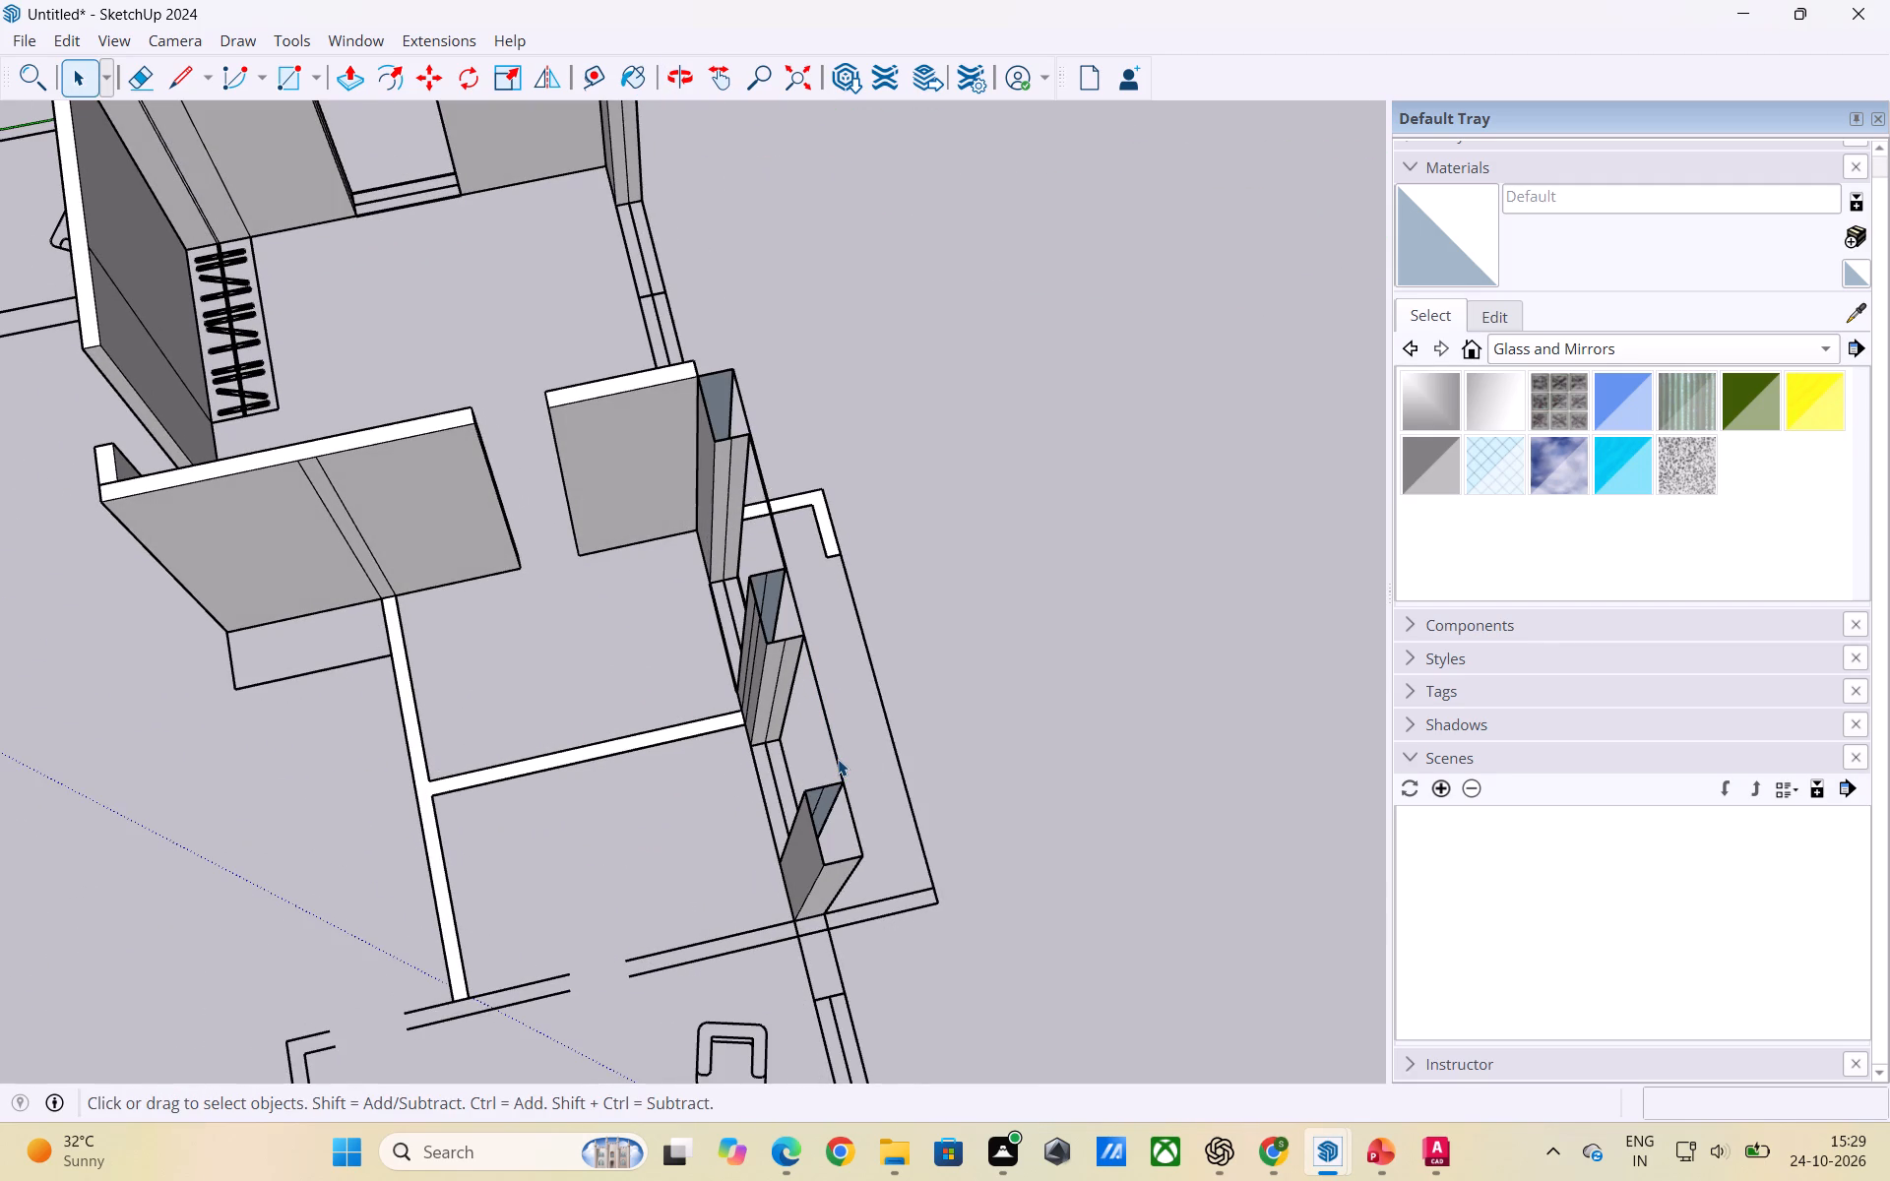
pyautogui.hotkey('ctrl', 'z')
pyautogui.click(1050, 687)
# Examine the small rooms' three raised outer wall pieces from the balcony side and from the room side.
pyautogui.scroll(3, 781, 911)
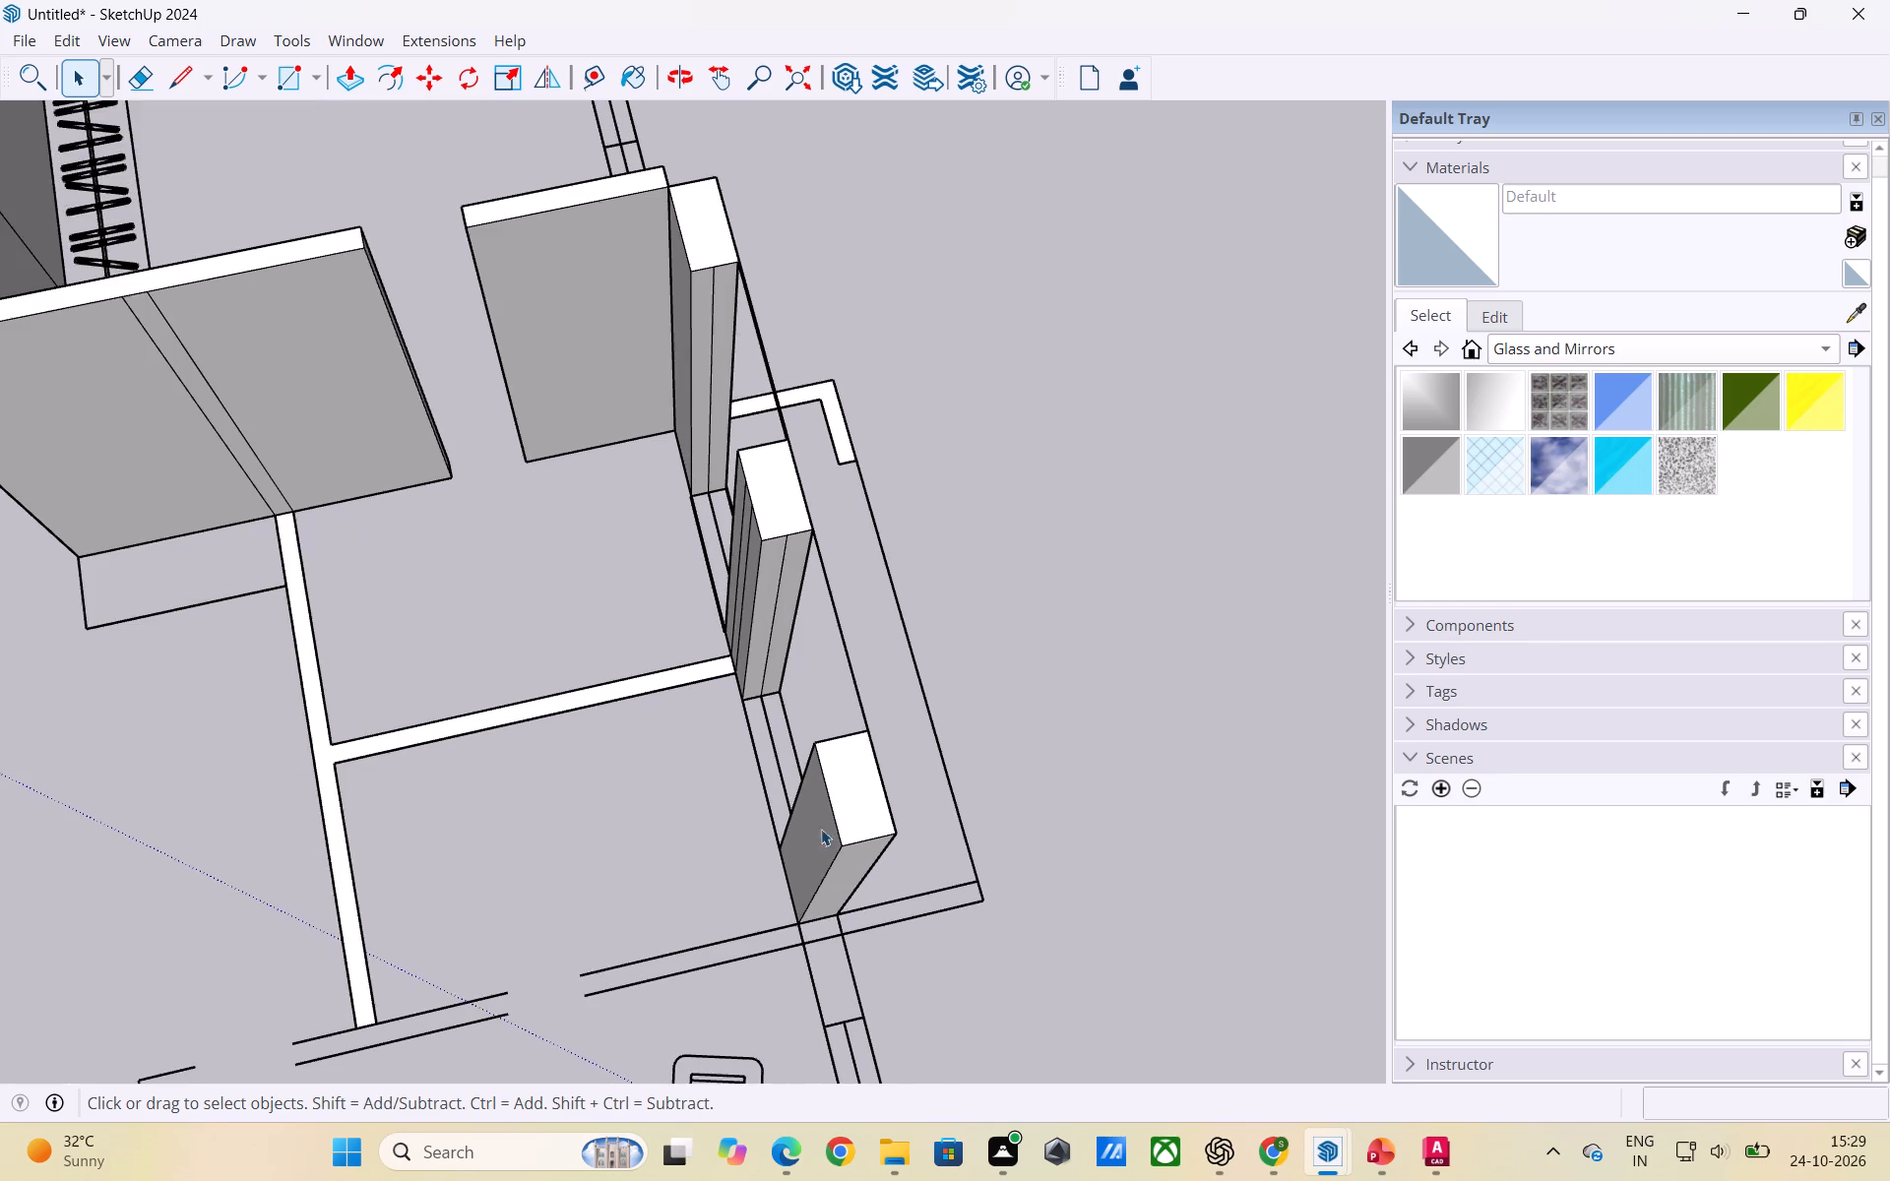
pyautogui.scroll(1, 867, 810)
pyautogui.moveTo(869, 811); pyautogui.dragTo(1048, 584, button='middle')
pyautogui.scroll(1, 1042, 590)
pyautogui.moveTo(1017, 655); pyautogui.dragTo(119, 659, button='middle')
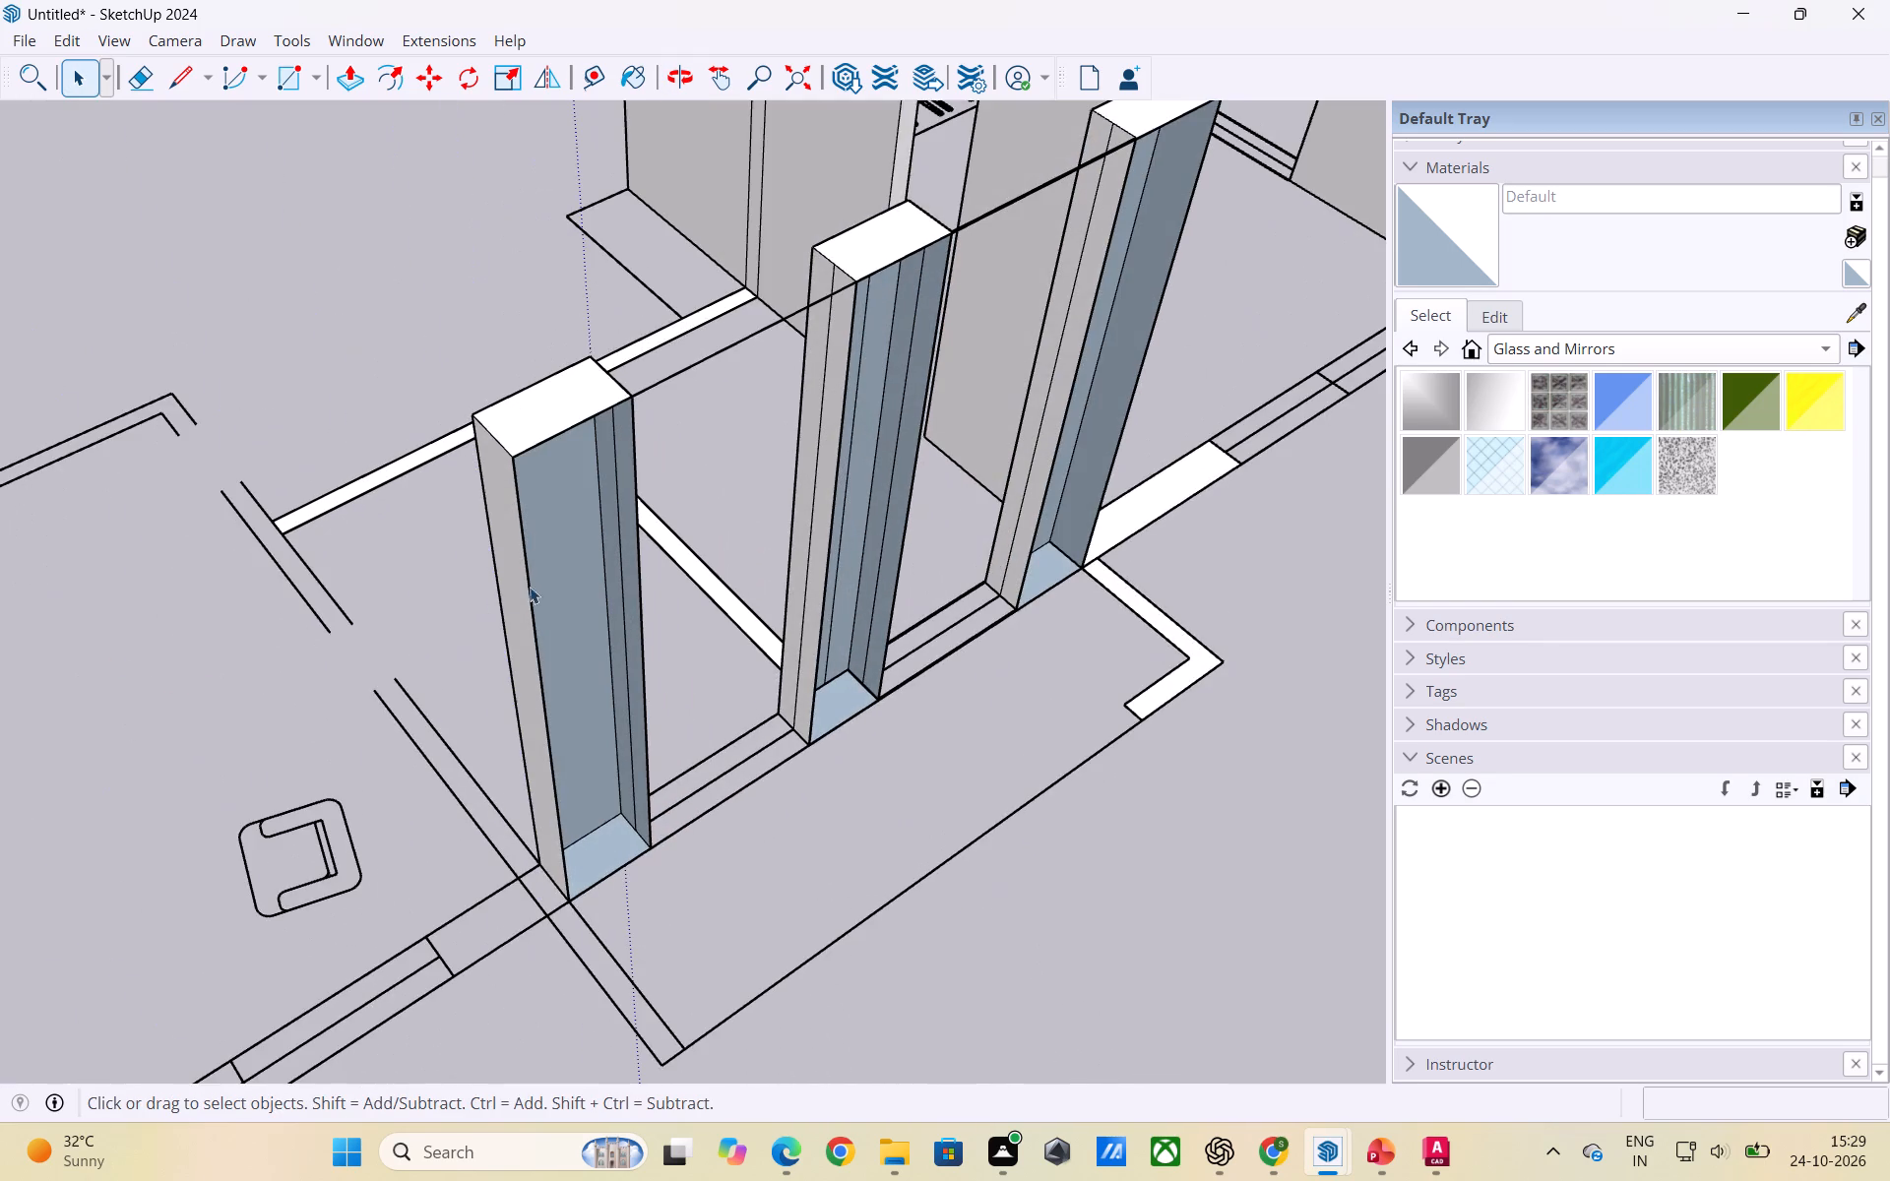
pyautogui.scroll(3, 611, 507)
pyautogui.moveTo(565, 649); pyautogui.dragTo(374, 486, button='middle')
pyautogui.scroll(-3, 501, 533)
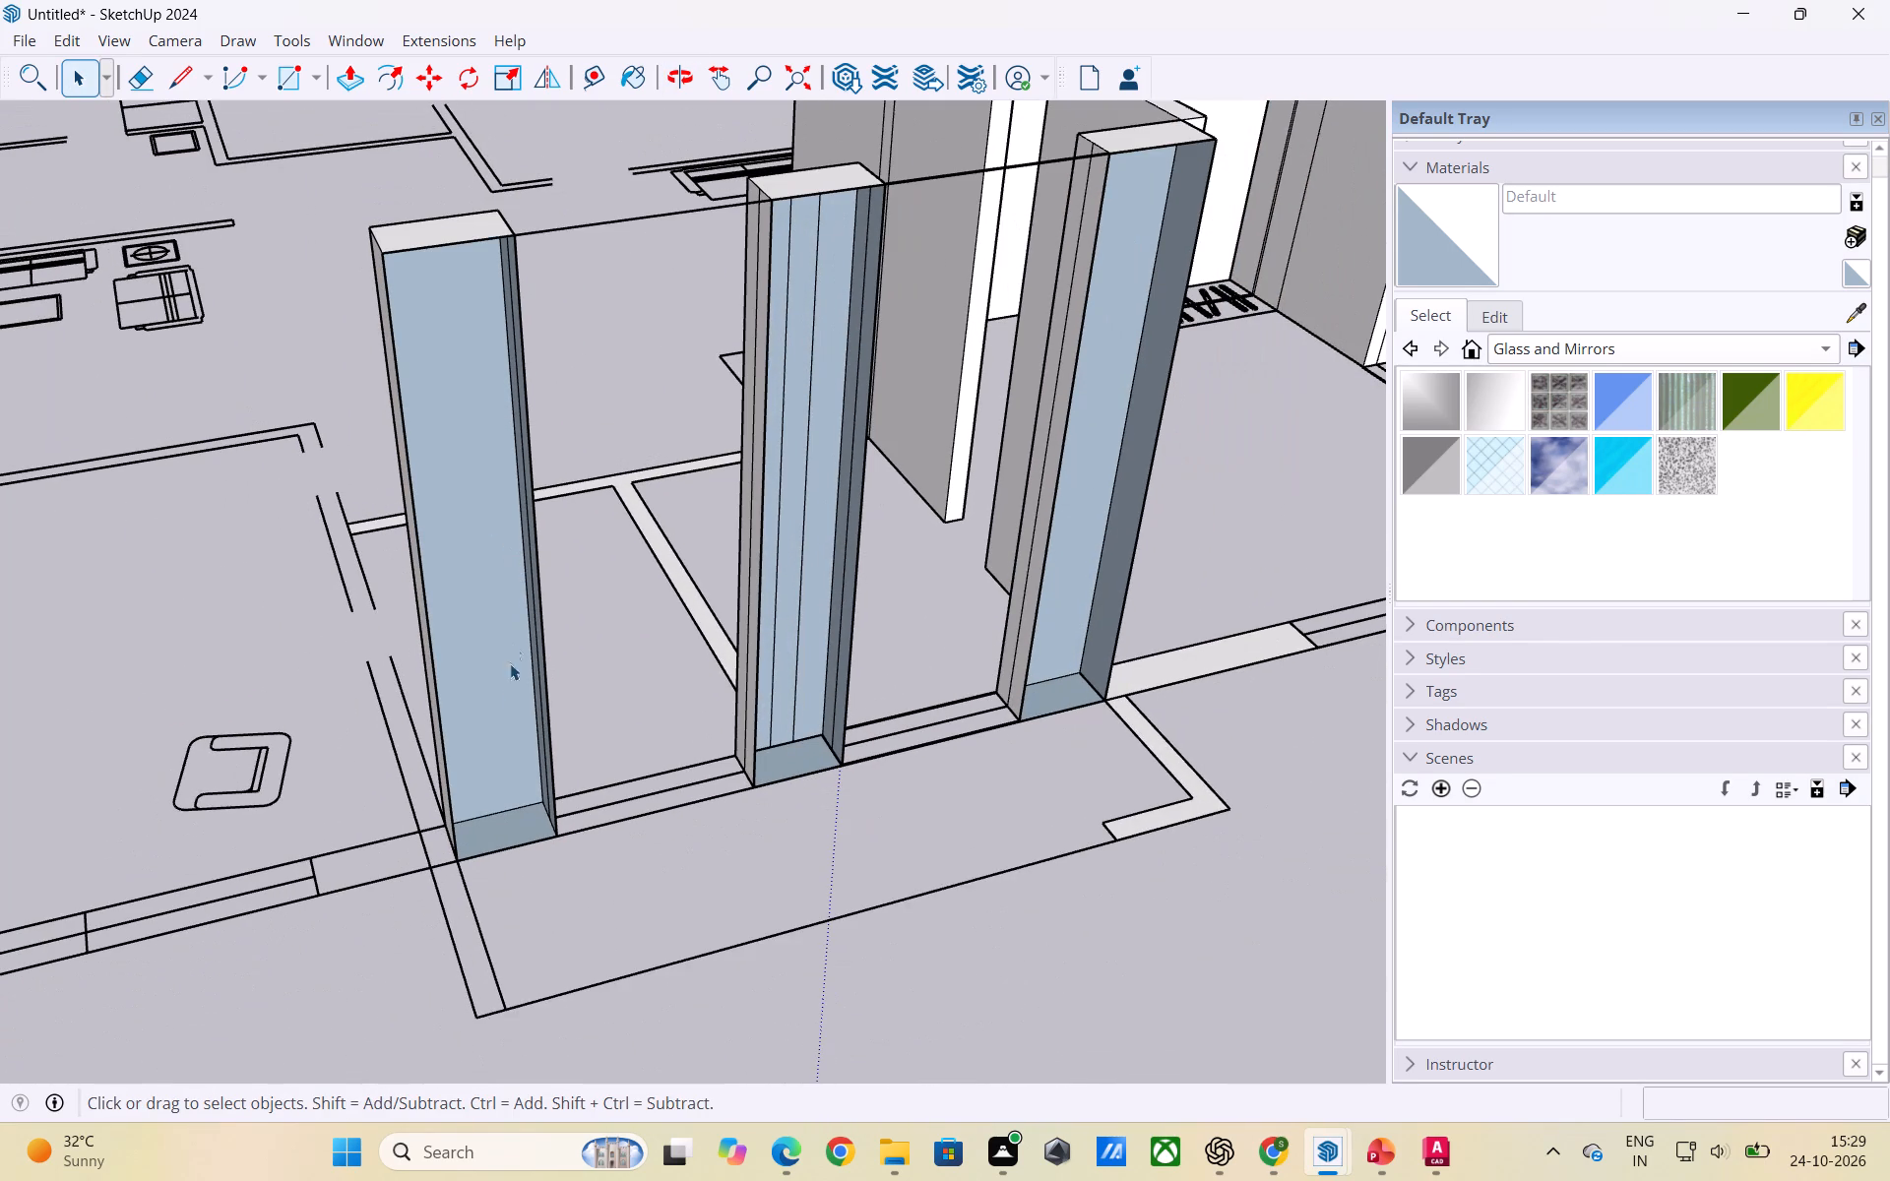
pyautogui.scroll(-3, 382, 706)
pyautogui.moveTo(335, 755); pyautogui.dragTo(1186, 804, button='middle')
pyautogui.scroll(-5, 587, 620)
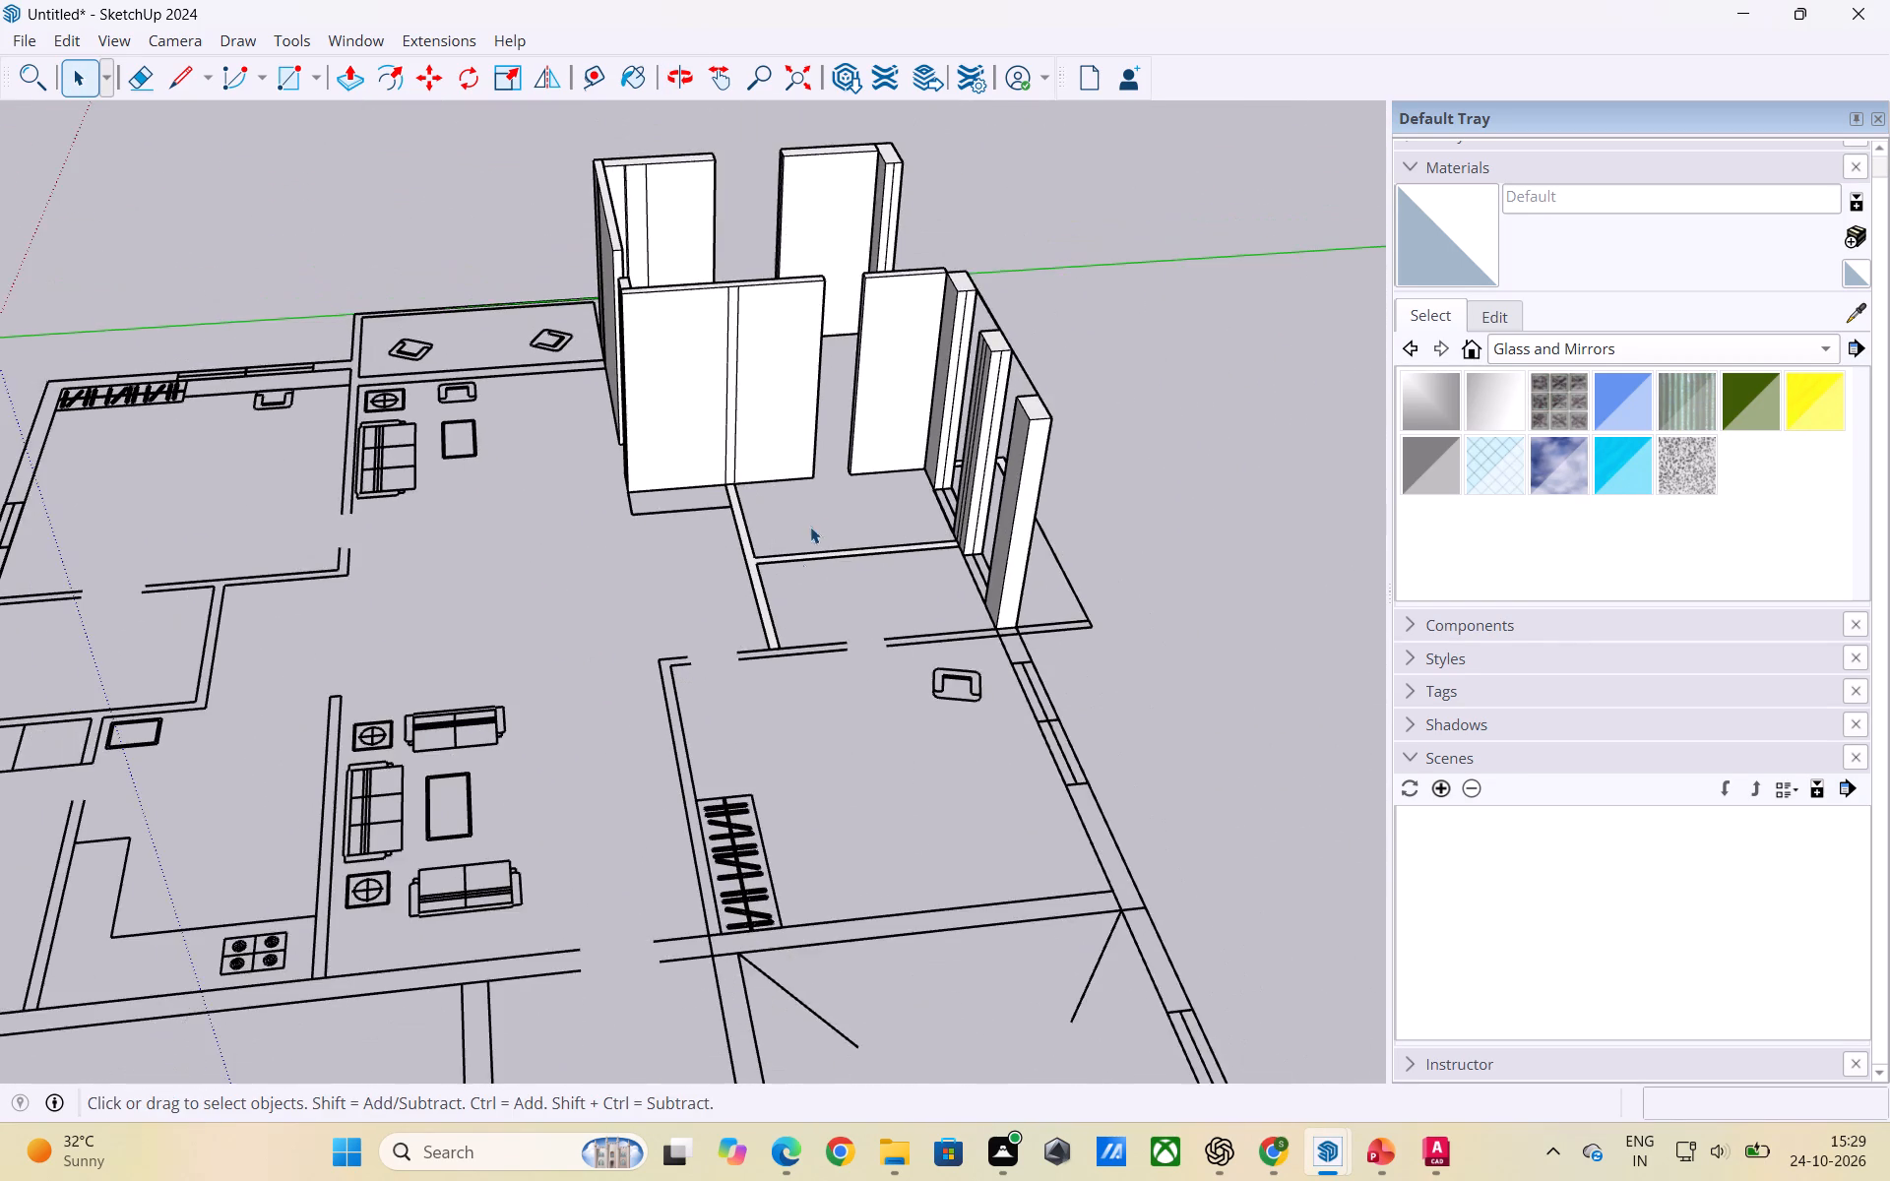
pyautogui.moveTo(846, 534); pyautogui.dragTo(877, 889, button='middle')
# Undo the opening face deletions and the raising of the small rooms' outer wall pieces and the first bedroom's short and long partitions.
pyautogui.hotkey('ctrl', 'z')
pyautogui.hotkey('ctrl', 'z')
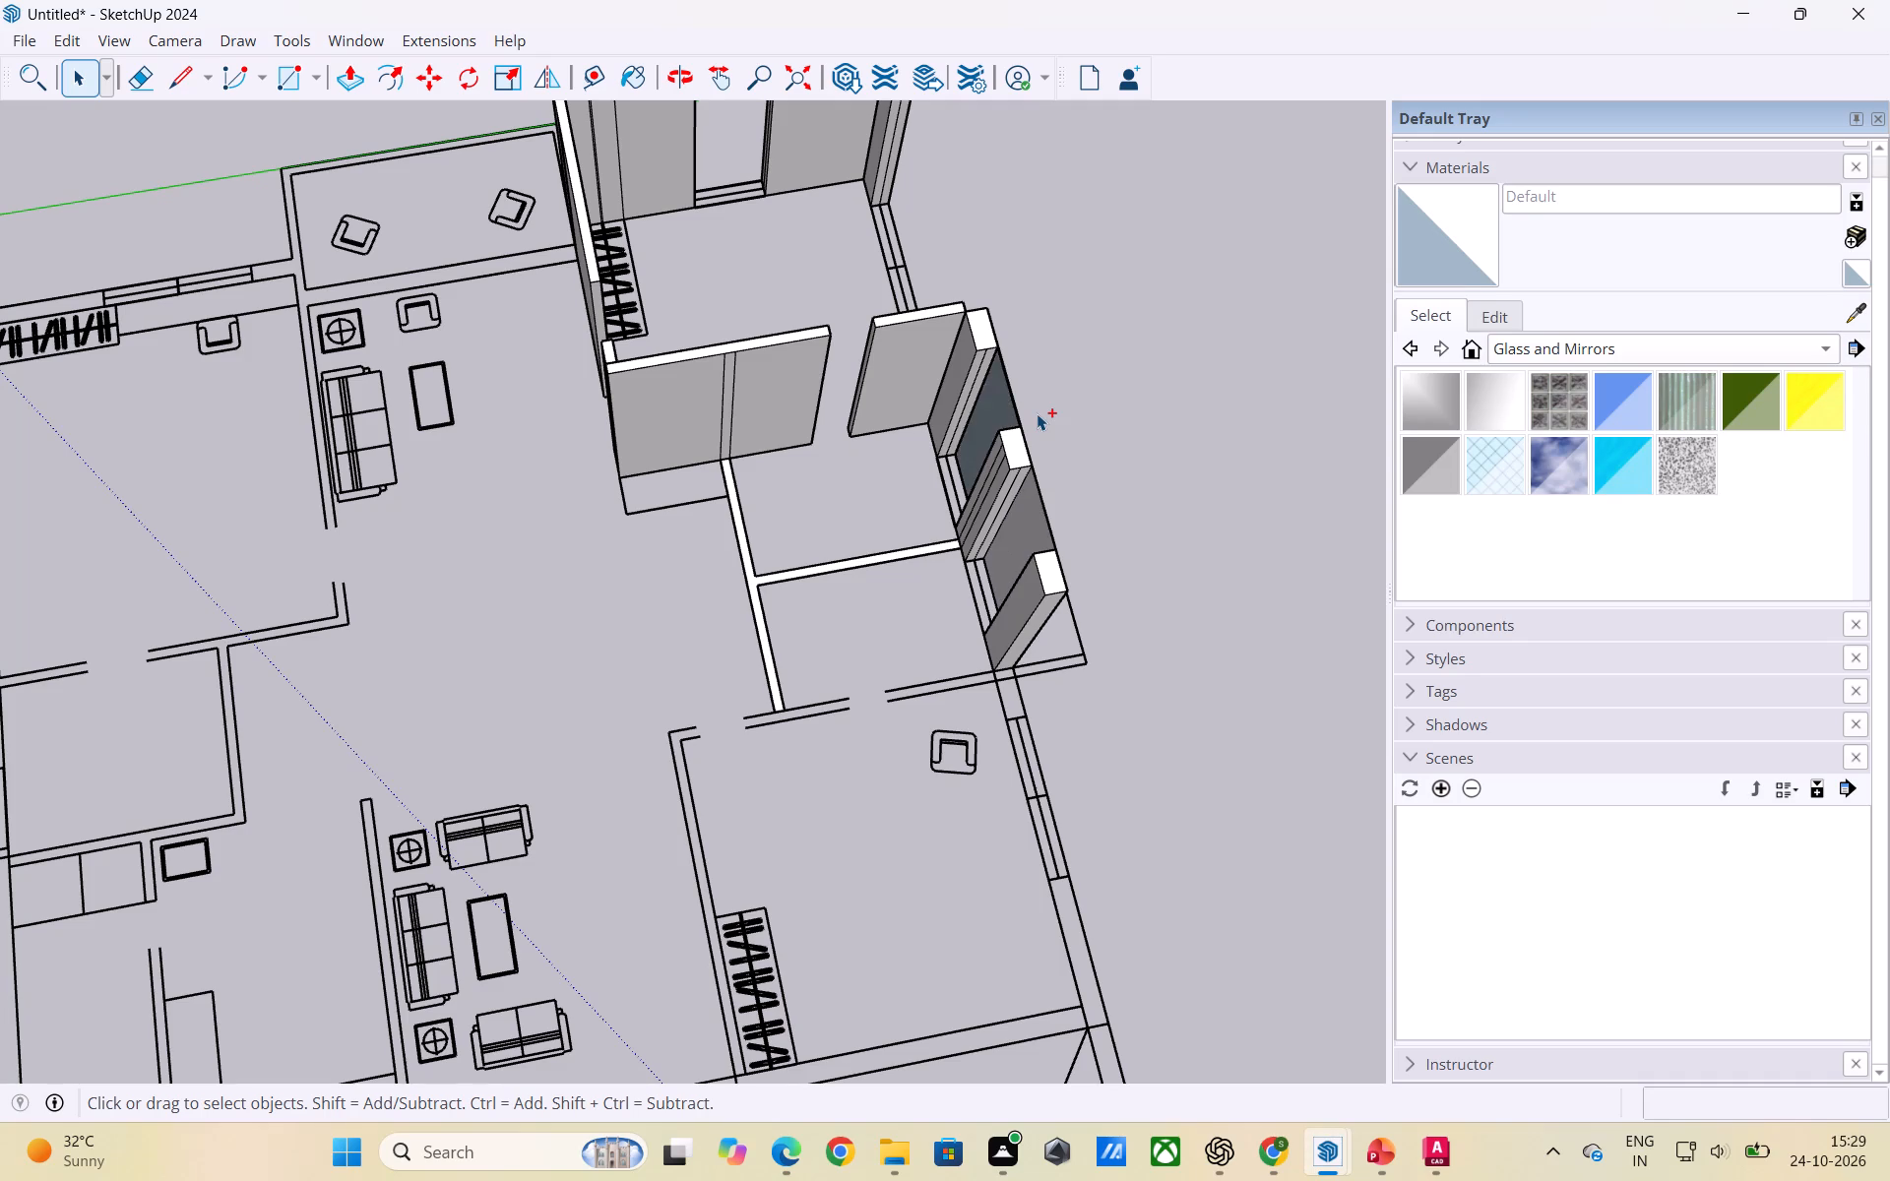
pyautogui.hotkey('ctrl', 'z')
pyautogui.hotkey('ctrl', 'z')
pyautogui.hotkey('ctrl', 'z')
pyautogui.hotkey('ctrl', 'z')
pyautogui.hotkey('ctrl', 'z')
pyautogui.hotkey('ctrl', 'z')
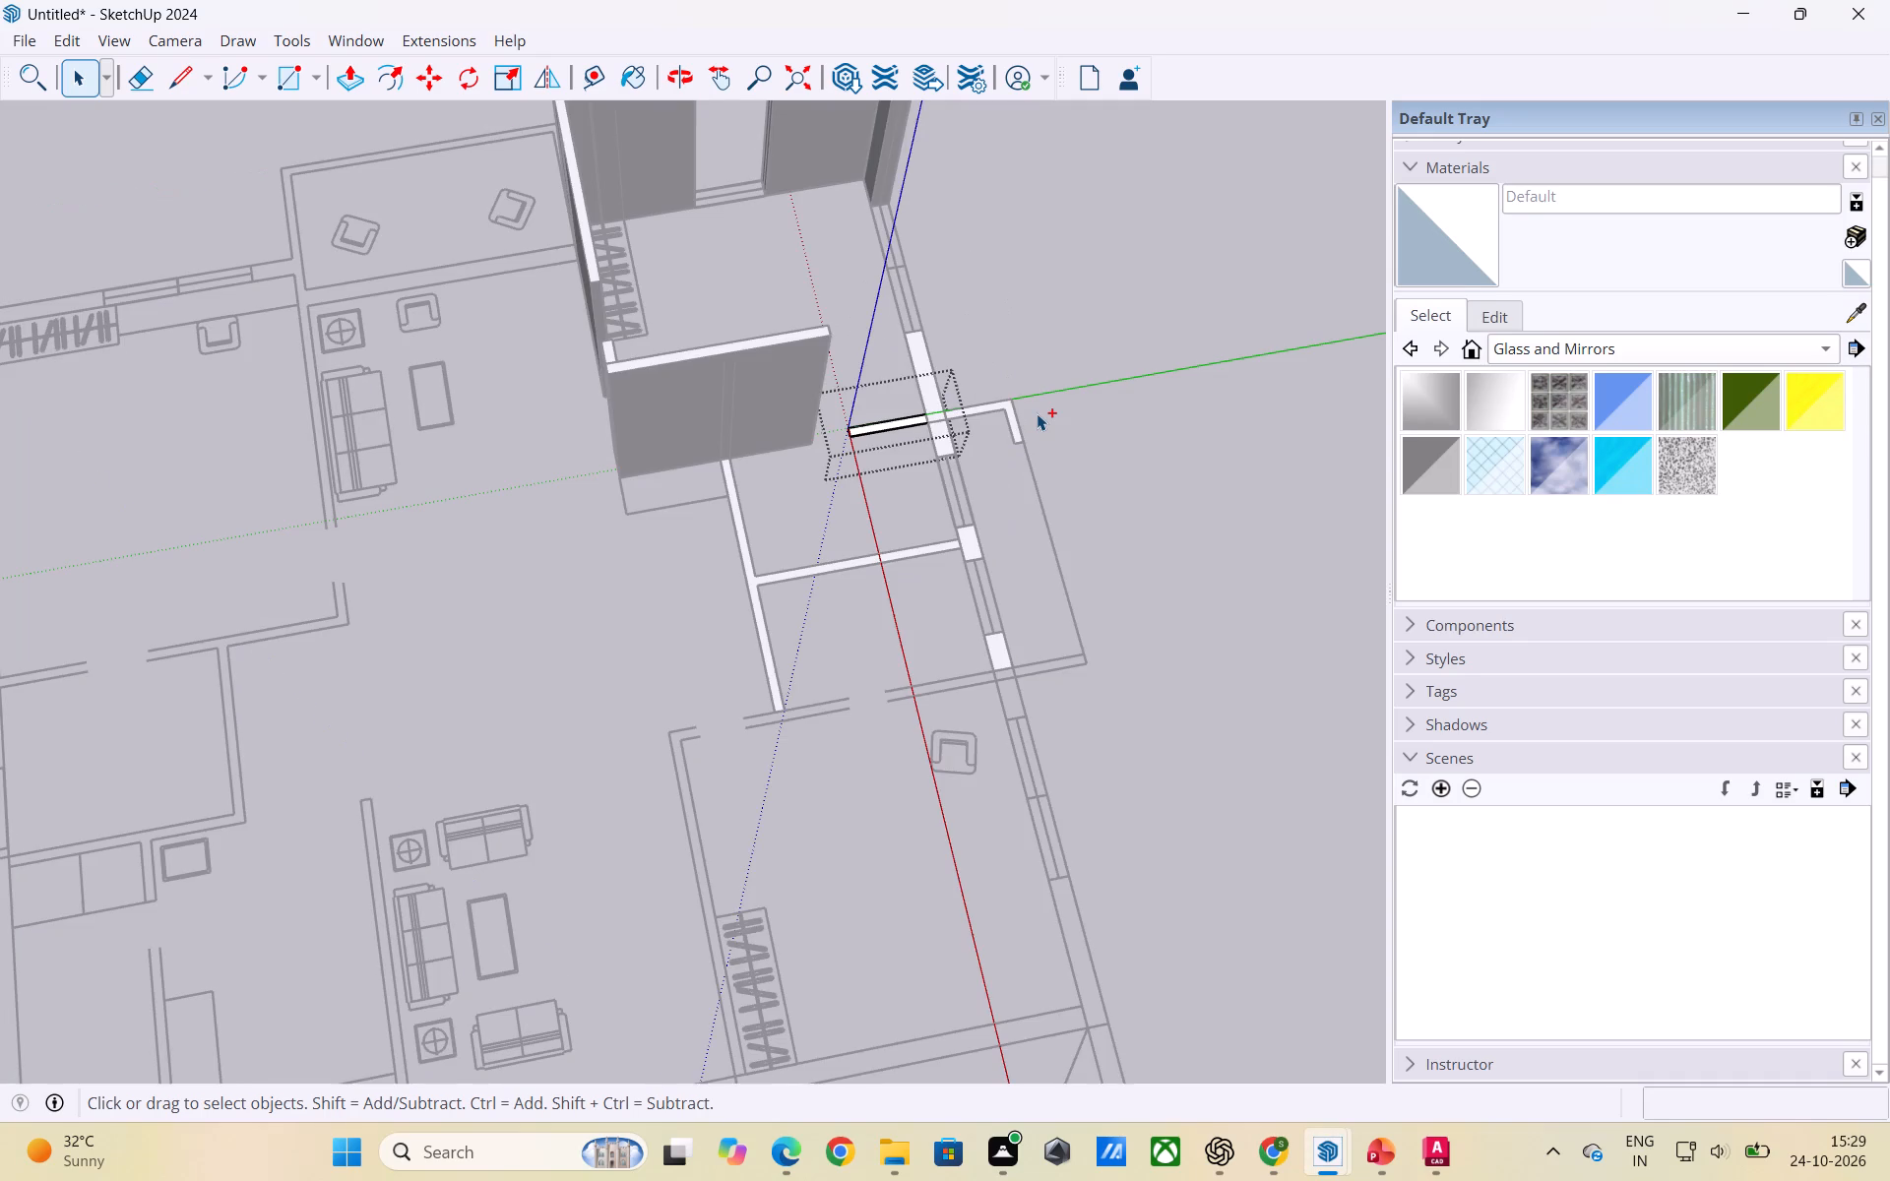
pyautogui.hotkey('ctrl', 'z')
pyautogui.hotkey('ctrl', 'z')
pyautogui.hotkey('ctrl', 'z')
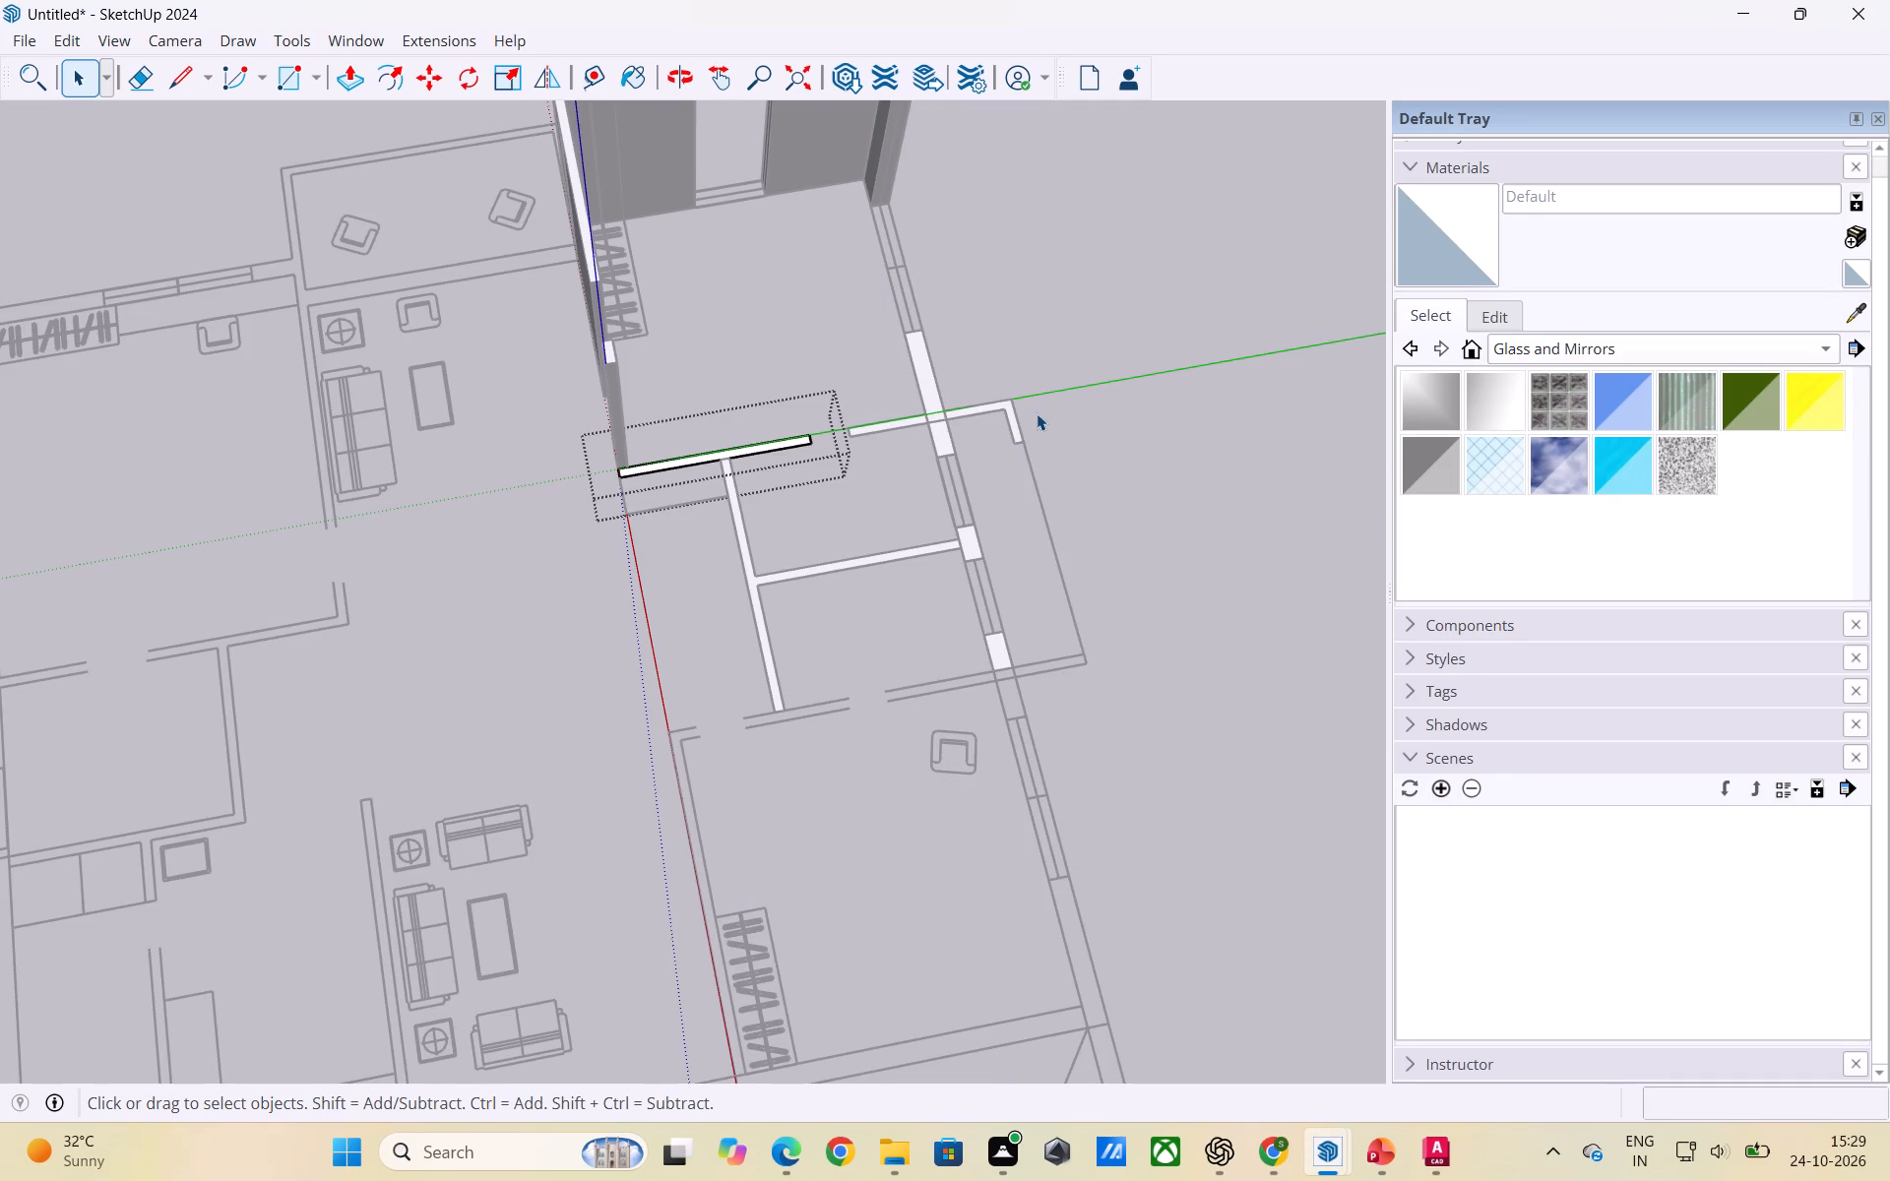
# Raise the long partition group between the first bedroom and the small rooms to 9' using Push/Pull.
pyautogui.click(1107, 489)
pyautogui.scroll(2, 656, 466)
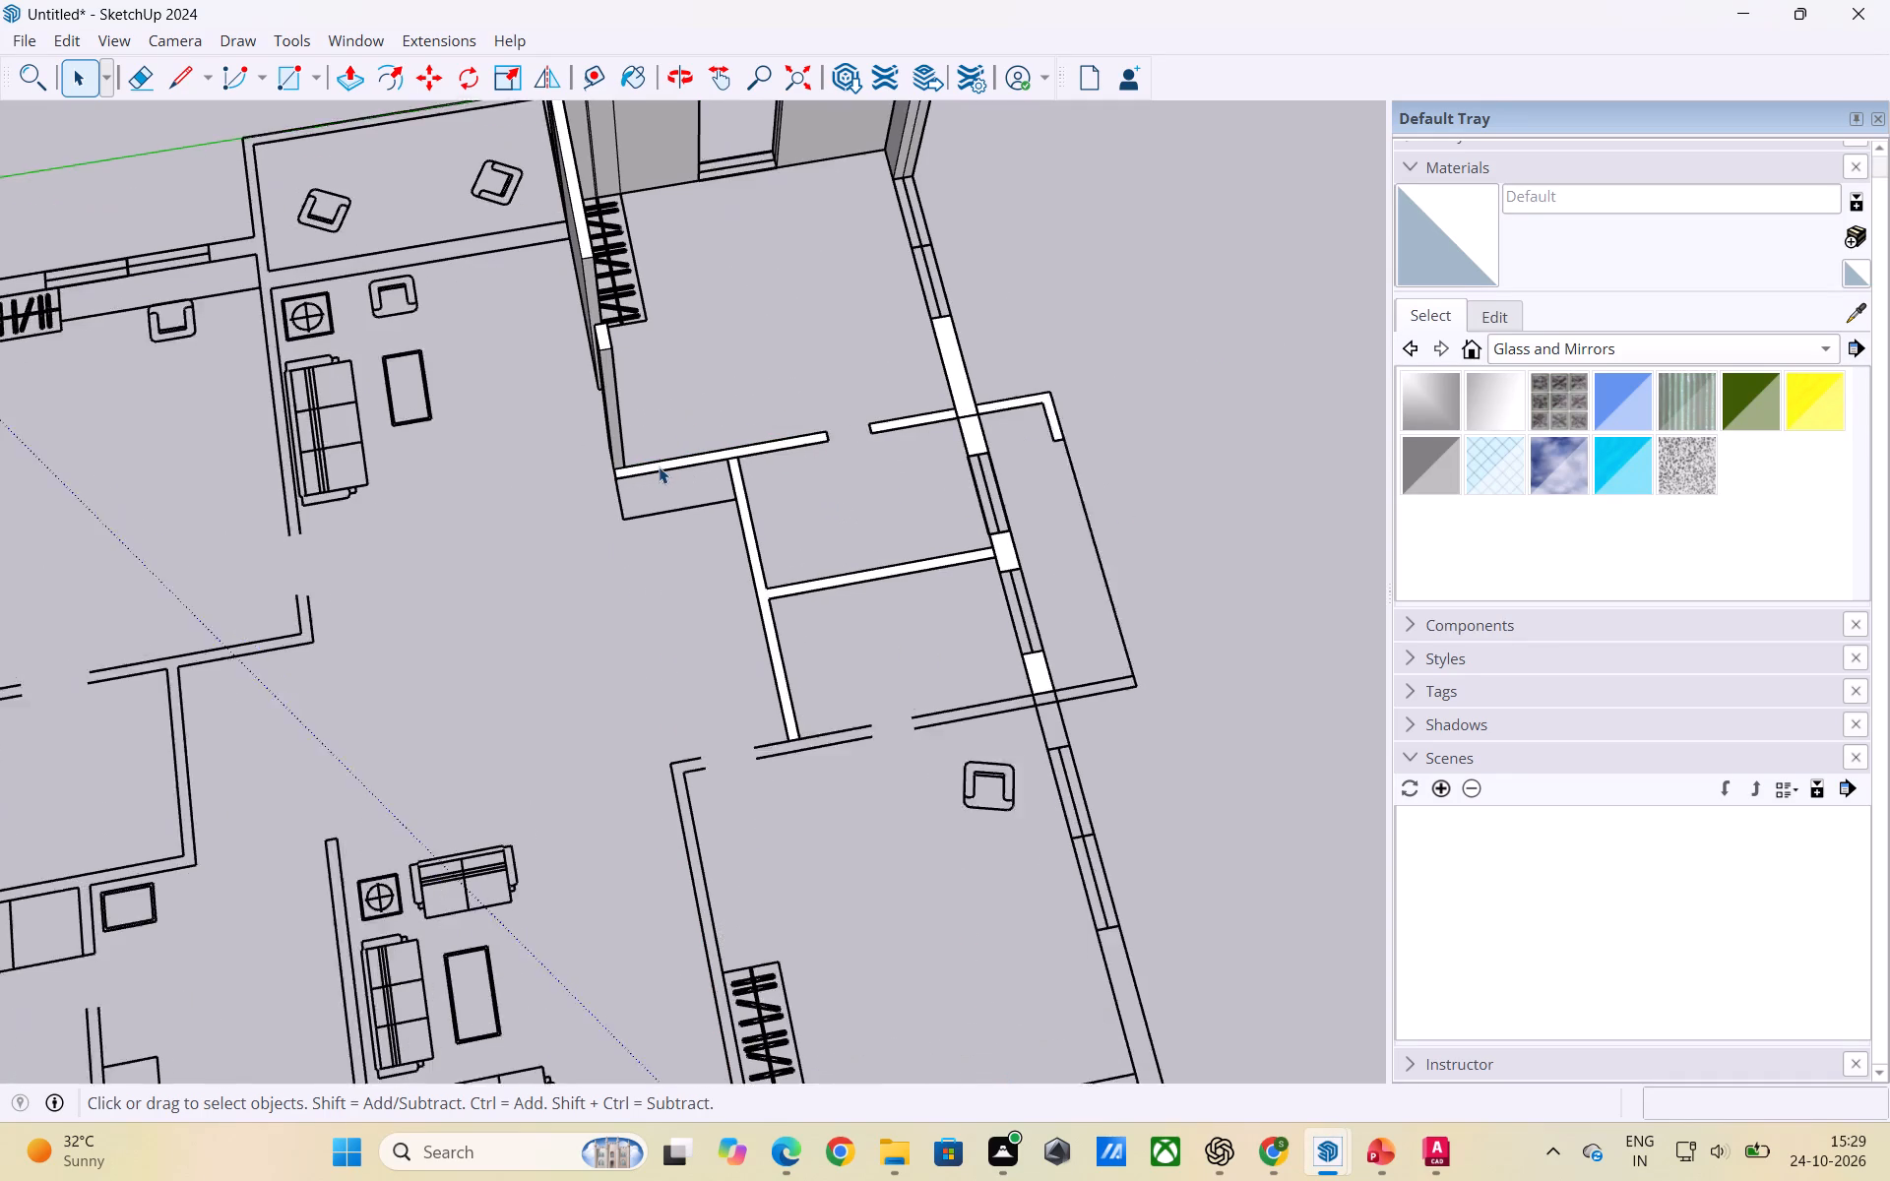
pyautogui.moveTo(682, 489); pyautogui.dragTo(689, 562, button='middle')
pyautogui.tripleClick(682, 464)
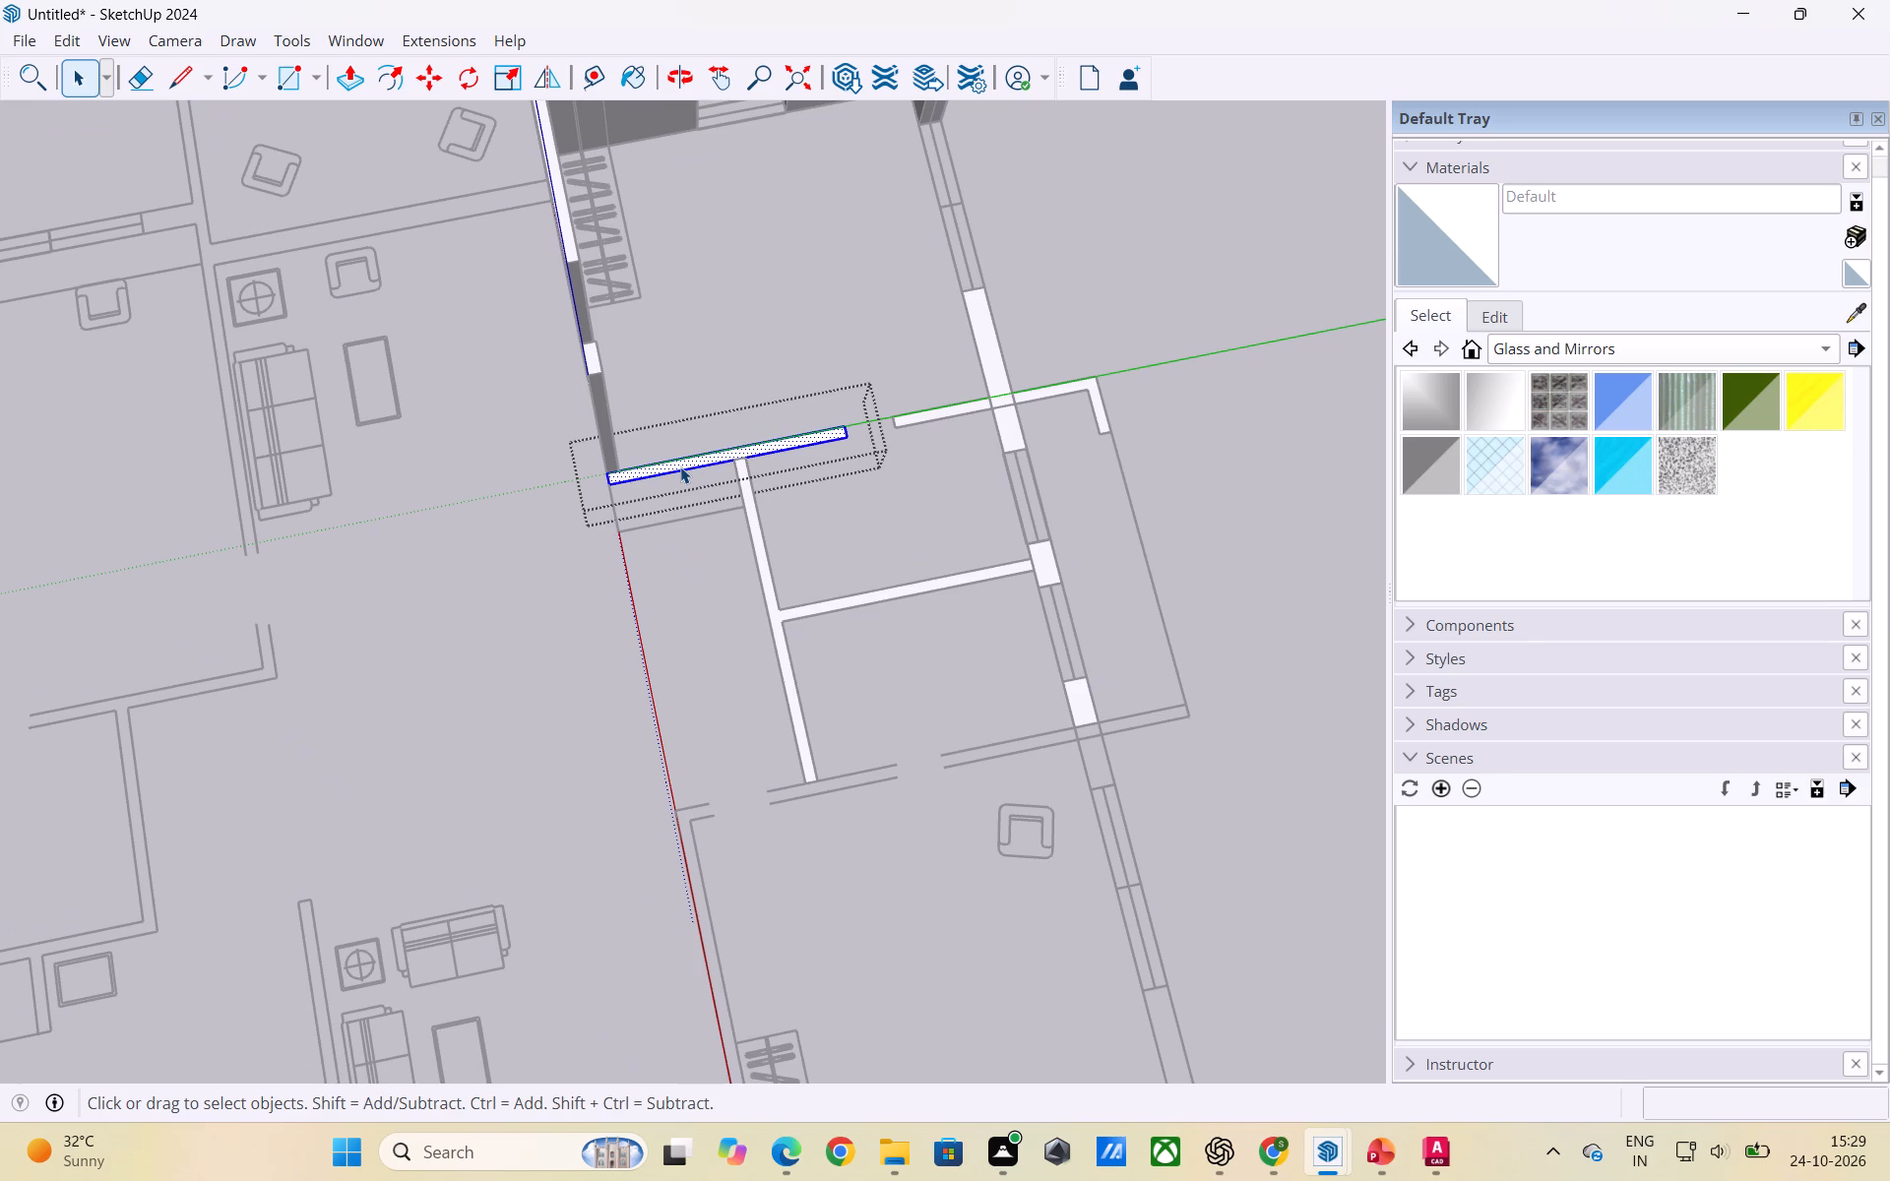
pyautogui.press('p')
pyautogui.click(680, 466)
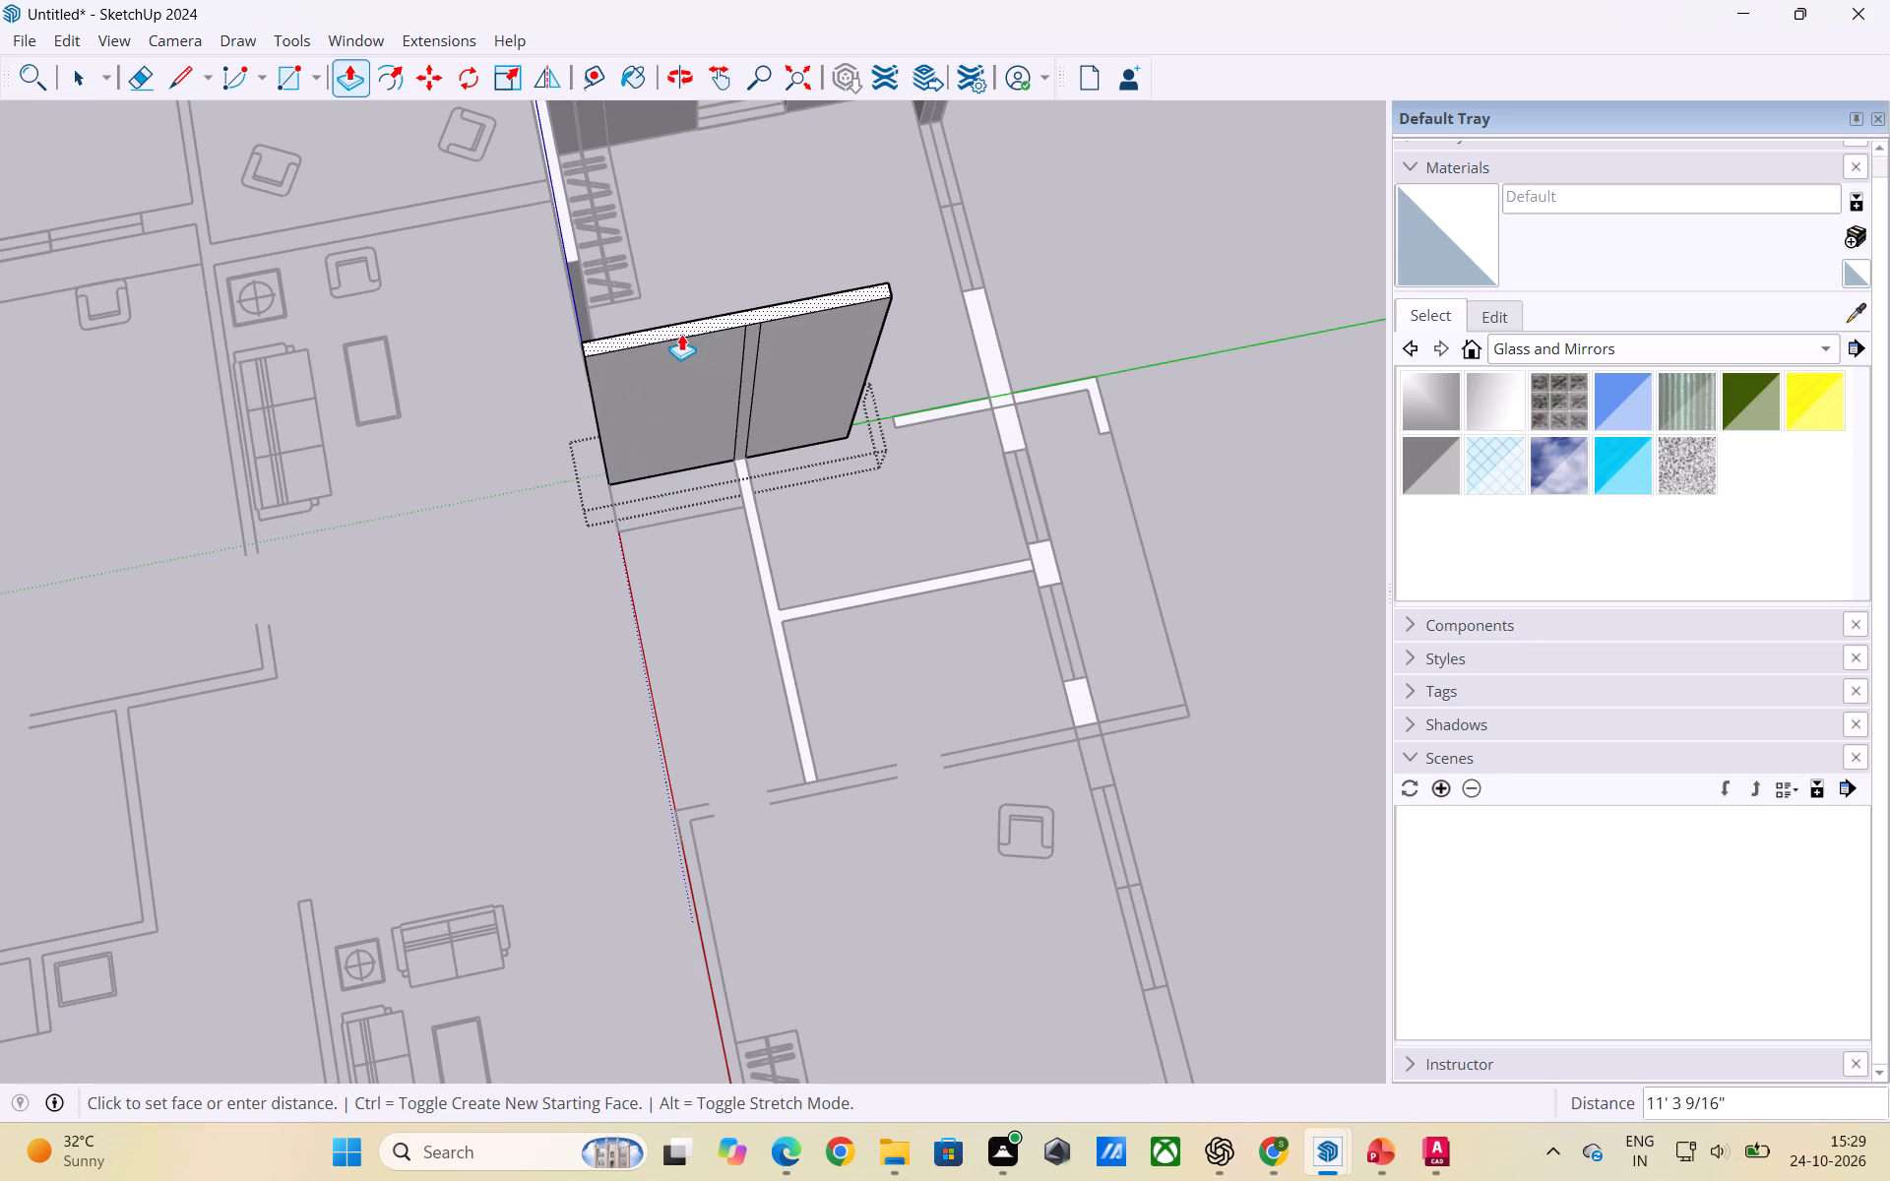
pyautogui.write("9'")
pyautogui.press('Return')
pyautogui.click(492, 602)
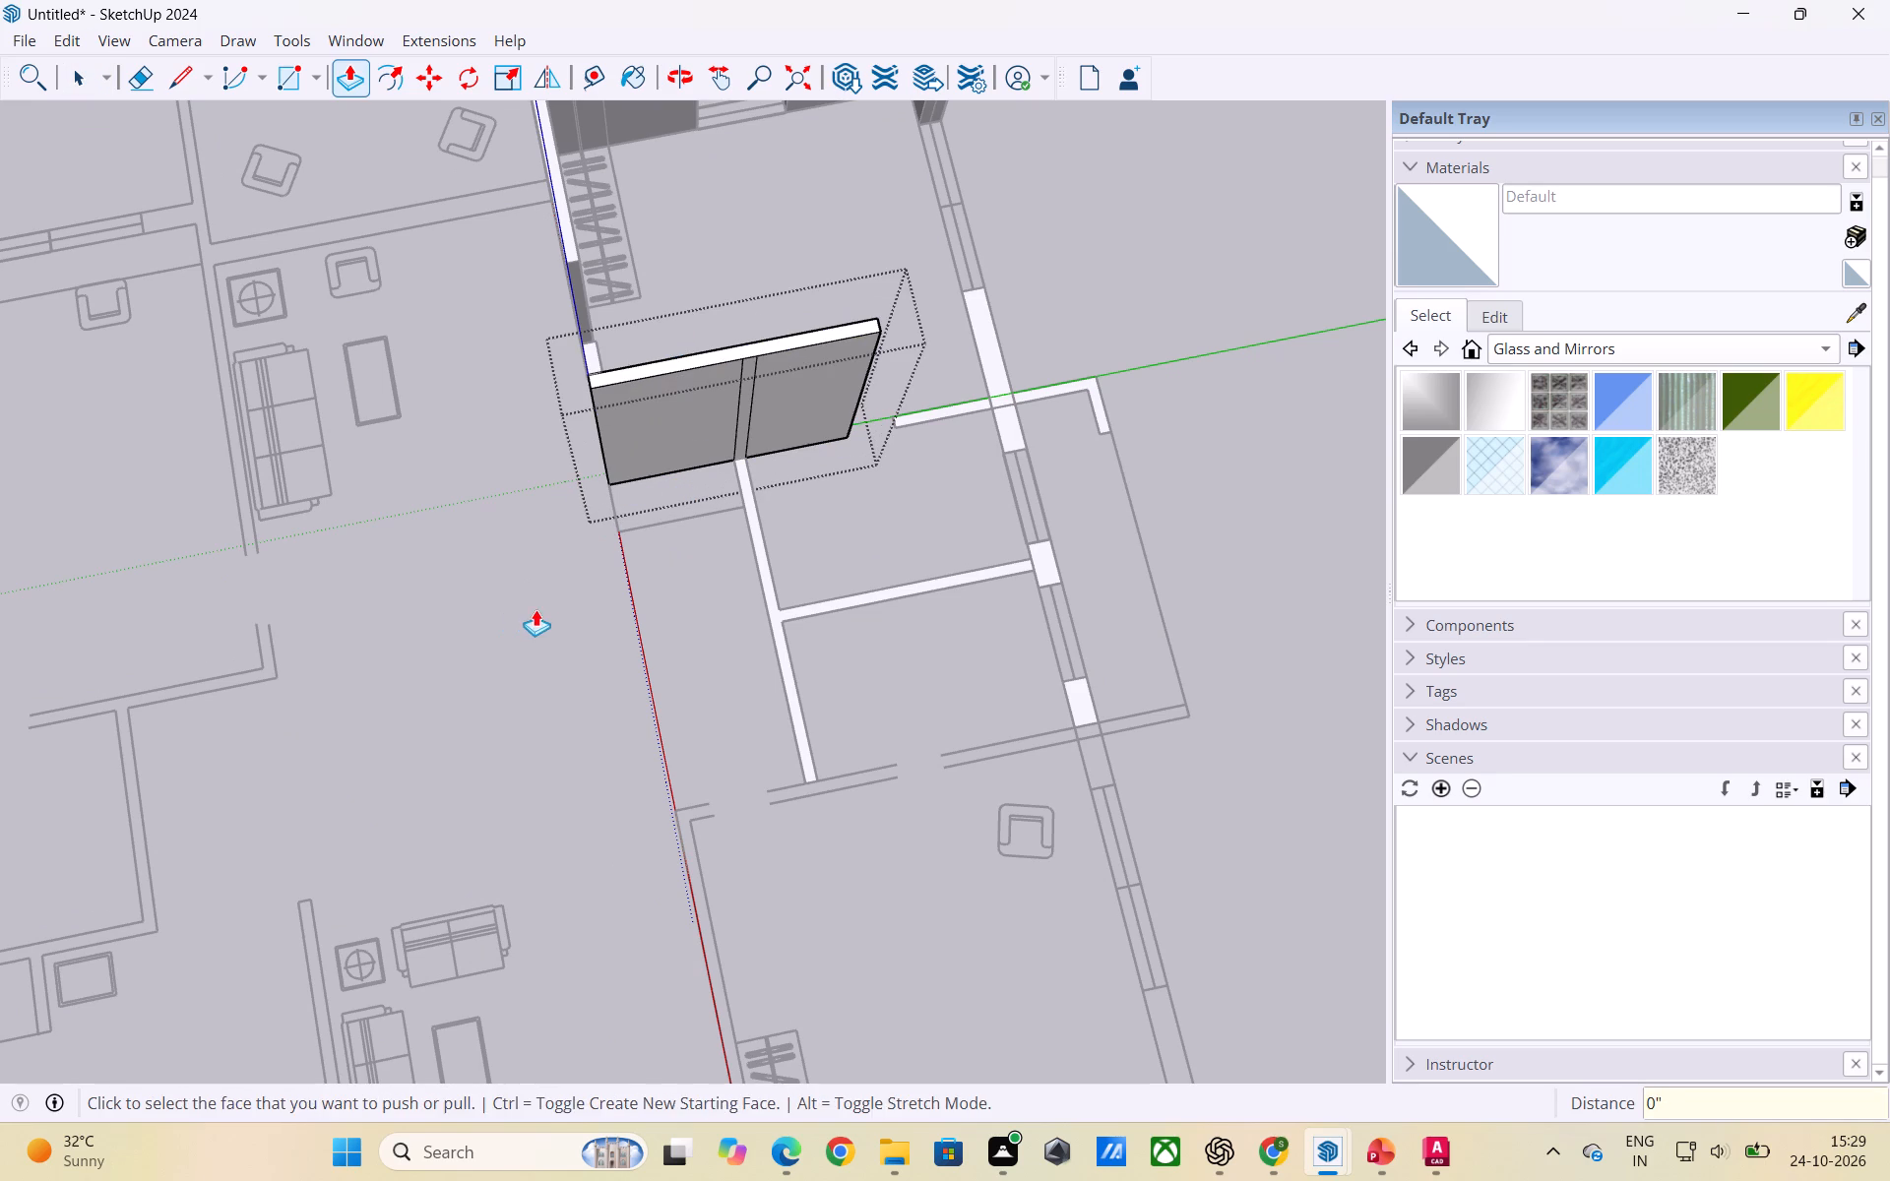
pyautogui.press('space')
pyautogui.click(508, 606)
# Raise the first bedroom's outer wall end piece between its window and the small rooms to 9' using Push/Pull.
pyautogui.scroll(-4, 730, 608)
pyautogui.moveTo(781, 604); pyautogui.dragTo(362, 642, button='middle')
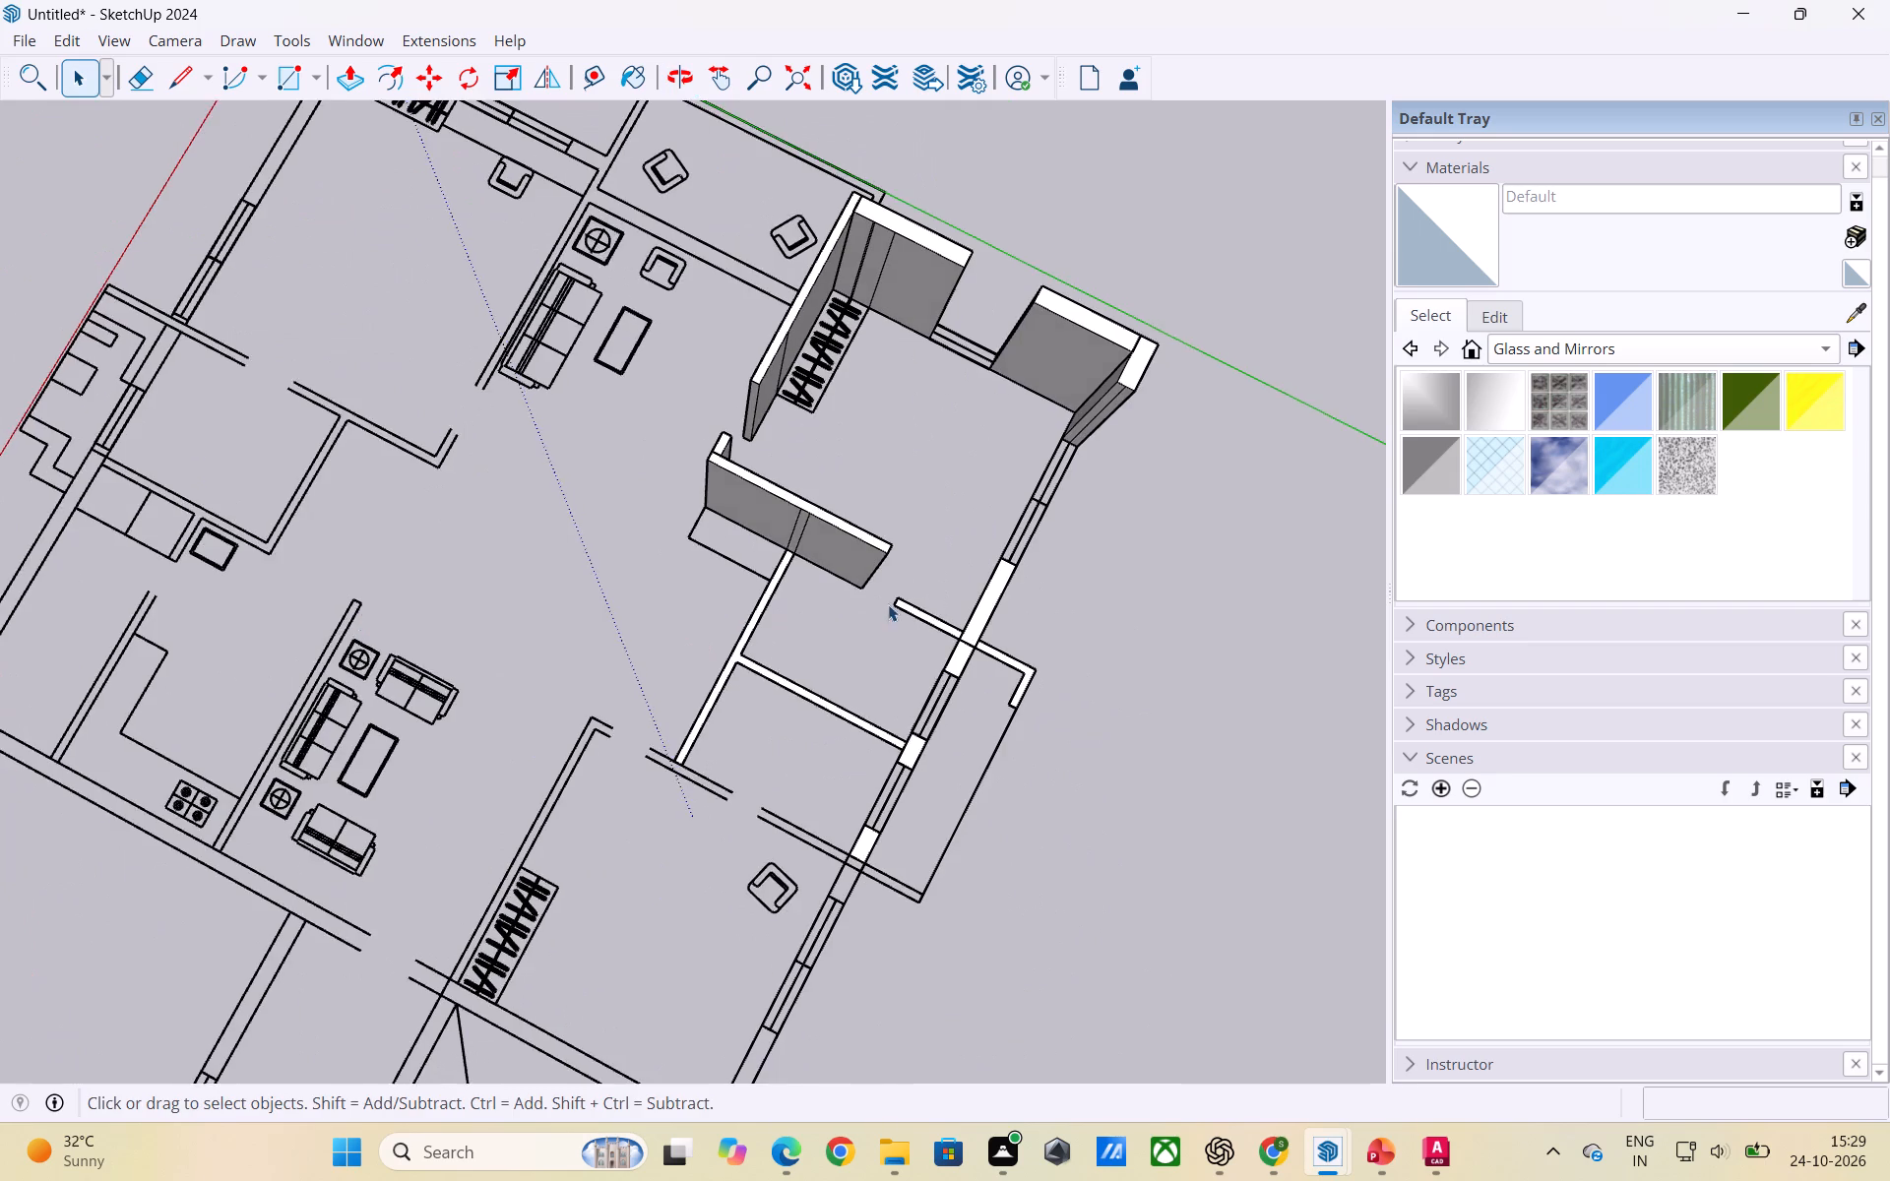
pyautogui.scroll(2, 931, 606)
pyautogui.scroll(-5, 437, 600)
pyautogui.scroll(2, 840, 623)
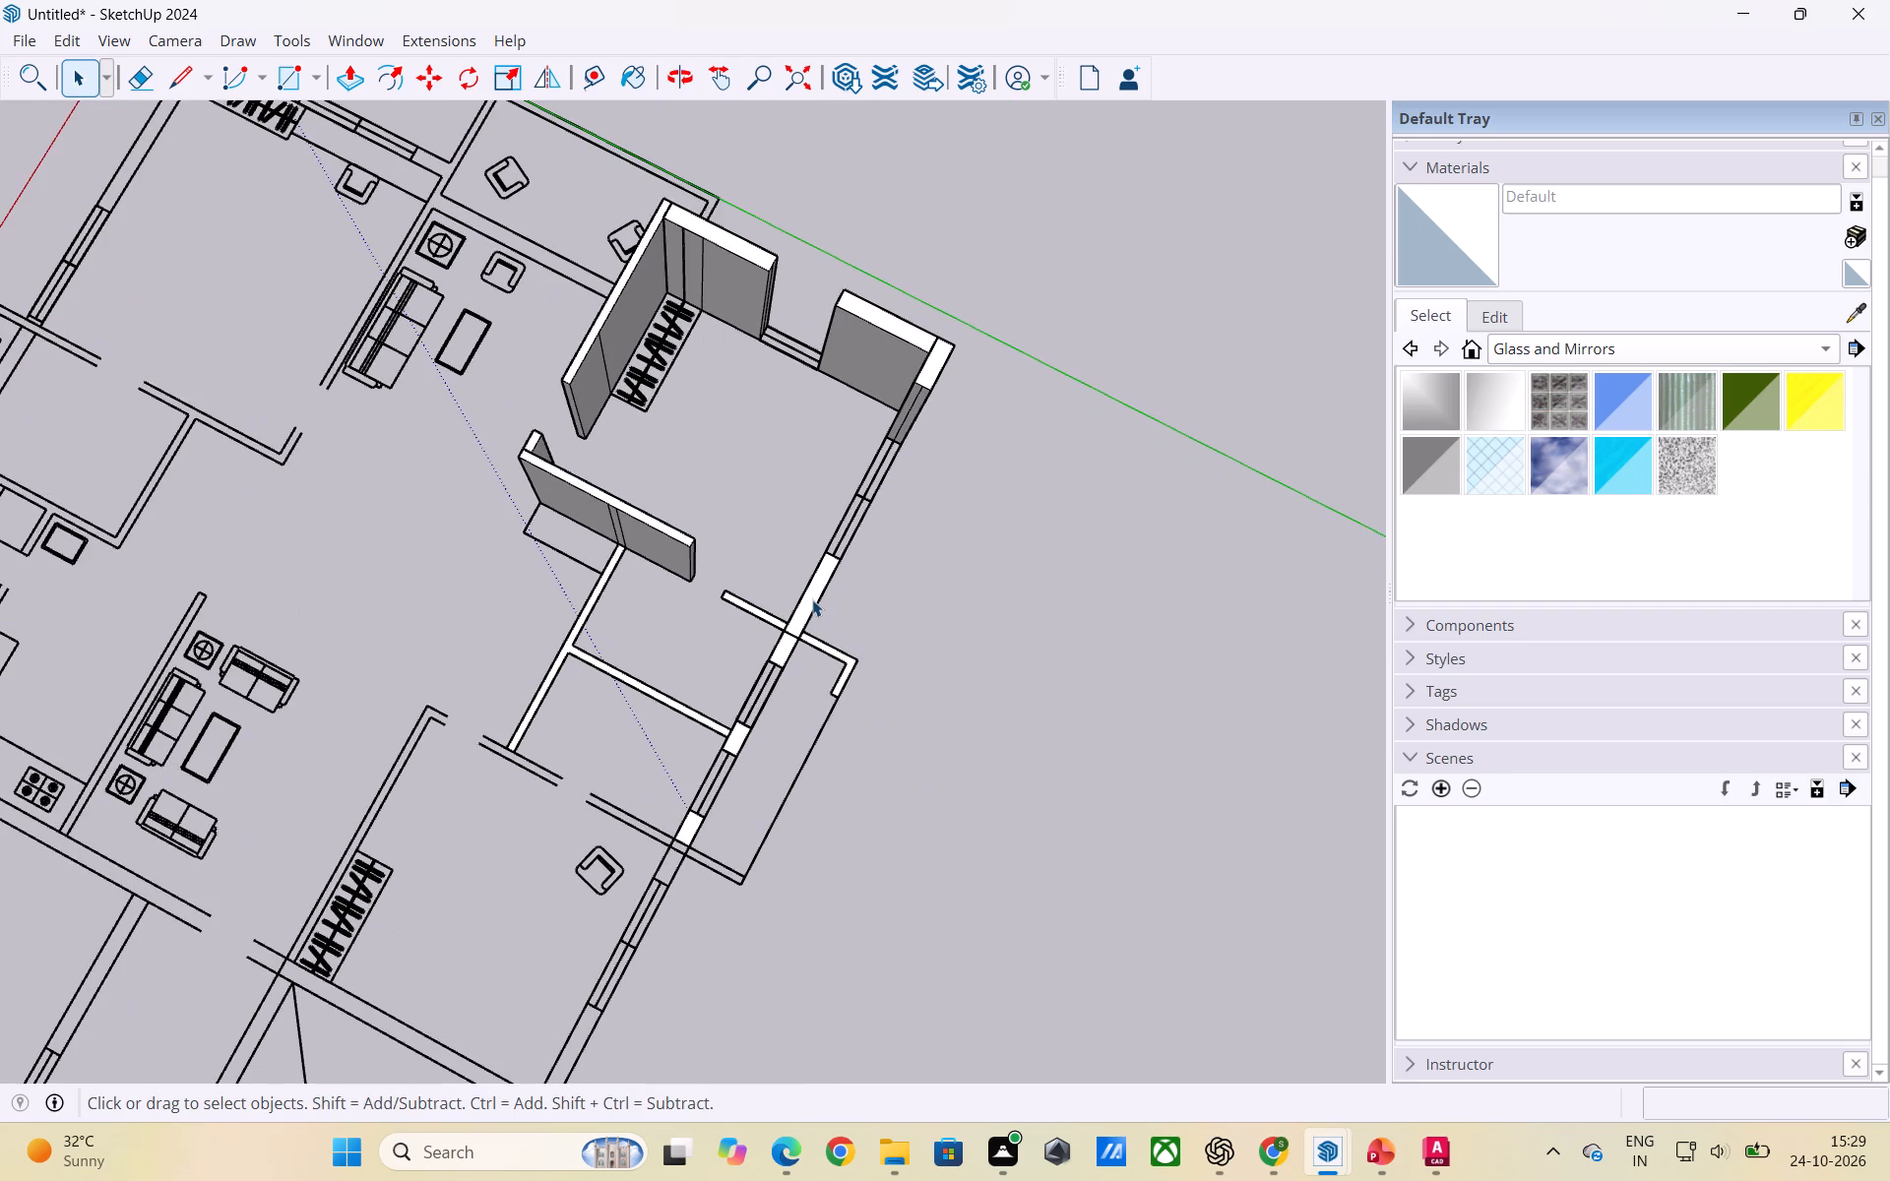
pyautogui.tripleClick(812, 600)
pyautogui.press('p')
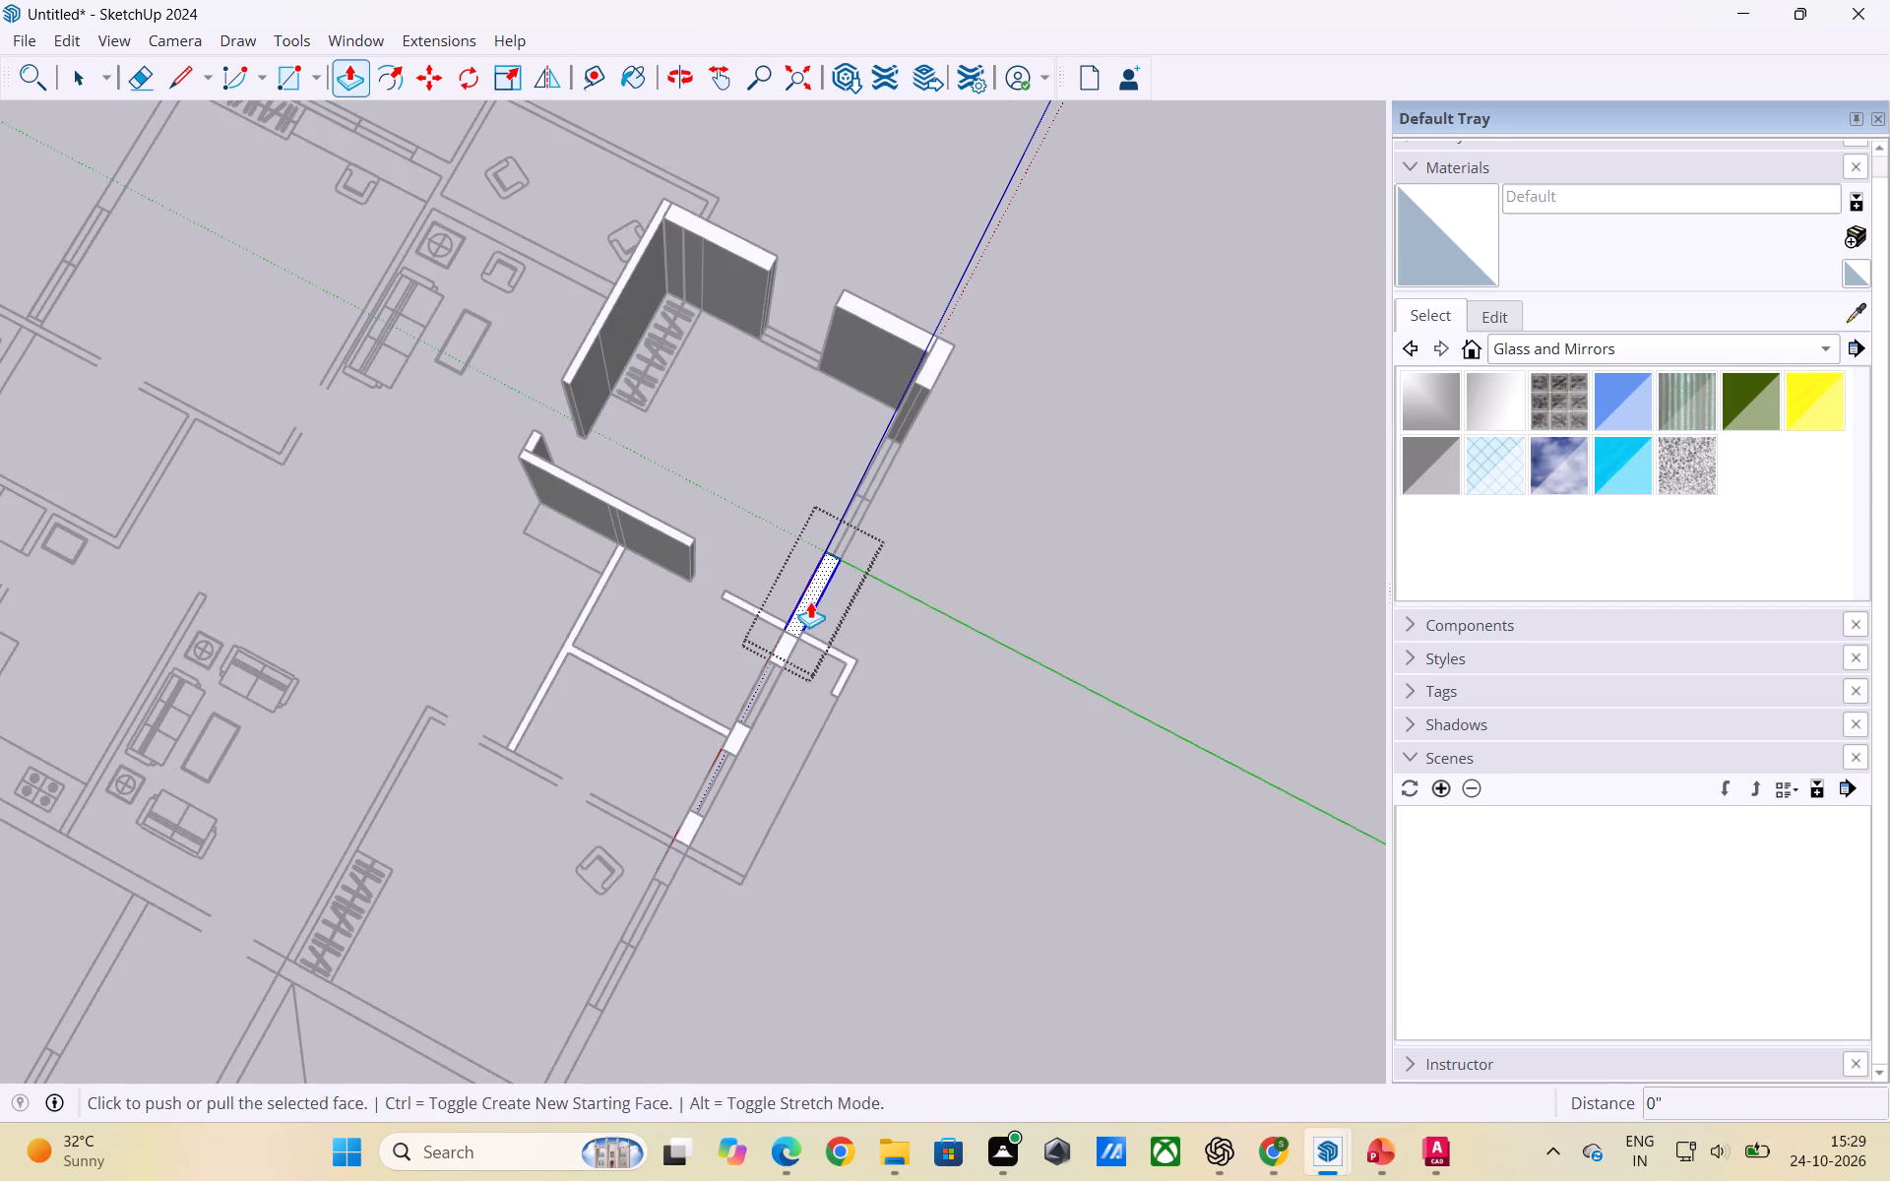
pyautogui.click(810, 601)
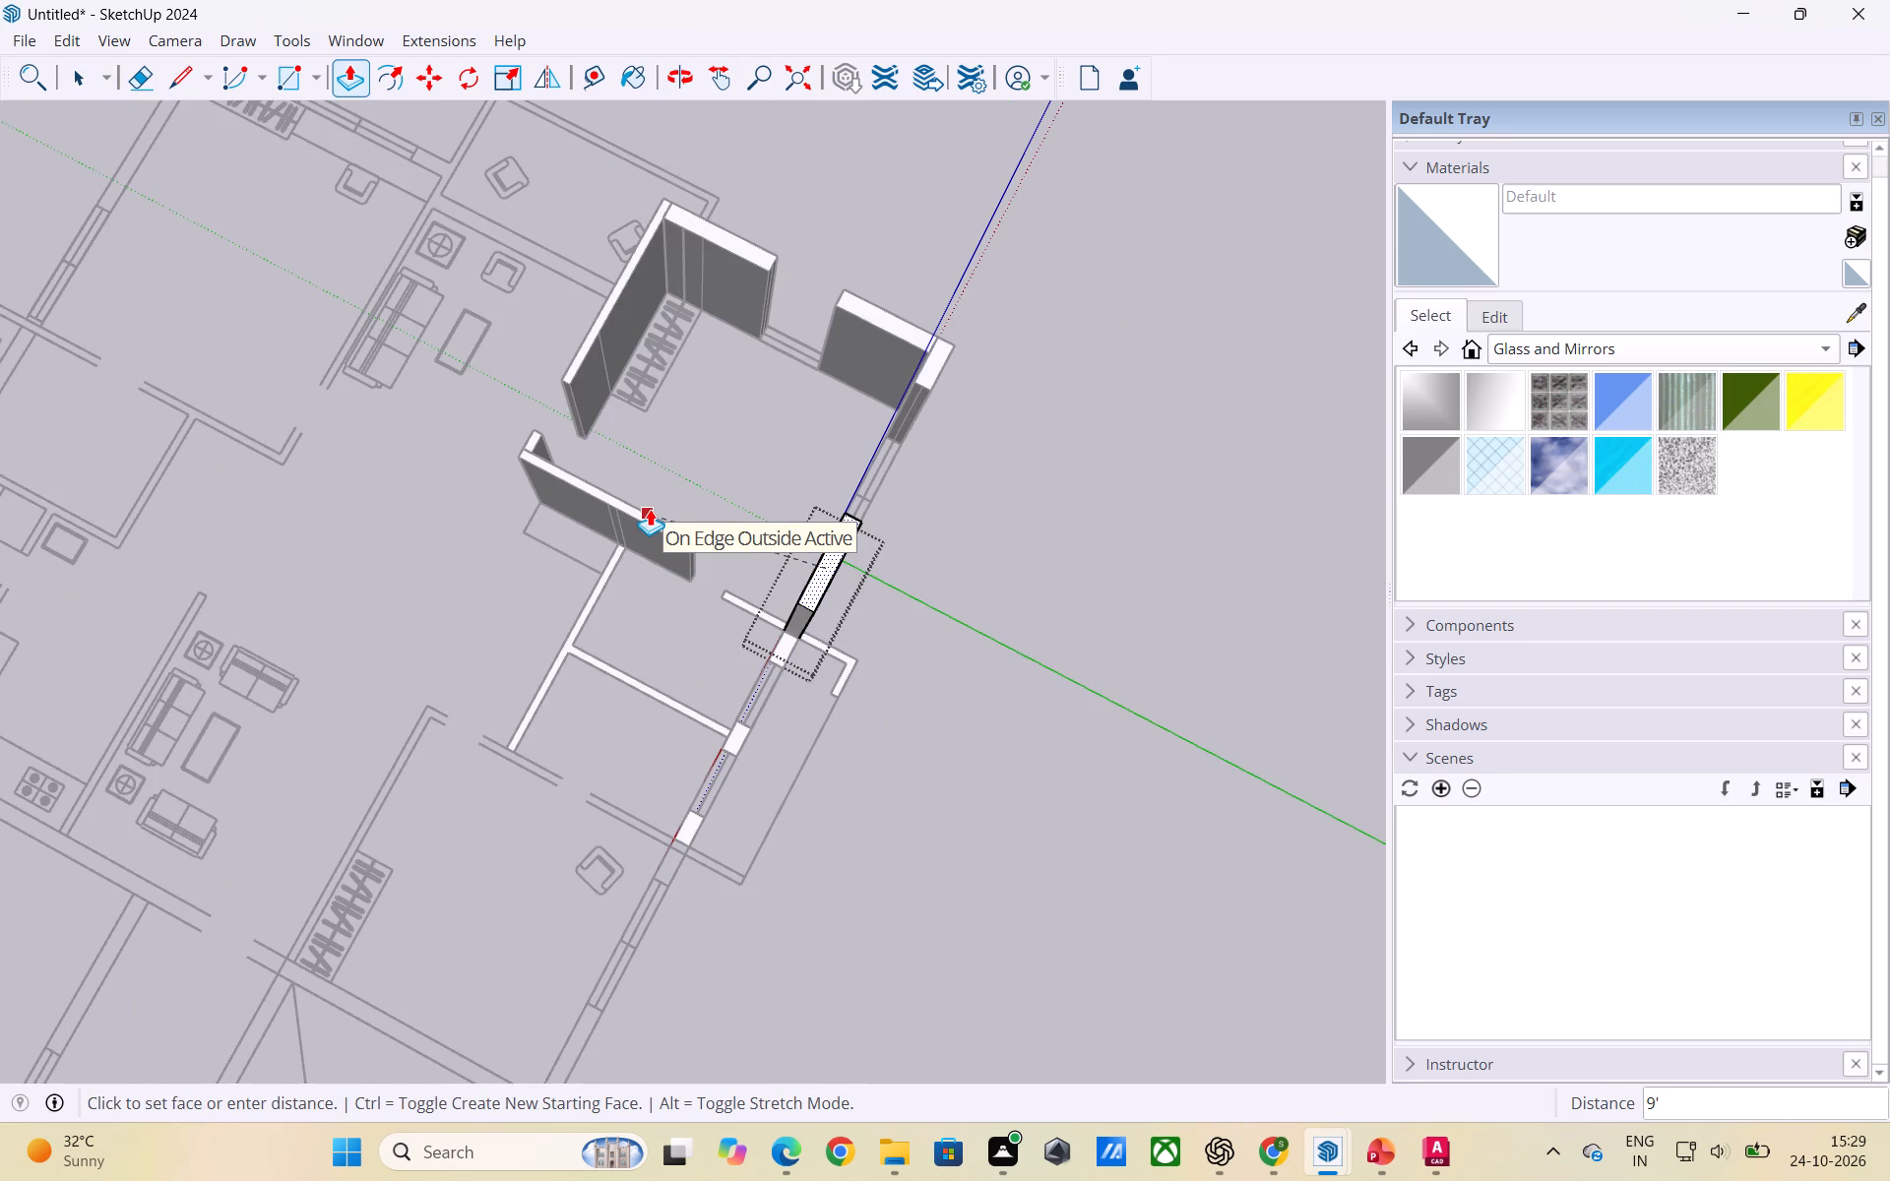
pyautogui.write("9'")
pyautogui.press('Return')
pyautogui.press('space')
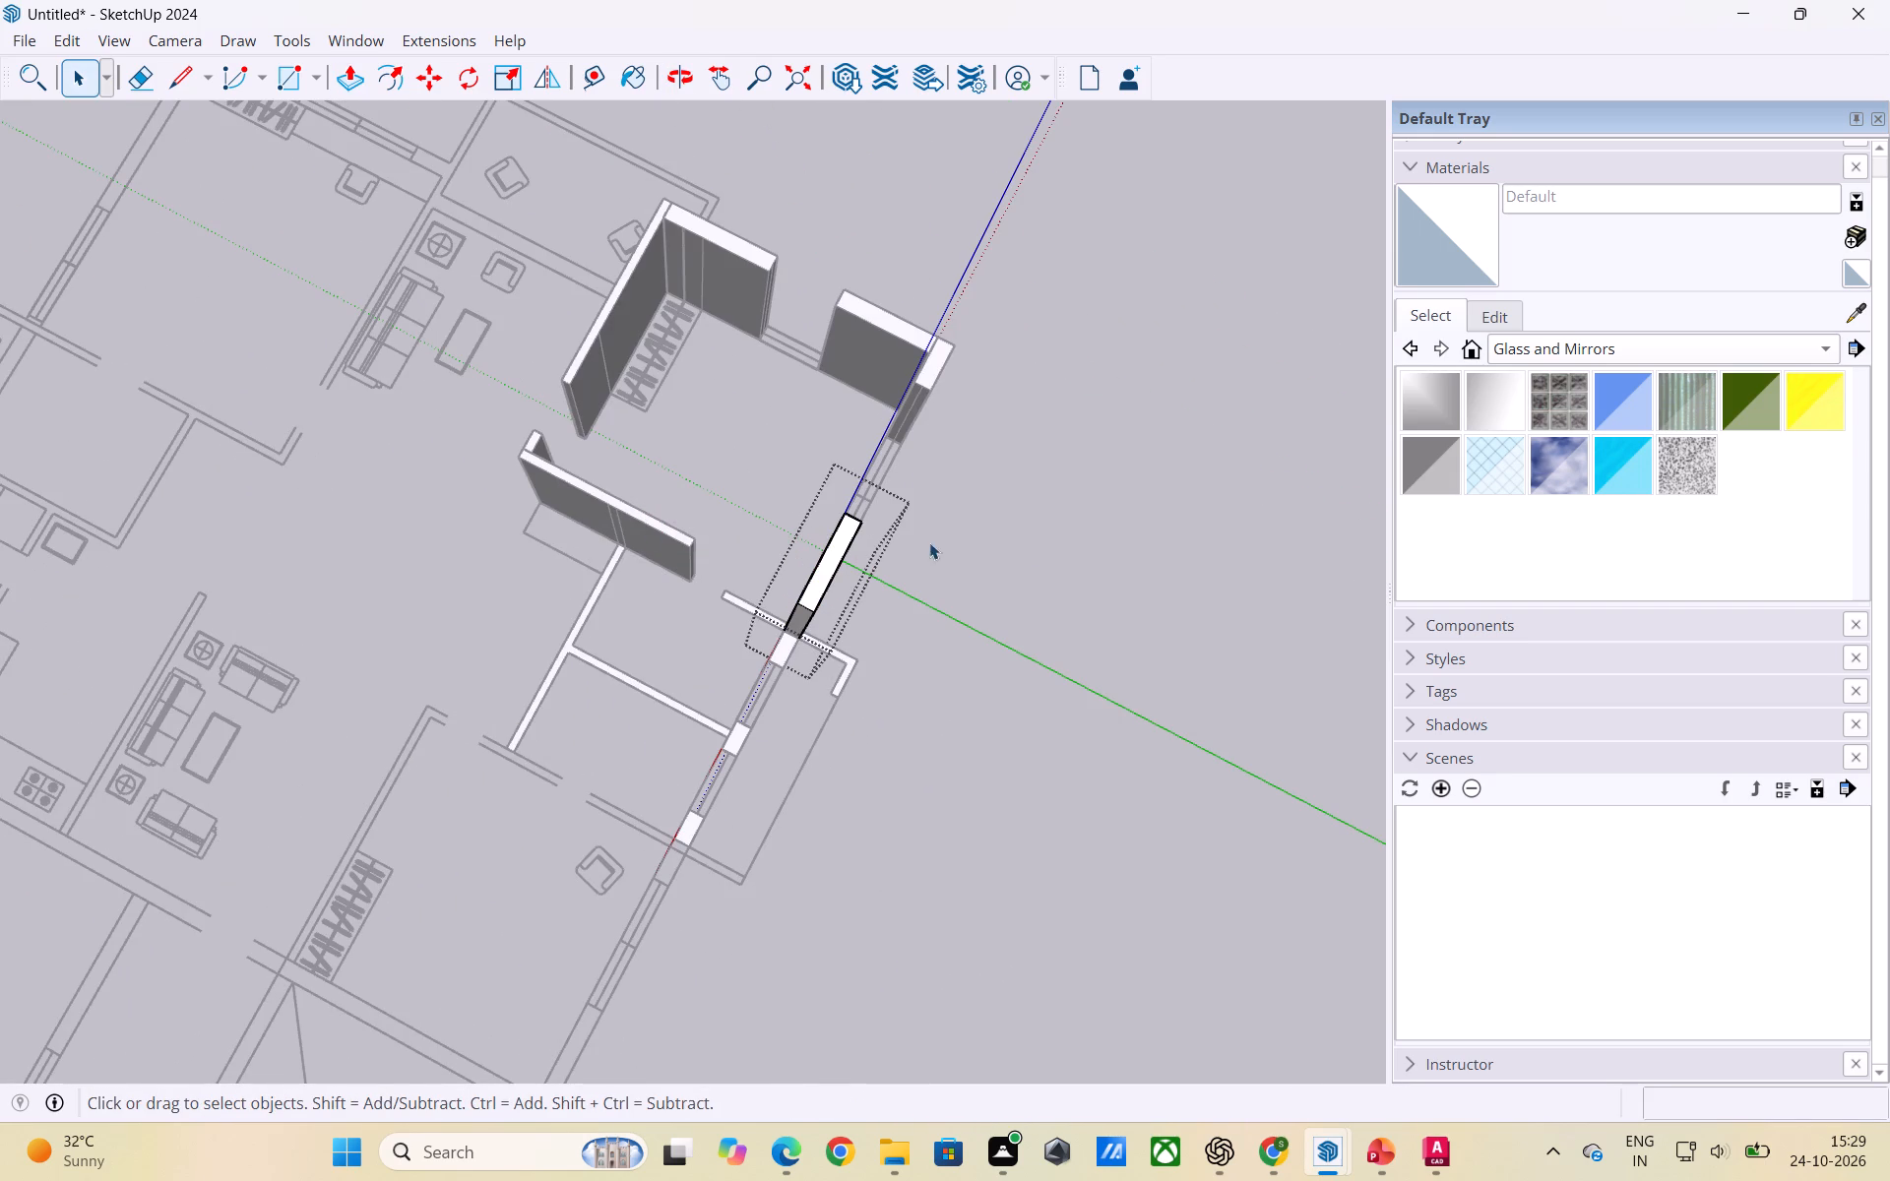
pyautogui.click(1053, 542)
# Raise the short partition group beside the first bedroom's door opening level with the adjoining raised outer wall piece using Push/Pull.
pyautogui.scroll(4, 902, 570)
pyautogui.moveTo(910, 590); pyautogui.dragTo(635, 486, button='middle')
pyautogui.scroll(-3, 865, 469)
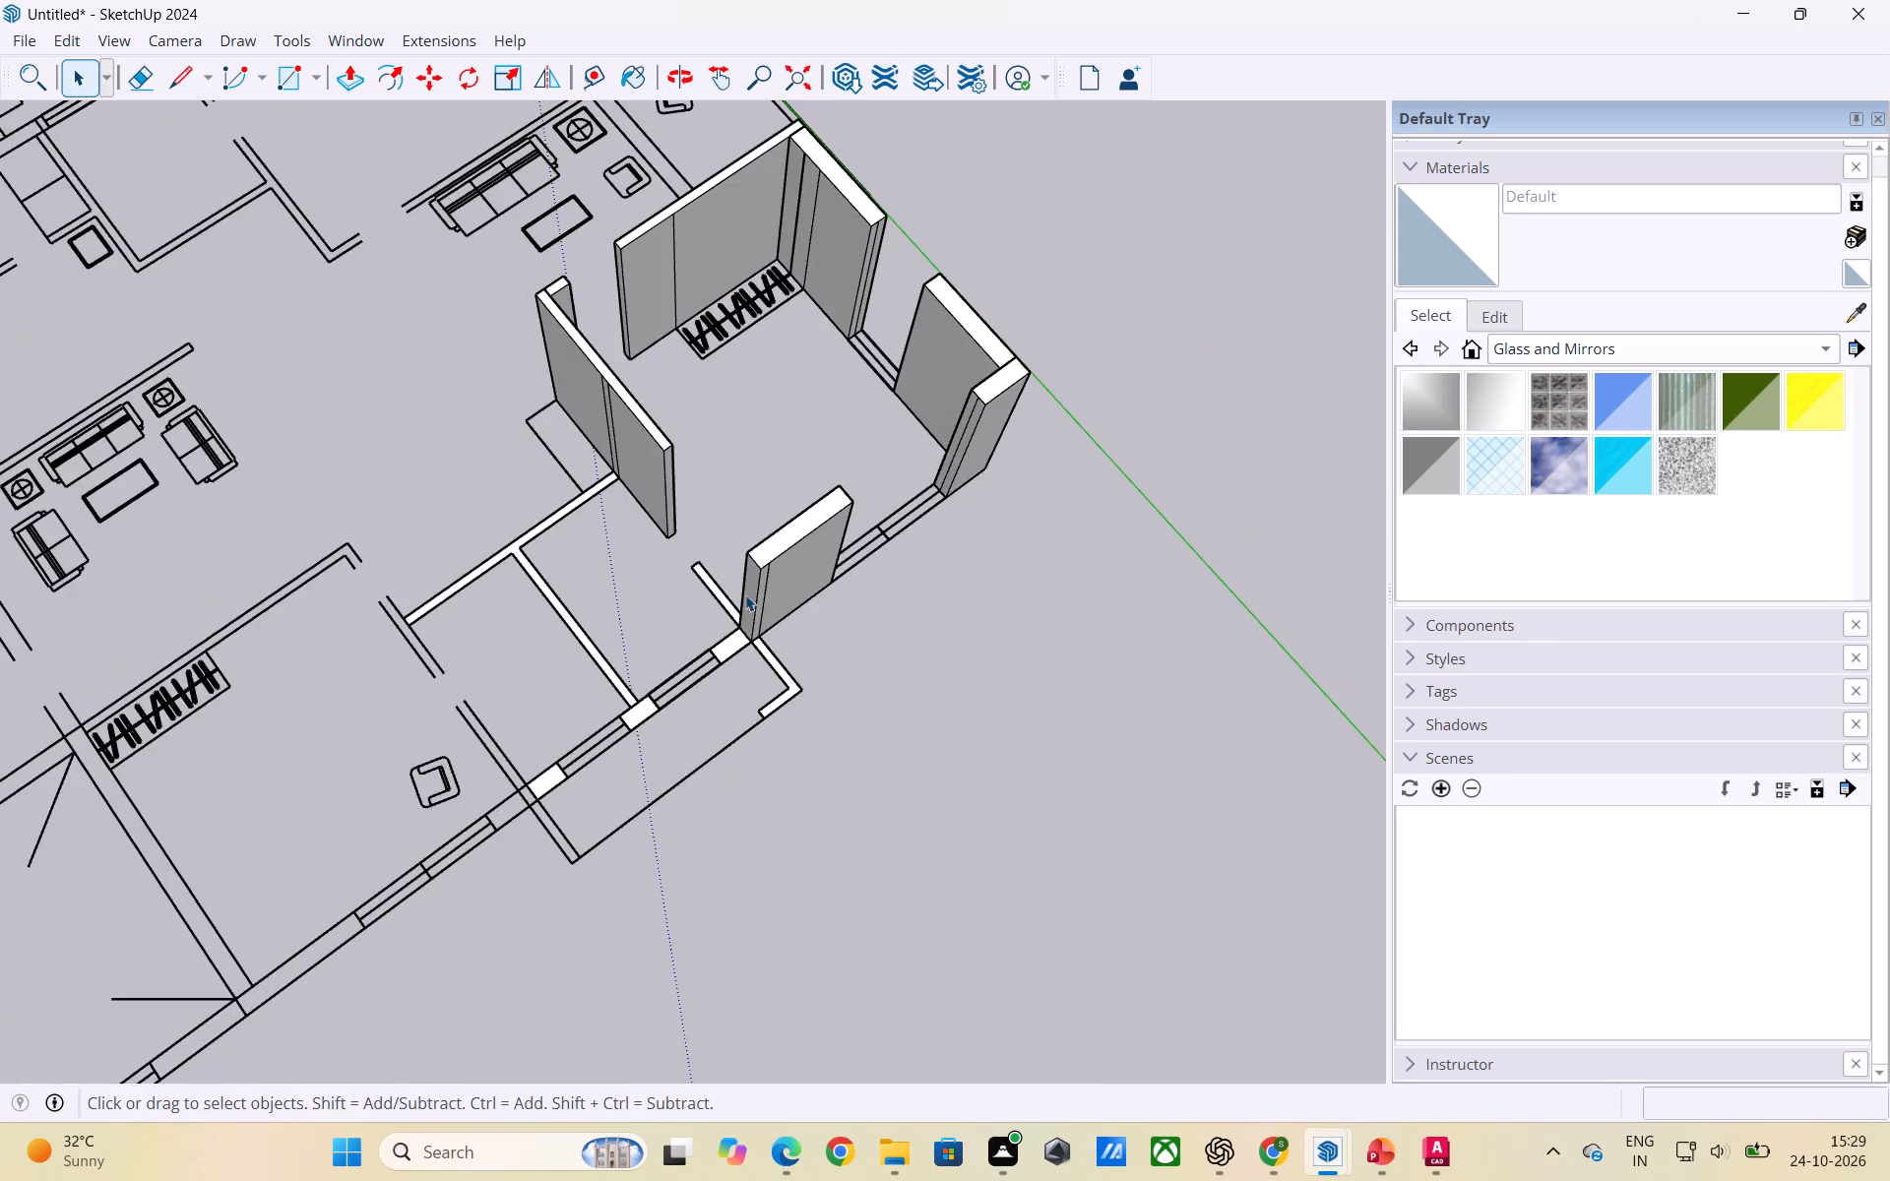
pyautogui.moveTo(754, 599); pyautogui.dragTo(1153, 599, button='middle')
pyautogui.scroll(2, 741, 635)
pyautogui.moveTo(745, 630); pyautogui.dragTo(818, 744, button='middle')
pyautogui.scroll(3, 725, 592)
pyautogui.moveTo(687, 600); pyautogui.dragTo(724, 653, button='middle')
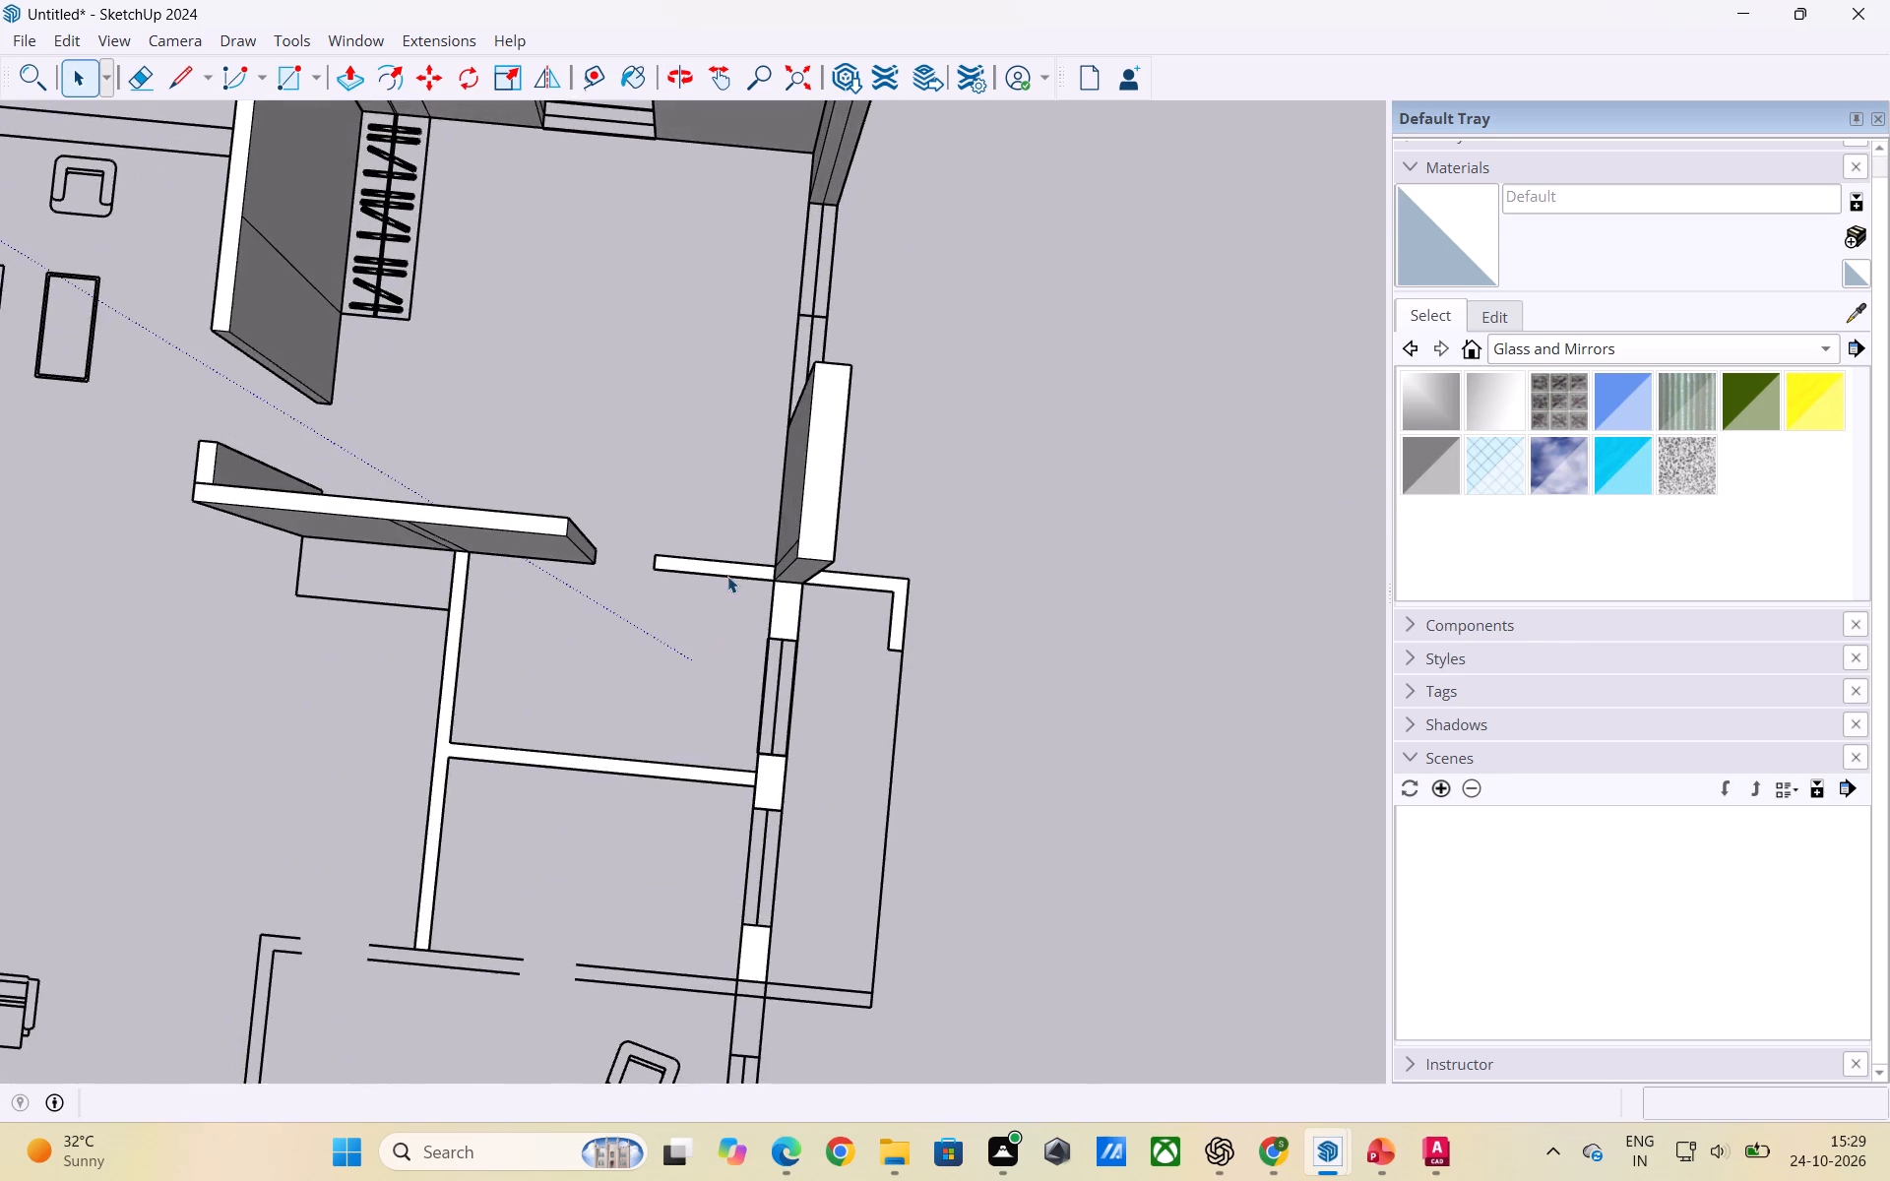
pyautogui.scroll(2, 724, 570)
pyautogui.tripleClick(724, 565)
pyautogui.press('p')
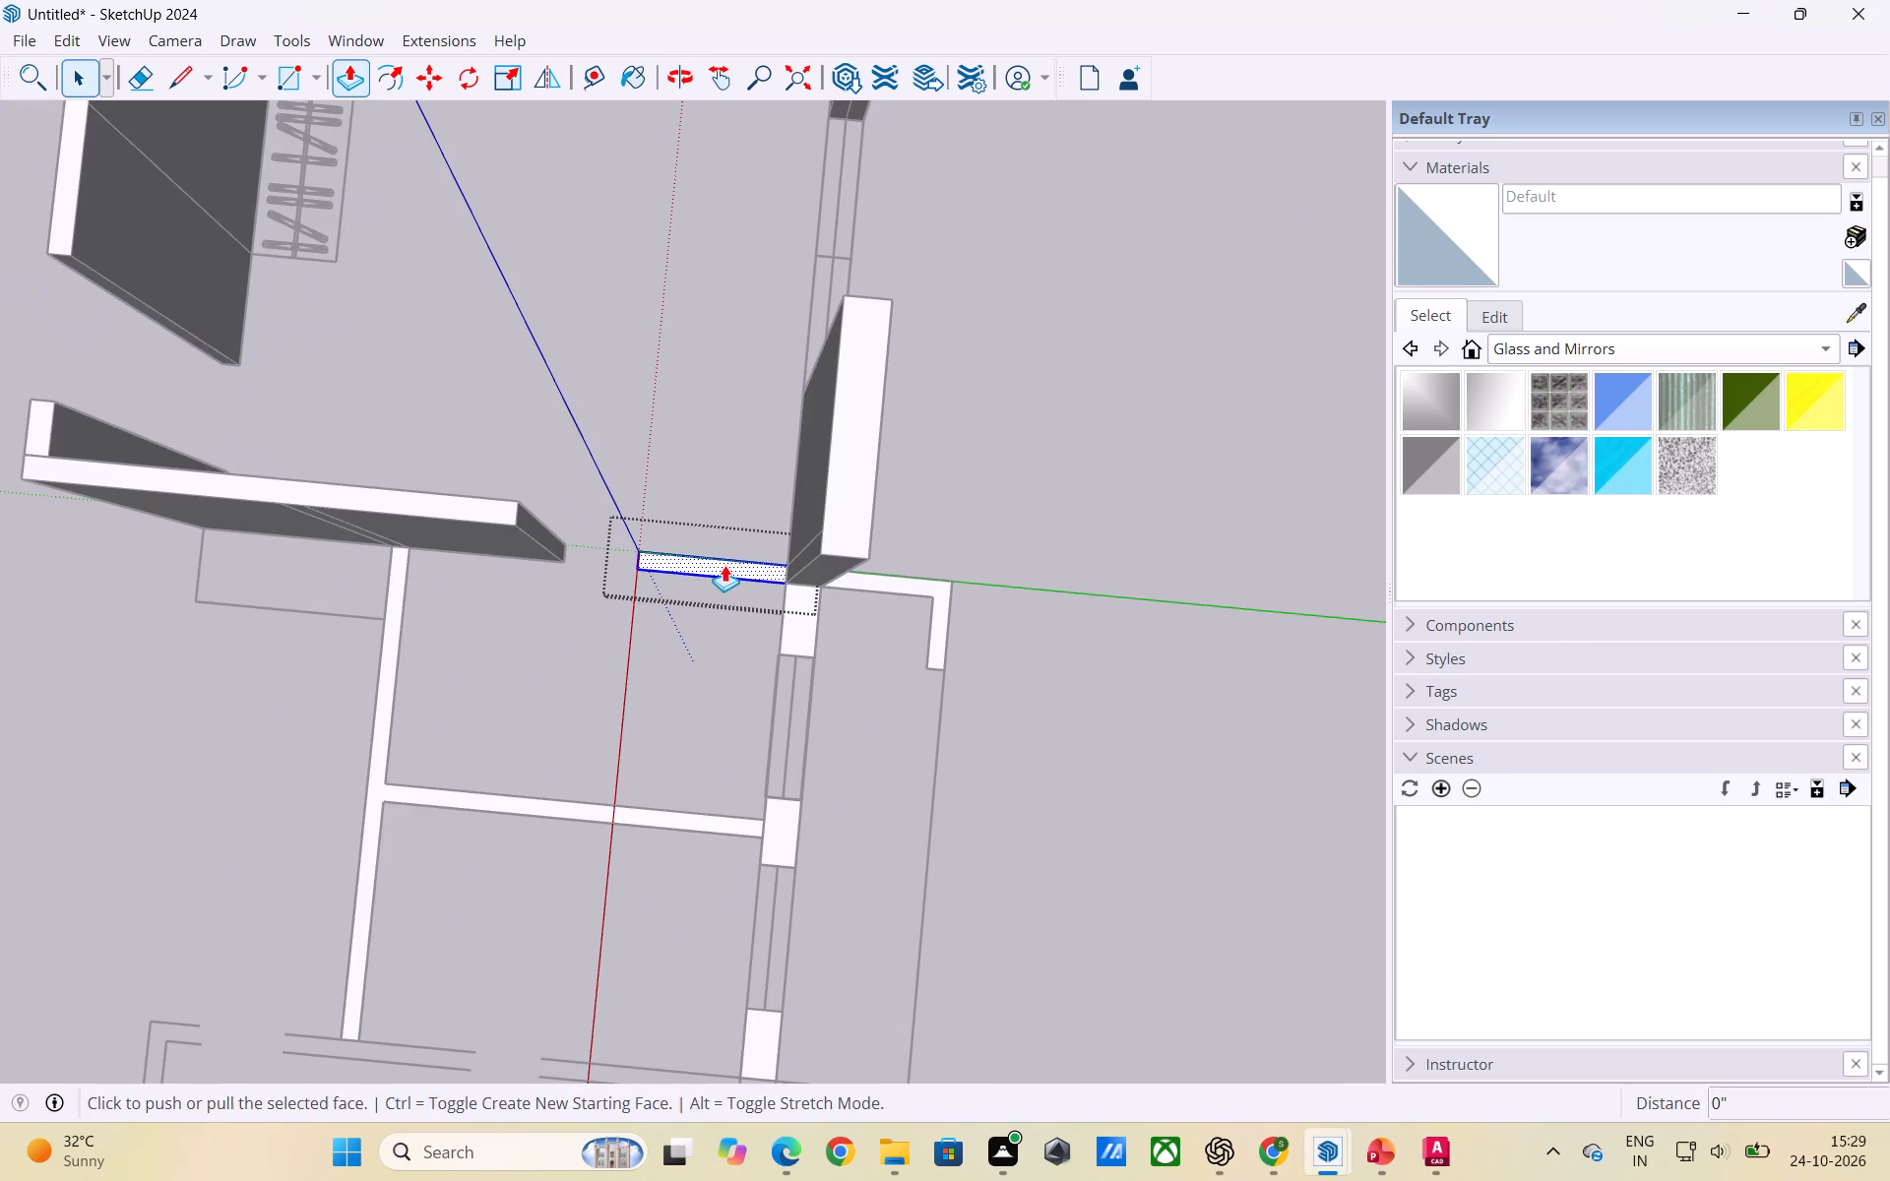
pyautogui.click(724, 565)
pyautogui.click(846, 475)
pyautogui.press('space')
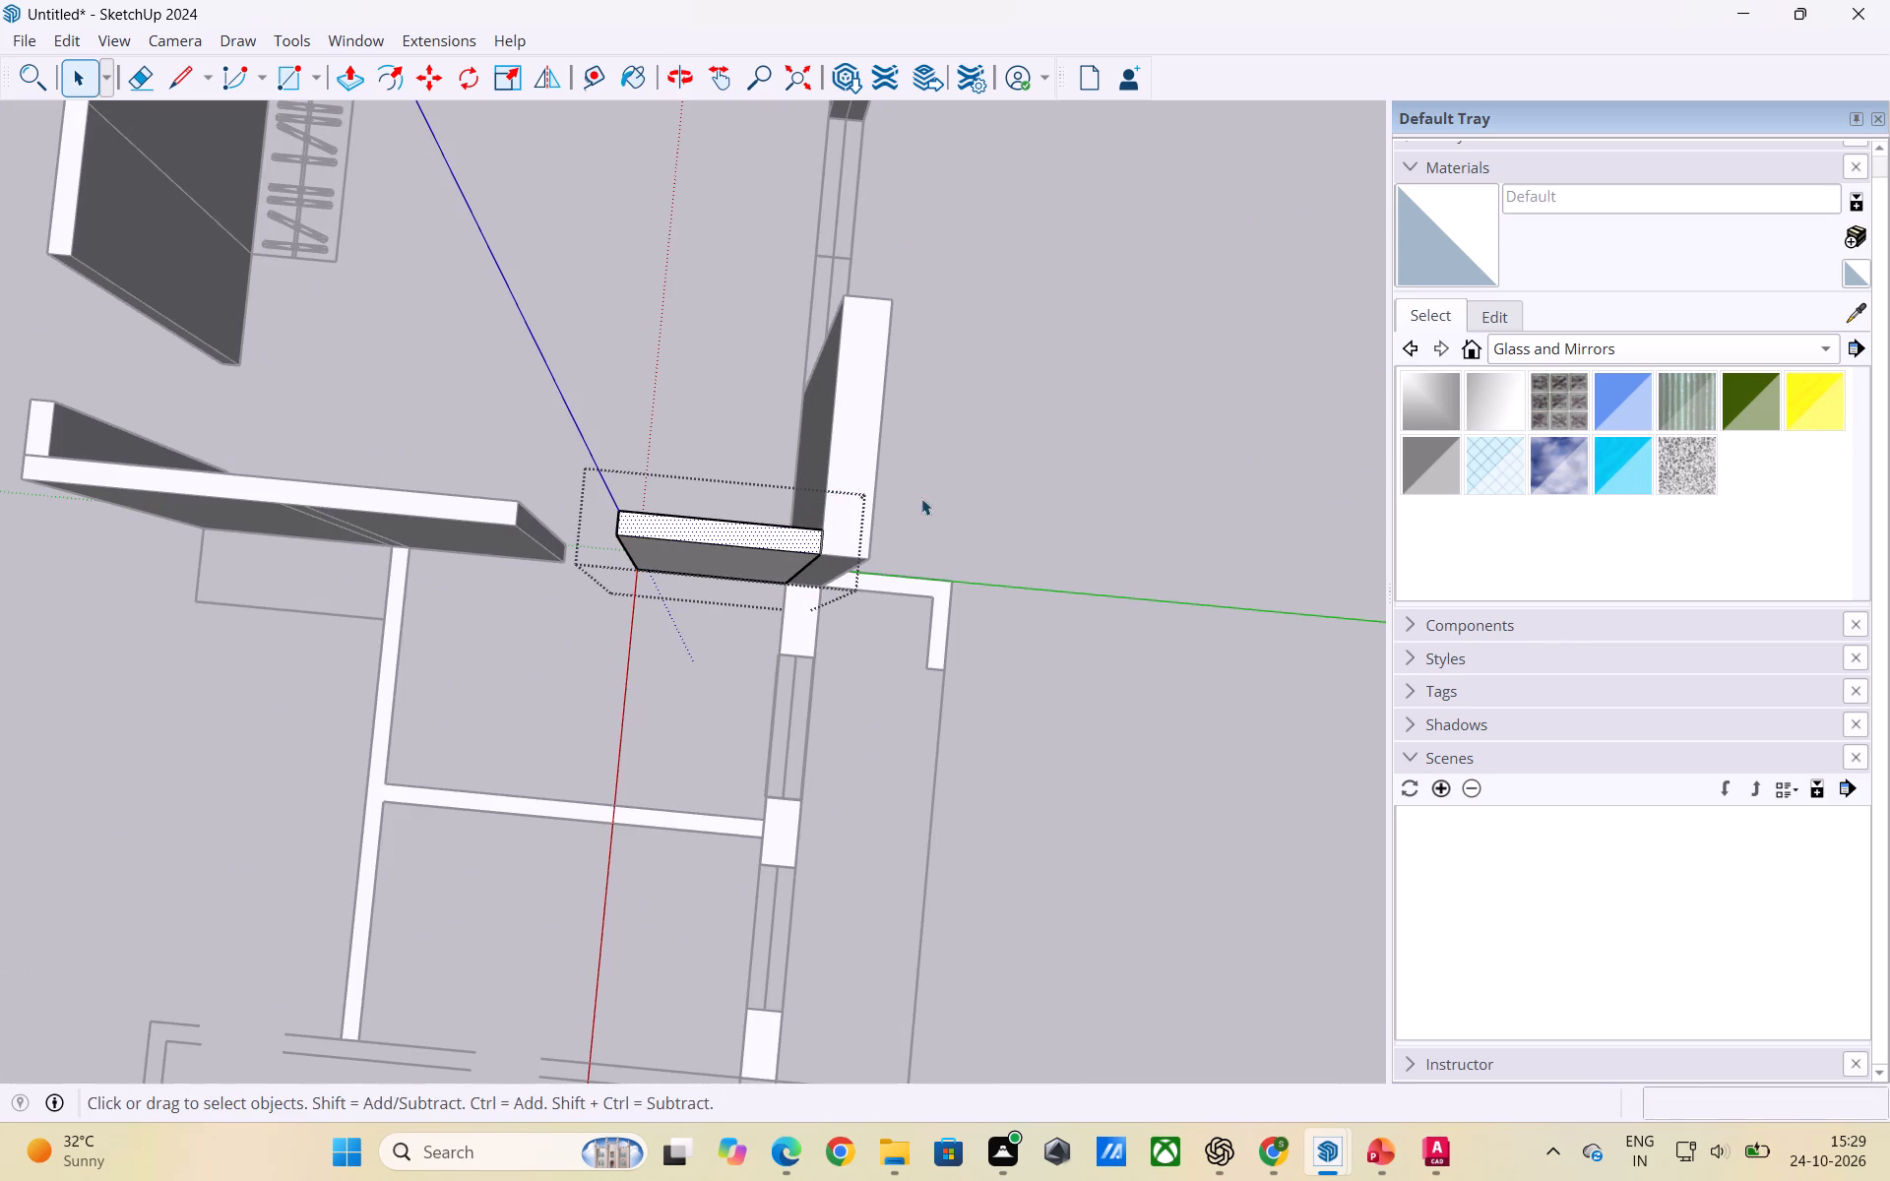
pyautogui.click(1004, 512)
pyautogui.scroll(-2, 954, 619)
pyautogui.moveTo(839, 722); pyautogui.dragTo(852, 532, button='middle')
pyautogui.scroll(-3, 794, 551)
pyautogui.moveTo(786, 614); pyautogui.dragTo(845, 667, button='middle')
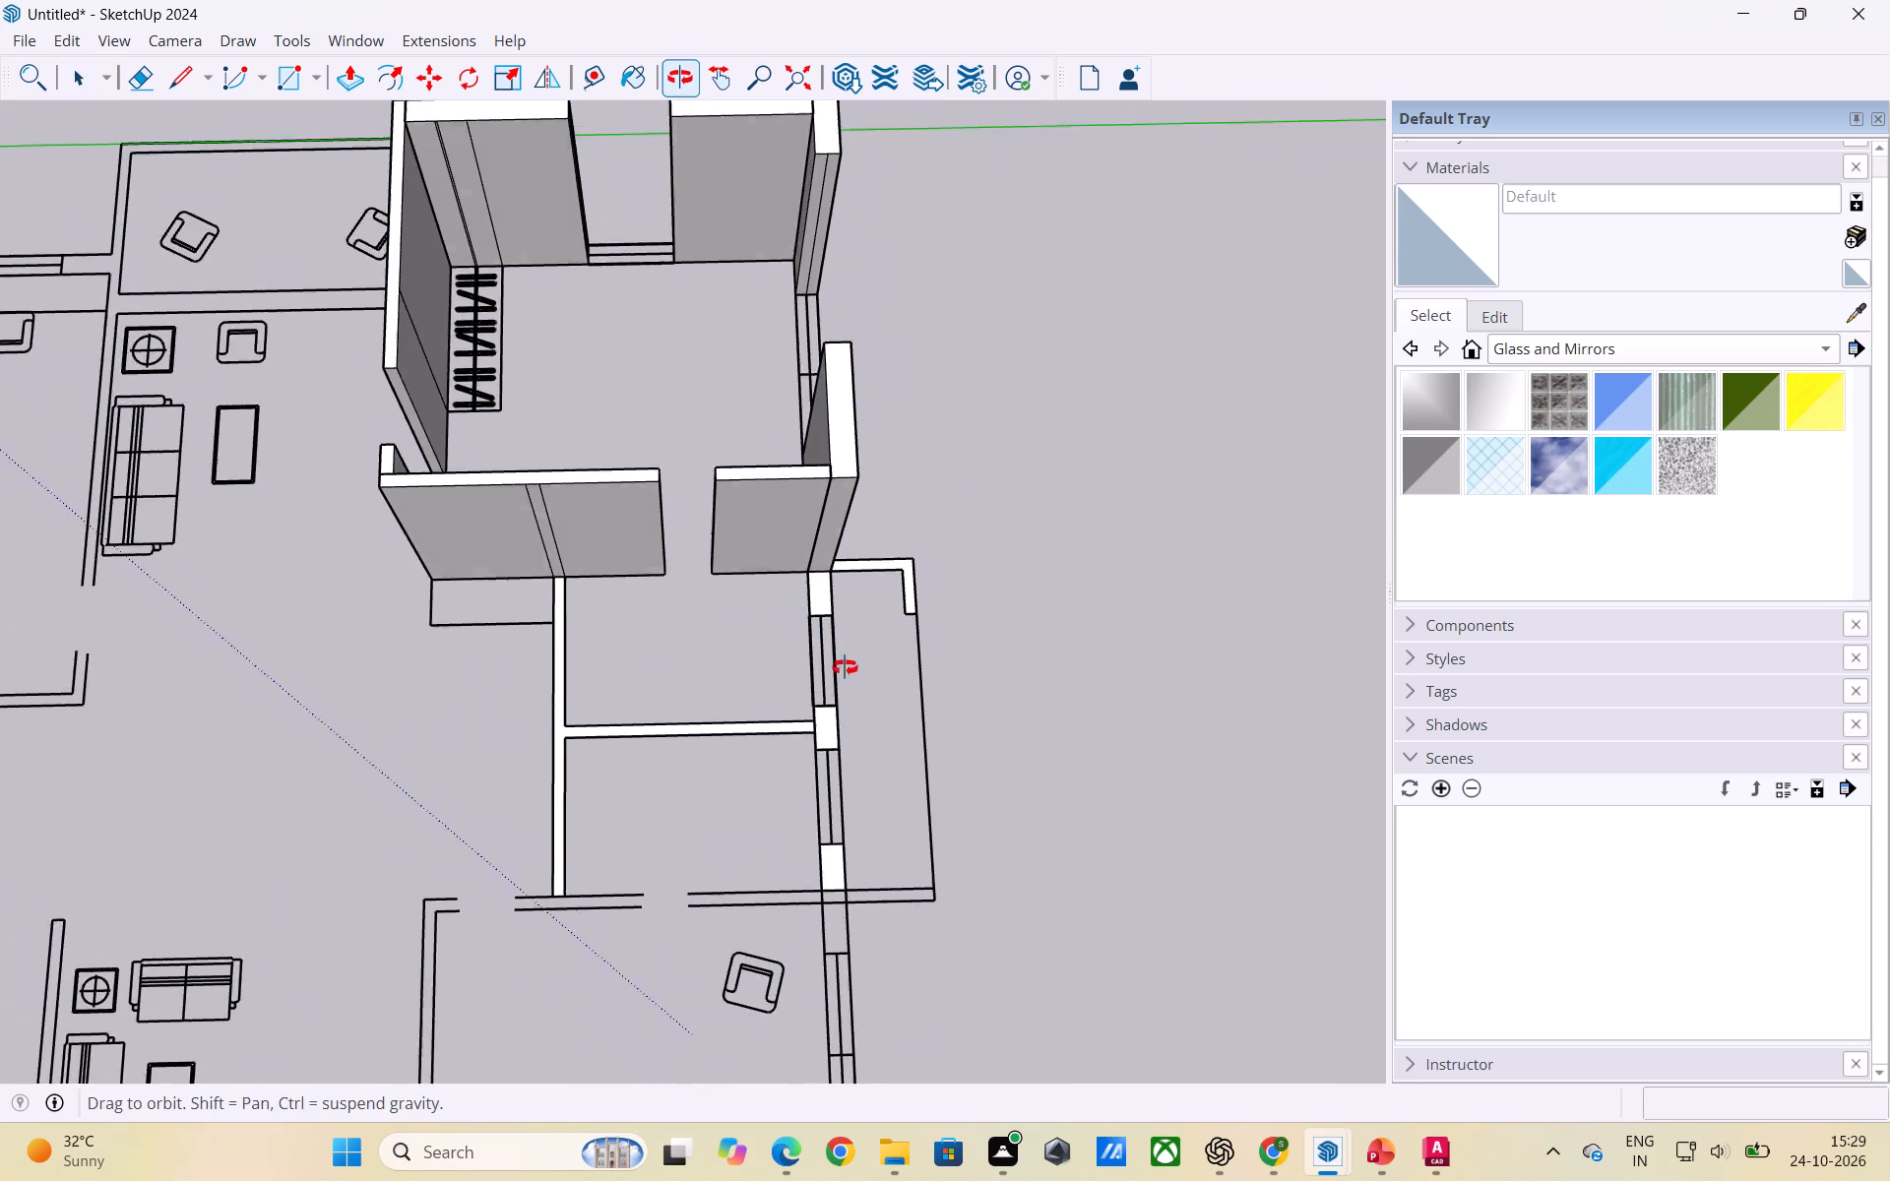
# Draw a rectangle over the outer wall piece between the first bedroom's raised wall and the first small room's window.
pyautogui.moveTo(845, 667); pyautogui.dragTo(850, 683, button='middle')
pyautogui.scroll(5, 787, 614)
pyautogui.click(831, 577)
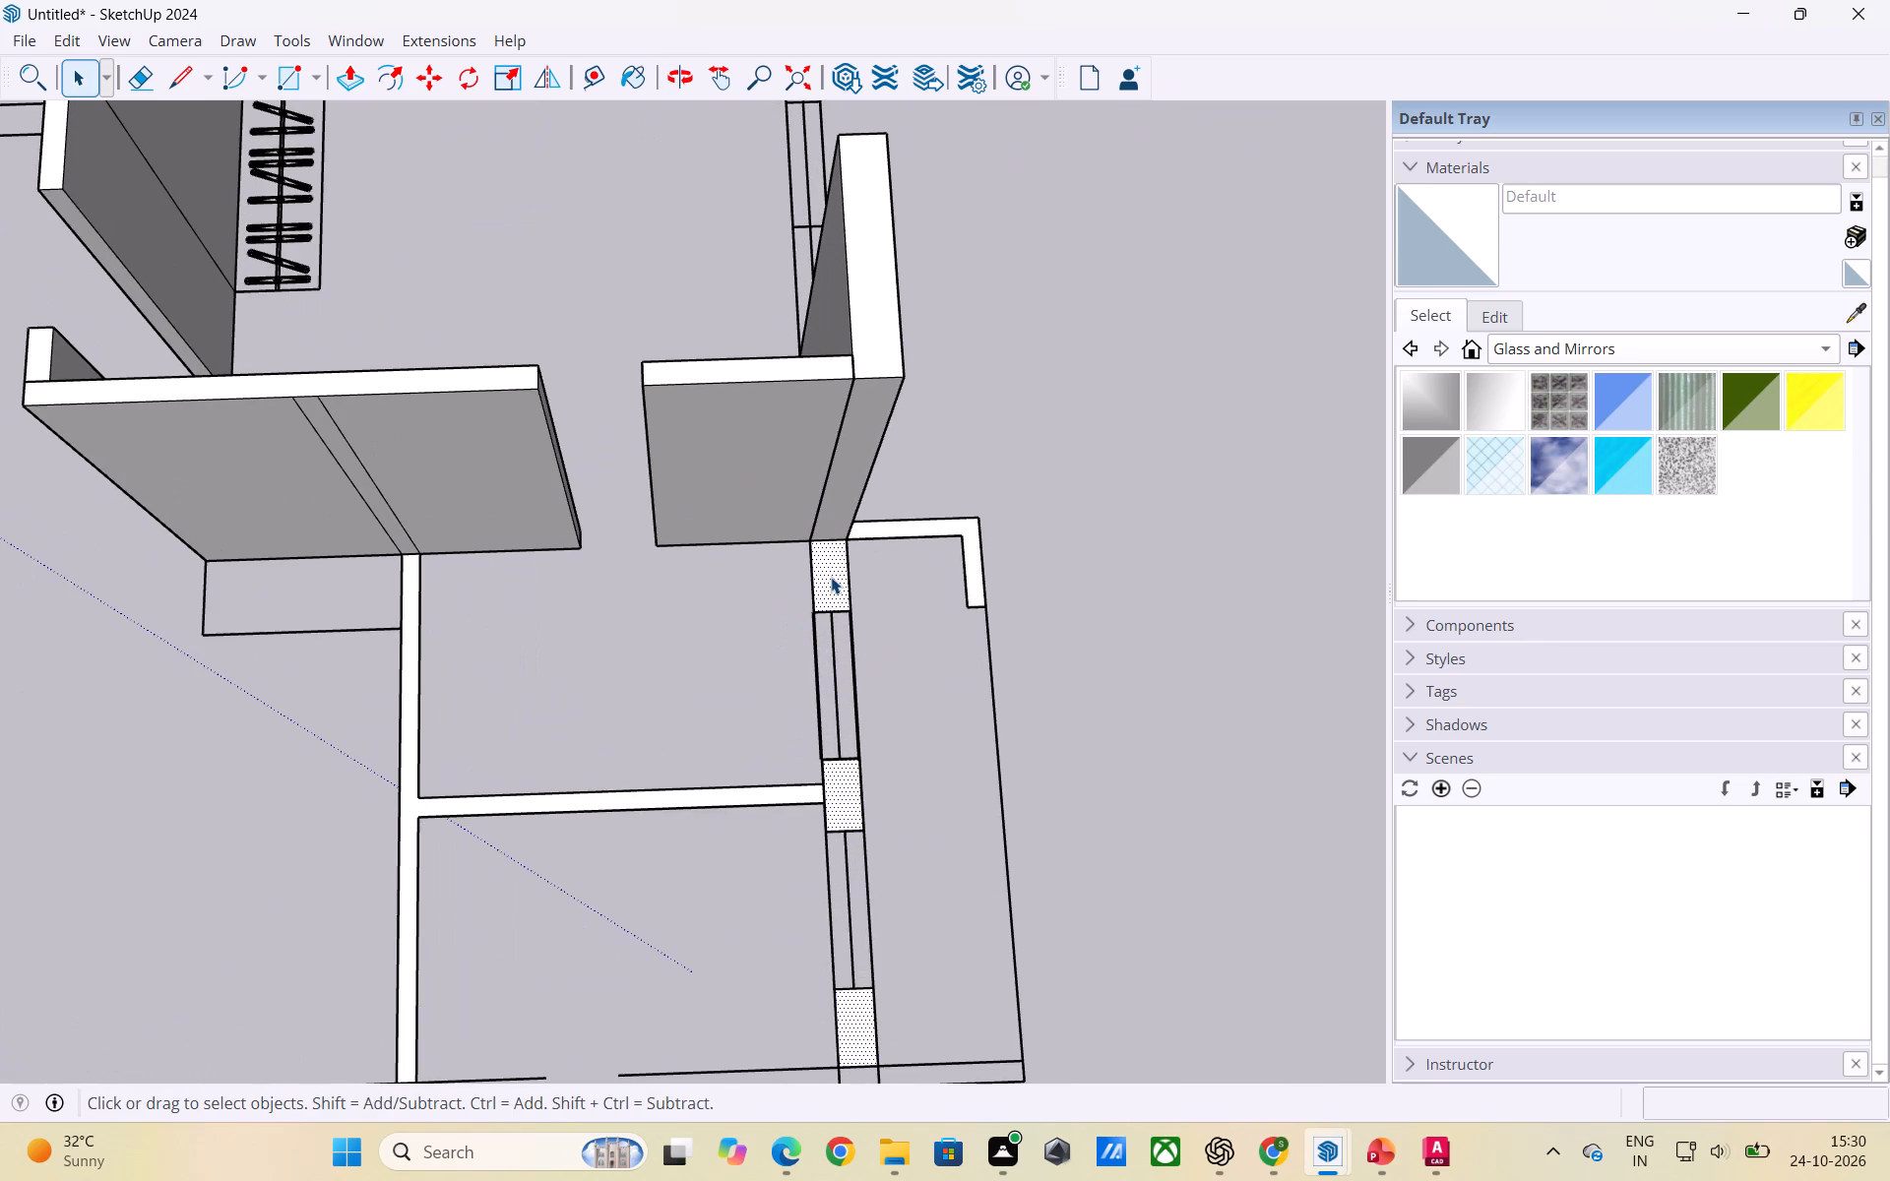
pyautogui.doubleClick(831, 577)
pyautogui.click(831, 577)
pyautogui.doubleClick(832, 589)
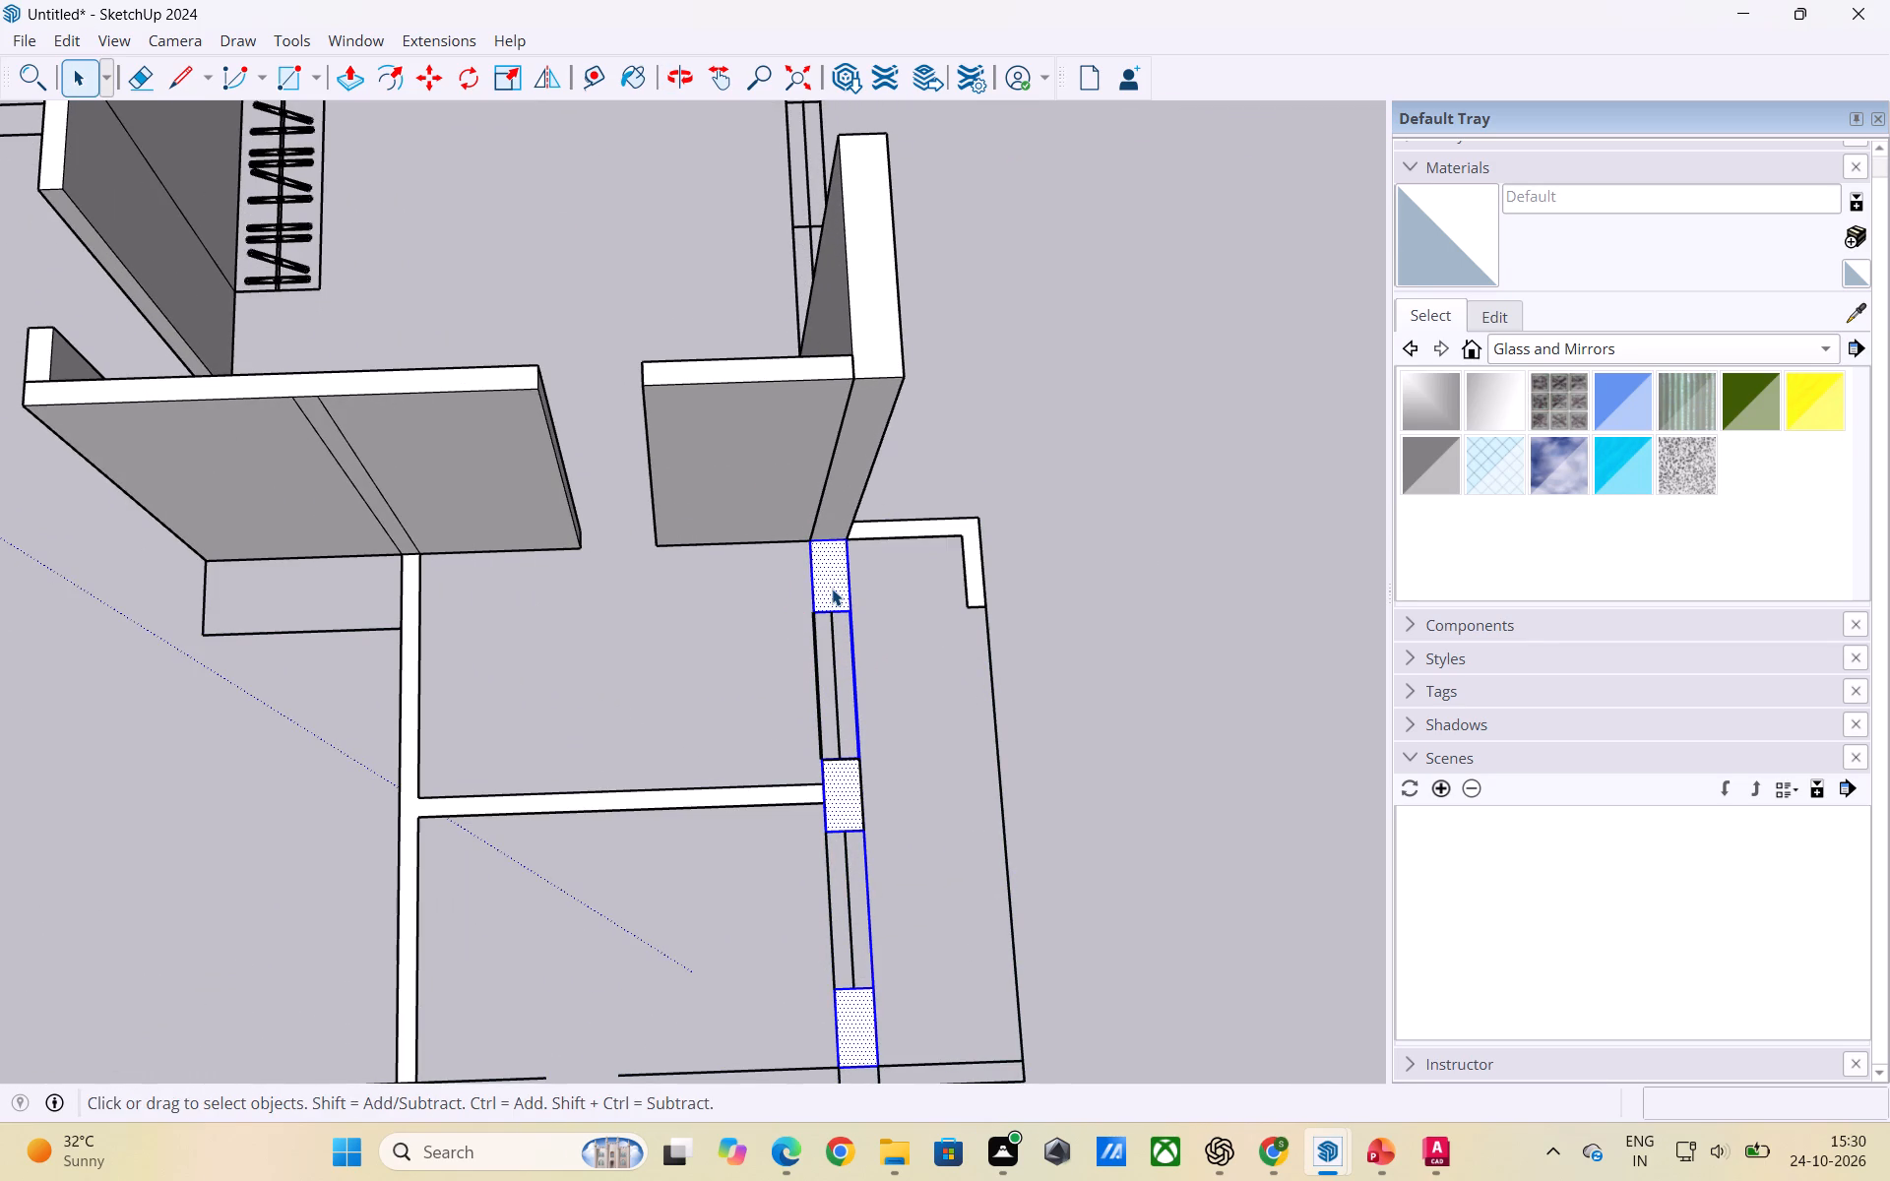
pyautogui.doubleClick(832, 589)
pyautogui.click(1192, 611)
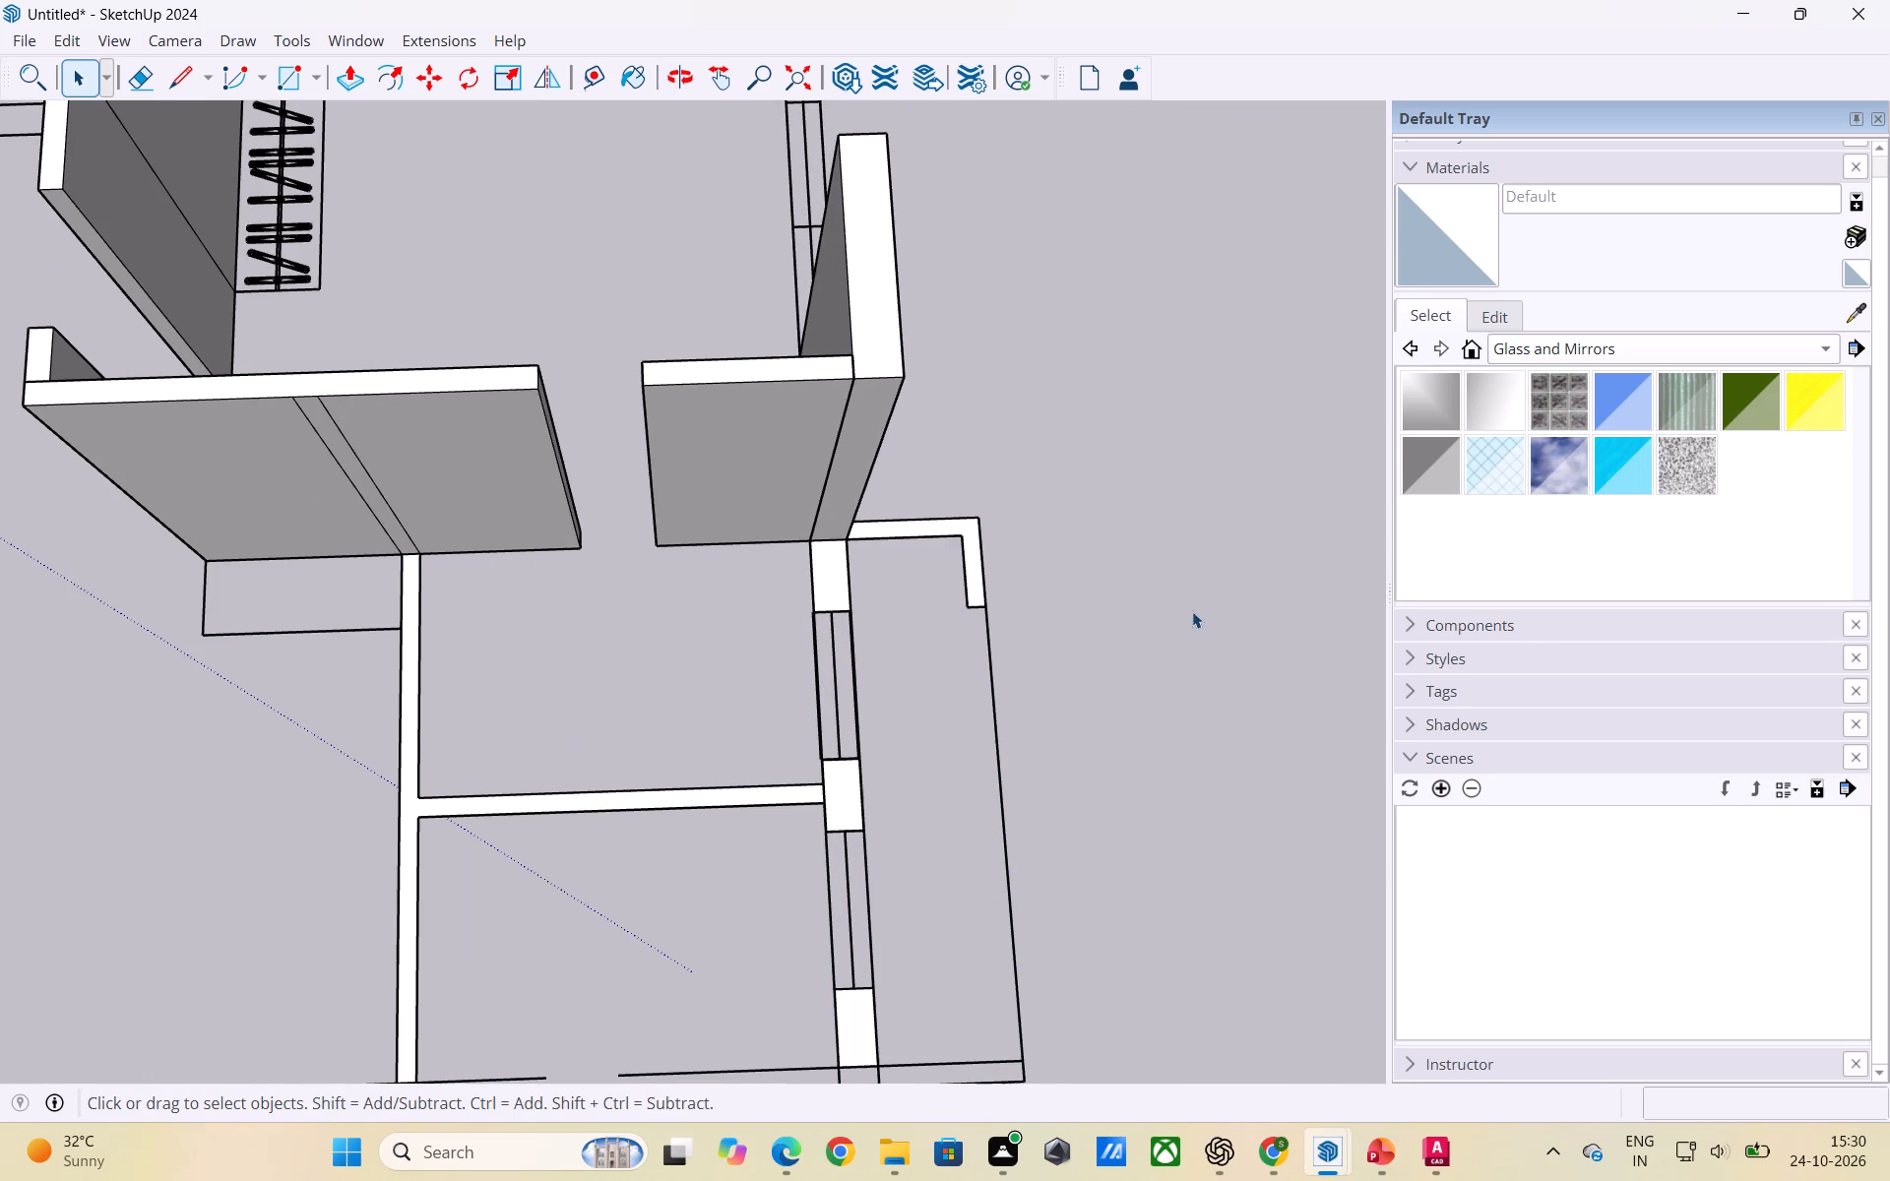
pyautogui.press('r')
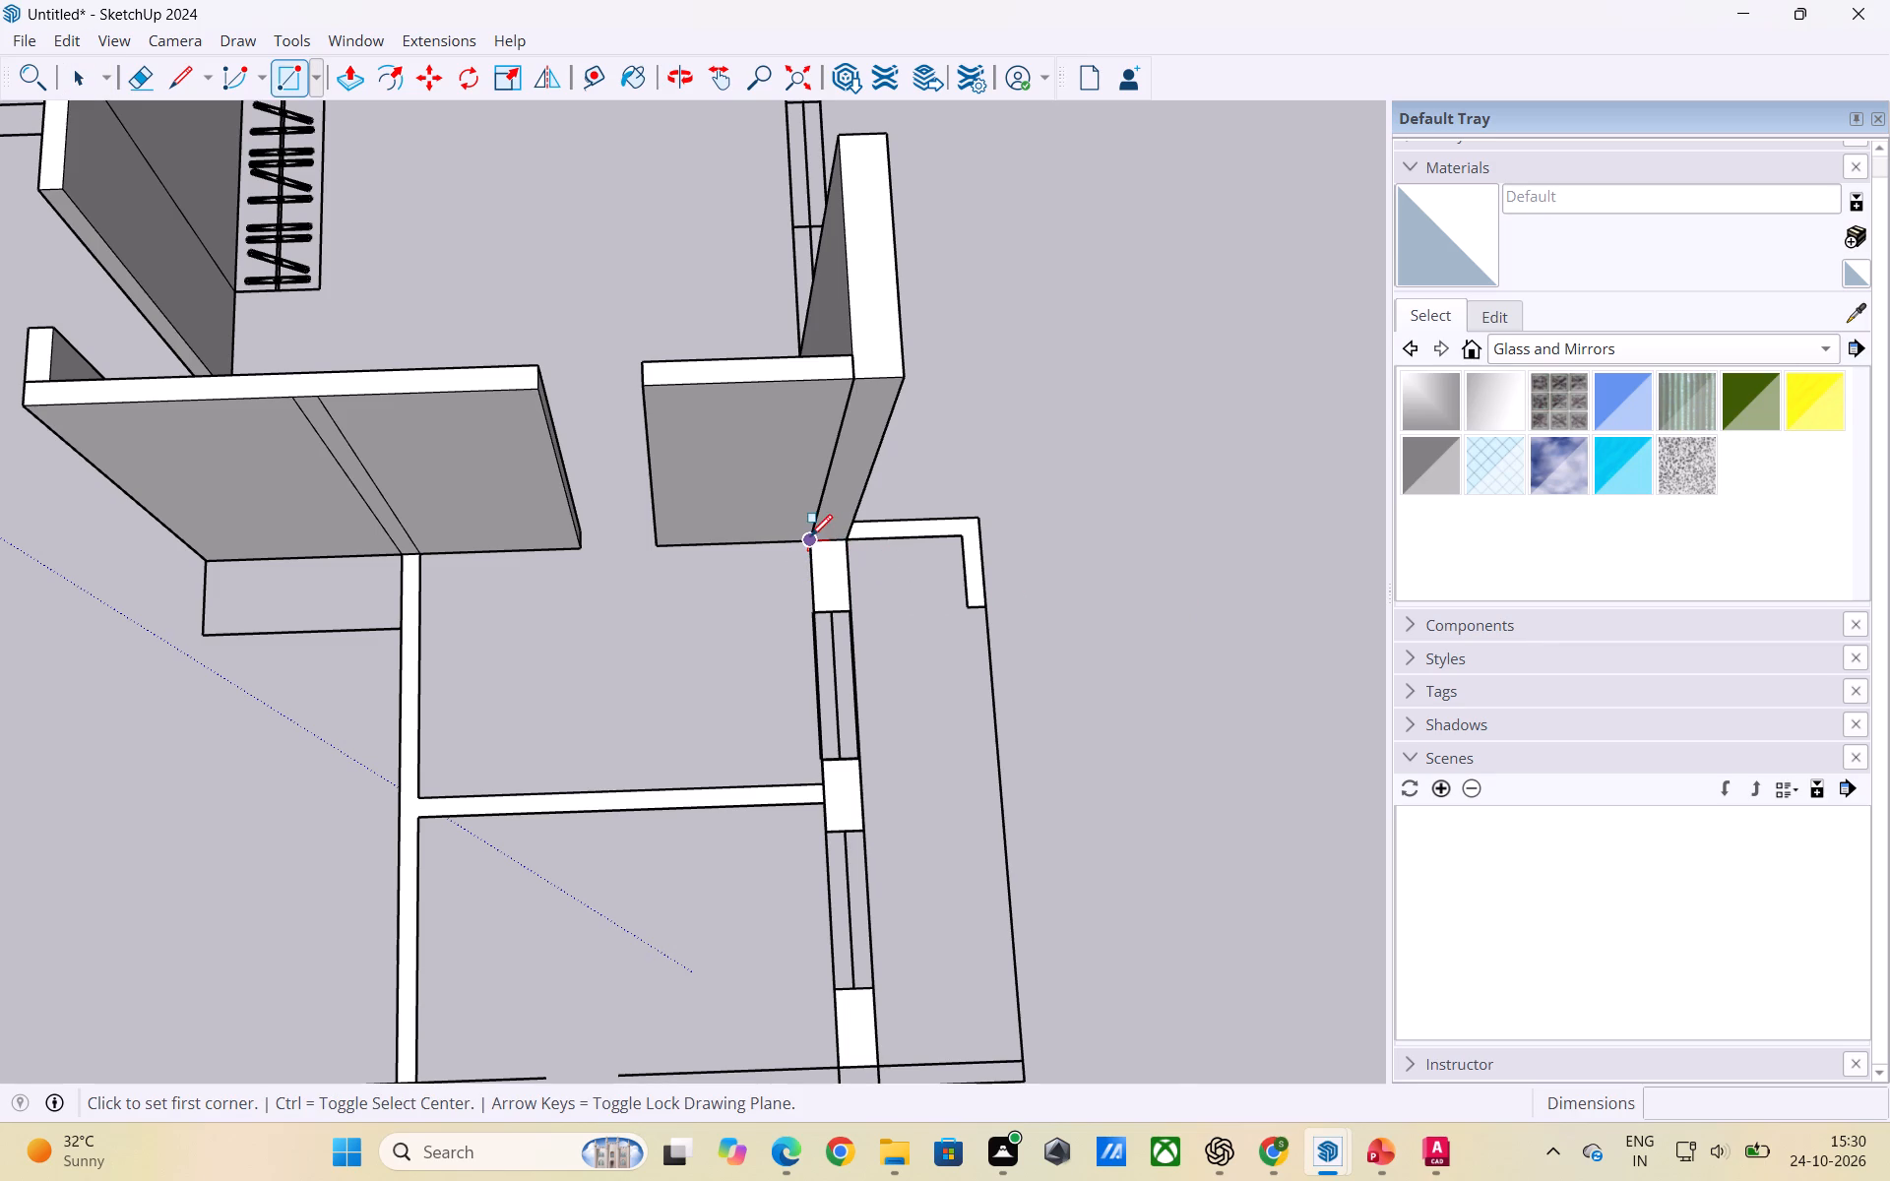
pyautogui.click(810, 536)
pyautogui.click(850, 608)
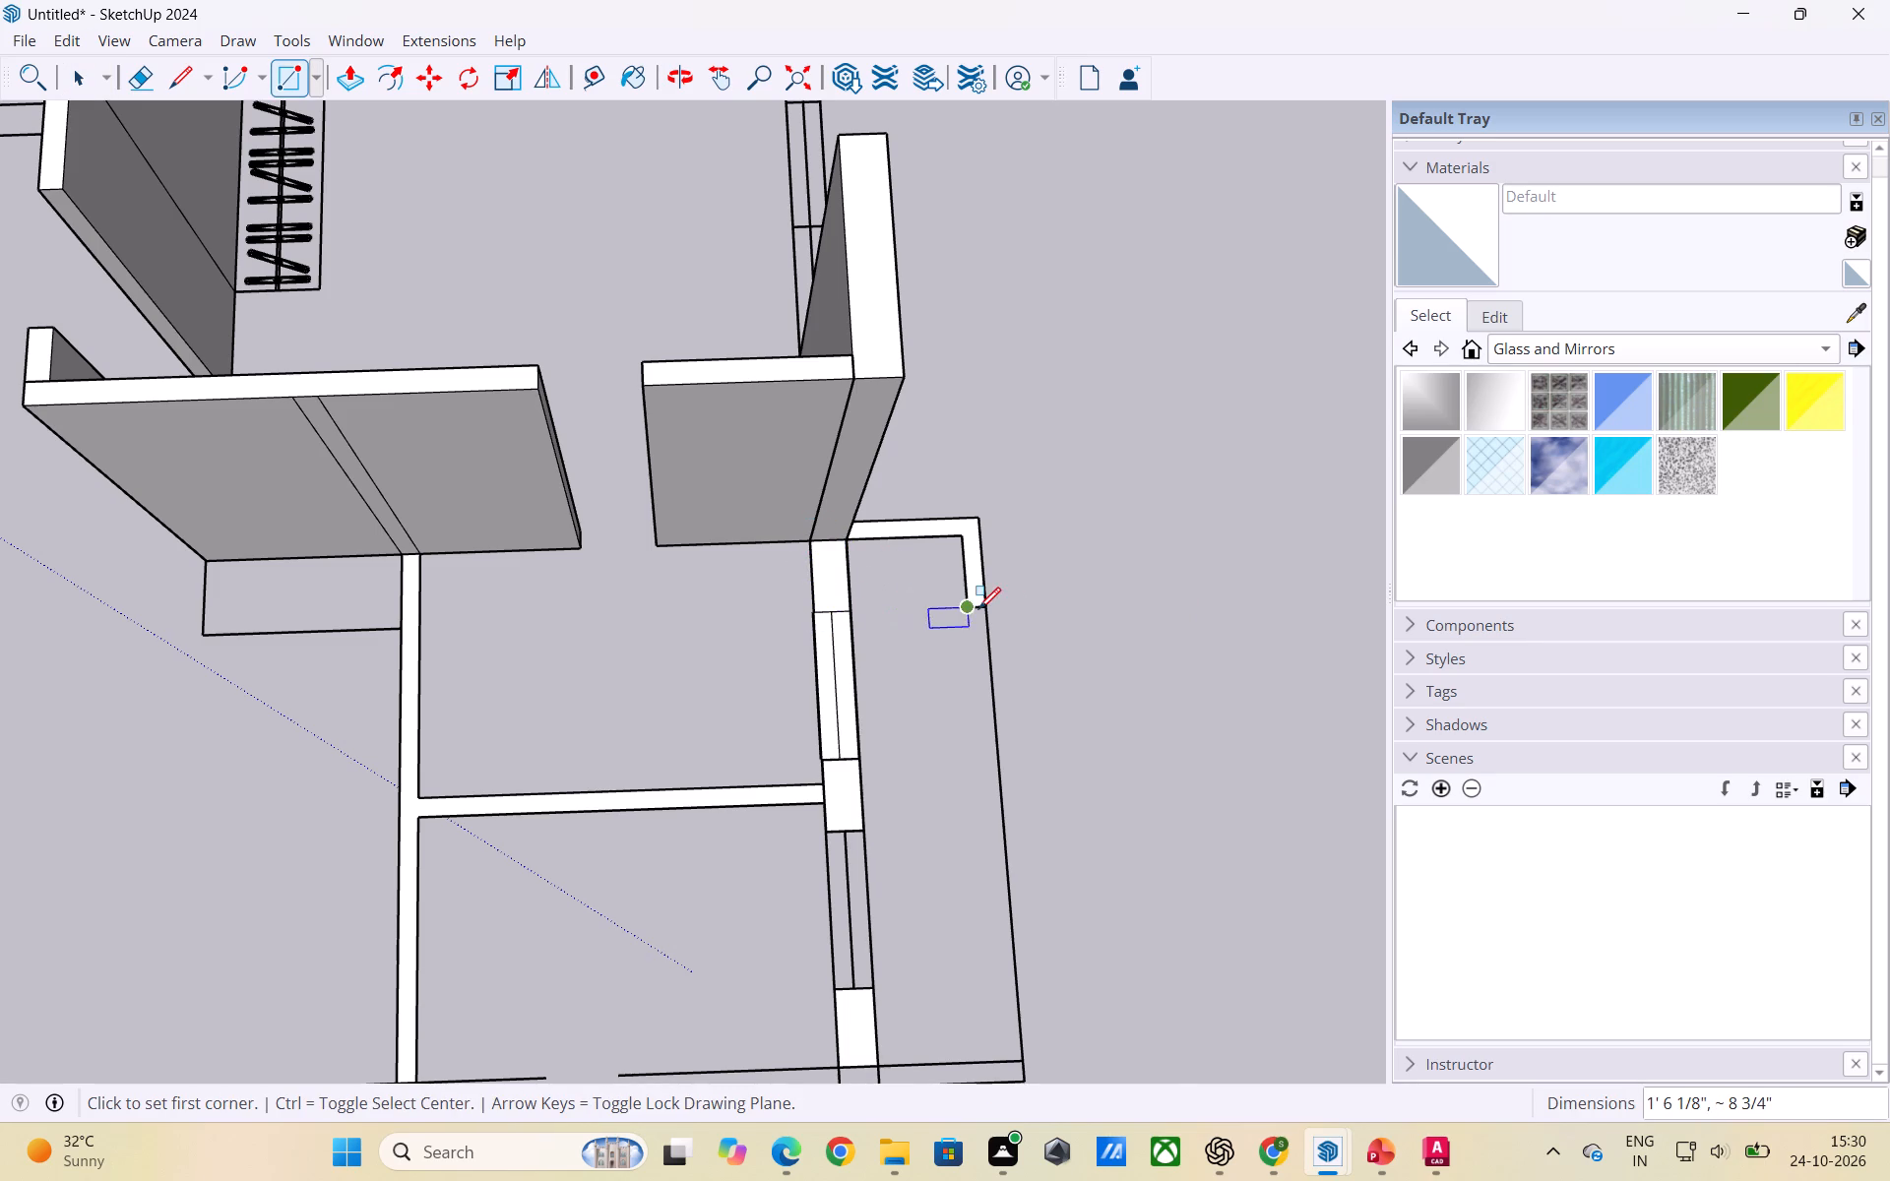
pyautogui.press('space')
# Delete the two faces filling the first small room's window opening.
pyautogui.click(933, 674)
pyautogui.click(847, 660)
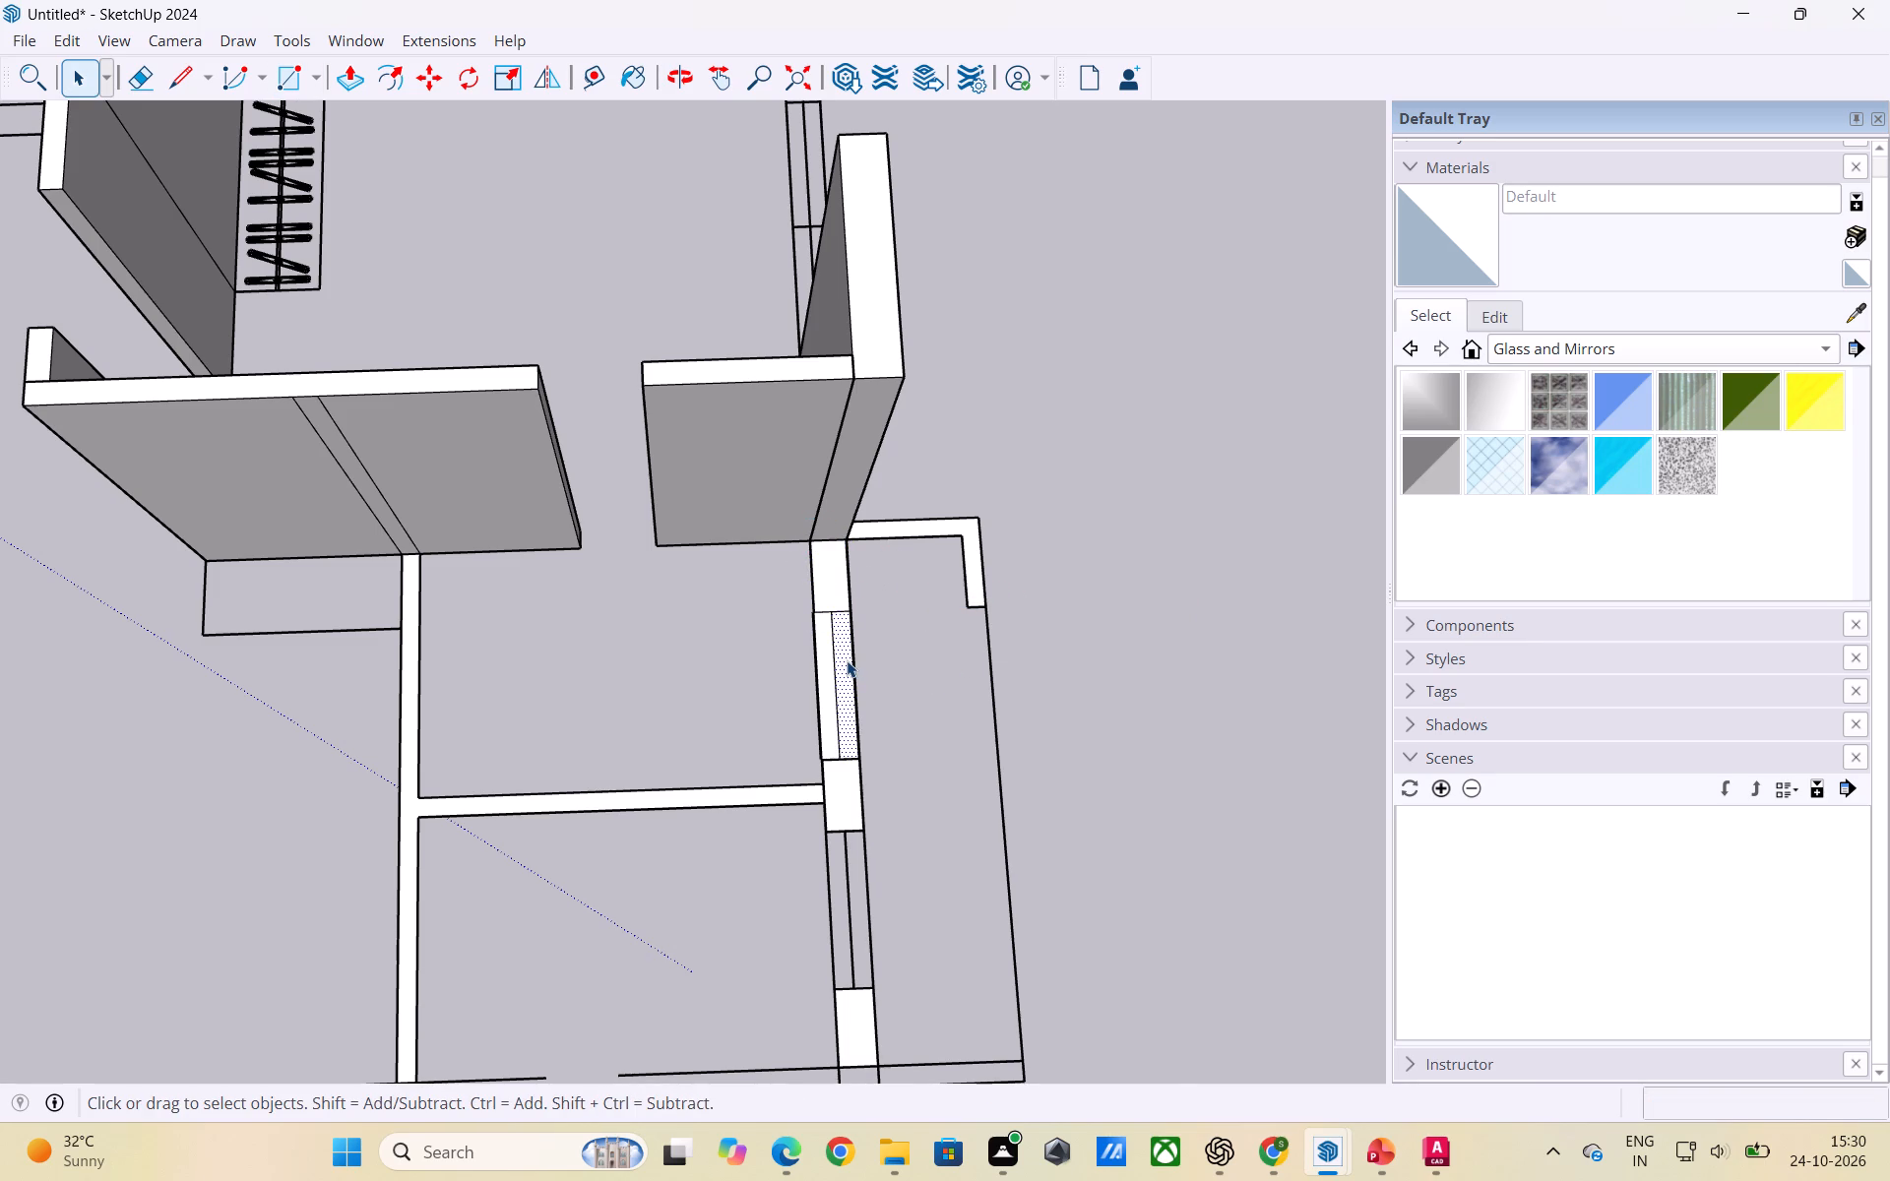
pyautogui.keyDown('shift'); pyautogui.click(827, 673); pyautogui.keyUp('shift')
pyautogui.press('Delete')
# Make the outer wall piece between the first bedroom and the first small room's window a group.
pyautogui.click(835, 587)
pyautogui.doubleClick(835, 587)
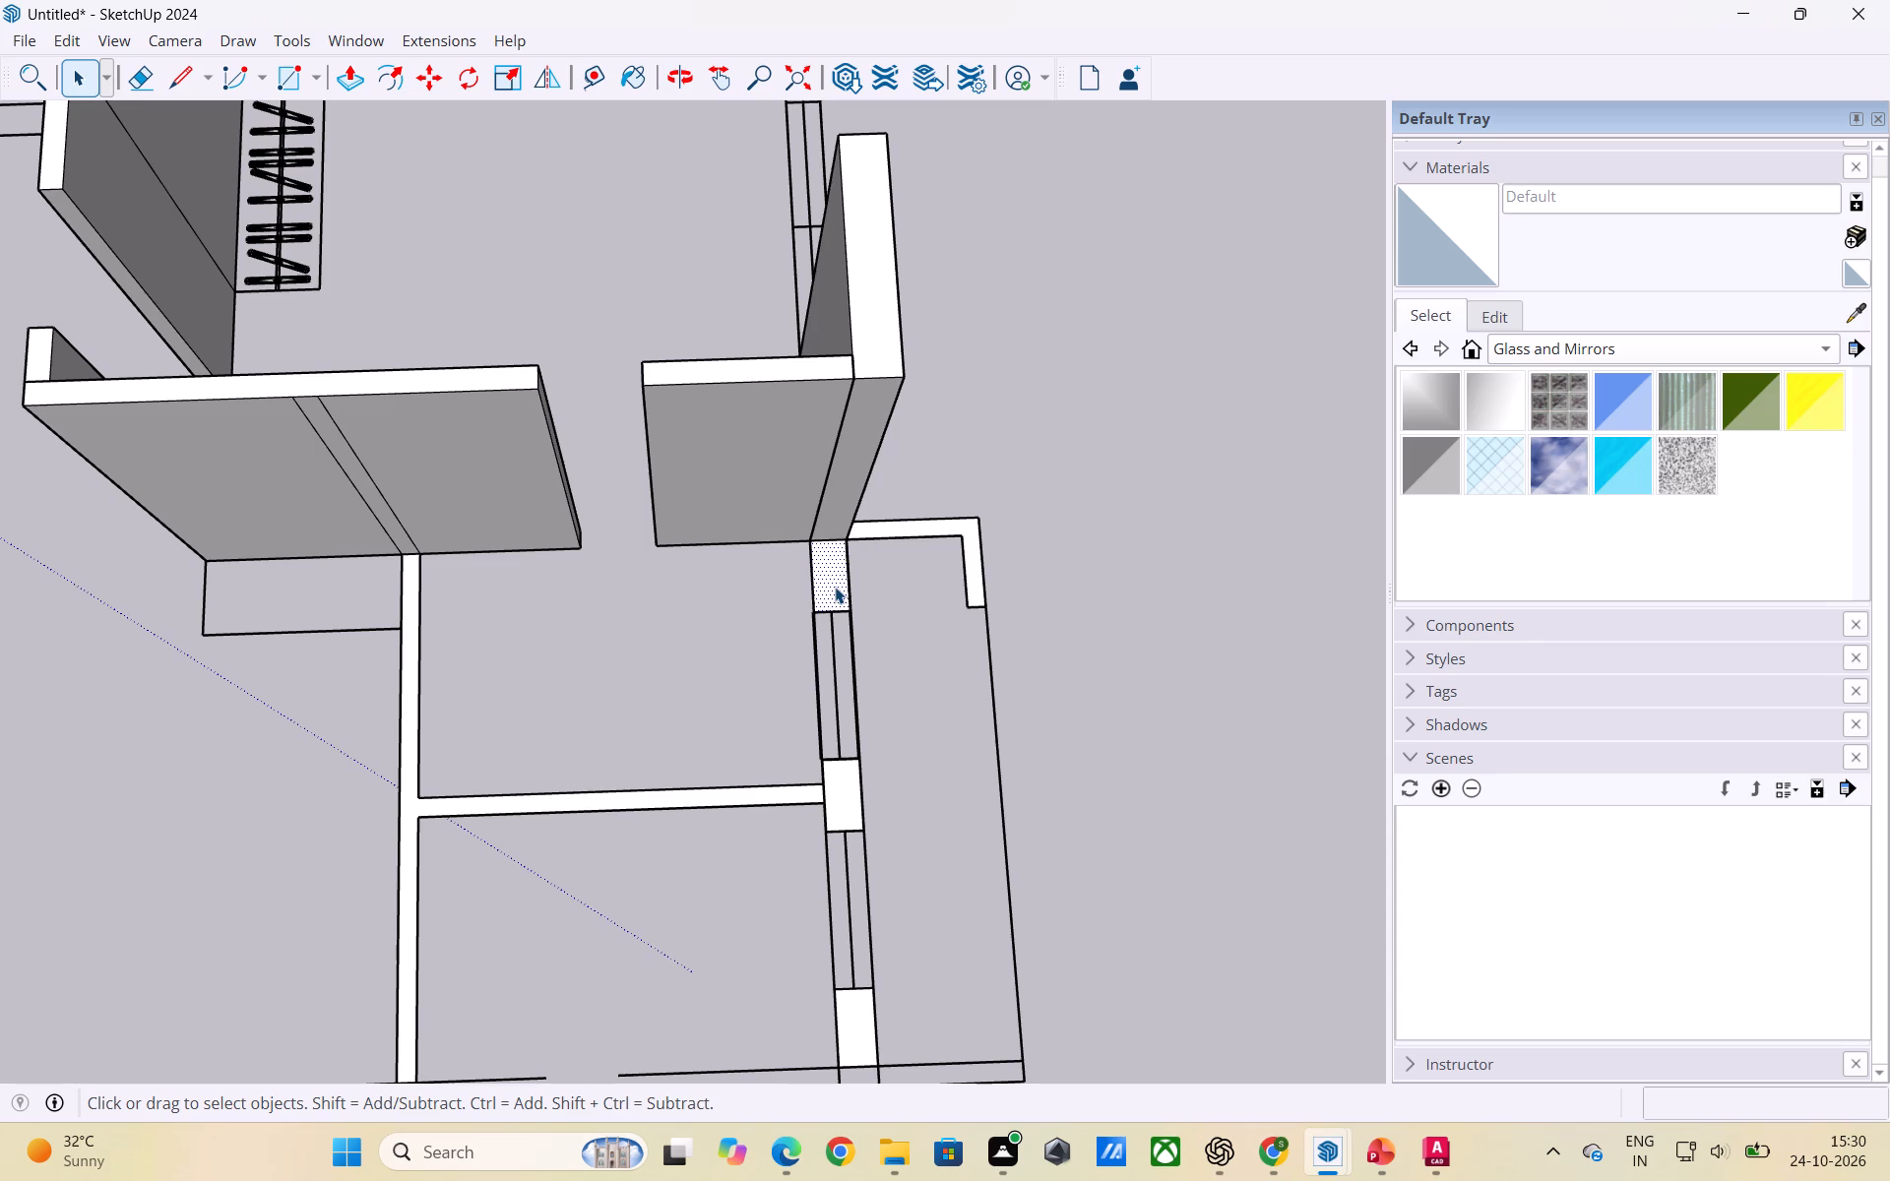
pyautogui.rightClick(835, 587)
pyautogui.click(891, 812)
pyautogui.click(1136, 718)
# Outline the outer wall piece between the two small rooms' windows with a rectangle and make it a group.
pyautogui.doubleClick(854, 805)
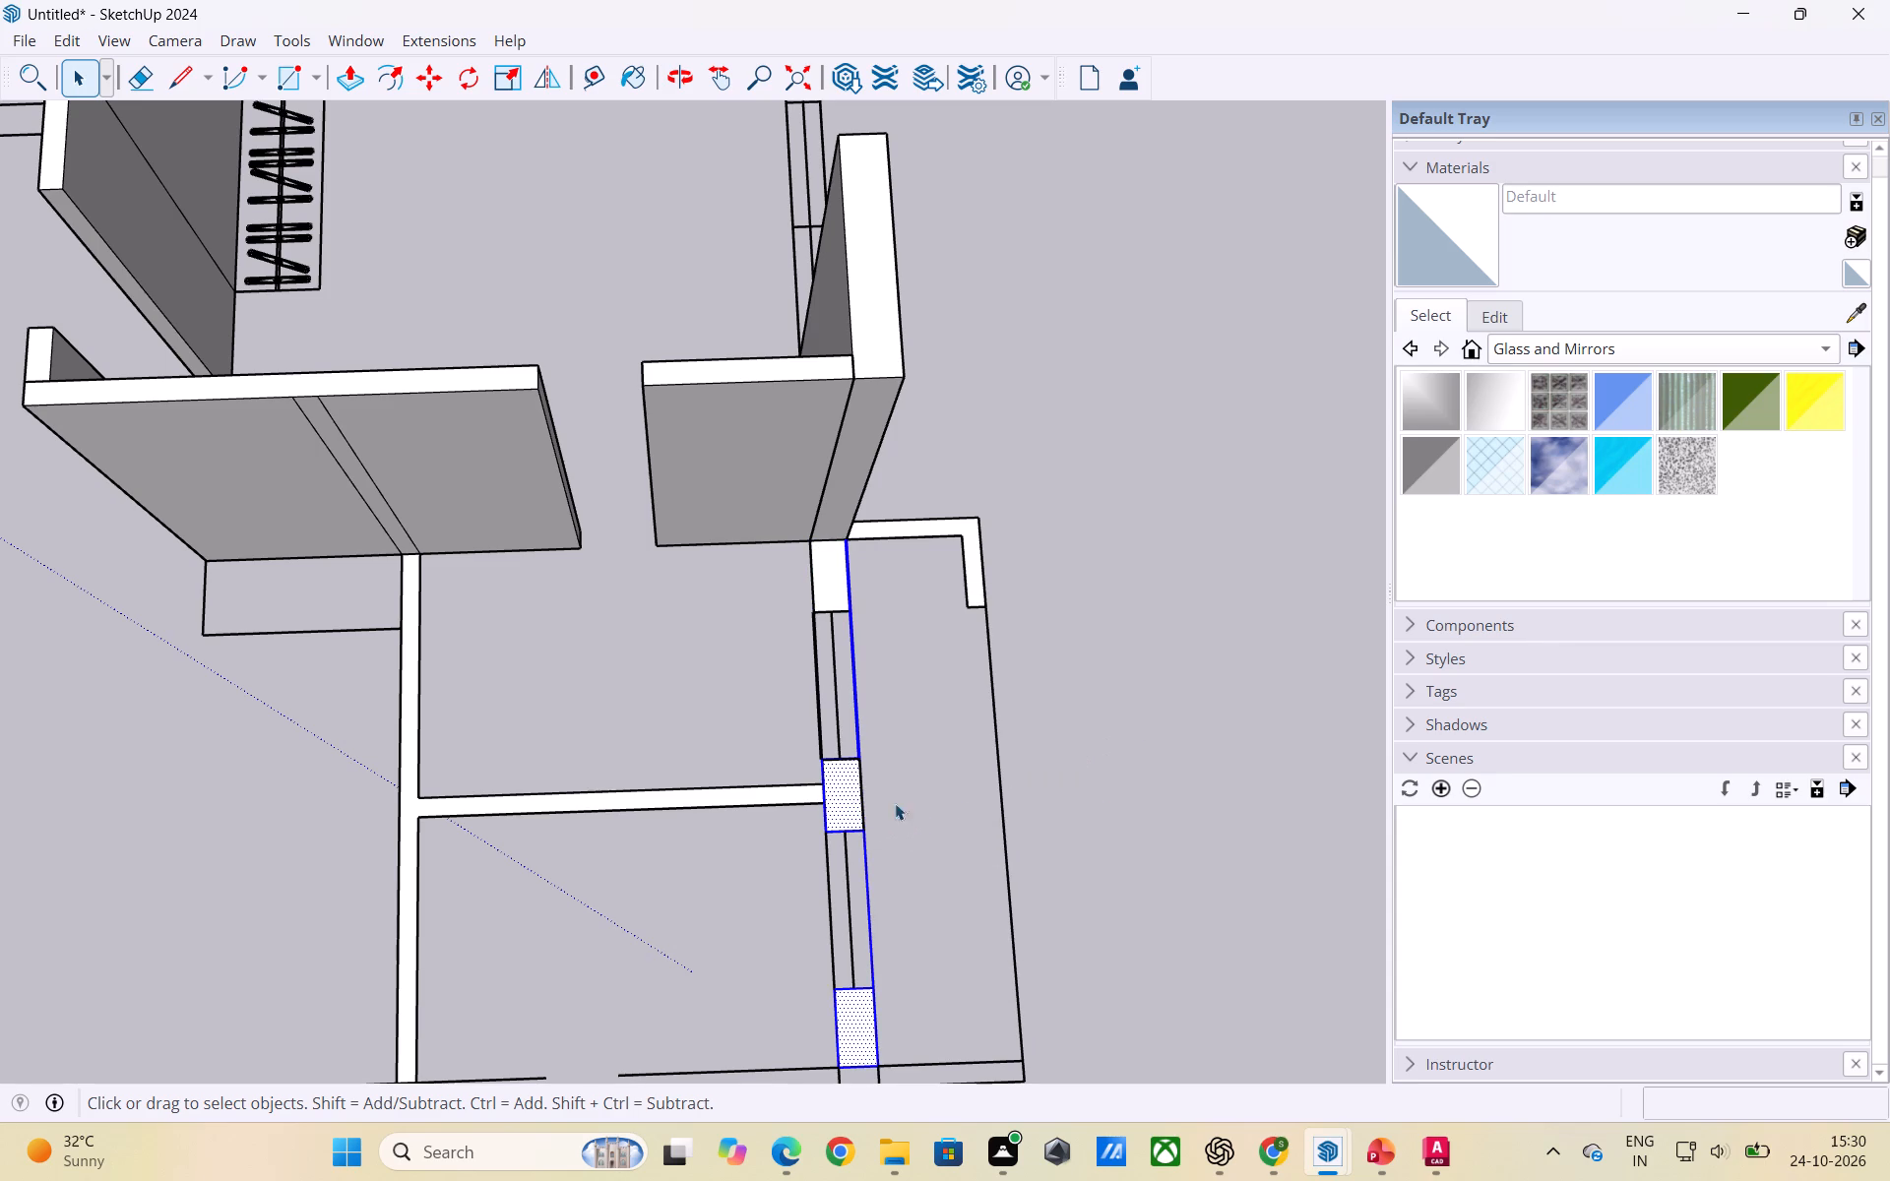
pyautogui.click(1234, 795)
pyautogui.press('r')
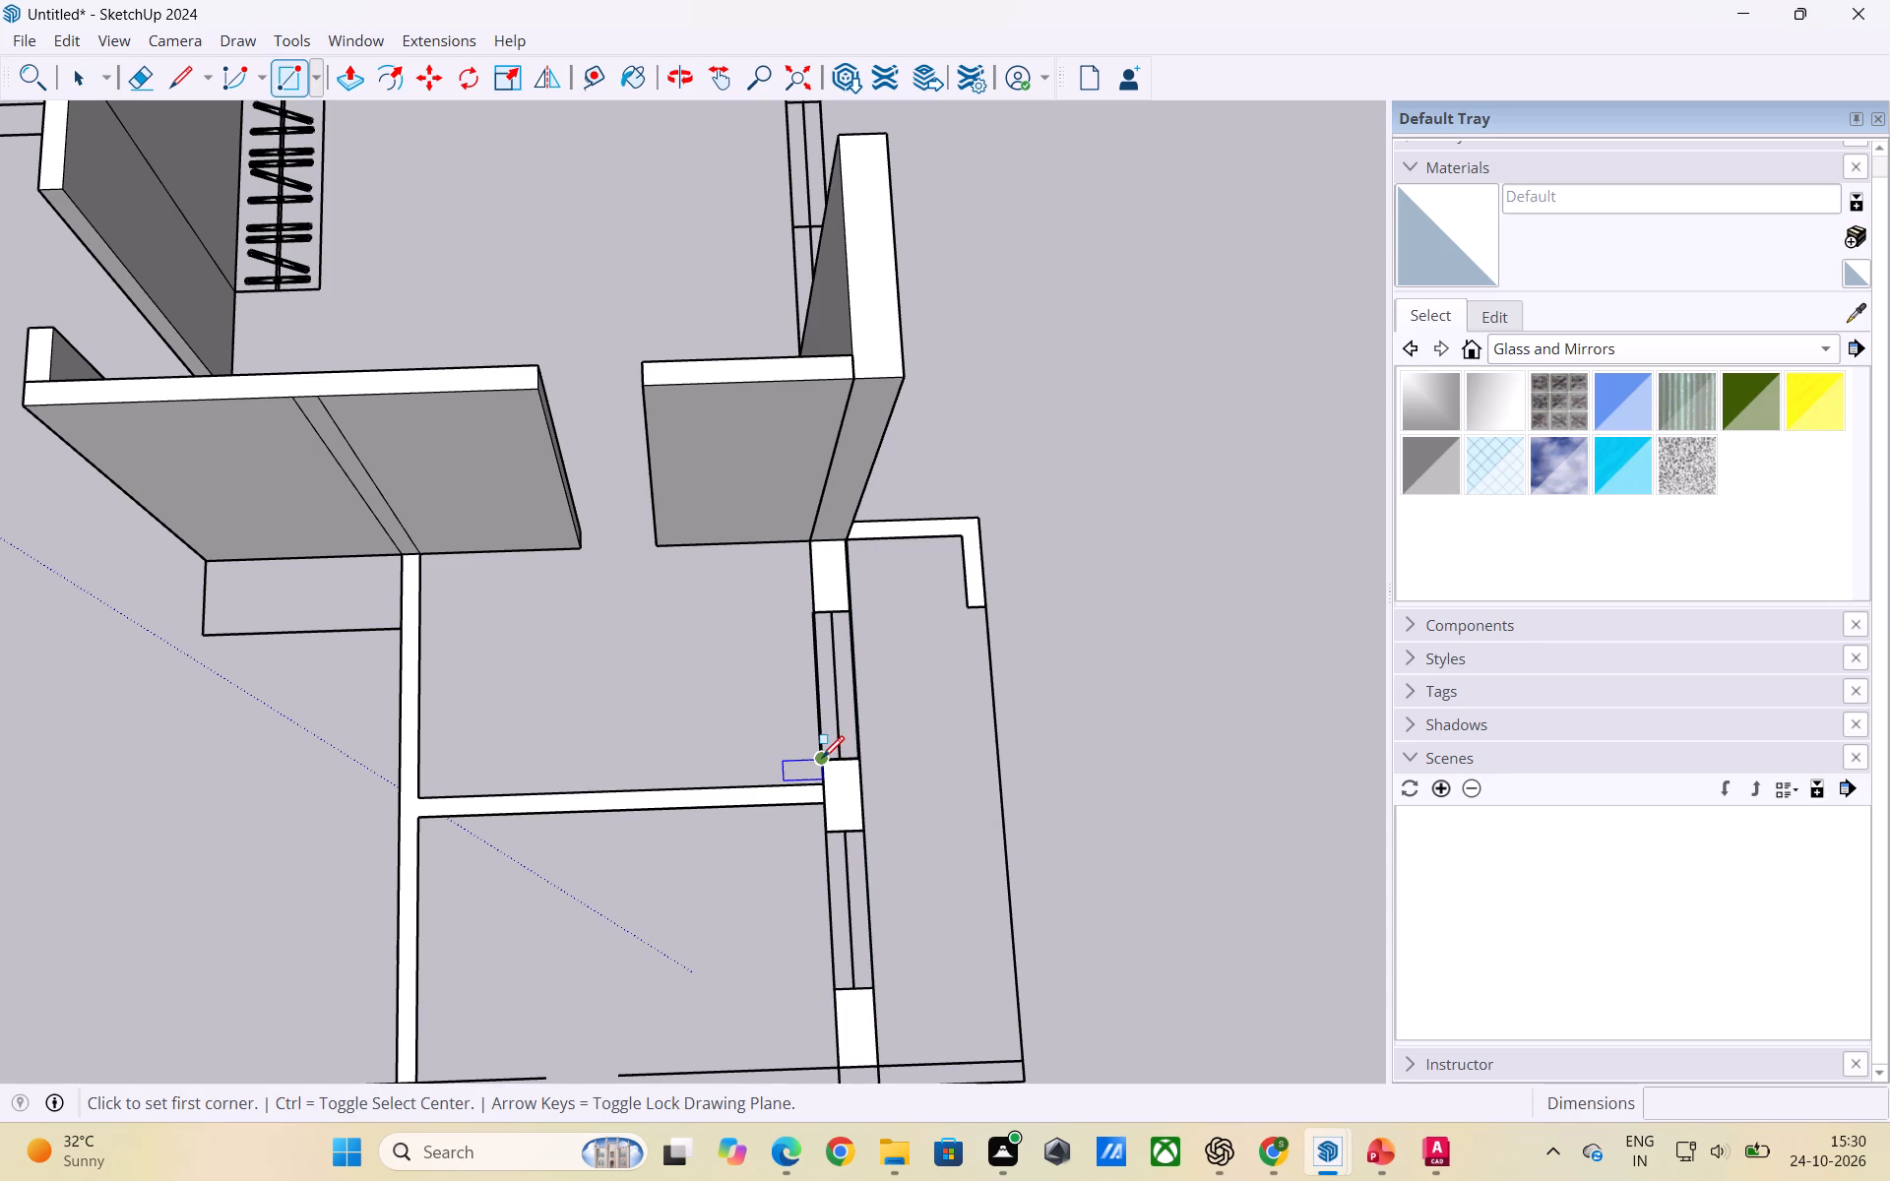
pyautogui.click(822, 758)
pyautogui.click(864, 828)
pyautogui.press('space')
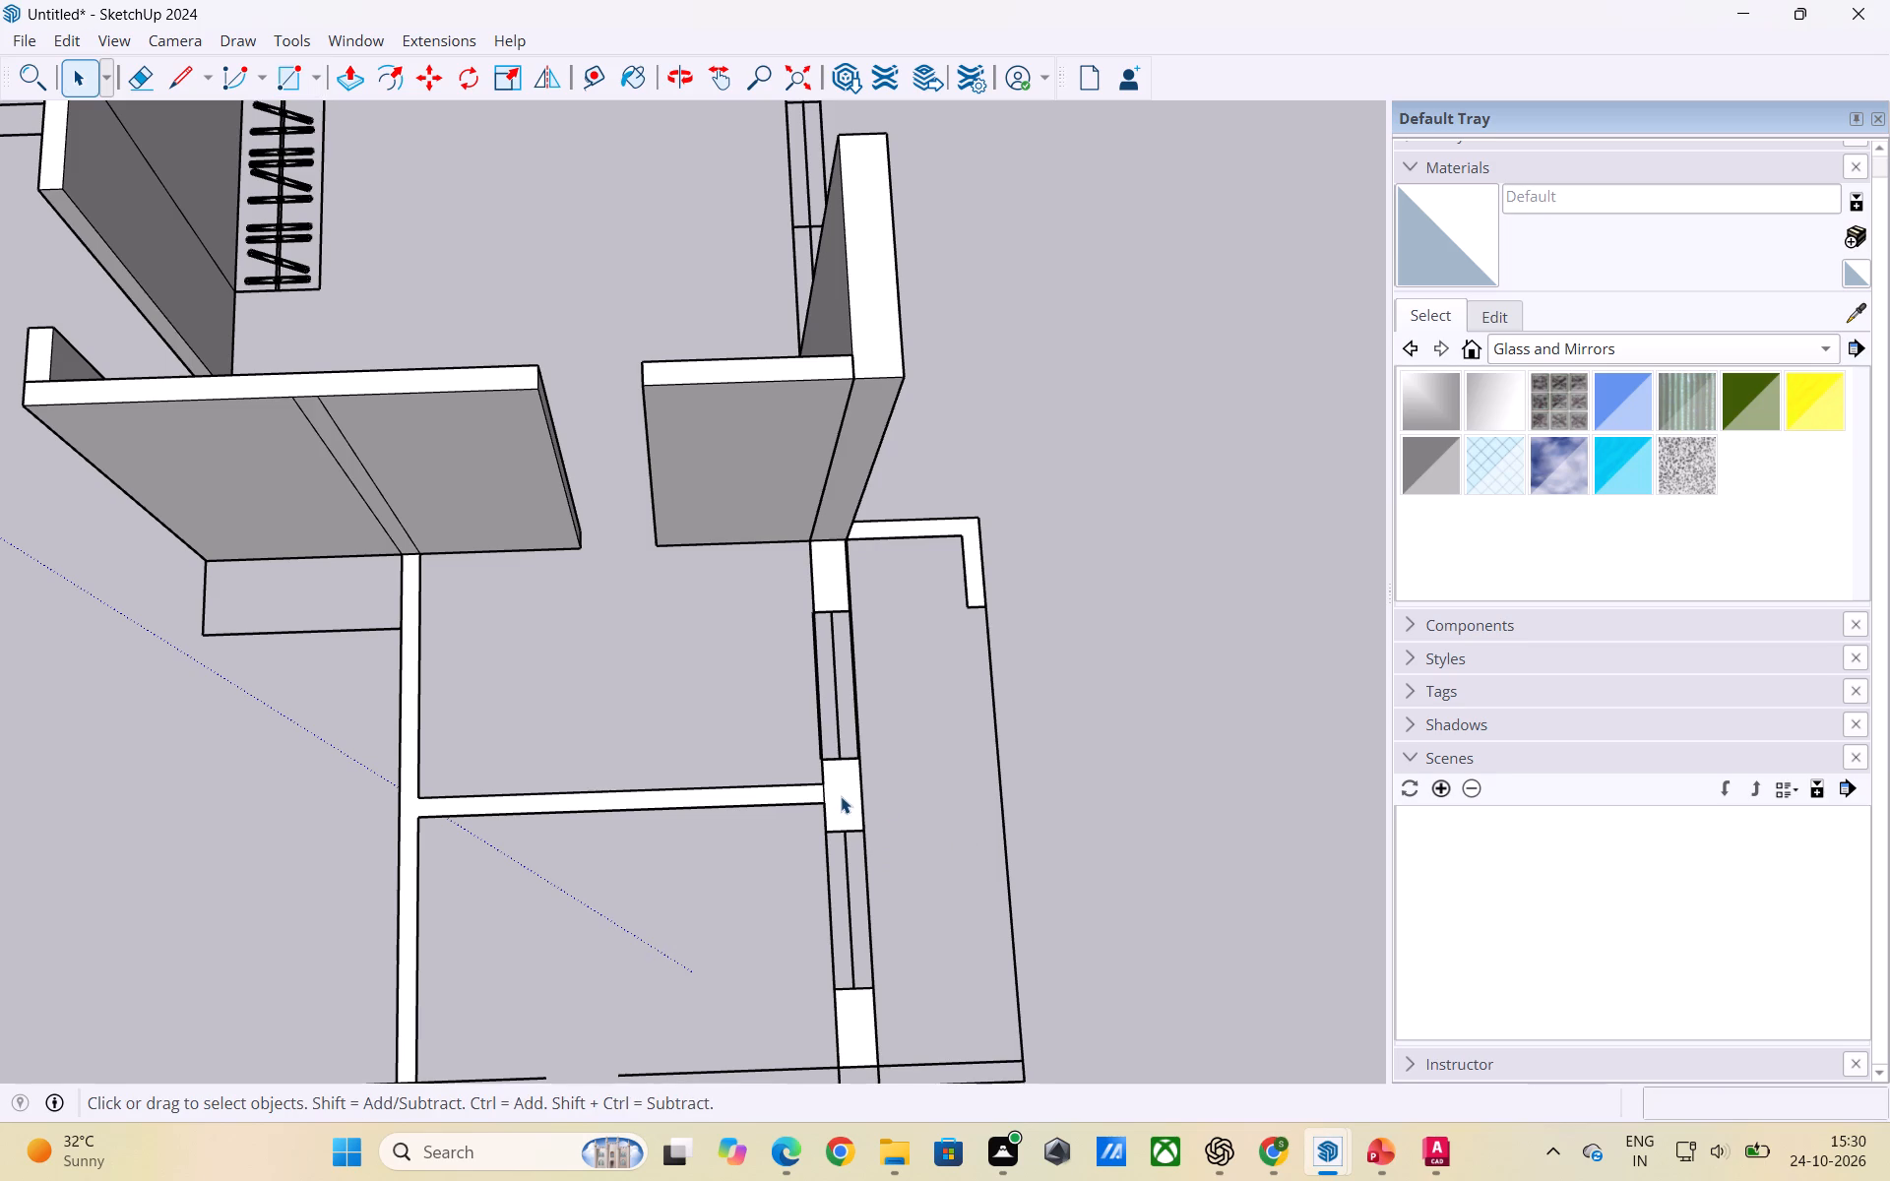
pyautogui.doubleClick(841, 796)
pyautogui.rightClick(842, 796)
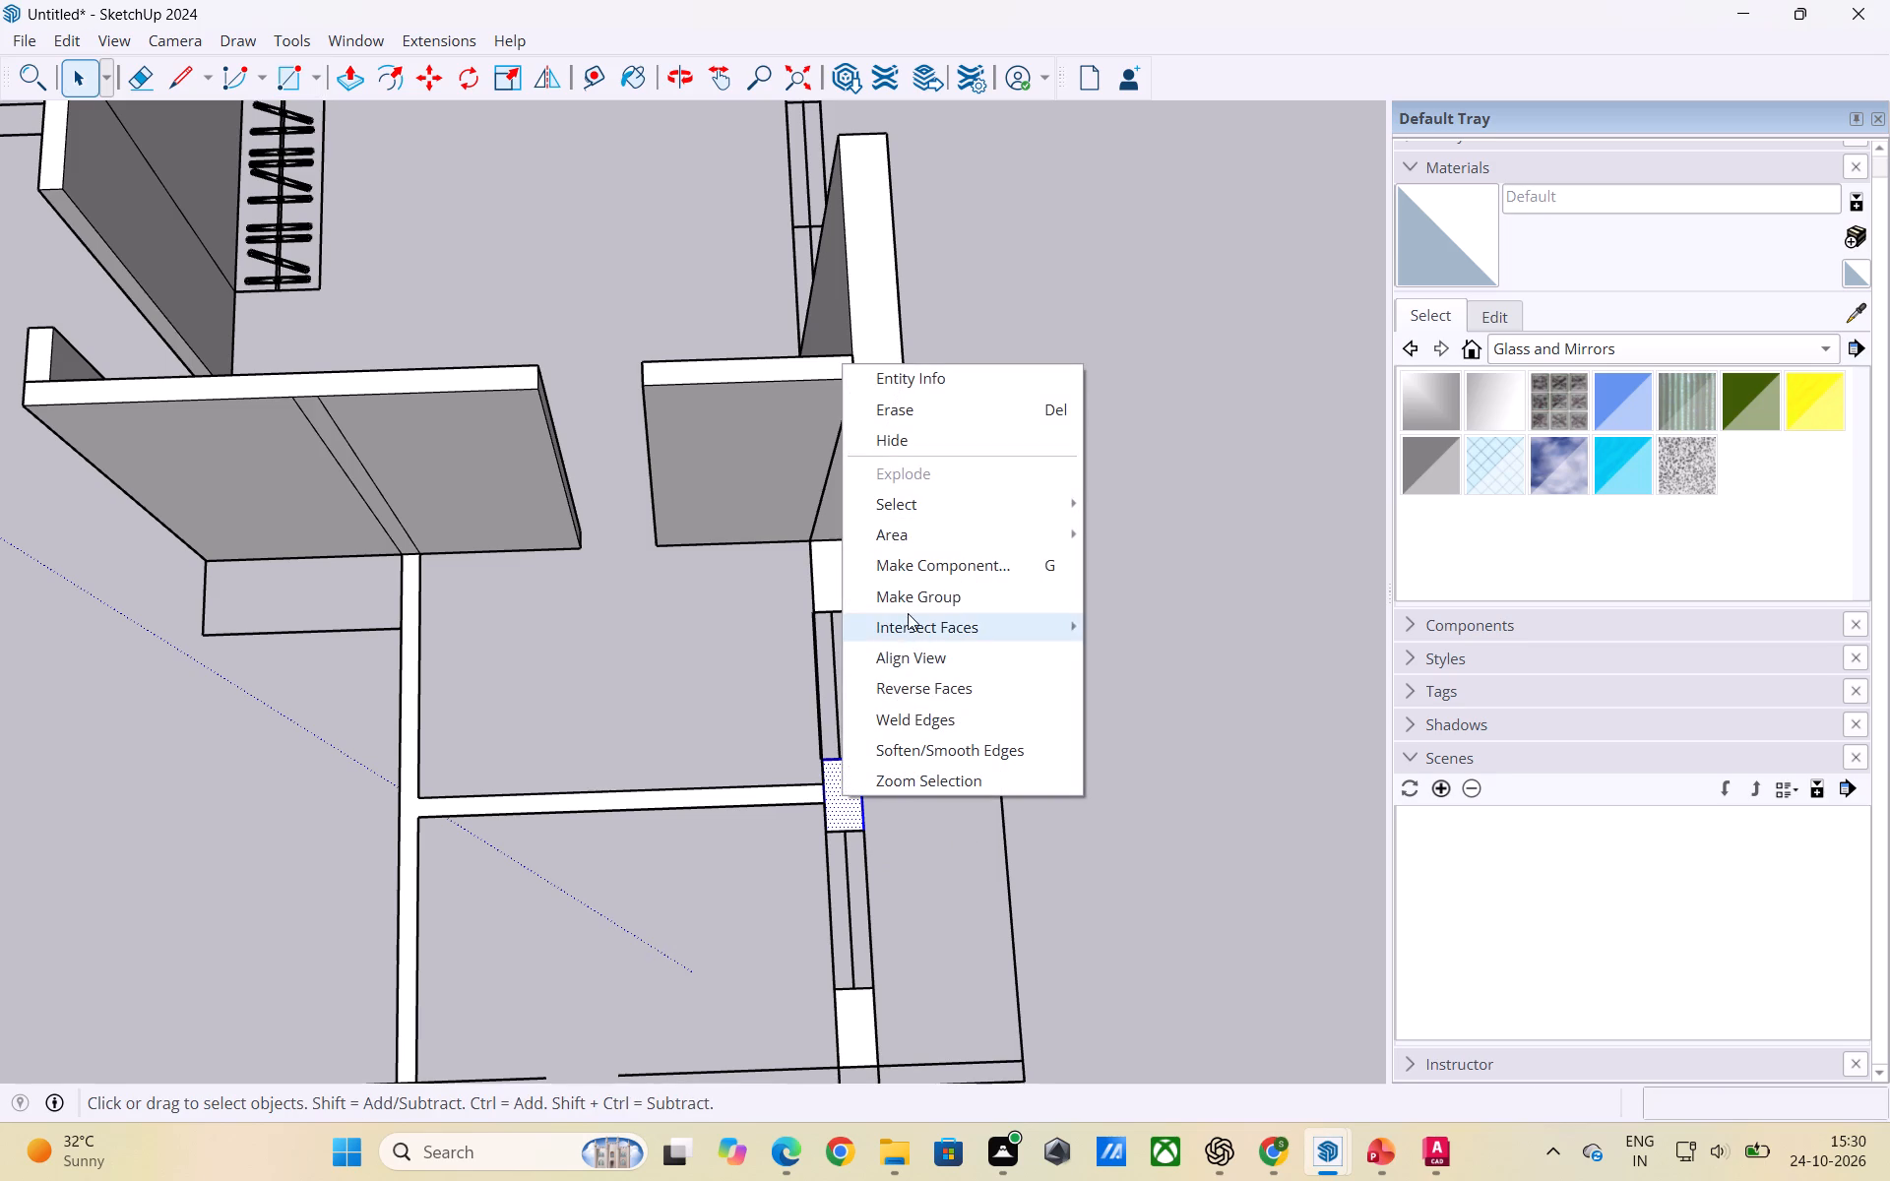
pyautogui.click(908, 608)
# Draw a rectangle over the outer wall piece between the second small room's window and the crossing wall.
pyautogui.scroll(-6, 722, 587)
pyautogui.click(811, 877)
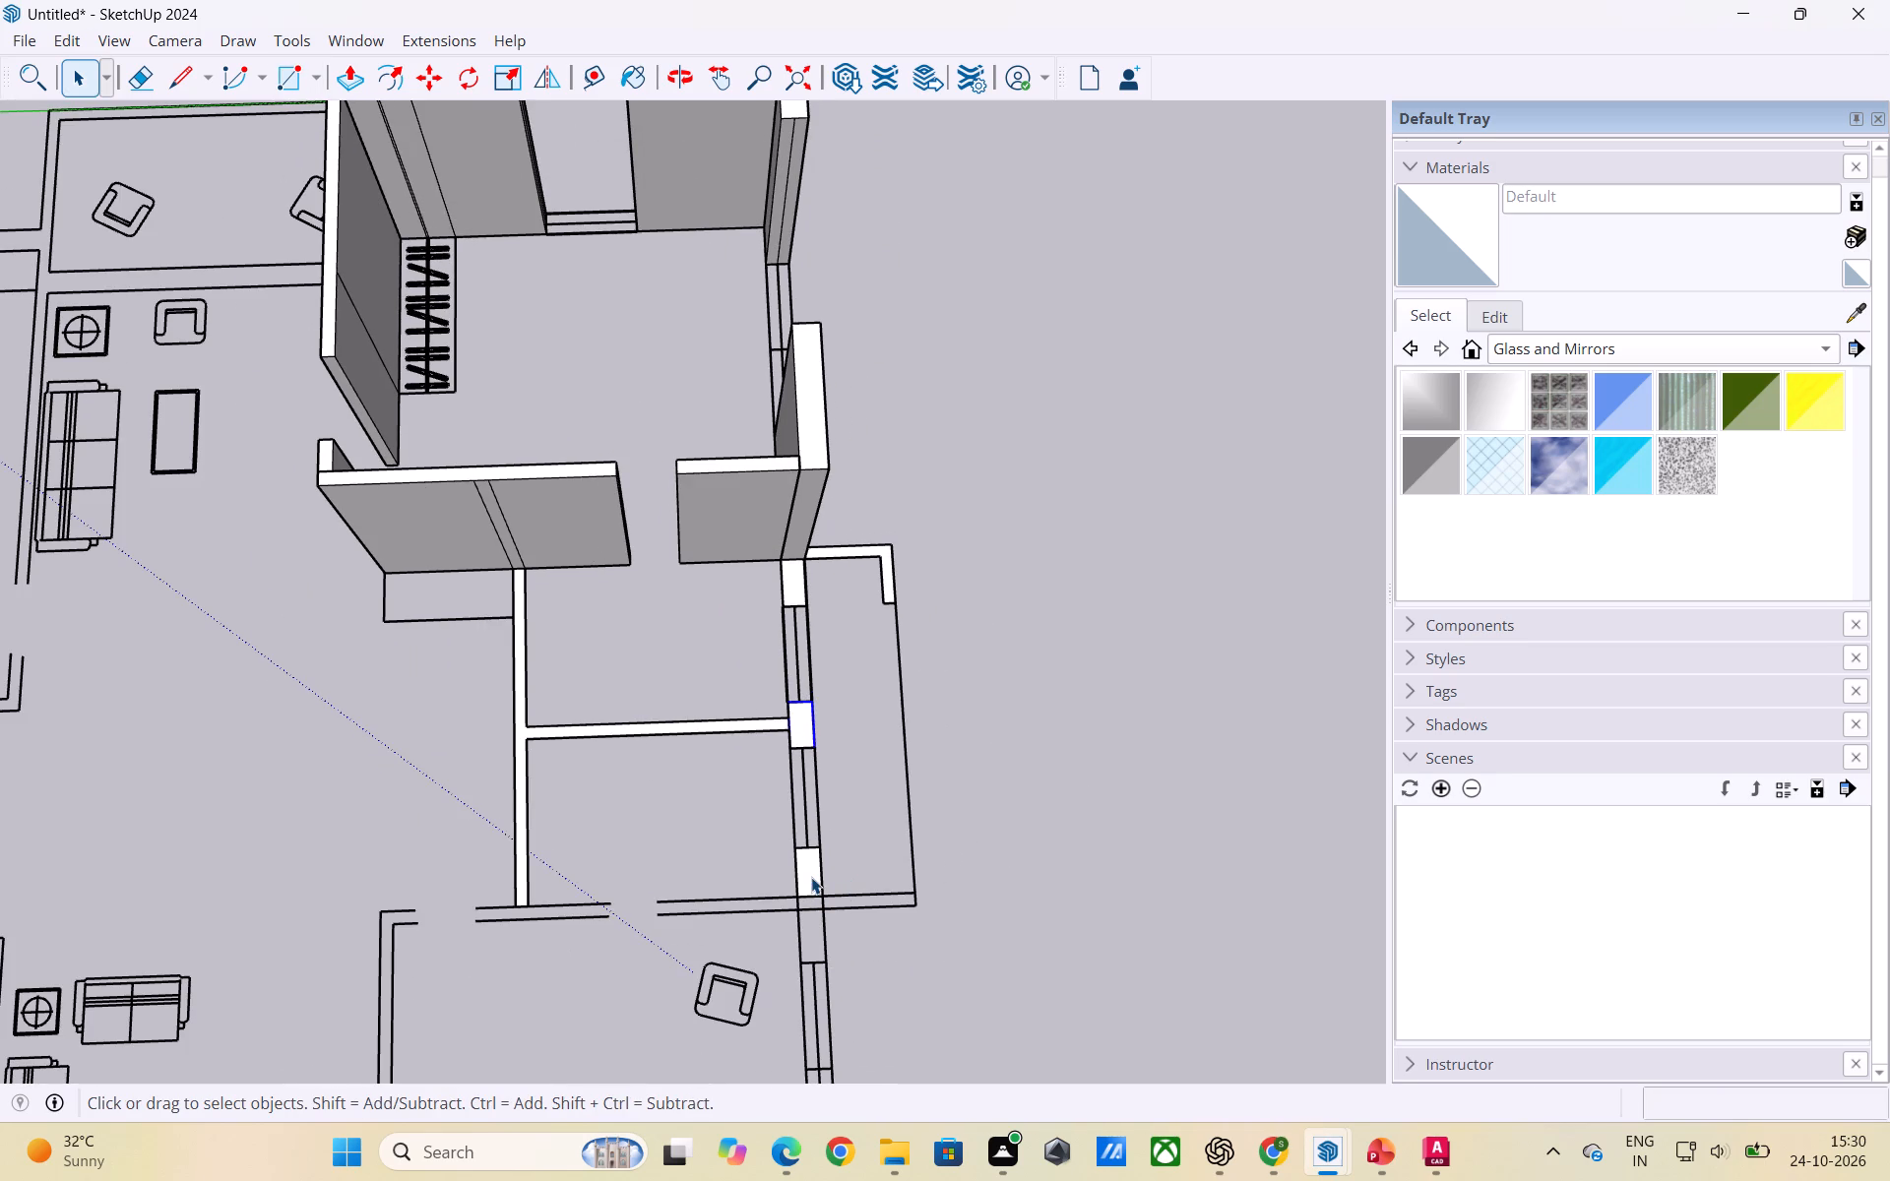
pyautogui.click(811, 877)
pyautogui.click(1144, 849)
pyautogui.scroll(2, 906, 886)
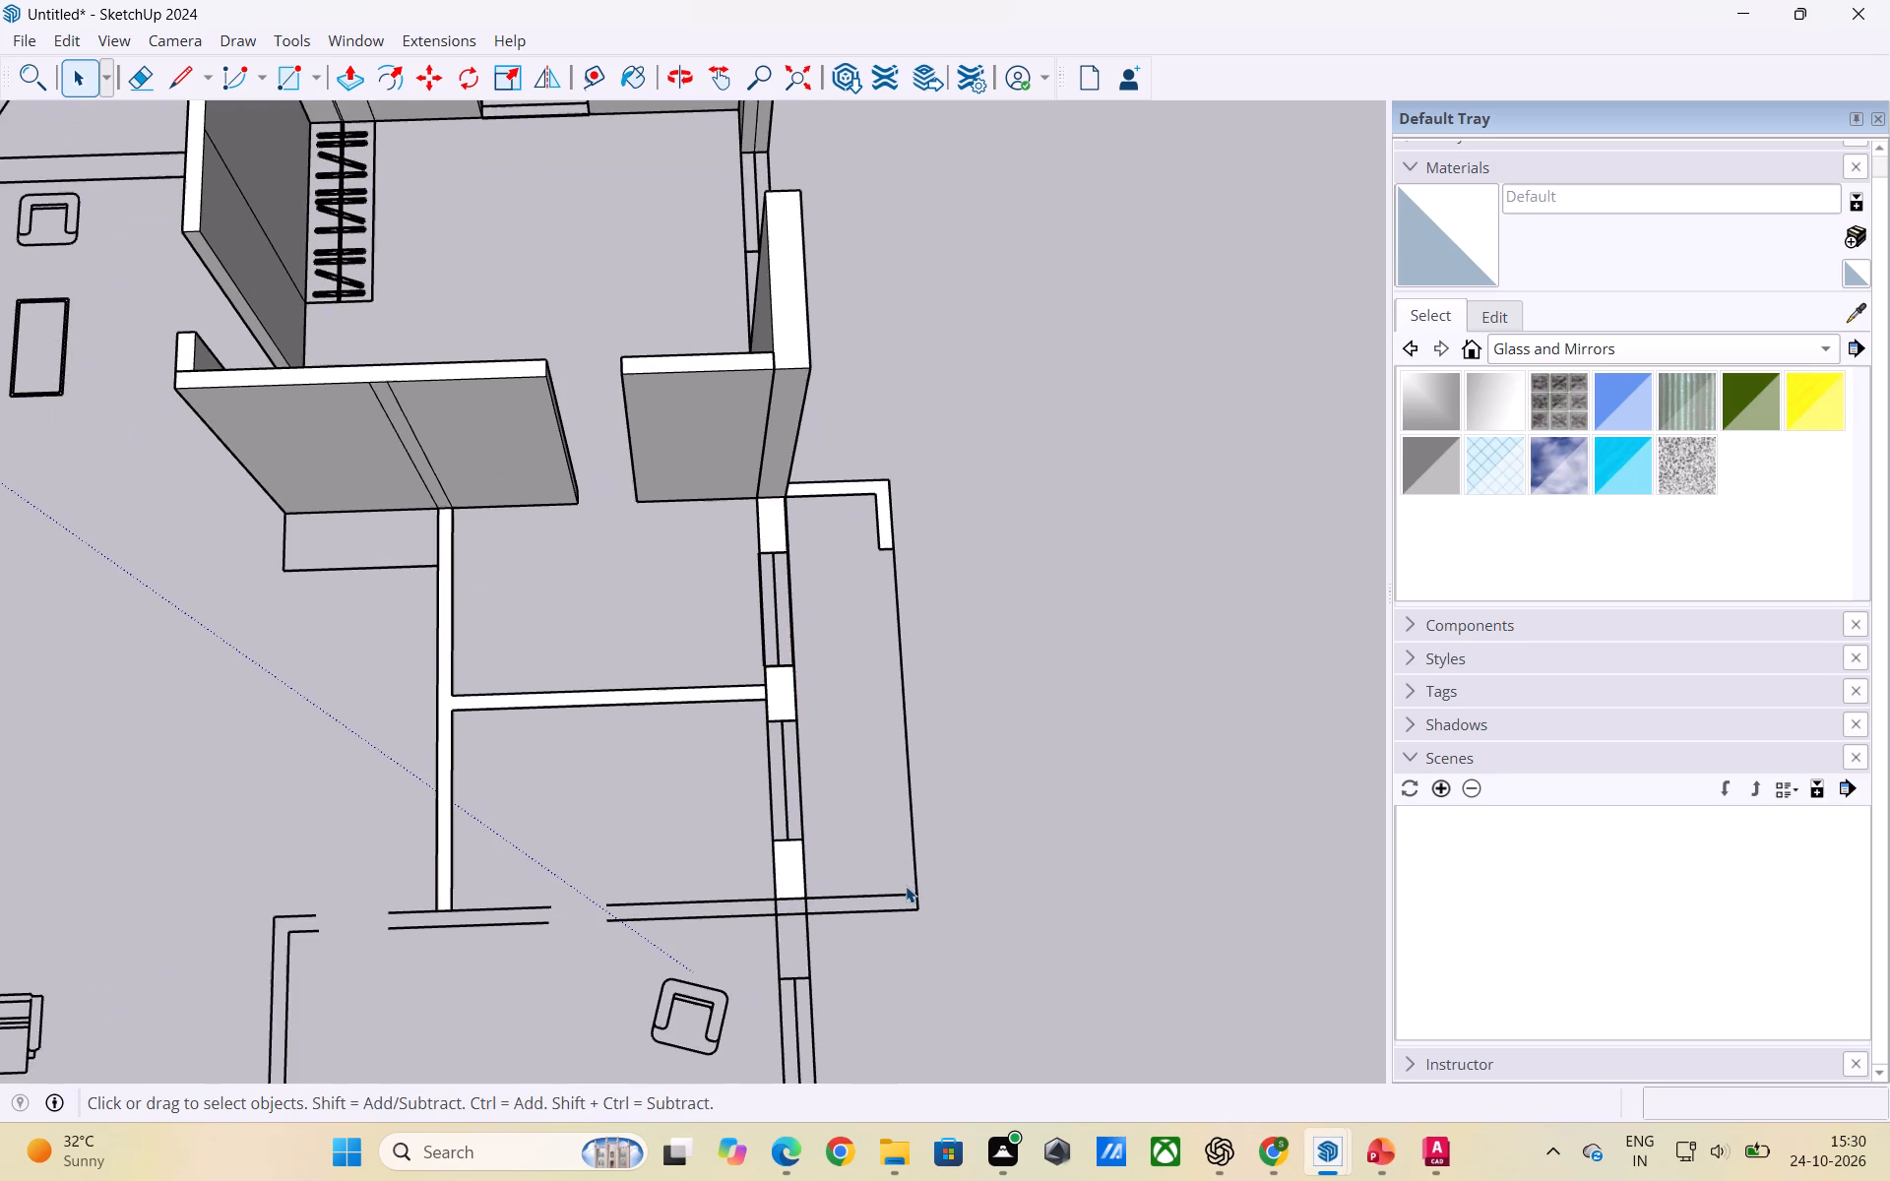
pyautogui.press('r')
pyautogui.scroll(2, 827, 882)
pyautogui.click(763, 832)
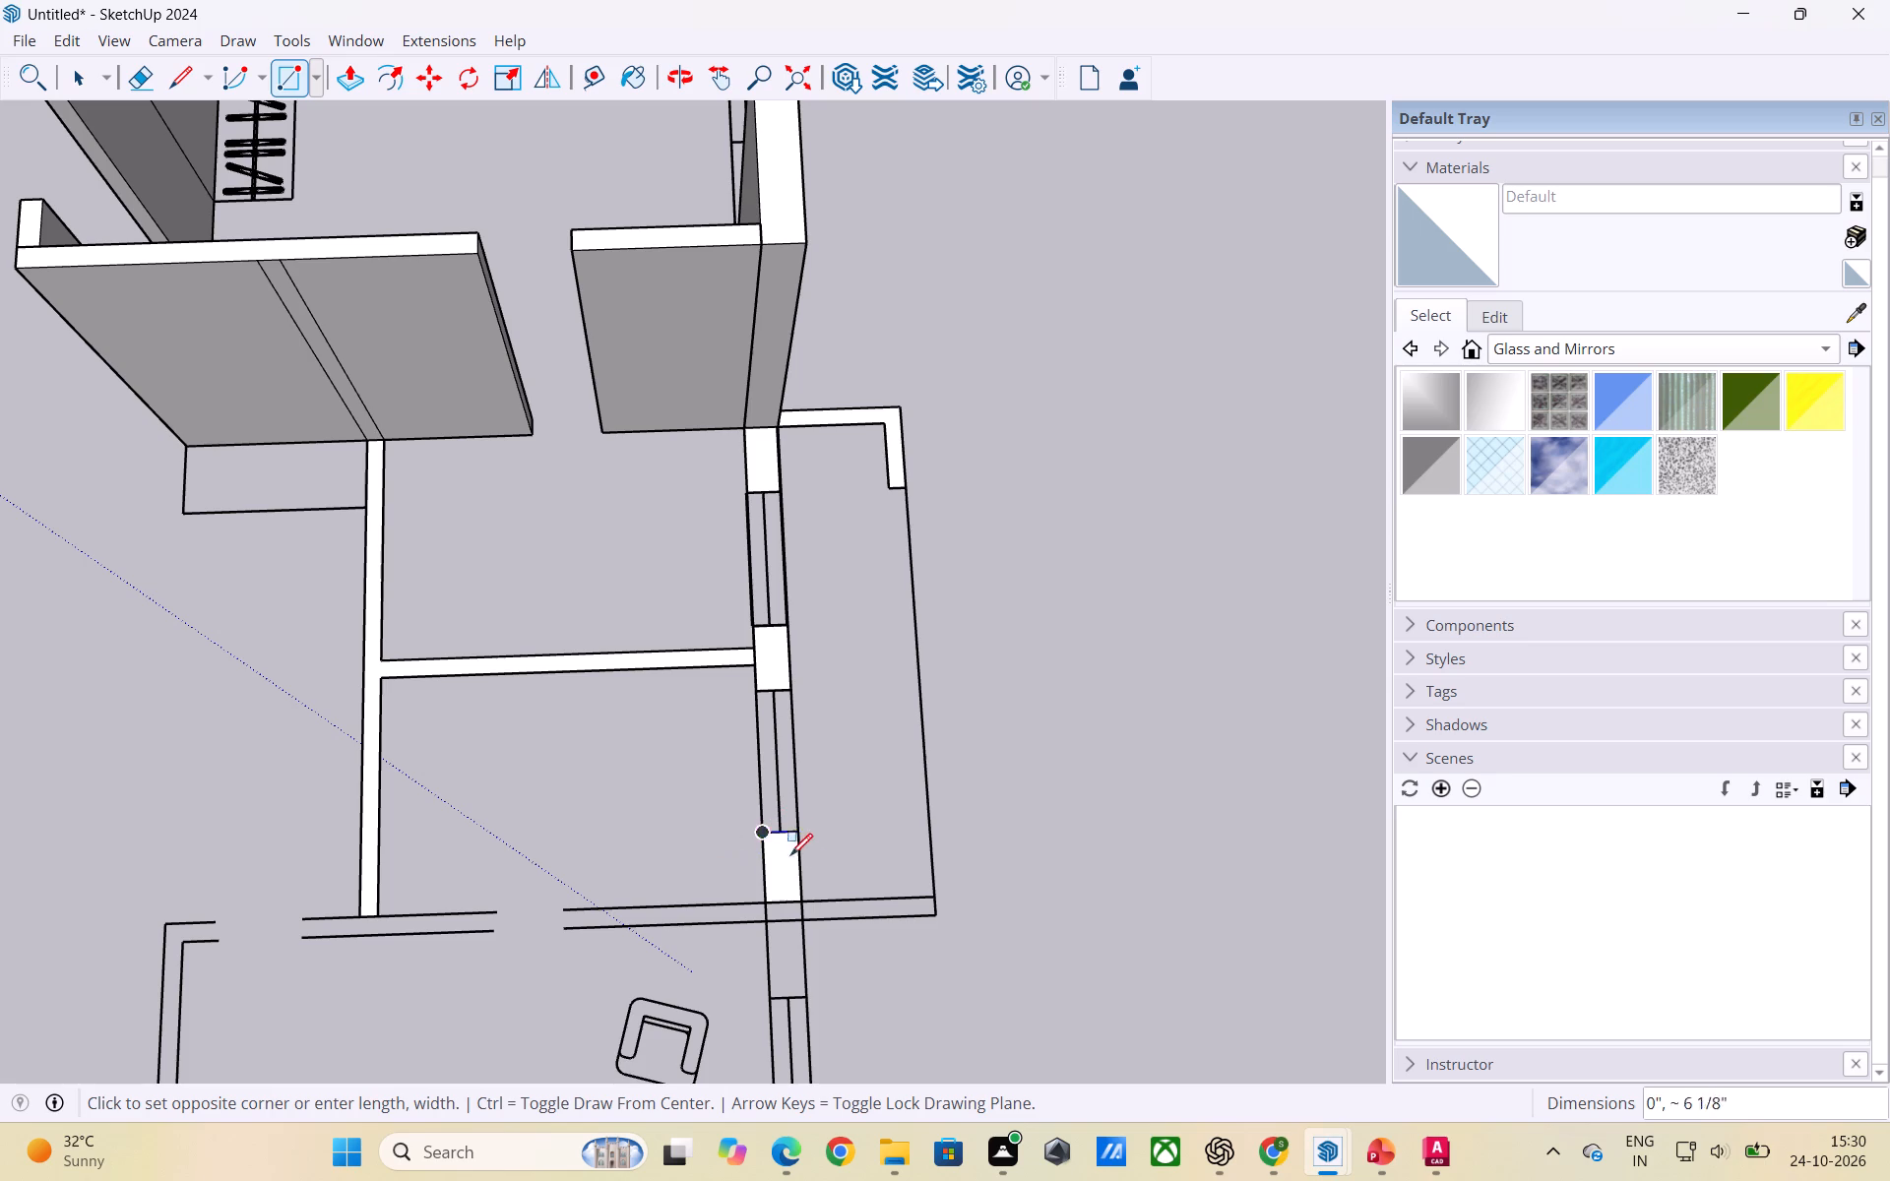
pyautogui.click(798, 893)
pyautogui.press('space')
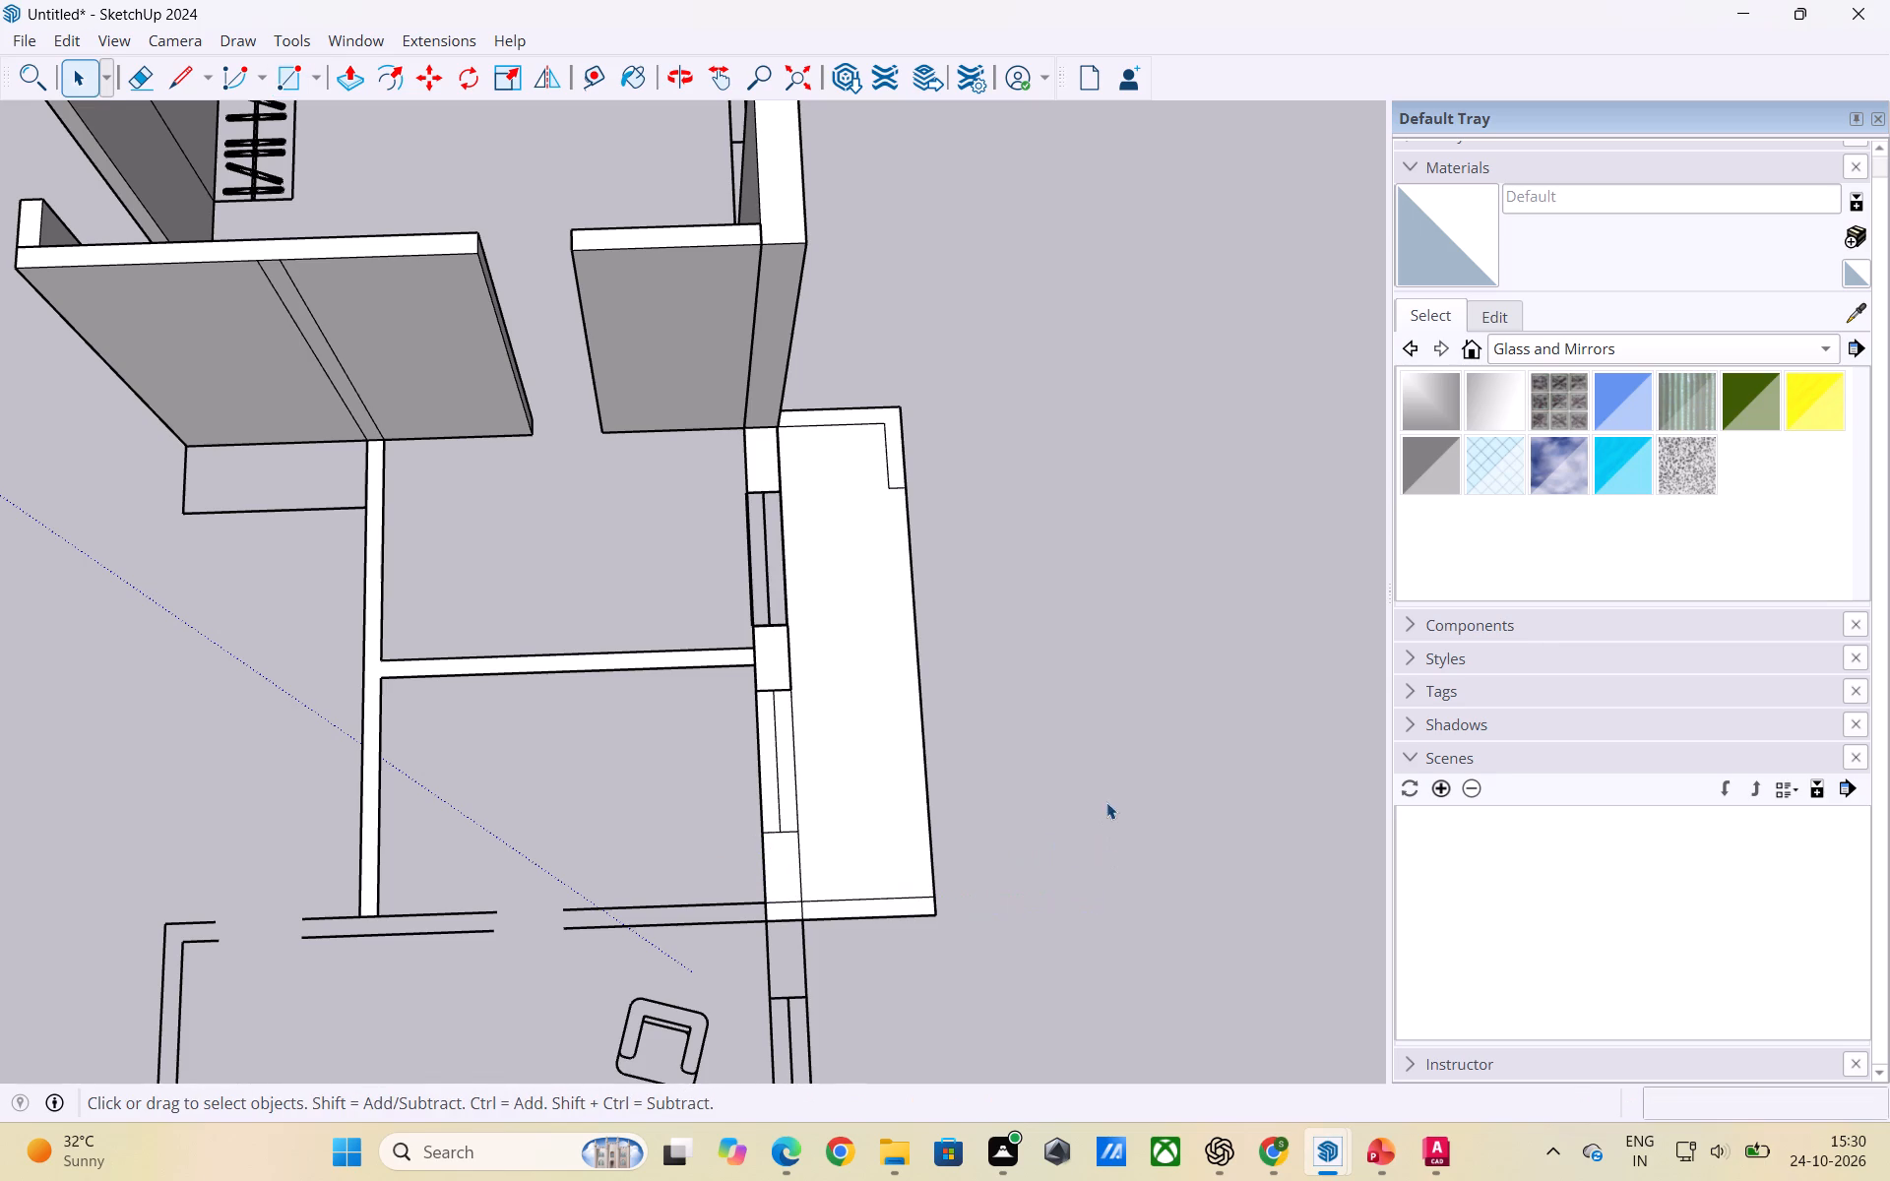
# Delete the balcony floor face and the two faces filling the second small room's window opening.
pyautogui.click(834, 787)
pyautogui.press('Delete')
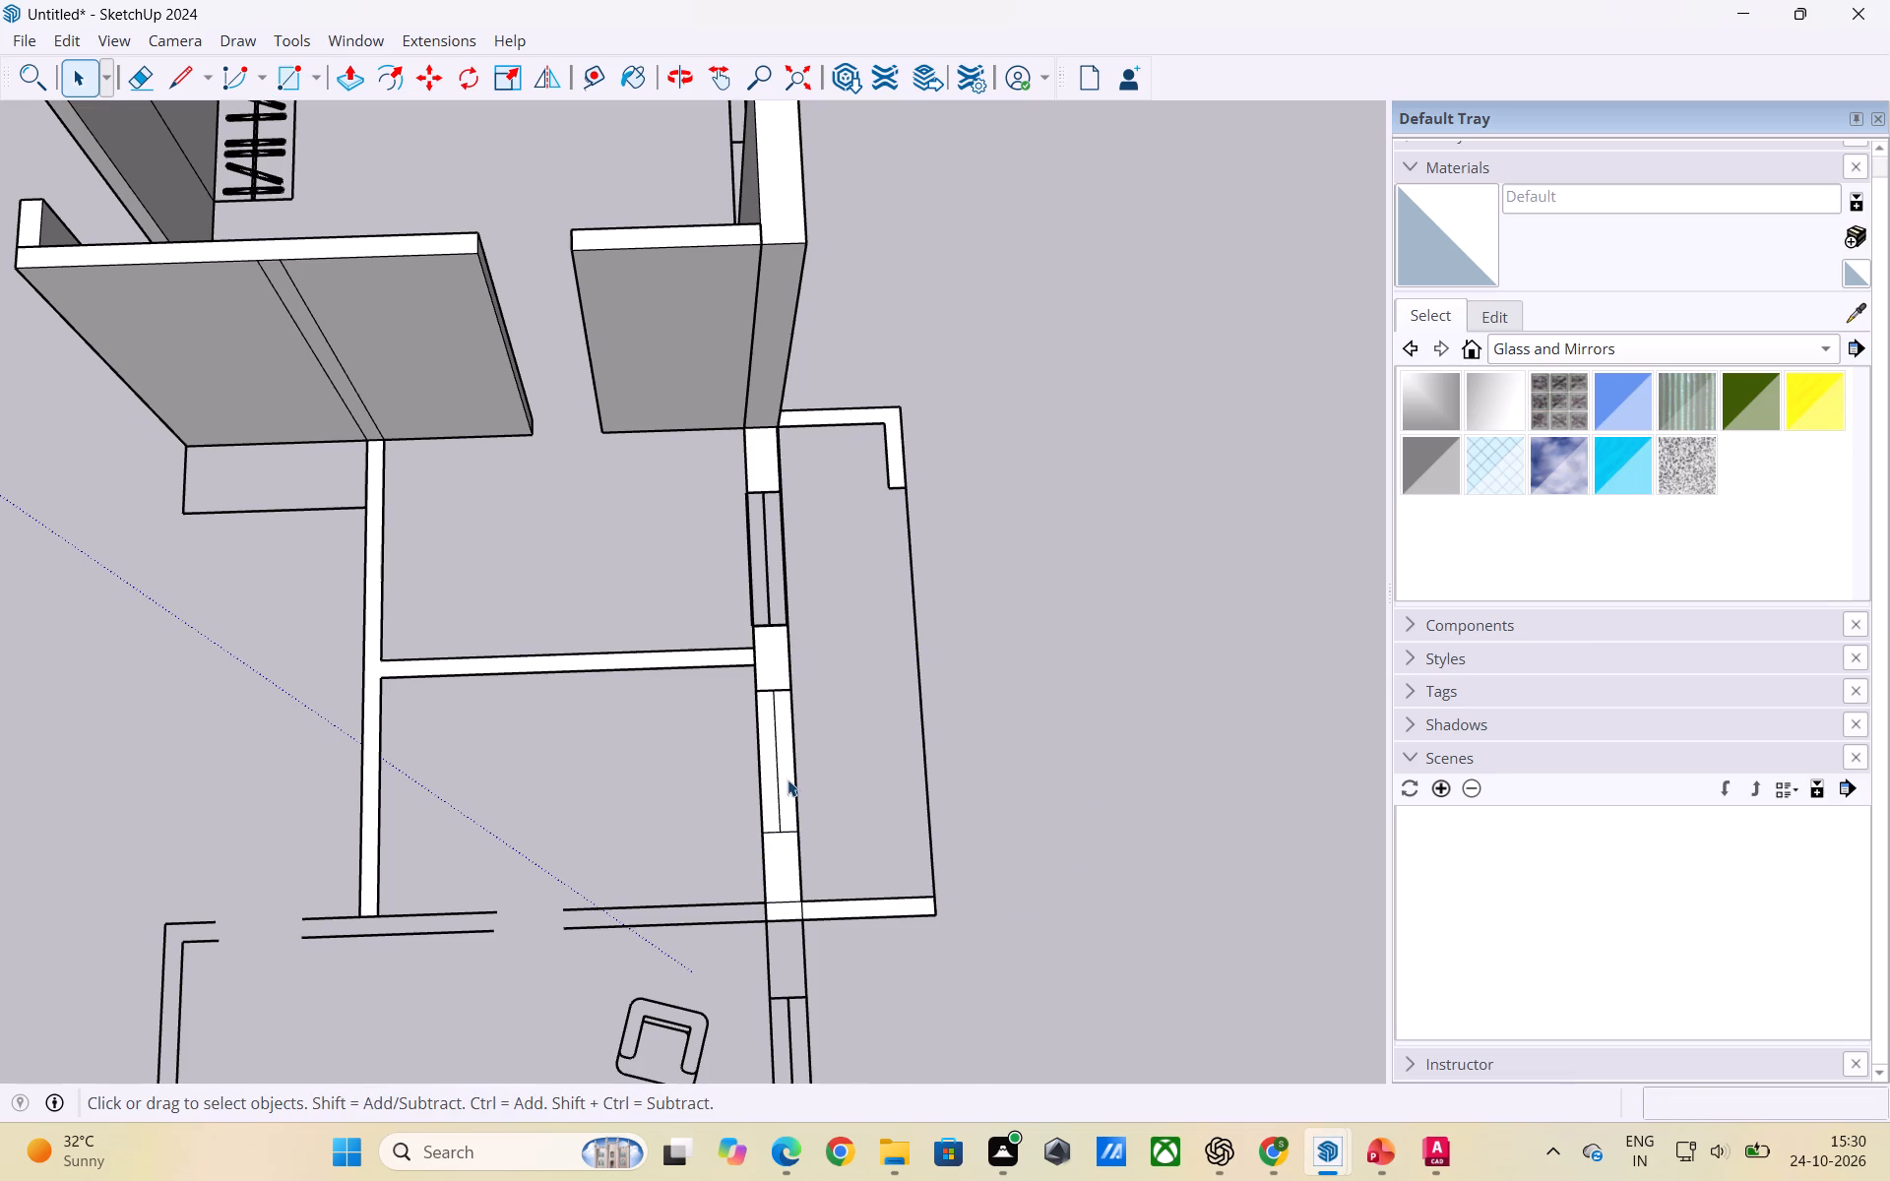
pyautogui.click(787, 776)
pyautogui.press('Delete')
pyautogui.click(770, 774)
pyautogui.press('Delete')
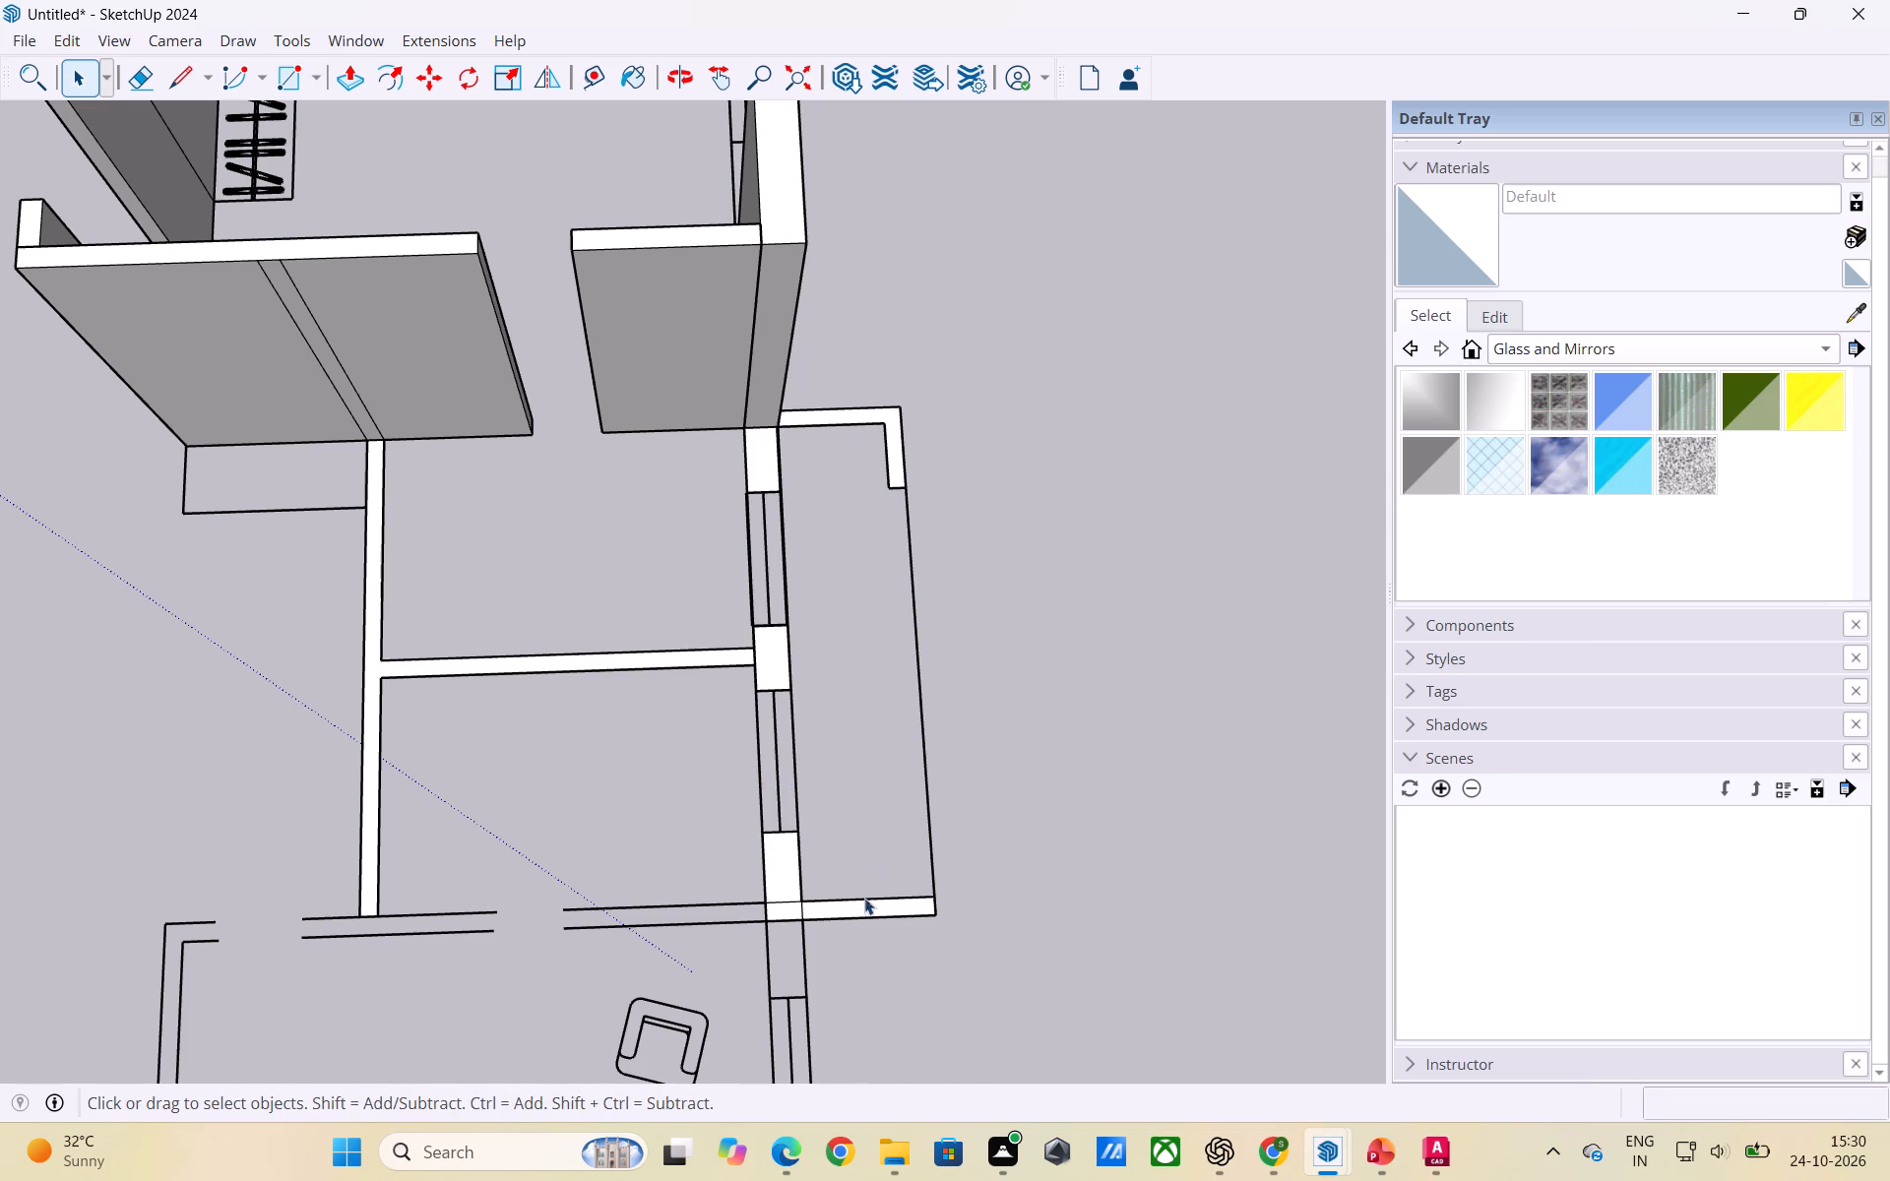
pyautogui.click(864, 908)
pyautogui.click(1116, 806)
# Make the outer wall piece between the second small room's window and the crossing wall a group.
pyautogui.press('space')
pyautogui.click(780, 860)
pyautogui.doubleClick(780, 860)
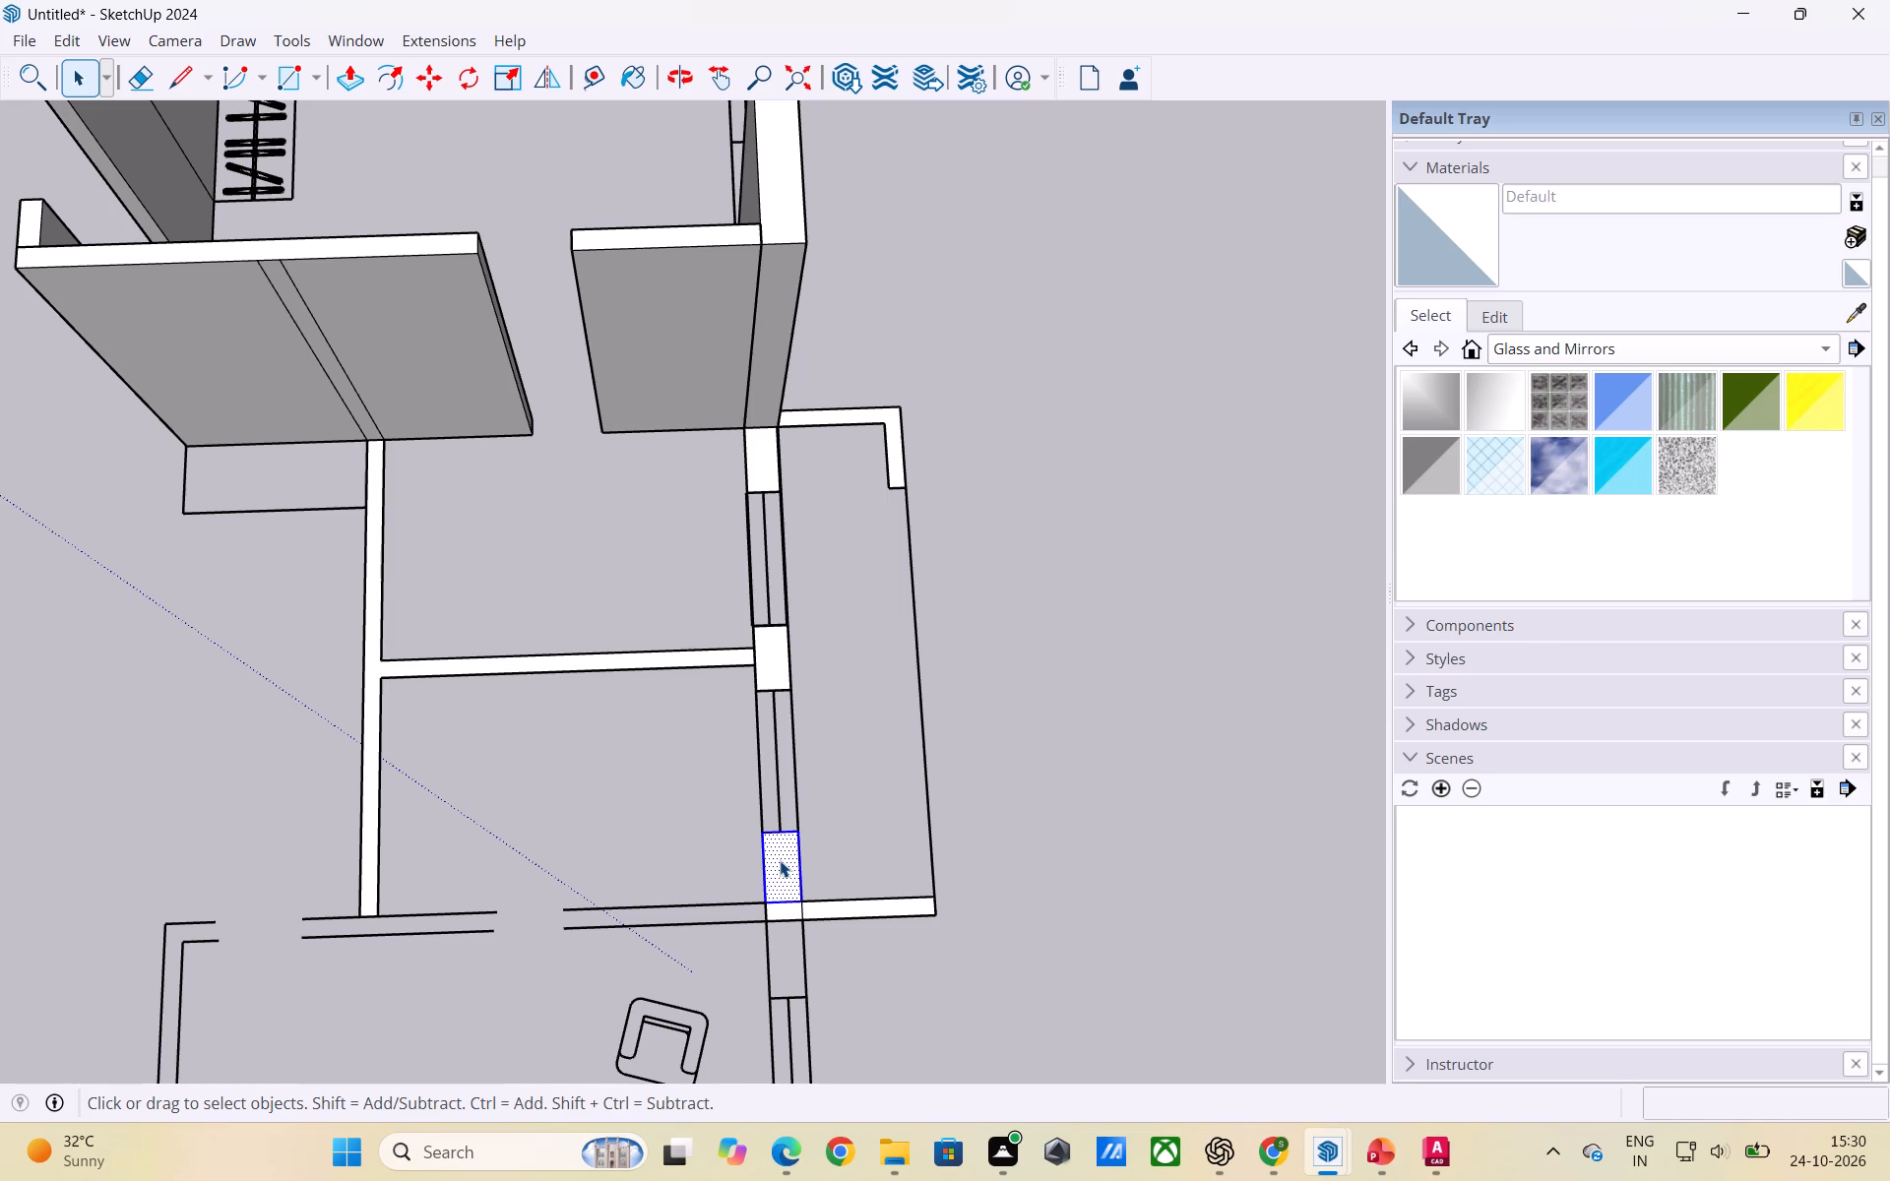
pyautogui.rightClick(780, 860)
pyautogui.click(837, 665)
pyautogui.click(1235, 783)
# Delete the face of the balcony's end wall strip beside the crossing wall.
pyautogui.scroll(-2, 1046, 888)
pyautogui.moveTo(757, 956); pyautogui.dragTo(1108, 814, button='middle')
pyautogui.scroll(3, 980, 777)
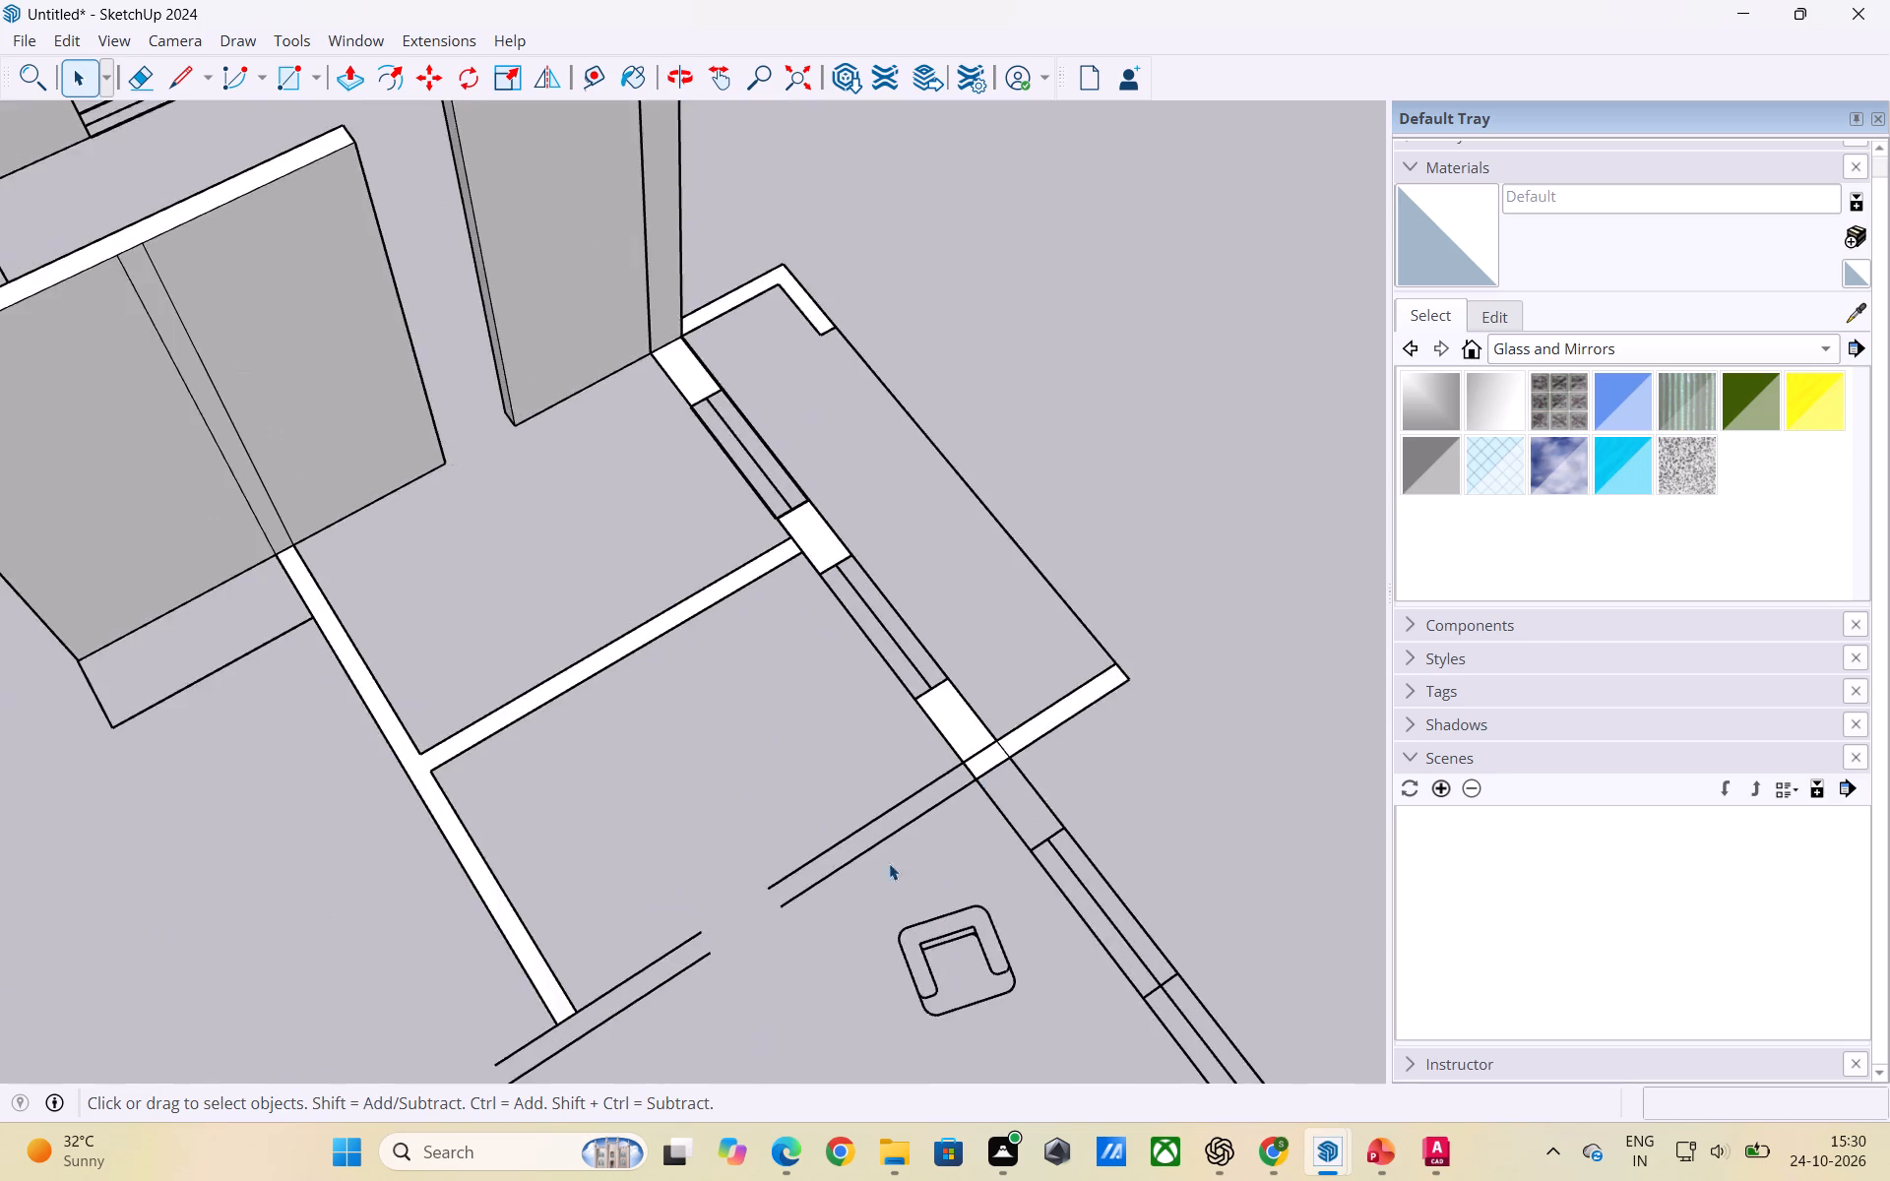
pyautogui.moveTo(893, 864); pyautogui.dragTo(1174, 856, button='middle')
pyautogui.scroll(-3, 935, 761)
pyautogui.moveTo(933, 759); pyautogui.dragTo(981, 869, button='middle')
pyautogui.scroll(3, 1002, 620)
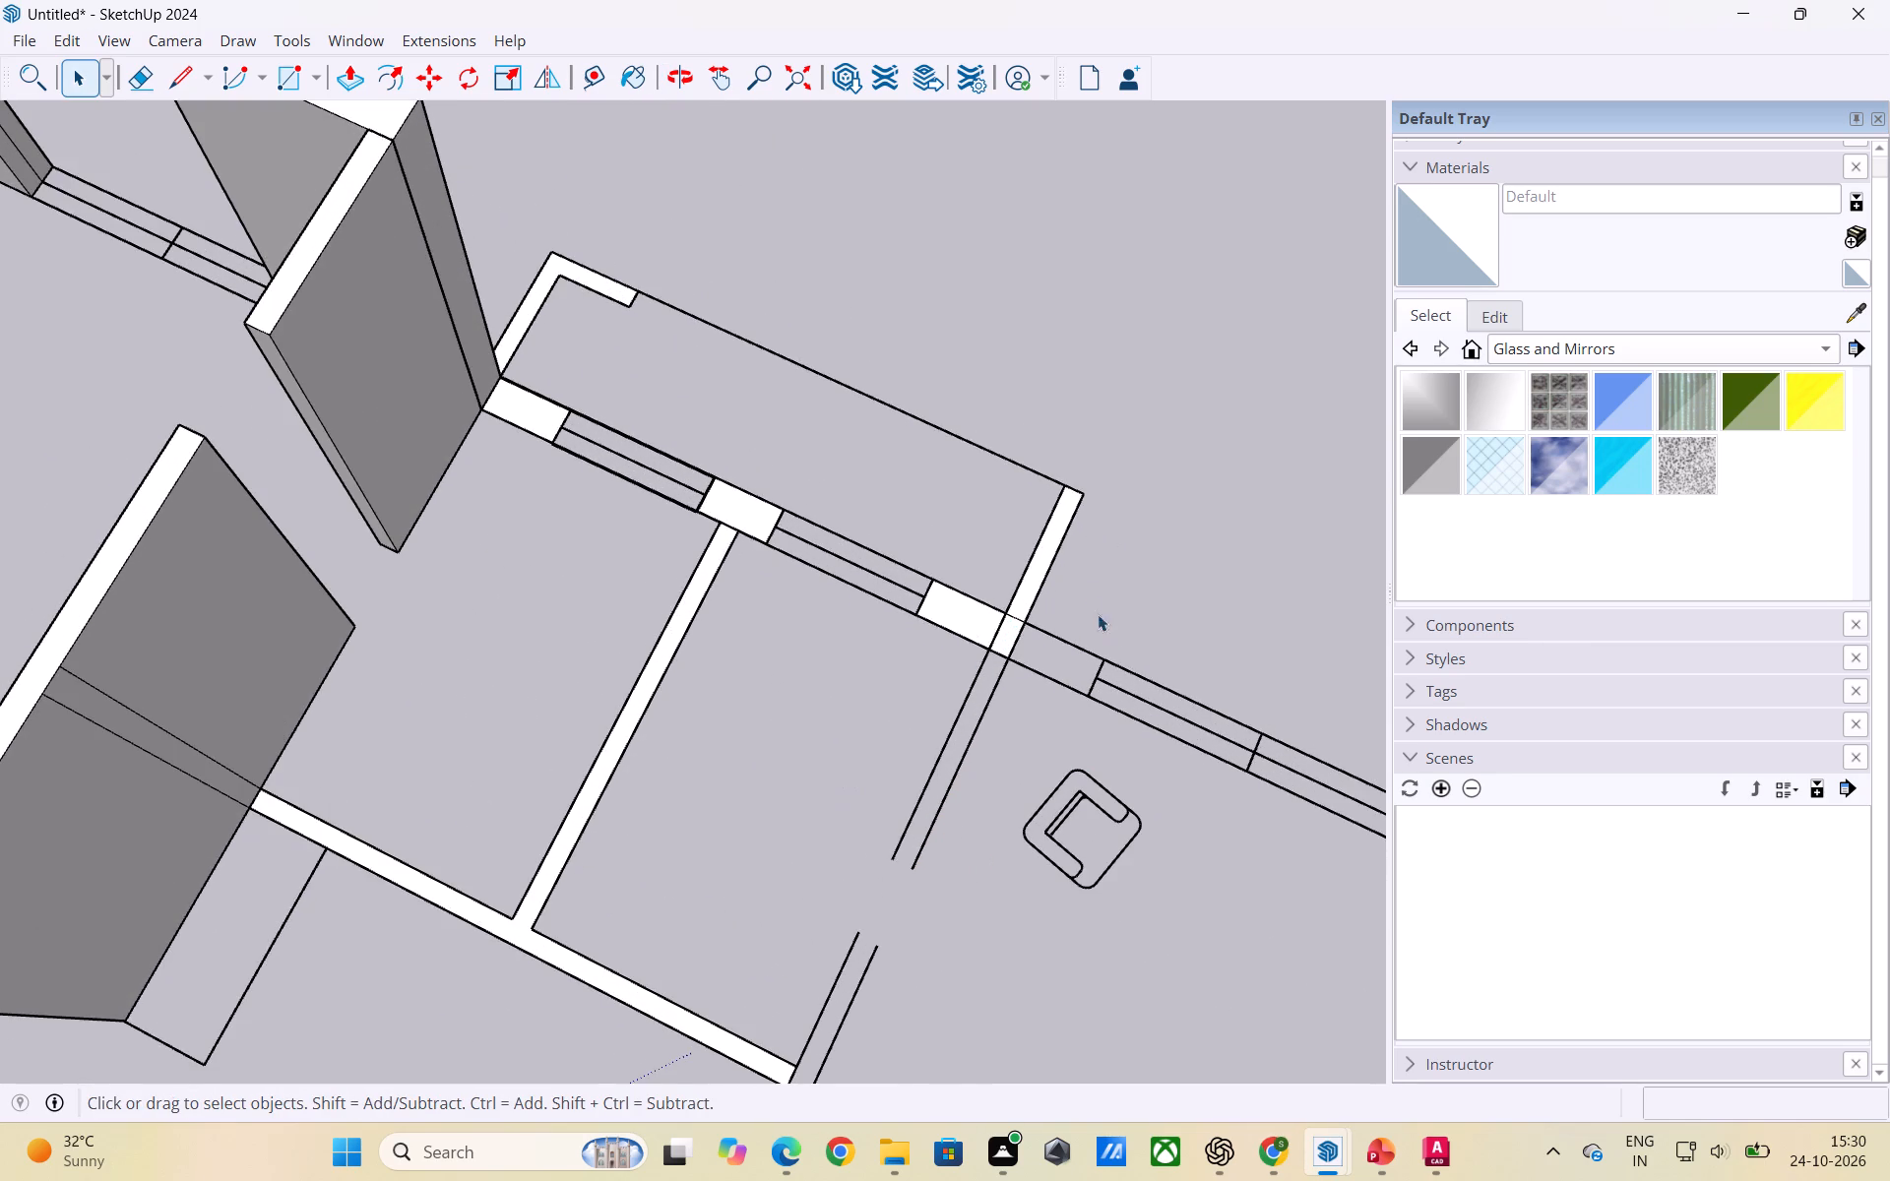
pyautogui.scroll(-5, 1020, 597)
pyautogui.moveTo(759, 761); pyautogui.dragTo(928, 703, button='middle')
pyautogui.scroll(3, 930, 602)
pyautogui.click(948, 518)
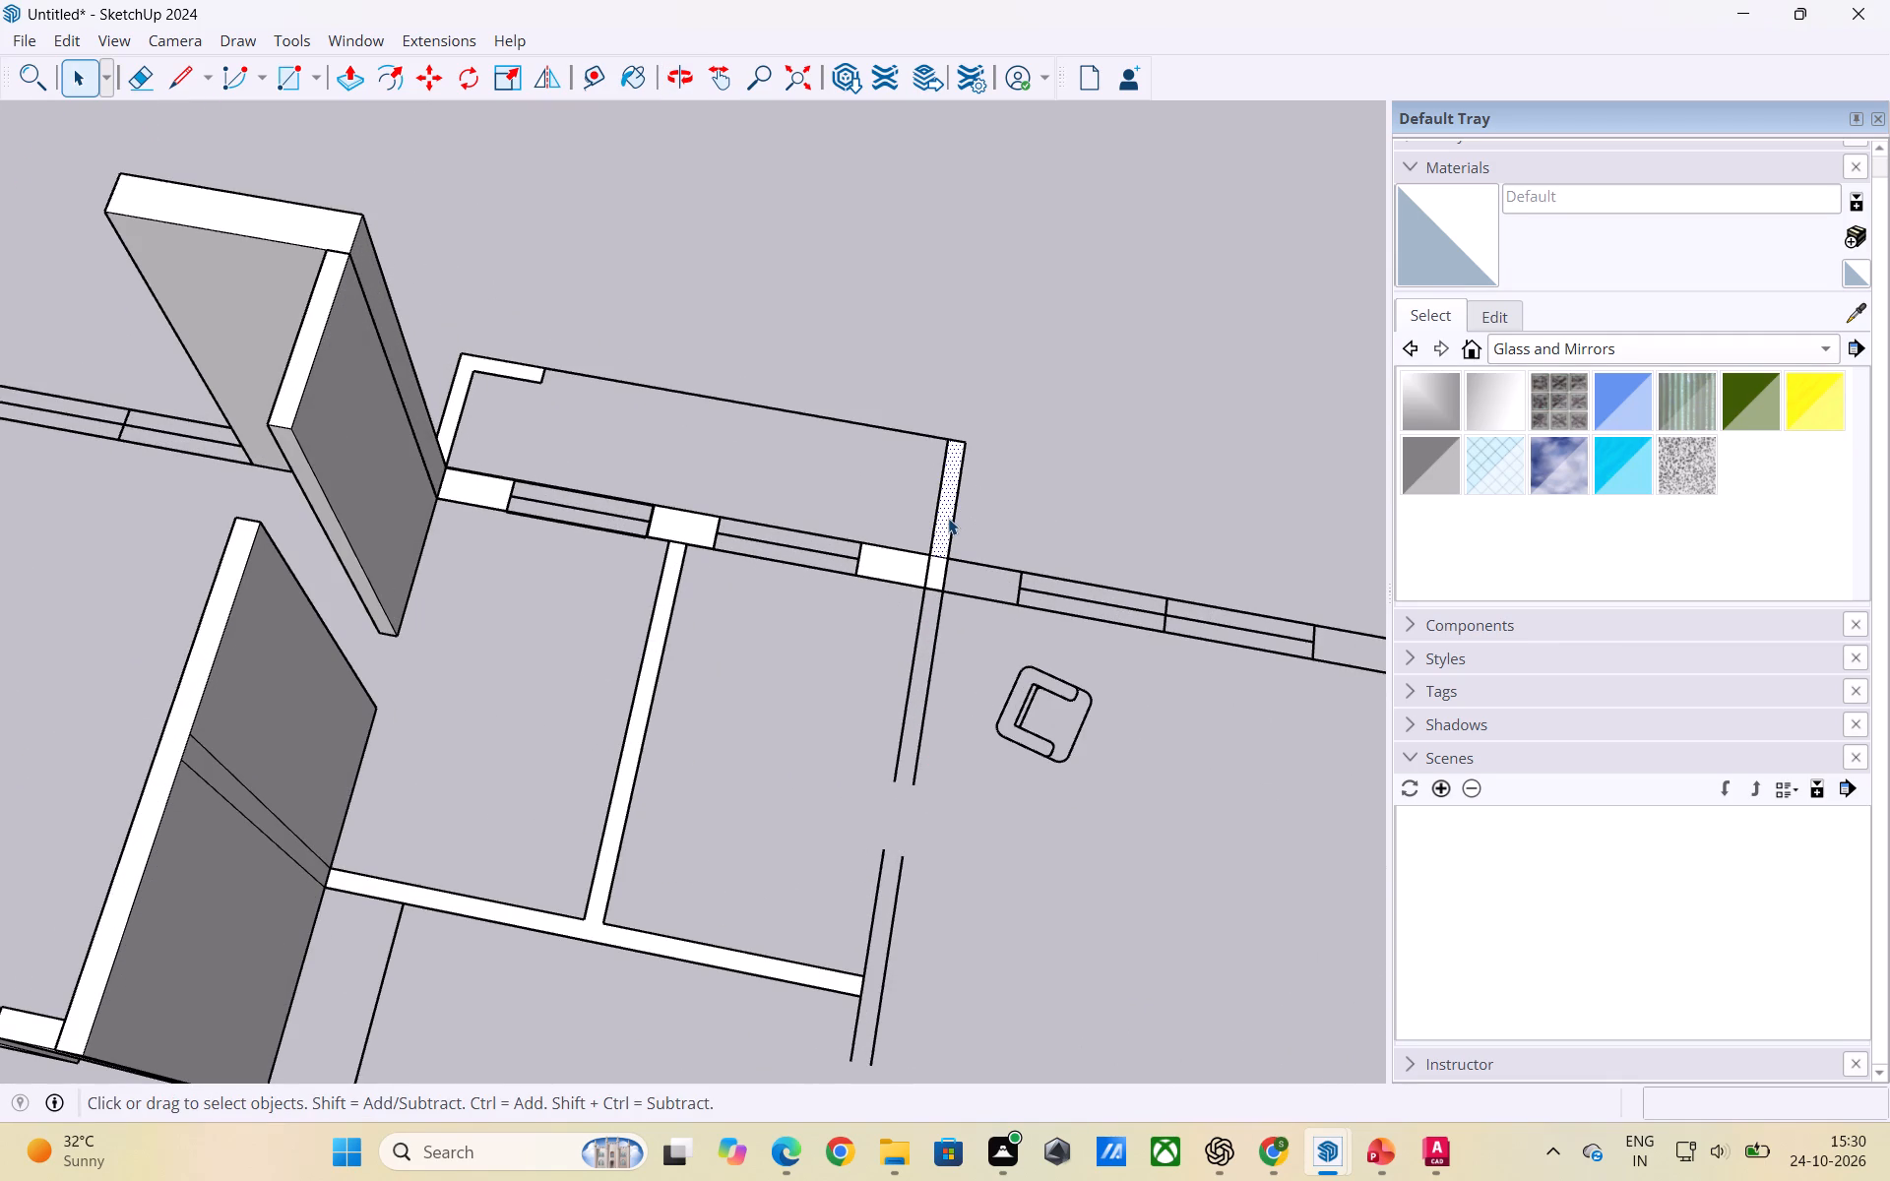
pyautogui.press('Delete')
# Erase the edge crossing the outer wall in line with the balcony's end wall.
pyautogui.scroll(3, 959, 582)
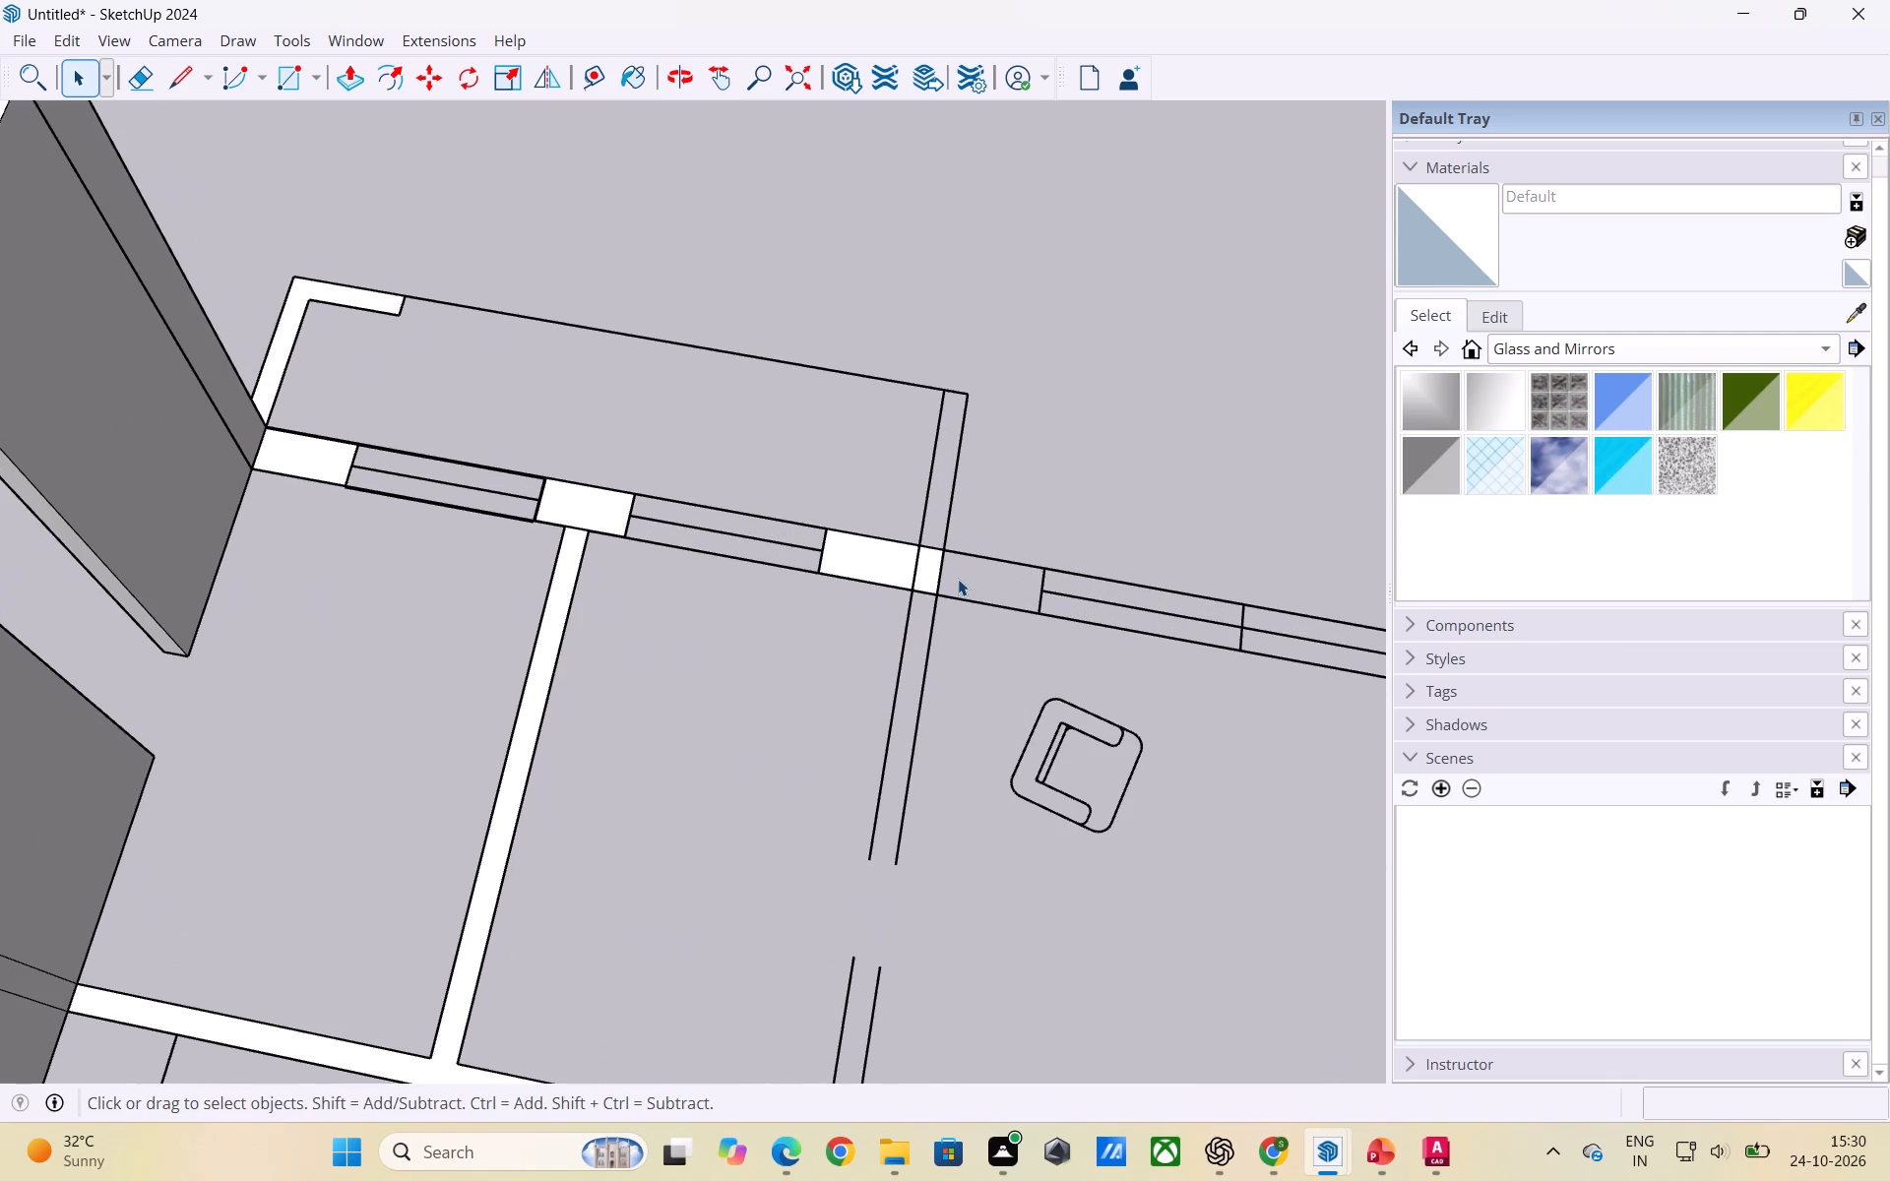
pyautogui.press('e')
pyautogui.scroll(2, 958, 578)
pyautogui.click(939, 561)
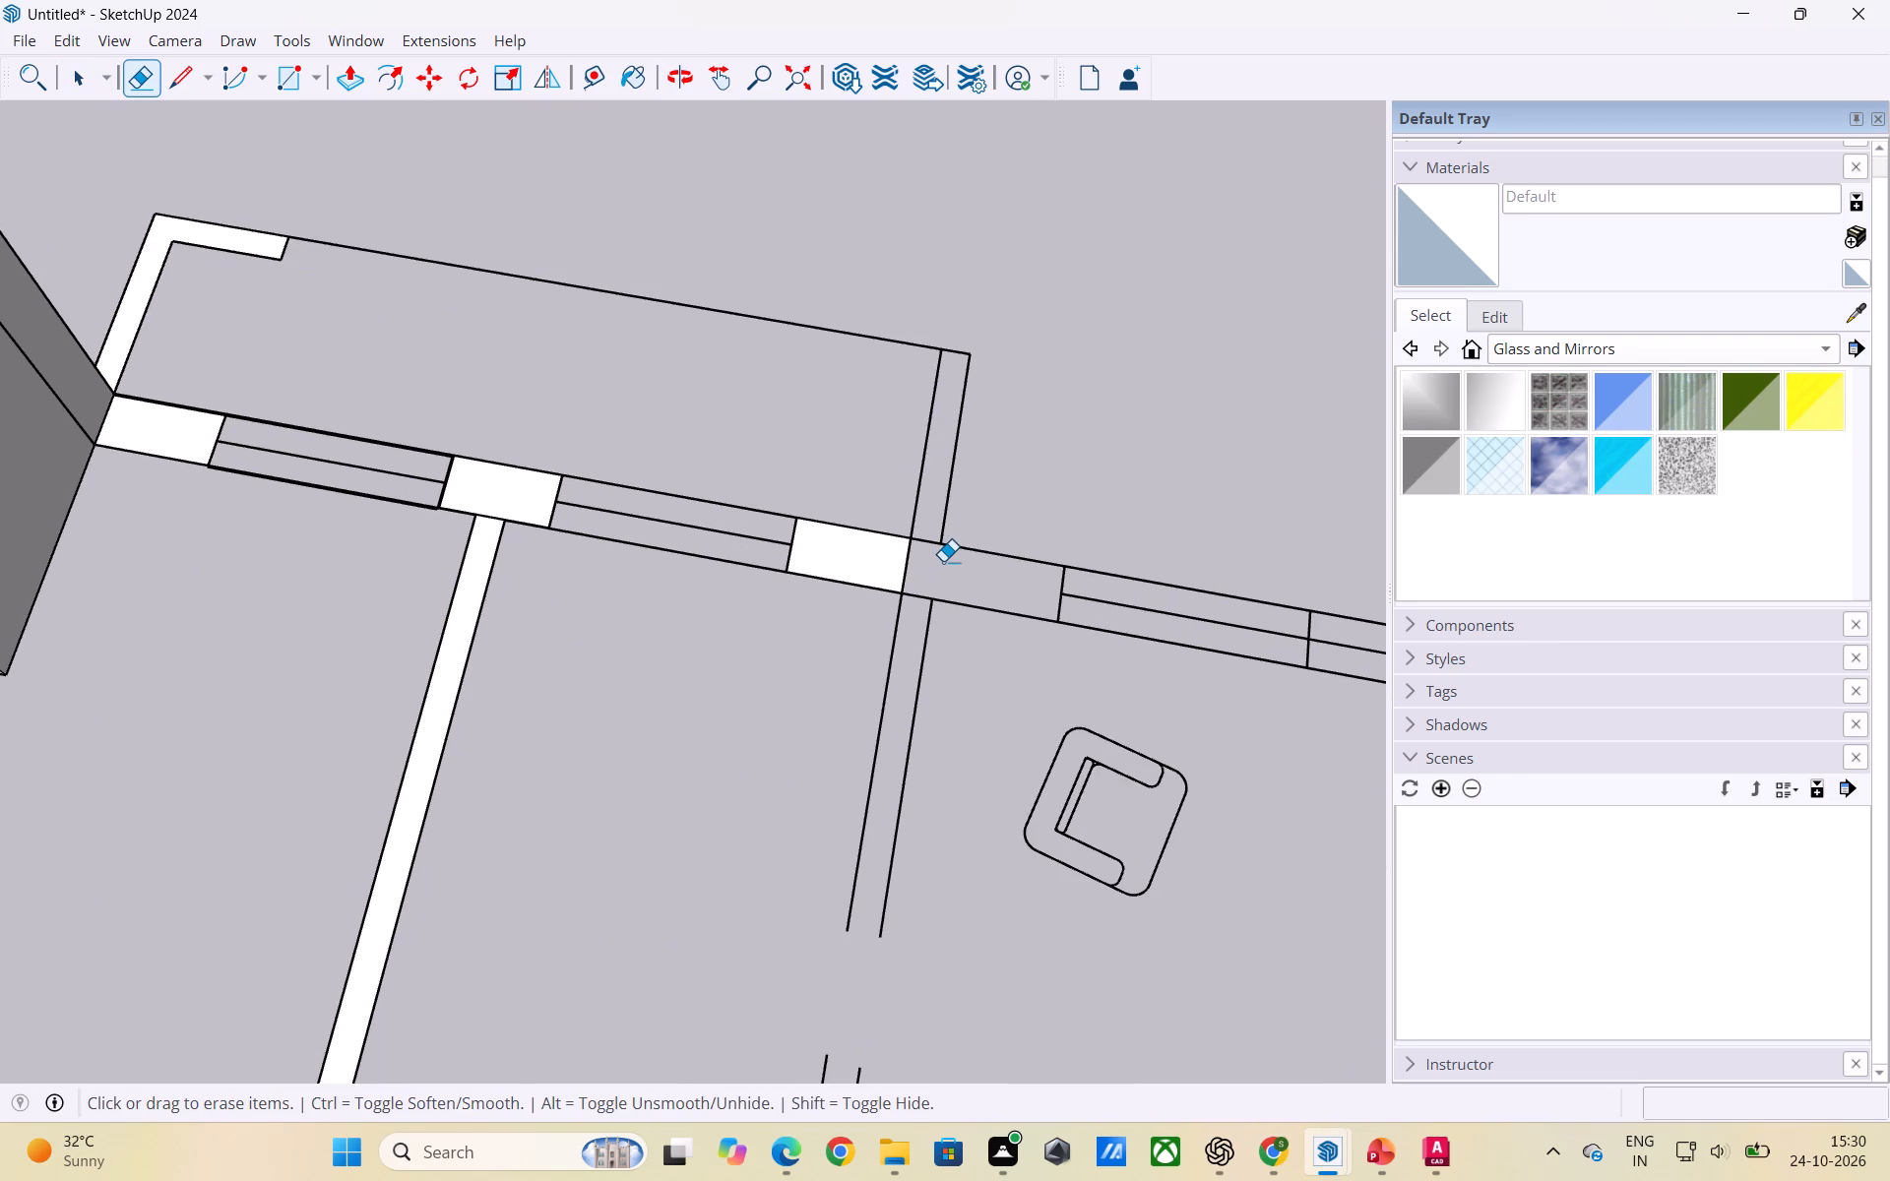
pyautogui.press('space')
pyautogui.click(1020, 415)
# Draw a rectangle about 9" by 1' 11" over the outer wall piece between the crossing wall and the second bedroom's window.
pyautogui.press('r')
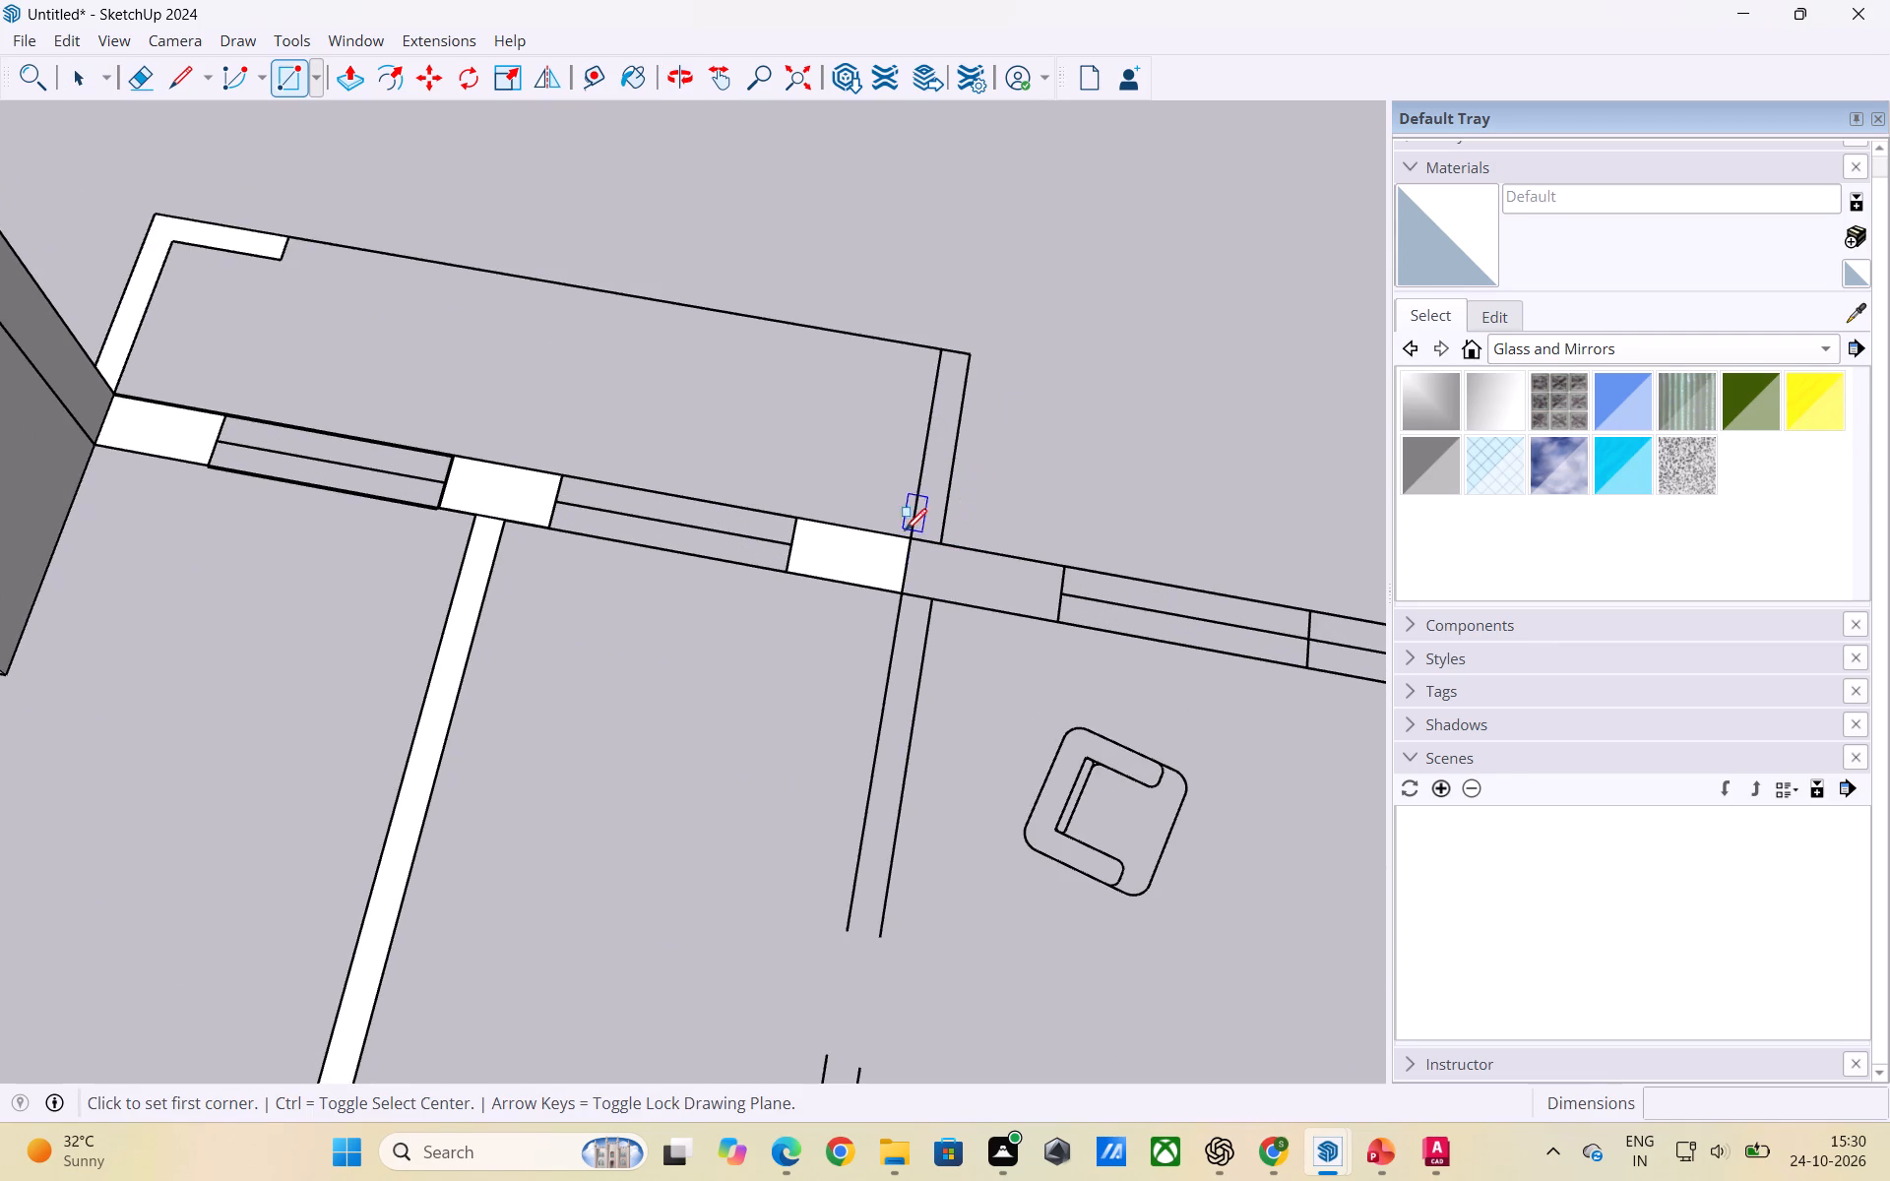
pyautogui.click(908, 536)
pyautogui.click(1061, 621)
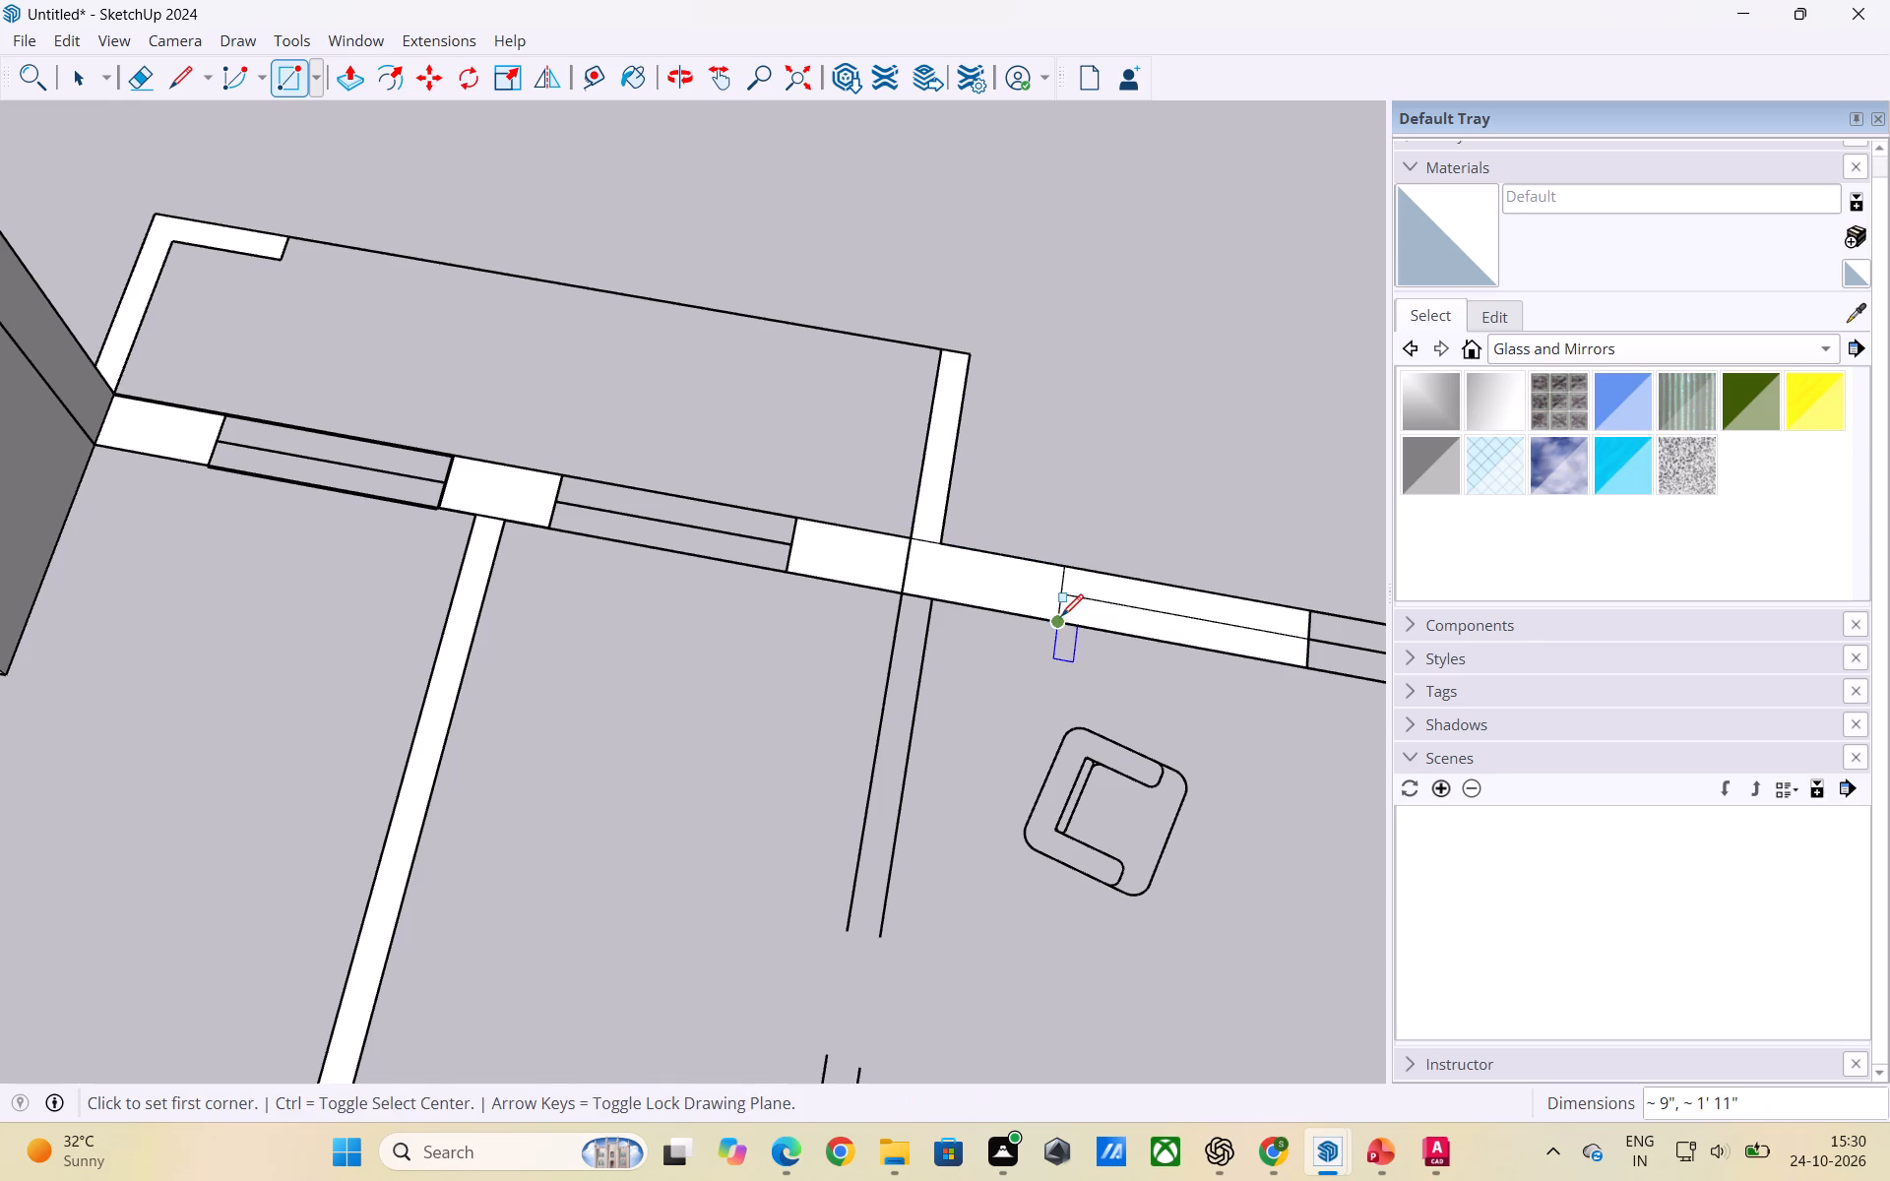
pyautogui.press('space')
pyautogui.click(935, 470)
pyautogui.click(1074, 476)
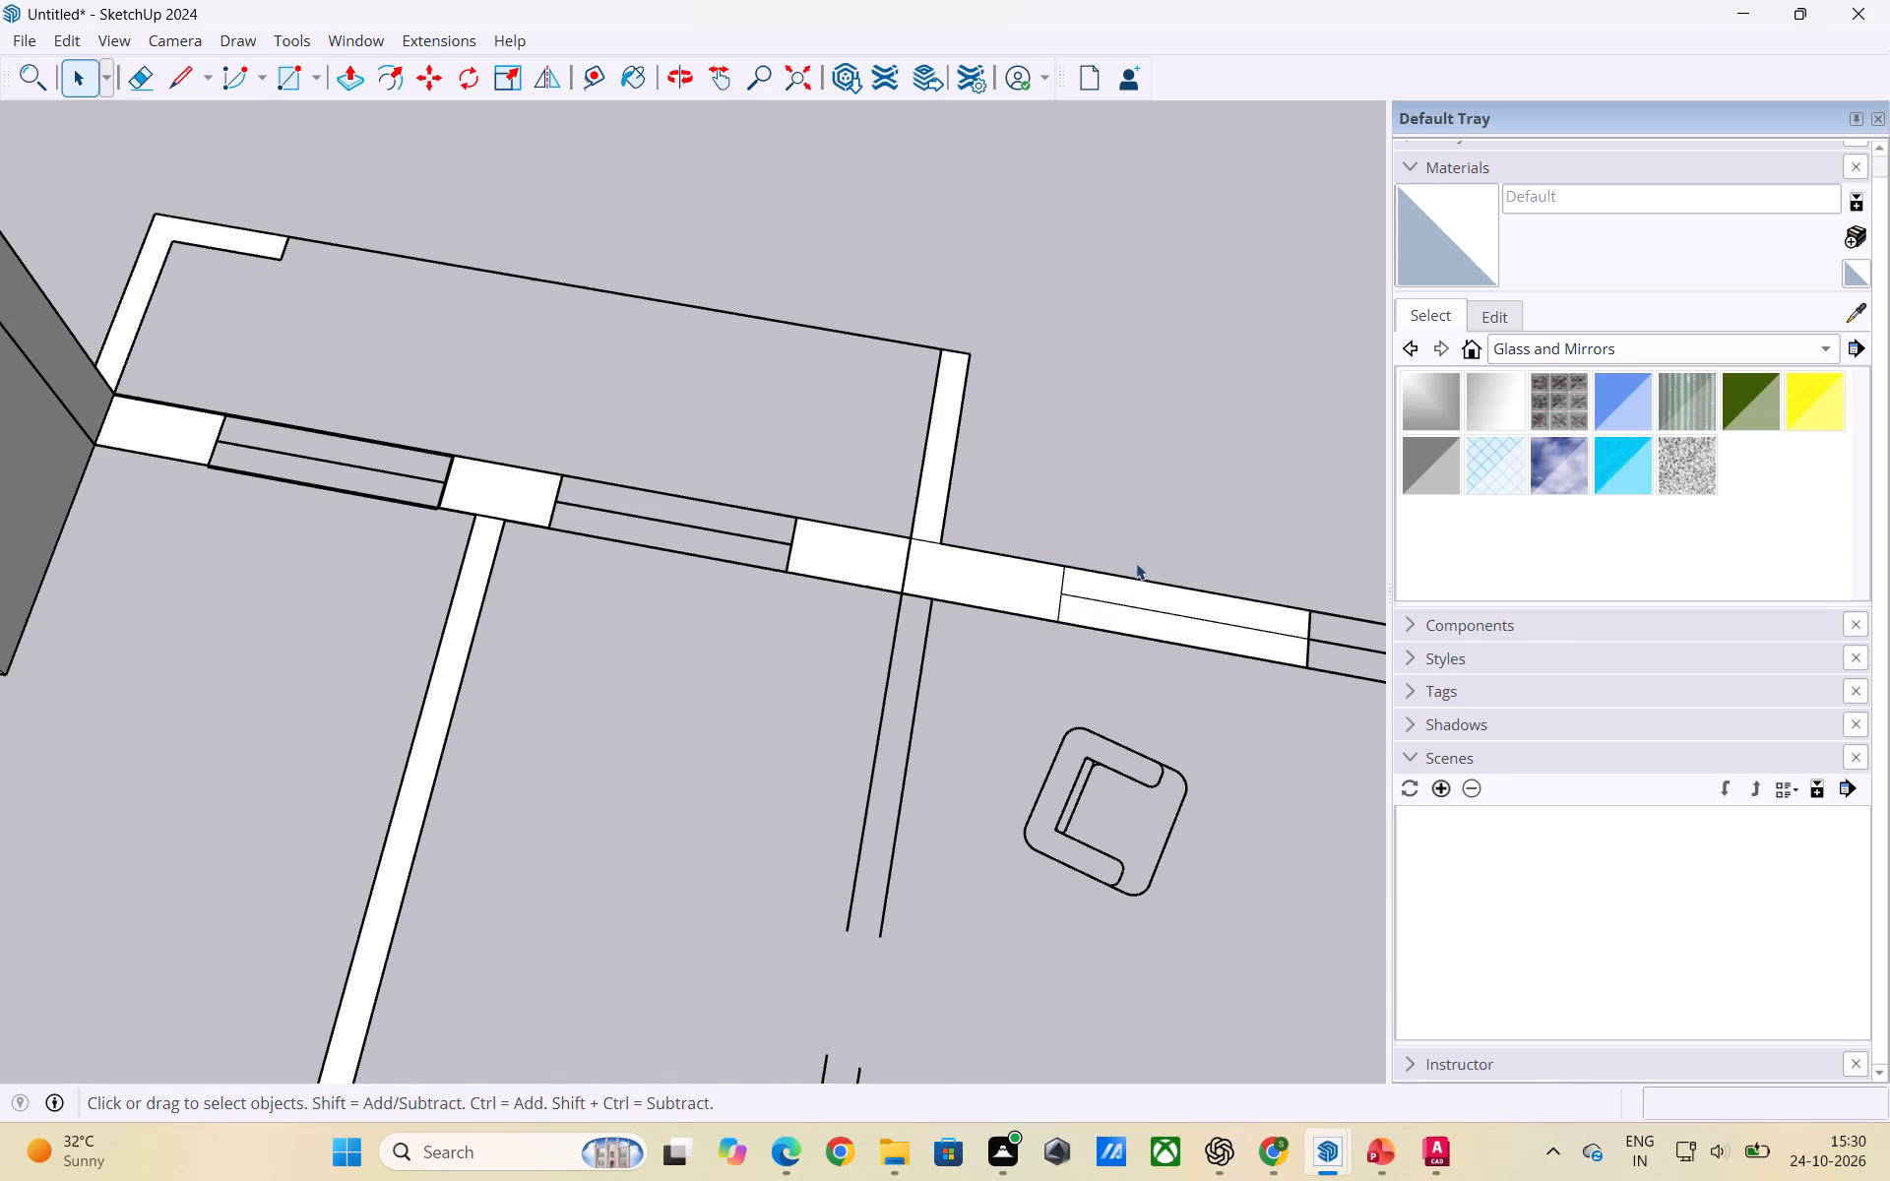
# Delete the two faces filling the first section of the second bedroom's window opening.
pyautogui.click(1140, 590)
pyautogui.keyDown('shift'); pyautogui.click(1127, 623); pyautogui.keyUp('shift')
pyautogui.press('Delete')
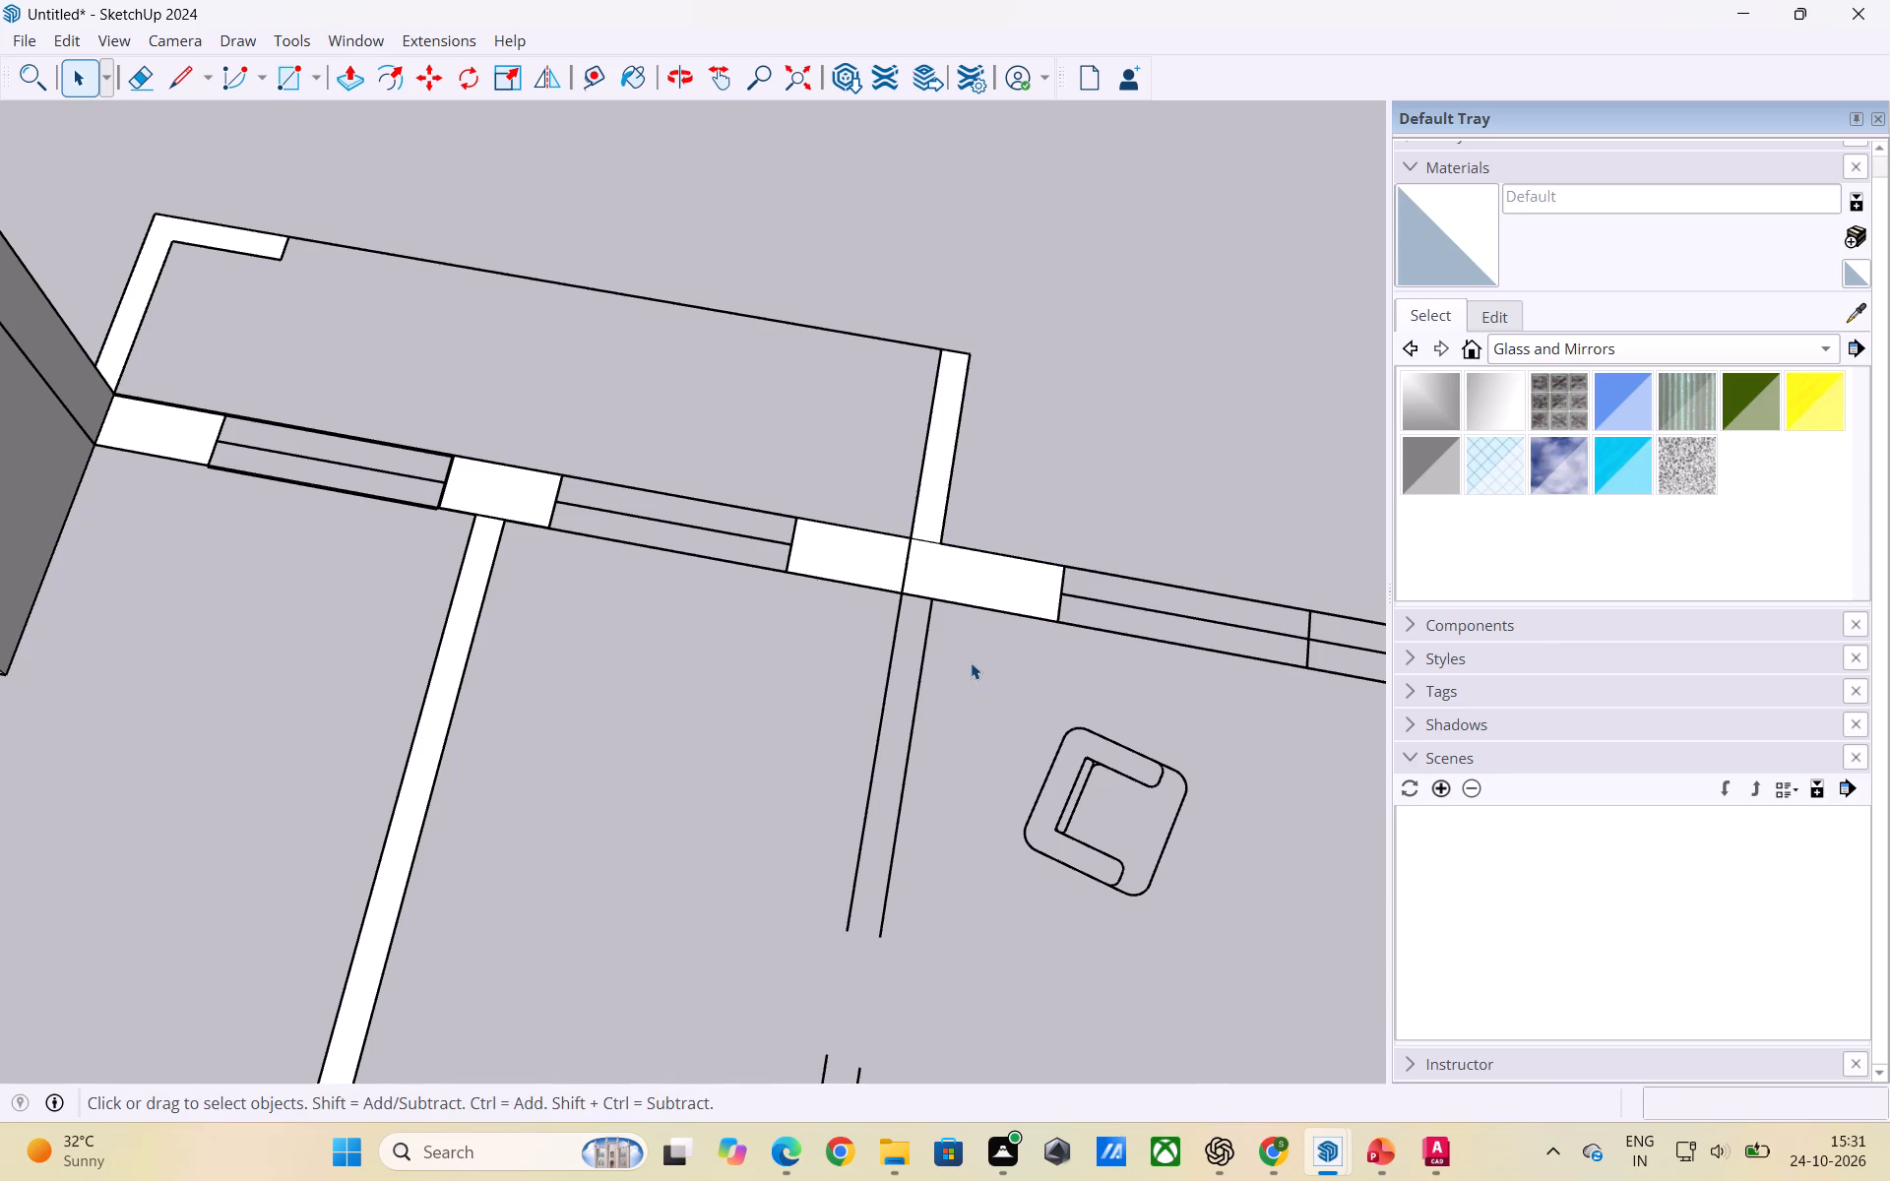
# Make the outer wall piece between the crossing wall and the second bedroom's window a group.
pyautogui.scroll(-1, 1003, 600)
pyautogui.click(978, 579)
pyautogui.doubleClick(978, 579)
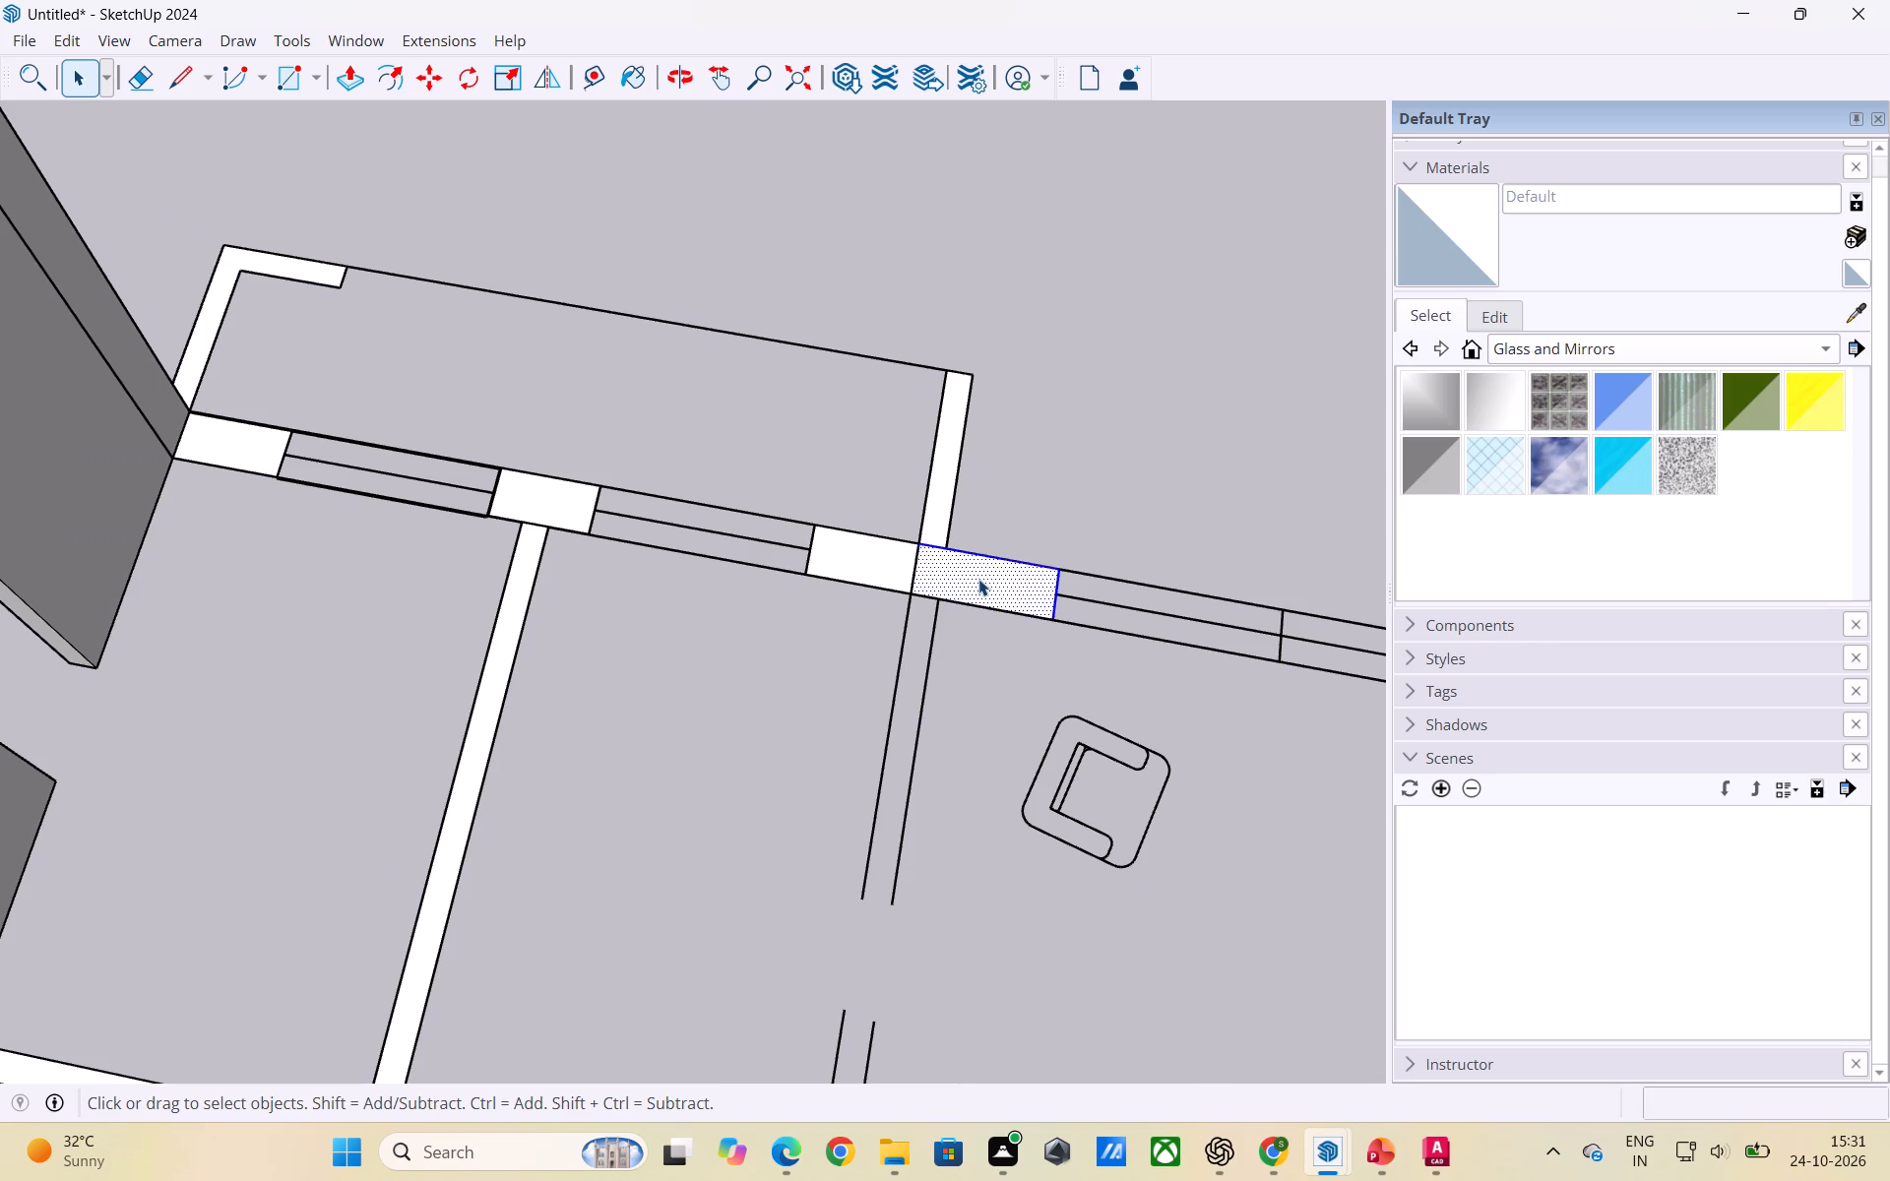
pyautogui.rightClick(978, 579)
pyautogui.click(1050, 805)
pyautogui.scroll(-3, 781, 674)
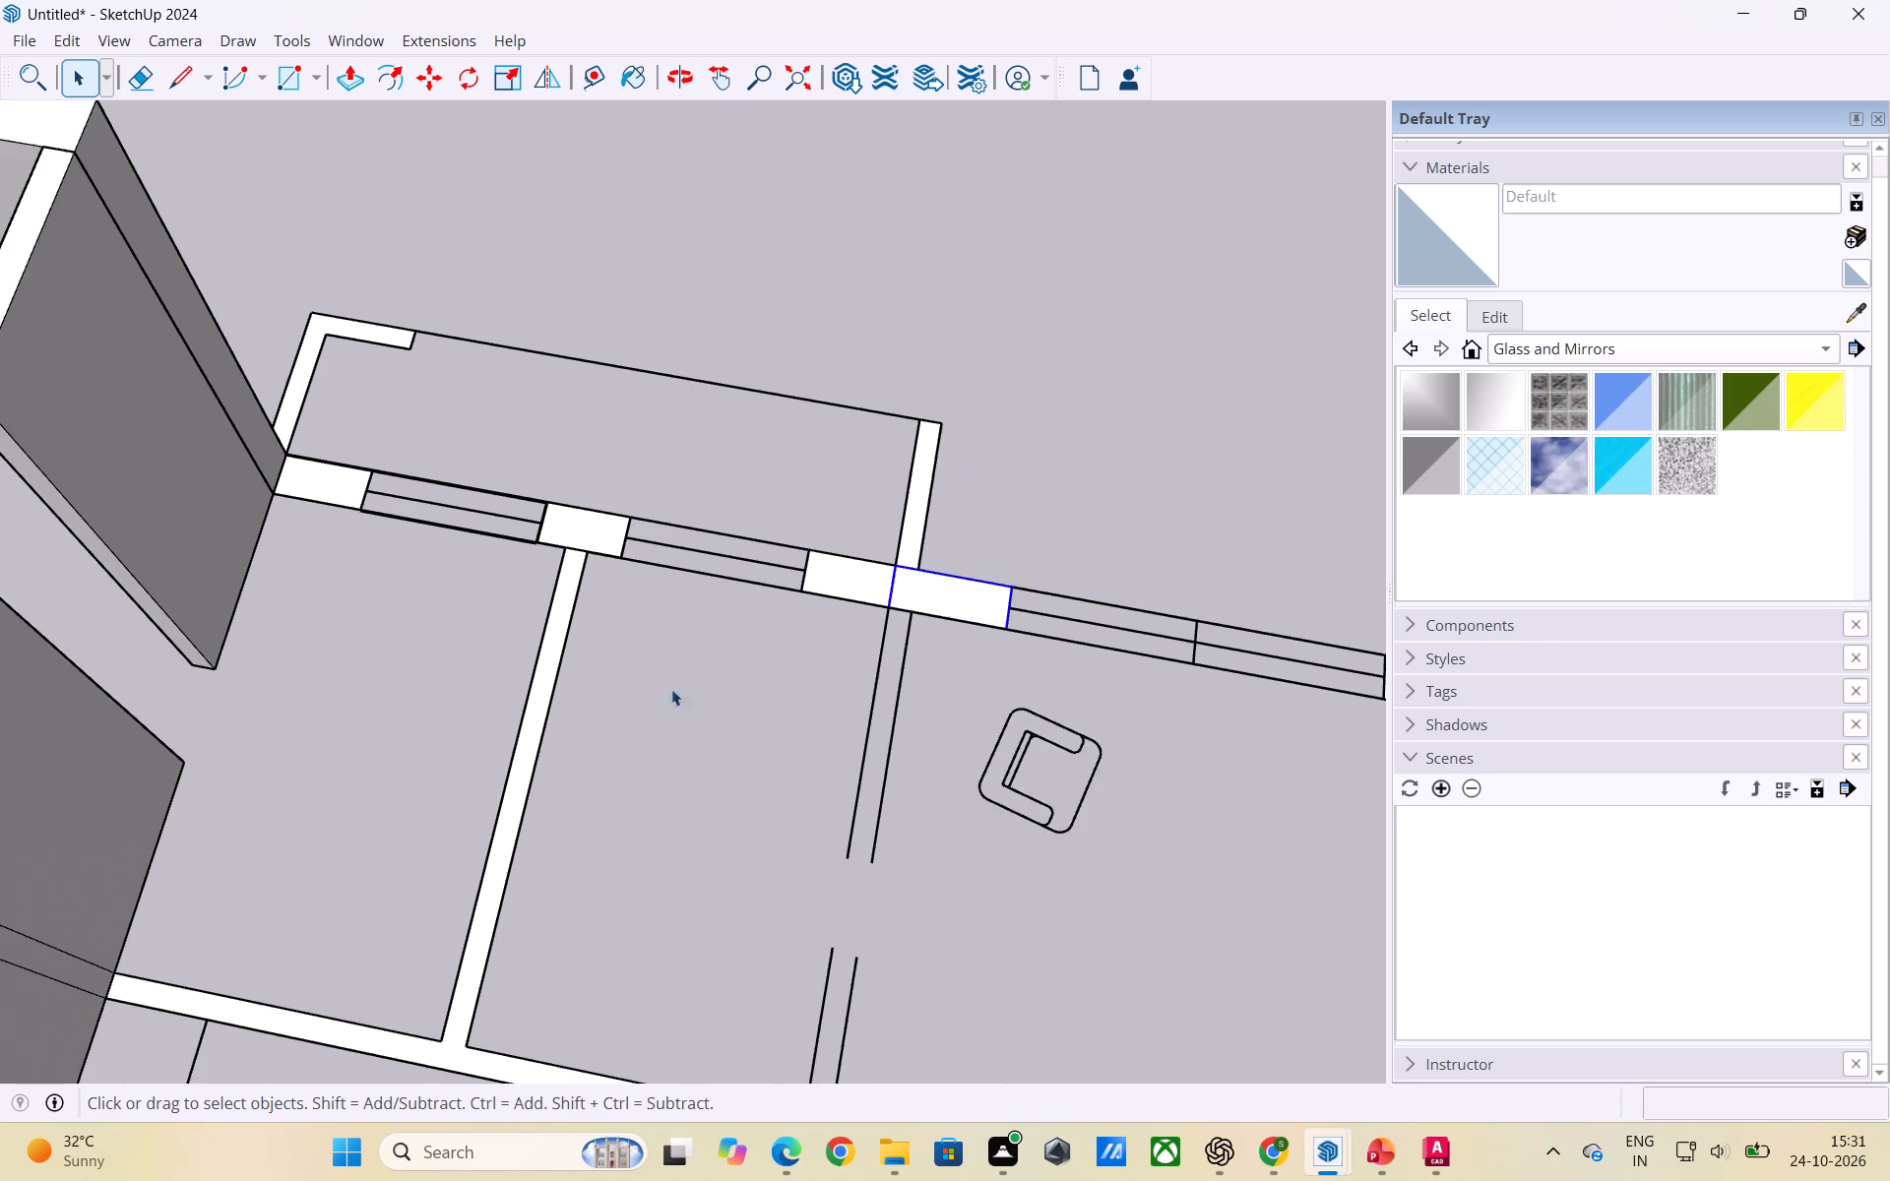
pyautogui.scroll(-5, 671, 689)
pyautogui.click(1029, 824)
pyautogui.scroll(-5, 529, 649)
pyautogui.scroll(1, 680, 770)
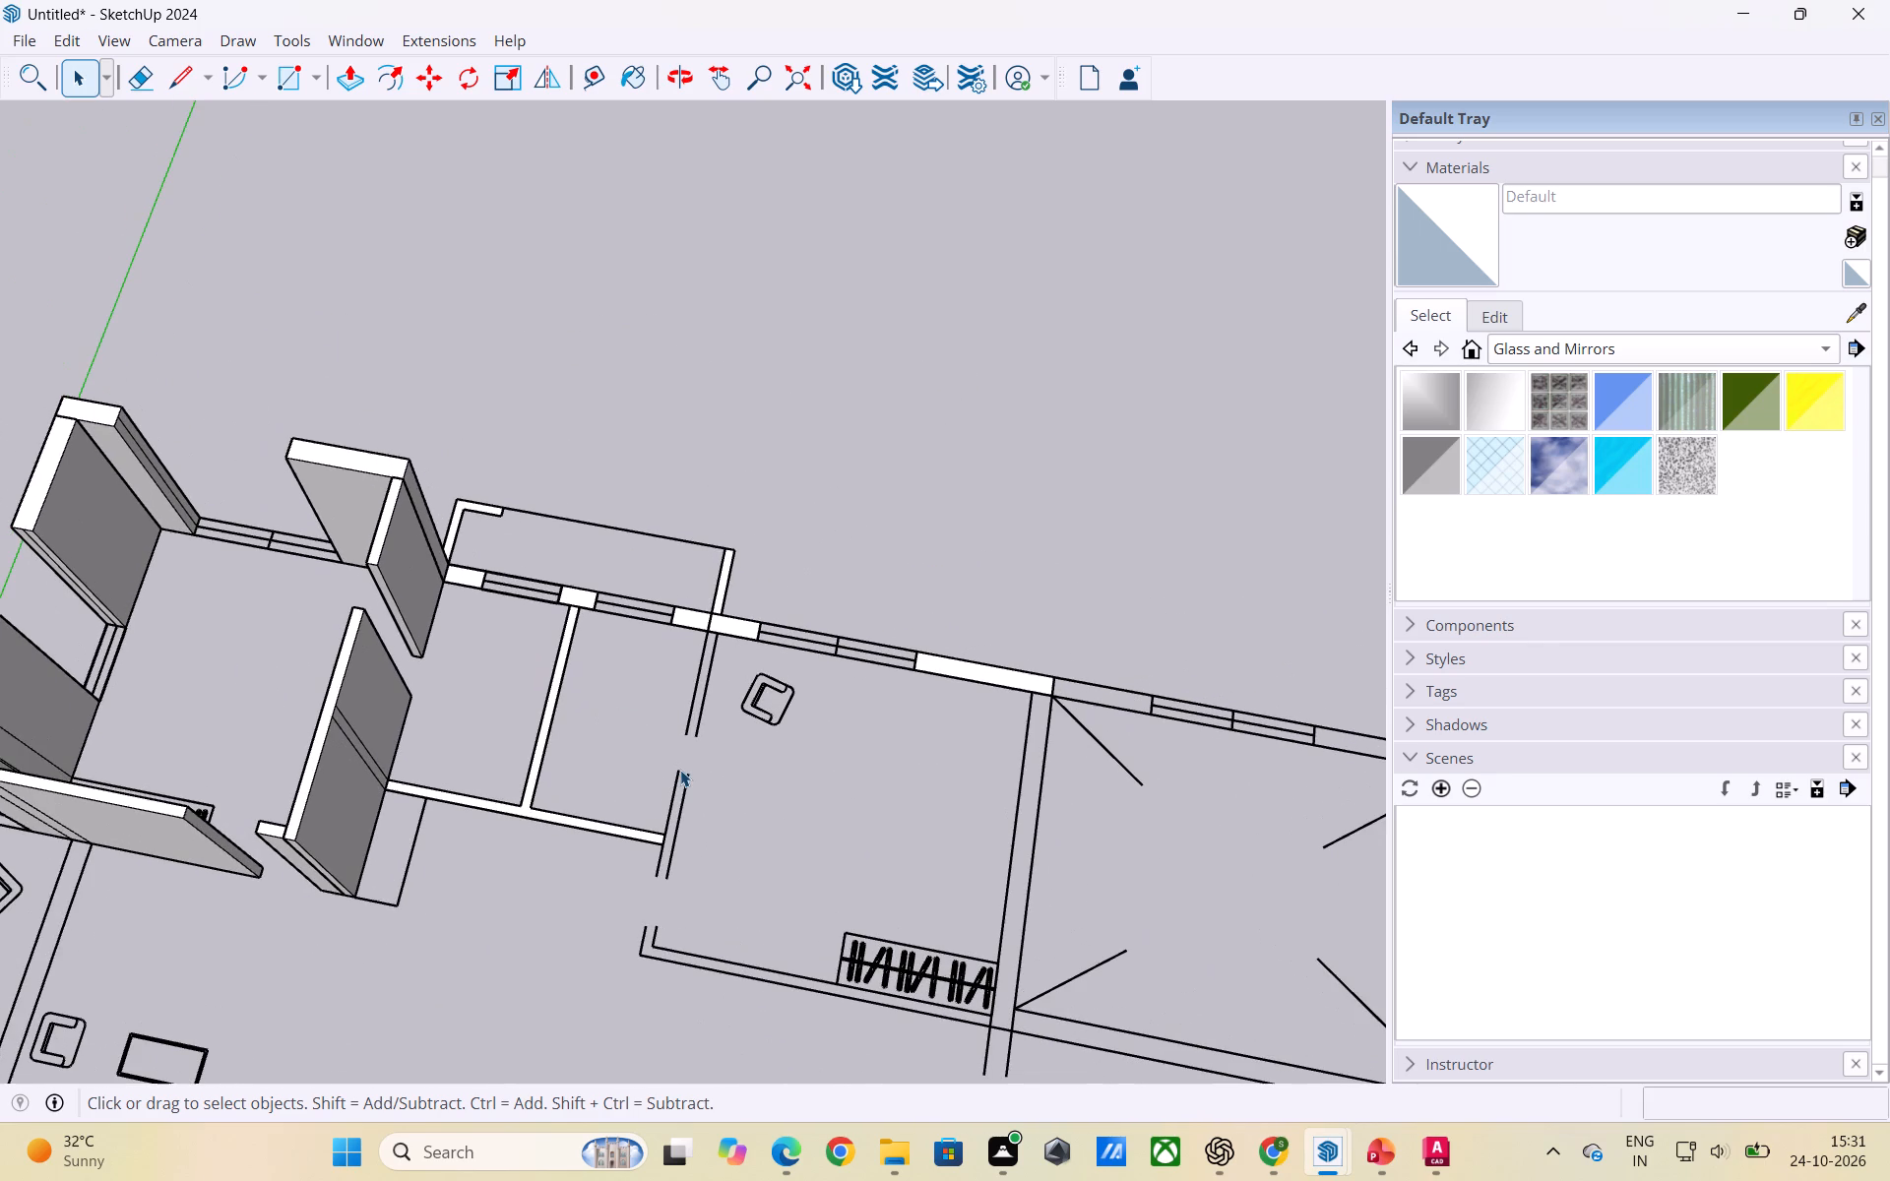
# Draw a rectangle about 4' 2" by 4 1/2" over the crossing wall, from the outer wall to the first door opening.
pyautogui.scroll(2, 681, 794)
pyautogui.moveTo(710, 806); pyautogui.dragTo(835, 795, button='middle')
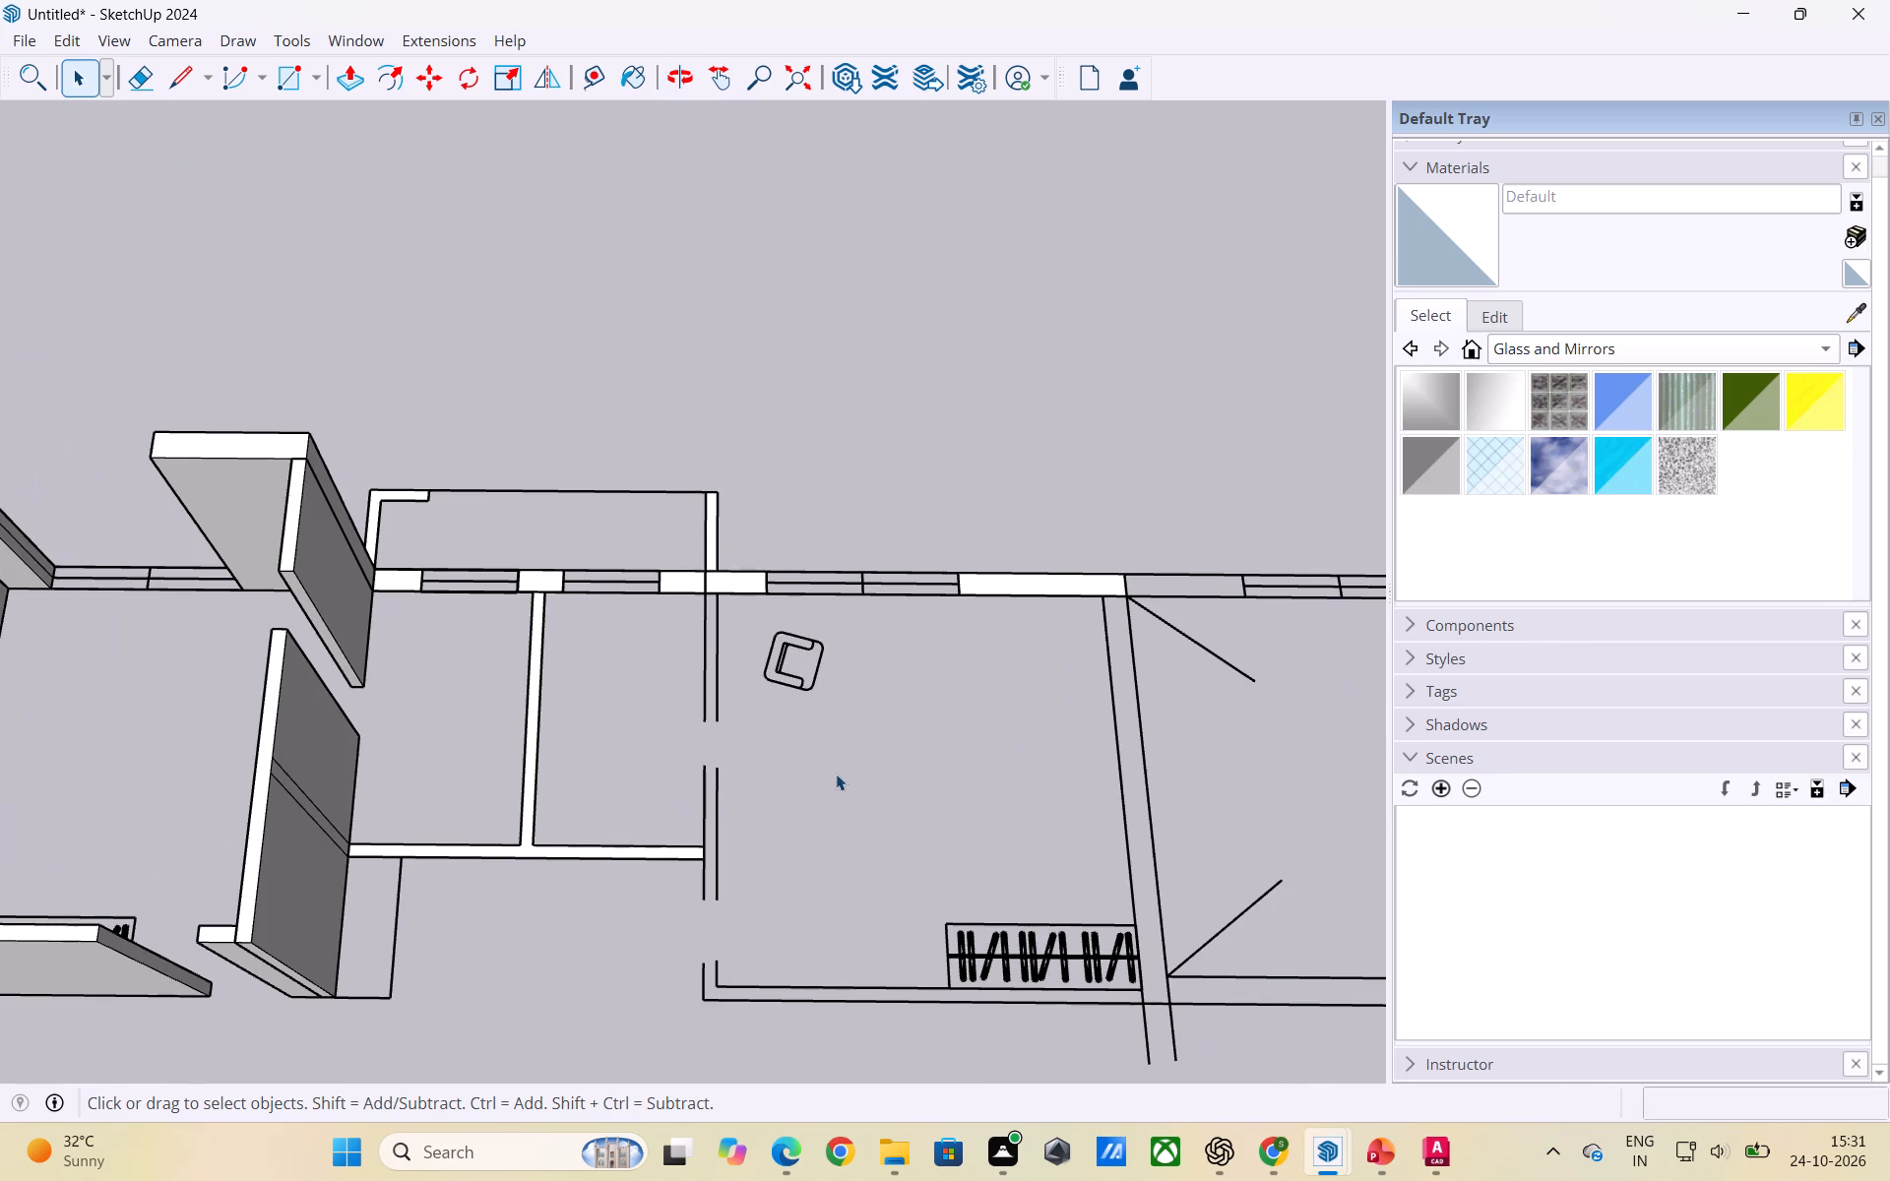
pyautogui.press('r')
pyautogui.scroll(4, 729, 683)
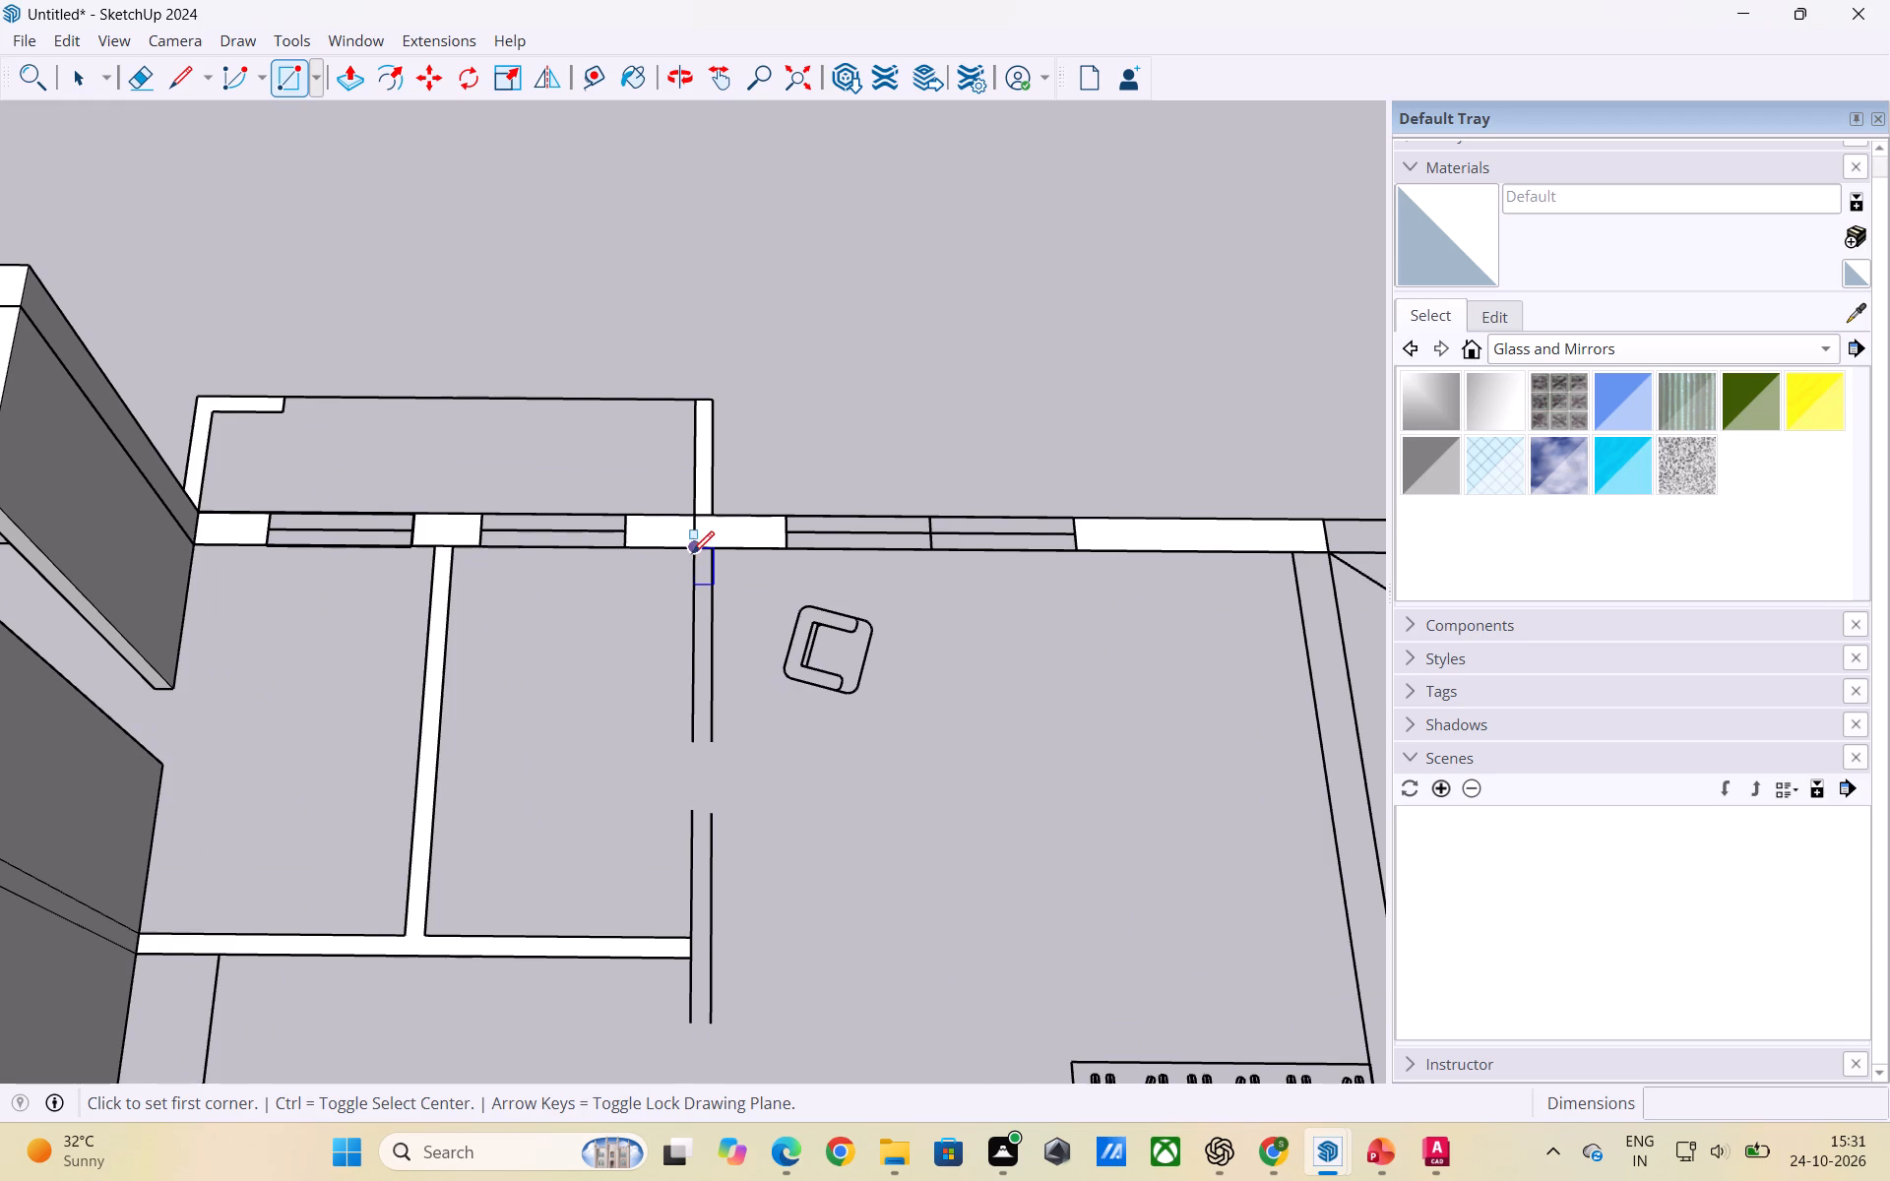
pyautogui.click(692, 552)
pyautogui.click(714, 743)
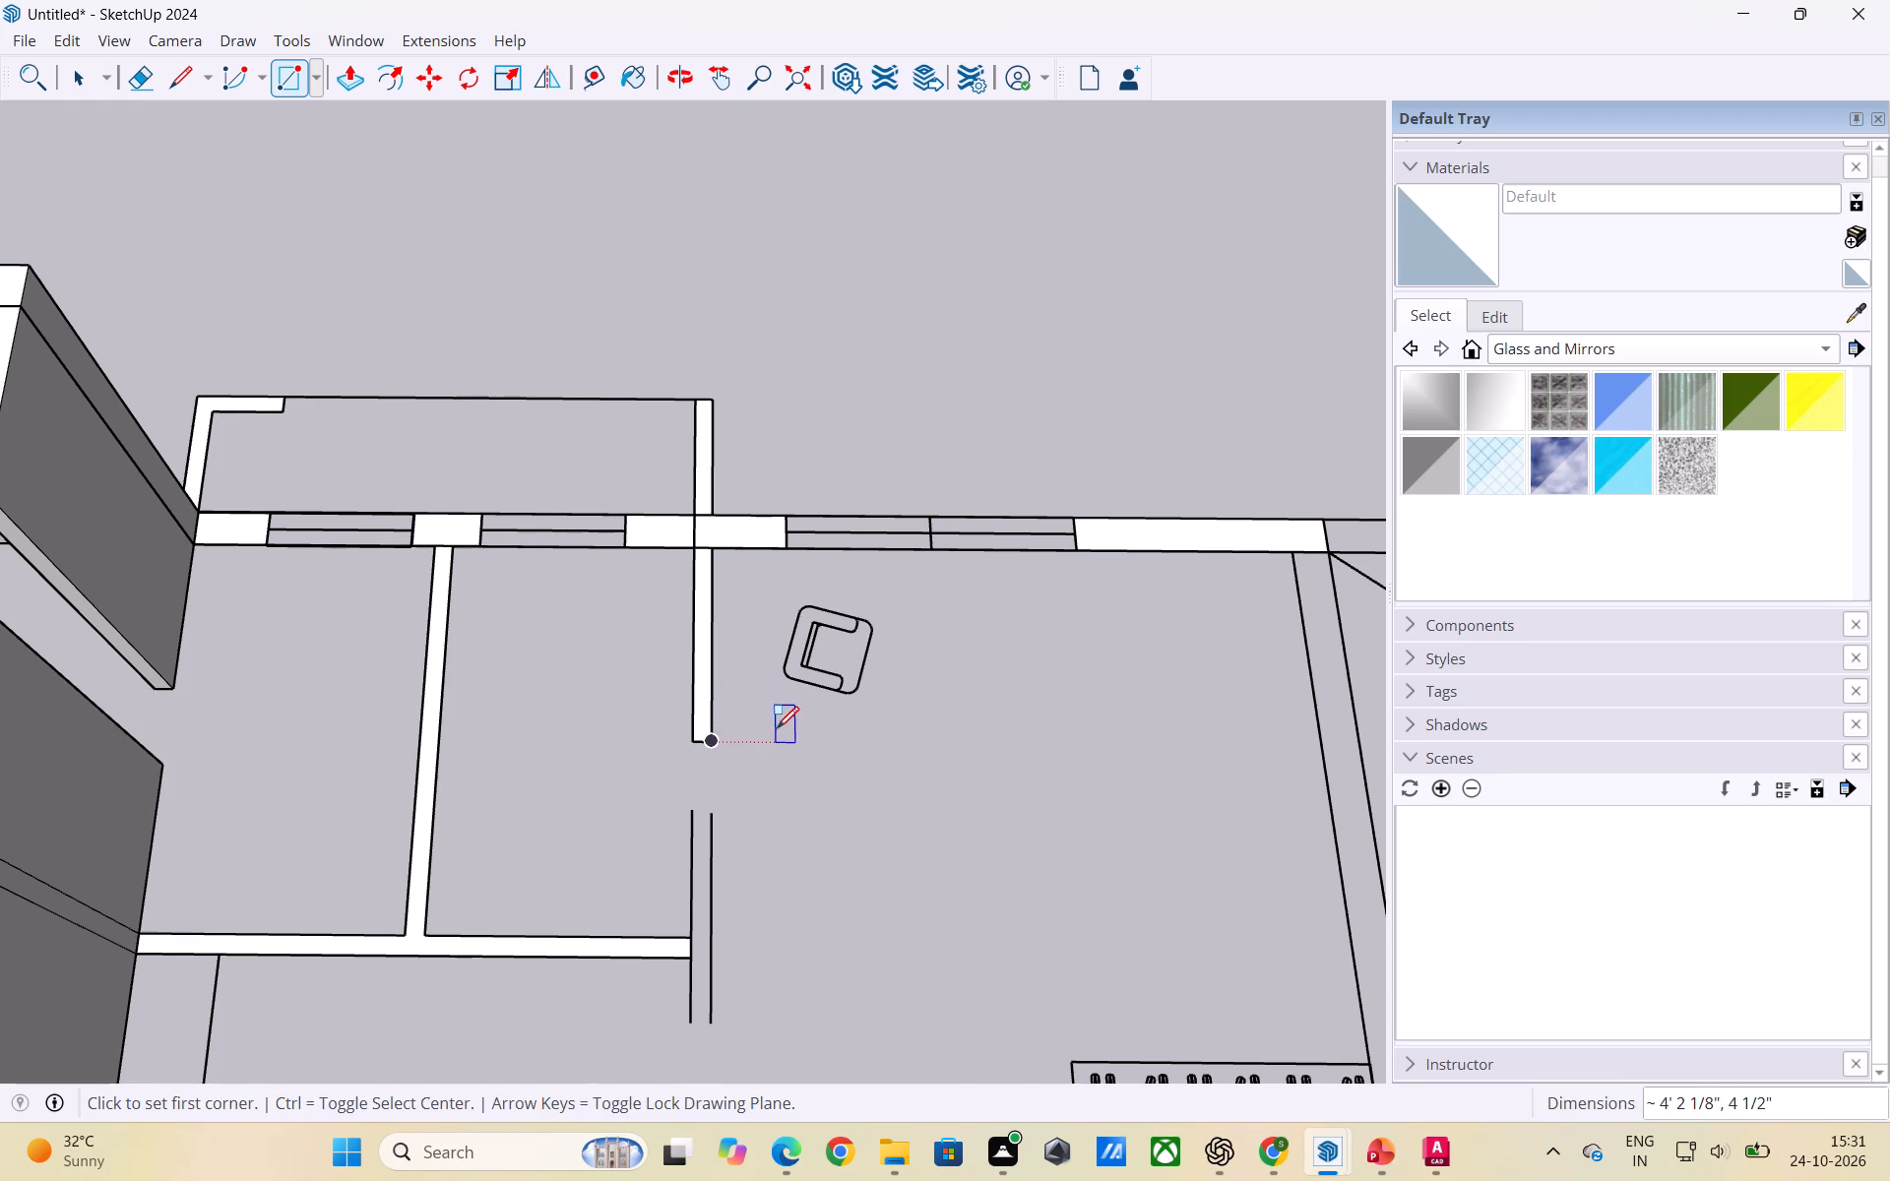
pyautogui.press('space')
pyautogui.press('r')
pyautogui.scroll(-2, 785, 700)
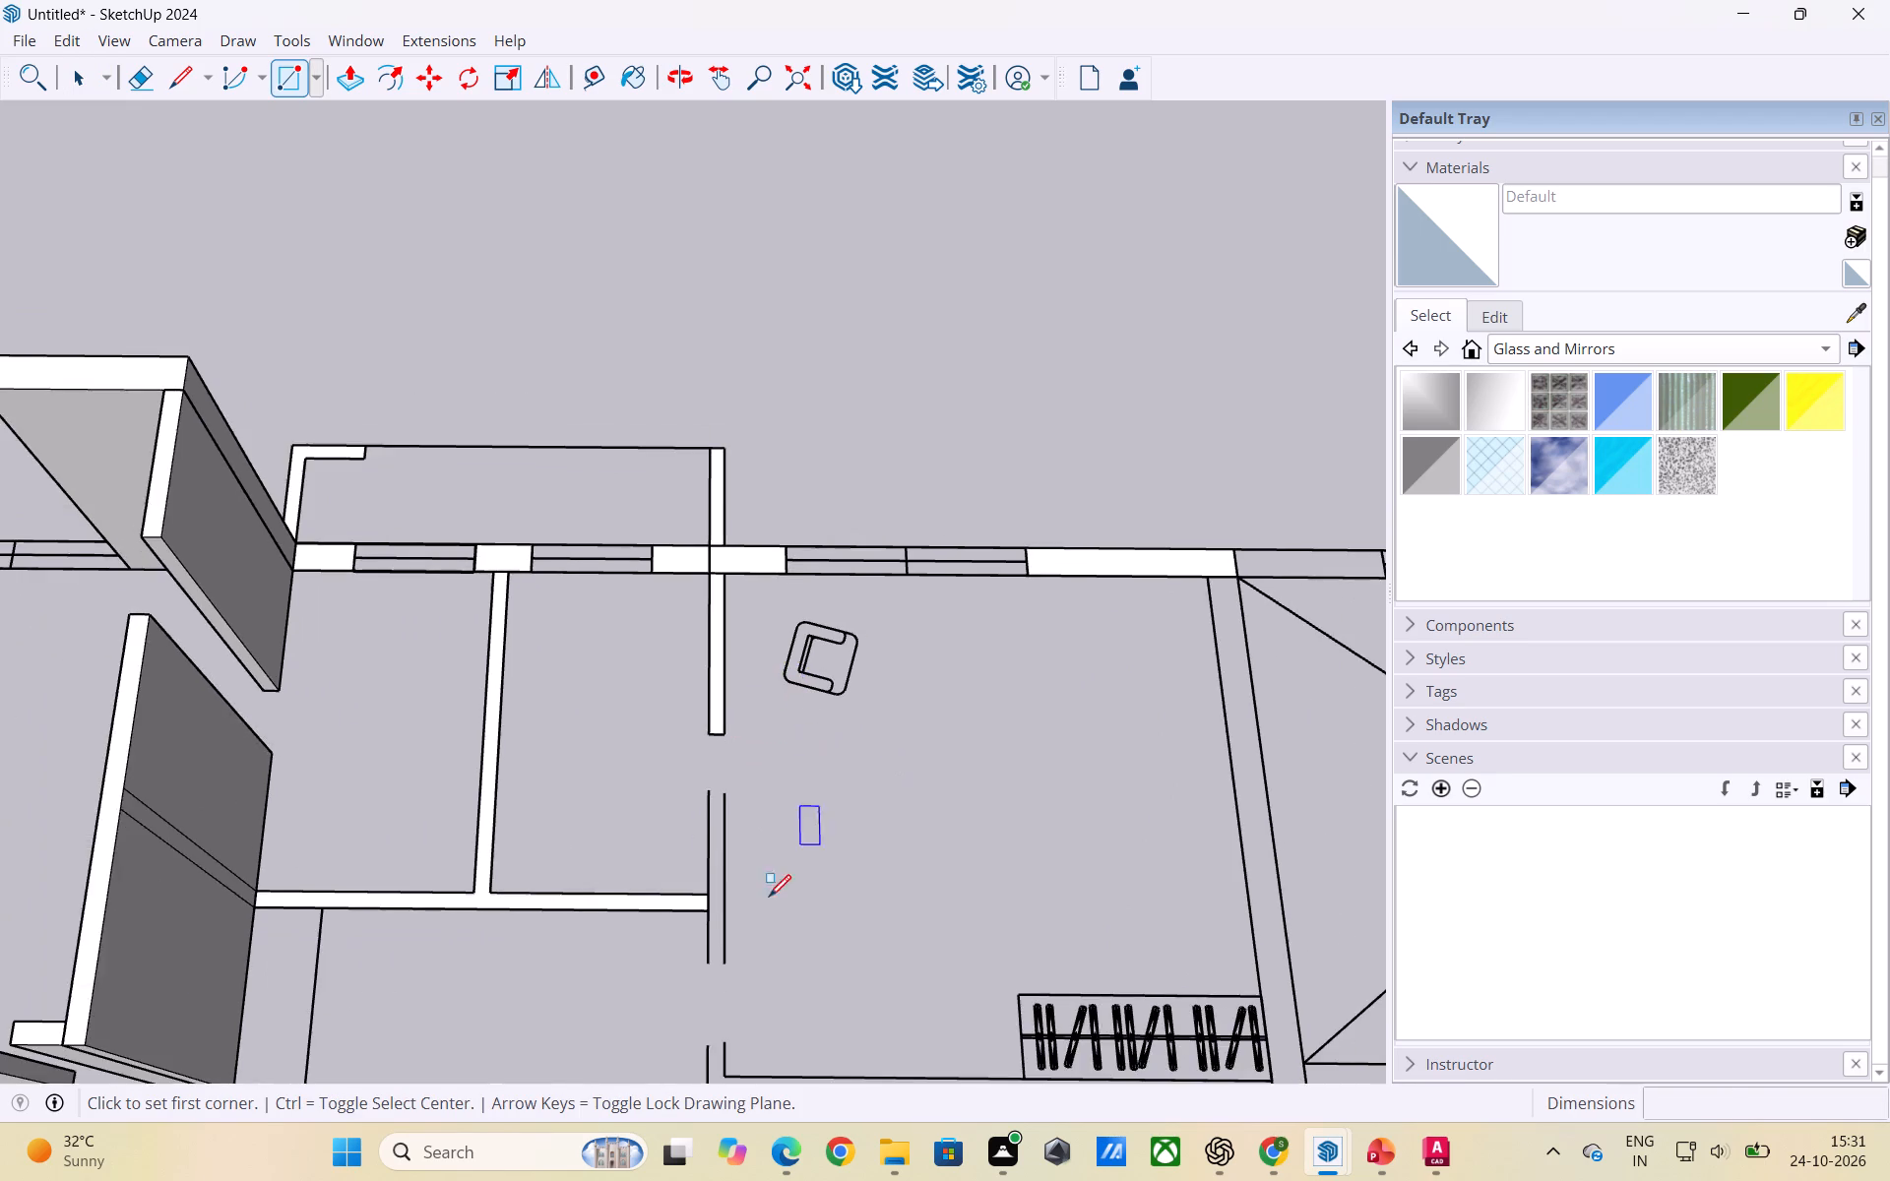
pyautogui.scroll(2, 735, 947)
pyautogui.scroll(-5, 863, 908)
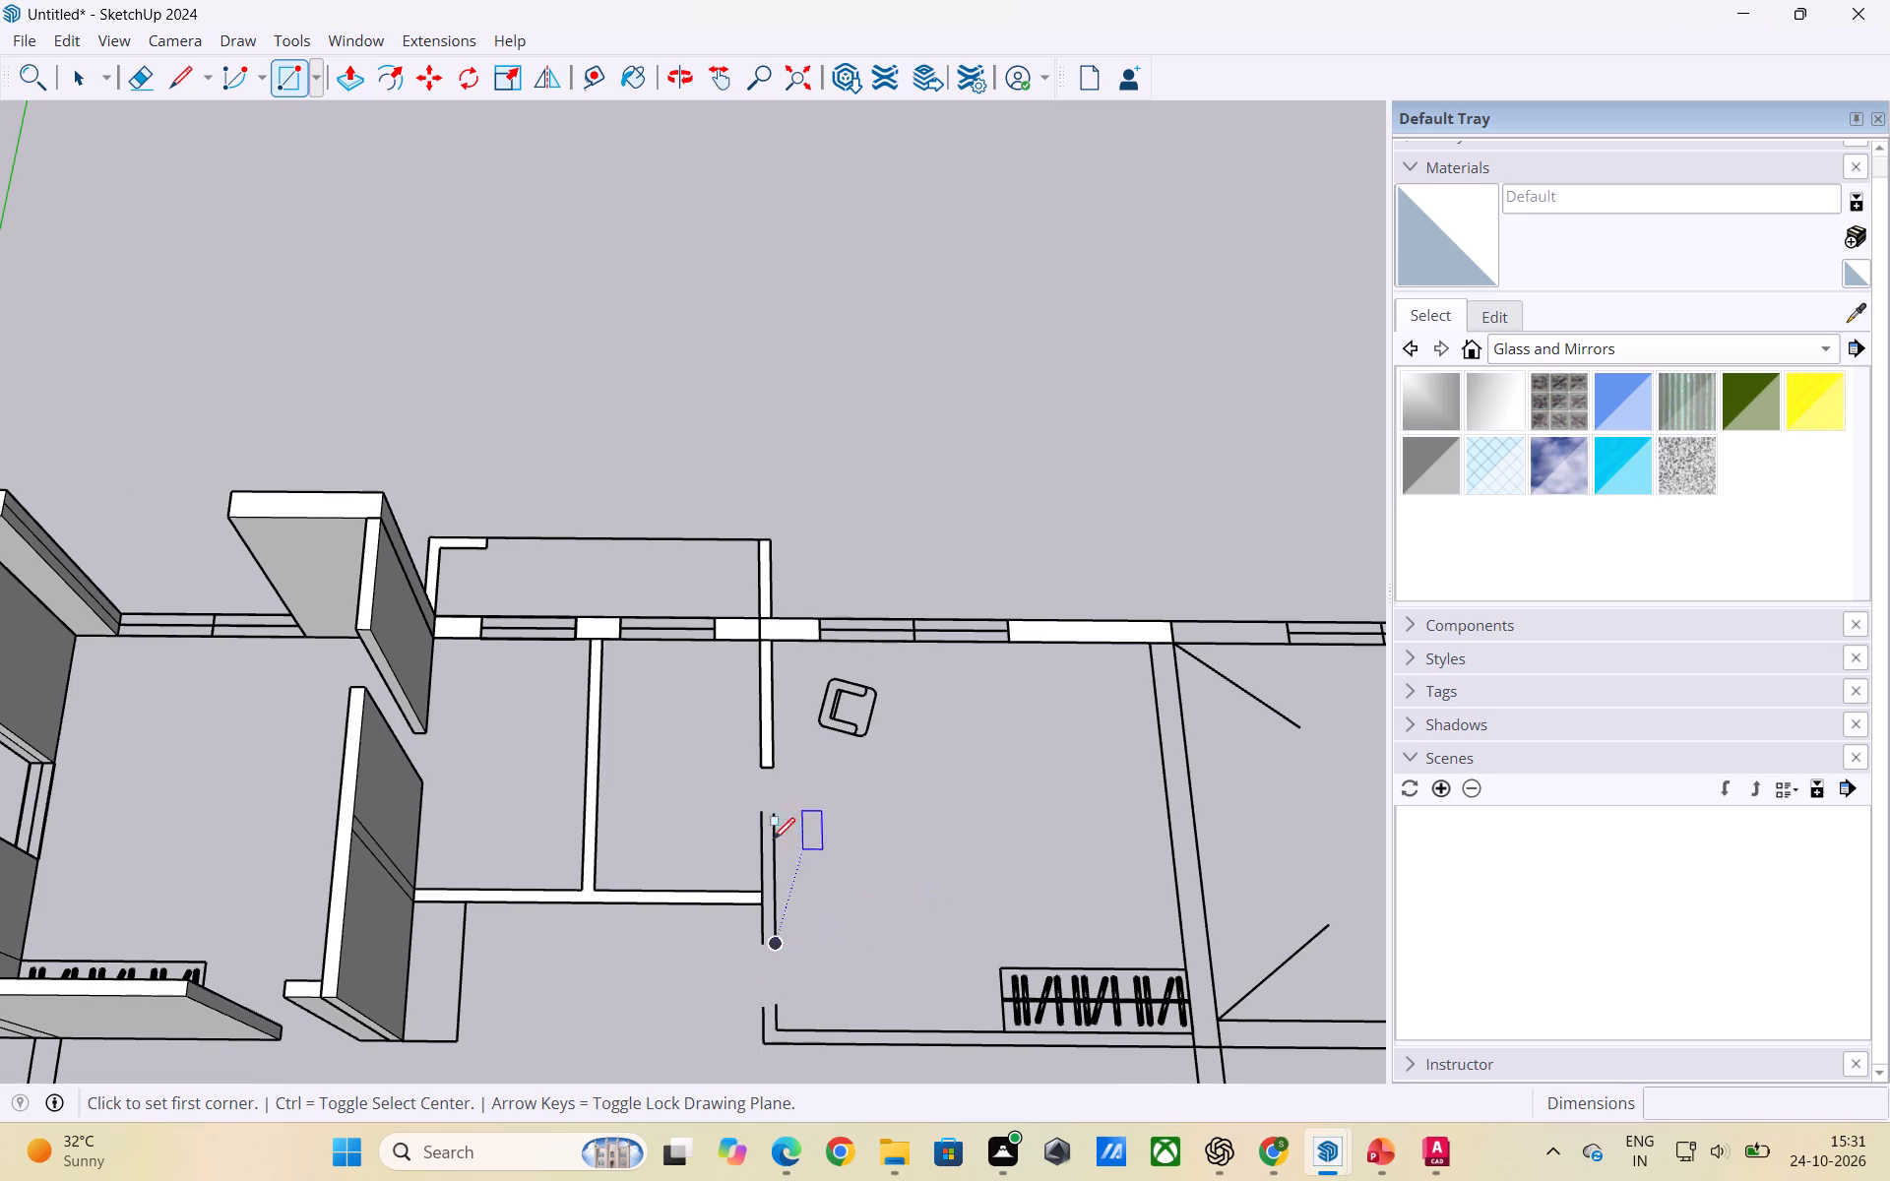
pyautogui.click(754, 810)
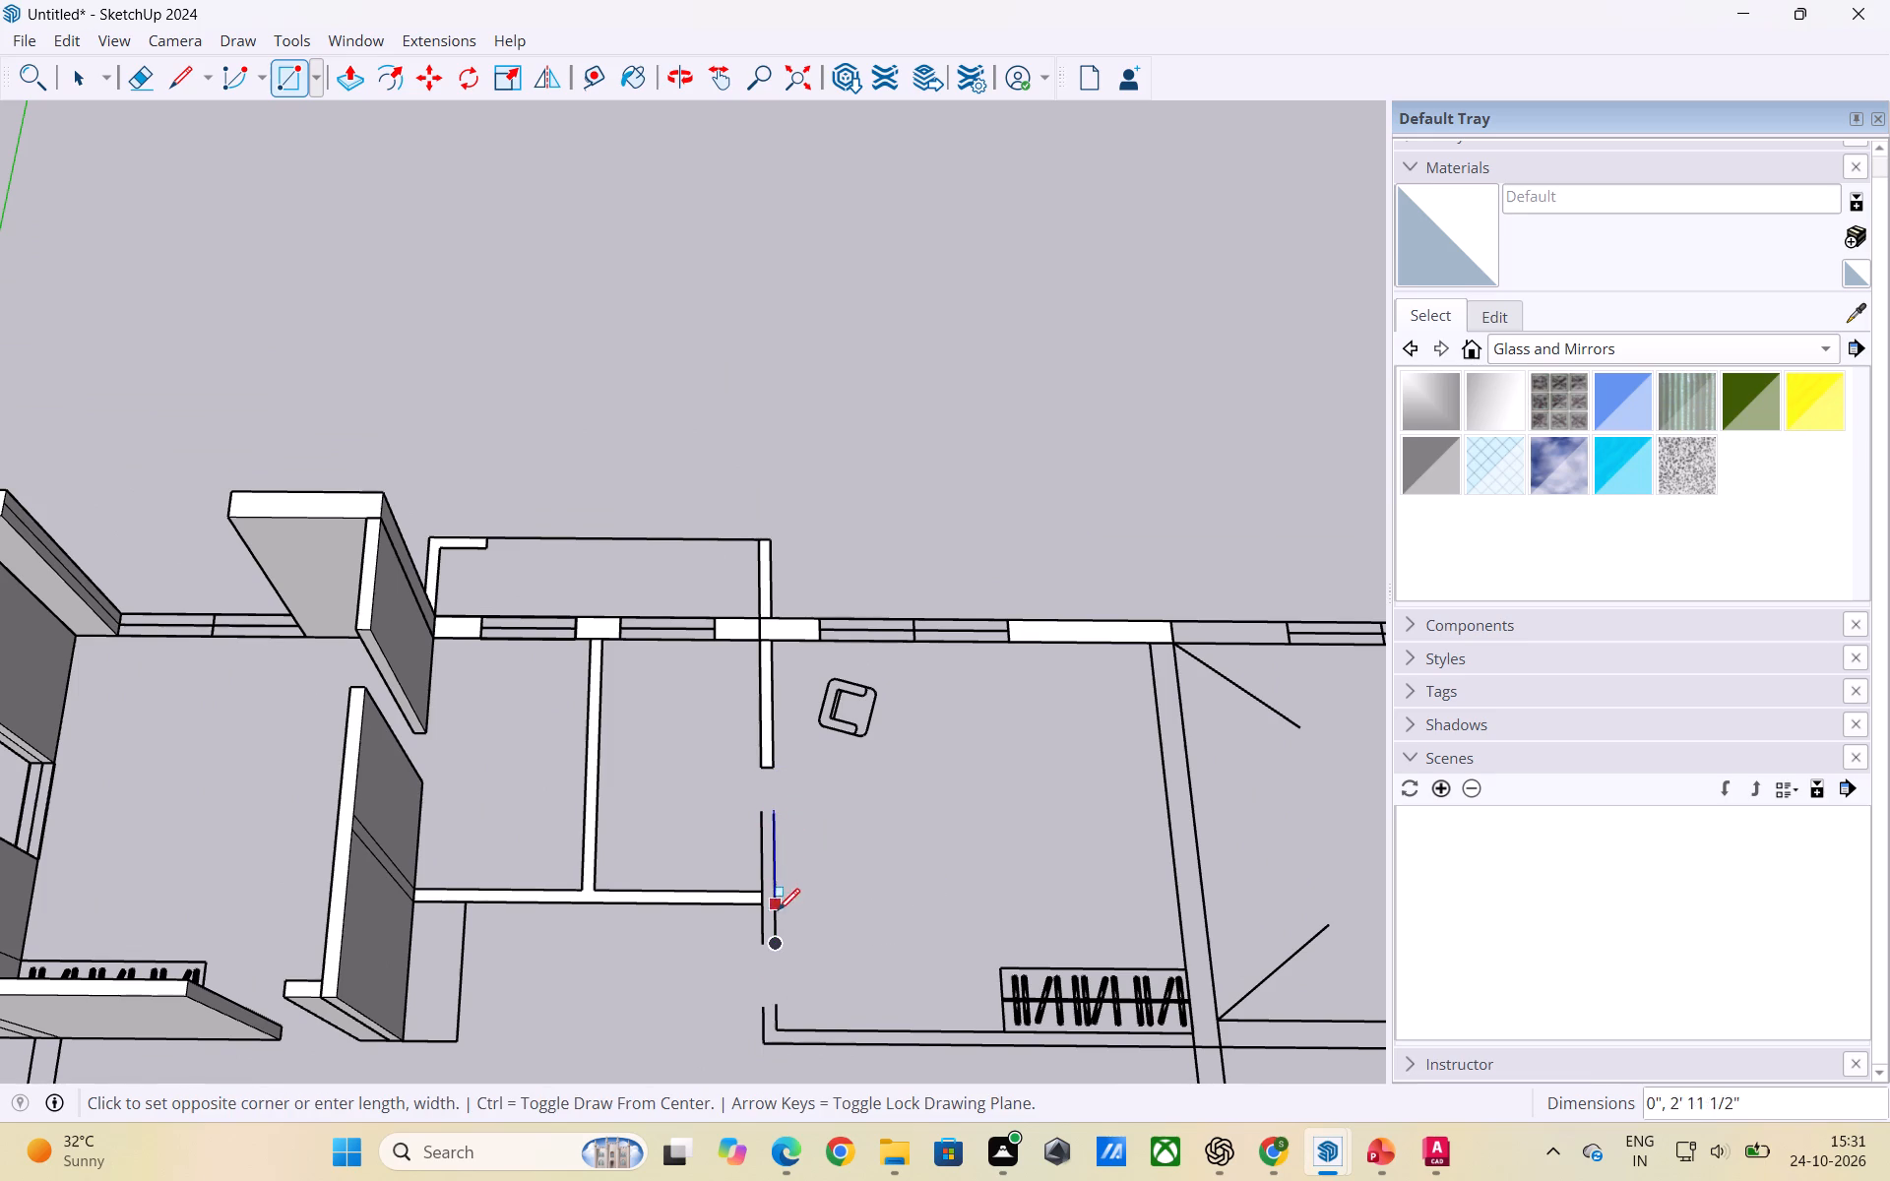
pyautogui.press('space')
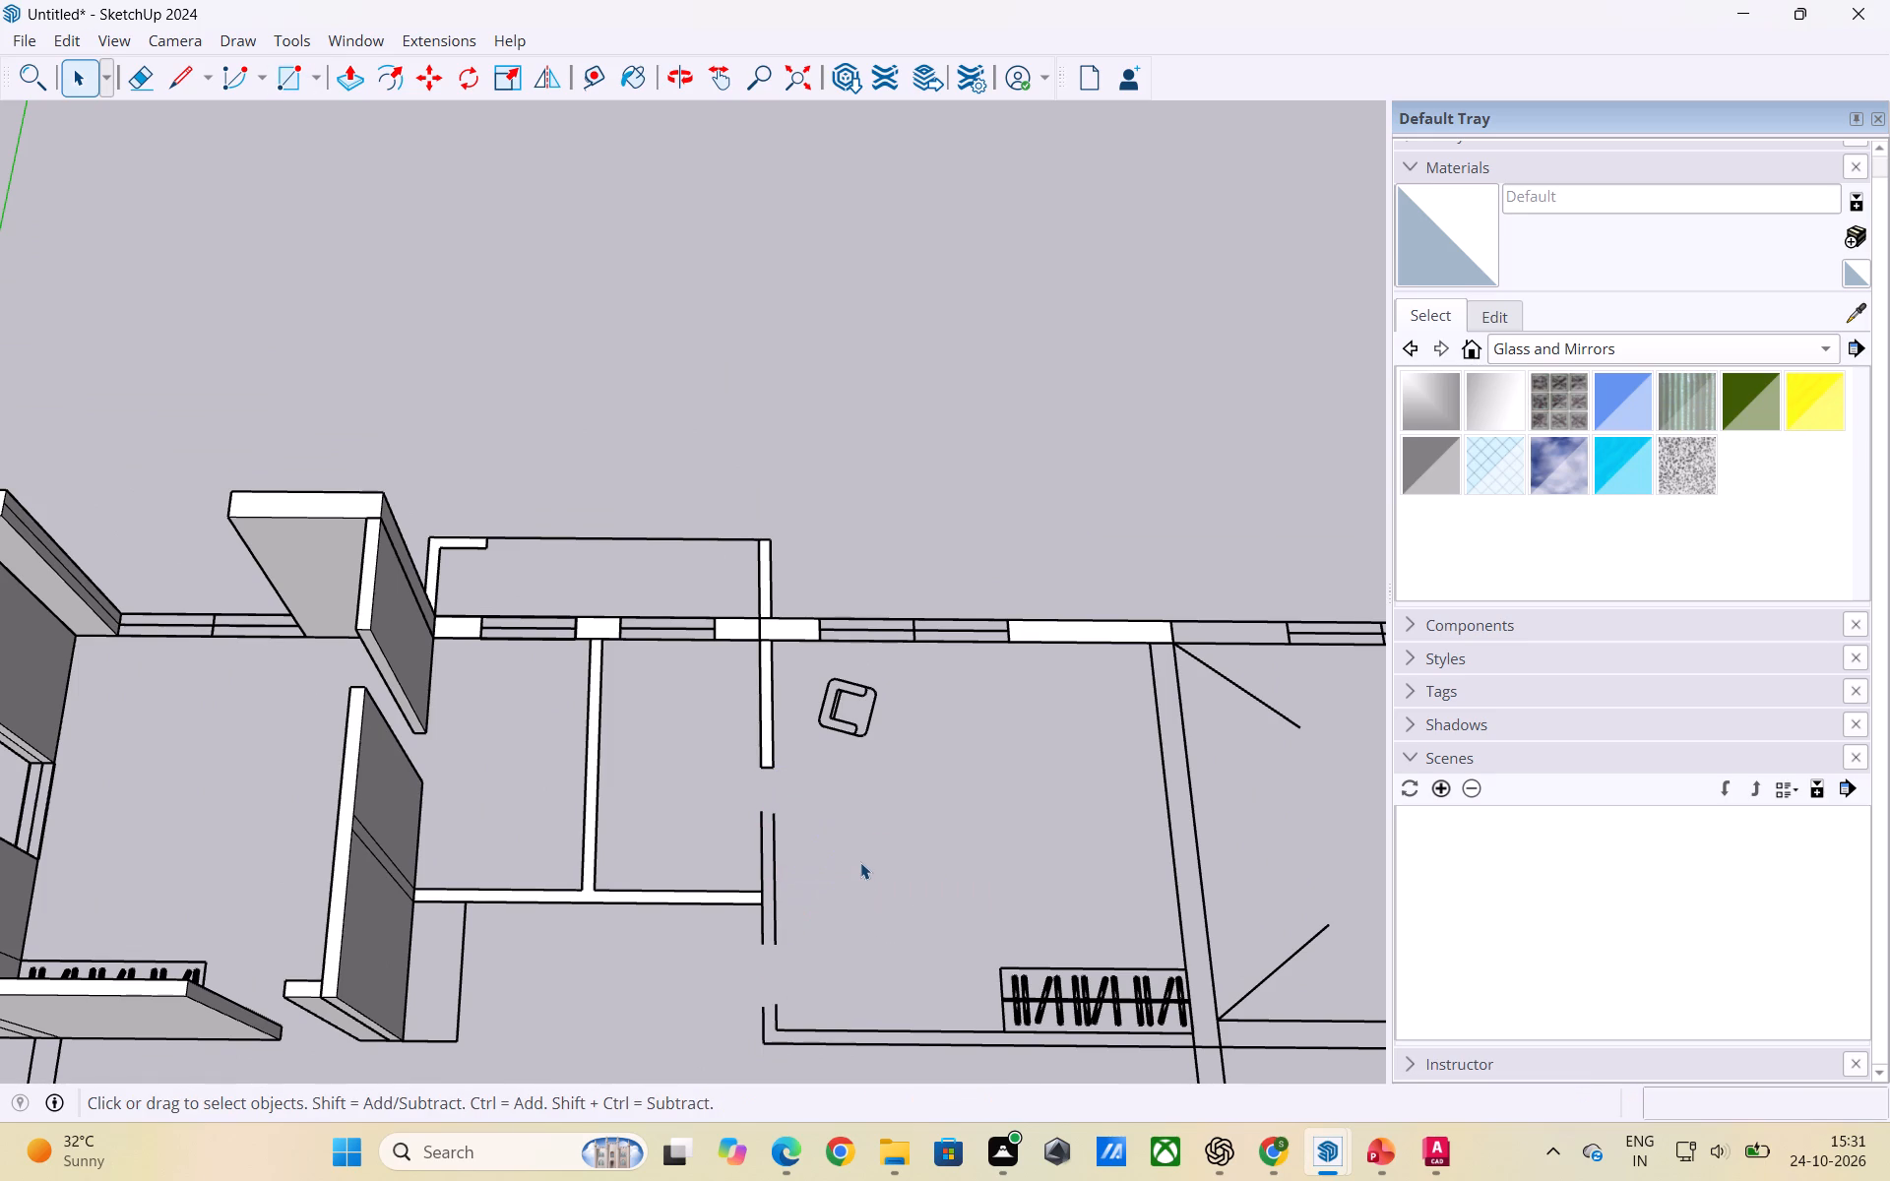
# Draw a rectangle over the crossing wall piece between the second bedroom's two door openings.
pyautogui.press('r')
pyautogui.scroll(2, 789, 936)
pyautogui.click(753, 950)
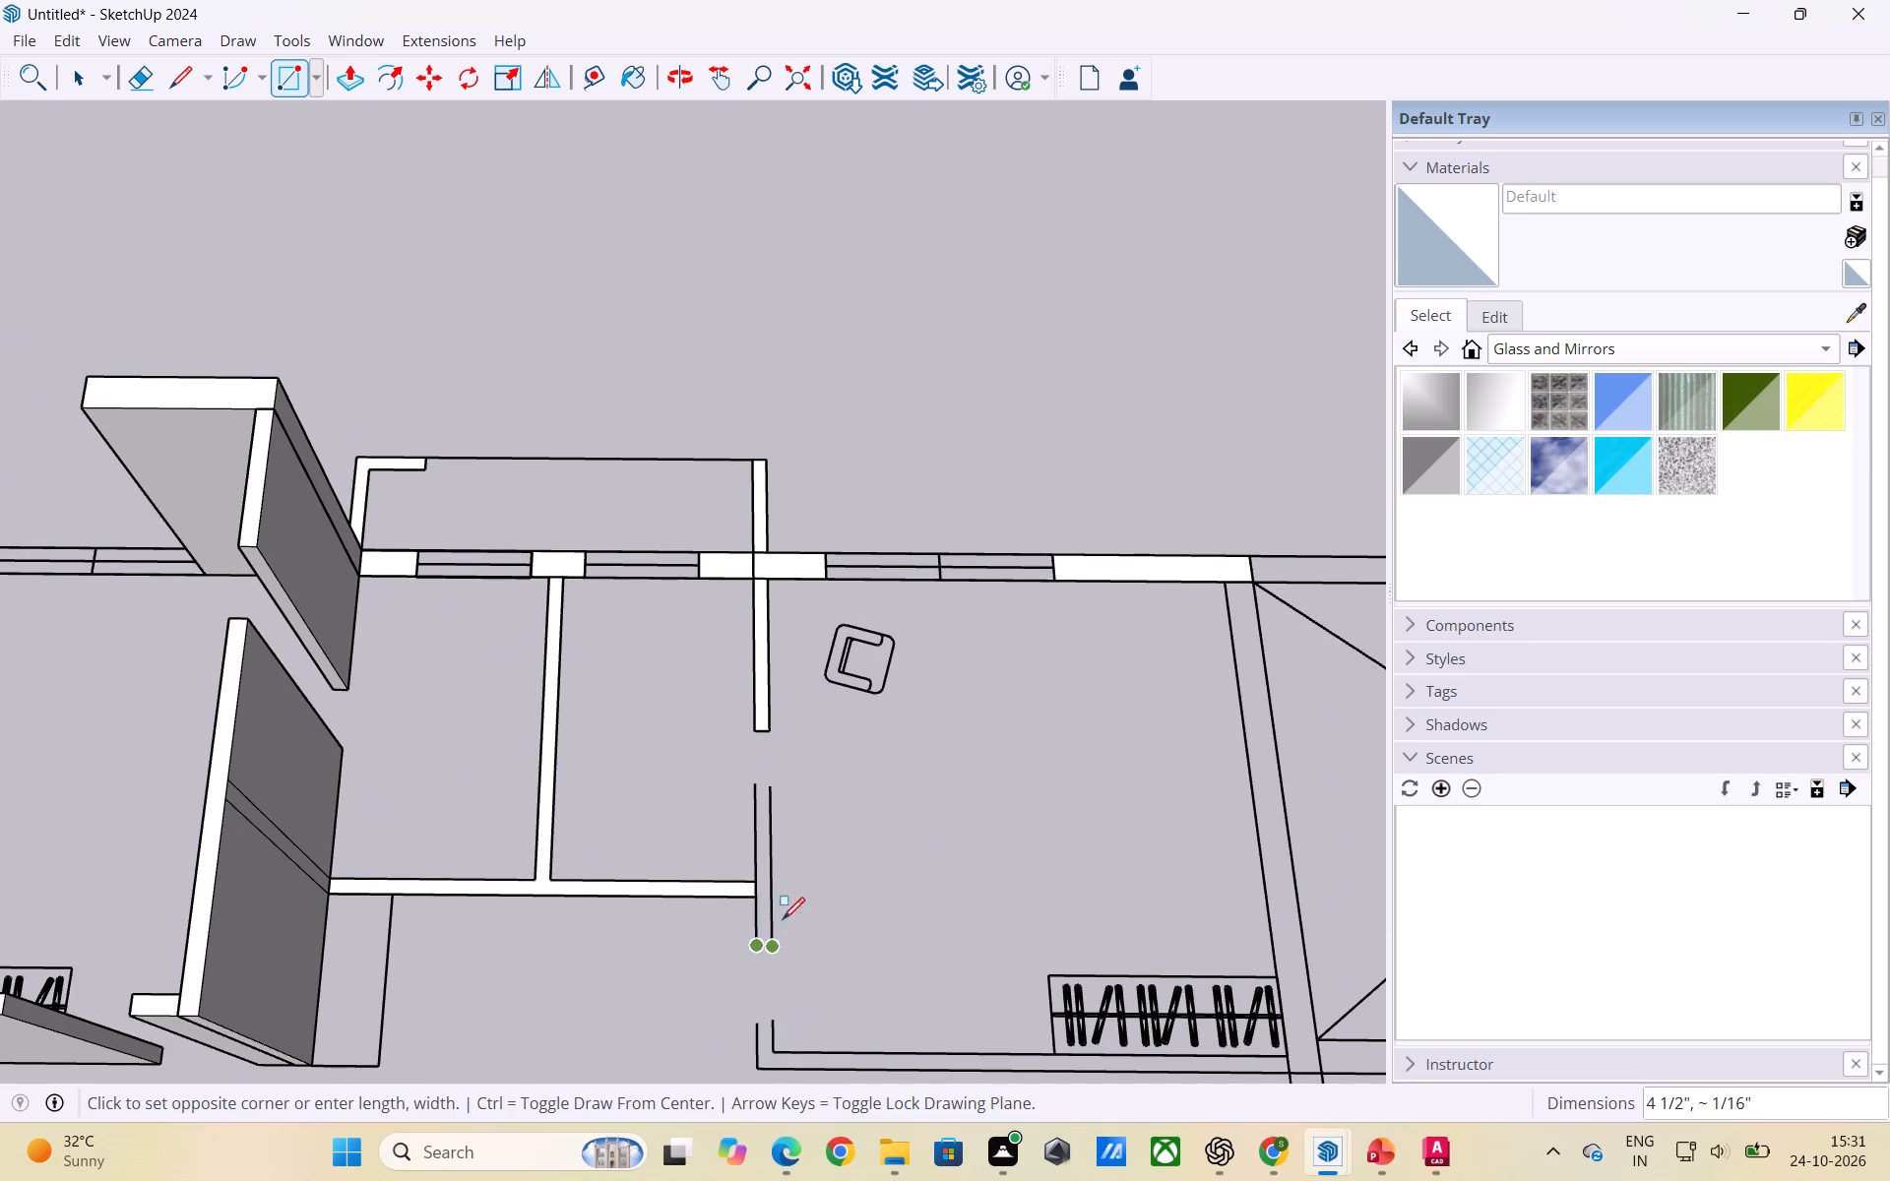
pyautogui.click(768, 783)
pyautogui.press('space')
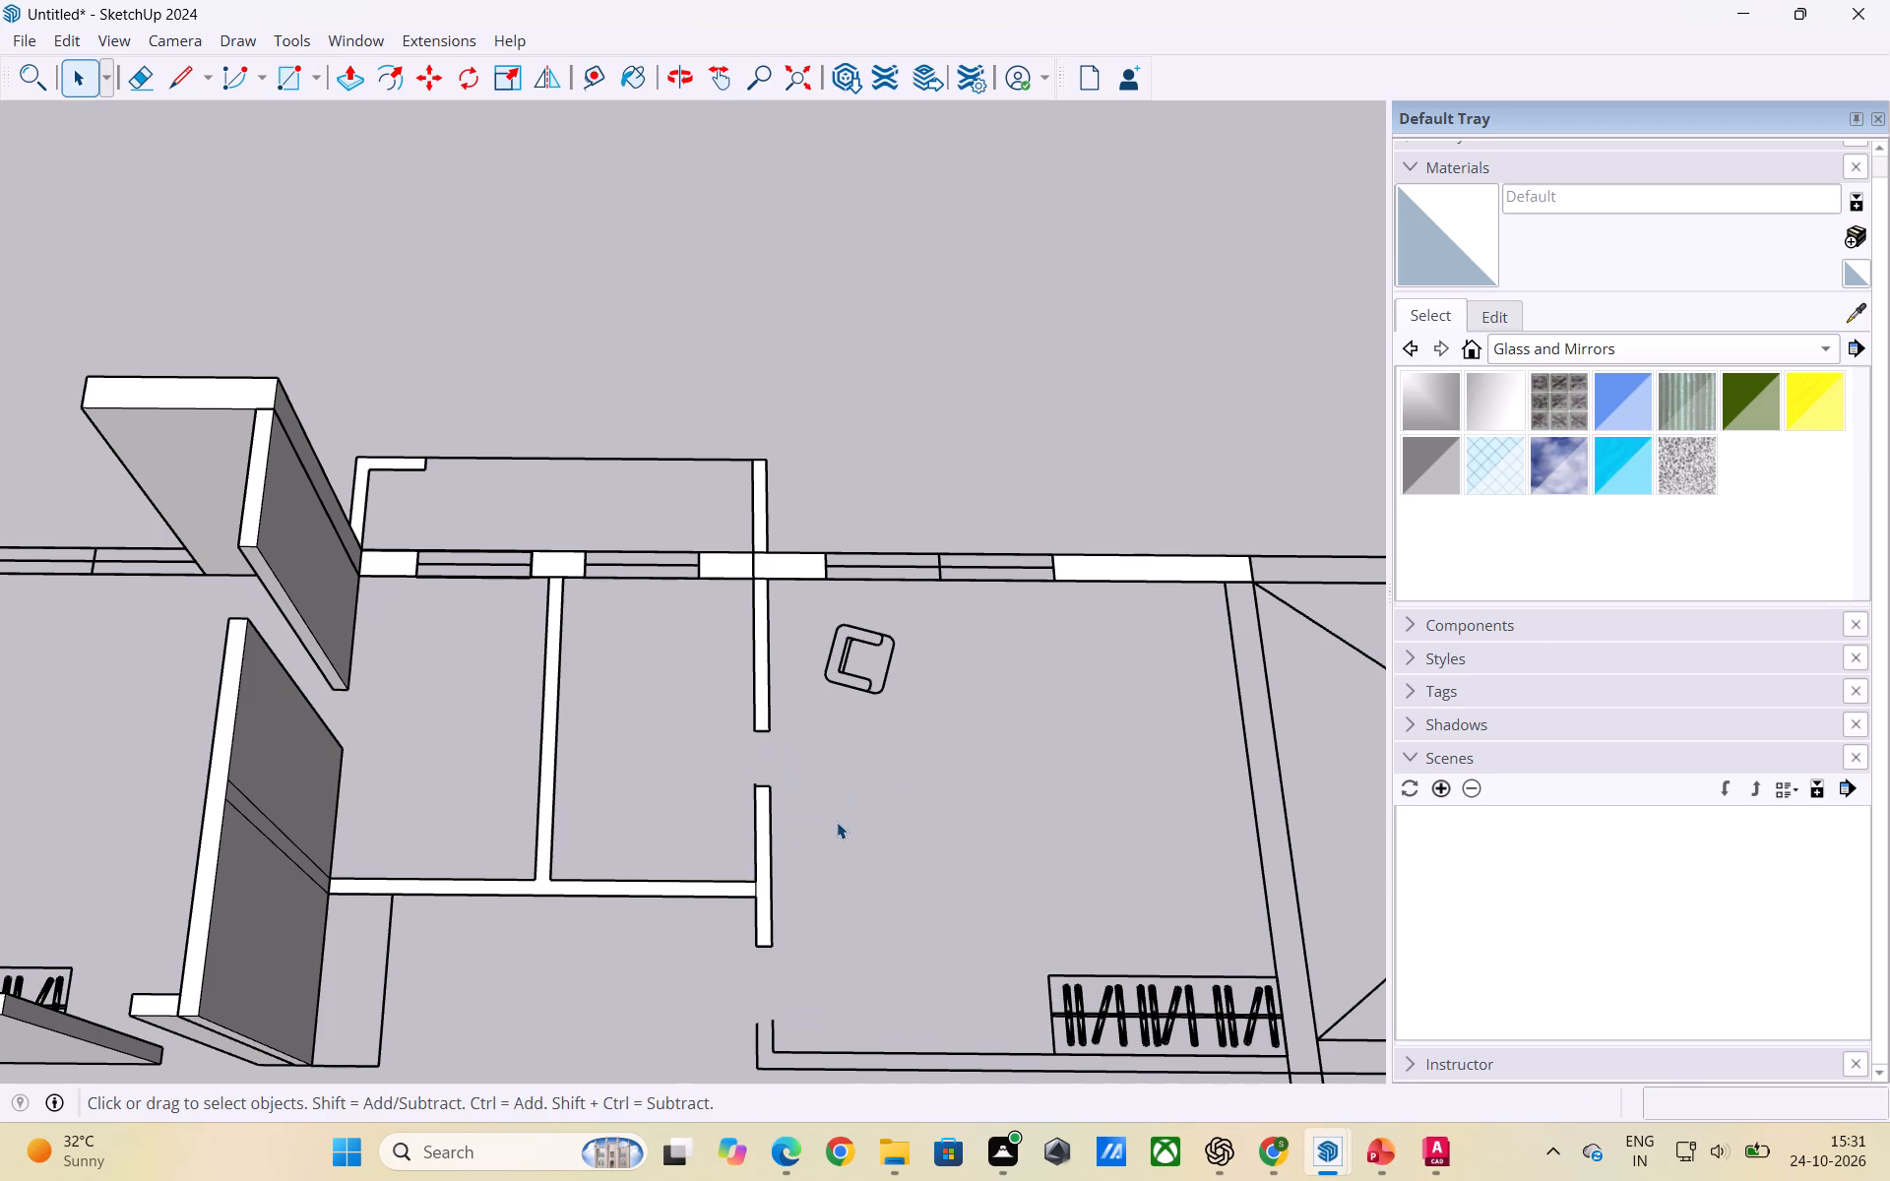
# Erase the stray edge end protruding into the door opening from the crossing wall's middle piece.
pyautogui.press('e')
pyautogui.scroll(6, 752, 792)
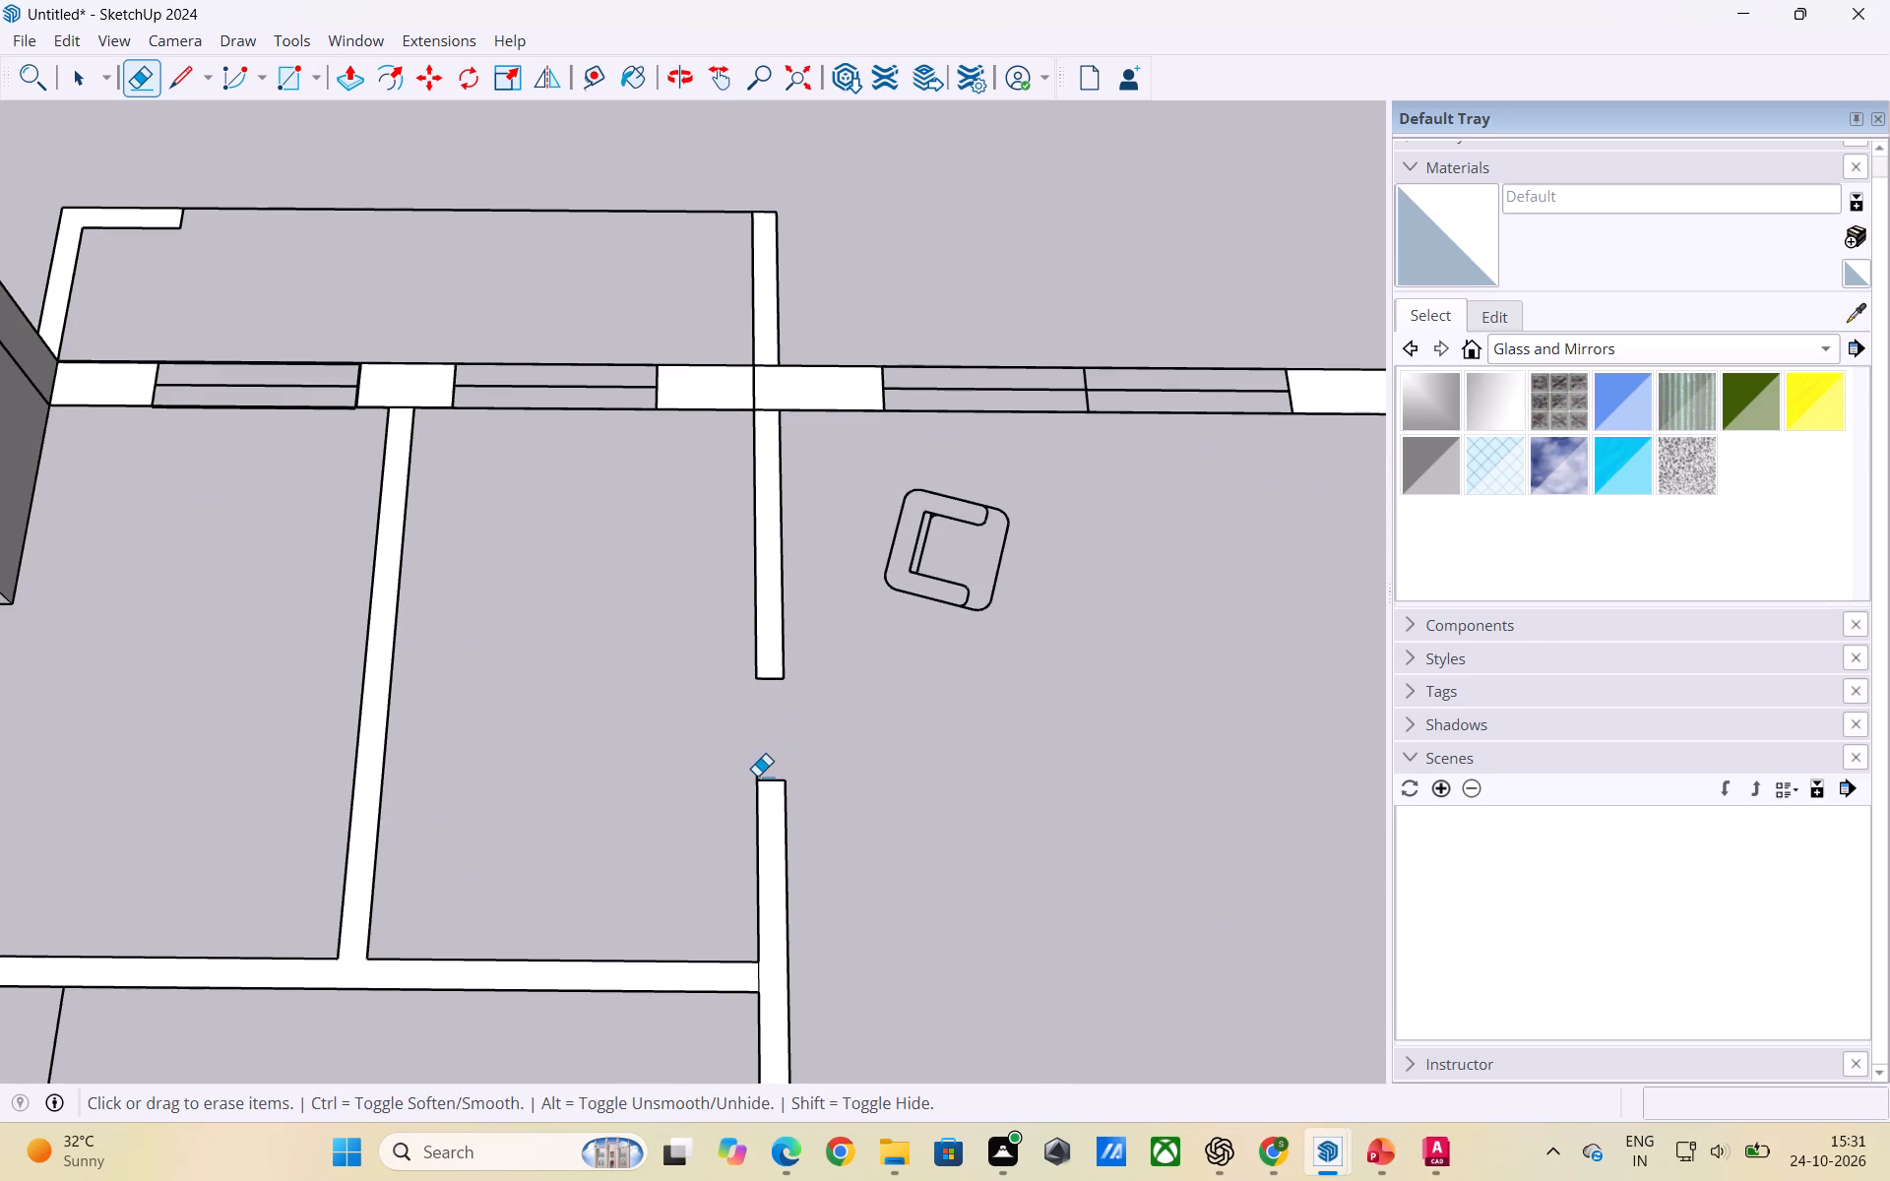
pyautogui.click(756, 776)
pyautogui.scroll(-5, 797, 734)
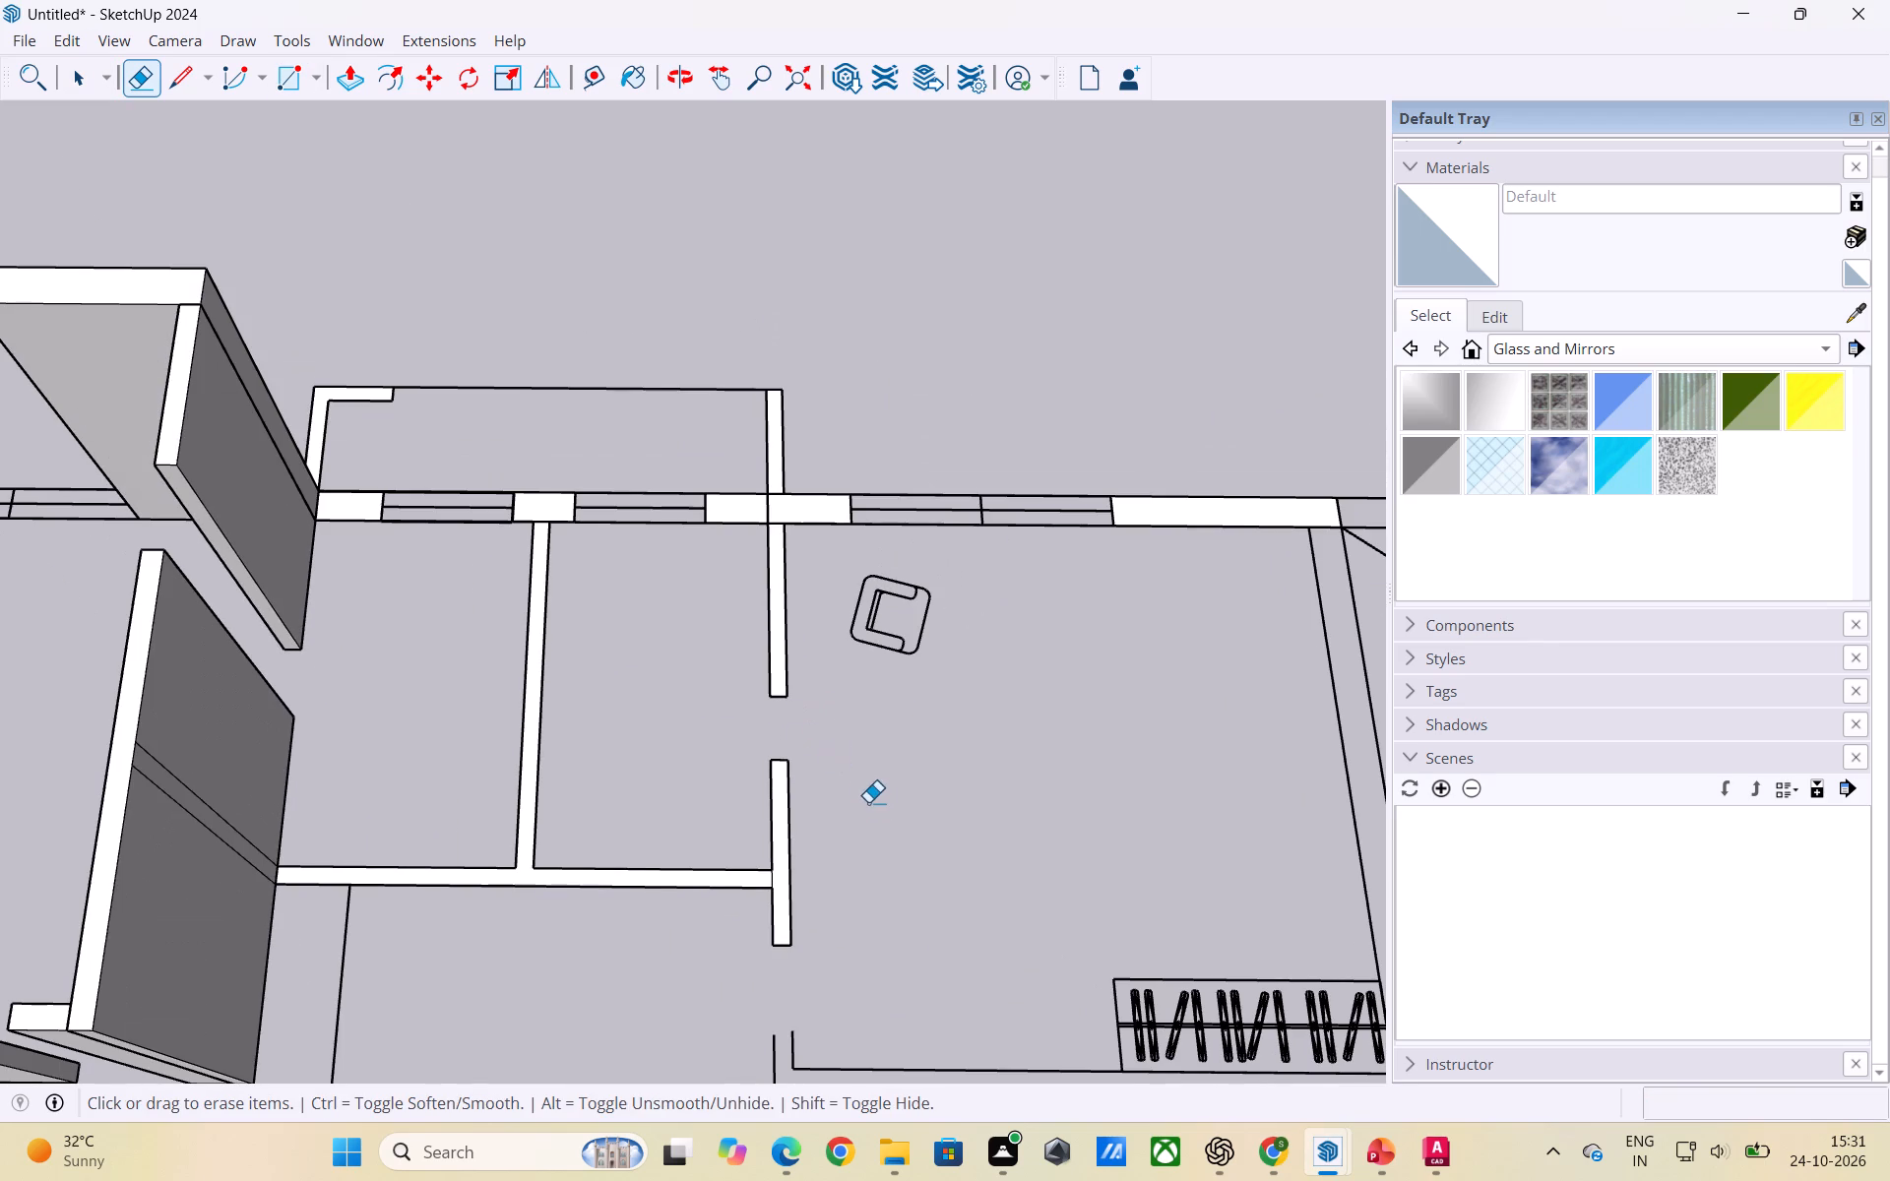
pyautogui.press('v')
pyautogui.press('space')
# Make the crossing wall piece between the outer wall and the first door opening a group.
pyautogui.scroll(3, 813, 930)
pyautogui.scroll(-4, 788, 875)
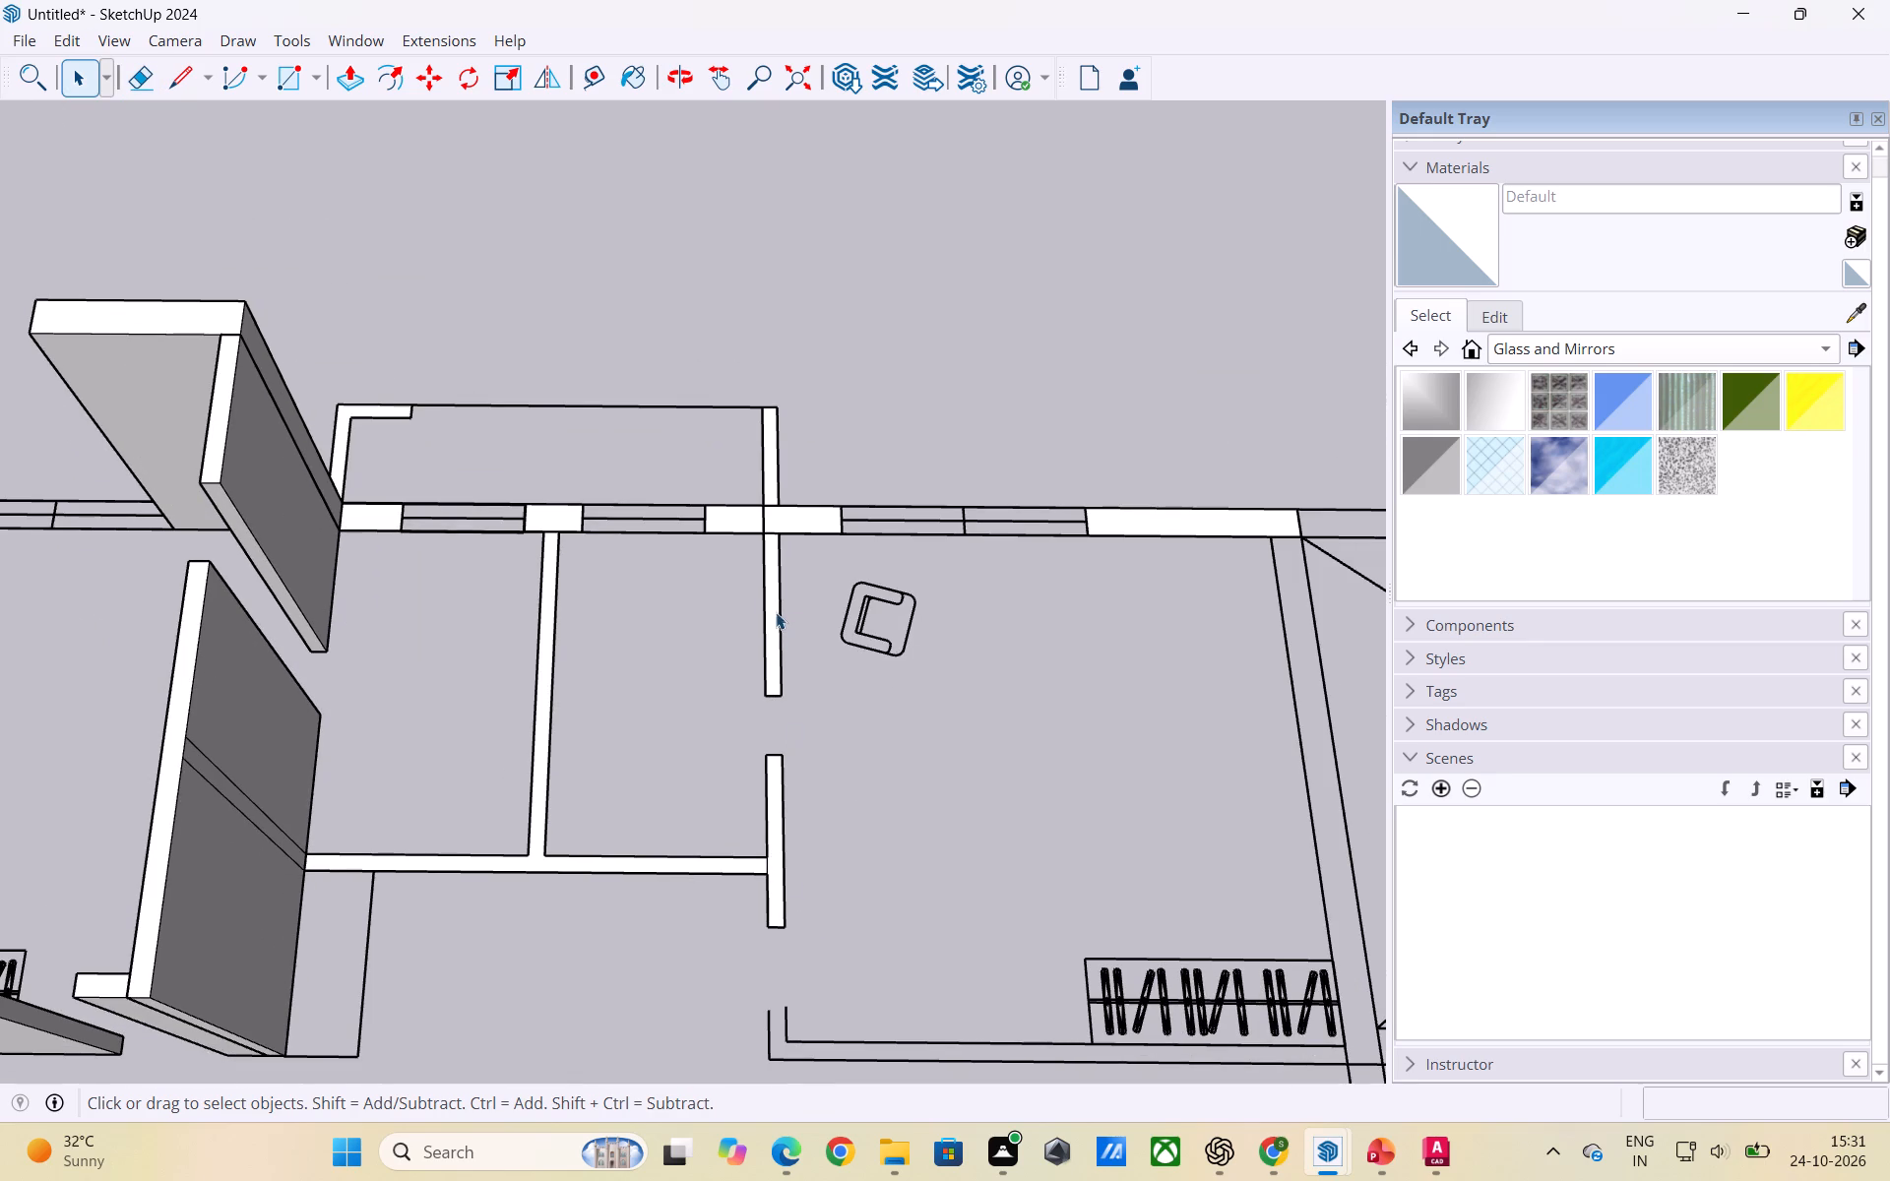
pyautogui.click(775, 613)
pyautogui.click(775, 613)
pyautogui.rightClick(775, 613)
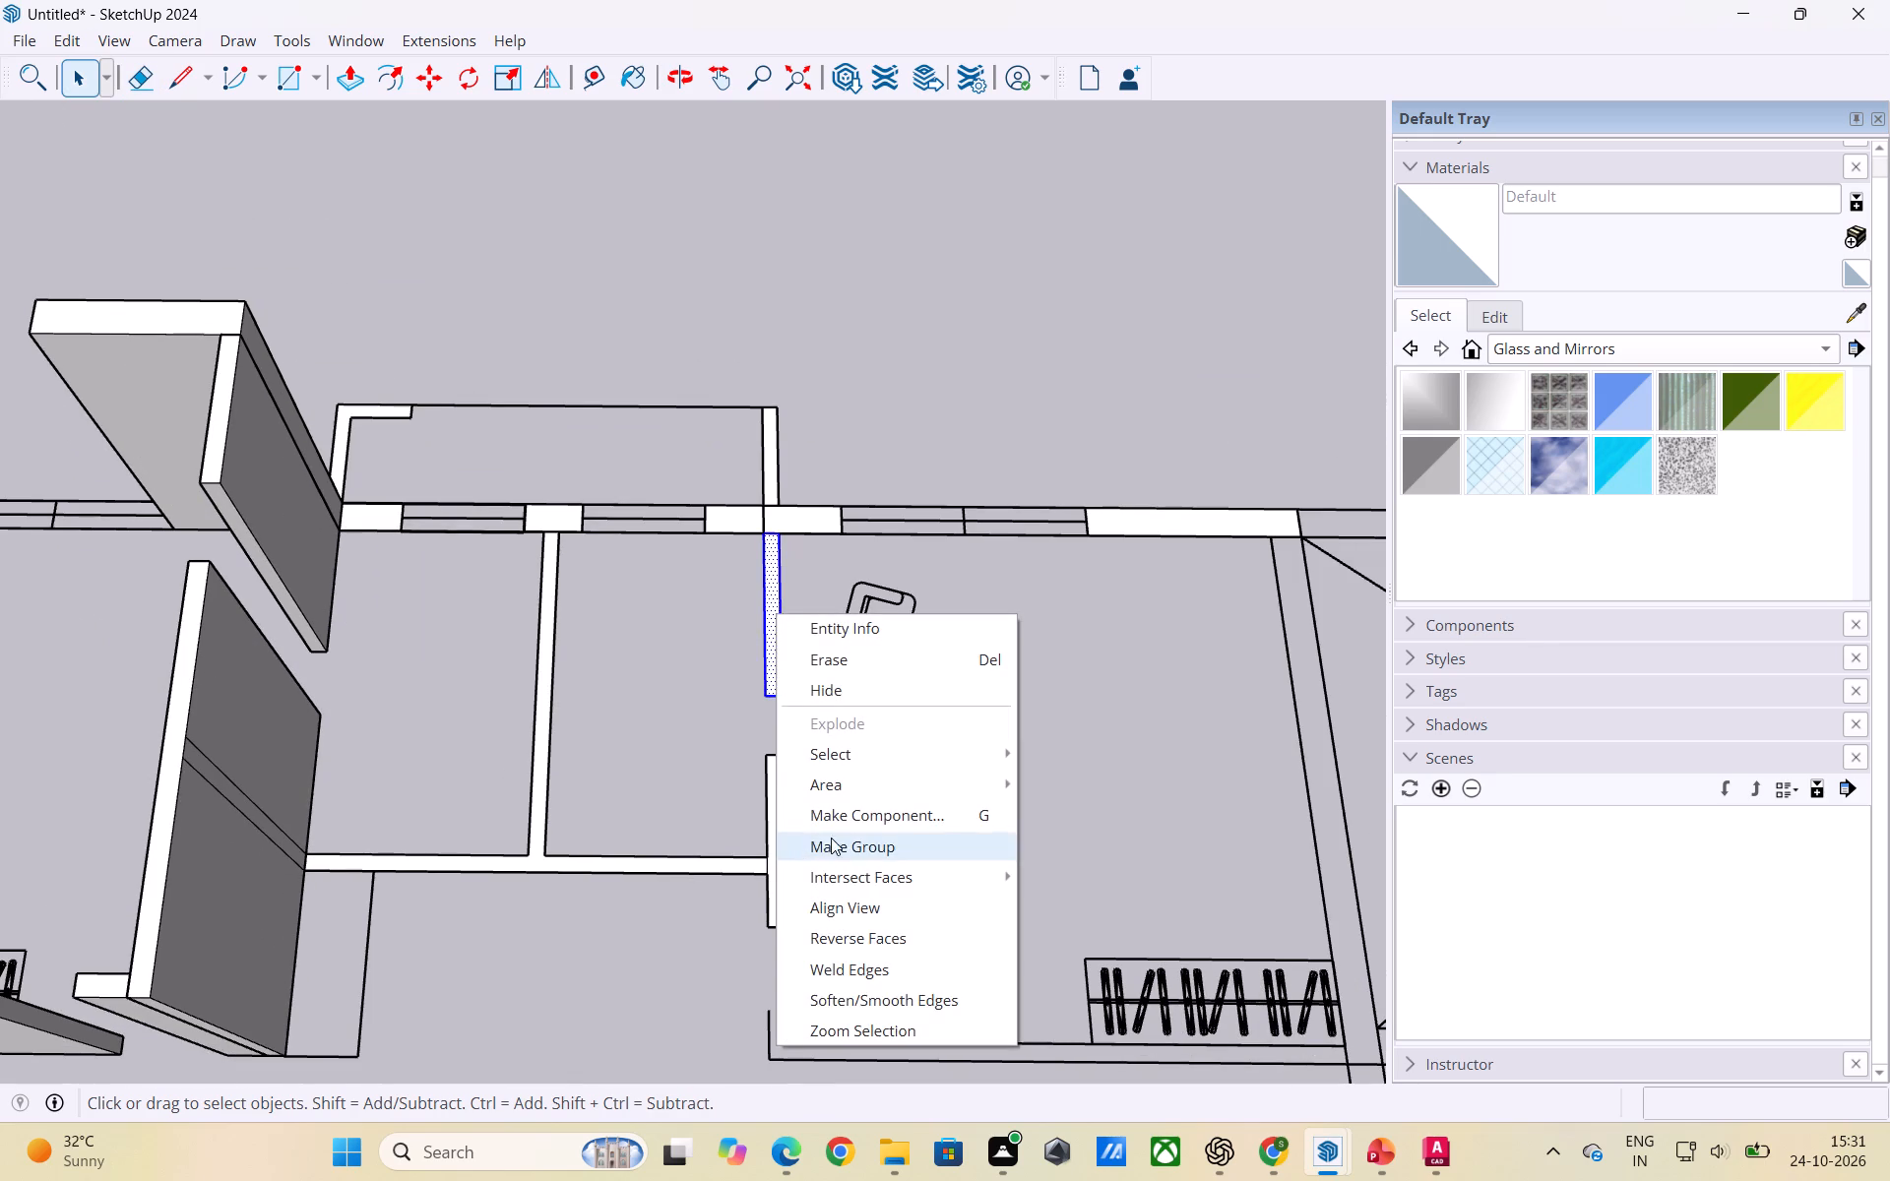
pyautogui.click(831, 838)
# Make the crossing wall piece between the two door openings a group.
pyautogui.doubleClick(774, 836)
pyautogui.rightClick(773, 835)
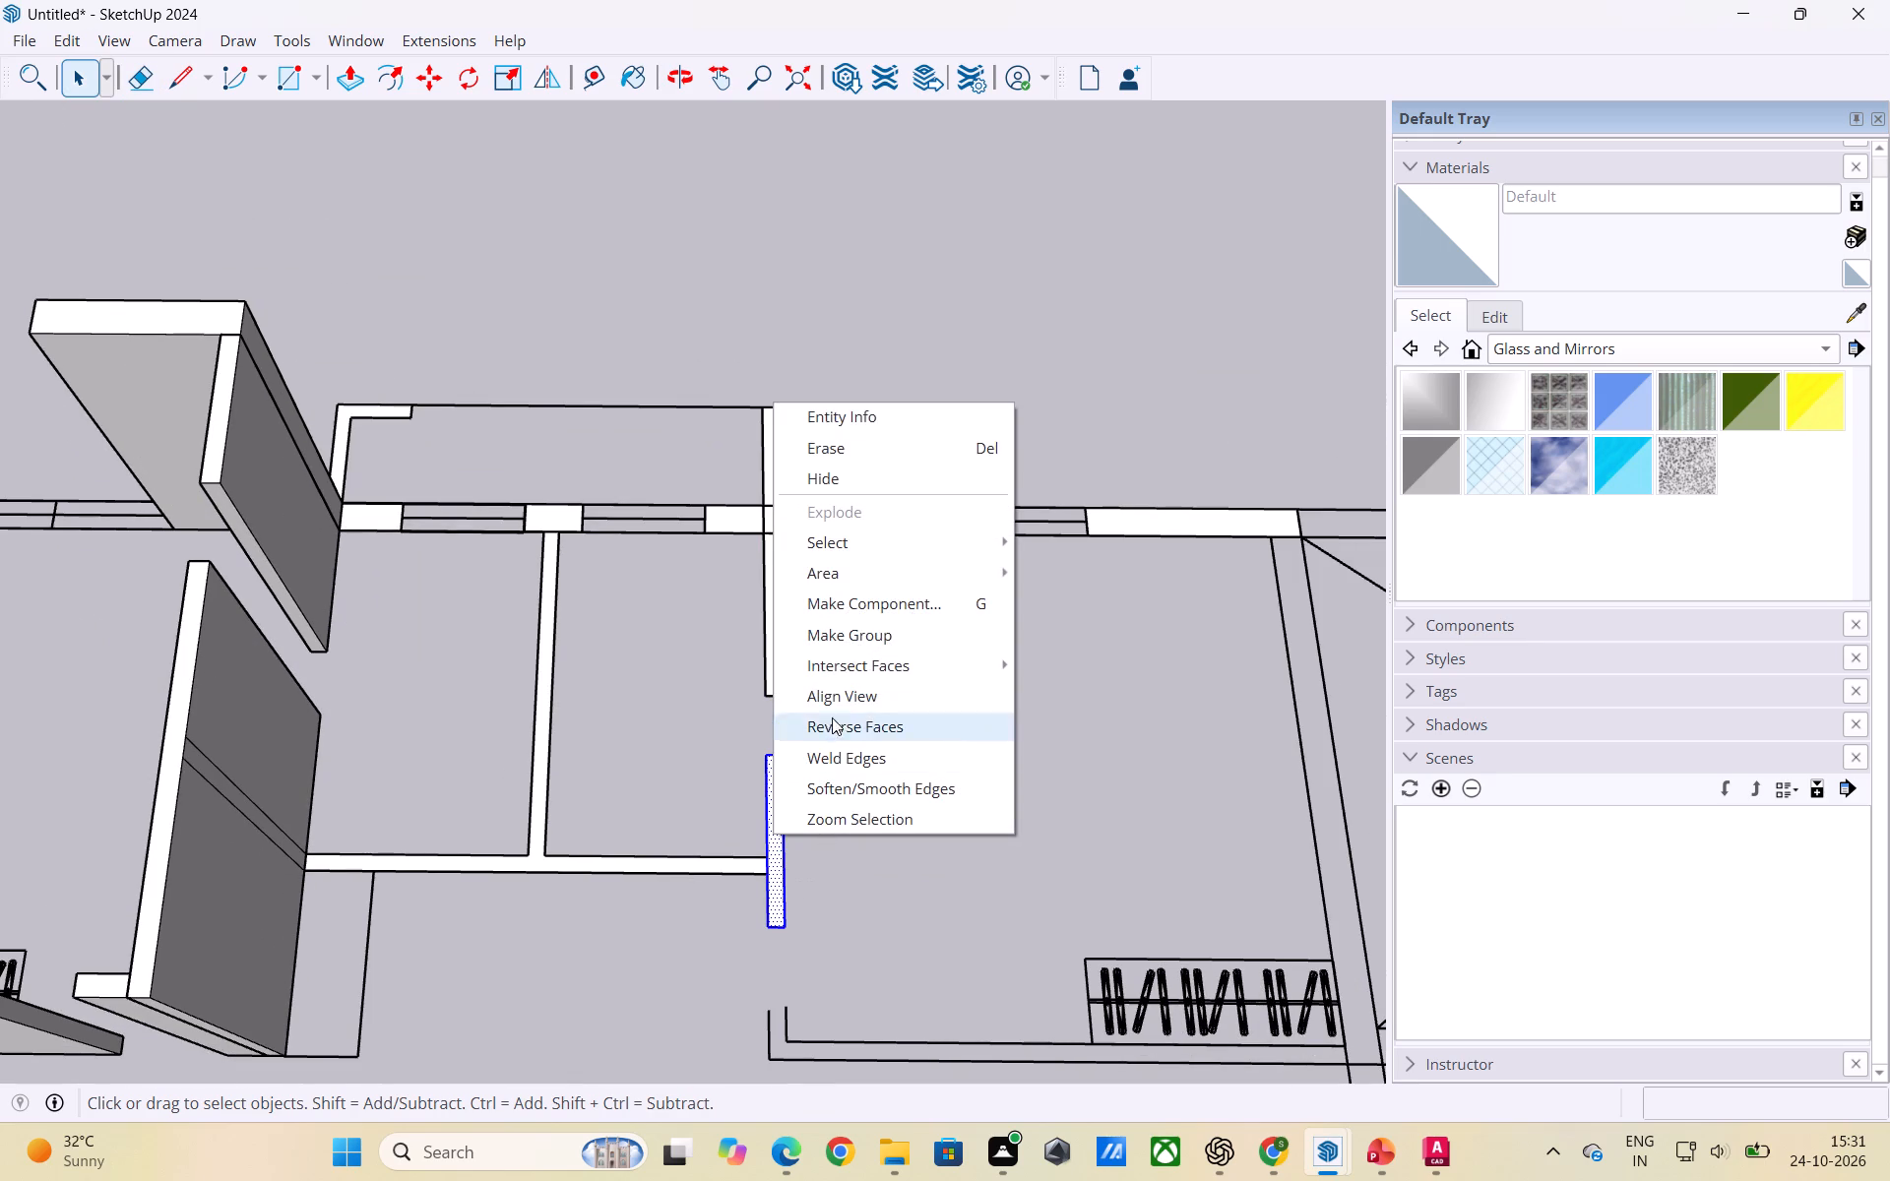
pyautogui.click(844, 643)
pyautogui.click(940, 810)
pyautogui.scroll(-3, 843, 739)
pyautogui.click(889, 904)
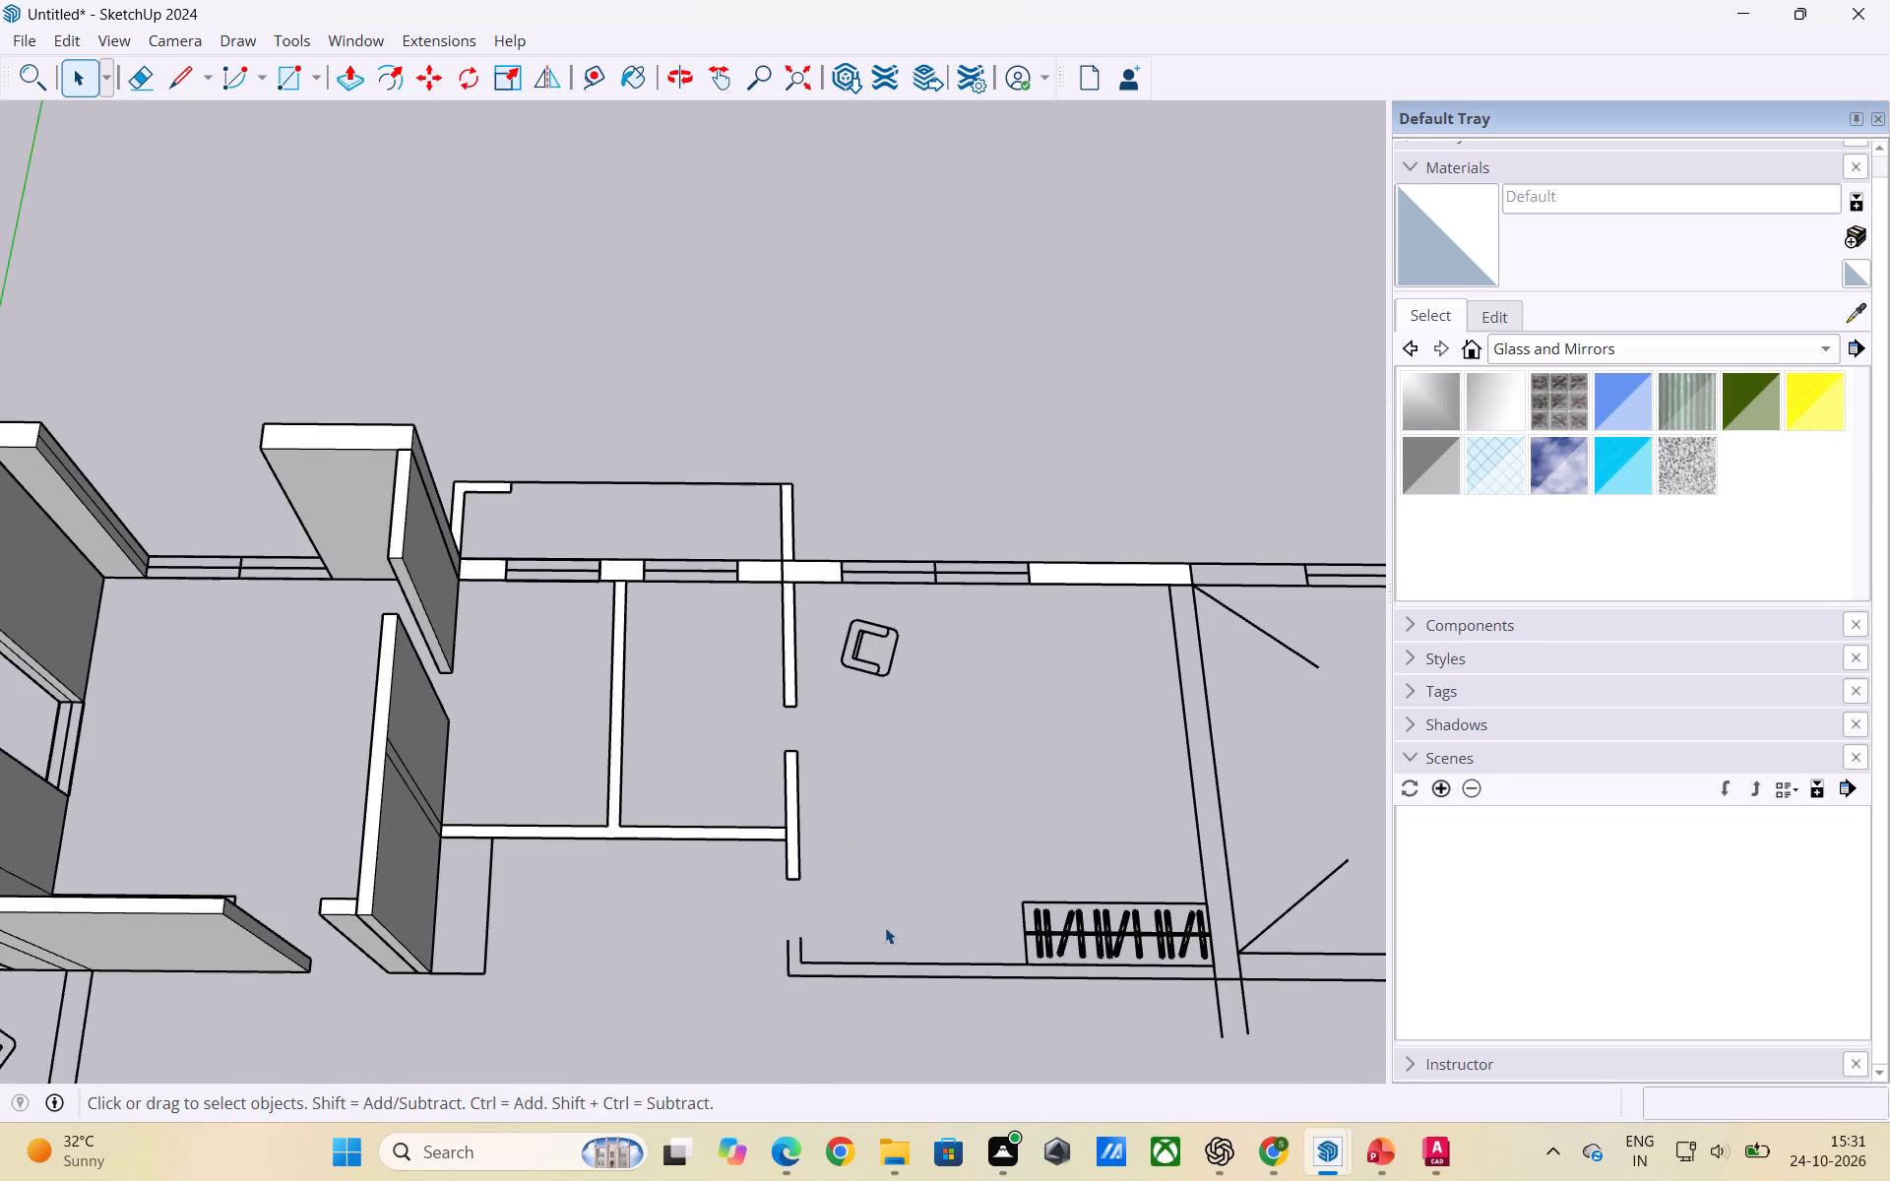
# Draw a rectangle about 4 7/16" by 1' over the short wall stub beyond the second door opening, at the bedroom's corner.
pyautogui.press('r')
pyautogui.scroll(2, 810, 996)
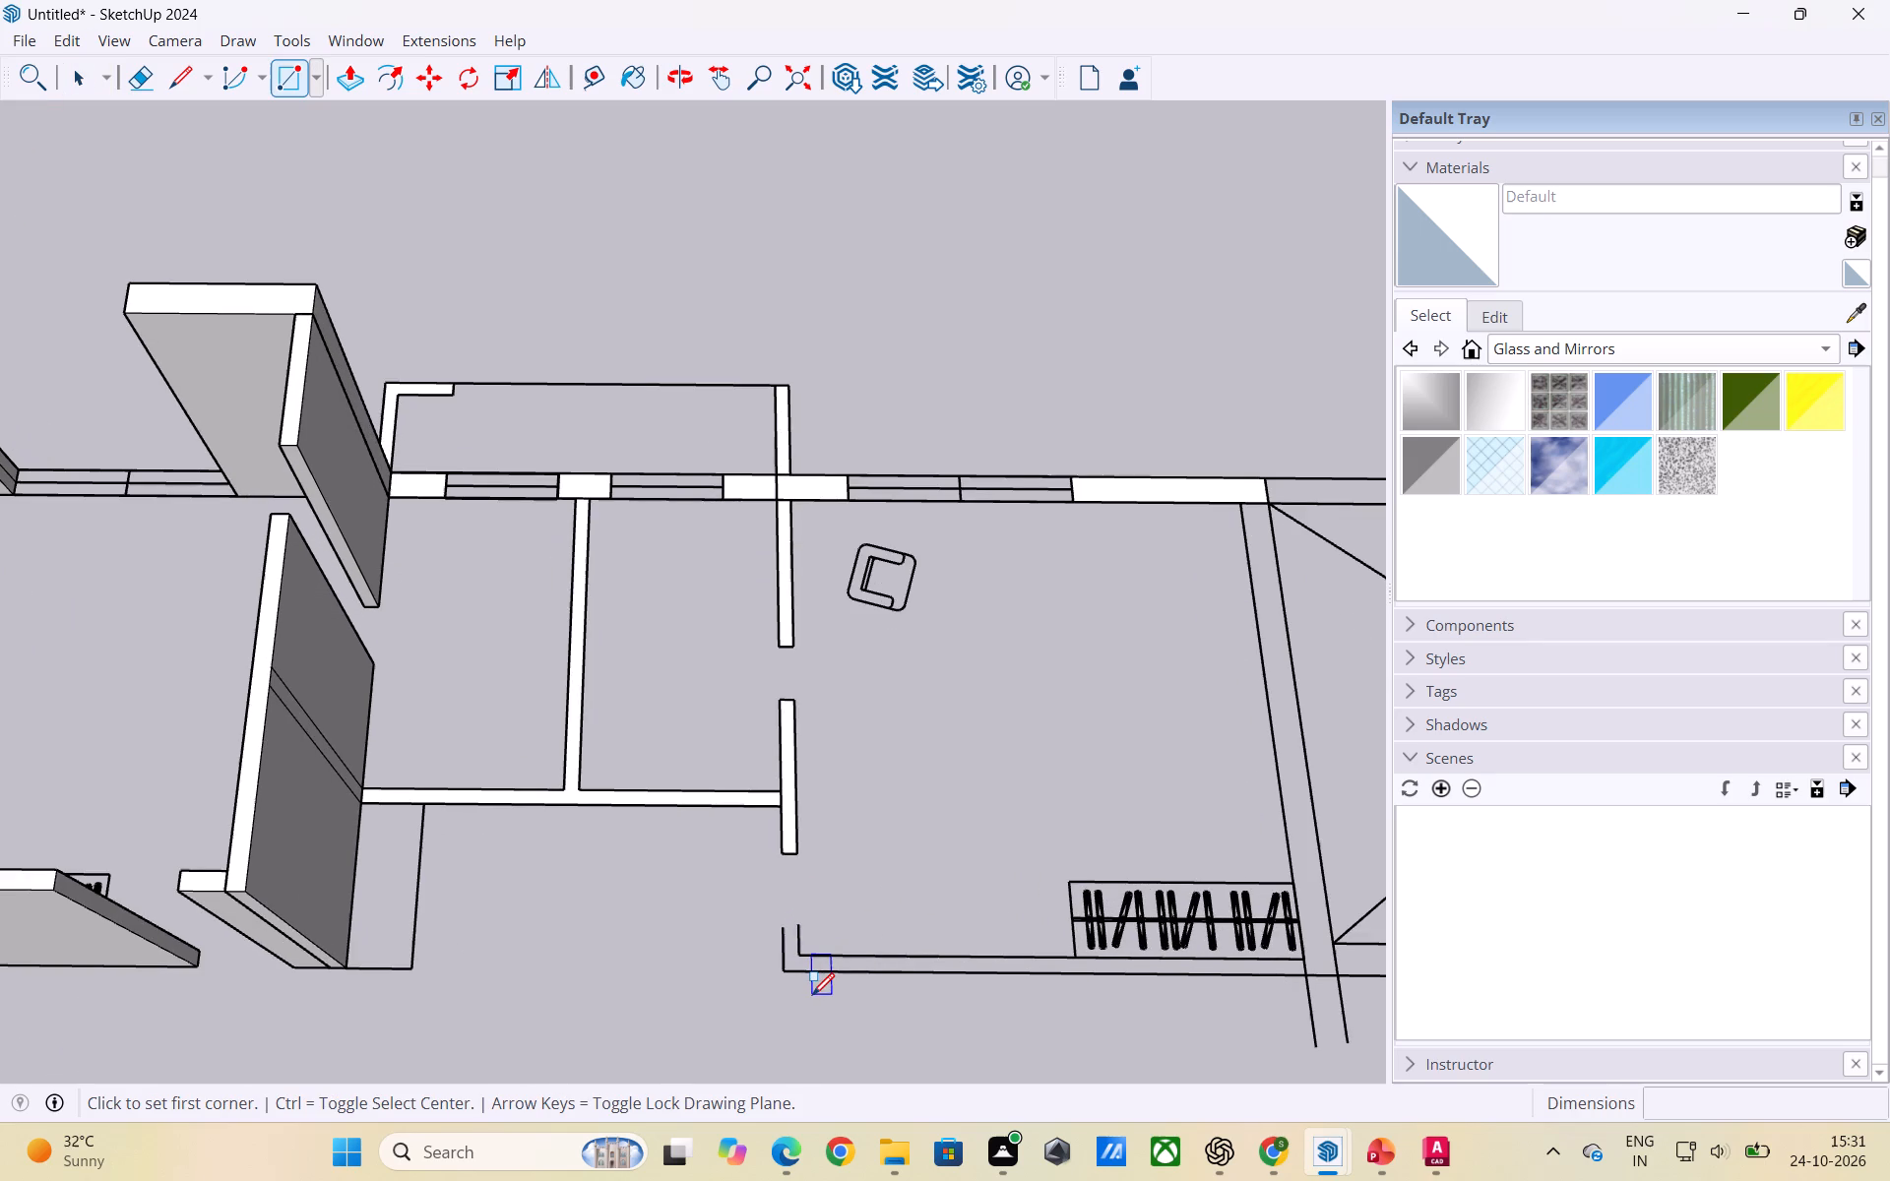
pyautogui.scroll(2, 819, 985)
pyautogui.click(773, 917)
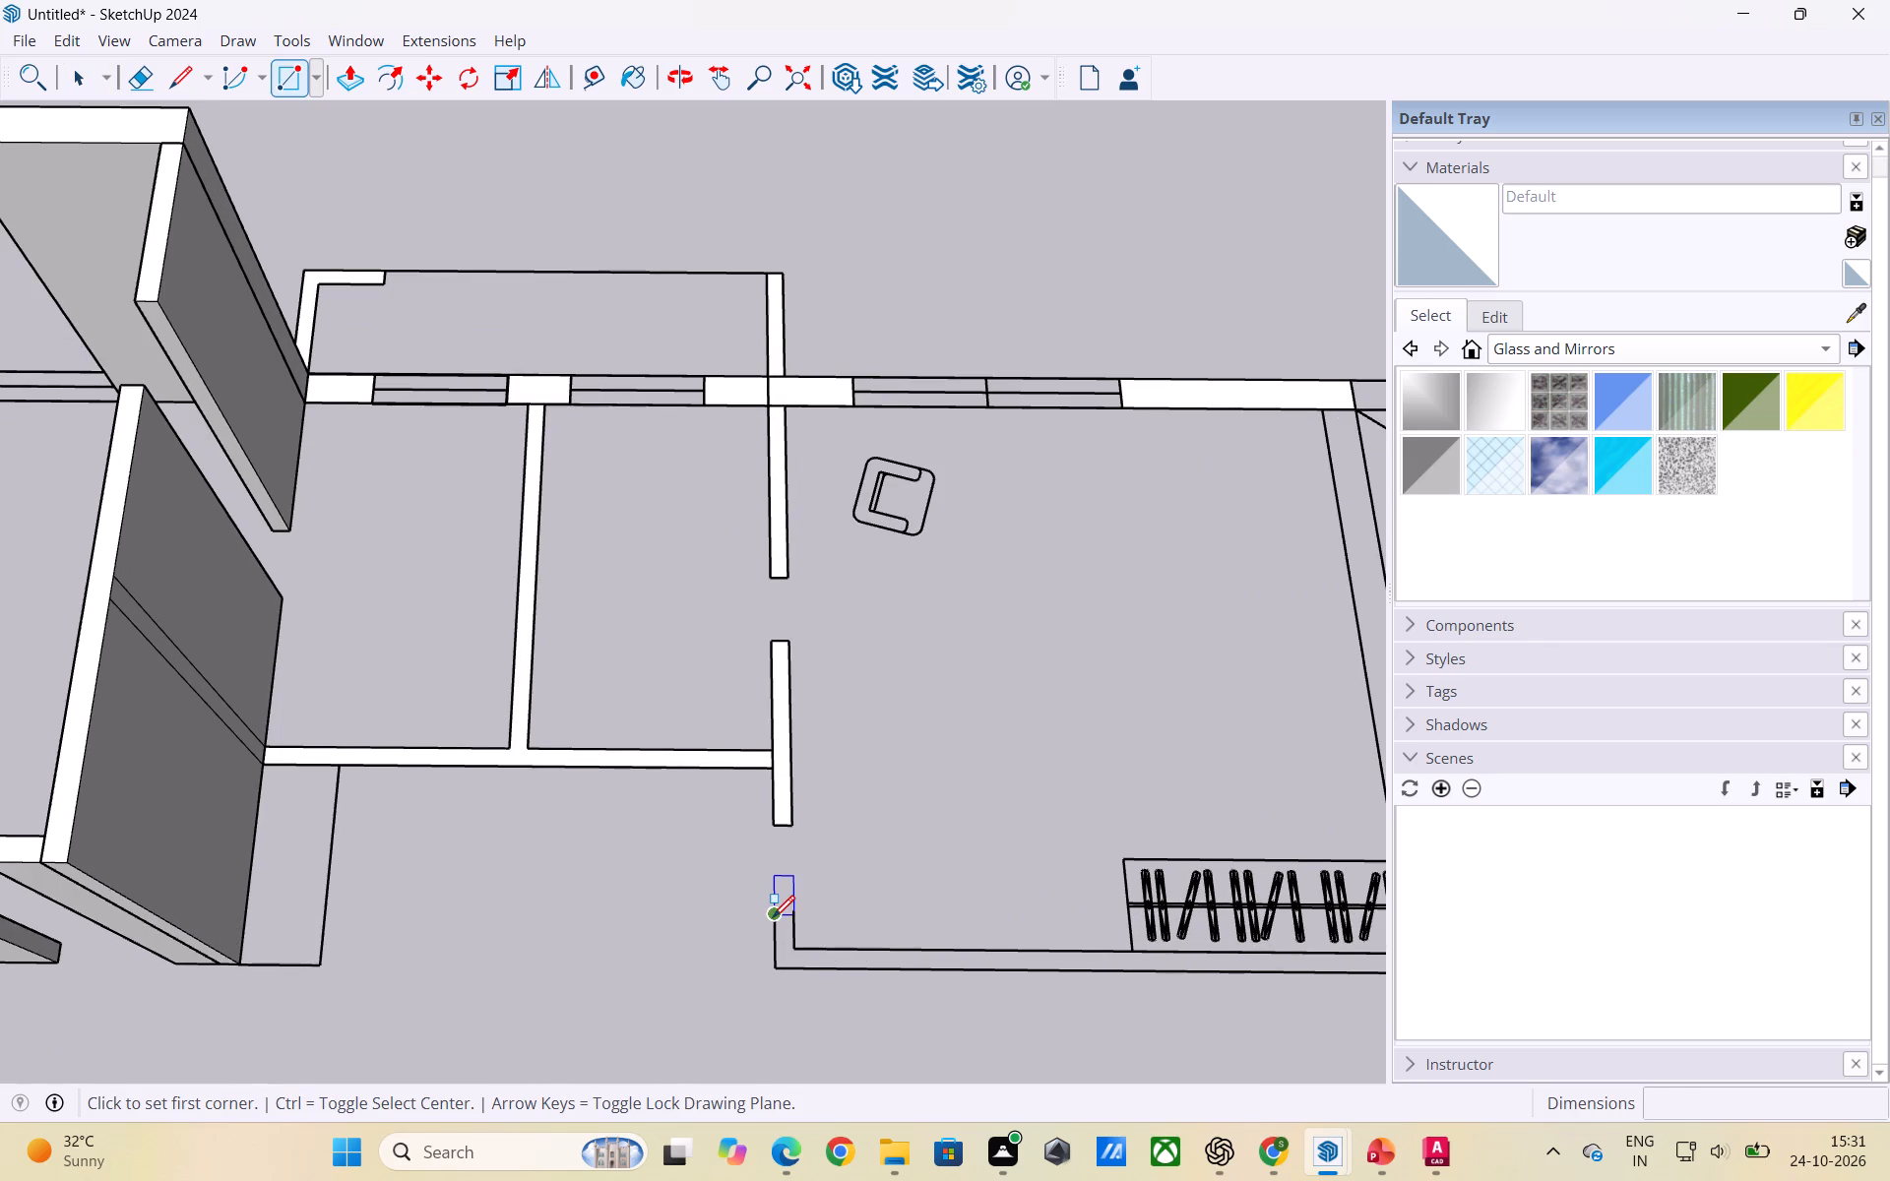
pyautogui.click(794, 972)
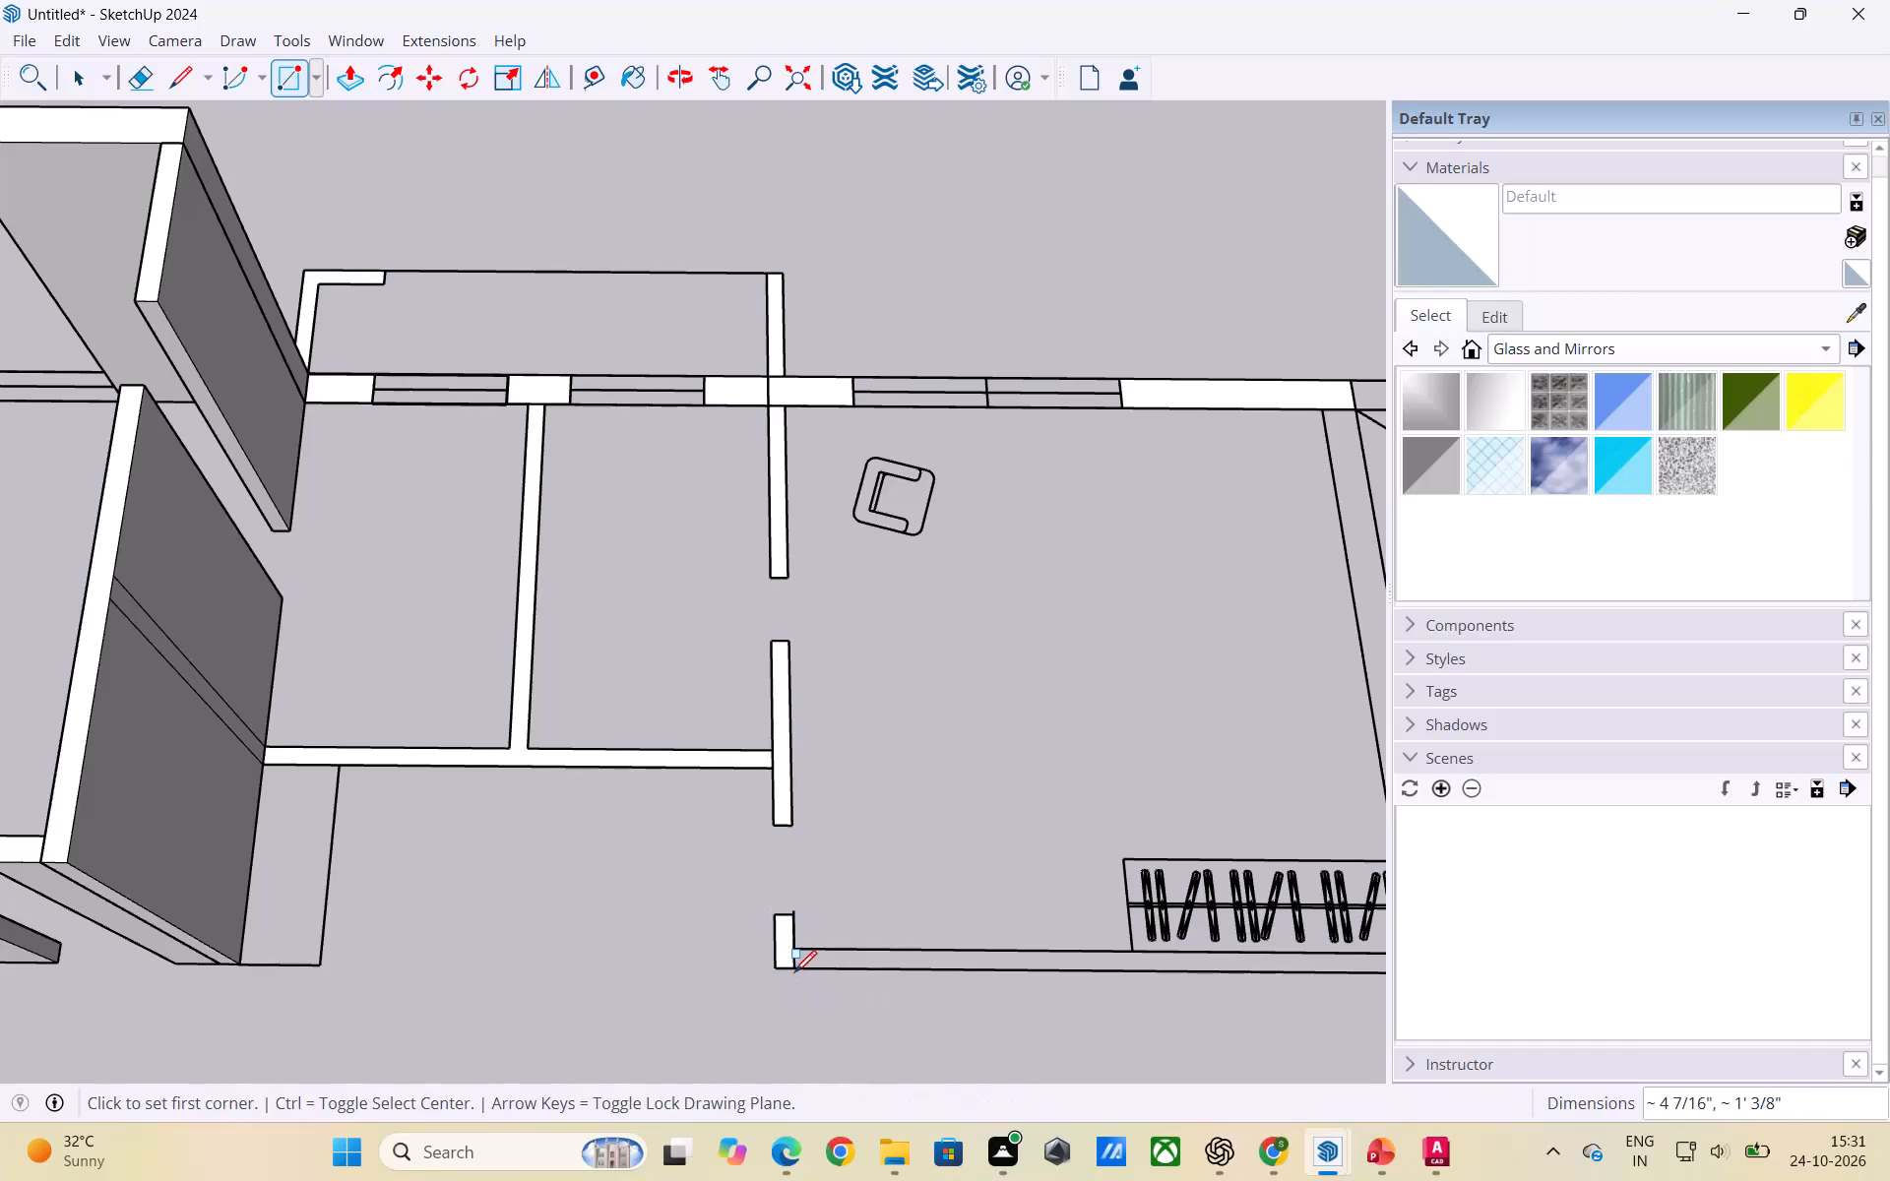
pyautogui.press('space')
# Erase the stray edge end protruding from the short corner stub into the second door opening.
pyautogui.scroll(6, 784, 907)
pyautogui.press('e')
pyautogui.scroll(2, 798, 917)
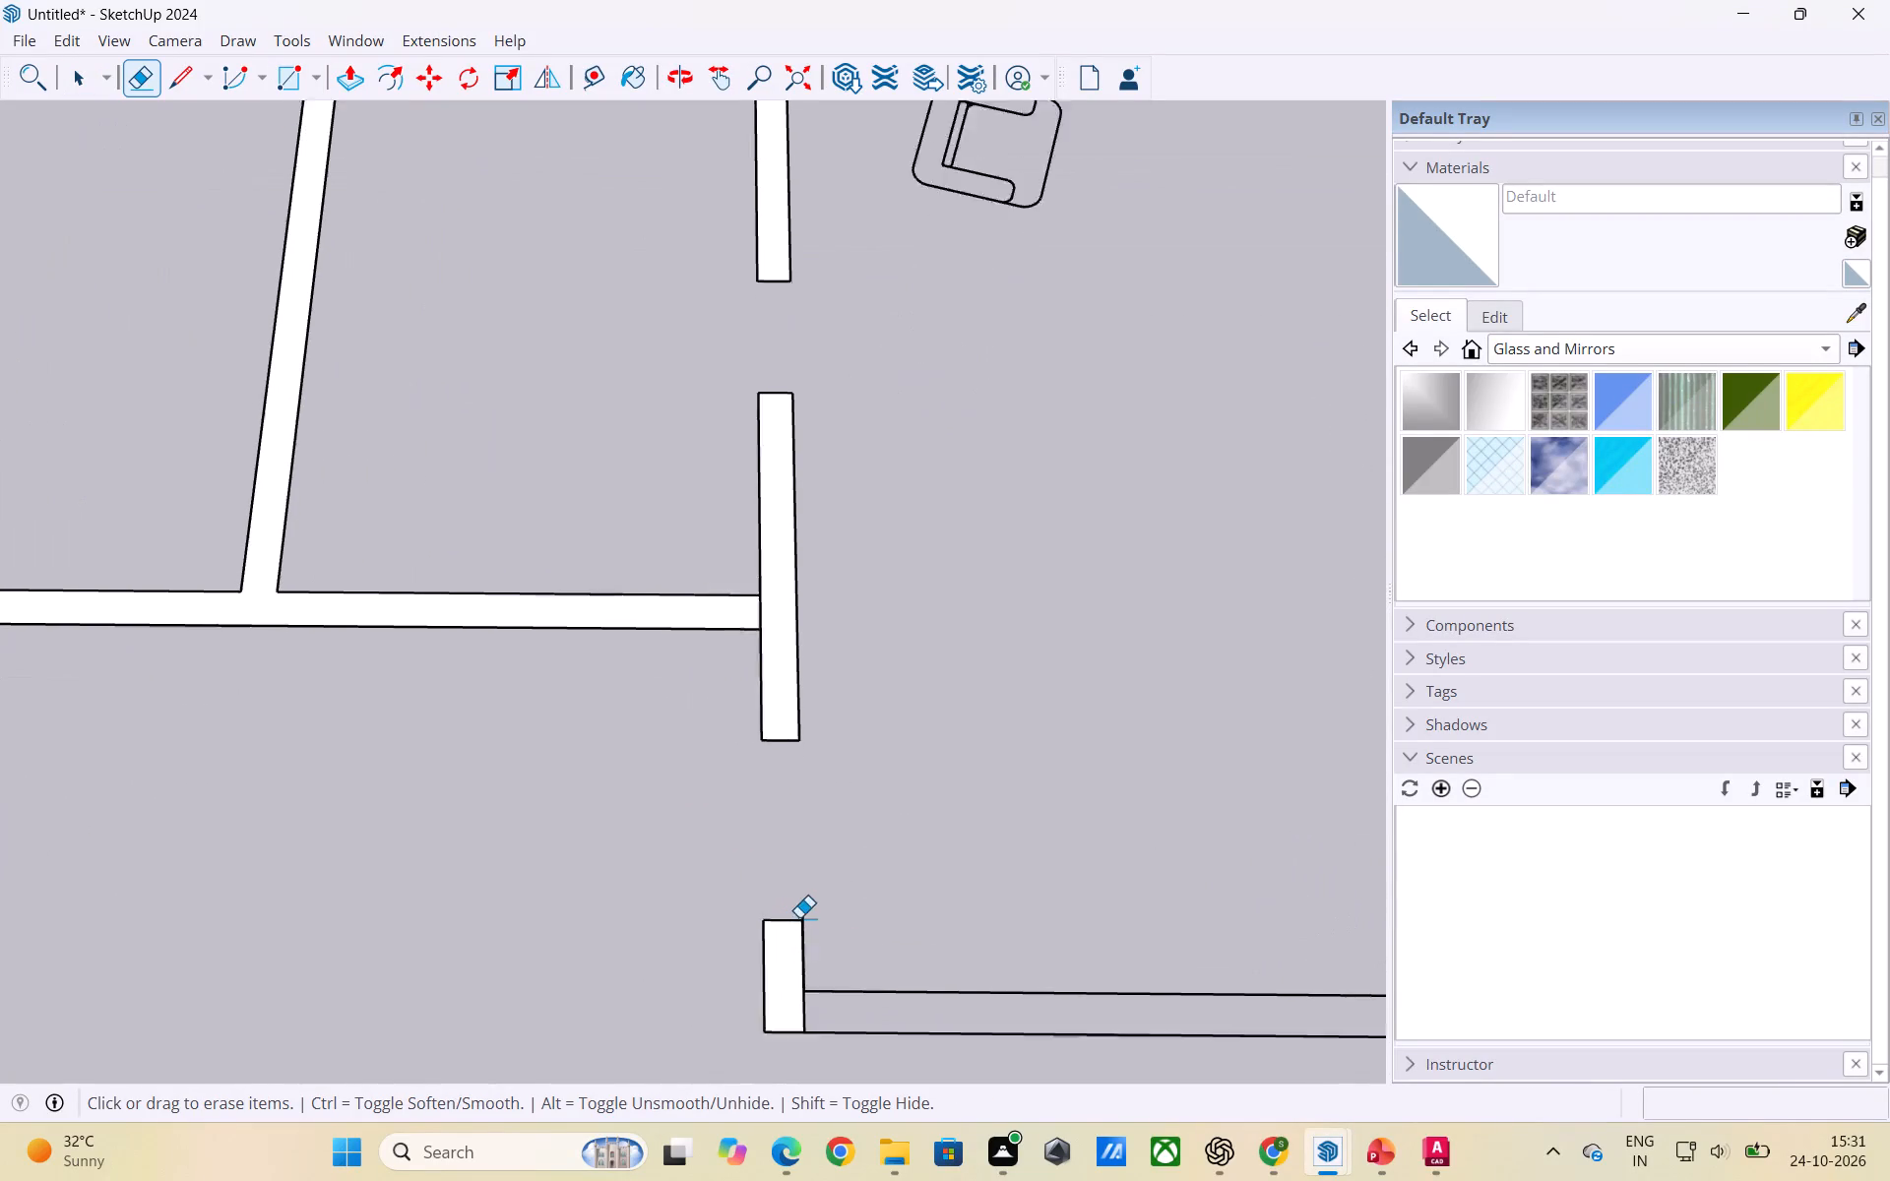
pyautogui.scroll(1, 799, 917)
pyautogui.click(803, 910)
pyautogui.scroll(-5, 848, 883)
pyautogui.press('space')
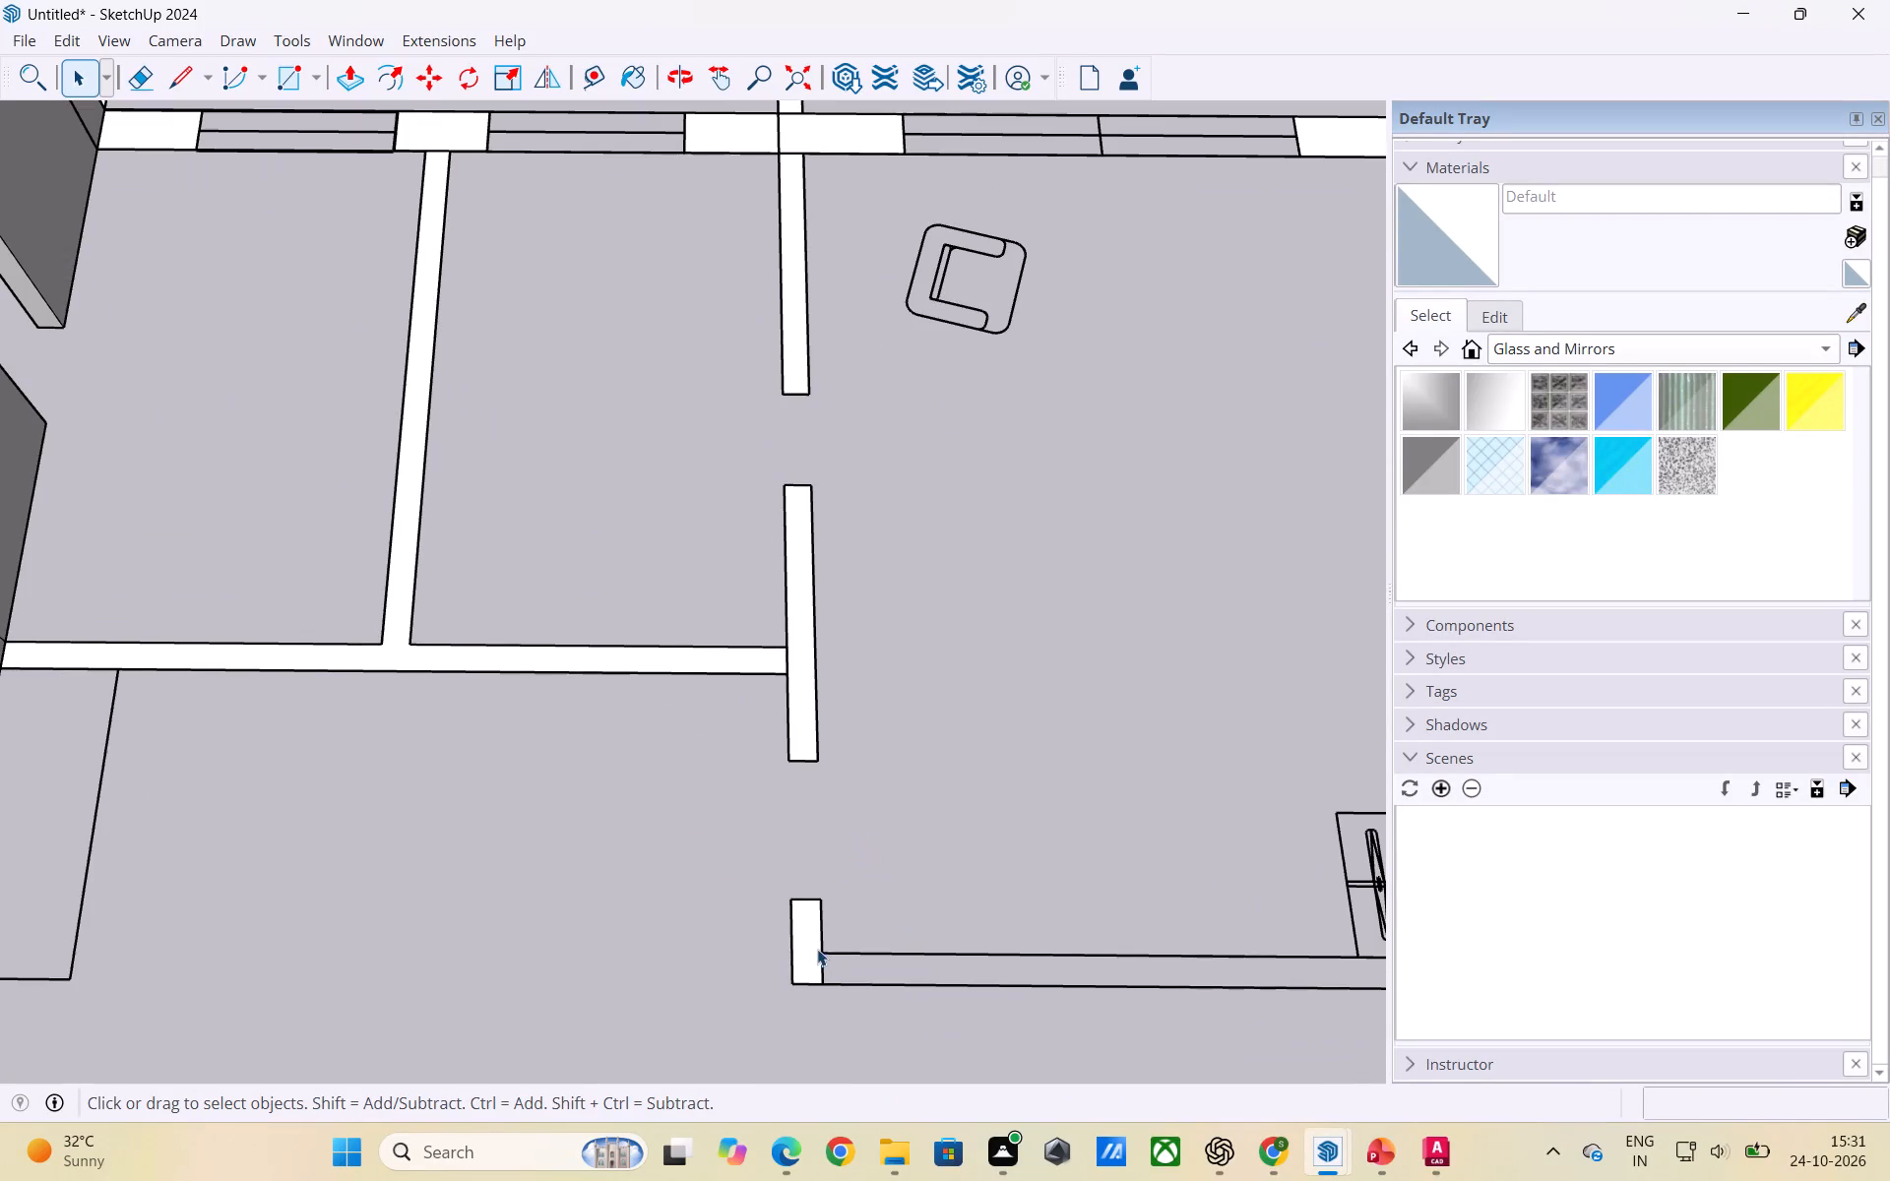
# Make the short wall stub at the second bedroom's corner a group.
pyautogui.doubleClick(802, 950)
pyautogui.rightClick(802, 950)
pyautogui.click(869, 783)
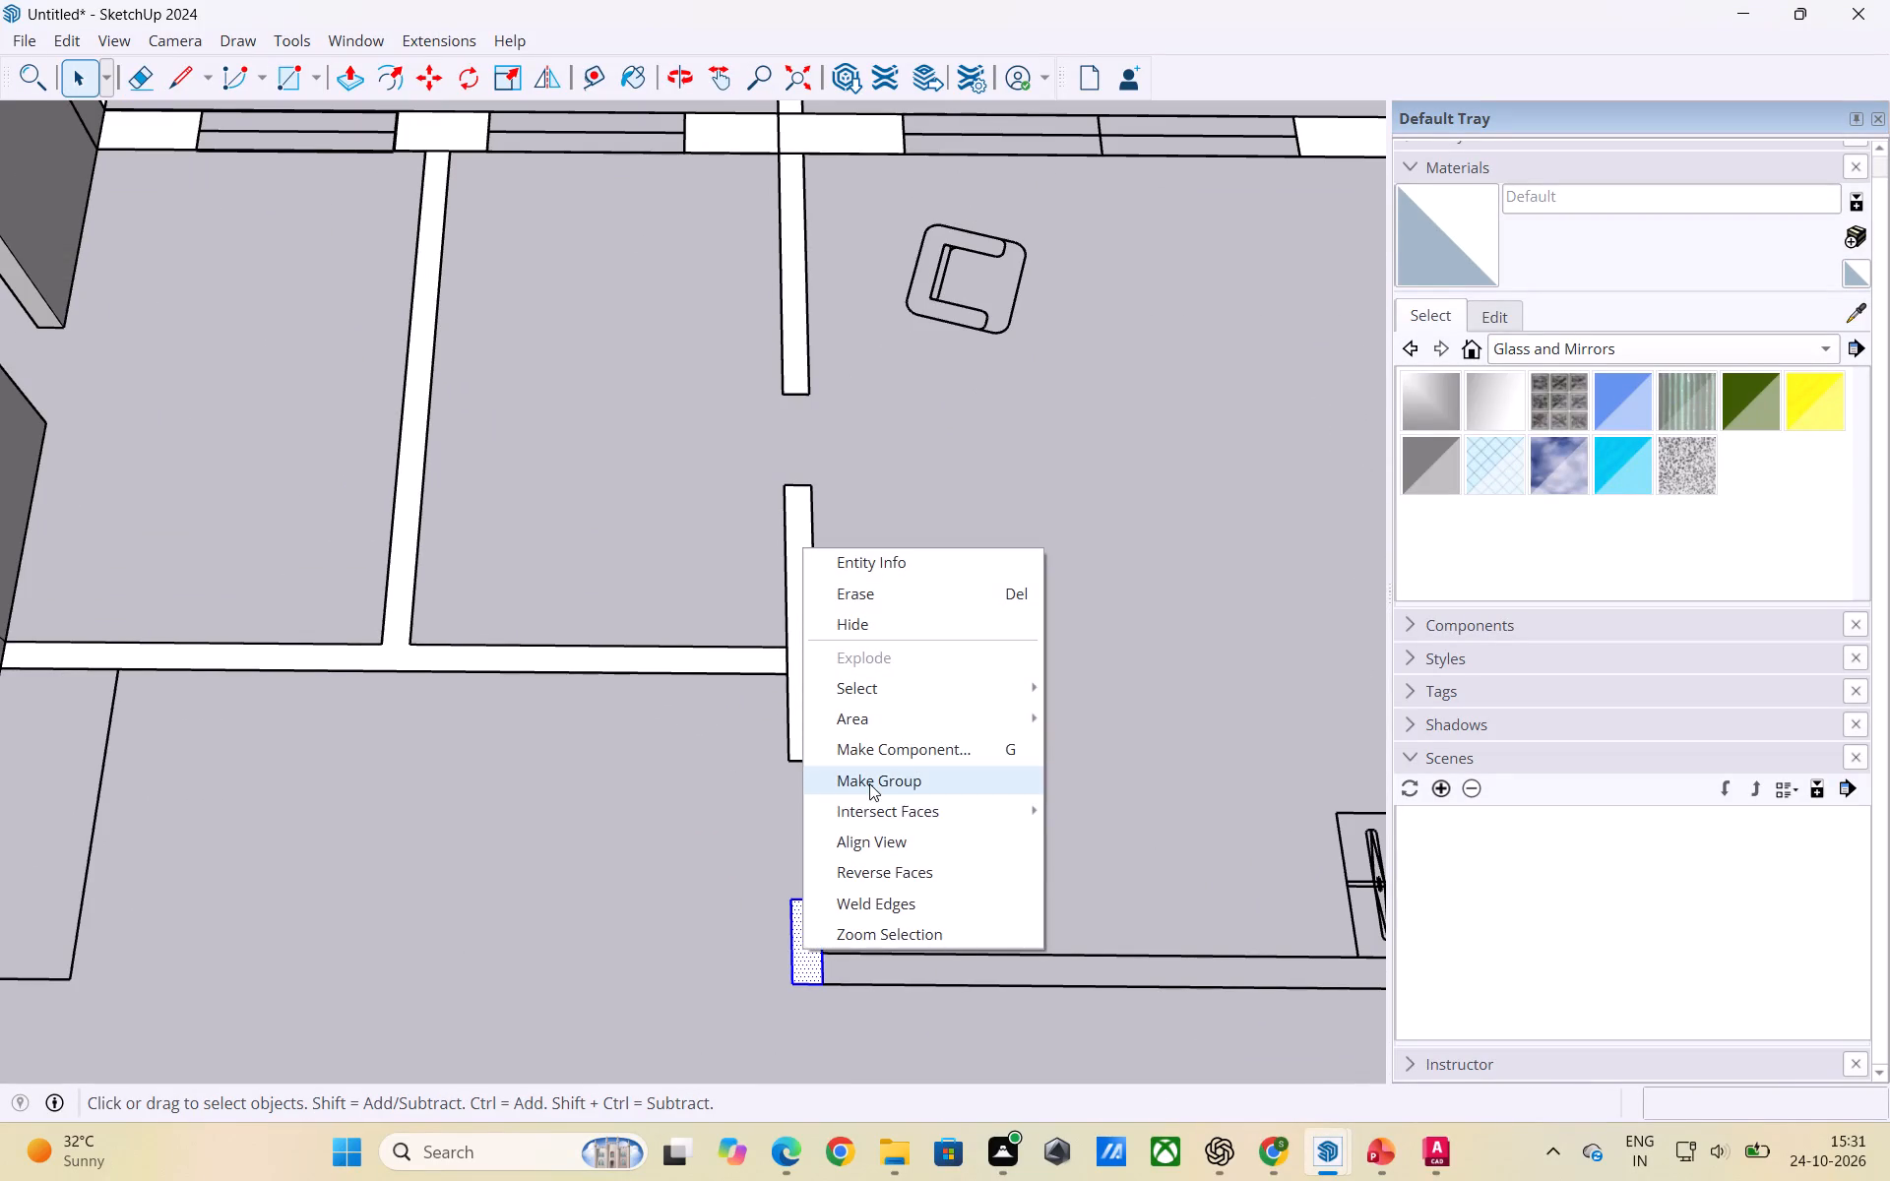
pyautogui.scroll(-6, 729, 776)
pyautogui.click(606, 806)
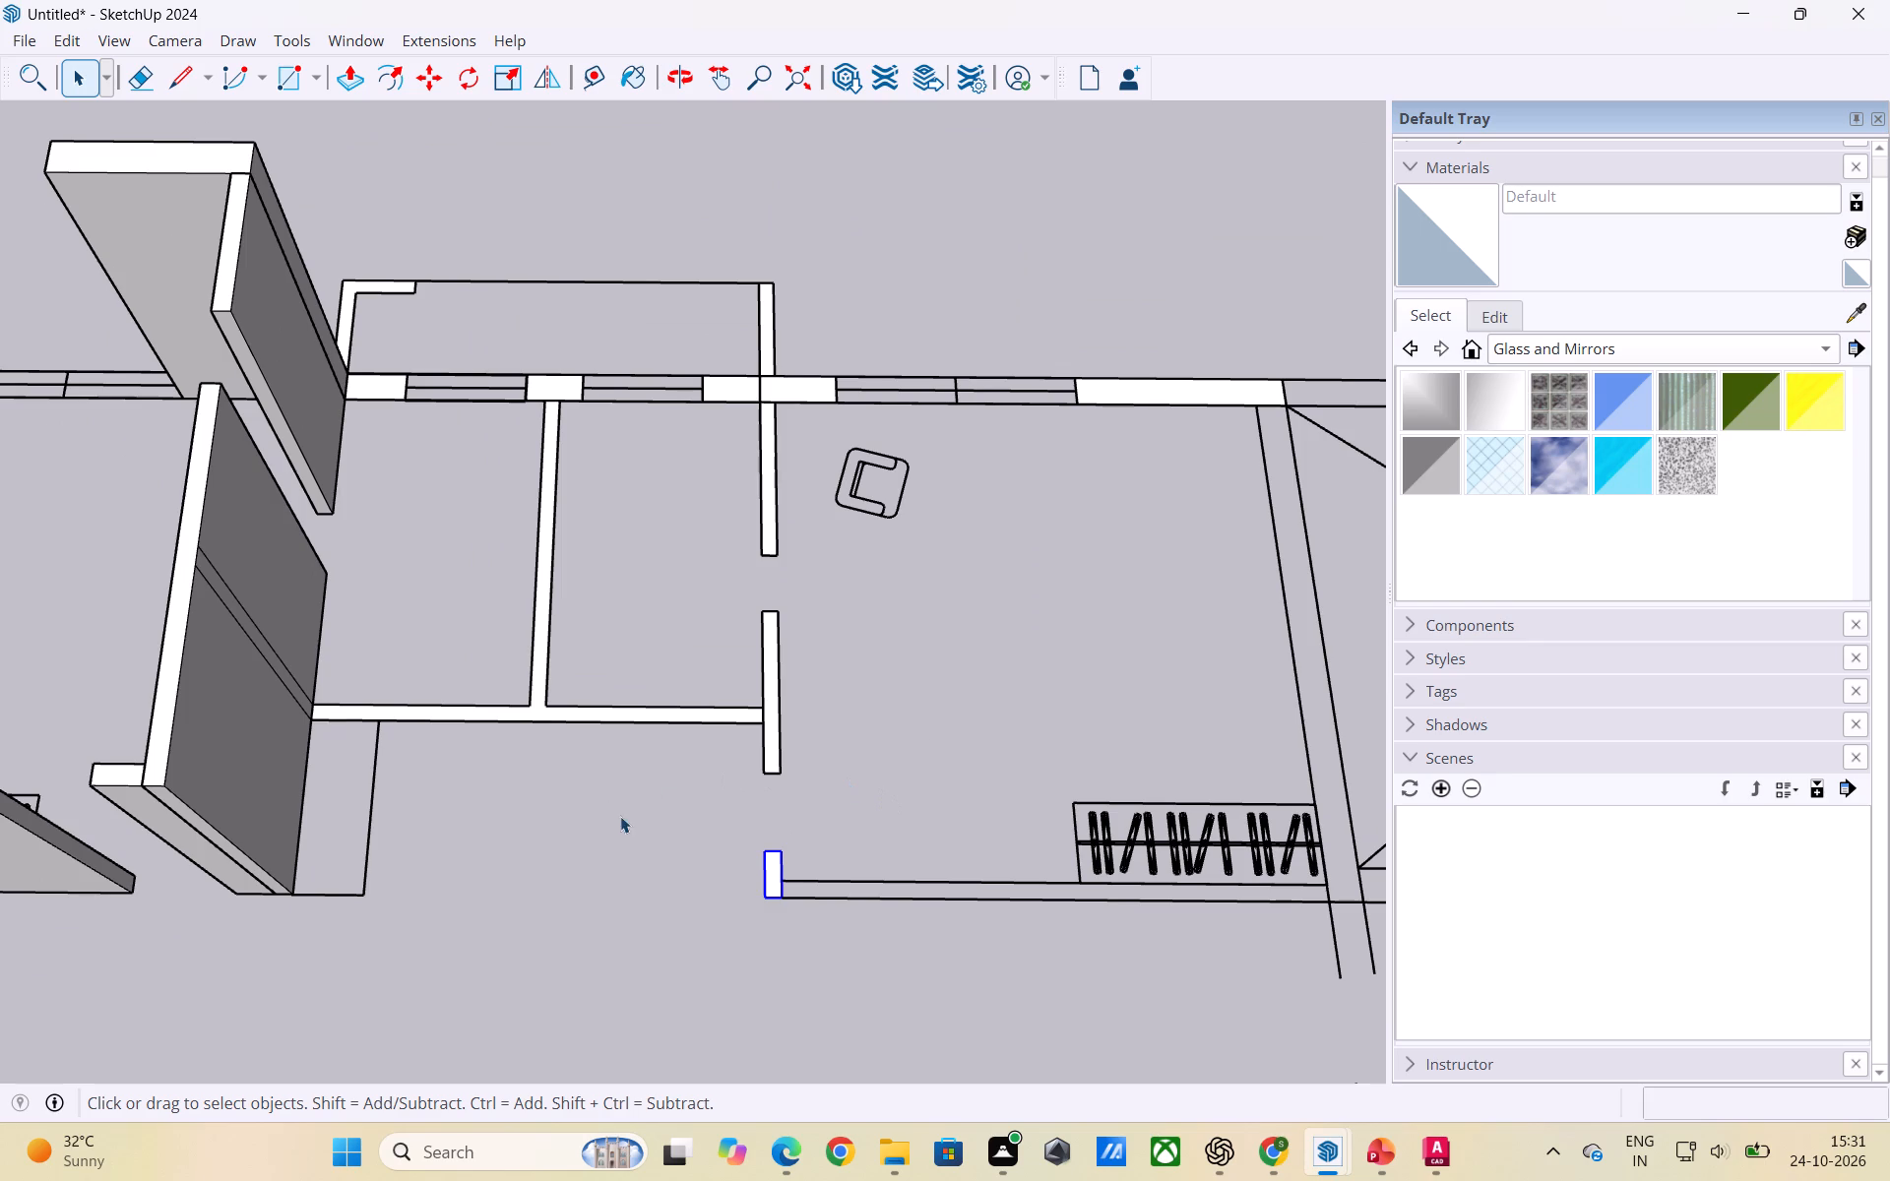
# Draw a rectangle about 12' by 4 1/2" over the wall behind the wardrobe, from the corner stub to the bedroom's far wall.
pyautogui.press('r')
pyautogui.click(785, 881)
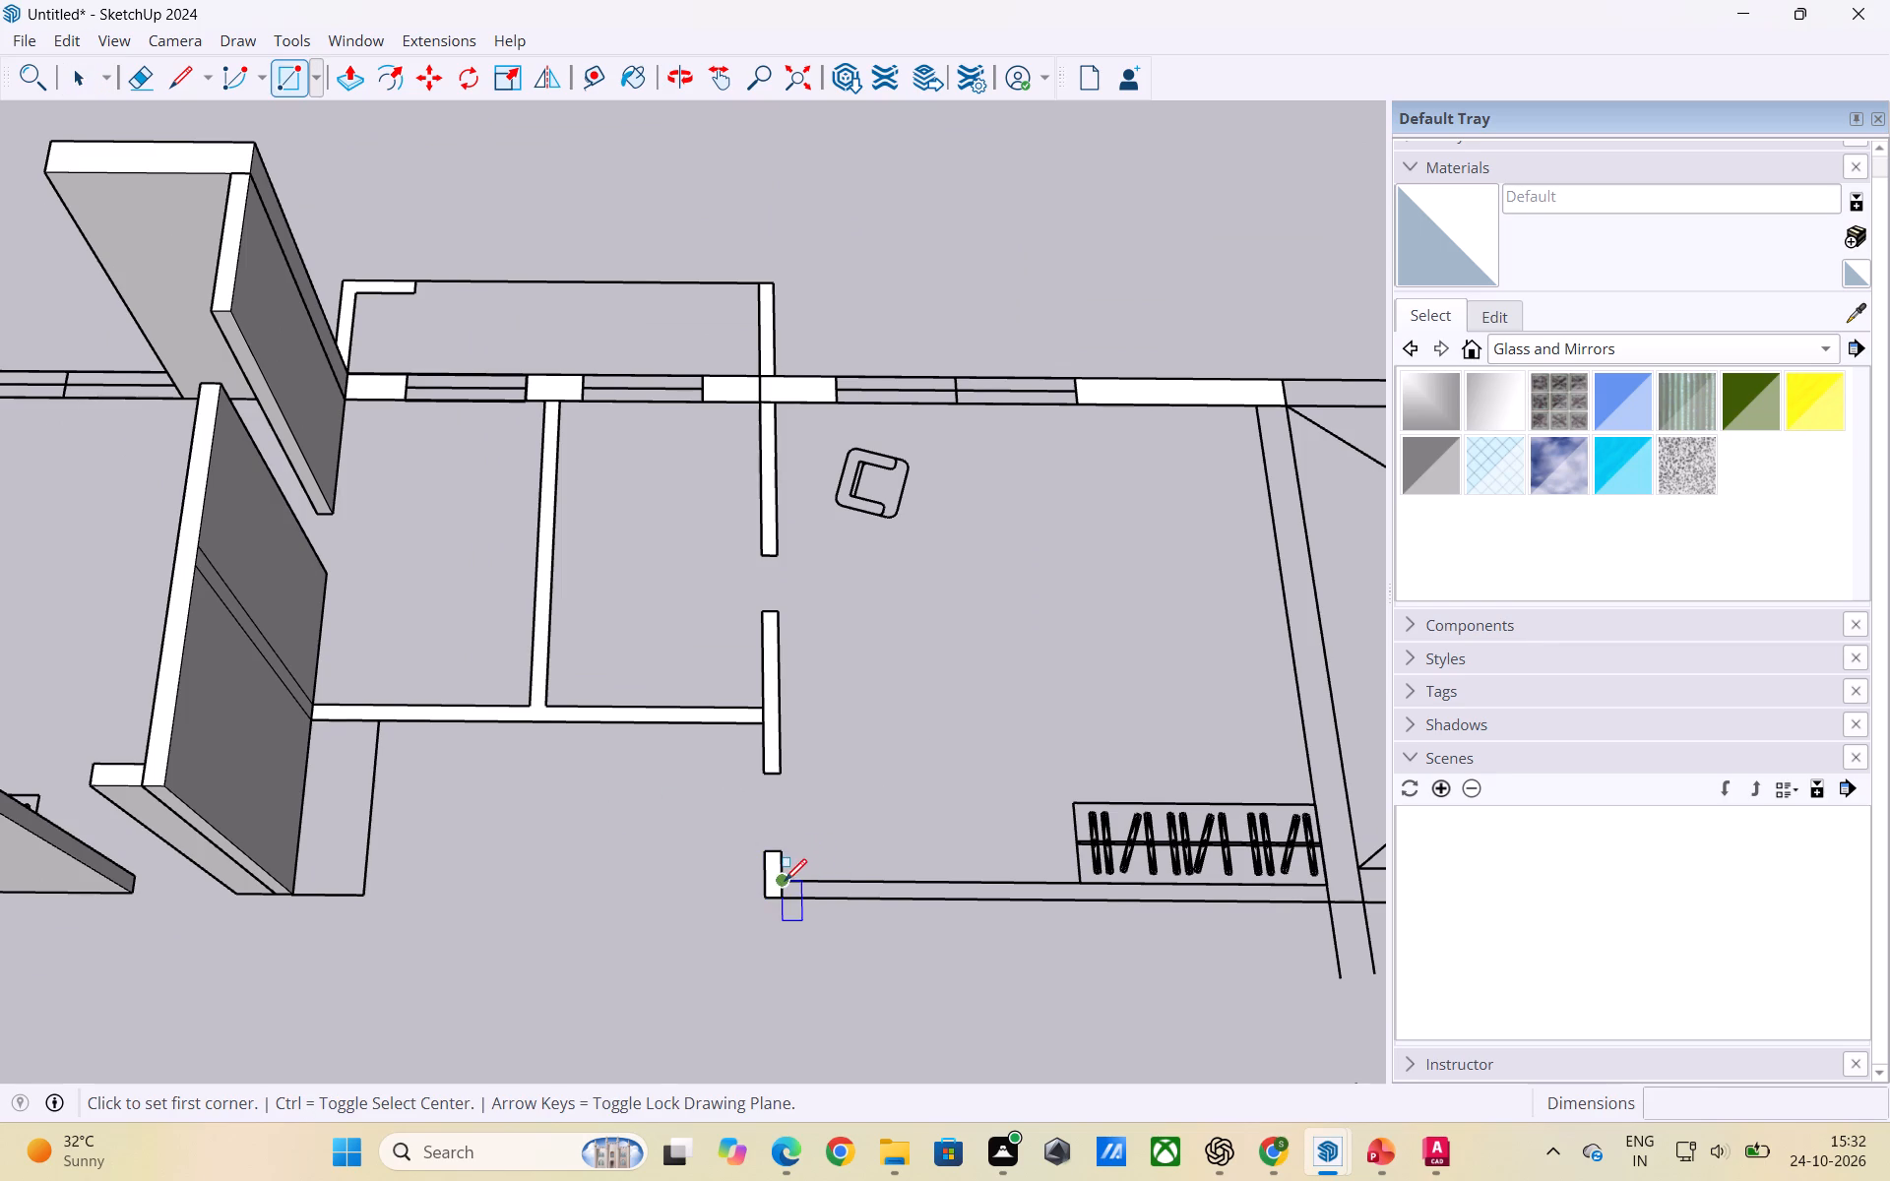
pyautogui.scroll(-2, 723, 900)
pyautogui.scroll(2, 1227, 900)
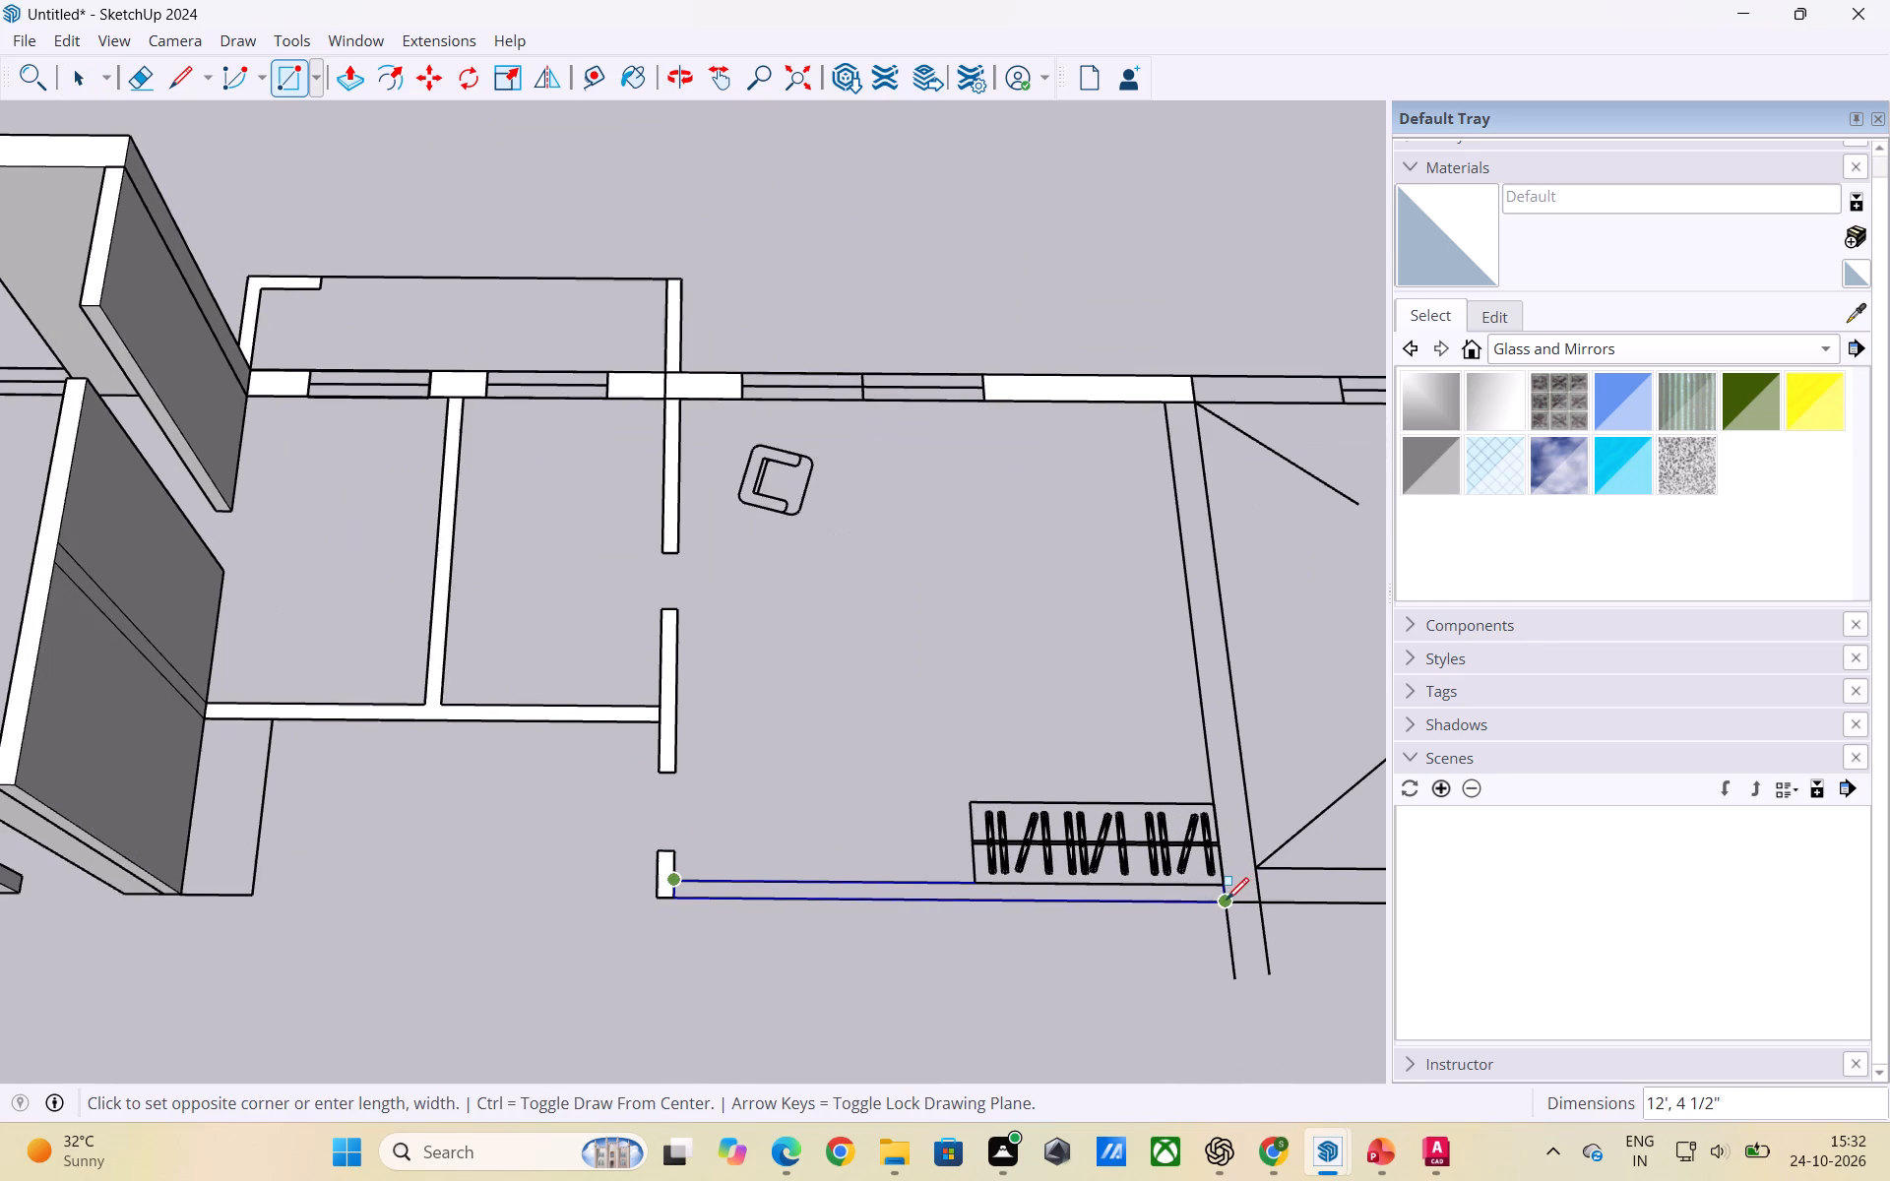
pyautogui.click(1229, 903)
pyautogui.press('space')
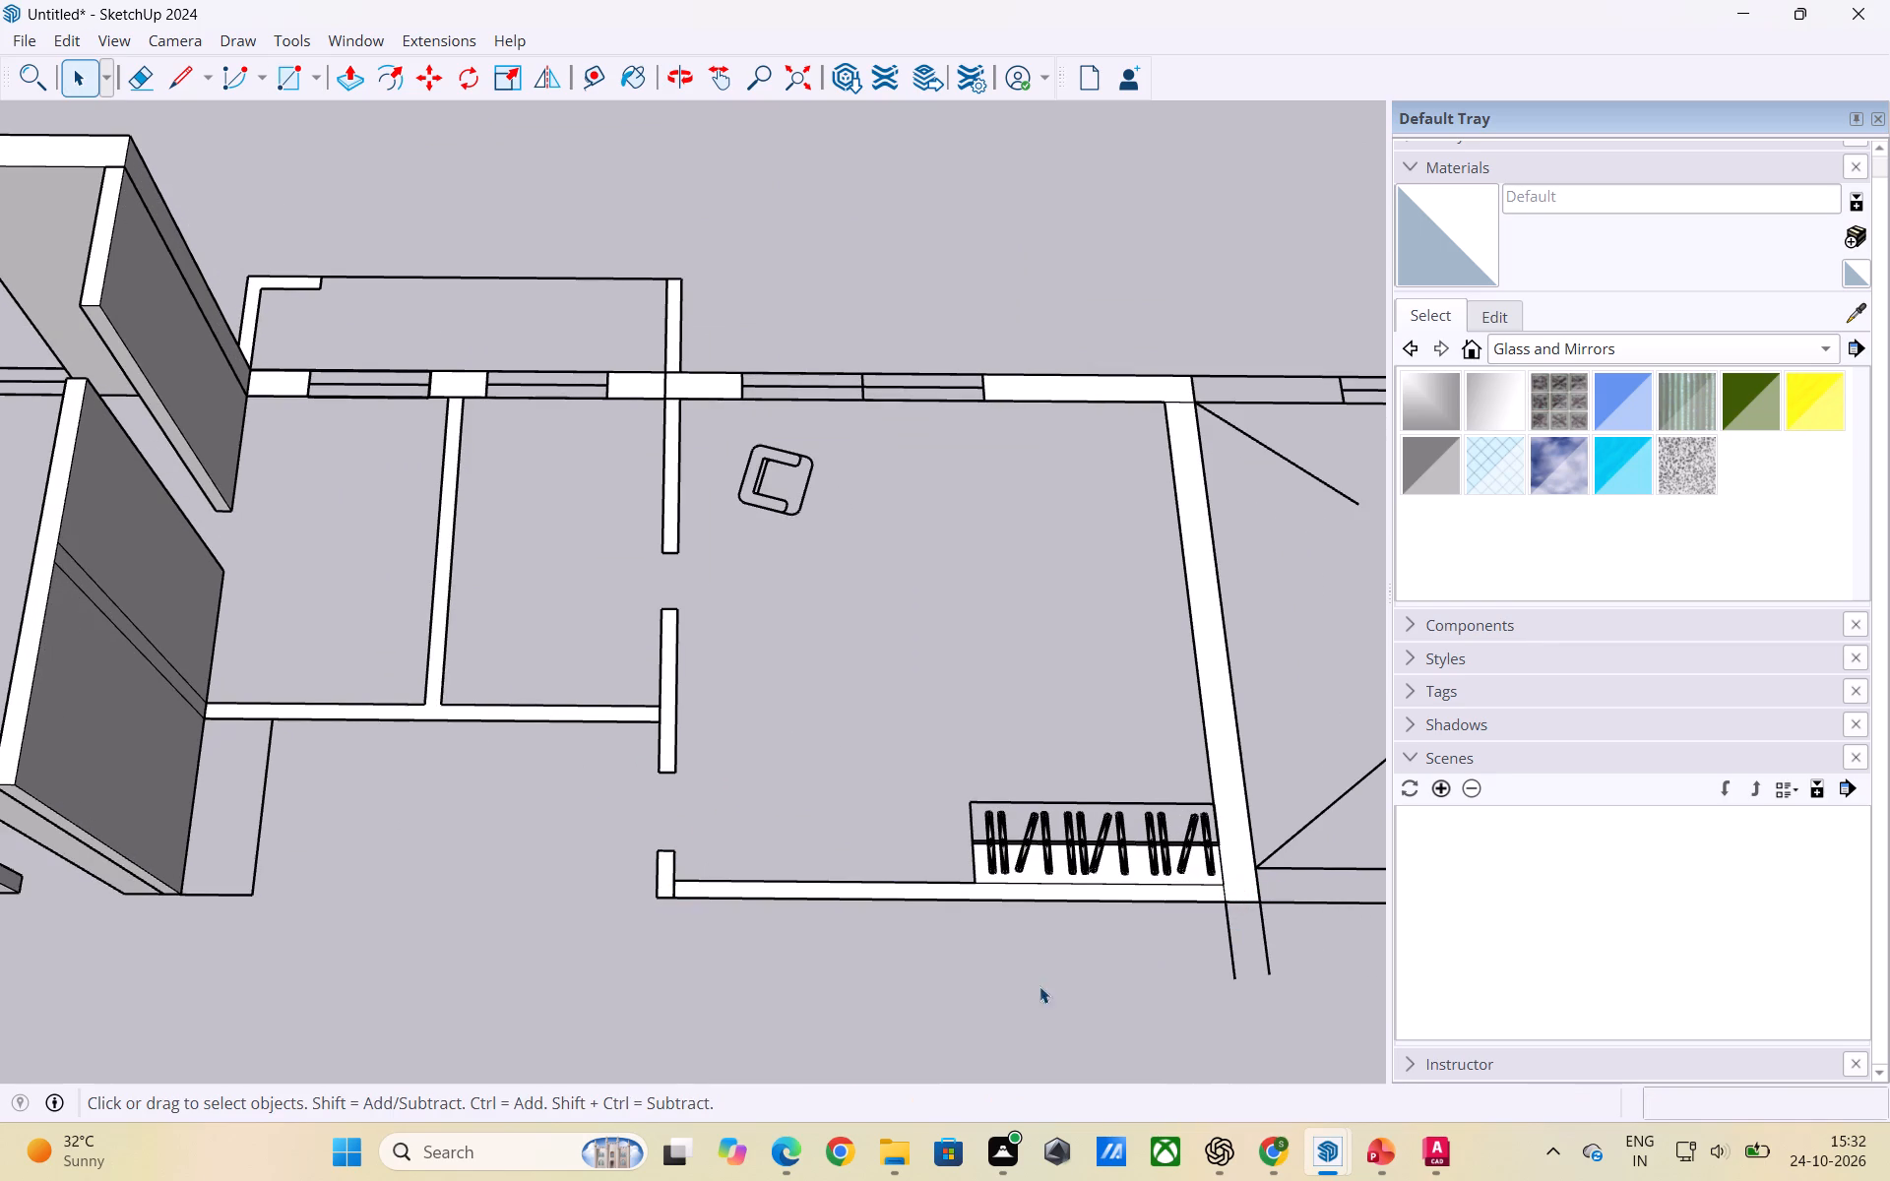
# Delete the face filling the second bedroom's wardrobe outline.
pyautogui.click(991, 983)
pyautogui.click(1110, 869)
pyautogui.press('Delete')
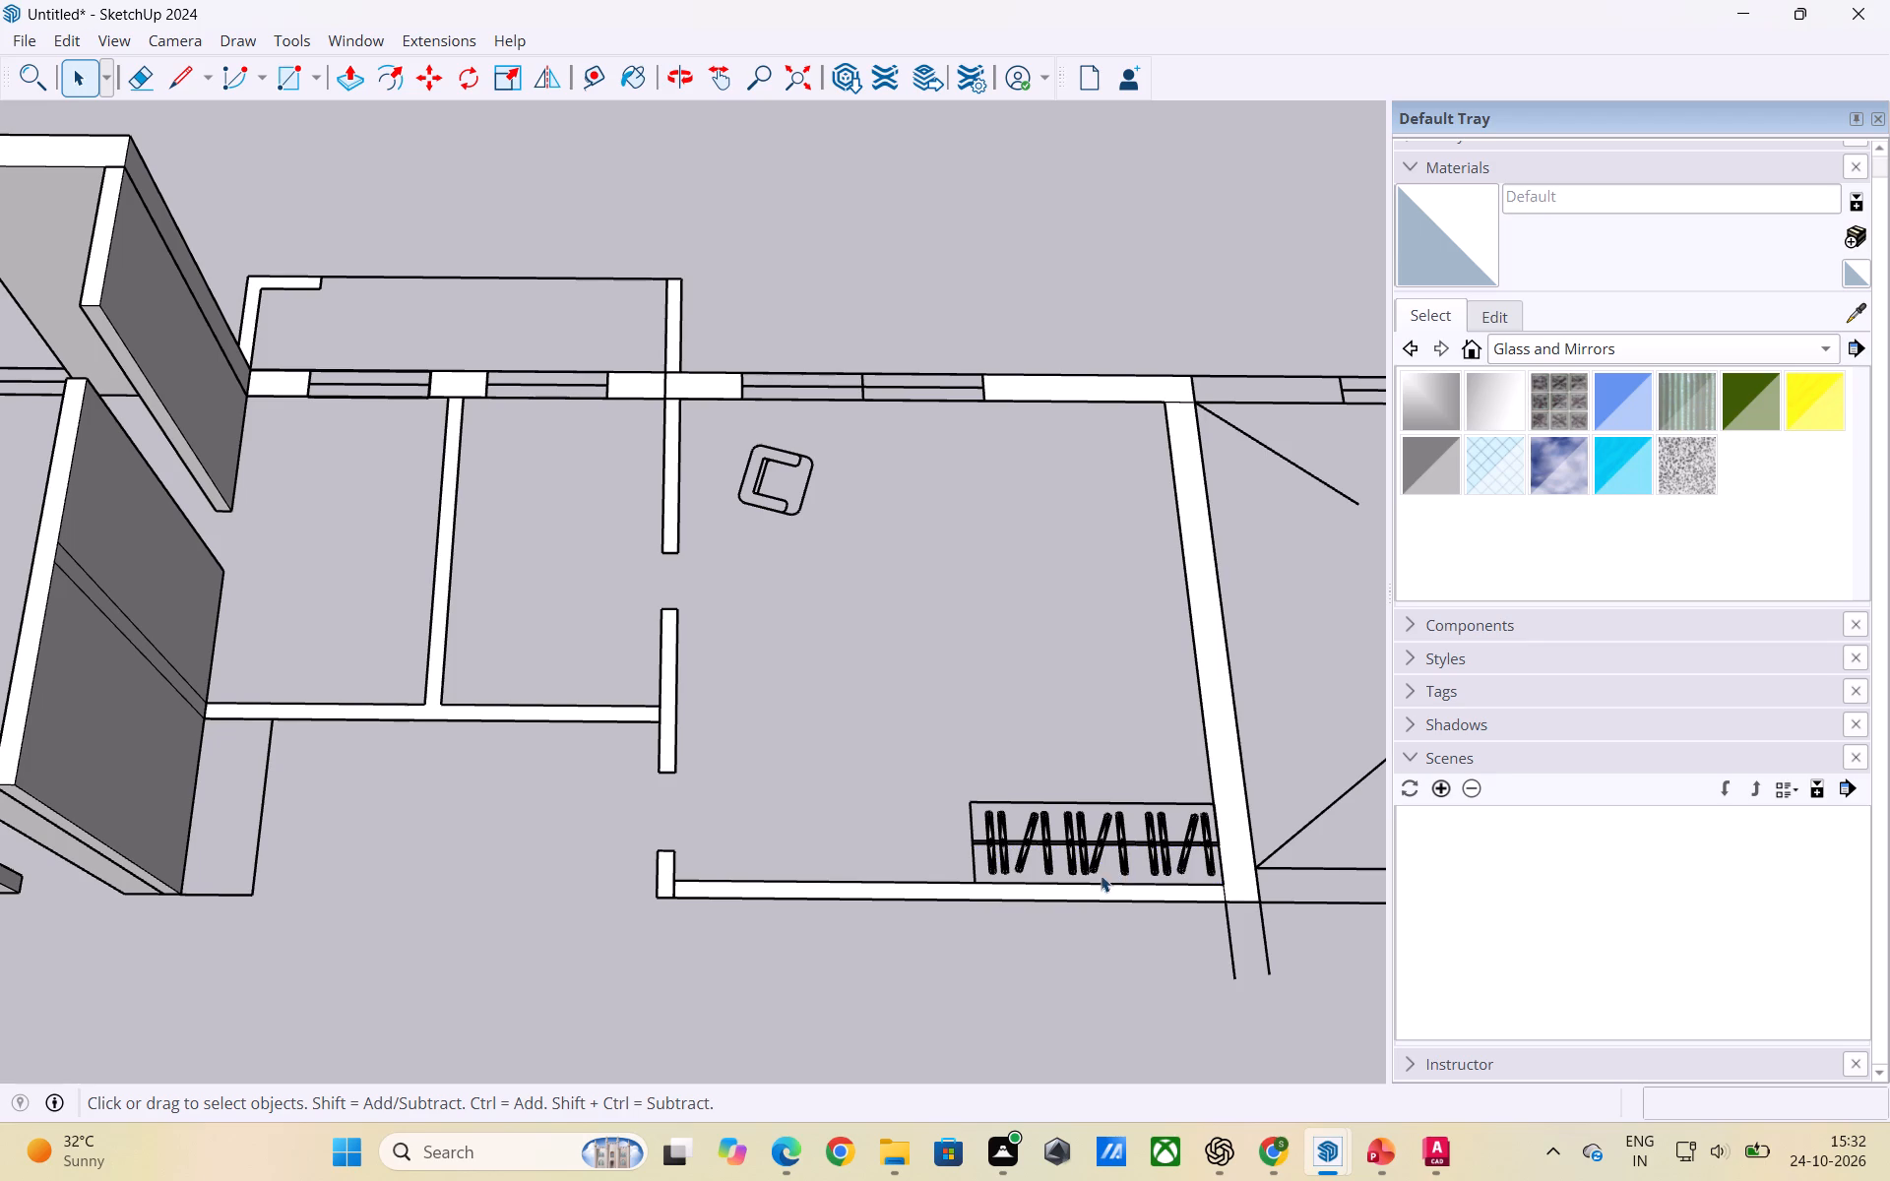
pyautogui.scroll(-1, 890, 875)
# Make the wall behind the second bedroom's wardrobe a group.
pyautogui.click(962, 889)
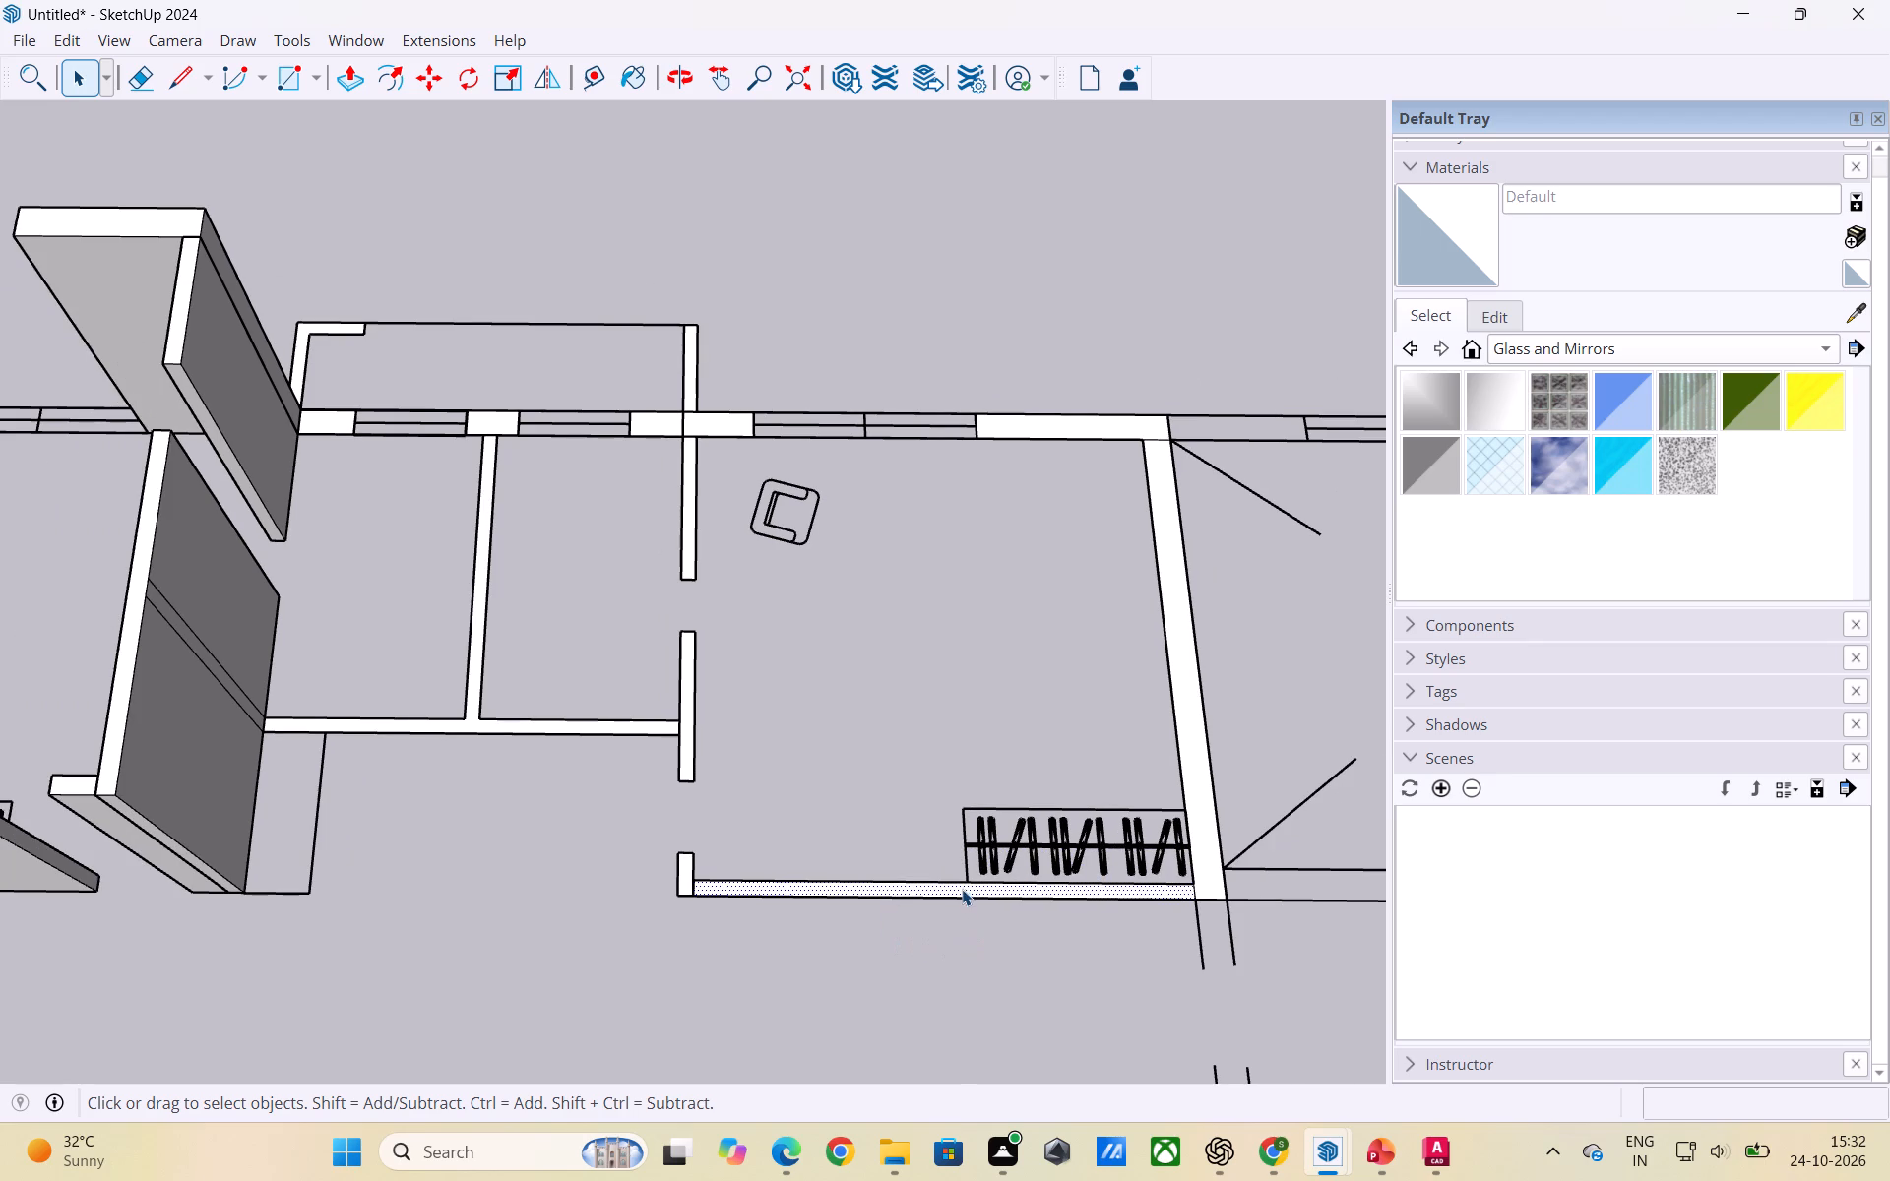
pyautogui.click(963, 888)
pyautogui.rightClick(964, 888)
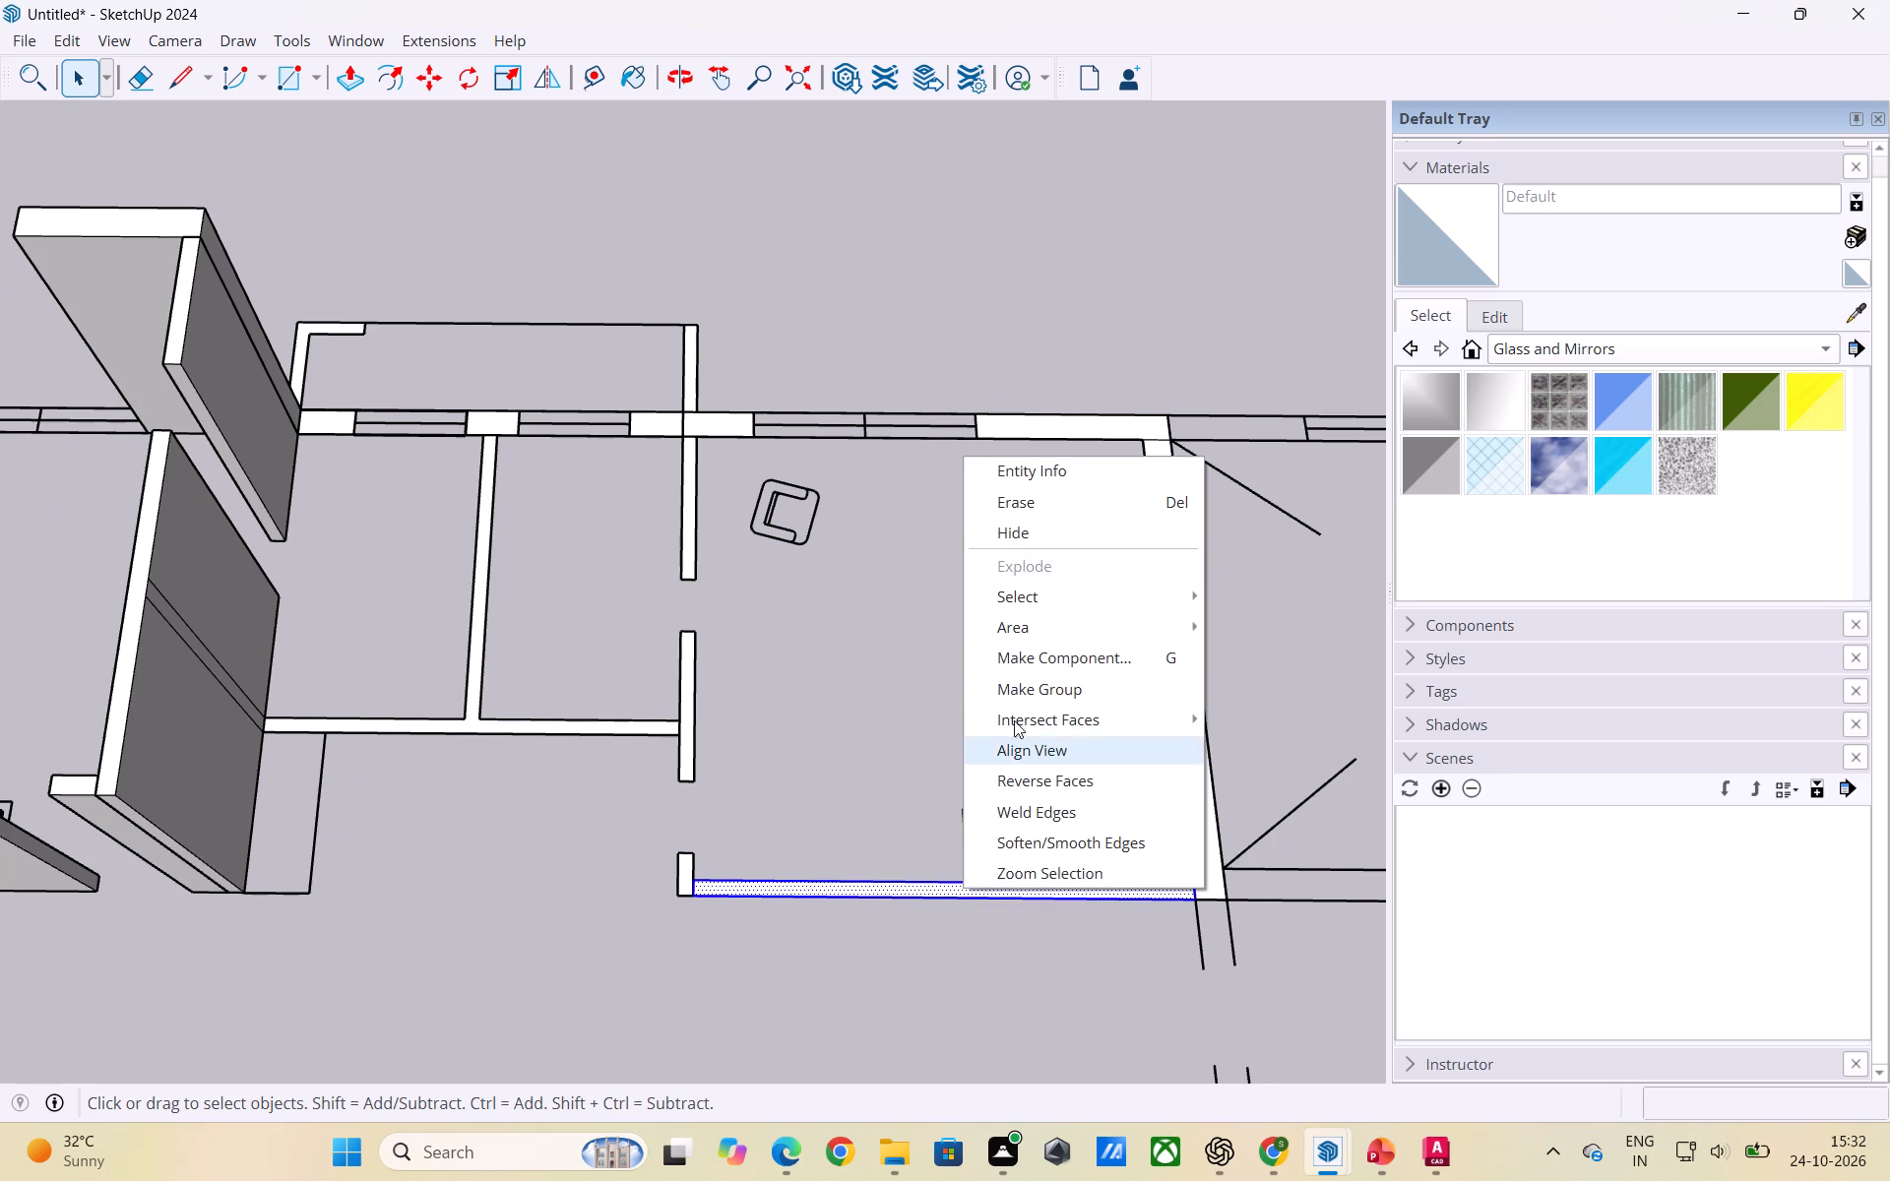
pyautogui.click(1027, 695)
pyautogui.click(884, 746)
# Make the second bedroom's thick far wall, opposite the door openings, a group.
pyautogui.scroll(-3, 664, 908)
pyautogui.scroll(1, 1133, 876)
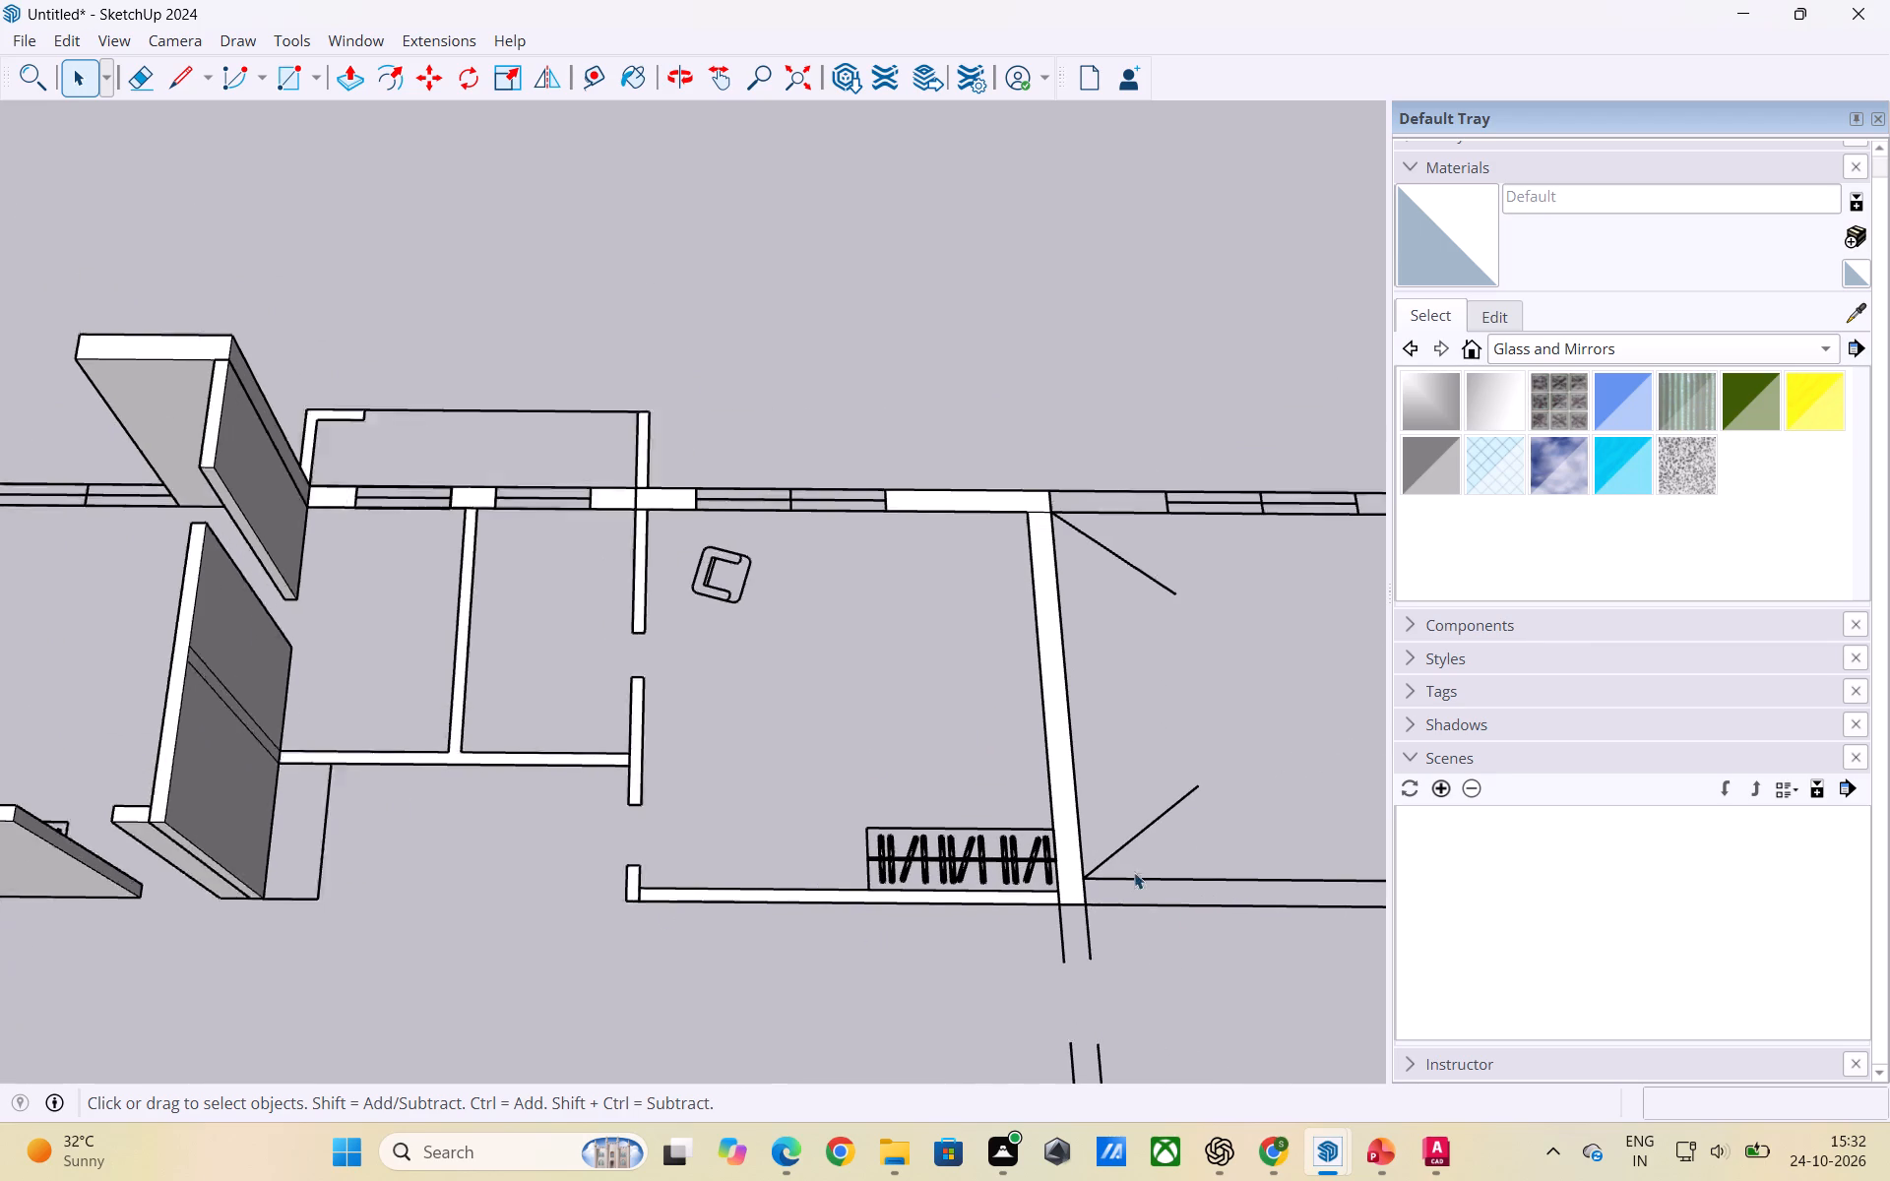
pyautogui.scroll(1, 1134, 872)
pyautogui.click(1069, 853)
pyautogui.doubleClick(1066, 858)
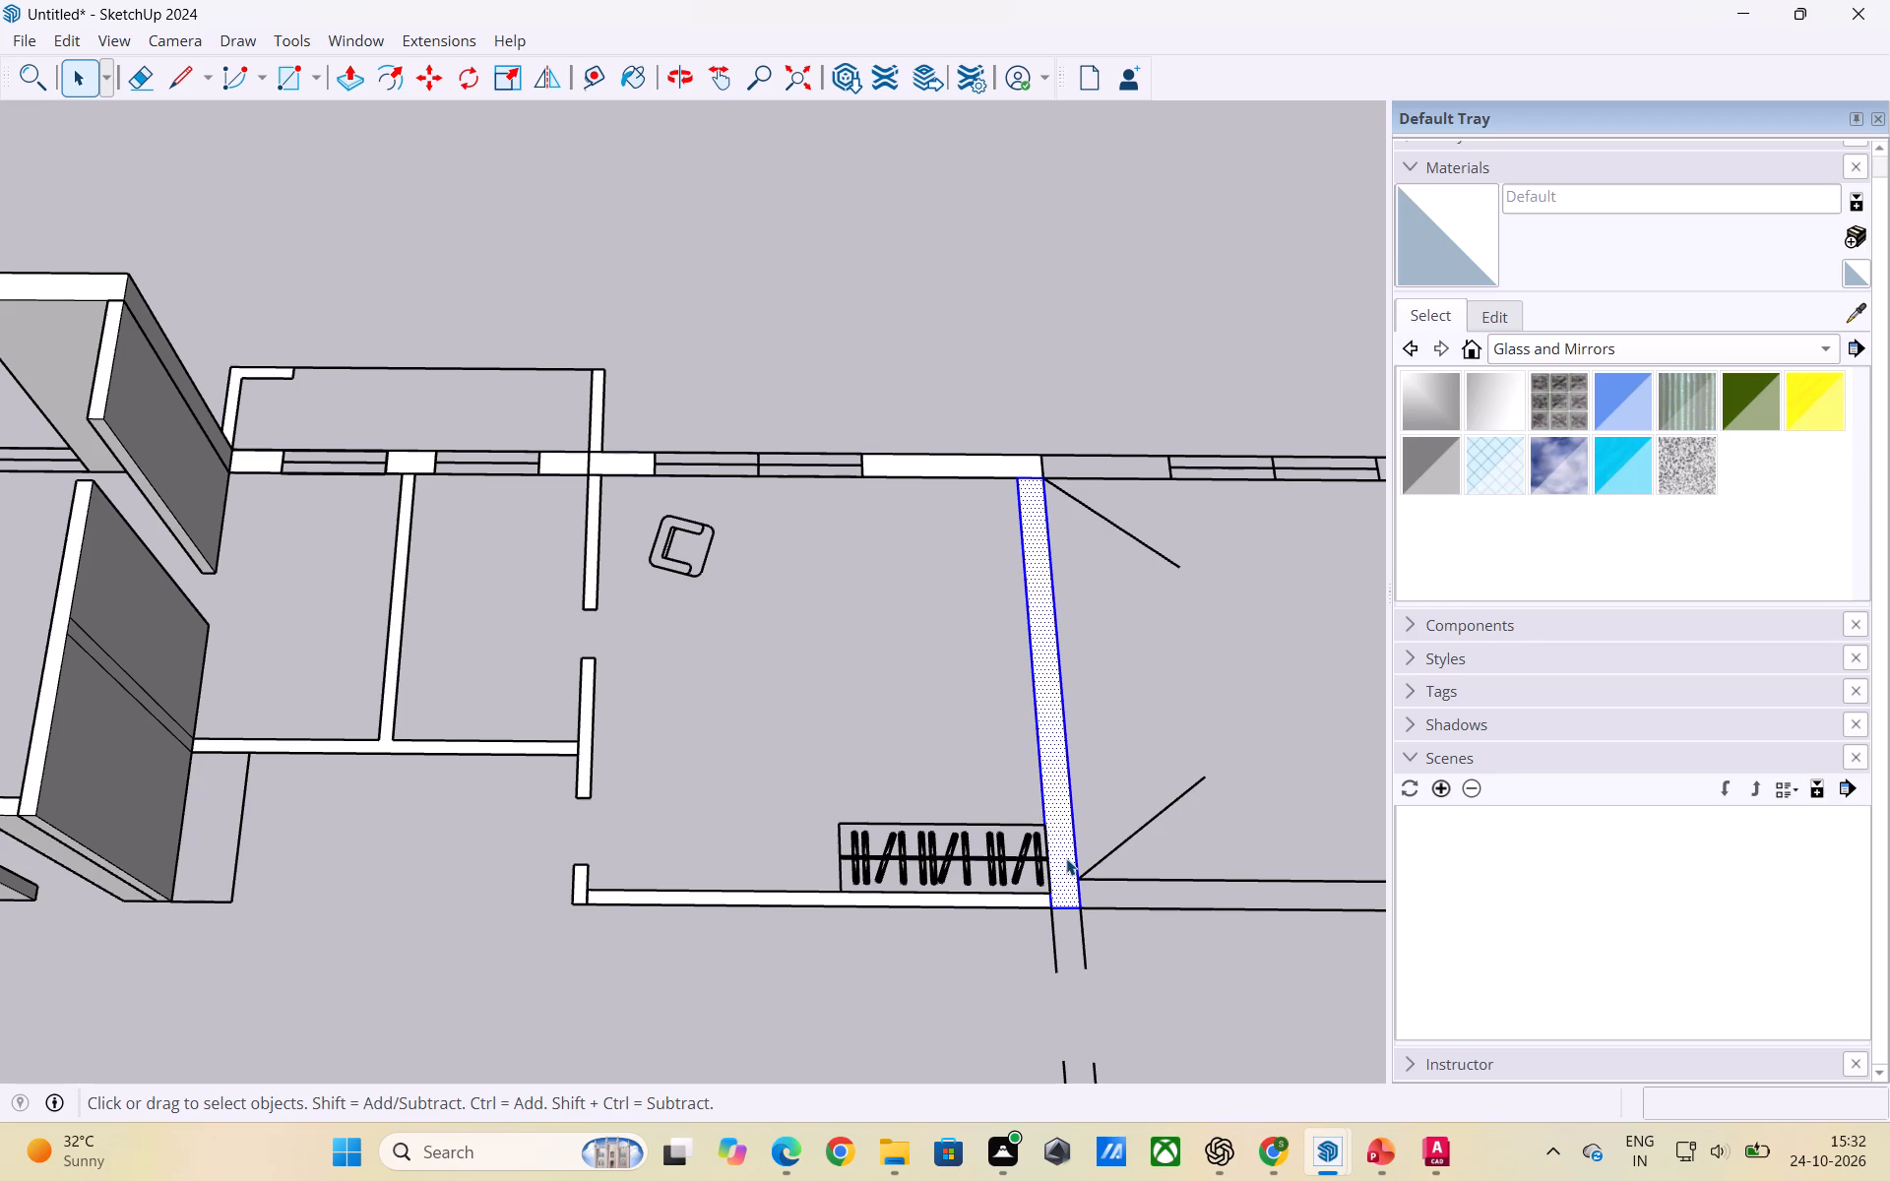
pyautogui.rightClick(1065, 858)
pyautogui.click(1107, 664)
pyautogui.click(942, 722)
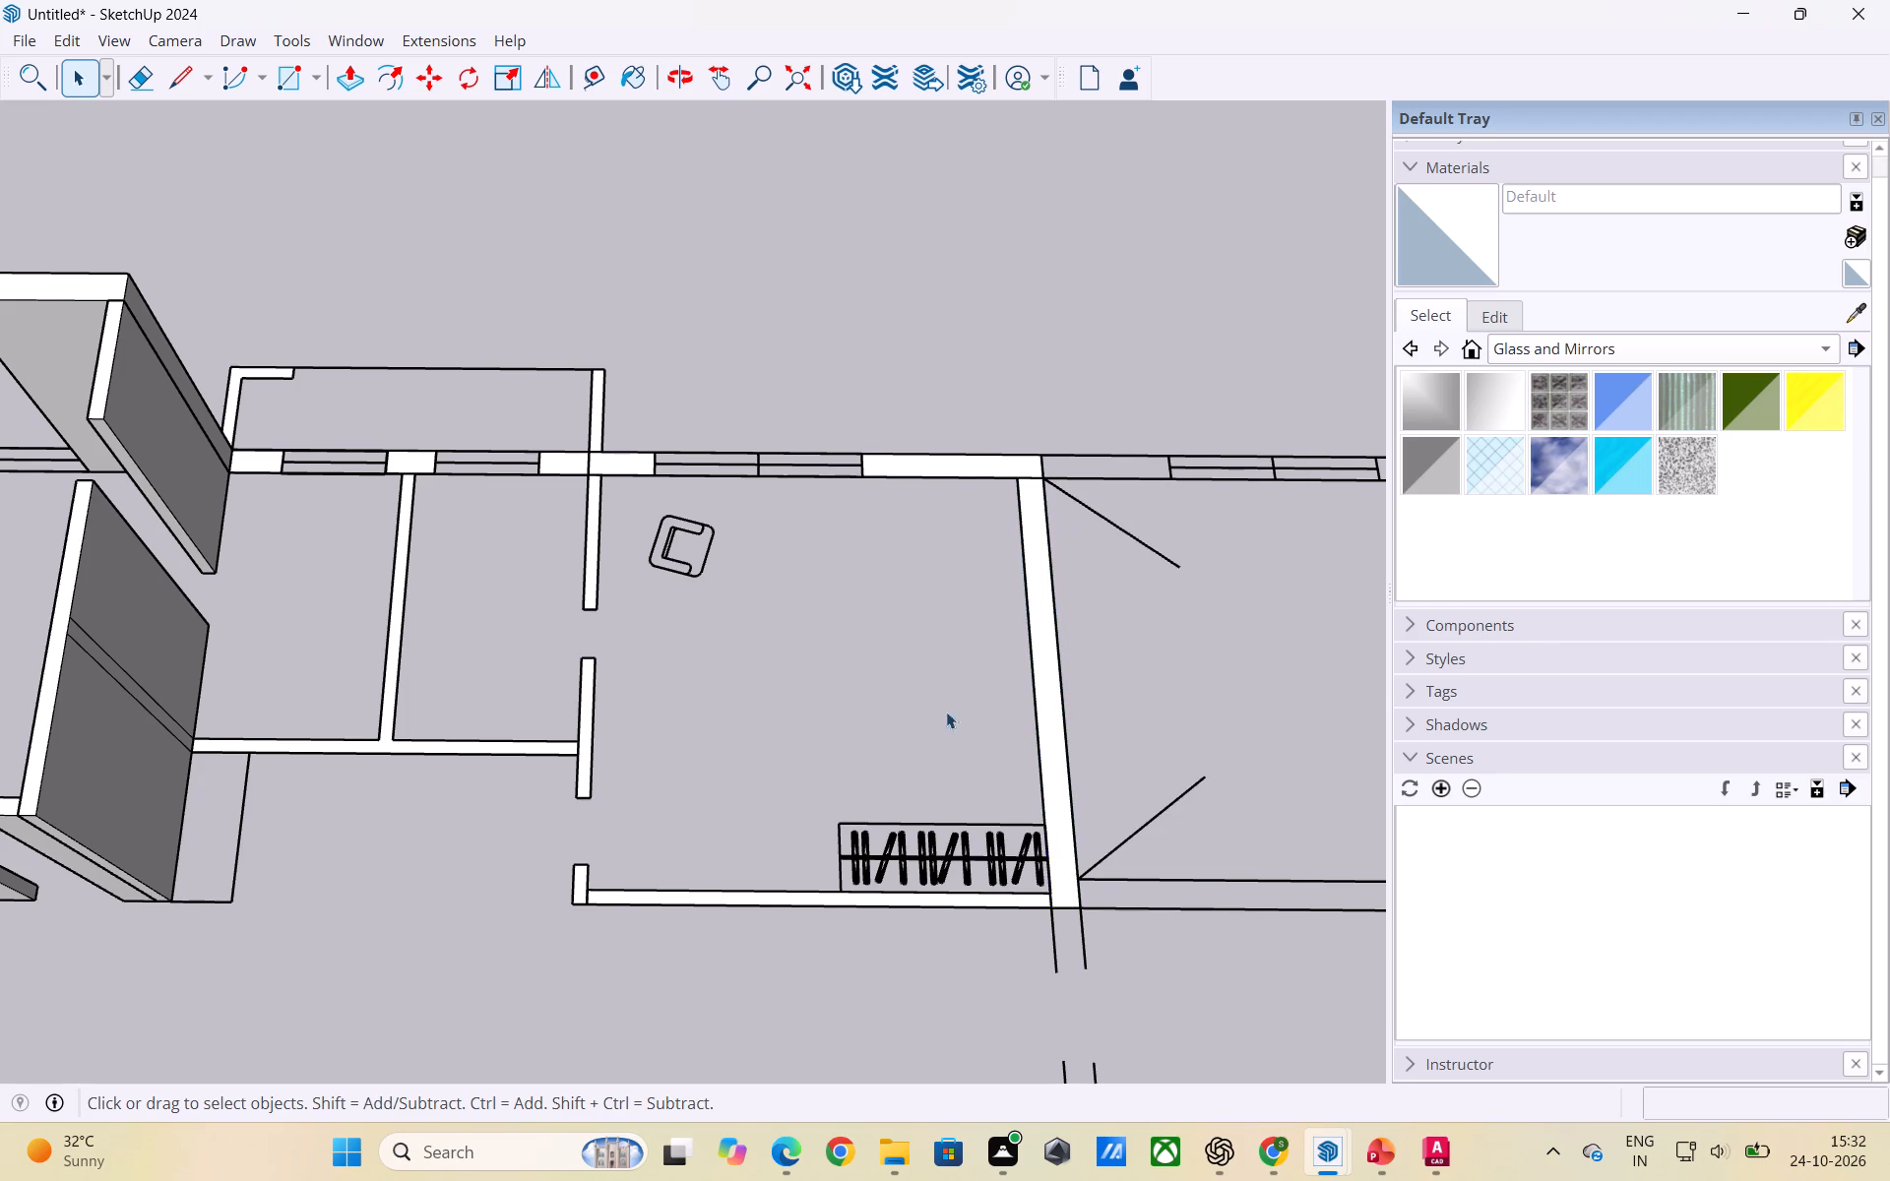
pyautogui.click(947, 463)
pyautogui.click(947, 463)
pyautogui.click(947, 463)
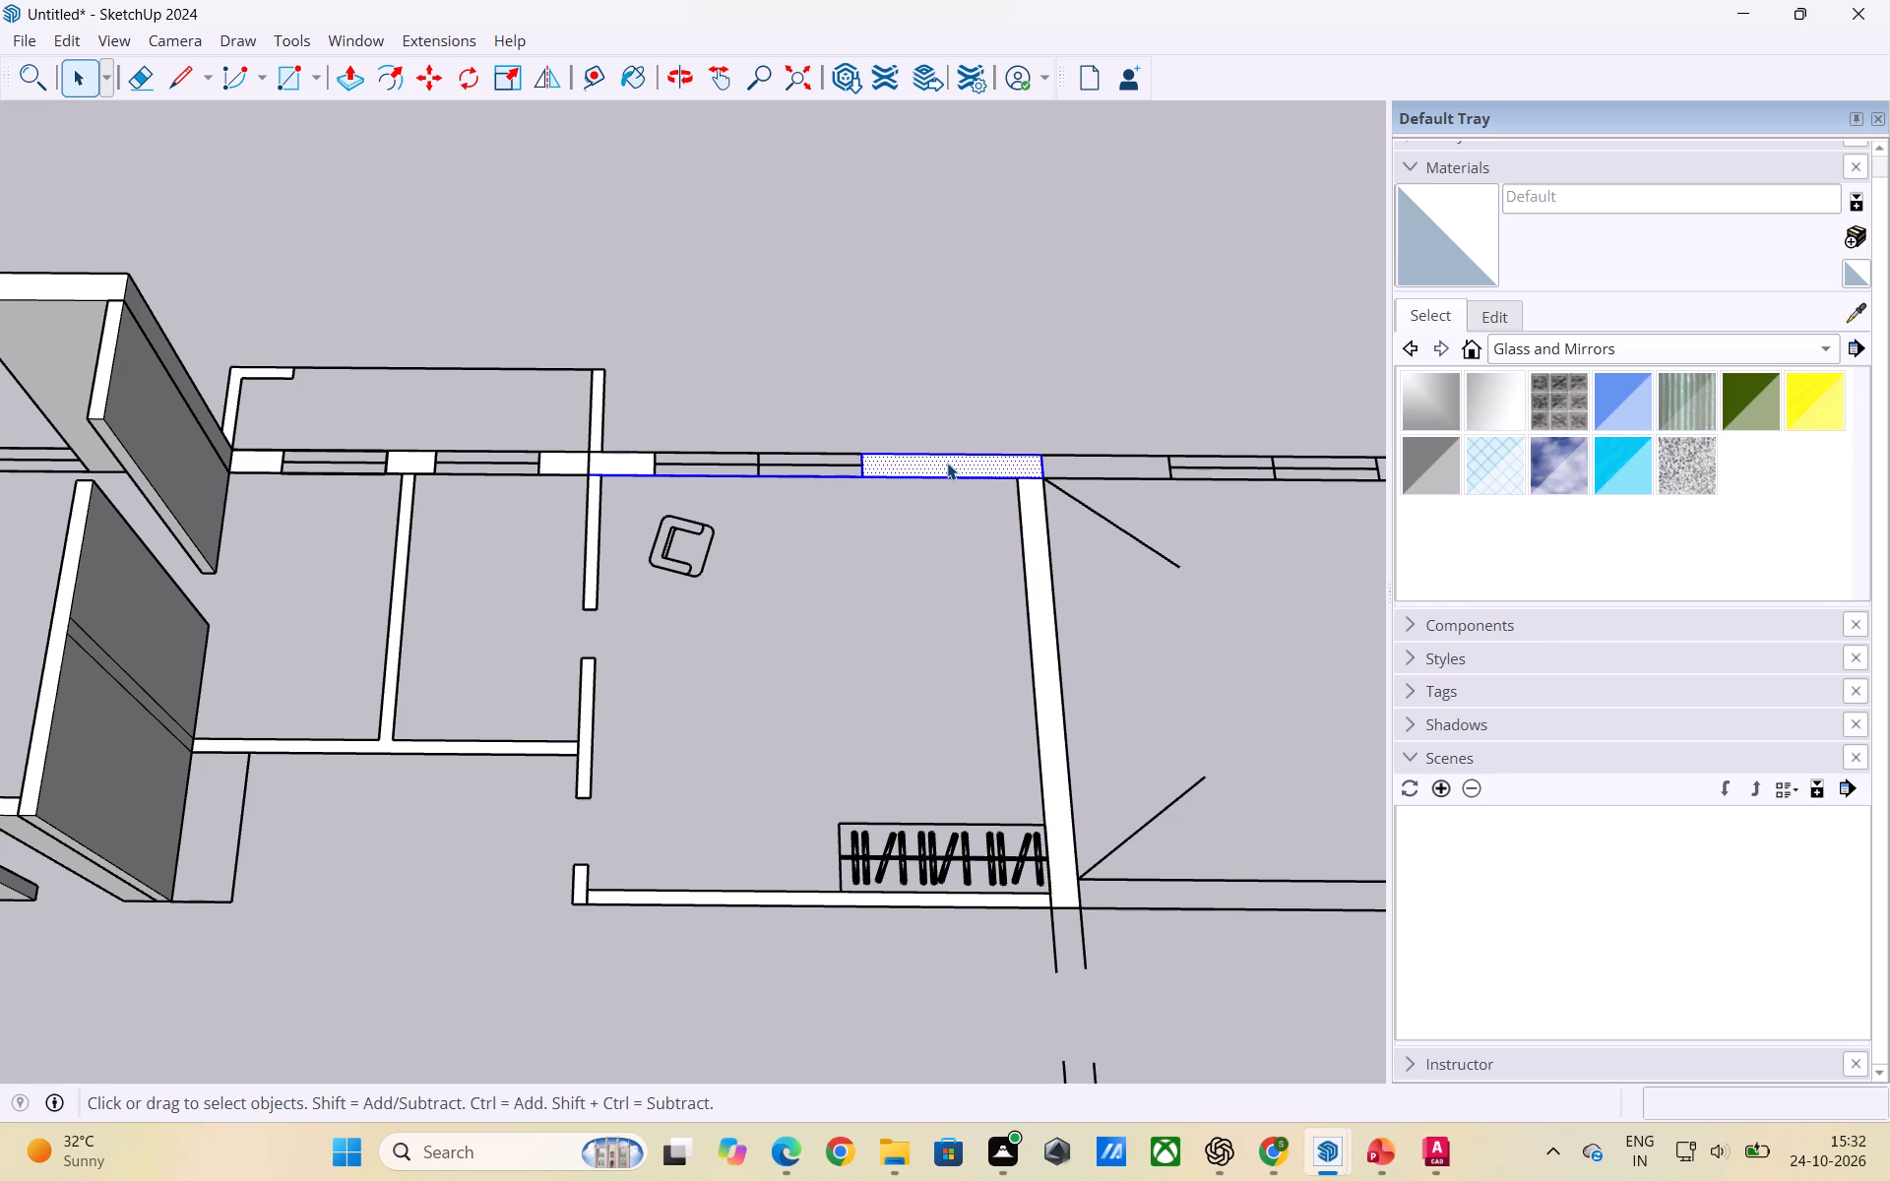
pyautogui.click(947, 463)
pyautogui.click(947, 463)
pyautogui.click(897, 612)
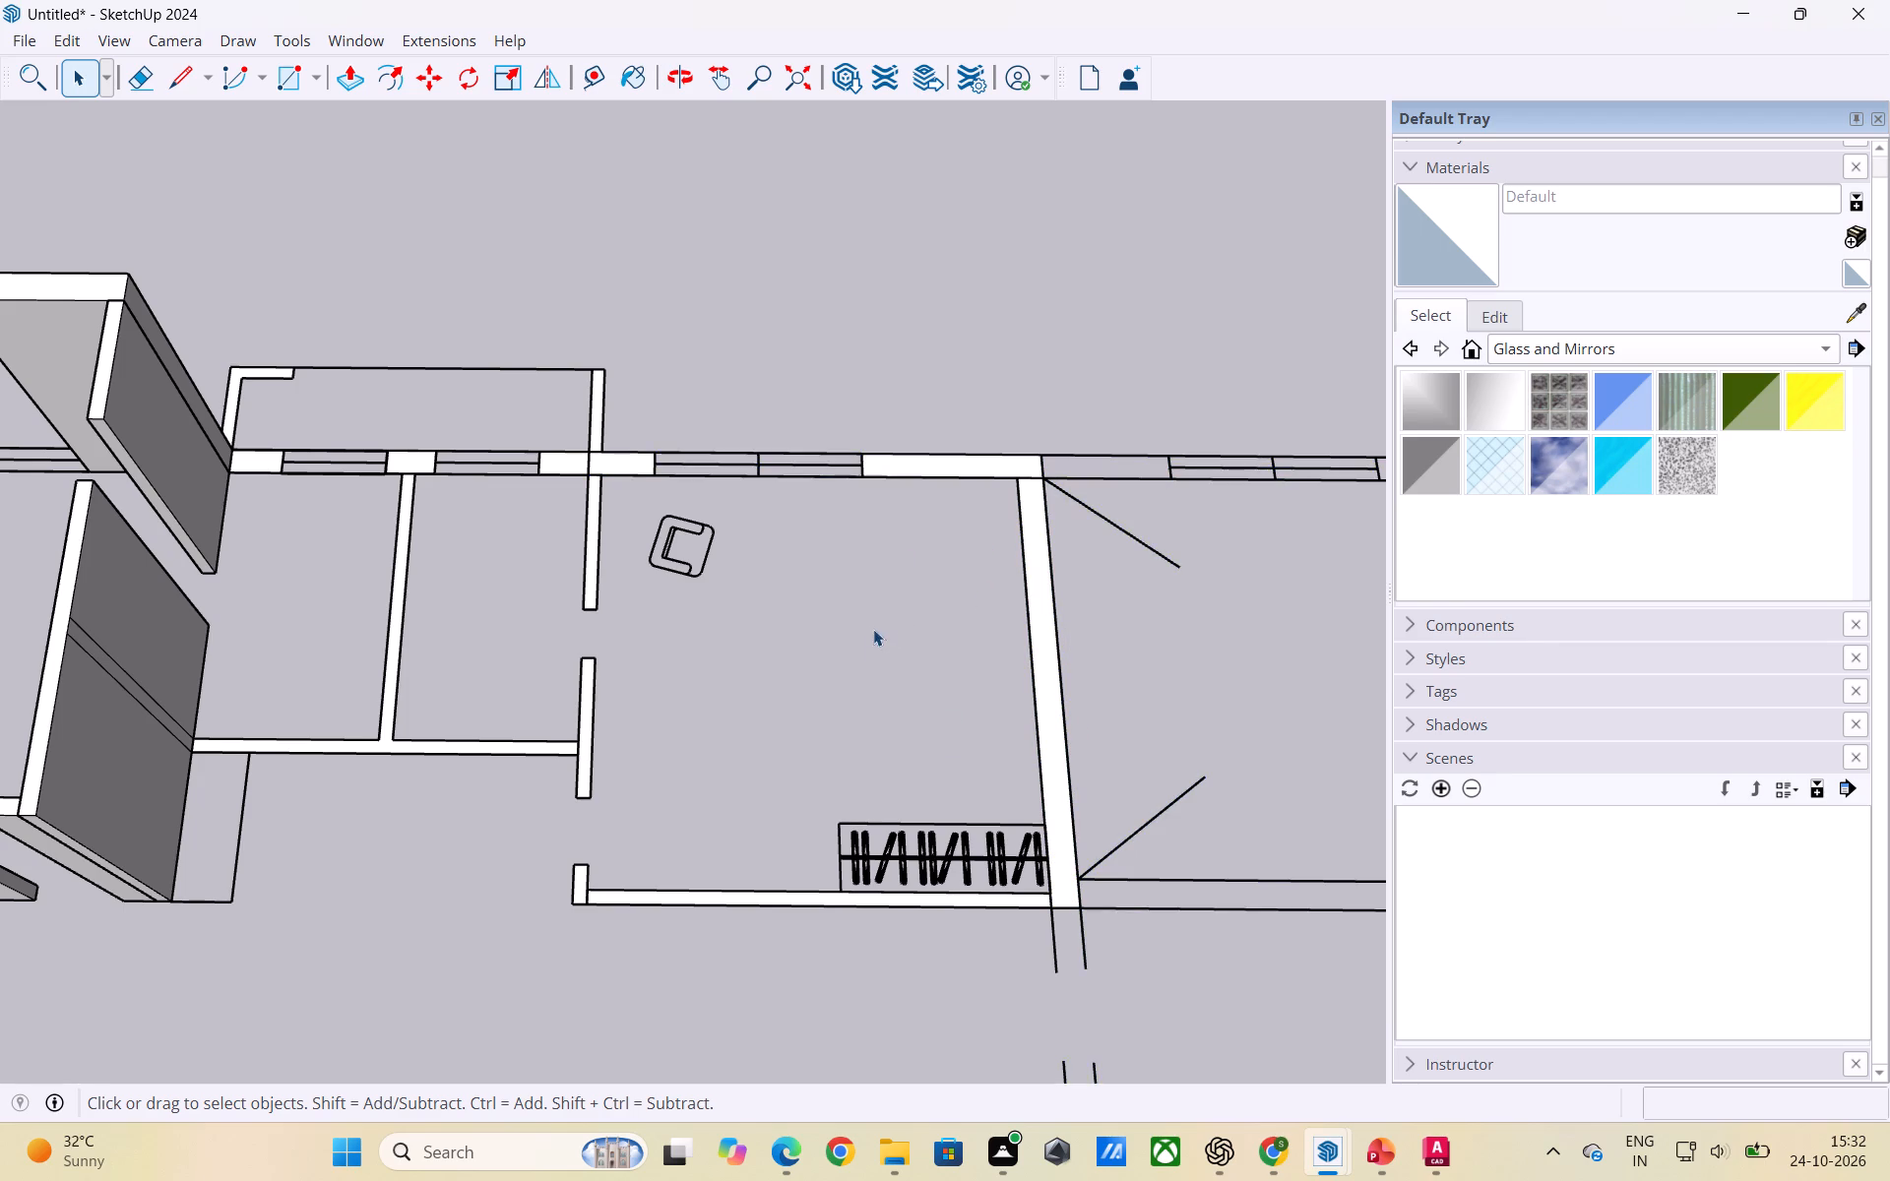
# Draw a rectangle about 5' 2 9/16" by 9" over the second bedroom's outer wall, from its window to the far wall's outer corner.
pyautogui.scroll(2, 873, 629)
pyautogui.moveTo(893, 637); pyautogui.dragTo(907, 756, button='middle')
pyautogui.scroll(-1, 898, 670)
pyautogui.scroll(3, 872, 289)
pyautogui.press('r')
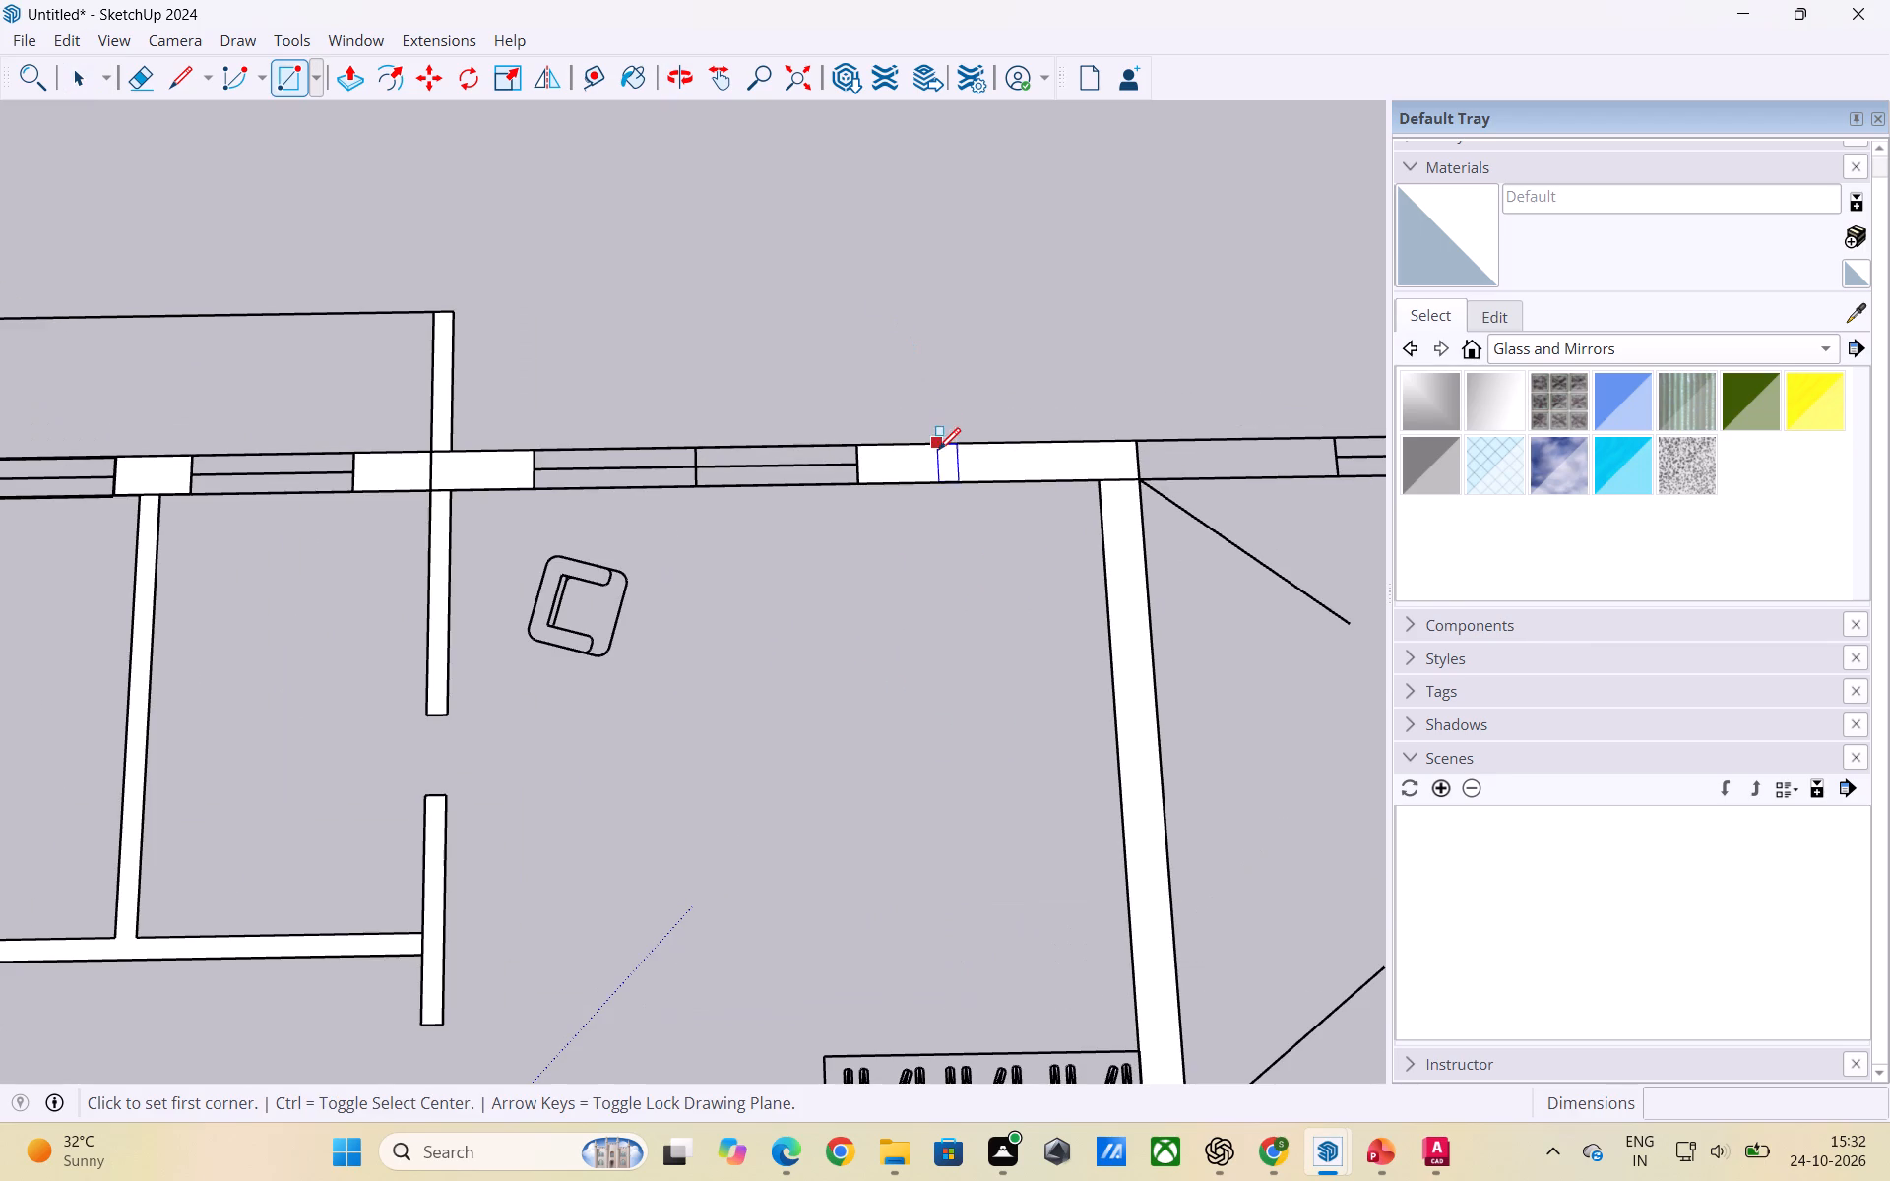
pyautogui.scroll(2, 938, 450)
pyautogui.click(839, 443)
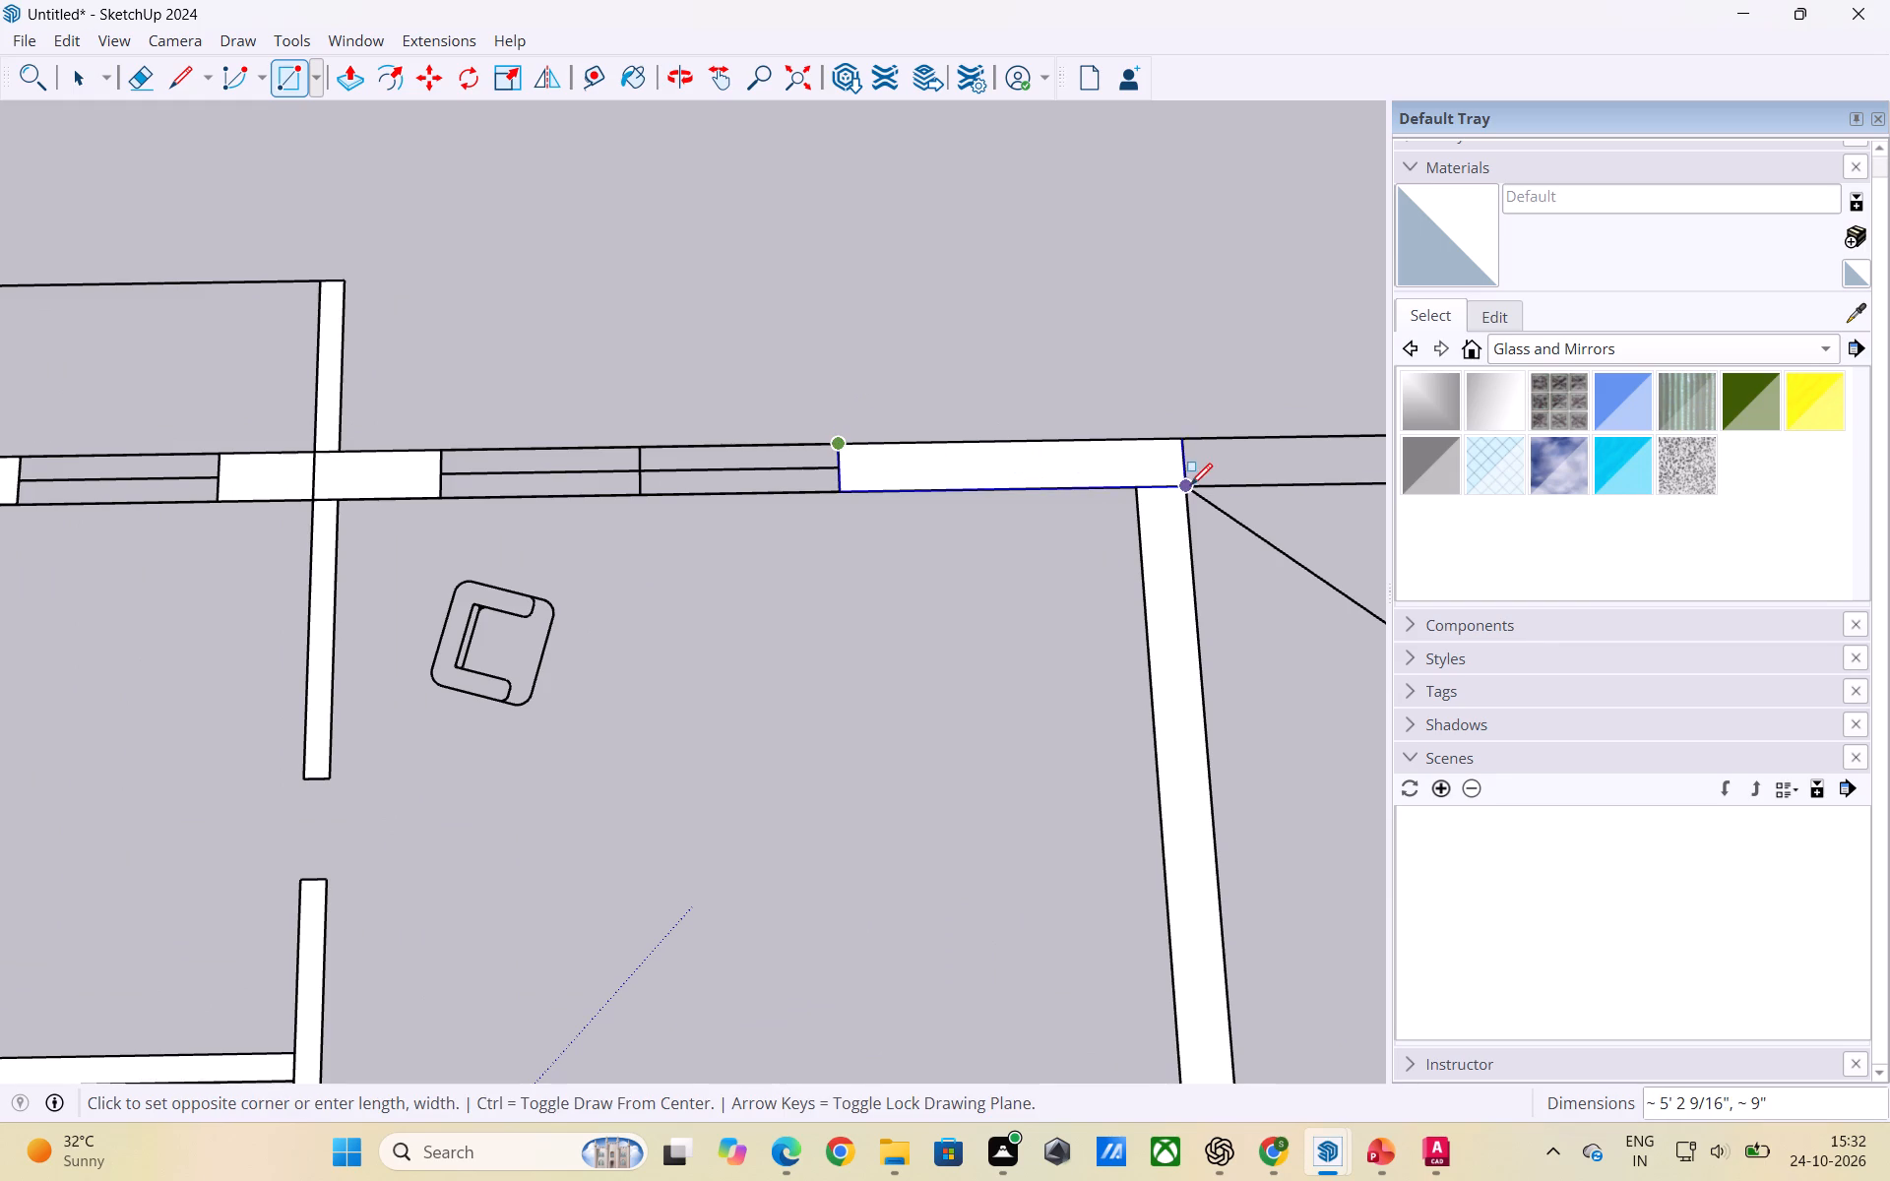
pyautogui.click(1190, 485)
pyautogui.press('space')
pyautogui.click(889, 642)
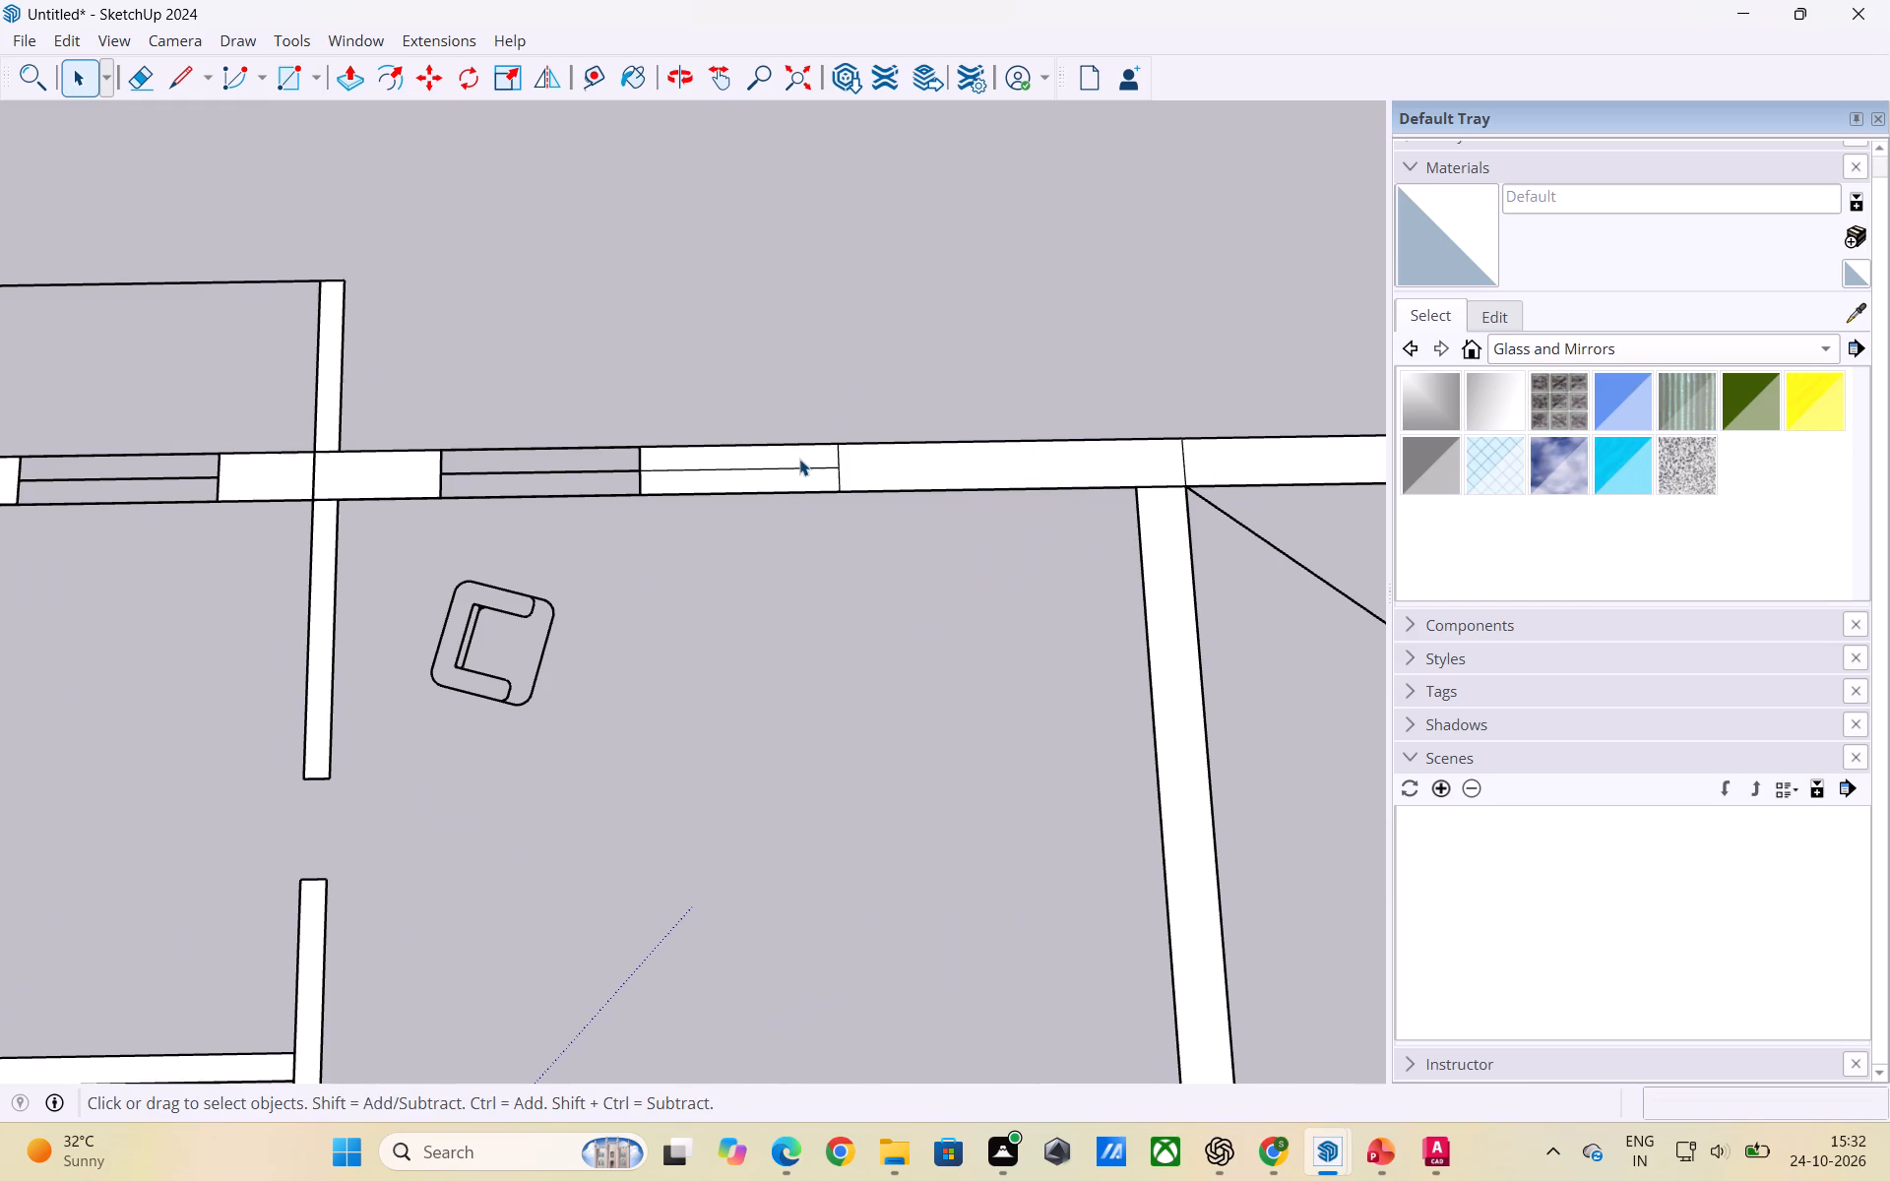
# Delete the two faces filling the second bedroom's window opening in the outer wall.
pyautogui.click(799, 459)
pyautogui.press('Delete')
pyautogui.click(801, 478)
pyautogui.press('Delete')
pyautogui.scroll(-2, 747, 581)
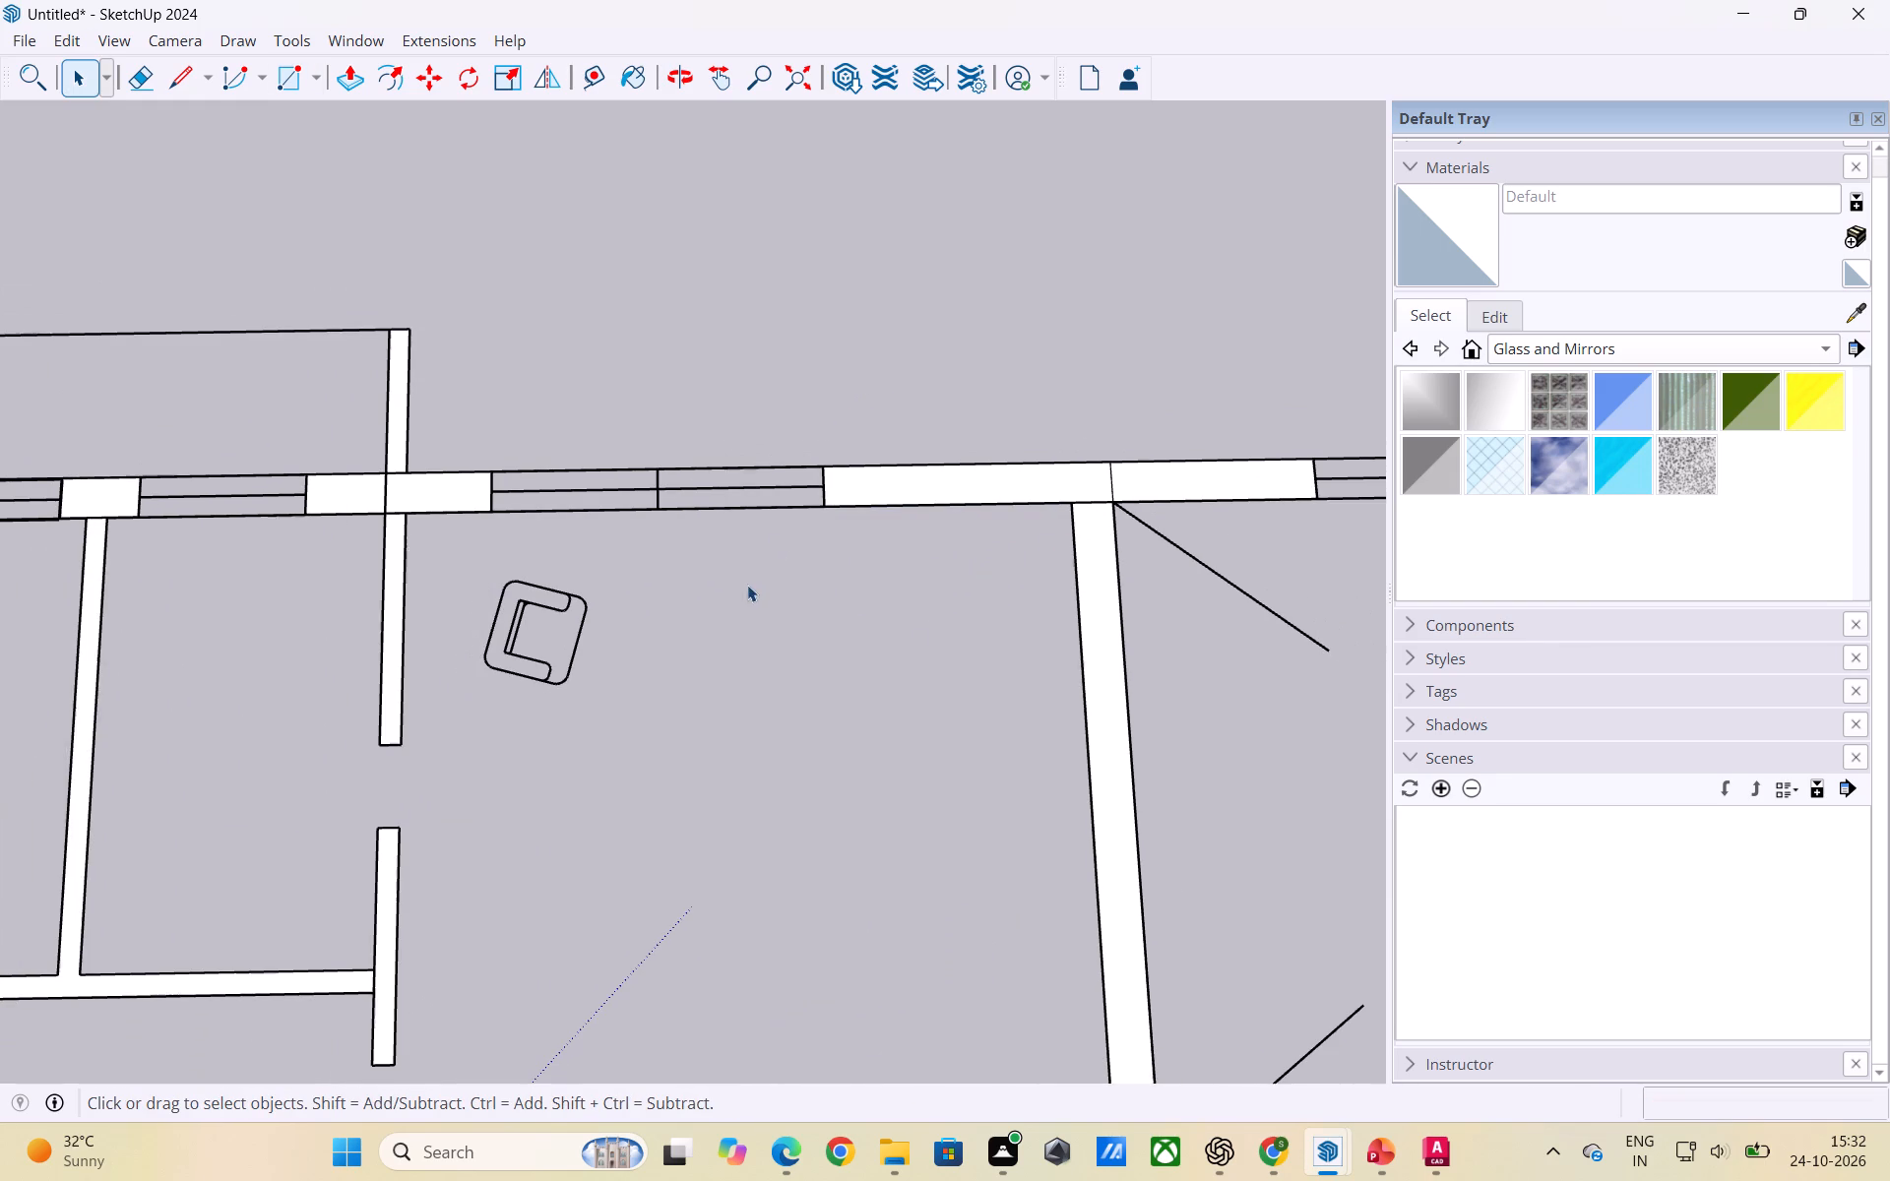
pyautogui.scroll(-3, 890, 563)
# Make the second bedroom's outer wall piece between its window and the far wall a group.
pyautogui.doubleClick(983, 507)
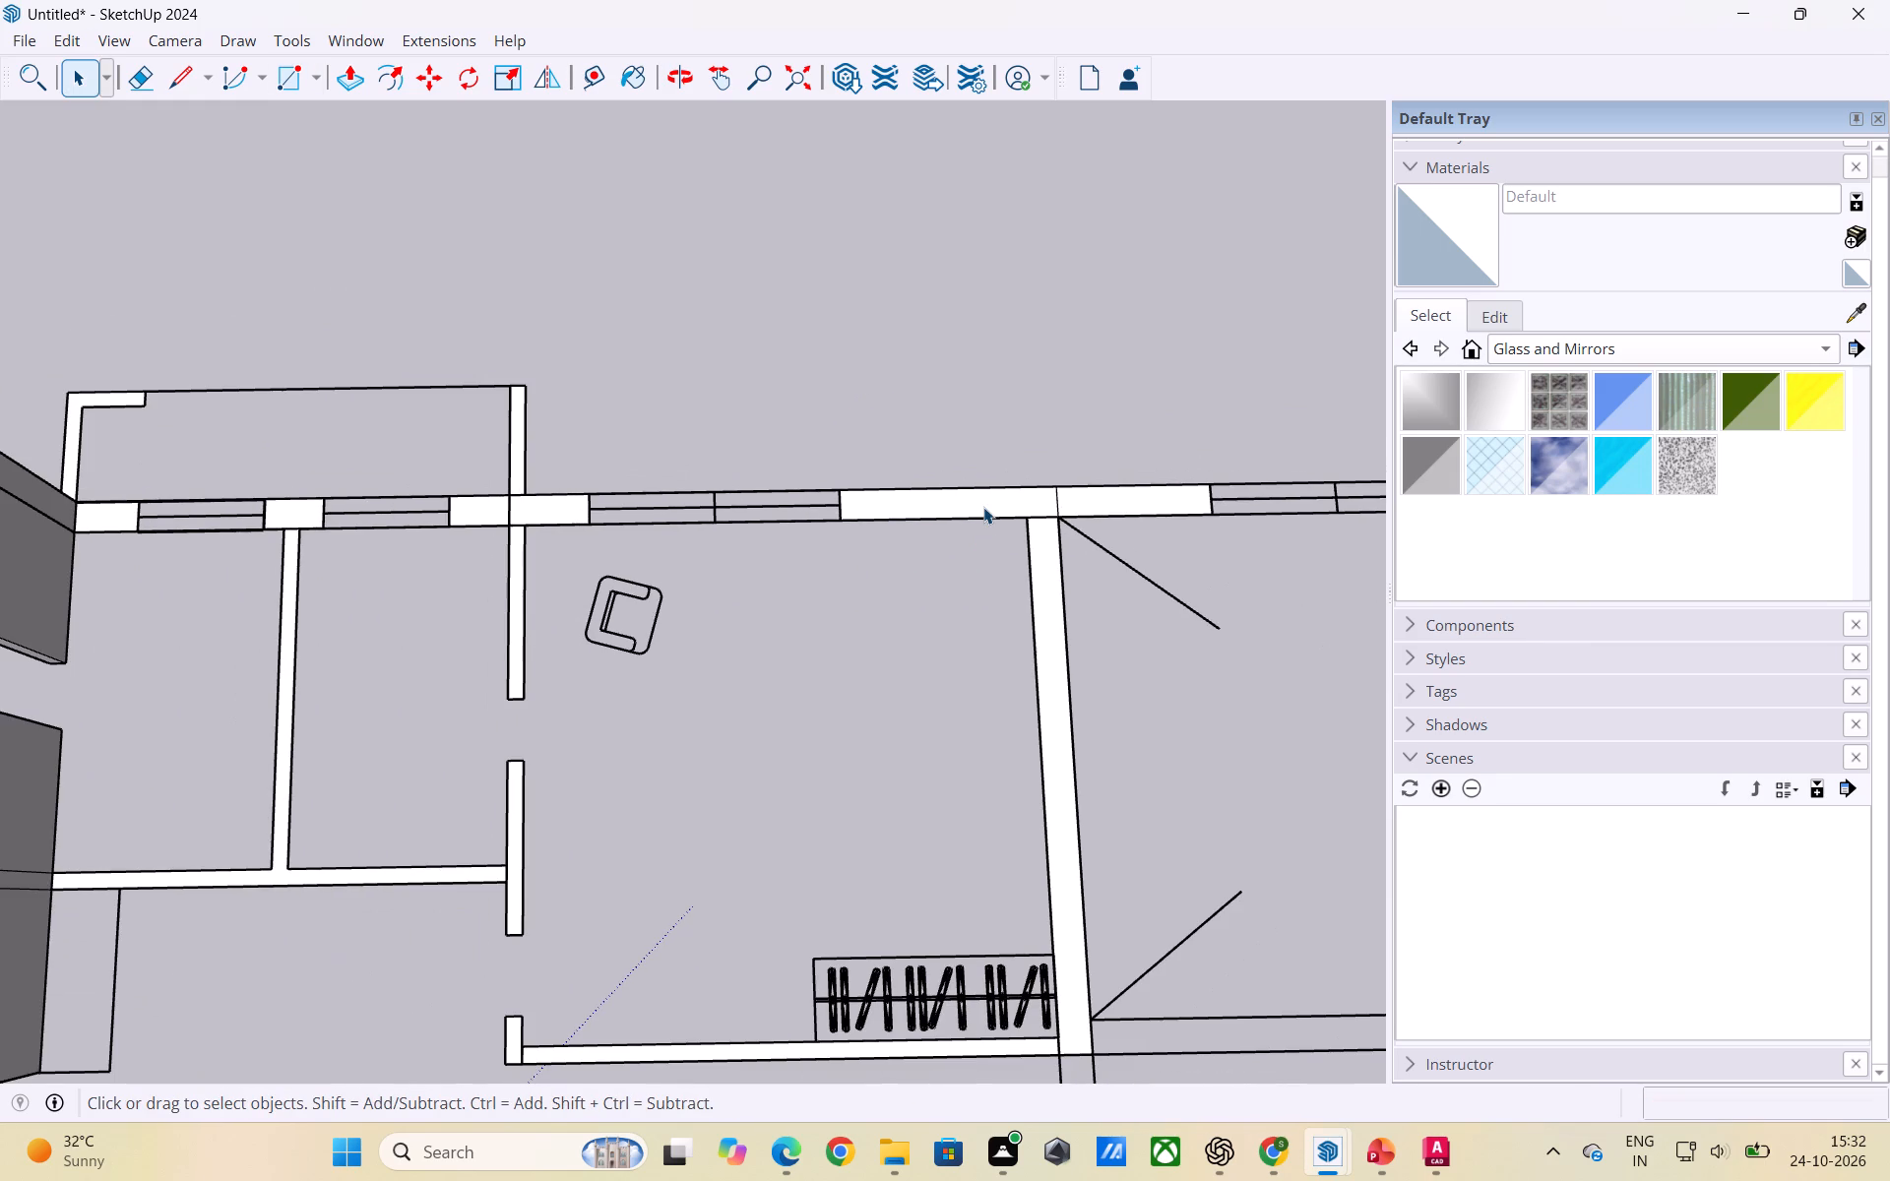
pyautogui.rightClick(983, 507)
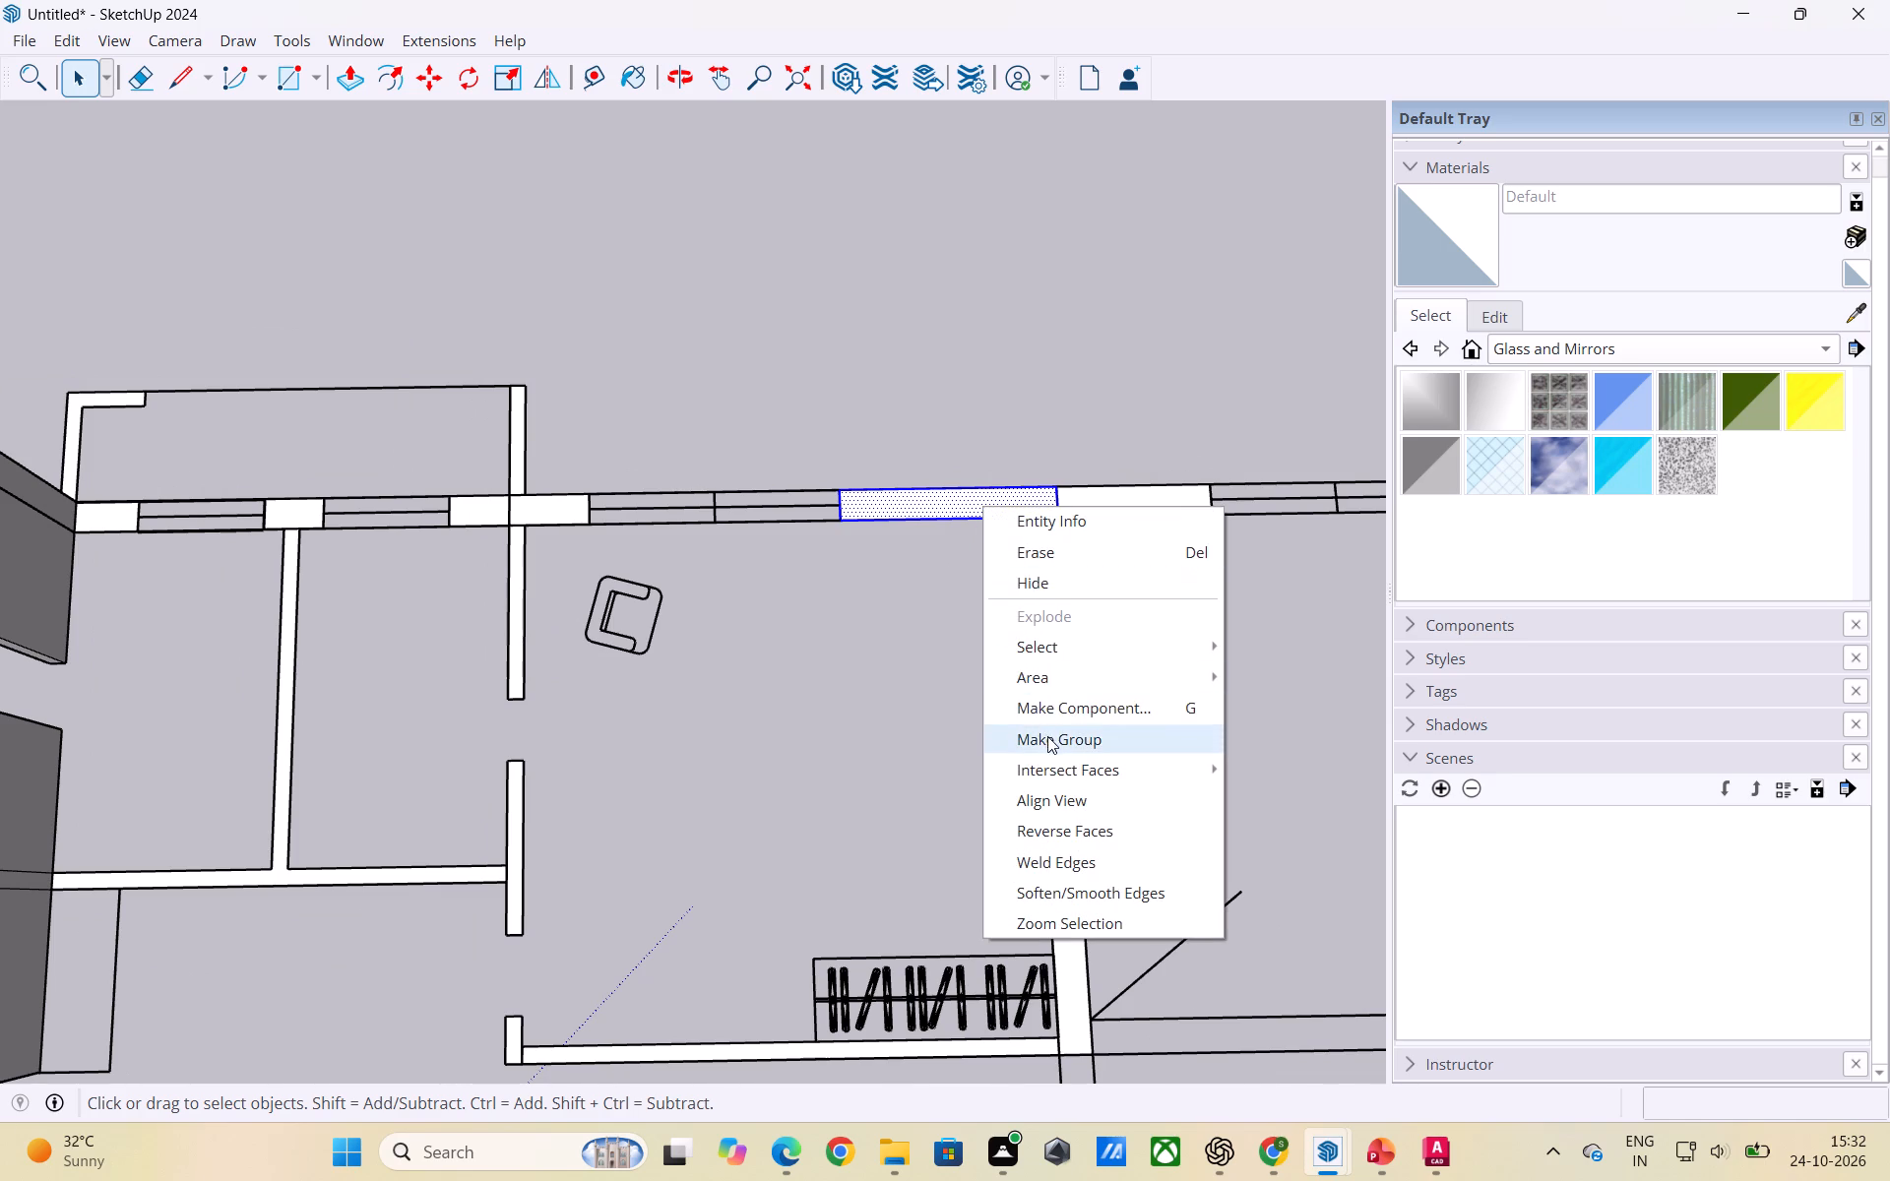
pyautogui.click(1047, 736)
# Make the adjoining outer wall piece, up to the window of the room with diagonal corner lines, a group.
pyautogui.click(1099, 494)
pyautogui.click(1100, 496)
pyautogui.doubleClick(1100, 500)
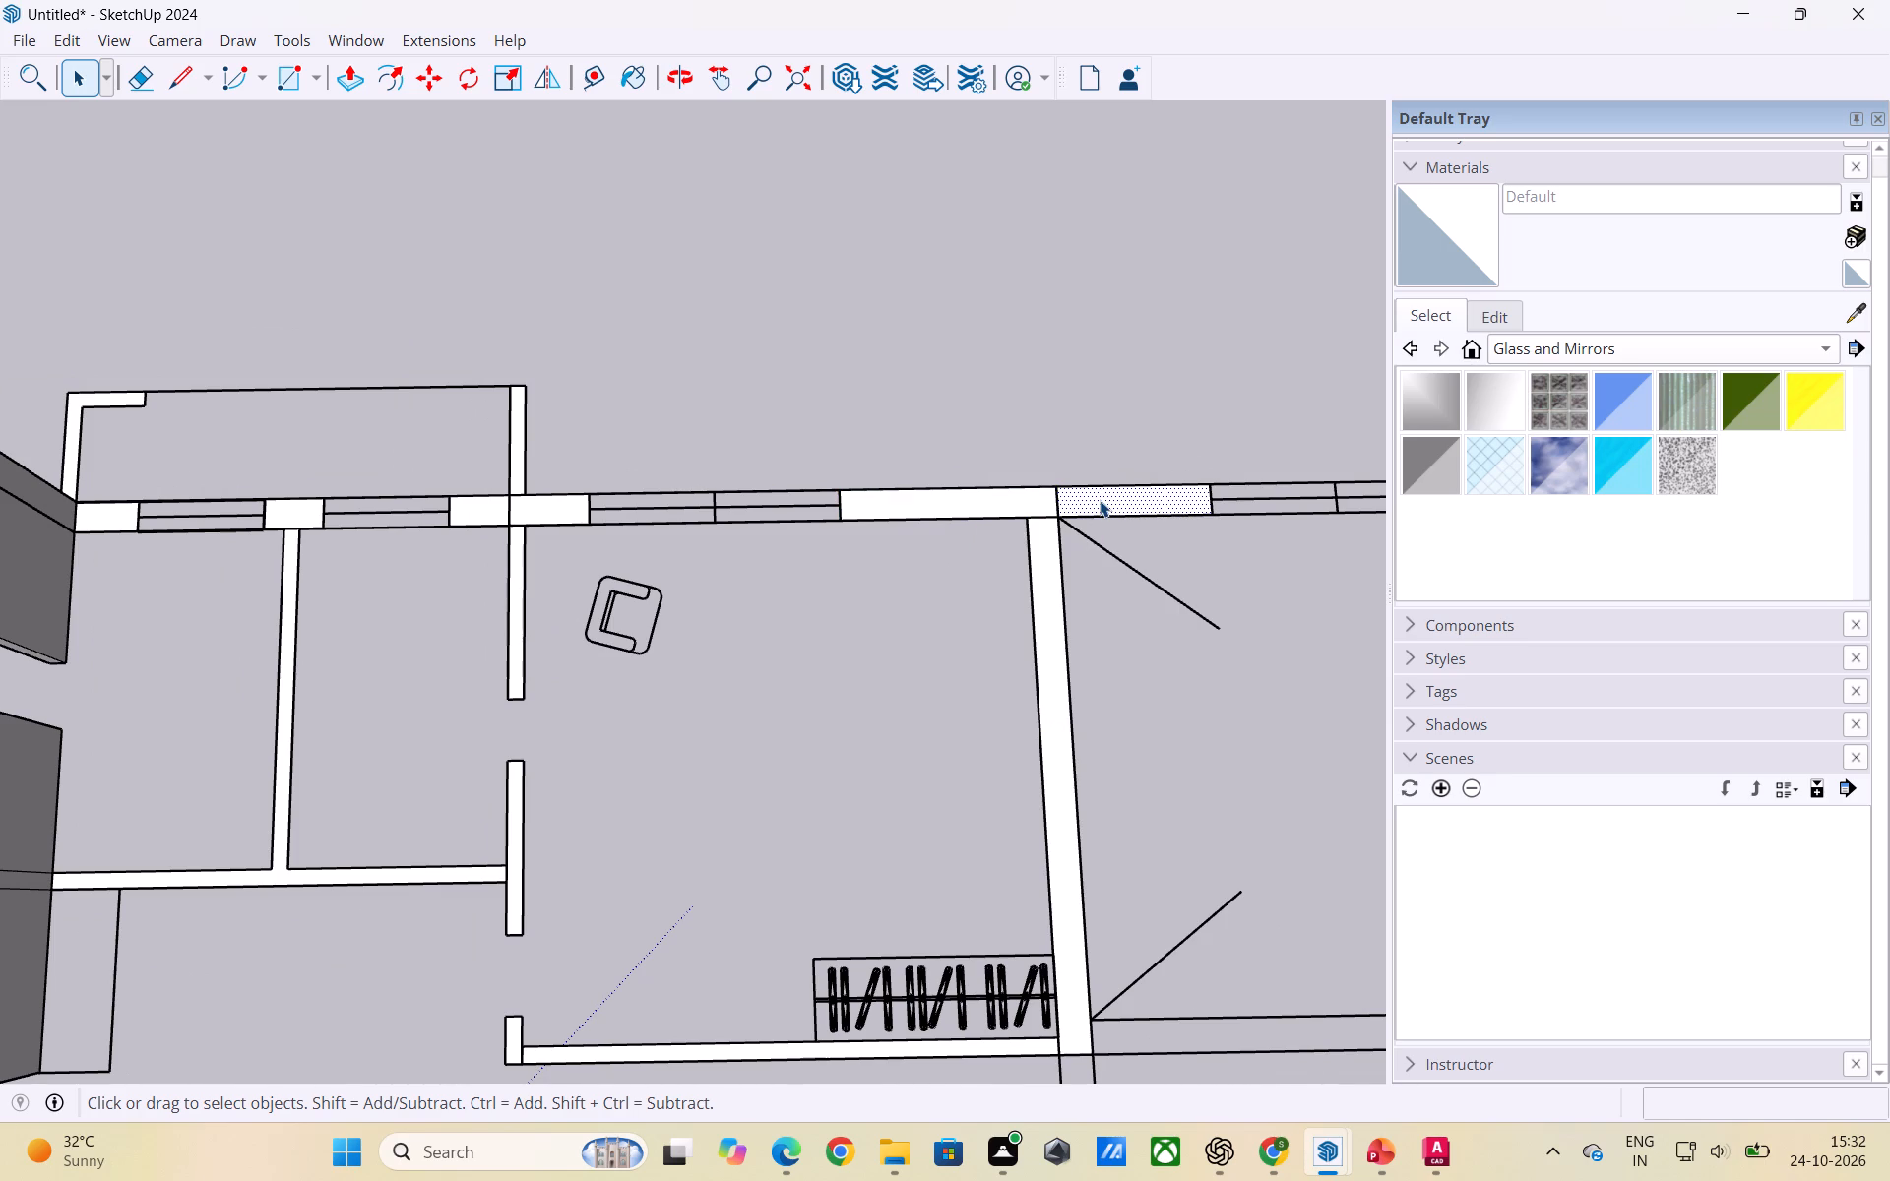
pyautogui.rightClick(1102, 500)
pyautogui.click(1191, 741)
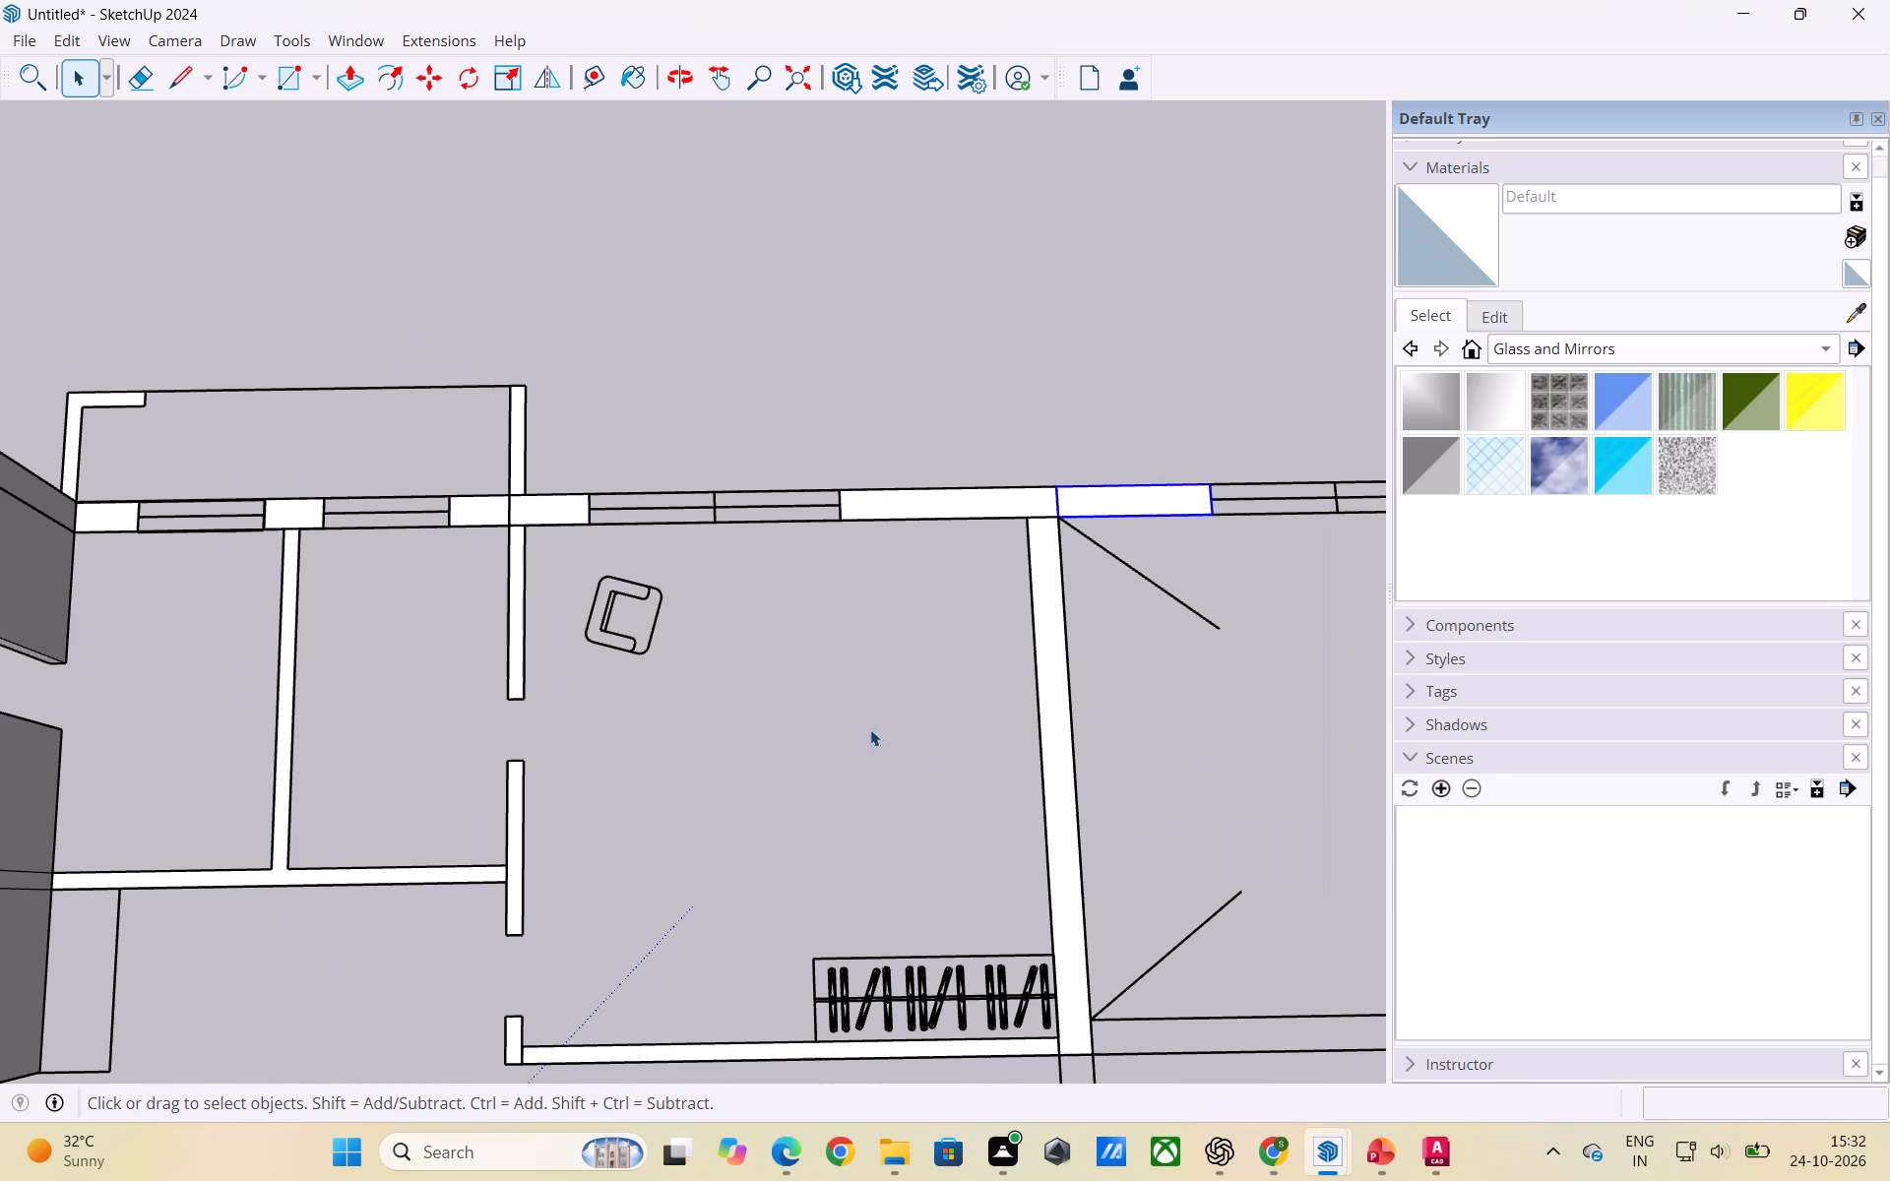
pyautogui.click(866, 635)
# Draw a rectangle about 6' 3 3/16" by 9 1/16" over the outer wall, from the diagonal-lined room's window to its far outer corner.
pyautogui.scroll(-6, 889, 606)
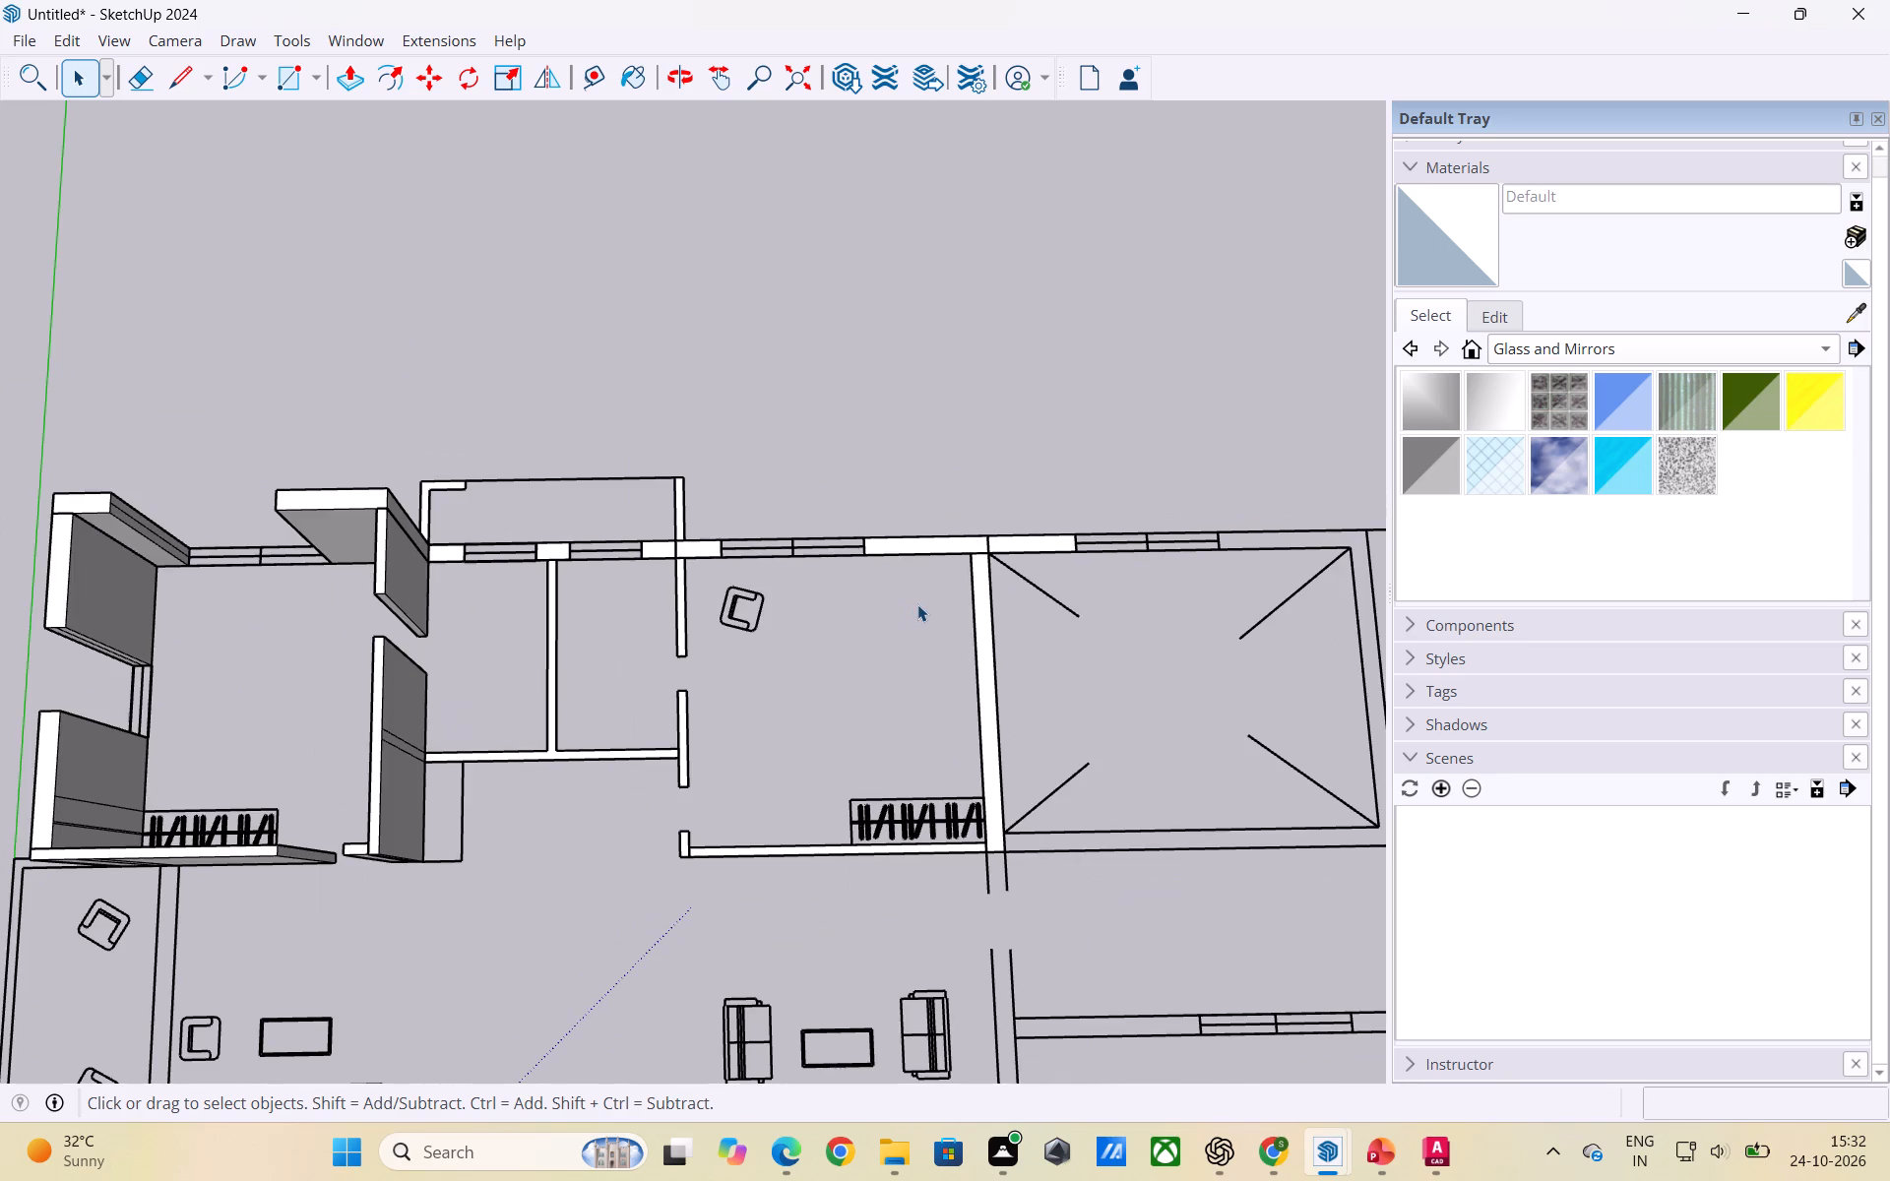
pyautogui.scroll(-6, 754, 614)
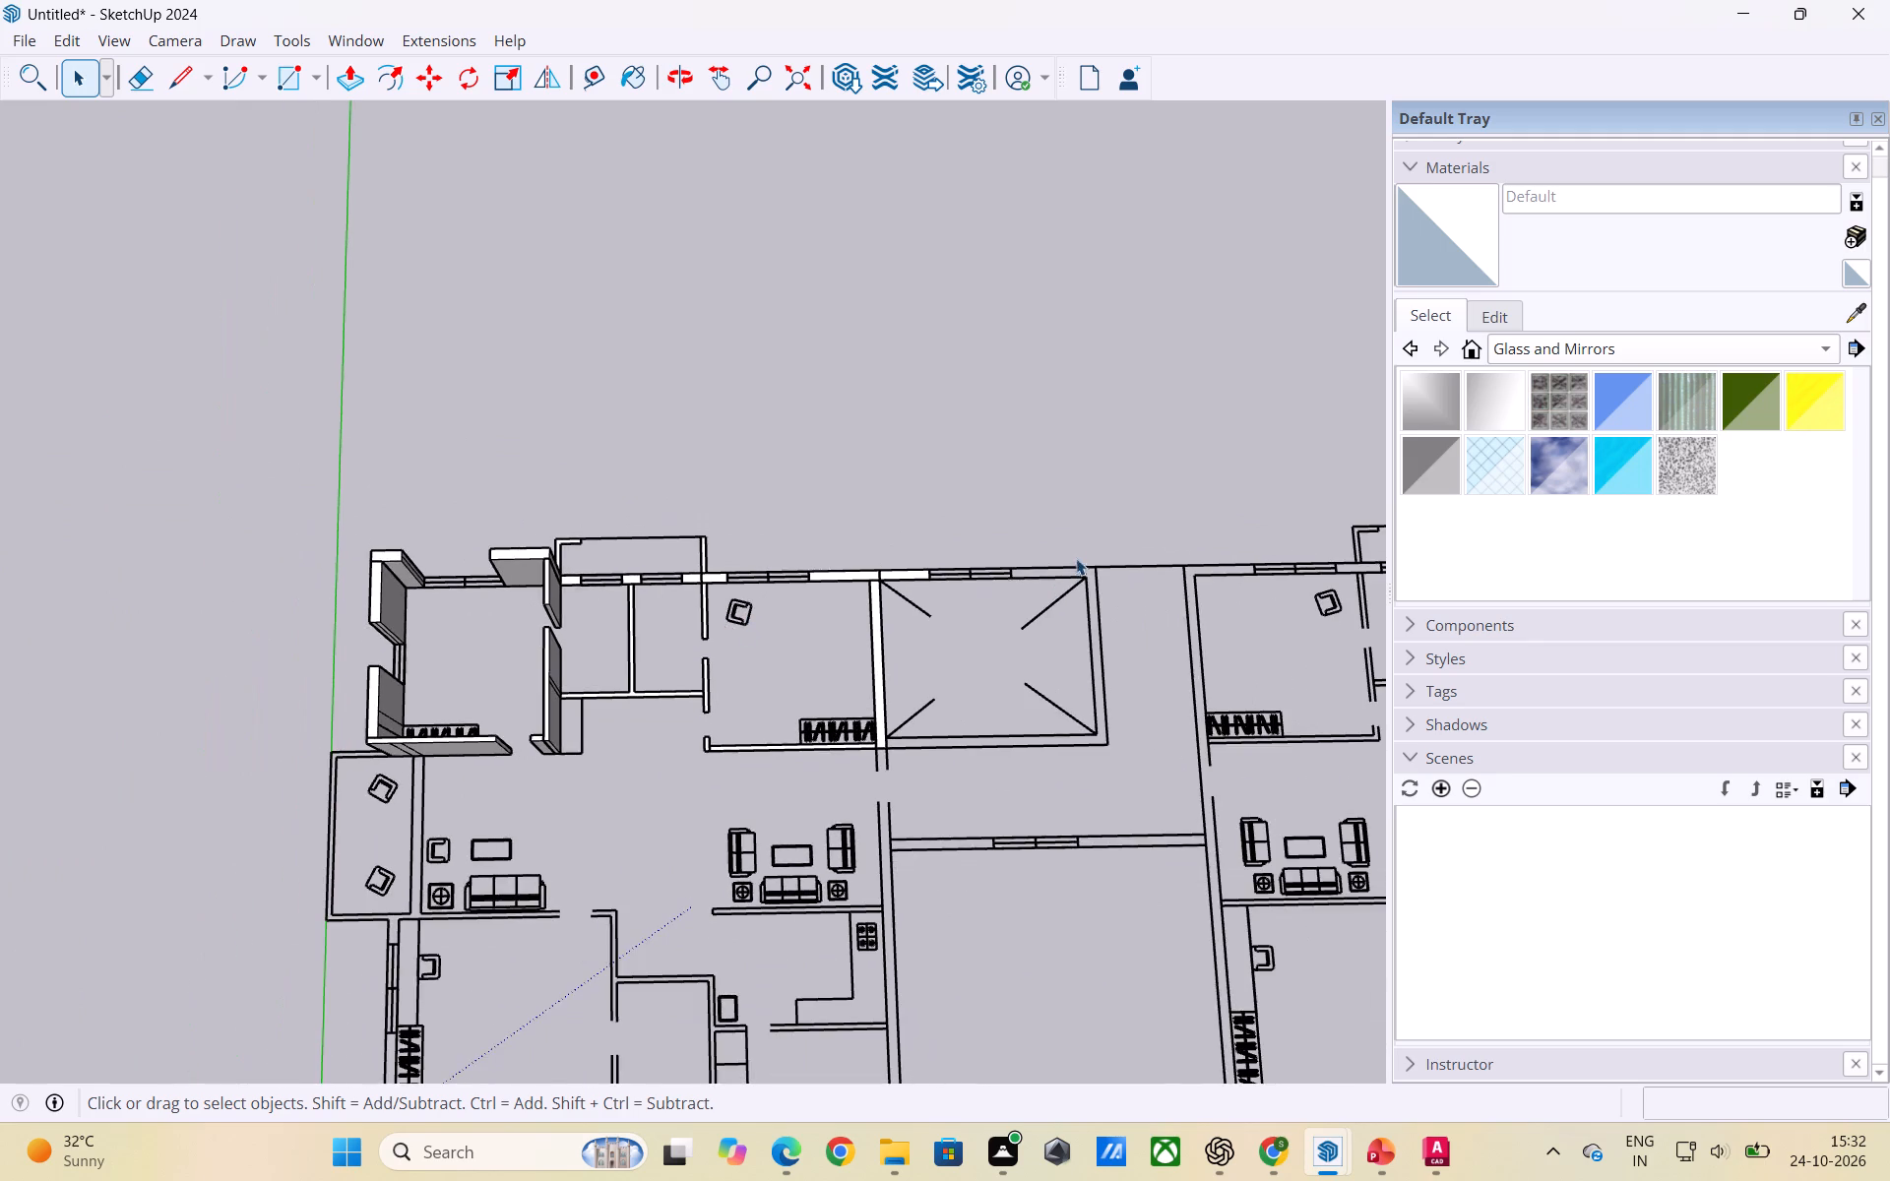
pyautogui.scroll(7, 1076, 549)
pyautogui.press('r')
pyautogui.scroll(3, 1039, 588)
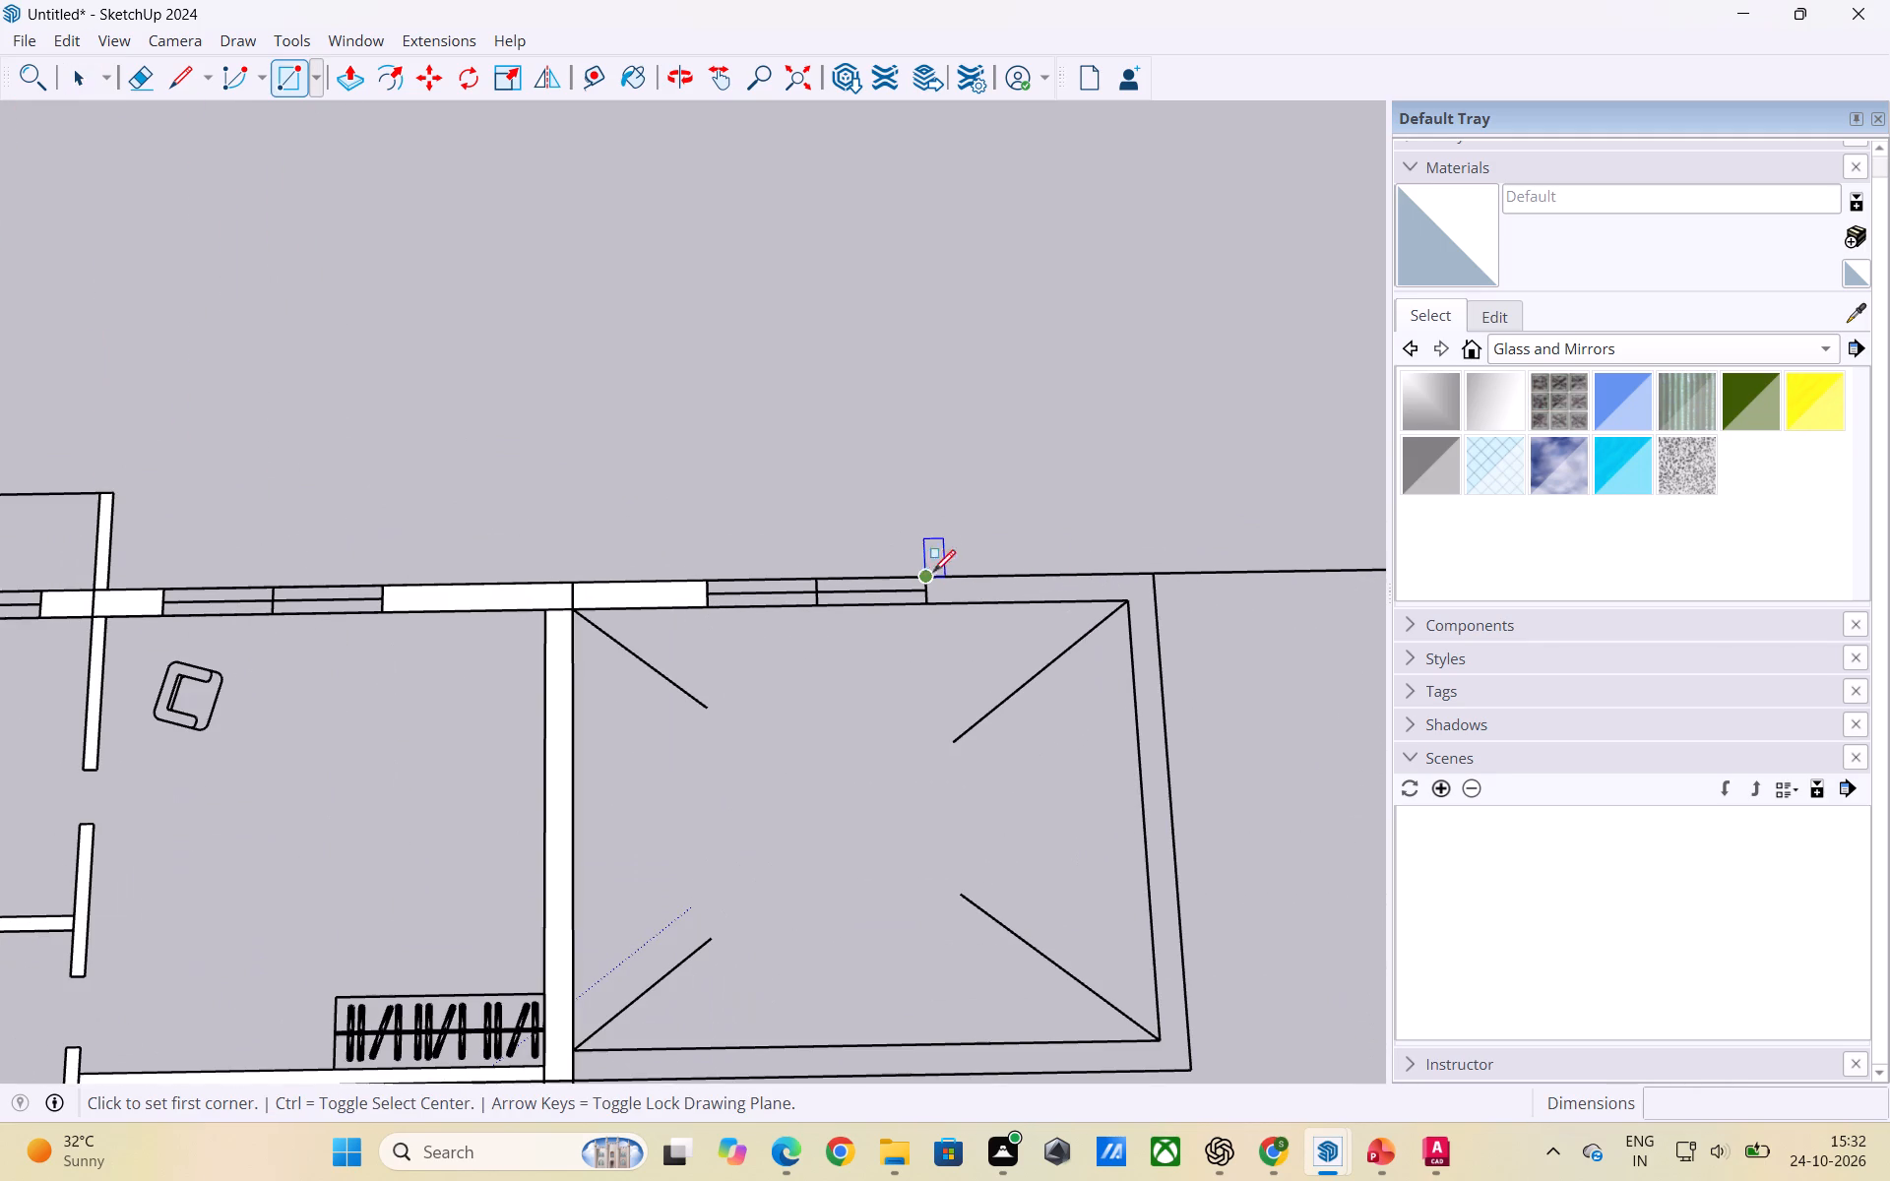
pyautogui.click(921, 573)
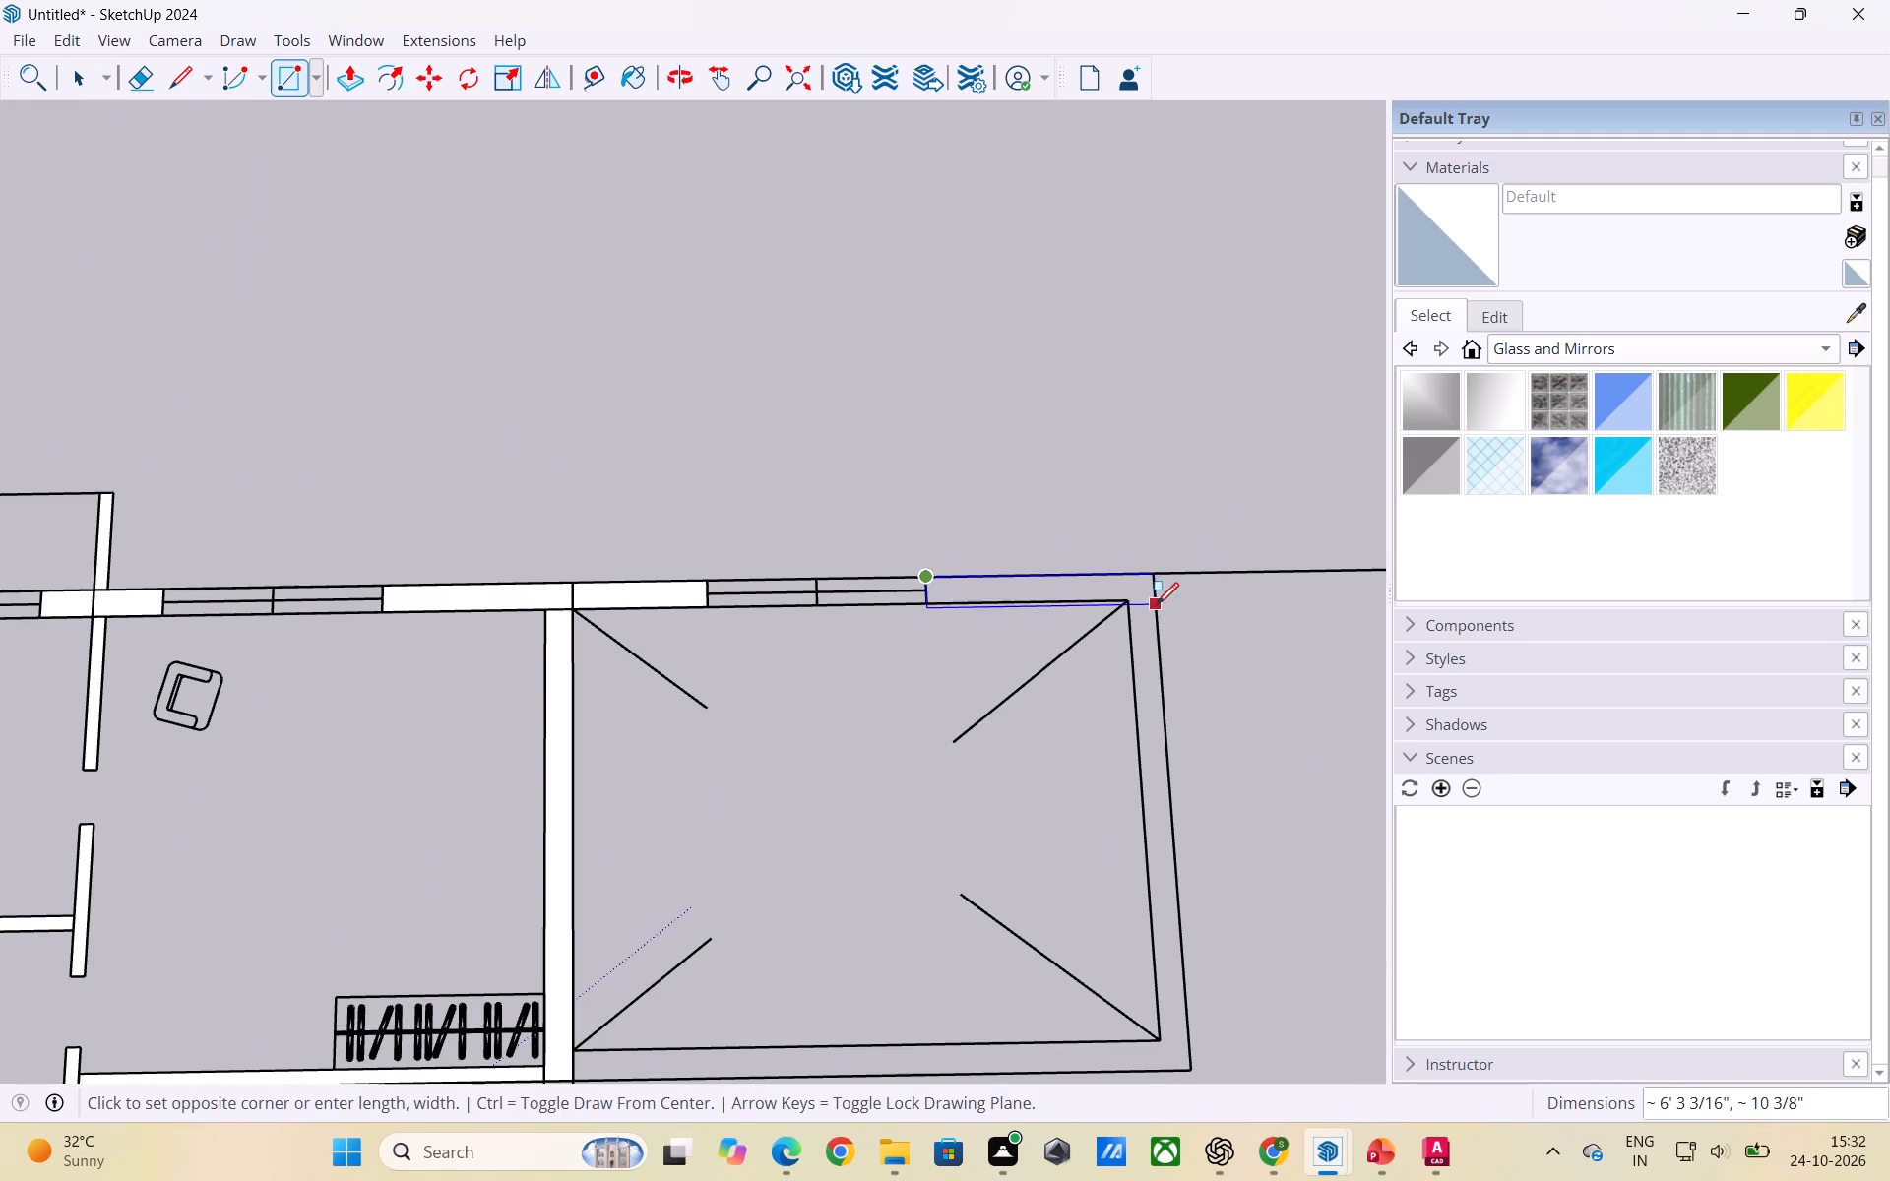
pyautogui.scroll(6, 1157, 604)
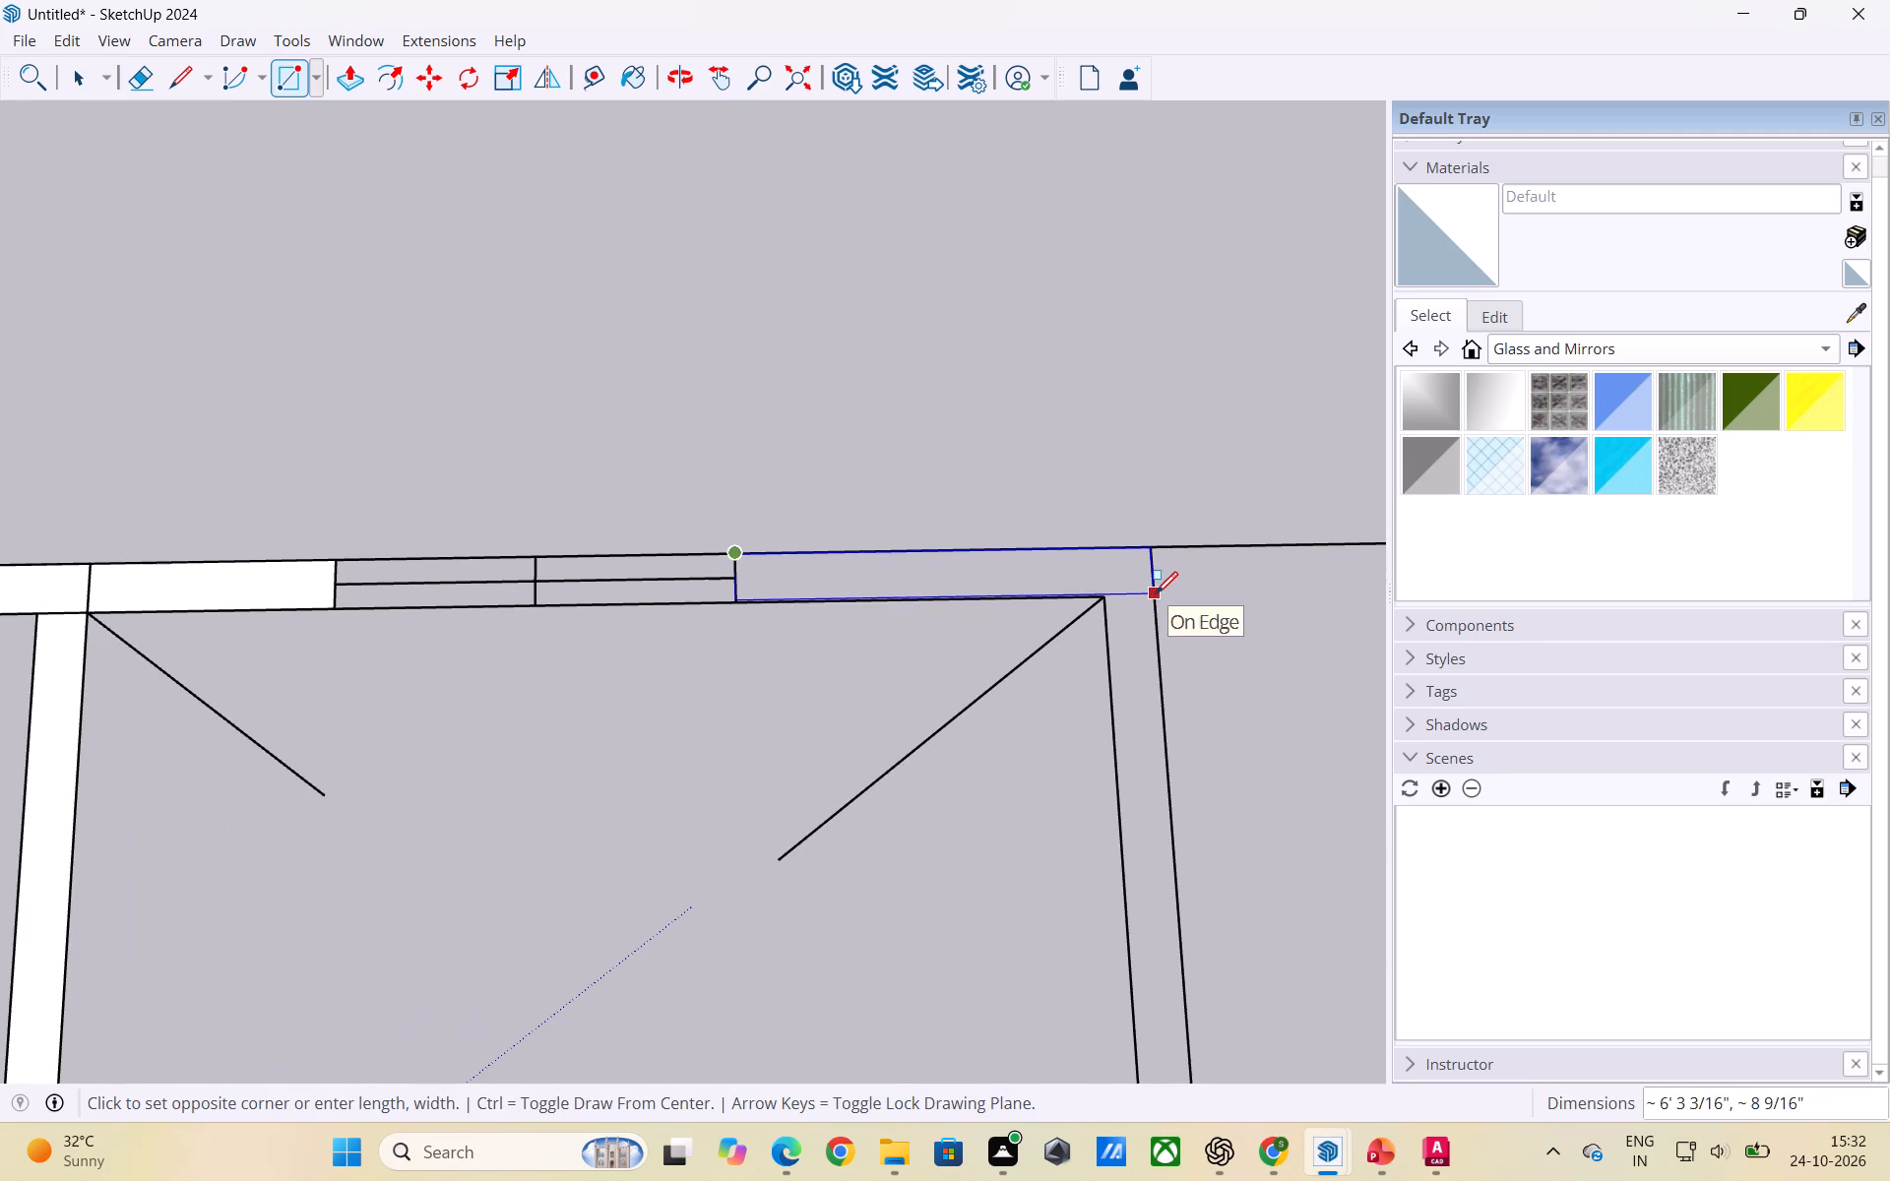
pyautogui.scroll(5, 1155, 599)
pyautogui.click(1155, 593)
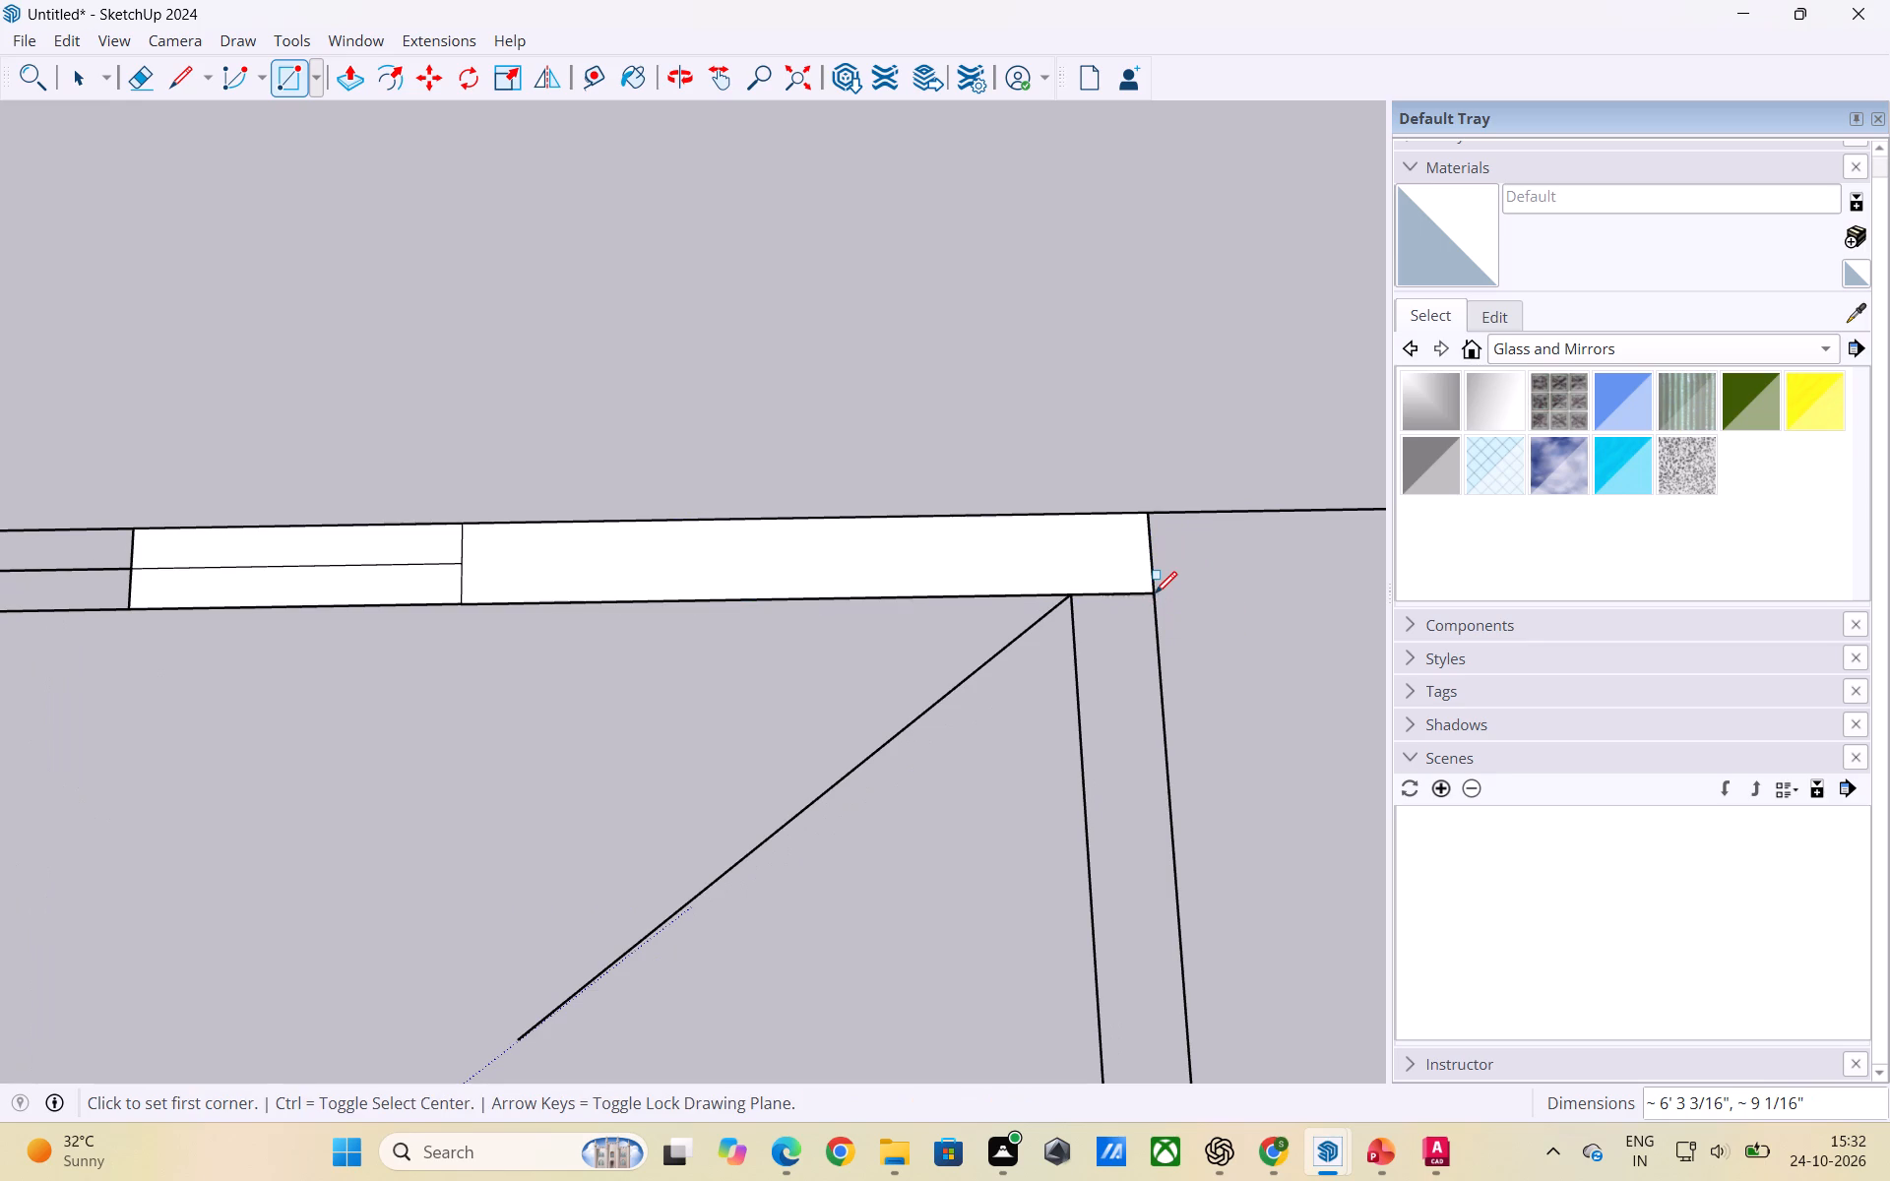
pyautogui.press('space')
pyautogui.click(1269, 683)
pyautogui.scroll(-3, 912, 561)
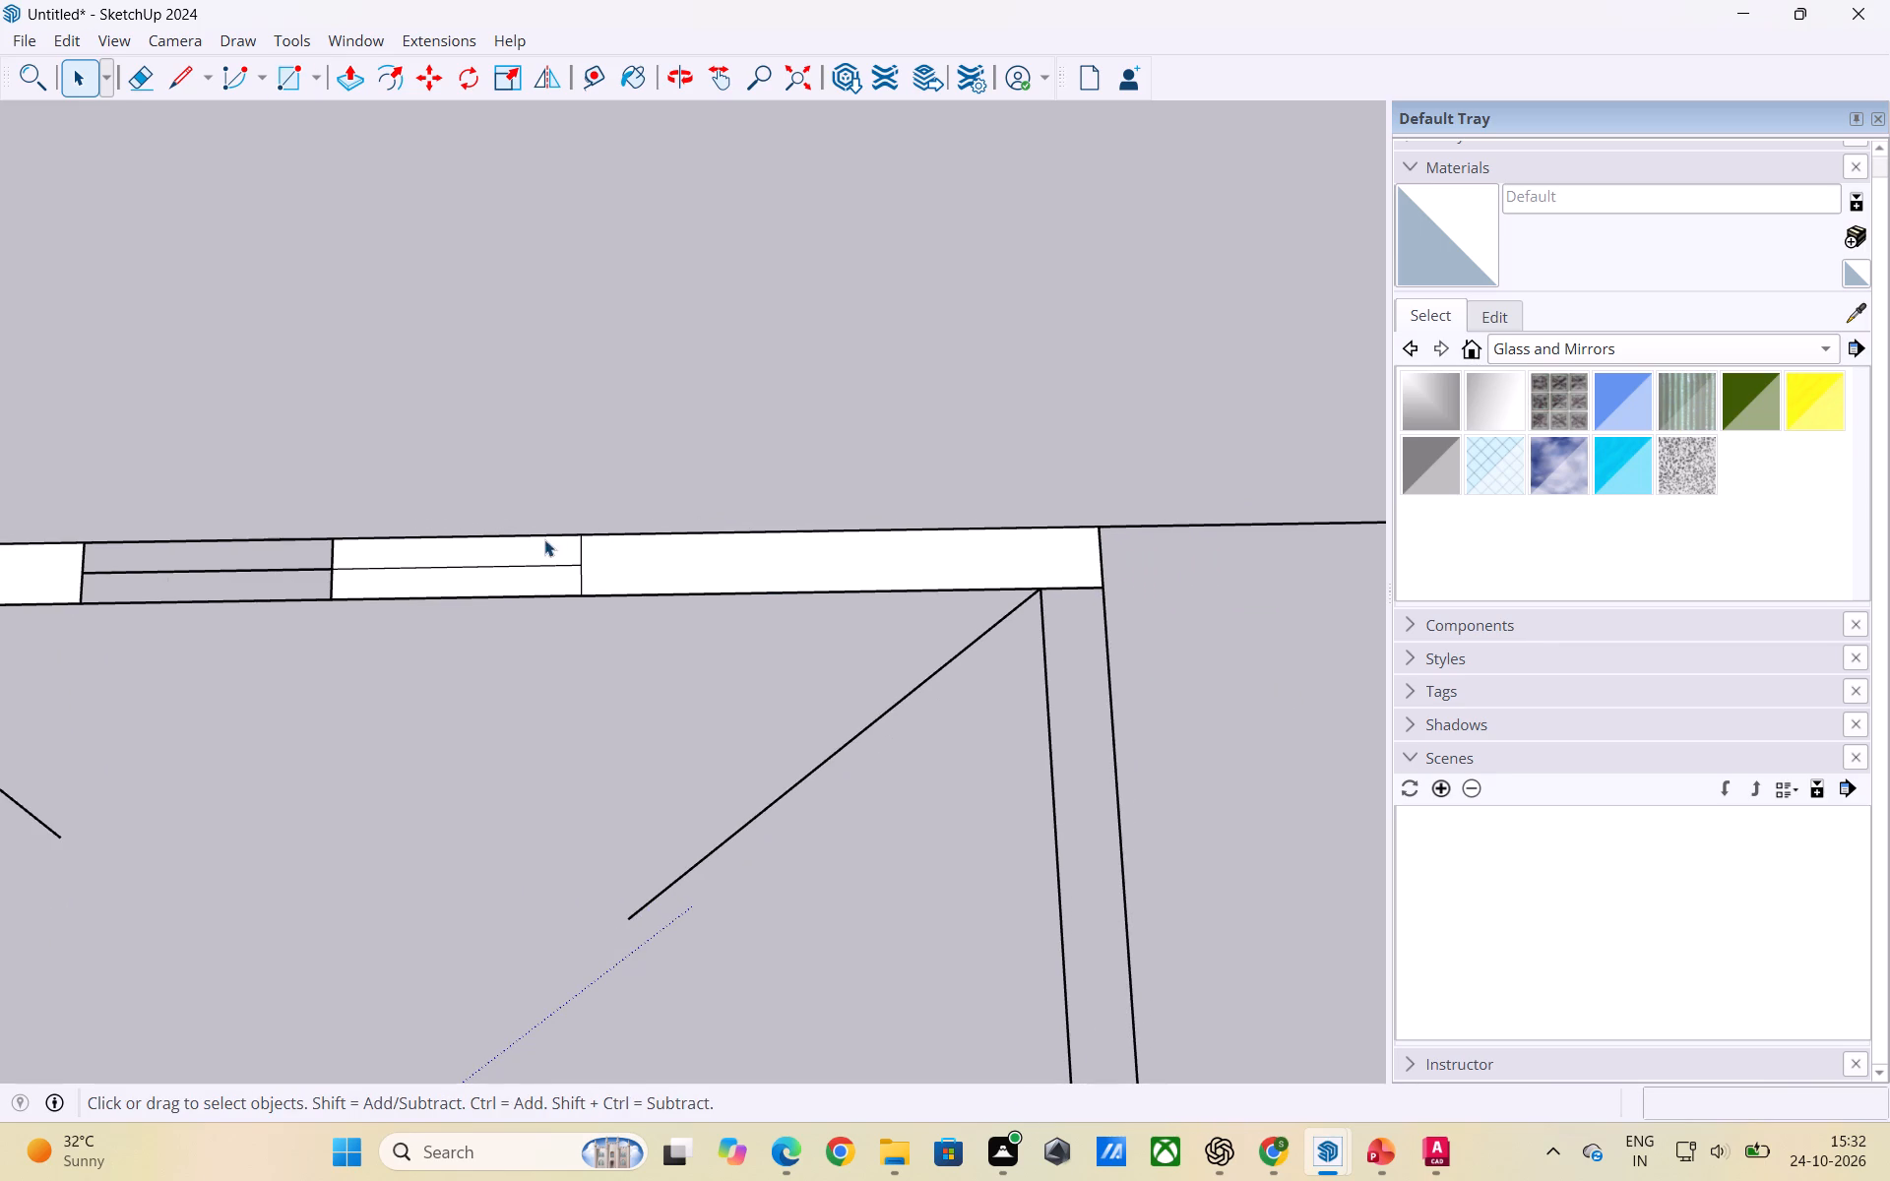
# Delete the two faces filling the window opening of the room with diagonal corner lines.
pyautogui.click(544, 539)
pyautogui.press('Delete')
pyautogui.click(534, 585)
pyautogui.press('Delete')
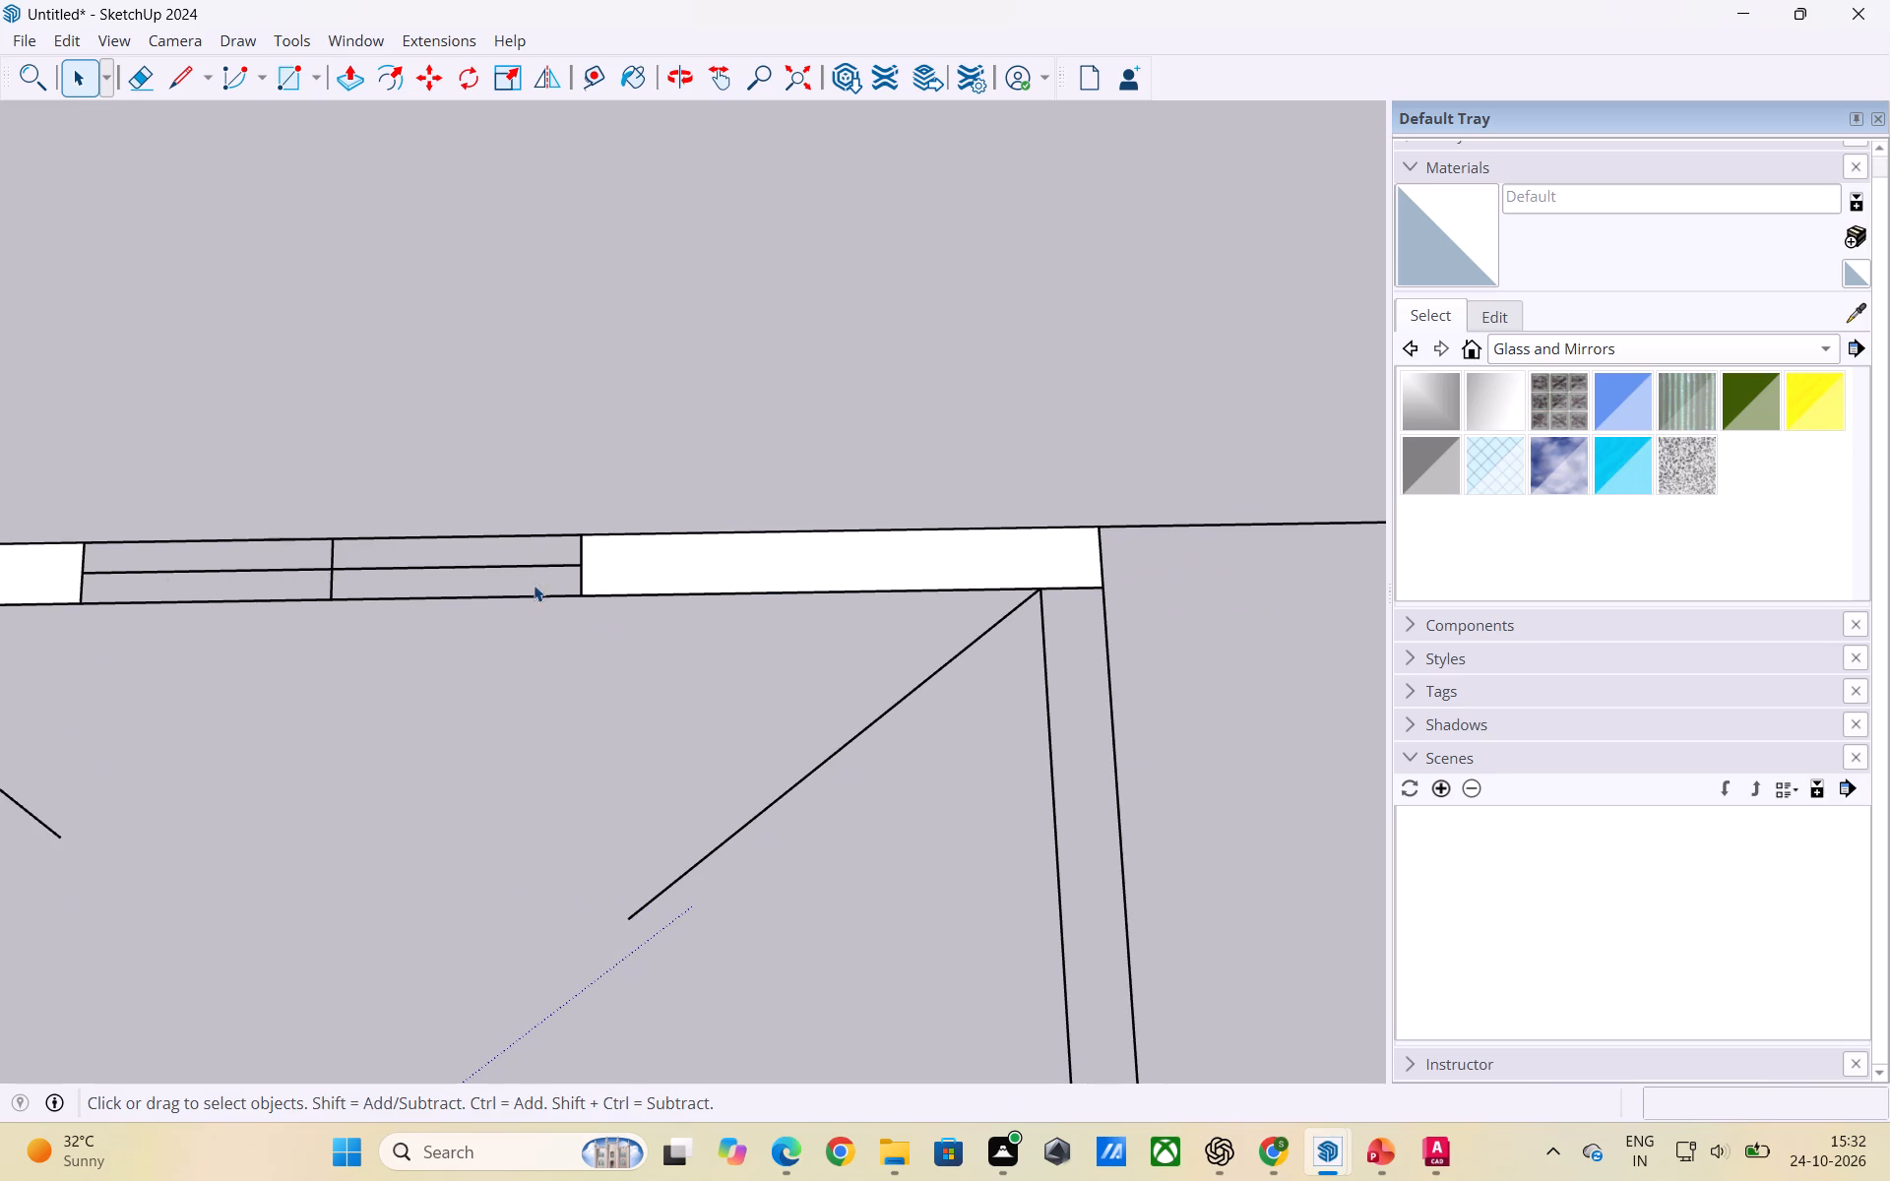
# Make the outer wall piece between the diagonal-lined room's window and its far corner a group.
pyautogui.doubleClick(776, 577)
pyautogui.rightClick(778, 571)
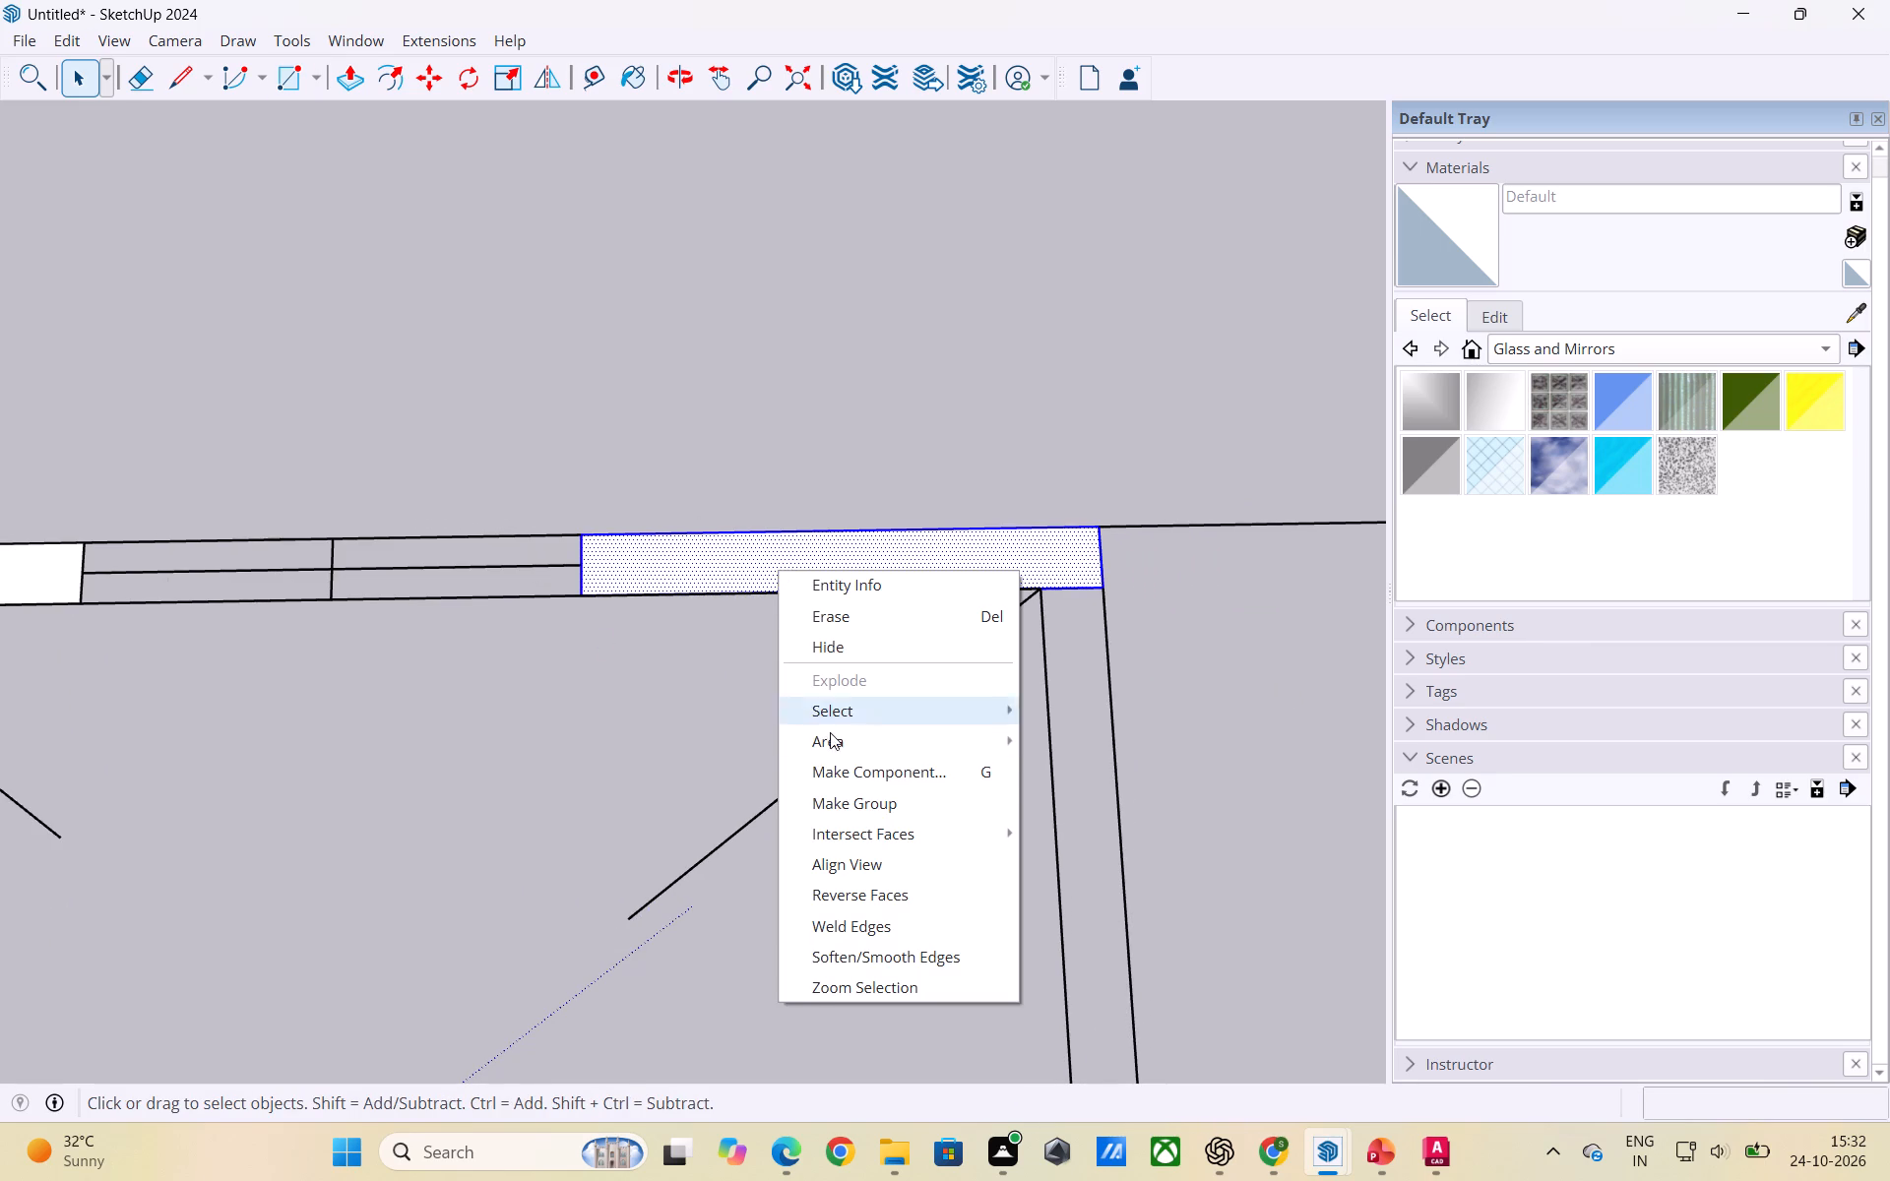
pyautogui.click(854, 800)
pyautogui.click(1243, 669)
pyautogui.scroll(-9, 1007, 545)
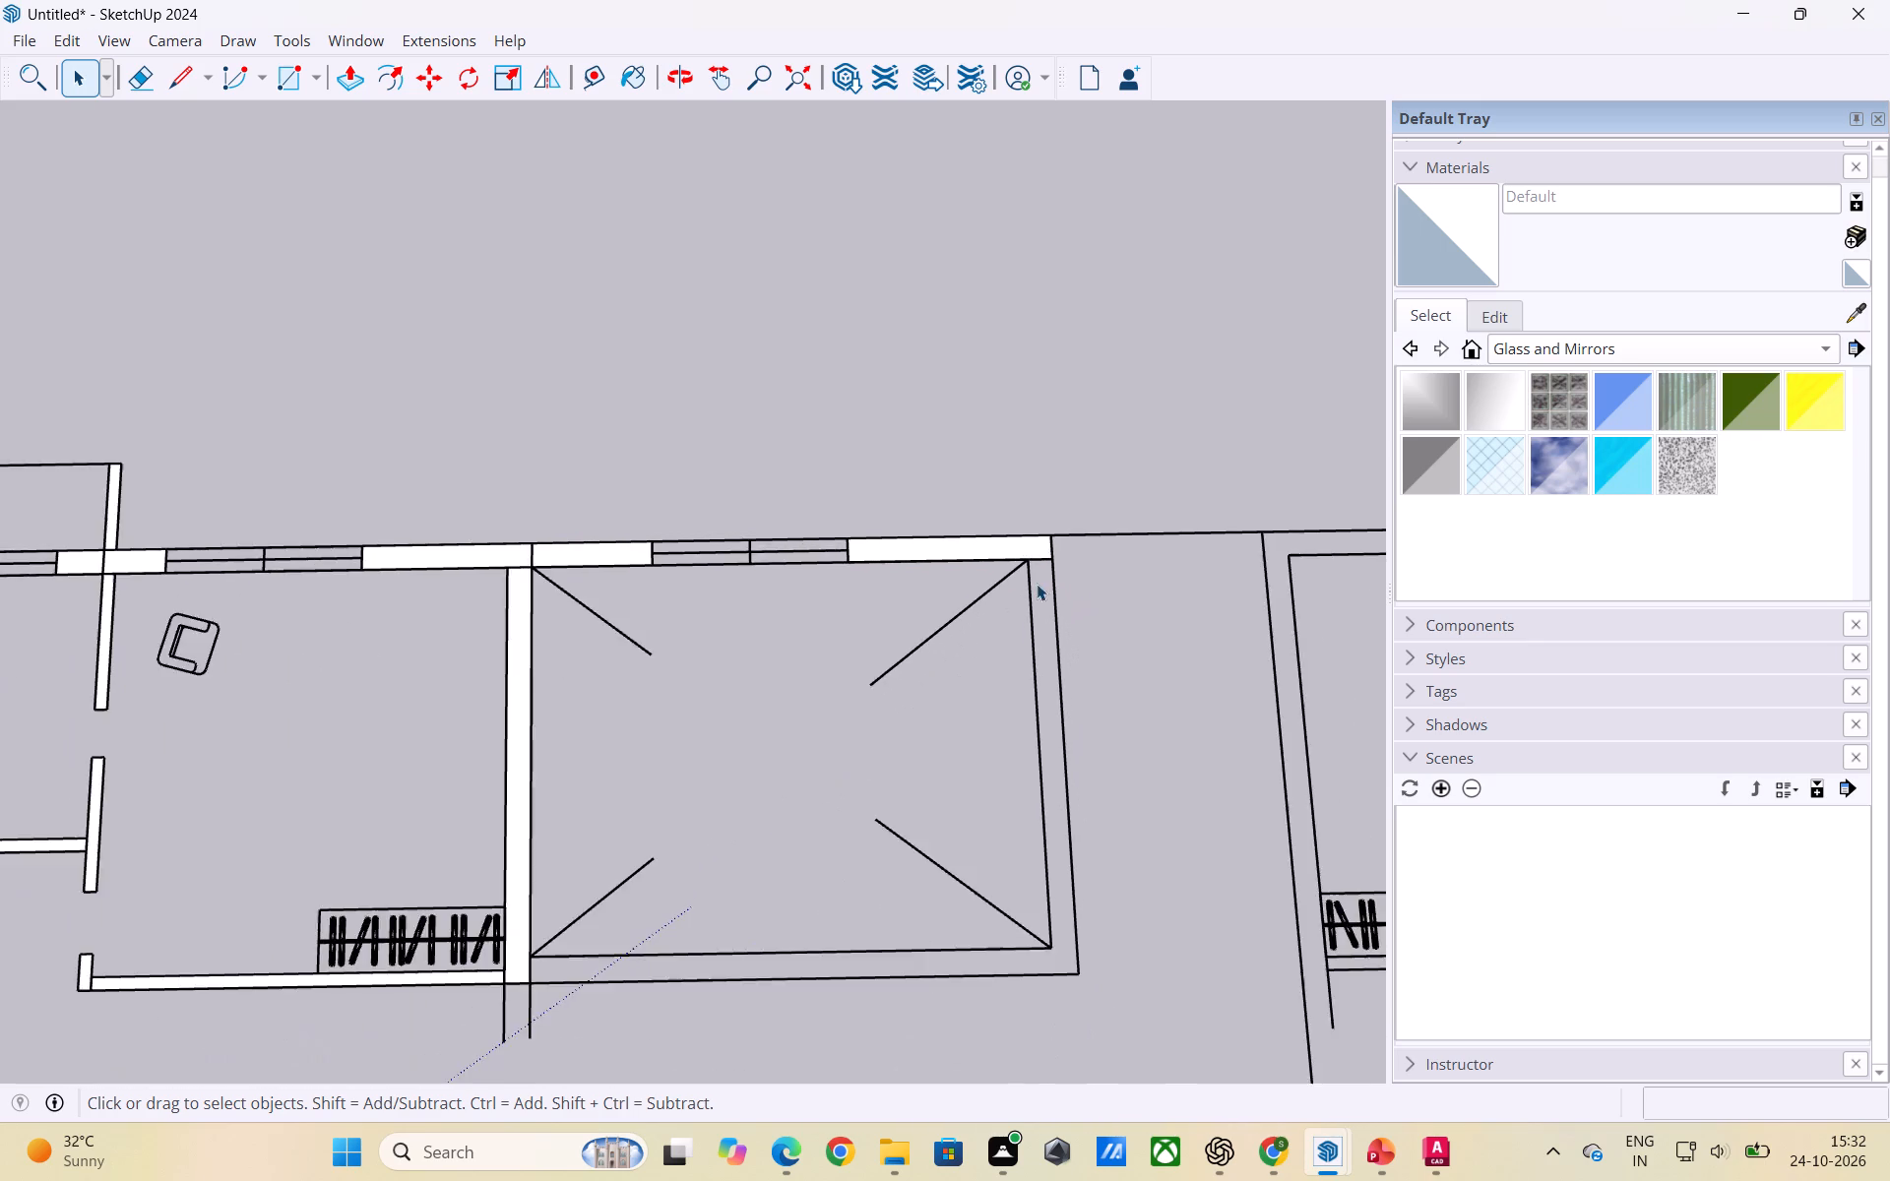
# Draw a rectangle about 9" wide over the diagonal-lined room's far side wall, from its inner window-wall corner to the opposite outer corner.
pyautogui.scroll(-3, 1037, 584)
pyautogui.scroll(-1, 1091, 768)
pyautogui.moveTo(1091, 768); pyautogui.dragTo(1069, 771, button='middle')
pyautogui.press('r')
pyautogui.scroll(1, 1098, 689)
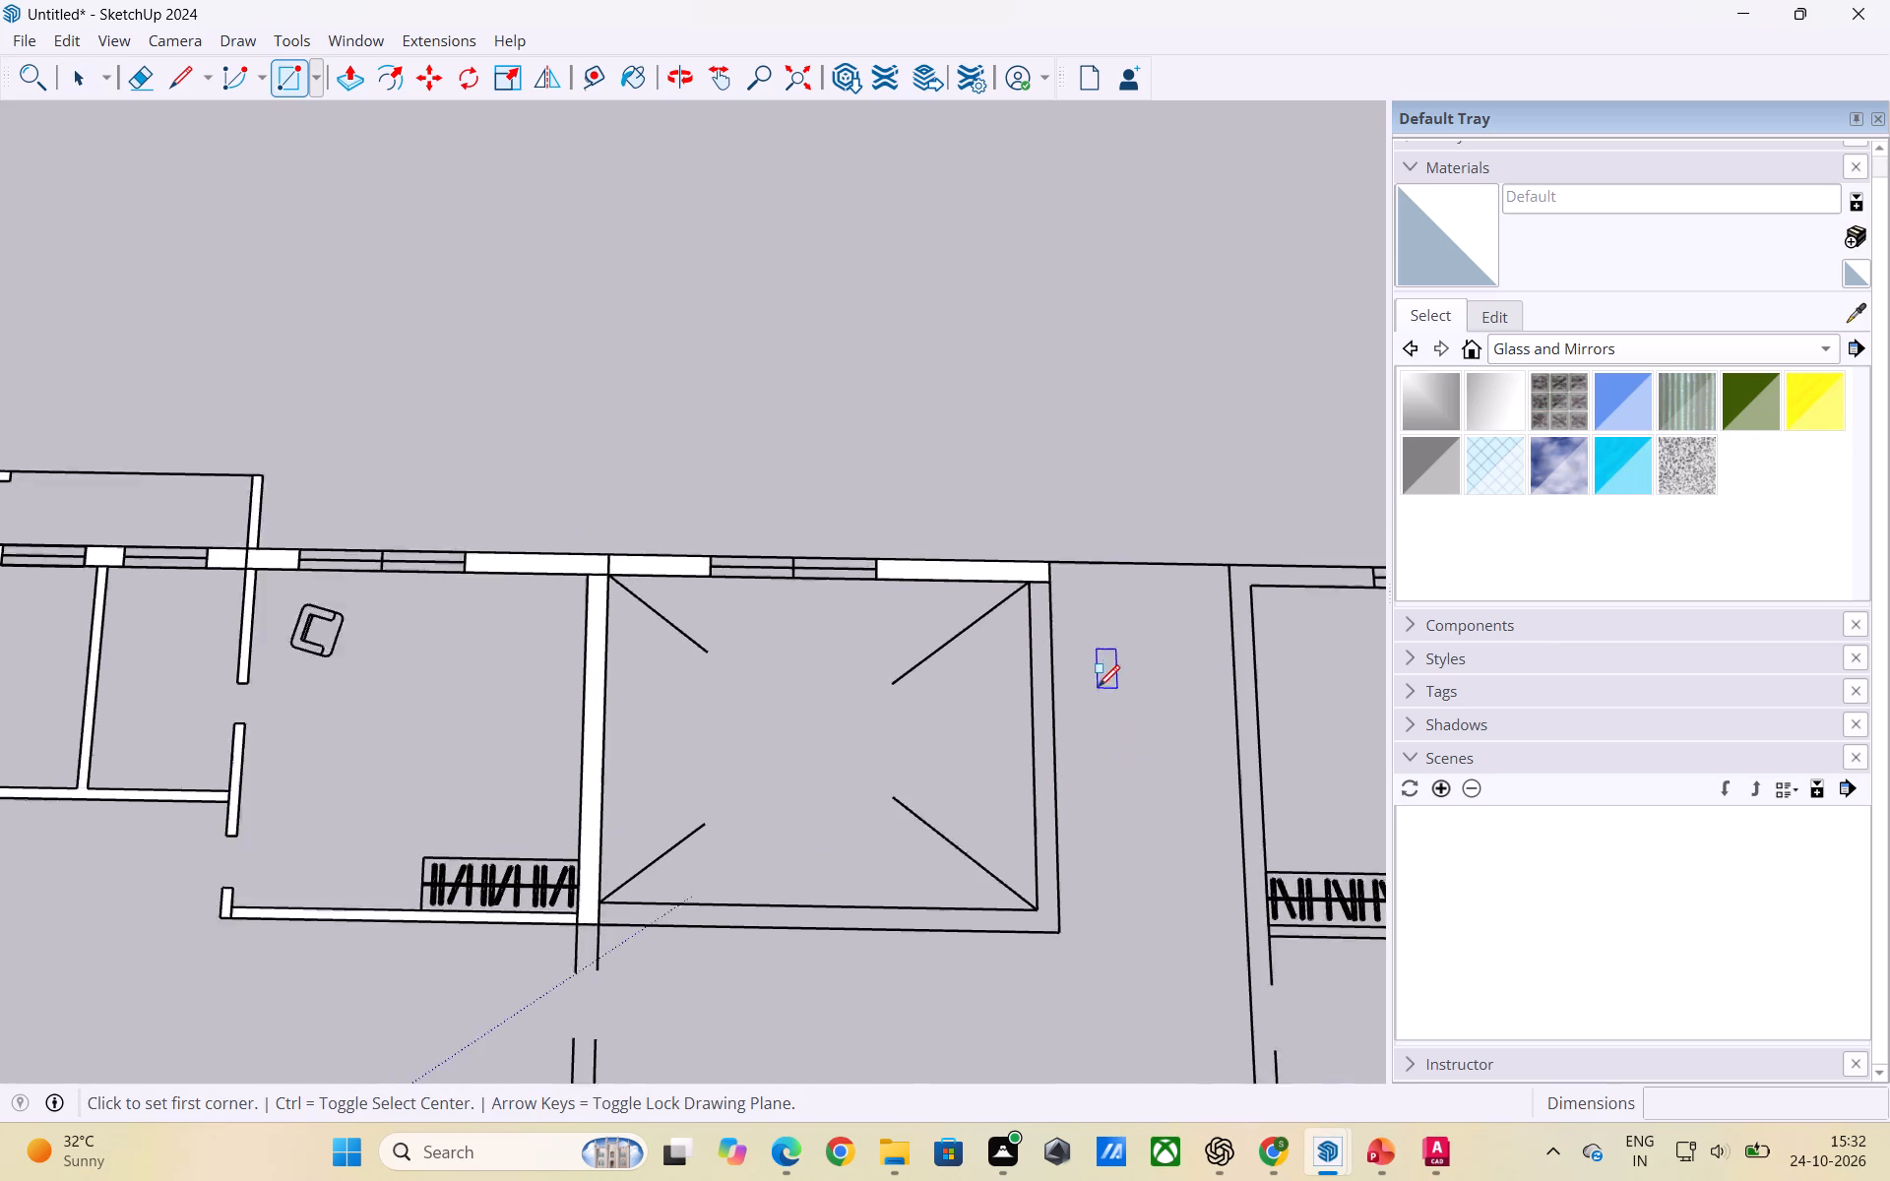
pyautogui.scroll(2, 1098, 687)
pyautogui.click(1006, 564)
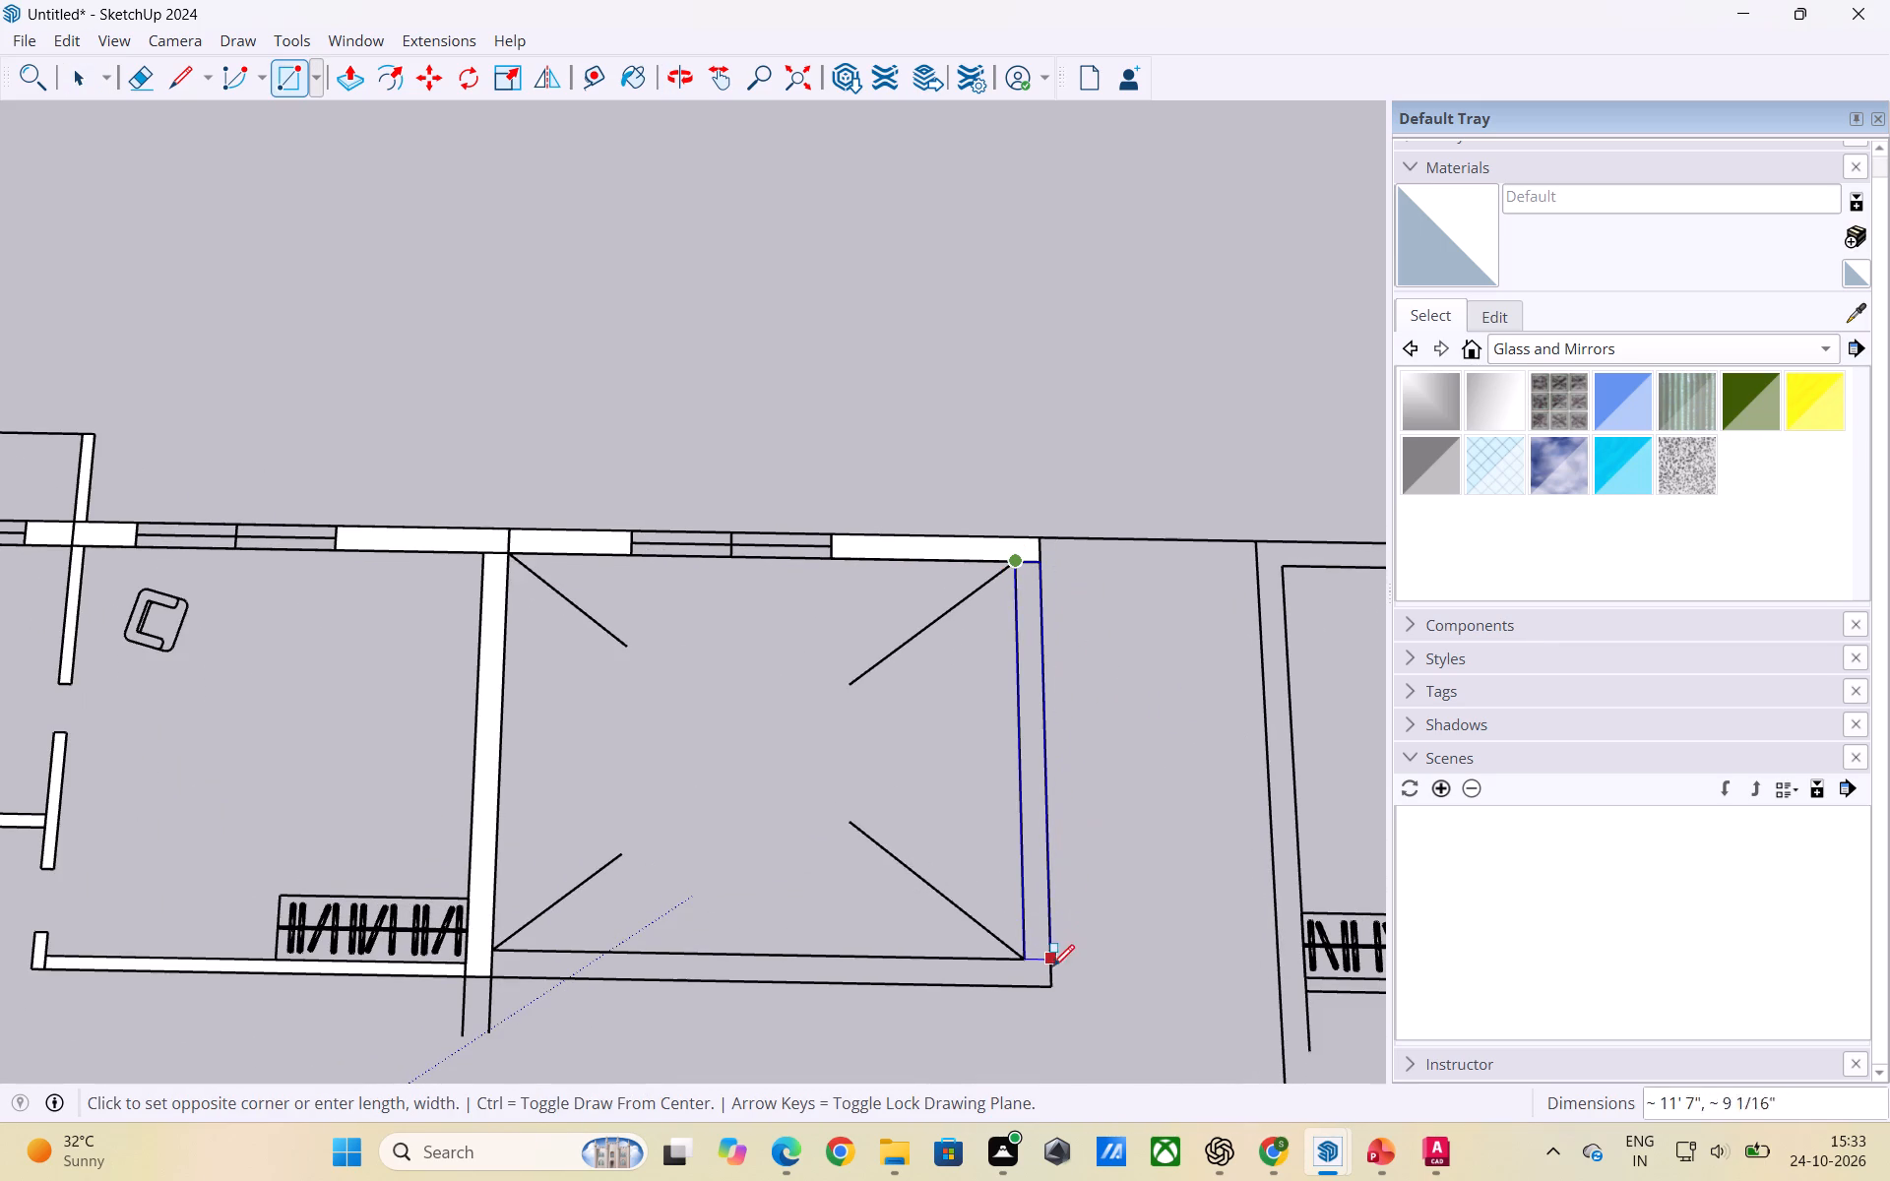
pyautogui.click(1052, 977)
pyautogui.press('space')
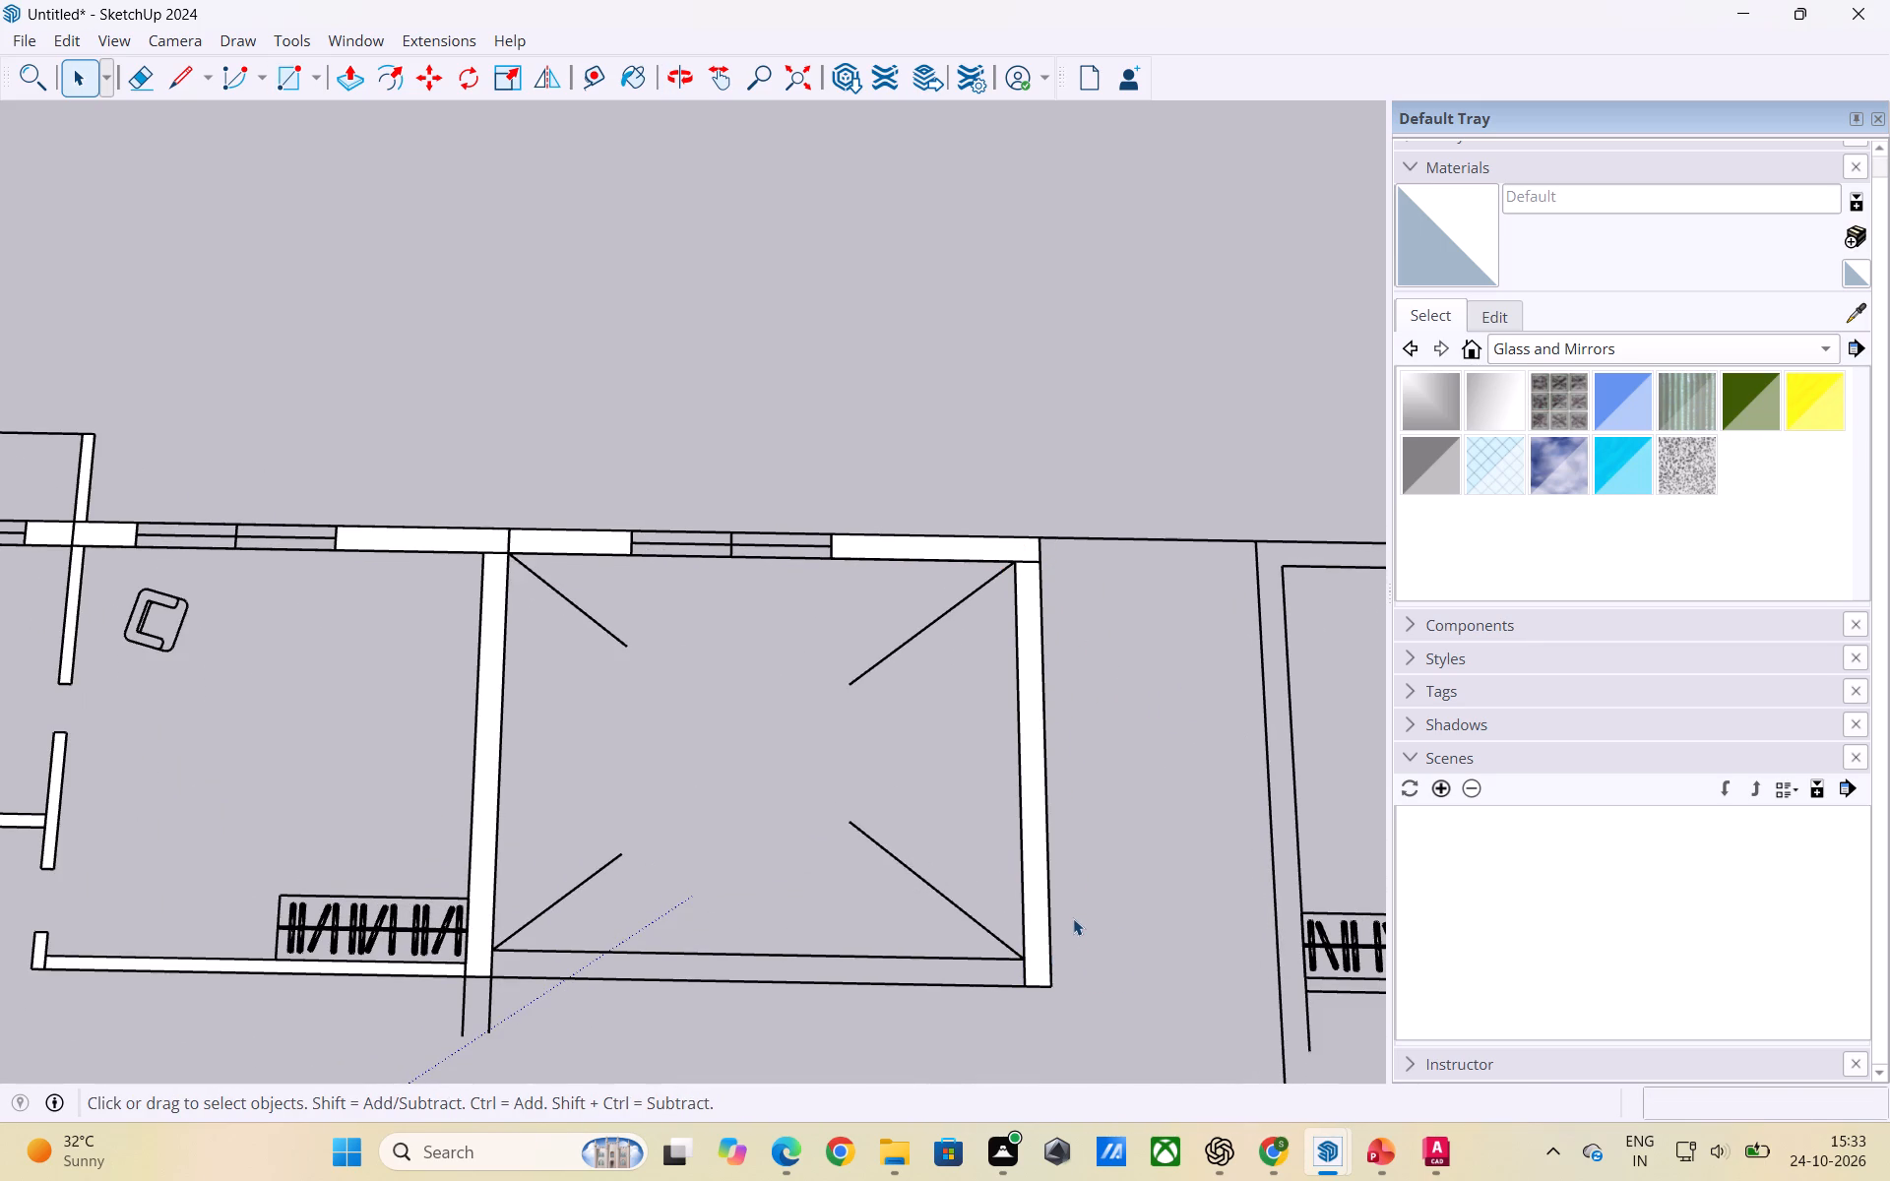
pyautogui.scroll(-12, 1096, 829)
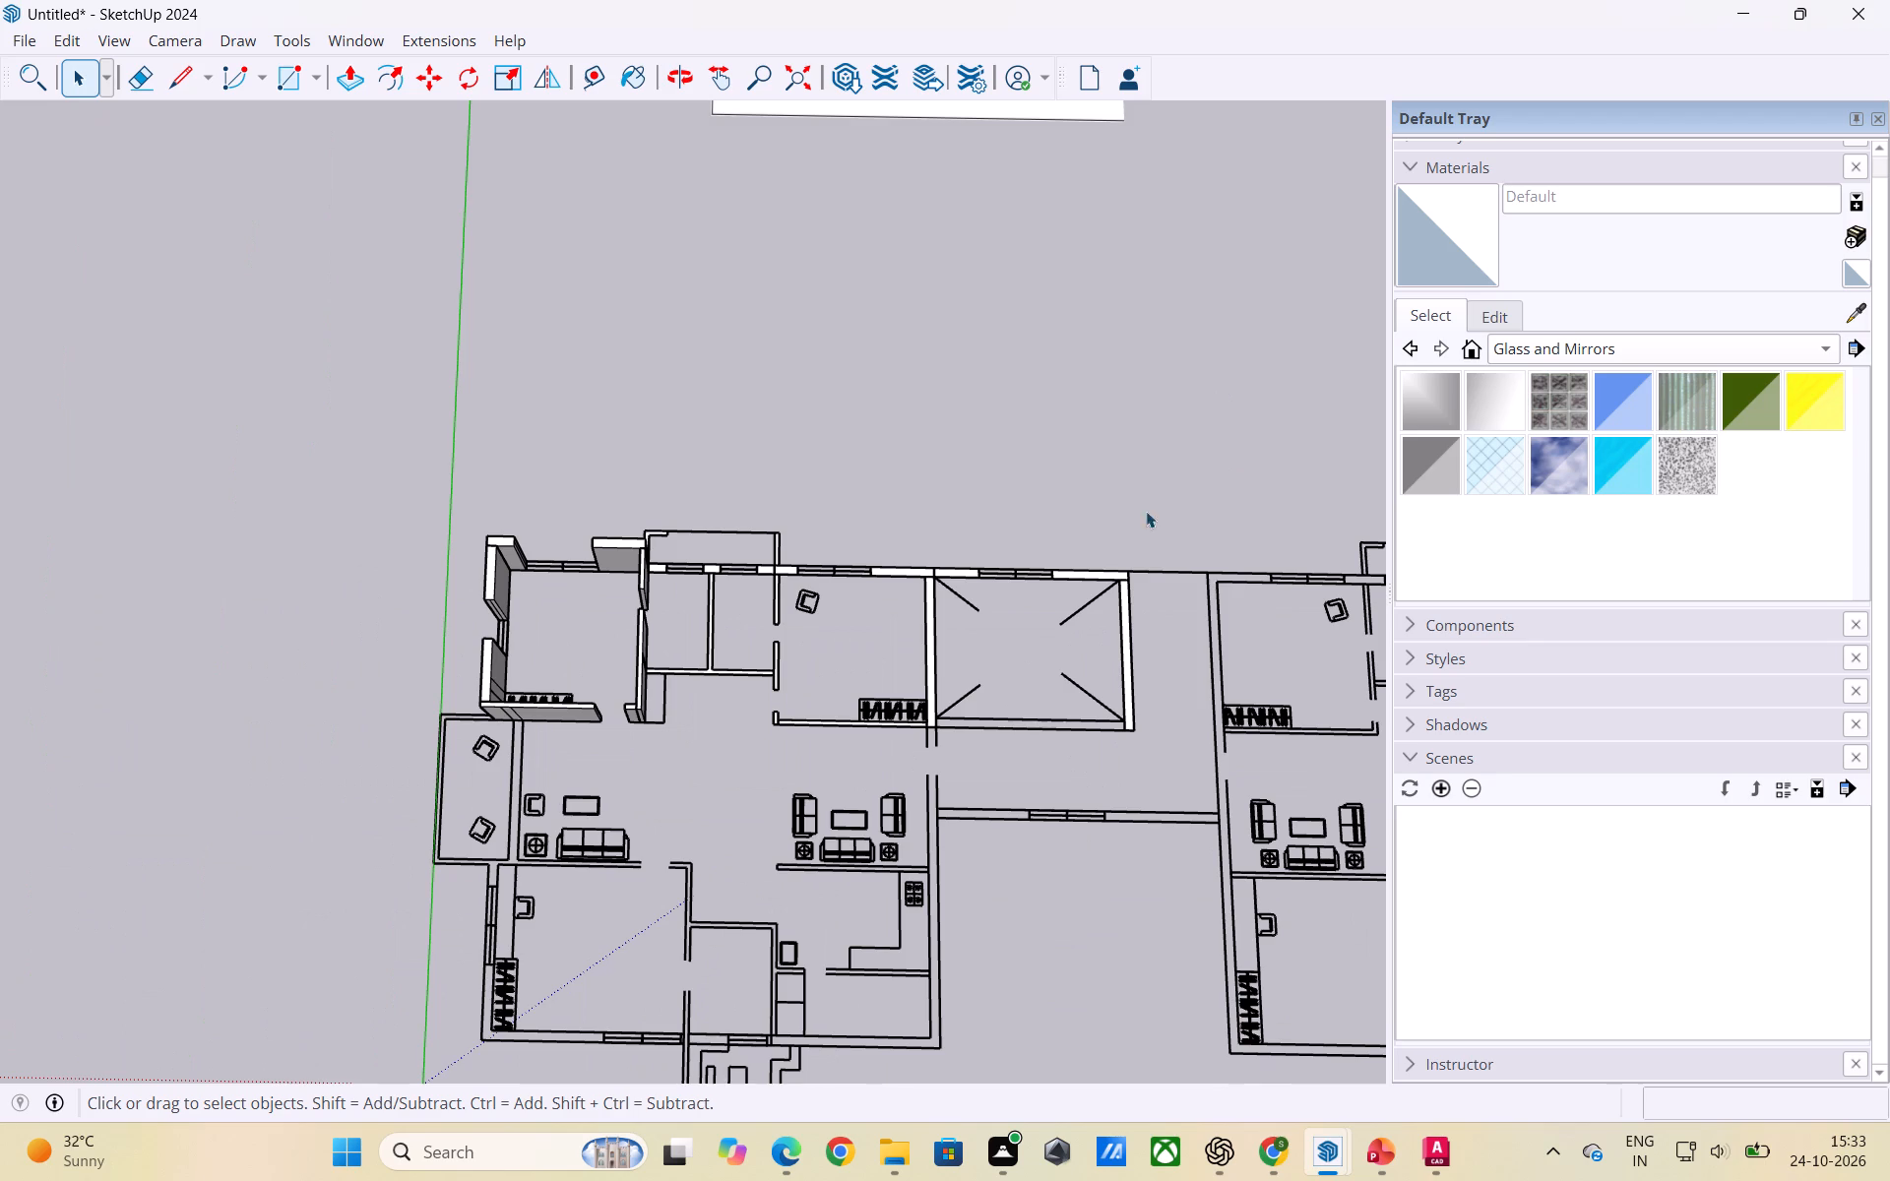
# Draw a rectangle over the short wall stub extending from the second bedroom's wardrobe corner to the entrance door opening.
pyautogui.scroll(-2, 984, 504)
pyautogui.scroll(6, 976, 735)
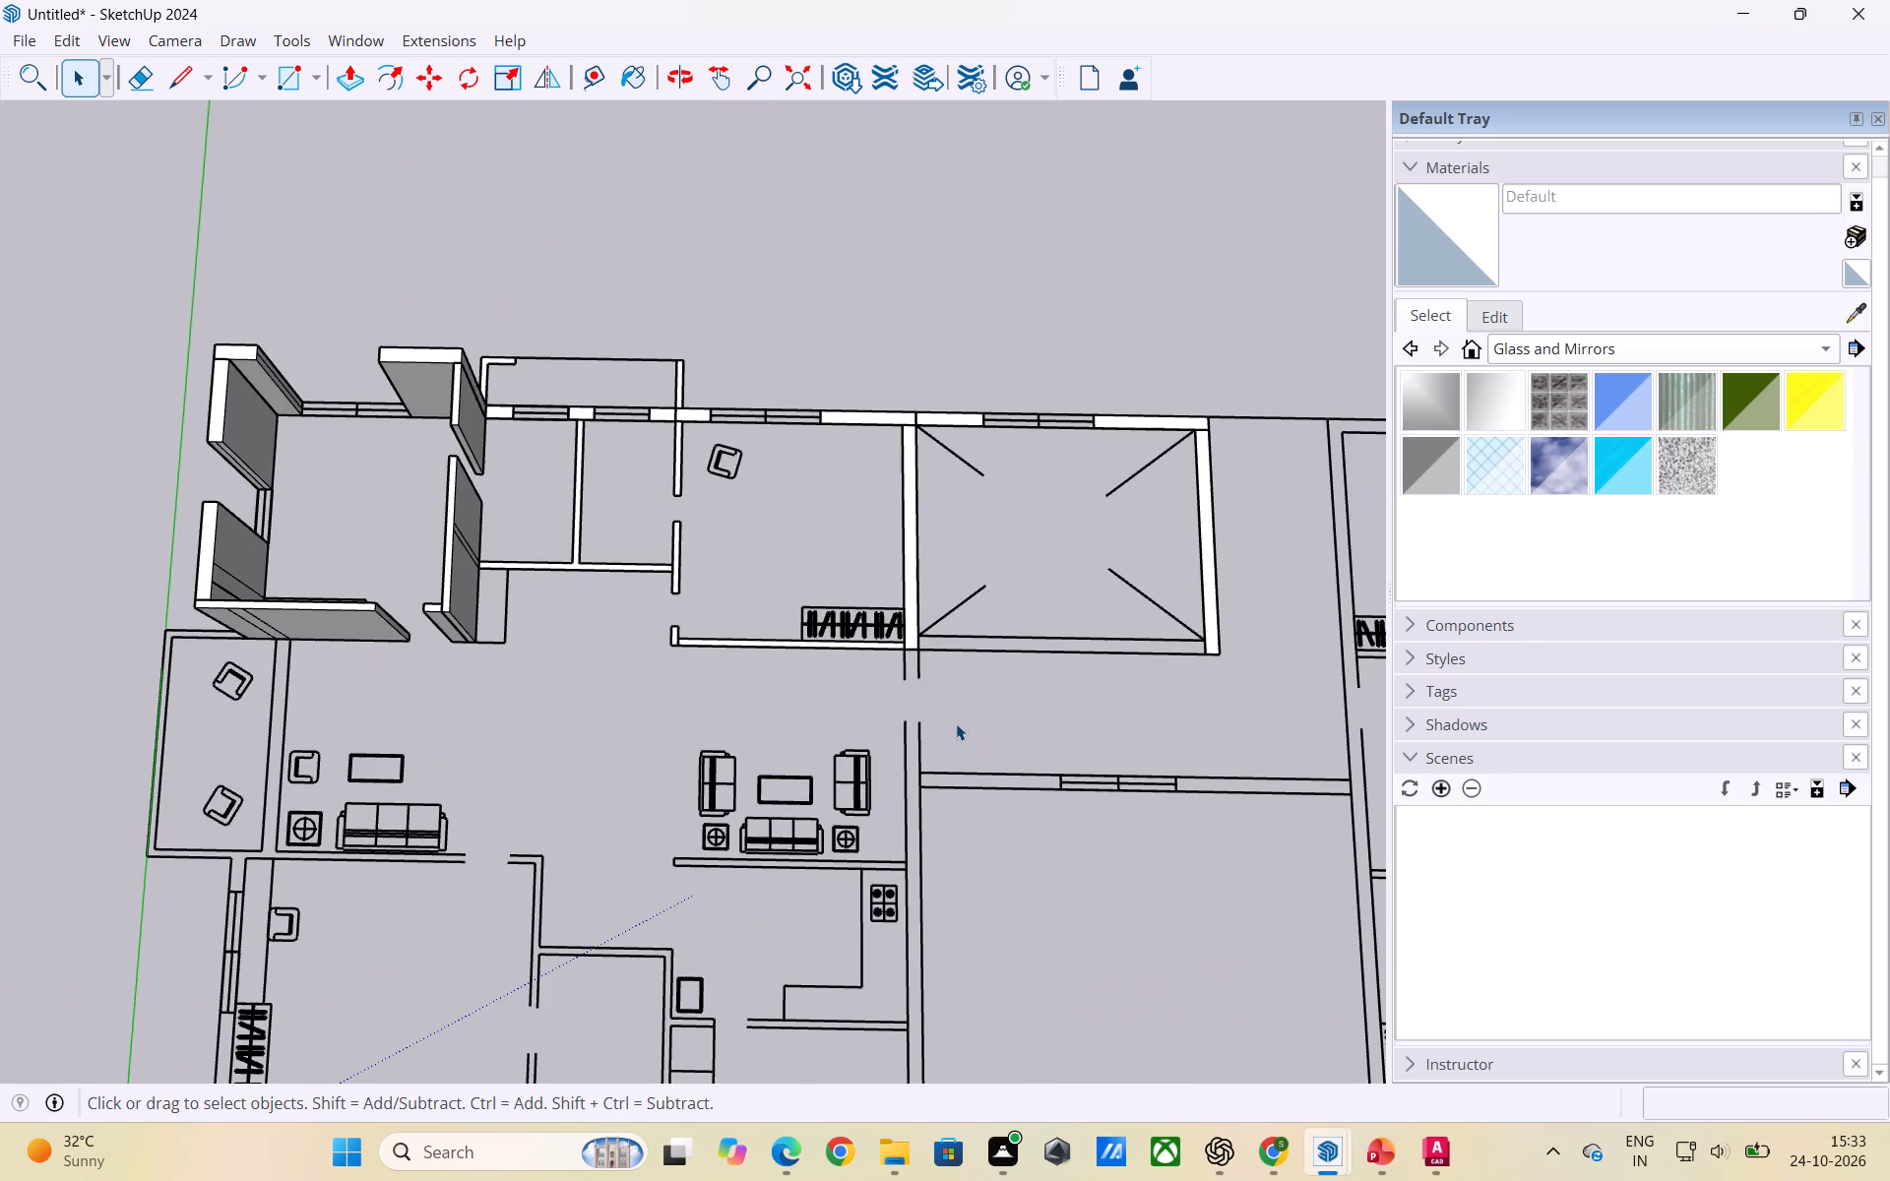
pyautogui.press('r')
pyautogui.scroll(5, 929, 688)
pyautogui.click(887, 624)
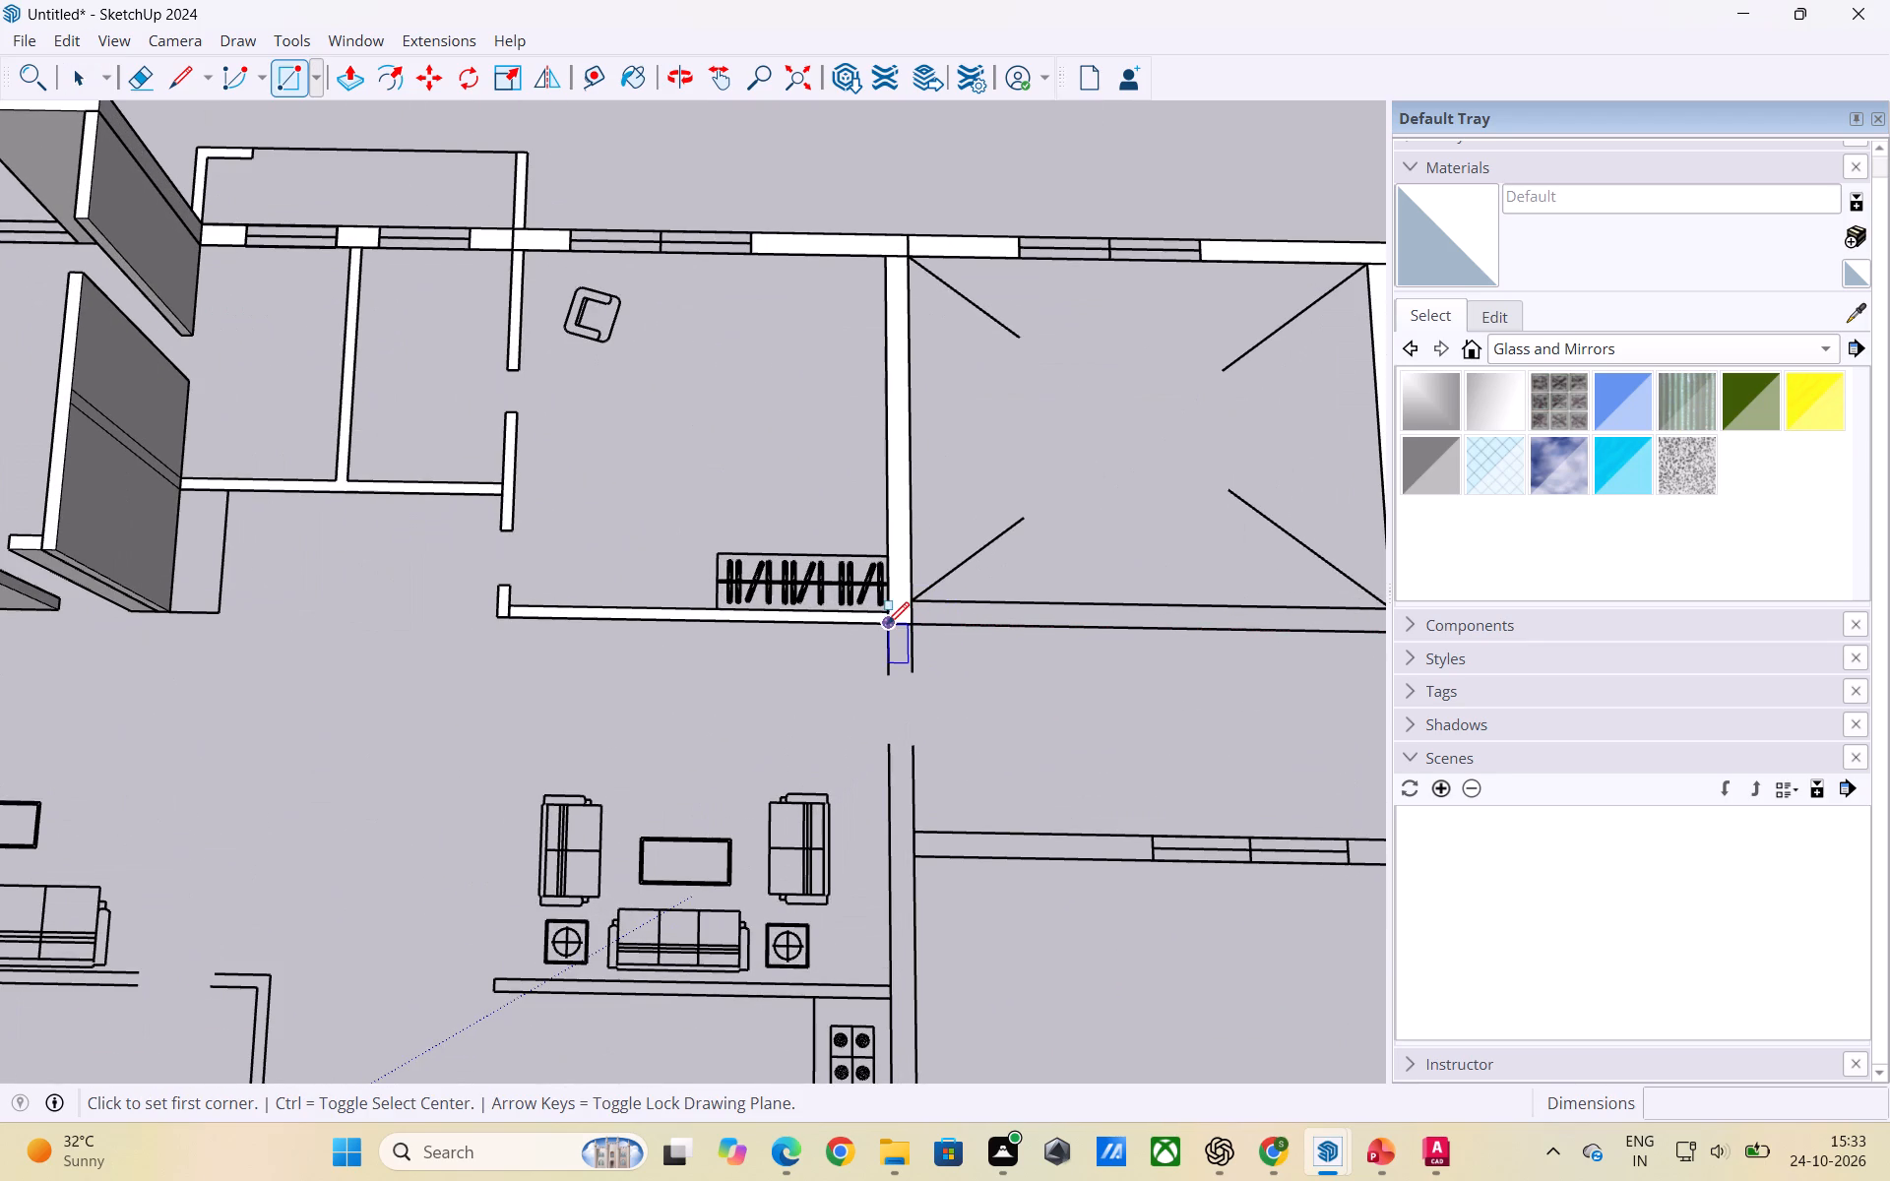
pyautogui.click(910, 672)
pyautogui.press('space')
# Erase the leftover edge sticking out past the end of the wall stub at the entrance door opening.
pyautogui.scroll(3, 900, 734)
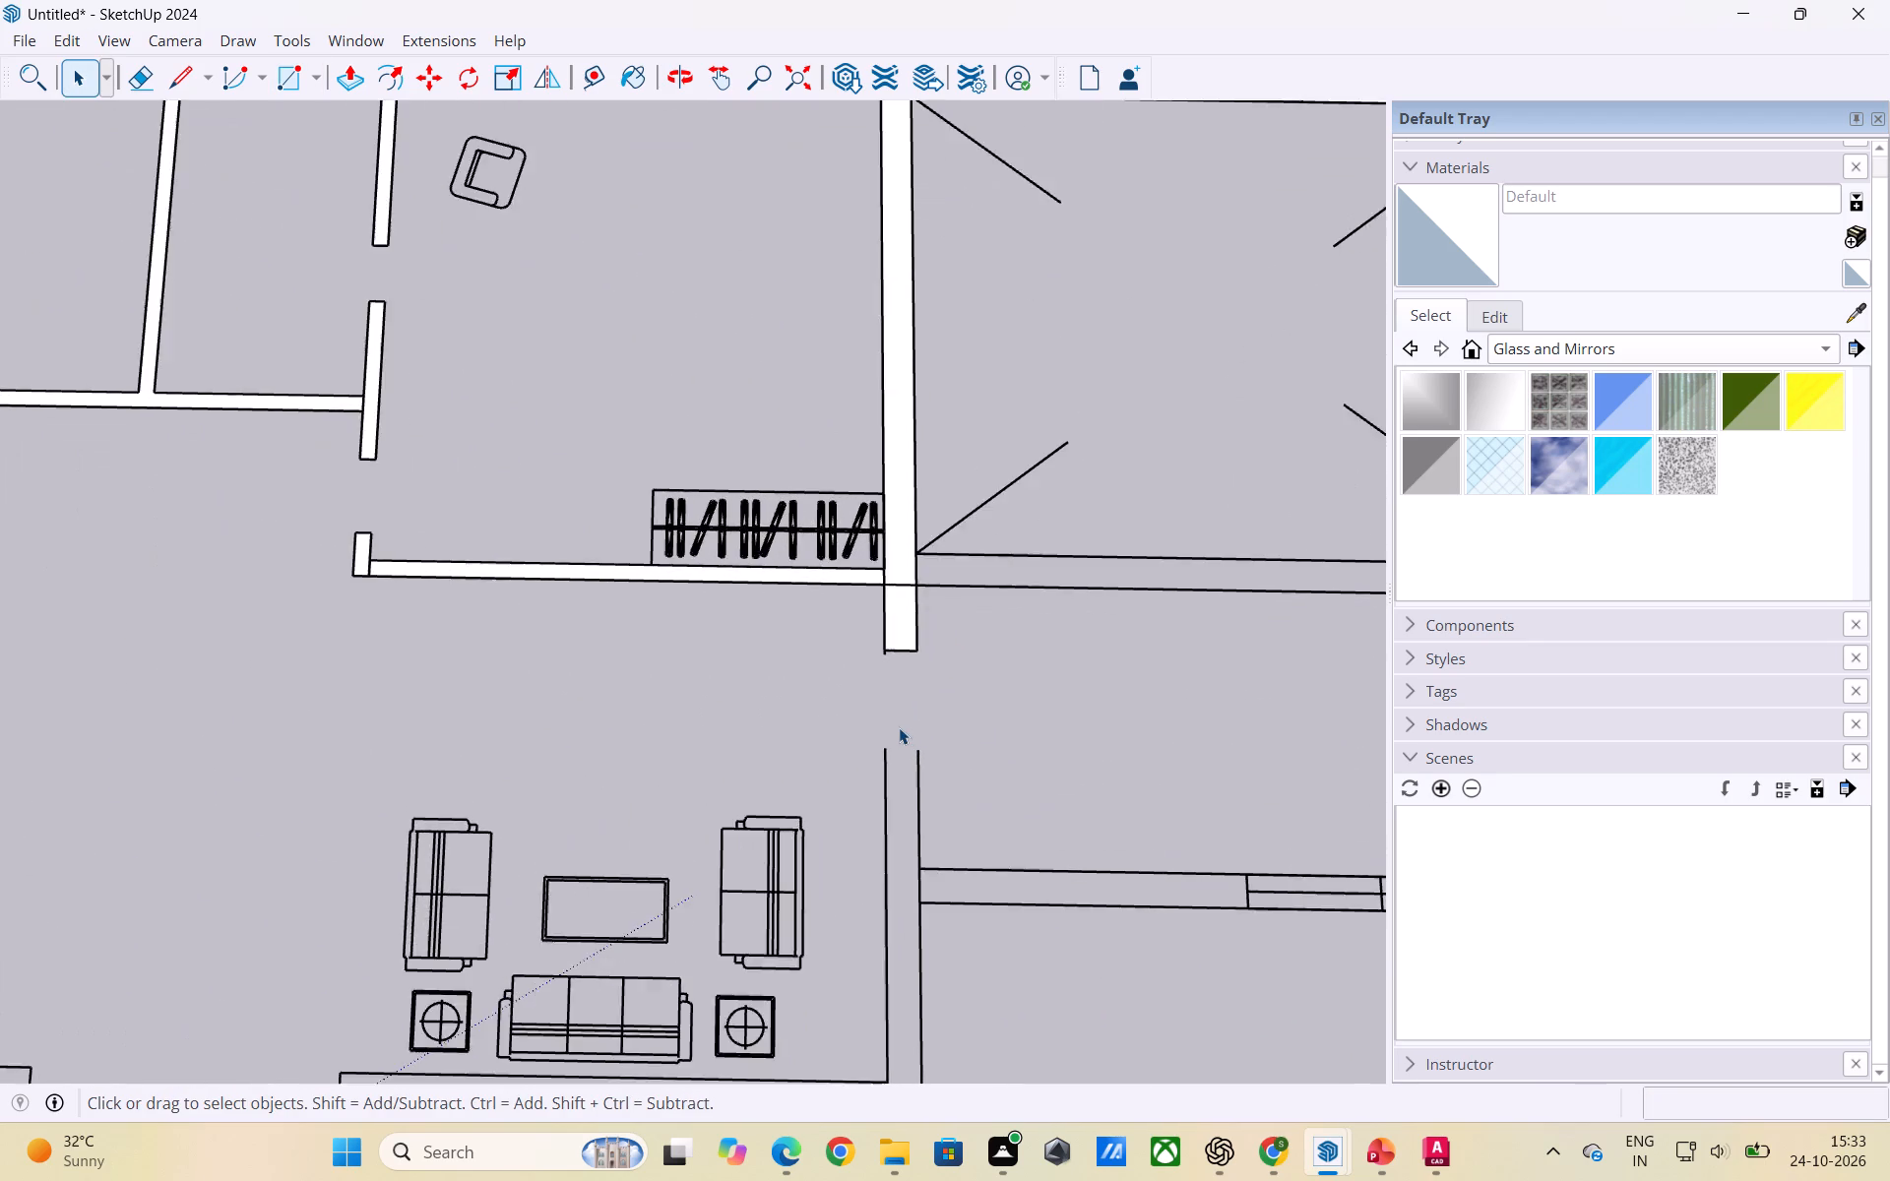
pyautogui.scroll(2, 899, 727)
pyautogui.press('e')
pyautogui.scroll(3, 883, 692)
pyautogui.click(881, 620)
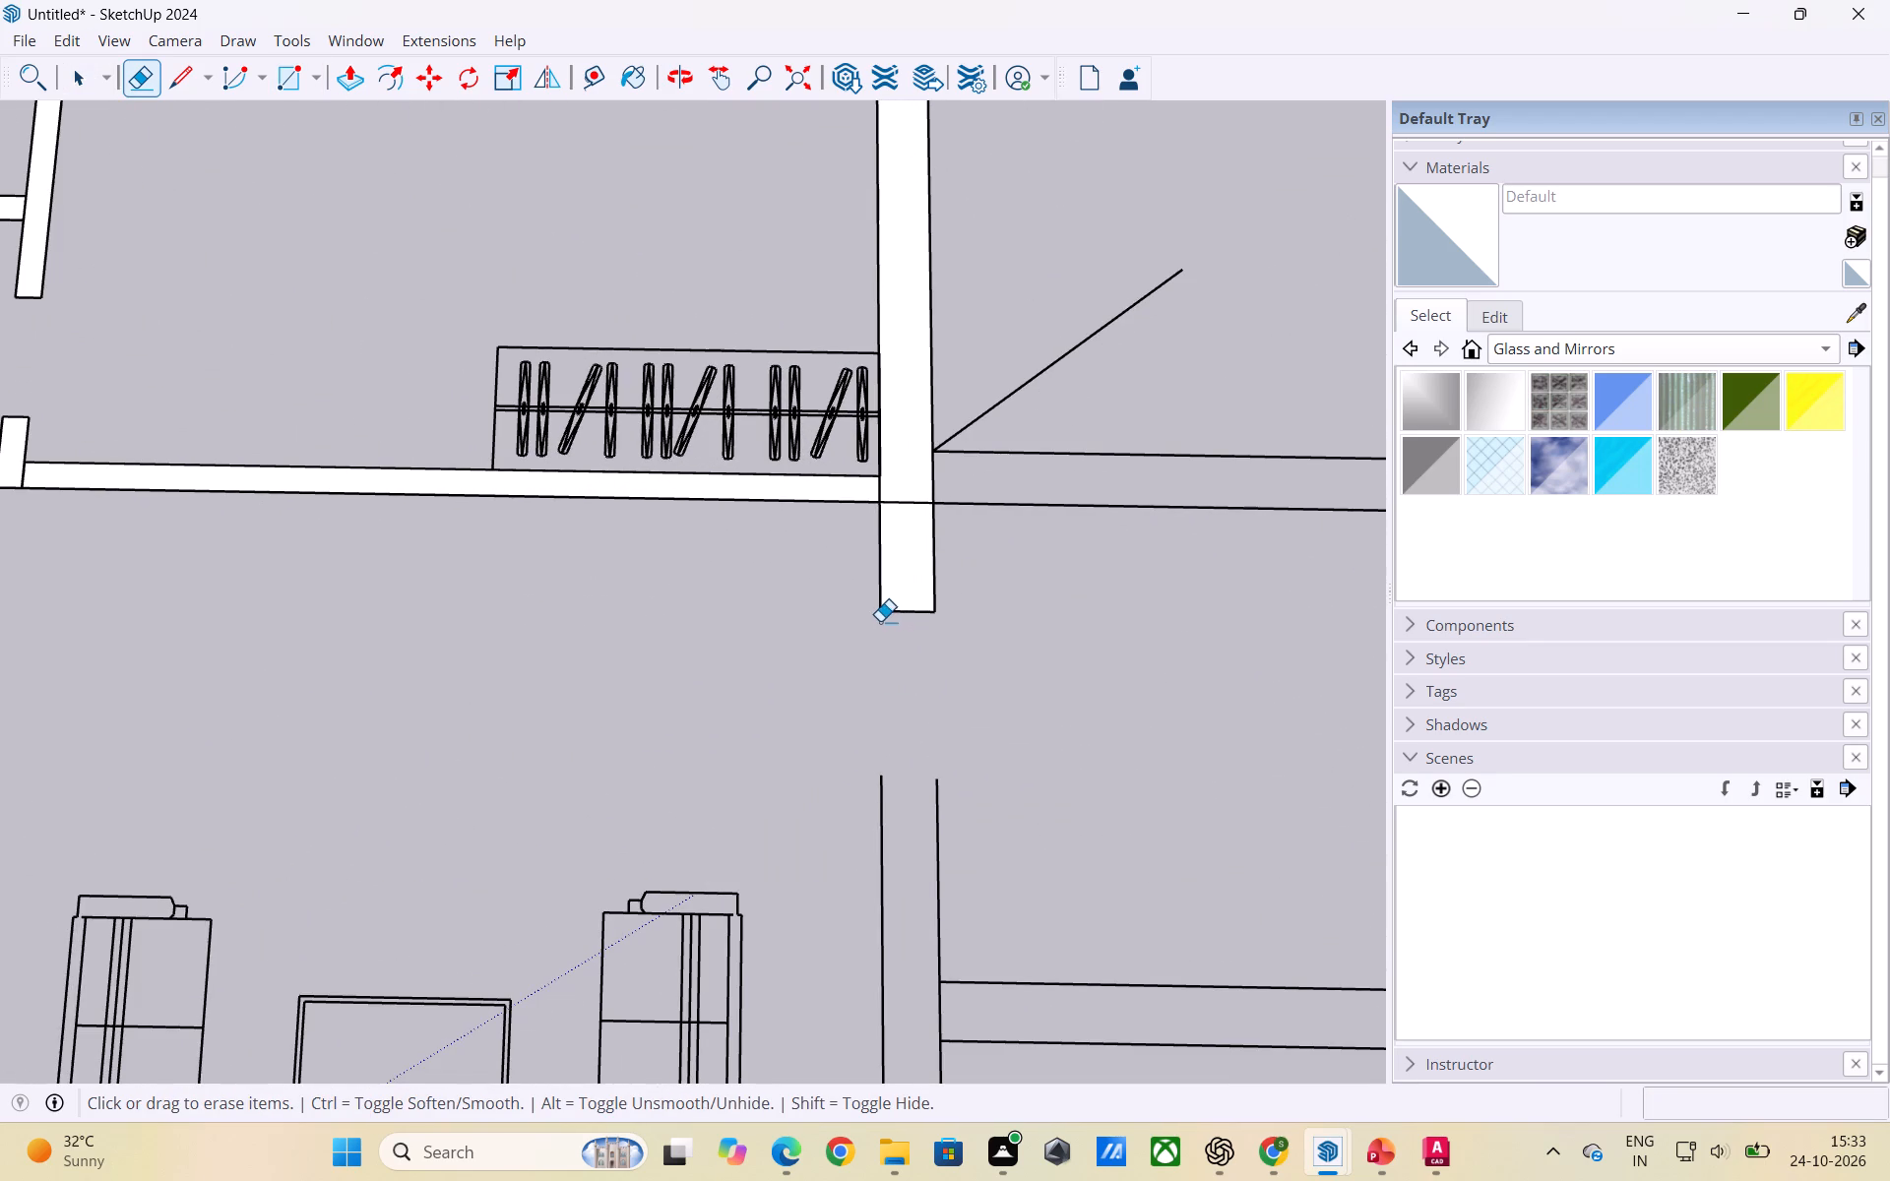
pyautogui.scroll(-3, 793, 621)
pyautogui.press('space')
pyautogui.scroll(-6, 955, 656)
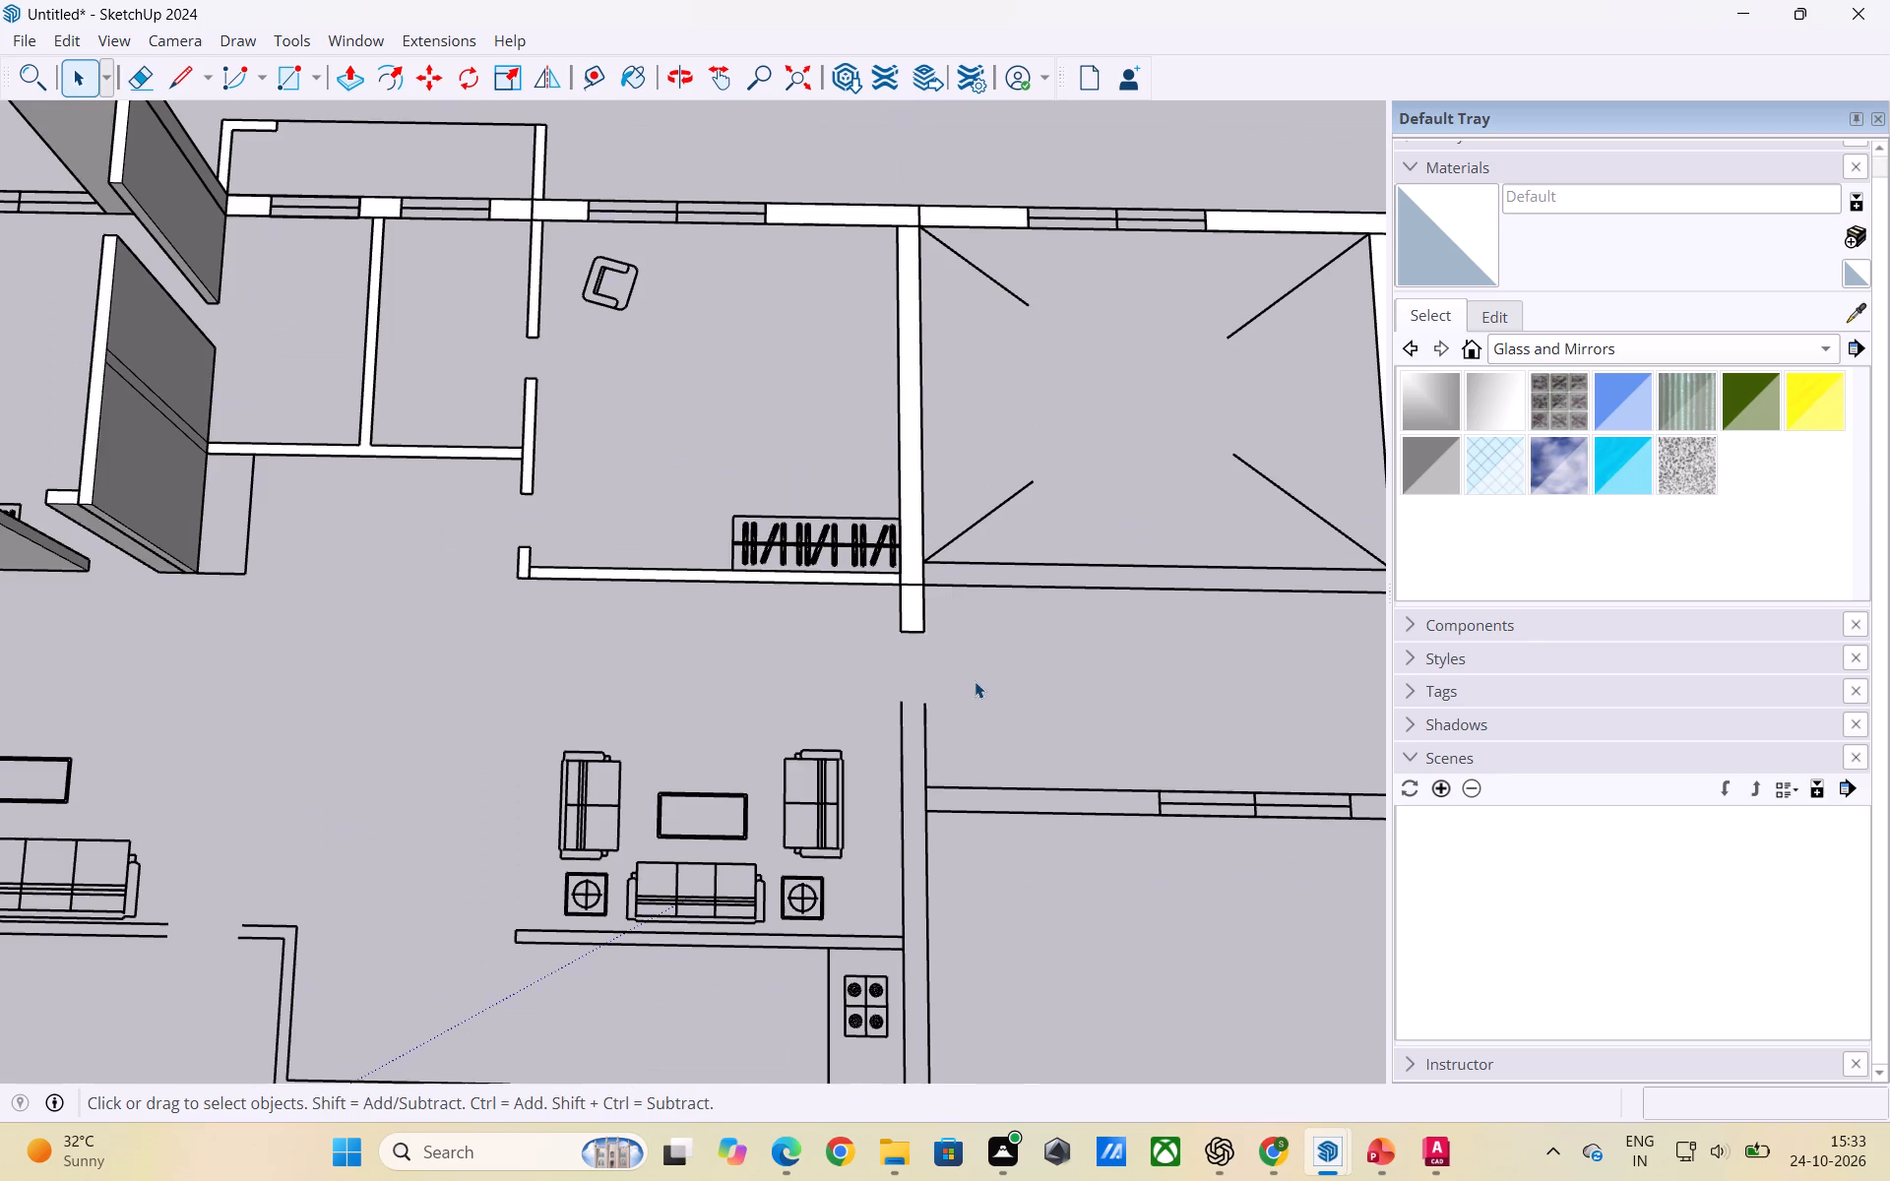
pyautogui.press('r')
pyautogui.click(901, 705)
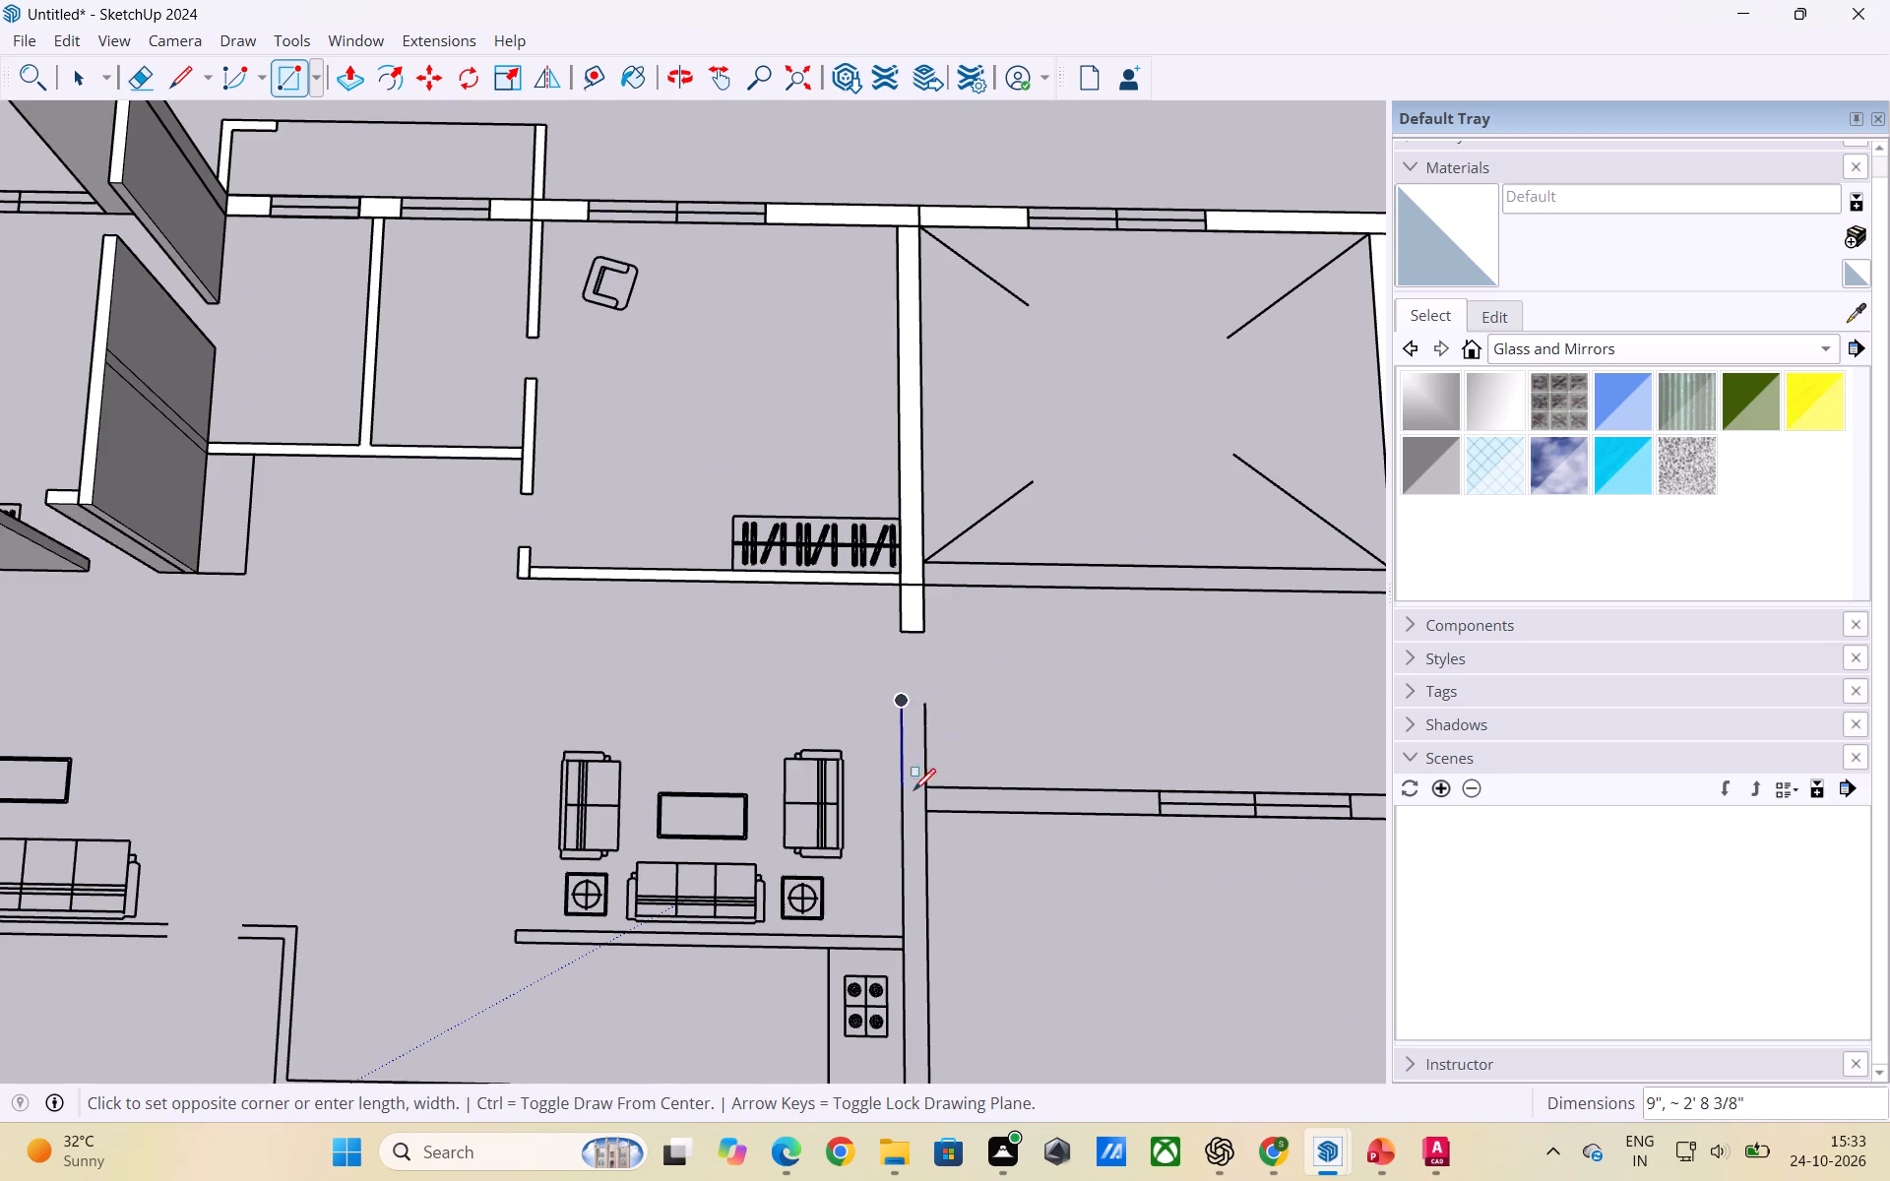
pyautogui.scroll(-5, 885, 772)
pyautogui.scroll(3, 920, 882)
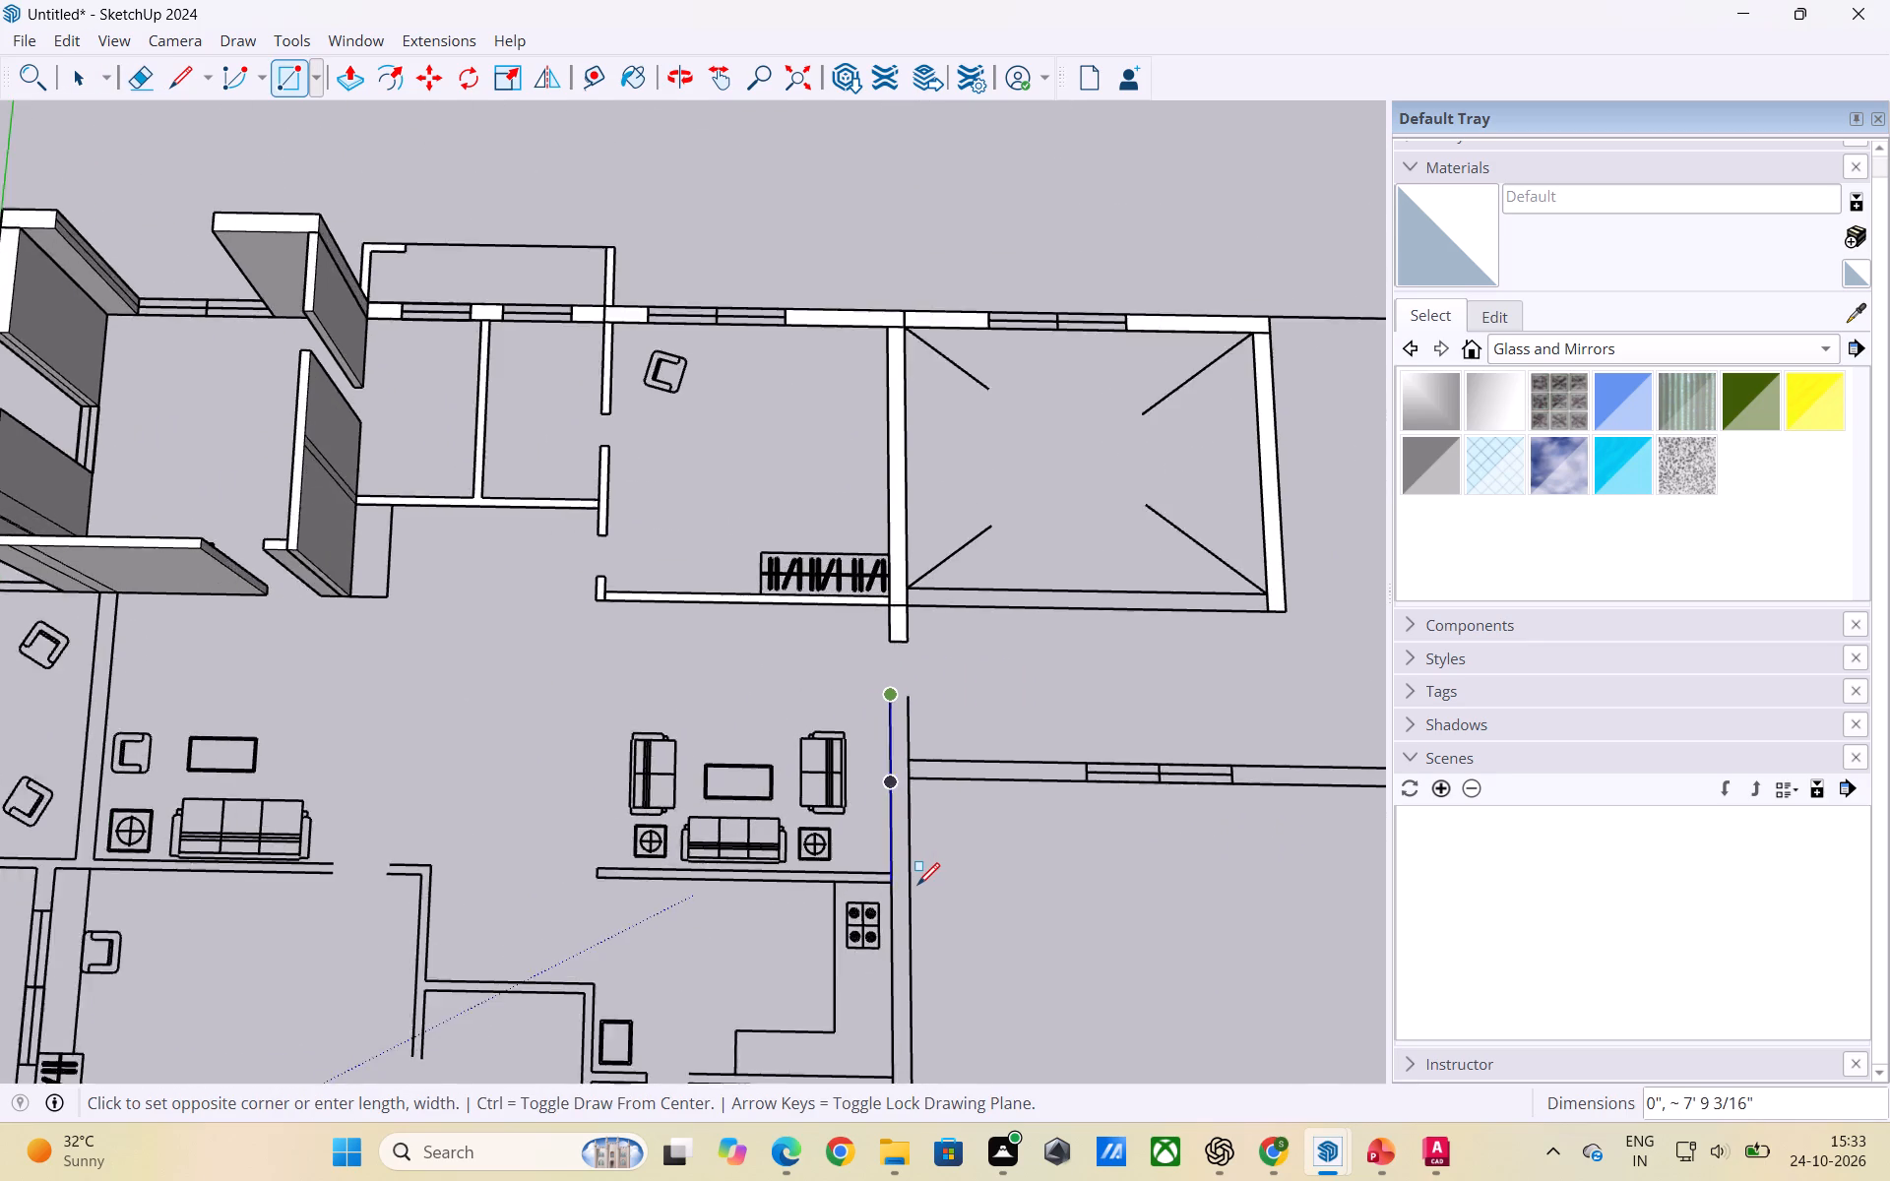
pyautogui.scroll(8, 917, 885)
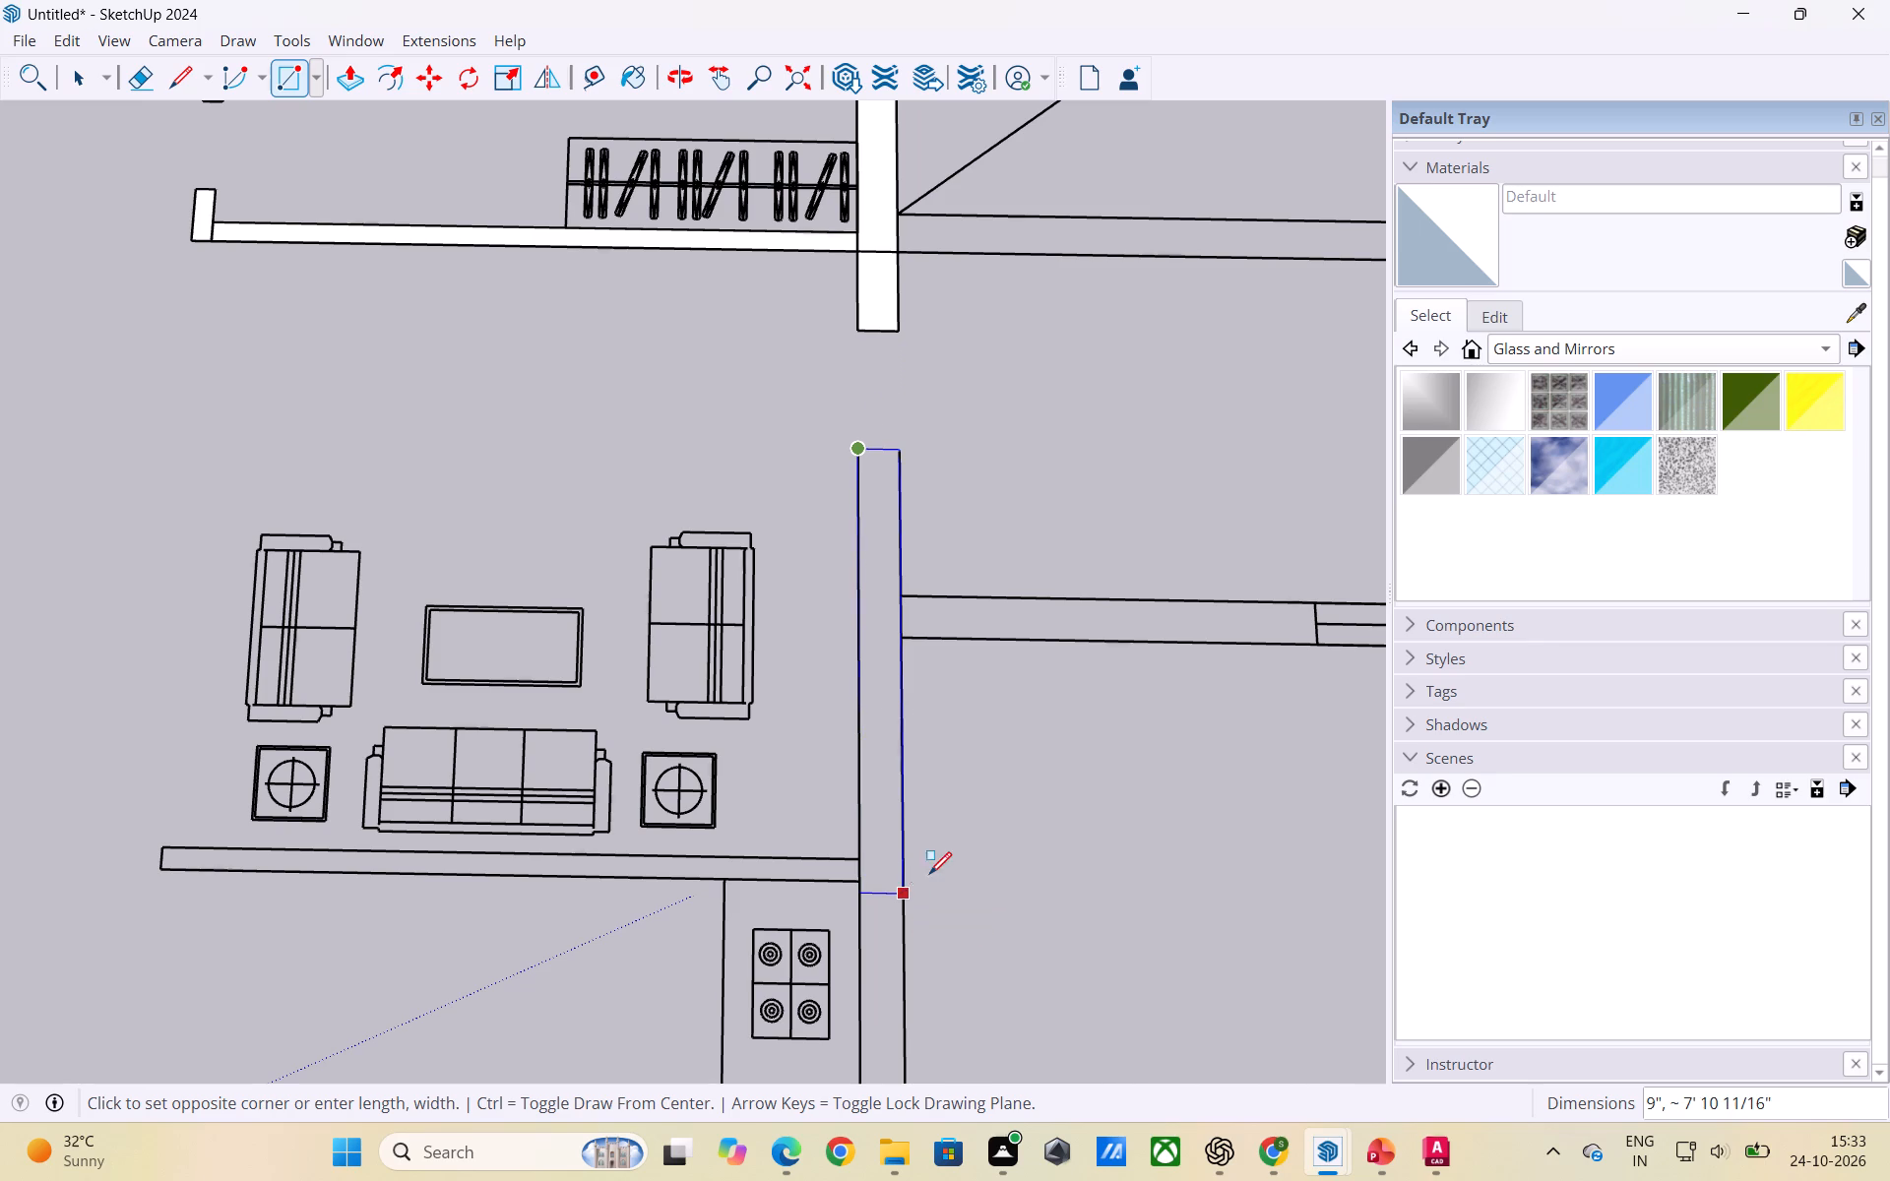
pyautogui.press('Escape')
# Draw a 9" wide rectangle over the living room's side wall, from the kitchen partition junction to the entrance door opening.
pyautogui.press('r')
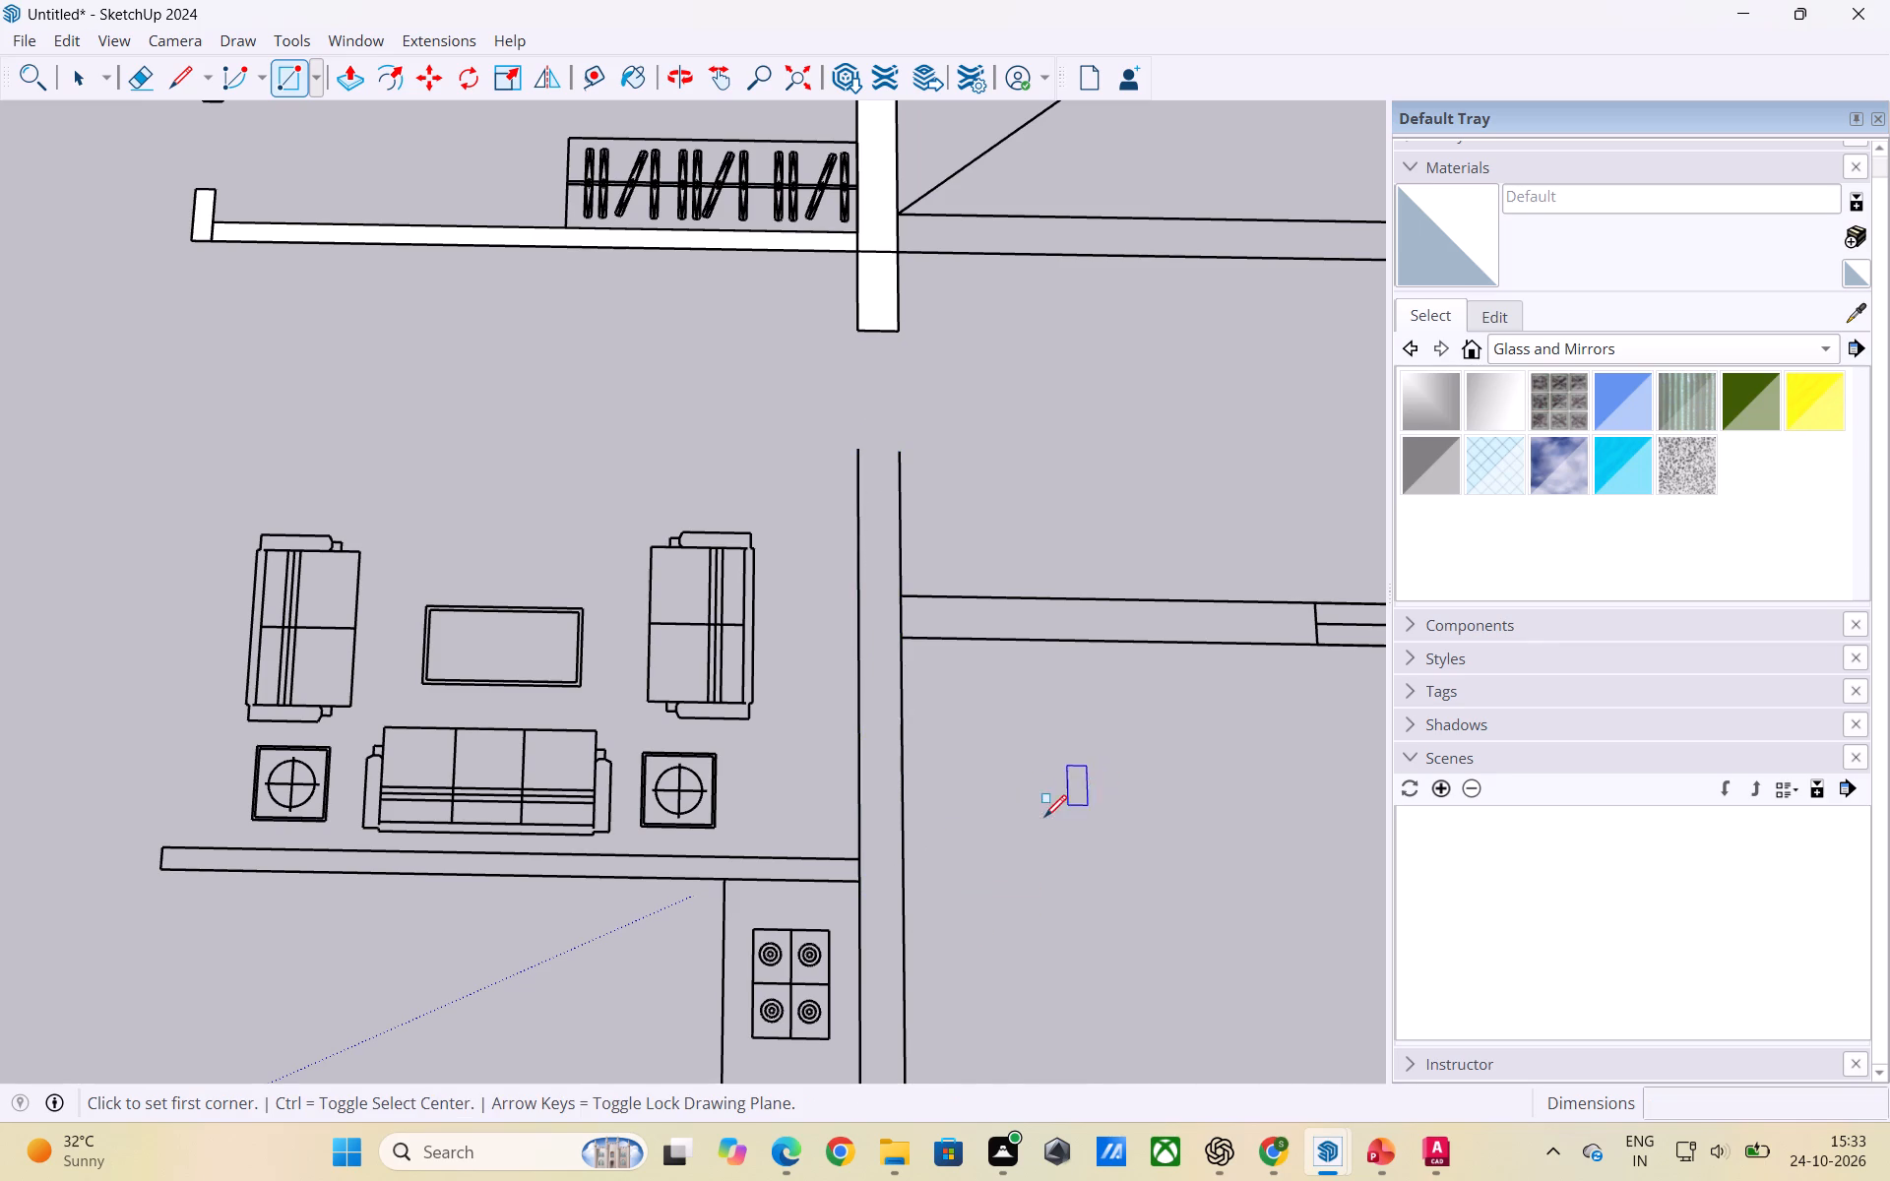
pyautogui.scroll(2, 898, 871)
pyautogui.click(850, 888)
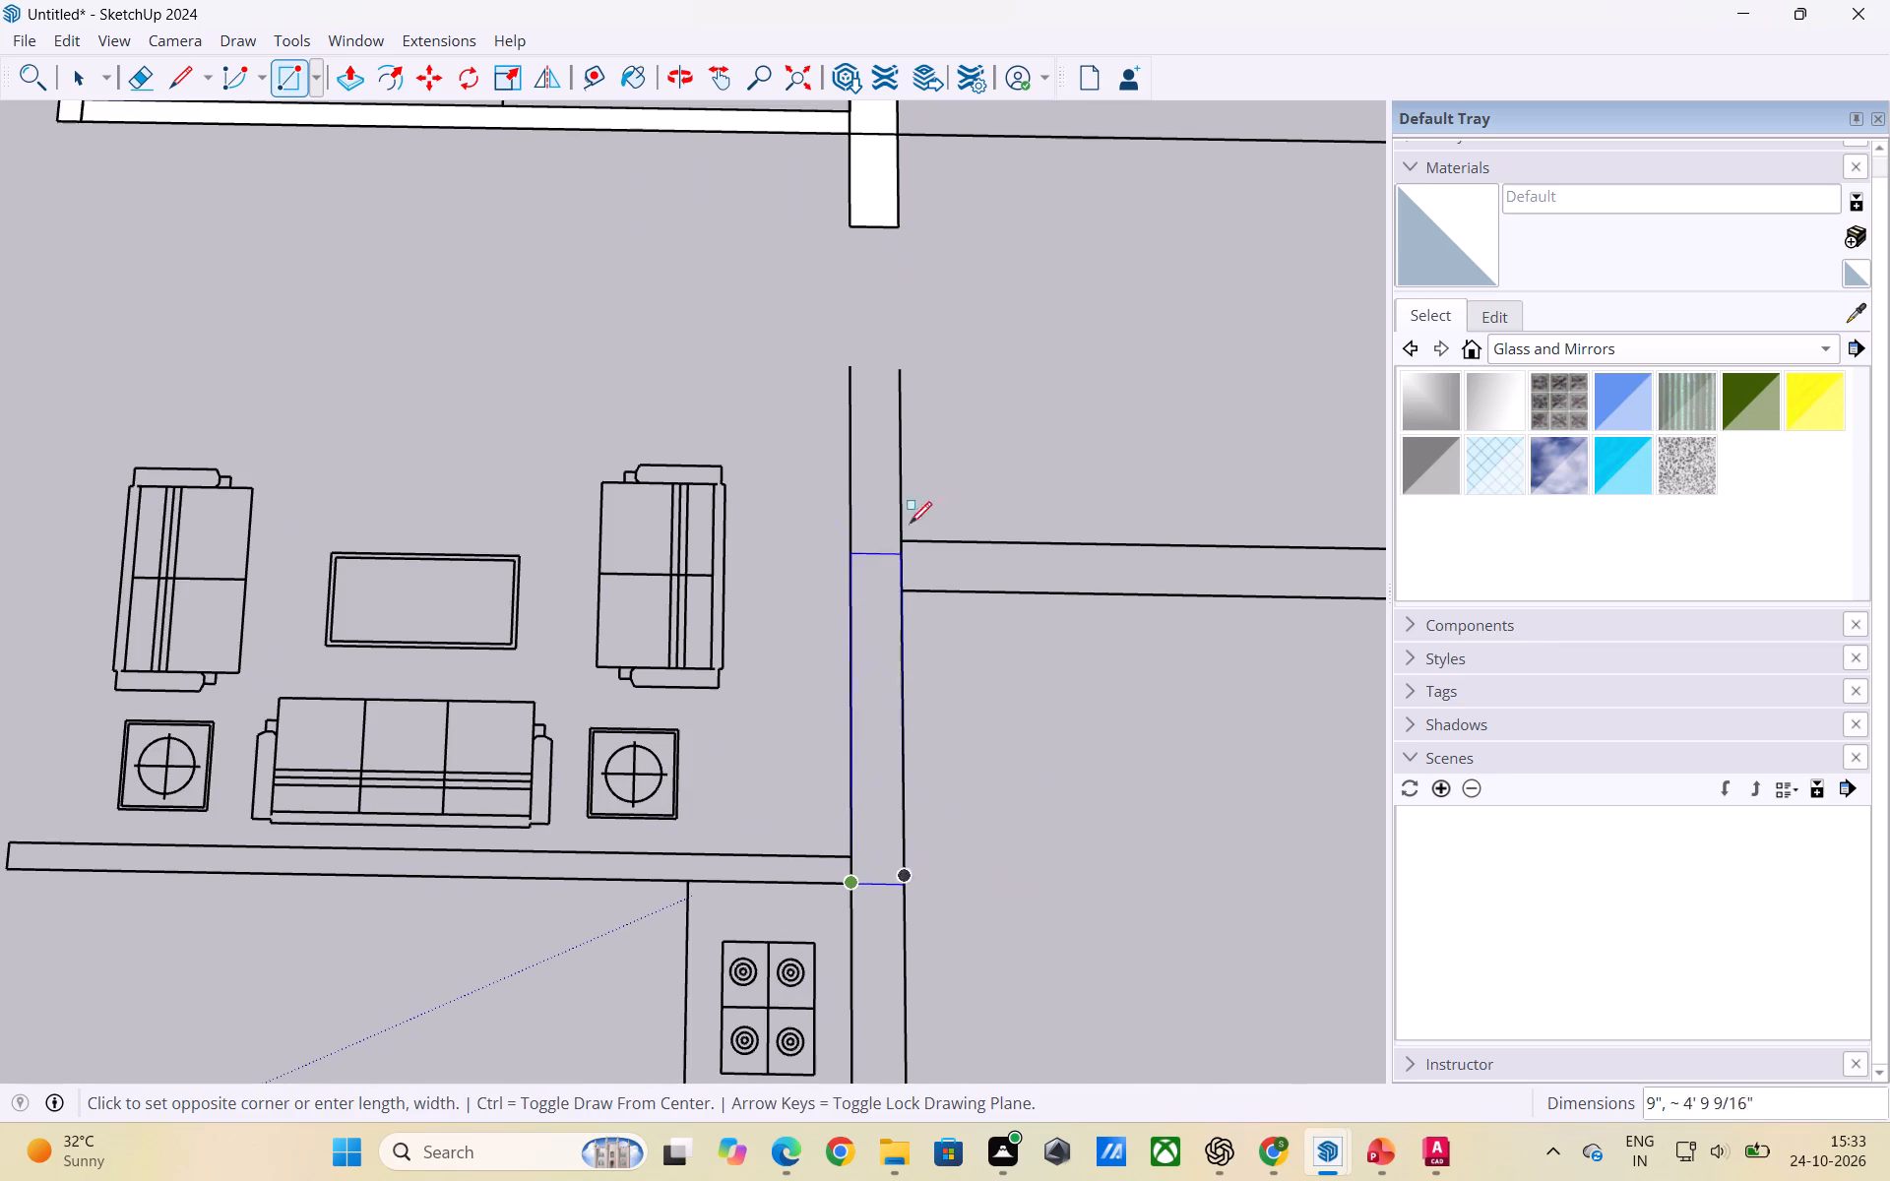
pyautogui.click(901, 380)
pyautogui.press('space')
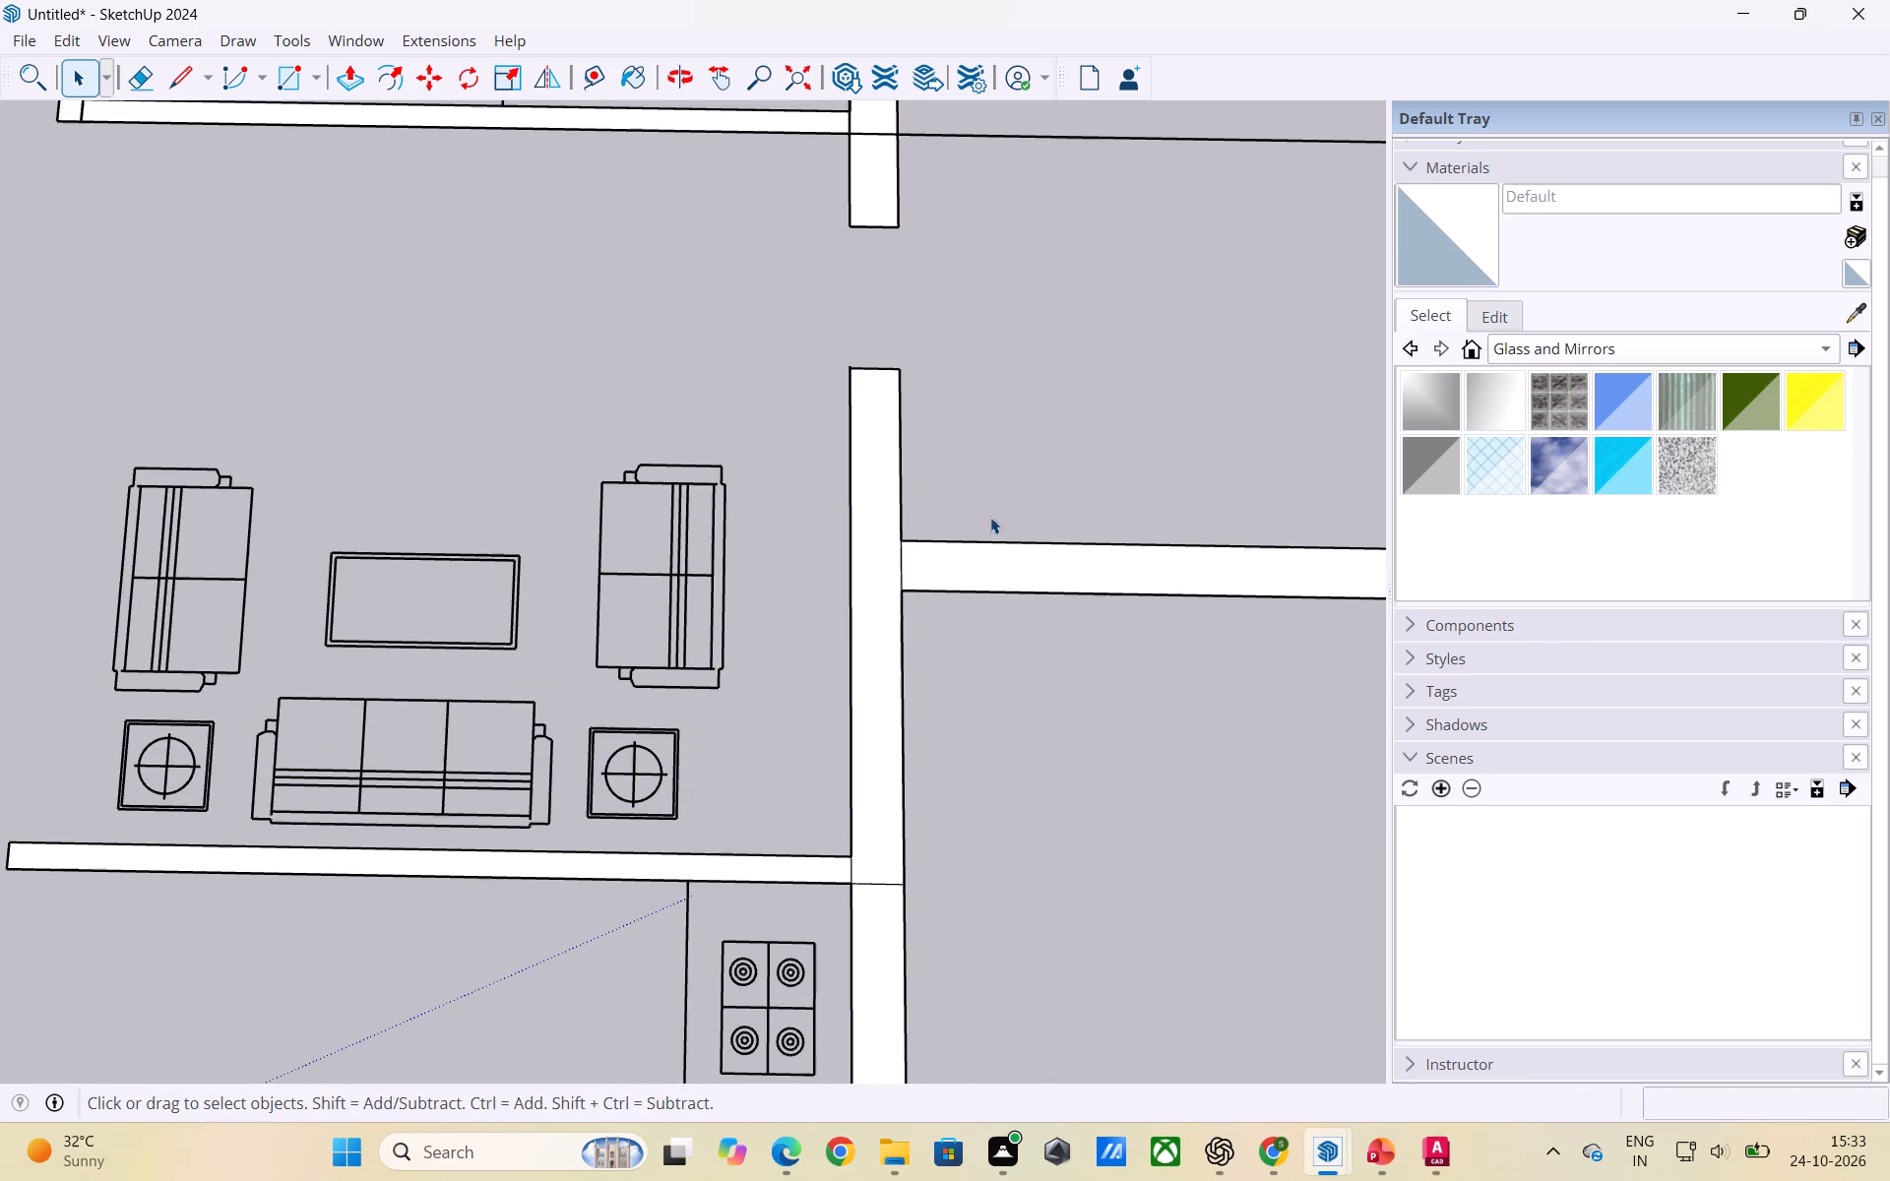
pyautogui.click(968, 709)
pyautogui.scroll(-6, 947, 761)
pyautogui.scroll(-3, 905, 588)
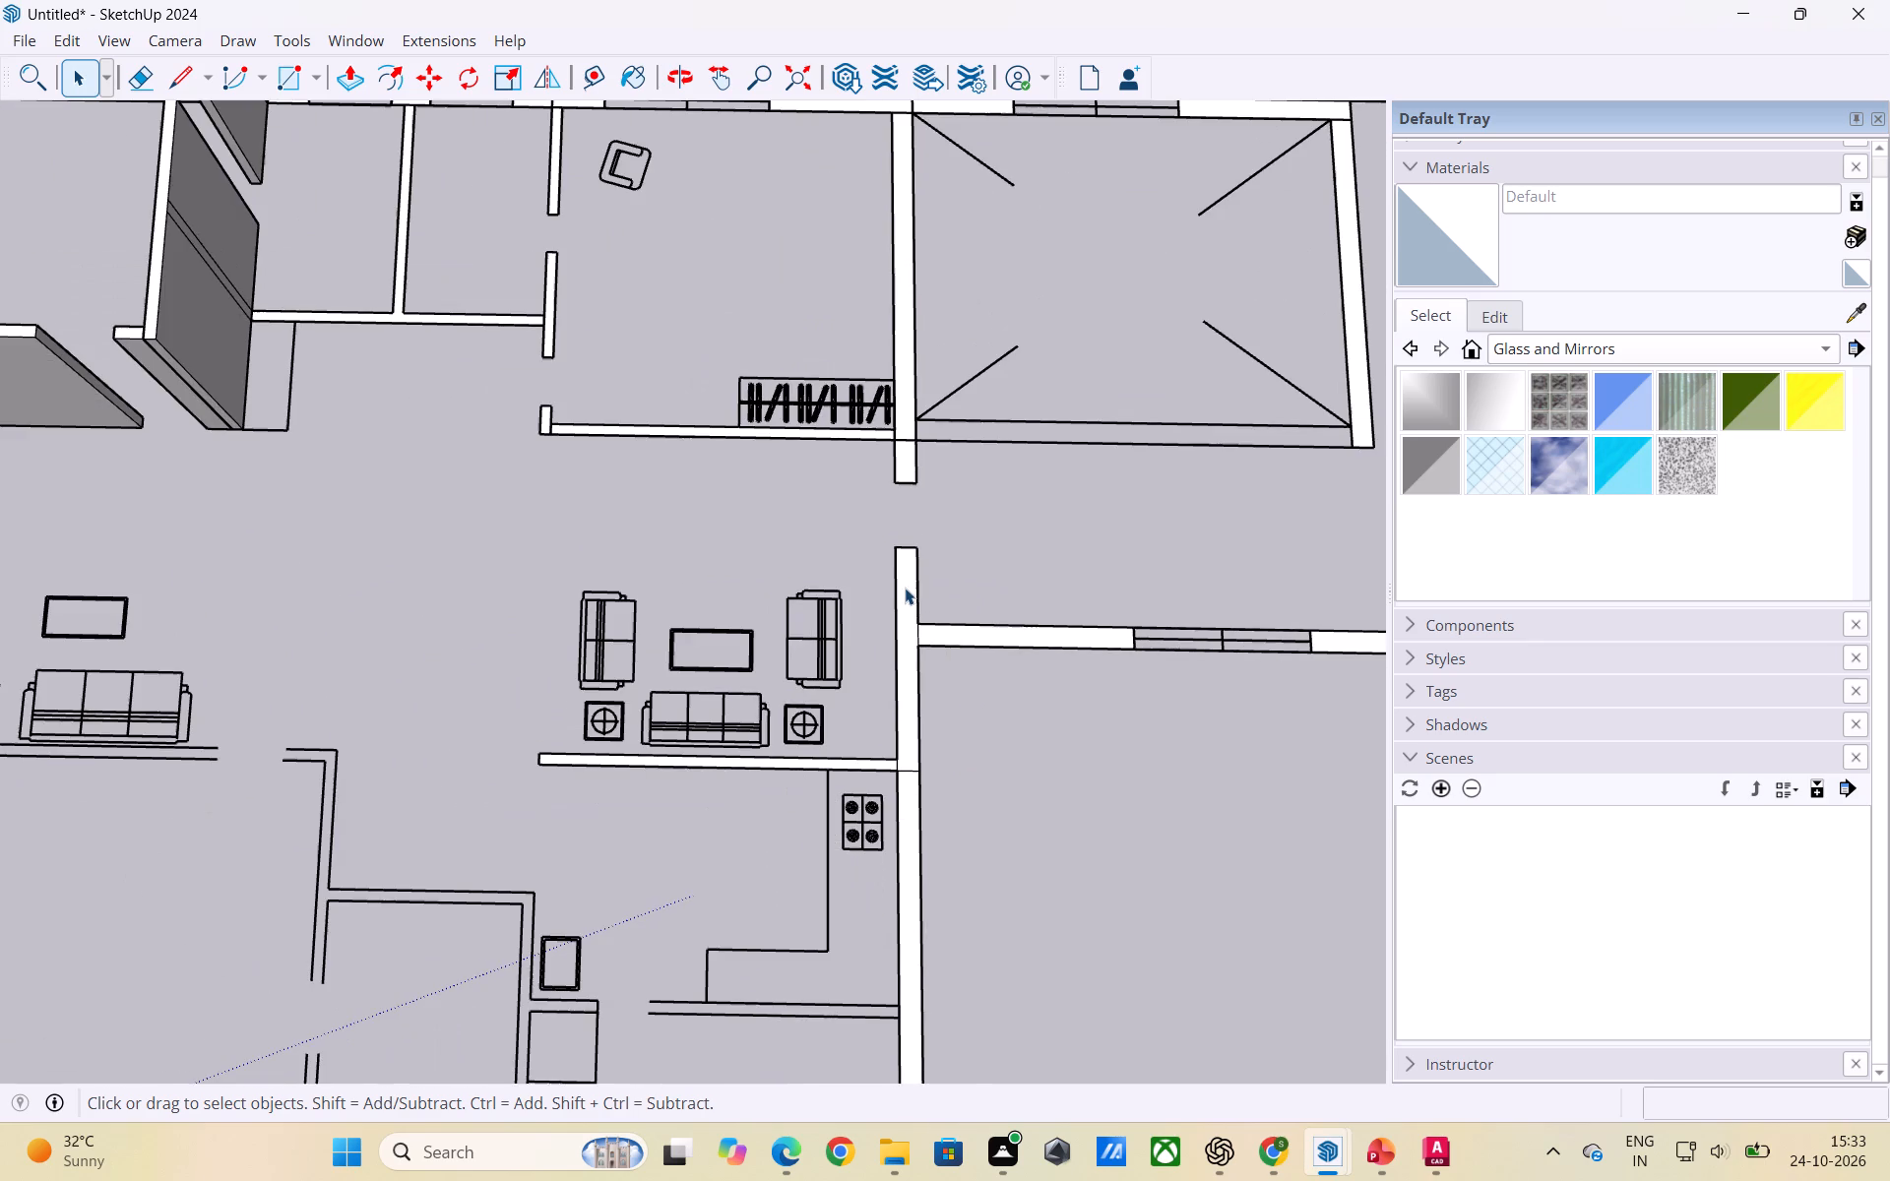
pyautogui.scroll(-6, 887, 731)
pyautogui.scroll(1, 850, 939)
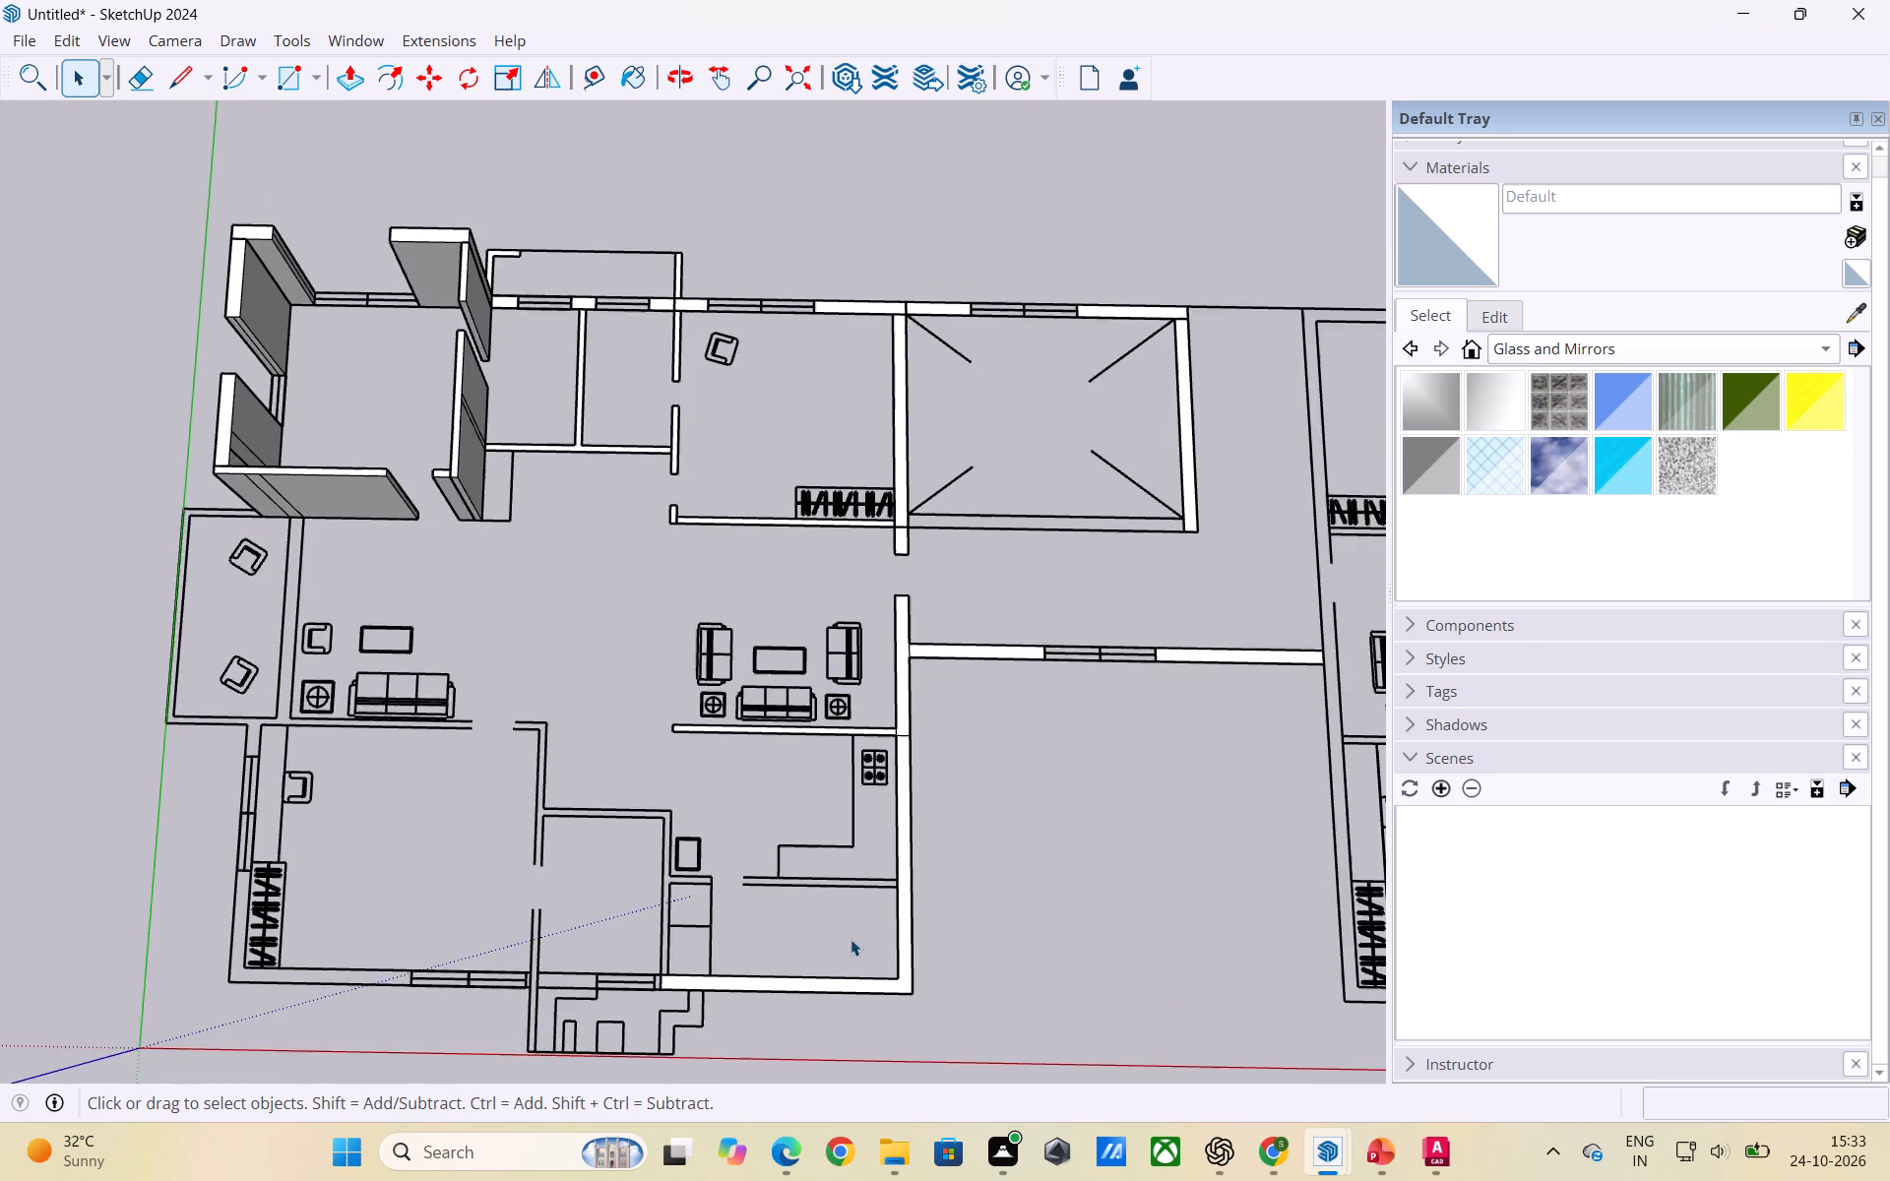
# Draw a rectangle about 8' 1 7/8" by 4 1/2" over the kitchen's lower partition, from the outer side wall to the door opening.
pyautogui.scroll(1, 850, 939)
pyautogui.scroll(4, 736, 876)
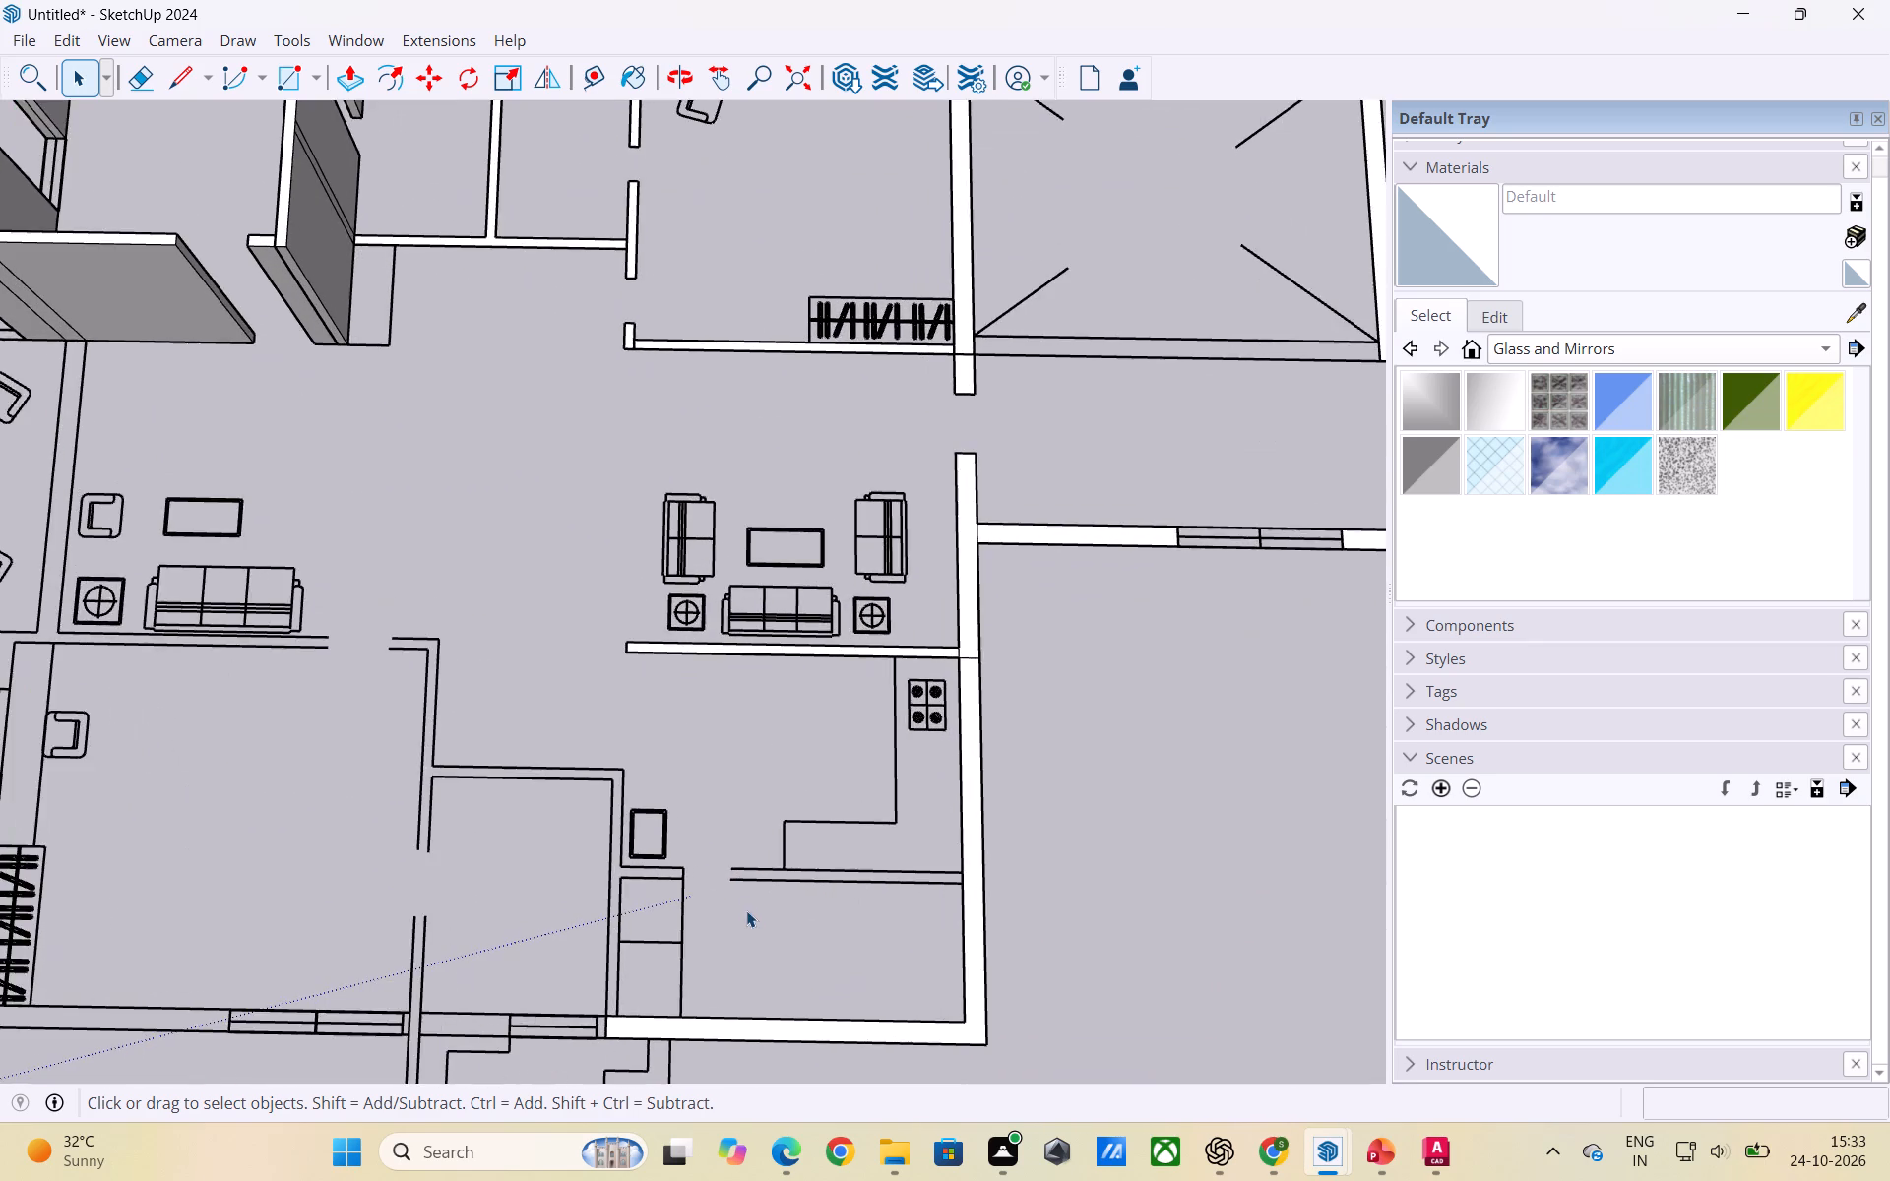
pyautogui.press('r')
pyautogui.scroll(5, 762, 945)
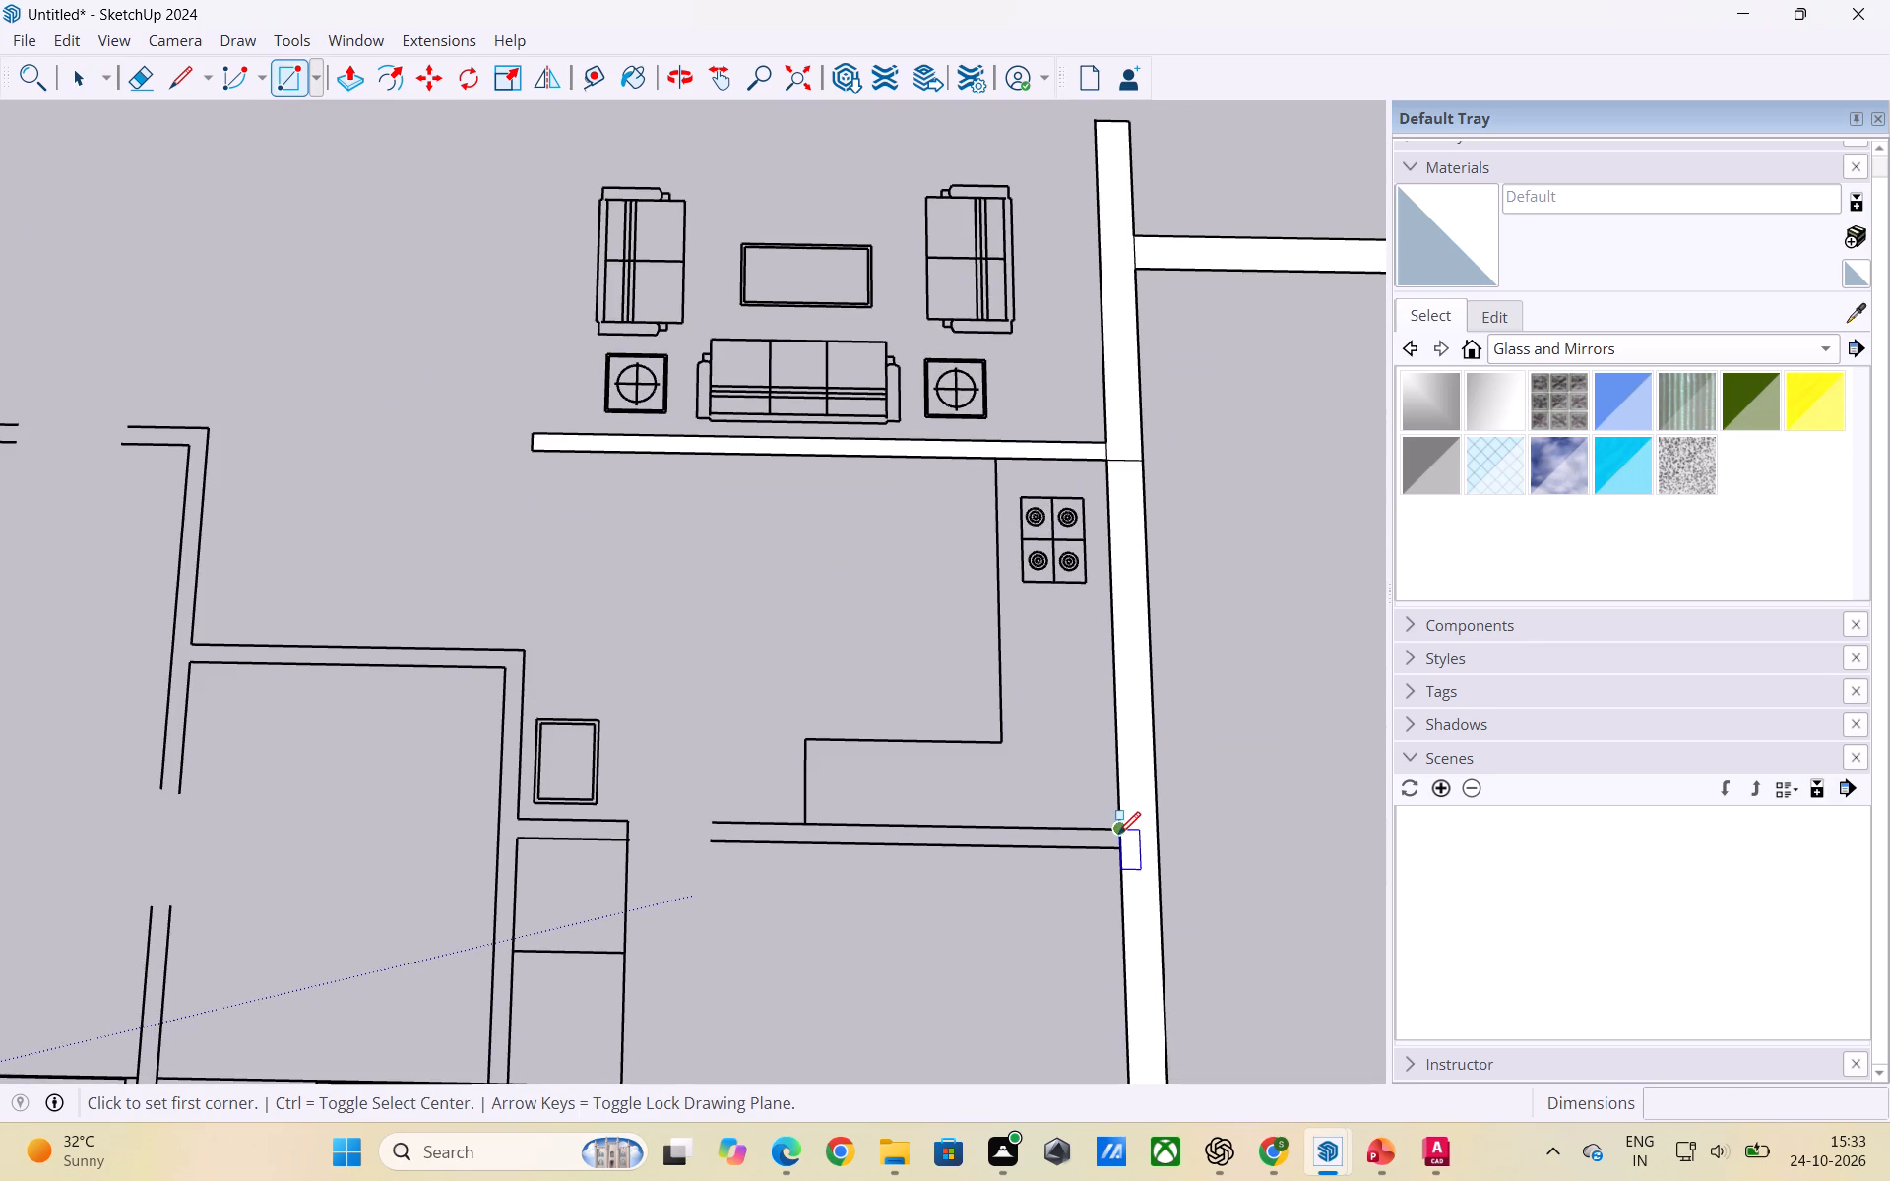
pyautogui.click(1118, 832)
pyautogui.click(717, 838)
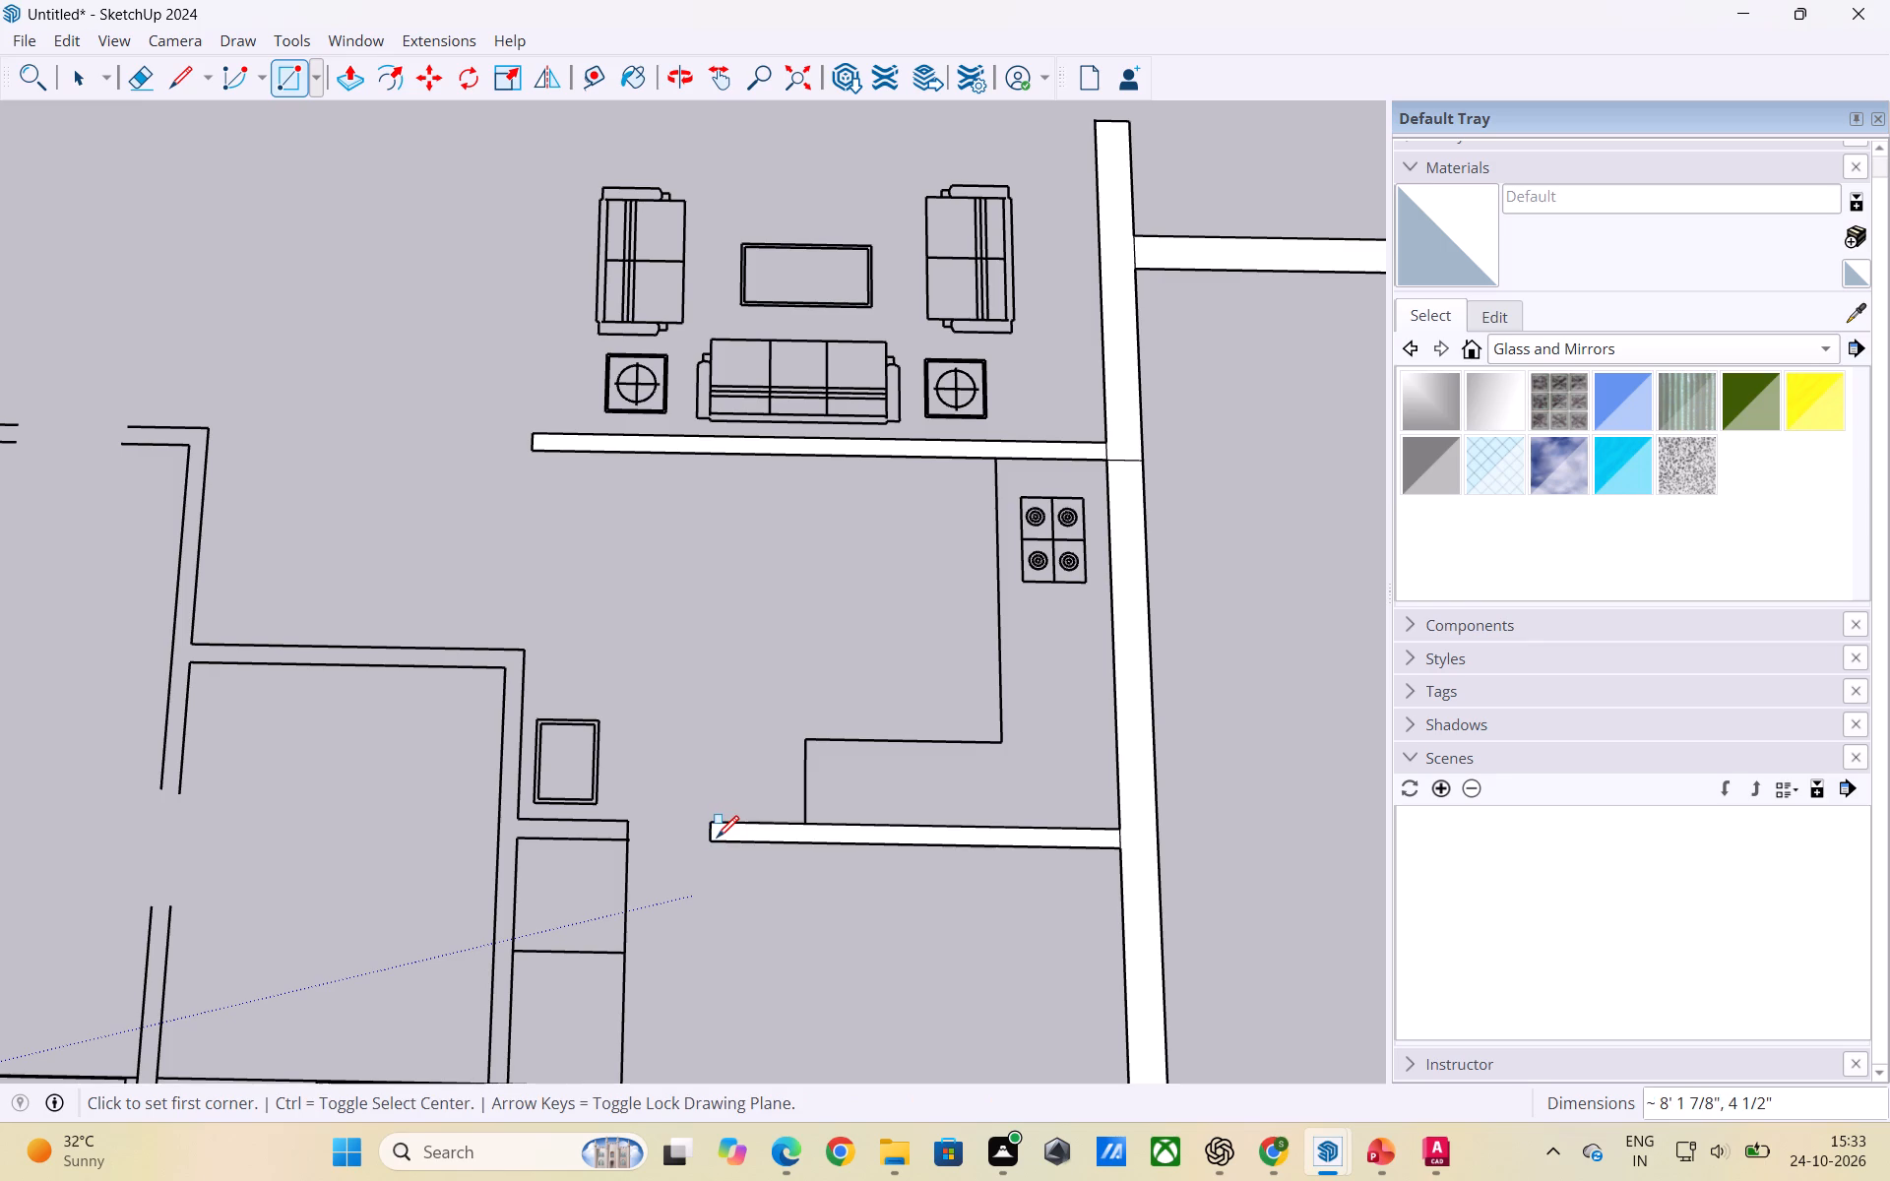
# Group the living room's side wall face and its edges between the kitchen partition junction and the entrance door opening.
pyautogui.press('space')
pyautogui.scroll(-6, 816, 871)
pyautogui.doubleClick(1001, 516)
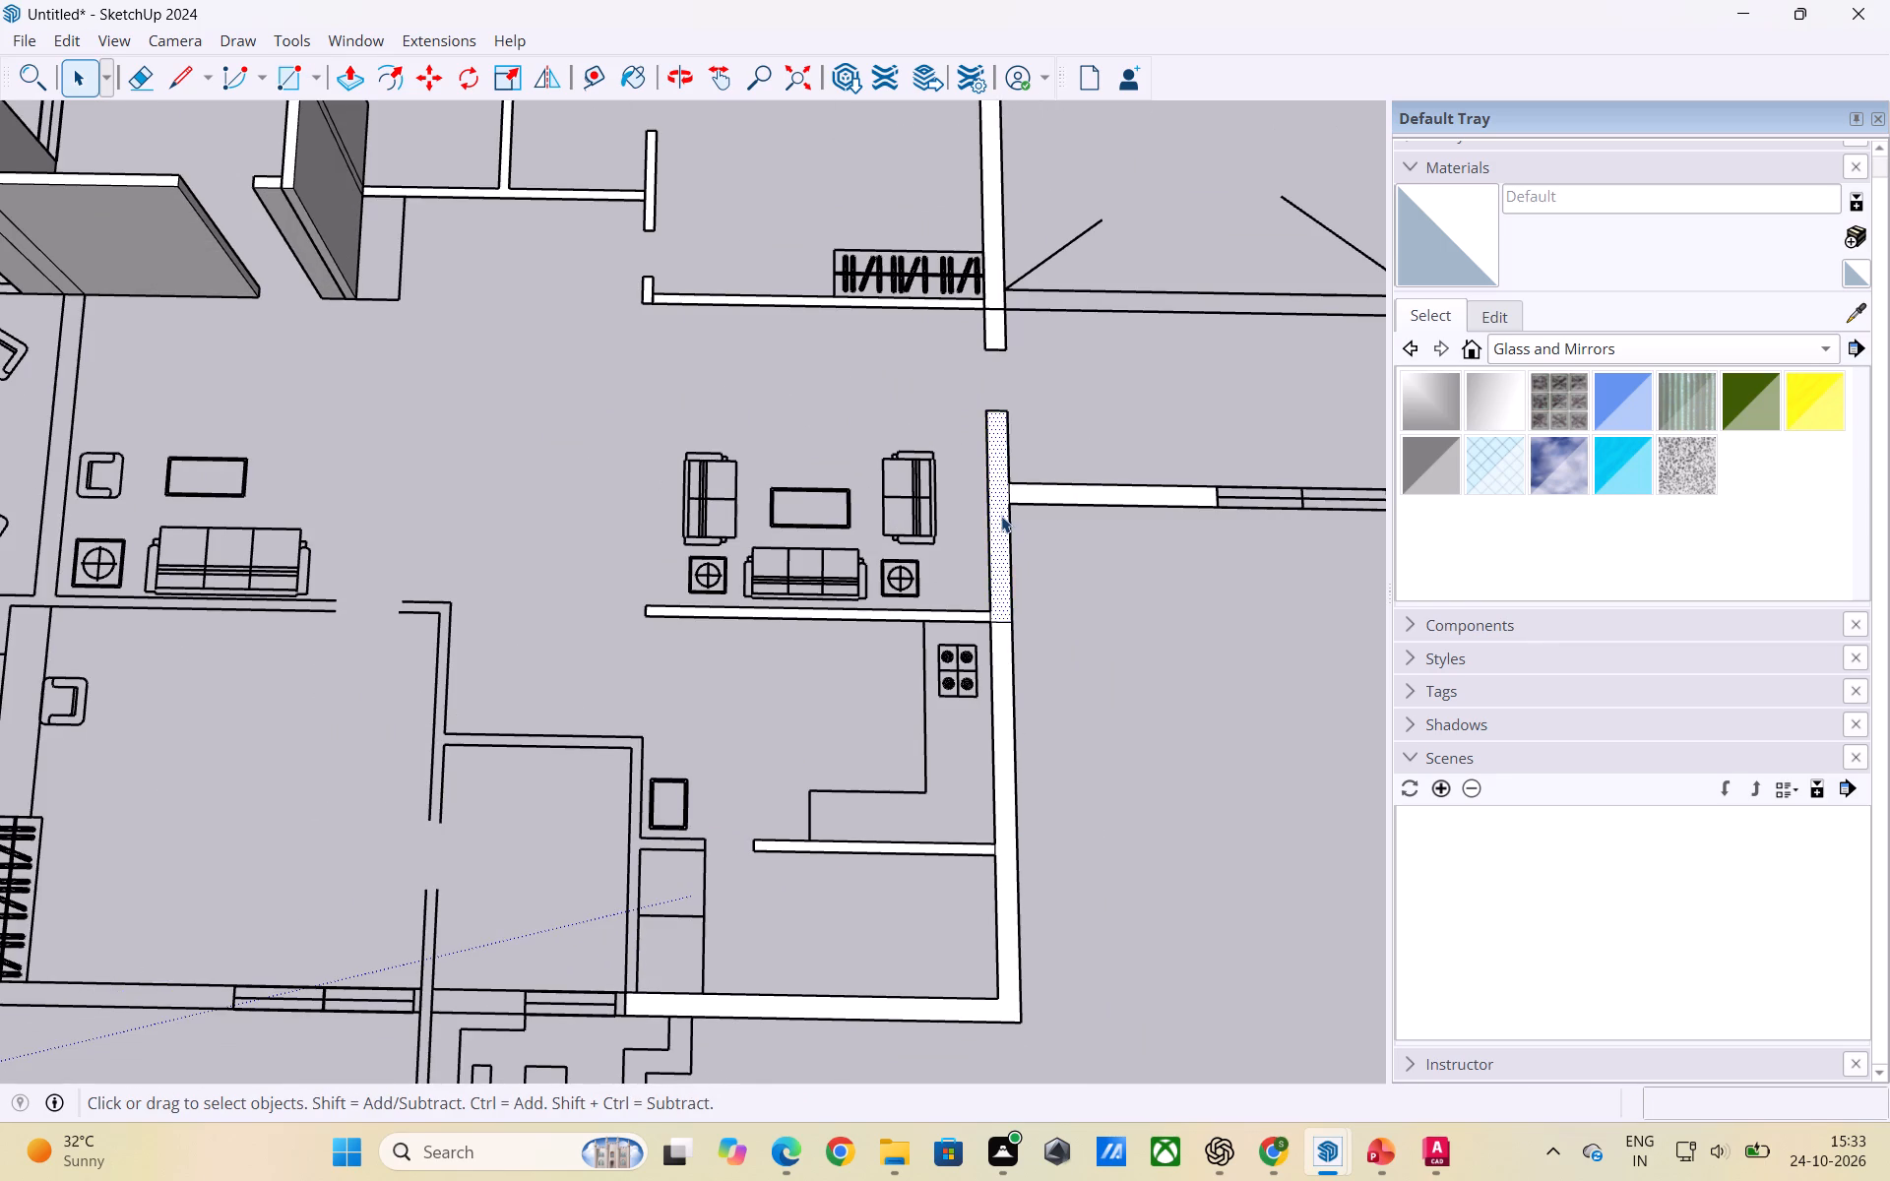
pyautogui.rightClick(997, 516)
pyautogui.click(1043, 754)
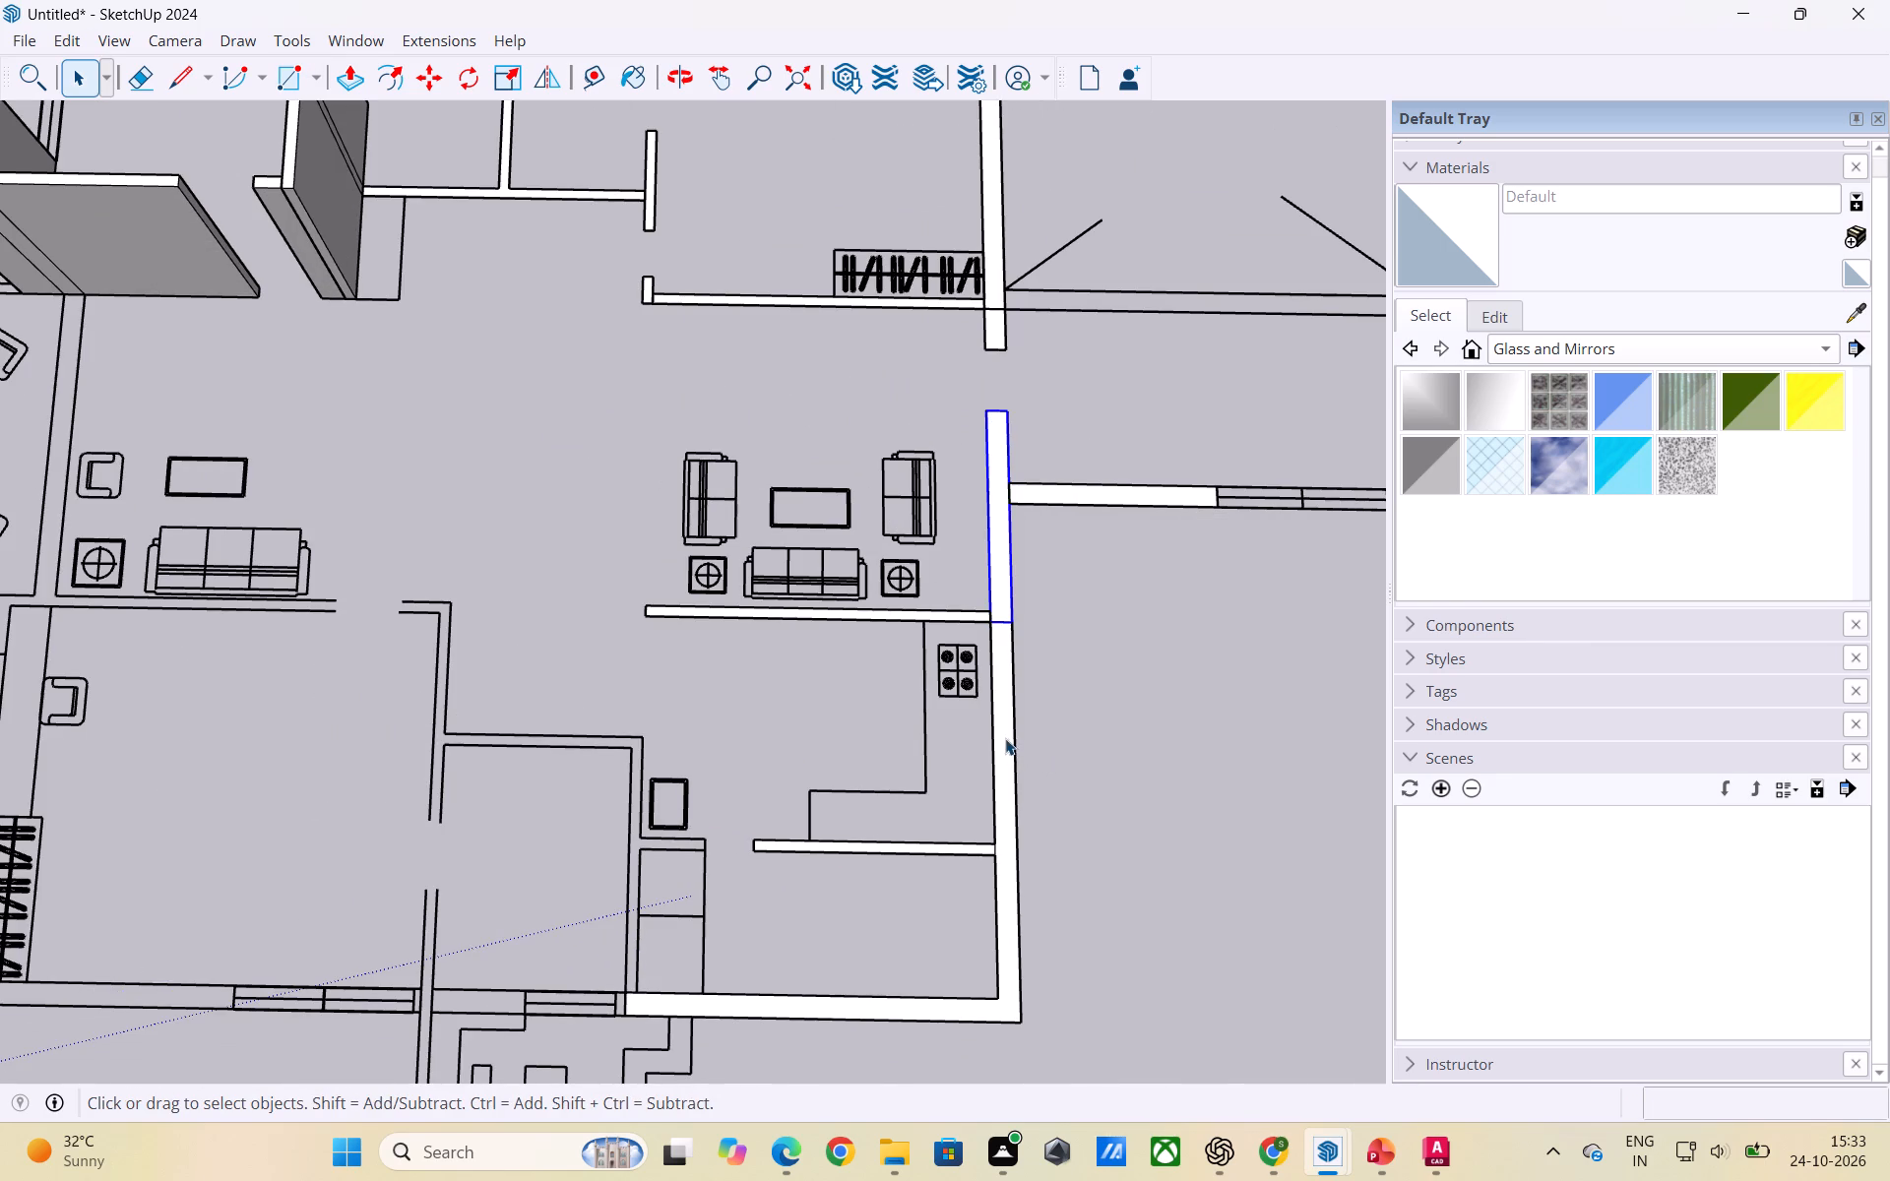
# Group the L-shaped outer wall face and its edges running down the kitchen side and around the bottom corner.
pyautogui.doubleClick(1005, 736)
pyautogui.rightClick(1005, 736)
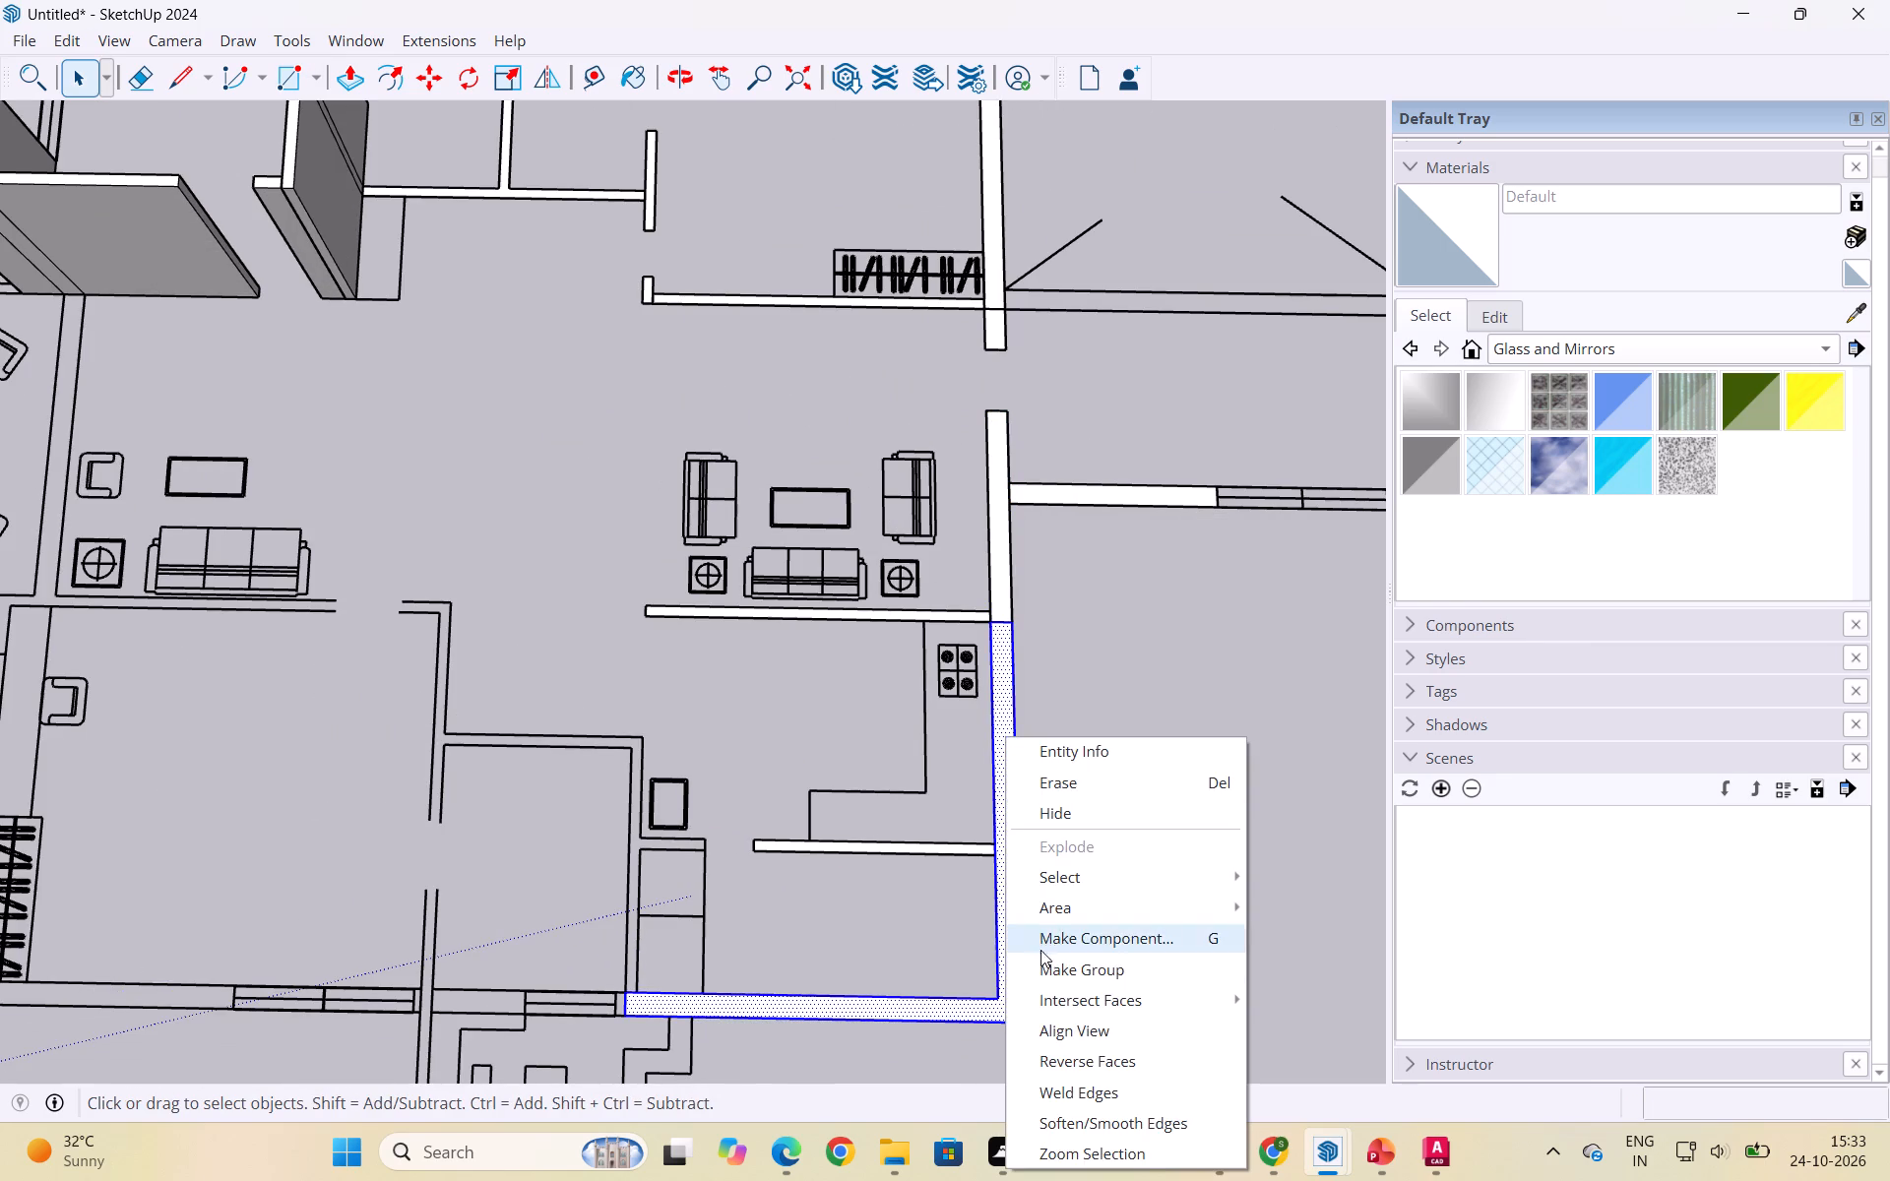
pyautogui.click(1053, 965)
pyautogui.click(1131, 698)
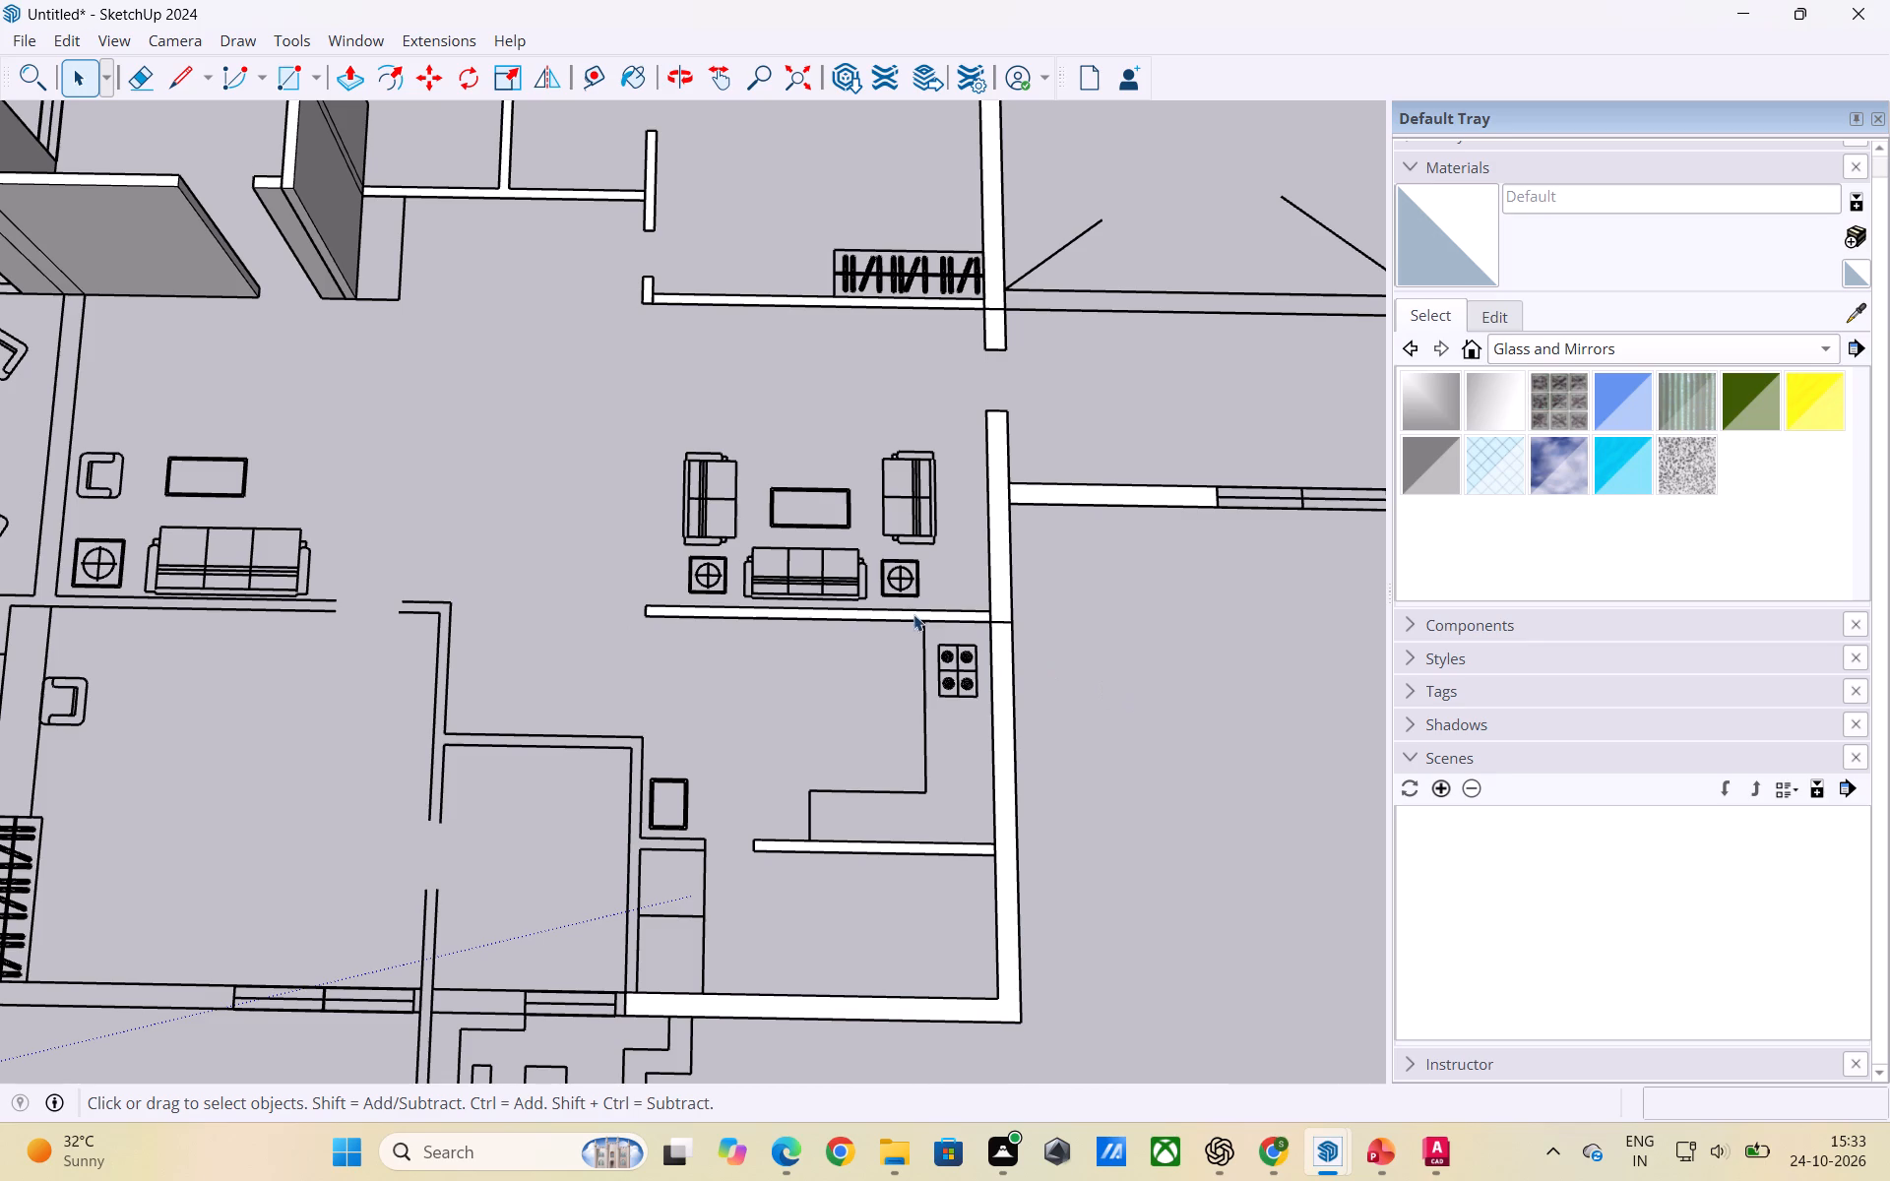
# Group the partition wall face and its edges between the living room seating and the kitchen.
pyautogui.doubleClick(916, 616)
pyautogui.rightClick(916, 616)
pyautogui.click(973, 844)
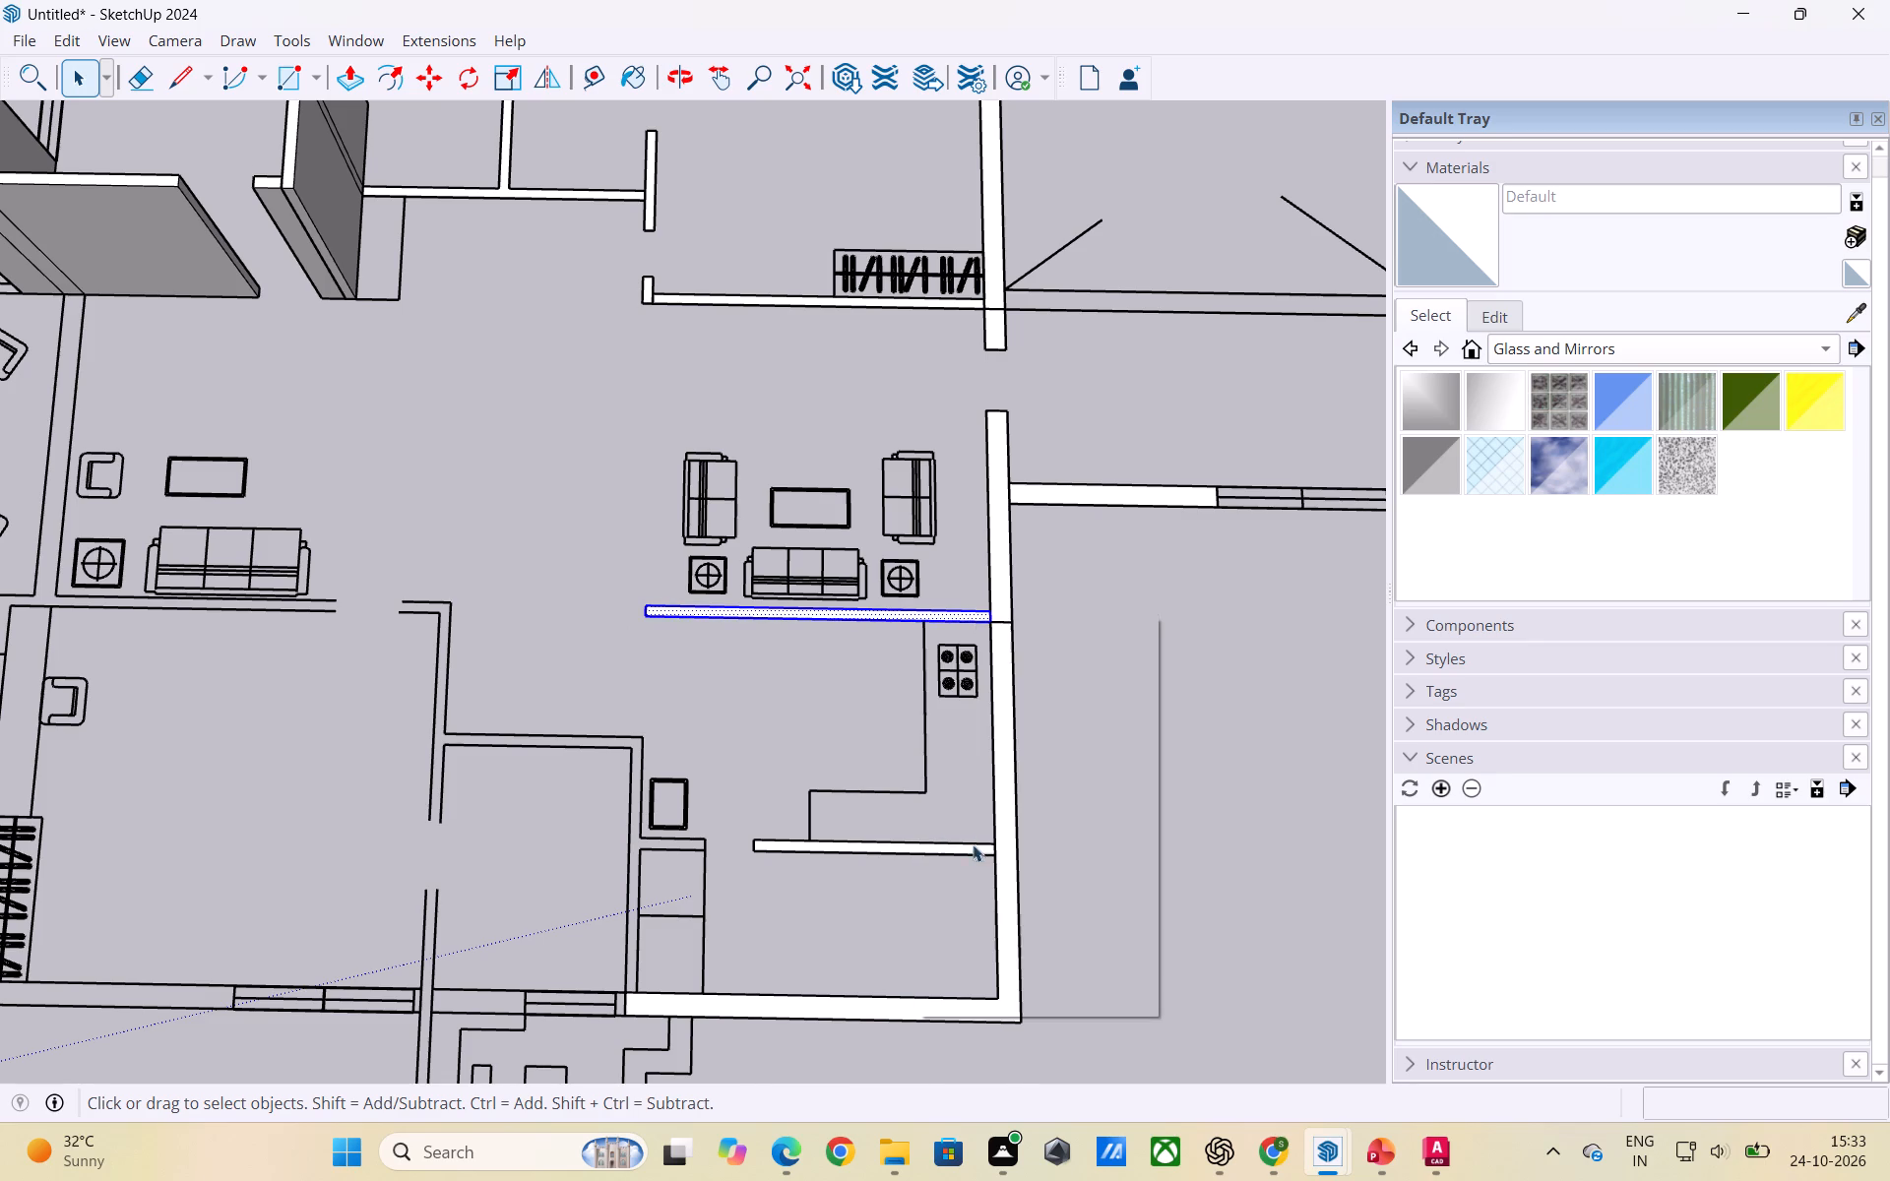
# Delete the face filling the corridor wall segment between the living room's side wall and the corridor window.
pyautogui.doubleClick(1098, 496)
pyautogui.doubleClick(1098, 496)
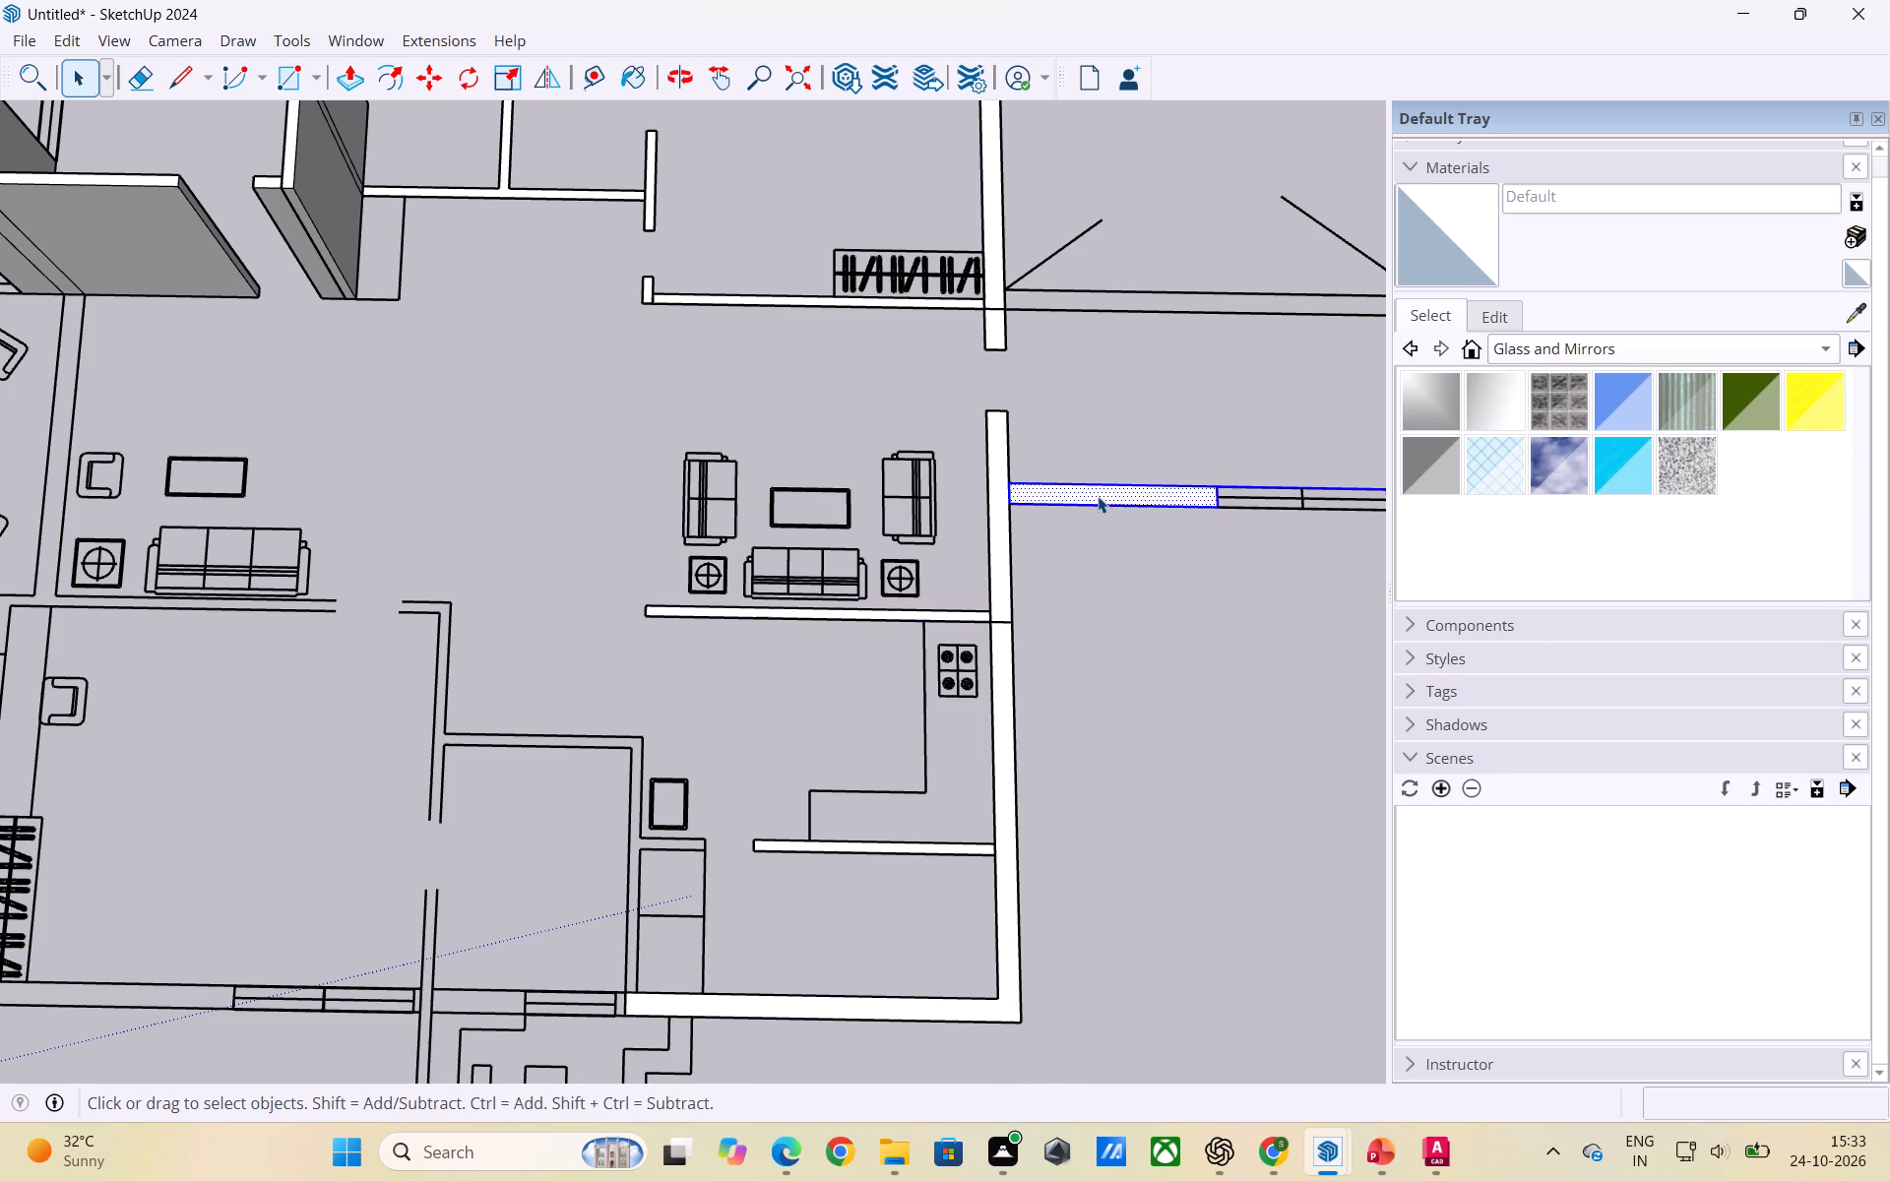
pyautogui.click(1157, 677)
pyautogui.click(1133, 492)
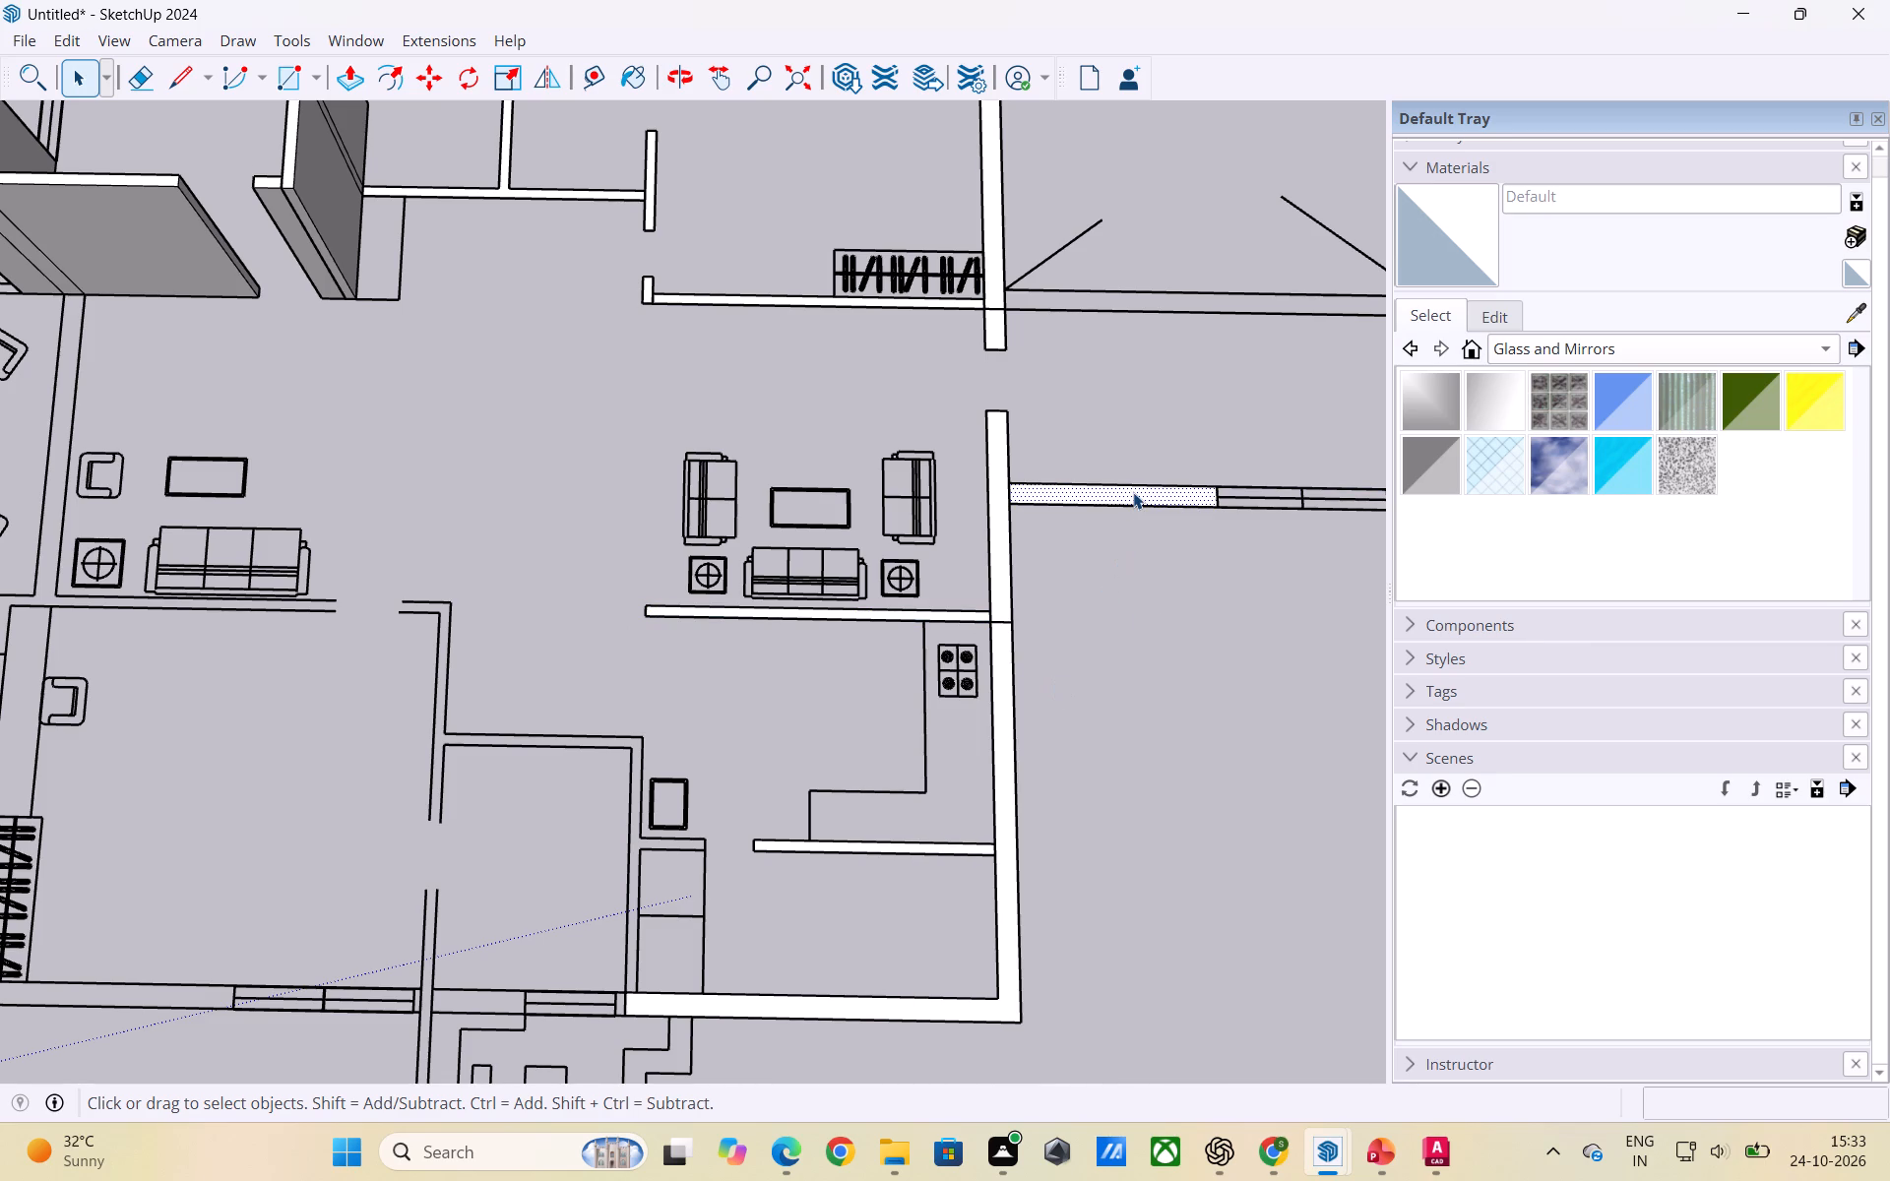
pyautogui.click(1143, 492)
pyautogui.doubleClick(1151, 497)
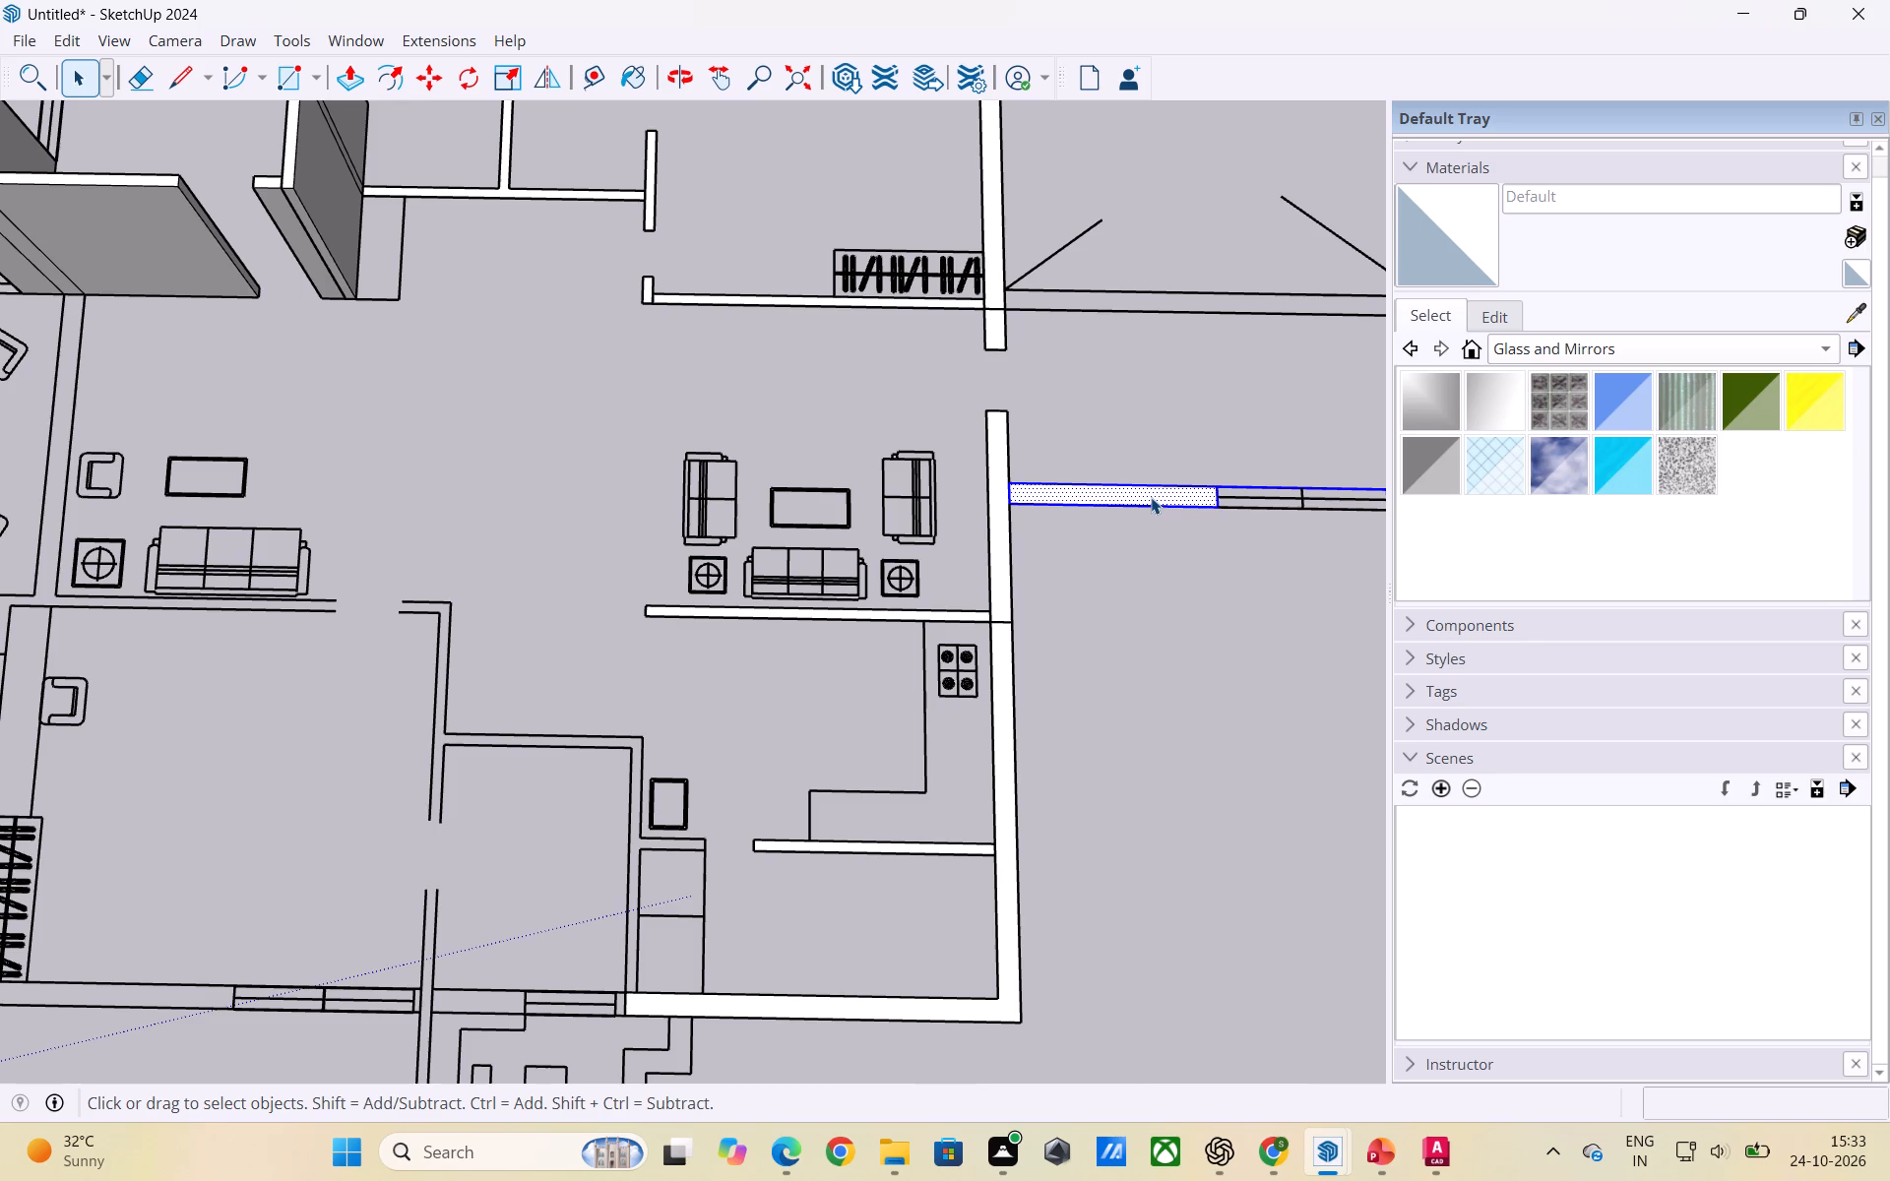
pyautogui.click(1151, 497)
pyautogui.click(1166, 612)
pyautogui.click(1165, 493)
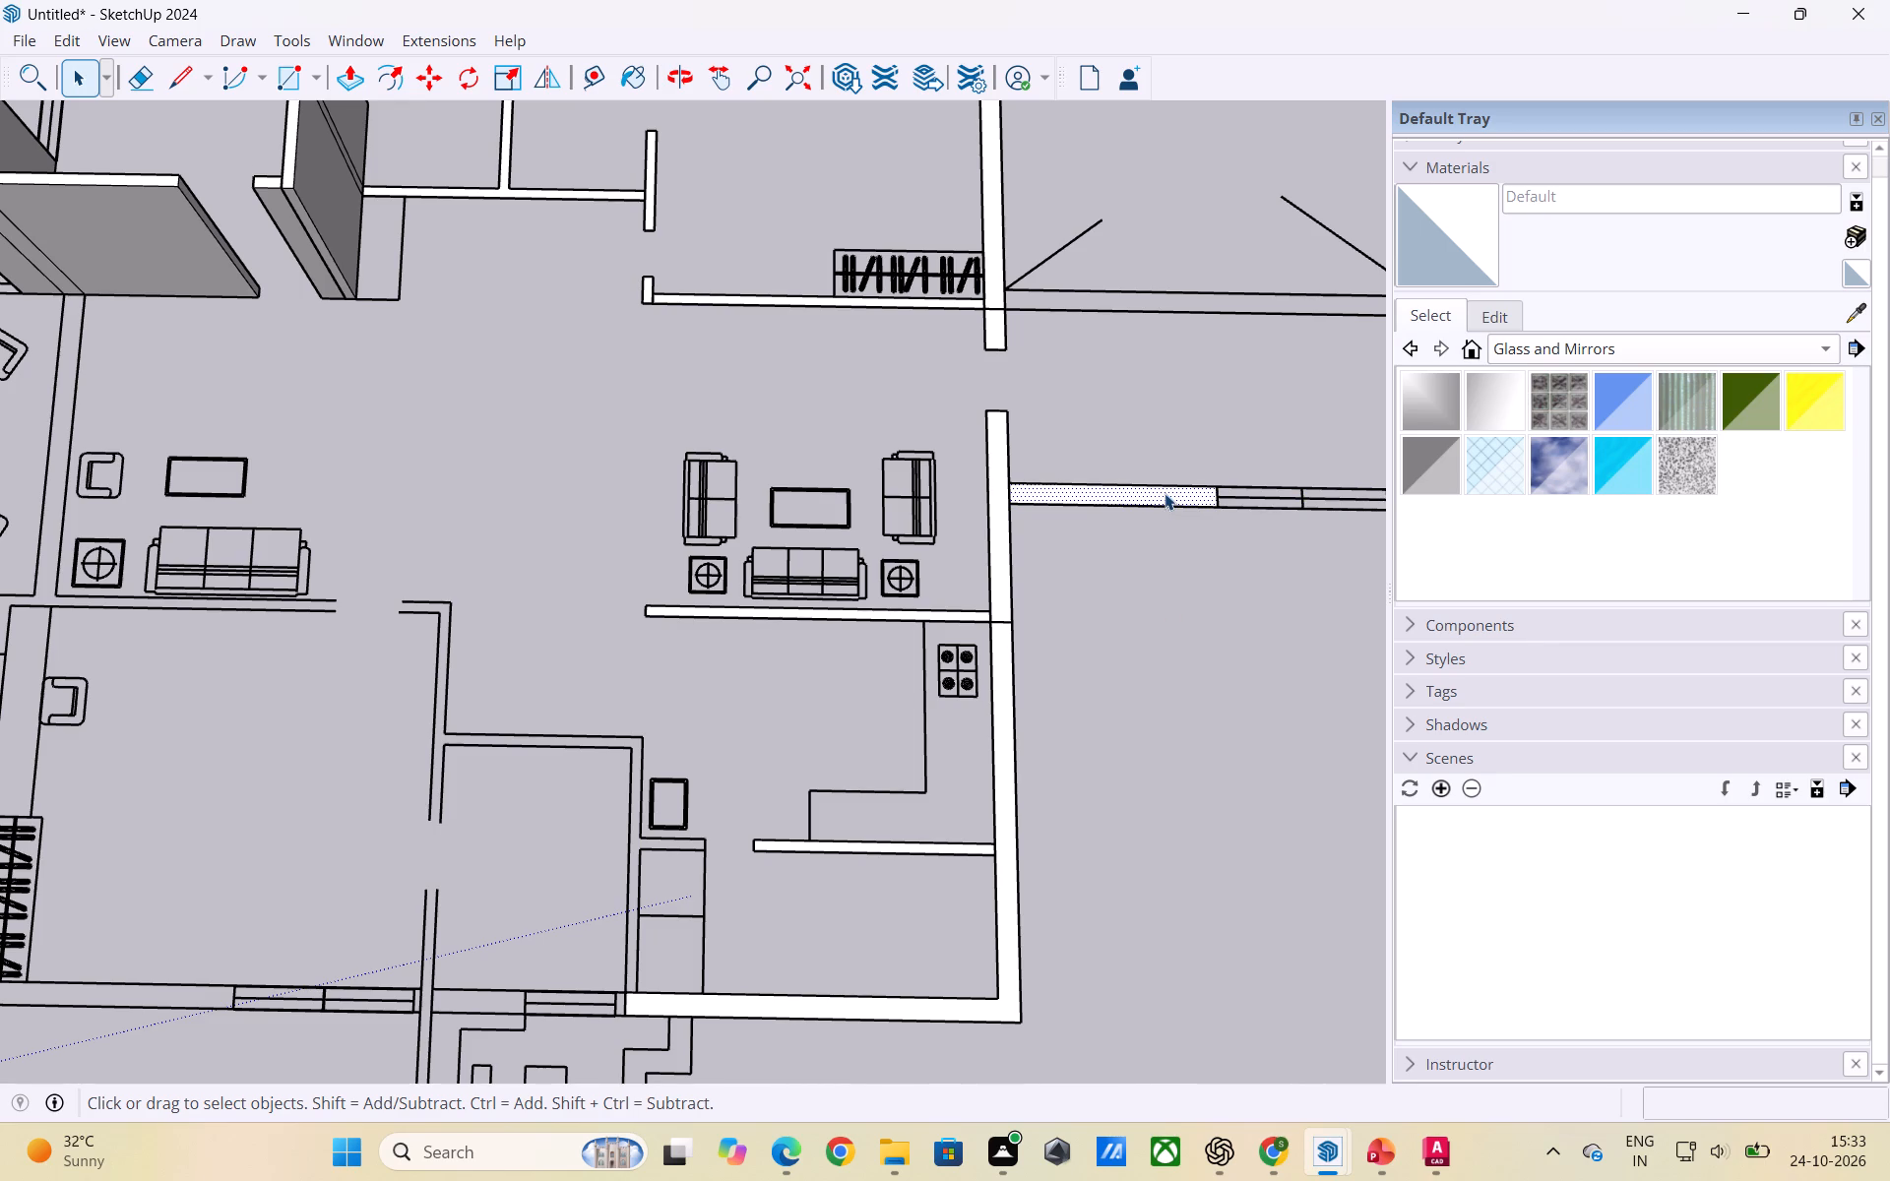
pyautogui.press('Delete')
pyautogui.click(1187, 636)
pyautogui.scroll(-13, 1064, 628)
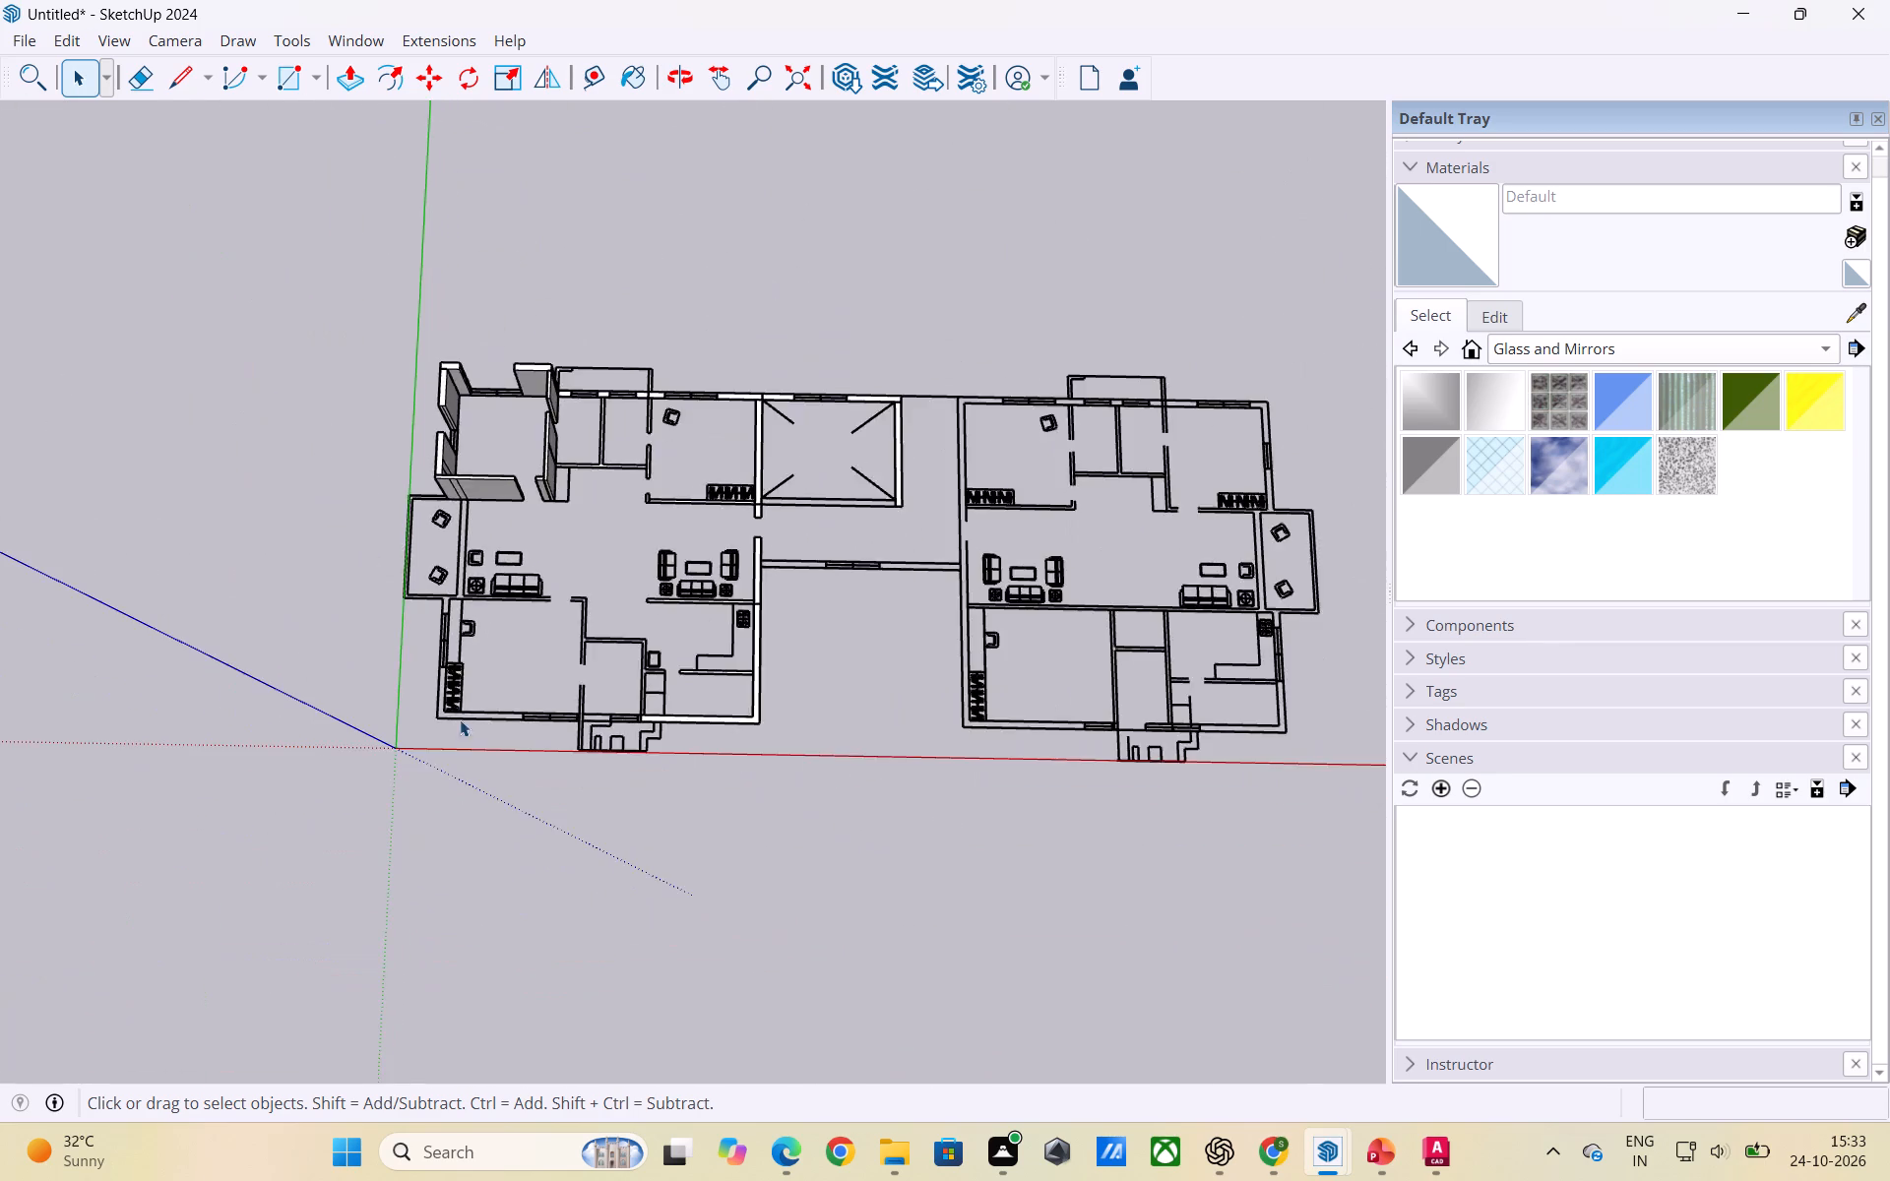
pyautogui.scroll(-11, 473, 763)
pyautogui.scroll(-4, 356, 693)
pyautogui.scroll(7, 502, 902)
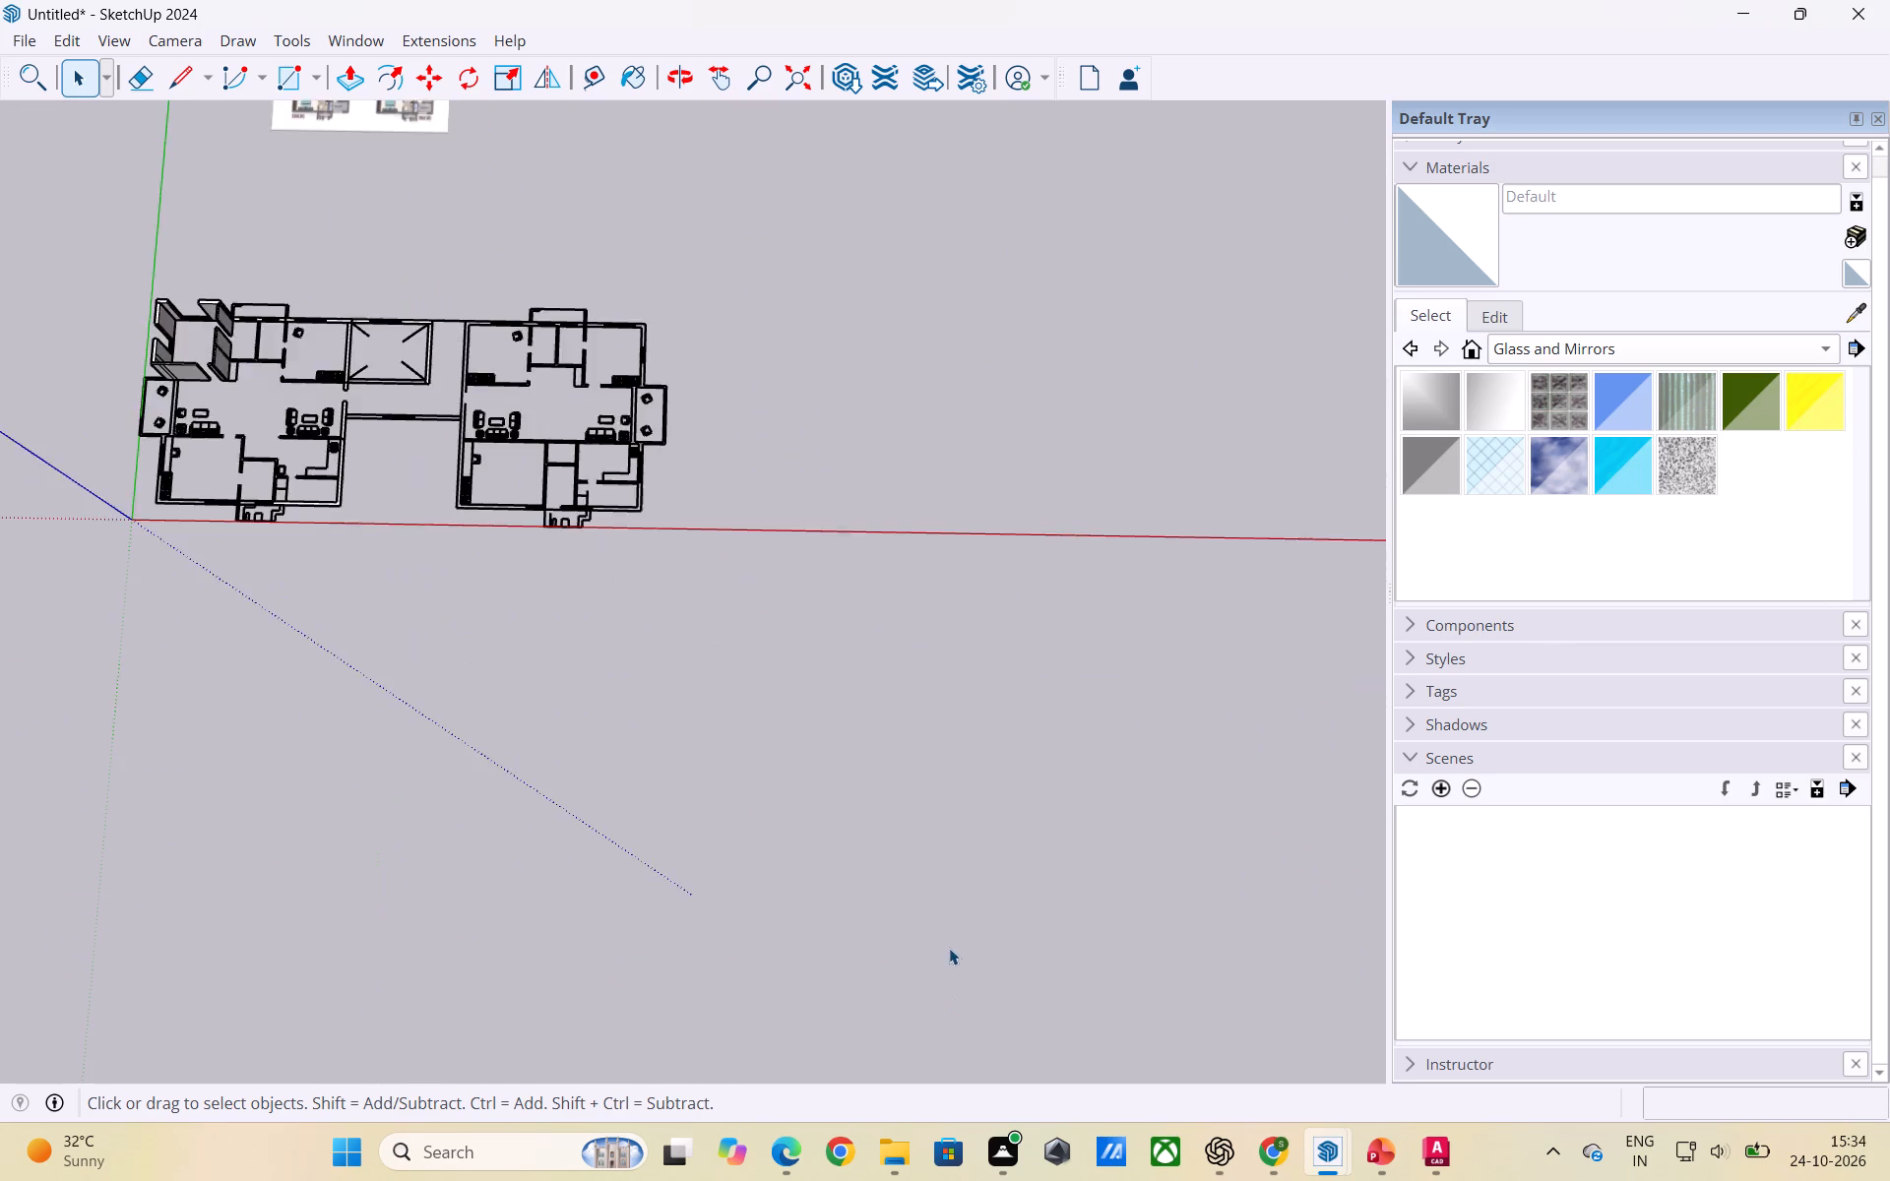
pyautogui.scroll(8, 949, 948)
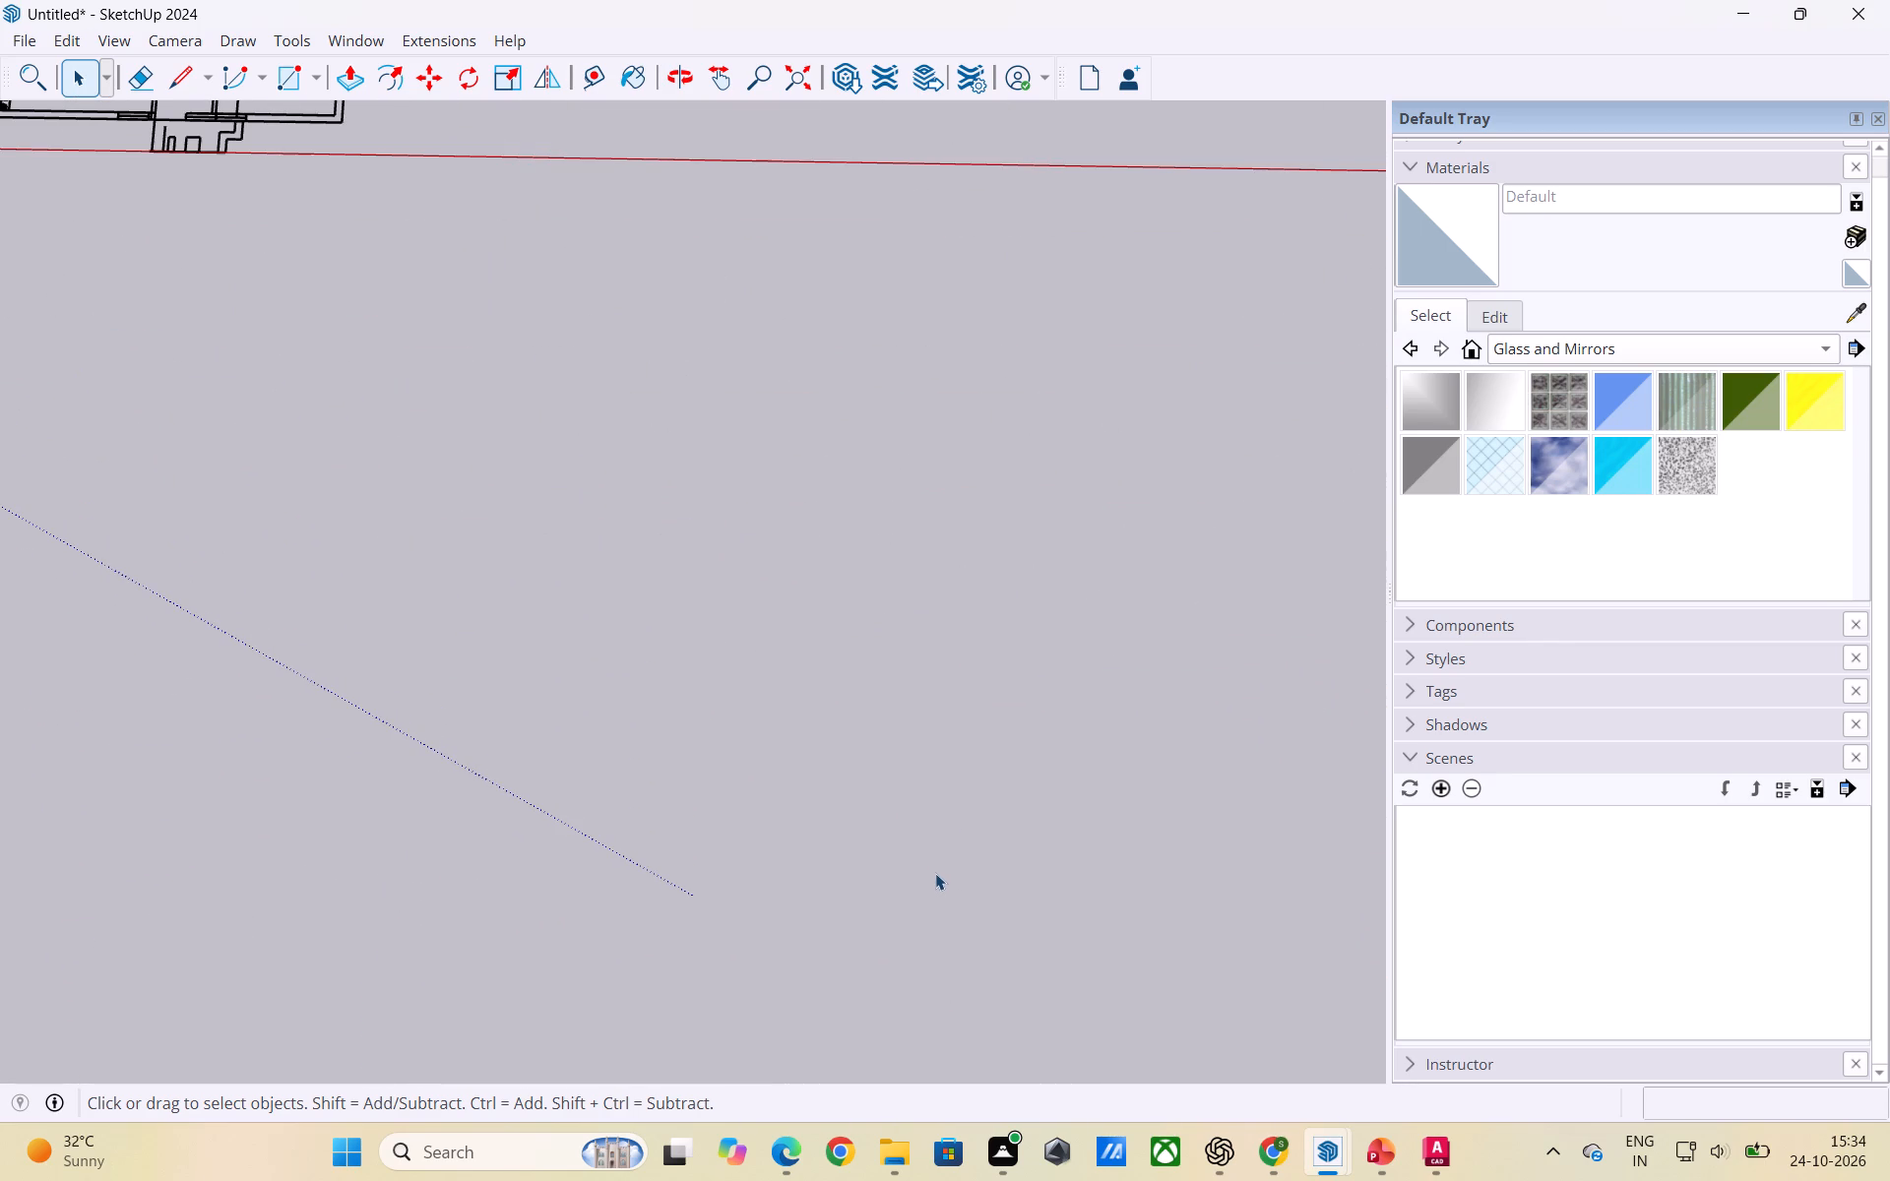
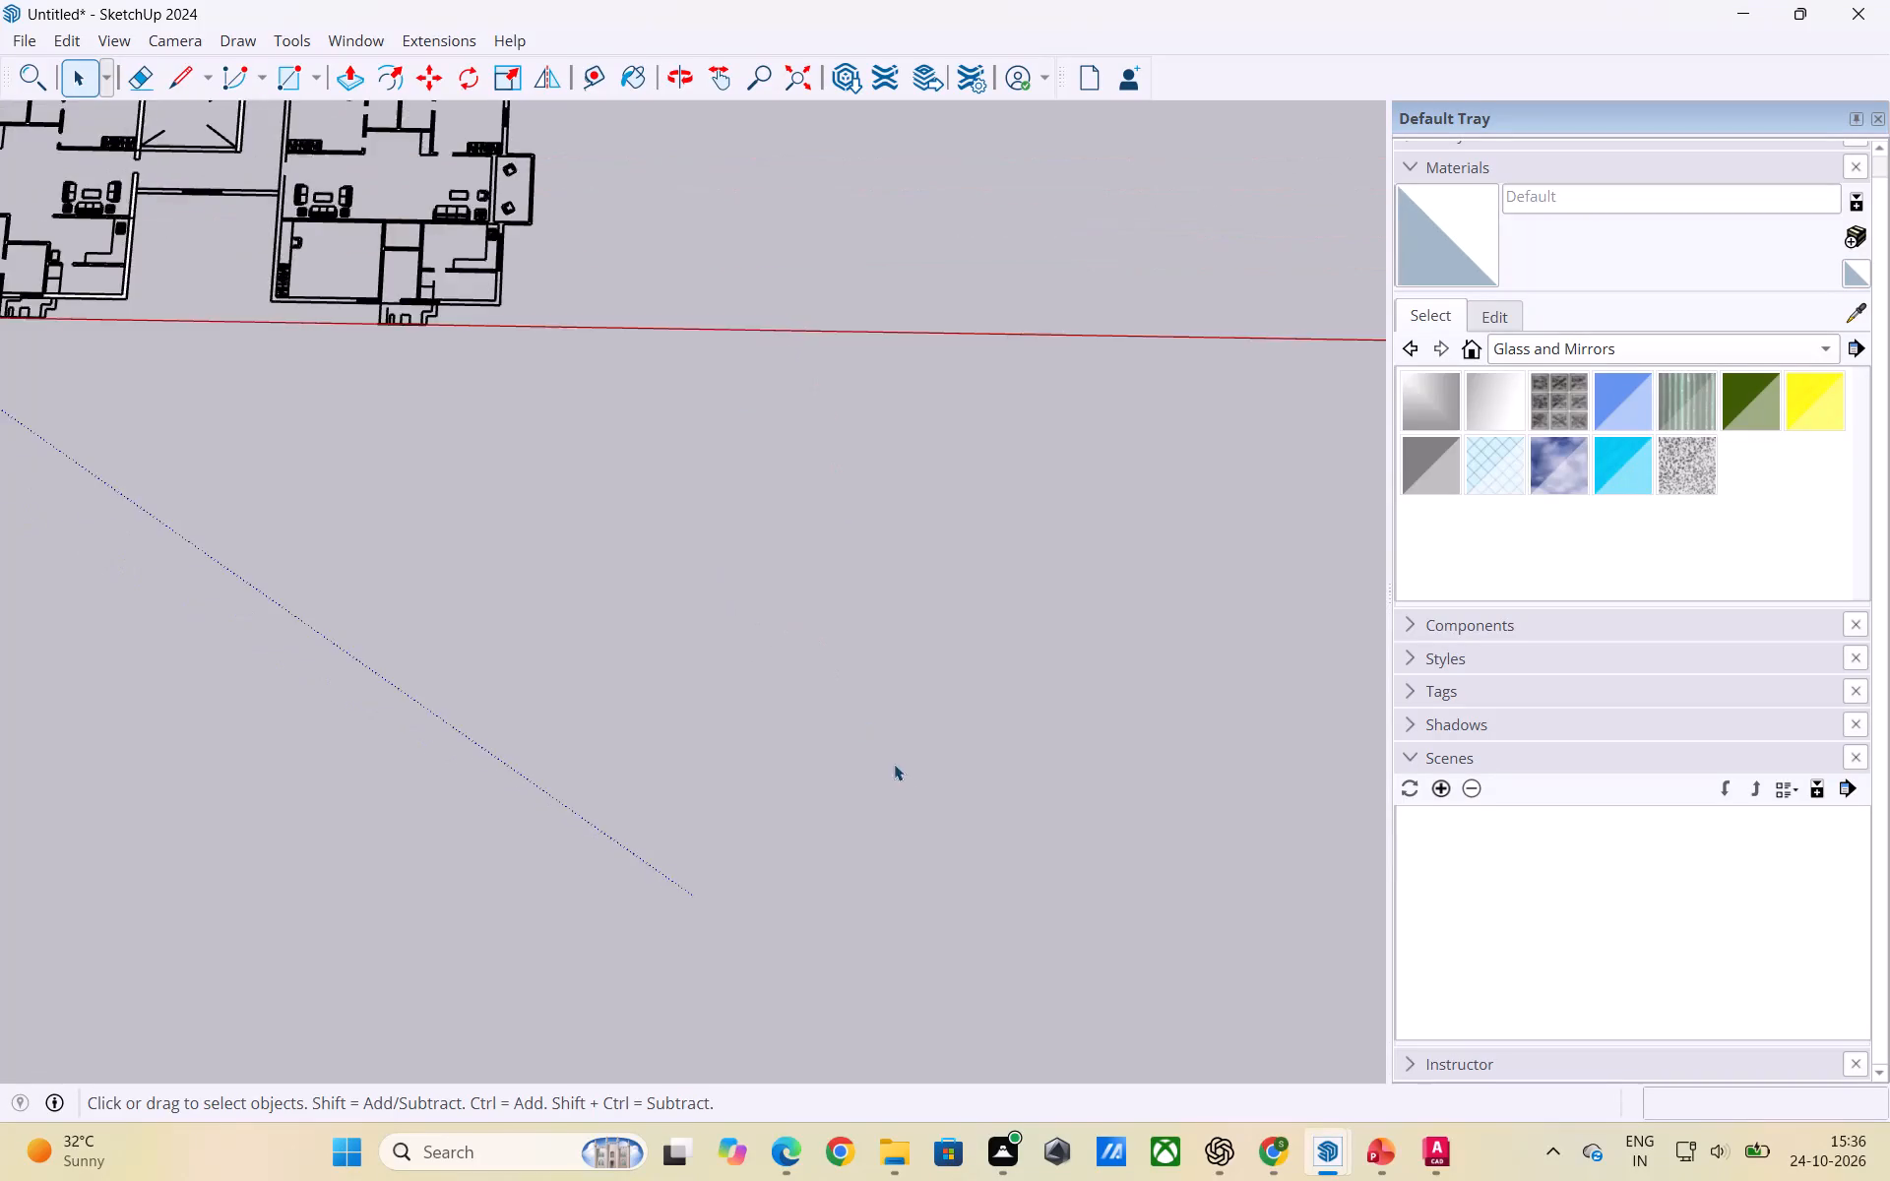
# Examine the two-unit floor plan and the walls already raised around the corner room near the origin.
pyautogui.scroll(-6, 677, 517)
pyautogui.scroll(4, 513, 374)
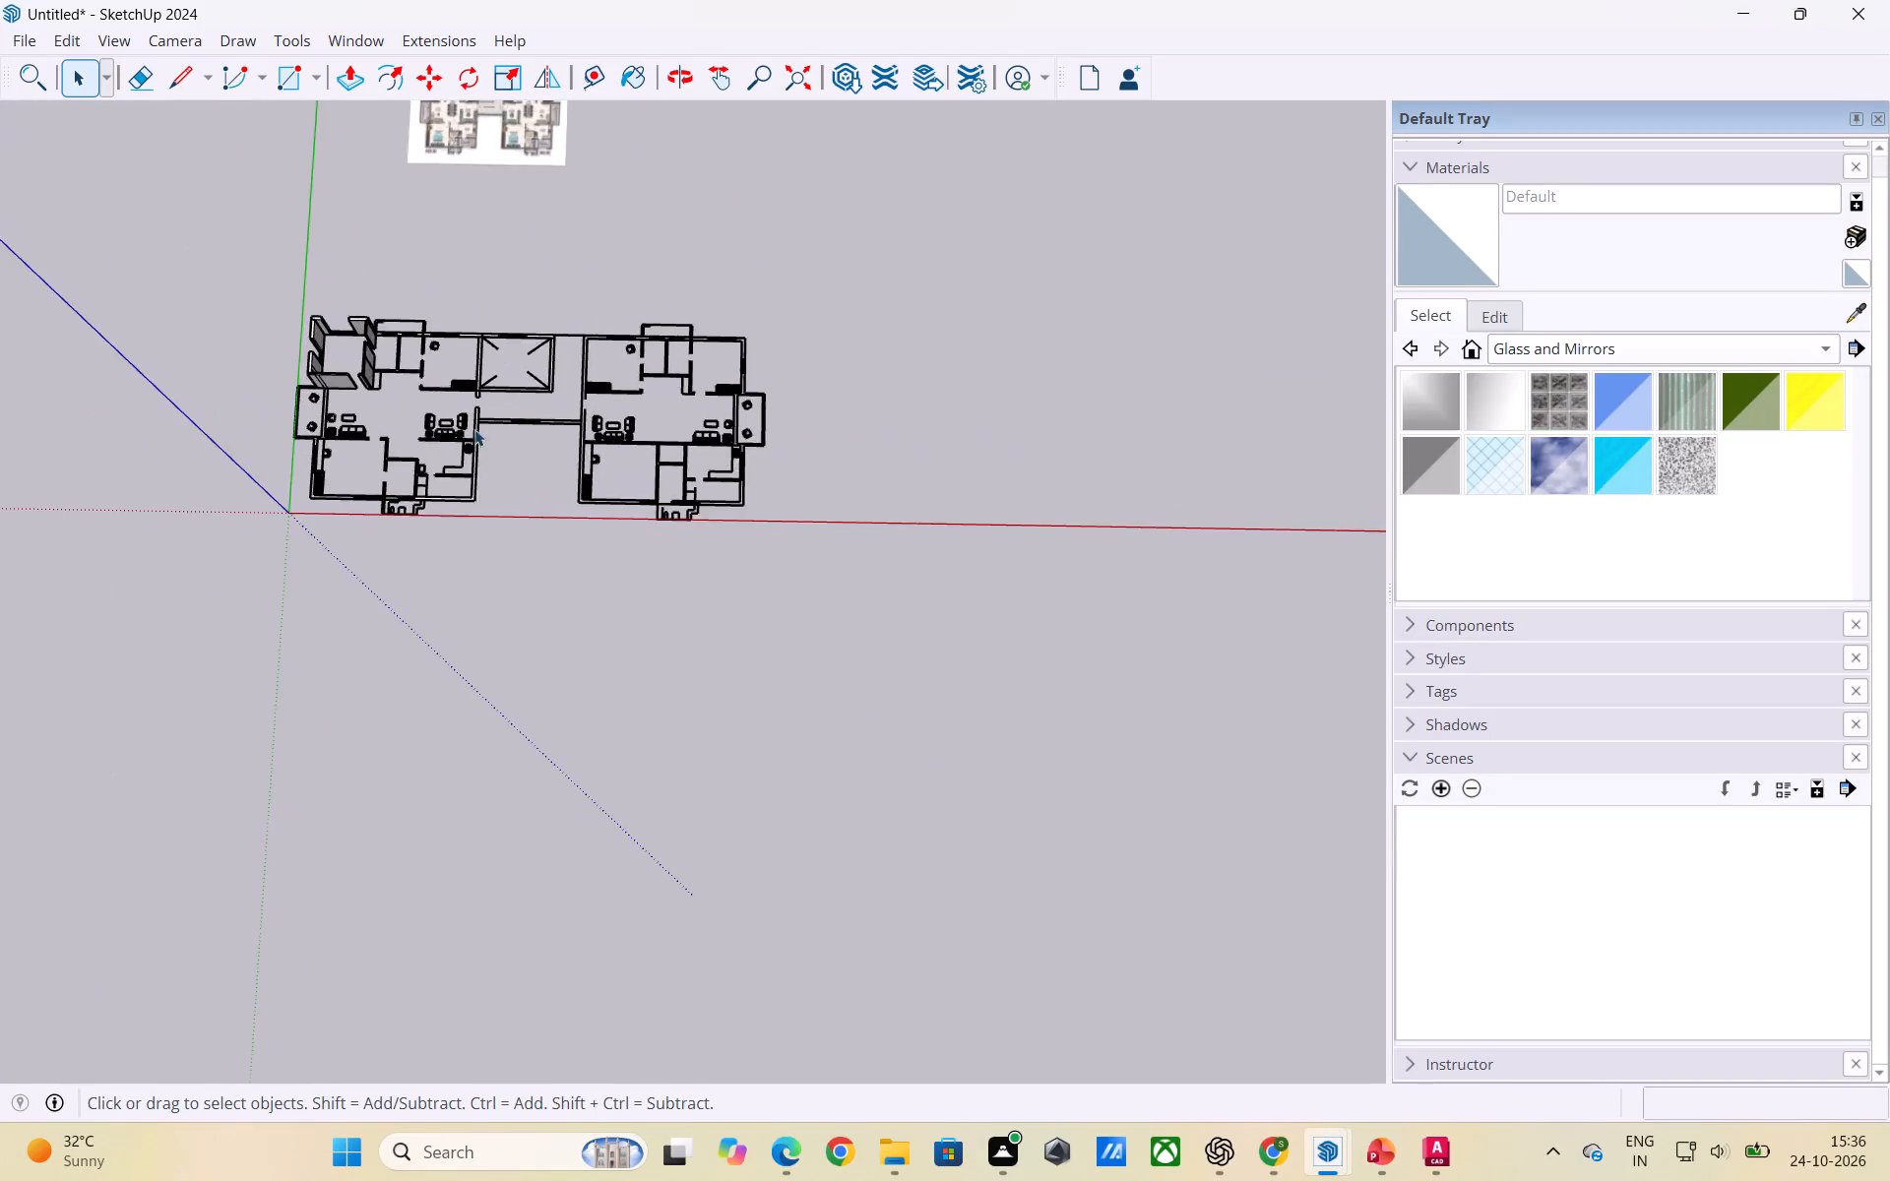
pyautogui.scroll(3, 474, 429)
pyautogui.scroll(-6, 1047, 465)
pyautogui.scroll(9, 733, 334)
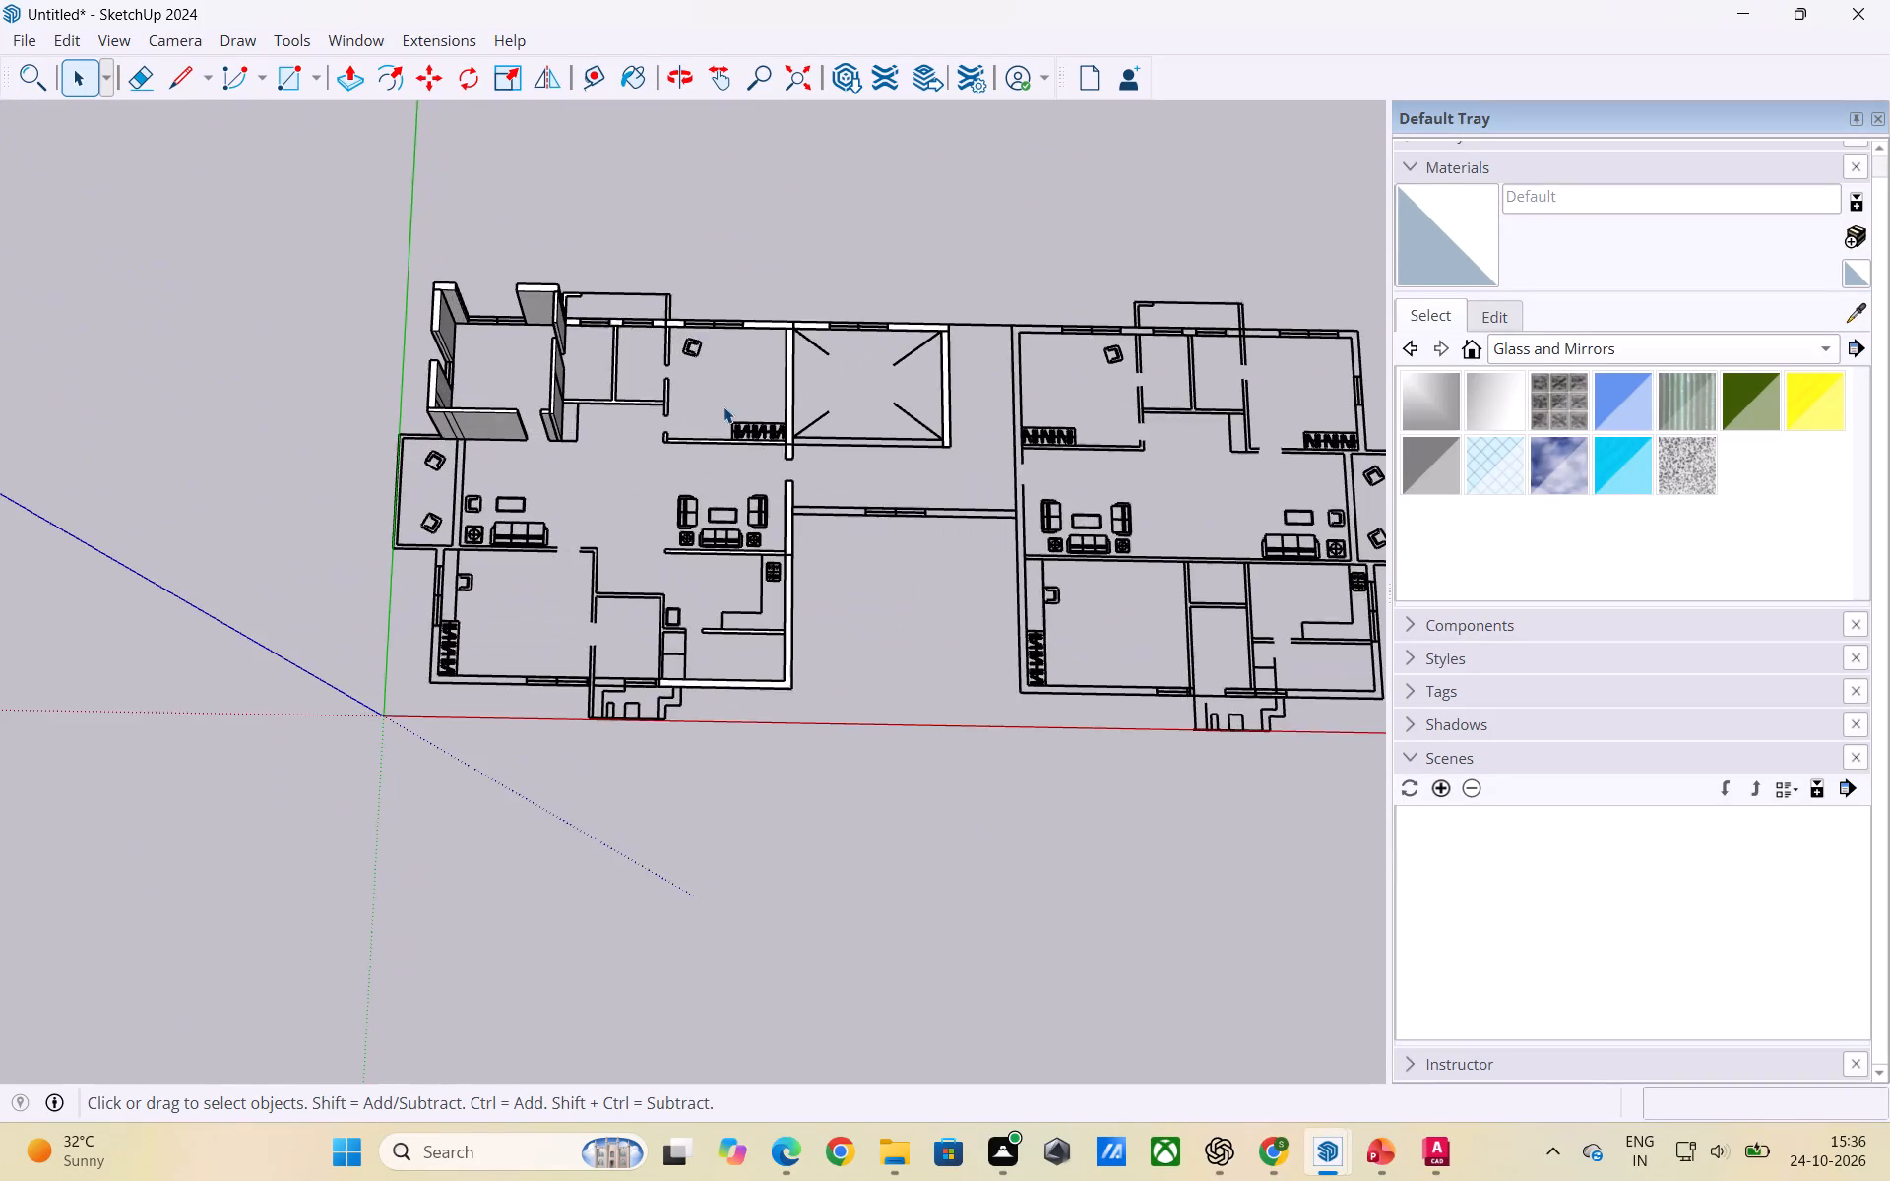
pyautogui.scroll(3, 724, 406)
pyautogui.scroll(-4, 865, 390)
pyautogui.moveTo(596, 417); pyautogui.dragTo(650, 305, button='middle')
pyautogui.scroll(2, 690, 459)
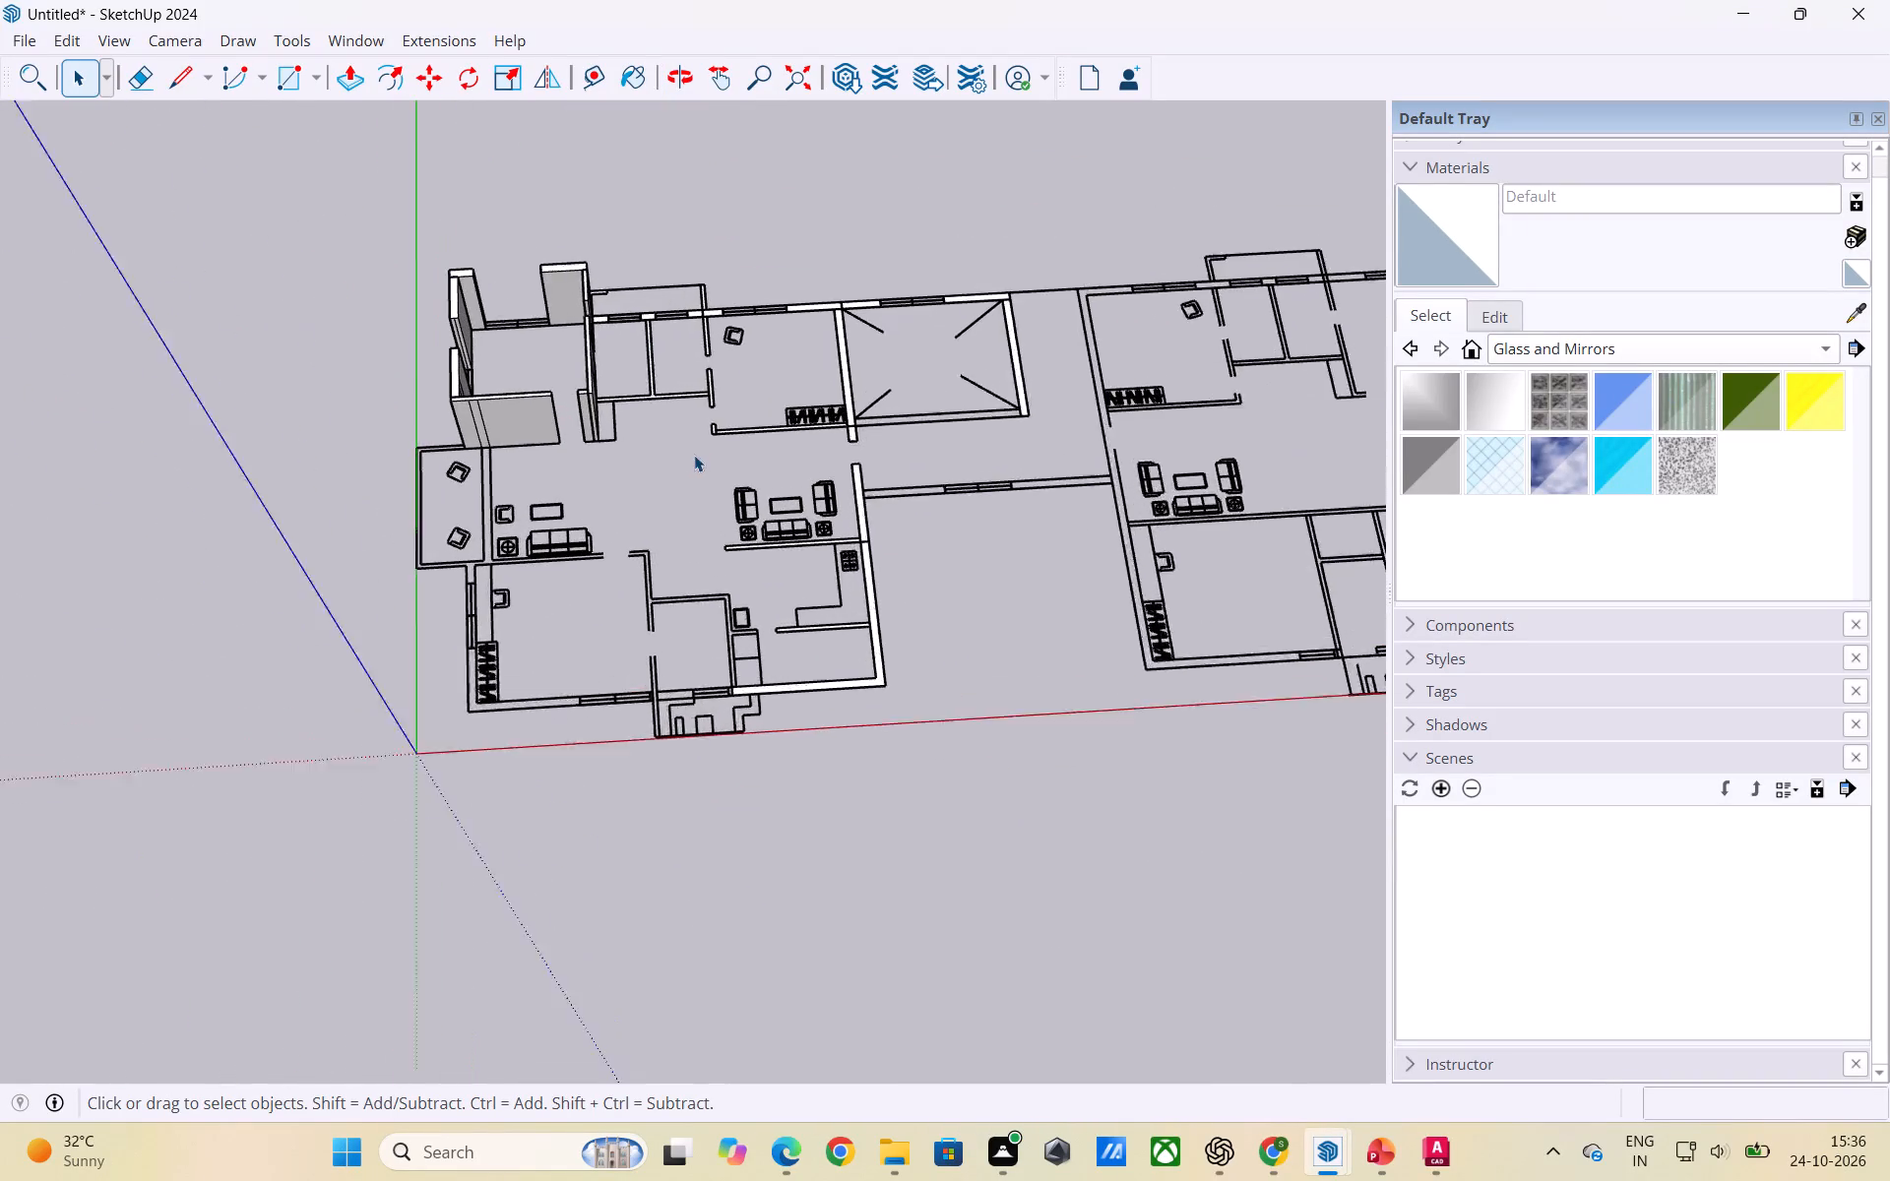
pyautogui.scroll(1, 694, 455)
pyautogui.moveTo(712, 480); pyautogui.dragTo(608, 476, button='middle')
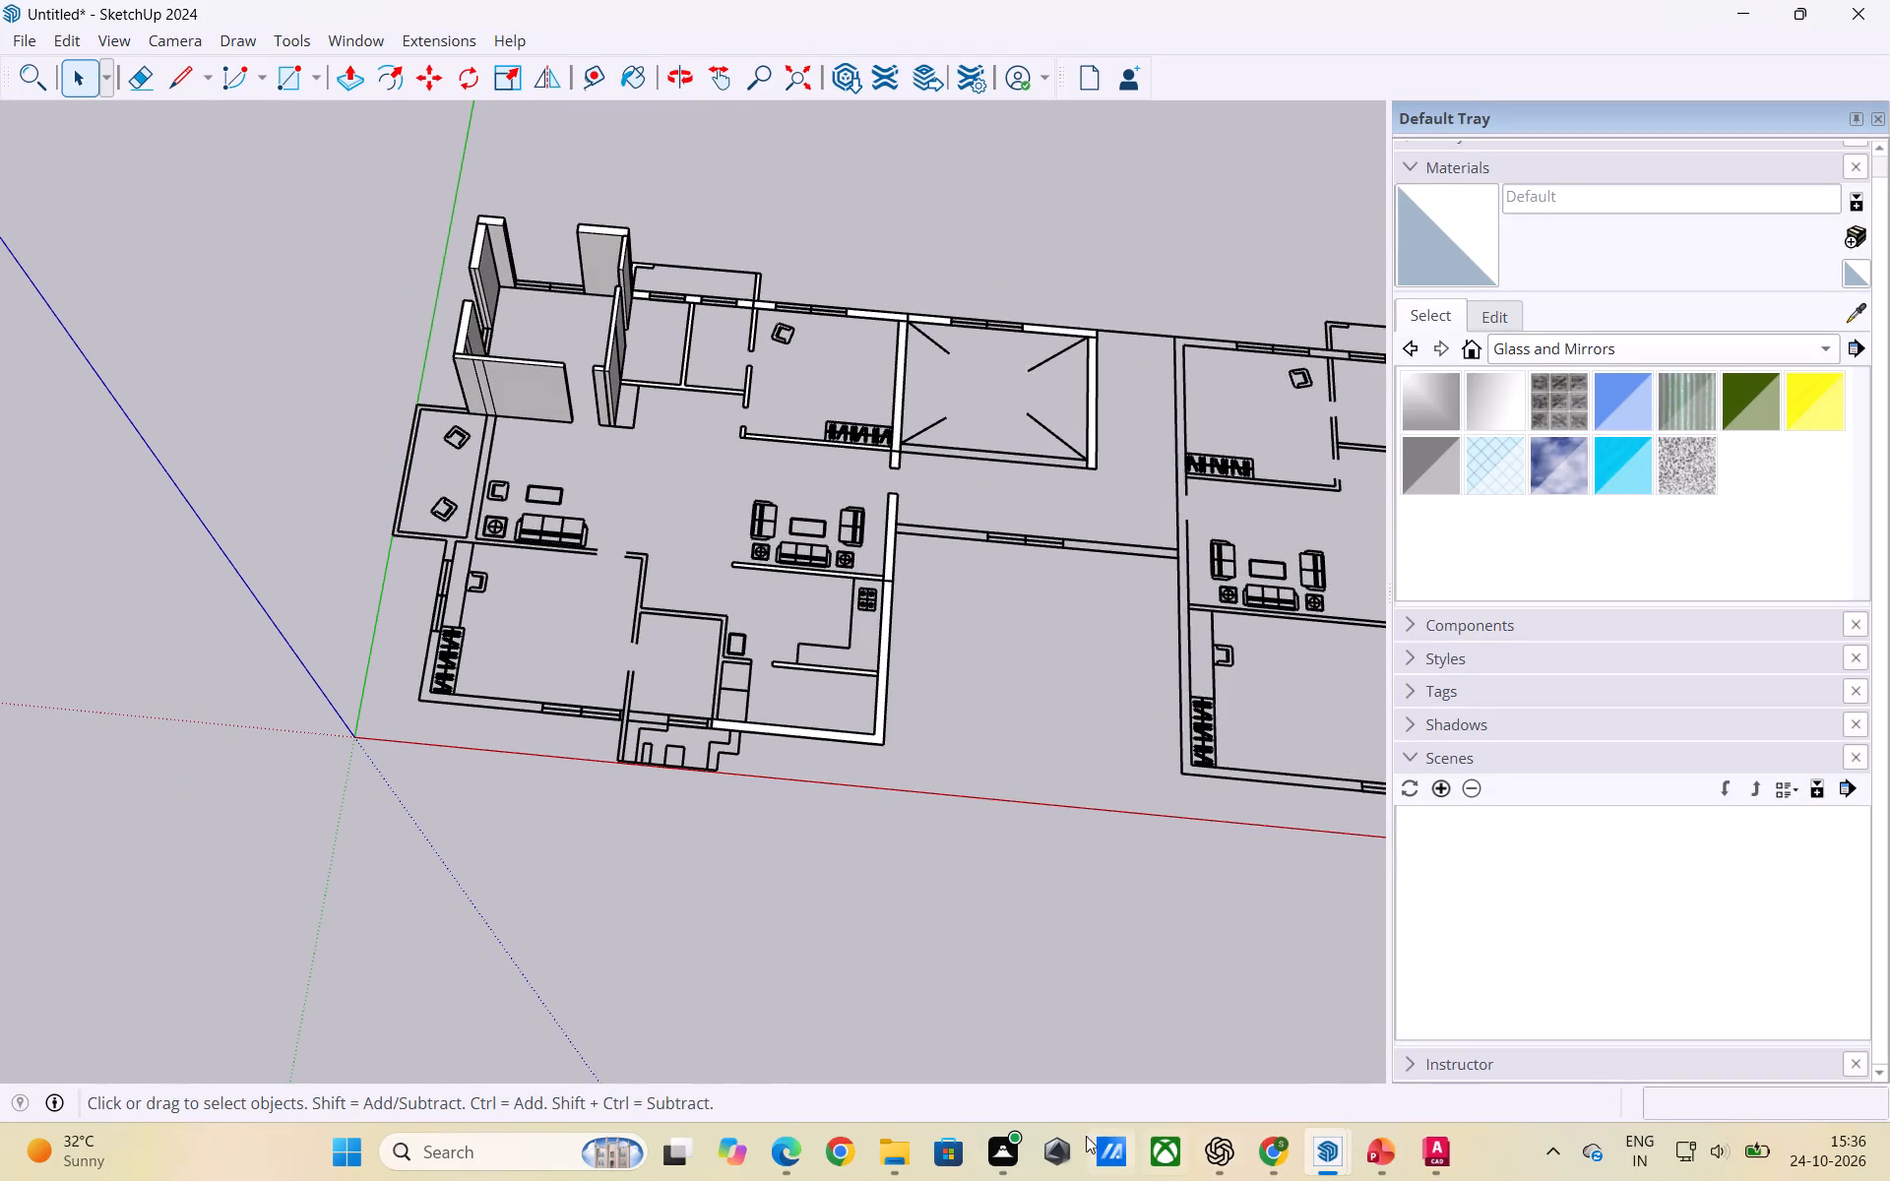
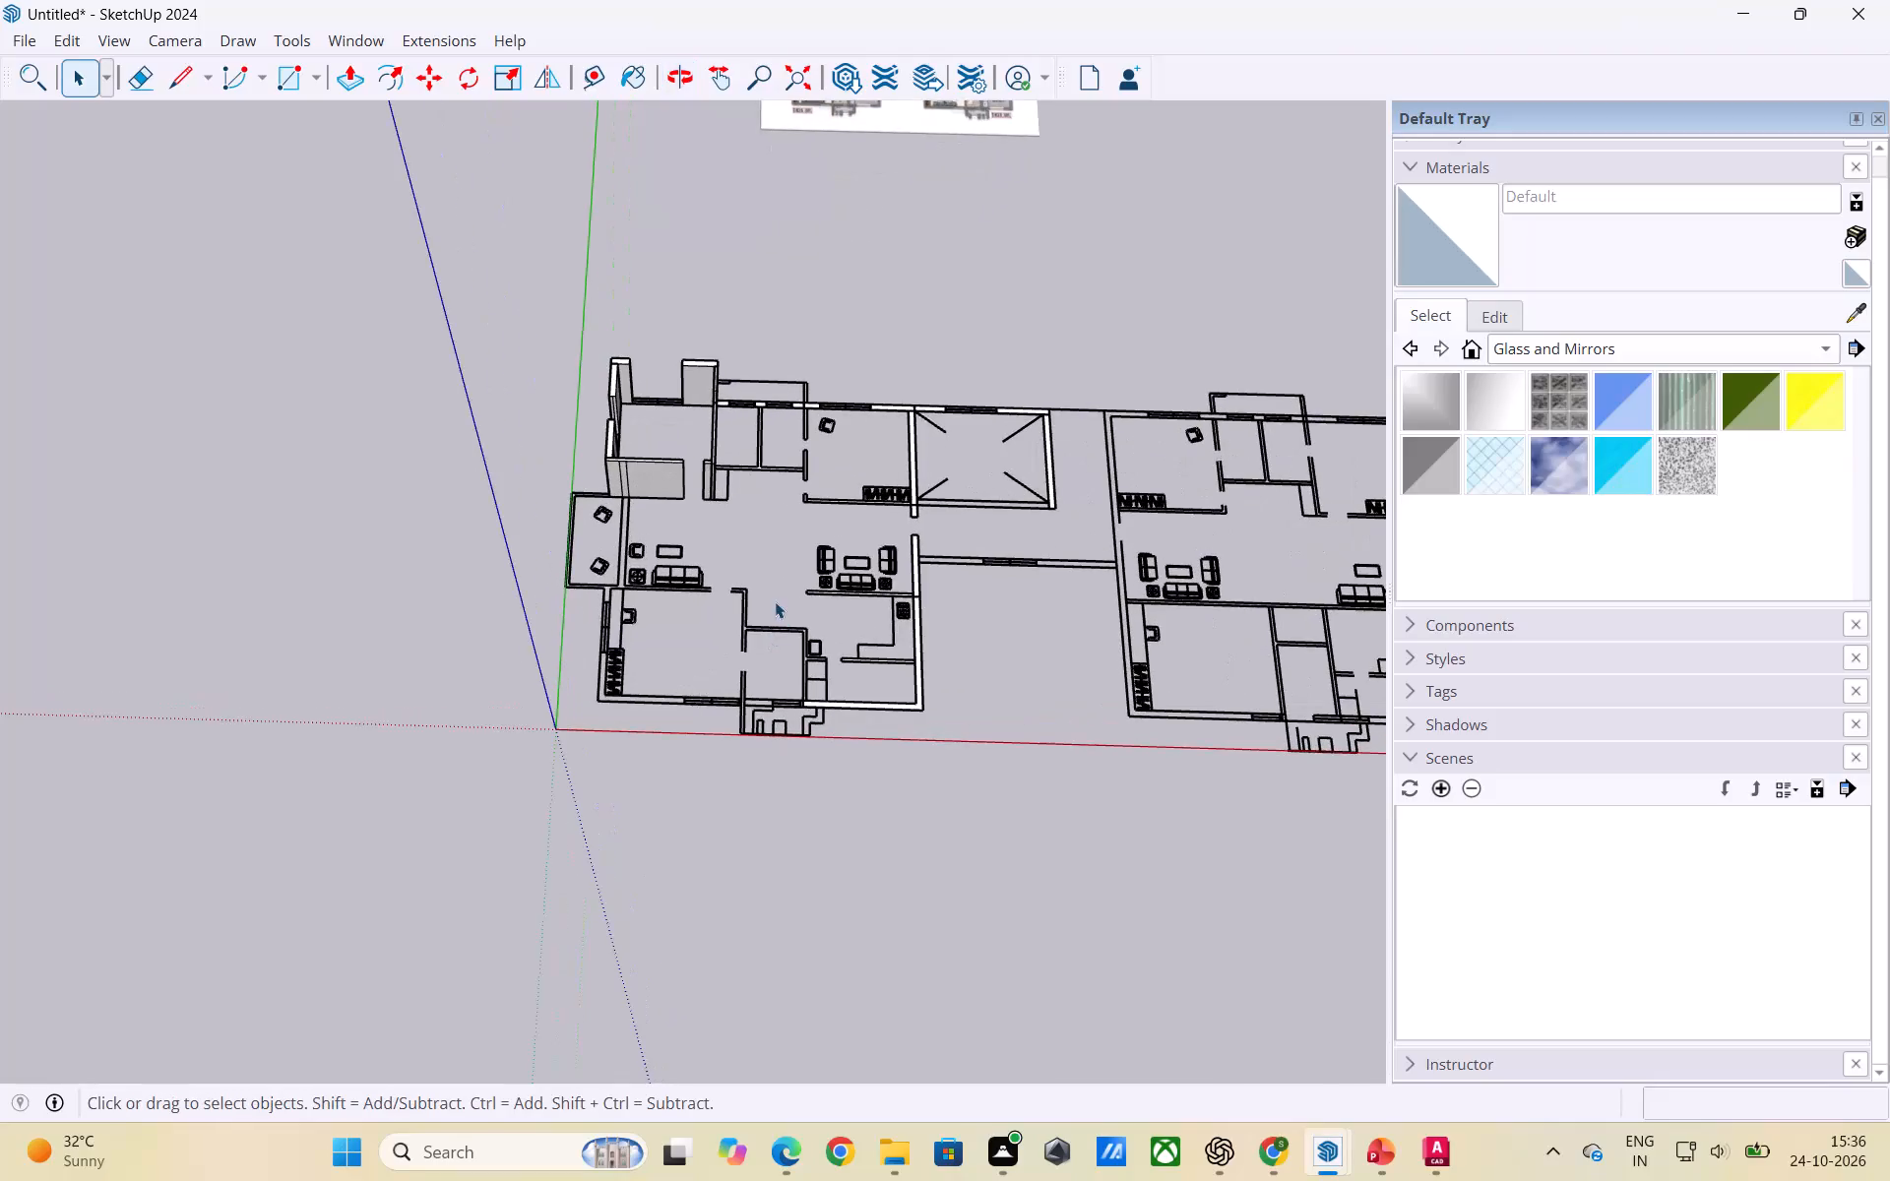
# Examine the floor plan of the unit nearest the origin and its wall pieces along the living room and kitchen.
pyautogui.scroll(-2, 775, 601)
pyautogui.moveTo(774, 600); pyautogui.dragTo(804, 697, button='middle')
pyautogui.scroll(2, 788, 649)
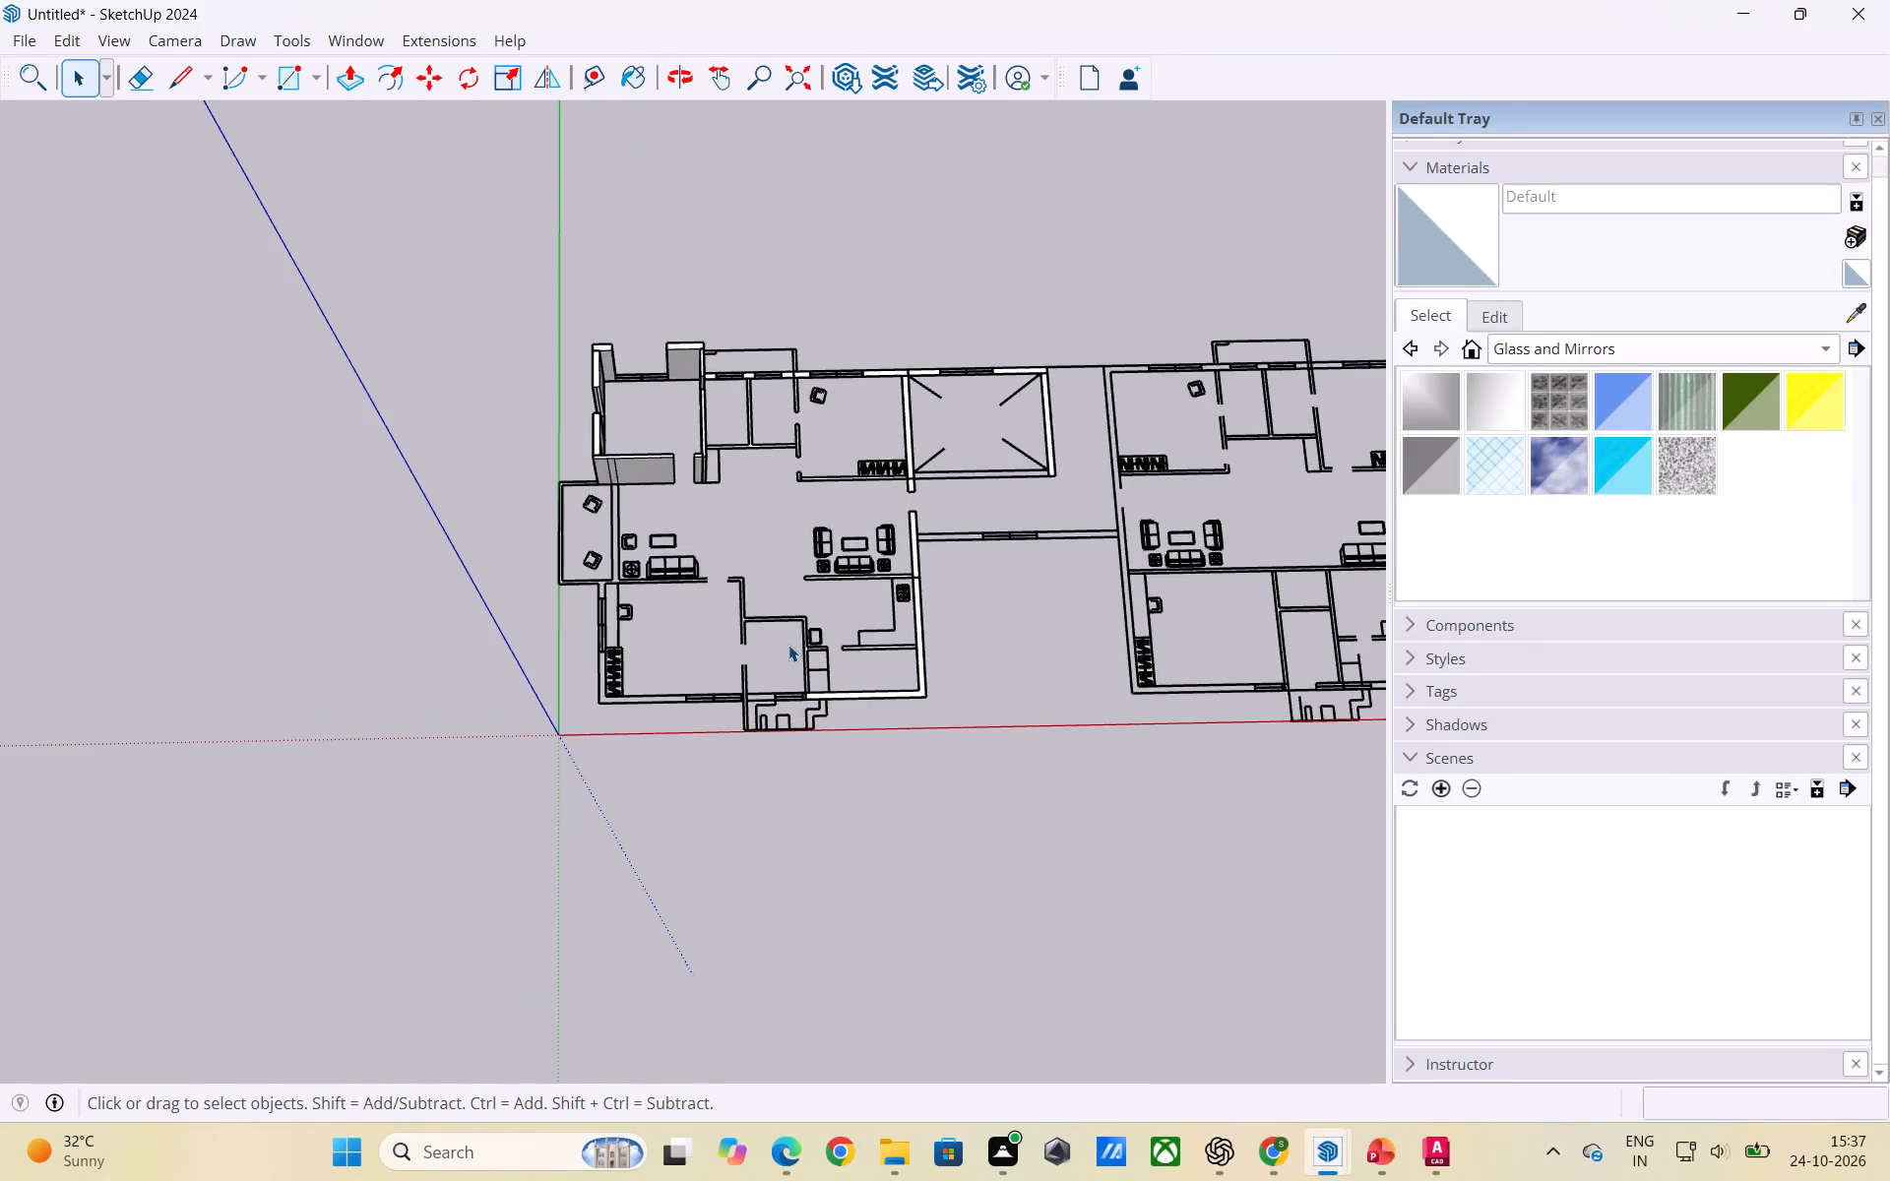
pyautogui.scroll(-5, 823, 563)
pyautogui.moveTo(815, 604); pyautogui.dragTo(815, 659, button='middle')
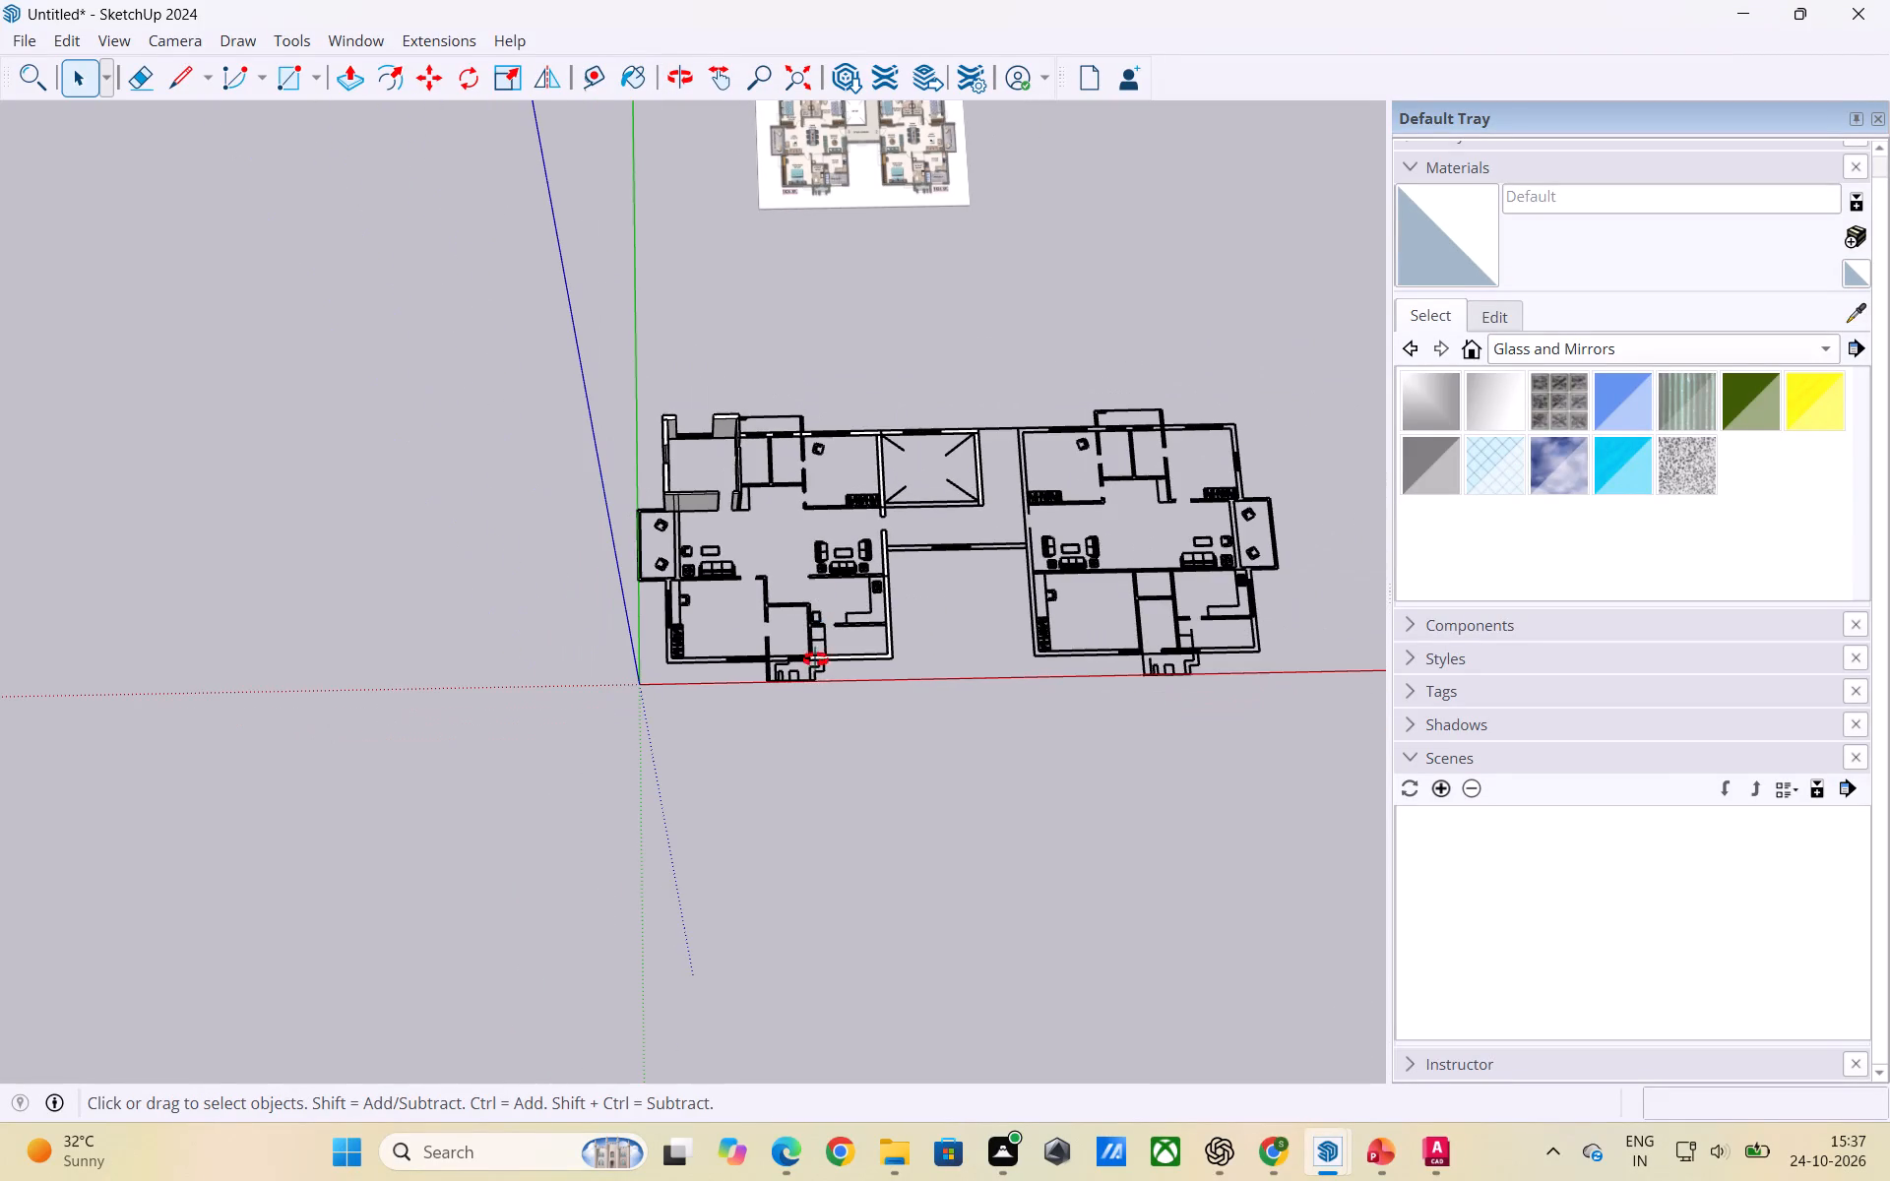
pyautogui.moveTo(815, 659); pyautogui.dragTo(810, 734, button='middle')
pyautogui.scroll(8, 773, 506)
pyautogui.scroll(2, 743, 599)
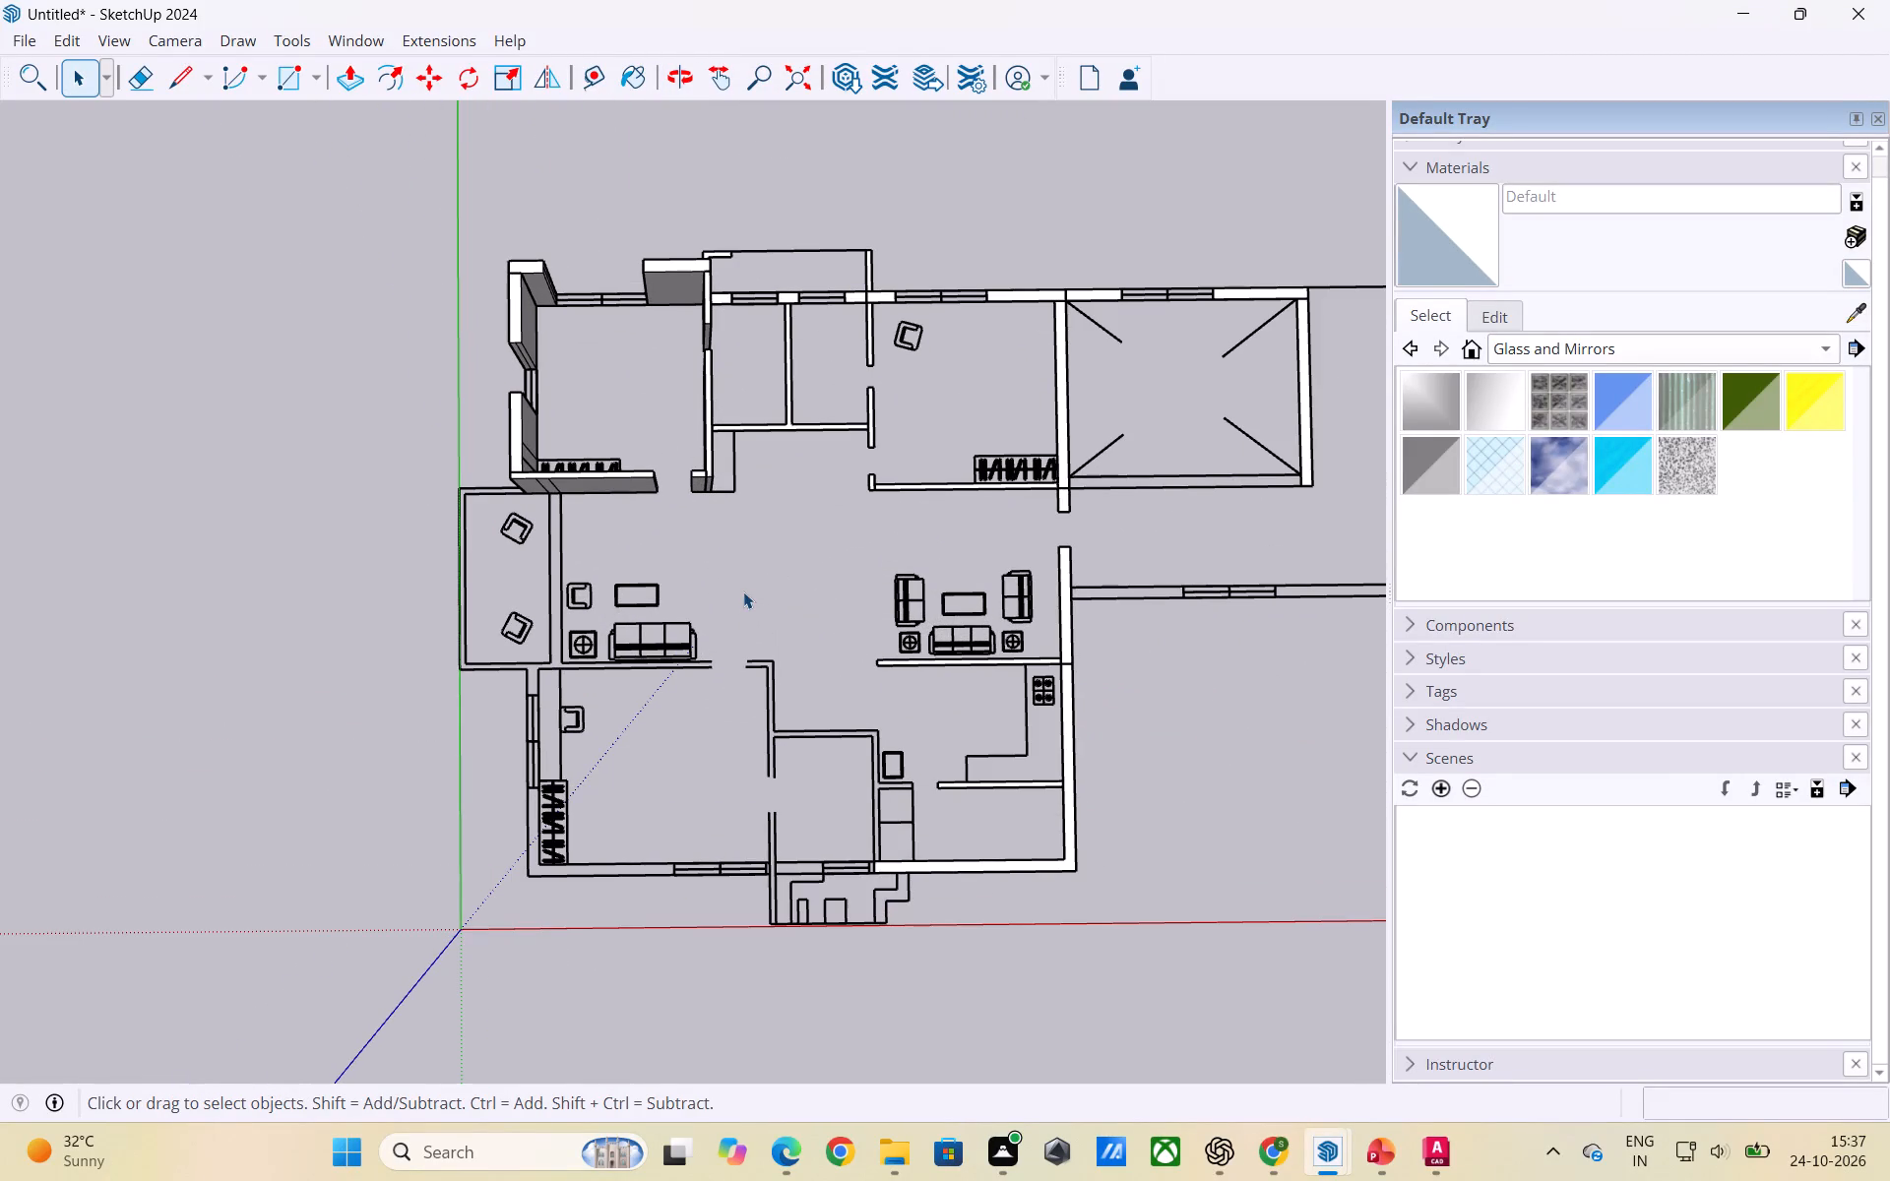
pyautogui.scroll(3, 785, 655)
pyautogui.scroll(-2, 751, 614)
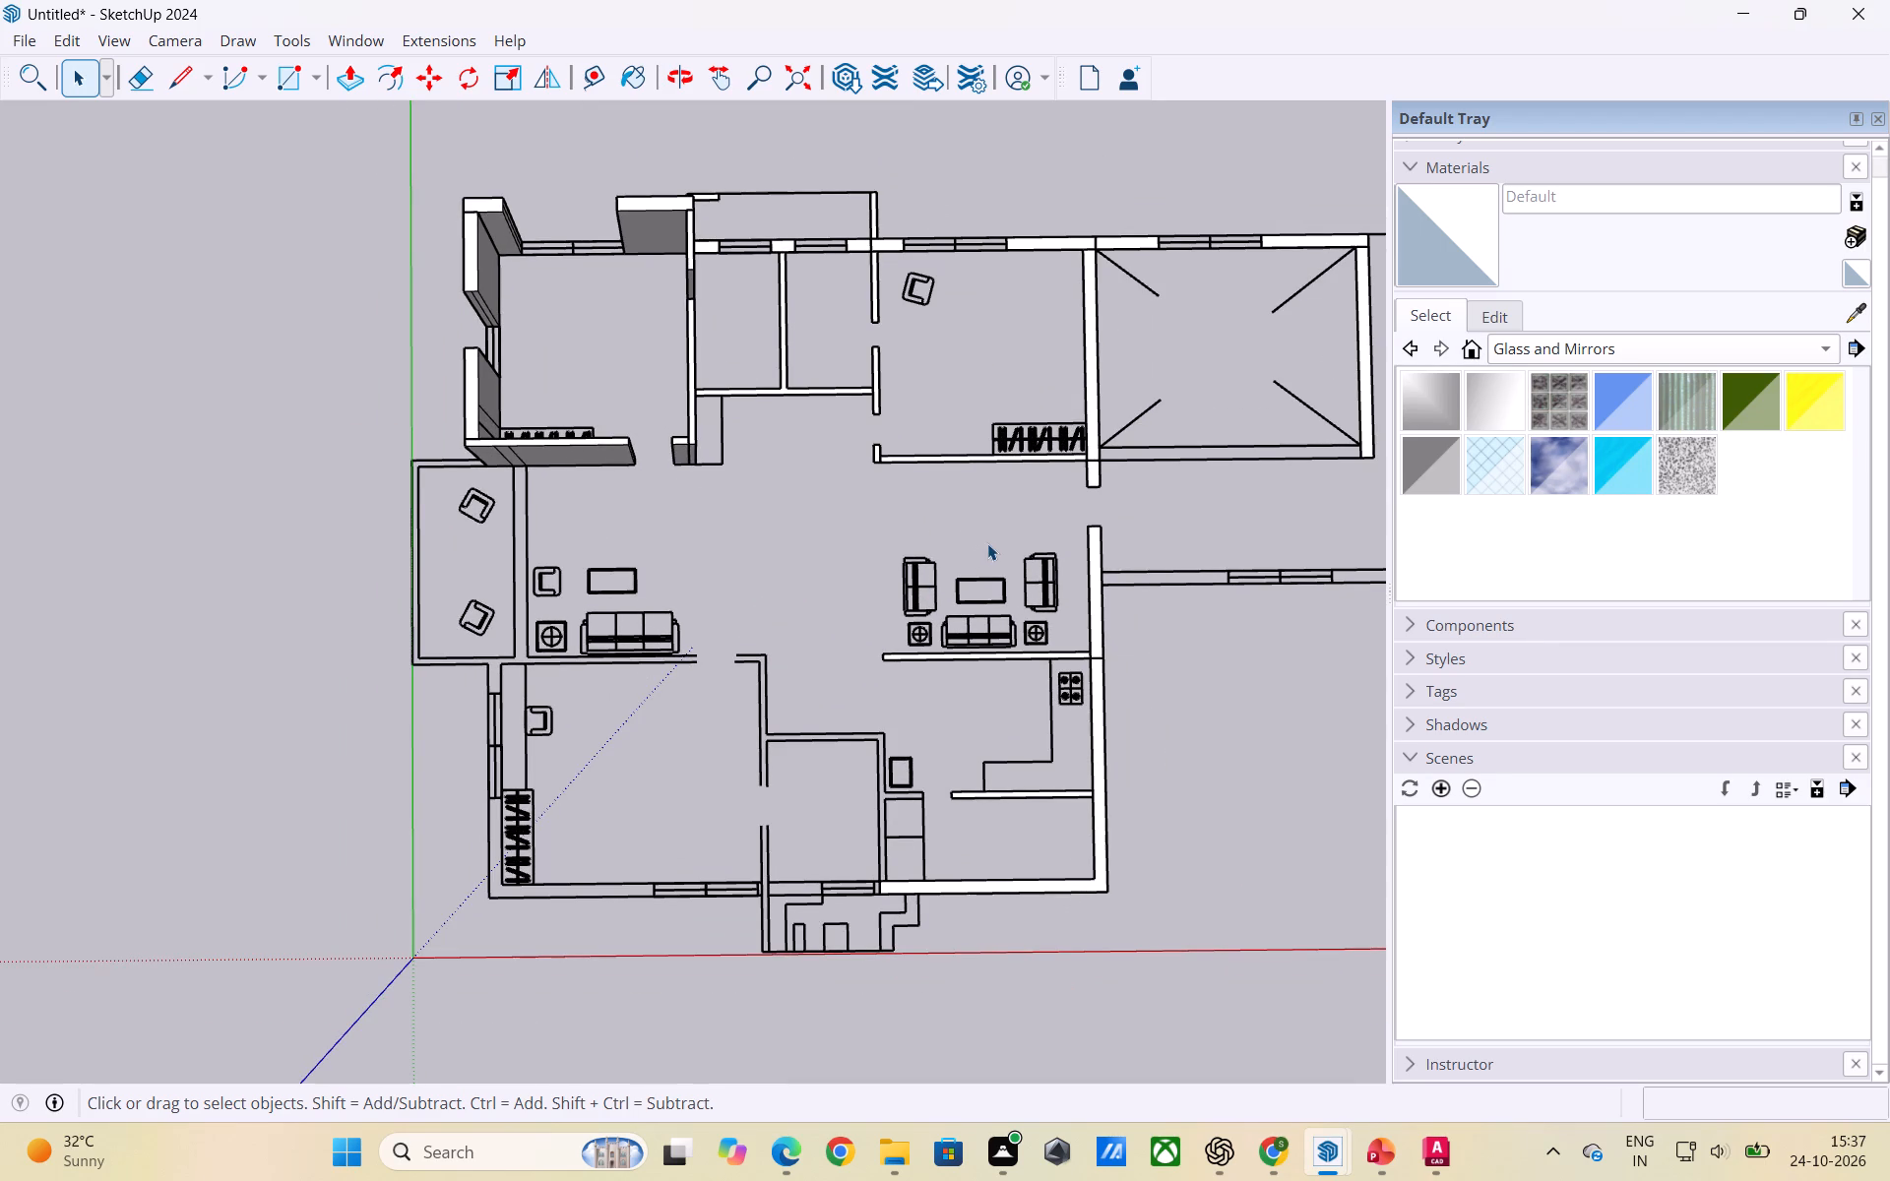
pyautogui.scroll(-2, 831, 536)
pyautogui.scroll(2, 1025, 809)
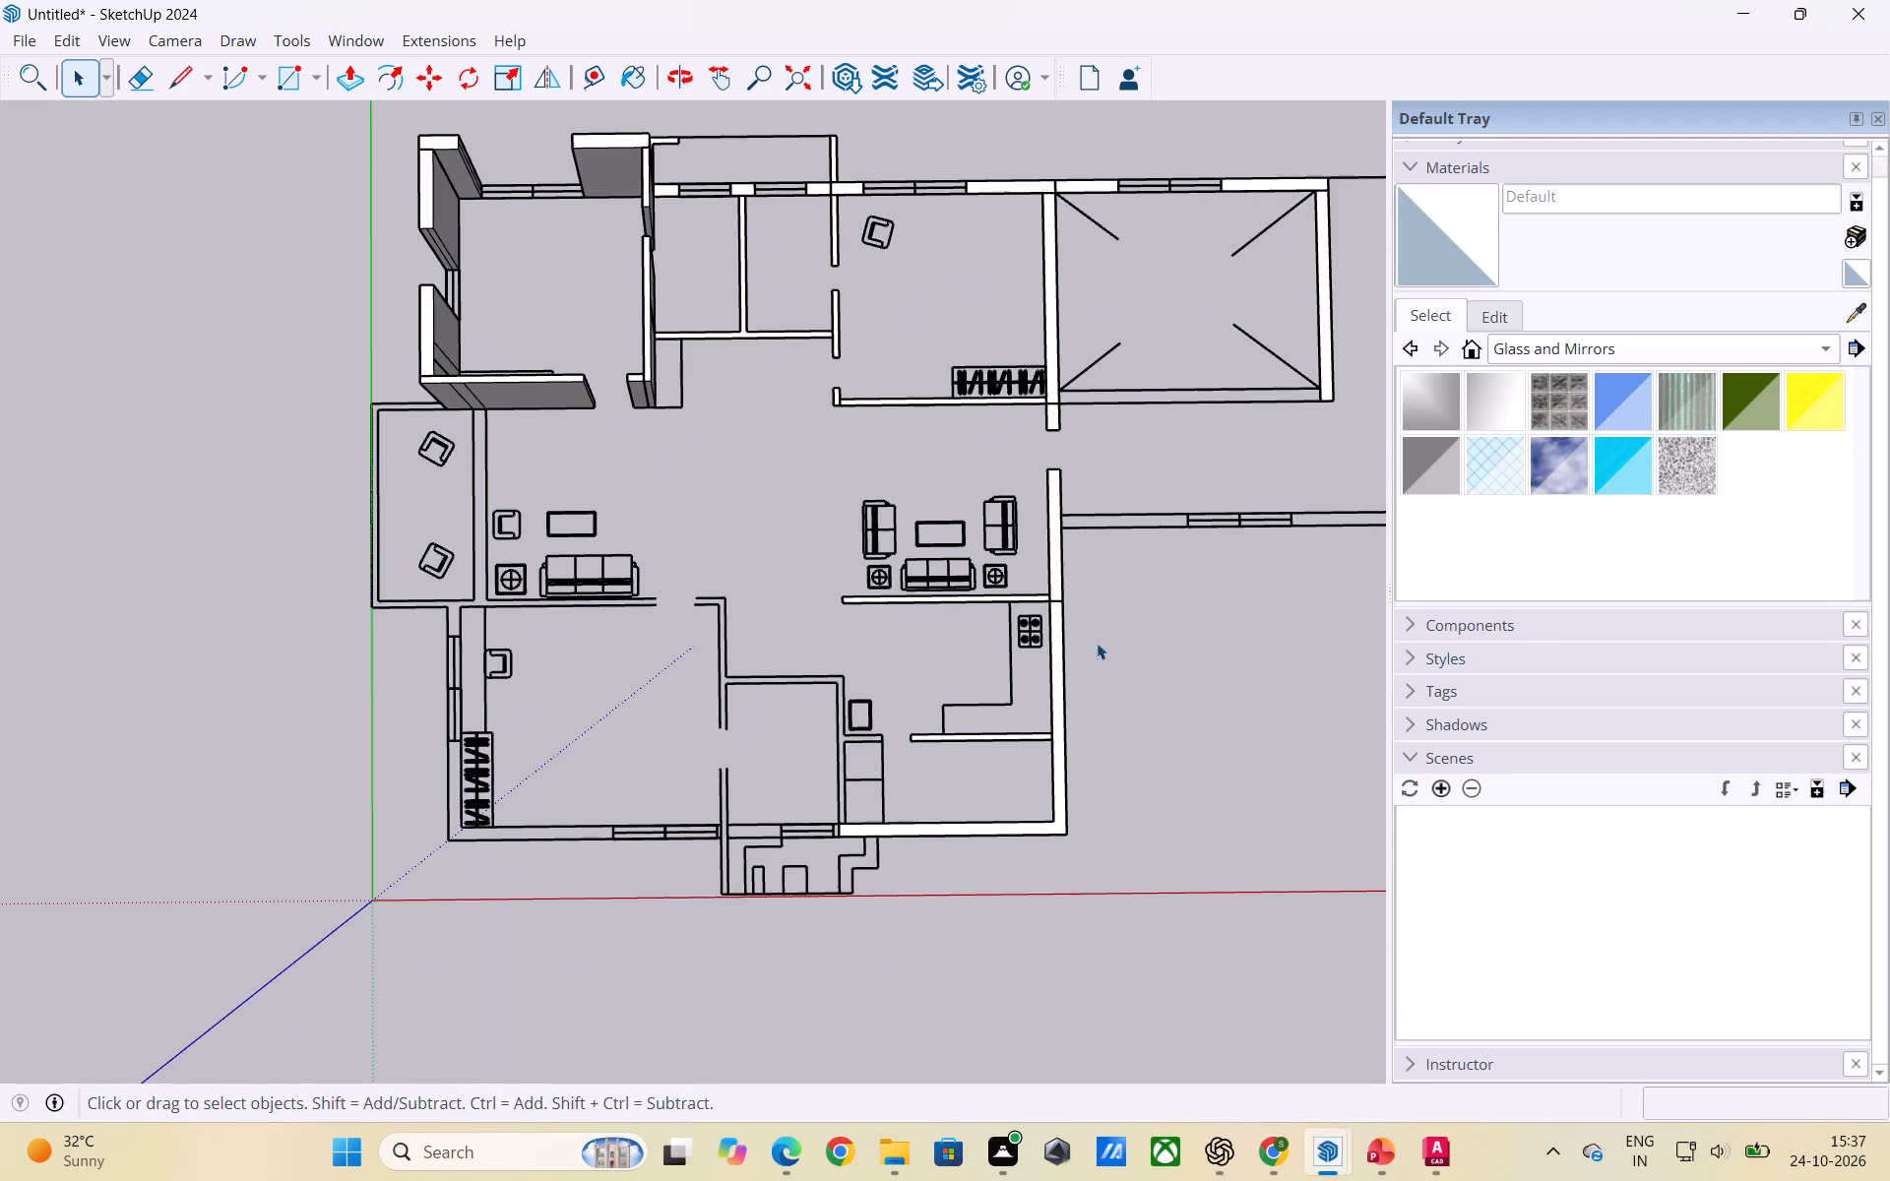
pyautogui.click(1058, 577)
pyautogui.doubleClick(1058, 577)
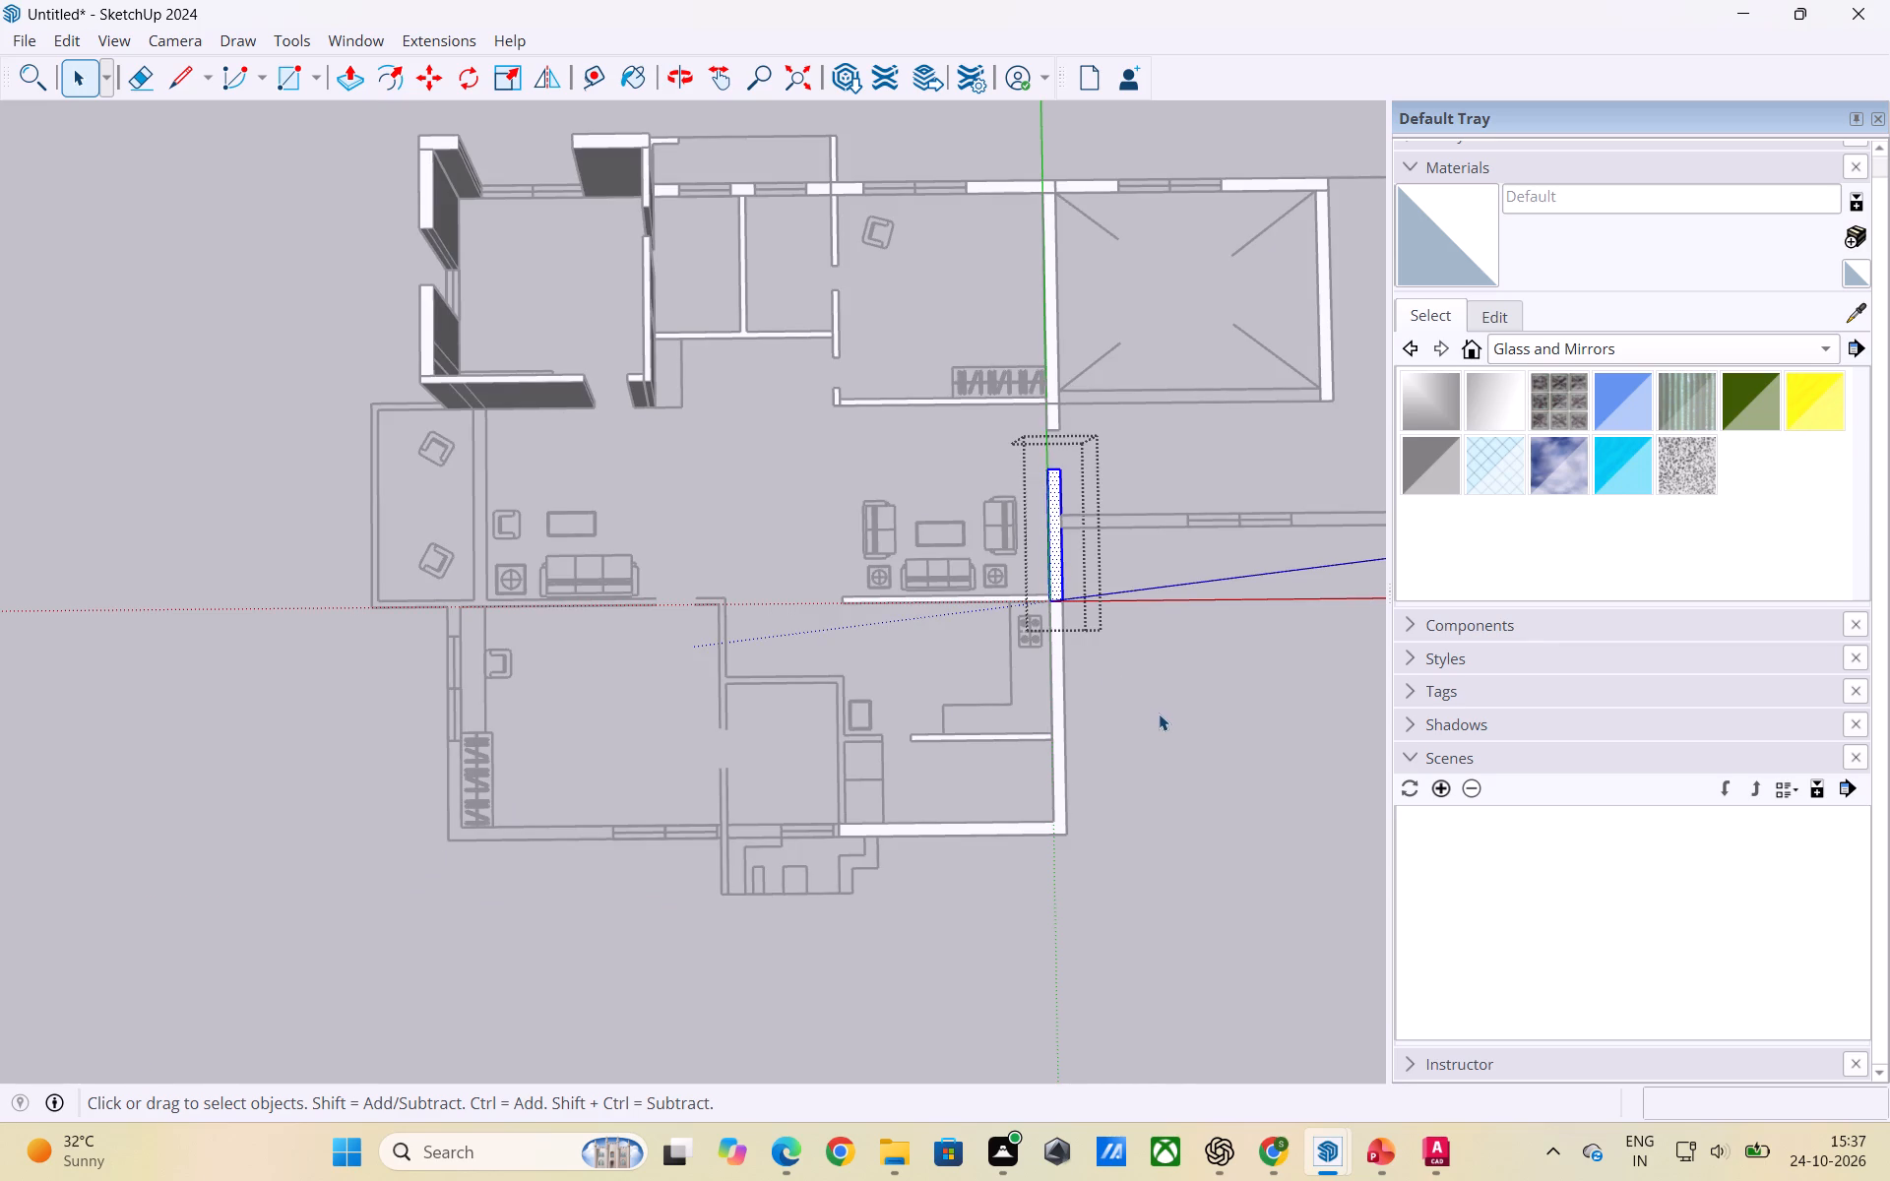
pyautogui.click(1212, 683)
pyautogui.tripleClick(1062, 675)
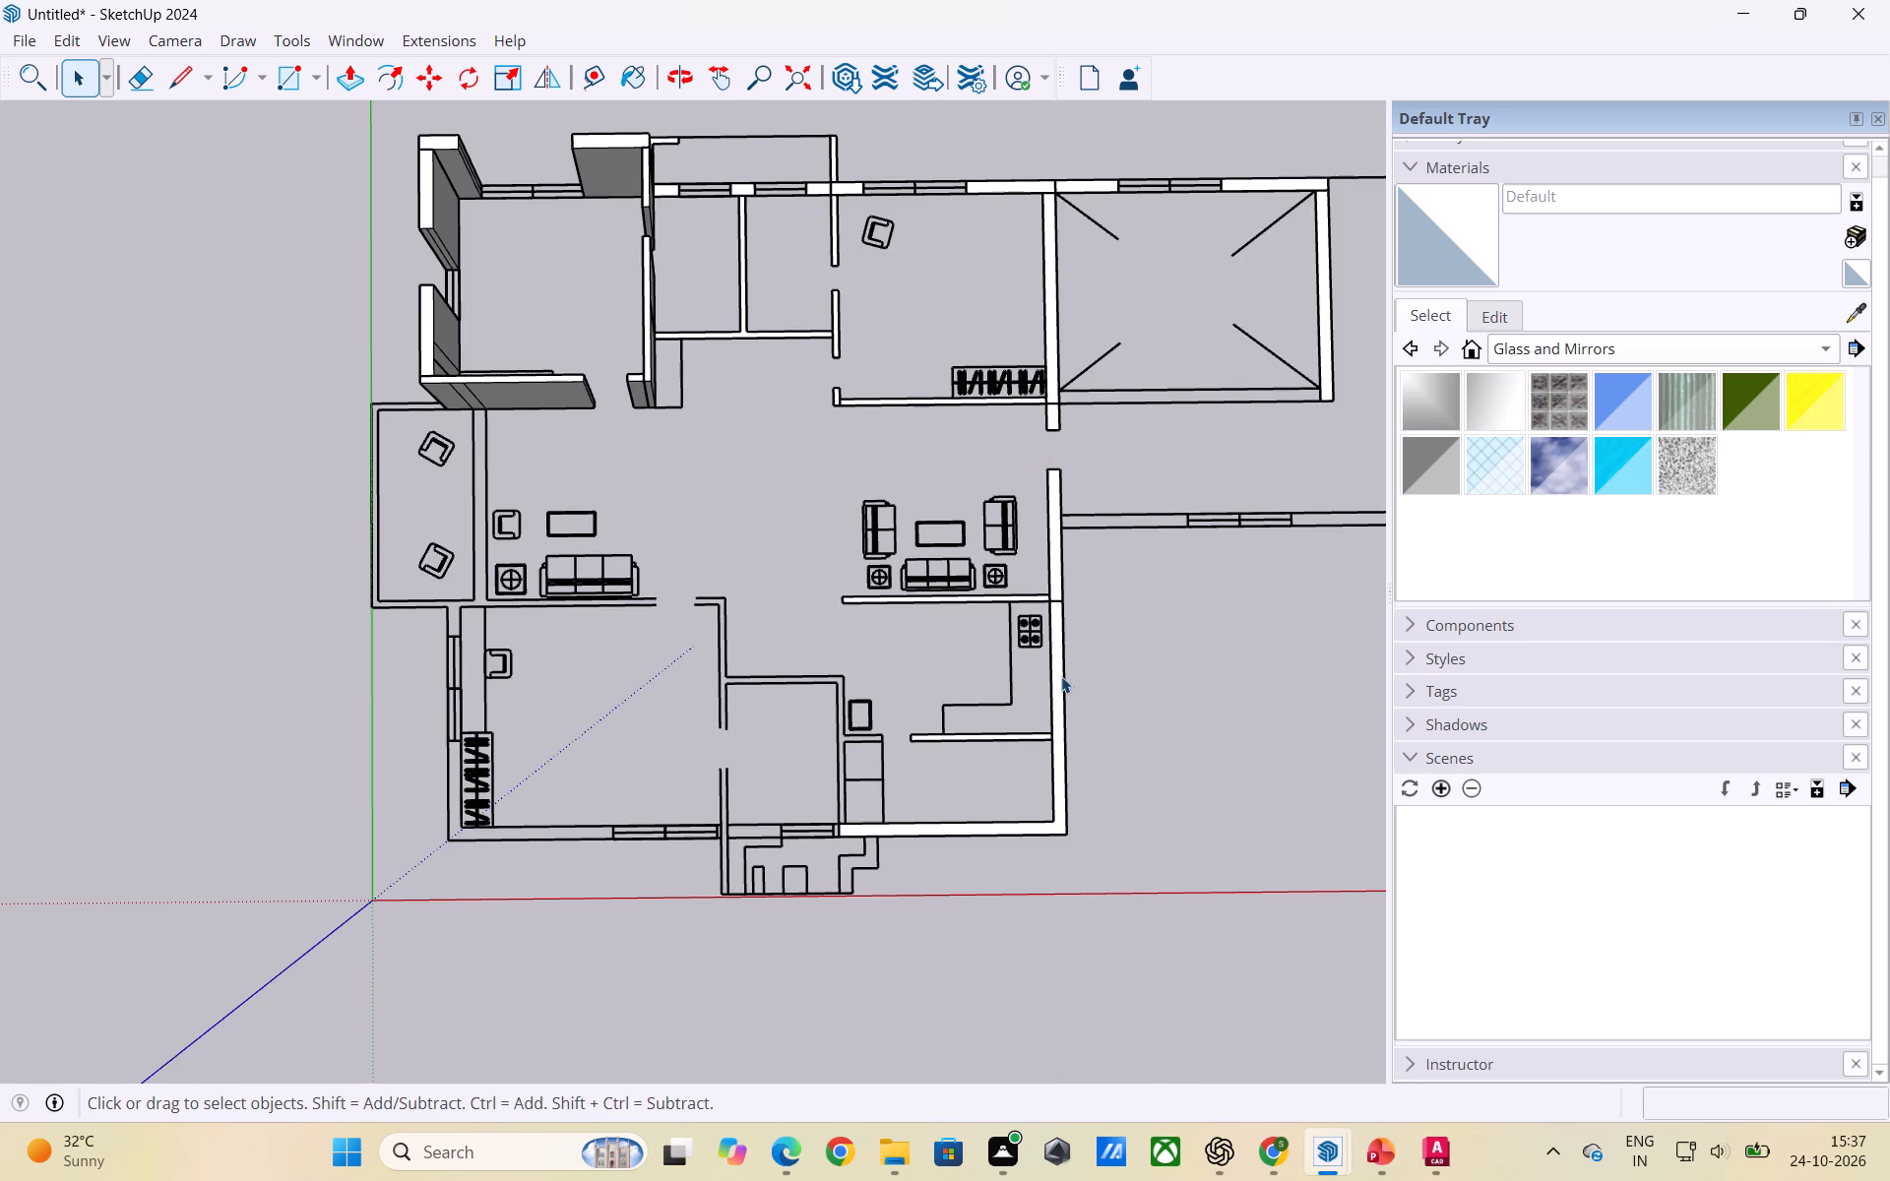
pyautogui.click(1199, 678)
# Draw a rectangle about 8 3/4" by 3 7/8" filling the short wall piece between the small window and kitchen wall, deleting the window faces.
pyautogui.scroll(10, 837, 835)
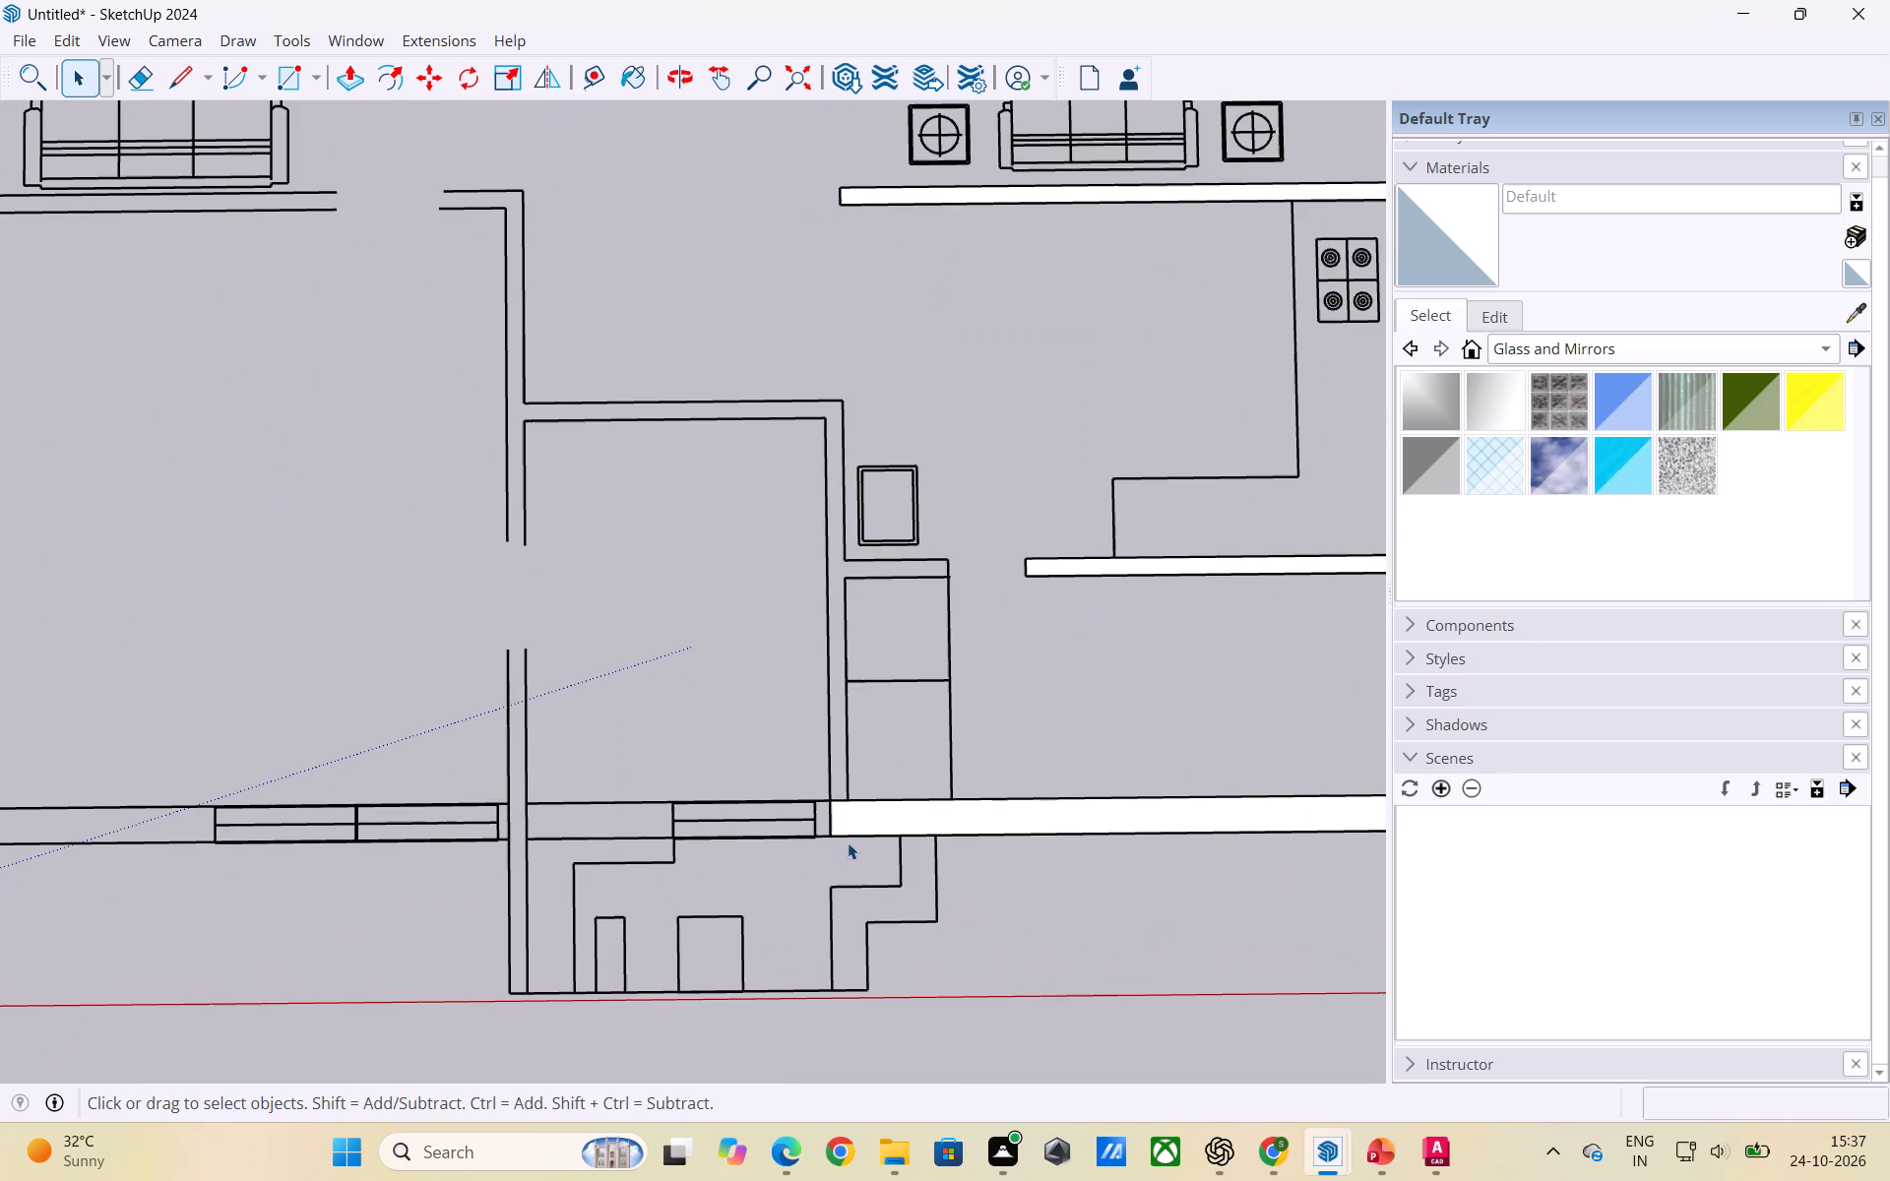
pyautogui.press('r')
pyautogui.scroll(5, 848, 841)
pyautogui.click(797, 777)
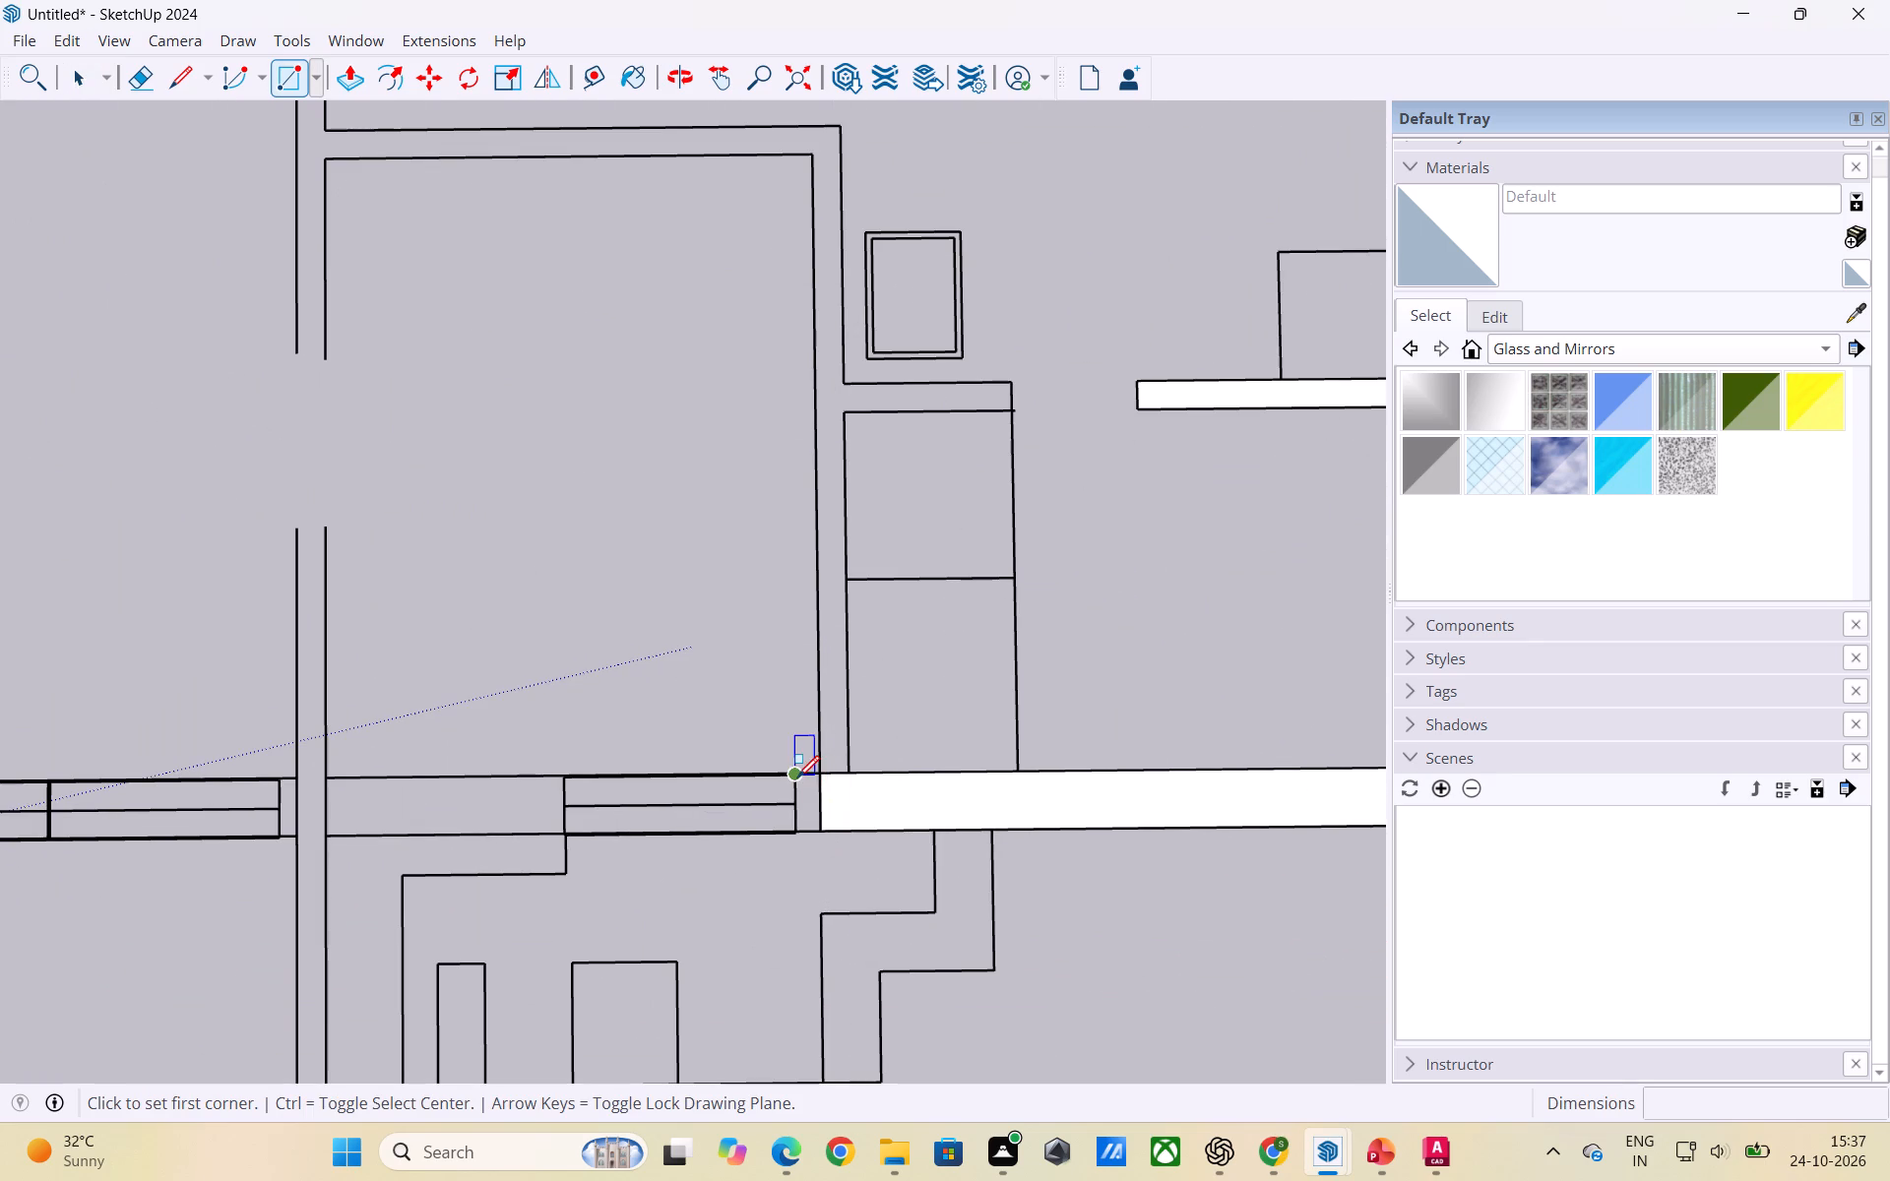
pyautogui.click(818, 822)
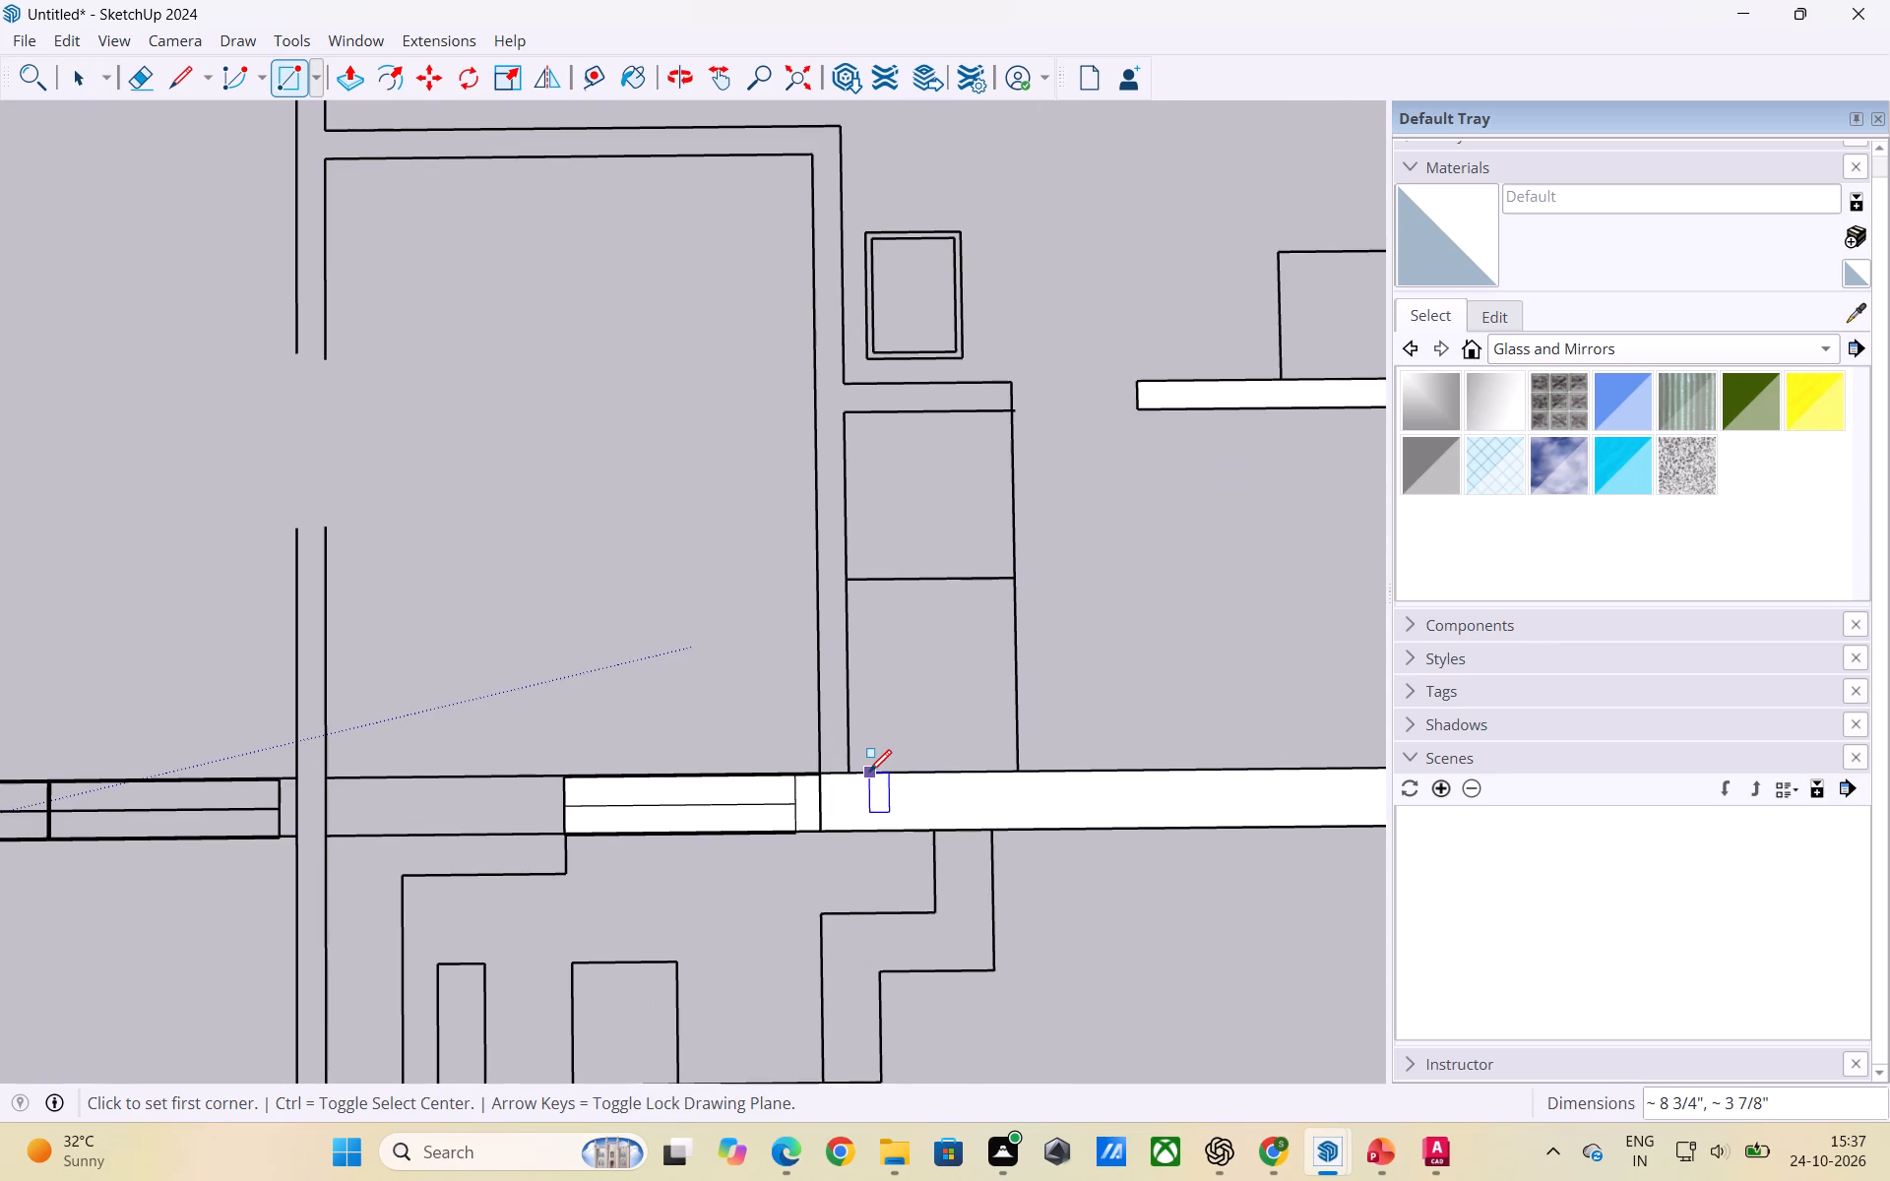
pyautogui.press('space')
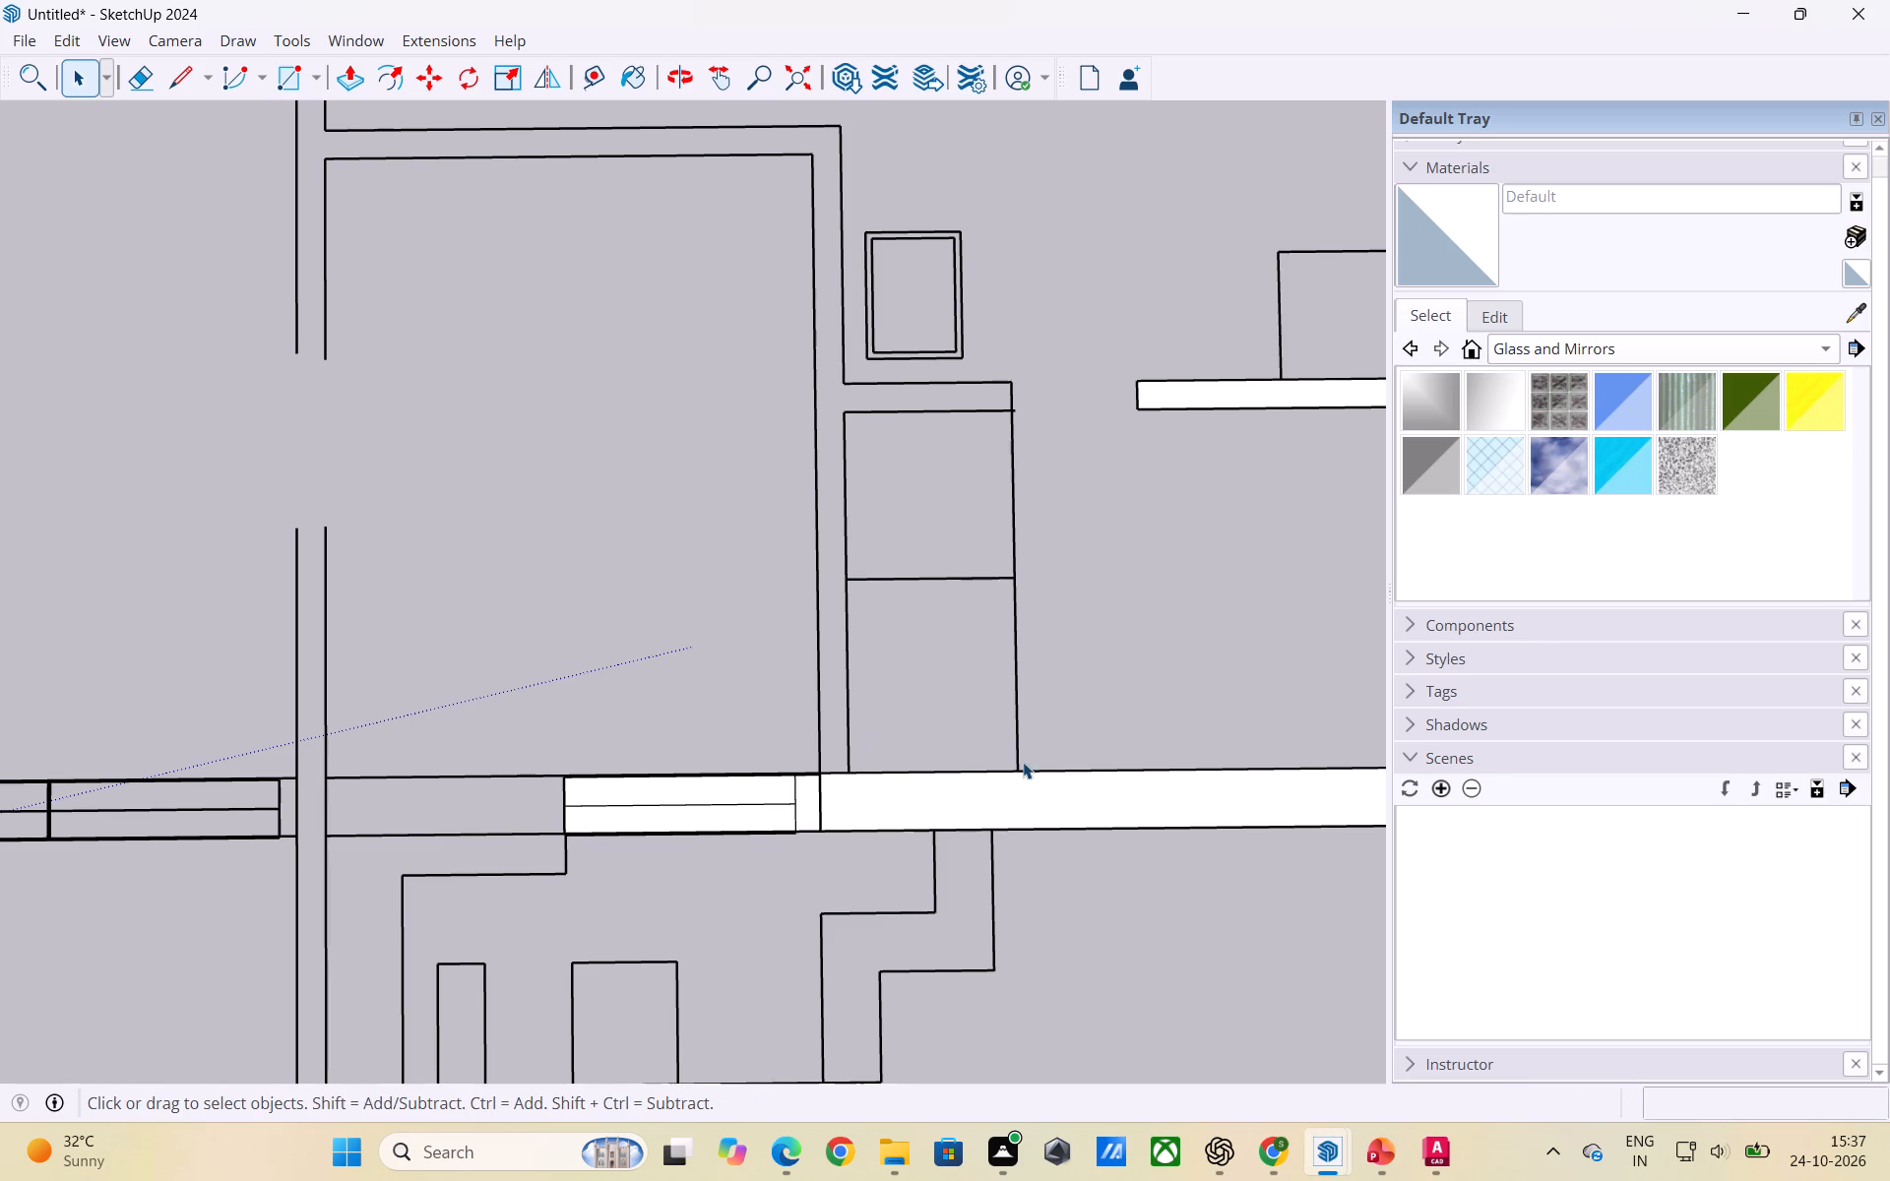
pyautogui.keyDown('shift'); pyautogui.click(771, 783); pyautogui.keyUp('shift')
pyautogui.keyDown('shift'); pyautogui.click(758, 809); pyautogui.keyUp('shift')
pyautogui.press('Delete')
pyautogui.scroll(-7, 886, 721)
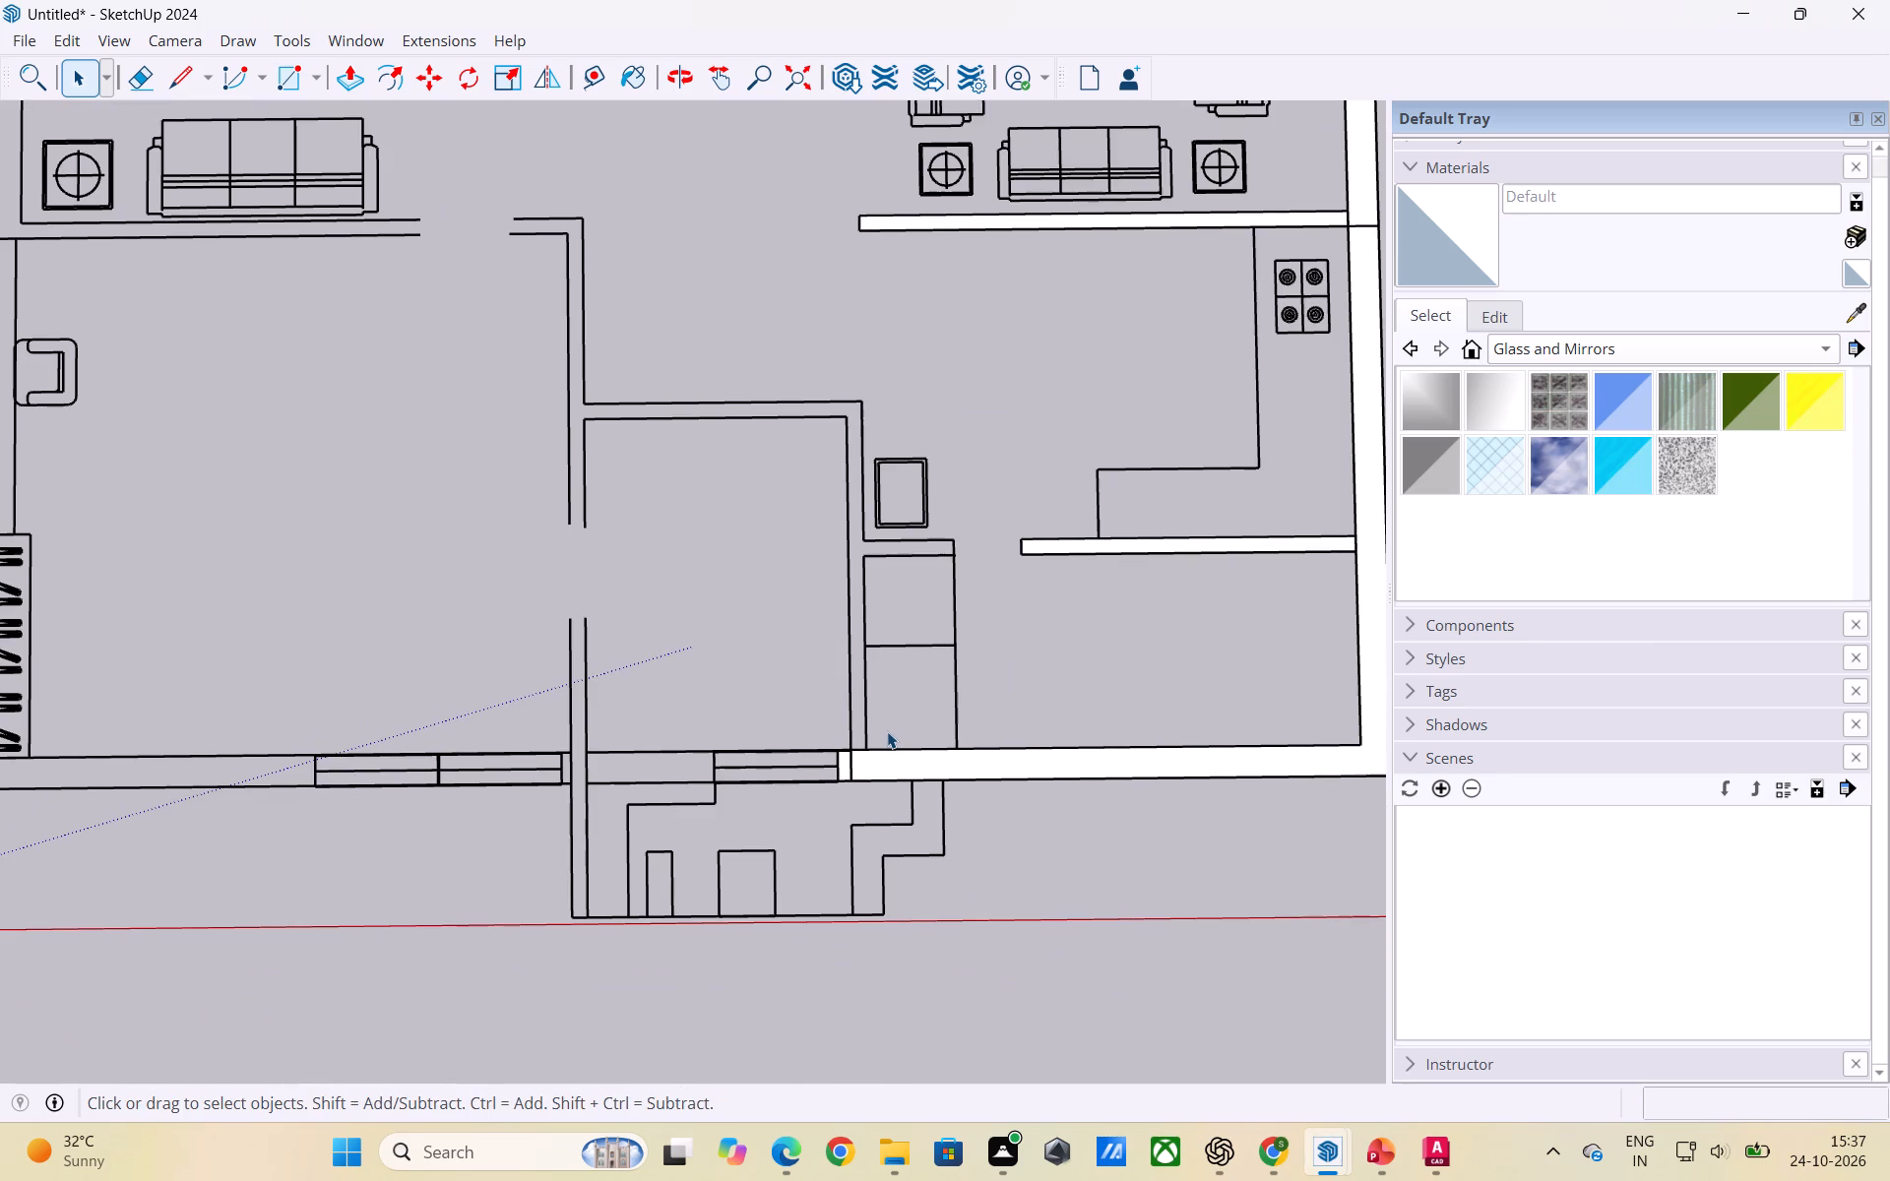
# Fill the exterior wall segment between the partition and the small window with a rectangle, deleting the extra faces below it and in the window.
pyautogui.press('r')
pyautogui.scroll(2, 578, 844)
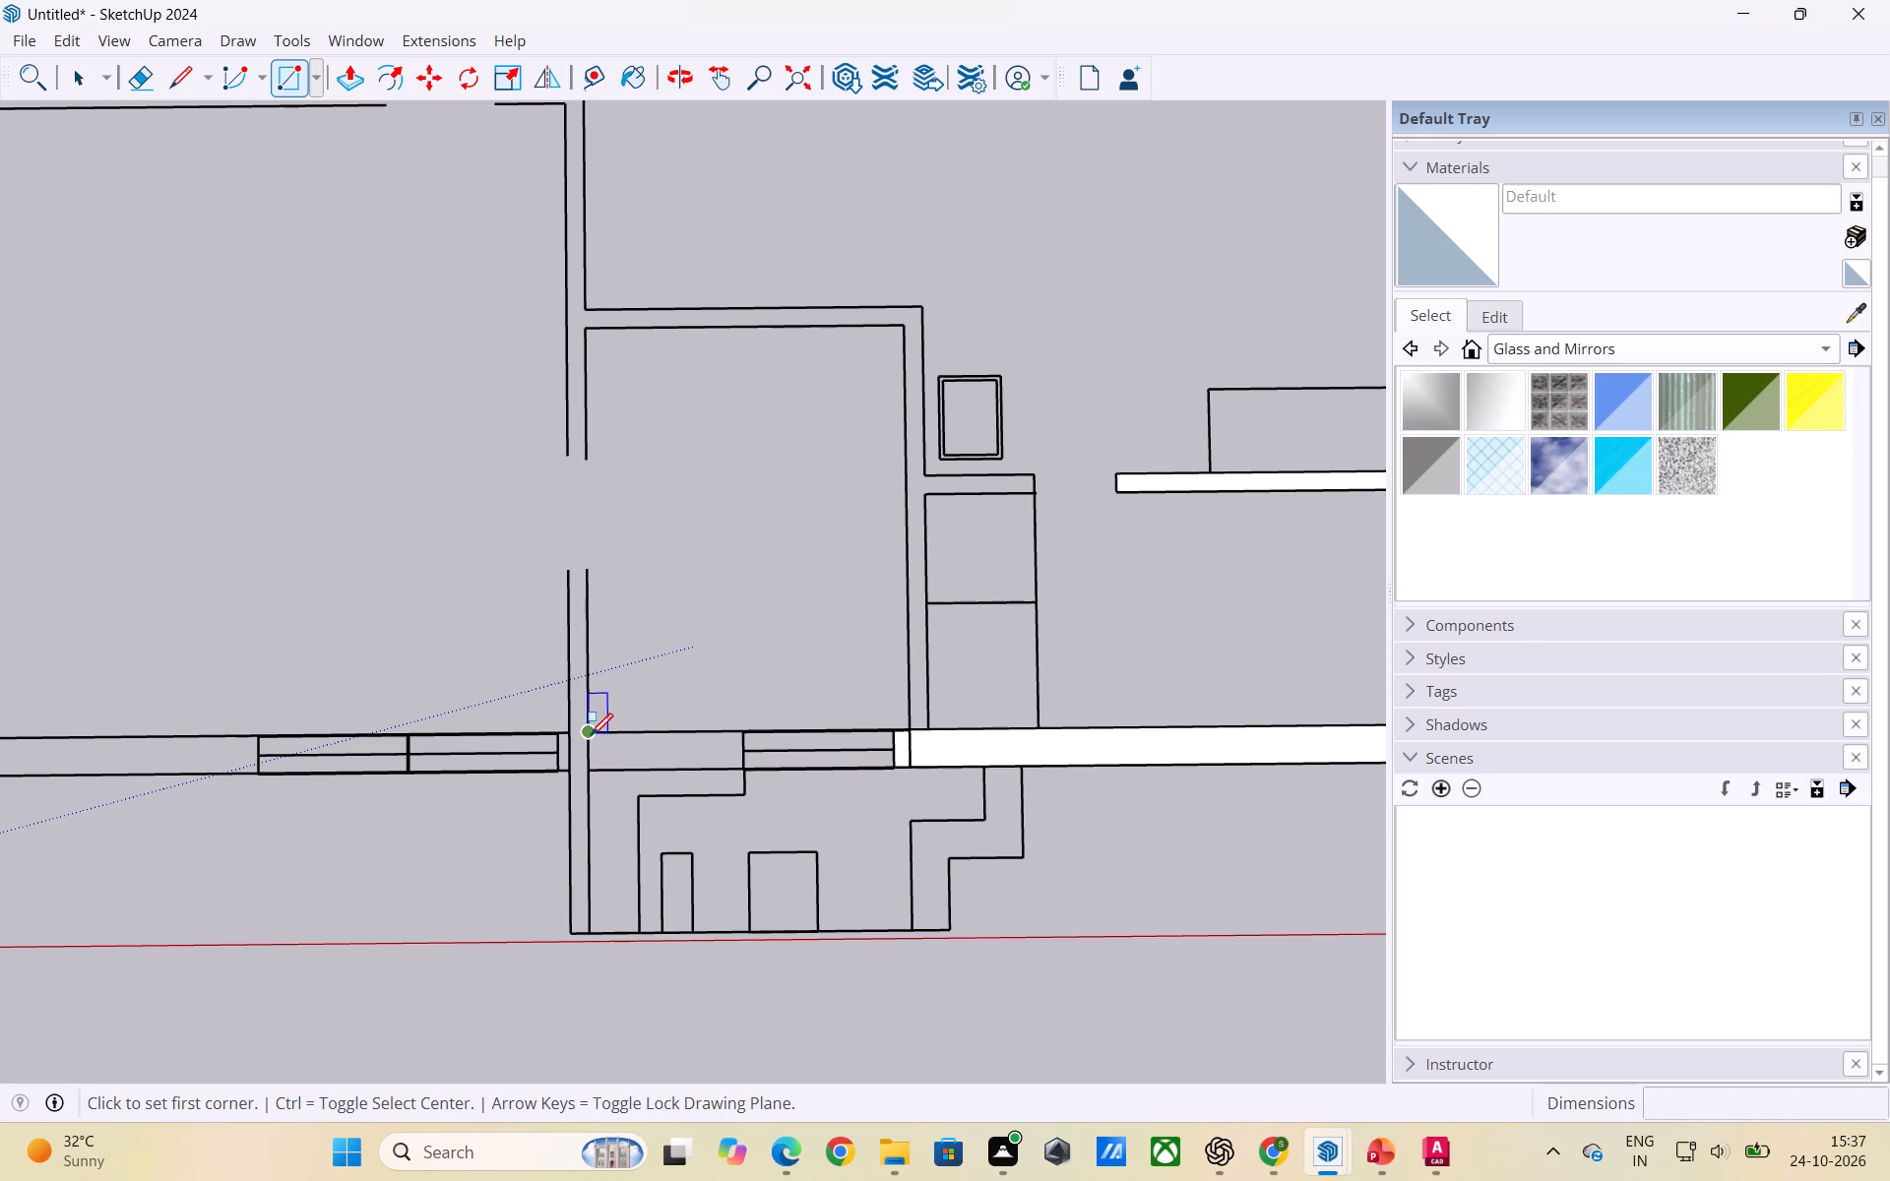
pyautogui.click(591, 735)
pyautogui.click(737, 766)
pyautogui.press('space')
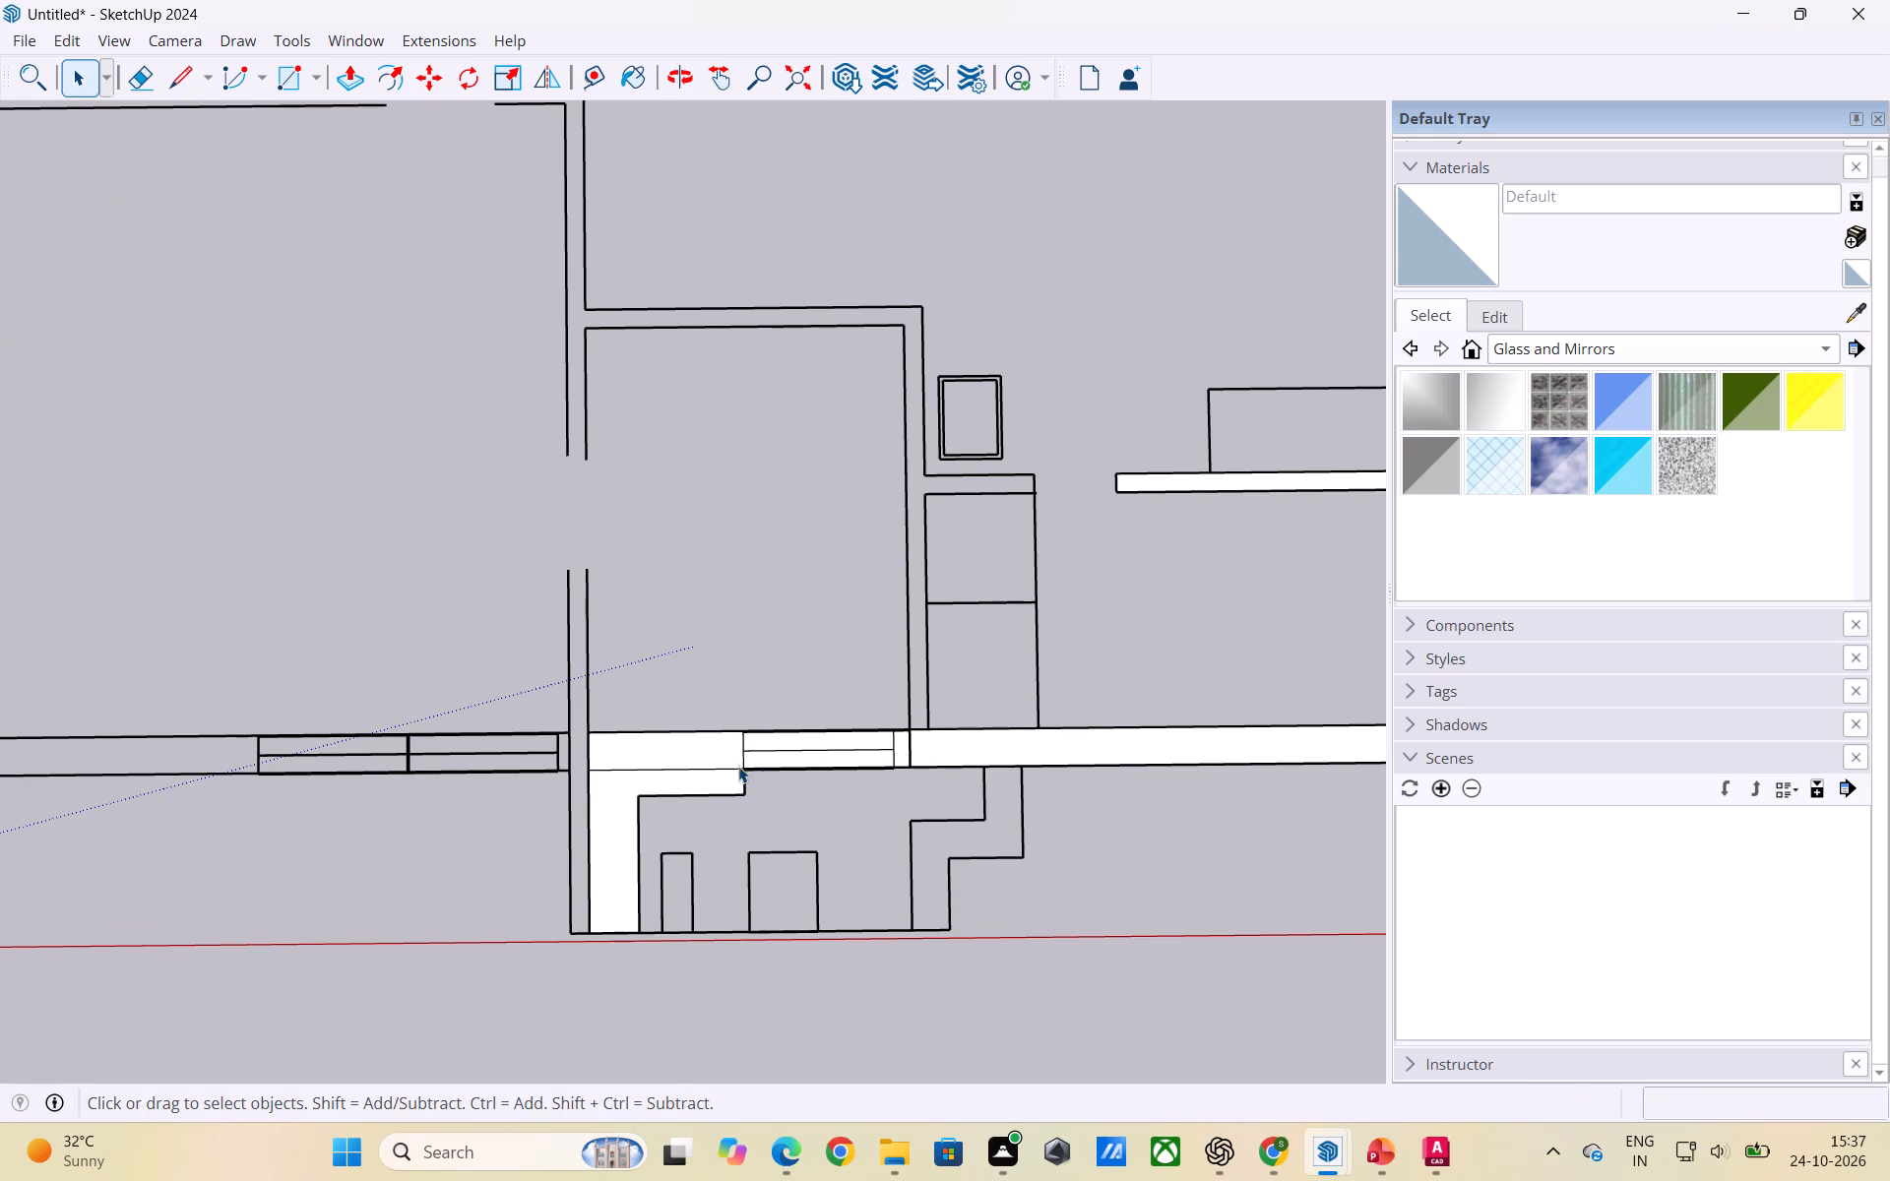
pyautogui.click(674, 780)
pyautogui.press('Delete')
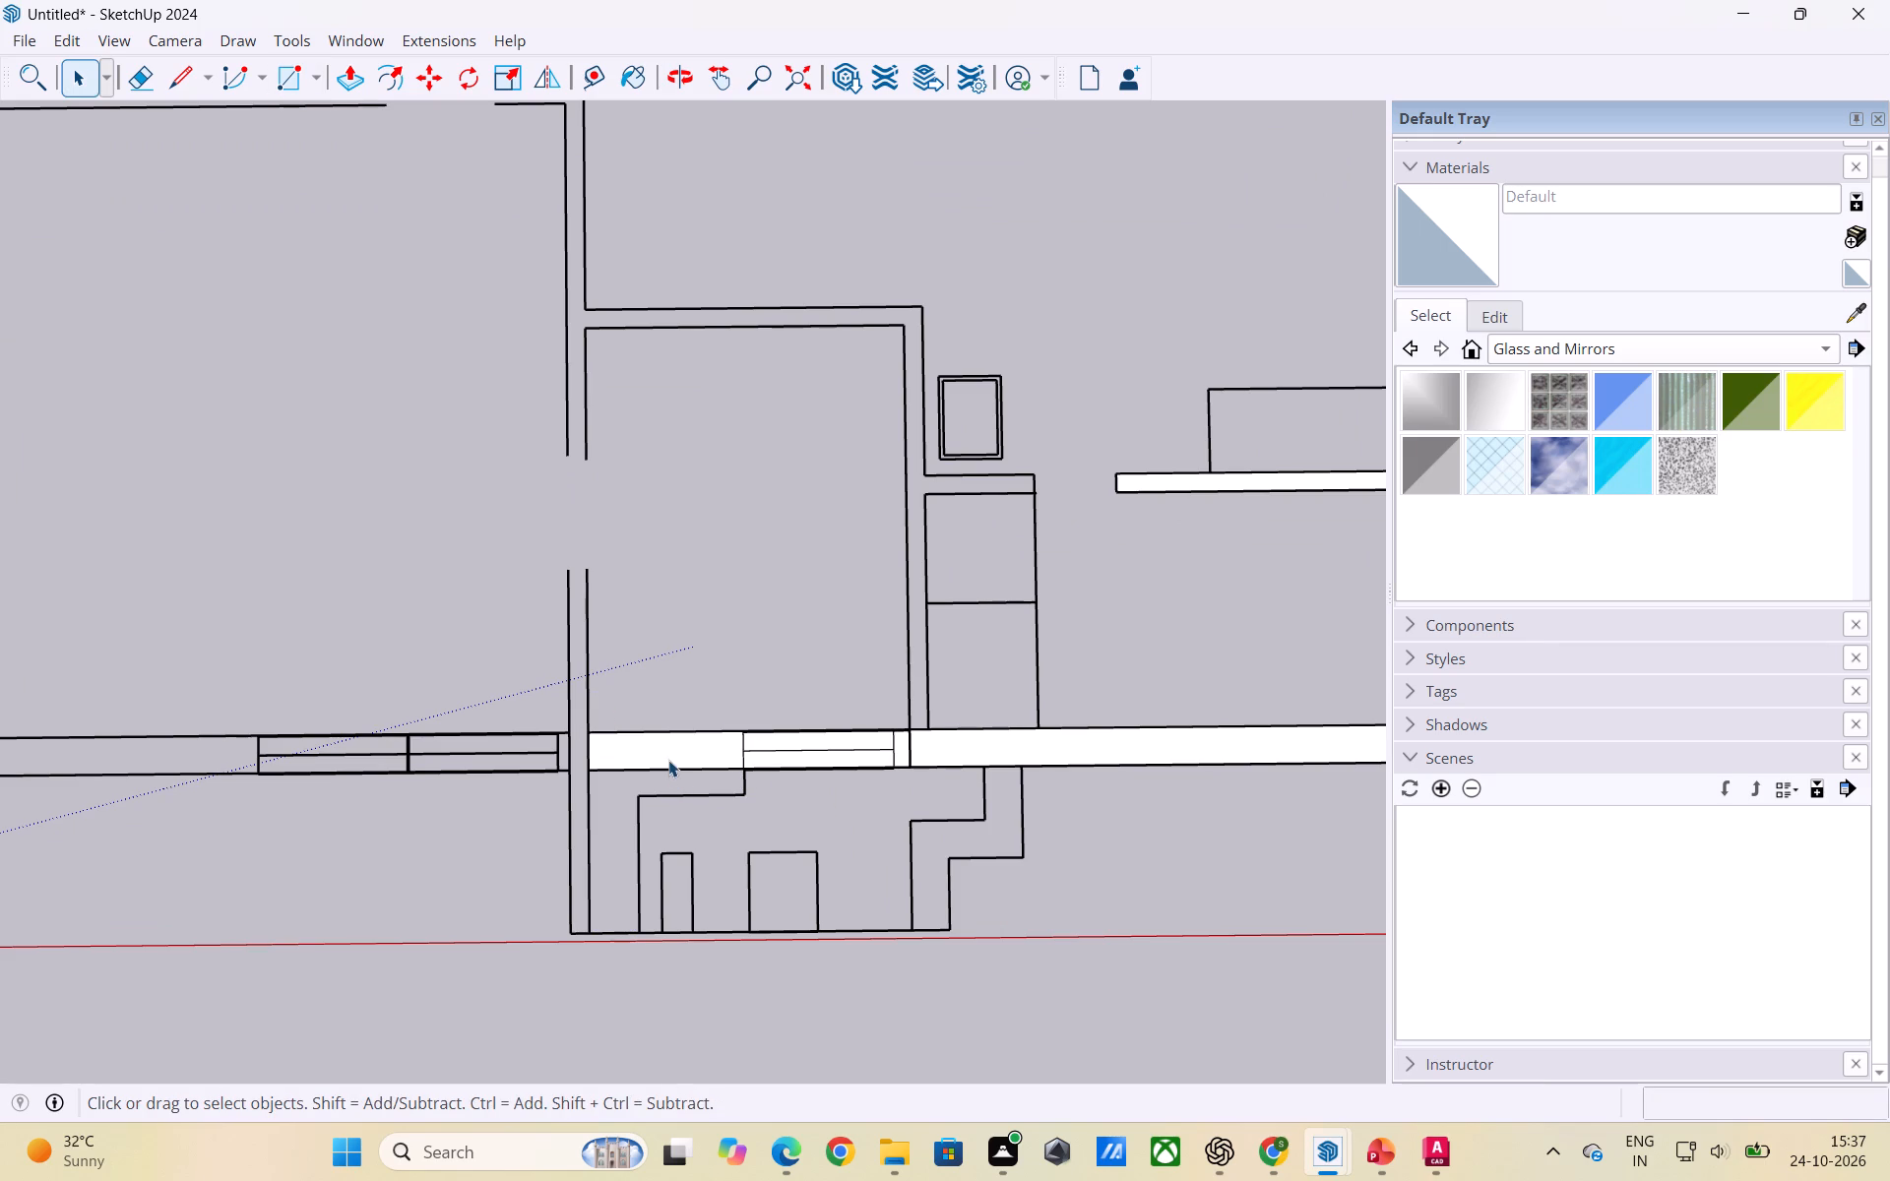
pyautogui.click(668, 760)
pyautogui.click(805, 585)
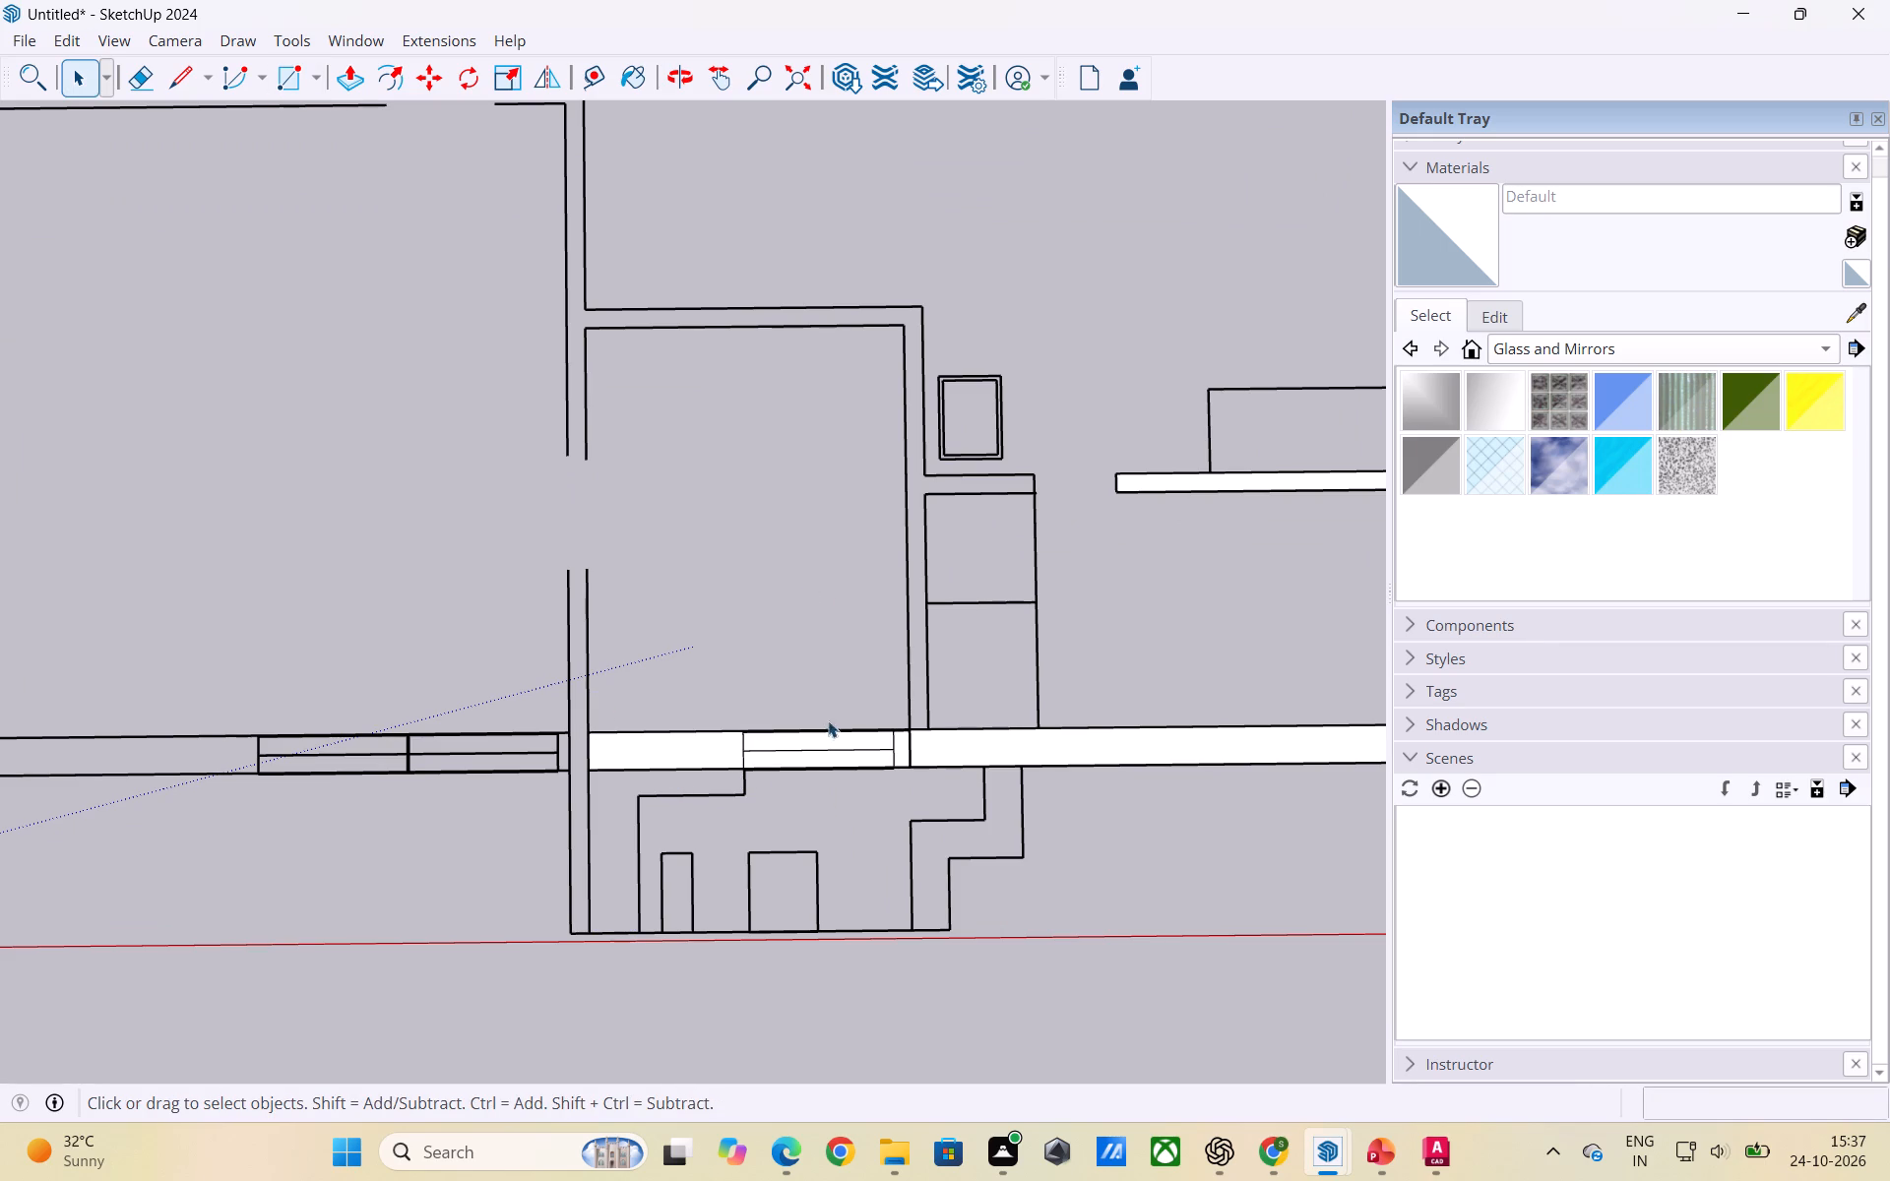
pyautogui.click(830, 743)
pyautogui.keyDown('shift'); pyautogui.click(829, 756); pyautogui.keyUp('shift')
pyautogui.press('Delete')
# Make separate groups of the wall segment beside the partition and the short wall piece on the small window's other side.
pyautogui.doubleClick(693, 748)
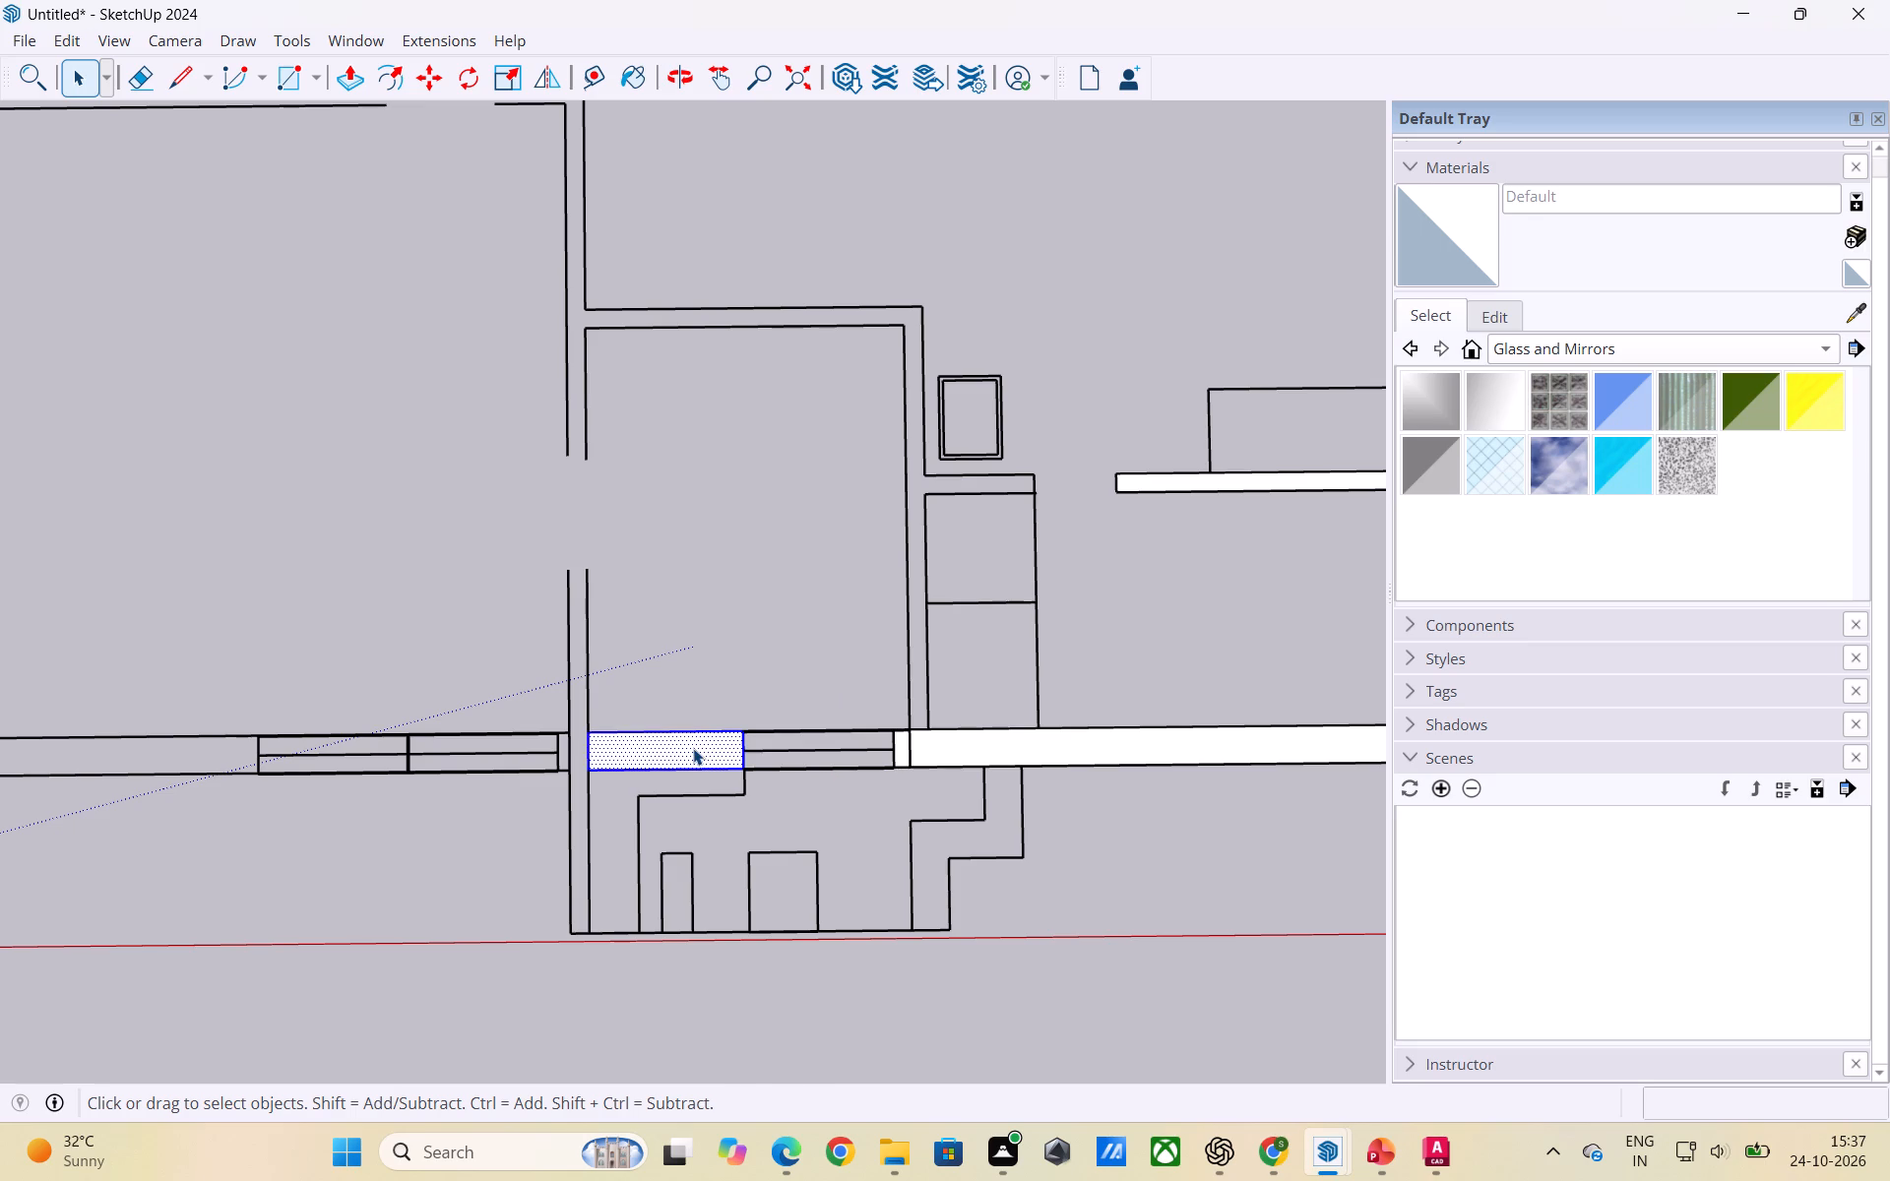
pyautogui.rightClick(693, 748)
pyautogui.click(765, 976)
pyautogui.click(903, 748)
pyautogui.click(903, 748)
pyautogui.rightClick(902, 748)
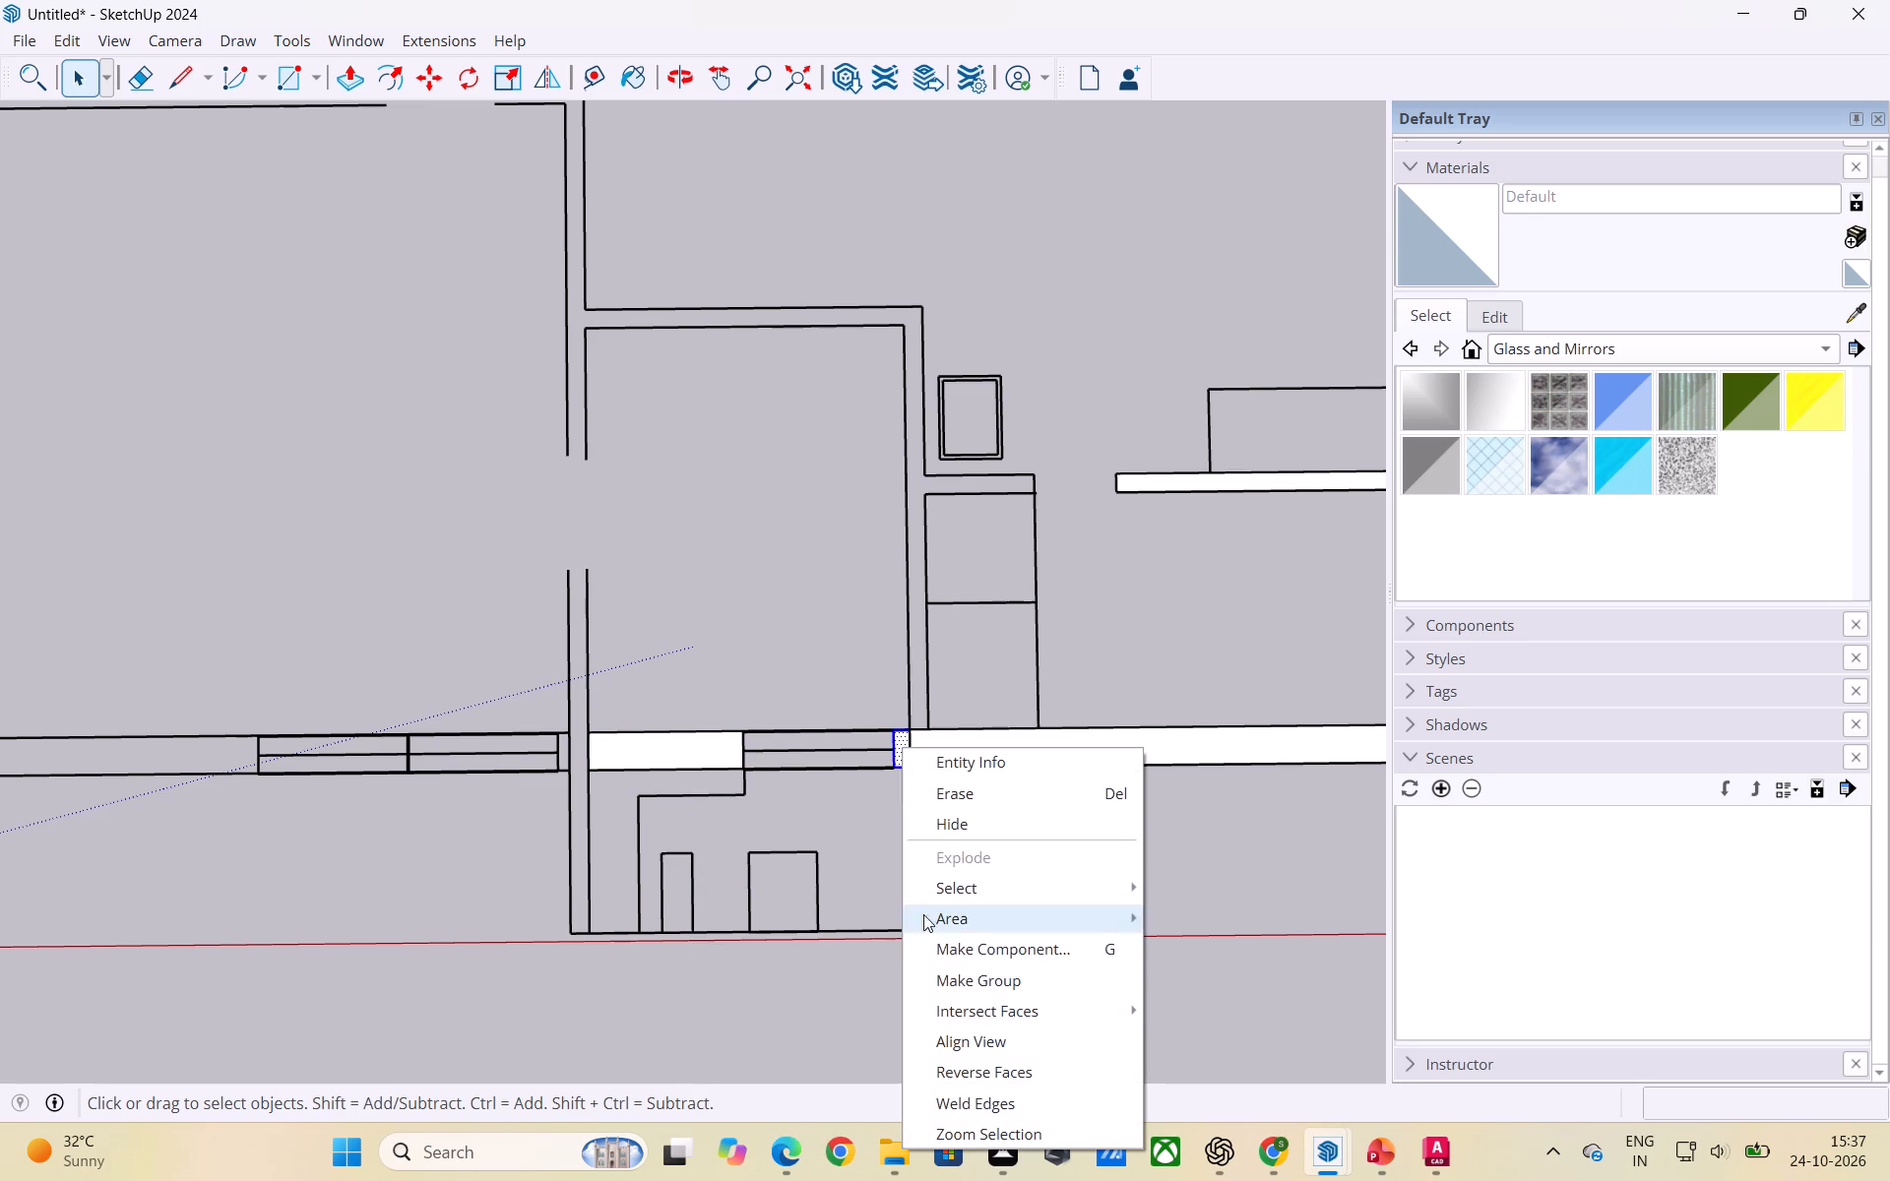
pyautogui.click(947, 969)
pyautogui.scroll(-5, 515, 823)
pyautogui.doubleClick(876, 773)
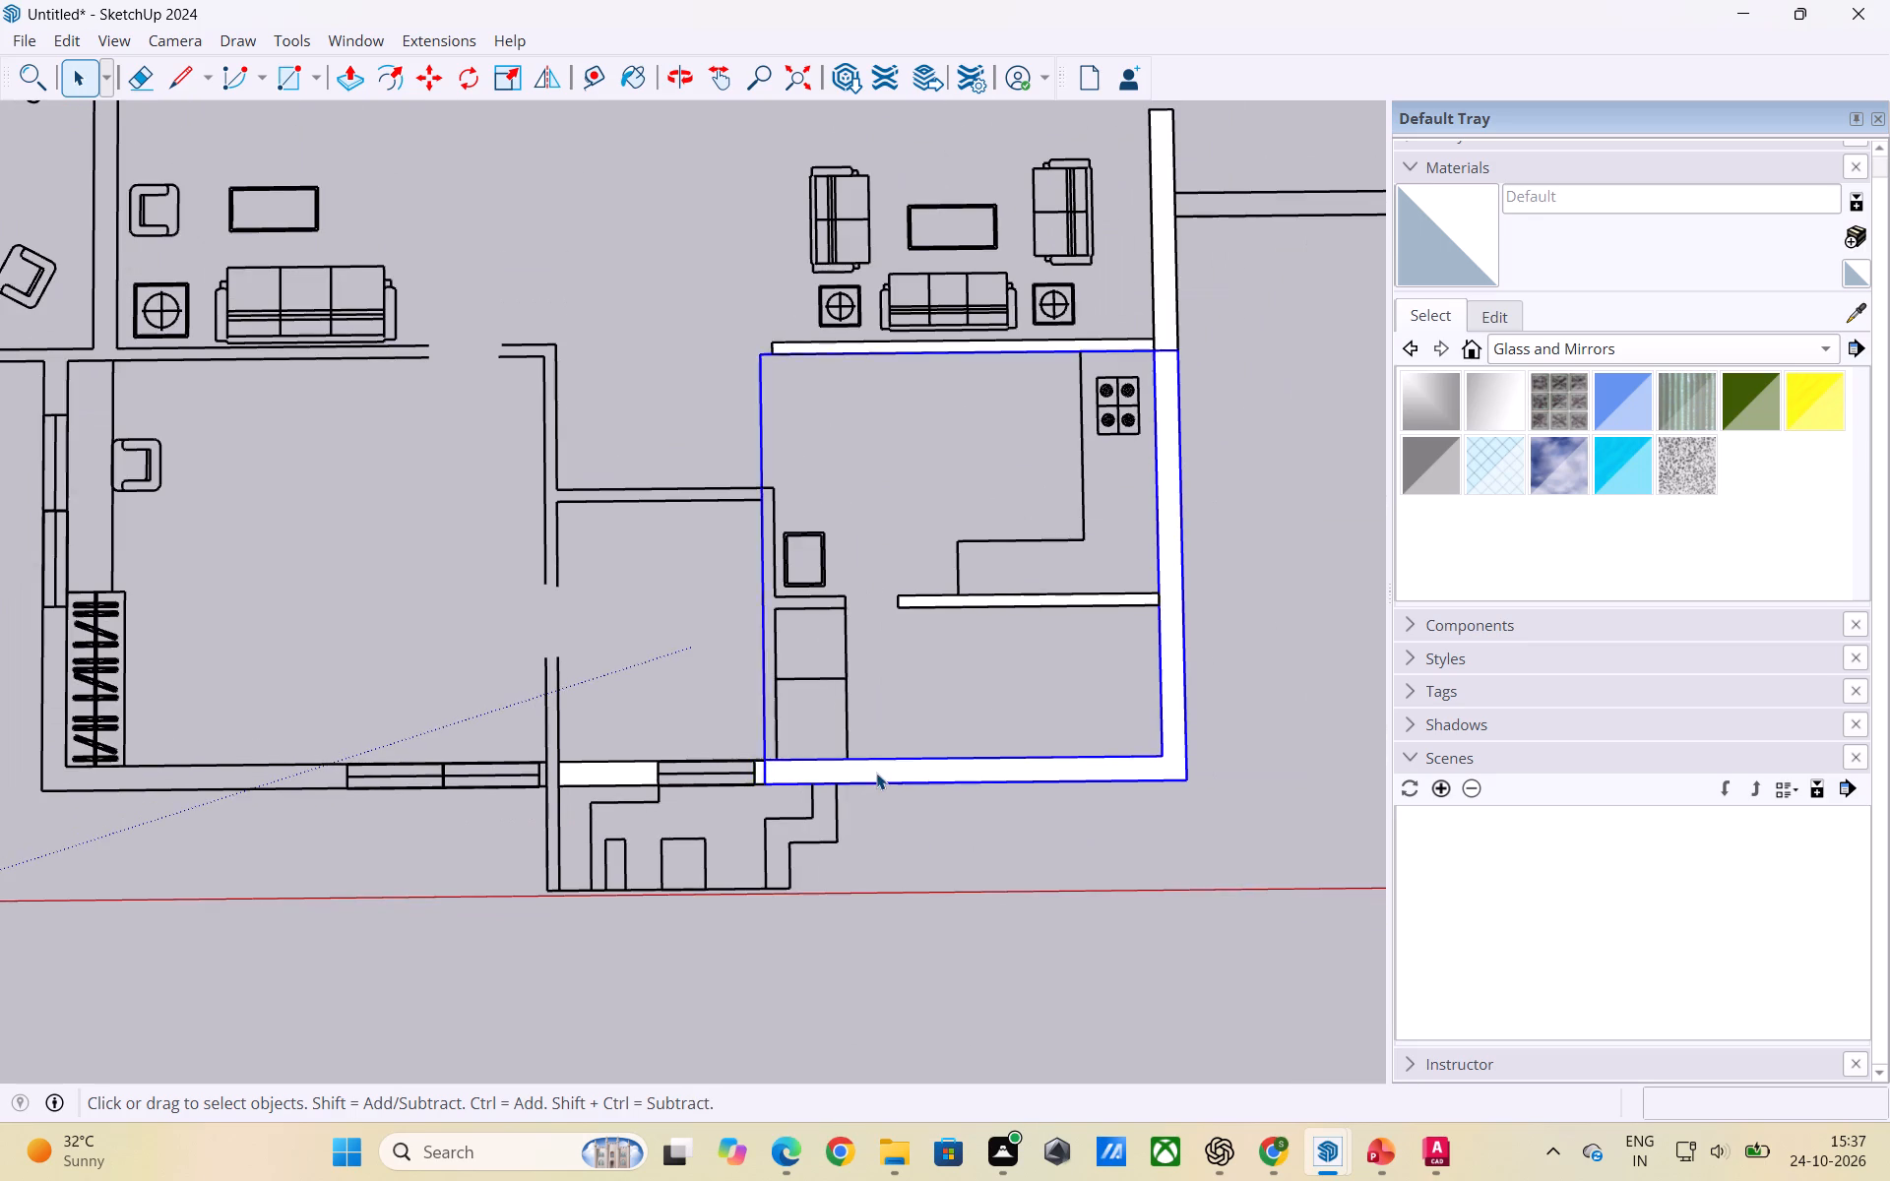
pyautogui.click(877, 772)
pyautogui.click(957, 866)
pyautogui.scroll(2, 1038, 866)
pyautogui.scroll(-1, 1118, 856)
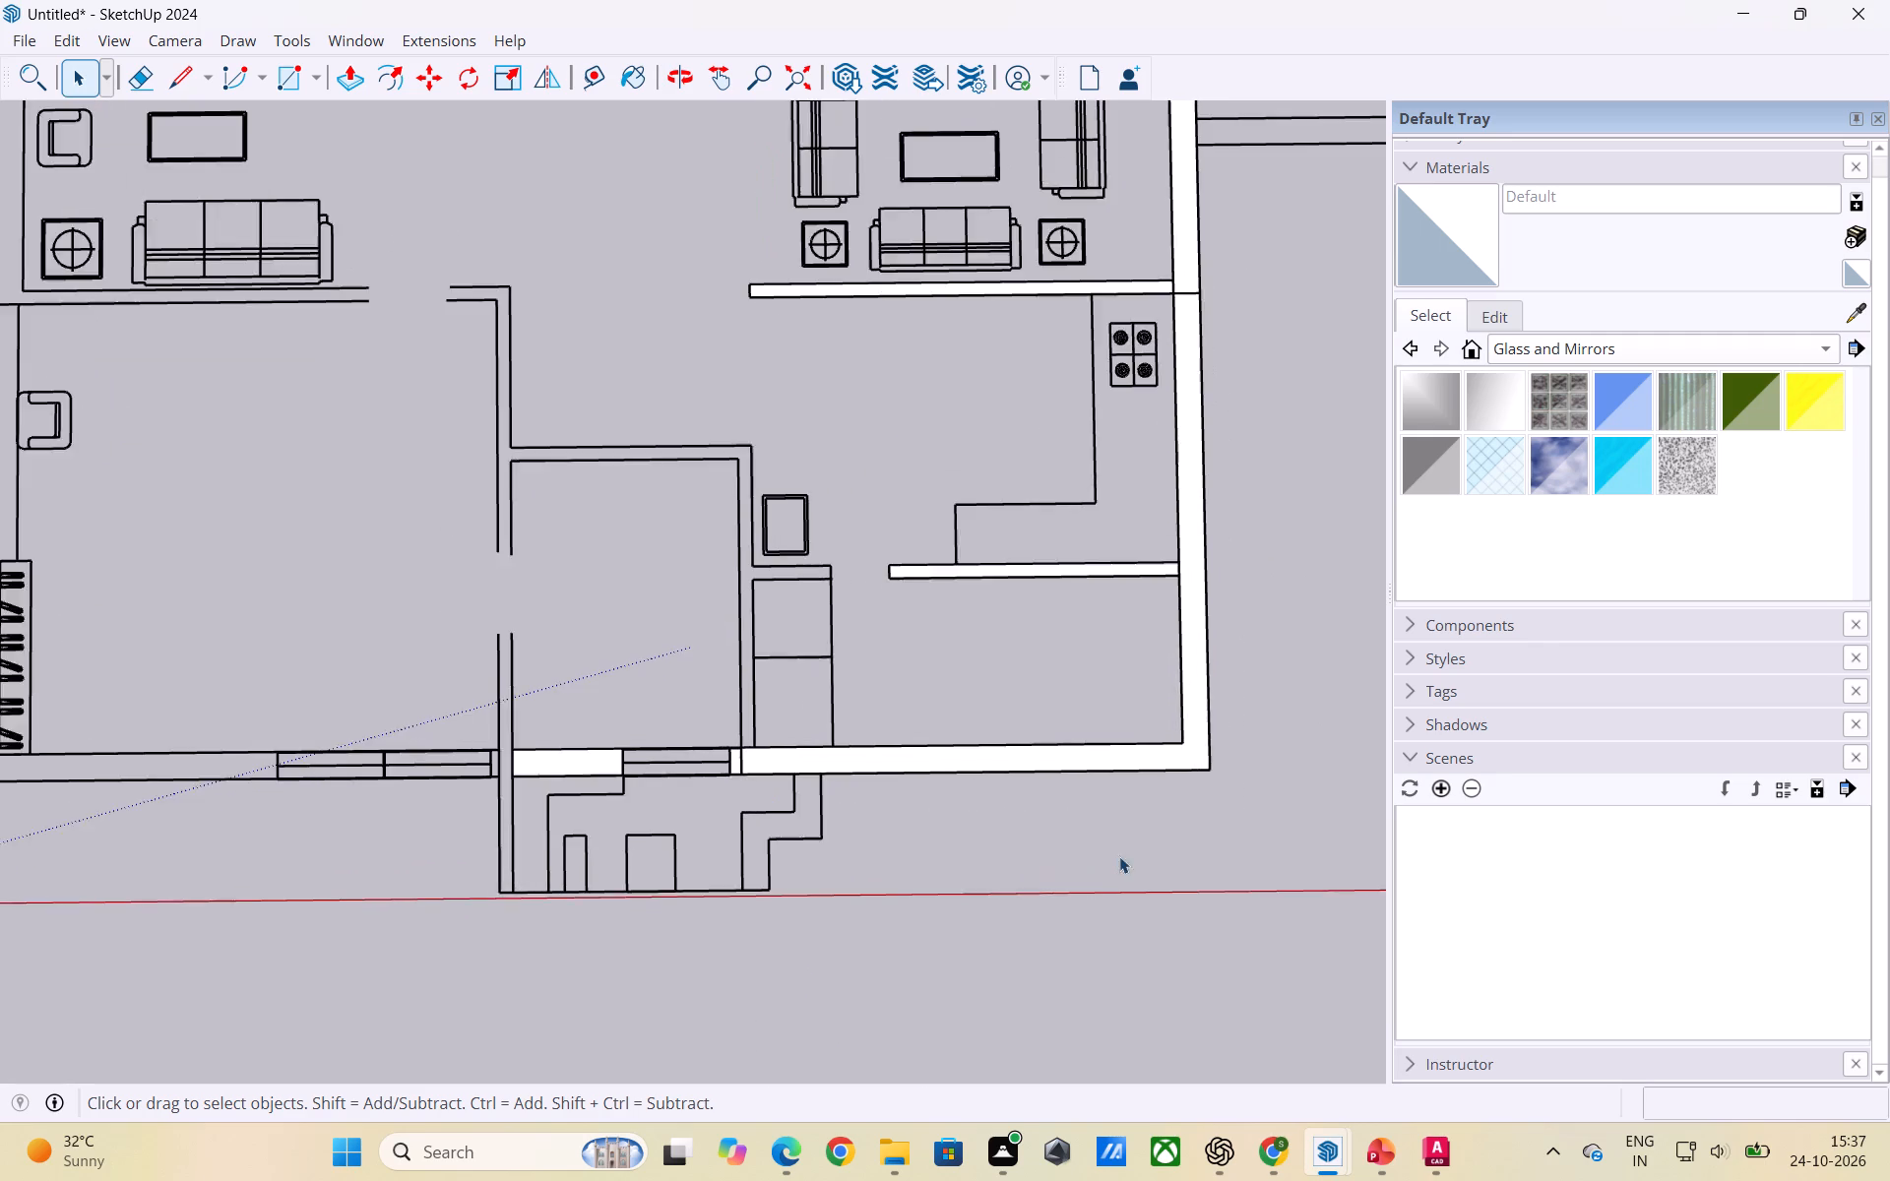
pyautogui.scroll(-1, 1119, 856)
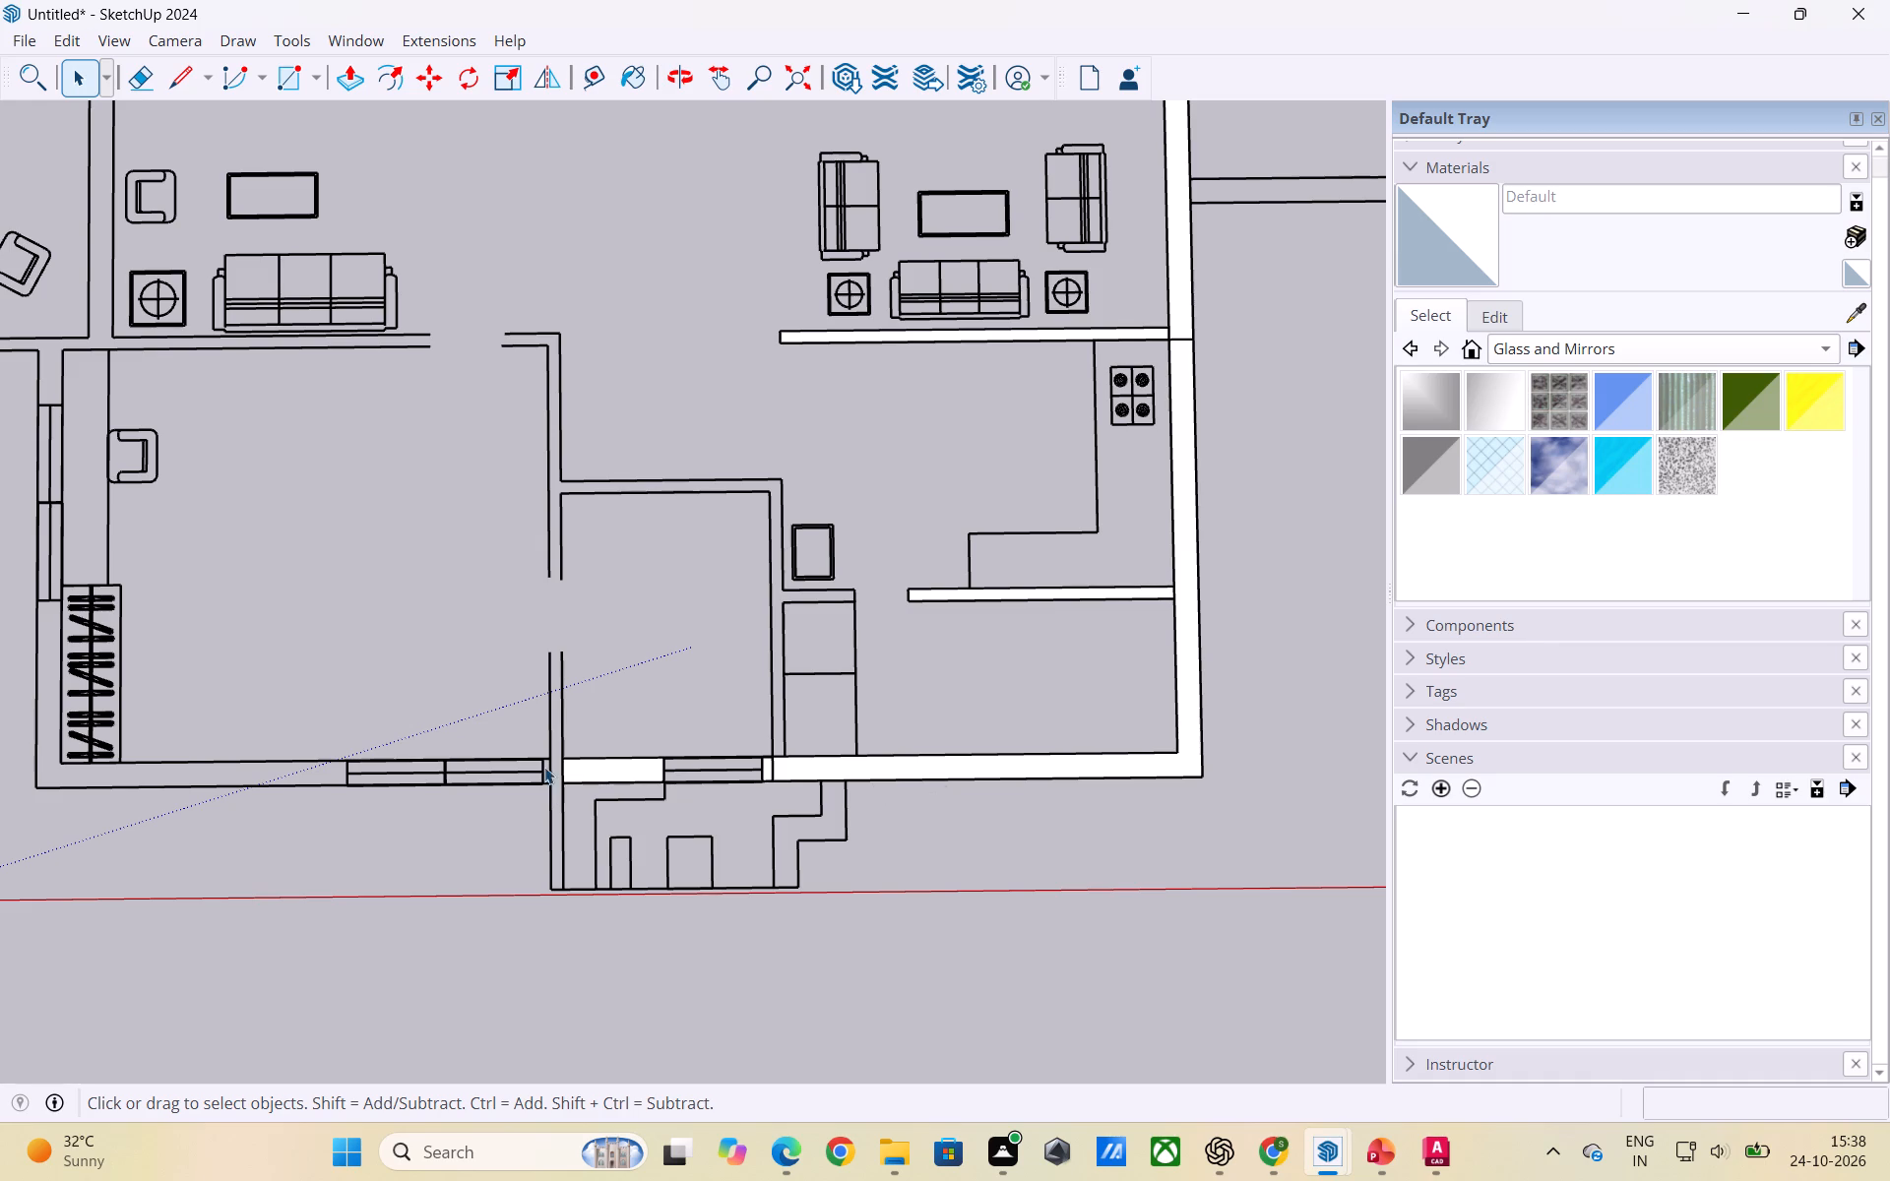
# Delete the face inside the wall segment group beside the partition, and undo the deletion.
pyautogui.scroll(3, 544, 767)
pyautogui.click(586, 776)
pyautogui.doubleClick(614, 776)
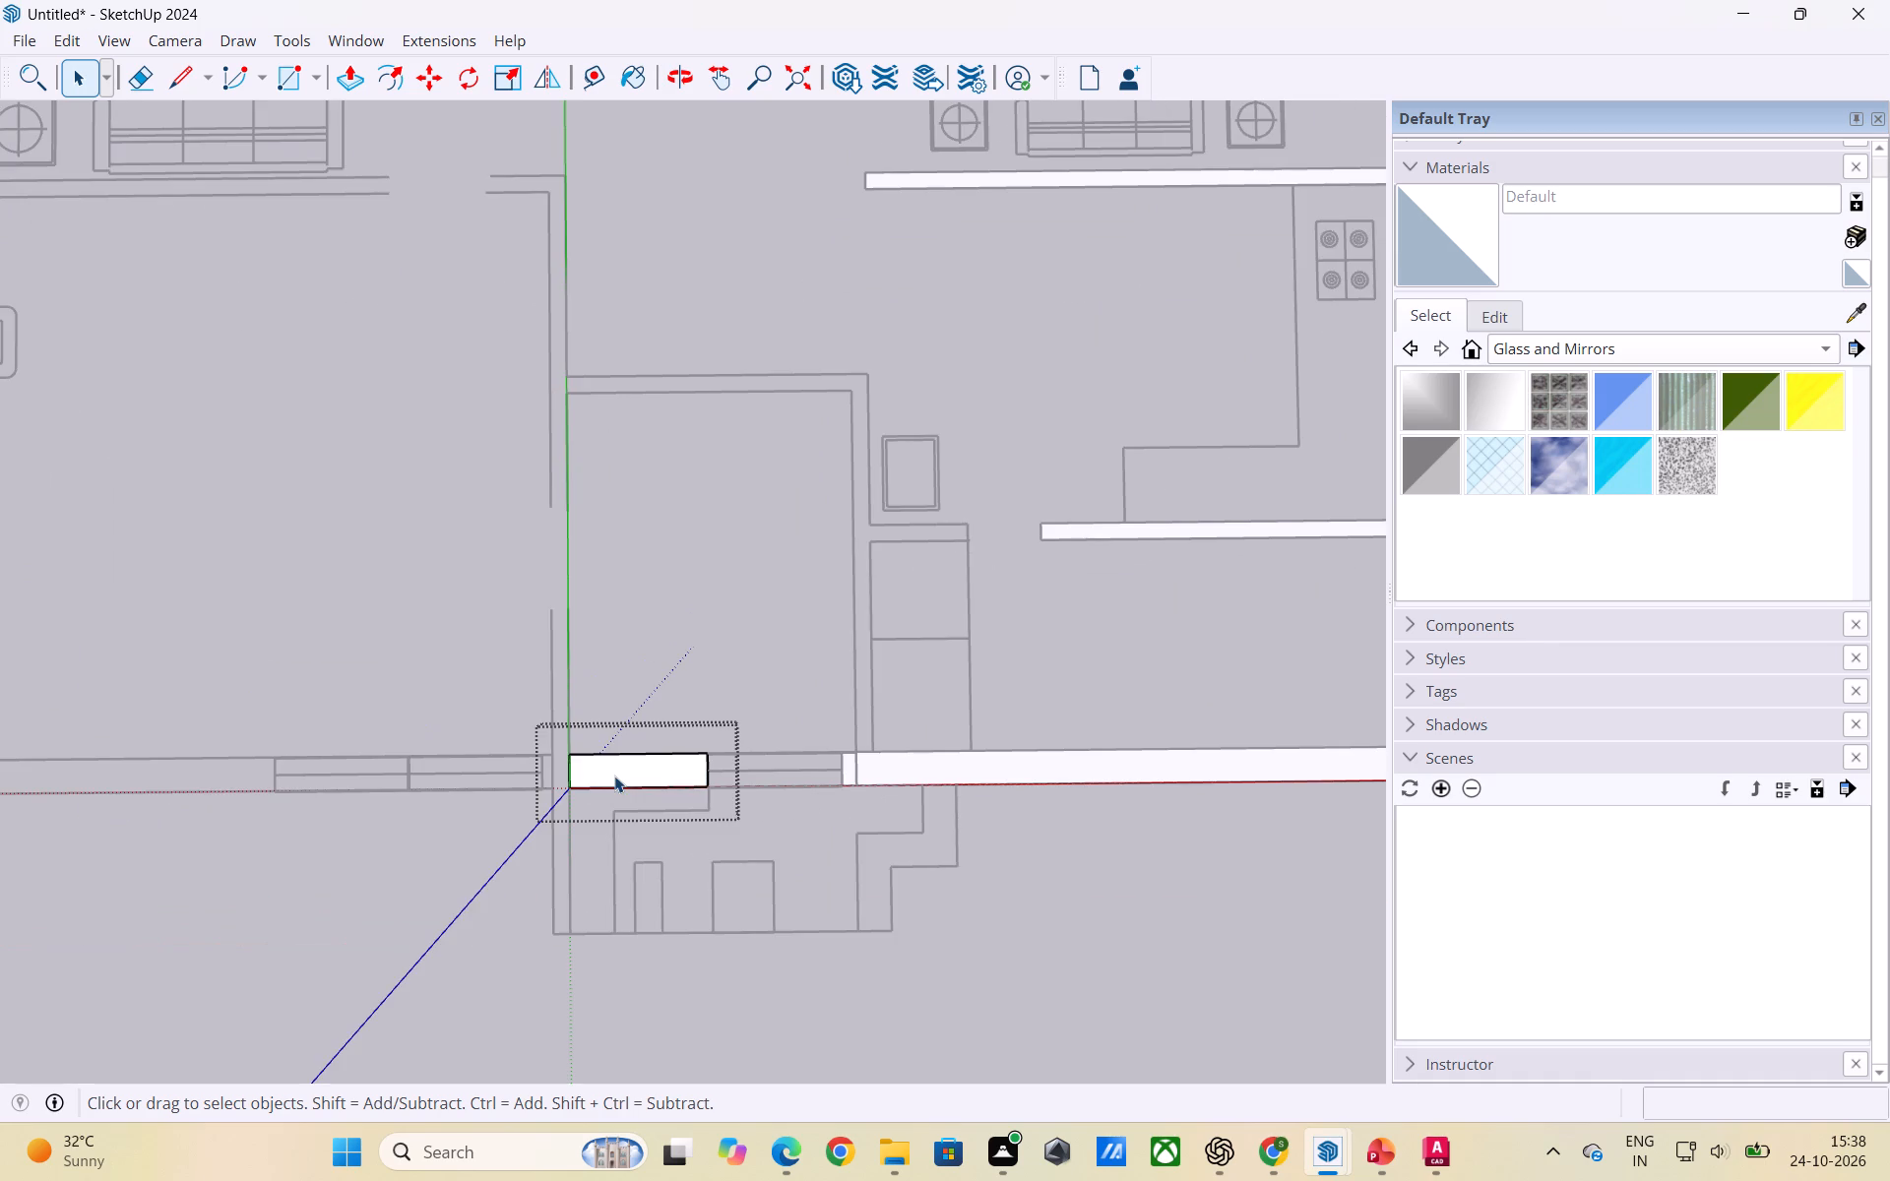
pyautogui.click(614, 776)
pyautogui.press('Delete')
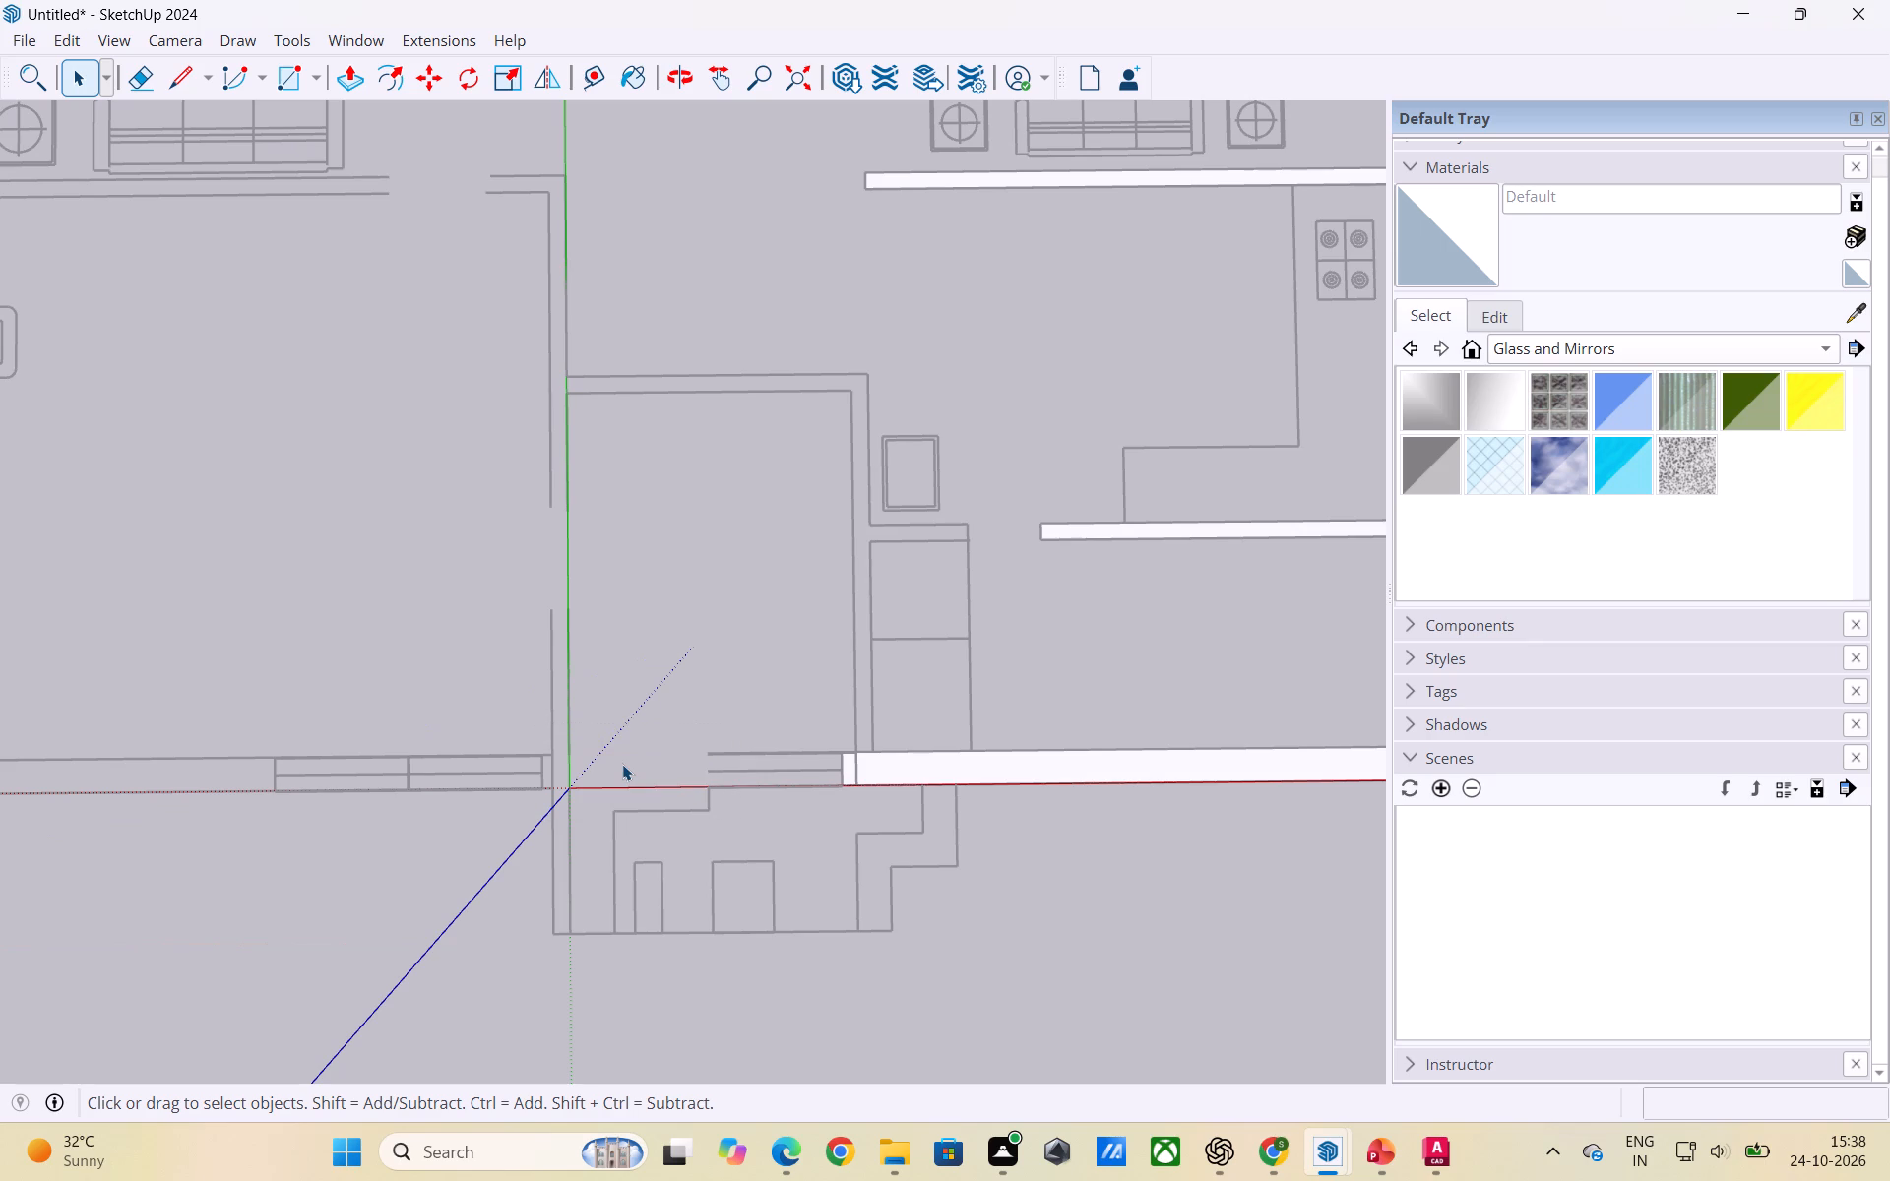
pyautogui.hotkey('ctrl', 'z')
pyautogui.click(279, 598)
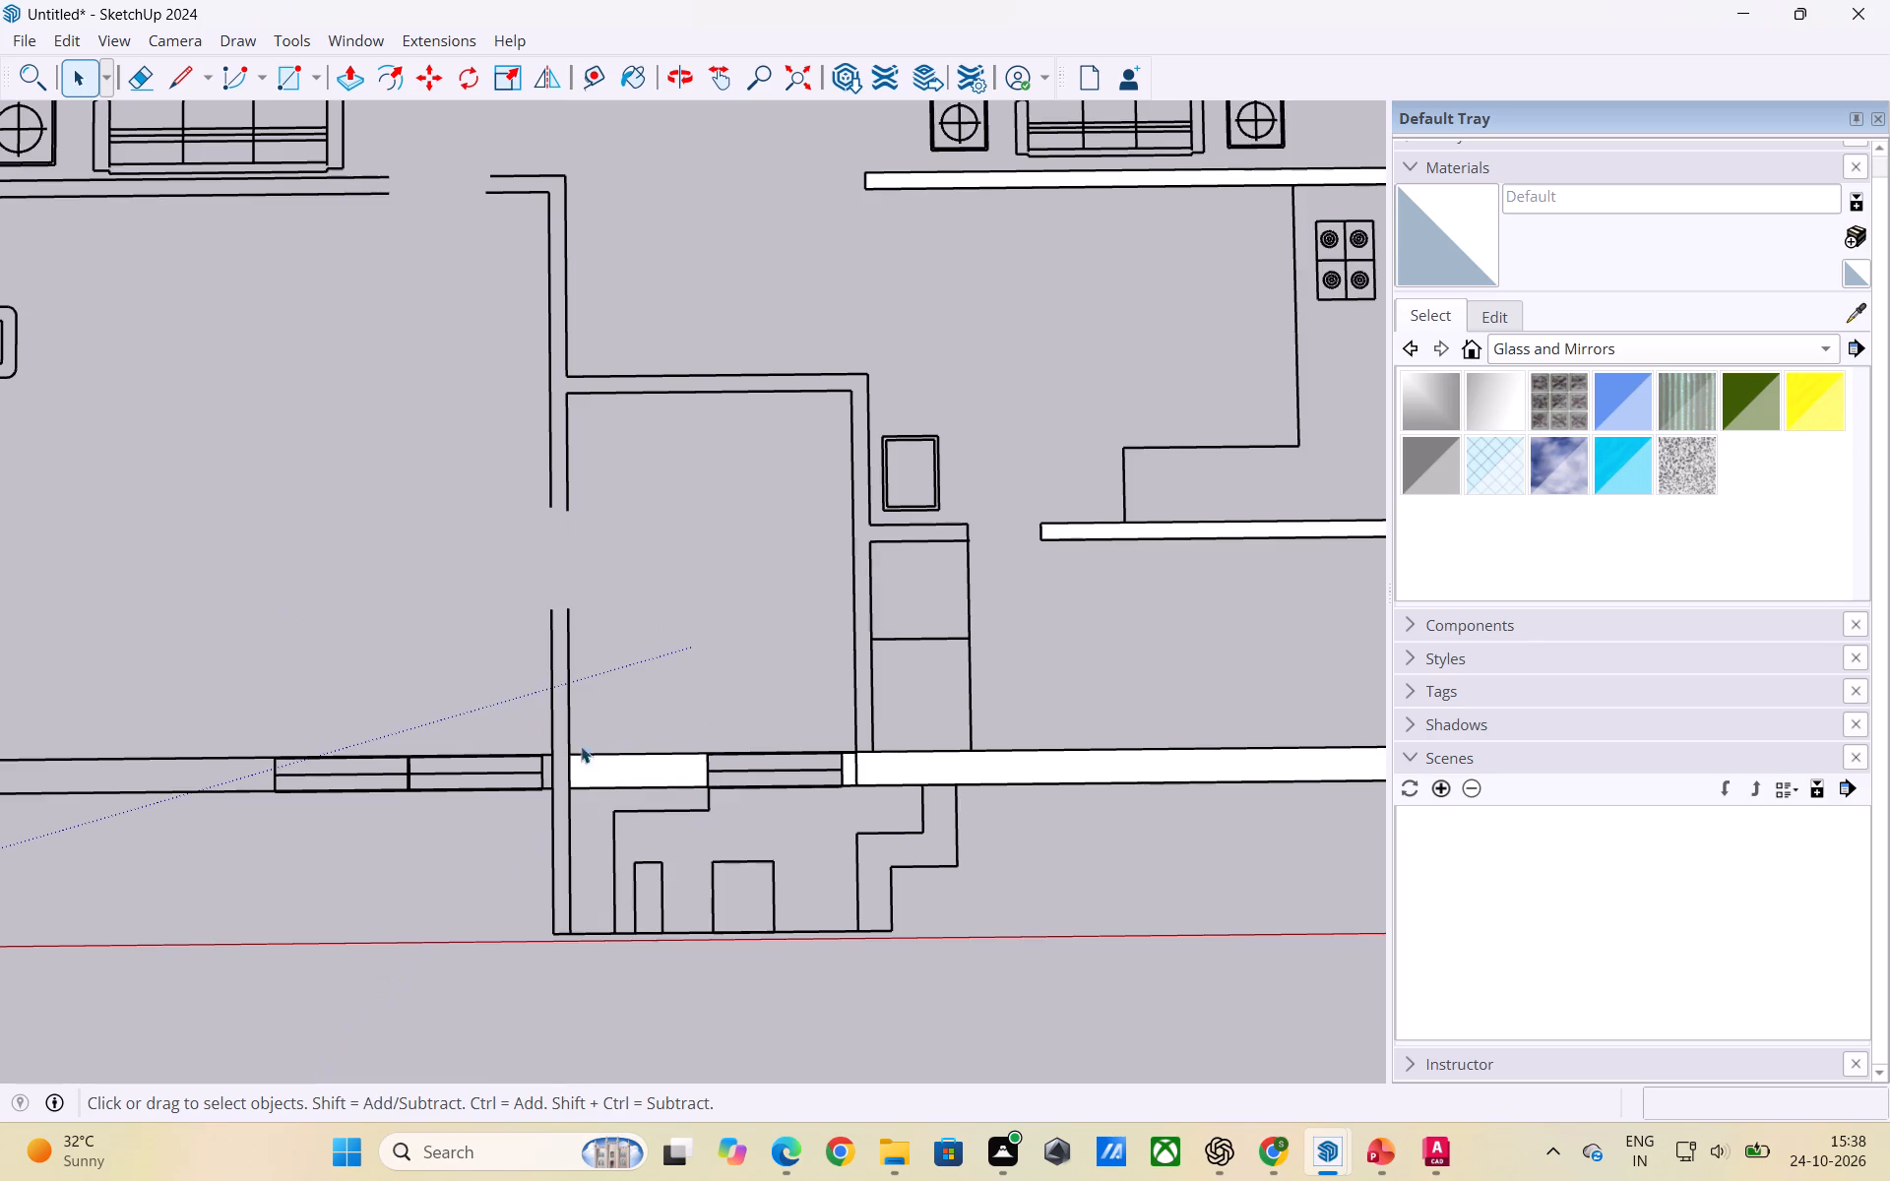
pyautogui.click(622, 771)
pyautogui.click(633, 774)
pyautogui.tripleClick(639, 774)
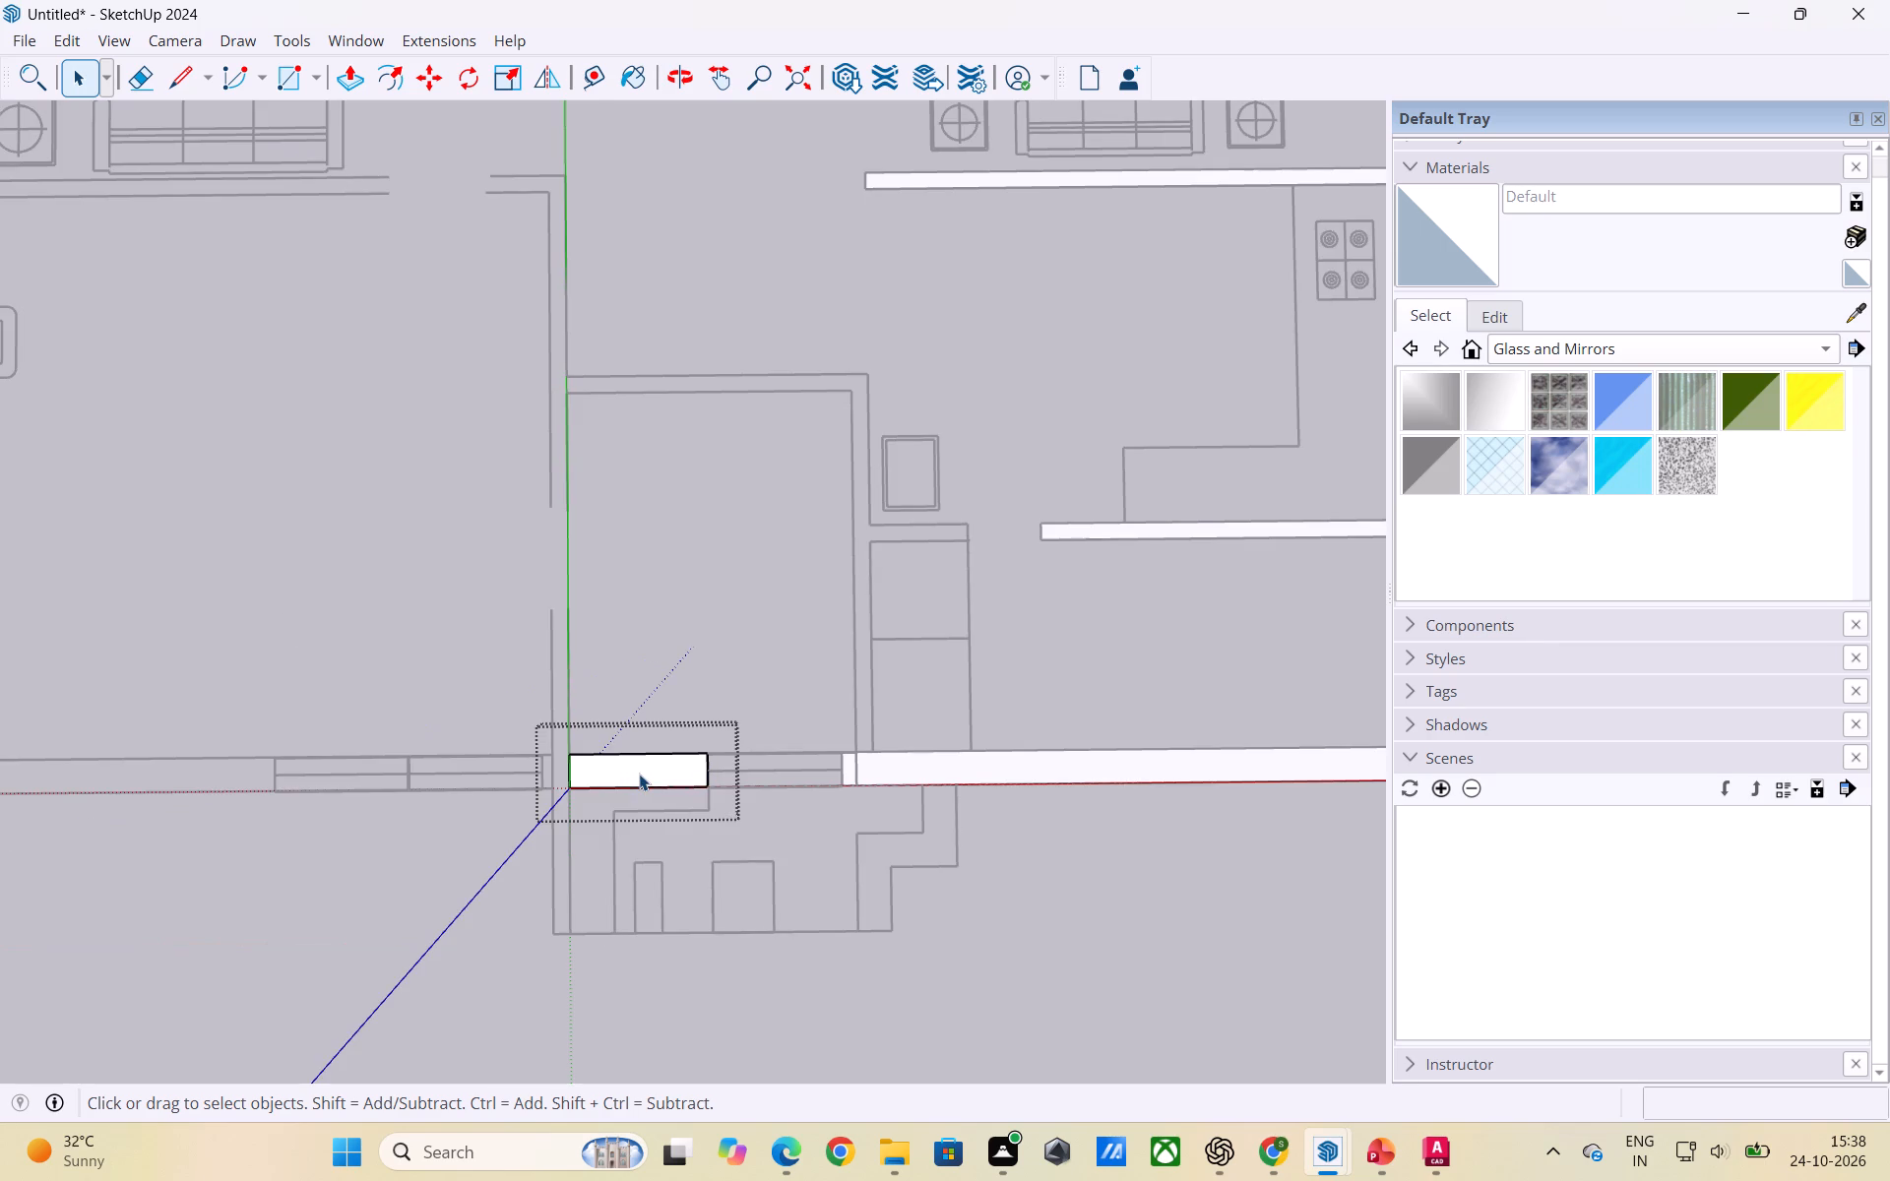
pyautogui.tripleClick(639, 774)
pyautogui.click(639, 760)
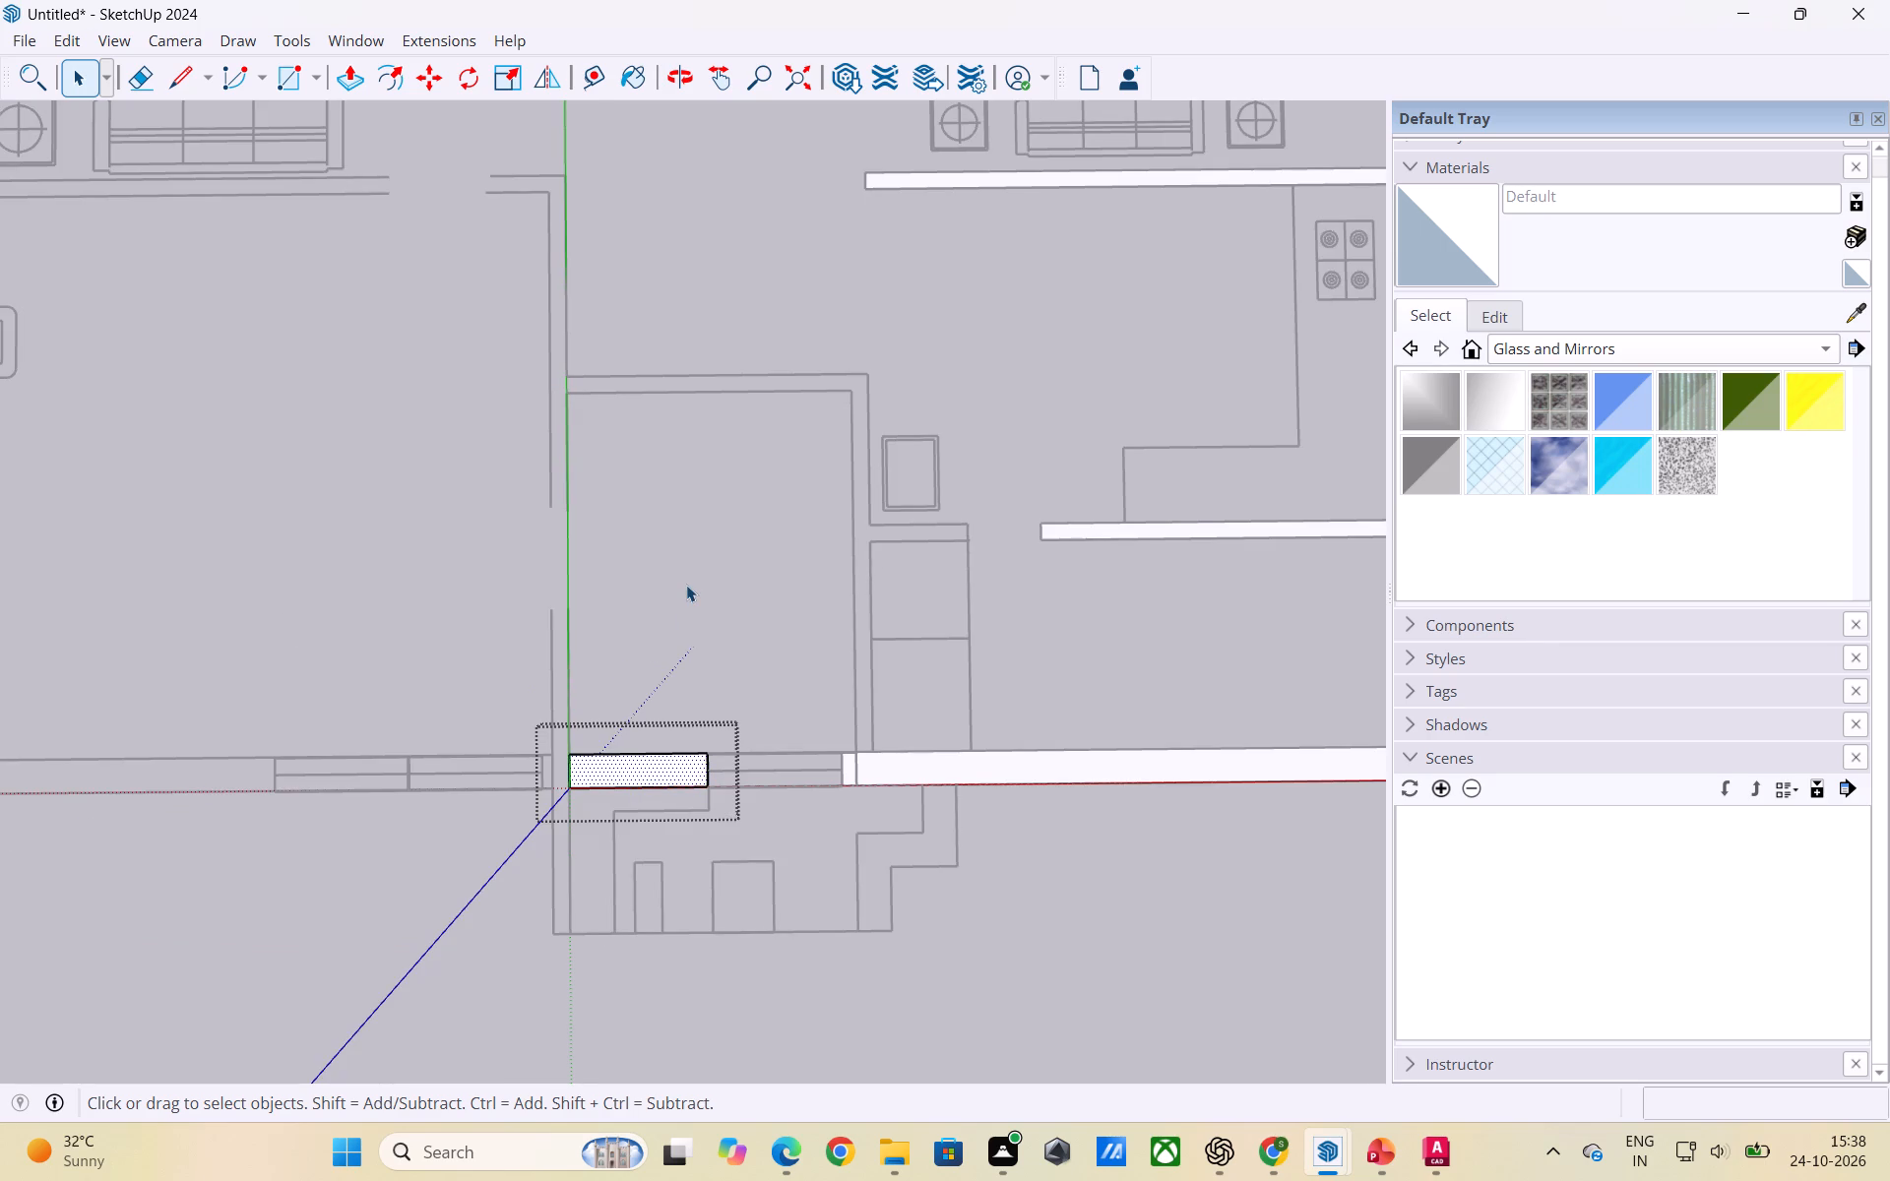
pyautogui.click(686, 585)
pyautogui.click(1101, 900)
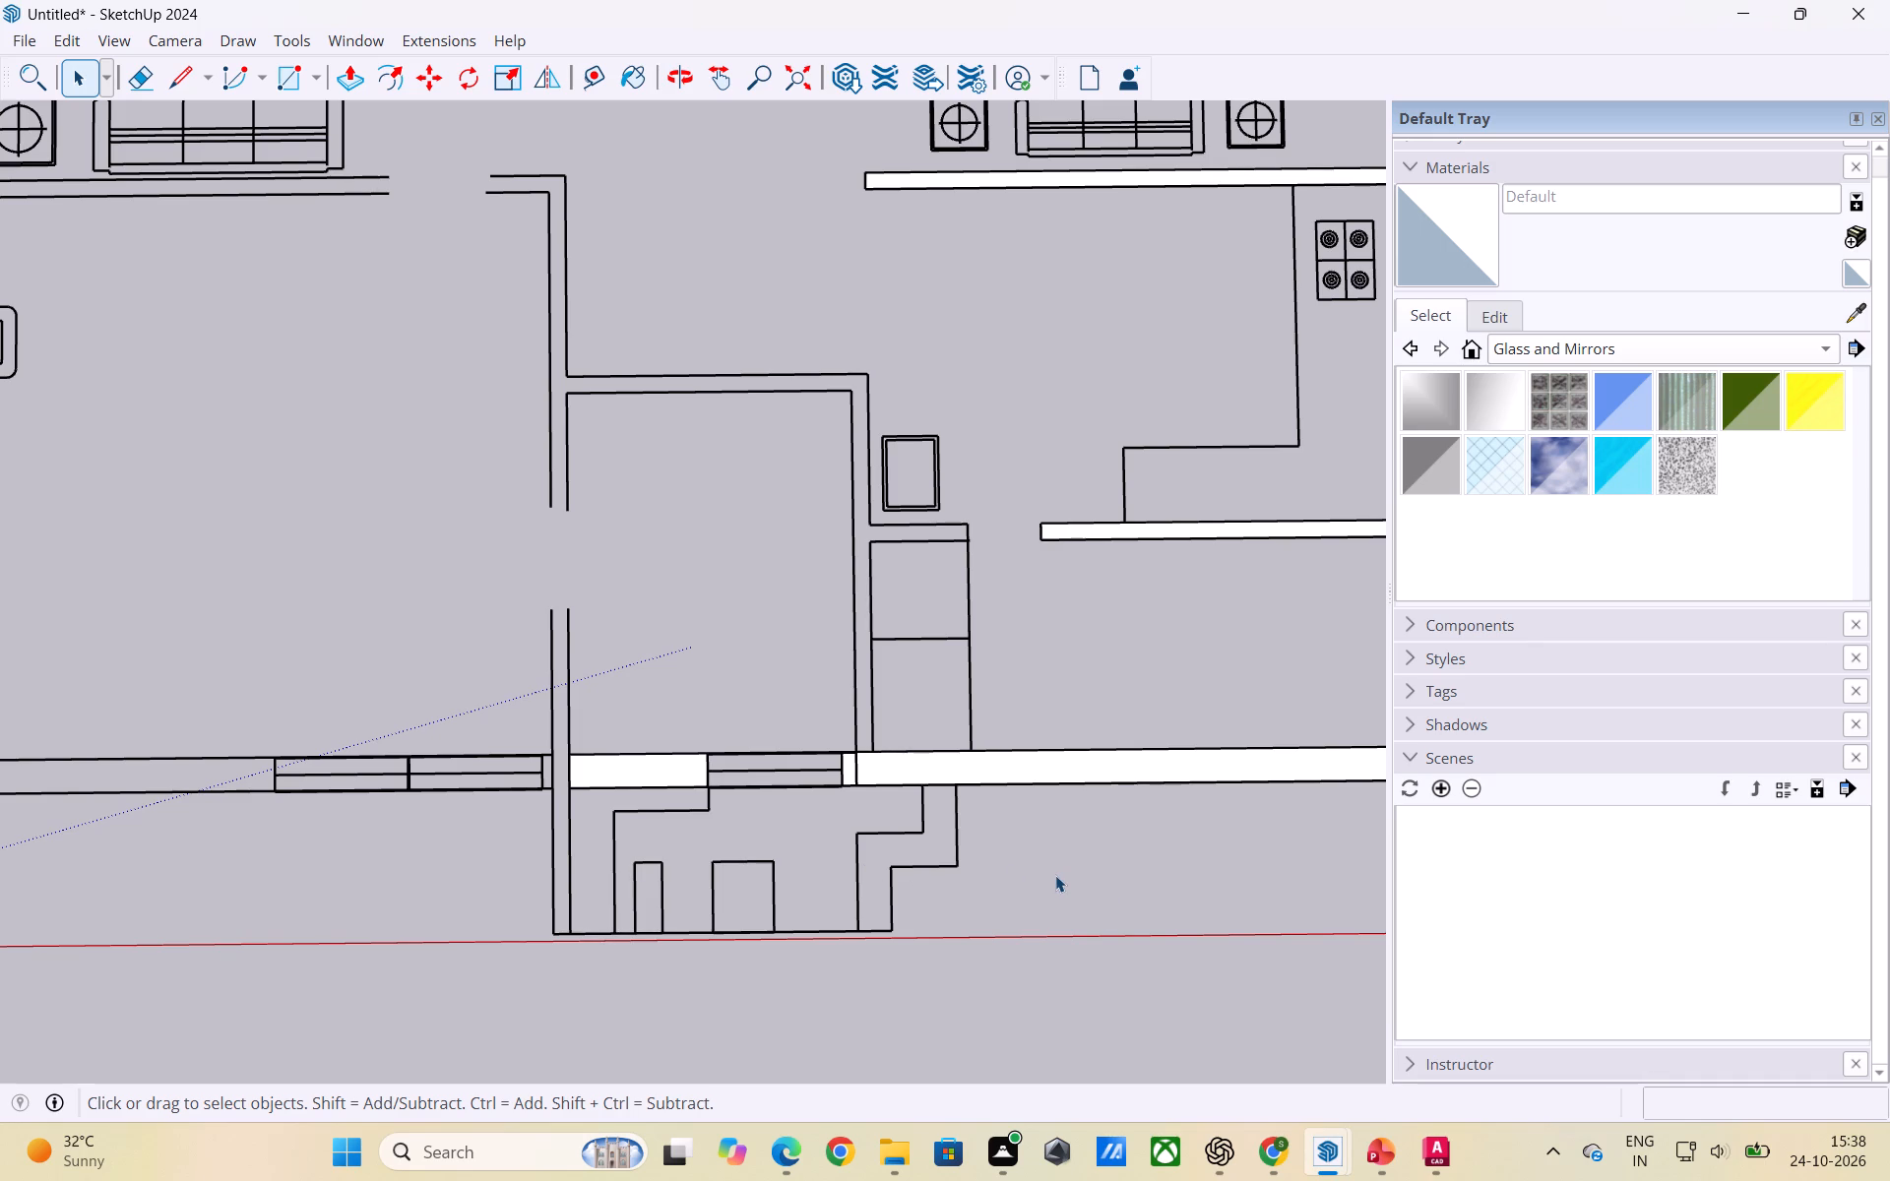
# Draw a rectangle about 4' 1/16" by 4 1/2" over the partition wall, from the exterior wall's outer edge up to the door opening.
pyautogui.press('r')
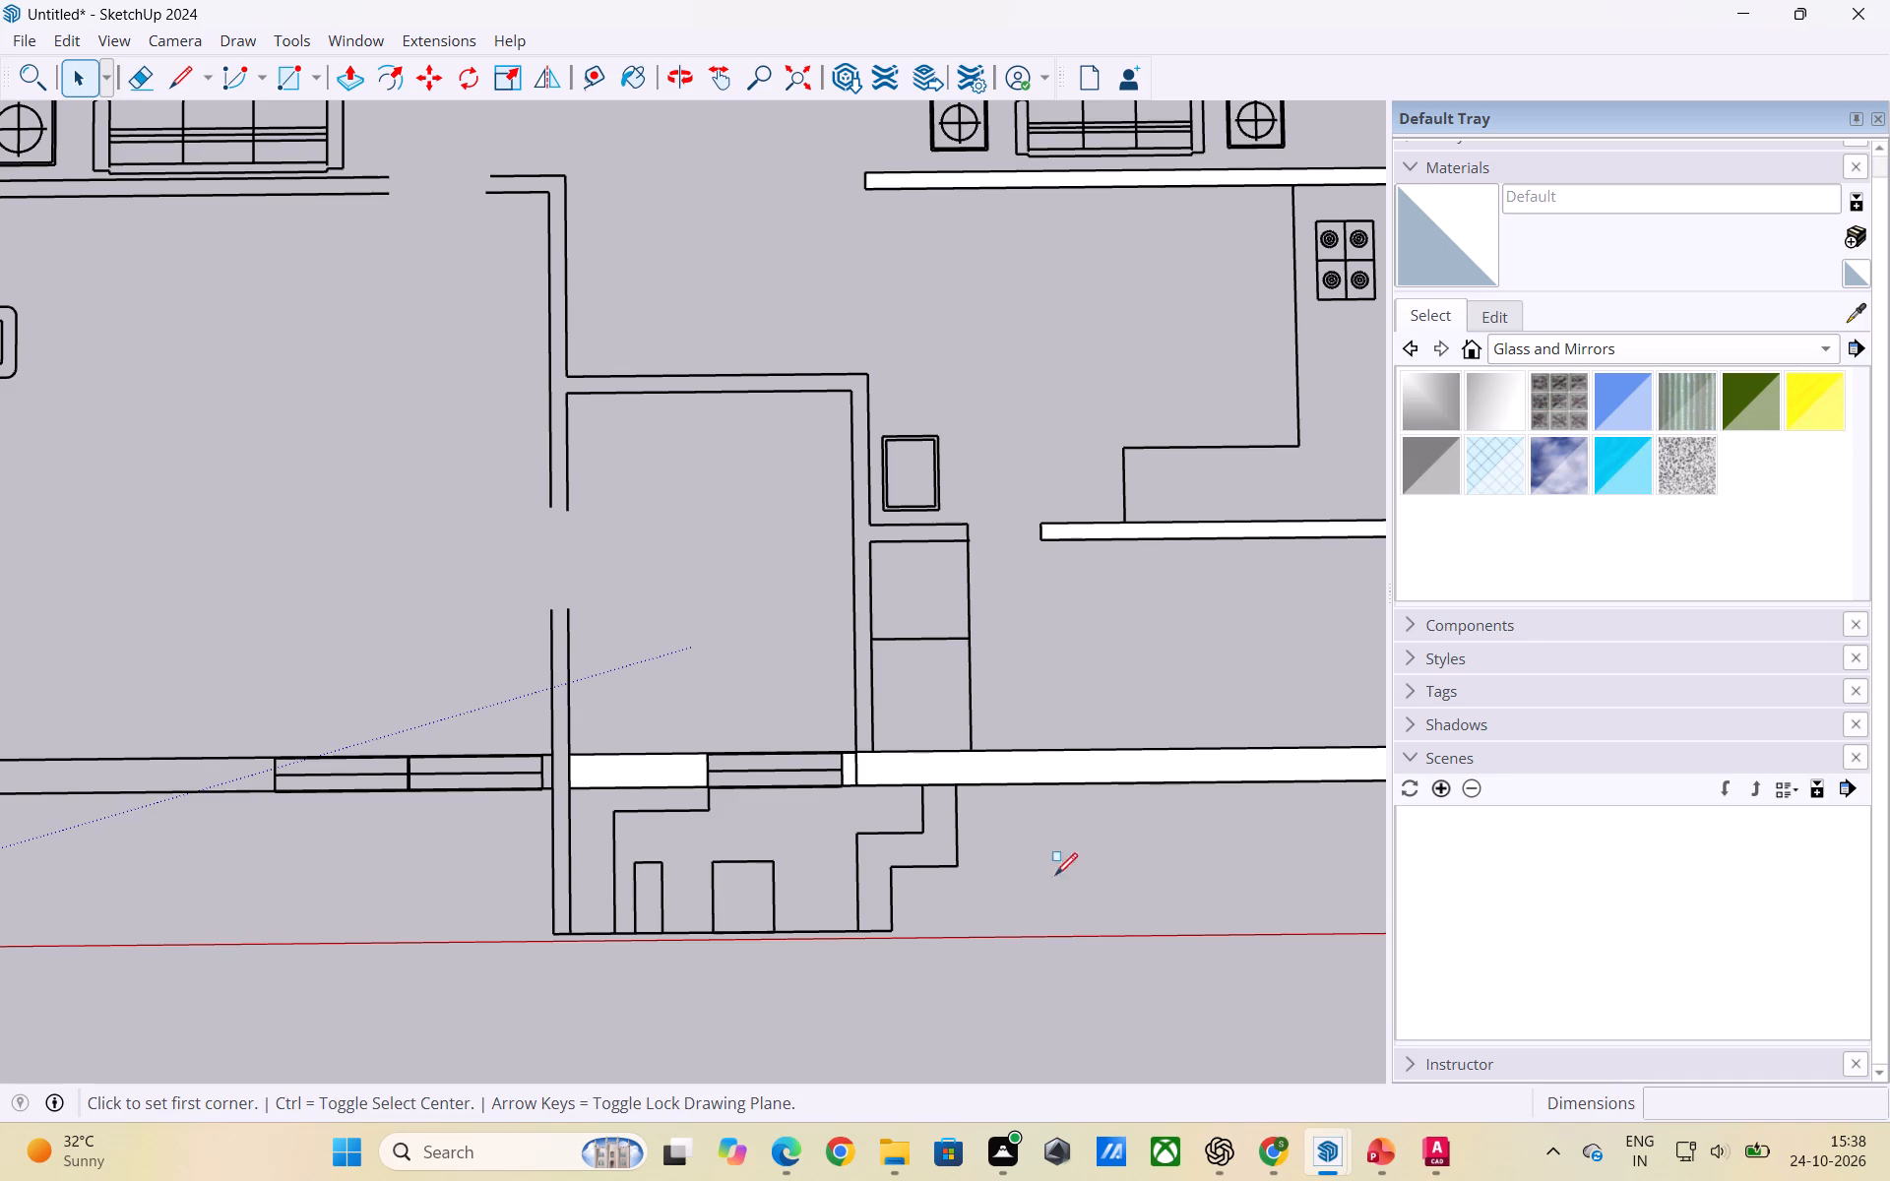
pyautogui.scroll(2, 619, 883)
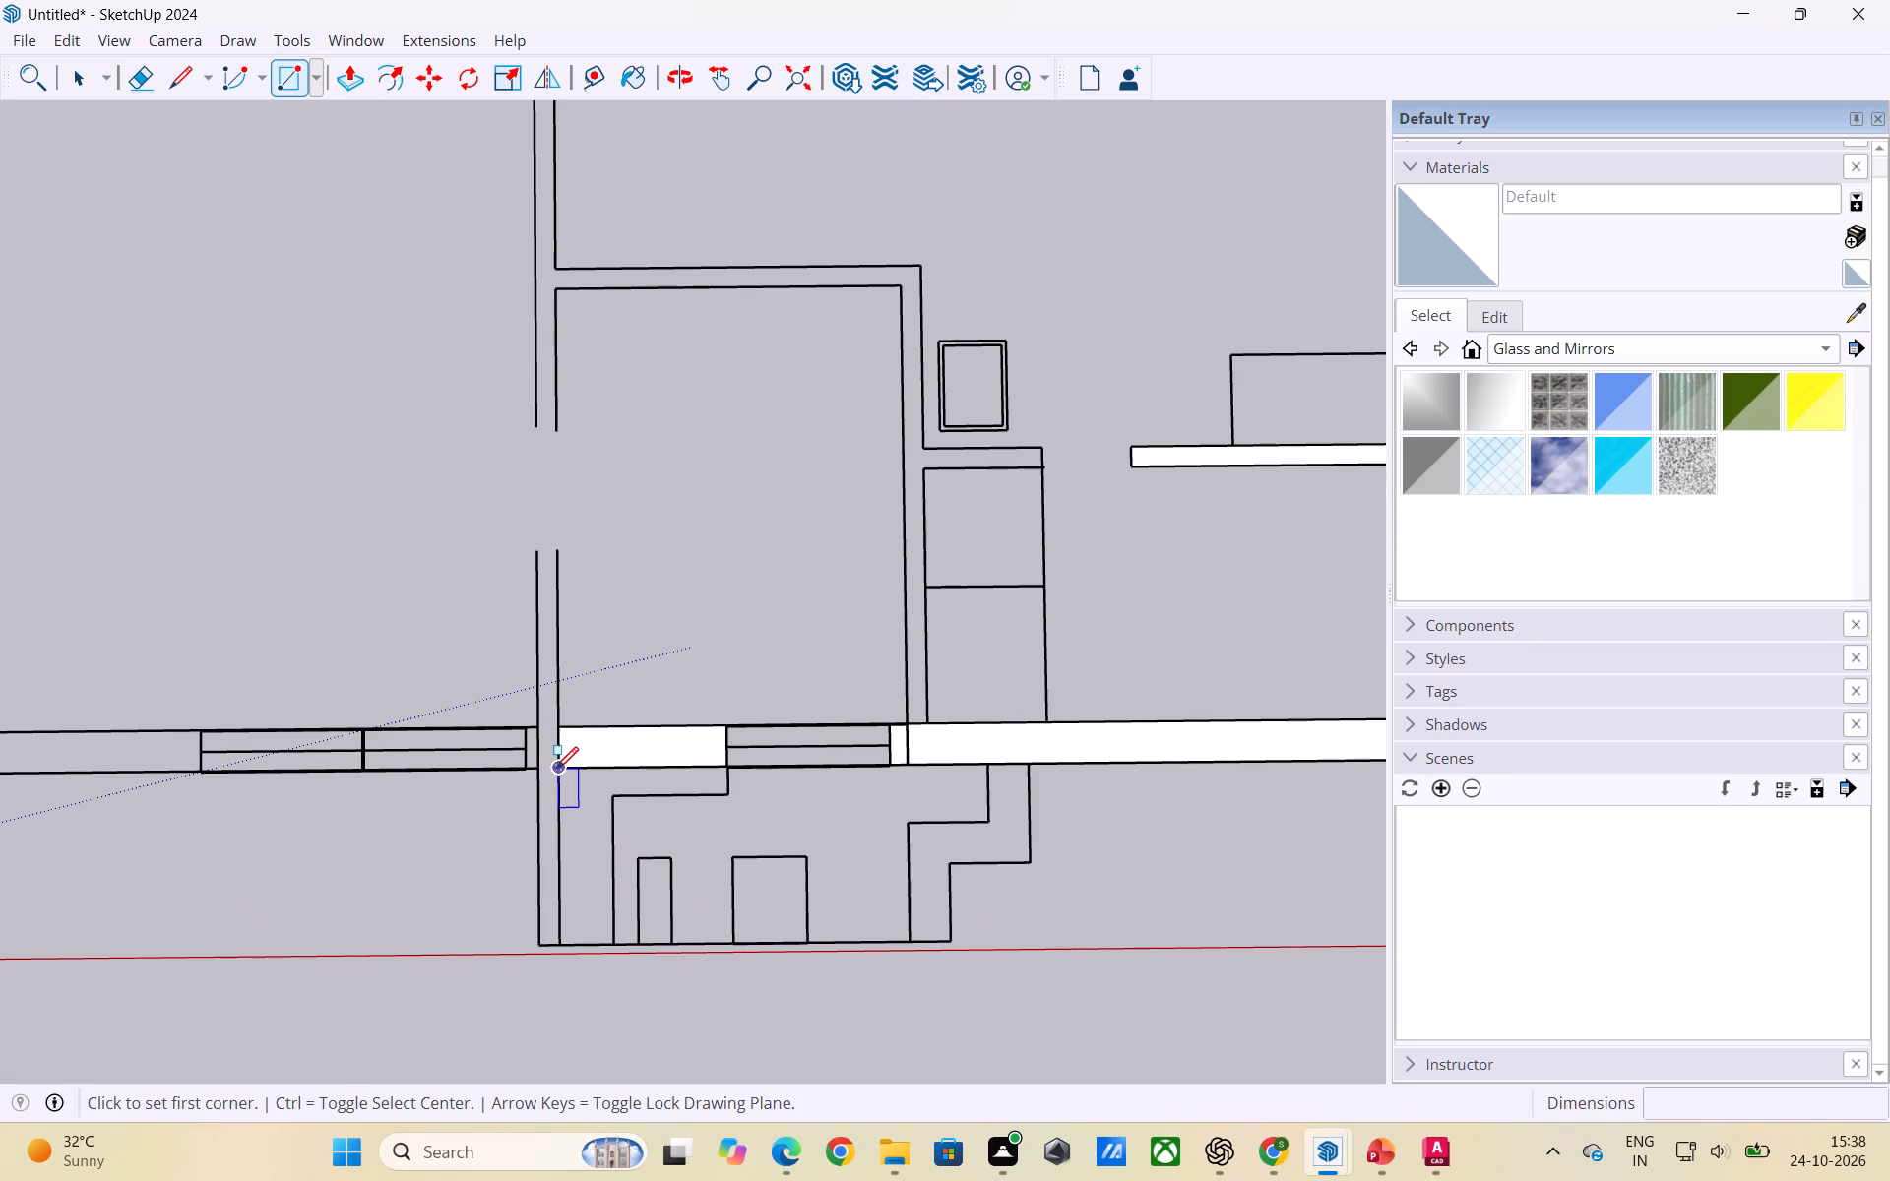
pyautogui.click(556, 769)
pyautogui.click(542, 559)
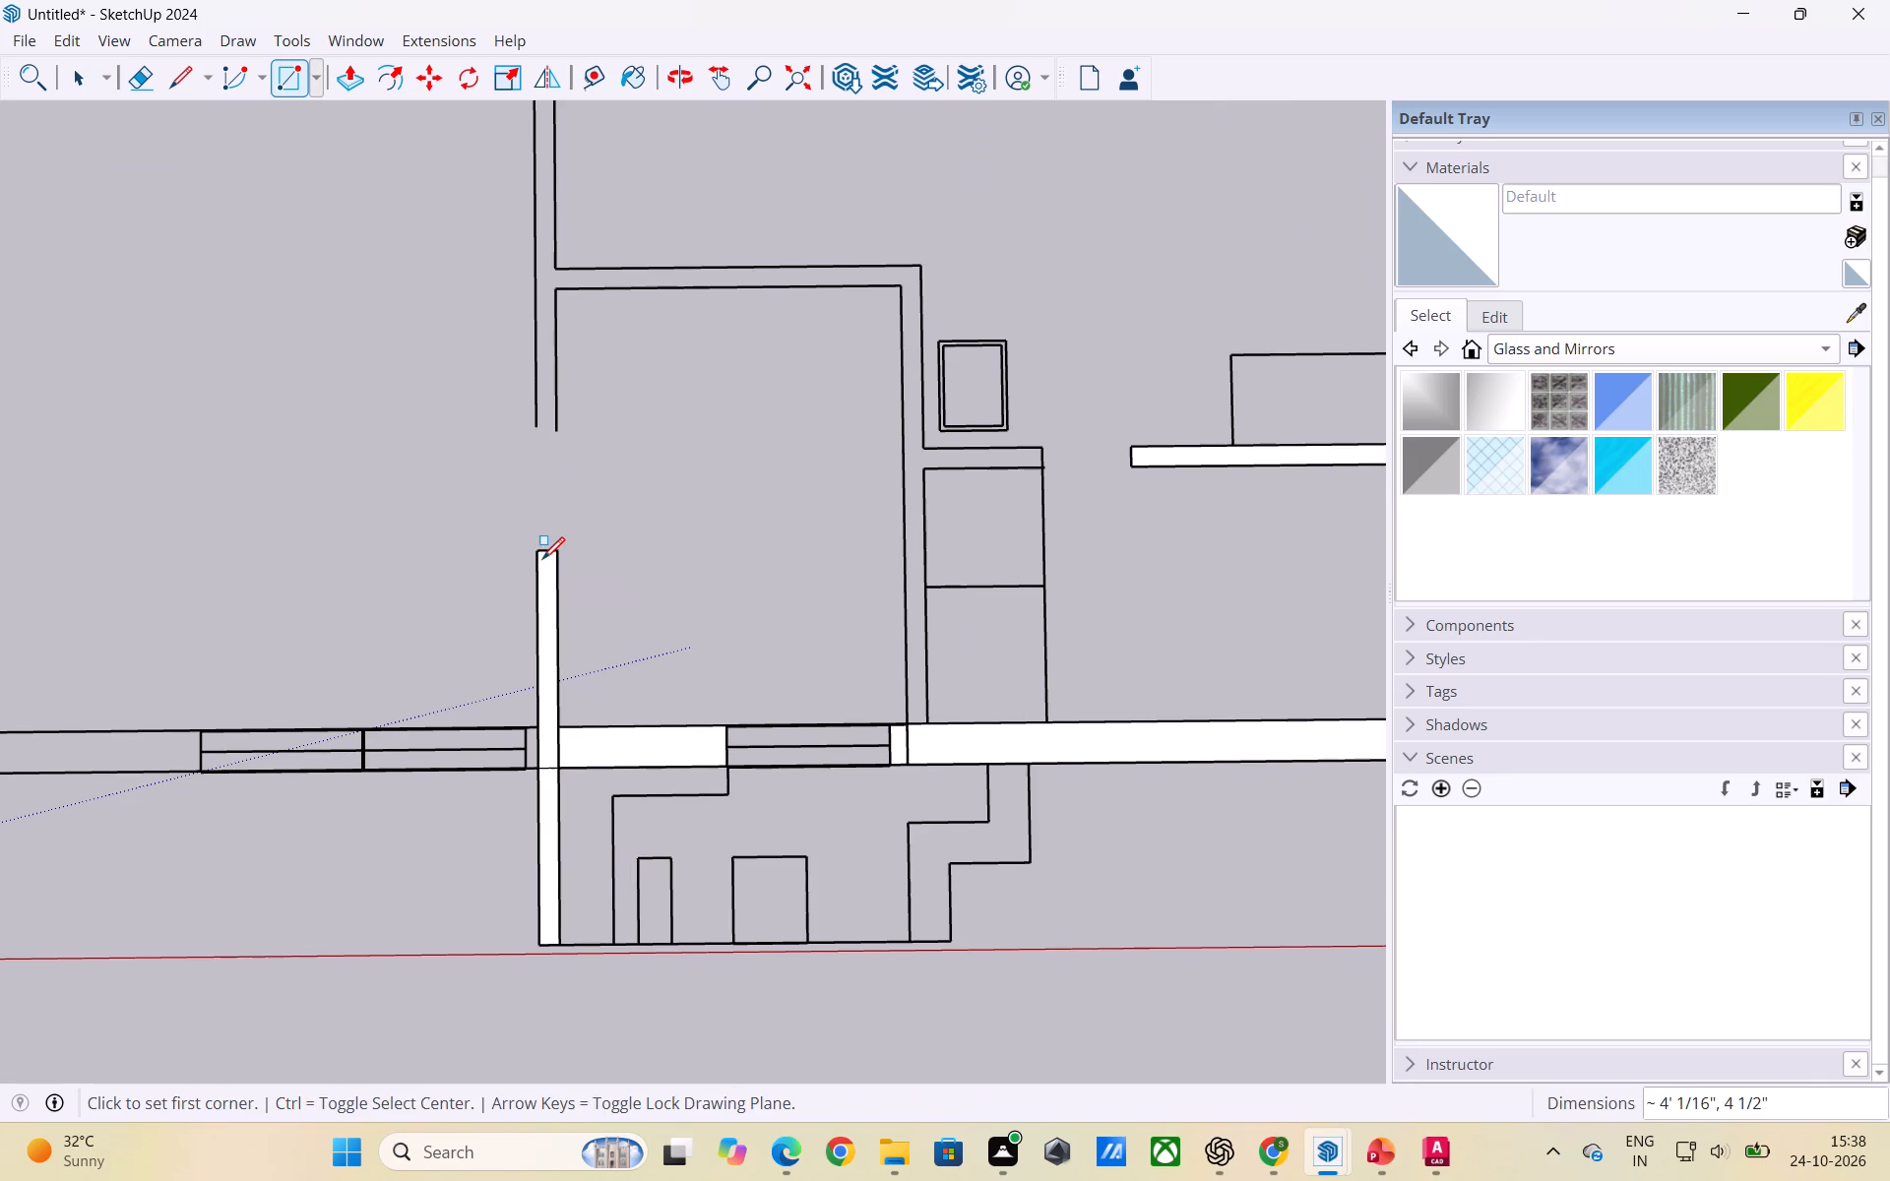
pyautogui.press('space')
pyautogui.scroll(-2, 653, 718)
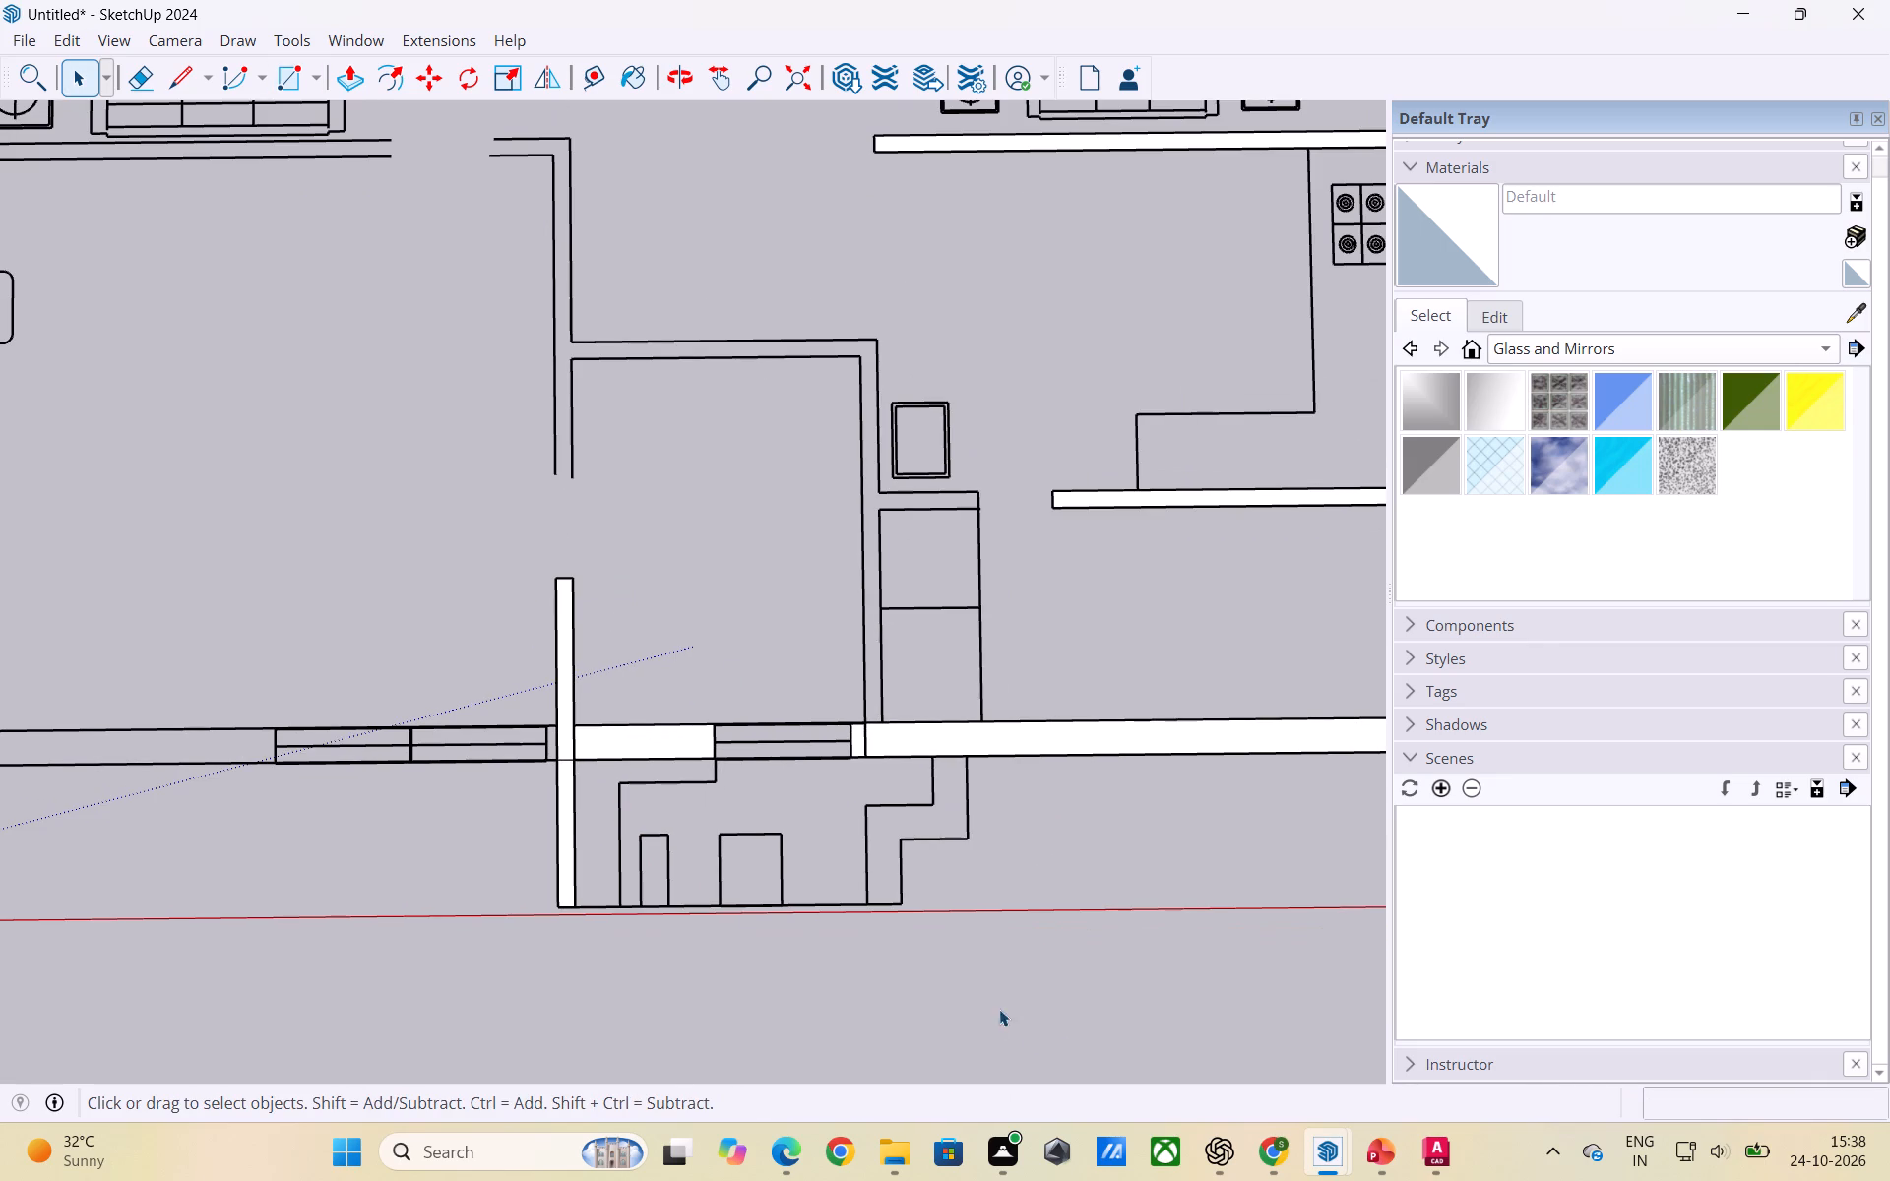
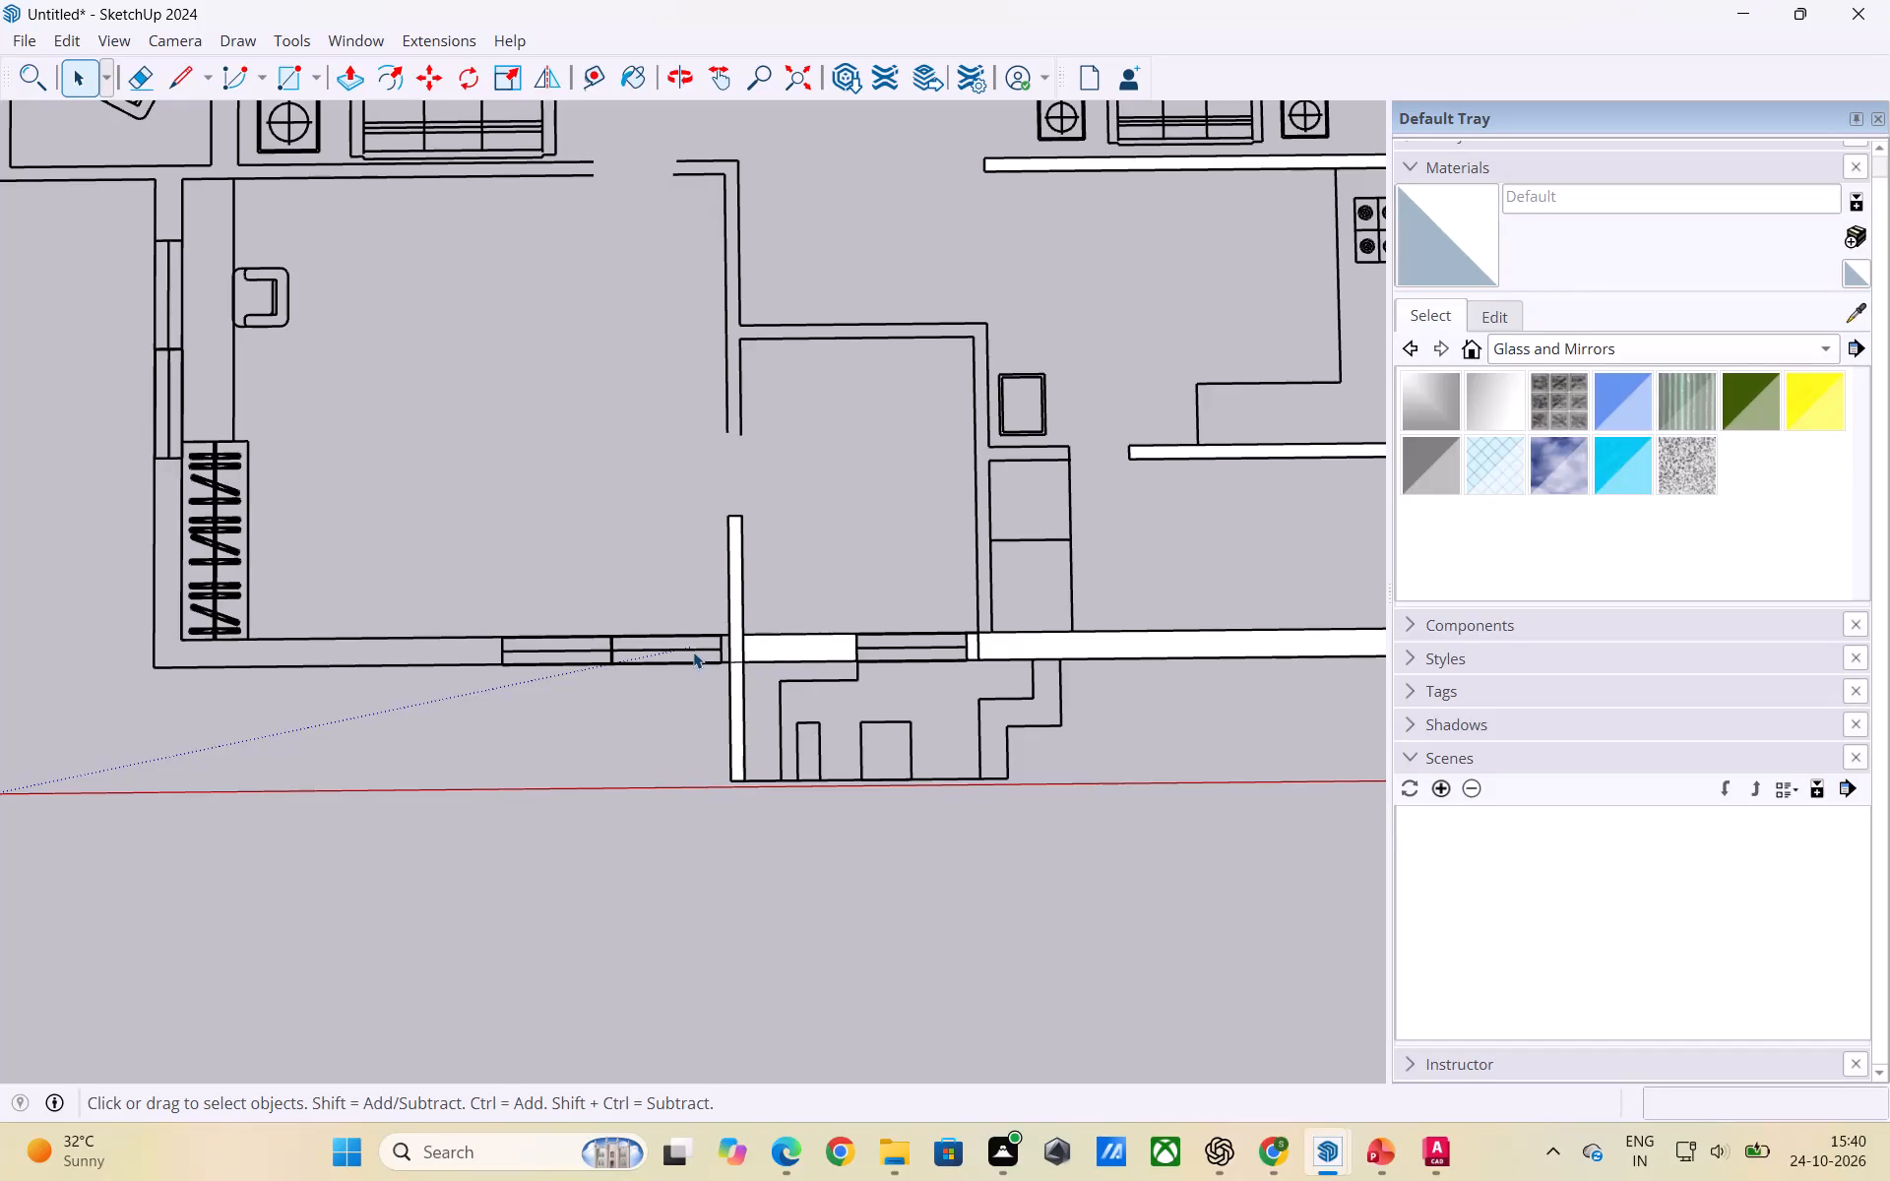
# Fill the short wall piece between the bedroom window and the partition with a rectangle about 2 3/4" by 8 3/4", deleting the extra window faces.
pyautogui.scroll(5, 670, 674)
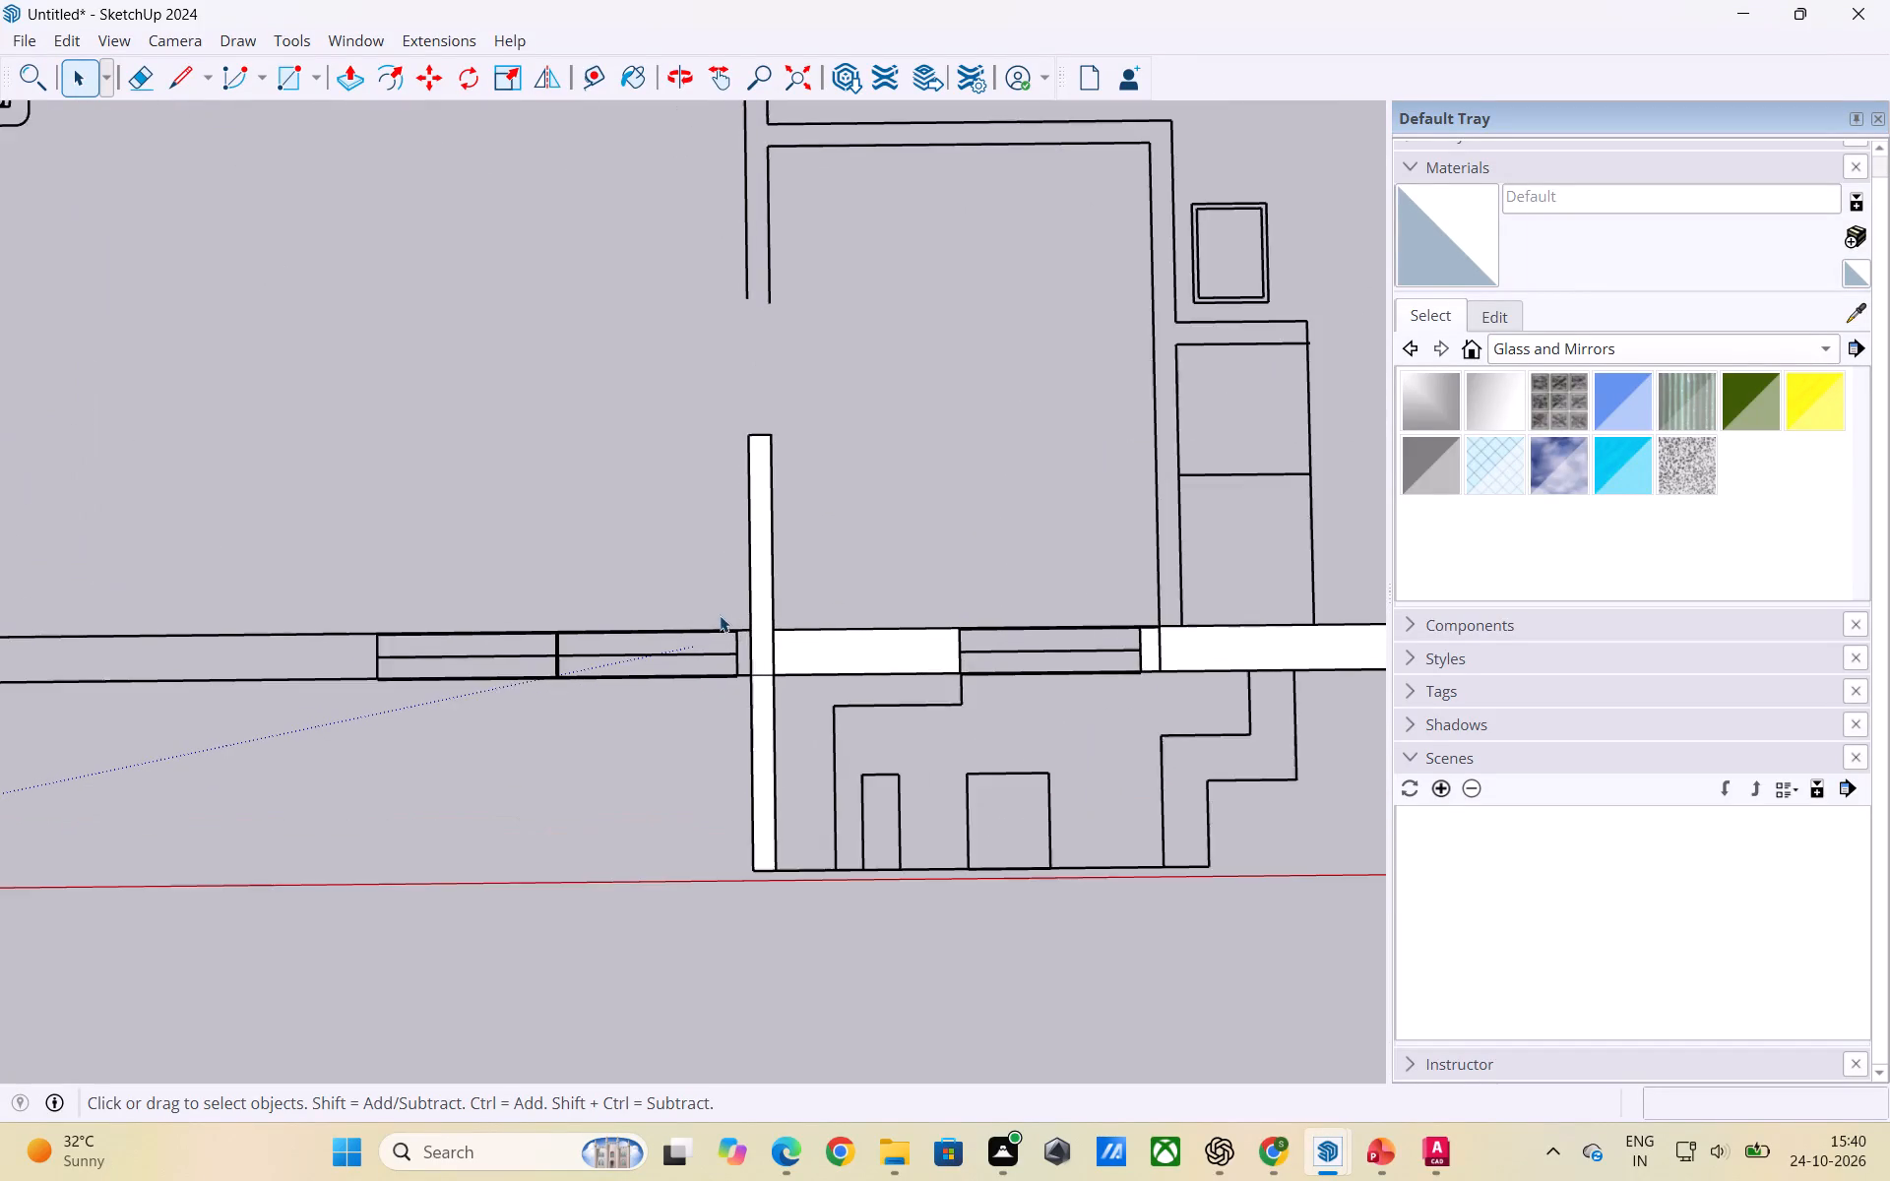
pyautogui.scroll(2, 742, 653)
pyautogui.press('r')
pyautogui.scroll(3, 745, 652)
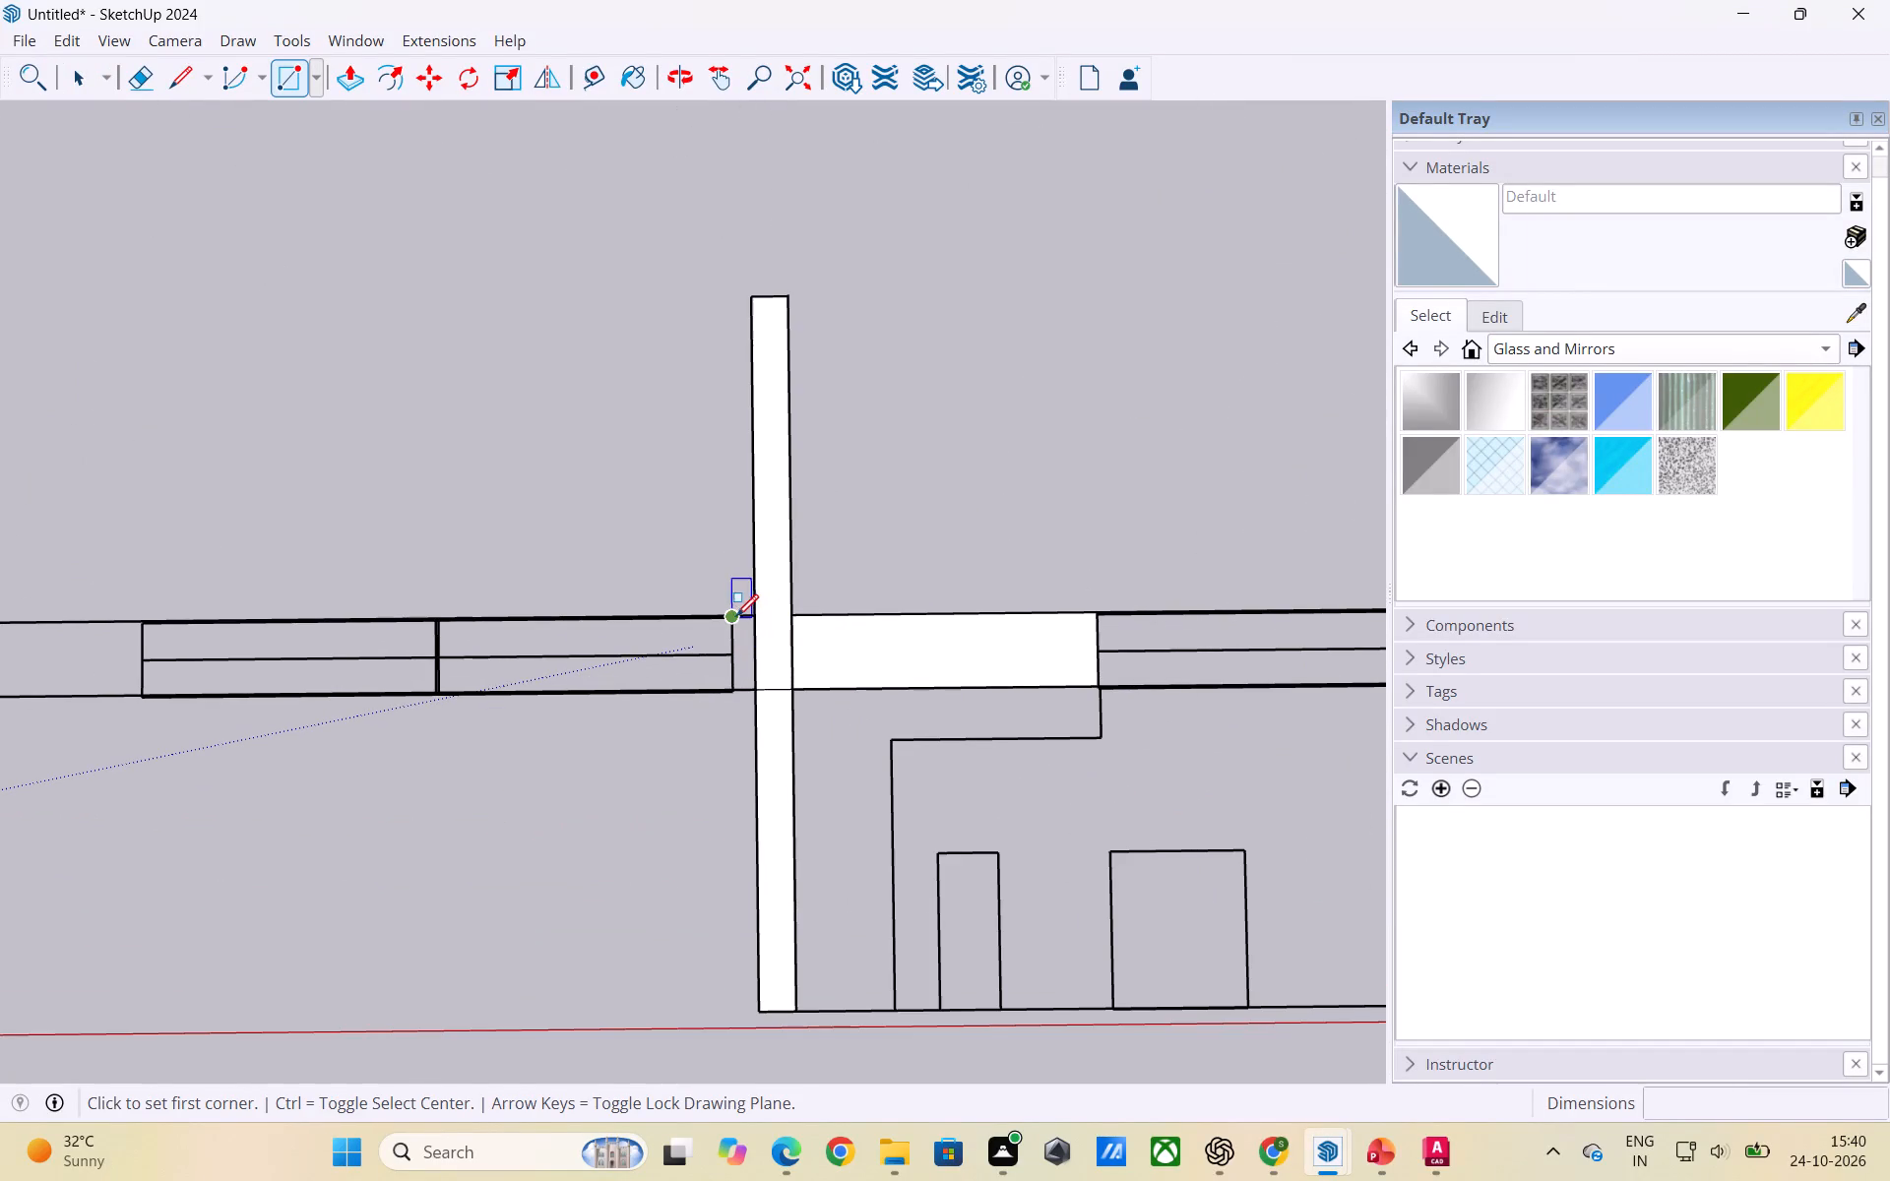
pyautogui.click(734, 616)
pyautogui.click(749, 689)
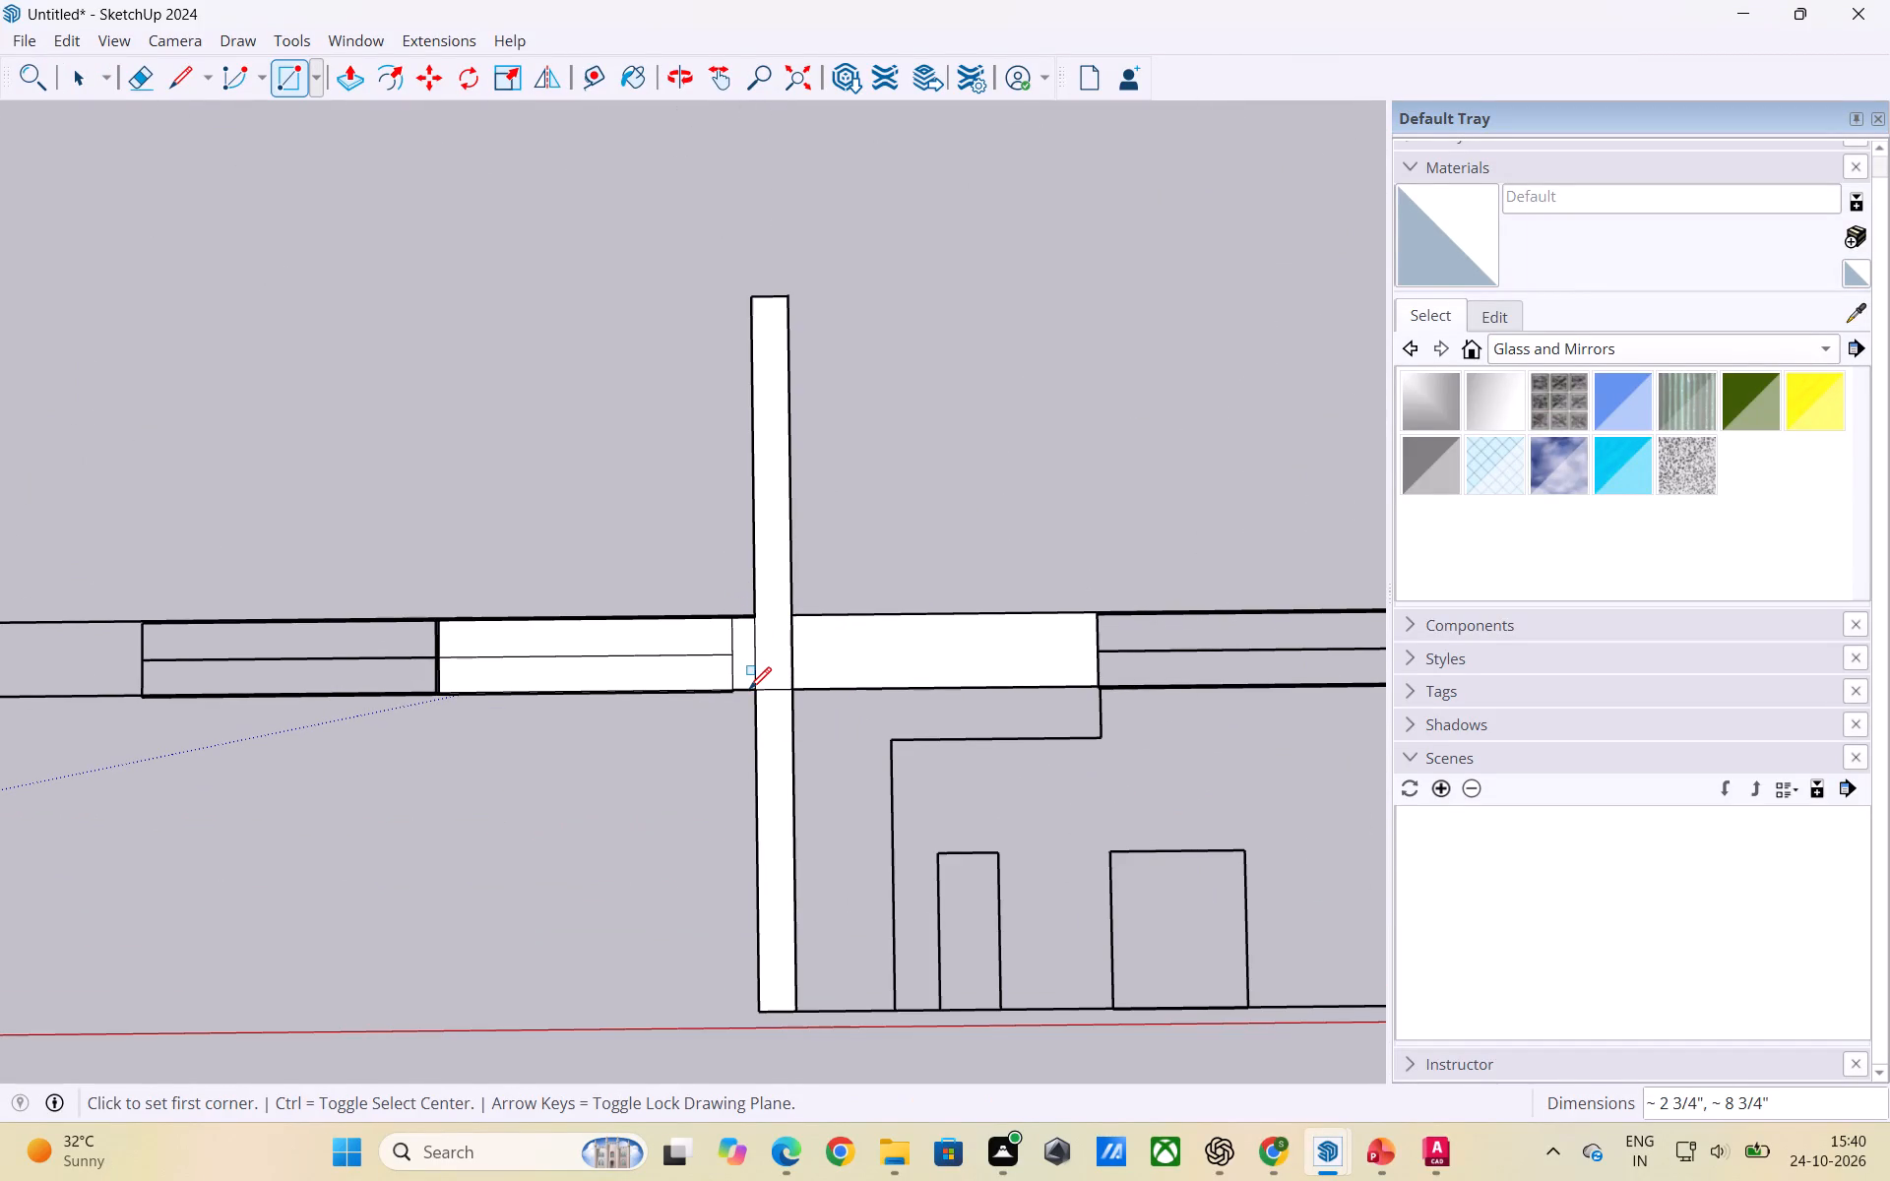
pyautogui.press('space')
pyautogui.click(662, 649)
pyautogui.keyDown('shift'); pyautogui.click(612, 672); pyautogui.keyUp('shift')
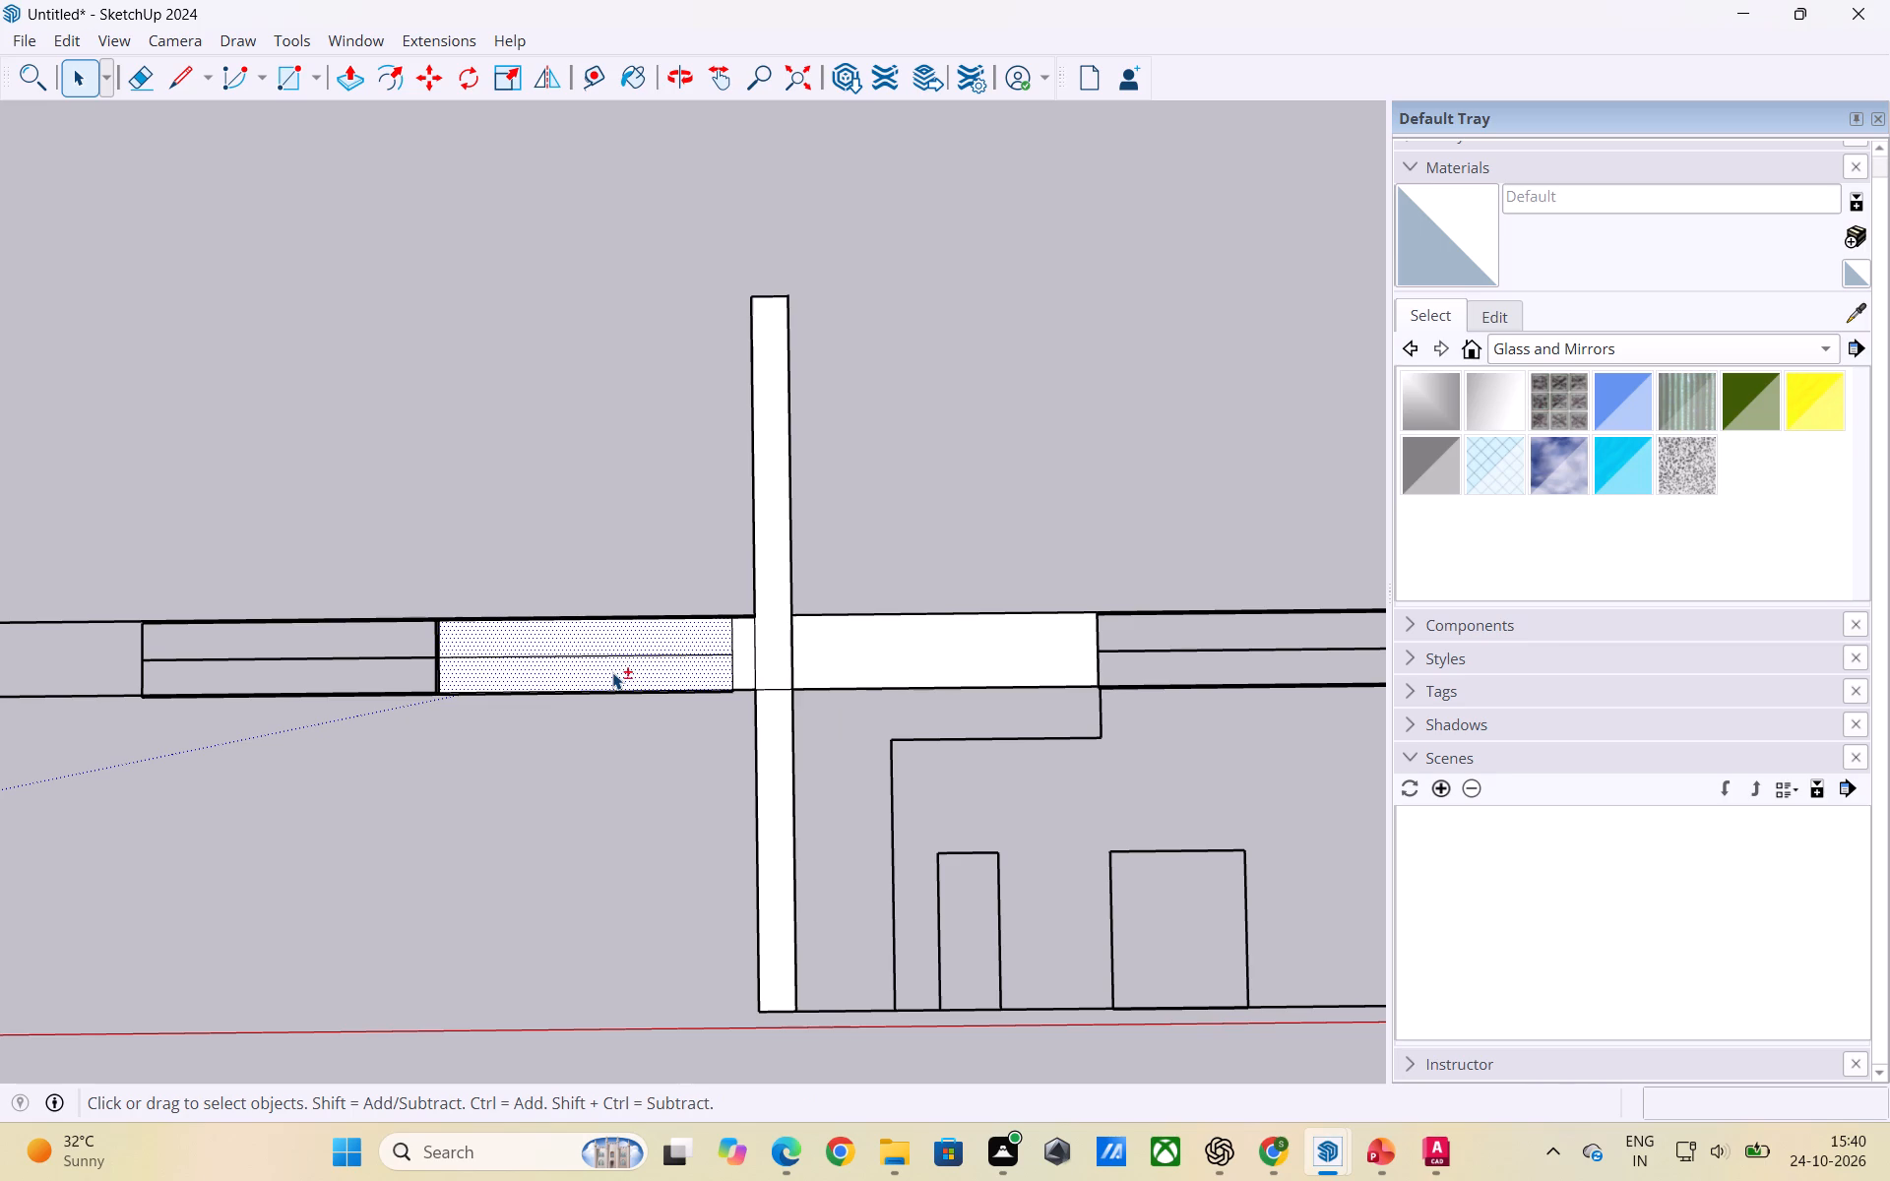
pyautogui.press('Delete')
# Draw a rectangle about 9' 6 1/16" by 8 3/4" over the exterior wall from the bedroom window's far end to the building's outer corner.
pyautogui.scroll(-5, 790, 655)
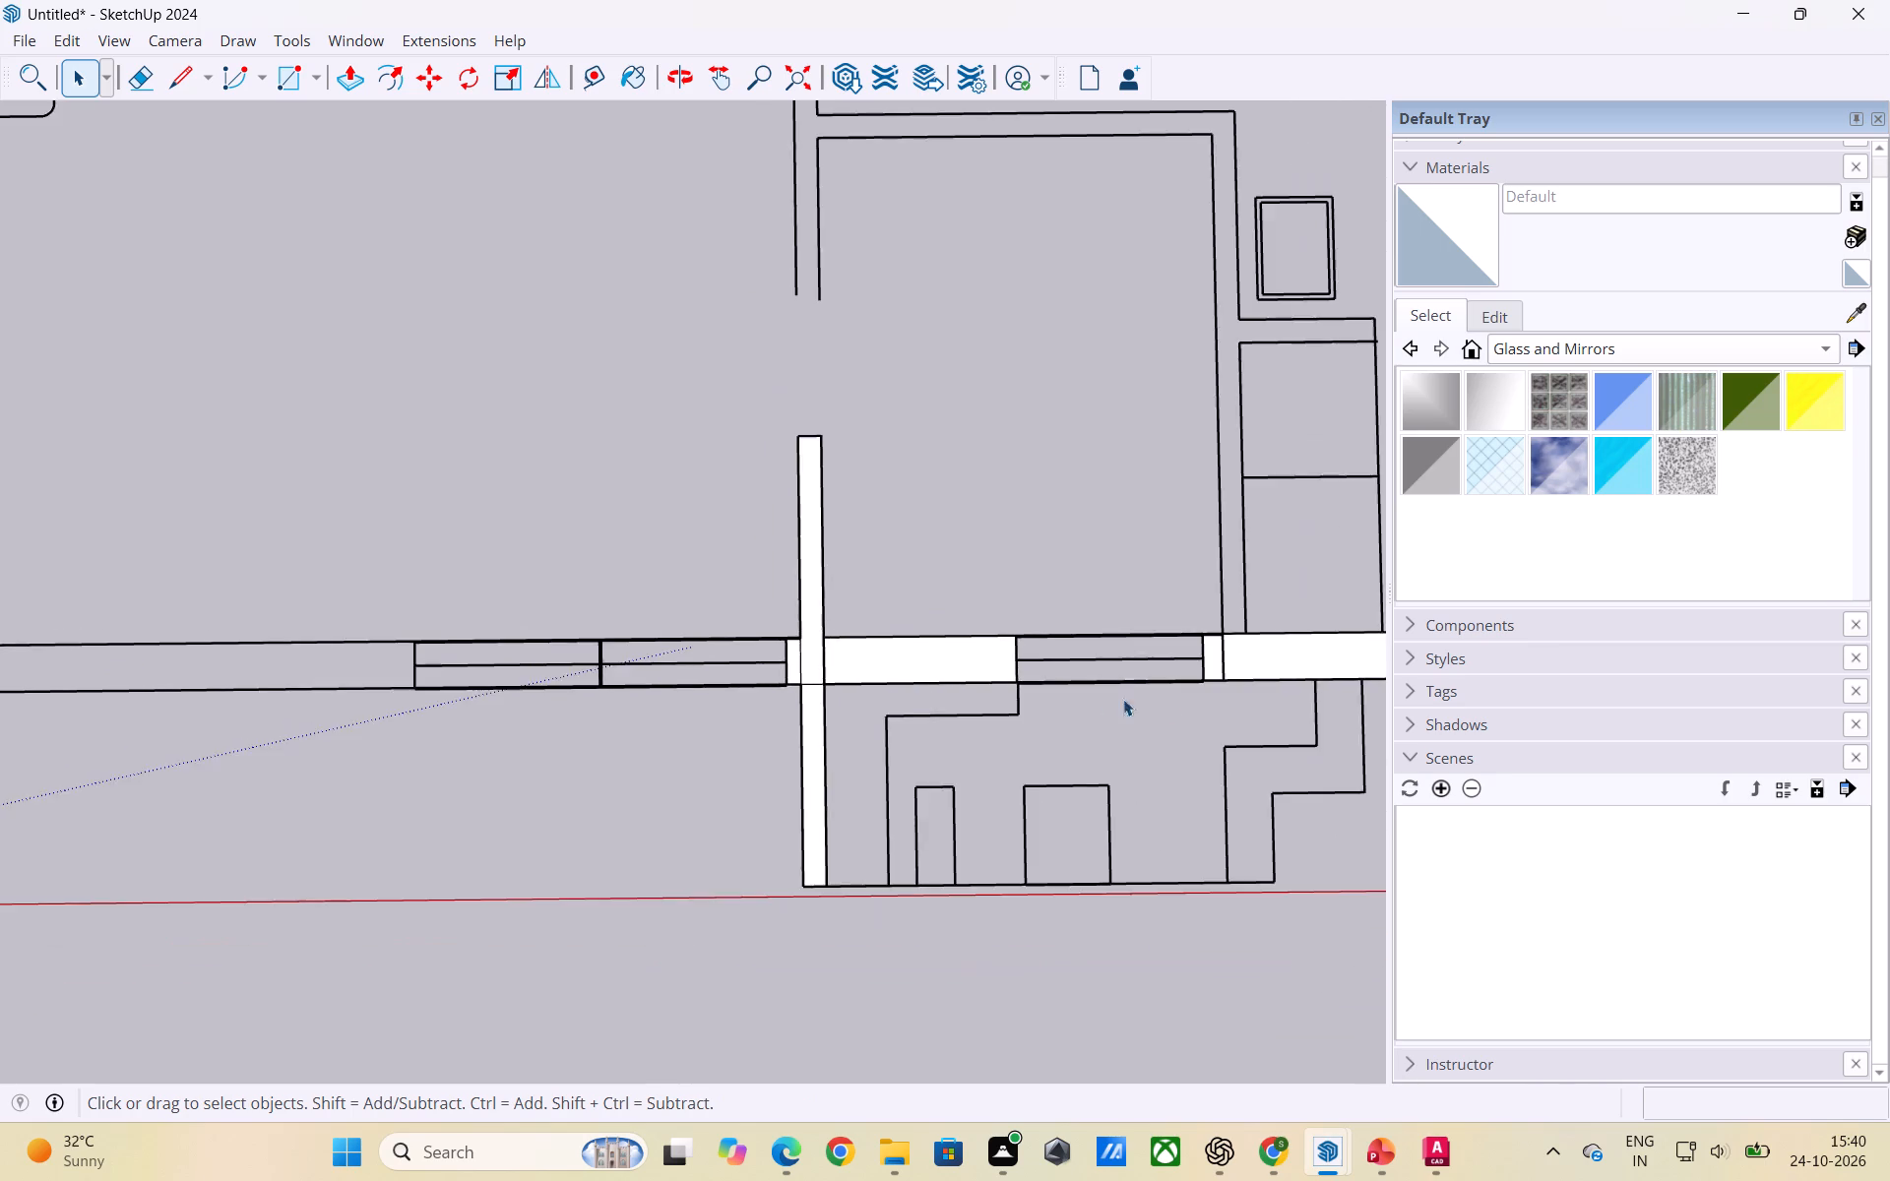
pyautogui.scroll(-2, 1123, 699)
pyautogui.scroll(-2, 970, 759)
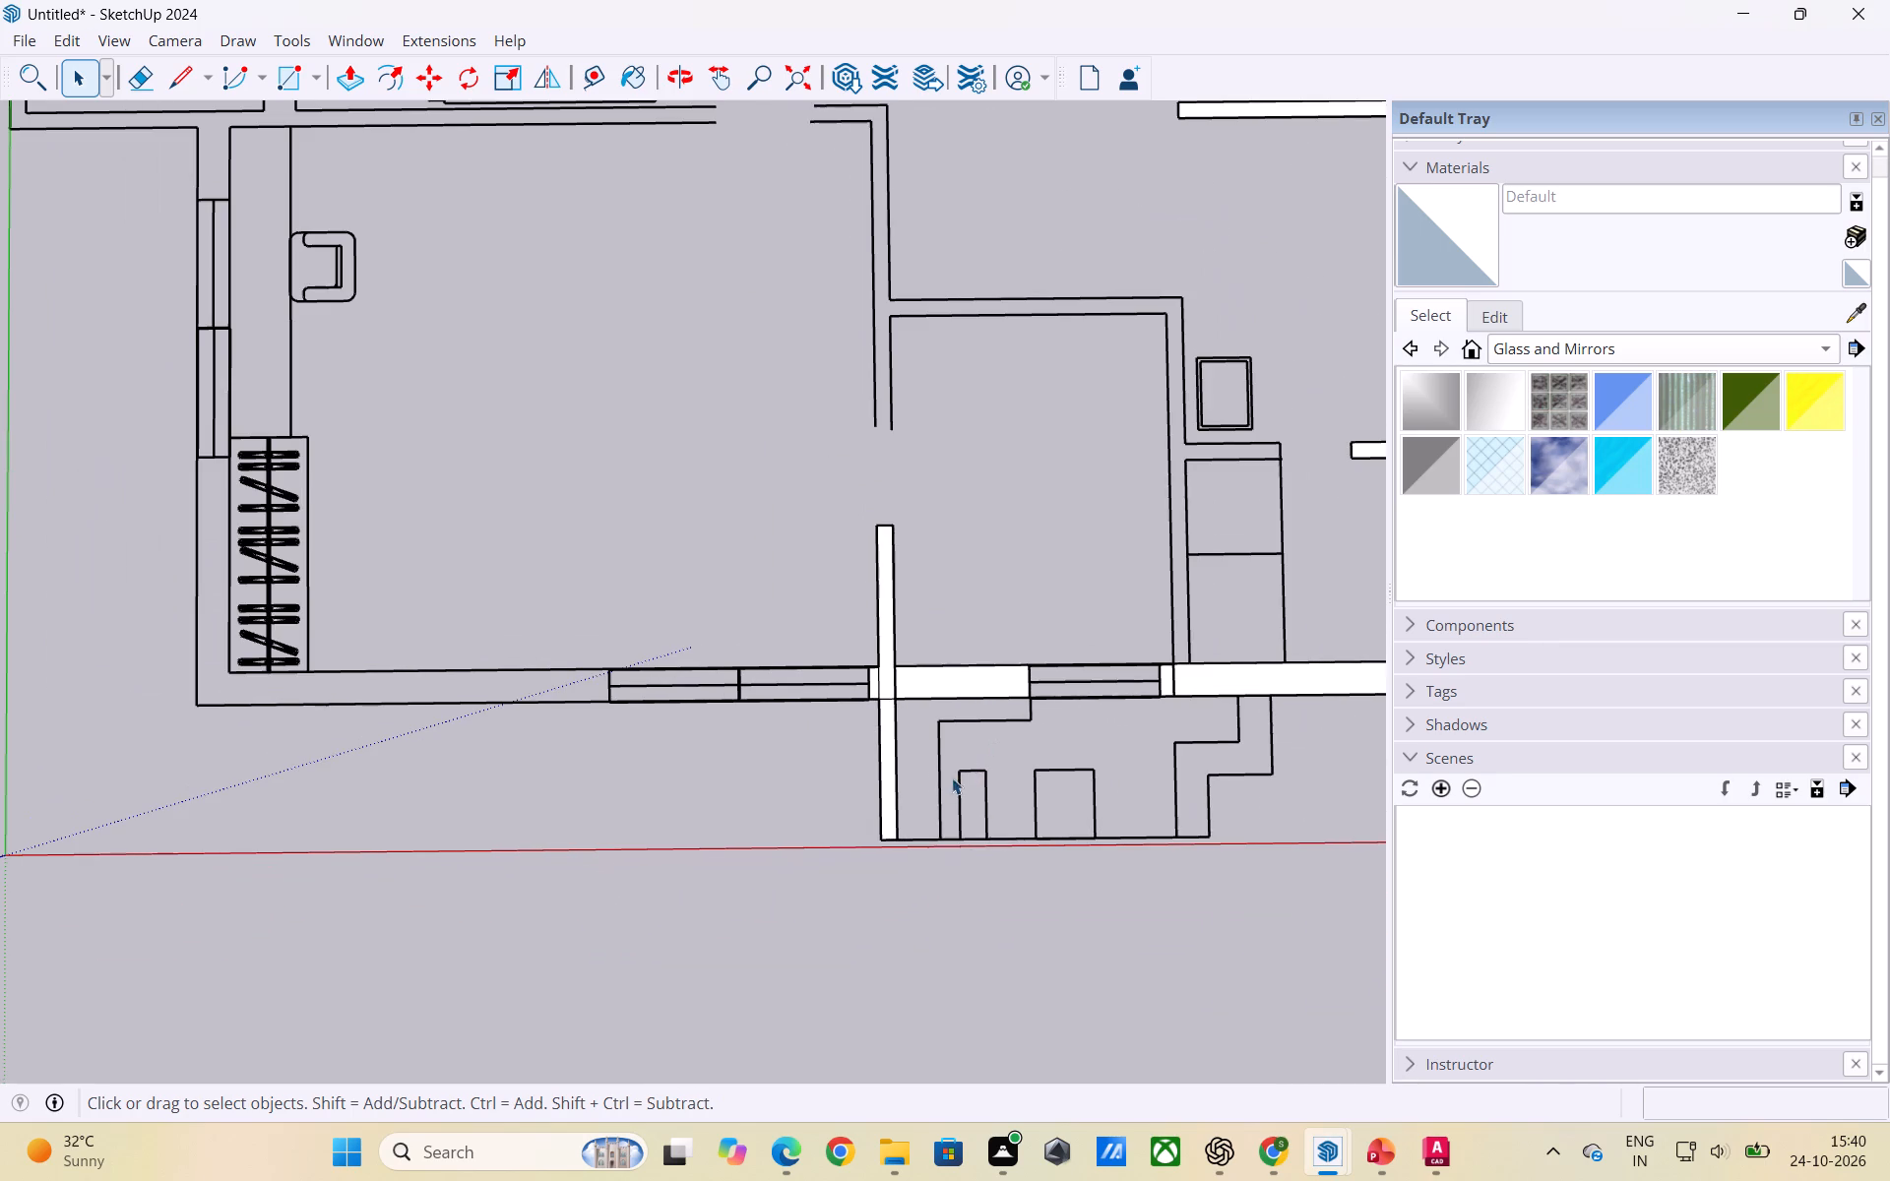
pyautogui.scroll(-2, 840, 780)
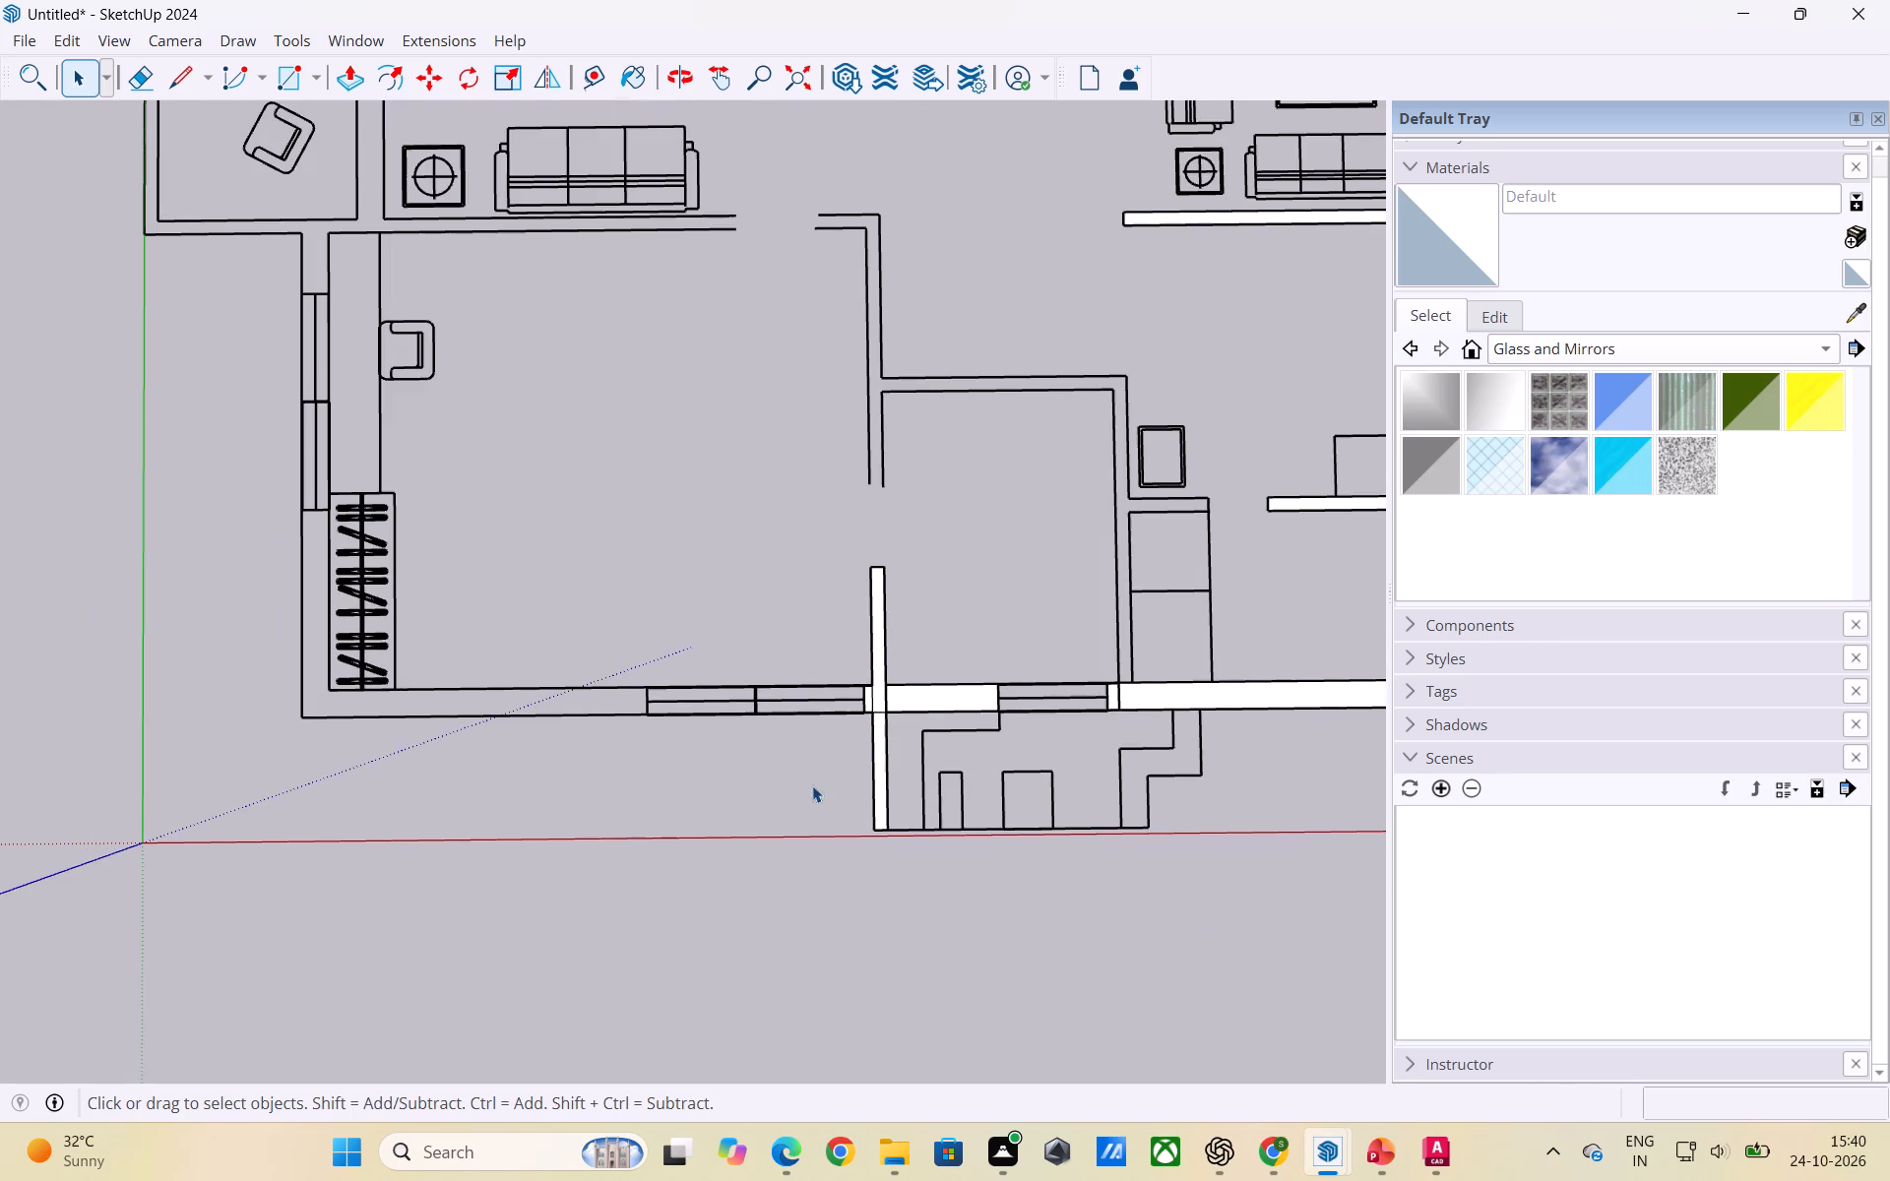
pyautogui.scroll(1, 719, 763)
pyautogui.press('r')
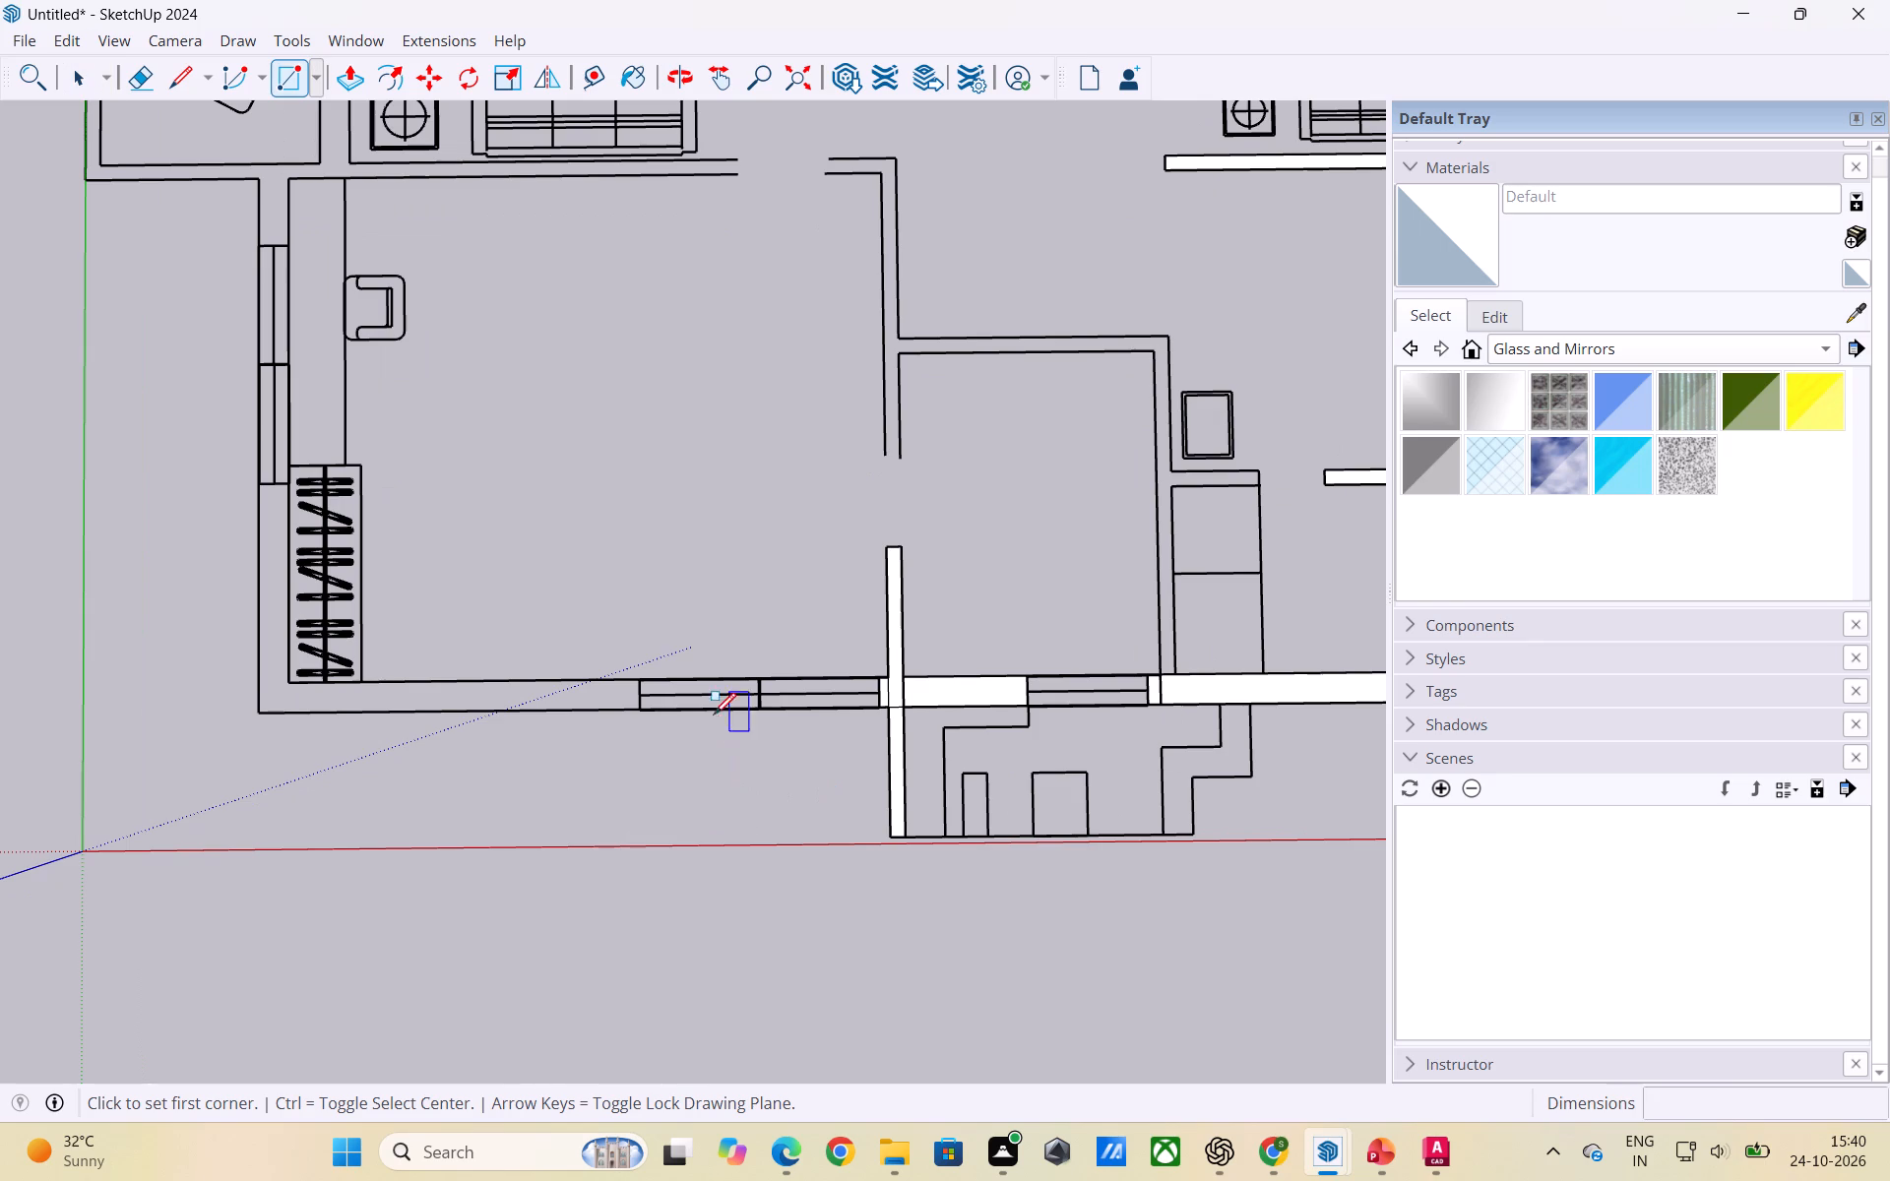
pyautogui.click(637, 685)
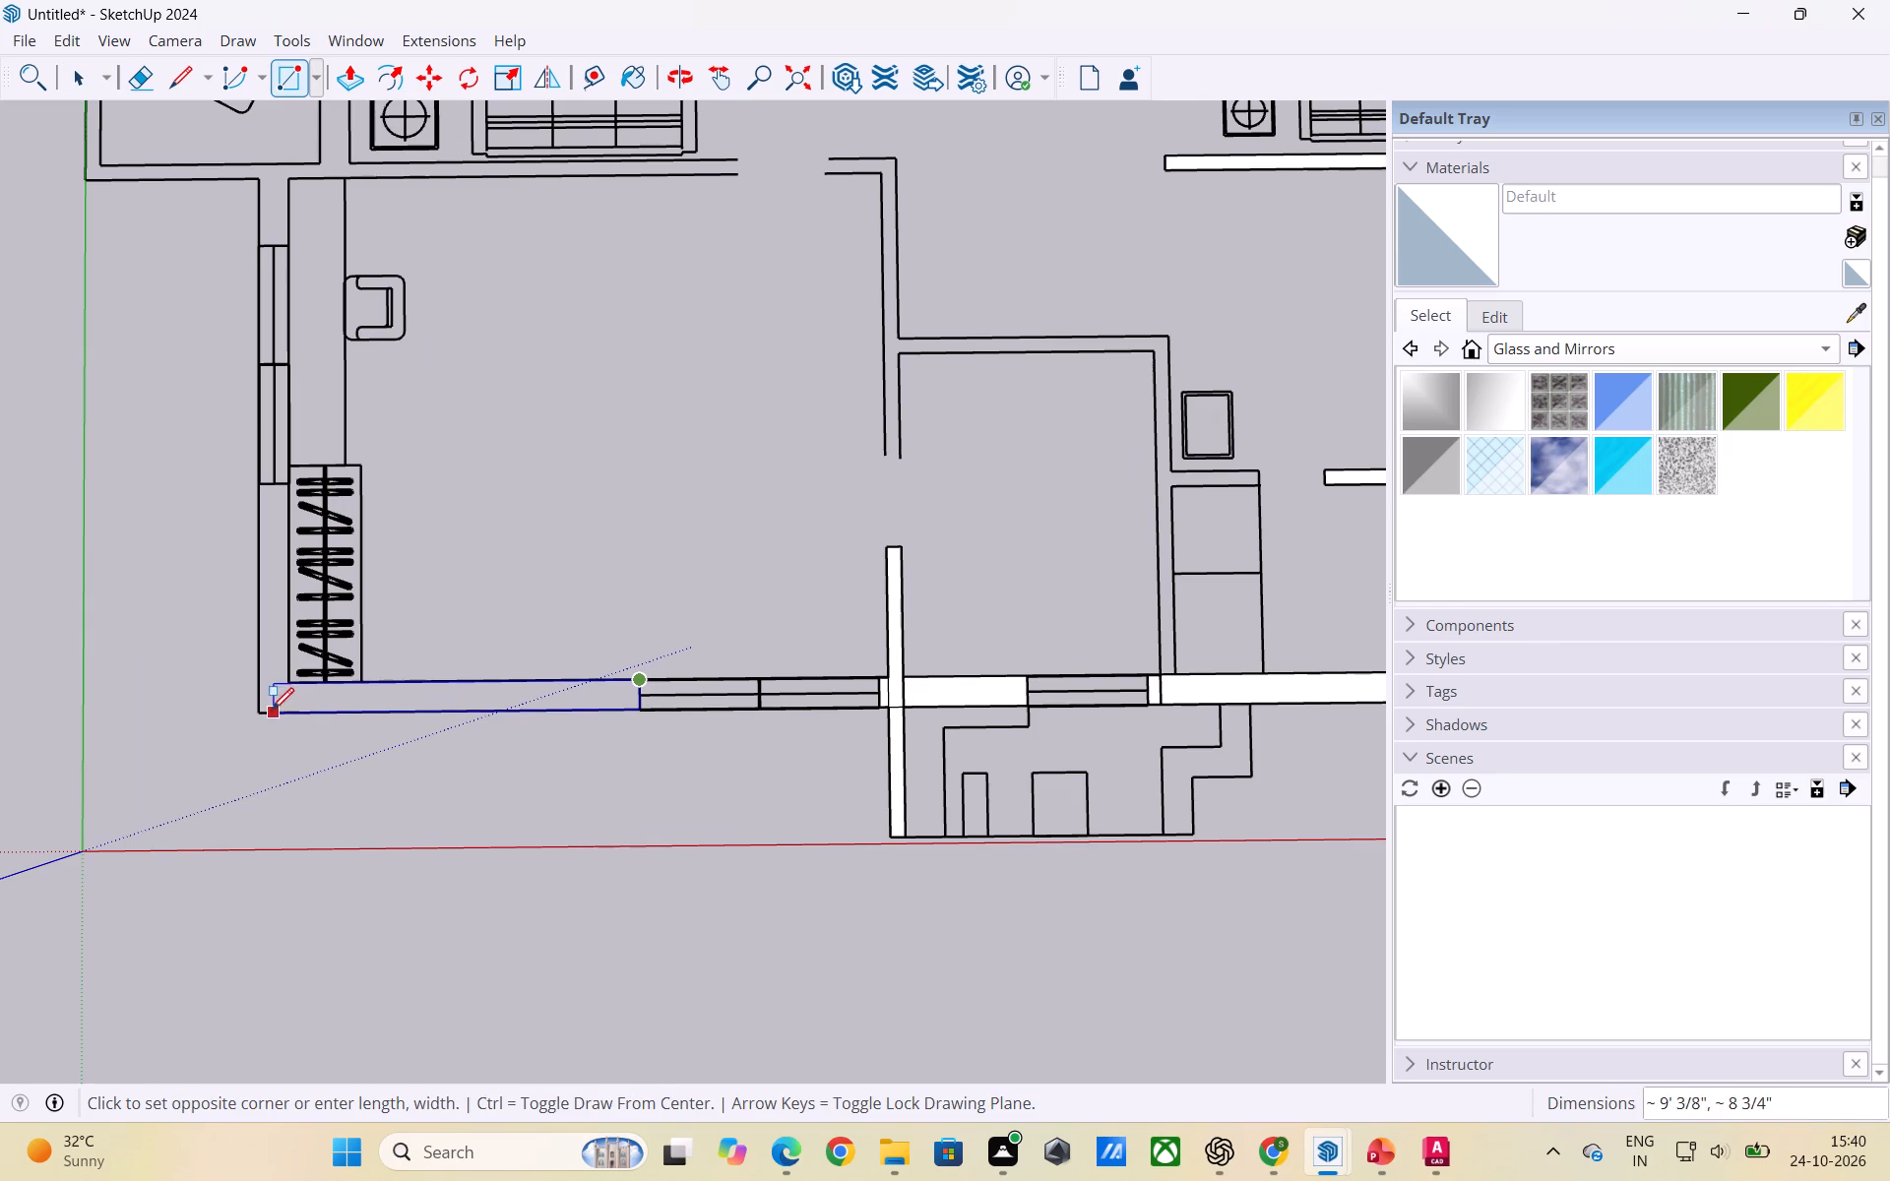
pyautogui.click(257, 706)
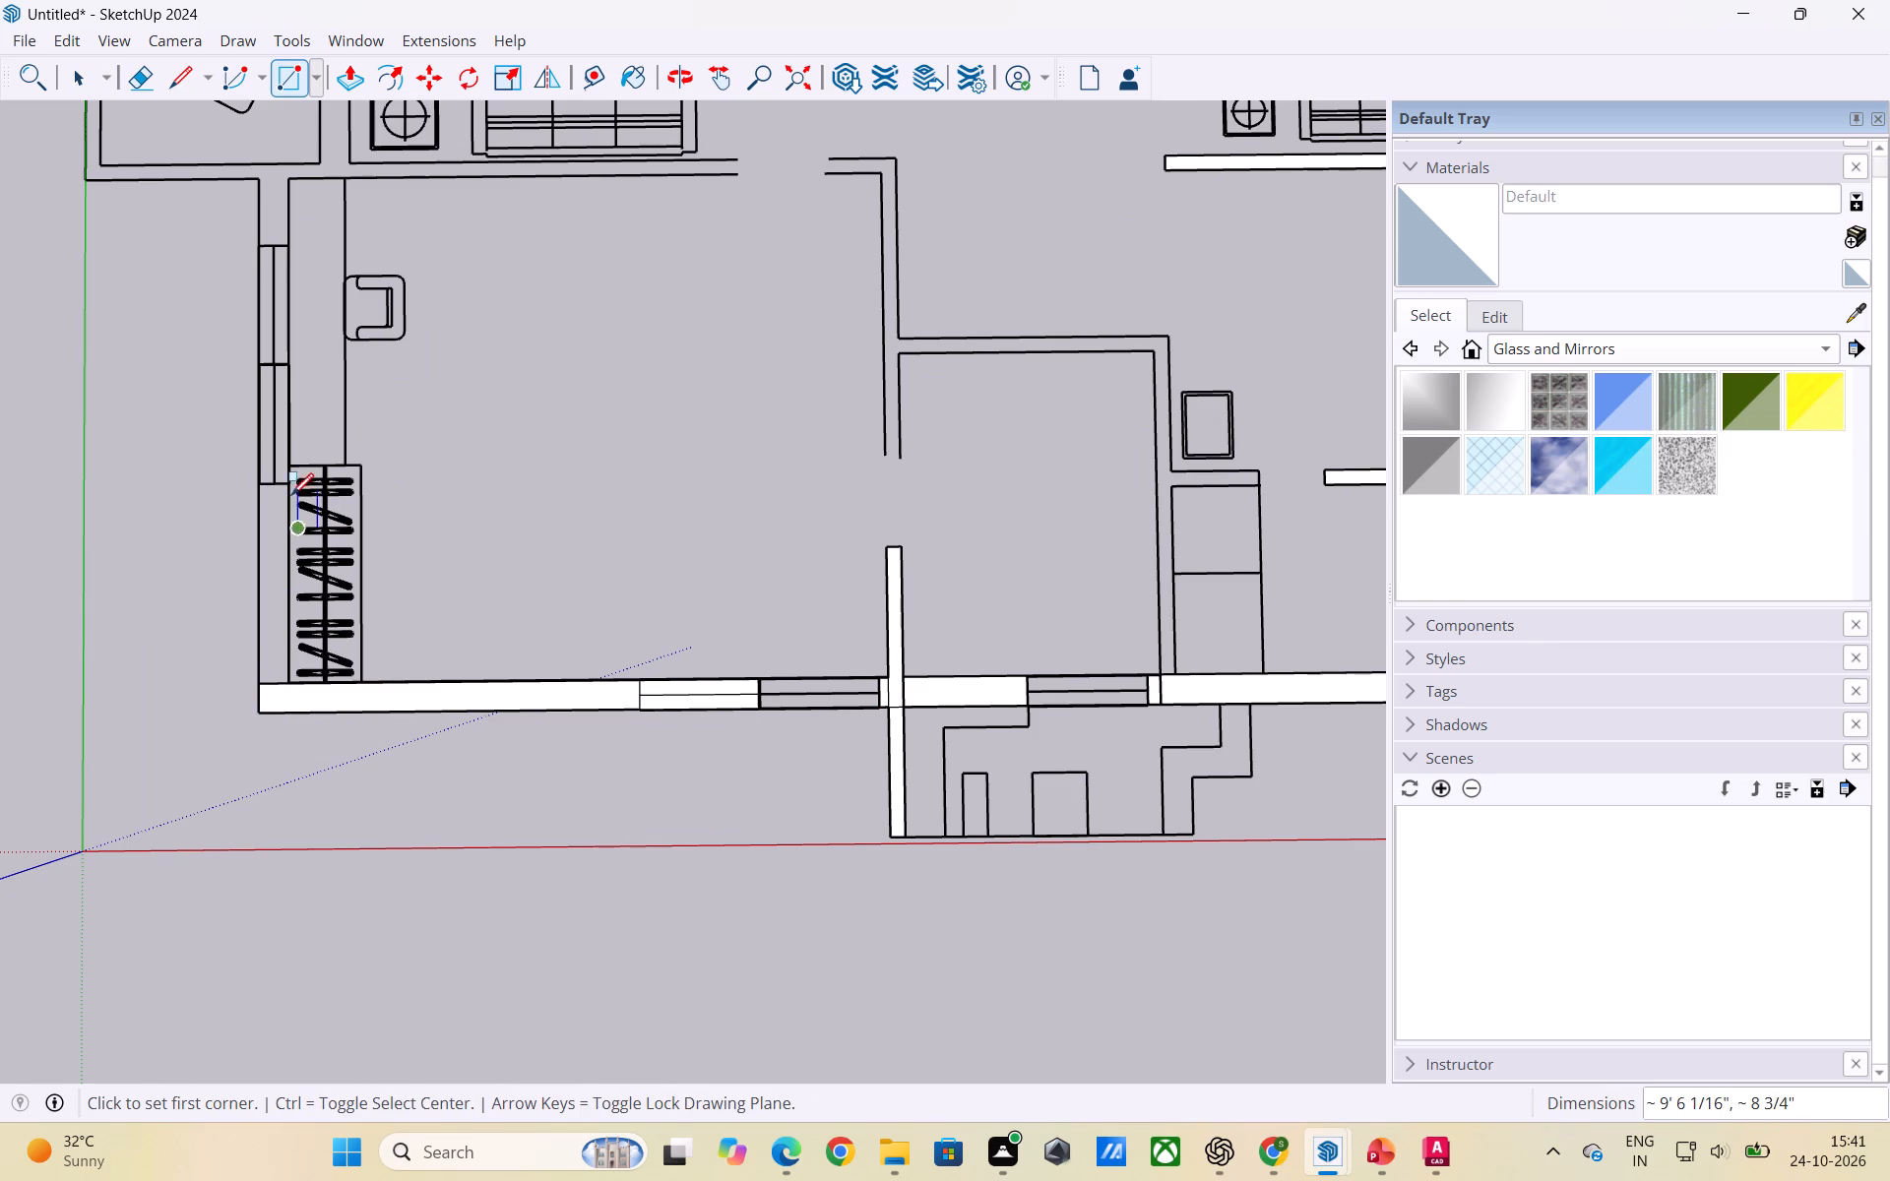
# Fill the side wall behind the wardrobe with a rectangle about 8 13/16" by 4' 11 13/16", deleting the extra faces in the side window.
pyautogui.click(253, 485)
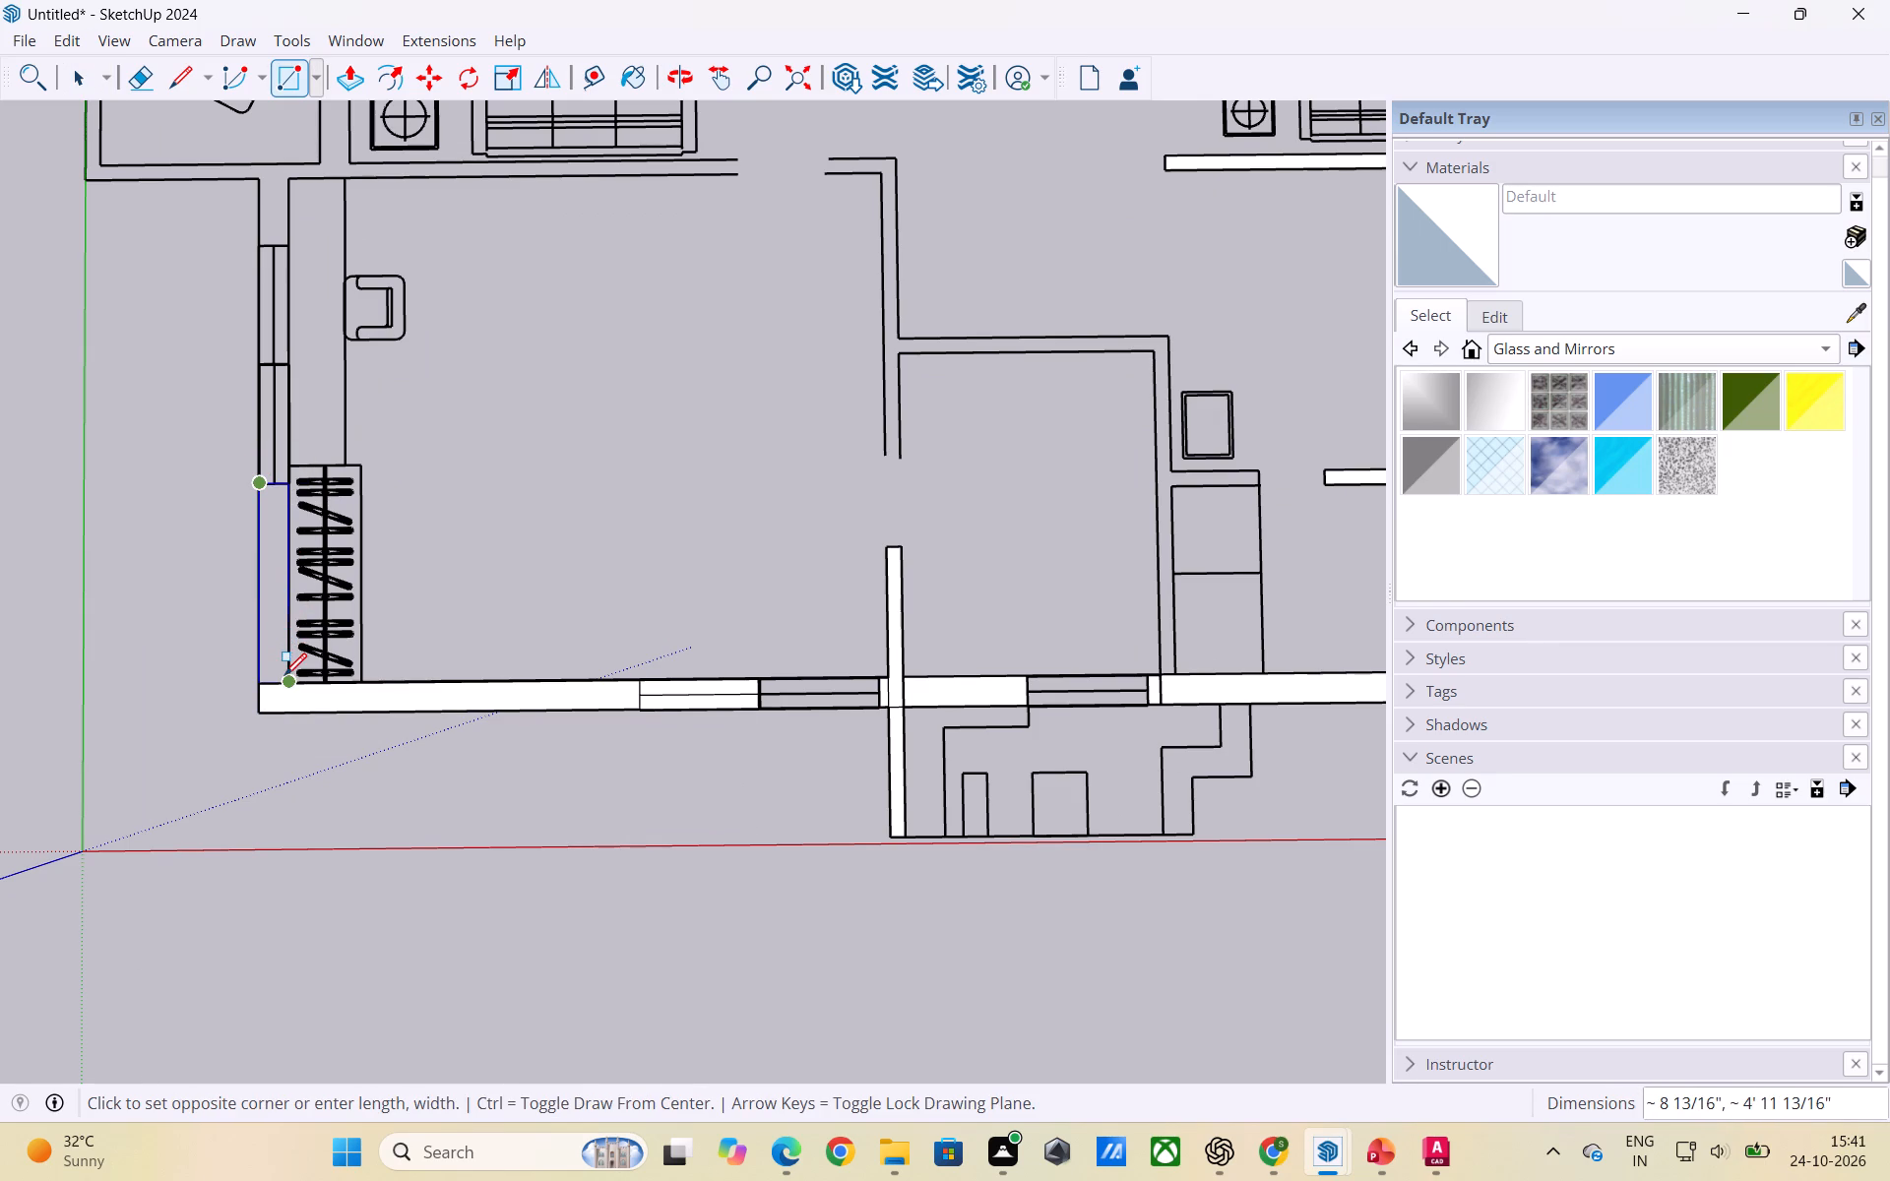
pyautogui.click(284, 675)
pyautogui.press('space')
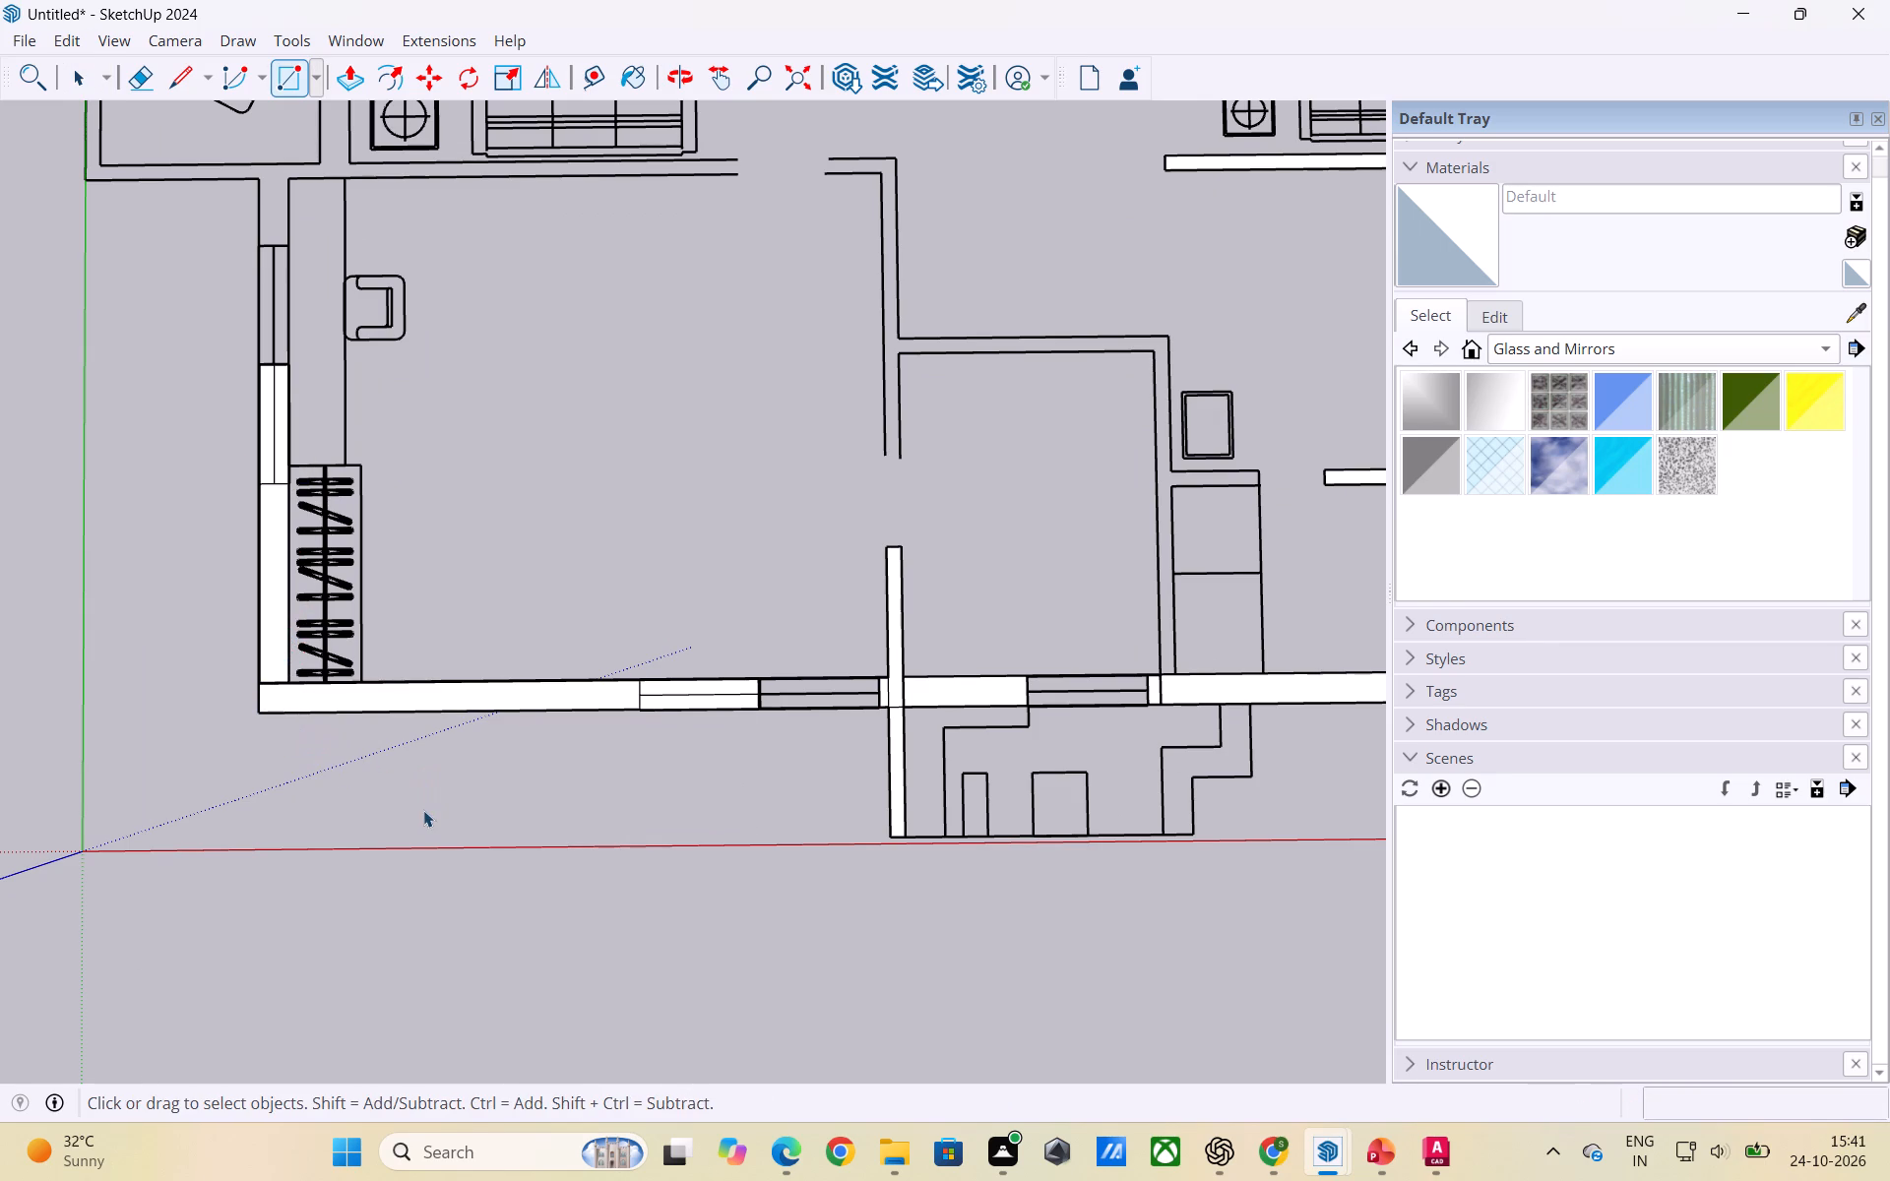
pyautogui.keyDown('shift'); pyautogui.click(267, 450); pyautogui.keyUp('shift')
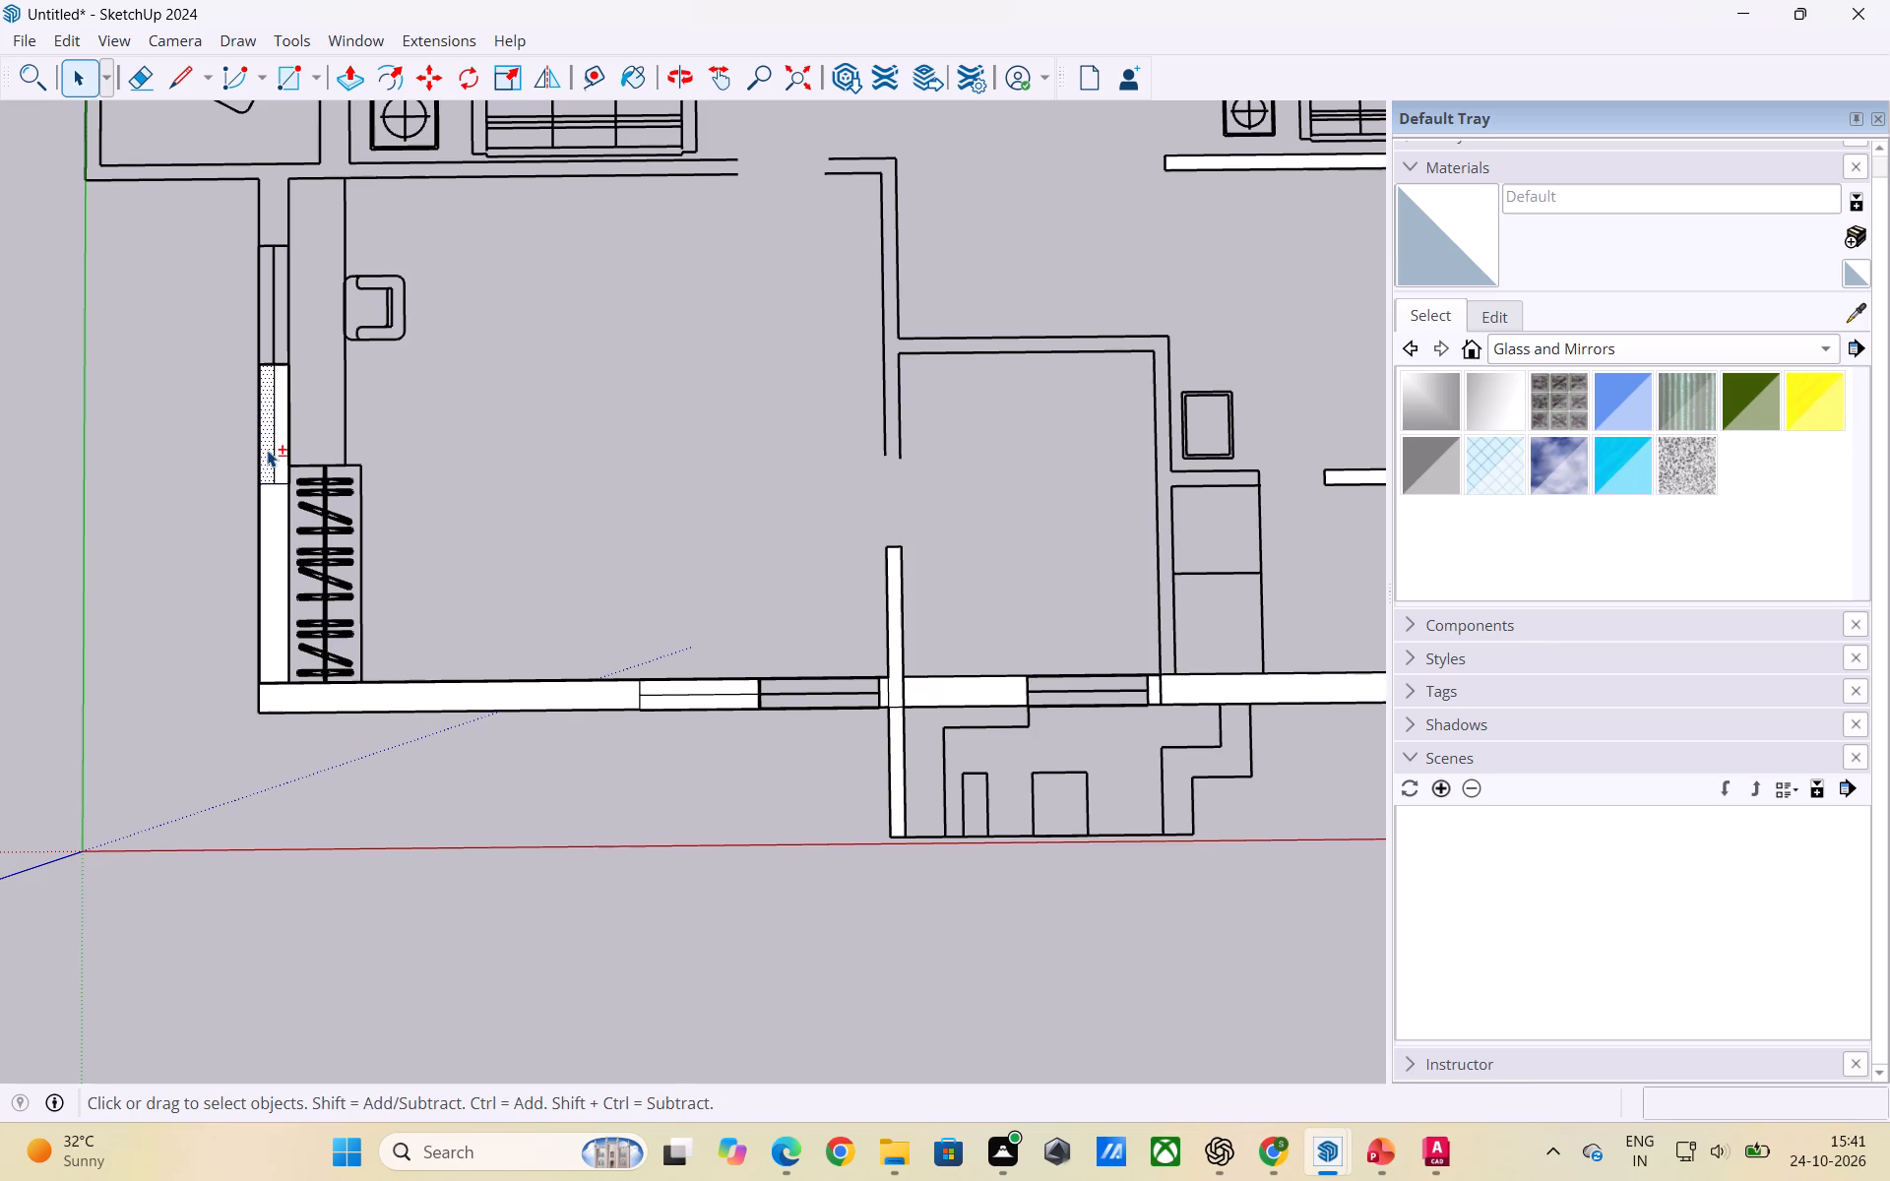
pyautogui.keyDown('shift'); pyautogui.click(281, 451); pyautogui.keyUp('shift')
pyautogui.press('Delete')
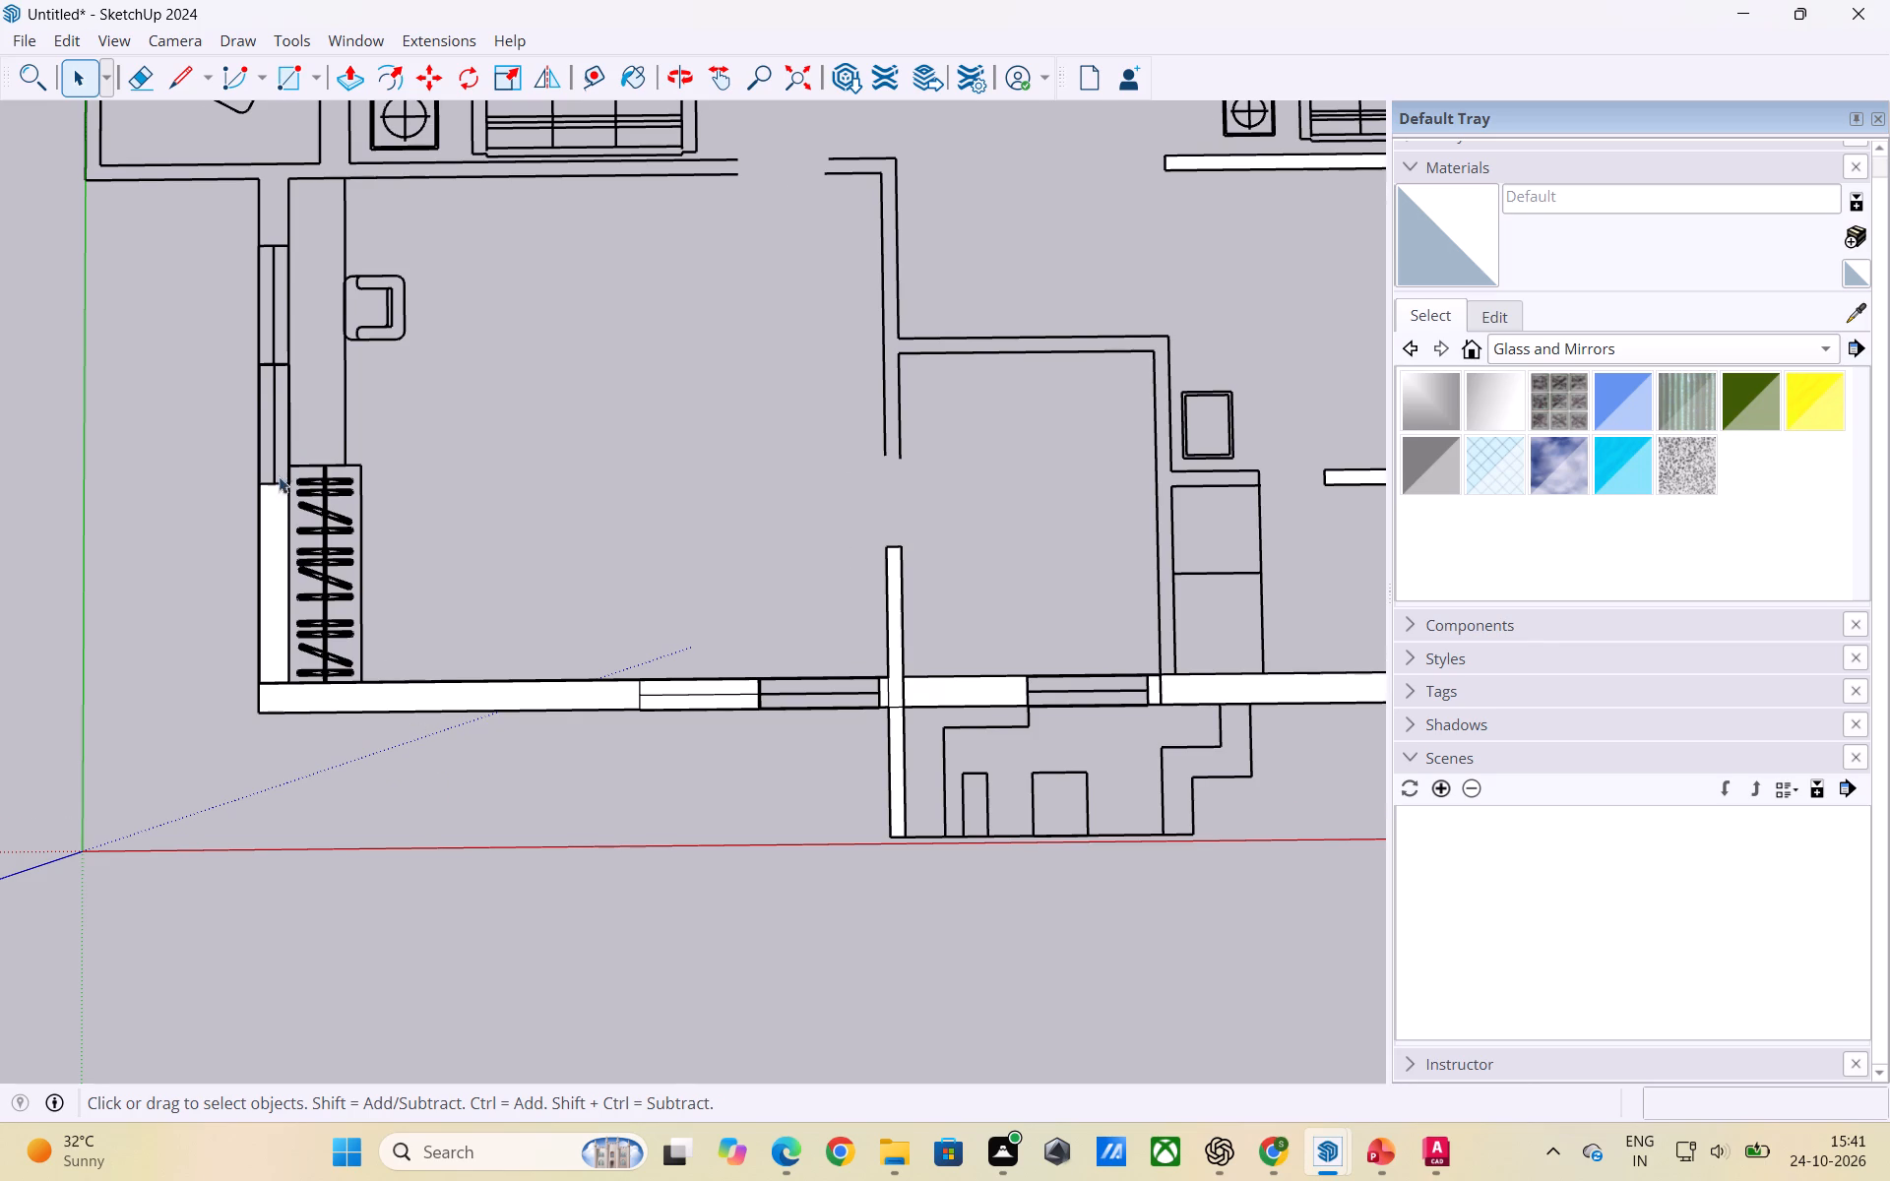
# Fill the wall piece between the side window and the balcony wall with a rectangle about 9" by 1' 8 1/2", deleting the extra window faces.
pyautogui.scroll(-2, 279, 516)
pyautogui.scroll(-2, 331, 402)
pyautogui.scroll(6, 282, 313)
pyautogui.scroll(-4, 538, 466)
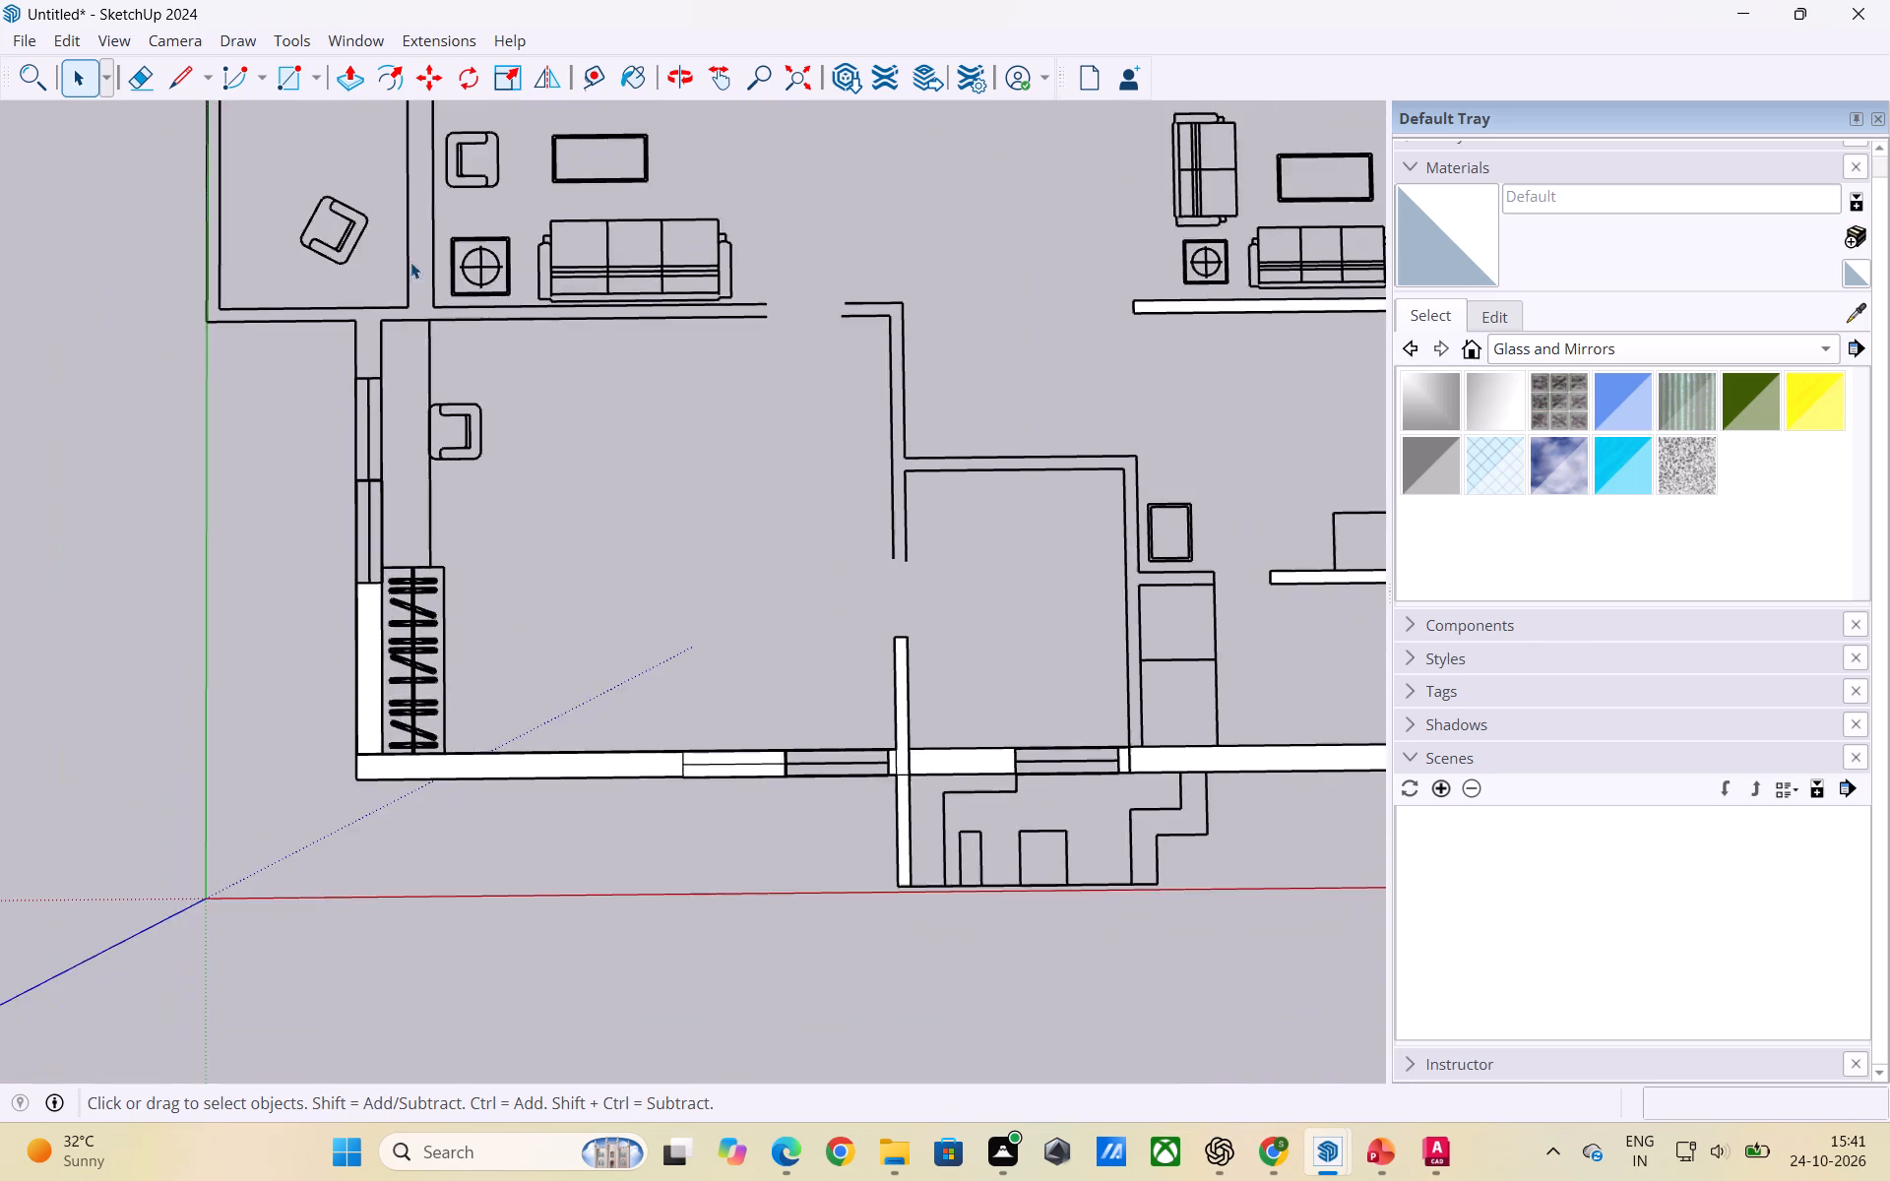
pyautogui.scroll(4, 292, 218)
pyautogui.press('r')
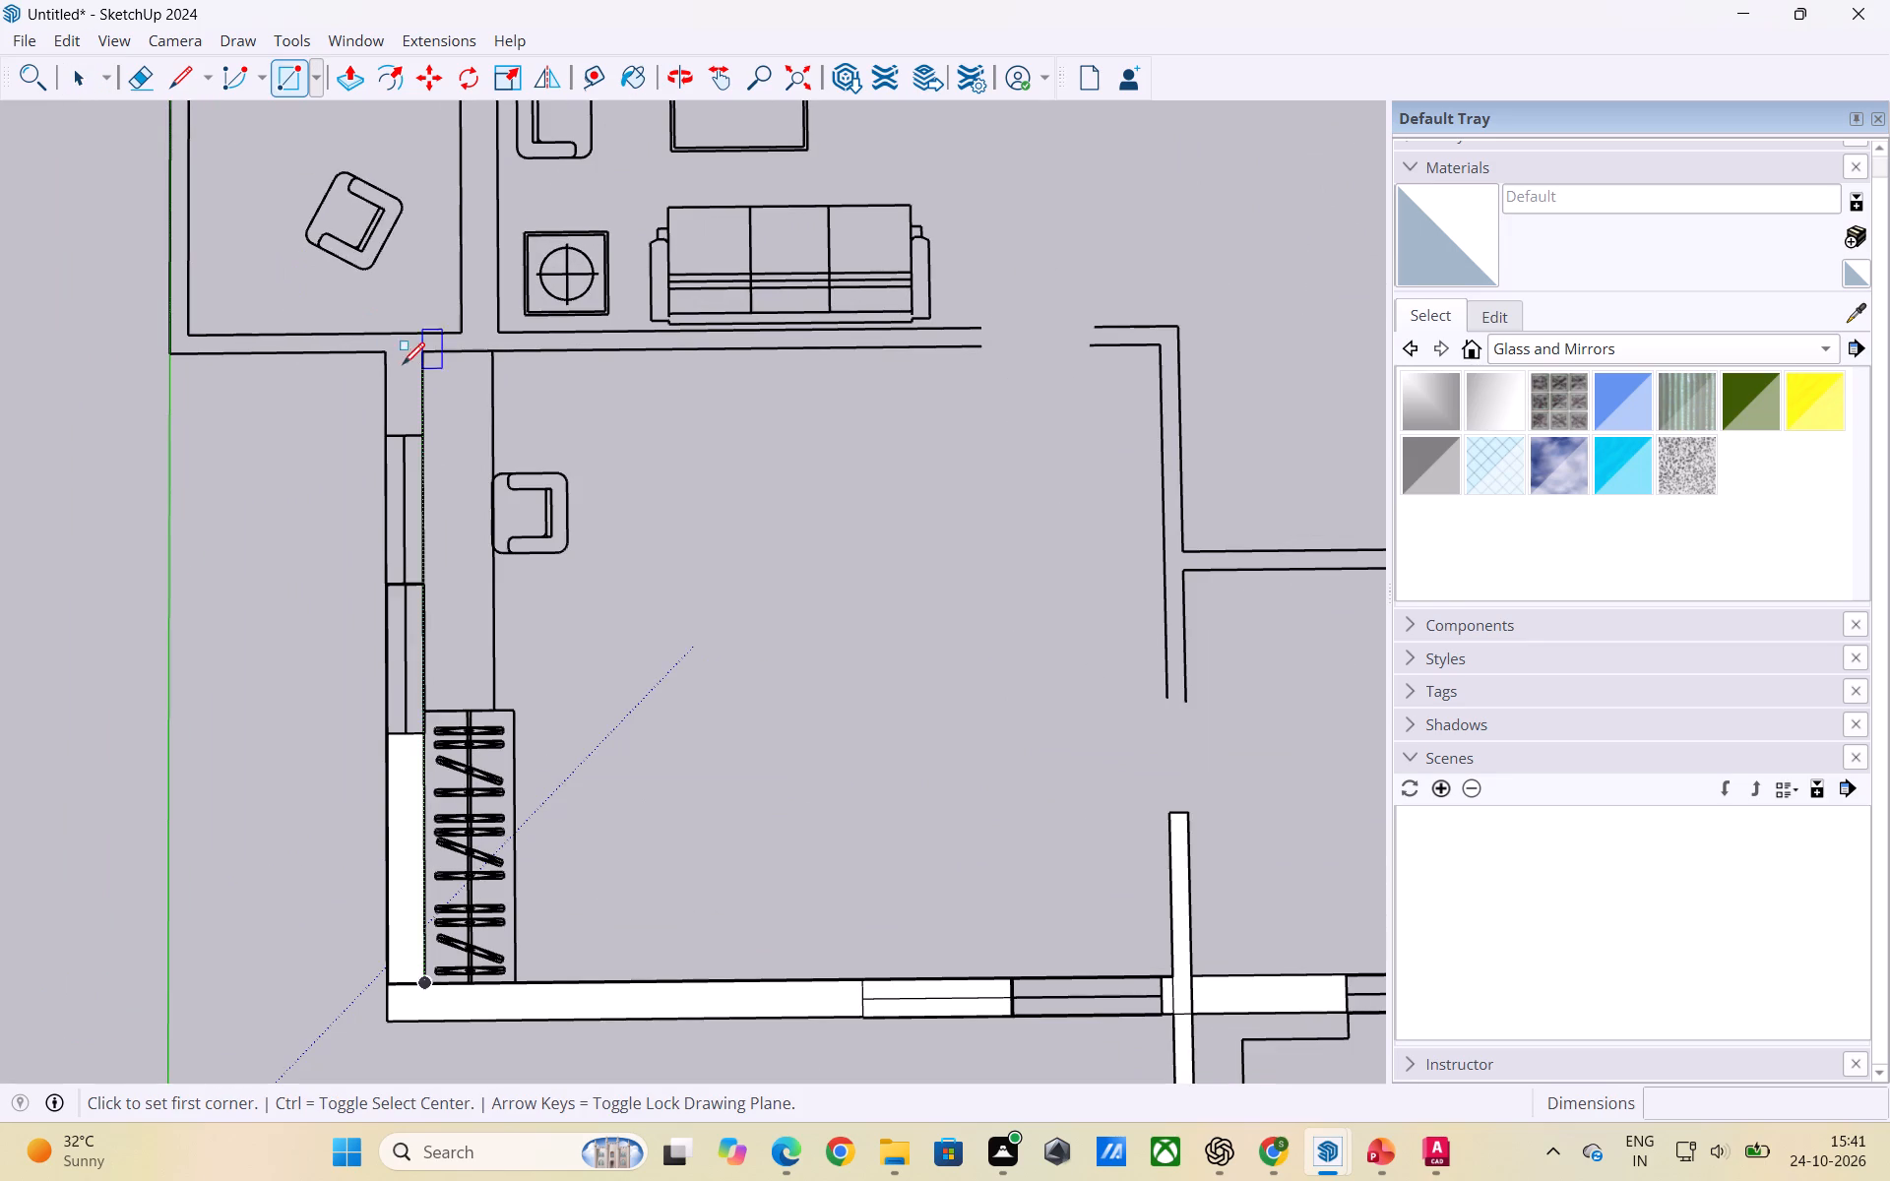
pyautogui.click(382, 353)
pyautogui.click(420, 437)
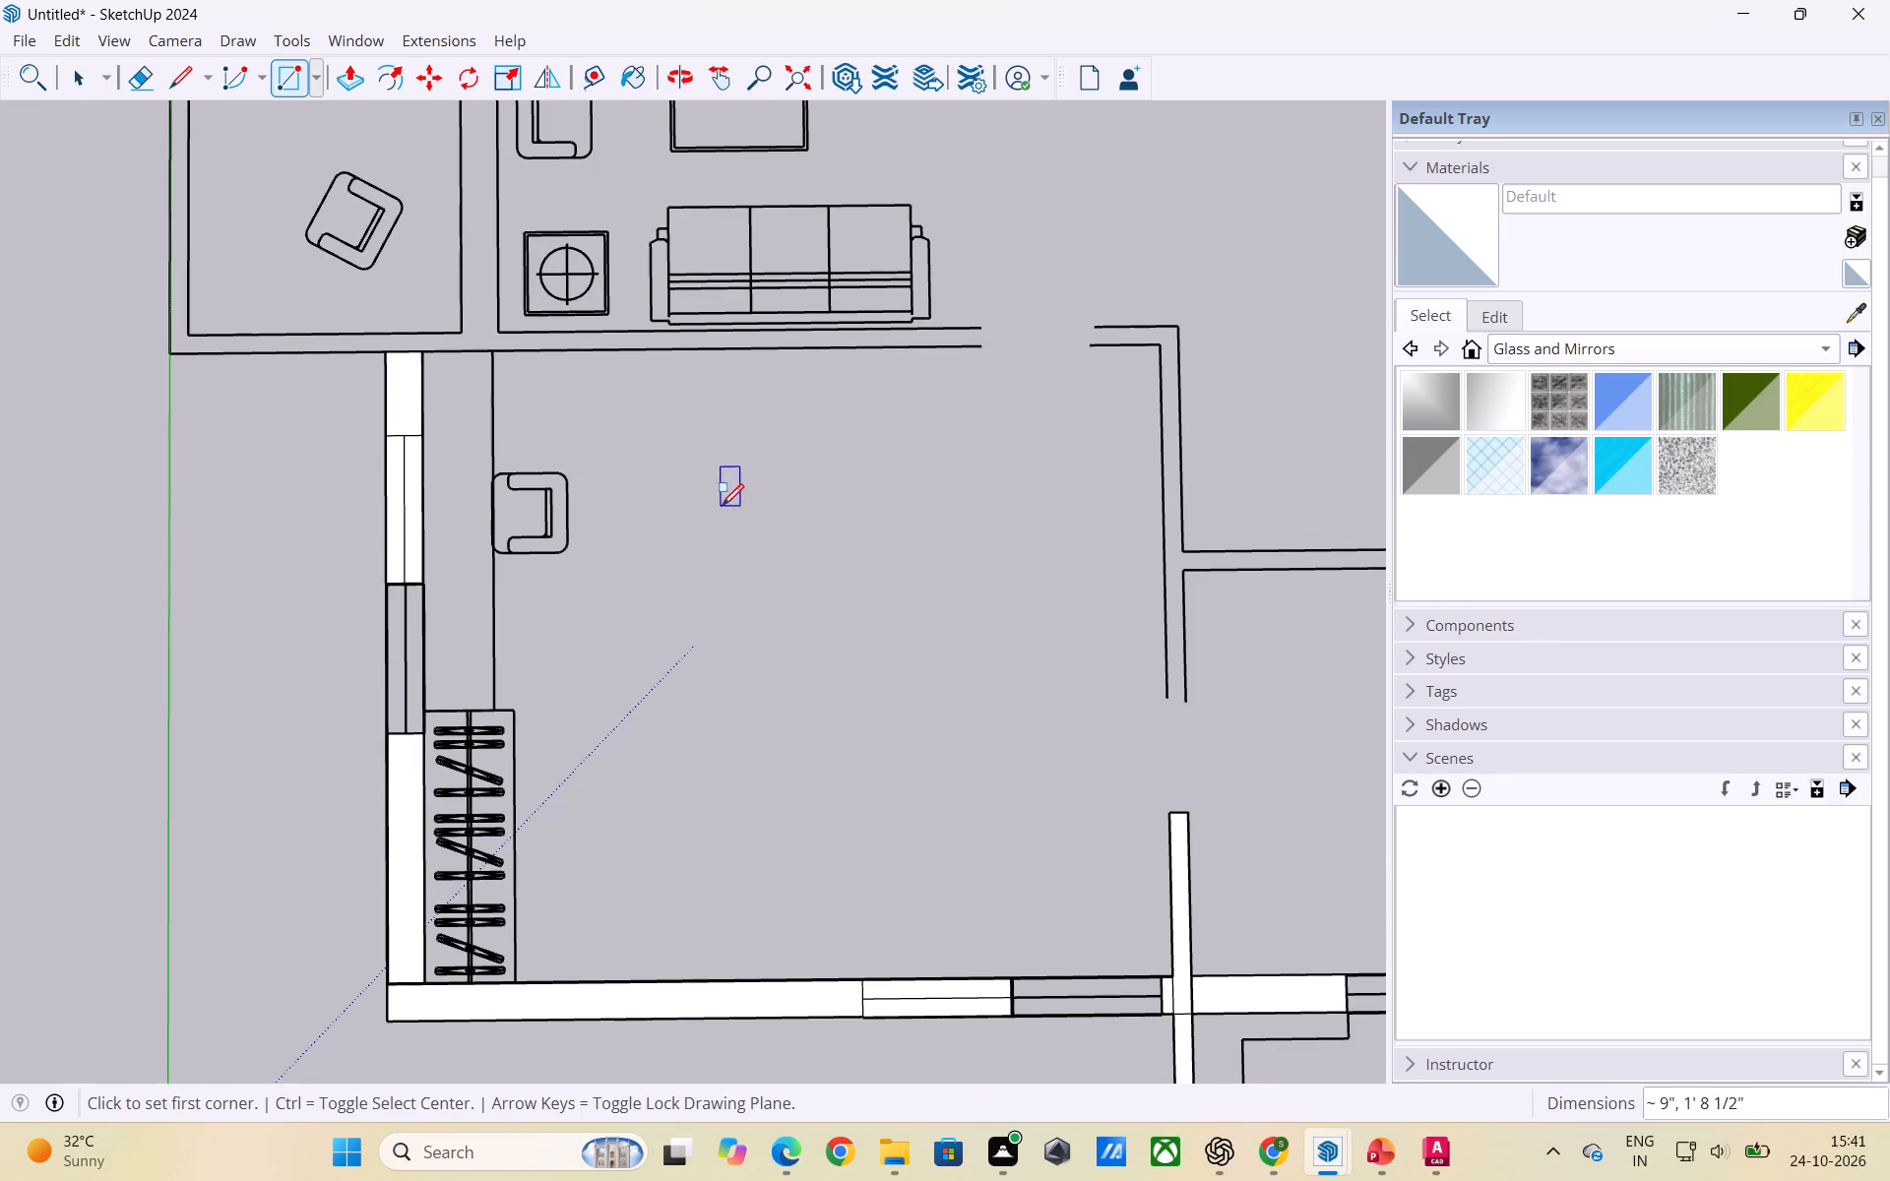
pyautogui.press('Escape')
pyautogui.press('space')
pyautogui.click(396, 492)
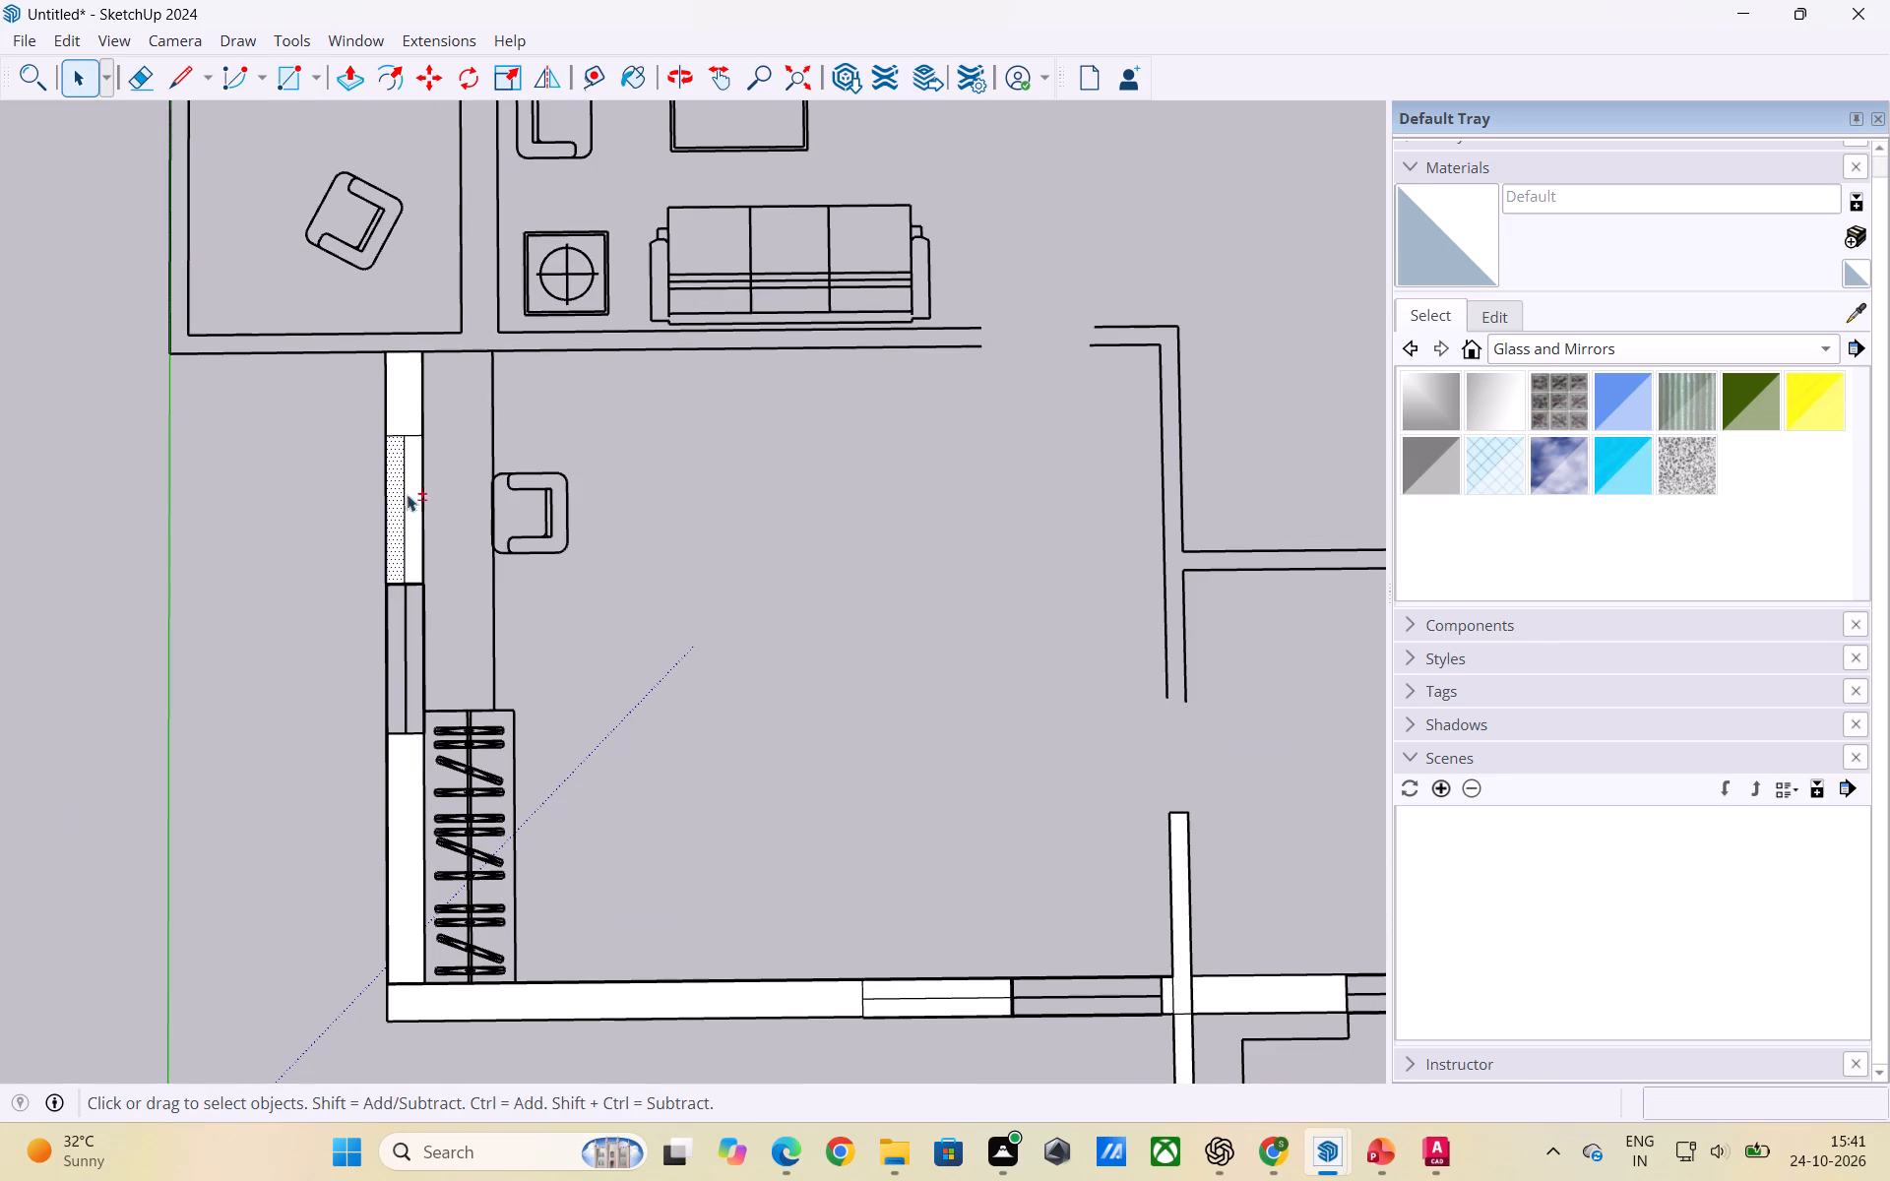
pyautogui.keyDown('shift'); pyautogui.click(416, 502); pyautogui.keyUp('shift')
pyautogui.press('Delete')
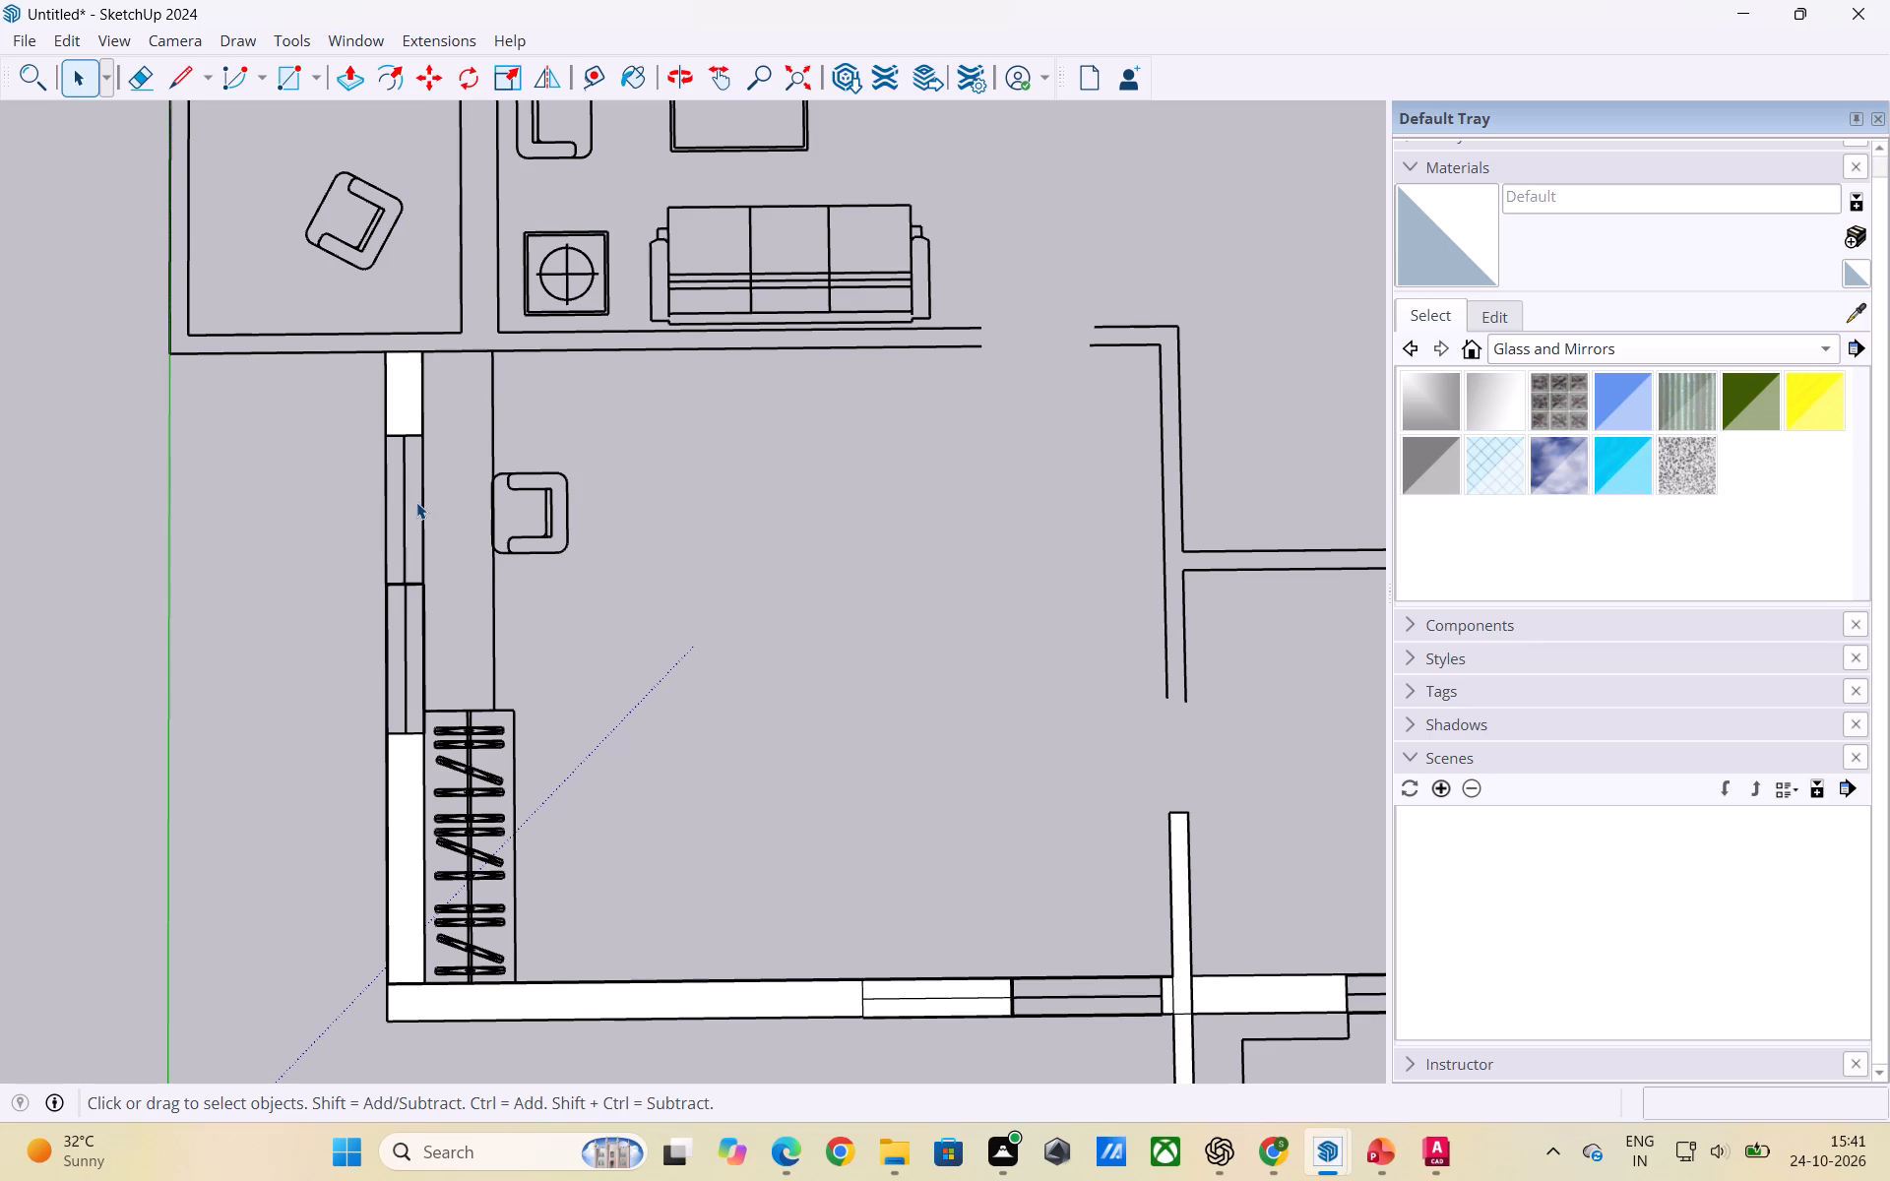
# Draw a 4 1/2" by 8' 6" rectangle over the small room's wall beside the shafts, starting at the exterior wall, and delete the extra shaft face.
pyautogui.scroll(-5, 416, 502)
pyautogui.scroll(-1, 345, 632)
pyautogui.scroll(-1, 490, 485)
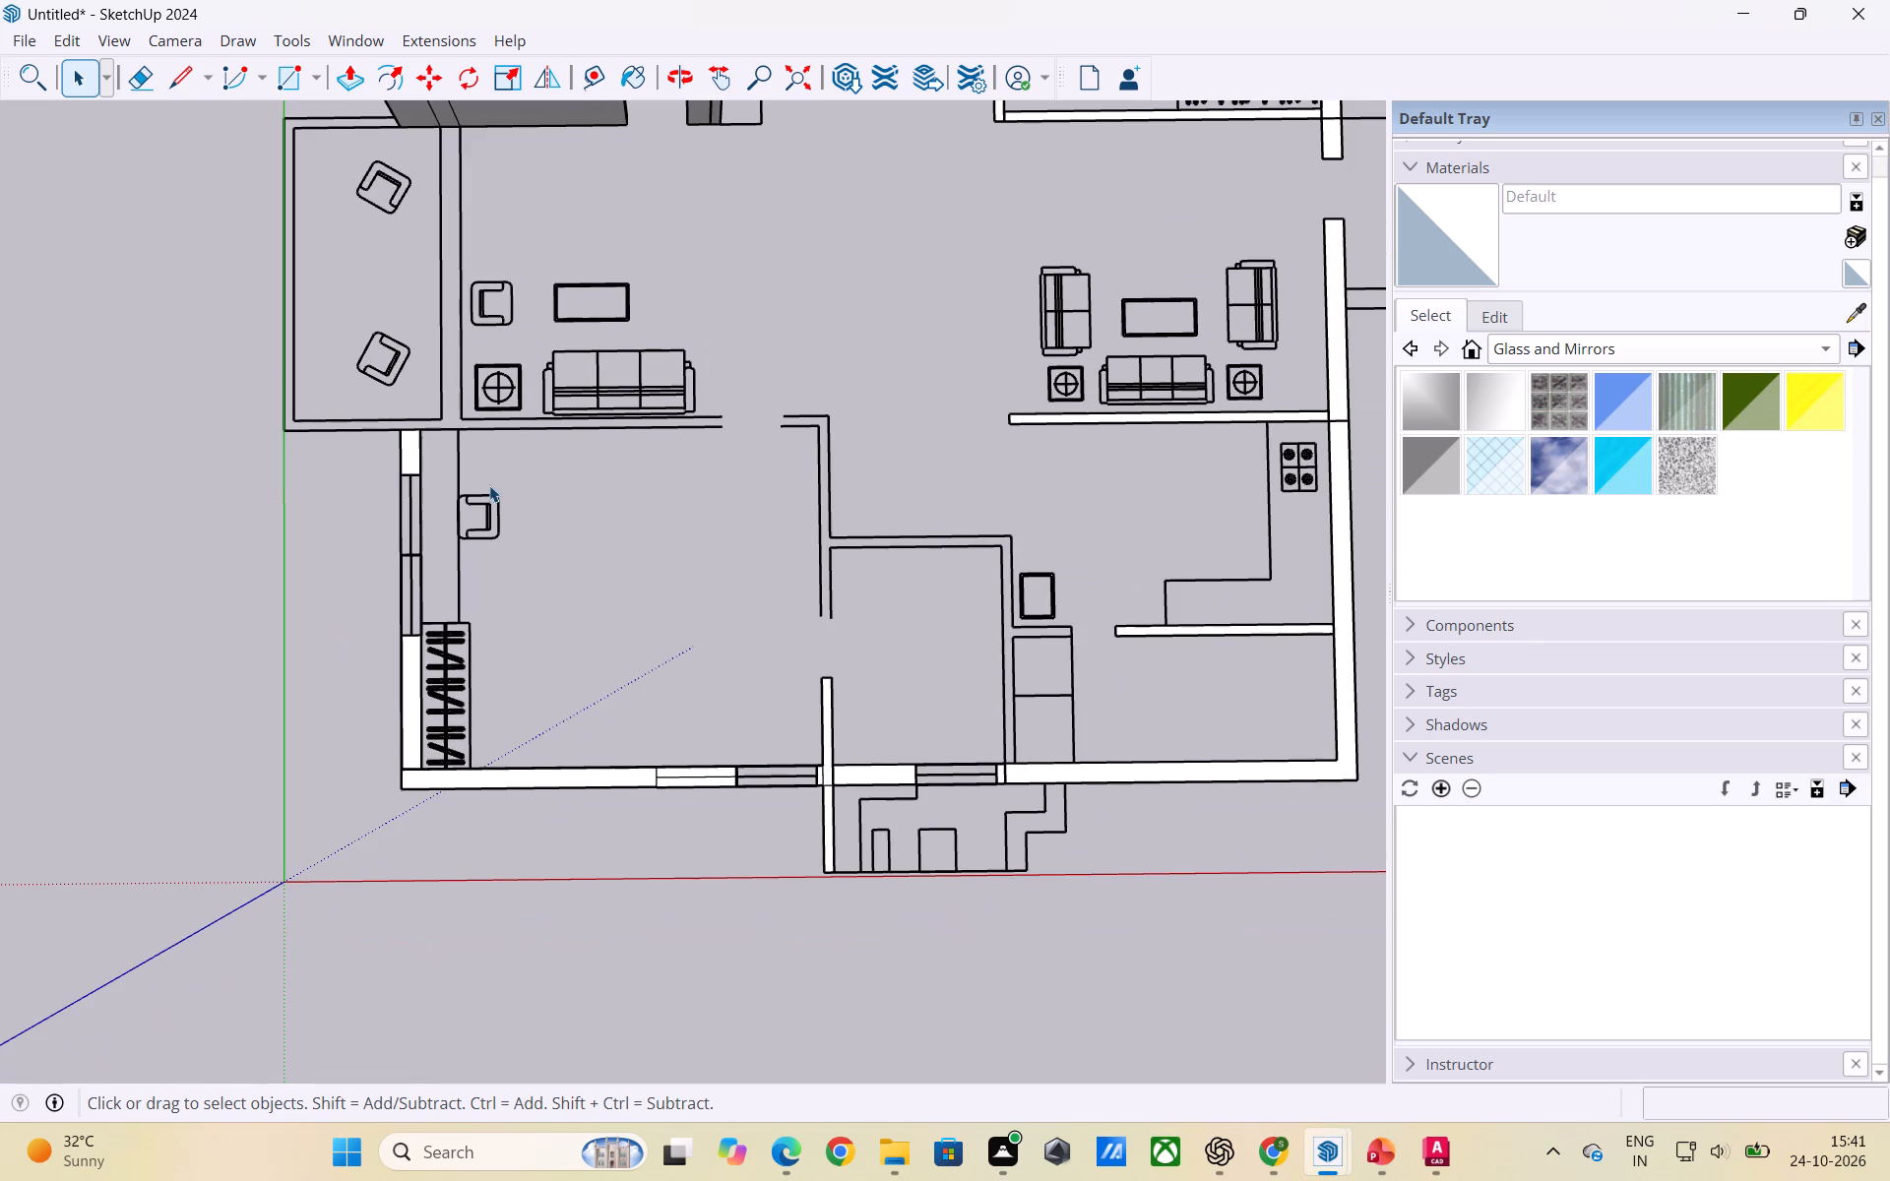
pyautogui.scroll(1, 419, 459)
pyautogui.scroll(-2, 314, 530)
pyautogui.scroll(-2, 539, 643)
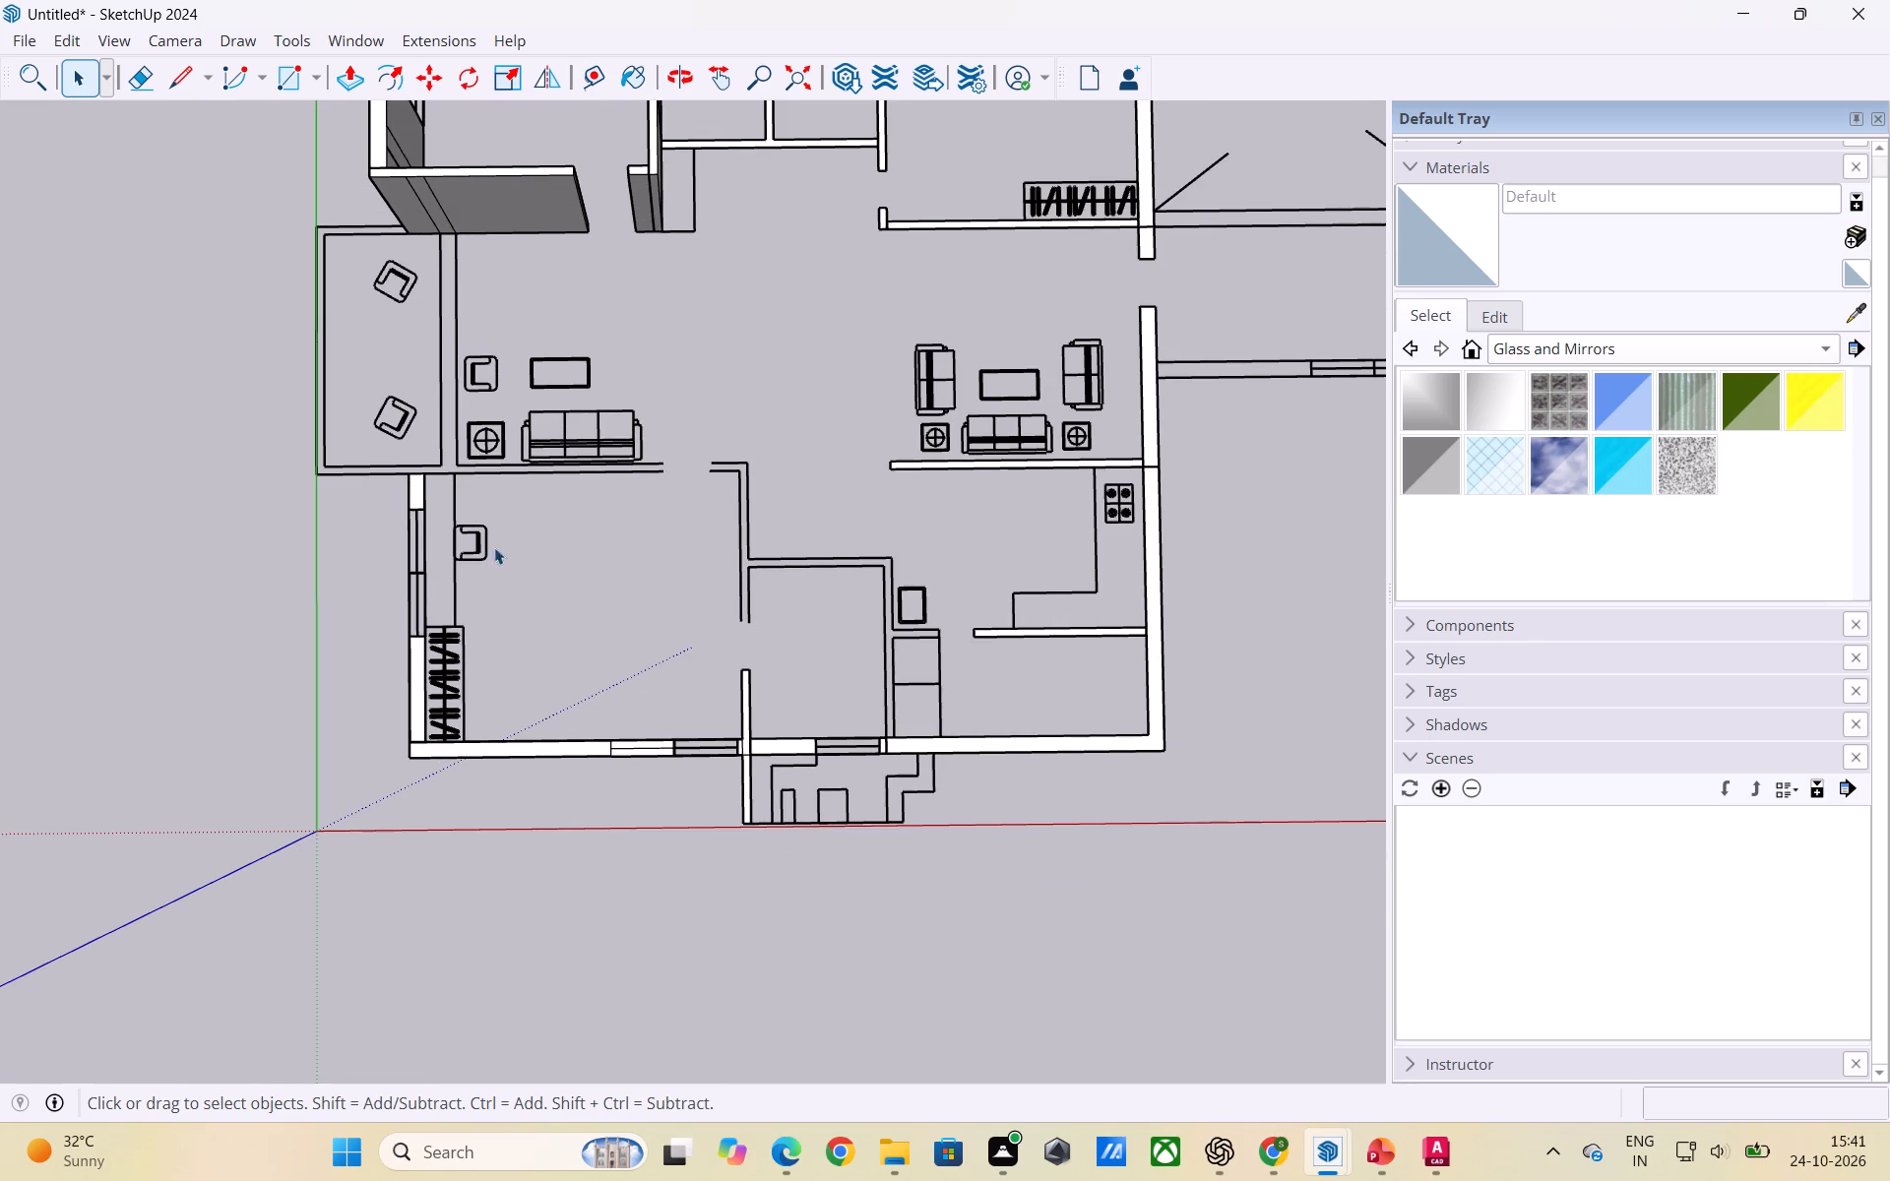
pyautogui.scroll(-2, 596, 457)
pyautogui.moveTo(458, 401); pyautogui.dragTo(507, 405, button='middle')
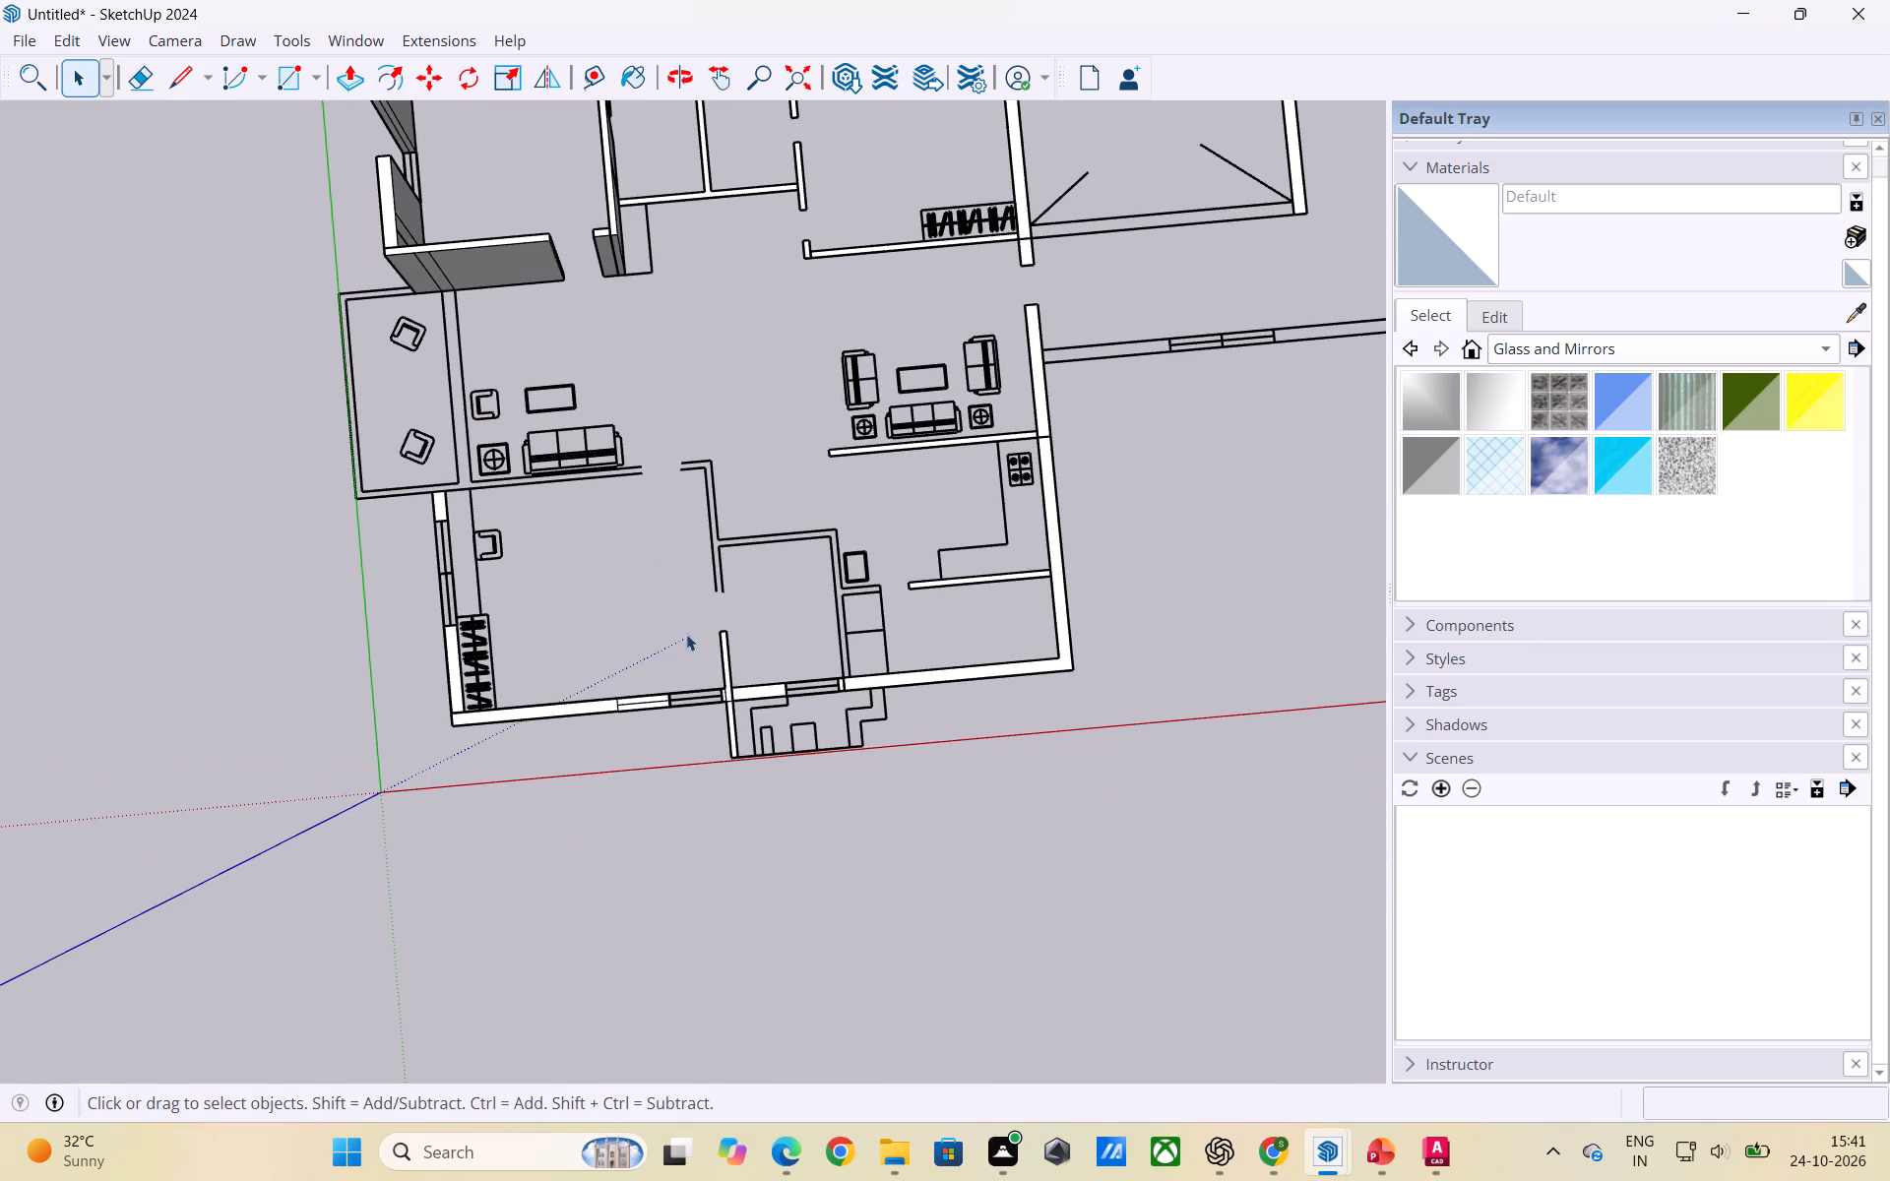
pyautogui.moveTo(680, 634); pyautogui.dragTo(583, 613, button='middle')
pyautogui.scroll(2, 715, 685)
pyautogui.moveTo(712, 724); pyautogui.dragTo(736, 724, button='middle')
pyautogui.scroll(1, 736, 724)
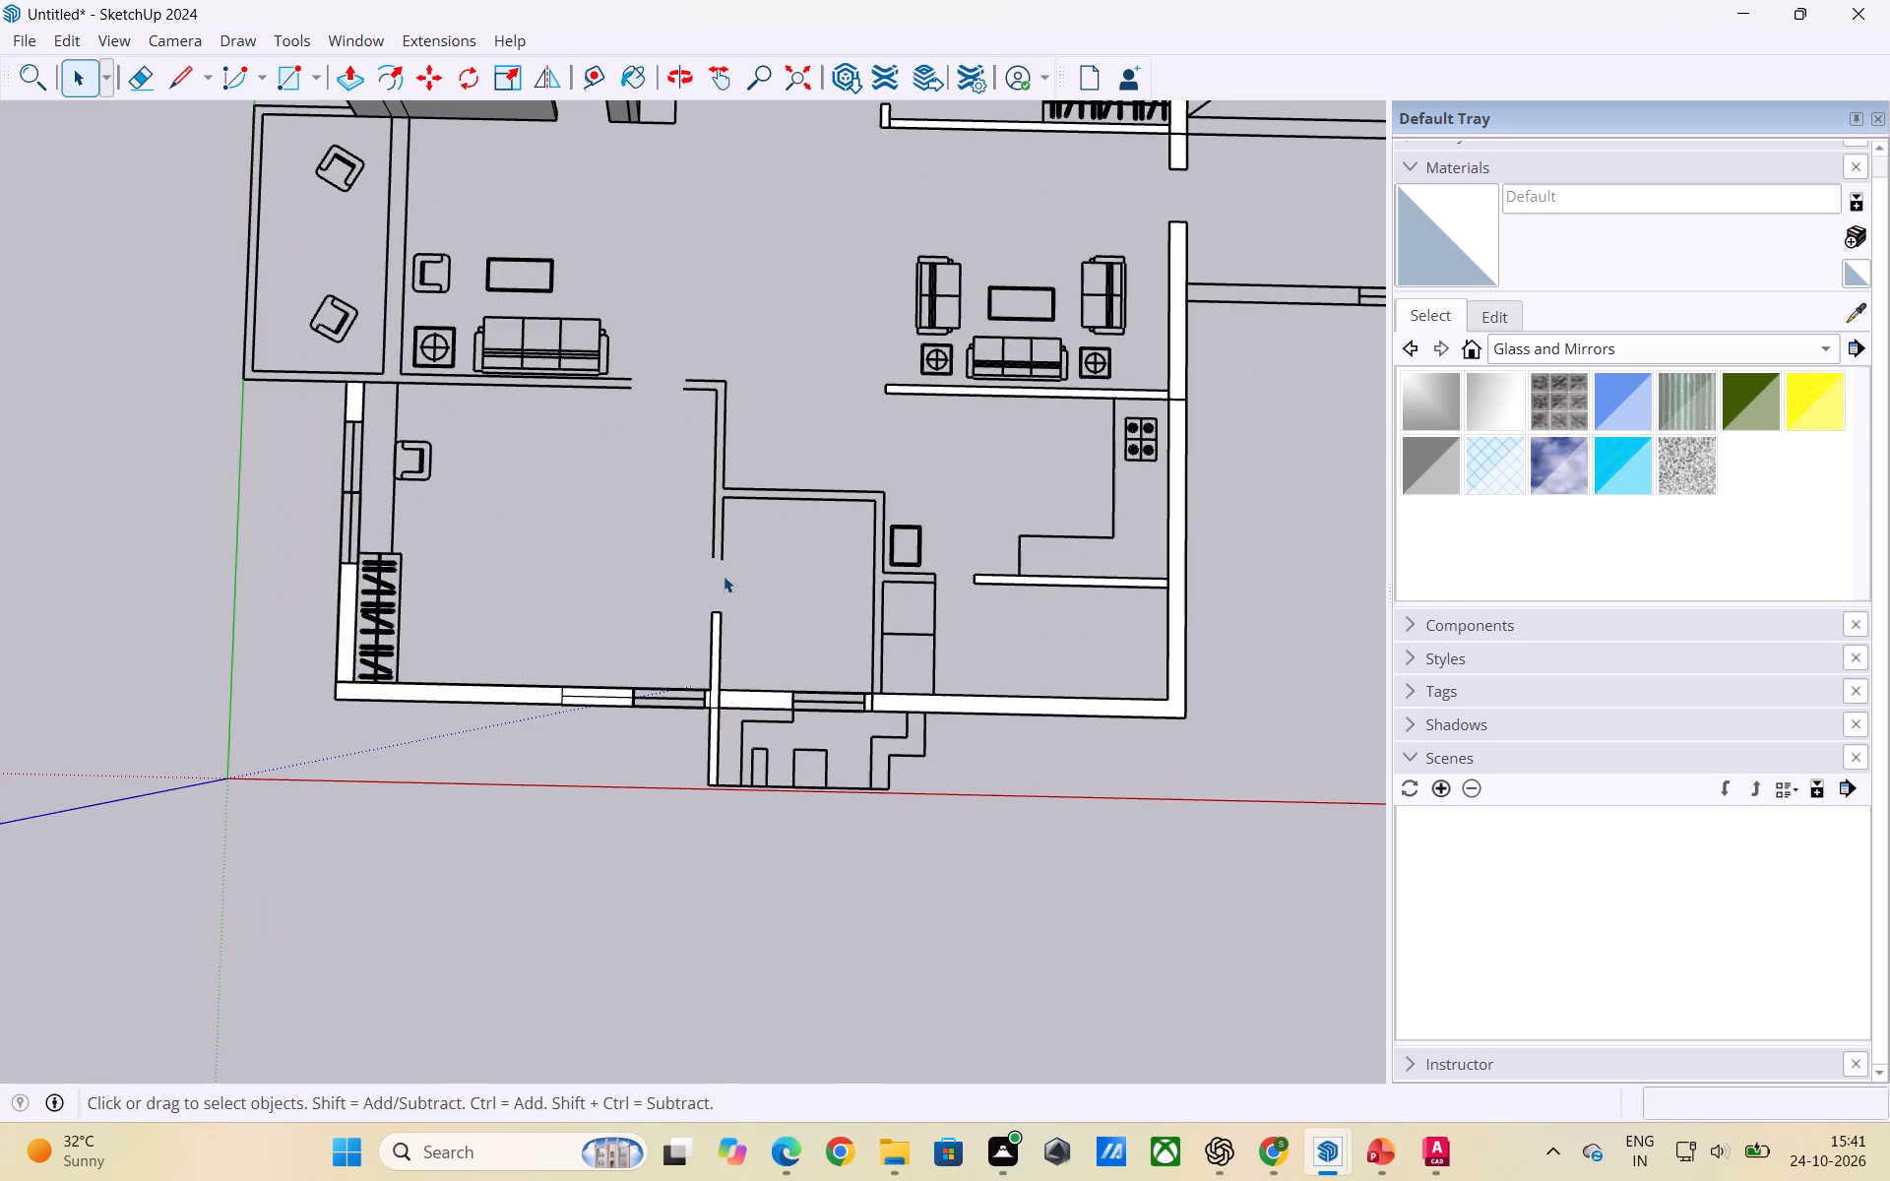
pyautogui.press('r')
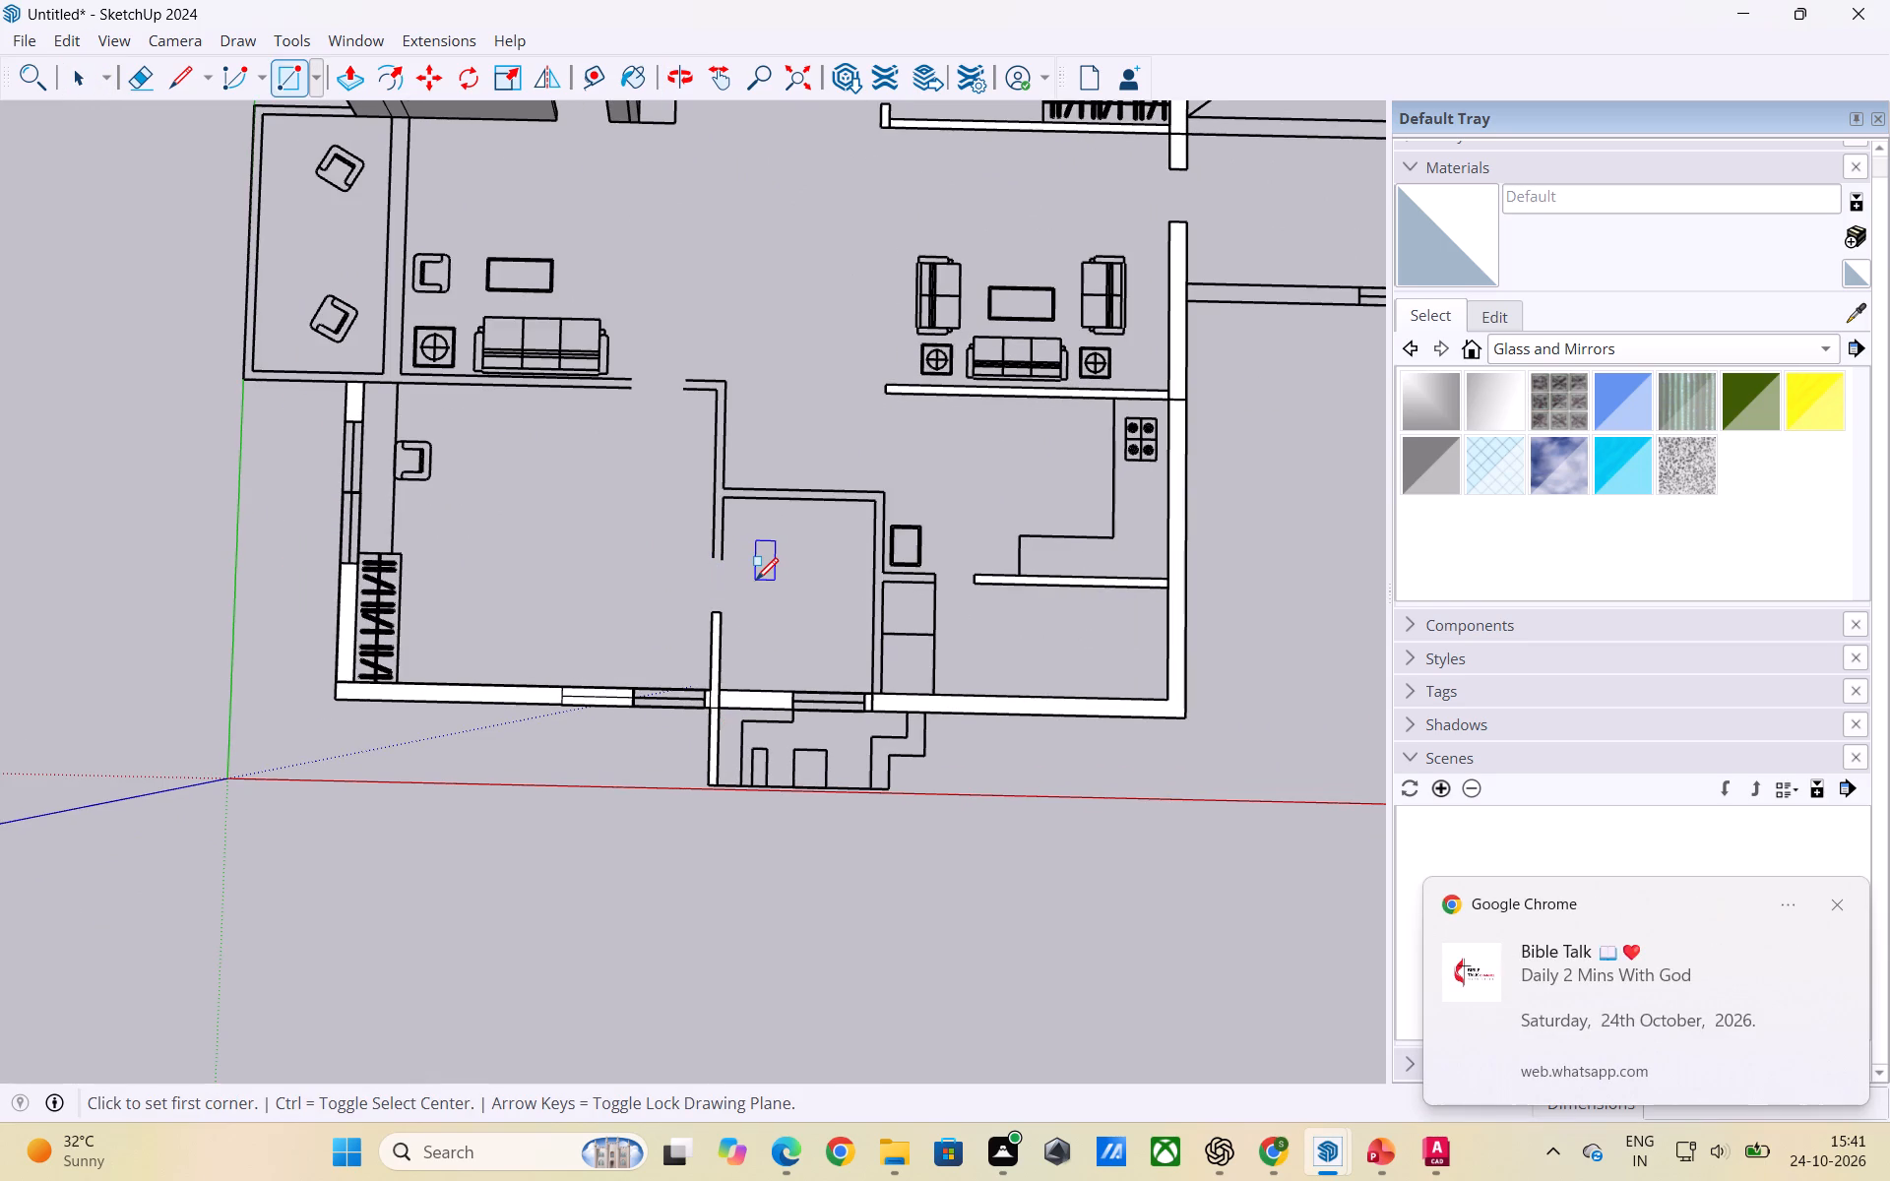
pyautogui.scroll(4, 903, 691)
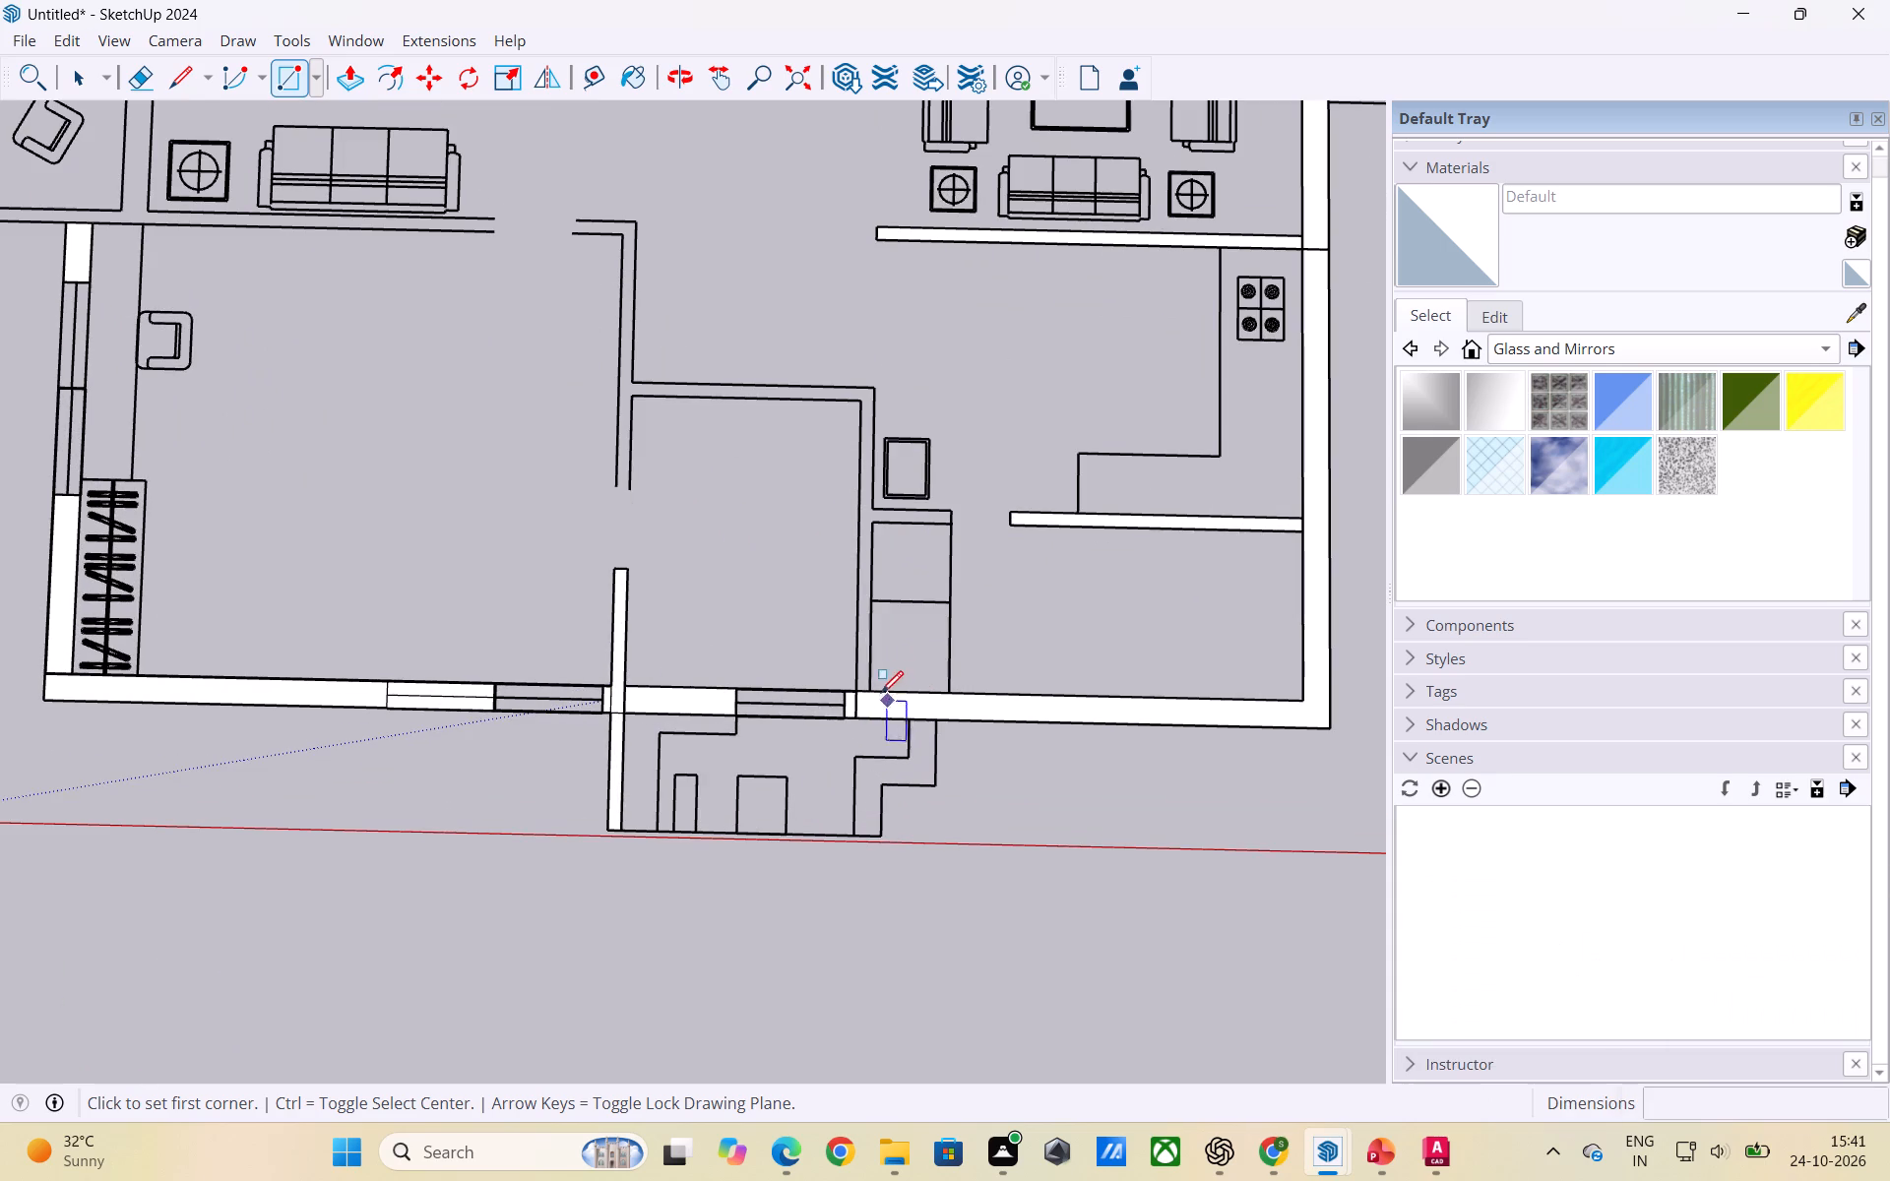
pyautogui.click(870, 689)
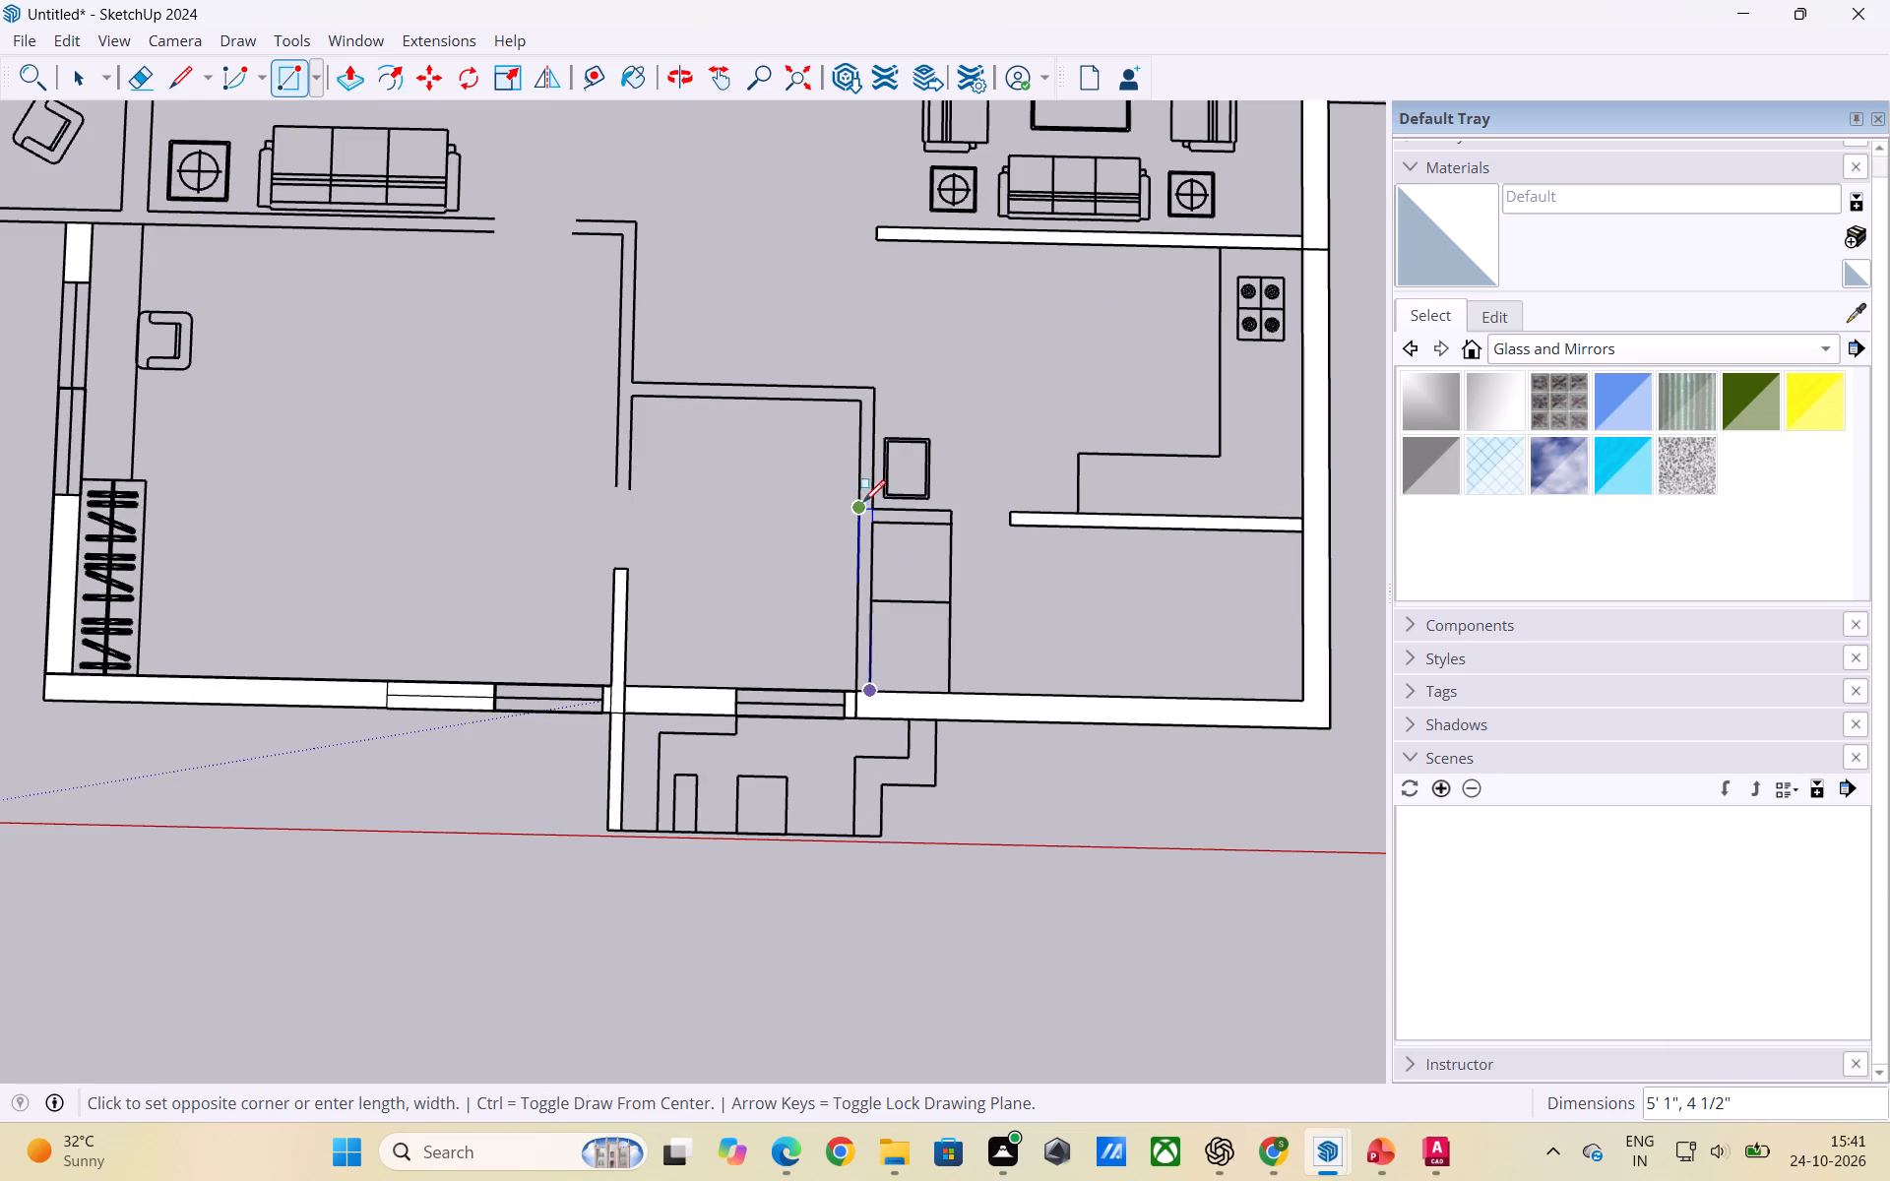
pyautogui.click(858, 390)
pyautogui.press('space')
pyautogui.click(909, 550)
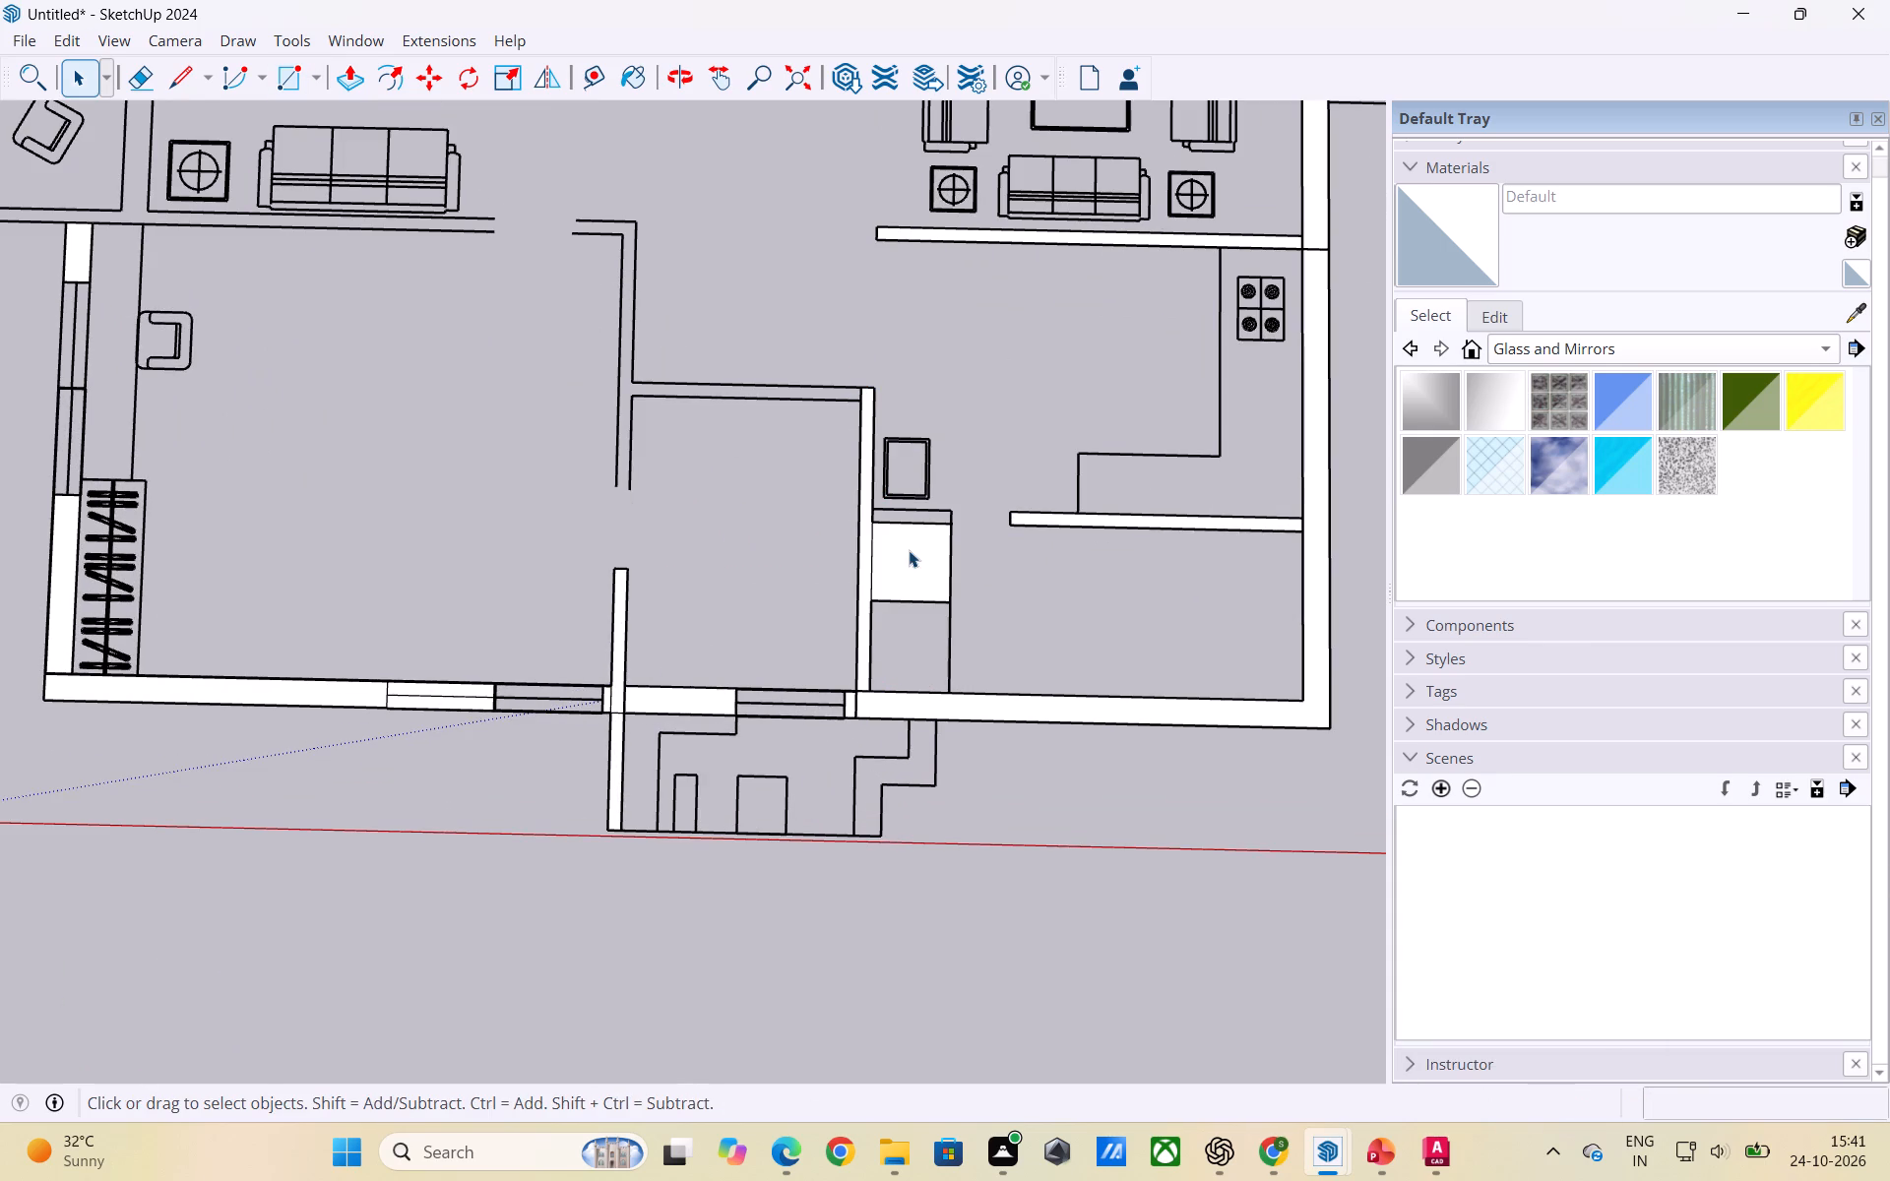
pyautogui.press('Delete')
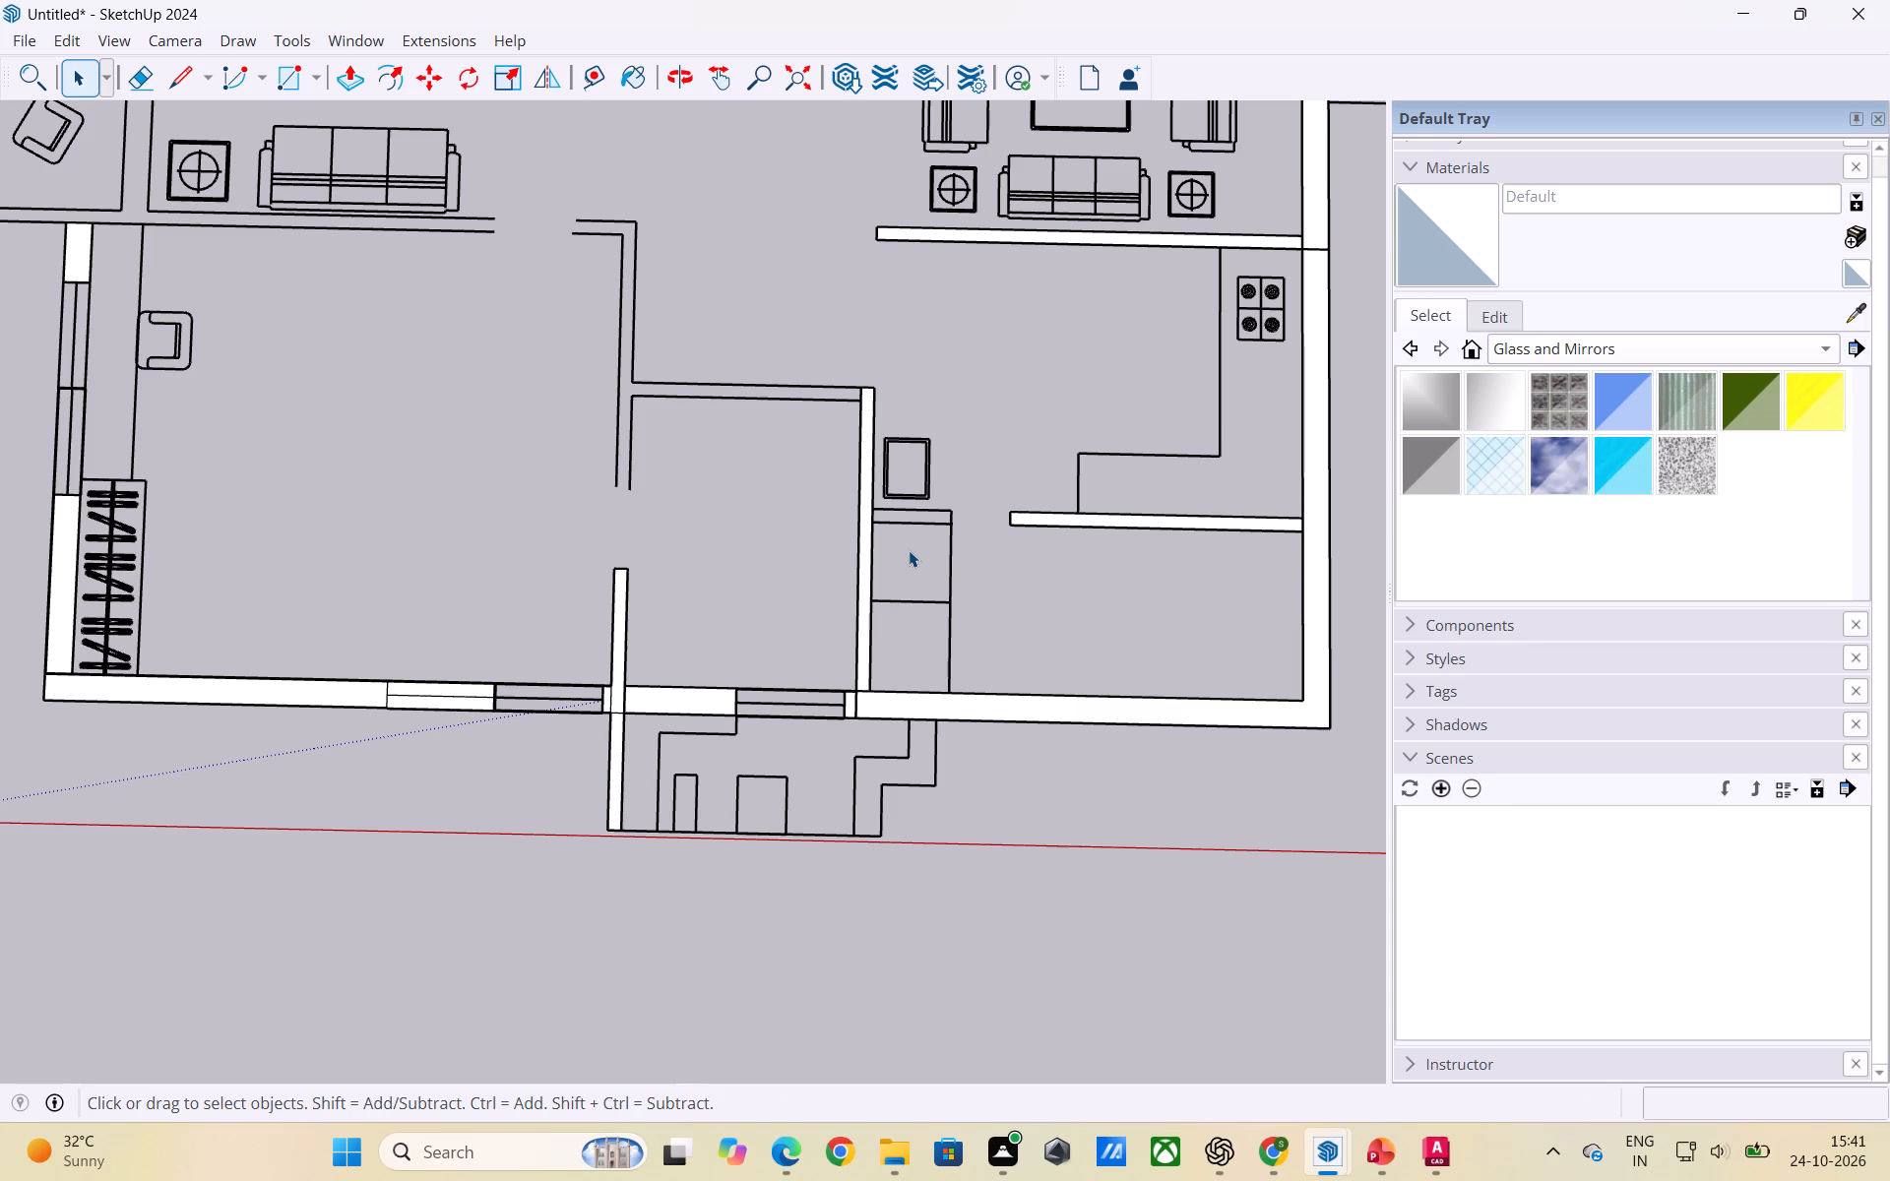
# Fill the short wall between the shaft and the washbasin with a rectangle about 2' 2 3/8" by 4 1/2", deleting the extra shaft face.
pyautogui.press('r')
pyautogui.scroll(2, 886, 537)
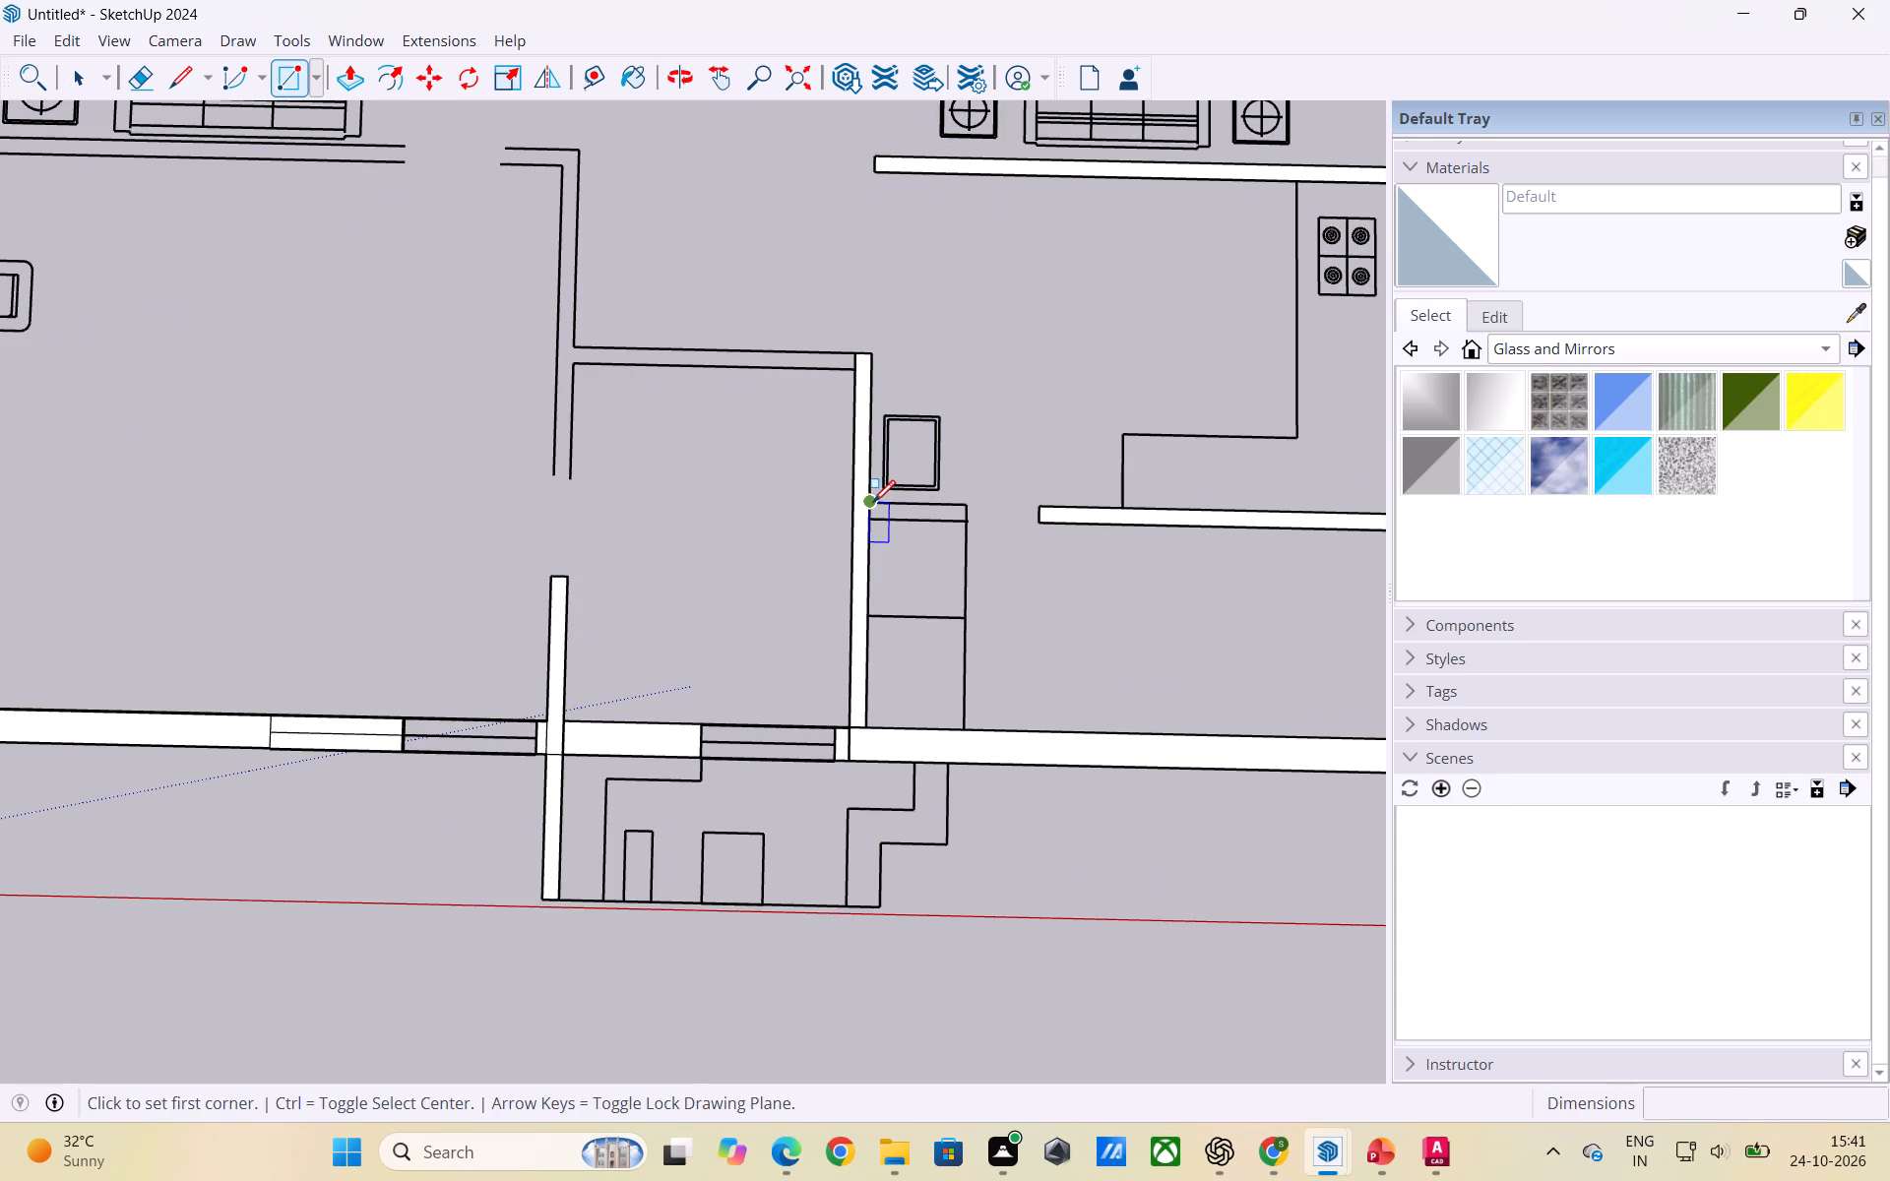
pyautogui.click(872, 500)
pyautogui.click(965, 519)
pyautogui.press('space')
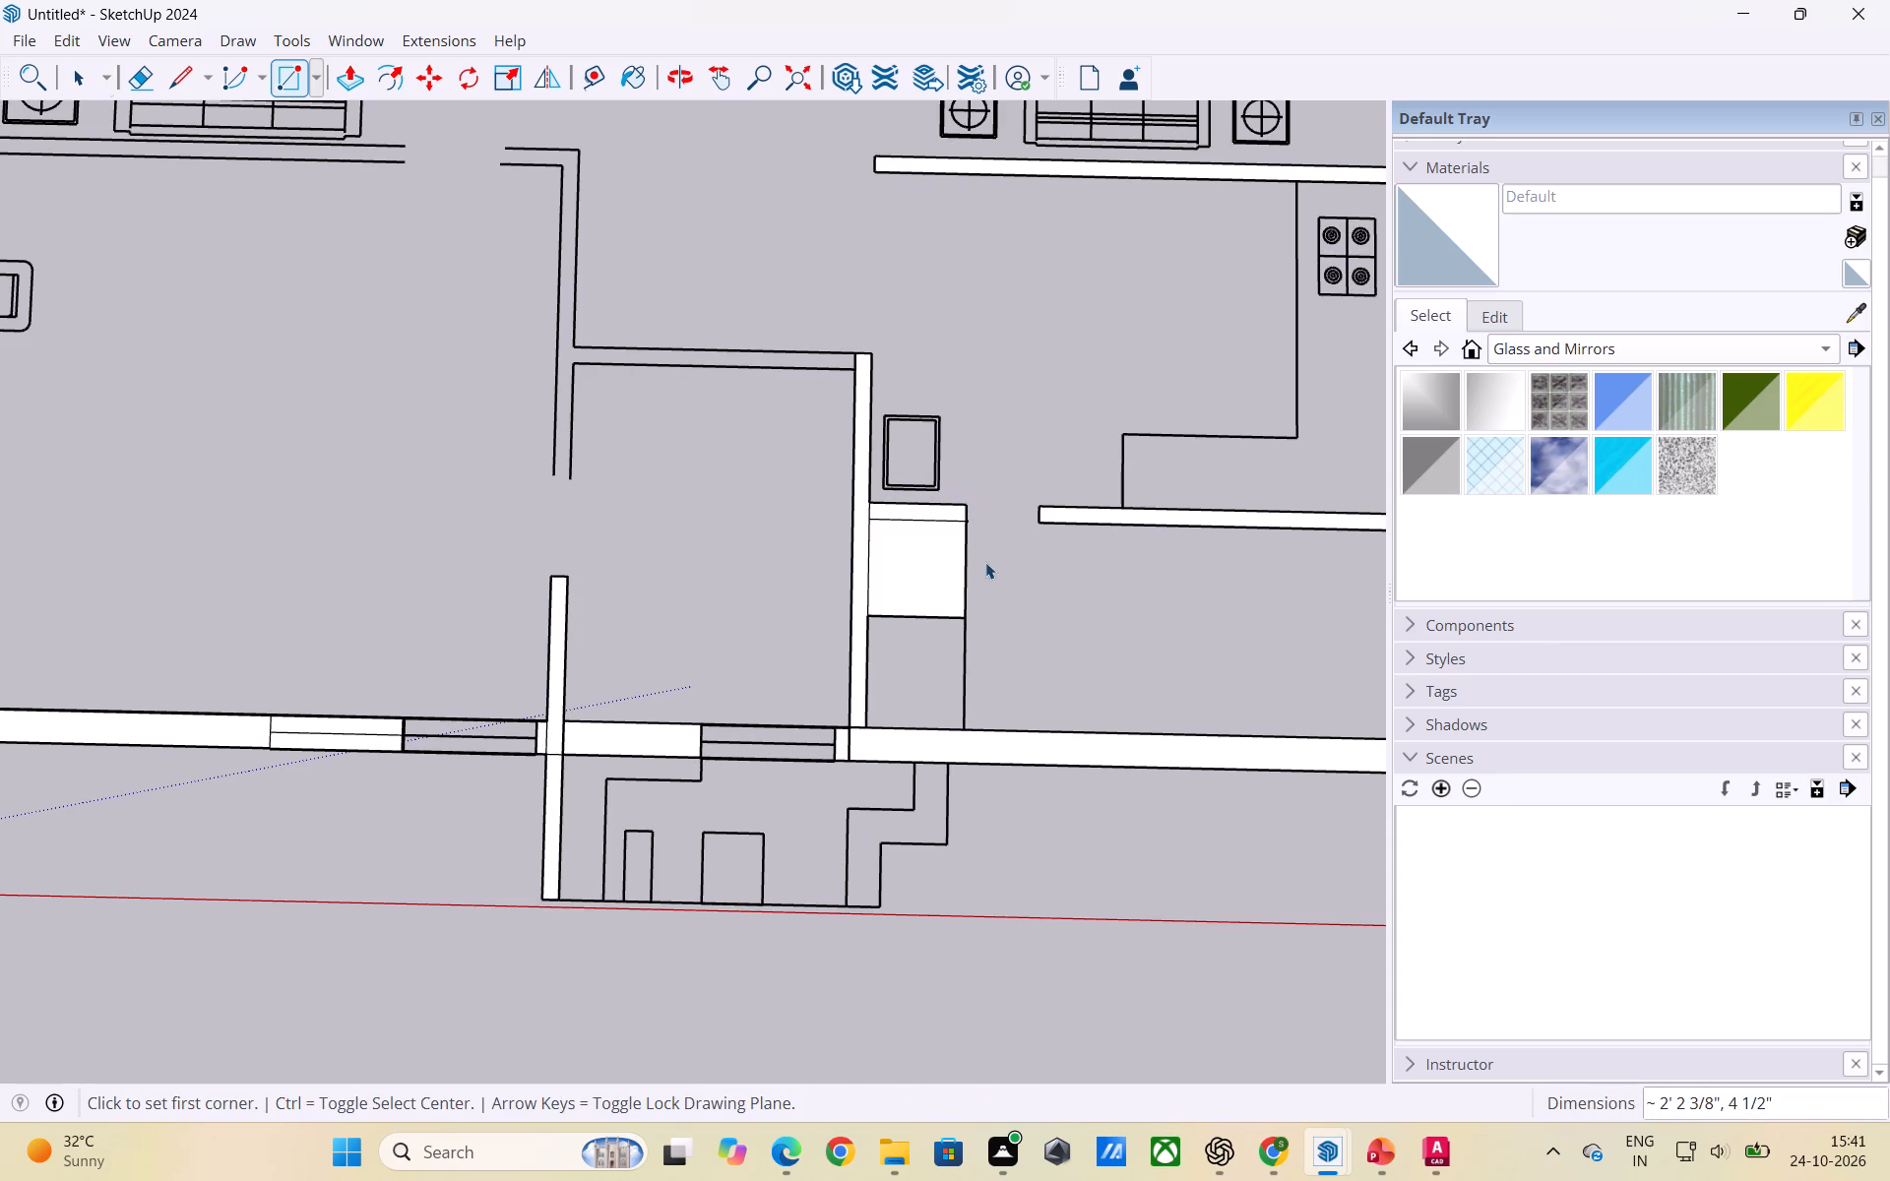
pyautogui.click(913, 585)
pyautogui.press('Delete')
# Fill the small room's wall opposite the exterior wall with a 6' 5" by 4 1/2" rectangle.
pyautogui.scroll(-2, 913, 585)
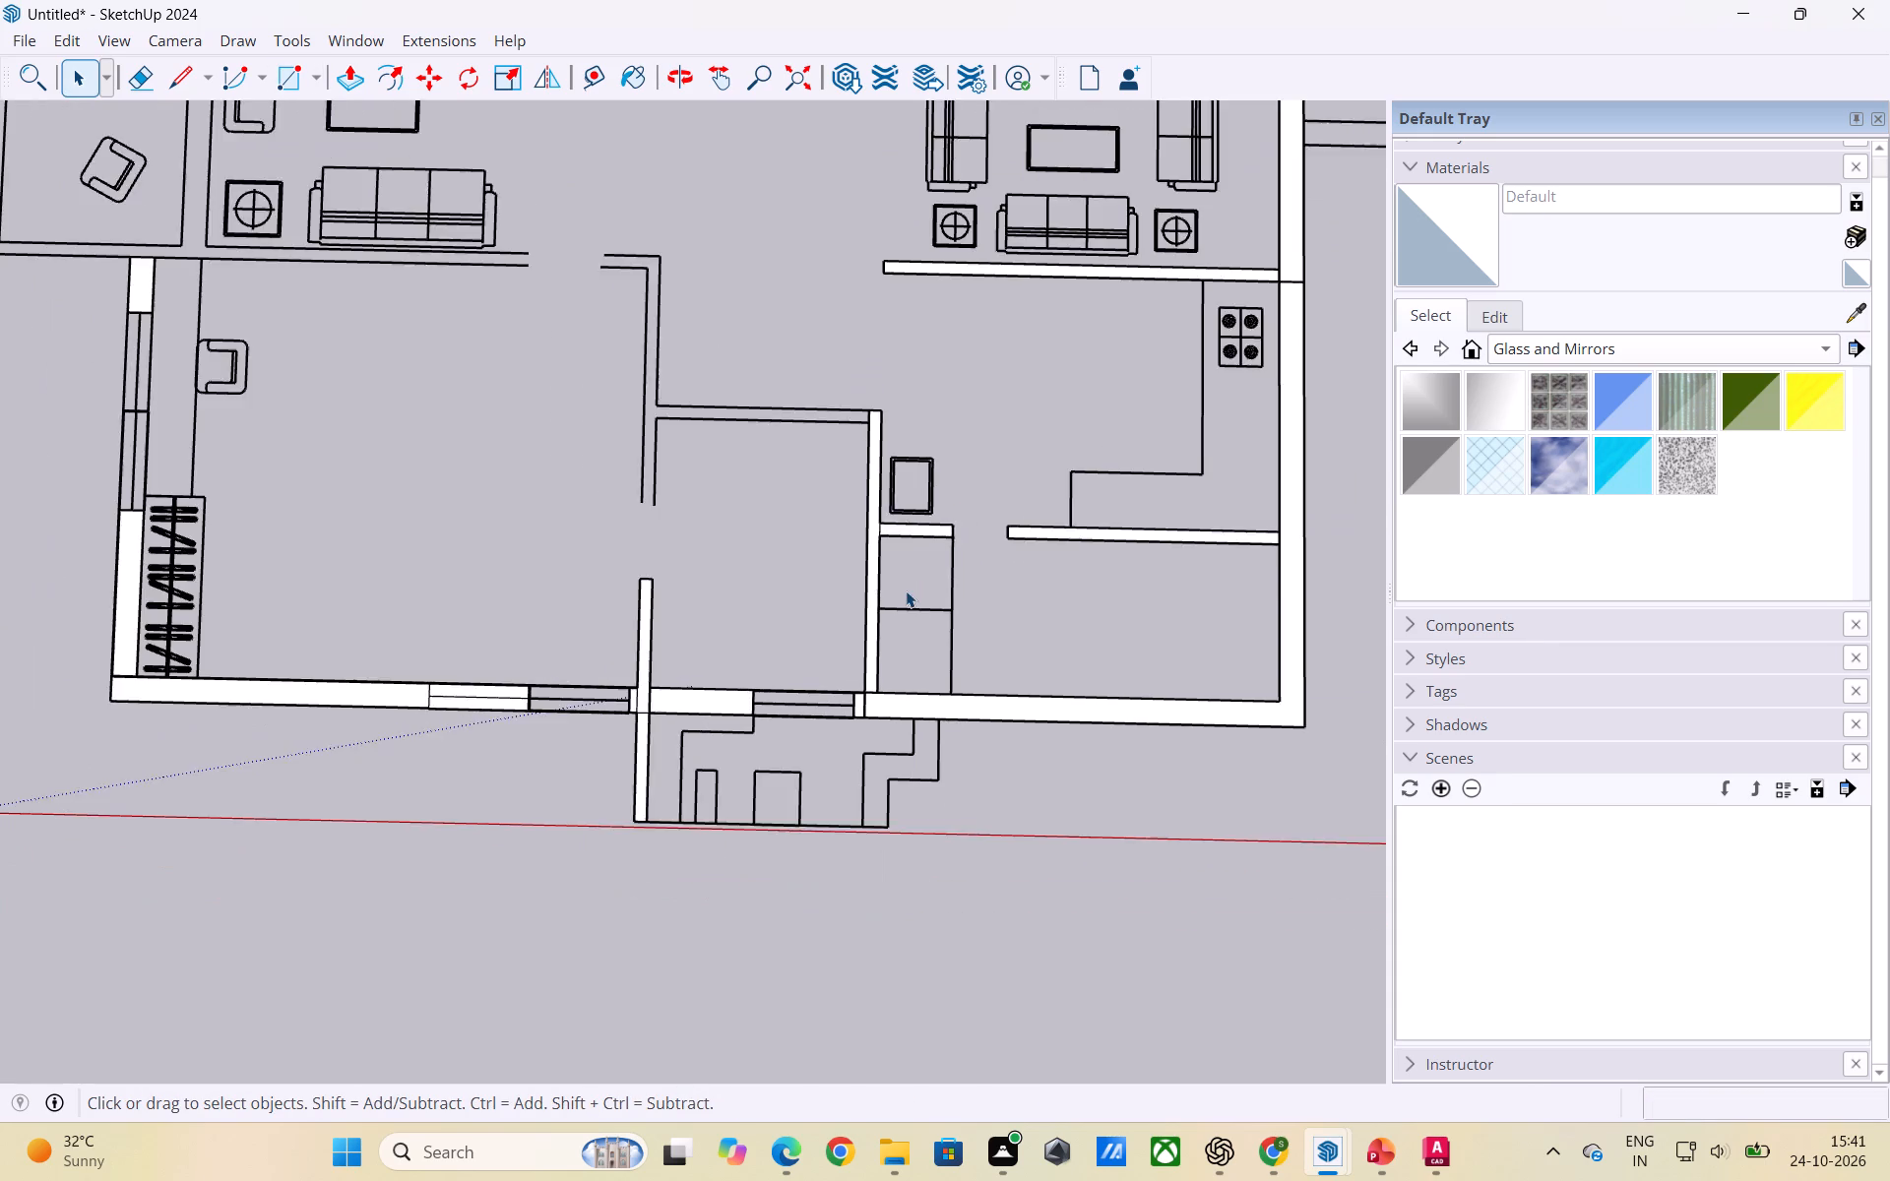
pyautogui.scroll(-2, 906, 590)
pyautogui.press('r')
pyautogui.scroll(2, 701, 490)
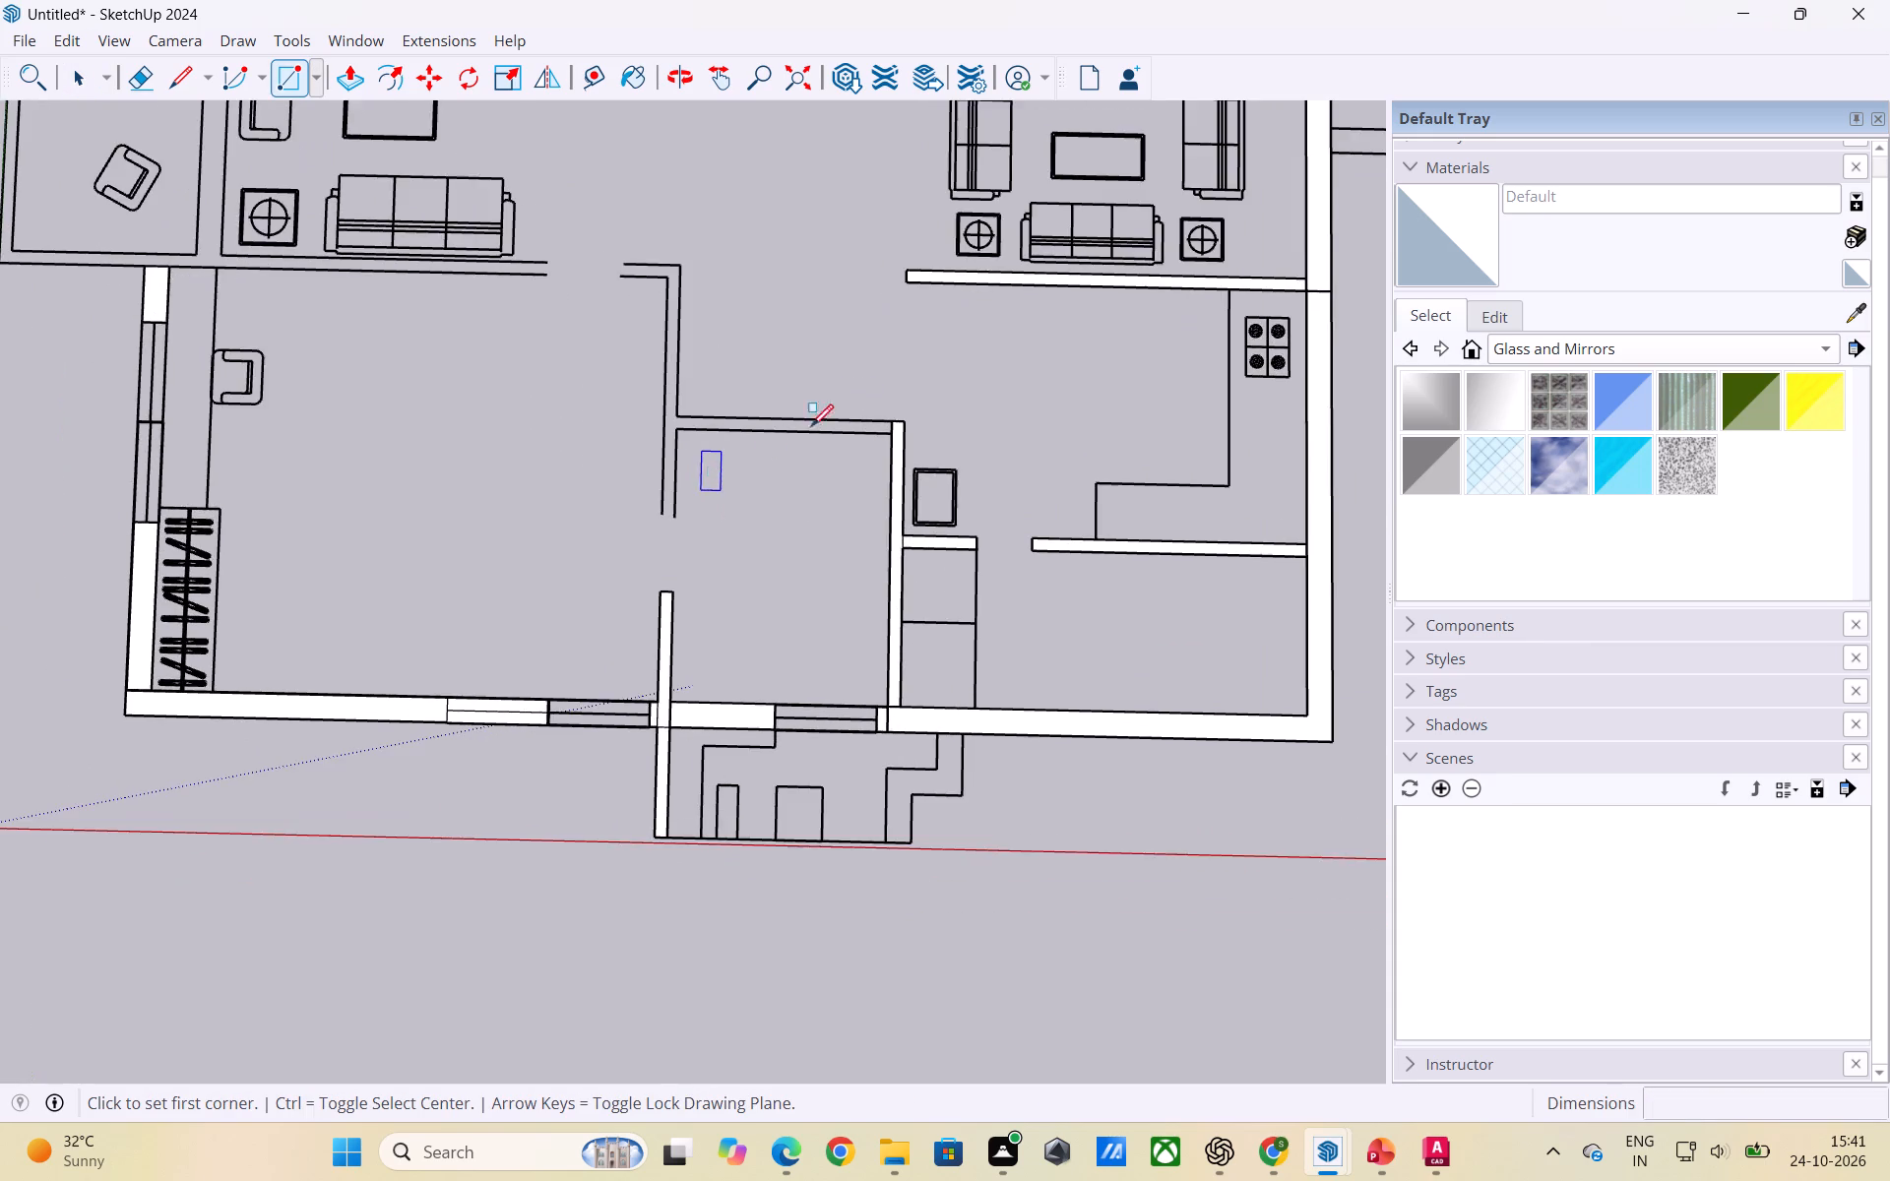
pyautogui.click(913, 415)
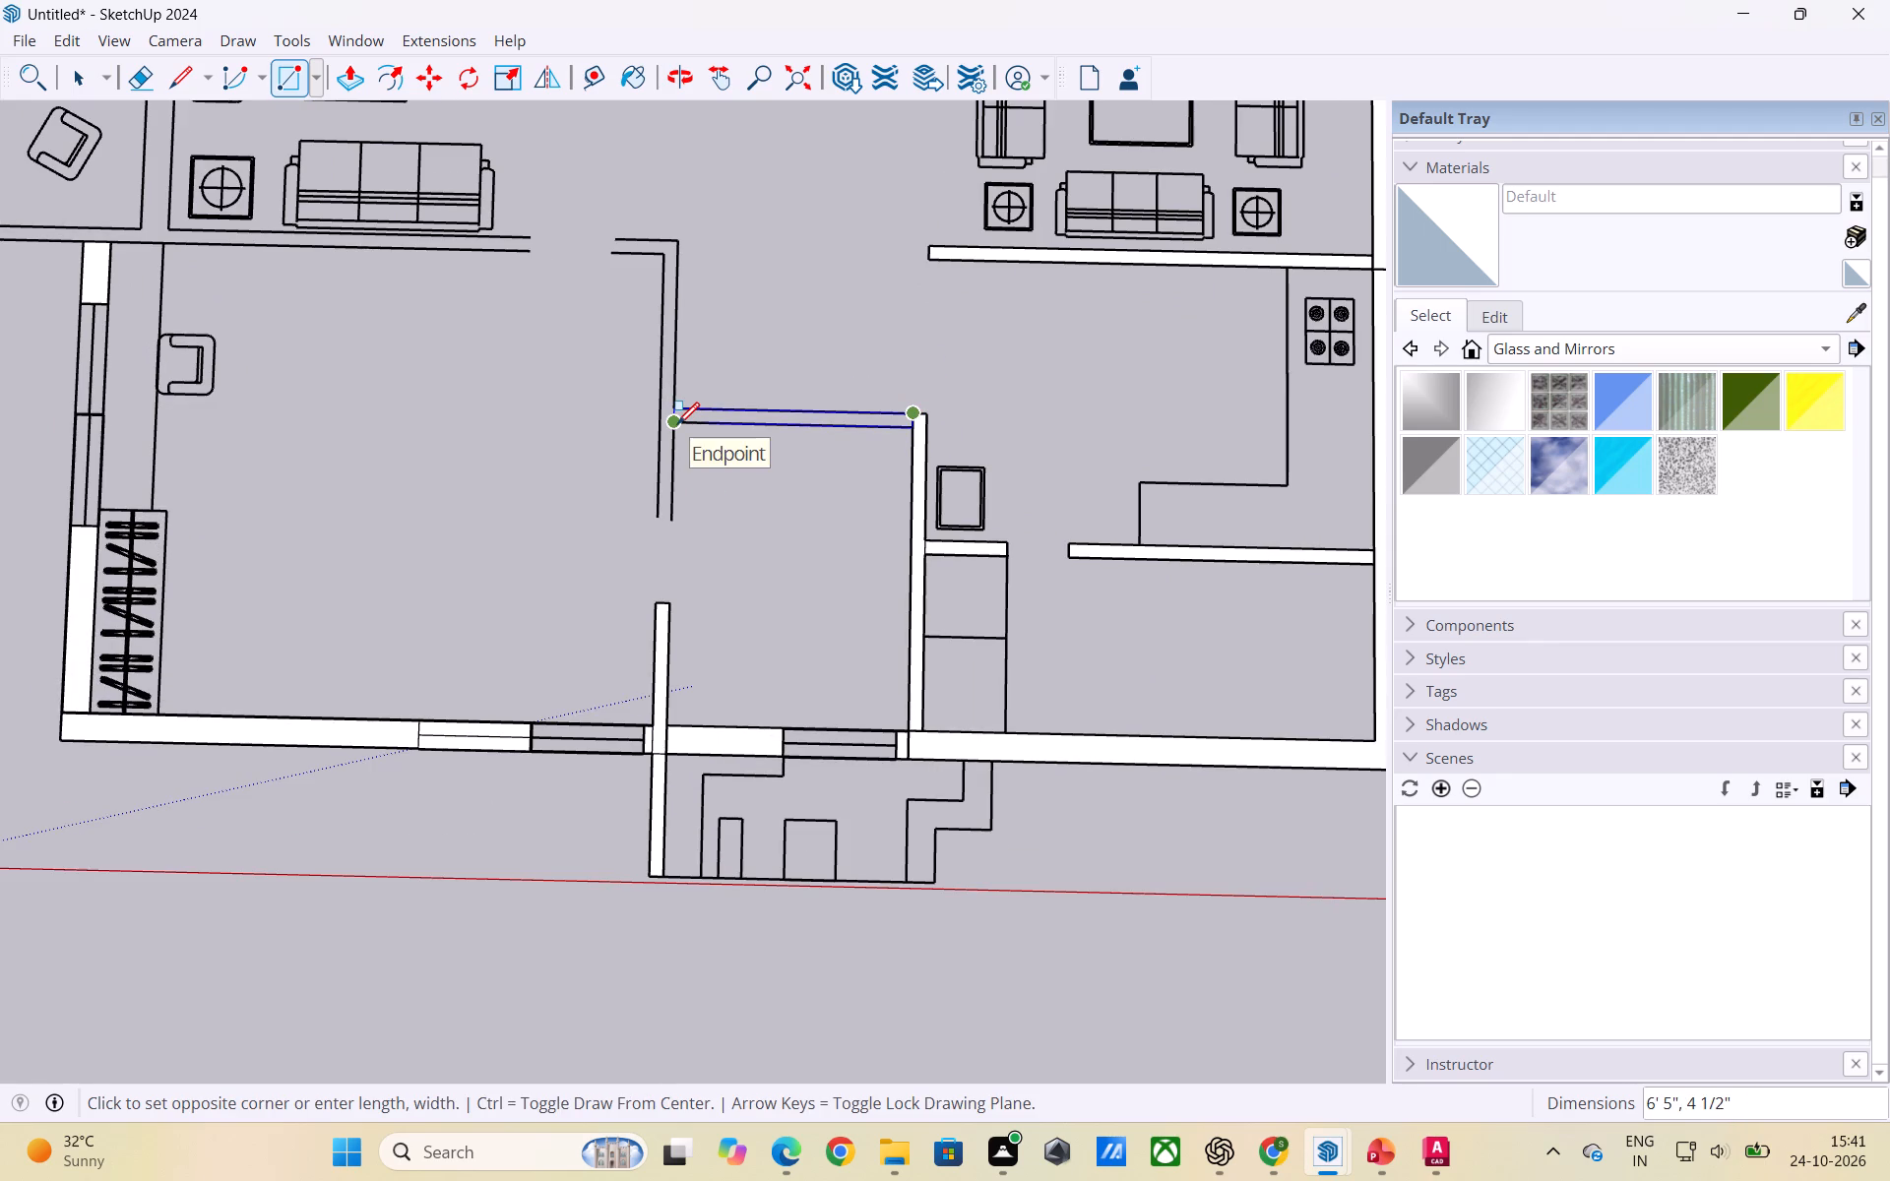
pyautogui.click(677, 424)
pyautogui.press('space')
pyautogui.scroll(1, 710, 446)
pyautogui.scroll(-1, 844, 505)
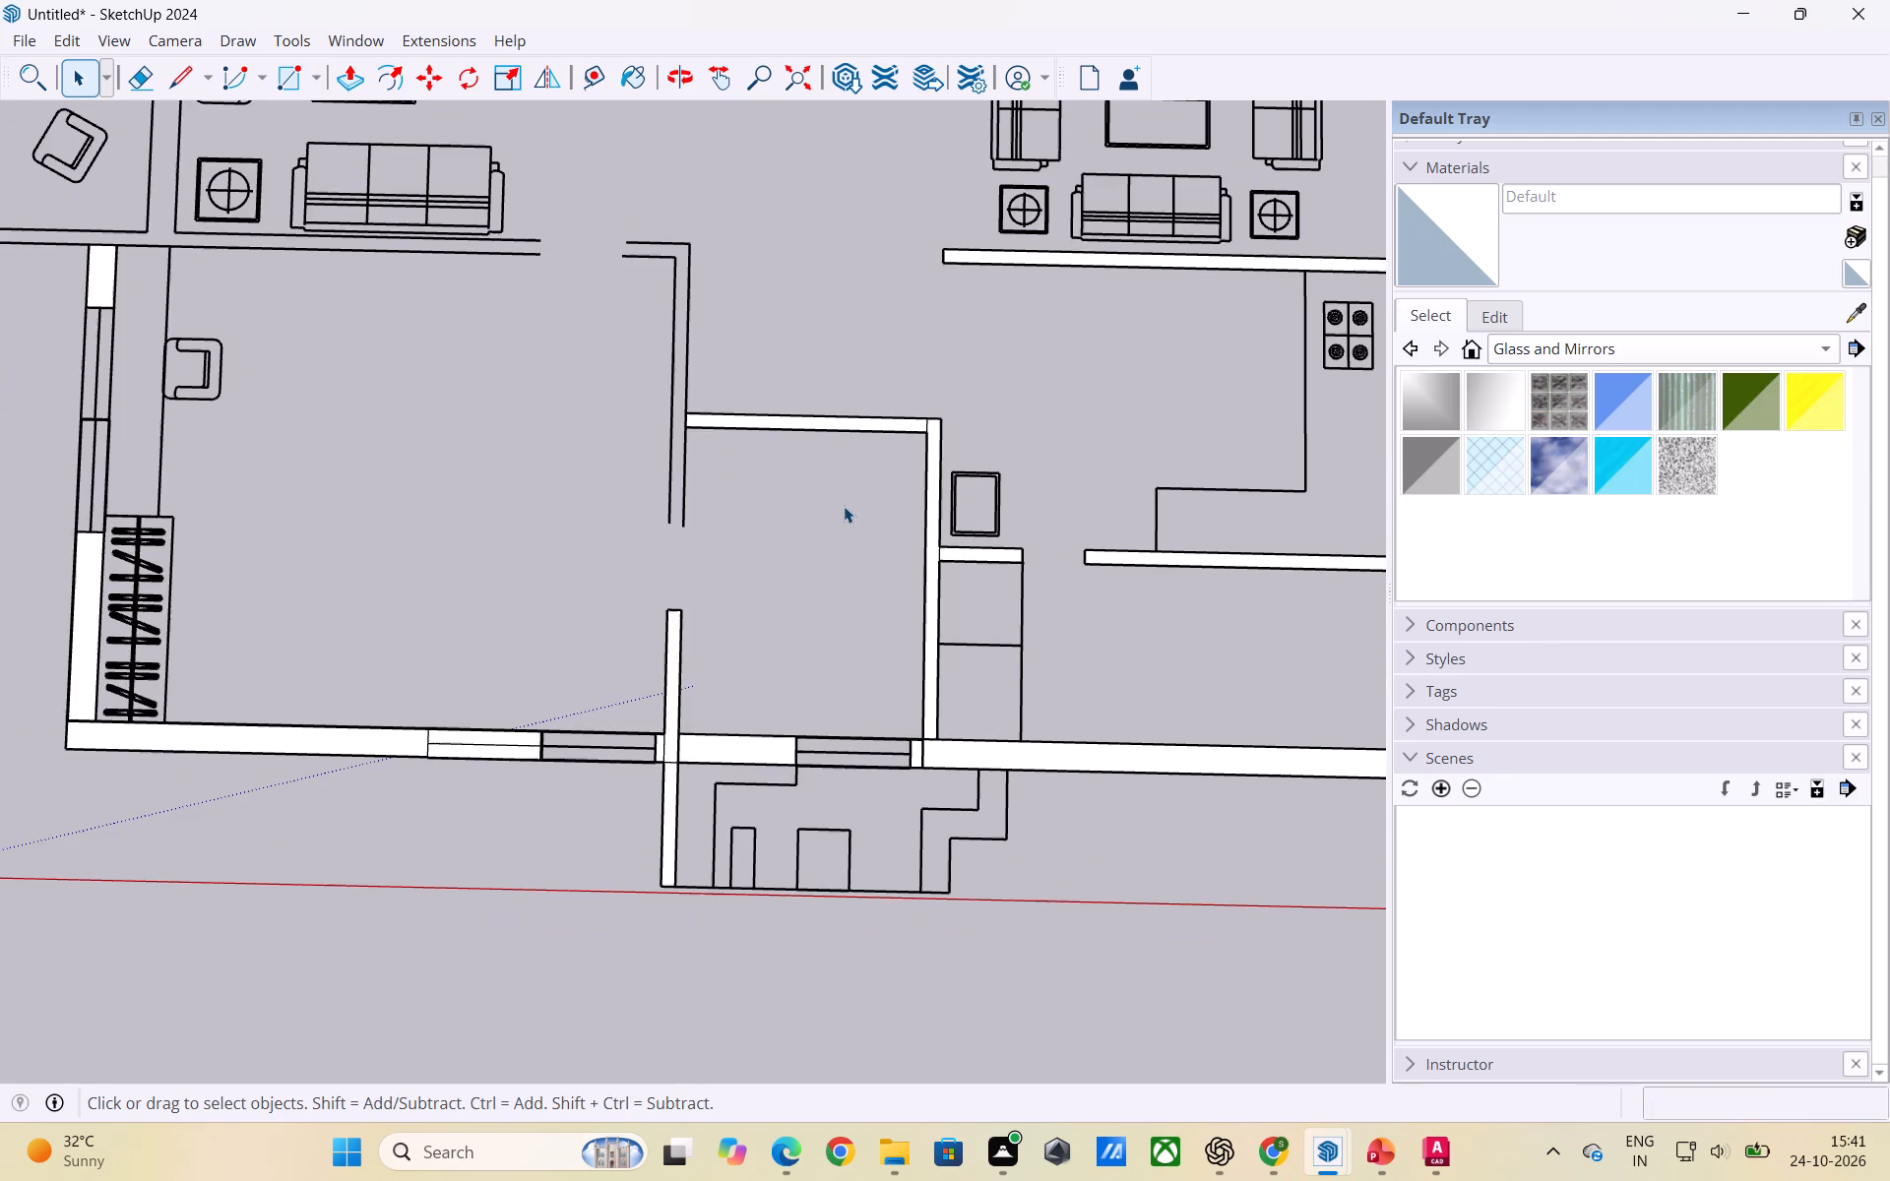
# Fill the short wall beside the bedroom's door opening with a rectangle about 1' 9 5/8" by 4 1/2".
pyautogui.press('r')
pyautogui.scroll(-2, 783, 520)
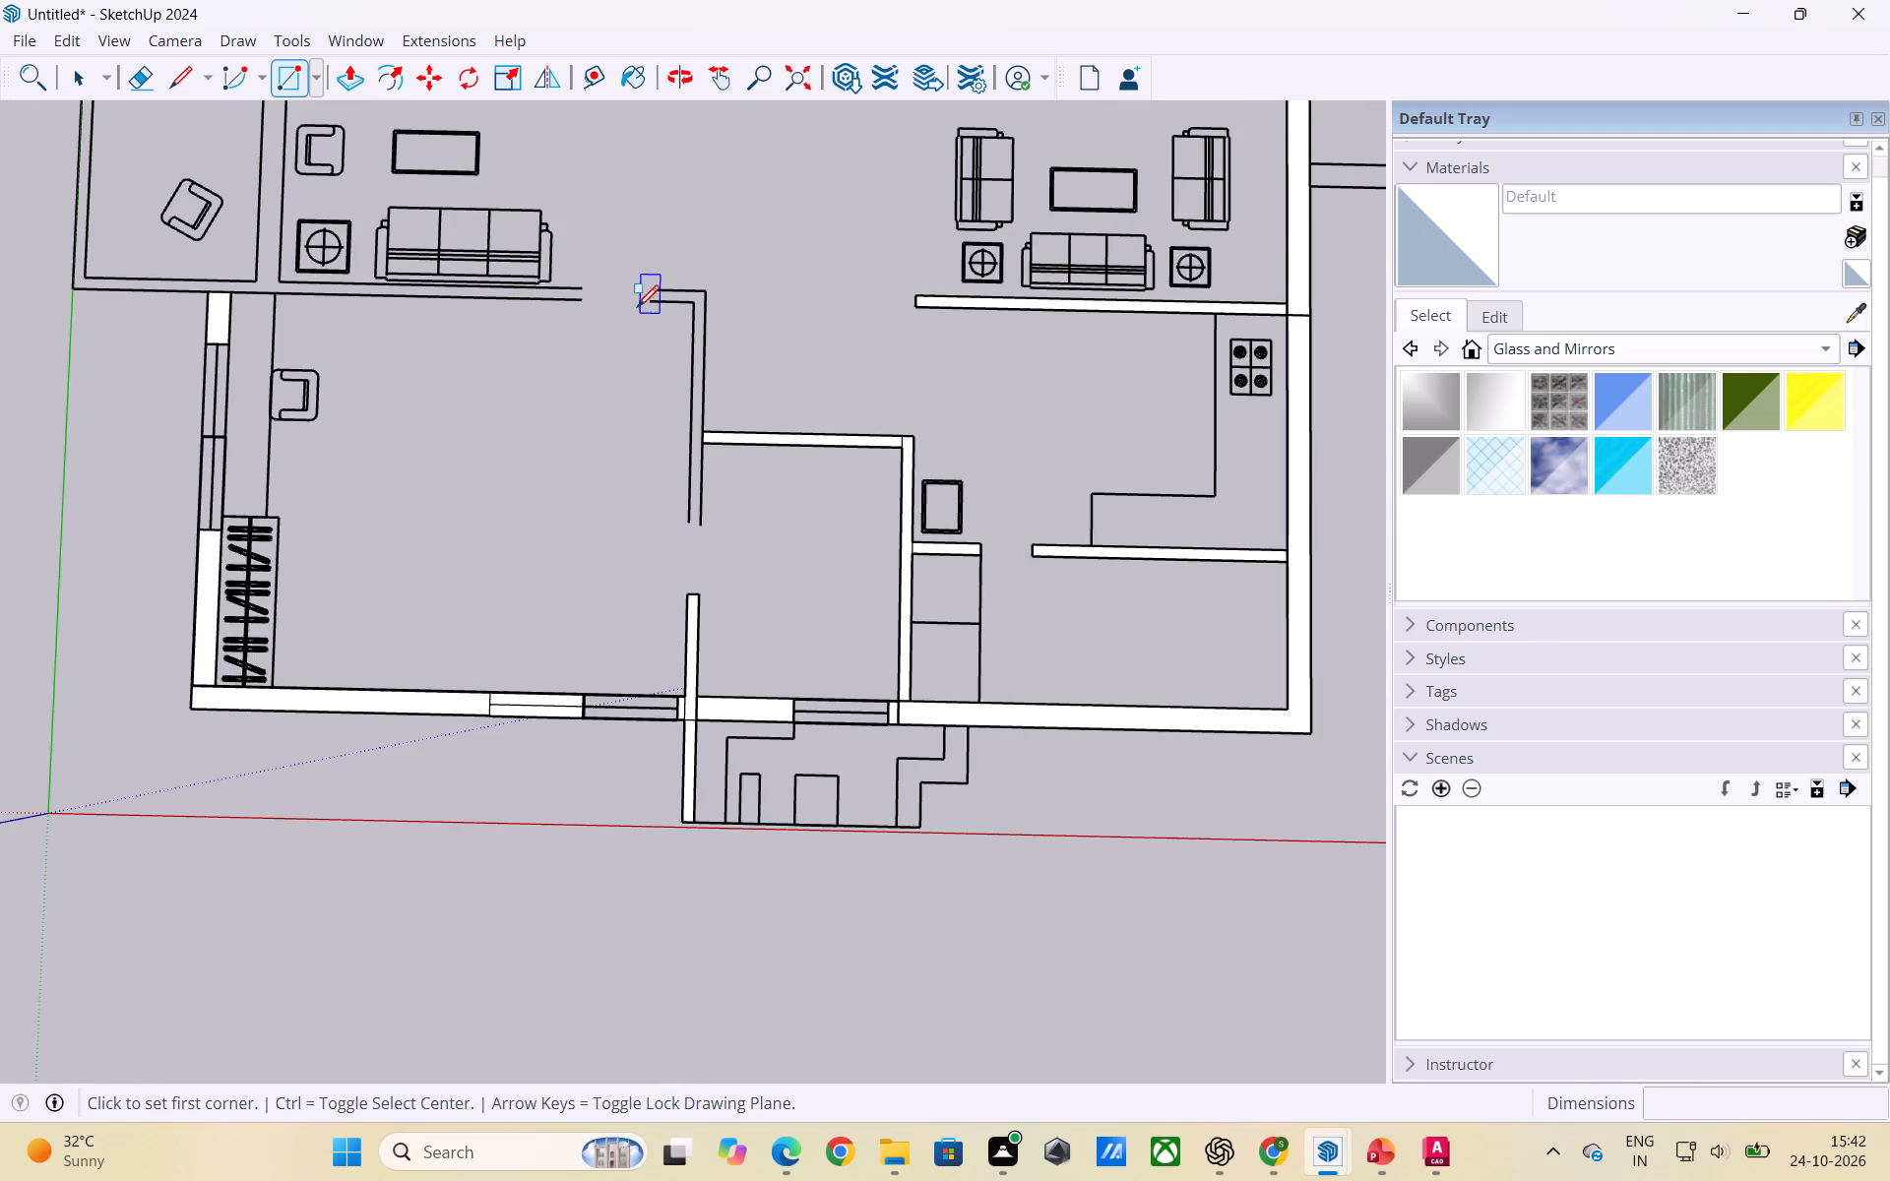
pyautogui.click(702, 288)
pyautogui.click(663, 300)
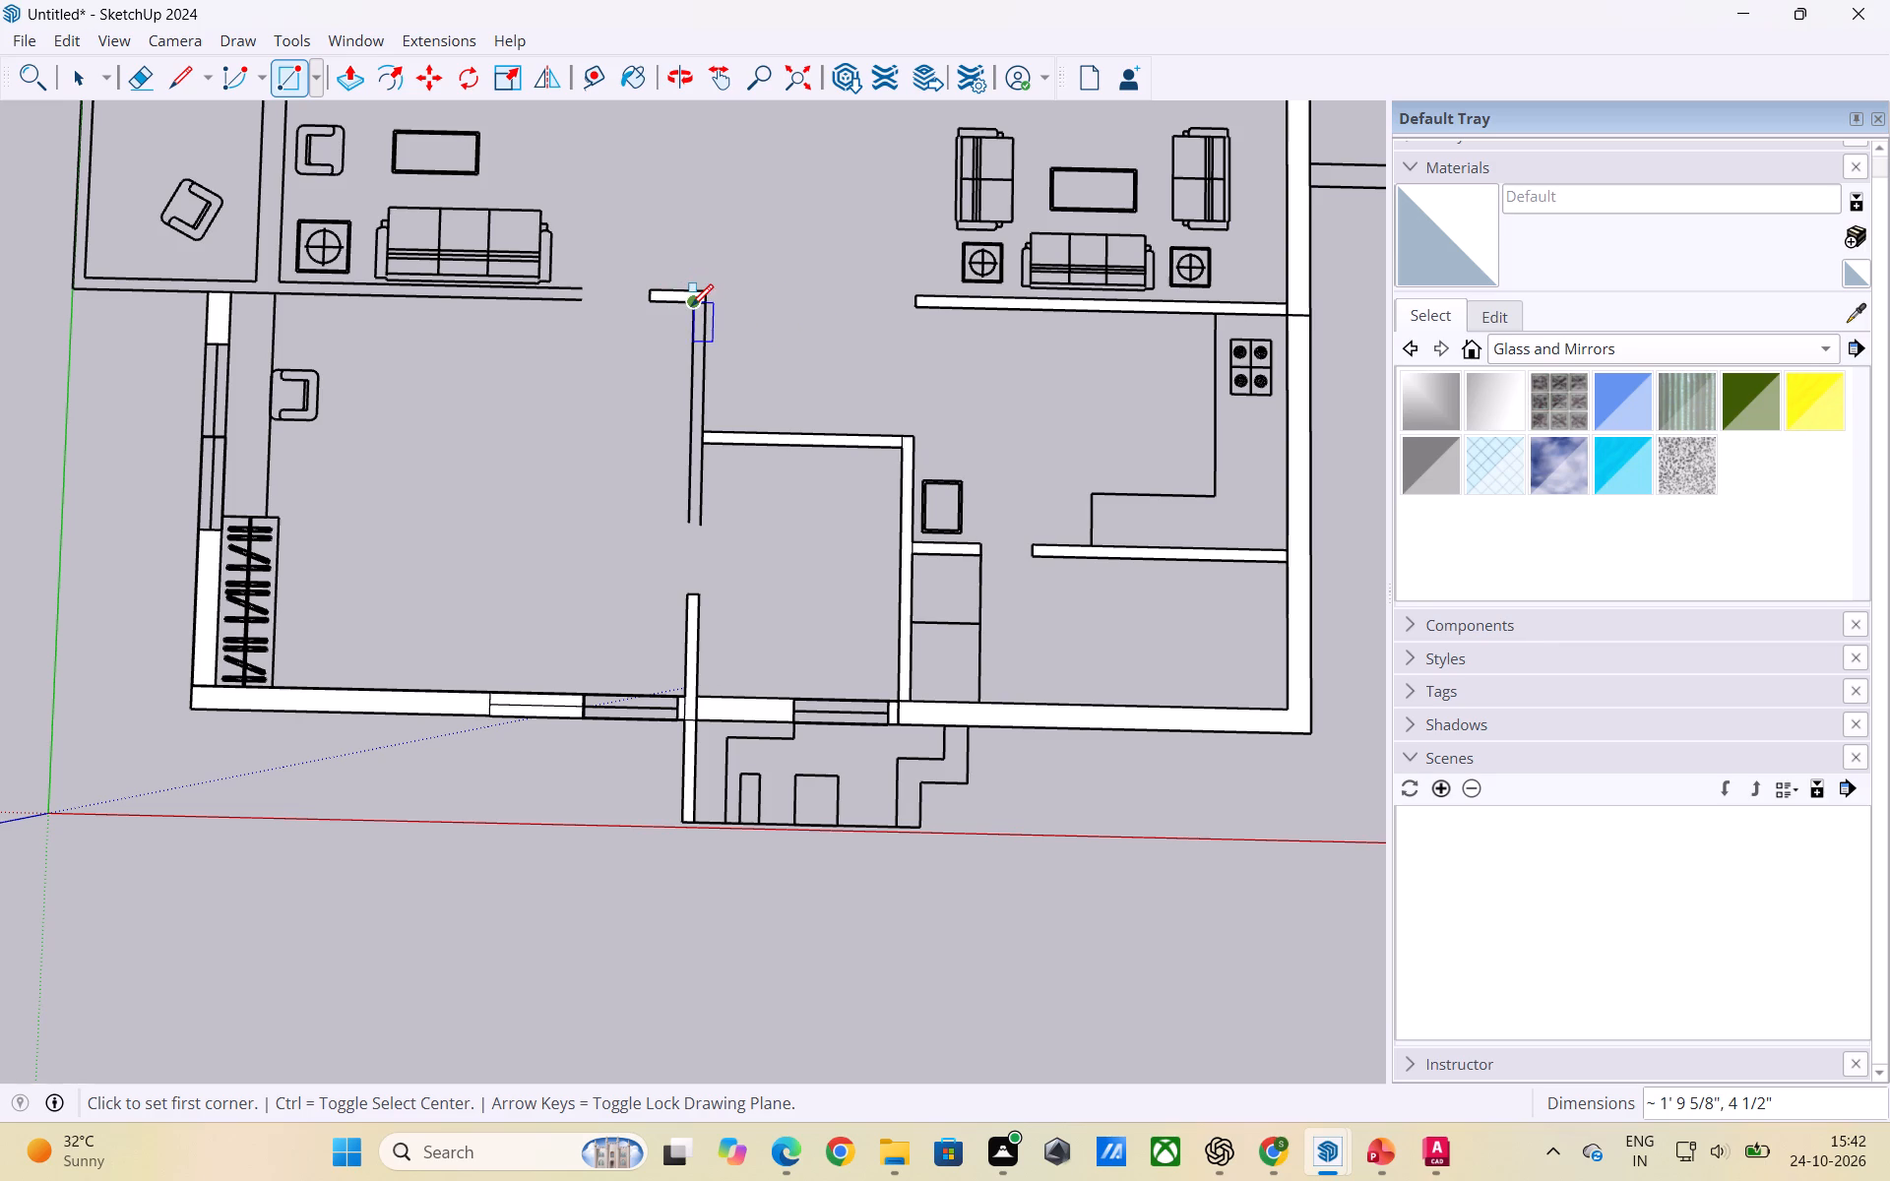
# Fill the partition between the bedroom and the small room with a rectangle about 7' 3" by 4 1/2", starting at the short wall.
pyautogui.click(691, 306)
pyautogui.click(700, 527)
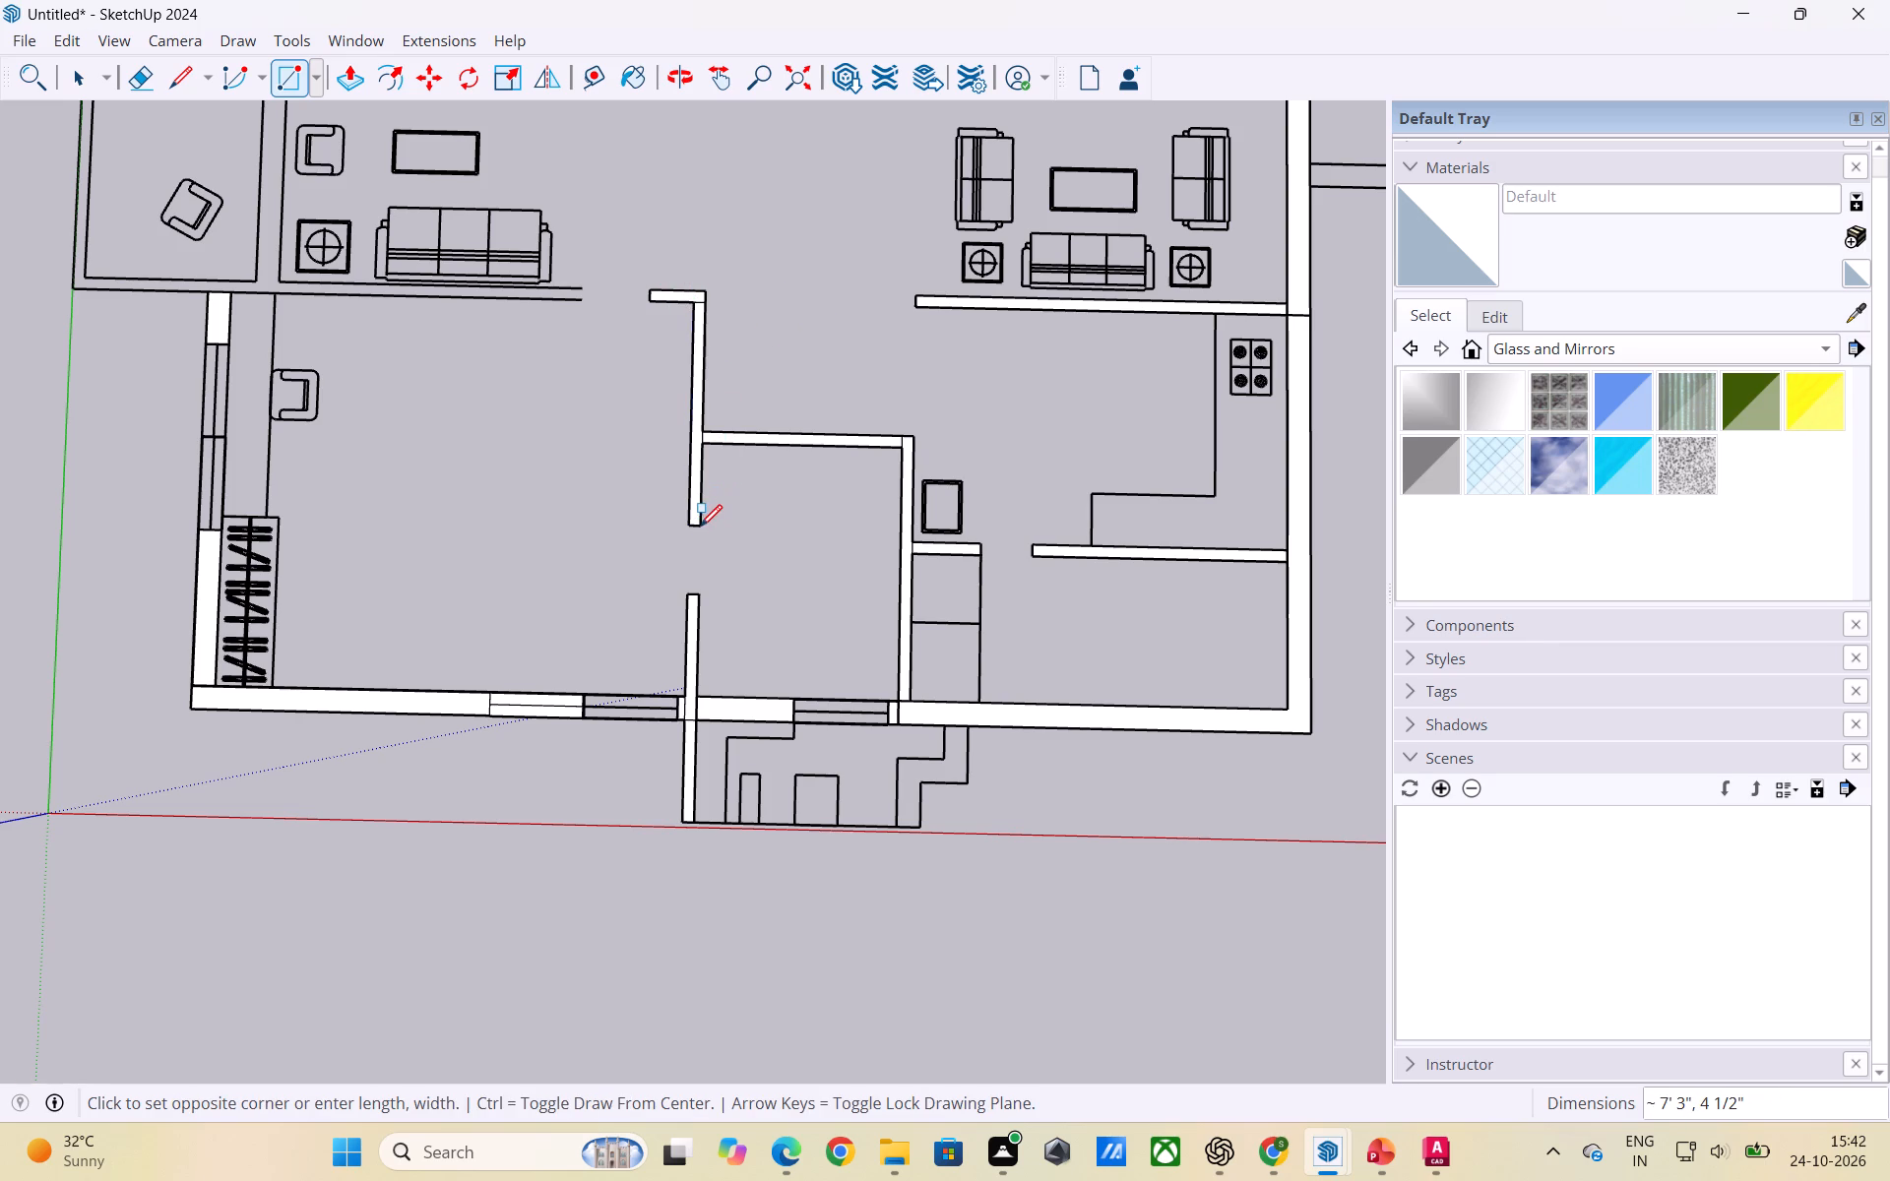
pyautogui.press('space')
# Make separate groups of the side wall behind the wardrobe and the bedroom's exterior wall running from the corner to the window.
pyautogui.scroll(-3, 808, 495)
pyautogui.scroll(-2, 929, 446)
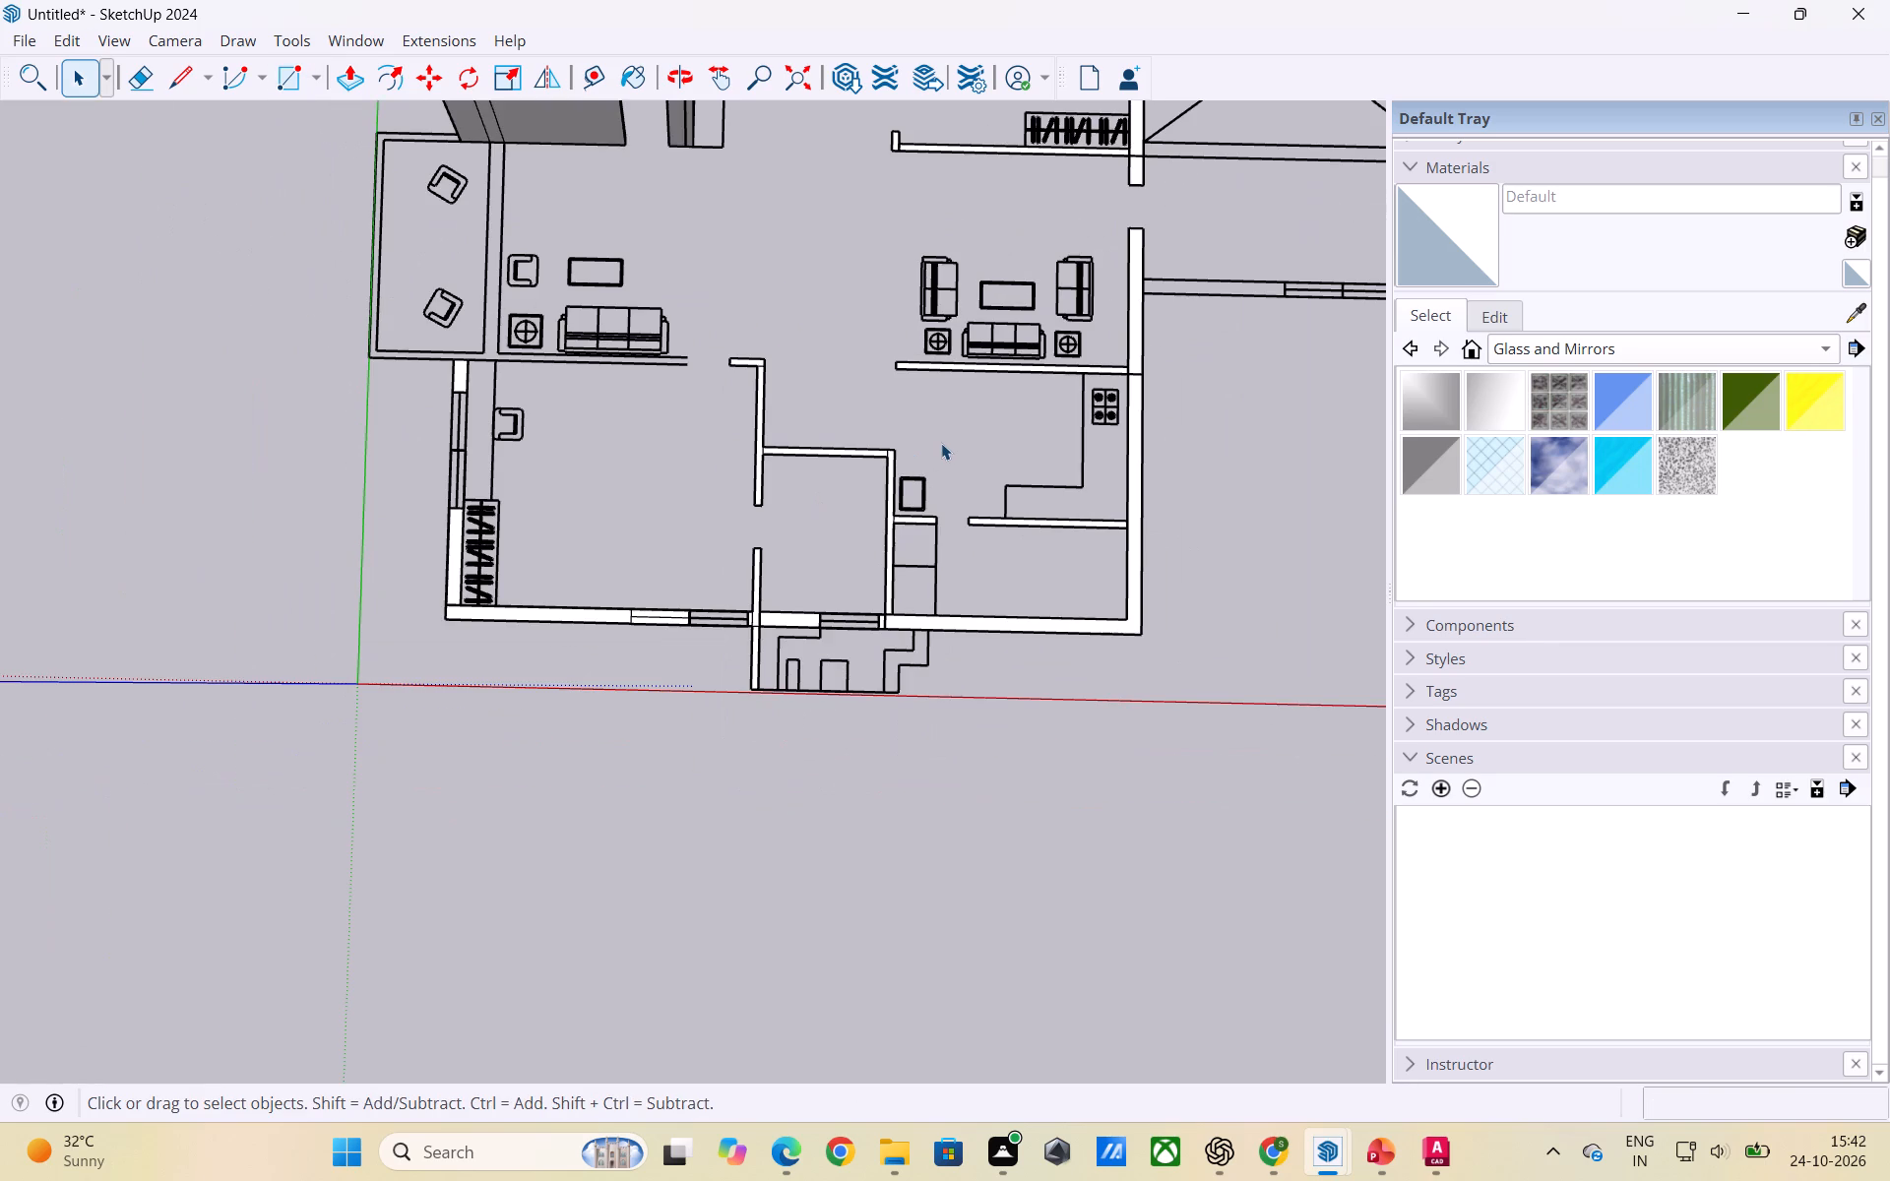
pyautogui.press('space')
pyautogui.scroll(2, 516, 635)
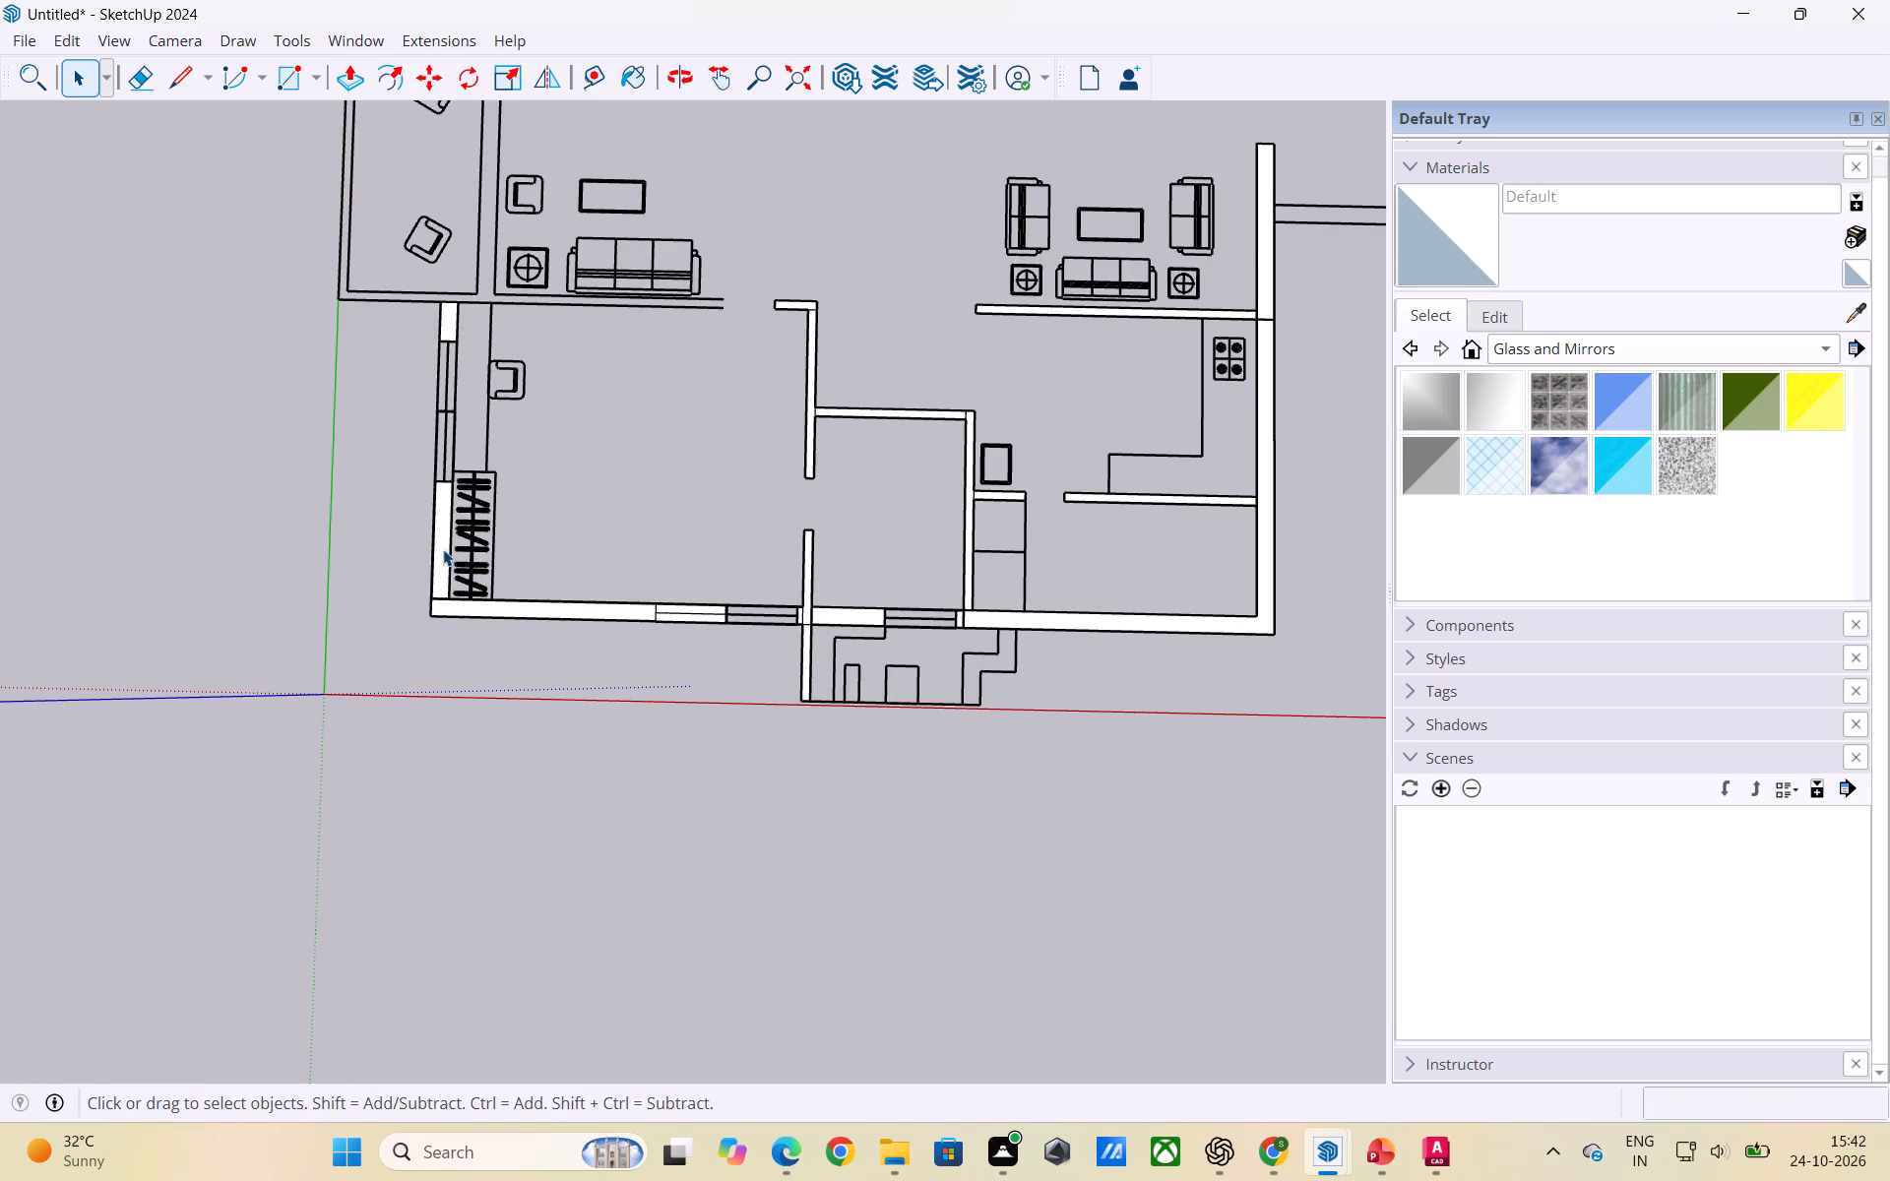
pyautogui.click(443, 549)
pyautogui.doubleClick(443, 549)
pyautogui.rightClick(443, 549)
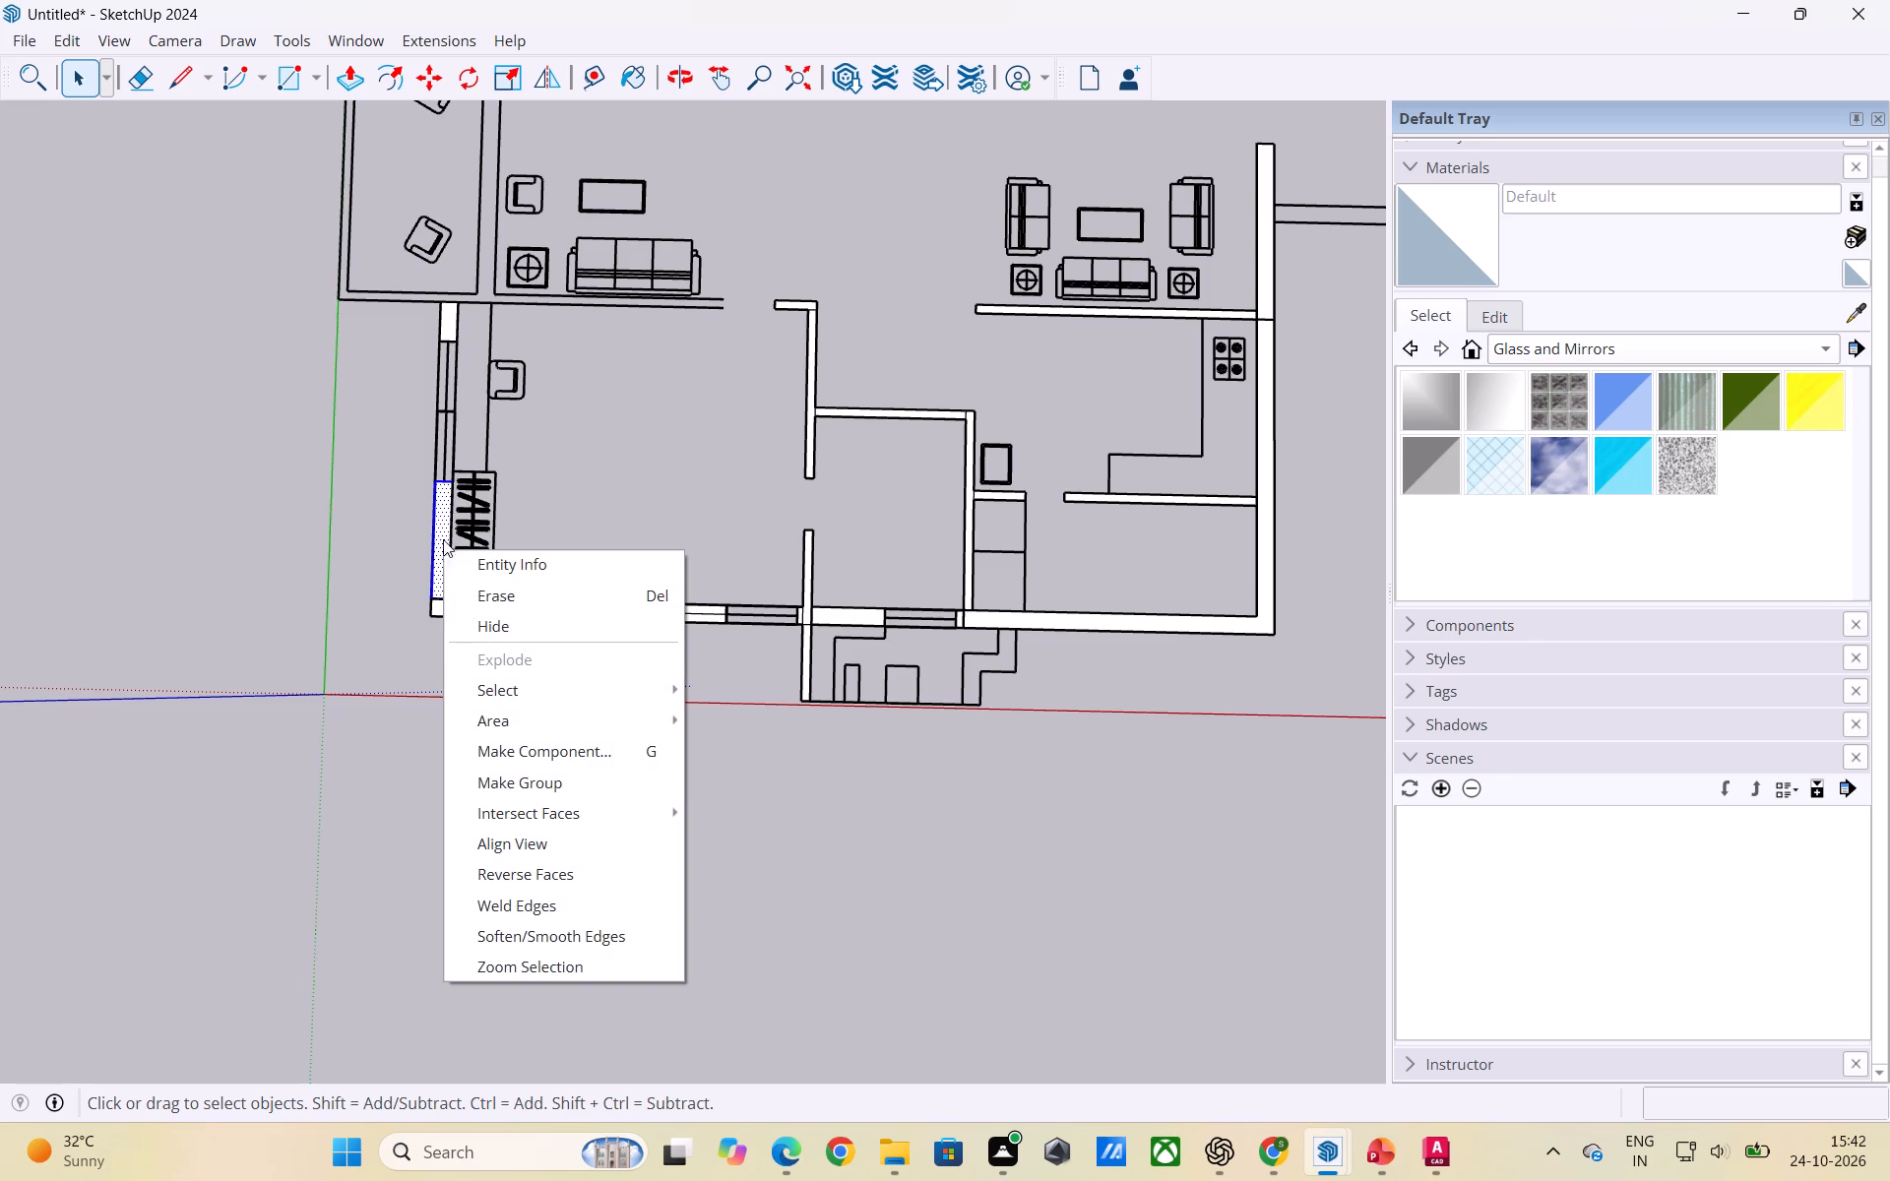
pyautogui.click(539, 780)
pyautogui.doubleClick(491, 606)
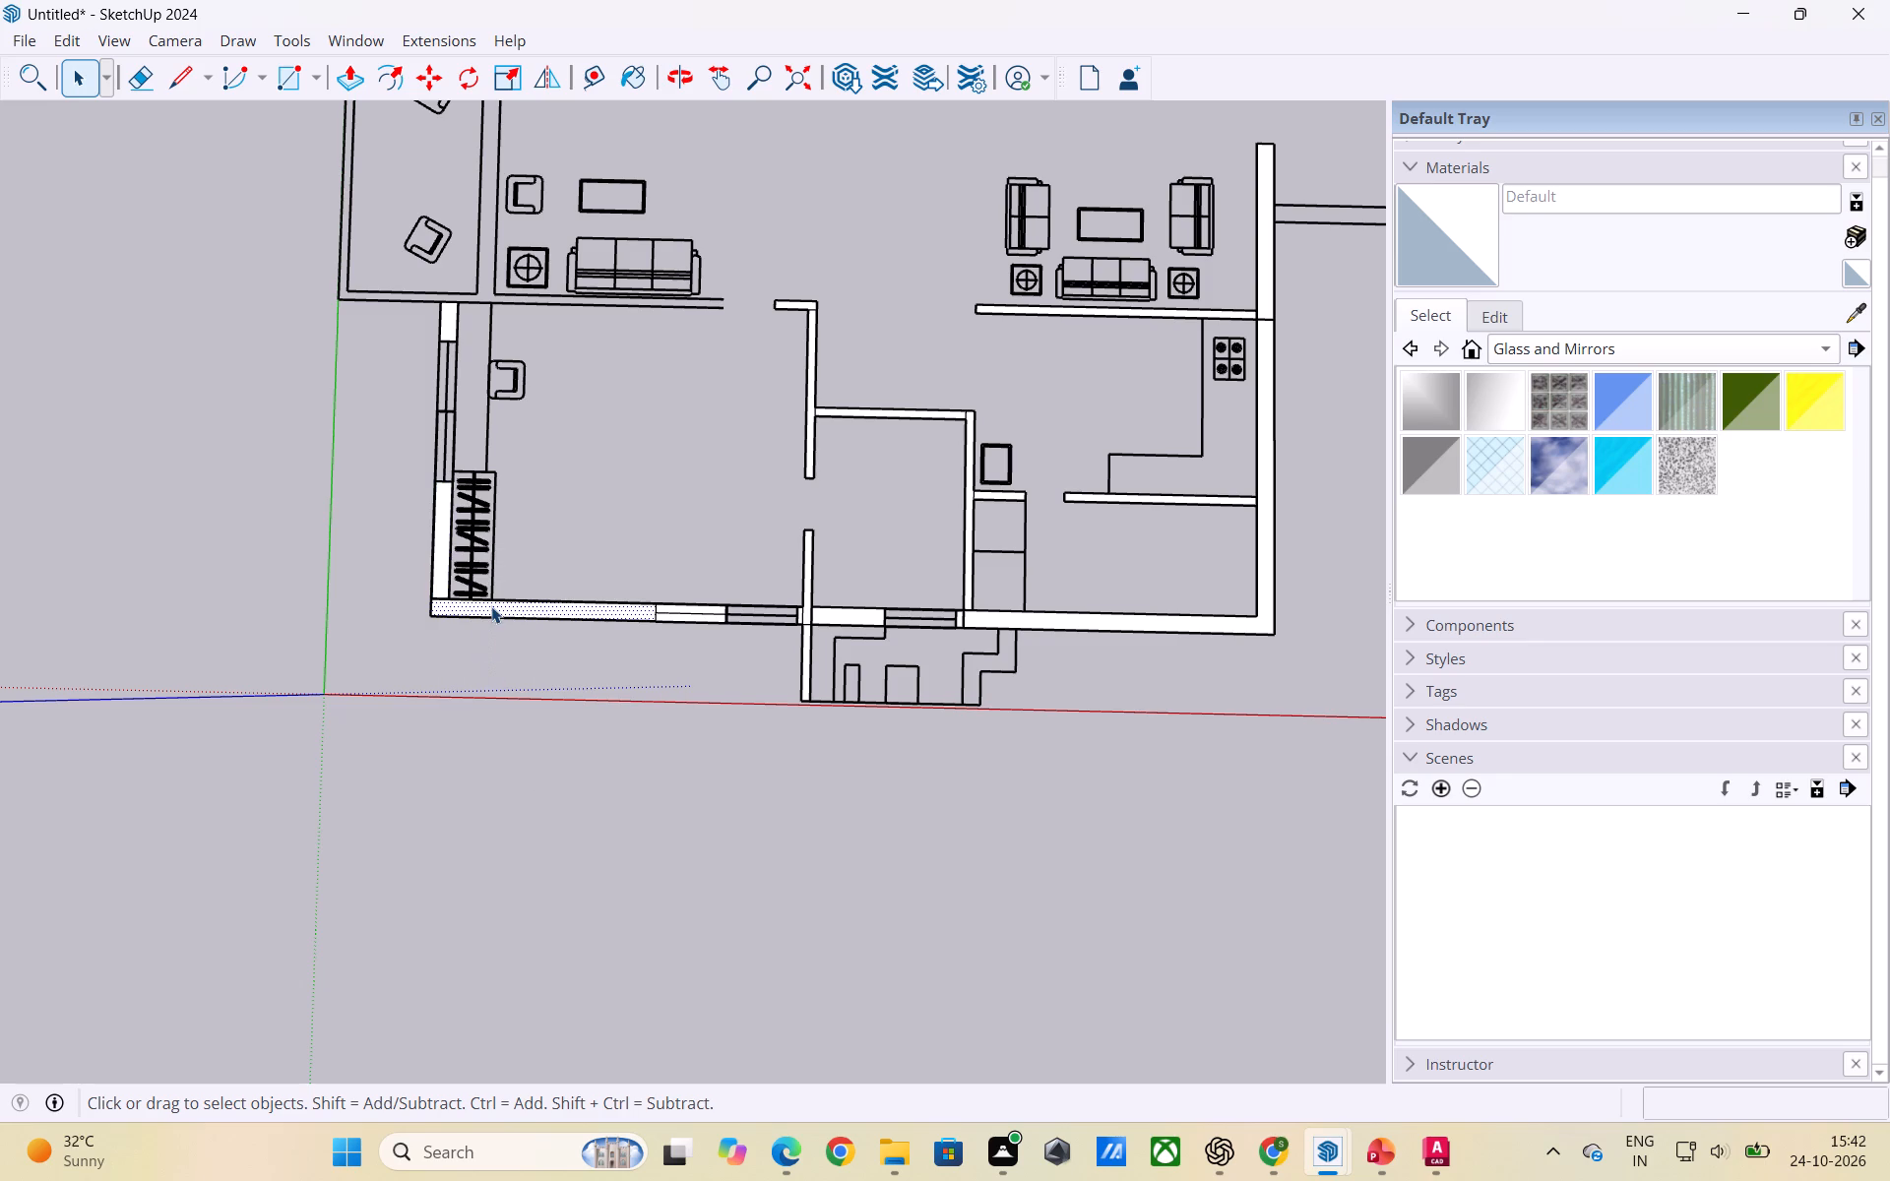
pyautogui.rightClick(491, 605)
pyautogui.click(556, 824)
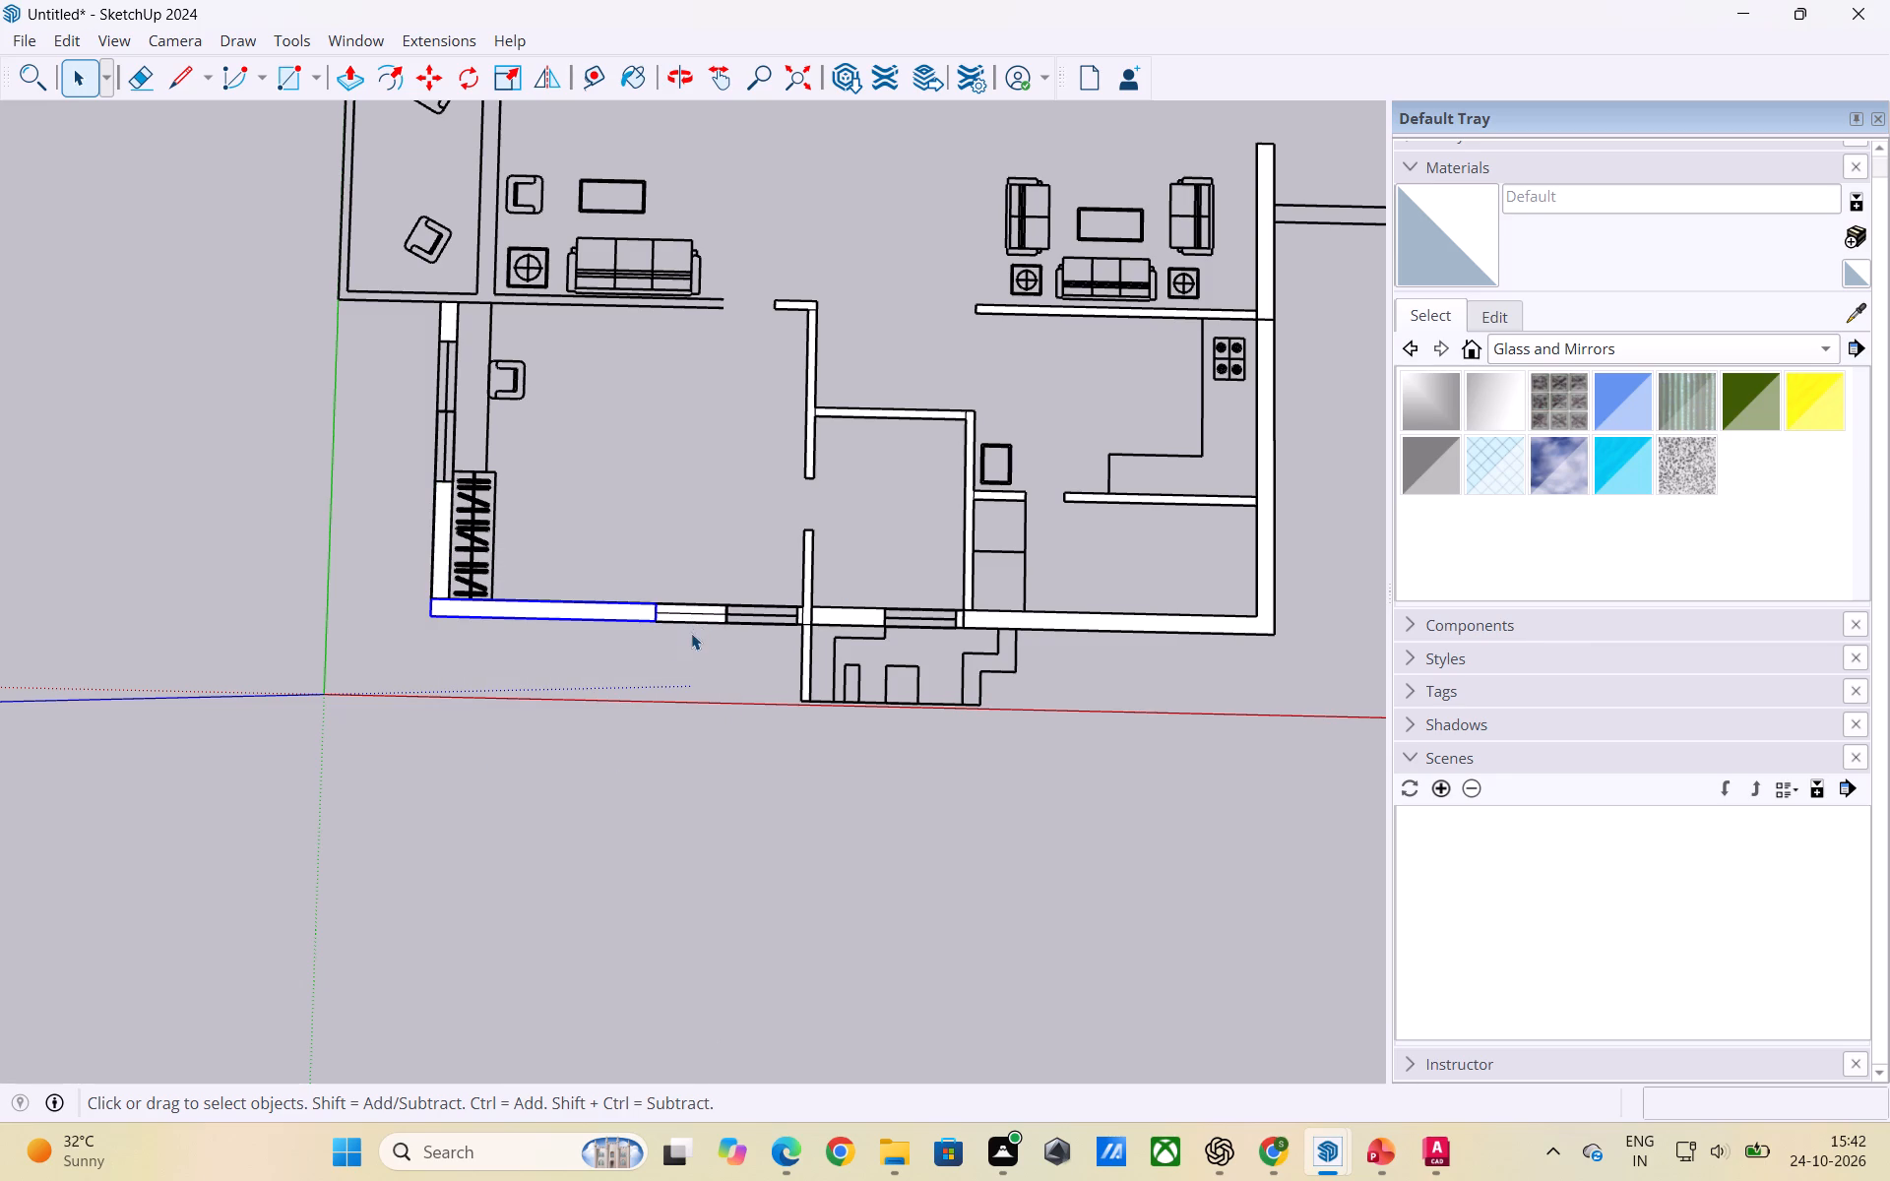
pyautogui.press('space')
pyautogui.press('Escape')
pyautogui.click(724, 539)
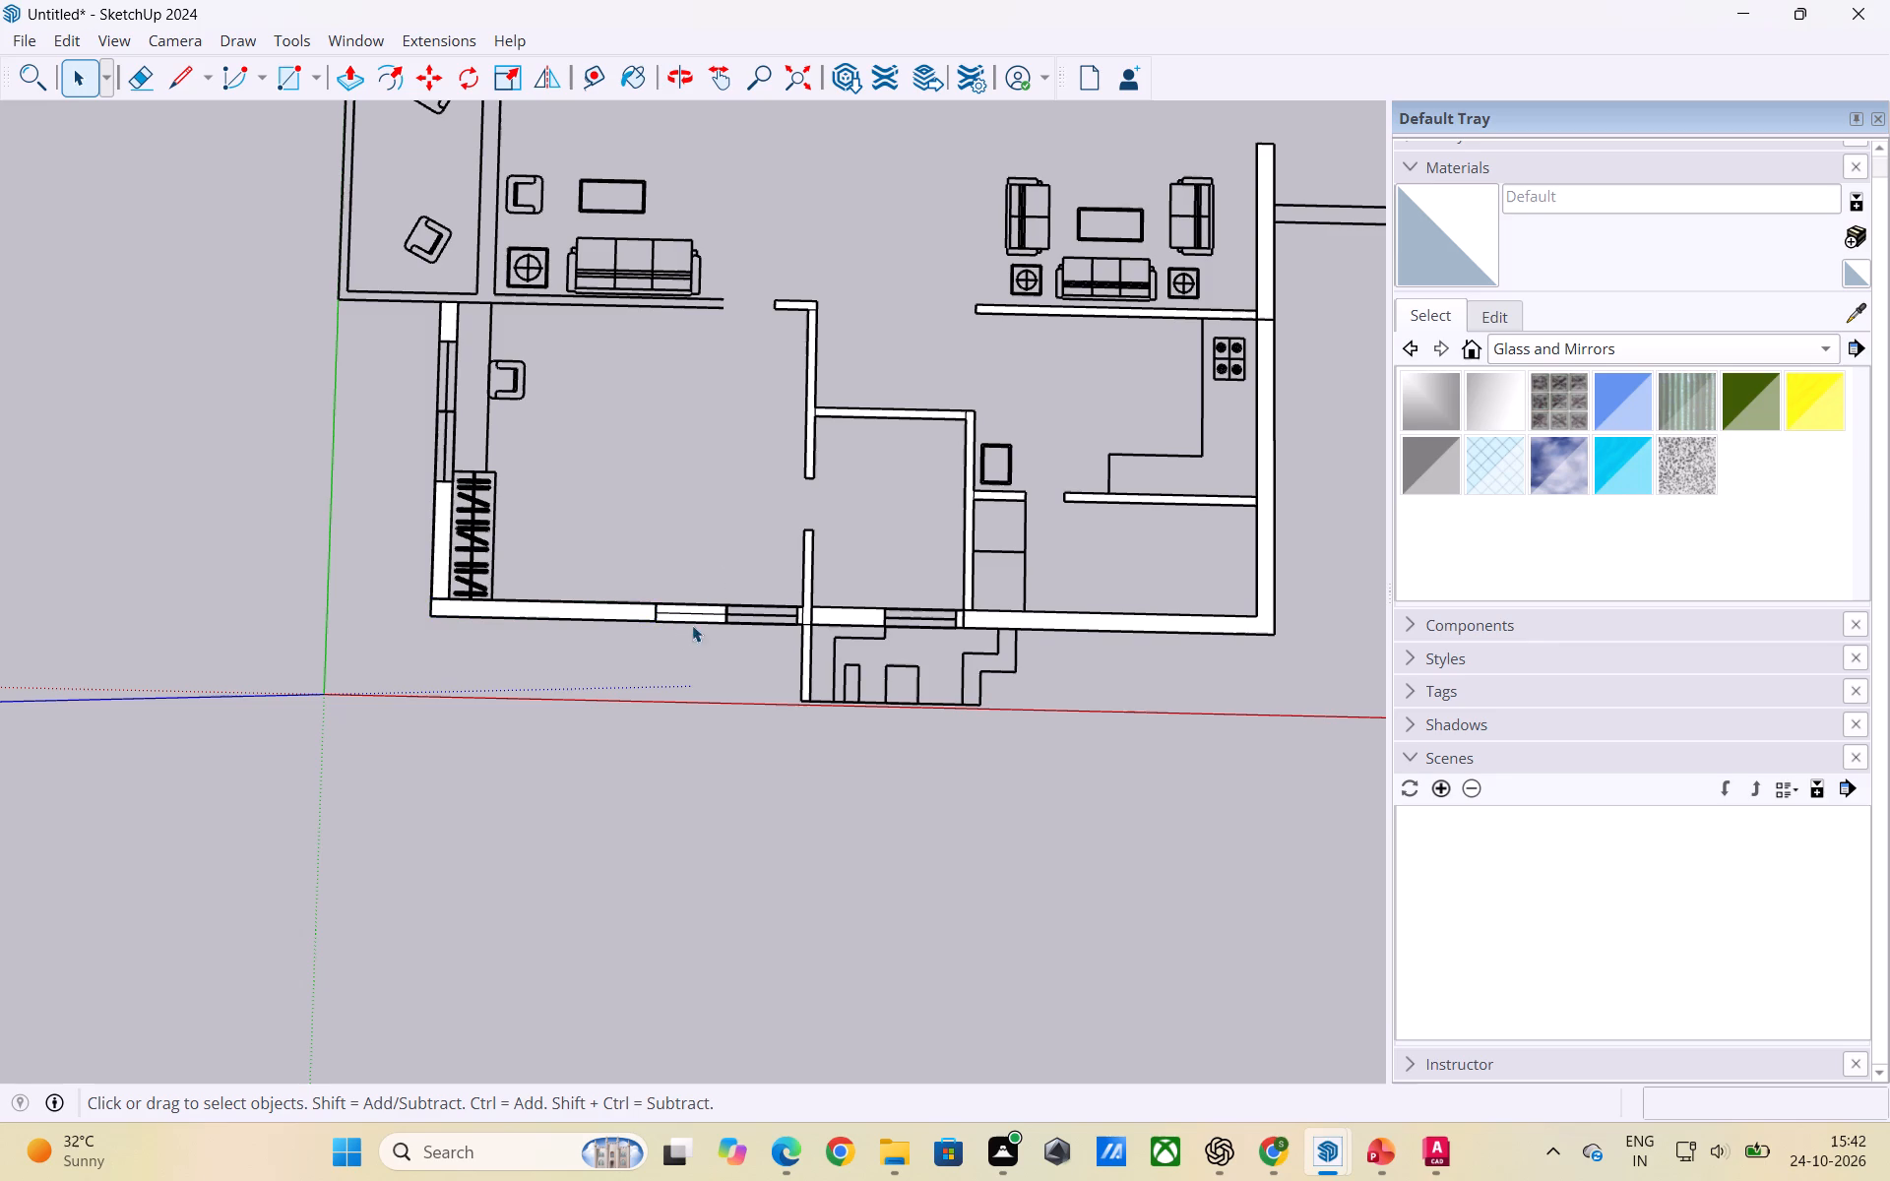
# Delete the two extra faces in the bedroom's exterior window.
pyautogui.click(684, 618)
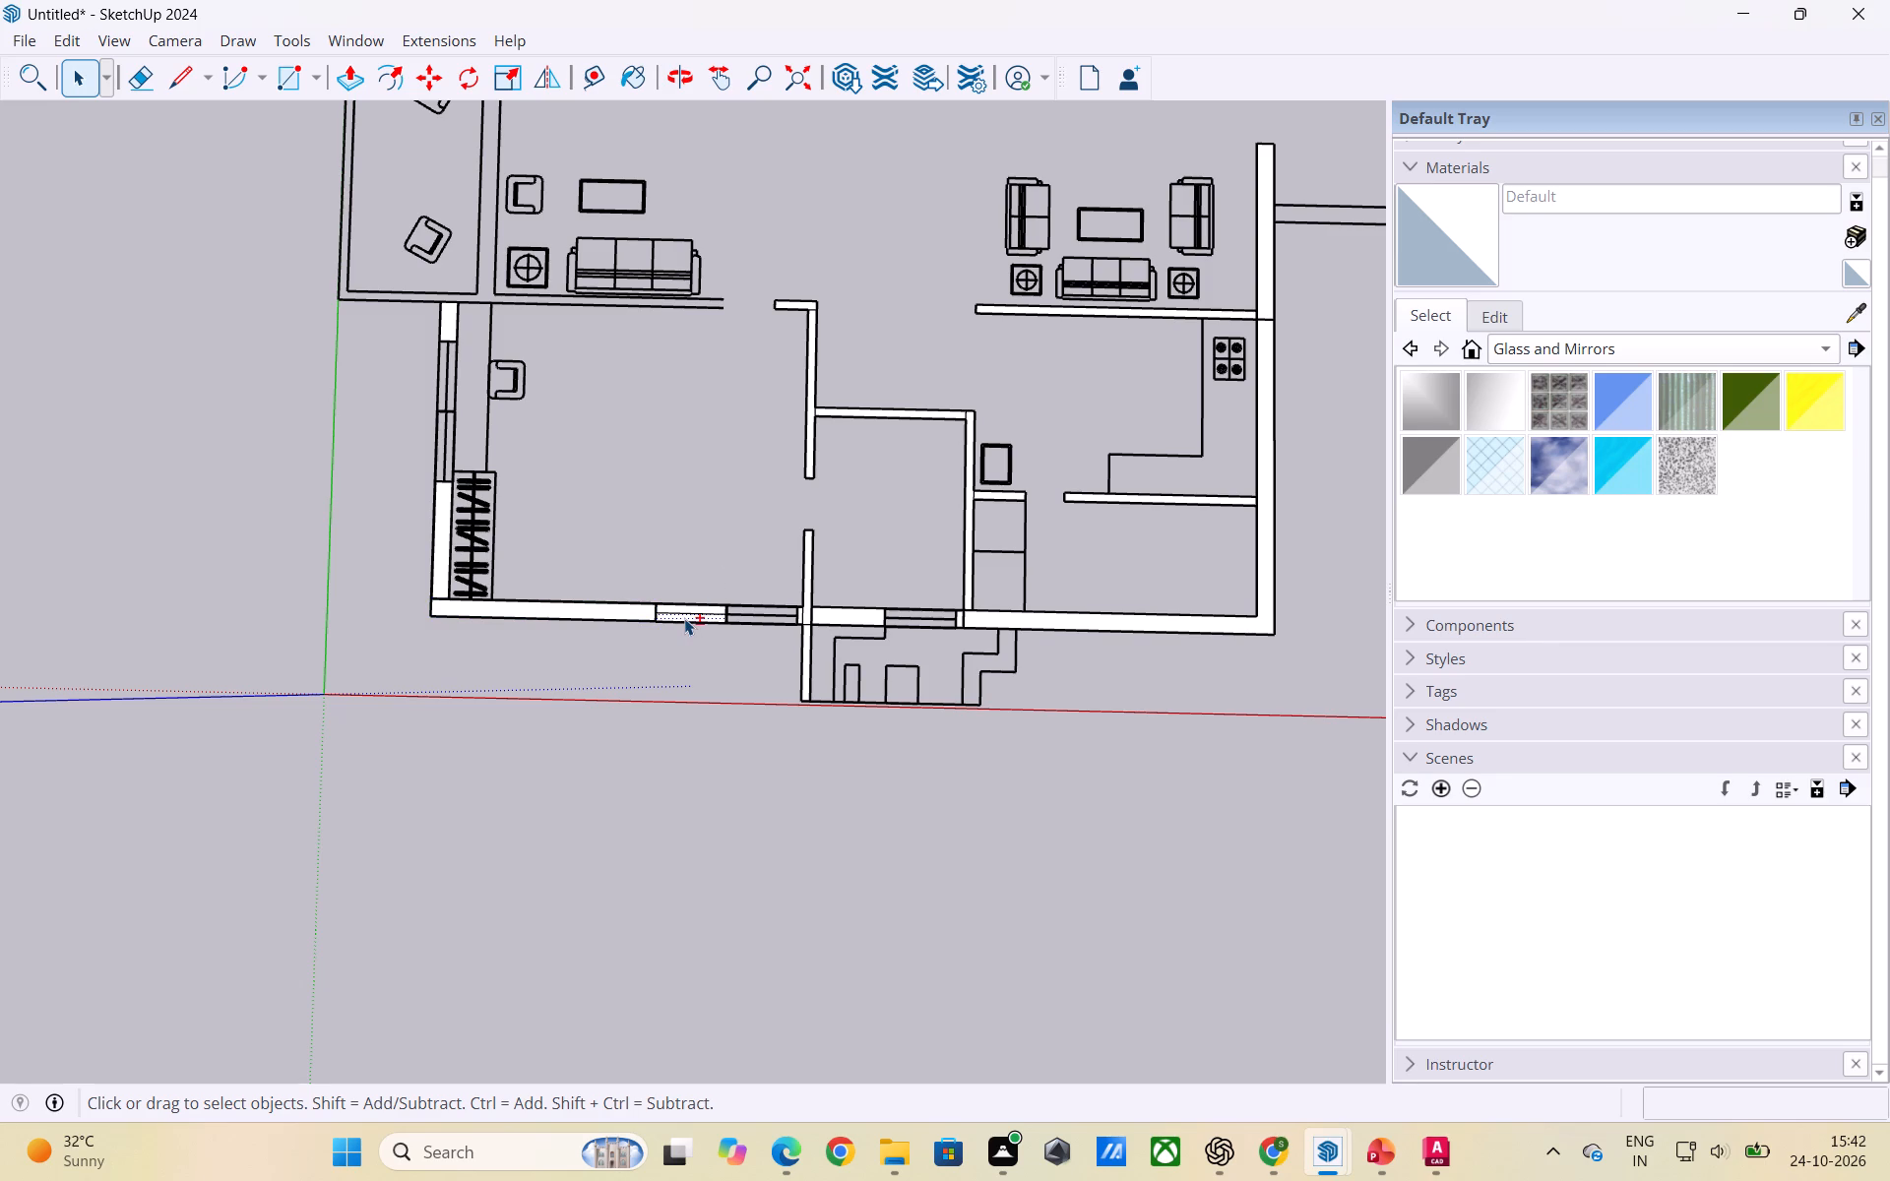
pyautogui.keyDown('shift'); pyautogui.click(684, 607); pyautogui.keyUp('shift')
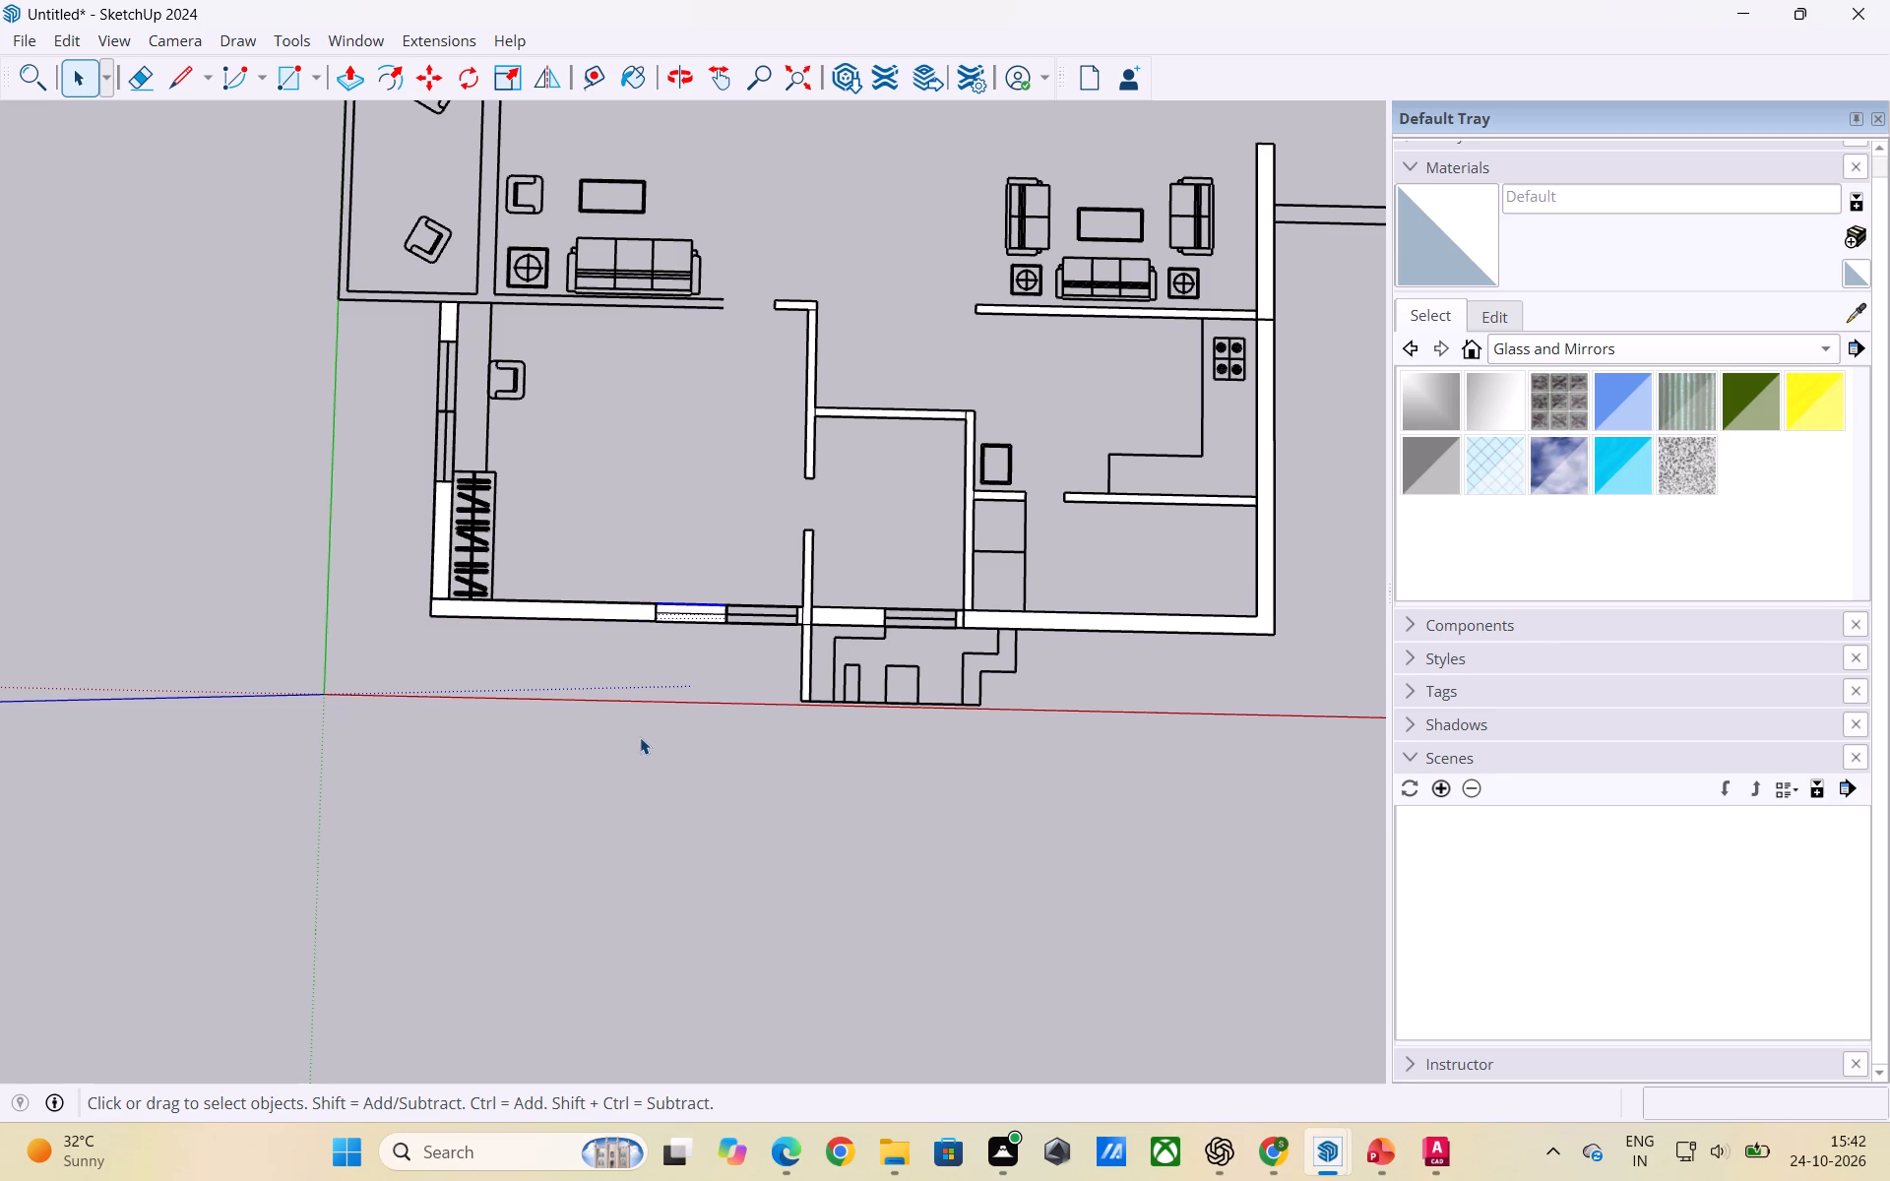
pyautogui.click(640, 737)
pyautogui.scroll(5, 708, 626)
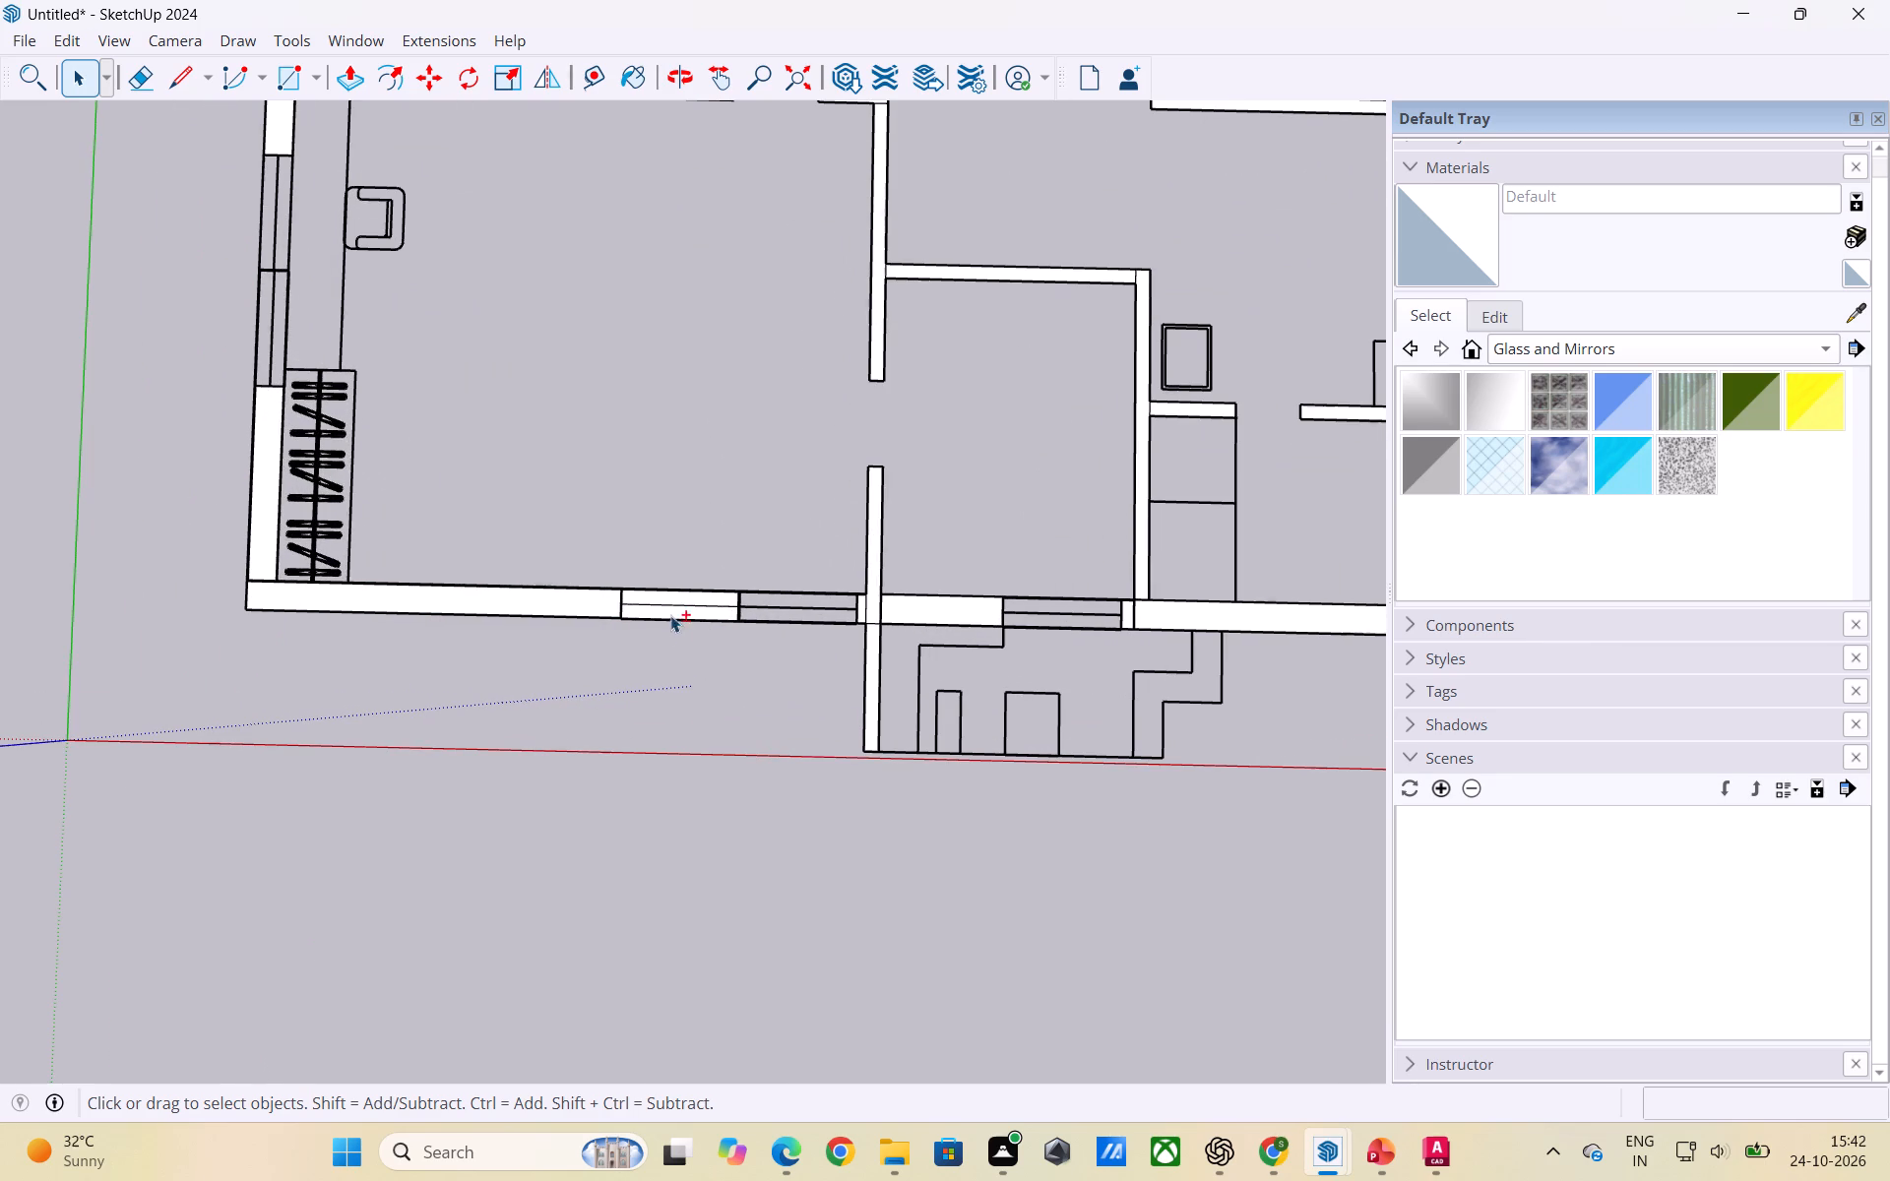
pyautogui.keyDown('shift'); pyautogui.click(670, 610); pyautogui.keyUp('shift')
pyautogui.keyDown('shift'); pyautogui.click(695, 594); pyautogui.keyUp('shift')
pyautogui.click(706, 707)
pyautogui.keyDown('shift'); pyautogui.click(693, 613); pyautogui.keyUp('shift')
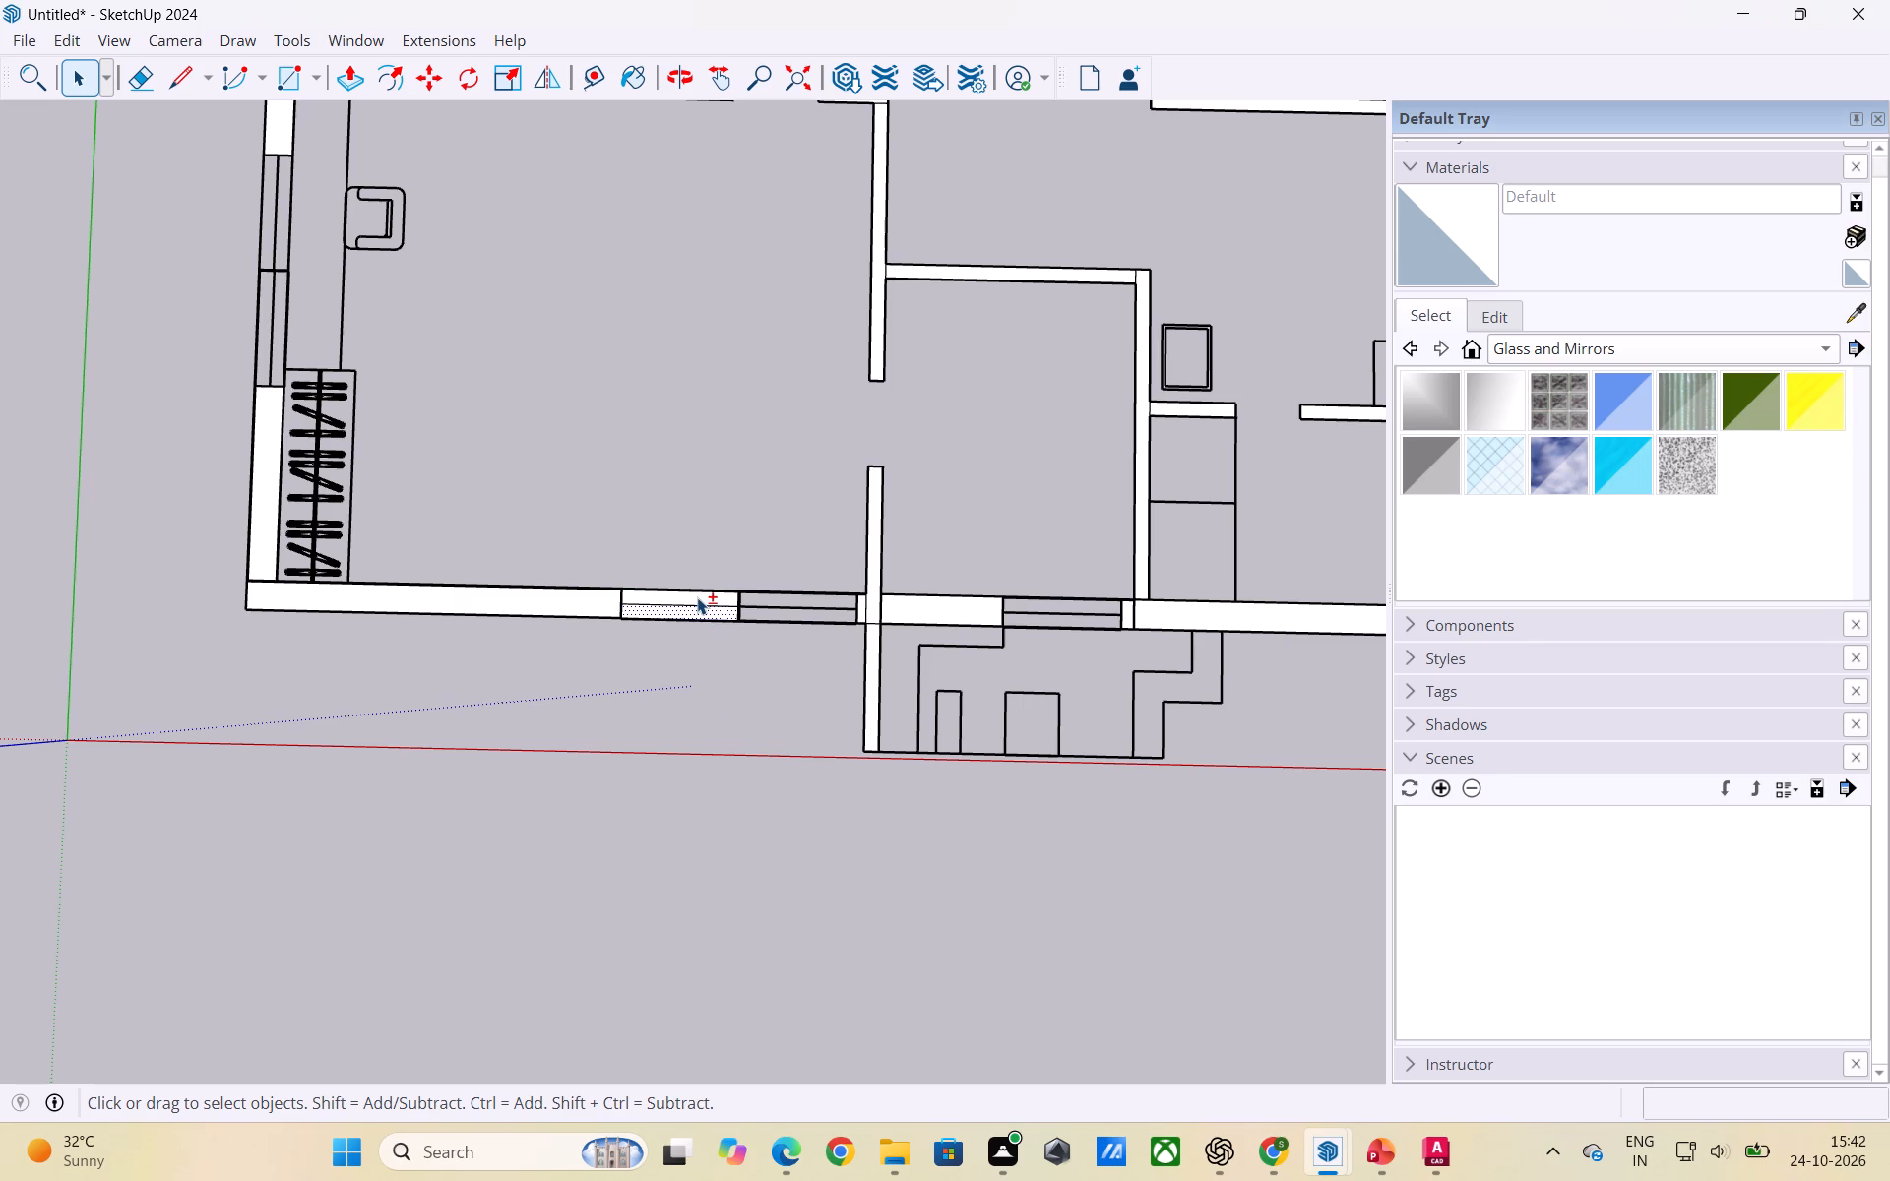
pyautogui.keyDown('shift'); pyautogui.click(697, 597); pyautogui.keyUp('shift')
pyautogui.press('Delete')
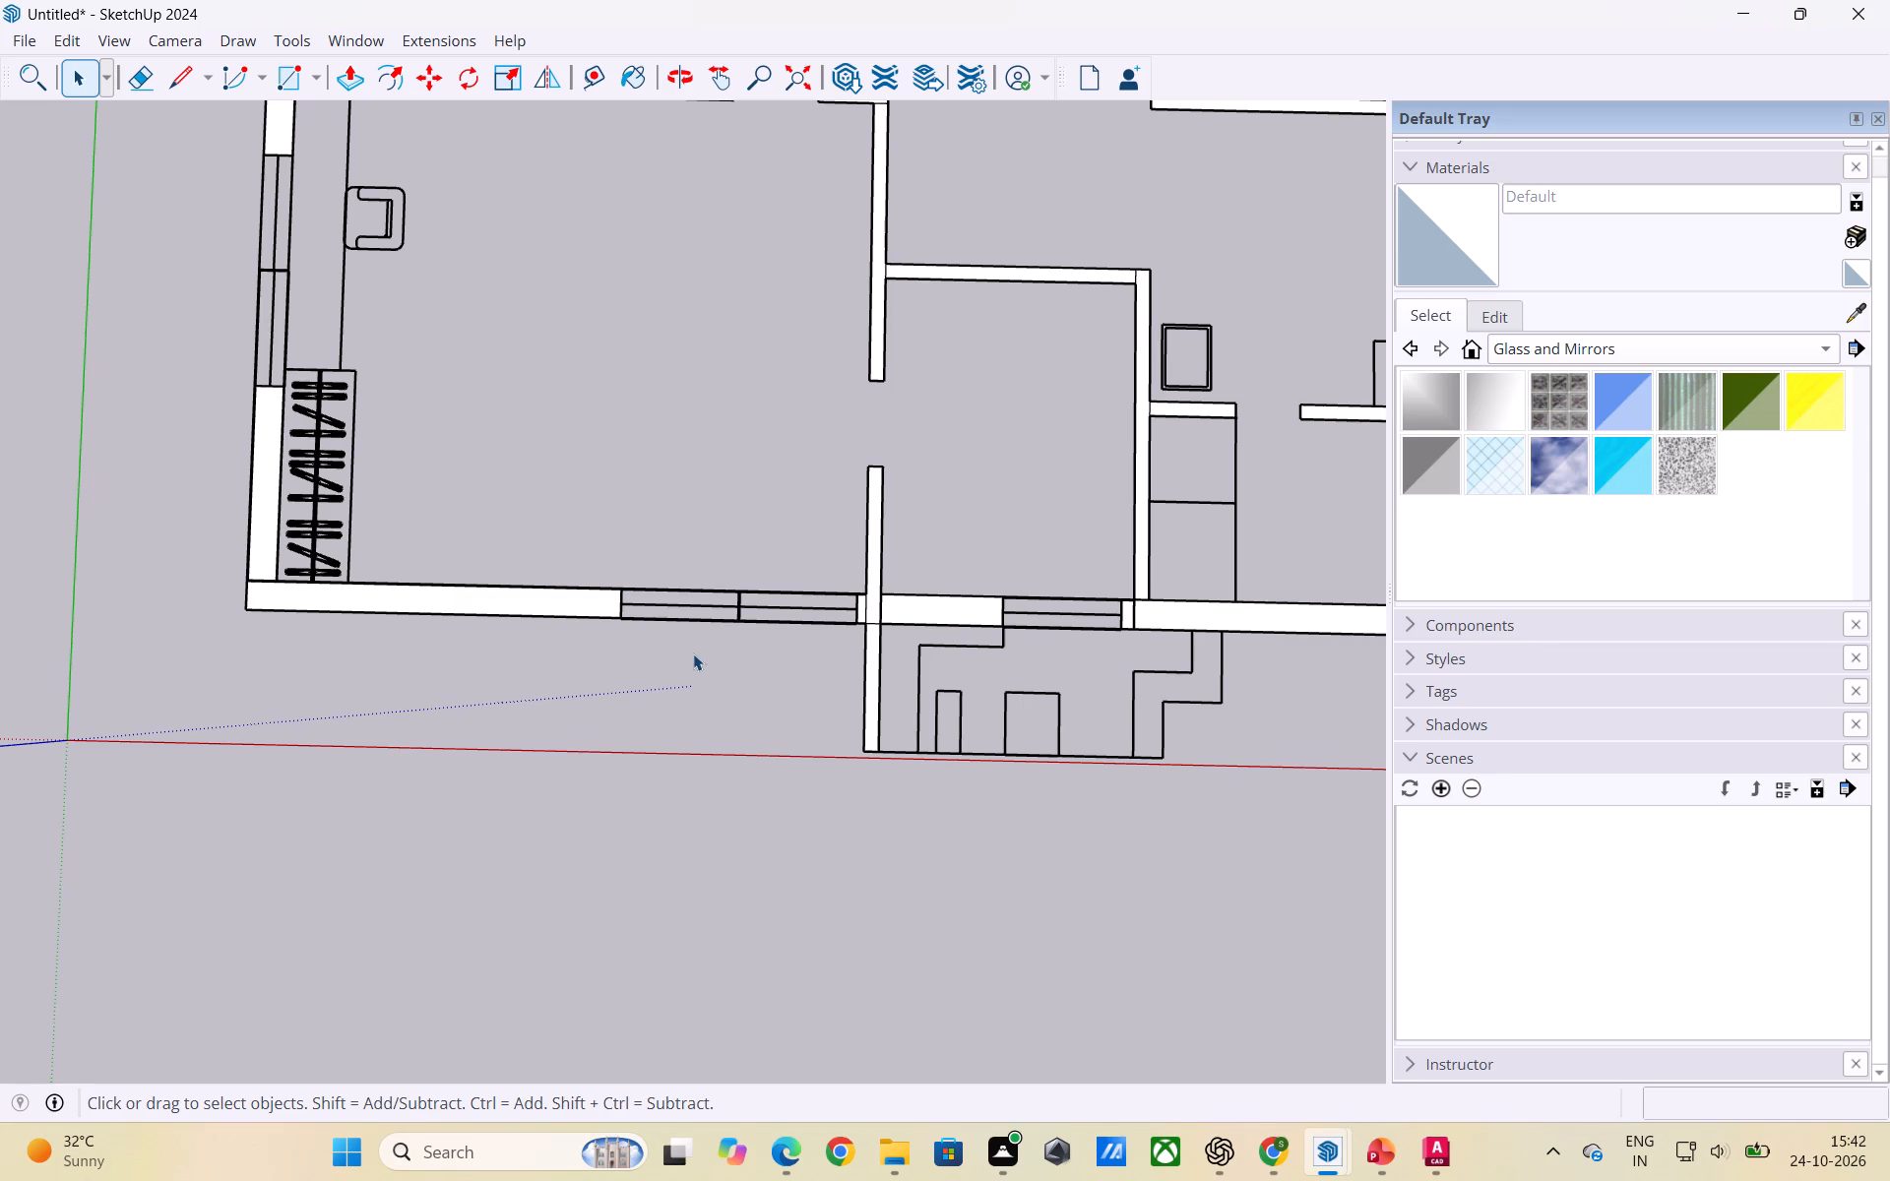
# Make separate groups of the narrow wall piece beside the bedroom window and the partition stretch crossing the exterior wall.
pyautogui.scroll(-2, 693, 653)
pyautogui.scroll(9, 854, 634)
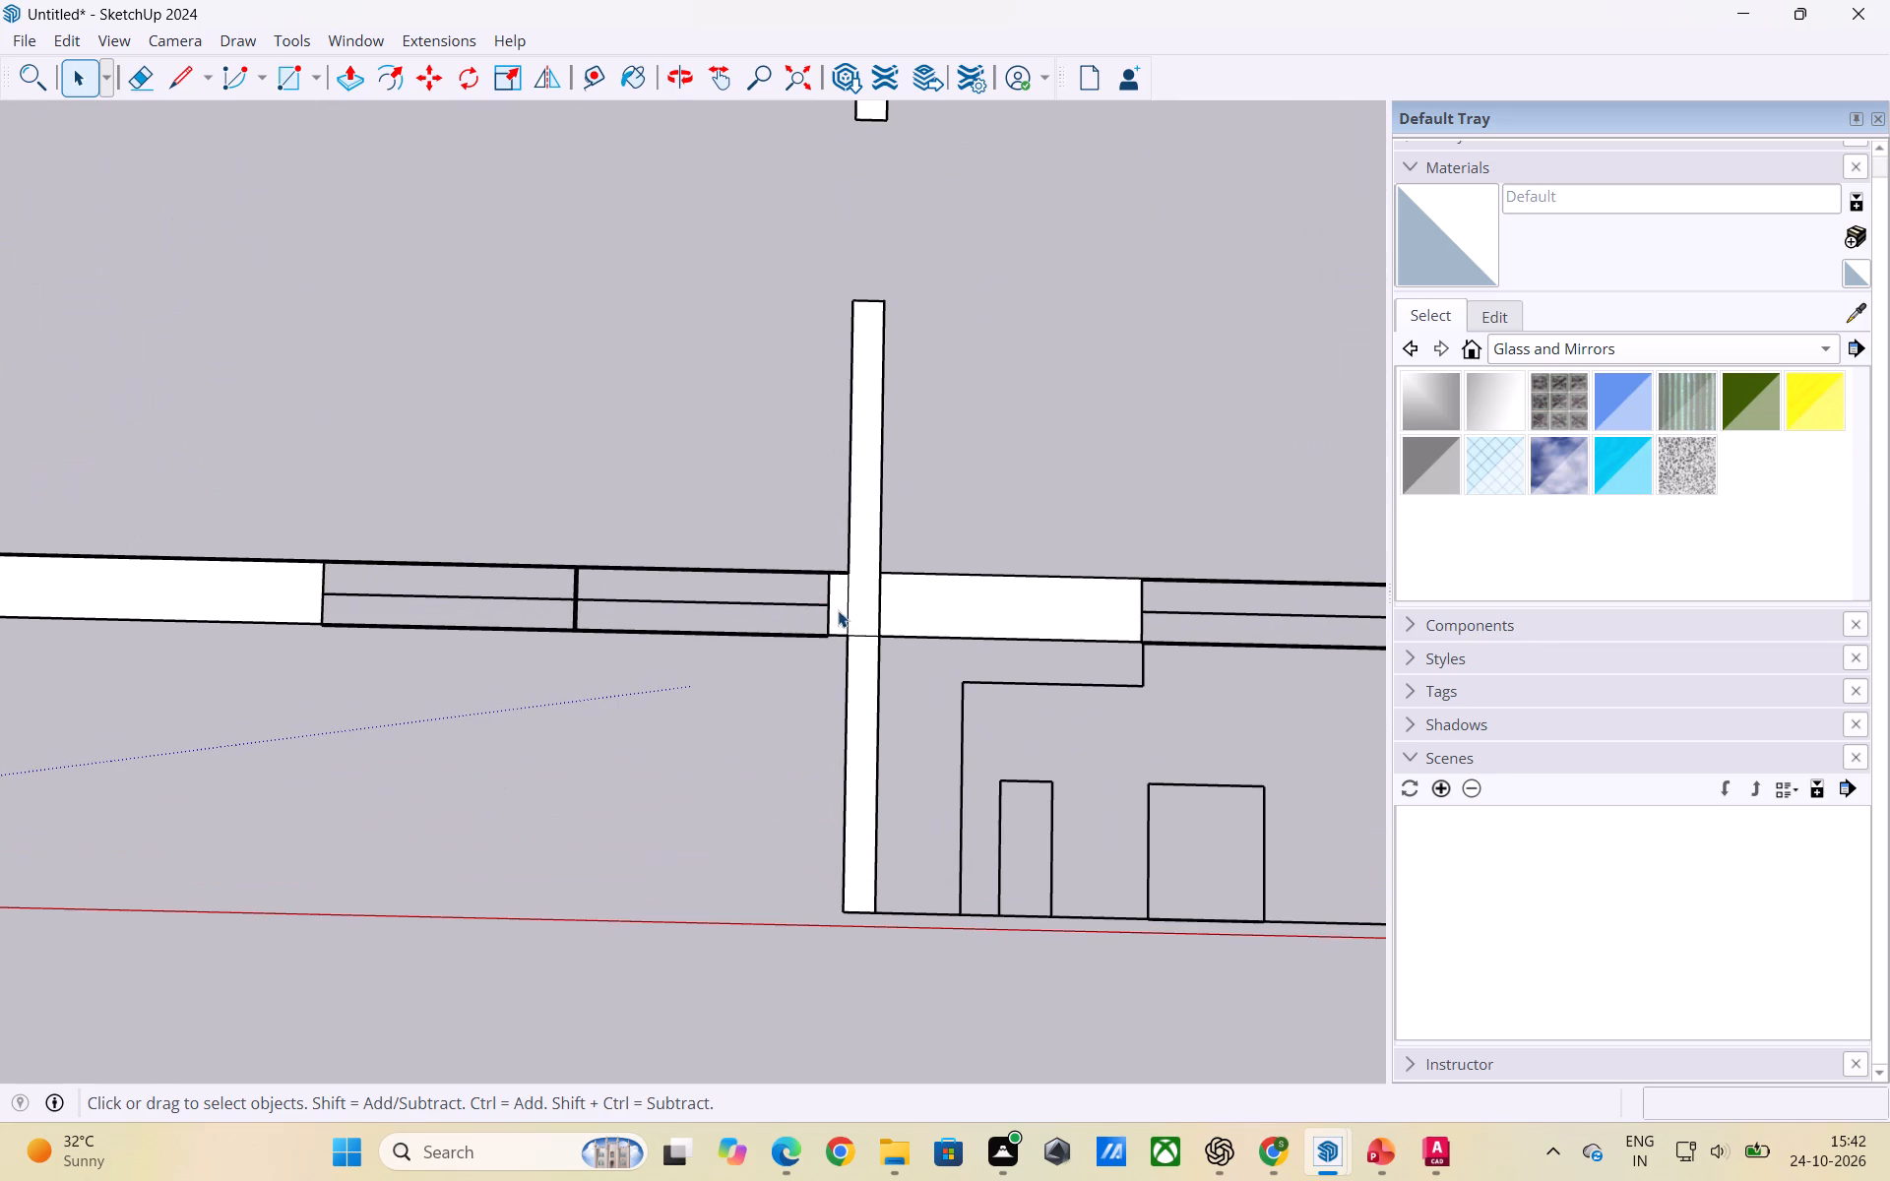
pyautogui.click(839, 610)
pyautogui.click(840, 611)
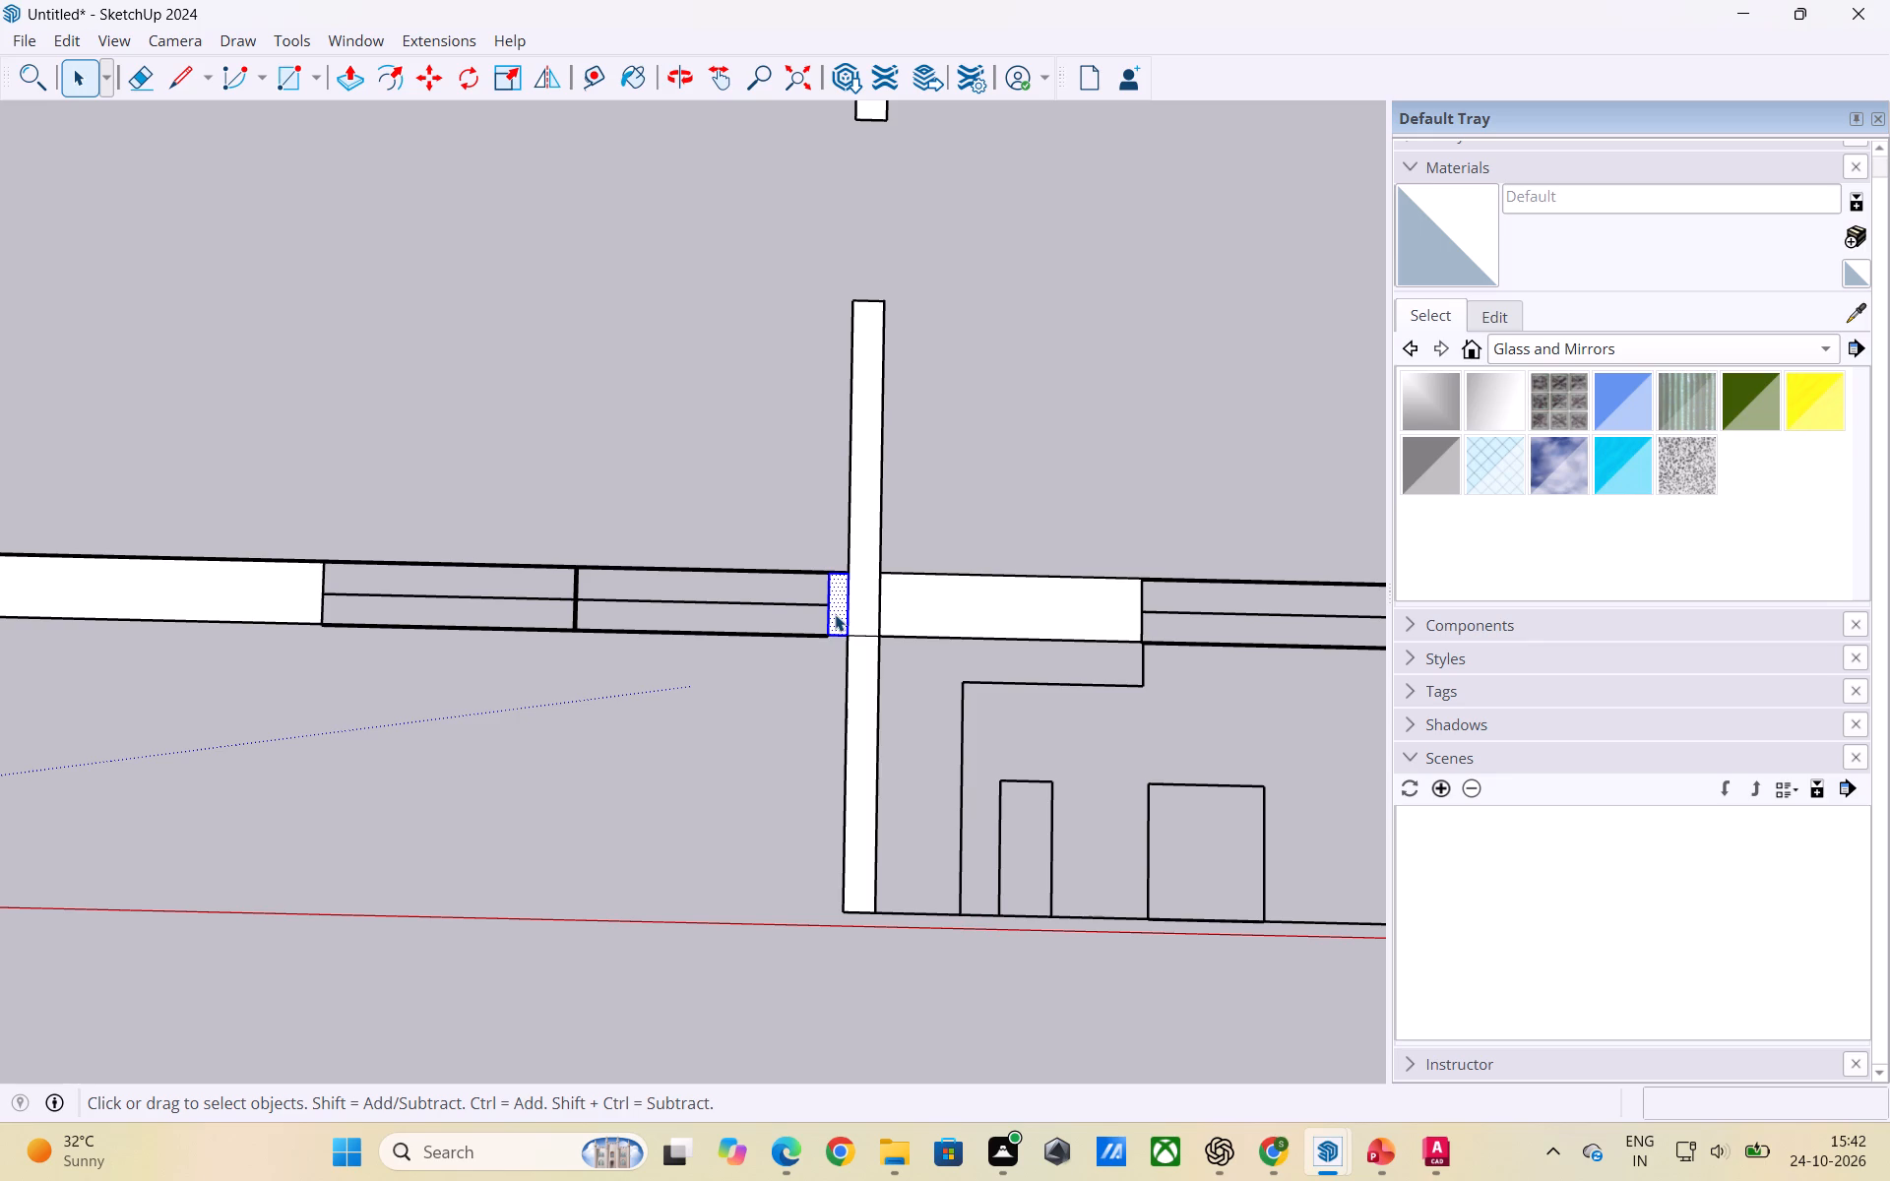
pyautogui.rightClick(835, 614)
pyautogui.click(901, 842)
pyautogui.doubleClick(861, 590)
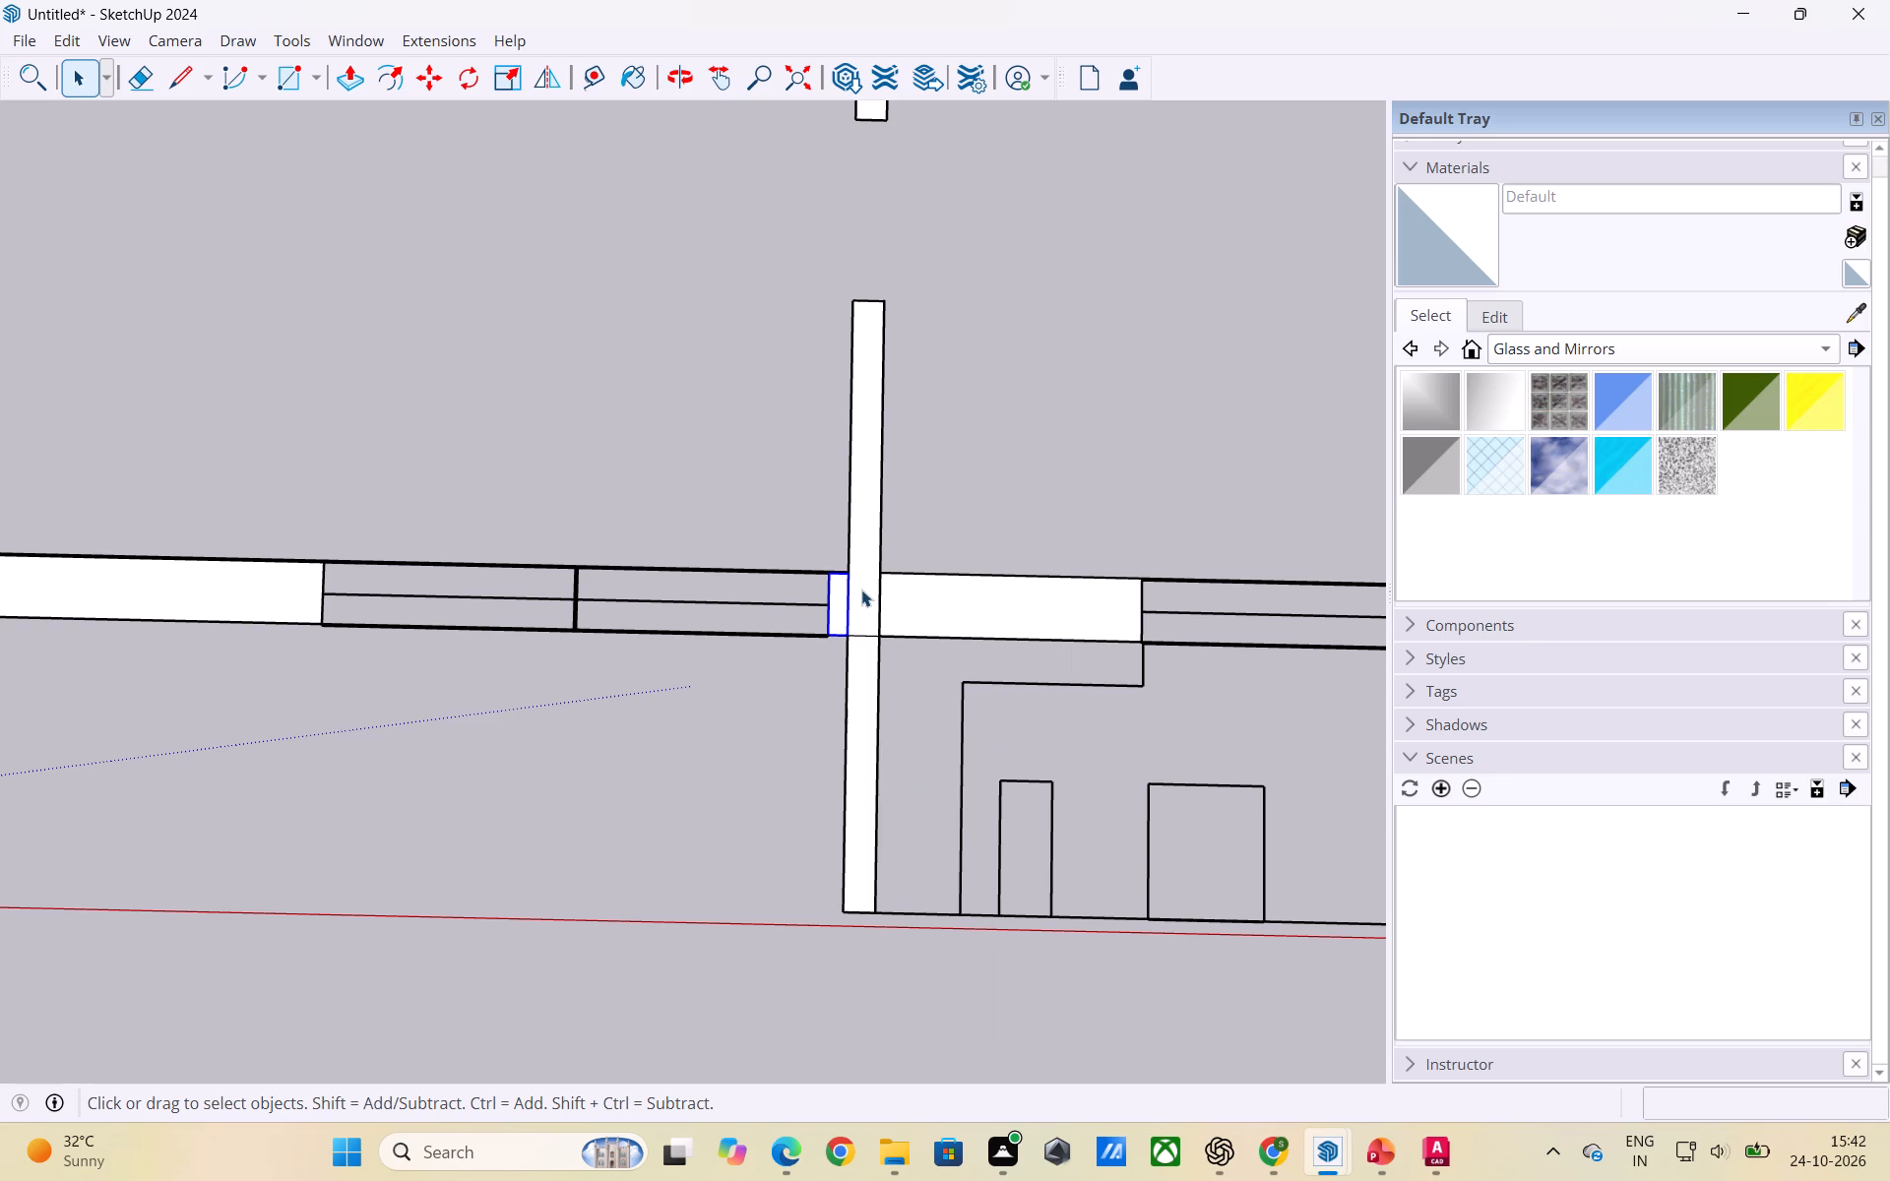
pyautogui.rightClick(861, 590)
pyautogui.click(919, 825)
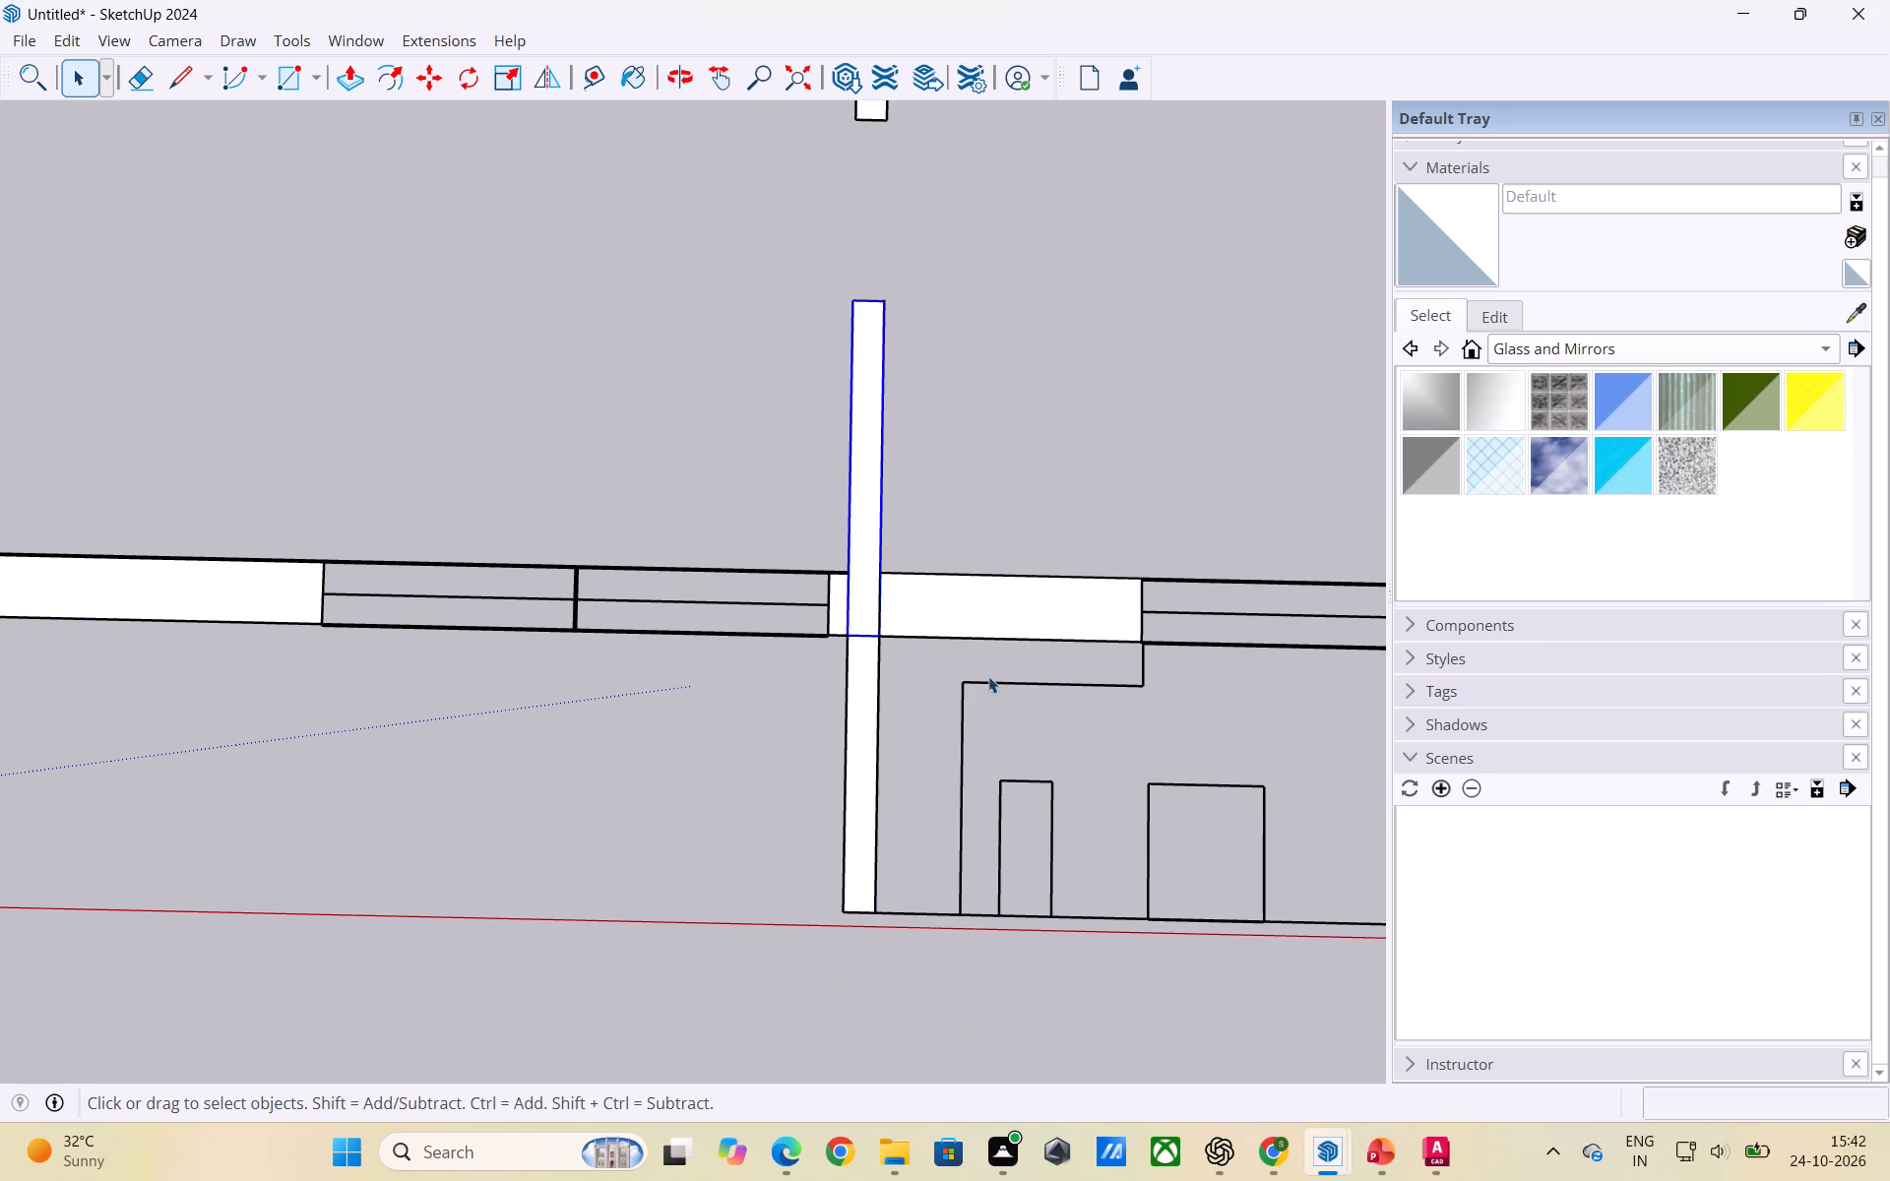
# Group the partition wall stretch that projects outside the exterior wall.
pyautogui.doubleClick(976, 623)
pyautogui.click(976, 610)
pyautogui.doubleClick(854, 735)
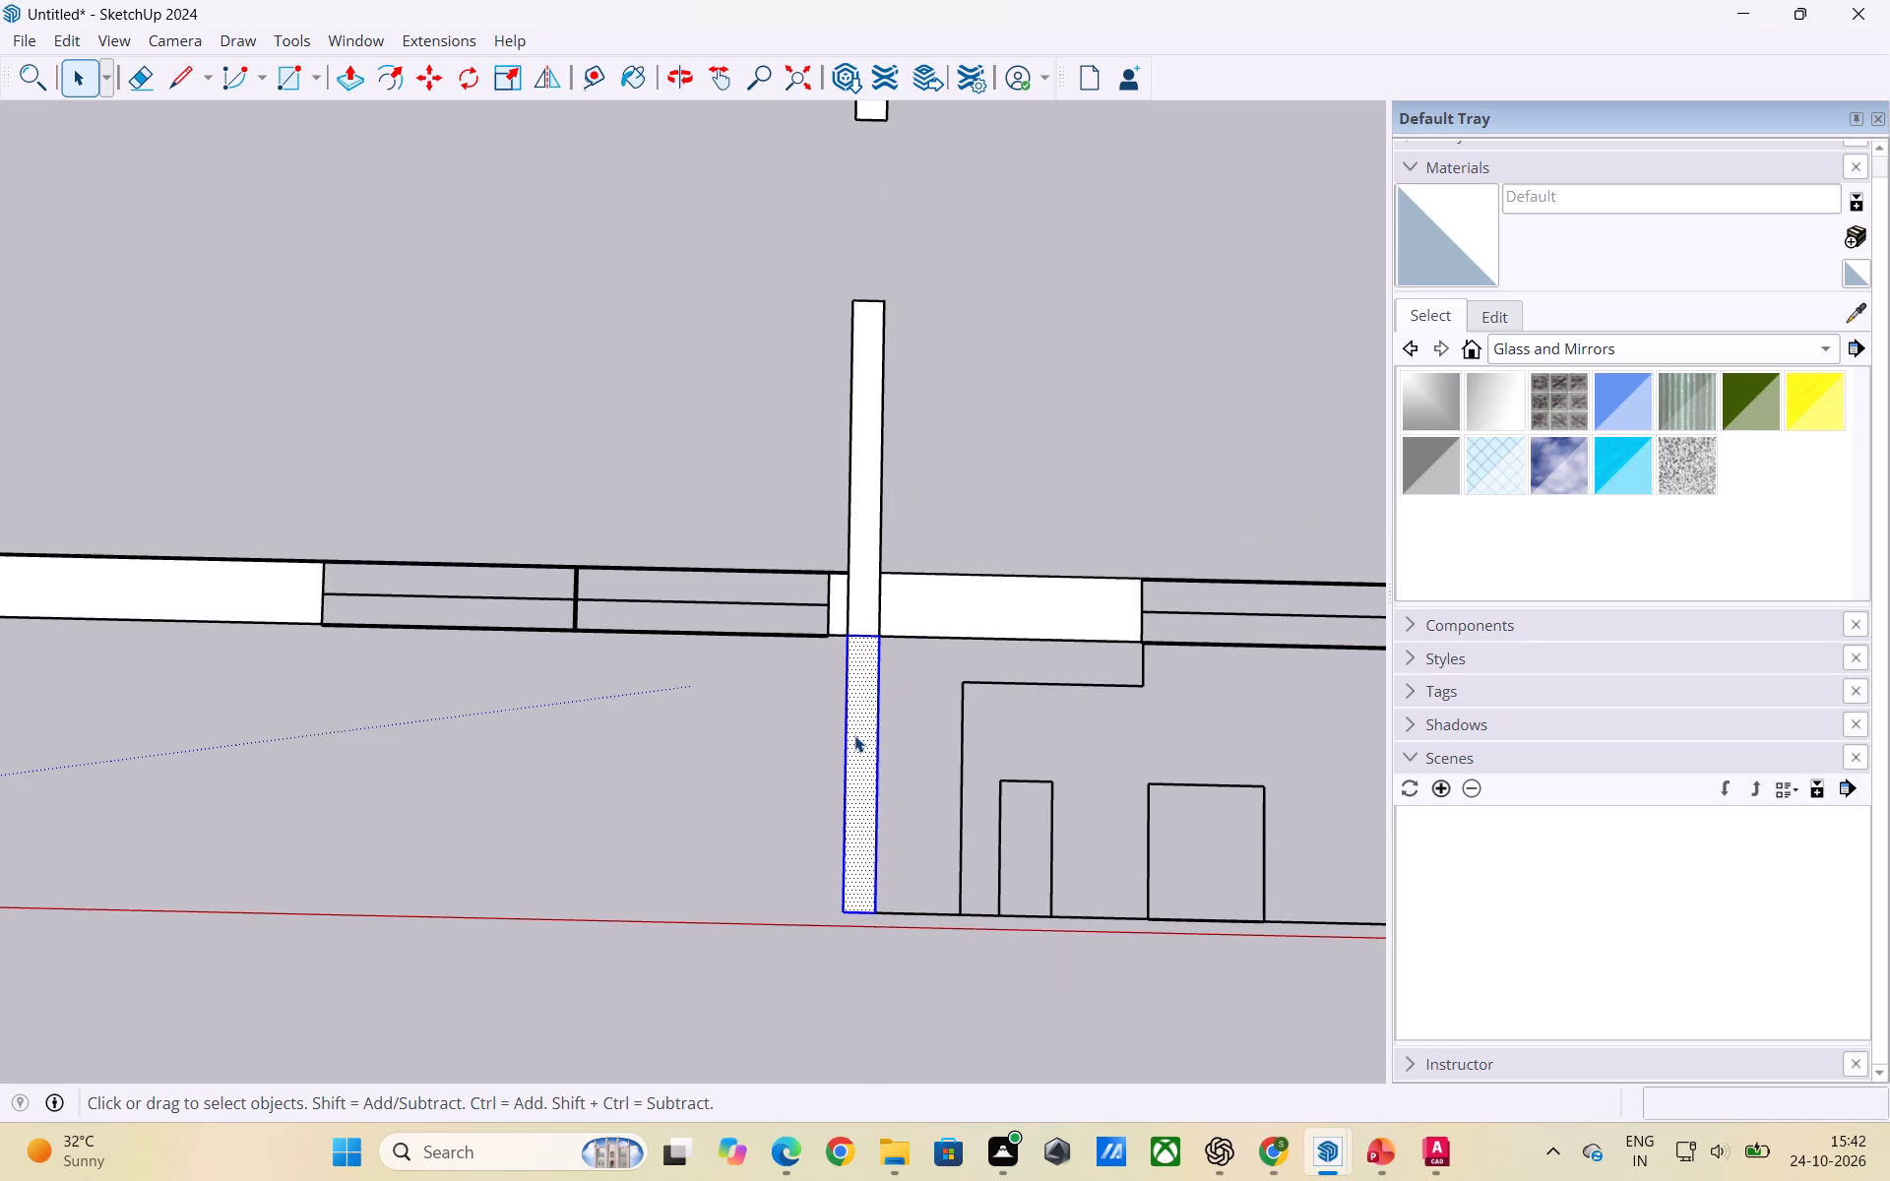
pyautogui.rightClick(854, 735)
pyautogui.click(933, 975)
pyautogui.click(748, 777)
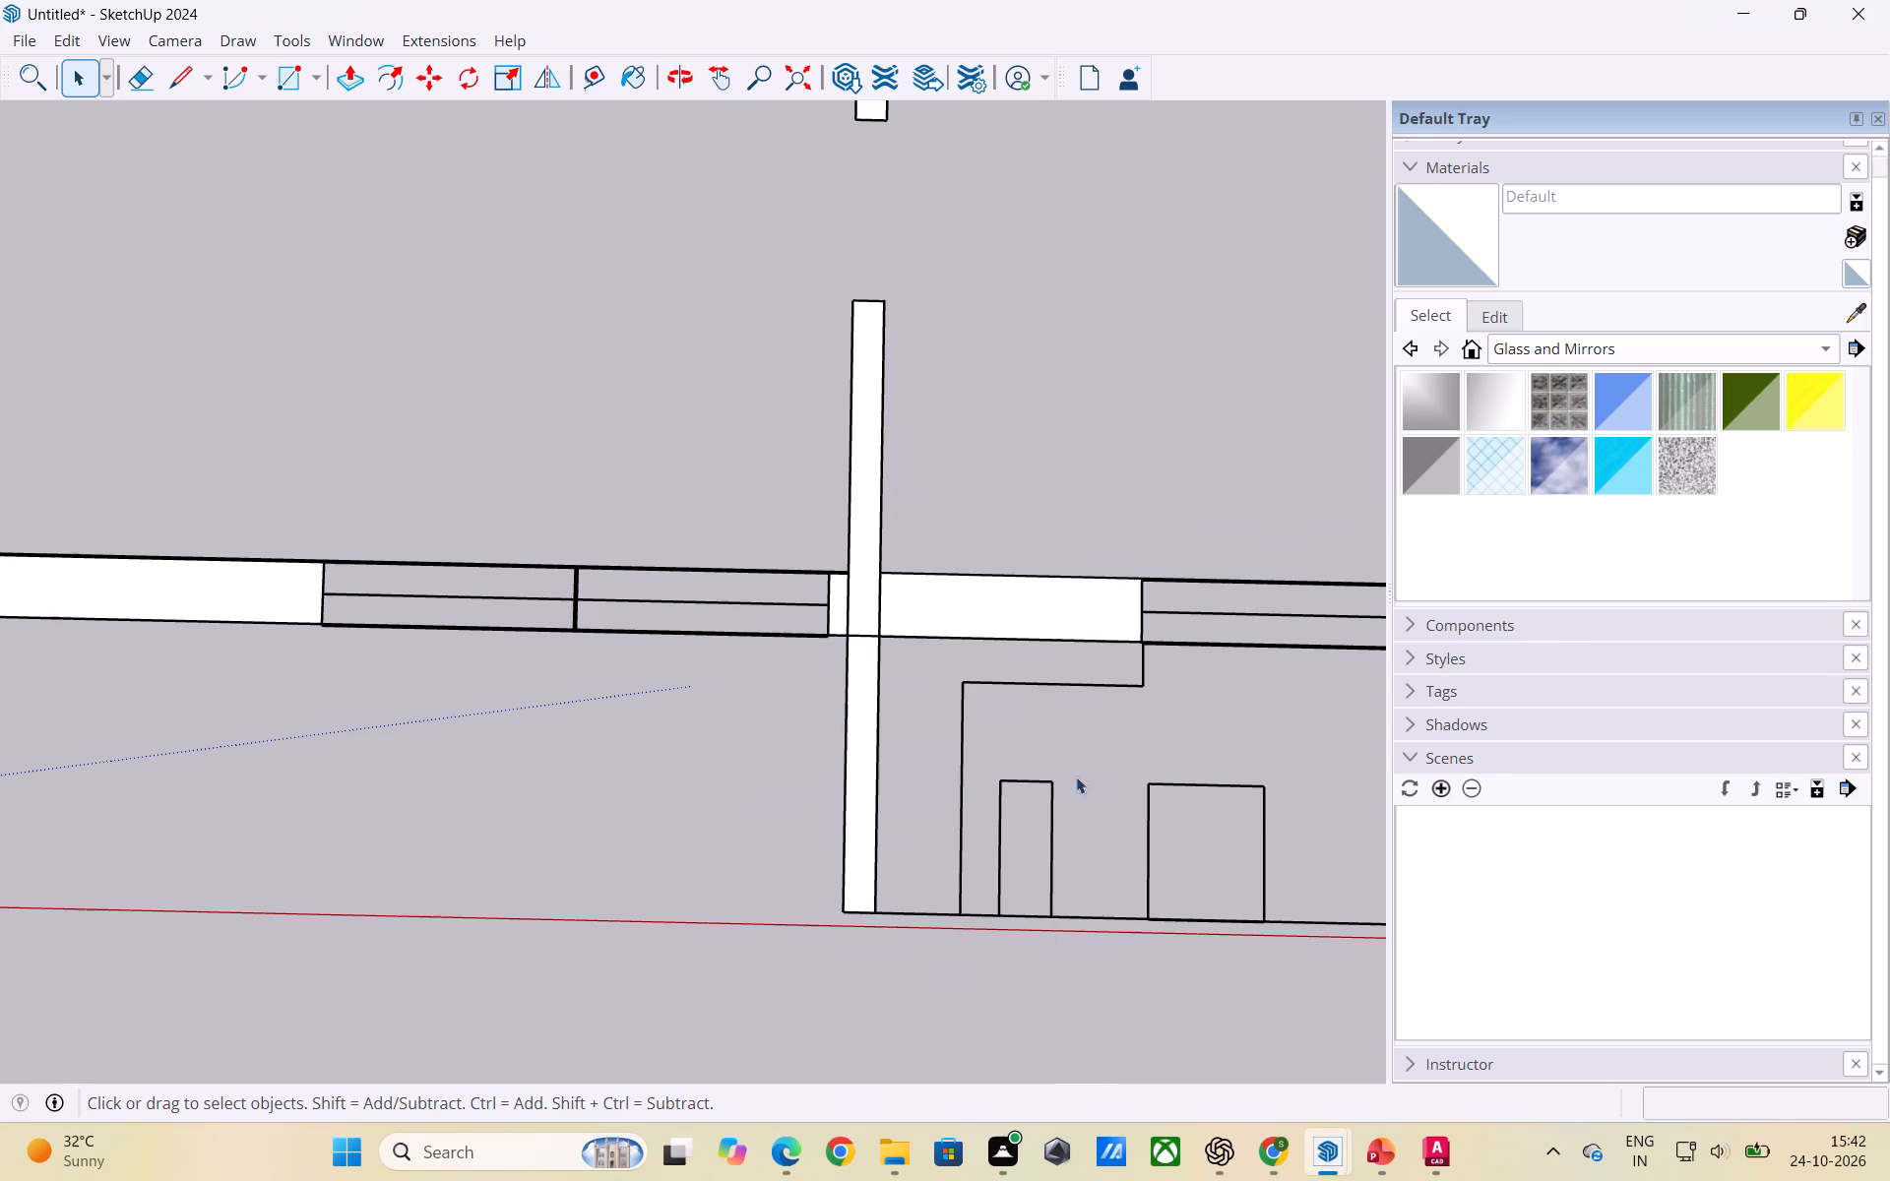
# Group the long partition wall segment between the bedroom and the small room, above the door opening.
pyautogui.scroll(-13, 1093, 778)
pyautogui.scroll(3, 850, 521)
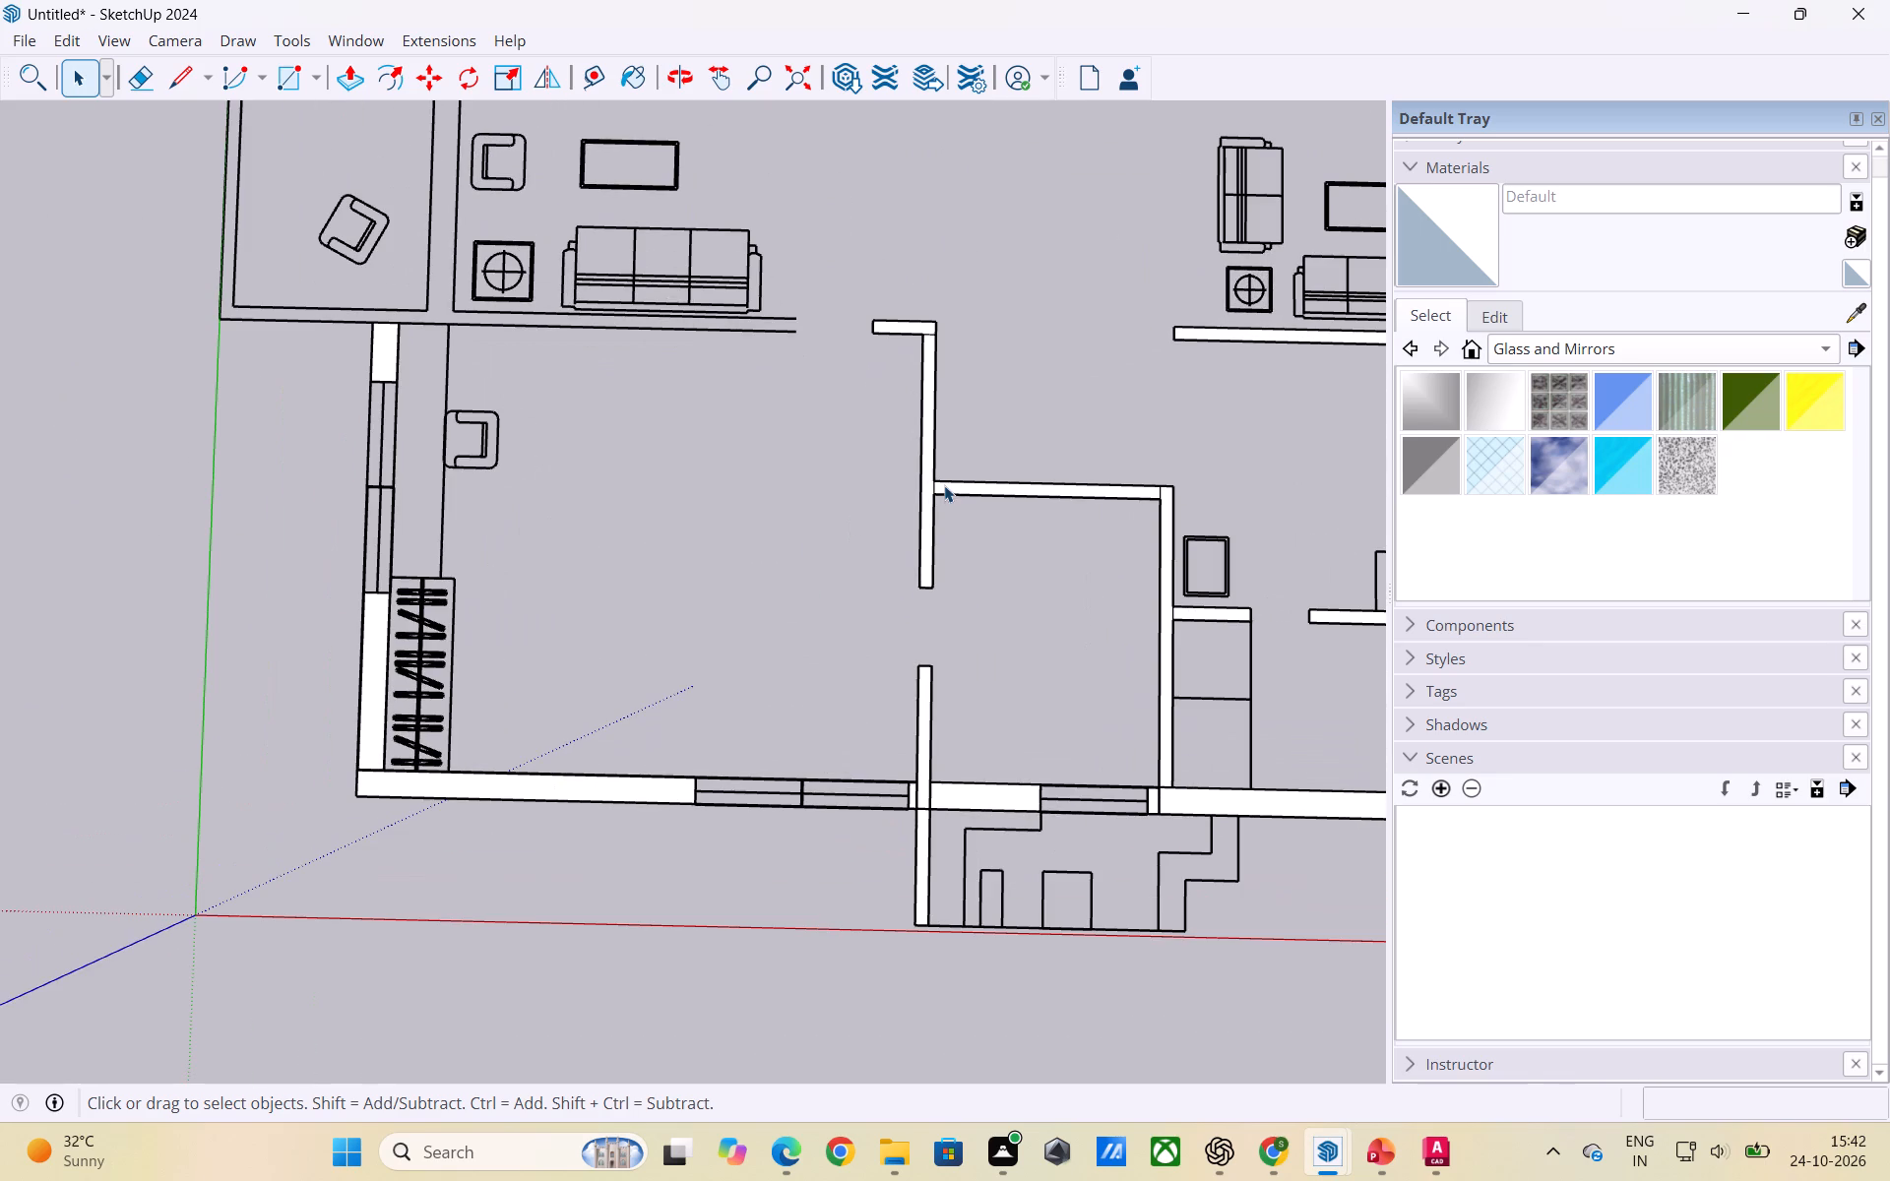
pyautogui.click(929, 489)
pyautogui.doubleClick(929, 489)
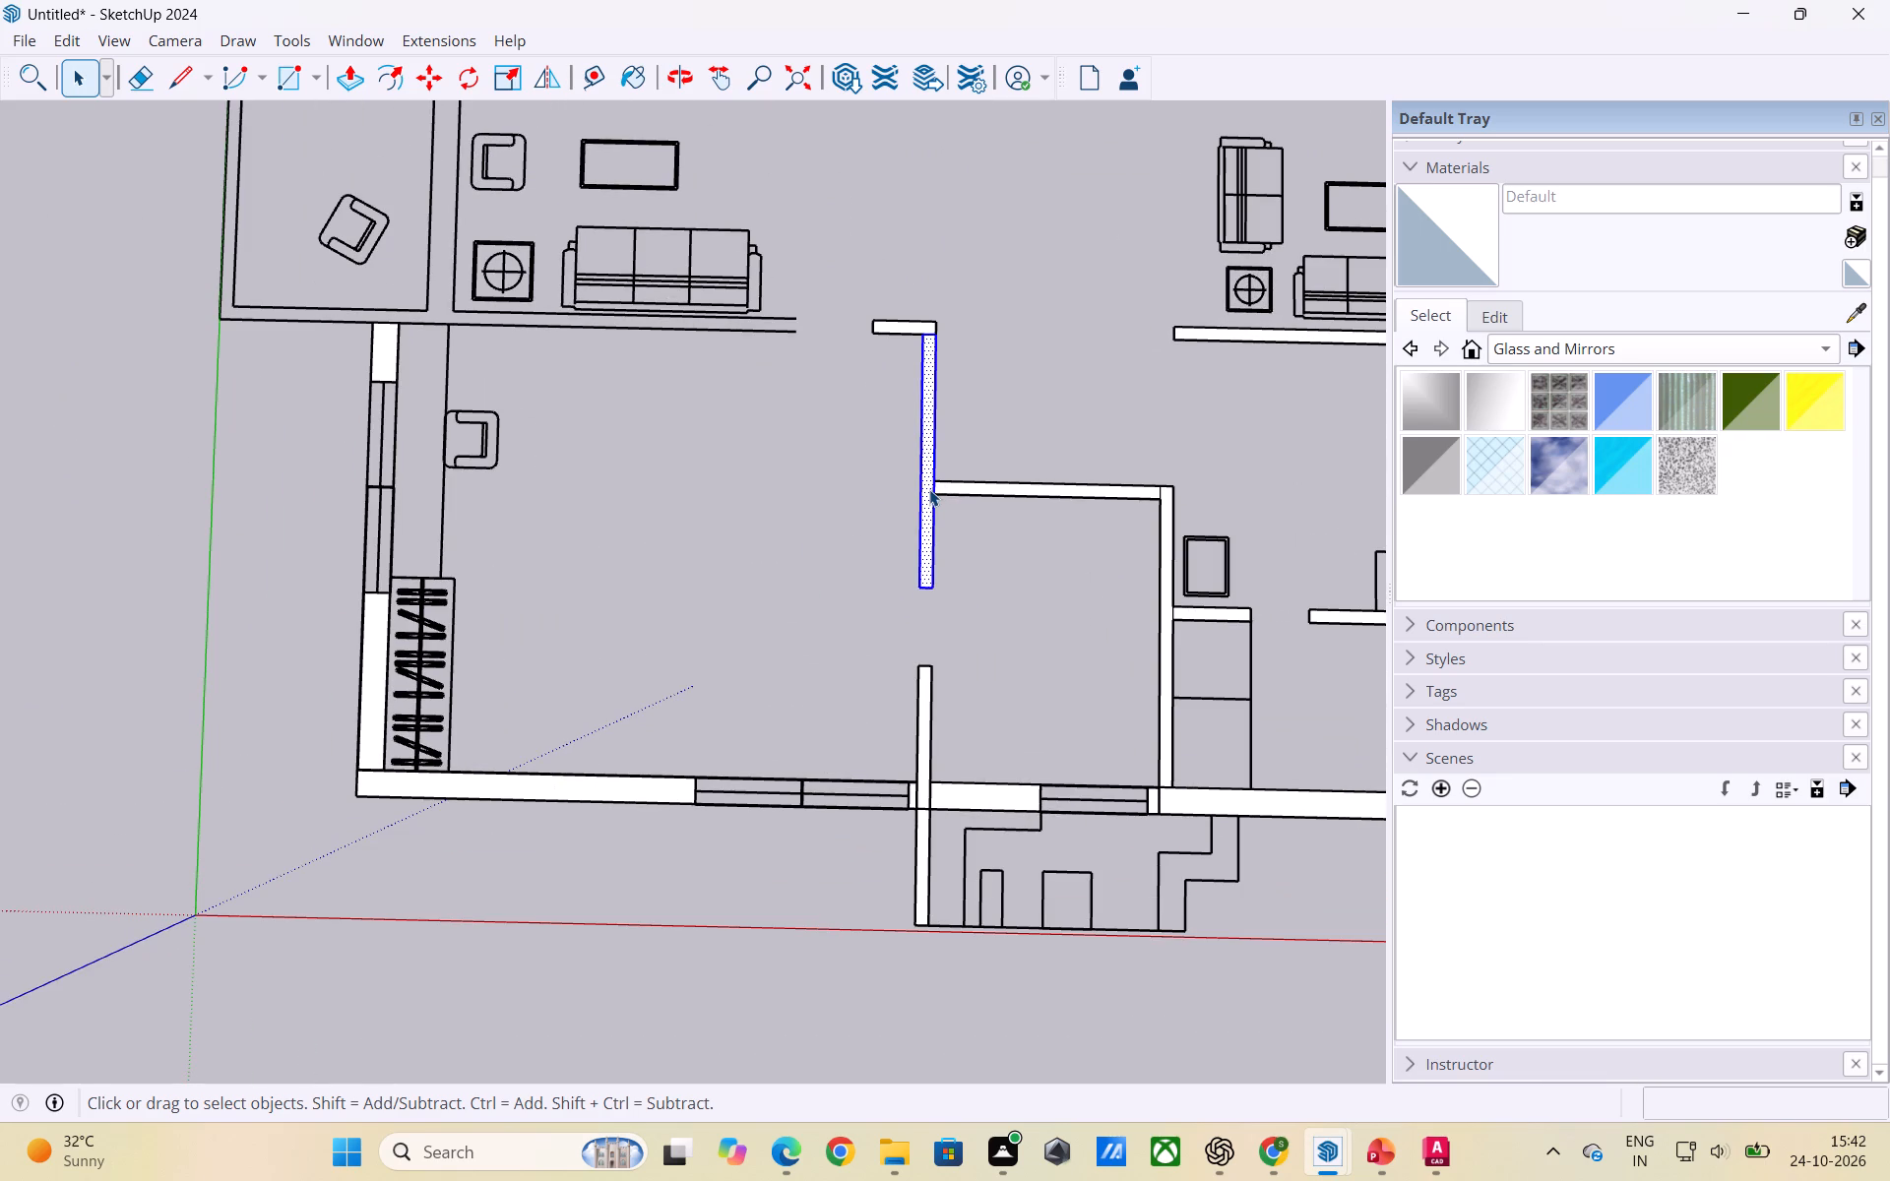
pyautogui.rightClick(928, 489)
pyautogui.click(976, 729)
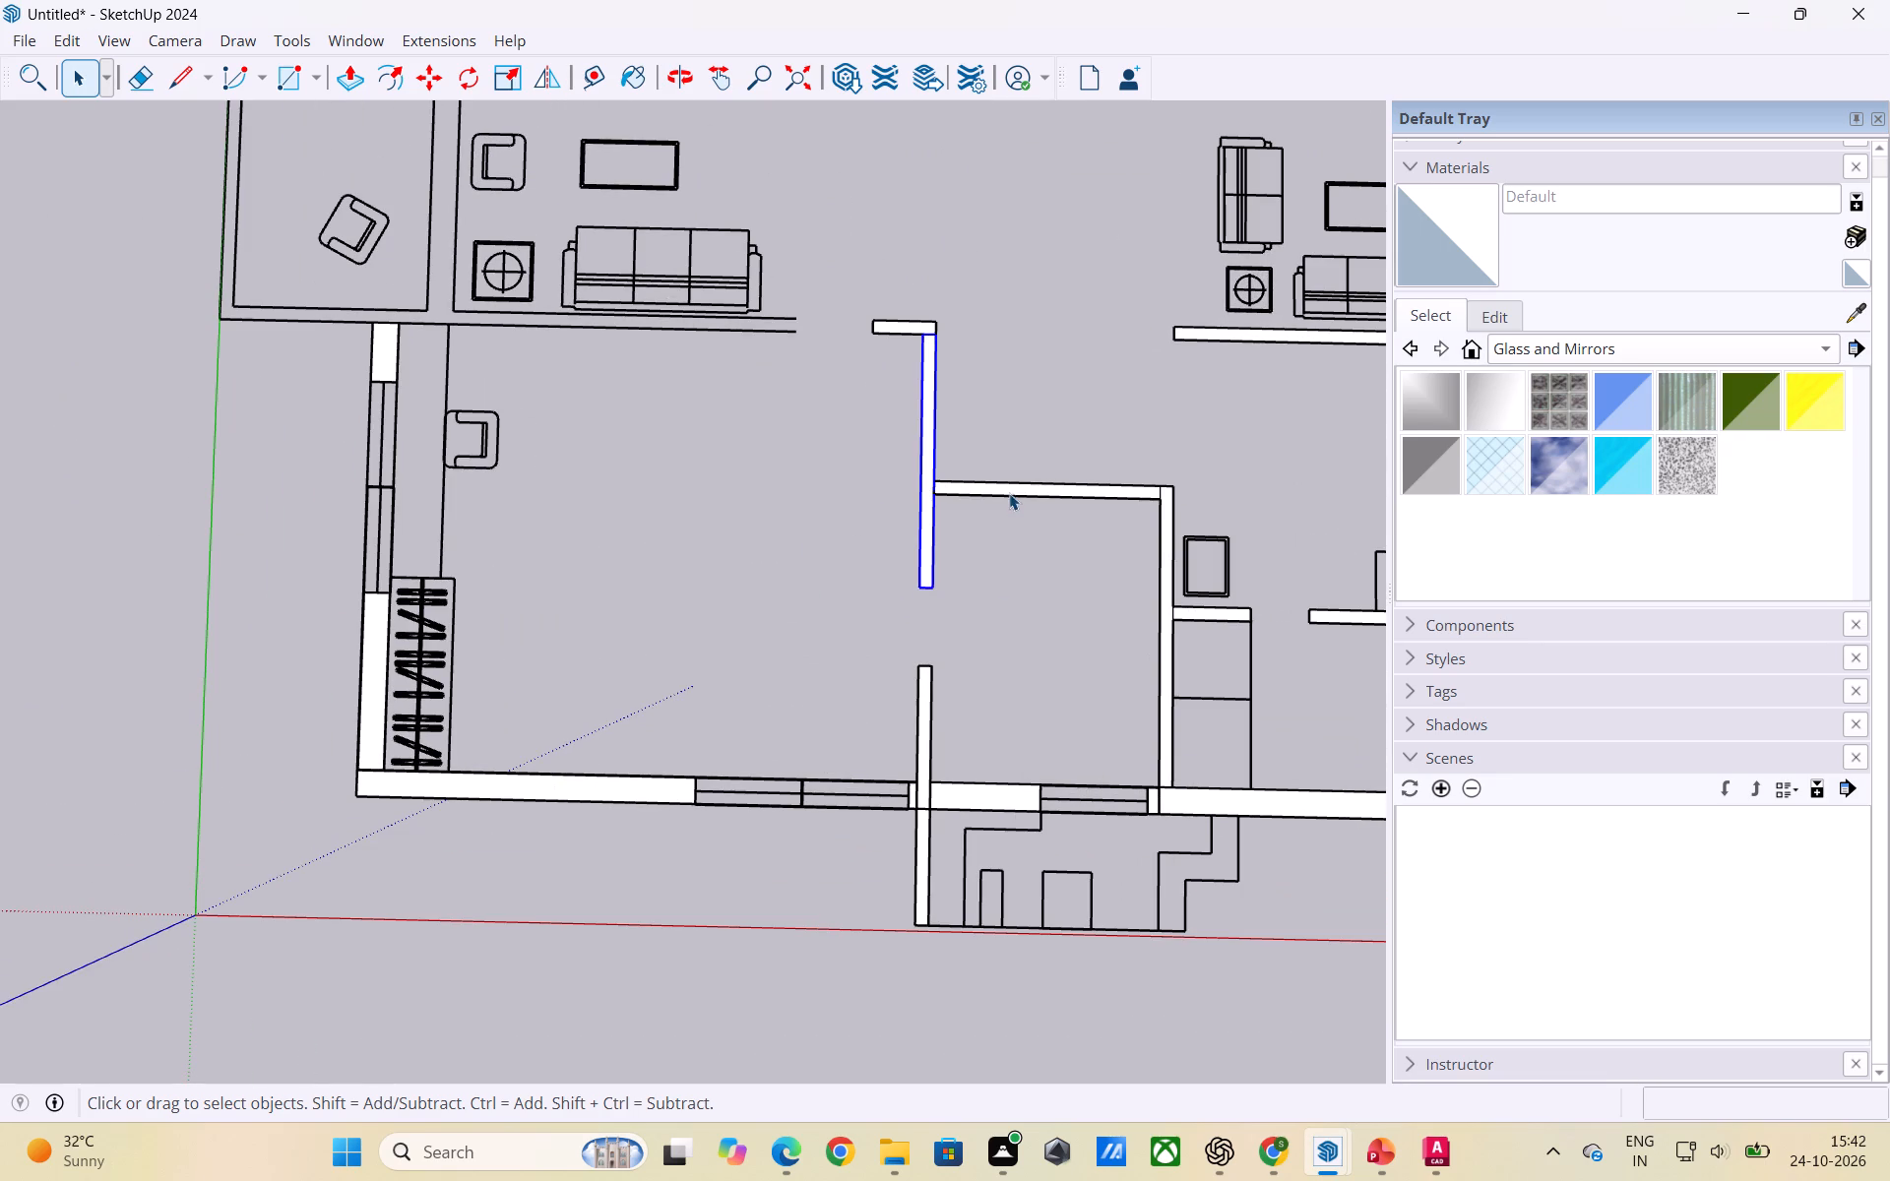
# Group the small room's wall opposite the exterior wall.
pyautogui.tripleClick(1009, 491)
pyautogui.doubleClick(1009, 491)
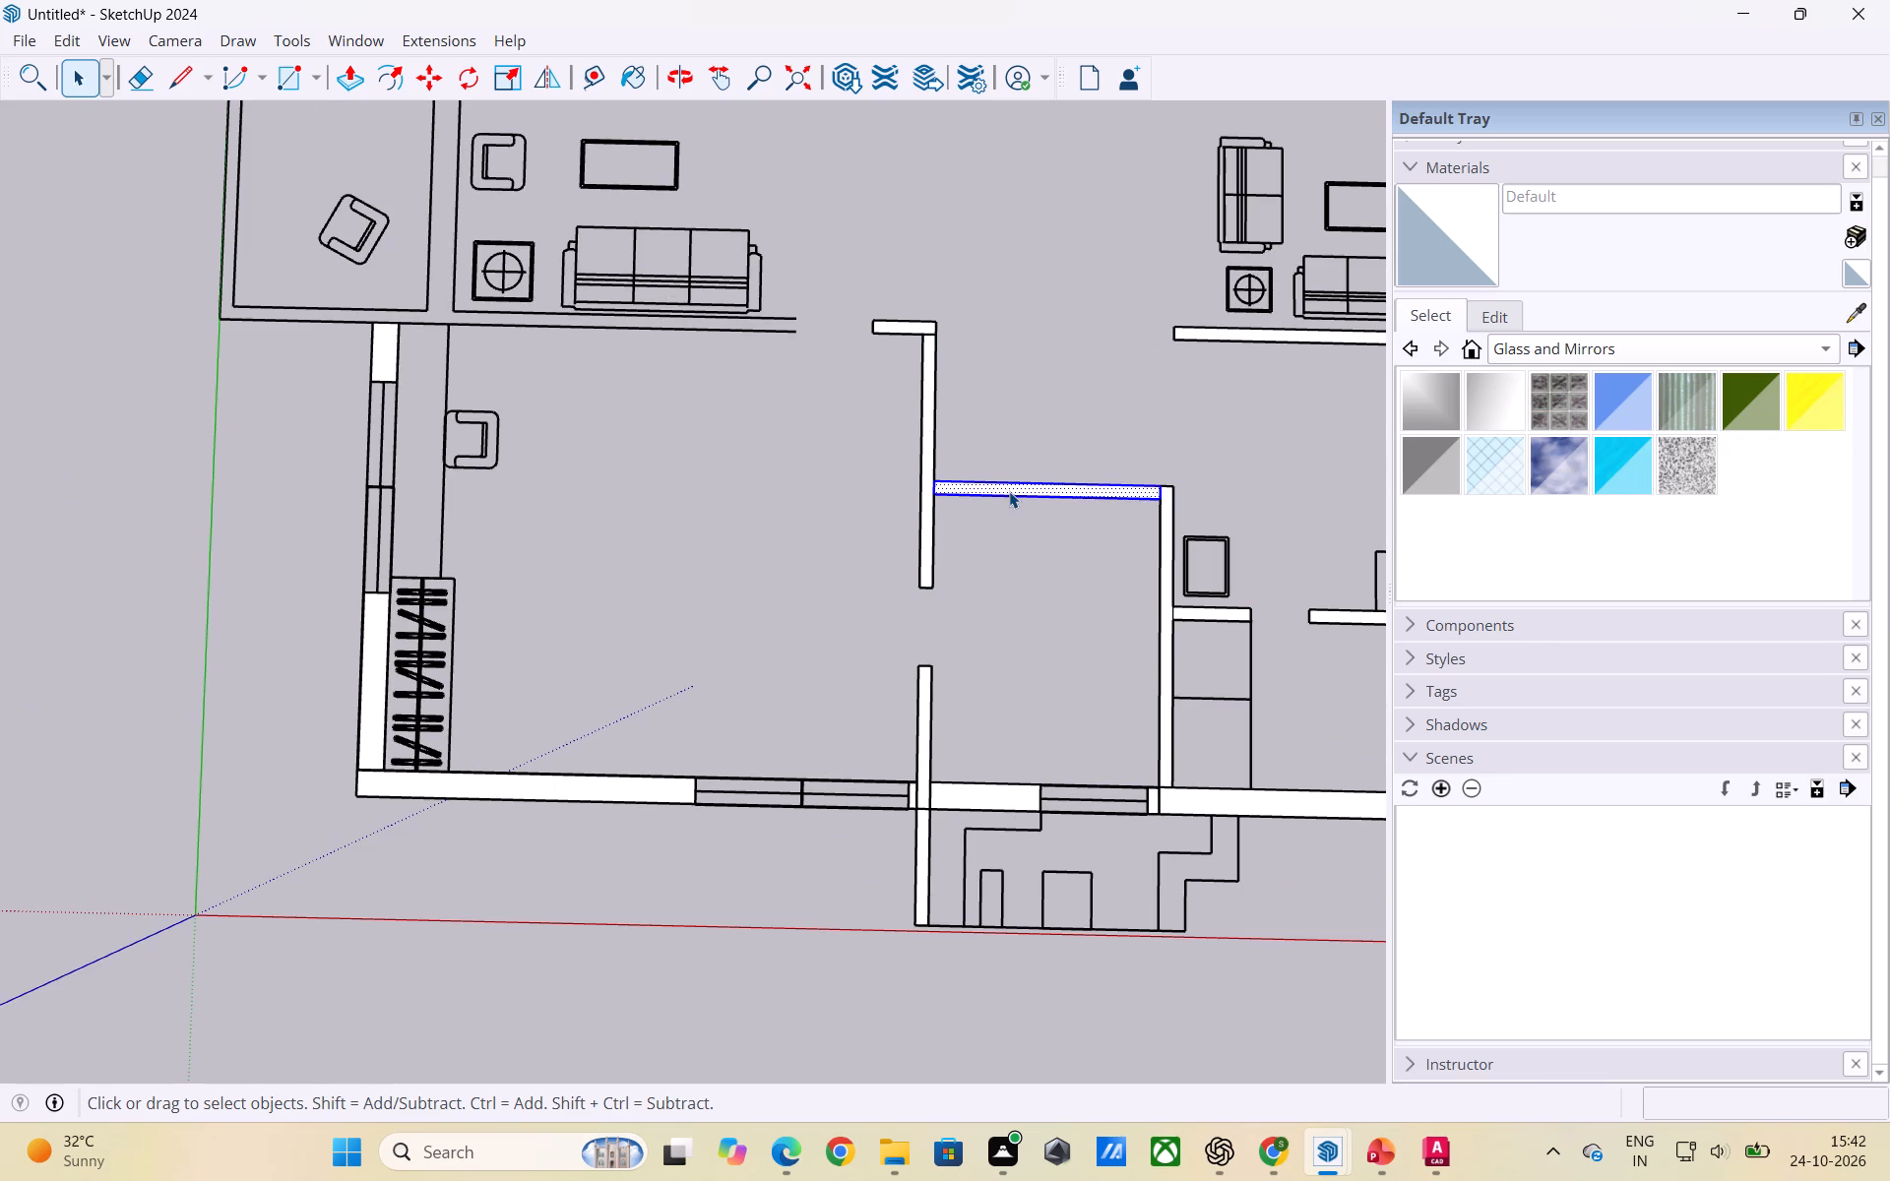
pyautogui.rightClick(1009, 491)
pyautogui.click(1053, 730)
# Group the short wall between the shaft and the washbasin.
pyautogui.doubleClick(1163, 590)
pyautogui.click(1133, 606)
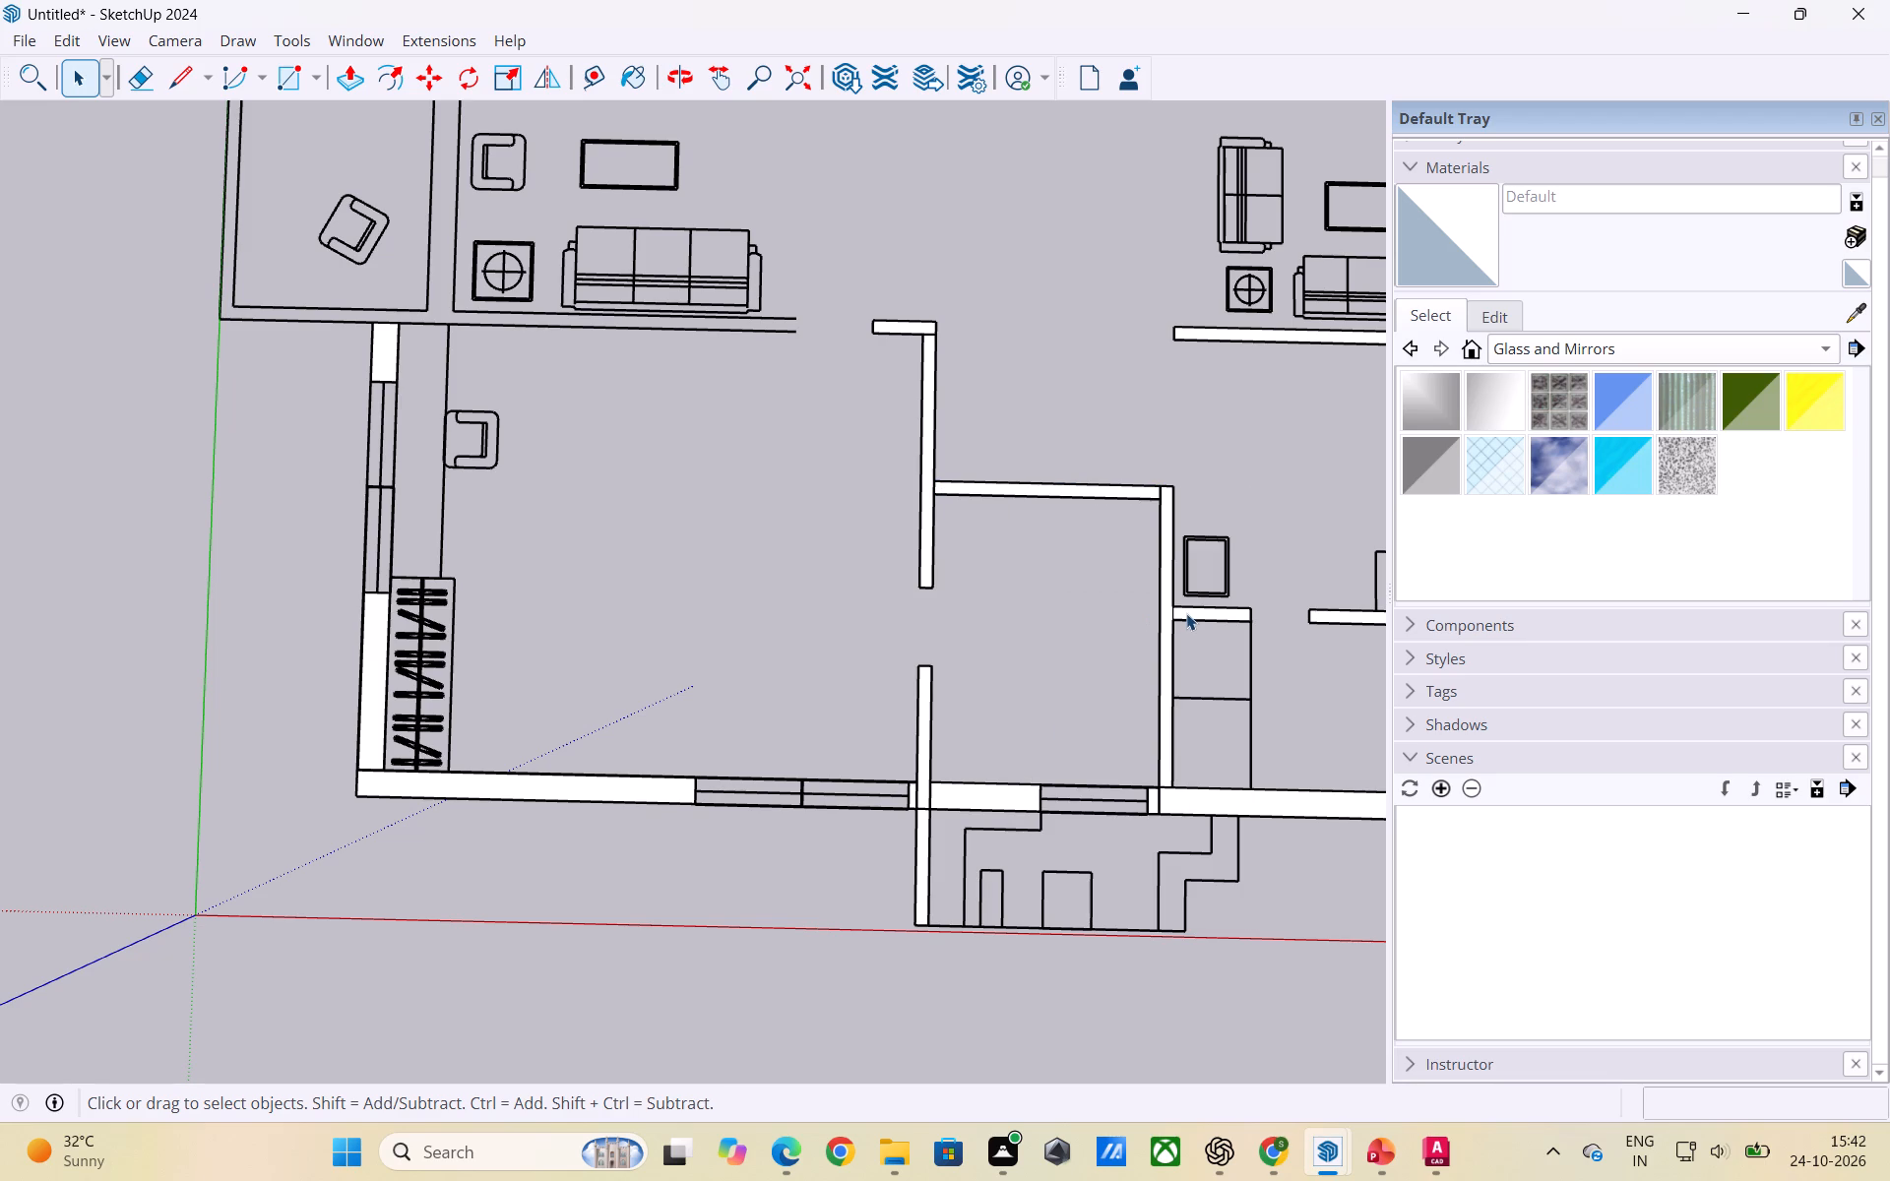
pyautogui.doubleClick(1188, 613)
pyautogui.rightClick(1188, 613)
pyautogui.click(1265, 841)
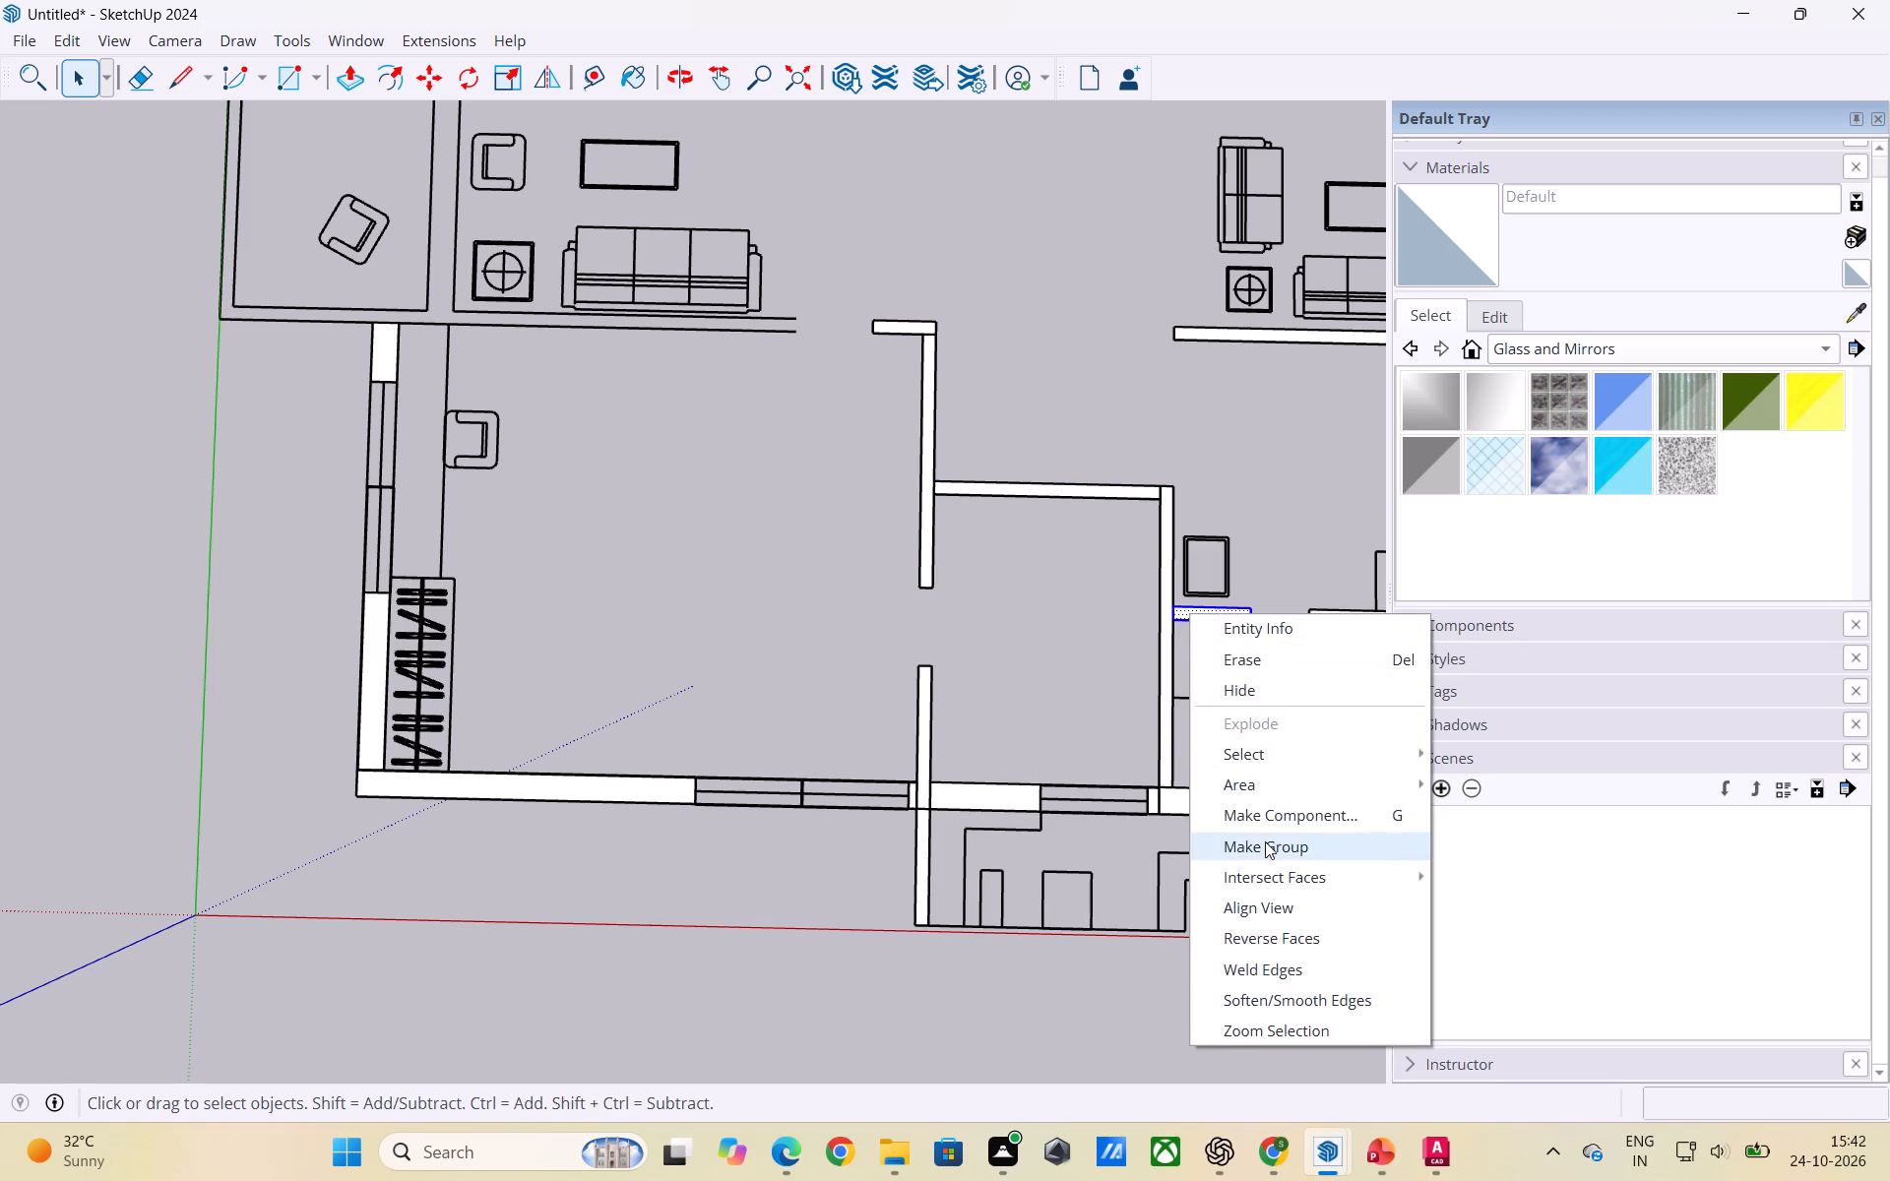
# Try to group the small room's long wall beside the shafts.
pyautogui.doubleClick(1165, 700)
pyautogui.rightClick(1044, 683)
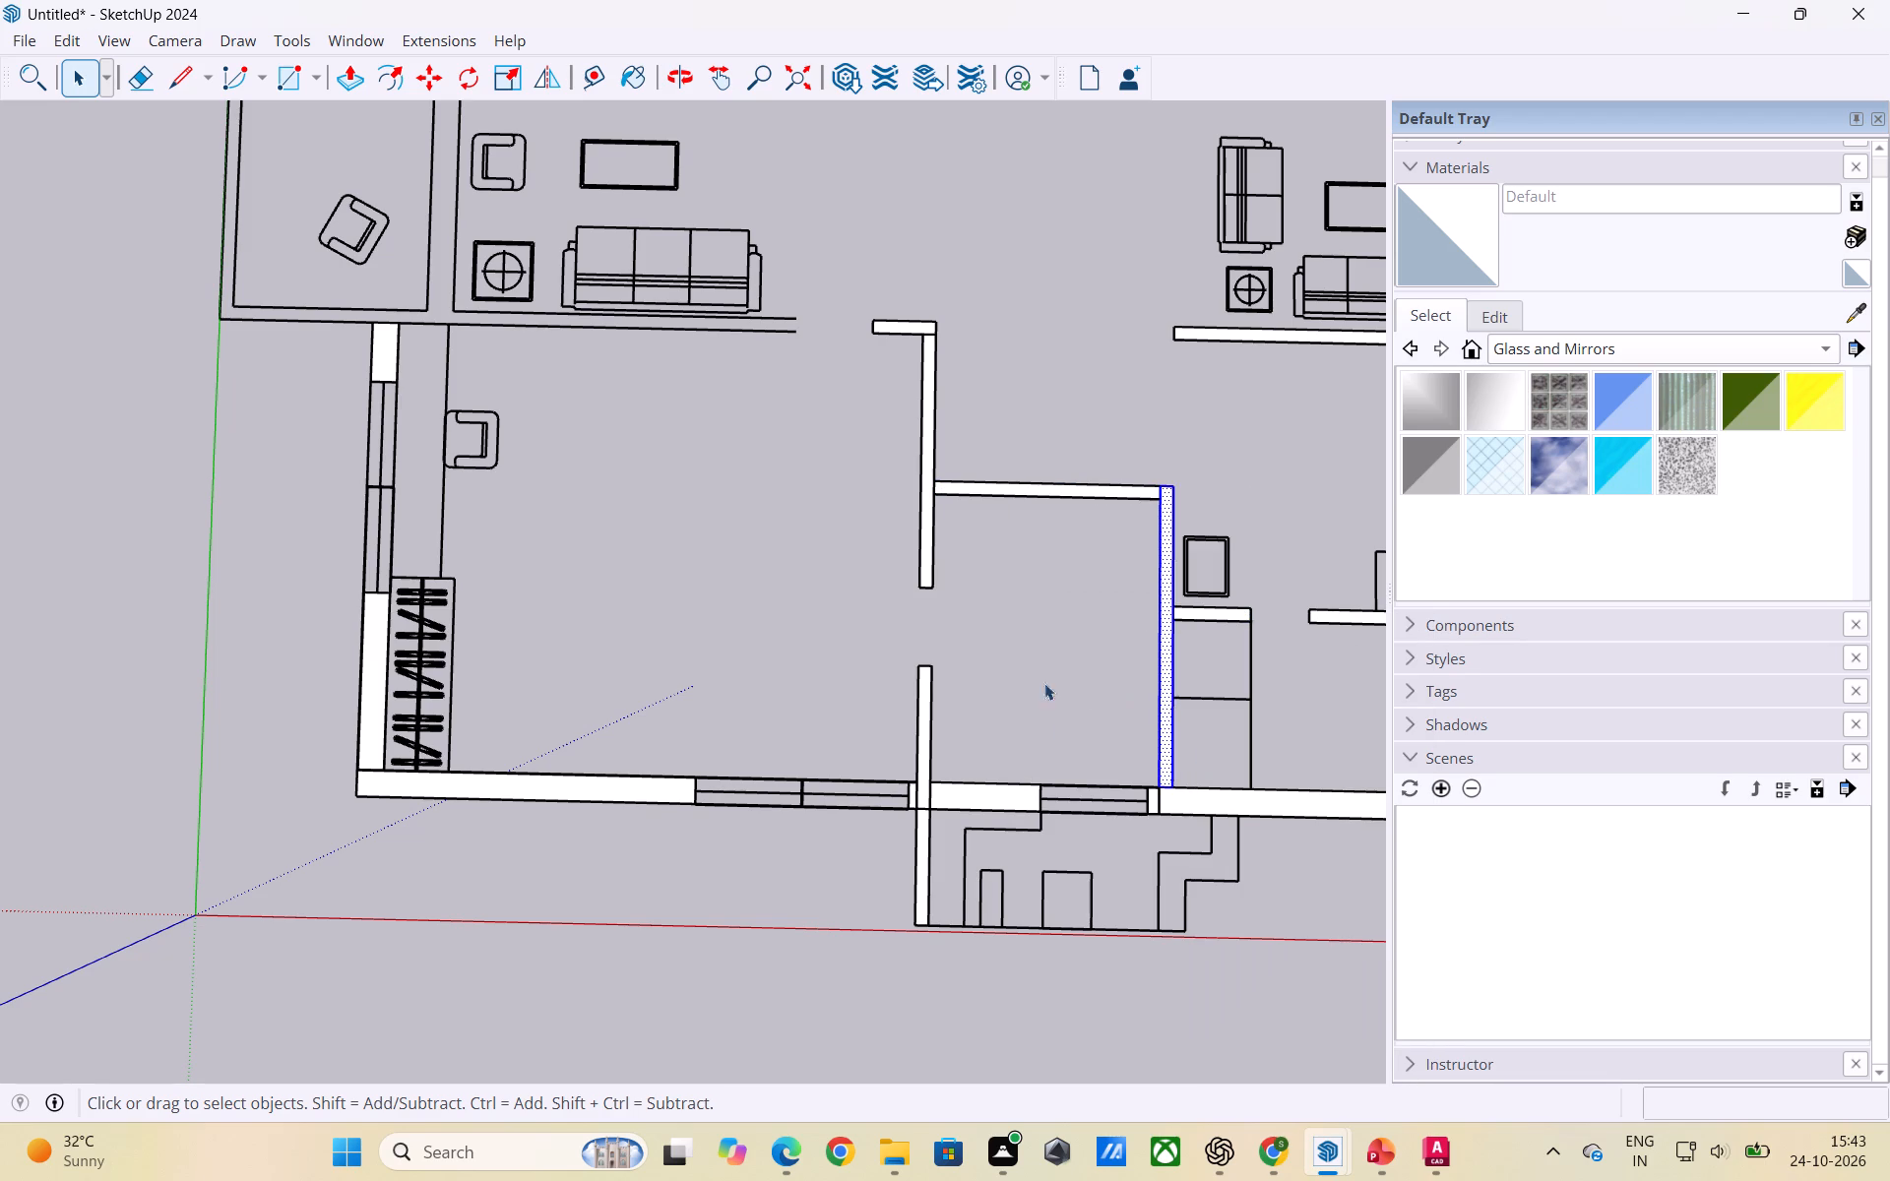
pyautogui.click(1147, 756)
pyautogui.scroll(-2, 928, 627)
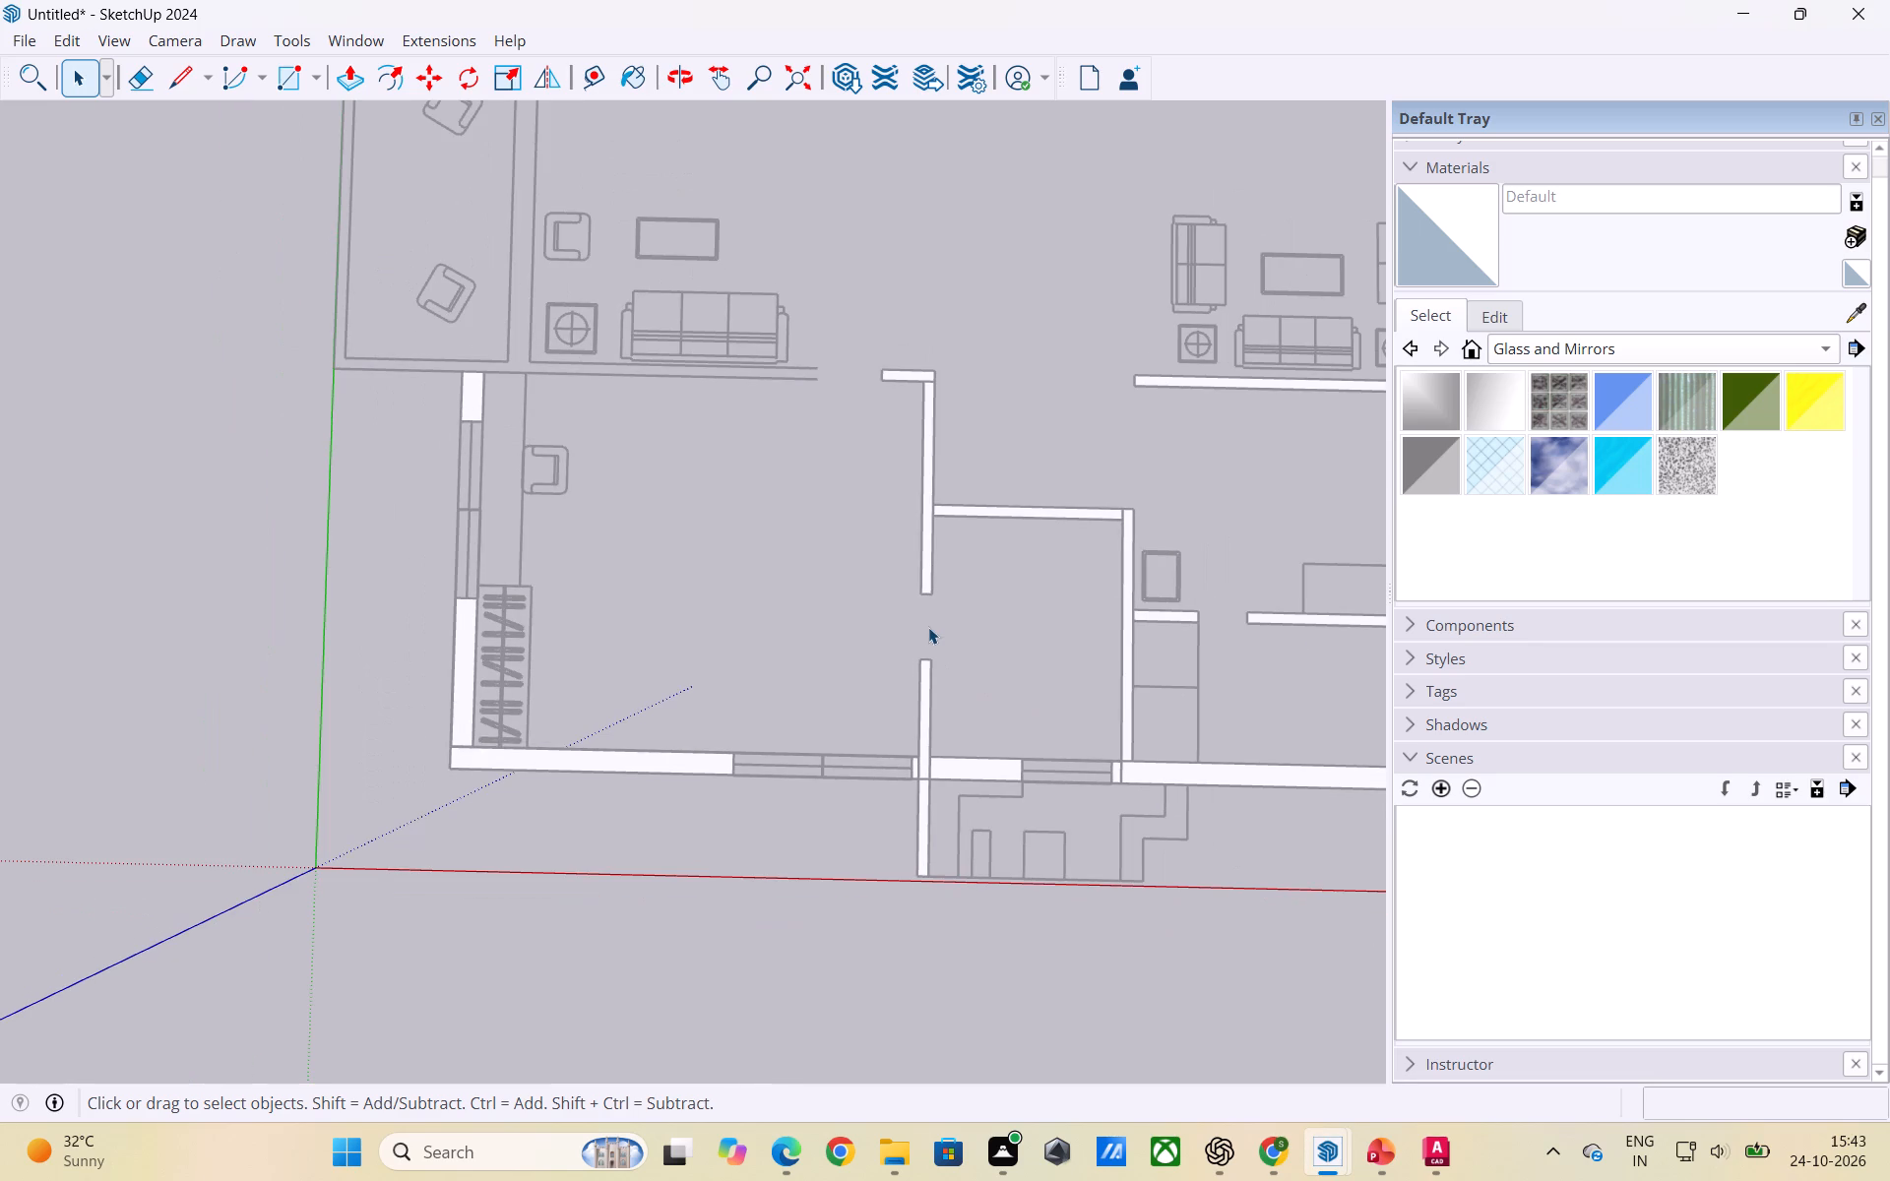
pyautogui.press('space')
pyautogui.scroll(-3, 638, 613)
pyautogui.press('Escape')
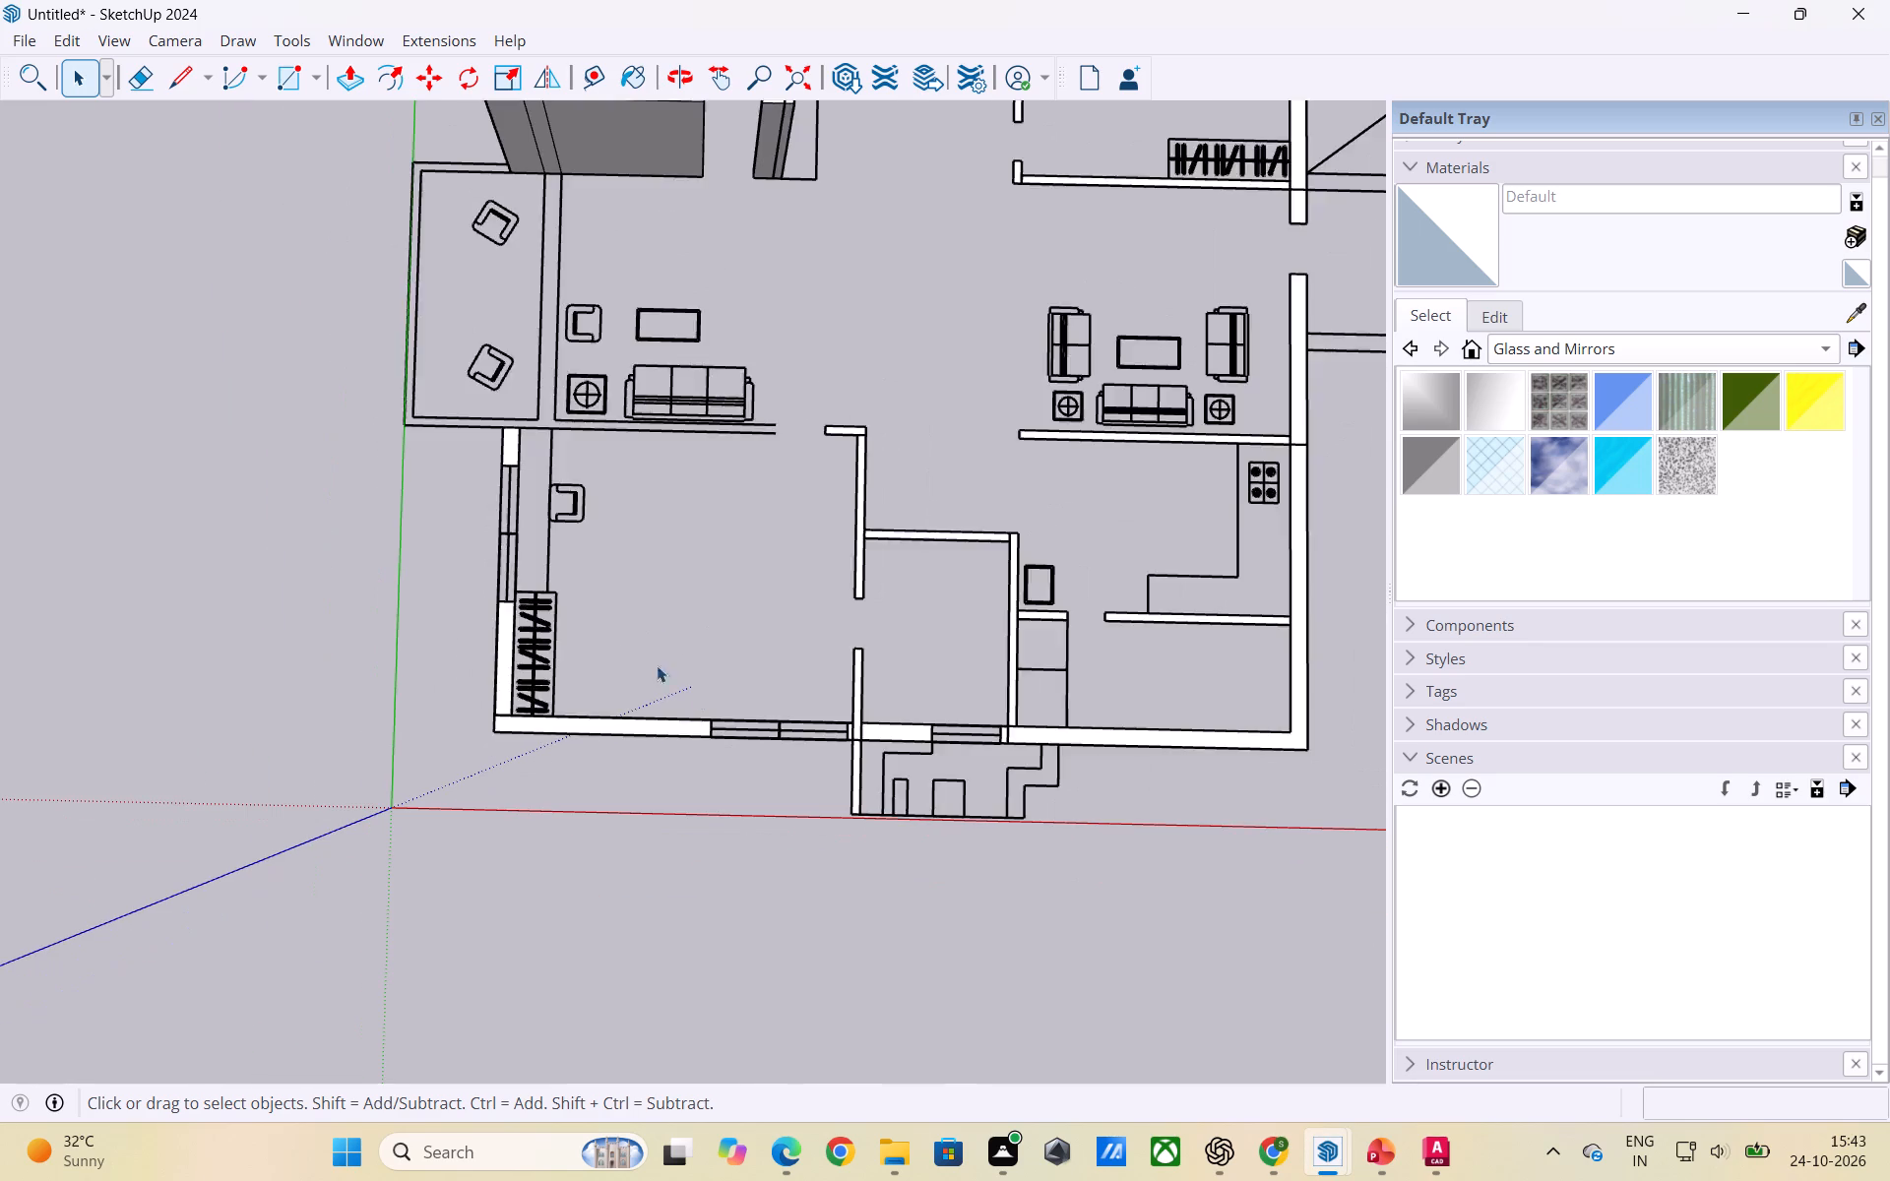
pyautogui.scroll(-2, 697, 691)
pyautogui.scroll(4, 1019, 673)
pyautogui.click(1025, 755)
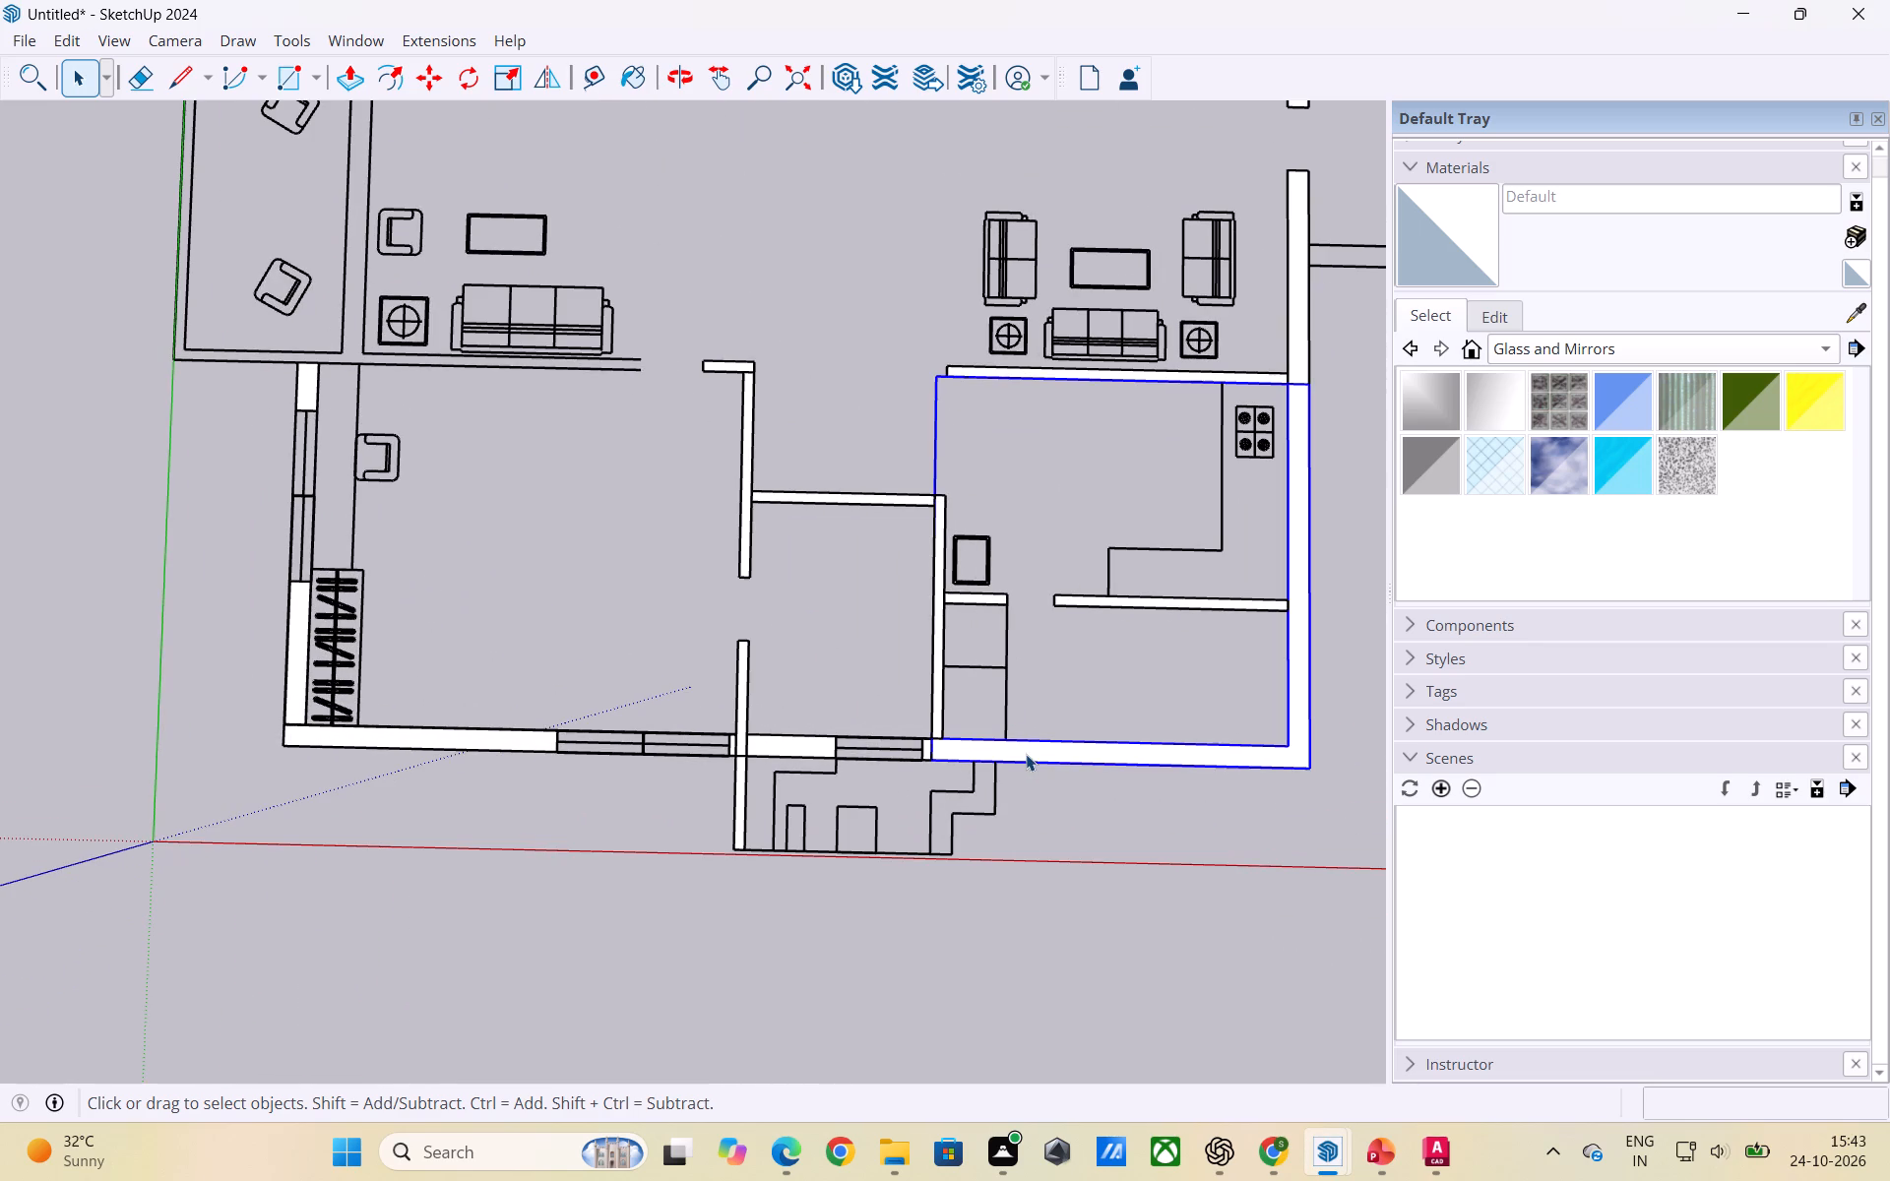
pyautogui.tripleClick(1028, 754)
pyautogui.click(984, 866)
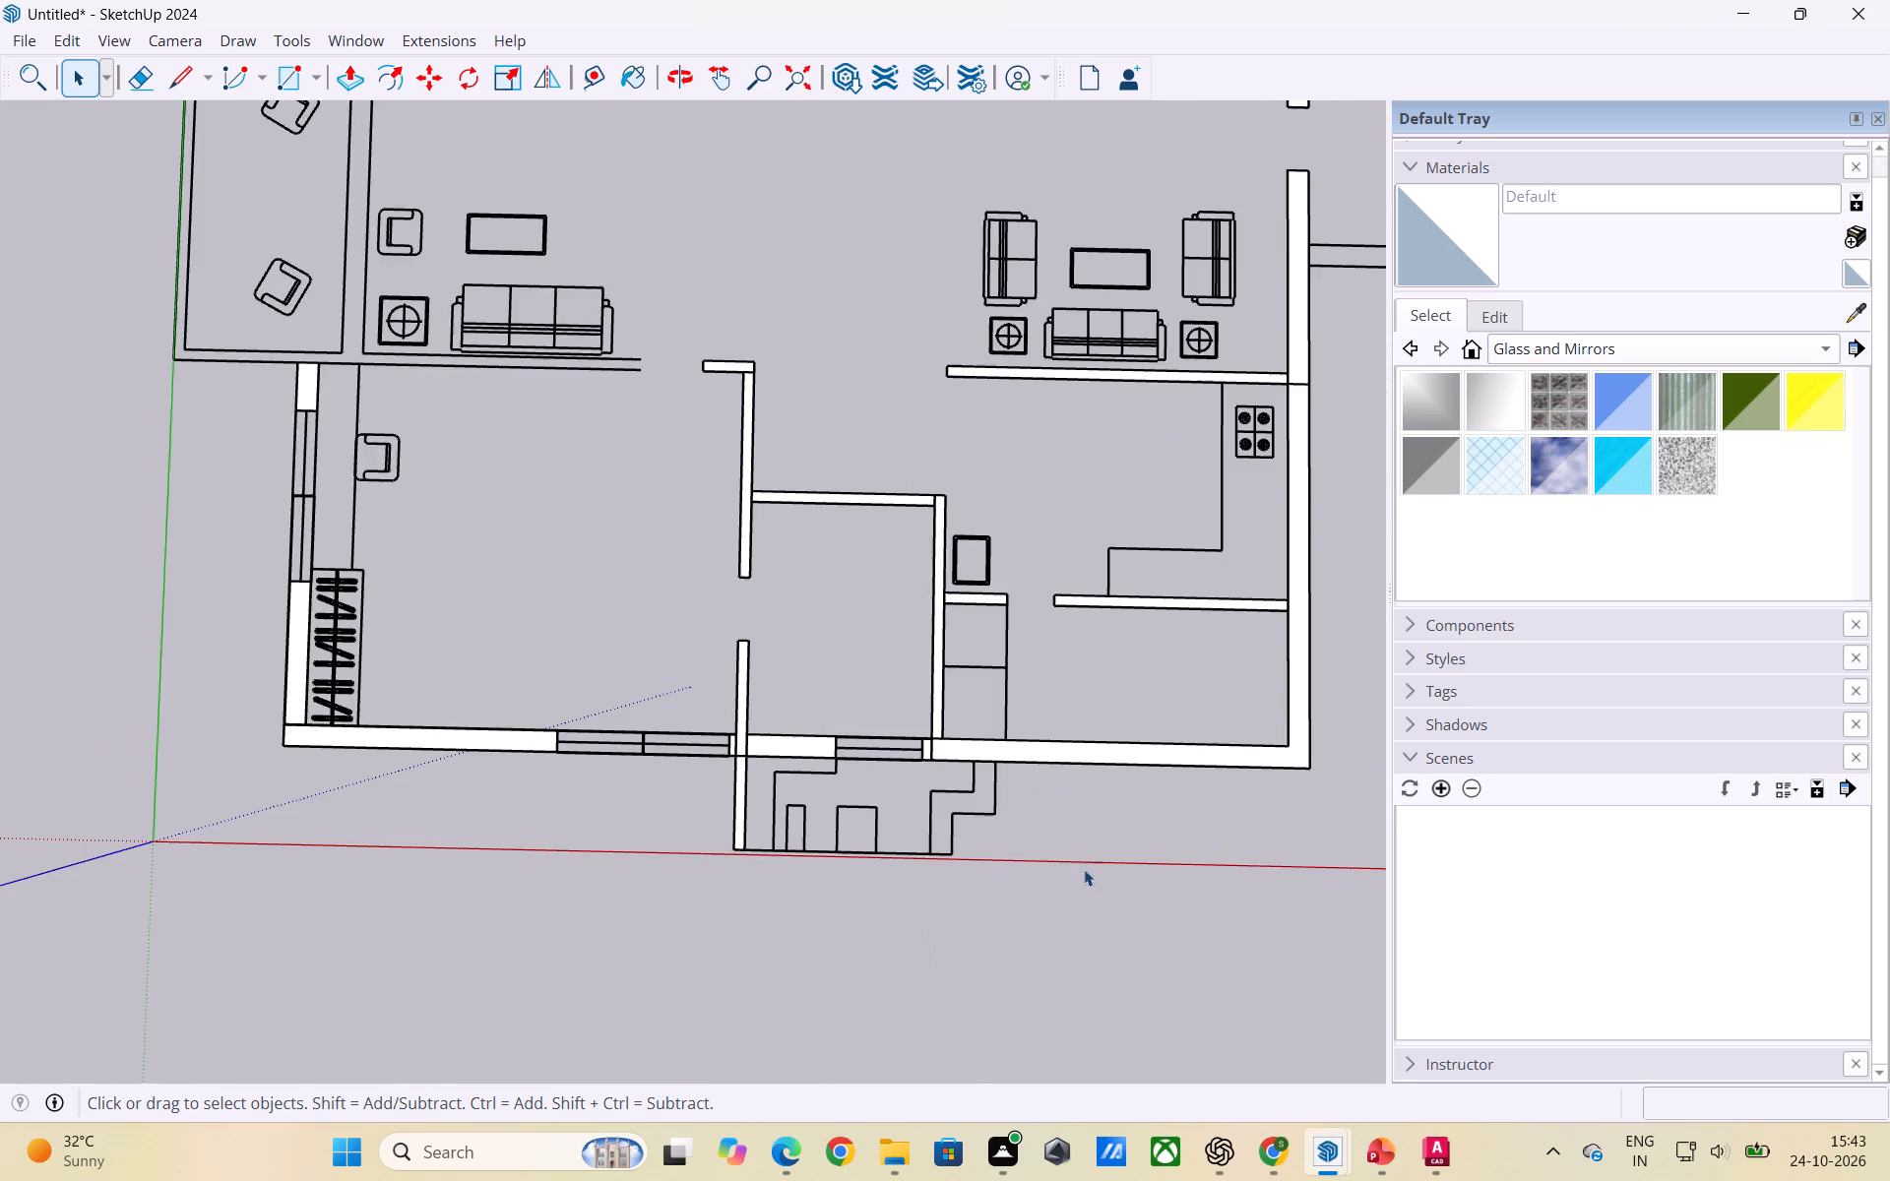
# Group the short wall stub beside the bedroom's door opening, at the top of the partition wall.
pyautogui.scroll(-2, 1159, 850)
pyautogui.scroll(5, 749, 411)
pyautogui.click(810, 458)
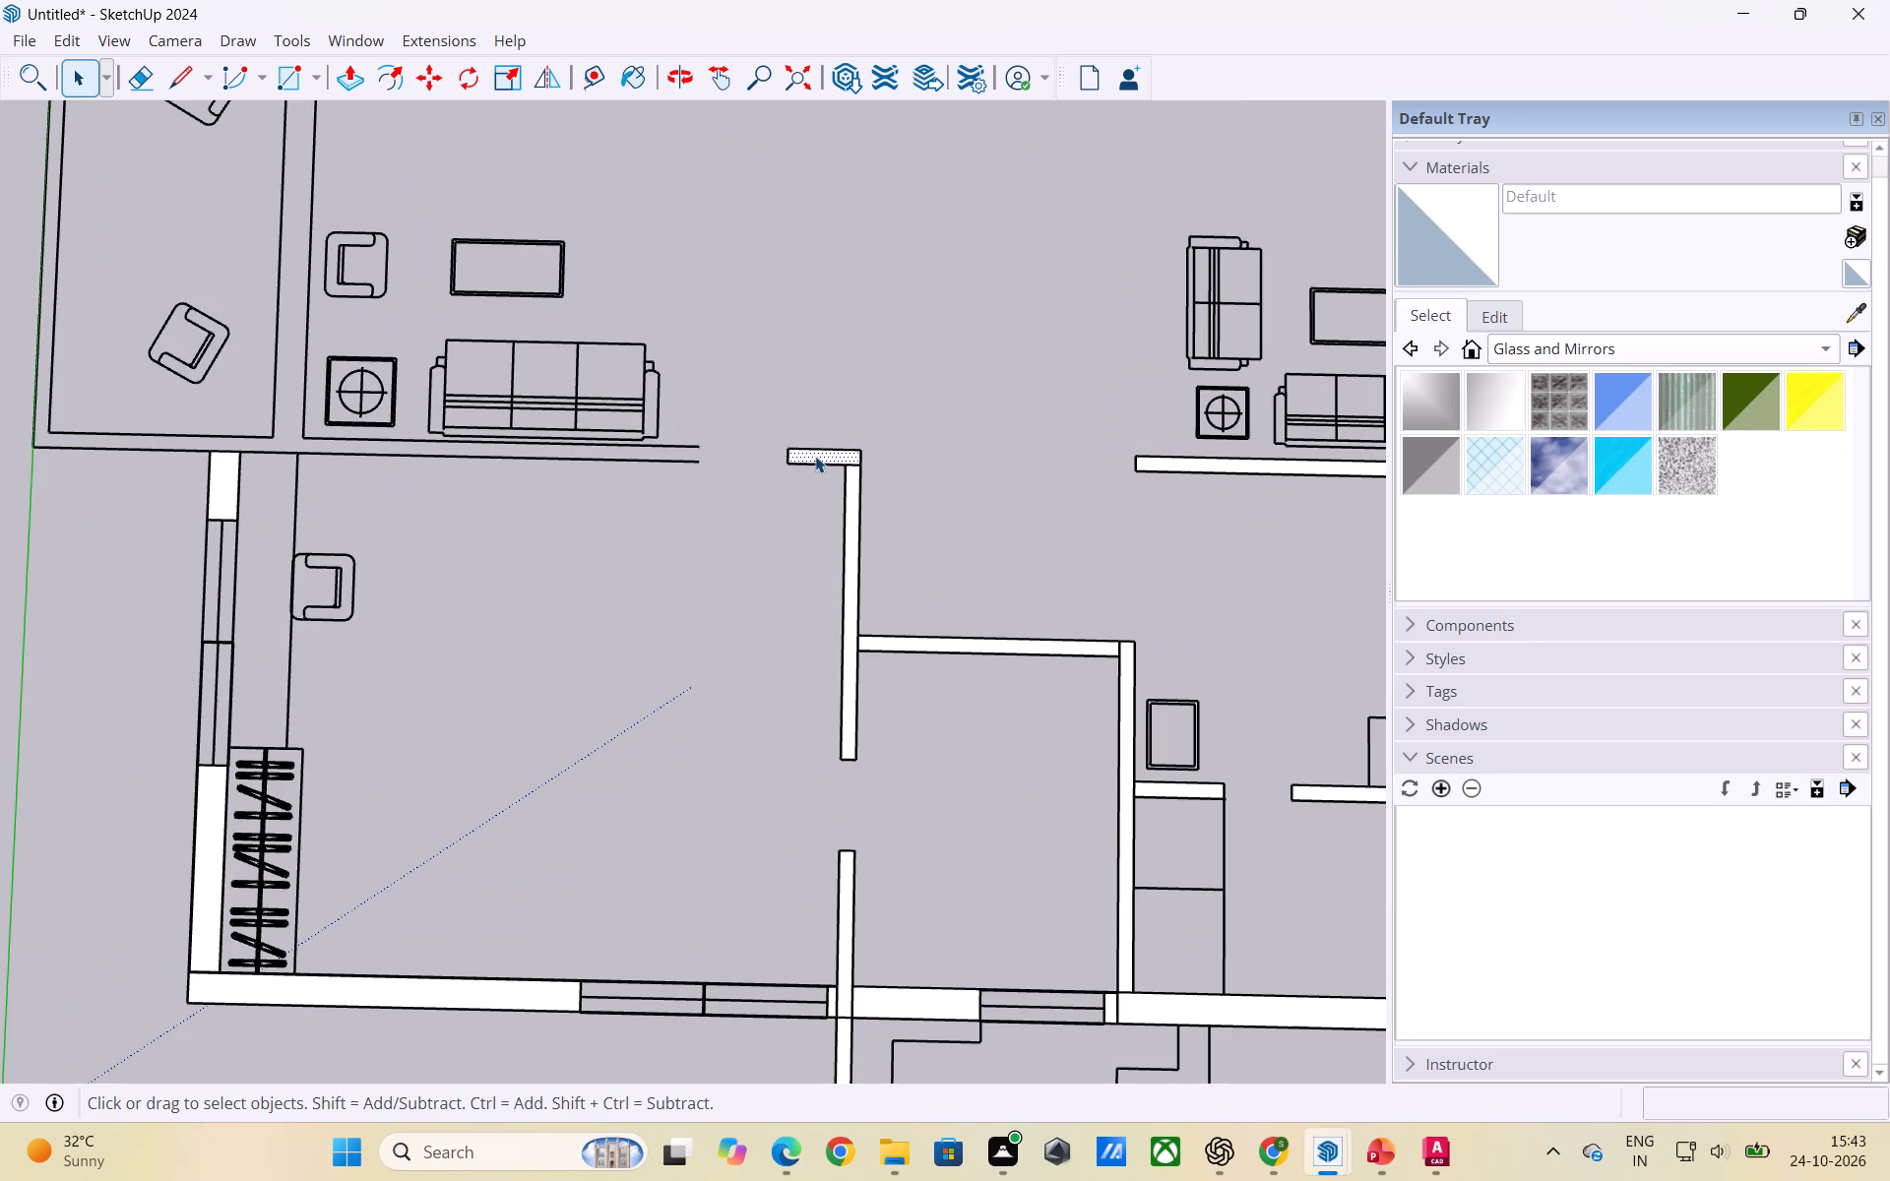
pyautogui.doubleClick(815, 456)
pyautogui.rightClick(815, 456)
pyautogui.click(900, 682)
pyautogui.scroll(-2, 783, 539)
pyautogui.click(1005, 528)
# Group the short exterior wall segment between the bedroom window and the balcony corner.
pyautogui.scroll(-3, 1148, 519)
pyautogui.scroll(1, 518, 487)
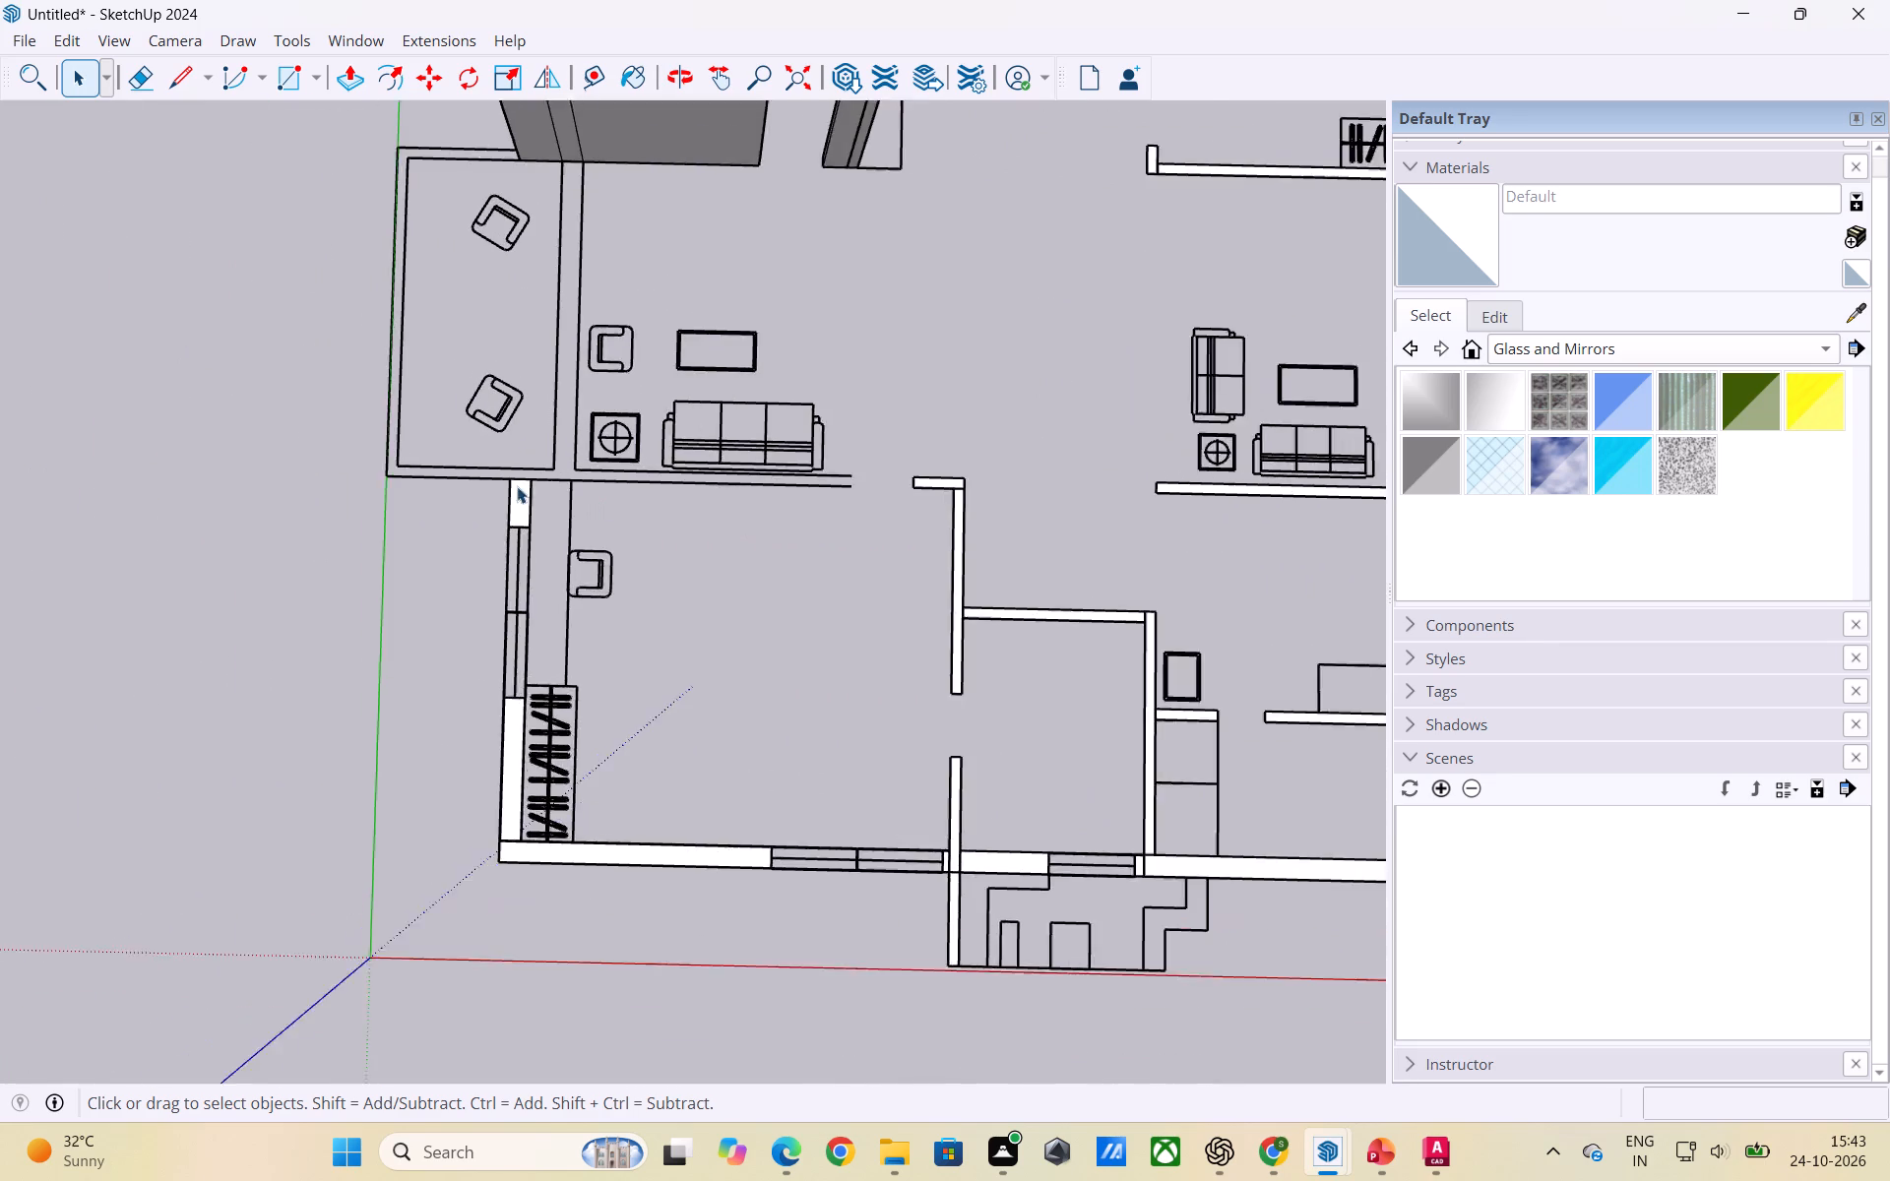
pyautogui.scroll(2, 517, 486)
pyautogui.click(519, 500)
pyautogui.click(519, 500)
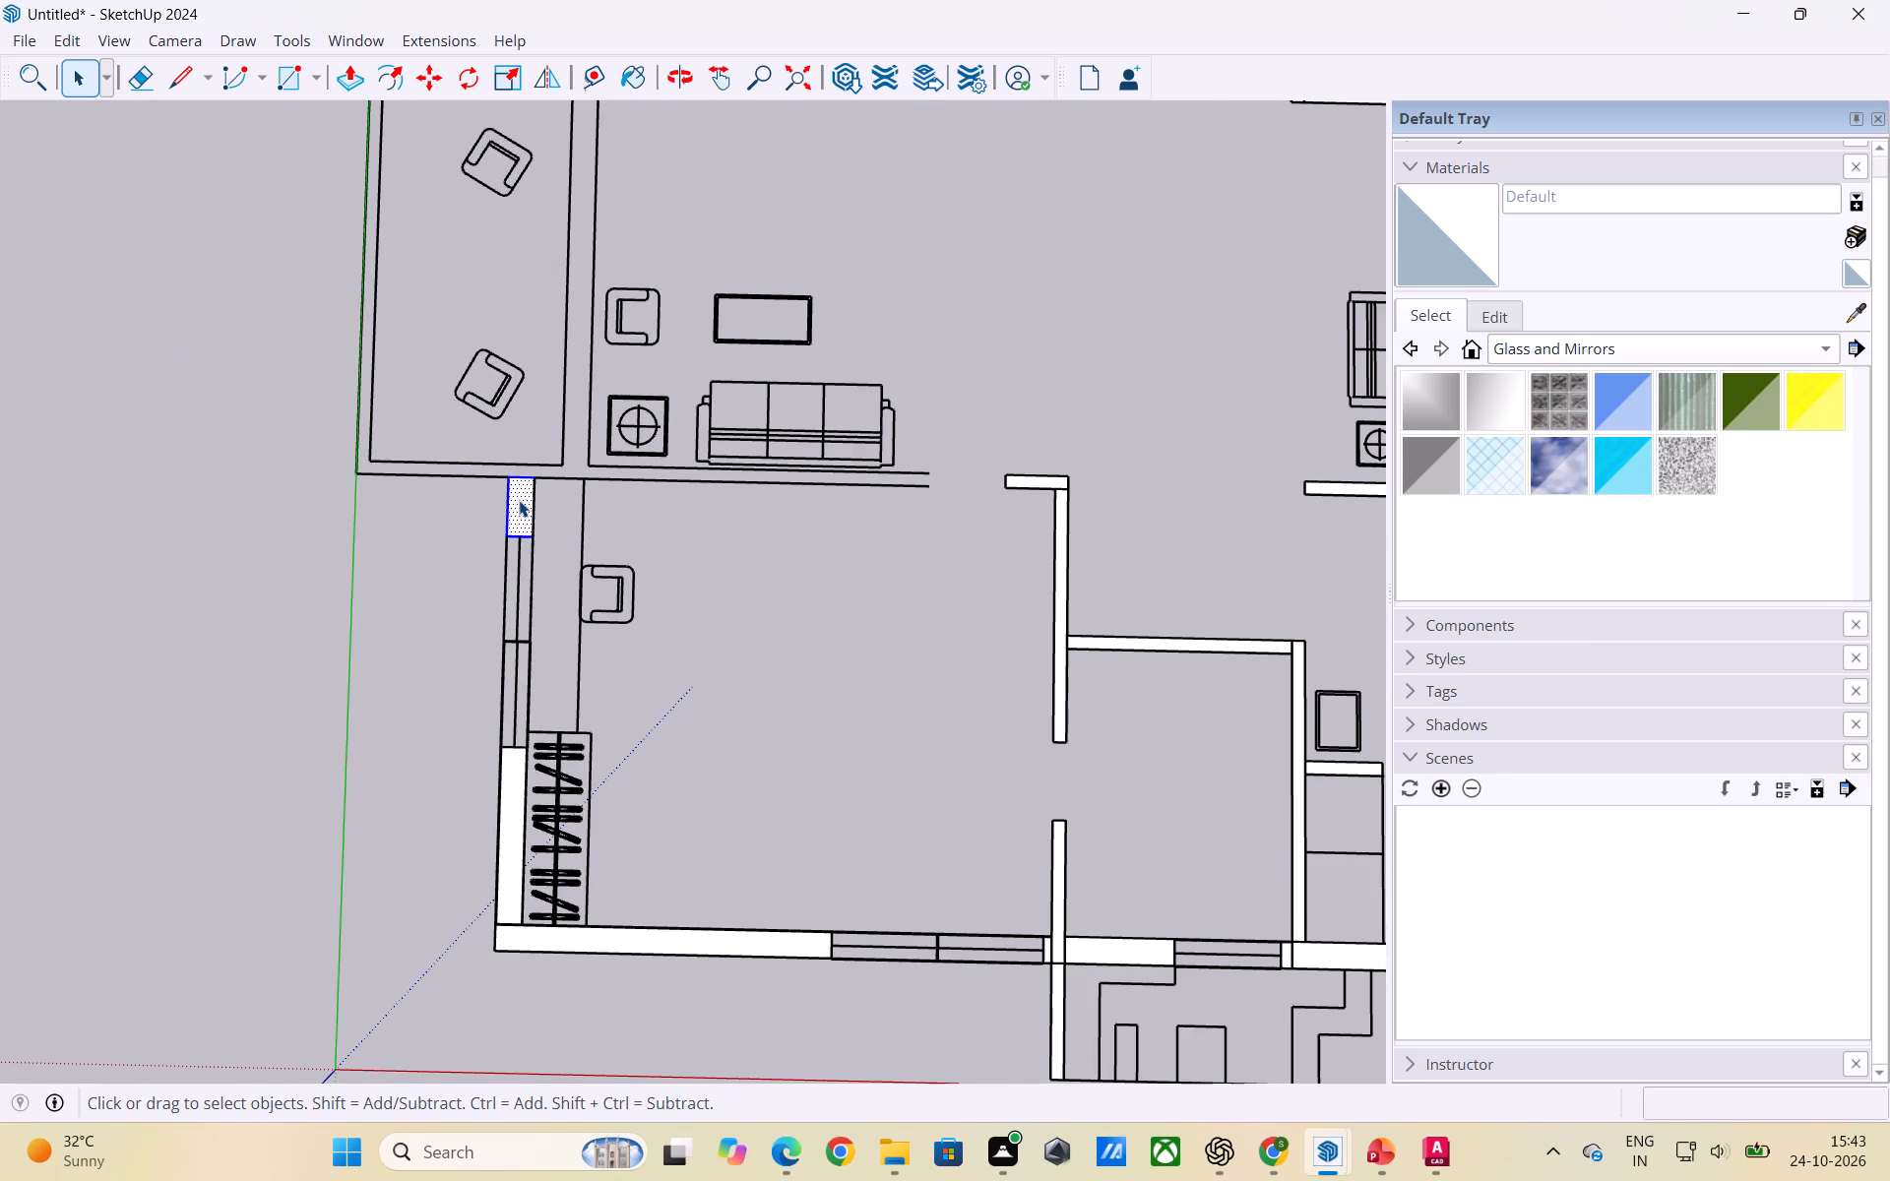
pyautogui.rightClick(519, 500)
pyautogui.click(609, 728)
pyautogui.click(779, 645)
pyautogui.scroll(-3, 711, 605)
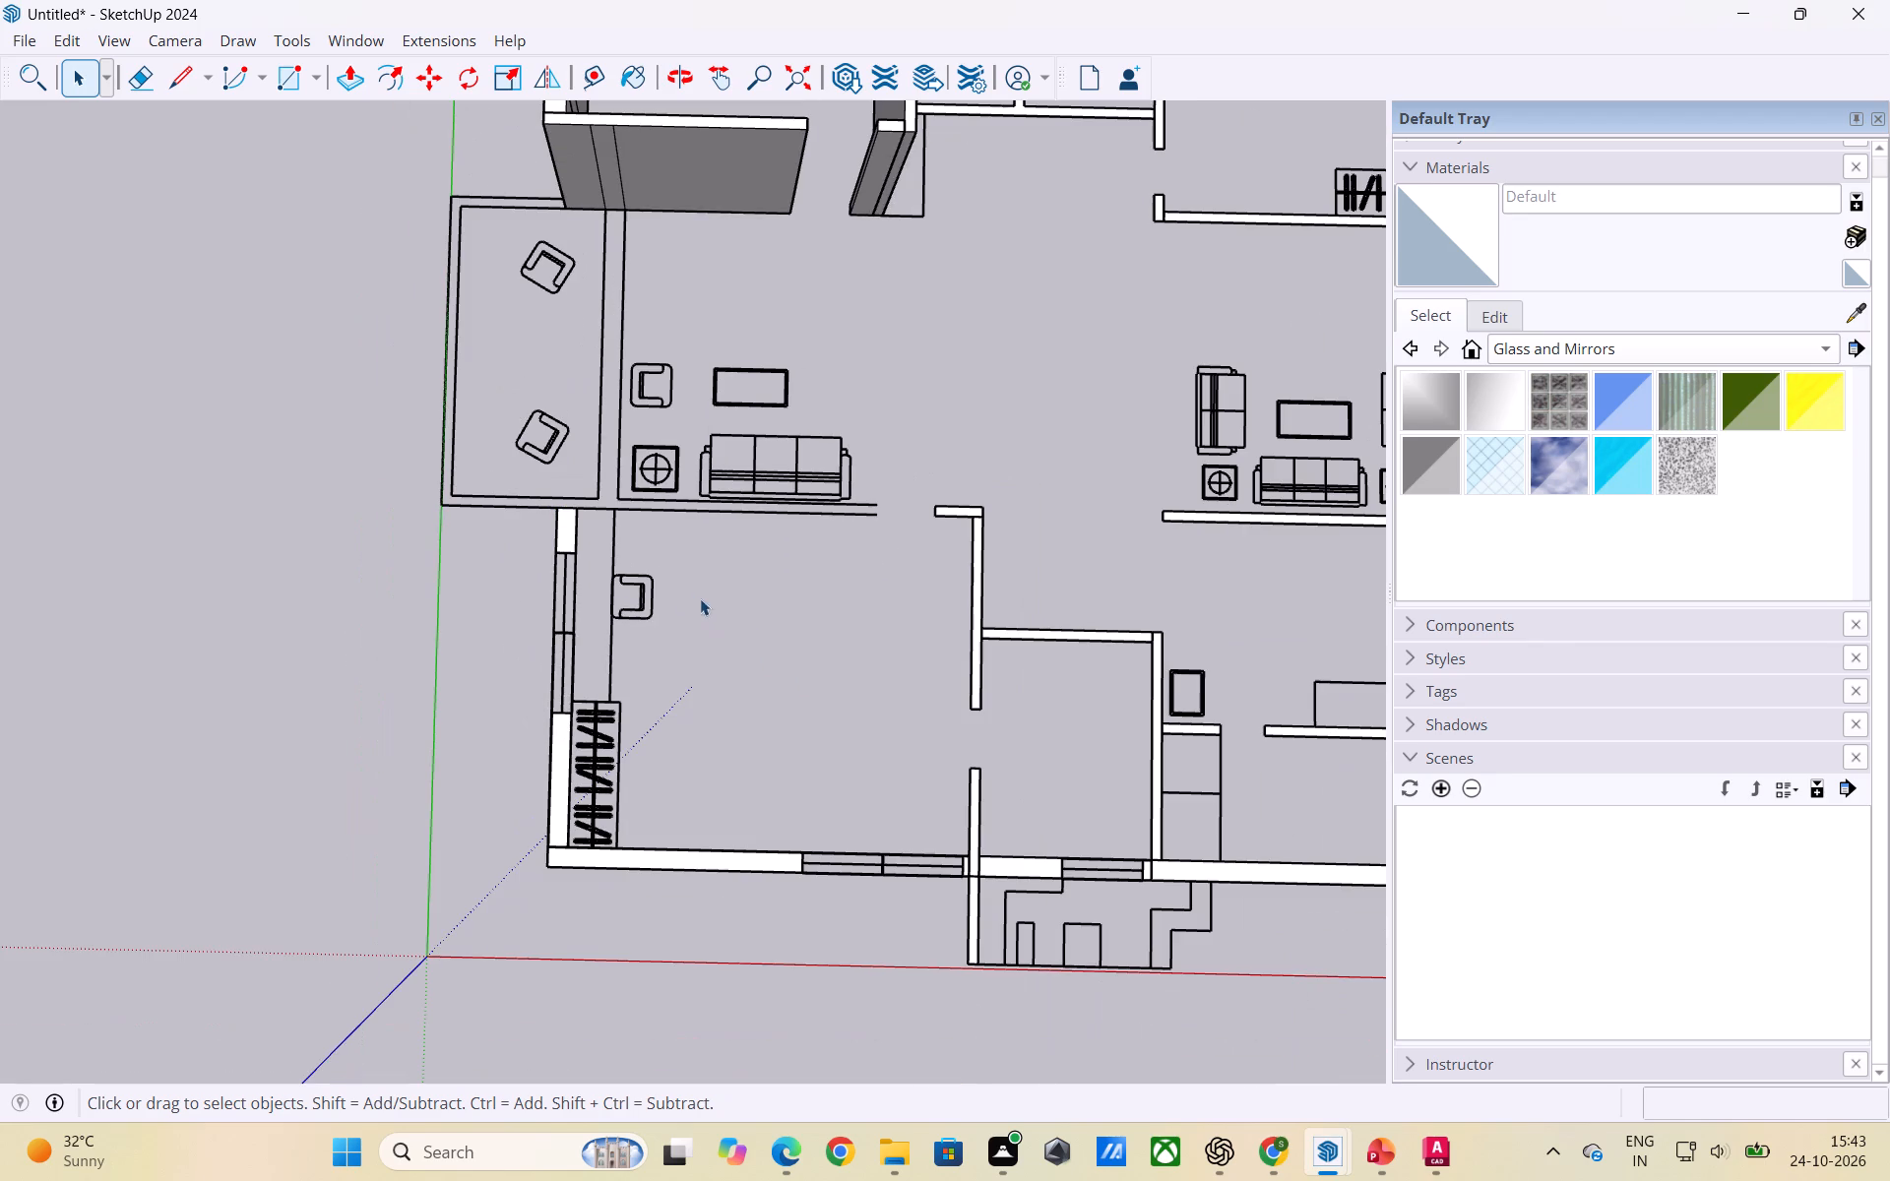
pyautogui.doubleClick(566, 528)
pyautogui.click(773, 705)
# Trace the wall between the balcony and living room as a rectangle about 11' 1 1/2" by 9", and delete the surplus balcony floor face.
pyautogui.scroll(-3, 549, 664)
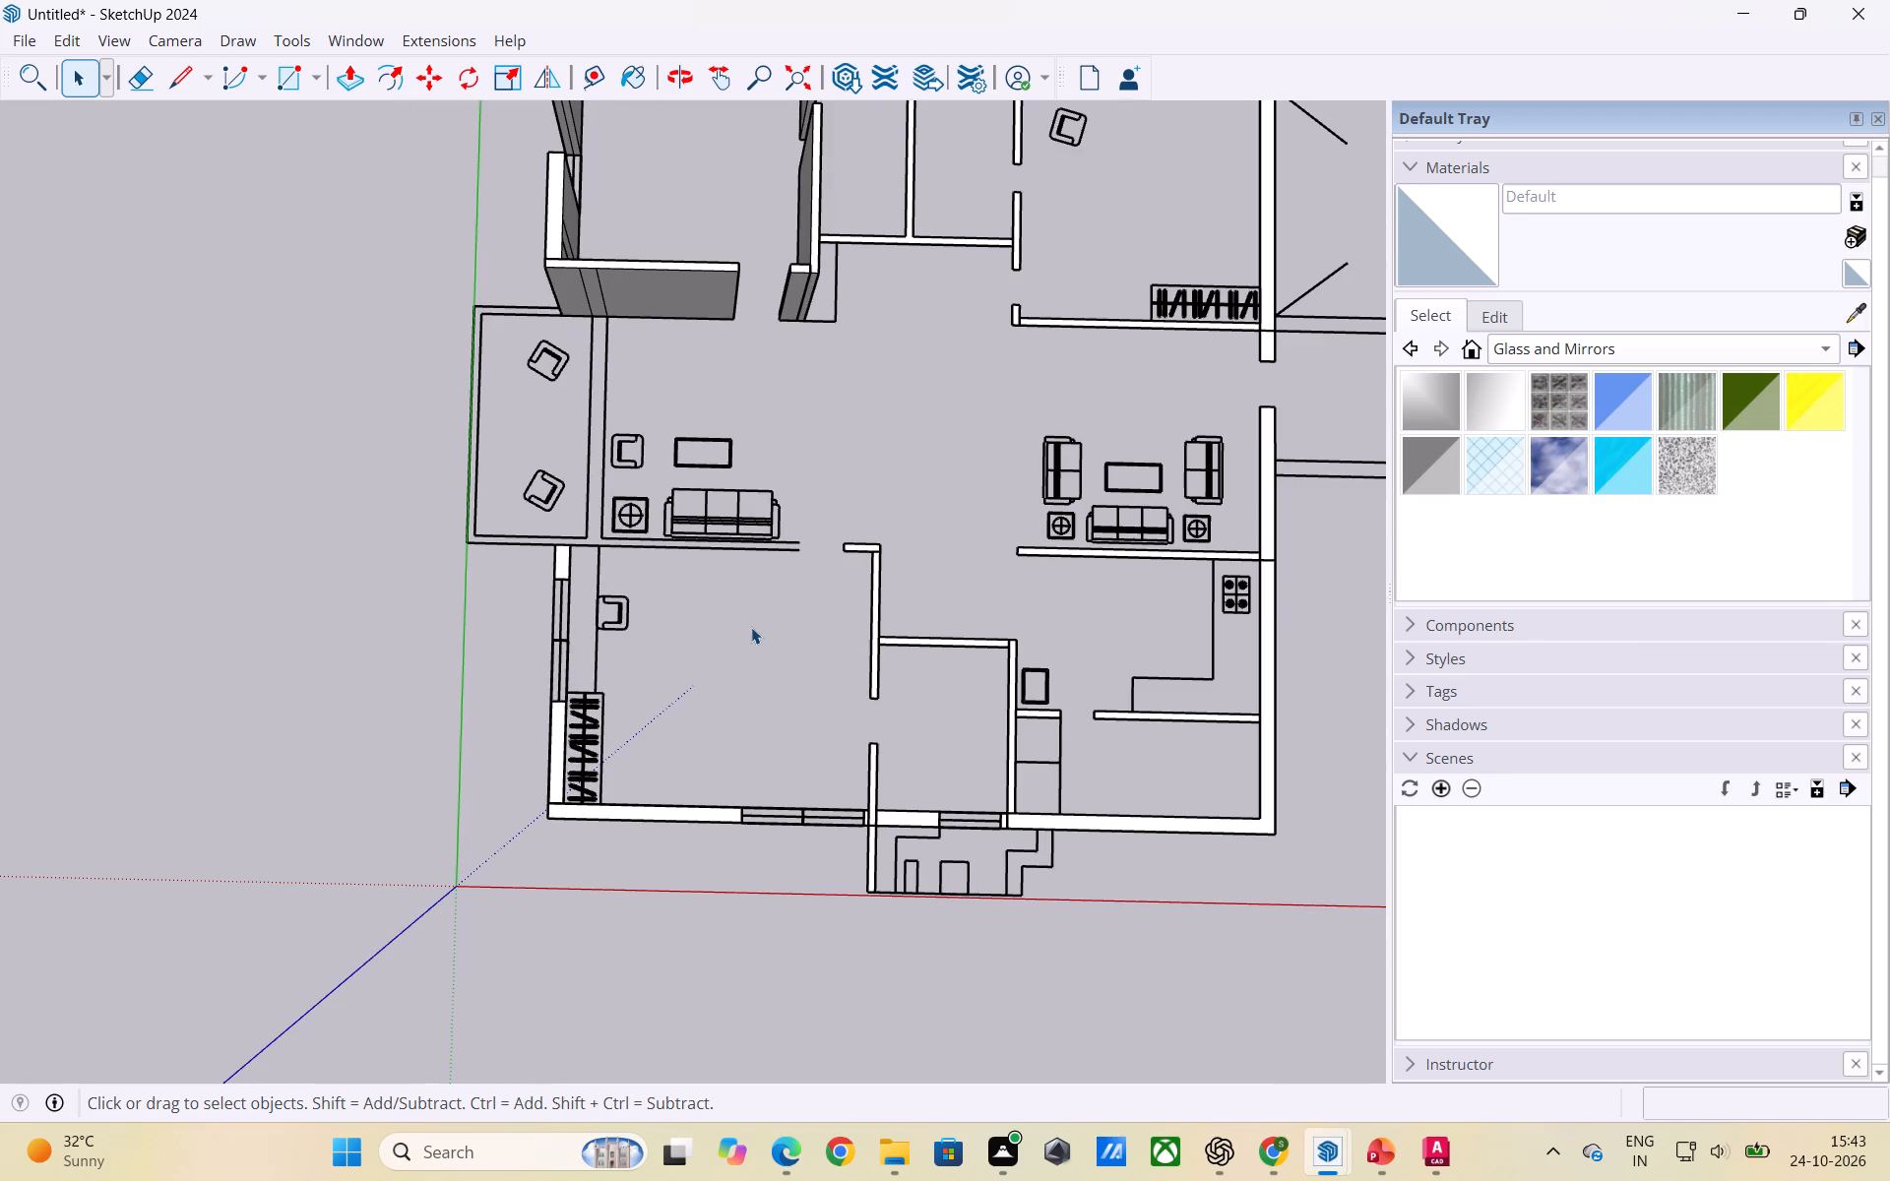
pyautogui.scroll(-2, 654, 486)
pyautogui.scroll(2, 599, 312)
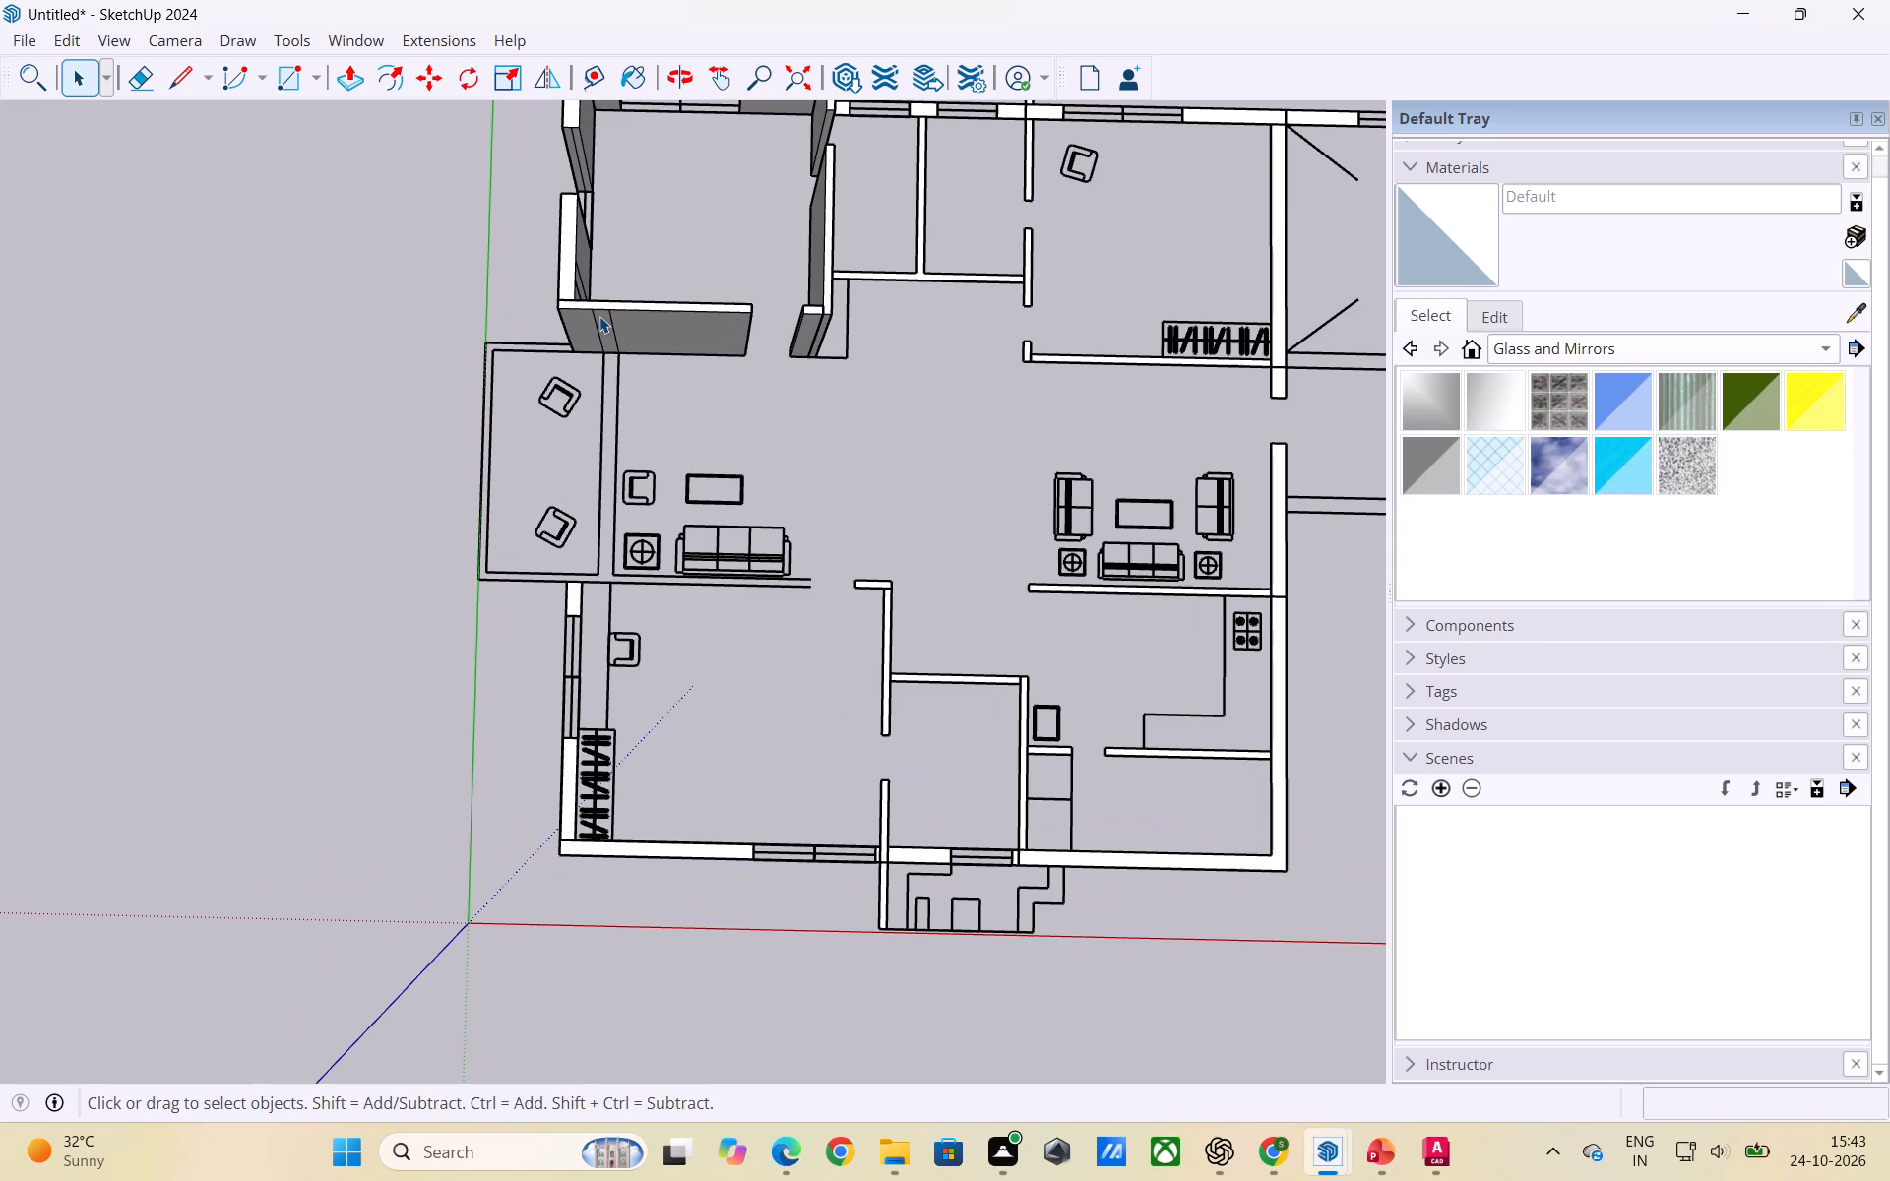
pyautogui.press('r')
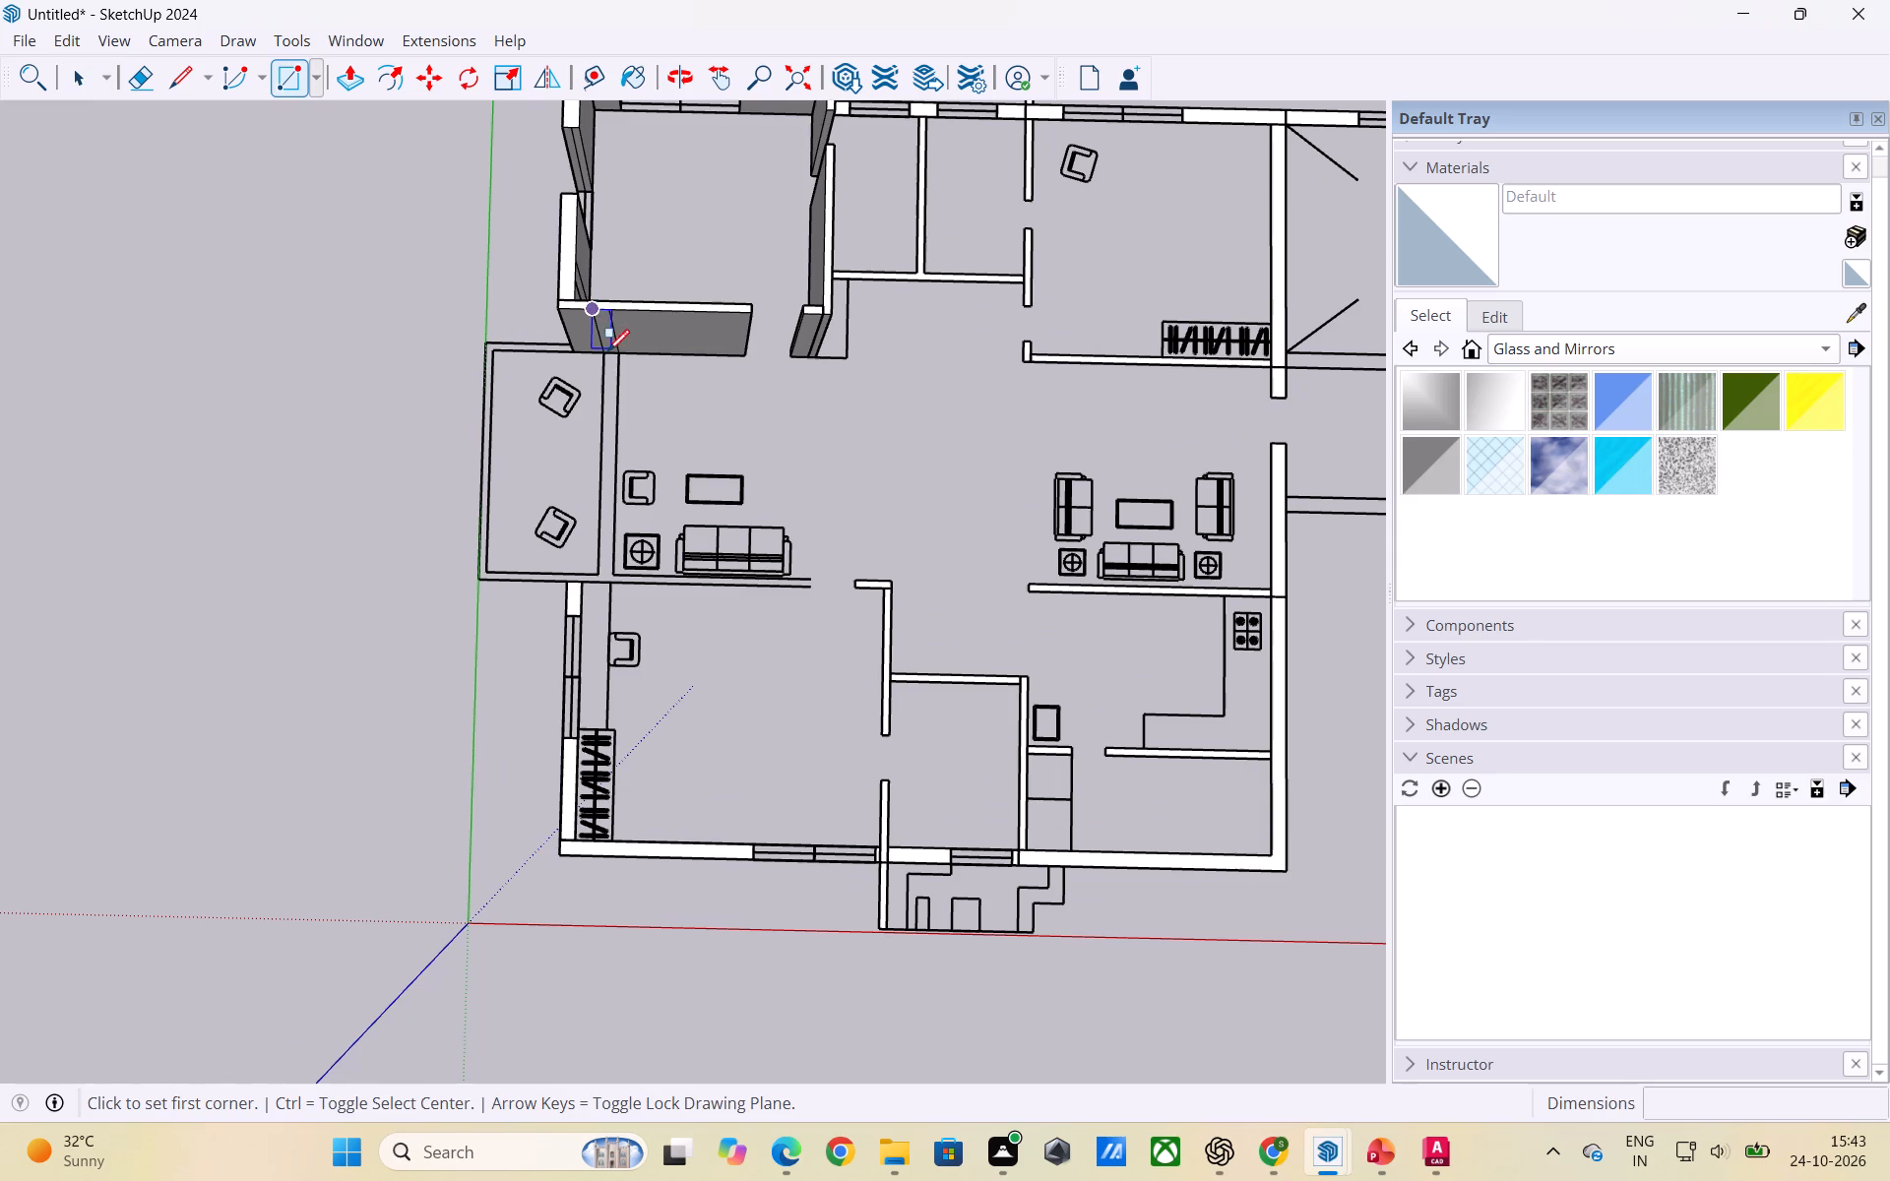
pyautogui.scroll(5, 598, 357)
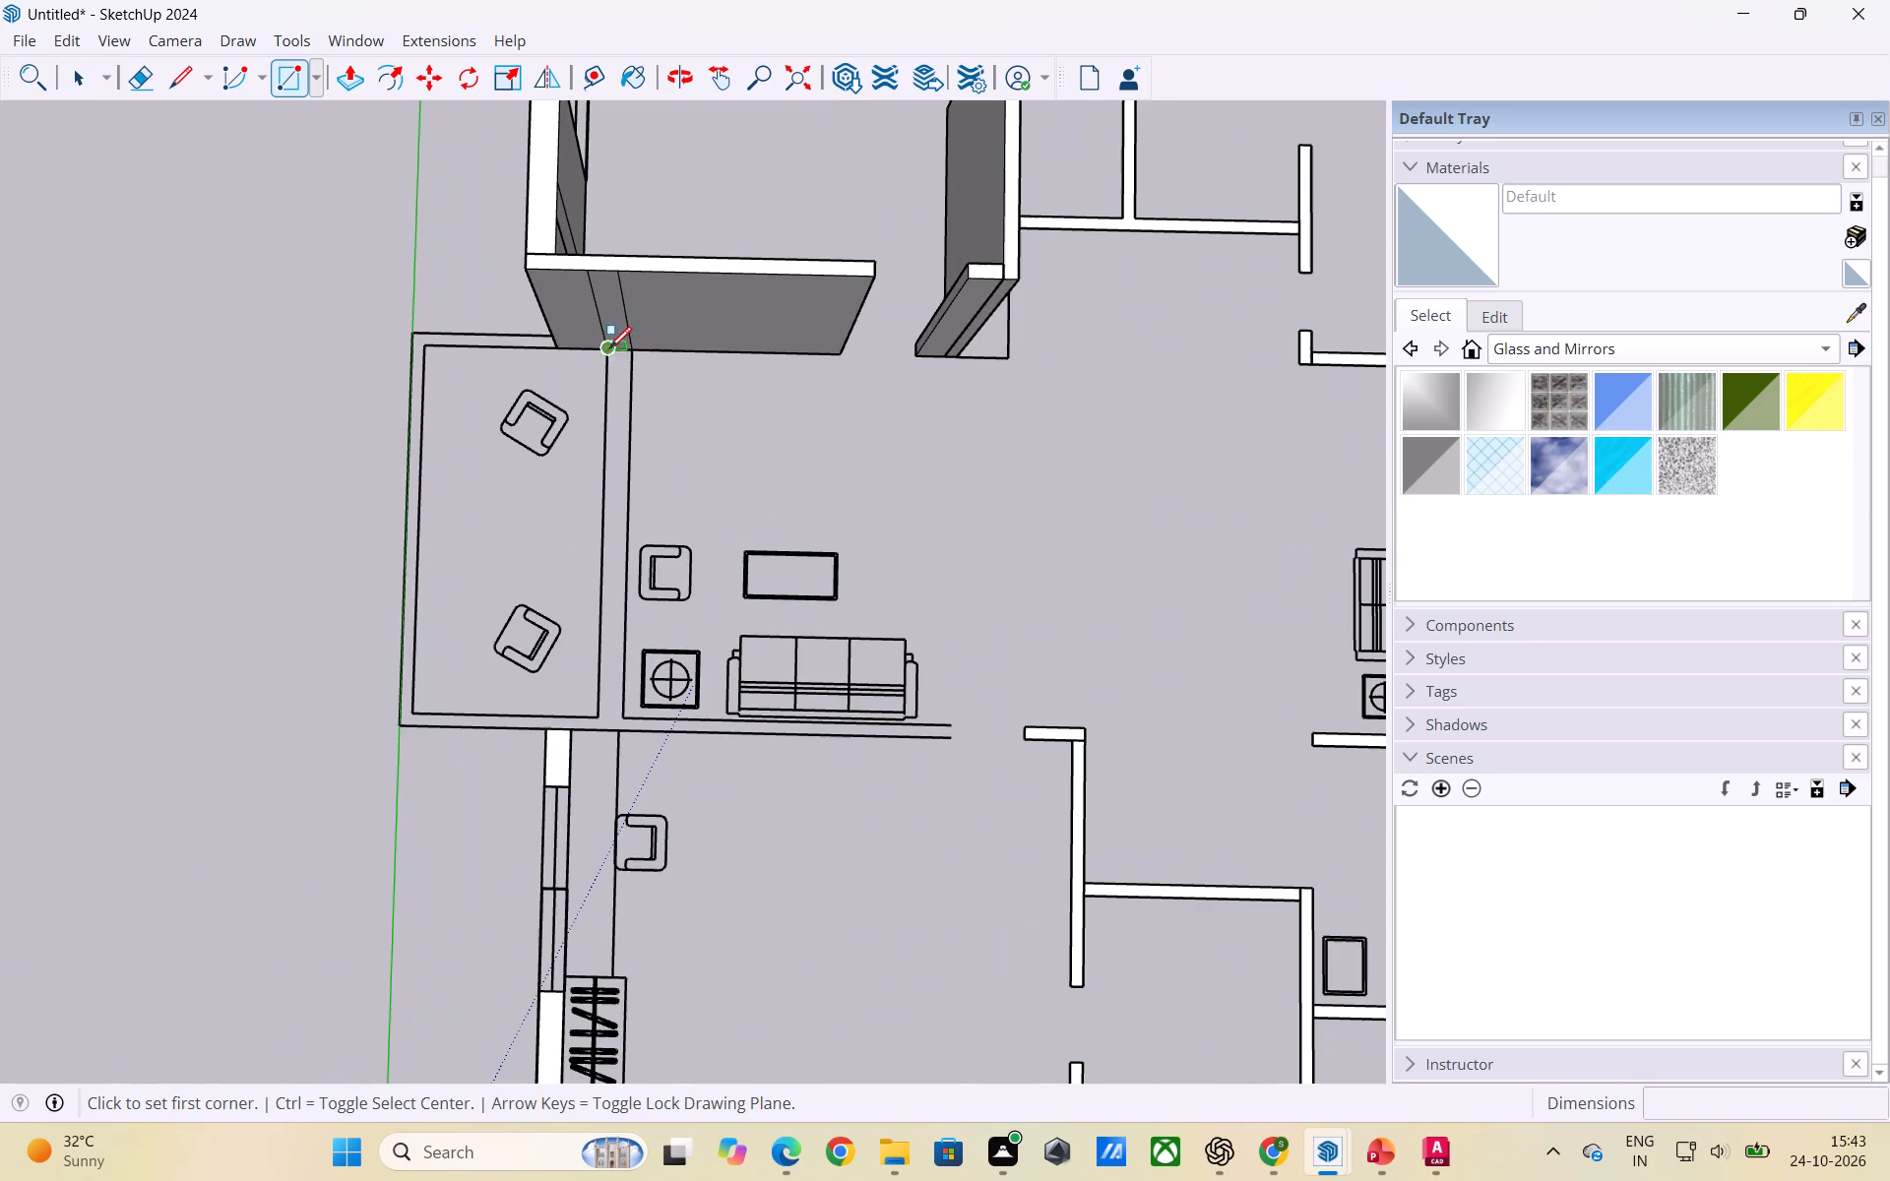
pyautogui.click(606, 347)
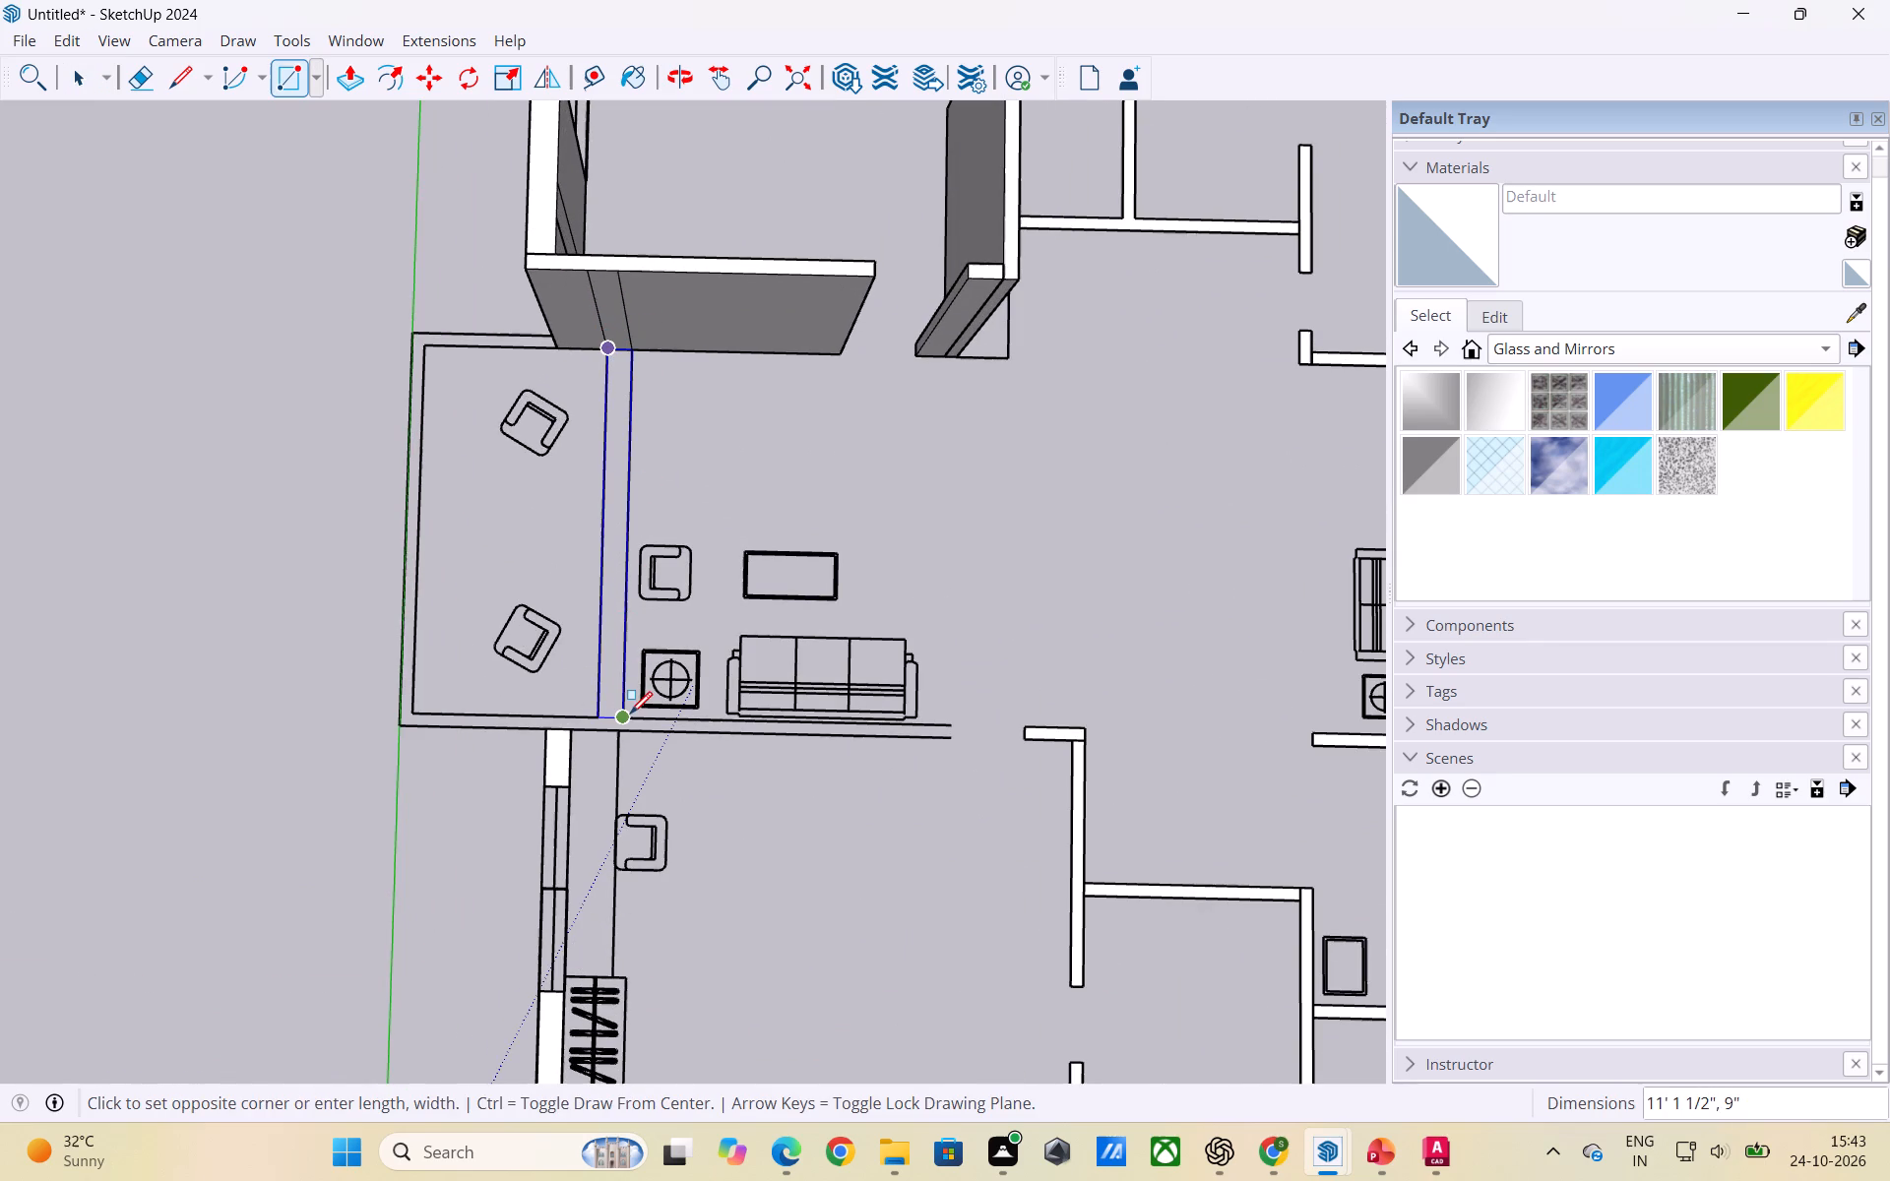
pyautogui.click(630, 715)
pyautogui.press('space')
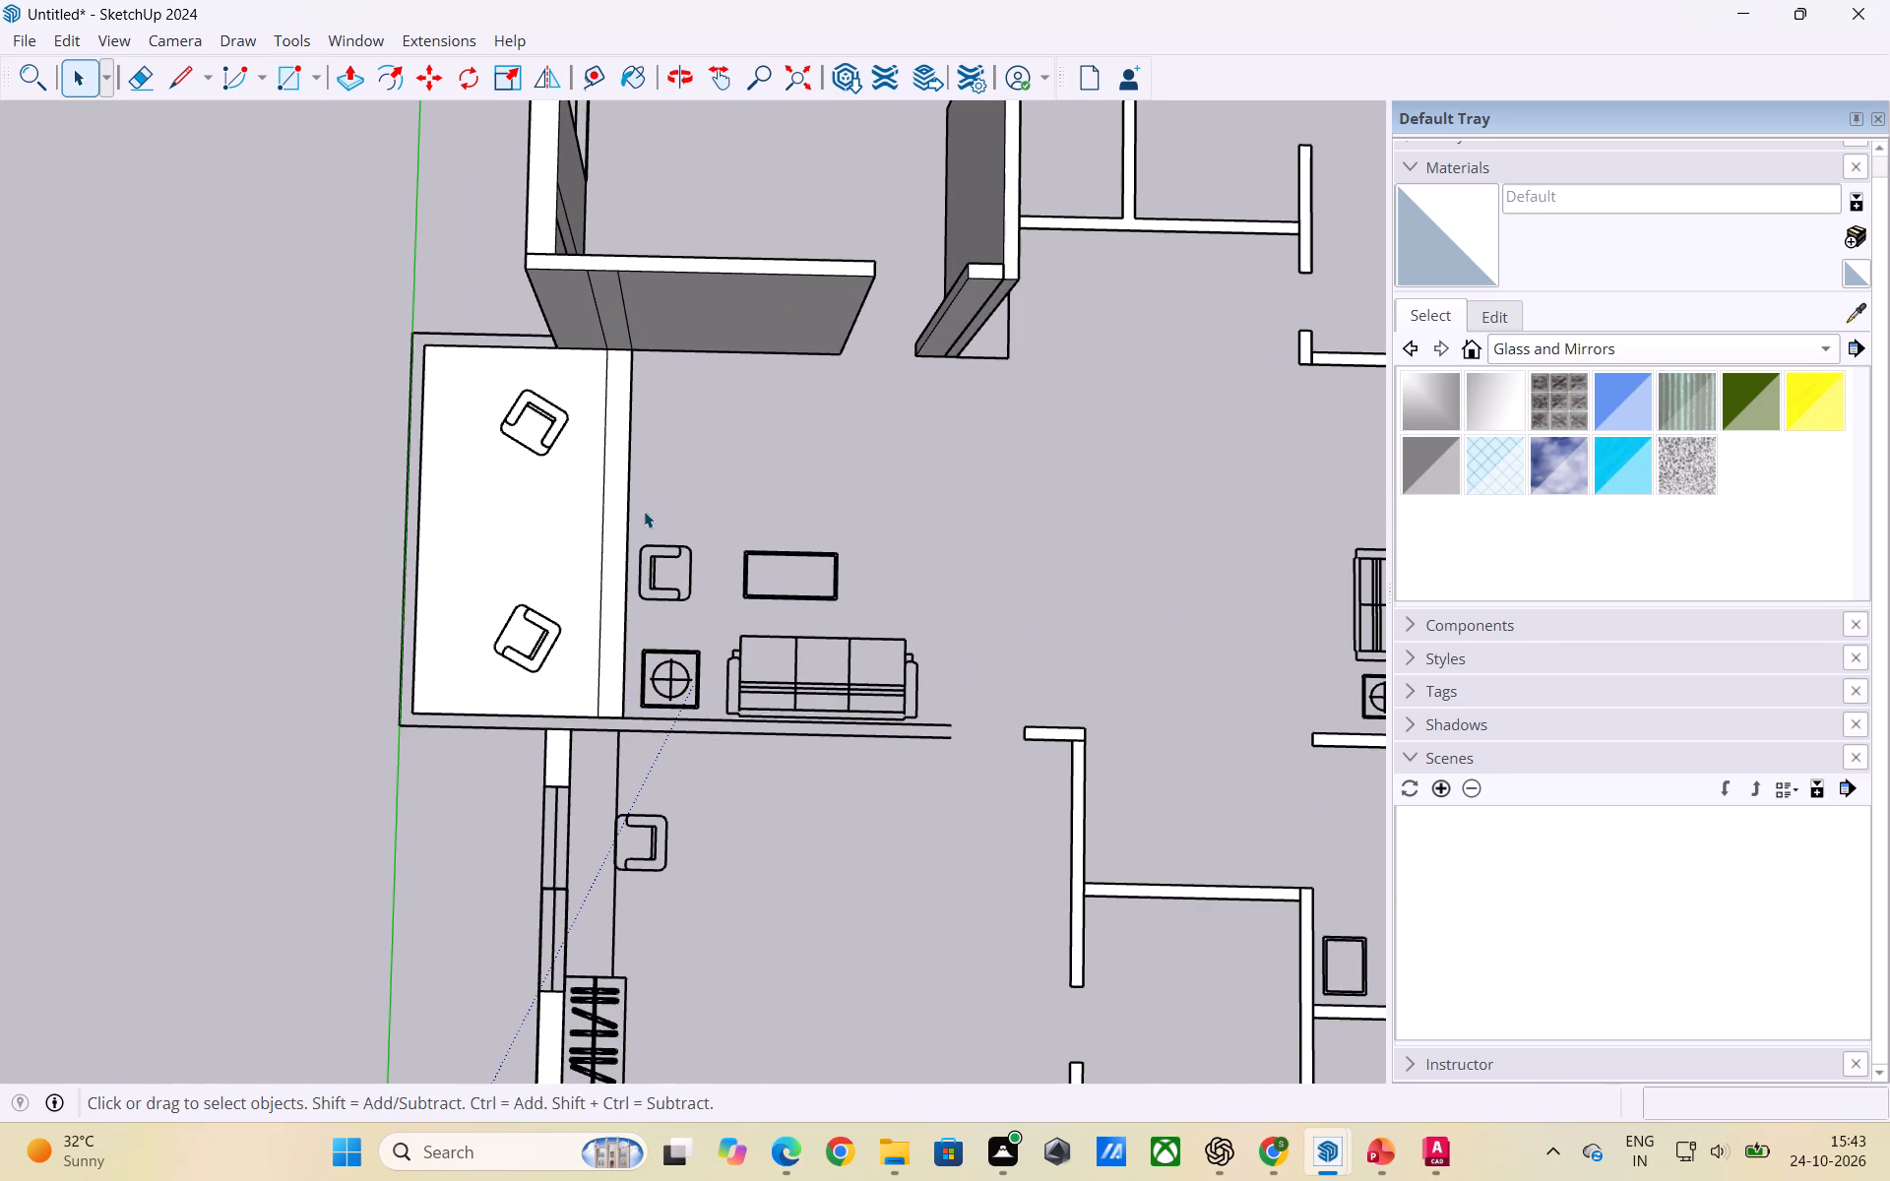
pyautogui.click(566, 520)
pyautogui.press('Delete')
# Group the traced wall between the balcony and the living room.
pyautogui.doubleClick(613, 512)
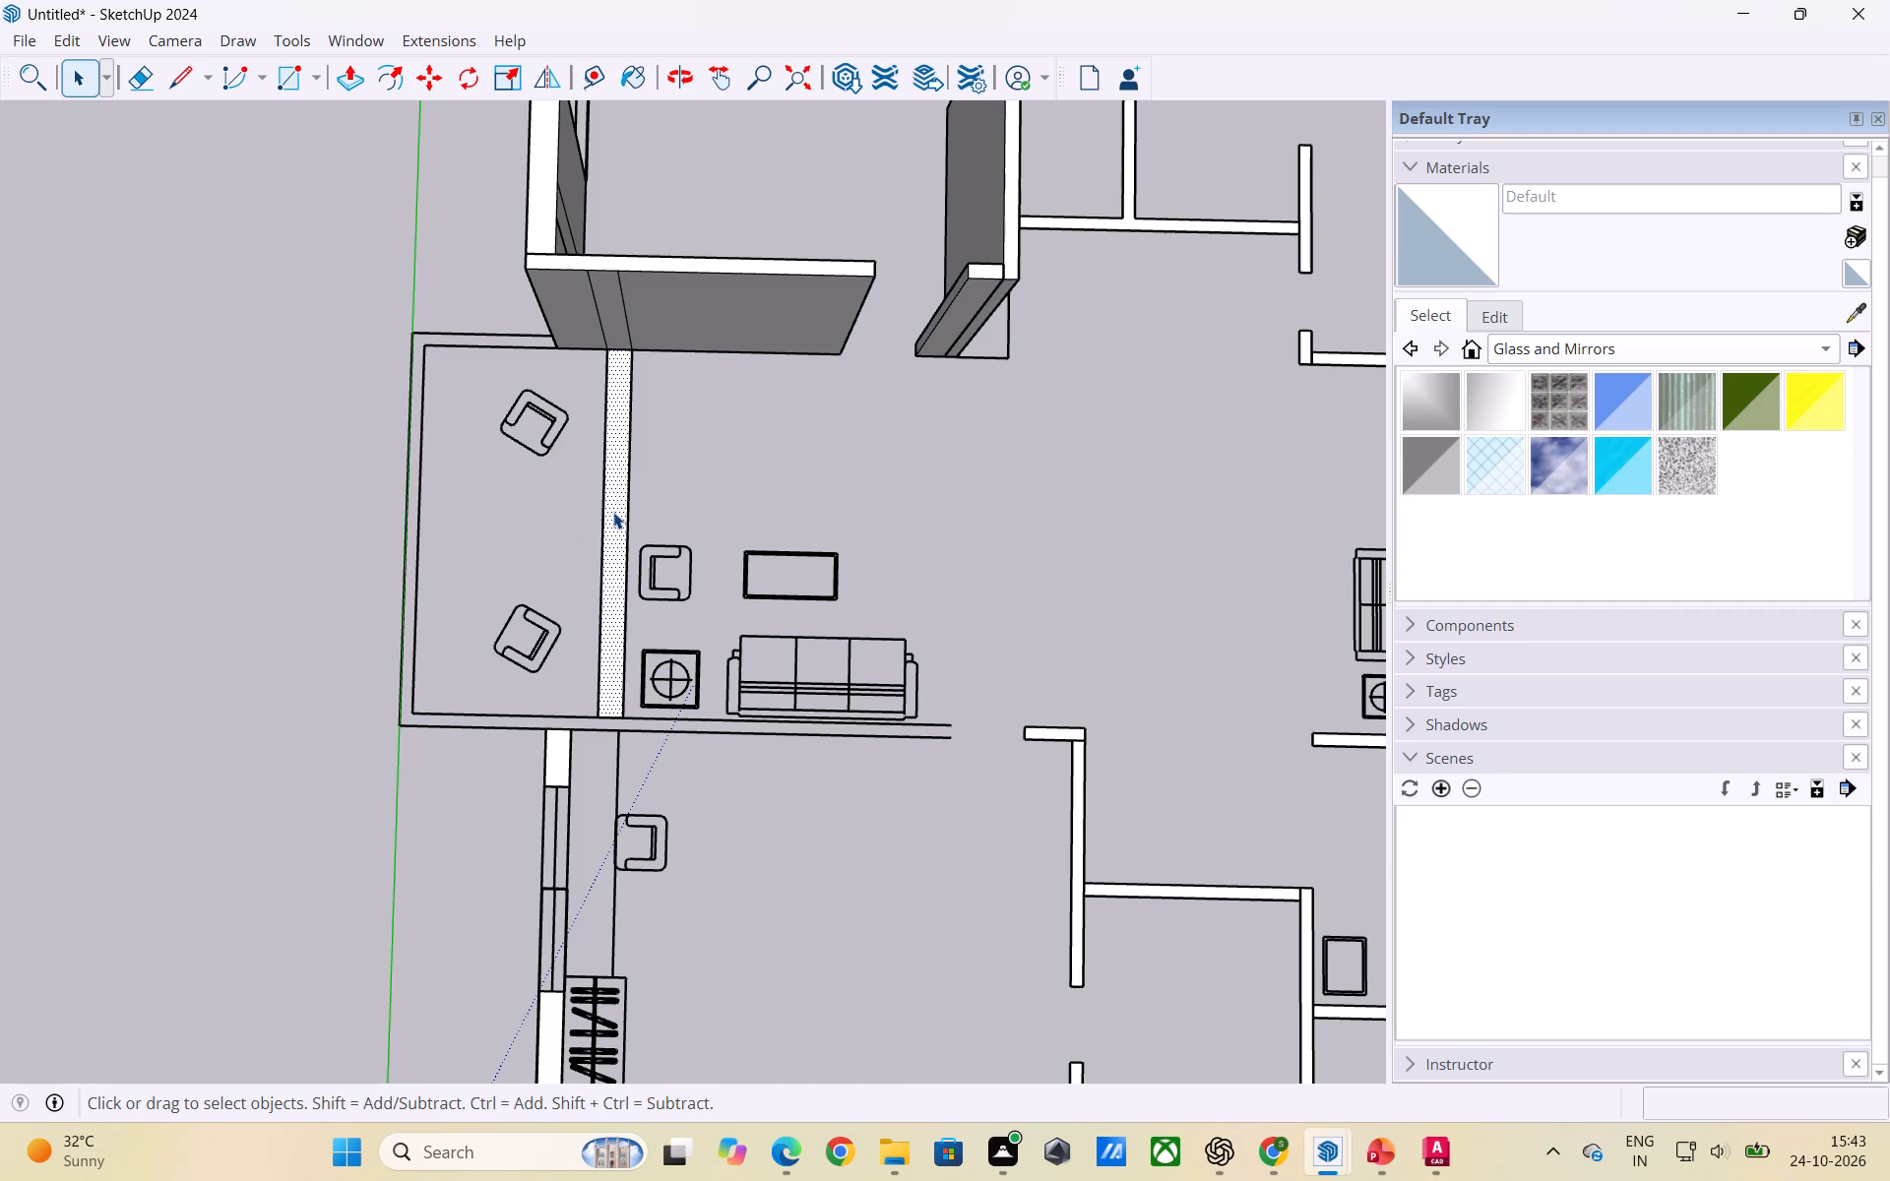
pyautogui.rightClick(608, 514)
pyautogui.click(669, 743)
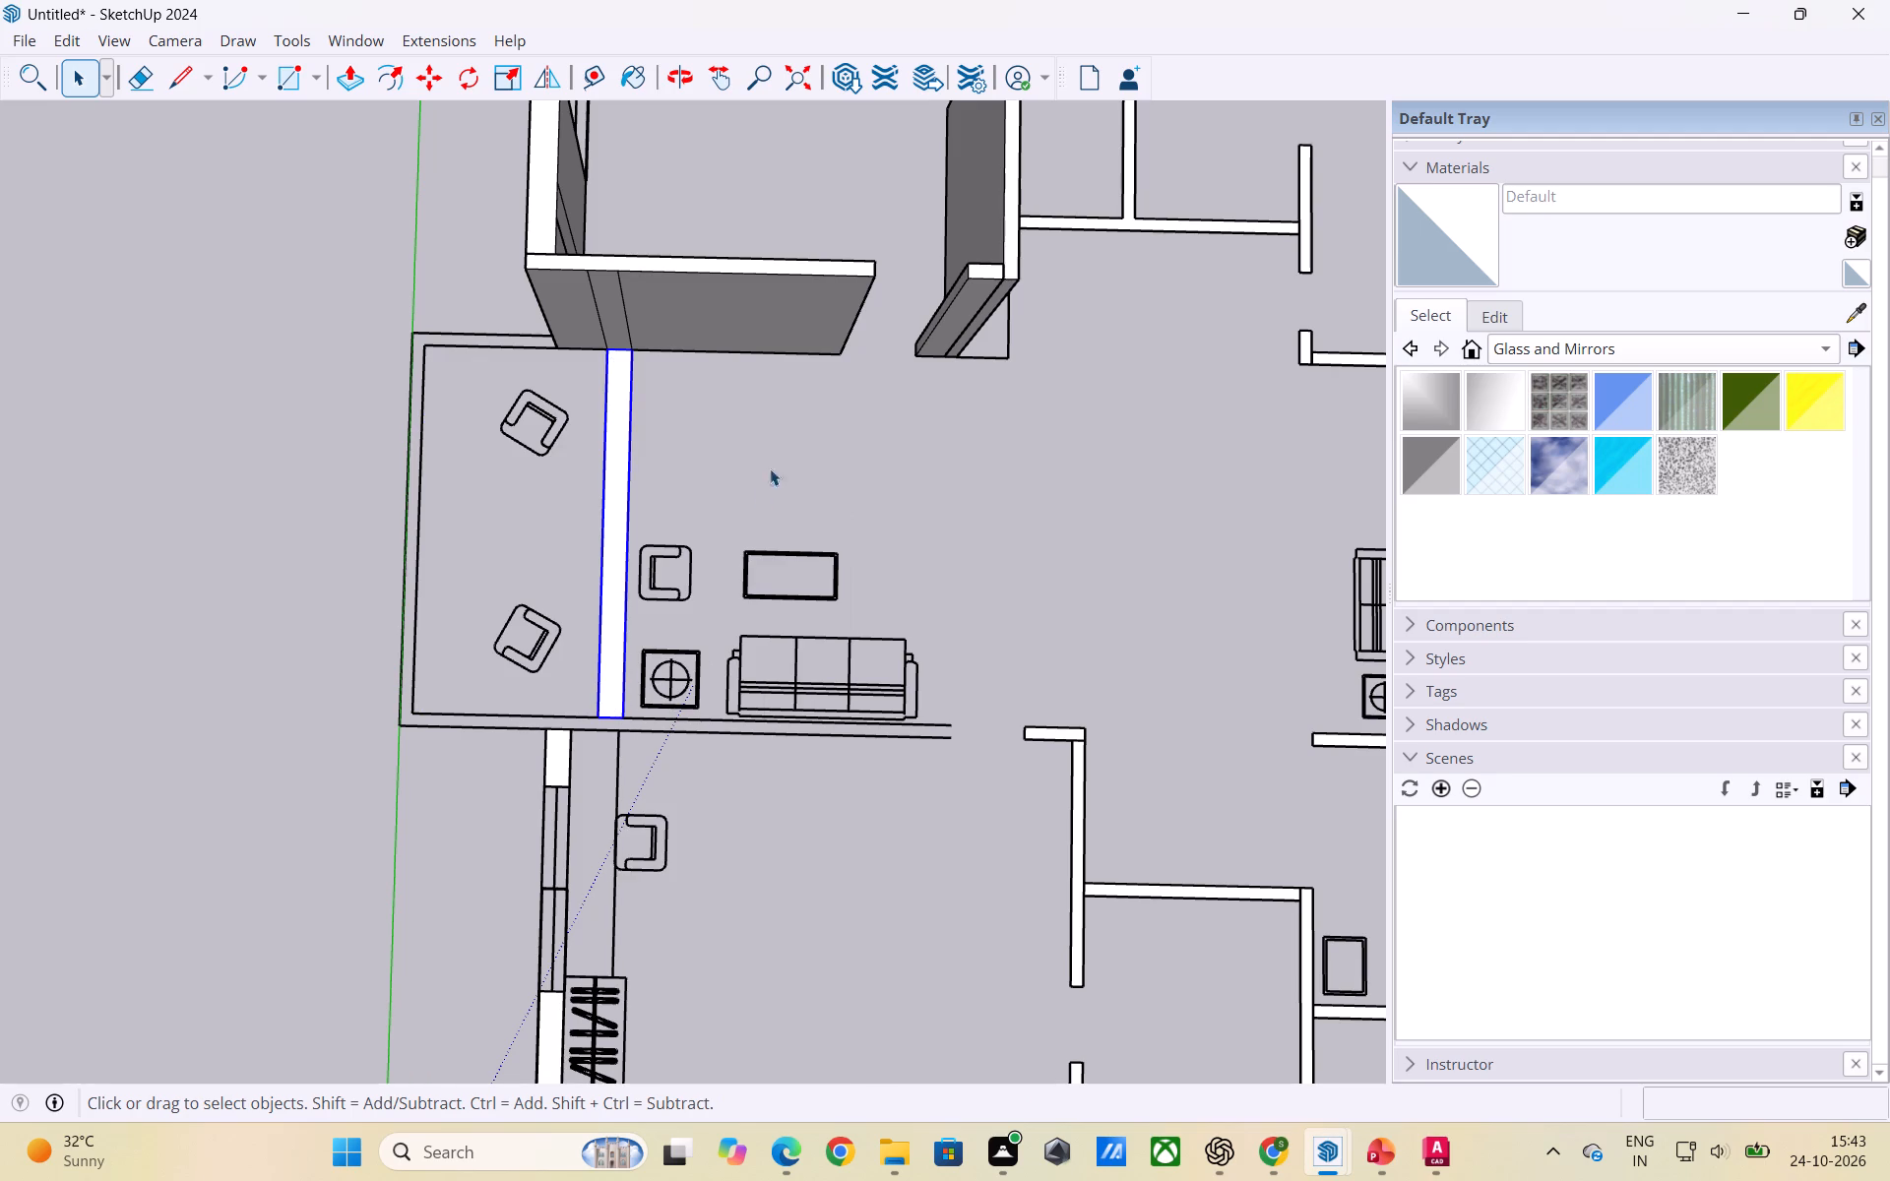
pyautogui.scroll(-1, 791, 444)
pyautogui.click(1021, 452)
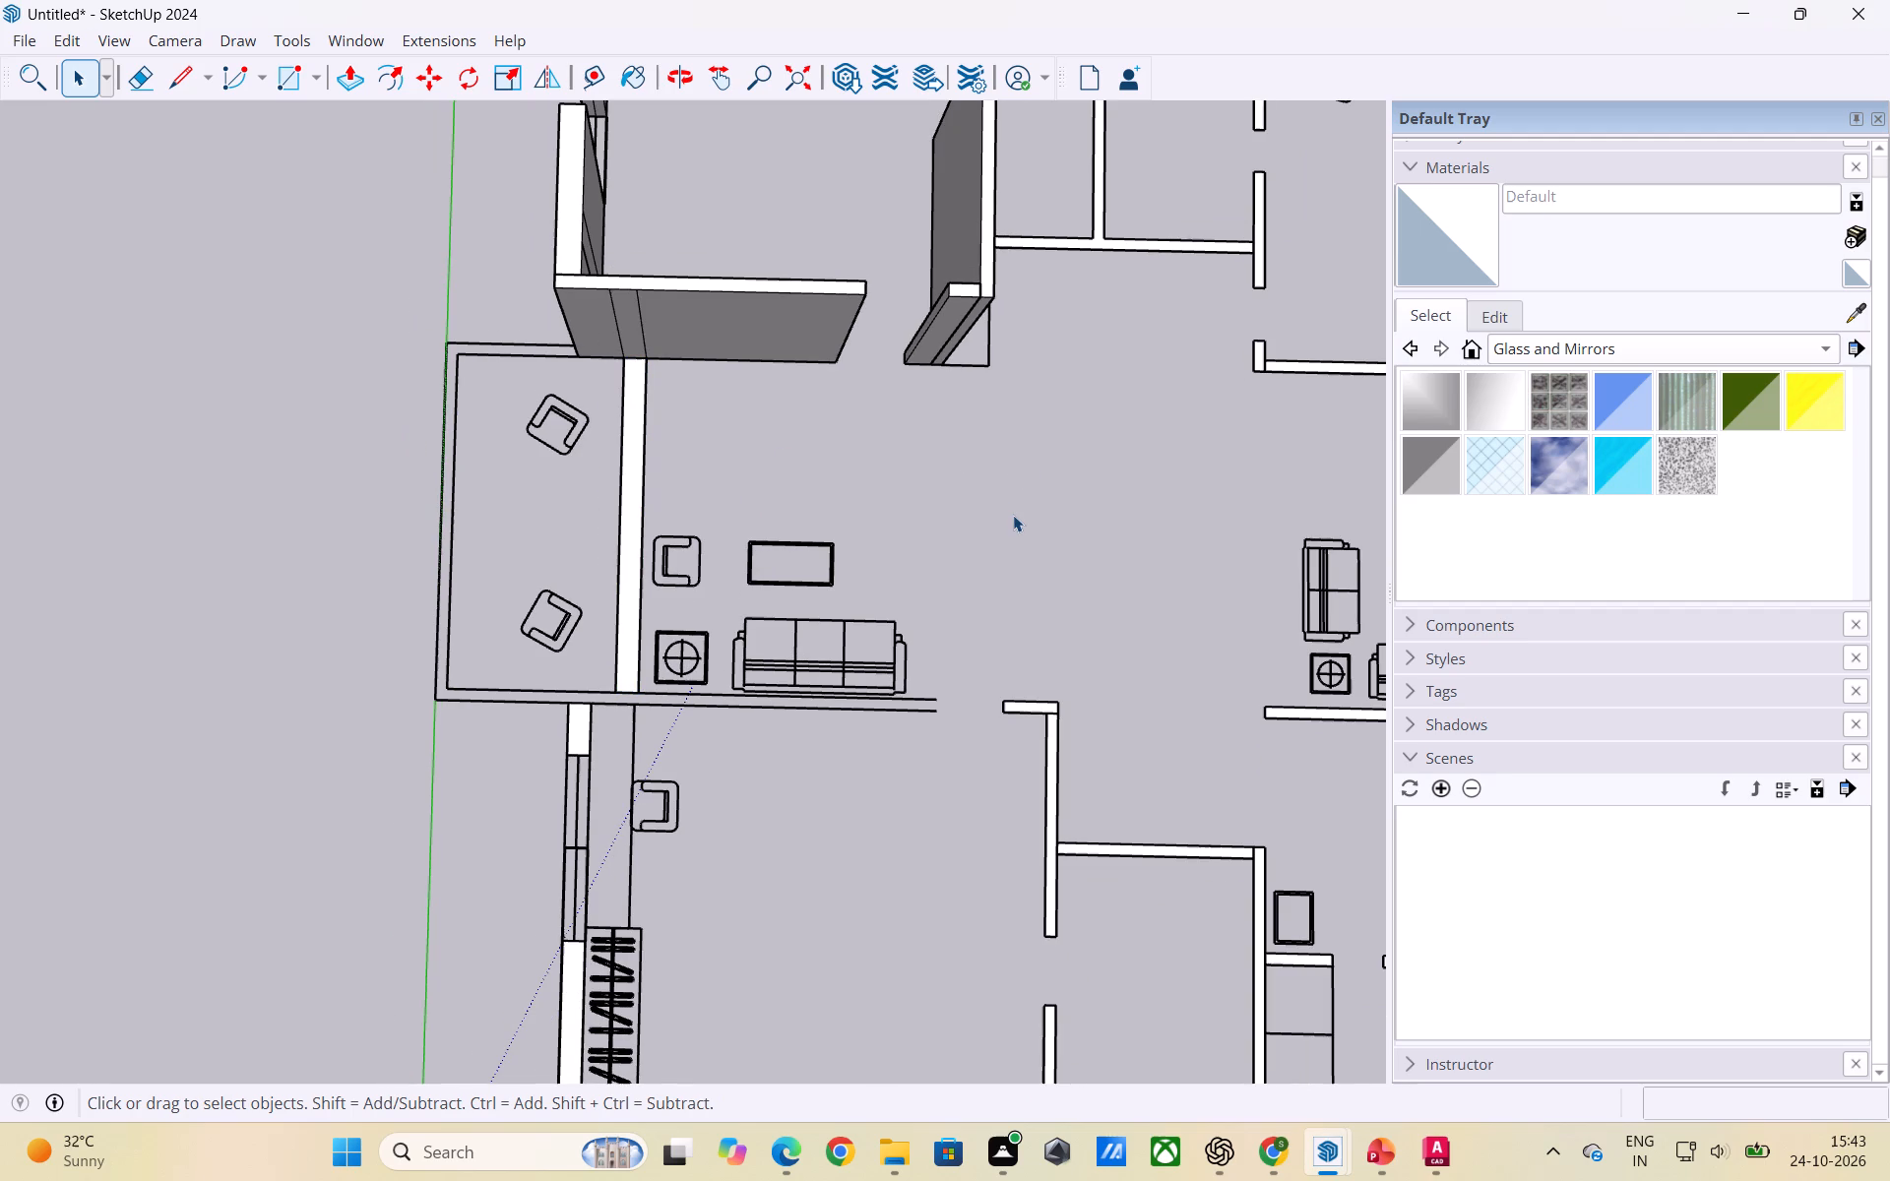
# Trace the long wall between the living room and the lower bedroom, out to the balcony's outer corner, as a rectangle about 4 1/2" thick.
pyautogui.press('r')
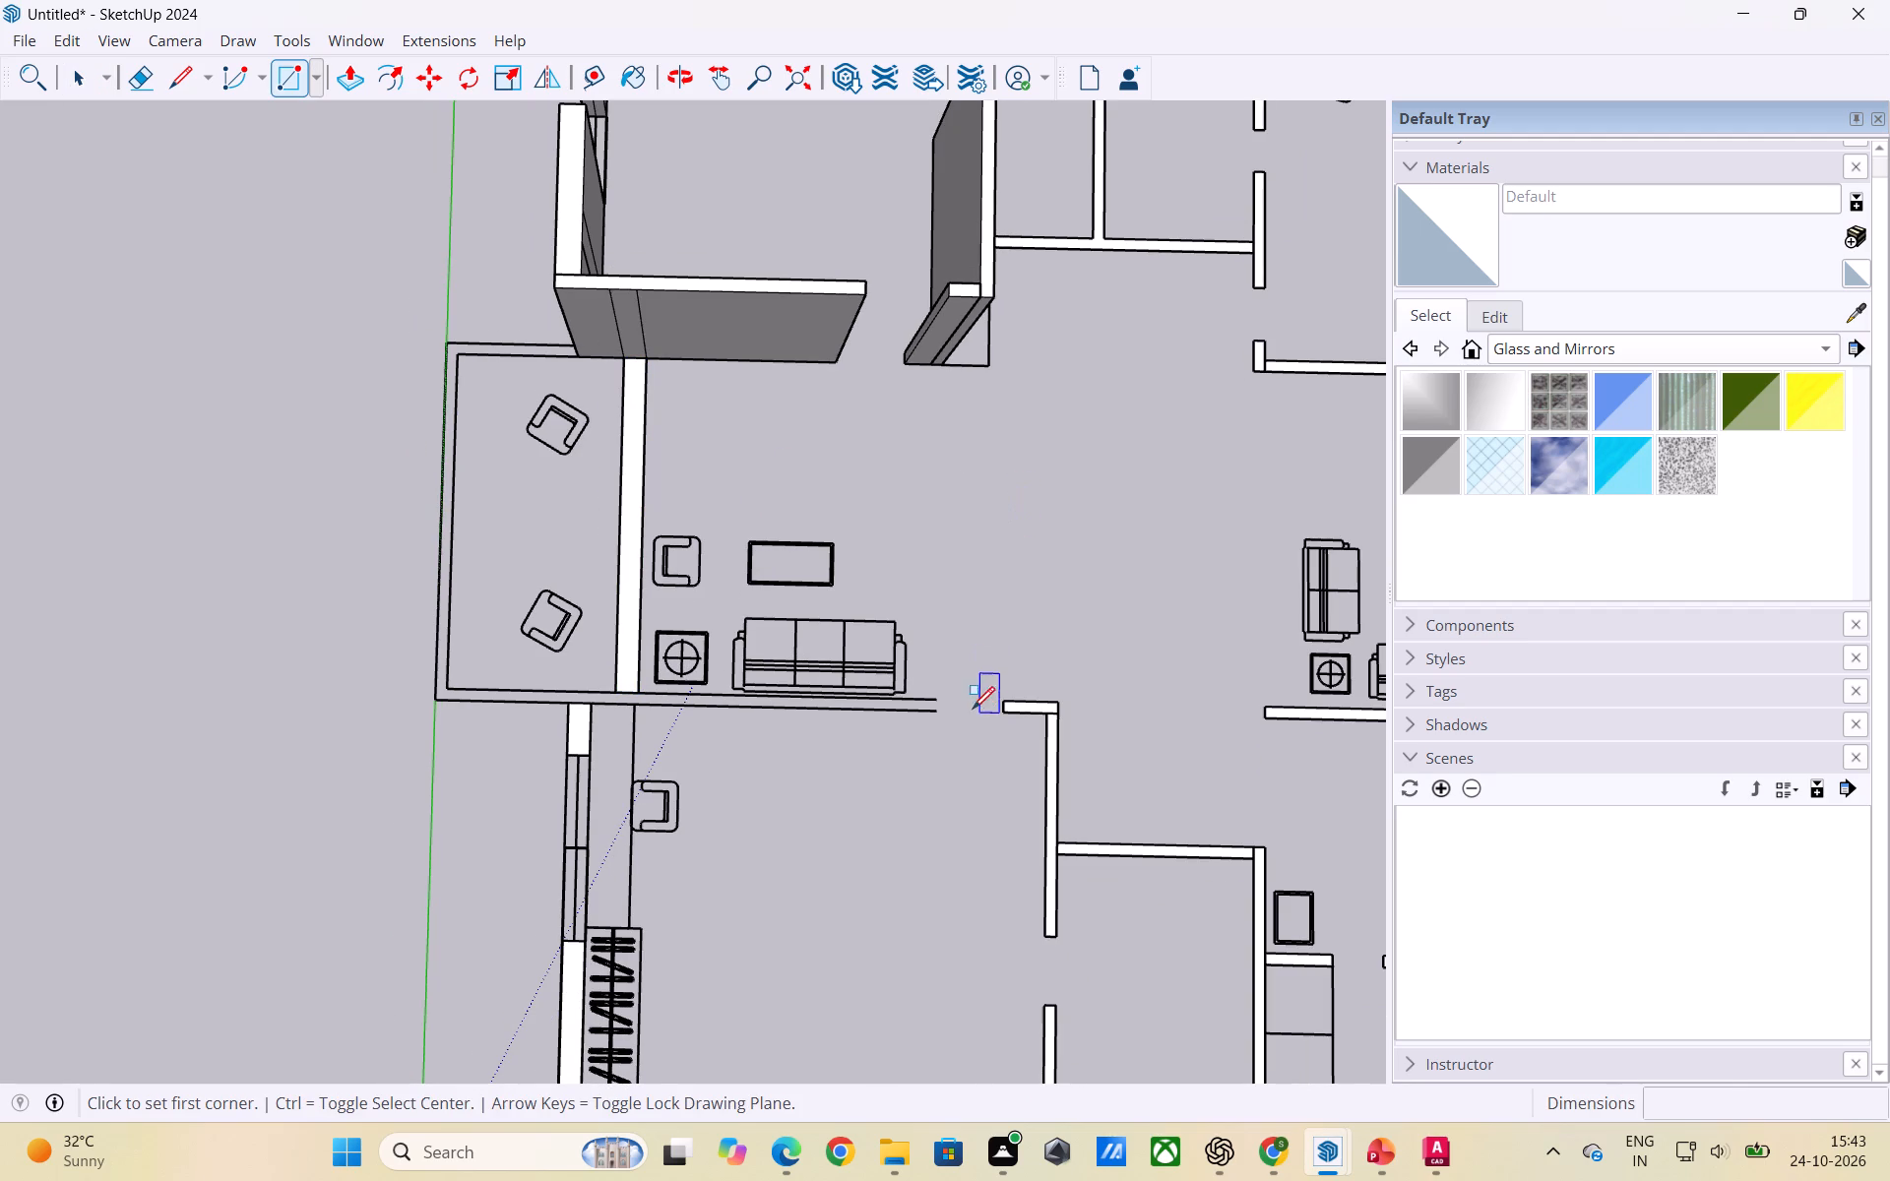
pyautogui.click(936, 703)
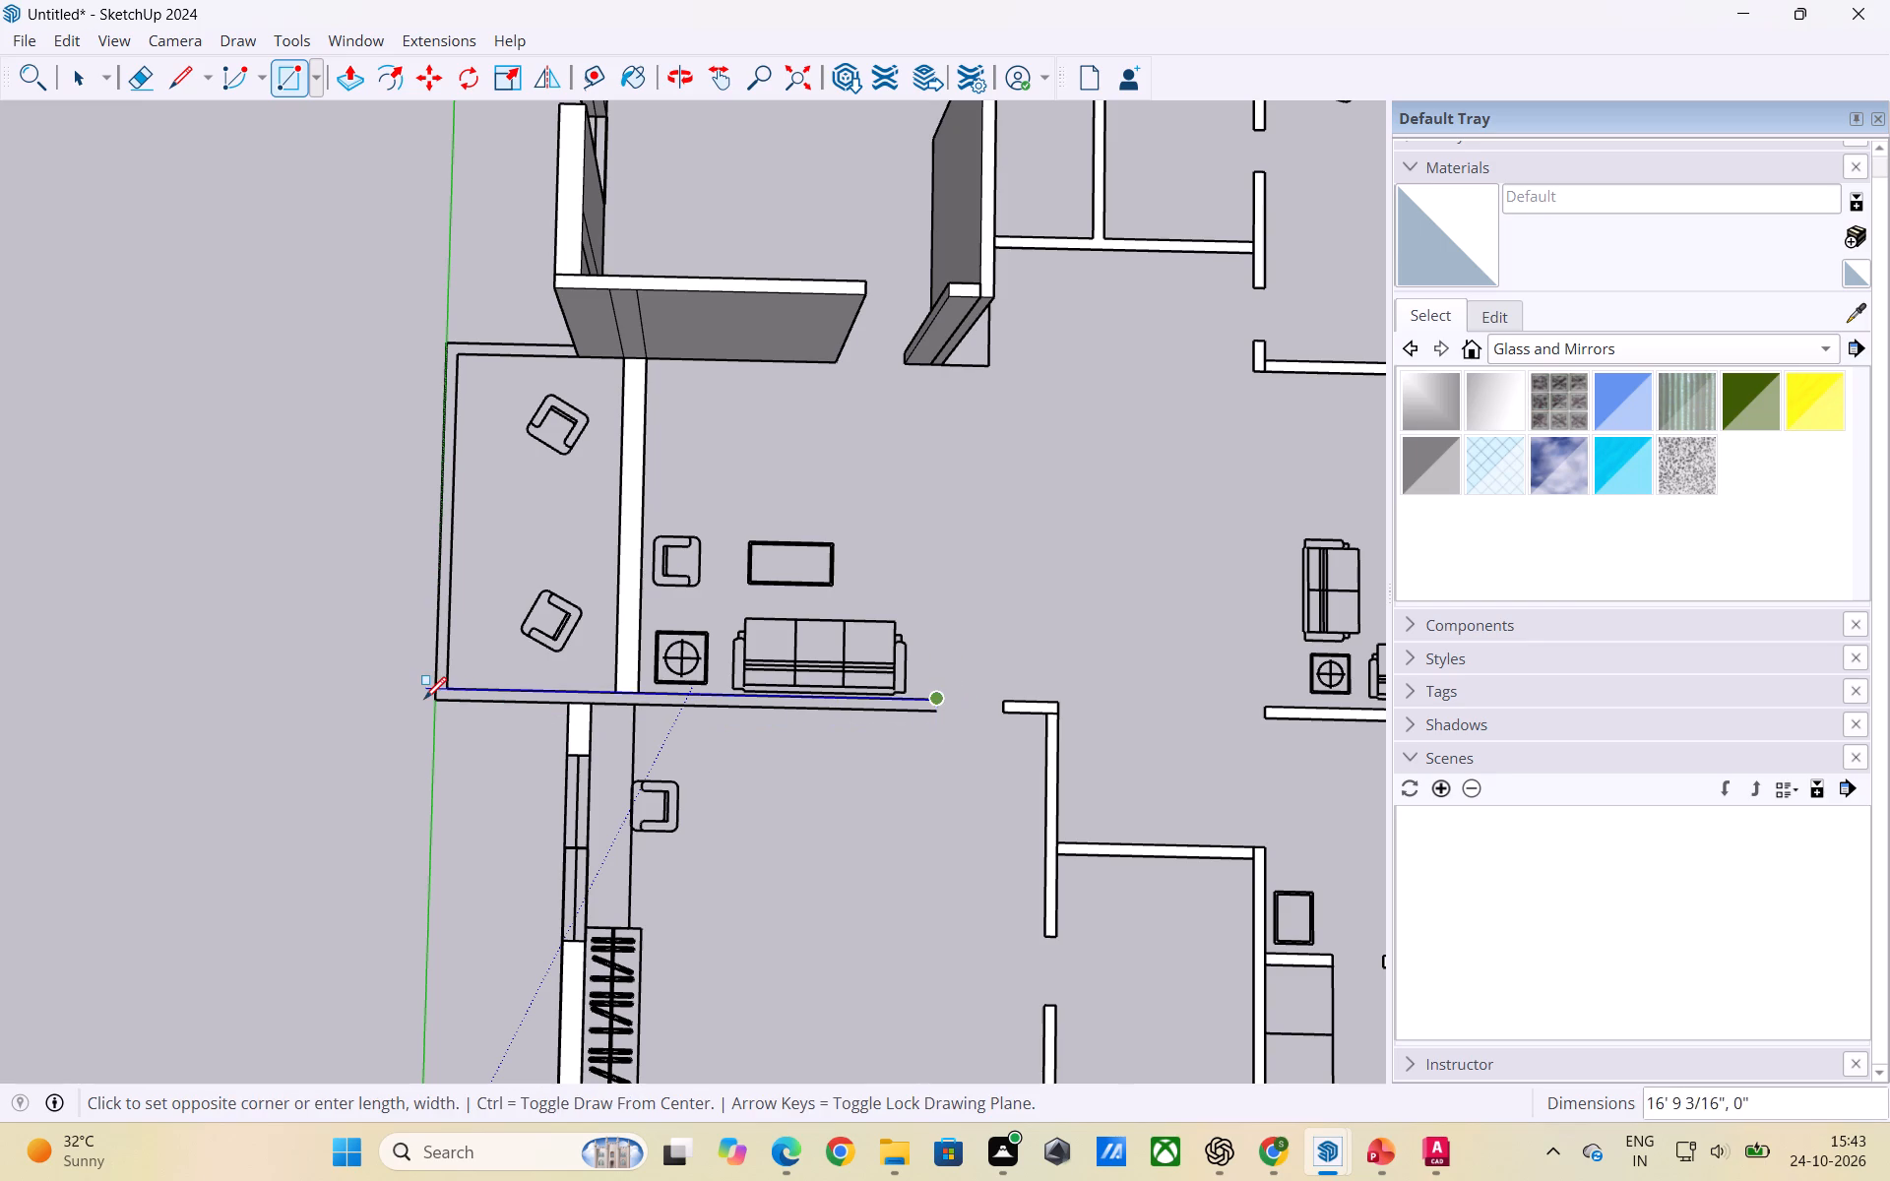
pyautogui.scroll(8, 424, 699)
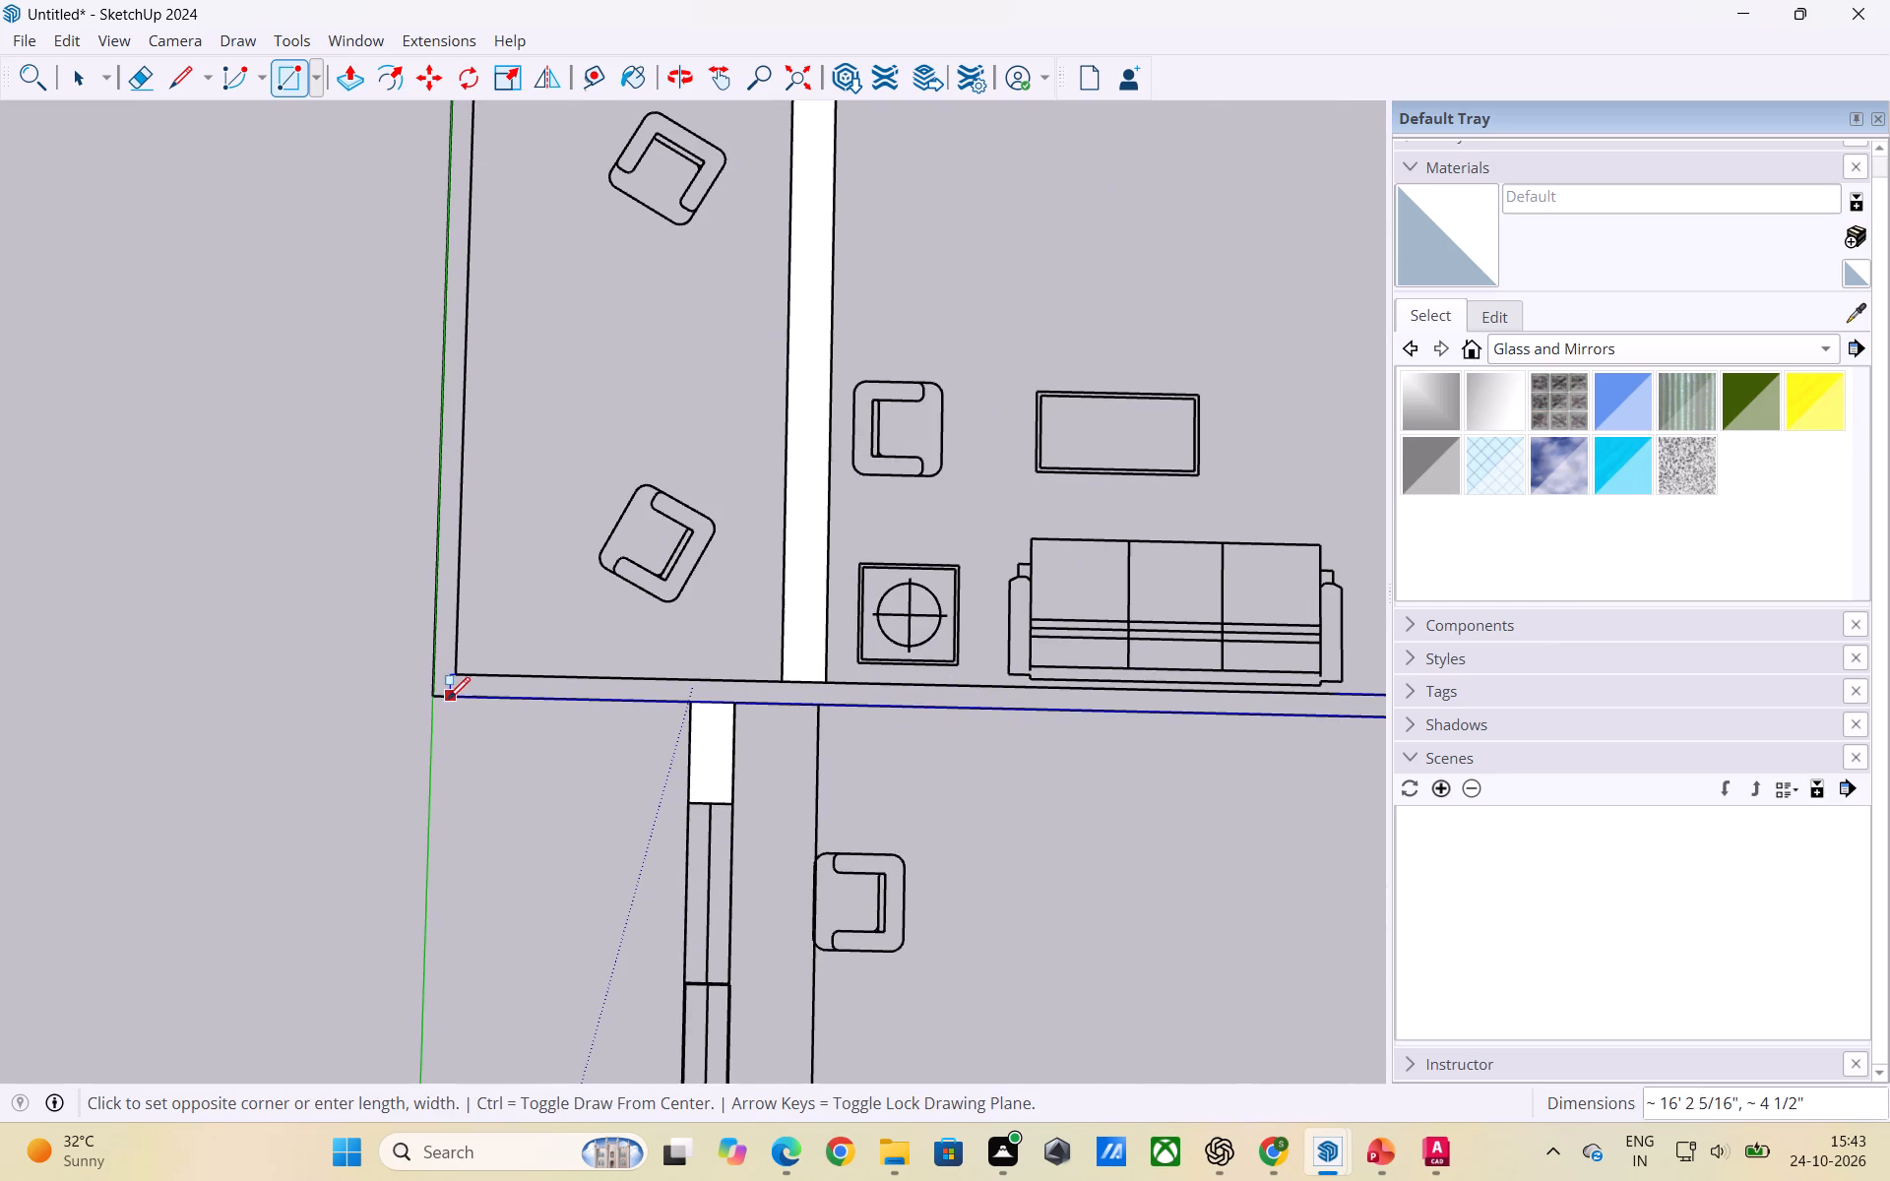
pyautogui.click(444, 698)
pyautogui.scroll(-5, 404, 777)
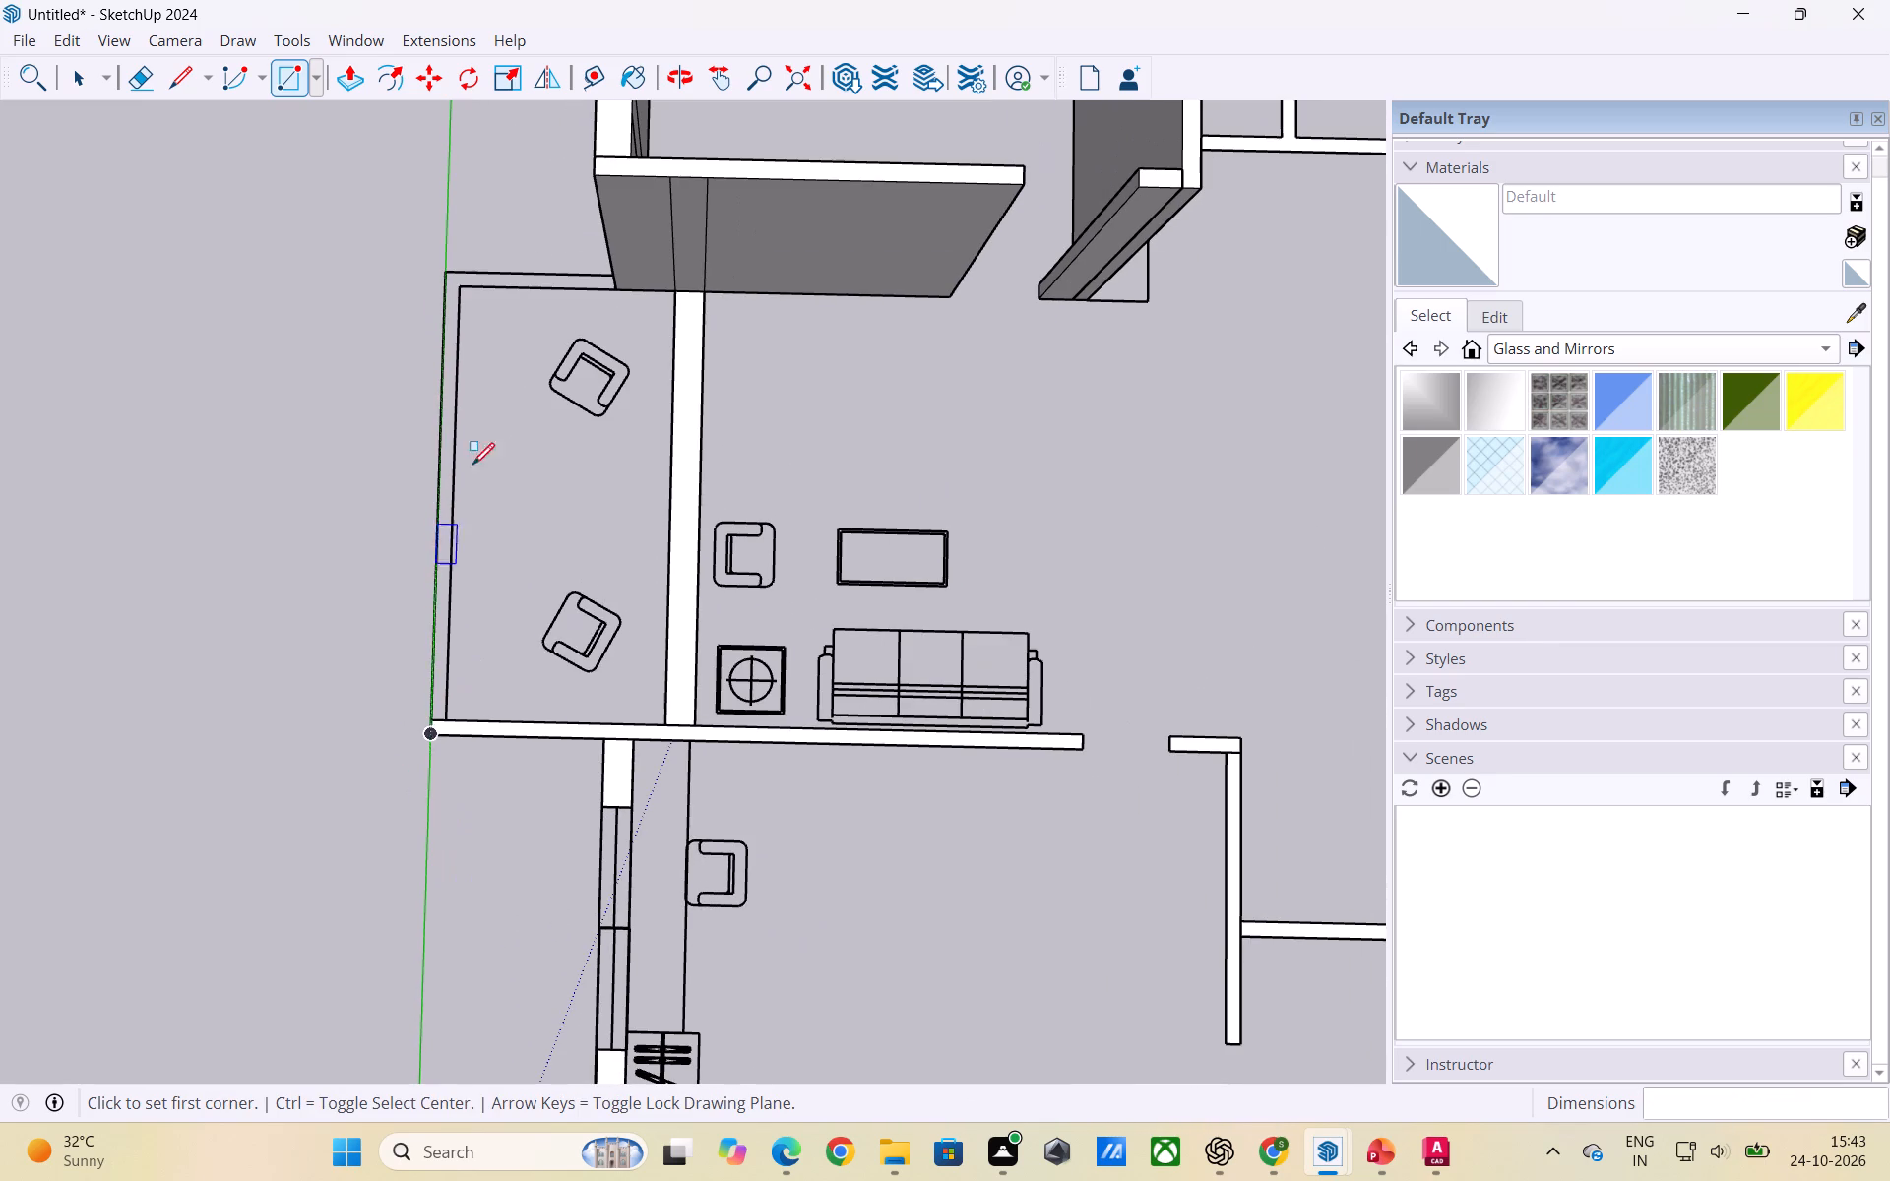
# Try to trace the balcony's short side wall beside the raised walls with rectangles from the balcony's outer corner.
pyautogui.moveTo(511, 375); pyautogui.dragTo(872, 318, button='middle')
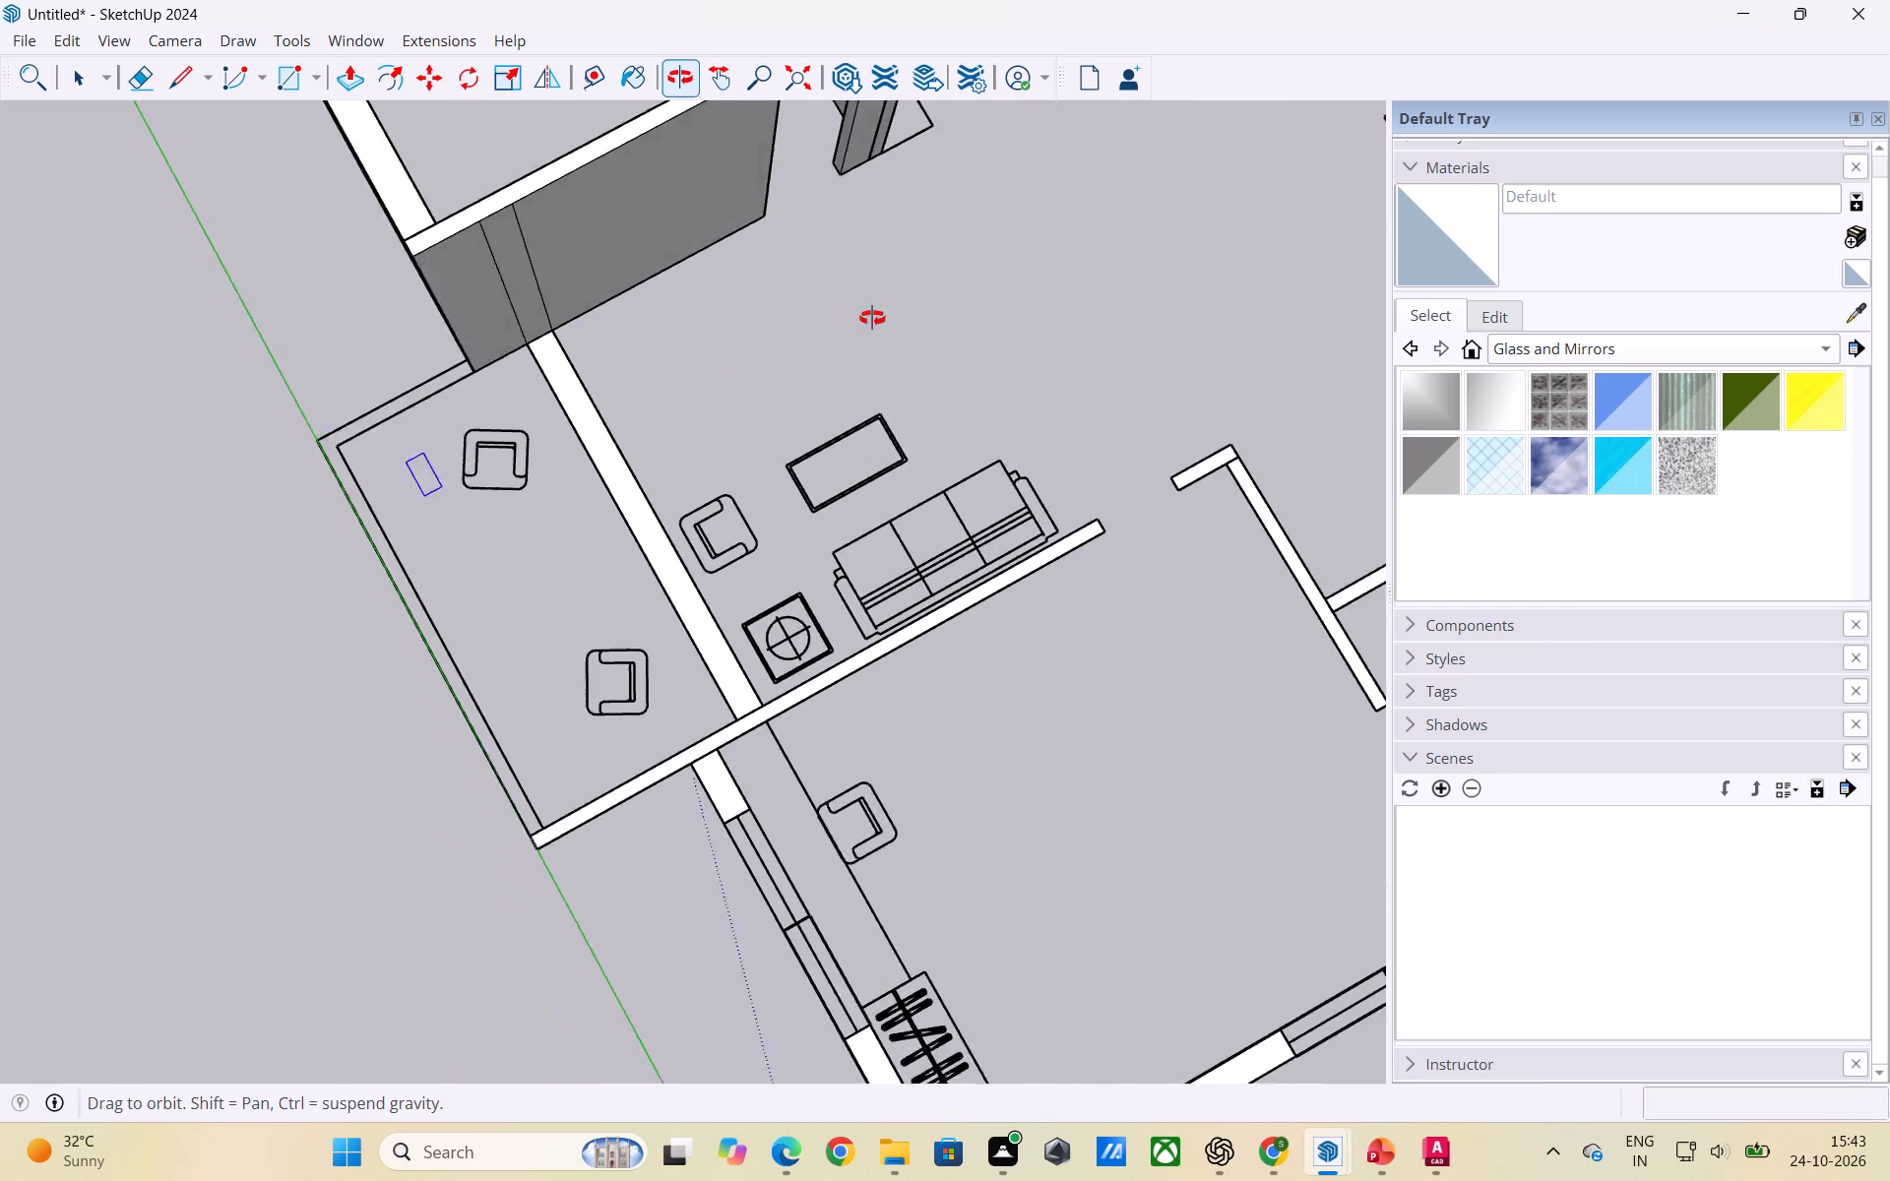
pyautogui.moveTo(872, 318); pyautogui.dragTo(930, 285, button='middle')
pyautogui.scroll(-2, 1042, 309)
pyautogui.scroll(8, 424, 452)
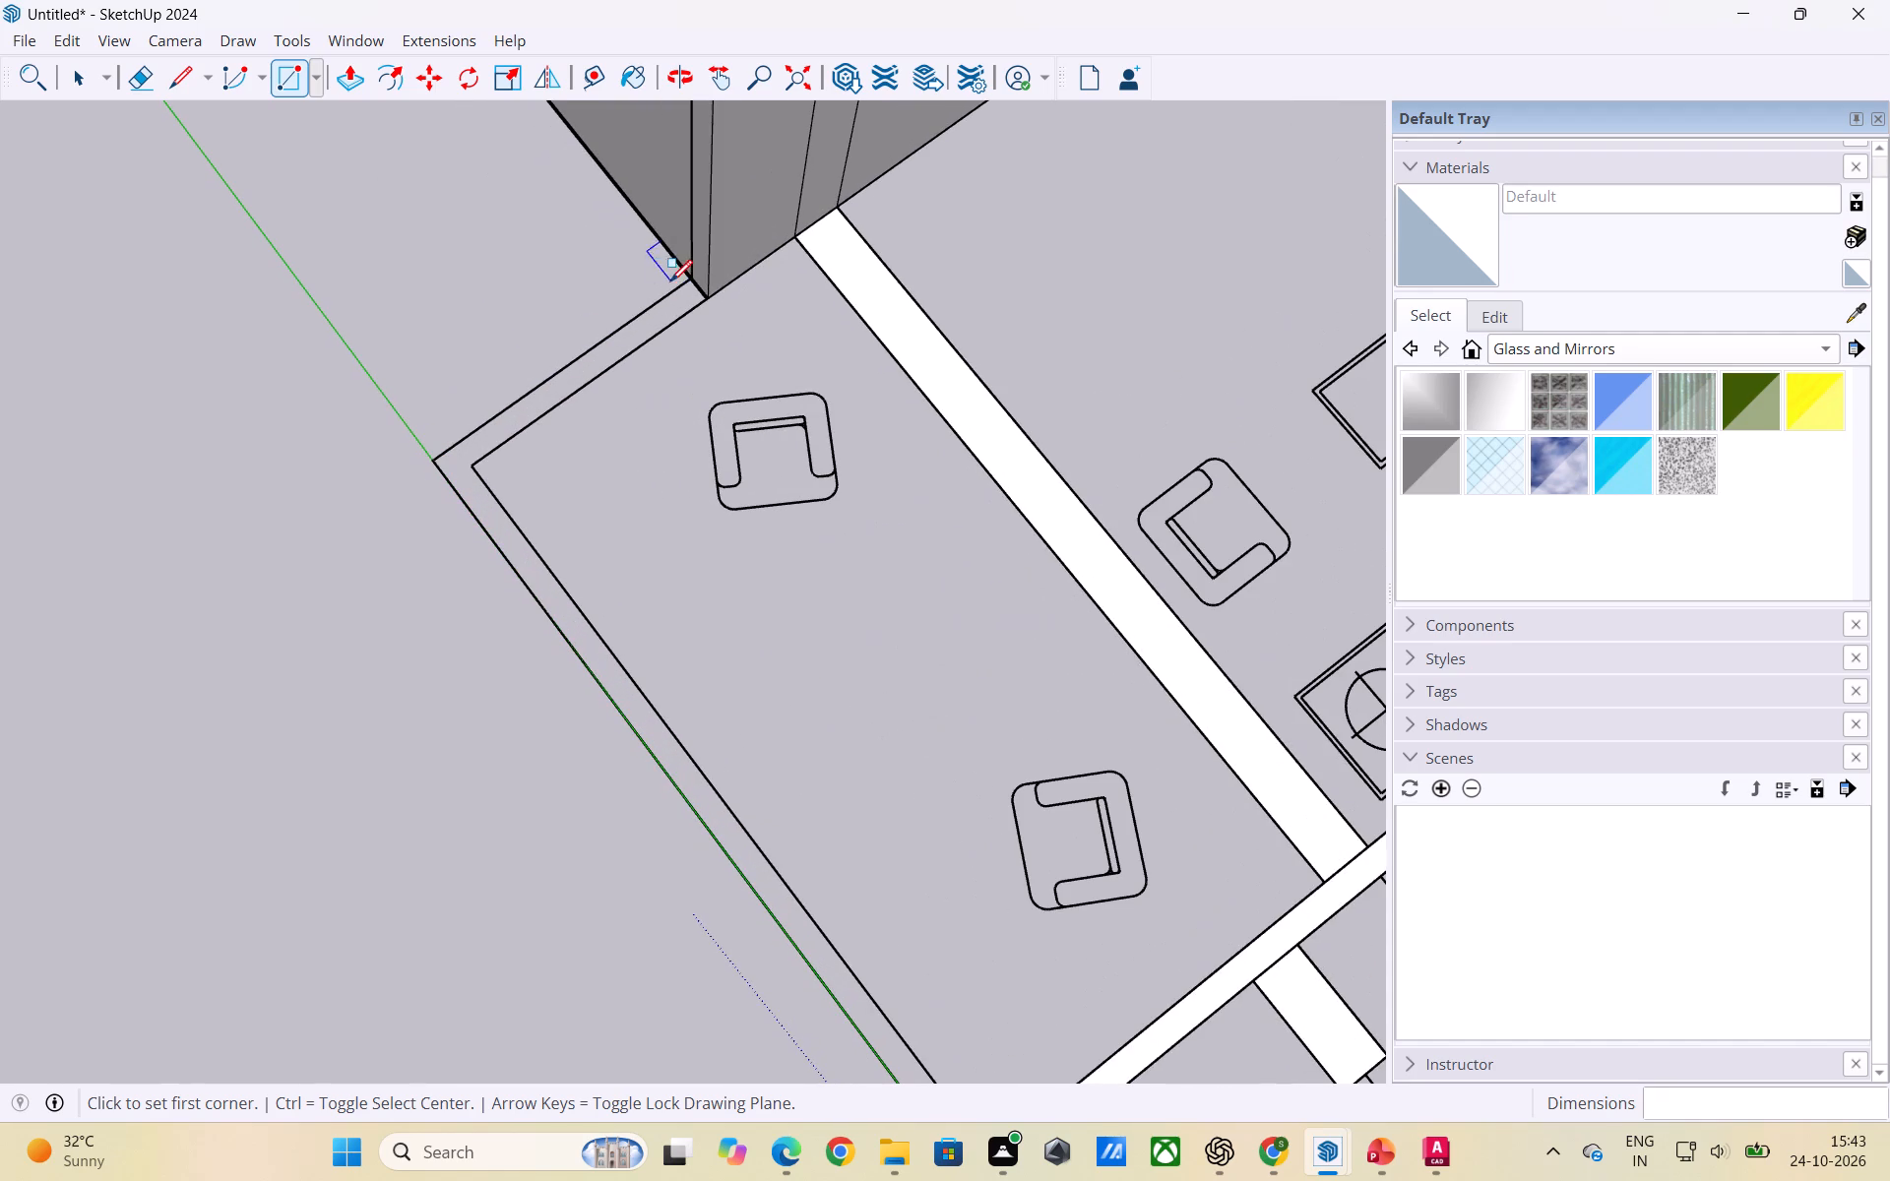
pyautogui.click(429, 461)
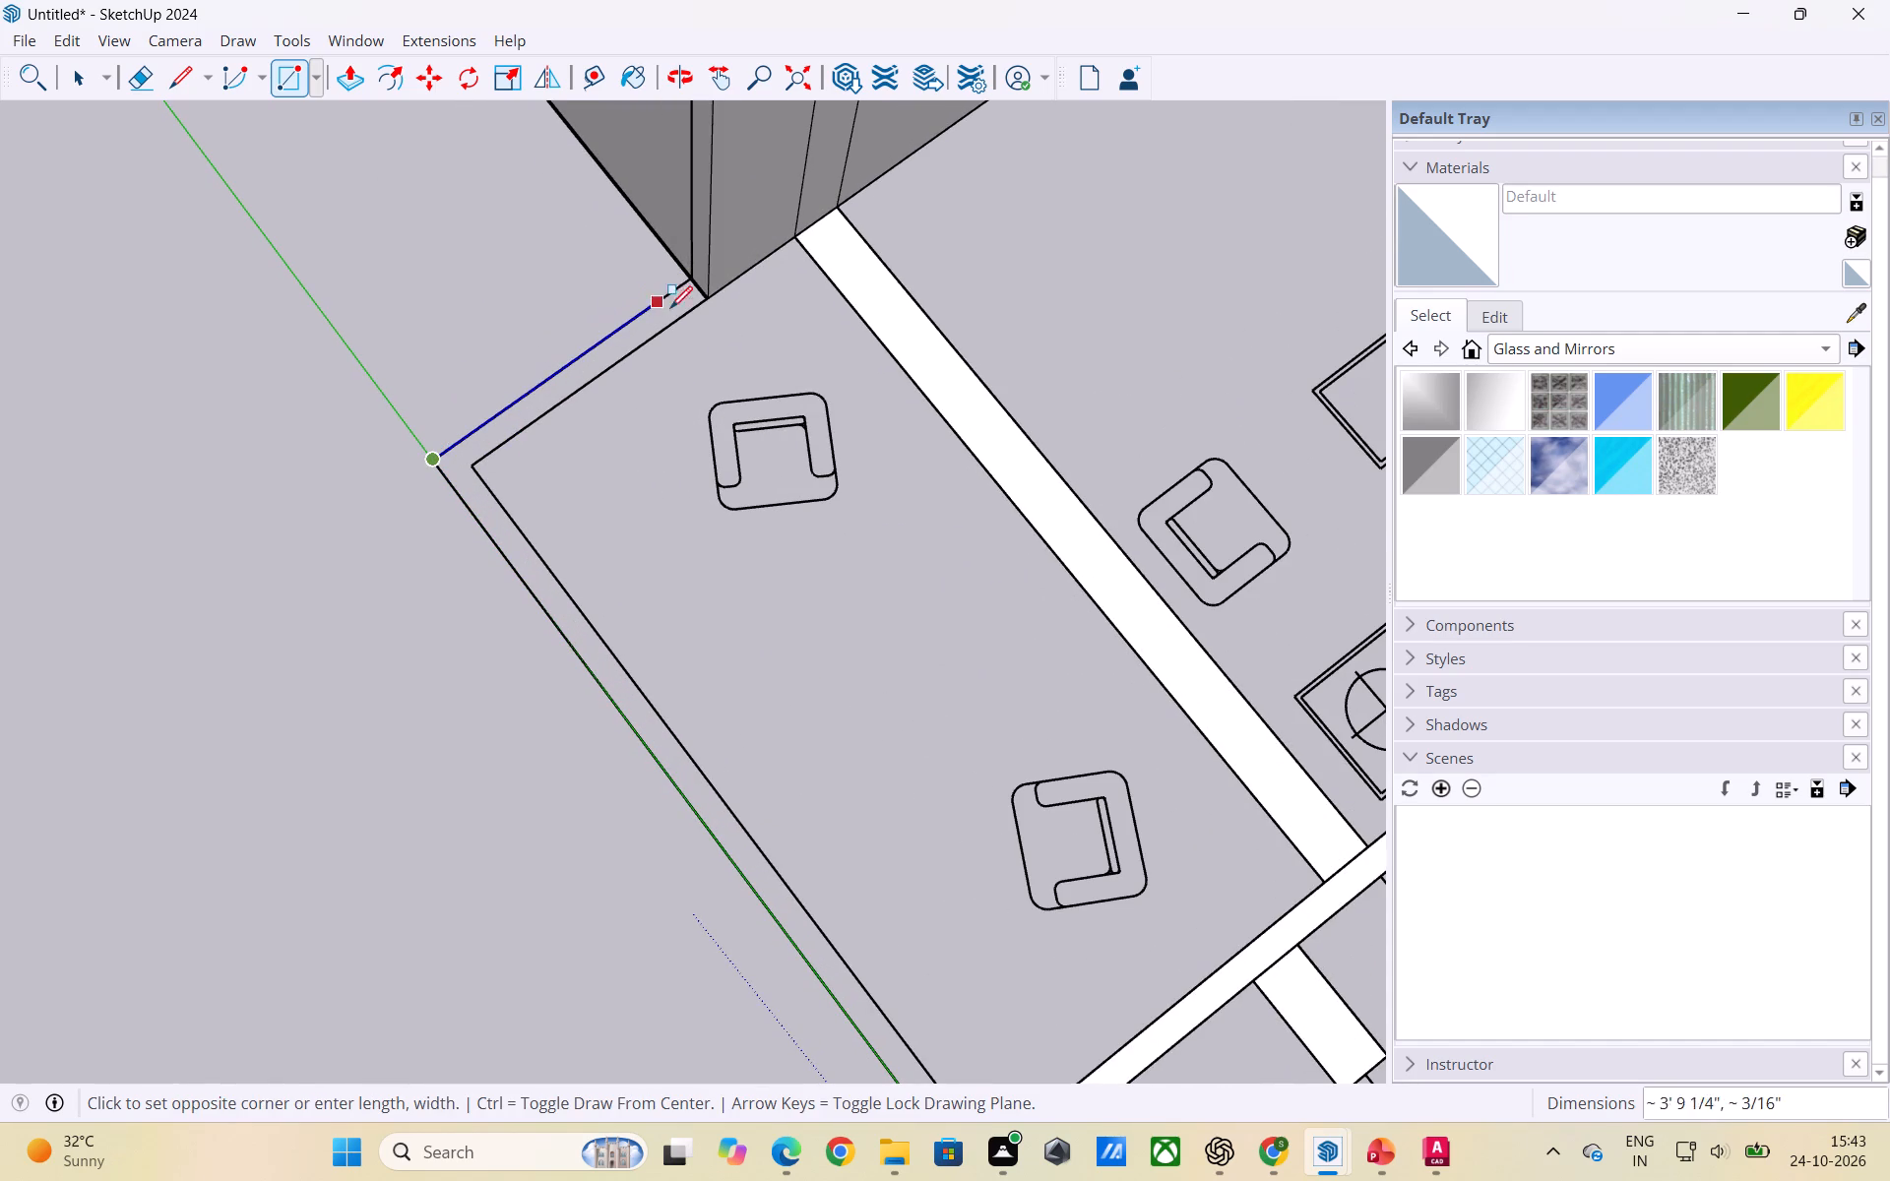
pyautogui.click(696, 303)
pyautogui.scroll(-2, 334, 339)
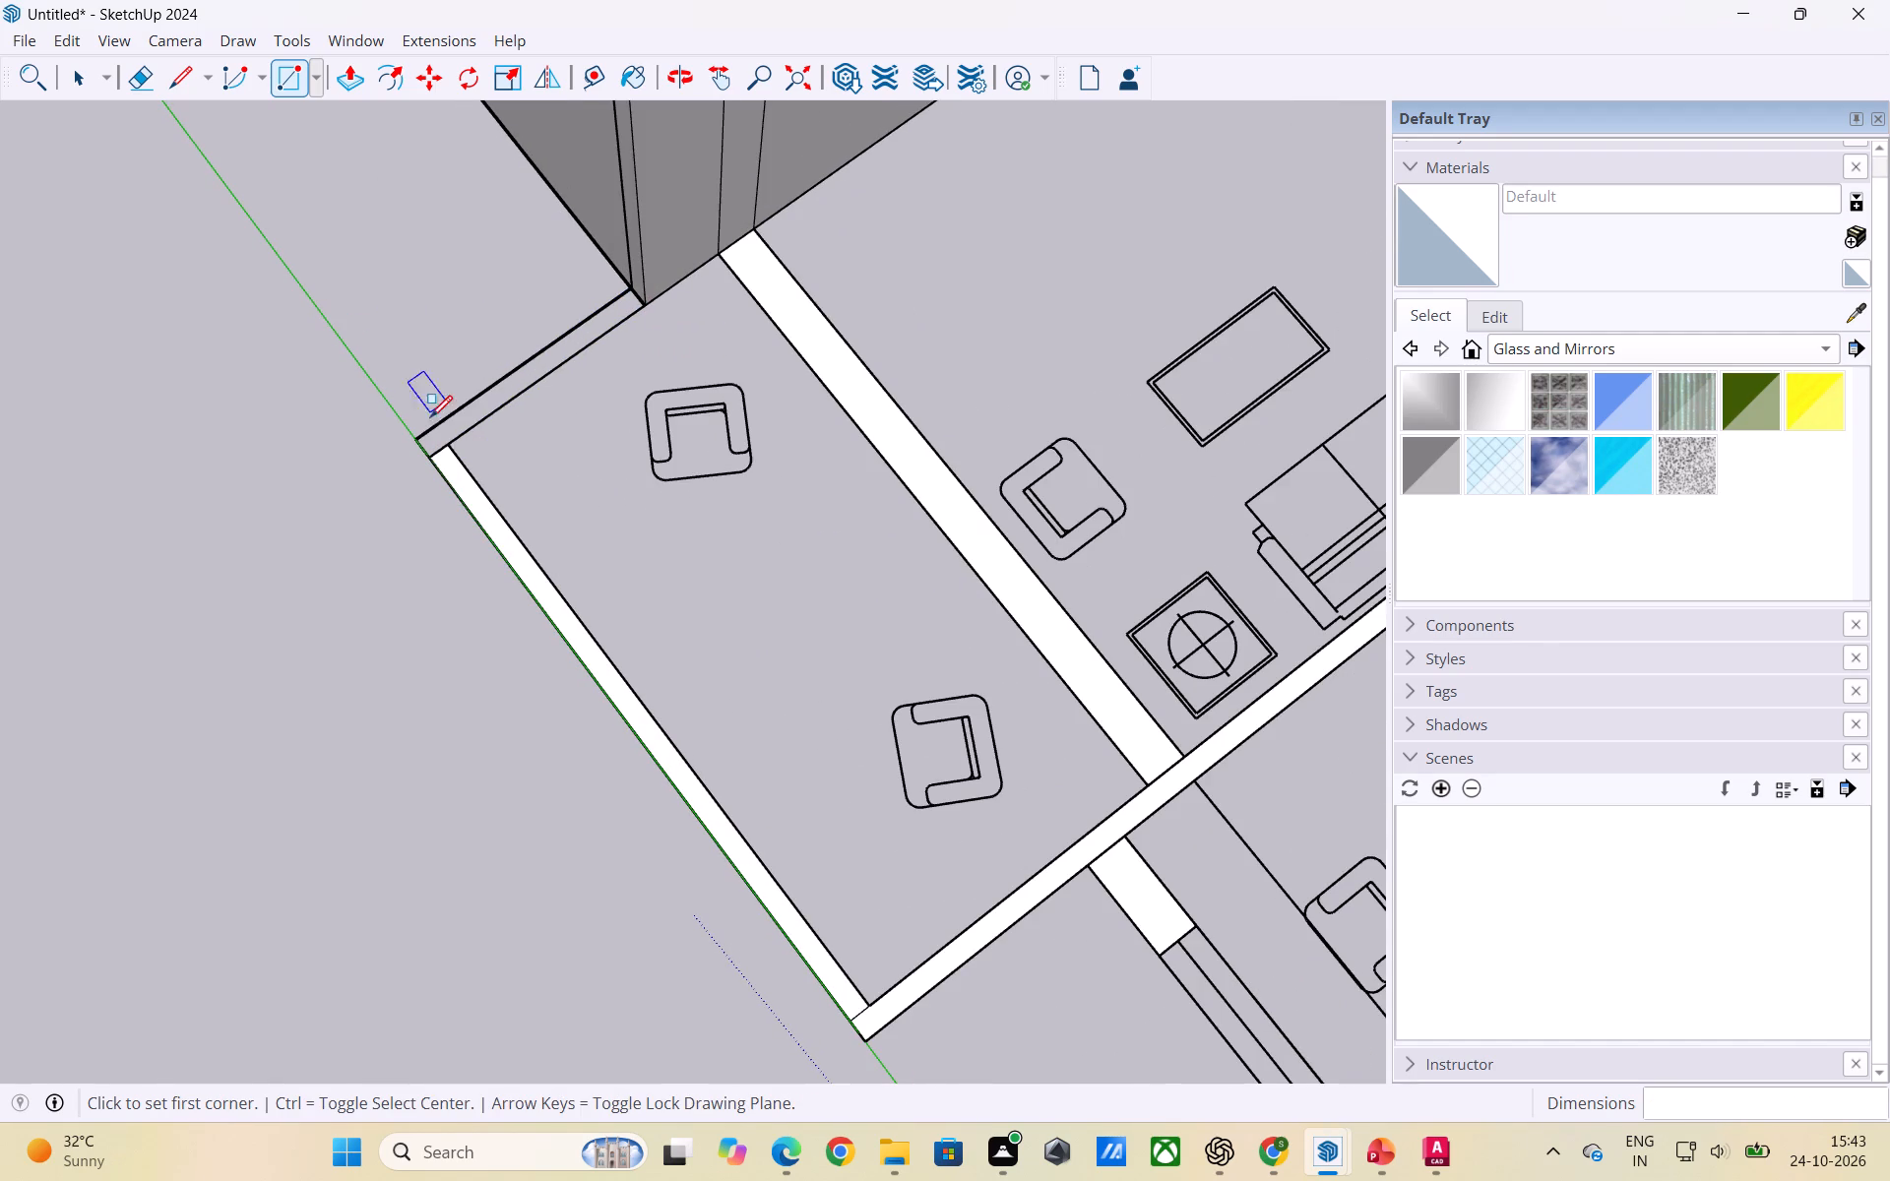
pyautogui.click(416, 437)
pyautogui.click(636, 305)
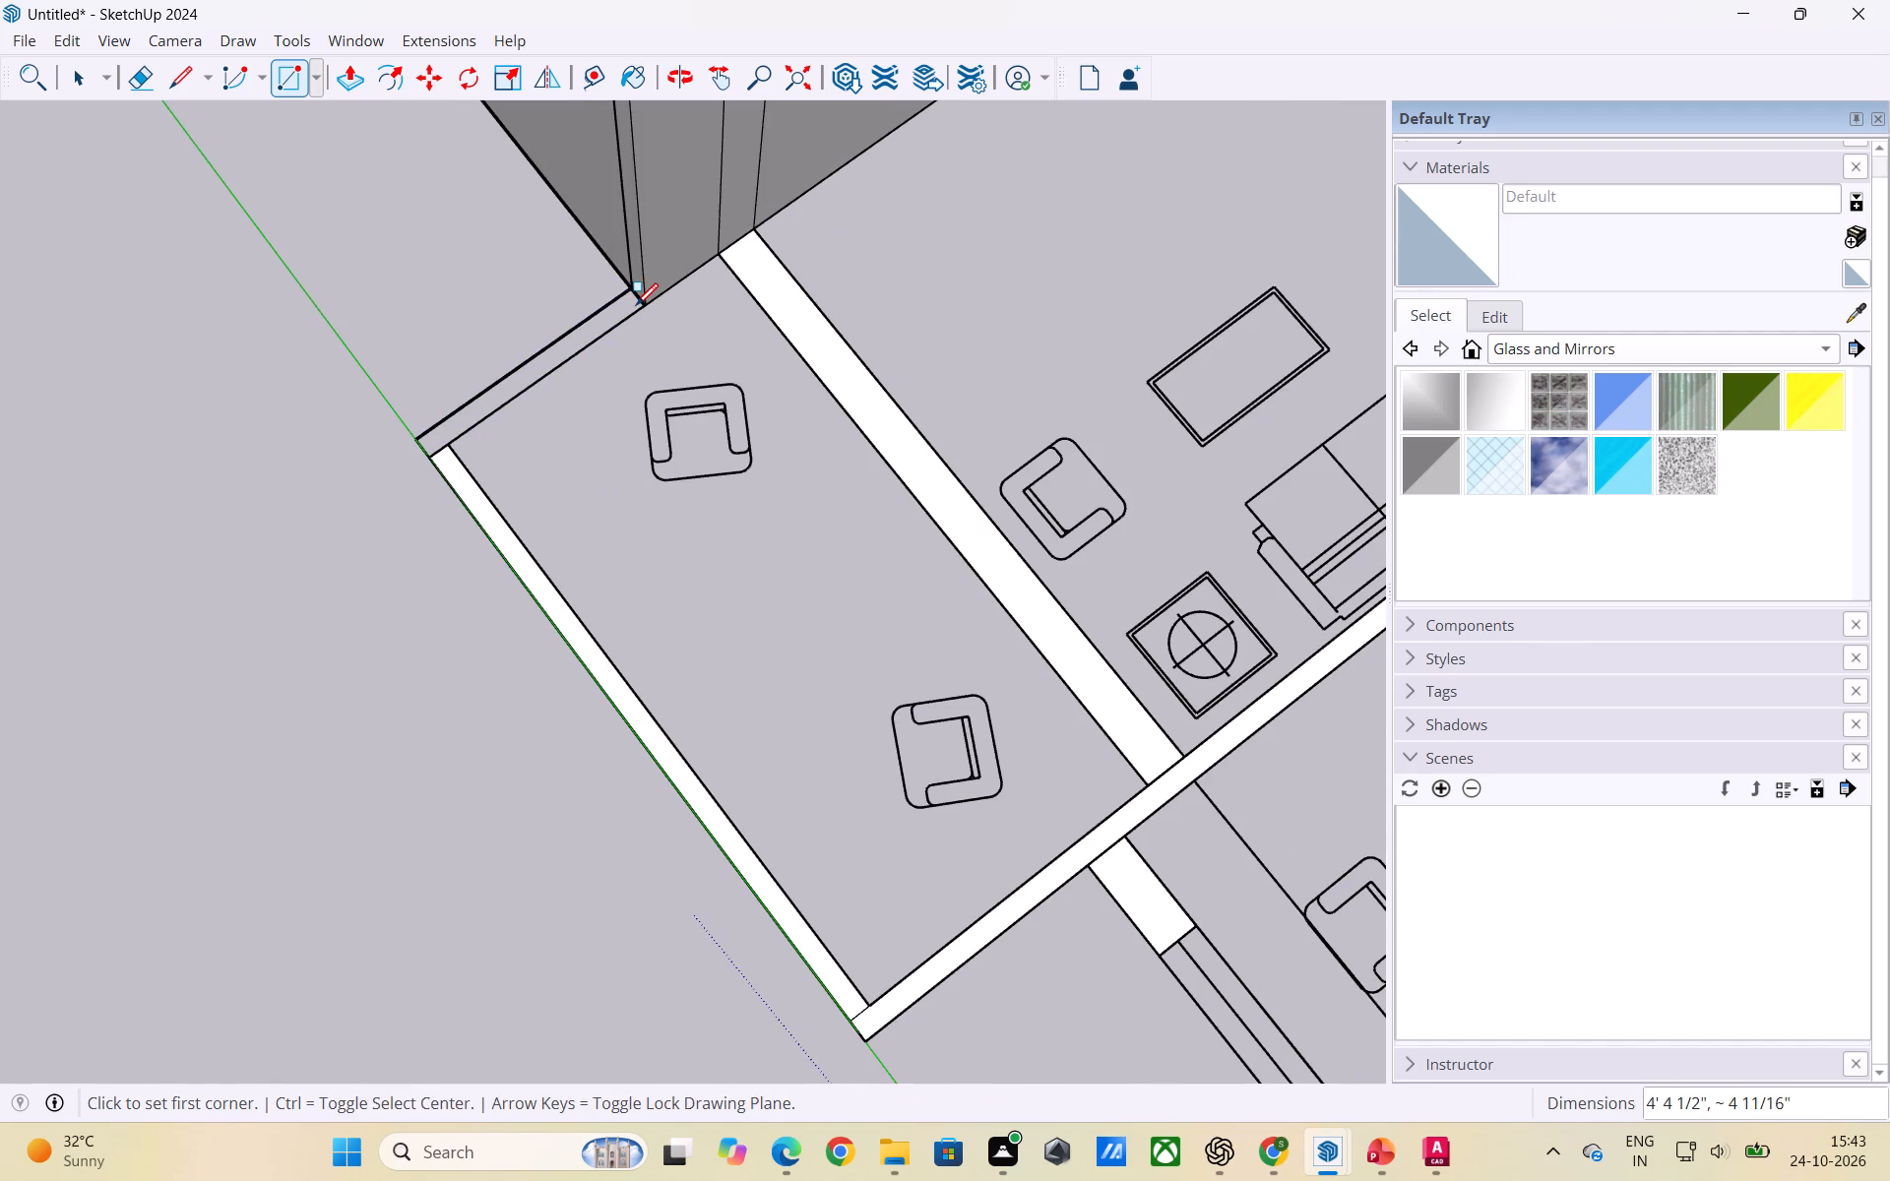
pyautogui.press('space')
# Trace the balcony's short side wall beside the raised walls as a rectangle about 4' 4 1/2" by 4 1/2".
pyautogui.scroll(2, 431, 457)
pyautogui.scroll(-3, 457, 466)
pyautogui.moveTo(429, 517); pyautogui.dragTo(552, 499, button='middle')
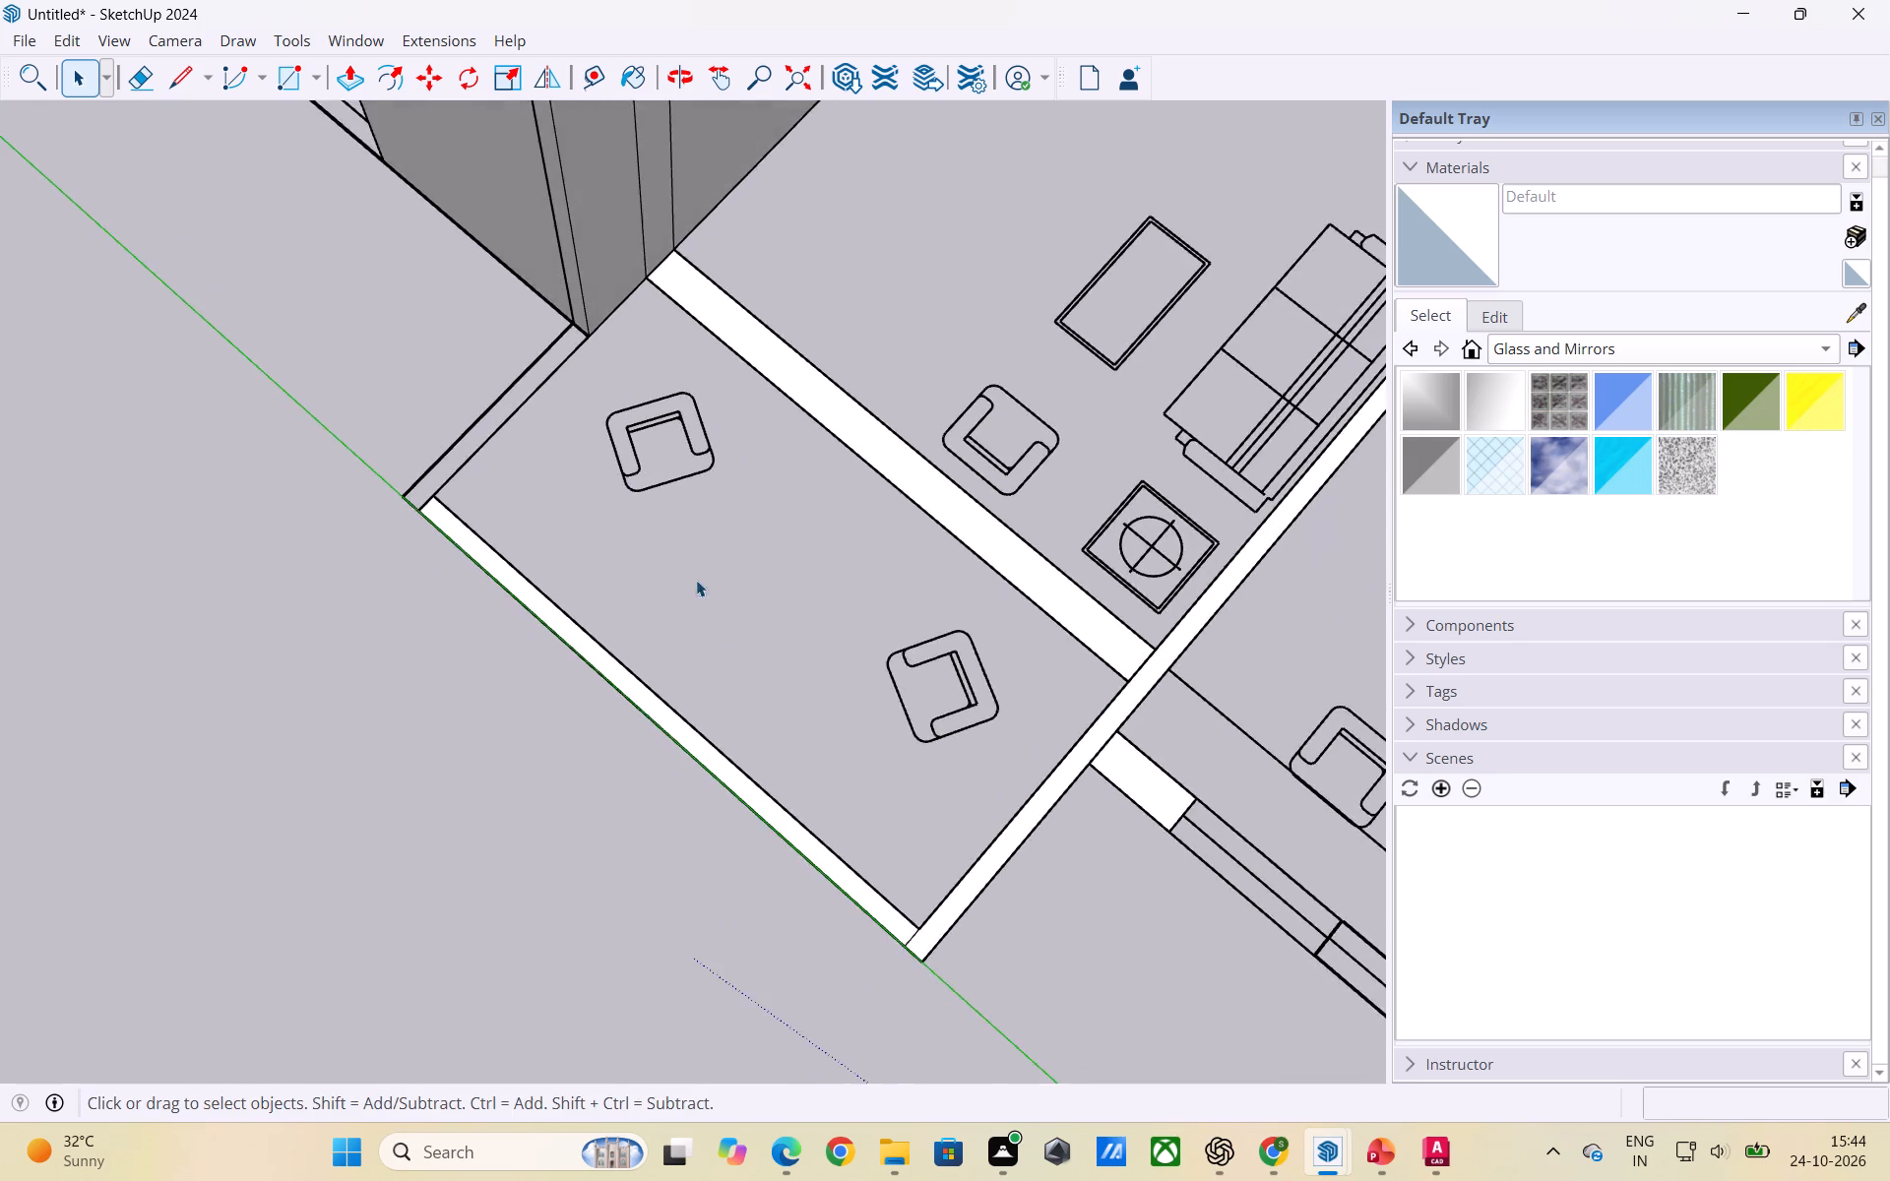
pyautogui.scroll(-7, 467, 441)
pyautogui.moveTo(564, 560); pyautogui.dragTo(1014, 590, button='middle')
pyautogui.scroll(3, 484, 620)
pyautogui.scroll(-3, 942, 546)
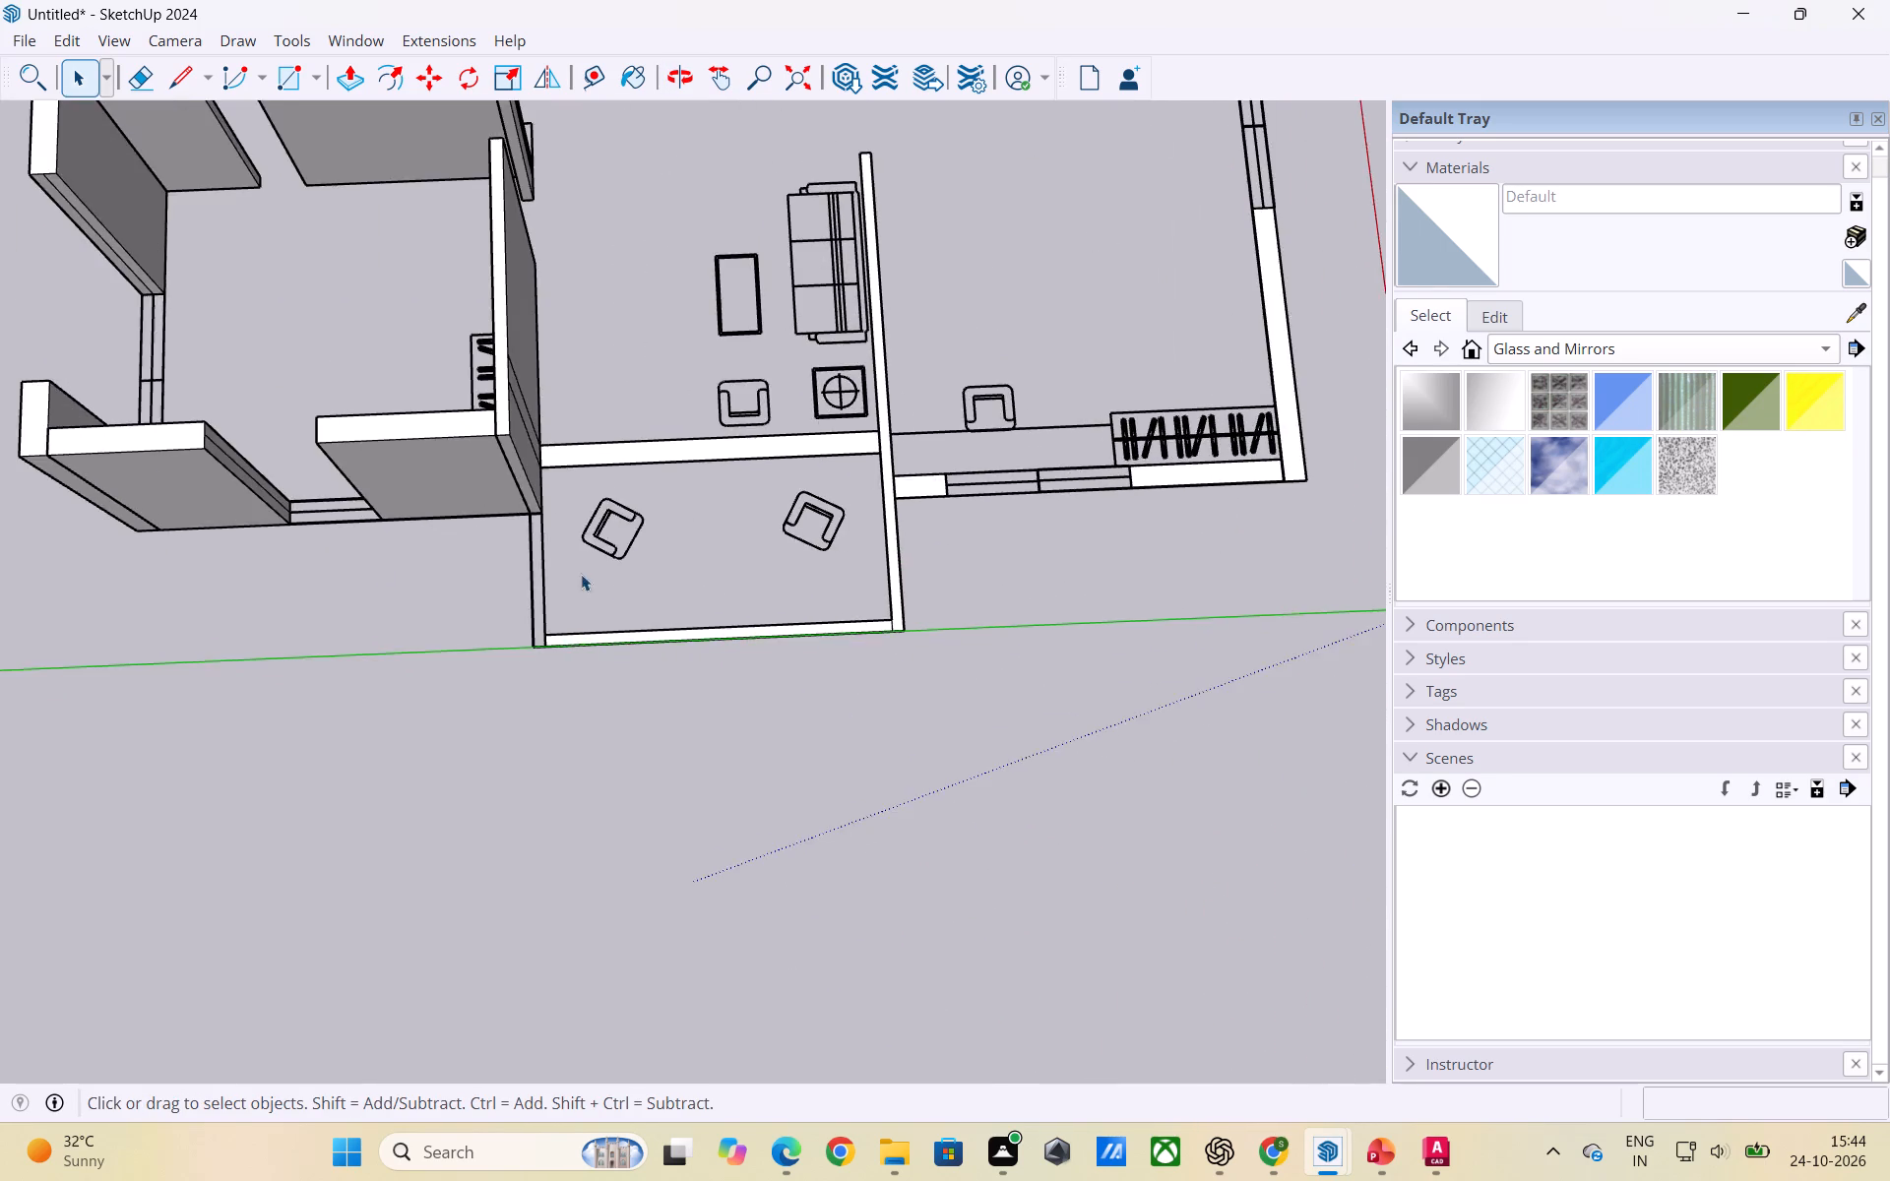
pyautogui.scroll(6, 563, 556)
pyautogui.scroll(-3, 600, 541)
pyautogui.moveTo(688, 620); pyautogui.dragTo(740, 614, button='middle')
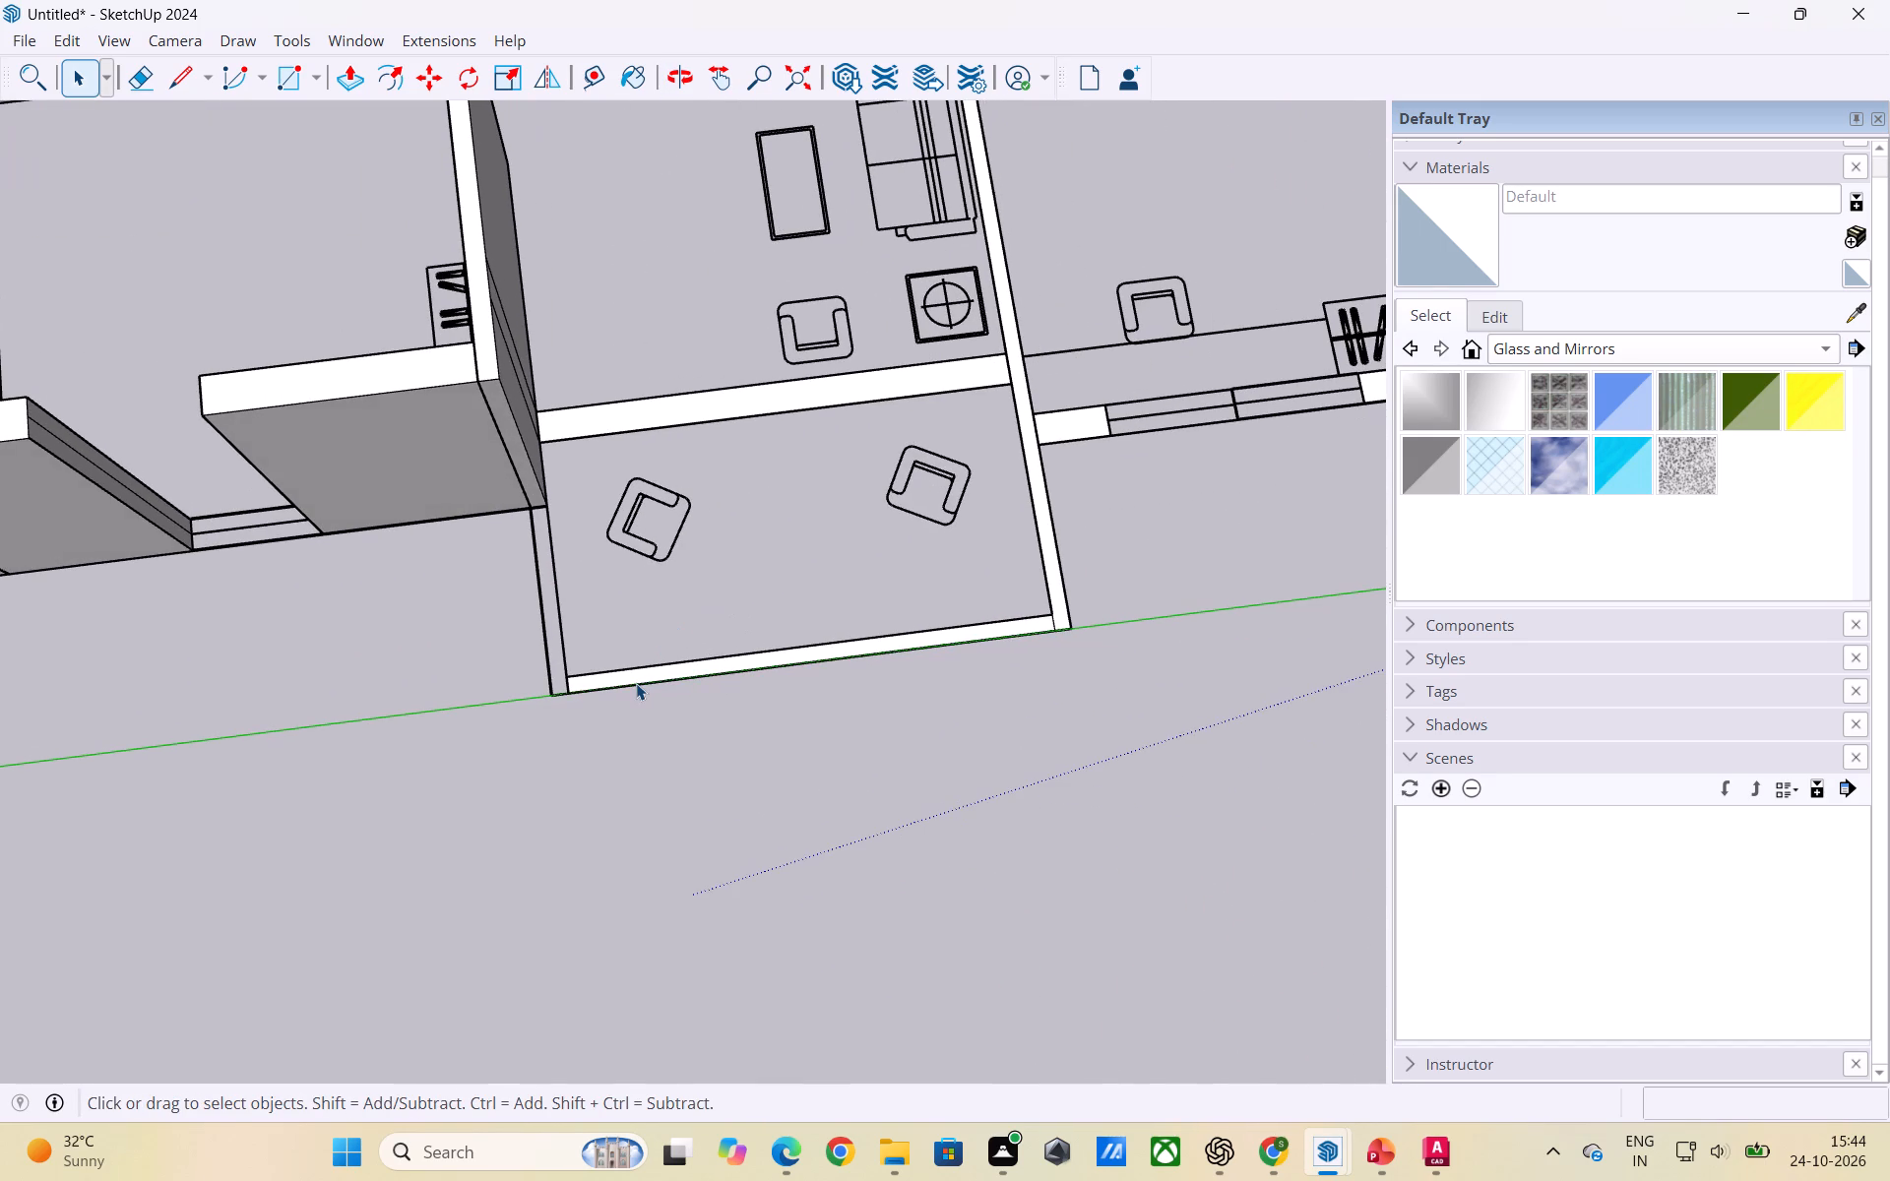
pyautogui.press('r')
pyautogui.scroll(5, 543, 717)
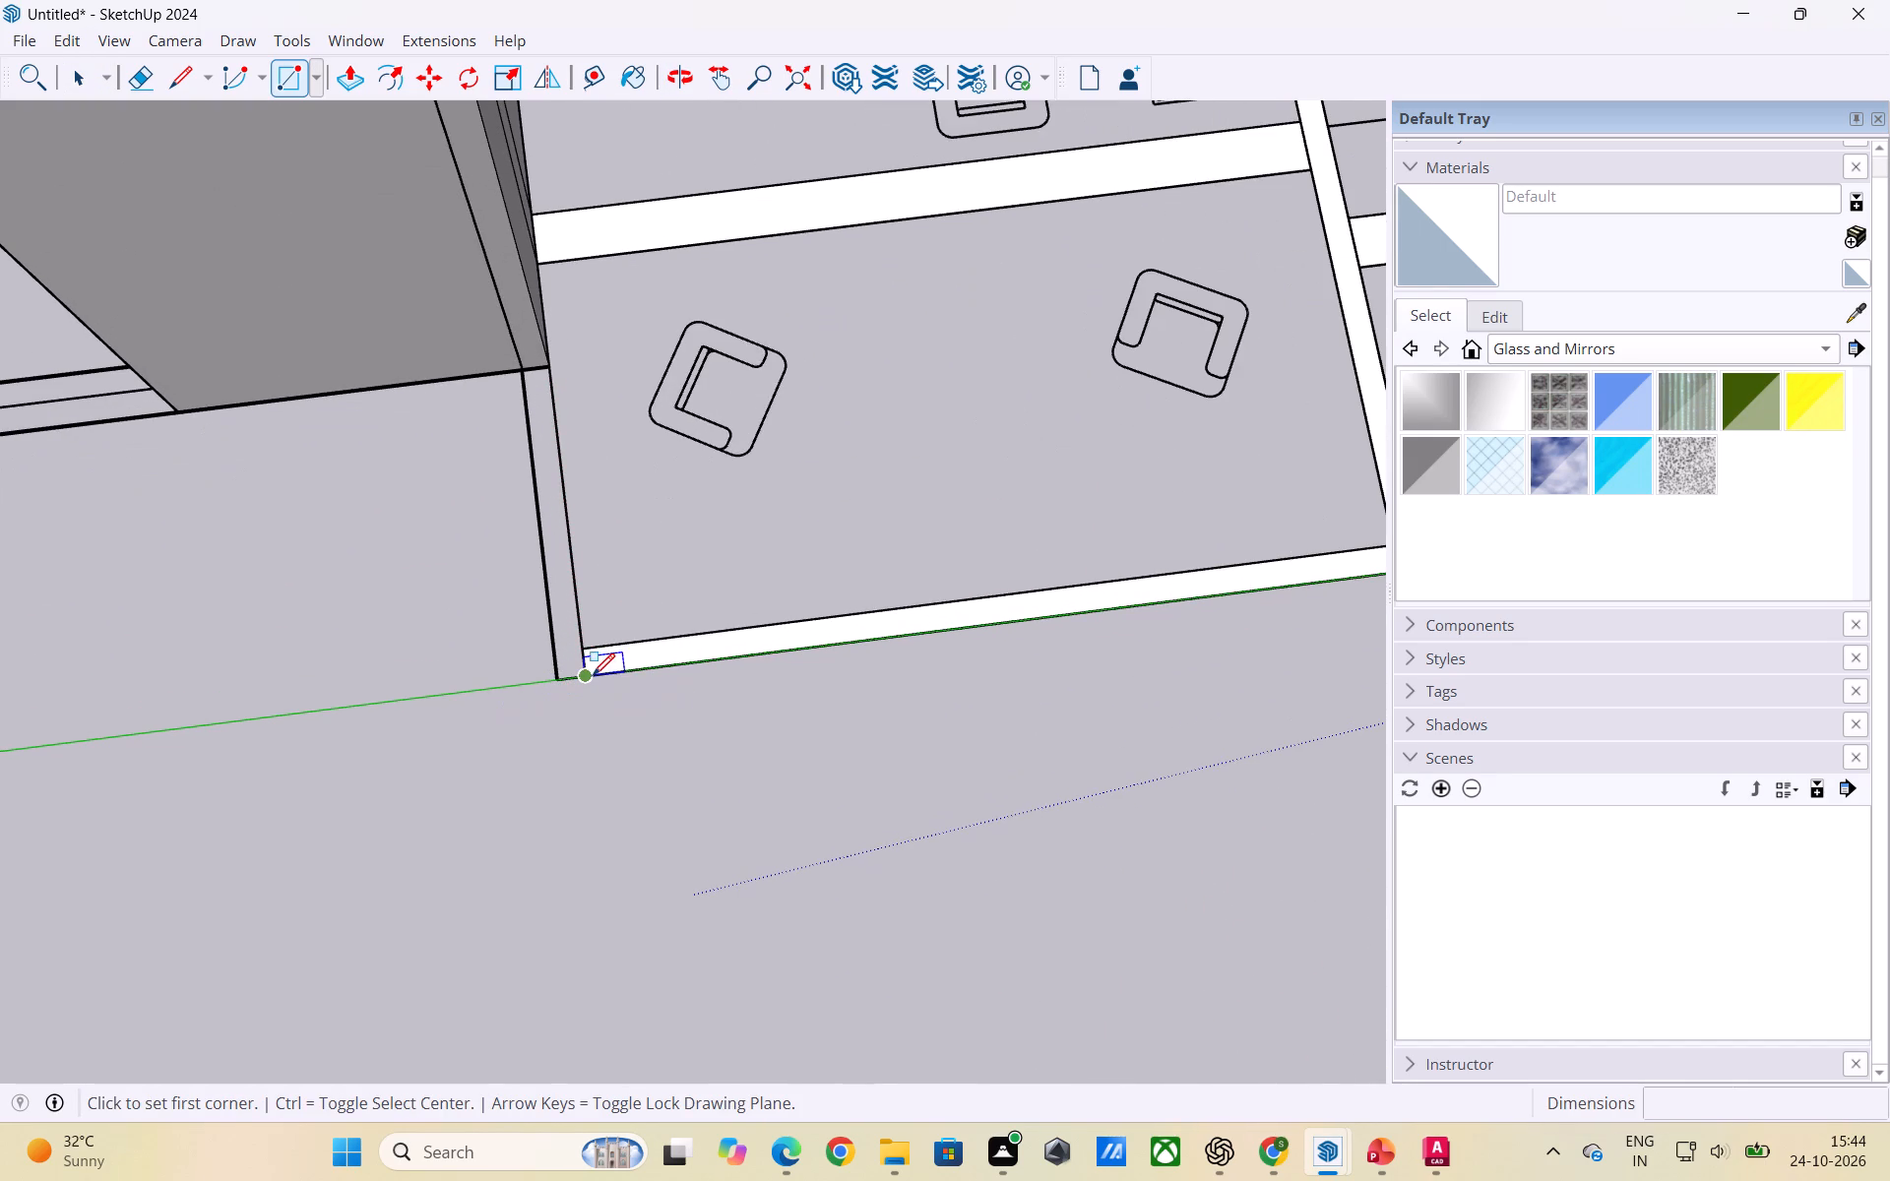
pyautogui.click(590, 675)
pyautogui.click(528, 378)
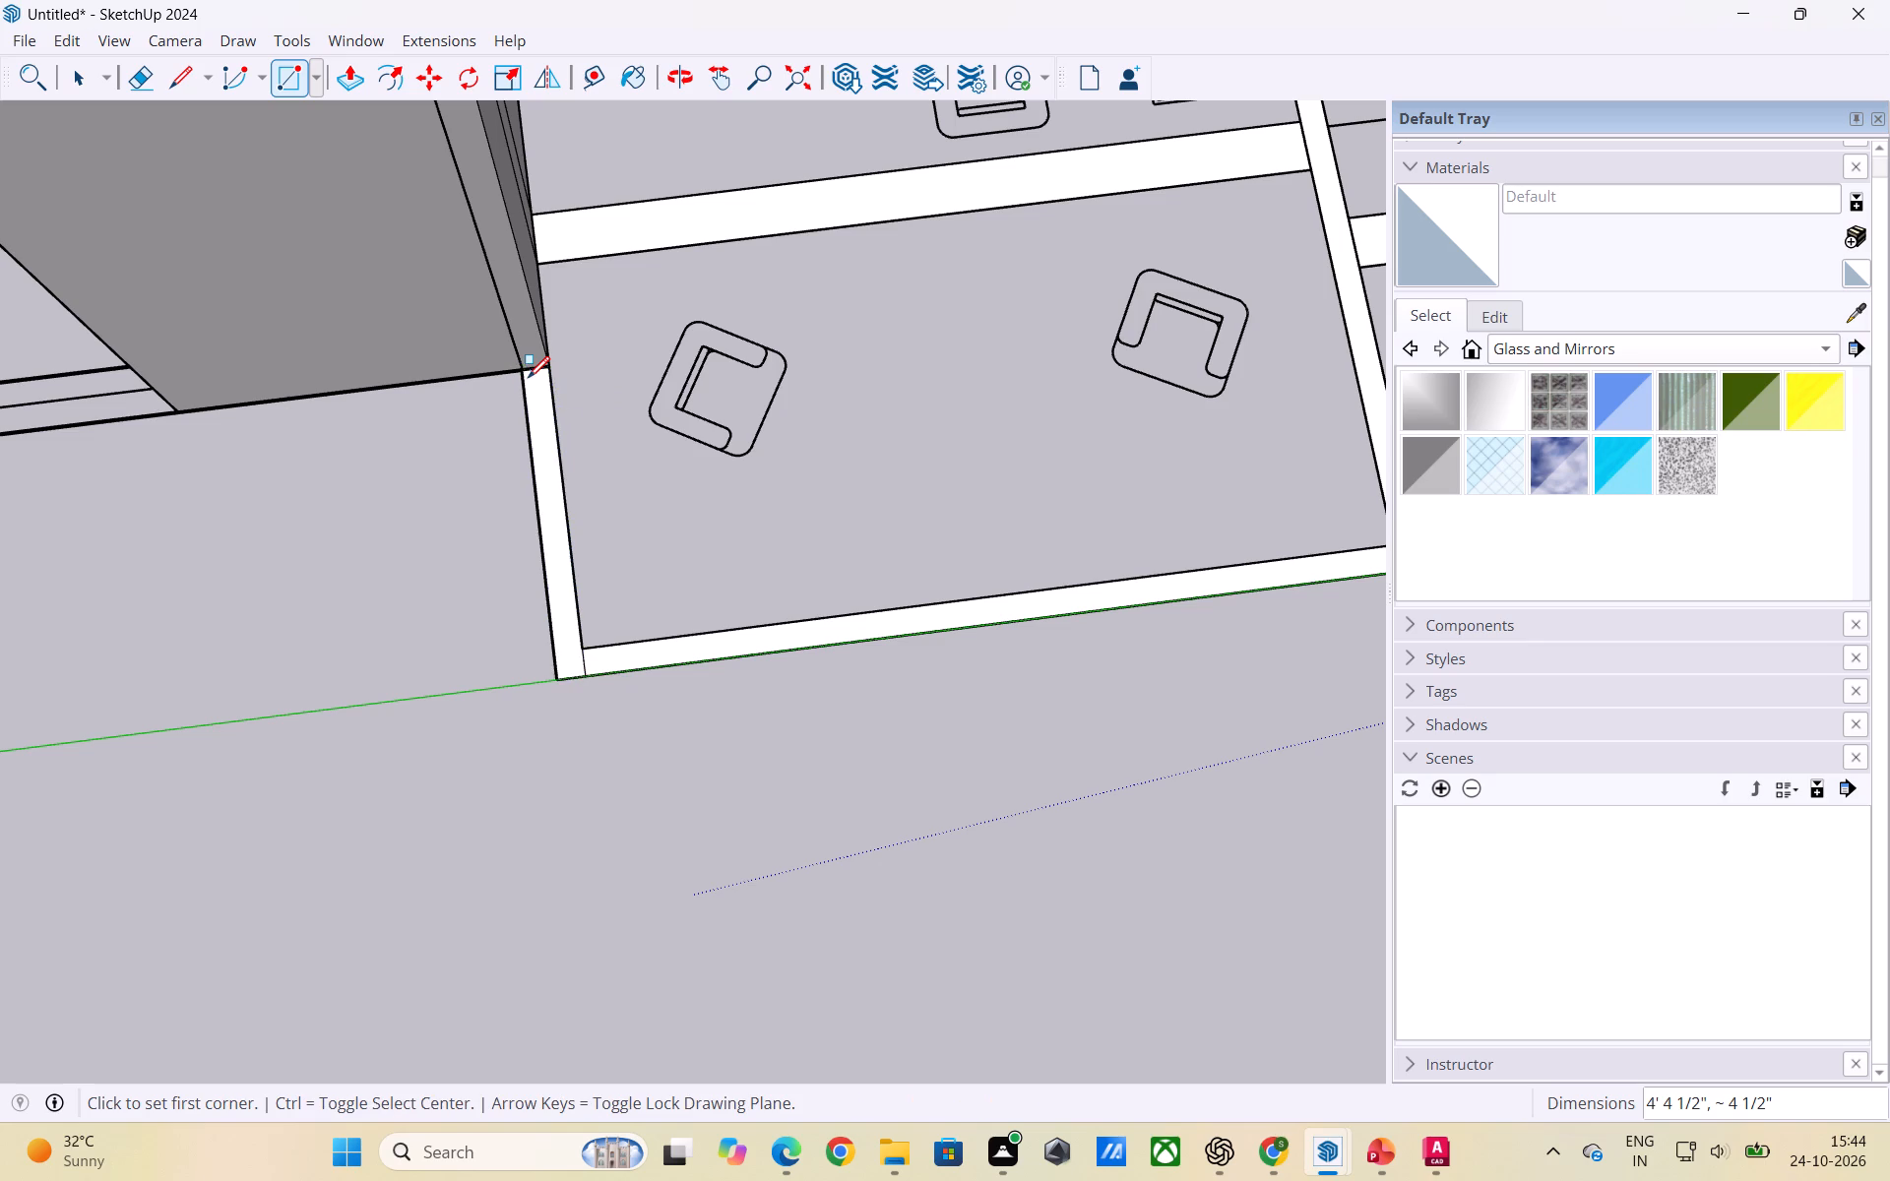
pyautogui.scroll(-6, 222, 770)
pyautogui.press('space')
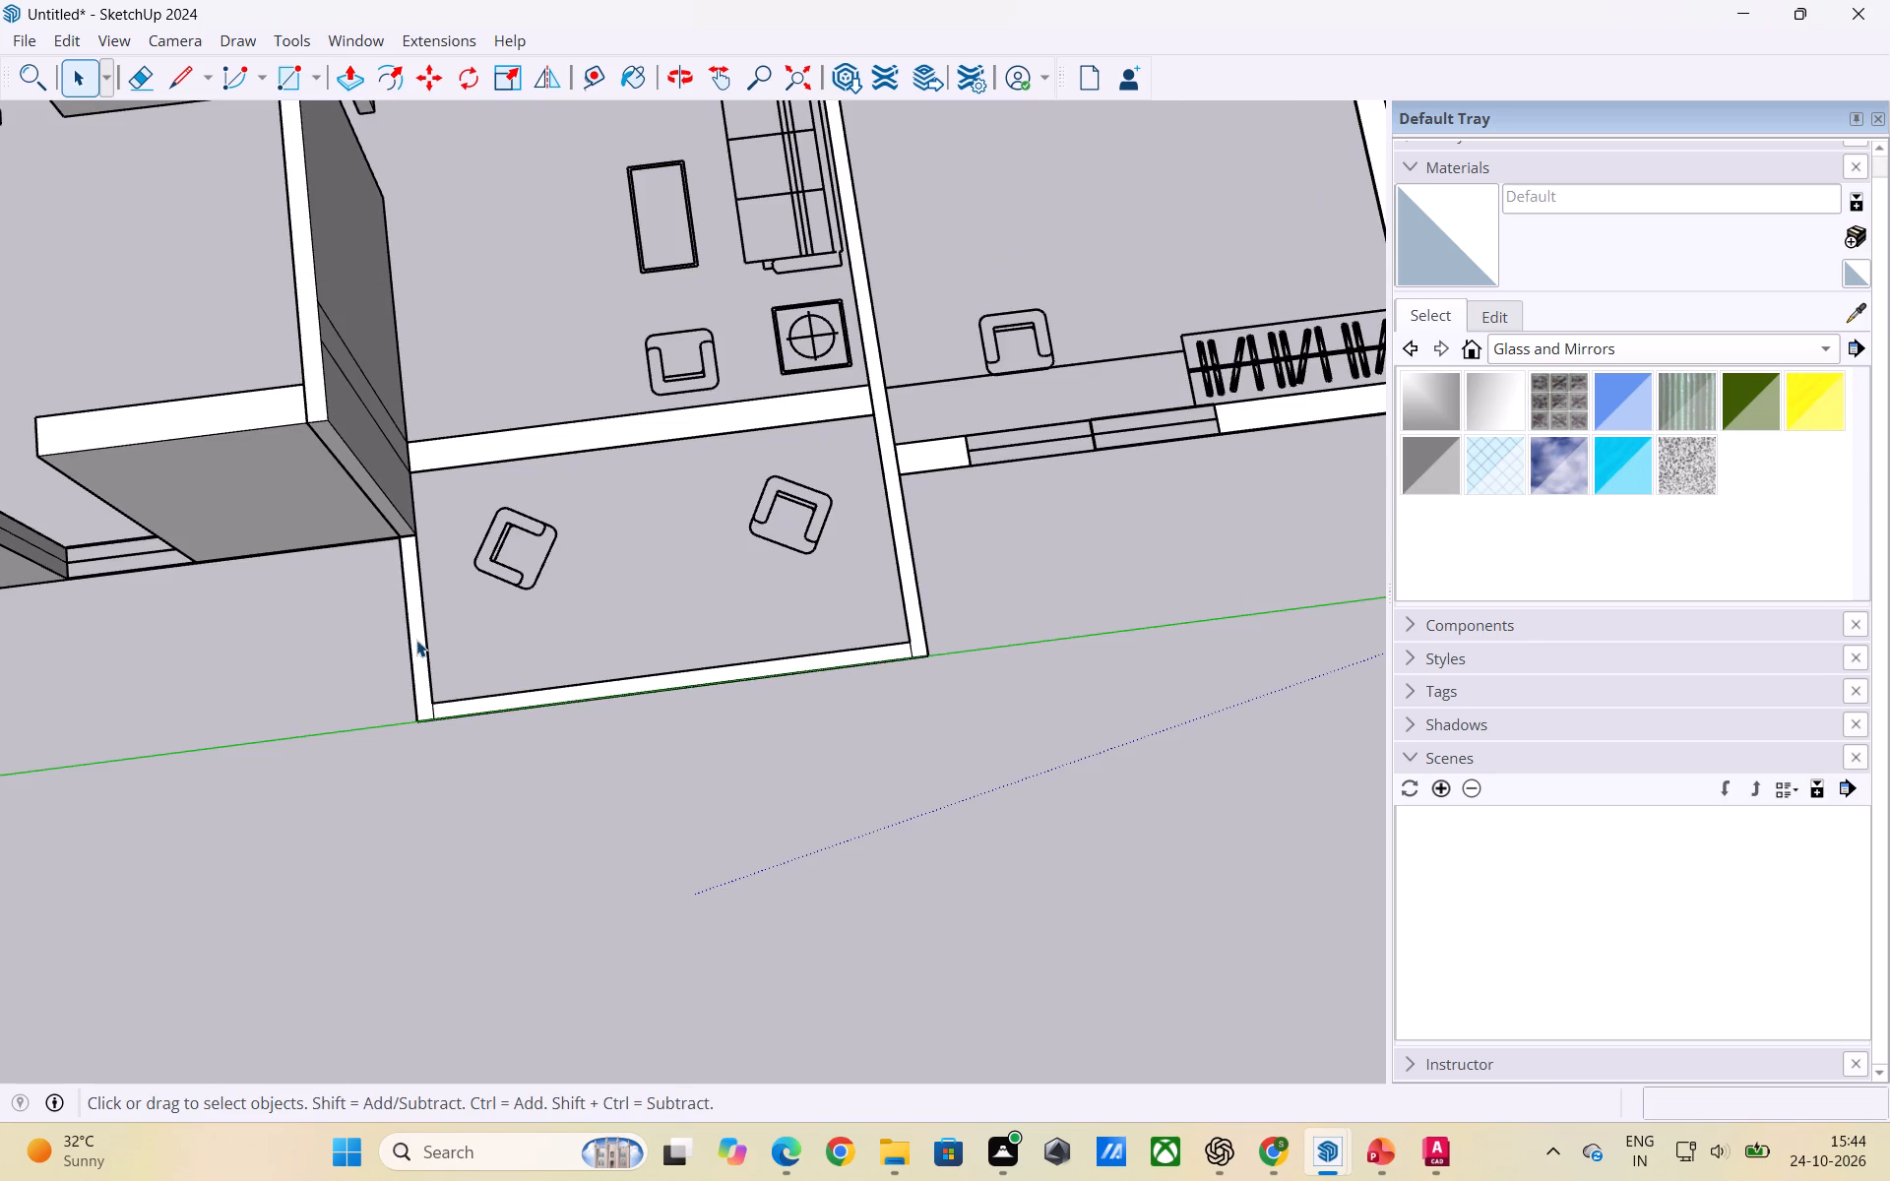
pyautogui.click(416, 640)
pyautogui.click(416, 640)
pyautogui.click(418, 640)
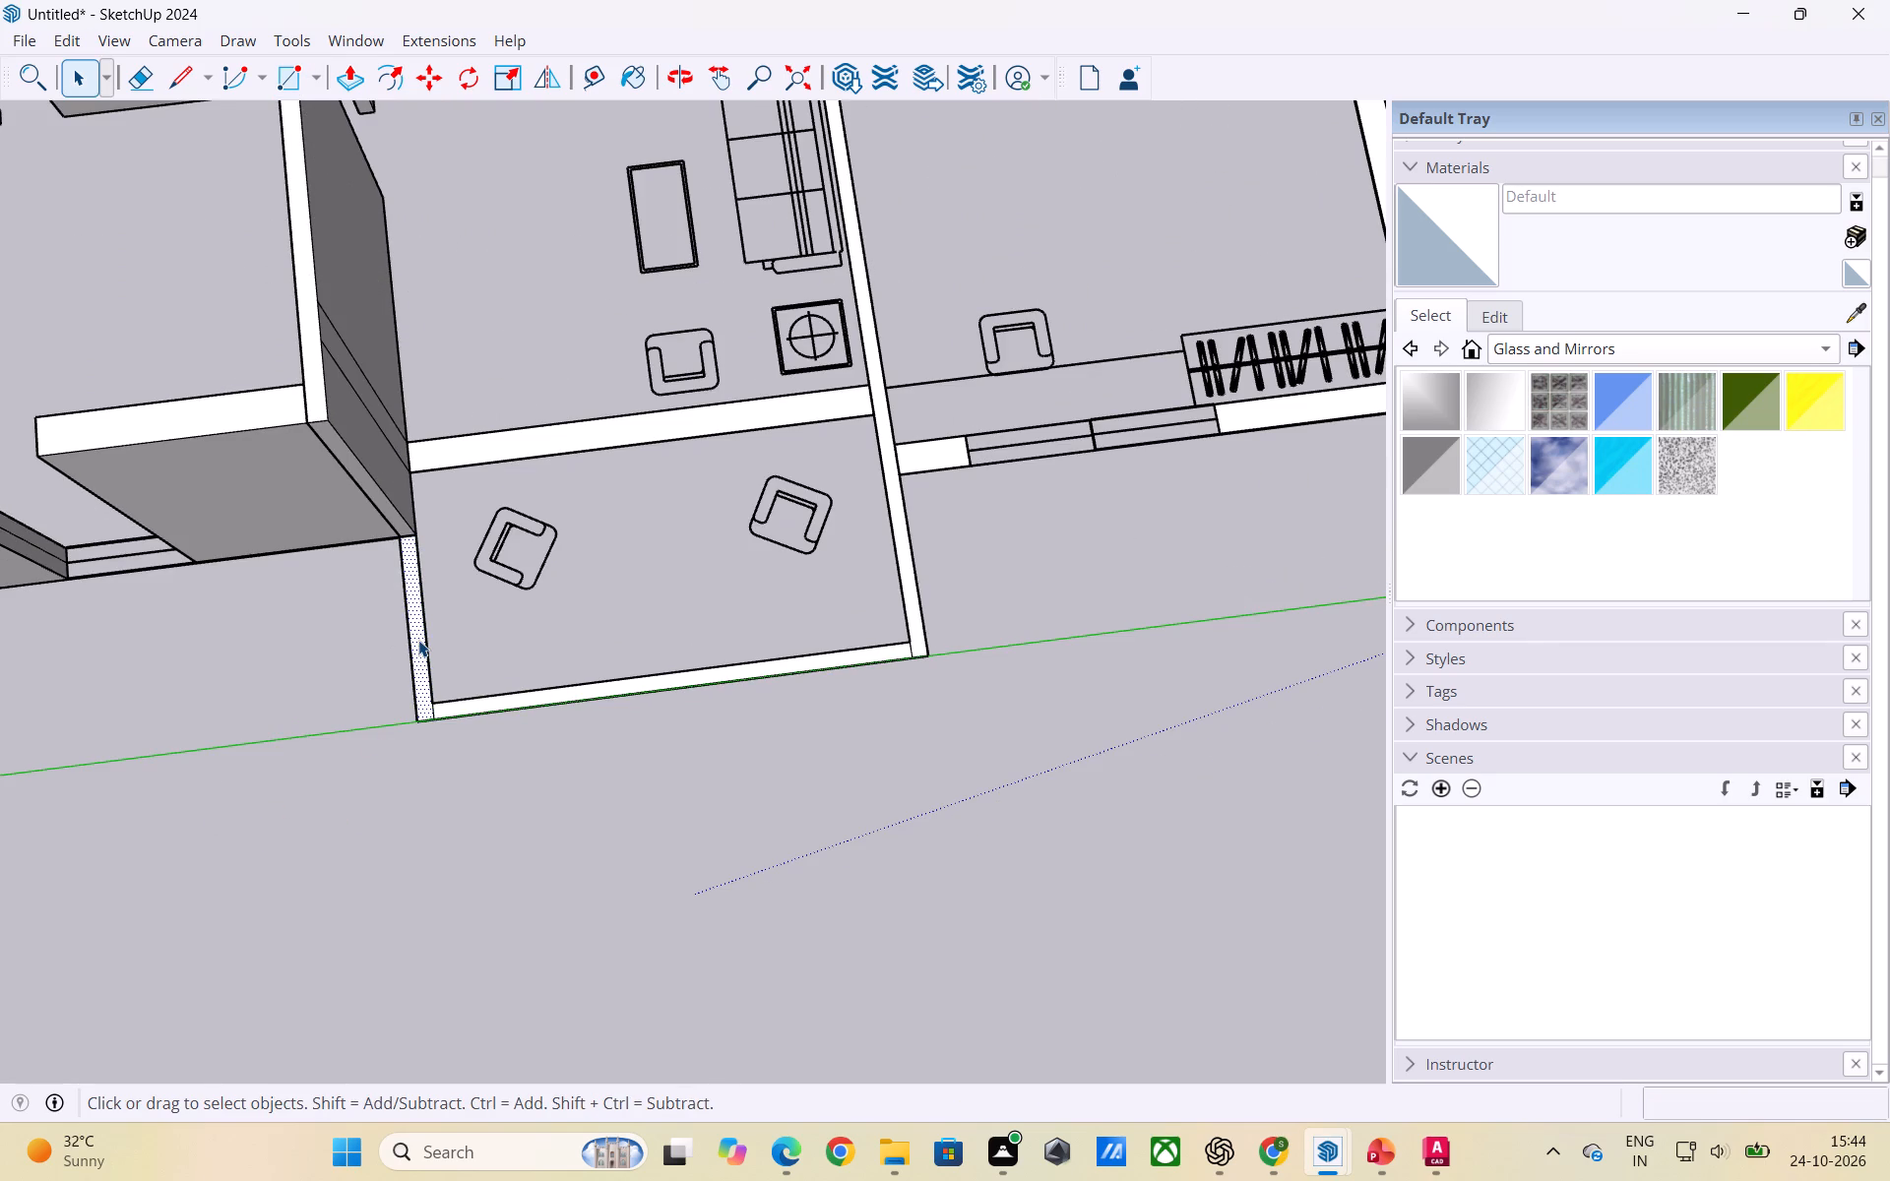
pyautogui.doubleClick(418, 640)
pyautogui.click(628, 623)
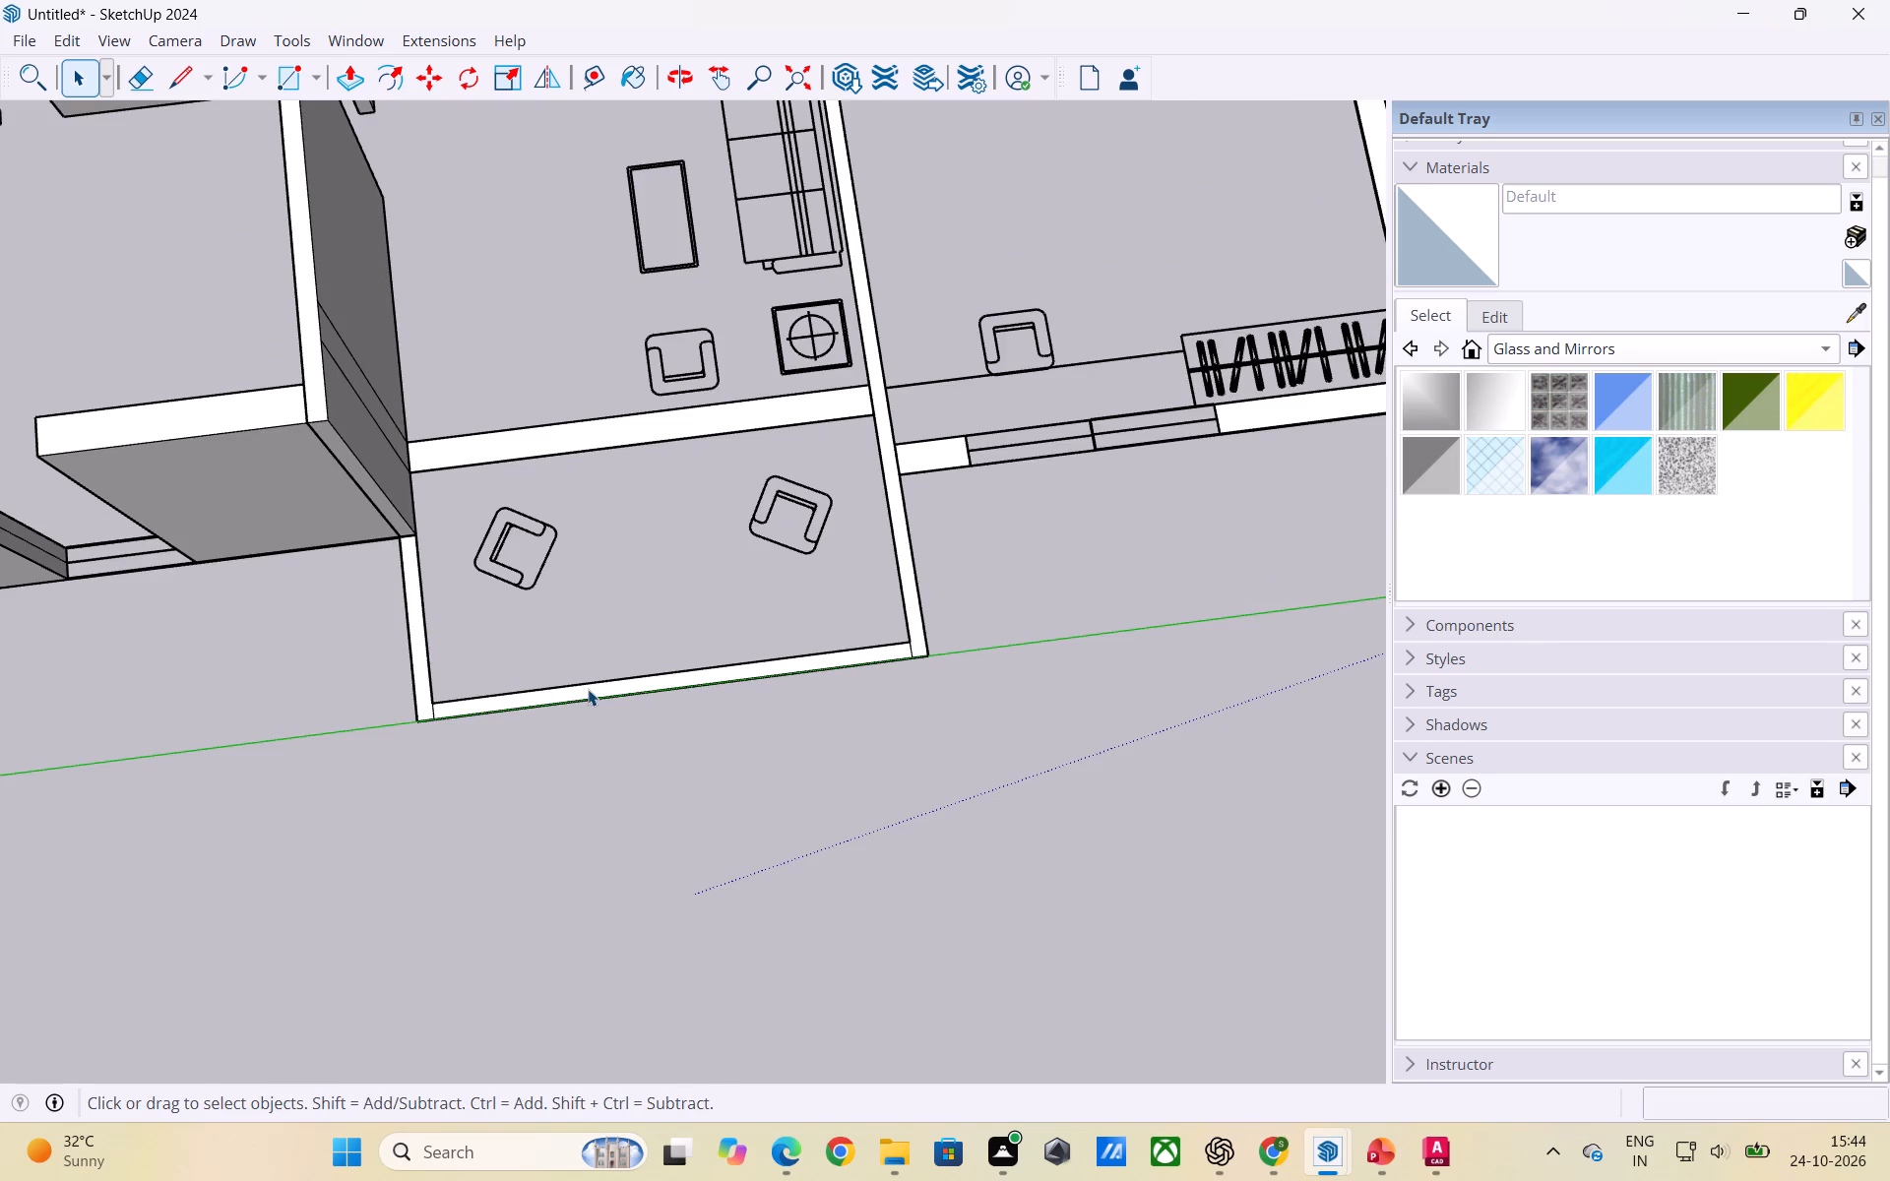
# Group the balcony's long outer wall along the green axis.
pyautogui.doubleClick(588, 689)
pyautogui.rightClick(588, 689)
pyautogui.click(616, 913)
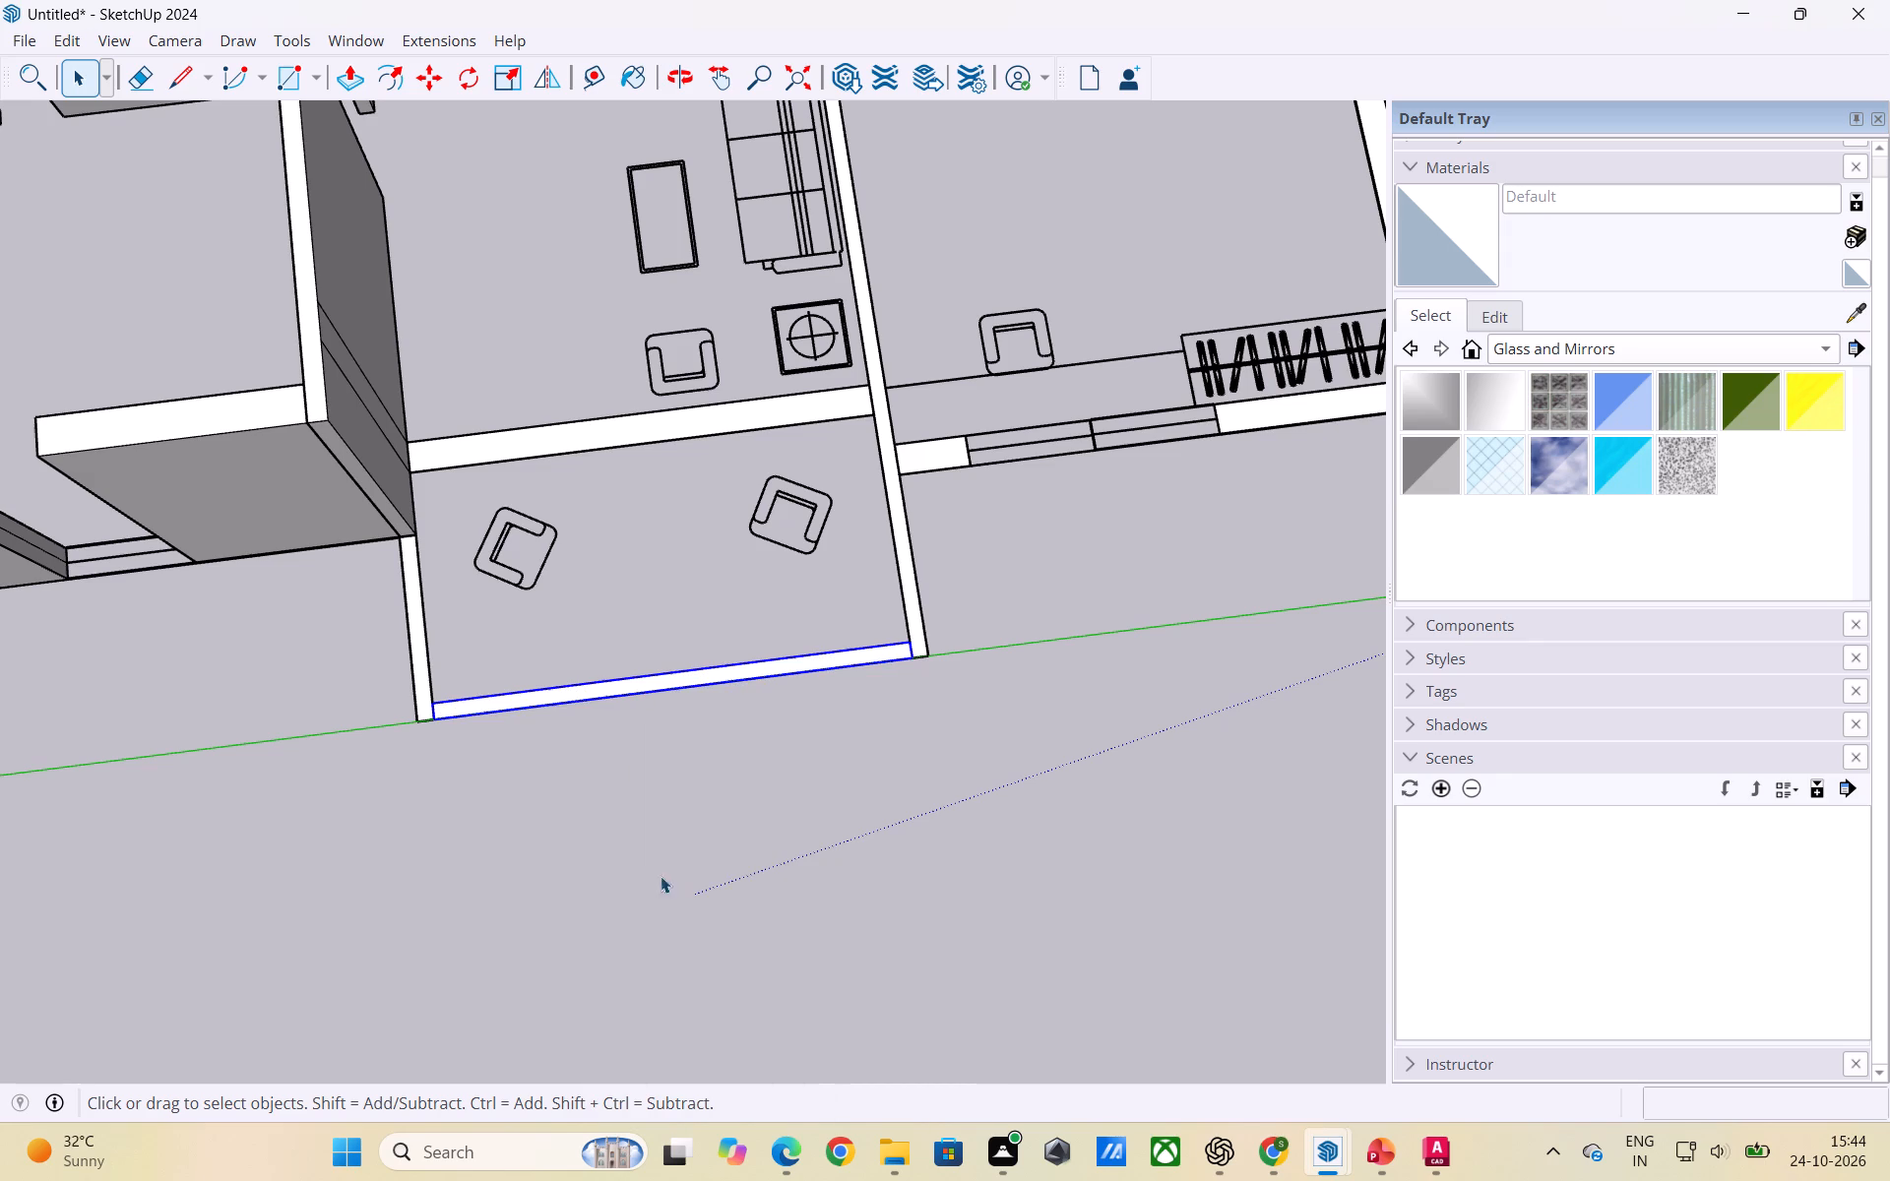
# Group the long wall between the living room and the lower bedroom that runs out to the balcony's outer corner.
pyautogui.doubleClick(903, 558)
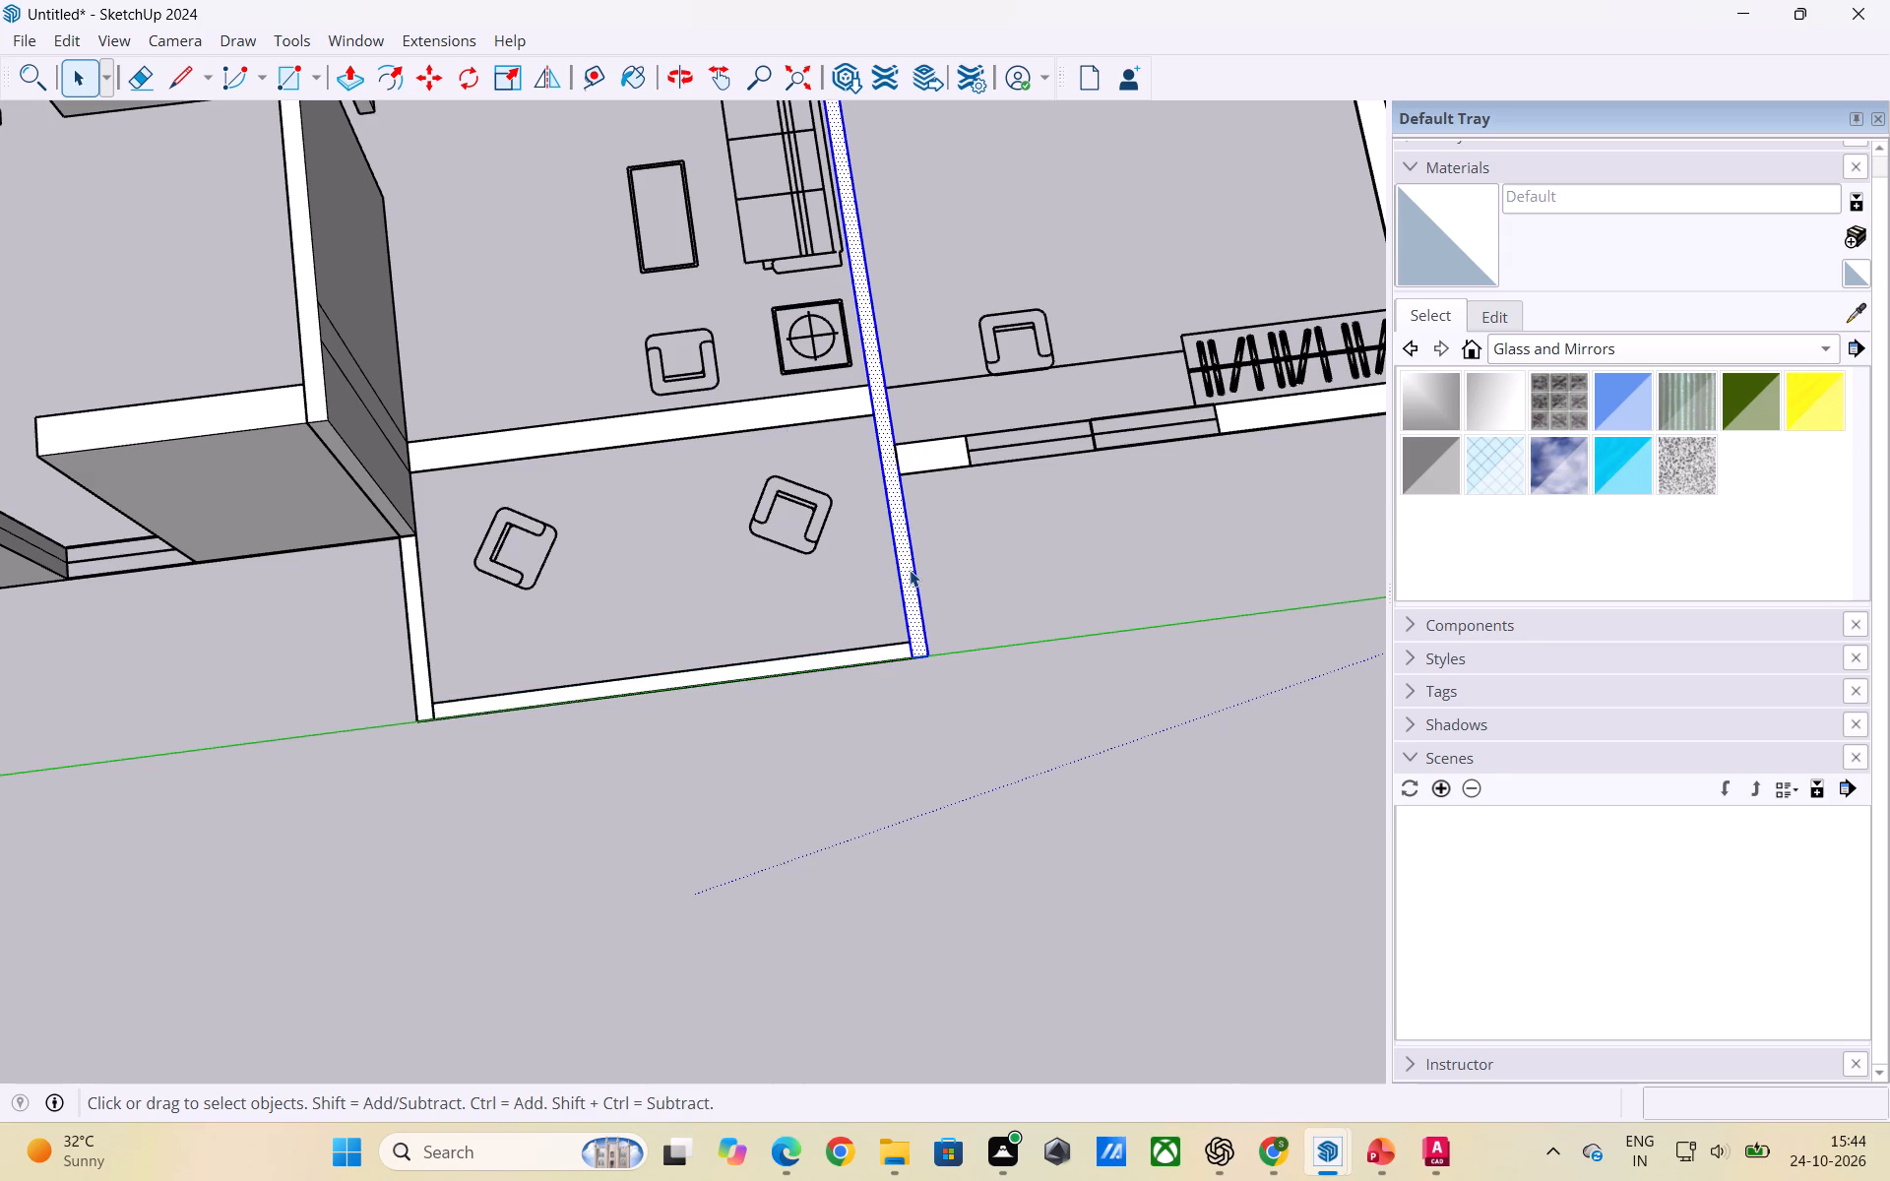
pyautogui.rightClick(906, 570)
pyautogui.click(952, 799)
pyautogui.tripleClick(759, 417)
pyautogui.click(659, 576)
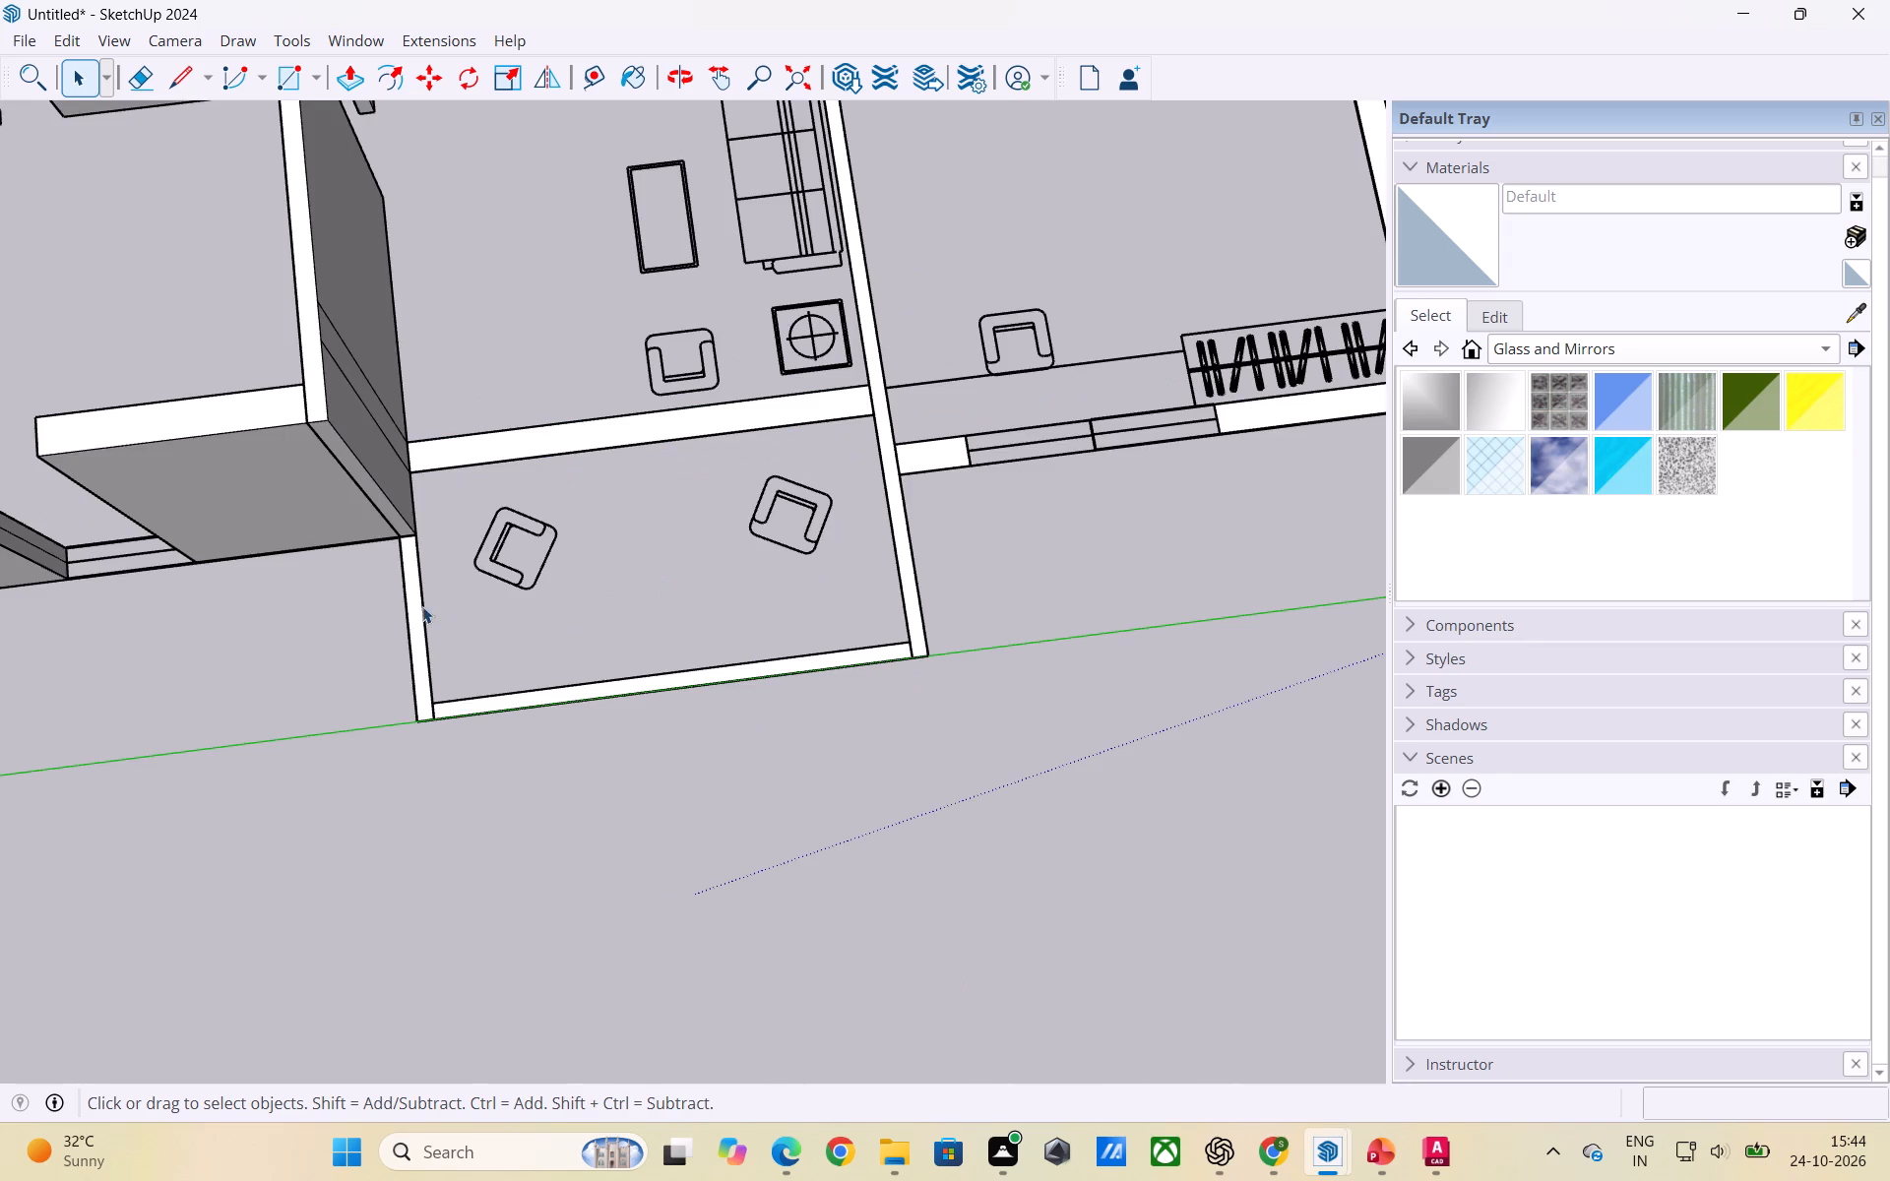
# Group the balcony's short side wall beside the raised walls.
pyautogui.doubleClick(416, 606)
pyautogui.rightClick(412, 612)
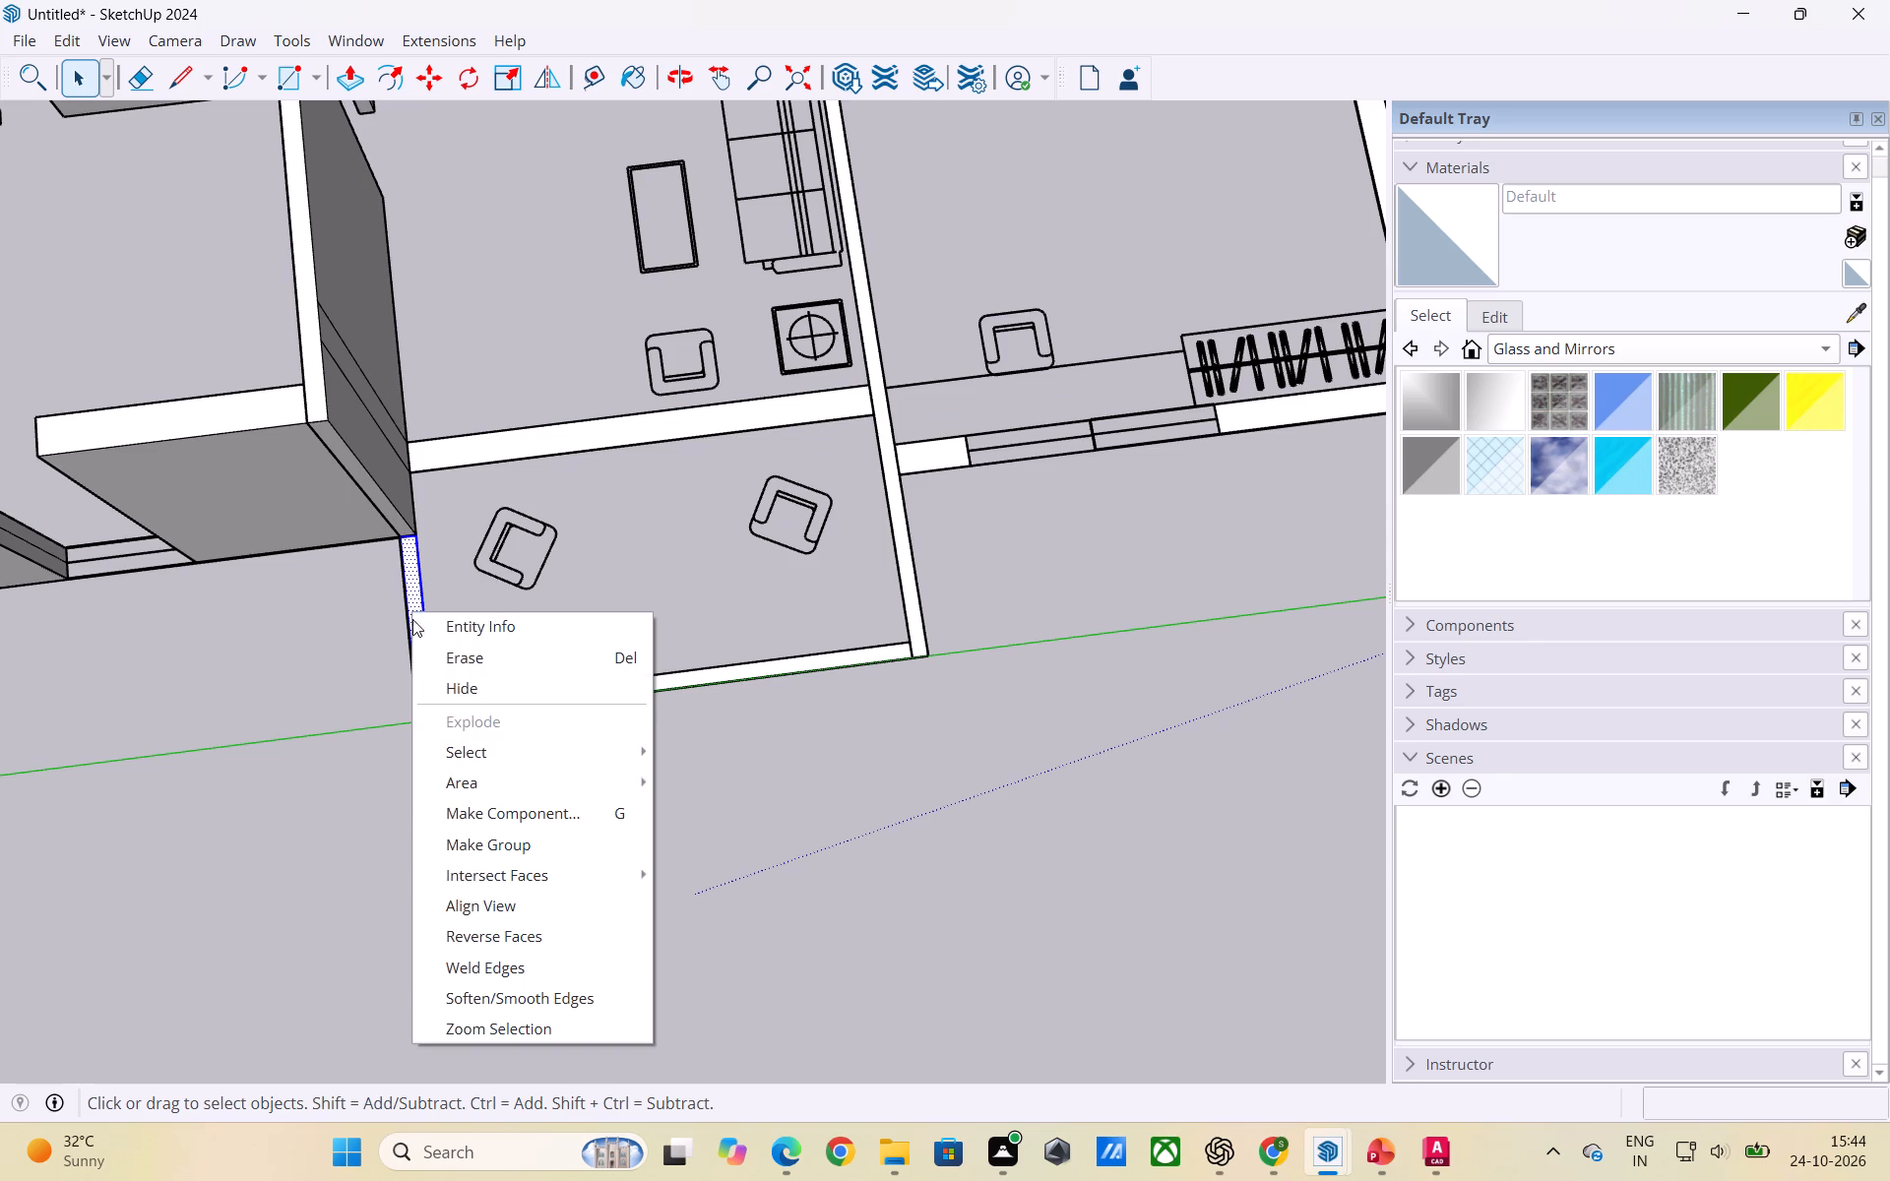
pyautogui.click(473, 845)
pyautogui.tripleClick(576, 692)
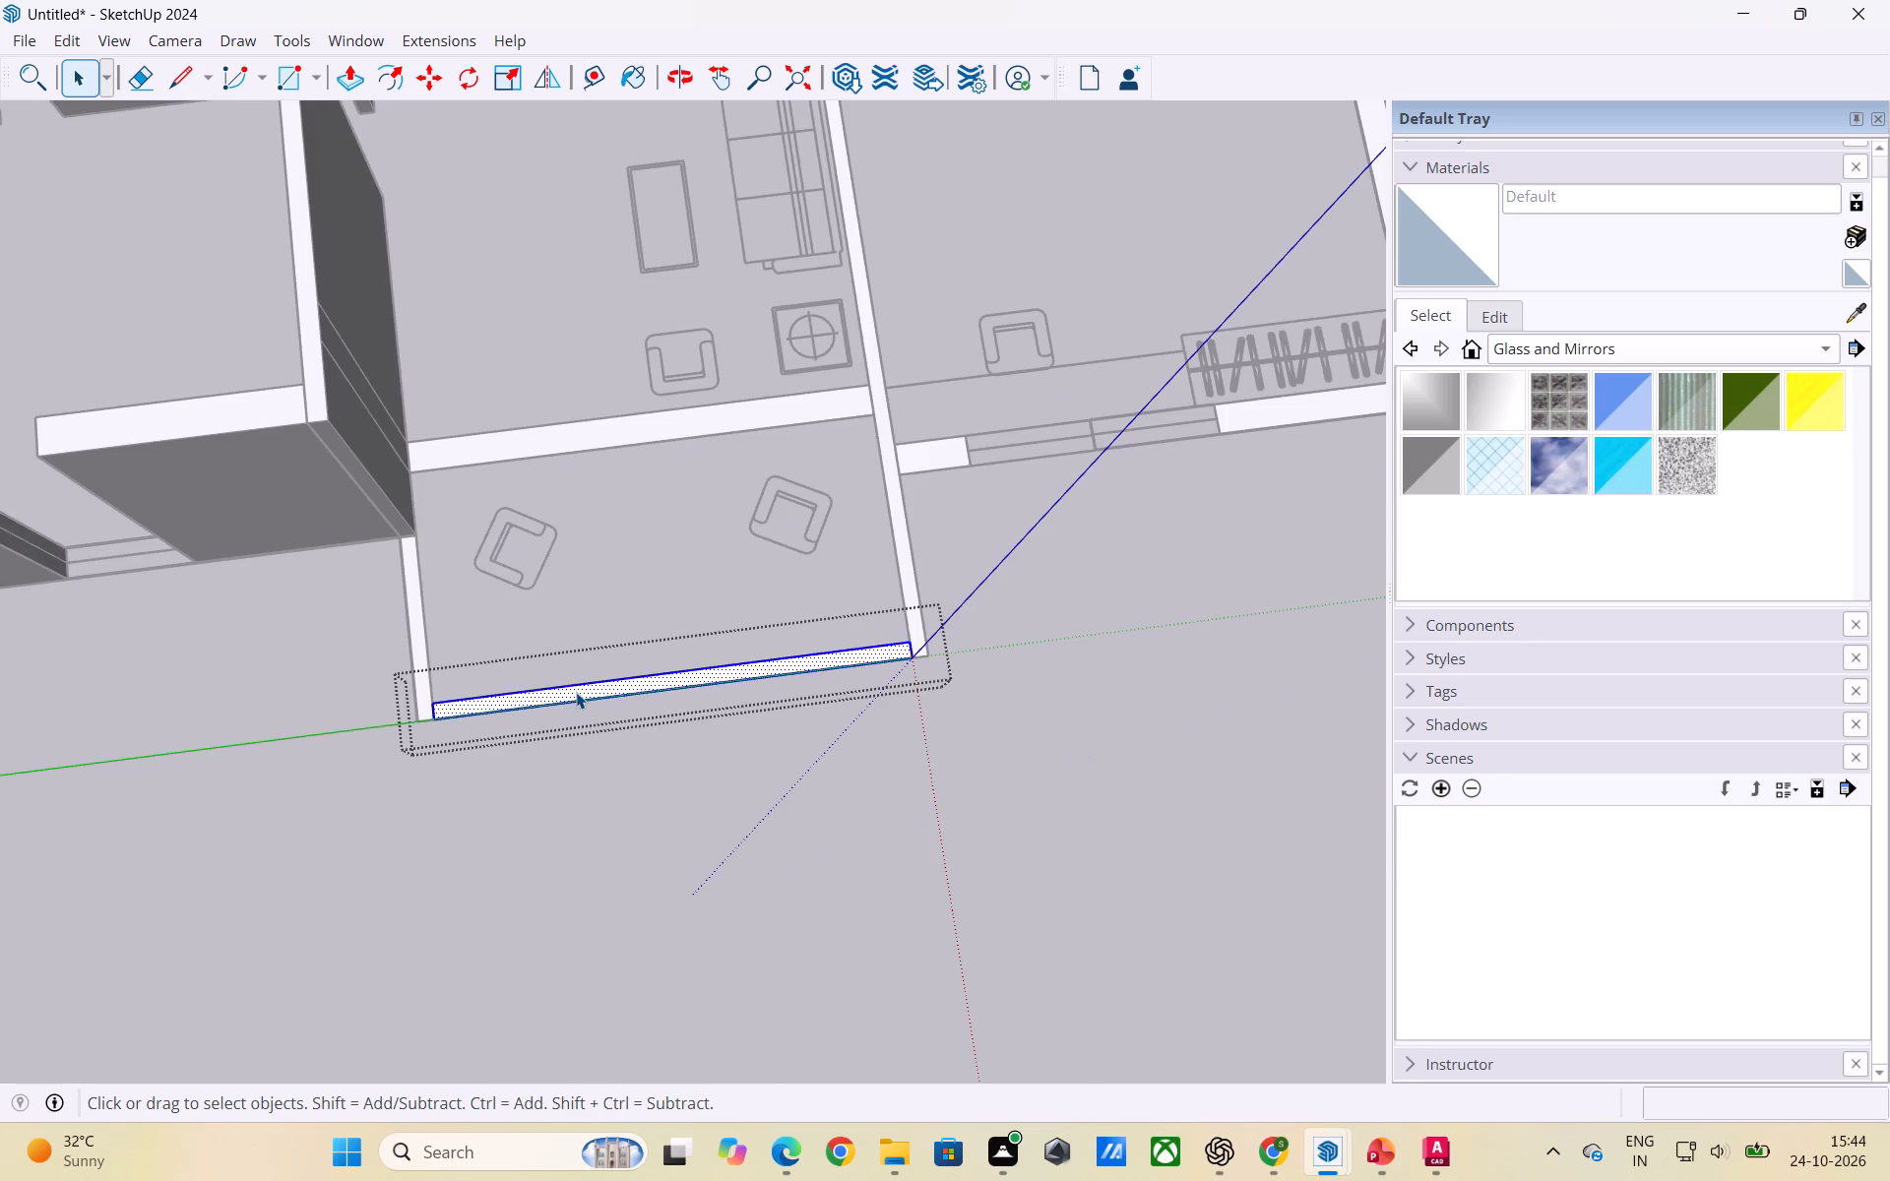
pyautogui.click(554, 831)
# Look over the floor plan of both units from several angles to review which traced walls are still flat.
pyautogui.scroll(-4, 692, 817)
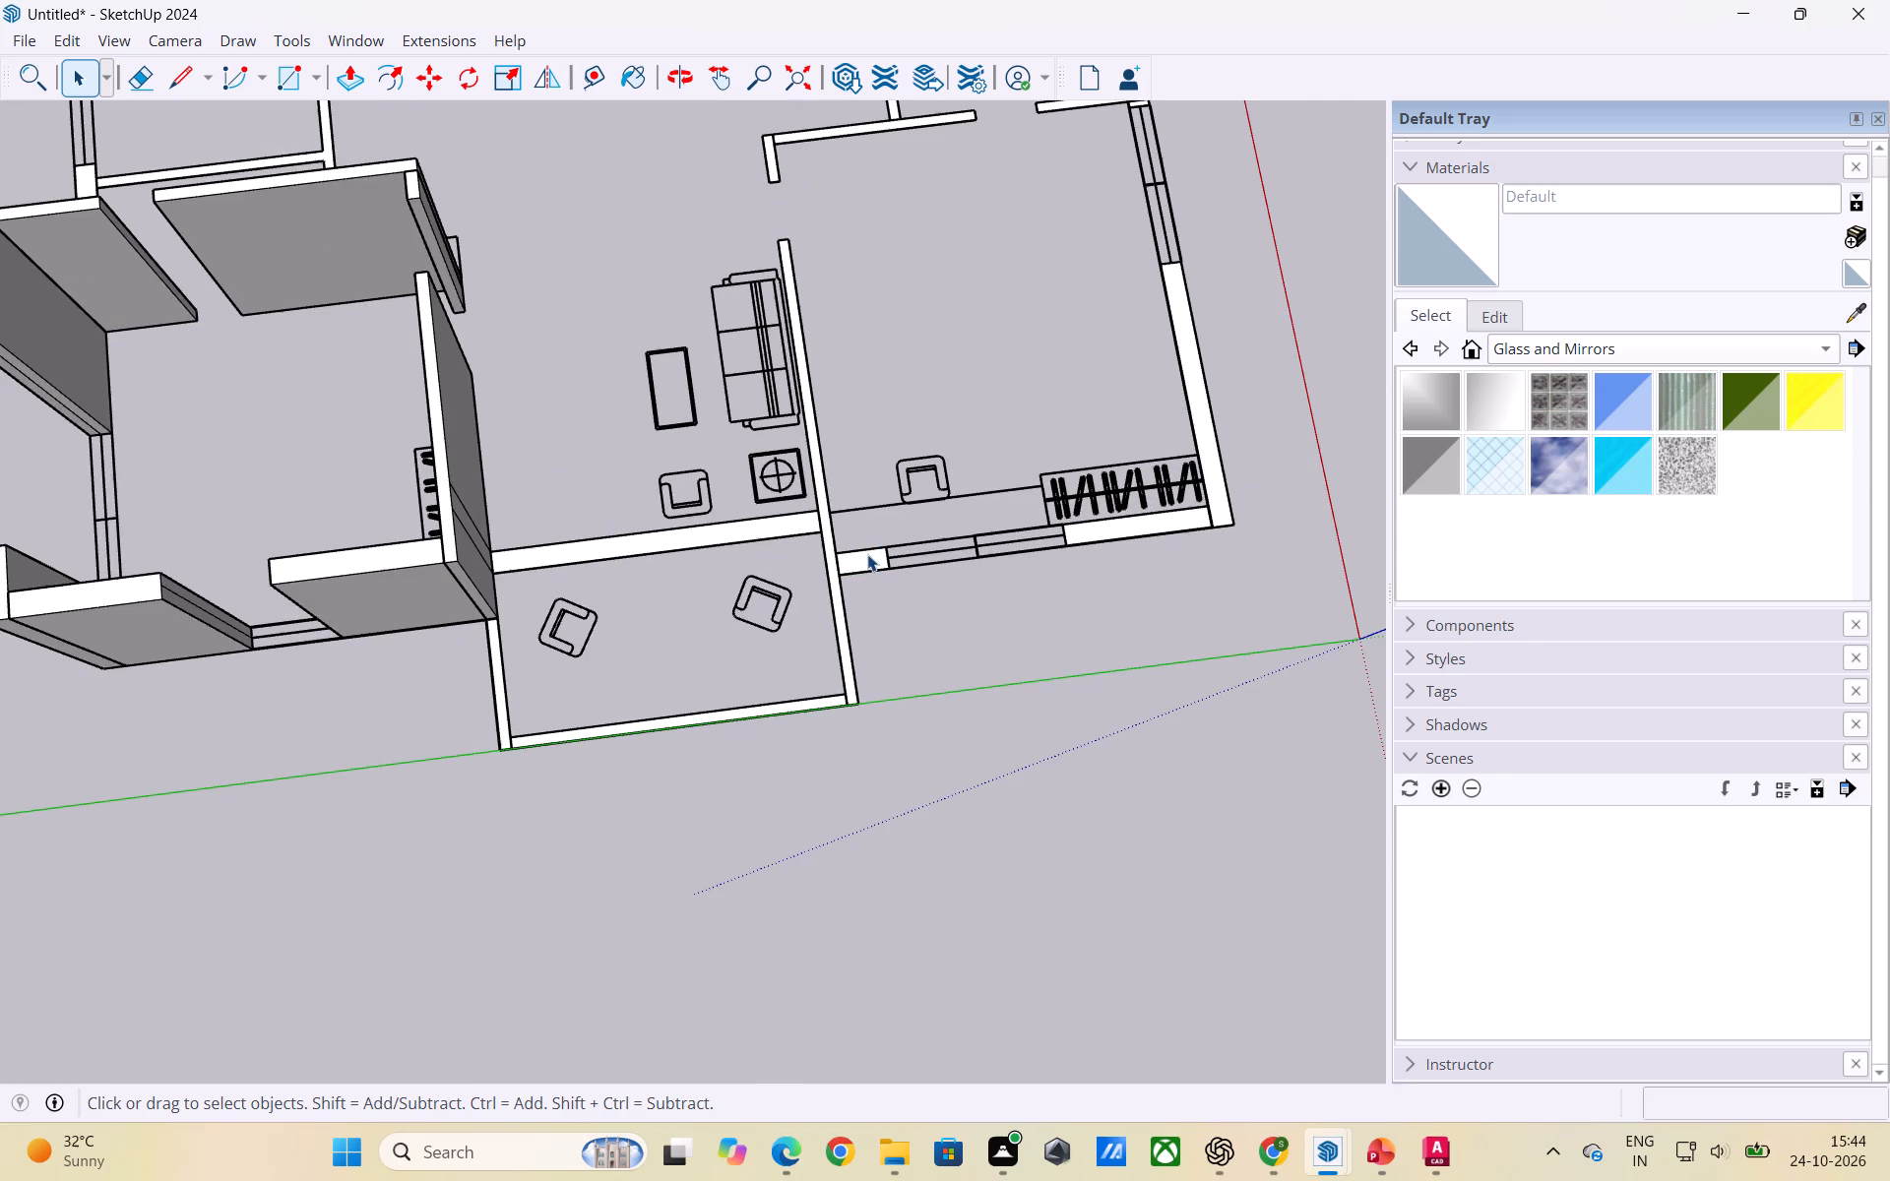
pyautogui.tripleClick(867, 554)
pyautogui.click(952, 678)
pyautogui.scroll(-7, 998, 734)
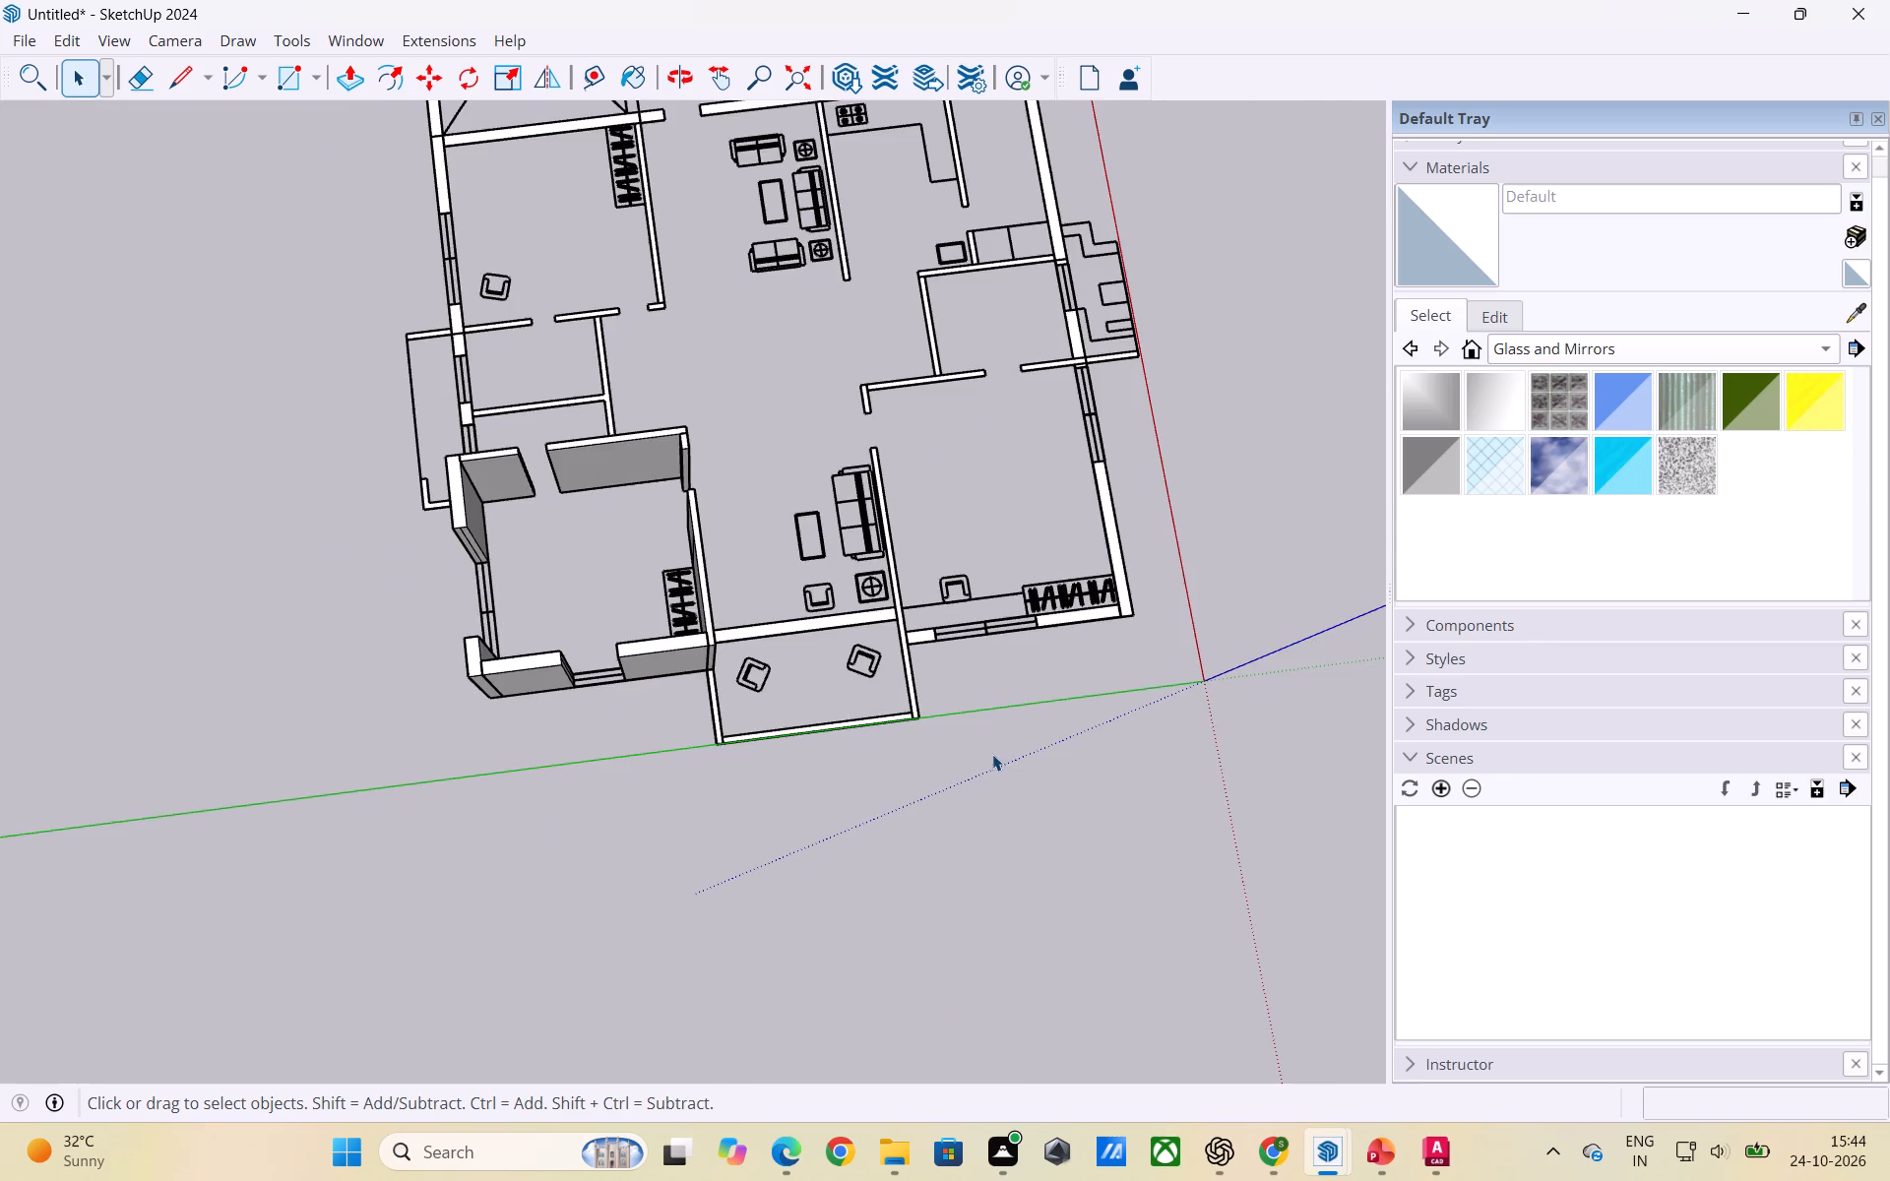
pyautogui.moveTo(982, 776); pyautogui.dragTo(650, 789, button='middle')
pyautogui.scroll(-7, 742, 745)
pyautogui.moveTo(830, 799); pyautogui.dragTo(518, 705, button='middle')
pyautogui.scroll(-2, 767, 636)
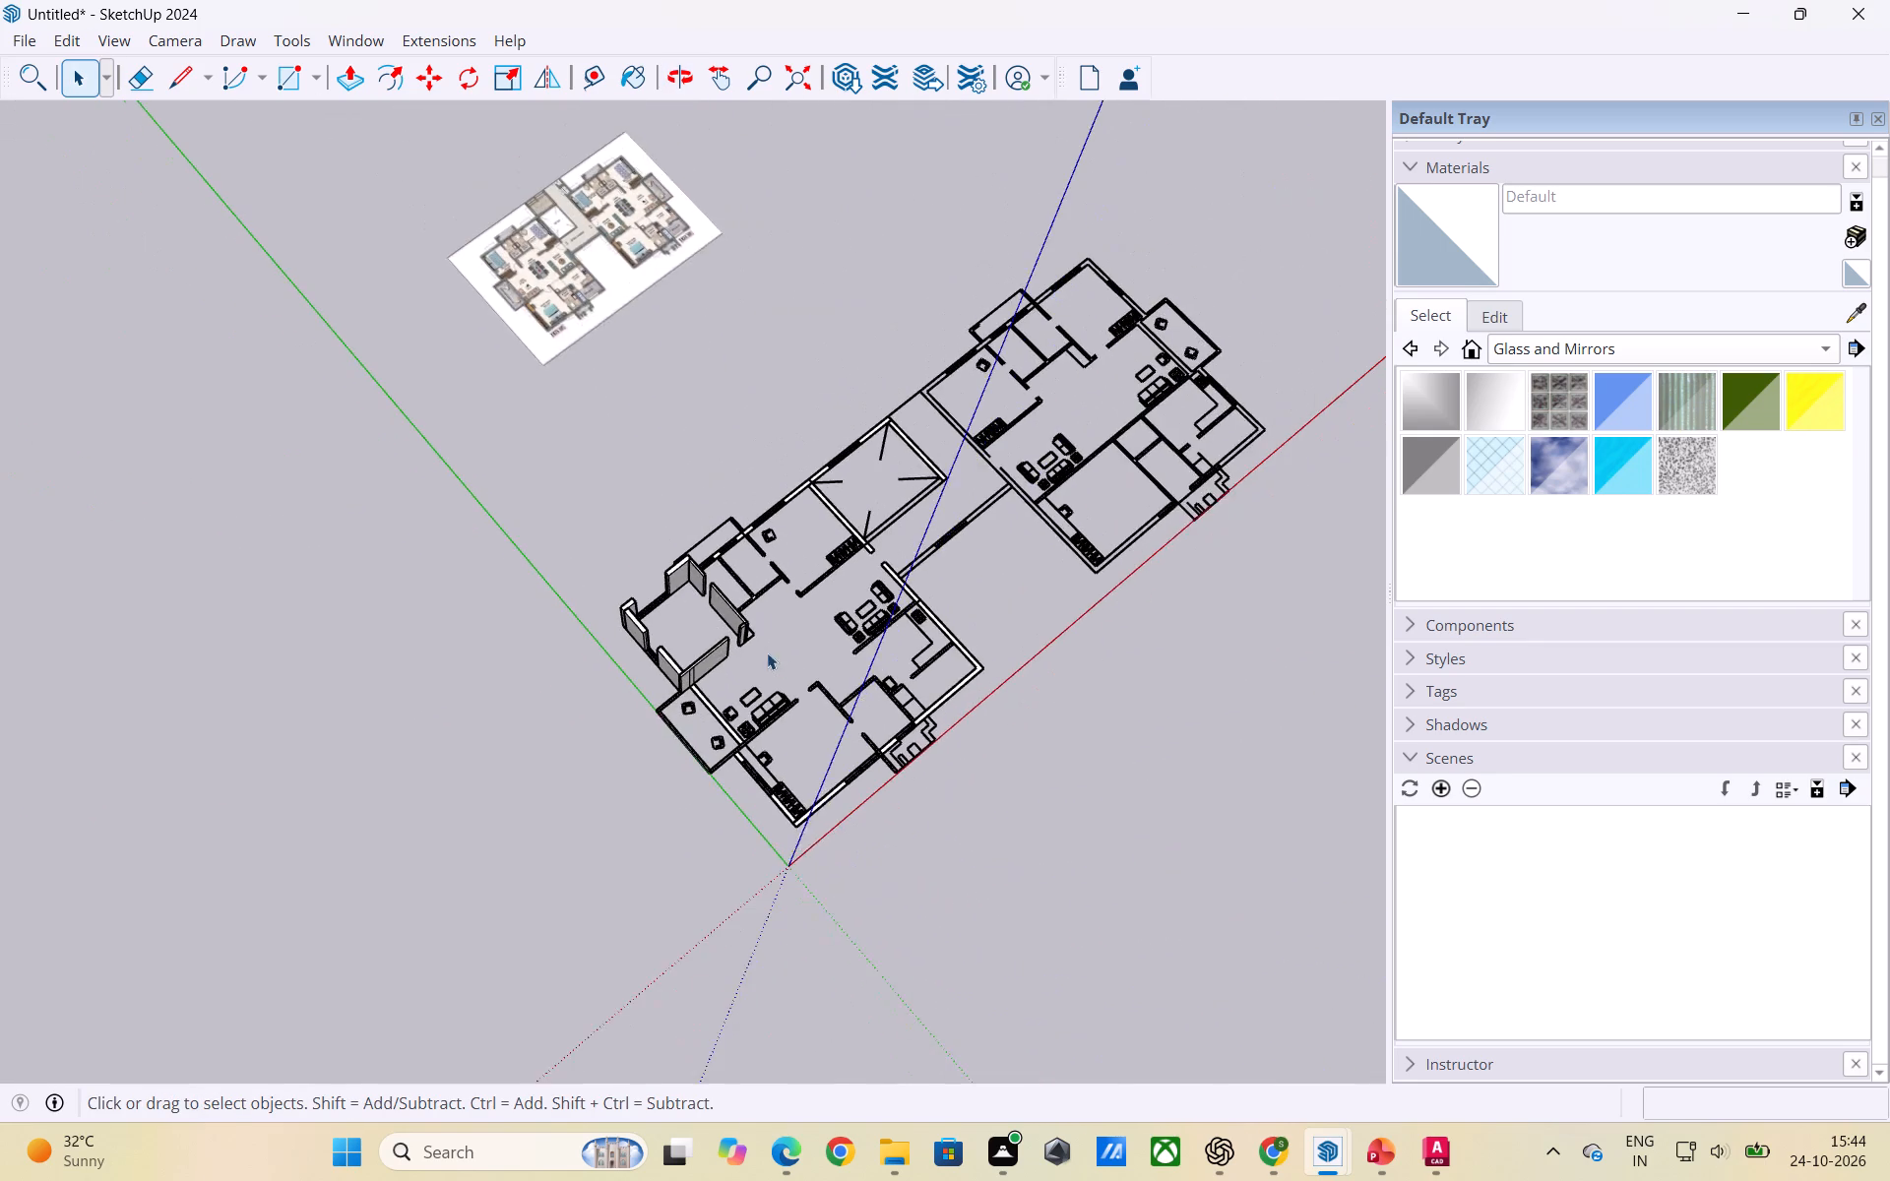
pyautogui.scroll(-3, 767, 653)
pyautogui.scroll(2, 845, 730)
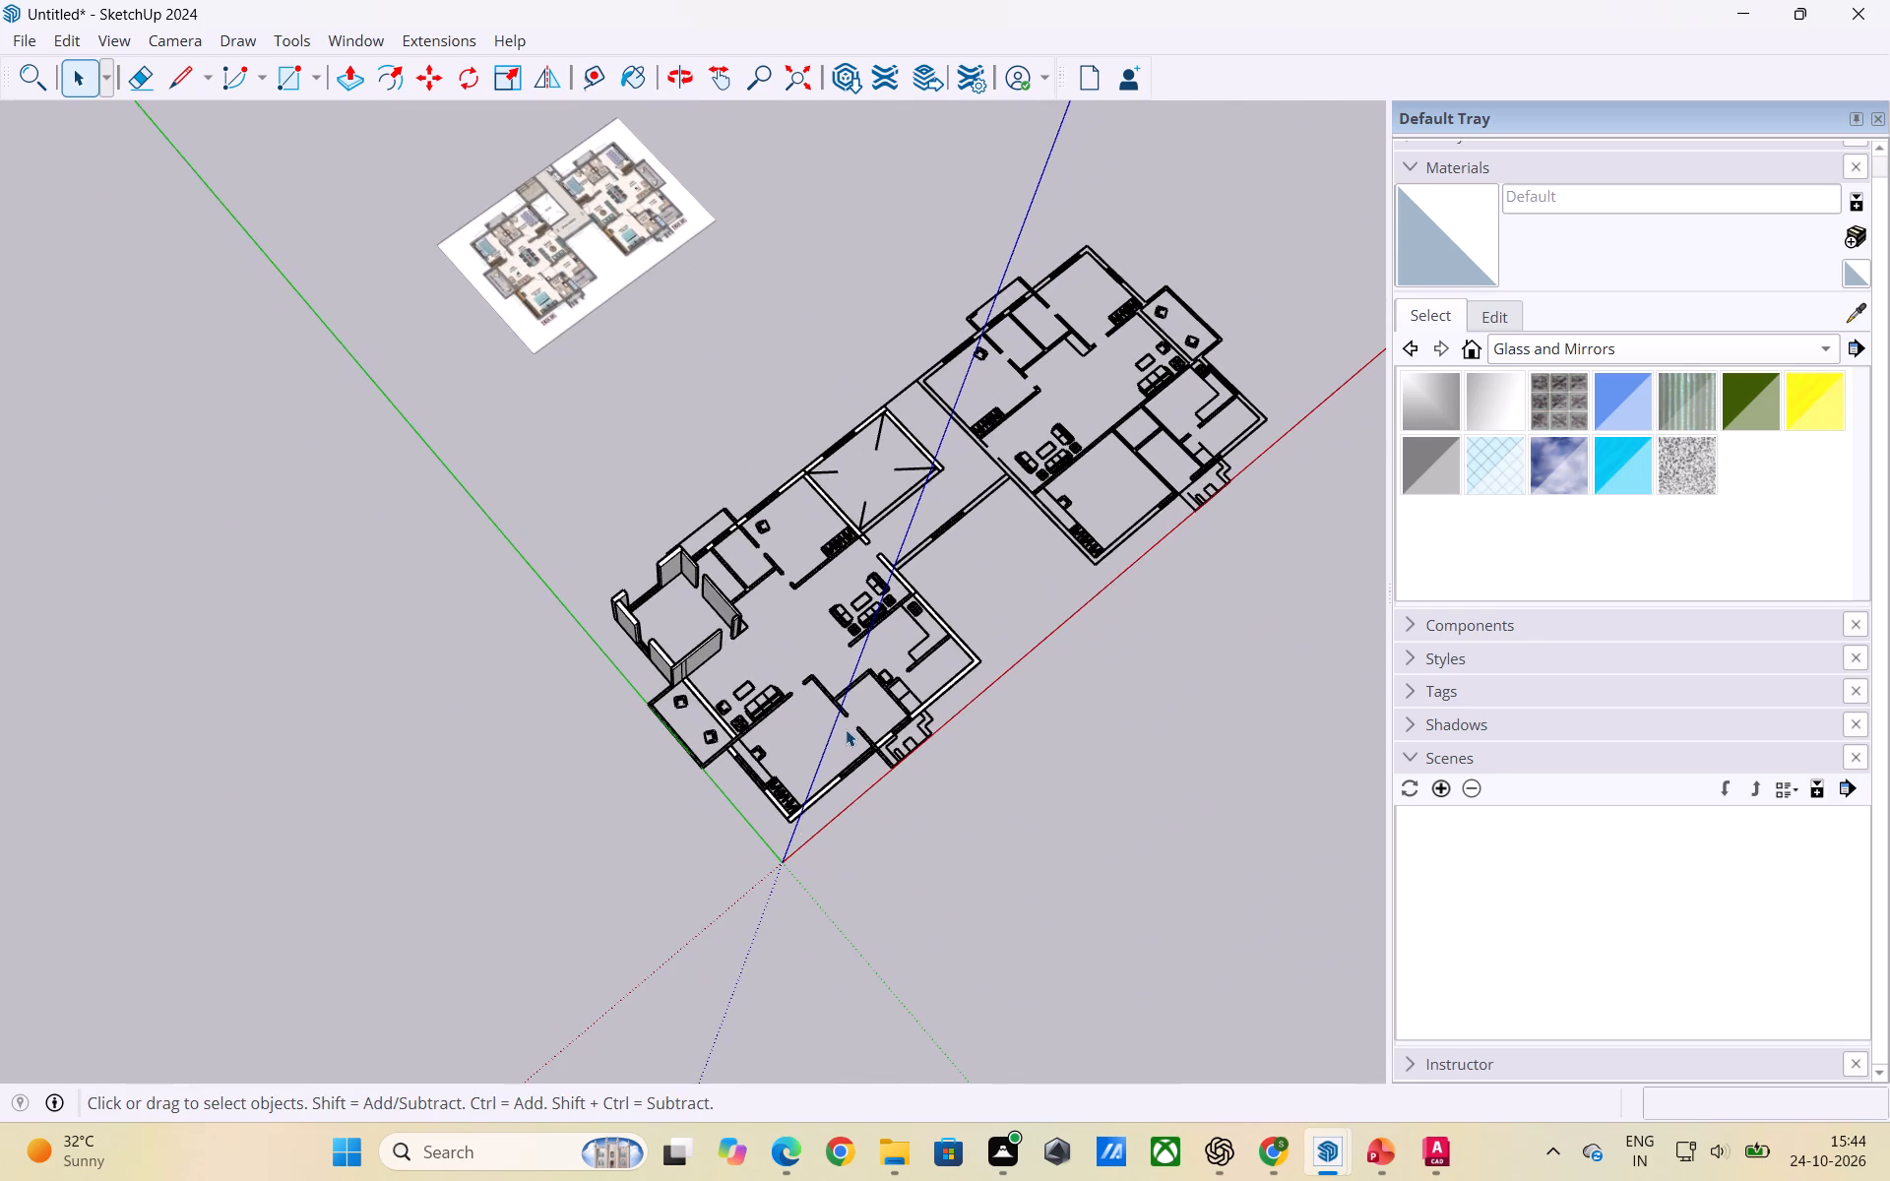
pyautogui.scroll(-3, 846, 726)
pyautogui.scroll(-3, 925, 739)
pyautogui.moveTo(938, 793); pyautogui.dragTo(669, 735, button='middle')
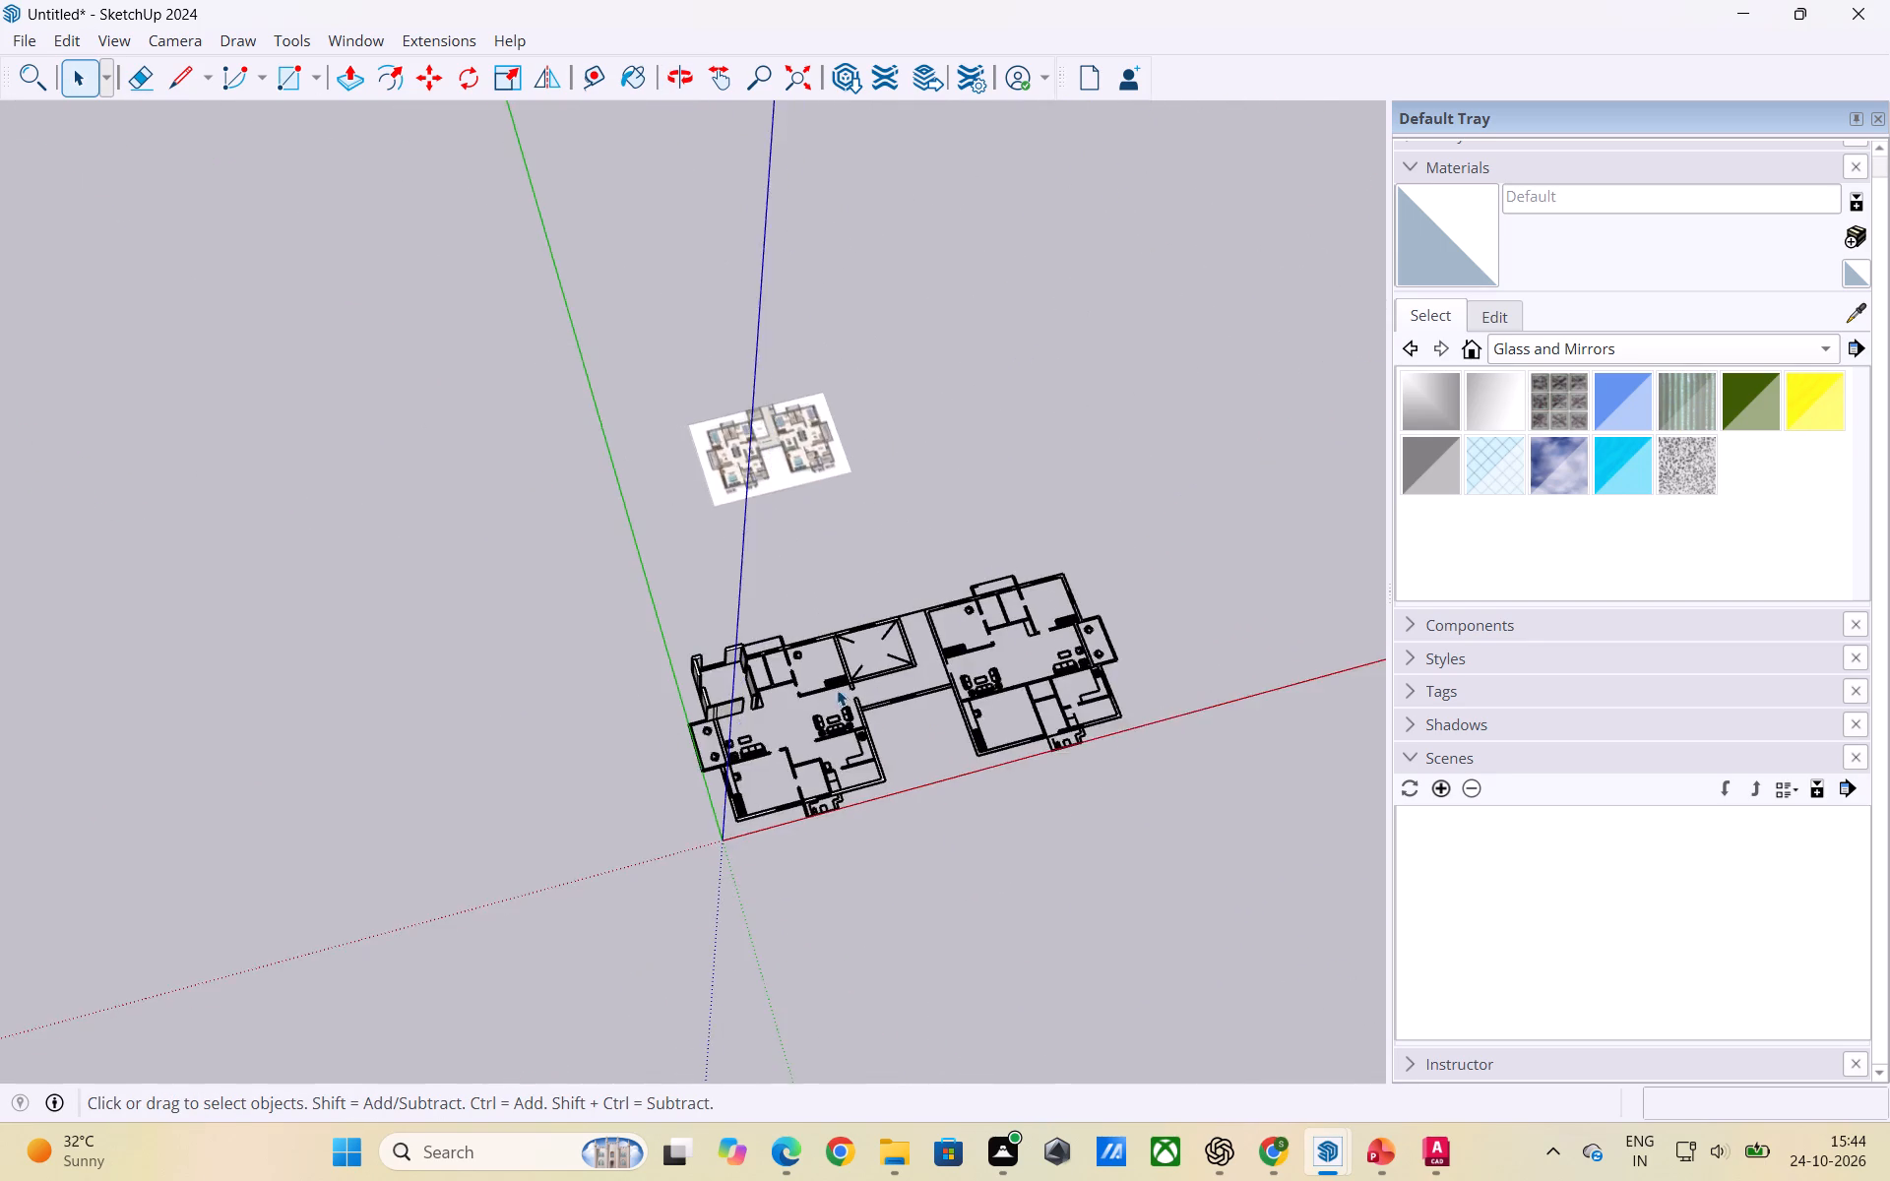
pyautogui.scroll(15, 869, 715)
pyautogui.scroll(-9, 840, 717)
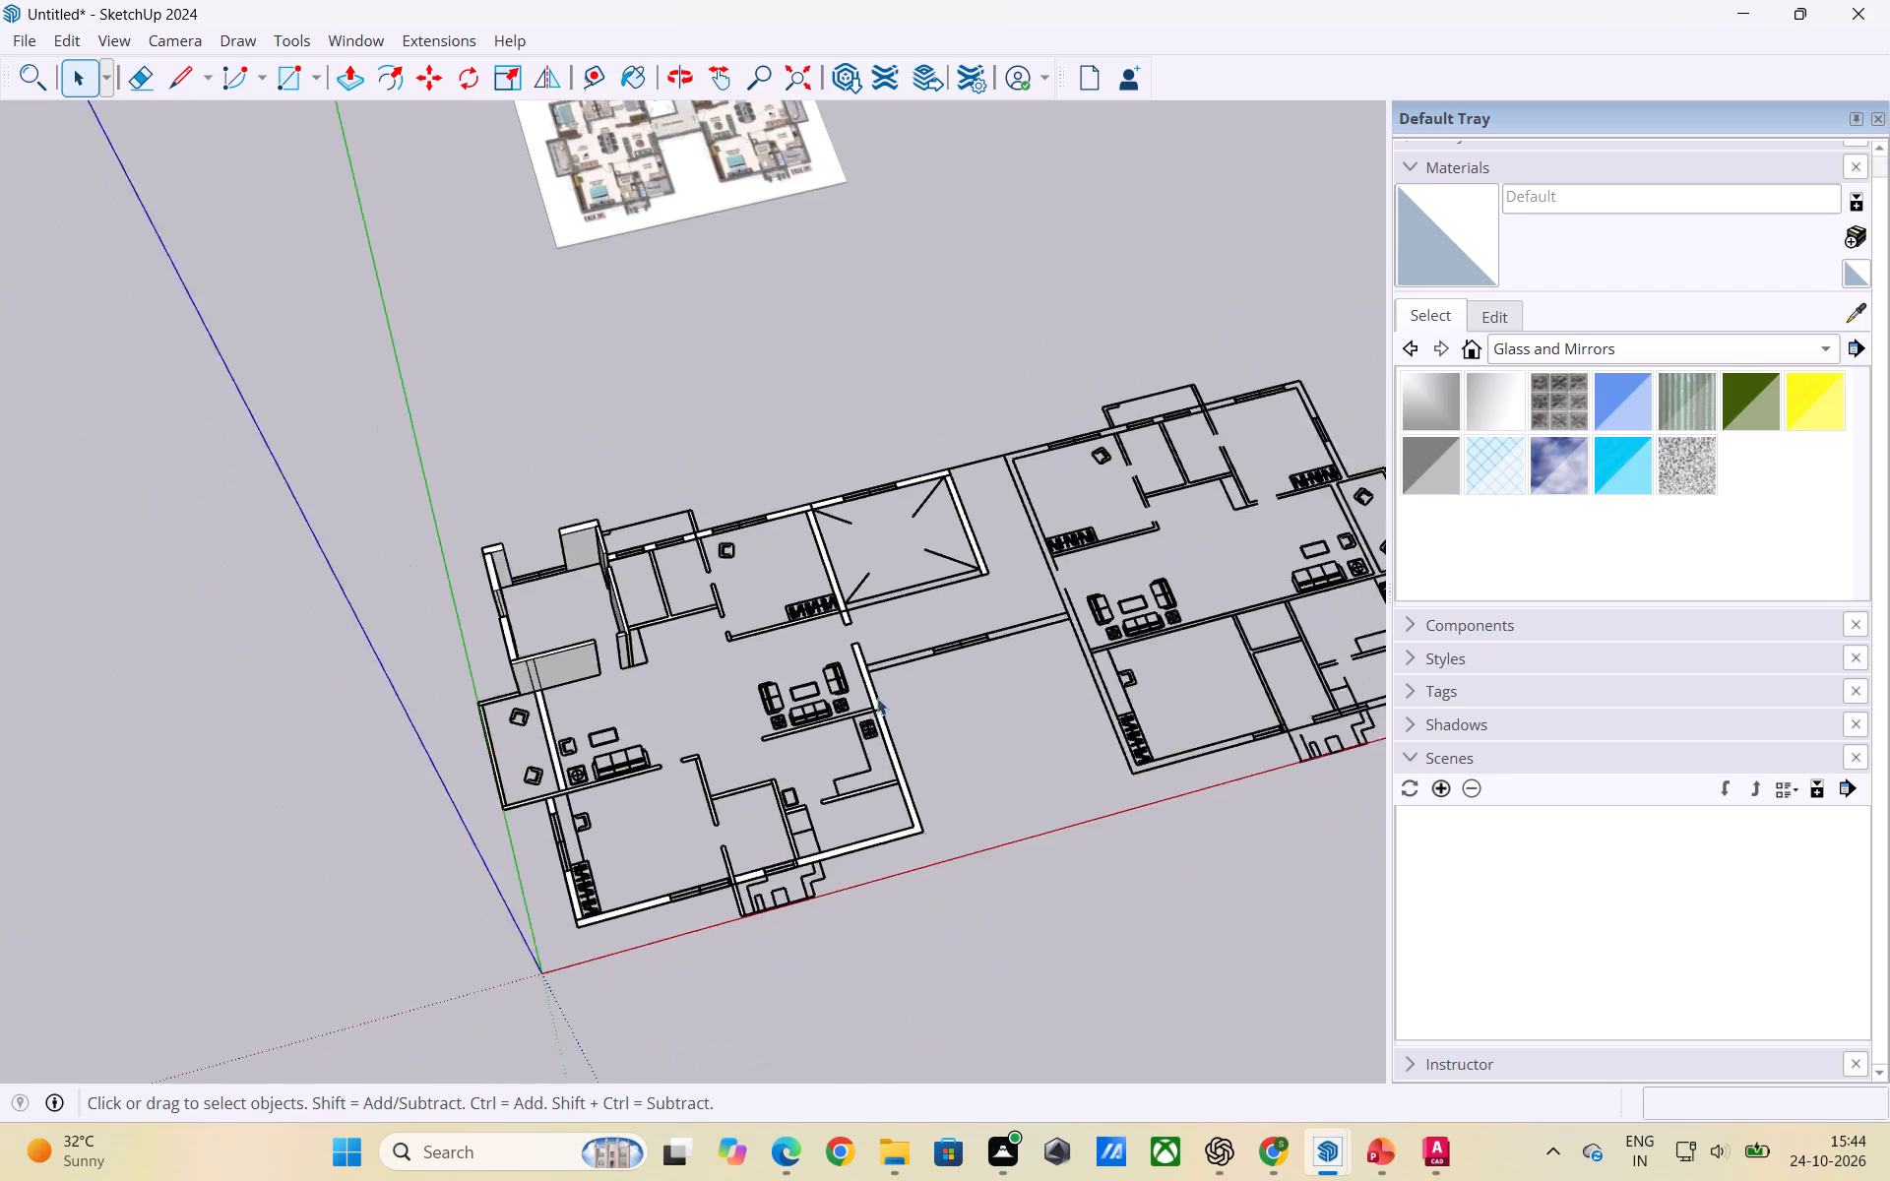
pyautogui.scroll(-1, 877, 698)
pyautogui.moveTo(905, 850); pyautogui.dragTo(704, 862, button='middle')
pyautogui.scroll(7, 770, 778)
pyautogui.scroll(1, 729, 707)
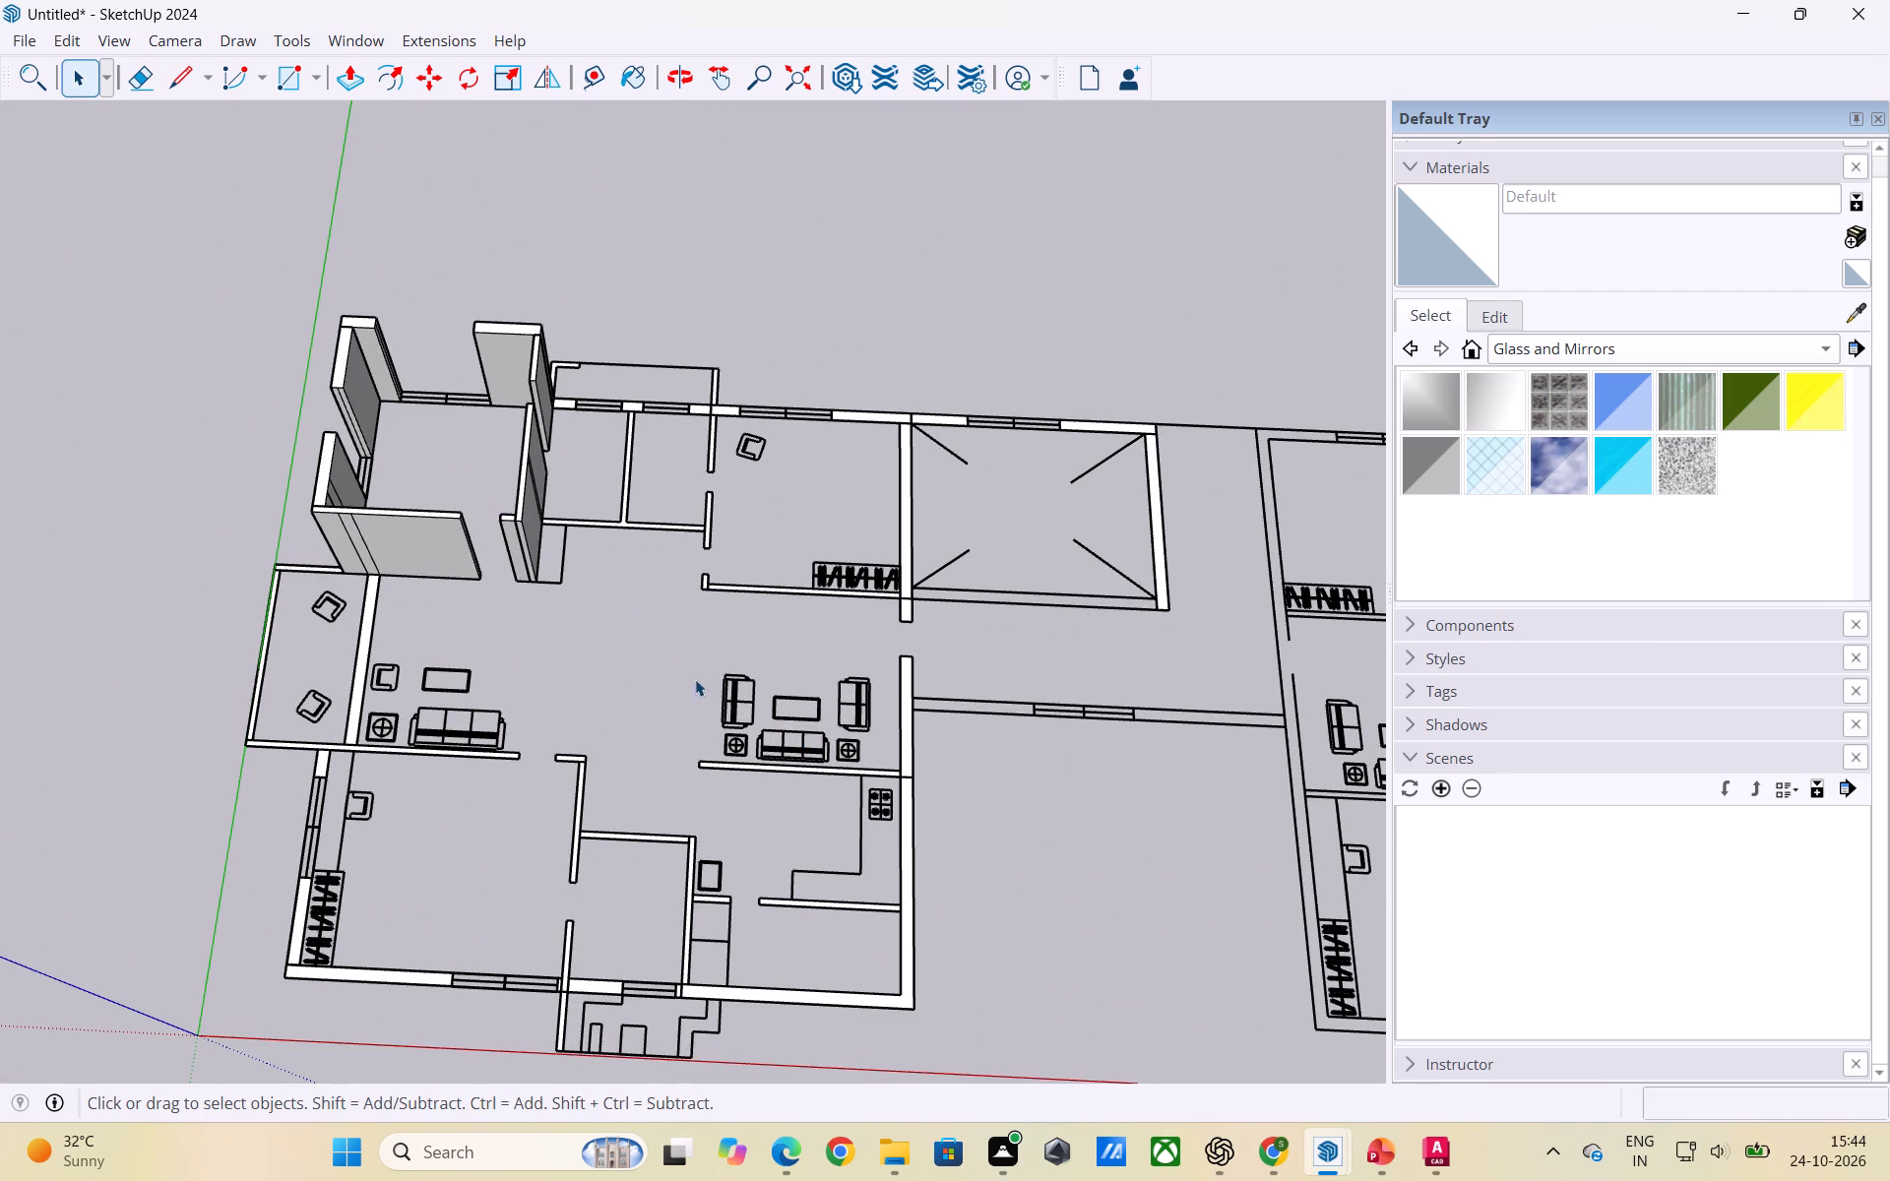
pyautogui.moveTo(751, 528); pyautogui.dragTo(775, 673, button='middle')
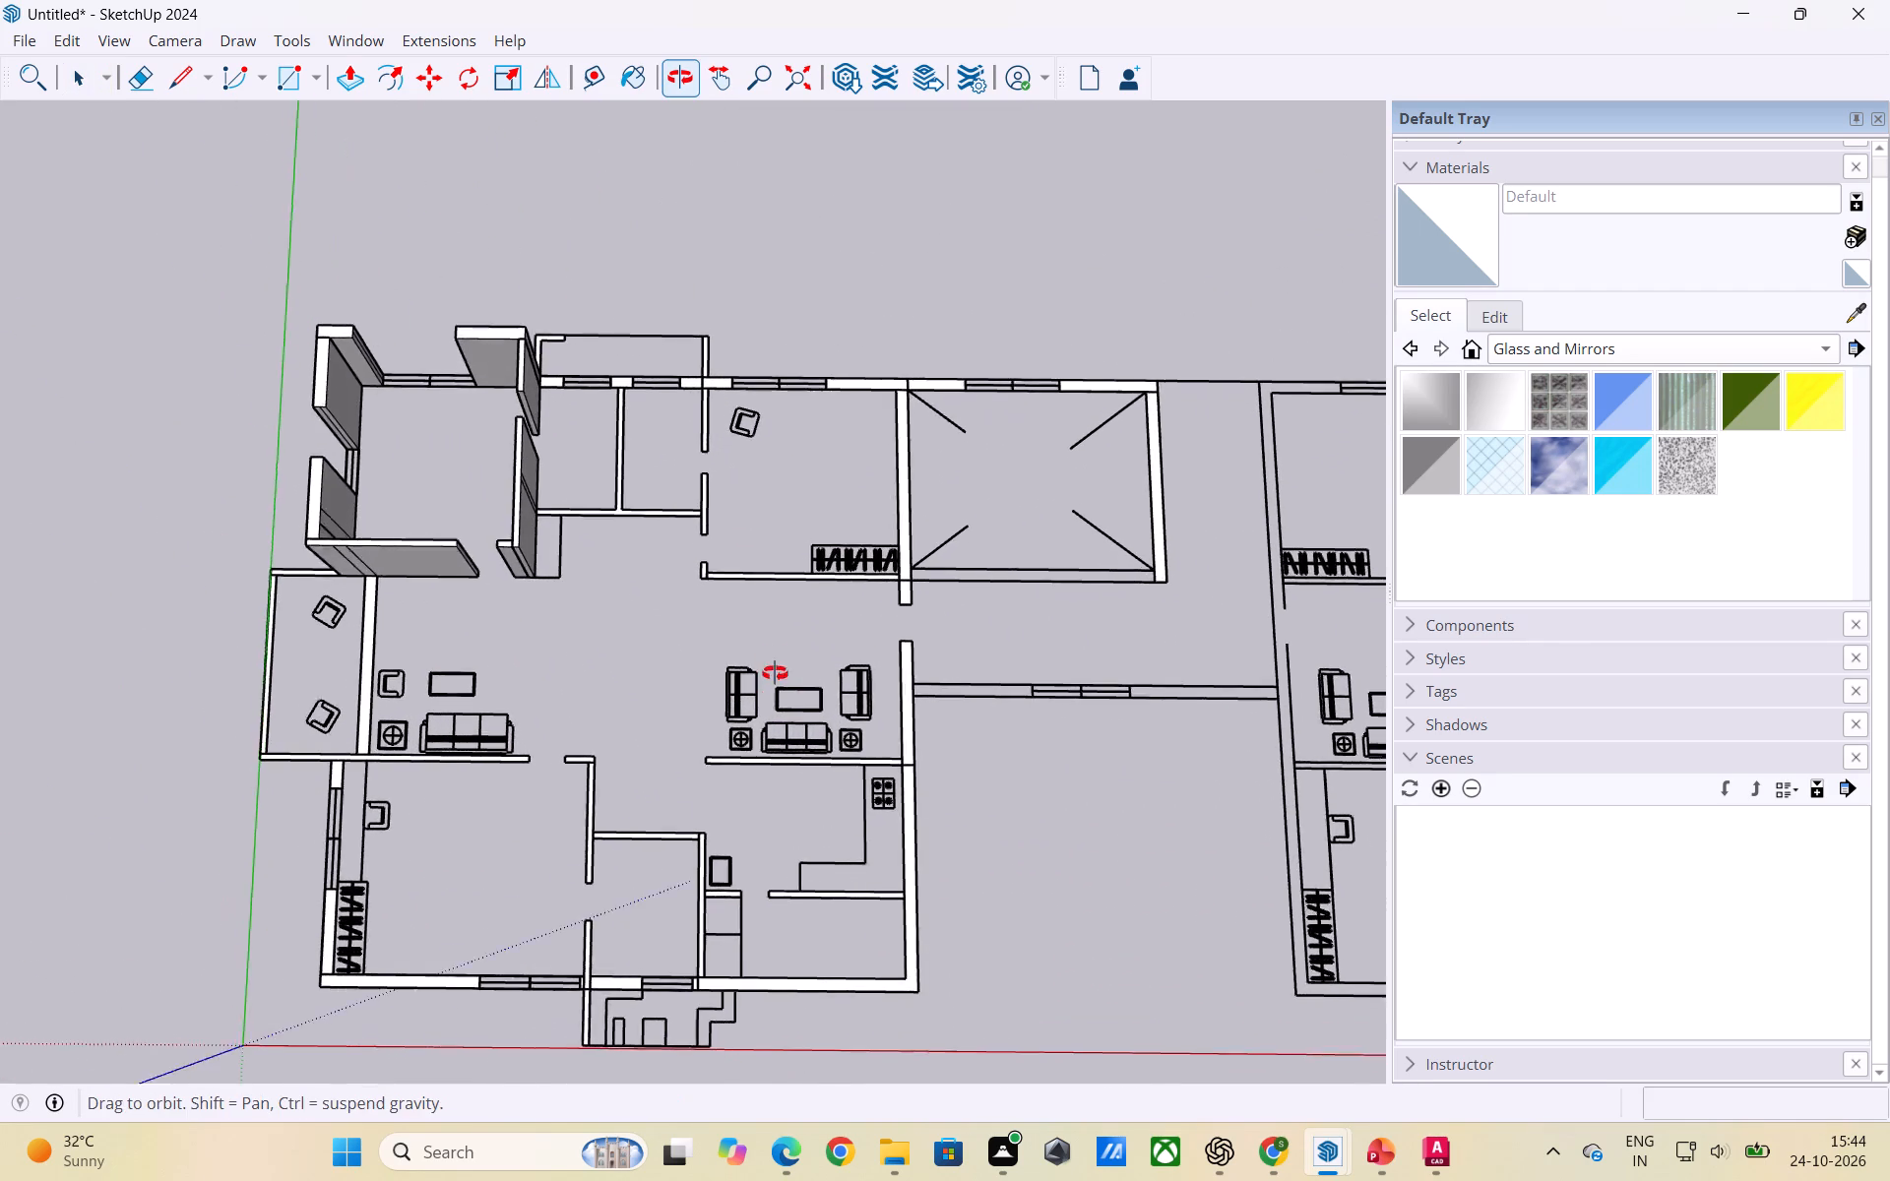
pyautogui.moveTo(775, 673); pyautogui.dragTo(775, 709, button='middle')
pyautogui.scroll(-3, 445, 541)
pyautogui.scroll(3, 666, 639)
pyautogui.scroll(-3, 757, 556)
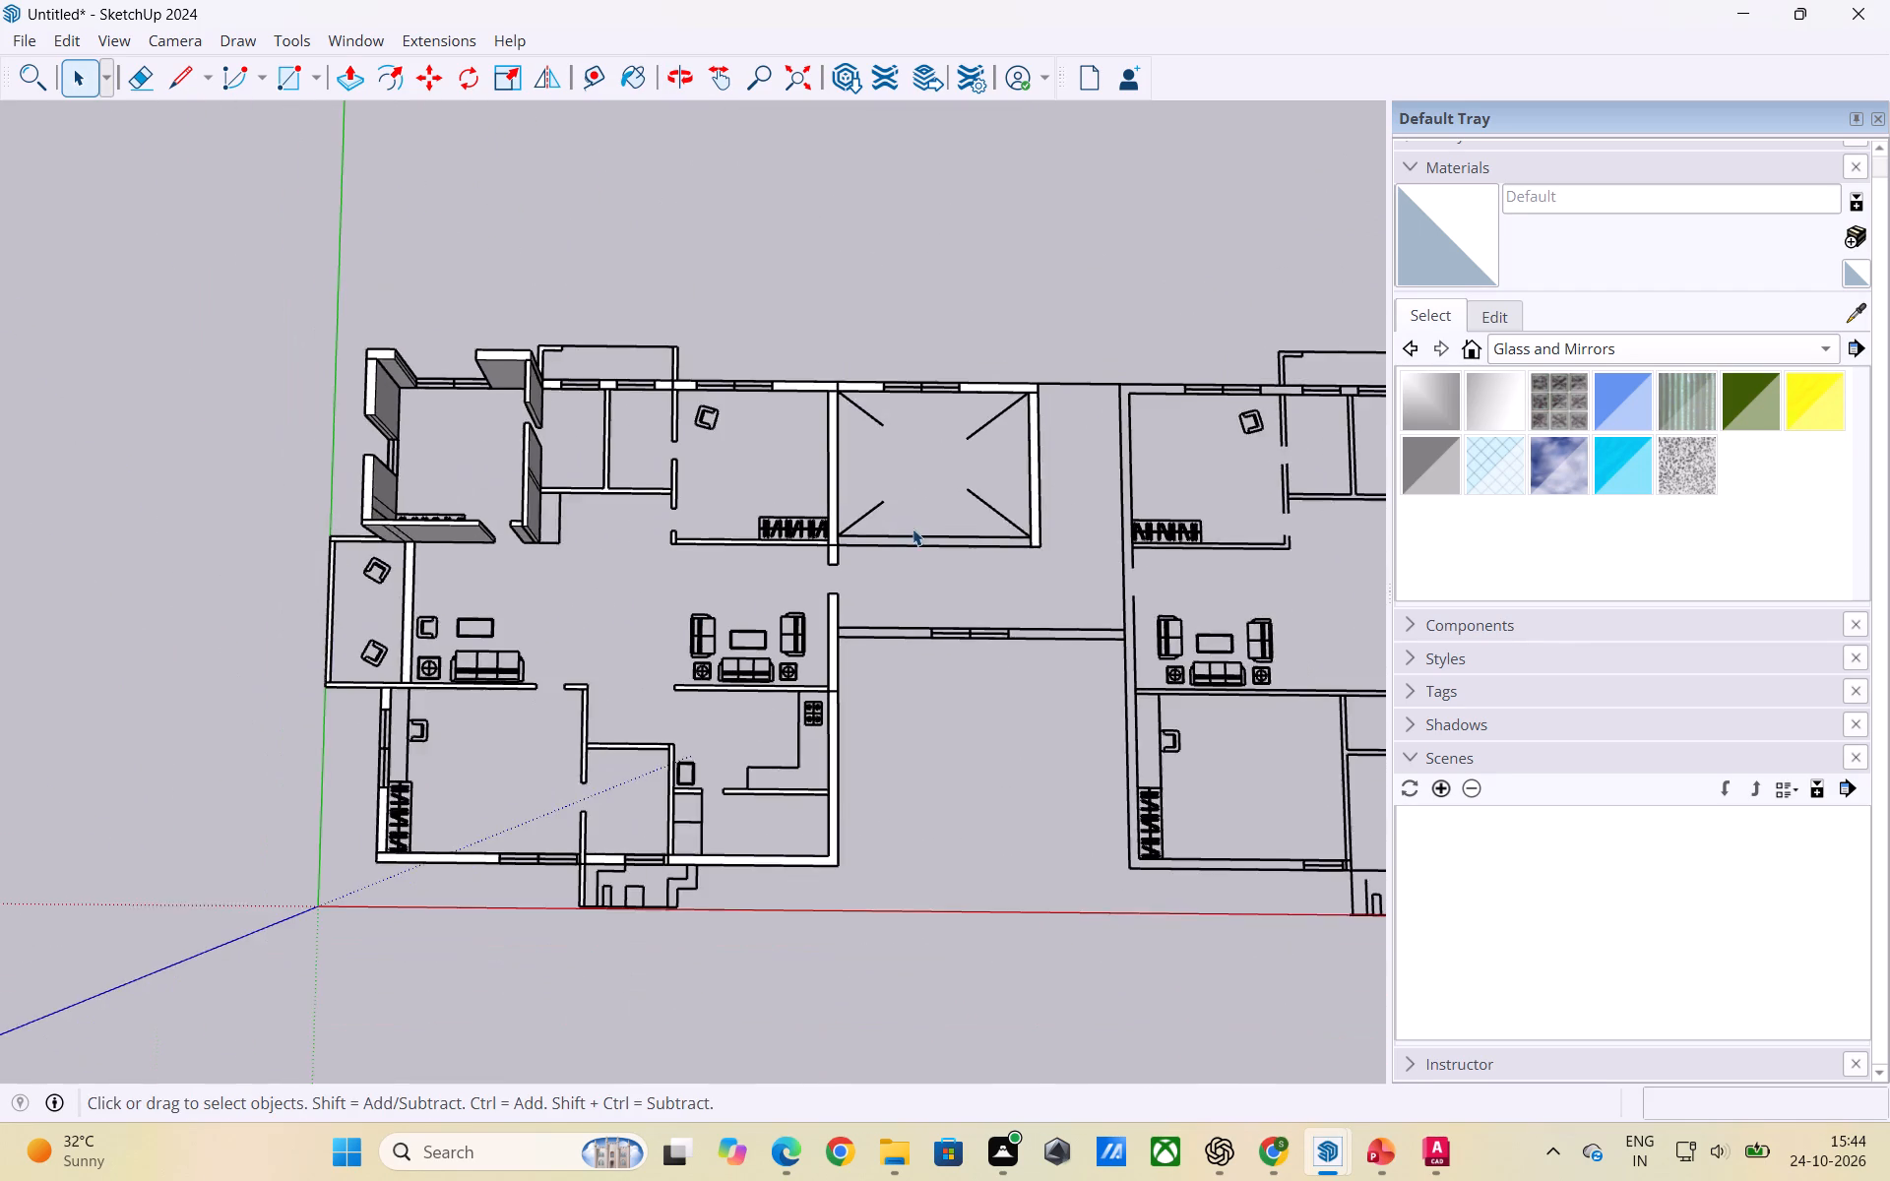
pyautogui.scroll(-1, 913, 528)
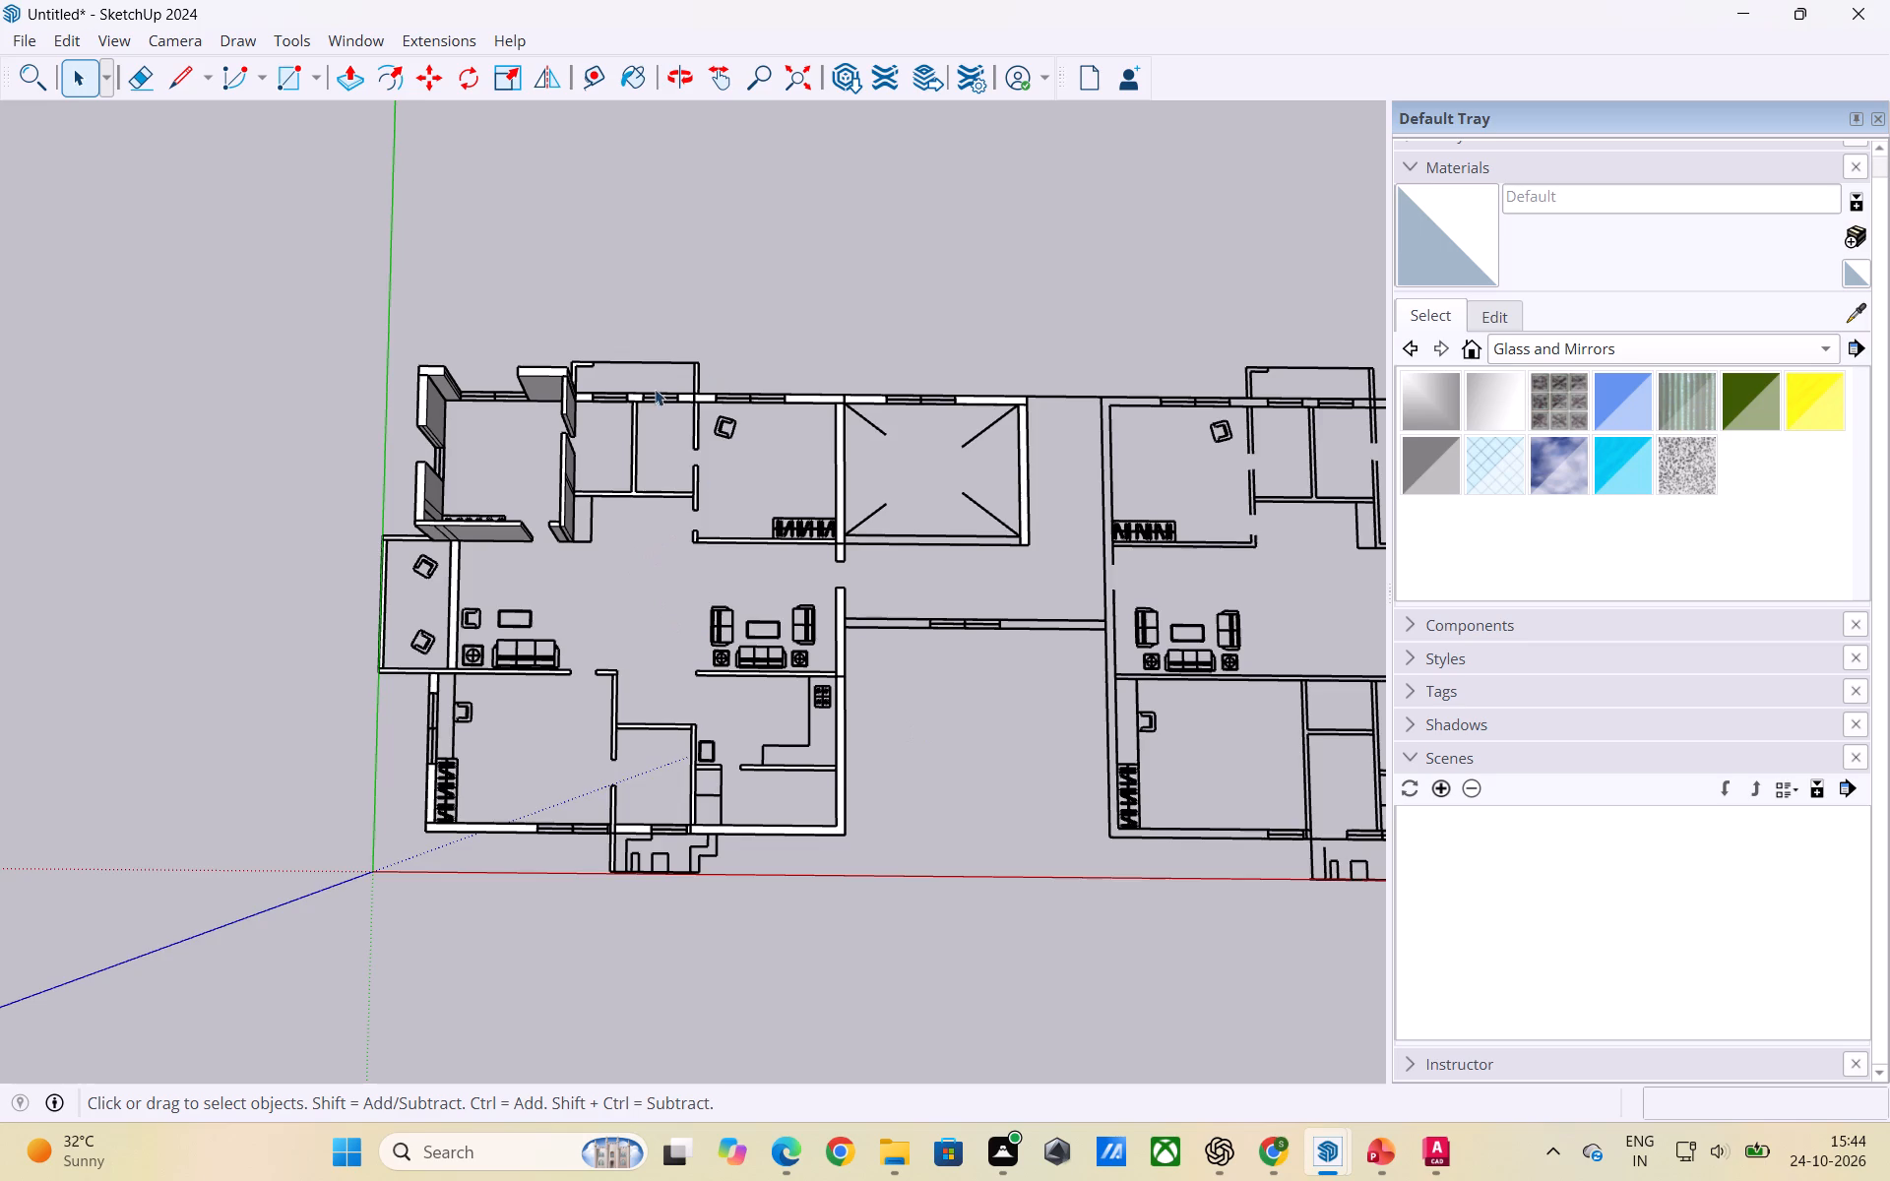
# Raise the short outer wall segment adjoining the raised bedroom walls to their 9' height with Push/Pull.
pyautogui.scroll(11, 623, 397)
pyautogui.click(578, 432)
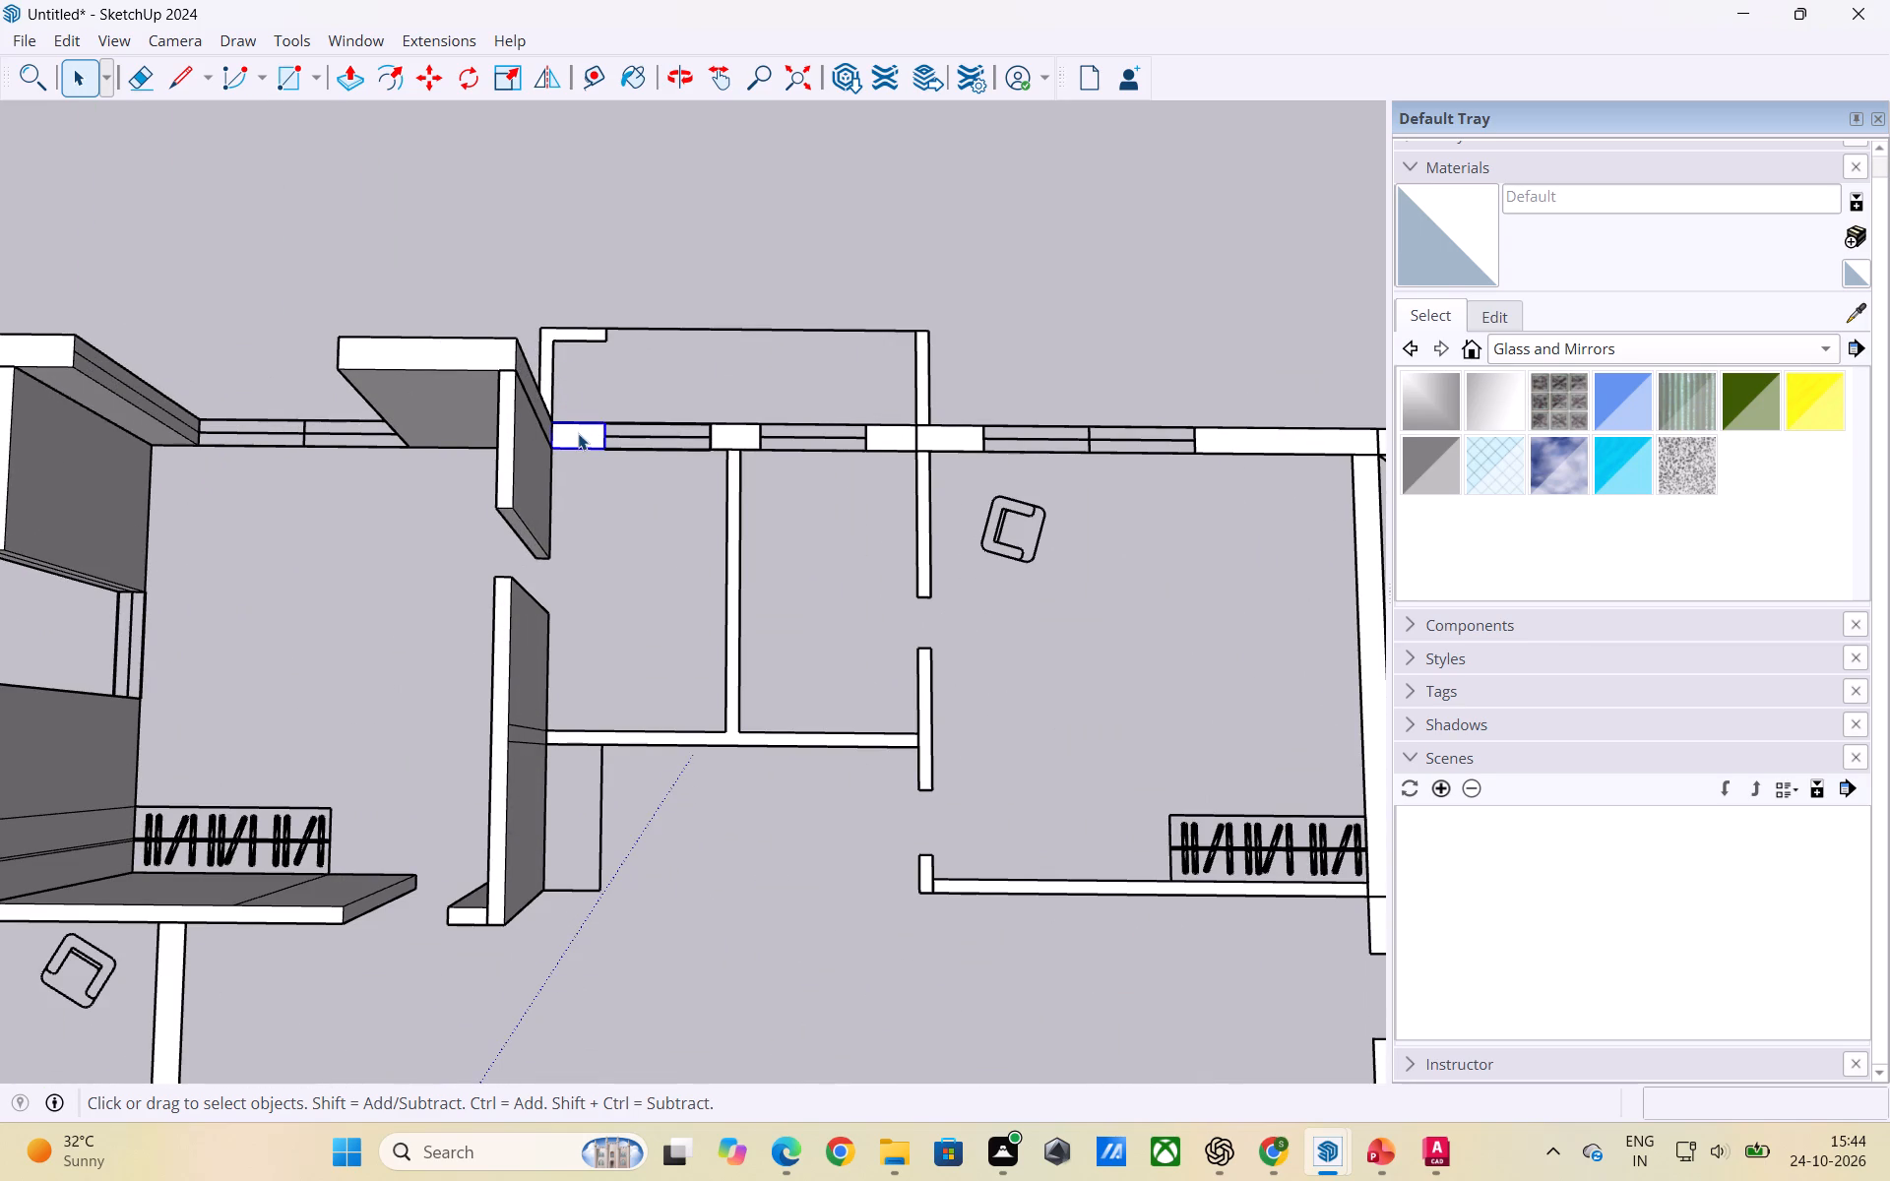
pyautogui.doubleClick(578, 434)
pyautogui.click(578, 434)
pyautogui.press('p')
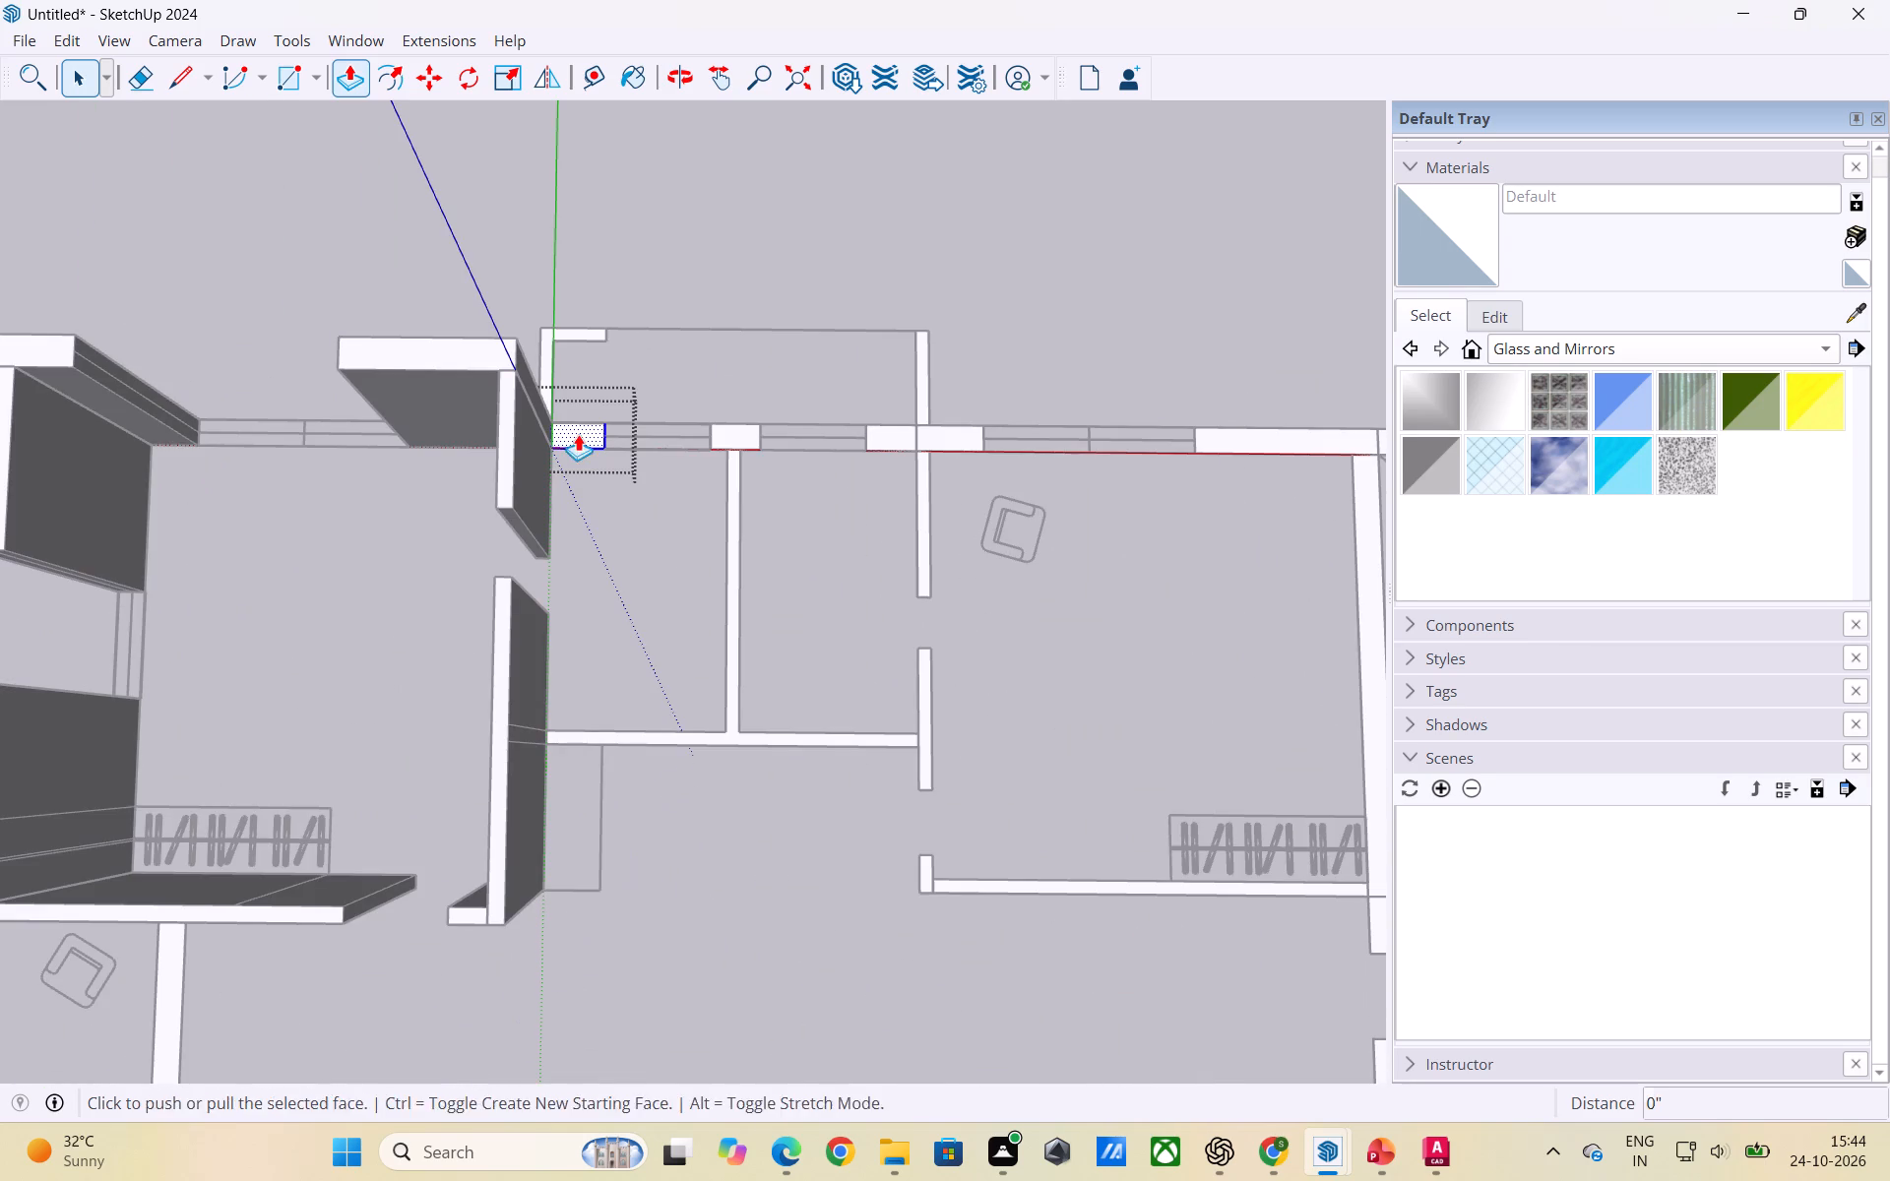
pyautogui.click(578, 434)
pyautogui.click(468, 333)
pyautogui.press('space')
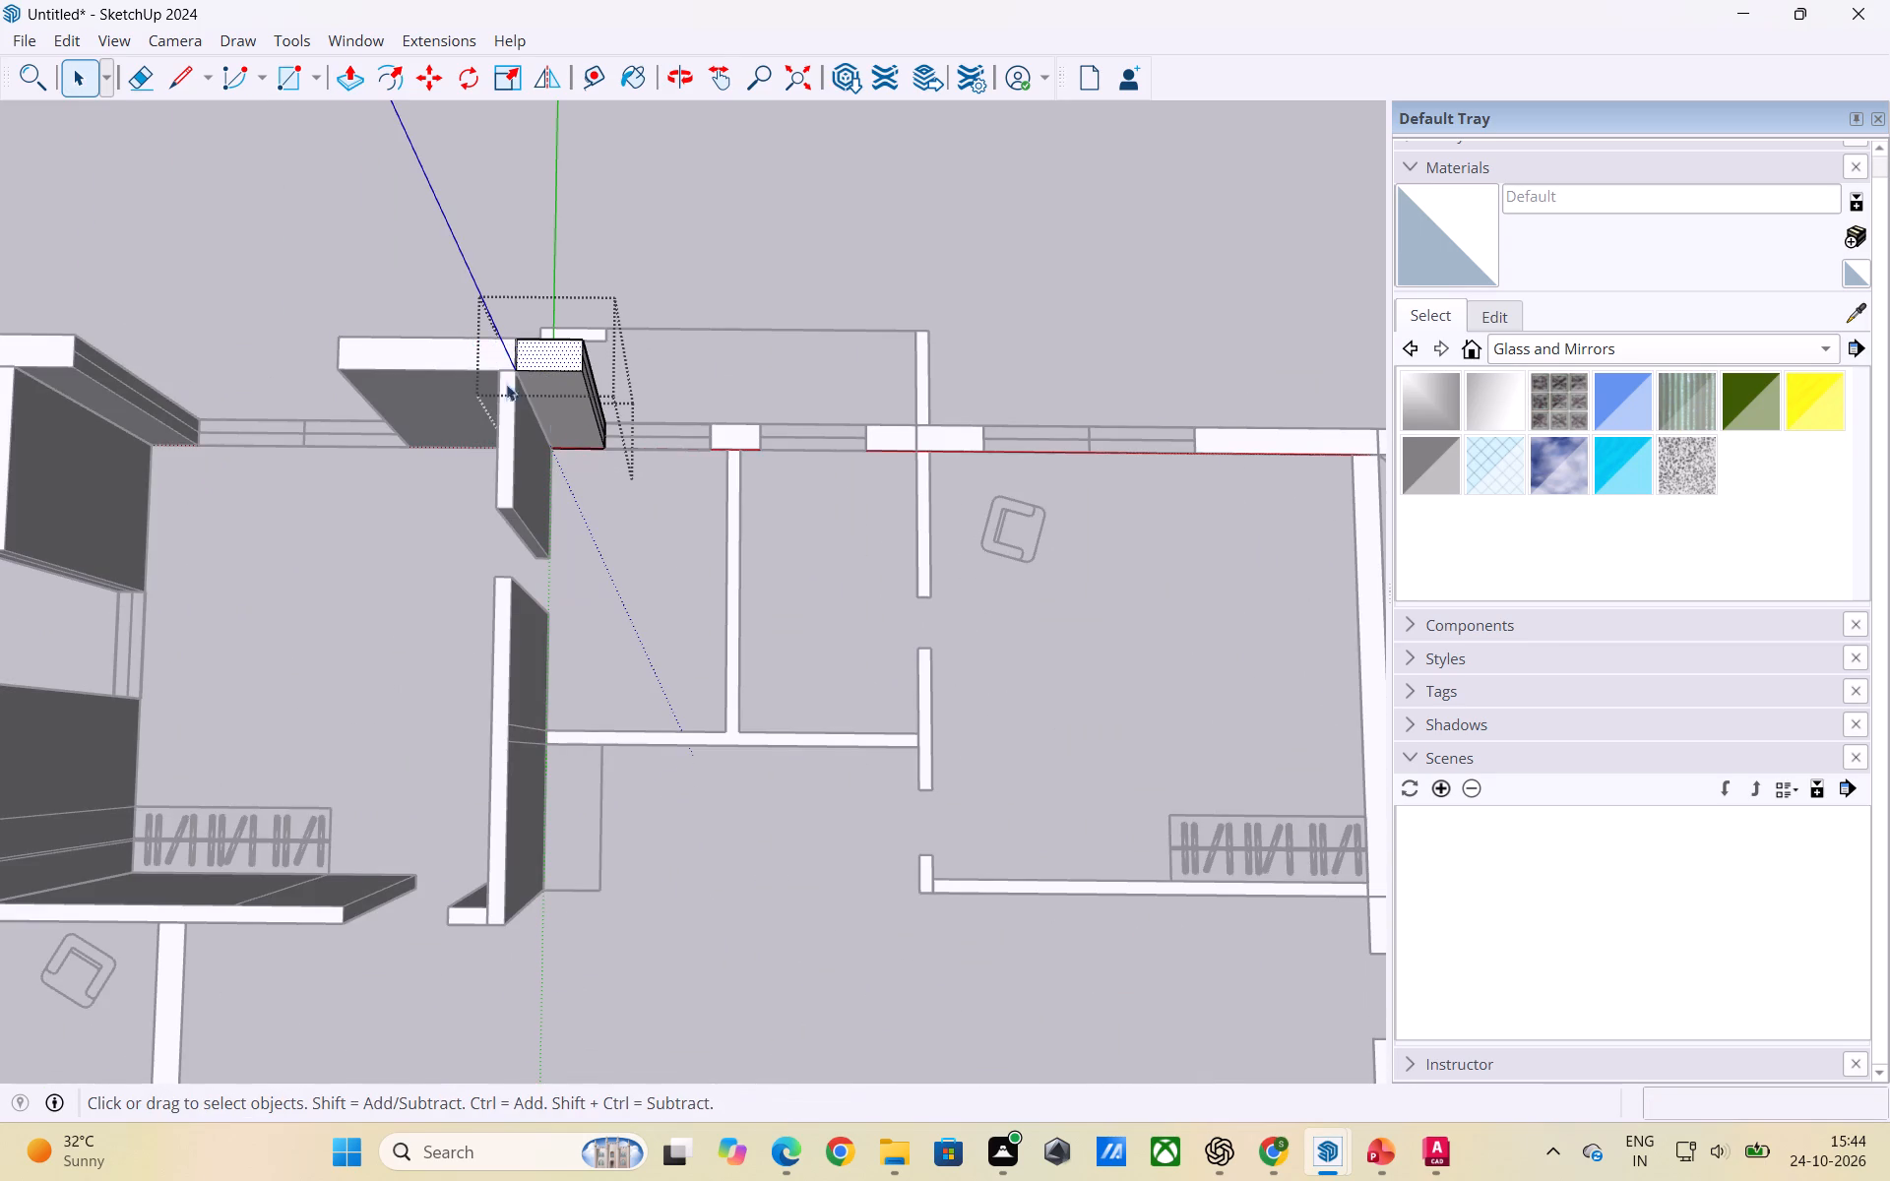
pyautogui.click(731, 502)
# Raise the outer wall segment between the two small rooms' windows to 9', level with the neighbouring raised wall.
pyautogui.tripleClick(741, 430)
pyautogui.click(737, 438)
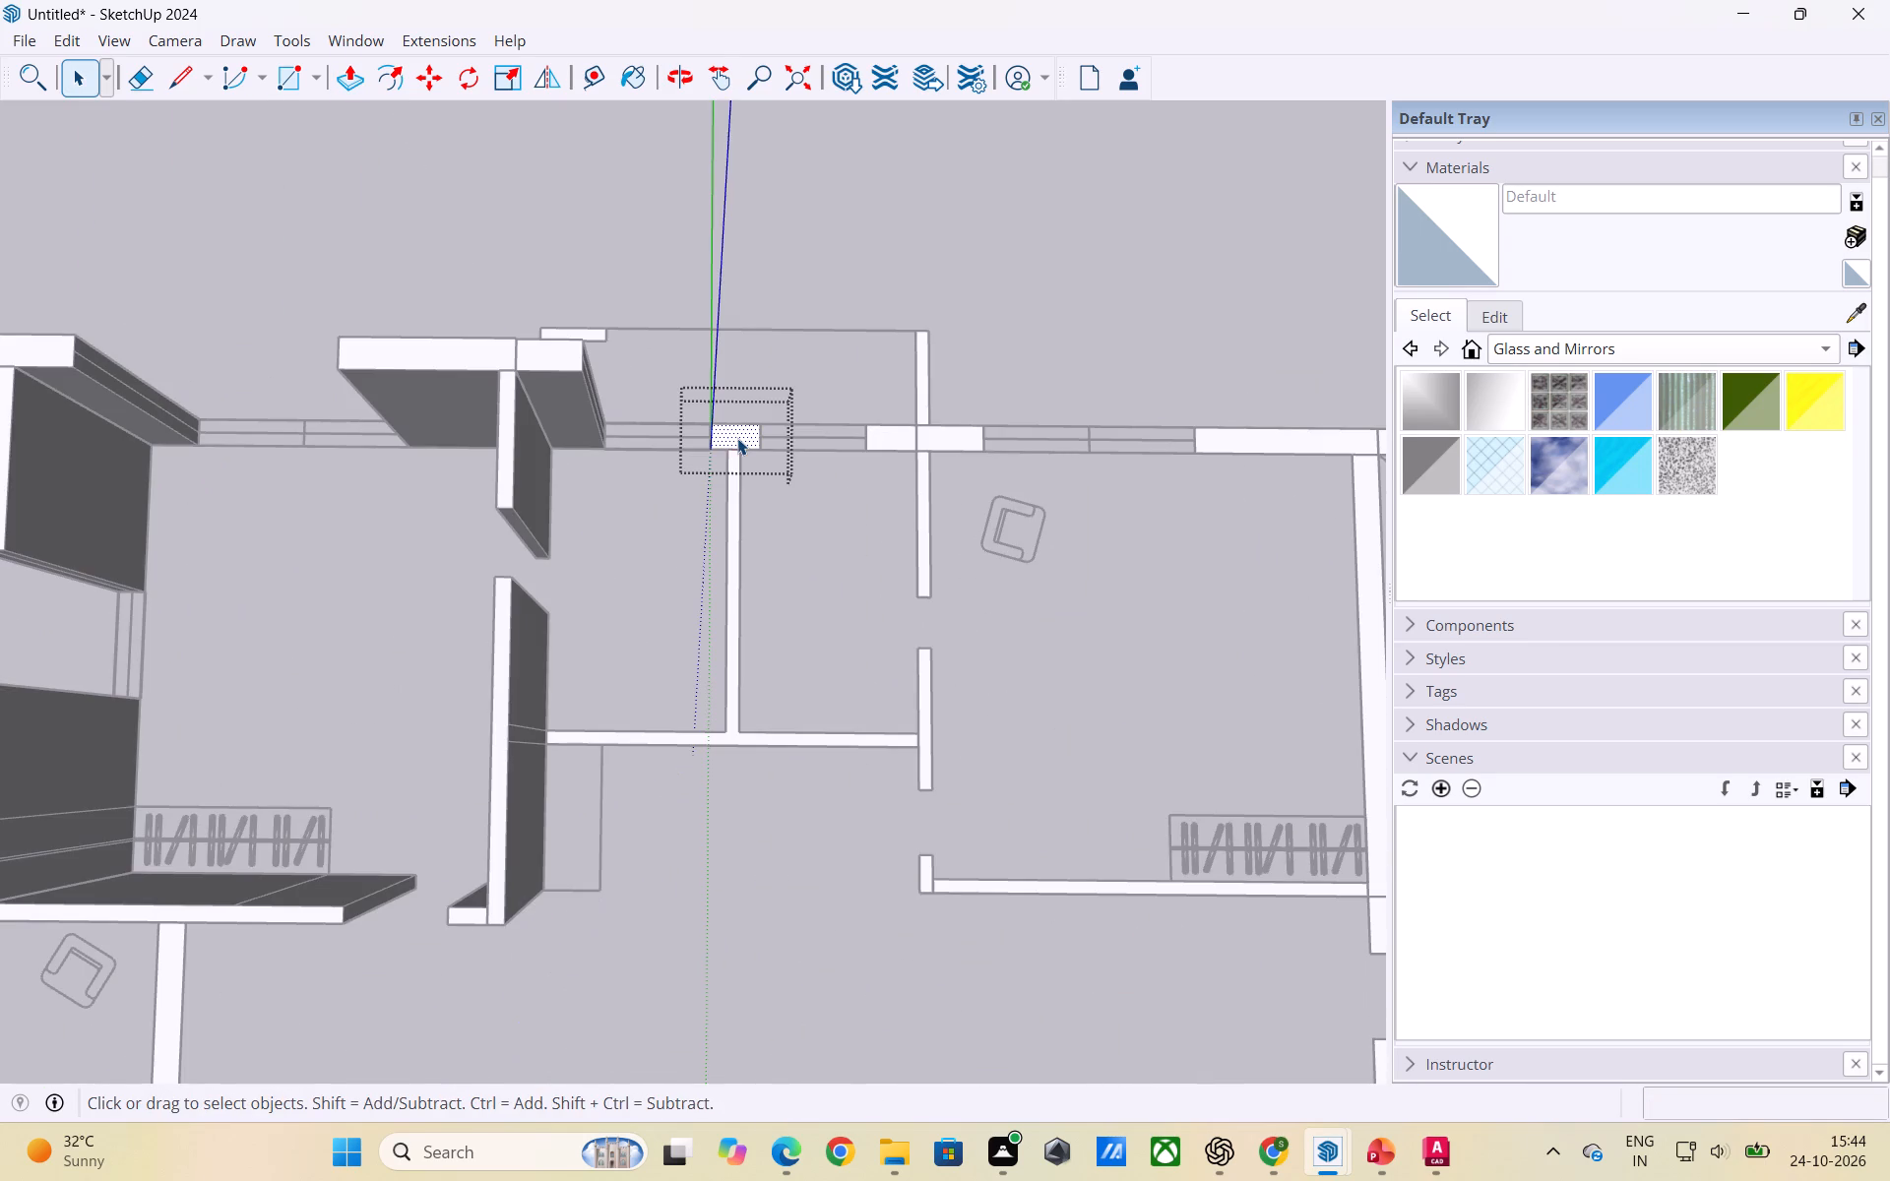
pyautogui.press('p')
pyautogui.click(737, 438)
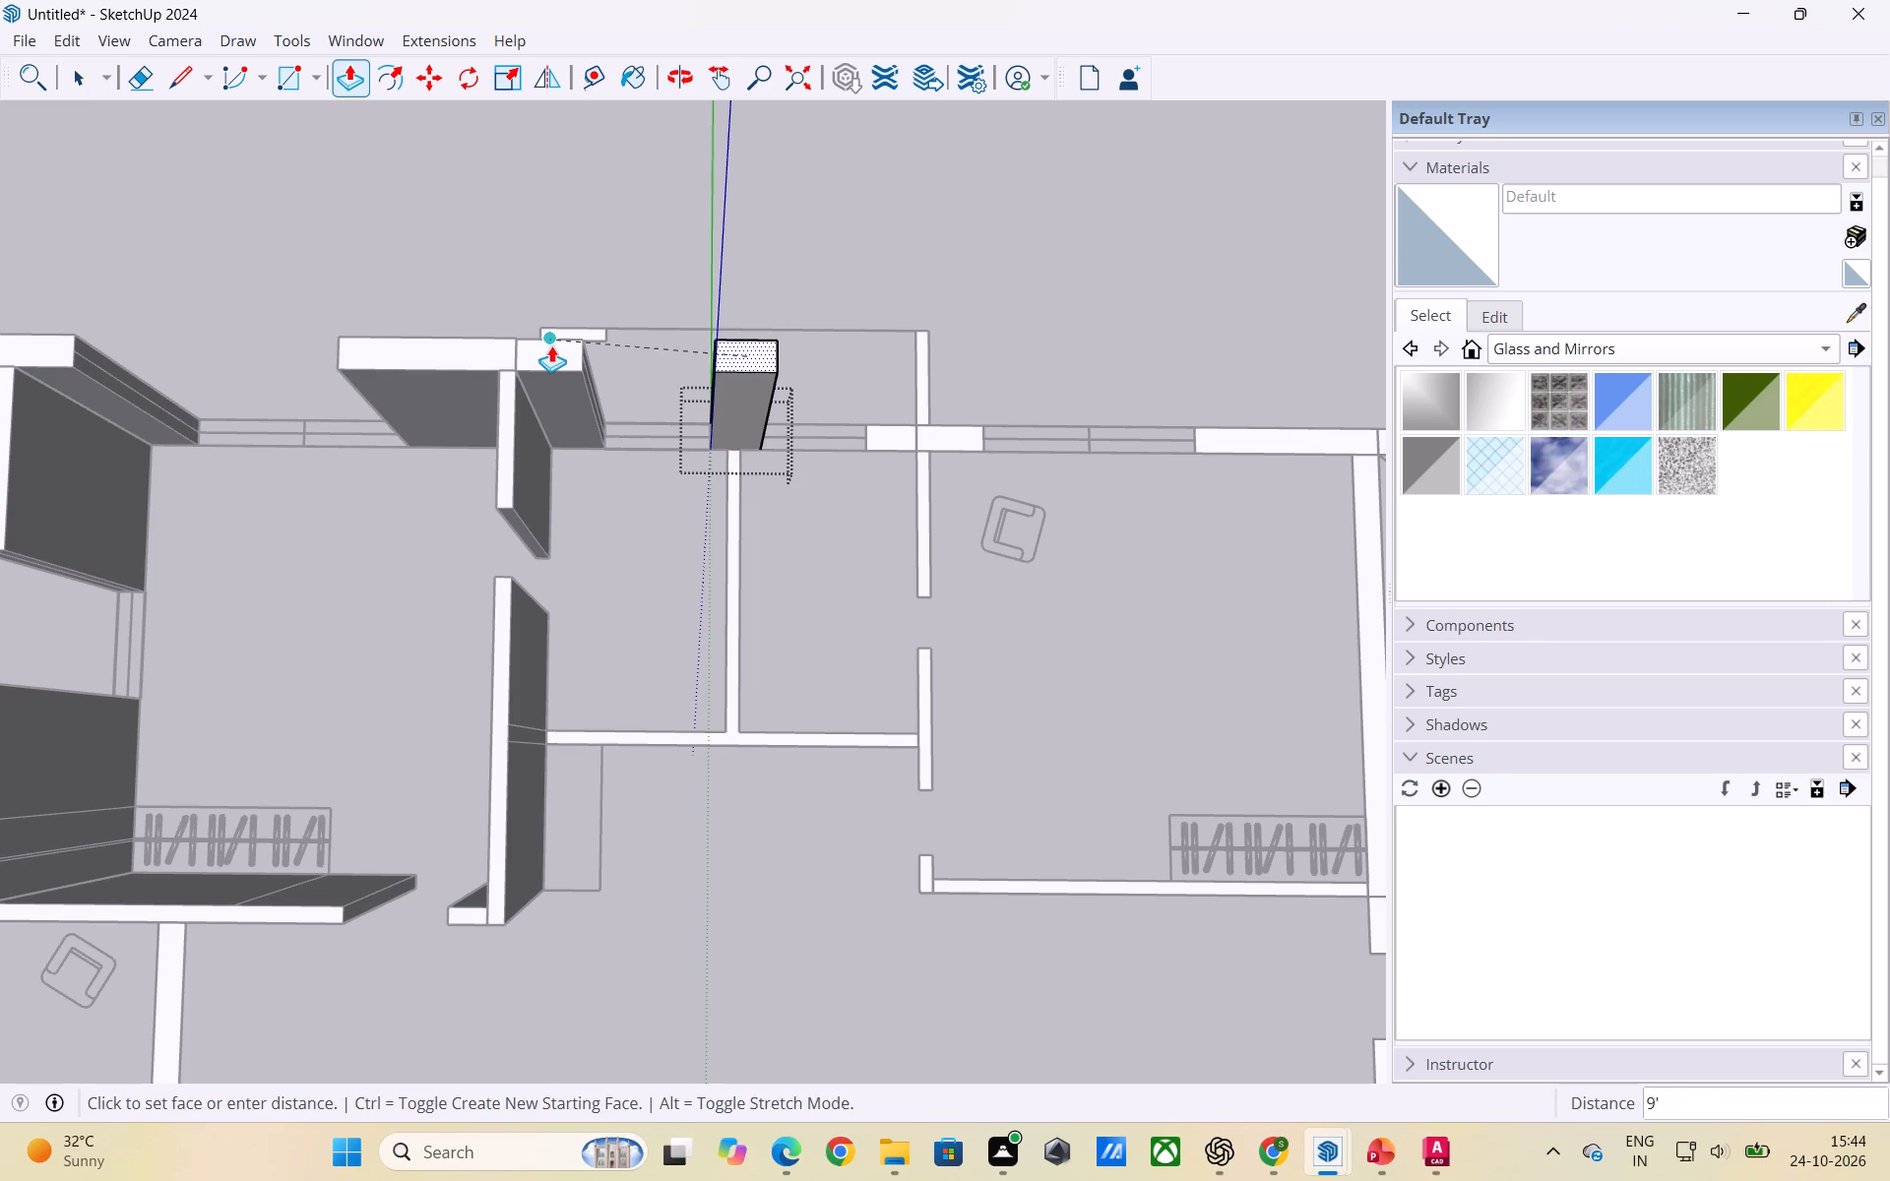
pyautogui.click(547, 342)
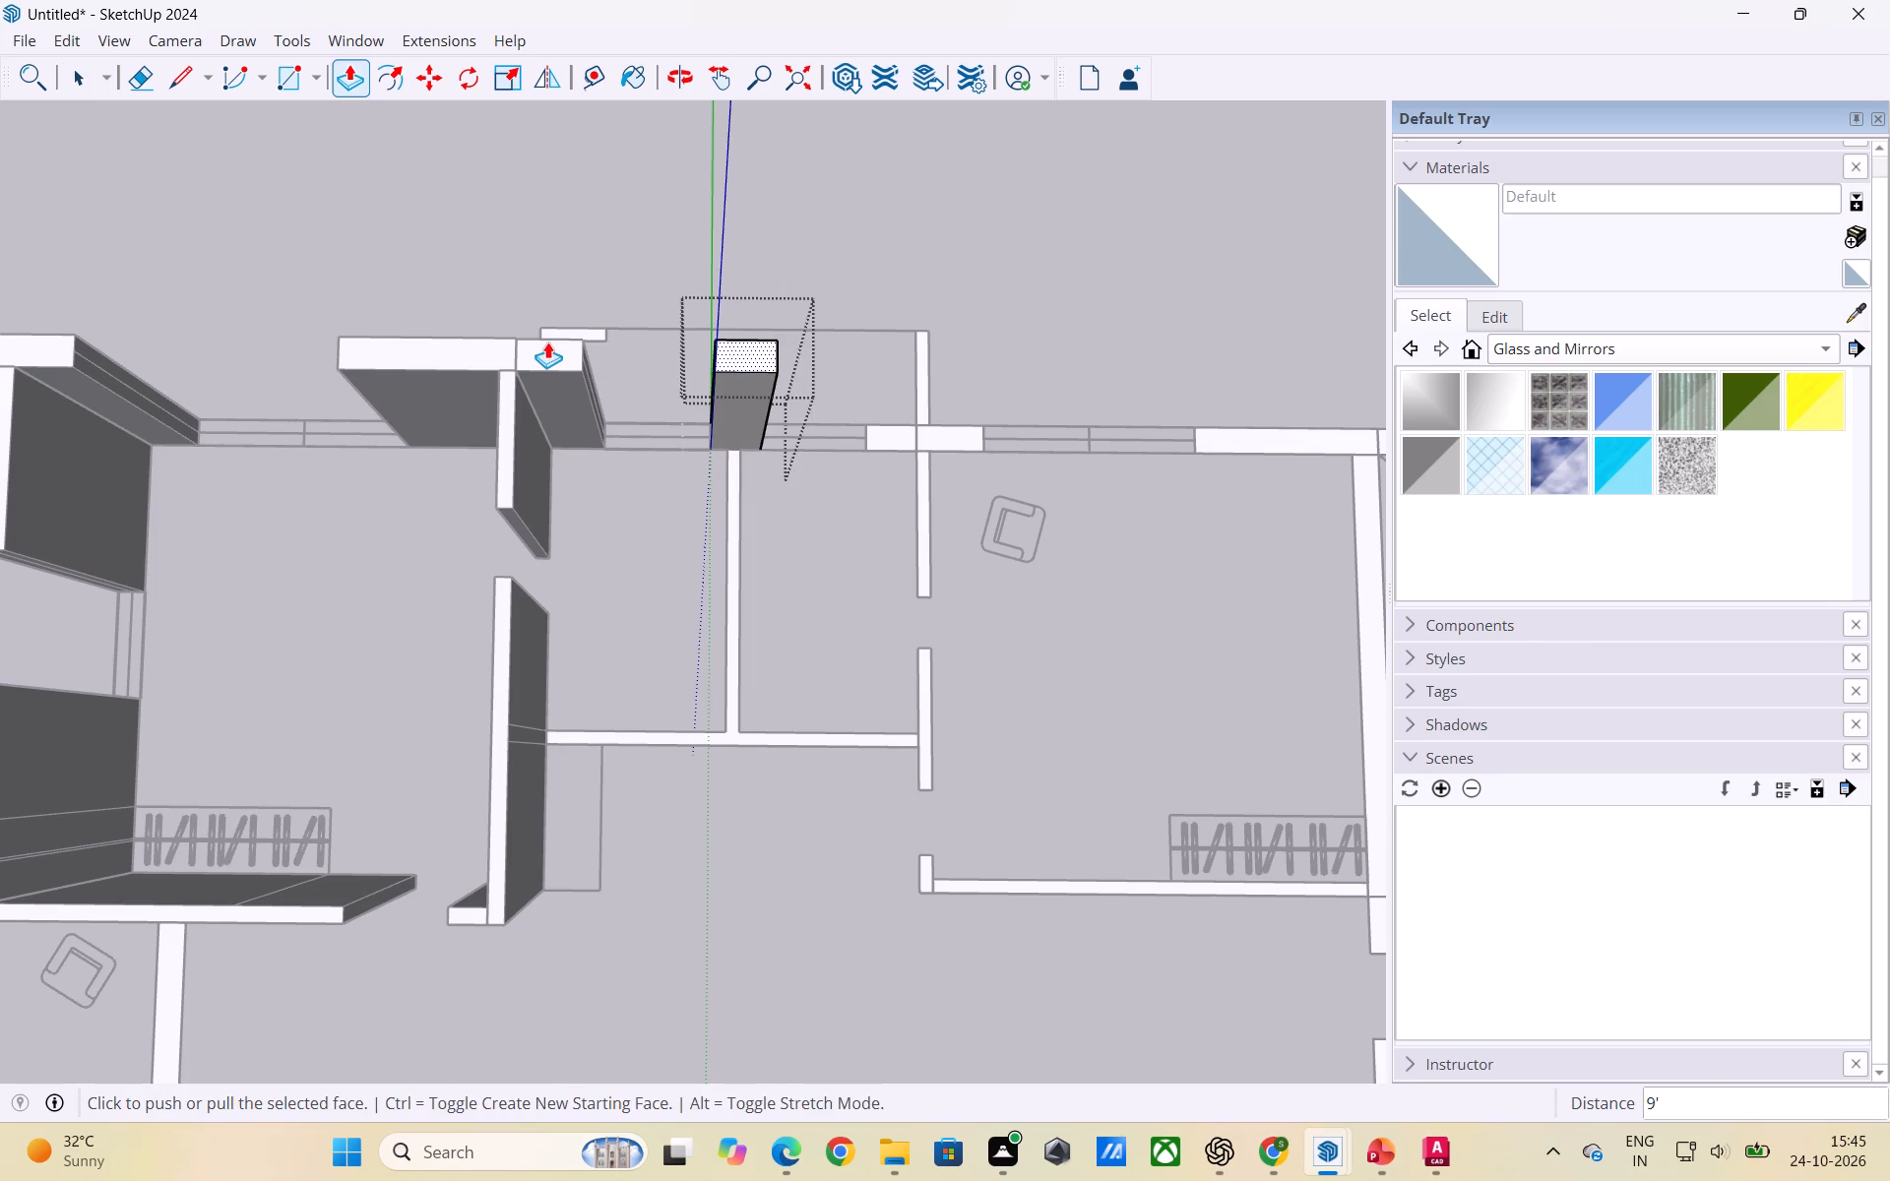
pyautogui.press('space')
pyautogui.click(785, 505)
# Raise the short outer wall segment at the second small room's far corner, before the next bedroom, to 9'.
pyautogui.tripleClick(881, 433)
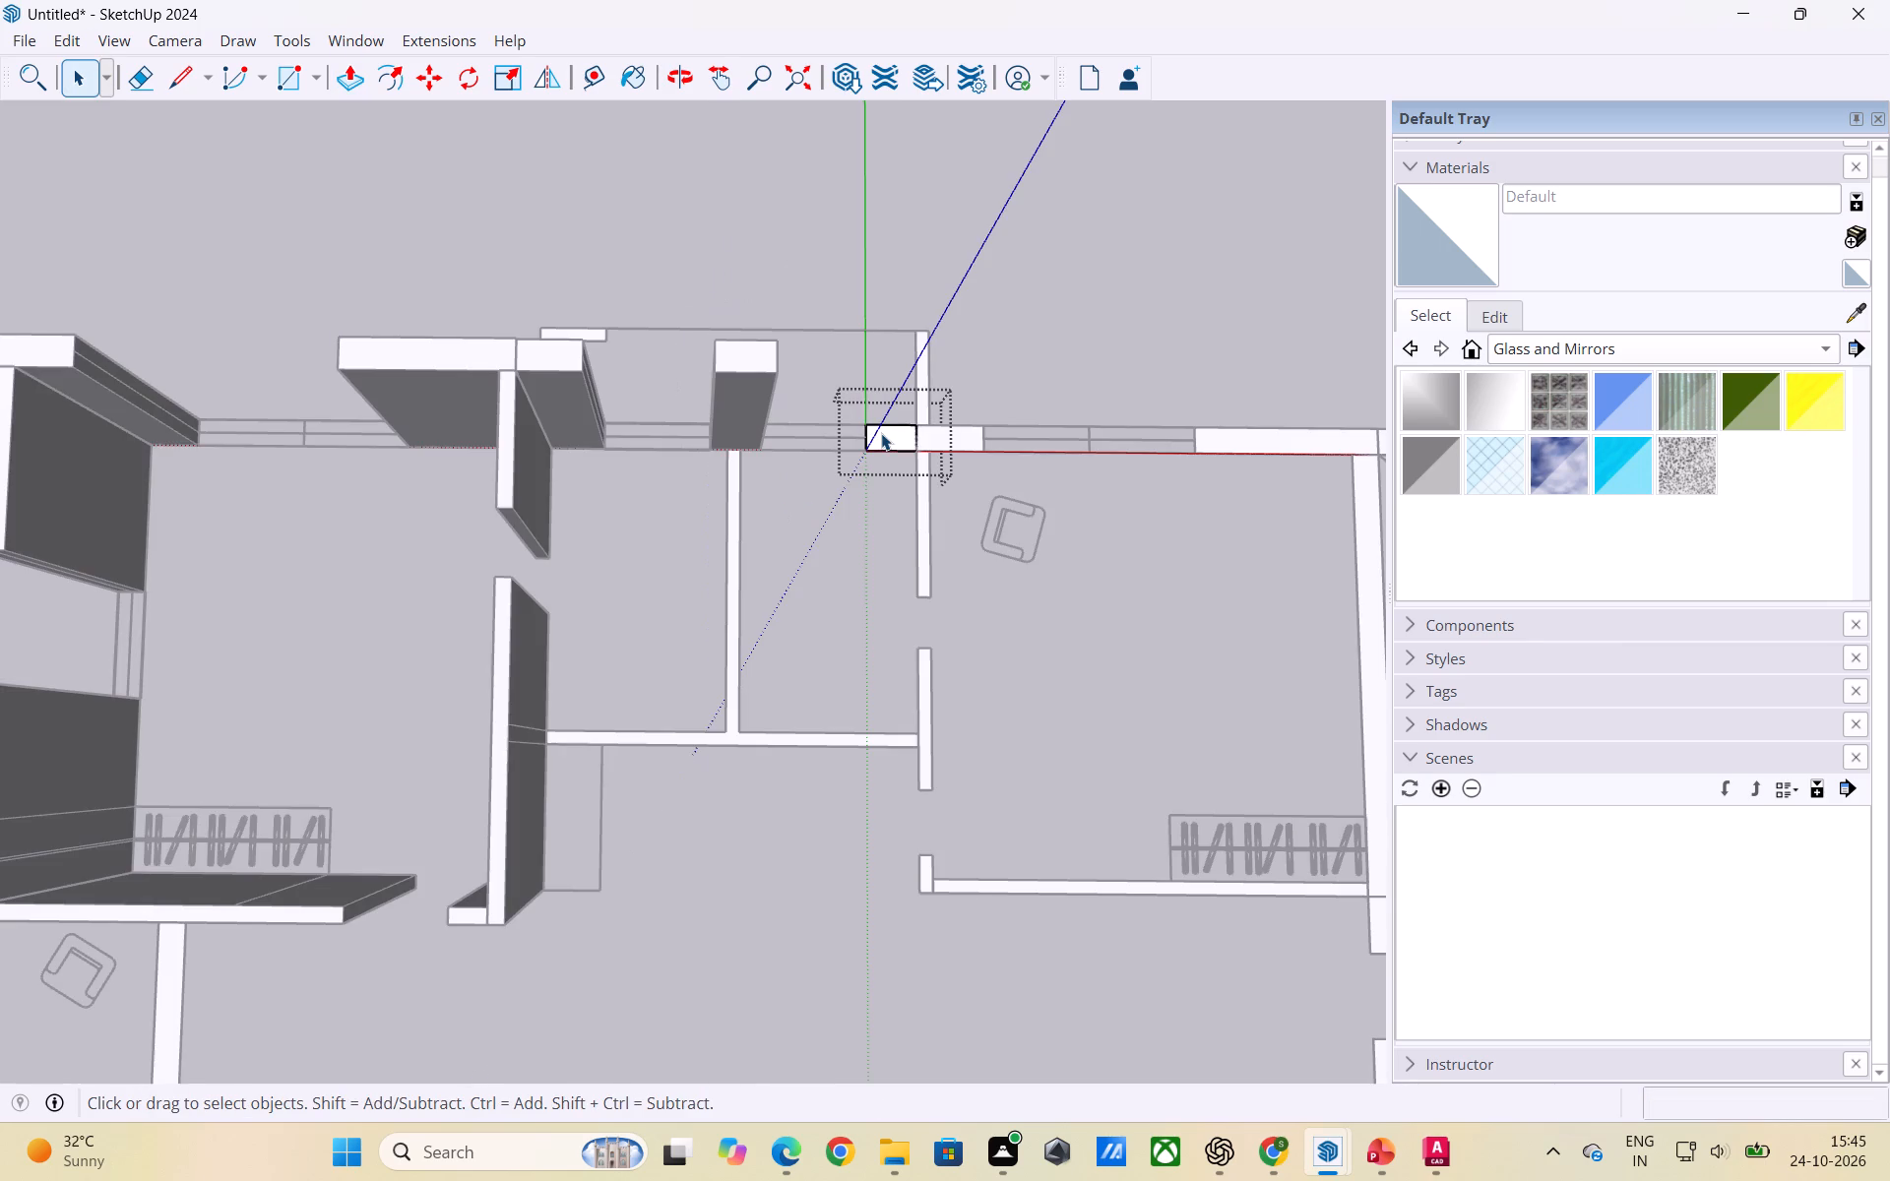
pyautogui.press('p')
pyautogui.click(881, 433)
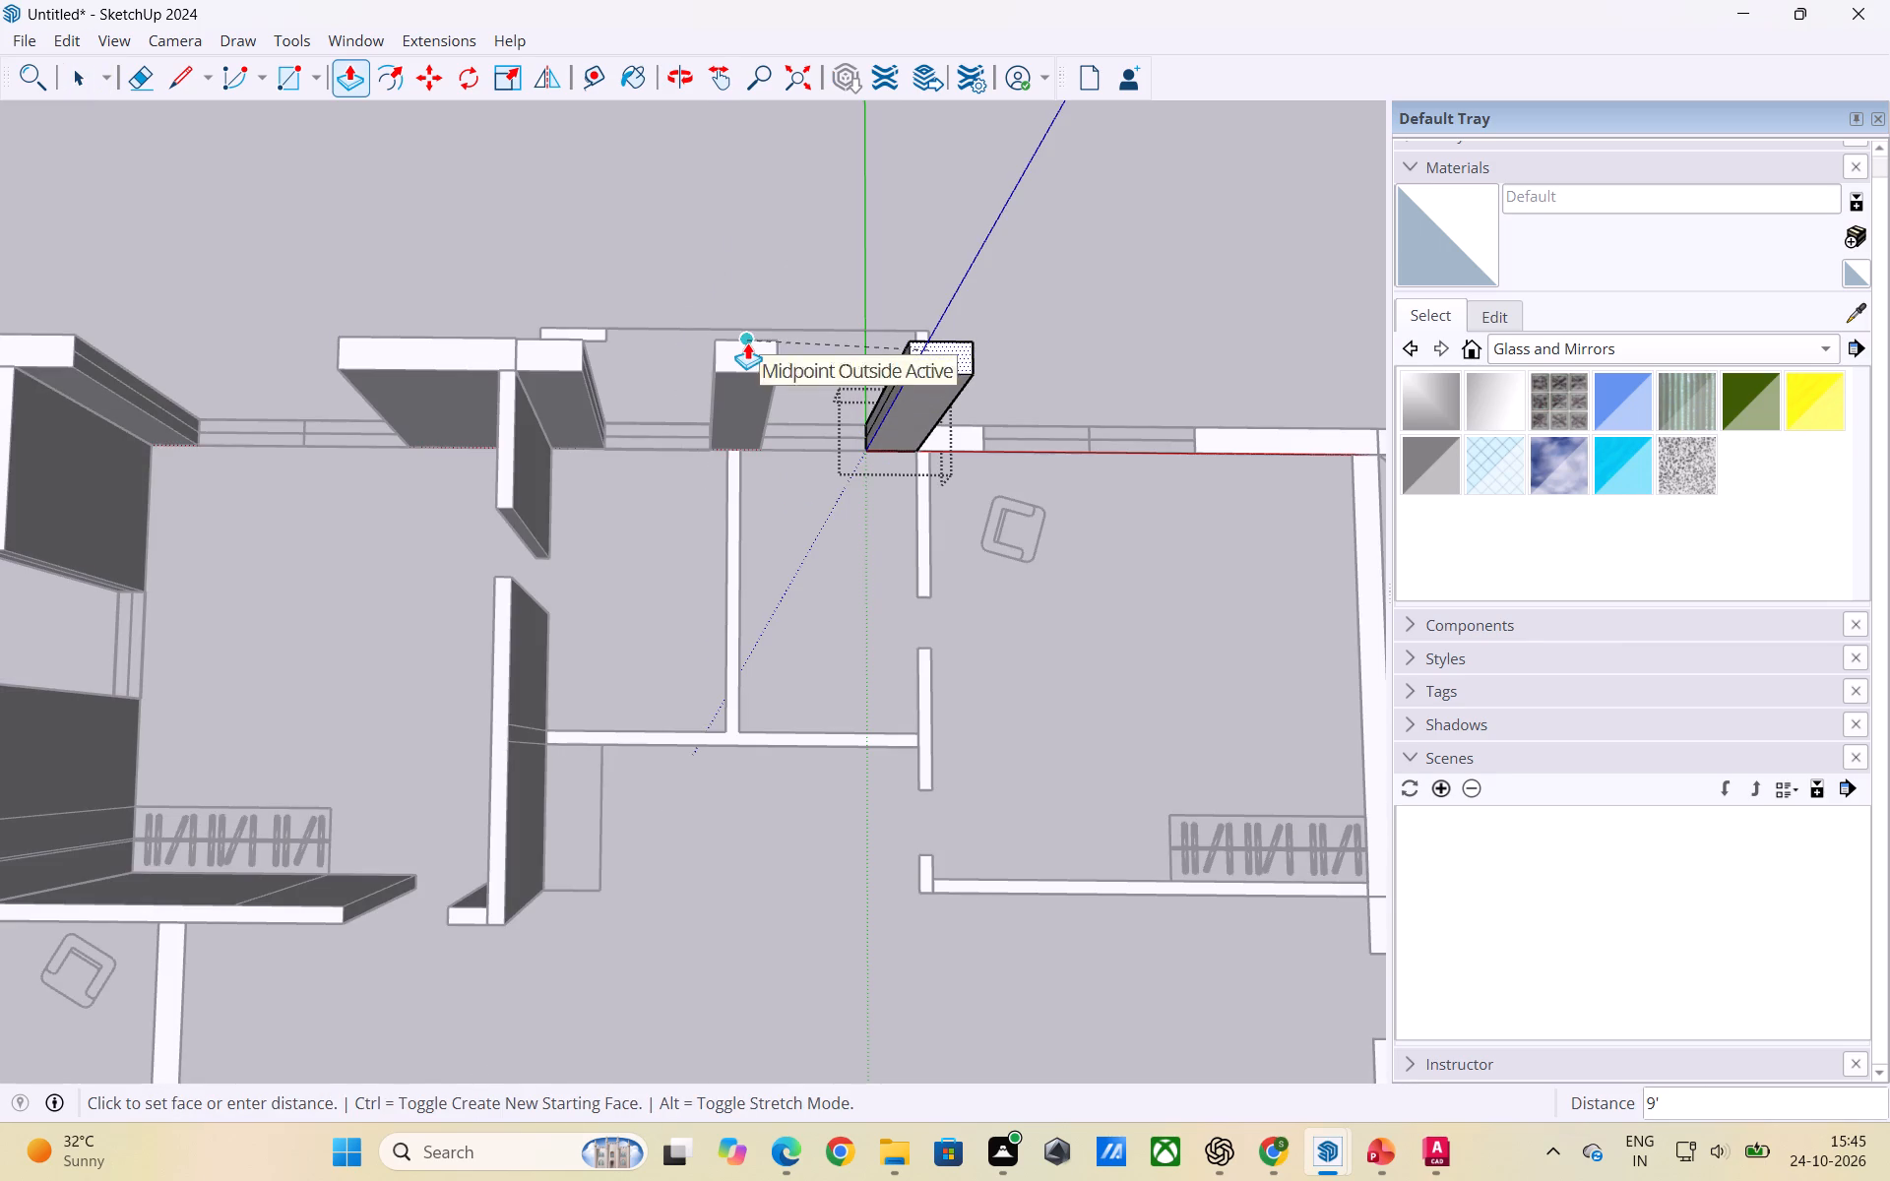
pyautogui.click(747, 342)
pyautogui.press('space')
pyautogui.click(814, 544)
# Examine the T-shaped partition face between the two small rooms and where its stem meets the crossbar.
pyautogui.scroll(-2, 877, 520)
pyautogui.scroll(-1, 767, 597)
pyautogui.moveTo(767, 597); pyautogui.dragTo(772, 586, button='middle')
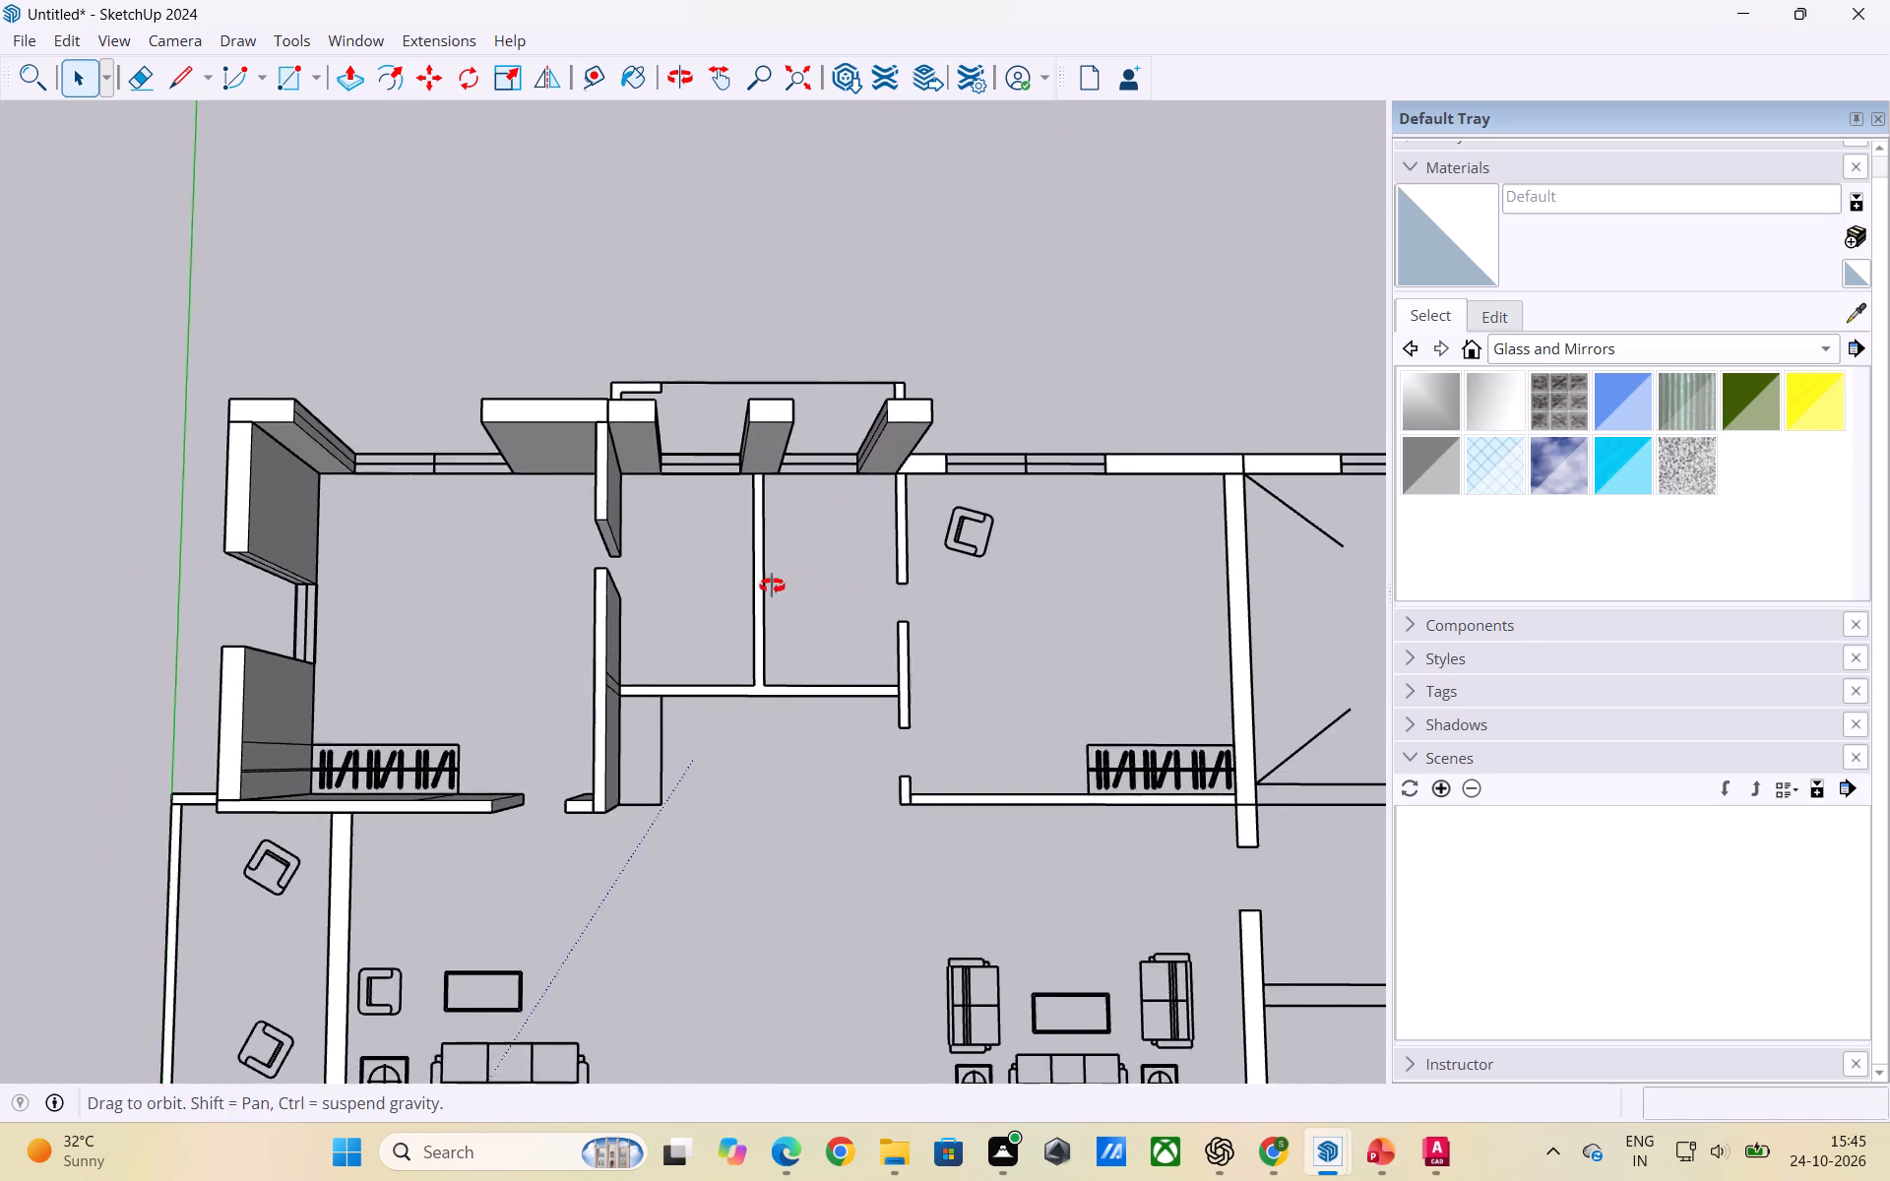
pyautogui.moveTo(772, 586); pyautogui.dragTo(769, 529, button='middle')
pyautogui.click(756, 553)
pyautogui.doubleClick(758, 555)
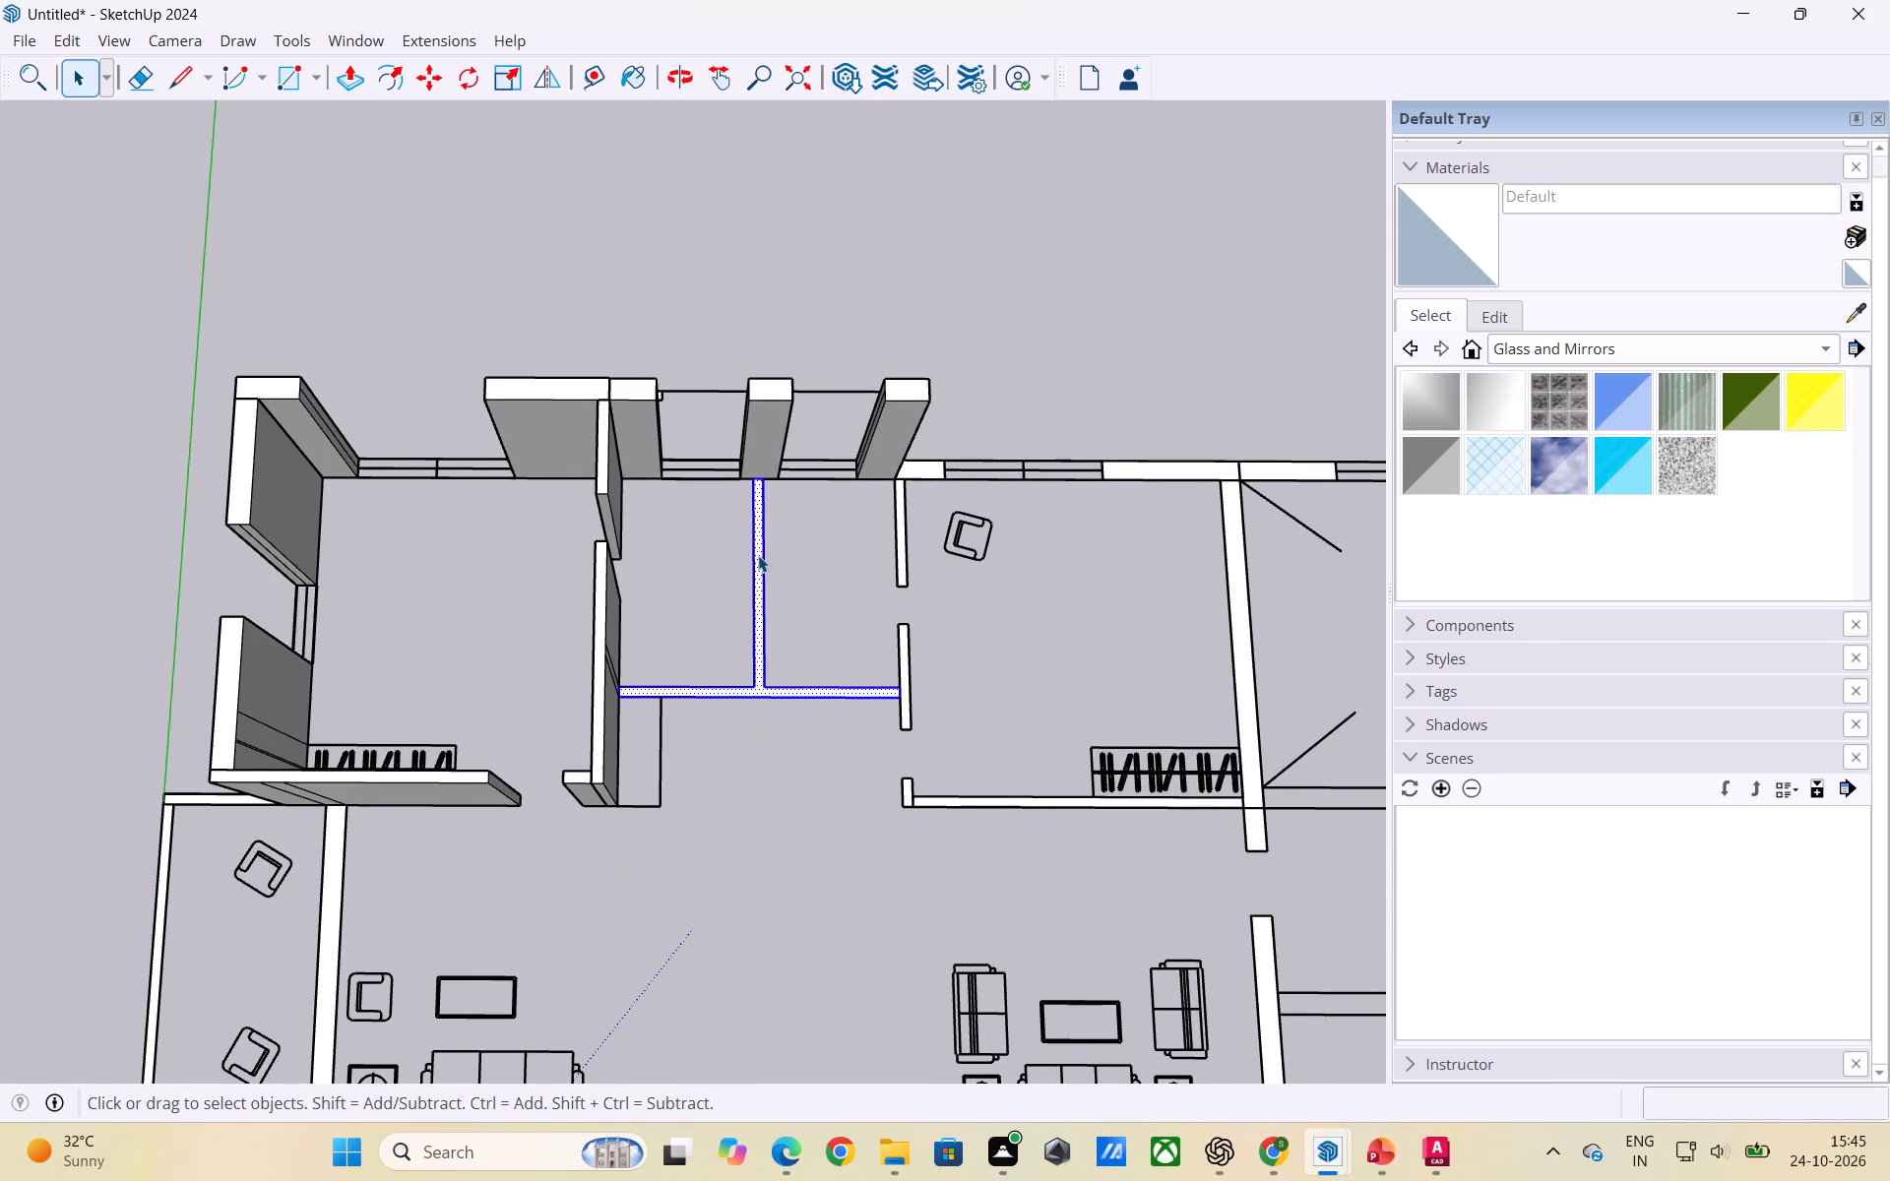
pyautogui.doubleClick(758, 555)
pyautogui.click(758, 555)
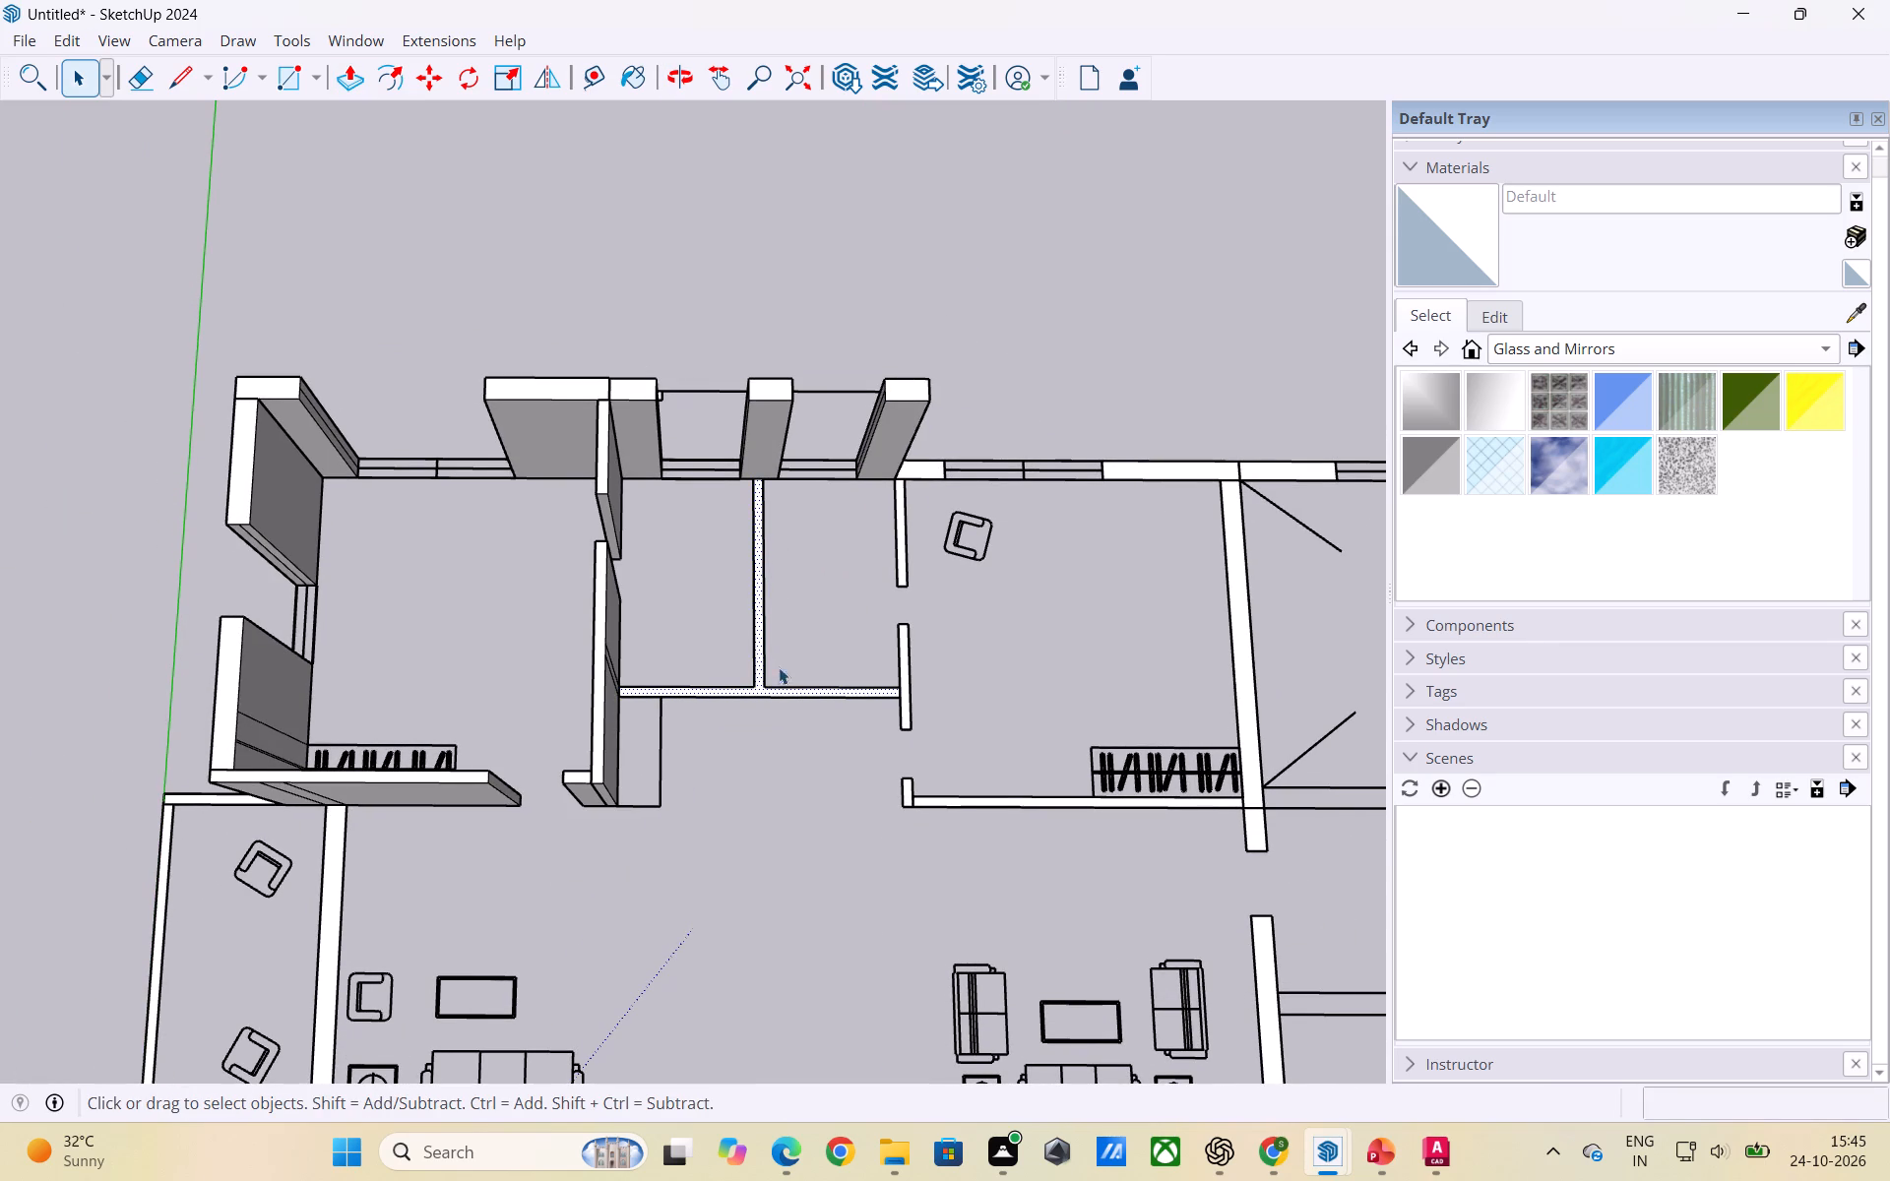
pyautogui.click(799, 597)
pyautogui.scroll(3, 779, 681)
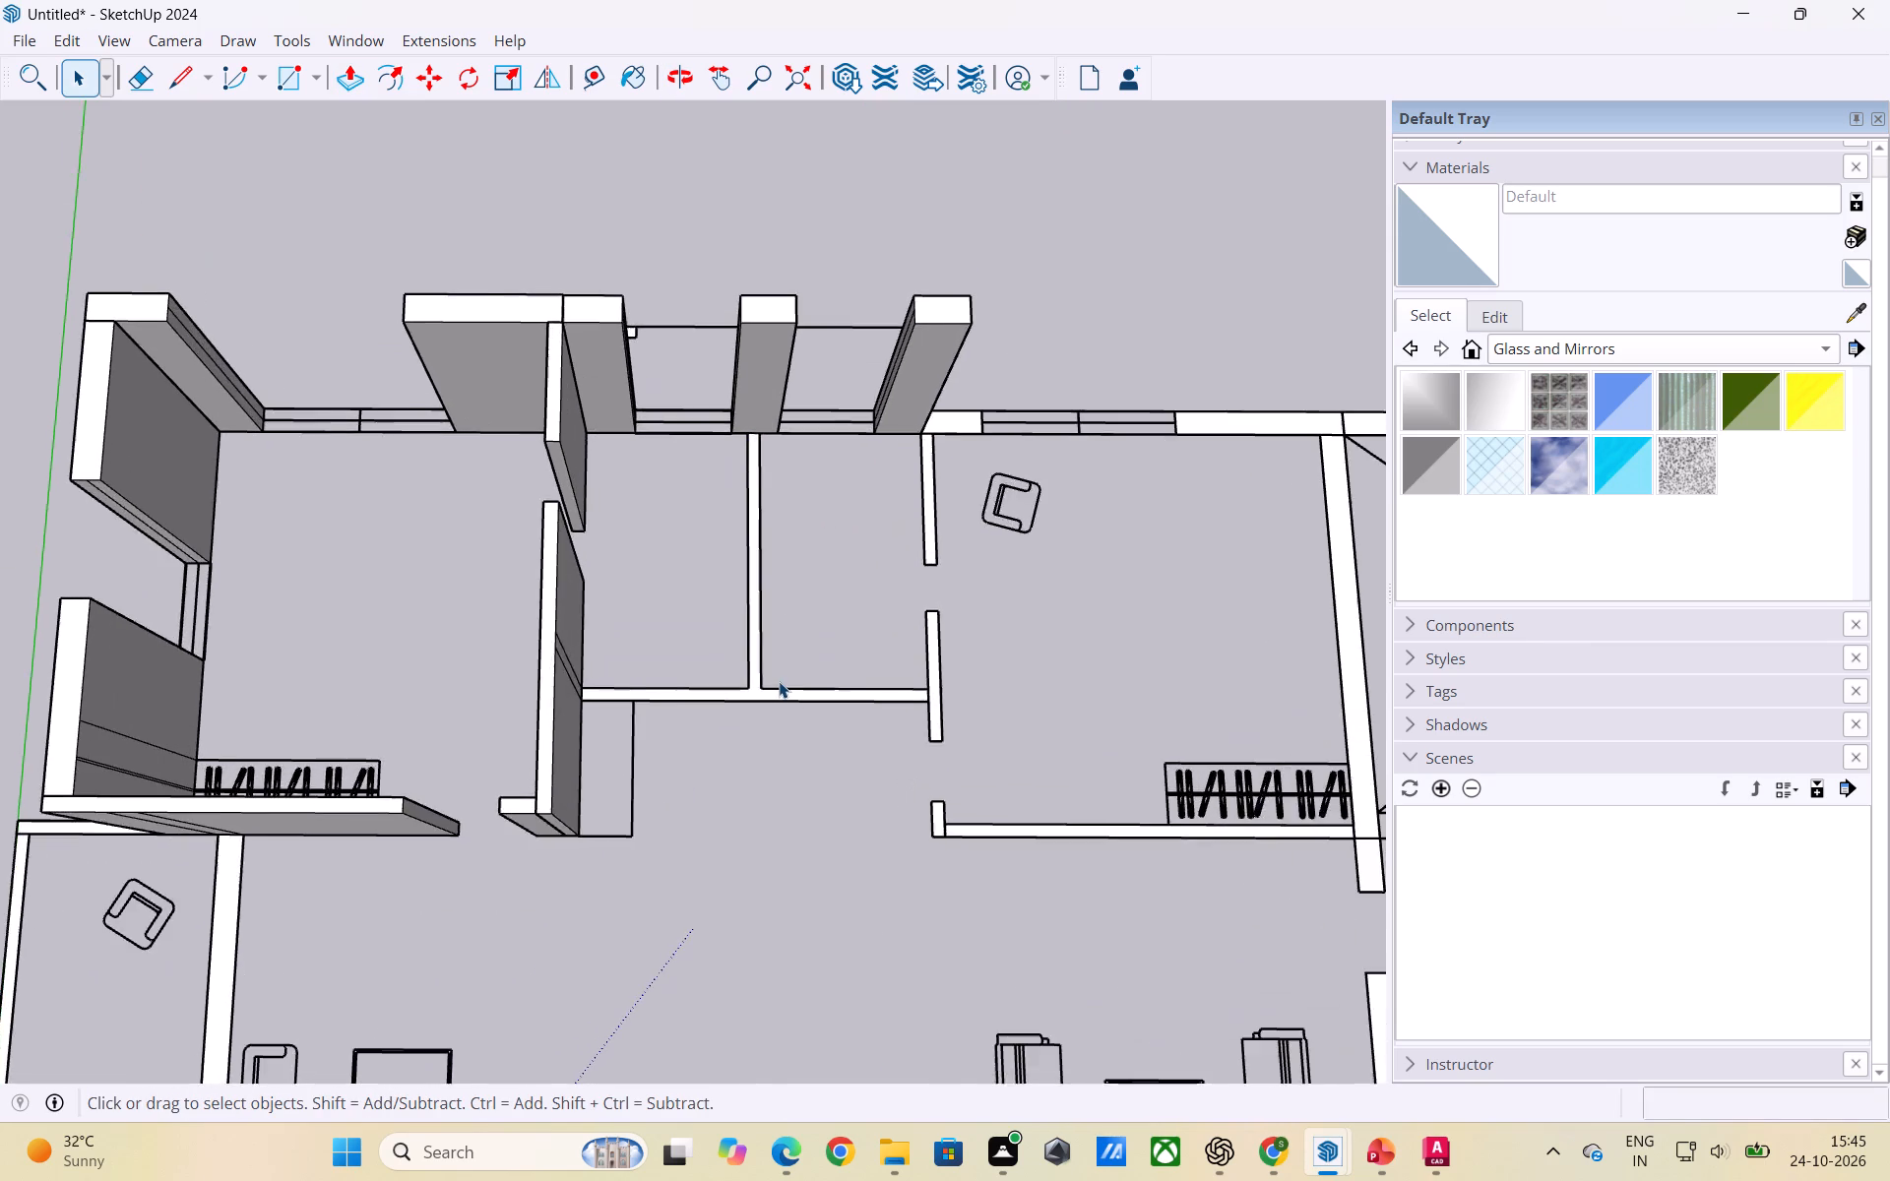
pyautogui.scroll(3, 779, 681)
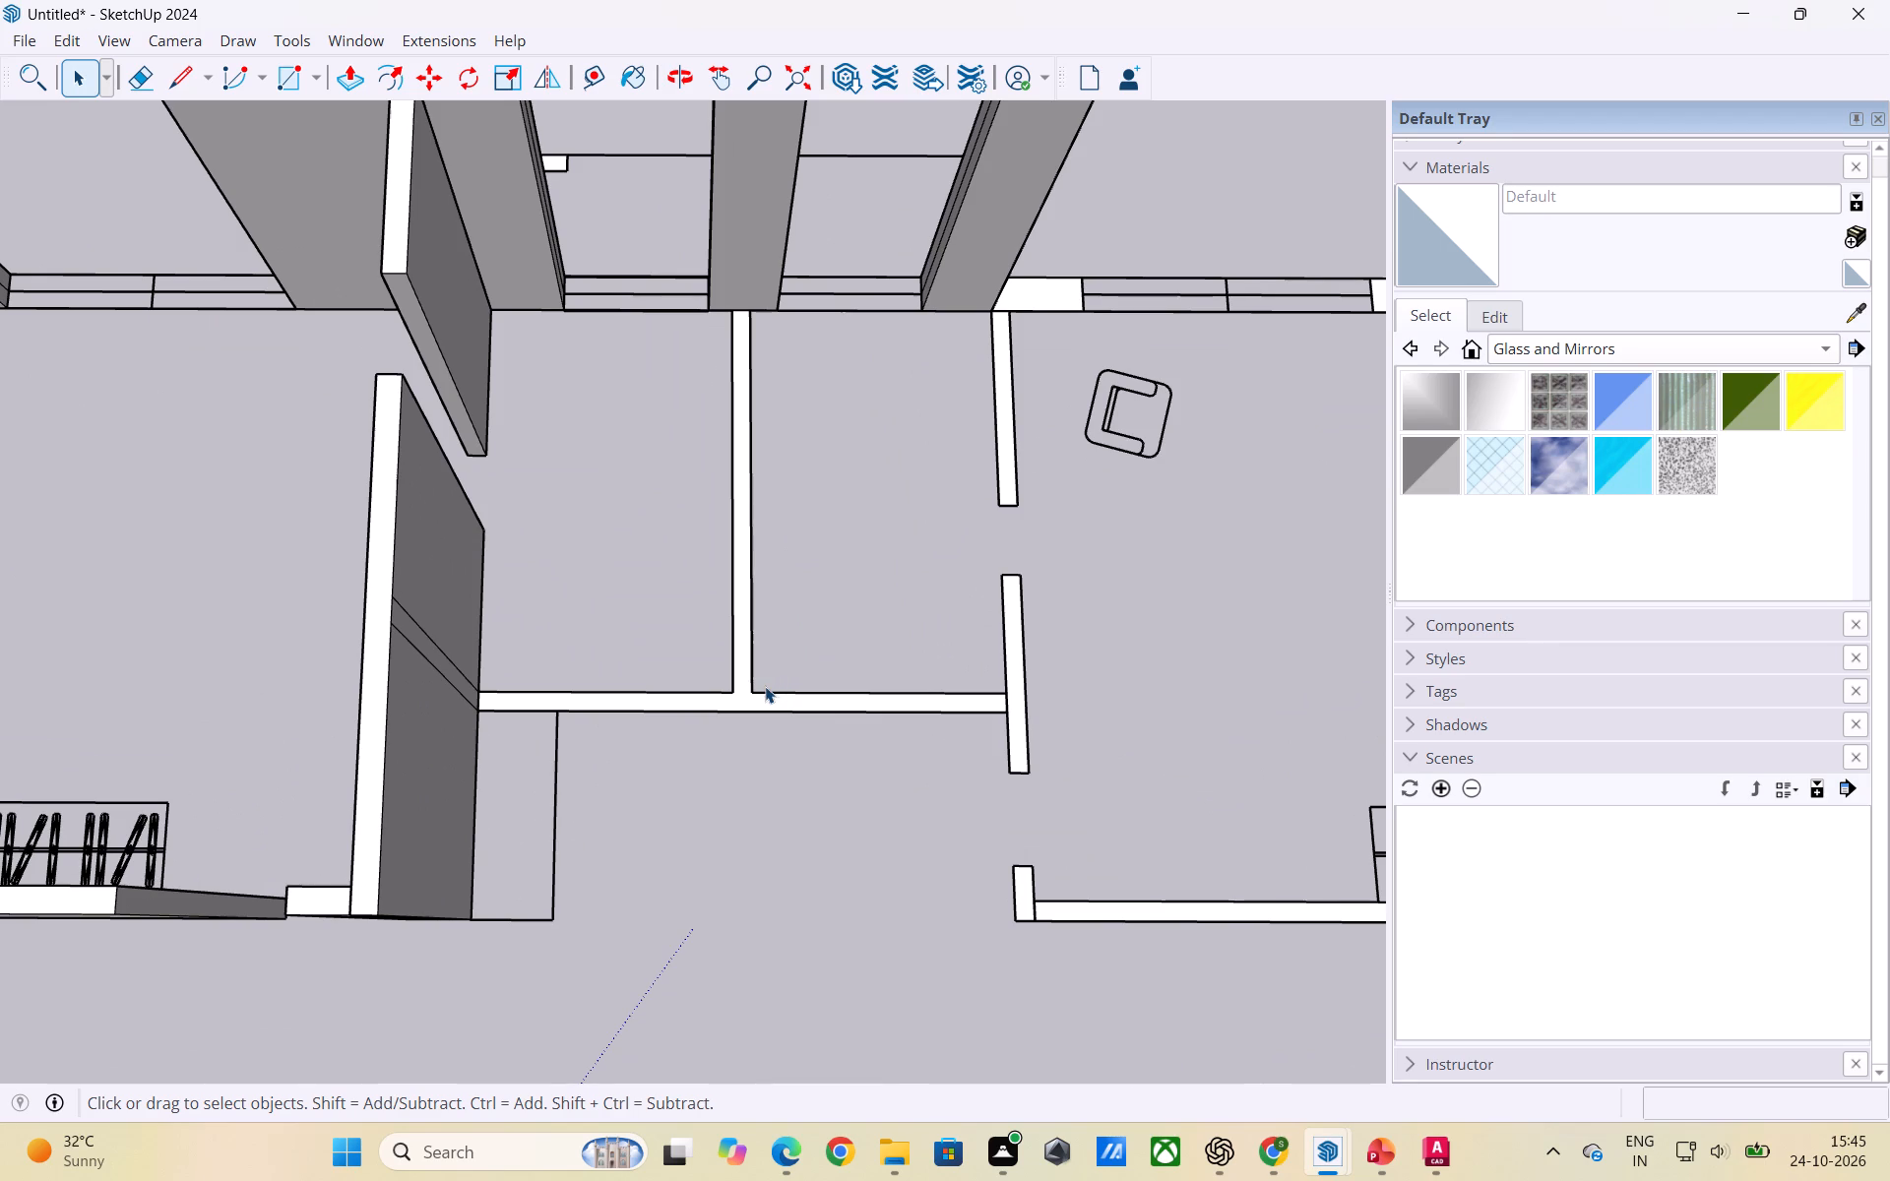
pyautogui.click(574, 913)
pyautogui.scroll(-3, 647, 760)
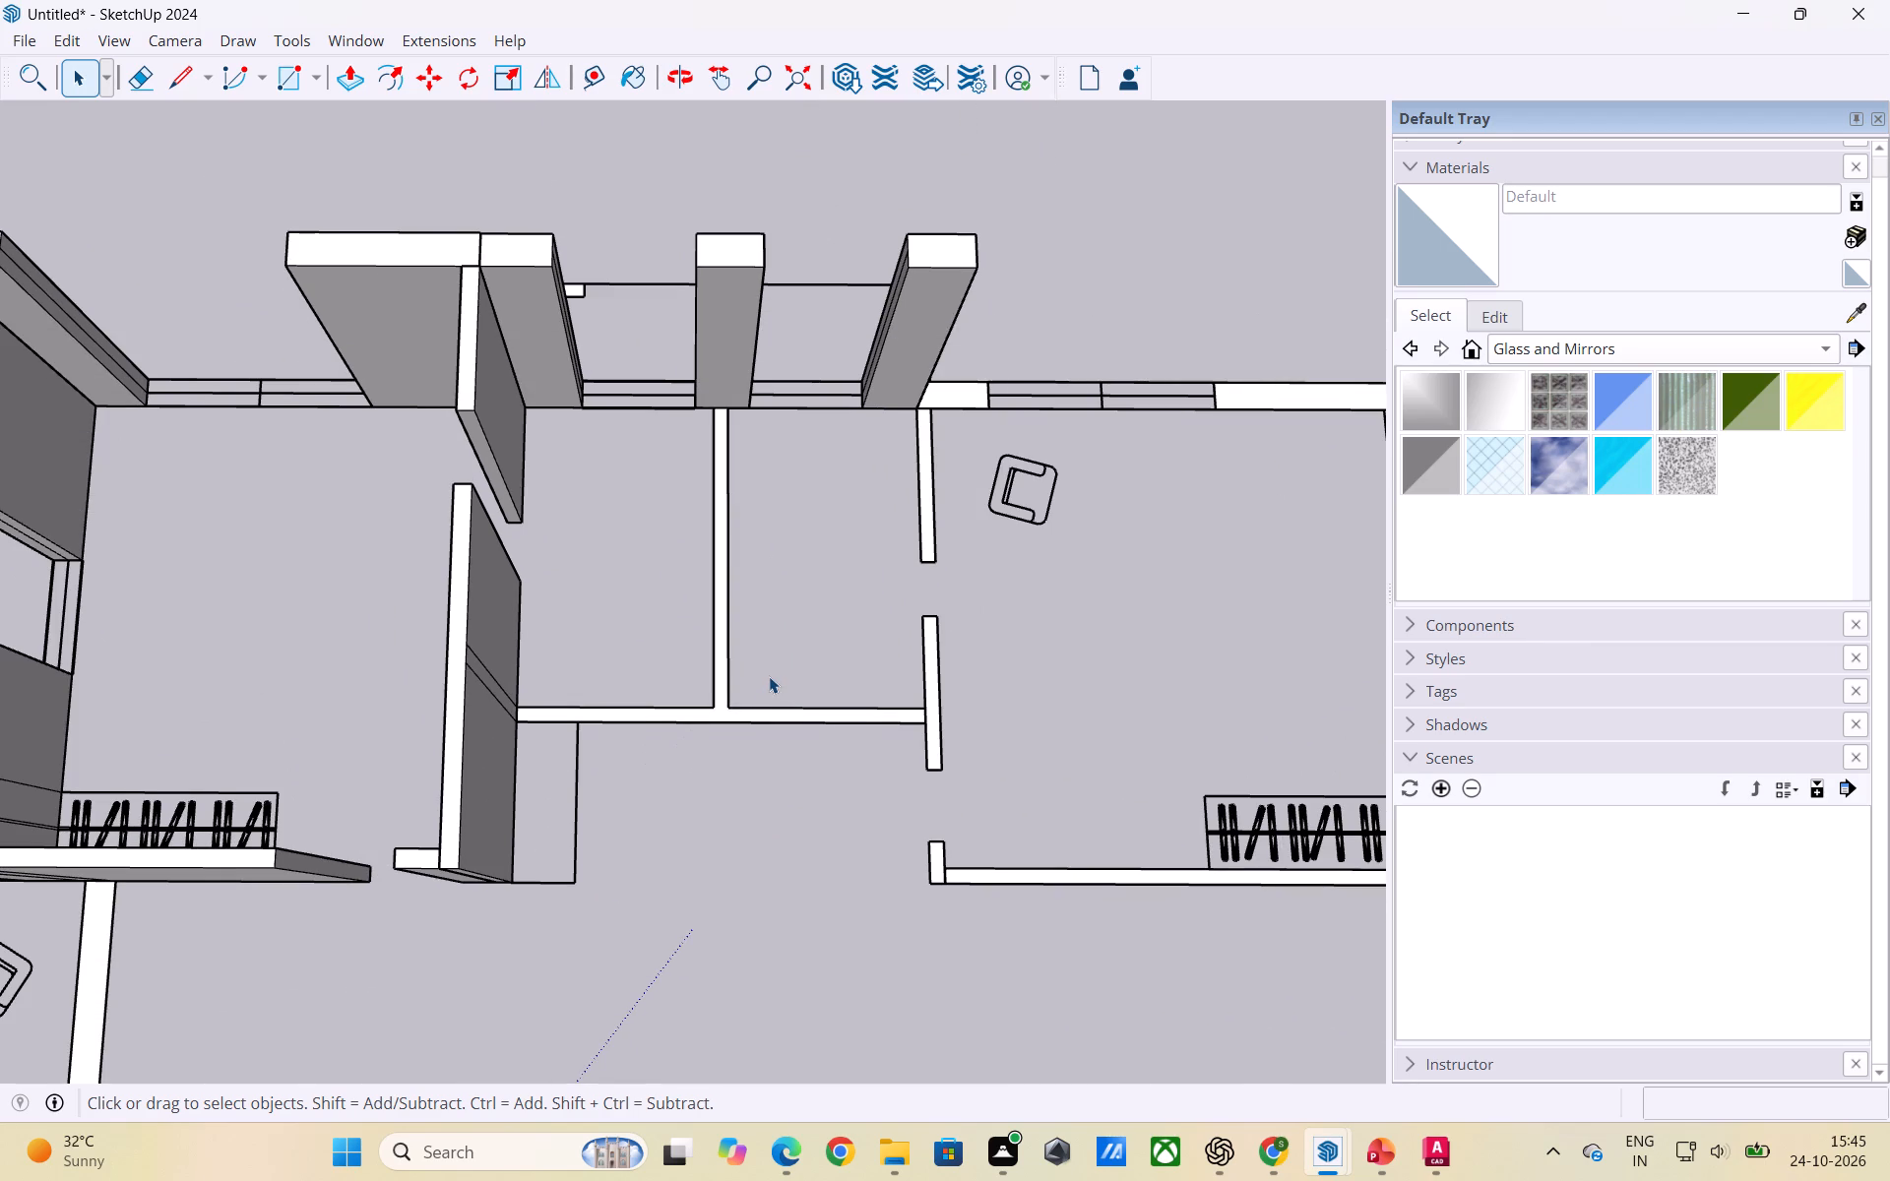
# Trace the T-shaped partition's crossbar as two rectangles flanking its stem, about 5' by 4 1/2" and 5' 1/8" by 4 1/2".
pyautogui.press('r')
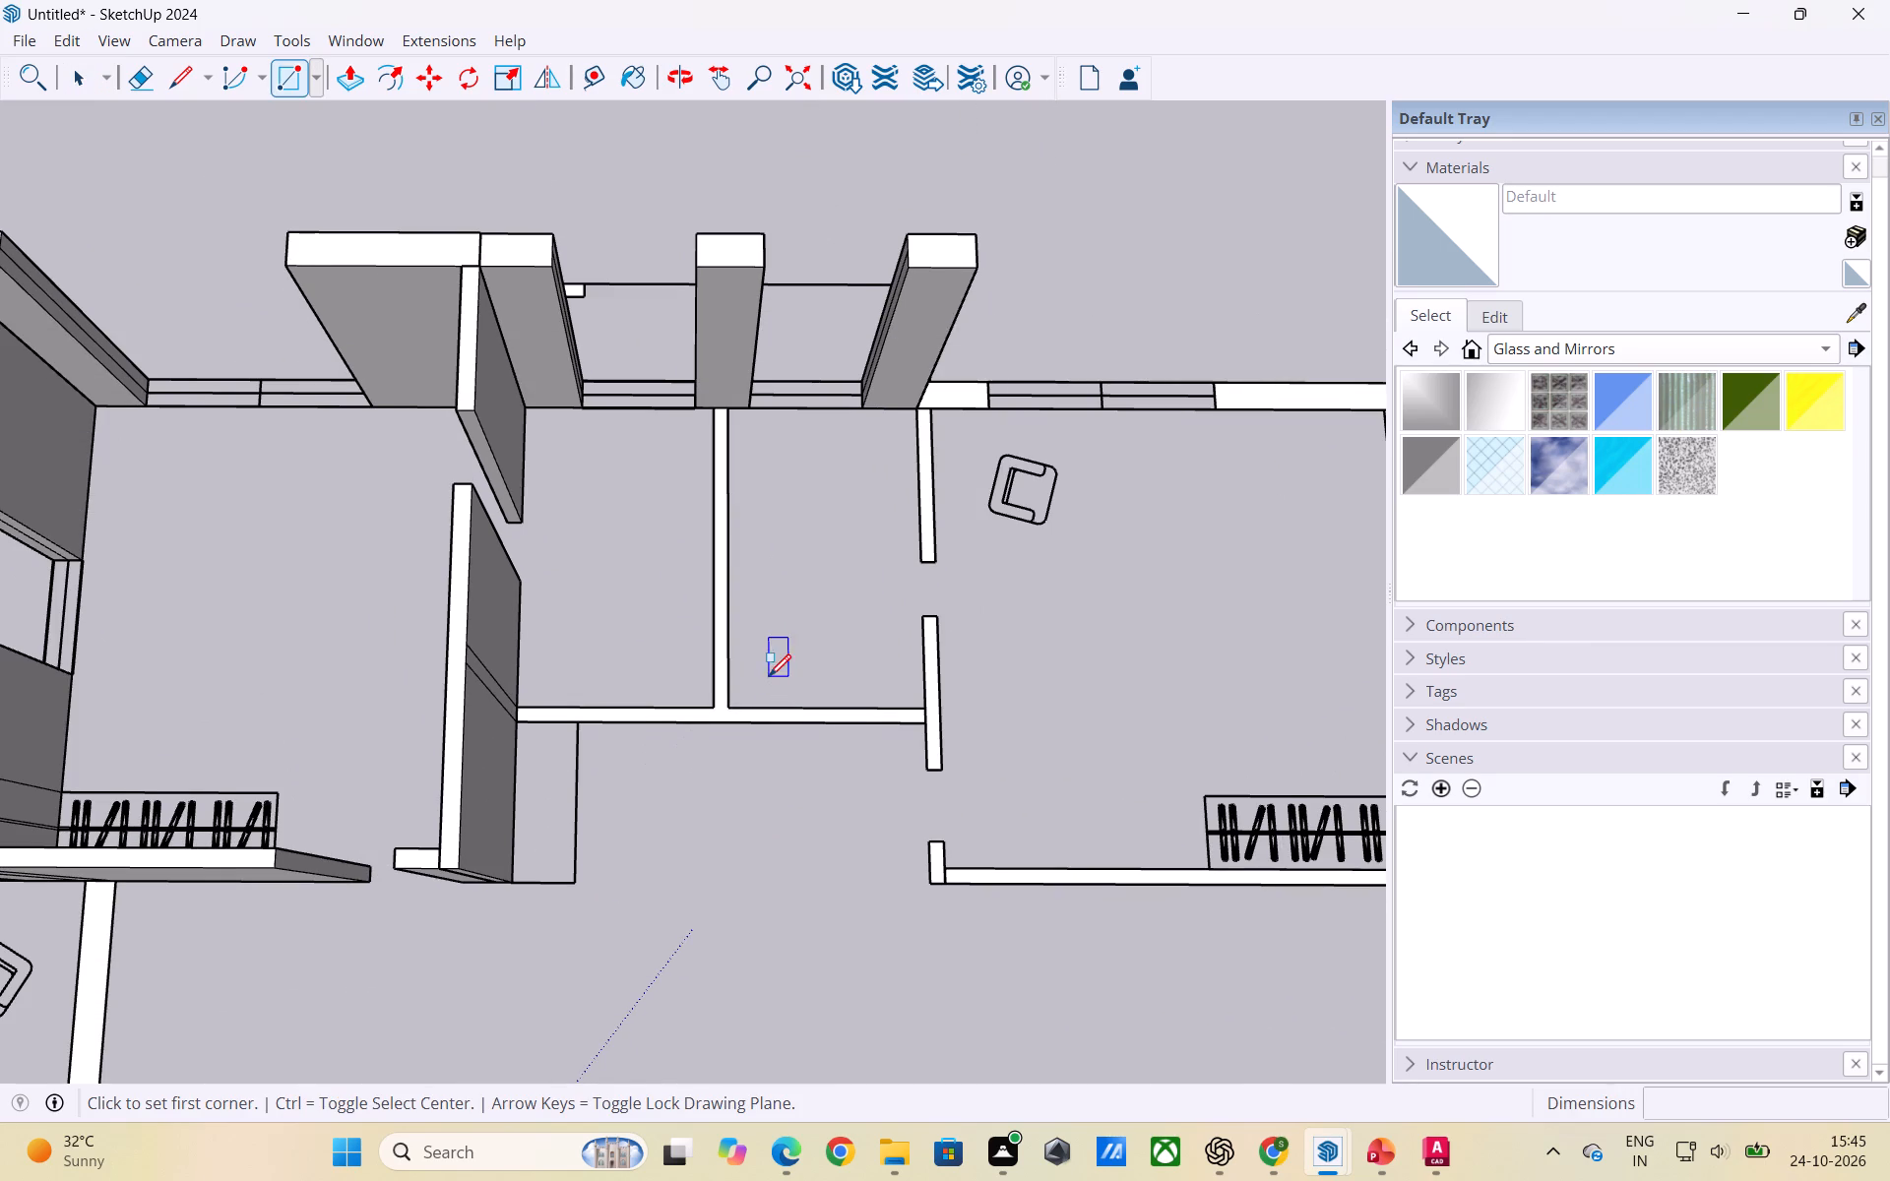
pyautogui.scroll(2, 772, 676)
pyautogui.click(716, 716)
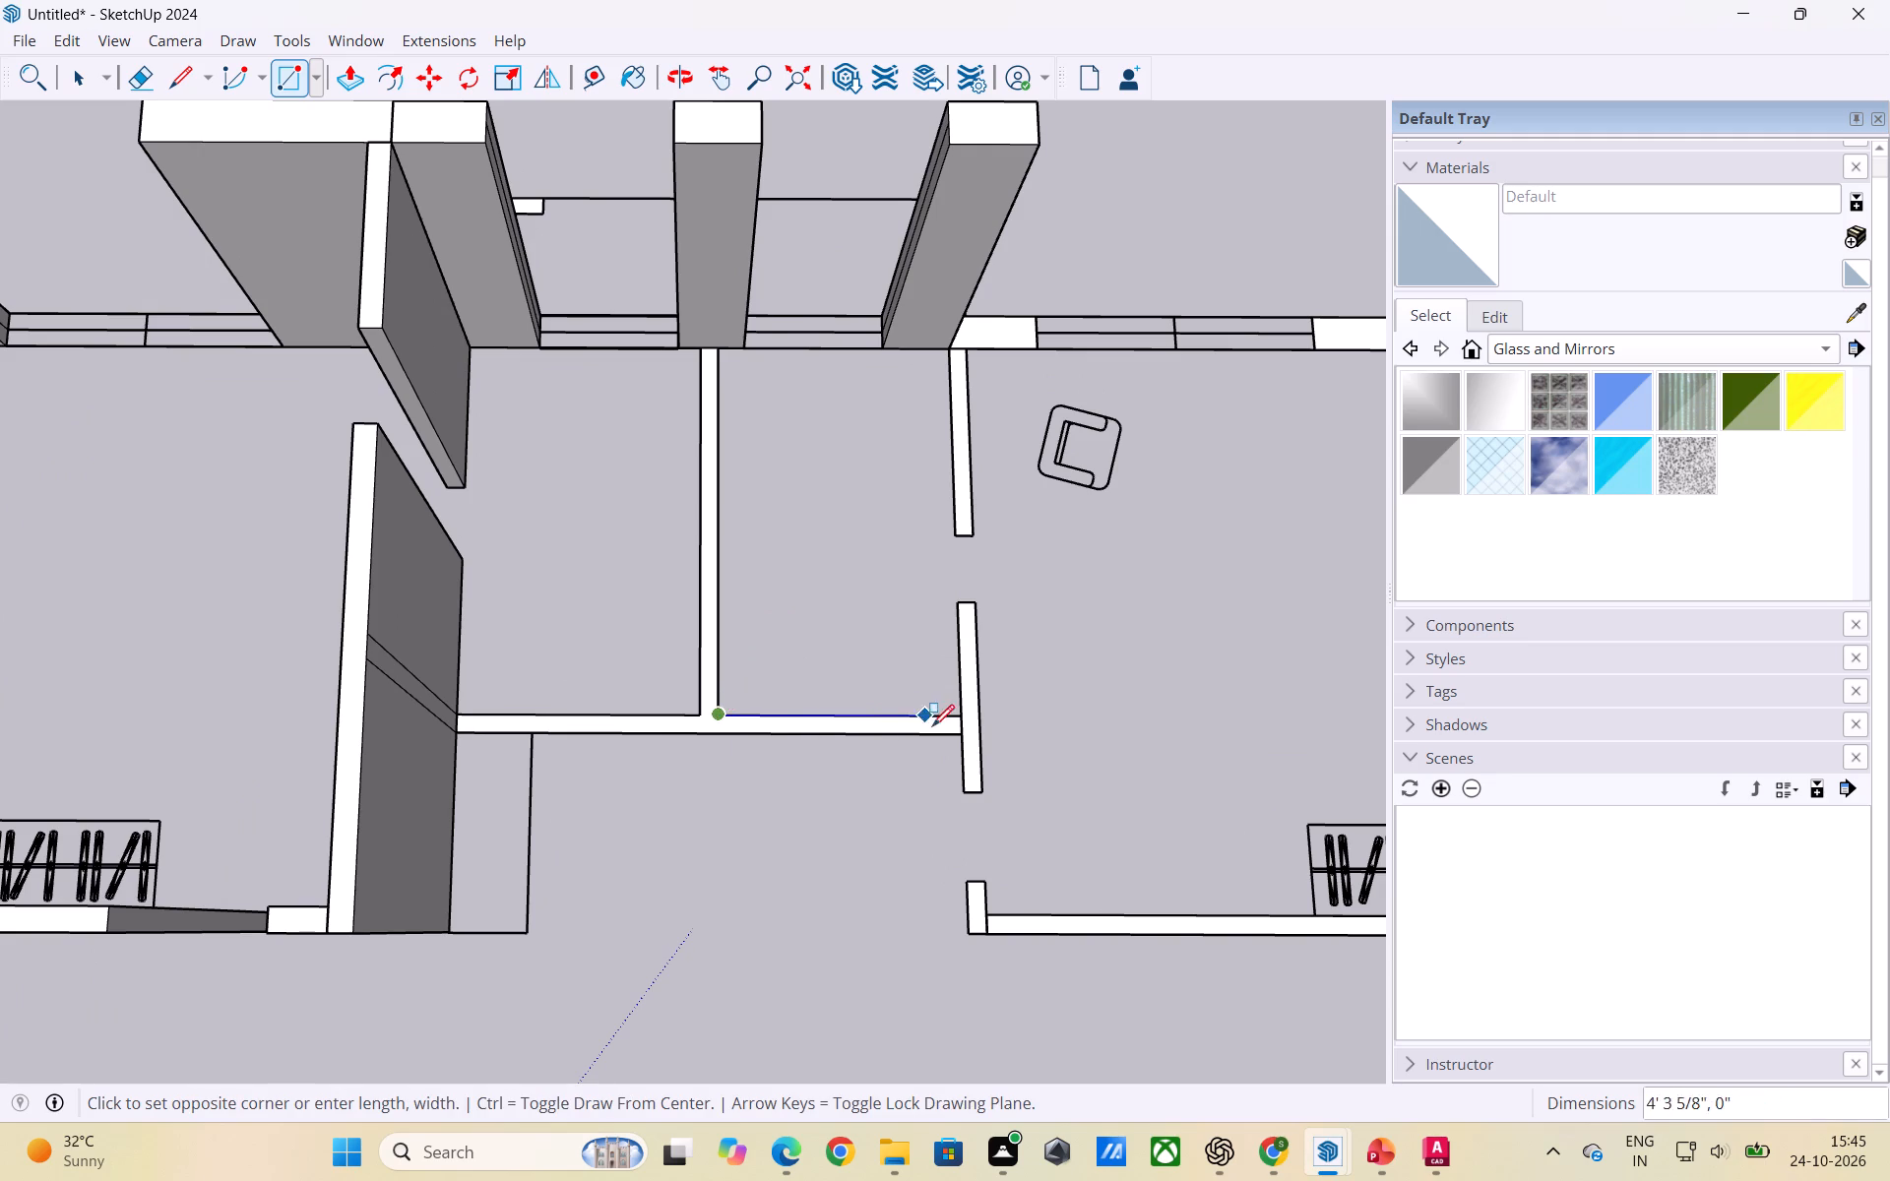
pyautogui.click(961, 731)
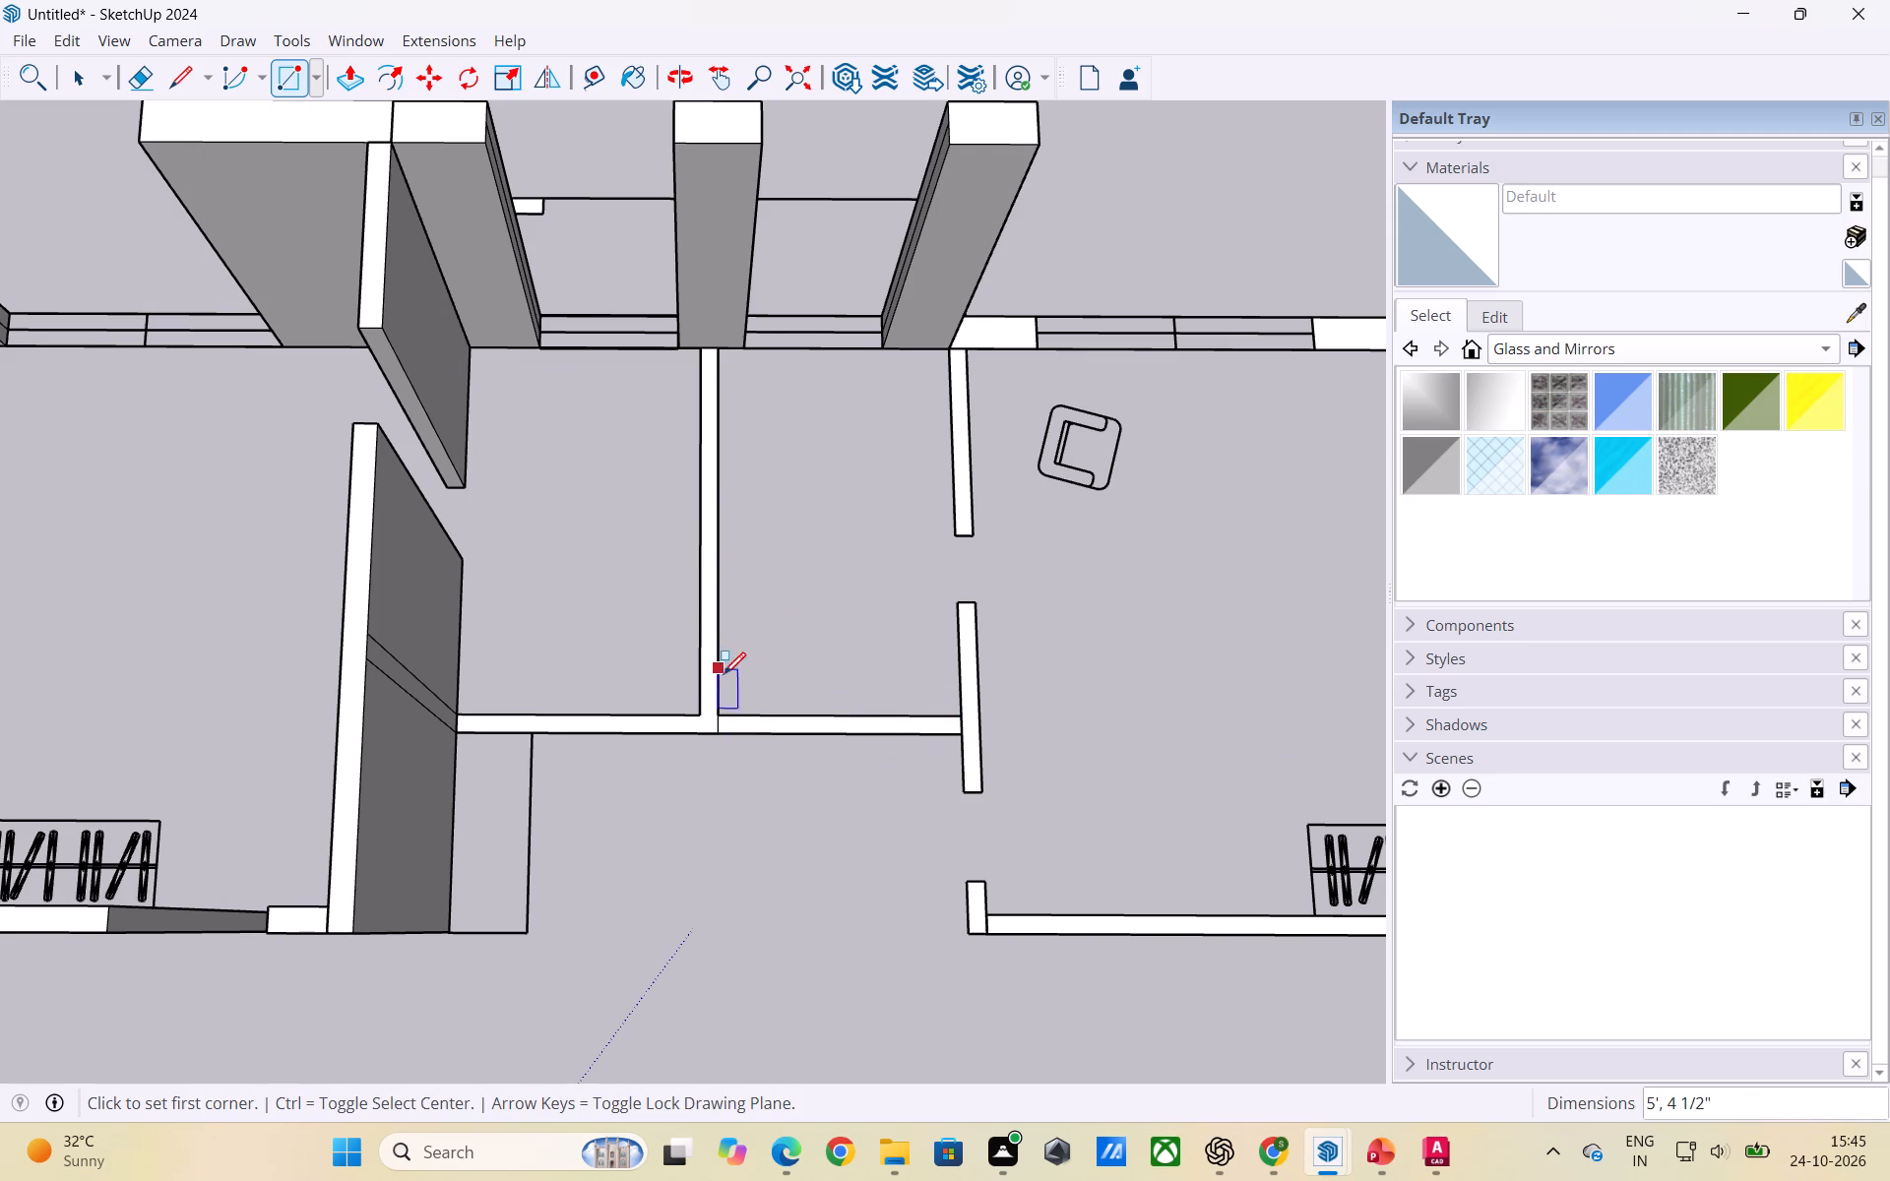
pyautogui.click(455, 715)
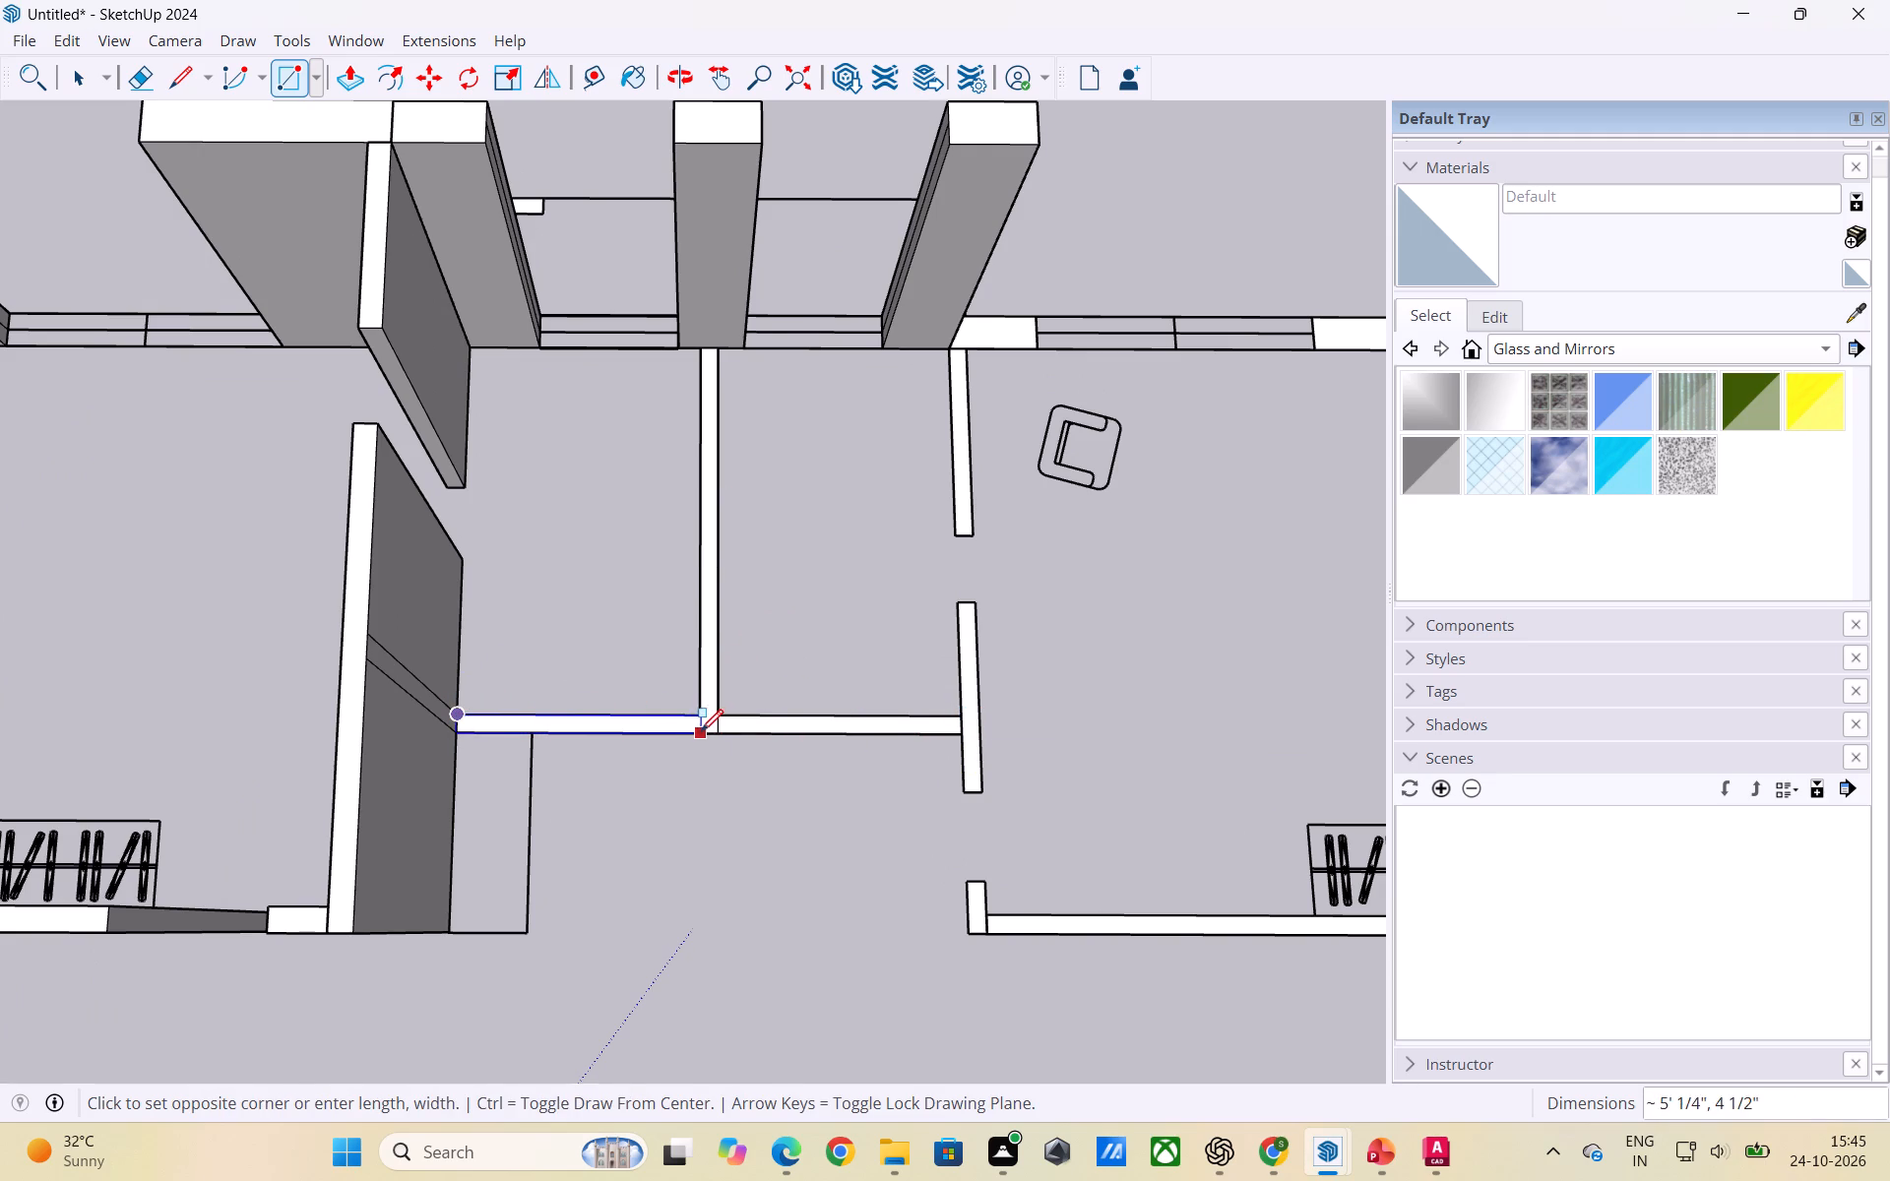
pyautogui.scroll(6, 705, 728)
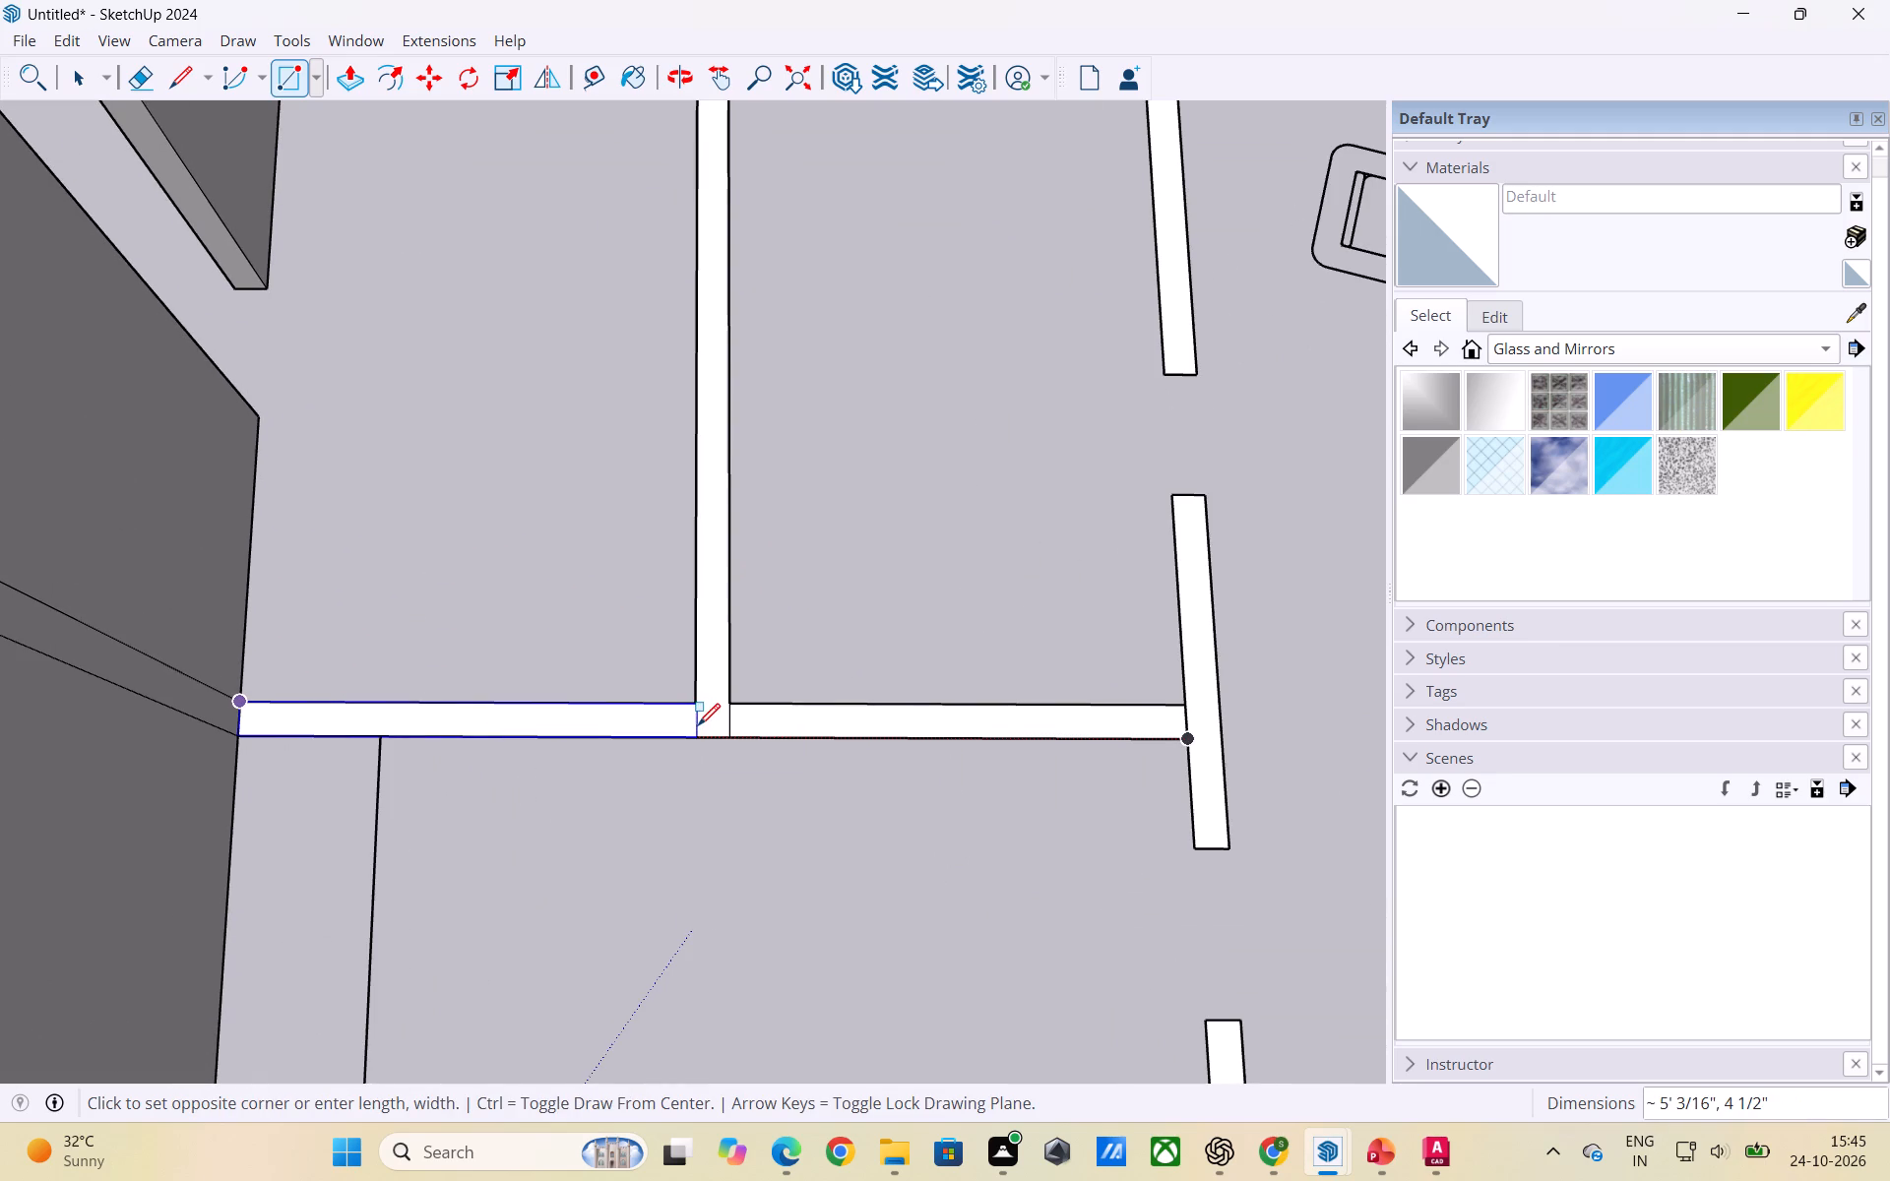
pyautogui.scroll(7, 689, 727)
pyautogui.click(707, 723)
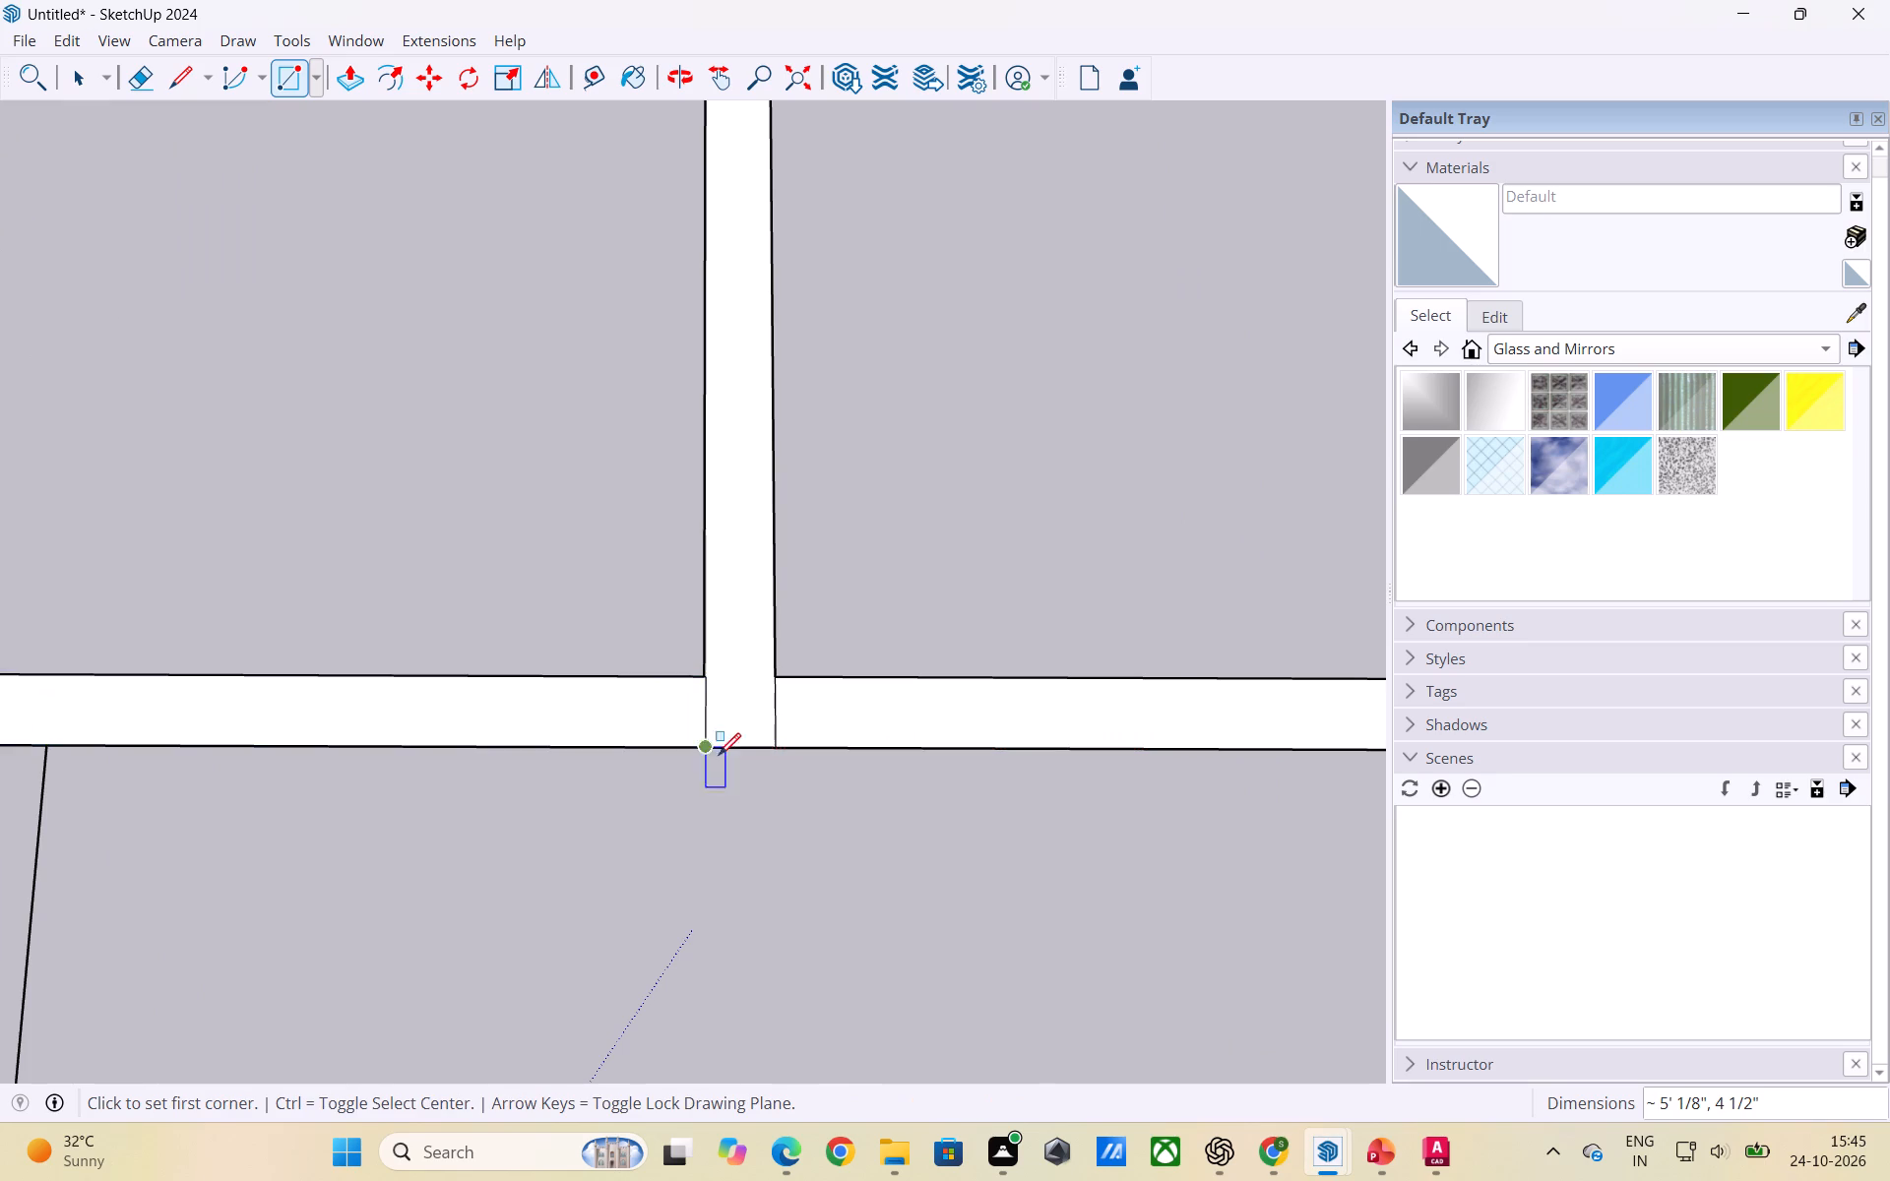
# Trace the T-shaped partition's stem between the two small rooms as a 4 1/2" by 8' 4 1/2" rectangle.
pyautogui.scroll(-10, 746, 826)
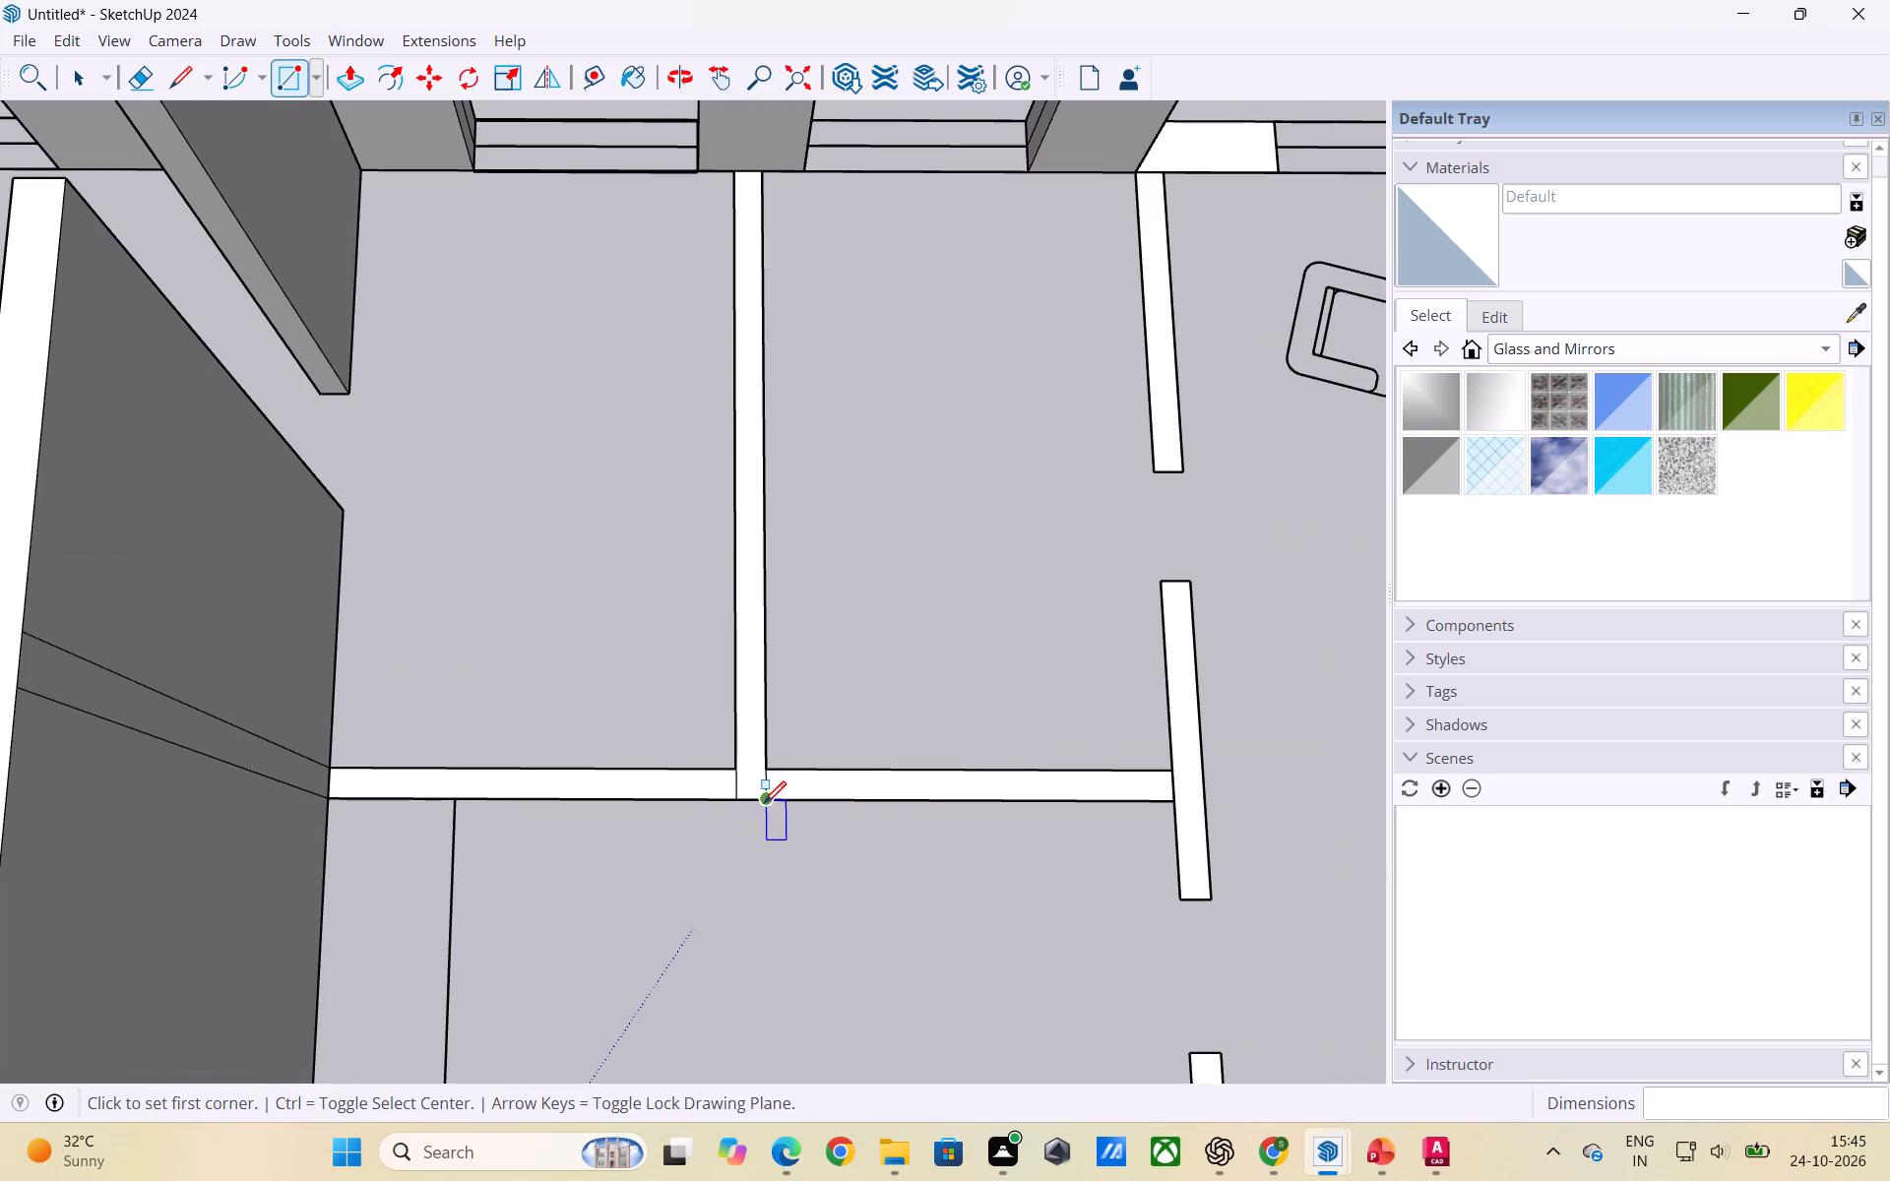
pyautogui.click(764, 803)
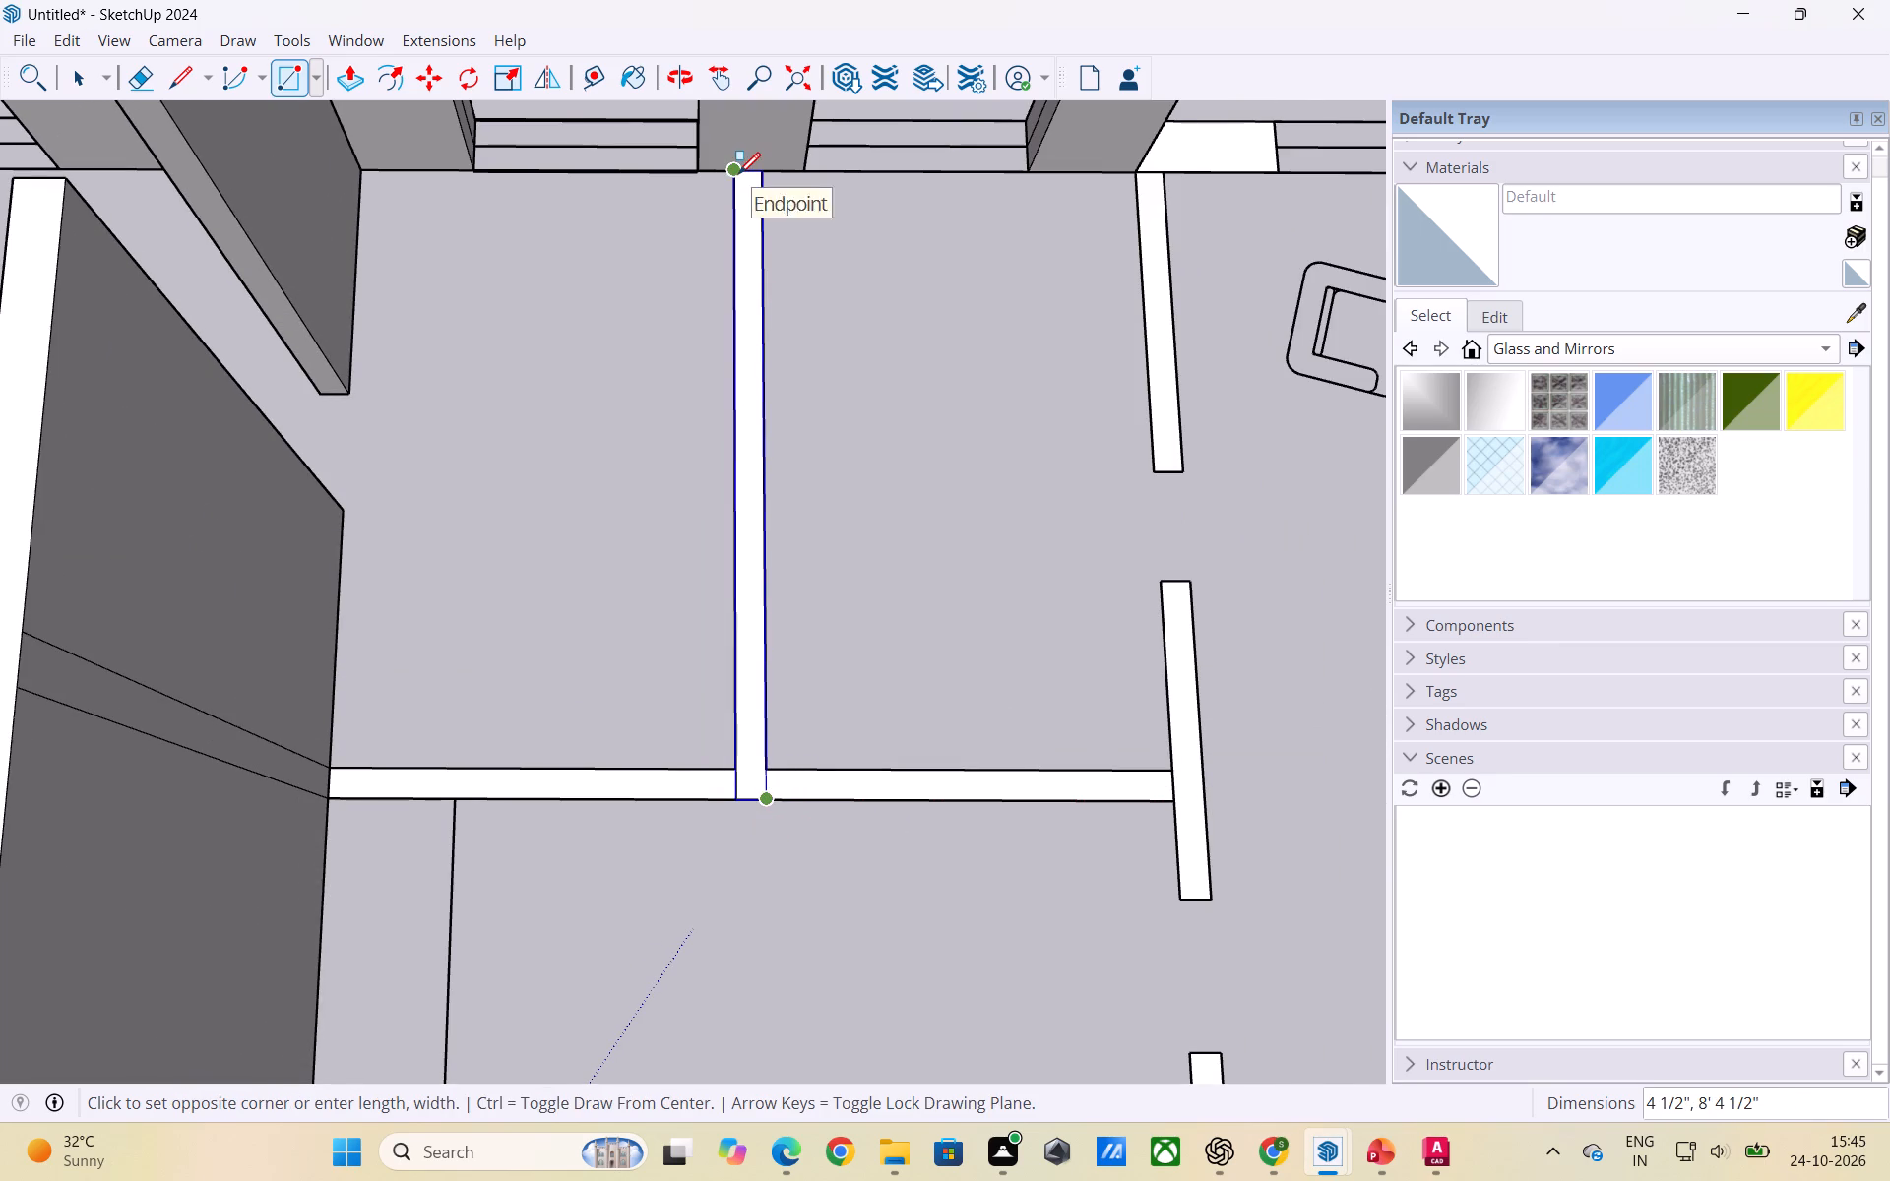
pyautogui.click(738, 174)
pyautogui.press('space')
# Group each of the T-shaped partition's three faces separately: the two crossbar segments and the stem.
pyautogui.click(876, 787)
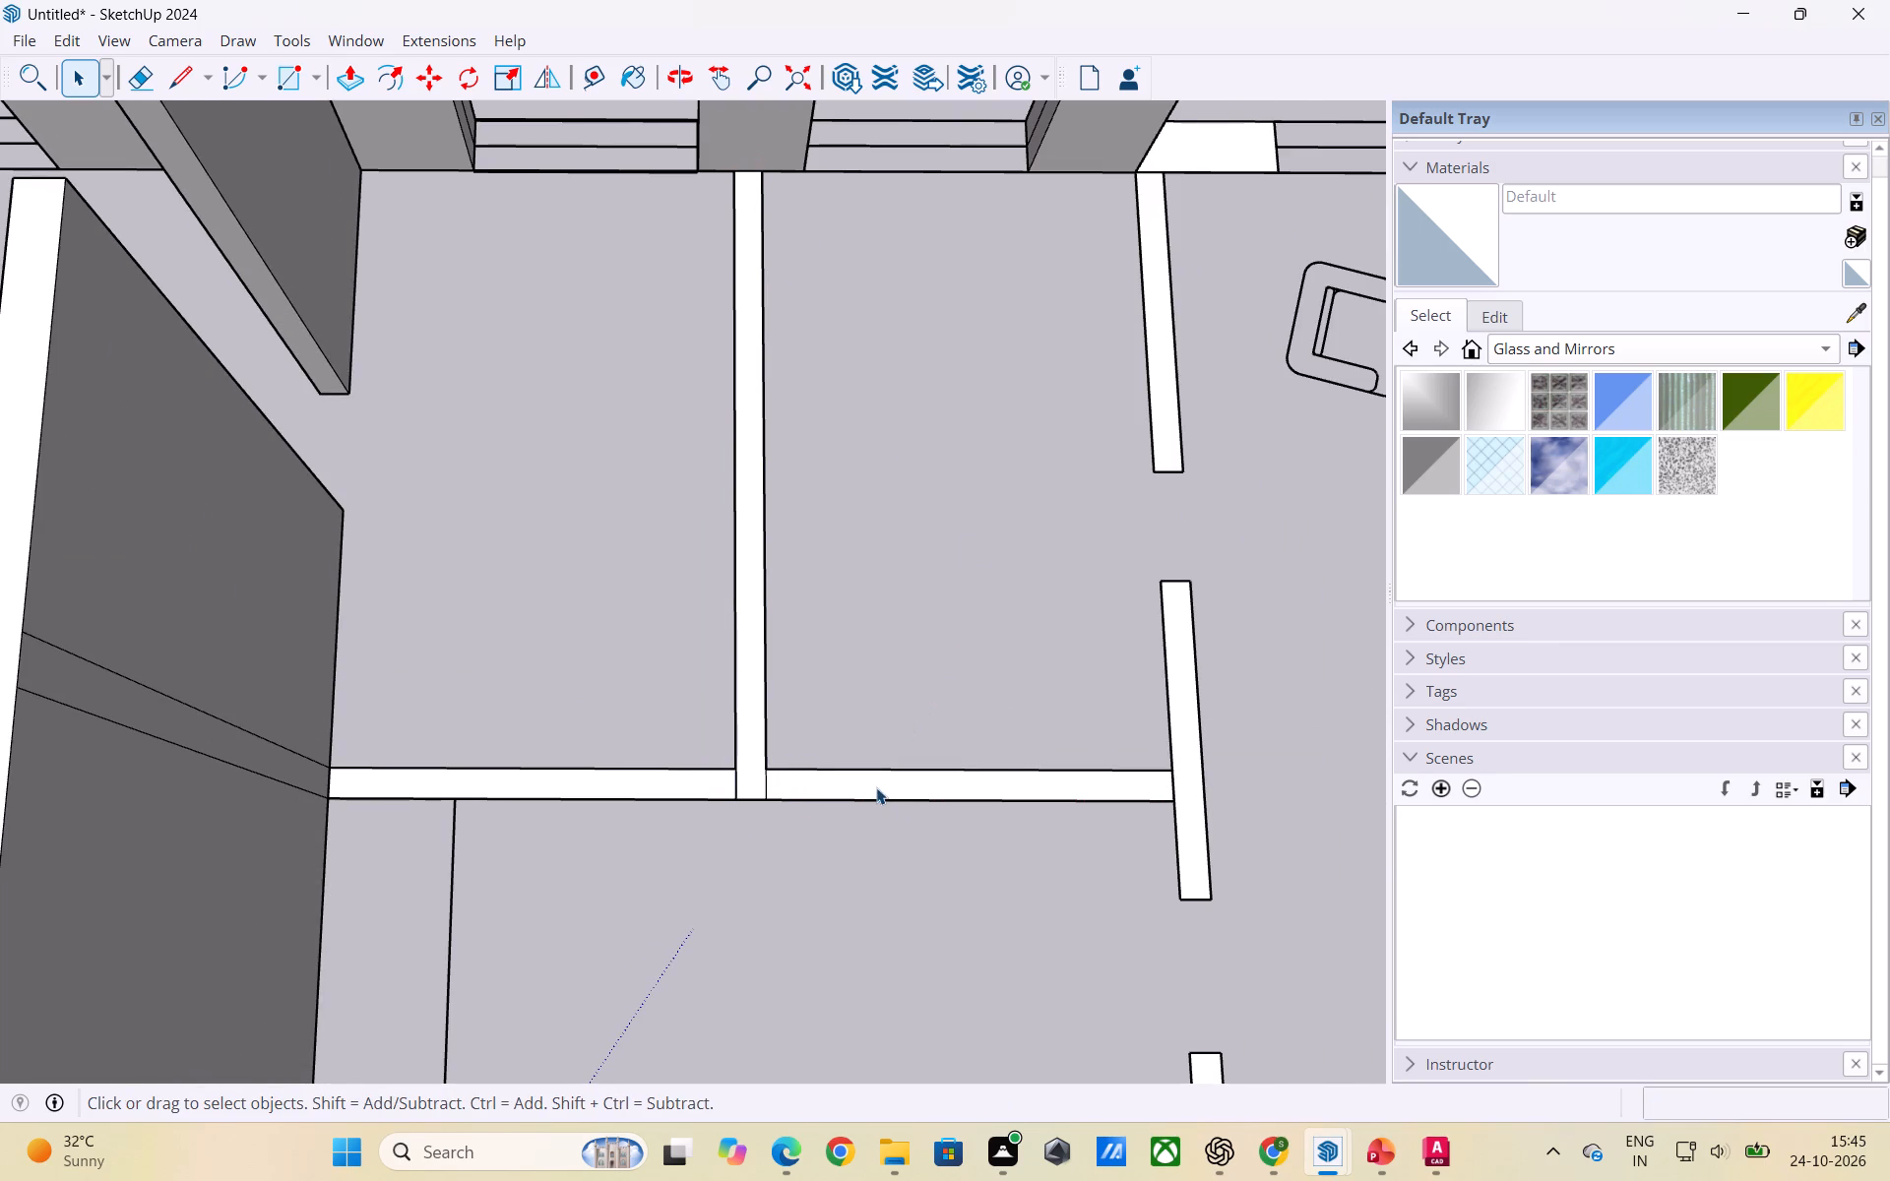
pyautogui.doubleClick(876, 787)
pyautogui.rightClick(876, 787)
pyautogui.click(945, 590)
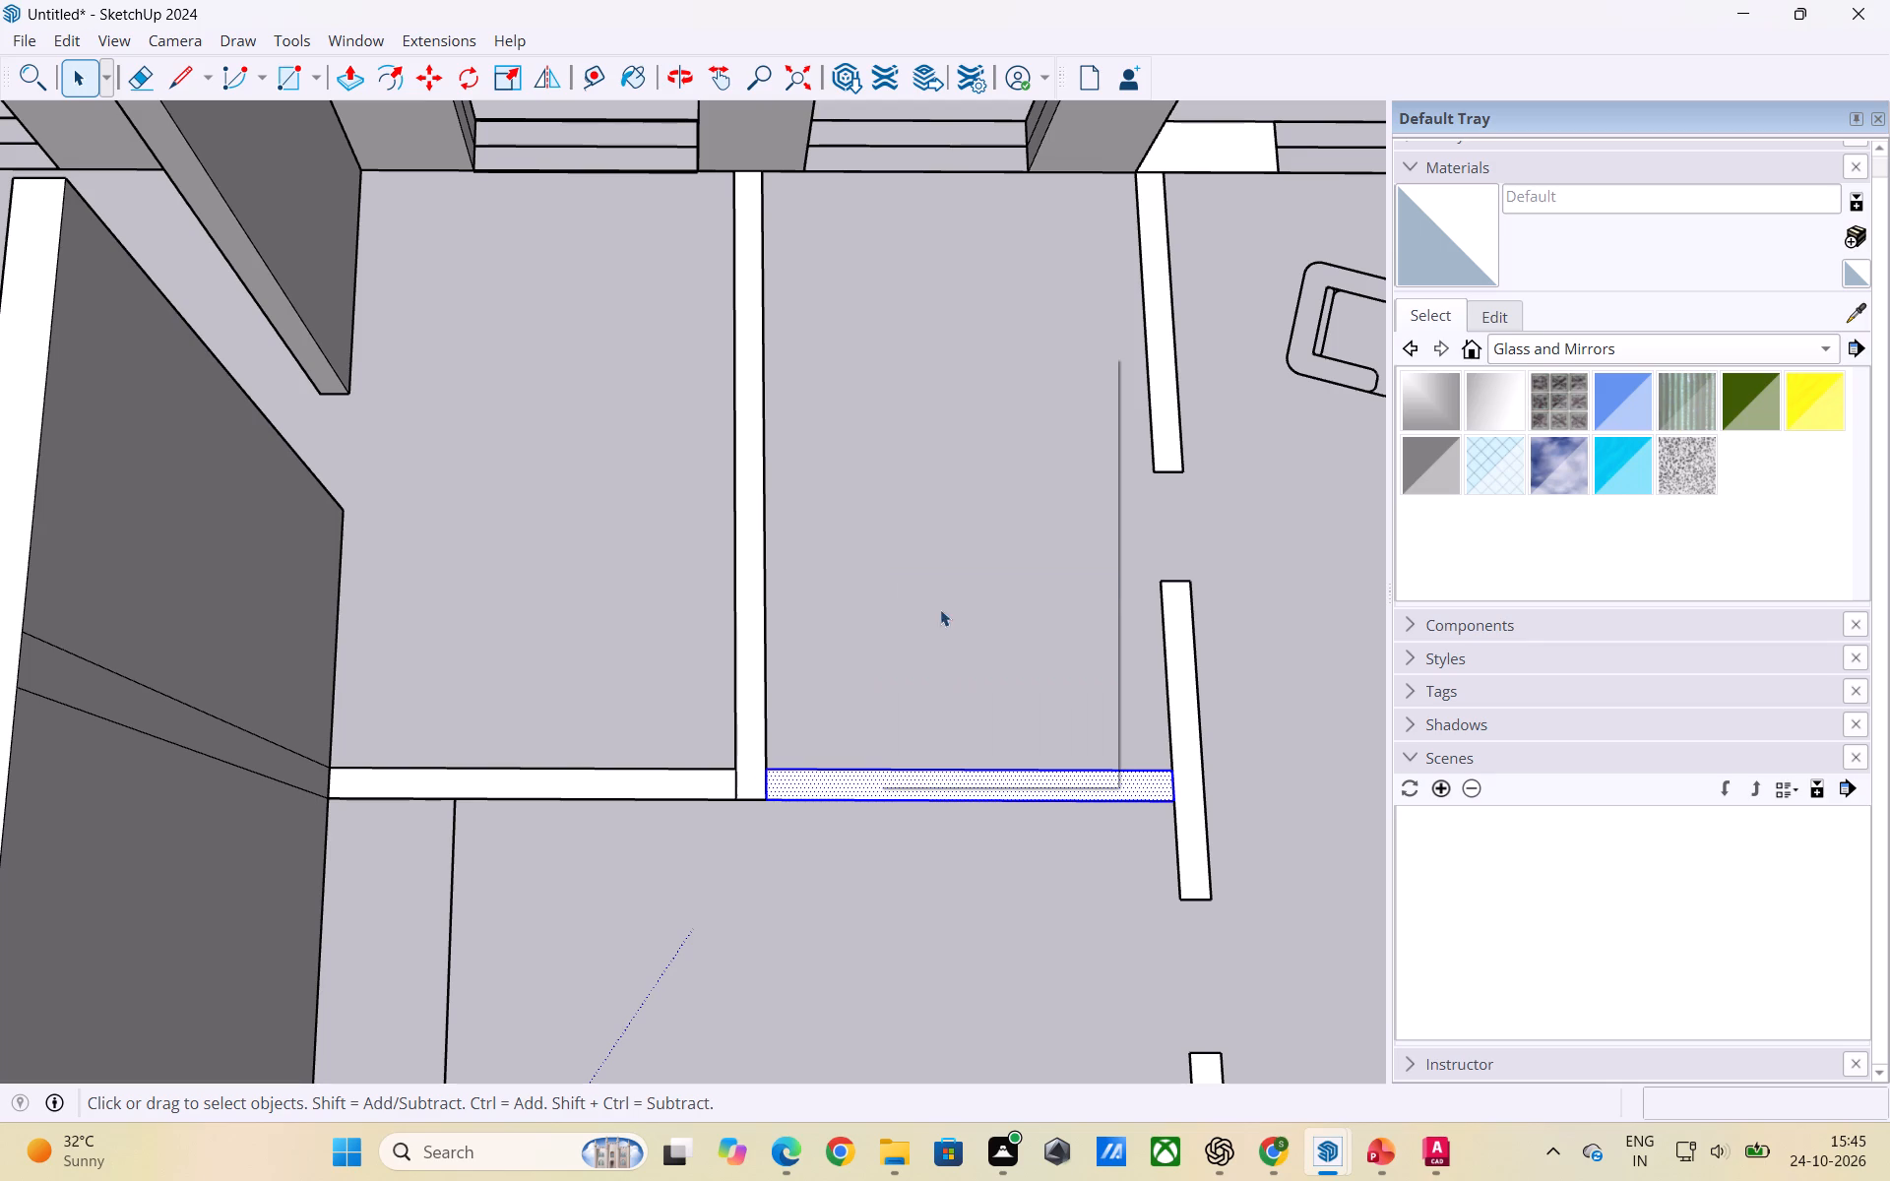
pyautogui.click(739, 774)
pyautogui.tripleClick(742, 774)
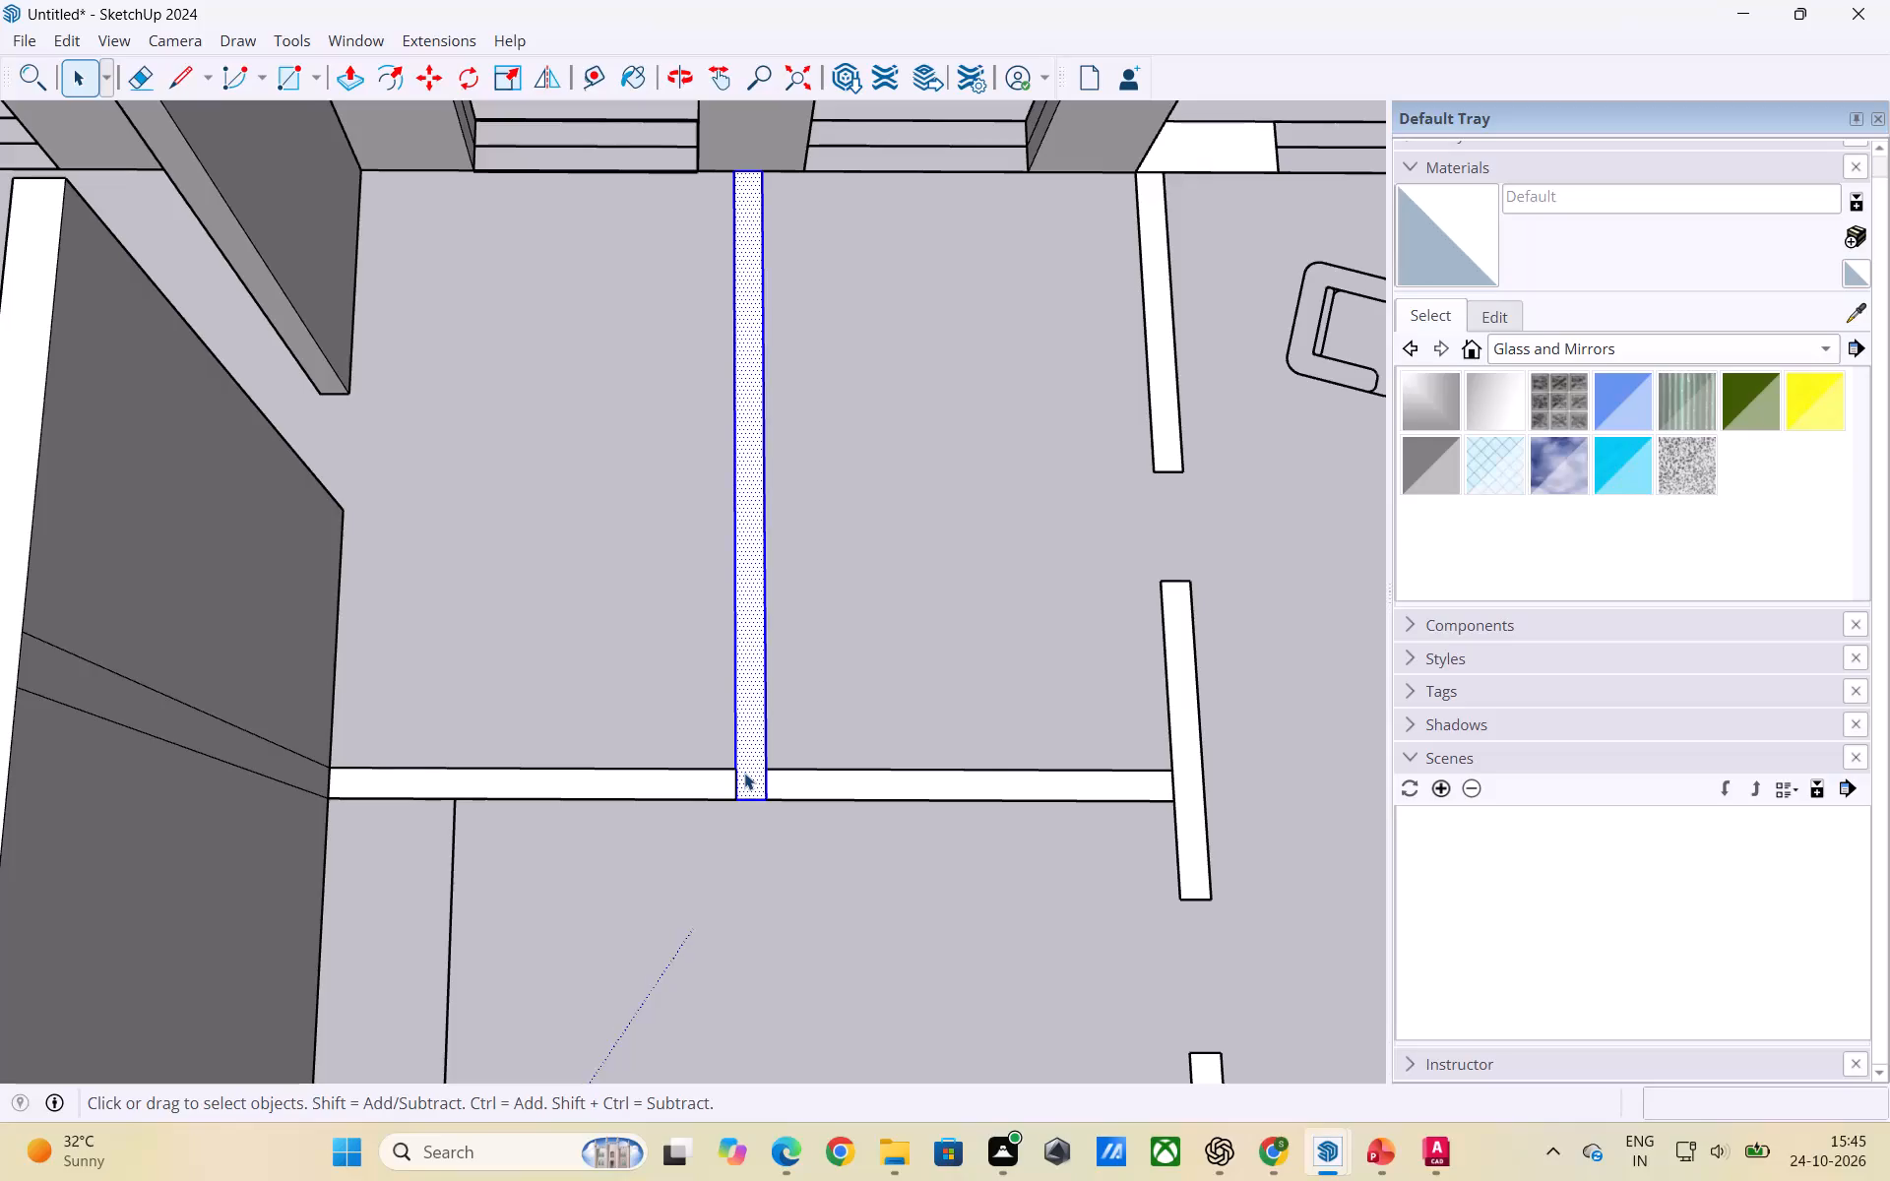
pyautogui.rightClick(744, 773)
pyautogui.click(826, 575)
pyautogui.doubleClick(687, 782)
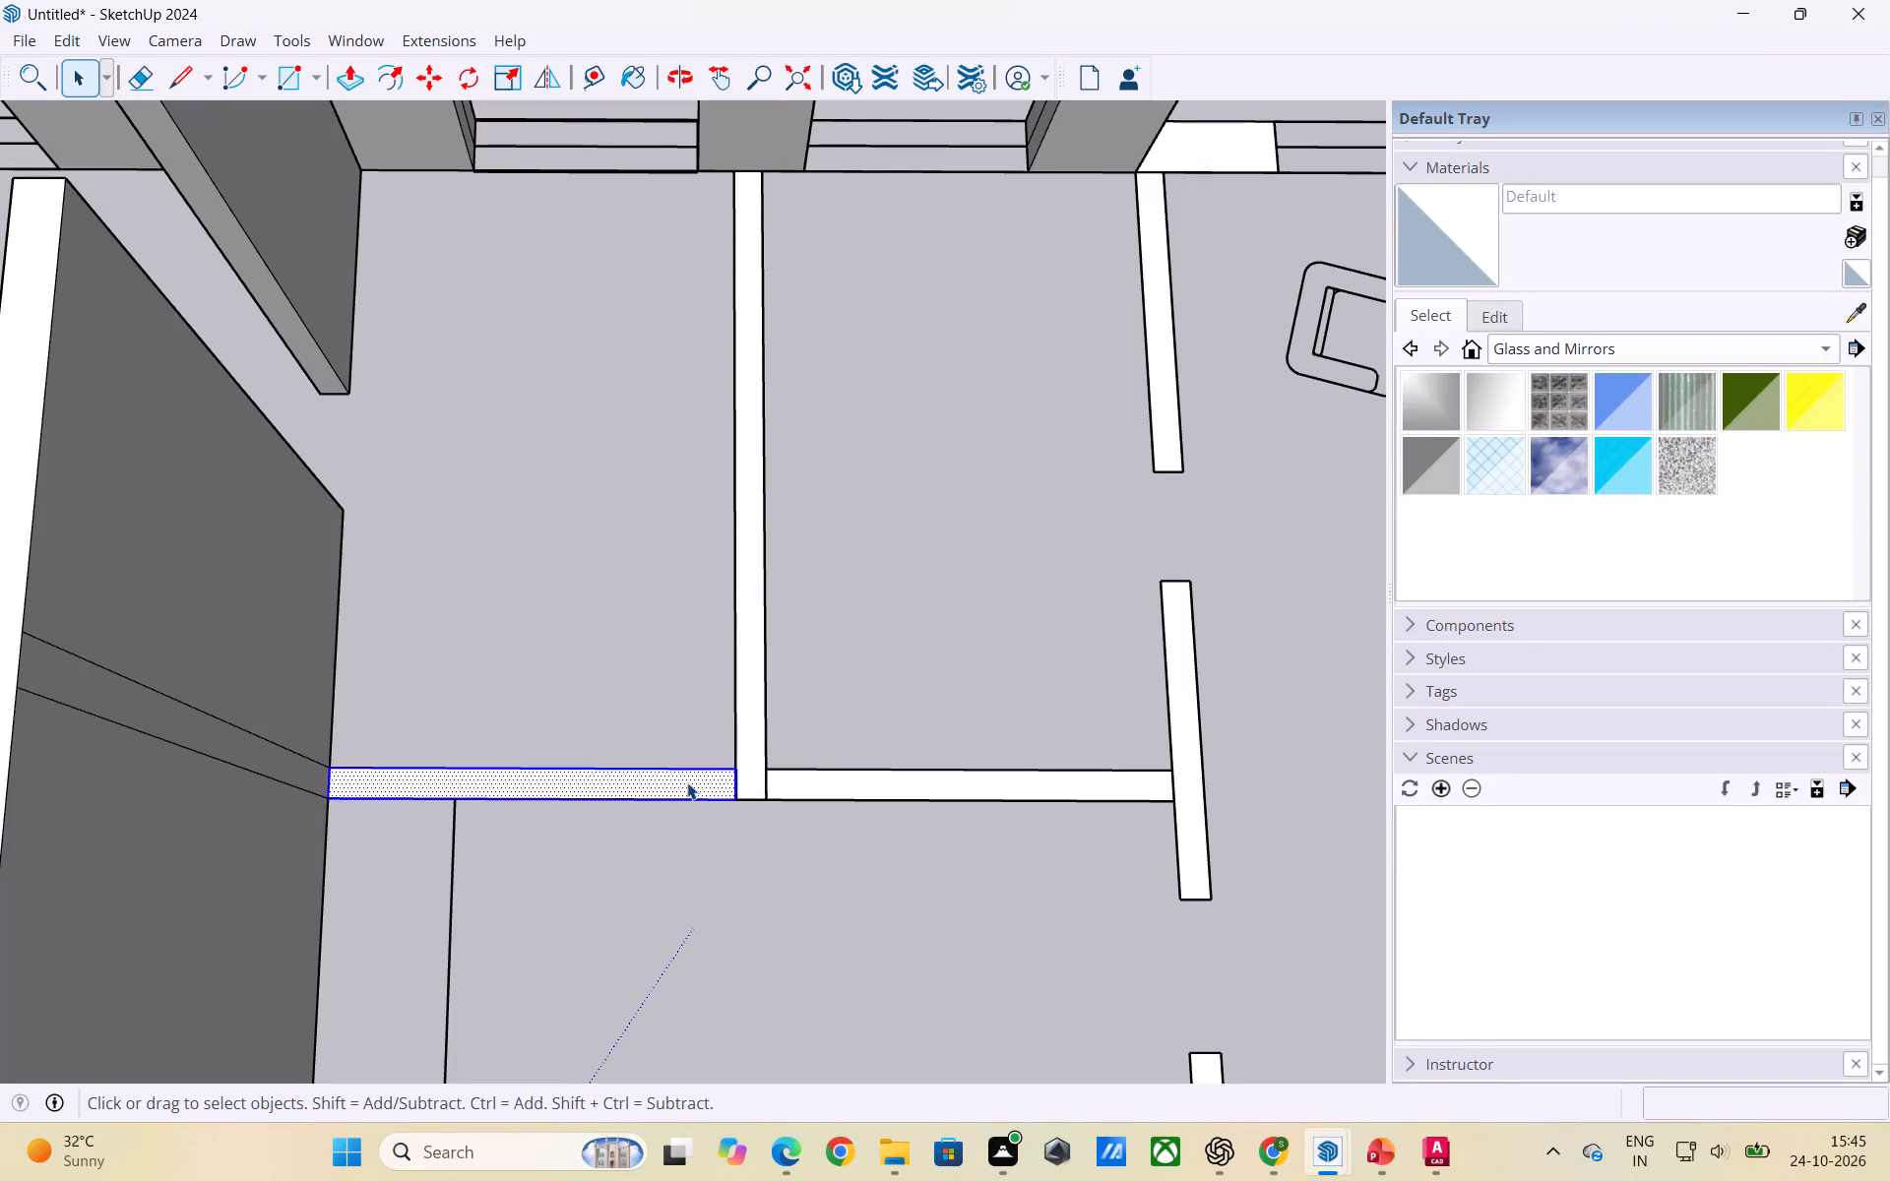
pyautogui.rightClick(687, 782)
pyautogui.click(760, 581)
pyautogui.scroll(-3, 920, 626)
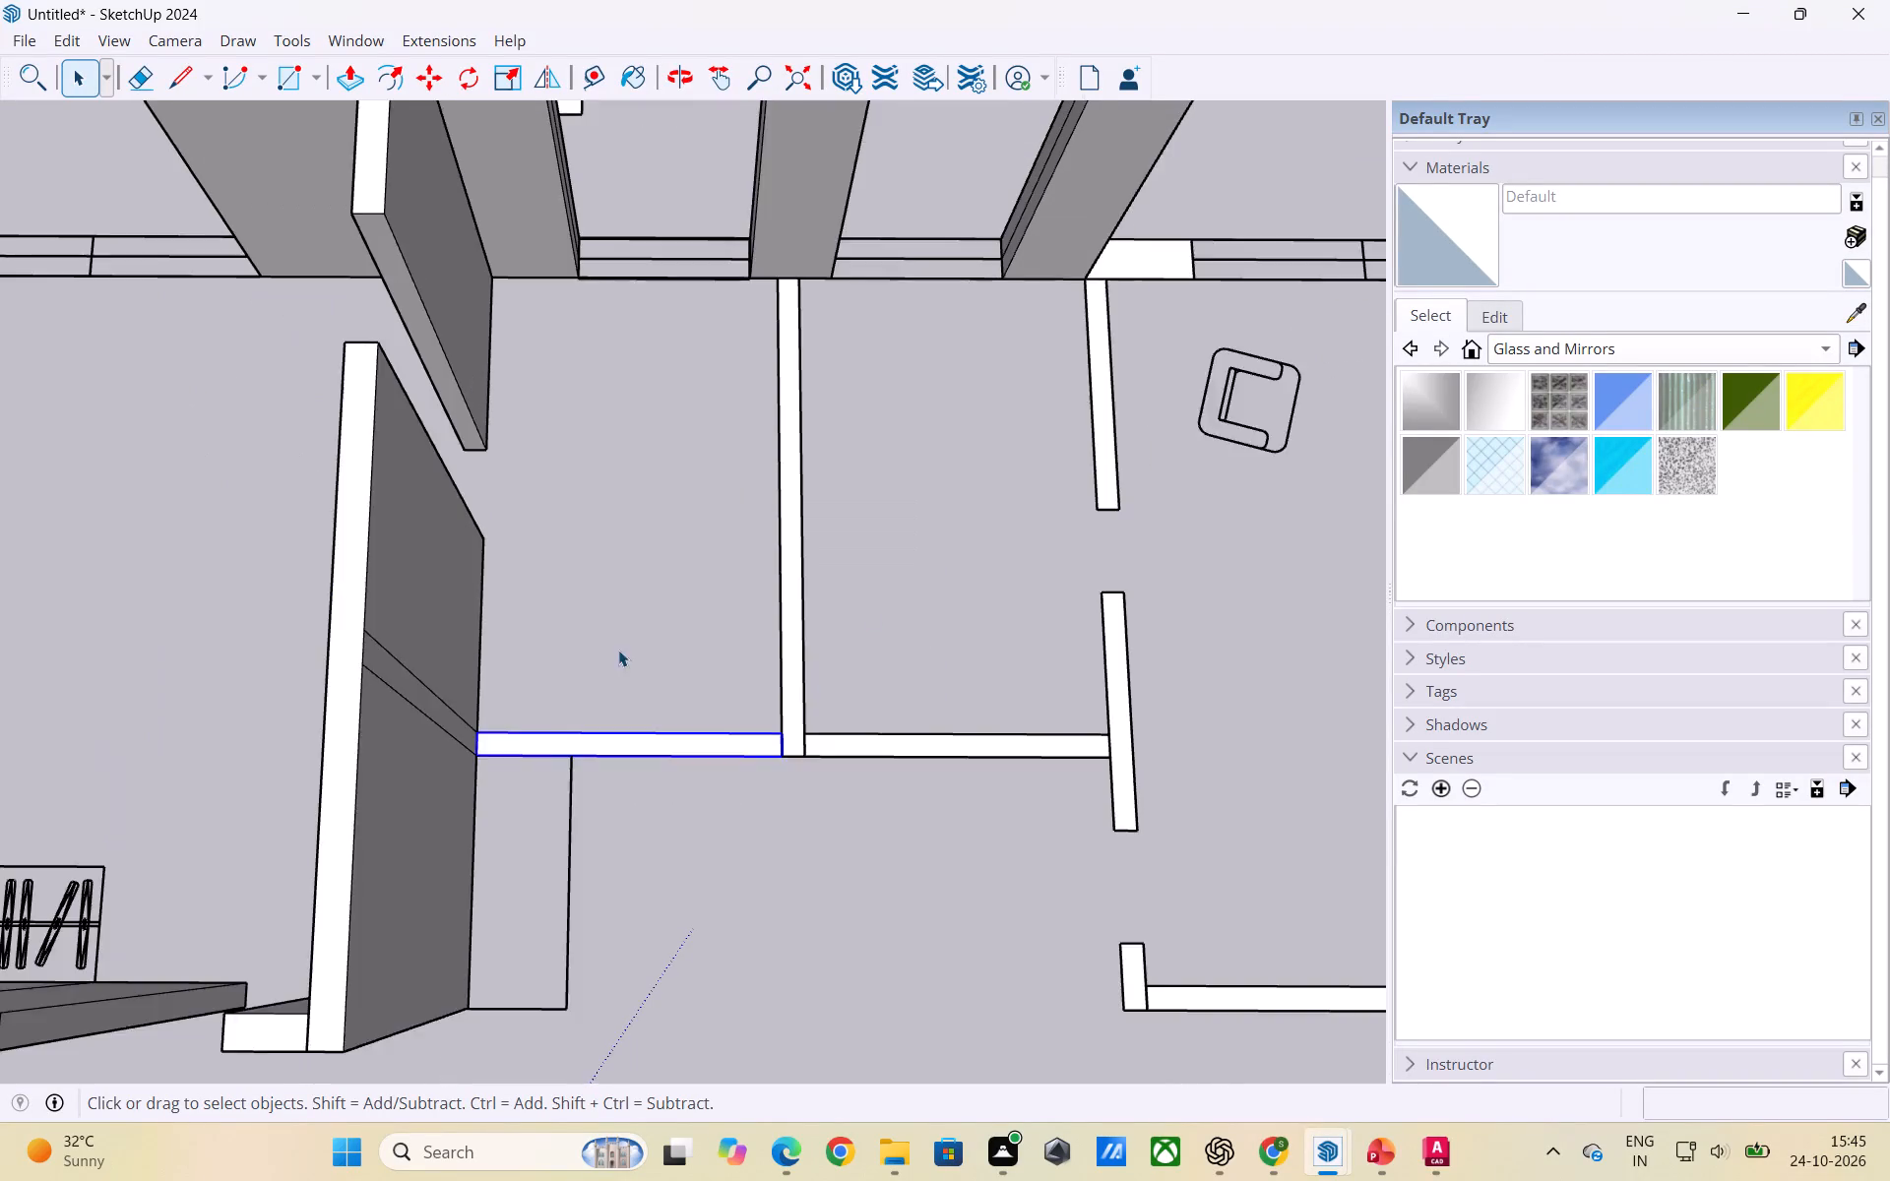
pyautogui.scroll(-3, 618, 650)
pyautogui.click(860, 581)
# Check whether the partition stem and the next bedroom's wall segments beside its door openings are grouped.
pyautogui.scroll(-3, 444, 692)
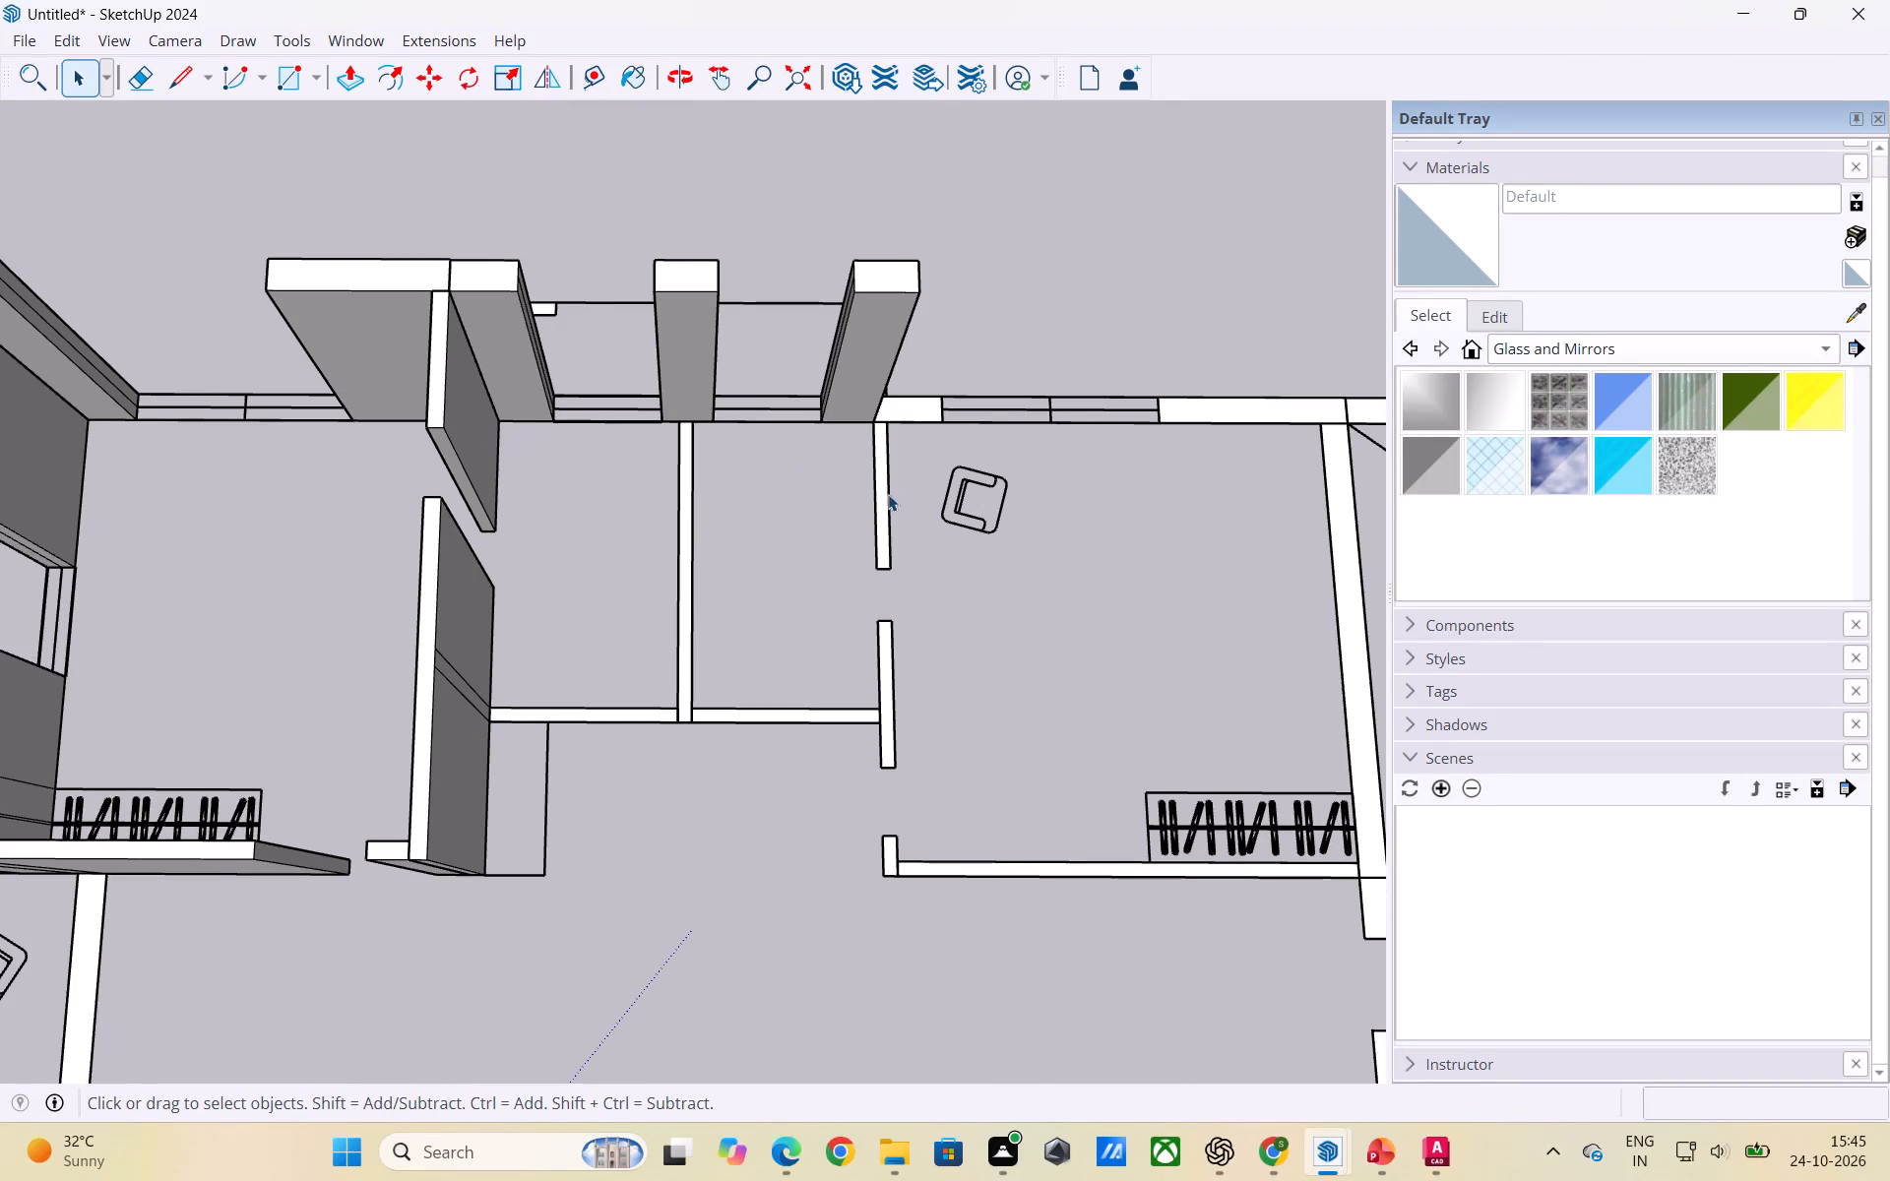
pyautogui.doubleClick(883, 497)
pyautogui.click(883, 497)
pyautogui.click(706, 568)
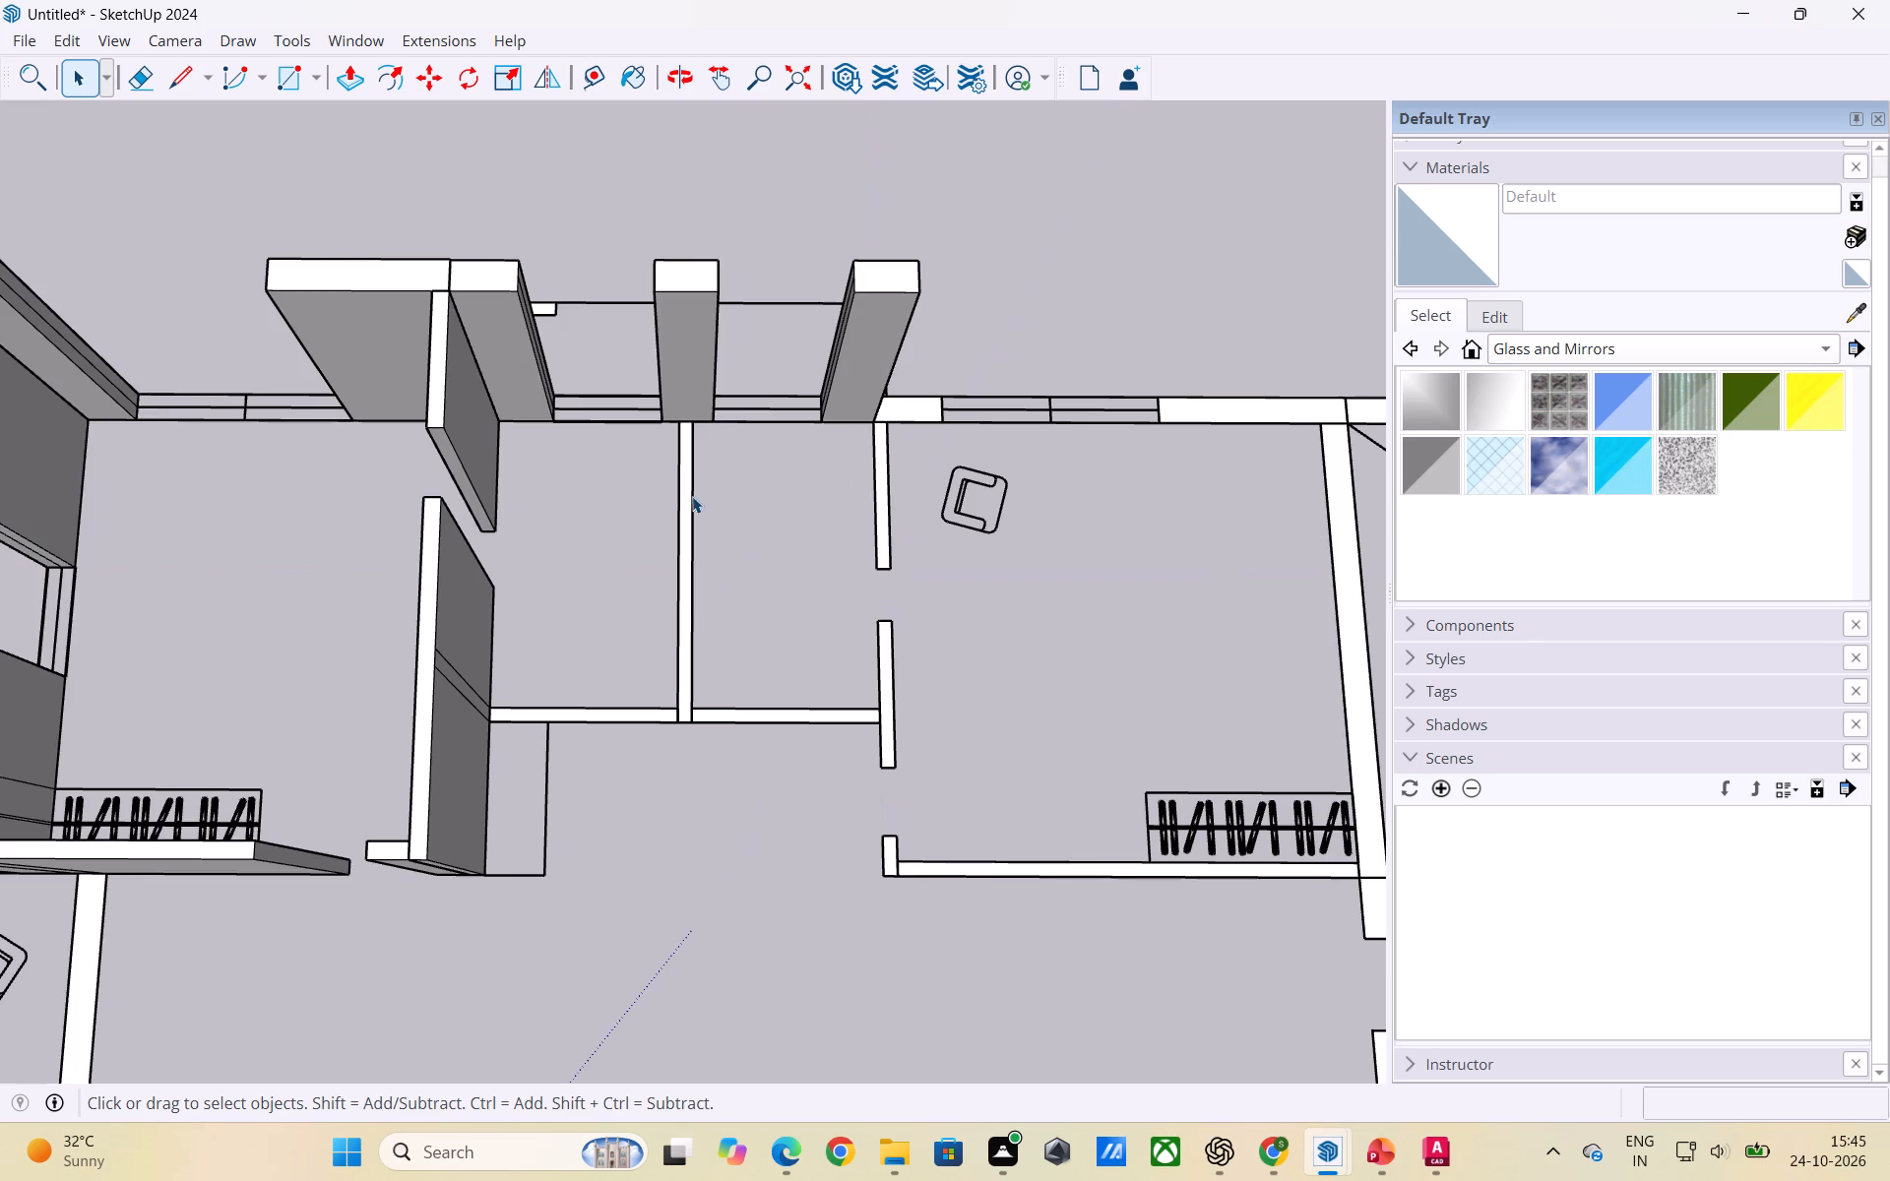
pyautogui.tripleClick(689, 496)
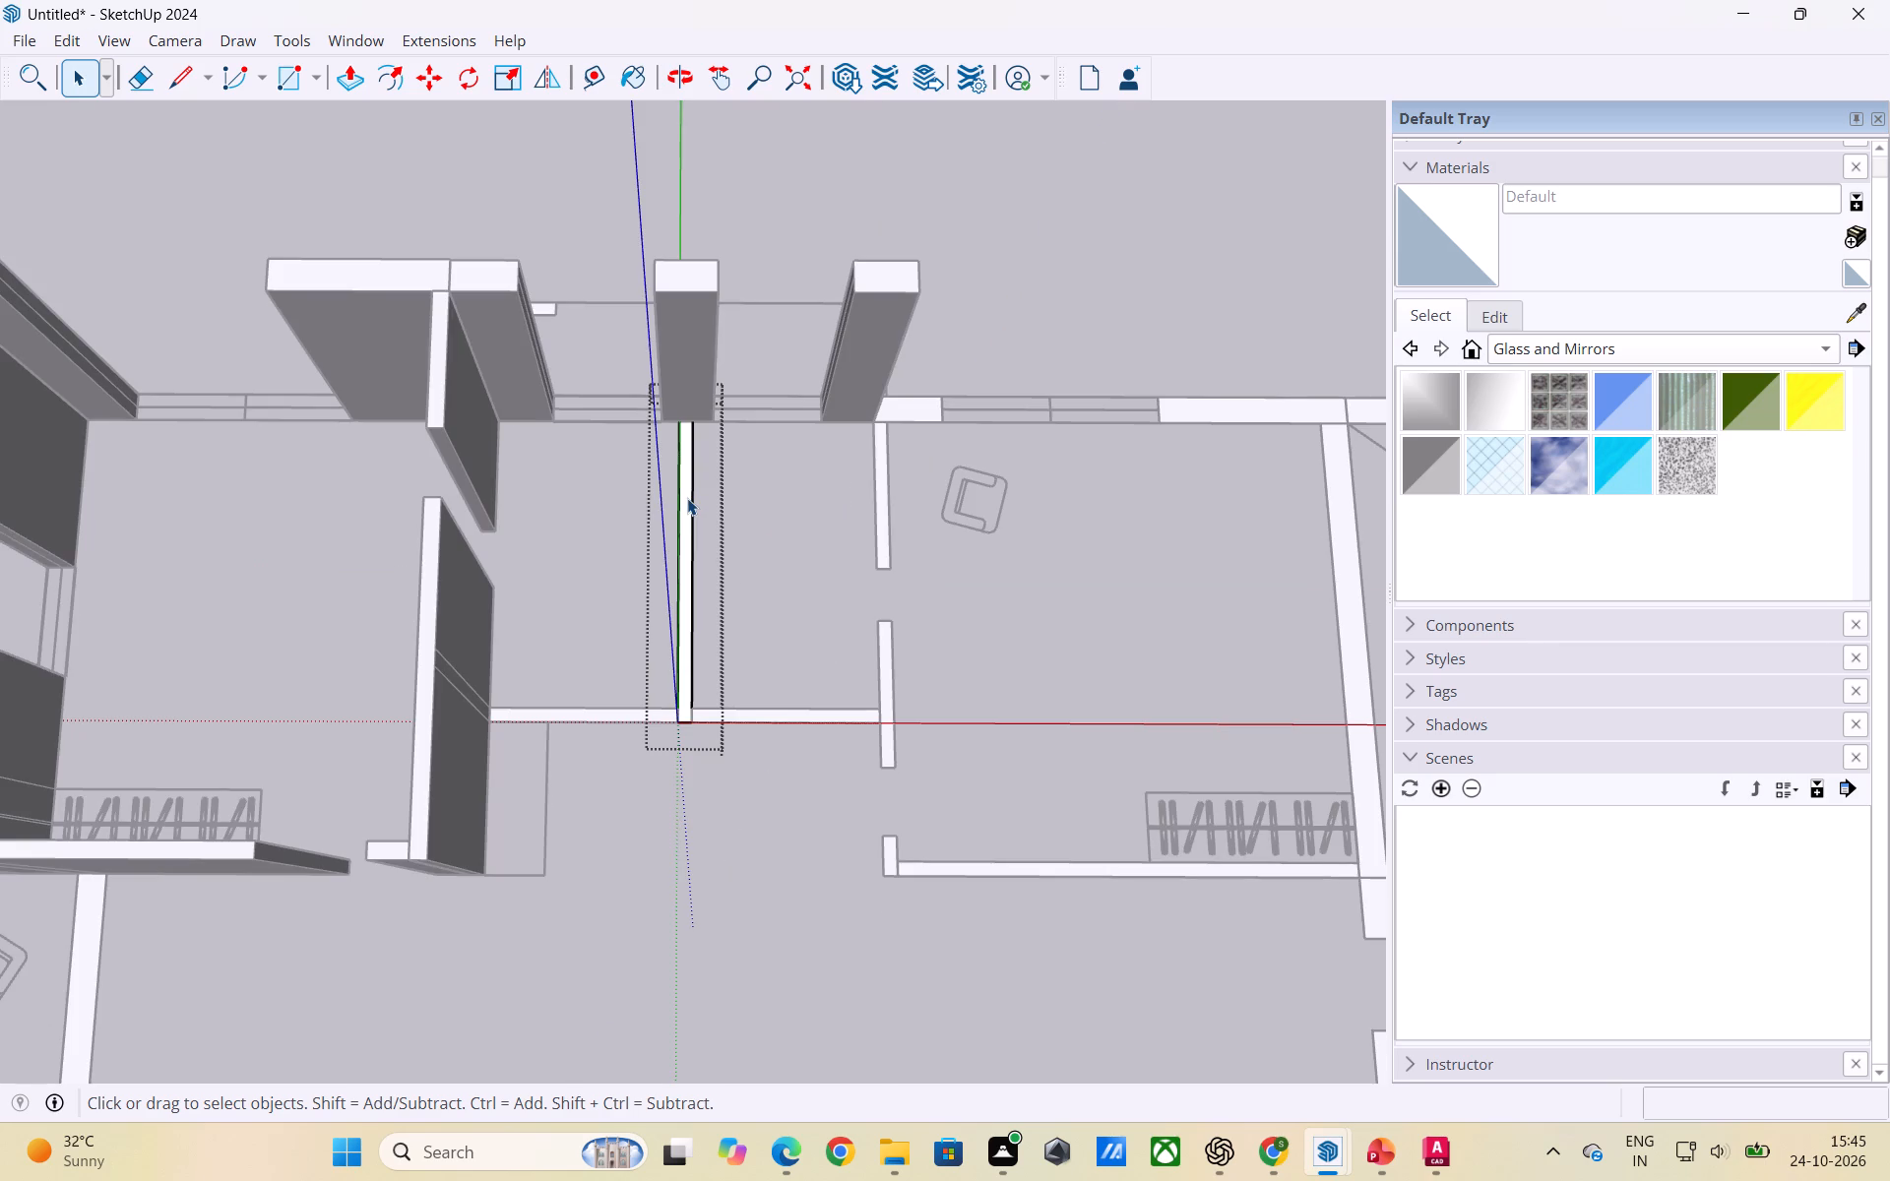
pyautogui.click(798, 592)
pyautogui.scroll(-5, 724, 624)
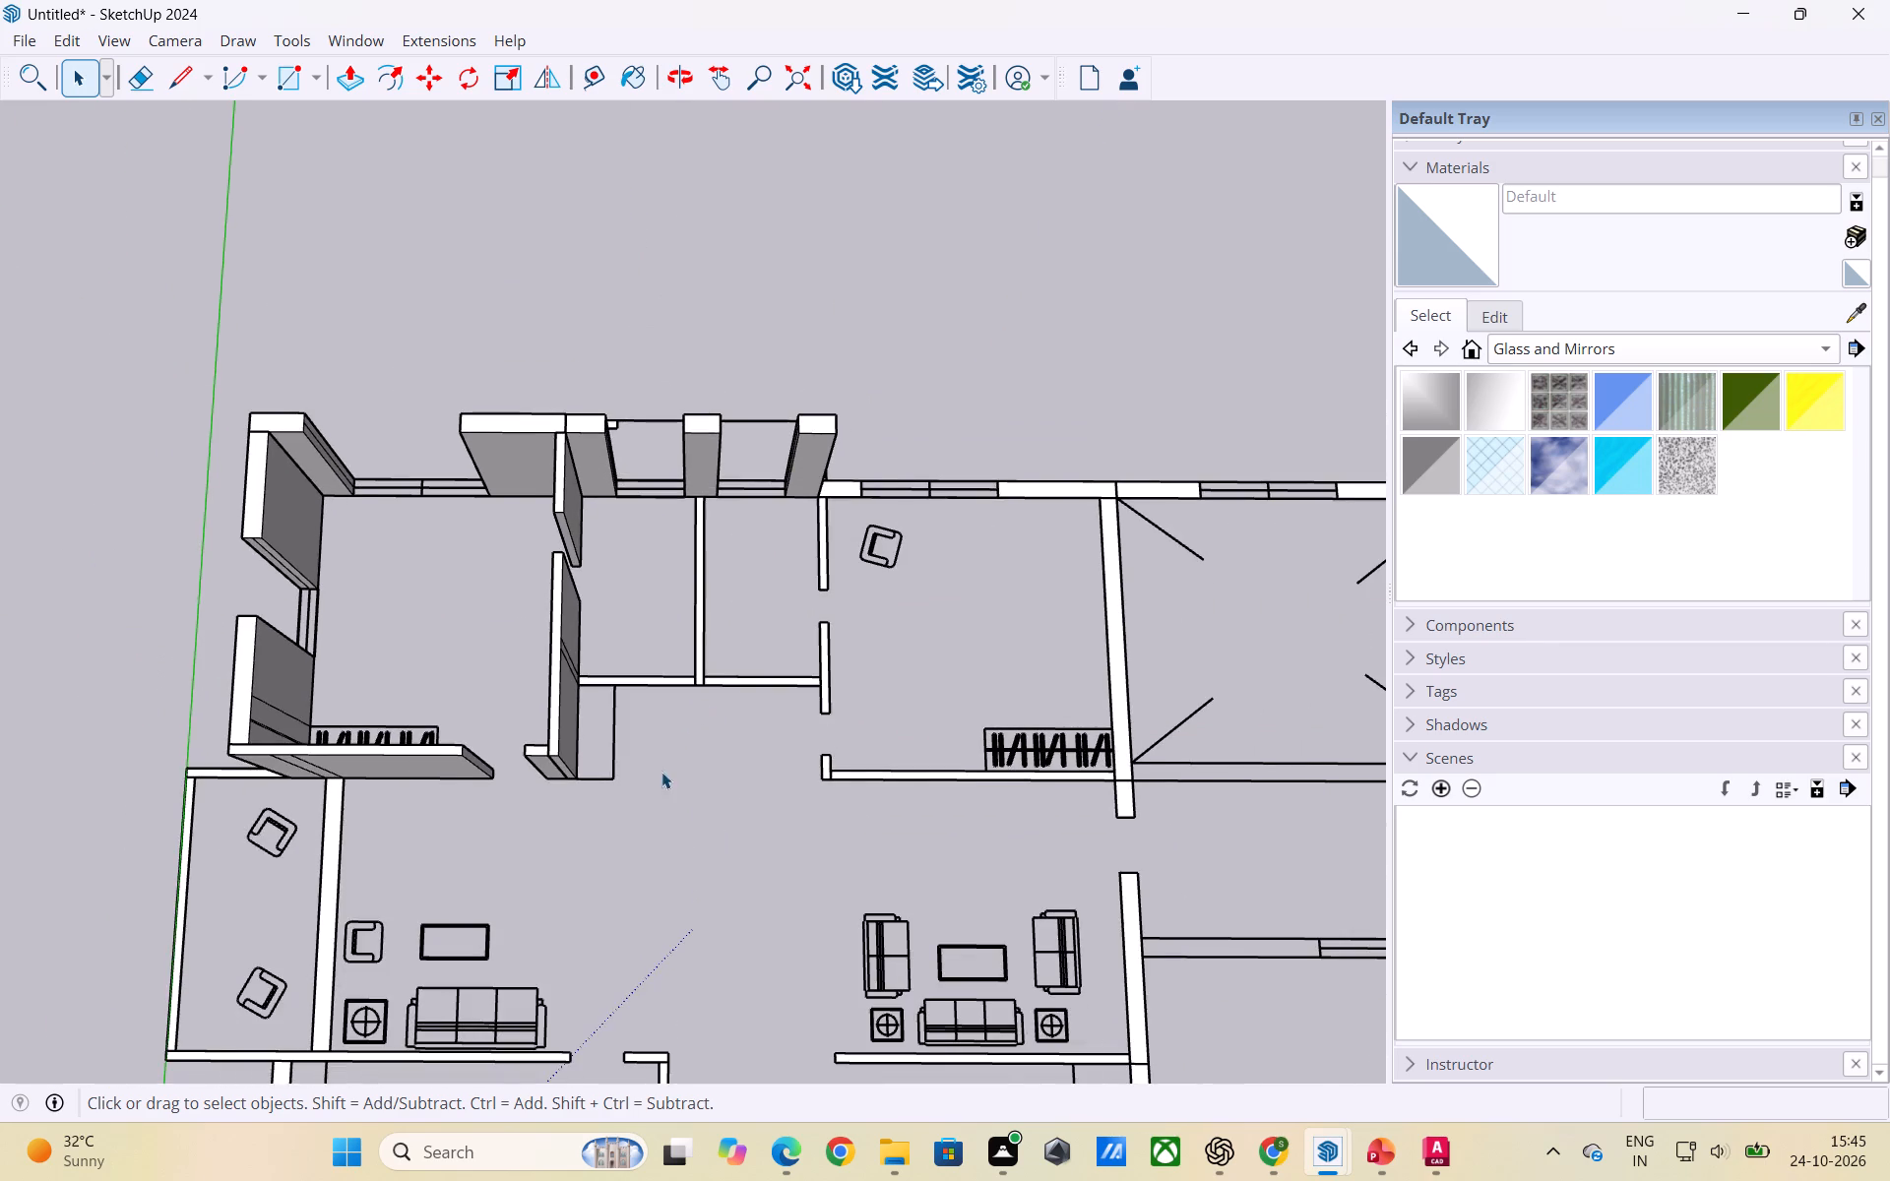
pyautogui.scroll(-2, 661, 738)
pyautogui.scroll(10, 856, 777)
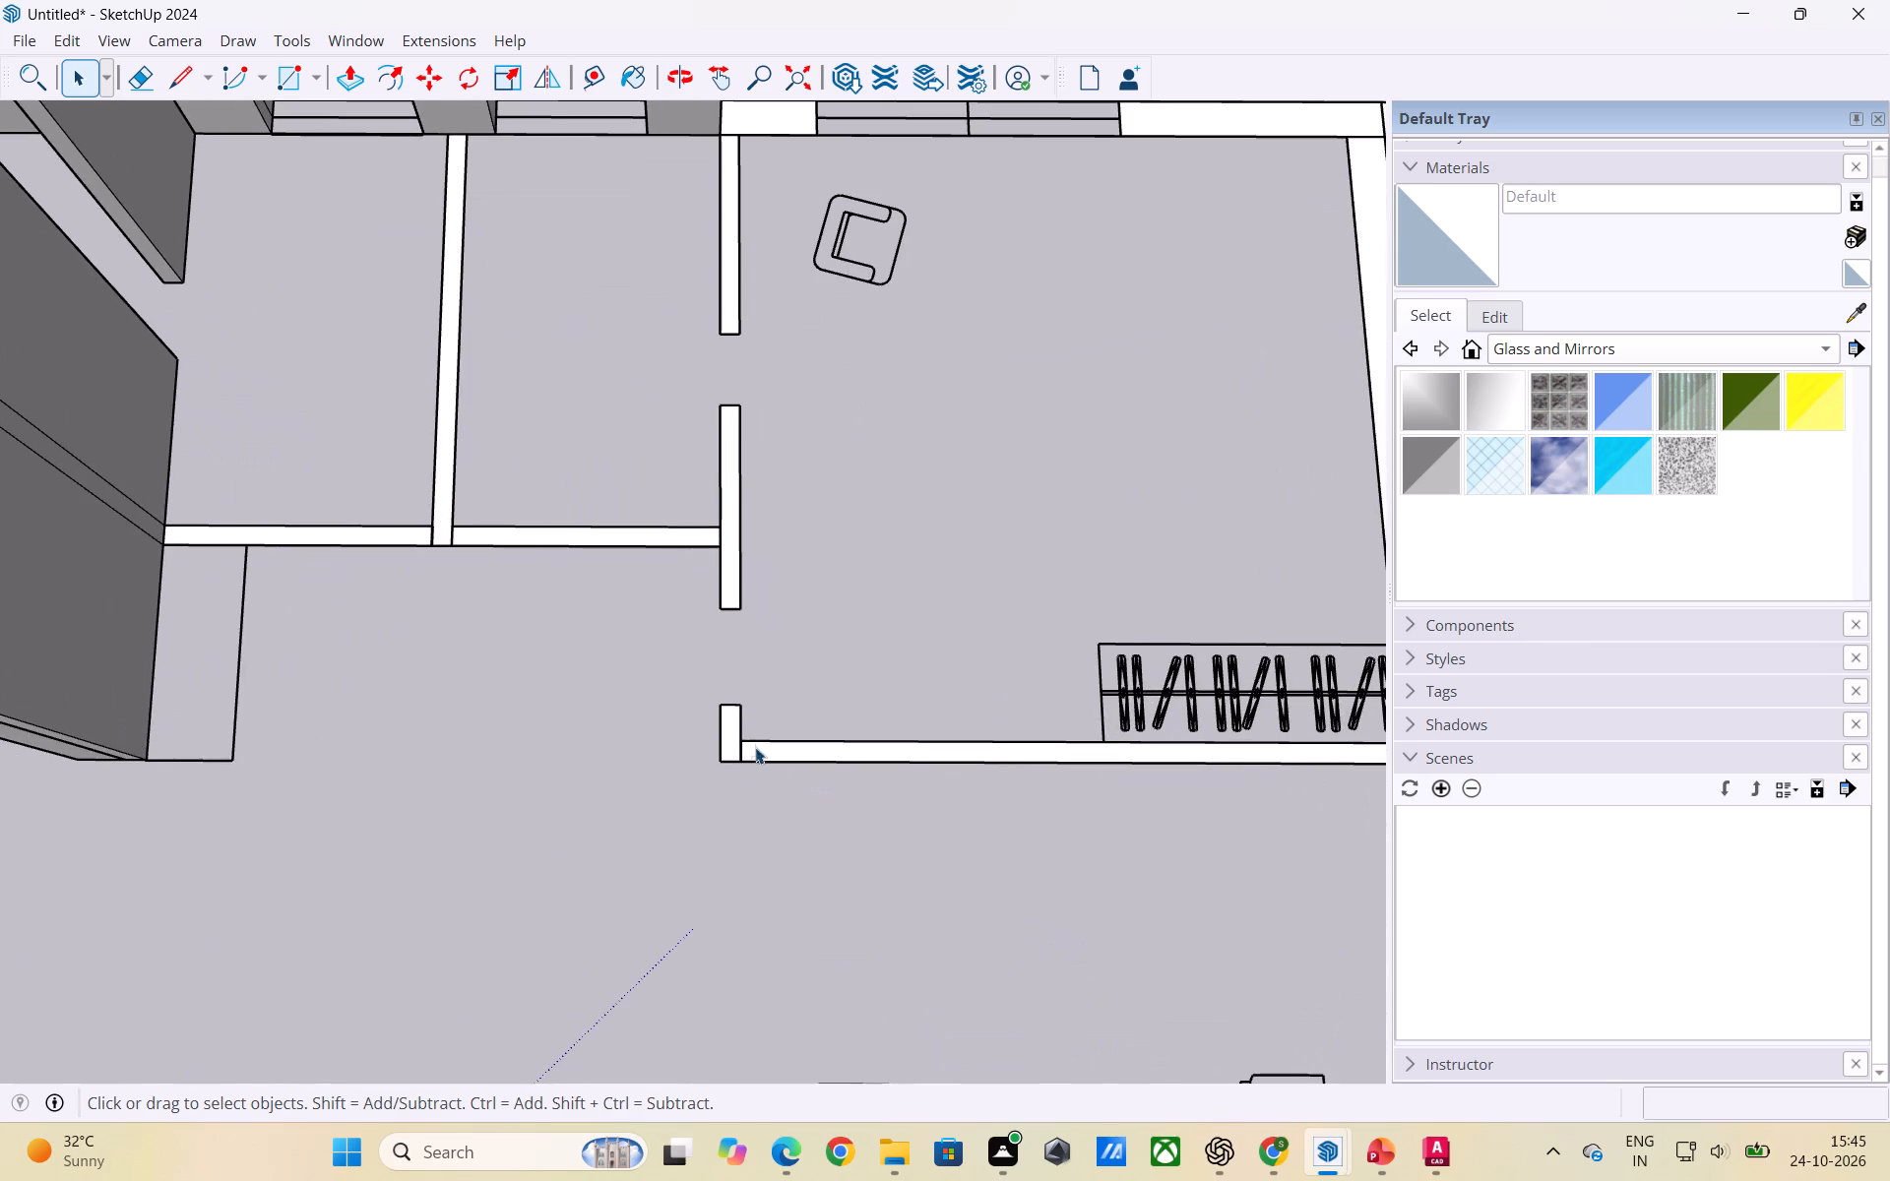
pyautogui.doubleClick(732, 733)
pyautogui.click(596, 818)
# Examine the raised walls and the remaining flat floor plan from several angles.
pyautogui.scroll(-4, 707, 777)
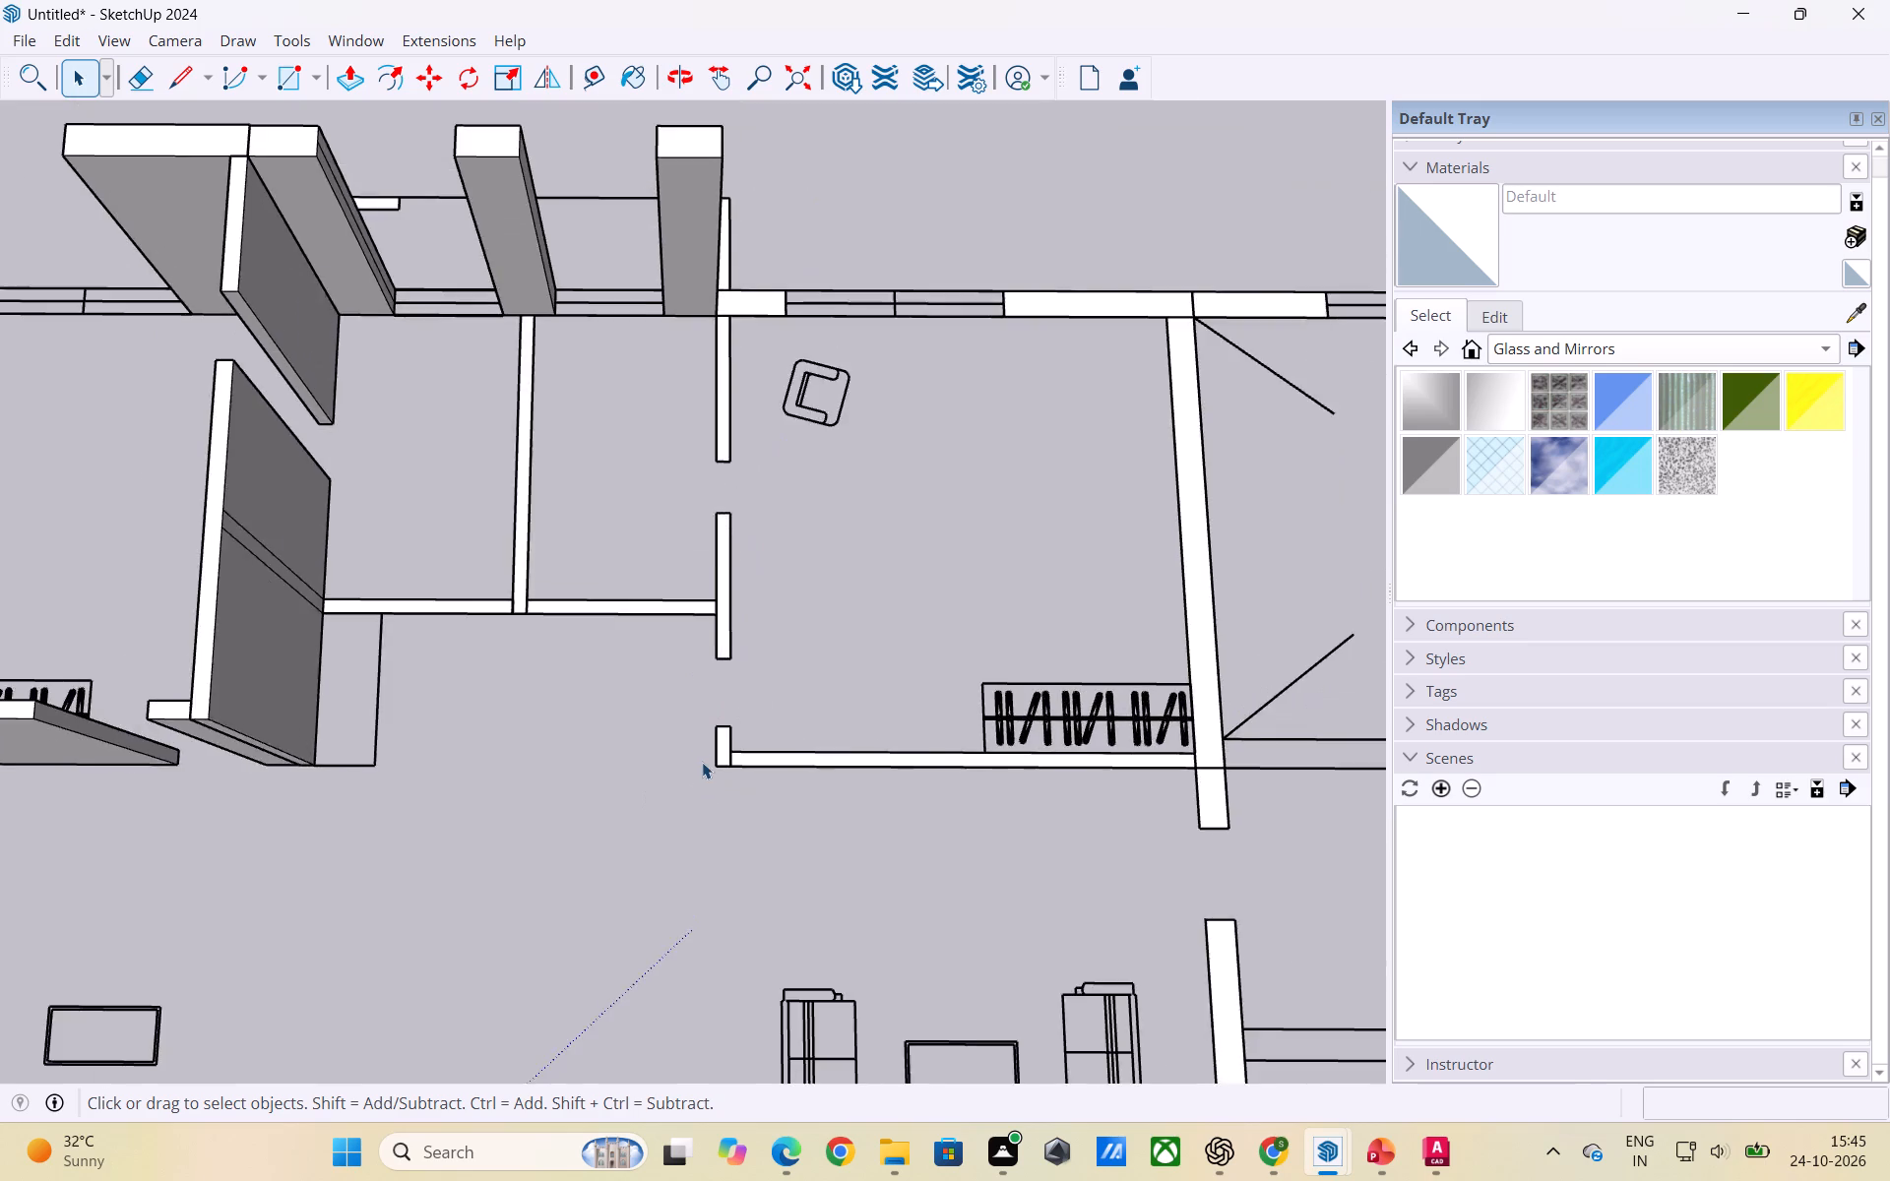
pyautogui.scroll(-6, 702, 762)
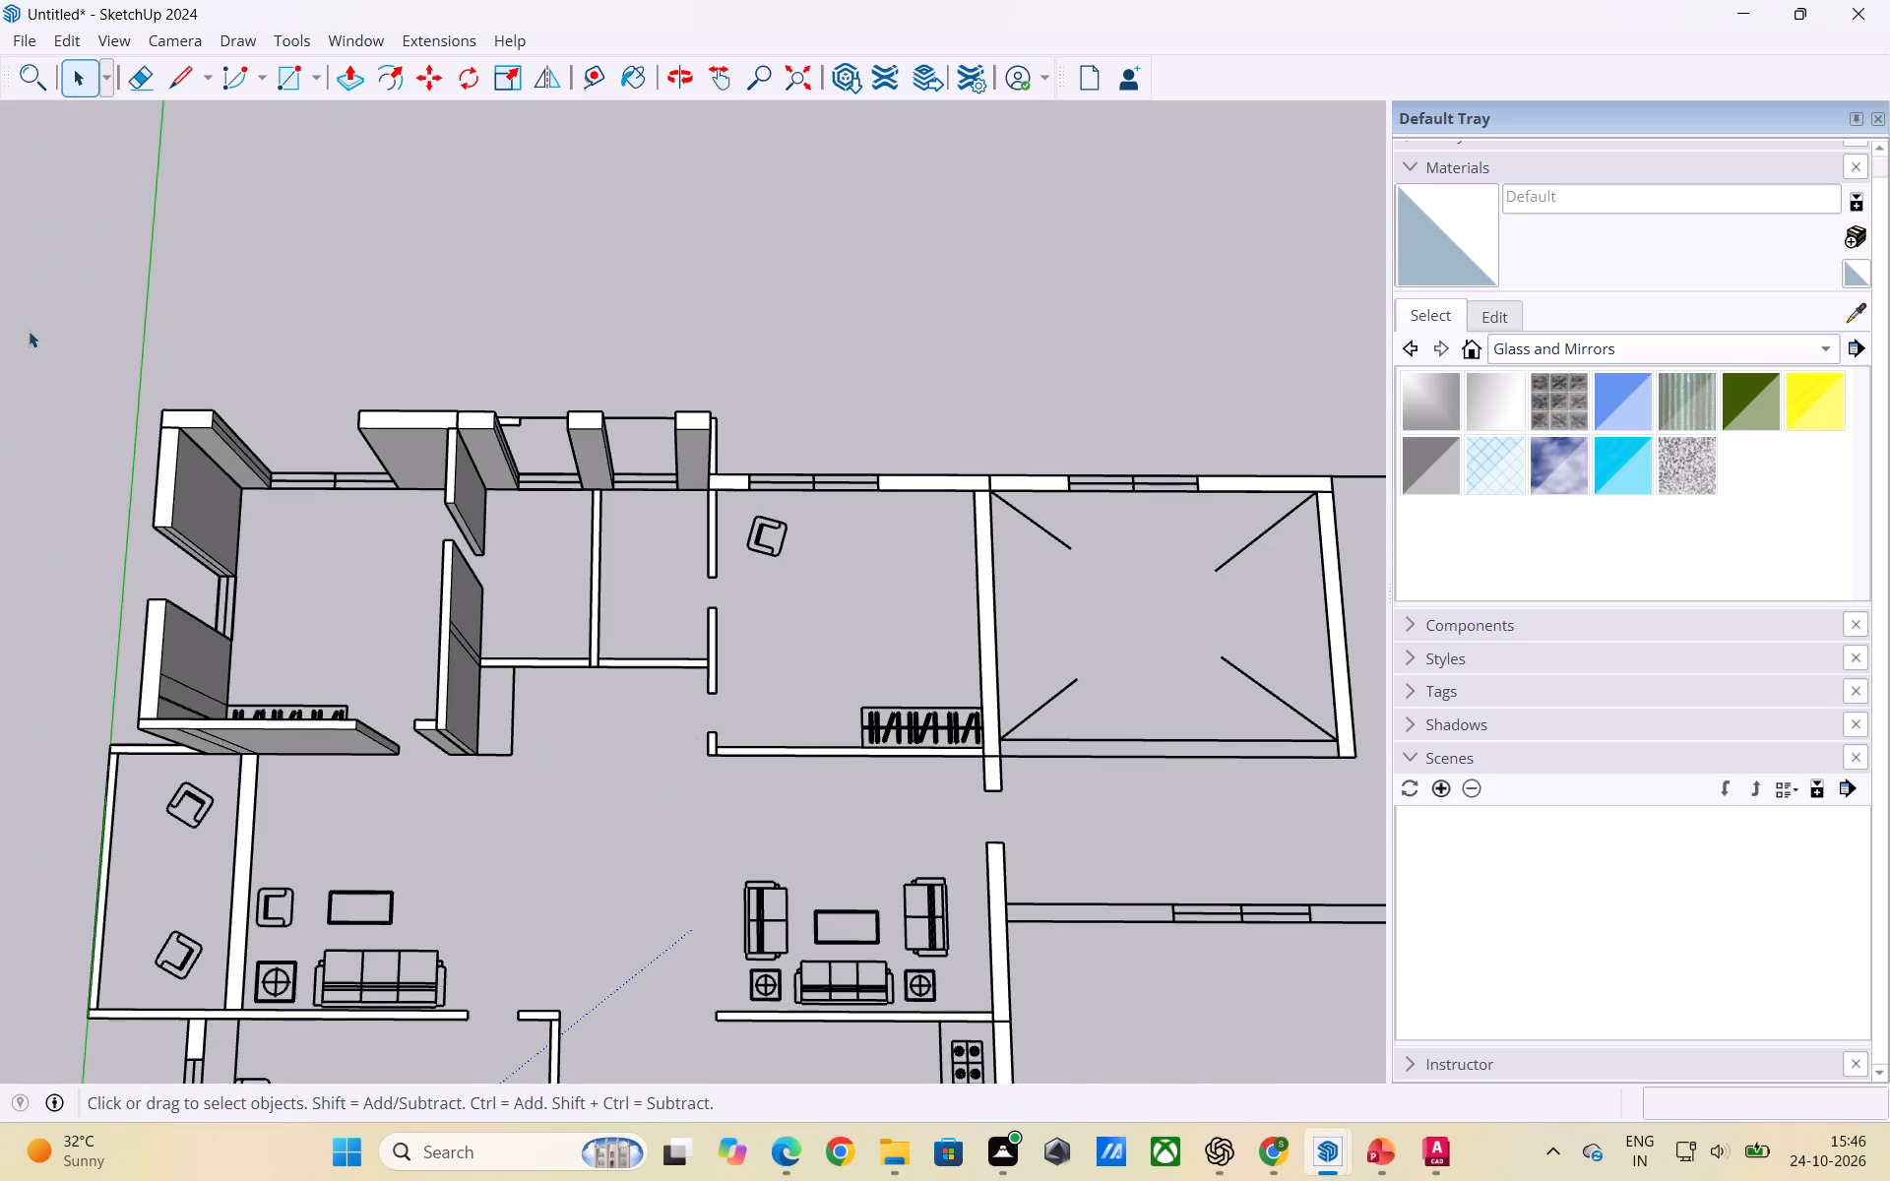
pyautogui.scroll(3, 623, 513)
pyautogui.scroll(-1, 631, 550)
pyautogui.moveTo(659, 559); pyautogui.dragTo(623, 353, button='middle')
pyautogui.scroll(3, 656, 388)
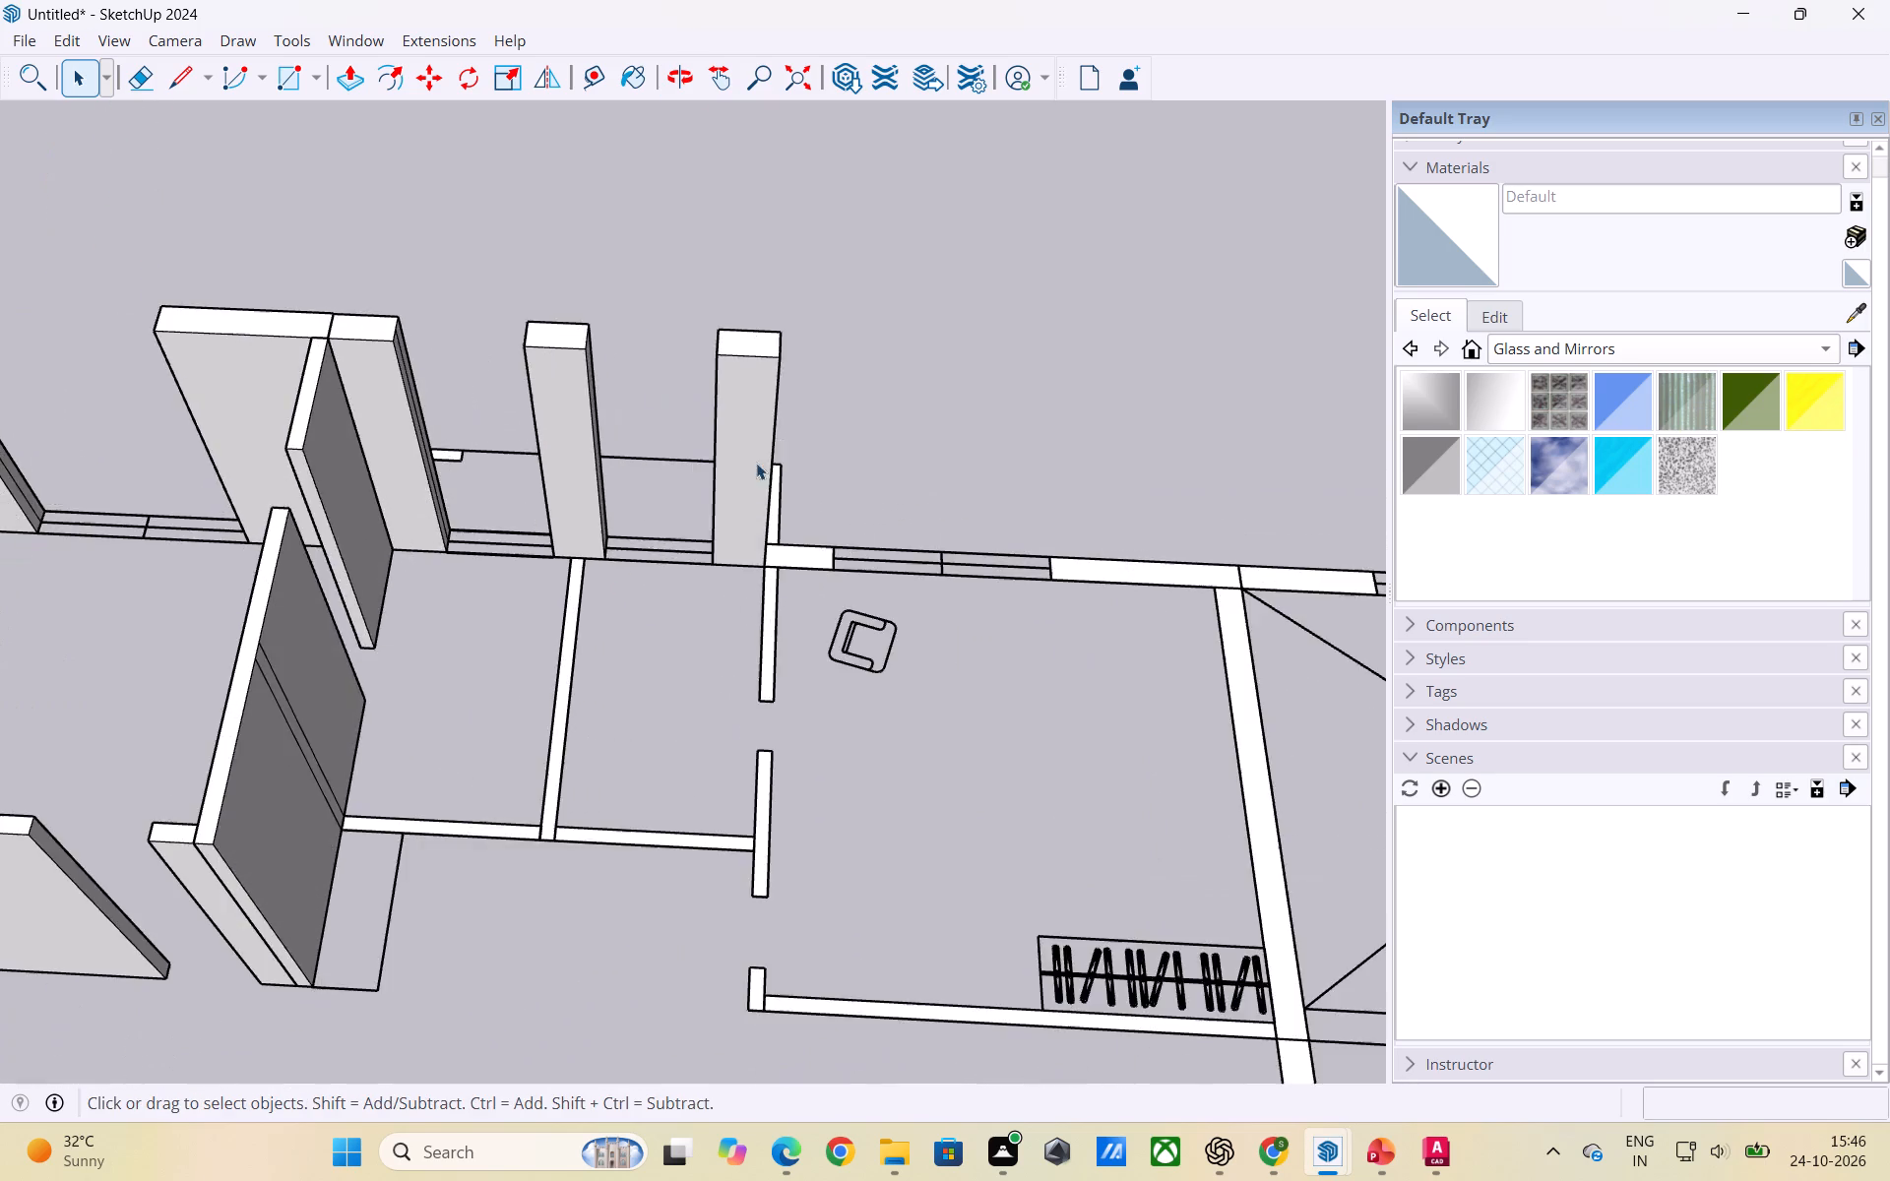
pyautogui.moveTo(770, 508); pyautogui.dragTo(220, 524, button='middle')
pyautogui.scroll(-3, 922, 496)
pyautogui.moveTo(892, 572); pyautogui.dragTo(181, 540, button='middle')
pyautogui.scroll(3, 1070, 598)
pyautogui.scroll(-2, 891, 606)
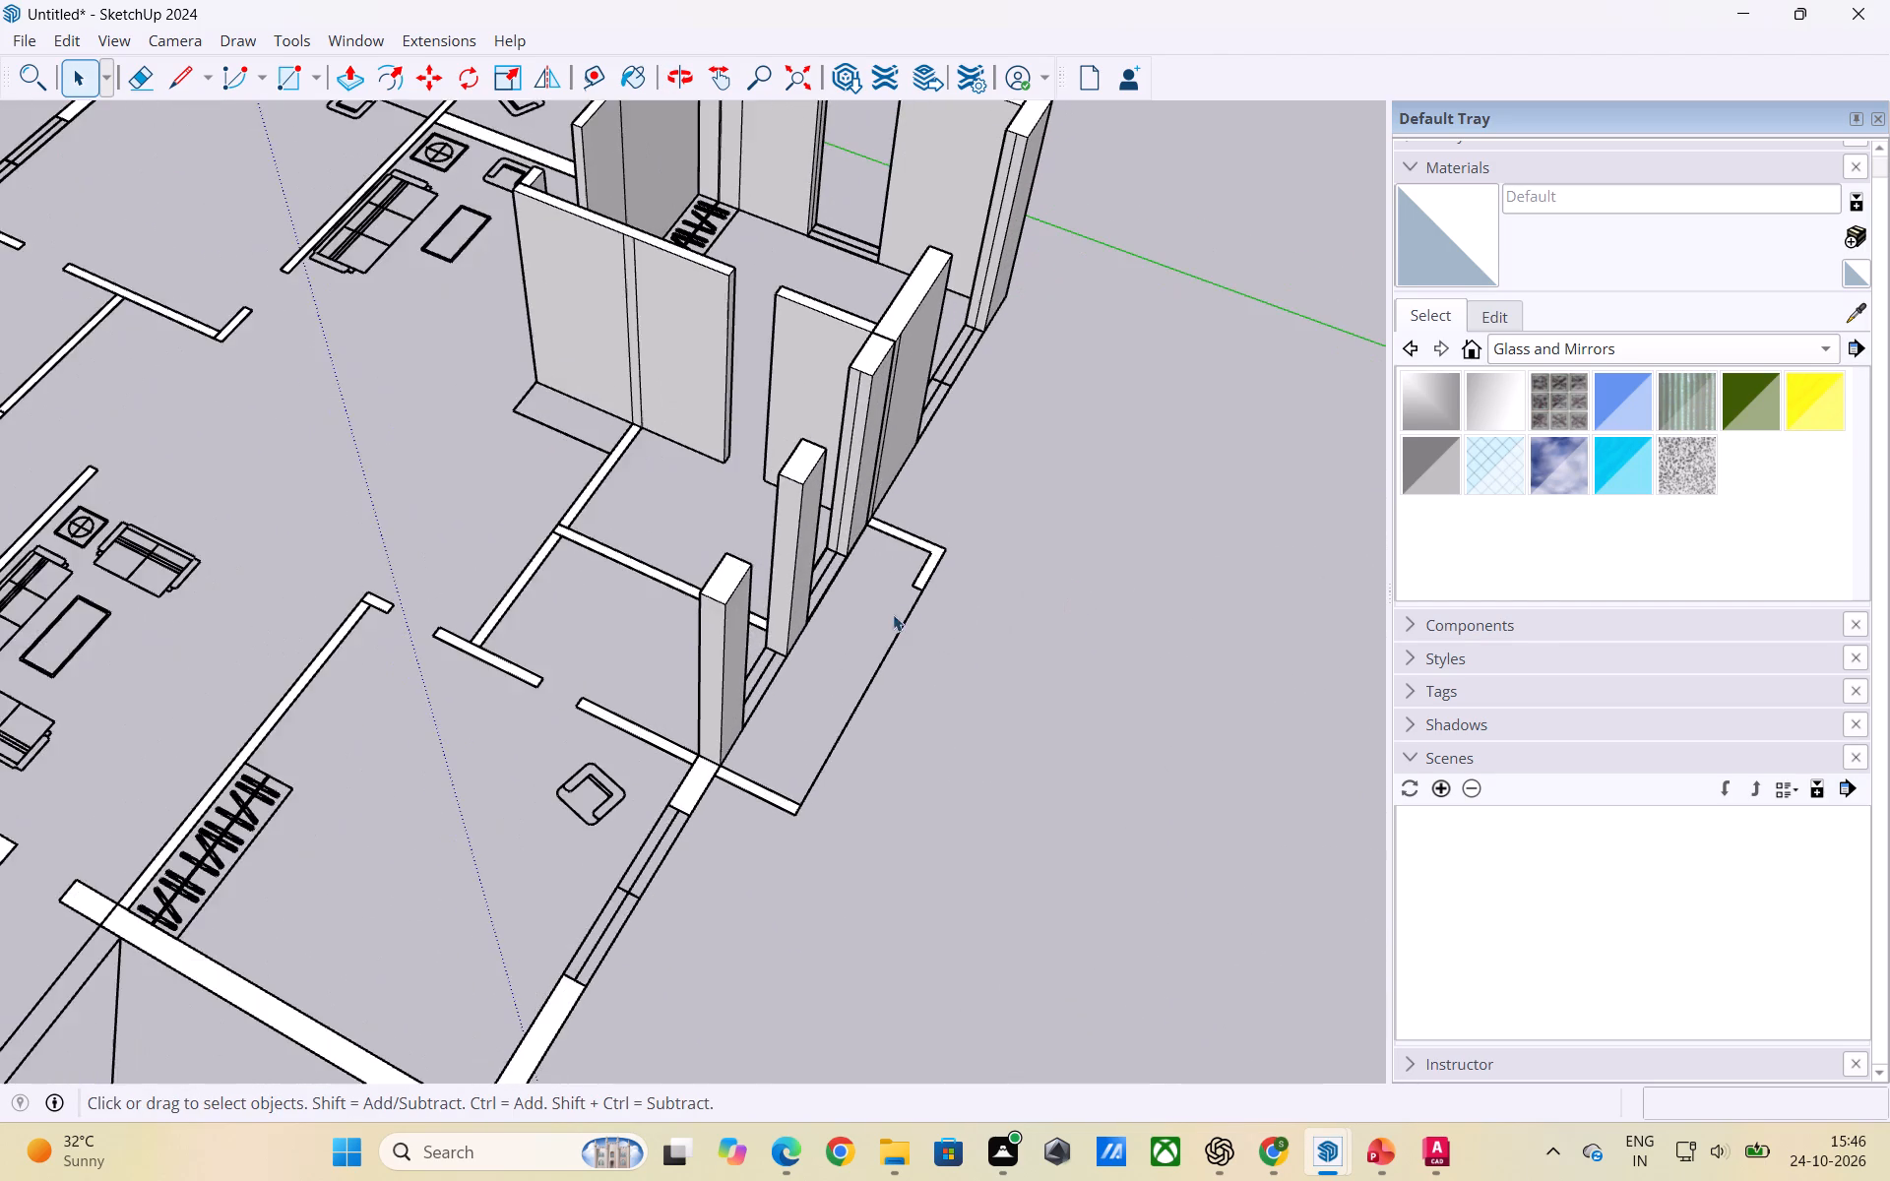
pyautogui.moveTo(841, 645); pyautogui.dragTo(1166, 747, button='middle')
pyautogui.scroll(-6, 1237, 679)
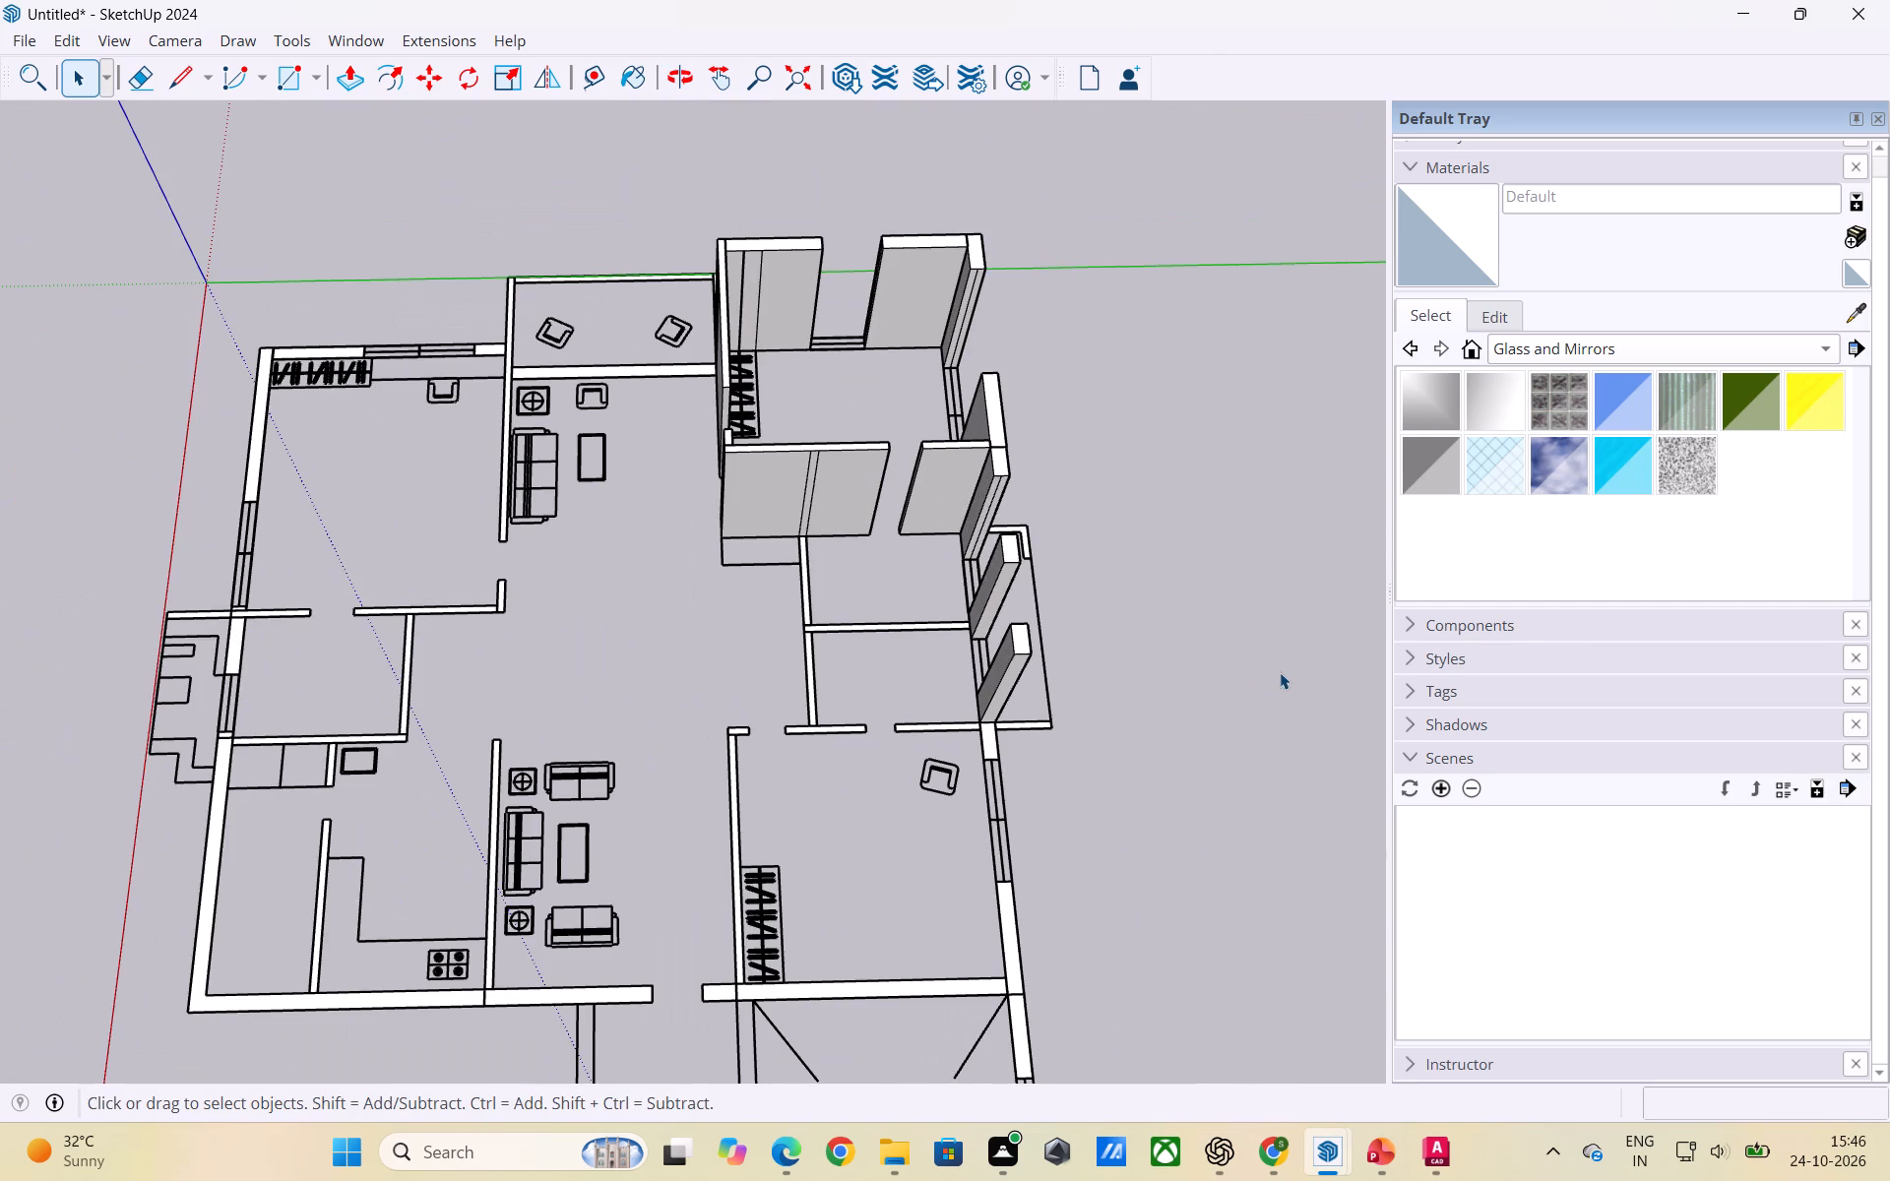
pyautogui.scroll(-5, 845, 660)
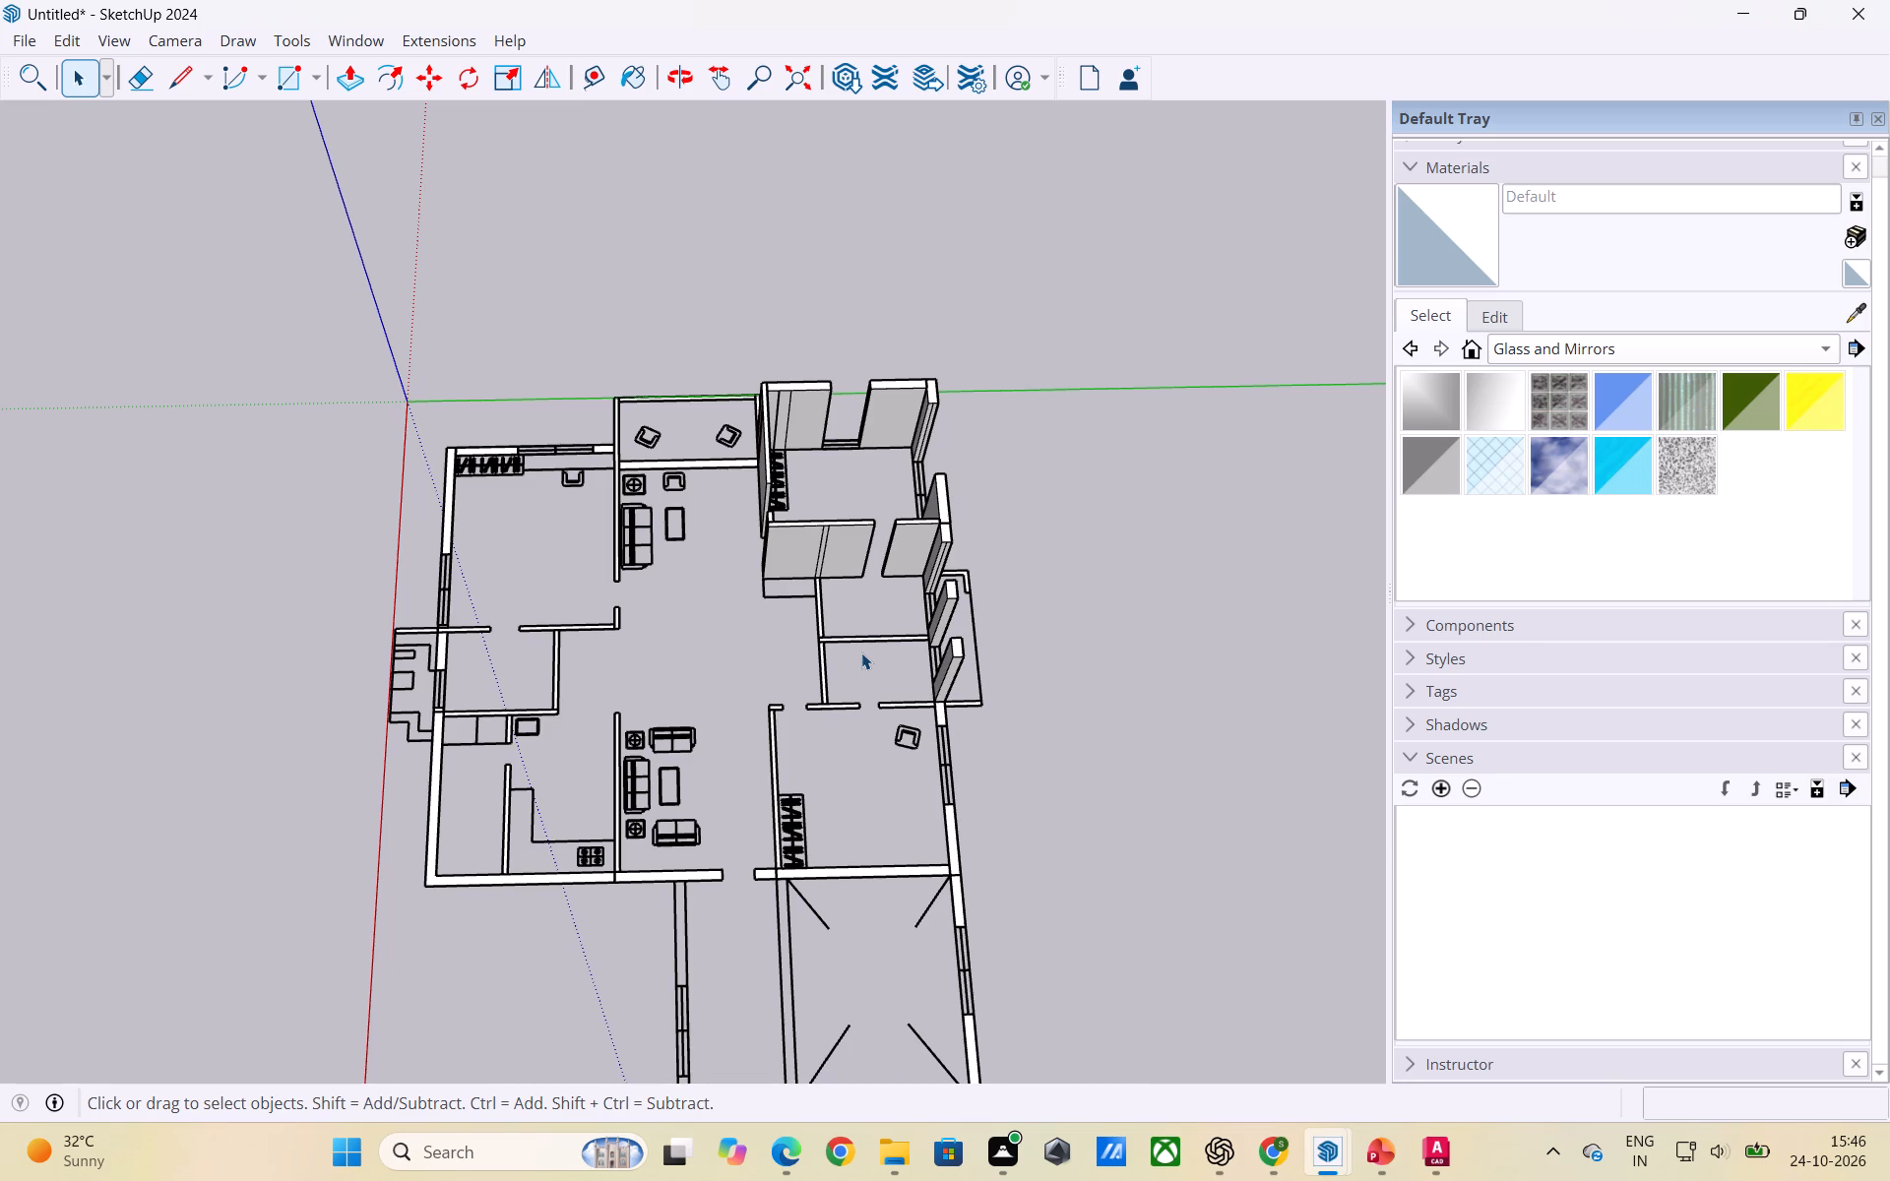
pyautogui.scroll(-2, 835, 397)
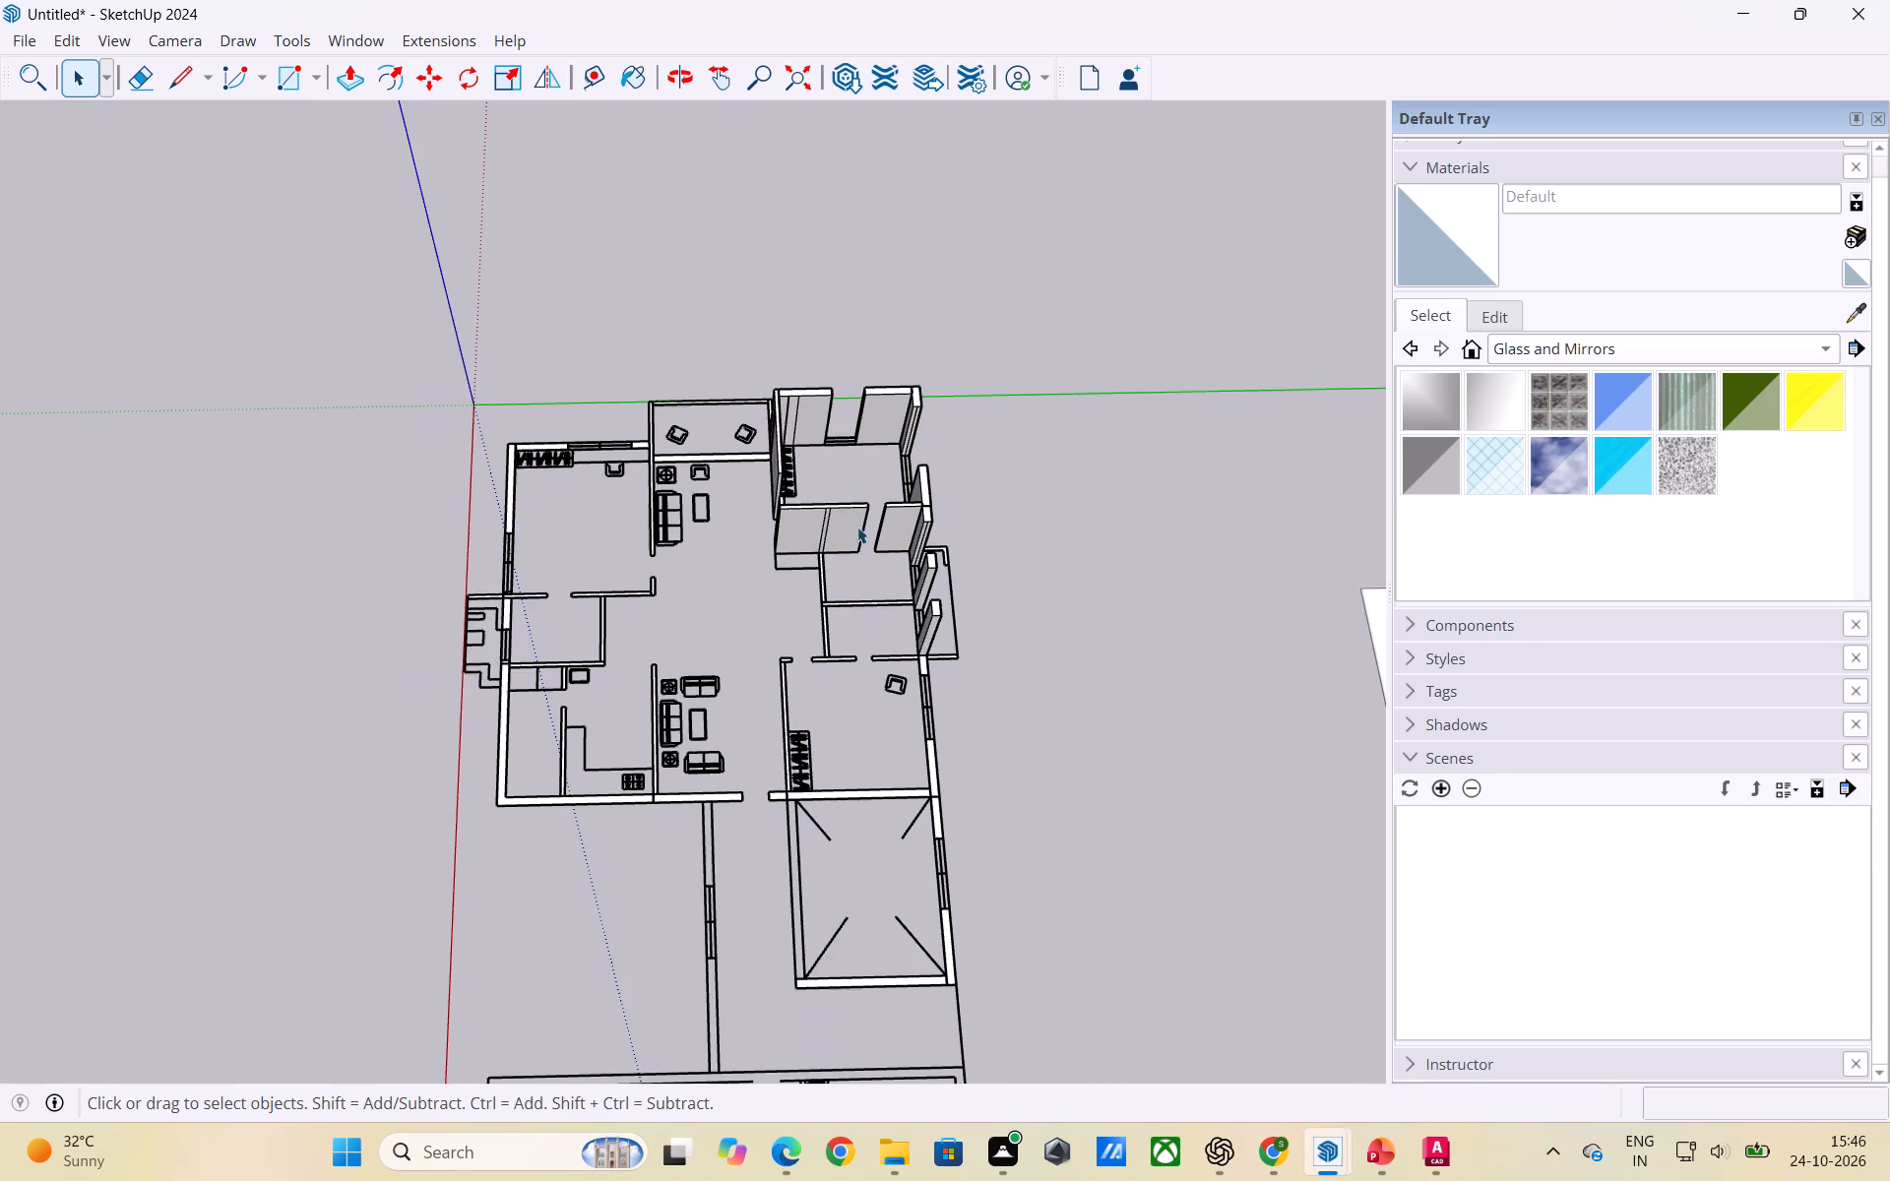
pyautogui.scroll(-2, 873, 692)
pyautogui.scroll(-5, 803, 616)
pyautogui.moveTo(801, 606); pyautogui.dragTo(816, 780, button='middle')
# Raise the T-shaped partition's crossbar segment along the first small room to the top of the adjoining raised wall.
pyautogui.scroll(2, 880, 530)
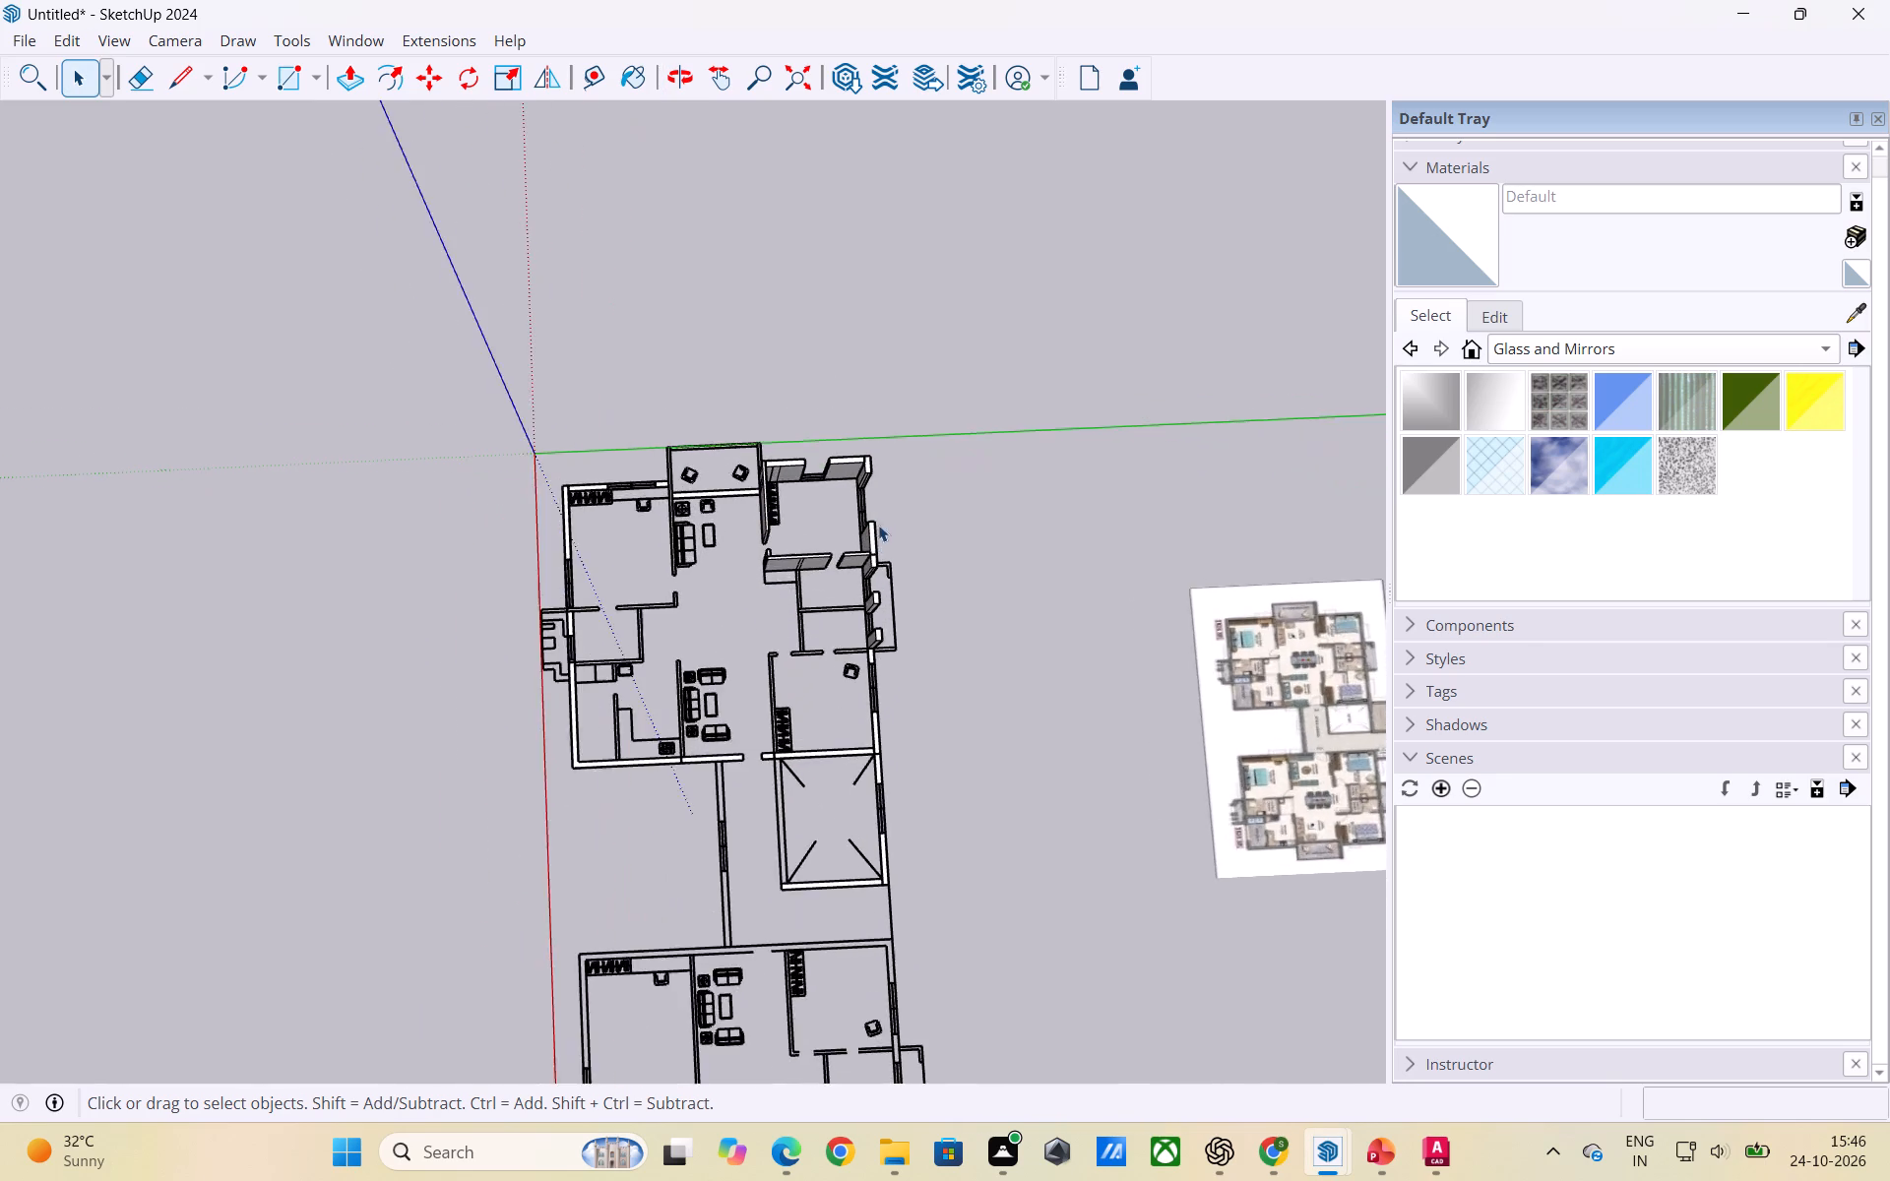
pyautogui.scroll(16, 878, 525)
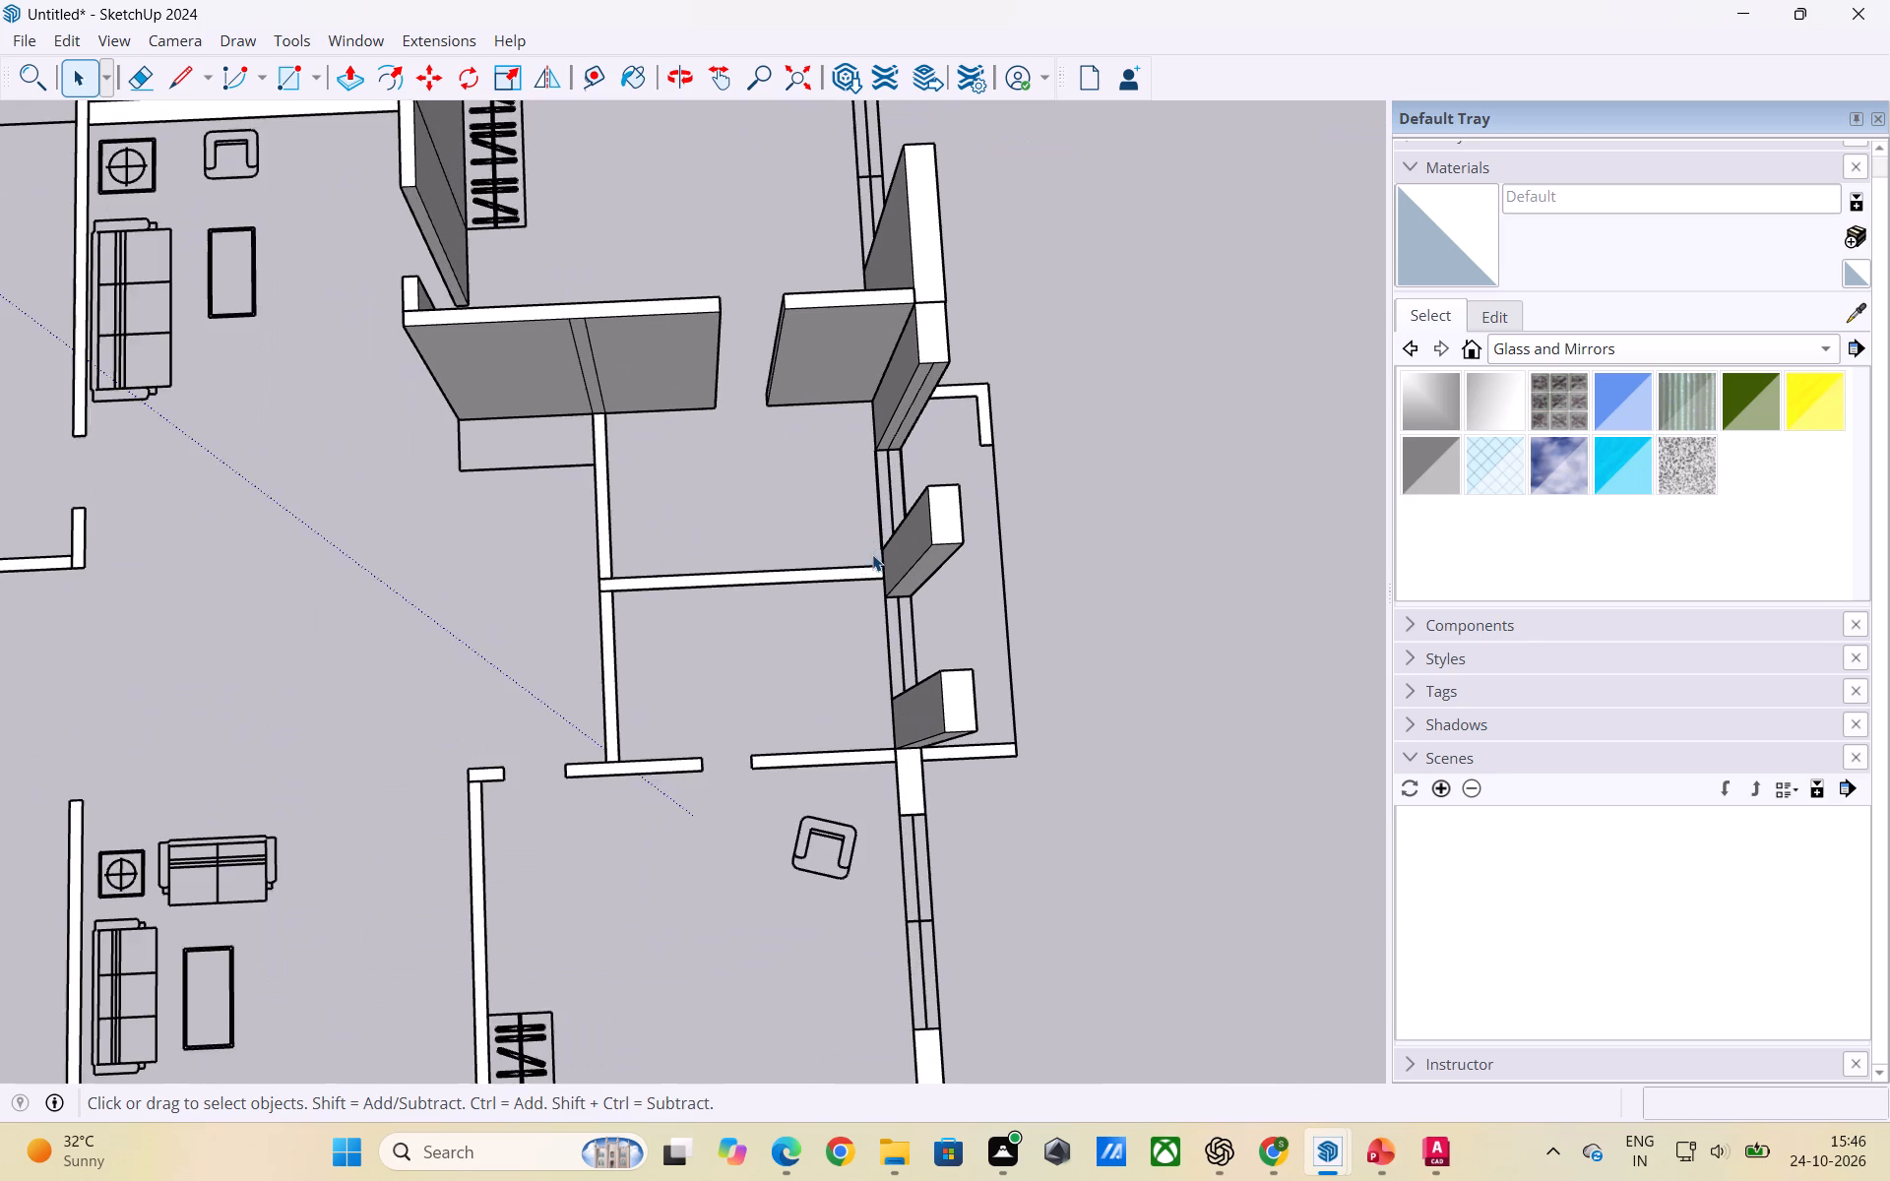
pyautogui.scroll(2, 872, 555)
pyautogui.moveTo(850, 563); pyautogui.dragTo(850, 631, button='middle')
pyautogui.scroll(2, 820, 610)
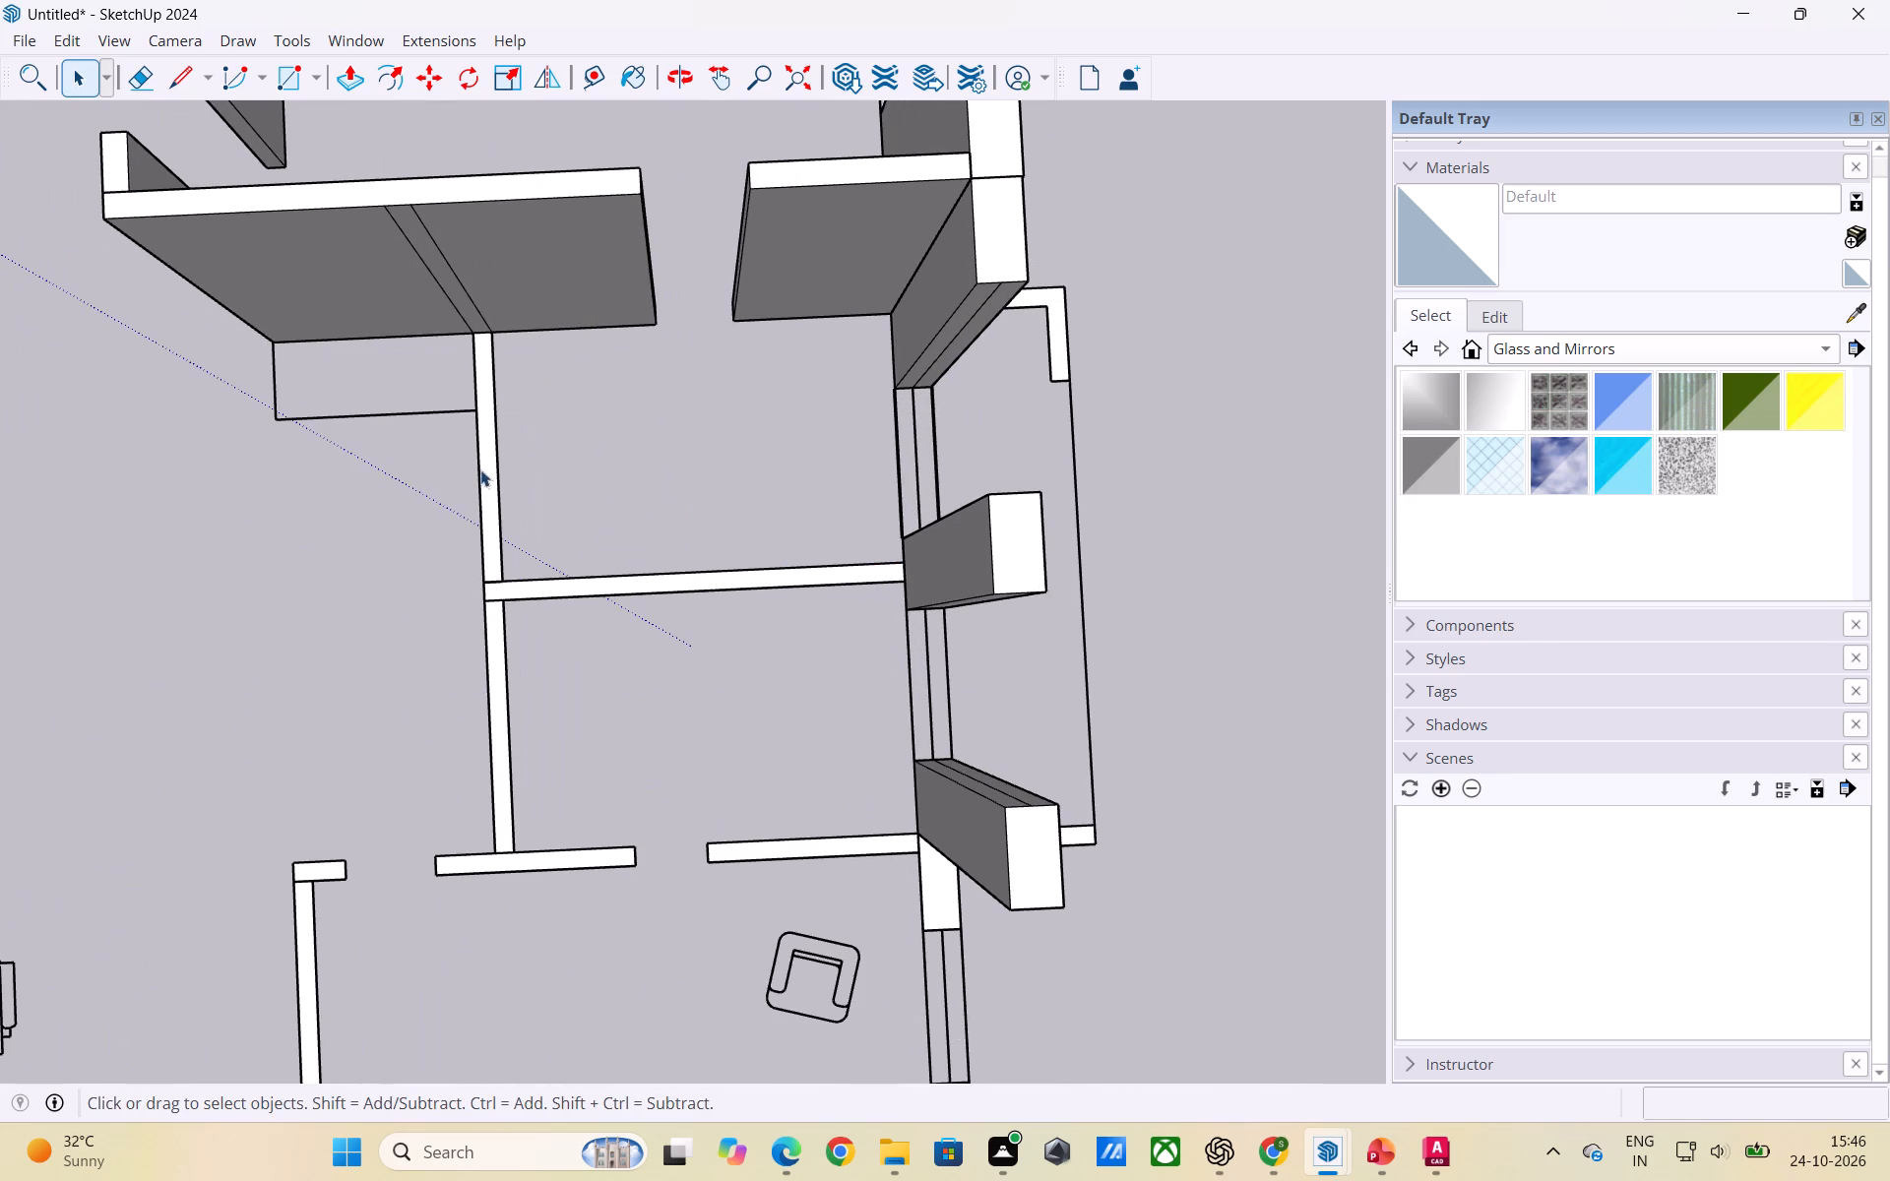
pyautogui.click(486, 480)
pyautogui.click(486, 480)
pyautogui.tripleClick(489, 480)
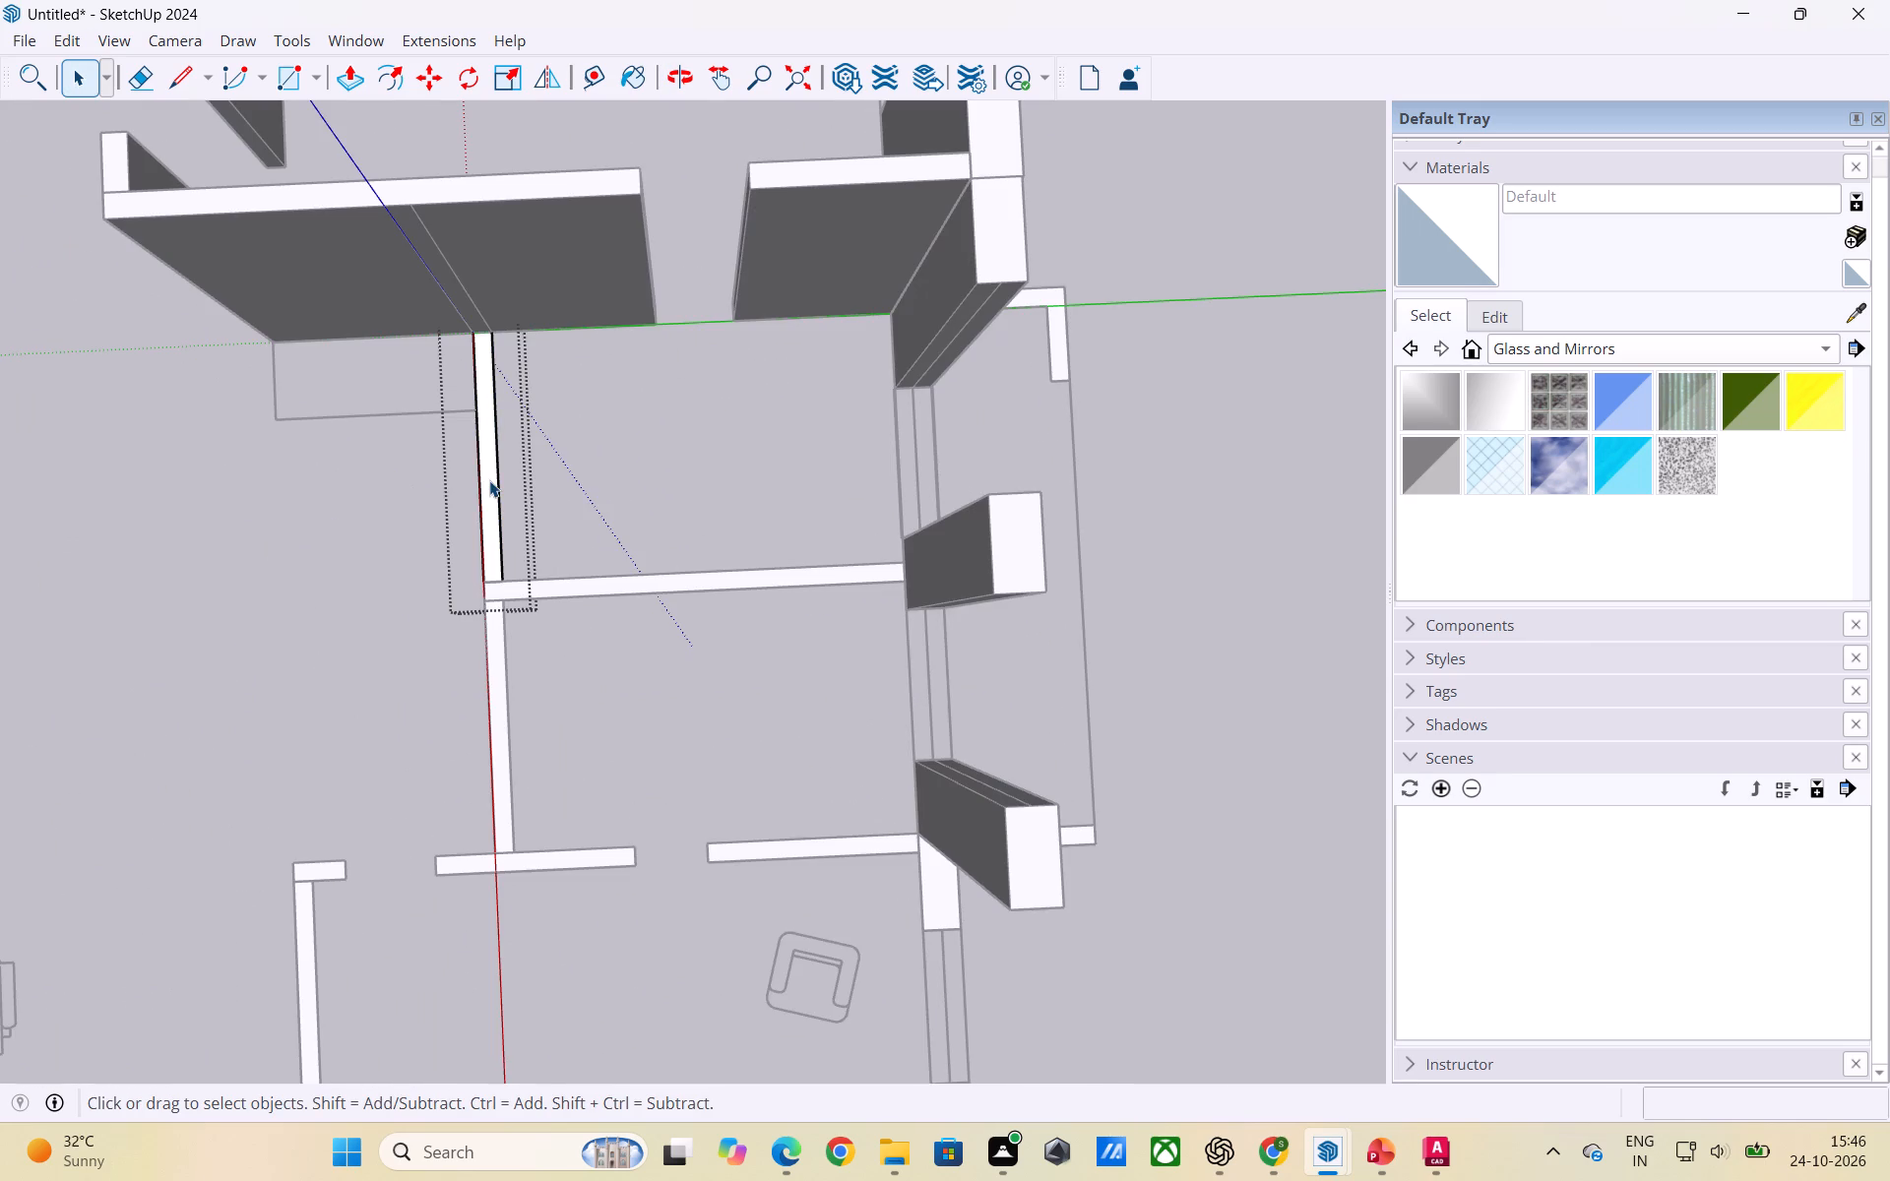
pyautogui.press('p')
pyautogui.click(489, 480)
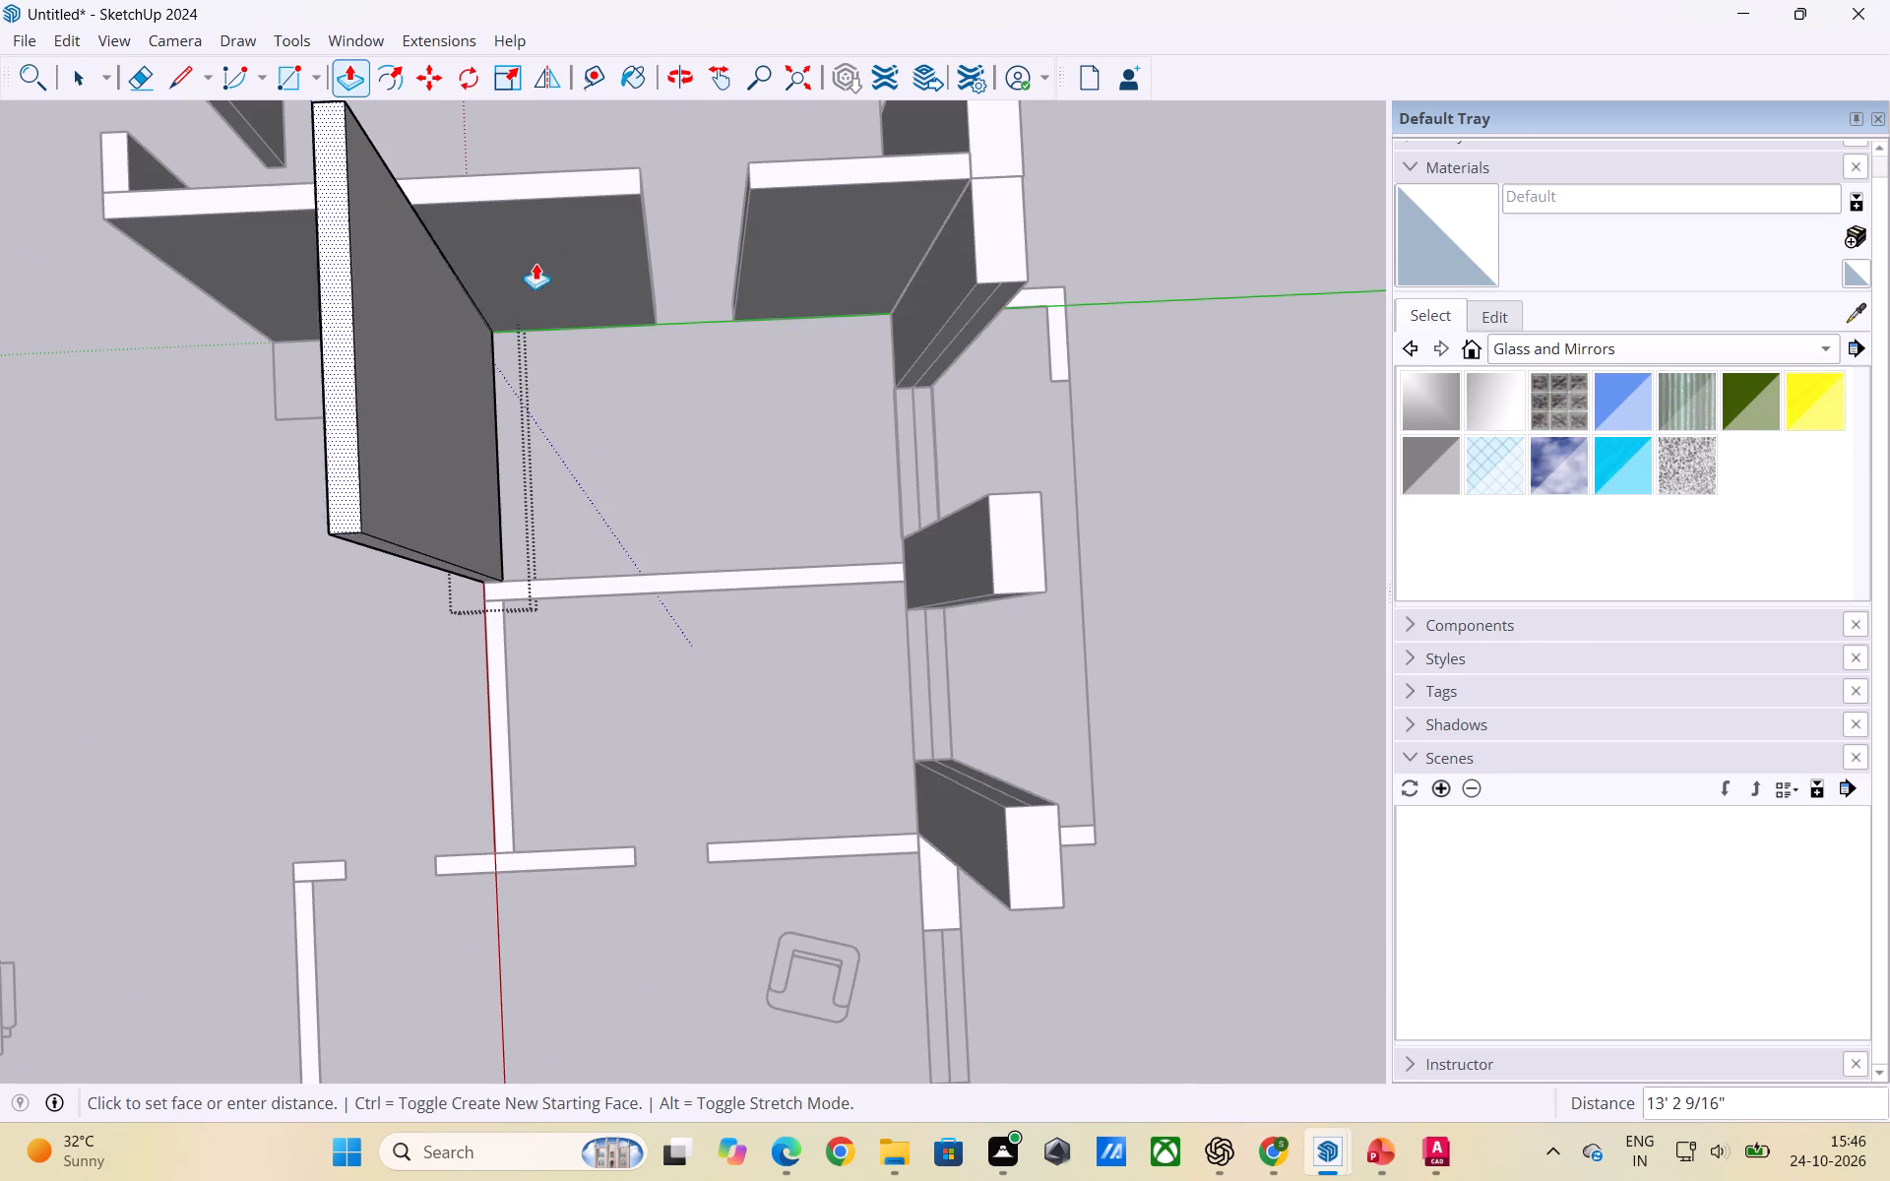
pyautogui.click(597, 173)
pyautogui.press('space')
pyautogui.click(650, 385)
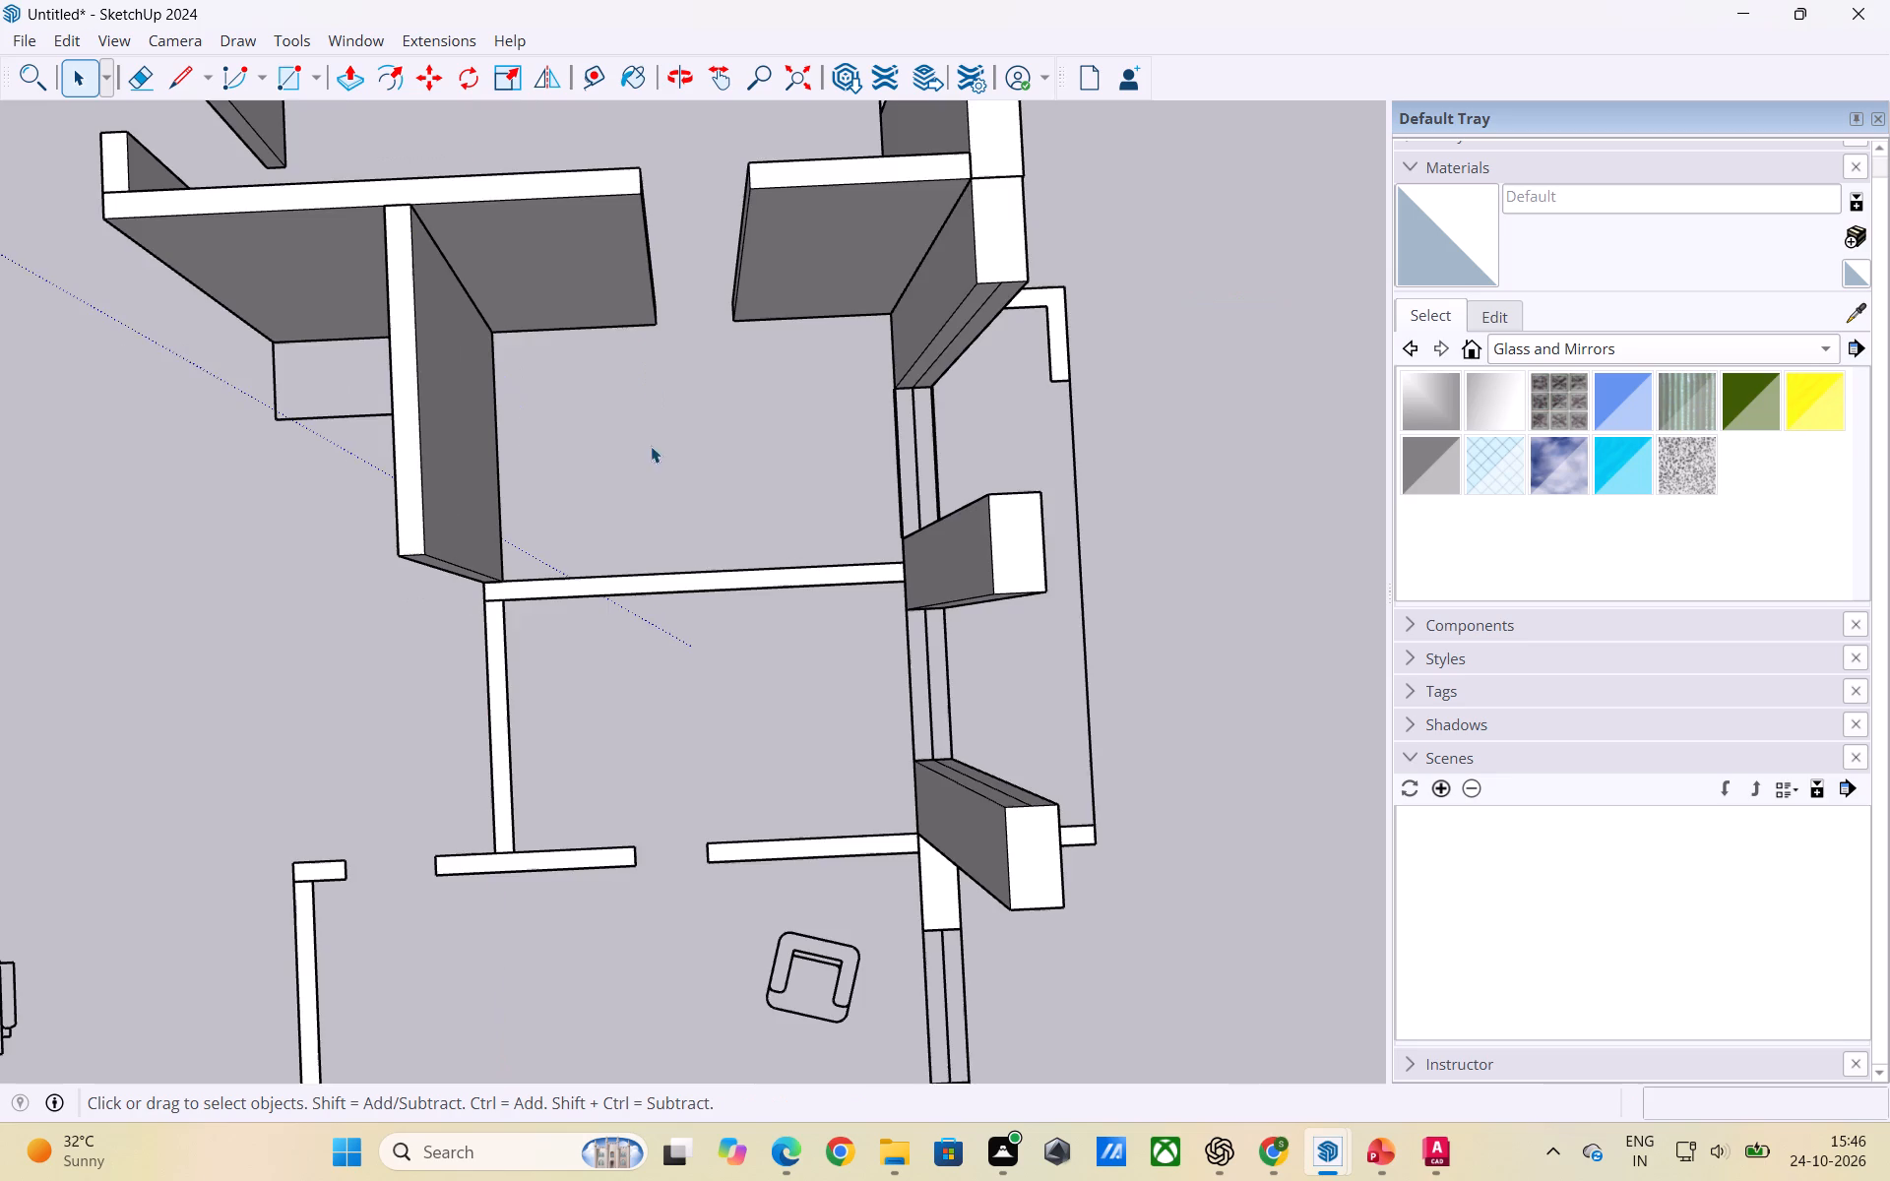
# Raise the T-shaped partition's stem between the two small rooms to the top of the raised outer wall segment.
pyautogui.tripleClick(626, 585)
pyautogui.press('p')
pyautogui.click(626, 585)
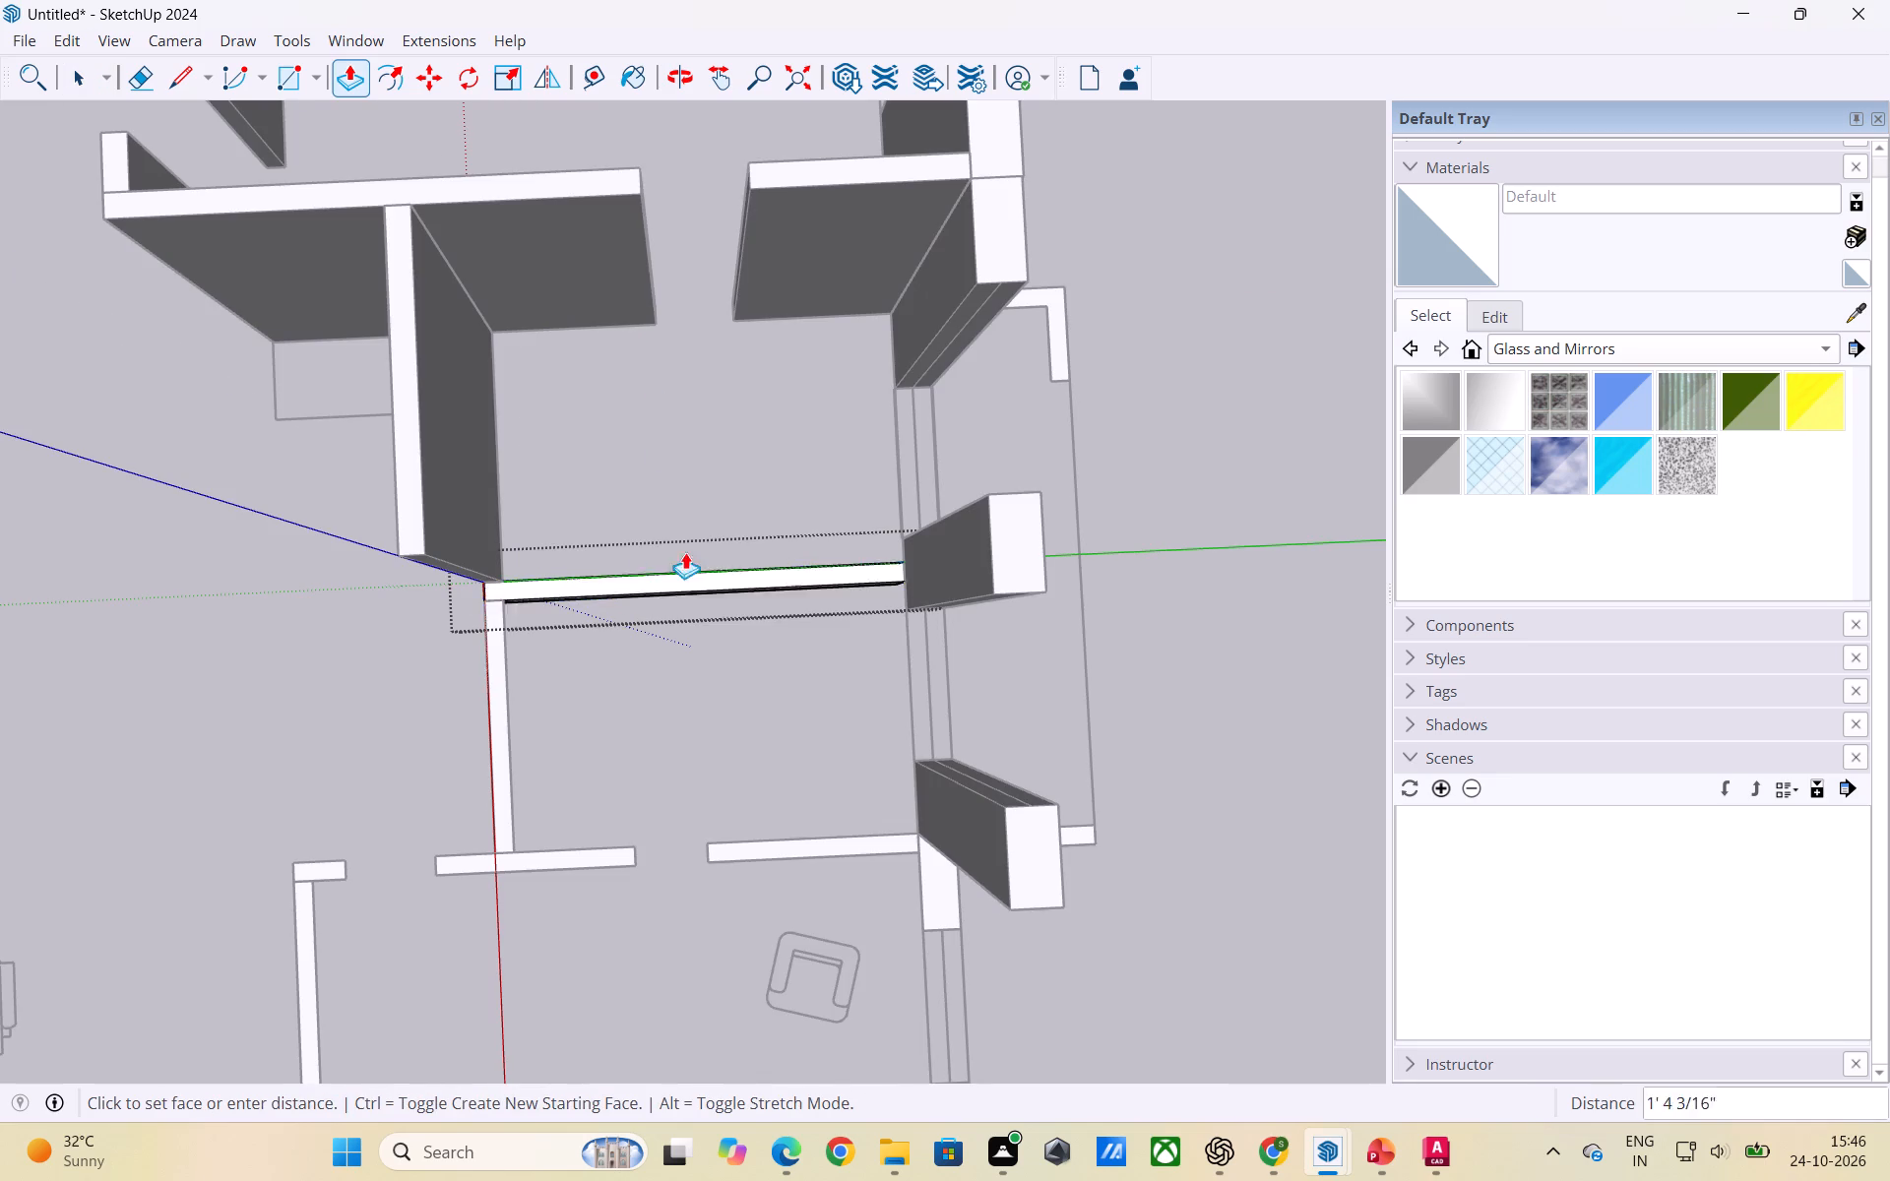
pyautogui.click(1018, 554)
pyautogui.press('space')
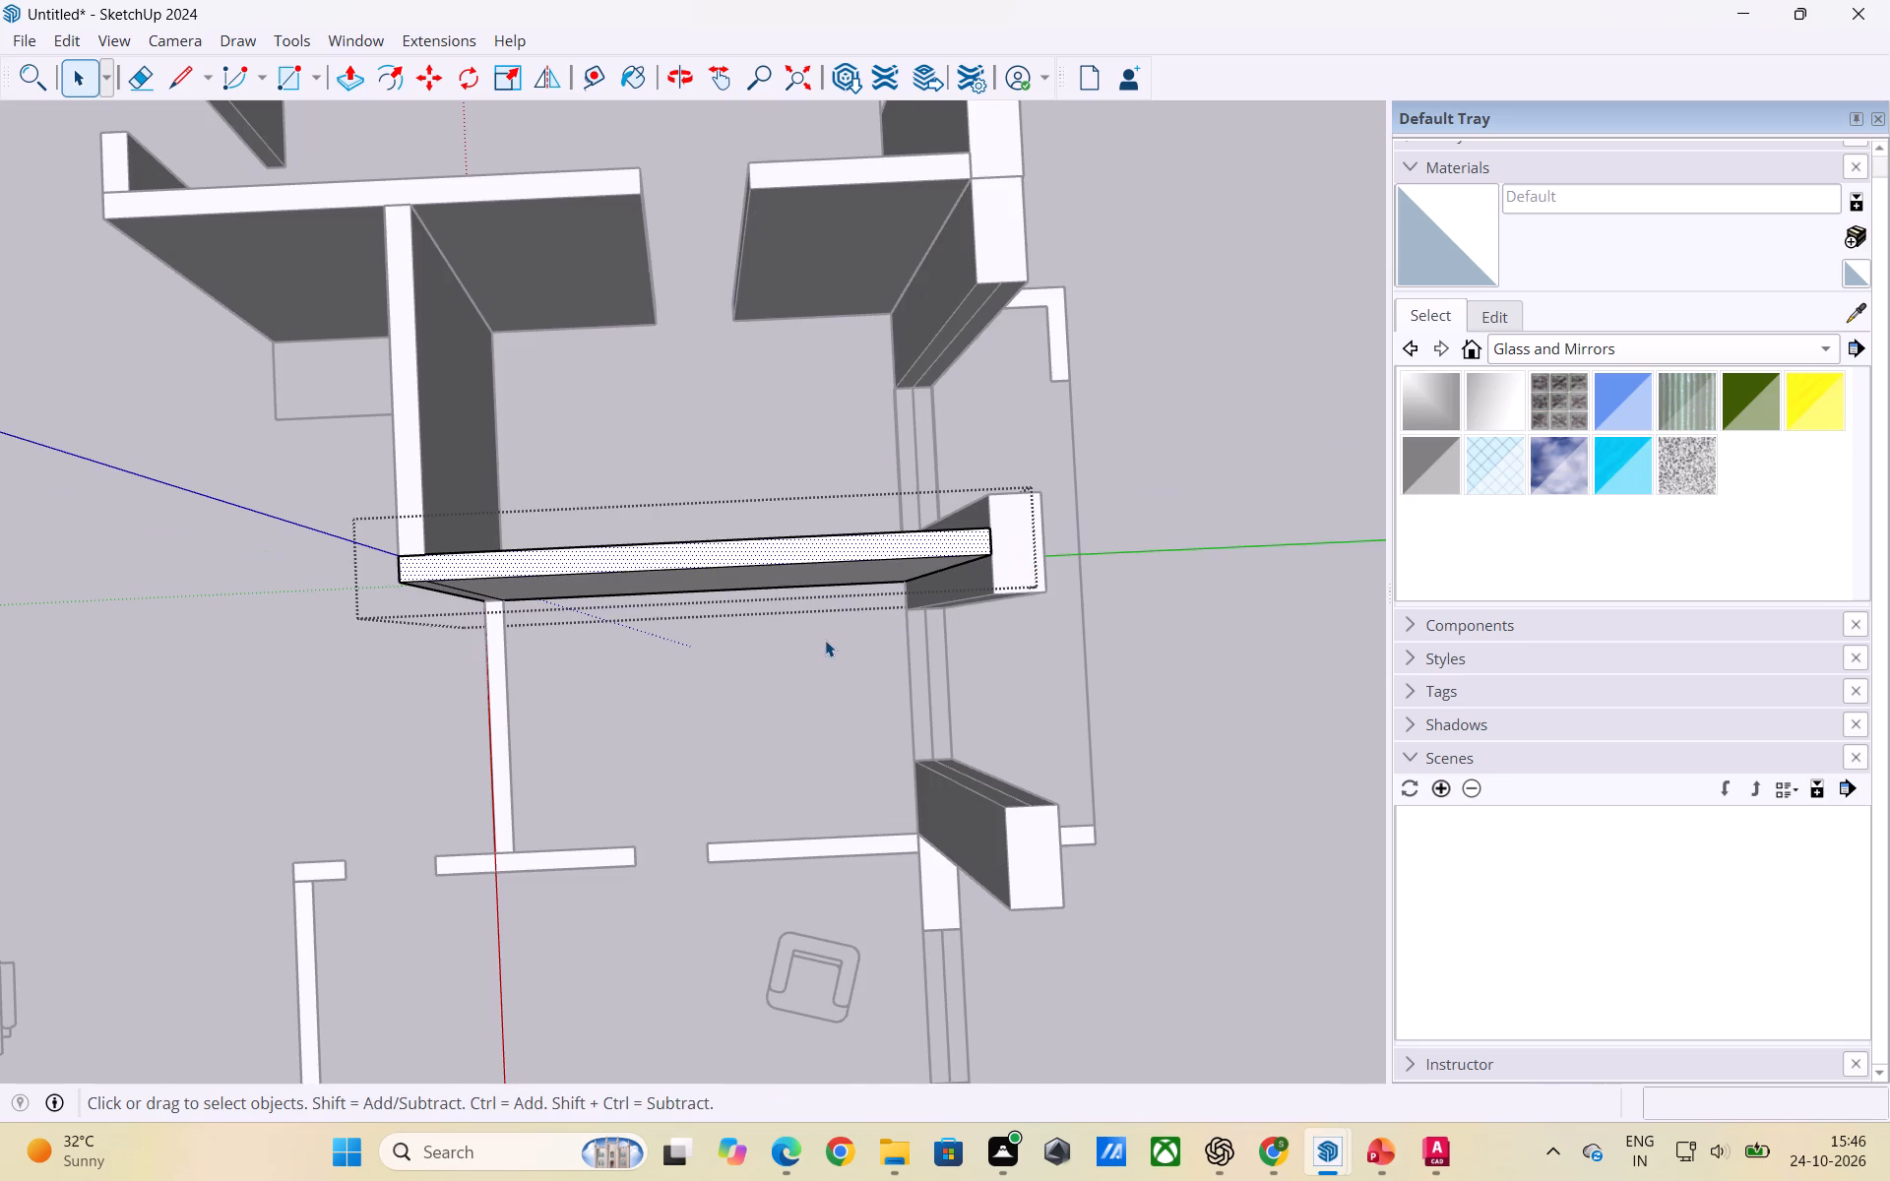
pyautogui.click(825, 640)
# Raise the crossbar segment along the second small room to the top of the raised stem wall.
pyautogui.scroll(-5, 976, 609)
pyautogui.scroll(-1, 700, 705)
pyautogui.moveTo(701, 705); pyautogui.dragTo(762, 575, button='middle')
pyautogui.scroll(3, 726, 671)
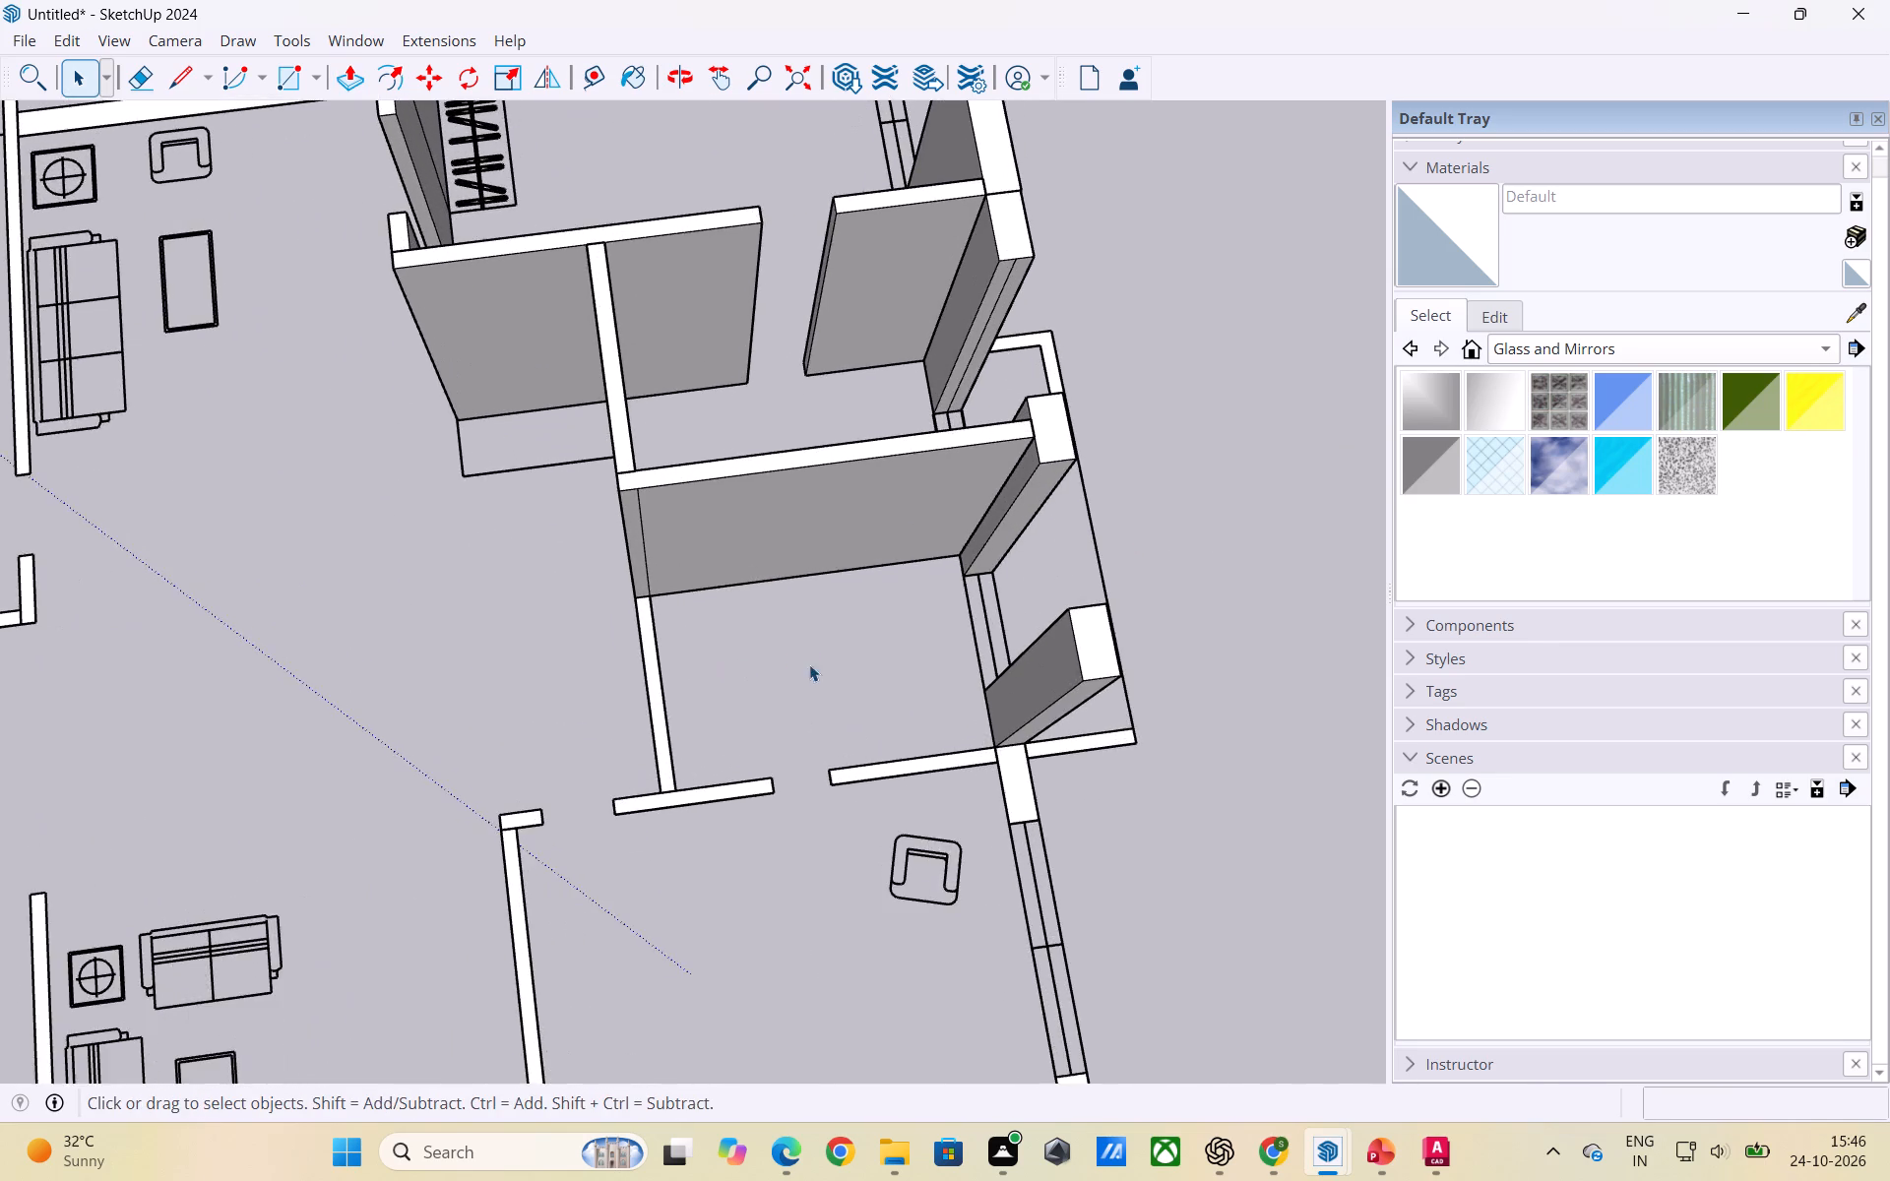
pyautogui.moveTo(809, 664); pyautogui.dragTo(691, 654, button='middle')
pyautogui.scroll(1, 588, 686)
pyautogui.moveTo(606, 656); pyautogui.dragTo(626, 757, button='middle')
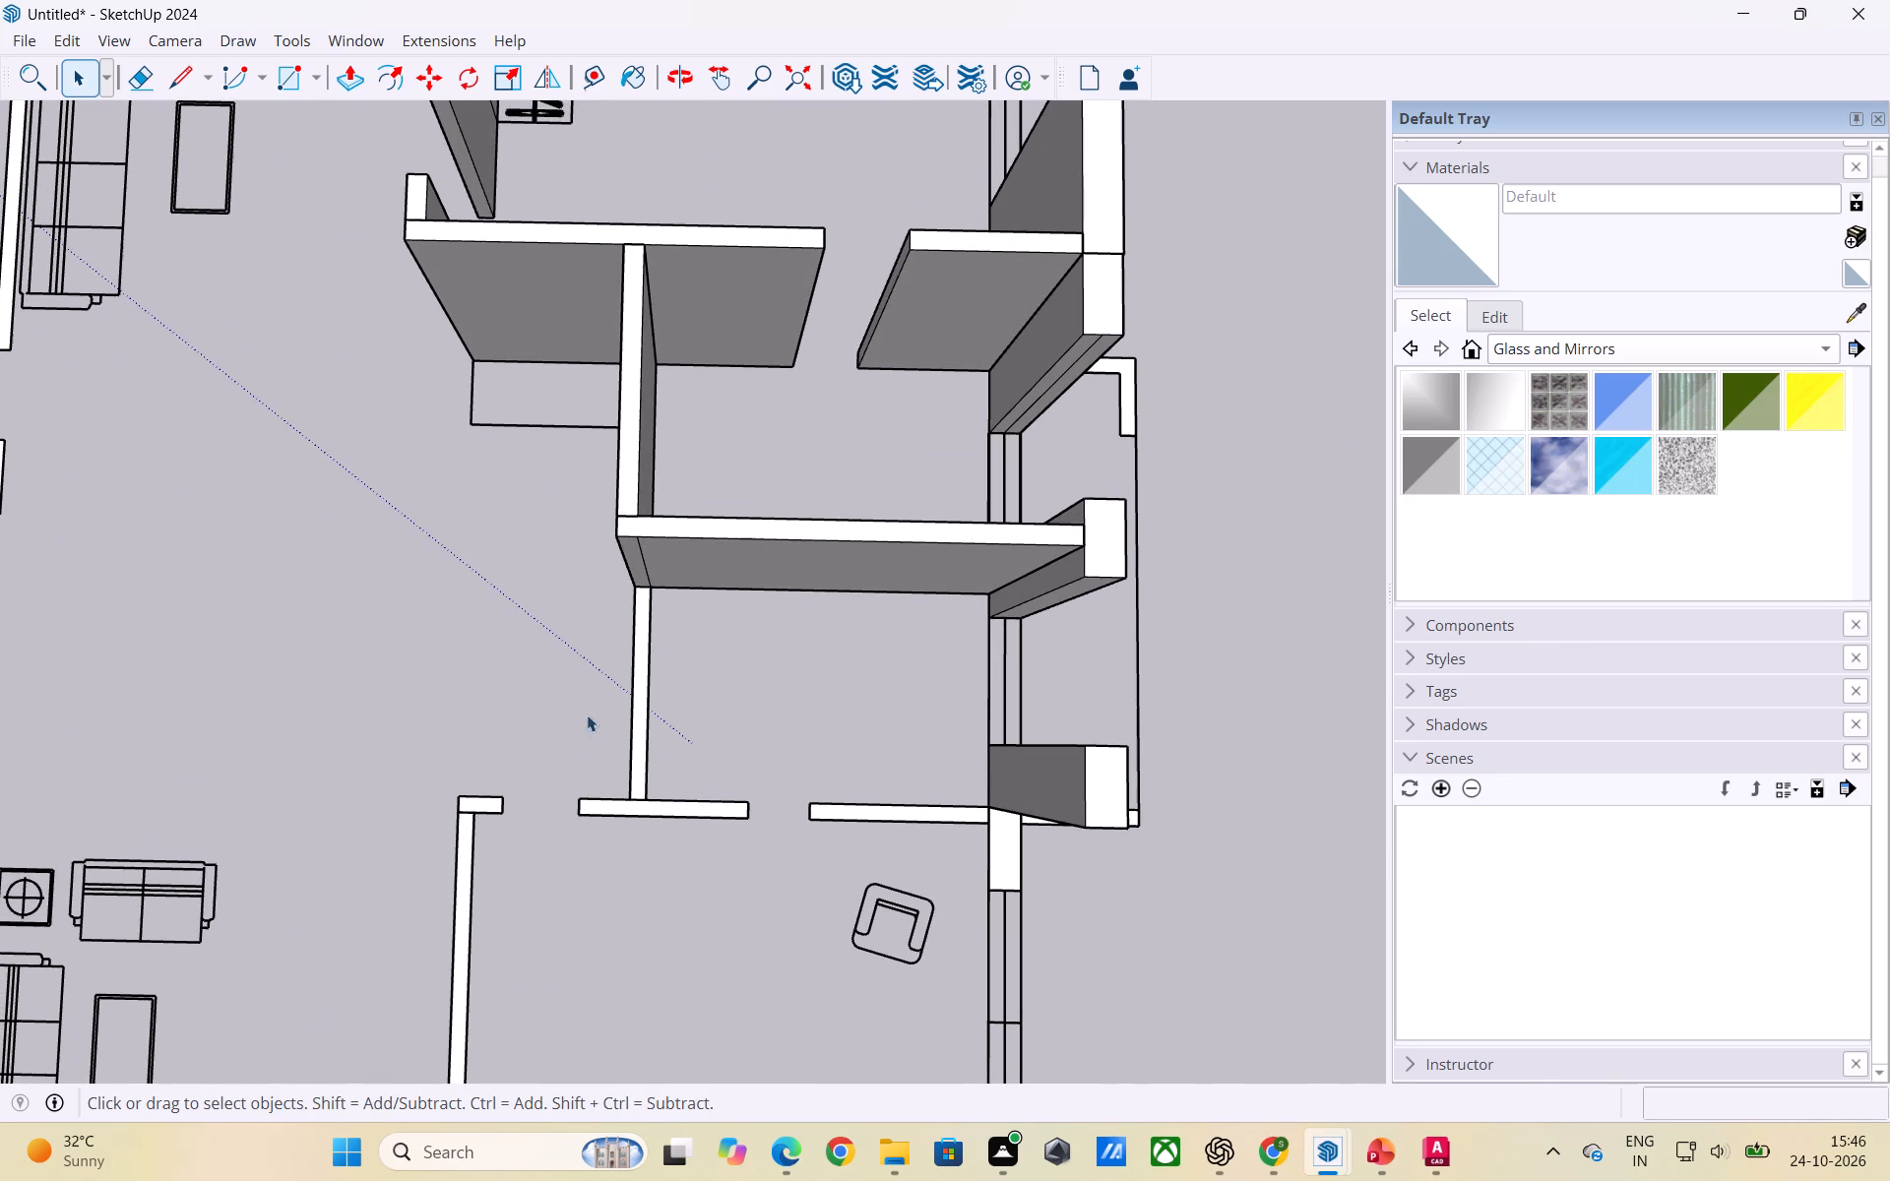
pyautogui.click(642, 674)
pyautogui.doubleClick(642, 674)
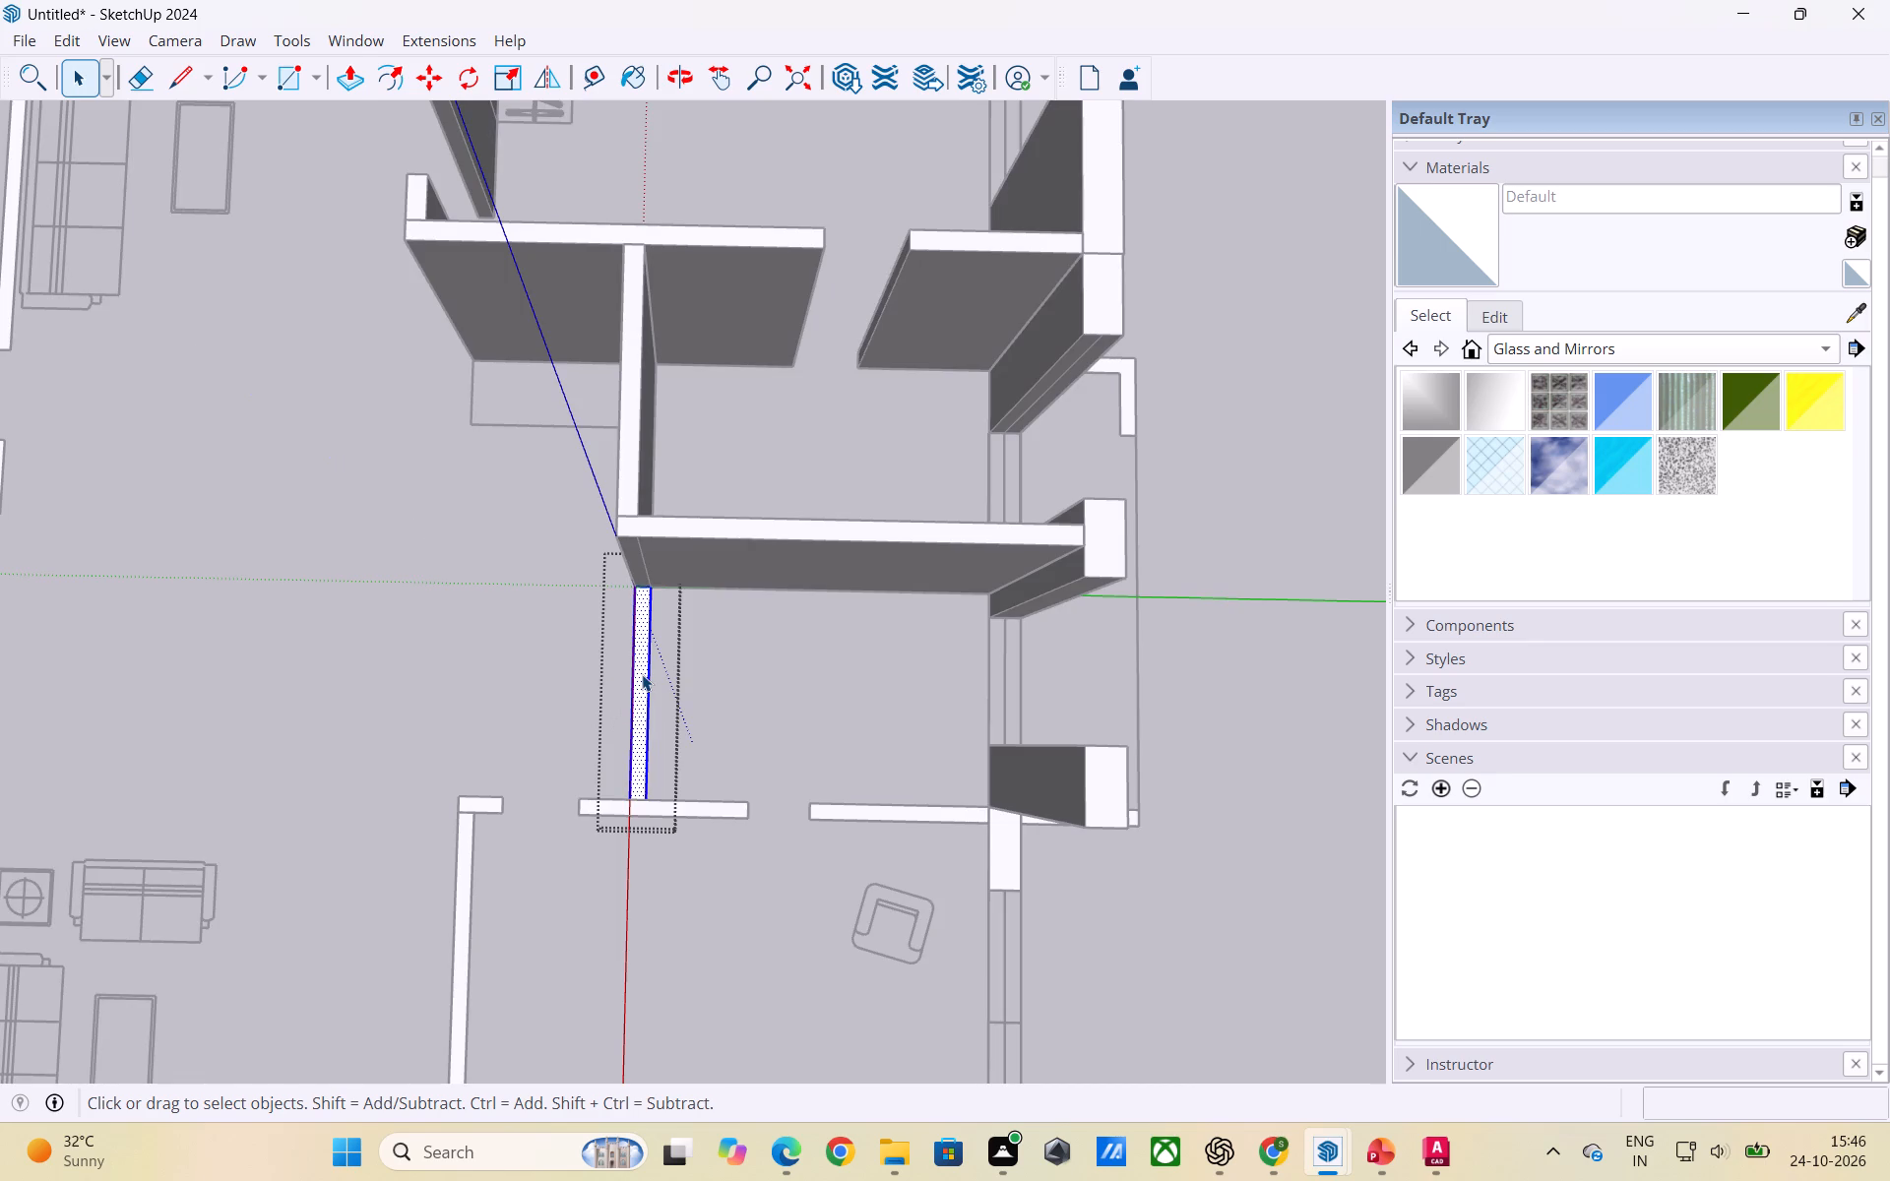
pyautogui.press('p')
pyautogui.click(642, 674)
pyautogui.click(819, 525)
pyautogui.press('space')
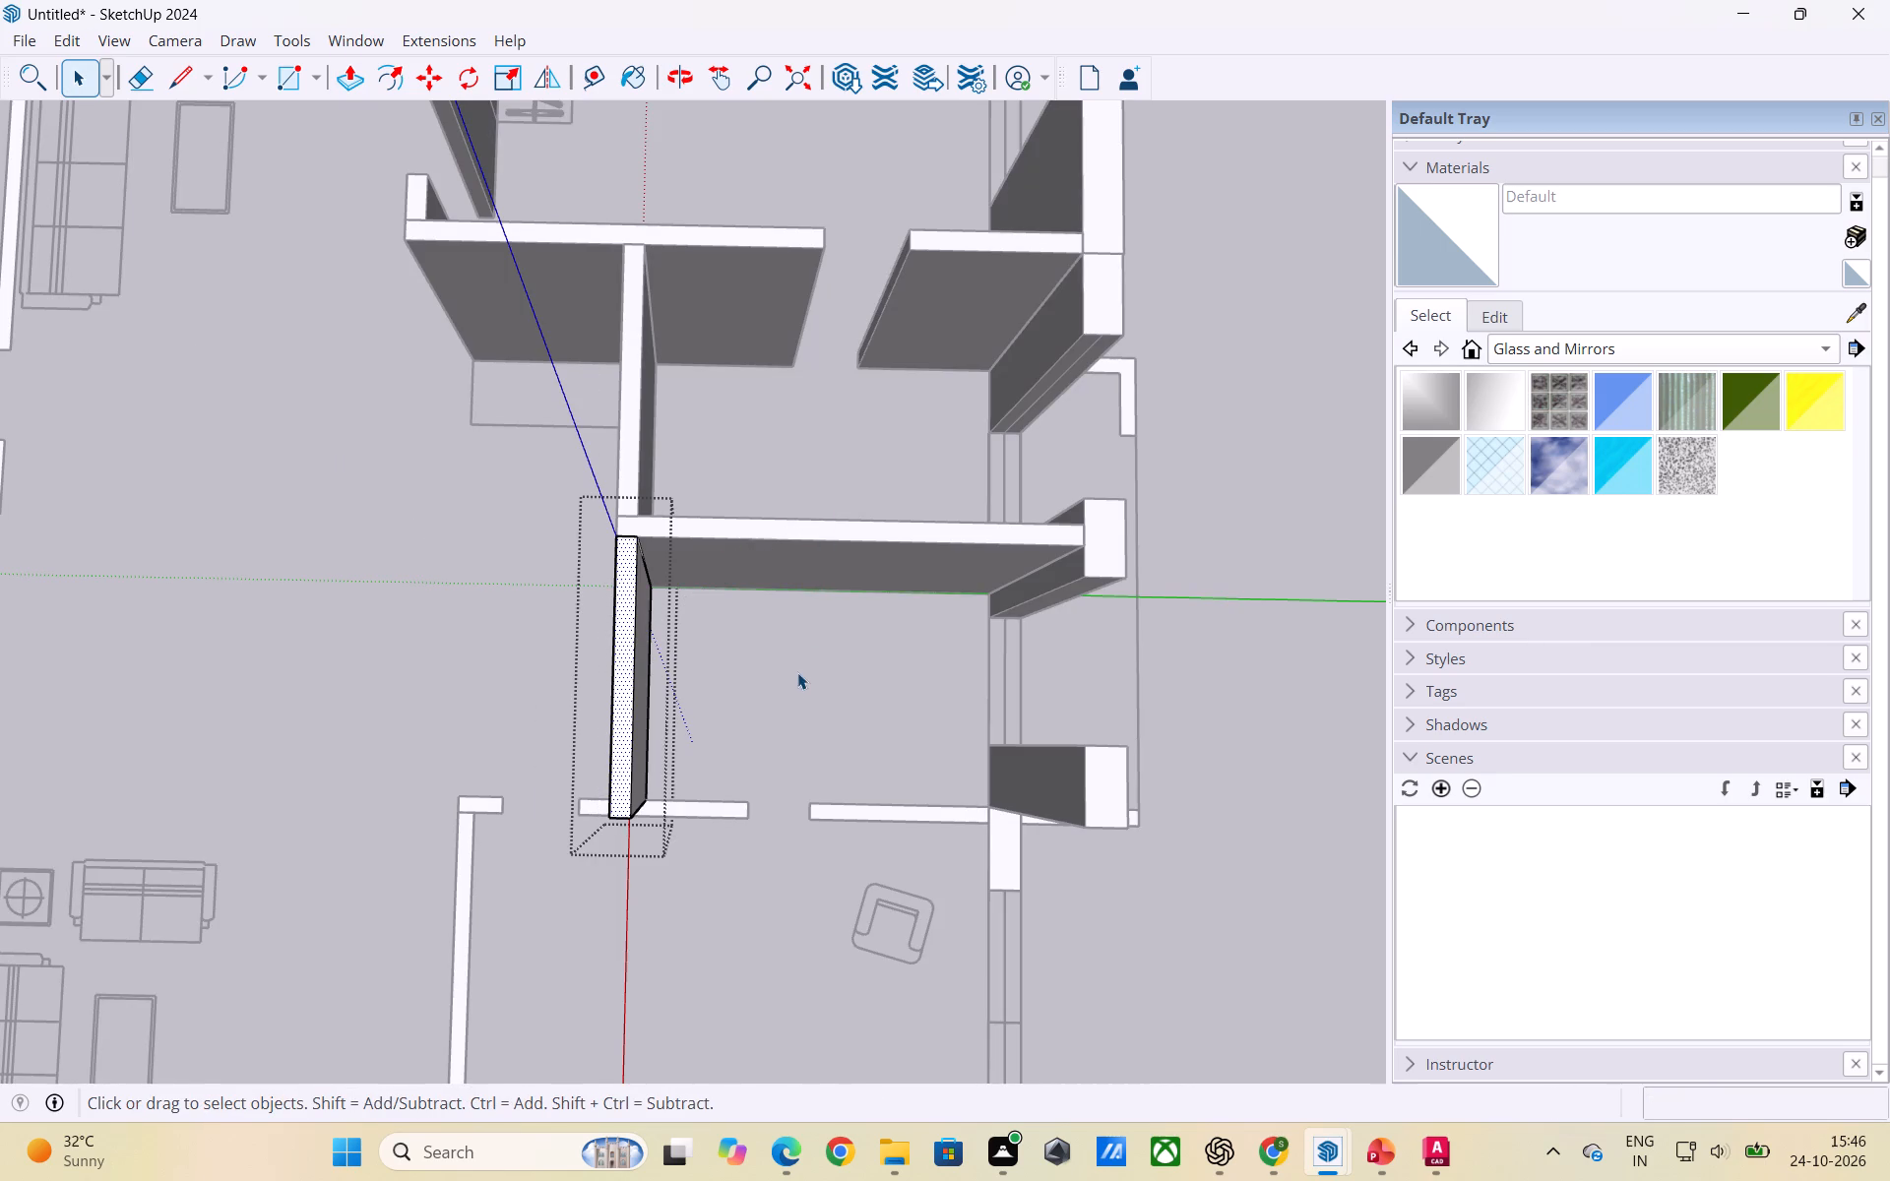
pyautogui.click(795, 675)
# Raise the short wall segment between the next bedroom's two door openings, at the crossbar's end, to 9'.
pyautogui.scroll(-3, 751, 636)
pyautogui.moveTo(687, 843); pyautogui.dragTo(717, 690, button='middle')
pyautogui.click(705, 765)
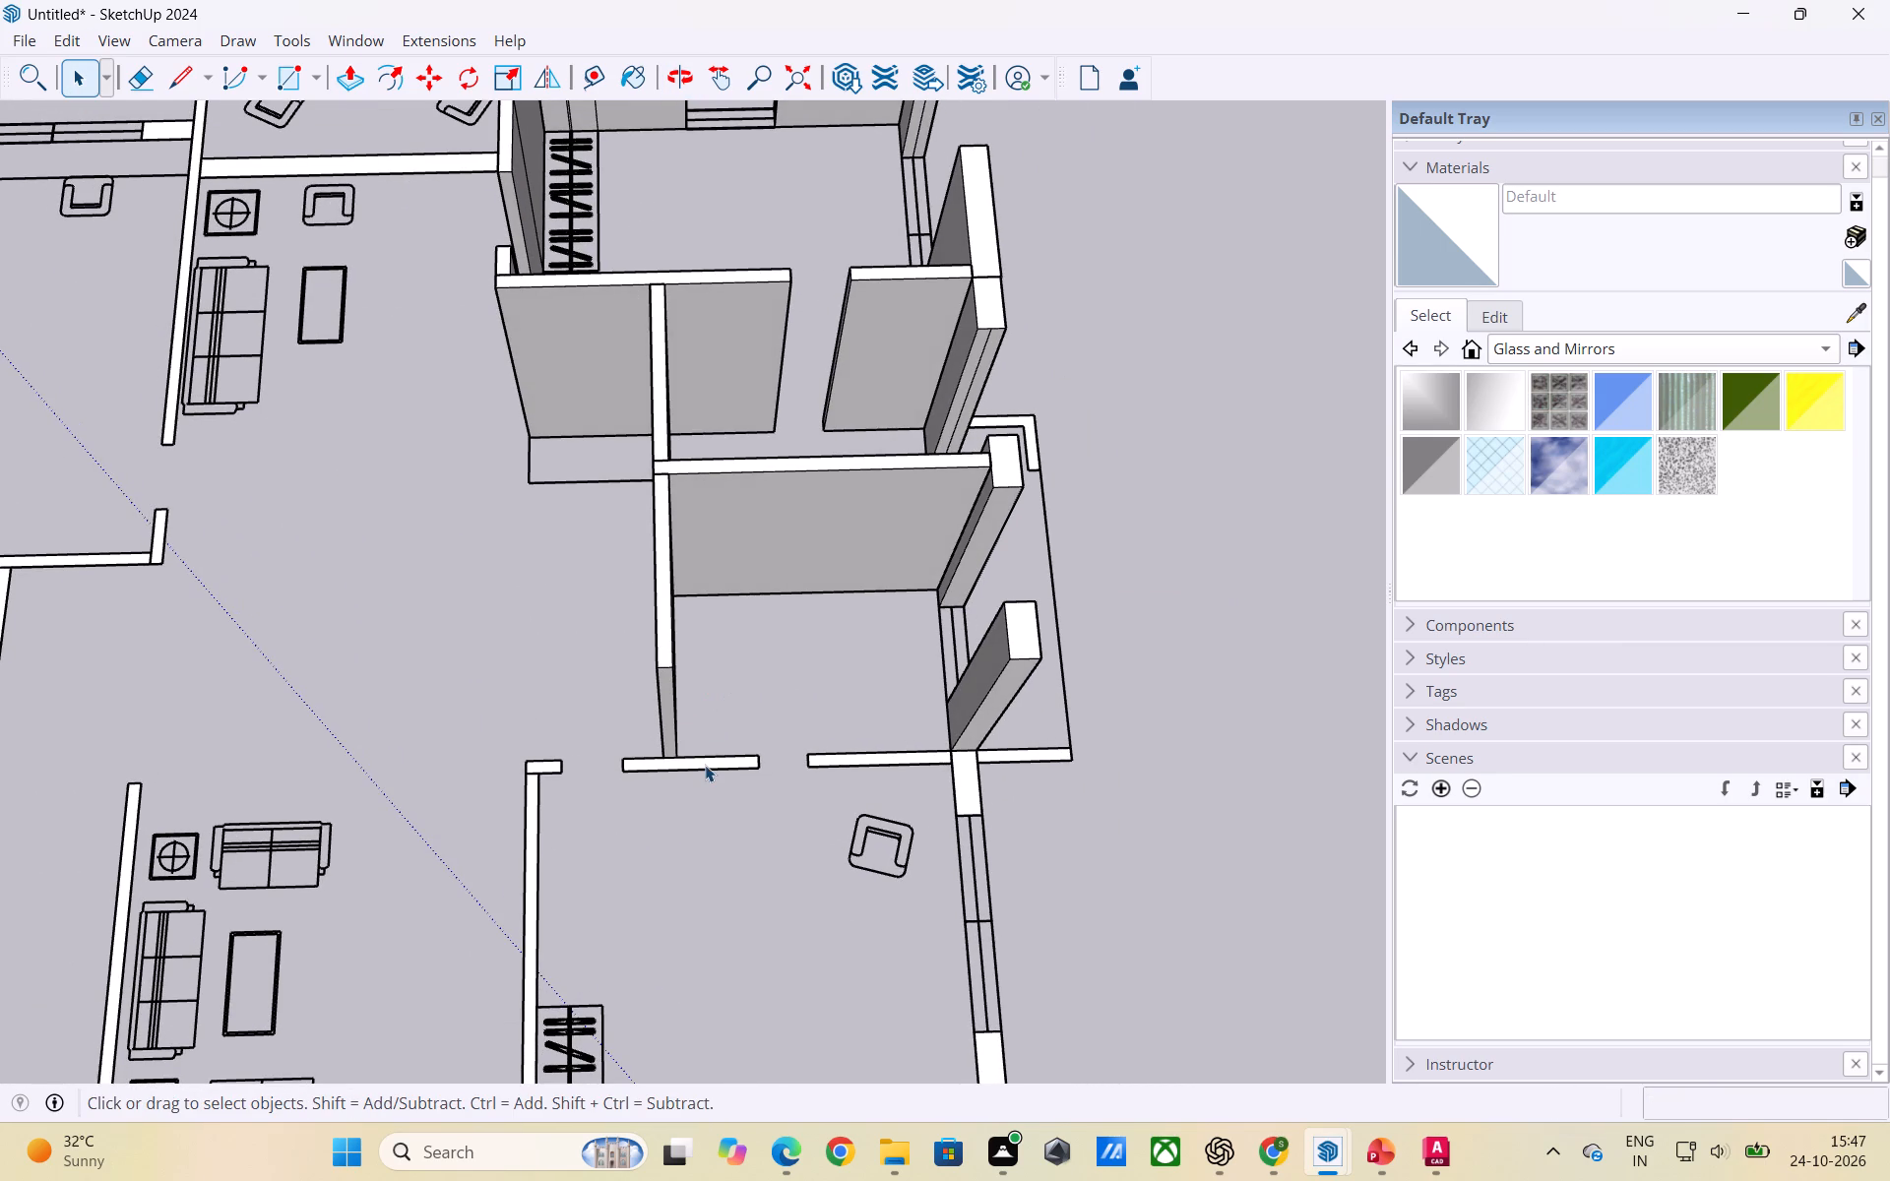
pyautogui.click(705, 765)
pyautogui.press('p')
pyautogui.click(708, 762)
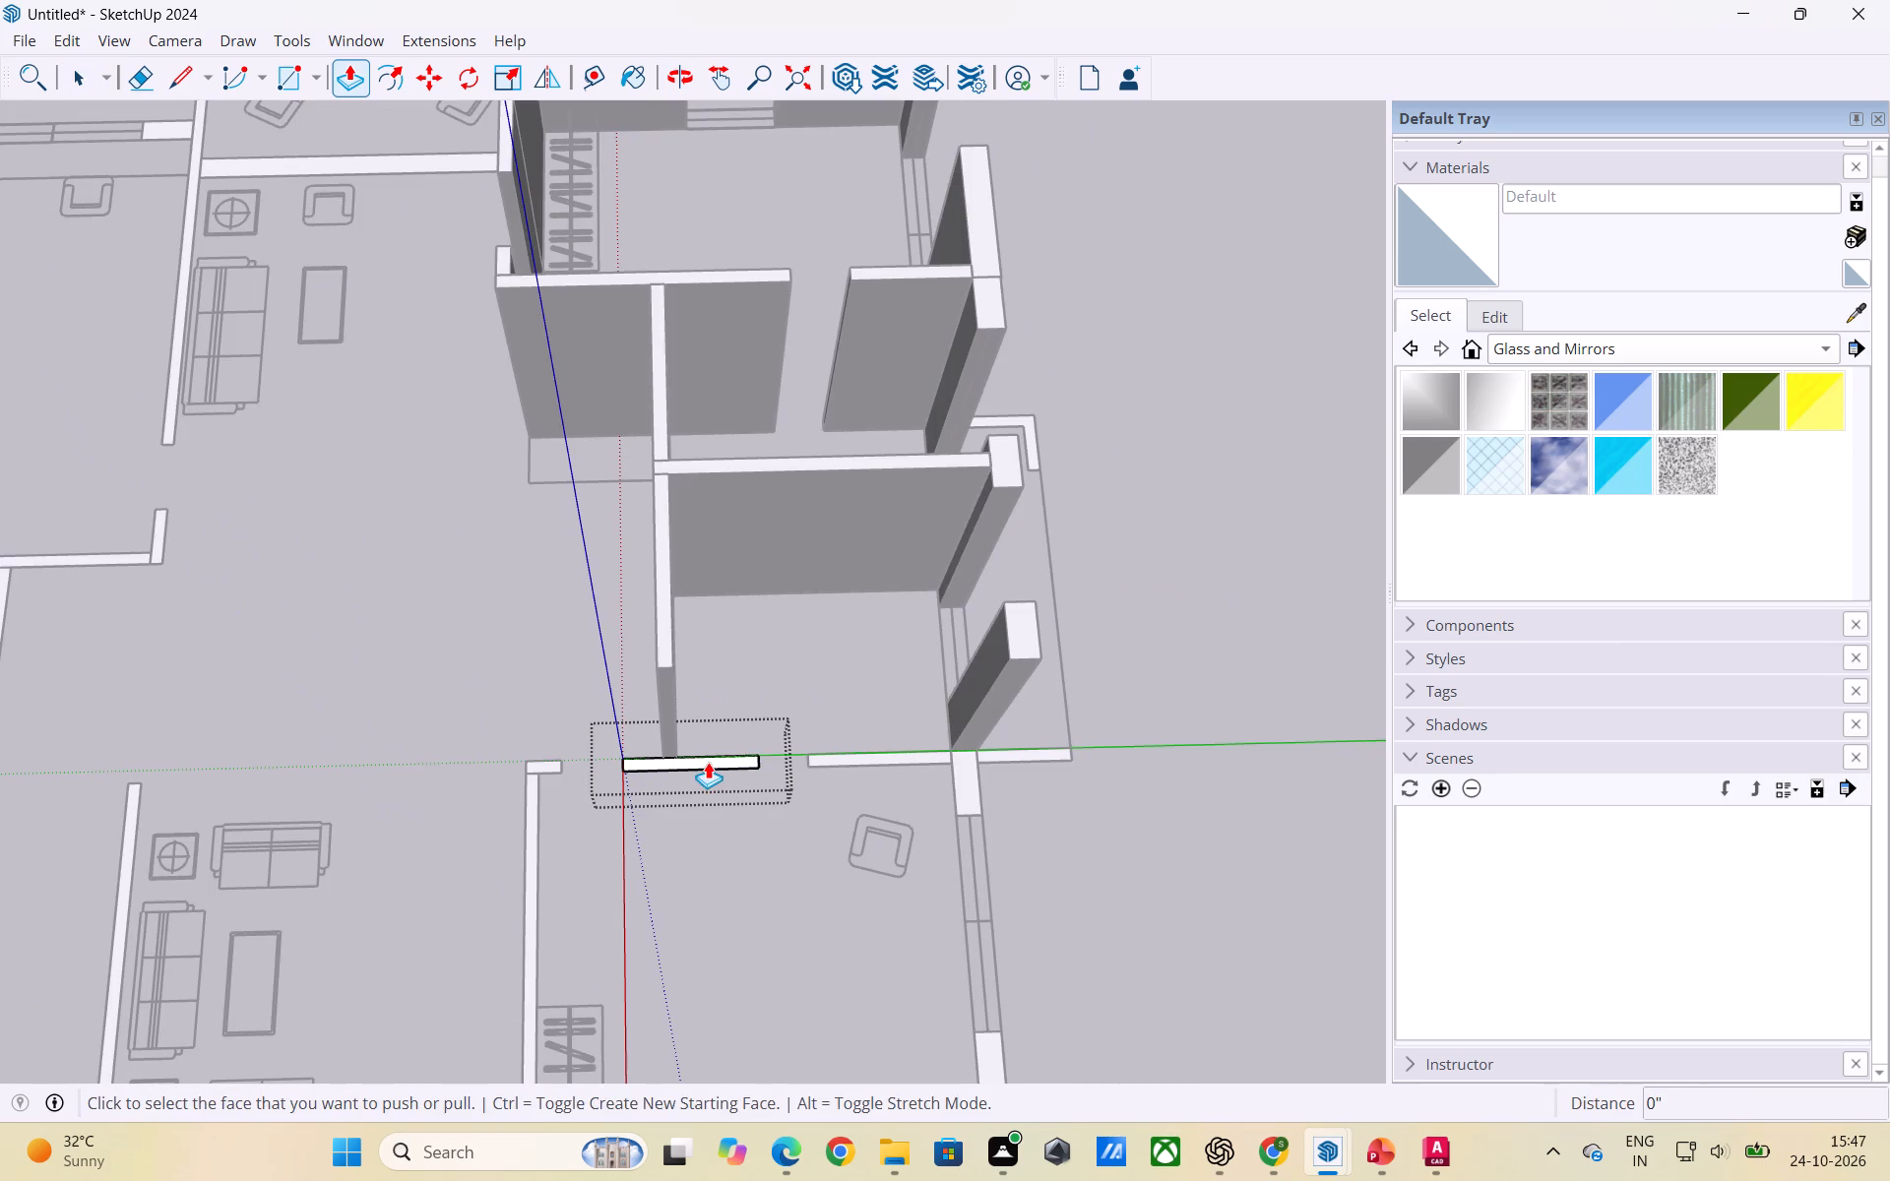
pyautogui.scroll(-2, 687, 670)
pyautogui.moveTo(689, 692); pyautogui.dragTo(686, 908, button='middle')
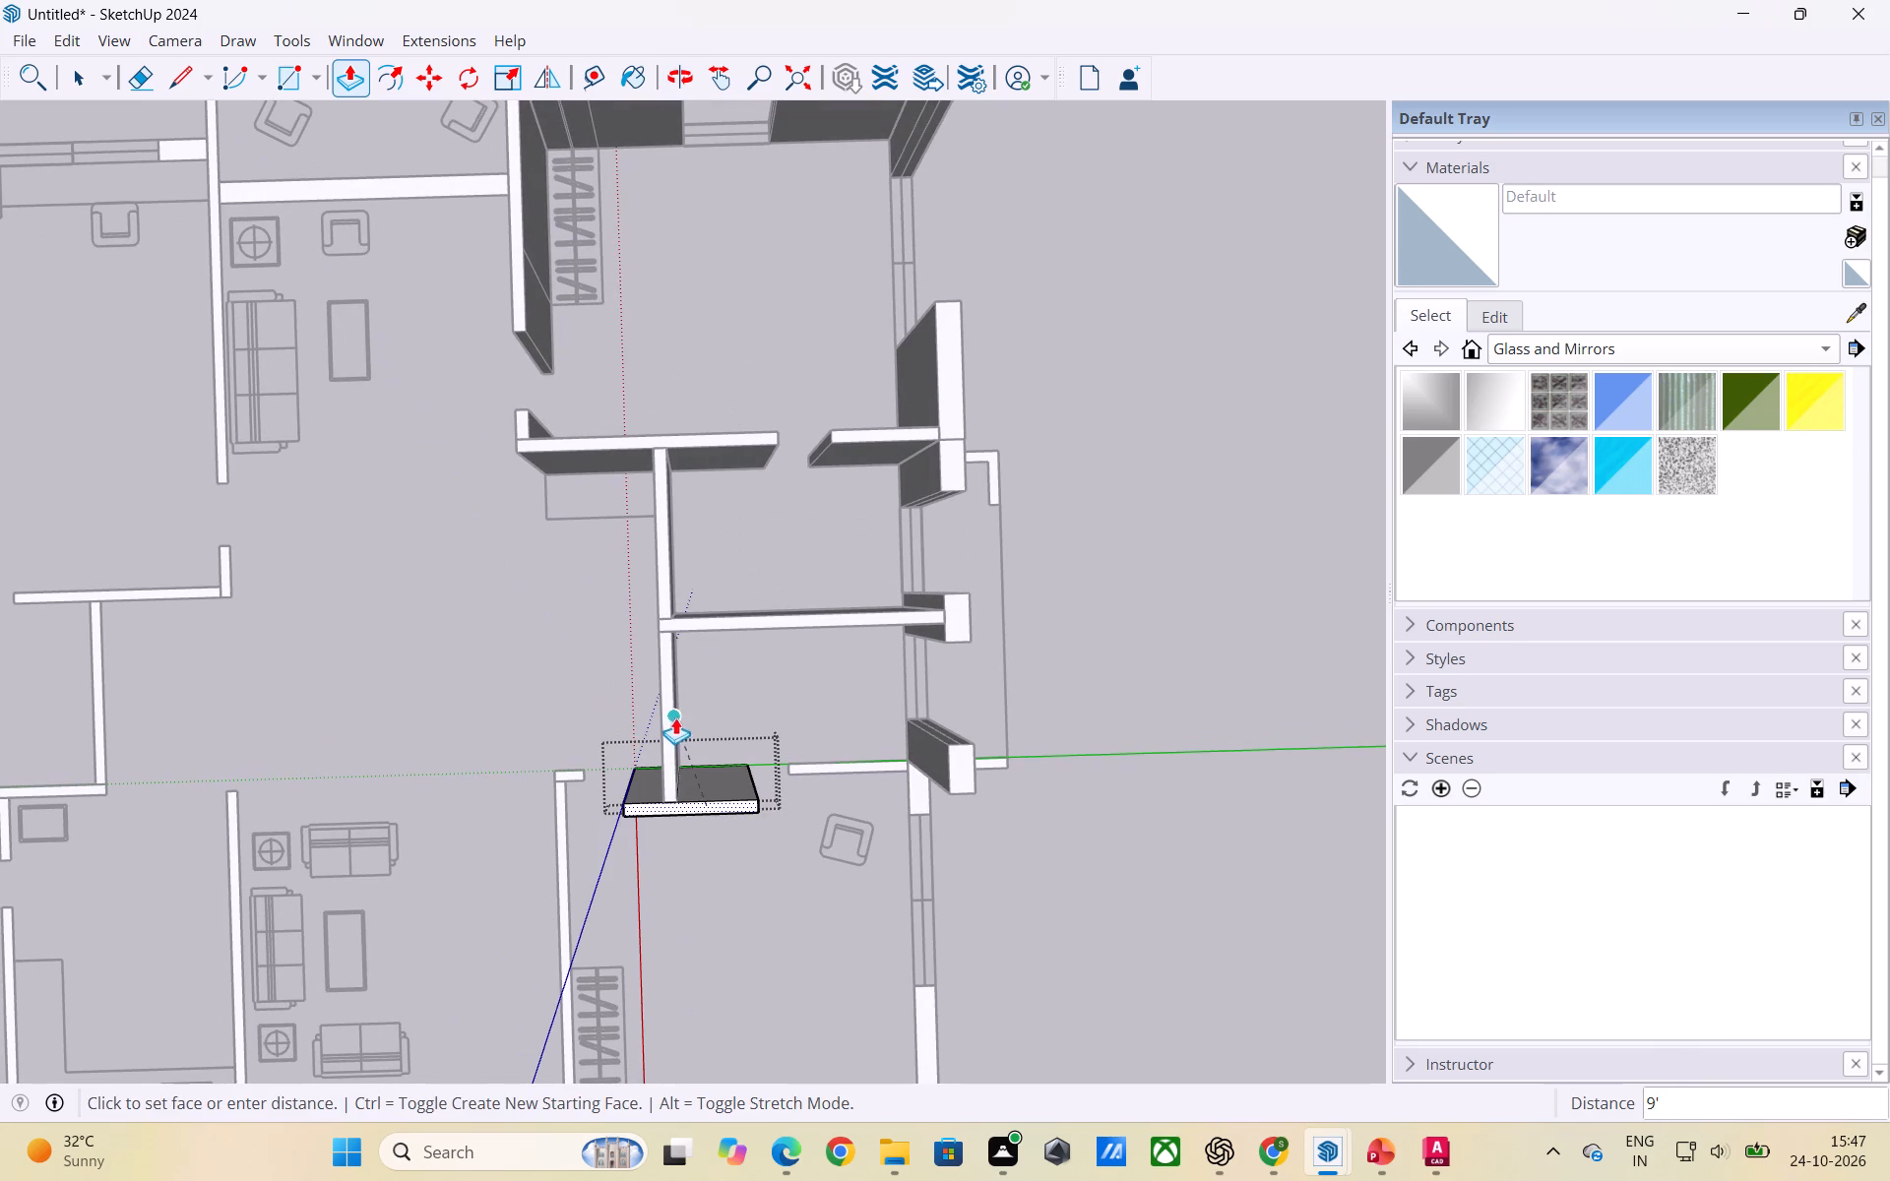
pyautogui.click(670, 709)
pyautogui.press('space')
pyautogui.click(536, 696)
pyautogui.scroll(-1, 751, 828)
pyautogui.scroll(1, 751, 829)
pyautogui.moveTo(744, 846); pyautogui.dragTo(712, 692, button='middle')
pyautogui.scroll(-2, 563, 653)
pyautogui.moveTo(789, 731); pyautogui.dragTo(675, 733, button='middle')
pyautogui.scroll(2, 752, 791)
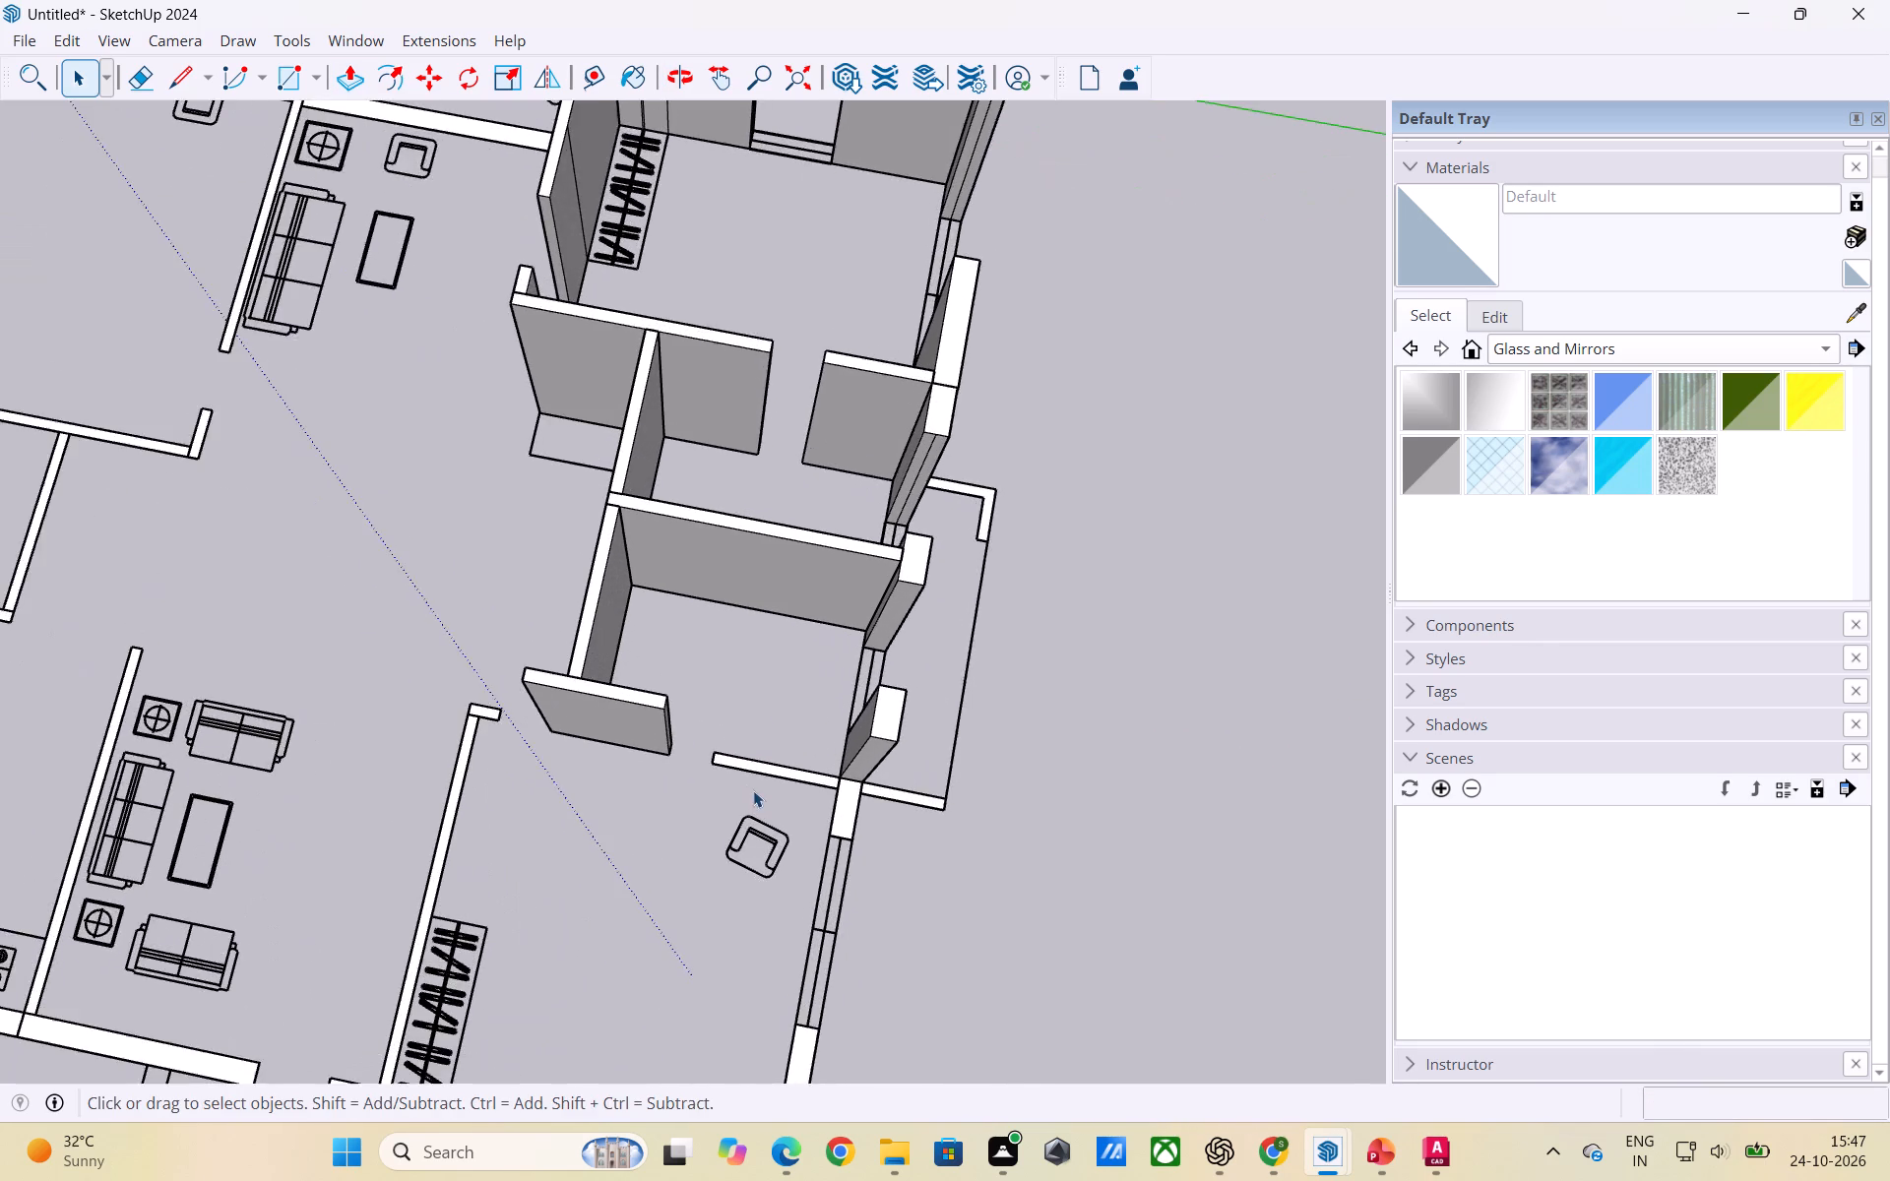
# Raise the wall segment between the next bedroom's second door opening and the outer wall to 9'.
pyautogui.scroll(2, 753, 790)
pyautogui.moveTo(779, 778); pyautogui.dragTo(847, 806, button='middle')
pyautogui.tripleClick(817, 760)
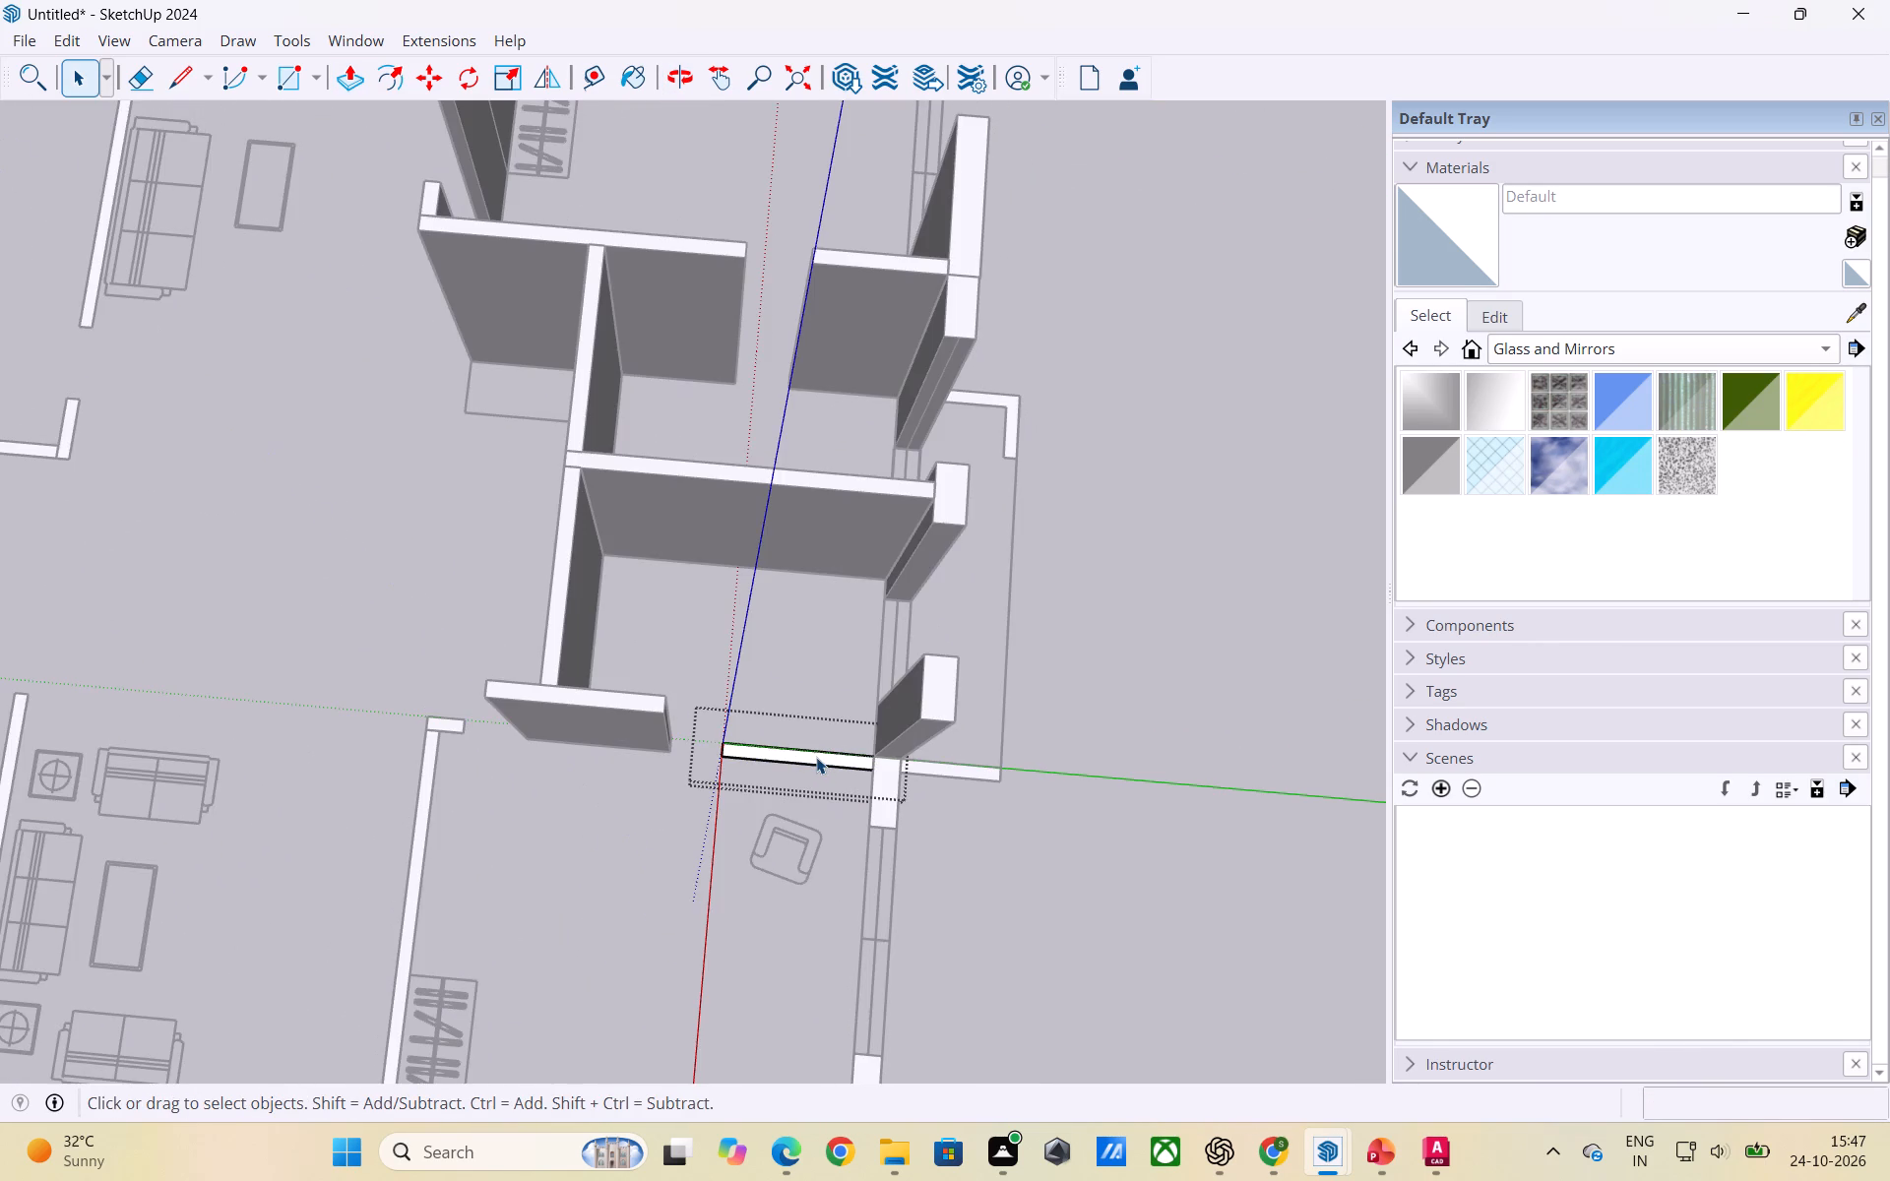
pyautogui.click(816, 757)
pyautogui.press('p')
pyautogui.click(816, 757)
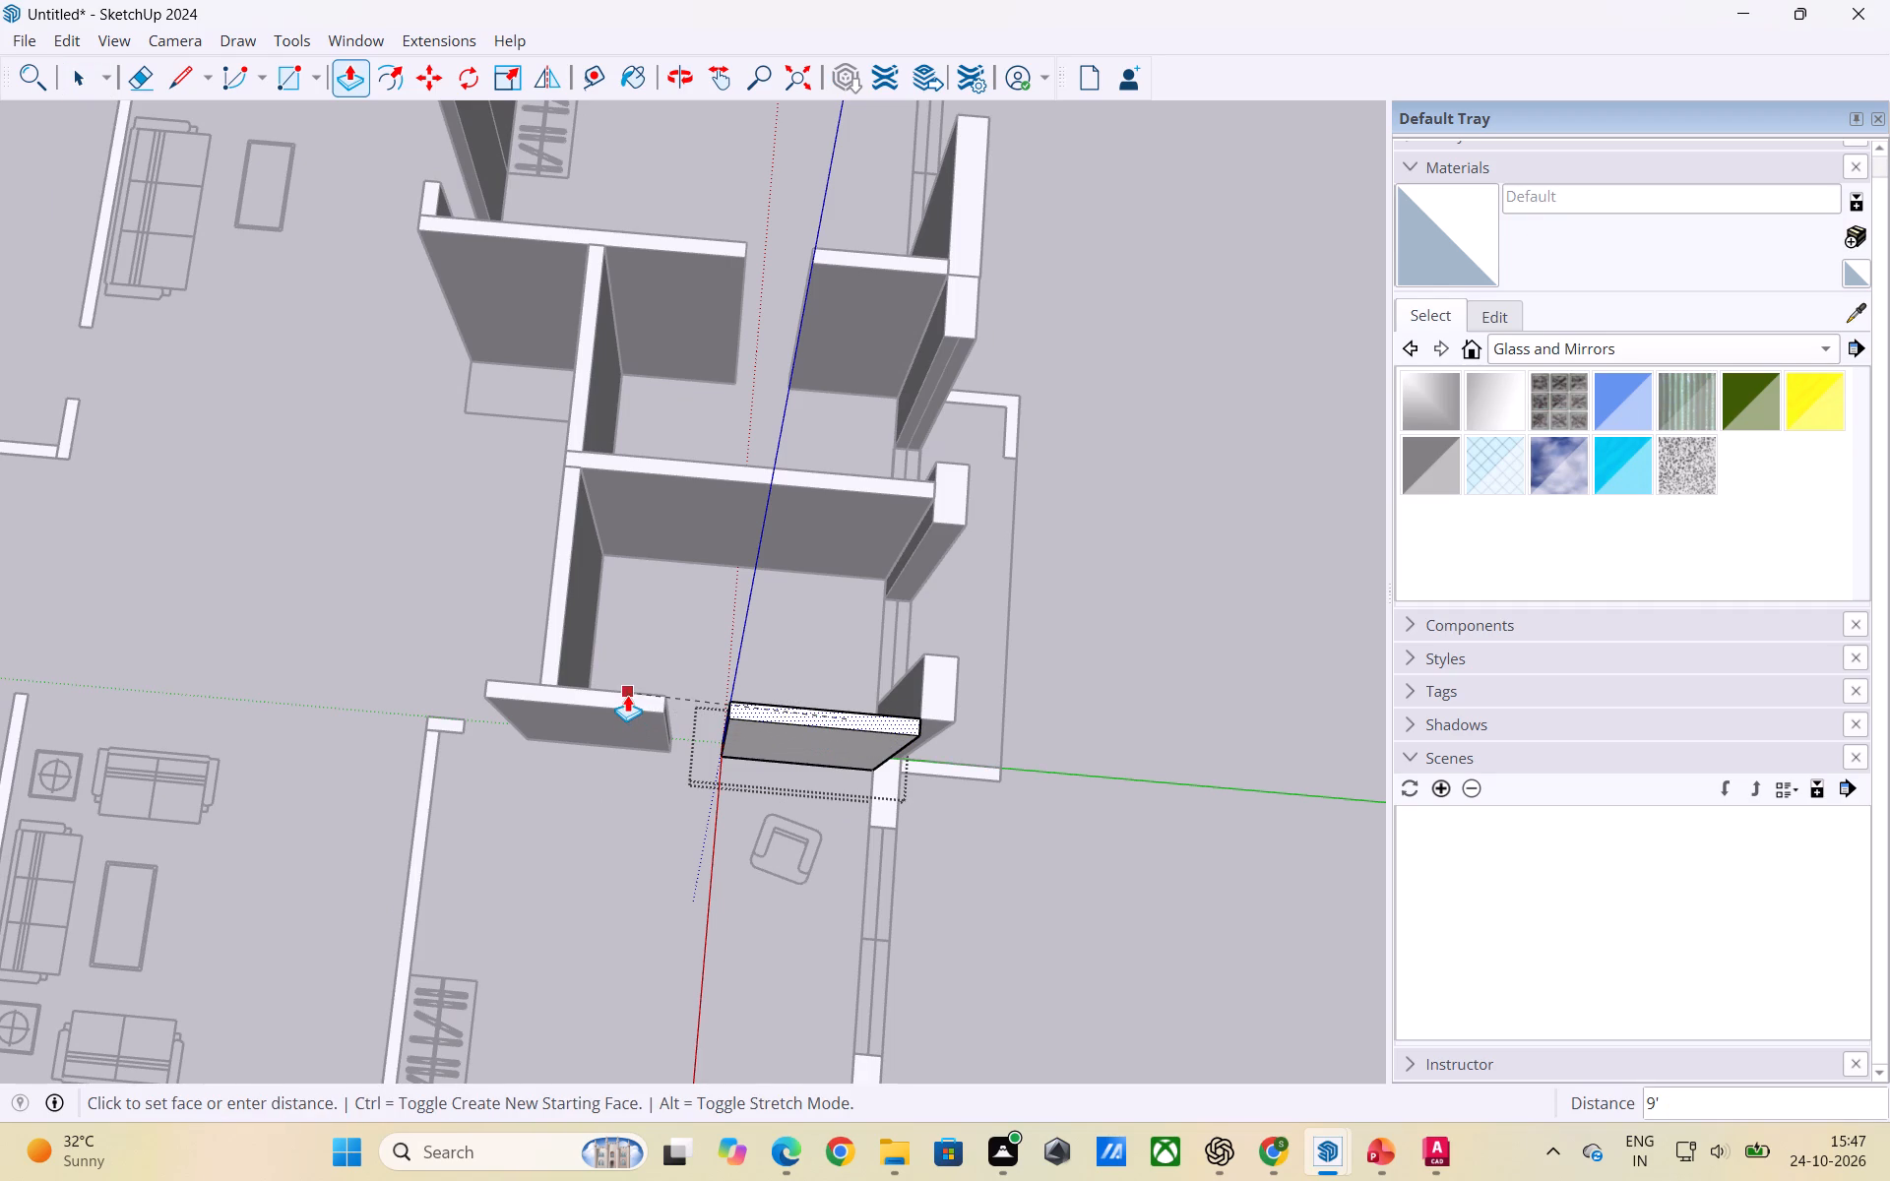
pyautogui.click(627, 695)
pyautogui.press('space')
pyautogui.click(648, 841)
# Raise the short outer wall segment between that doorway wall and the next bedroom's window to 9'.
pyautogui.scroll(-3, 693, 811)
pyautogui.moveTo(676, 813); pyautogui.dragTo(789, 813, button='middle')
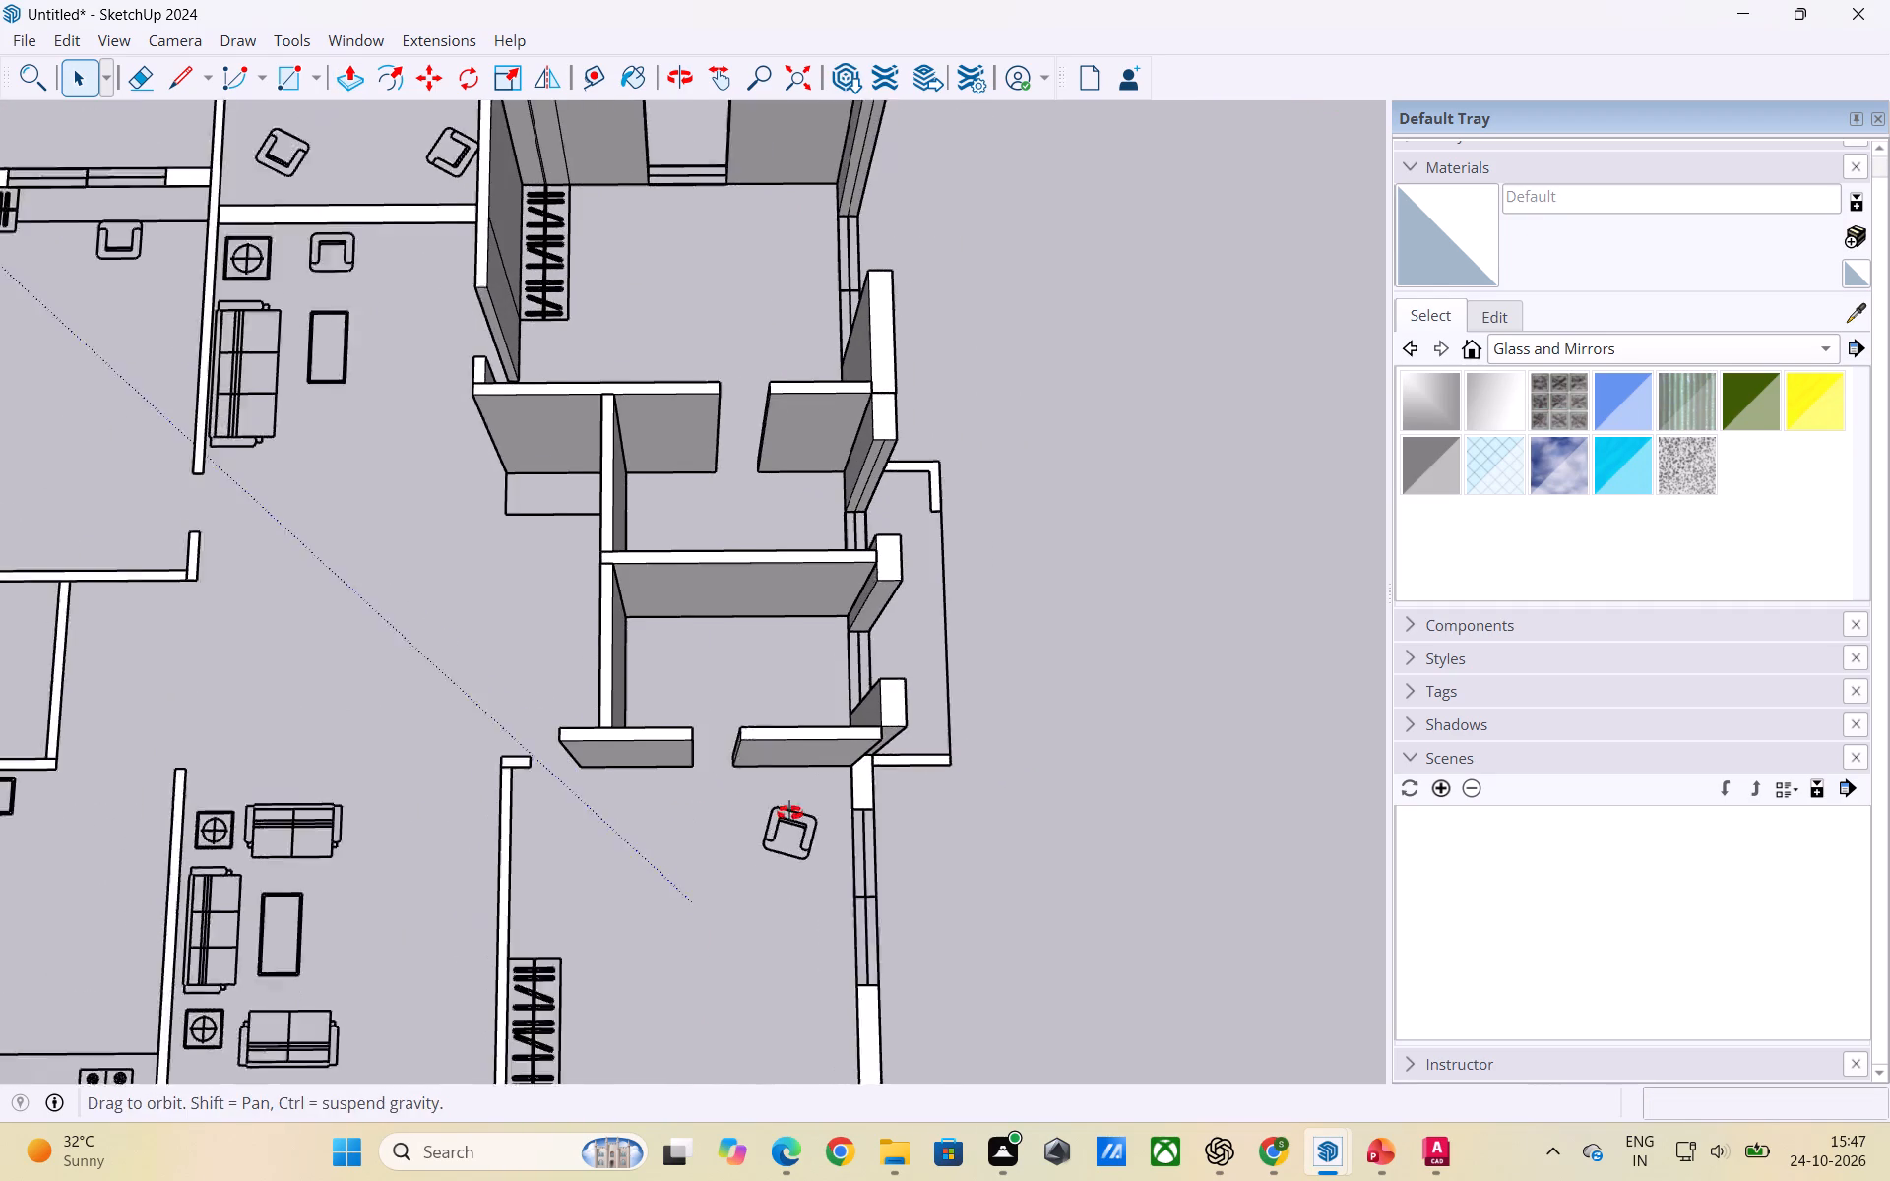
pyautogui.moveTo(789, 813); pyautogui.dragTo(798, 806, button='middle')
pyautogui.scroll(2, 573, 841)
pyautogui.scroll(-6, 476, 787)
pyautogui.scroll(1, 634, 809)
pyautogui.moveTo(778, 809); pyautogui.dragTo(576, 773, button='middle')
pyautogui.scroll(2, 691, 762)
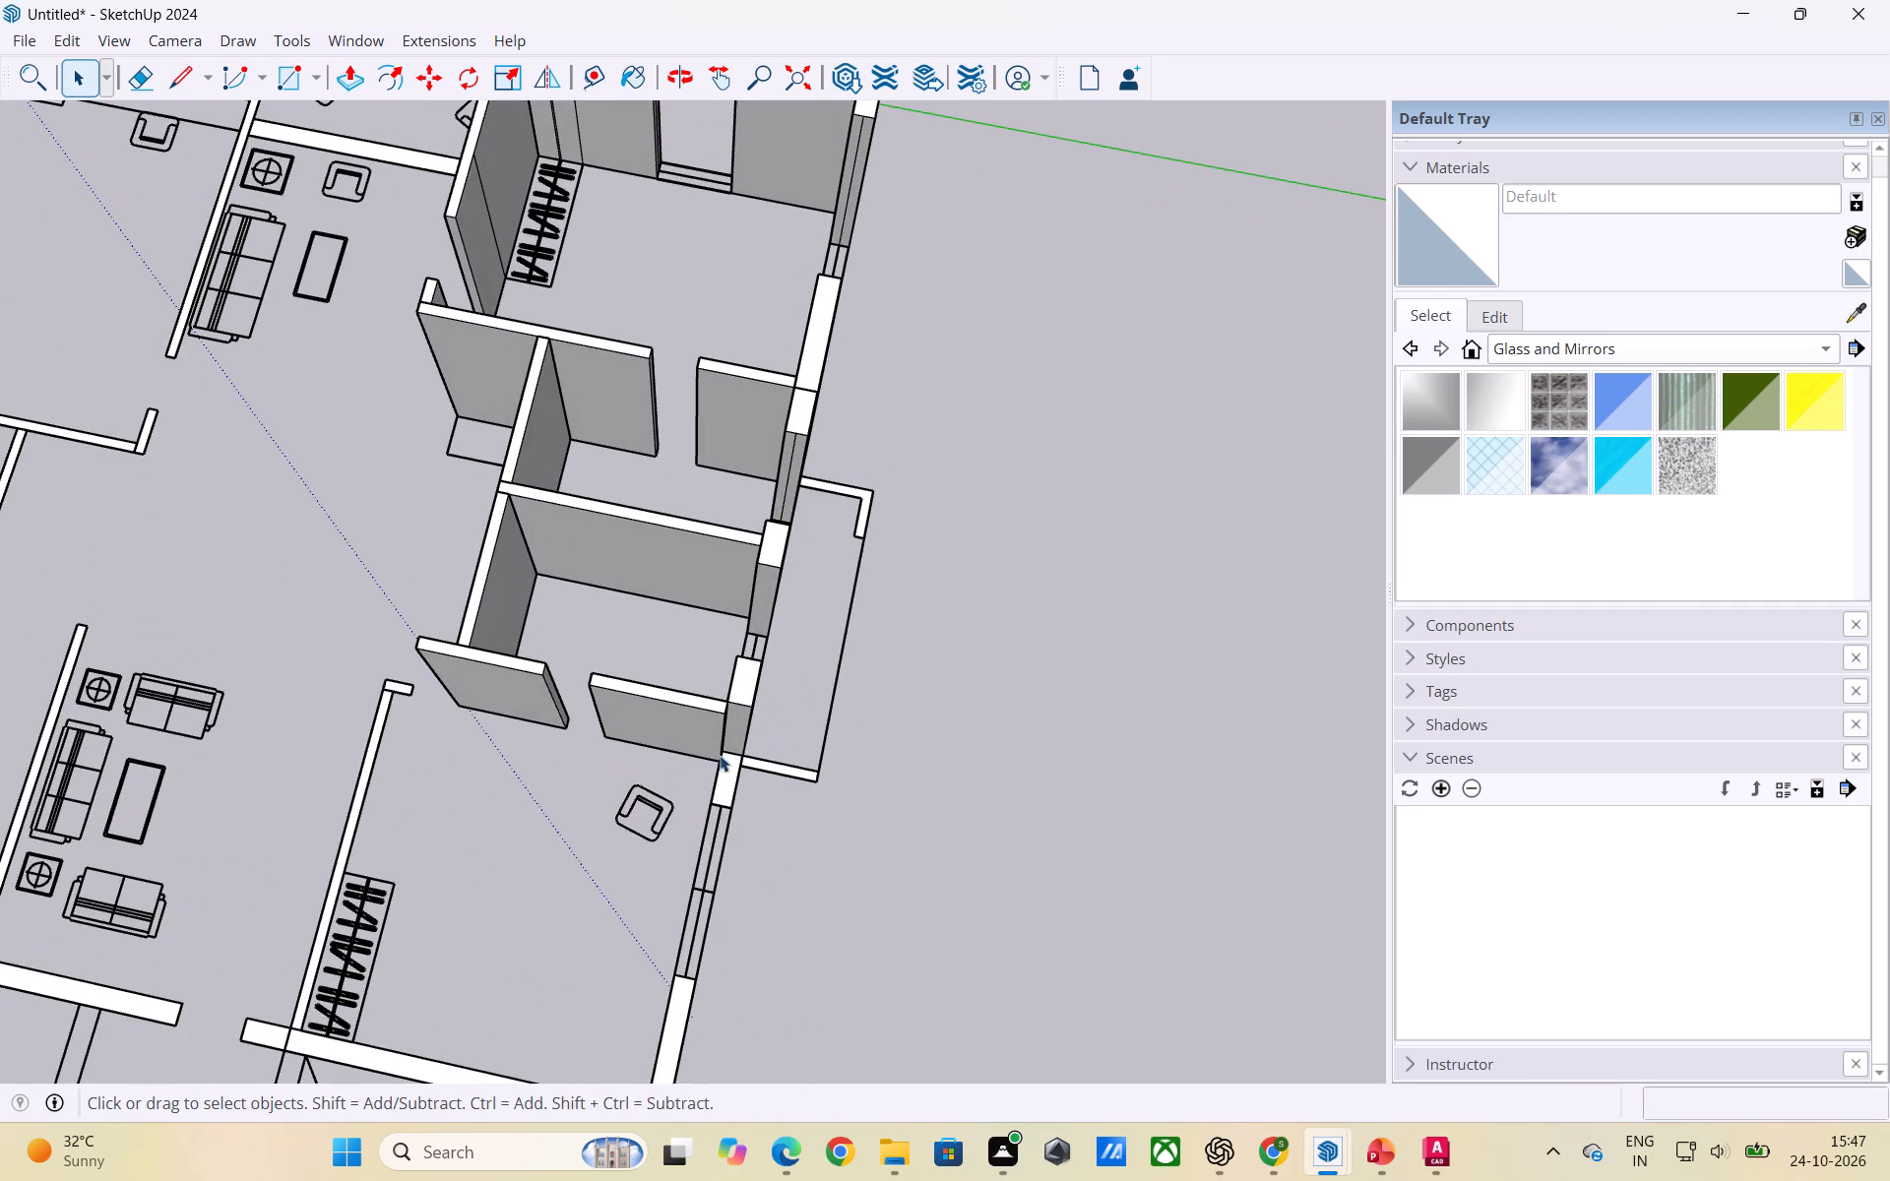
pyautogui.tripleClick(726, 767)
pyautogui.press('p')
pyautogui.click(726, 767)
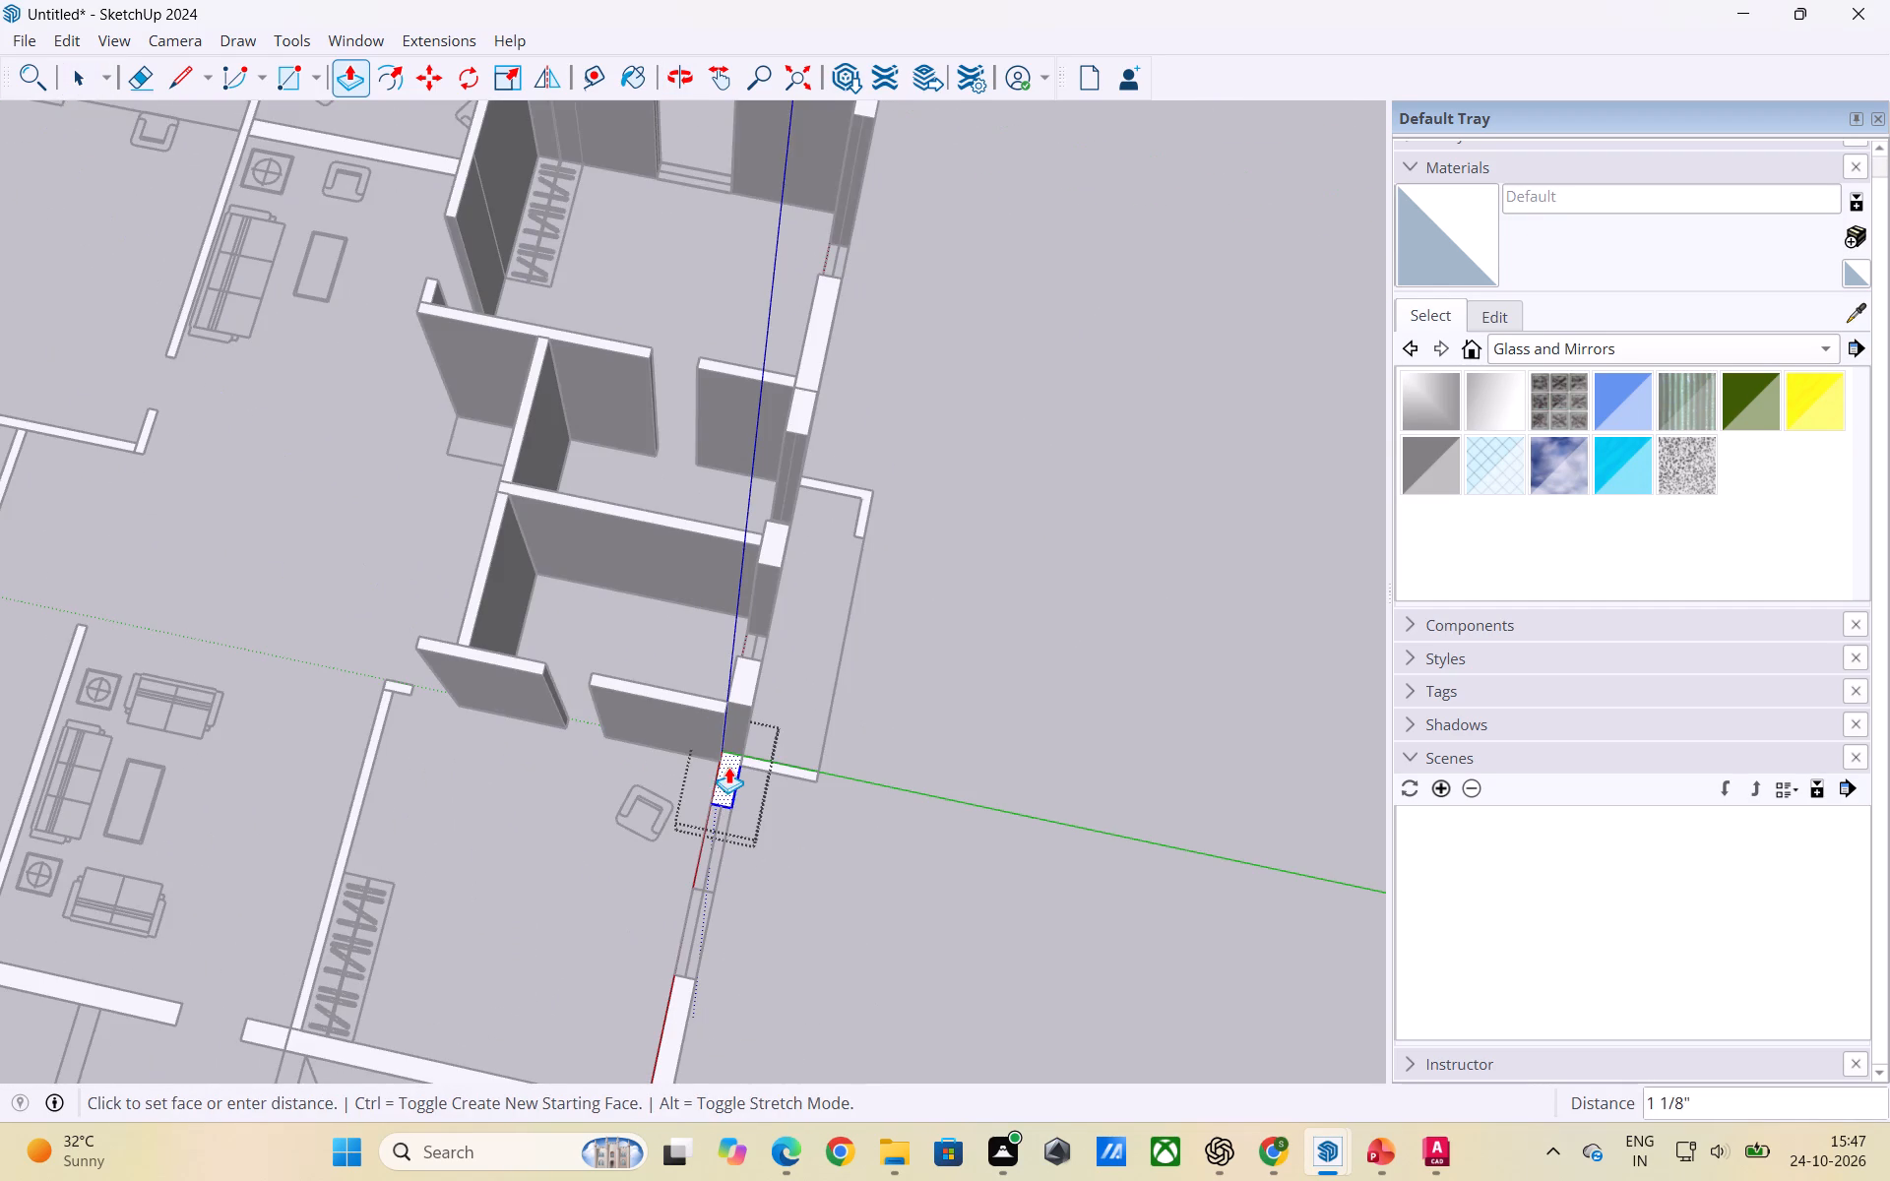
pyautogui.scroll(4, 702, 692)
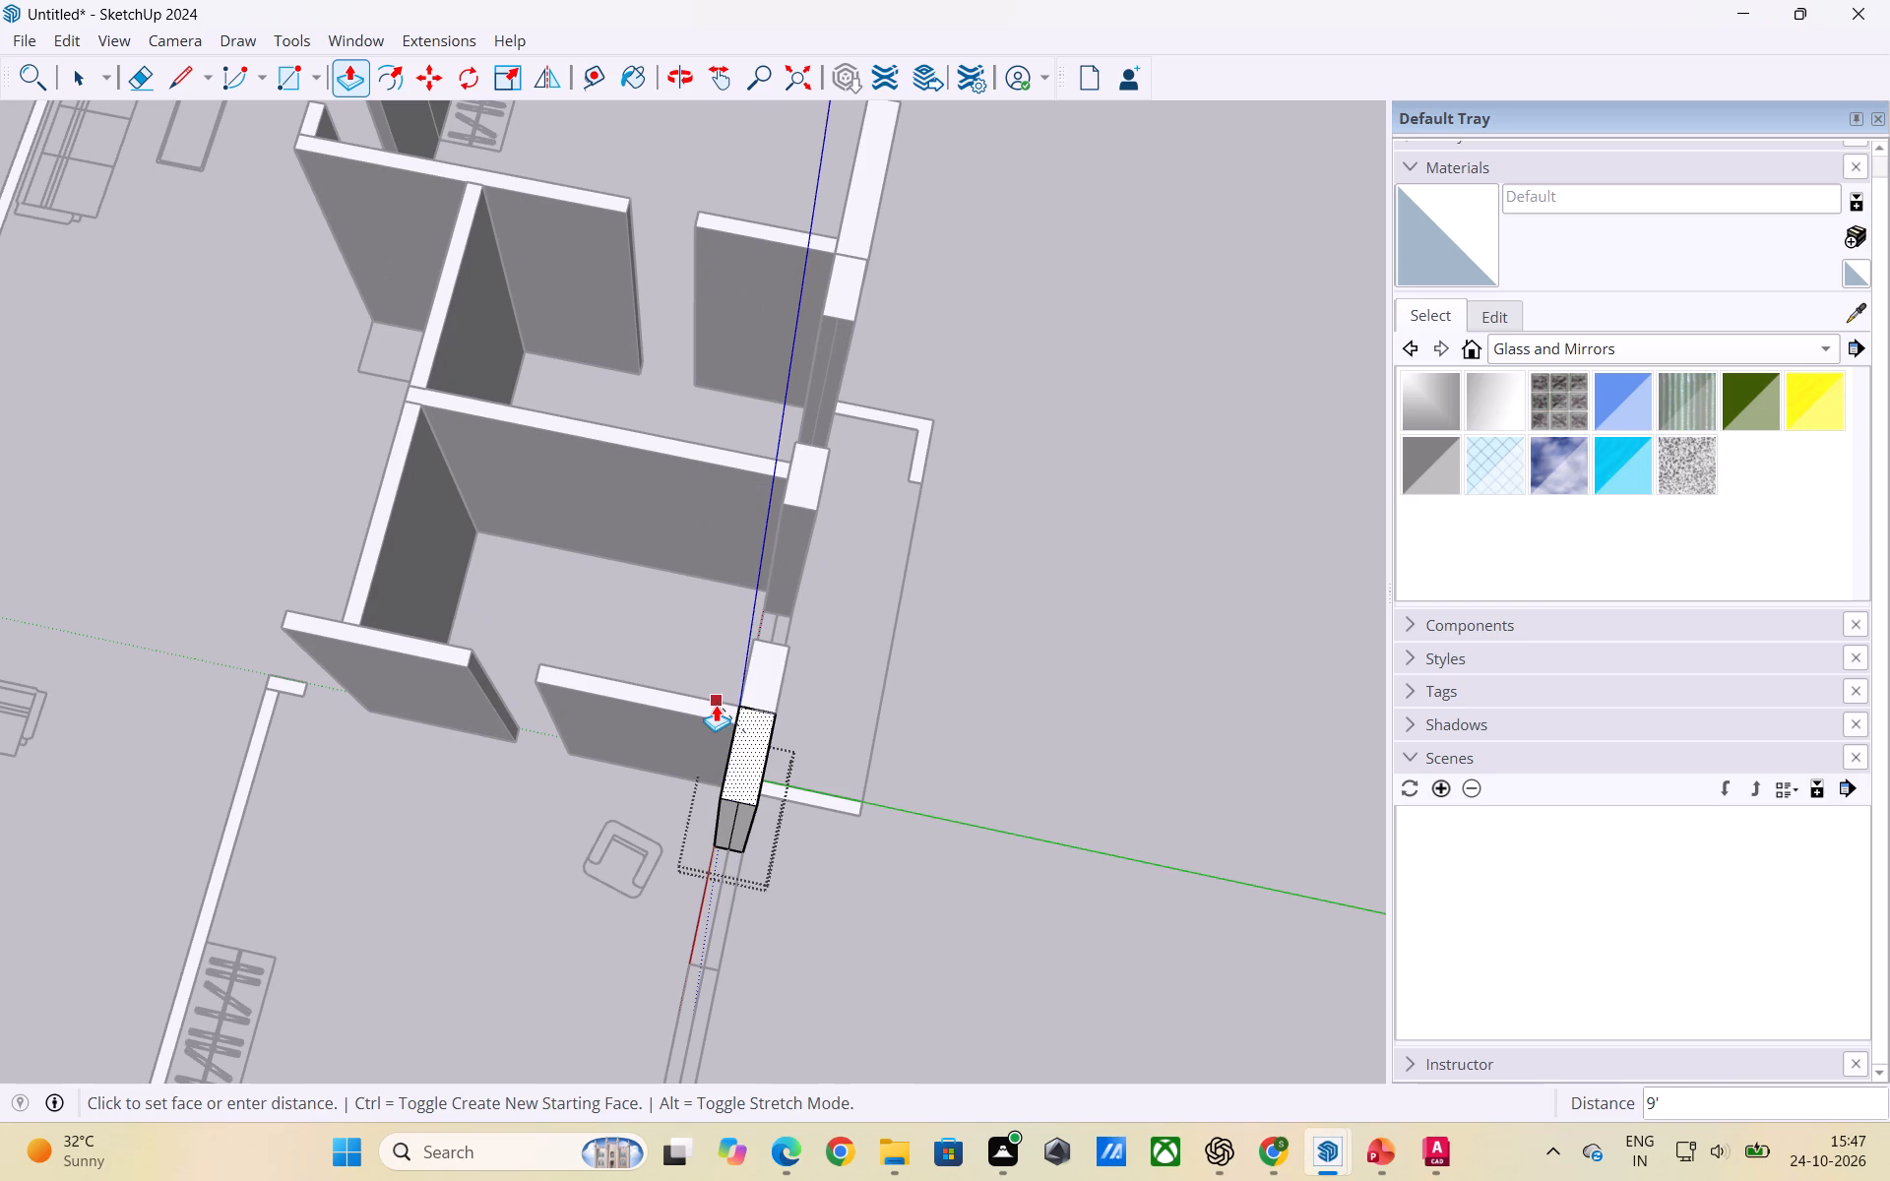
pyautogui.click(716, 705)
pyautogui.press('space')
pyautogui.click(964, 724)
# Raise the outer wall segment between the next bedroom's window and its far corner to 9'.
pyautogui.scroll(-5, 895, 762)
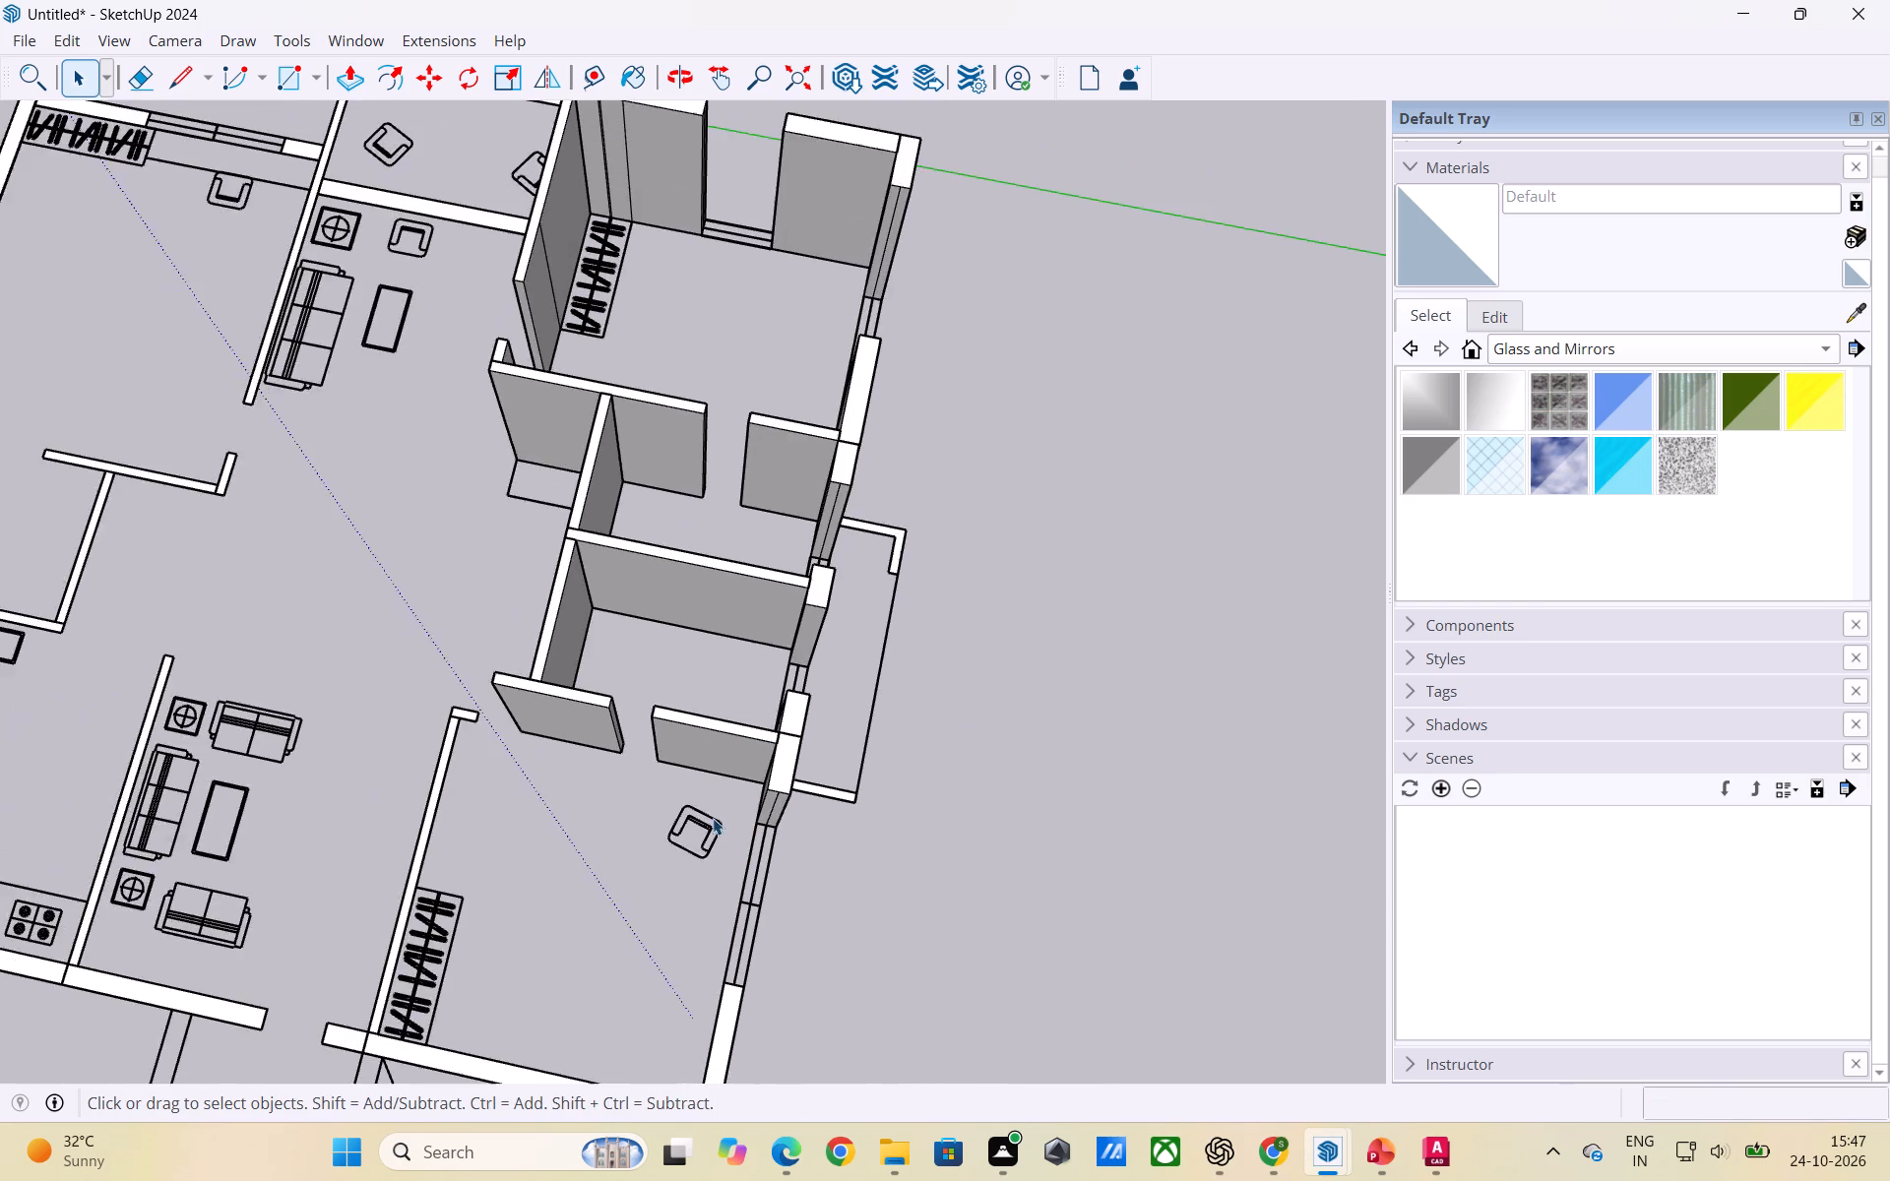
pyautogui.scroll(-1, 695, 818)
pyautogui.moveTo(695, 818); pyautogui.dragTo(925, 796, button='middle')
pyautogui.scroll(-3, 965, 759)
pyautogui.scroll(-4, 714, 745)
pyautogui.moveTo(835, 885); pyautogui.dragTo(723, 877, button='middle')
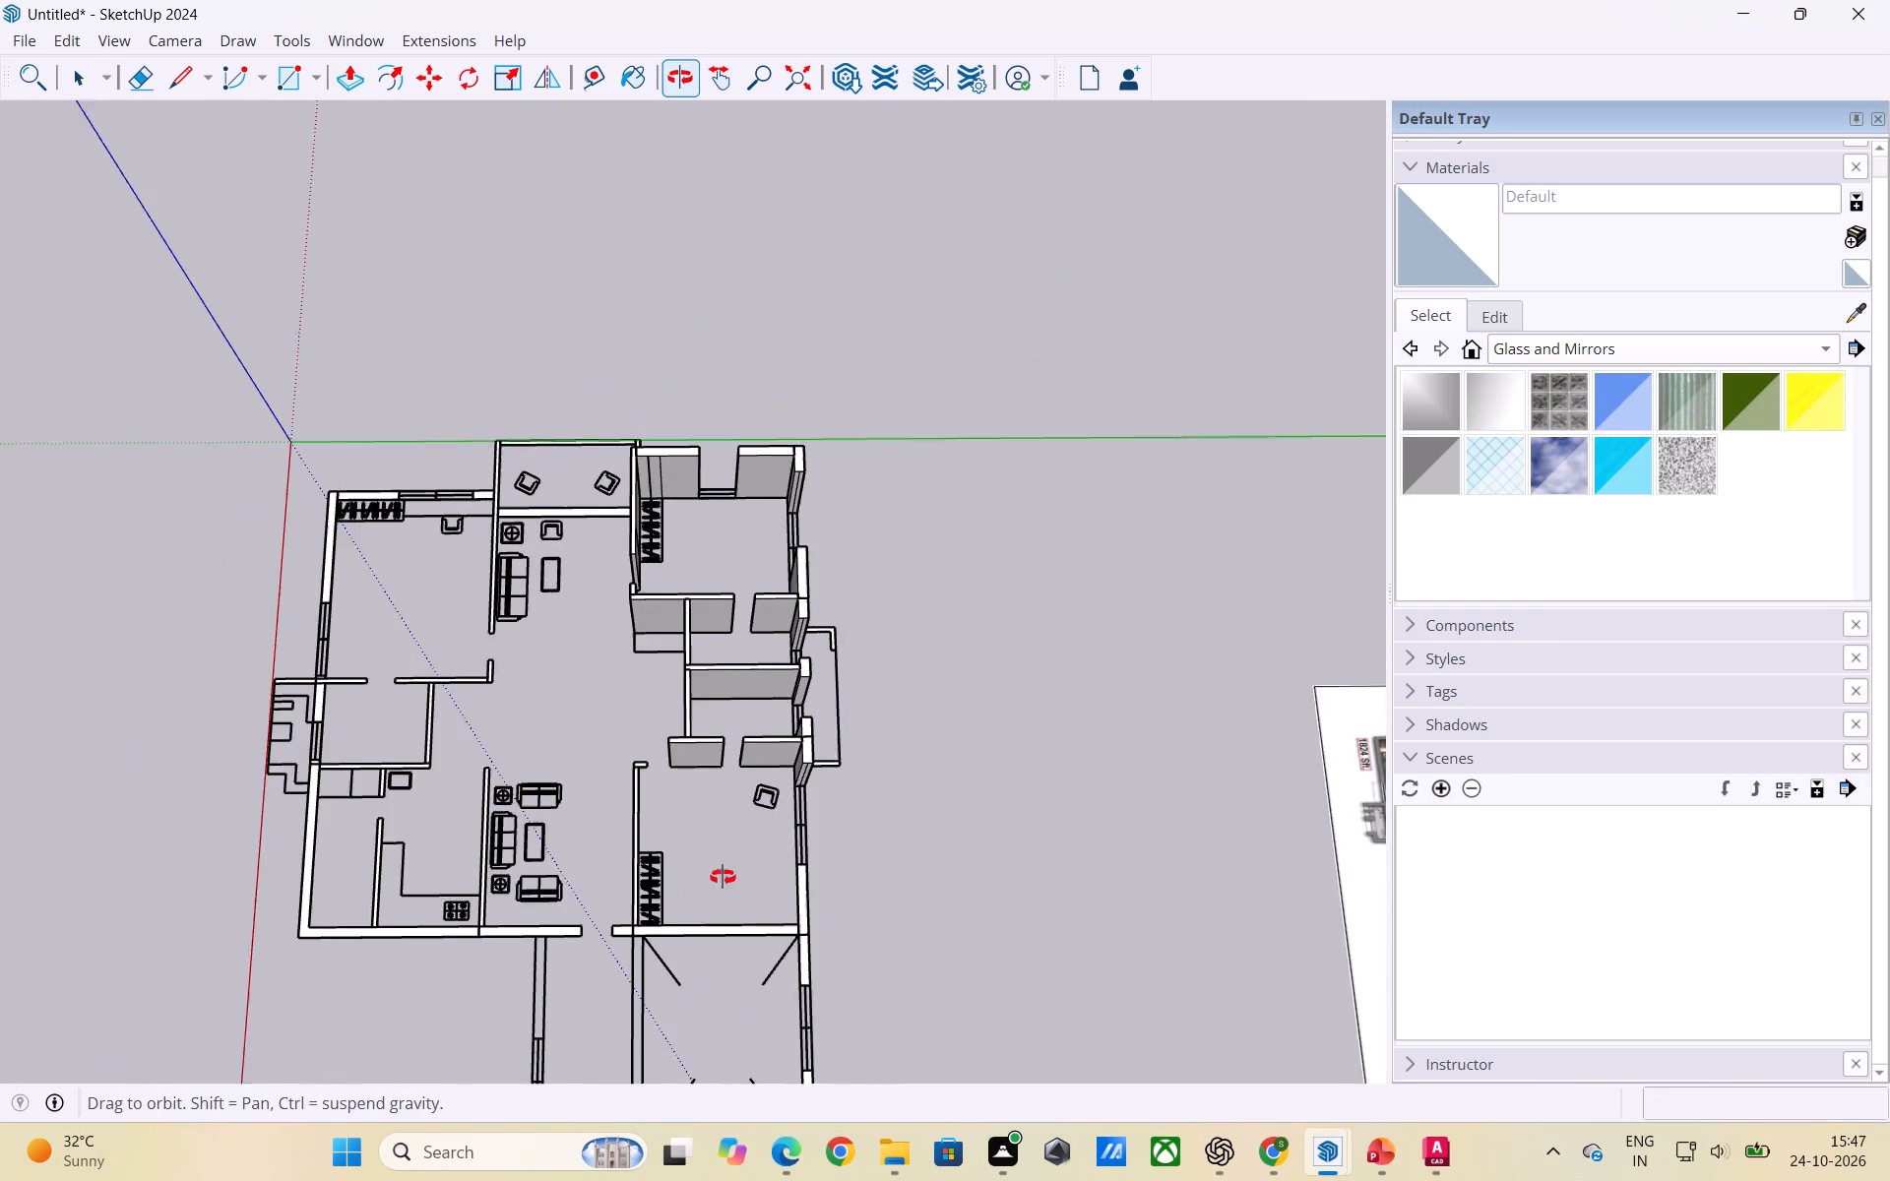
pyautogui.moveTo(723, 877); pyautogui.dragTo(720, 872, button='middle')
pyautogui.scroll(2, 801, 915)
pyautogui.scroll(-5, 727, 678)
pyautogui.scroll(6, 756, 832)
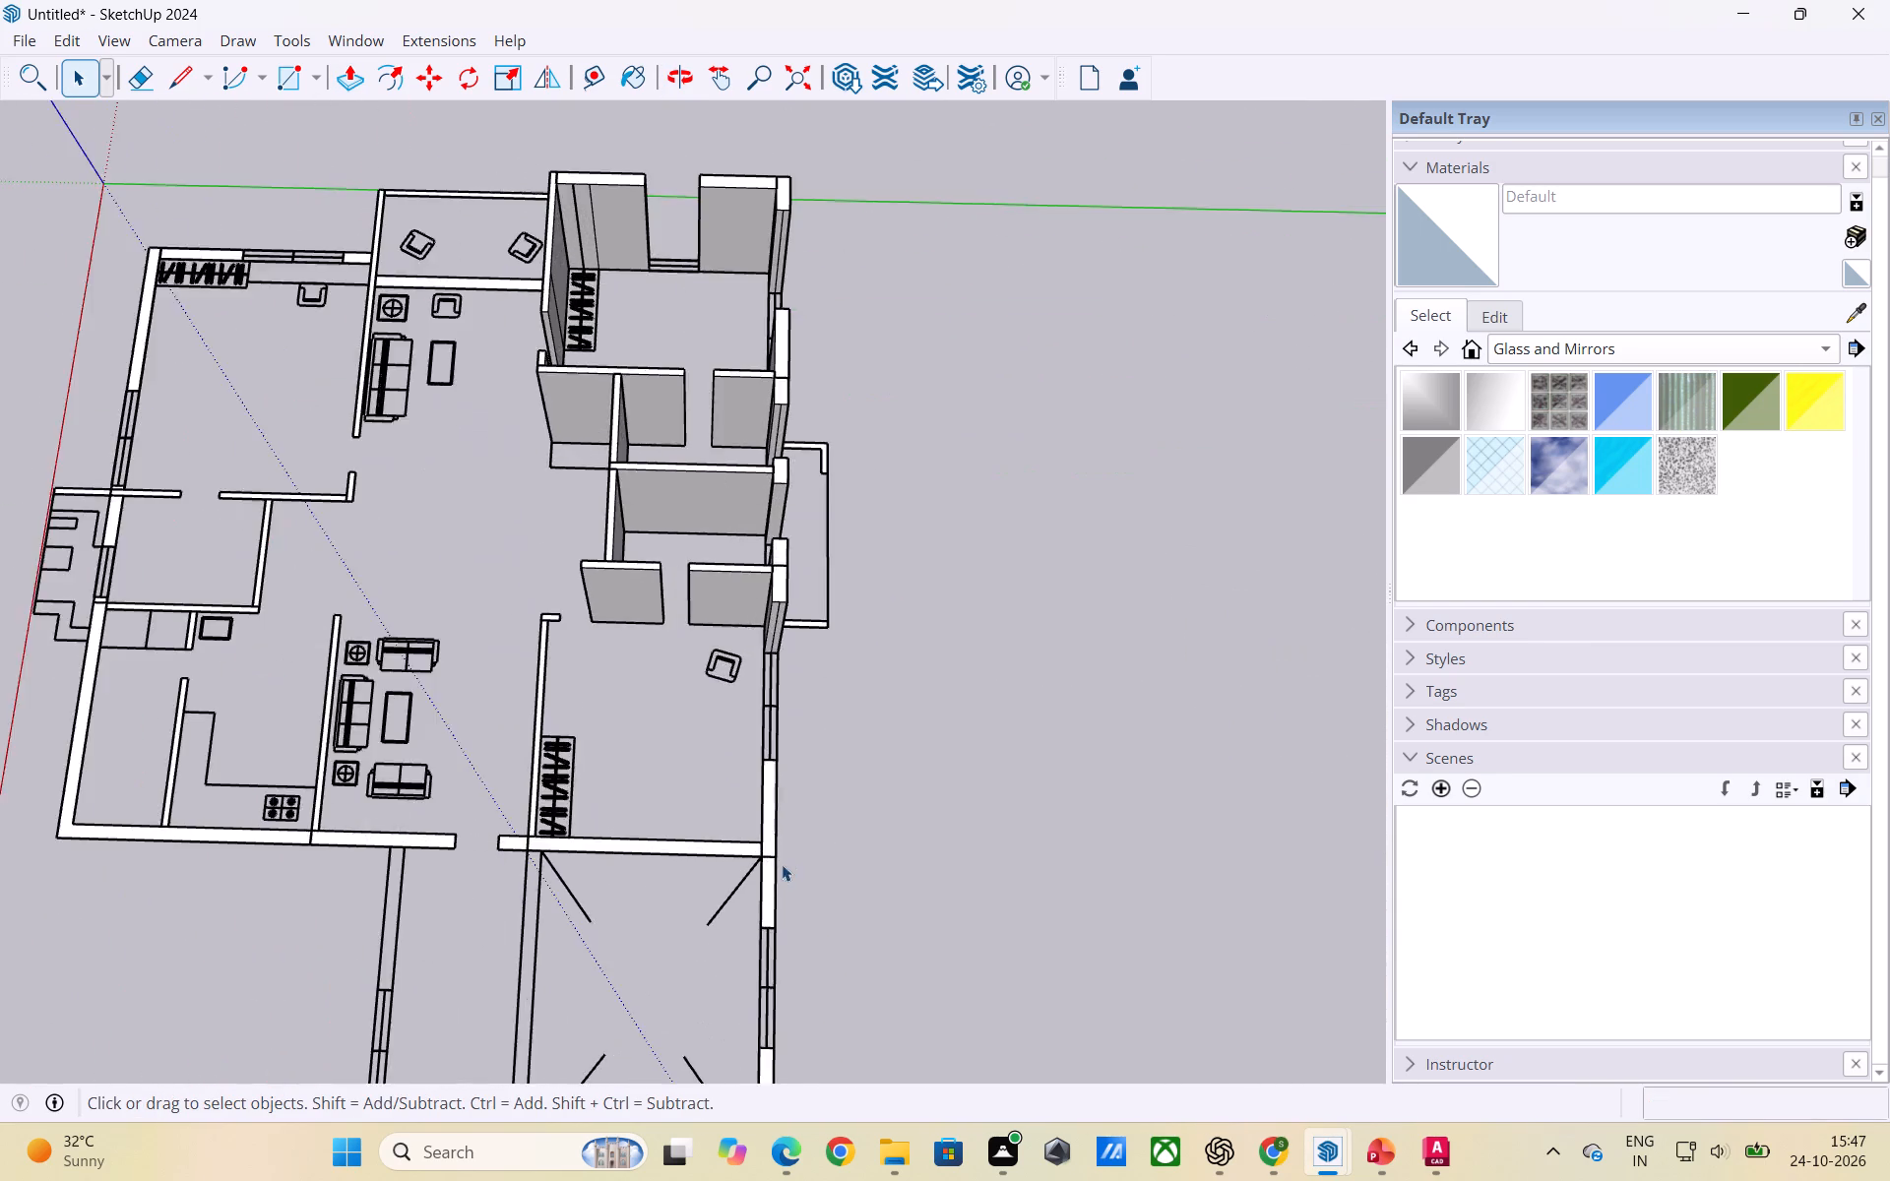
pyautogui.scroll(2, 782, 864)
pyautogui.moveTo(766, 825); pyautogui.dragTo(776, 892, button='middle')
pyautogui.scroll(2, 778, 853)
pyautogui.click(772, 819)
pyautogui.doubleClick(772, 819)
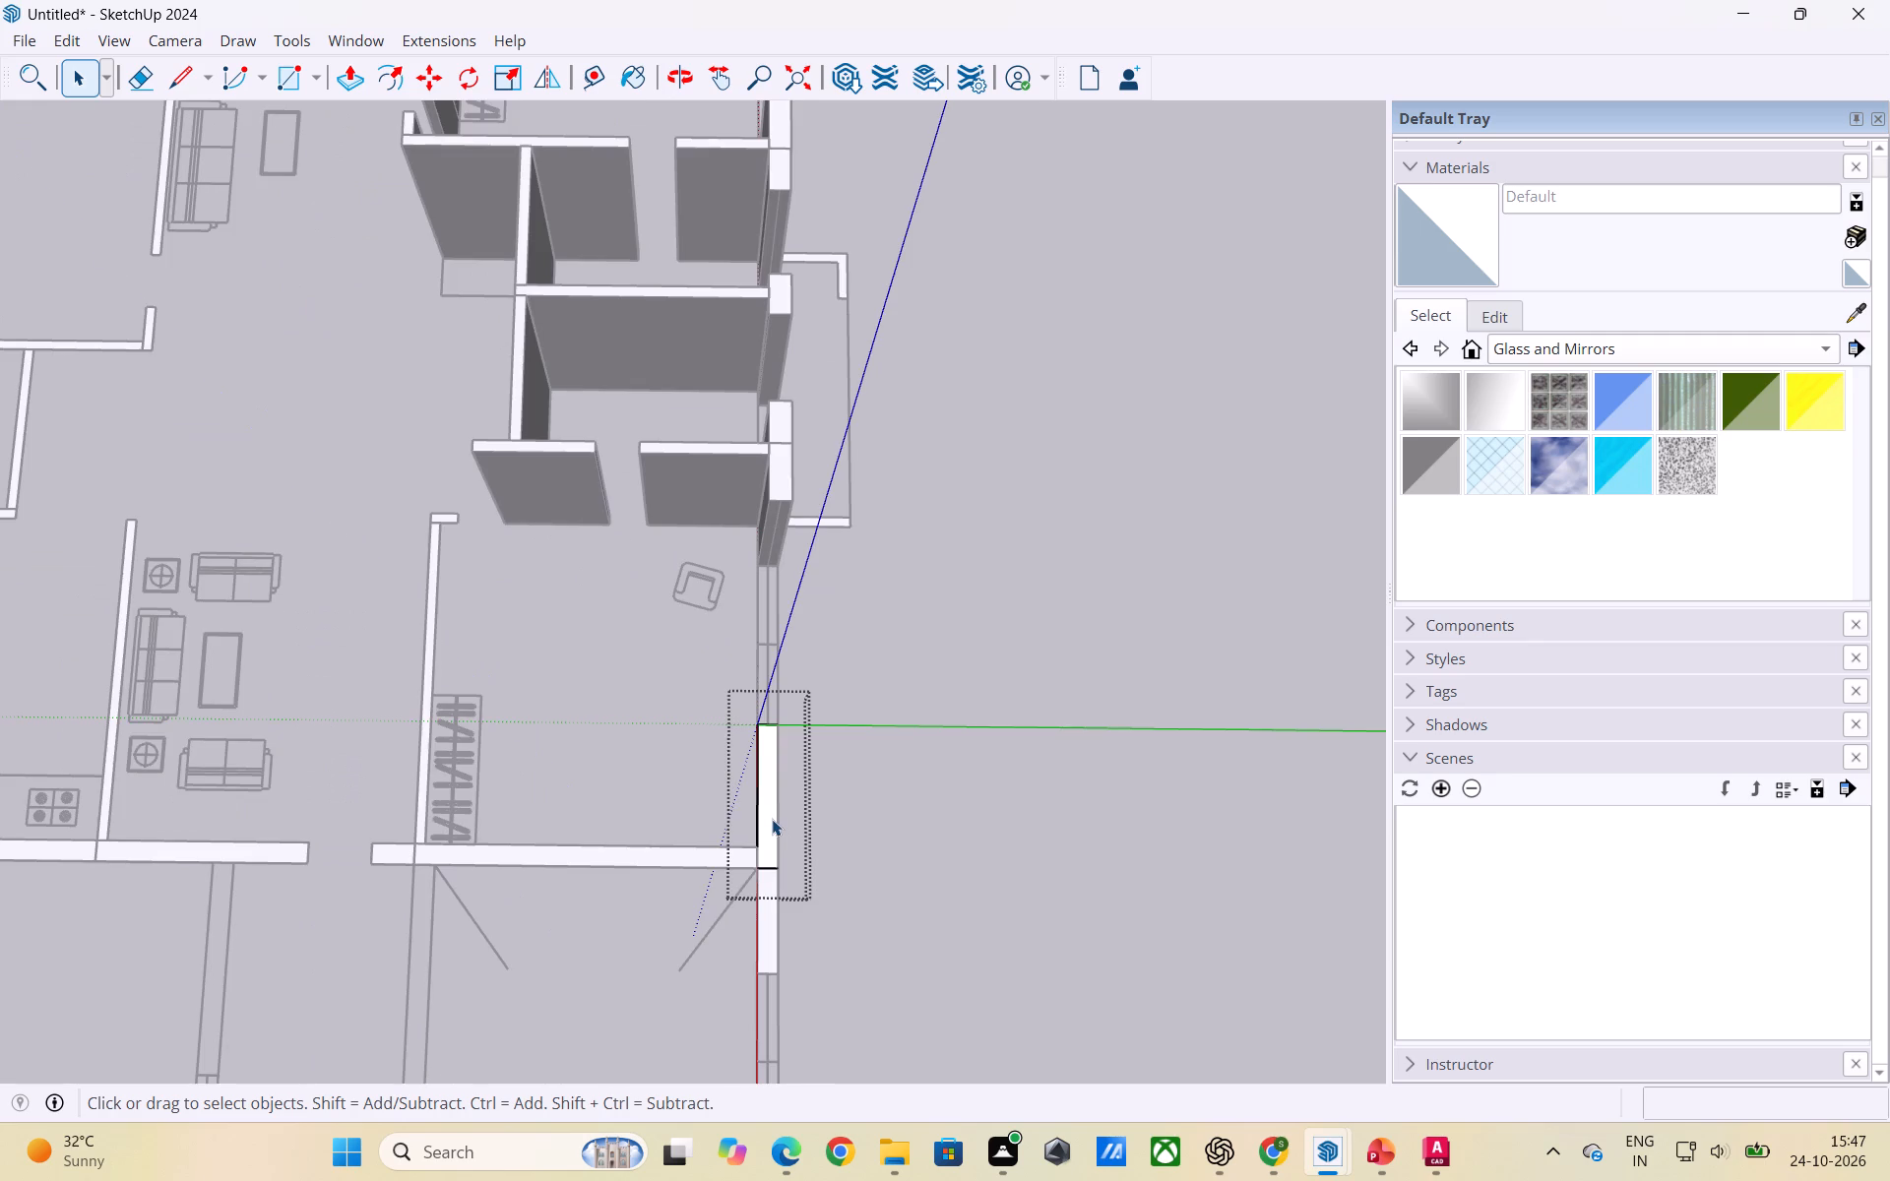
pyautogui.press('p')
pyautogui.click(771, 819)
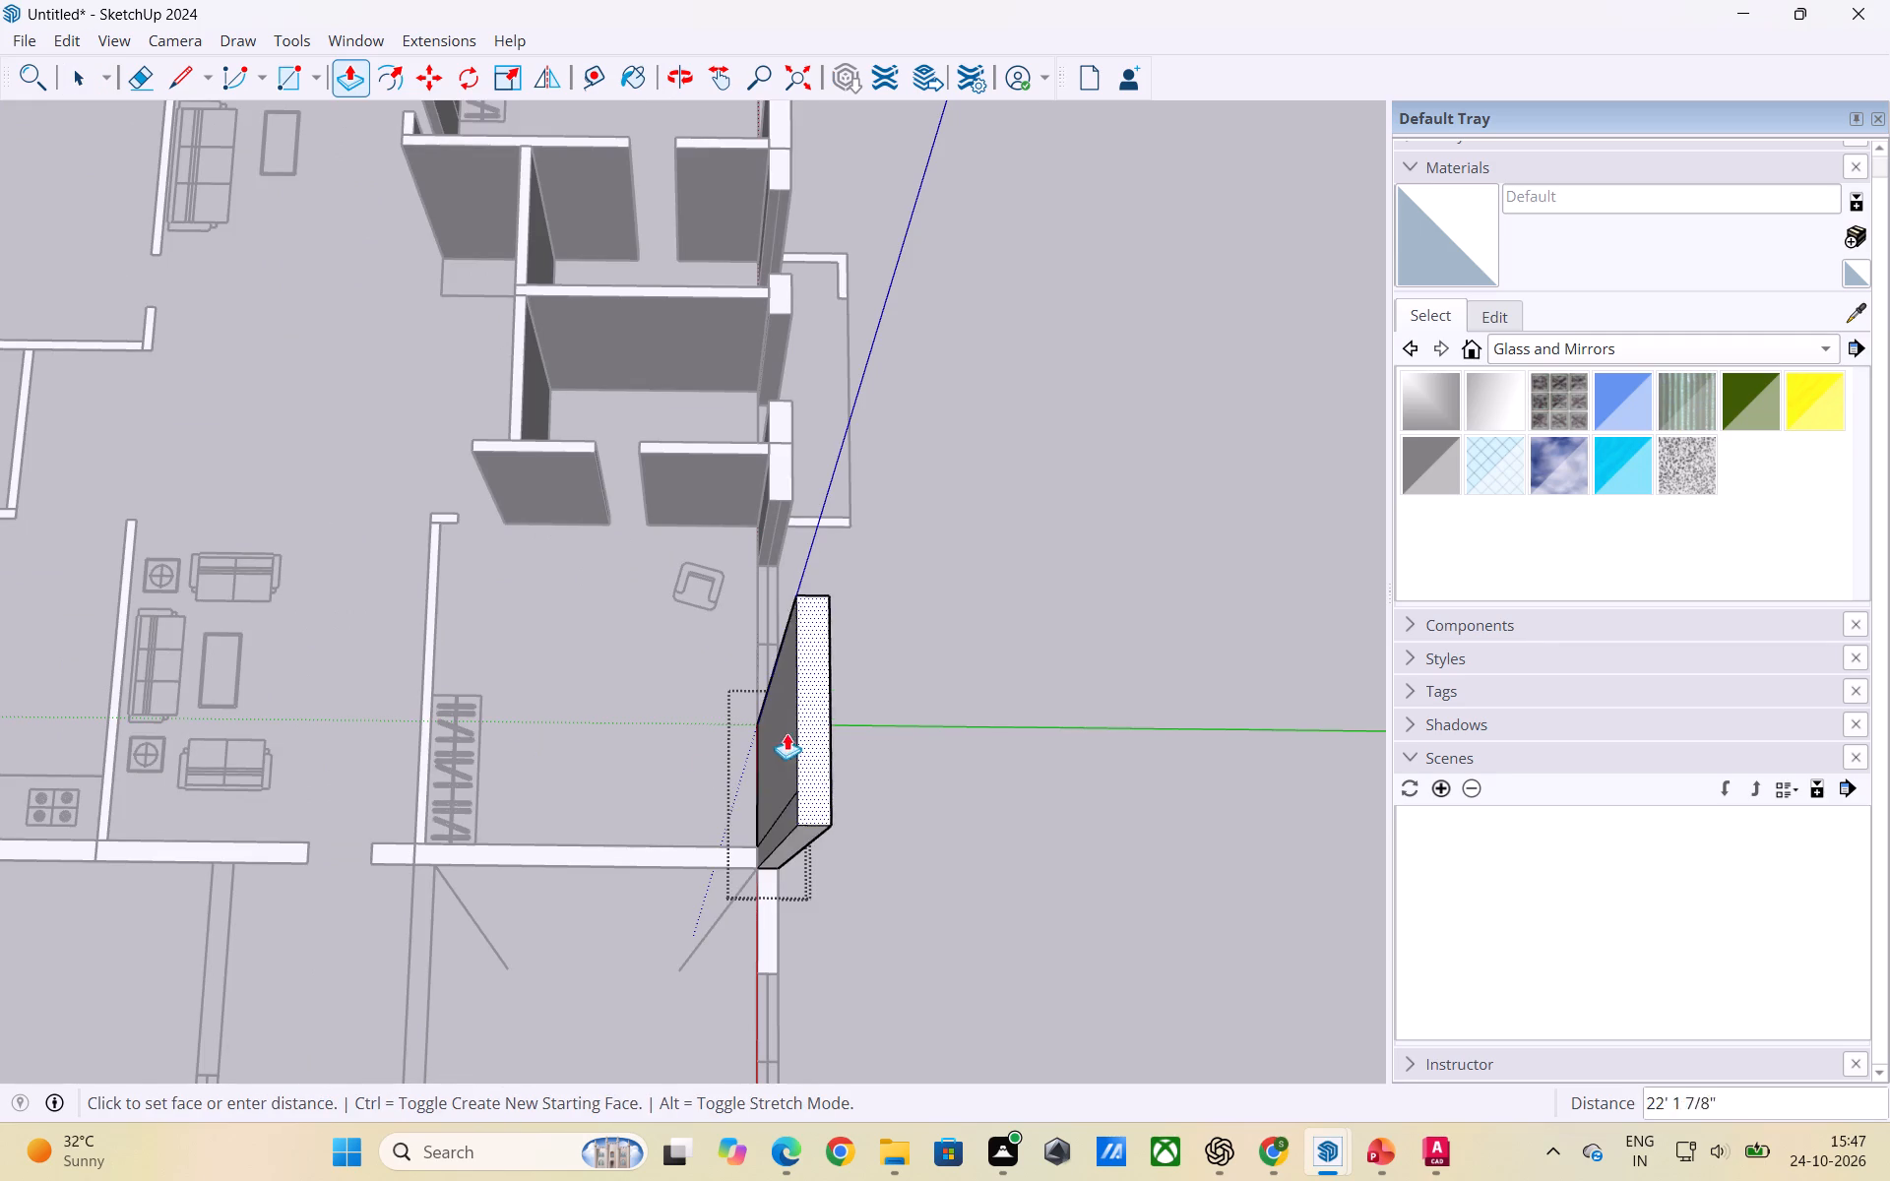
pyautogui.click(782, 460)
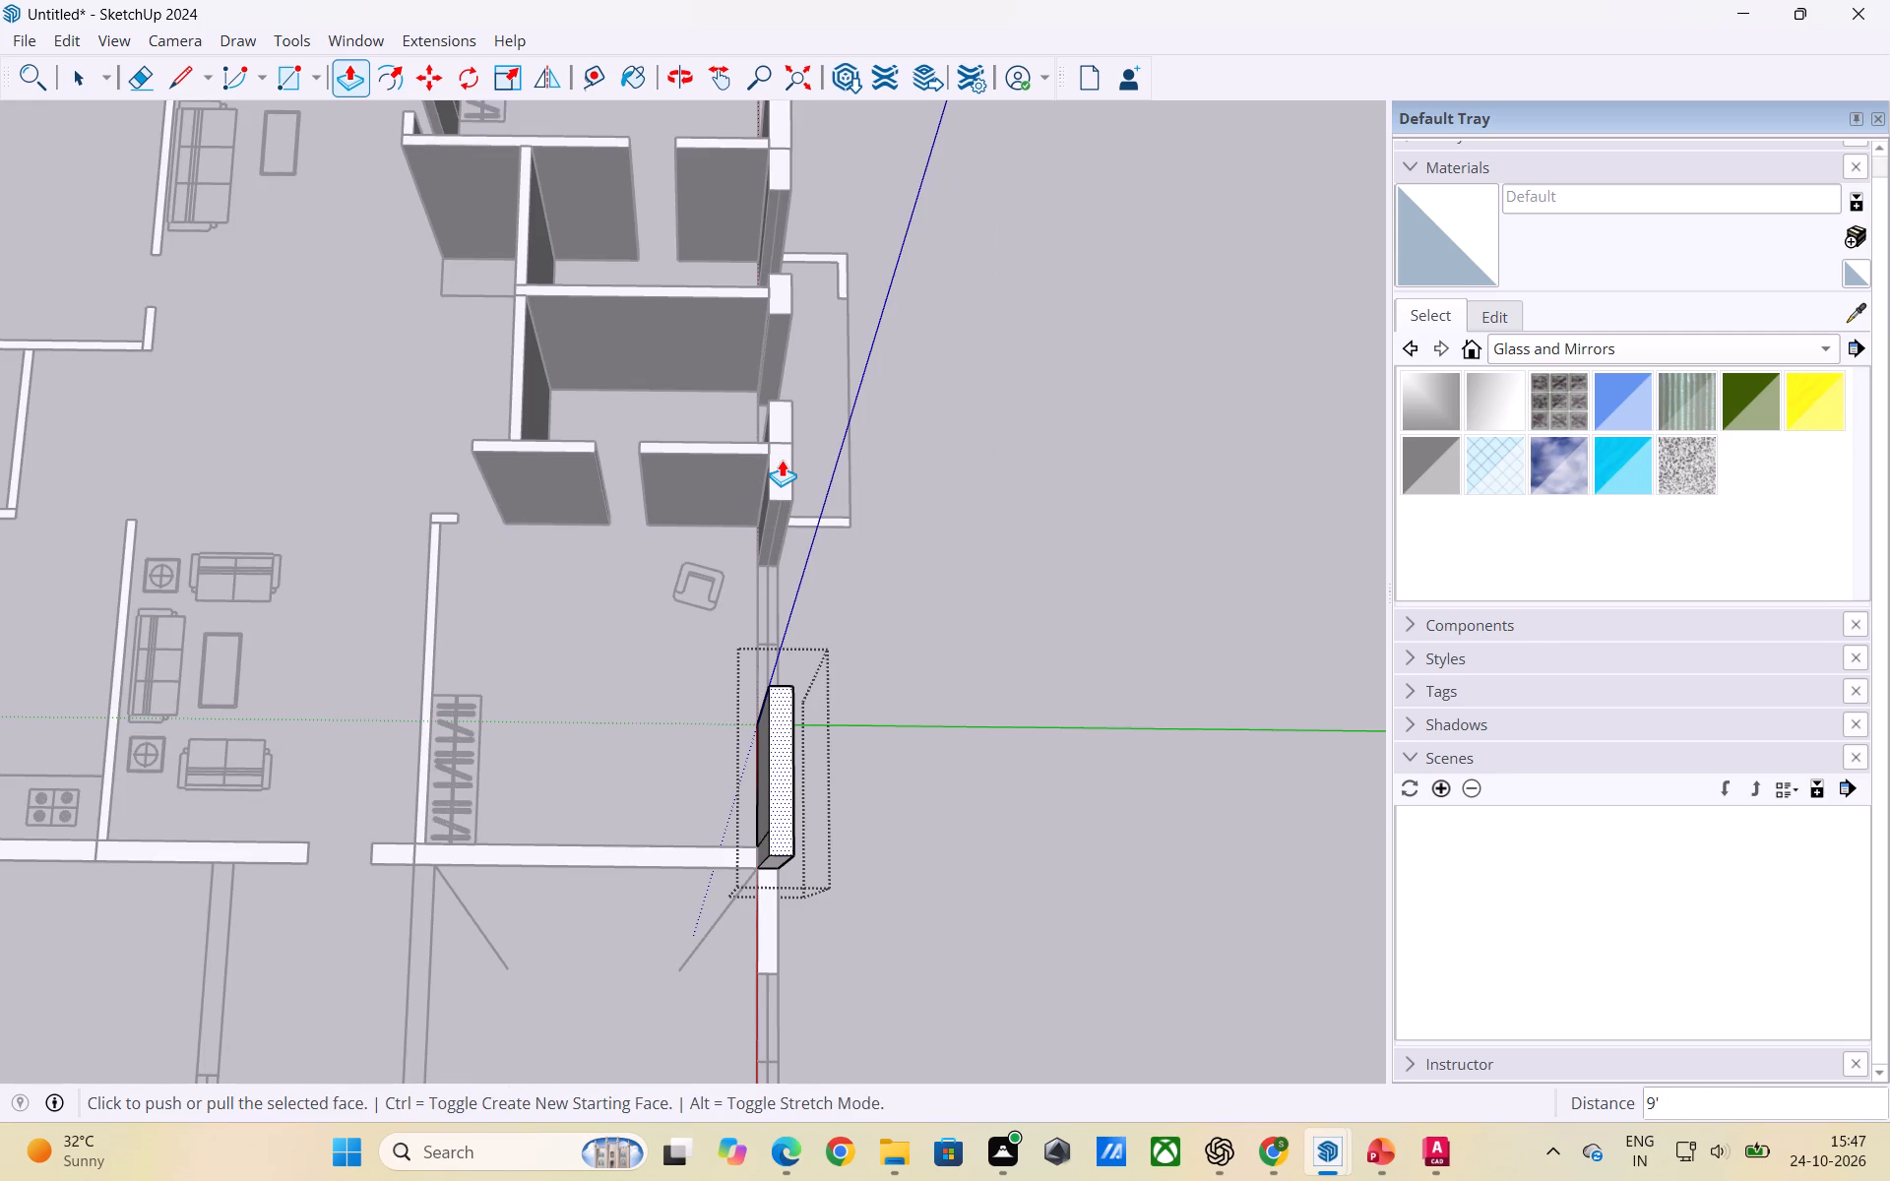
pyautogui.press('space')
pyautogui.click(1036, 619)
# Raise the wall between the next bedroom and the room with diagonal corner lines to the top of the adjoining raised outer wall.
pyautogui.scroll(-3, 941, 824)
pyautogui.scroll(1, 744, 852)
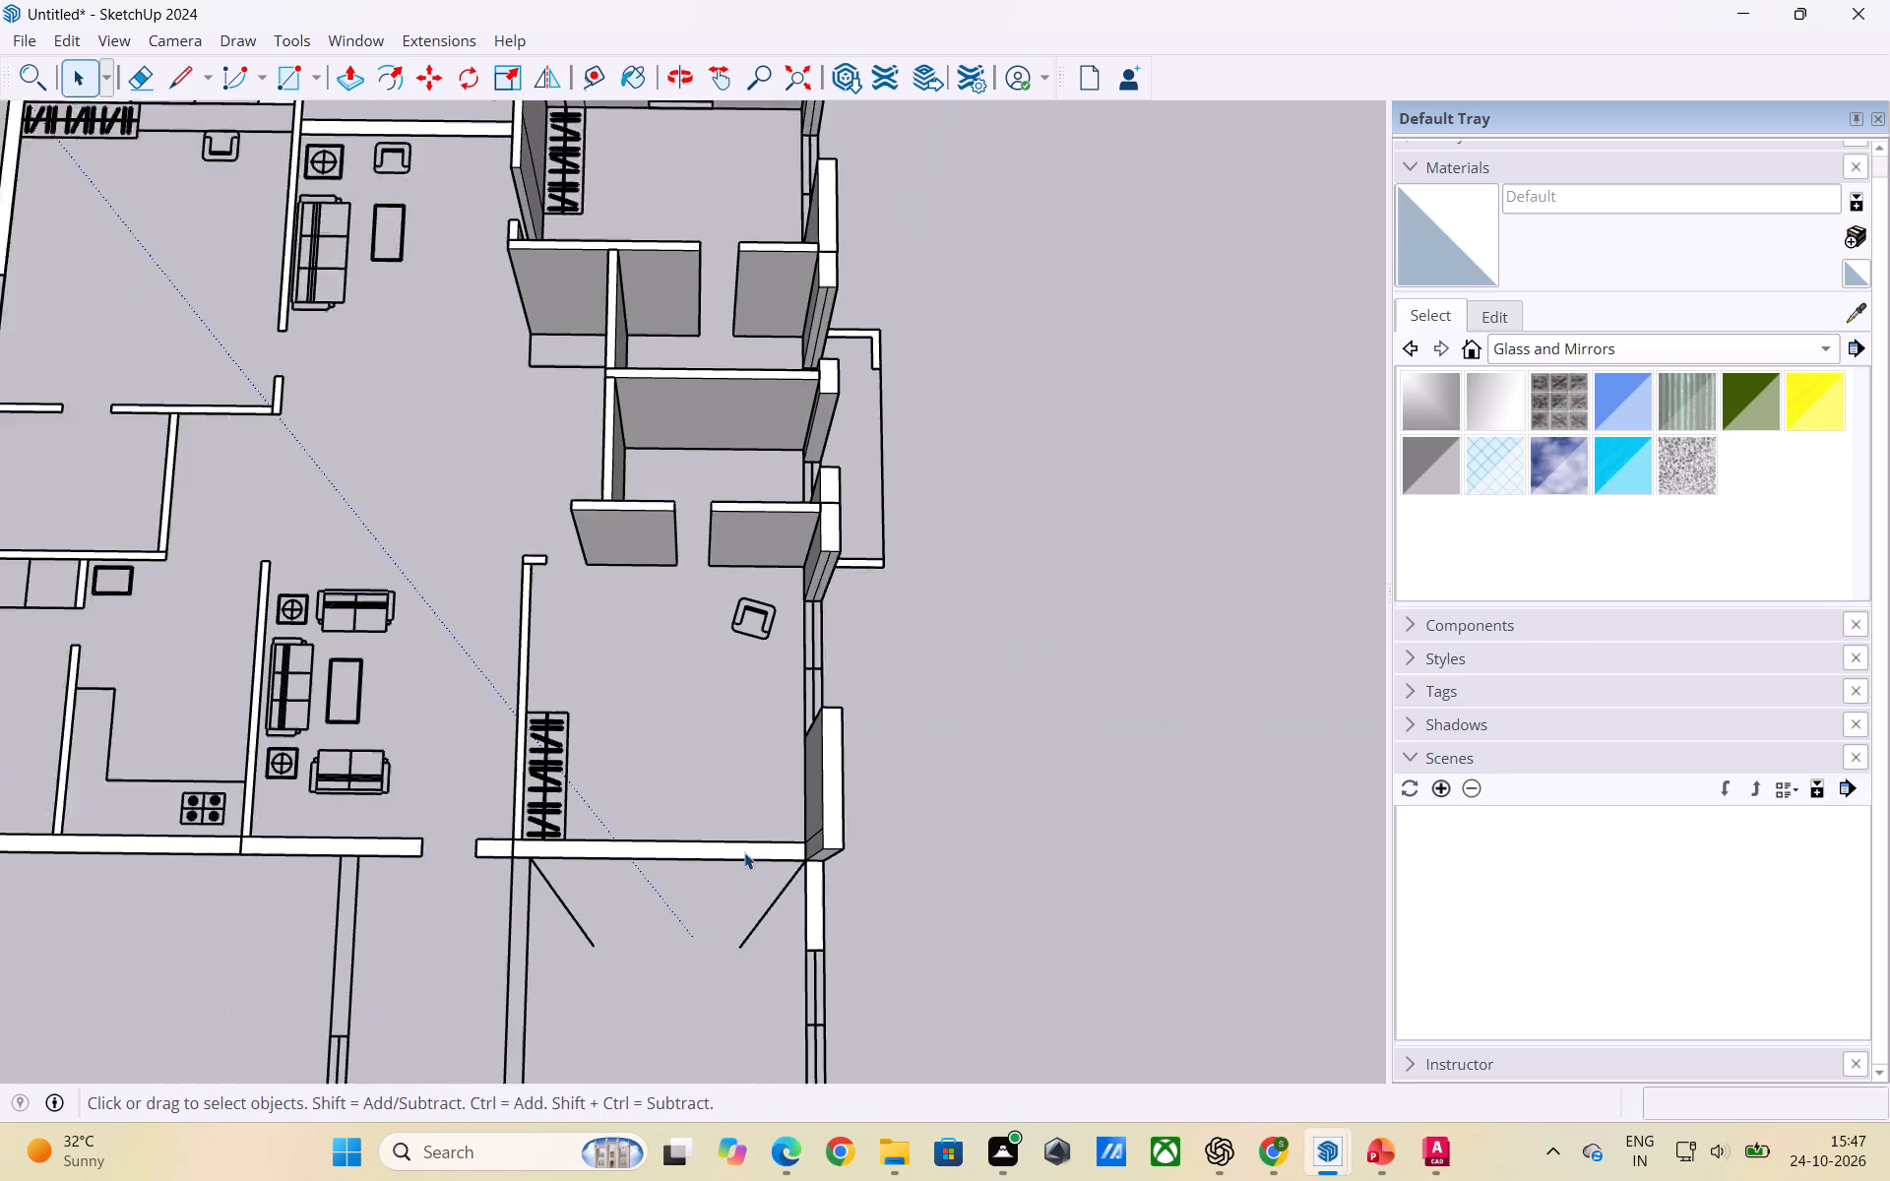
pyautogui.scroll(1, 744, 852)
pyautogui.tripleClick(741, 852)
pyautogui.press('p')
pyautogui.click(745, 844)
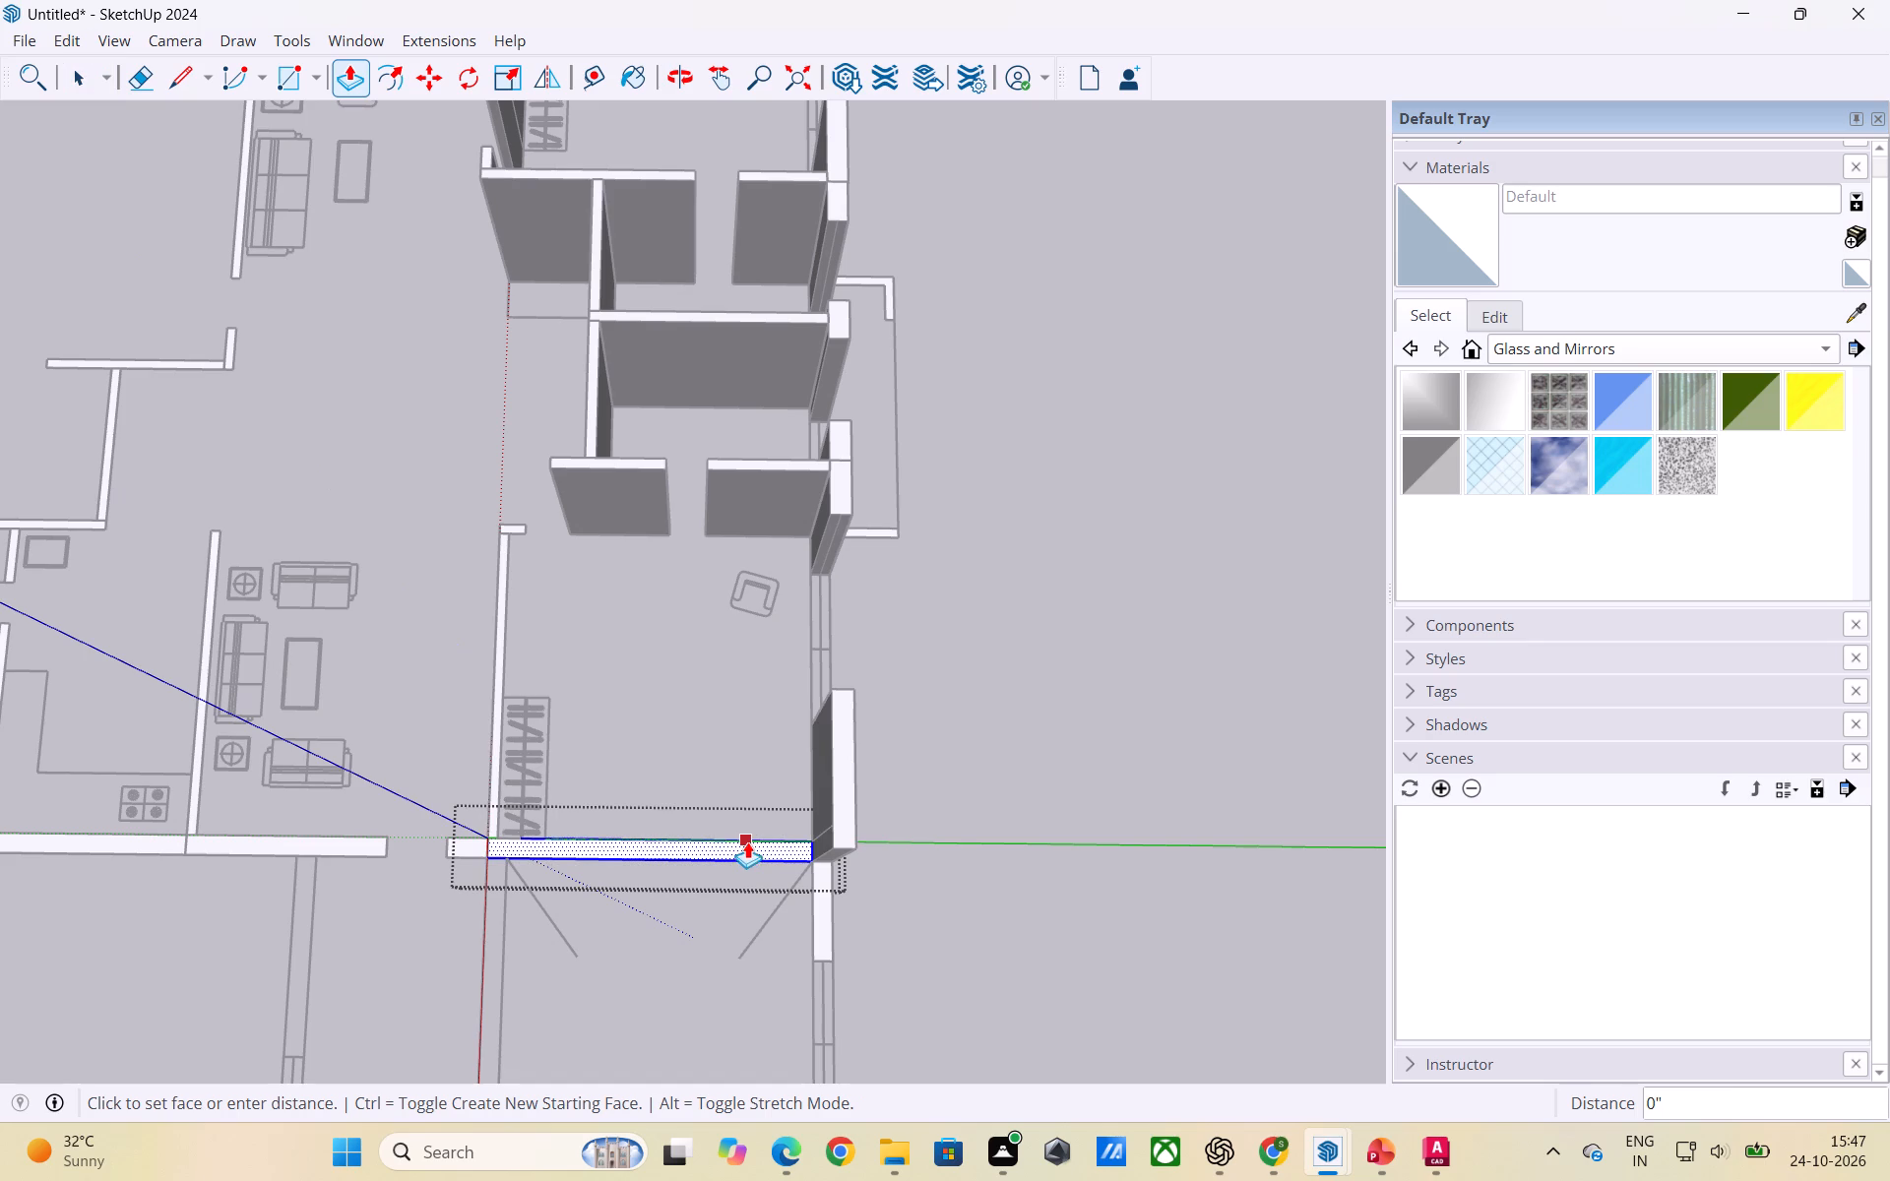
pyautogui.click(849, 777)
pyautogui.press('space')
pyautogui.click(1048, 783)
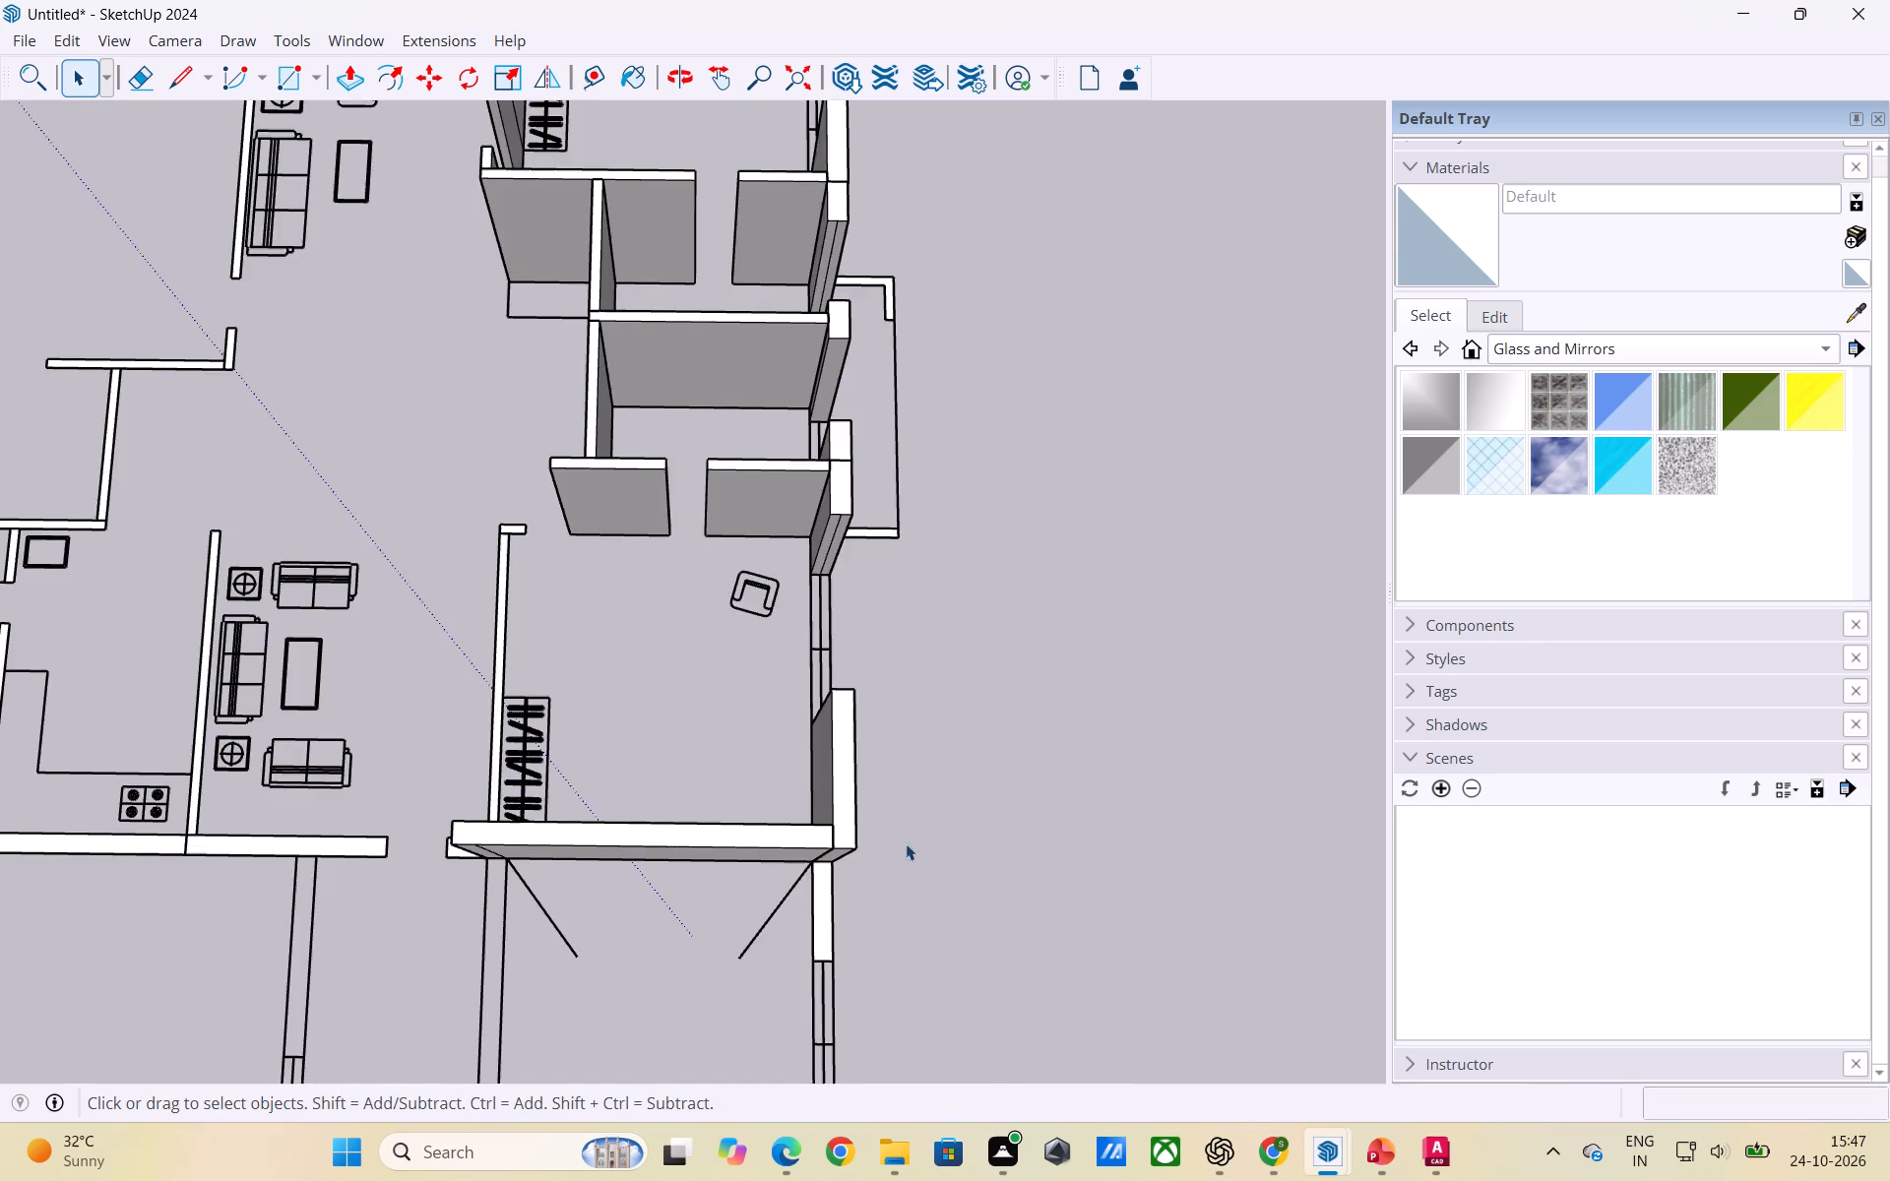
# Raise the short outer wall segment of the diagonal-marked room, between the bedroom corner and the window, to 9'.
pyautogui.scroll(-2, 837, 872)
pyautogui.tripleClick(828, 901)
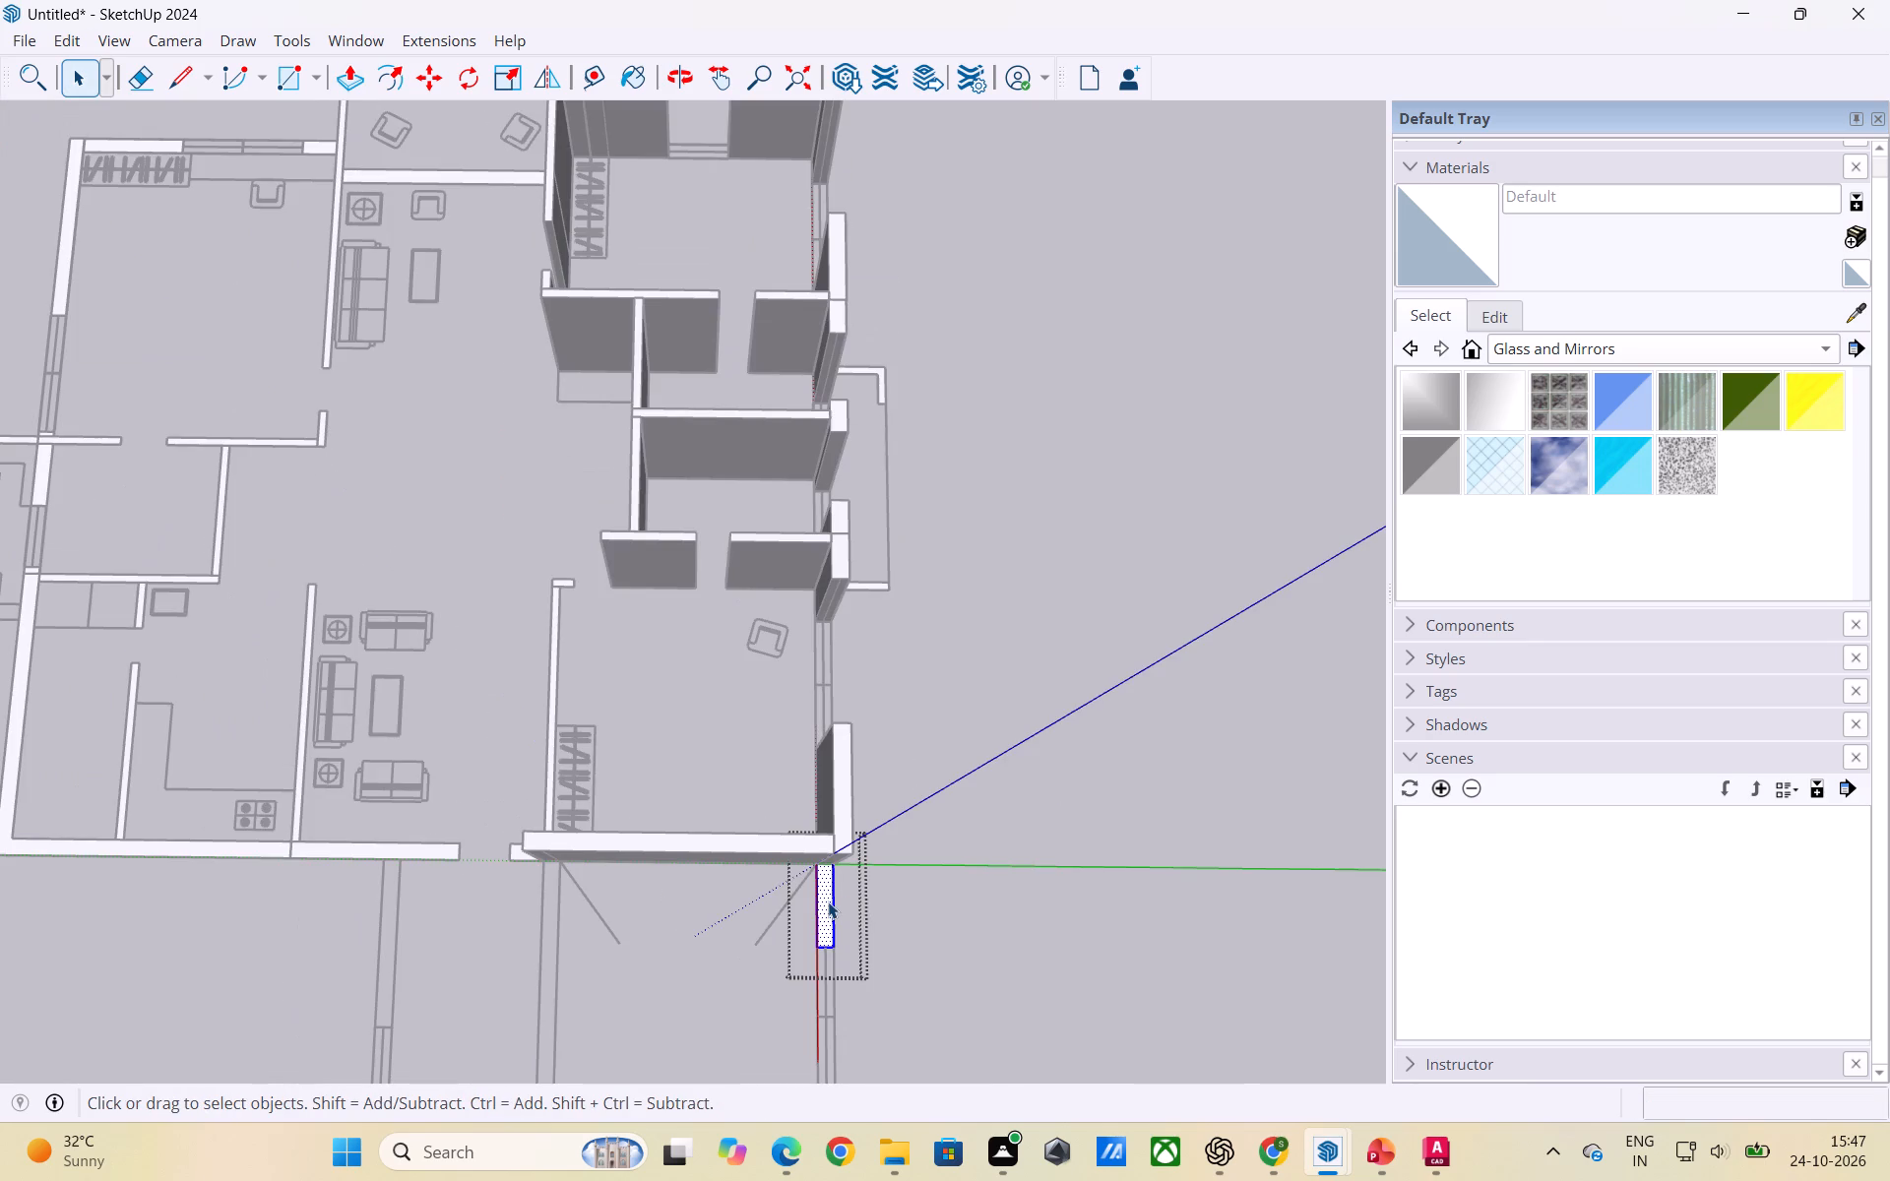
pyautogui.press('p')
pyautogui.click(828, 893)
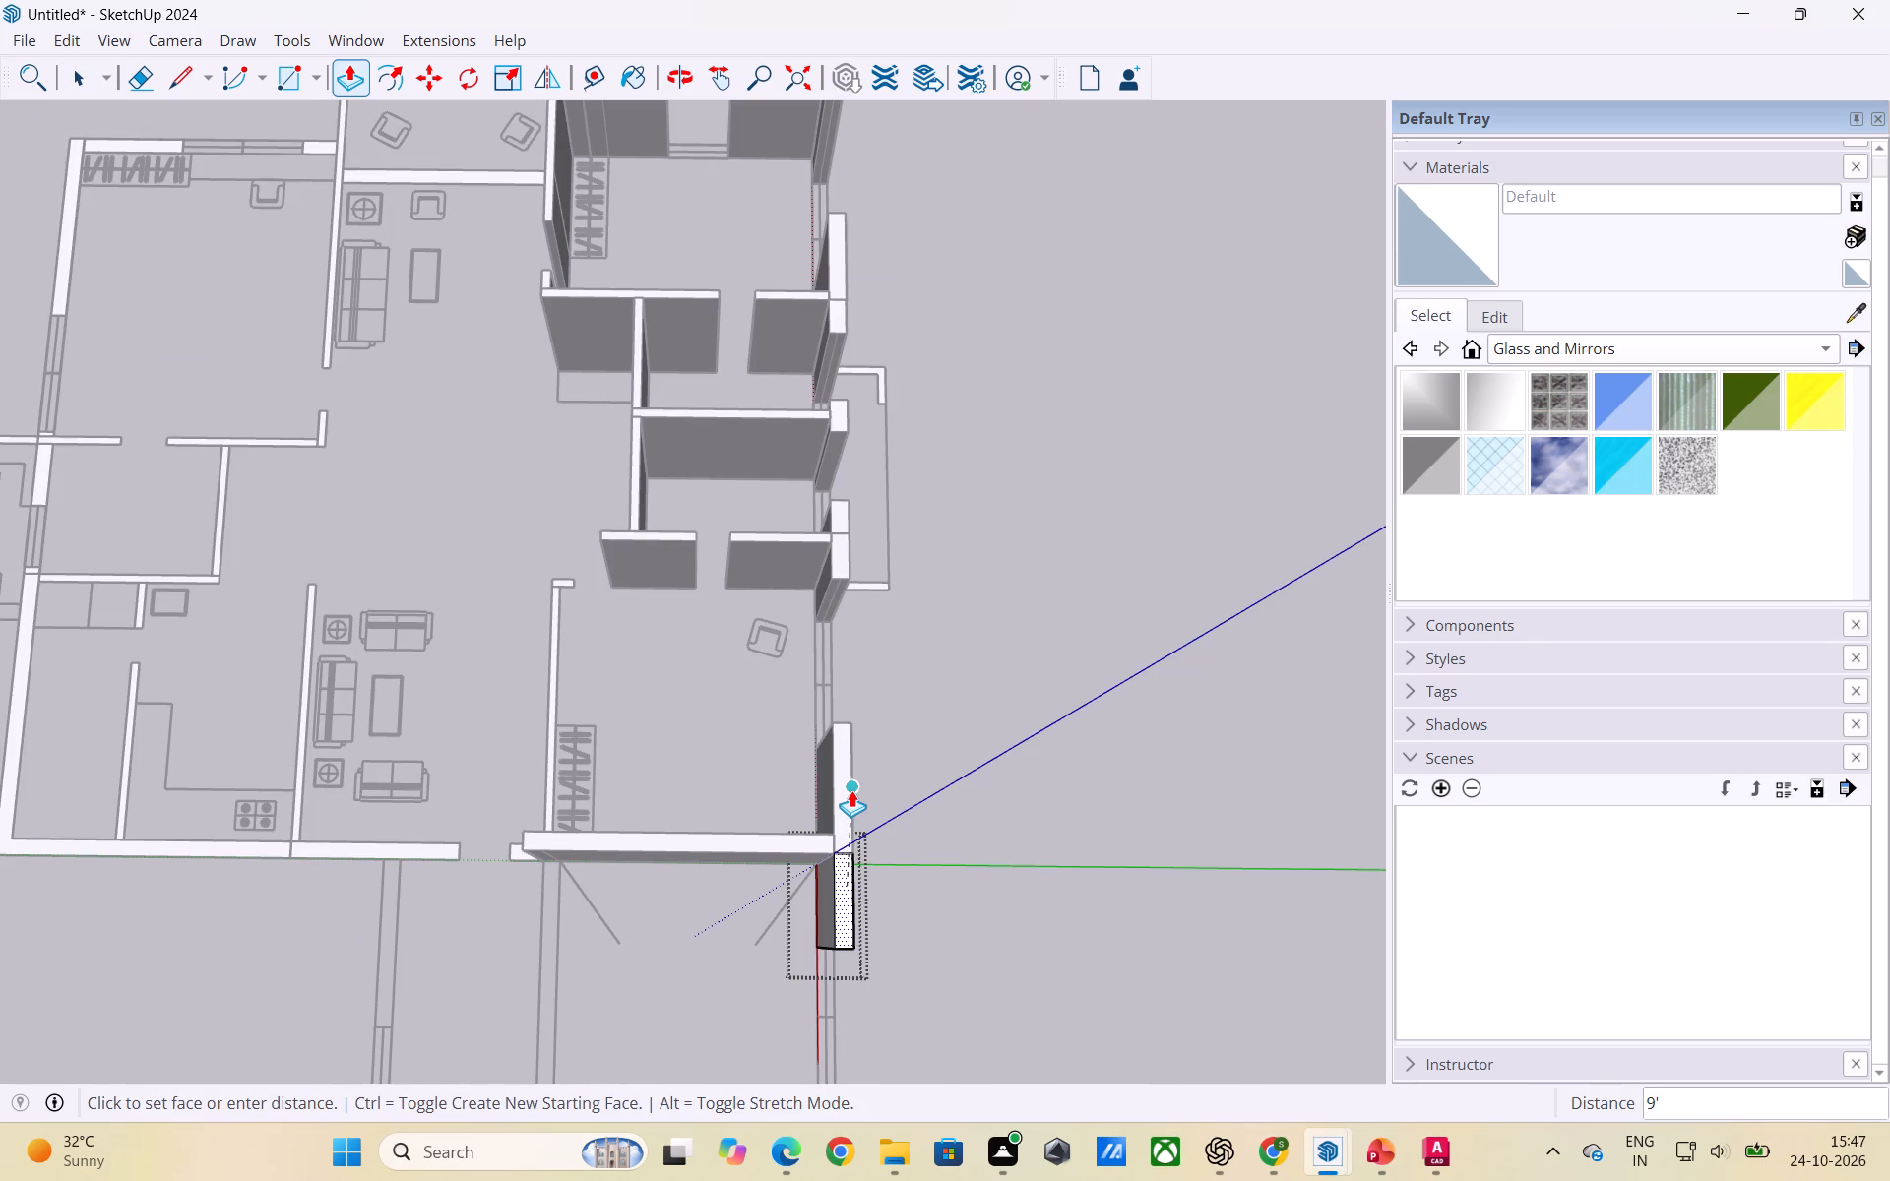
pyautogui.click(851, 789)
pyautogui.press('space')
pyautogui.click(965, 790)
# Raise the diagonal-marked room's outer wall segment between the window and its far corner to 9'.
pyautogui.scroll(-6, 780, 762)
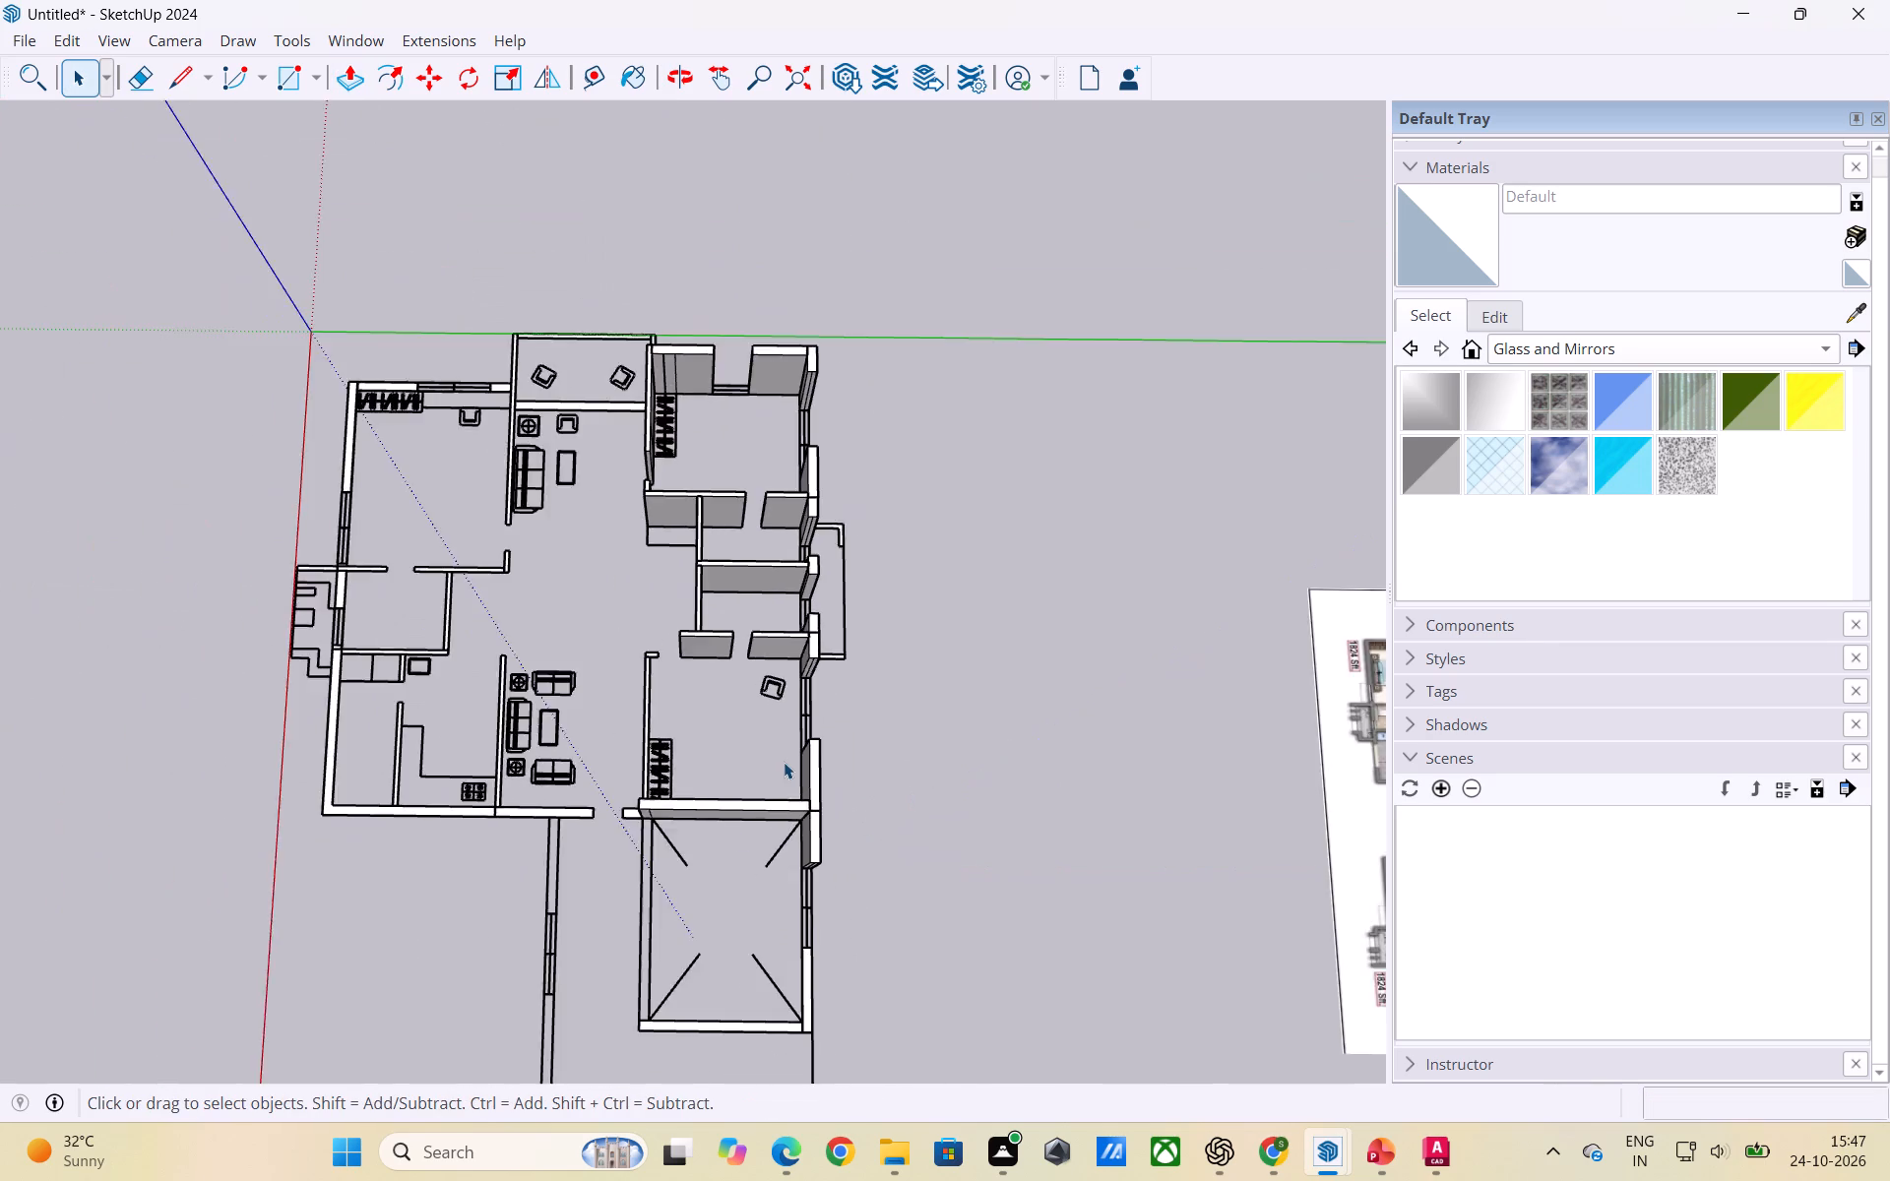
pyautogui.scroll(-3, 784, 762)
pyautogui.scroll(3, 770, 973)
pyautogui.moveTo(806, 975); pyautogui.dragTo(663, 905, button='middle')
pyautogui.scroll(3, 692, 944)
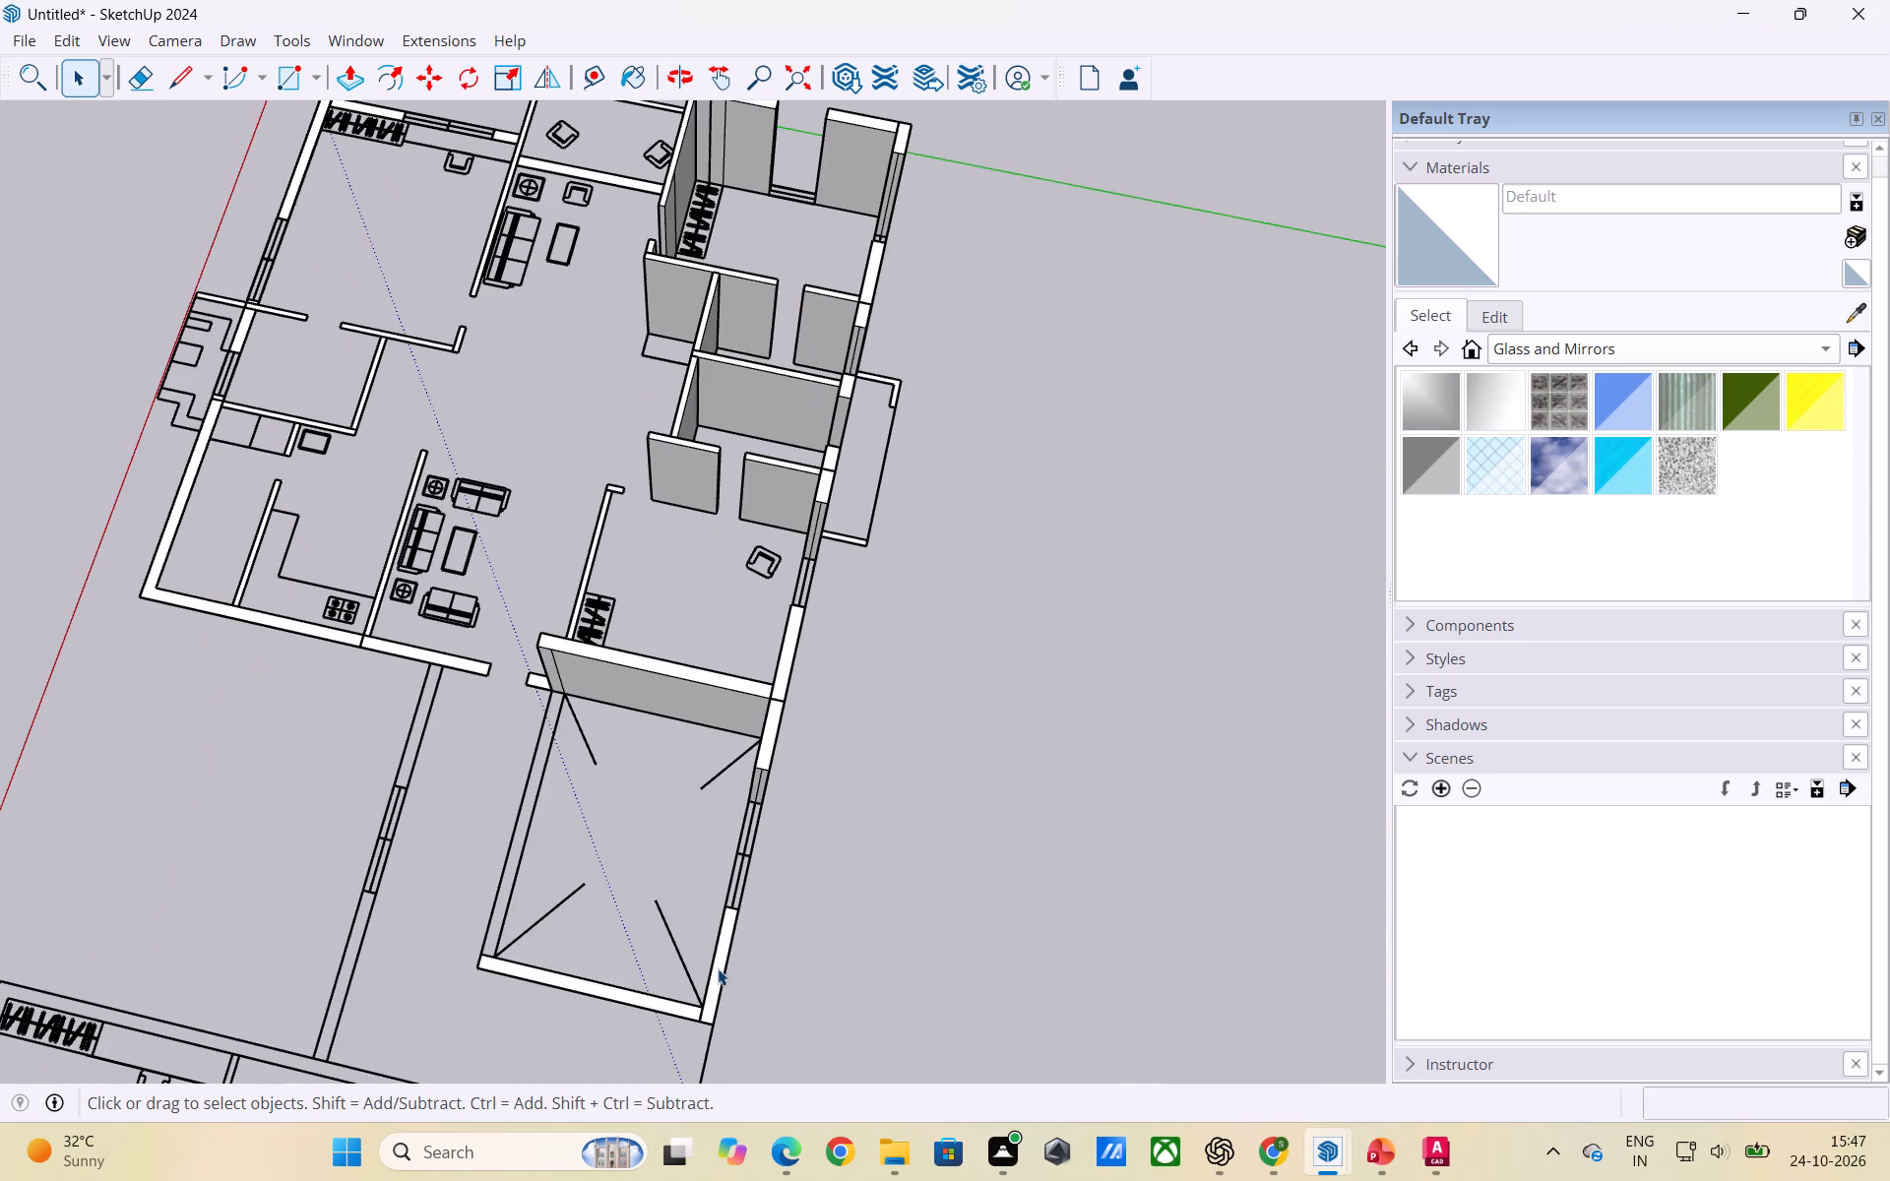
pyautogui.tripleClick(718, 968)
pyautogui.press('p')
pyautogui.click(719, 968)
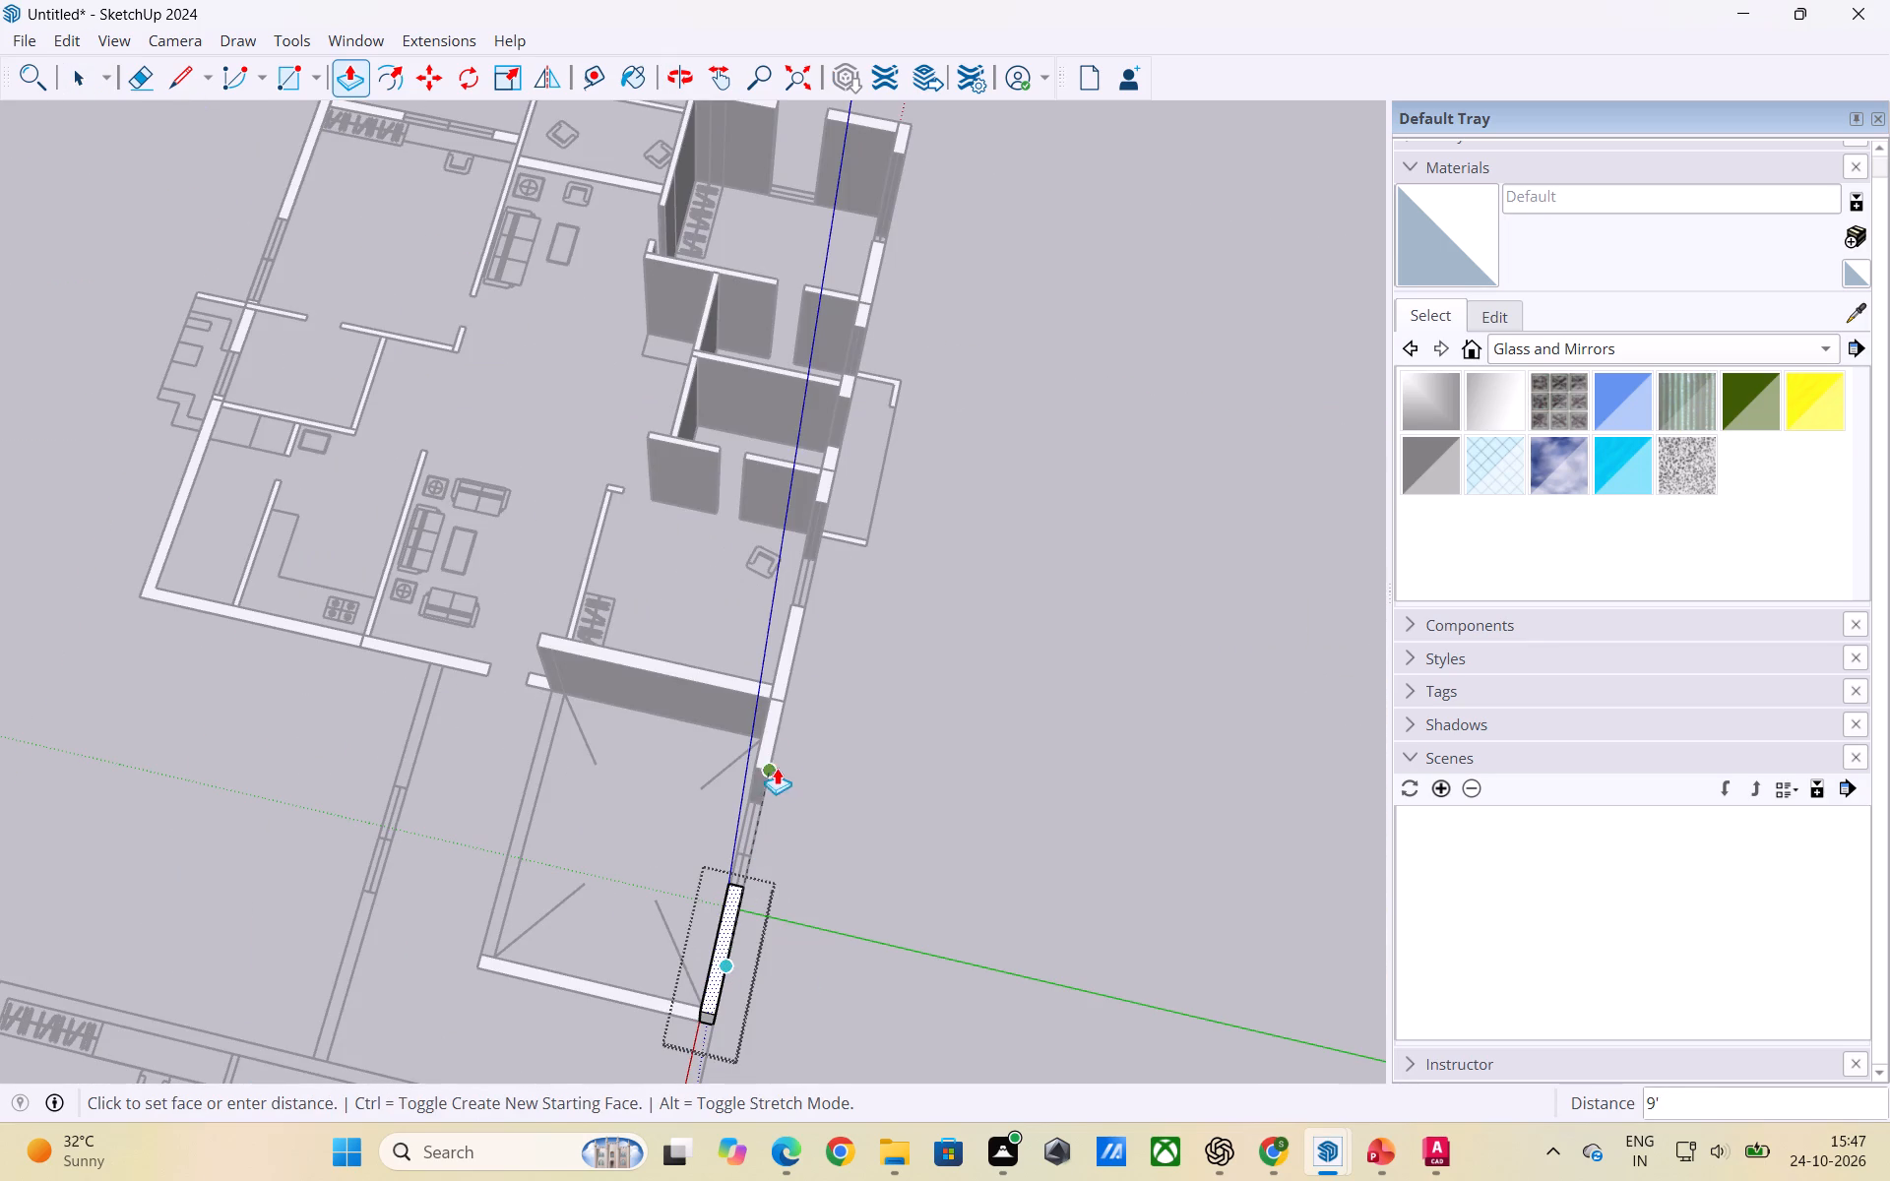
pyautogui.click(779, 714)
pyautogui.press('space')
pyautogui.click(955, 837)
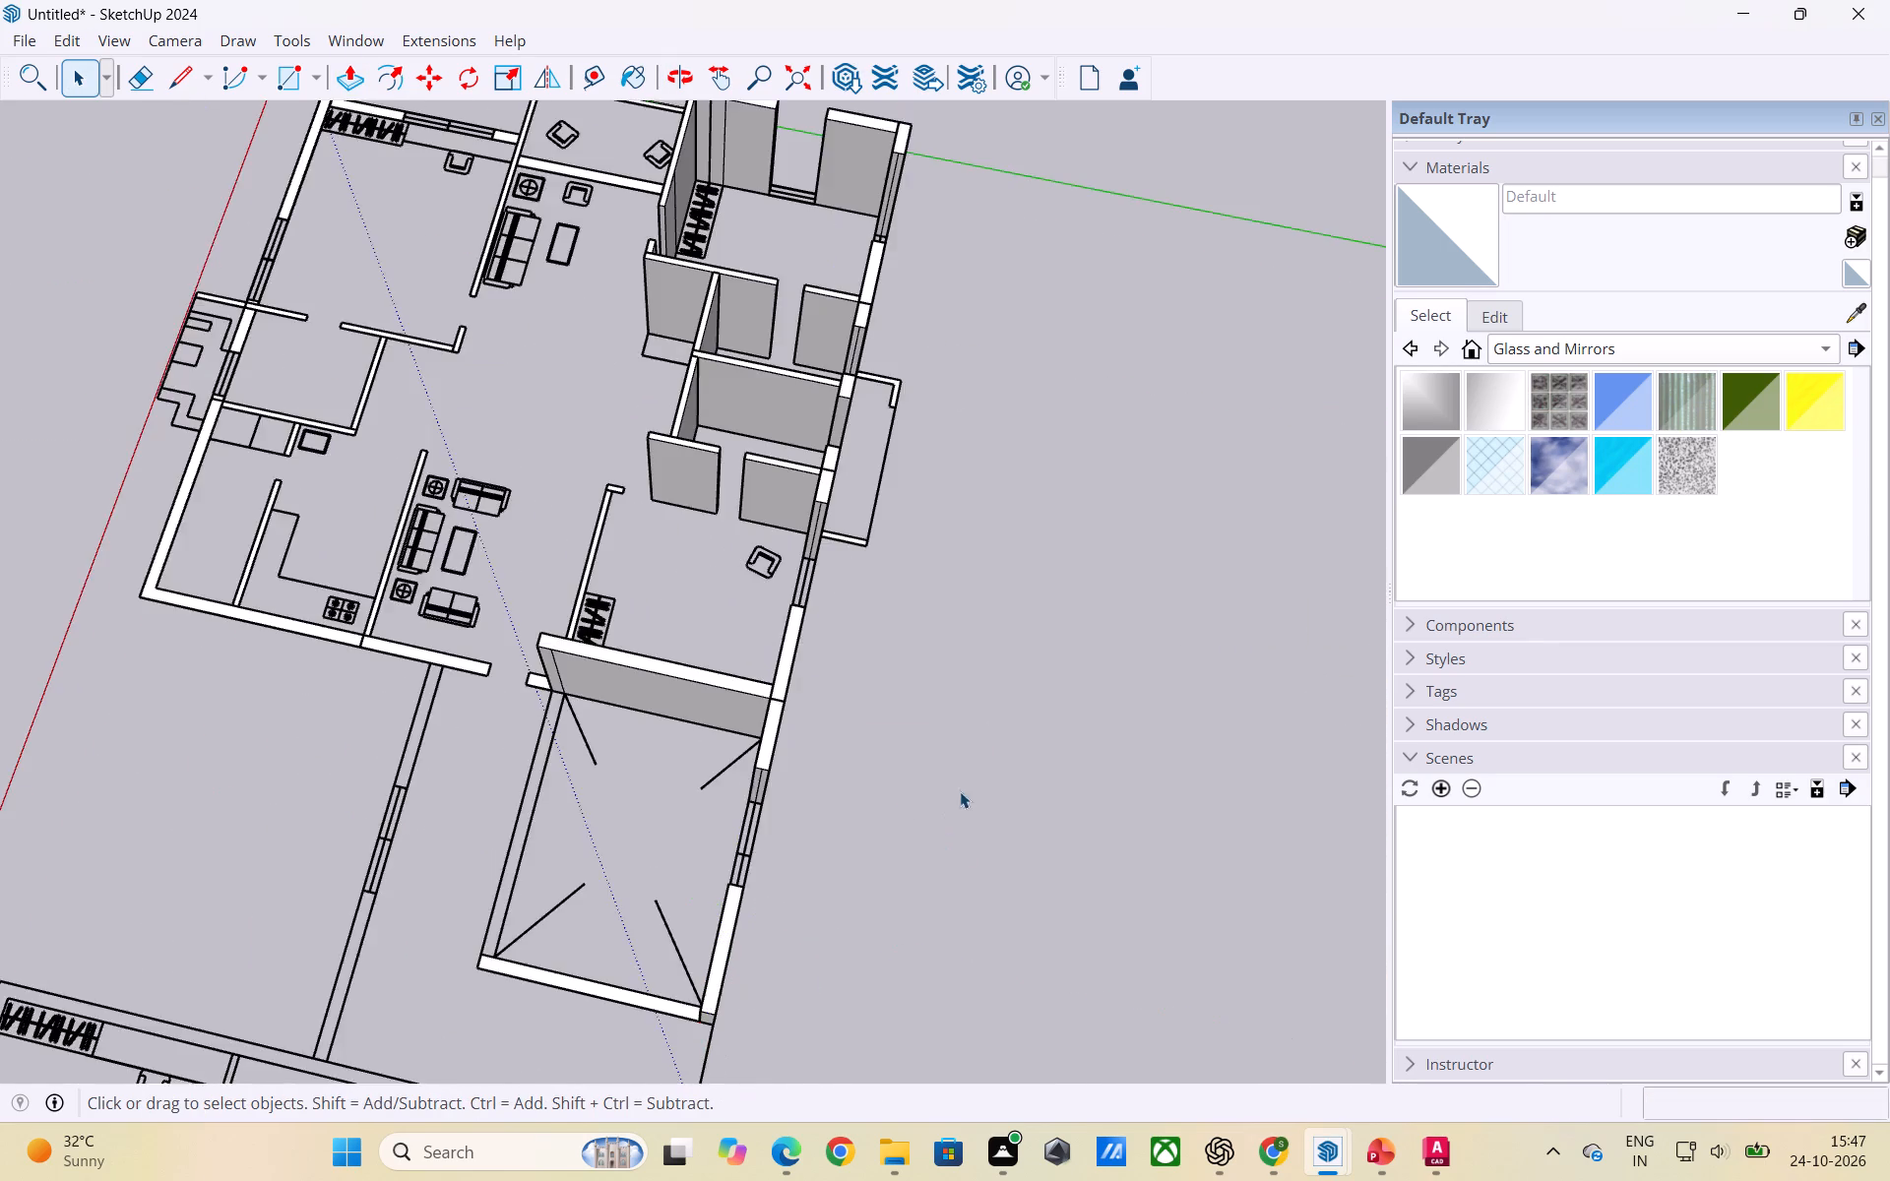
# Raise the diagonal-marked room's far end wall to 9', level with the adjoining raised outer wall.
pyautogui.scroll(-5, 968, 787)
pyautogui.moveTo(800, 950); pyautogui.dragTo(724, 924, button='middle')
pyautogui.scroll(5, 692, 920)
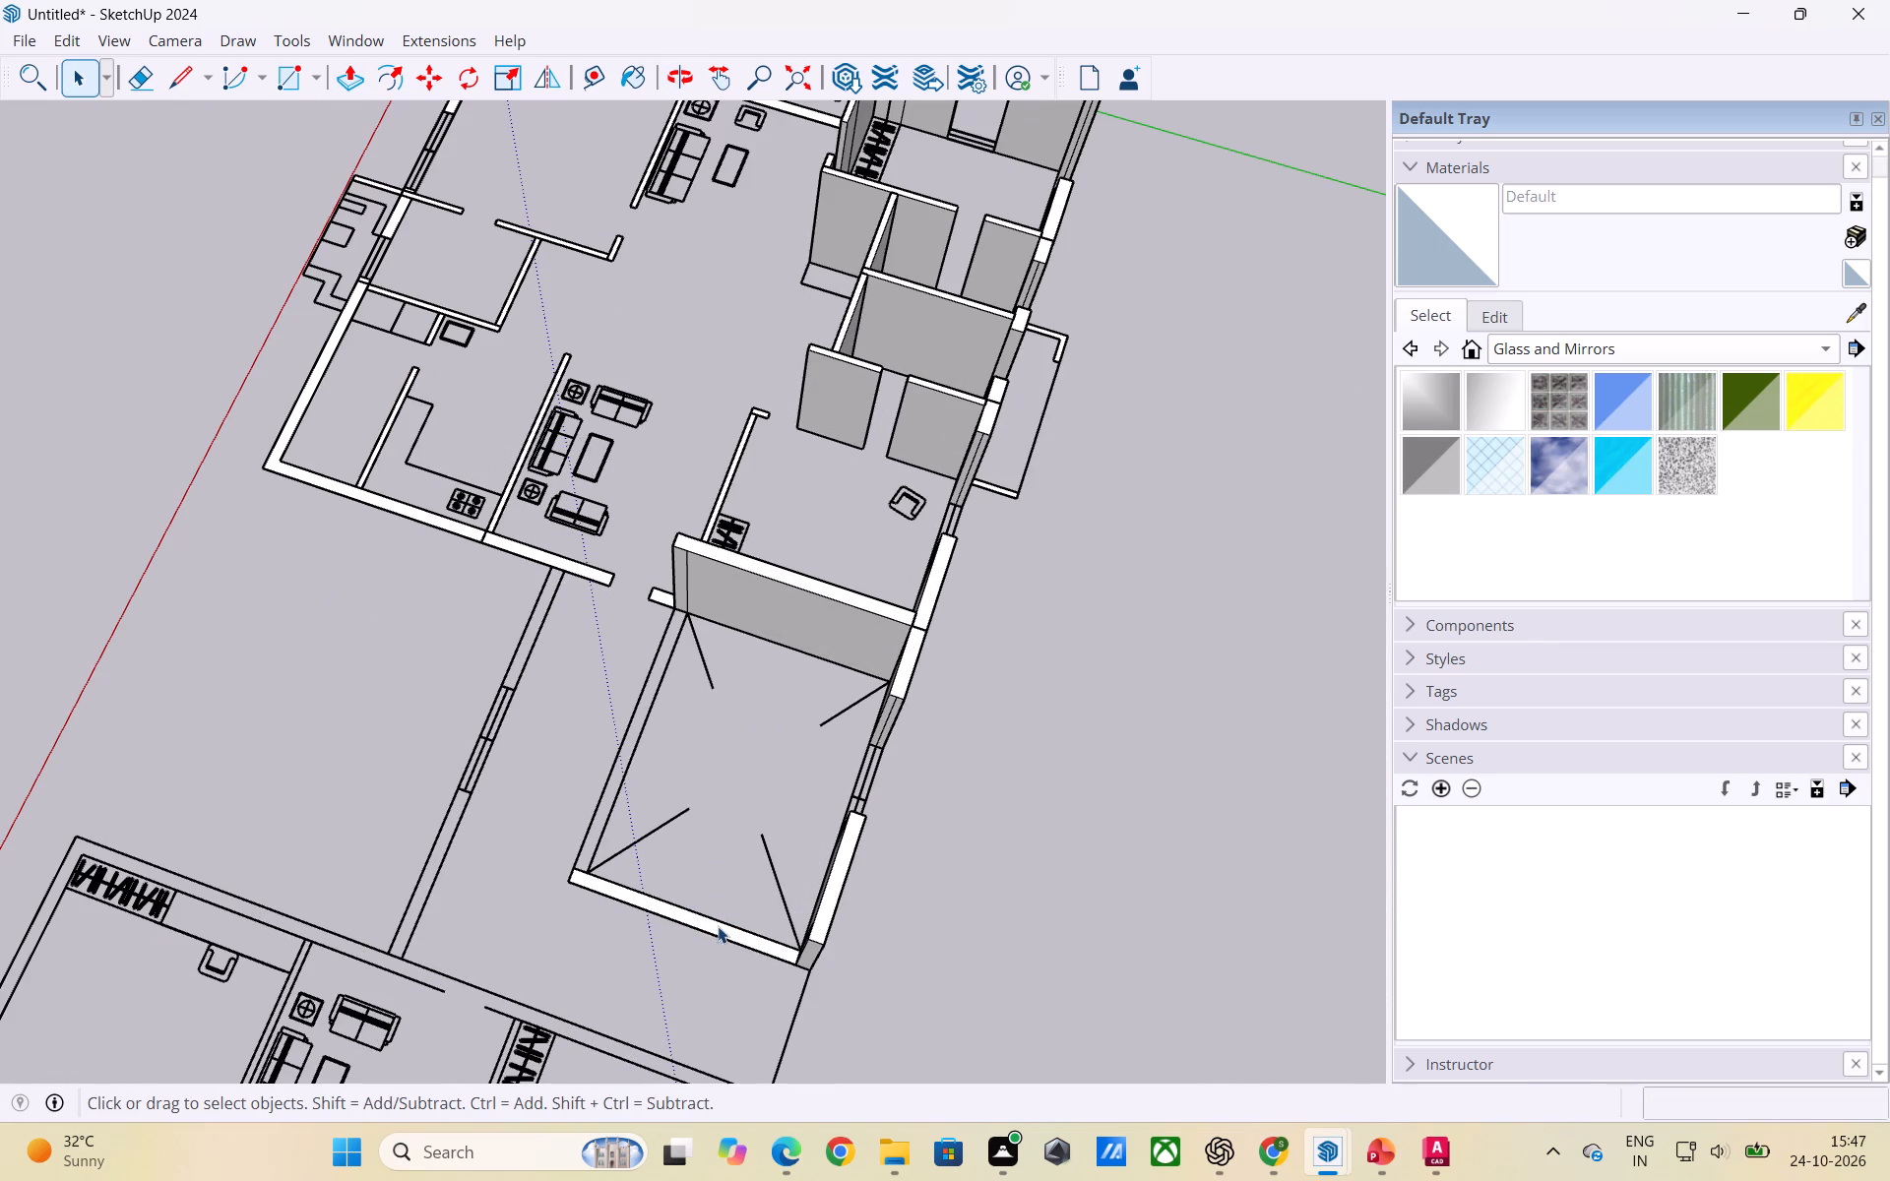
pyautogui.doubleClick(718, 926)
pyautogui.press('p')
pyautogui.click(718, 926)
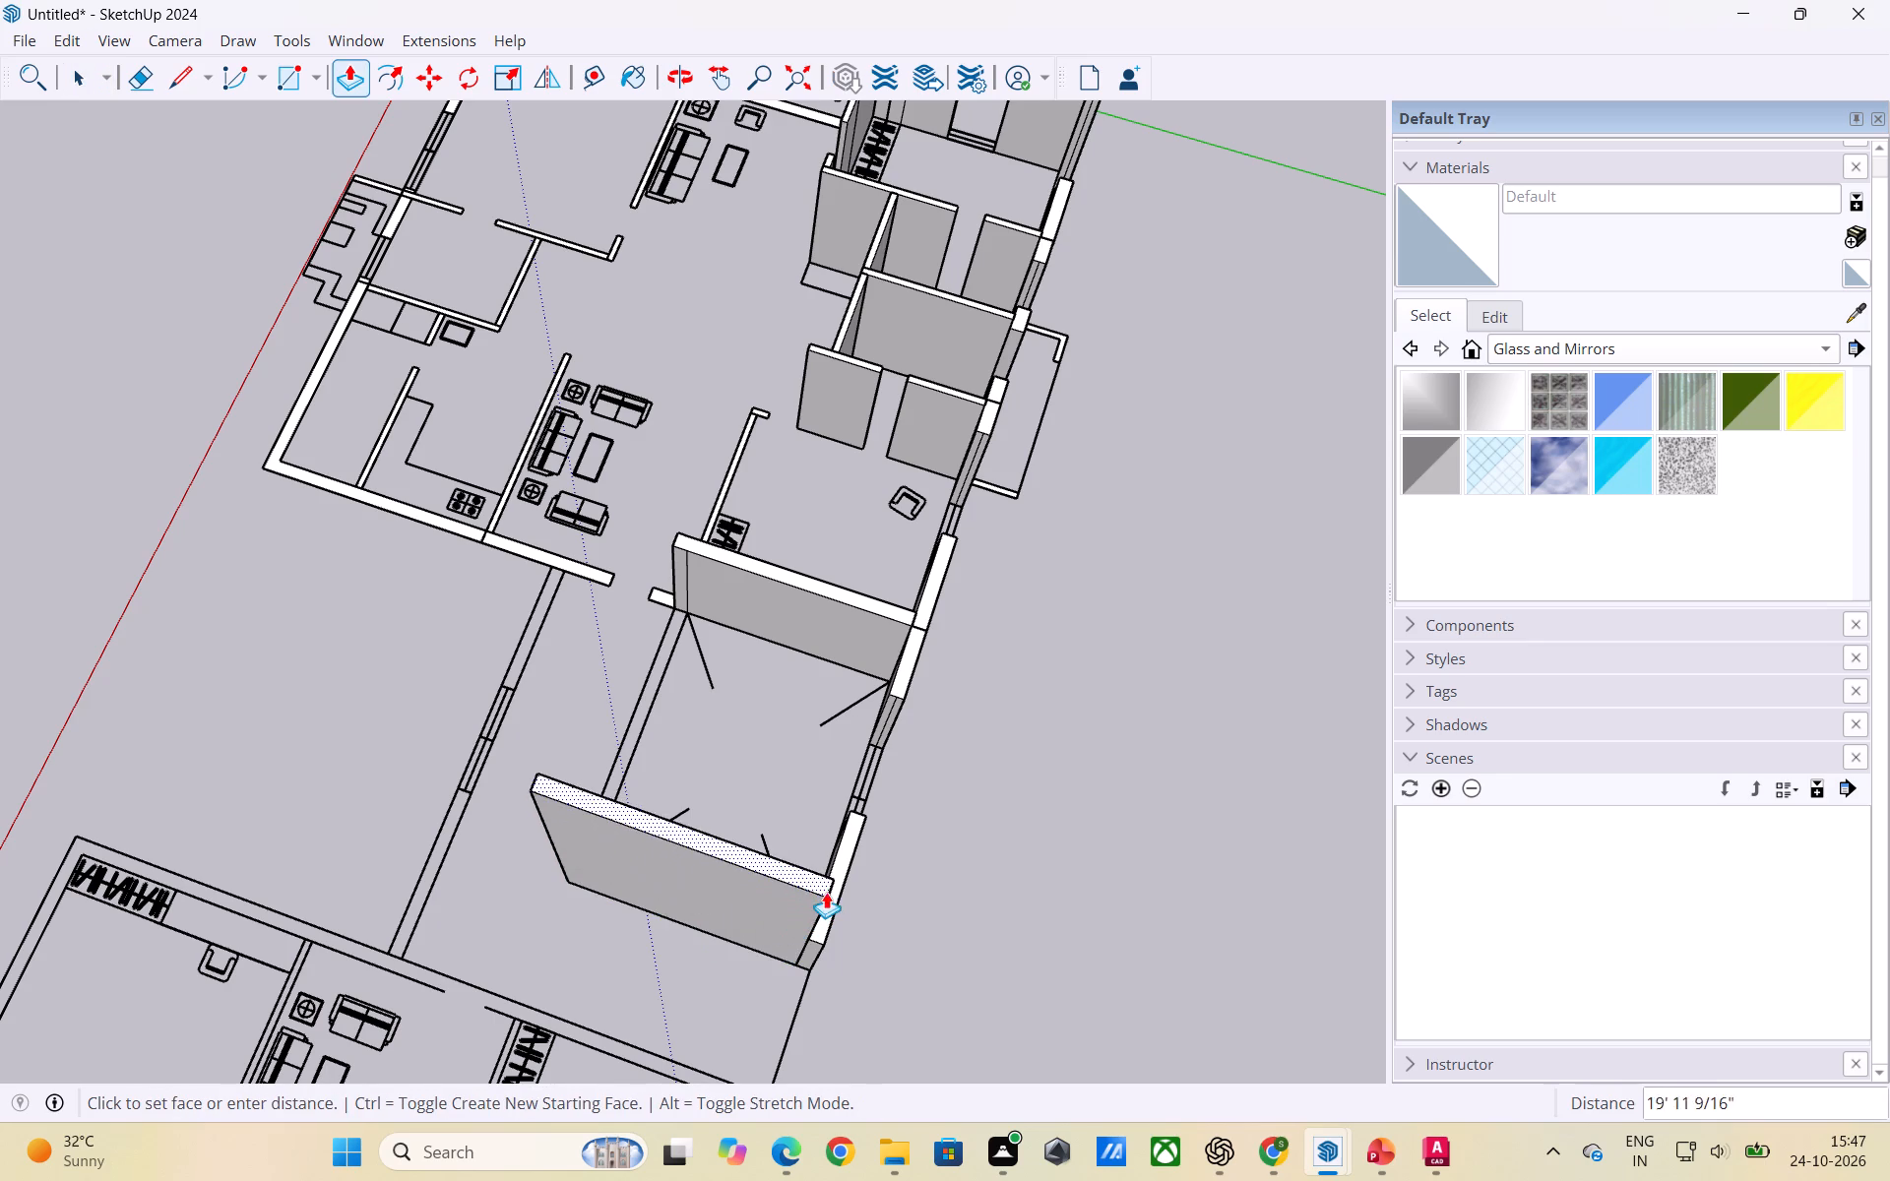
pyautogui.scroll(2, 853, 880)
pyautogui.click(848, 867)
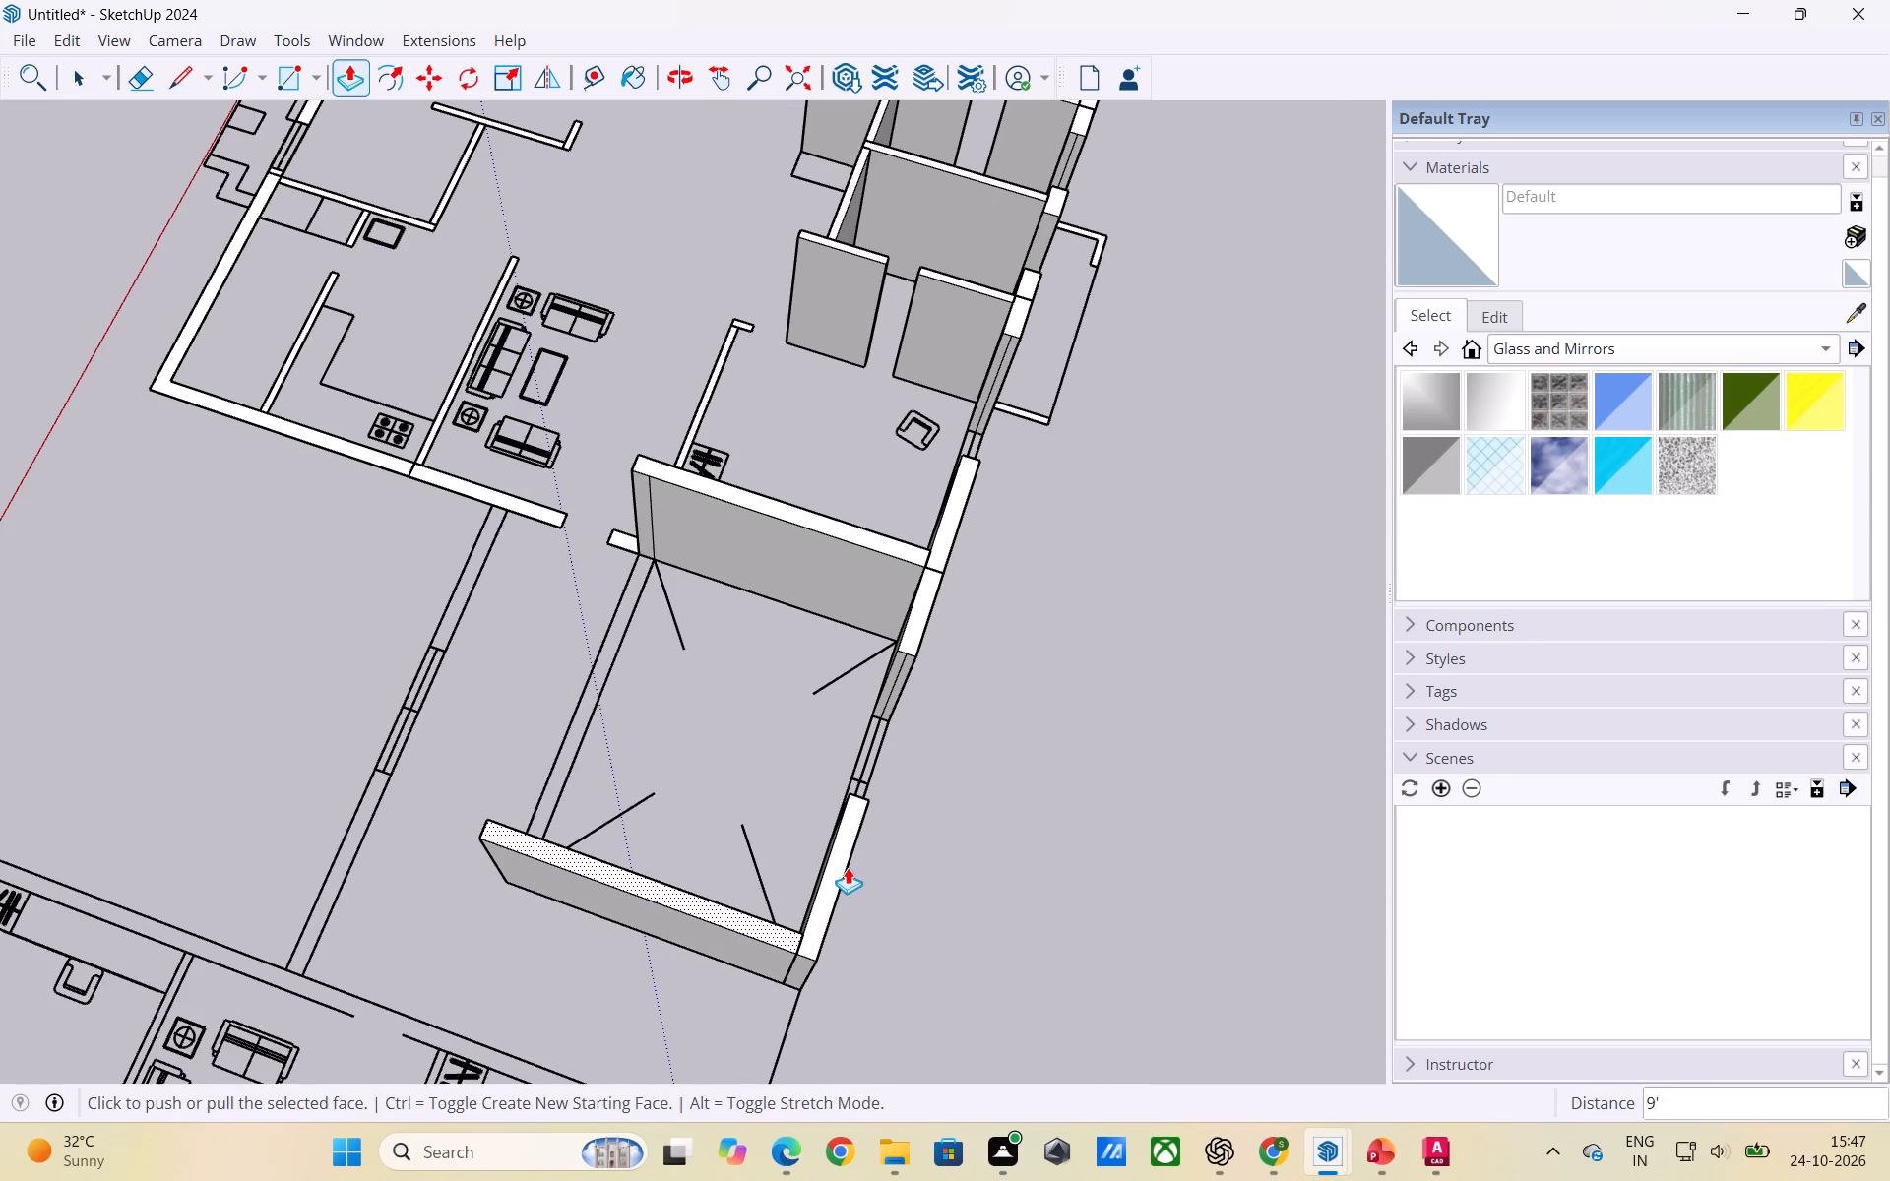
pyautogui.press('space')
pyautogui.click(1026, 899)
# Raise the wall between the two-chair balcony and the living room to 9', level with the adjoining raised bedroom wall.
pyautogui.scroll(-6, 978, 874)
pyautogui.moveTo(849, 911); pyautogui.dragTo(865, 917, button='middle')
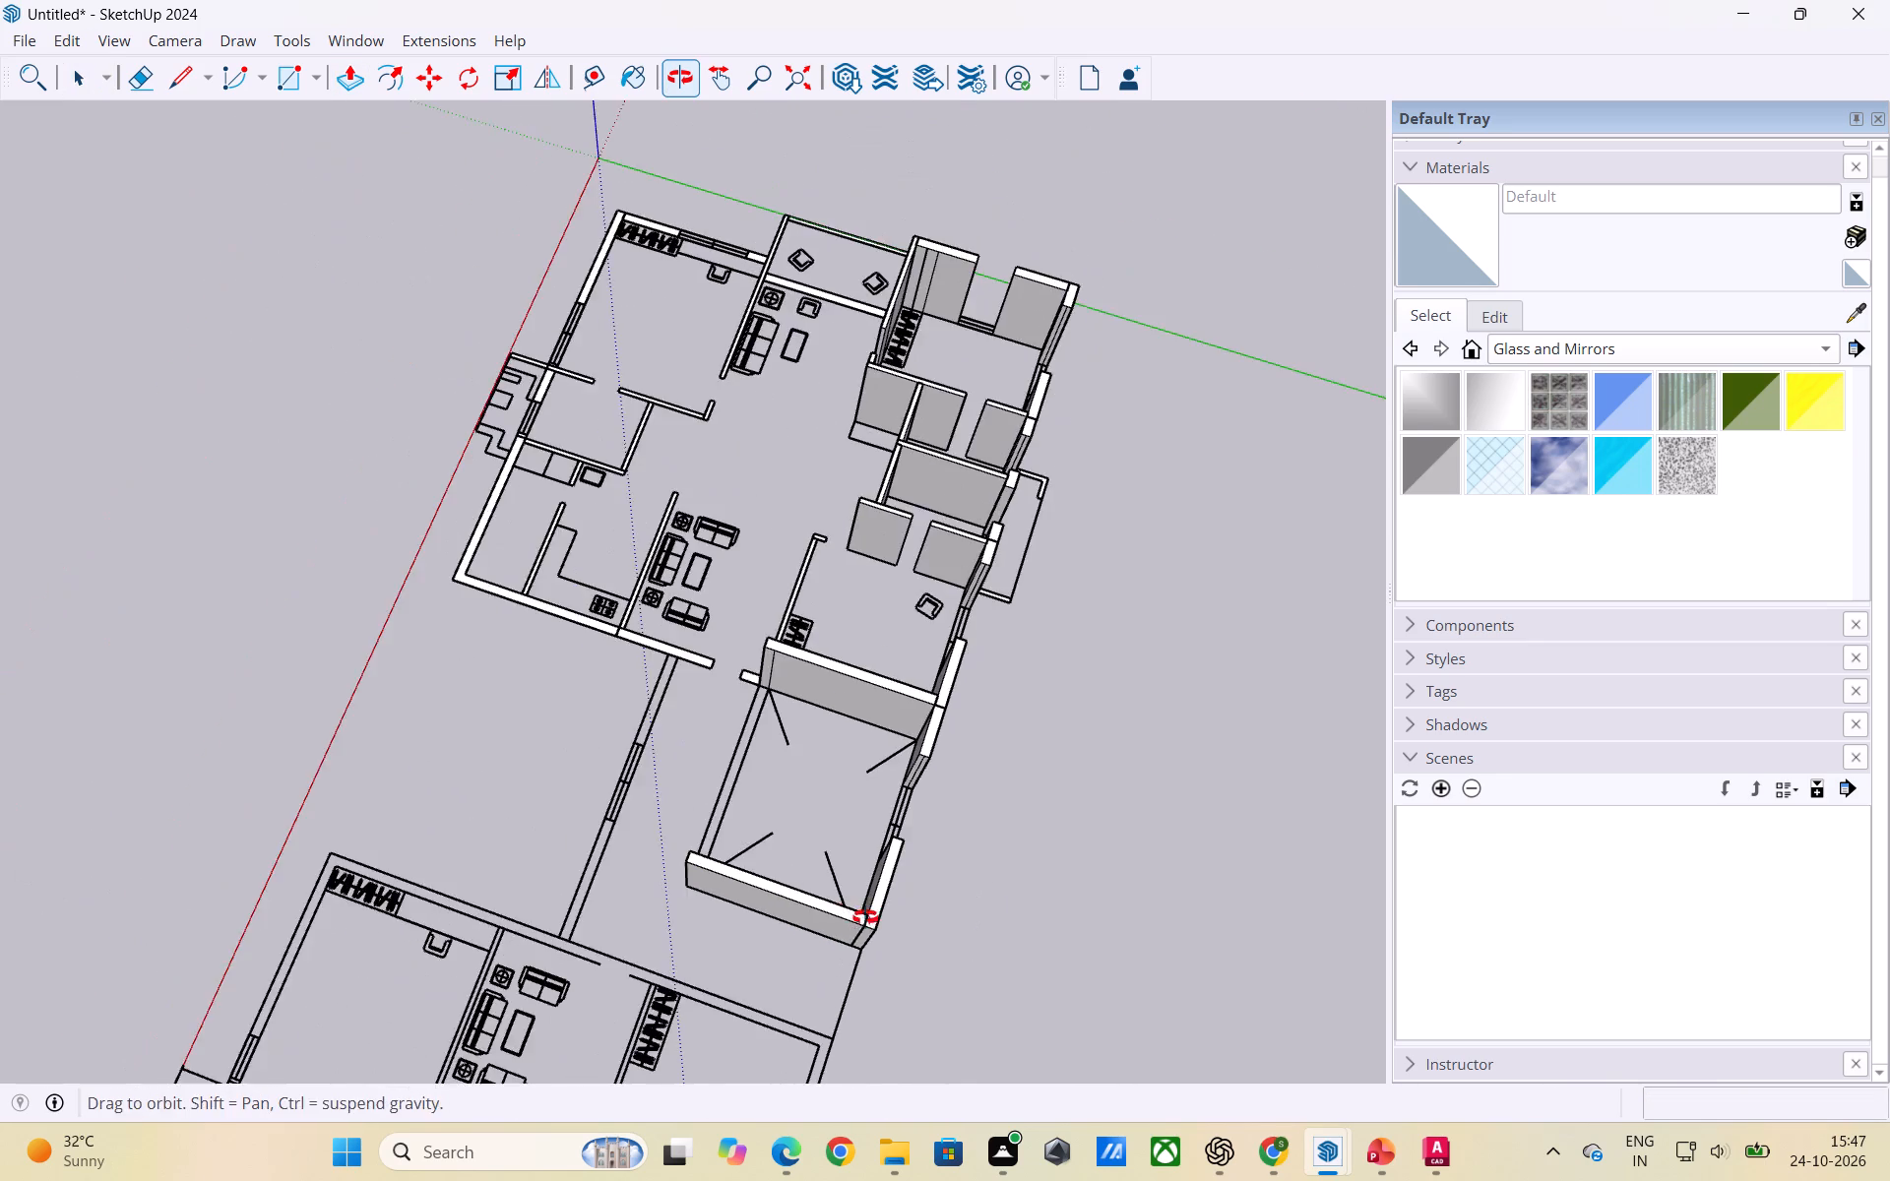
pyautogui.moveTo(865, 917); pyautogui.dragTo(1014, 918, button='middle')
pyautogui.scroll(-2, 1033, 823)
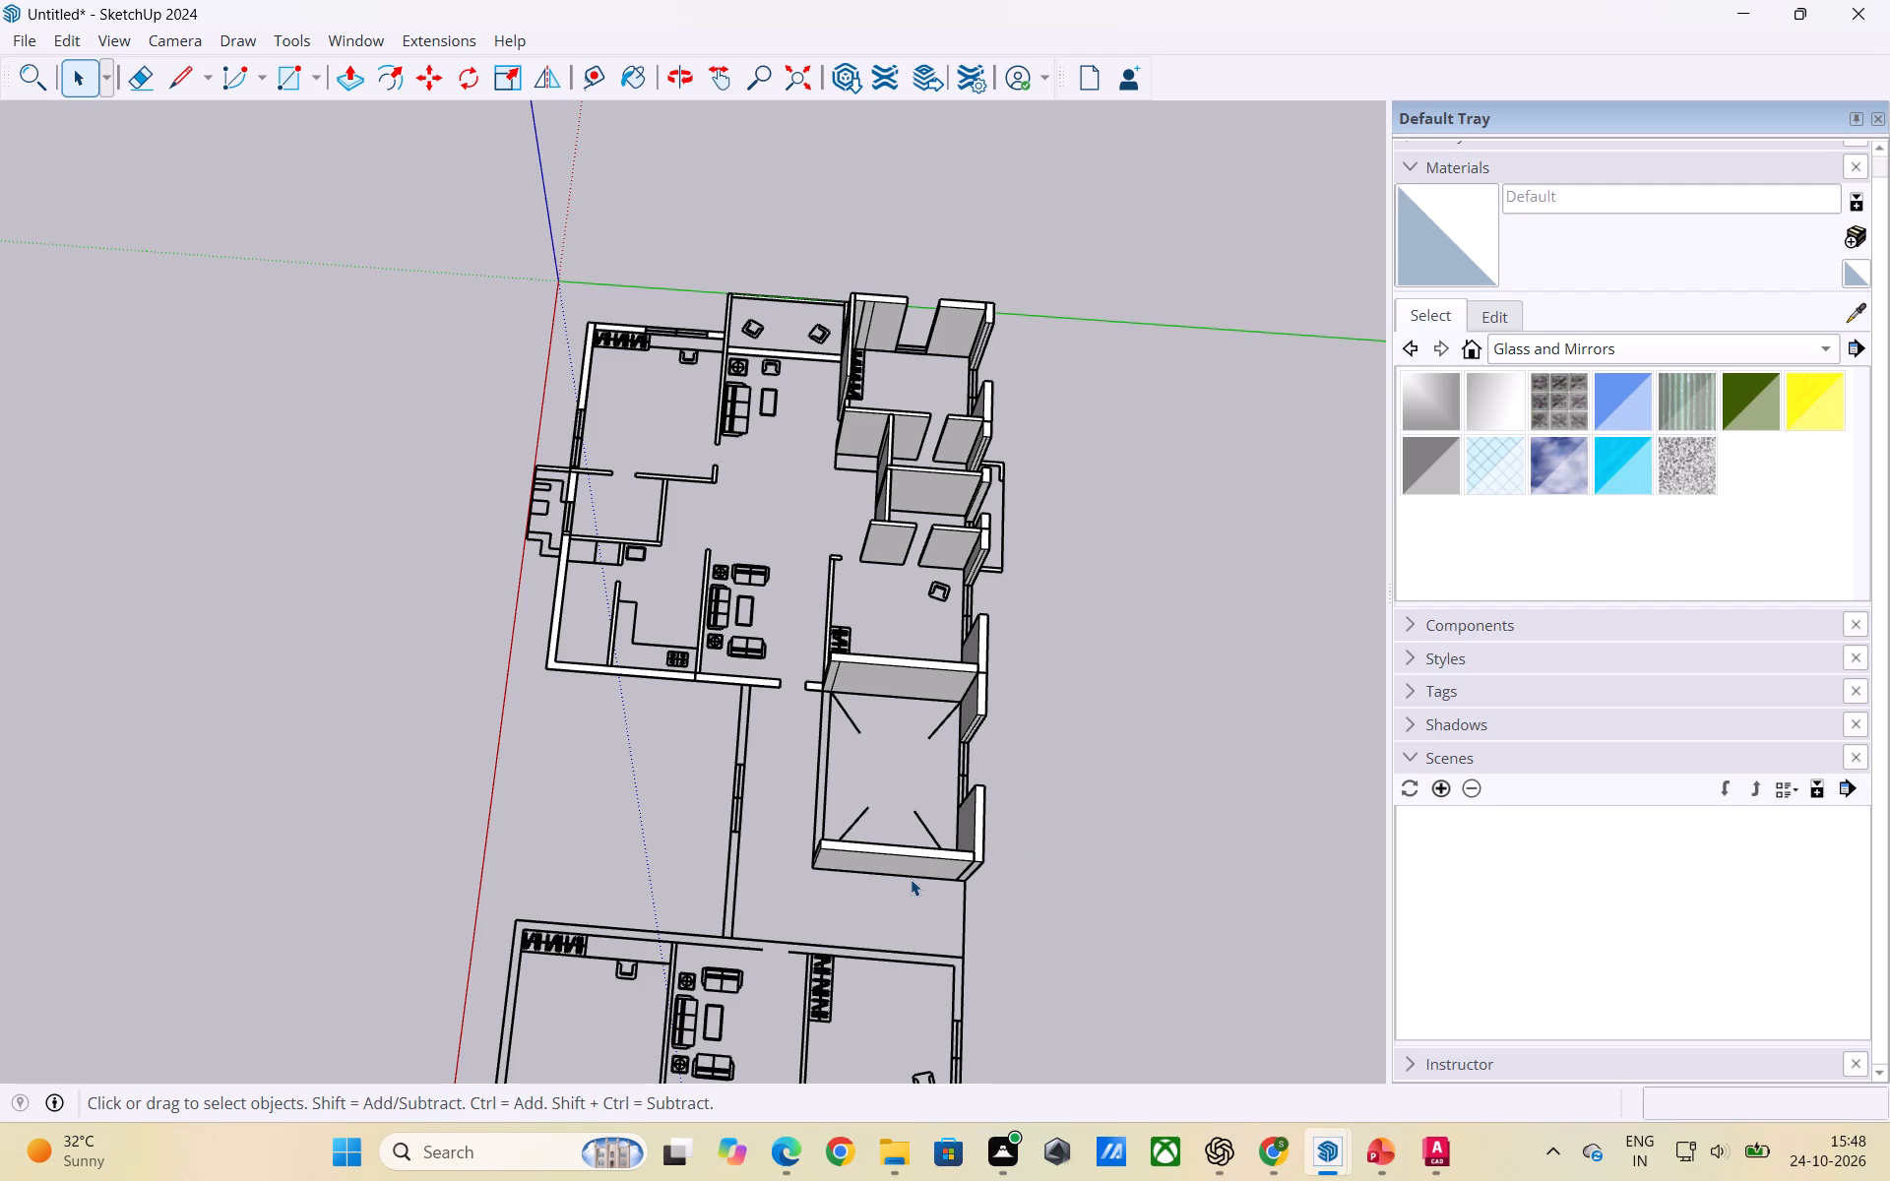
pyautogui.scroll(-2, 848, 904)
pyautogui.moveTo(828, 756); pyautogui.dragTo(1180, 905, button='middle')
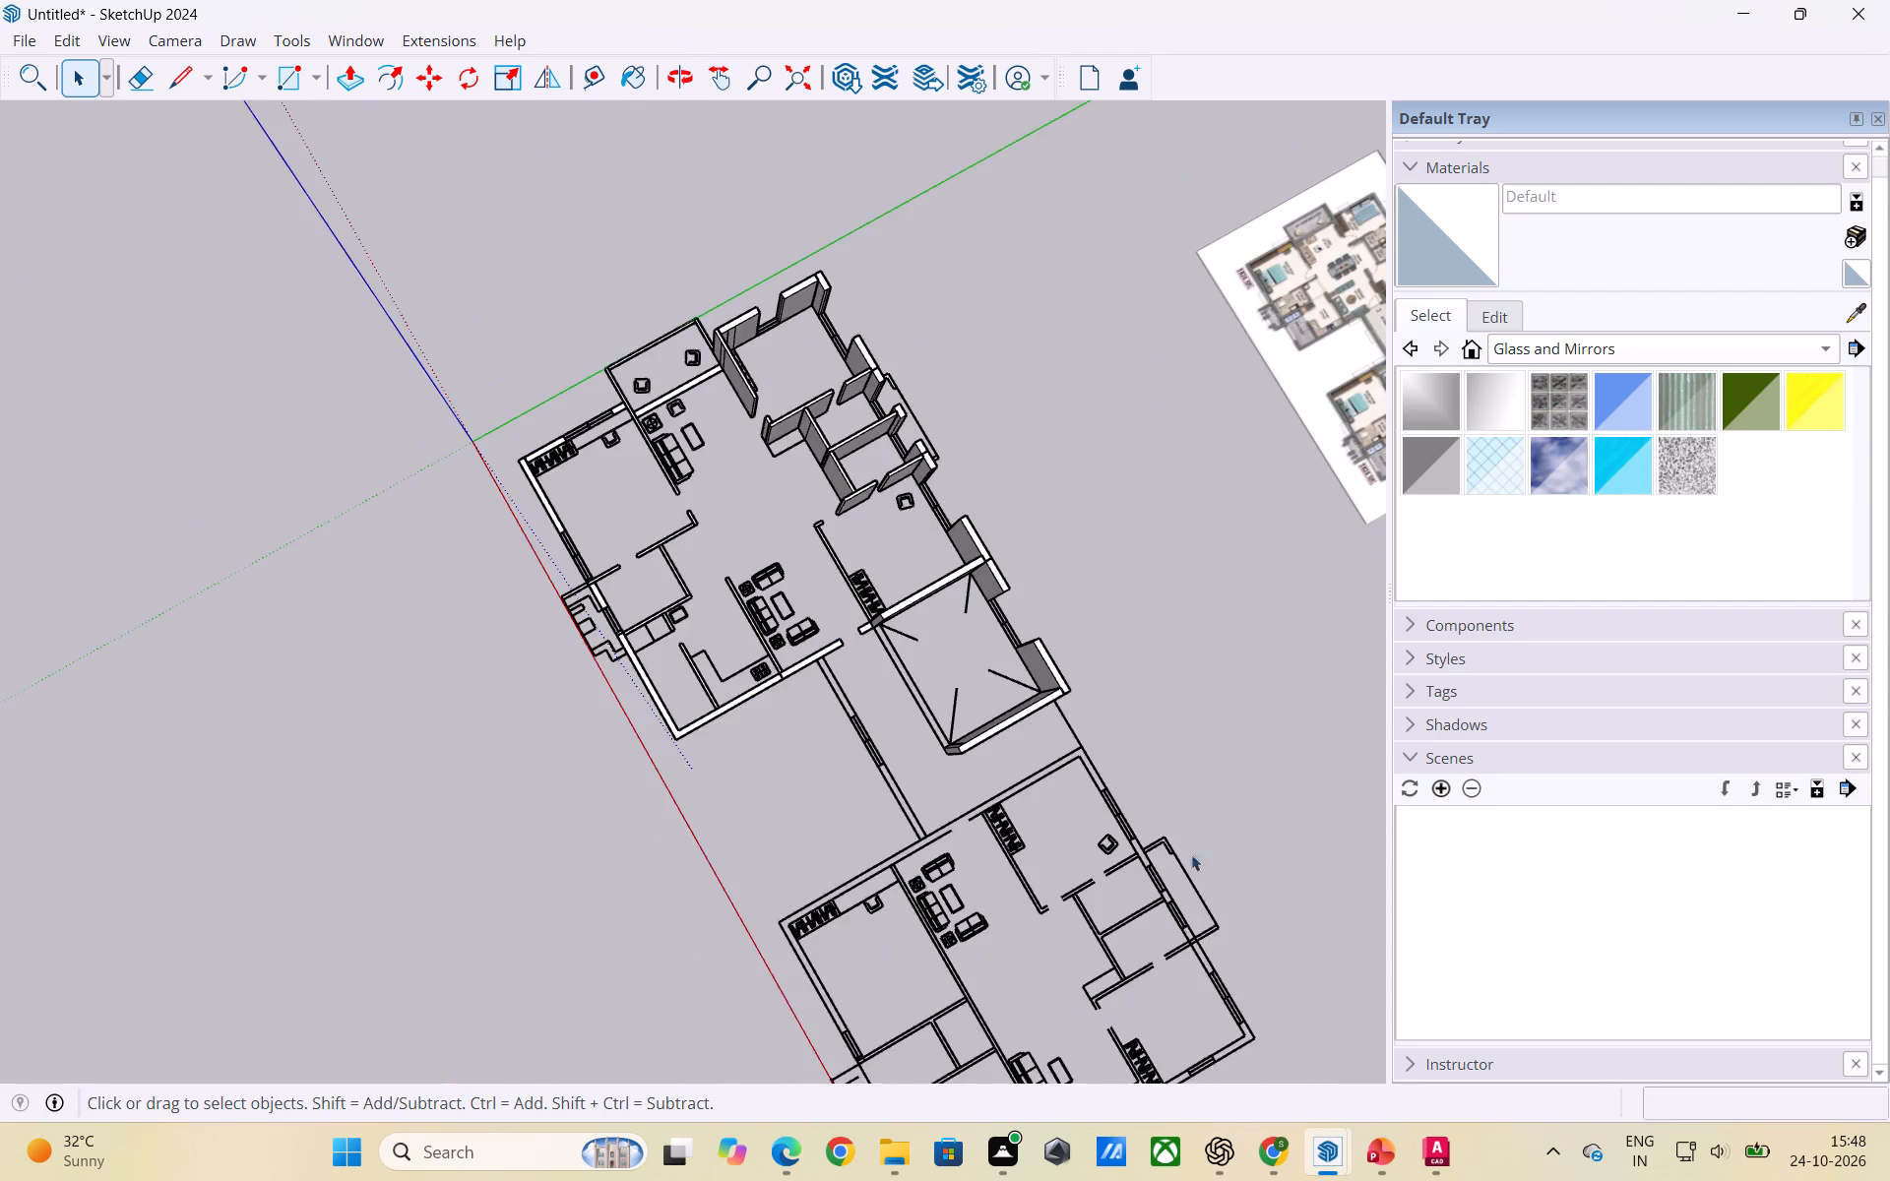
pyautogui.scroll(-2, 1180, 856)
pyautogui.moveTo(841, 779); pyautogui.dragTo(947, 759, button='middle')
pyautogui.scroll(6, 726, 576)
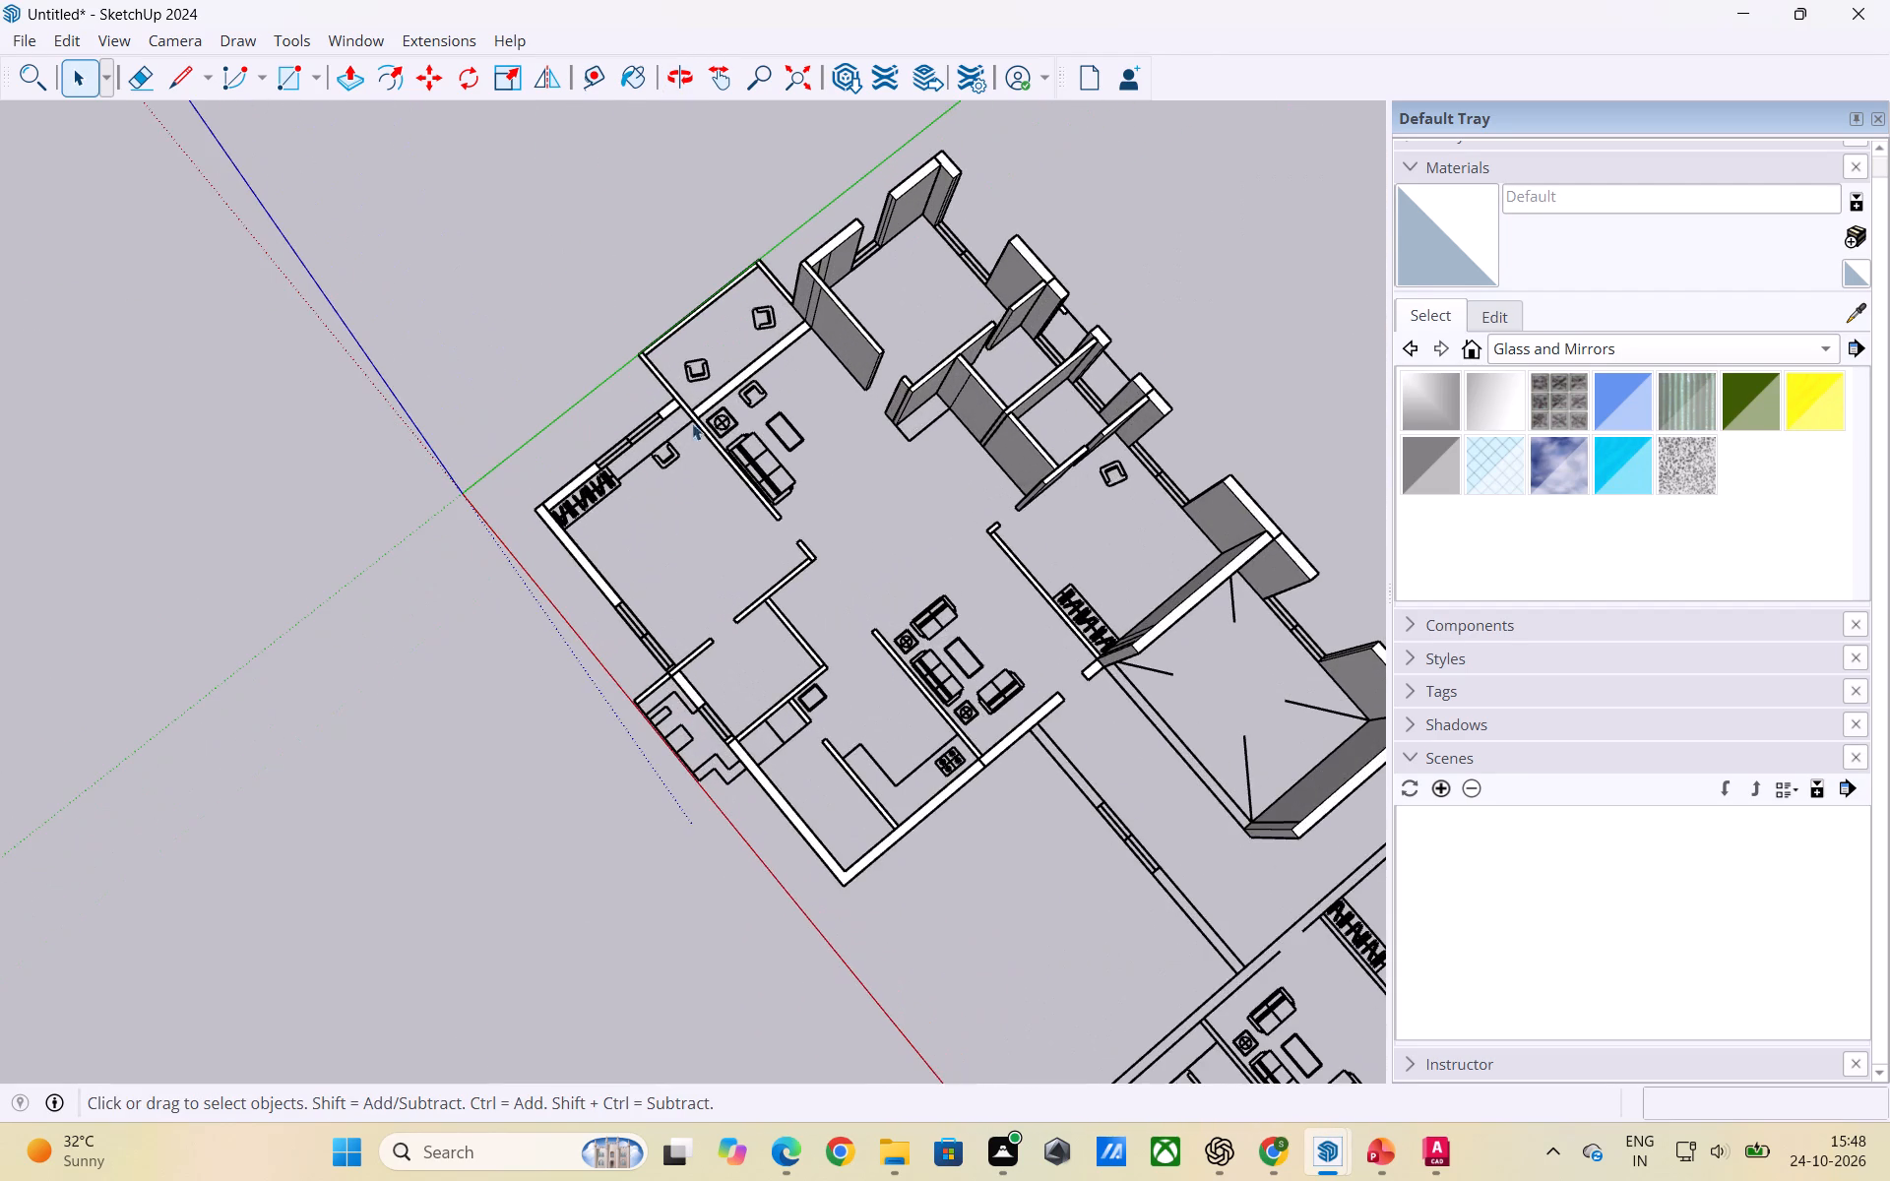
pyautogui.scroll(3, 693, 397)
pyautogui.moveTo(715, 433); pyautogui.dragTo(638, 399, button='middle')
pyautogui.scroll(1, 635, 396)
pyautogui.scroll(2, 805, 410)
pyautogui.moveTo(807, 414); pyautogui.dragTo(653, 384, button='middle')
pyautogui.scroll(1, 652, 383)
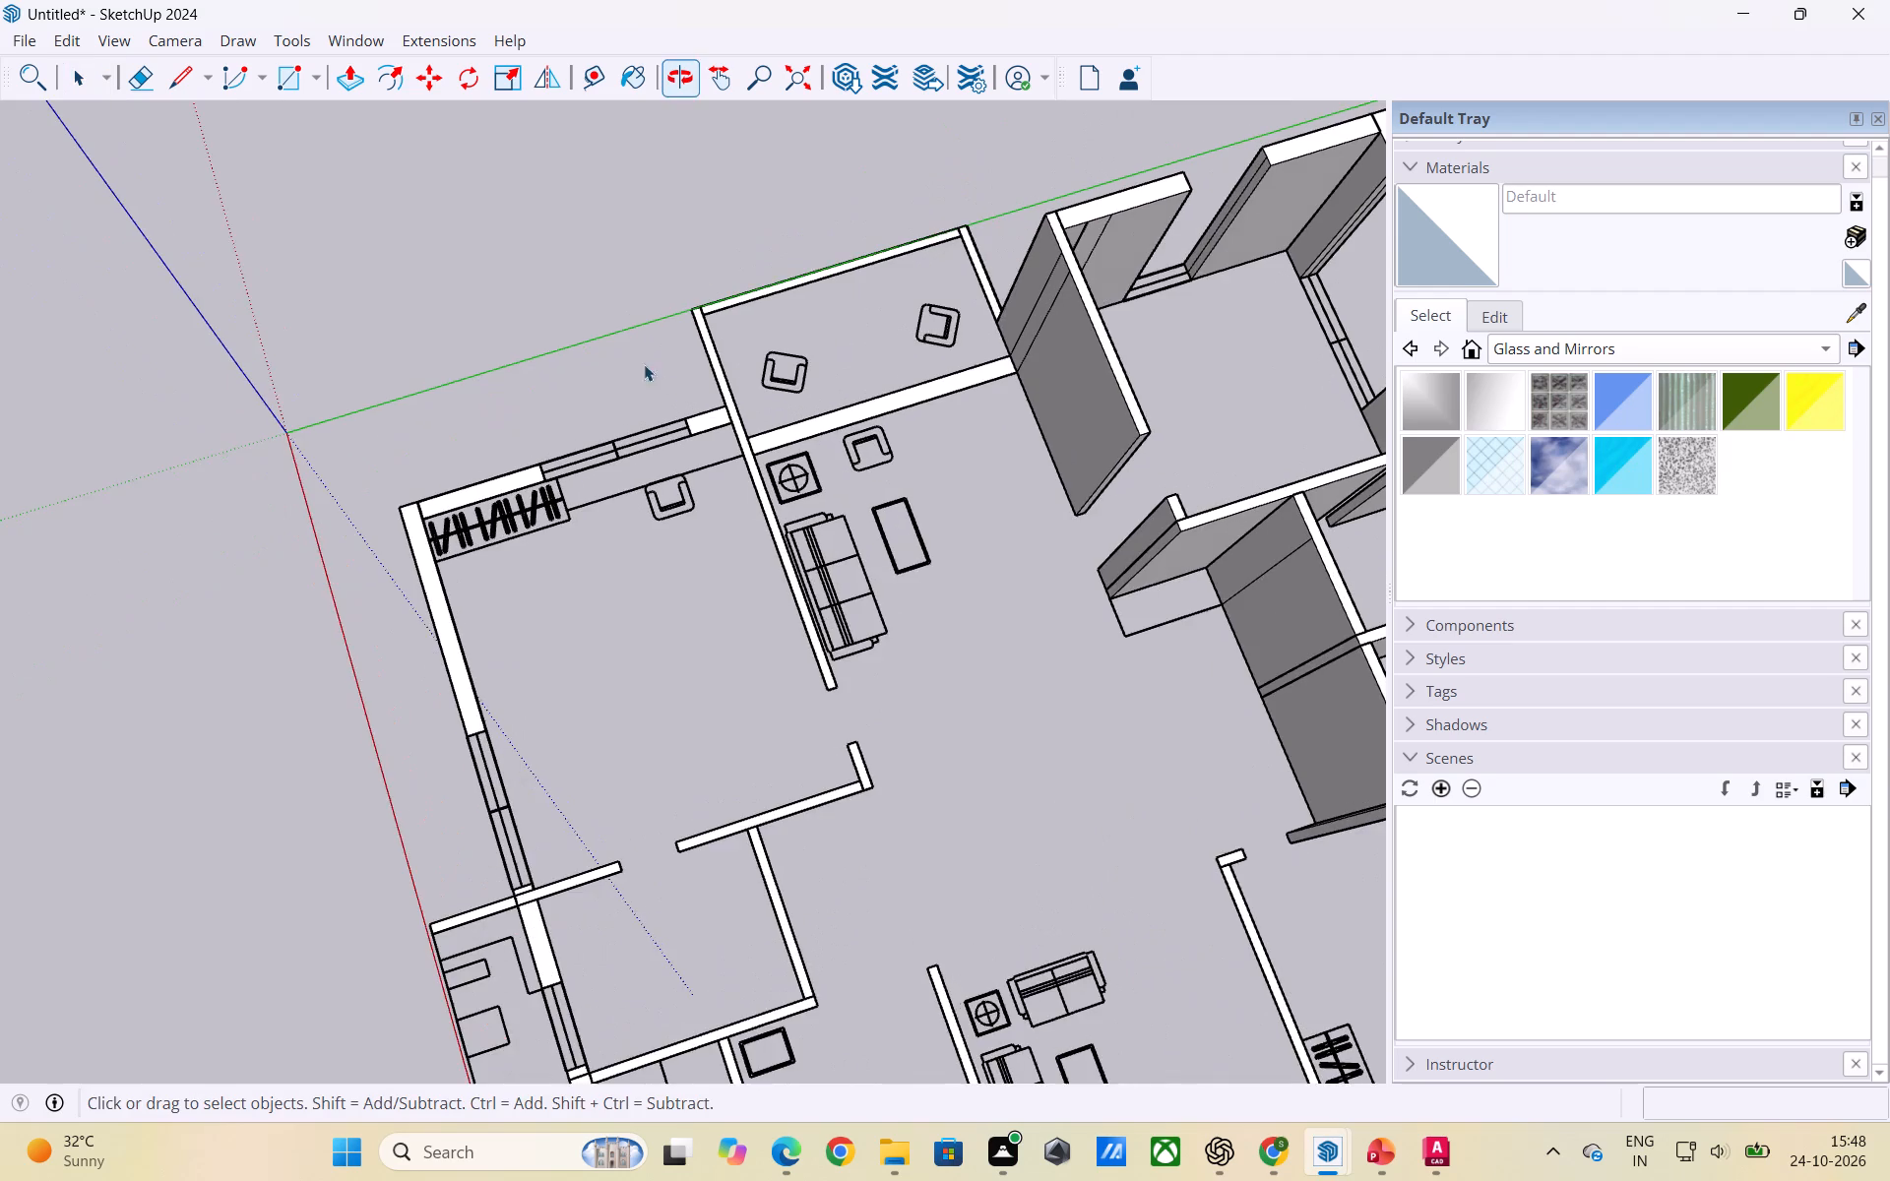
pyautogui.scroll(2, 958, 421)
pyautogui.moveTo(942, 449); pyautogui.dragTo(924, 338, button='middle')
pyautogui.scroll(2, 905, 329)
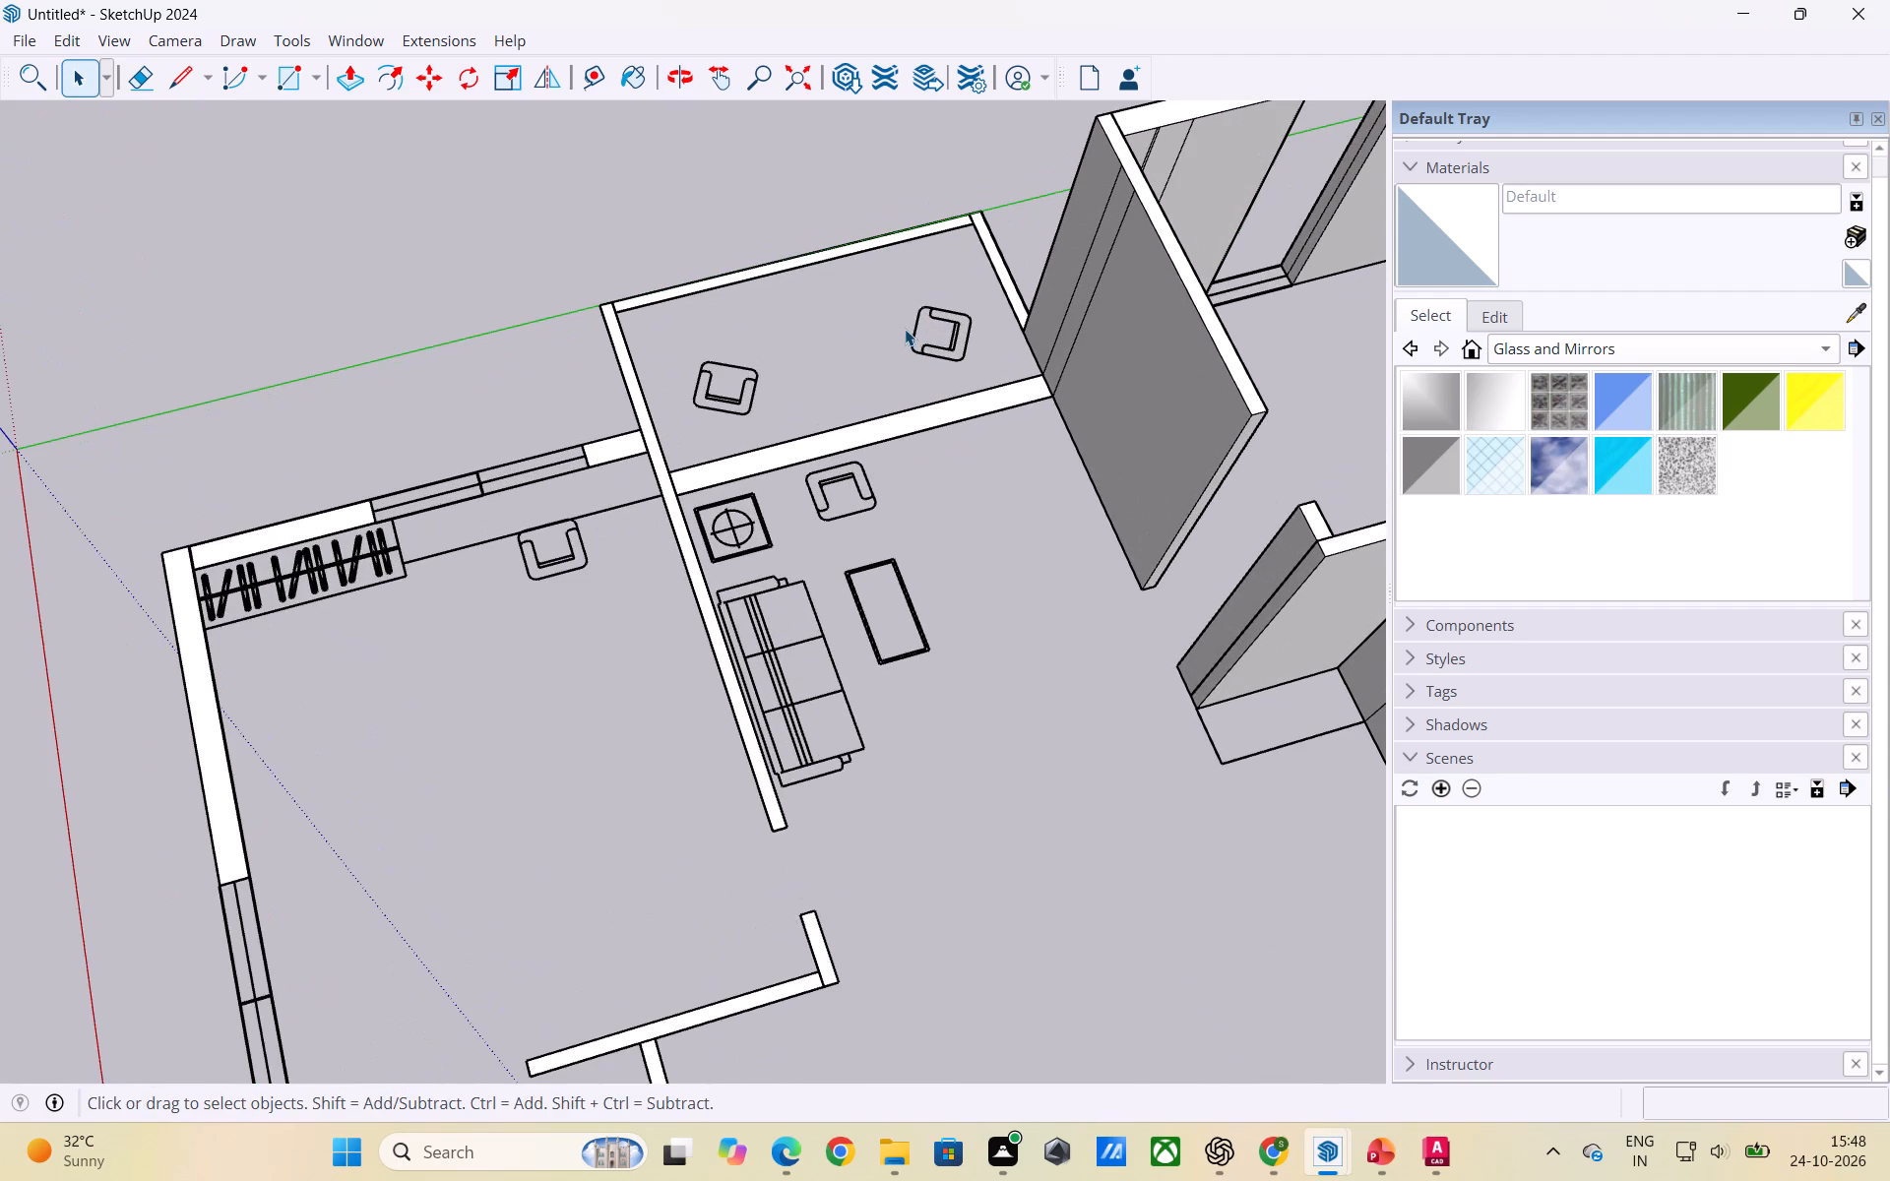
pyautogui.scroll(-3, 841, 440)
pyautogui.moveTo(850, 446); pyautogui.dragTo(868, 532, button='middle')
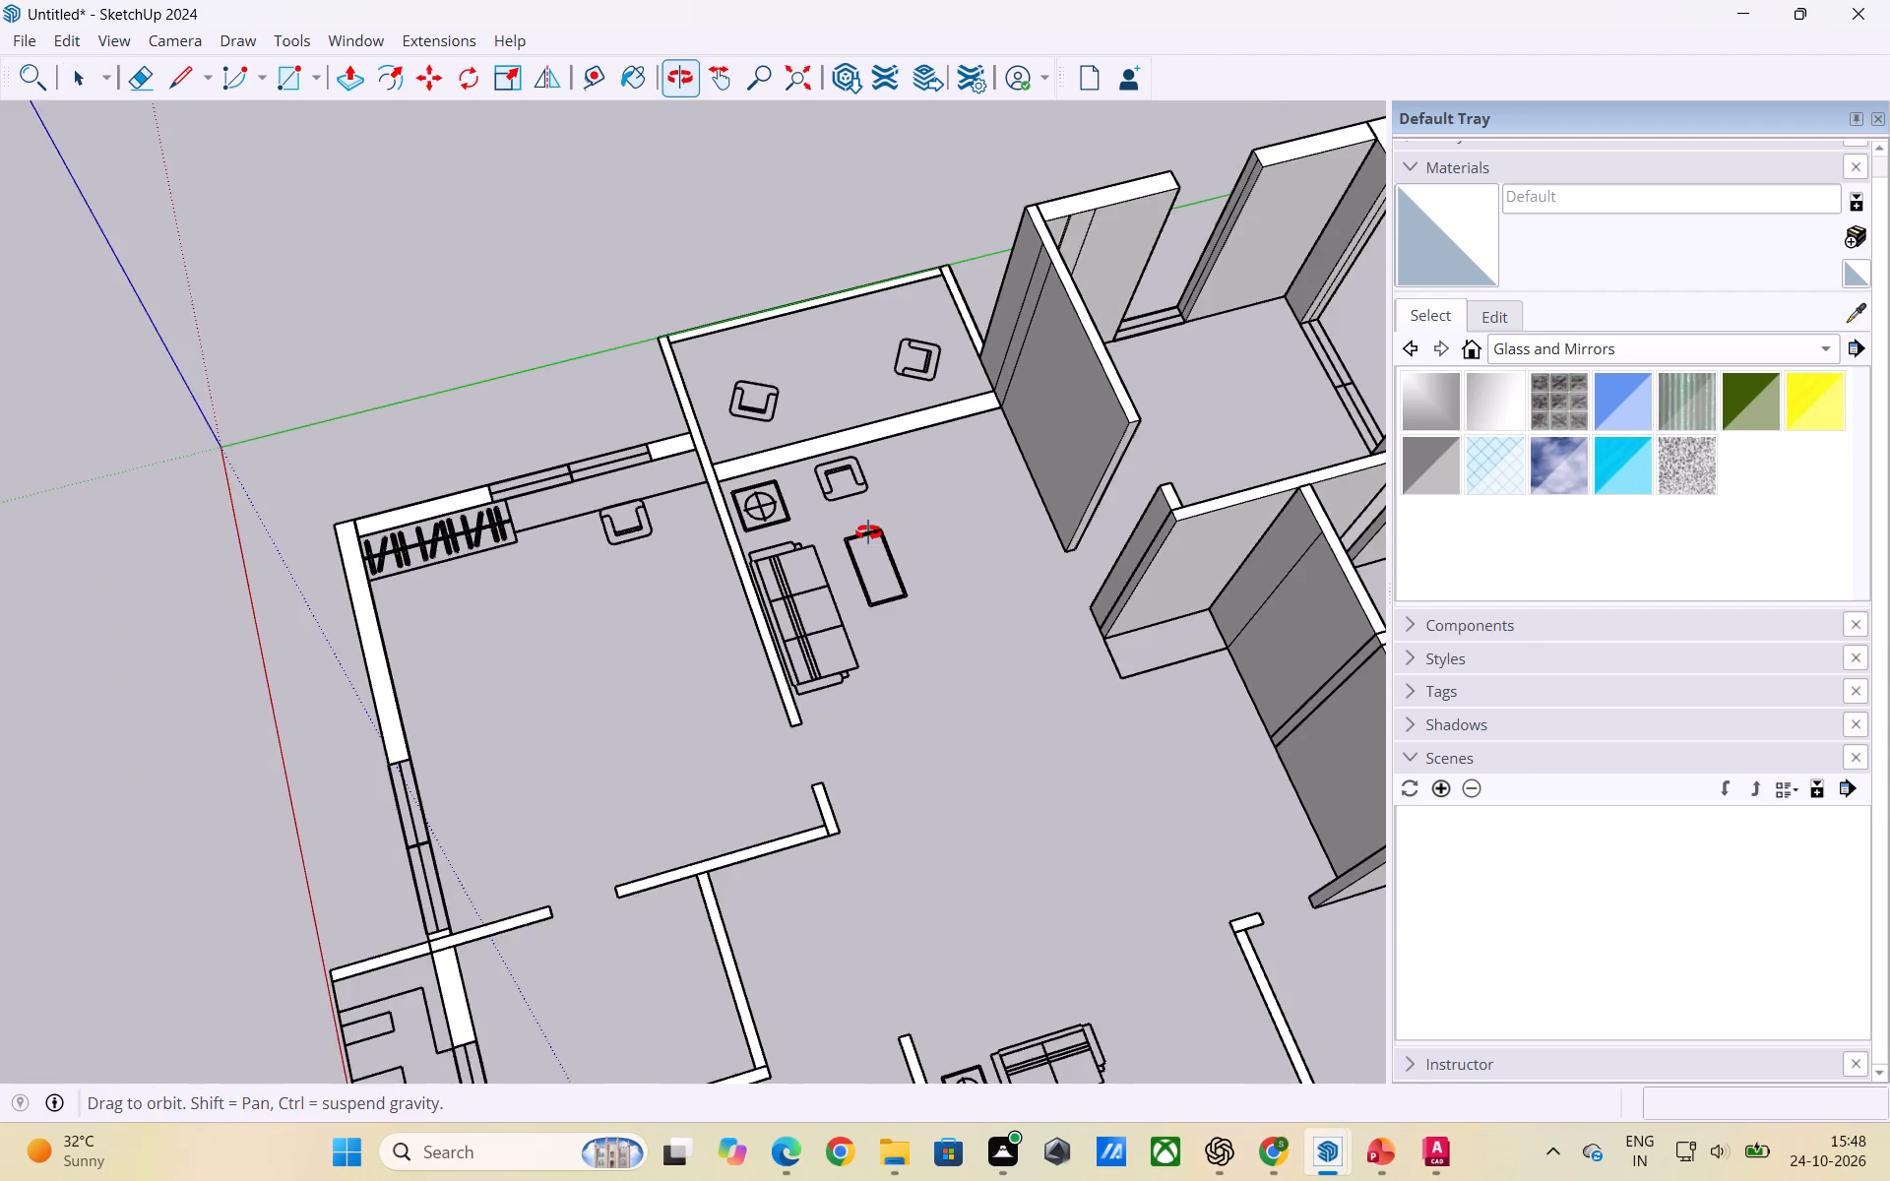
pyautogui.moveTo(868, 532); pyautogui.dragTo(870, 551, button='middle')
pyautogui.doubleClick(870, 421)
pyautogui.click(870, 421)
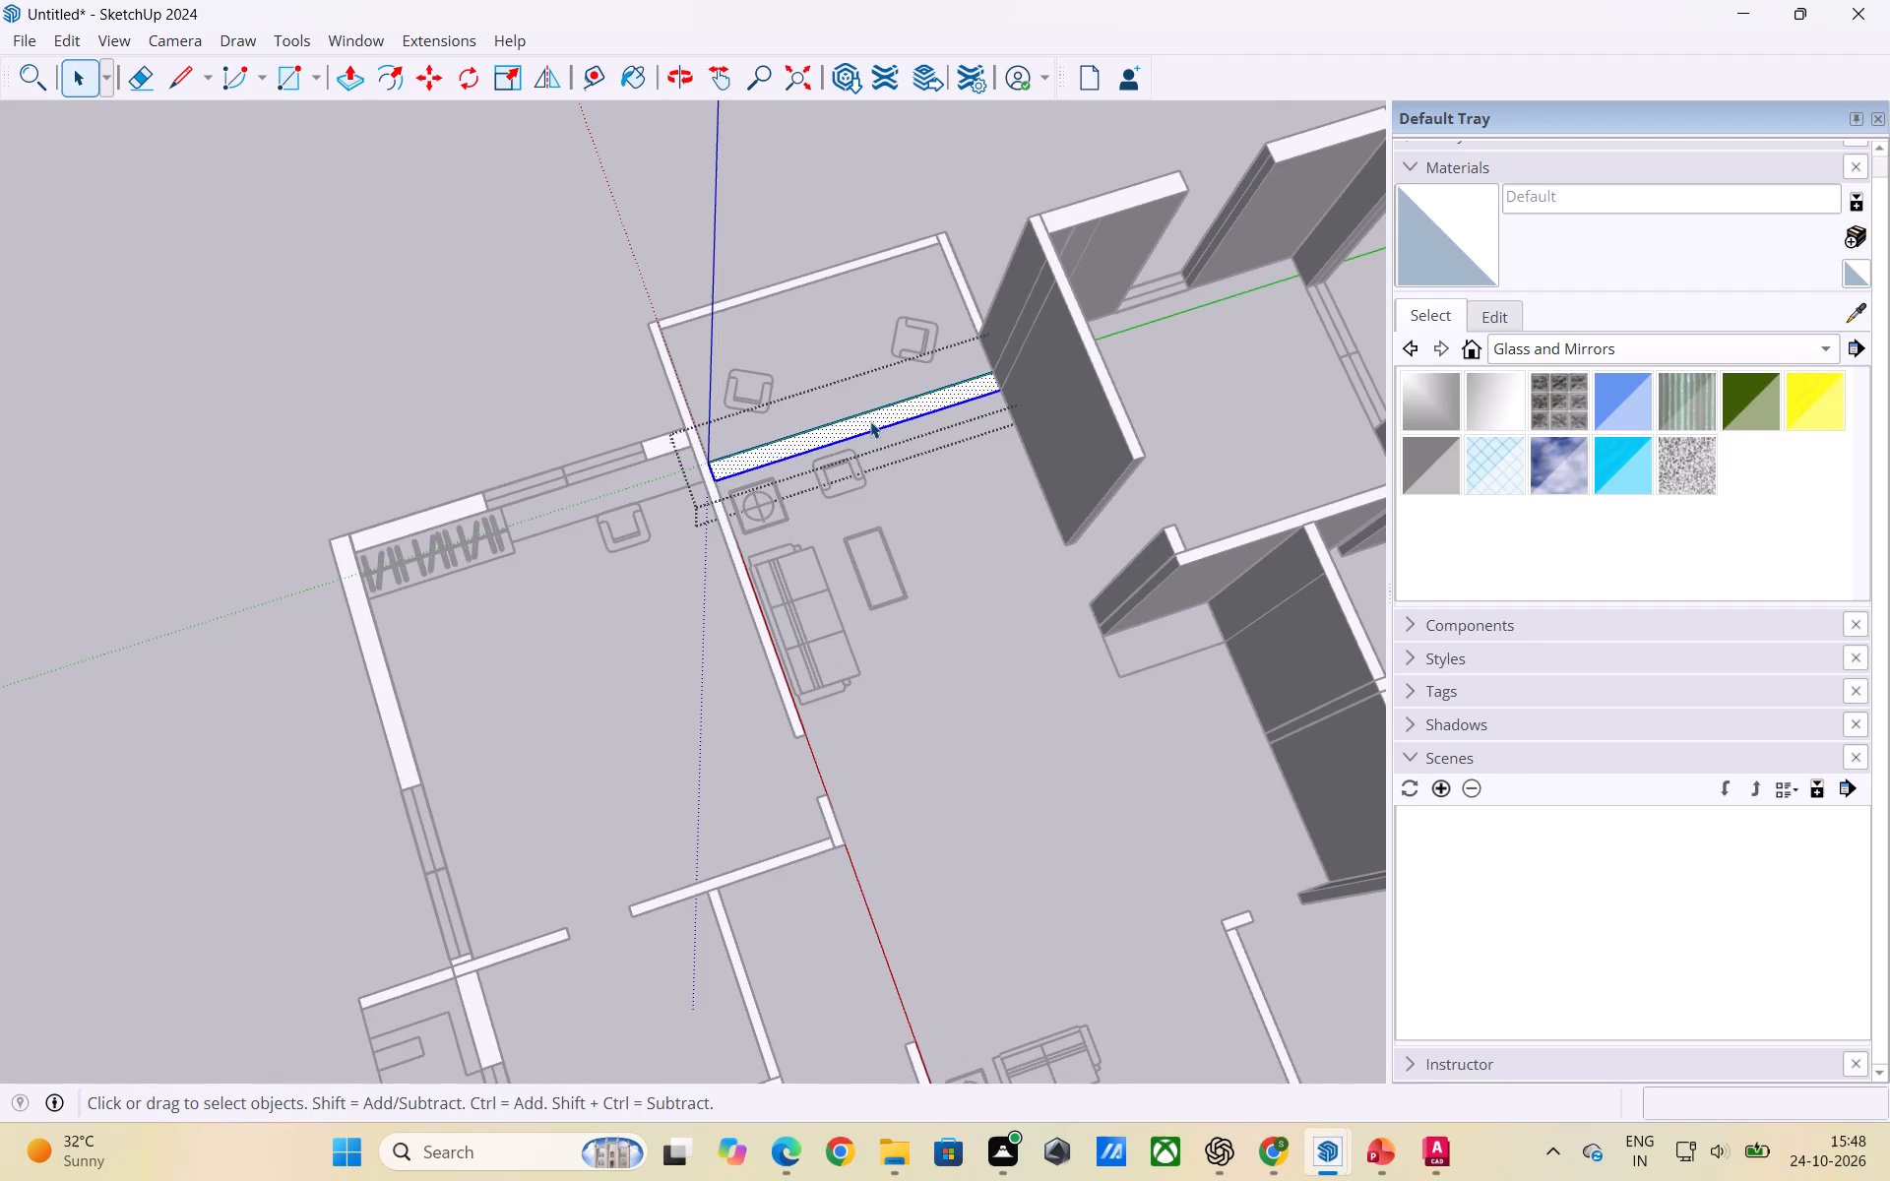
pyautogui.press('p')
pyautogui.click(870, 421)
pyautogui.click(1109, 365)
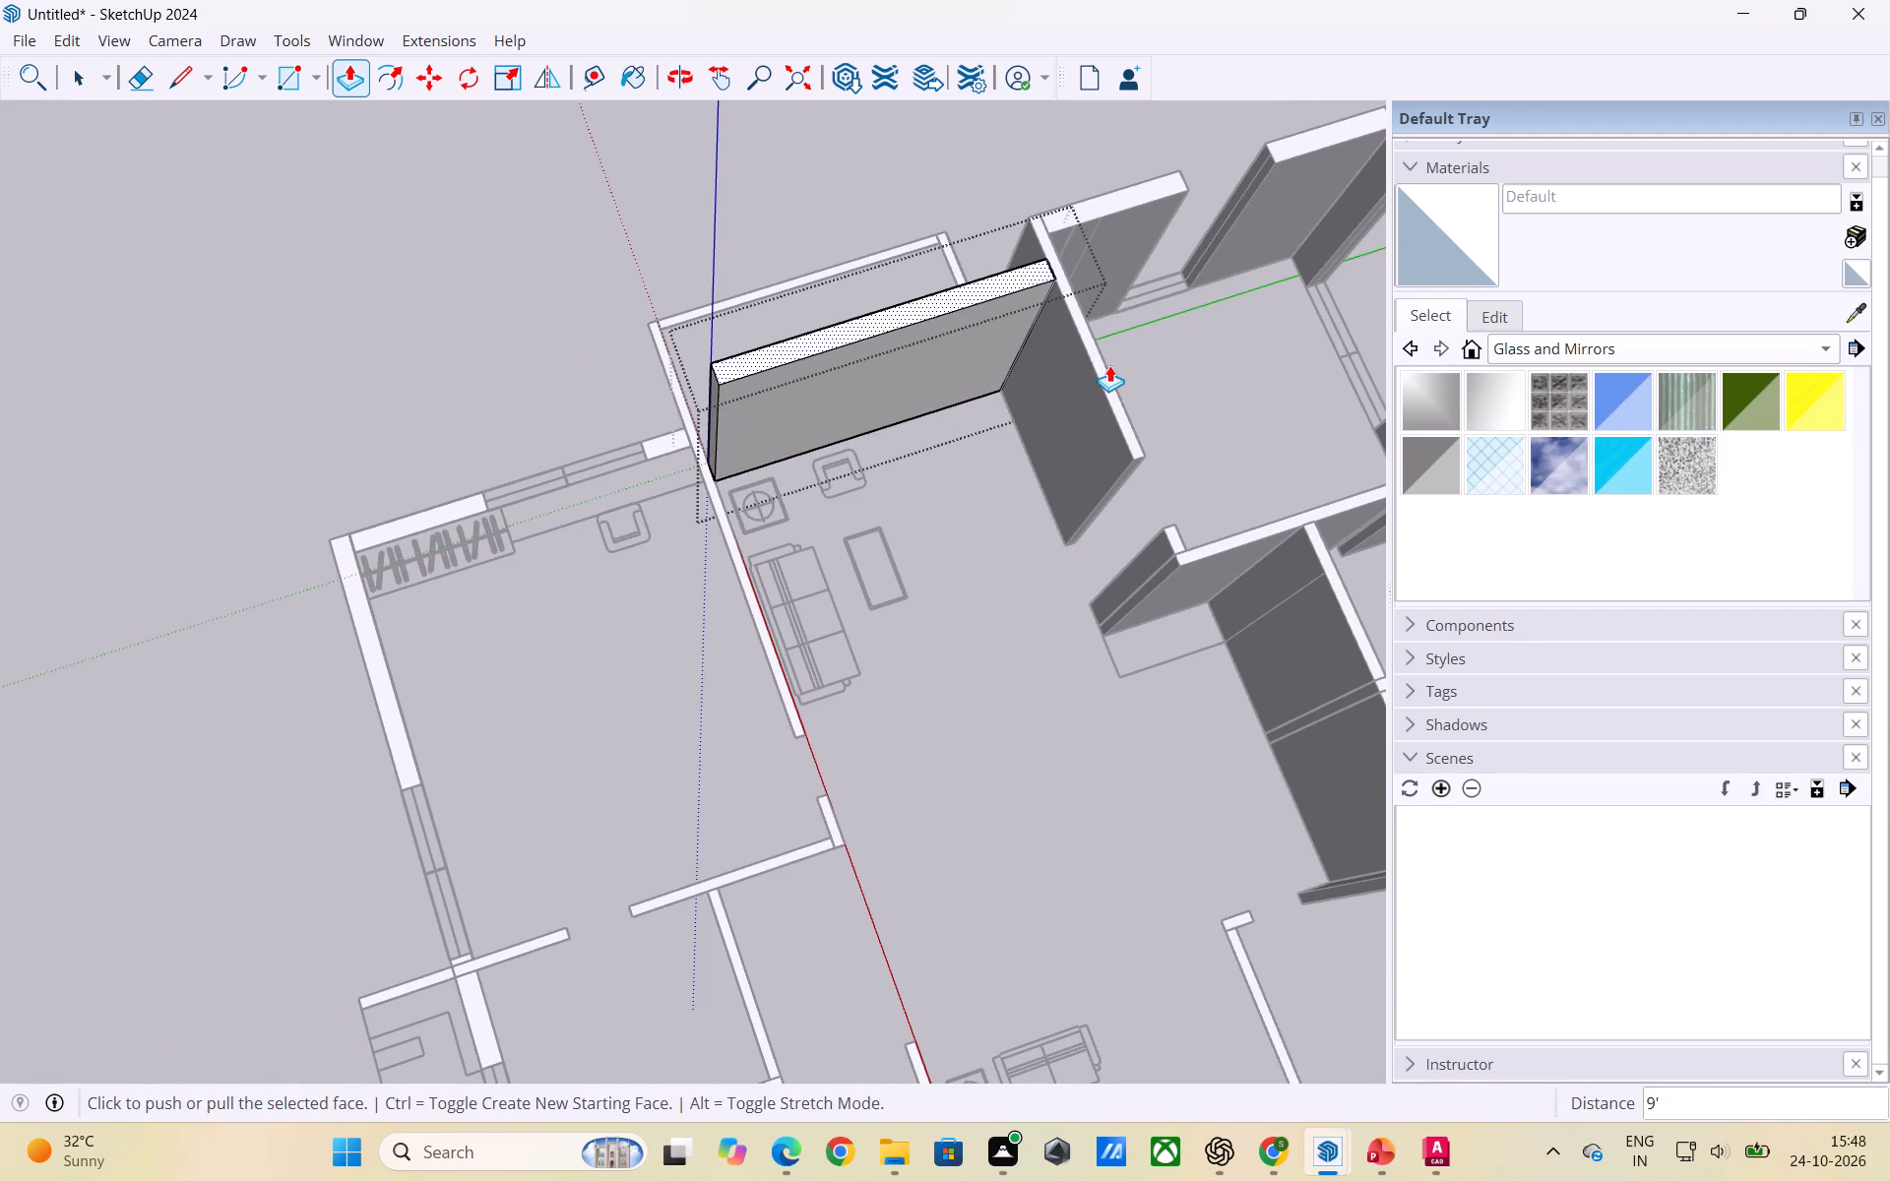
pyautogui.press('space')
pyautogui.click(1008, 544)
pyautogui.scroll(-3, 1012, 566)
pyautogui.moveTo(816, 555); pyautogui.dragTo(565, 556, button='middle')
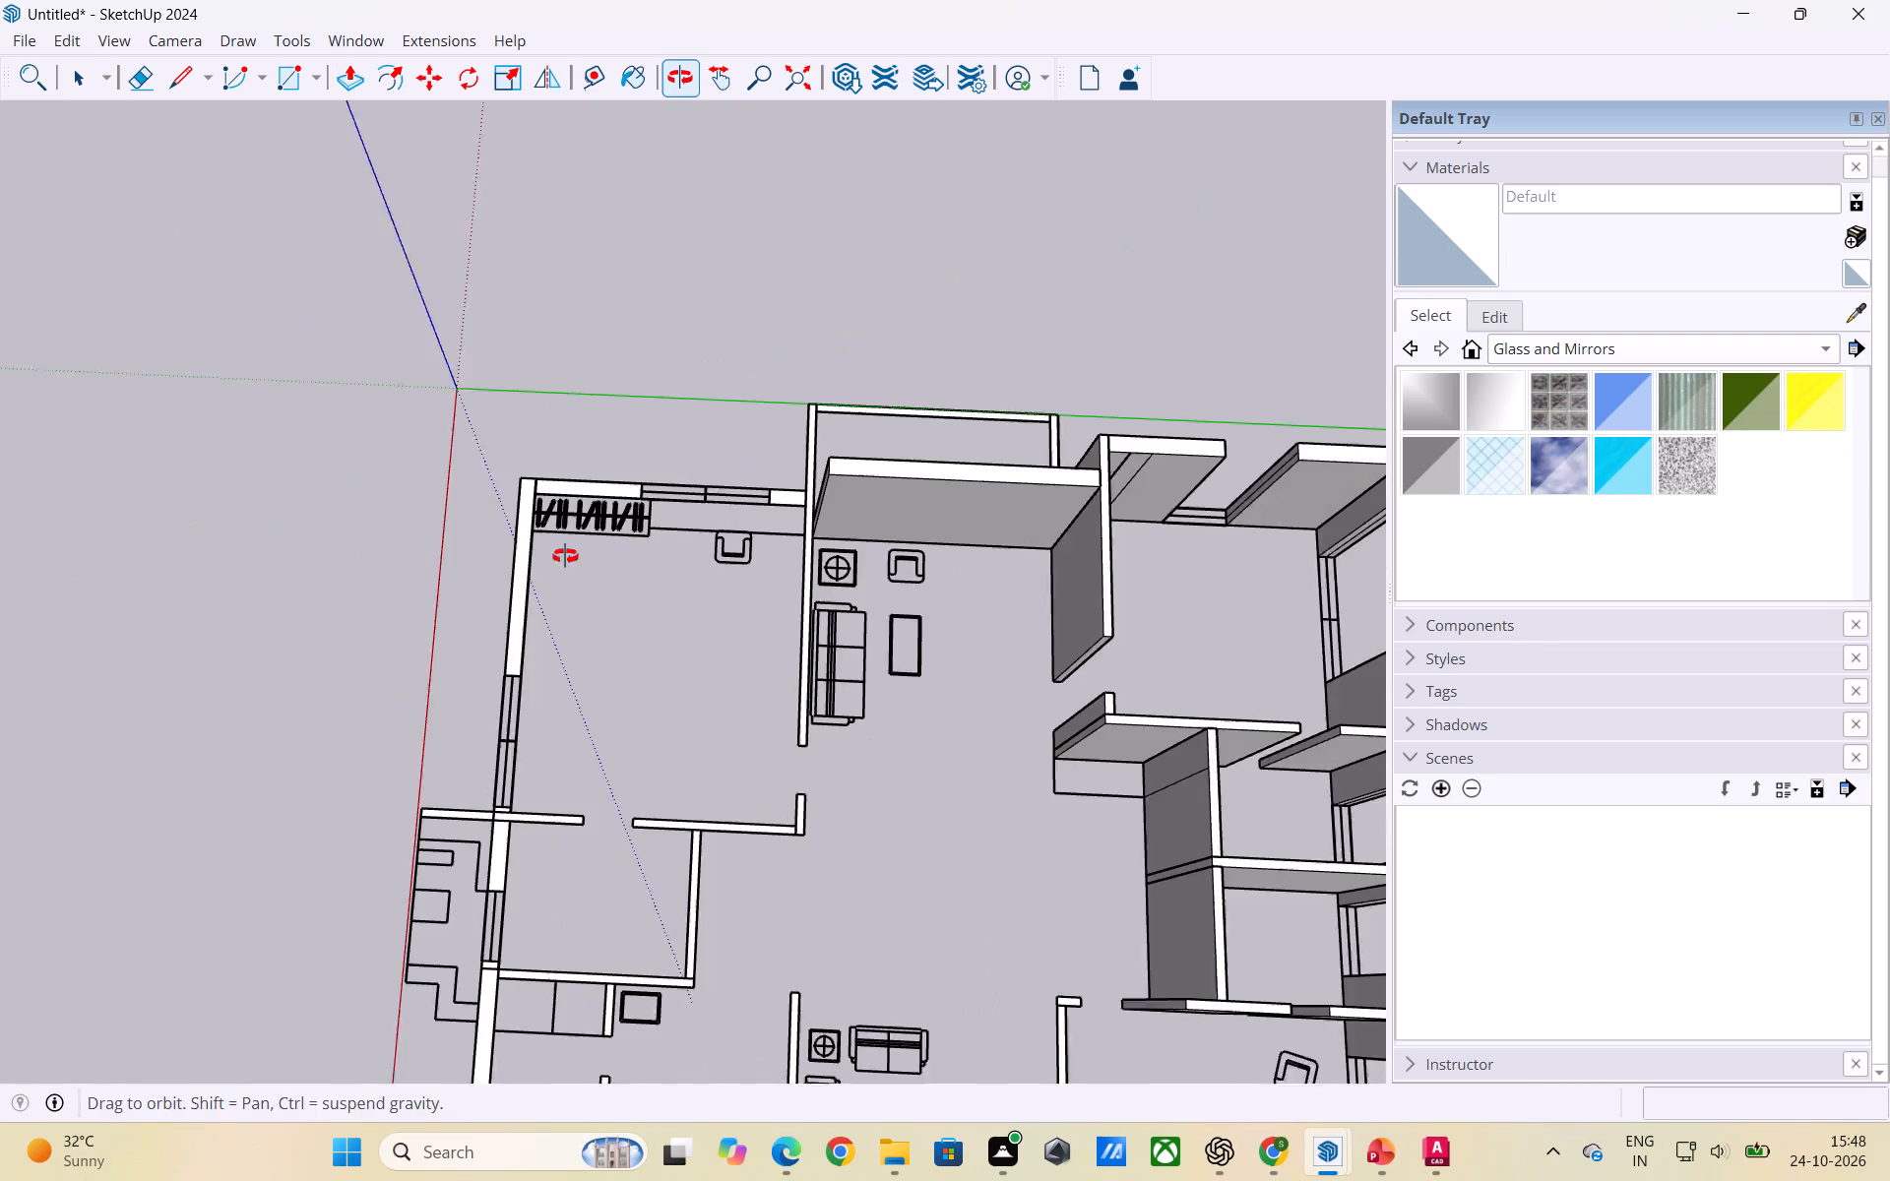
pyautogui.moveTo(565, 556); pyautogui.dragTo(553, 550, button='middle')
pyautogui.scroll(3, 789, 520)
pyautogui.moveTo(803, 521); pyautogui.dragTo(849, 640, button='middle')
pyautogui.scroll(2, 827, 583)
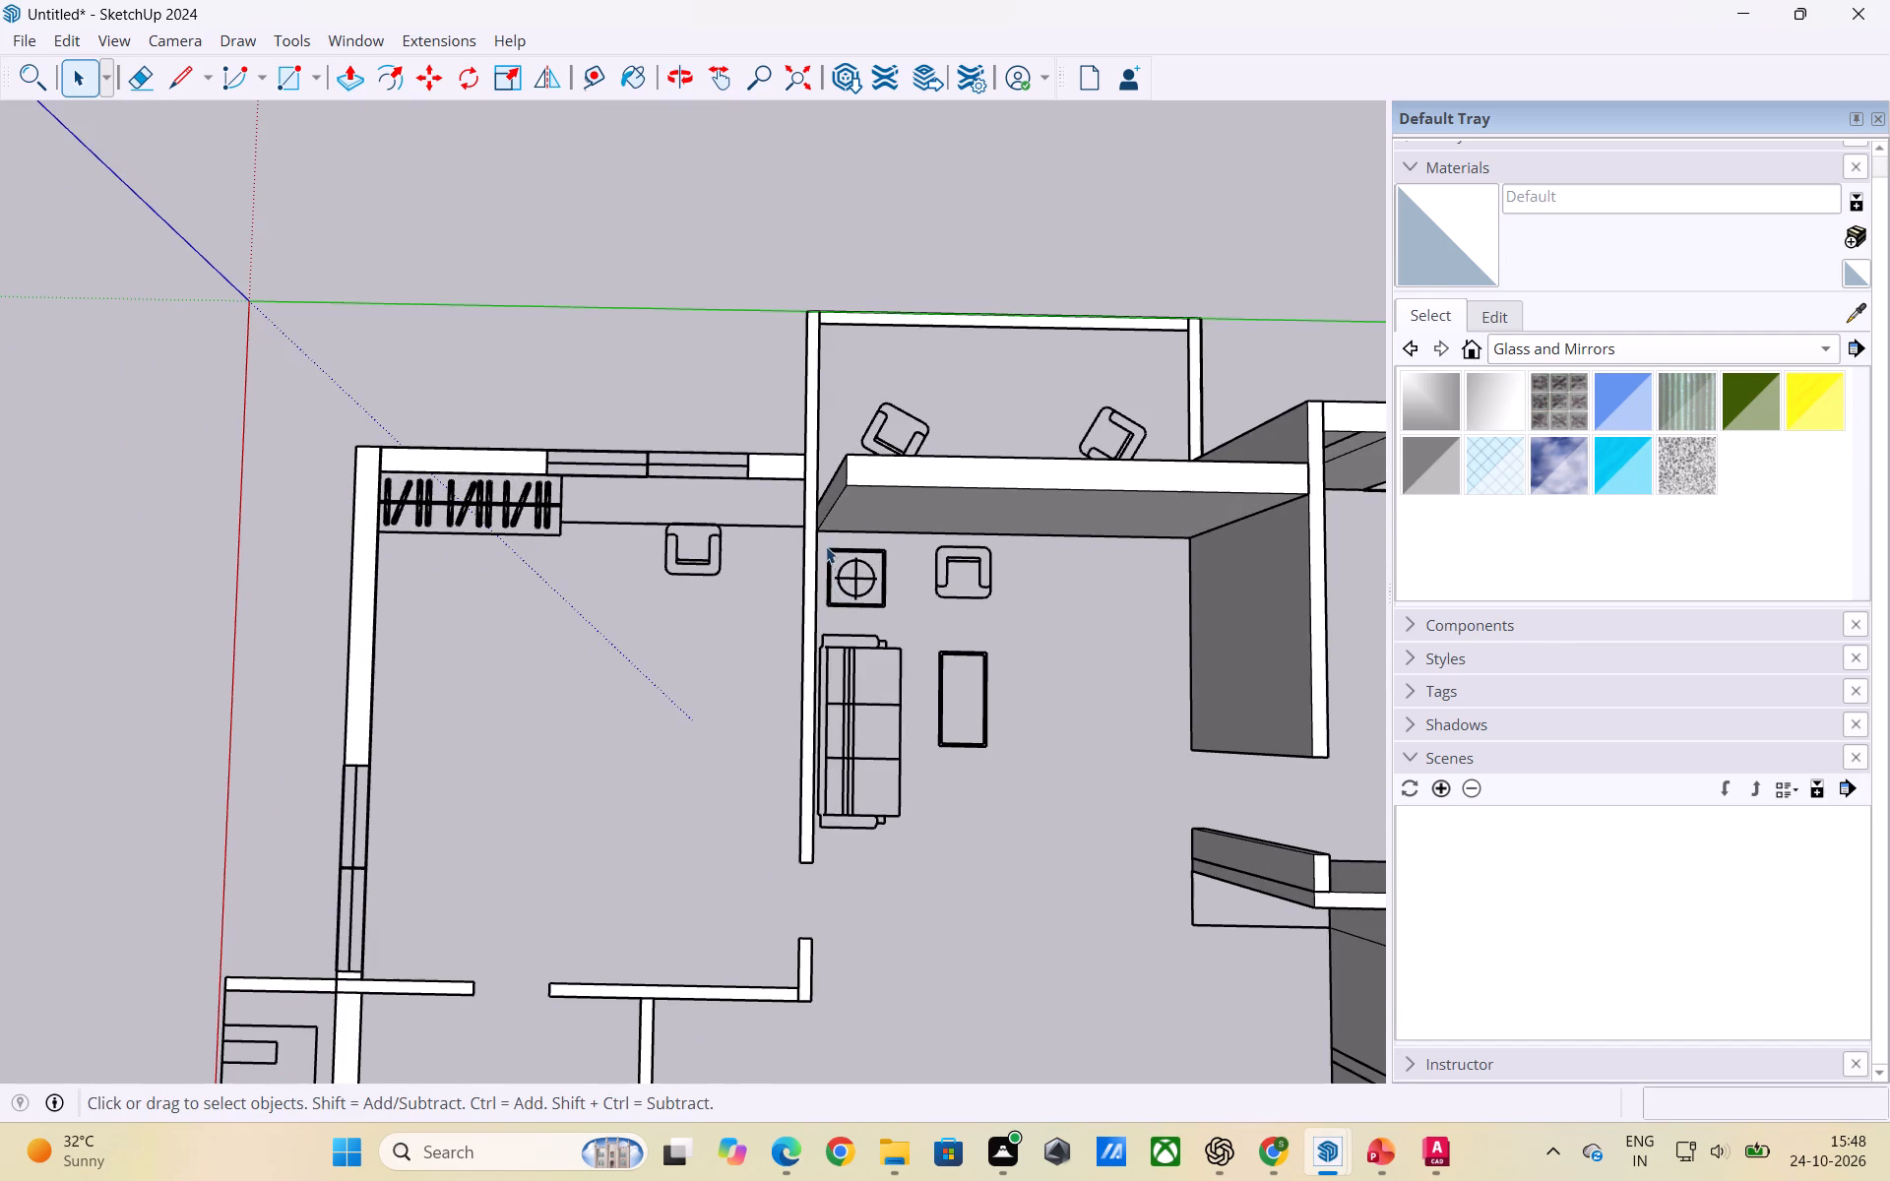
# Raise the long wall behind the living room sofa, running along the two-chair balcony's side, to 9'.
pyautogui.click(811, 536)
pyautogui.doubleClick(809, 536)
pyautogui.click(809, 536)
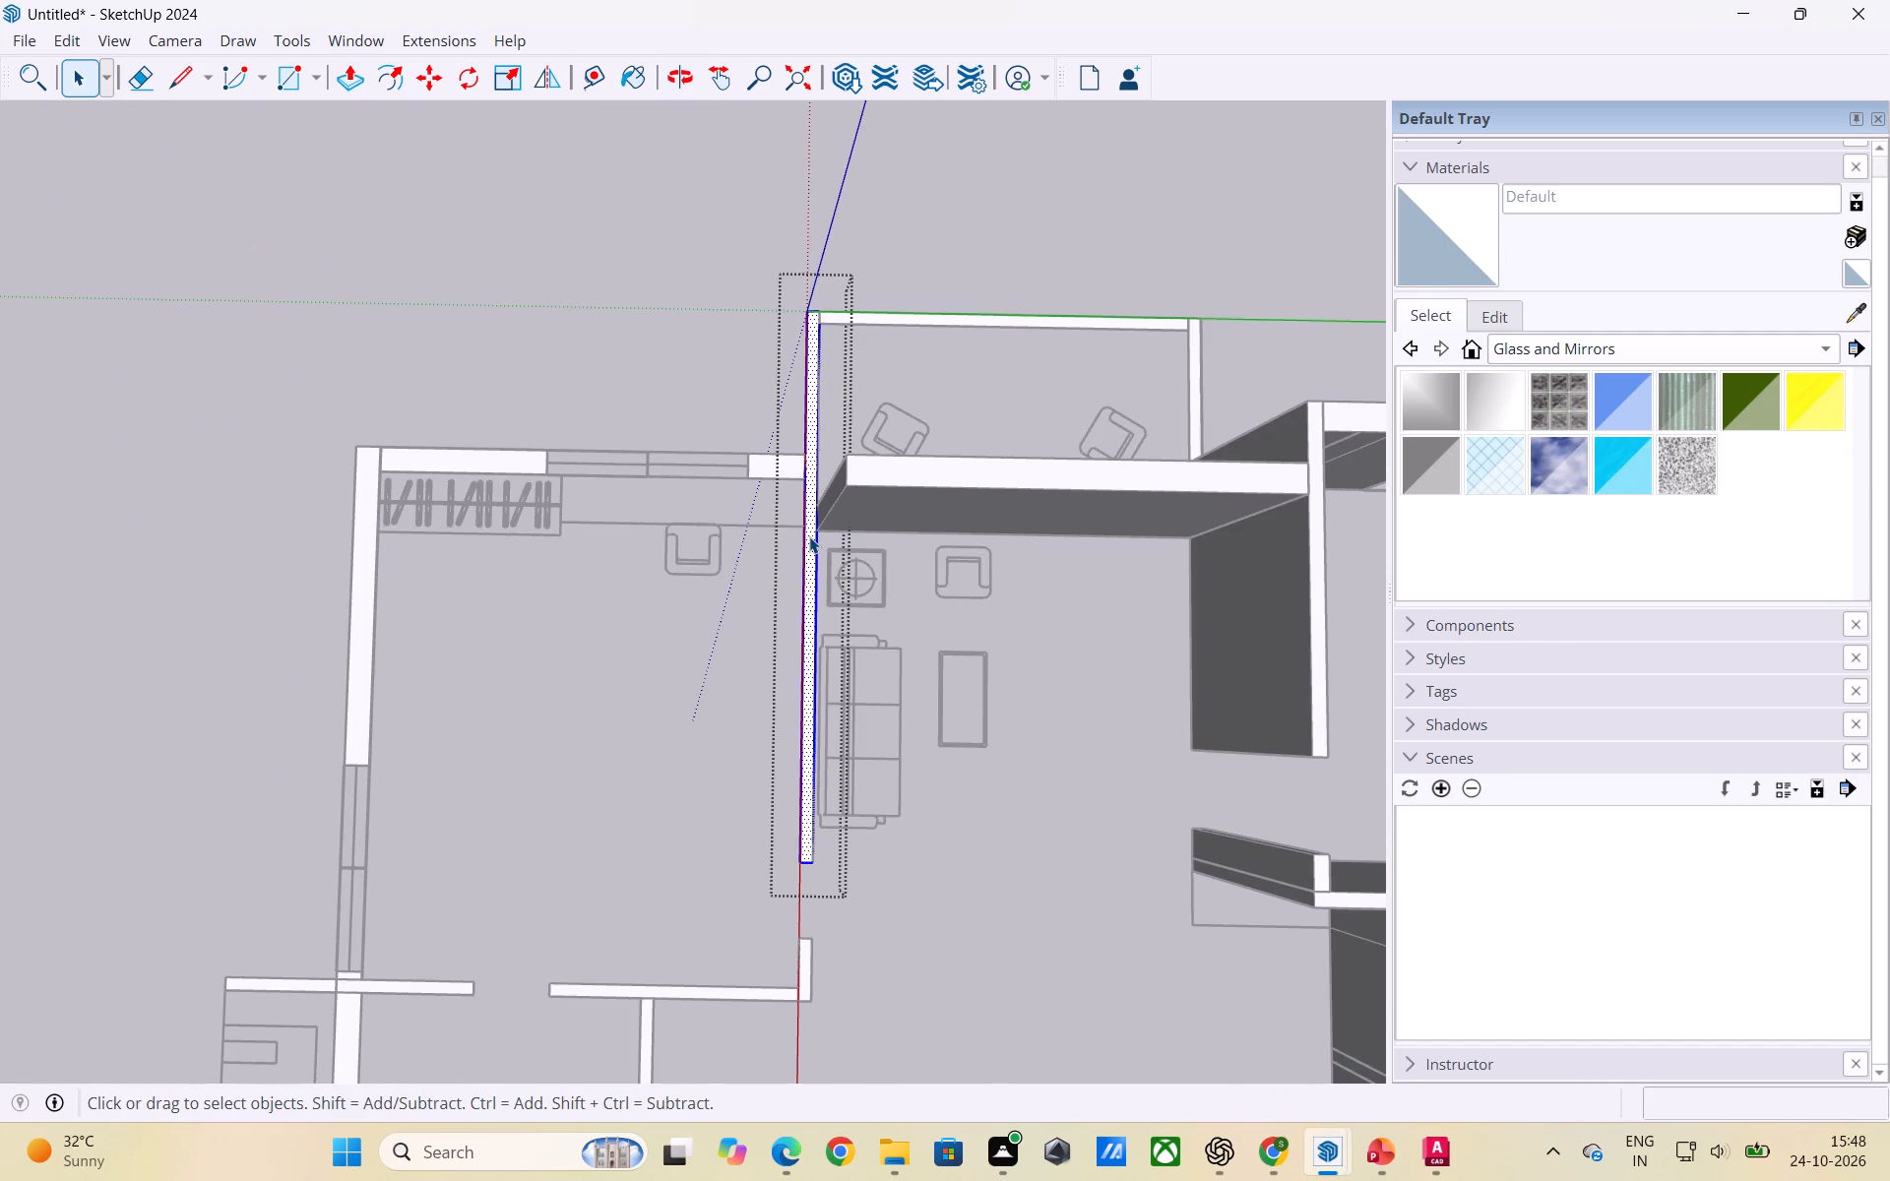
pyautogui.press('p')
pyautogui.click(809, 536)
pyautogui.click(926, 455)
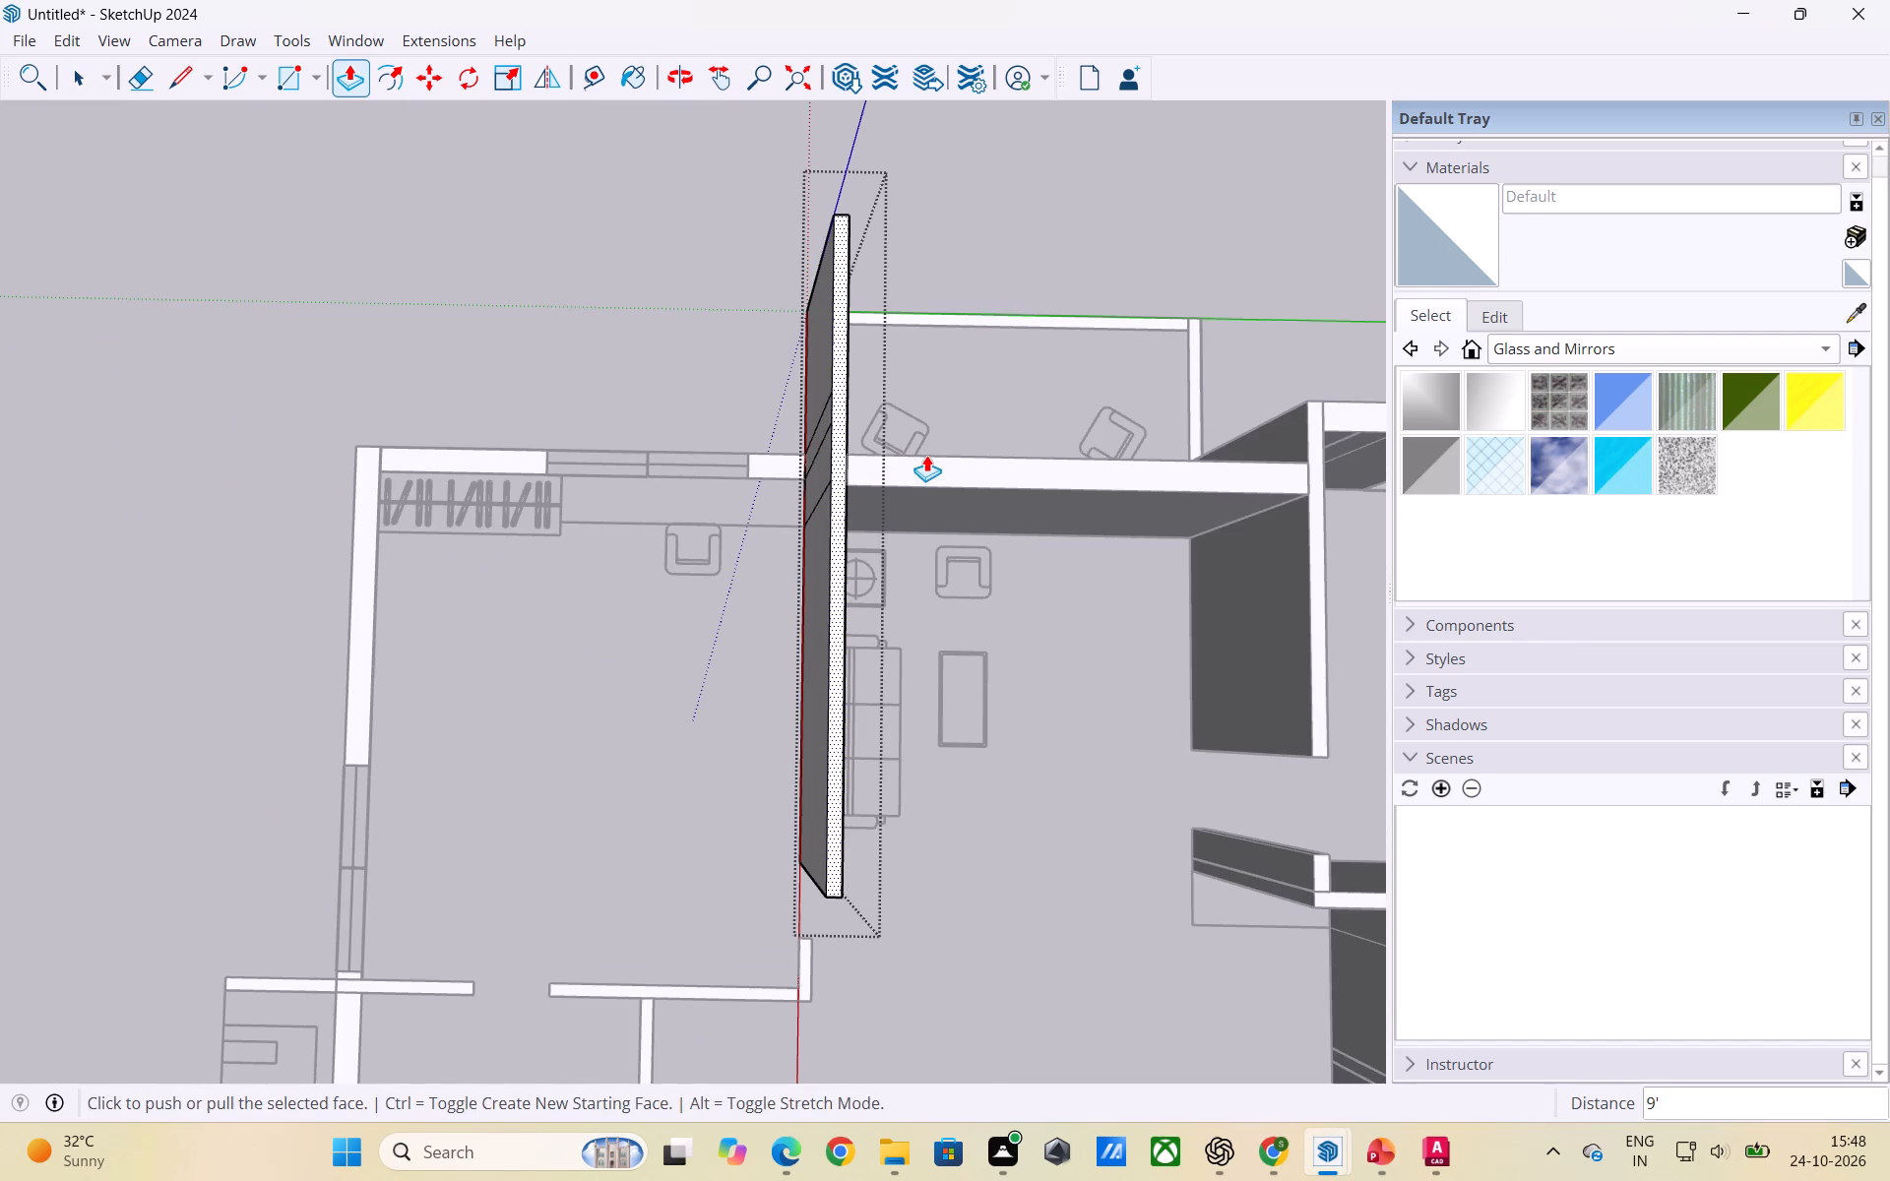
pyautogui.press('space')
pyautogui.click(1052, 615)
# Raise the two-chair balcony's short side wall, next to the wardrobe bedroom, to 9', level with the adjoining raised wall.
pyautogui.scroll(-2, 1062, 650)
pyautogui.moveTo(1066, 650); pyautogui.dragTo(640, 555, button='middle')
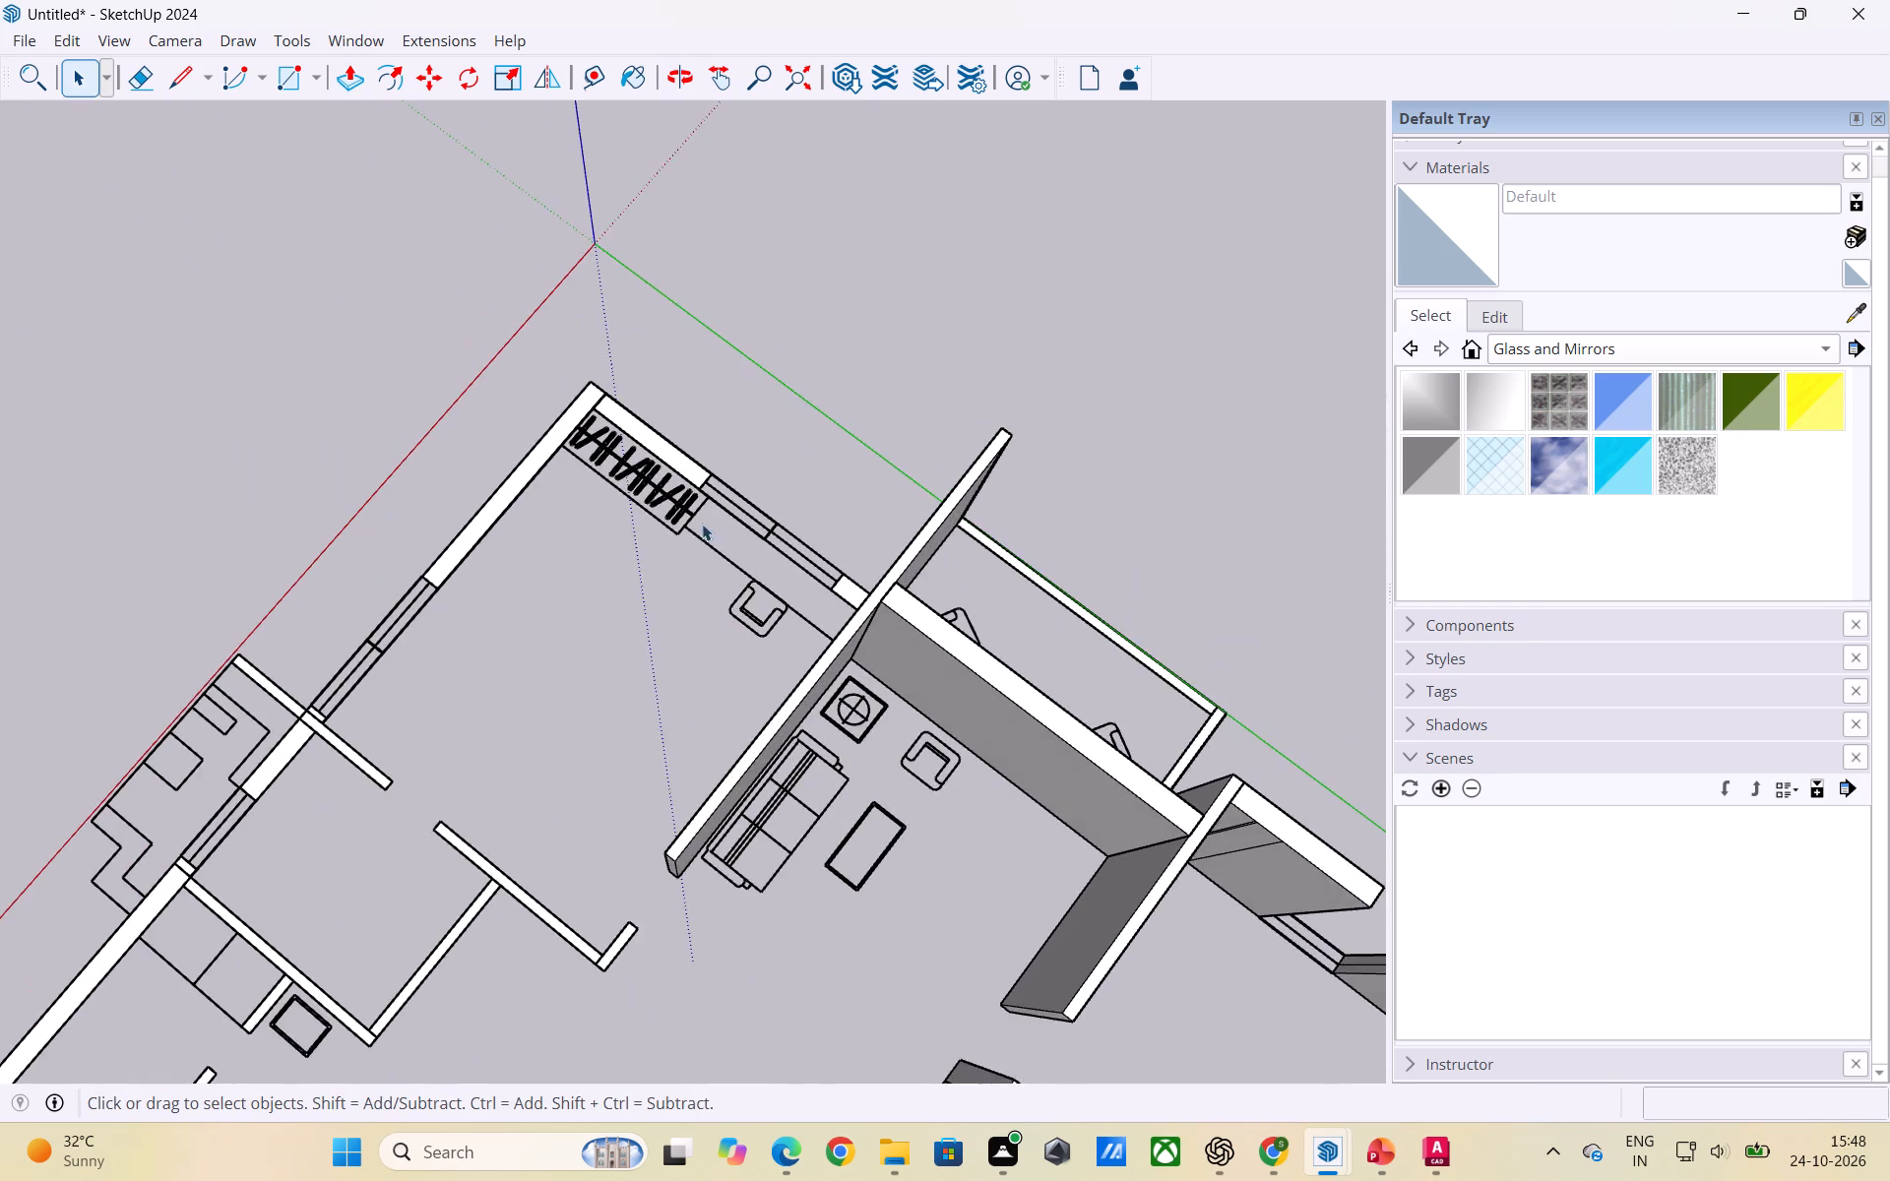
pyautogui.scroll(-6, 477, 459)
pyautogui.moveTo(842, 518); pyautogui.dragTo(693, 577, button='middle')
pyautogui.scroll(2, 866, 606)
pyautogui.scroll(-5, 471, 517)
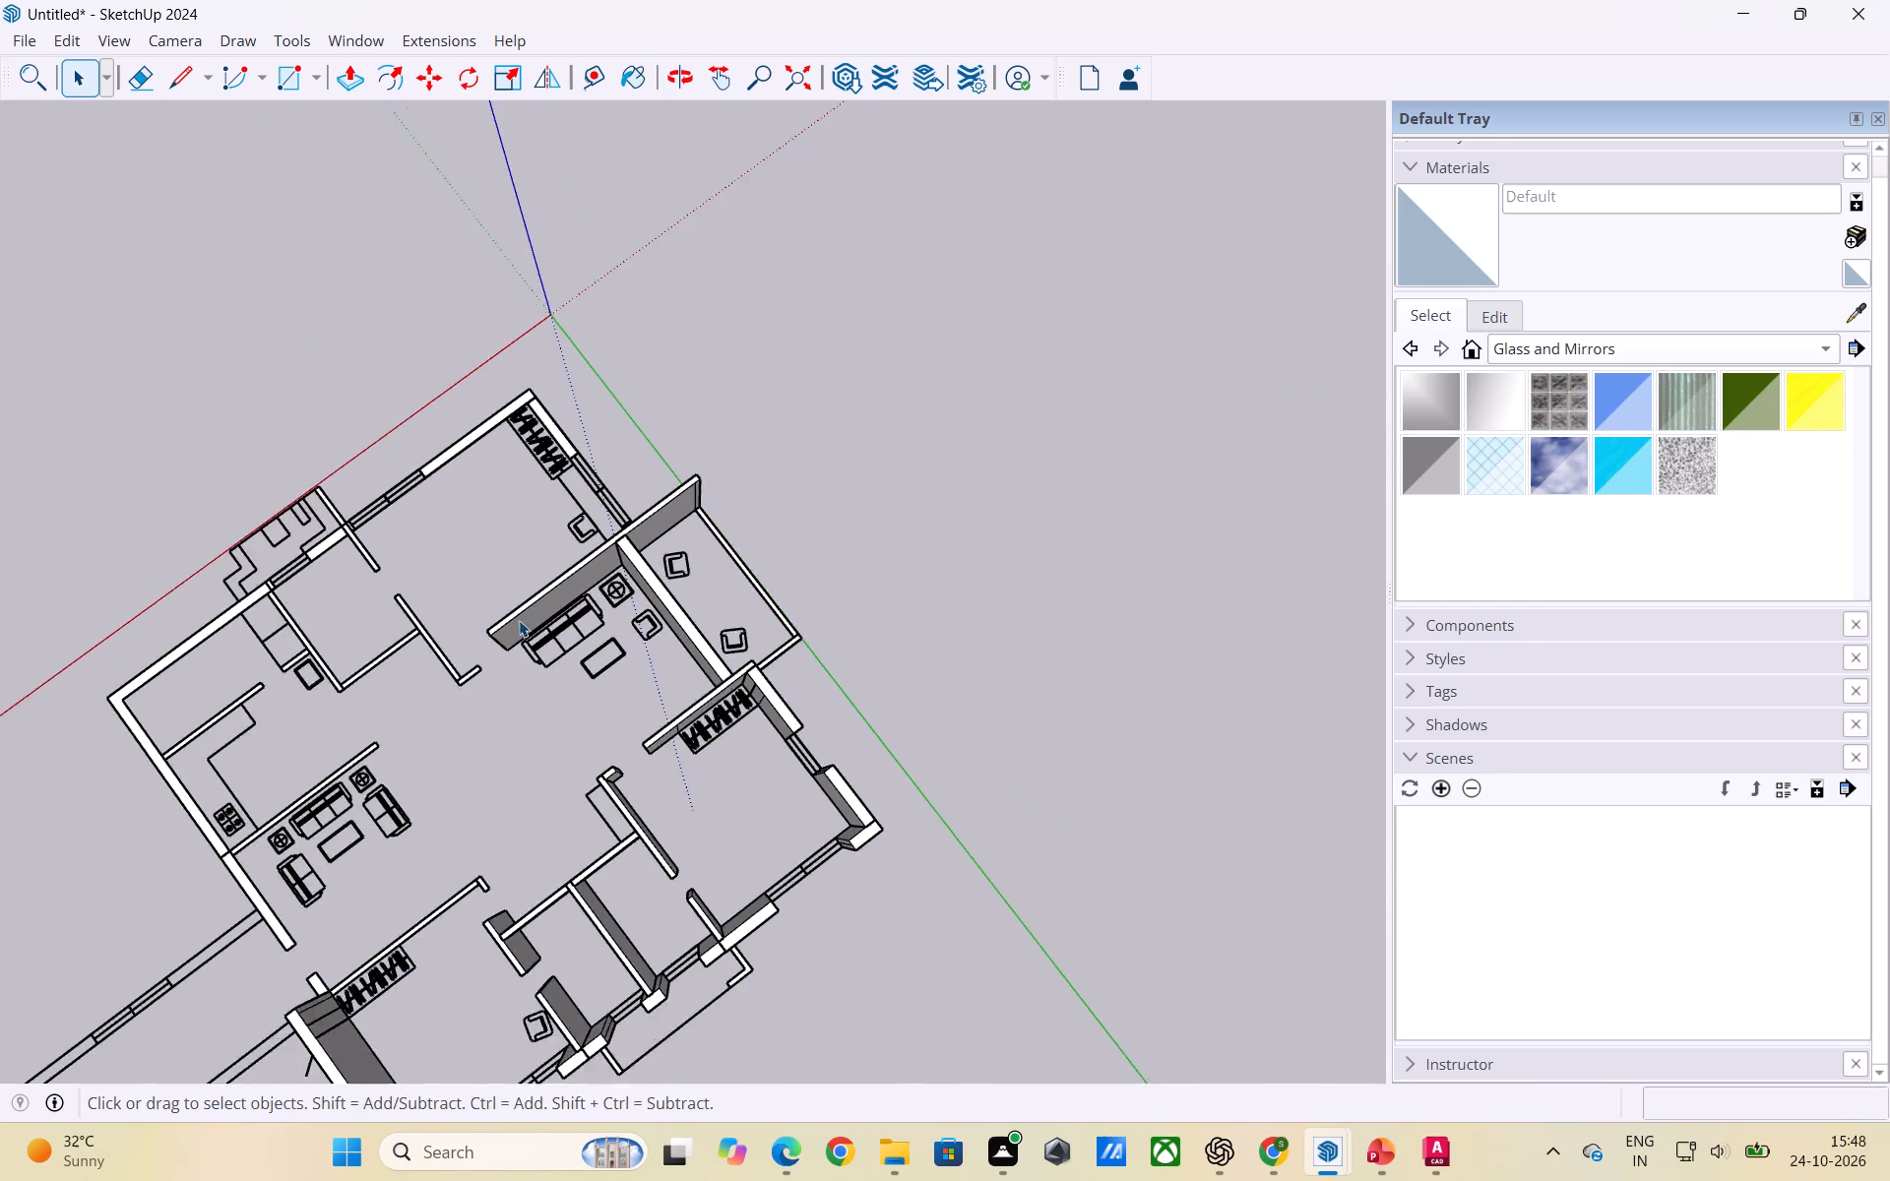
pyautogui.moveTo(537, 630); pyautogui.dragTo(734, 626, button='middle')
pyautogui.scroll(6, 772, 596)
pyautogui.moveTo(773, 624); pyautogui.dragTo(808, 721, button='middle')
pyautogui.scroll(4, 813, 659)
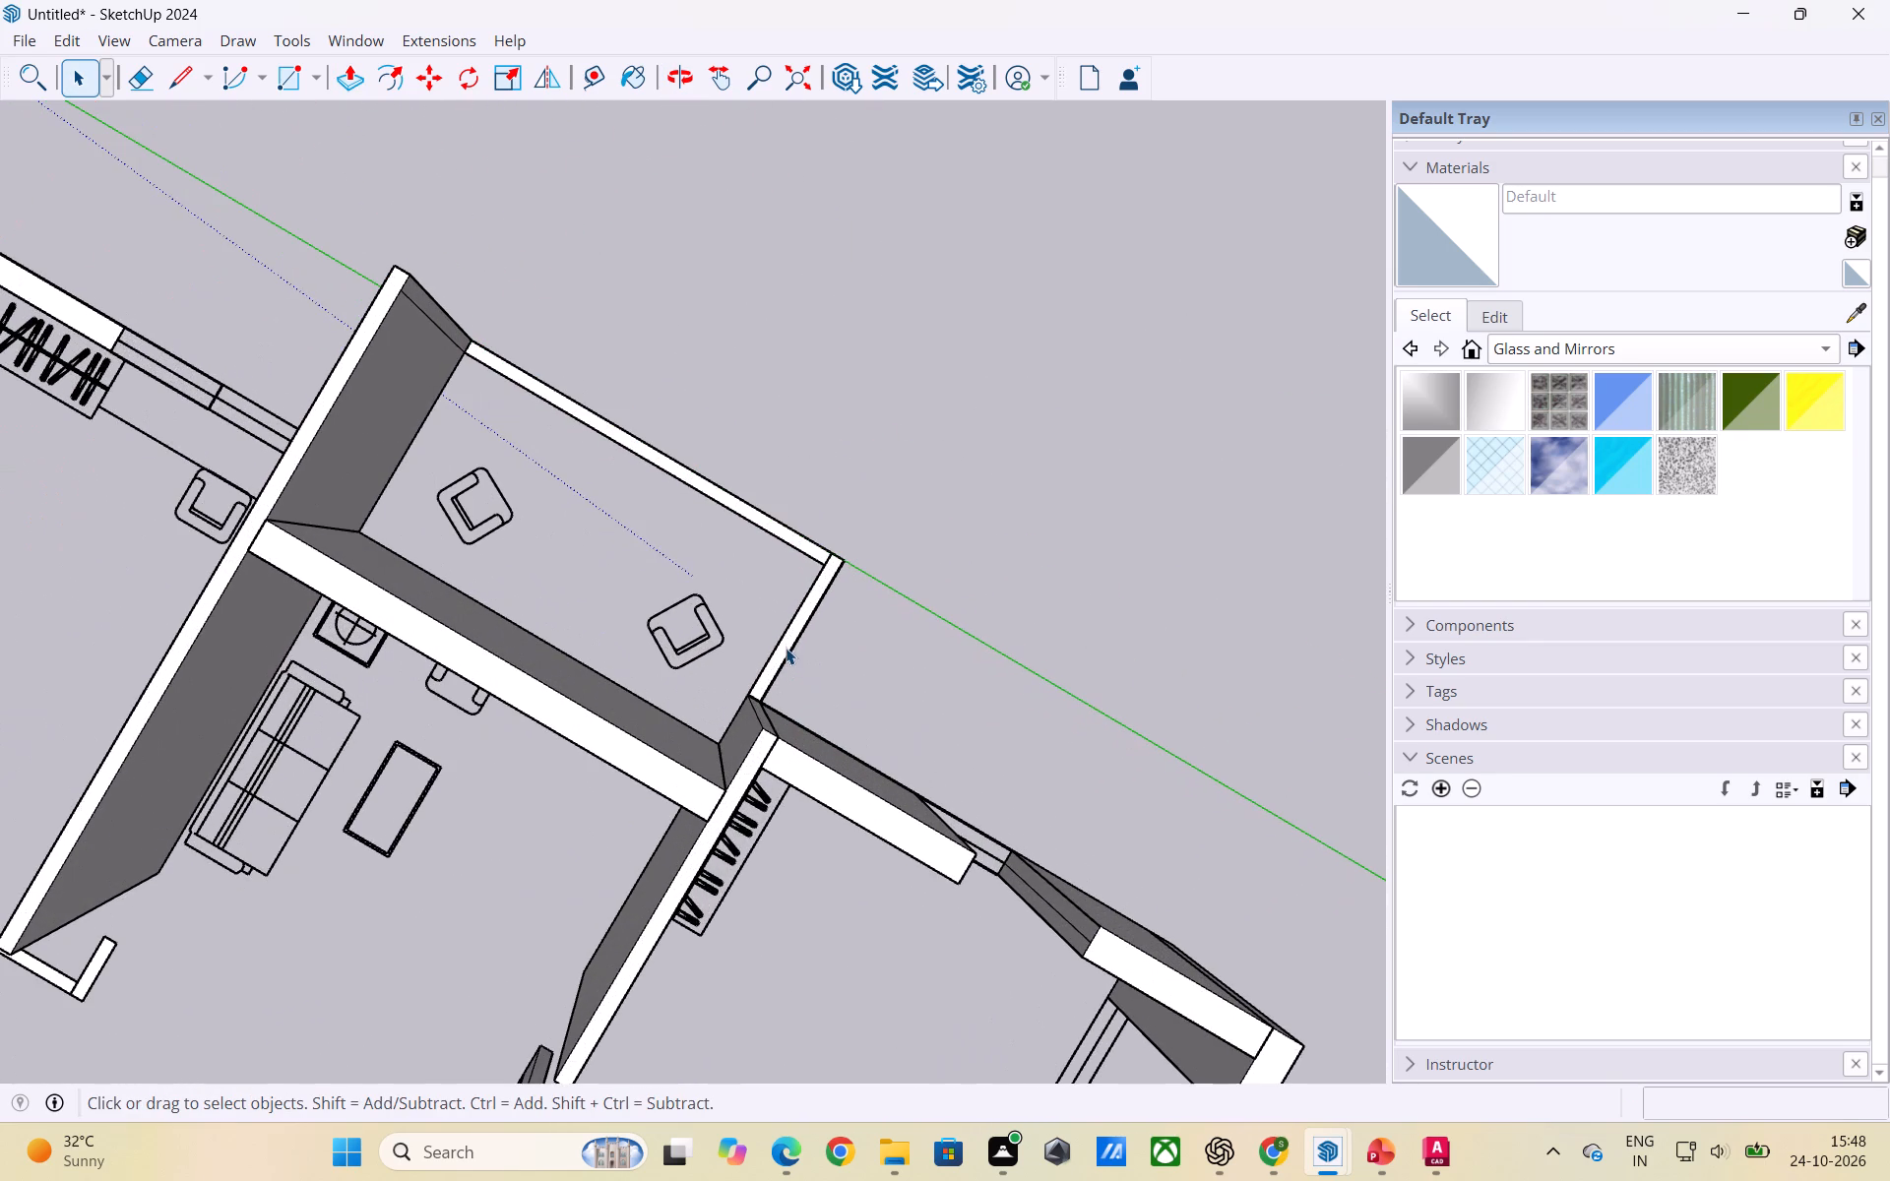
pyautogui.click(786, 647)
pyautogui.doubleClick(786, 646)
pyautogui.press('p')
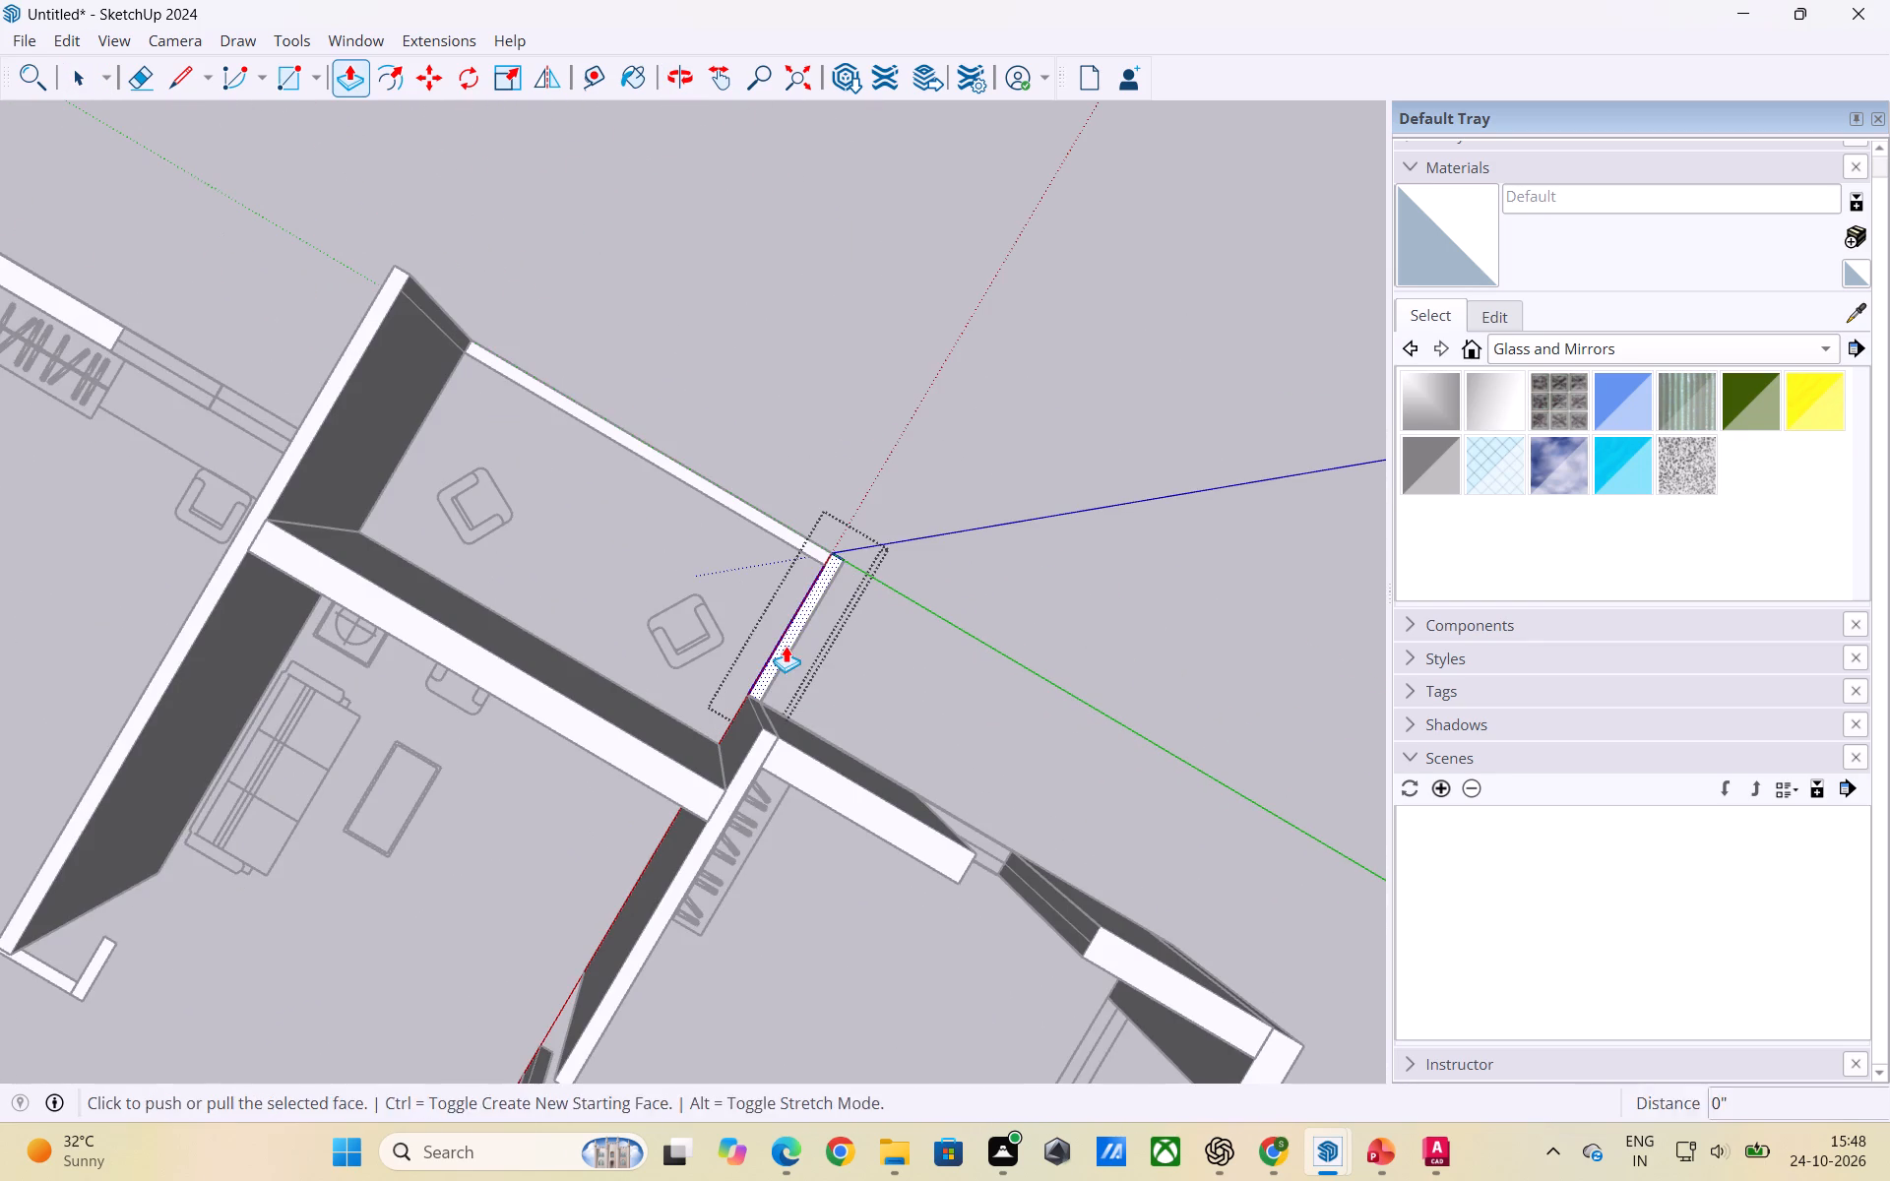
pyautogui.click(786, 646)
pyautogui.click(790, 747)
pyautogui.press('space')
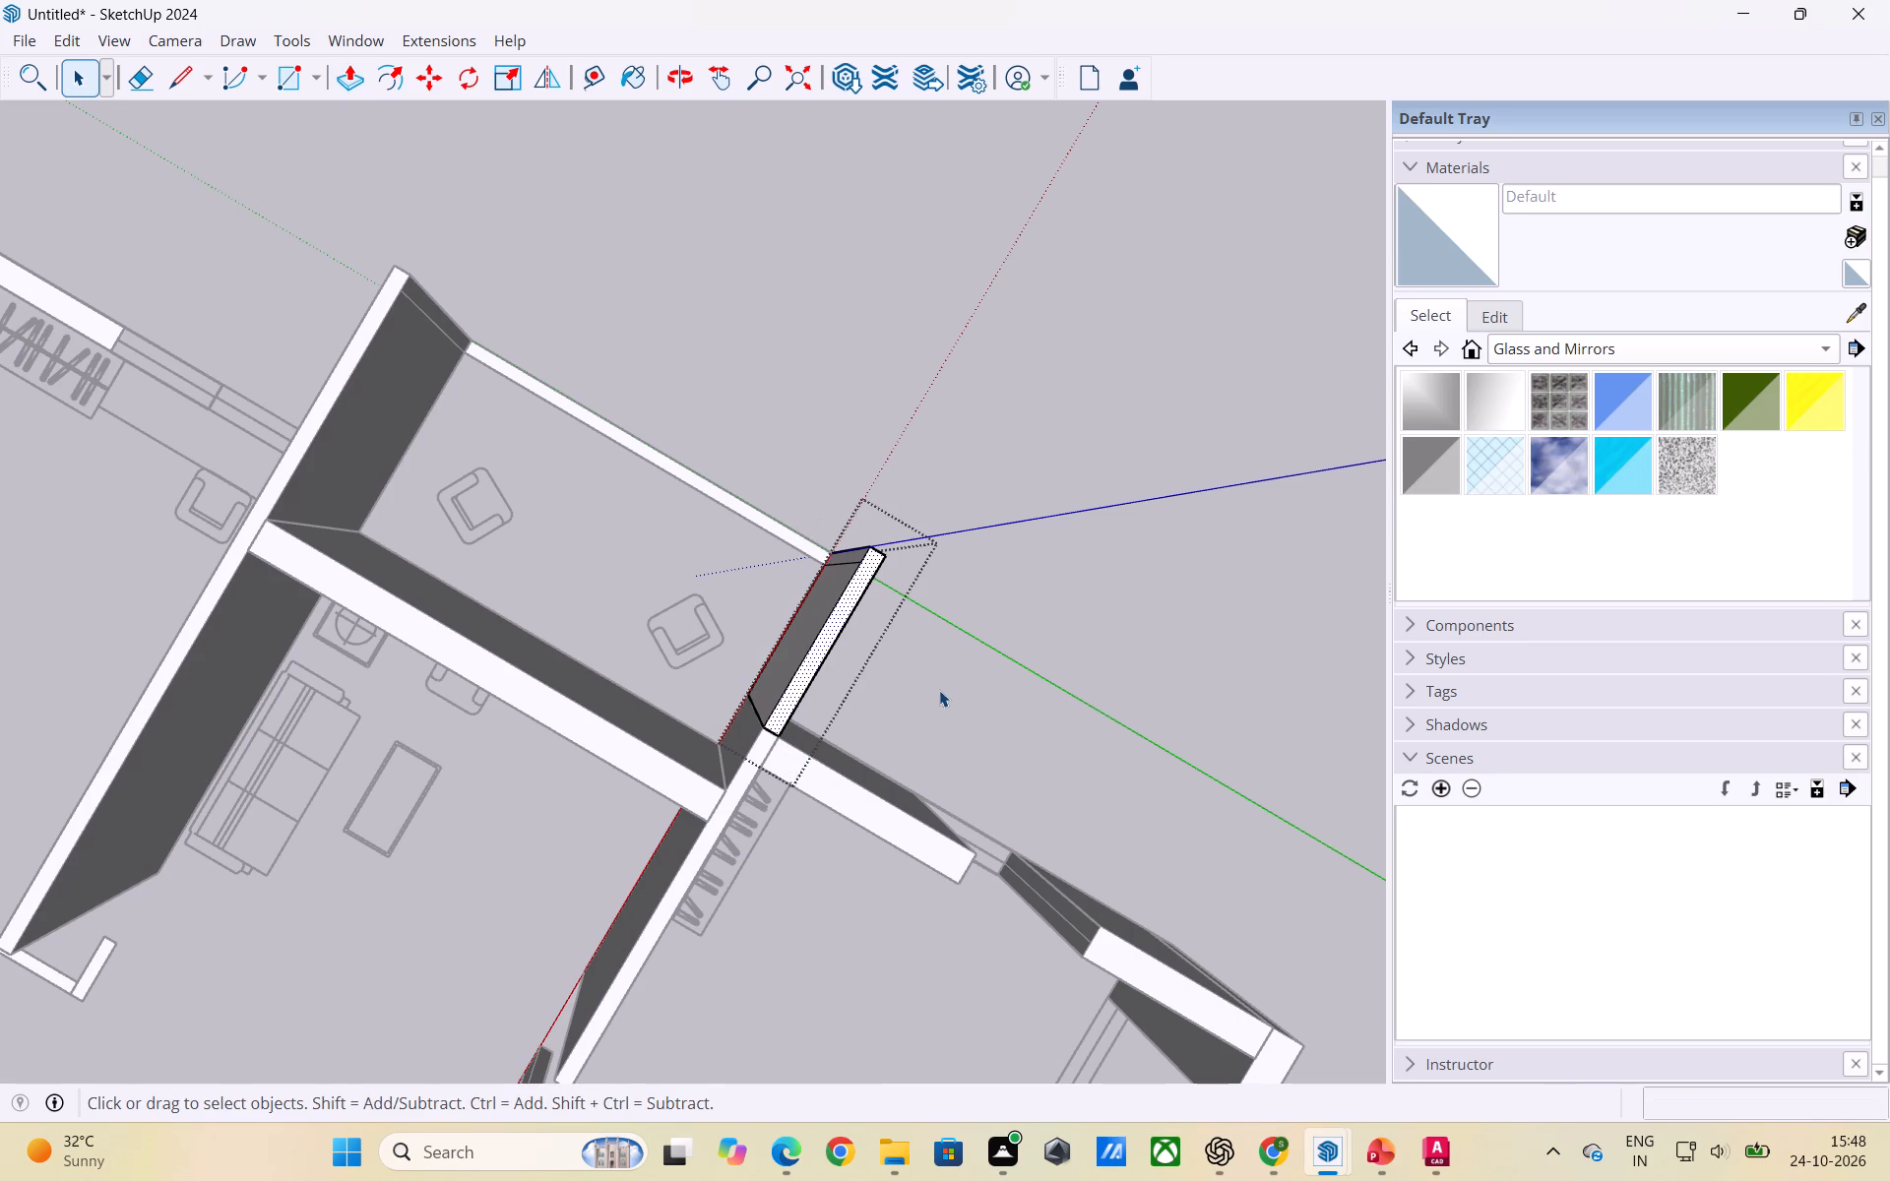
pyautogui.click(953, 690)
# Raise the two-chair balcony's long outer wall to 9', level with its raised side walls.
pyautogui.scroll(3, 906, 687)
pyautogui.moveTo(769, 669); pyautogui.dragTo(669, 585, button='middle')
pyautogui.scroll(-4, 686, 540)
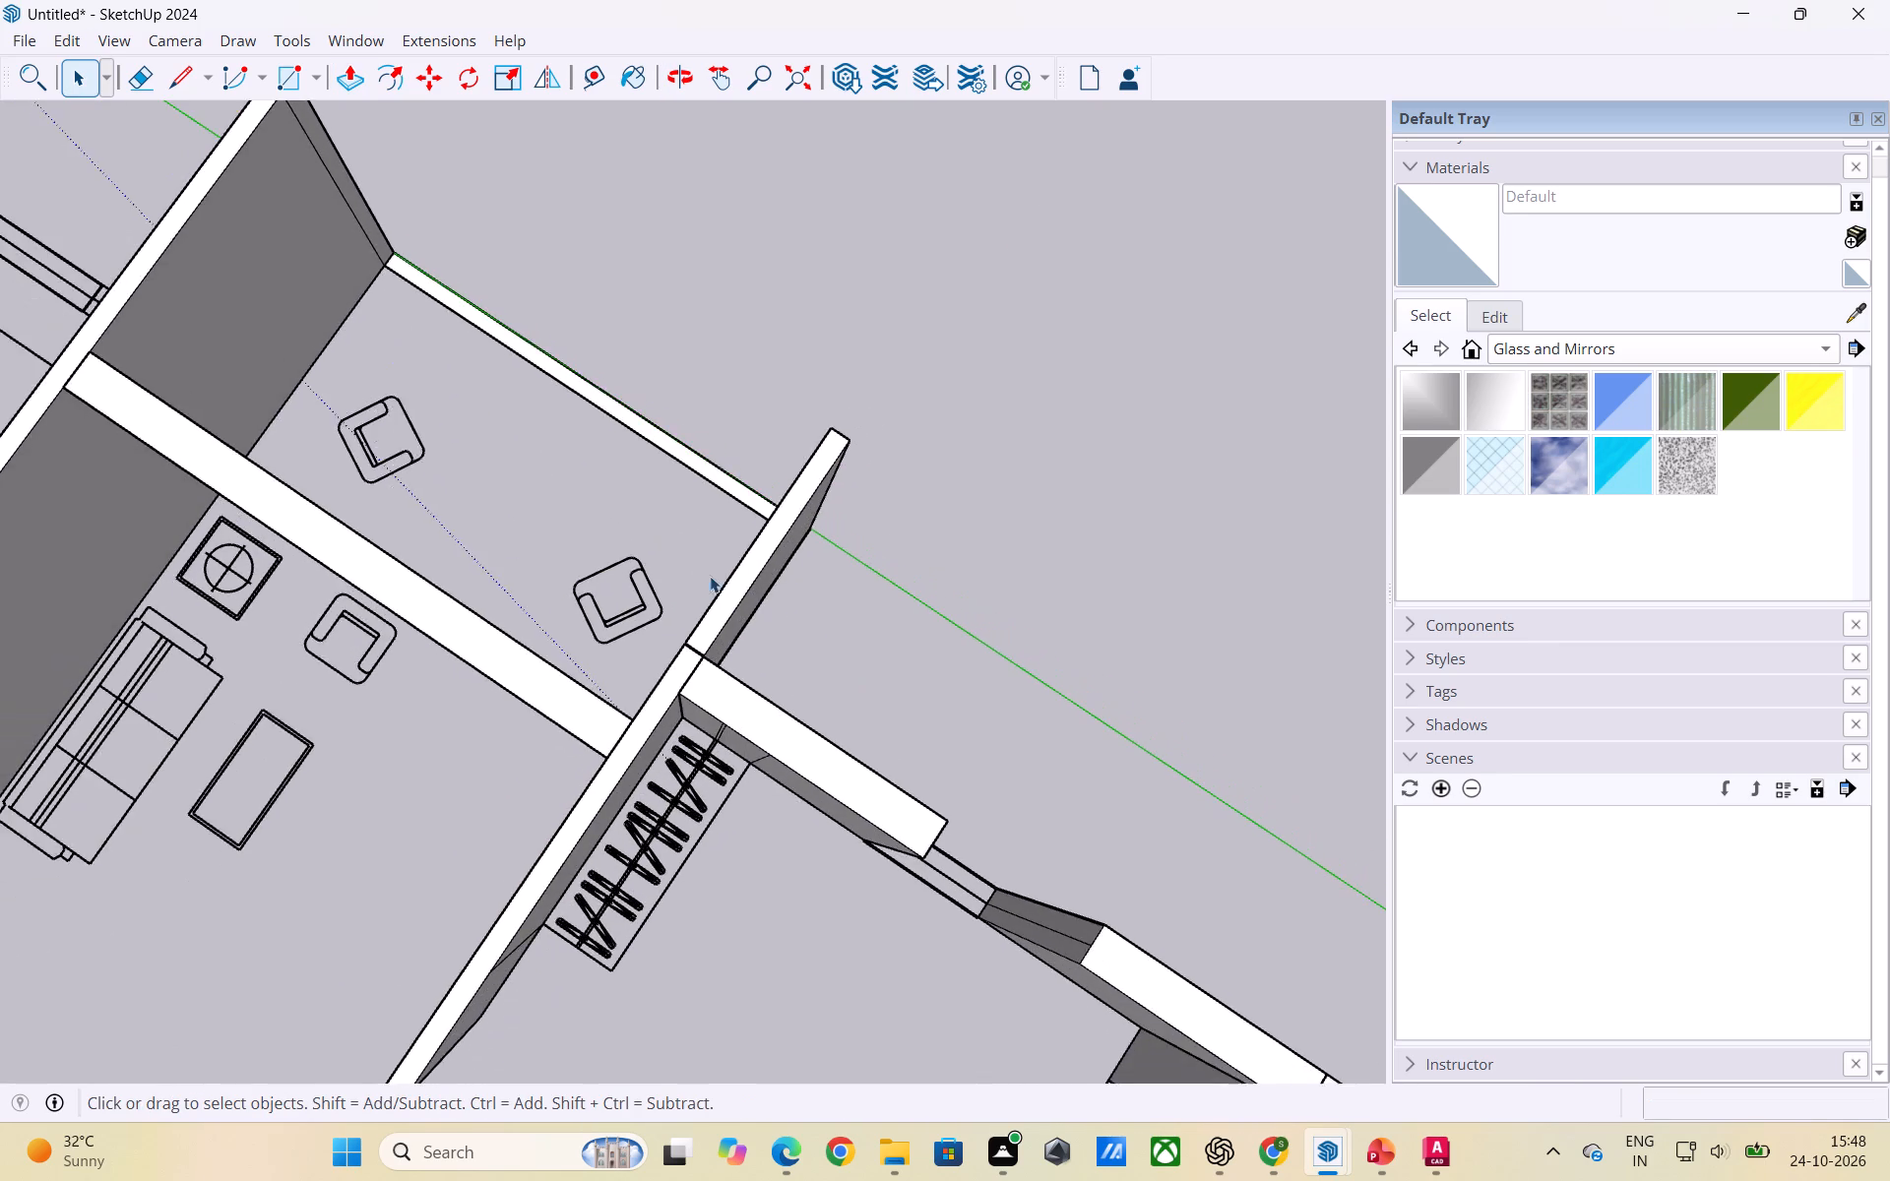
pyautogui.scroll(-2, 710, 576)
pyautogui.moveTo(713, 611); pyautogui.dragTo(706, 679, button='middle')
pyautogui.scroll(2, 670, 504)
pyautogui.tripleClick(702, 484)
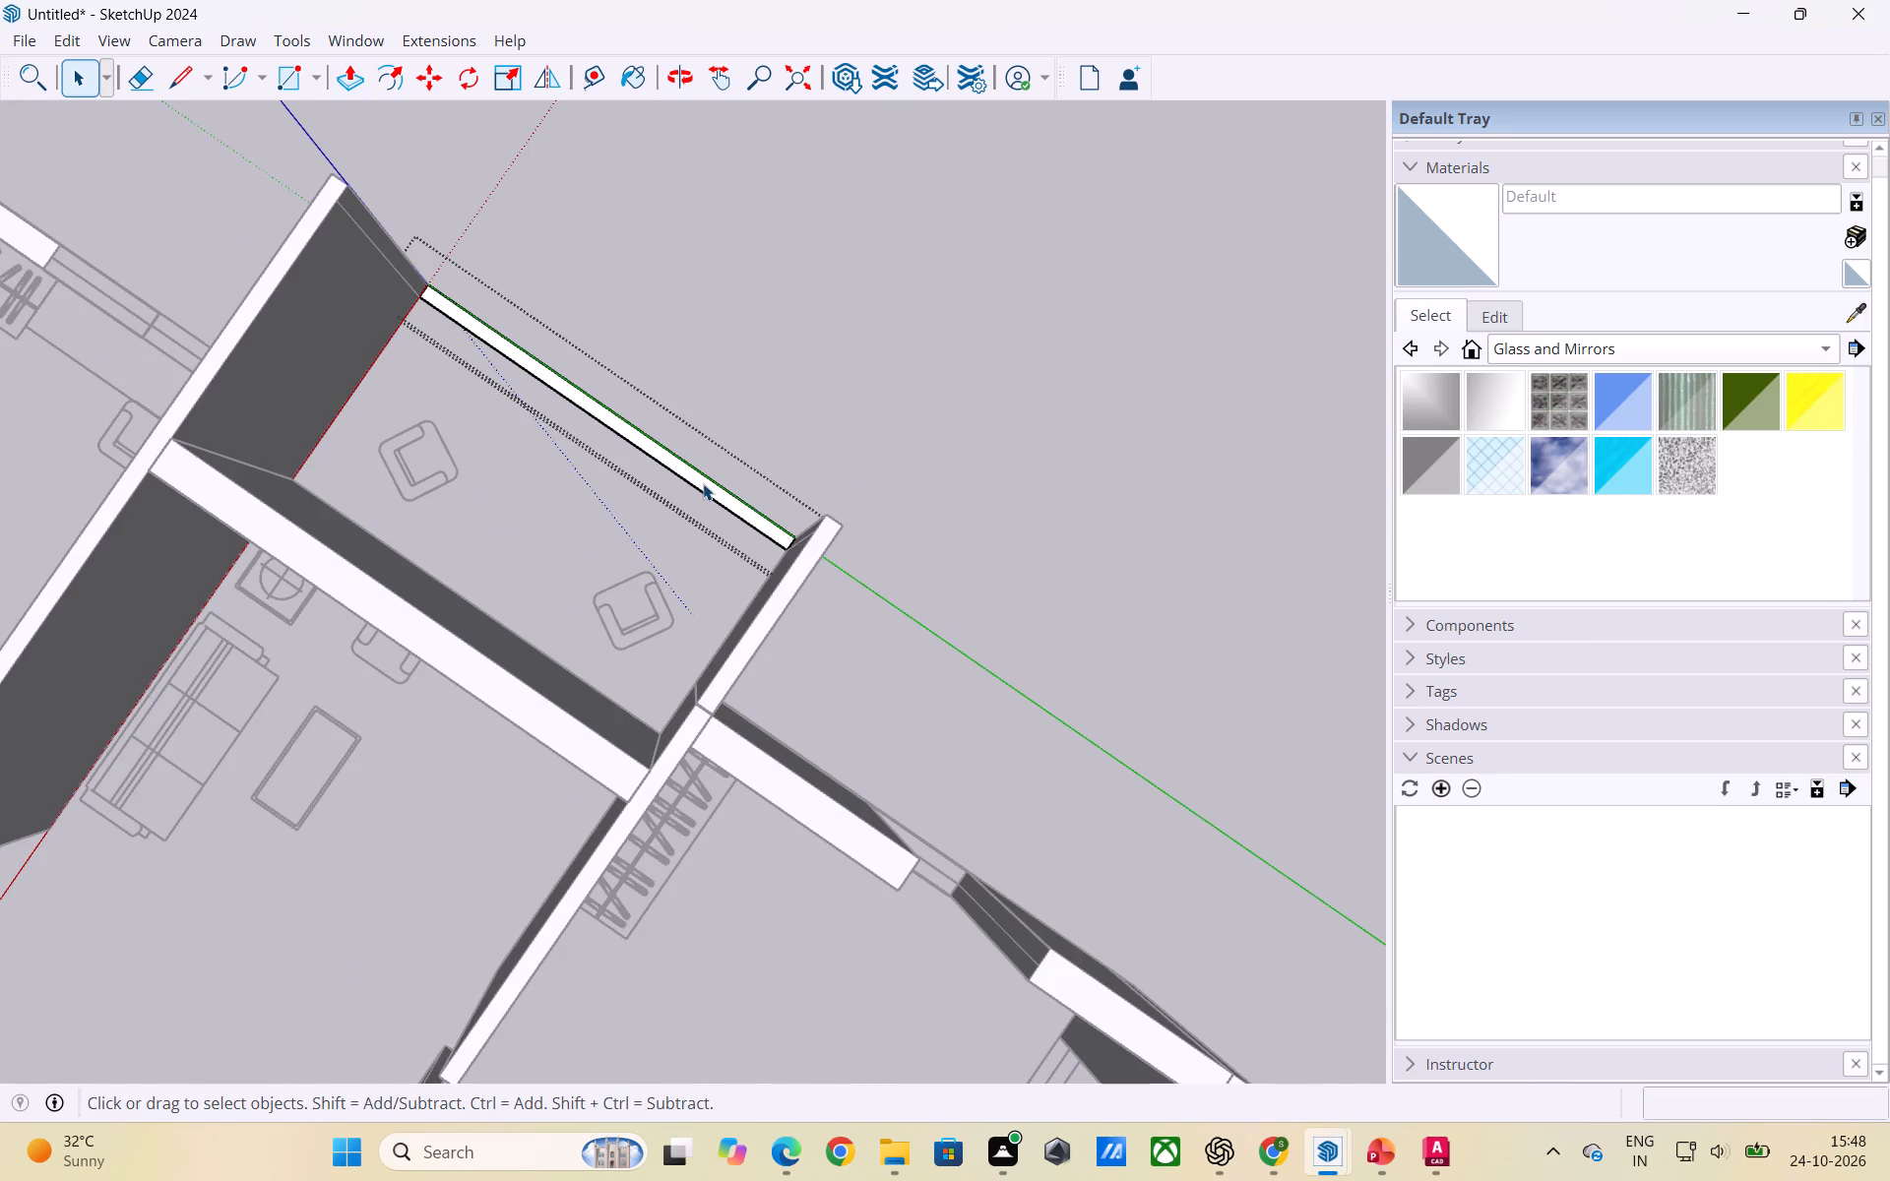
pyautogui.press('p')
pyautogui.click(703, 483)
pyautogui.click(791, 581)
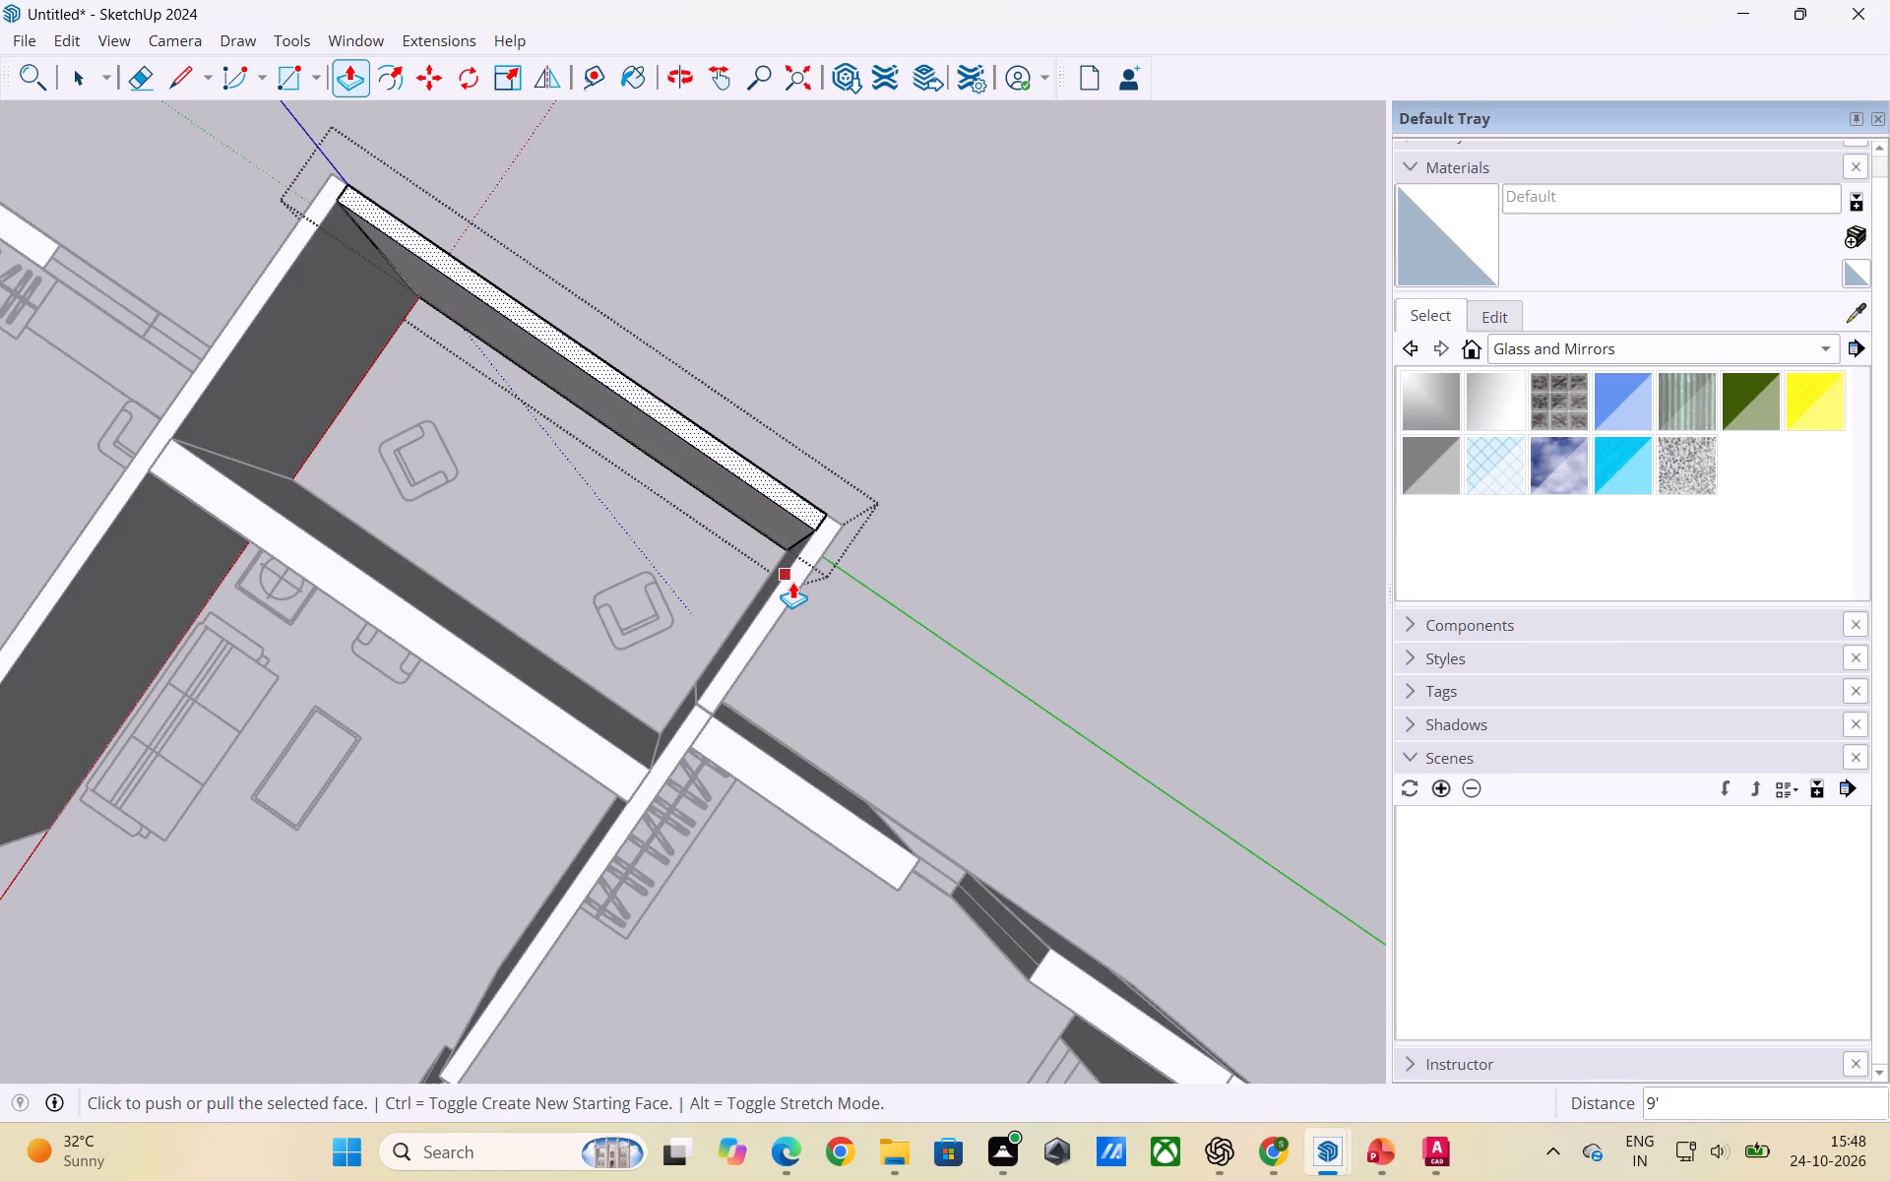
pyautogui.press('space')
pyautogui.click(943, 606)
# Raise the corner bedroom's short outer wall segment between the window and the balcony side wall to 9'.
pyautogui.scroll(-9, 1053, 573)
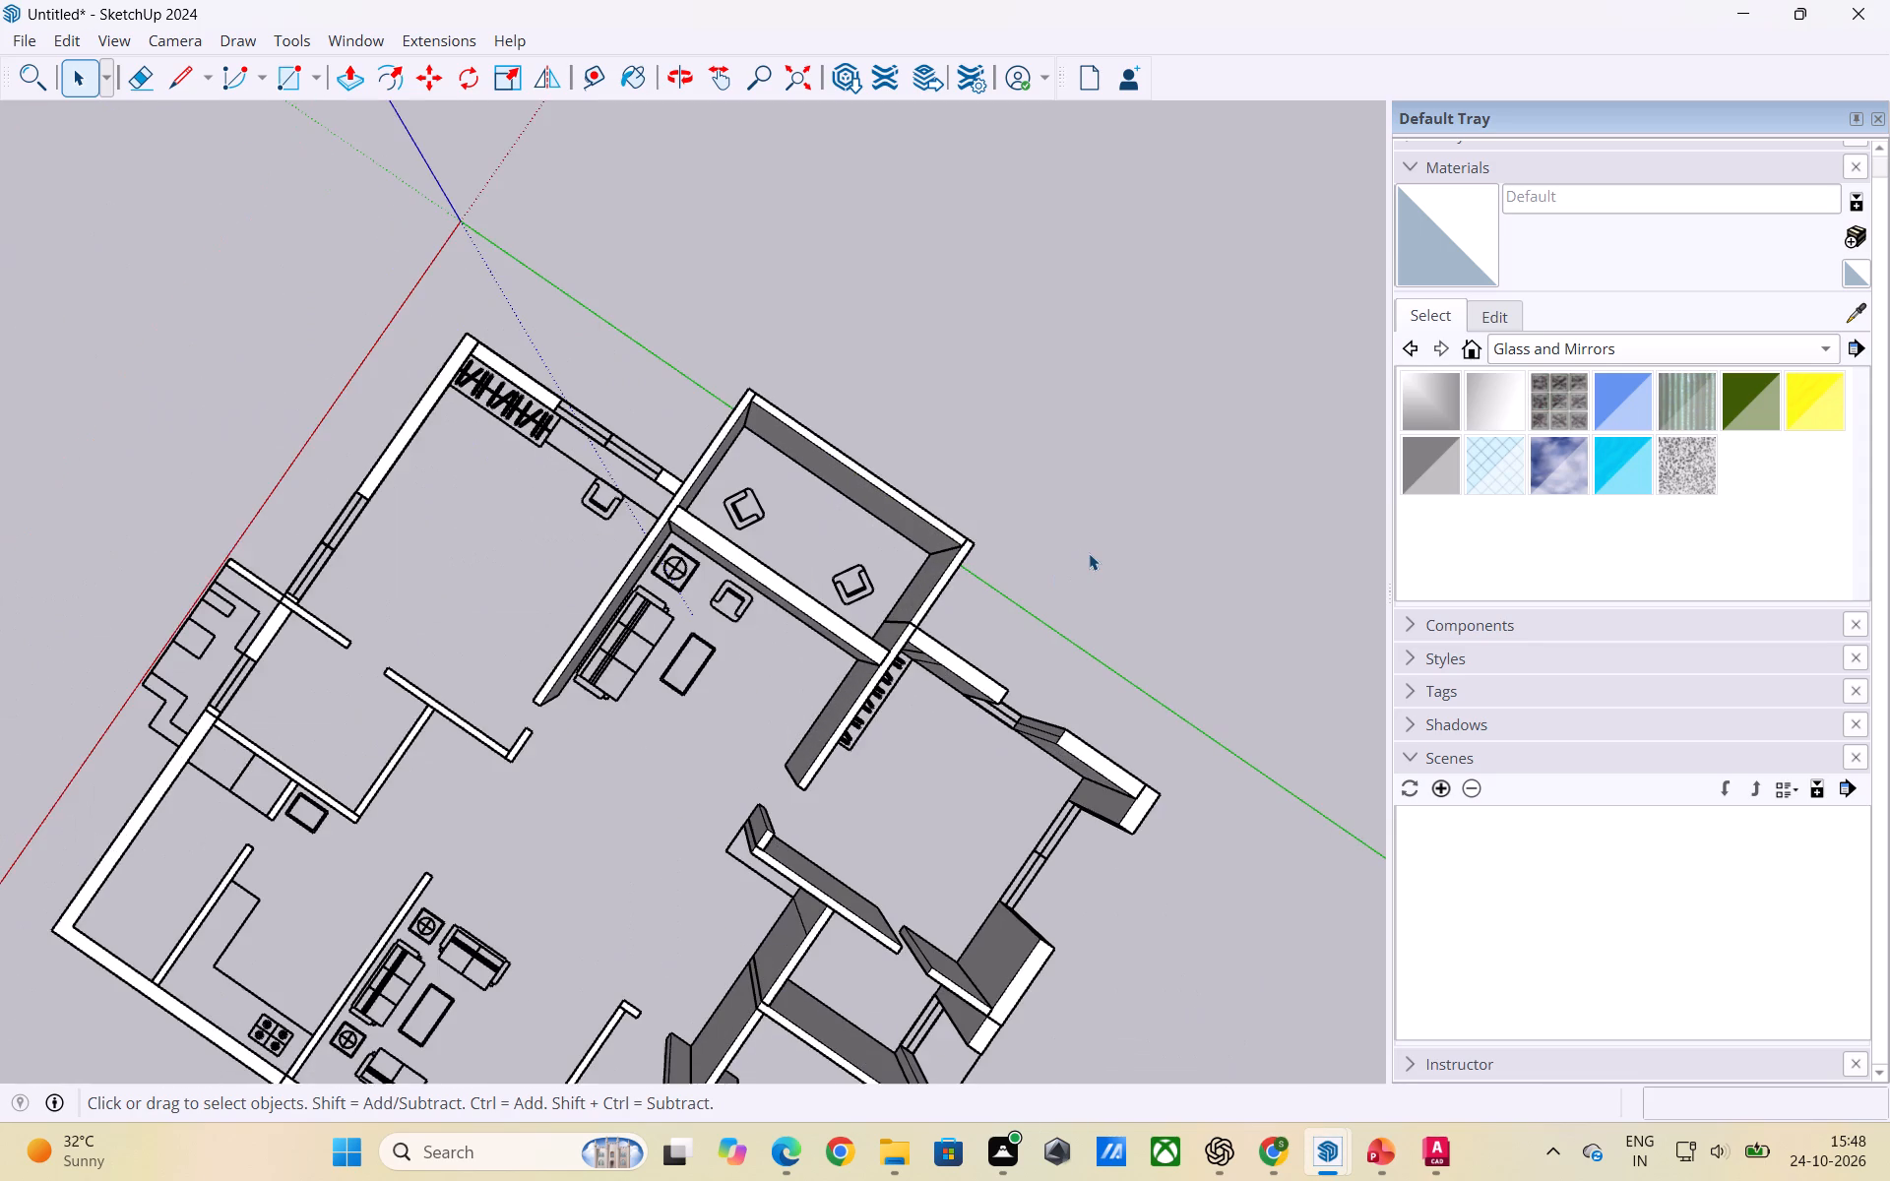
pyautogui.scroll(-7, 1088, 554)
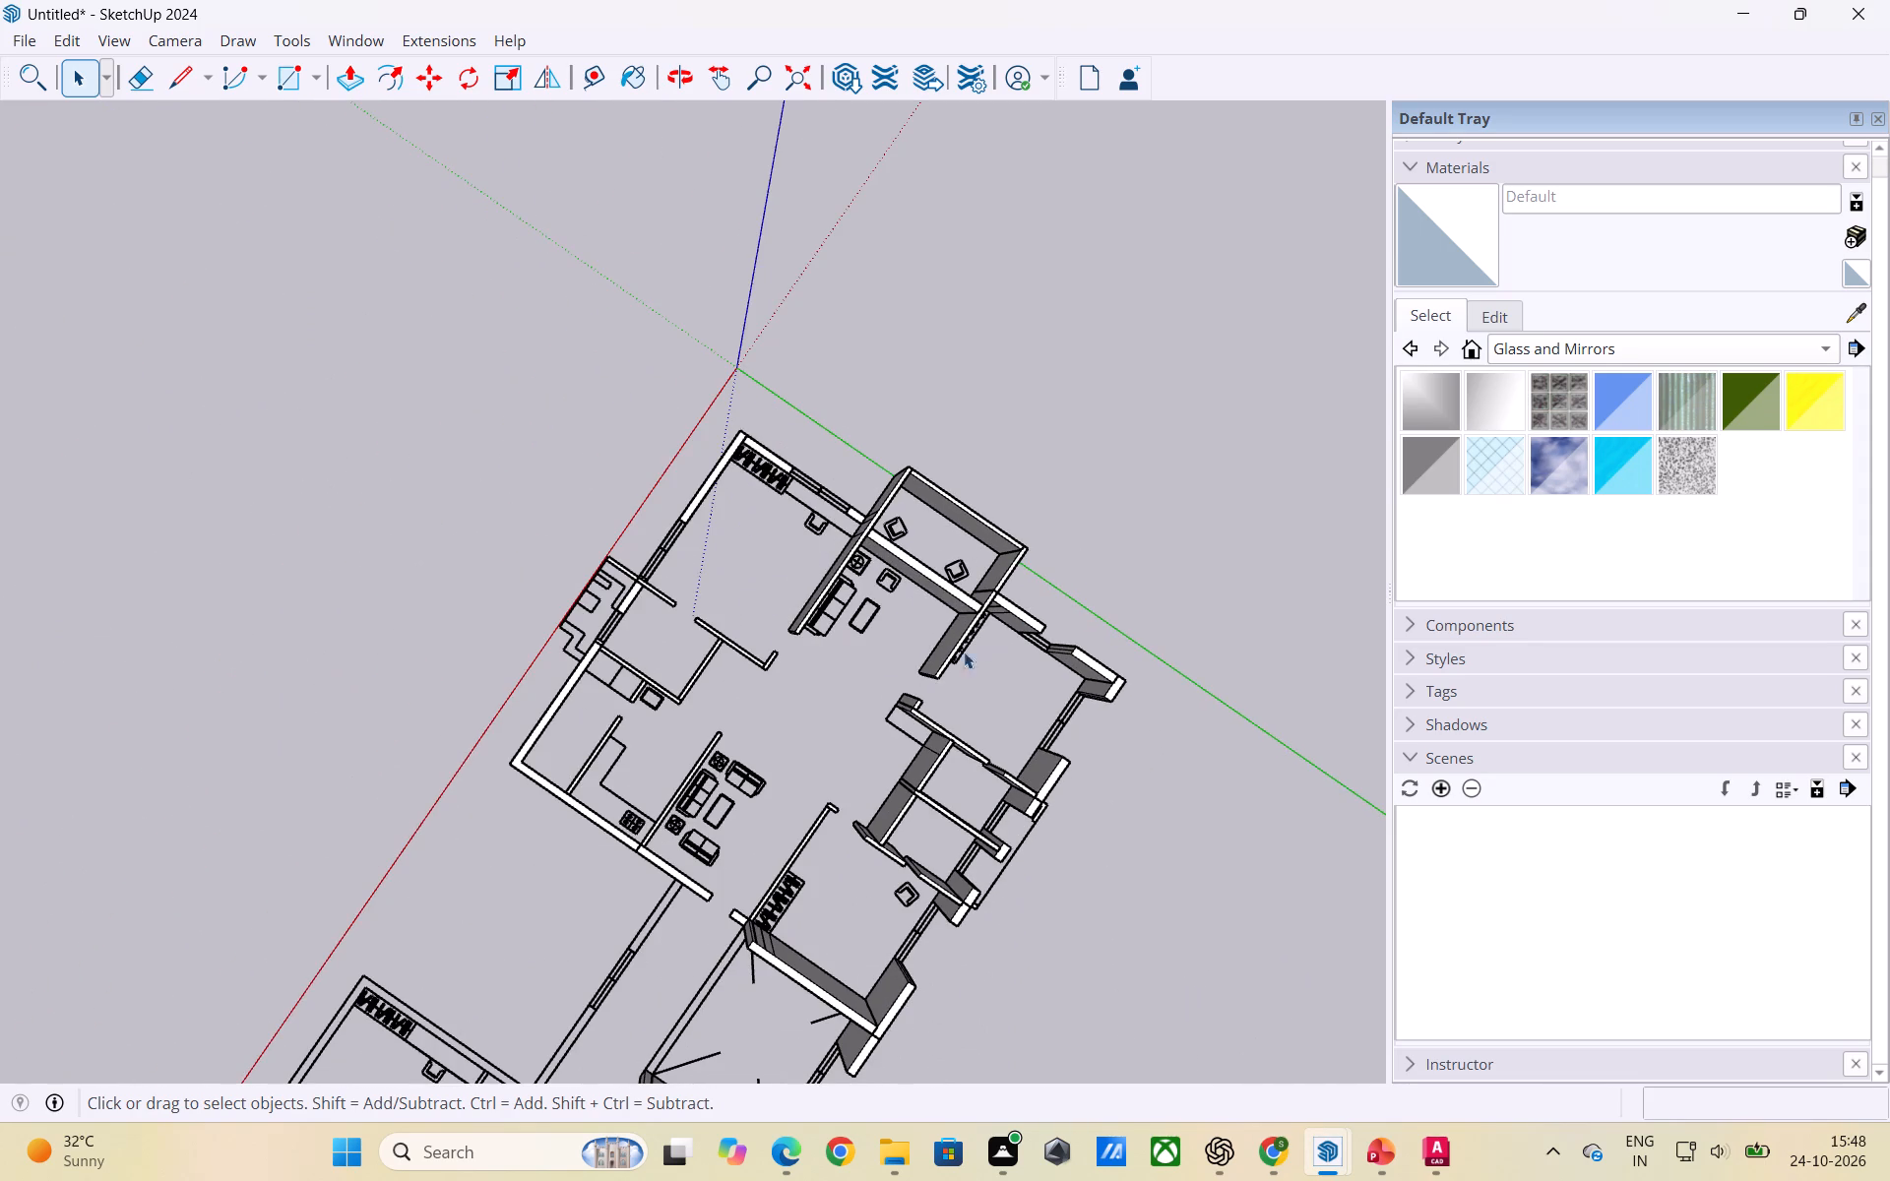
pyautogui.moveTo(964, 652); pyautogui.dragTo(867, 553, button='middle')
pyautogui.scroll(9, 815, 452)
pyautogui.moveTo(863, 559); pyautogui.dragTo(910, 614, button='middle')
pyautogui.scroll(1, 896, 591)
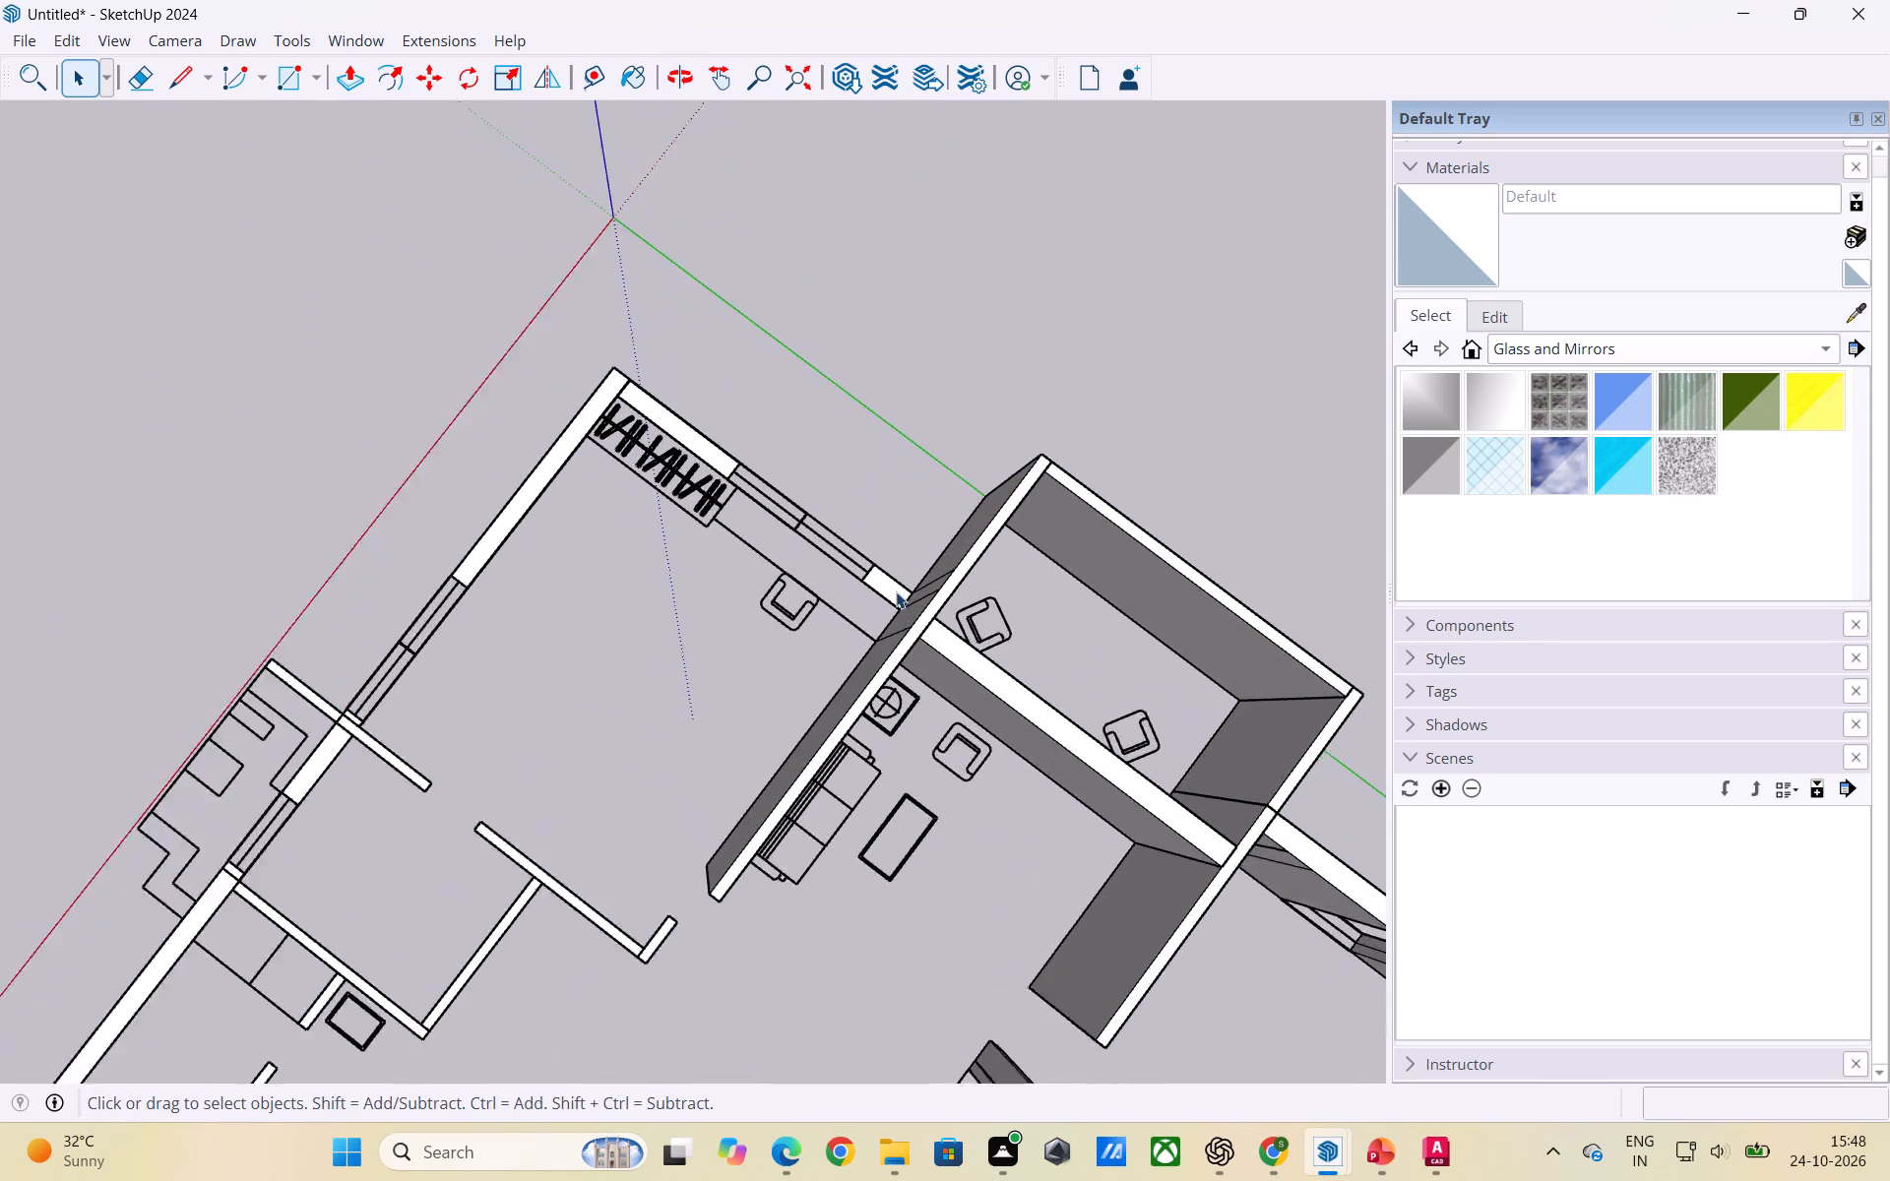
pyautogui.scroll(4, 896, 591)
pyautogui.doubleClick(882, 586)
pyautogui.click(882, 586)
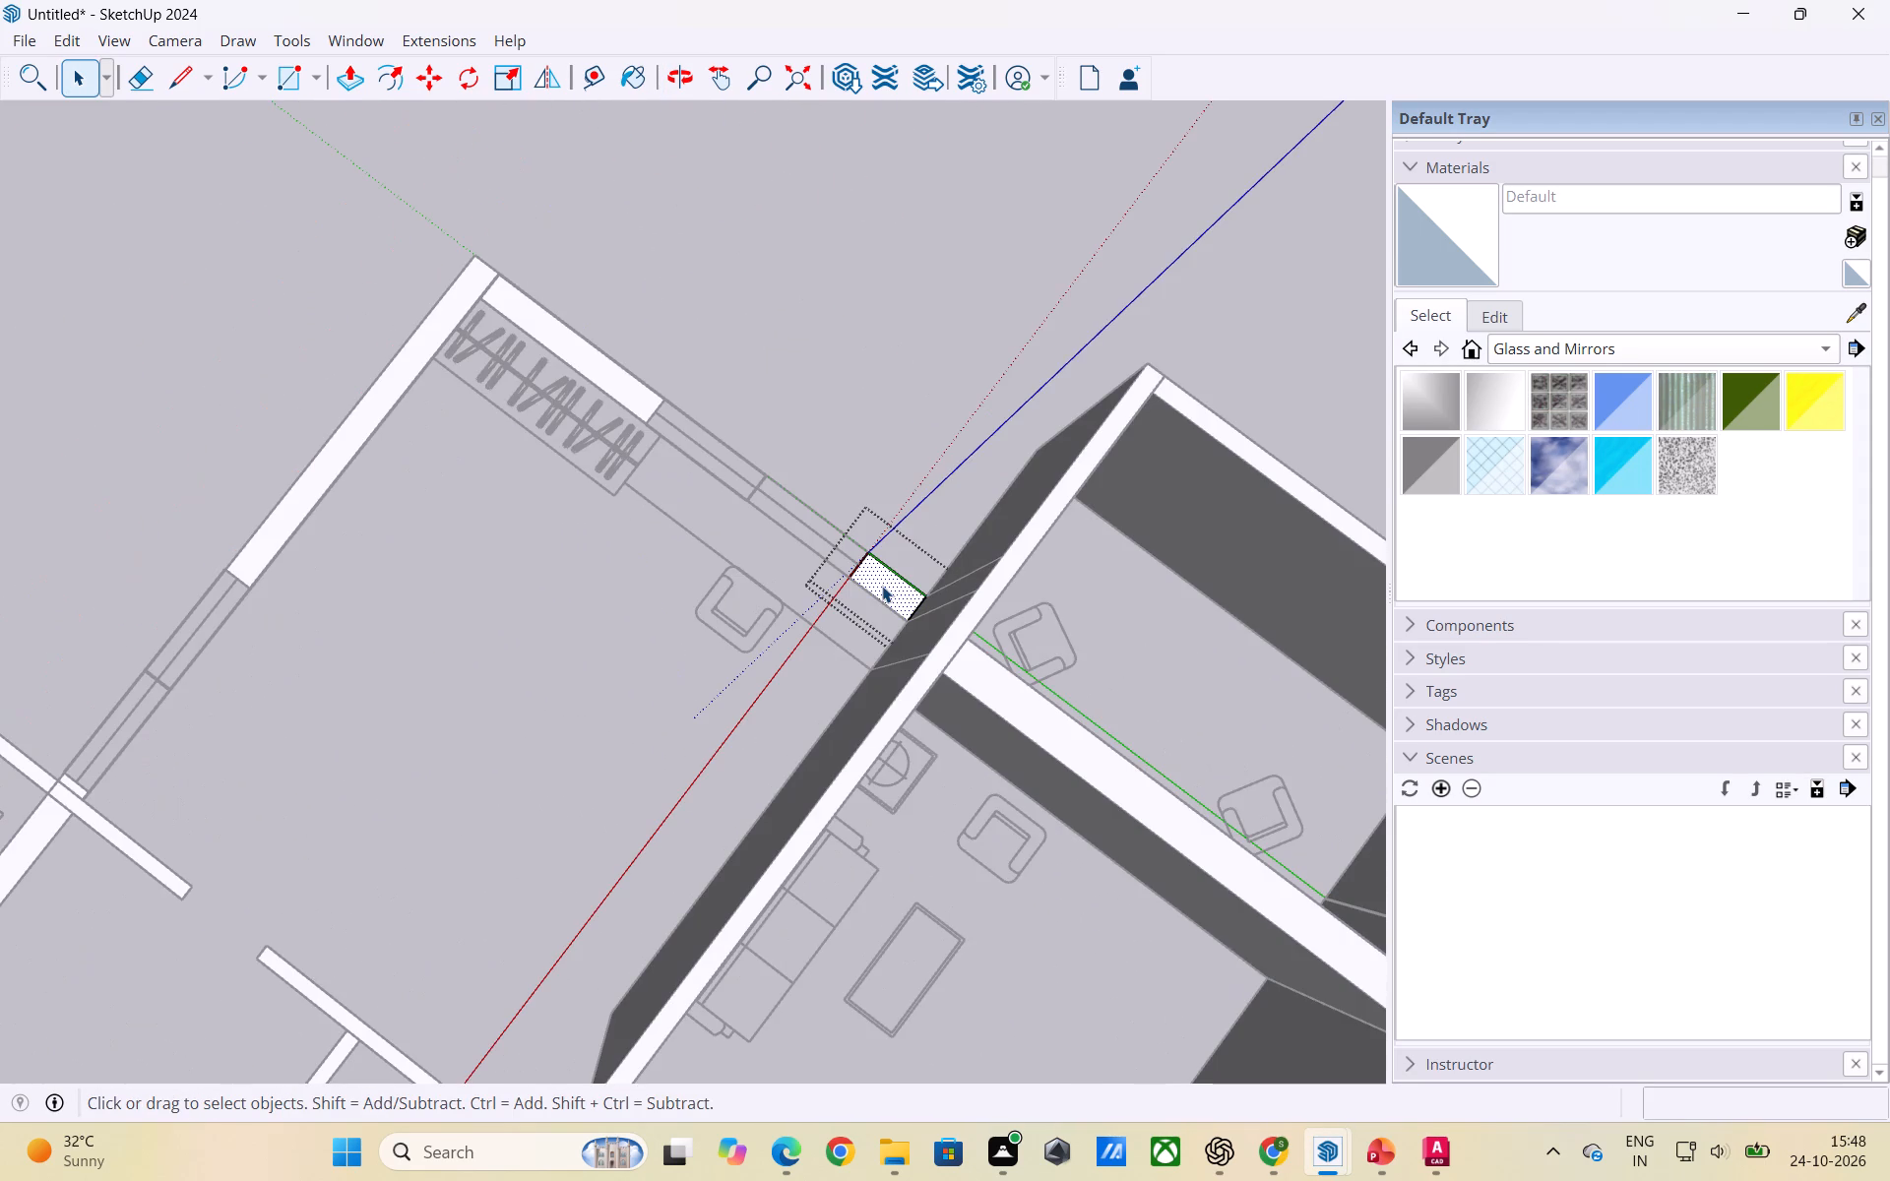
pyautogui.press('p')
pyautogui.click(882, 586)
pyautogui.click(970, 618)
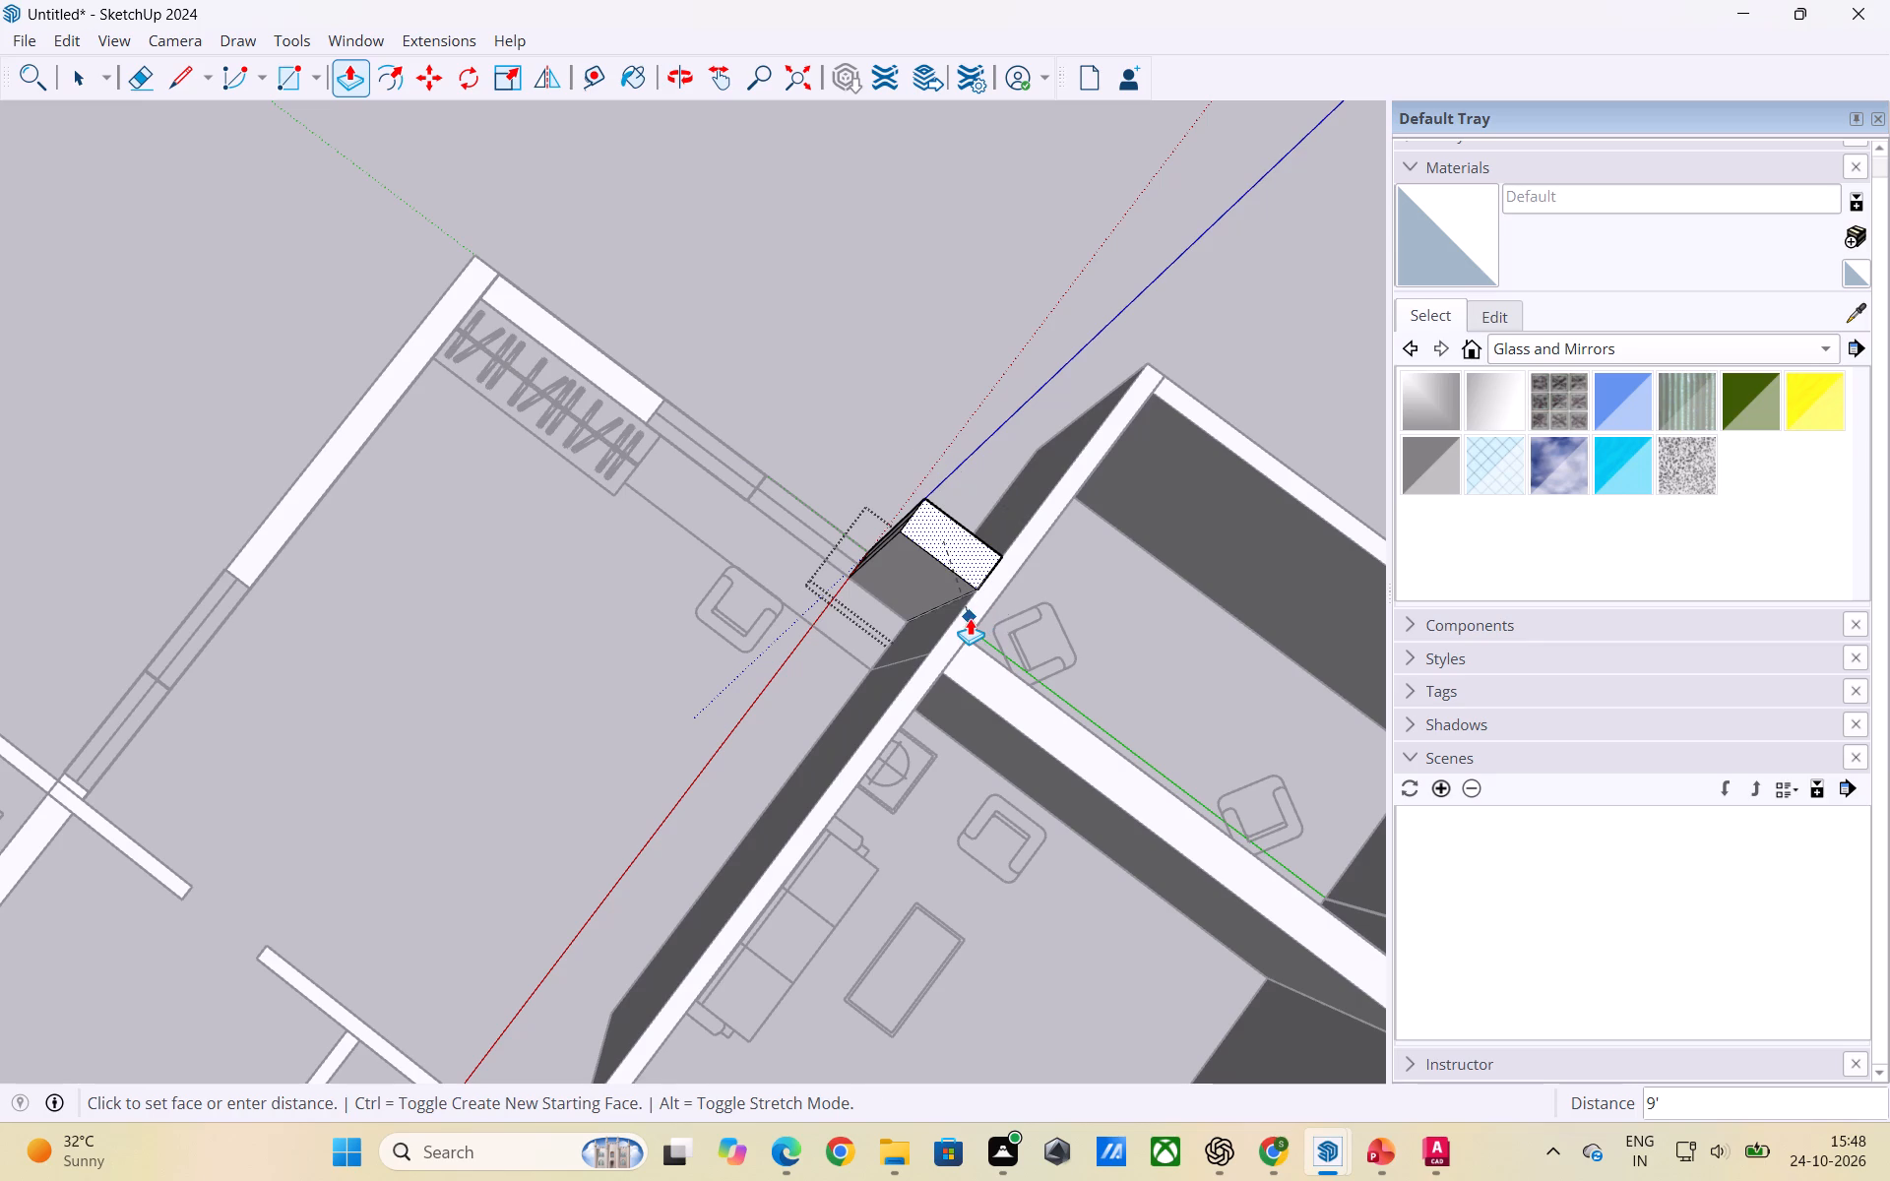
pyautogui.press('space')
pyautogui.click(924, 402)
# Raise the corner bedroom's outer wall segment behind the wardrobe to 9', level with the raised segment across the window.
pyautogui.scroll(-3, 1028, 375)
pyautogui.moveTo(984, 493); pyautogui.dragTo(698, 484, button='middle')
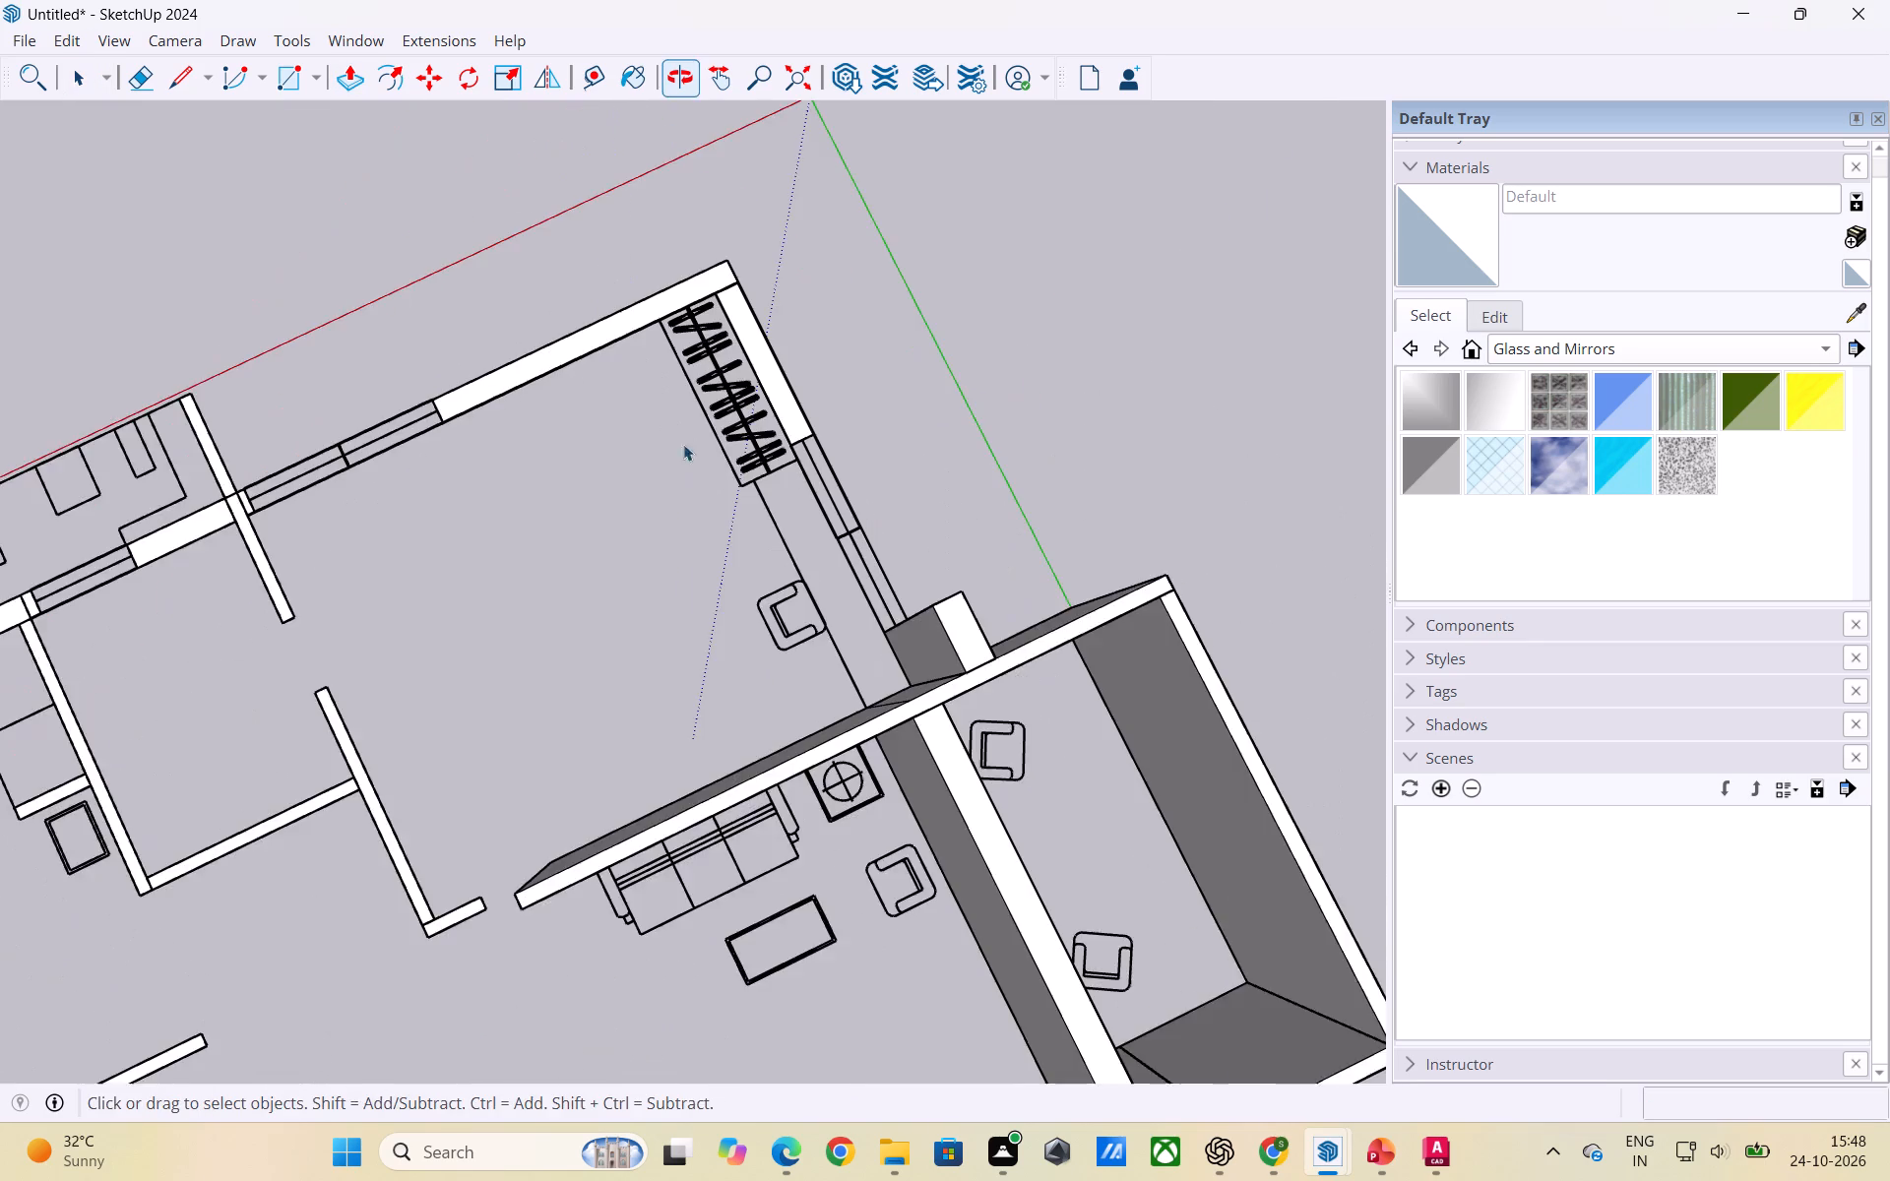
pyautogui.scroll(2, 790, 378)
pyautogui.moveTo(910, 461); pyautogui.dragTo(555, 470, button='middle')
pyautogui.scroll(-6, 661, 441)
pyautogui.scroll(-2, 1045, 567)
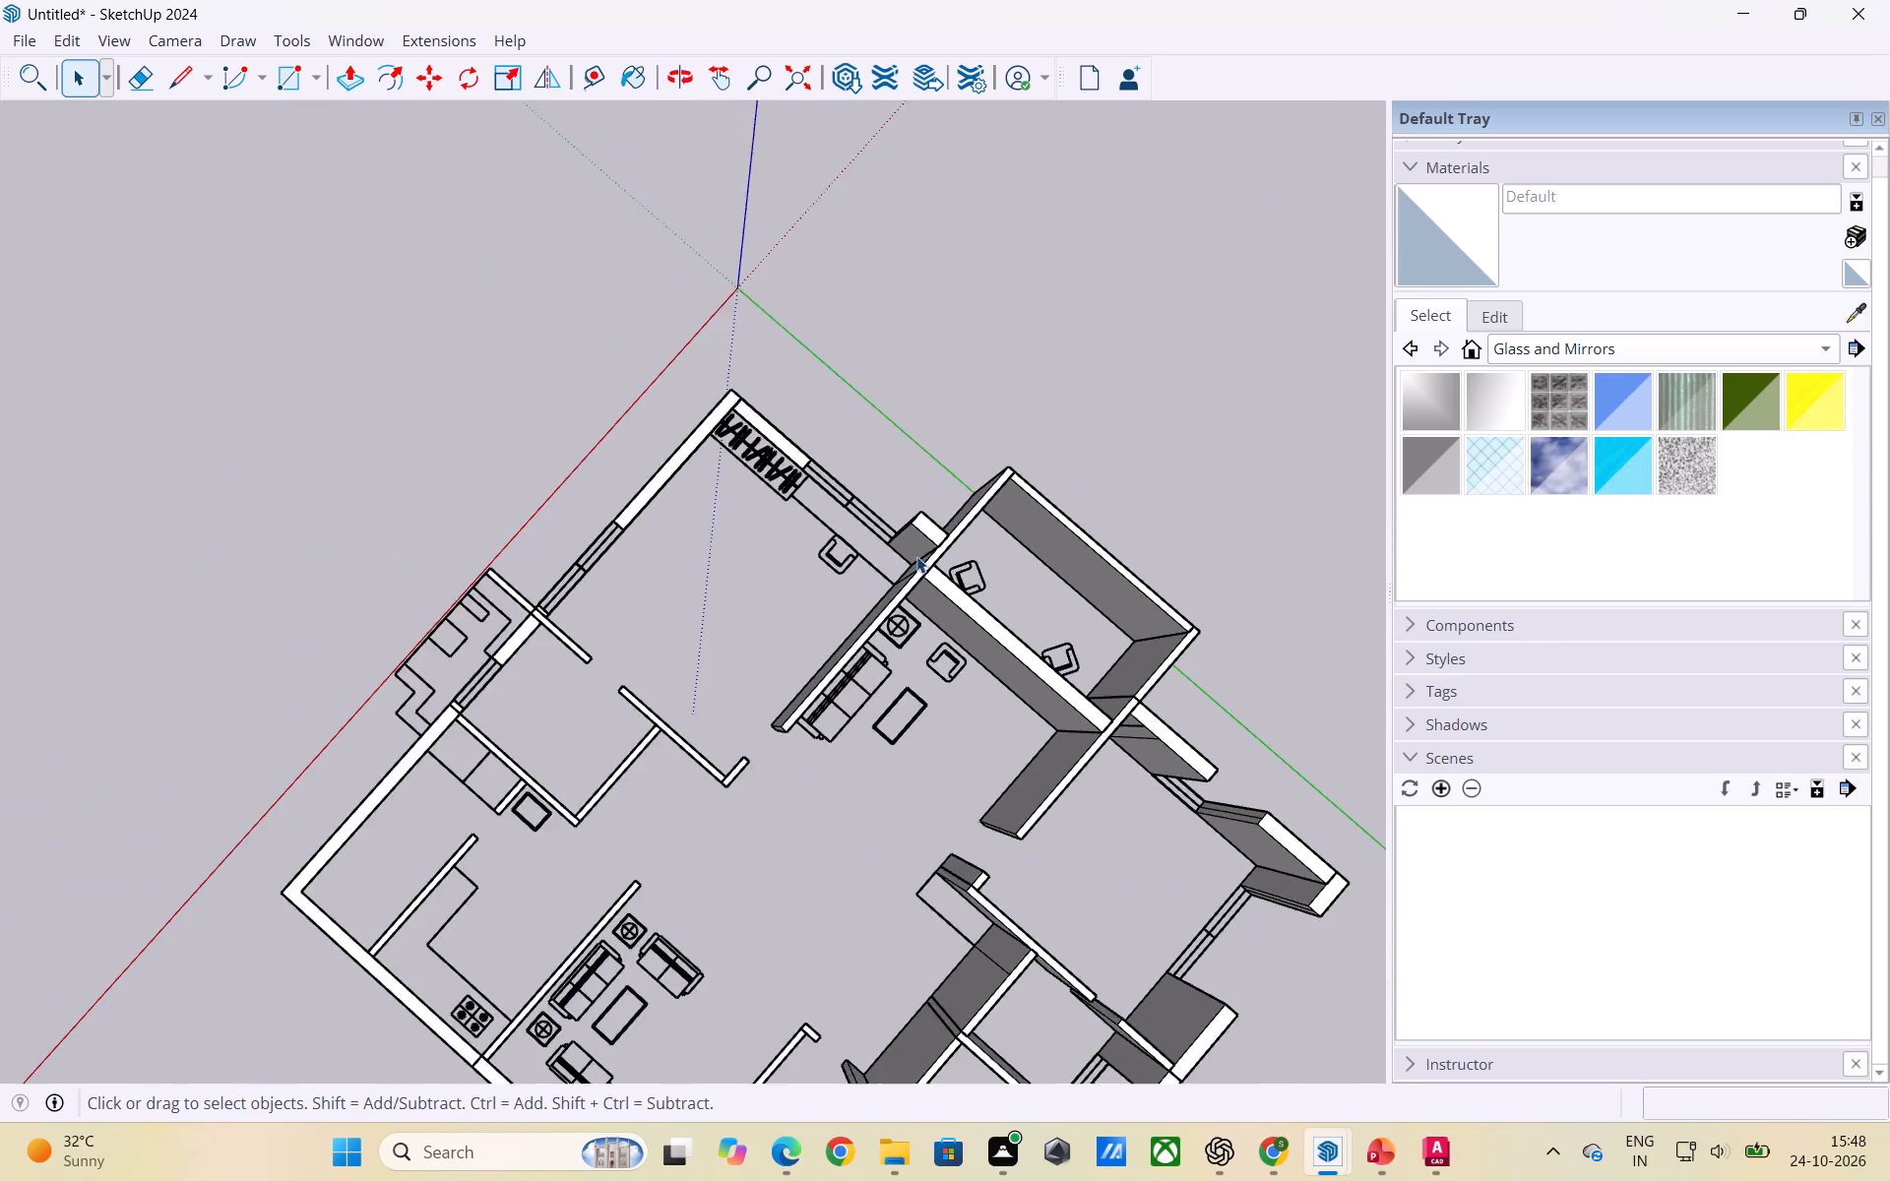
pyautogui.scroll(-7, 916, 556)
pyautogui.moveTo(916, 667); pyautogui.dragTo(129, 594, button='middle')
pyautogui.scroll(6, 710, 528)
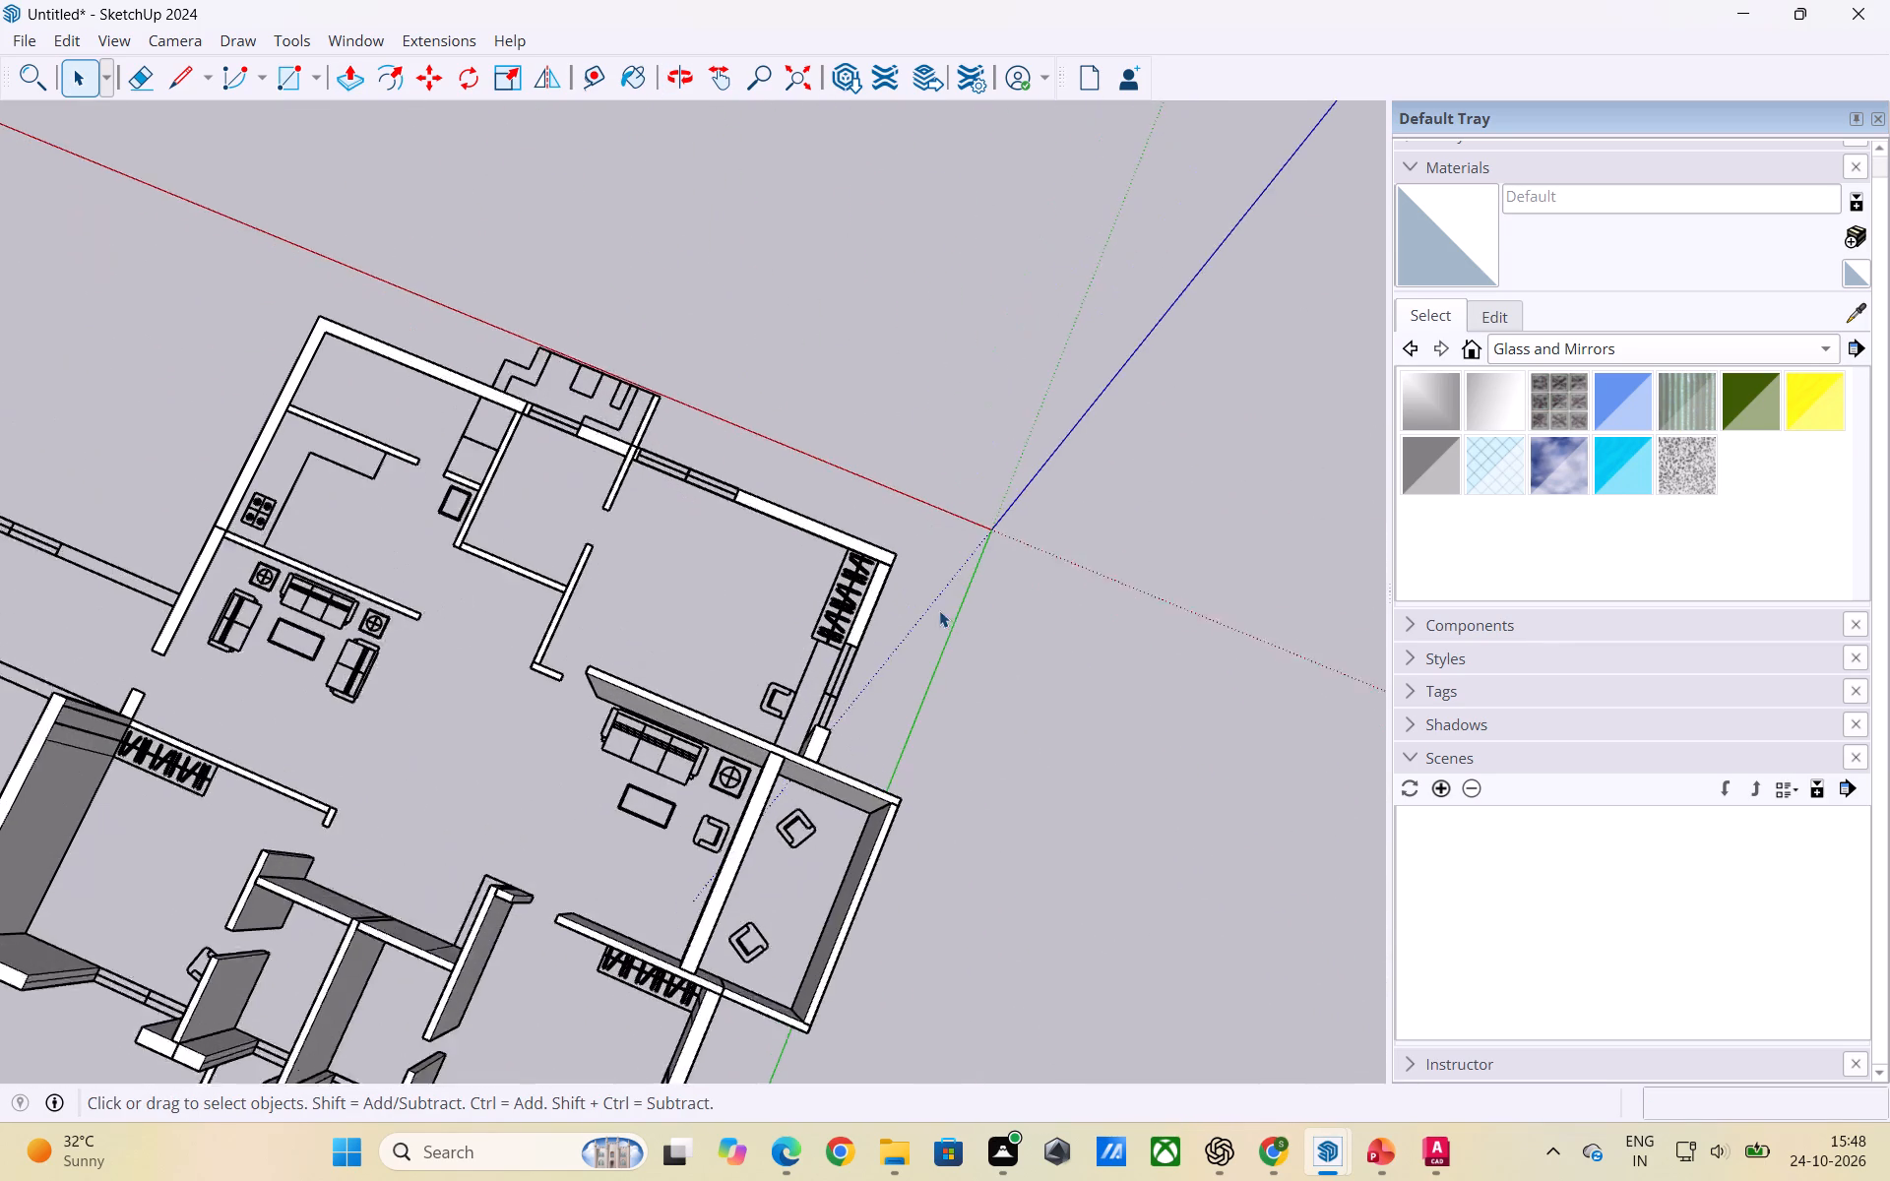
pyautogui.moveTo(942, 653); pyautogui.dragTo(727, 671, button='middle')
pyautogui.scroll(4, 796, 722)
pyautogui.moveTo(829, 694); pyautogui.dragTo(606, 651, button='middle')
pyautogui.scroll(2, 826, 706)
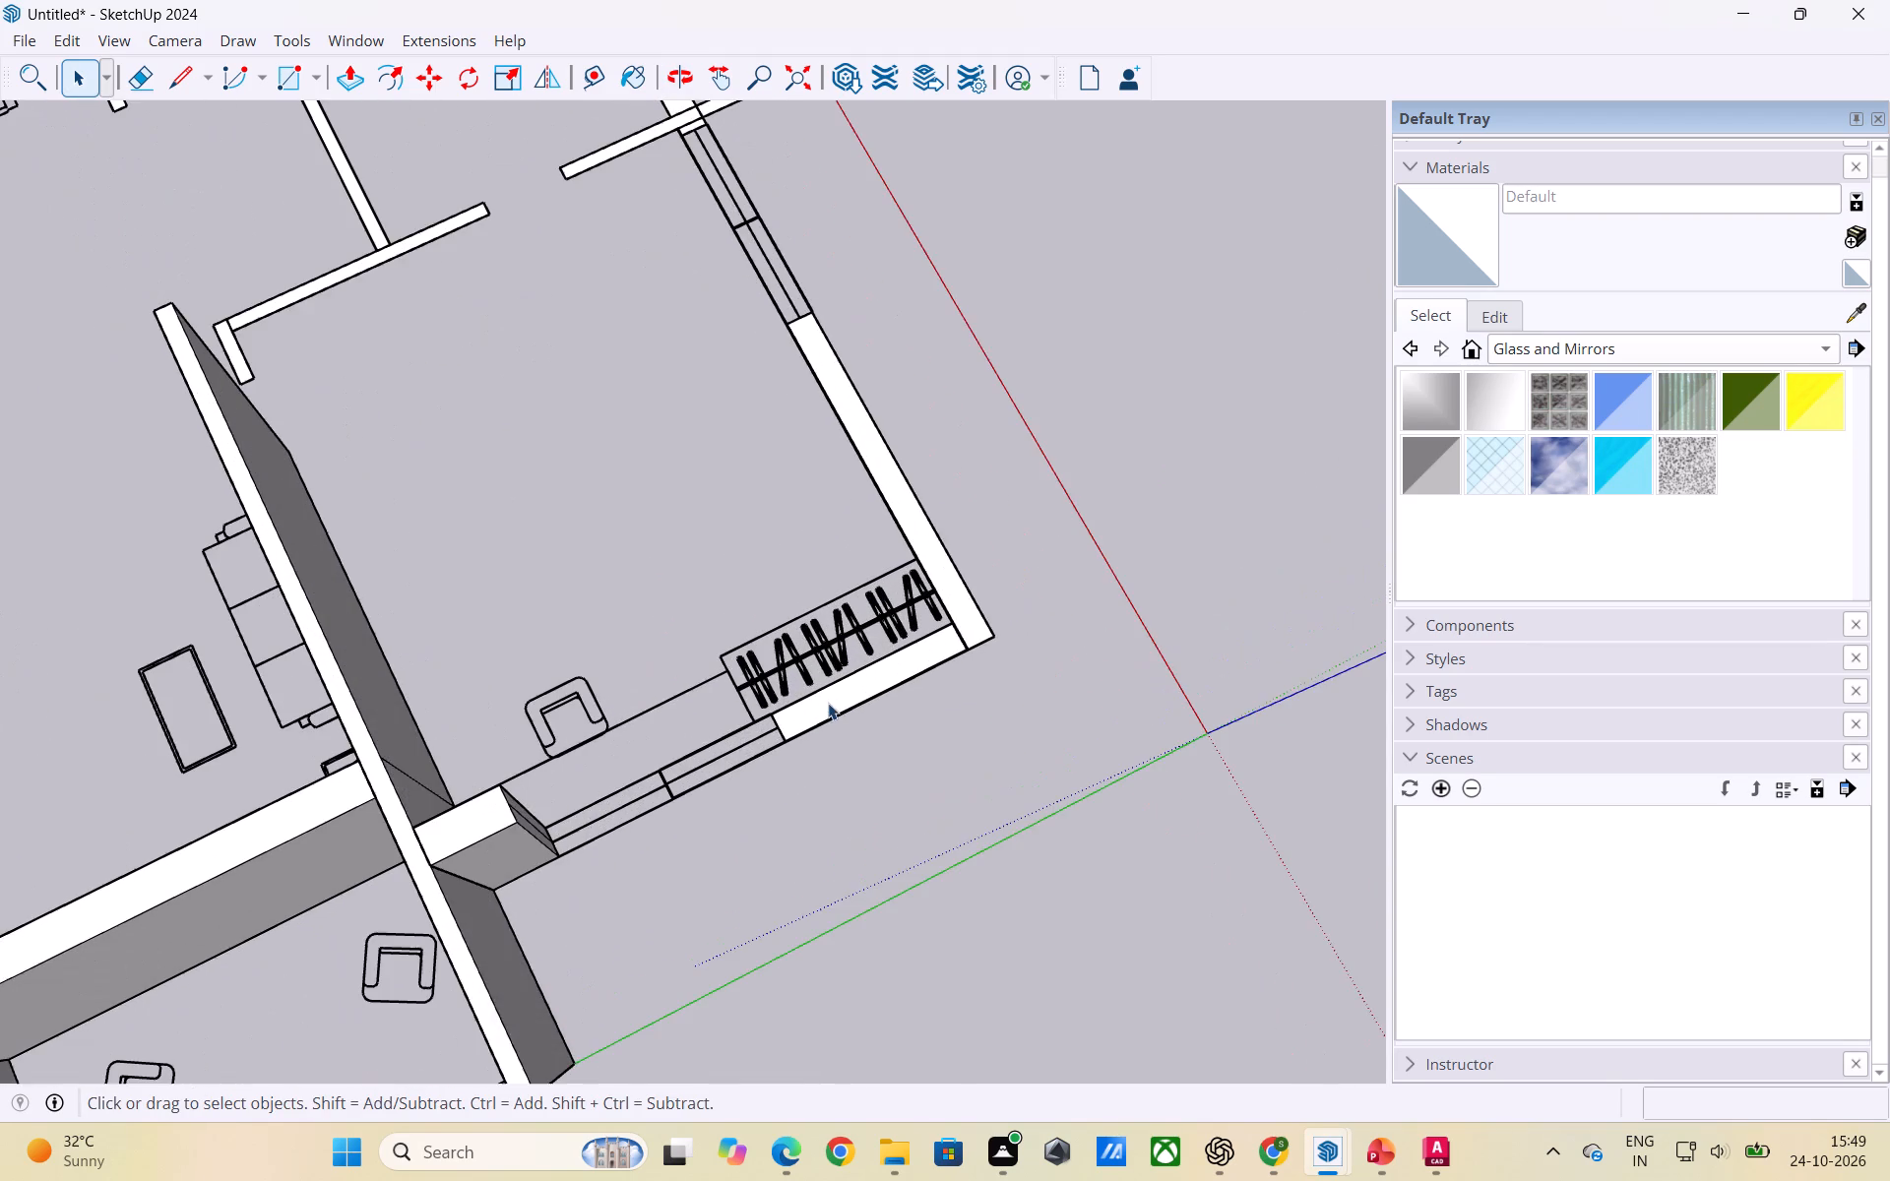
pyautogui.scroll(1, 828, 703)
pyautogui.moveTo(827, 777); pyautogui.dragTo(753, 712, button='middle')
pyautogui.moveTo(848, 723); pyautogui.dragTo(854, 786, button='middle')
pyautogui.scroll(1, 843, 706)
pyautogui.moveTo(843, 704); pyautogui.dragTo(854, 751, button='middle')
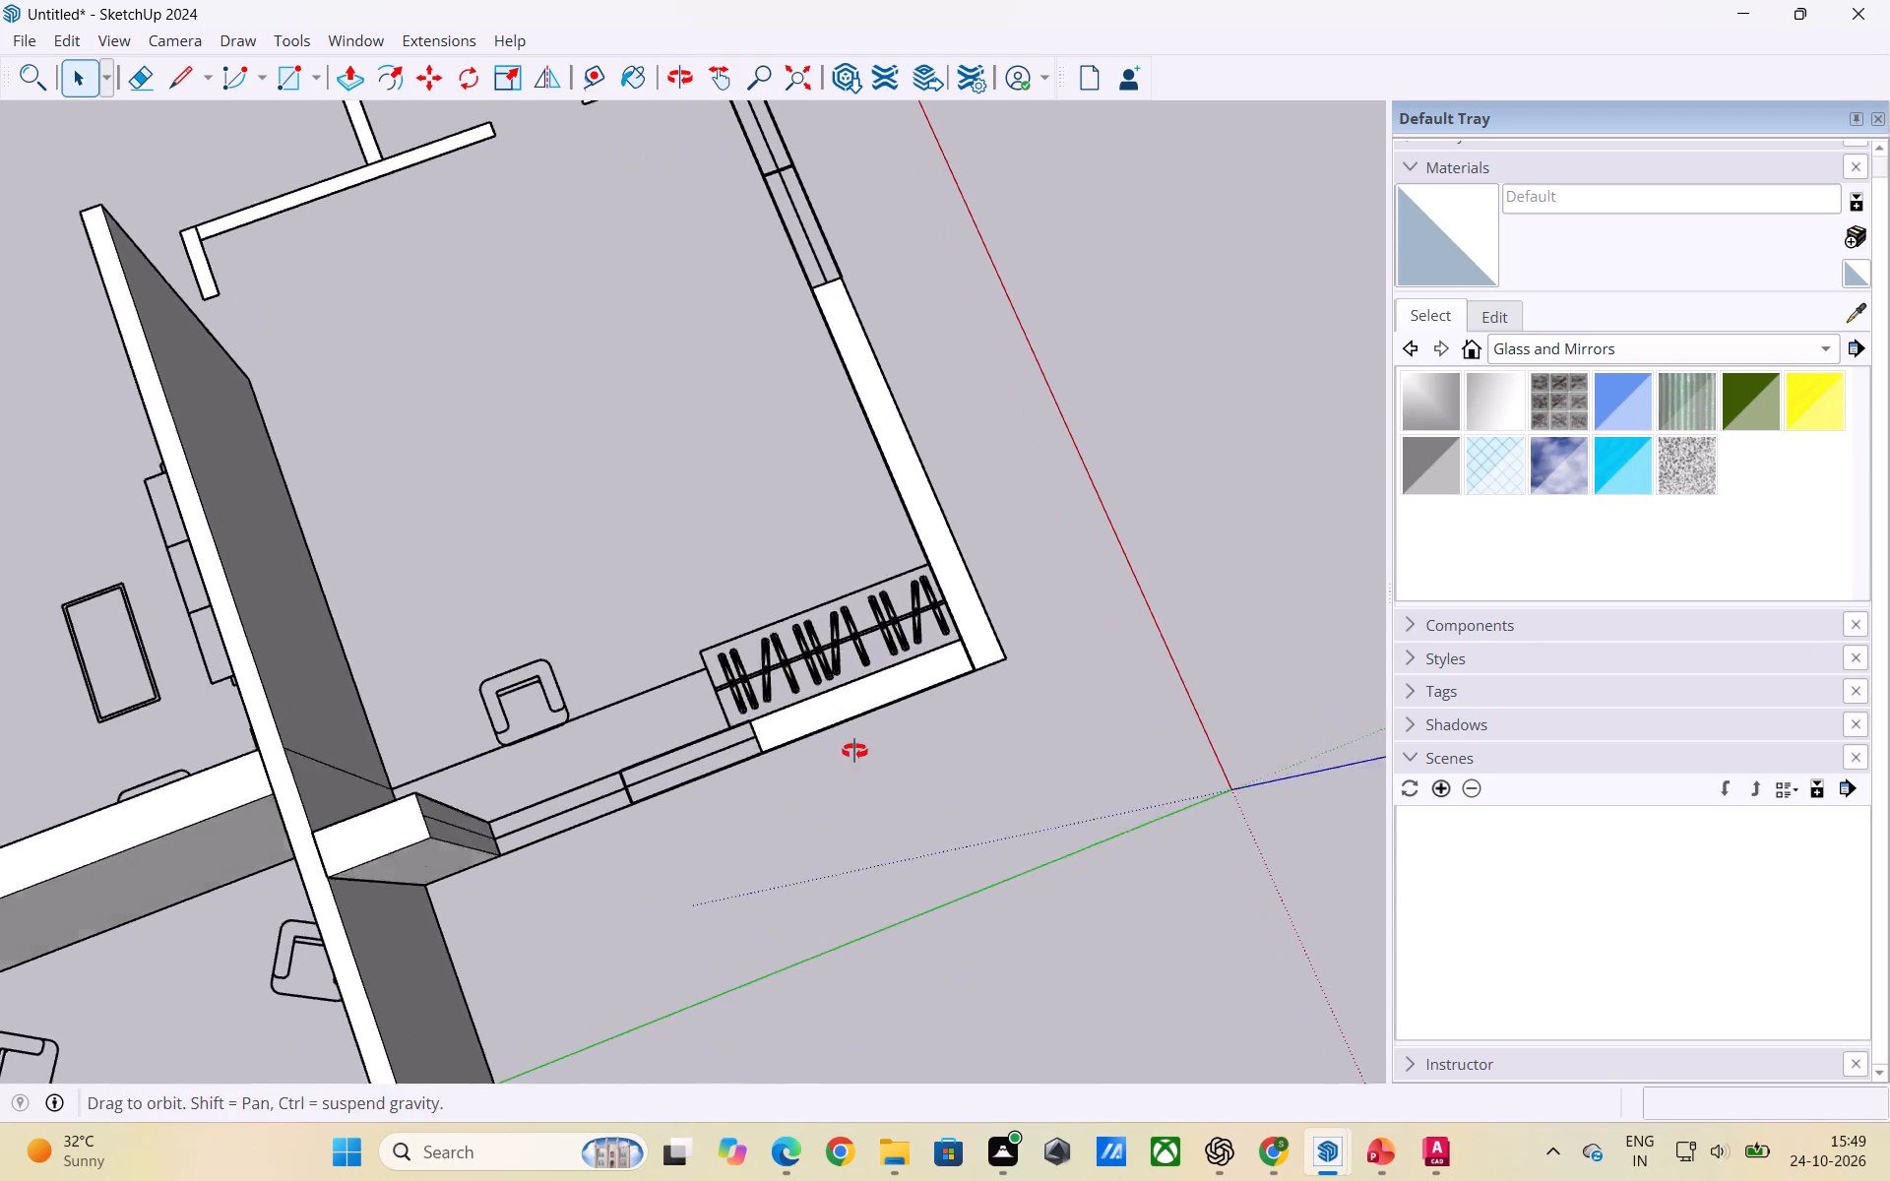
pyautogui.moveTo(854, 751); pyautogui.dragTo(859, 769, button='middle')
pyautogui.click(845, 693)
pyautogui.tripleClick(850, 697)
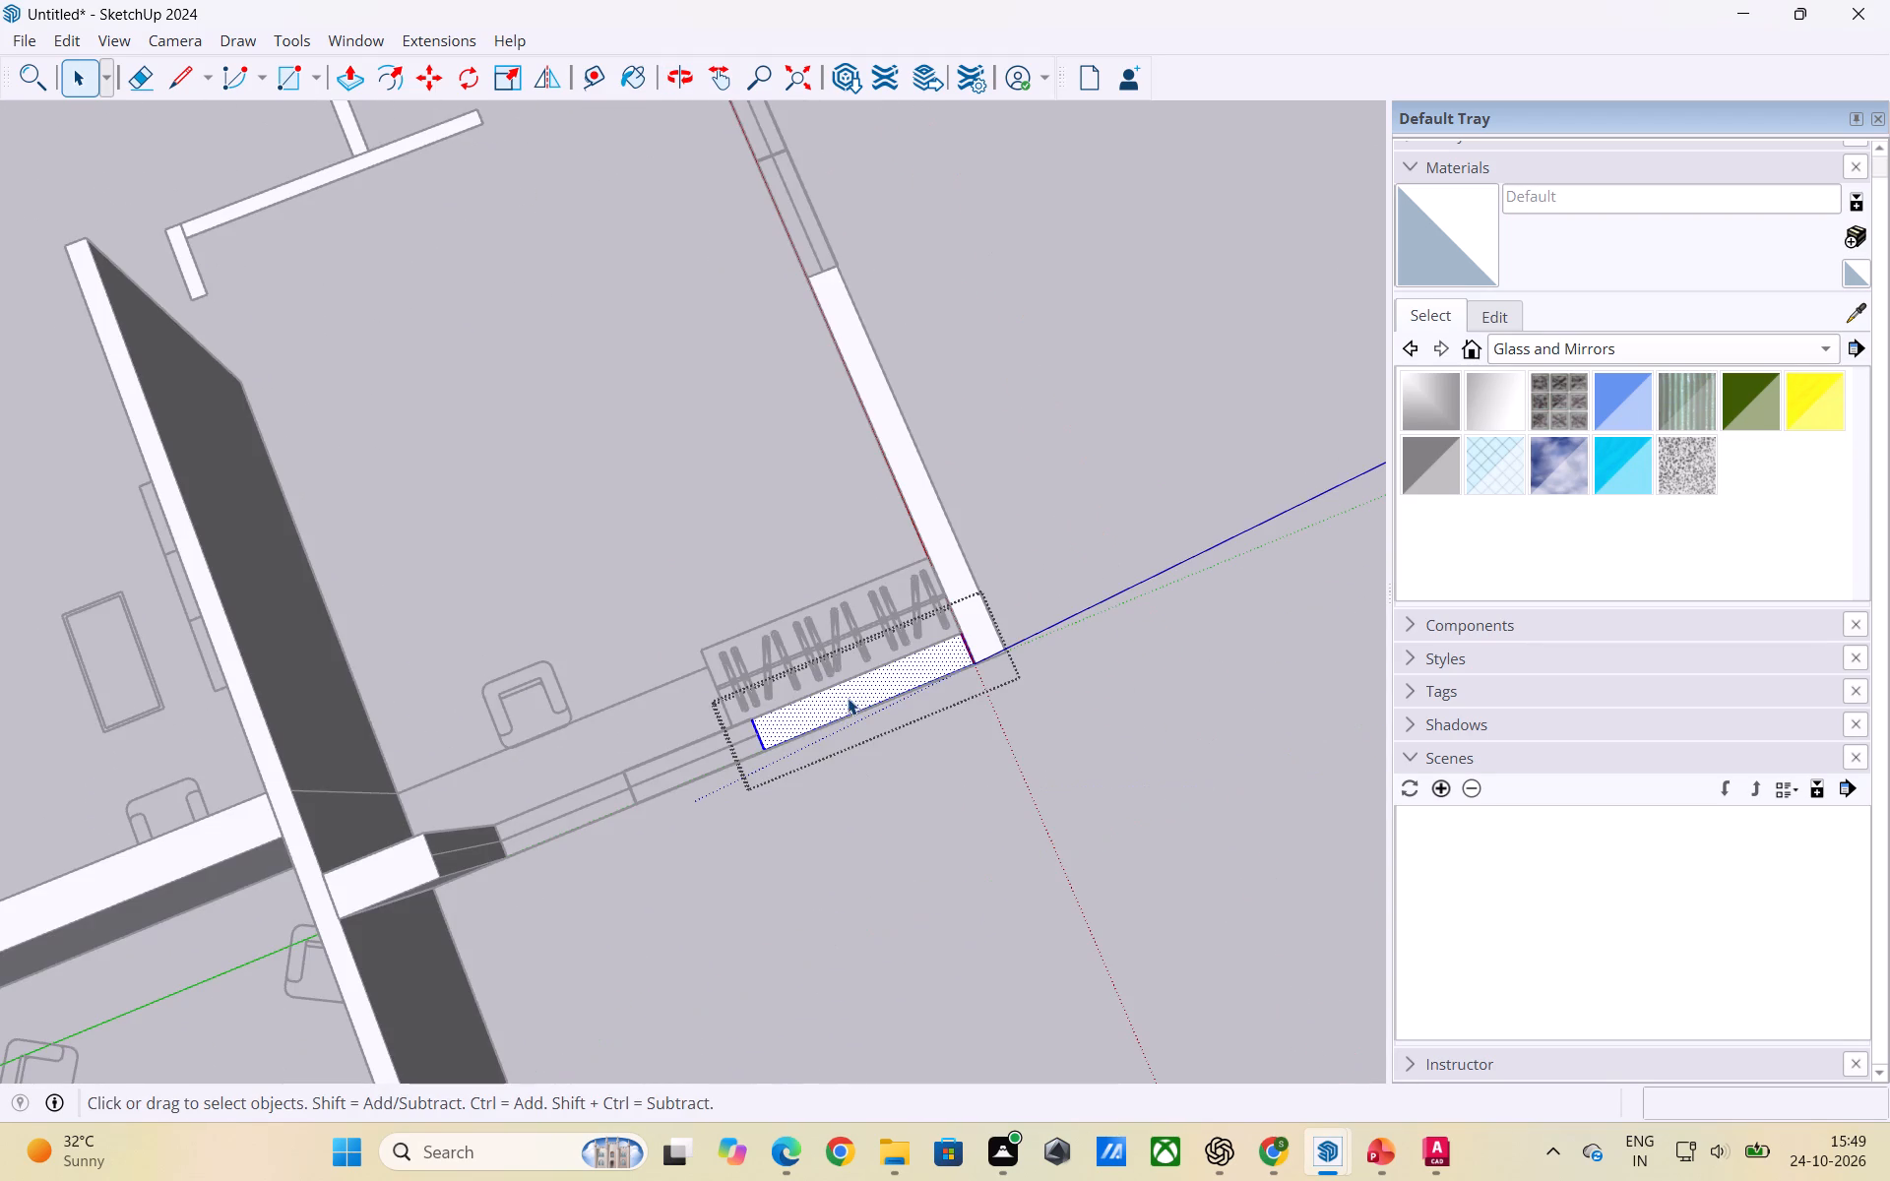
pyautogui.press('p')
pyautogui.click(848, 698)
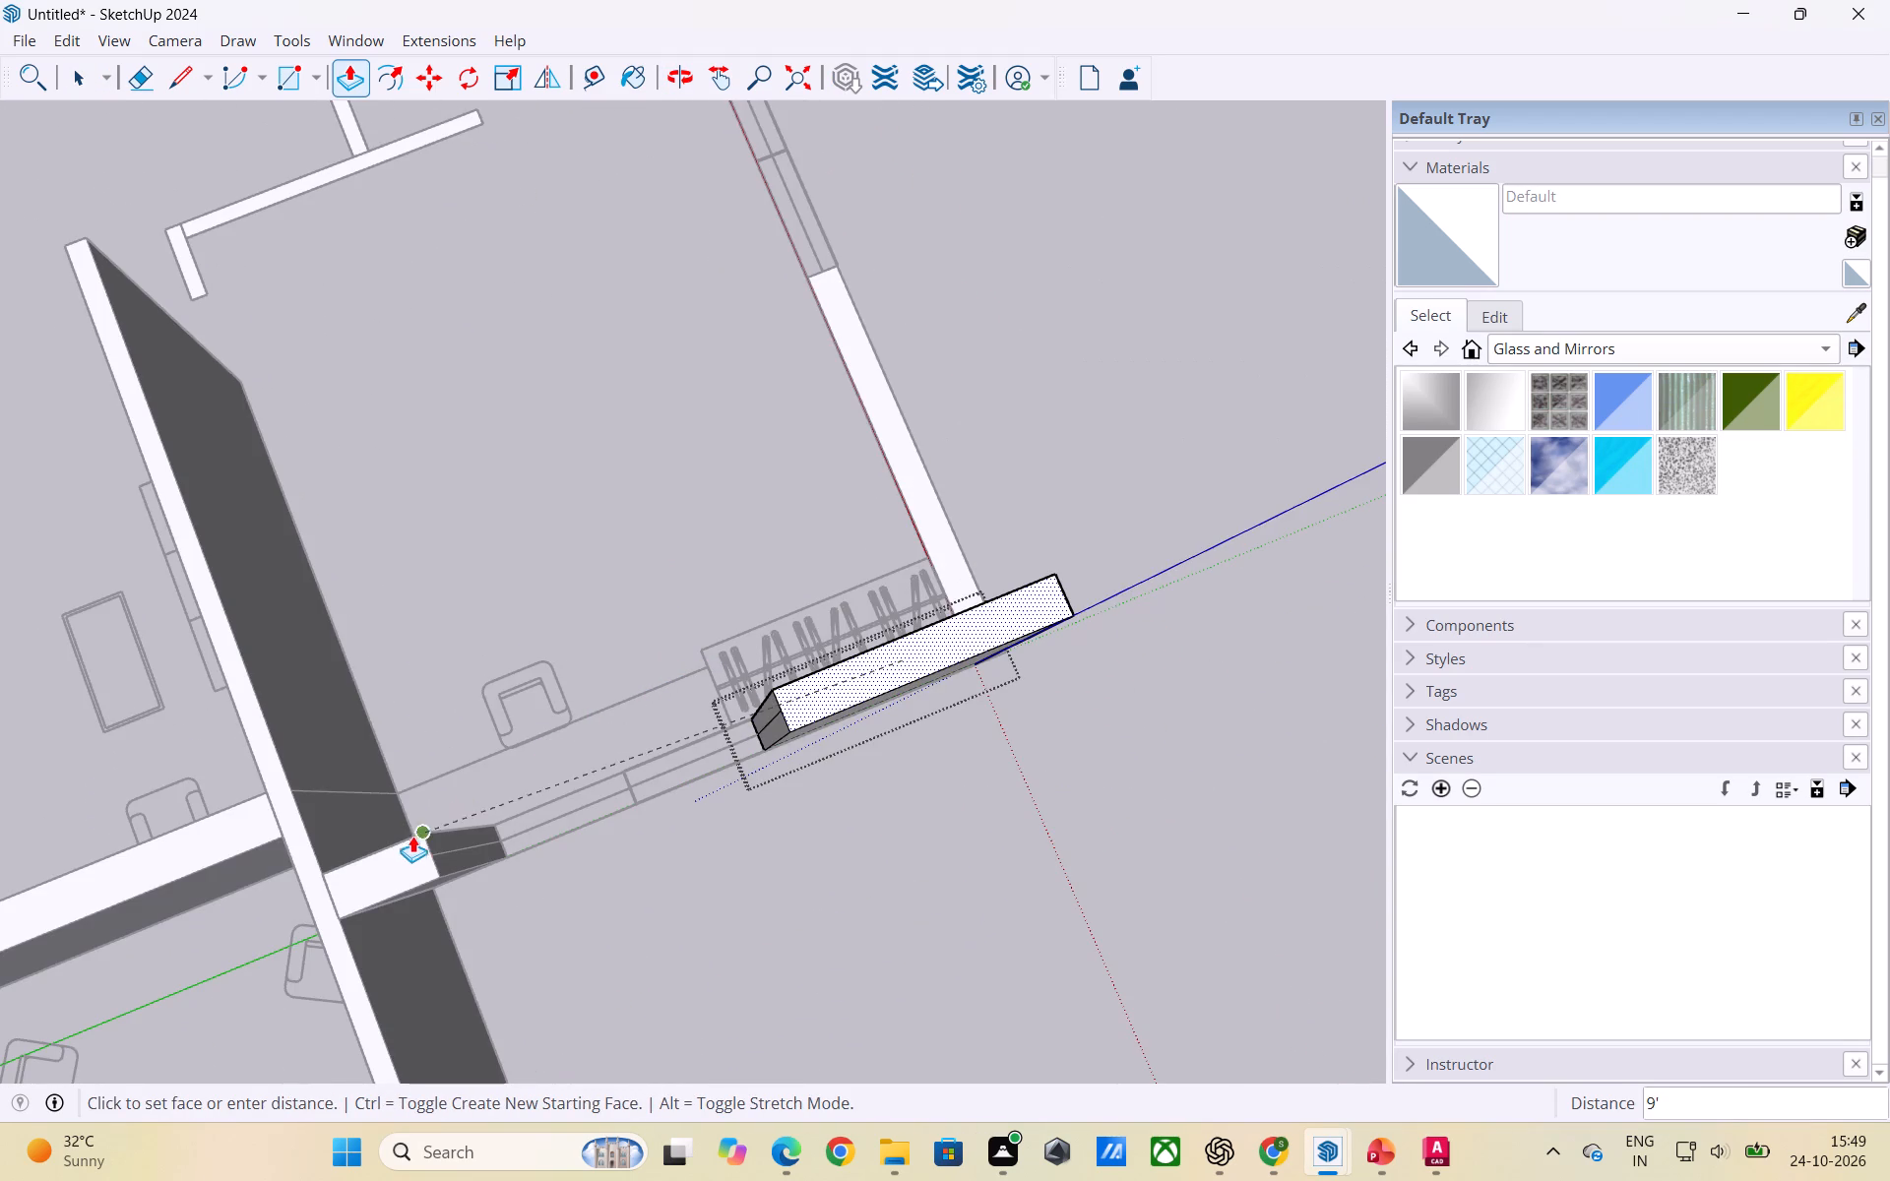
pyautogui.click(399, 854)
pyautogui.press('space')
pyautogui.click(647, 955)
# Raise the corner bedroom's other outer wall segment, from the wardrobe corner to the side window, to 9'.
pyautogui.scroll(-4, 899, 841)
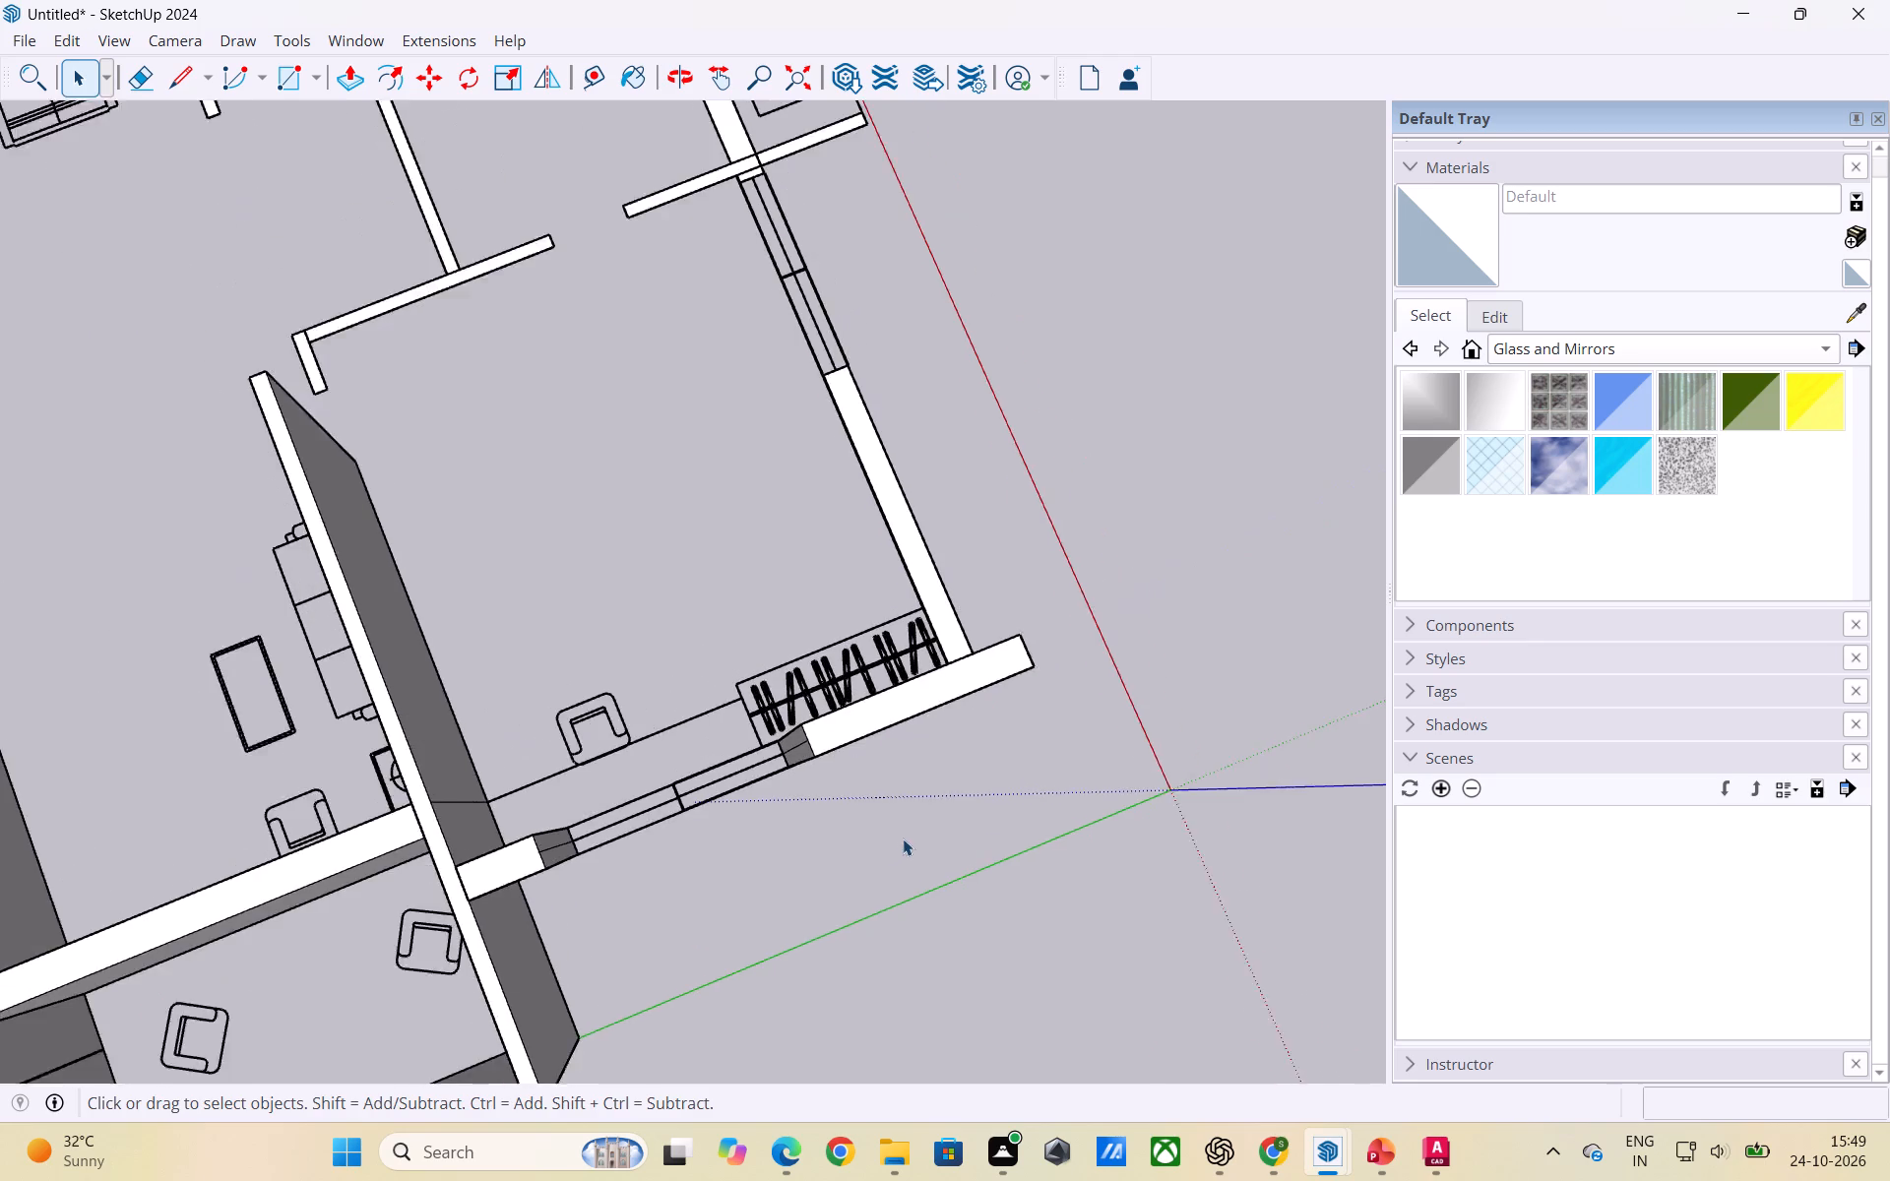
pyautogui.moveTo(976, 832); pyautogui.dragTo(464, 842, button='middle')
pyautogui.scroll(2, 918, 823)
pyautogui.click(824, 784)
pyautogui.doubleClick(823, 785)
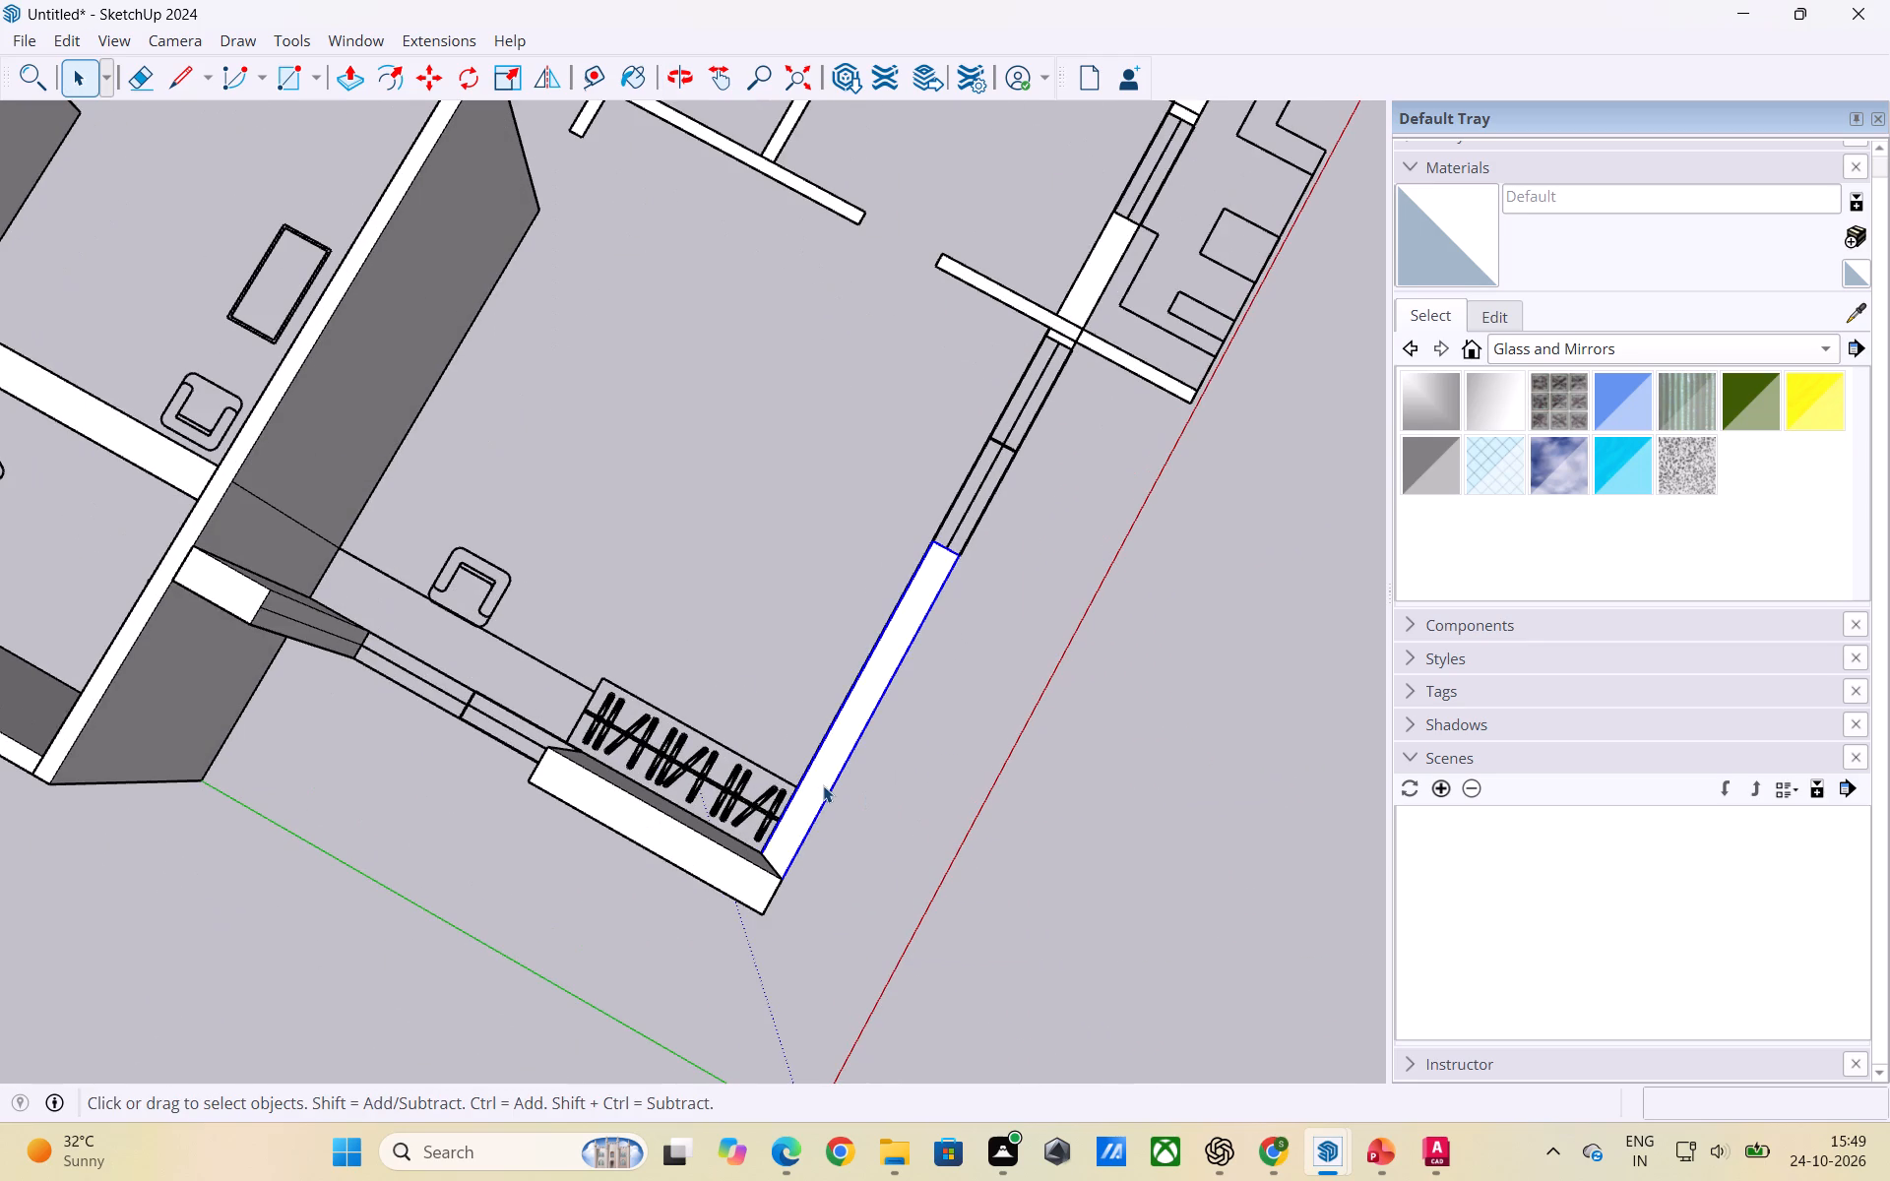
pyautogui.press('p')
pyautogui.click(823, 785)
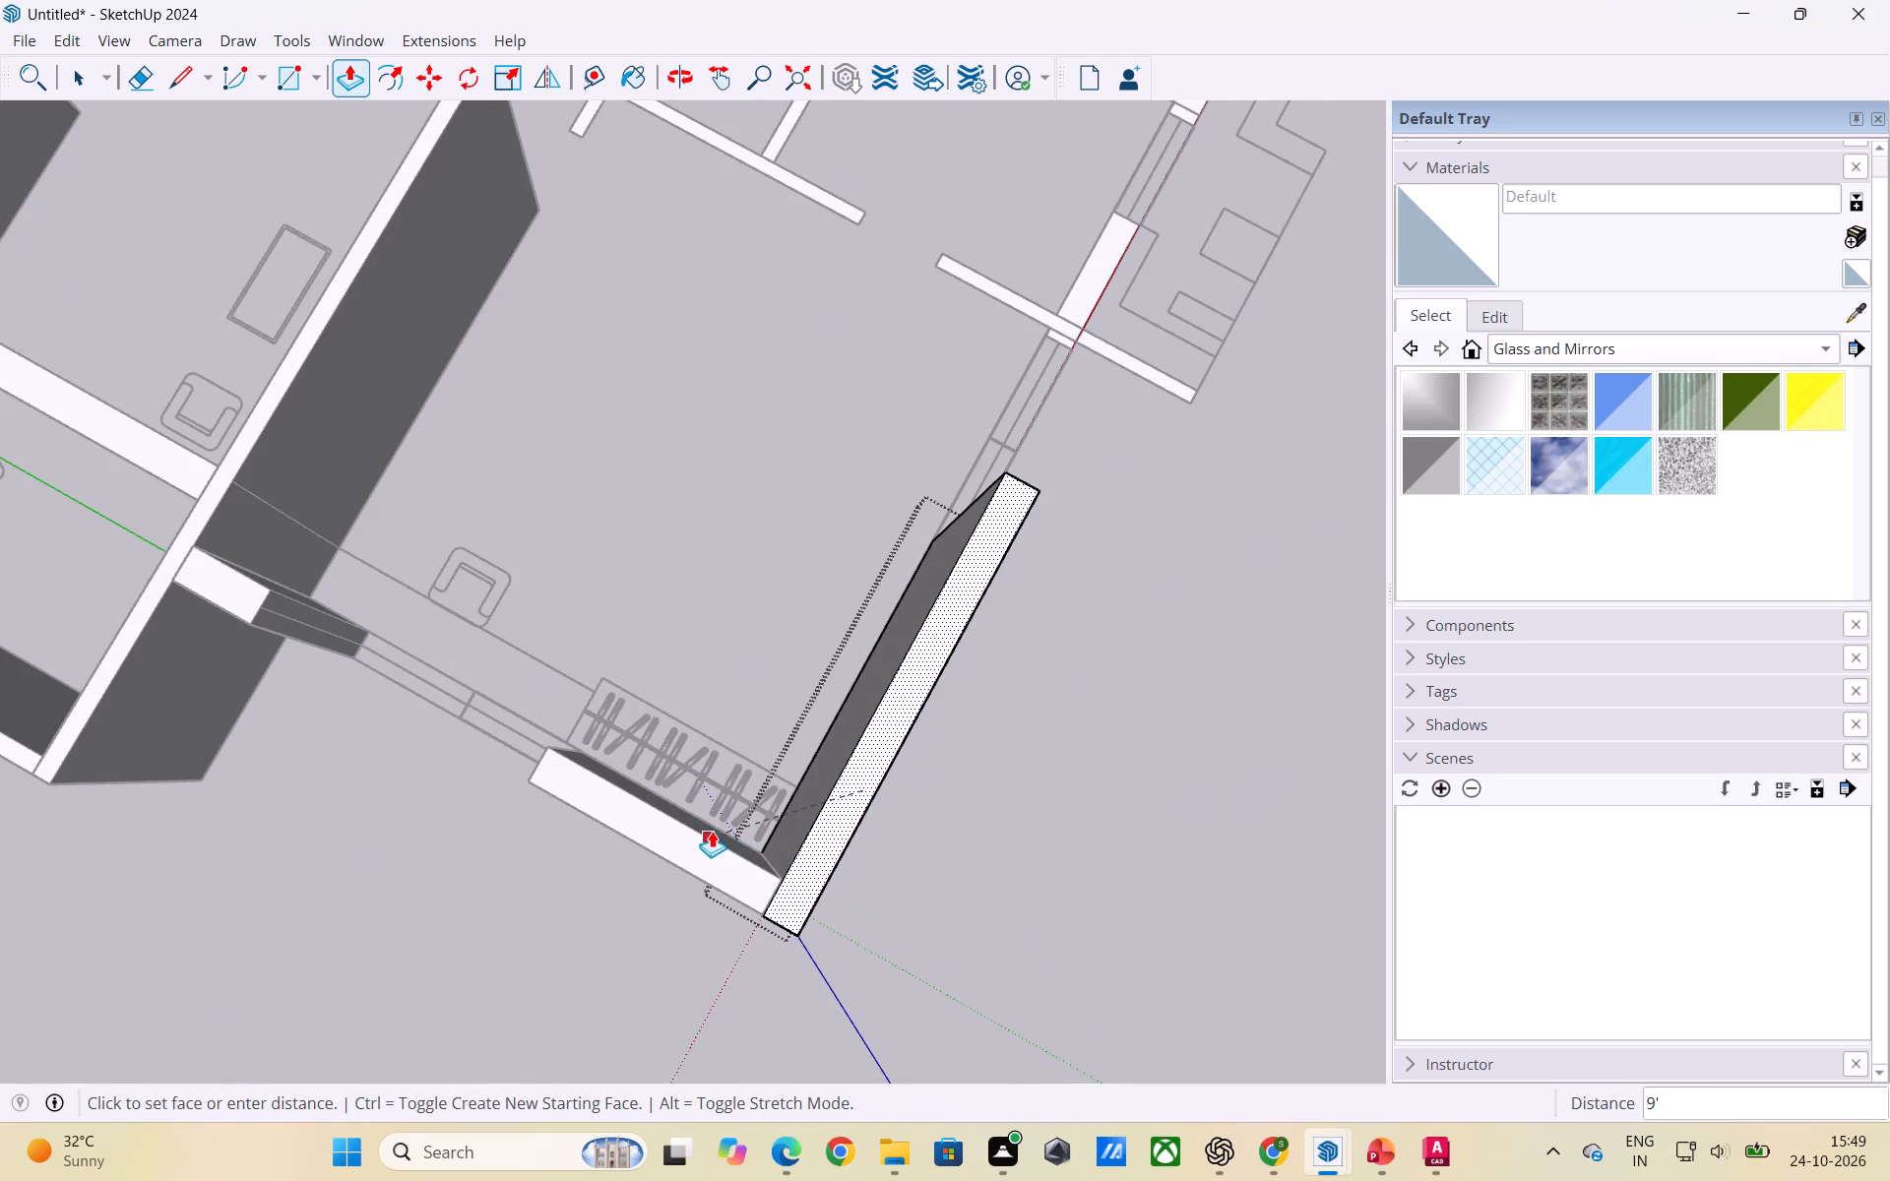
pyautogui.click(680, 836)
pyautogui.press('space')
pyautogui.click(1048, 845)
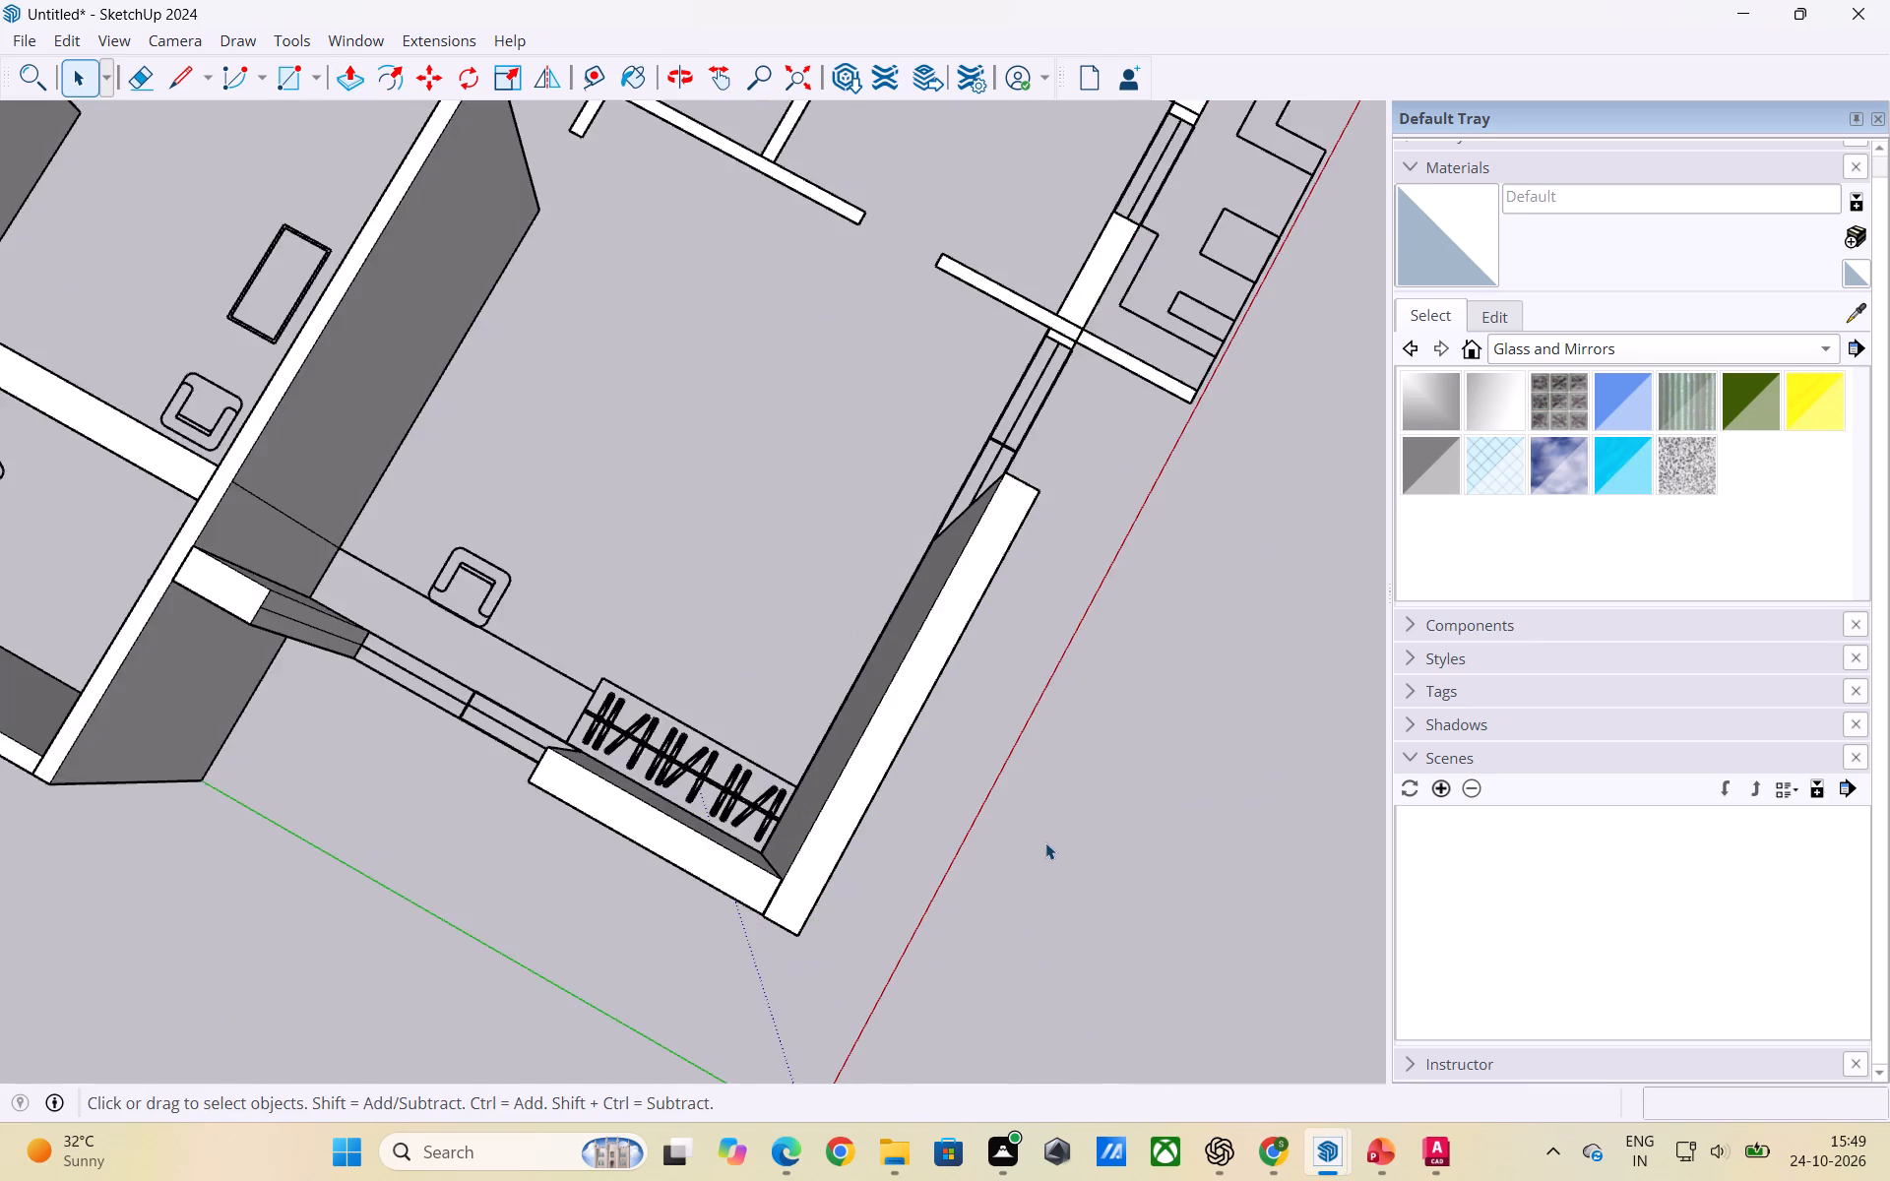
# Raise the small outer wall stub between the corner bedroom's side window and the partition wall to 9'.
pyautogui.scroll(-3, 1047, 767)
pyautogui.moveTo(1082, 789); pyautogui.dragTo(616, 749, button='middle')
pyautogui.scroll(-6, 573, 656)
pyautogui.moveTo(879, 691); pyautogui.dragTo(615, 652, button='middle')
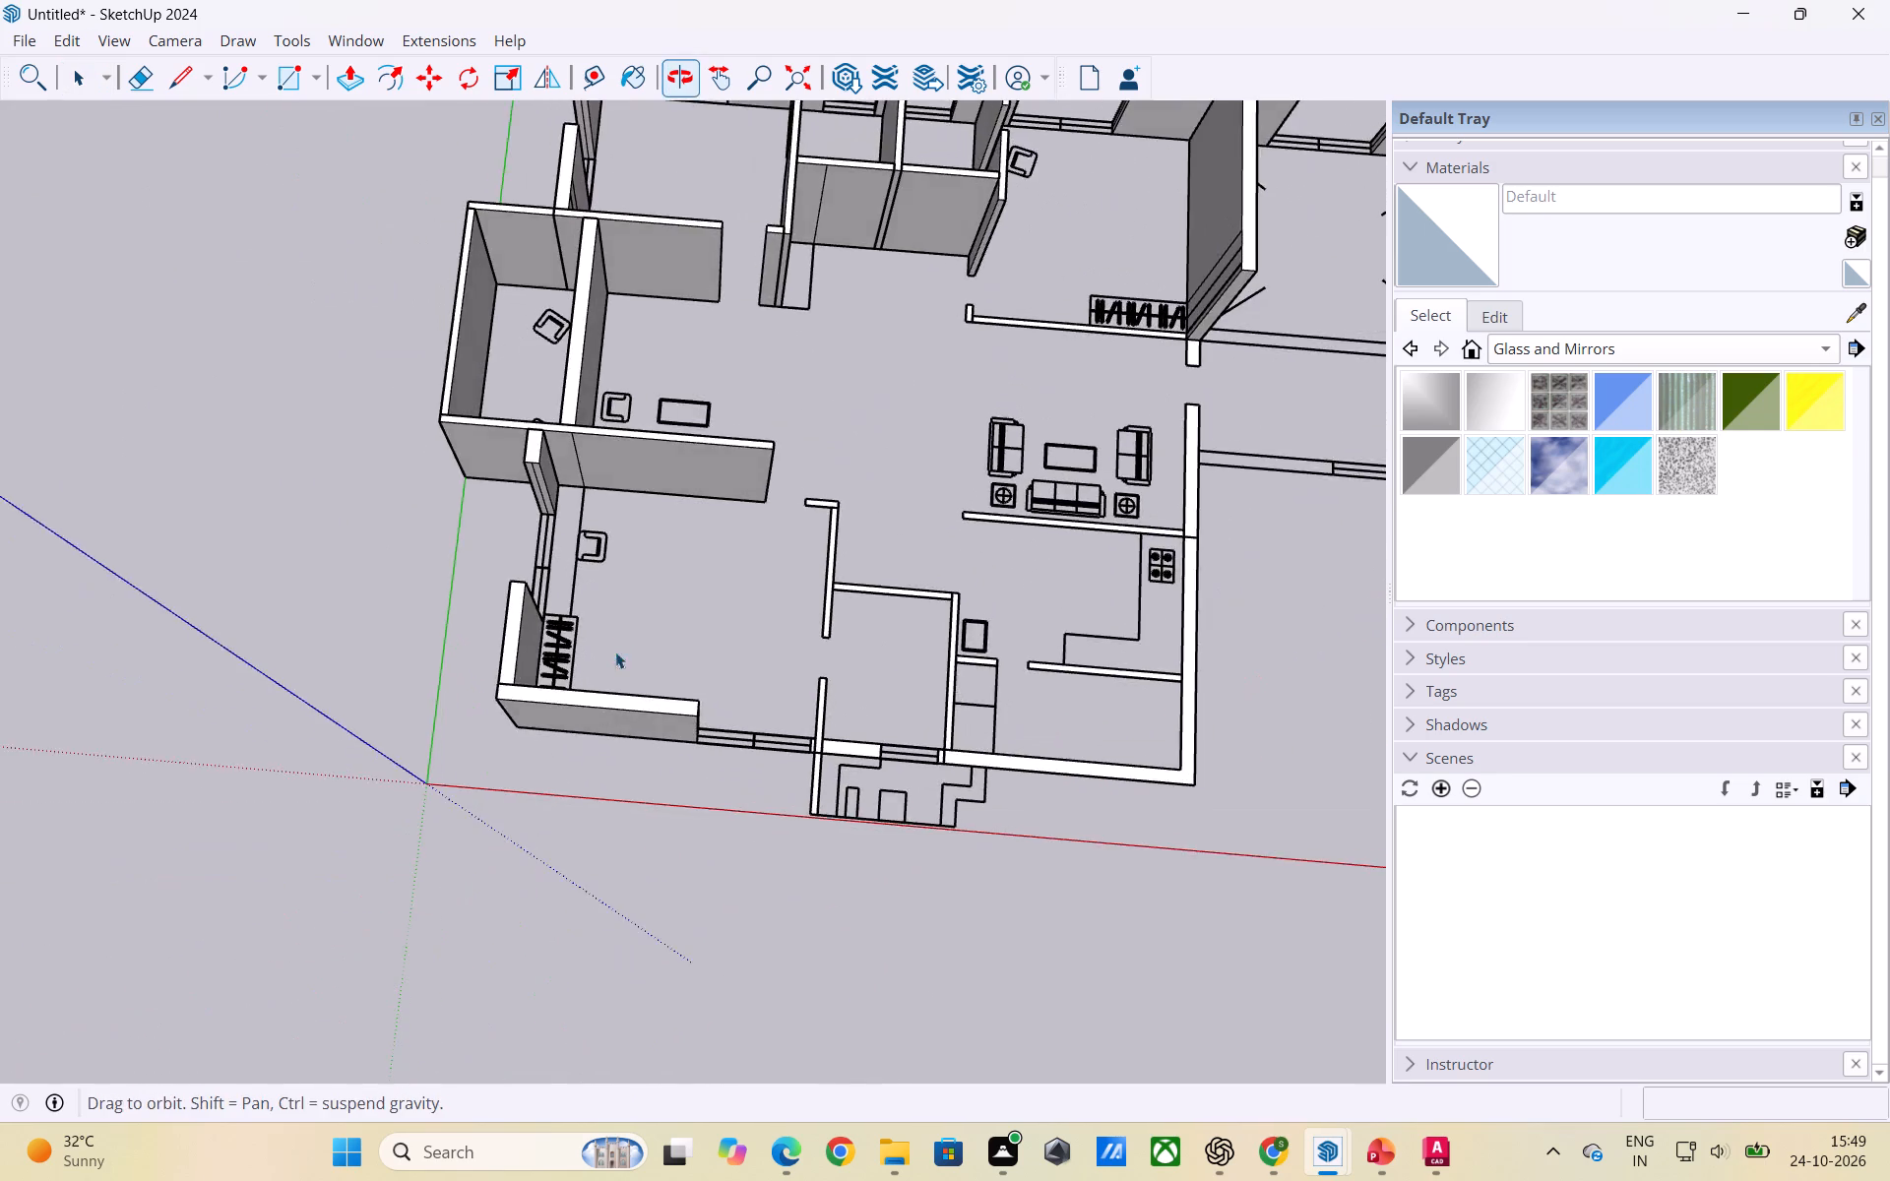
pyautogui.moveTo(615, 652); pyautogui.dragTo(615, 653, button='middle')
pyautogui.scroll(15, 770, 746)
pyautogui.moveTo(816, 768); pyautogui.dragTo(848, 778, button='middle')
pyautogui.scroll(3, 848, 778)
pyautogui.click(837, 762)
pyautogui.doubleClick(837, 762)
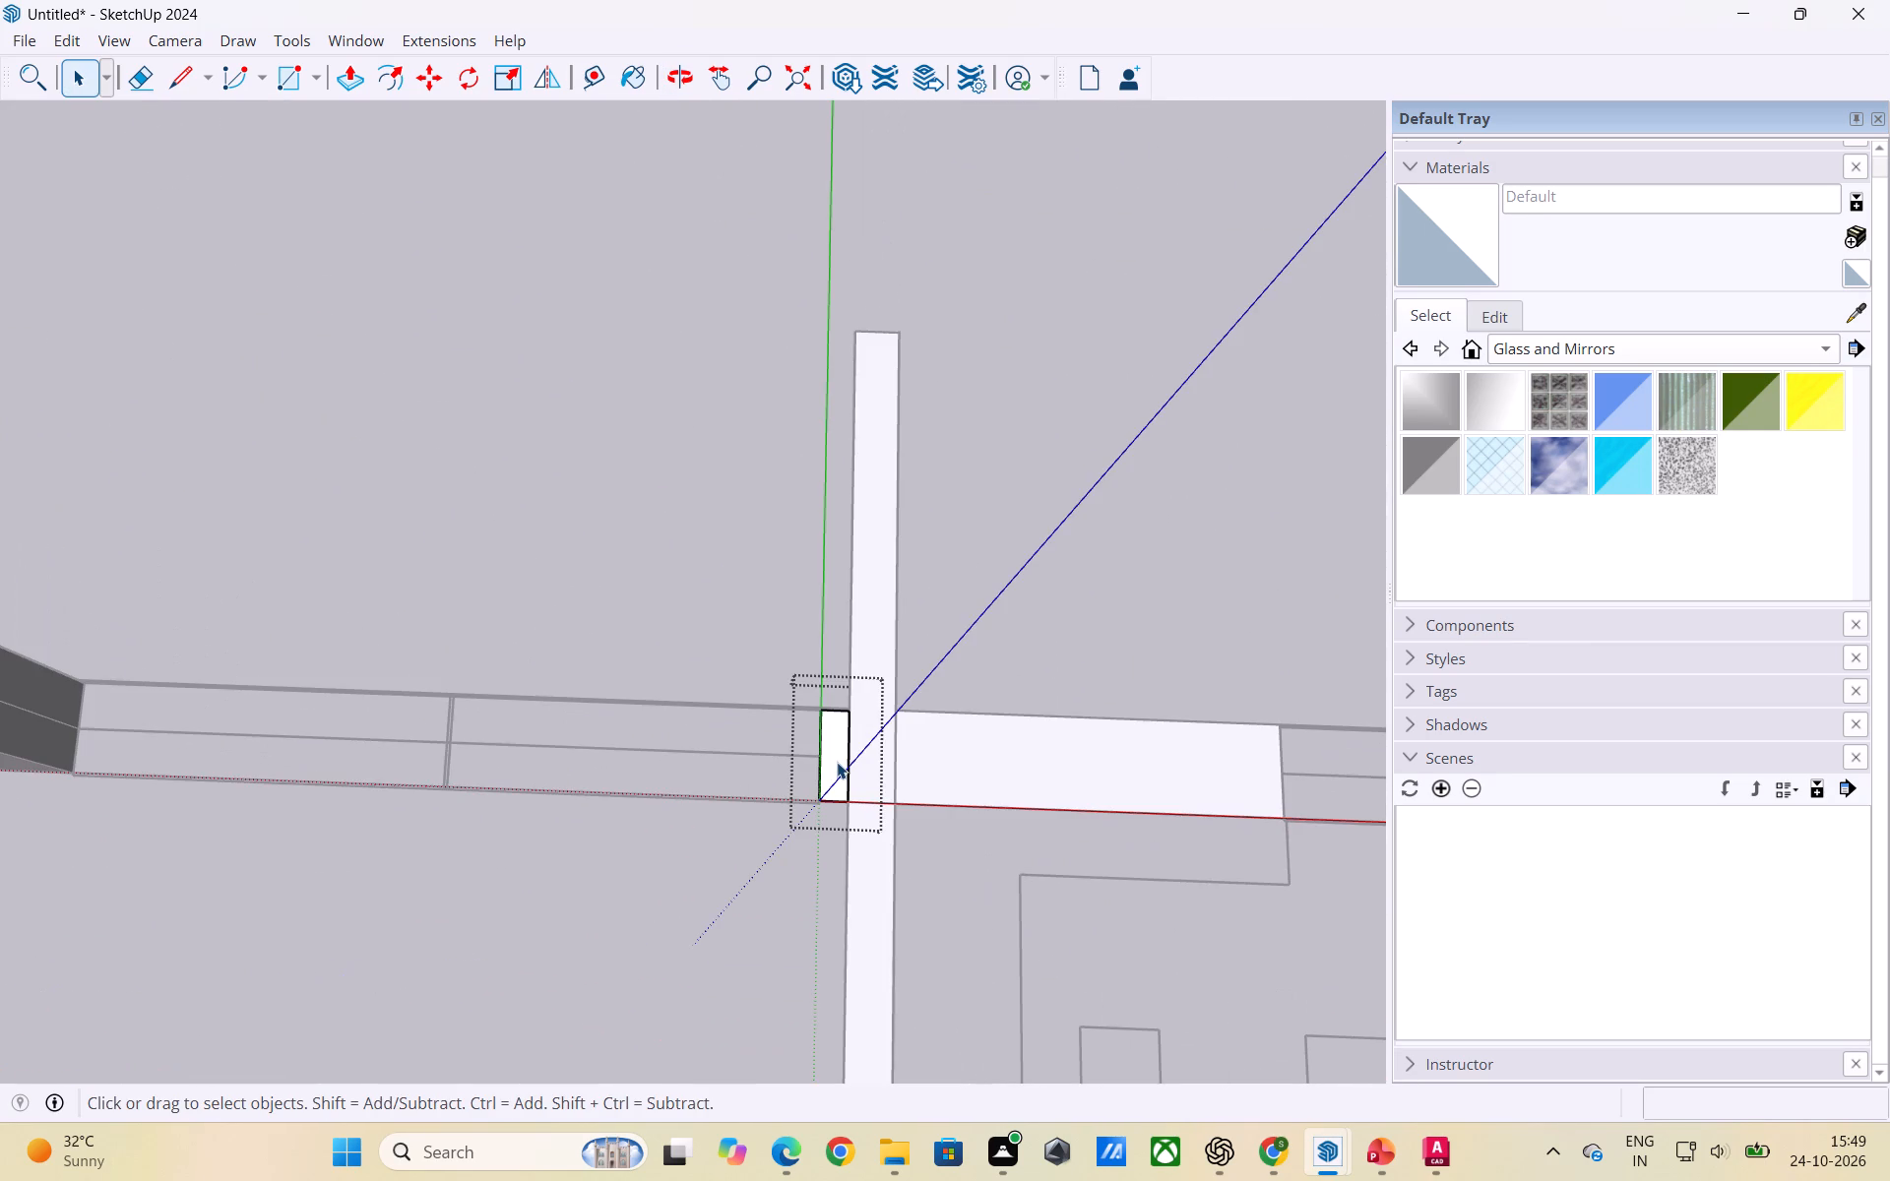
pyautogui.click(837, 762)
pyautogui.press('p')
pyautogui.click(836, 762)
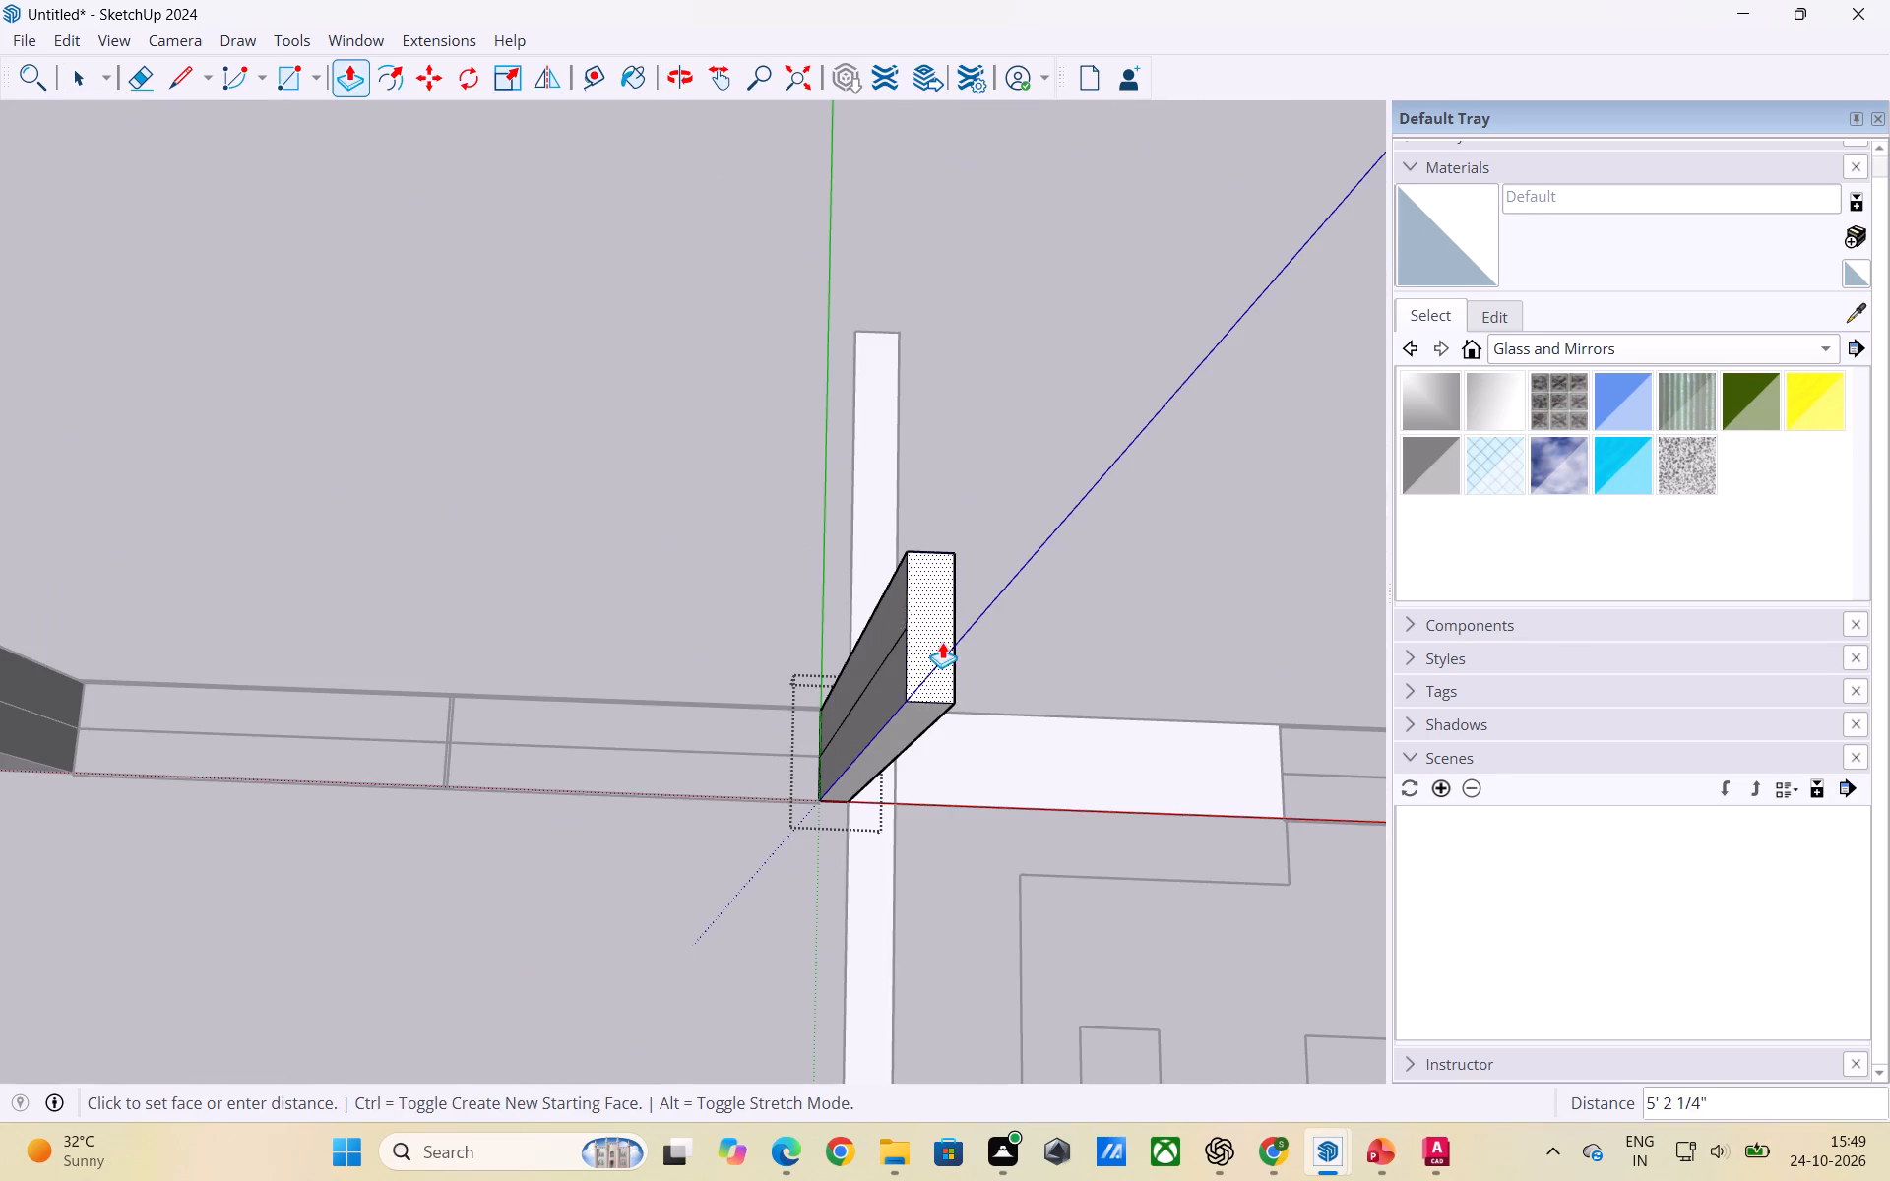
pyautogui.scroll(-6, 943, 644)
pyautogui.scroll(-9, 1153, 675)
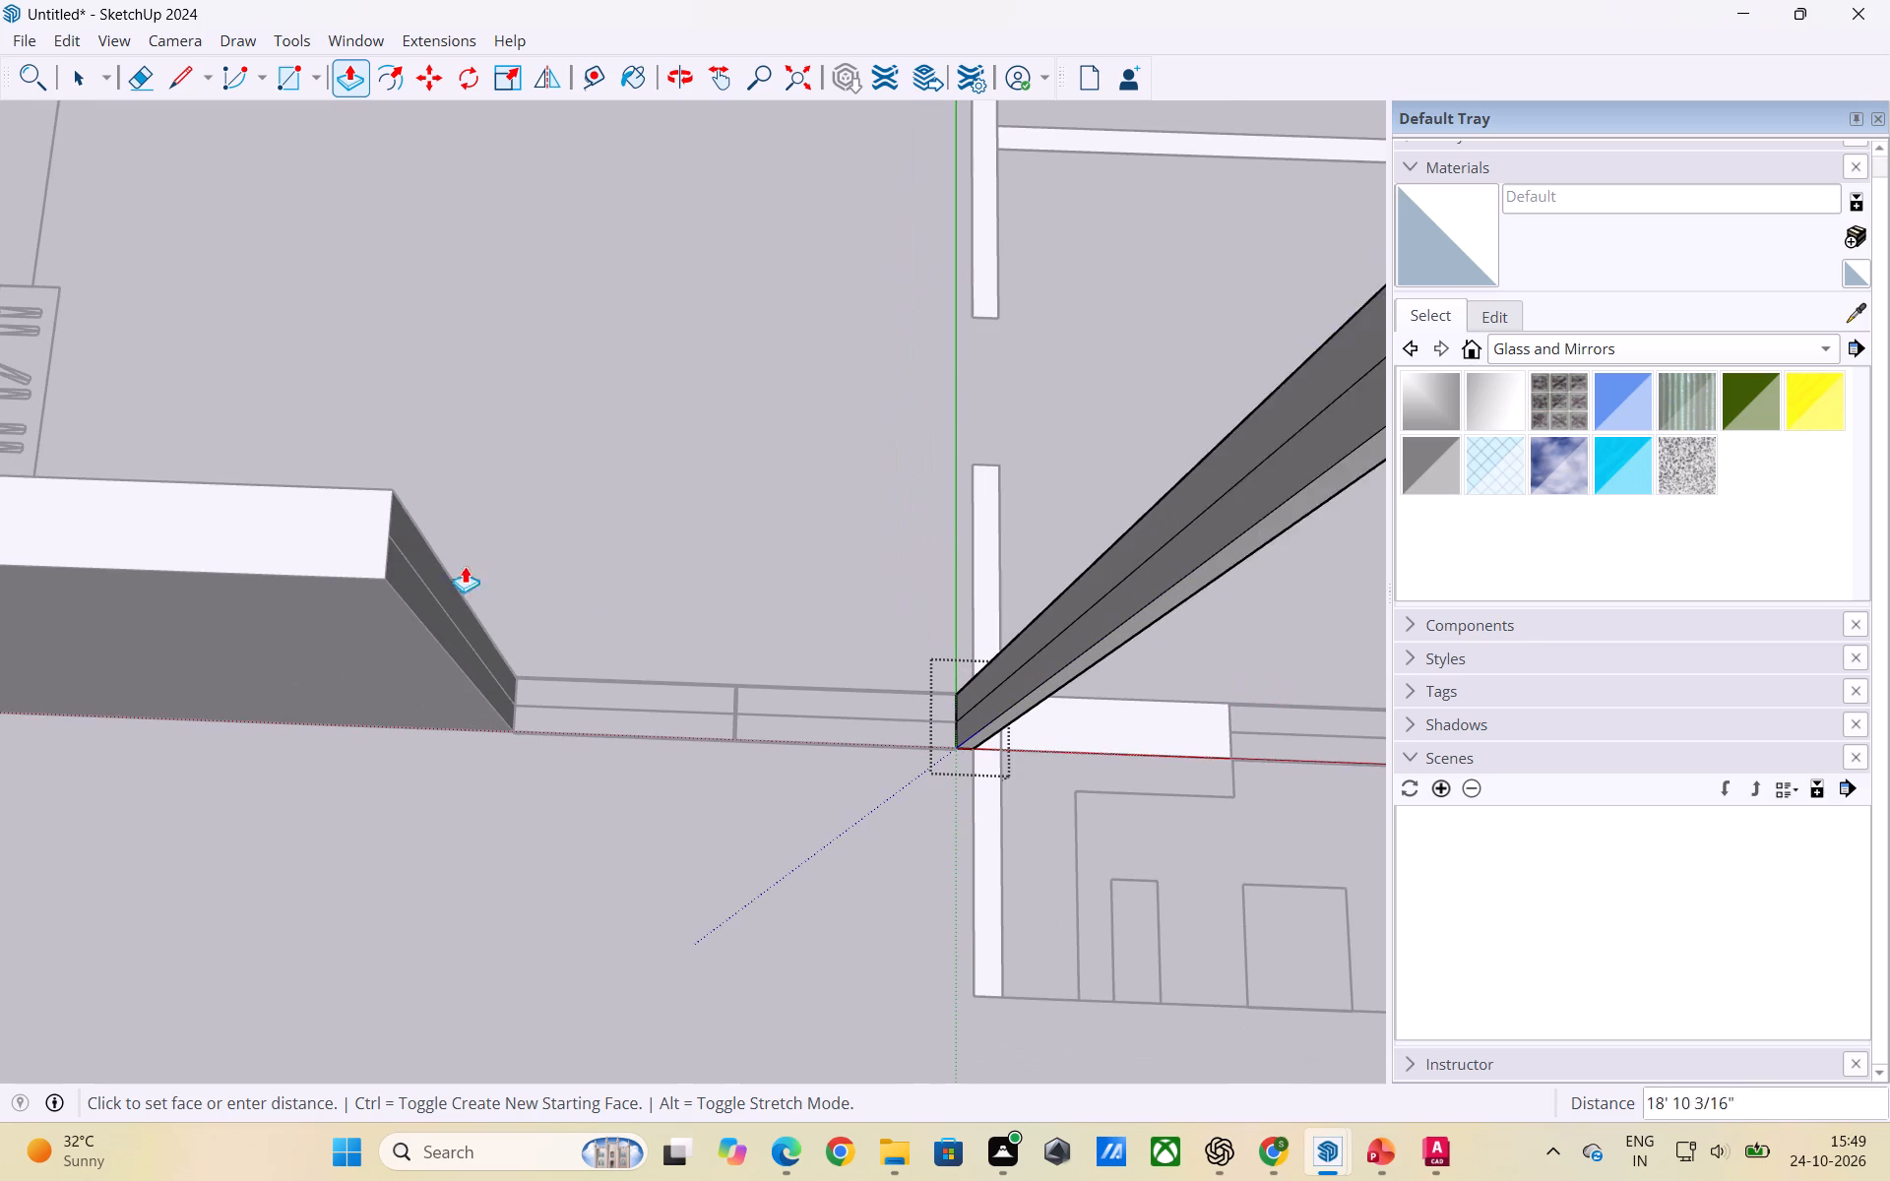
pyautogui.click(293, 503)
pyautogui.press('space')
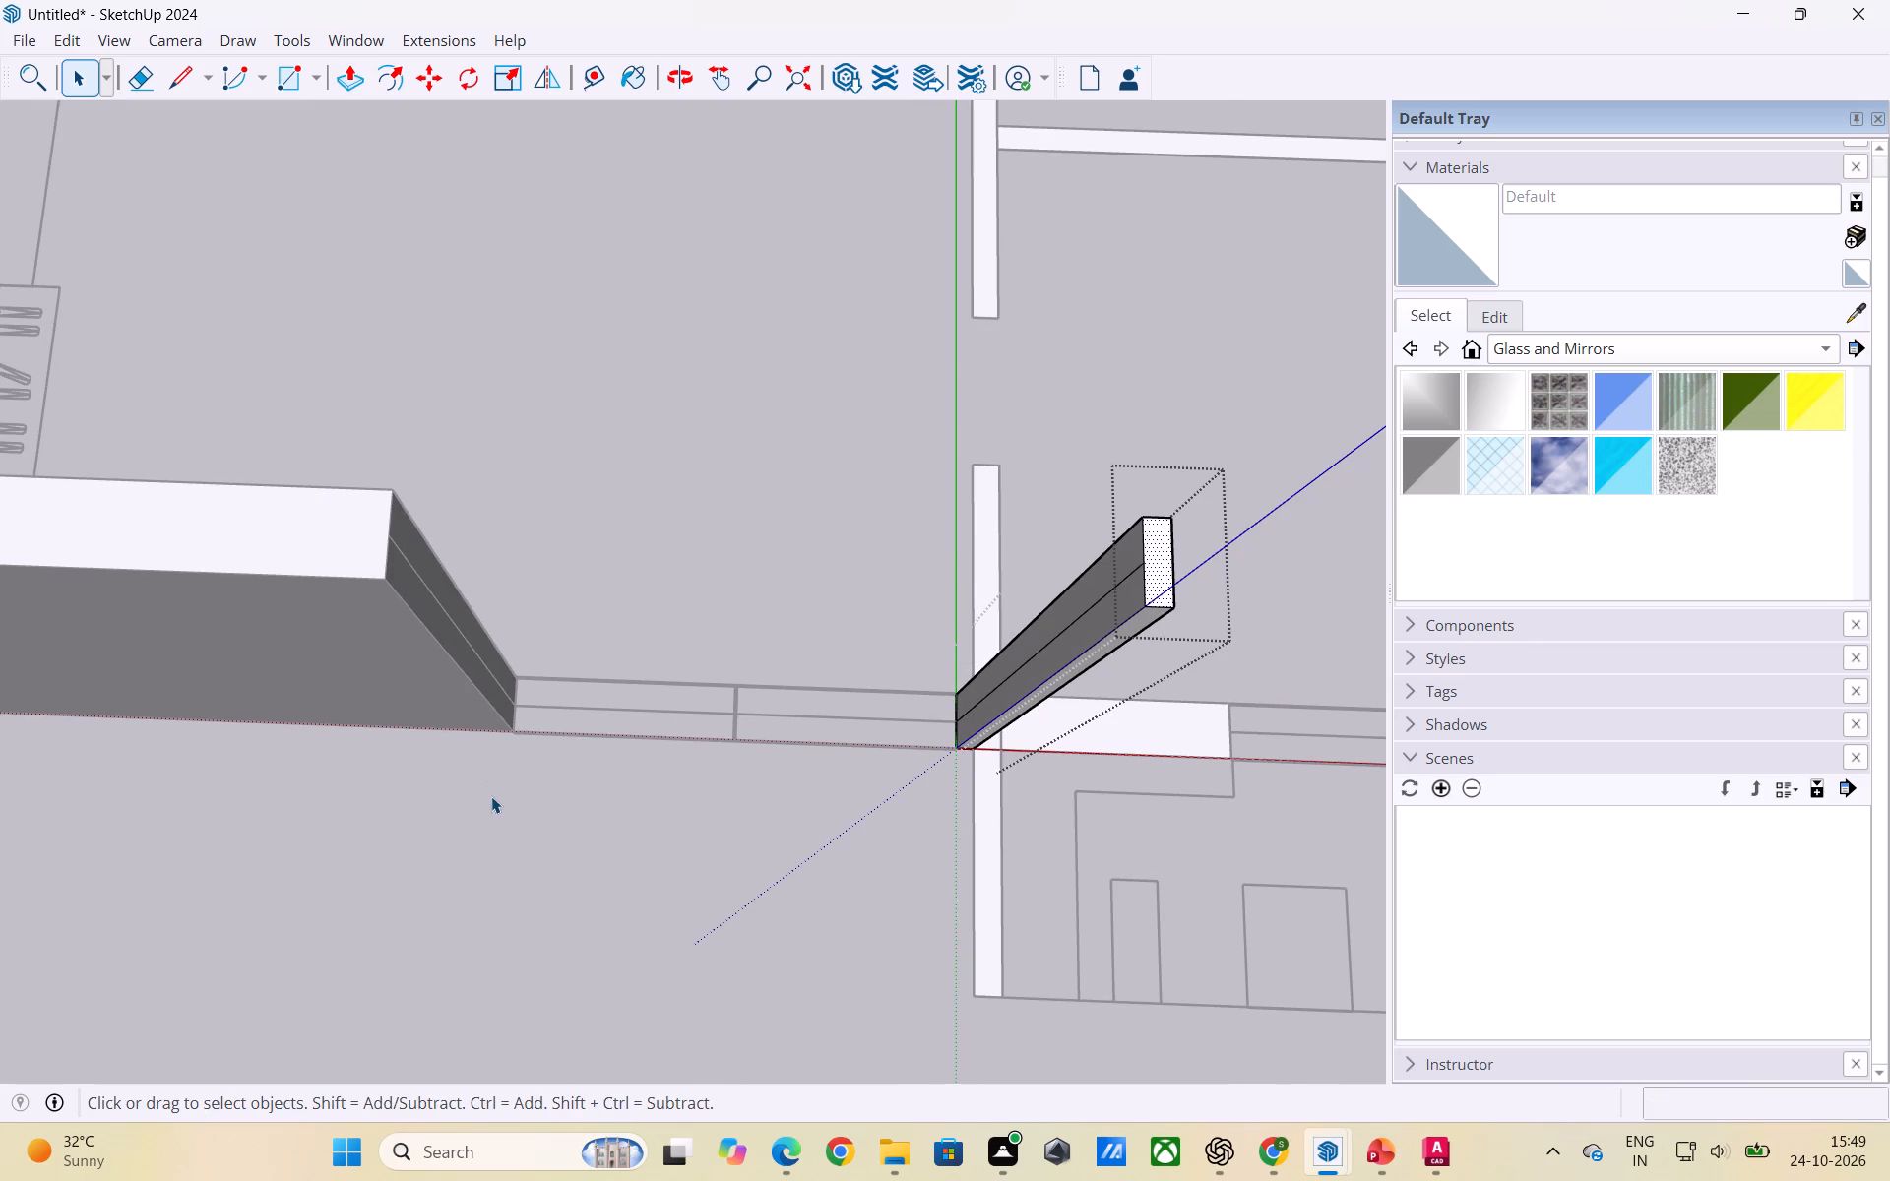
pyautogui.click(491, 796)
# Raise the short partition wall beside that stub, extending inward between the corner bedroom and the adjoining small room, to 9'.
pyautogui.scroll(-7, 702, 668)
pyautogui.moveTo(843, 756); pyautogui.dragTo(575, 693, button='middle')
pyautogui.scroll(-3, 495, 572)
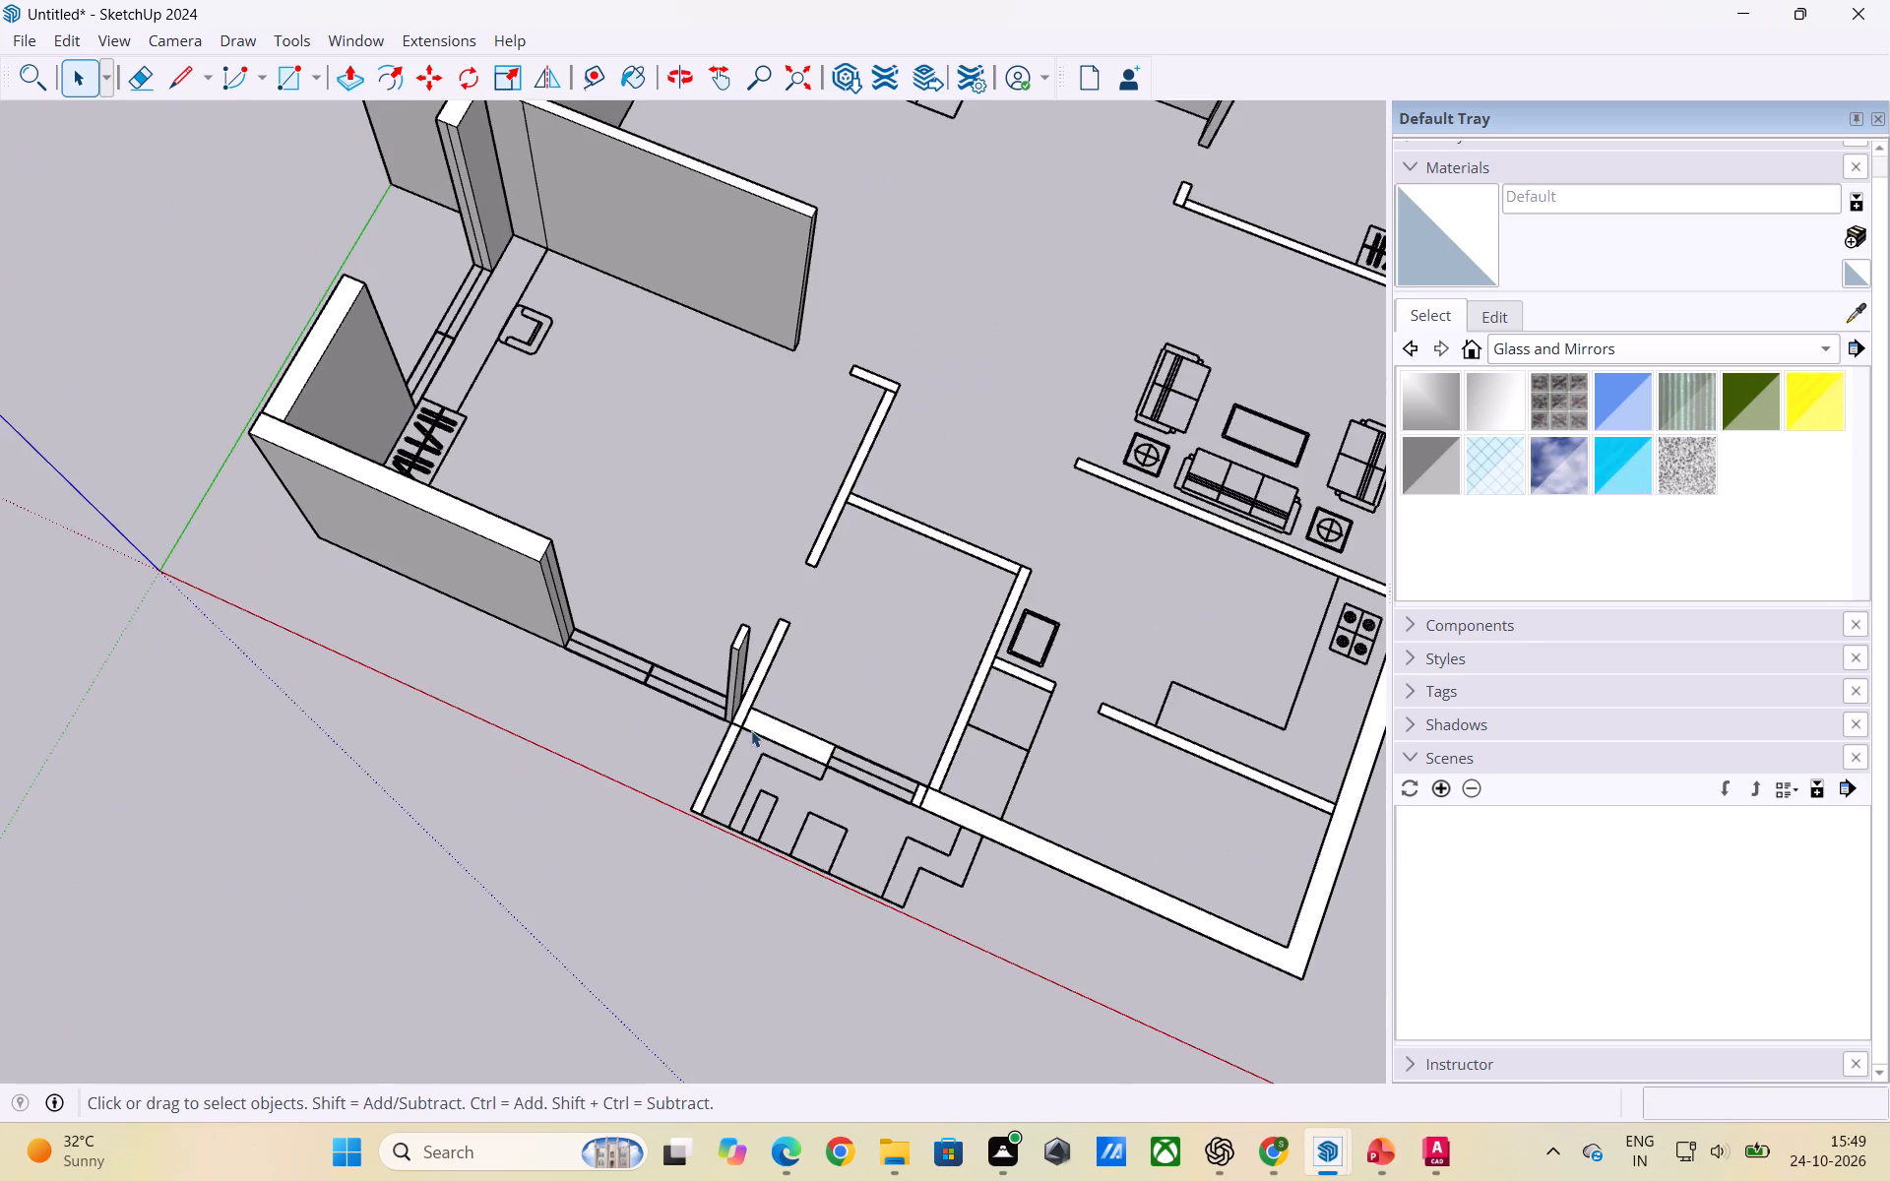
pyautogui.scroll(6, 728, 731)
pyautogui.moveTo(755, 727); pyautogui.dragTo(802, 727, button='middle')
pyautogui.scroll(2, 754, 680)
pyautogui.scroll(-6, 723, 675)
pyautogui.moveTo(560, 753); pyautogui.dragTo(749, 809, button='middle')
pyautogui.scroll(6, 841, 671)
pyautogui.moveTo(699, 646); pyautogui.dragTo(679, 646, button='middle')
pyautogui.moveTo(750, 628); pyautogui.dragTo(604, 603, button='middle')
pyautogui.tripleClick(784, 638)
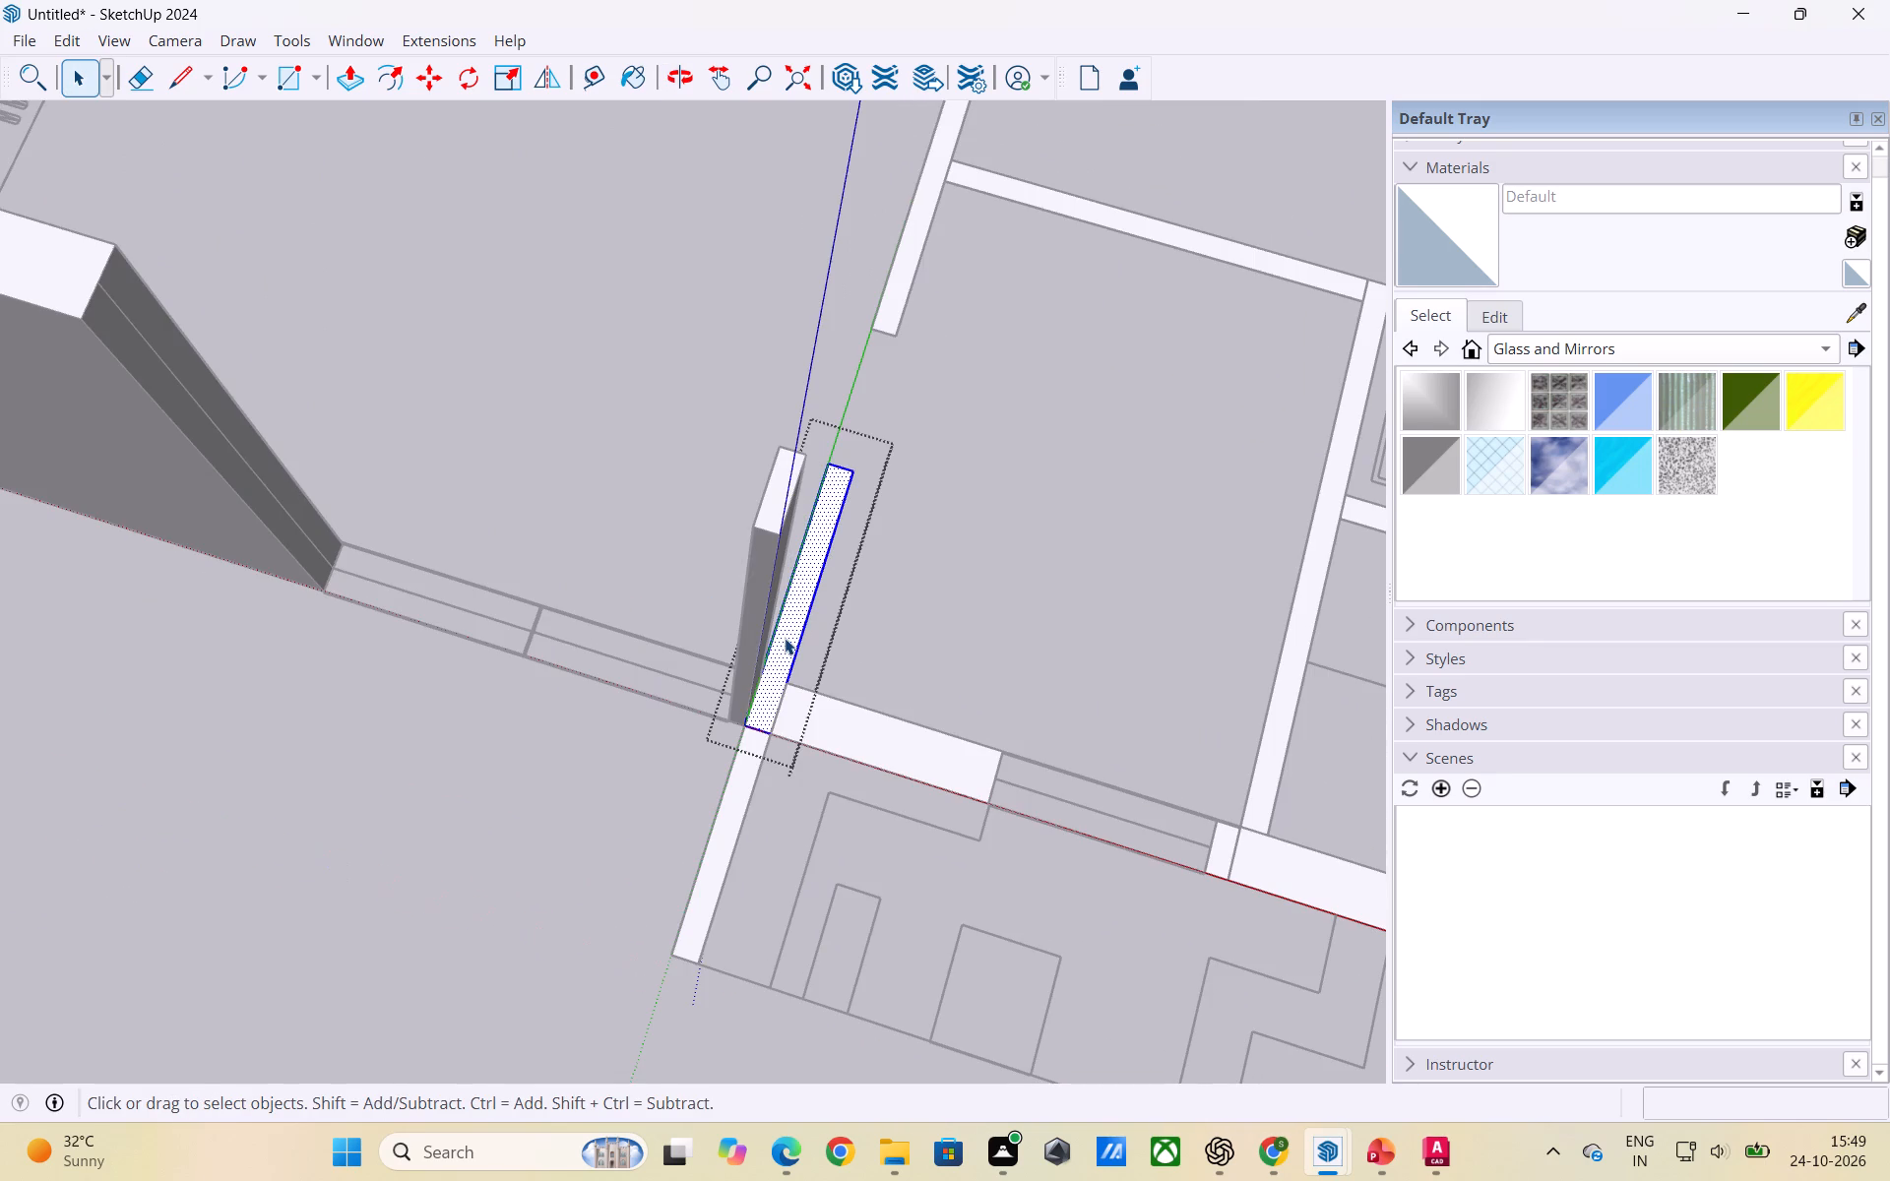
pyautogui.press('p')
pyautogui.click(785, 638)
pyautogui.click(774, 489)
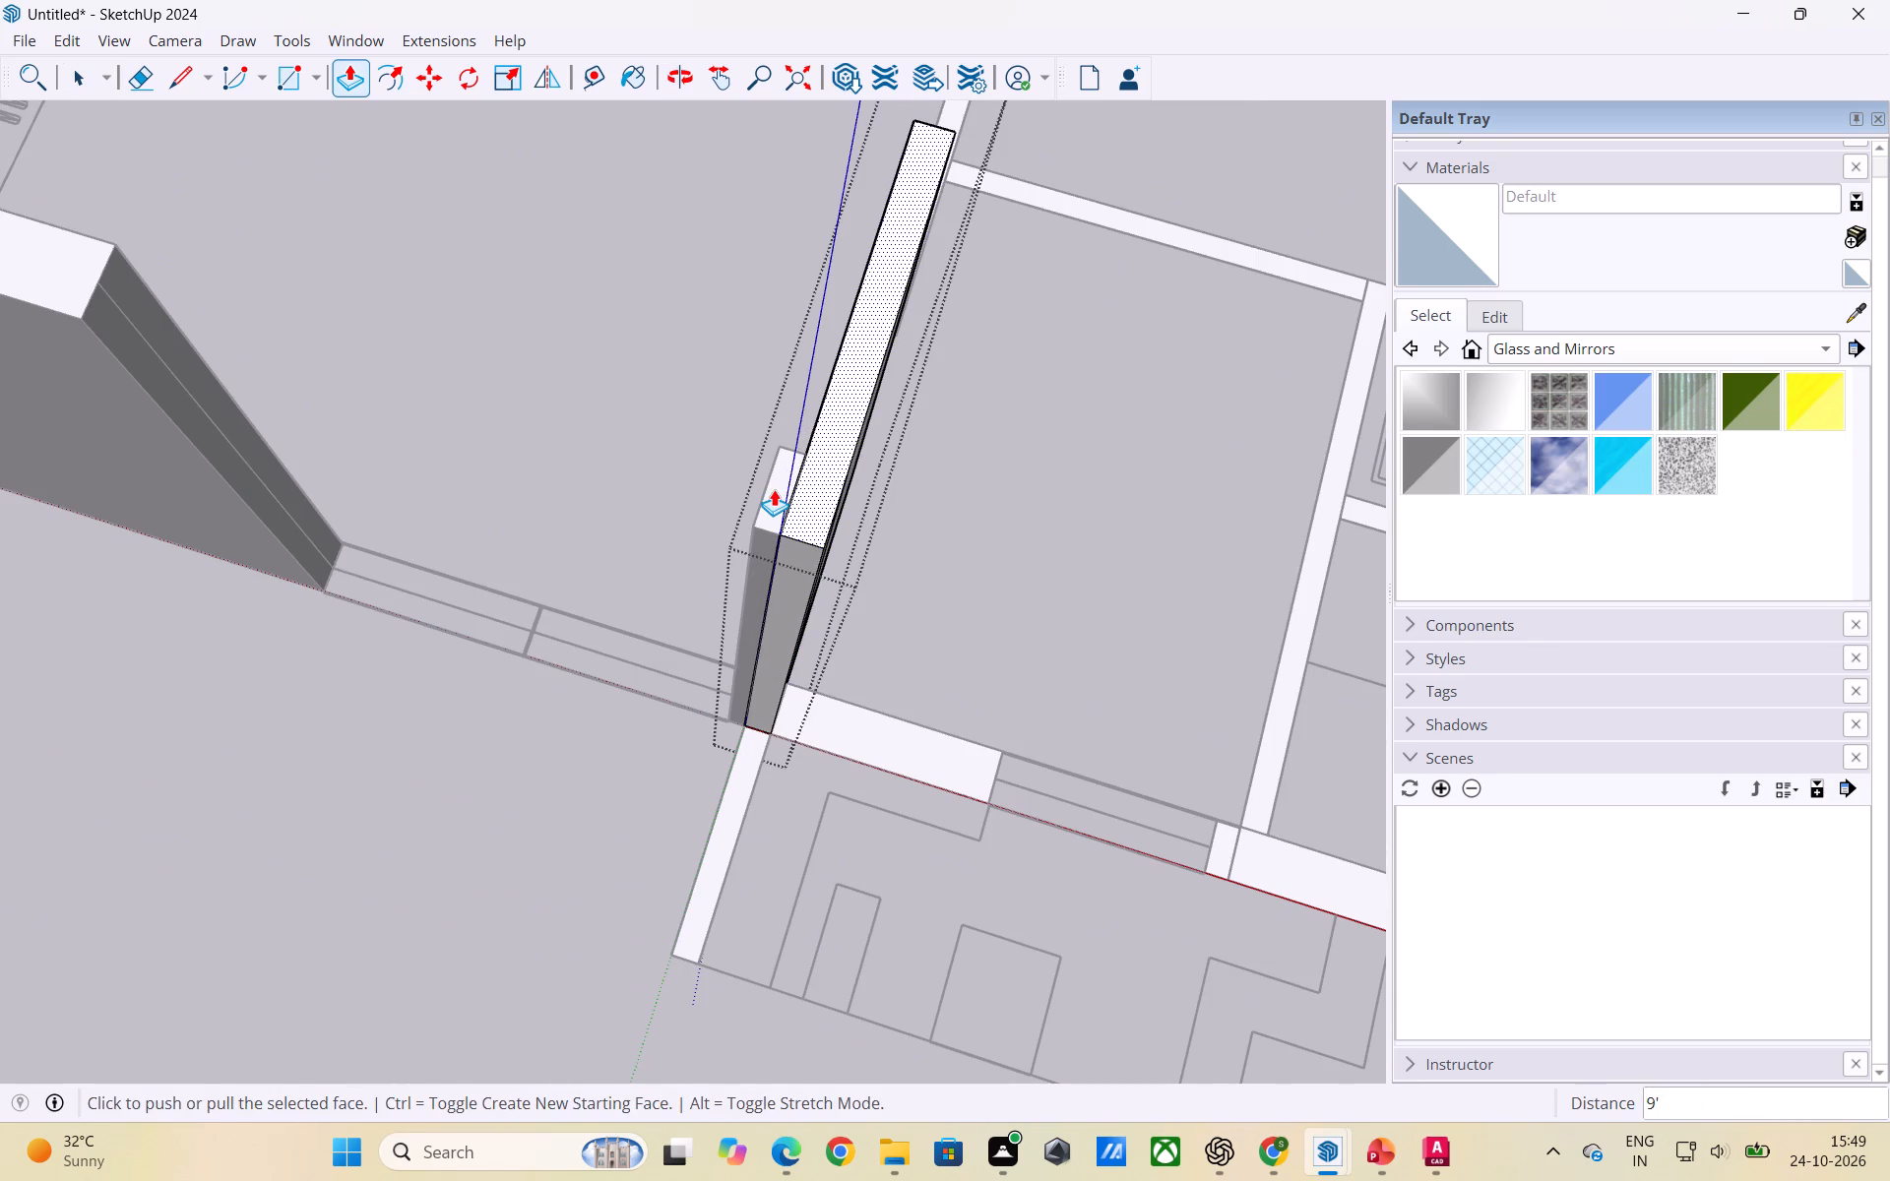
pyautogui.press('space')
pyautogui.click(600, 508)
pyautogui.scroll(-2, 716, 559)
pyautogui.scroll(-2, 791, 605)
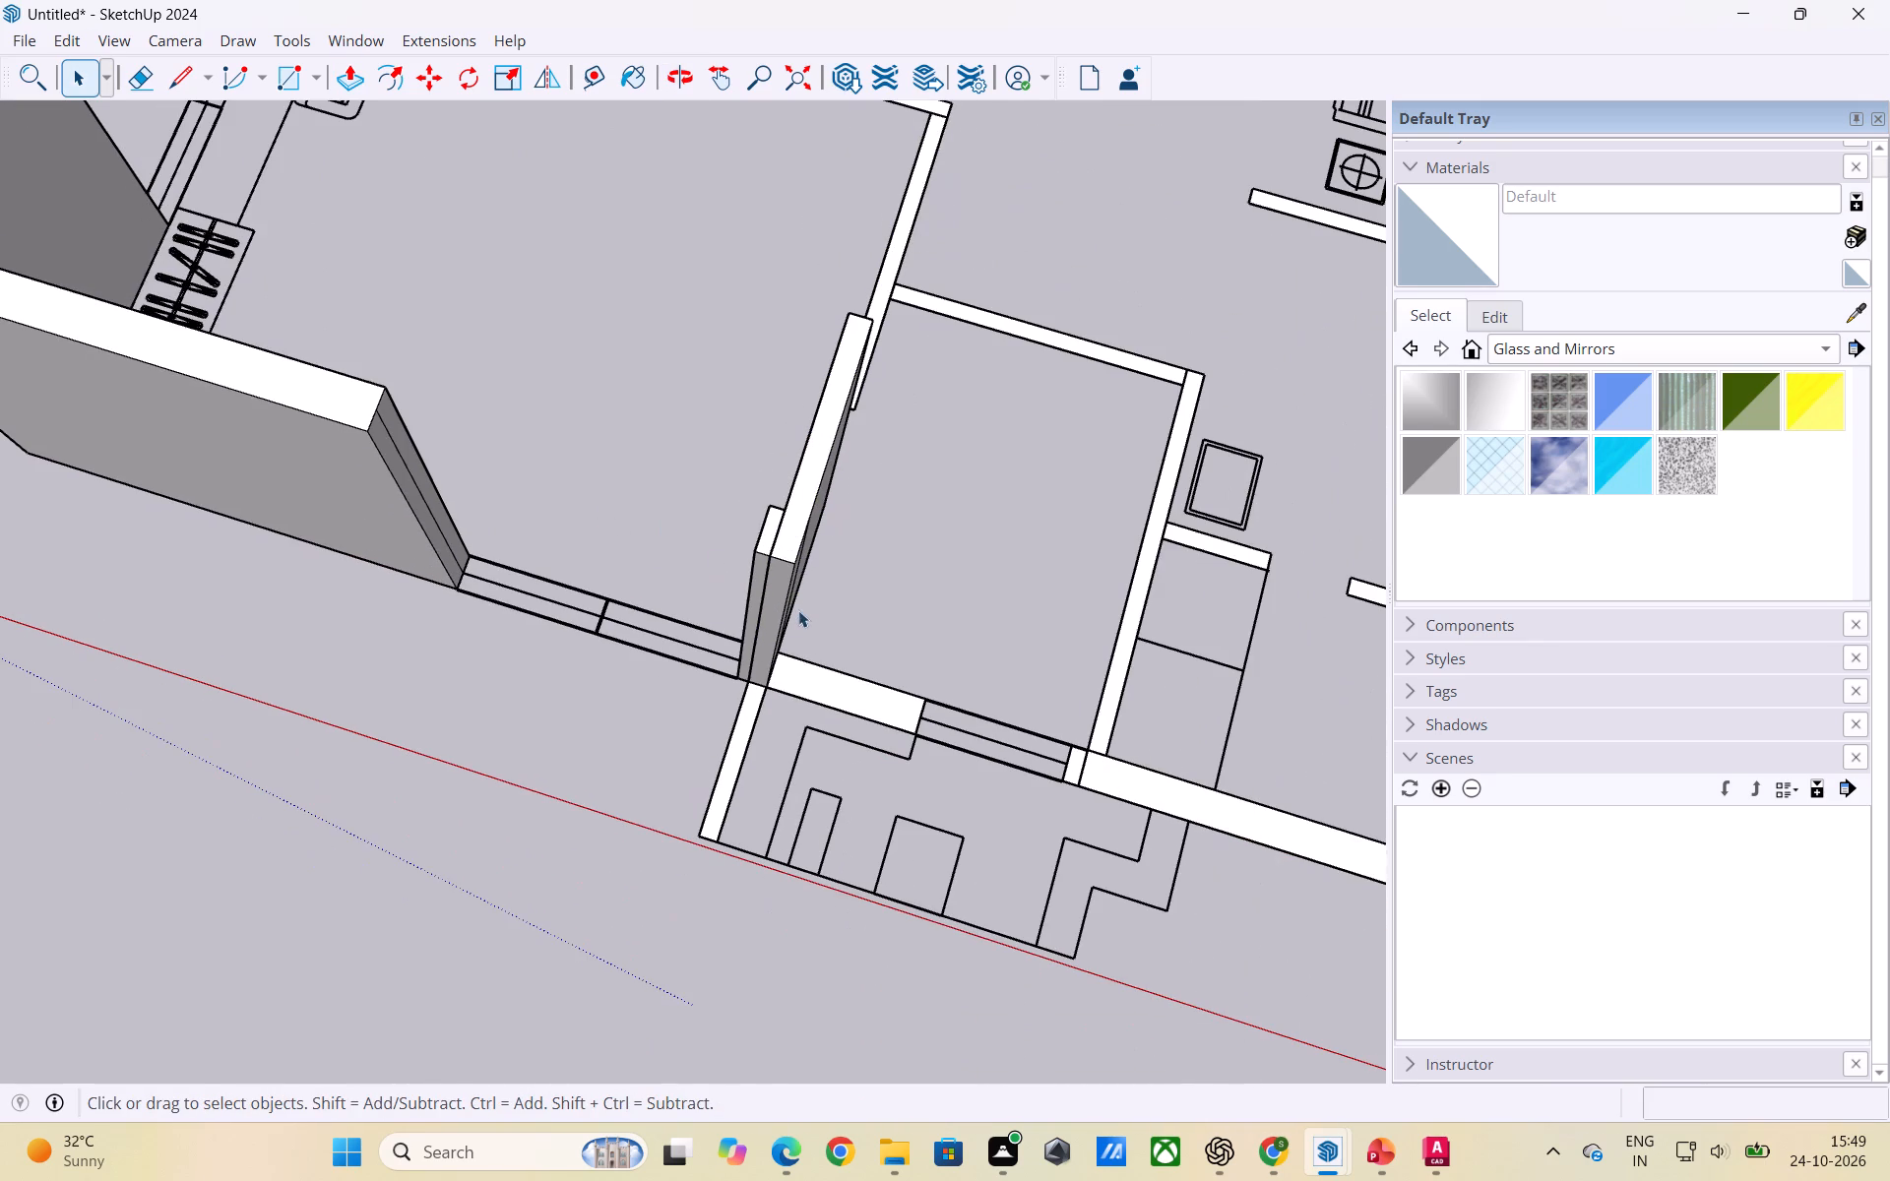
# Raise the narrow wall projecting outward in line with the partition between the corner bedroom and small room to 9'.
pyautogui.tripleClick(735, 755)
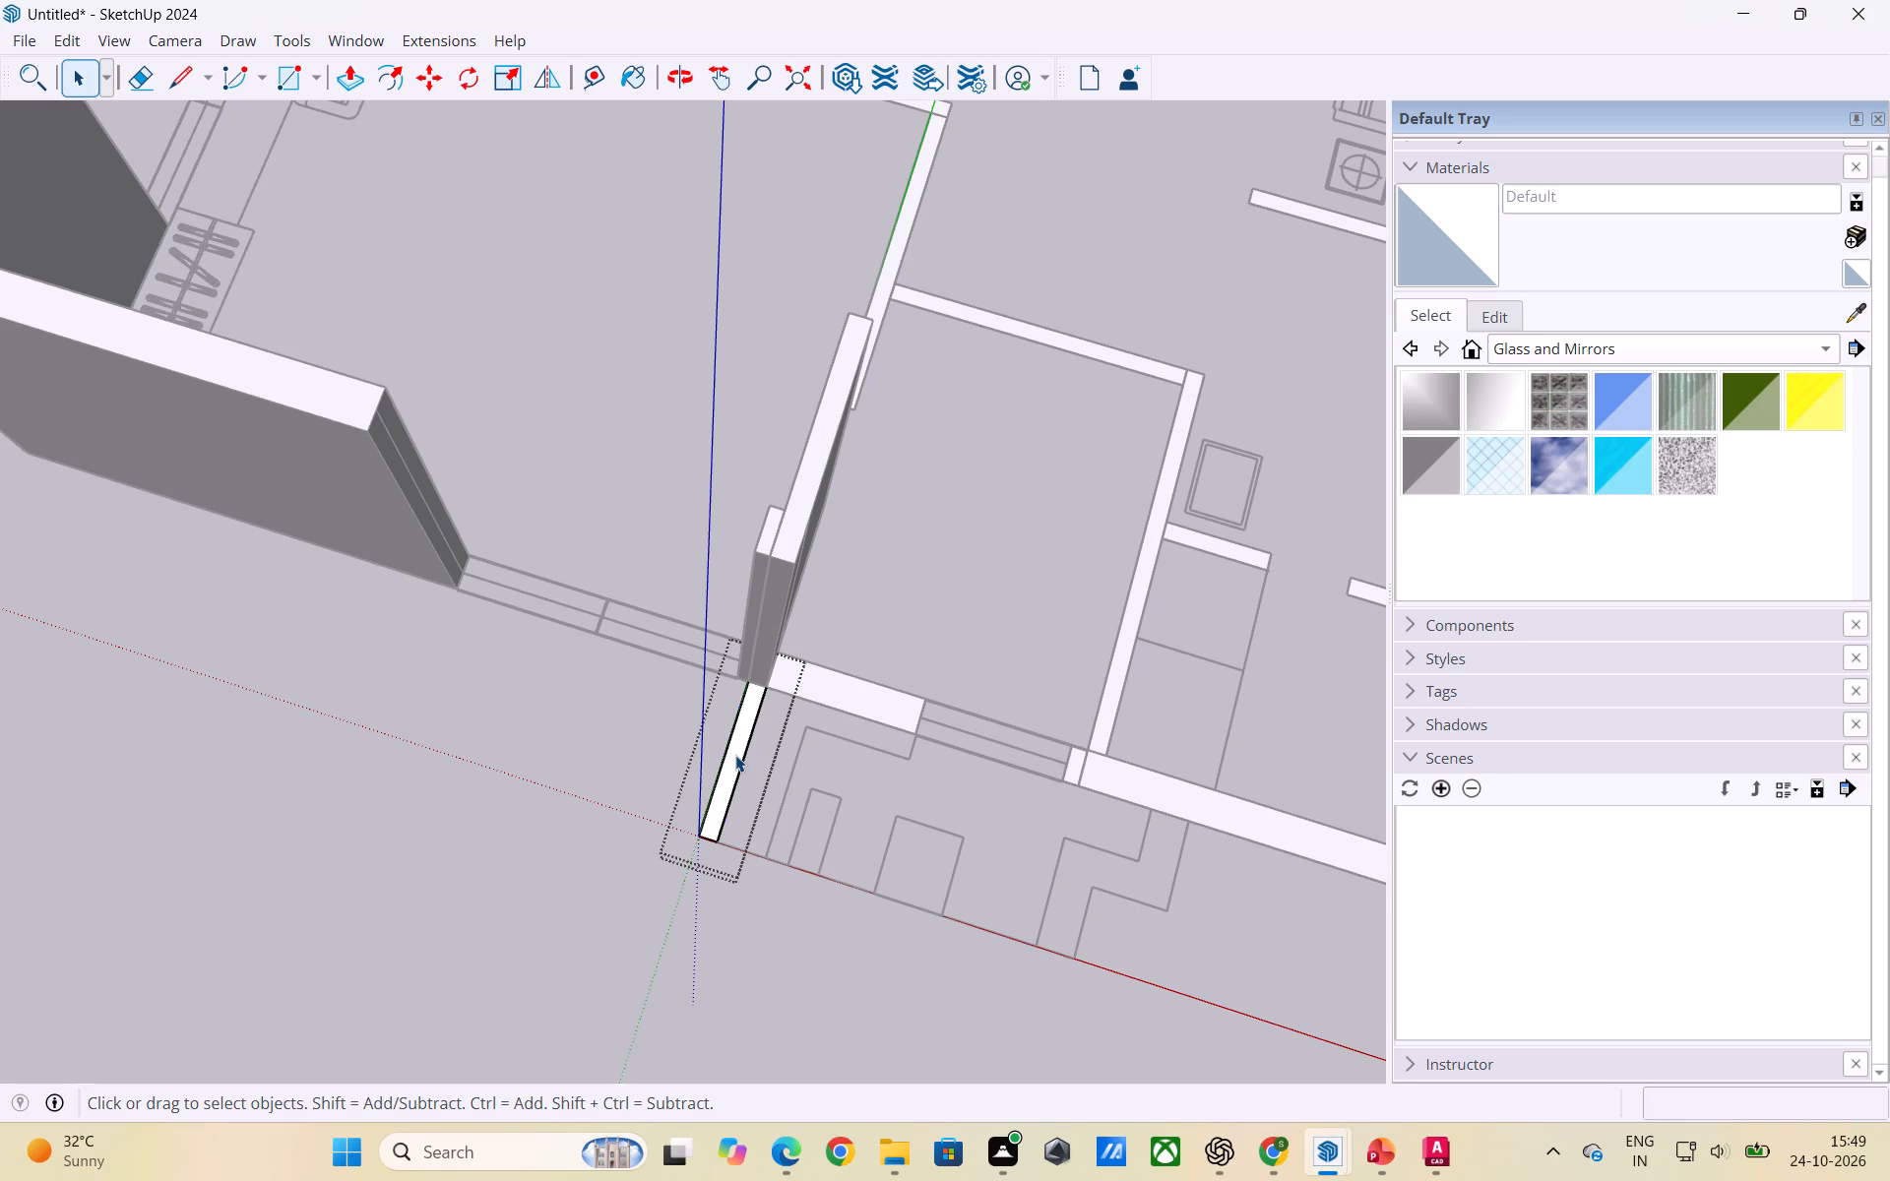
pyautogui.press('p')
pyautogui.click(735, 755)
pyautogui.click(807, 479)
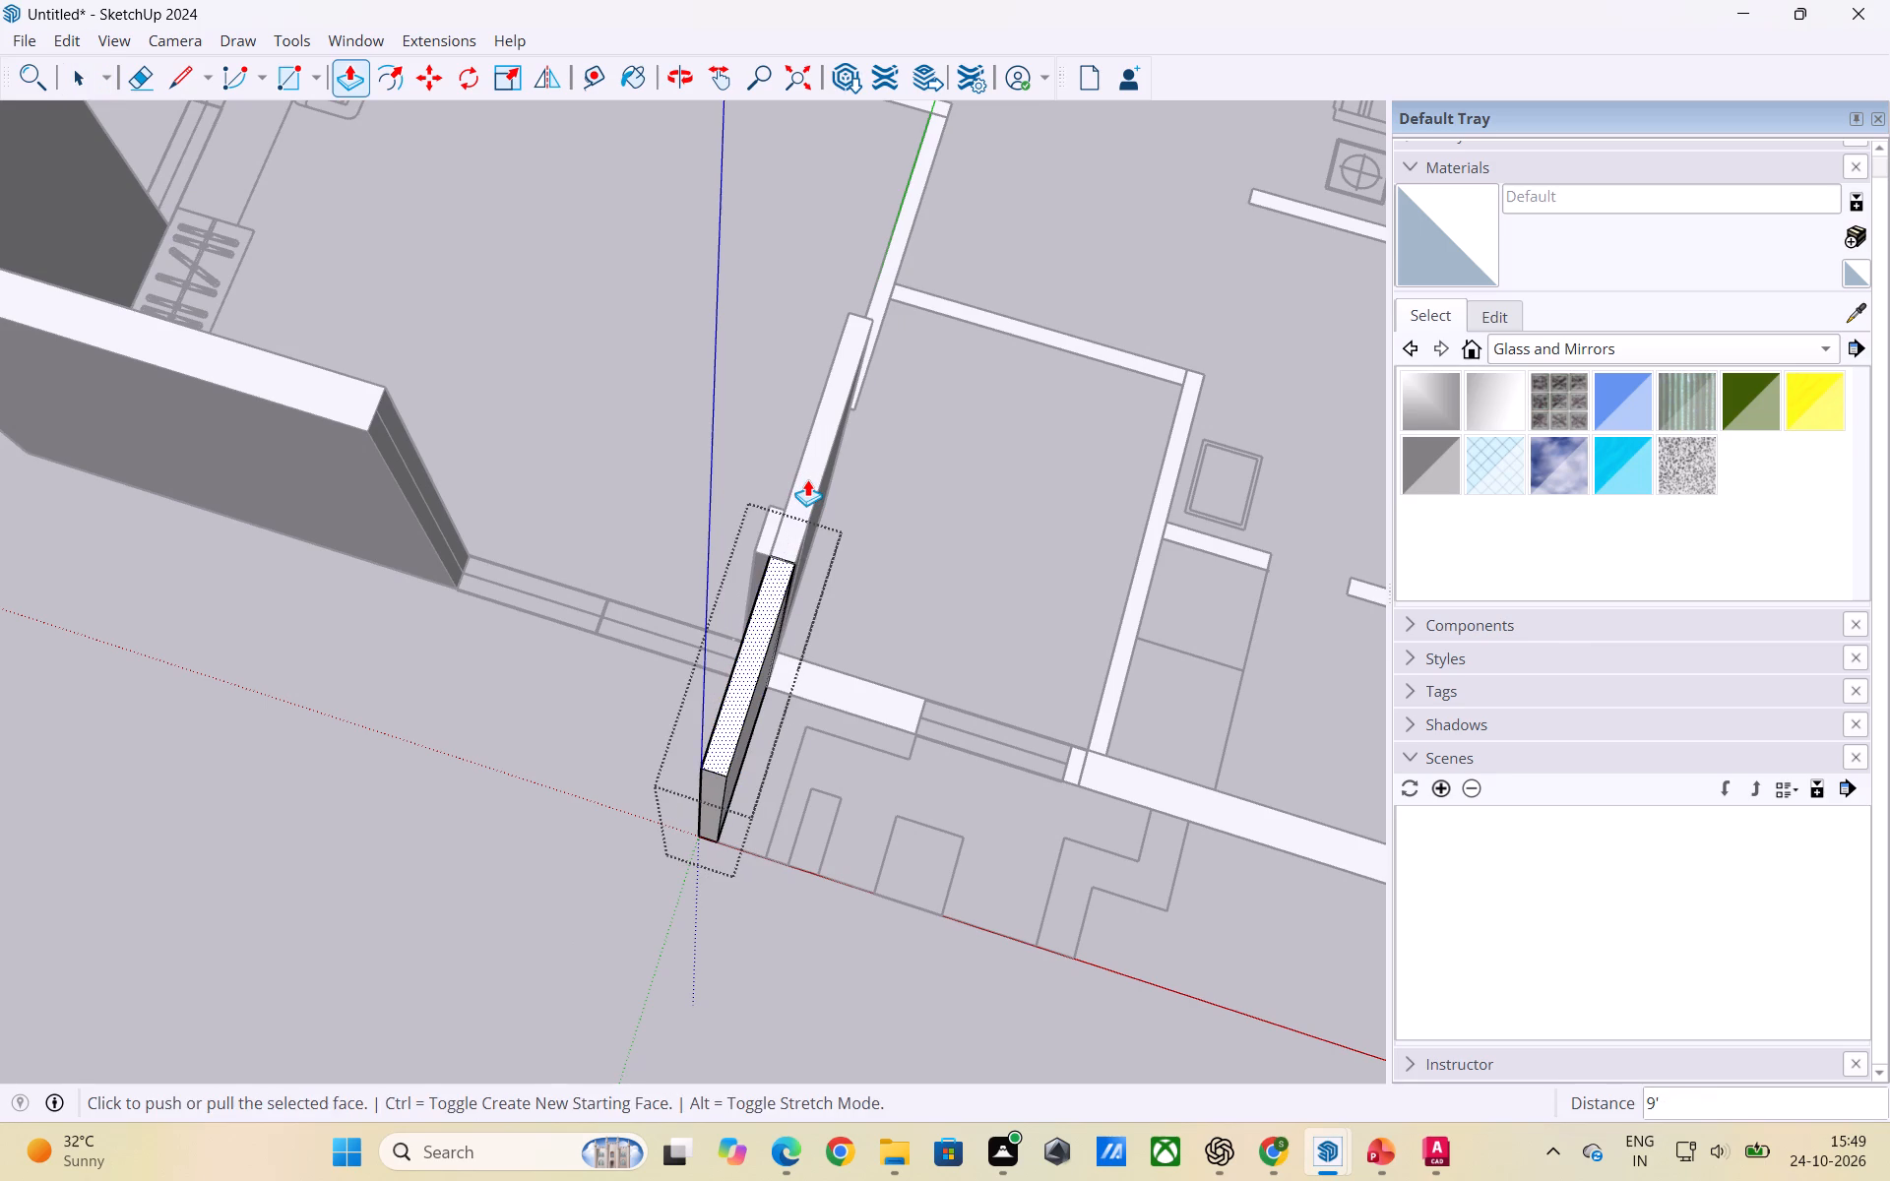
pyautogui.press('space')
pyautogui.click(677, 467)
# Raise the partition segment across the doorway gap, between the corner bedroom and the small room, to 9'.
pyautogui.scroll(-4, 835, 578)
pyautogui.moveTo(909, 690); pyautogui.dragTo(517, 609, button='middle')
pyautogui.scroll(-3, 592, 552)
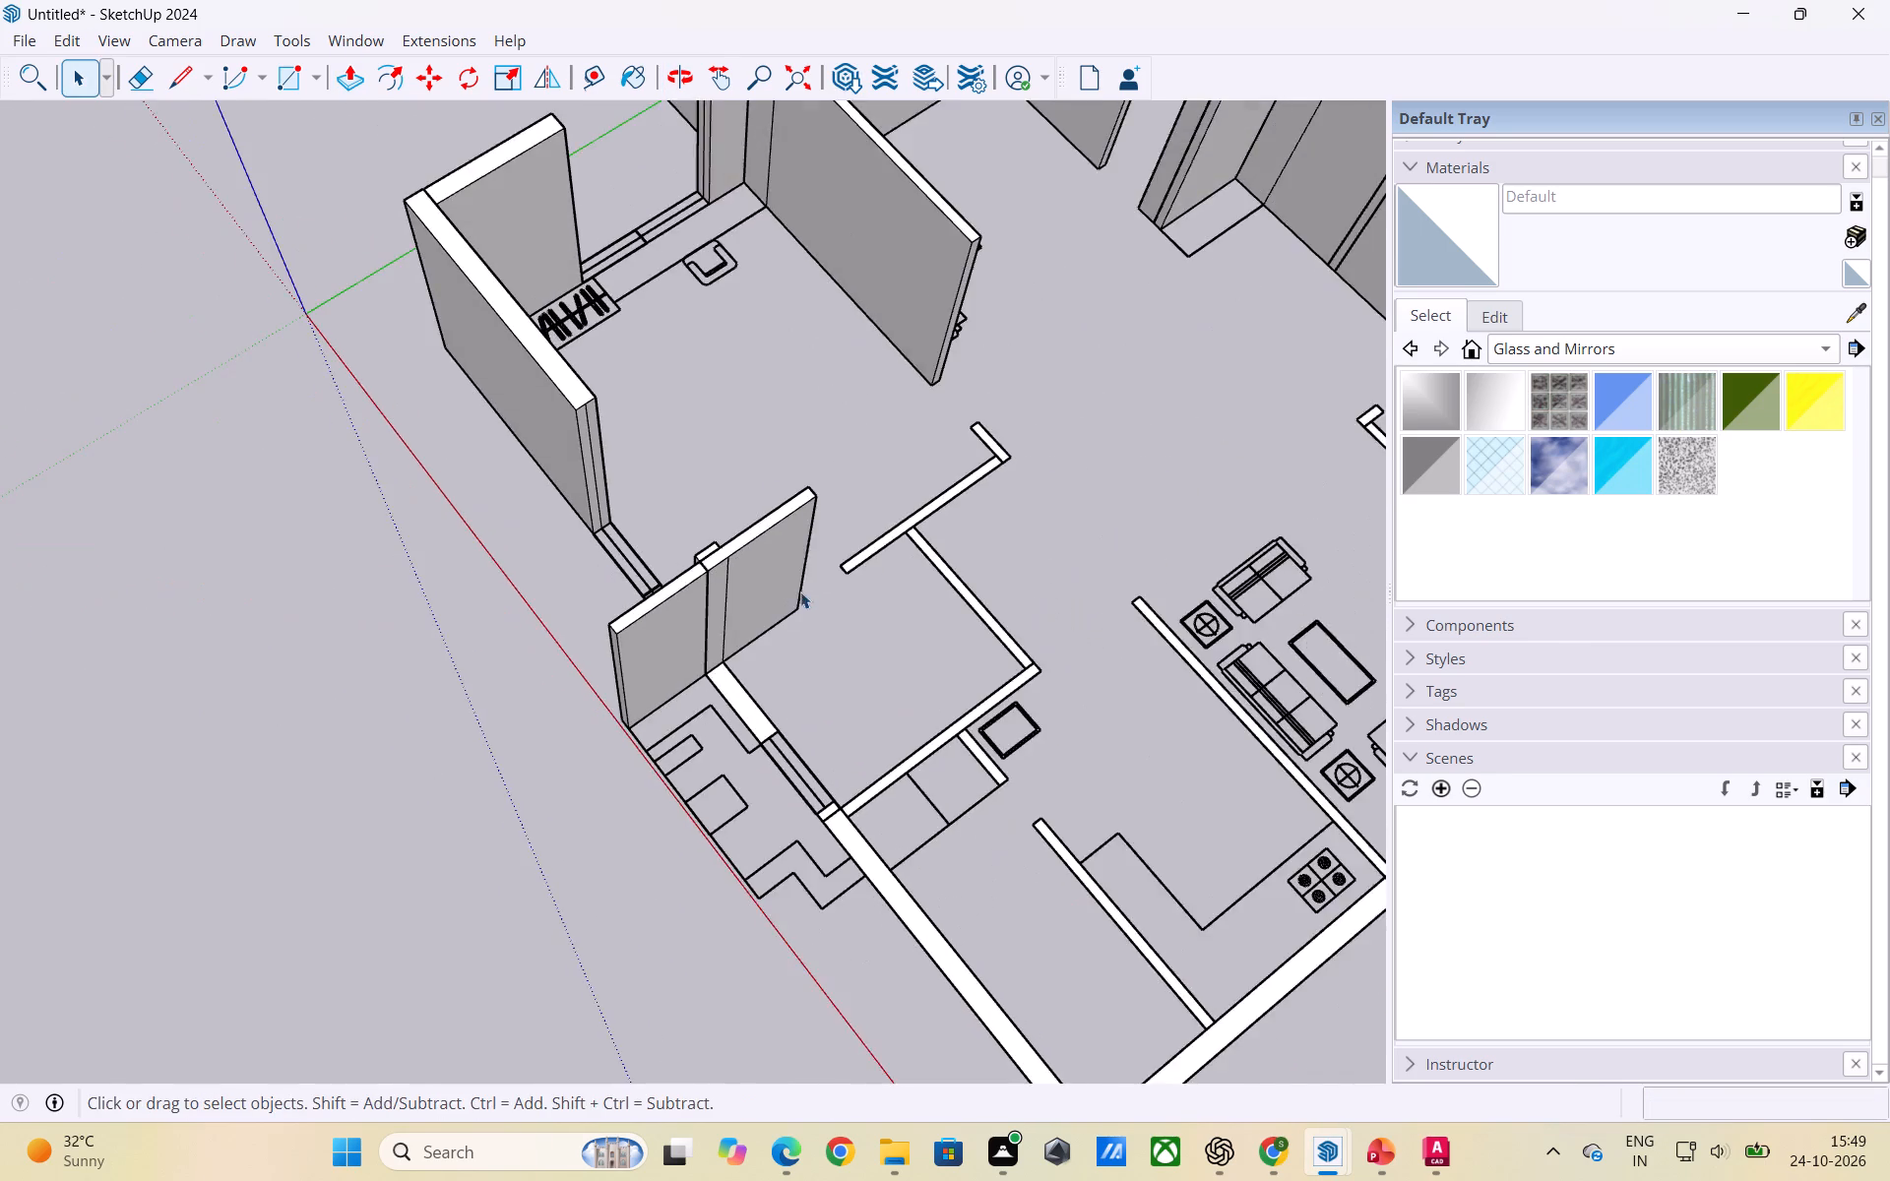
pyautogui.moveTo(802, 607); pyautogui.dragTo(425, 630, button='middle')
pyautogui.scroll(3, 661, 633)
pyautogui.scroll(-6, 548, 596)
pyautogui.scroll(-2, 633, 594)
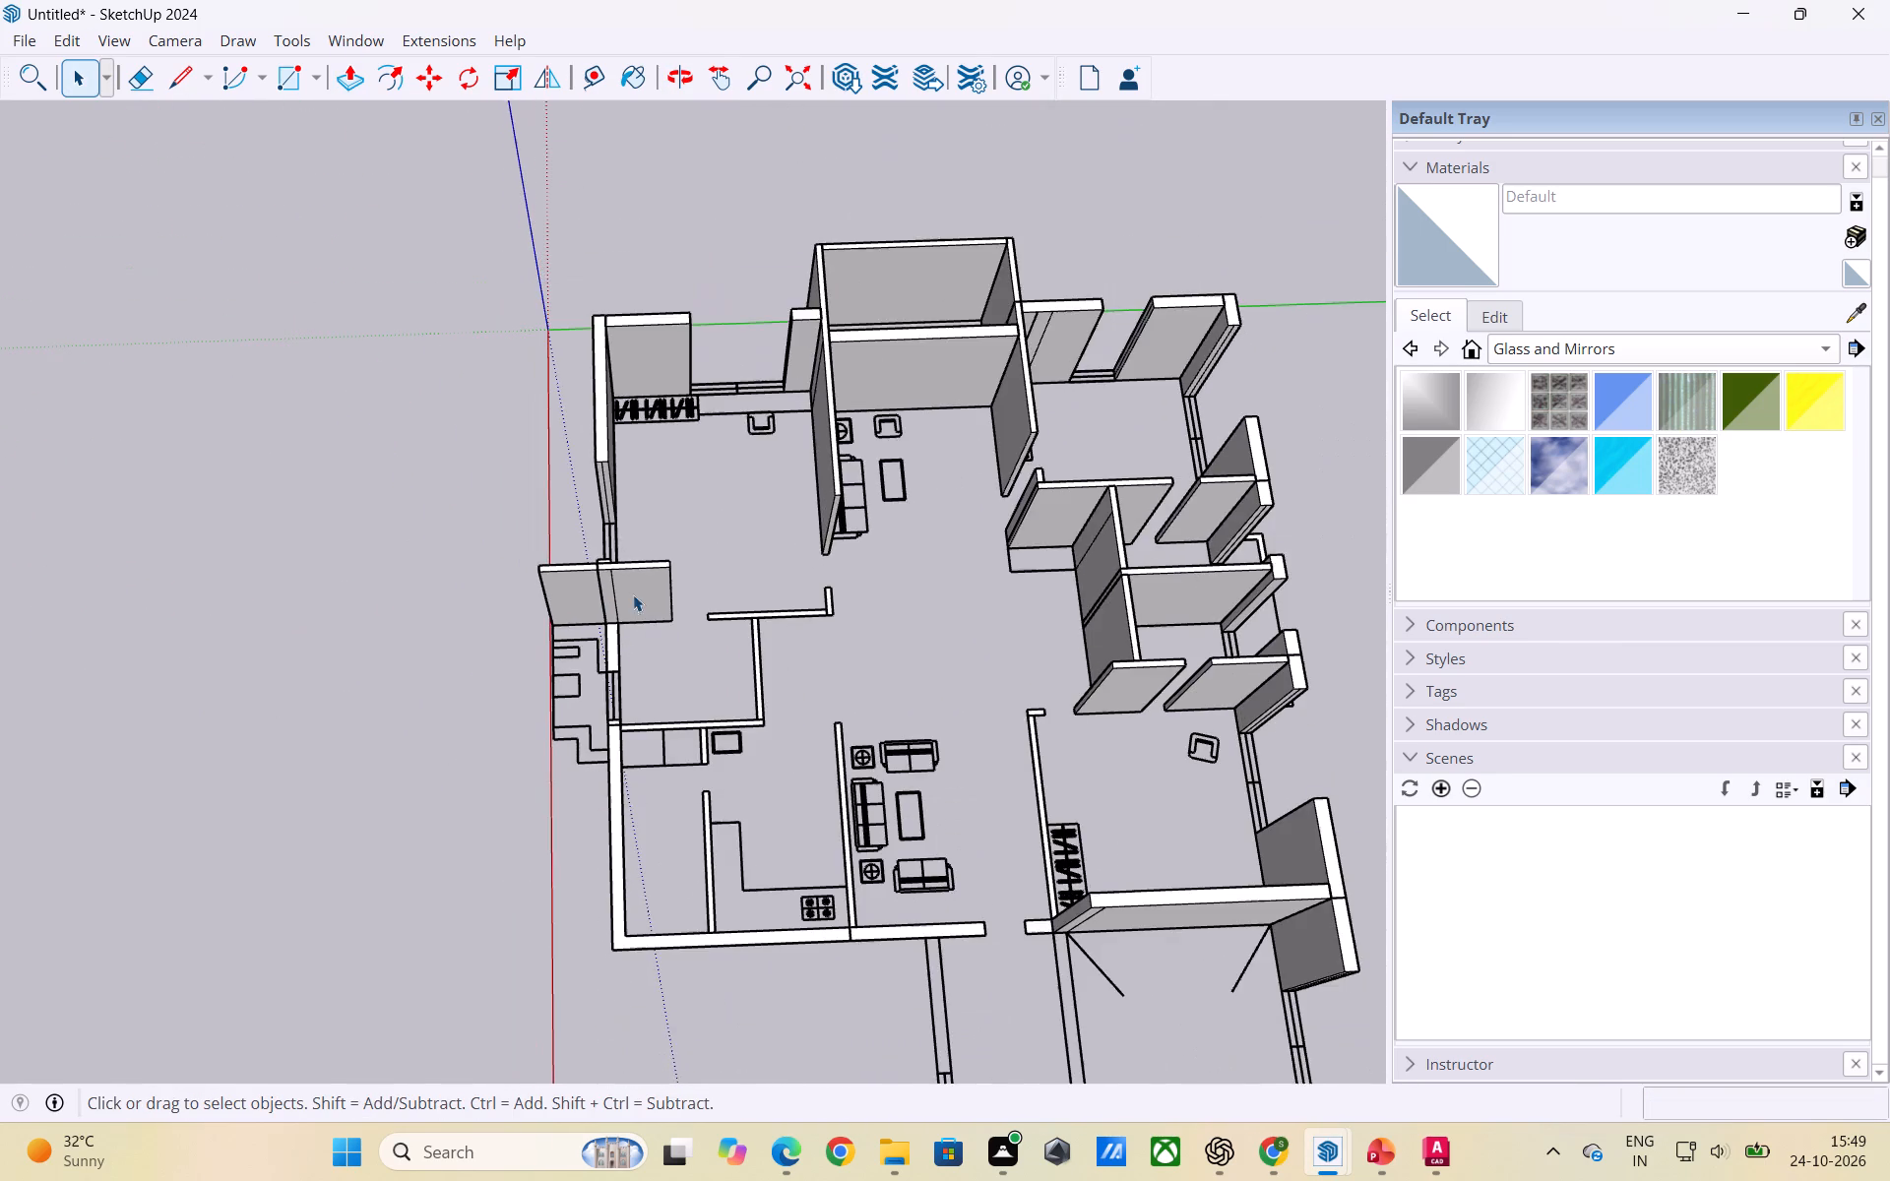
pyautogui.scroll(-1, 633, 594)
pyautogui.moveTo(626, 605); pyautogui.dragTo(631, 705, button='middle')
pyautogui.scroll(-1, 630, 642)
pyautogui.scroll(5, 729, 600)
pyautogui.moveTo(750, 625); pyautogui.dragTo(757, 678, button='middle')
pyautogui.scroll(5, 766, 640)
pyautogui.doubleClick(759, 615)
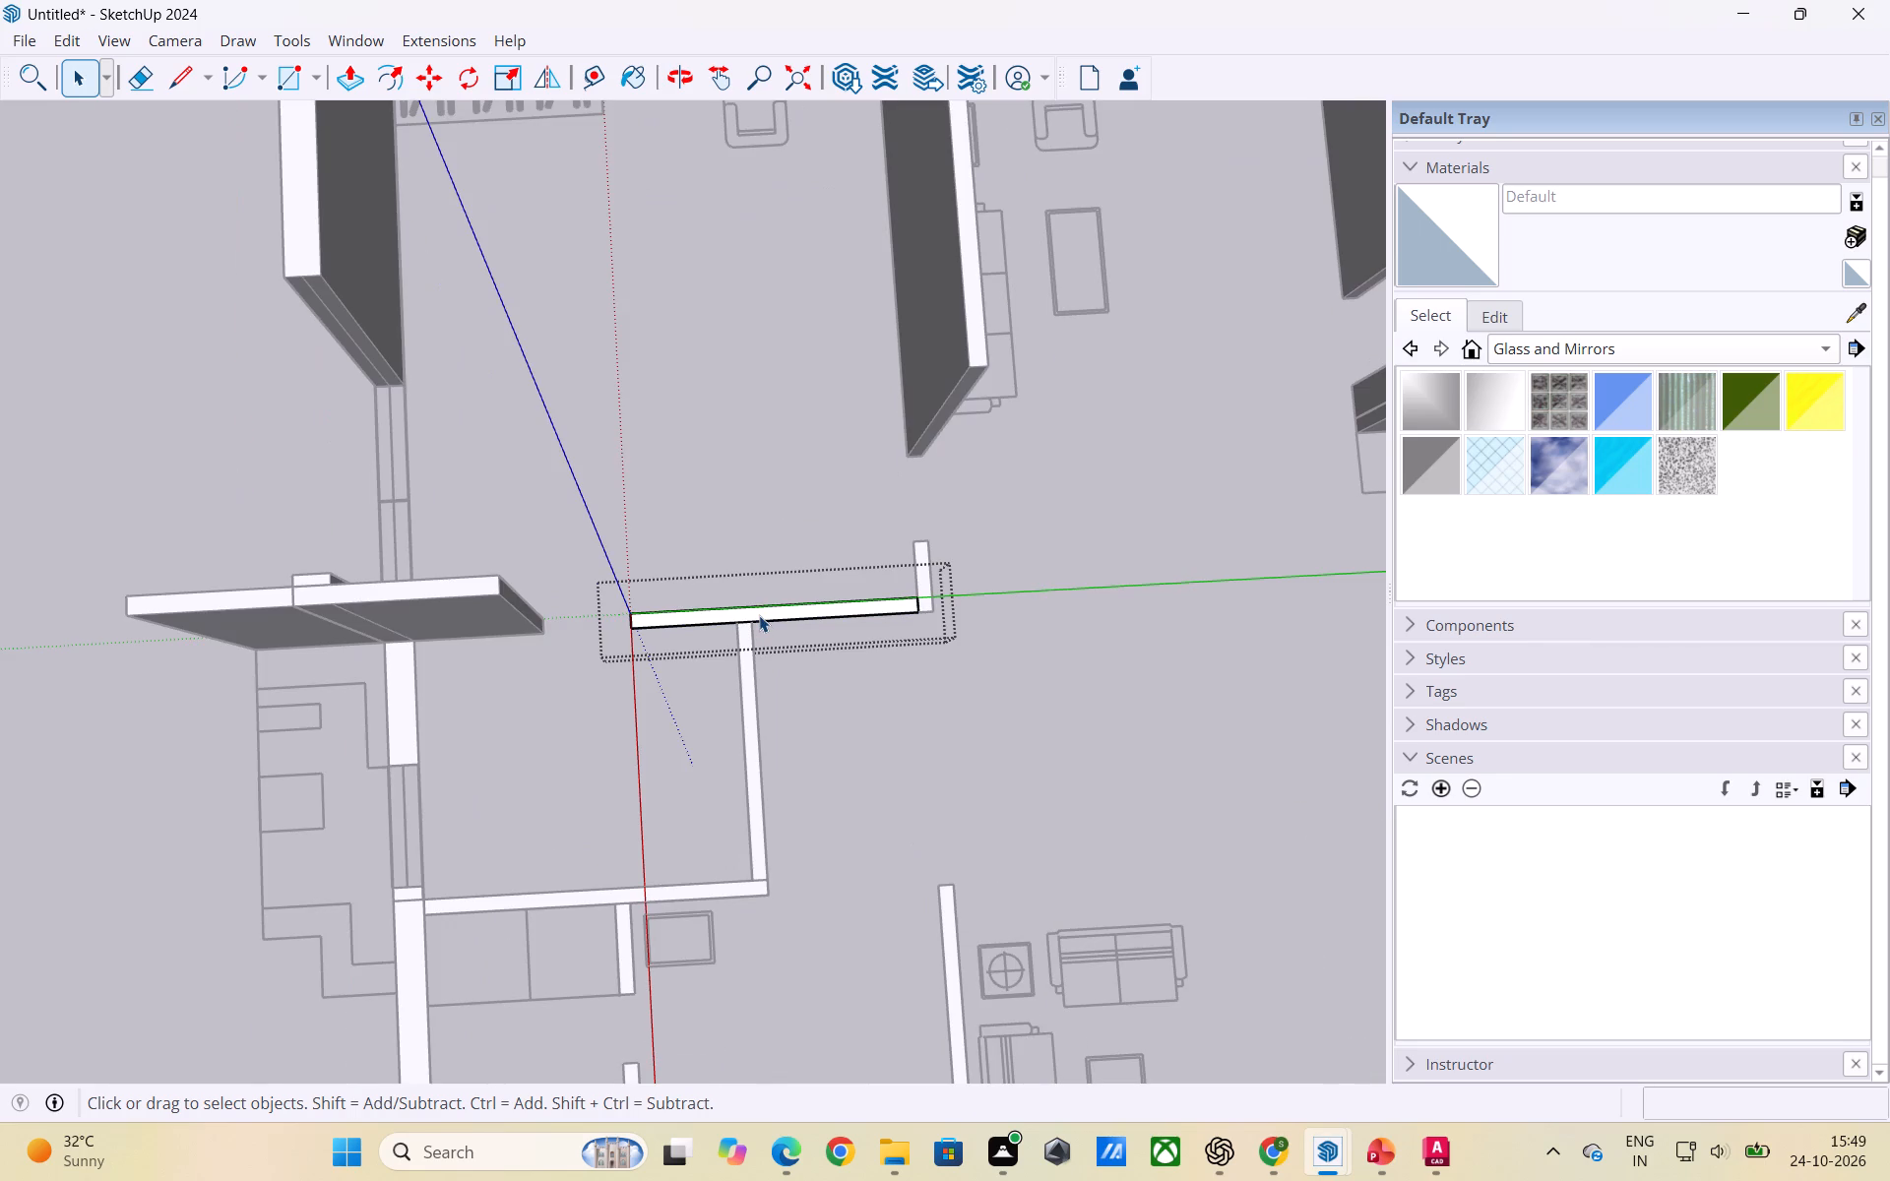
pyautogui.press('p')
pyautogui.click(760, 613)
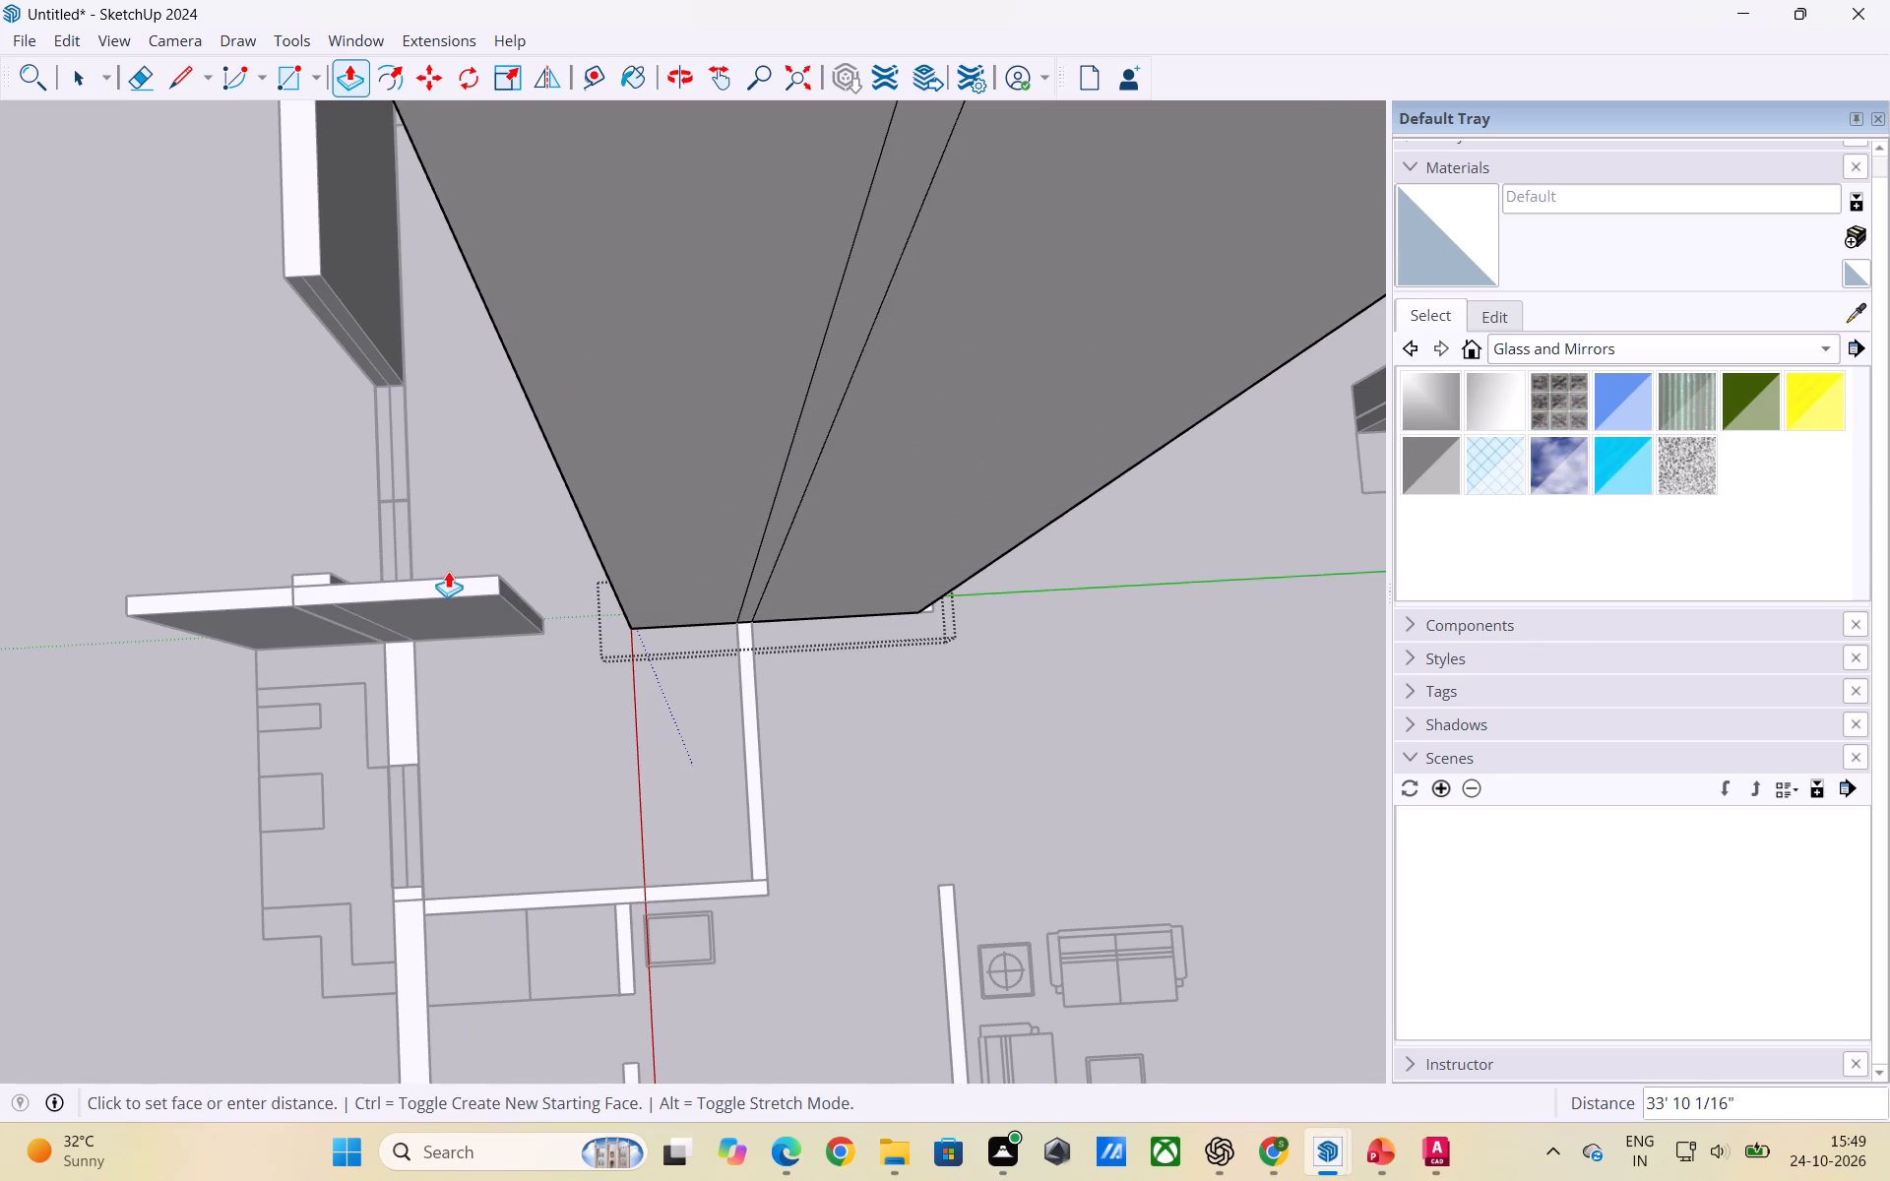
pyautogui.click(455, 585)
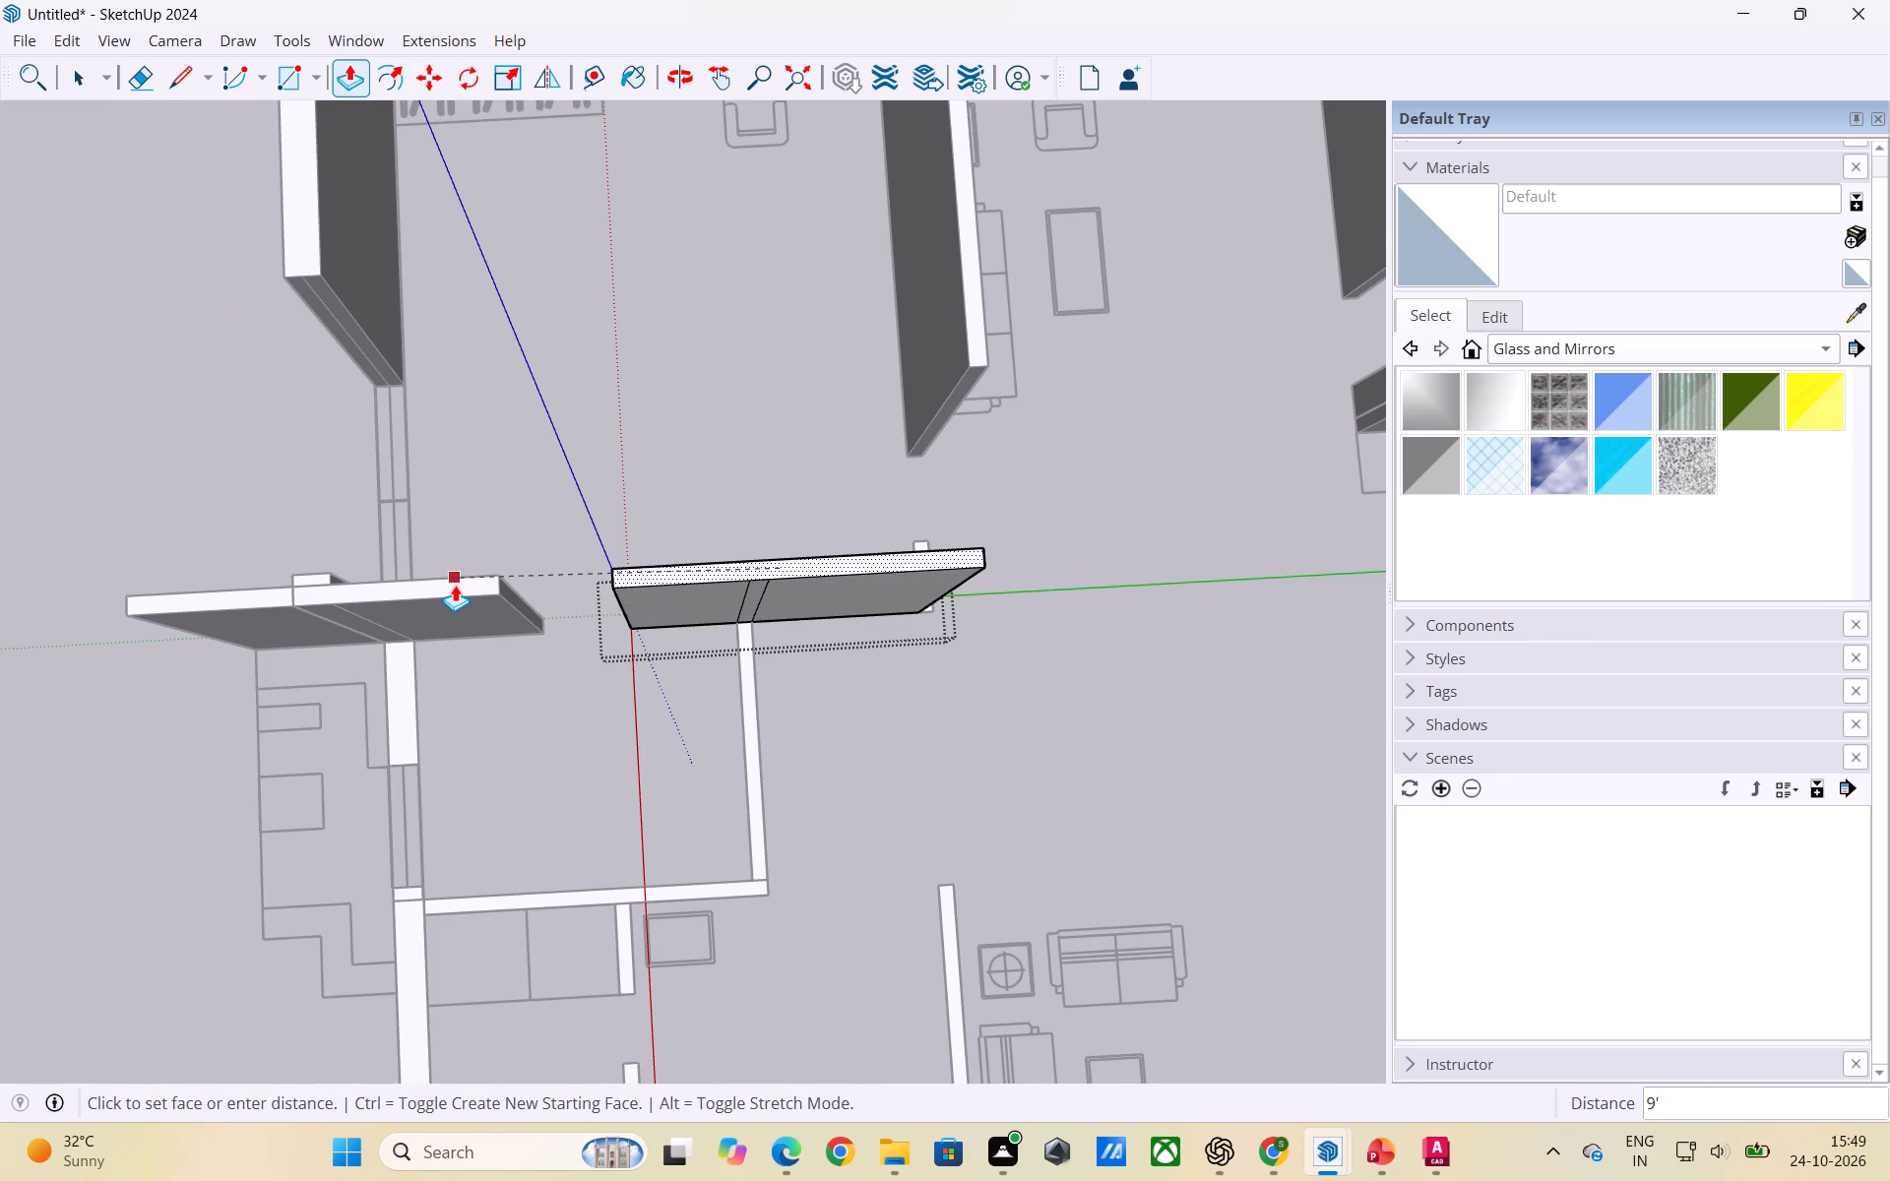
pyautogui.press('space')
pyautogui.click(526, 667)
# Raise the short return wall at the inner end of that partition level with the raised partition.
pyautogui.scroll(-5, 685, 628)
pyautogui.moveTo(797, 705); pyautogui.dragTo(511, 662, button='middle')
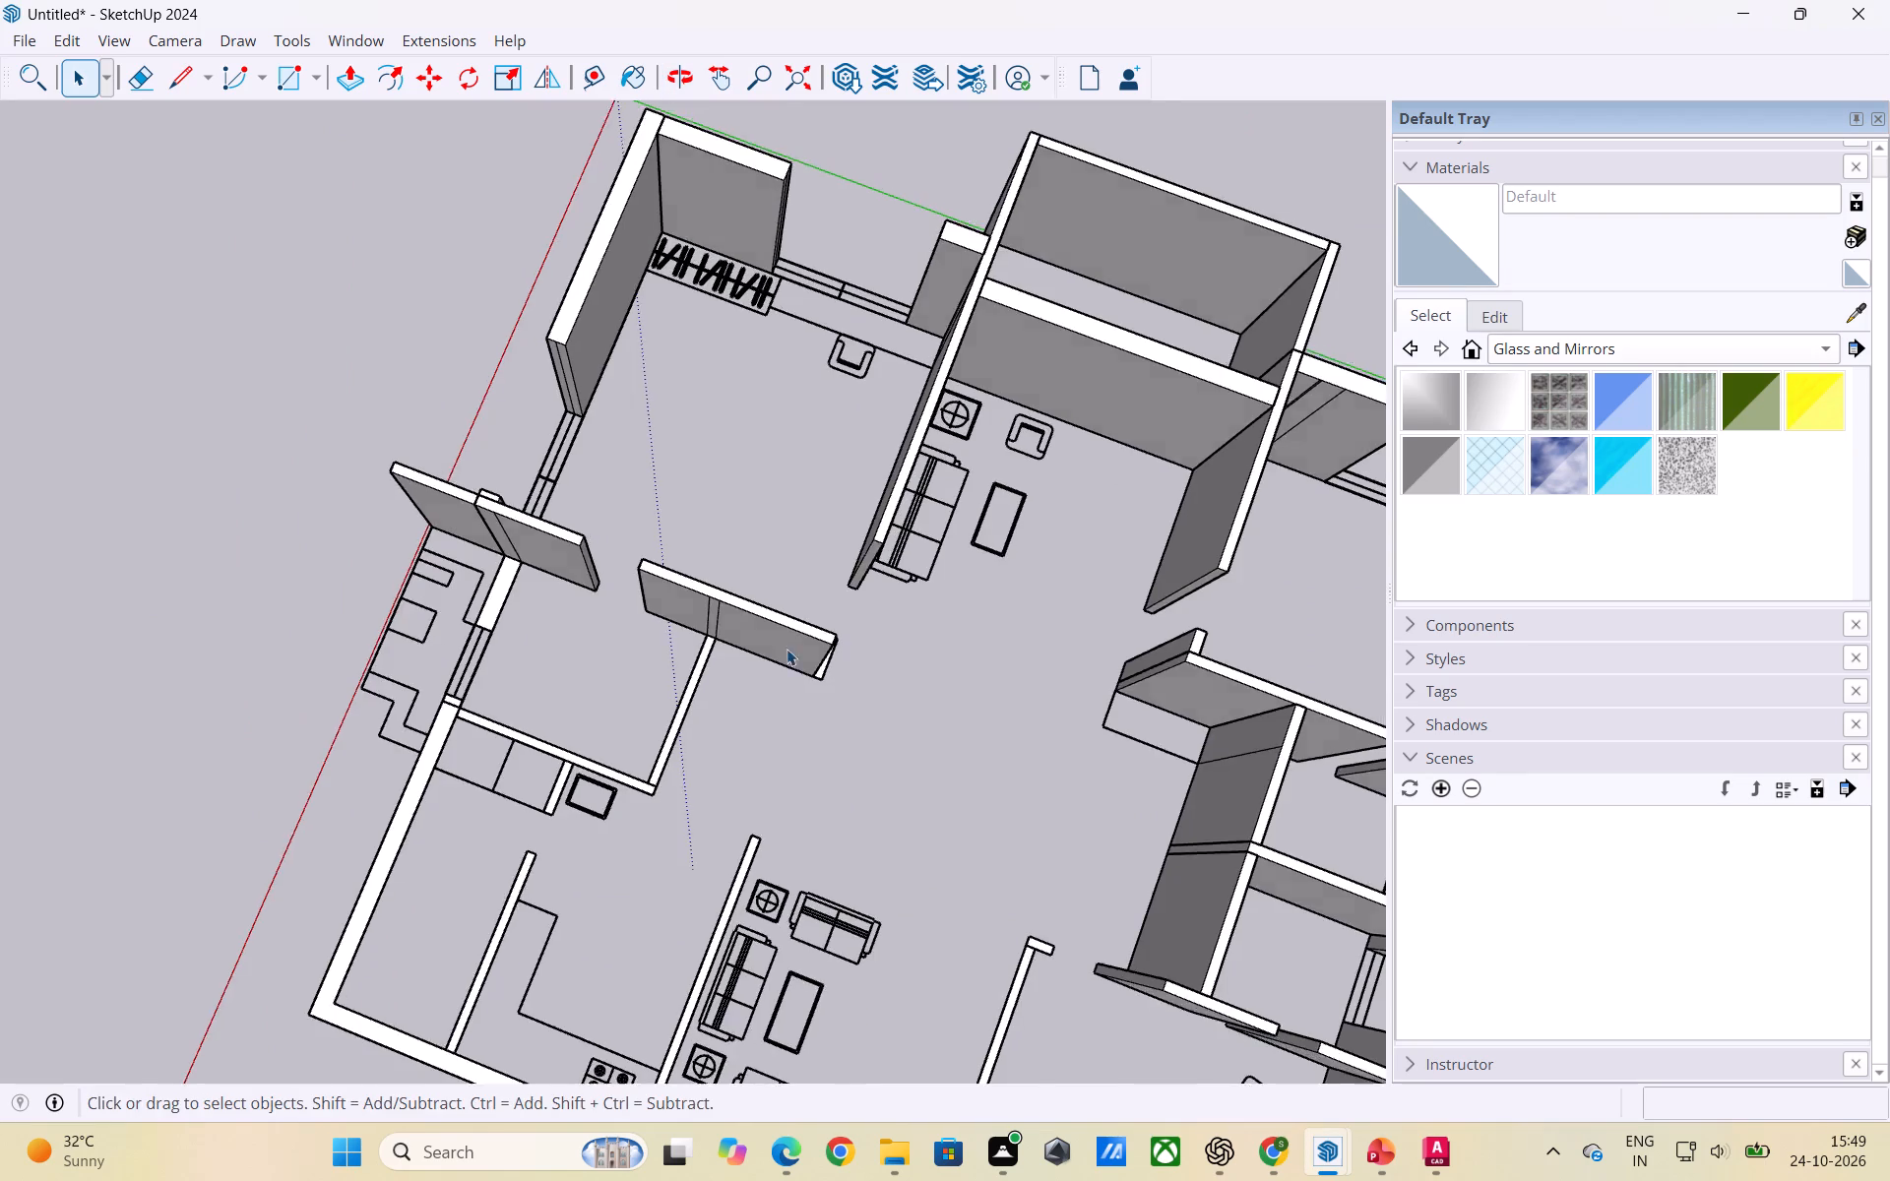
pyautogui.scroll(3, 793, 653)
pyautogui.moveTo(814, 669); pyautogui.dragTo(560, 609, button='middle')
pyautogui.scroll(3, 790, 695)
pyautogui.moveTo(791, 690); pyautogui.dragTo(683, 772, button='middle')
pyautogui.scroll(2, 741, 749)
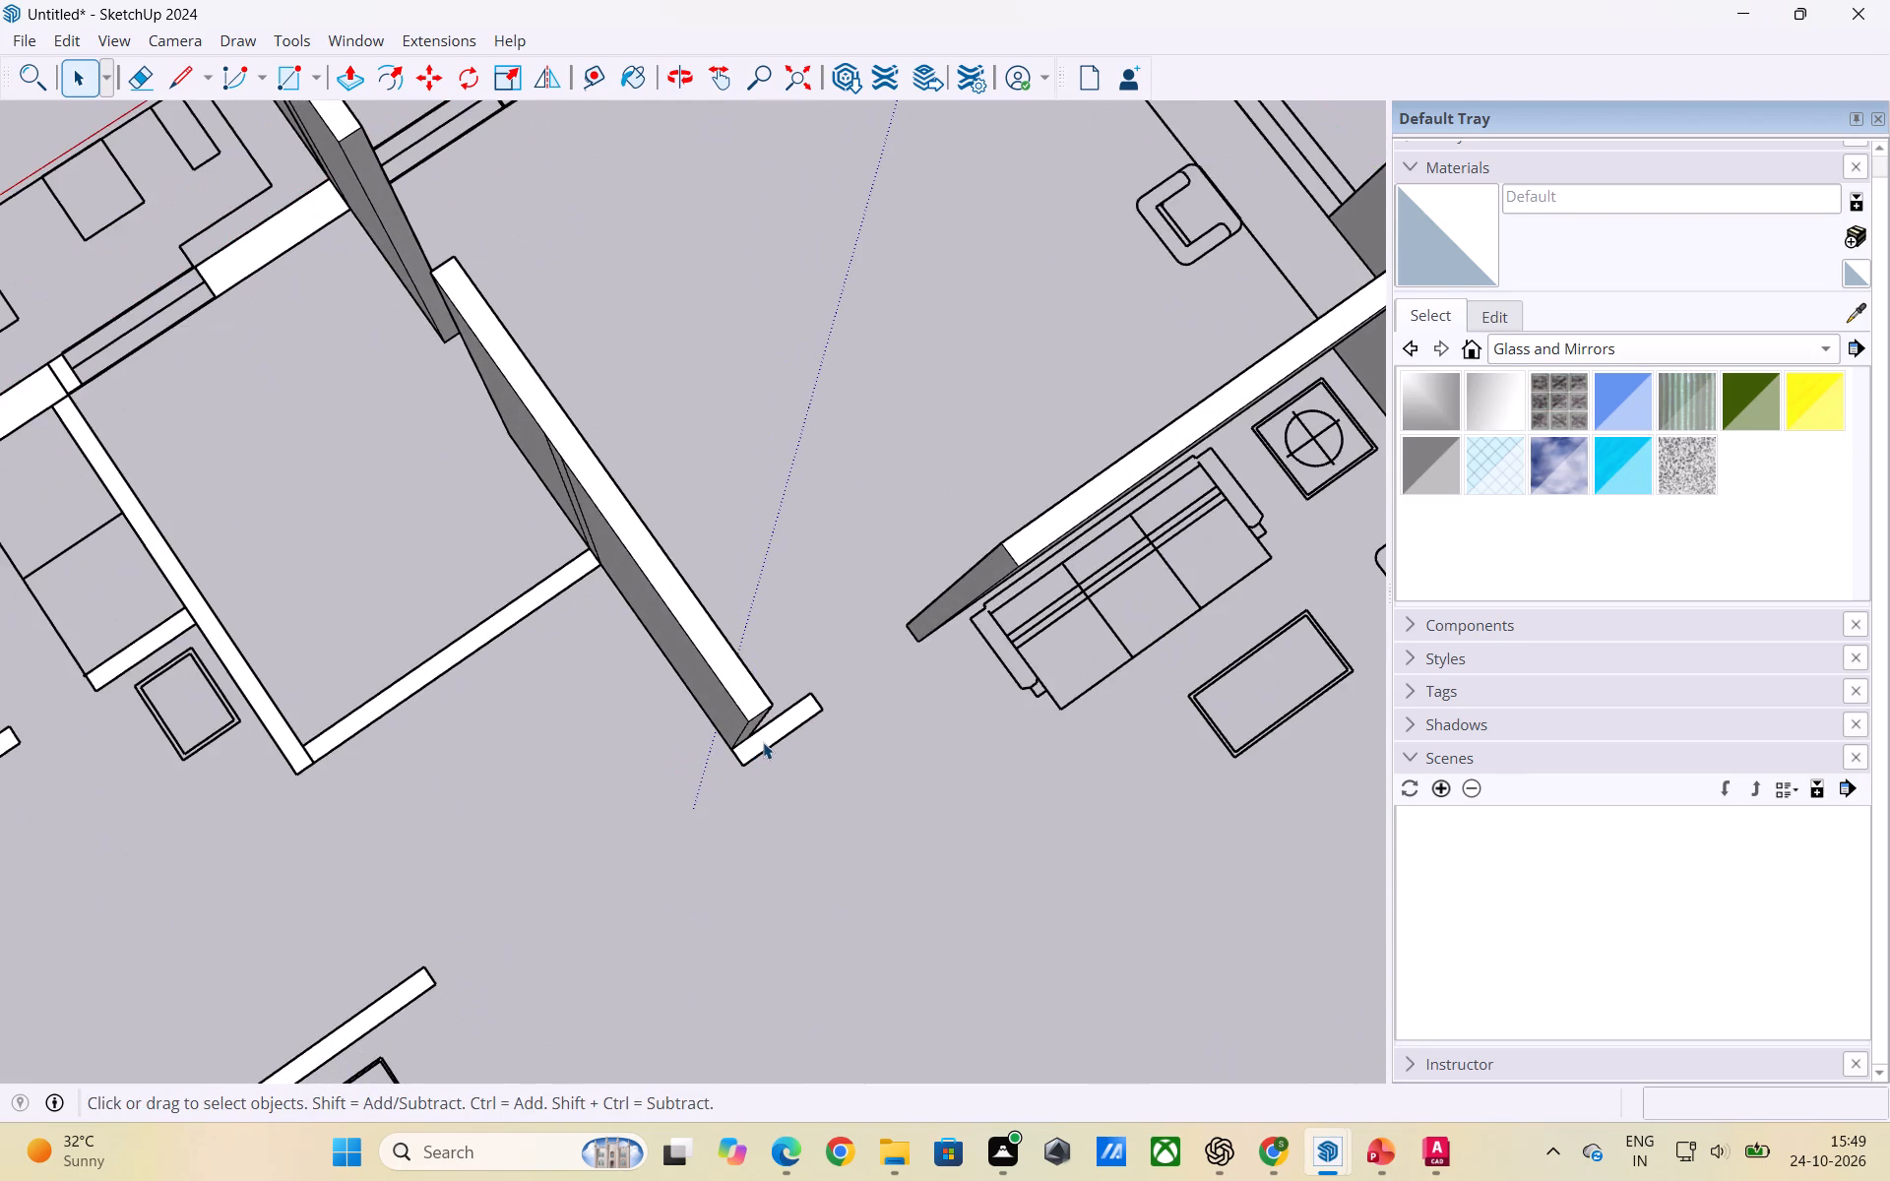
pyautogui.tripleClick(764, 741)
pyautogui.press('p')
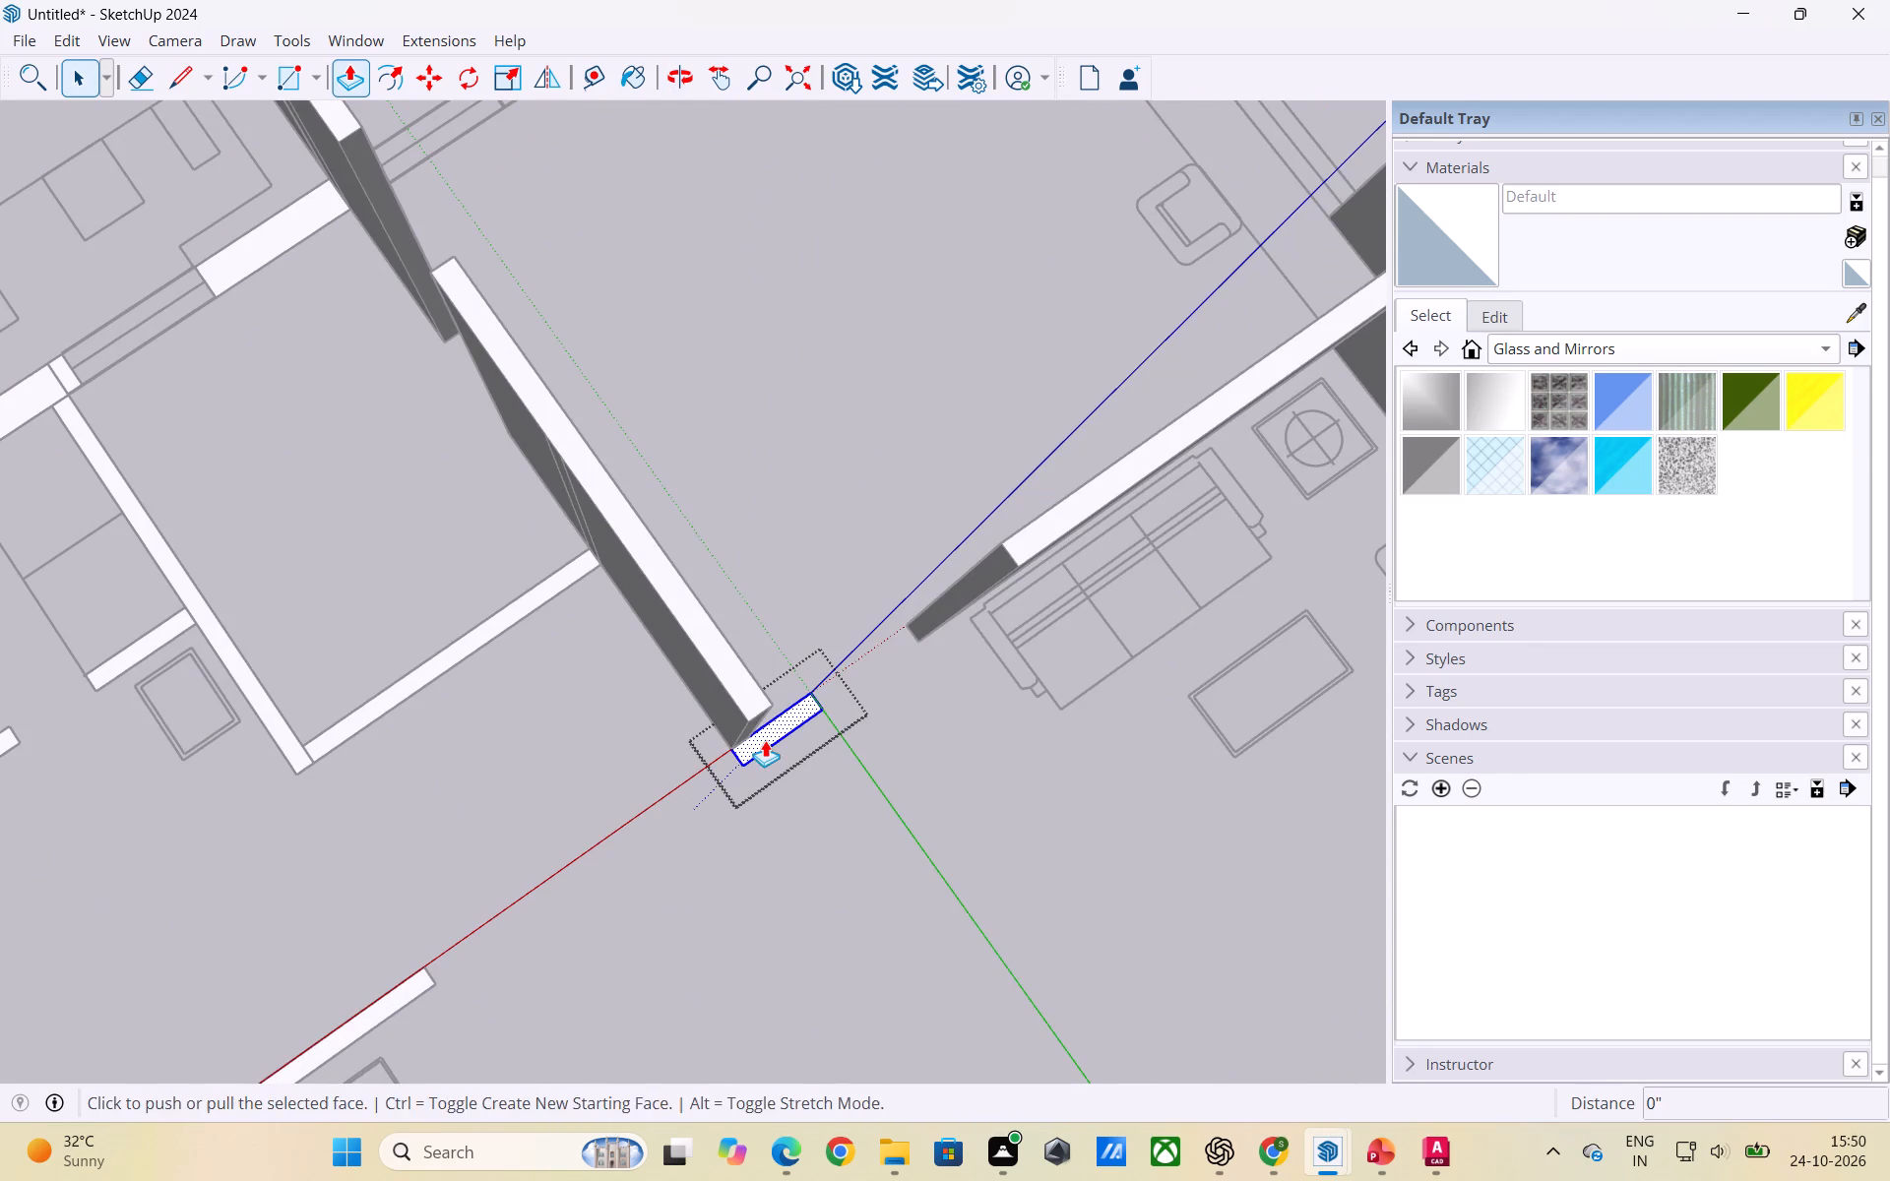
pyautogui.click(765, 740)
pyautogui.click(740, 670)
pyautogui.press('space')
pyautogui.click(870, 836)
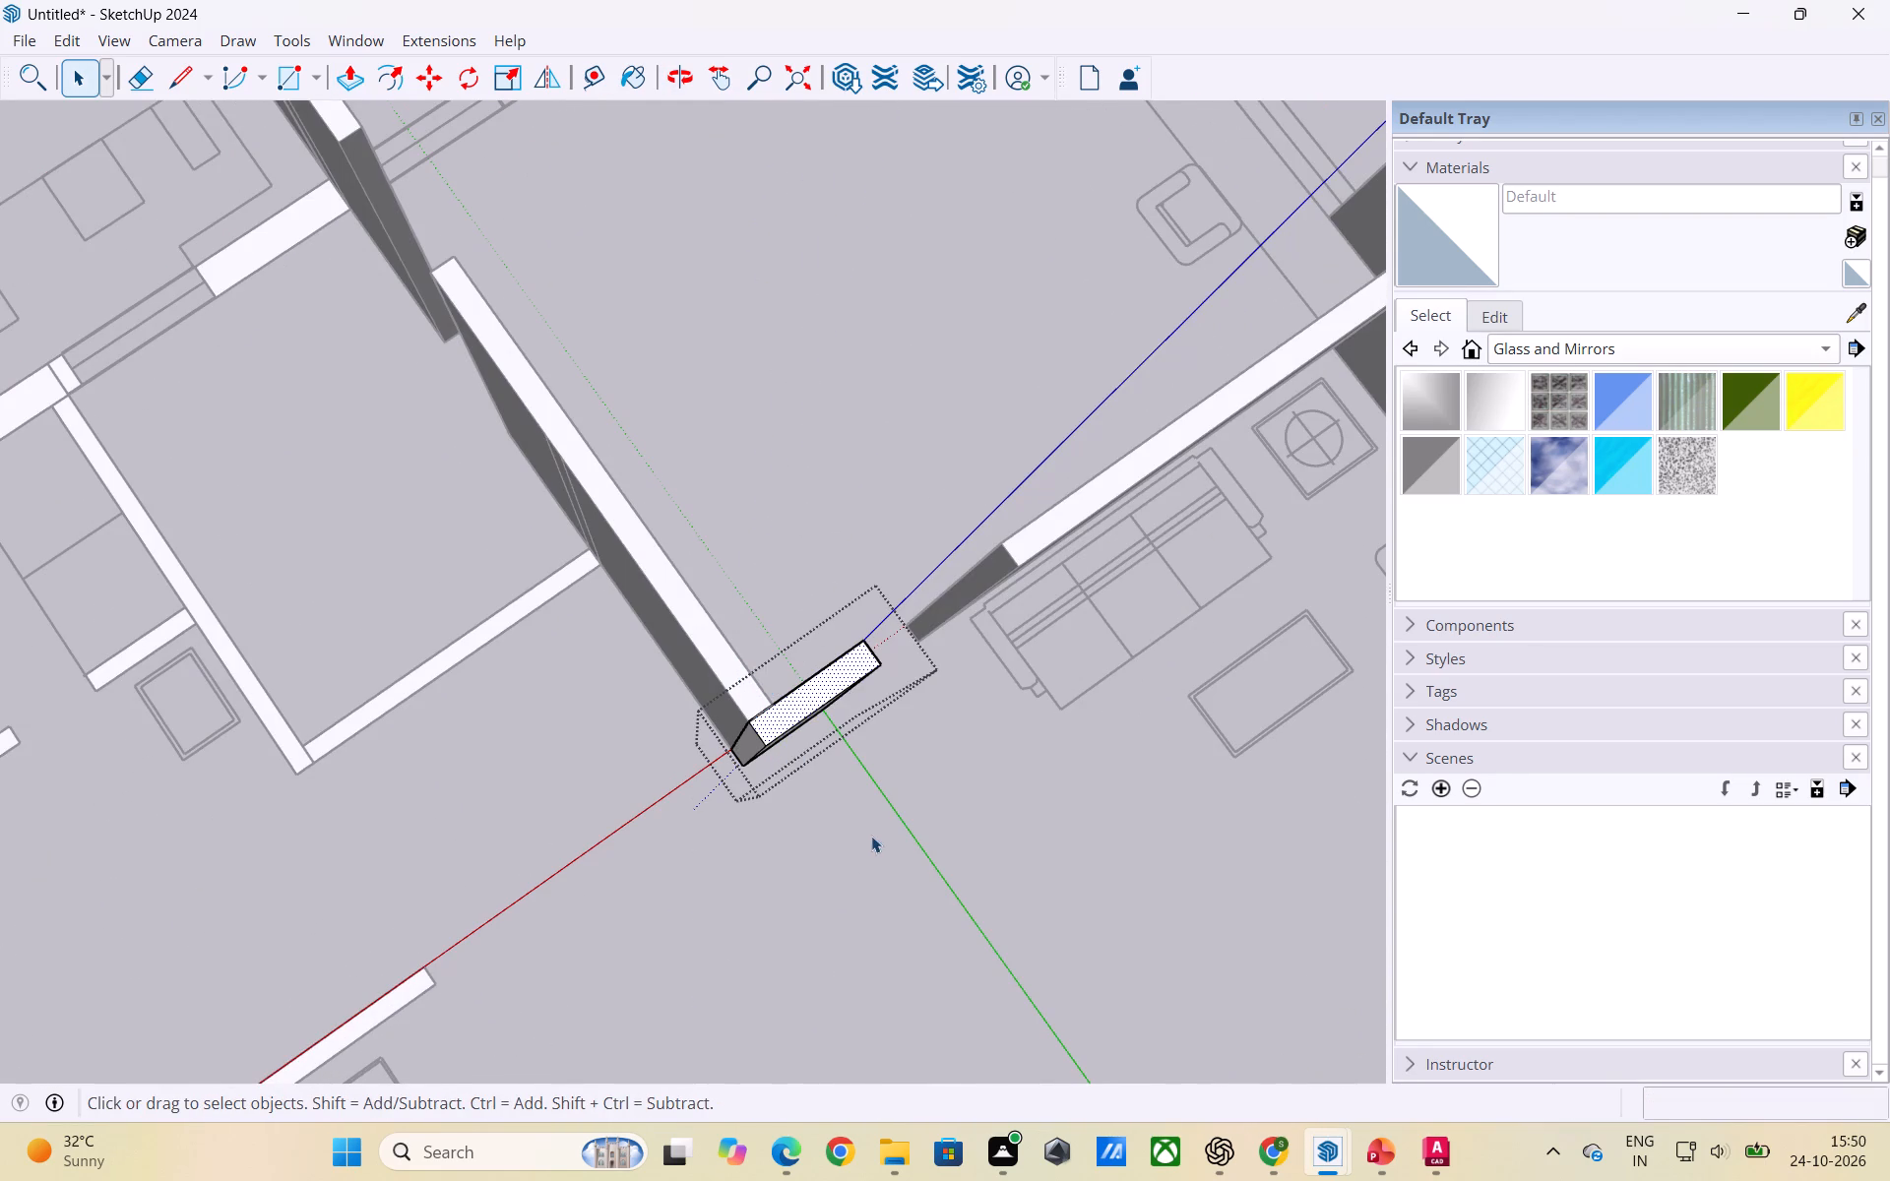
# Raise the small room's inner wall, running from the partition to its far corner, level with the raised partition.
pyautogui.scroll(-6, 1007, 740)
pyautogui.moveTo(874, 761); pyautogui.dragTo(816, 705, button='middle')
pyautogui.scroll(3, 782, 620)
pyautogui.scroll(-3, 782, 620)
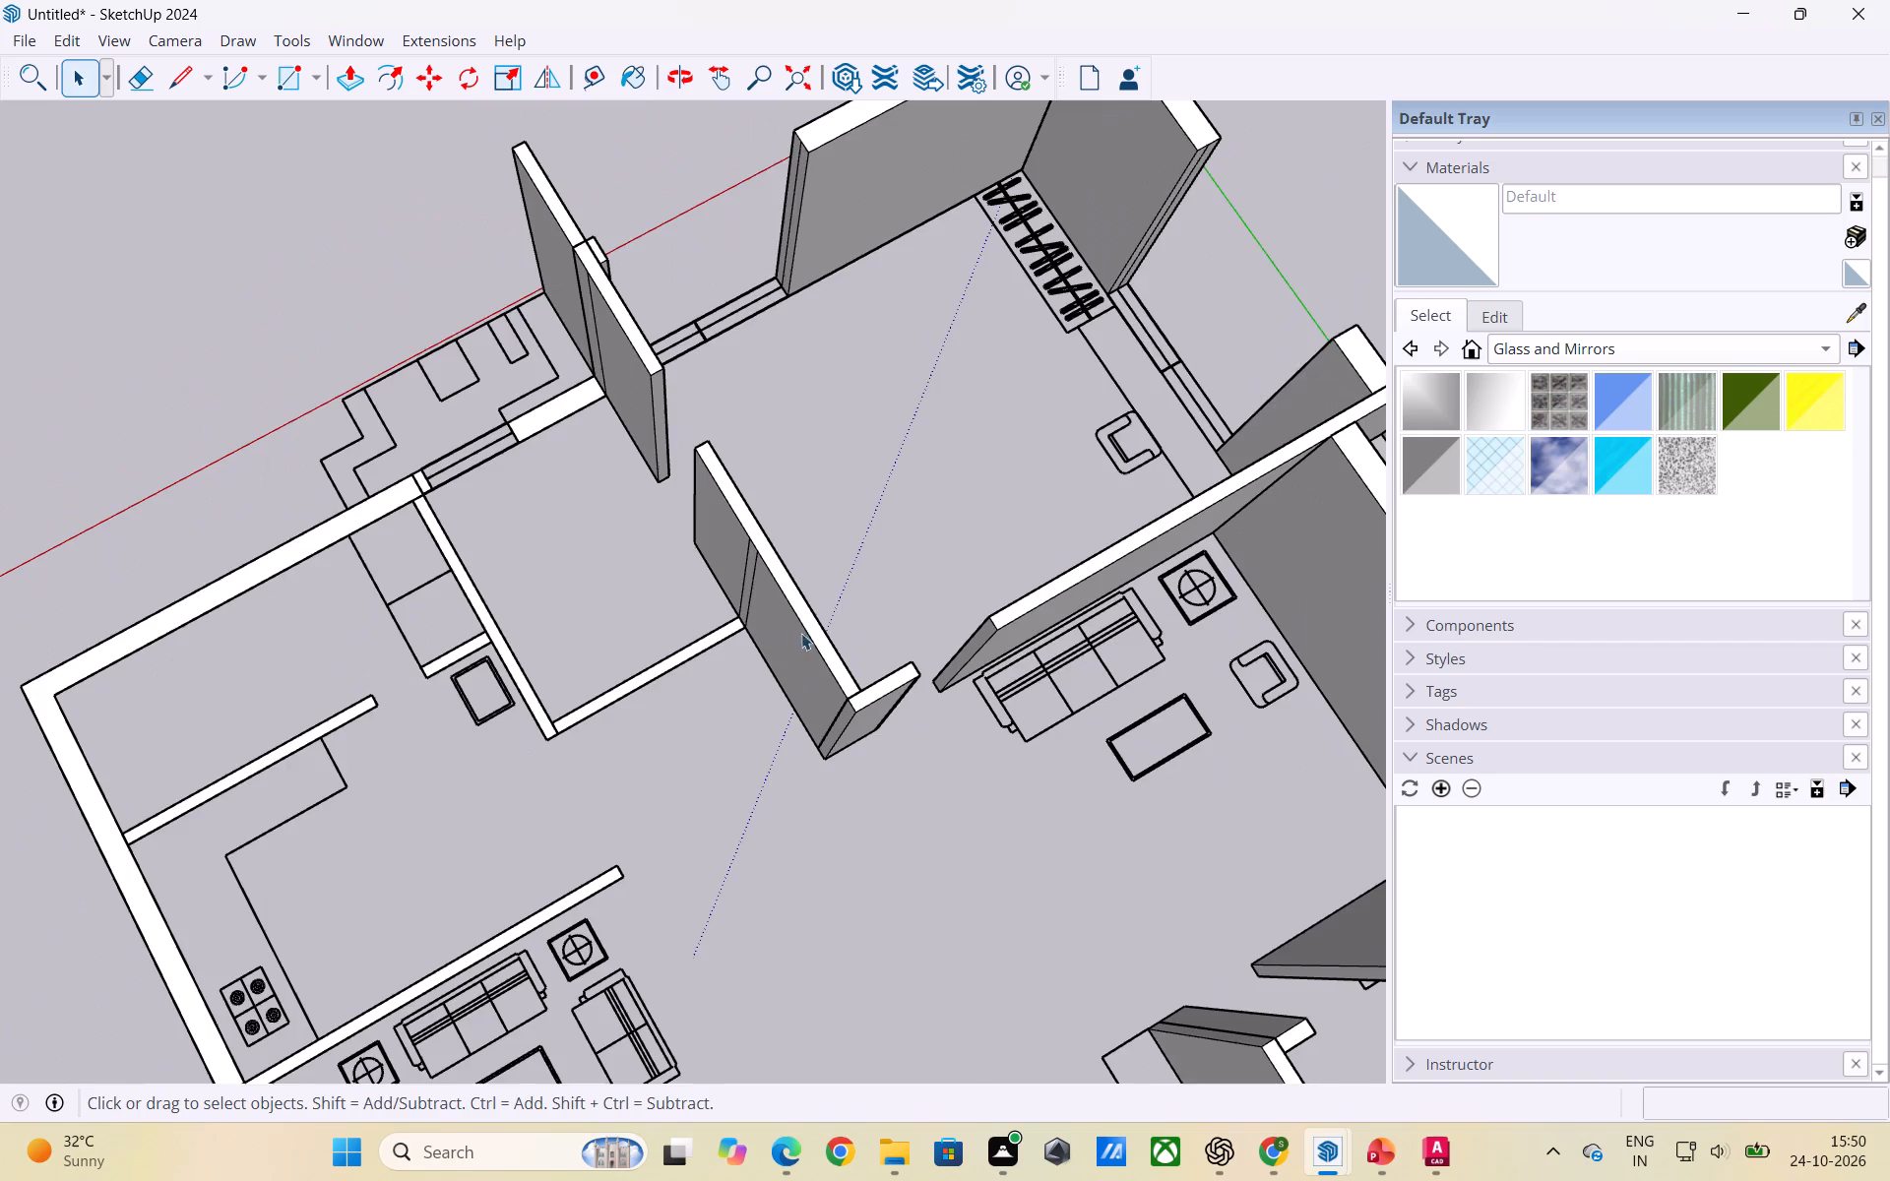
pyautogui.scroll(-4, 801, 633)
pyautogui.moveTo(682, 670); pyautogui.dragTo(500, 660, button='middle')
pyautogui.scroll(3, 648, 679)
pyautogui.moveTo(665, 663); pyautogui.dragTo(676, 721, button='middle')
pyautogui.scroll(2, 683, 668)
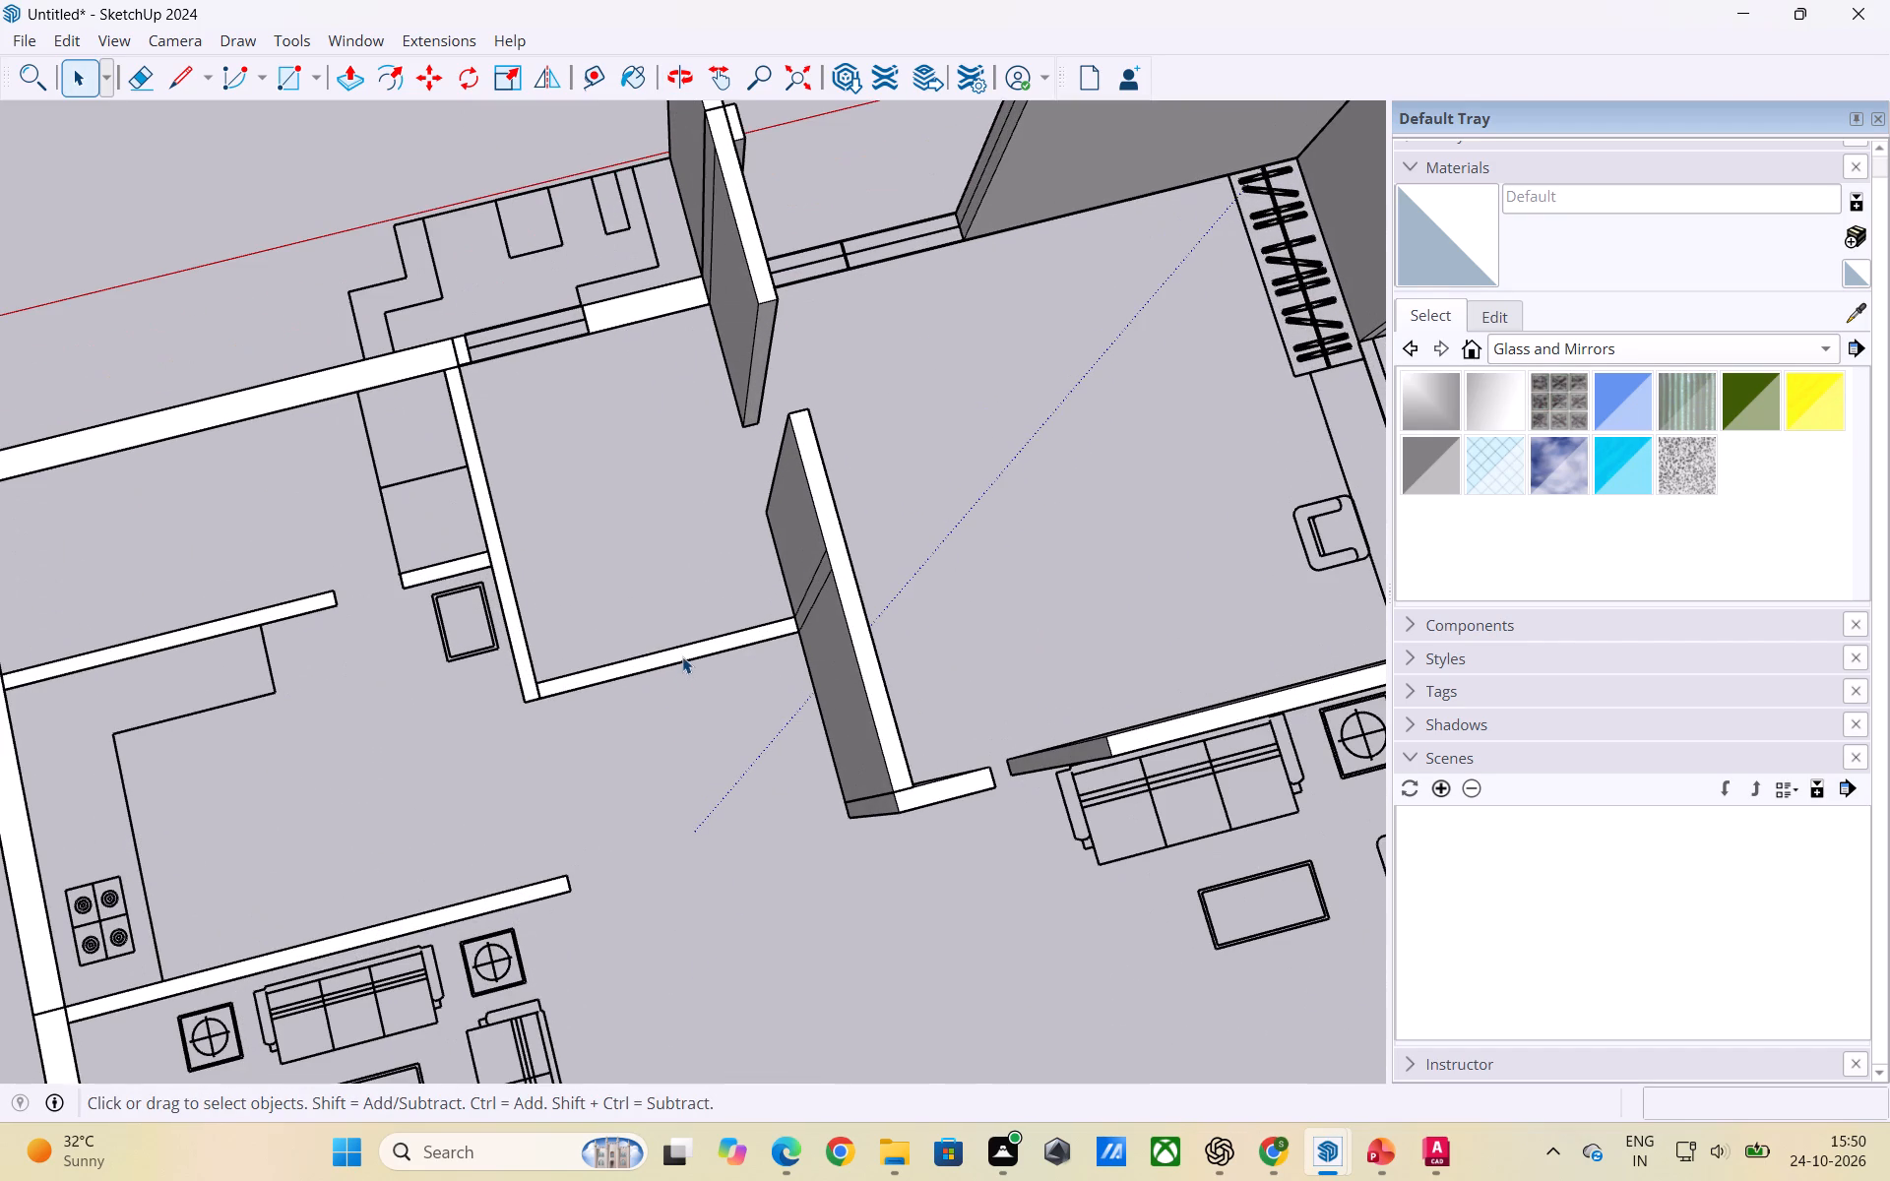
pyautogui.doubleClick(682, 656)
pyautogui.click(683, 651)
pyautogui.press('p')
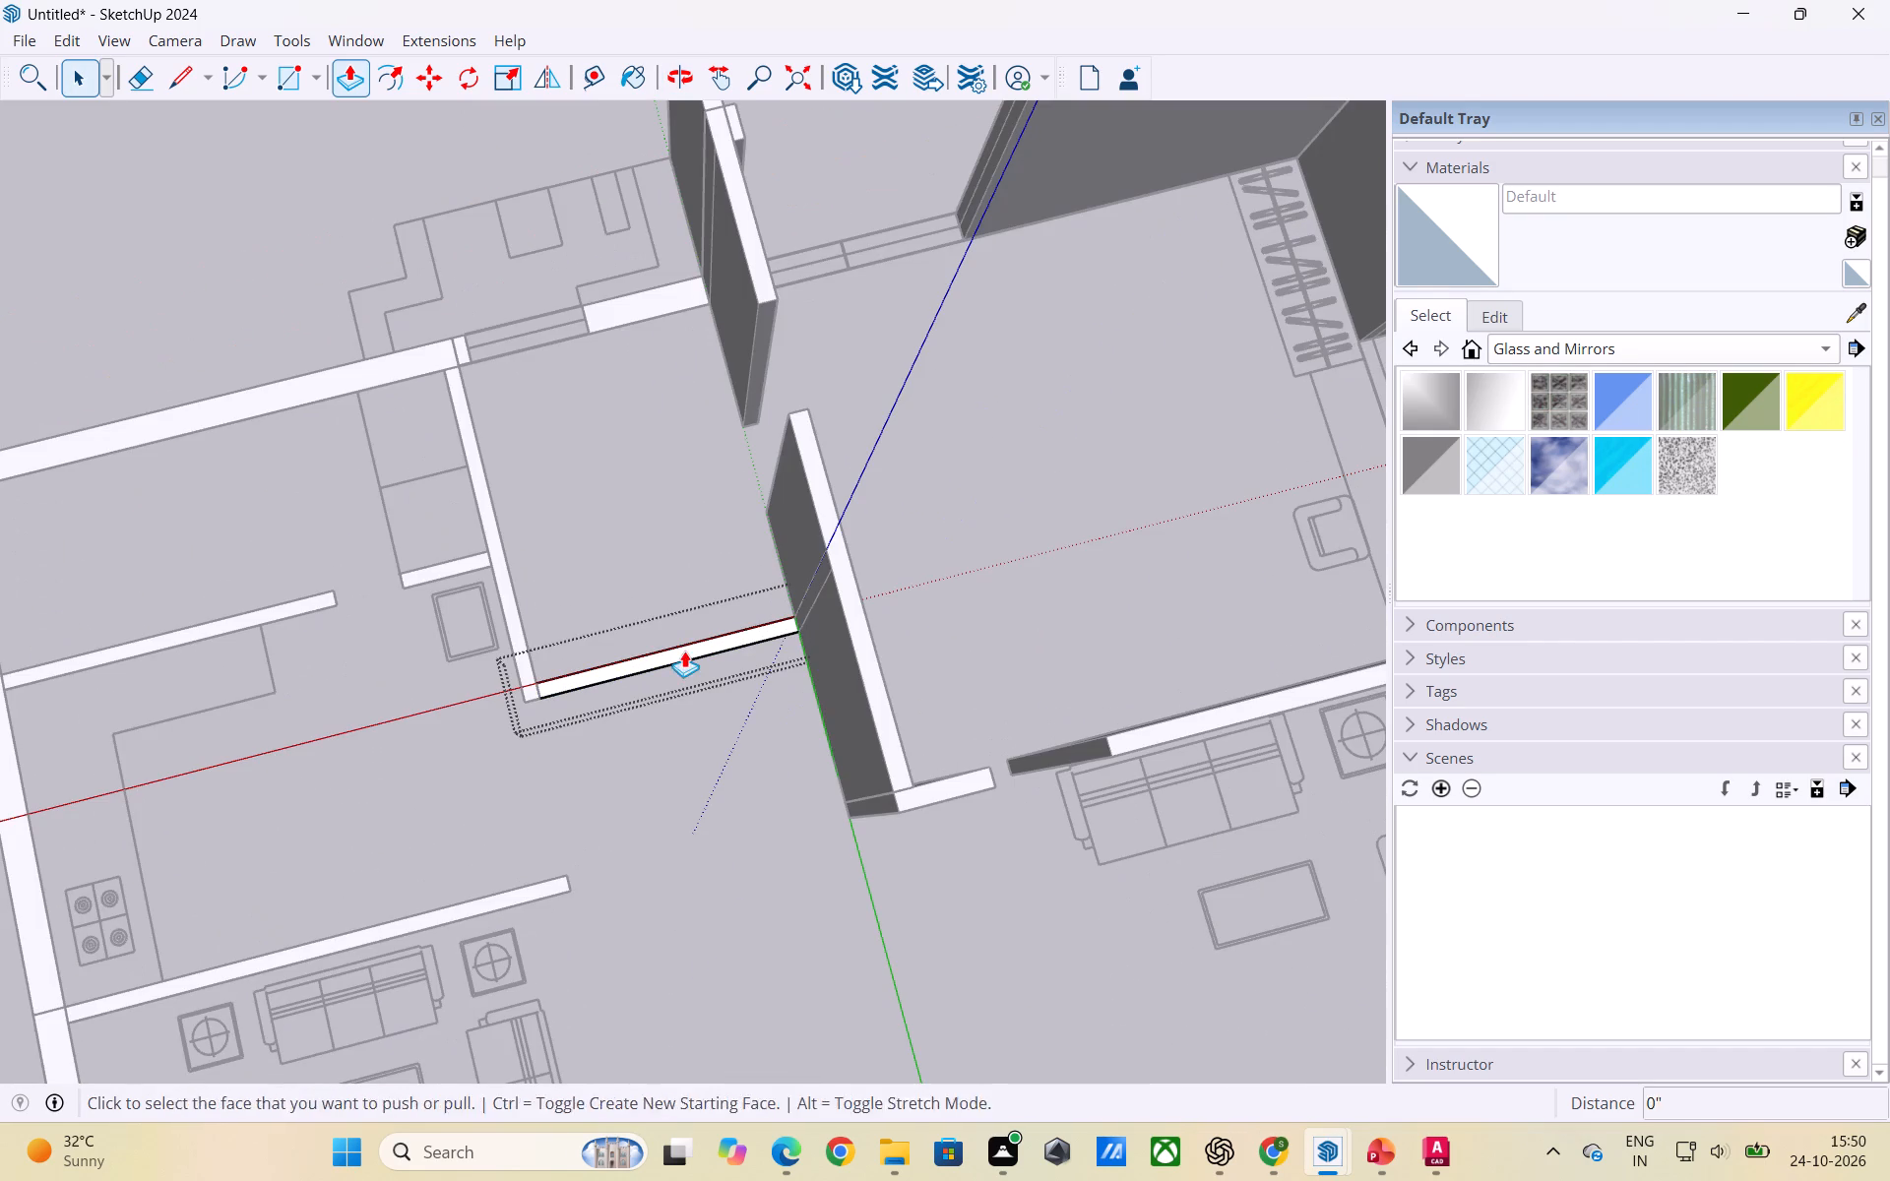
pyautogui.click(684, 651)
pyautogui.click(864, 638)
pyautogui.press('space')
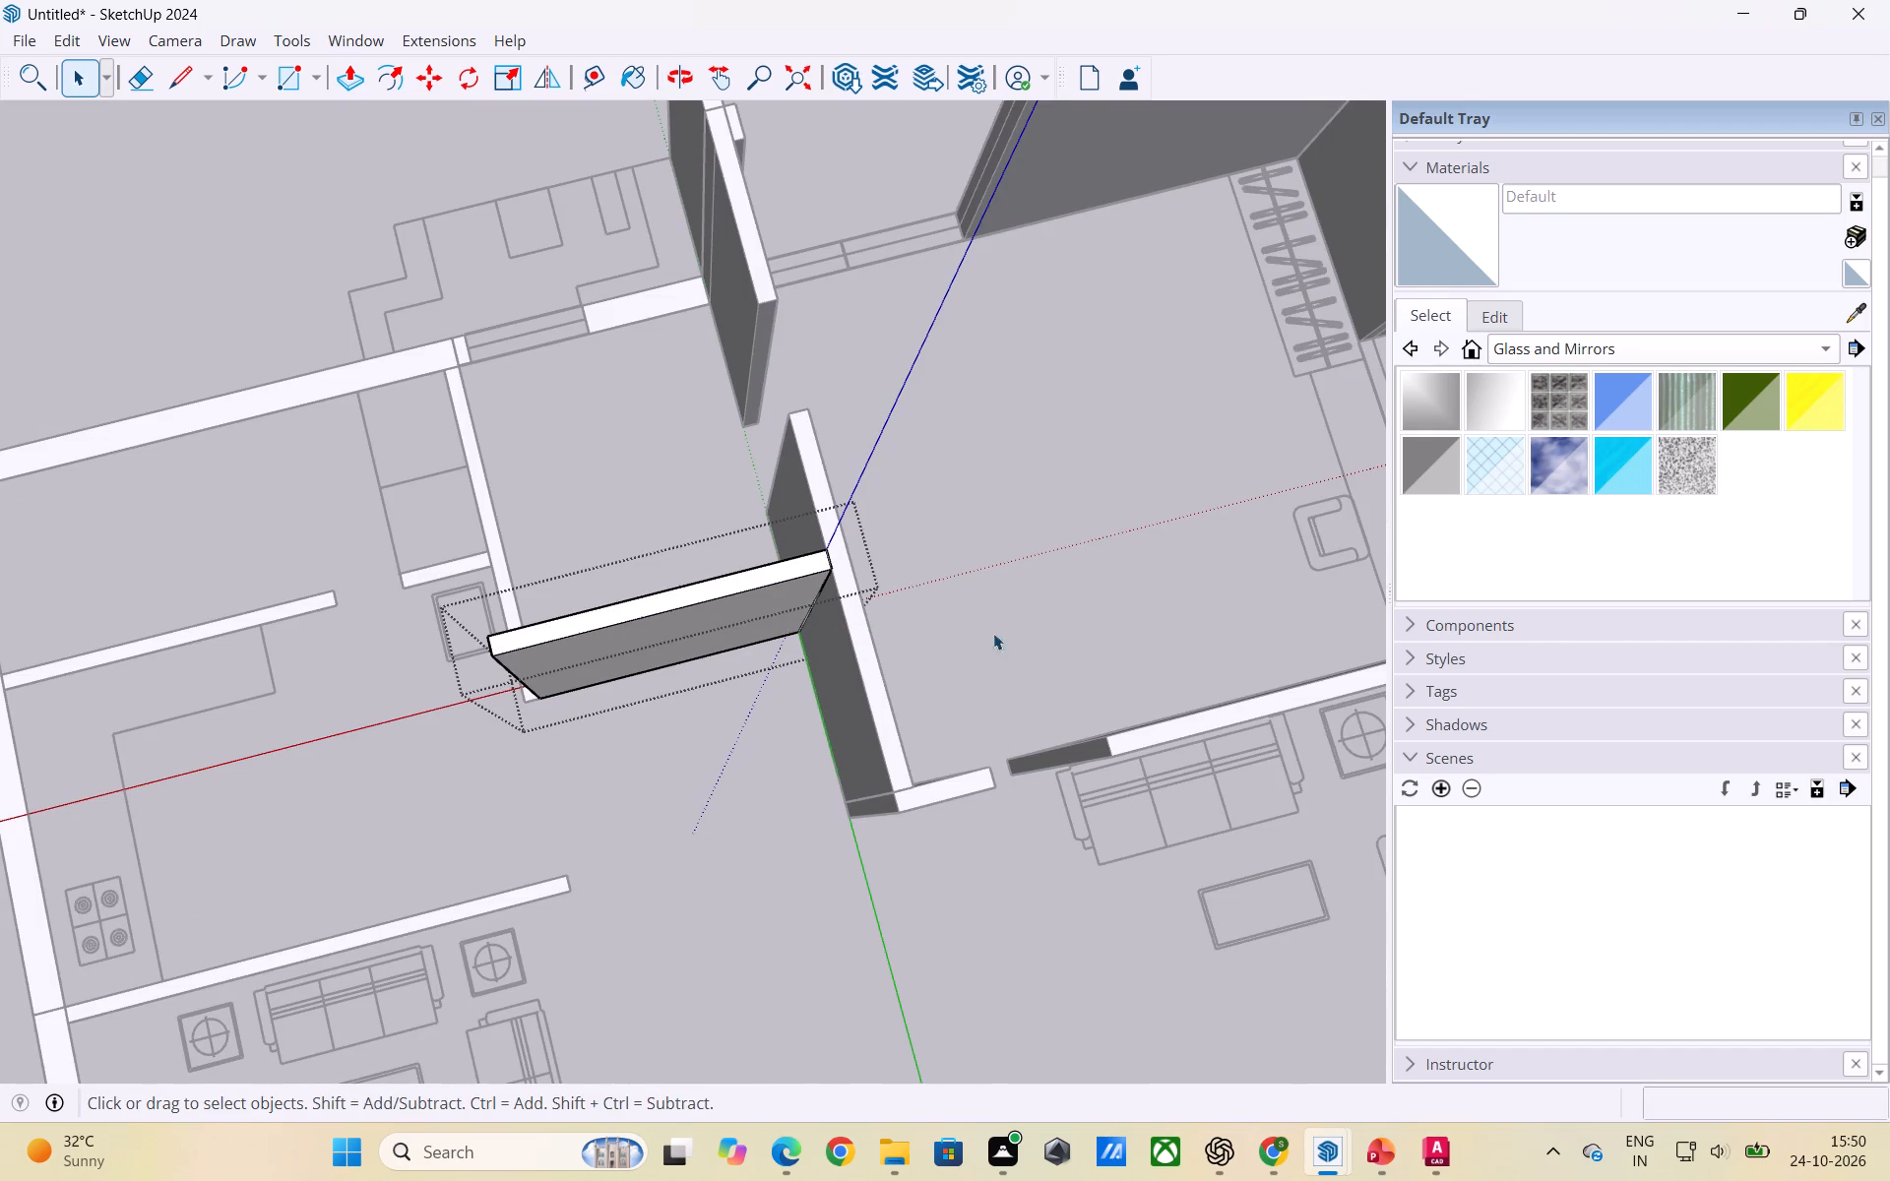
pyautogui.click(1011, 633)
# Raise the small room's remaining side wall, facing the kitchen area, to 9', level with the adjoining inner wall.
pyautogui.scroll(-6, 1024, 613)
pyautogui.moveTo(637, 574); pyautogui.dragTo(669, 686, button='middle')
pyautogui.scroll(3, 680, 601)
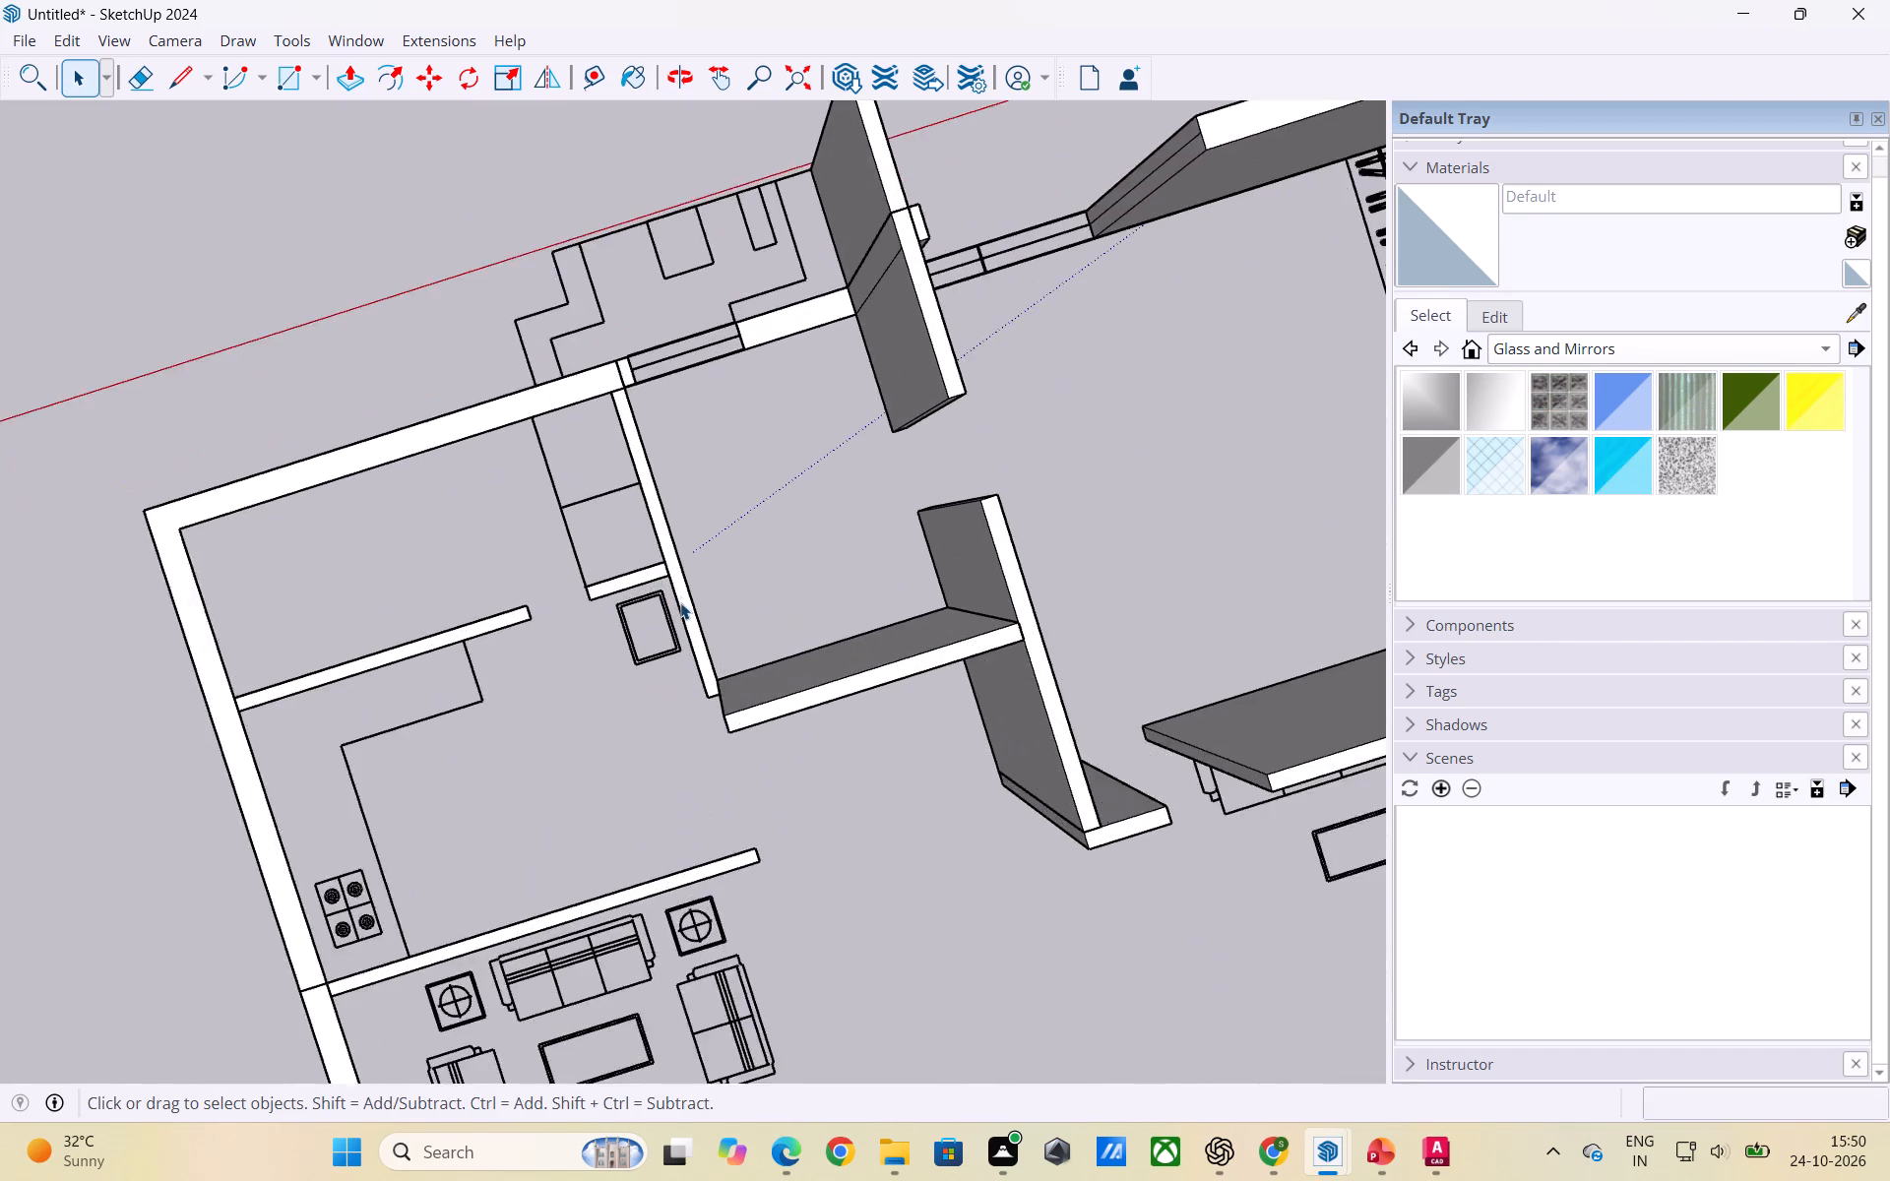
pyautogui.scroll(2, 680, 602)
pyautogui.click(687, 602)
pyautogui.press('p')
pyautogui.click(687, 602)
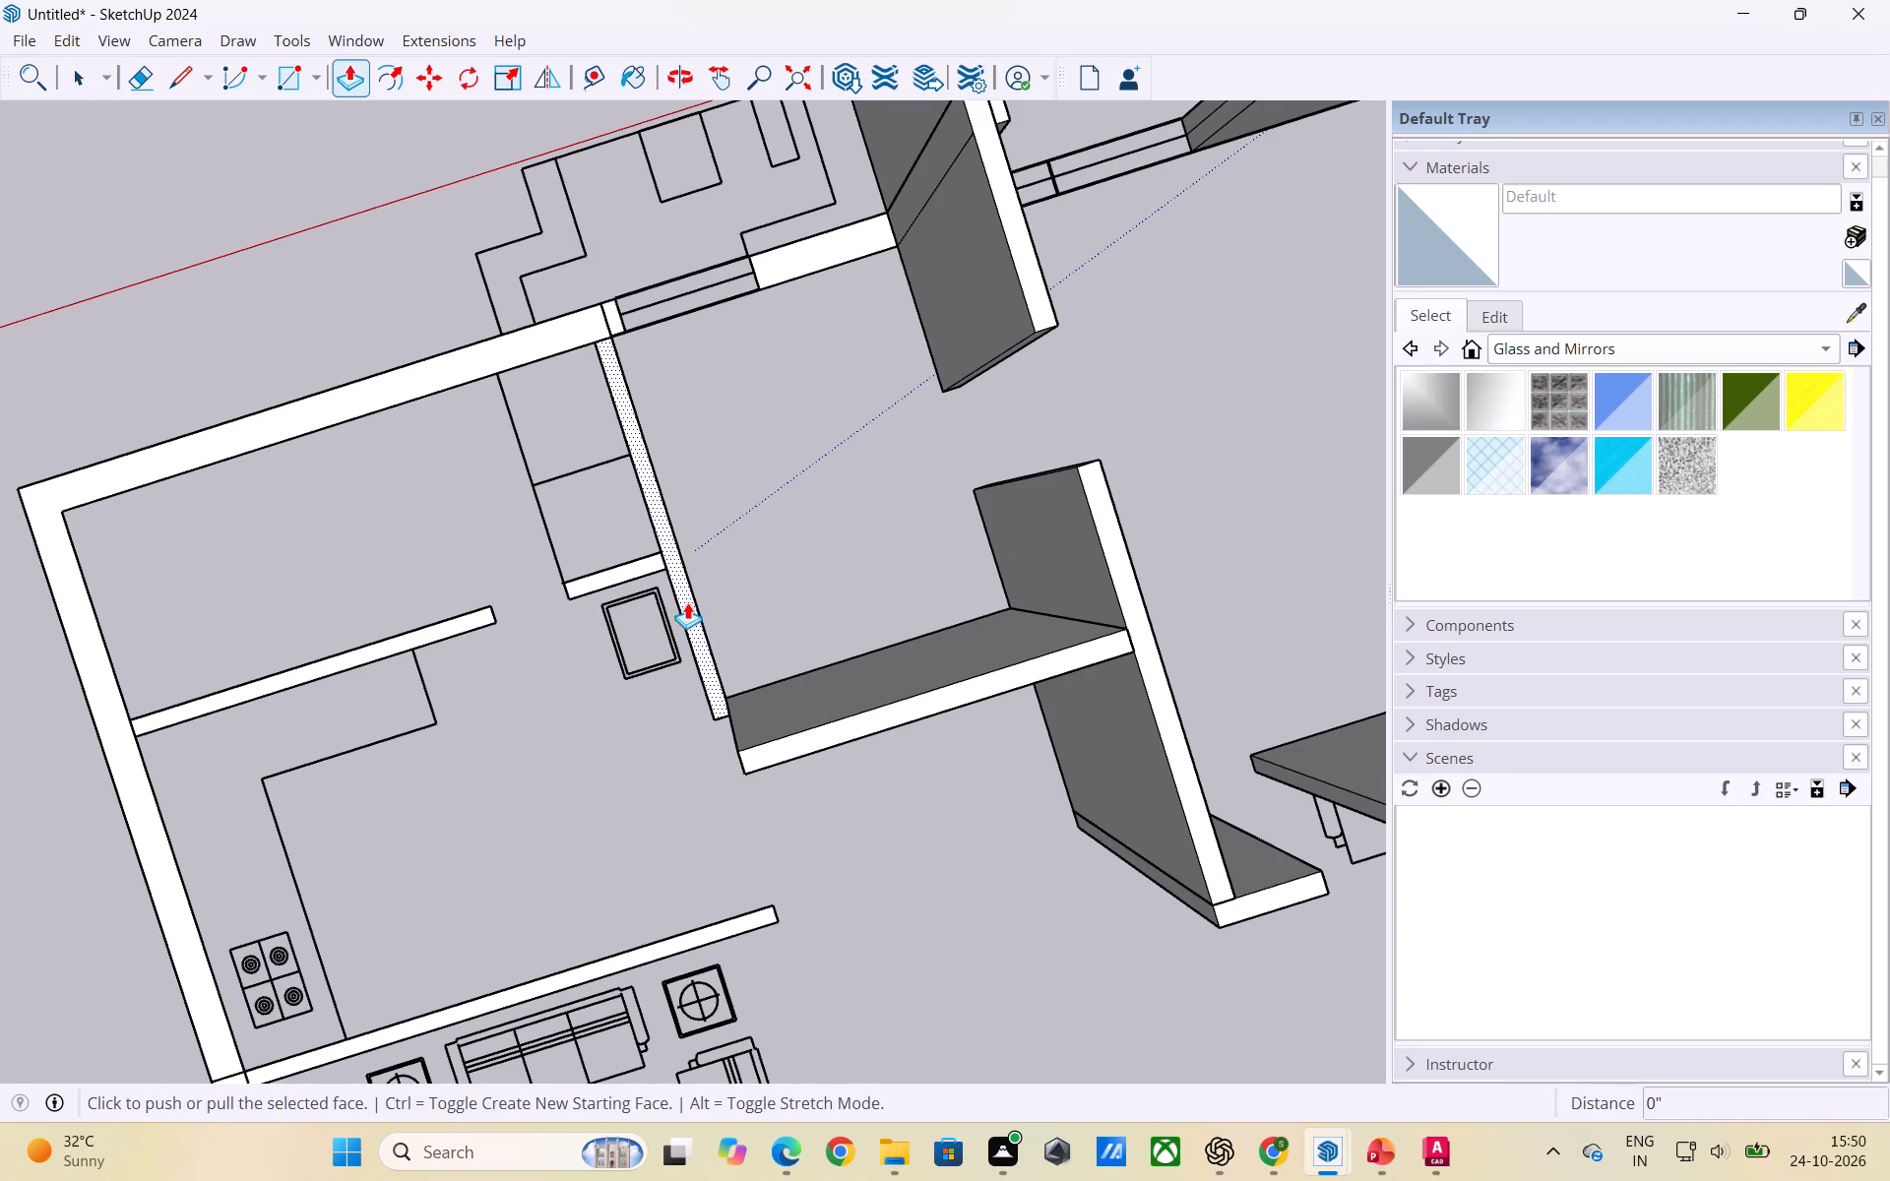
pyautogui.click(823, 725)
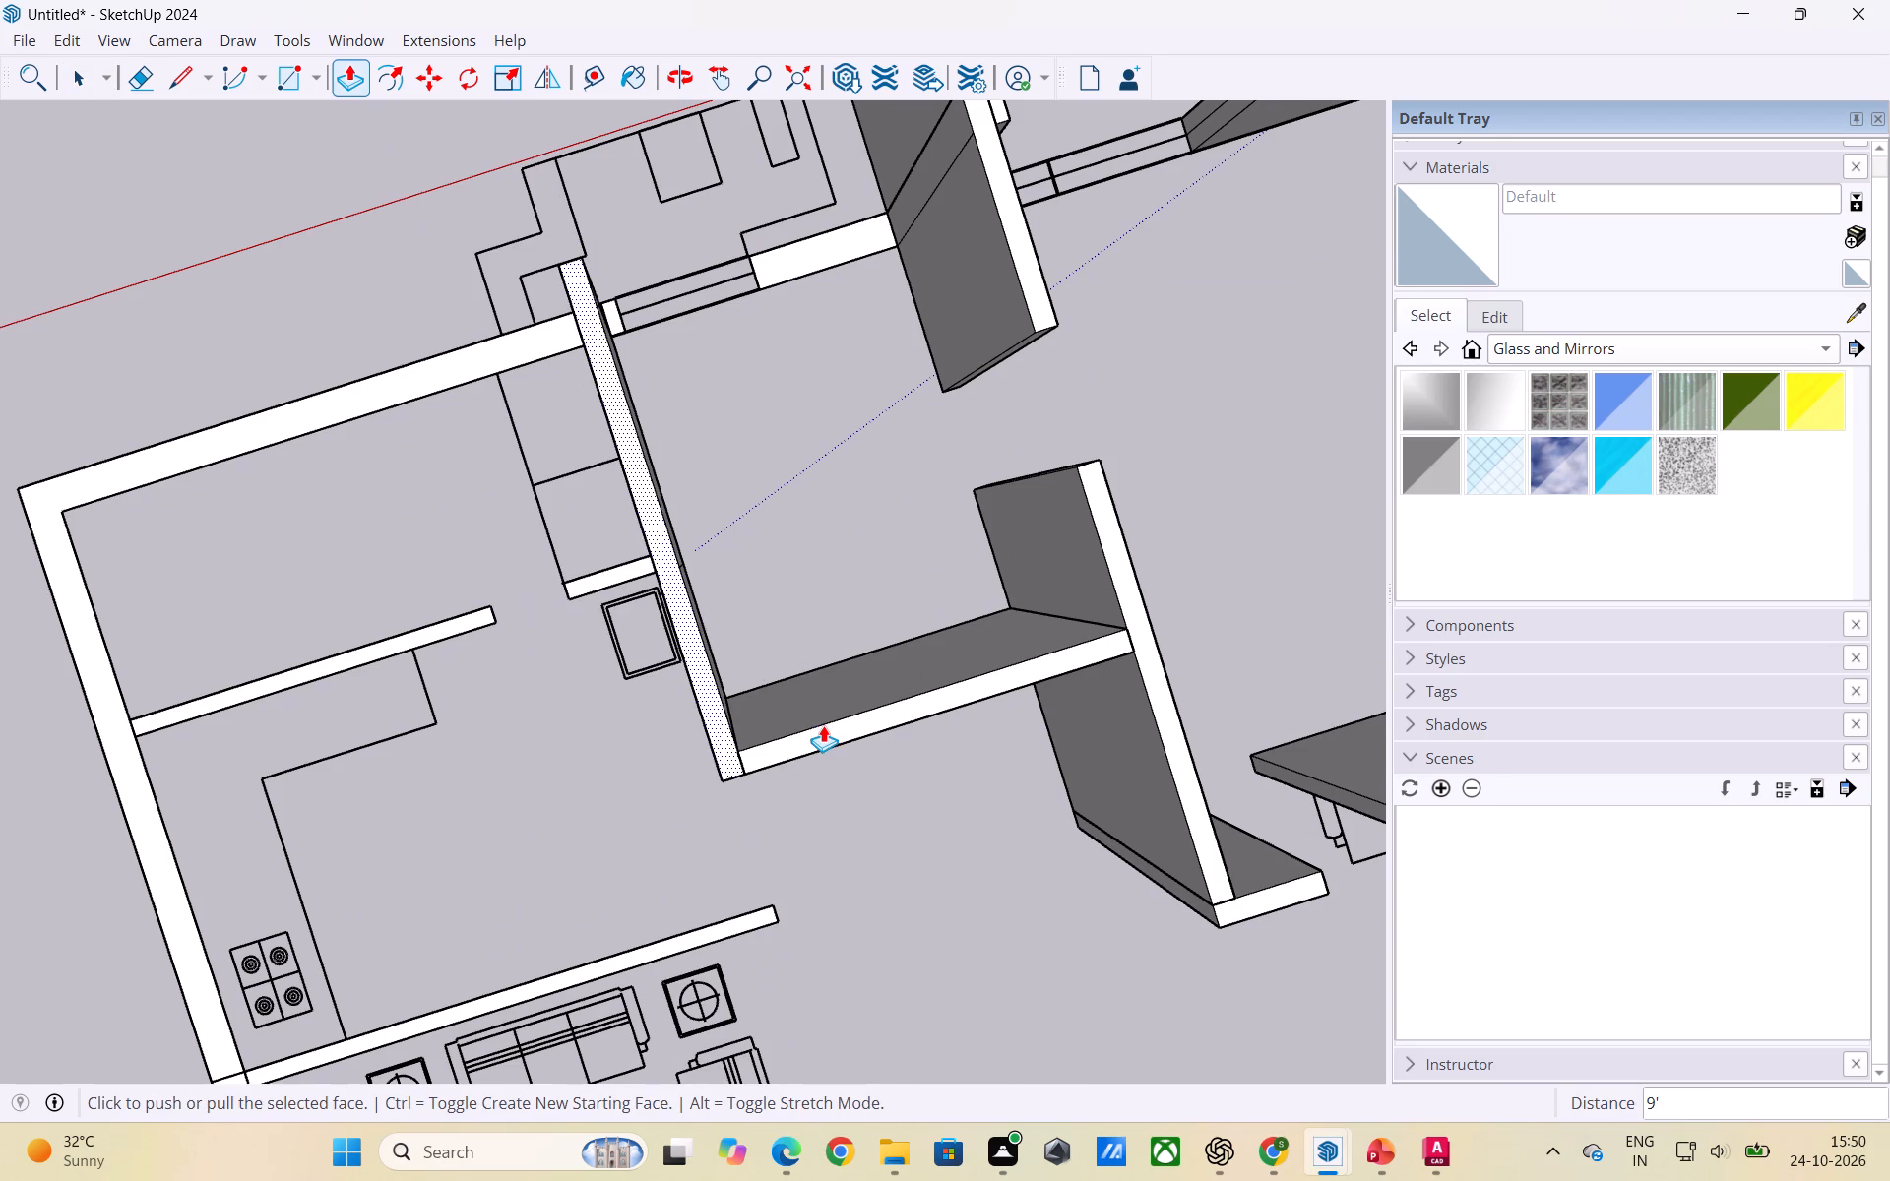
pyautogui.press('space')
pyautogui.click(869, 806)
# Raise the small outer wall piece between the small room's window and its kitchen-side wall to 9'.
pyautogui.scroll(2, 879, 800)
pyautogui.moveTo(879, 795); pyautogui.dragTo(545, 740, button='middle')
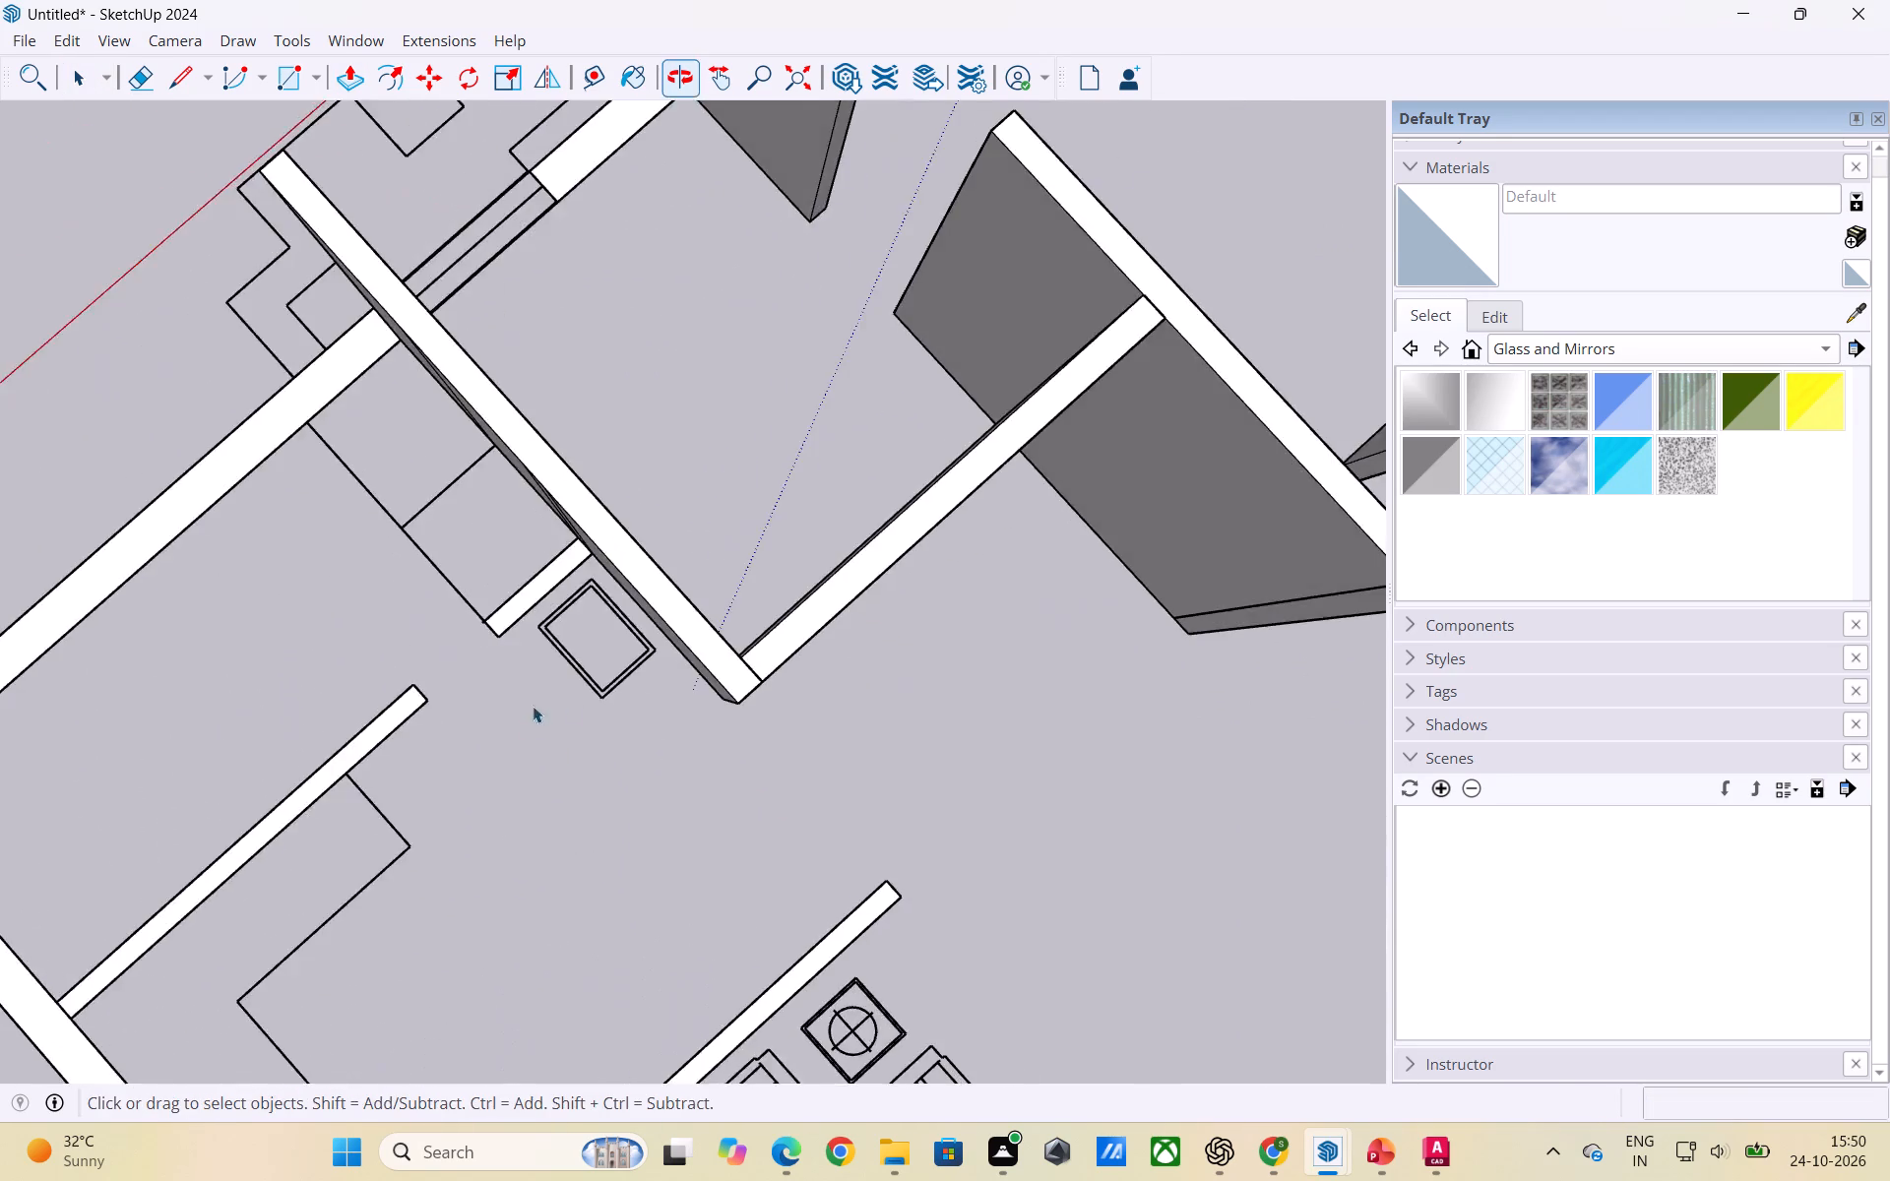
pyautogui.scroll(-3, 726, 728)
pyautogui.moveTo(584, 769); pyautogui.dragTo(1110, 751, button='middle')
pyautogui.scroll(3, 726, 709)
pyautogui.moveTo(312, 751); pyautogui.dragTo(966, 755, button='middle')
pyautogui.scroll(-3, 827, 702)
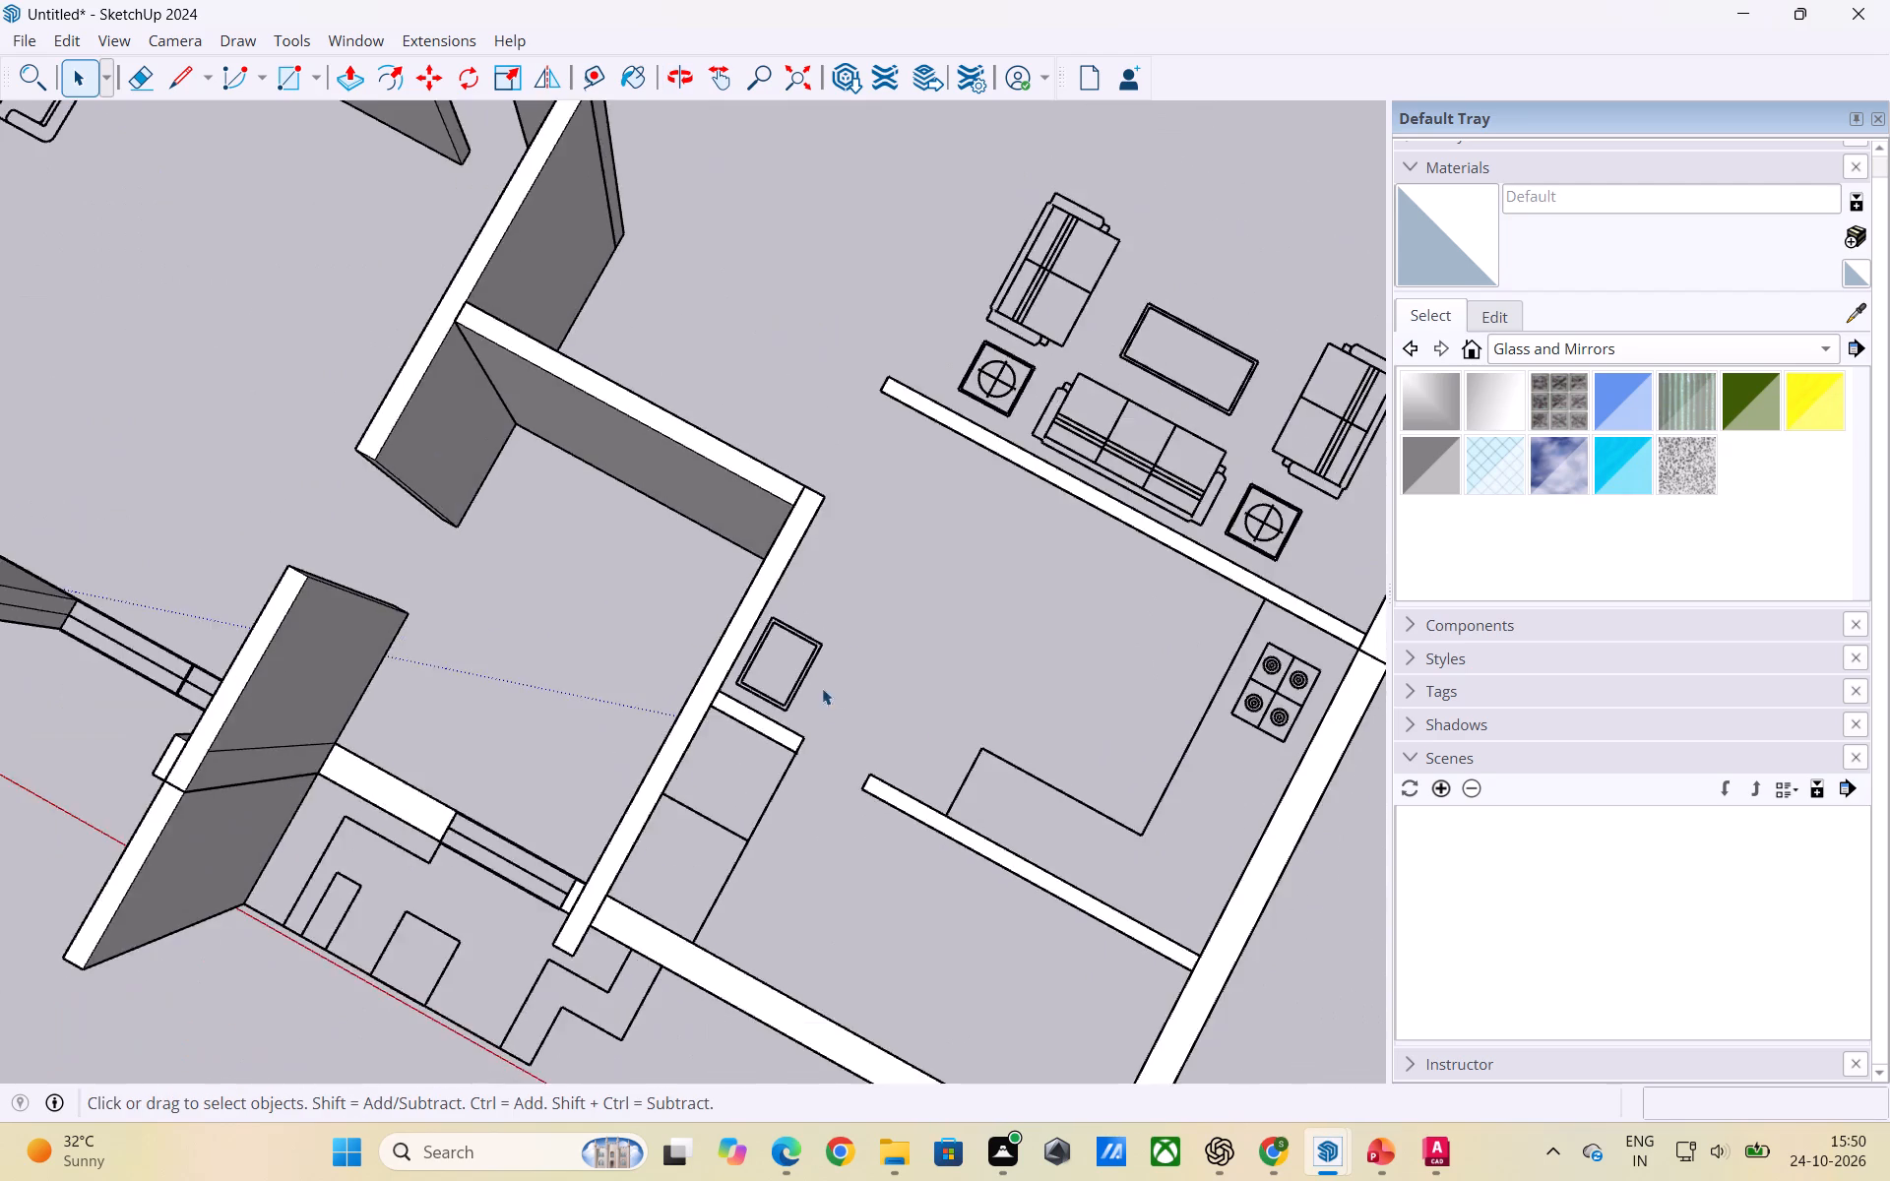
pyautogui.scroll(-5, 822, 688)
pyautogui.moveTo(687, 832); pyautogui.dragTo(806, 713, button='middle')
pyautogui.scroll(3, 801, 766)
pyautogui.scroll(3, 668, 790)
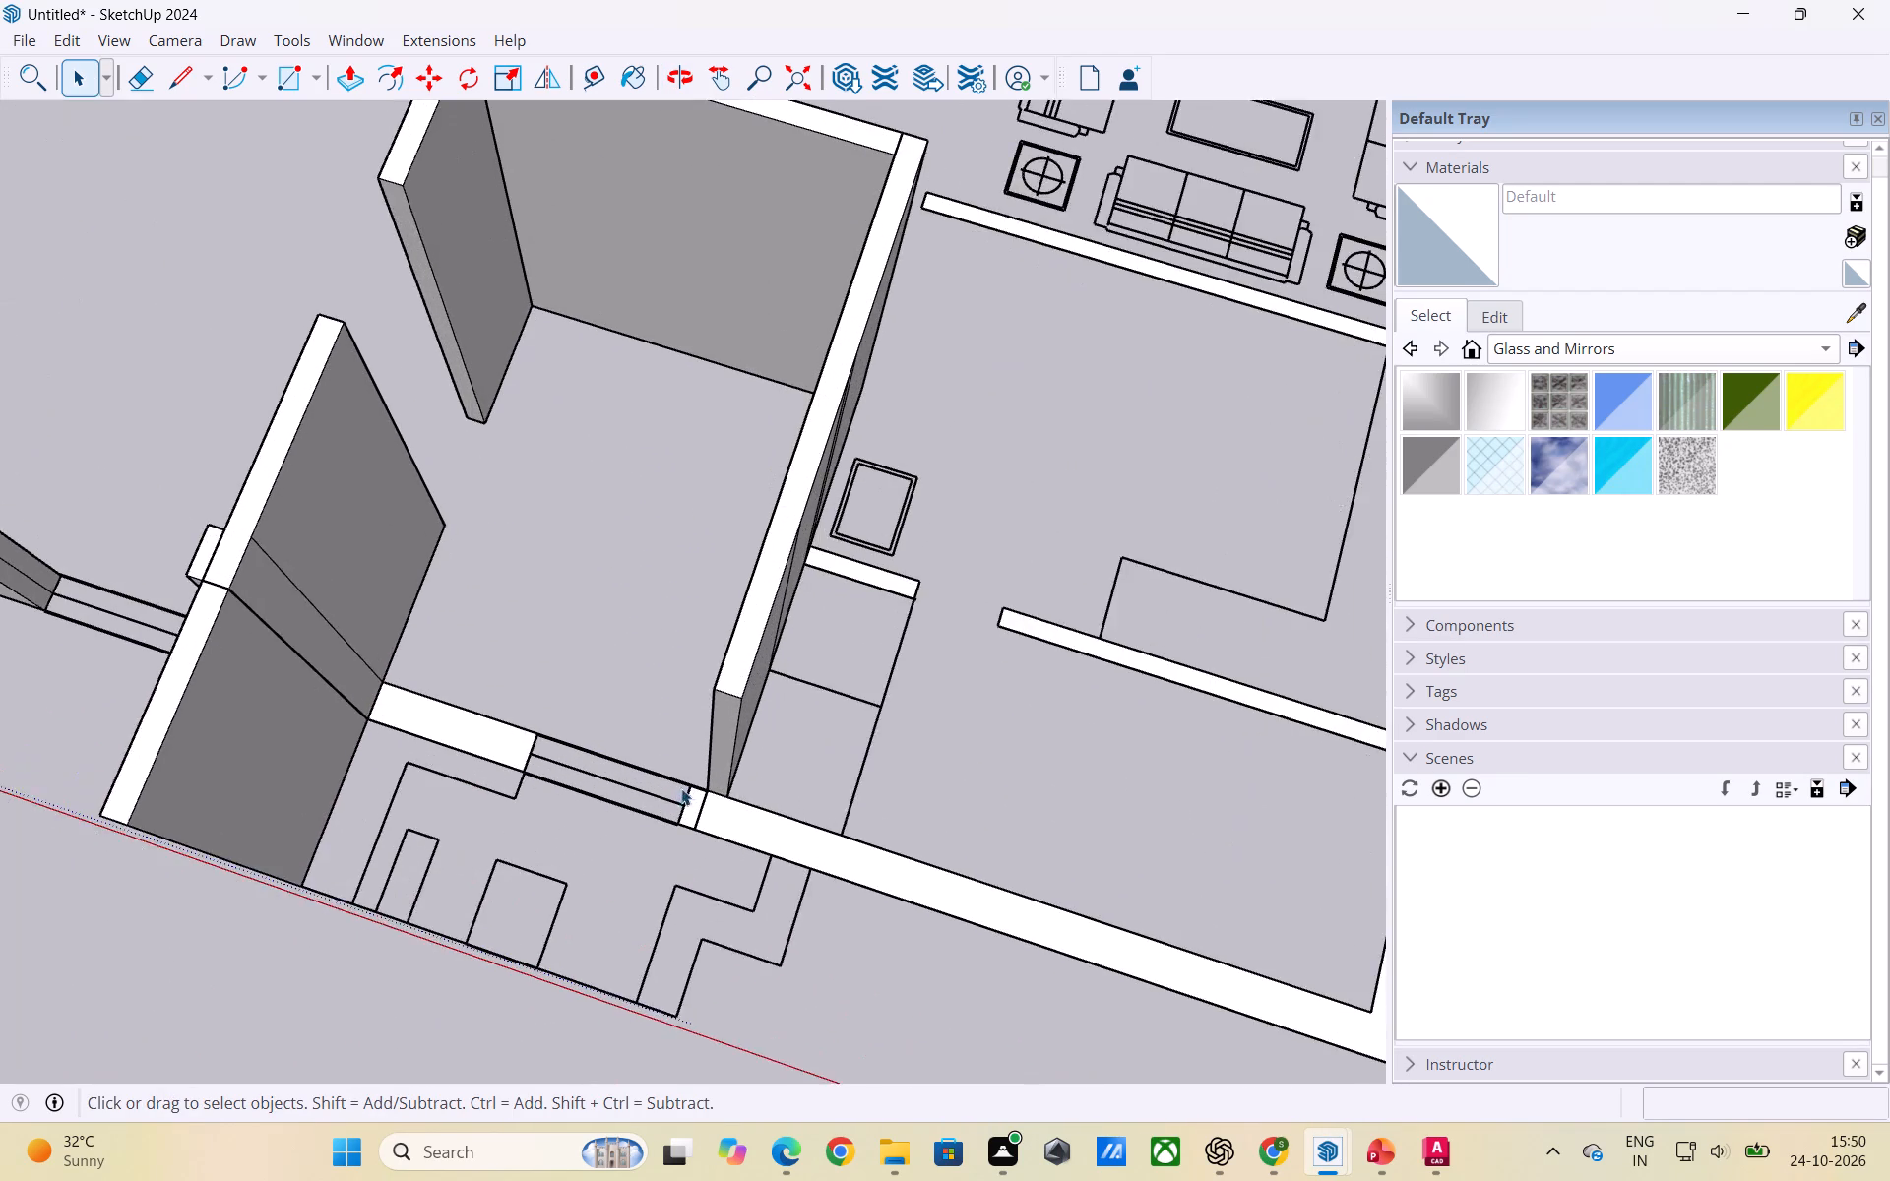
pyautogui.moveTo(688, 789); pyautogui.dragTo(739, 809, button='middle')
pyautogui.scroll(2, 721, 817)
pyautogui.doubleClick(712, 804)
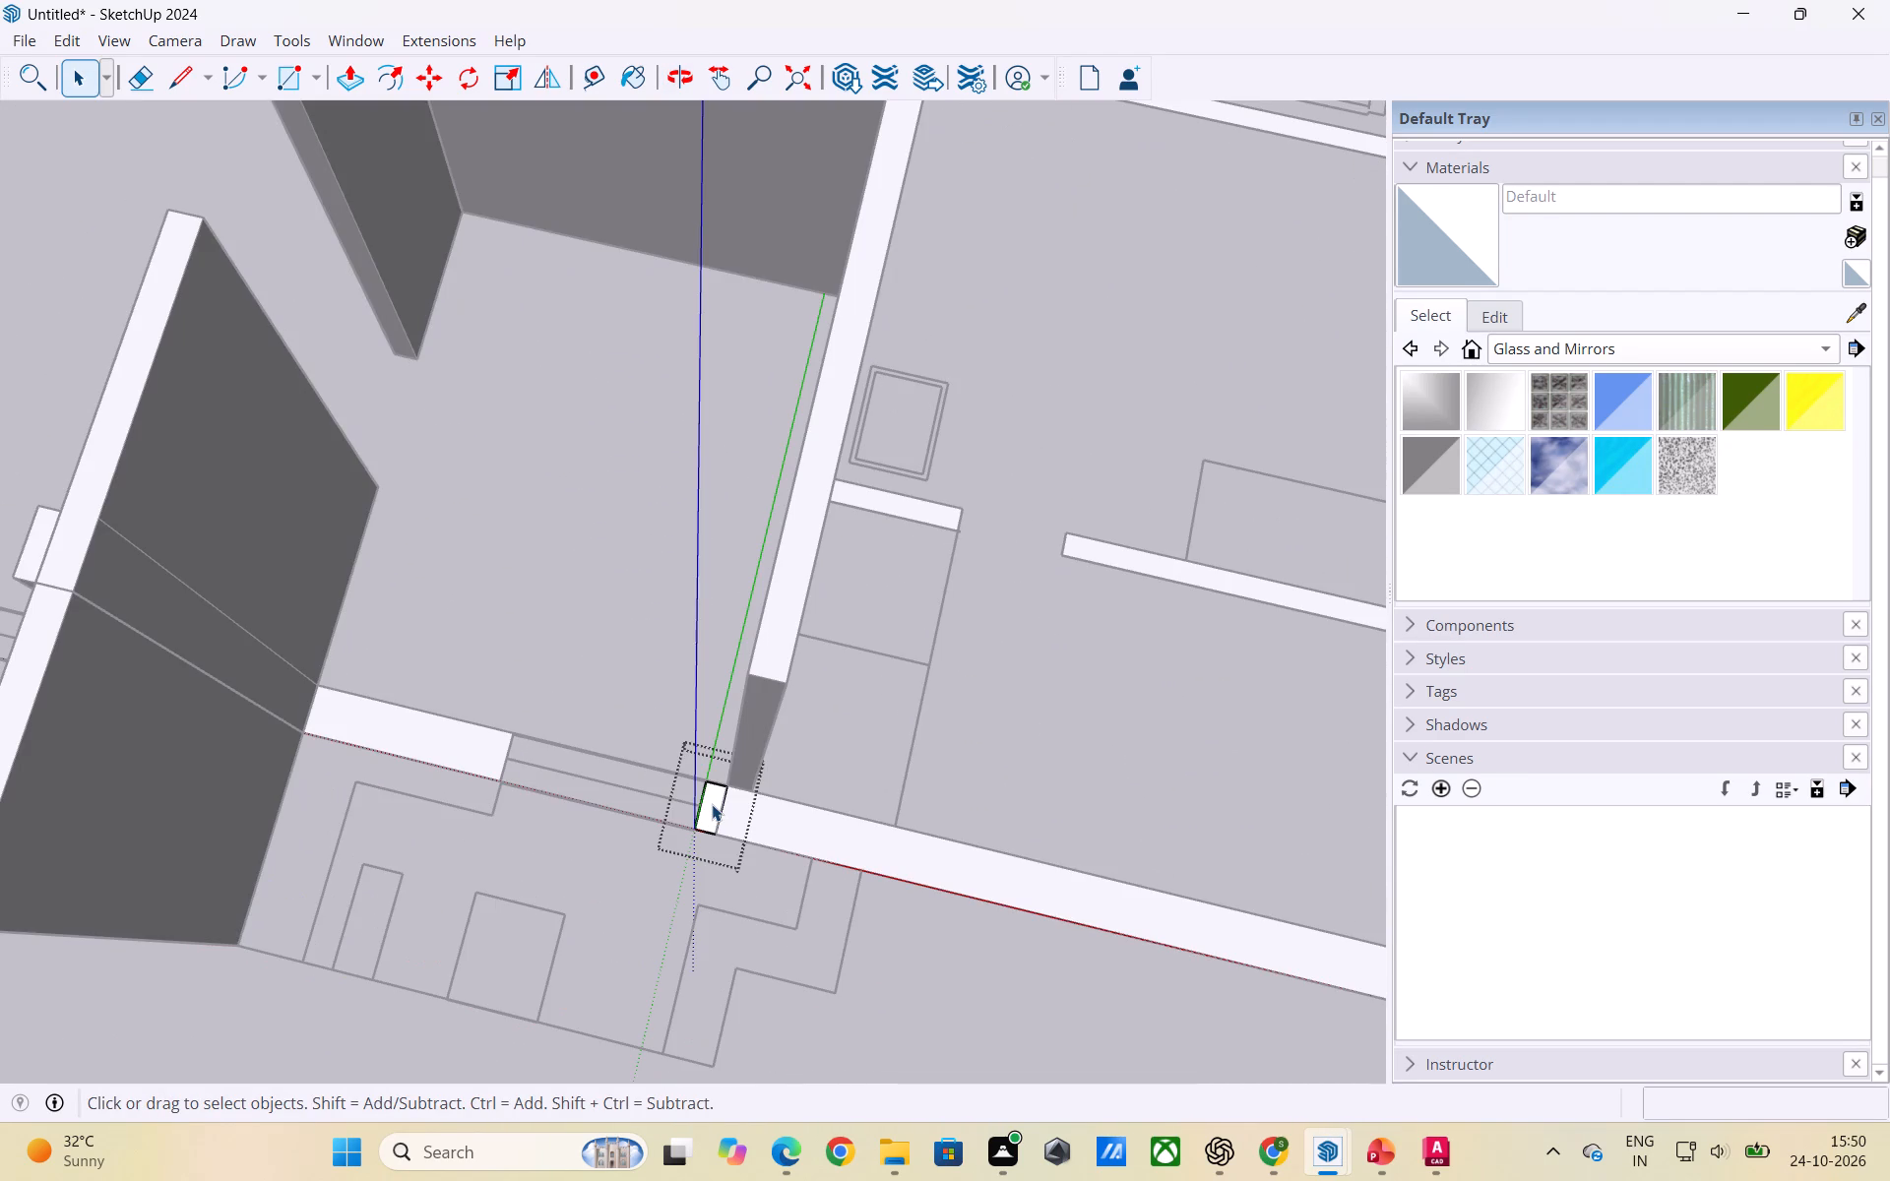
pyautogui.press('p')
pyautogui.click(712, 804)
pyautogui.click(783, 644)
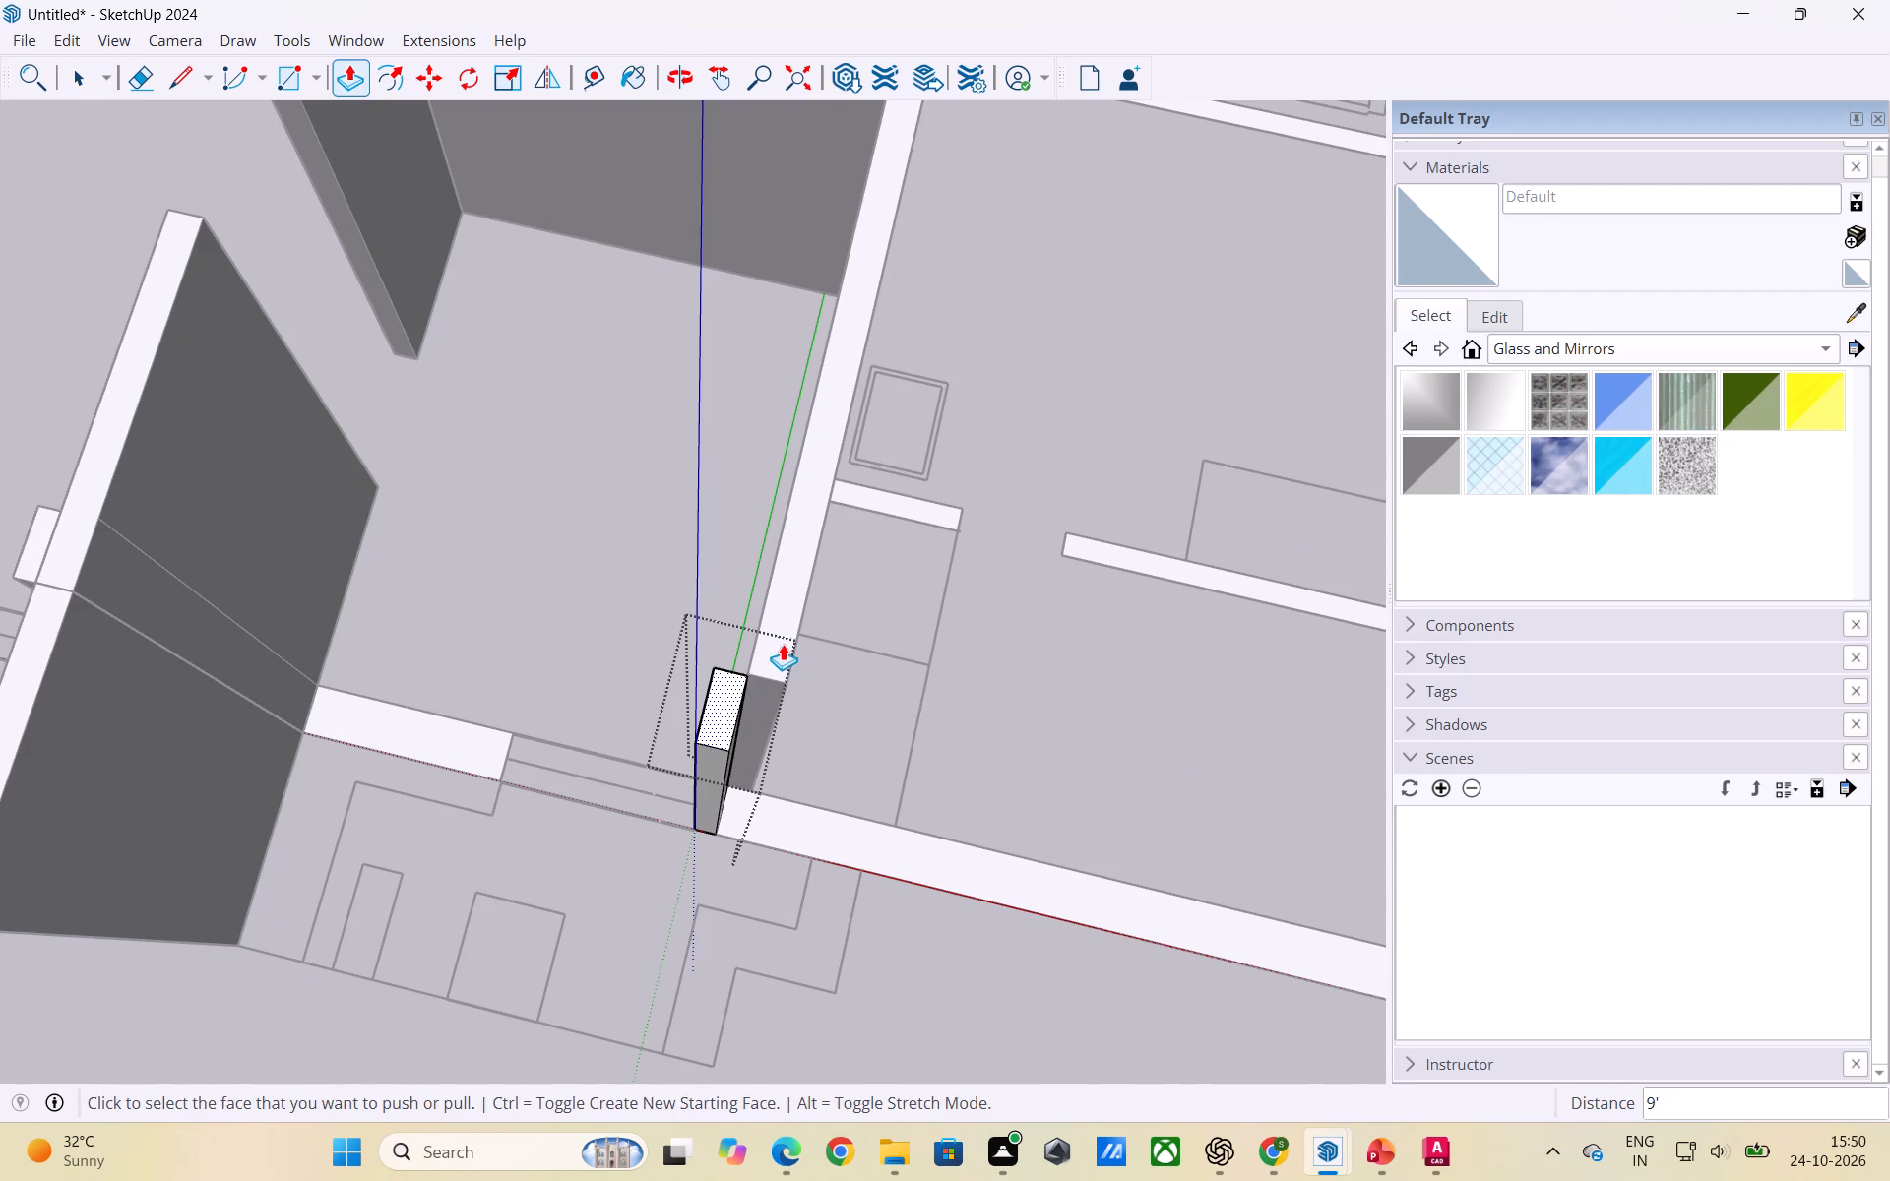
pyautogui.press('space')
pyautogui.click(877, 750)
# Raise the small room's outer wall segment between the bedroom partition and its window level with the raised partition.
pyautogui.scroll(-7, 410, 663)
pyautogui.moveTo(517, 689); pyautogui.dragTo(546, 777, button='middle')
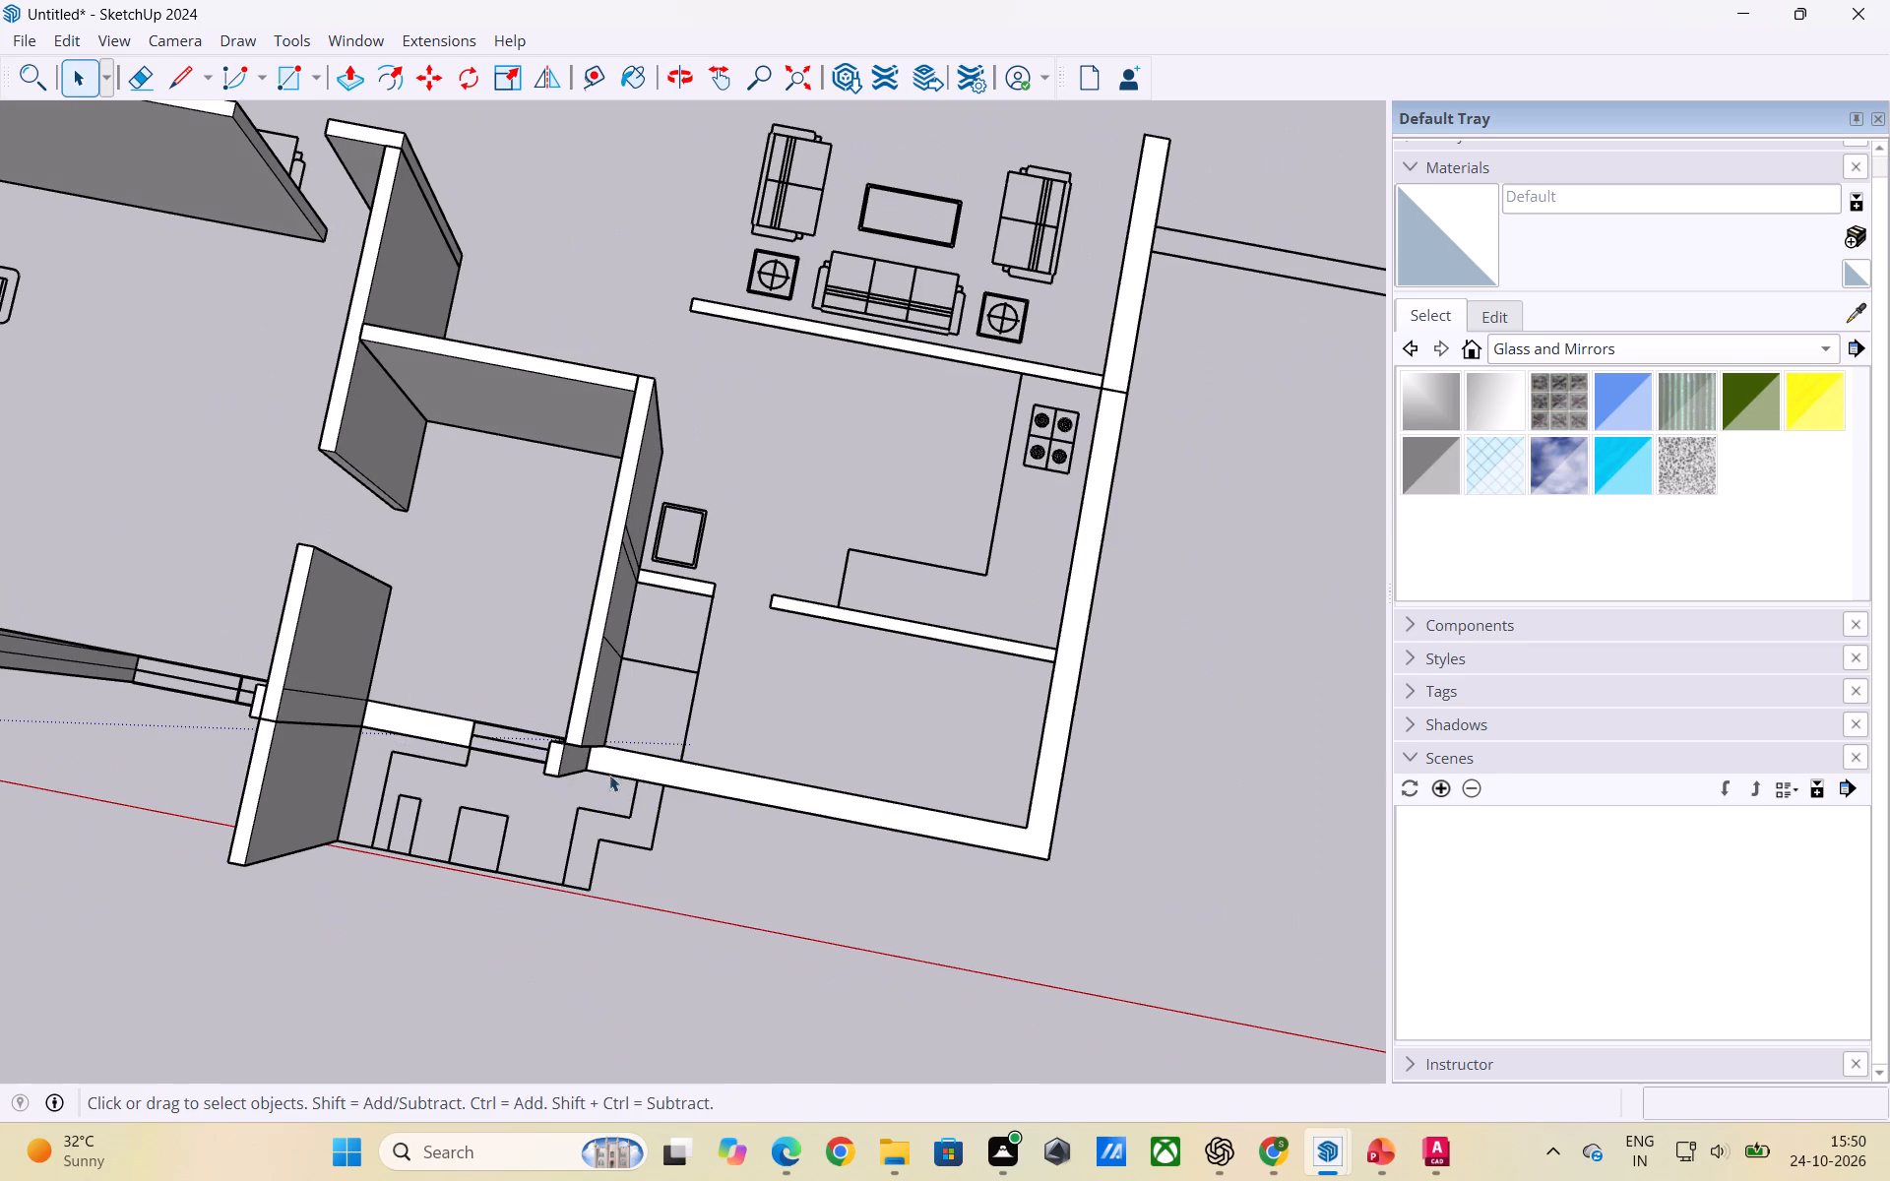
pyautogui.click(436, 733)
pyautogui.click(434, 726)
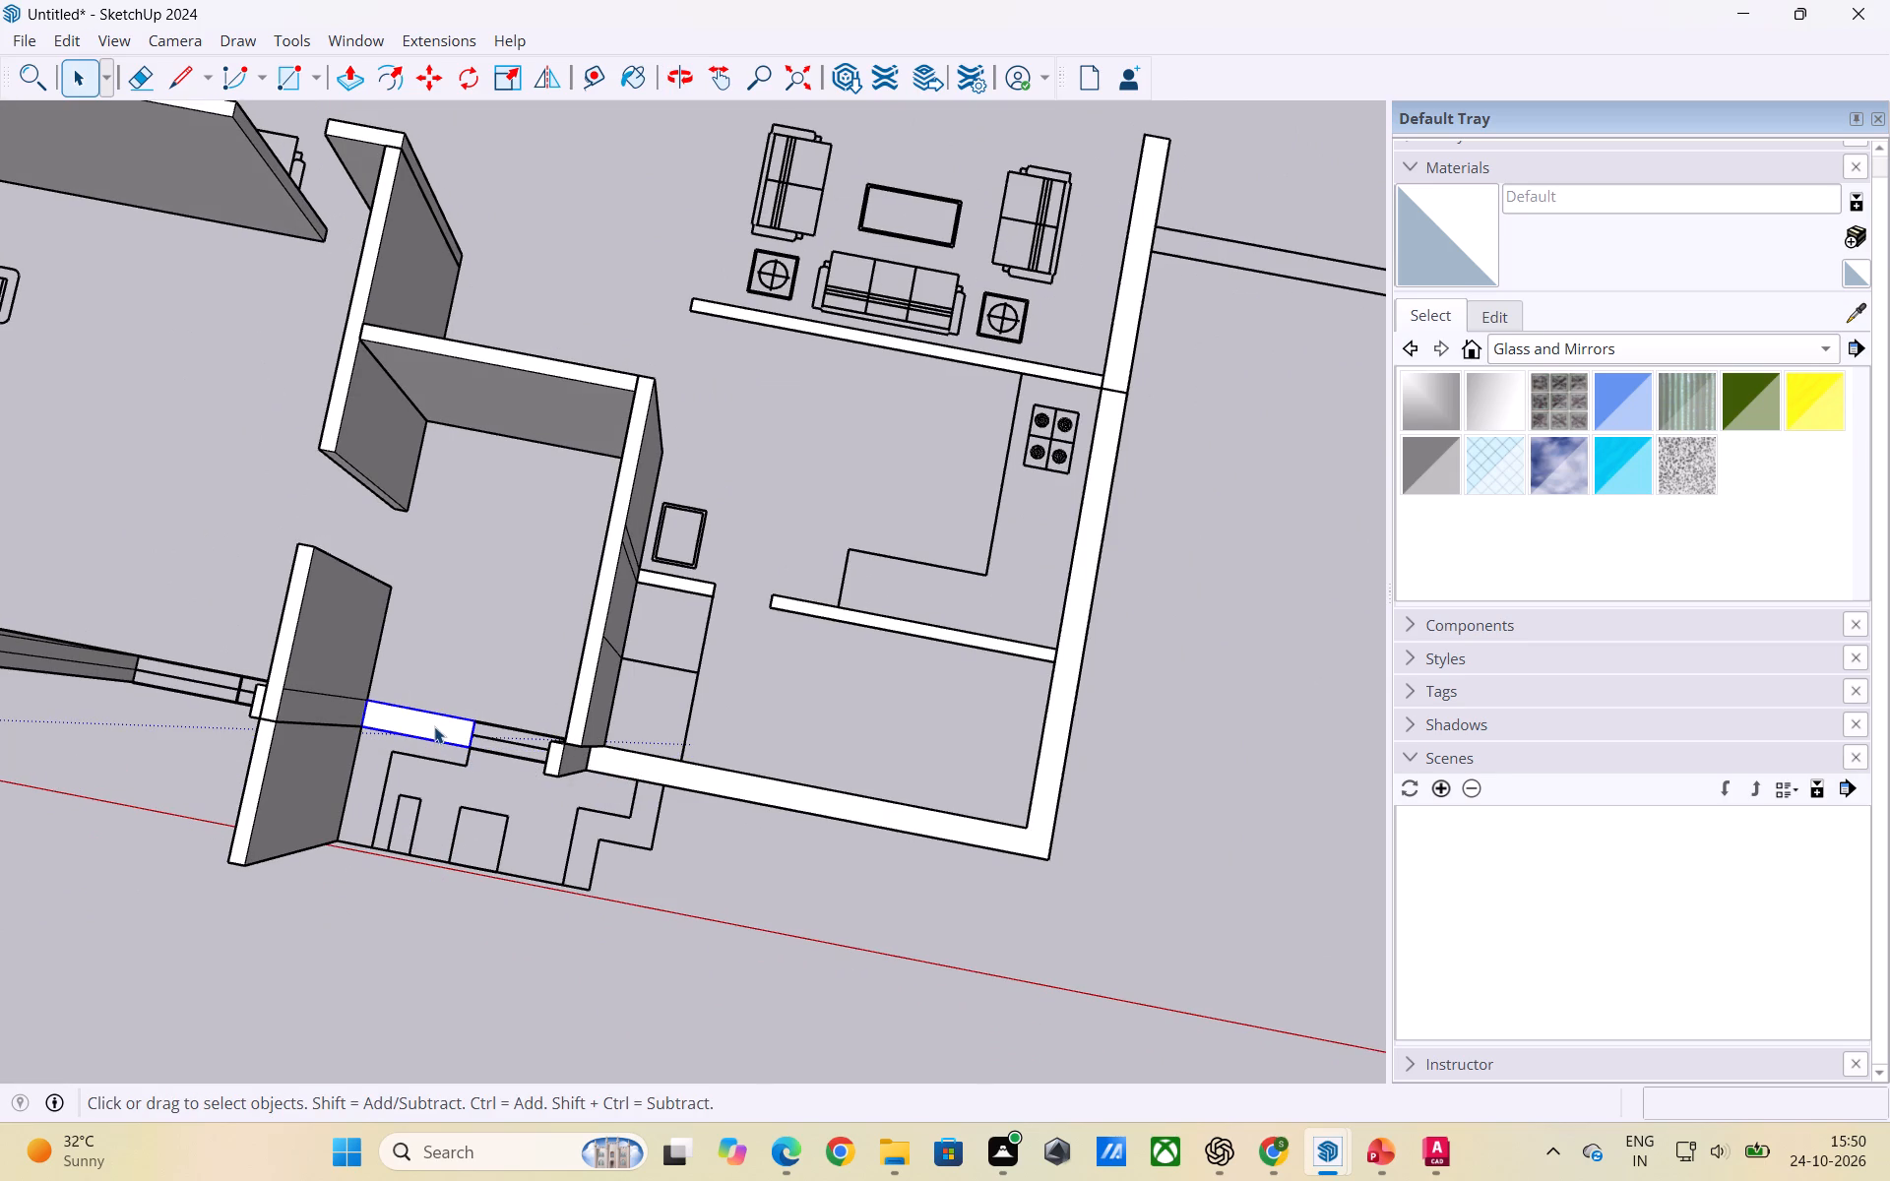
pyautogui.press('p')
pyautogui.click(434, 726)
pyautogui.press('space')
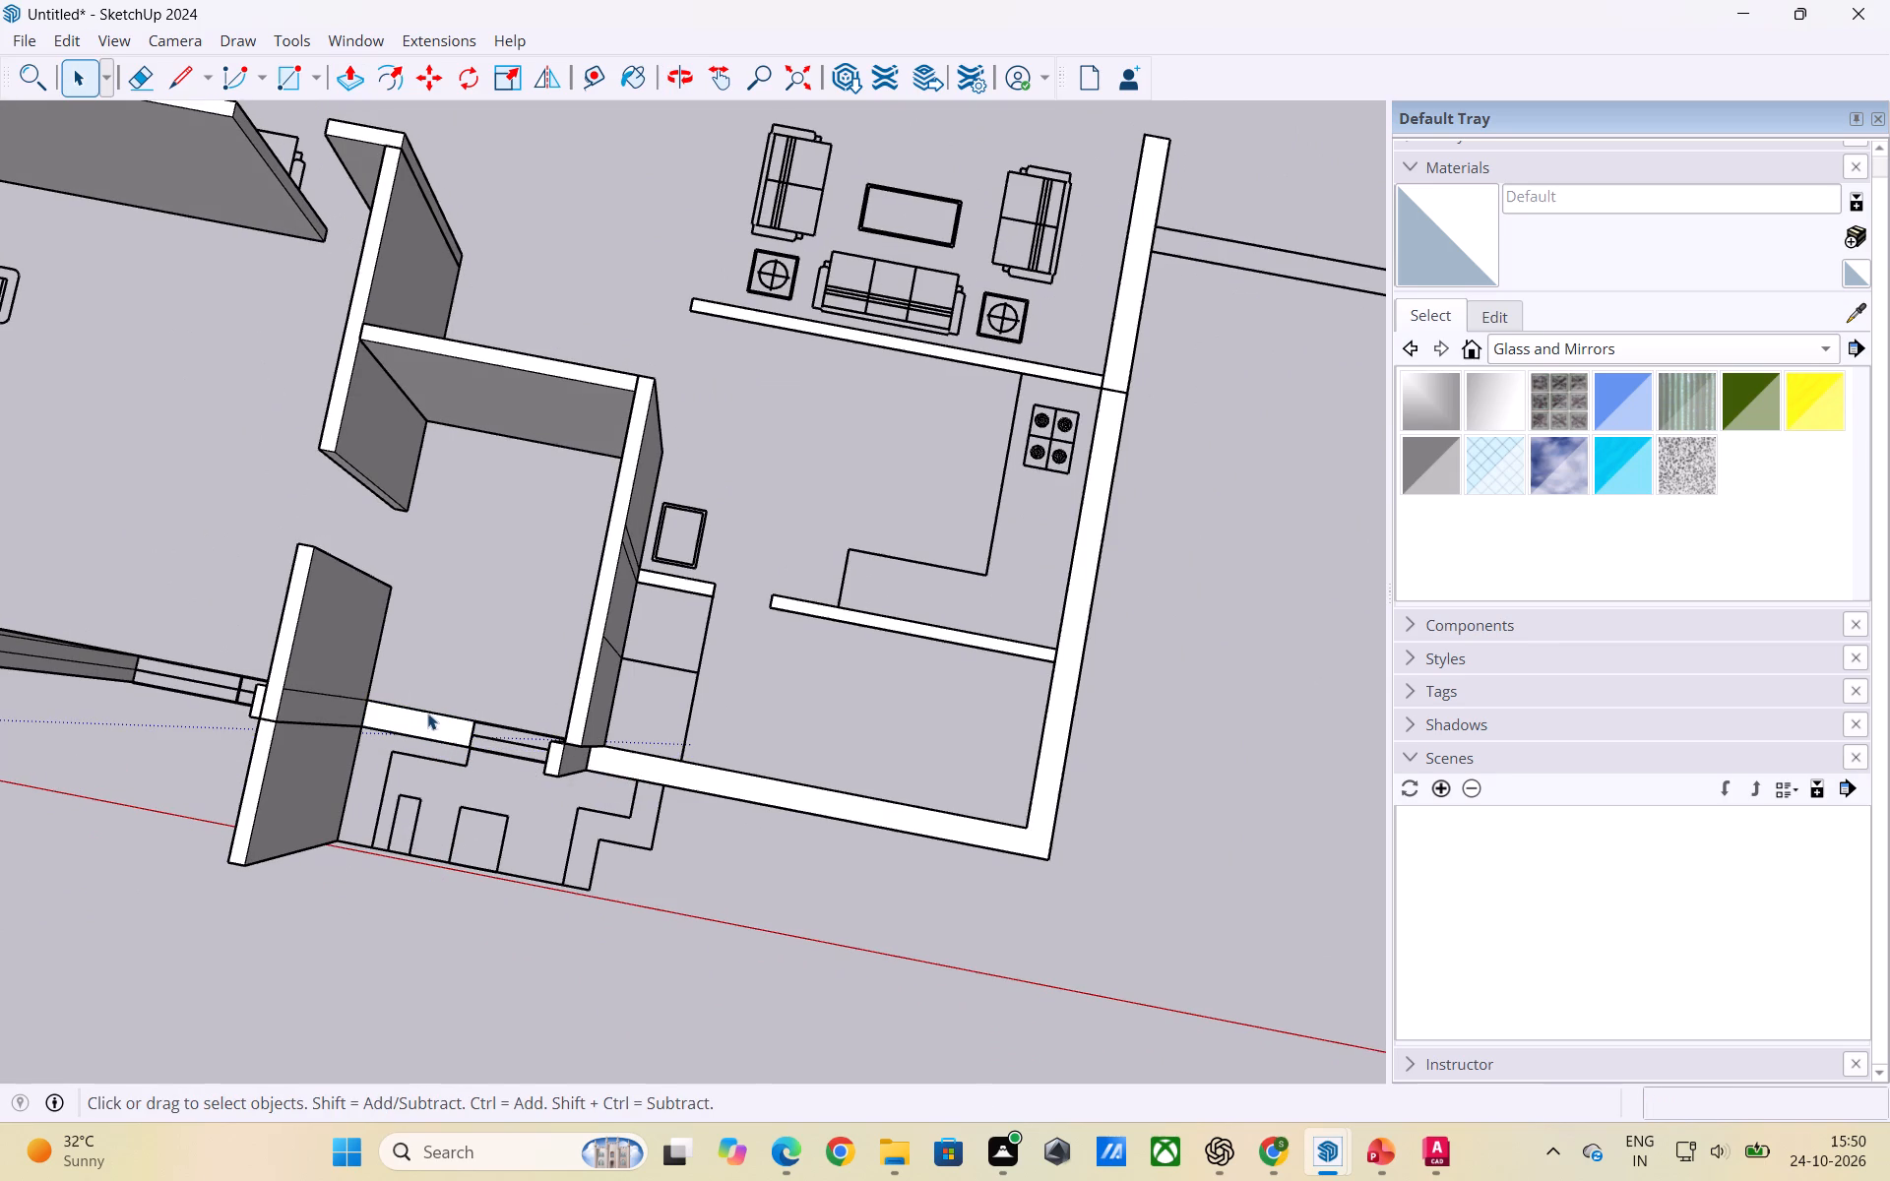
pyautogui.tripleClick(429, 723)
pyautogui.press('p')
pyautogui.click(429, 724)
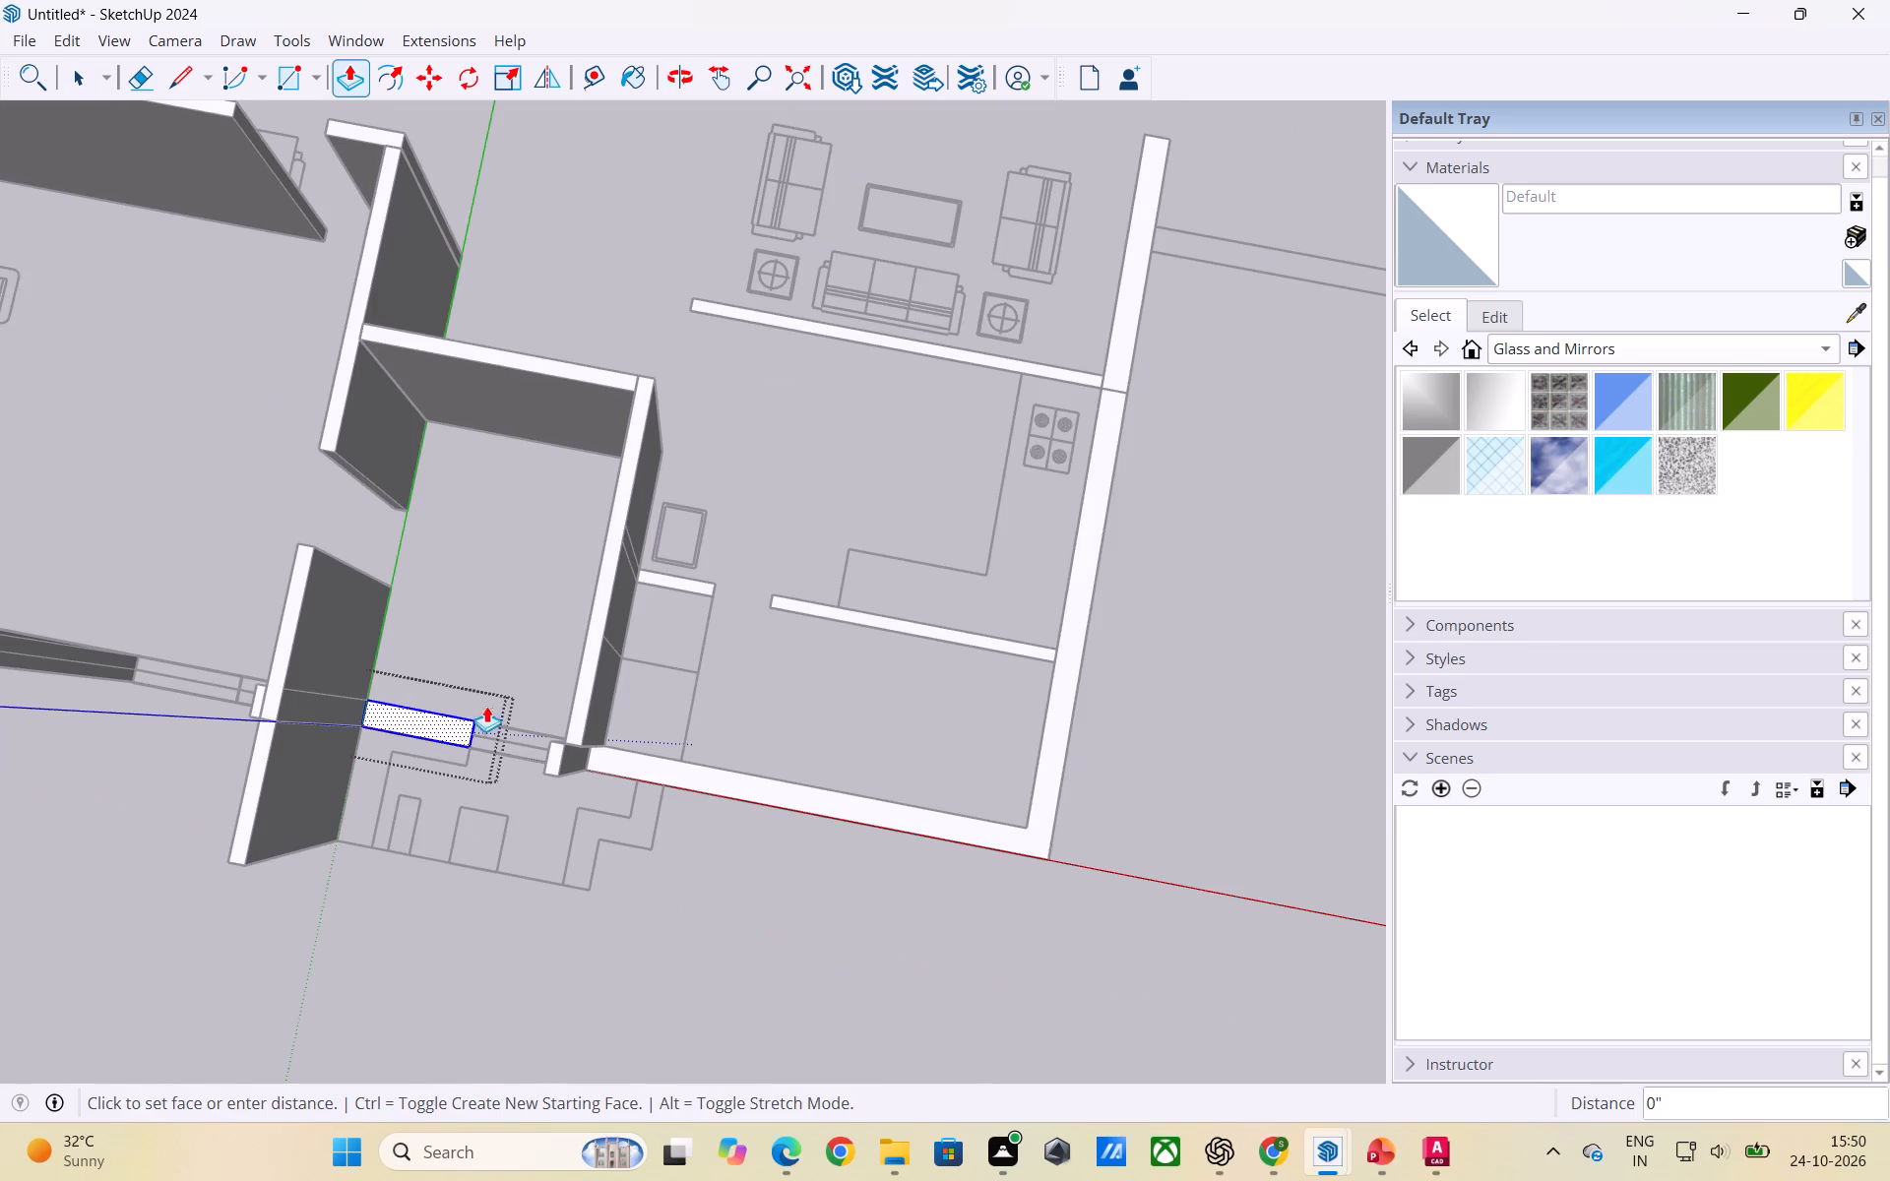
pyautogui.click(285, 615)
pyautogui.press('space')
pyautogui.click(722, 709)
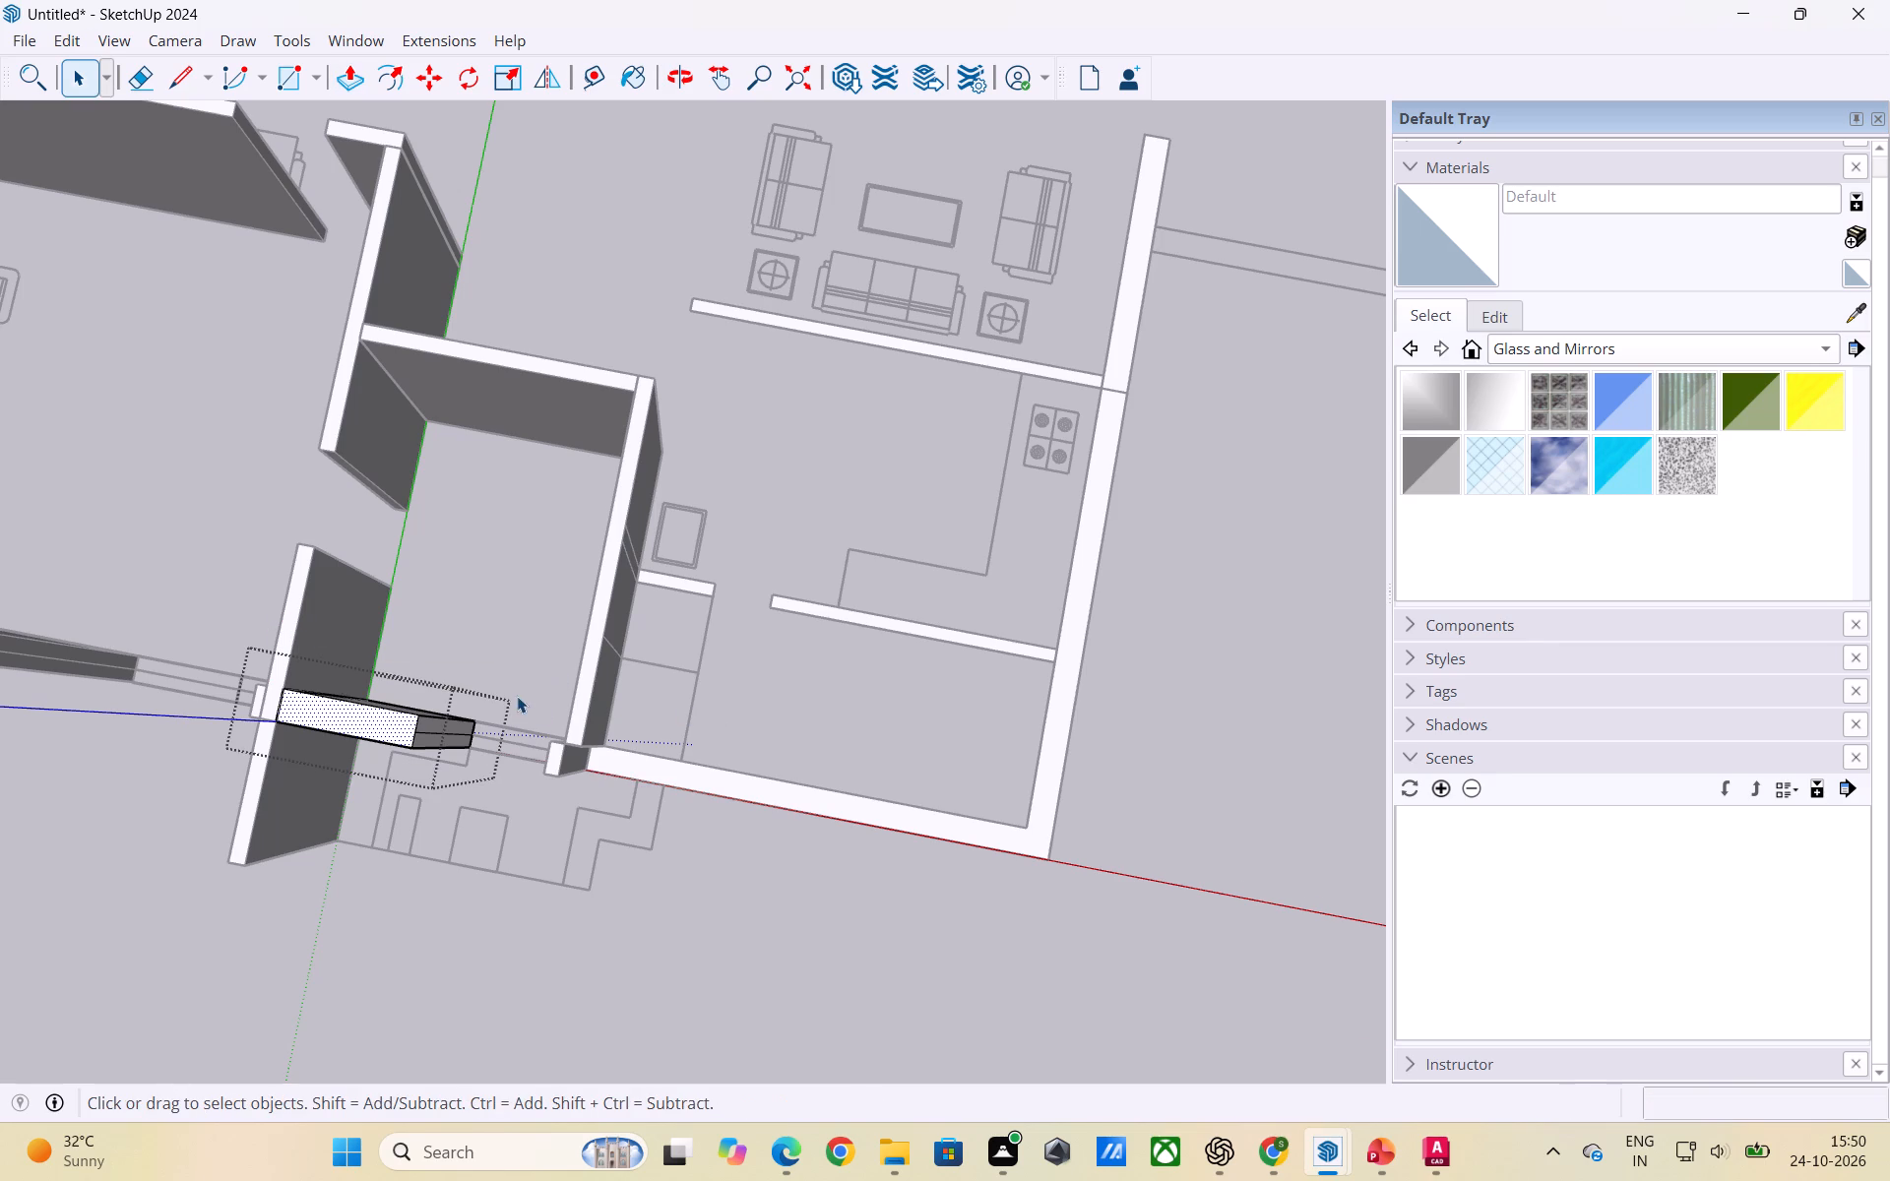
# Raise the L-shaped outer wall around the kitchen corner to 9', level with the small room's side wall.
pyautogui.scroll(-6, 513, 692)
pyautogui.moveTo(573, 767); pyautogui.dragTo(621, 725, button='middle')
pyautogui.scroll(4, 606, 744)
pyautogui.tripleClick(626, 752)
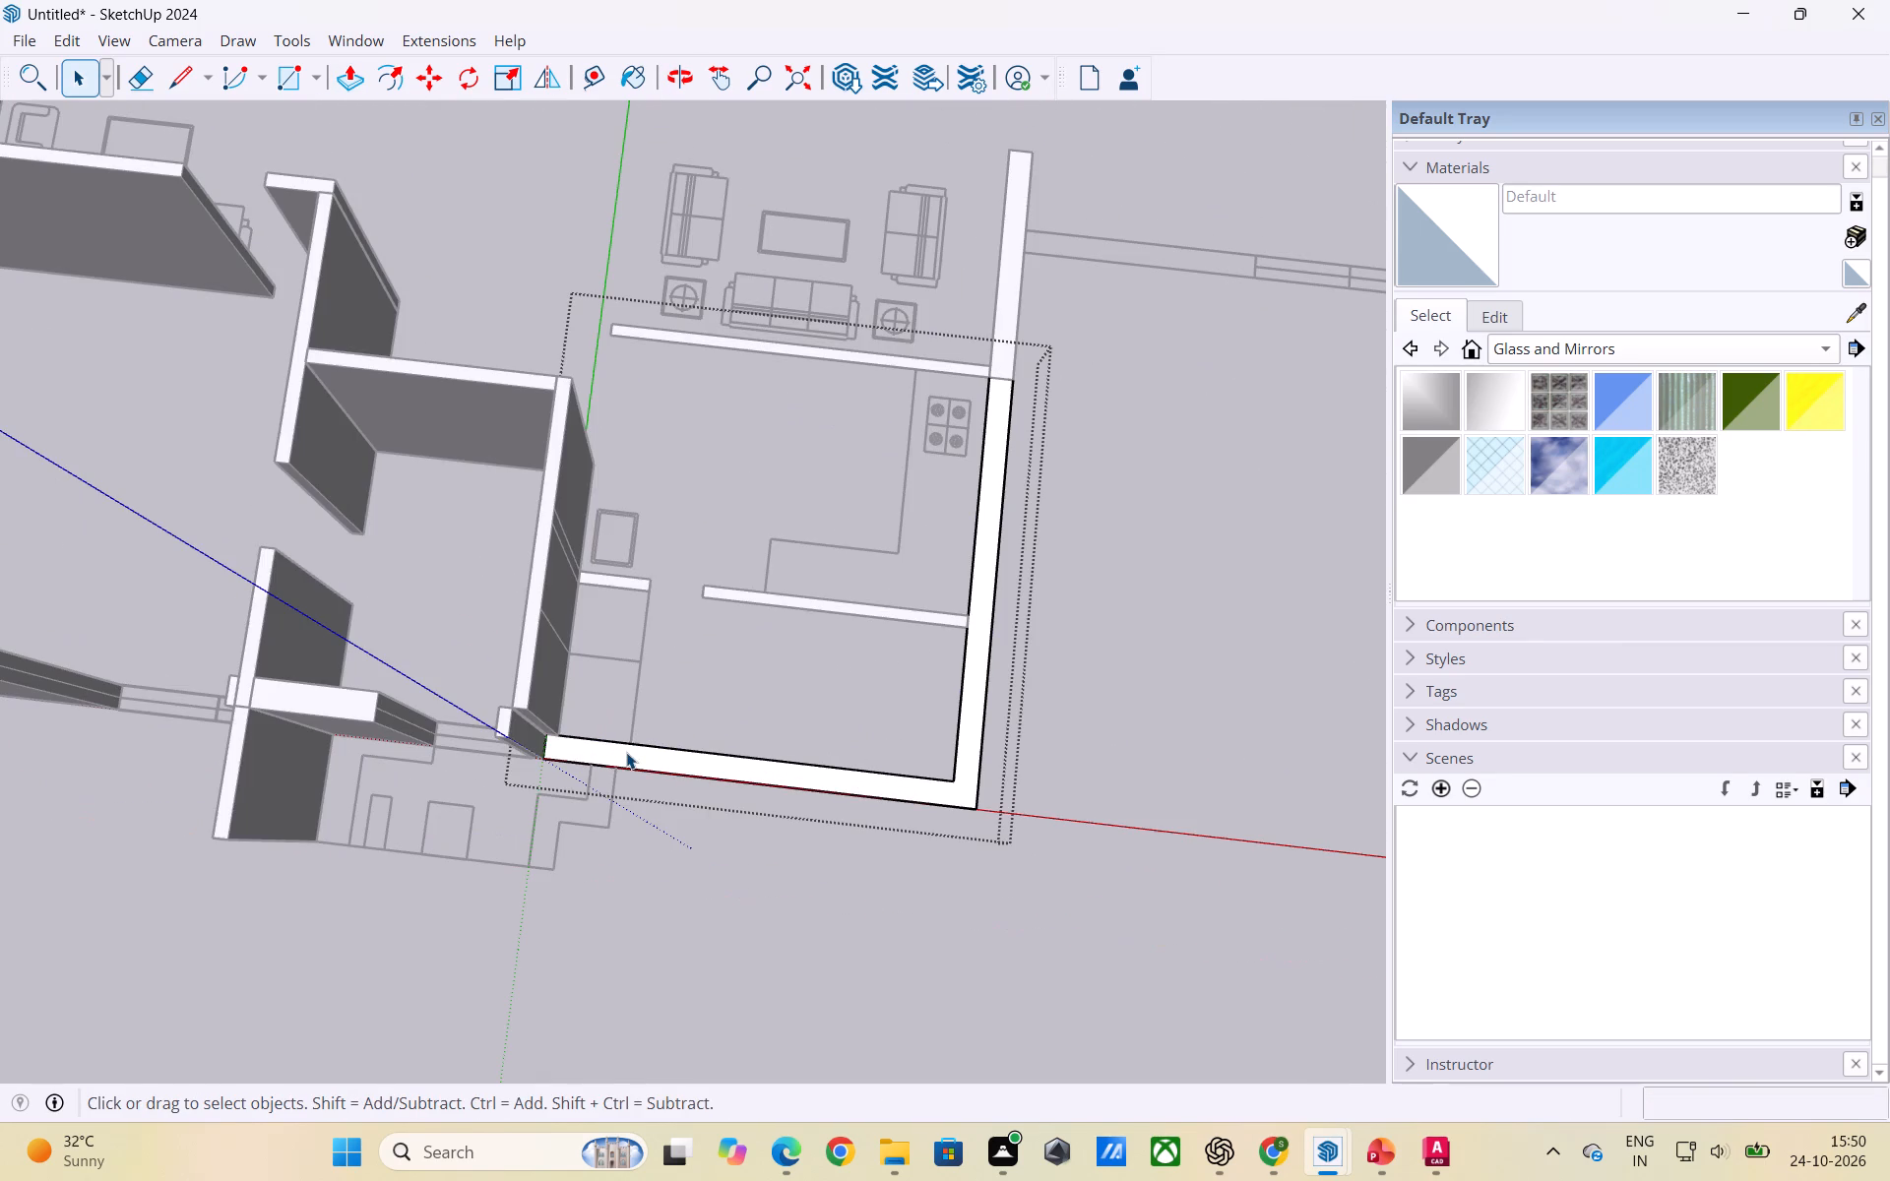
pyautogui.click(644, 752)
pyautogui.doubleClick(645, 755)
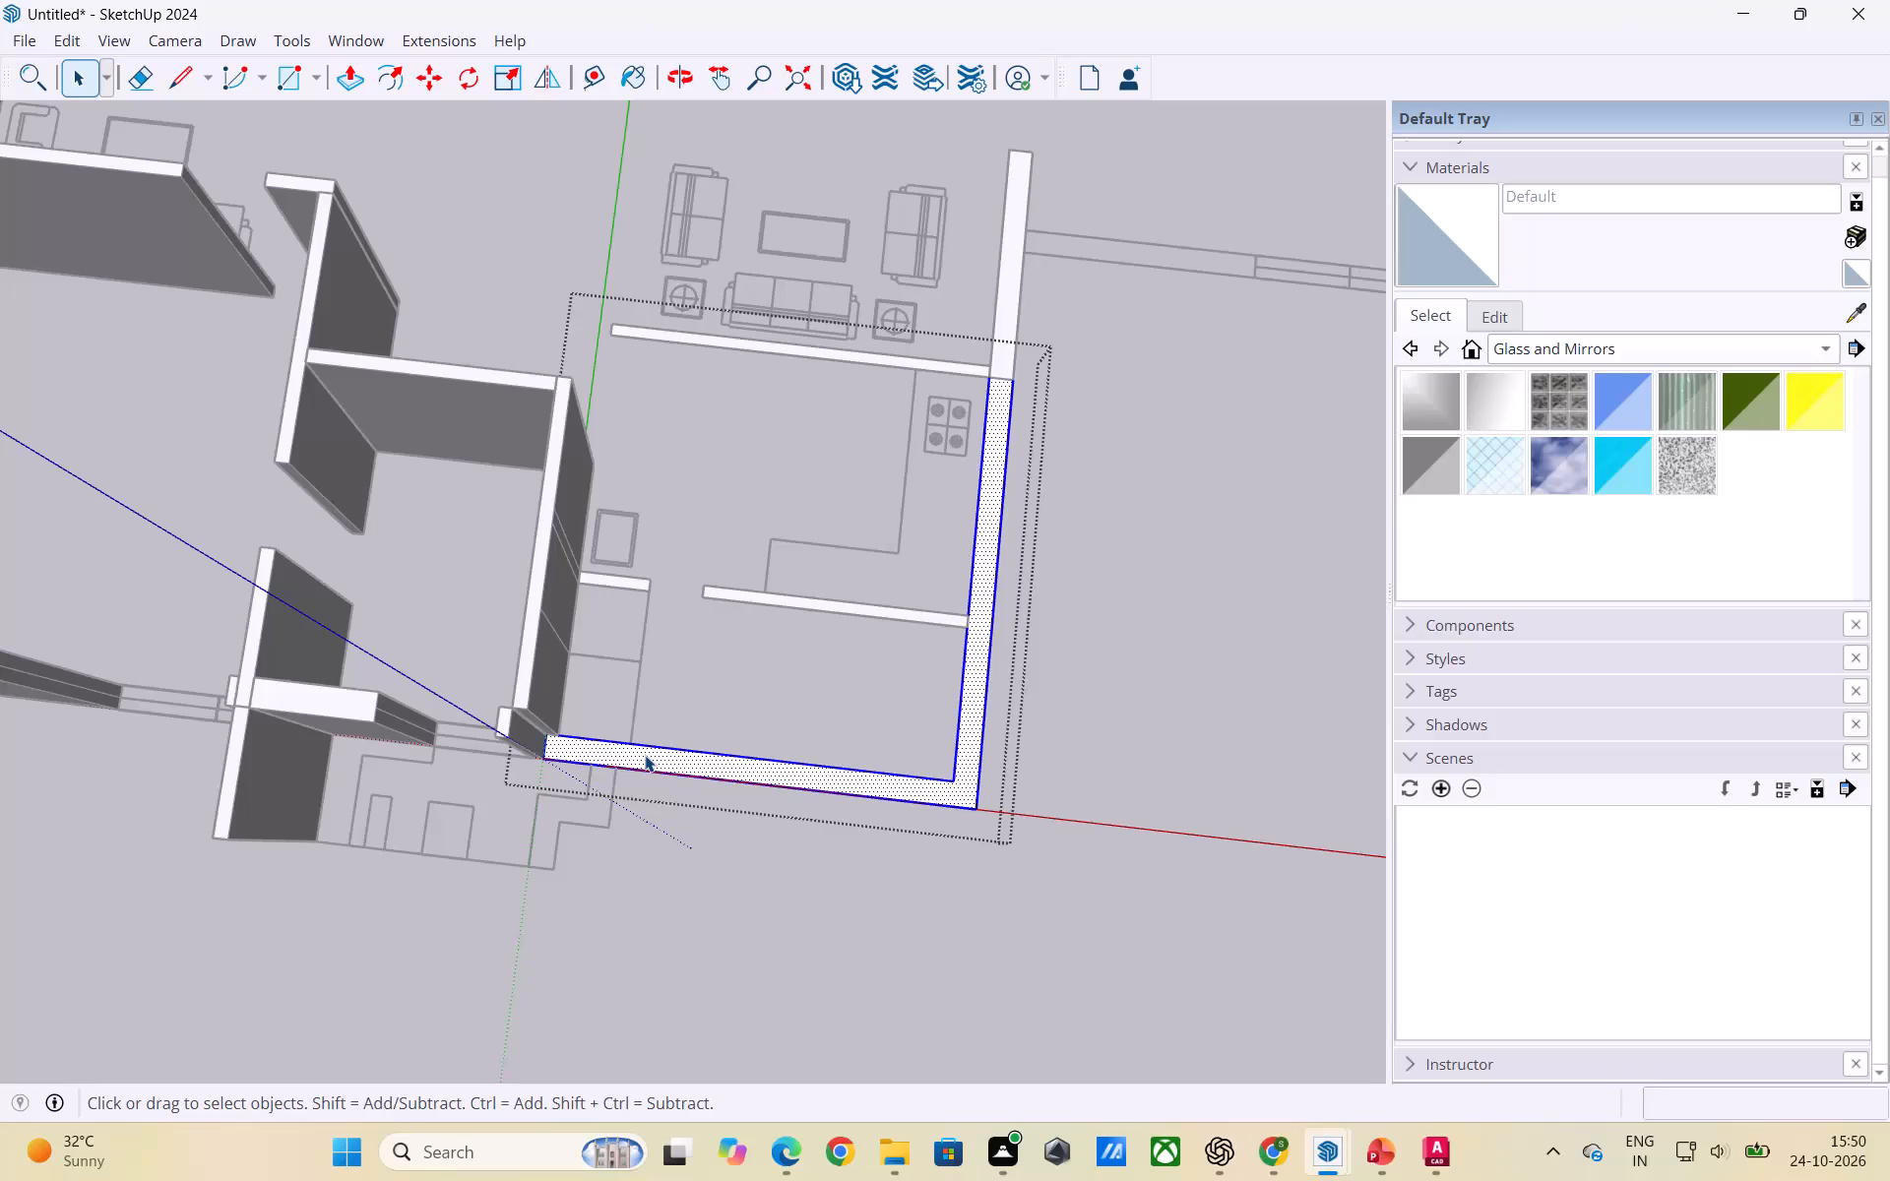
pyautogui.press('p')
pyautogui.click(645, 755)
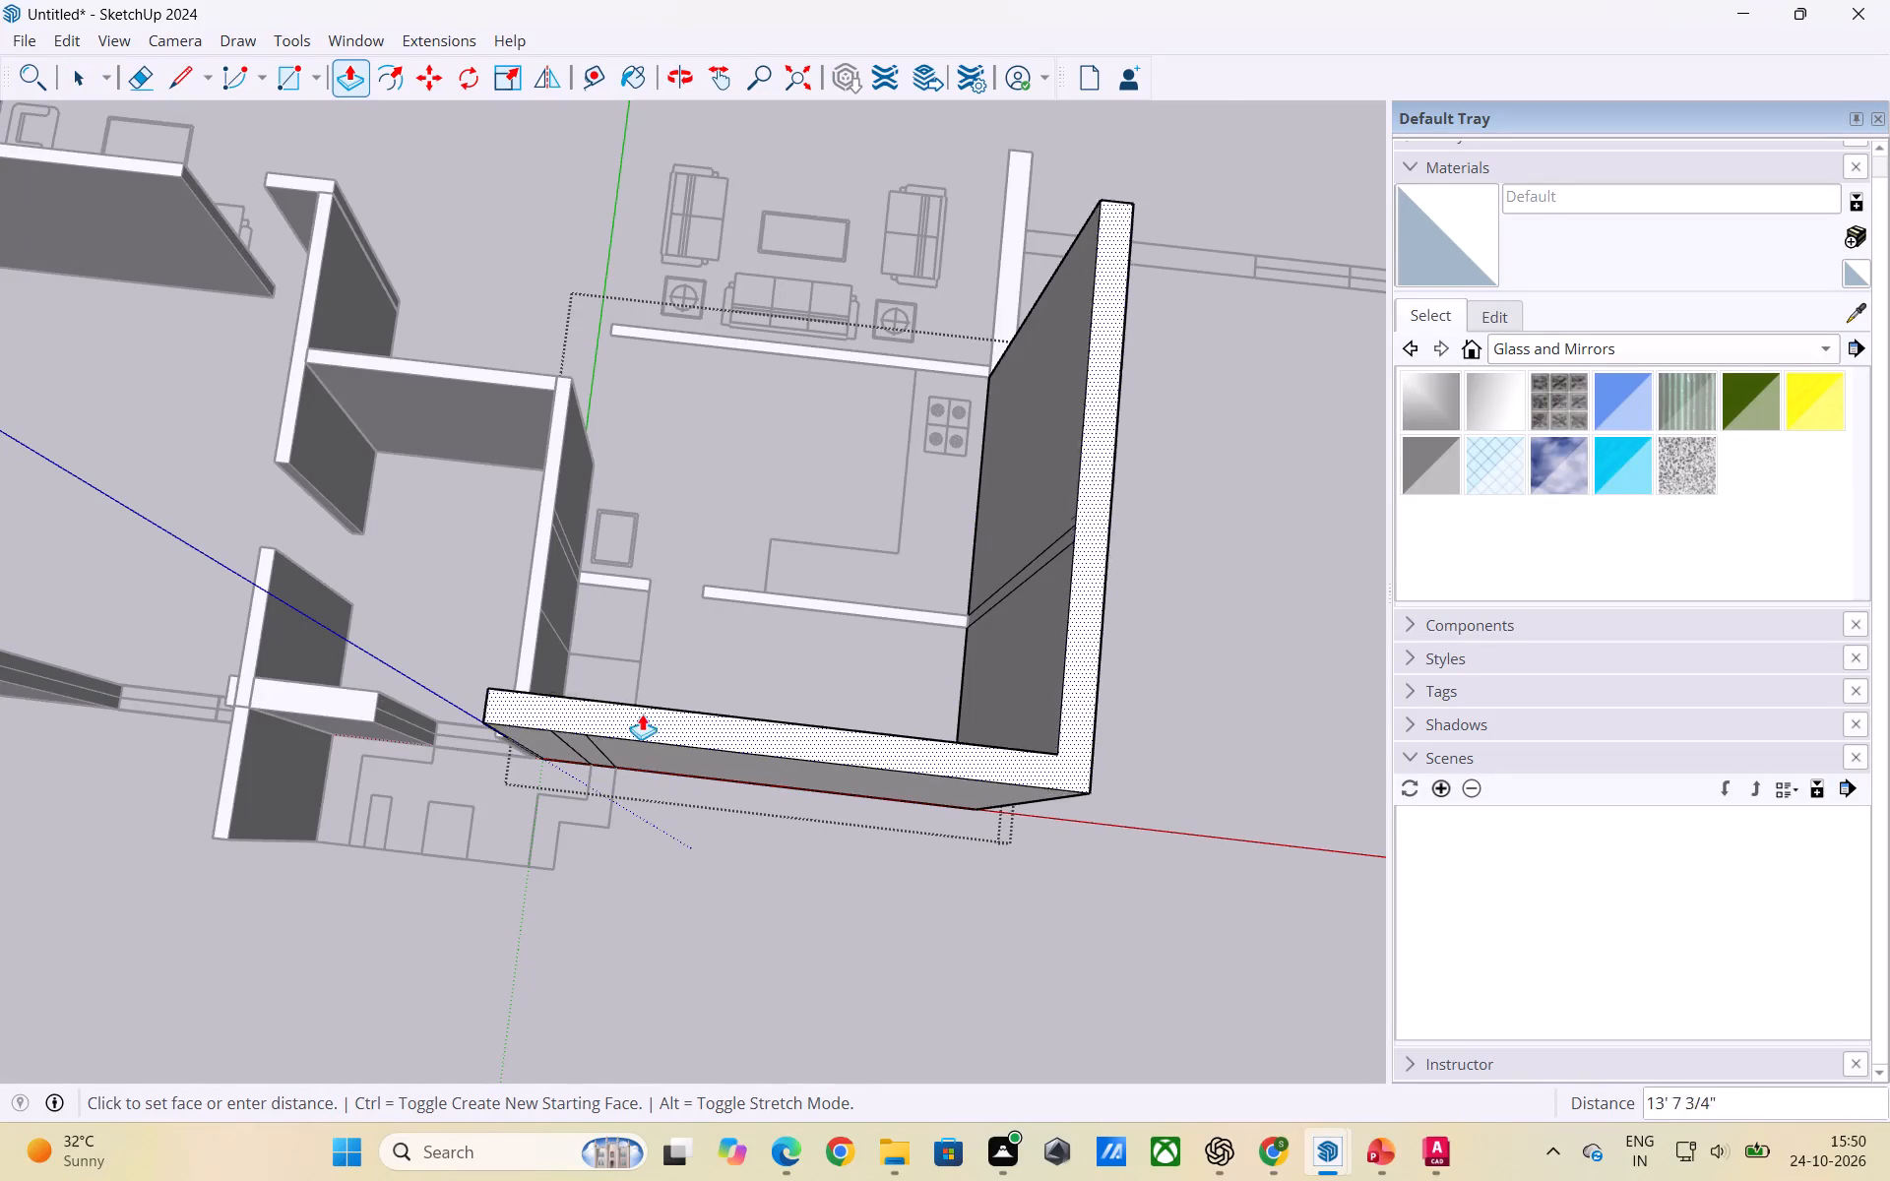
pyautogui.click(525, 662)
pyautogui.press('space')
pyautogui.click(713, 684)
pyautogui.scroll(-3, 714, 689)
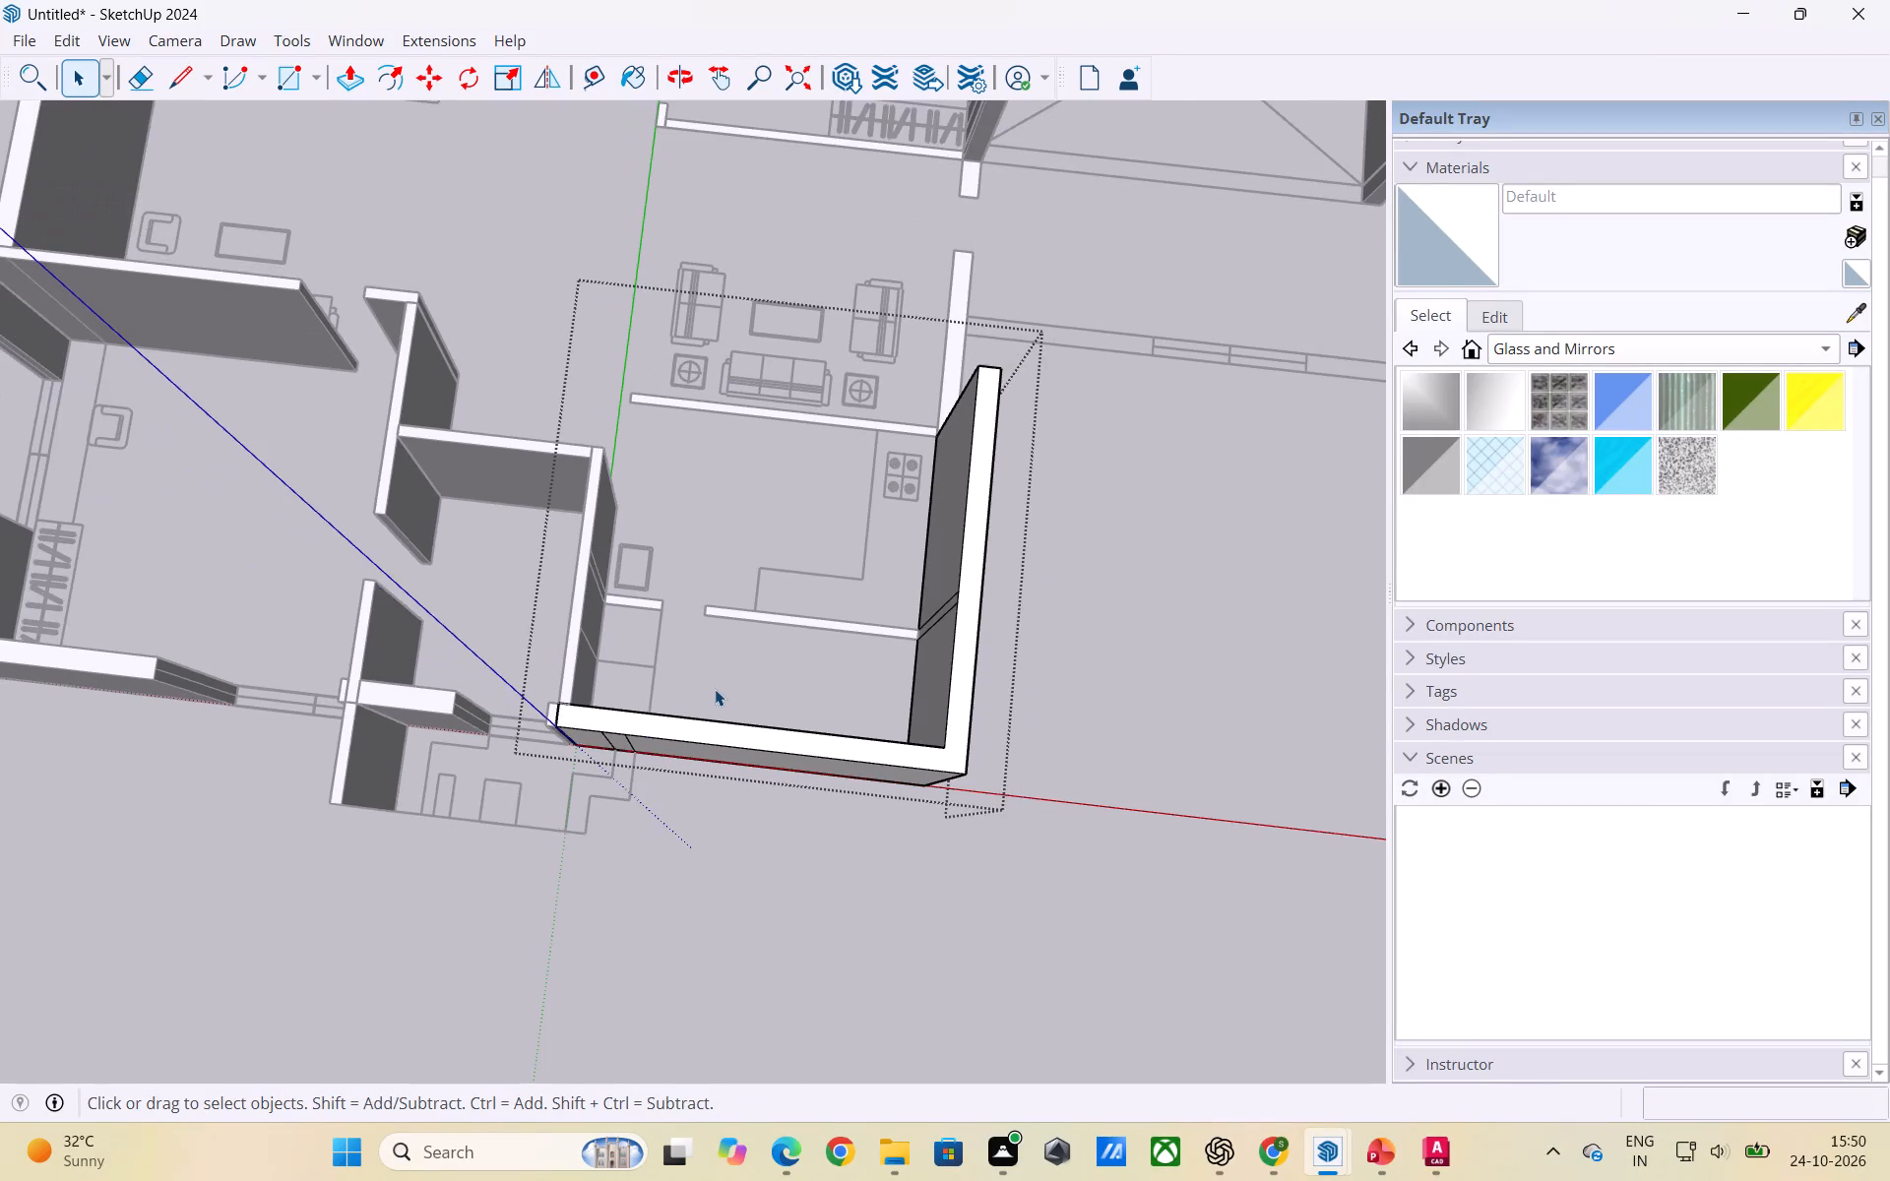
pyautogui.scroll(-3, 715, 689)
pyautogui.click(1021, 699)
# Raise the kitchen's lower partition, between the counter and the utility space, level with the L-shaped outer wall.
pyautogui.scroll(3, 766, 701)
pyautogui.moveTo(812, 639); pyautogui.dragTo(817, 709, button='middle')
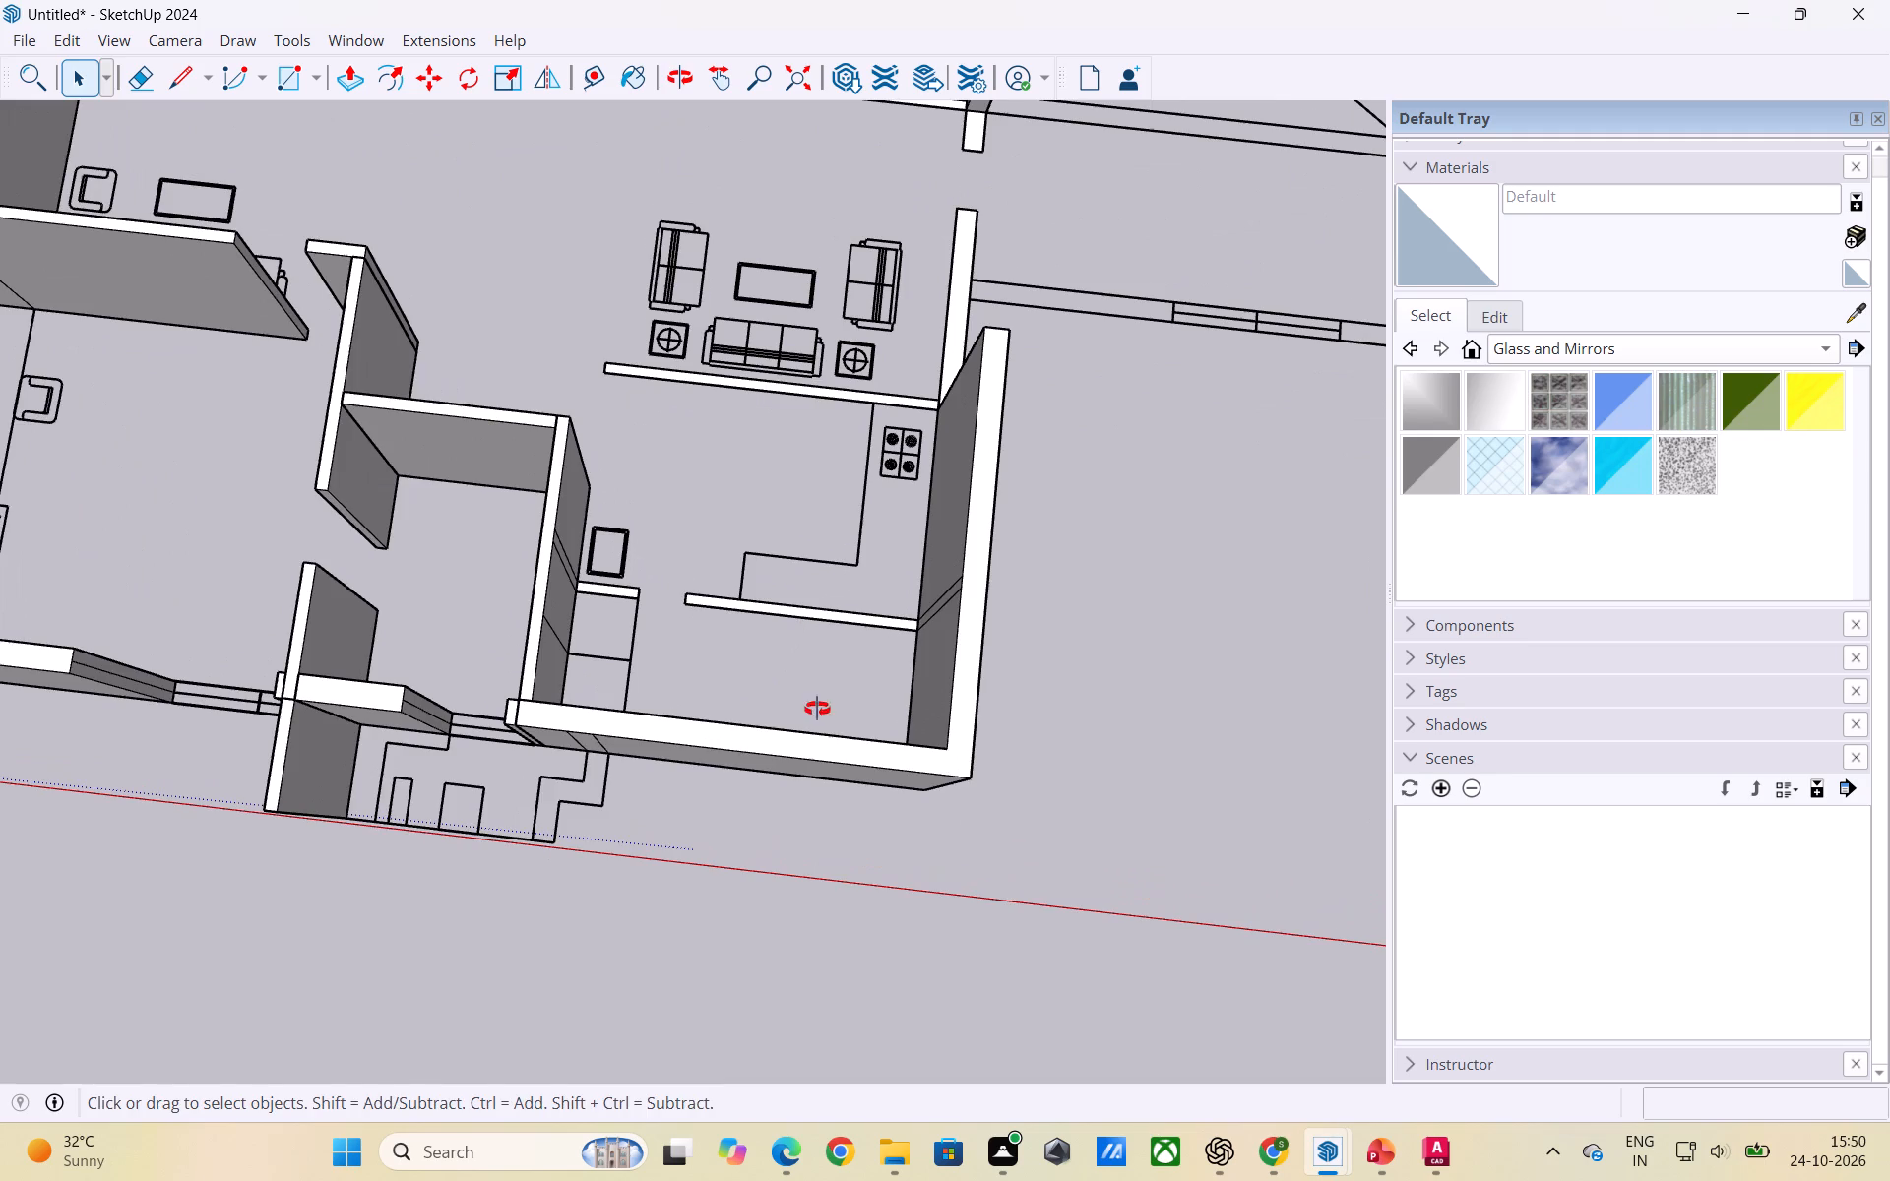
pyautogui.moveTo(817, 709); pyautogui.dragTo(816, 746, button='middle')
pyautogui.scroll(4, 801, 618)
pyautogui.doubleClick(802, 614)
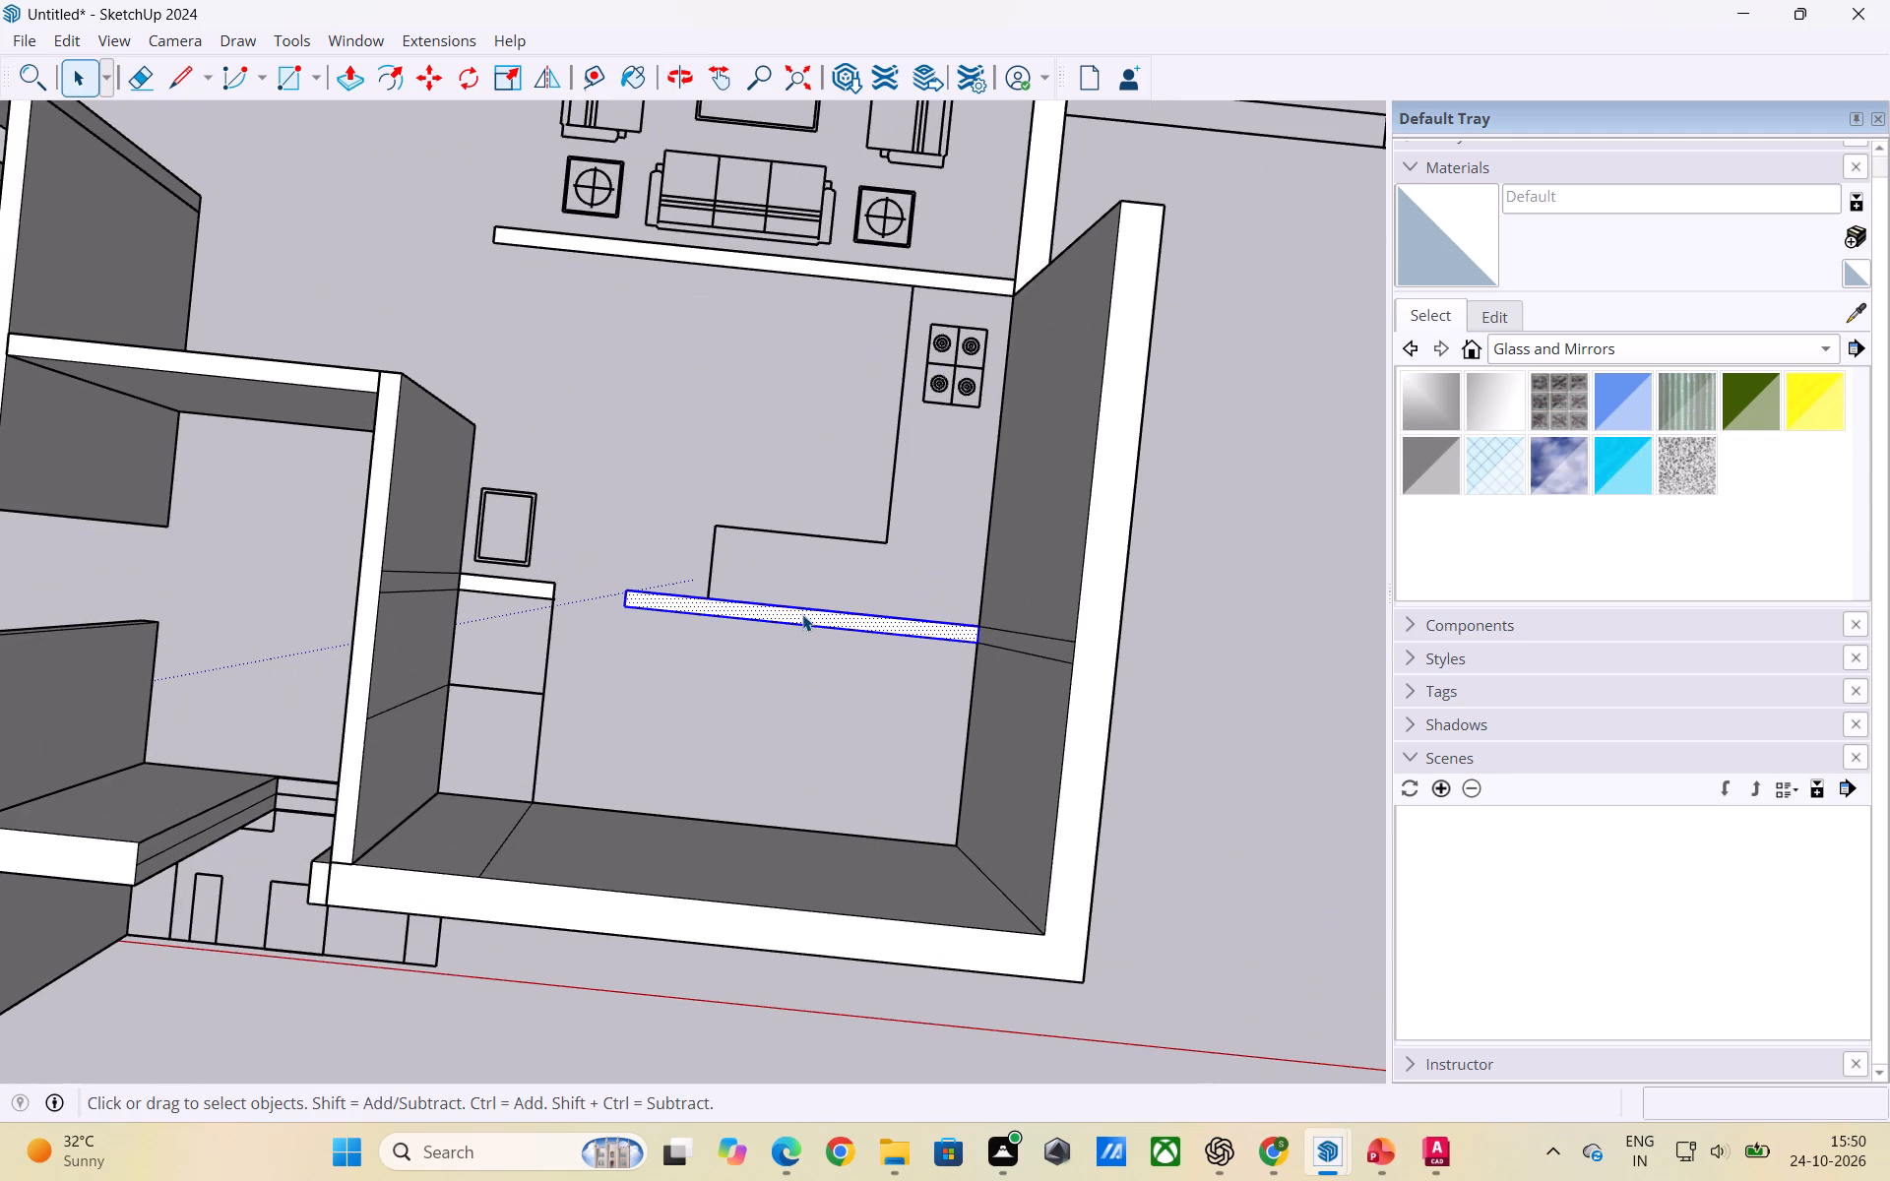
pyautogui.click(802, 614)
pyautogui.press('p')
pyautogui.click(803, 617)
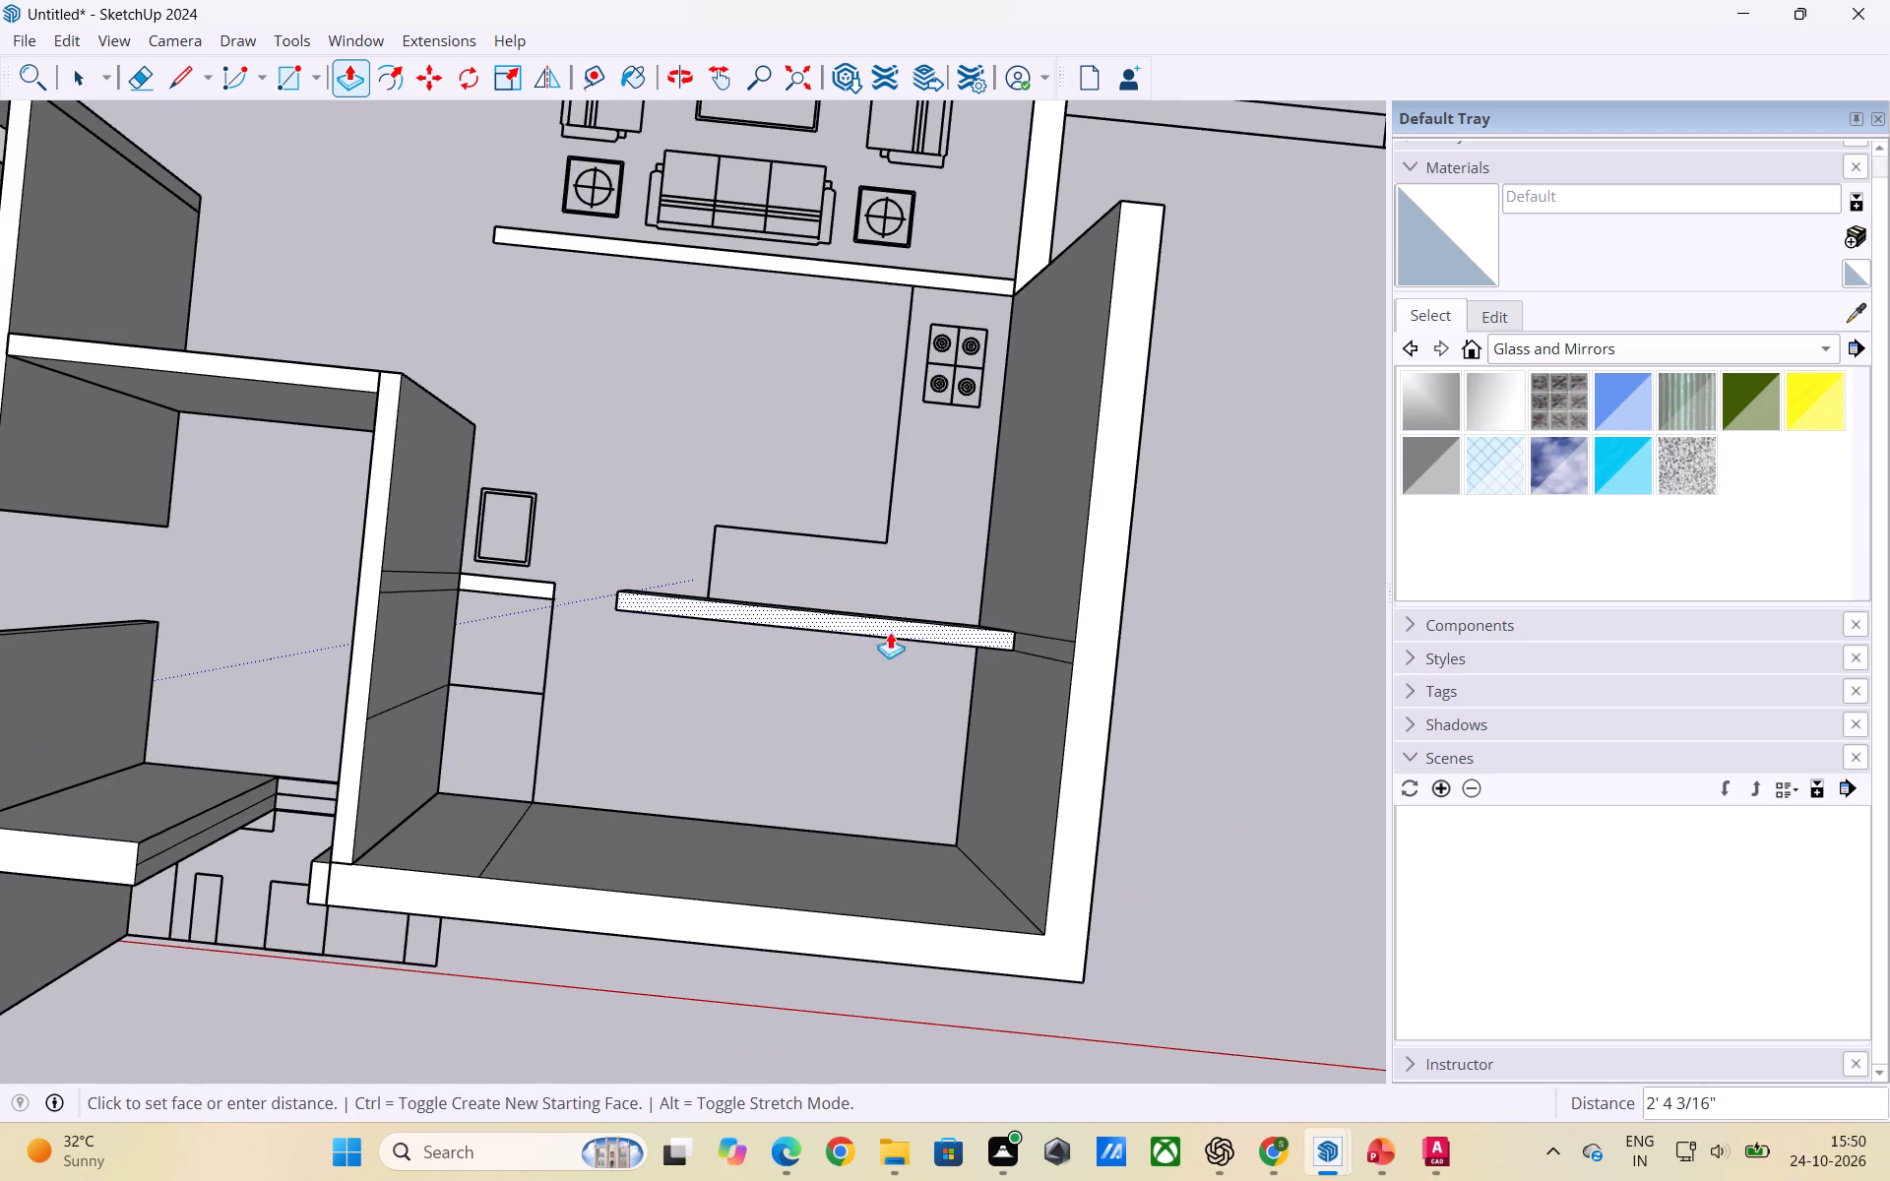
pyautogui.click(1080, 807)
pyautogui.press('space')
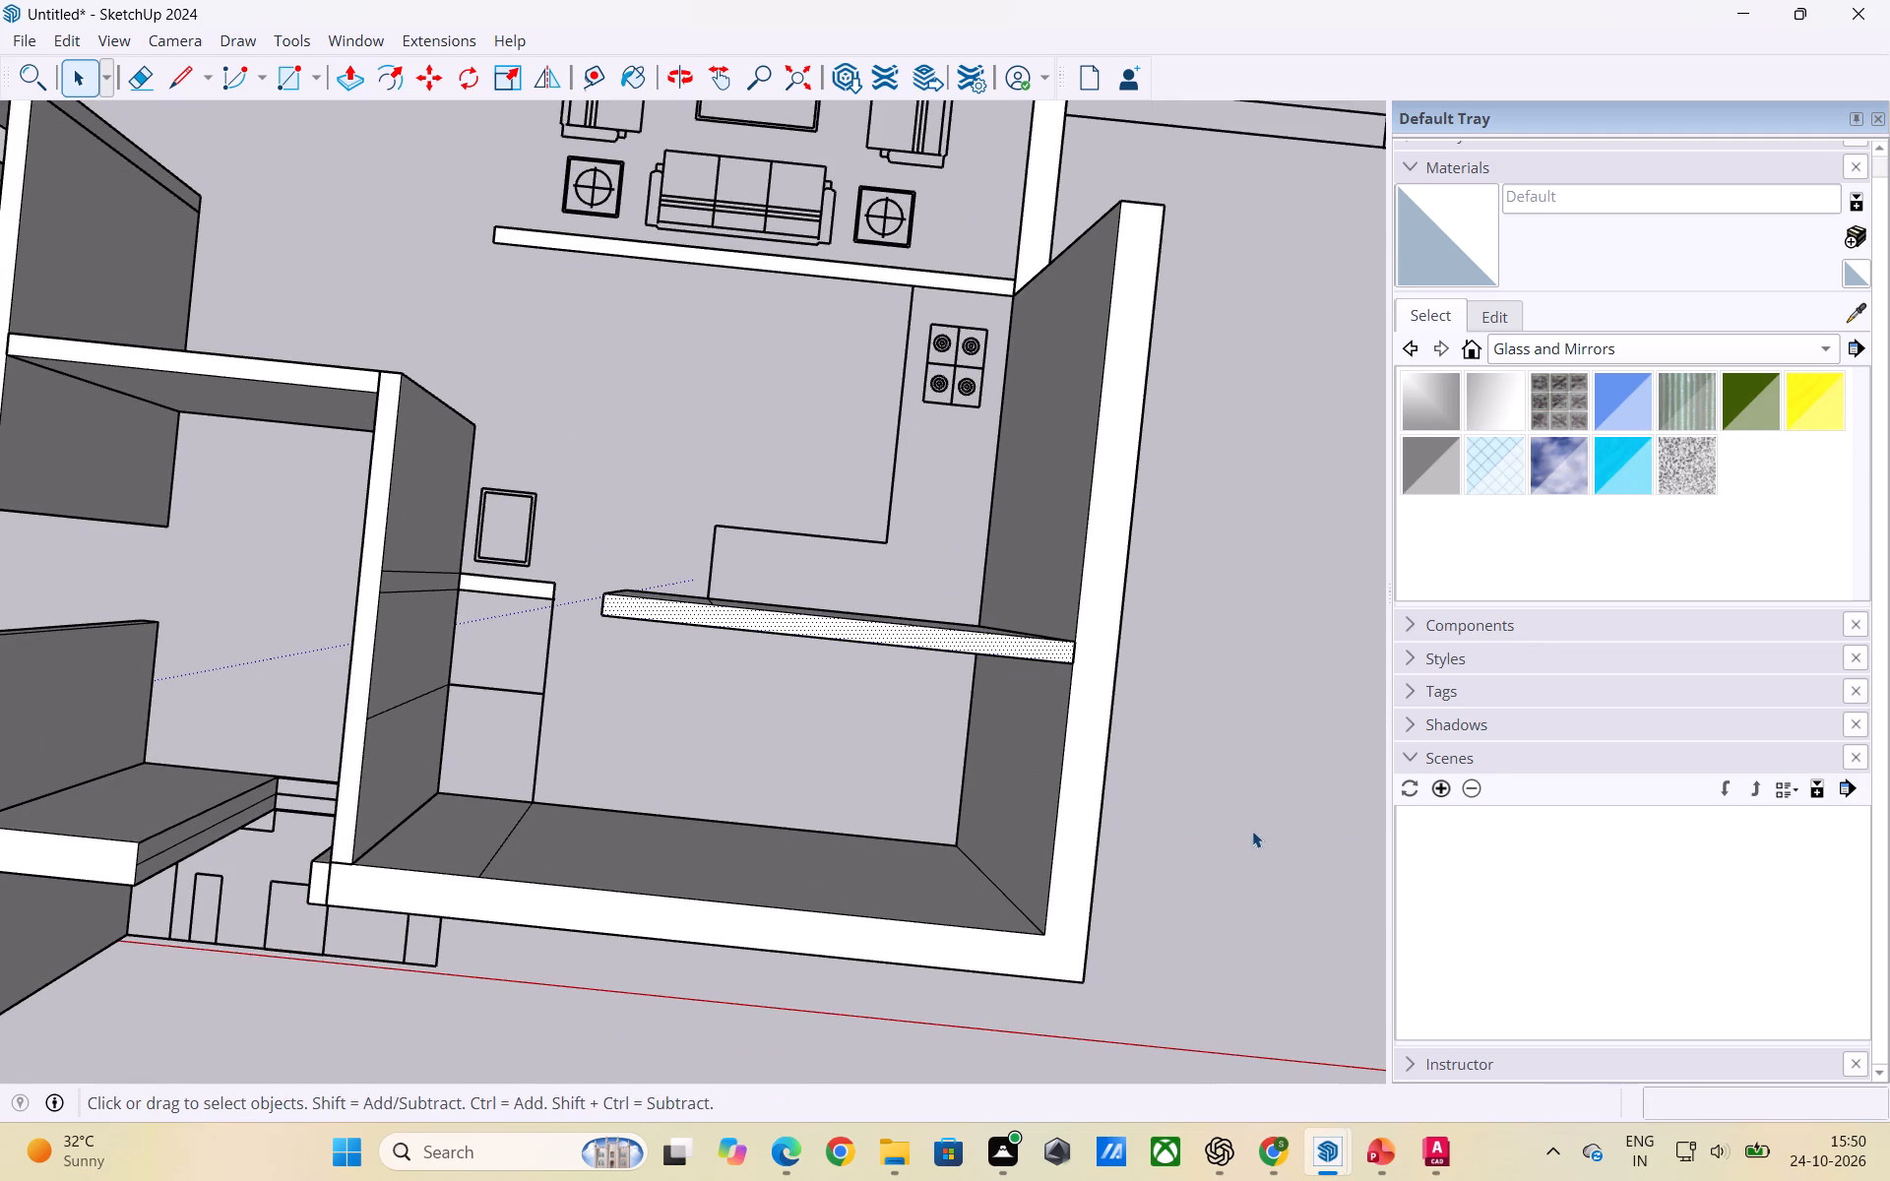
pyautogui.click(1252, 831)
# Raise the short wall stub across the opening from the kitchen partition level with the small room's side wall.
pyautogui.scroll(3, 493, 612)
pyautogui.doubleClick(507, 581)
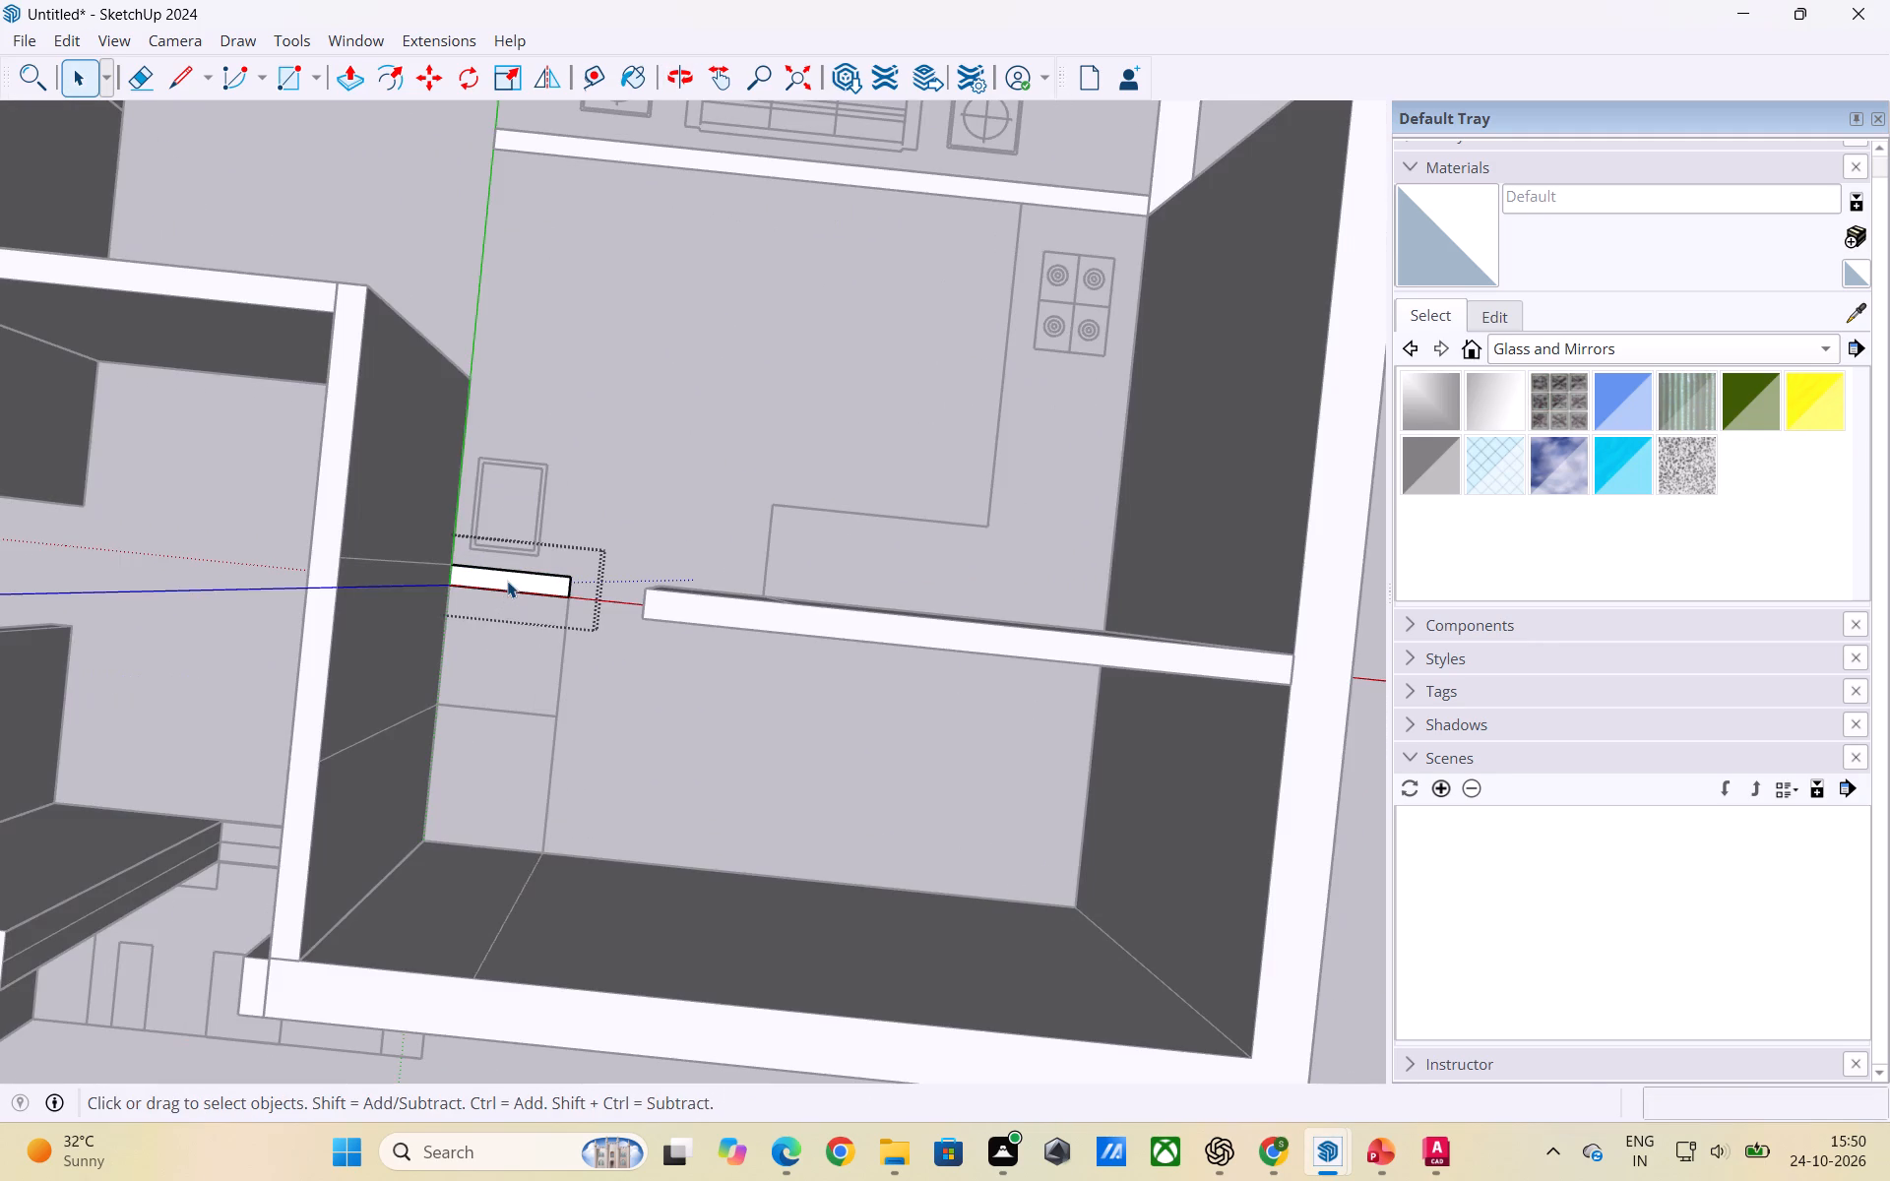
pyautogui.click(507, 581)
pyautogui.press('p')
pyautogui.click(507, 581)
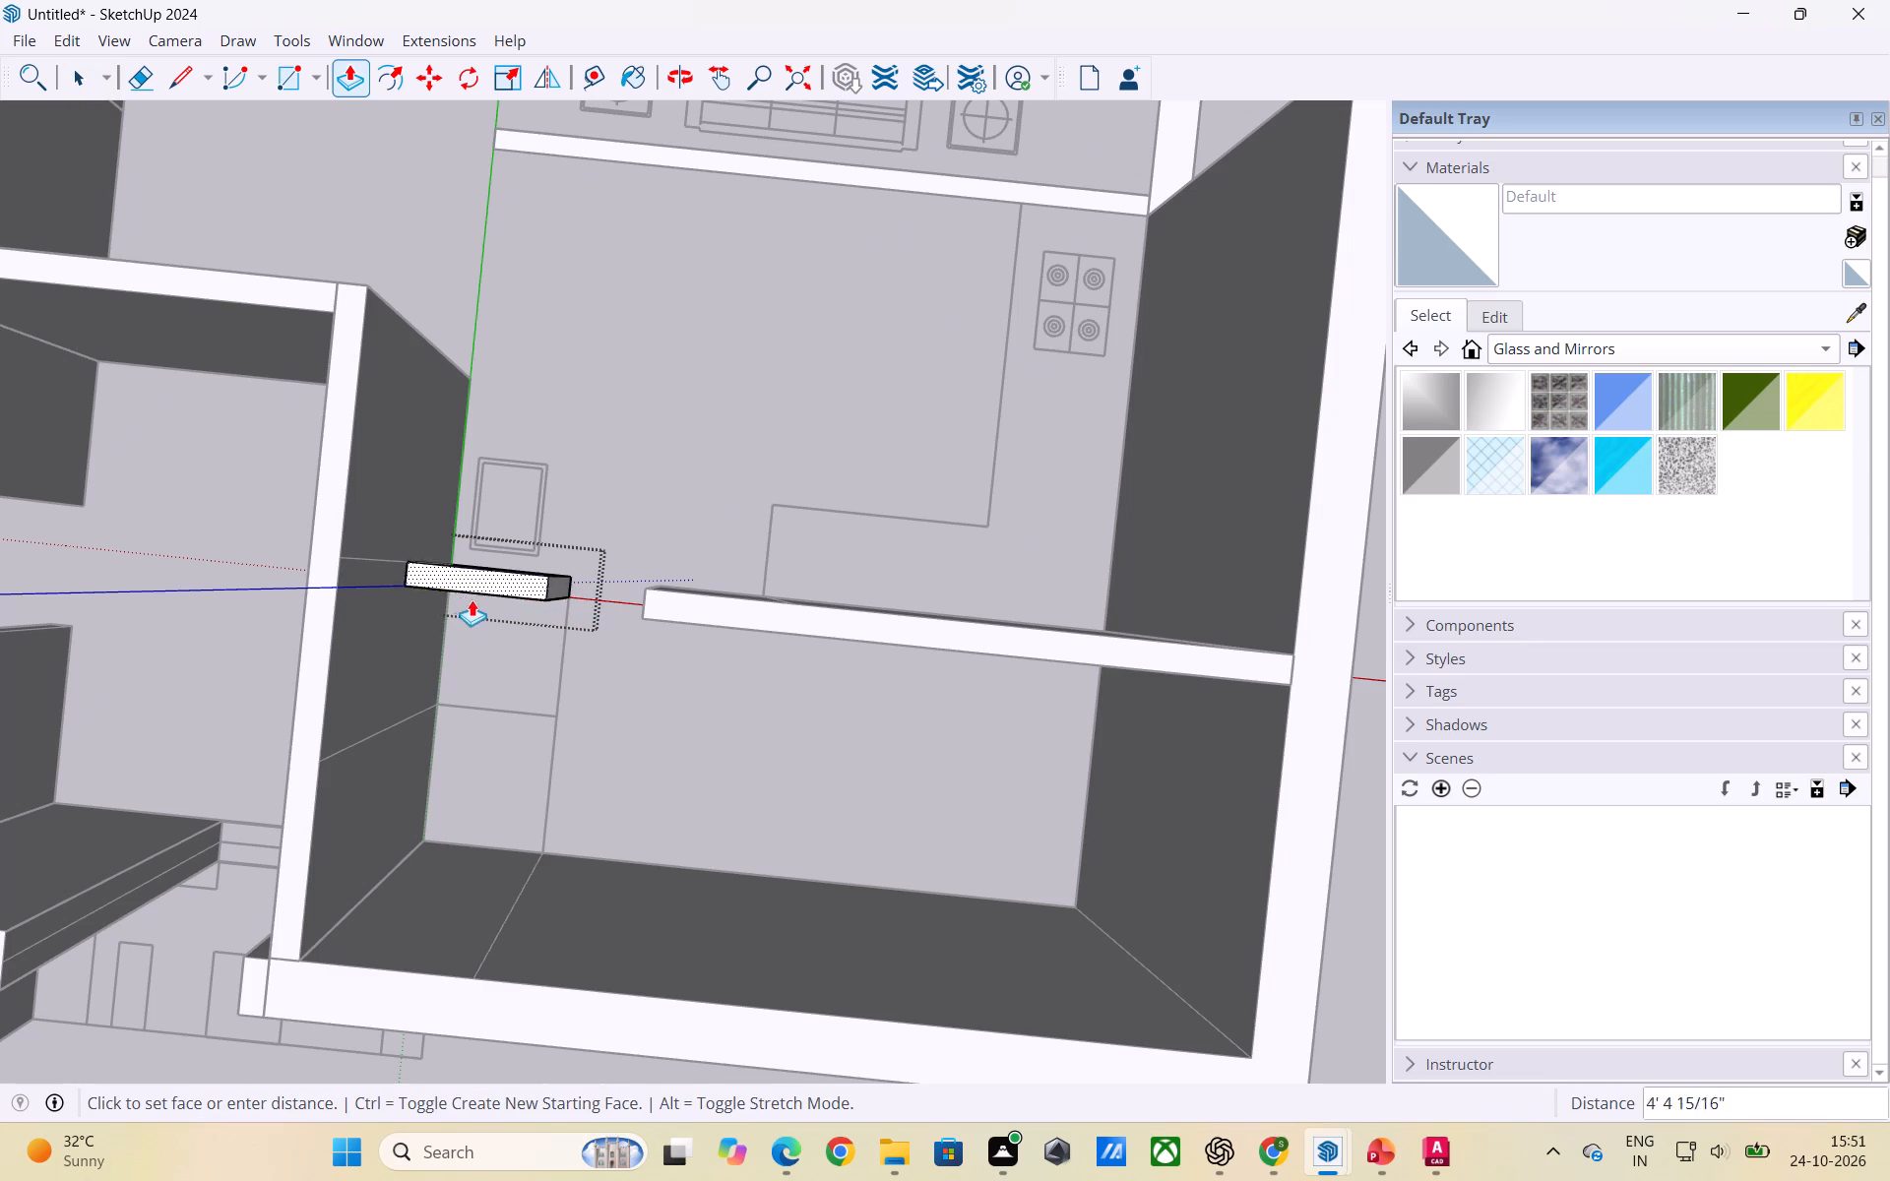
pyautogui.click(311, 610)
pyautogui.press('space')
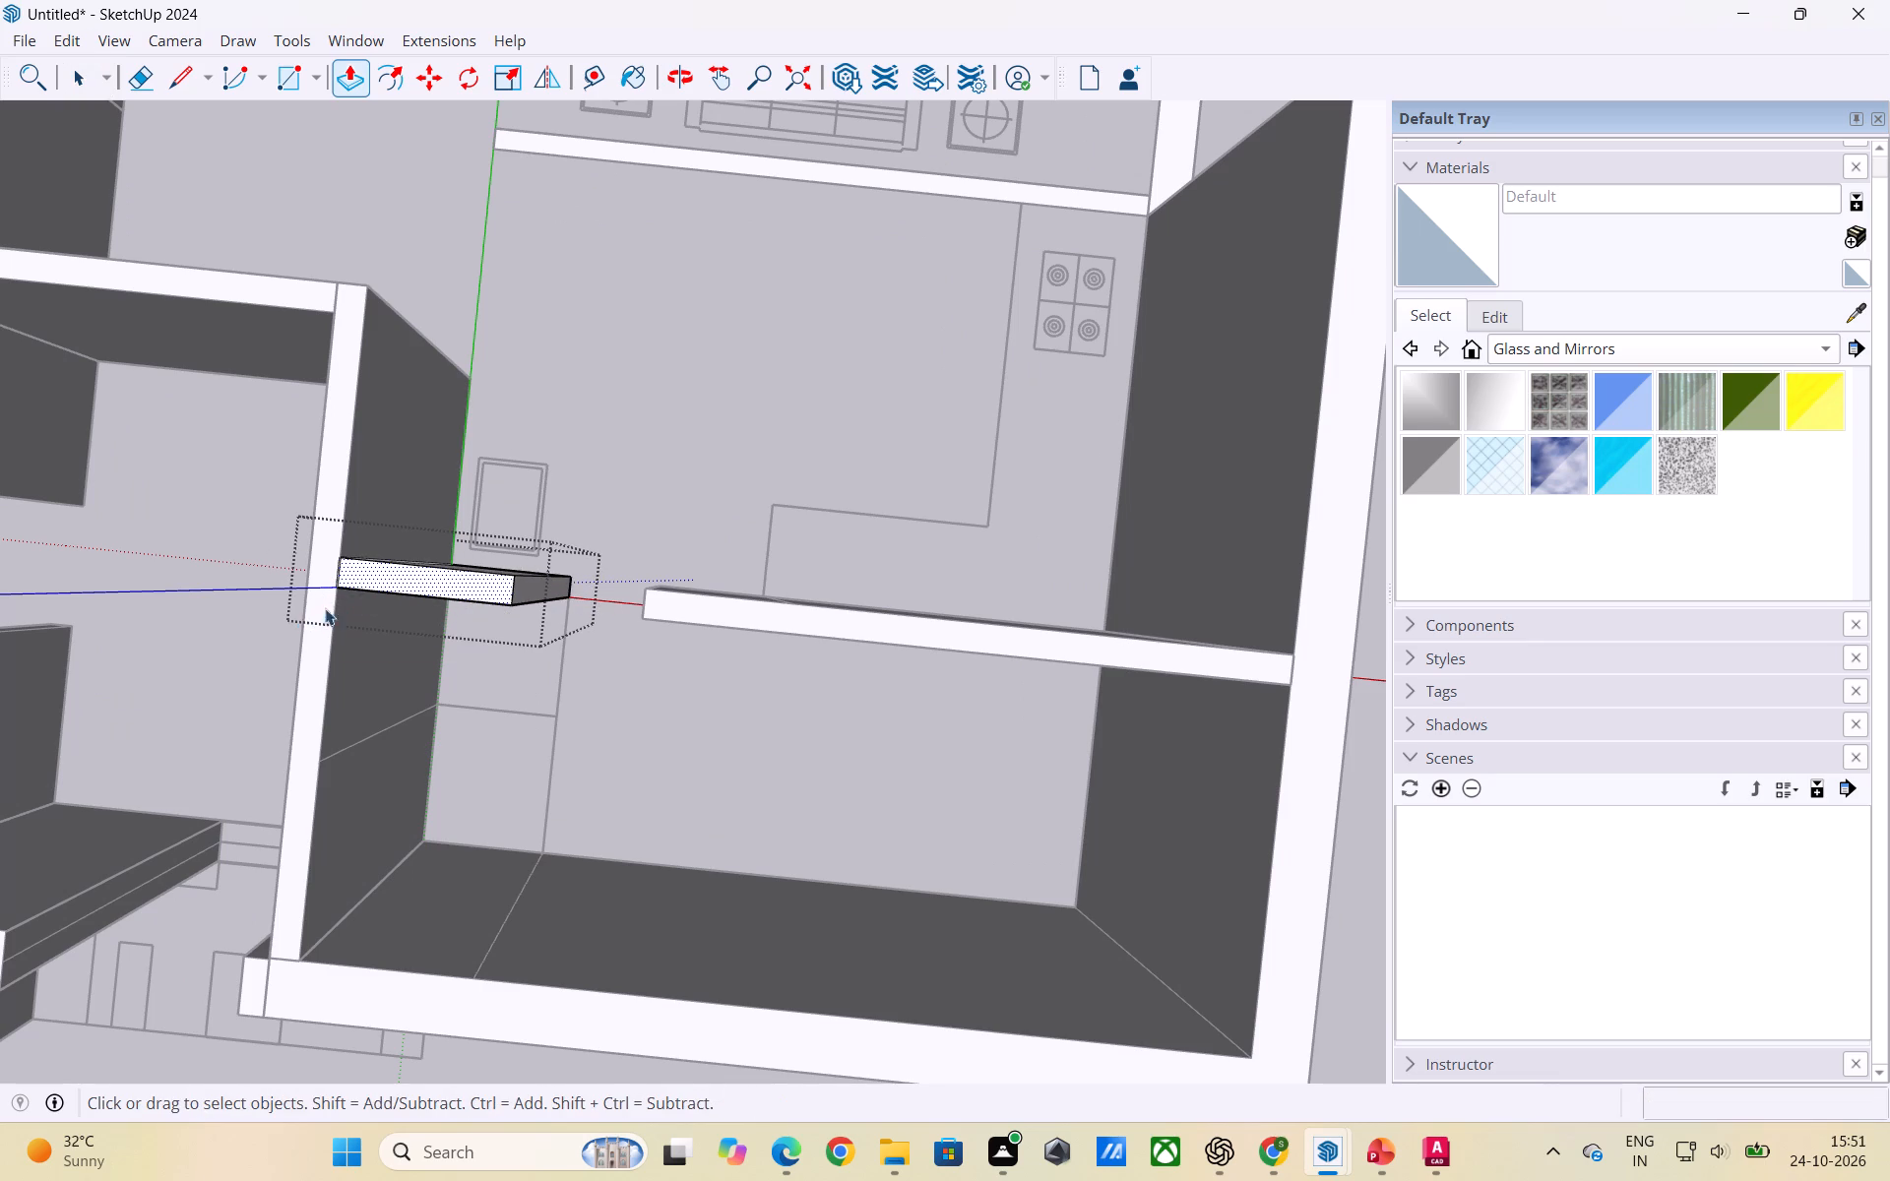
pyautogui.click(556, 476)
# Raise the outer wall segment beside the living area seating to 9', level with the kitchen's outer wall.
pyautogui.scroll(-13, 671, 458)
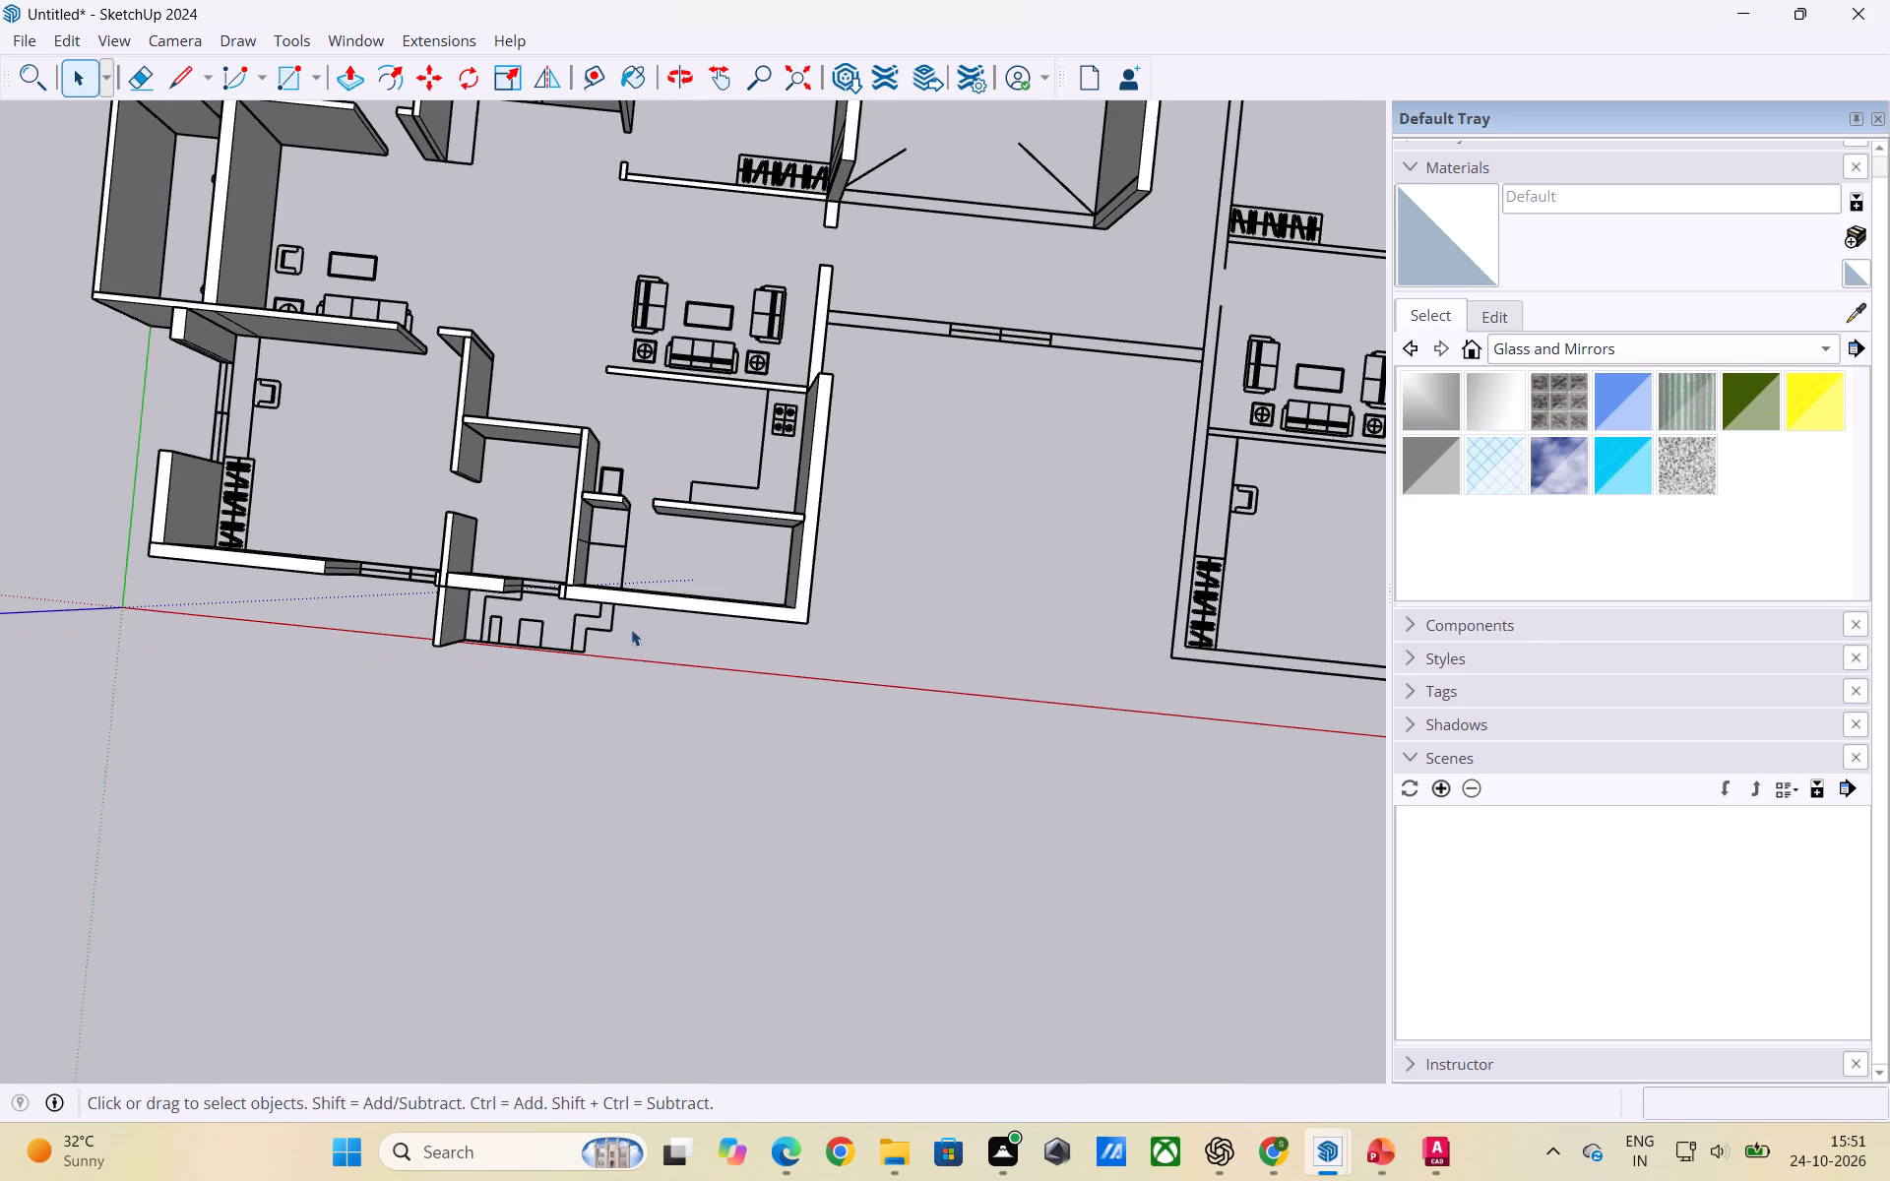
pyautogui.moveTo(625, 641); pyautogui.dragTo(652, 554, button='middle')
pyautogui.scroll(3, 663, 590)
pyautogui.moveTo(690, 624); pyautogui.dragTo(386, 634, button='middle')
pyautogui.scroll(-4, 477, 607)
pyautogui.moveTo(695, 653); pyautogui.dragTo(465, 691, button='middle')
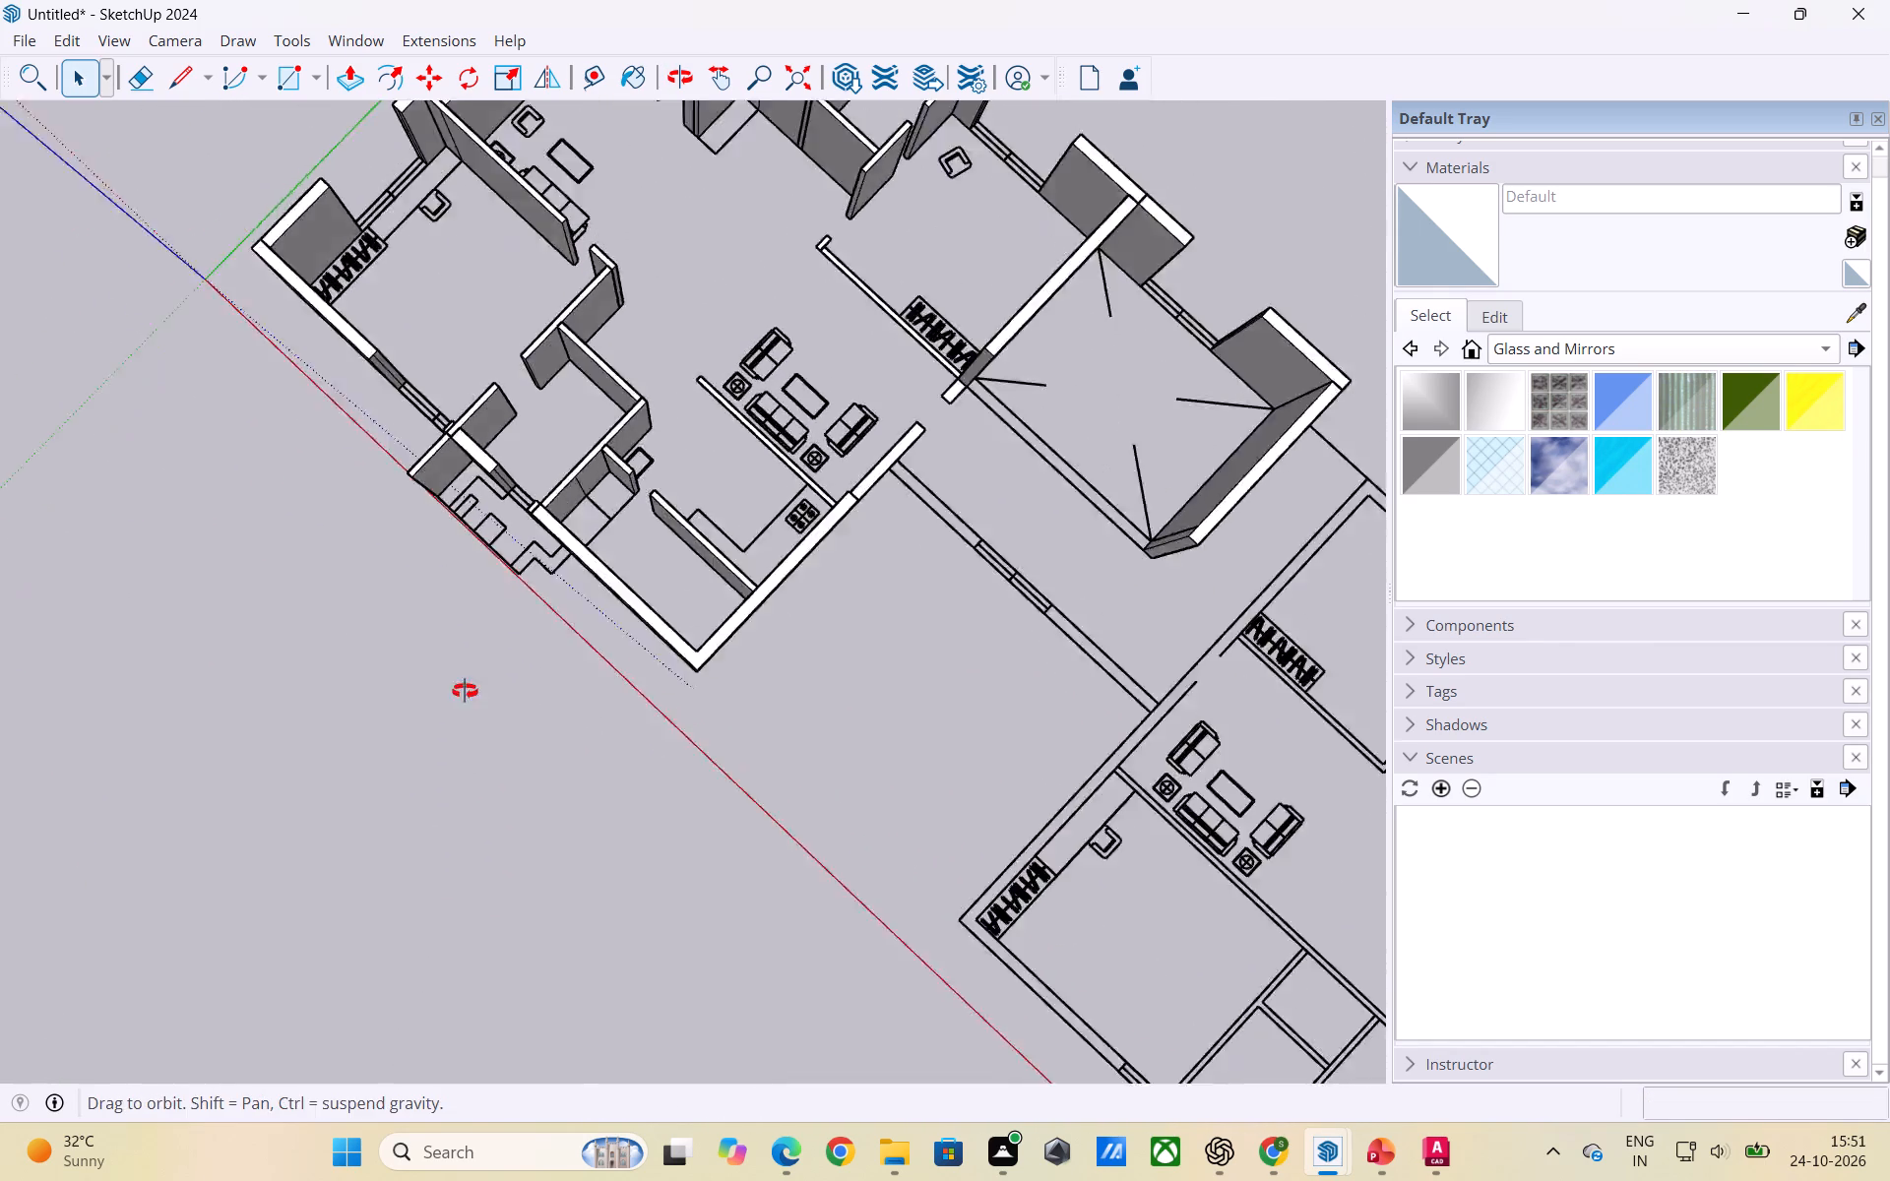
pyautogui.moveTo(465, 691); pyautogui.dragTo(239, 659, button='middle')
pyautogui.scroll(-4, 630, 620)
pyautogui.scroll(4, 828, 621)
pyautogui.moveTo(779, 626); pyautogui.dragTo(624, 620, button='middle')
pyautogui.scroll(4, 627, 610)
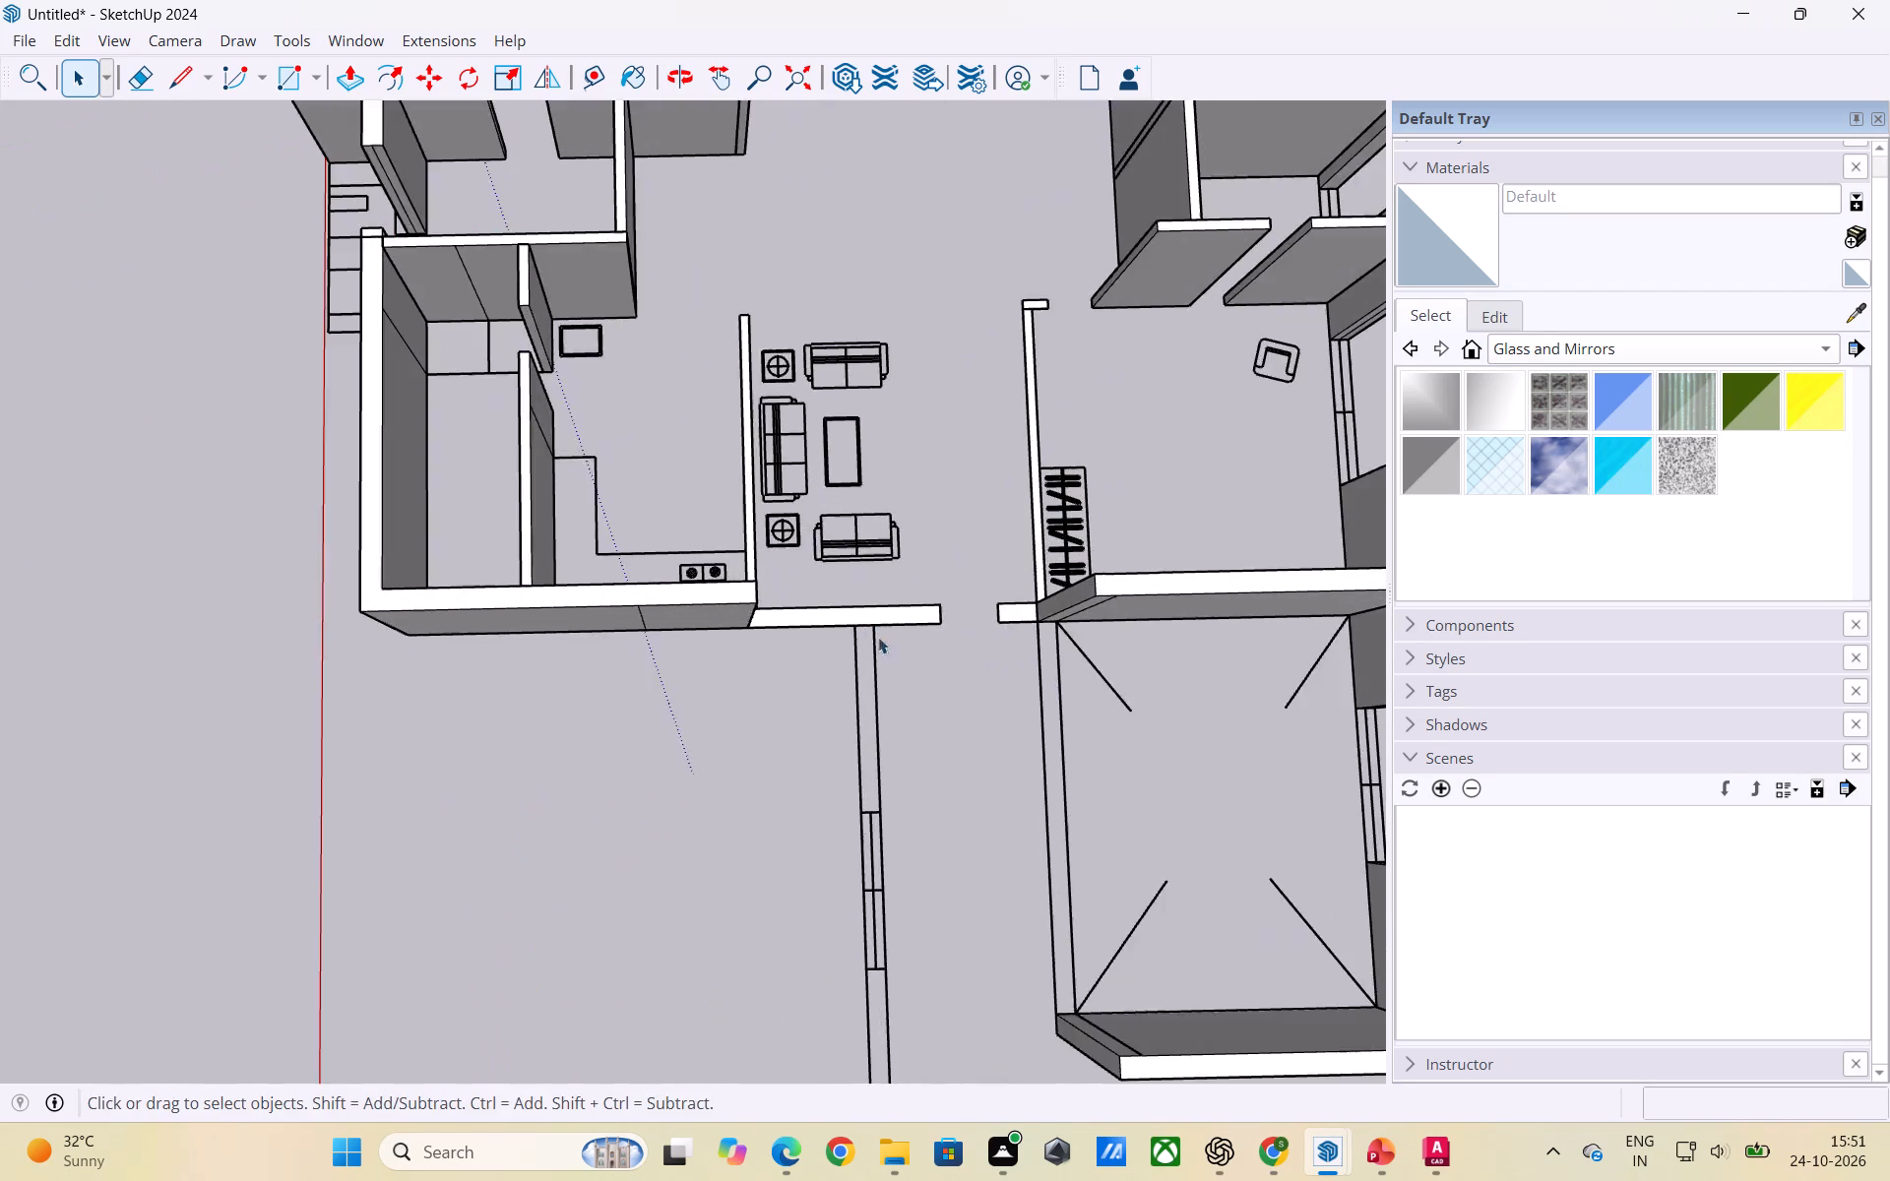
pyautogui.scroll(2, 878, 637)
pyautogui.moveTo(868, 653); pyautogui.dragTo(841, 585, button='middle')
pyautogui.scroll(1, 839, 557)
pyautogui.scroll(-5, 855, 630)
pyautogui.moveTo(785, 621); pyautogui.dragTo(777, 698, button='middle')
pyautogui.scroll(-1, 785, 670)
pyautogui.scroll(2, 796, 621)
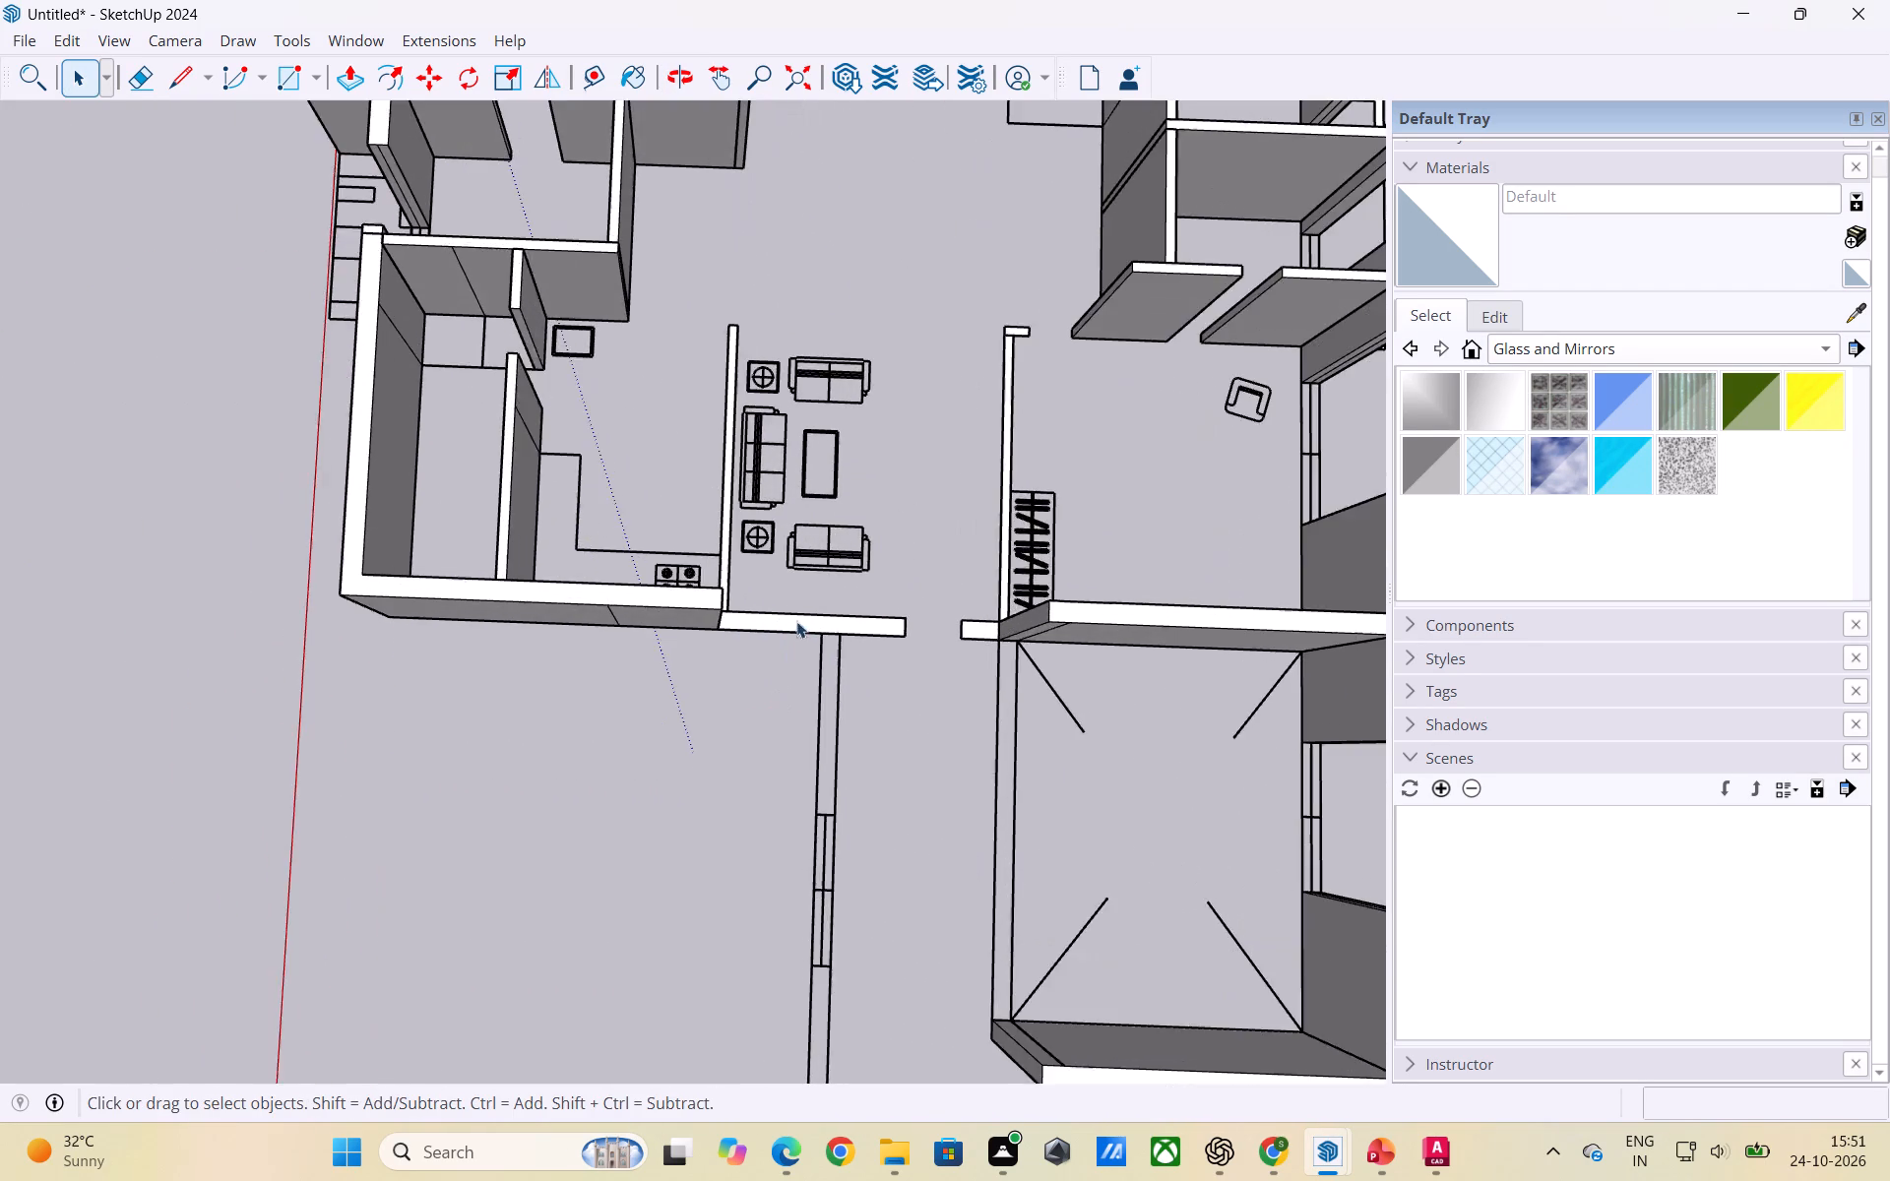
pyautogui.scroll(6, 796, 621)
pyautogui.click(795, 626)
pyautogui.click(795, 626)
pyautogui.click(795, 626)
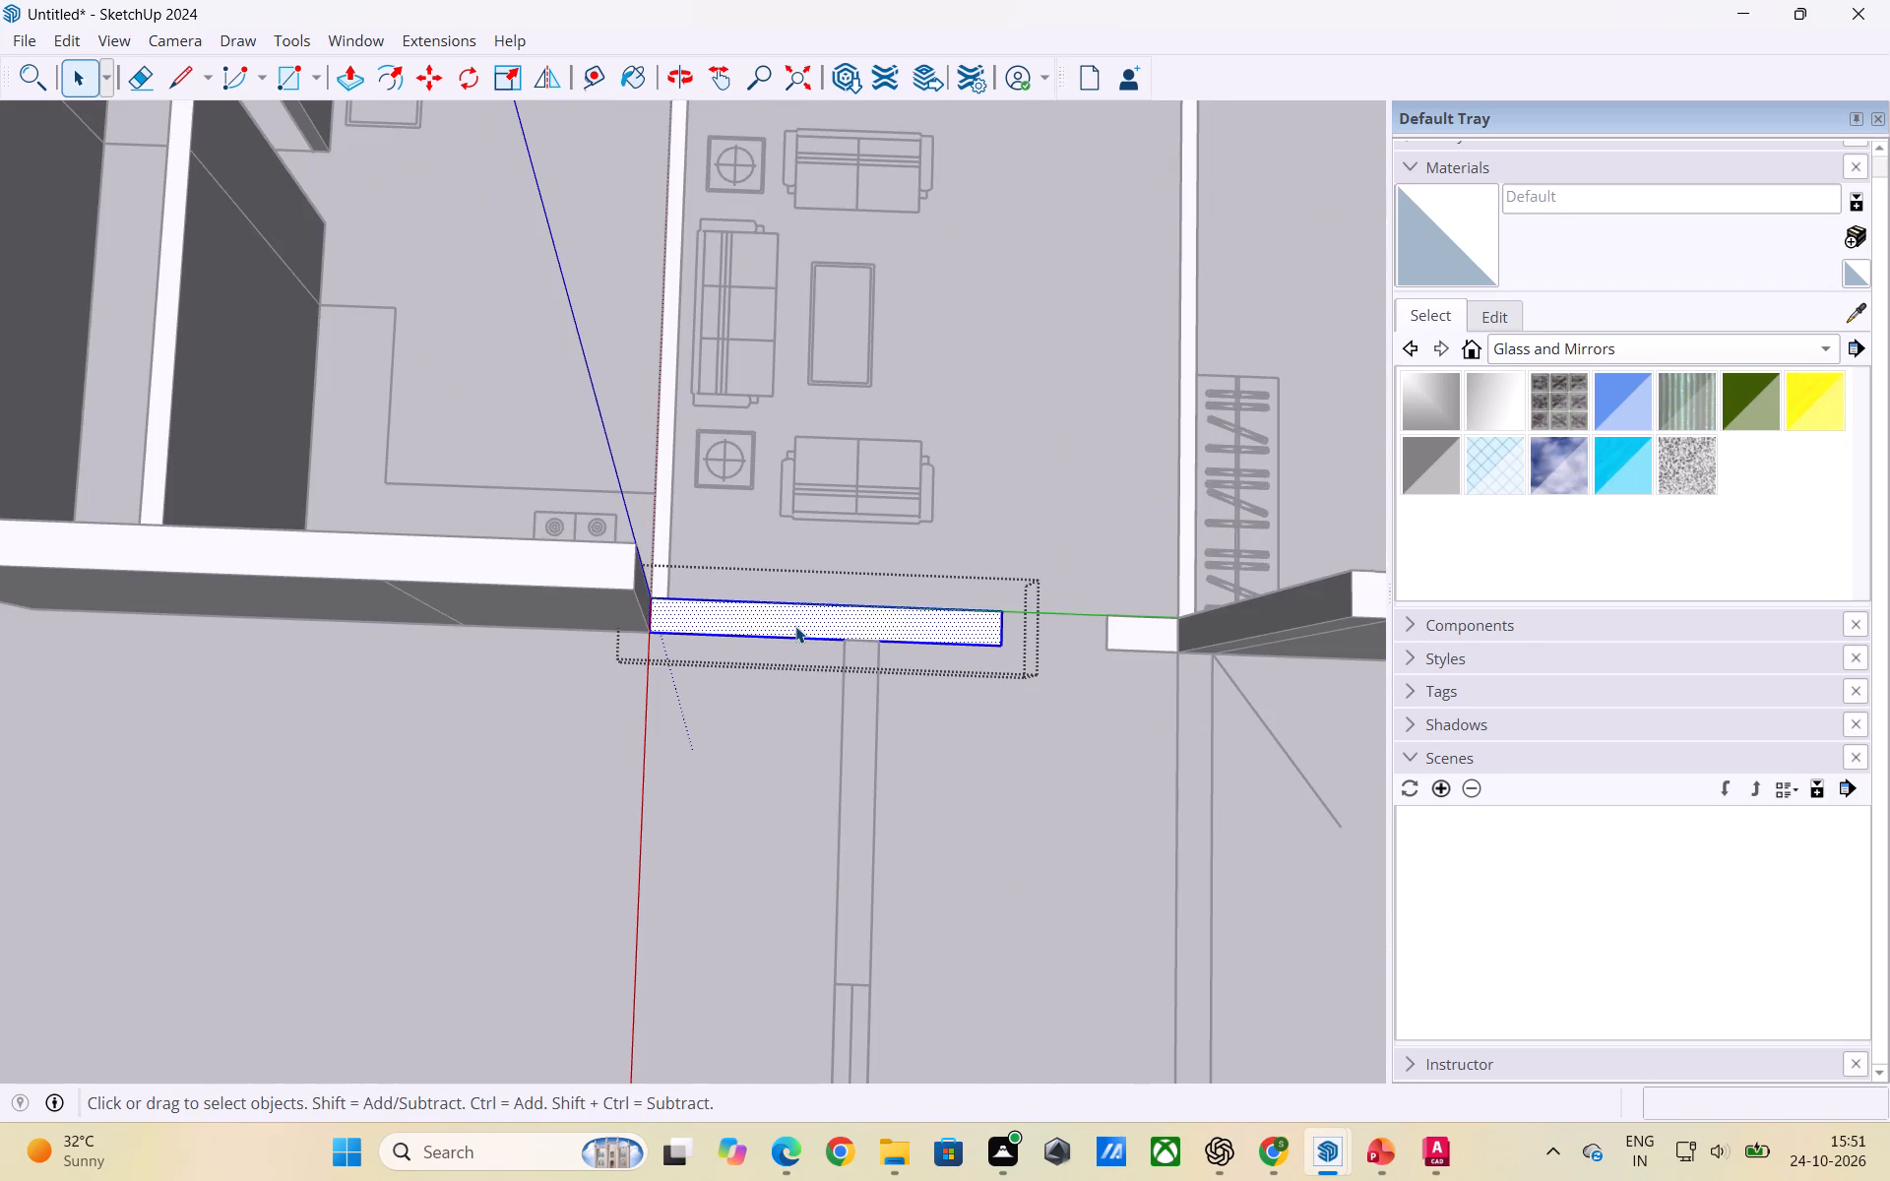
pyautogui.press('p')
pyautogui.click(795, 626)
pyautogui.click(600, 557)
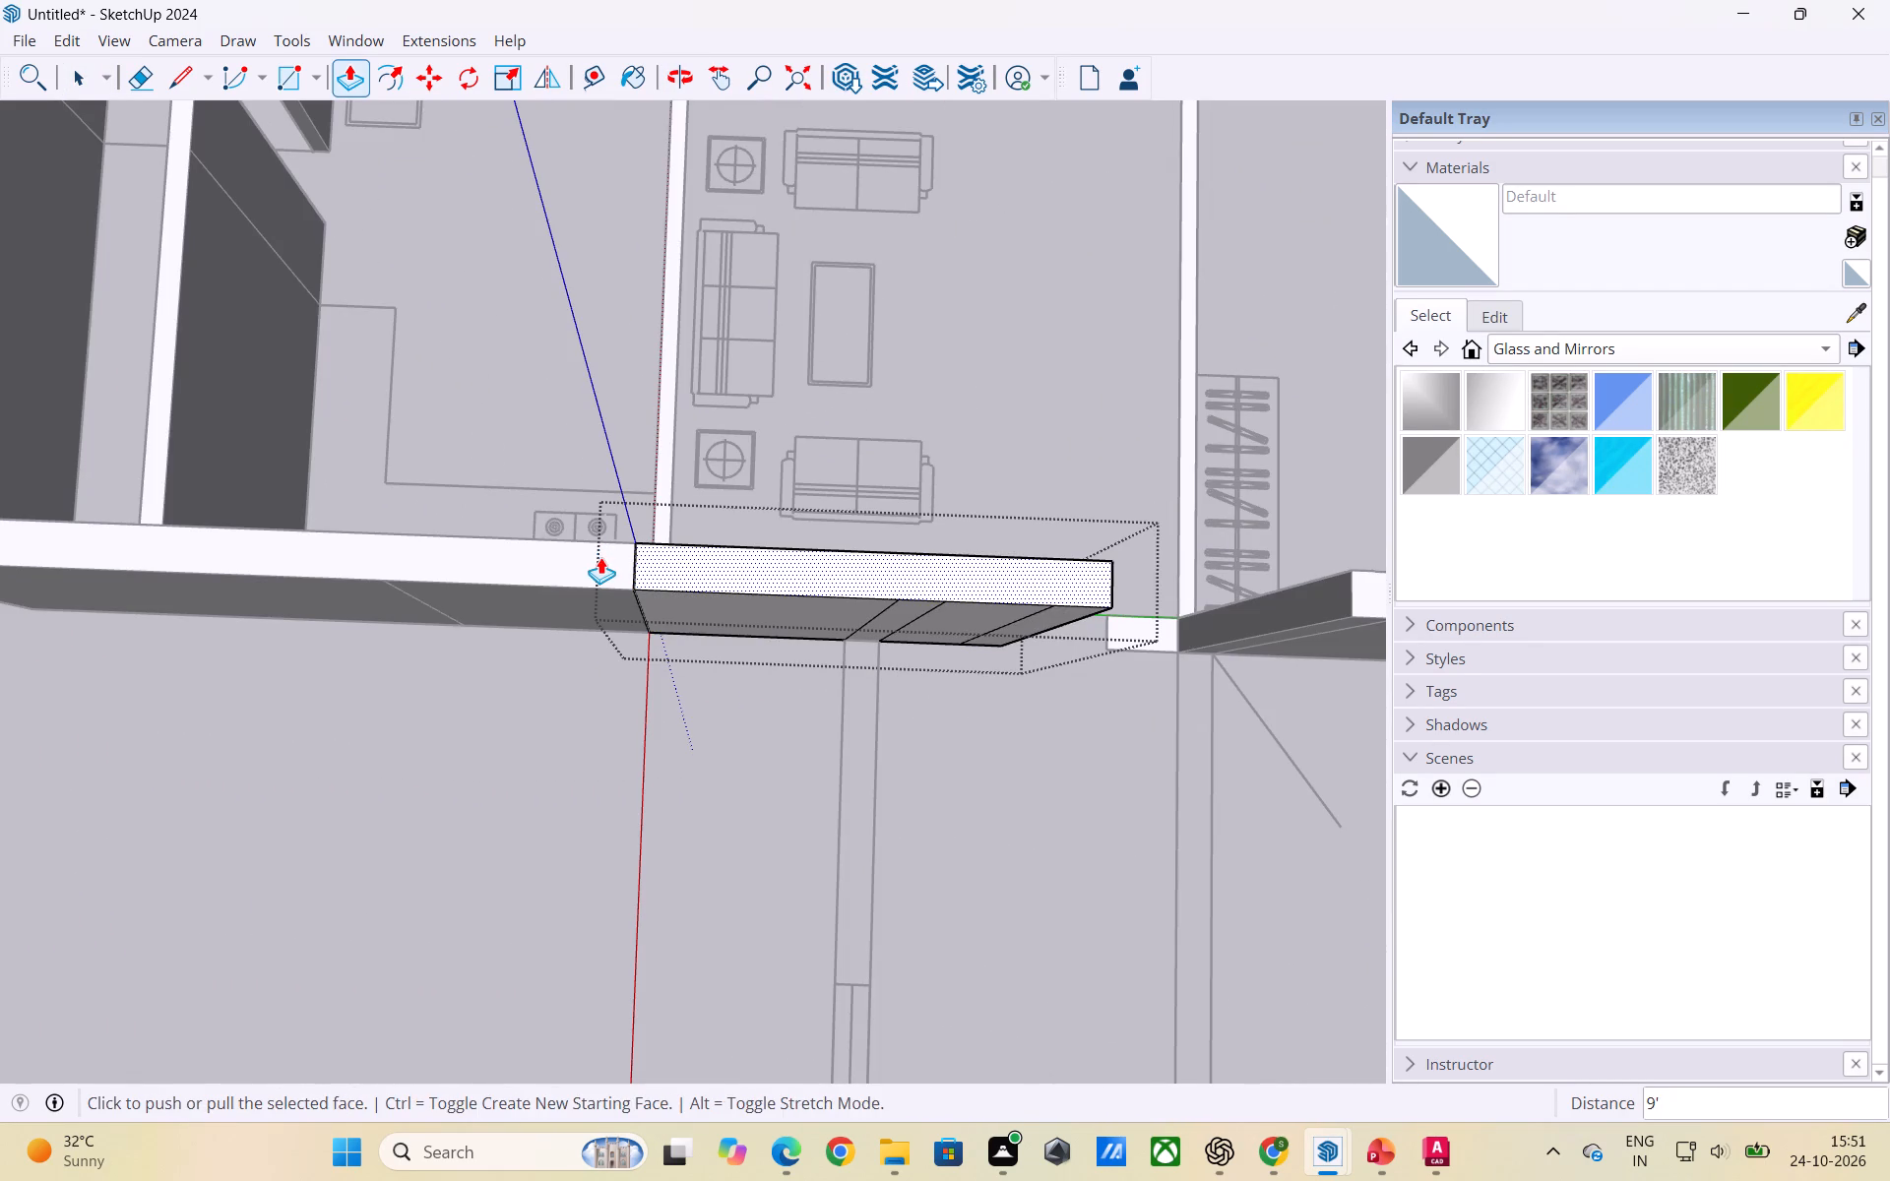
pyautogui.press('space')
pyautogui.click(537, 674)
# Raise the short wall piece across the entrance opening level with the adjoining bedroom and staircase wall.
pyautogui.scroll(-6, 524, 635)
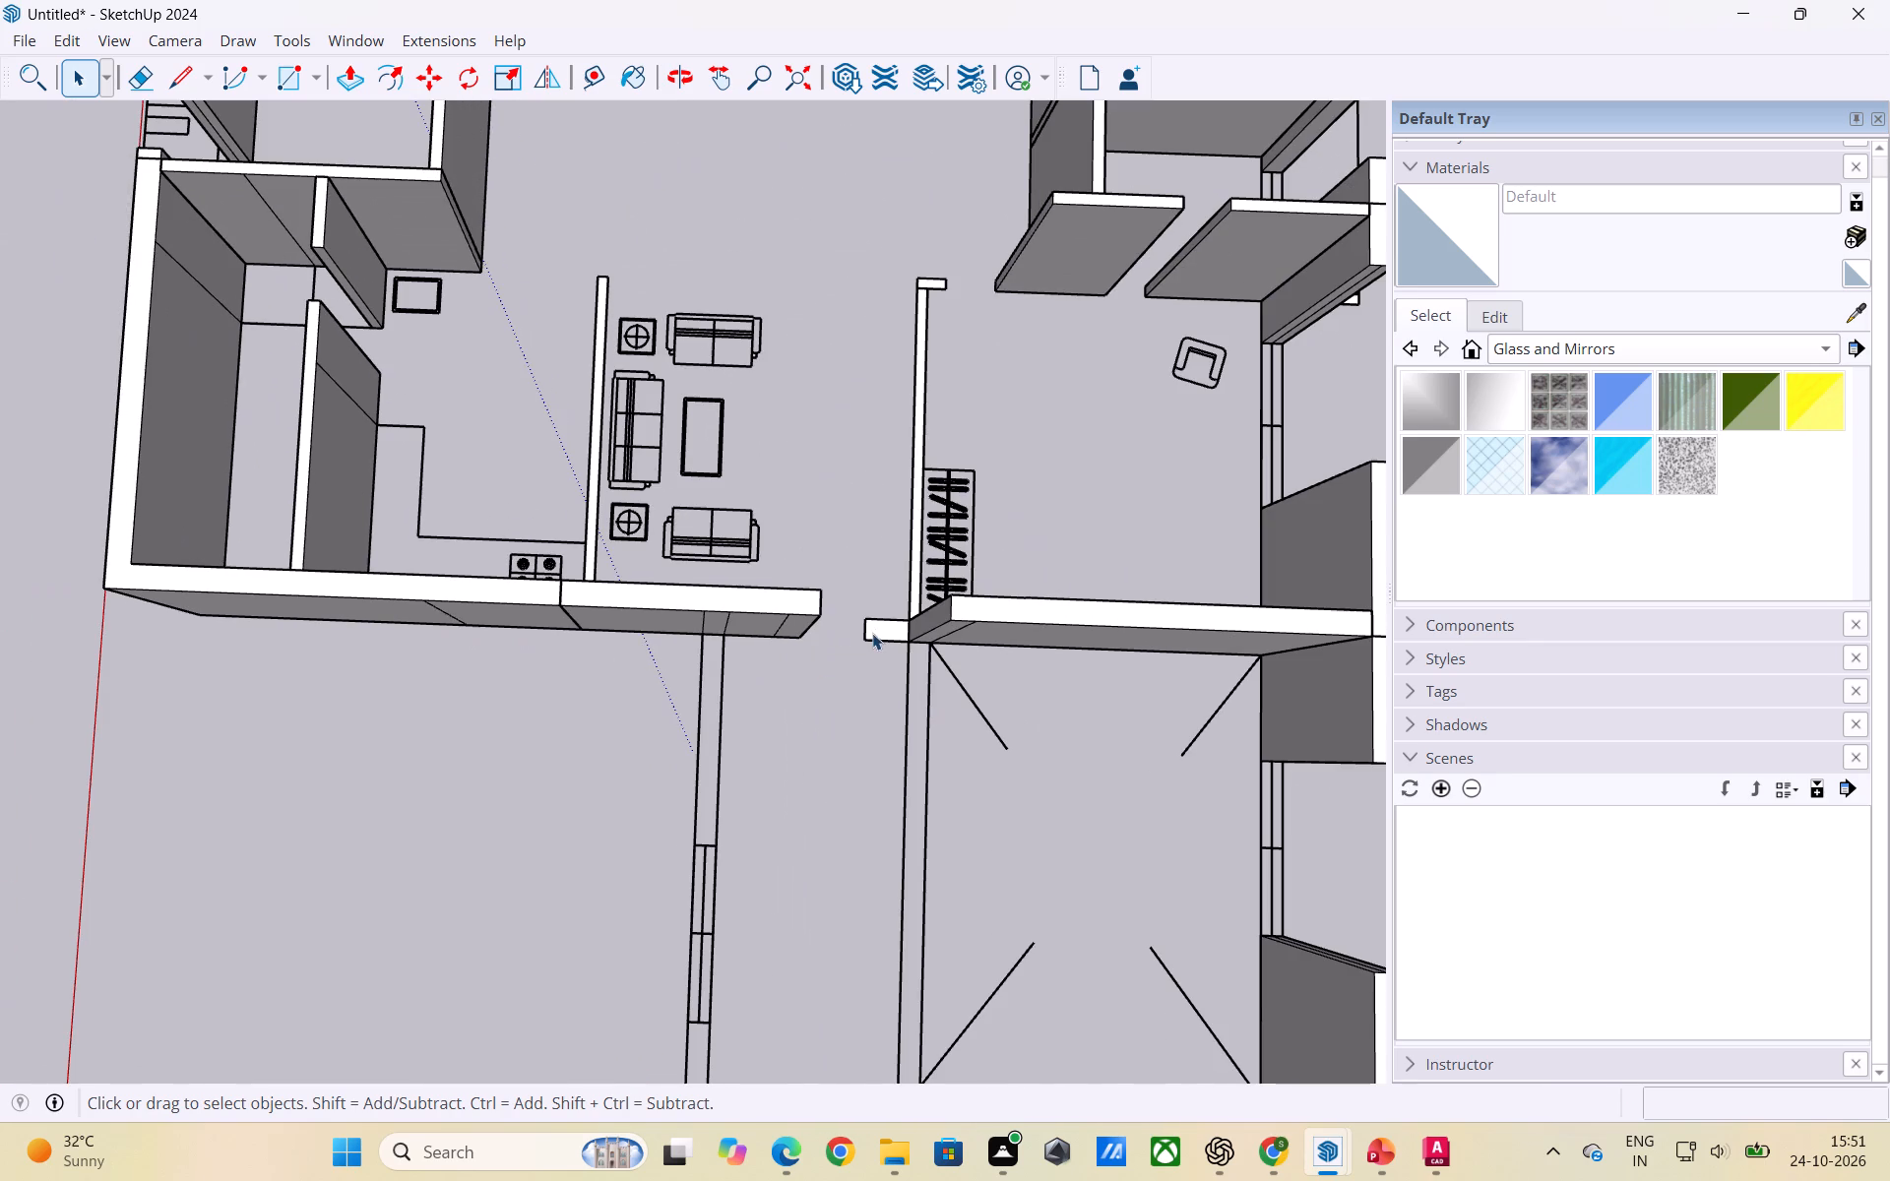
pyautogui.click(819, 684)
pyautogui.click(887, 632)
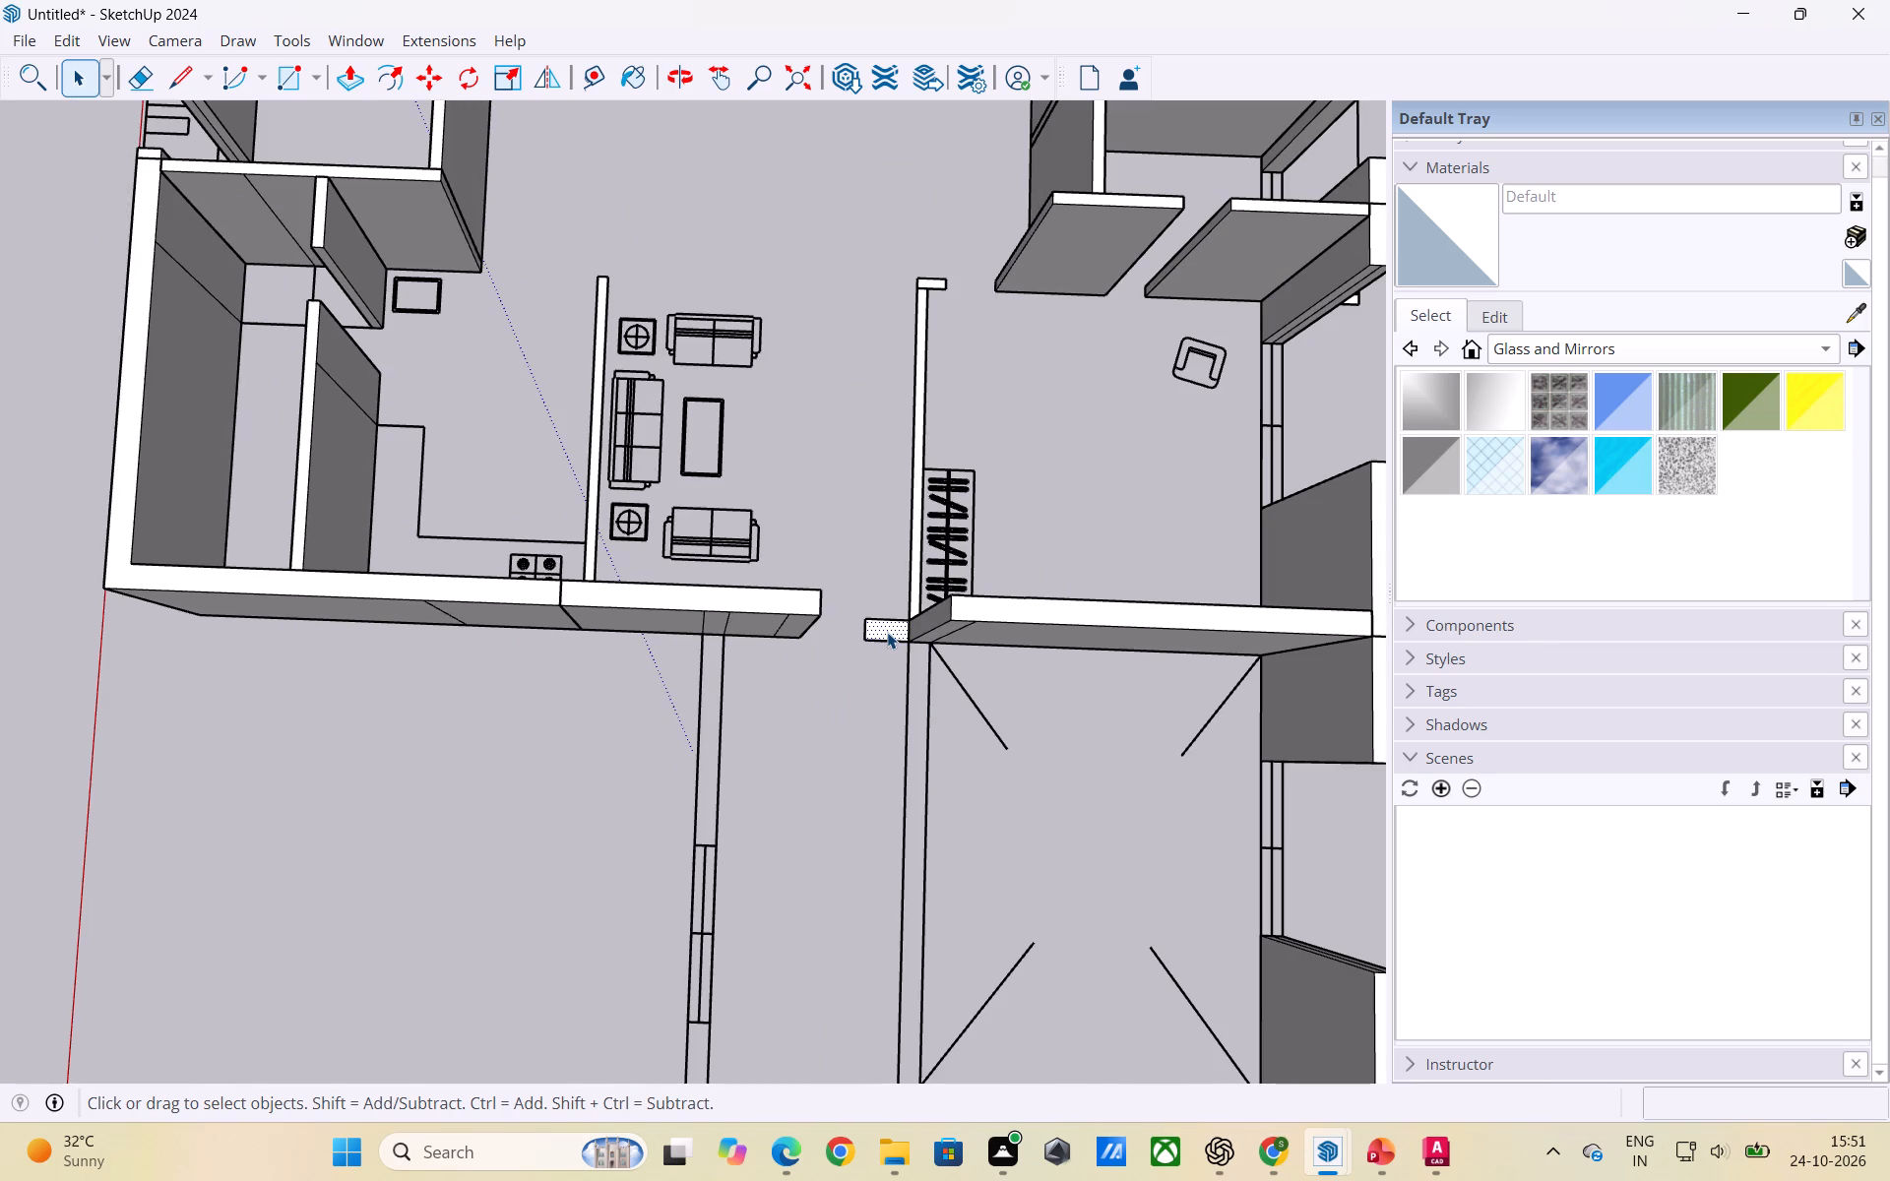
pyautogui.press('p')
pyautogui.click(887, 632)
pyautogui.click(1024, 614)
pyautogui.press('space')
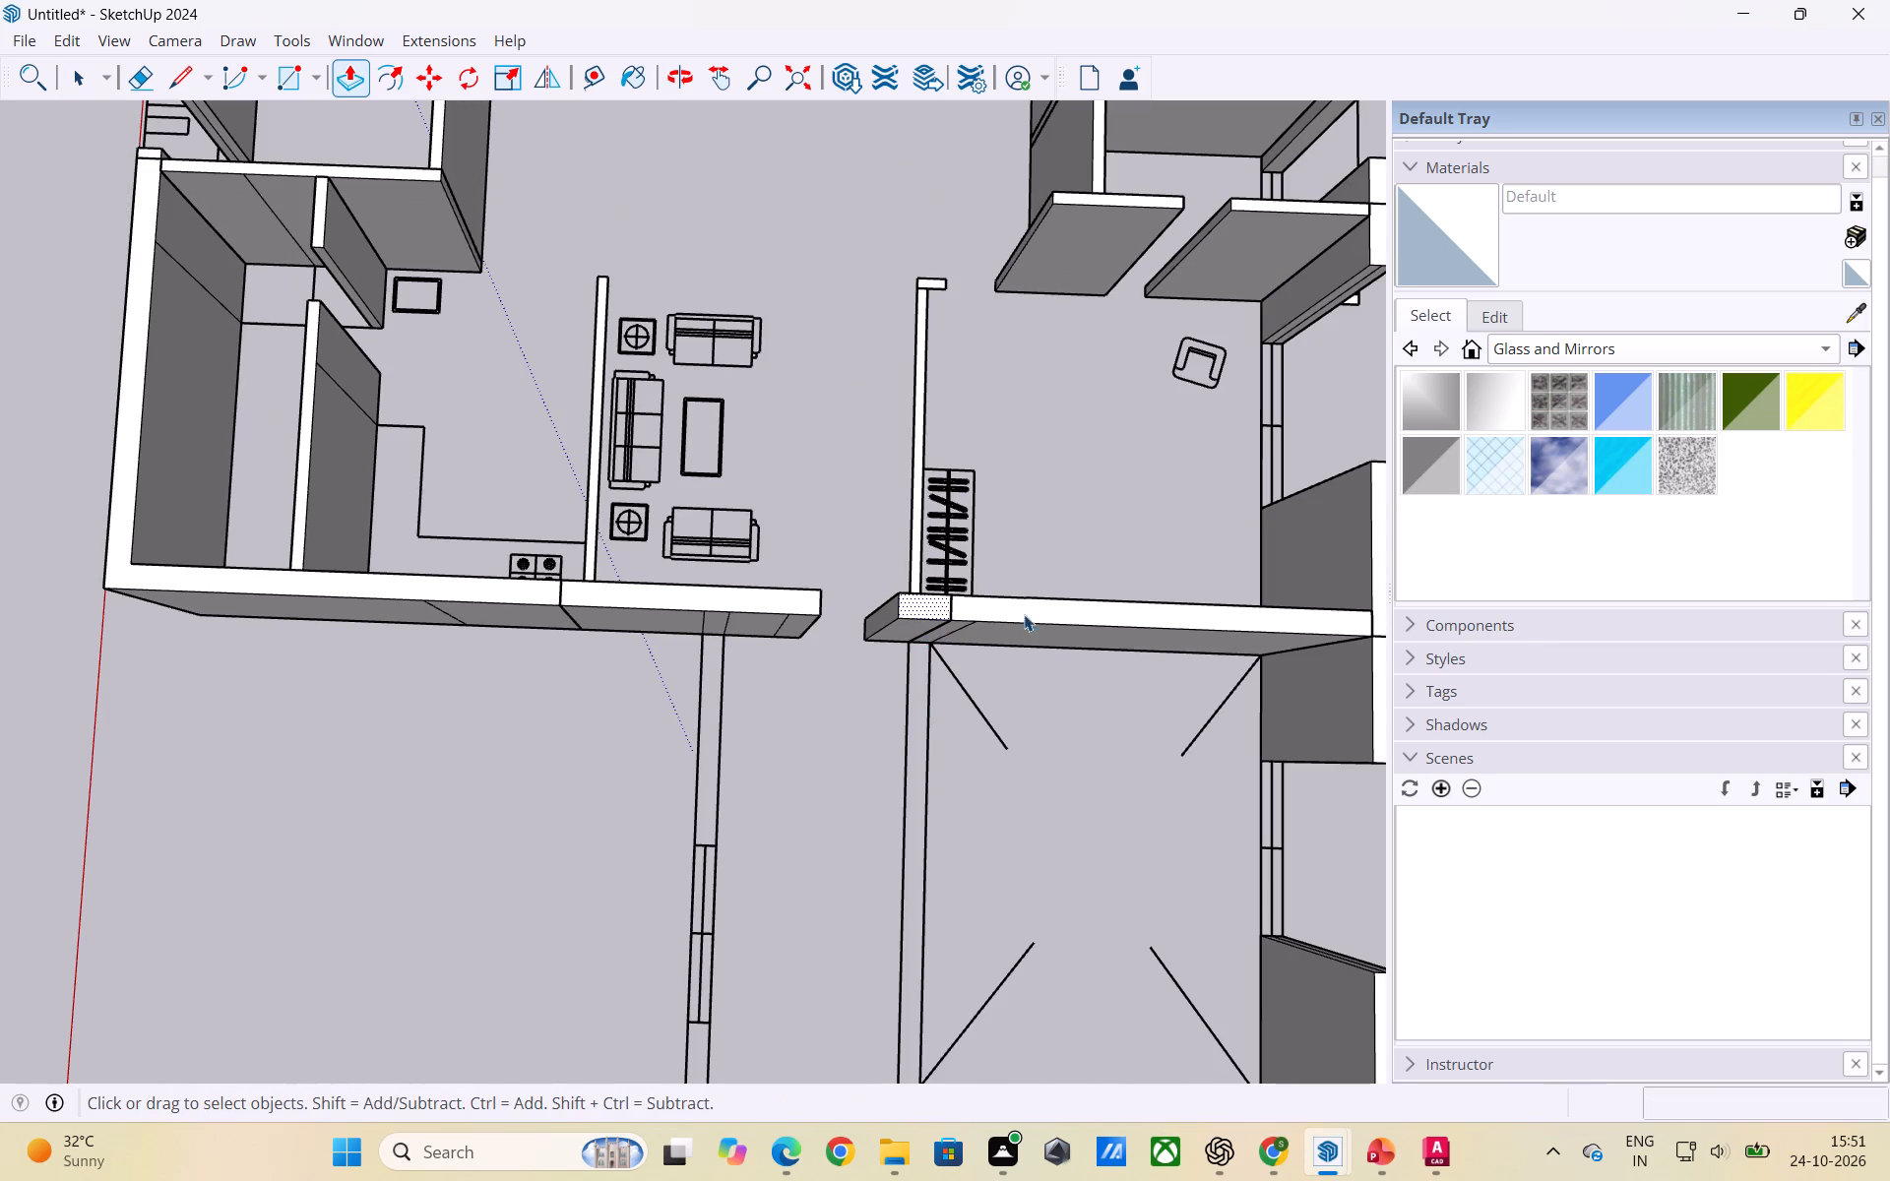
pyautogui.click(836, 695)
# Raise the bedroom wall behind the wardrobe, facing the living area, to 9'.
pyautogui.scroll(-6, 822, 695)
pyautogui.moveTo(970, 643); pyautogui.dragTo(664, 607, button='middle')
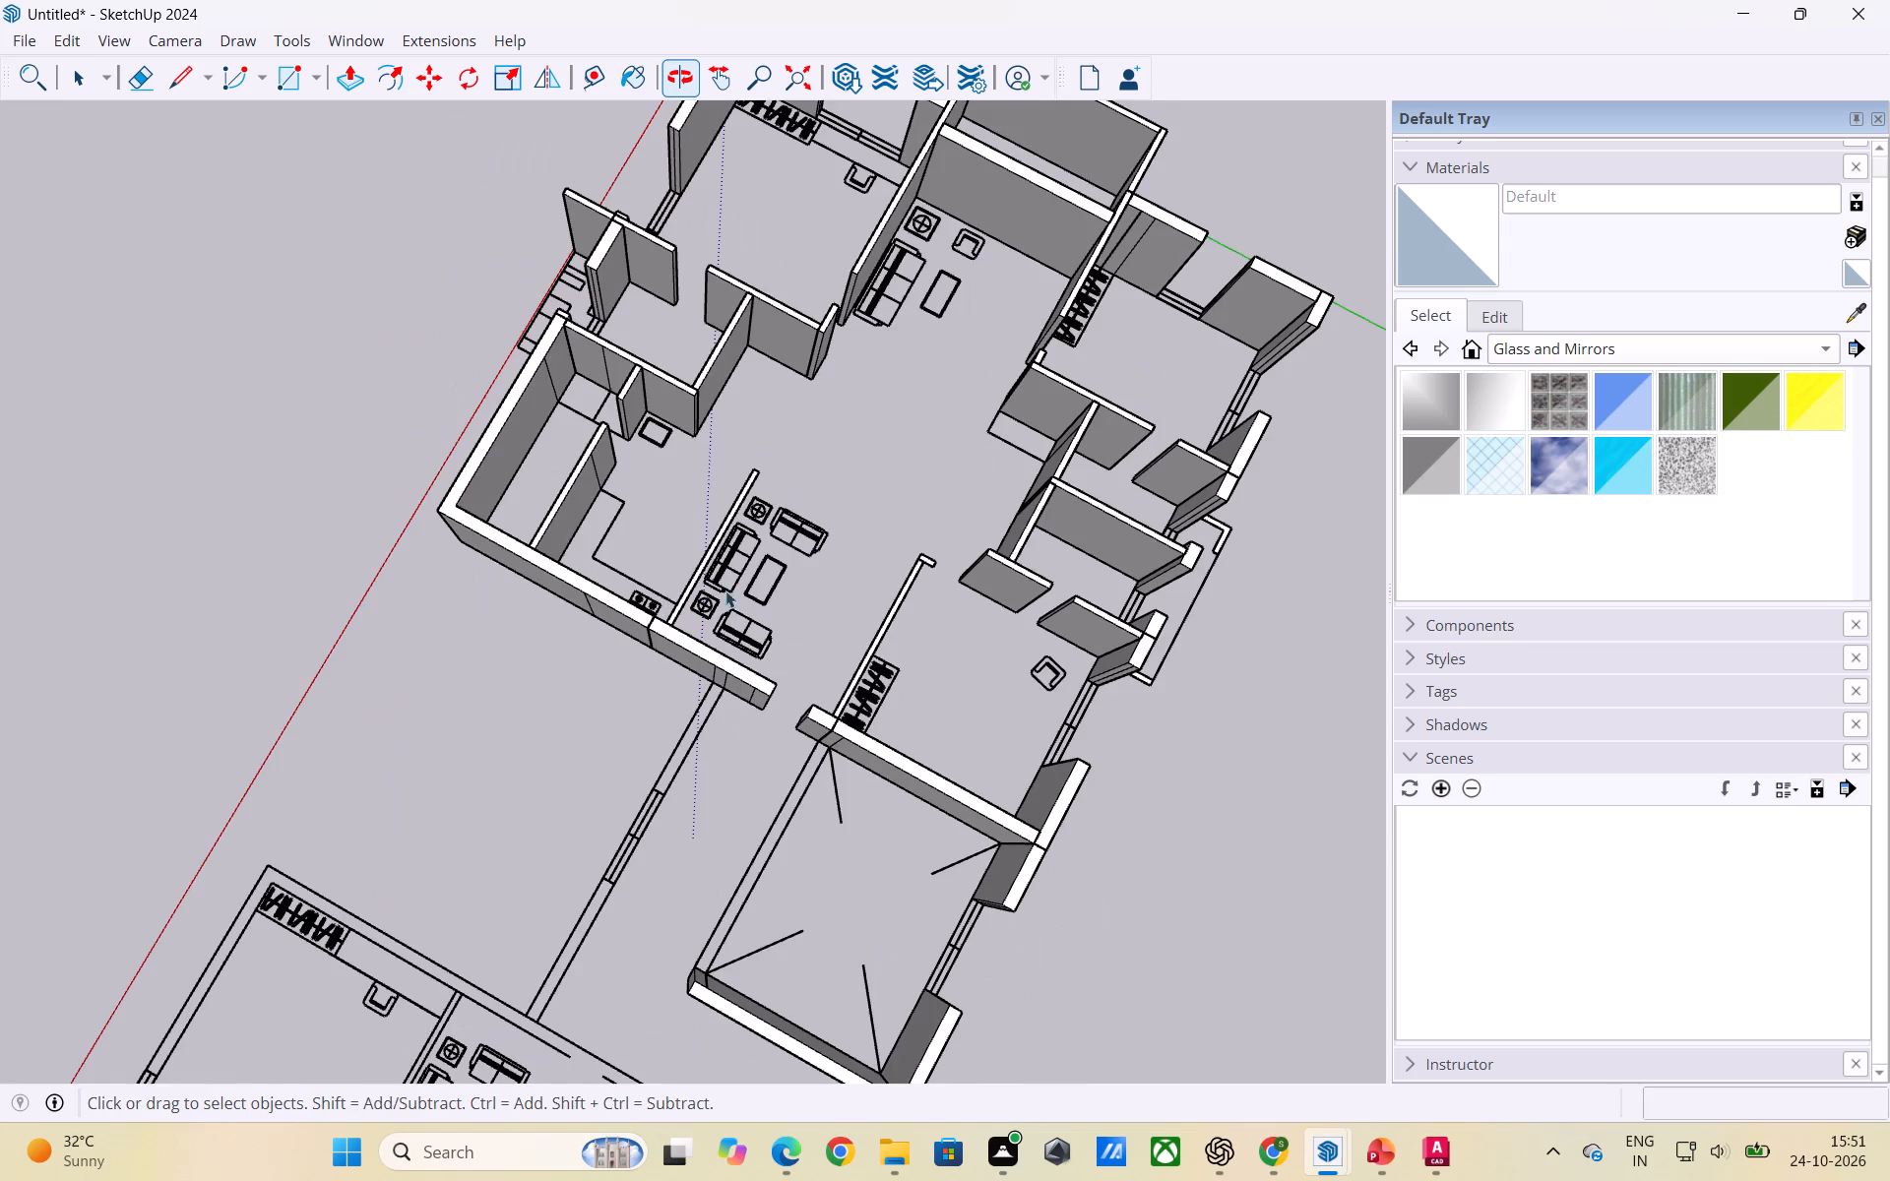
pyautogui.scroll(3, 875, 651)
pyautogui.moveTo(917, 715); pyautogui.dragTo(564, 662, button='middle')
pyautogui.scroll(-2, 632, 631)
pyautogui.scroll(3, 778, 752)
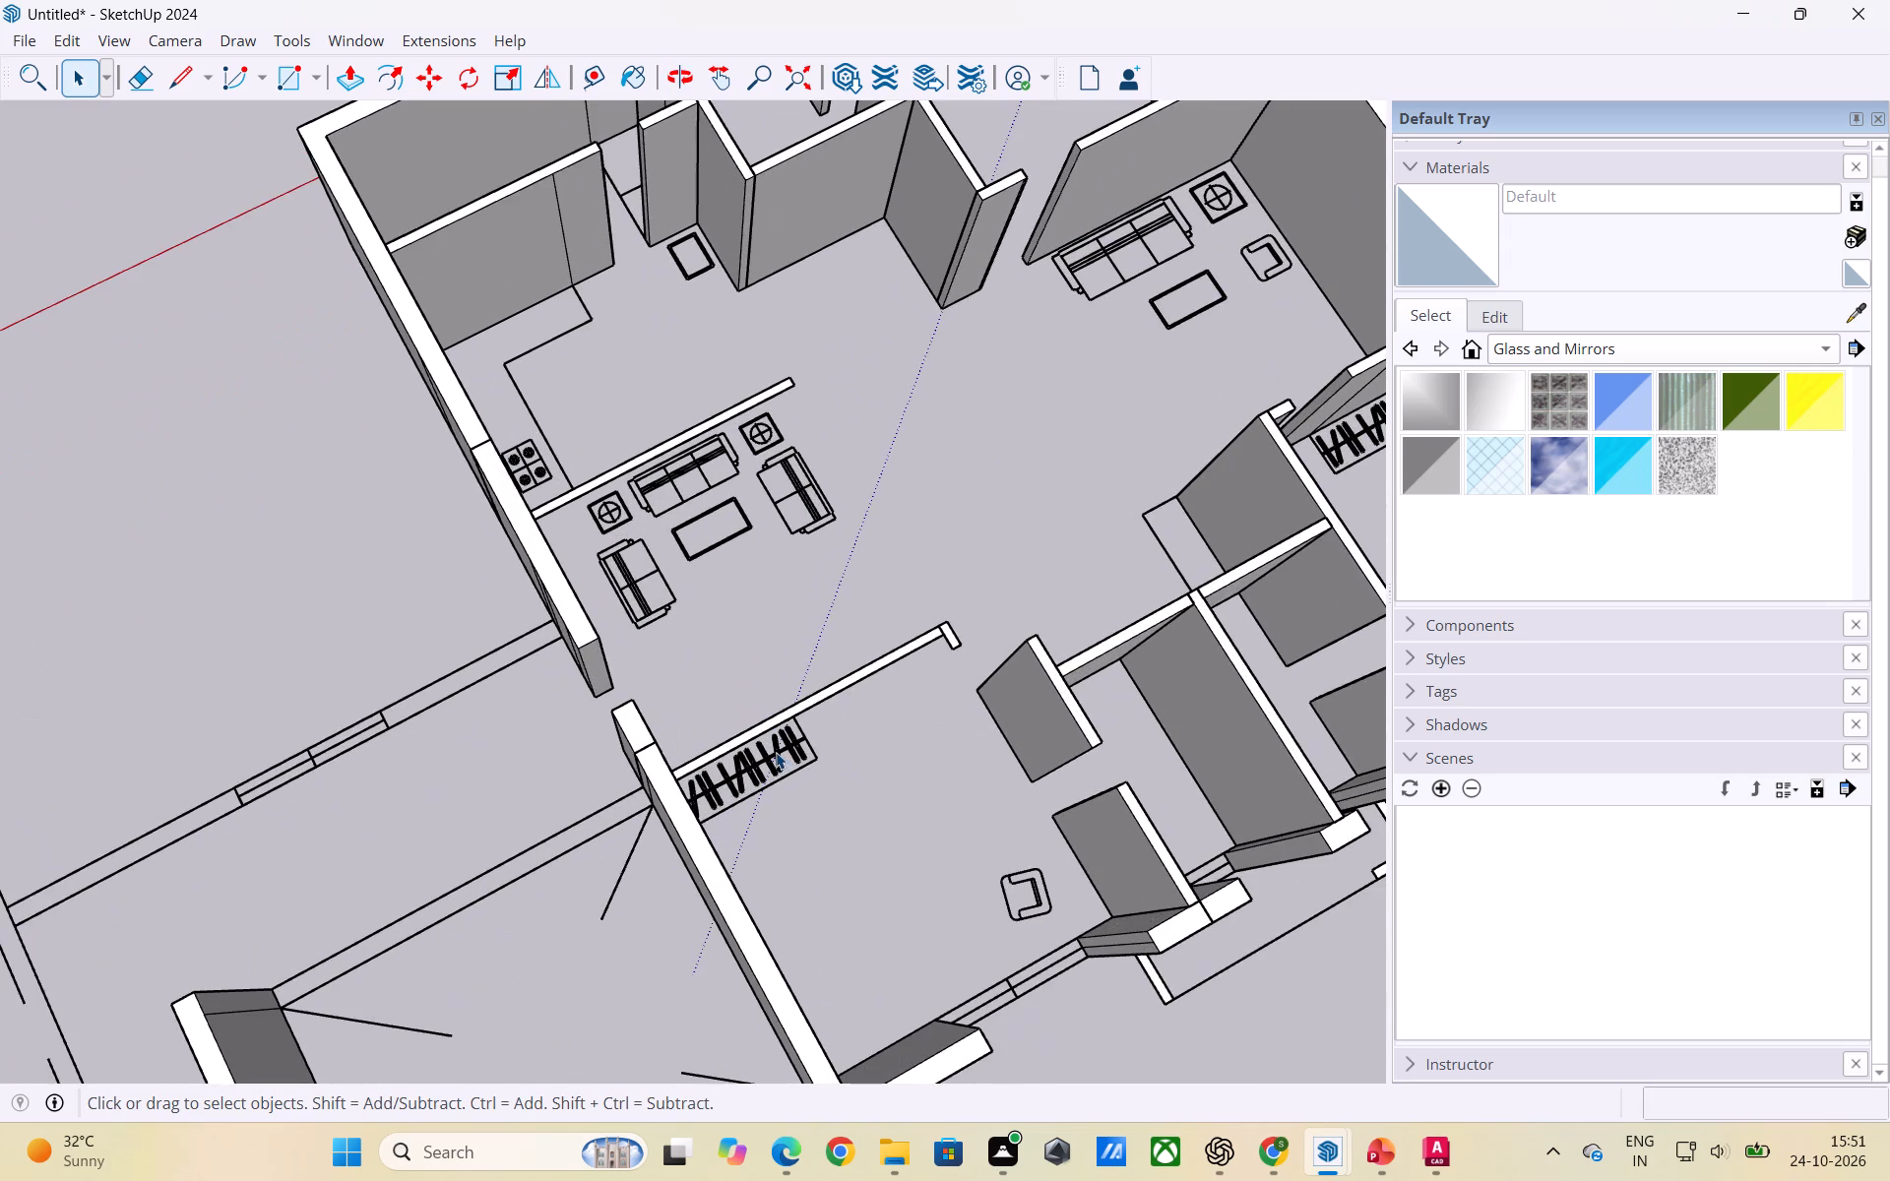
pyautogui.scroll(4, 776, 752)
pyautogui.moveTo(756, 722); pyautogui.dragTo(727, 683, button='middle')
pyautogui.scroll(2, 736, 710)
pyautogui.moveTo(724, 708); pyautogui.dragTo(731, 748, button='middle')
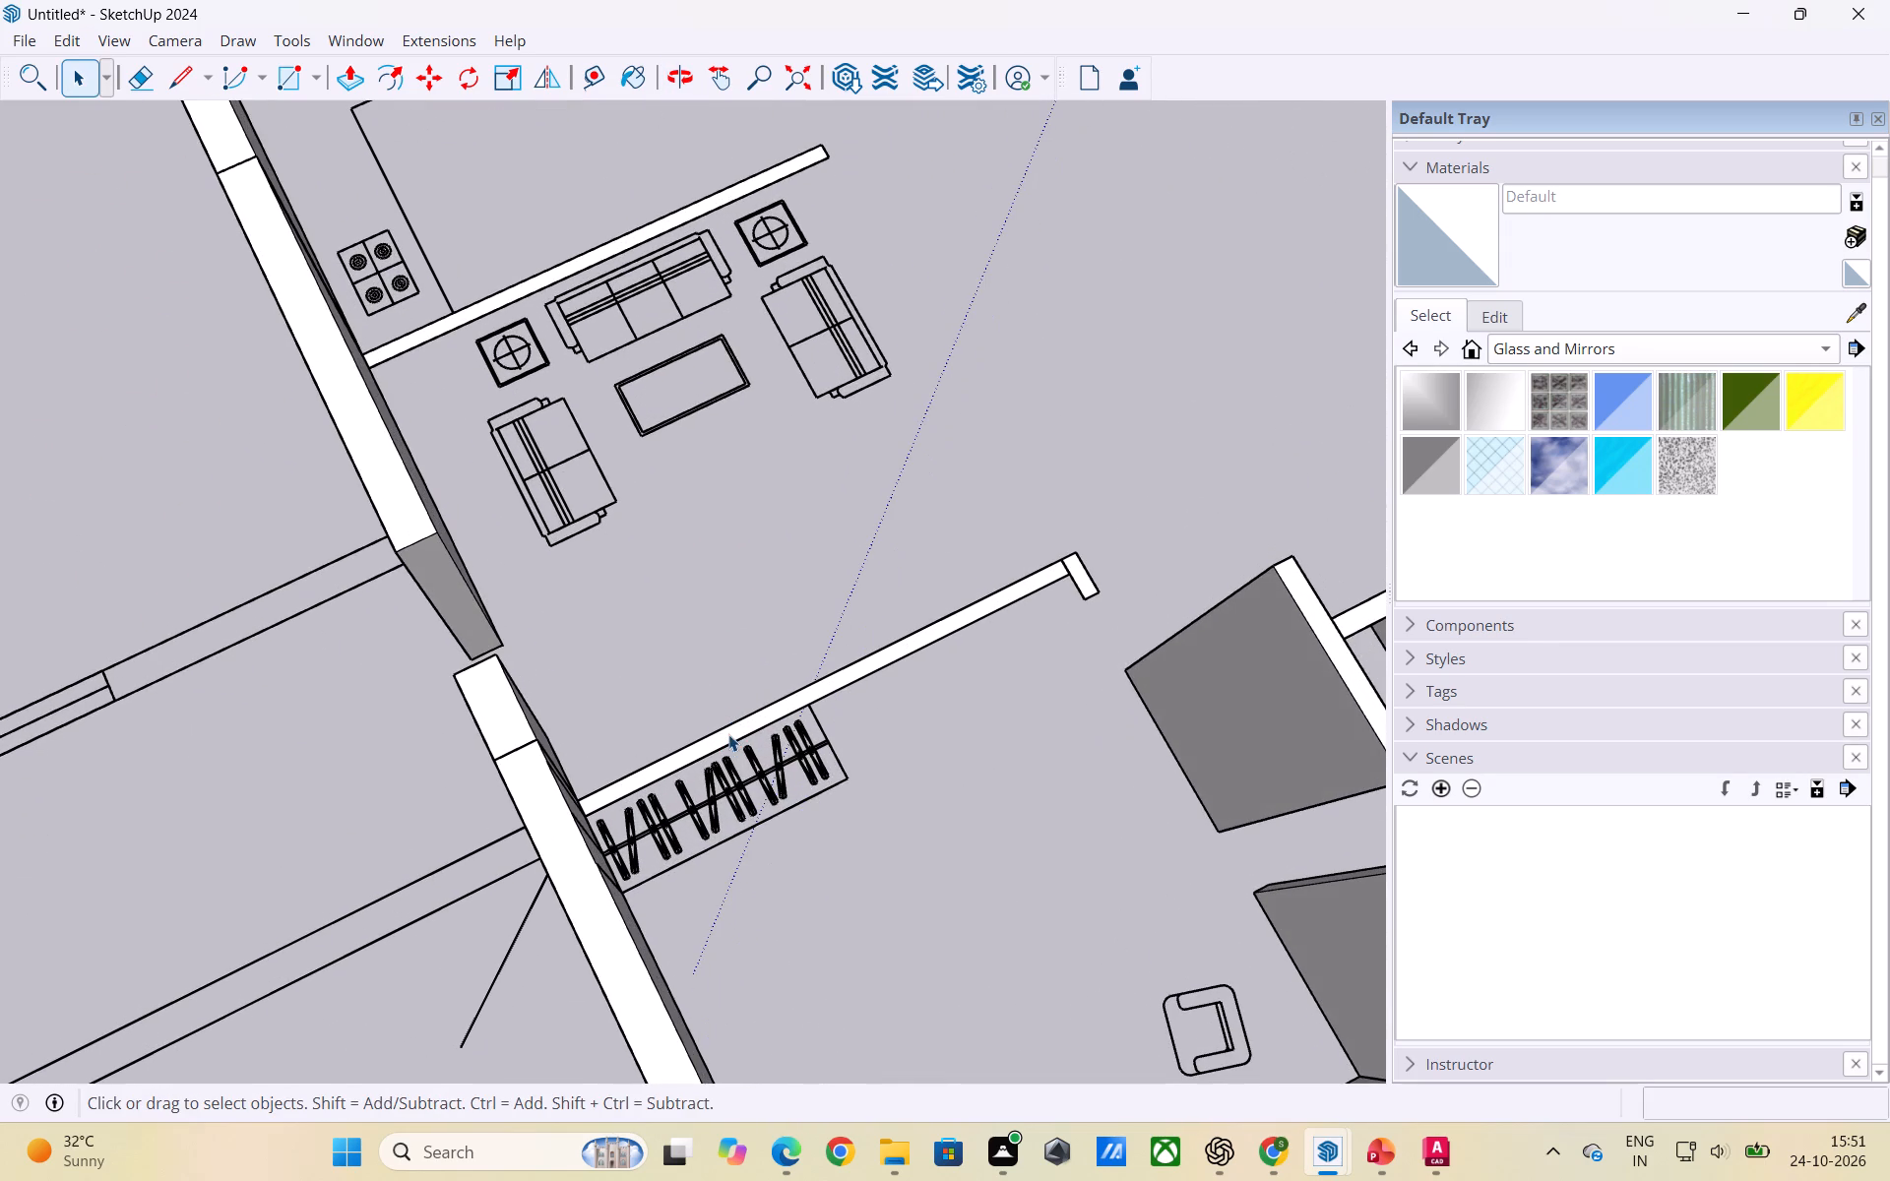
pyautogui.scroll(3, 727, 733)
pyautogui.tripleClick(722, 735)
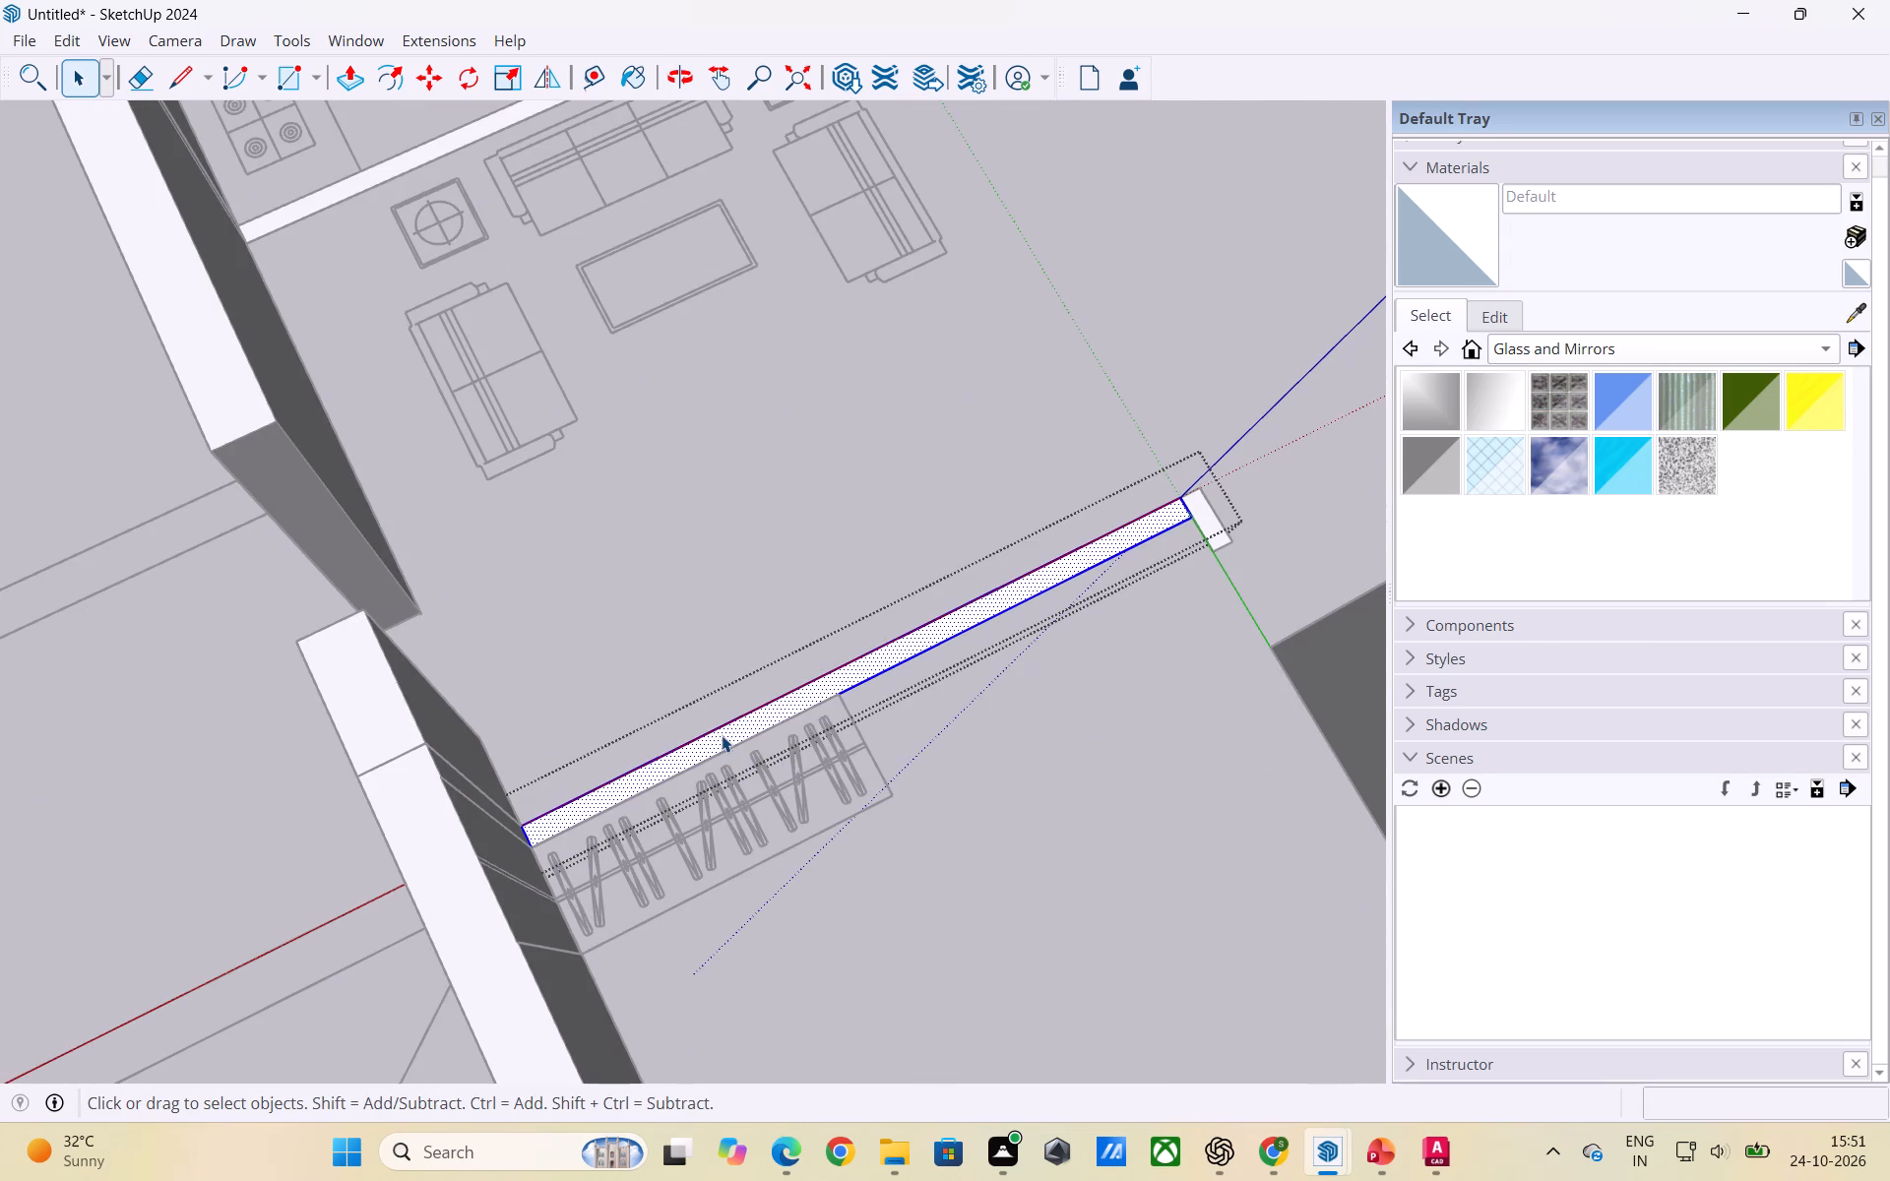
pyautogui.press('p')
pyautogui.click(722, 735)
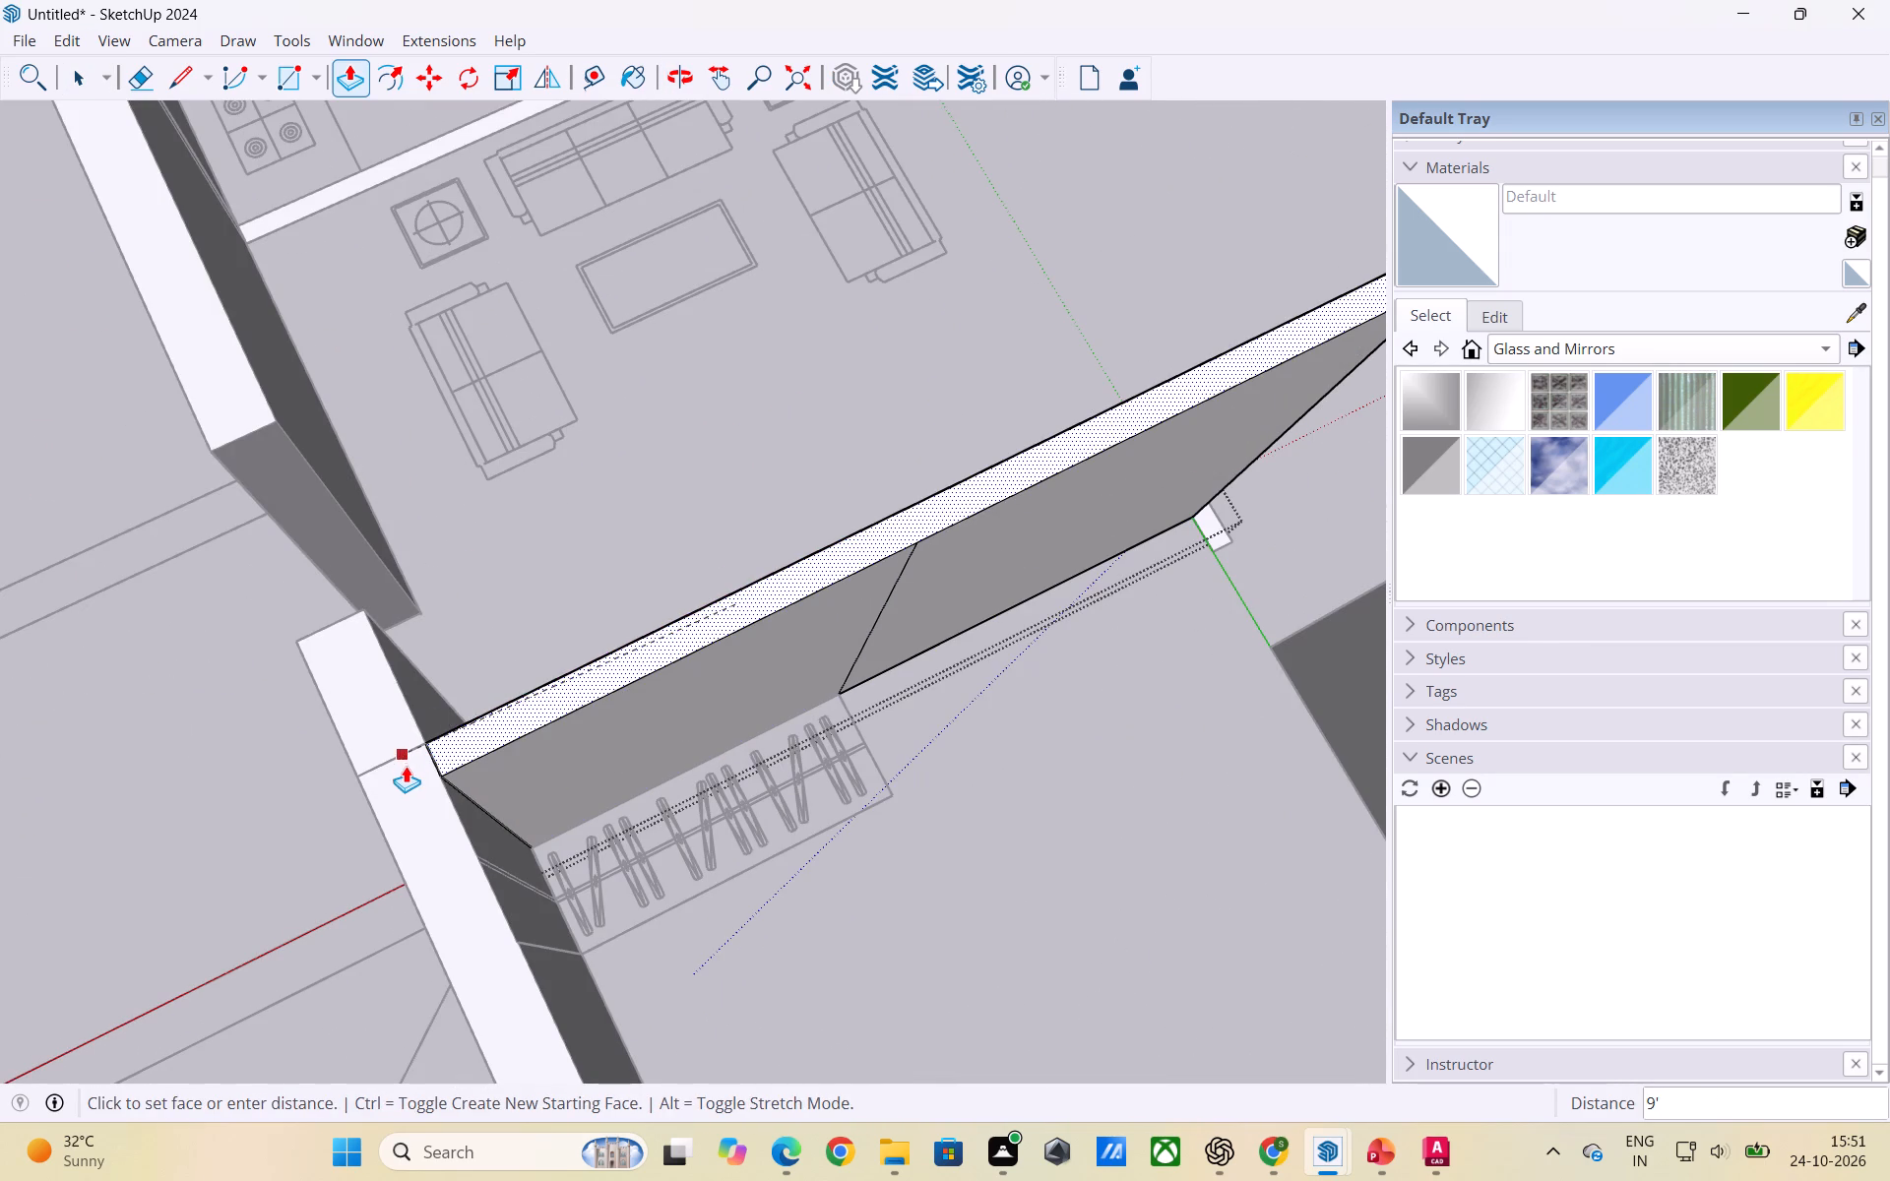
pyautogui.click(406, 768)
pyautogui.press('space')
pyautogui.click(280, 726)
# Raise the short return piece at the free end of the bedroom's wardrobe wall level with that wall.
pyautogui.scroll(-5, 232, 723)
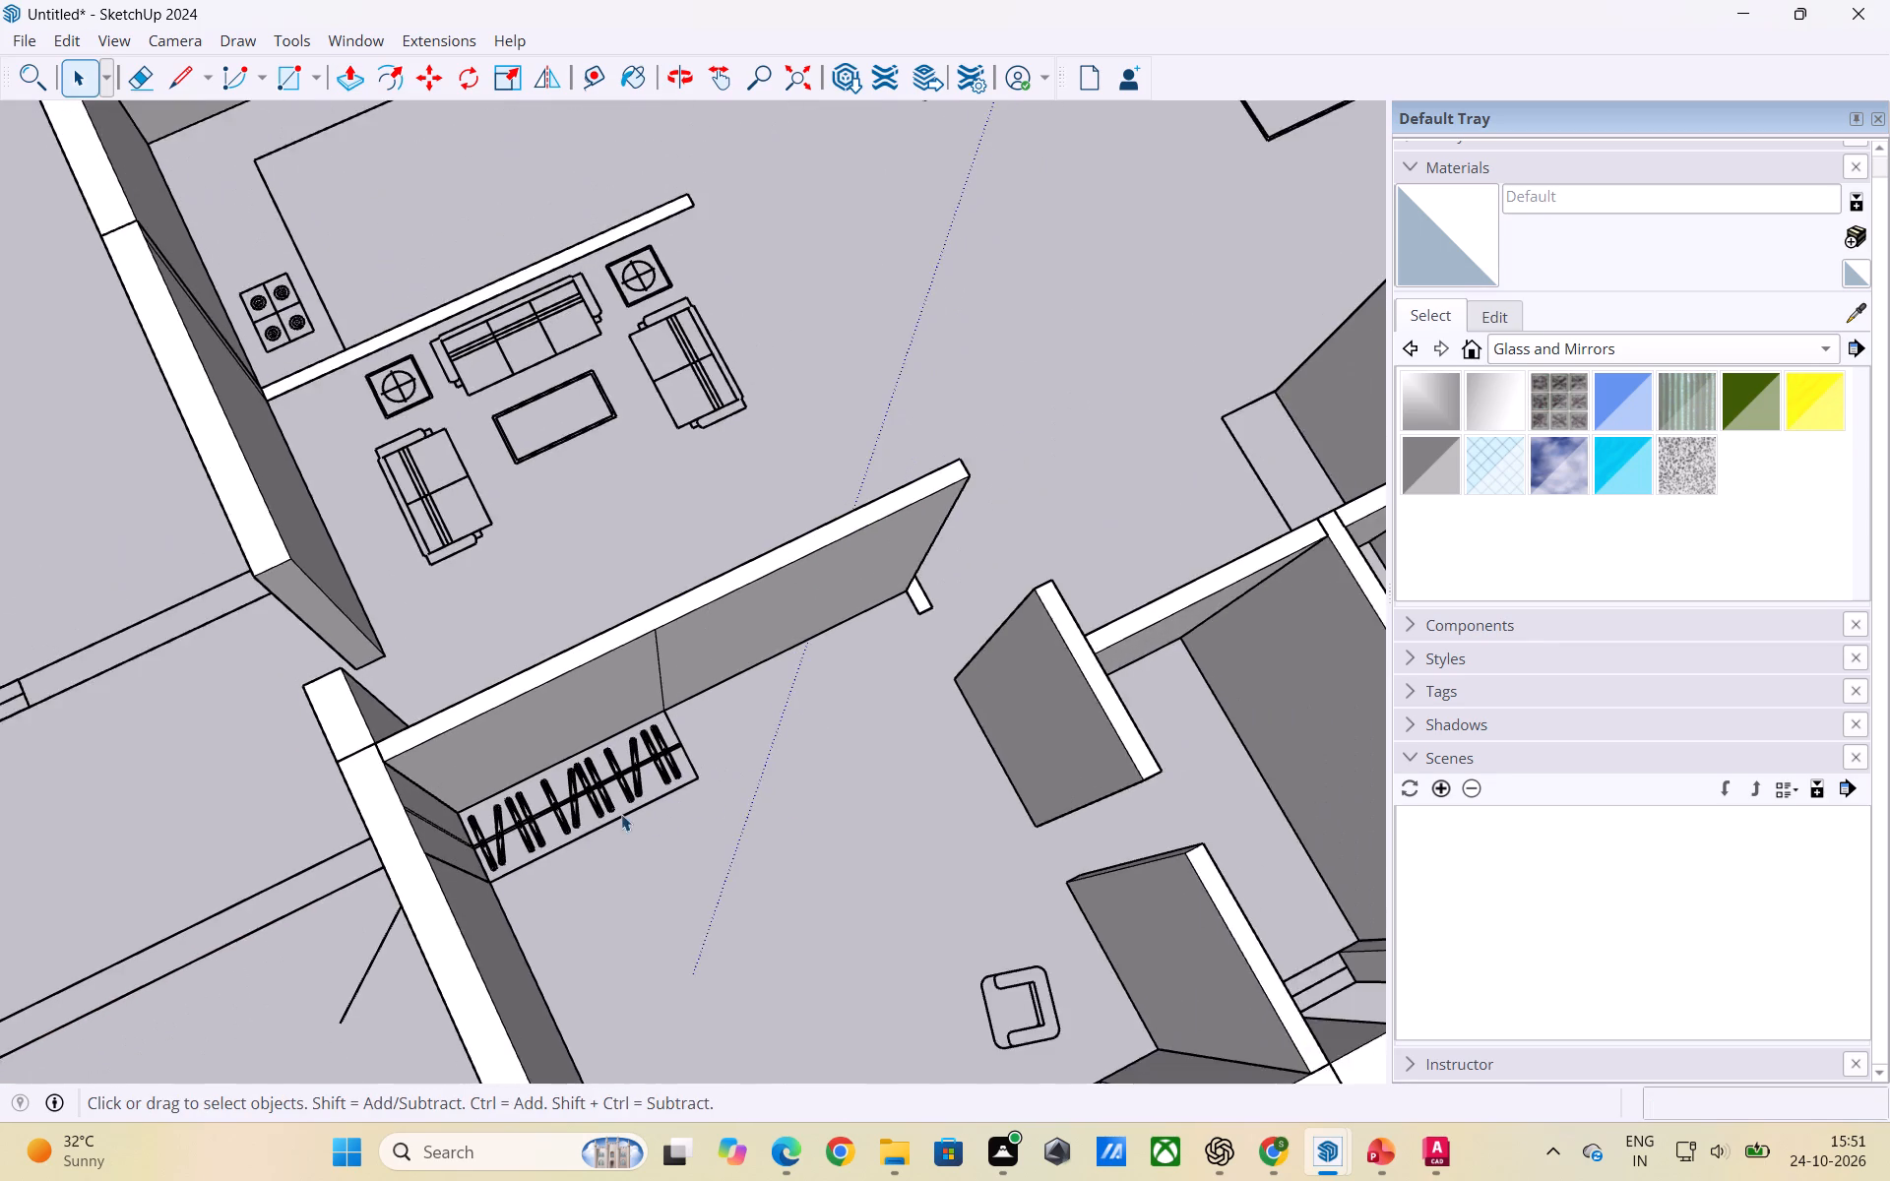
pyautogui.moveTo(783, 818); pyautogui.dragTo(313, 736, button='middle')
pyautogui.scroll(2, 946, 752)
pyautogui.moveTo(846, 709); pyautogui.dragTo(861, 878, button='middle')
pyautogui.scroll(2, 876, 772)
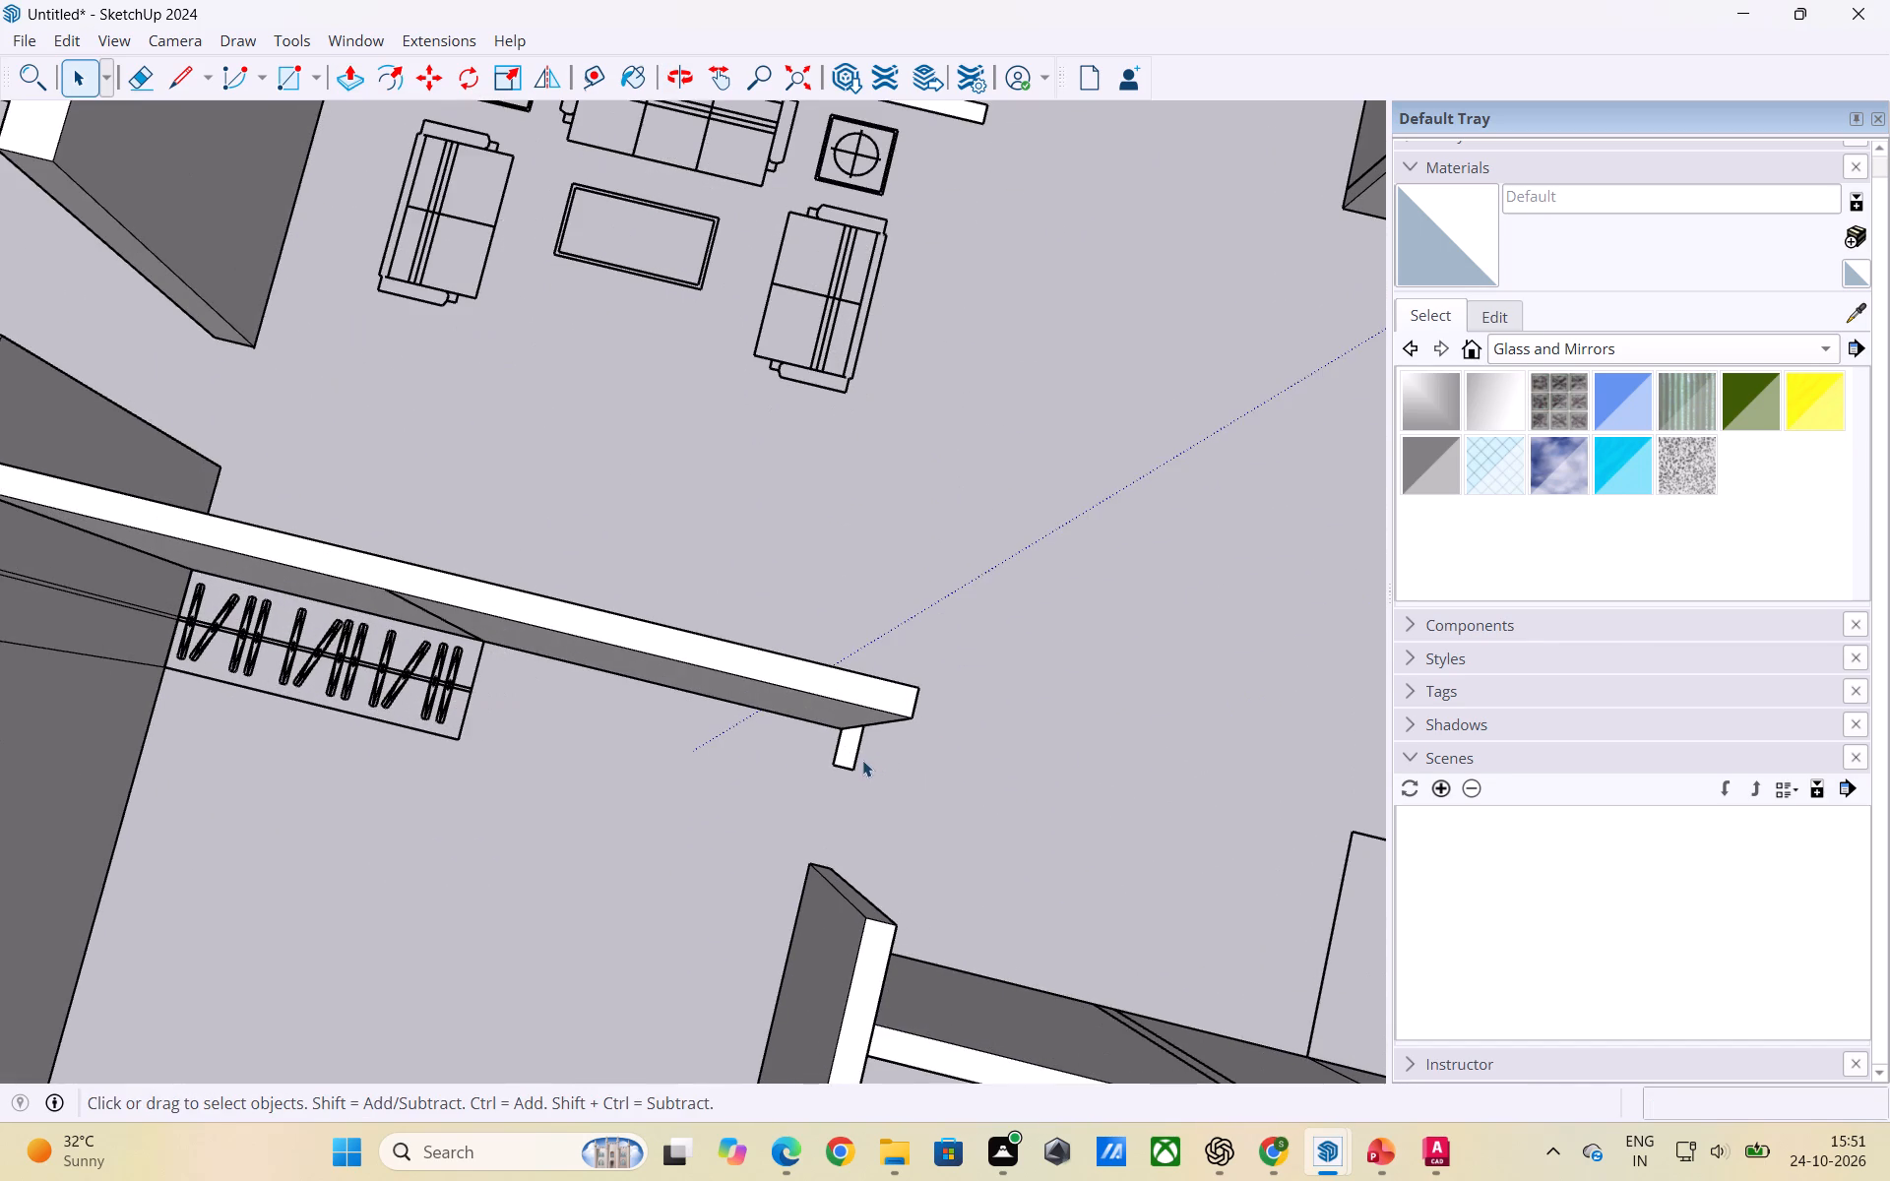
pyautogui.moveTo(846, 756); pyautogui.dragTo(705, 715, button='middle')
pyautogui.click(810, 769)
pyautogui.click(816, 774)
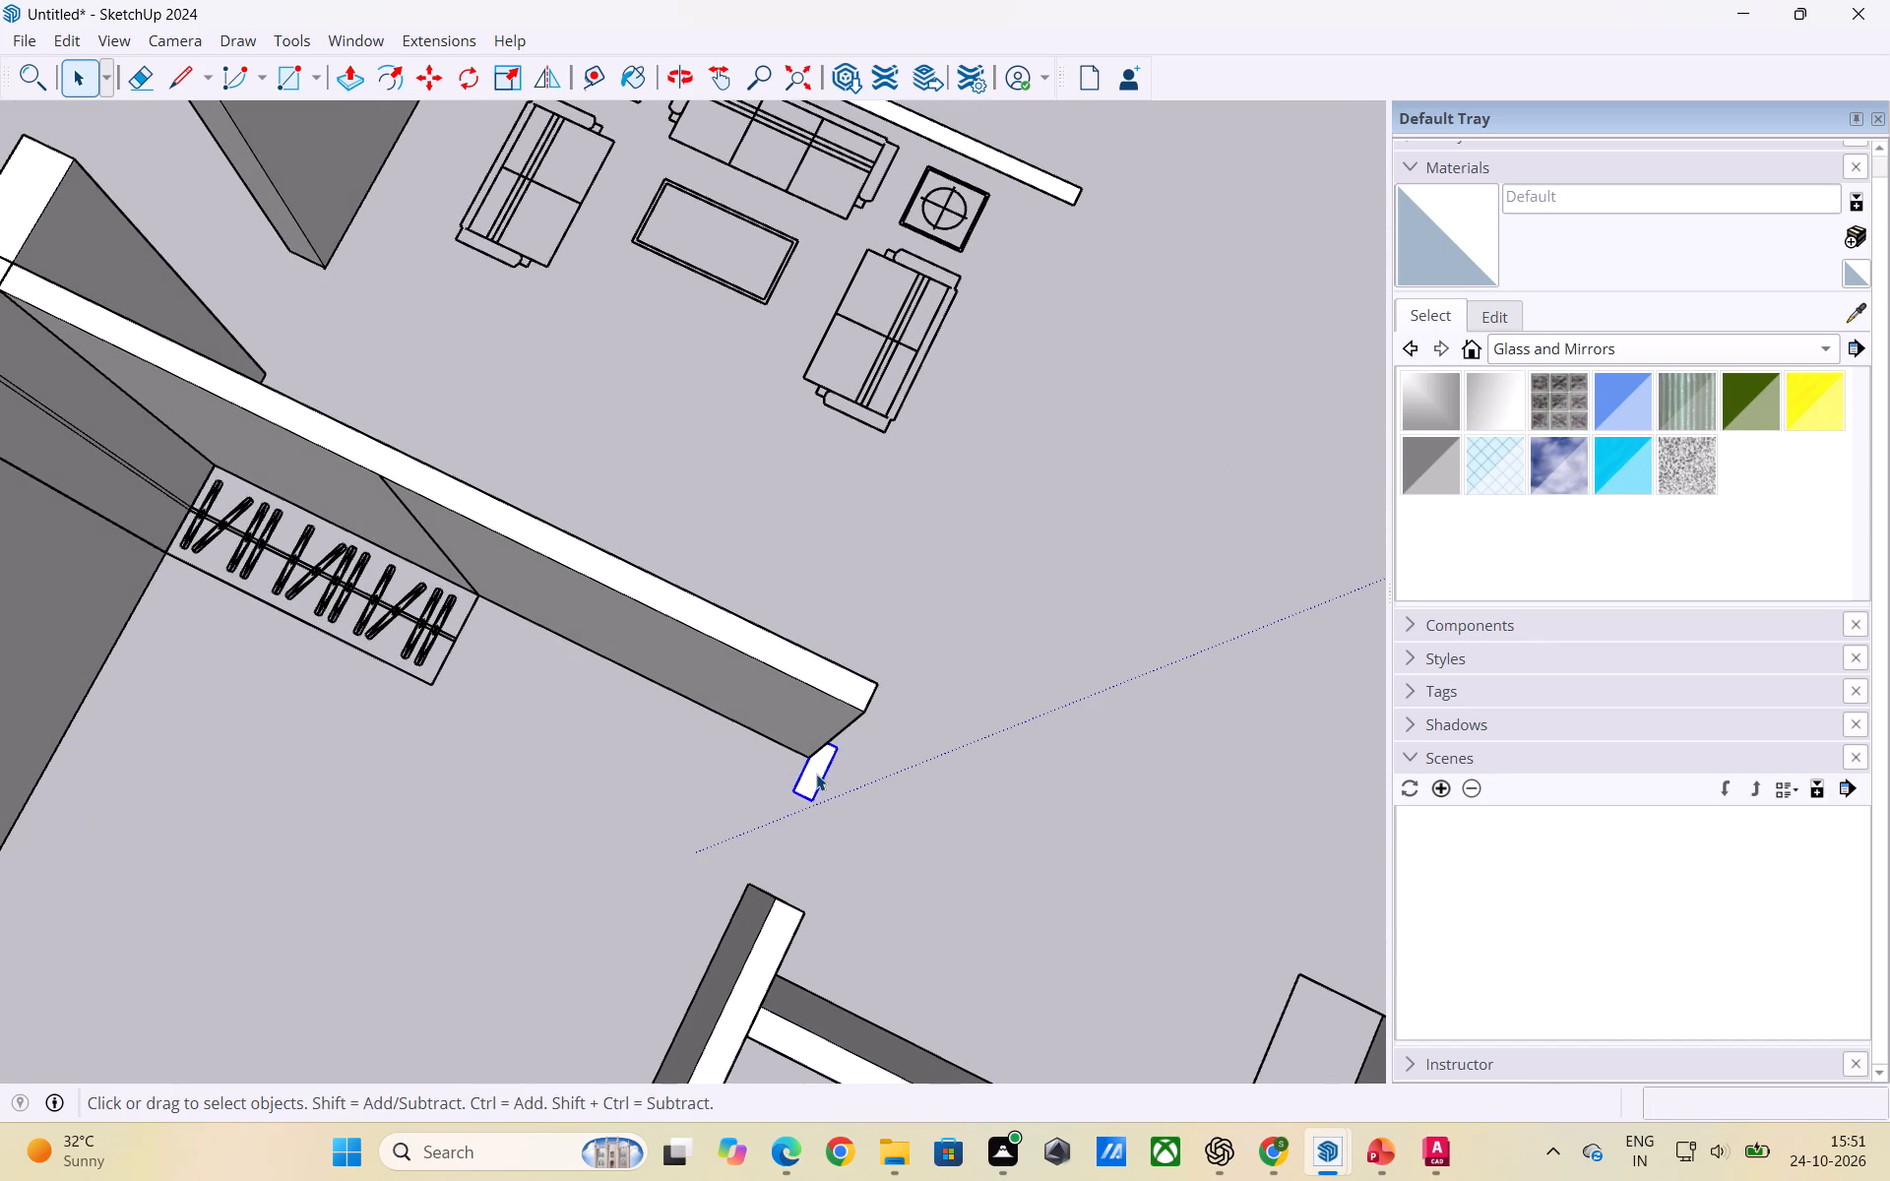
pyautogui.click(816, 774)
pyautogui.click(816, 774)
pyautogui.press('p')
pyautogui.click(816, 774)
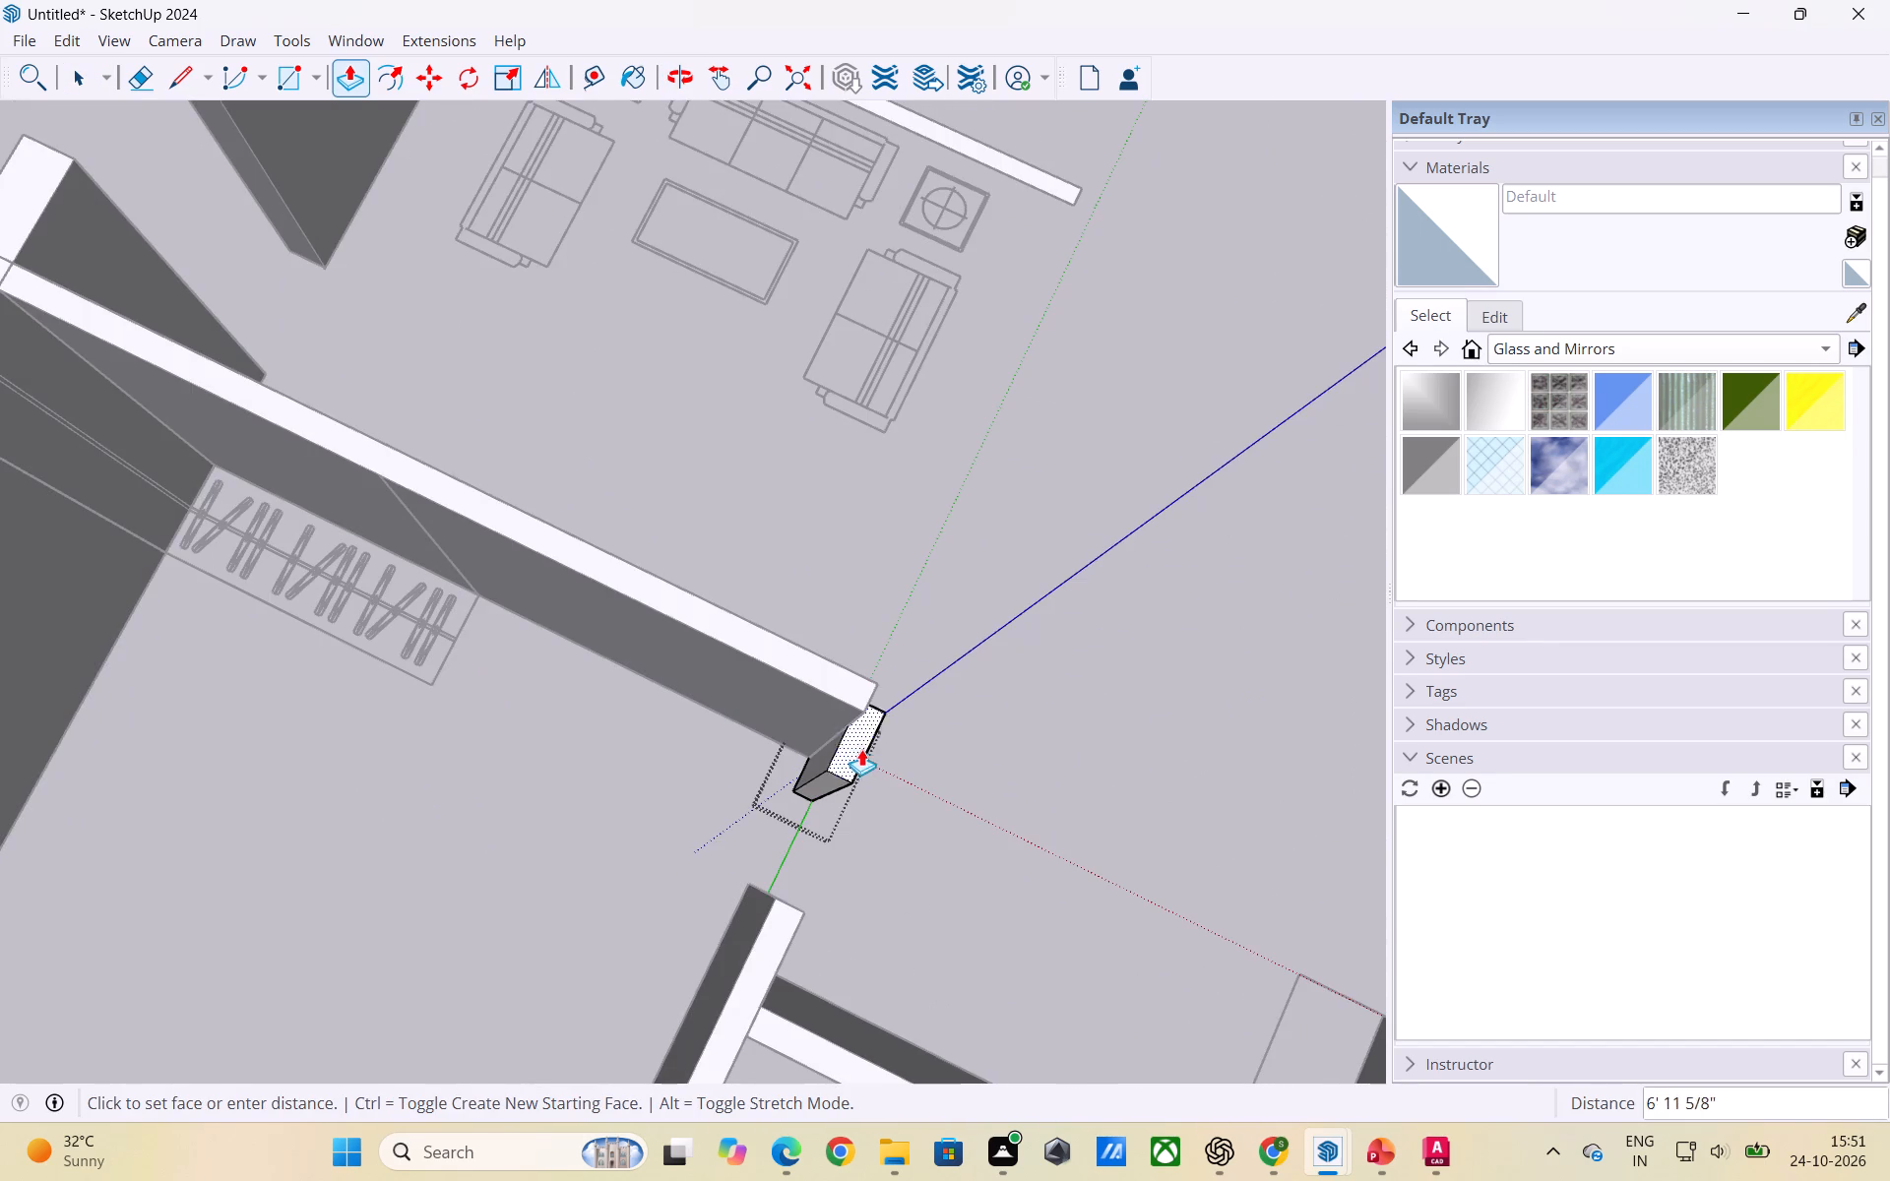
pyautogui.click(834, 675)
pyautogui.press('space')
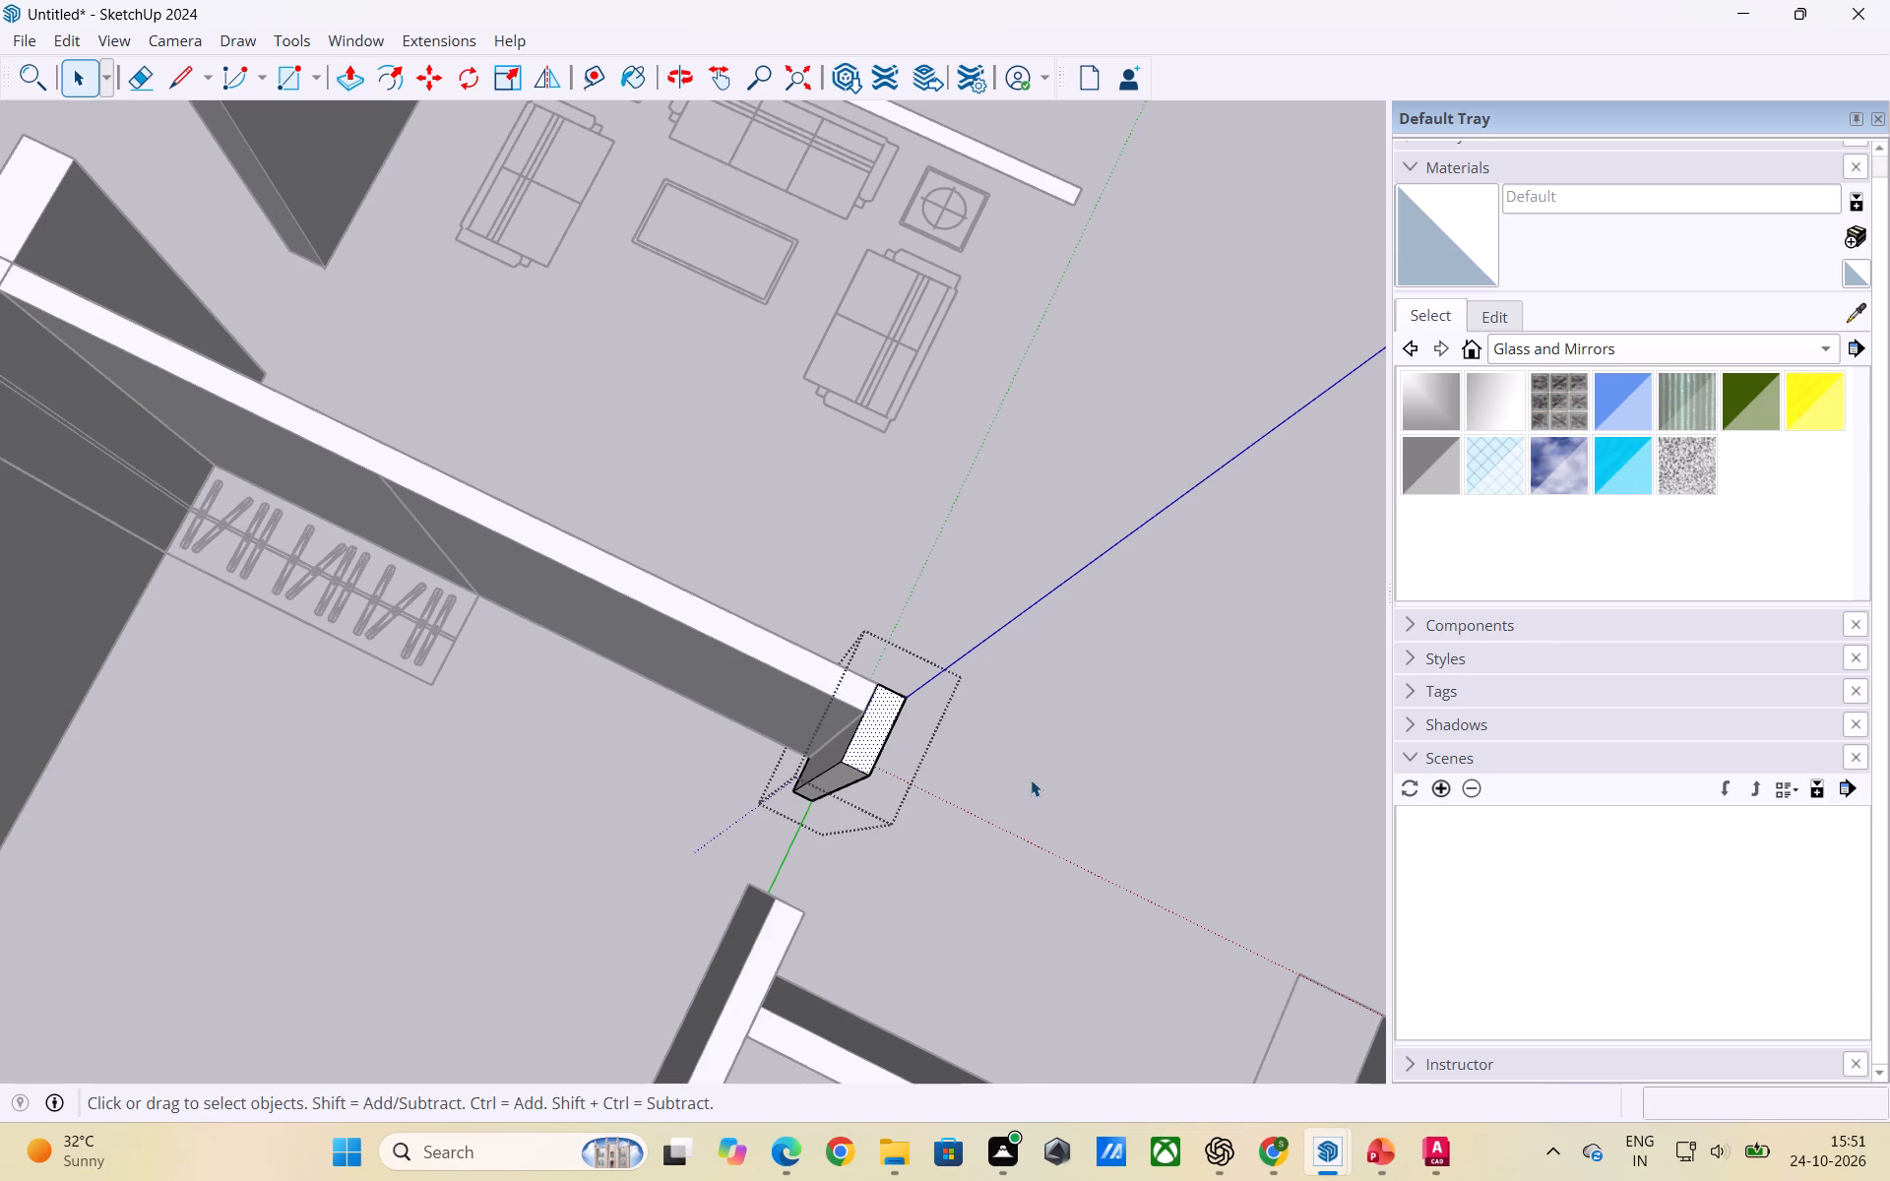
pyautogui.click(1031, 779)
# Examine the raised walls of the first unit and the surrounding plan for segments that are still flat.
pyautogui.scroll(-9, 920, 704)
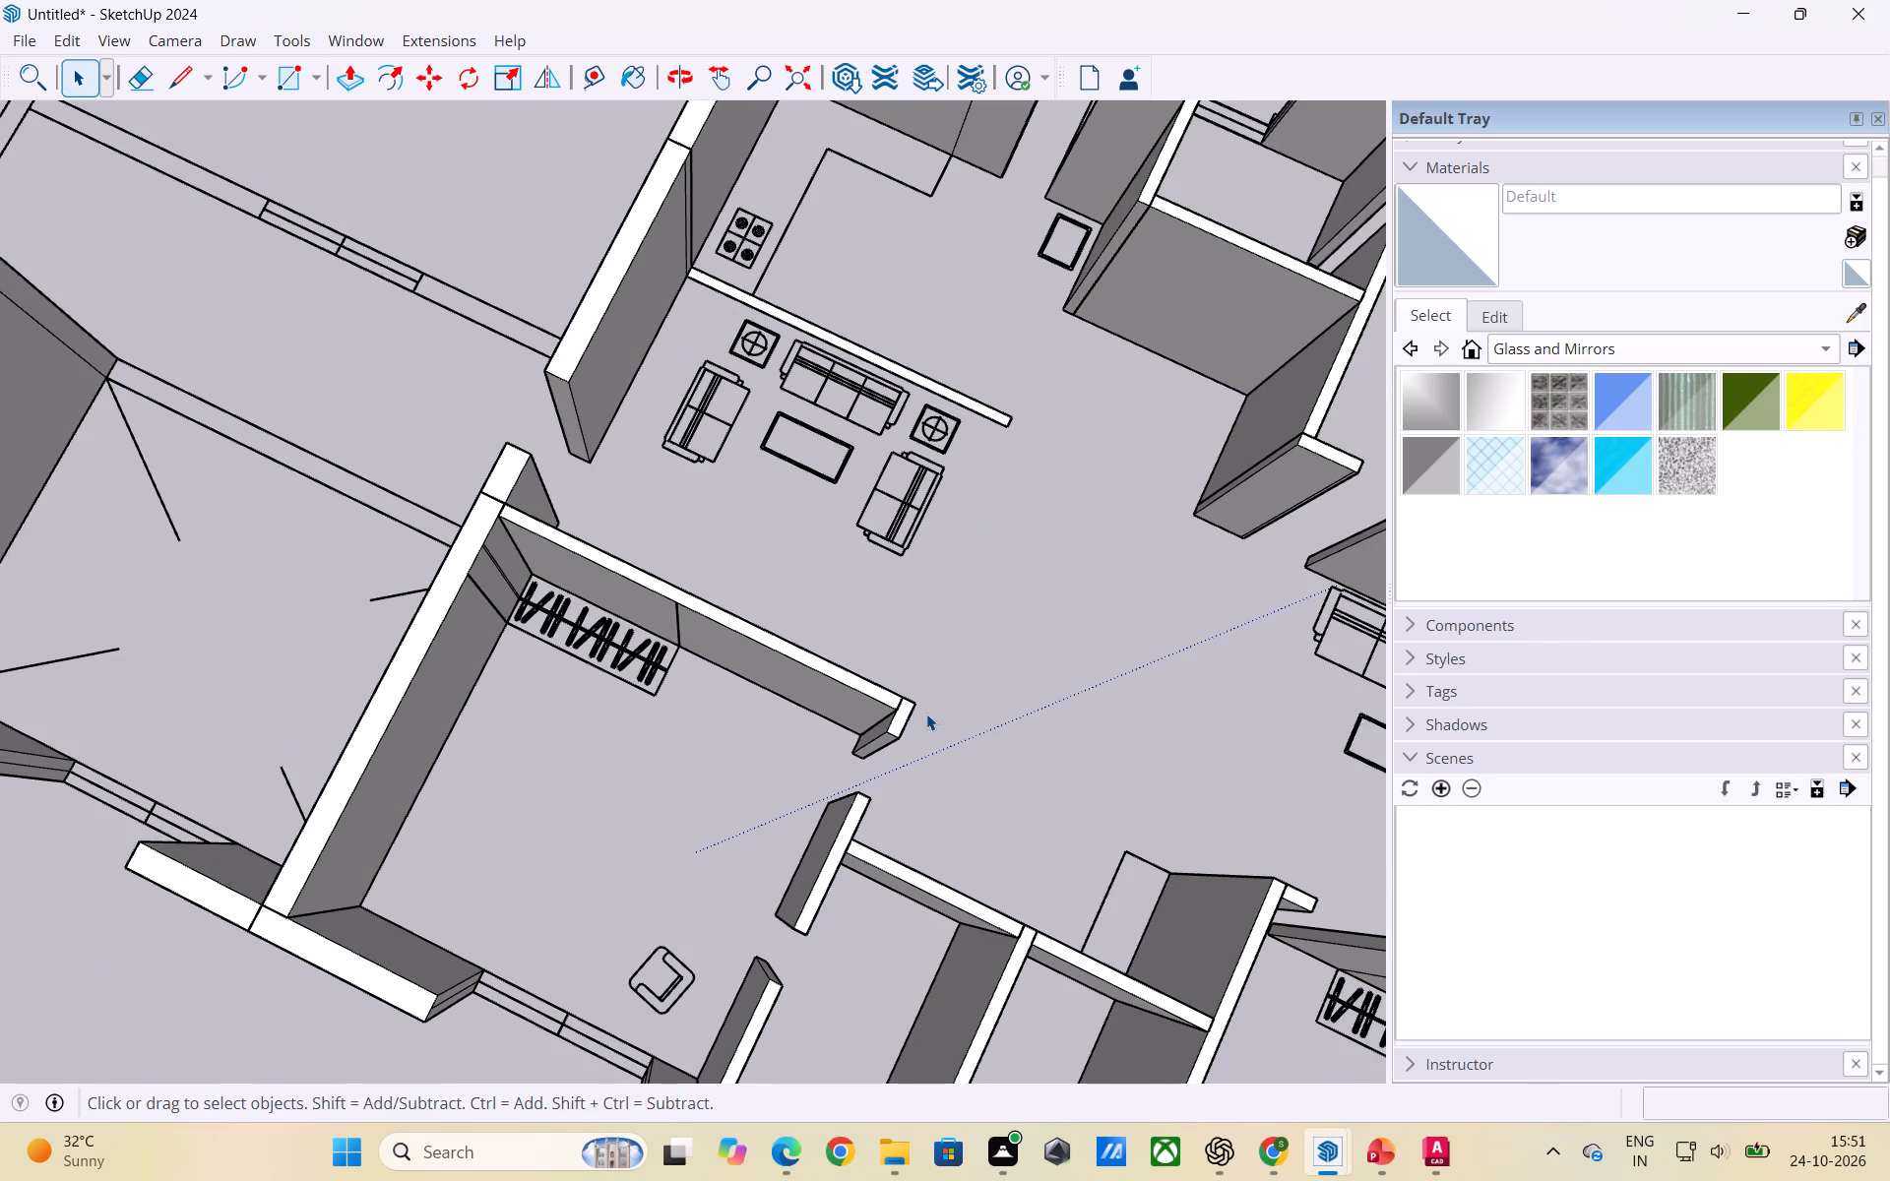
pyautogui.scroll(-8, 926, 714)
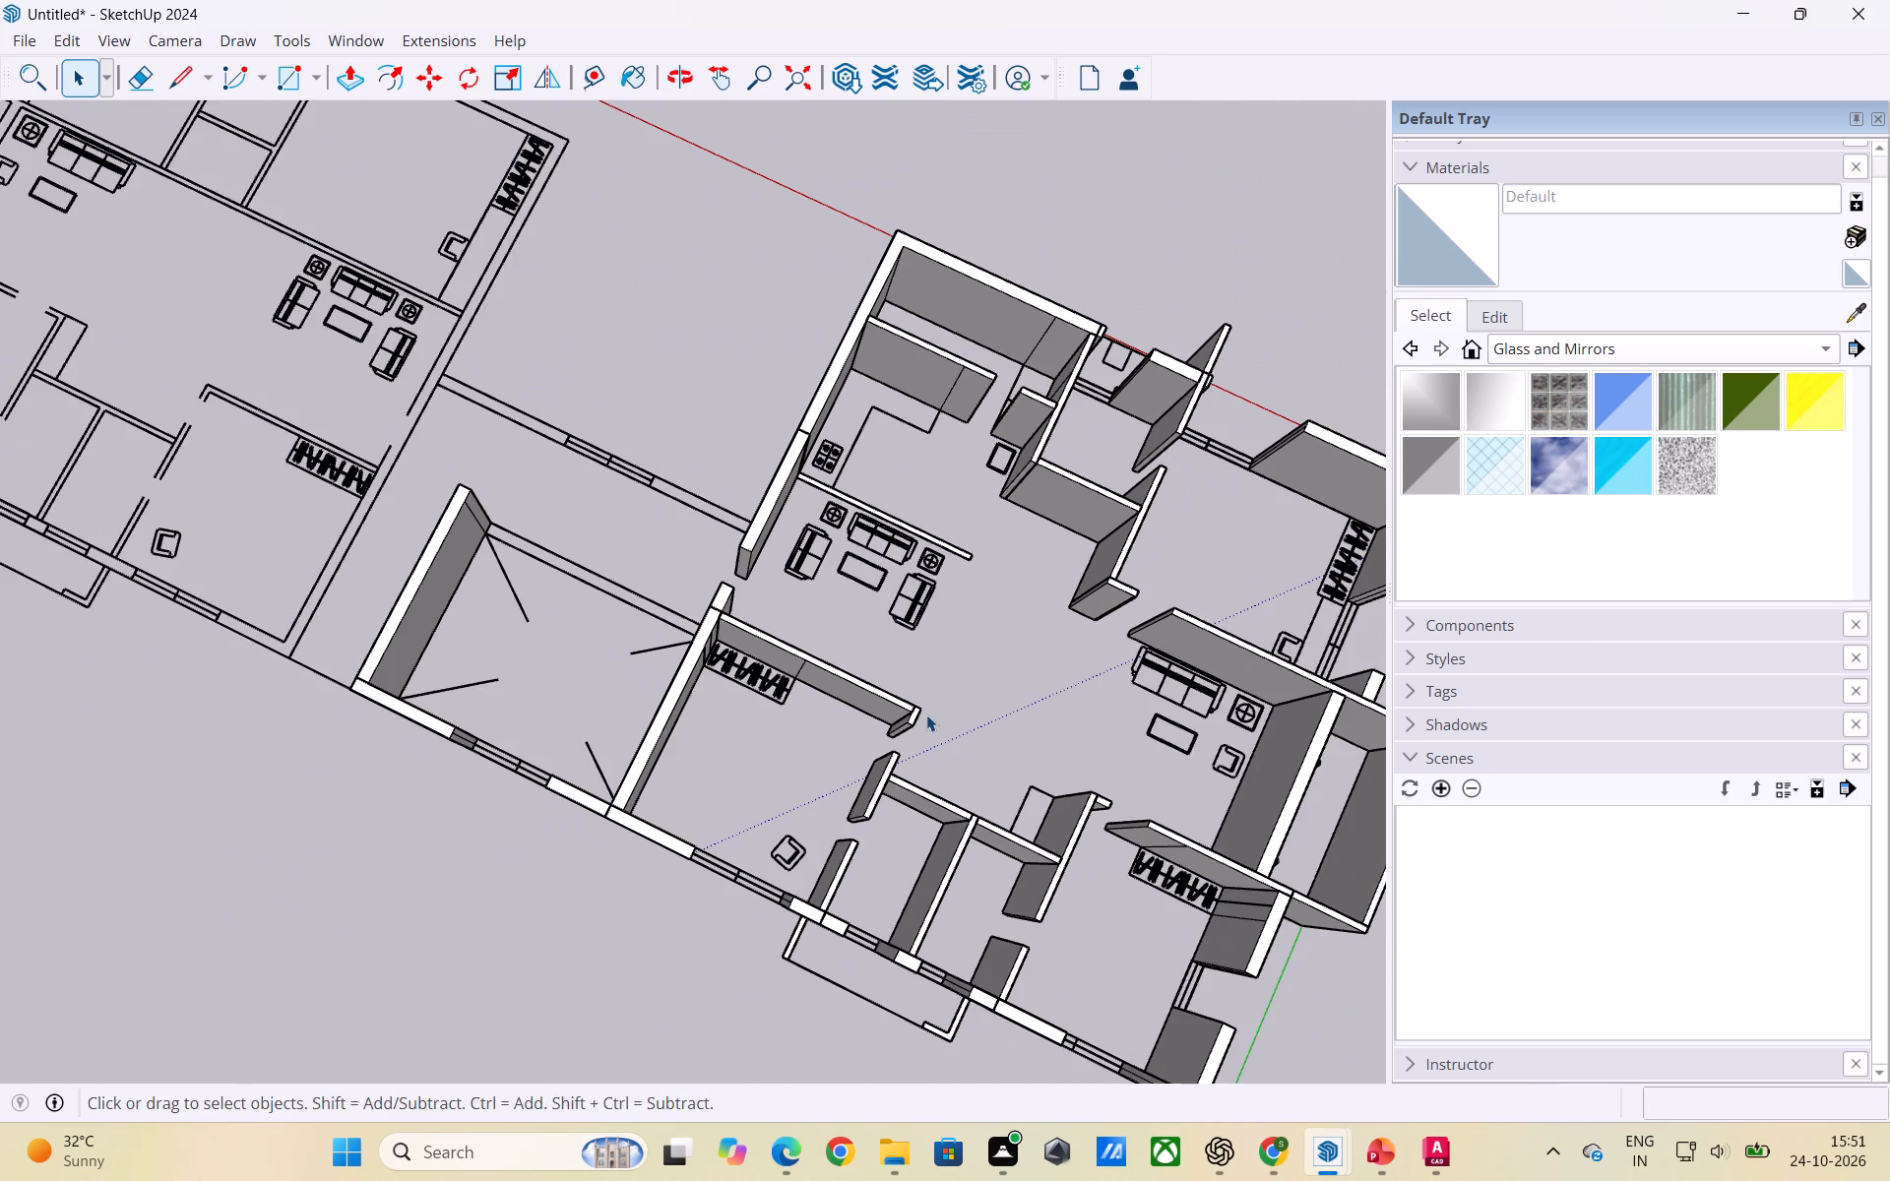
pyautogui.scroll(-4, 389, 690)
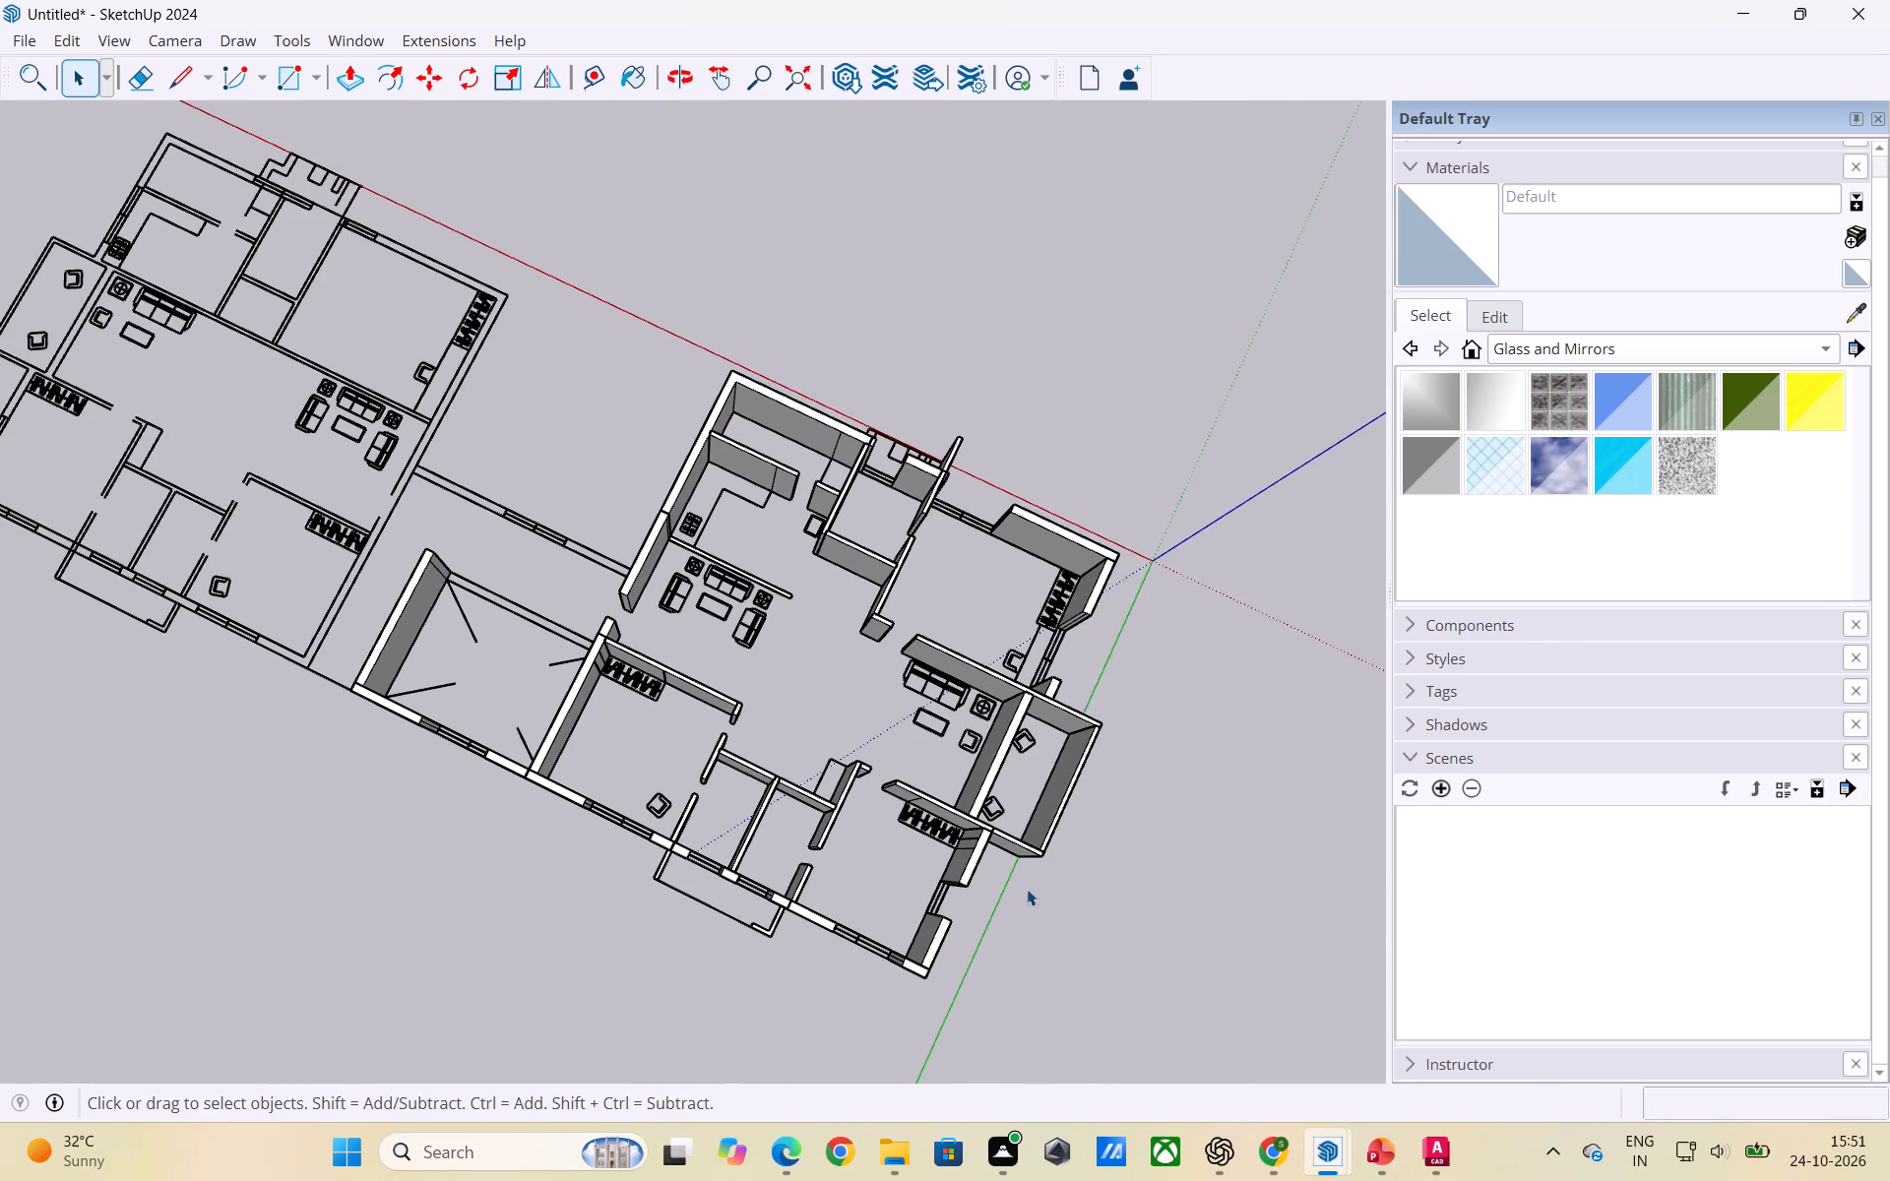
pyautogui.scroll(3, 1027, 889)
pyautogui.scroll(-5, 702, 786)
pyautogui.moveTo(760, 940); pyautogui.dragTo(869, 759, button='middle')
pyautogui.scroll(1, 858, 789)
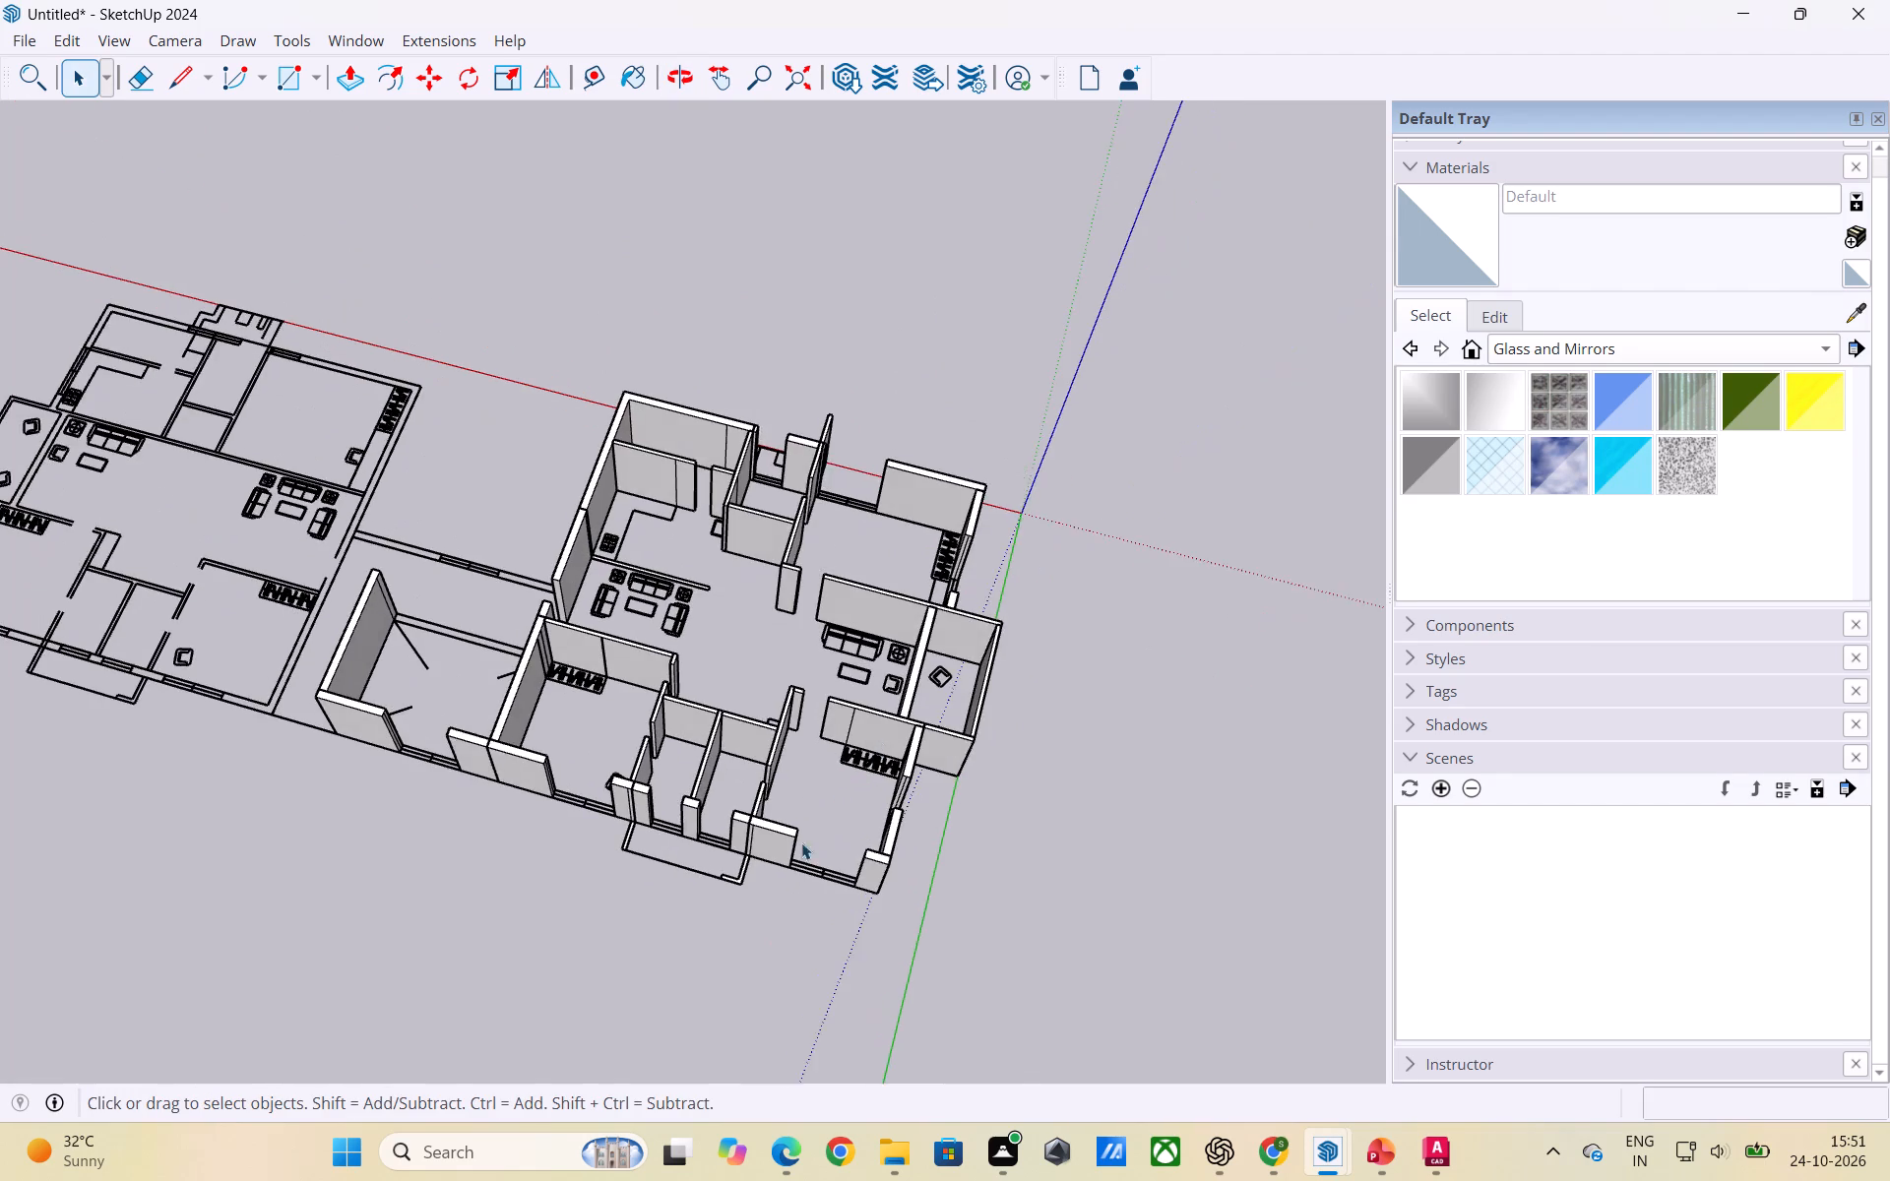
pyautogui.scroll(3, 788, 867)
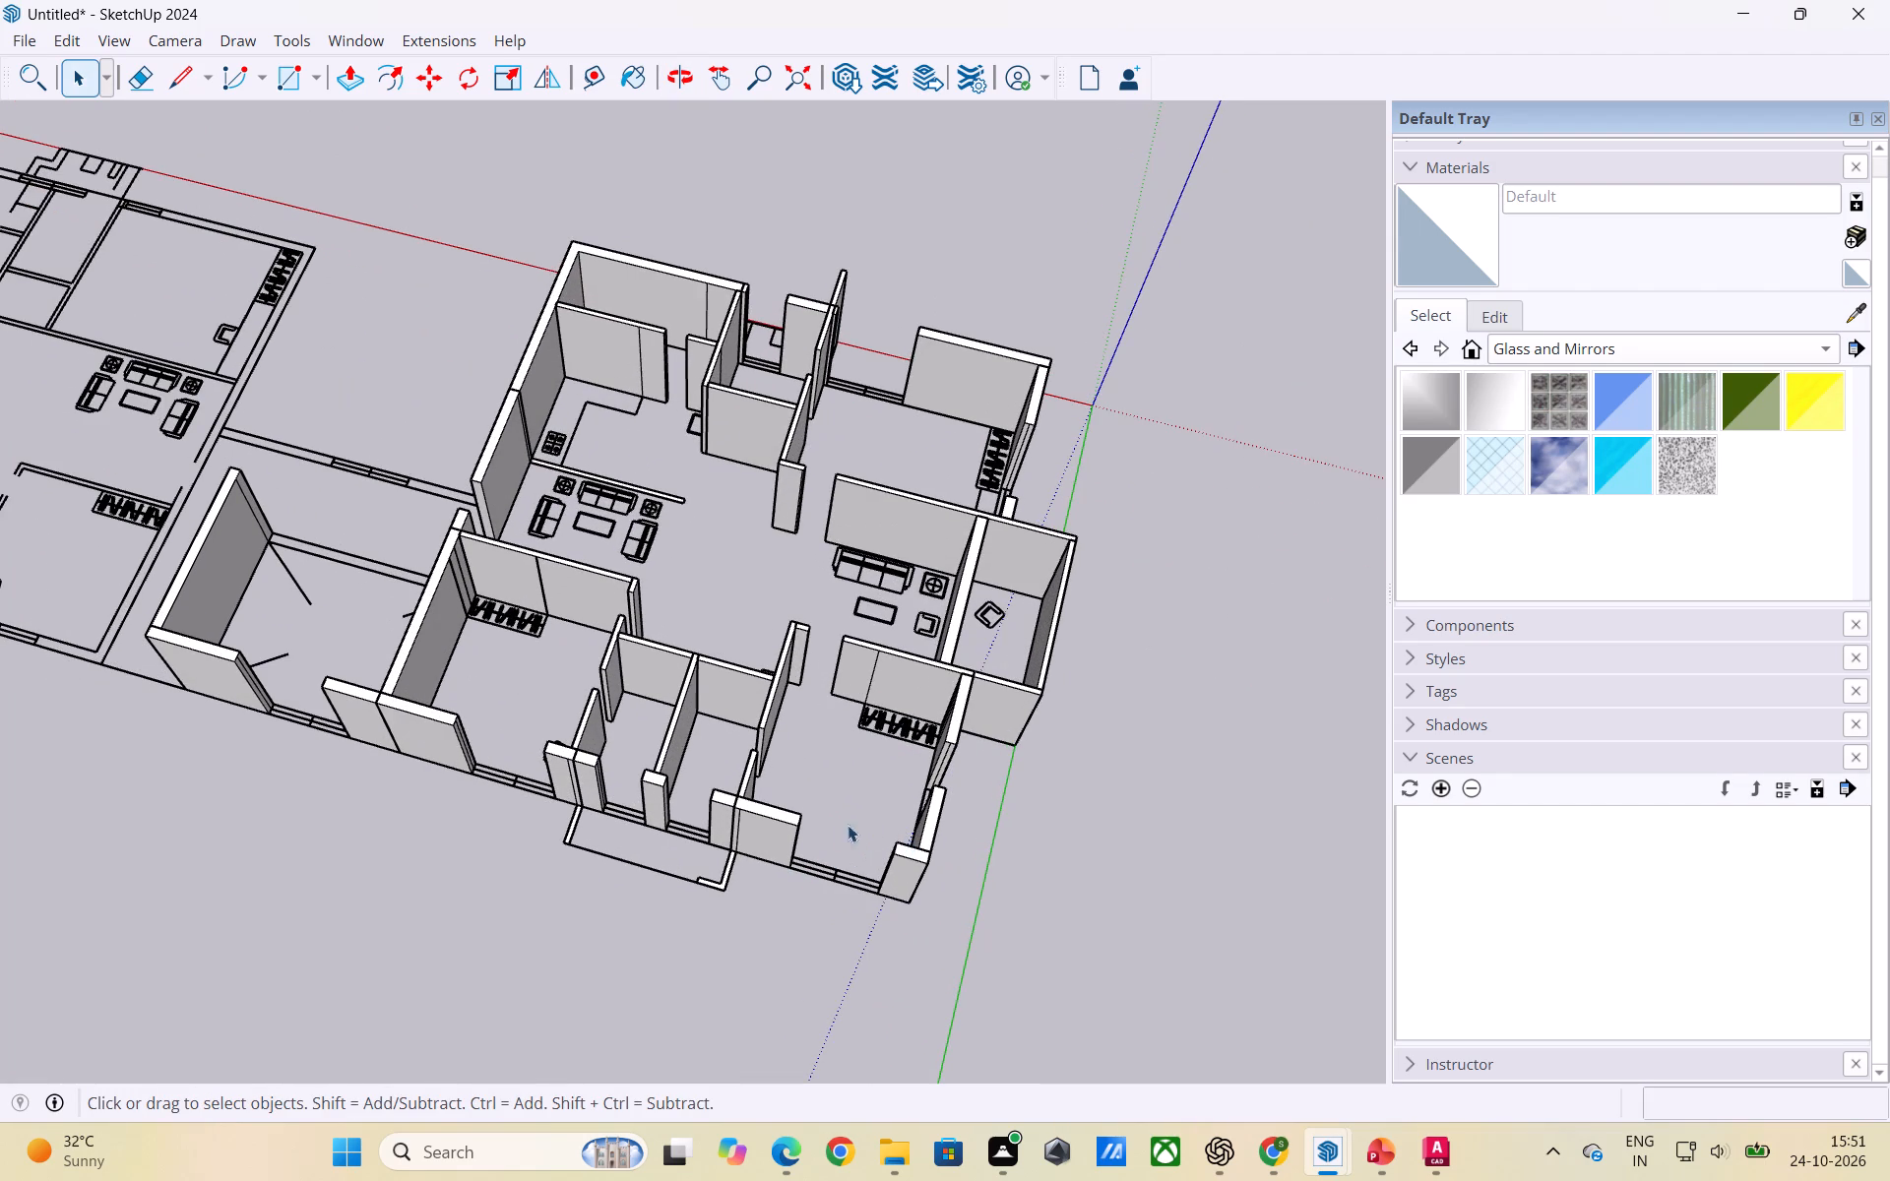
pyautogui.scroll(-8, 894, 585)
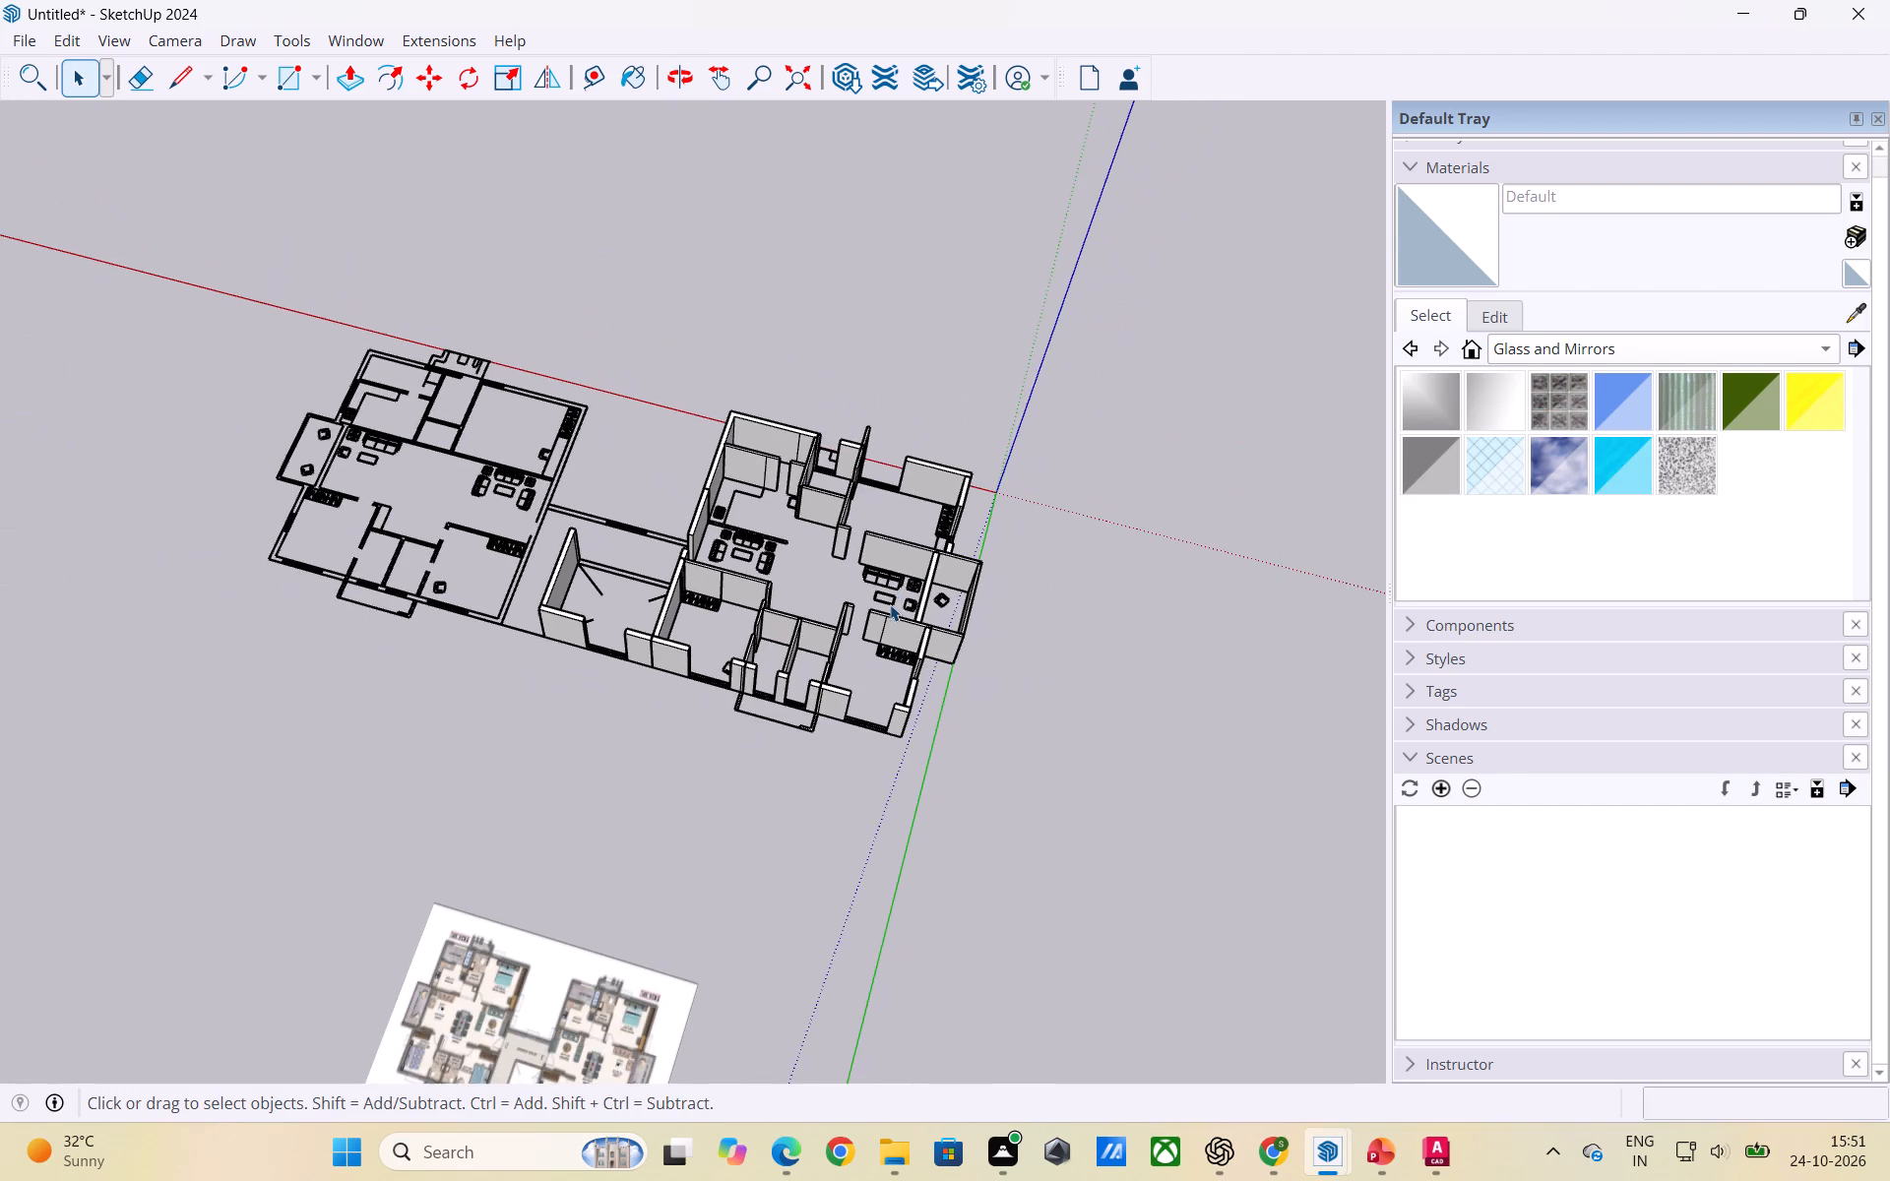
pyautogui.scroll(15, 873, 857)
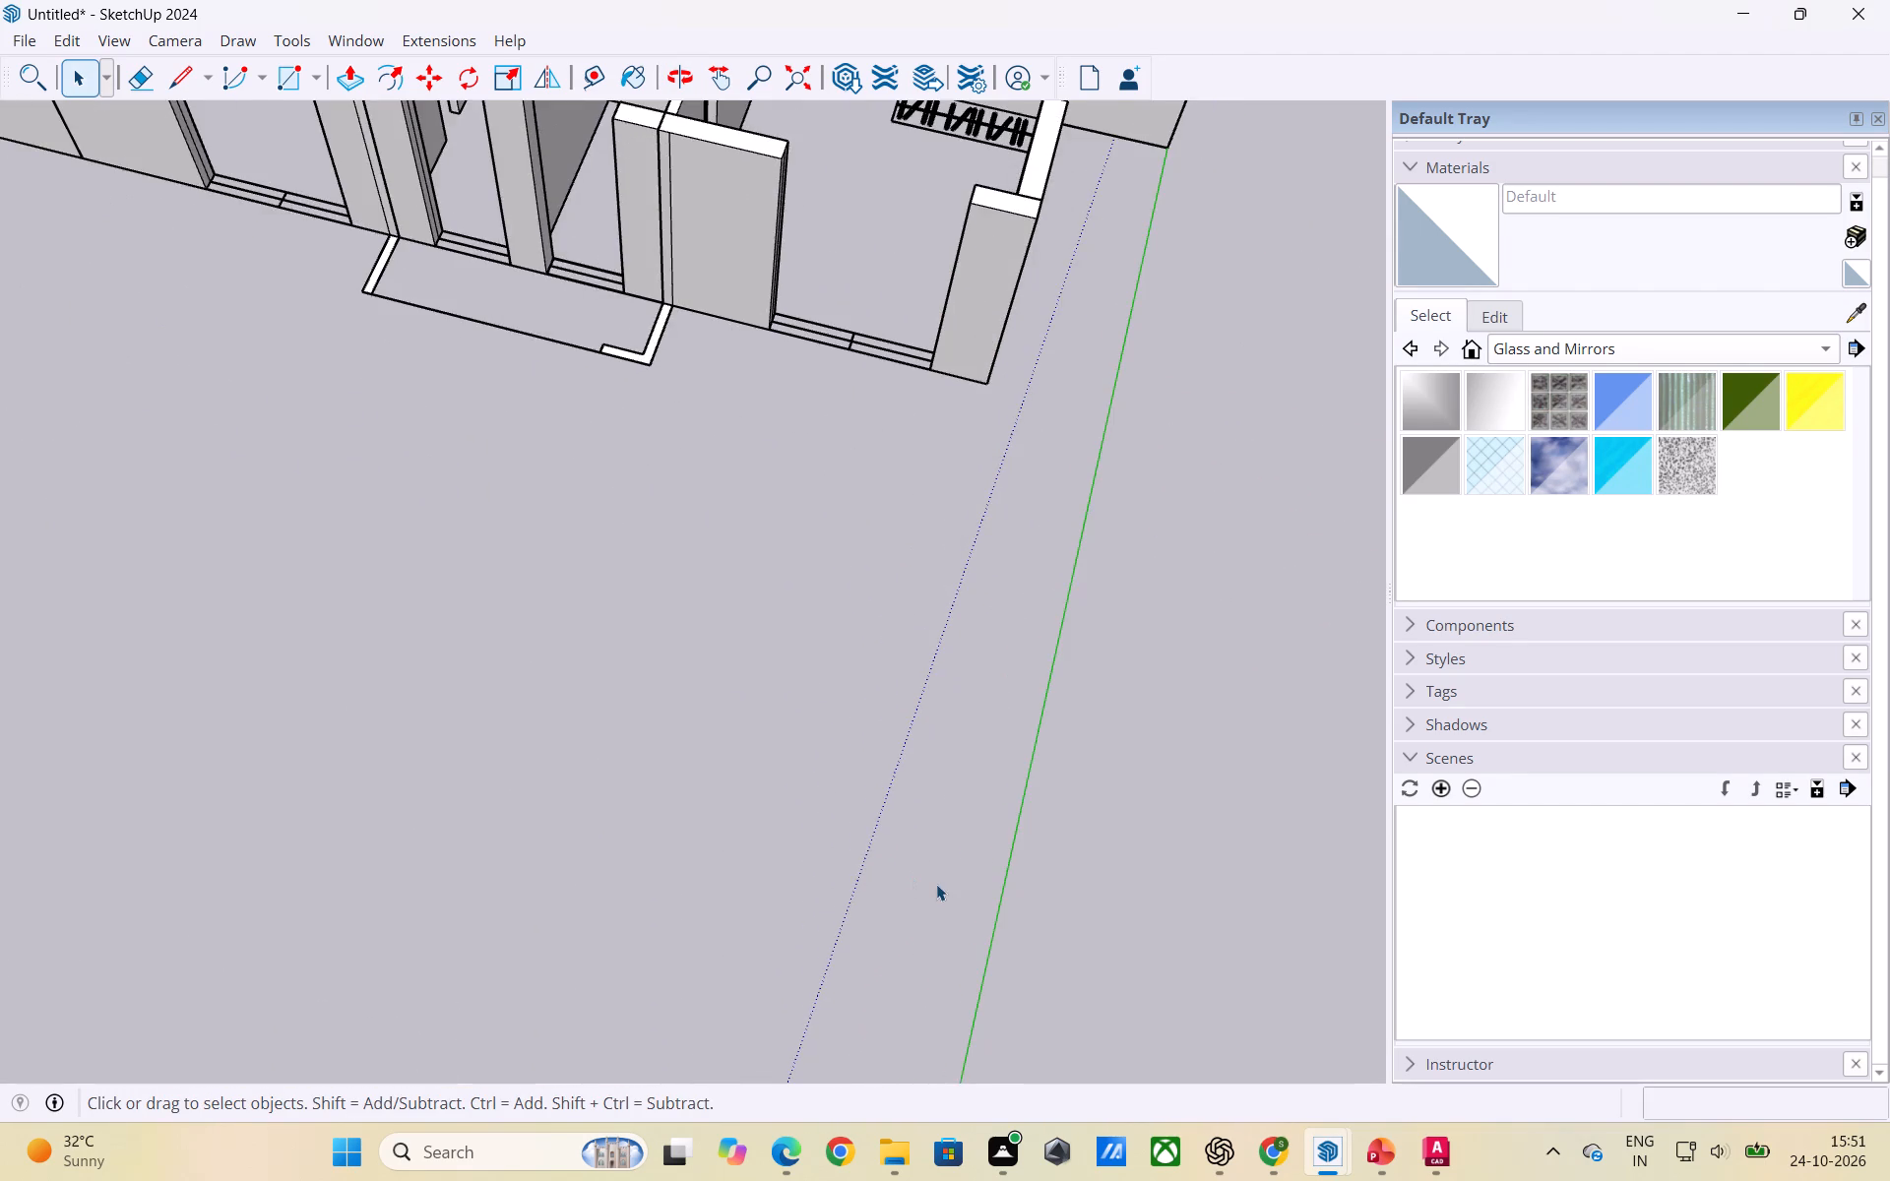
pyautogui.scroll(7, 936, 892)
pyautogui.scroll(-7, 936, 884)
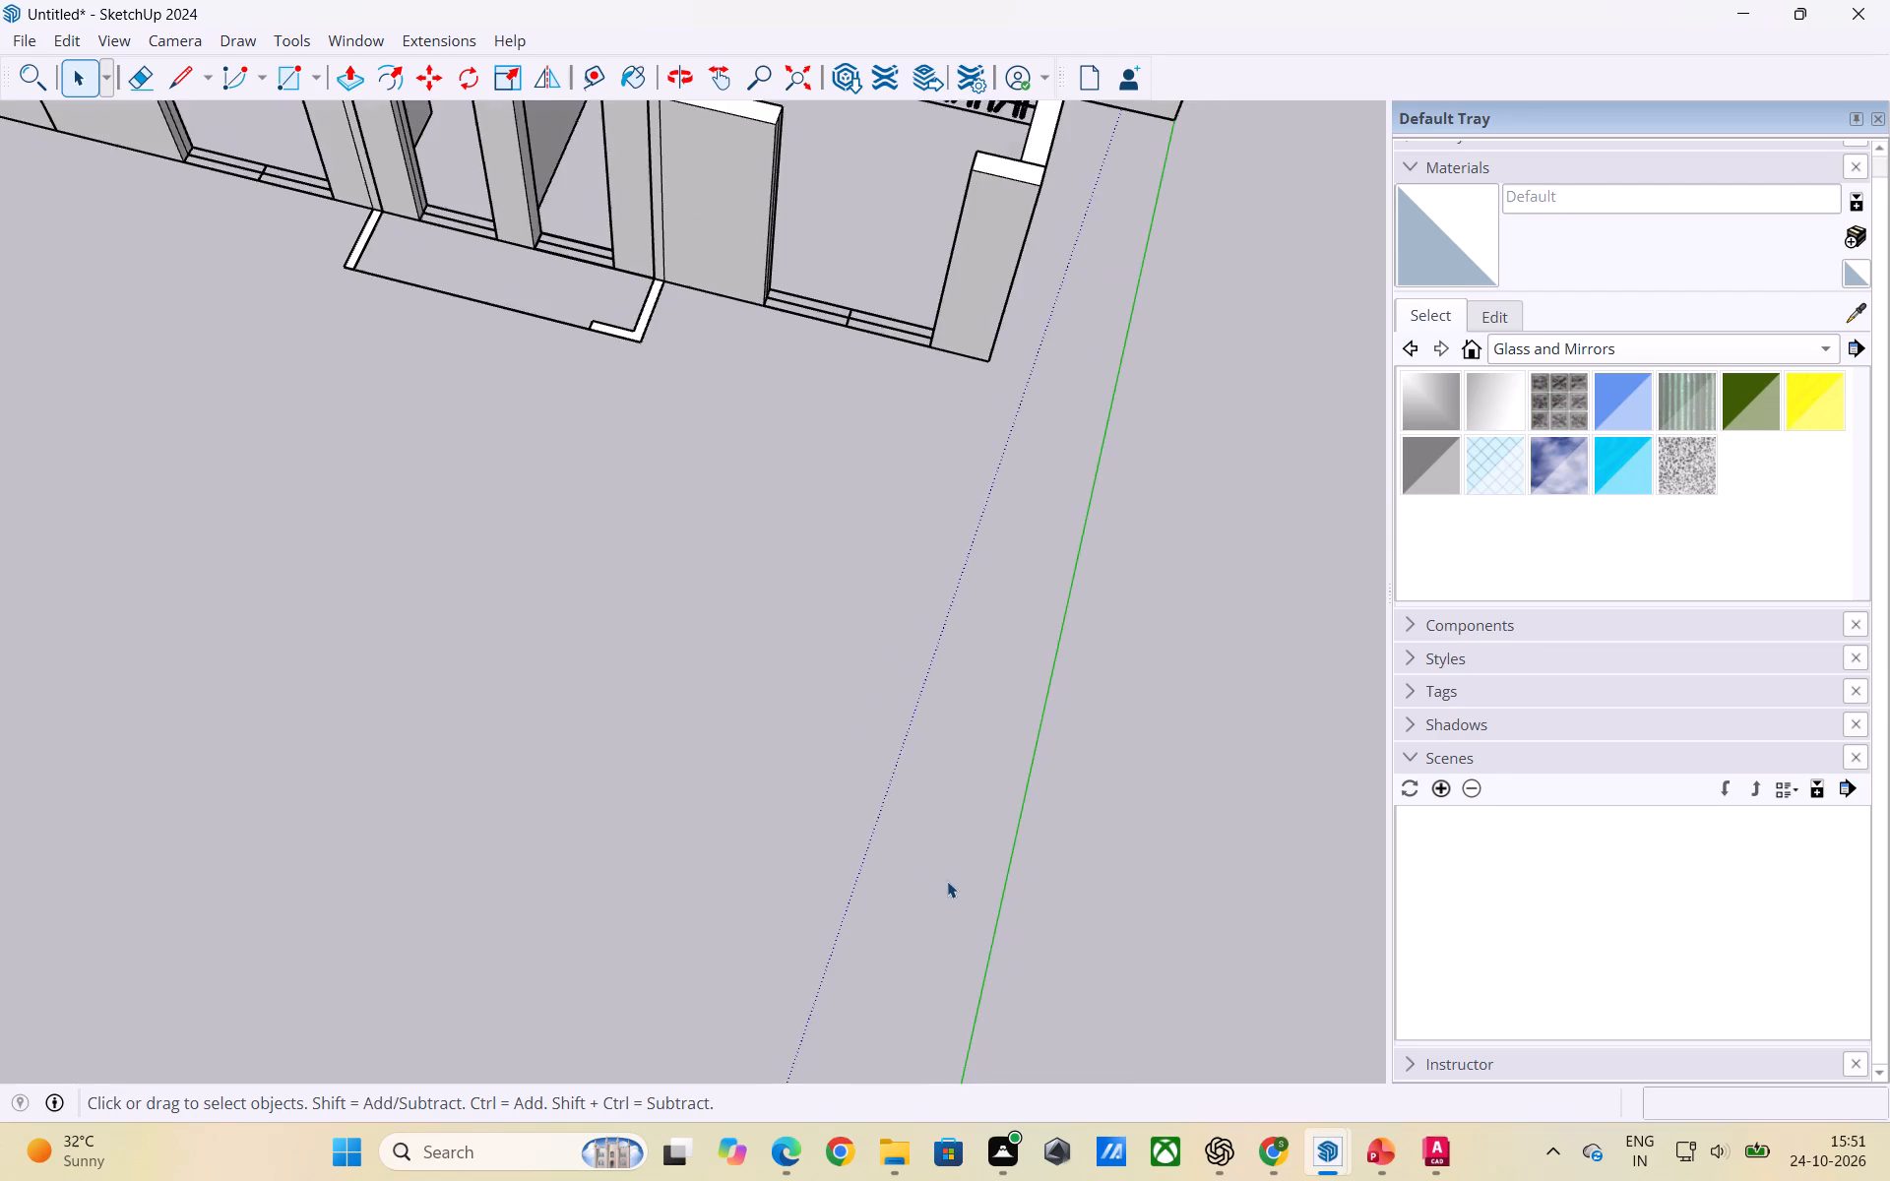
pyautogui.scroll(-10, 947, 881)
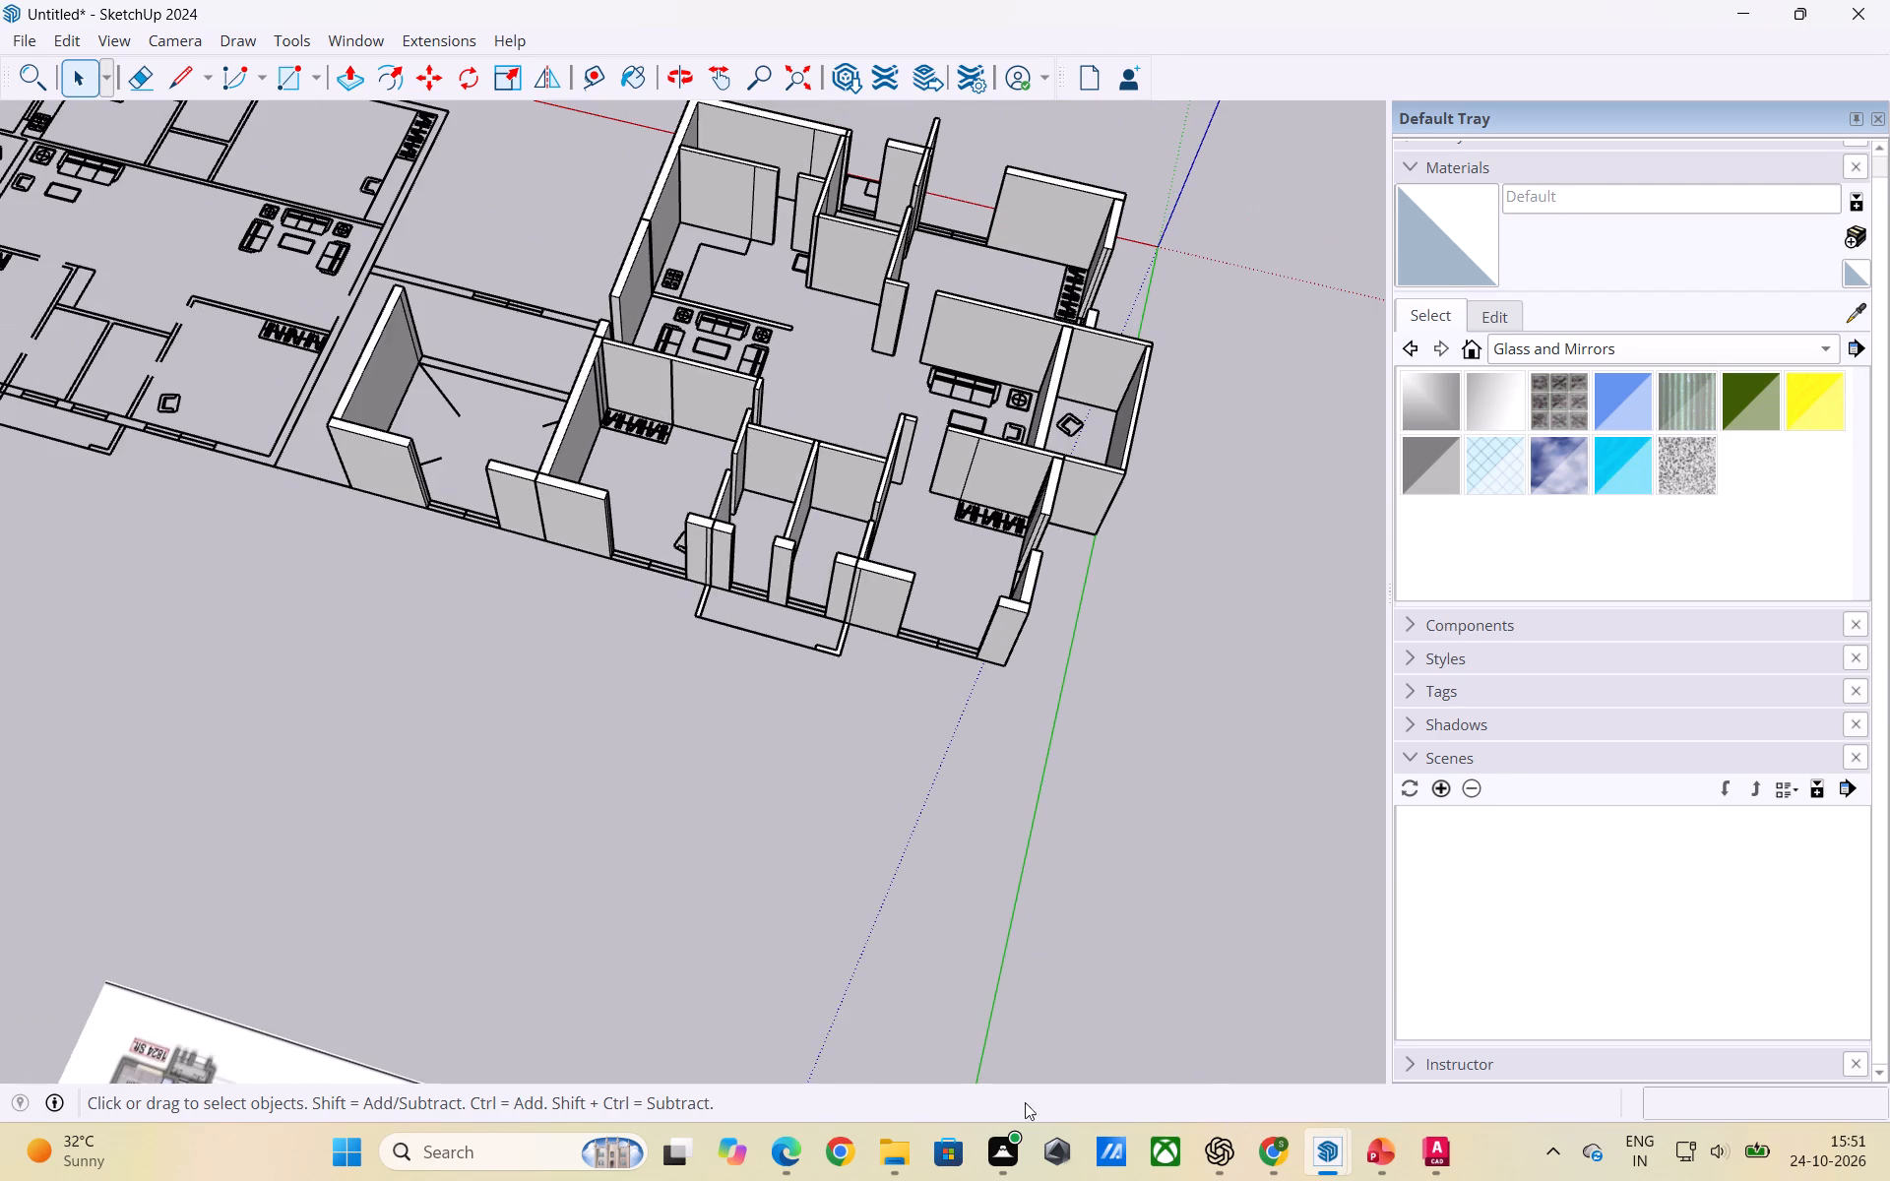